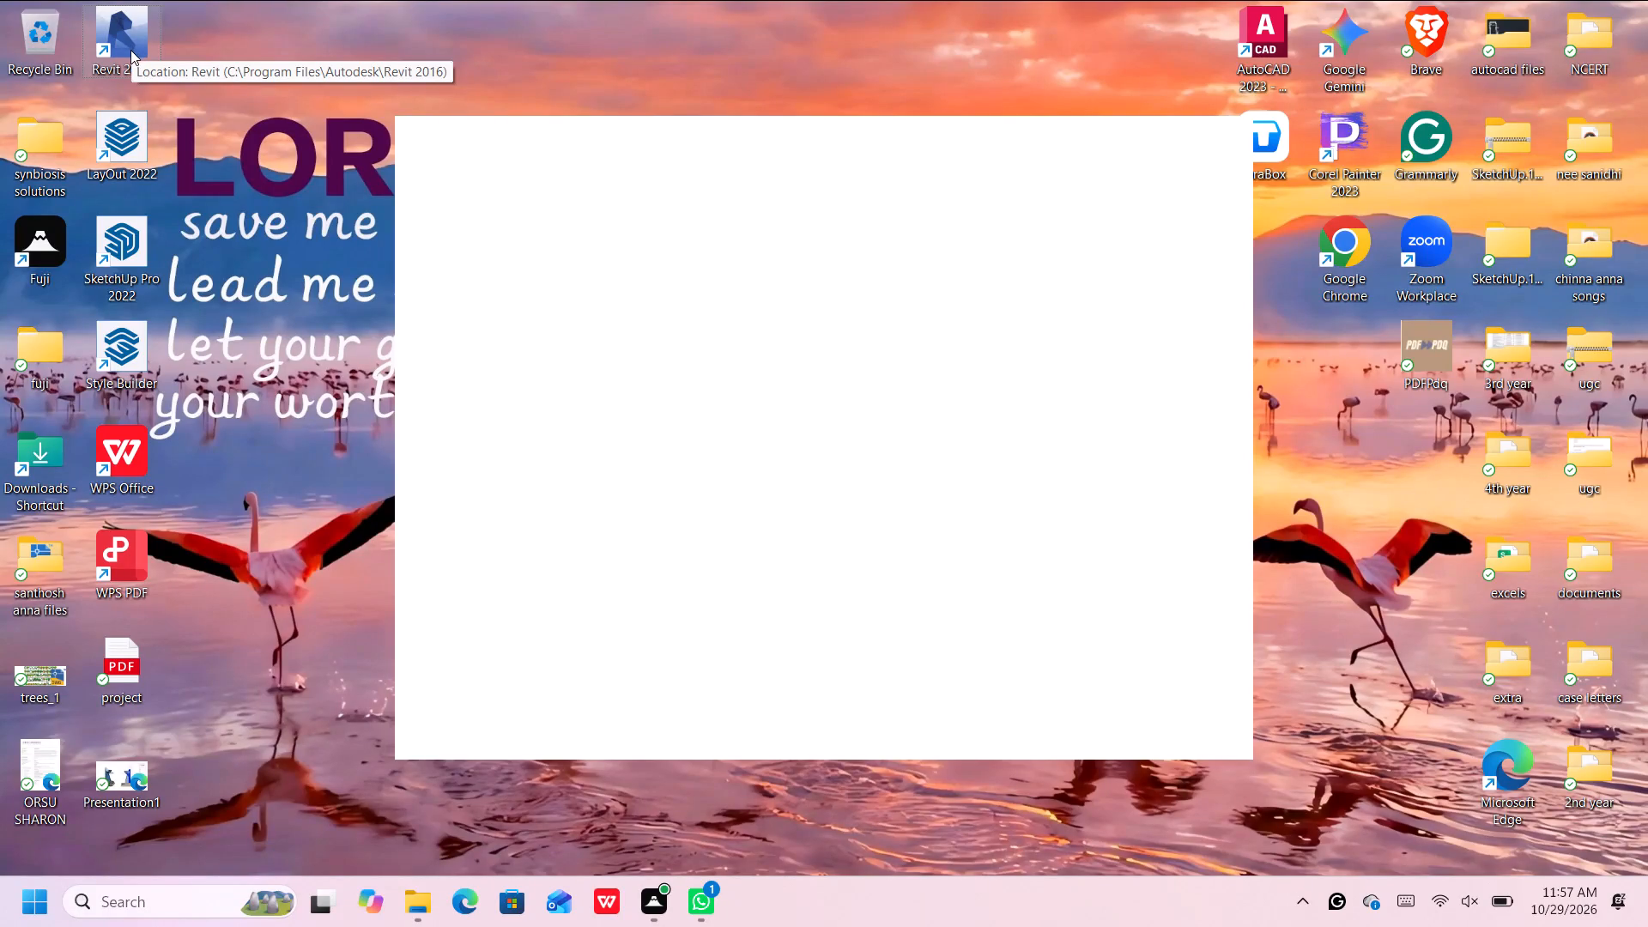
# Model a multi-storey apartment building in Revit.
# Launch Revit 2016 and start a new project from the Architectural Template.
pyautogui.doubleClick(130, 50)
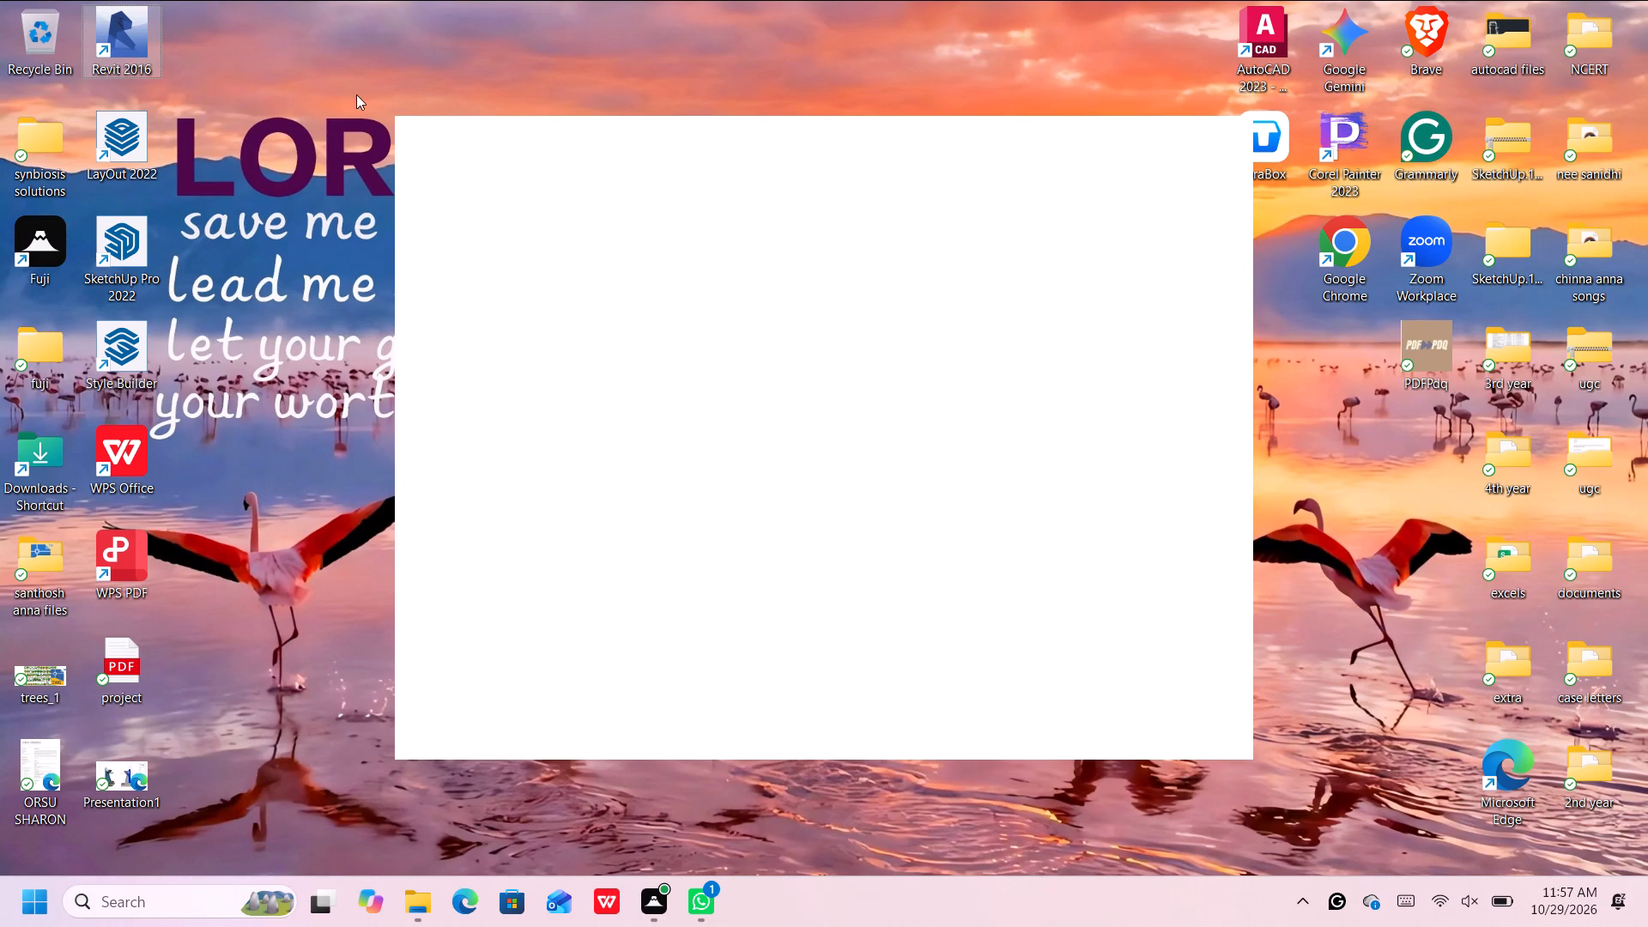
pyautogui.doubleClick(143, 39)
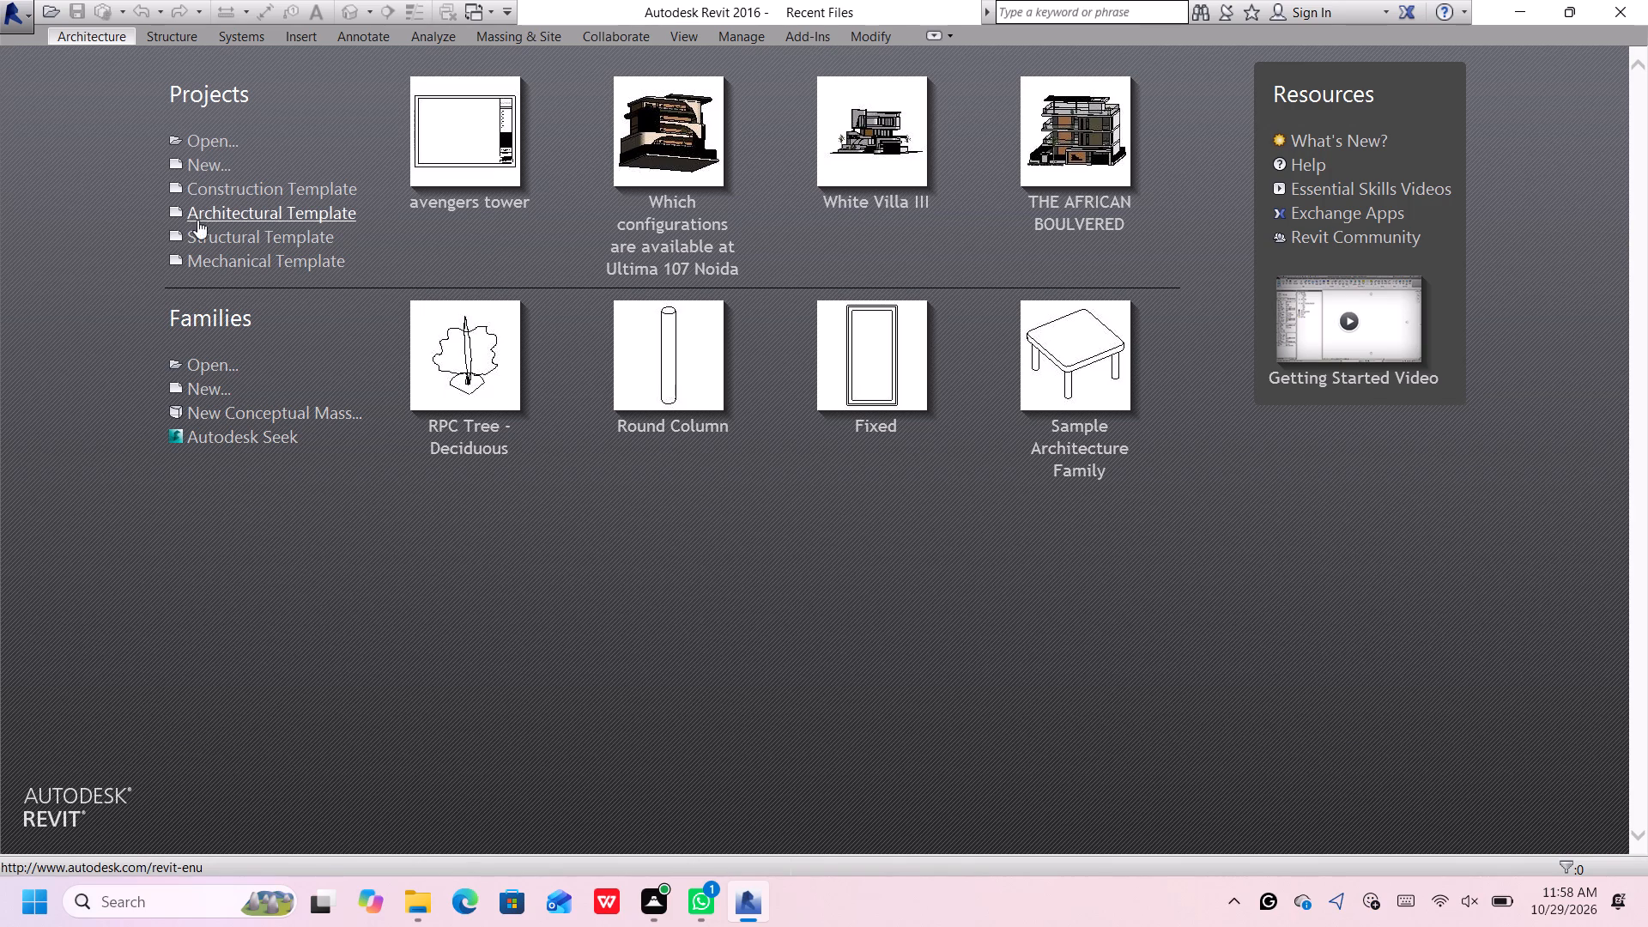
pyautogui.click(232, 204)
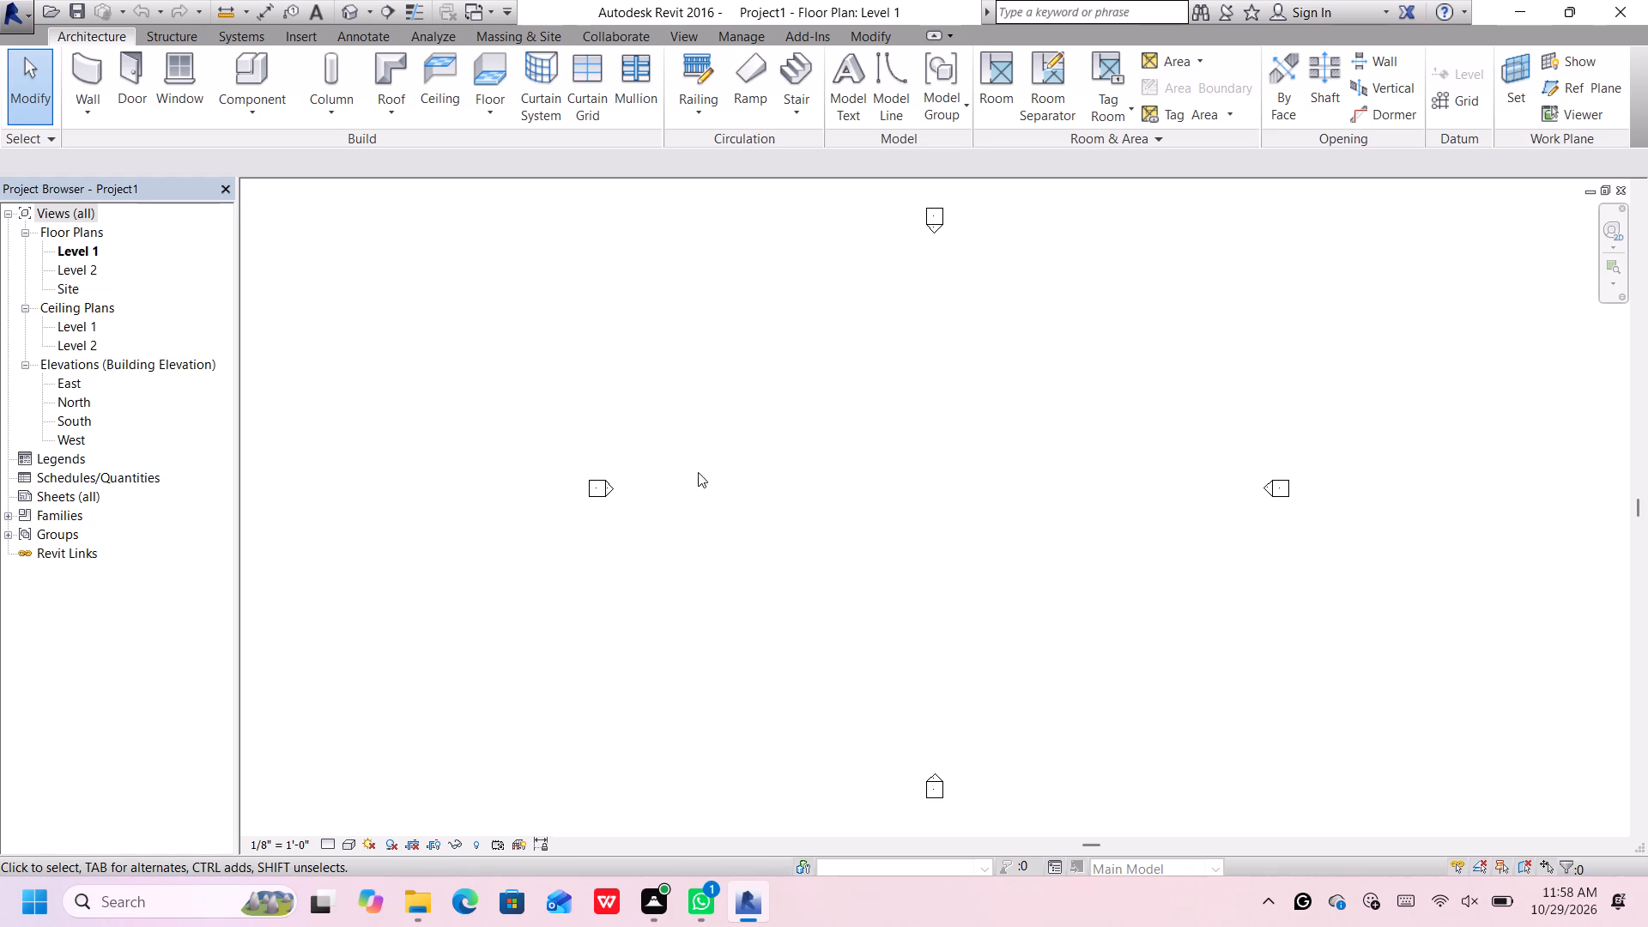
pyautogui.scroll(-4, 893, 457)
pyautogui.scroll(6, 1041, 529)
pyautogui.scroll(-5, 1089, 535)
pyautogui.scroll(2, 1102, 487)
# Start saving the project and browse from Desktop to synbiosis solutions, civil dwg 2, and the Tokcay Tower folder.
pyautogui.hotkey('ctrl', 's')
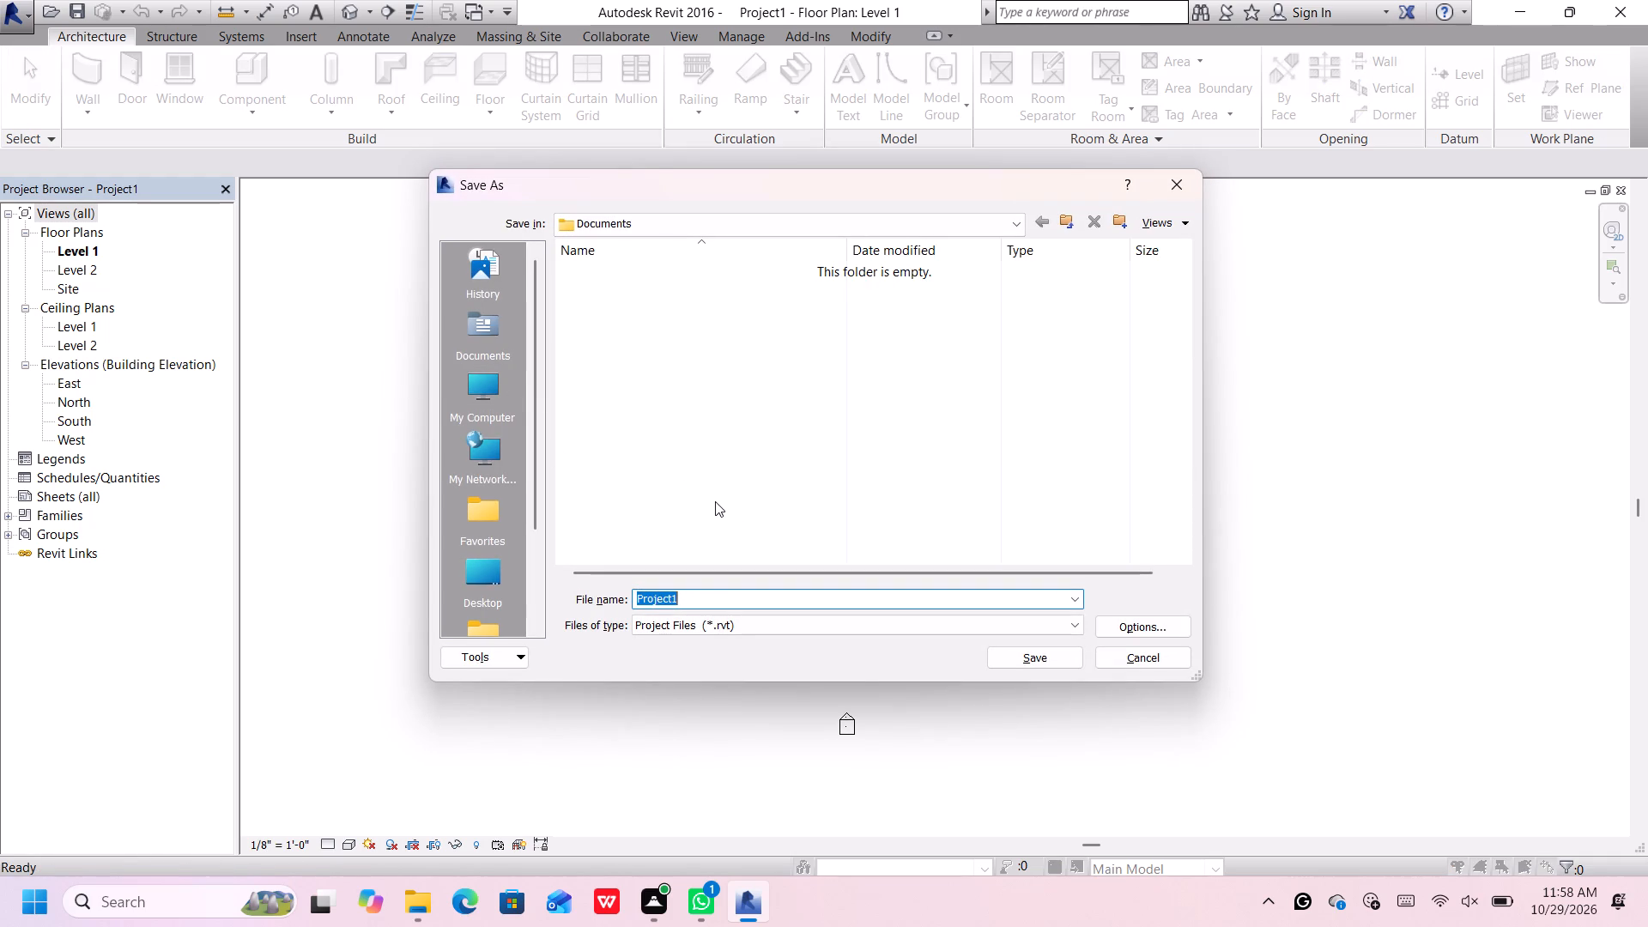
pyautogui.doubleClick(482, 564)
pyautogui.scroll(-4, 763, 505)
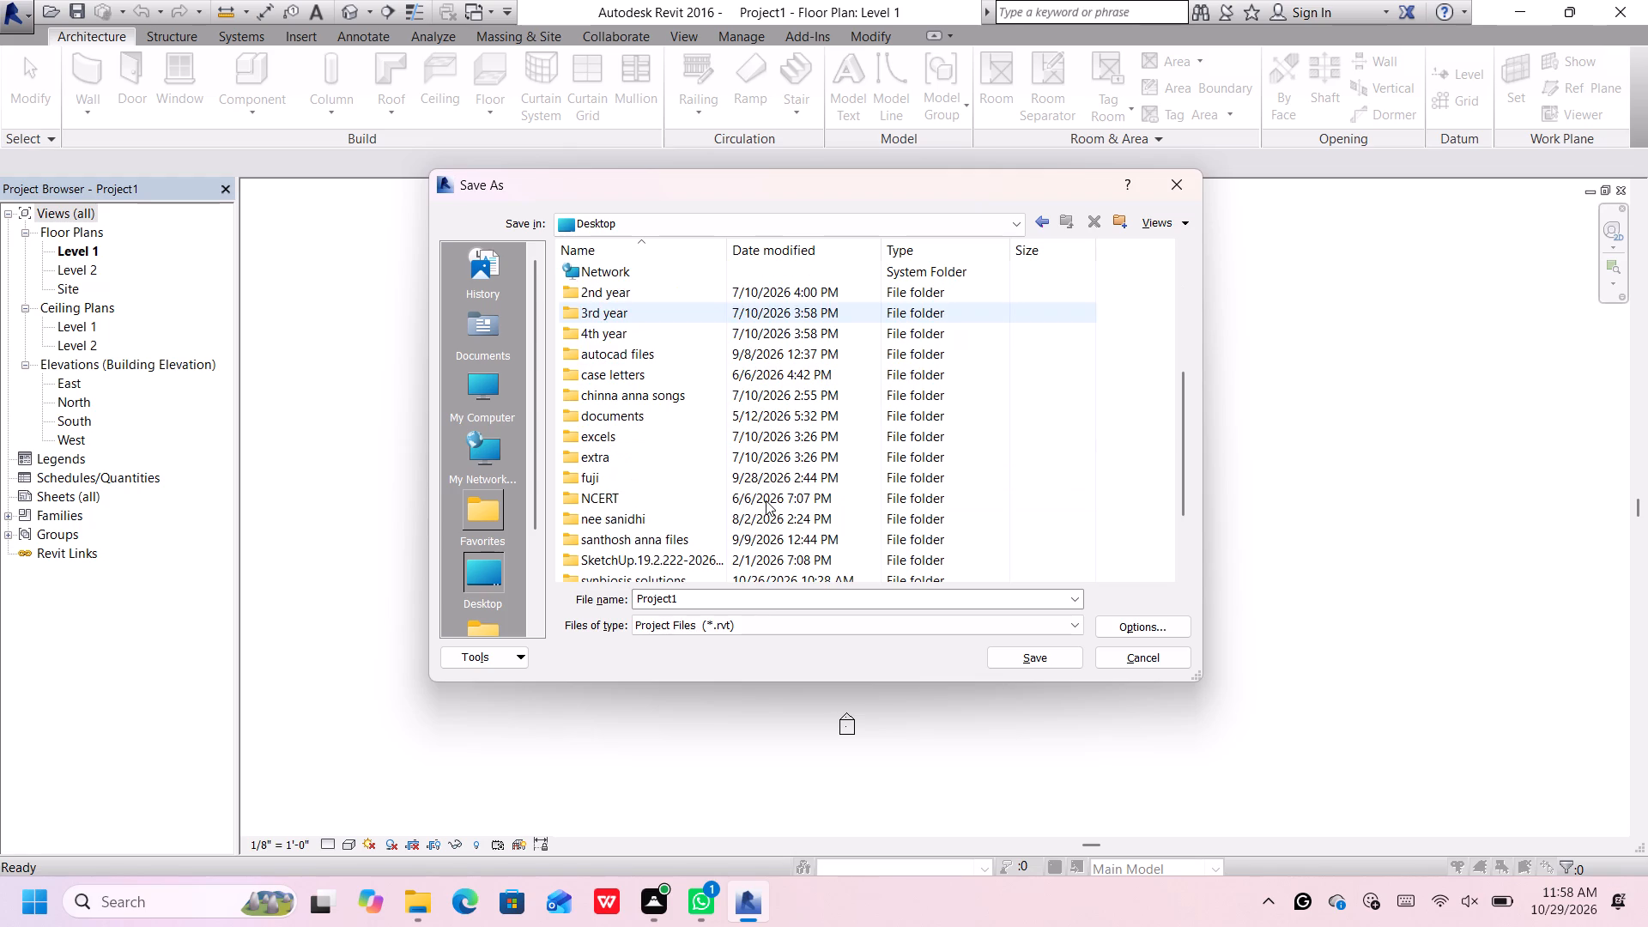
pyautogui.scroll(-1, 643, 543)
pyautogui.doubleClick(658, 518)
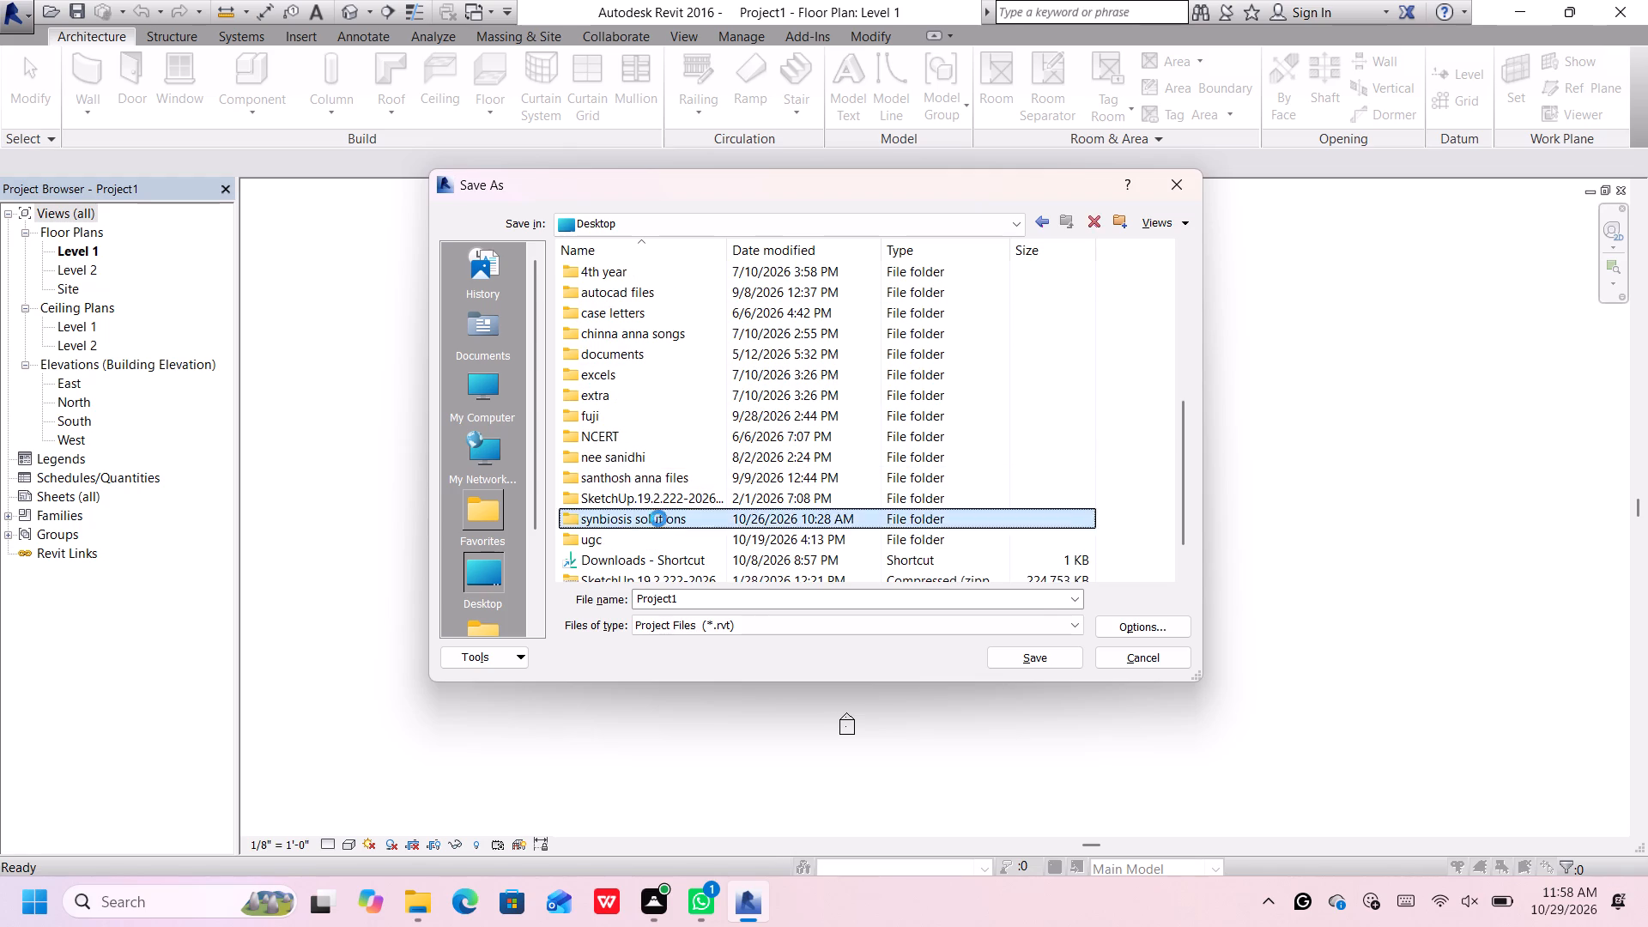
pyautogui.click(716, 324)
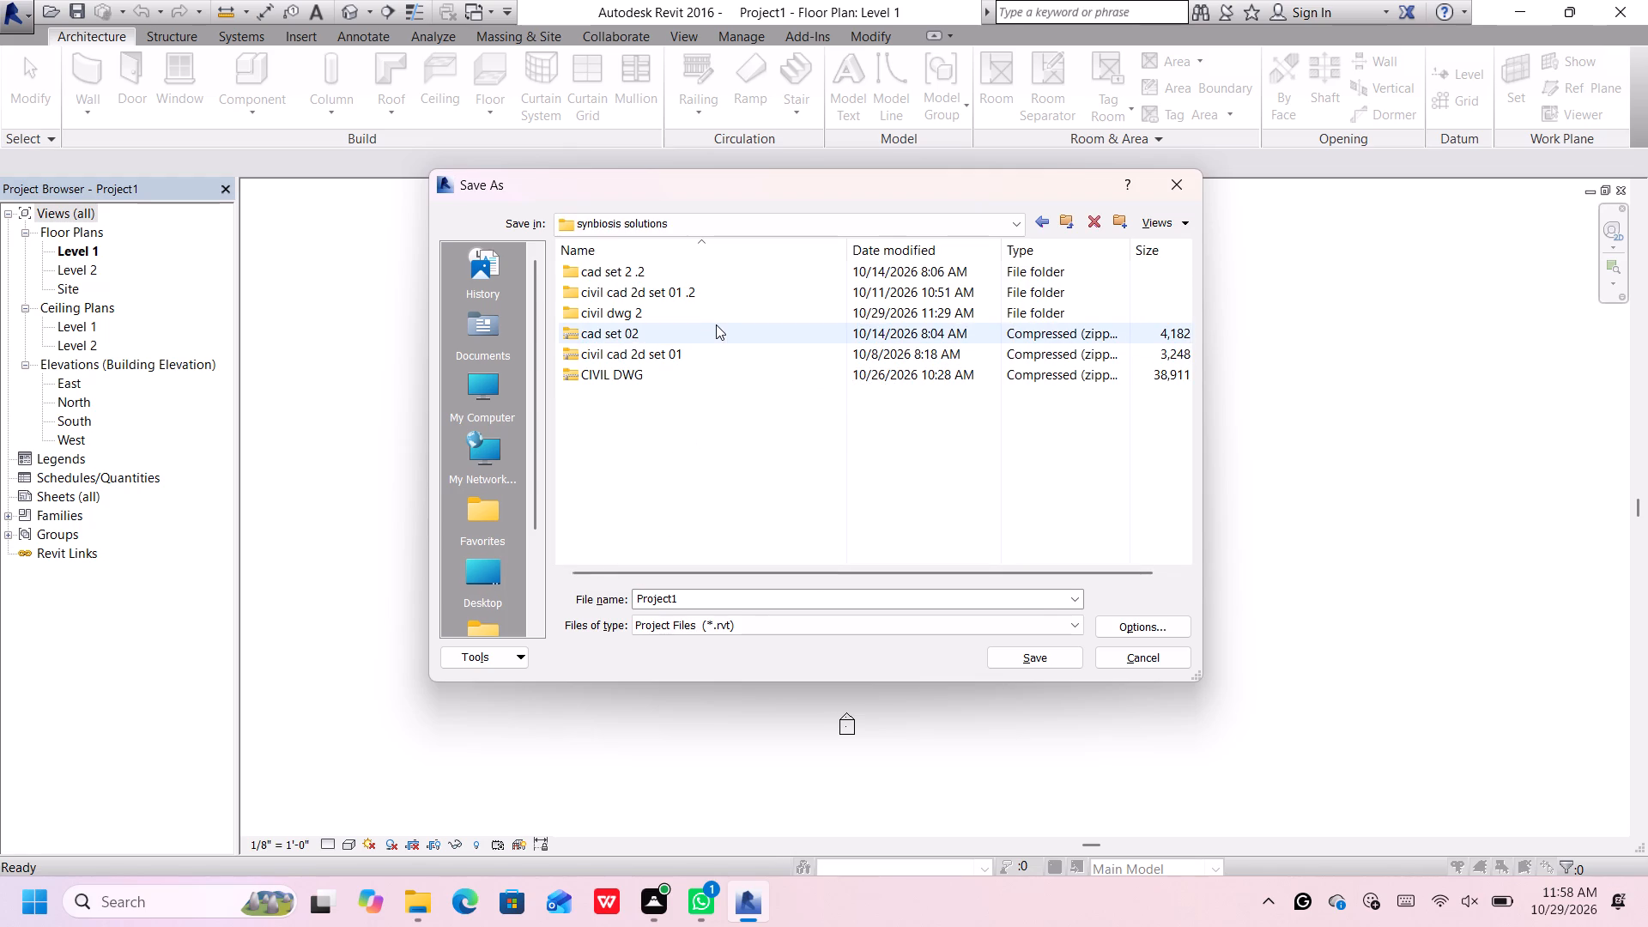
pyautogui.doubleClick(728, 308)
pyautogui.scroll(-4, 735, 363)
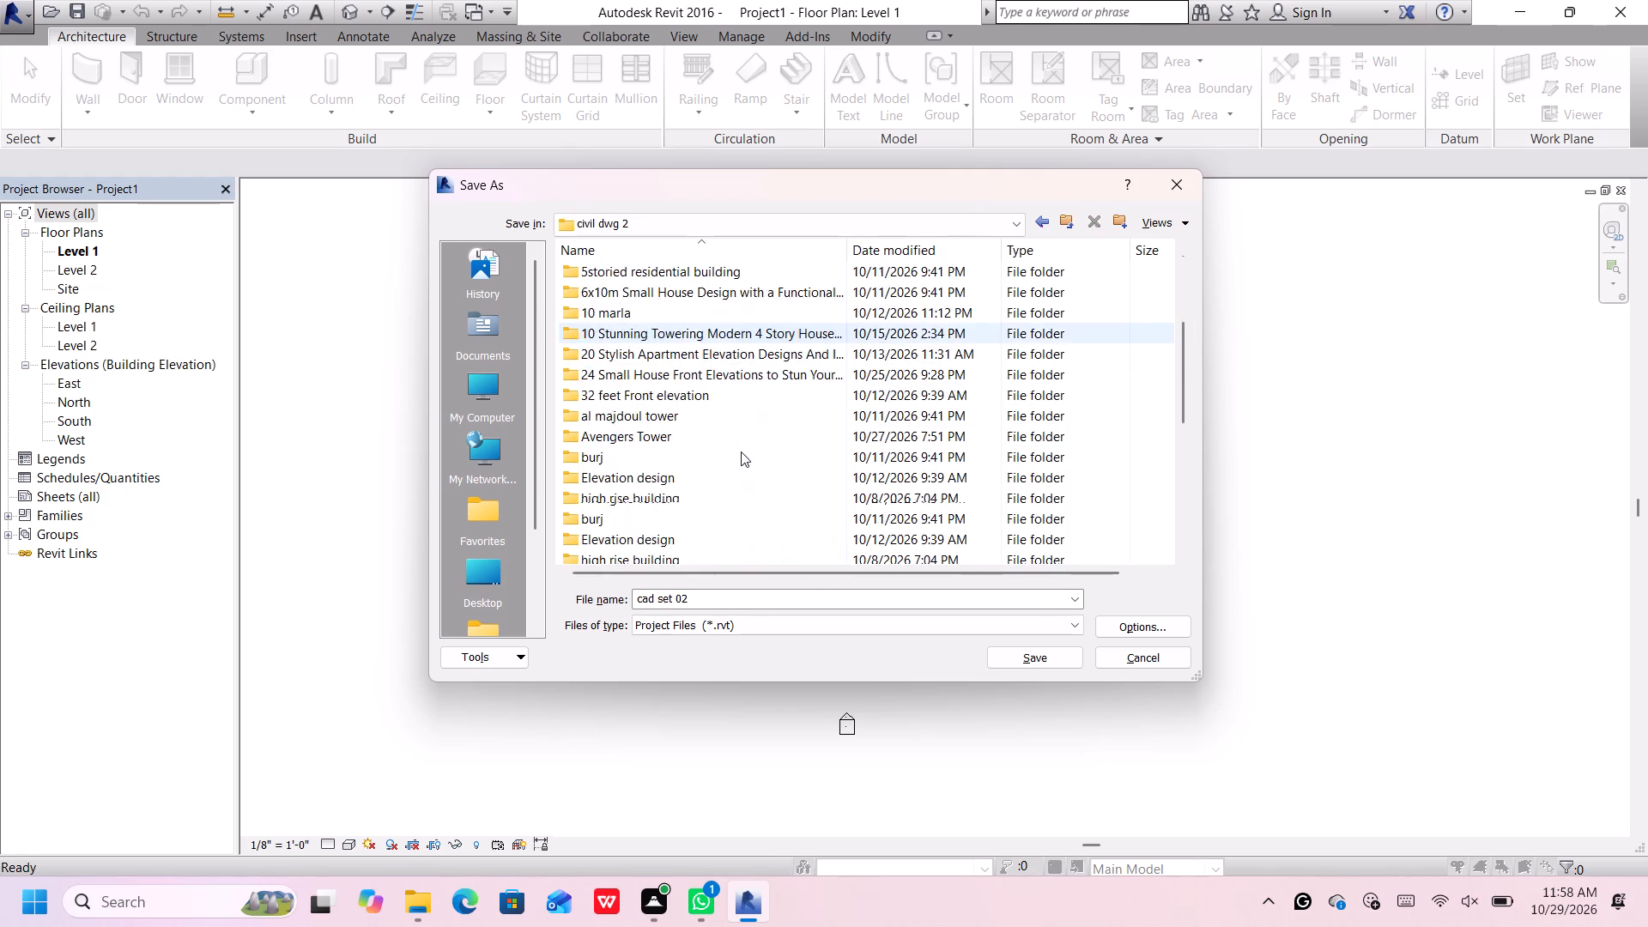
pyautogui.scroll(-4, 741, 451)
pyautogui.doubleClick(742, 414)
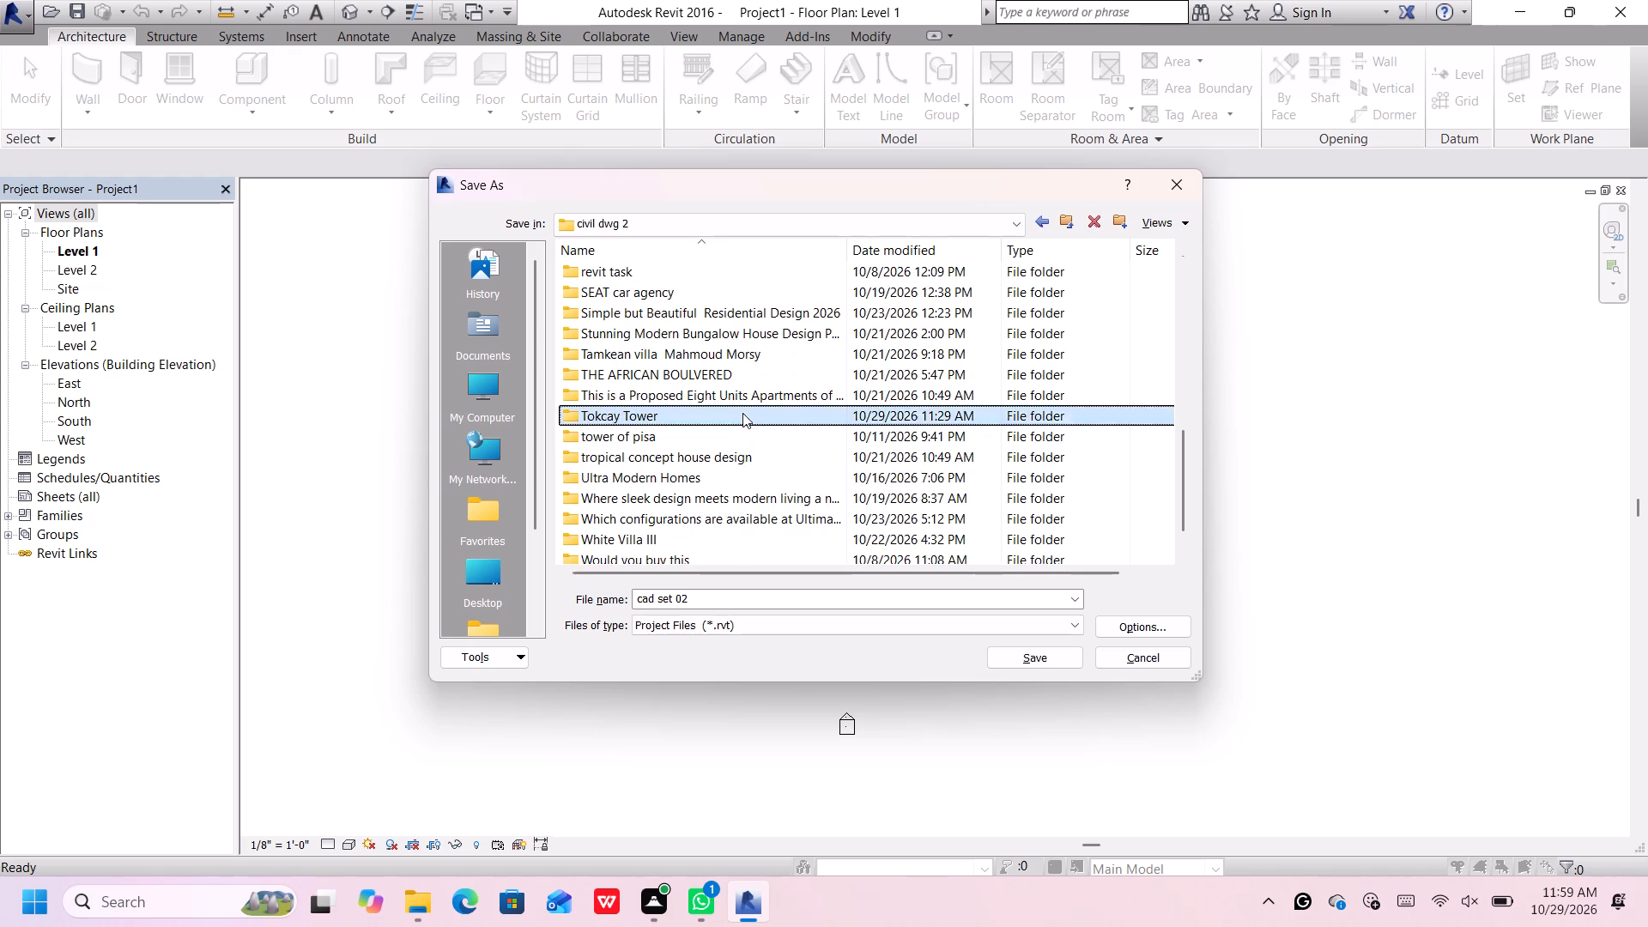
# Name the project file Tokcay Tower and save it as a Revit project.
pyautogui.click(779, 599)
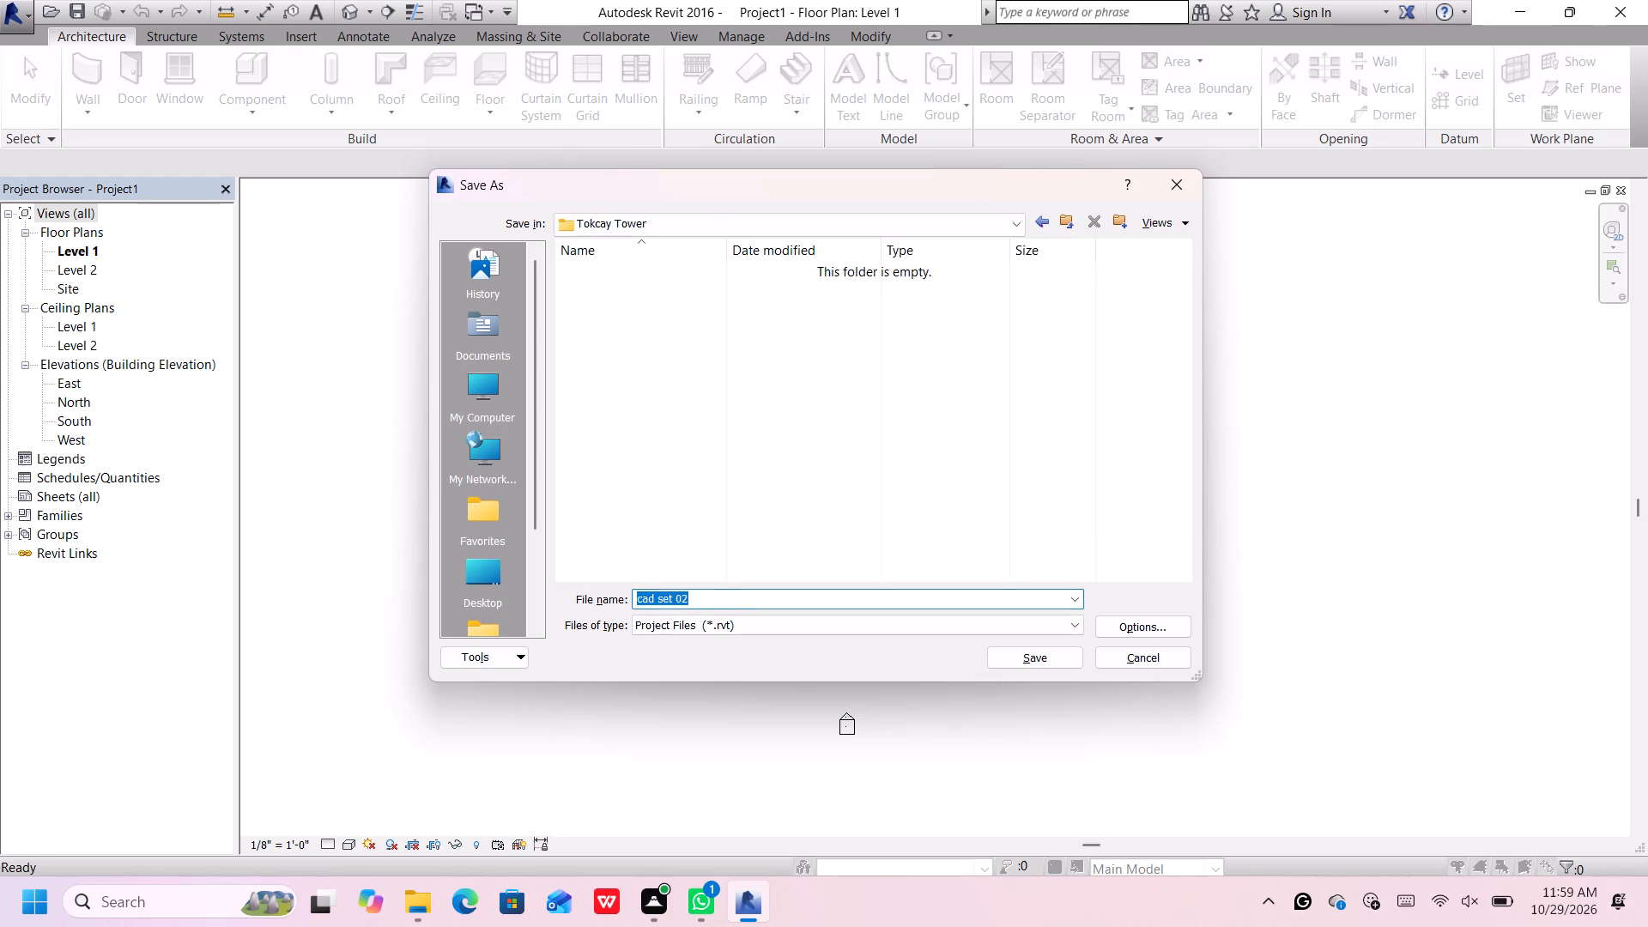
pyautogui.press('BackSpace')
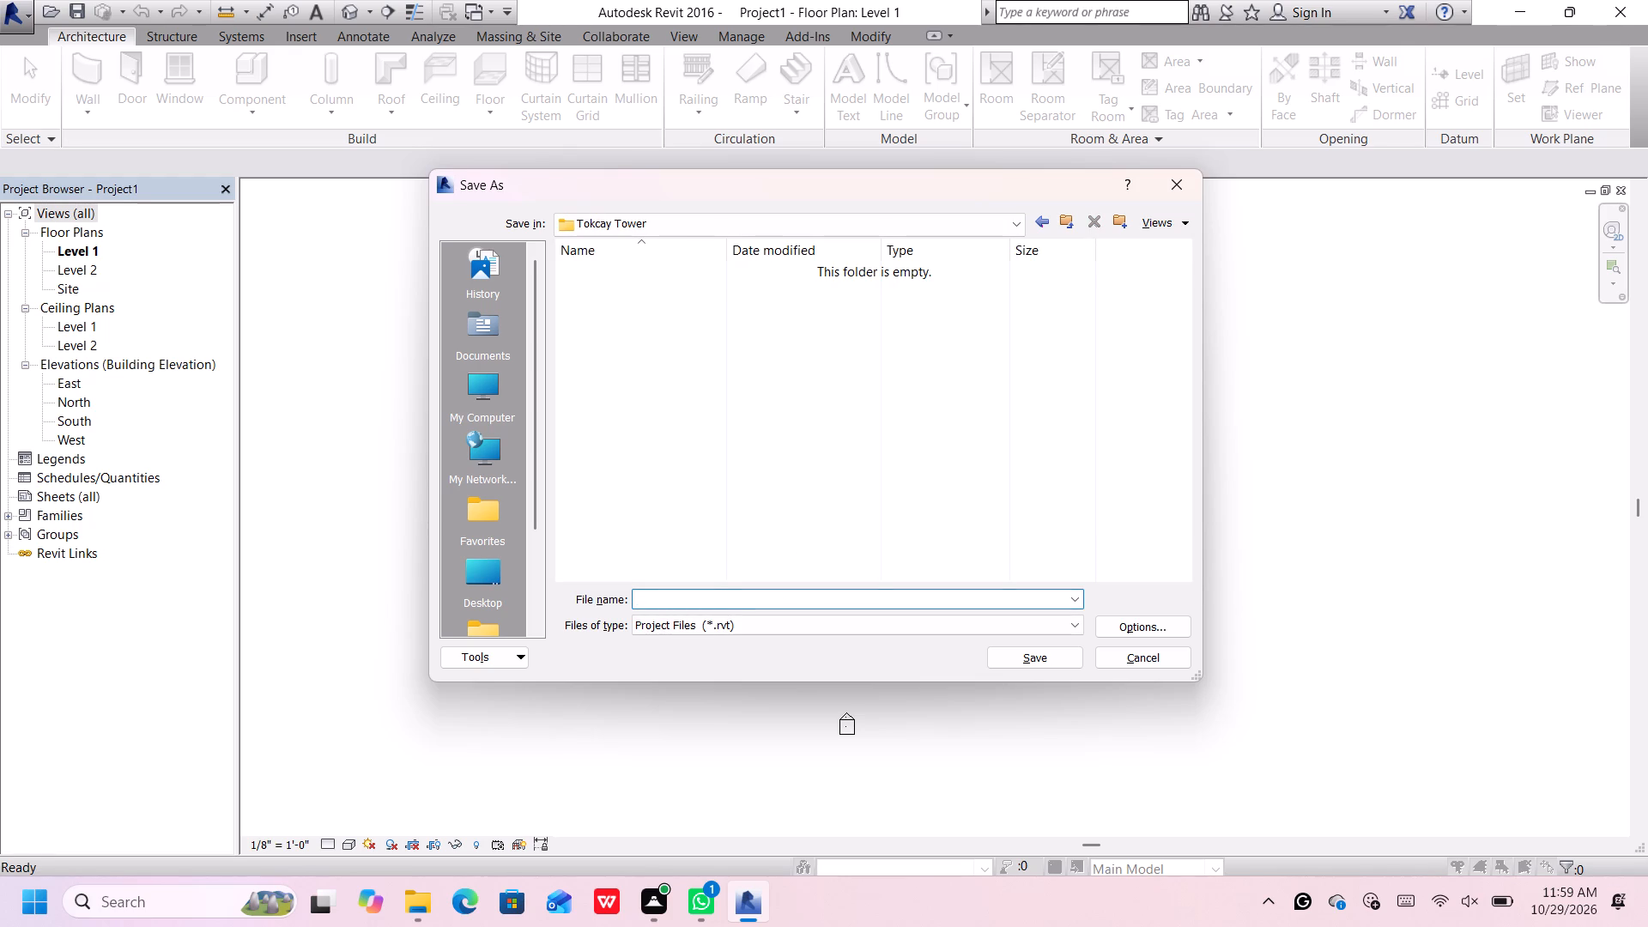
pyautogui.press('t')
pyautogui.click(786, 623)
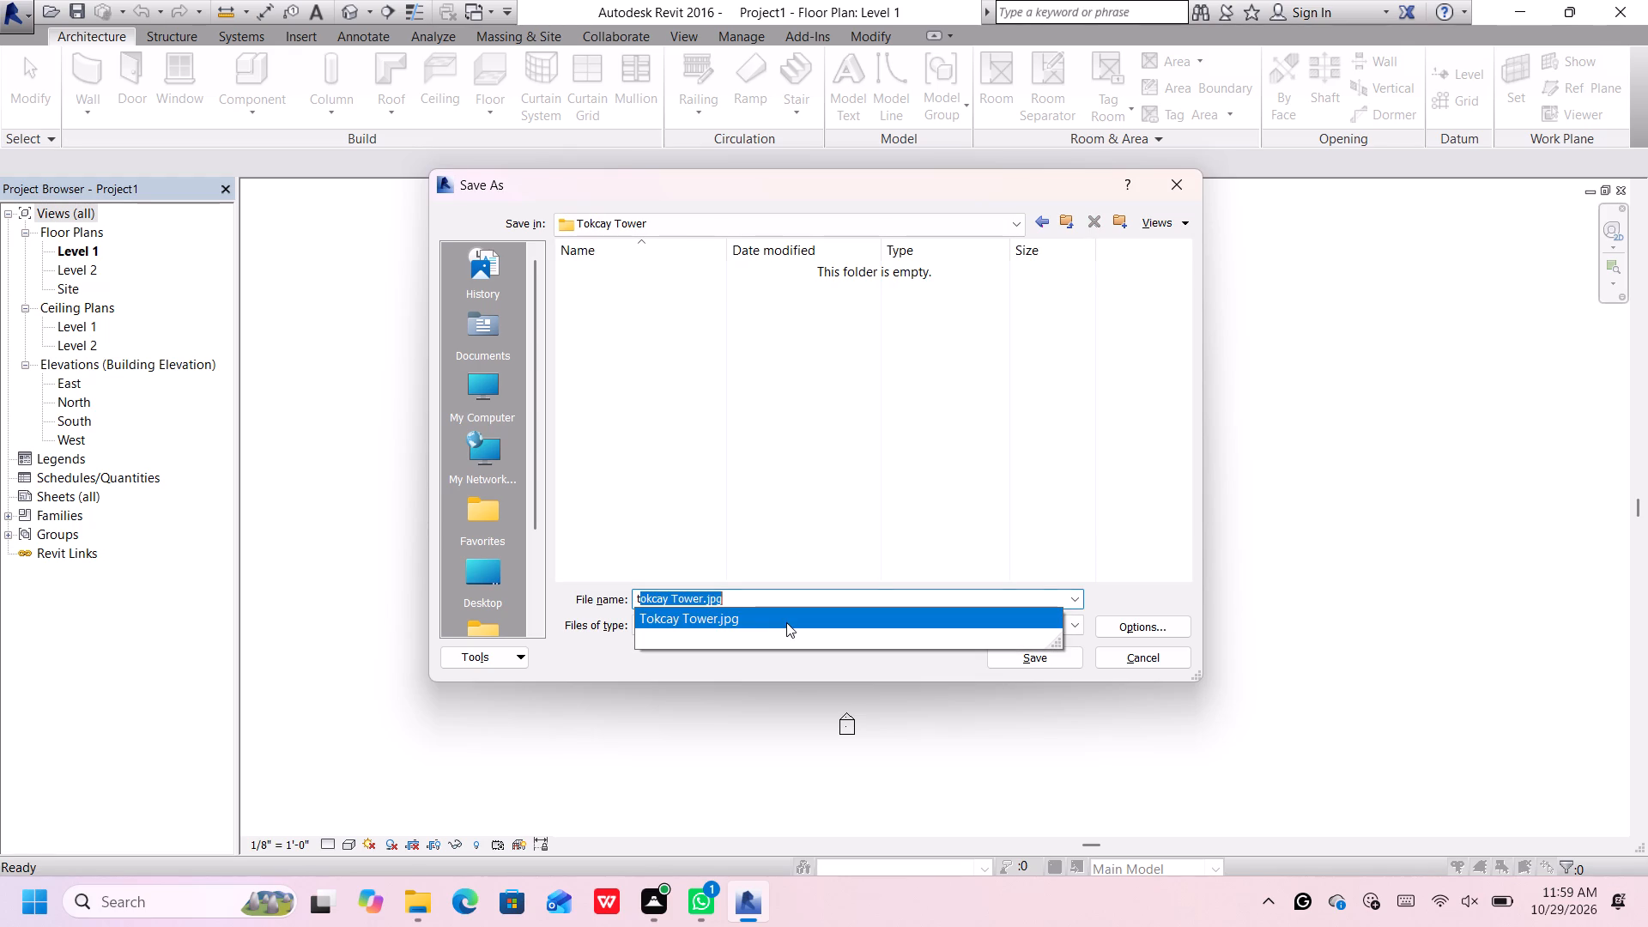
pyautogui.click(781, 596)
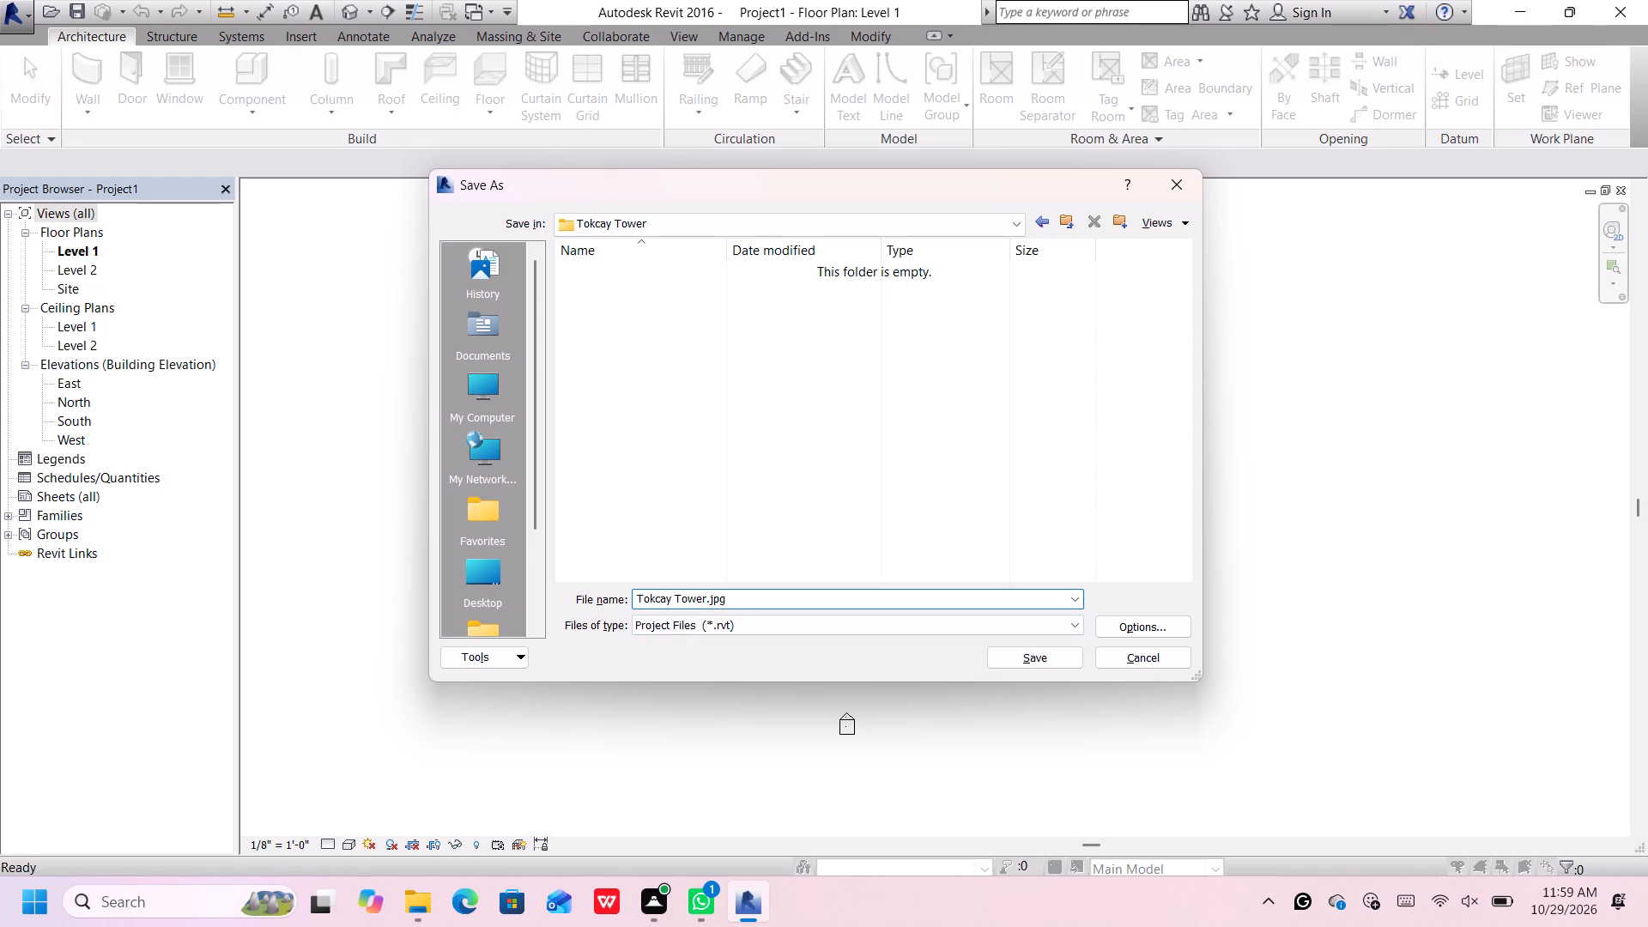
pyautogui.press('BackSpace')
pyautogui.press('BackSpace')
pyautogui.press('BackSpace')
pyautogui.press('BackSpace')
pyautogui.press('BackSpace')
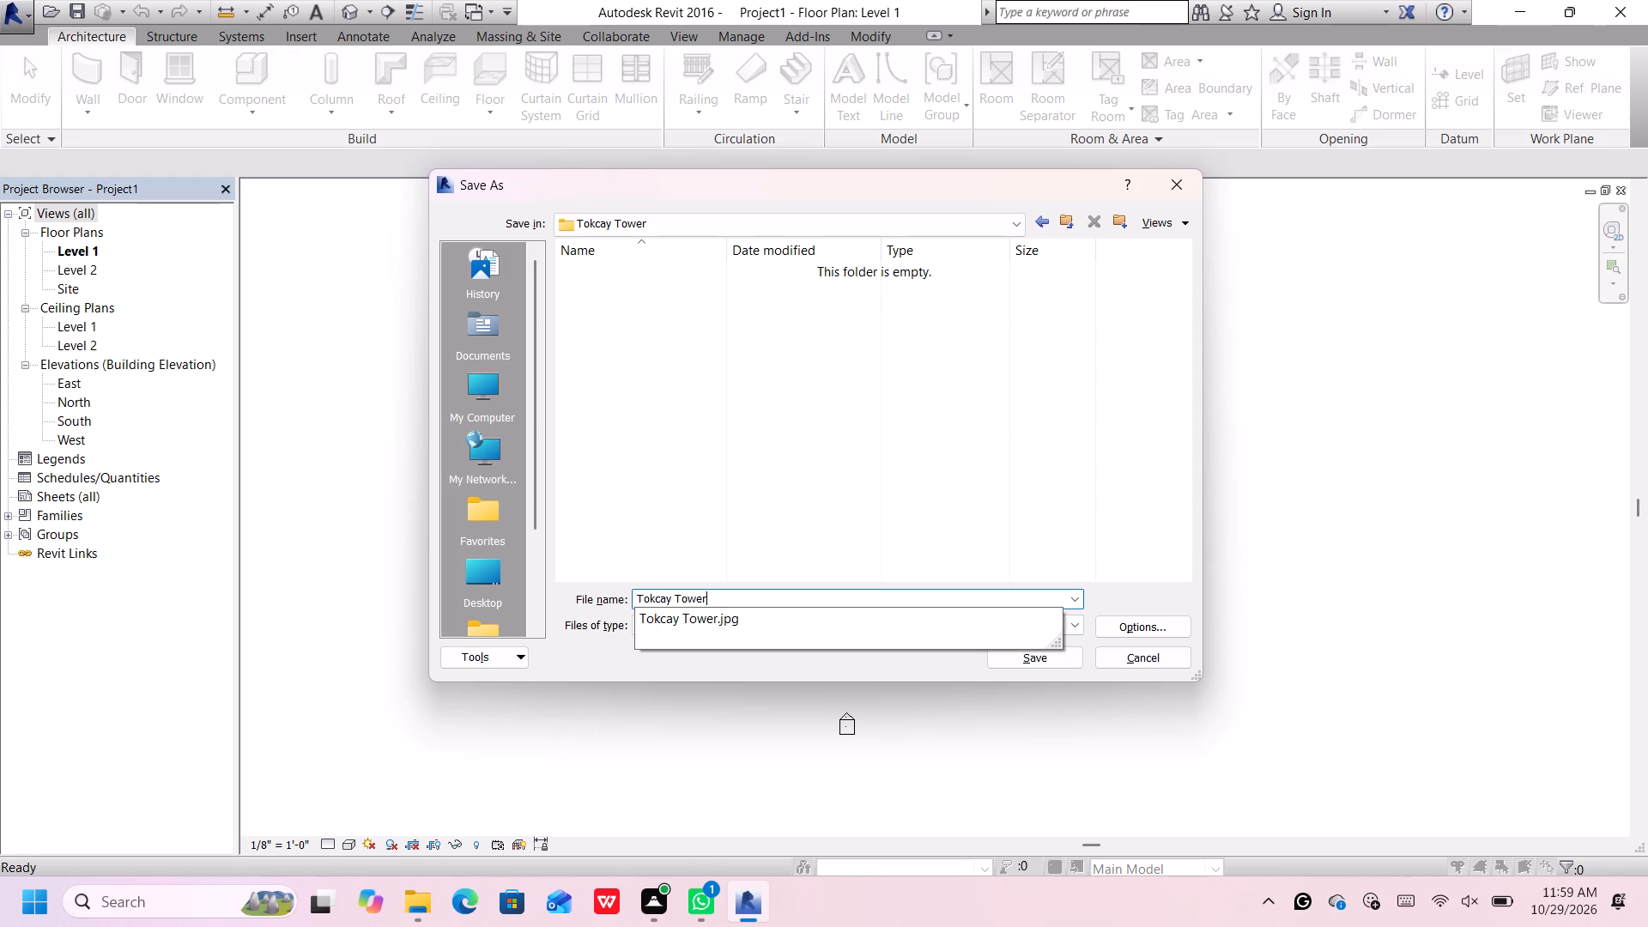
pyautogui.click(1060, 657)
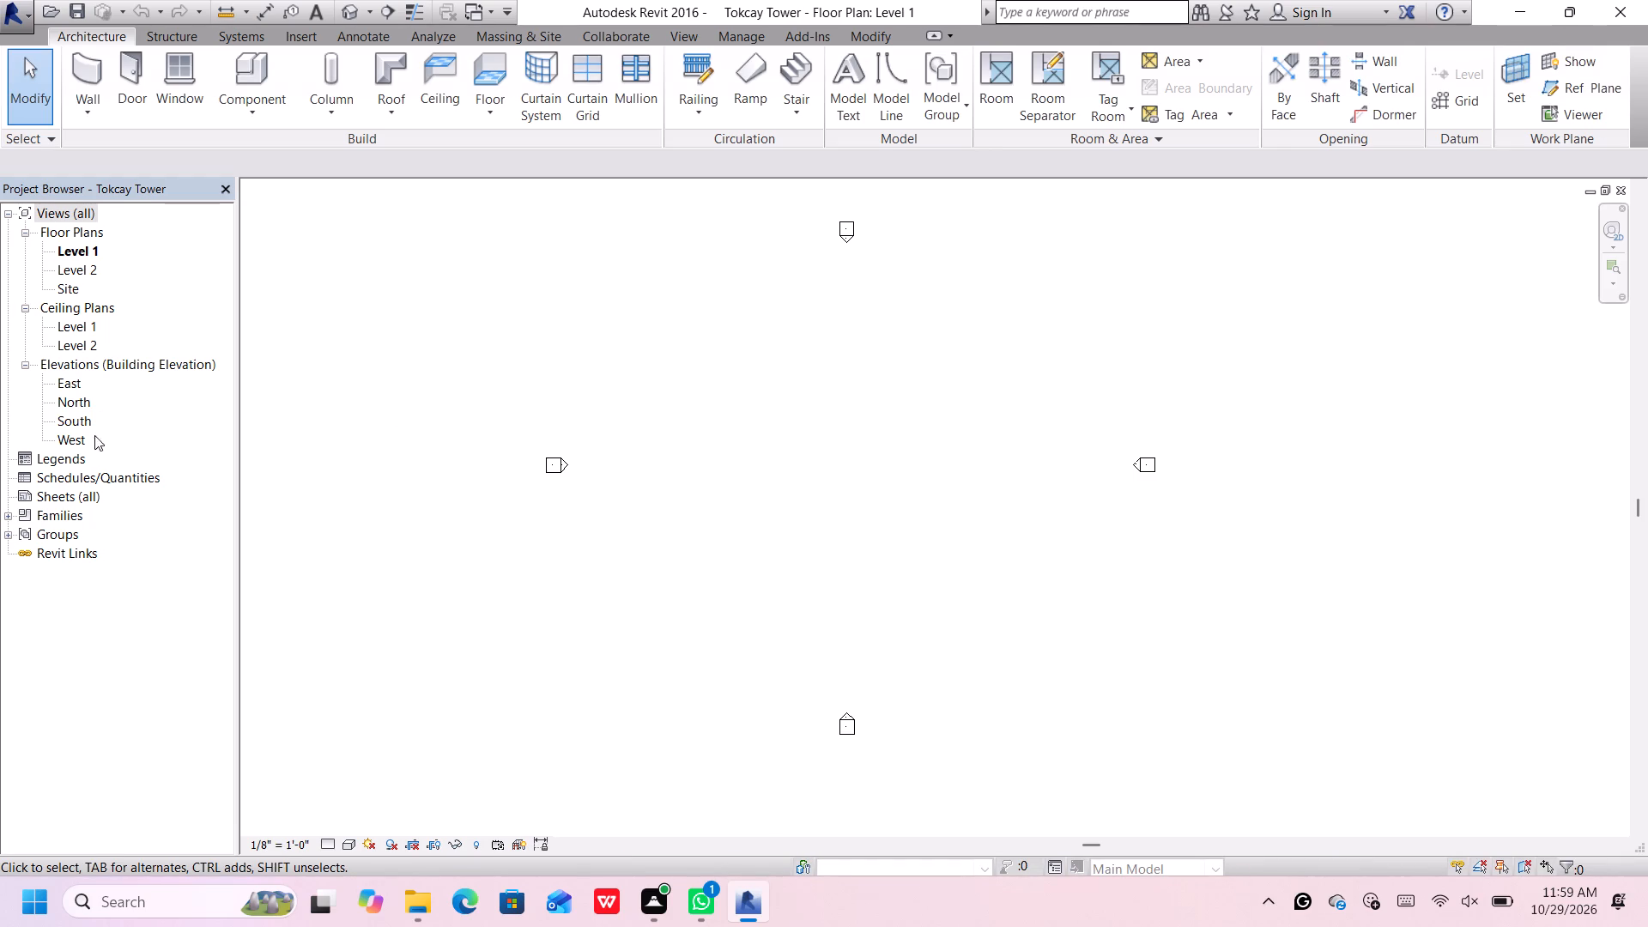
# Open the South elevation view.
pyautogui.doubleClick(75, 421)
pyautogui.scroll(-9, 755, 431)
pyautogui.scroll(6, 939, 314)
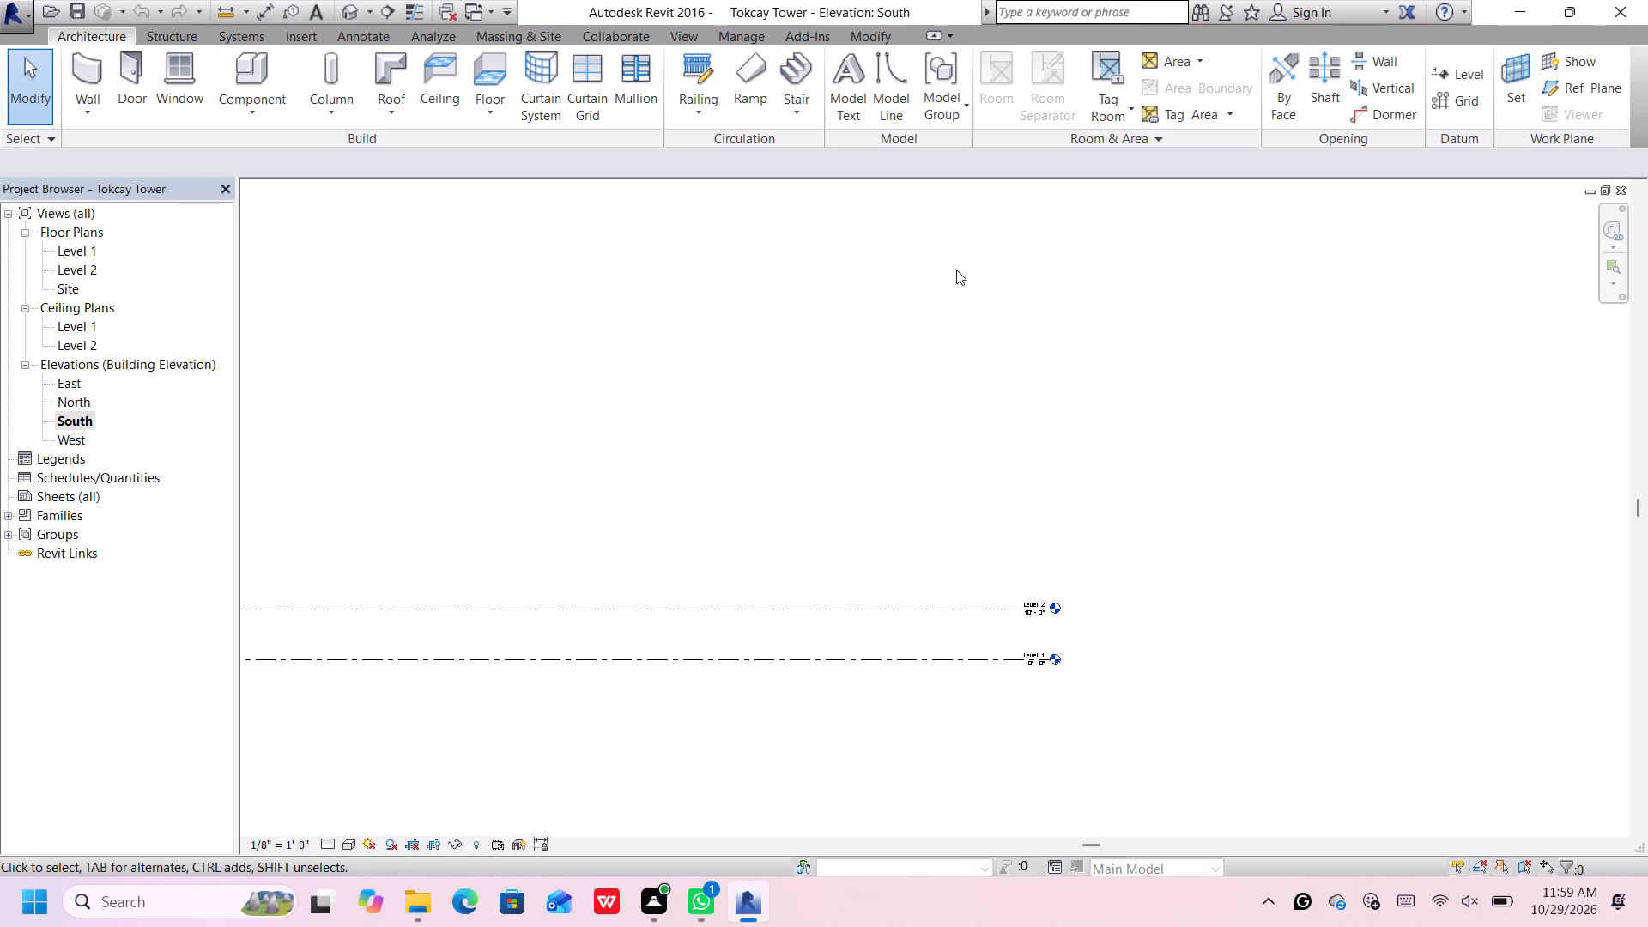
# Add a level 10' above Level 2 by picking its line with the Level tool's offset set to 10'.
pyautogui.click(1445, 63)
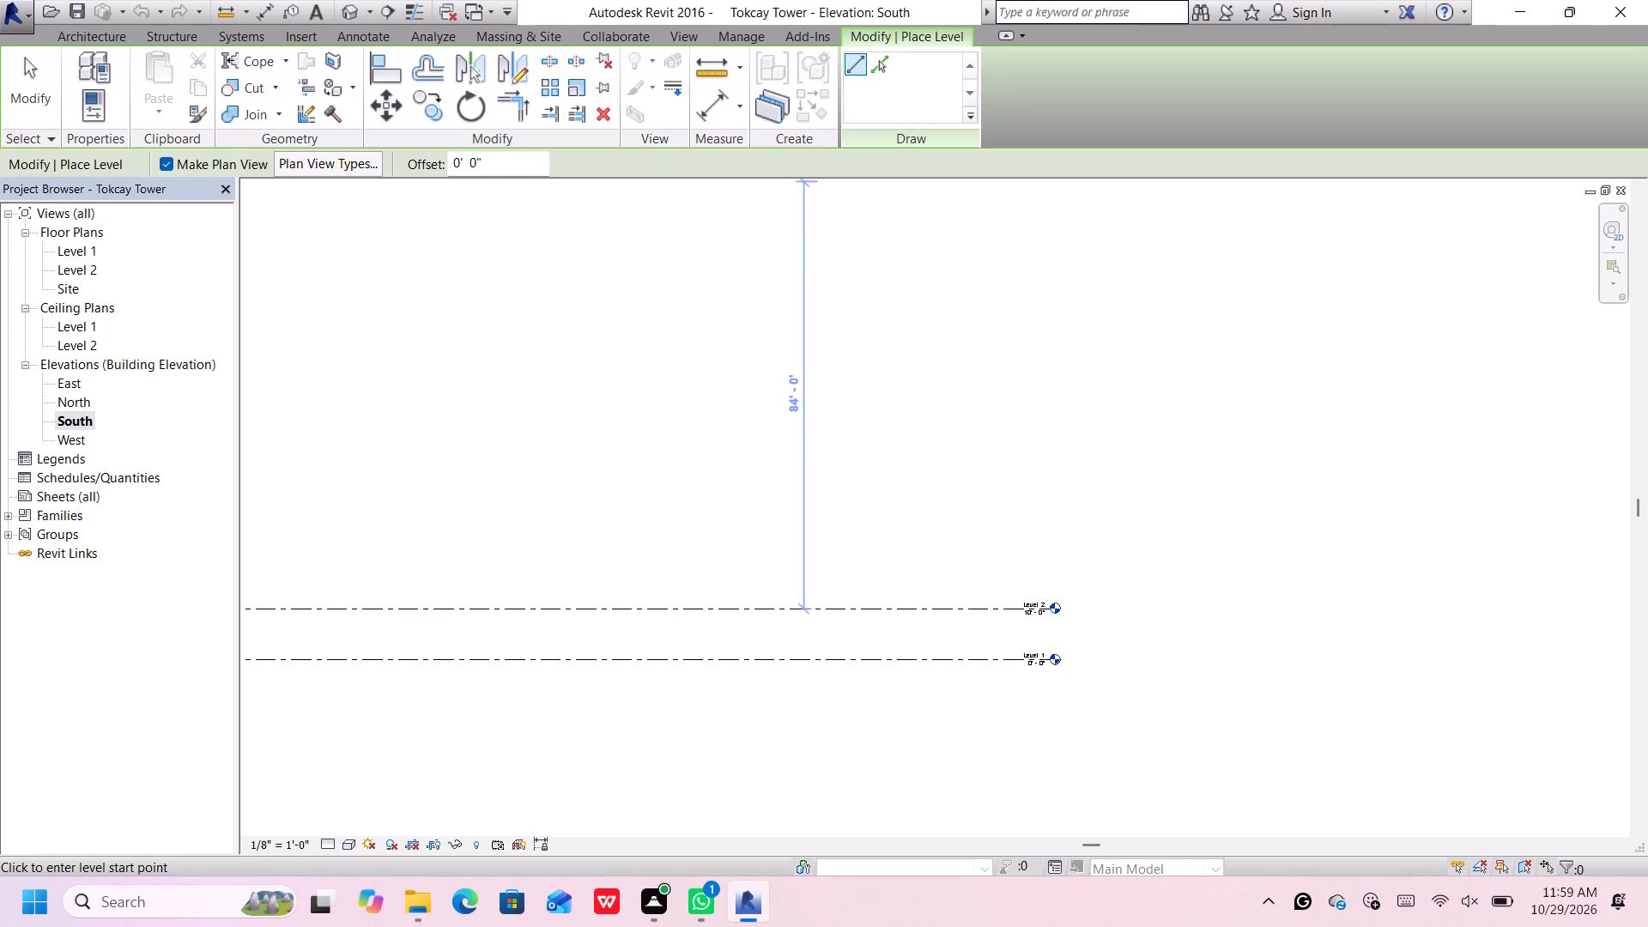
pyautogui.moveTo(494, 169); pyautogui.dragTo(439, 169)
pyautogui.press('BackSpace')
pyautogui.write("10'")
pyautogui.press('Return')
pyautogui.click(880, 69)
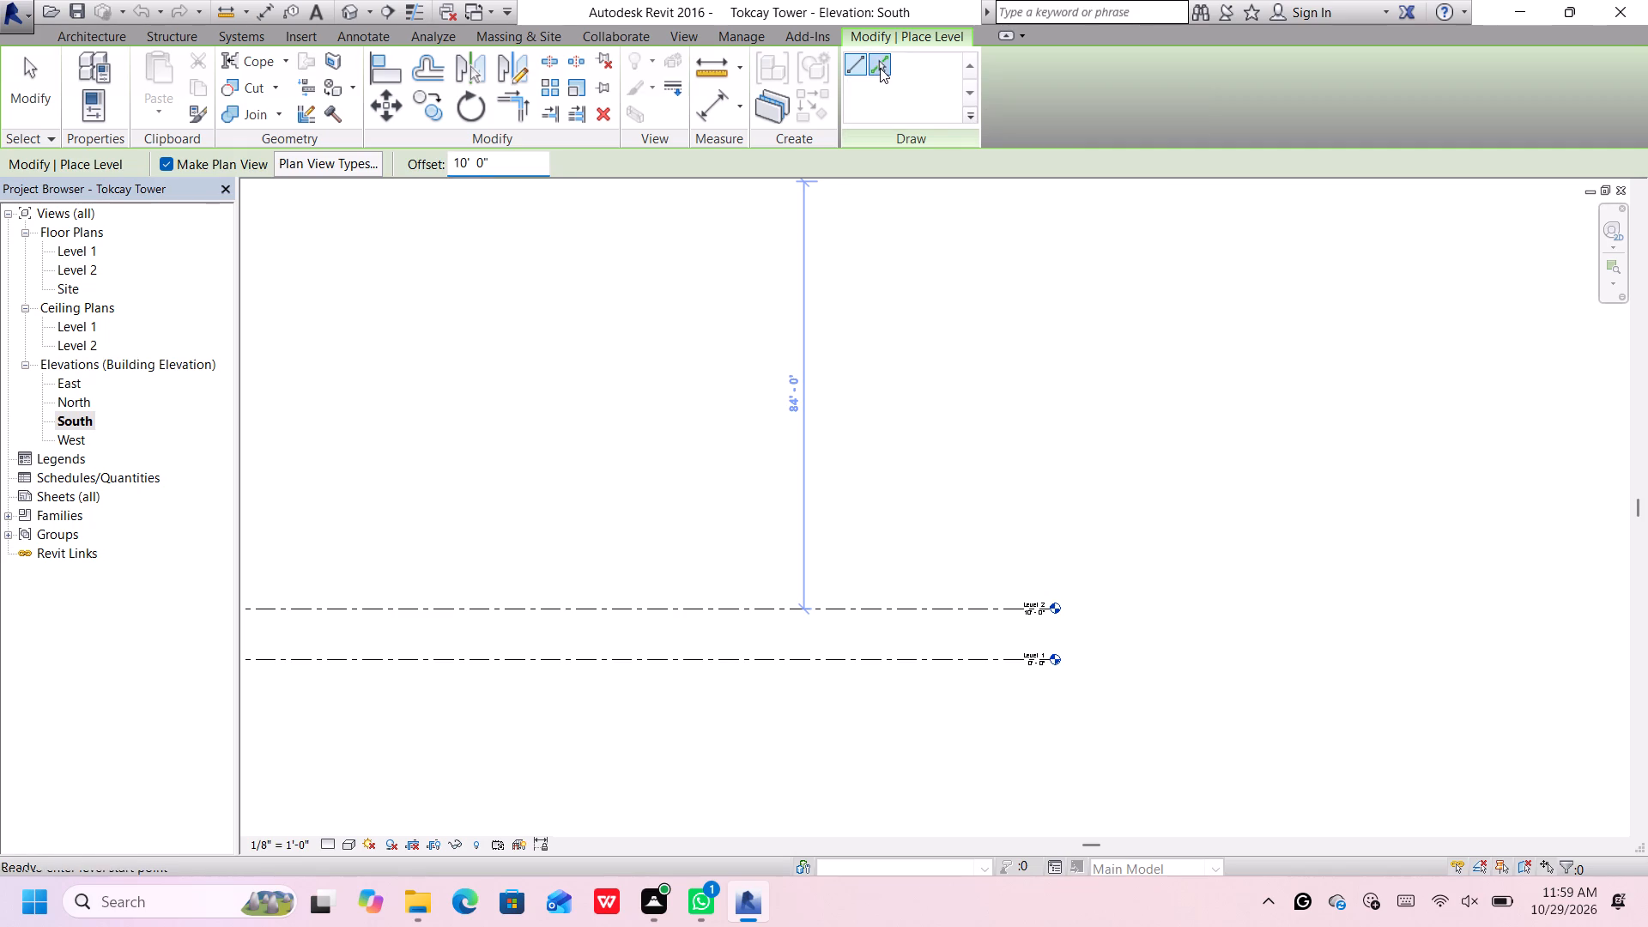
pyautogui.scroll(-5, 804, 275)
pyautogui.scroll(1, 825, 403)
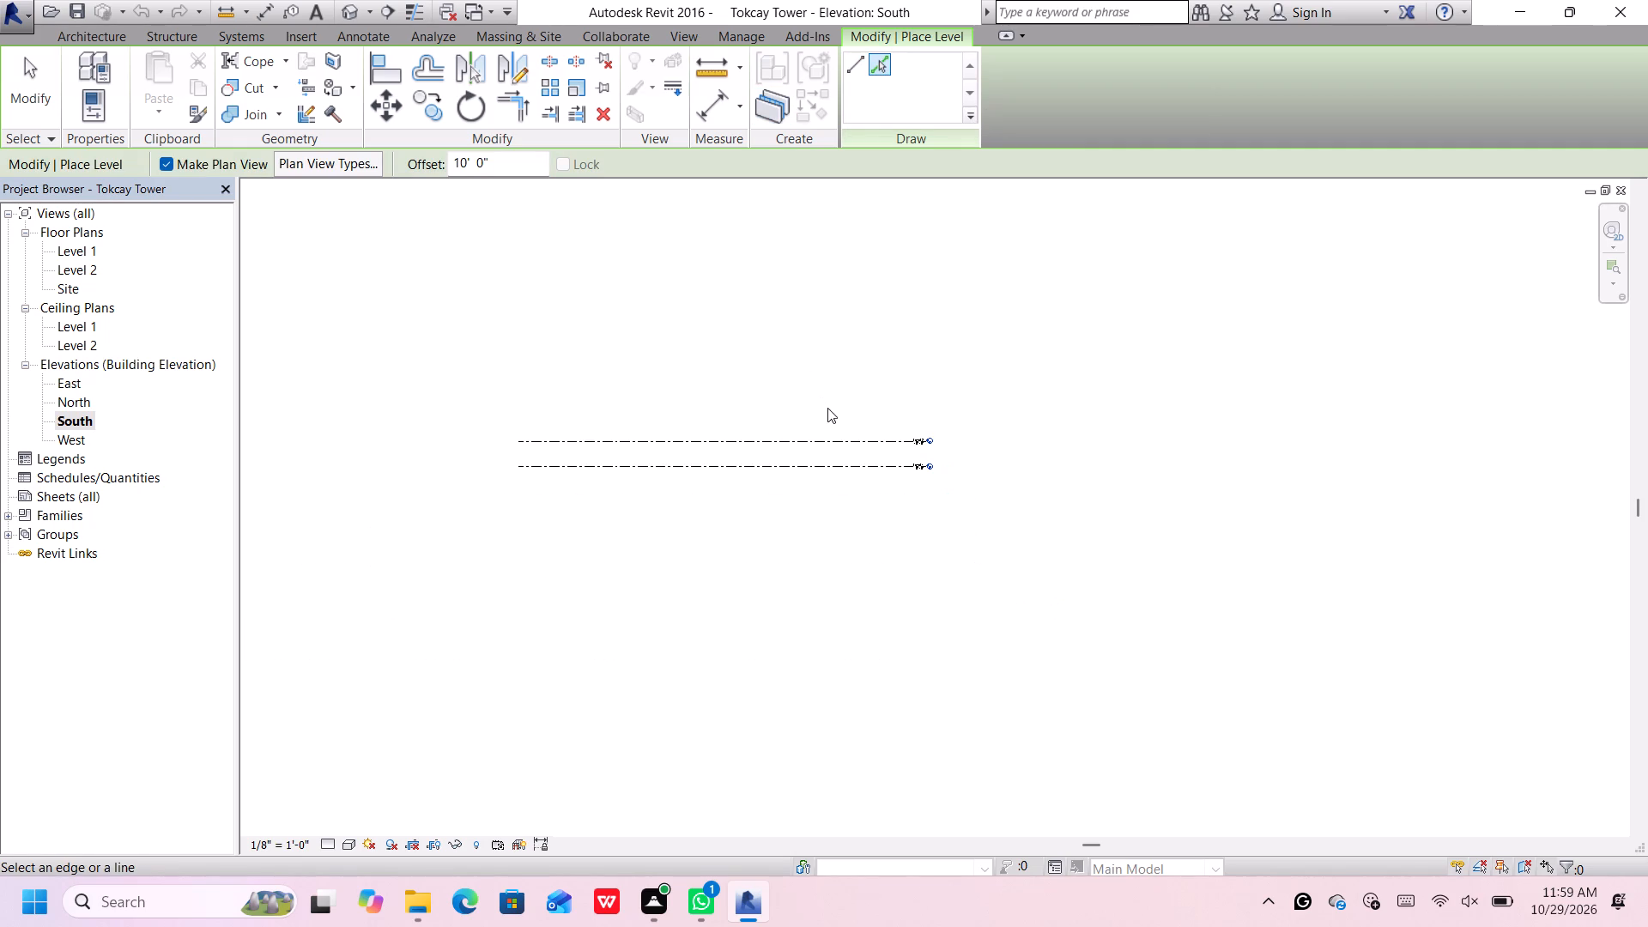
pyautogui.scroll(1, 827, 408)
pyautogui.moveTo(803, 312); pyautogui.dragTo(875, 489, button='middle')
pyautogui.scroll(-1, 869, 457)
pyautogui.moveTo(875, 490); pyautogui.dragTo(875, 532, button='middle')
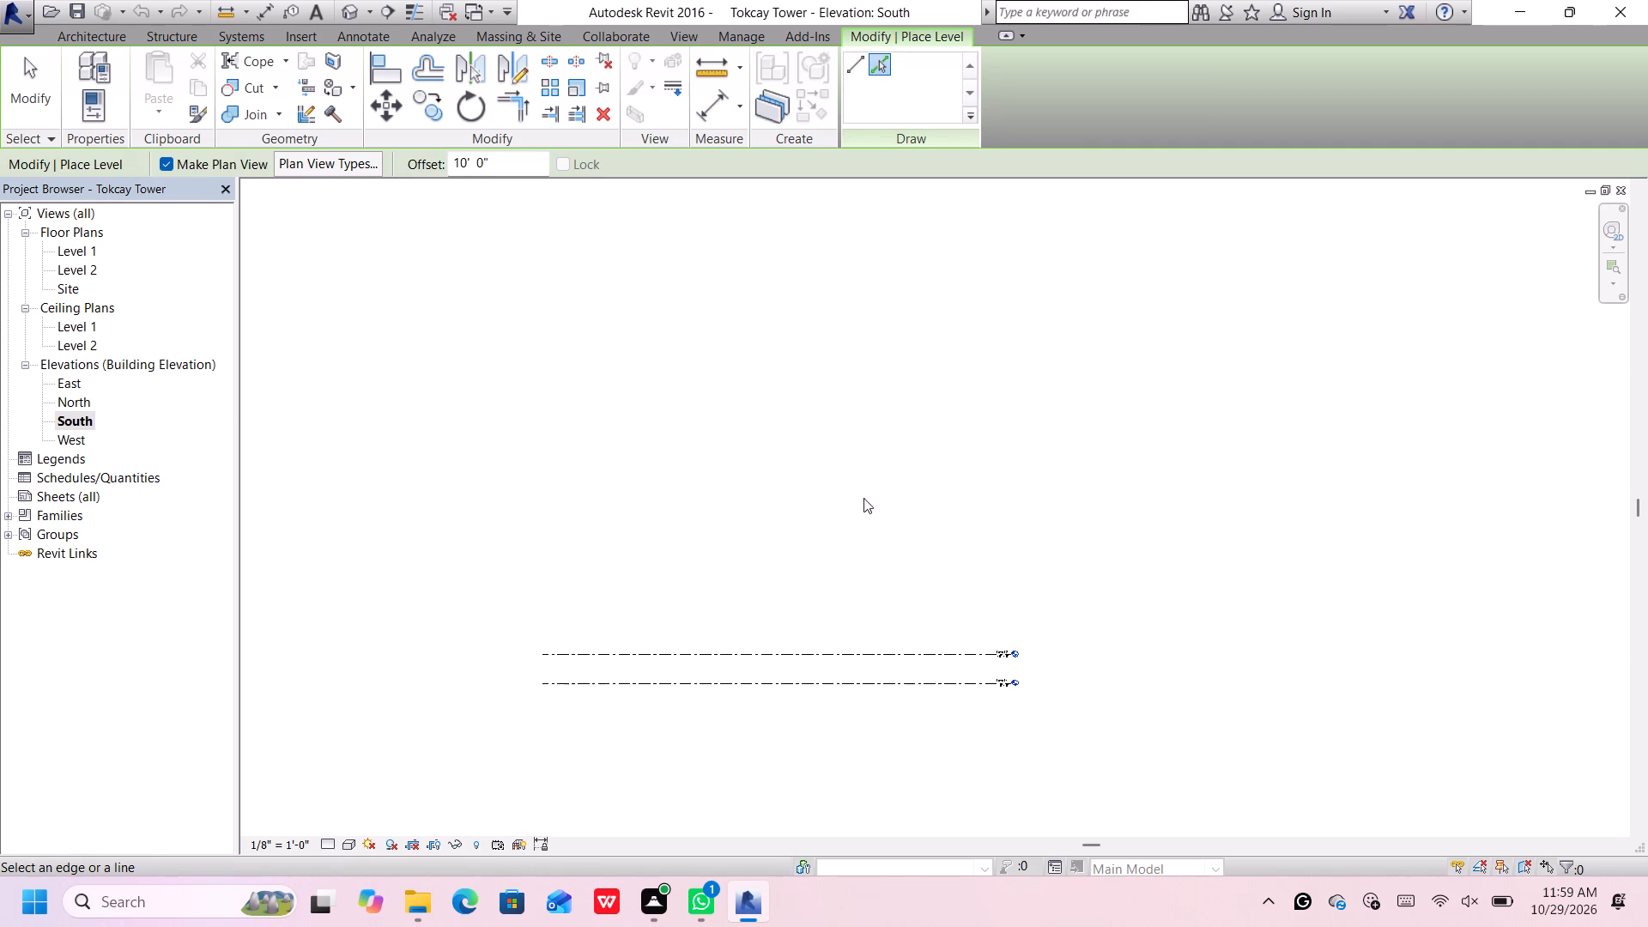
pyautogui.scroll(1, 857, 560)
pyautogui.click(924, 665)
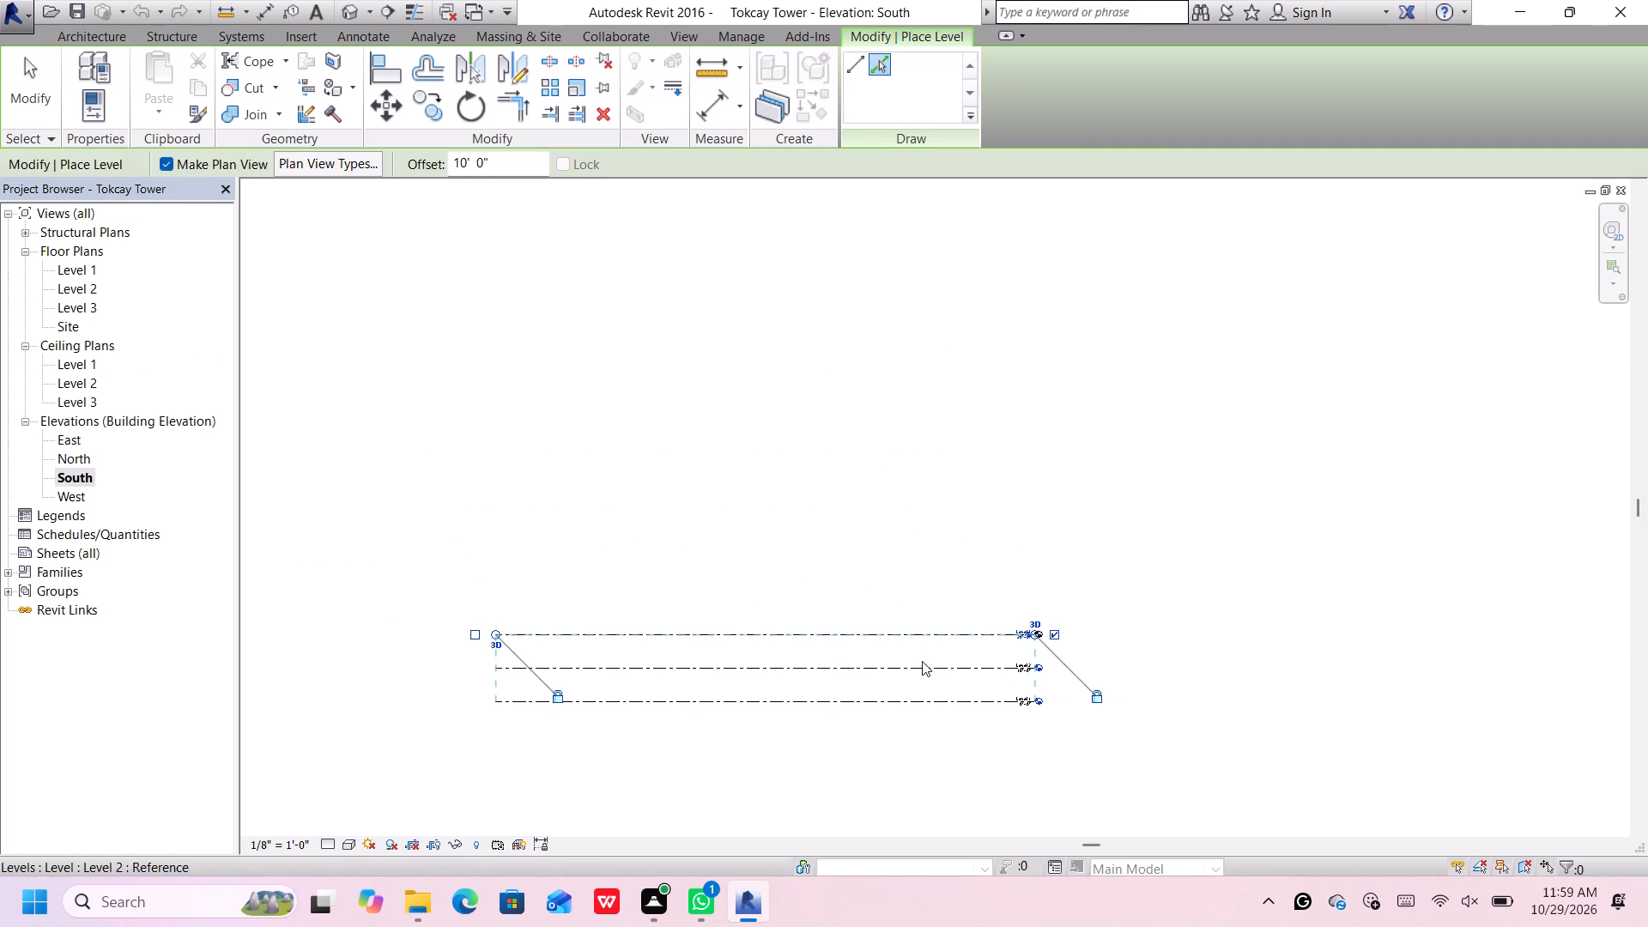
# Add six more levels upward at 10' intervals, each offset from the previous topmost level, up to 80'.
pyautogui.click(930, 628)
pyautogui.click(930, 597)
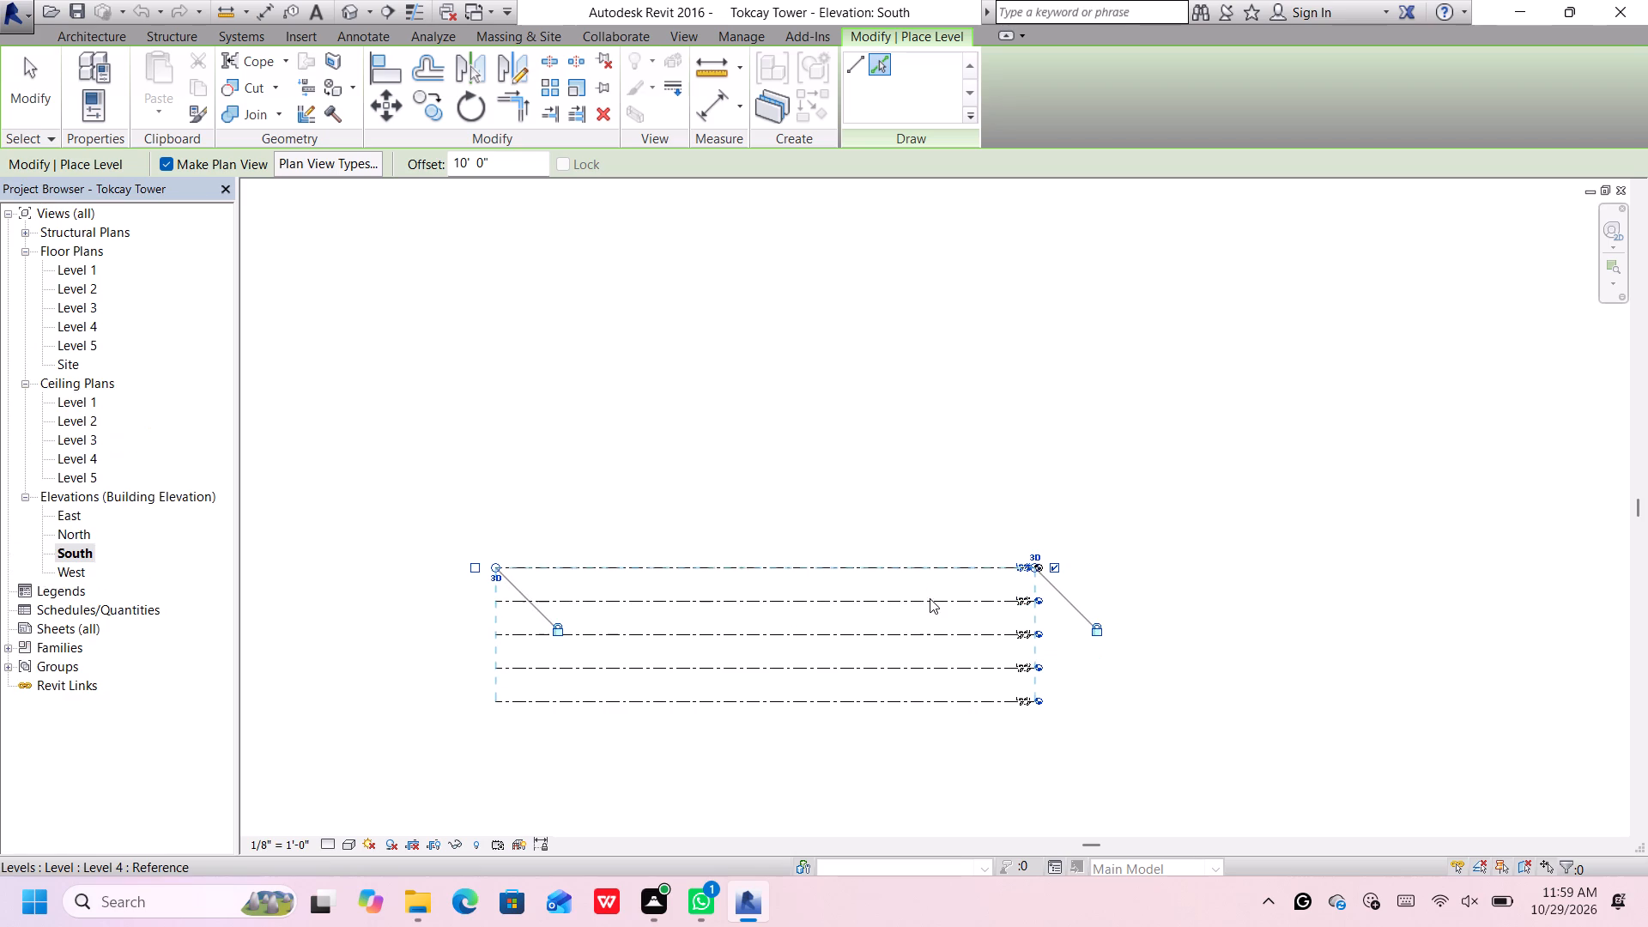
pyautogui.click(931, 565)
pyautogui.click(933, 532)
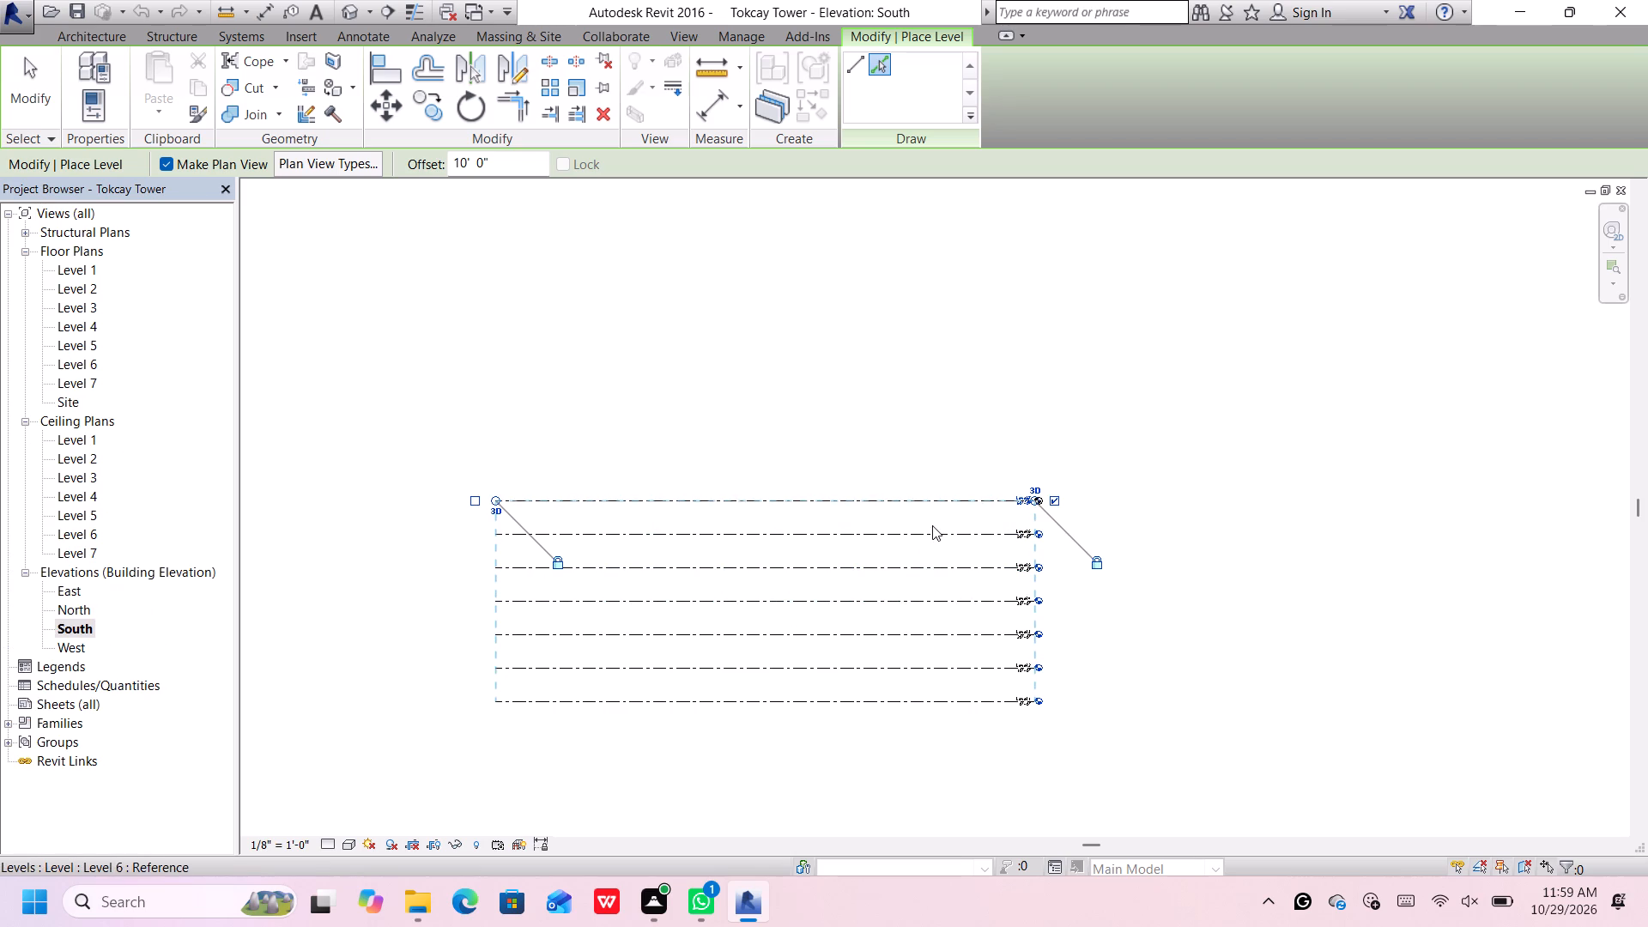
pyautogui.click(934, 492)
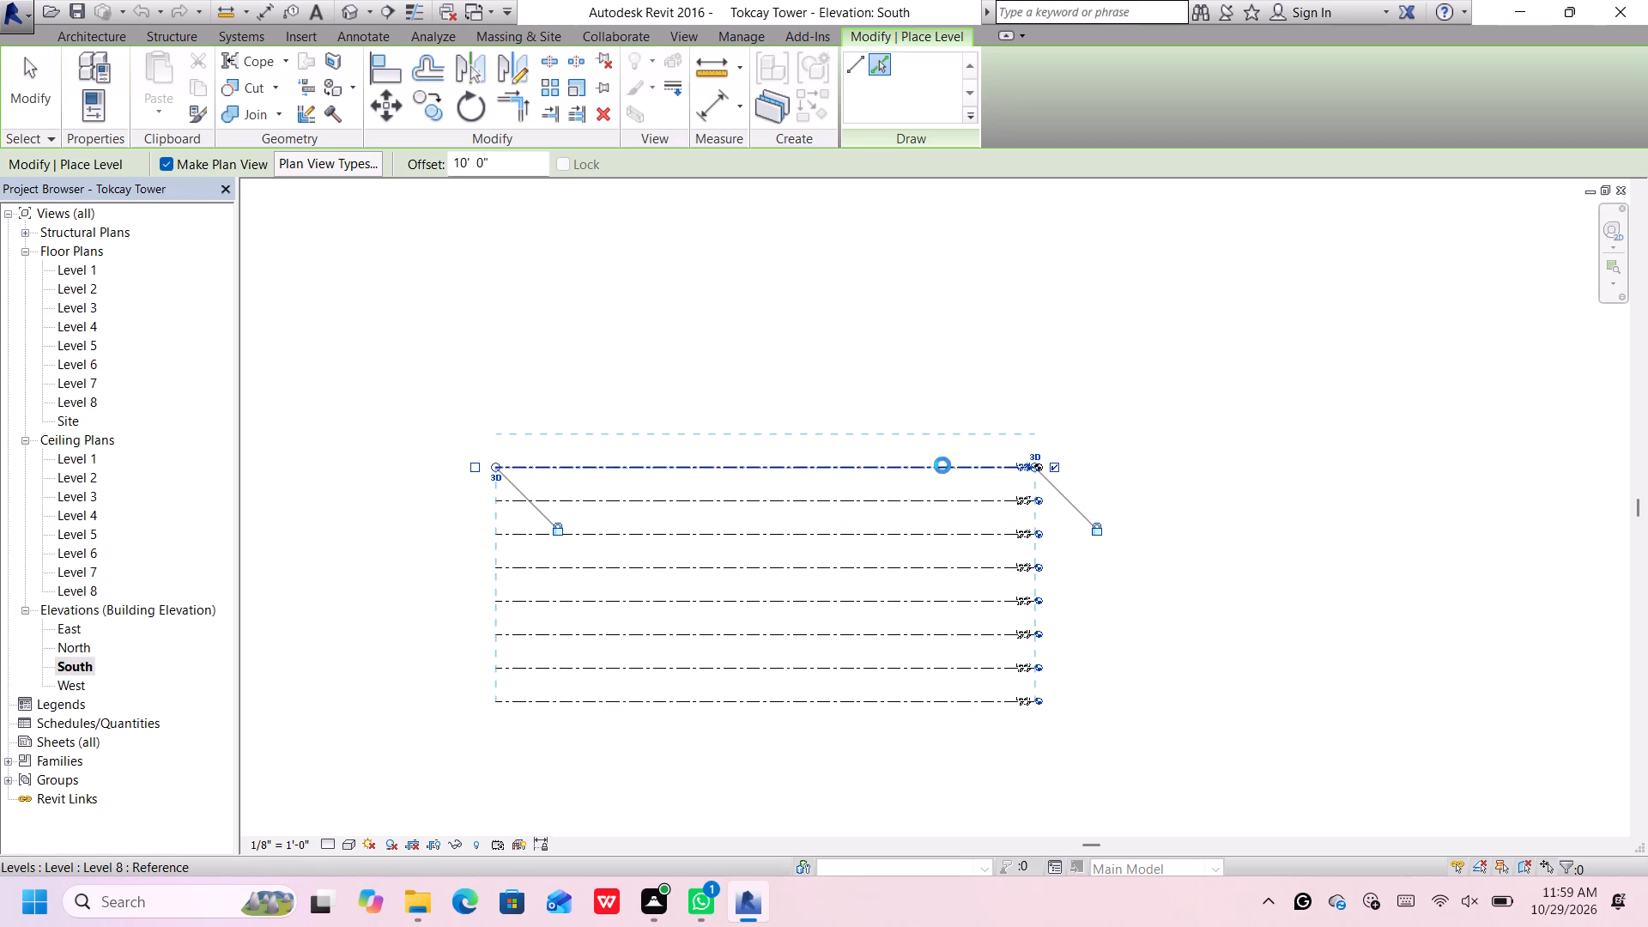
pyautogui.click(942, 465)
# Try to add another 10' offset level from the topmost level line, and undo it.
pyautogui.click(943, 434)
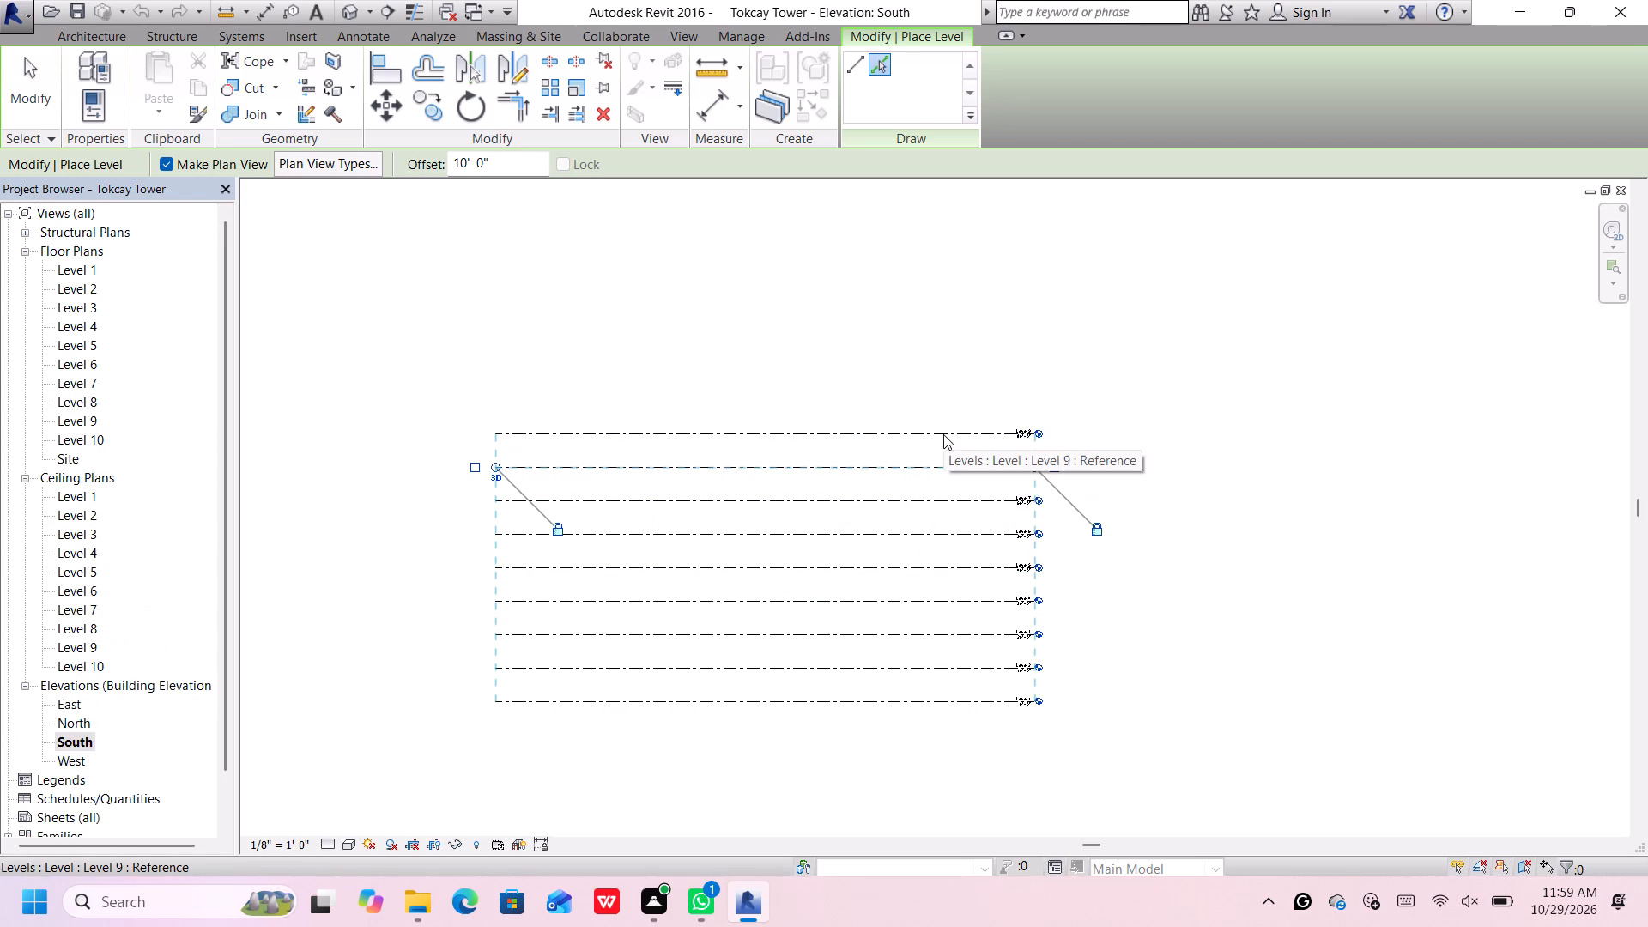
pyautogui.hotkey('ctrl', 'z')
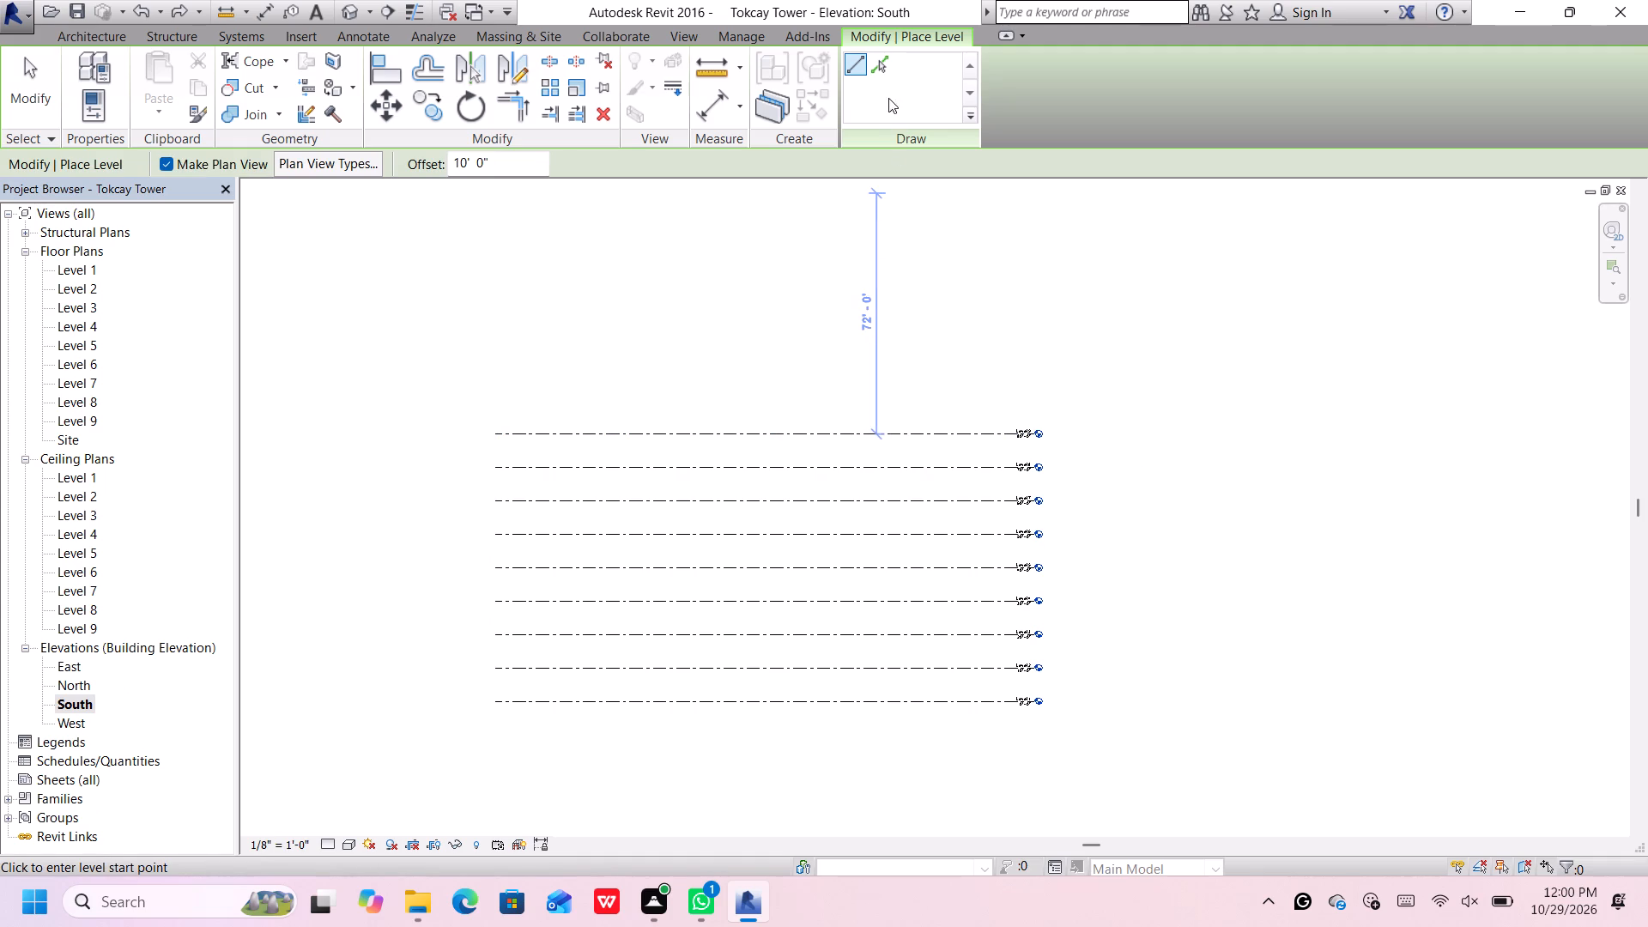
# Add two levels above Level 9 at 90' and 100' by picking the topmost level line with a 10' offset.
pyautogui.click(881, 58)
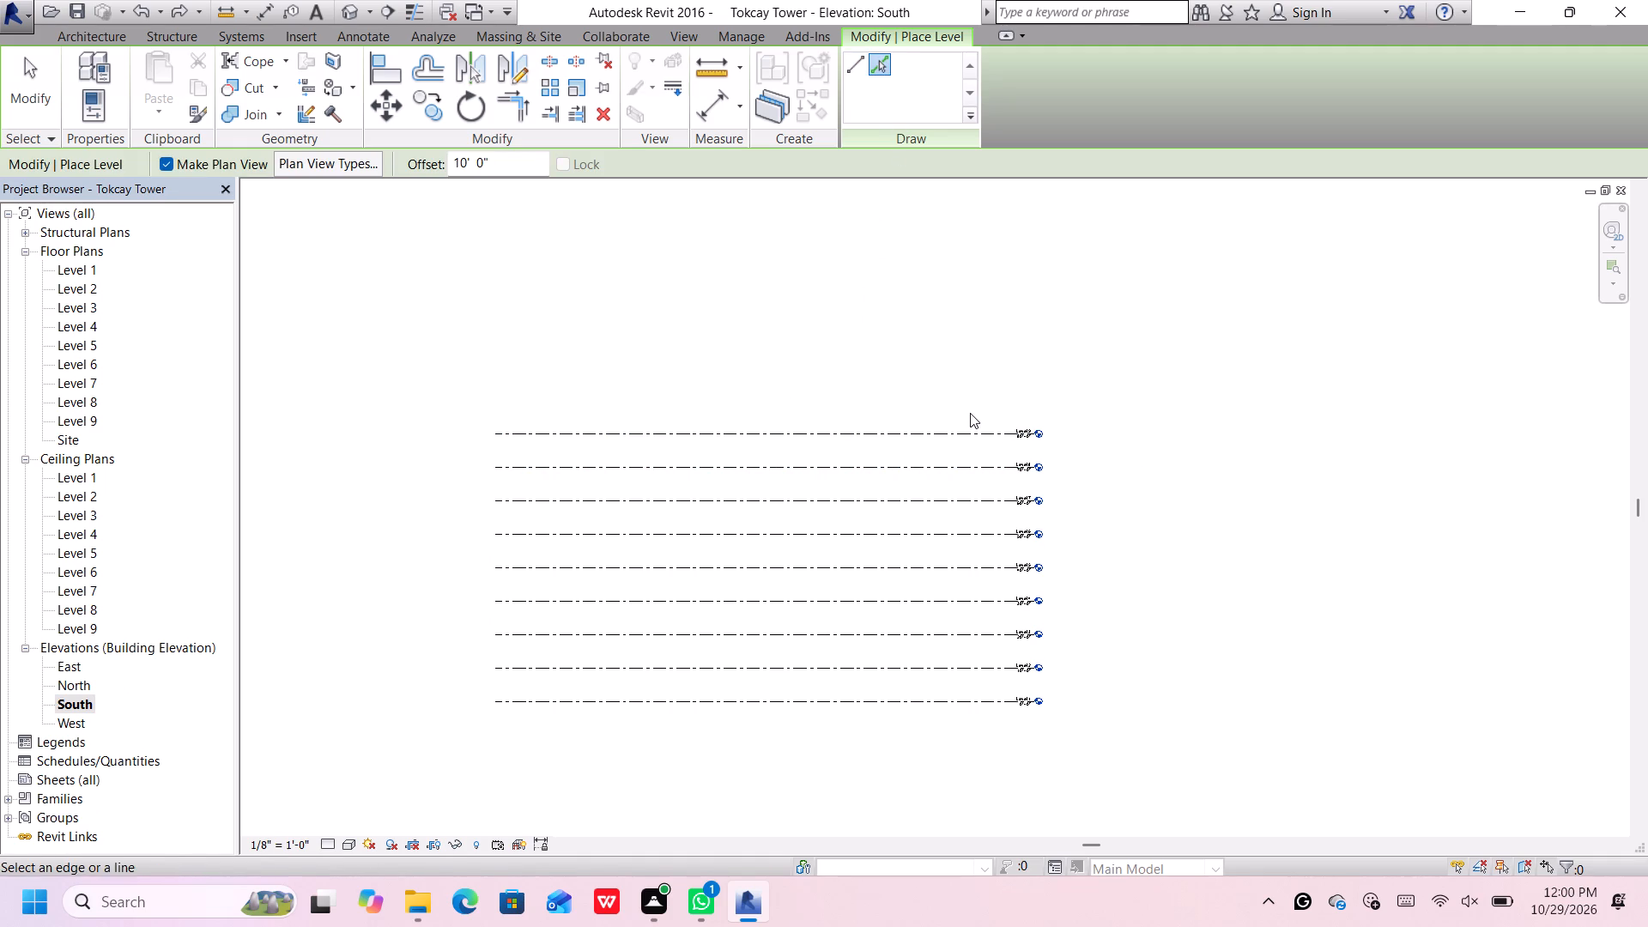
pyautogui.moveTo(970, 415); pyautogui.dragTo(987, 463, button='middle')
pyautogui.scroll(9, 989, 463)
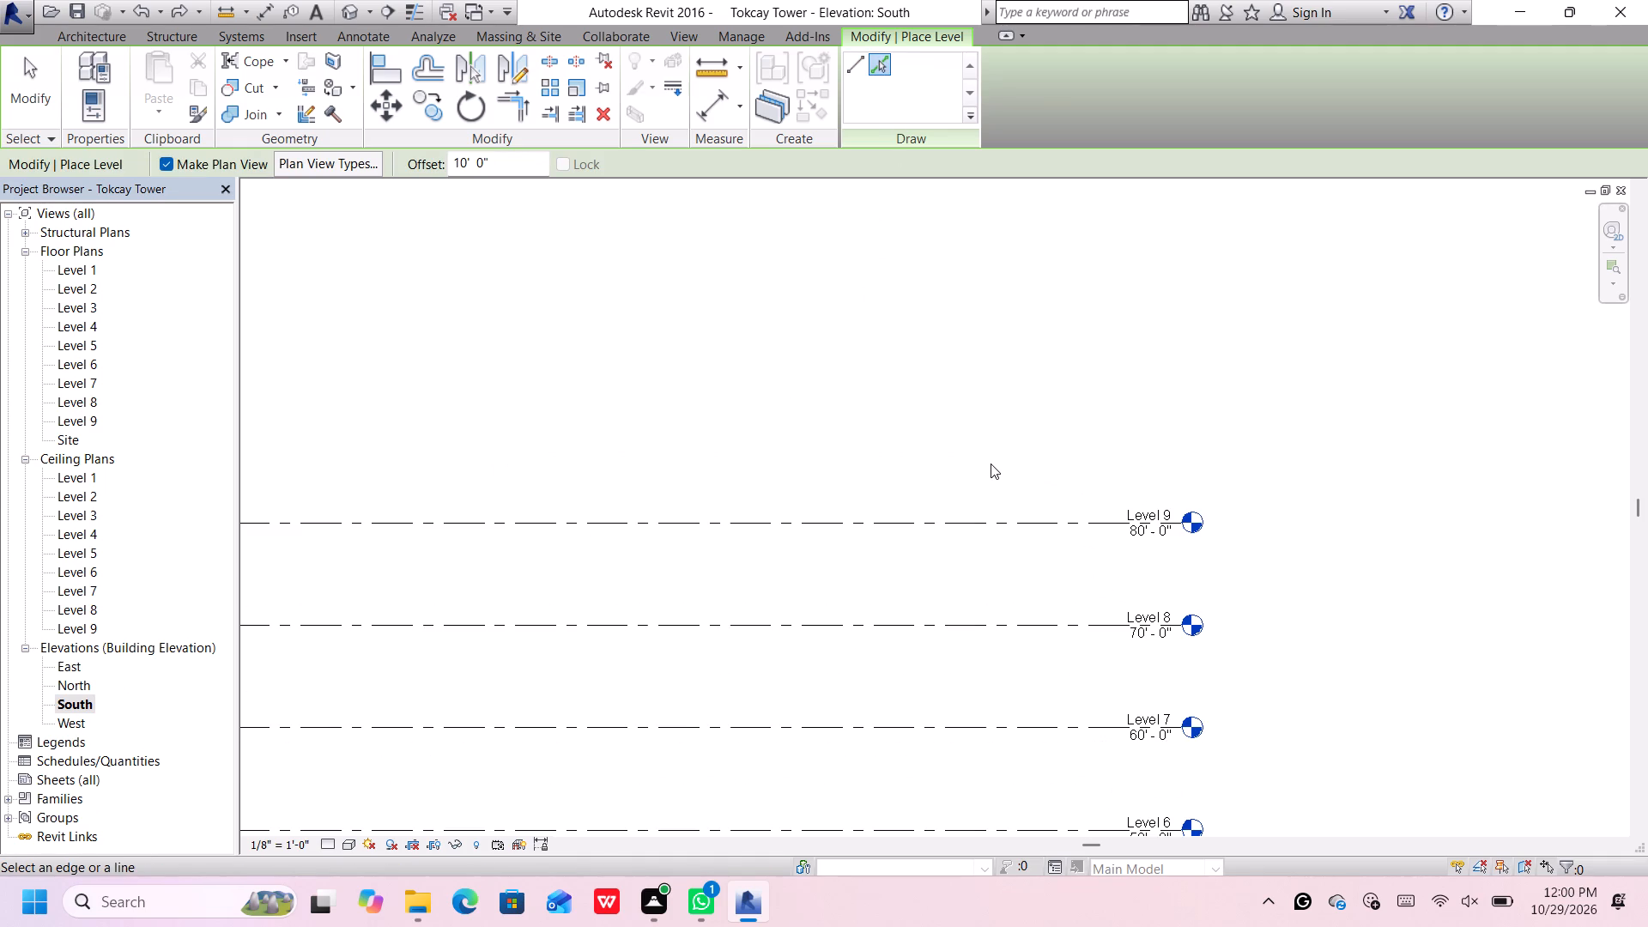
pyautogui.scroll(-1, 991, 463)
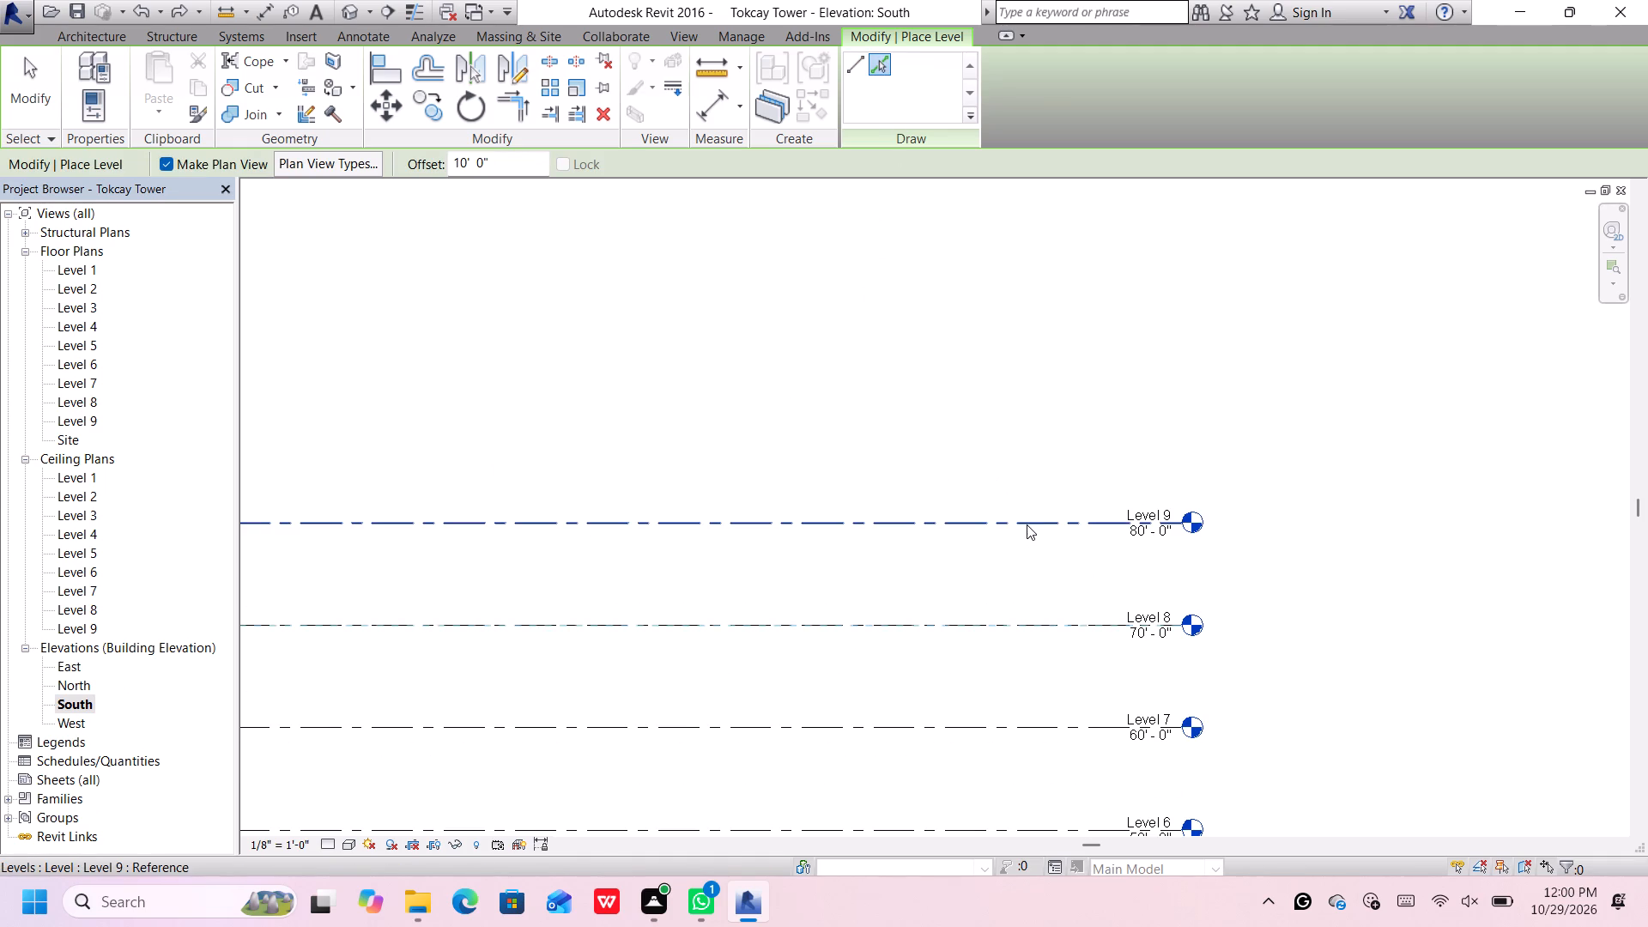
pyautogui.click(1030, 518)
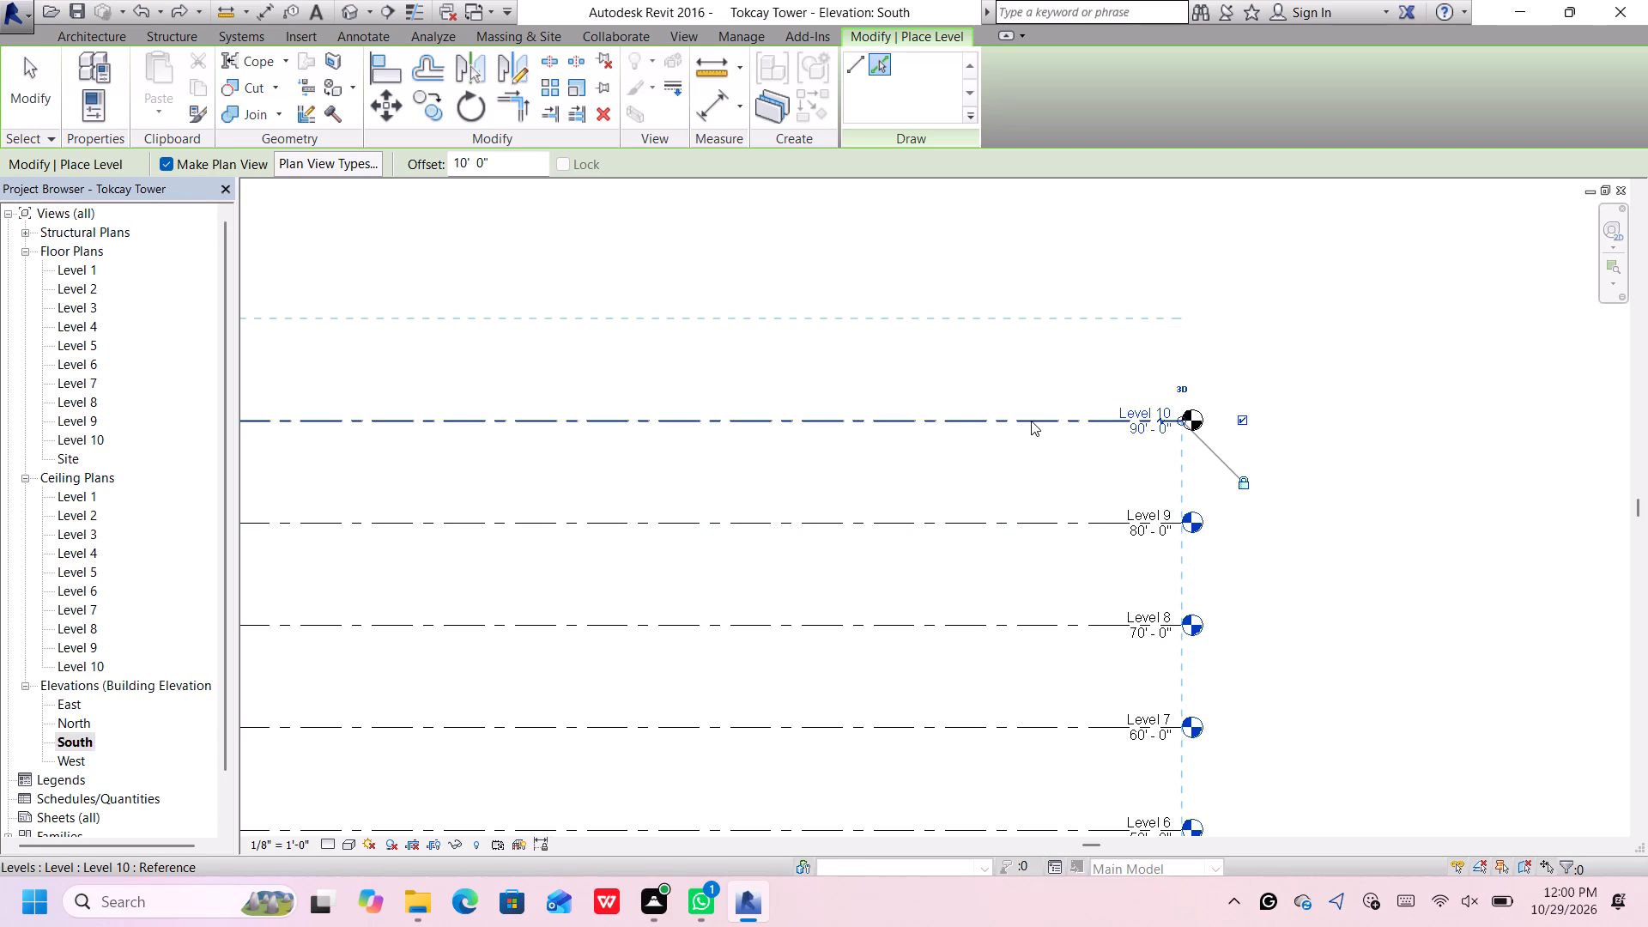
pyautogui.click(1031, 416)
# Add four more levels at 10' intervals above the 100' level, up to 140', each offset from the topmost level line.
pyautogui.scroll(-7, 1031, 418)
pyautogui.scroll(2, 1002, 367)
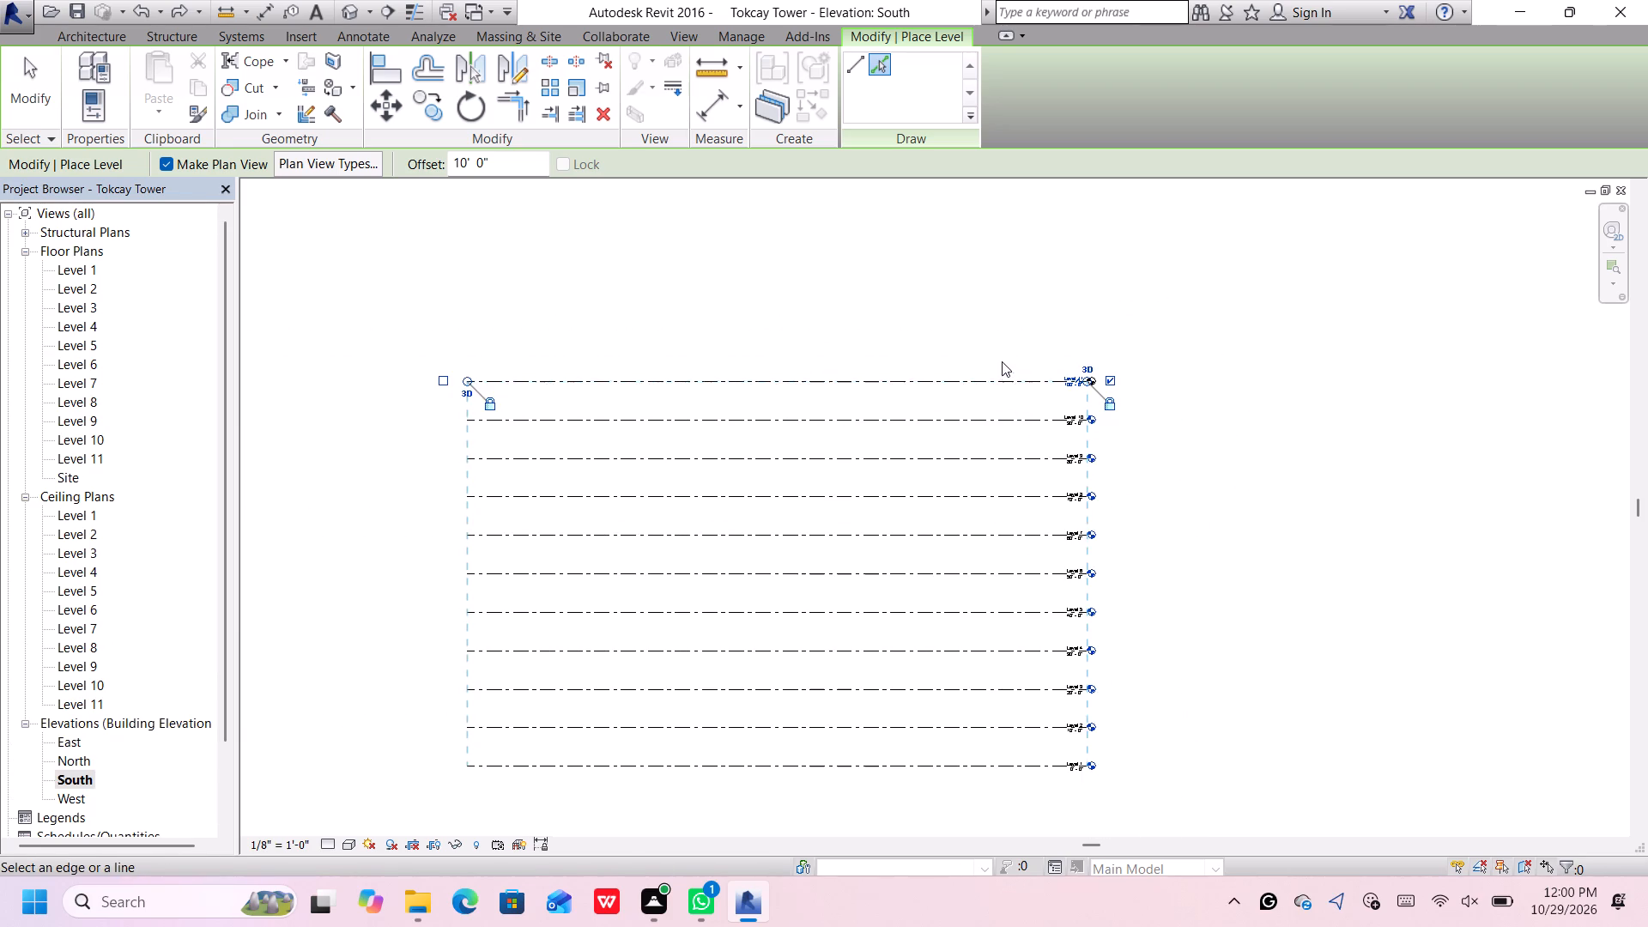
pyautogui.scroll(2, 1002, 361)
pyautogui.moveTo(1017, 347); pyautogui.dragTo(1027, 510, button='middle')
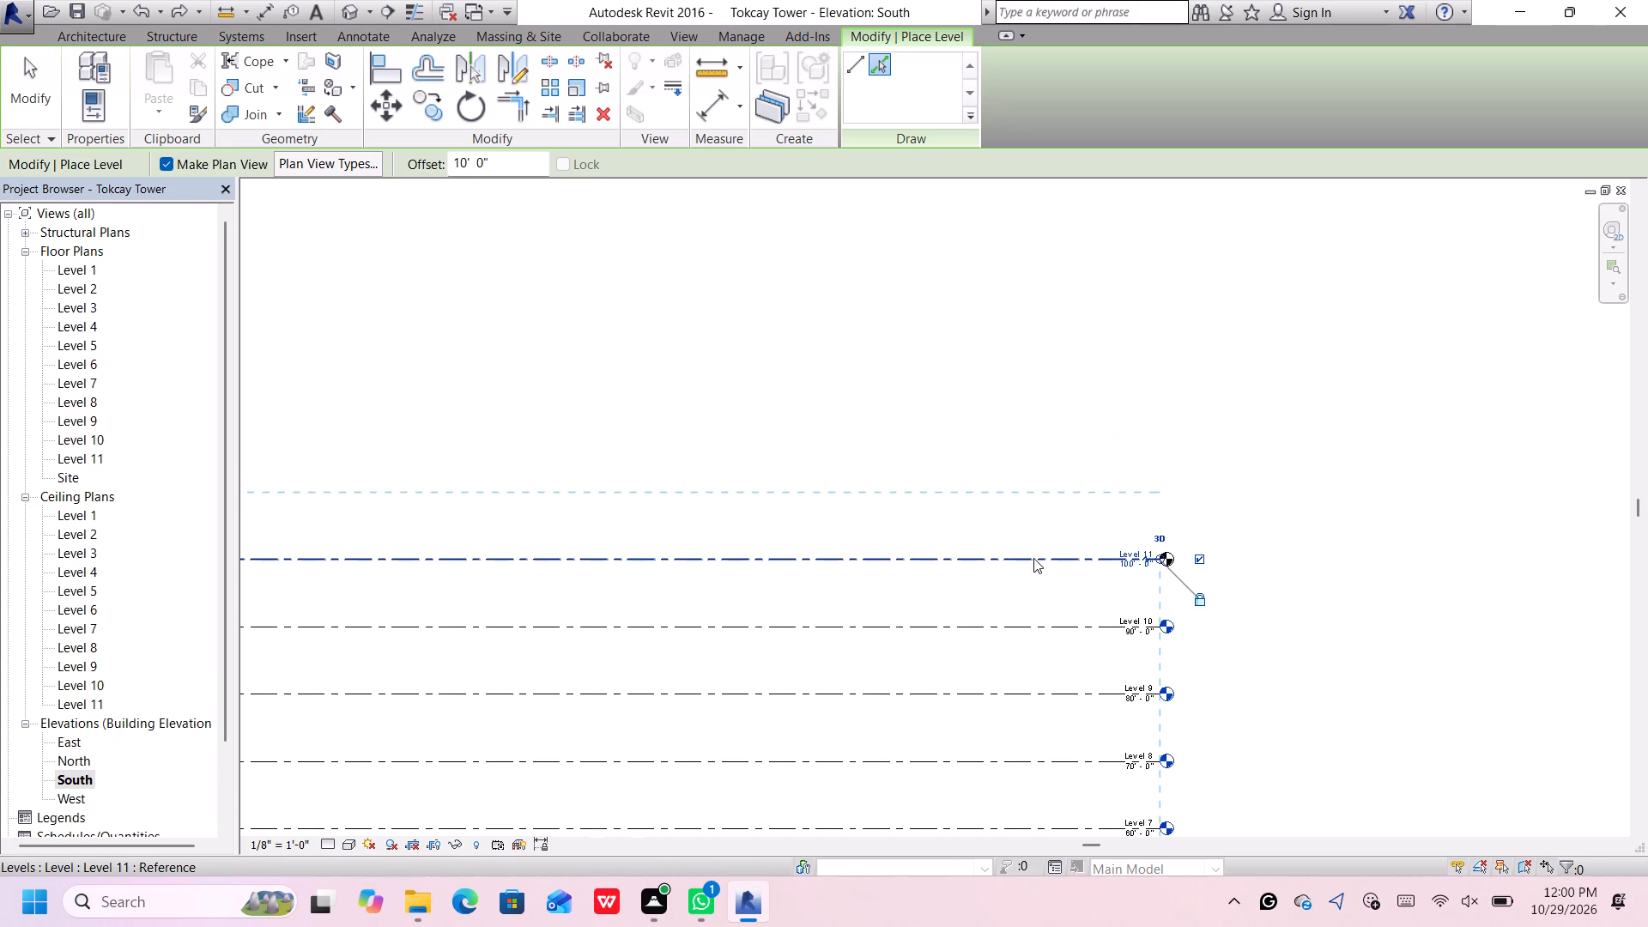
pyautogui.click(1033, 558)
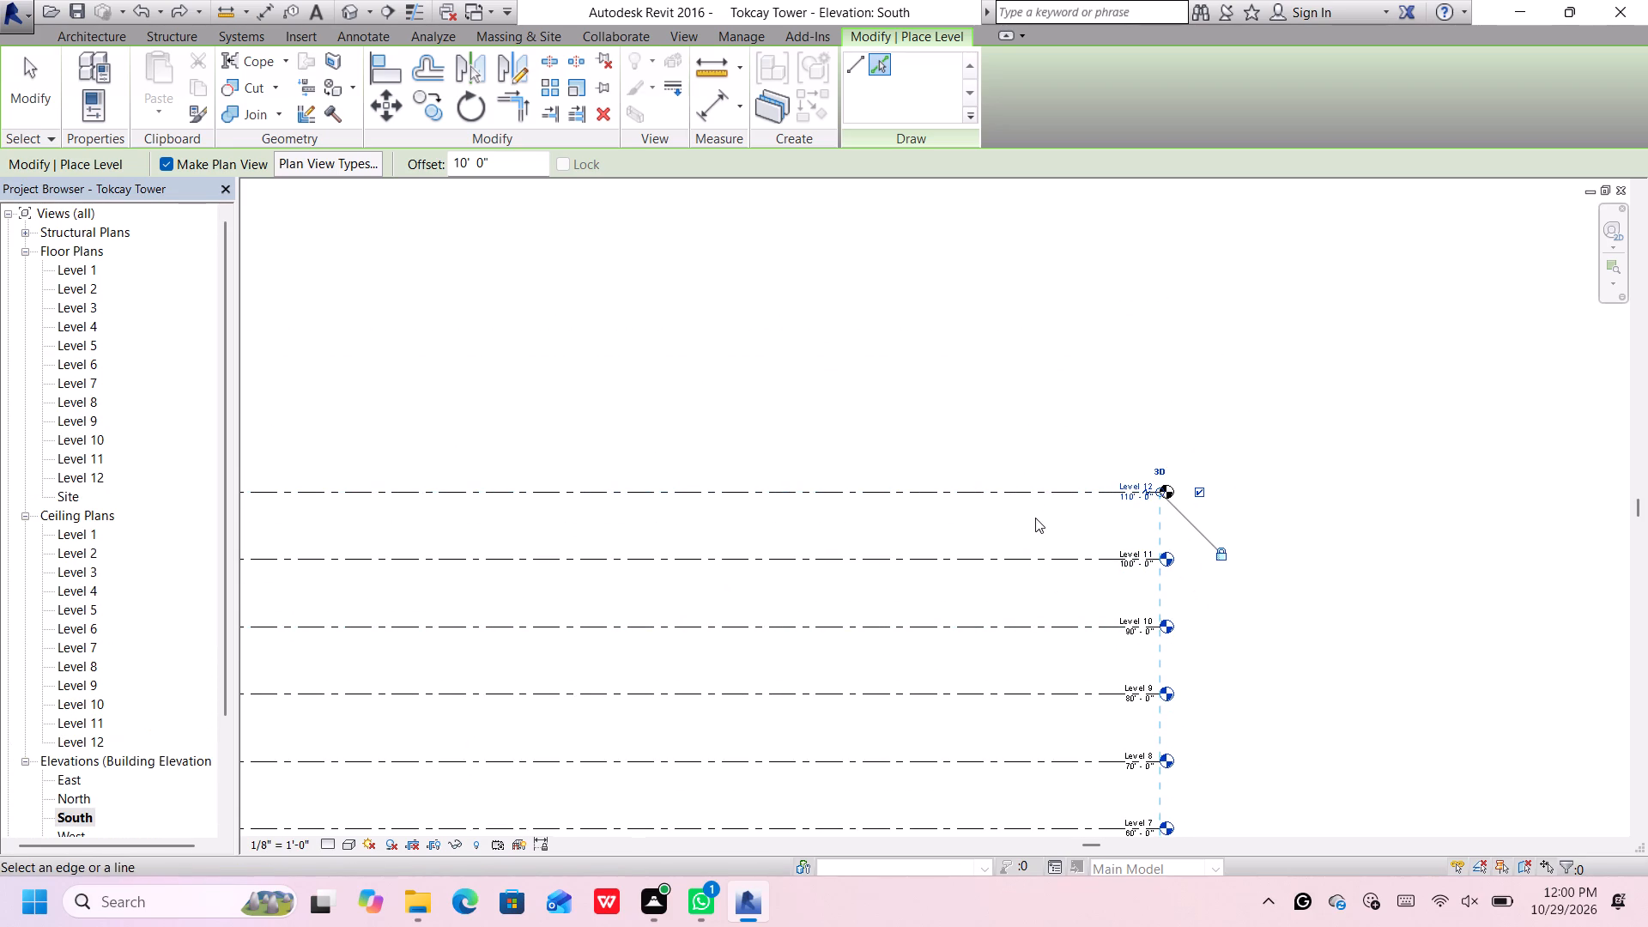
pyautogui.click(1041, 487)
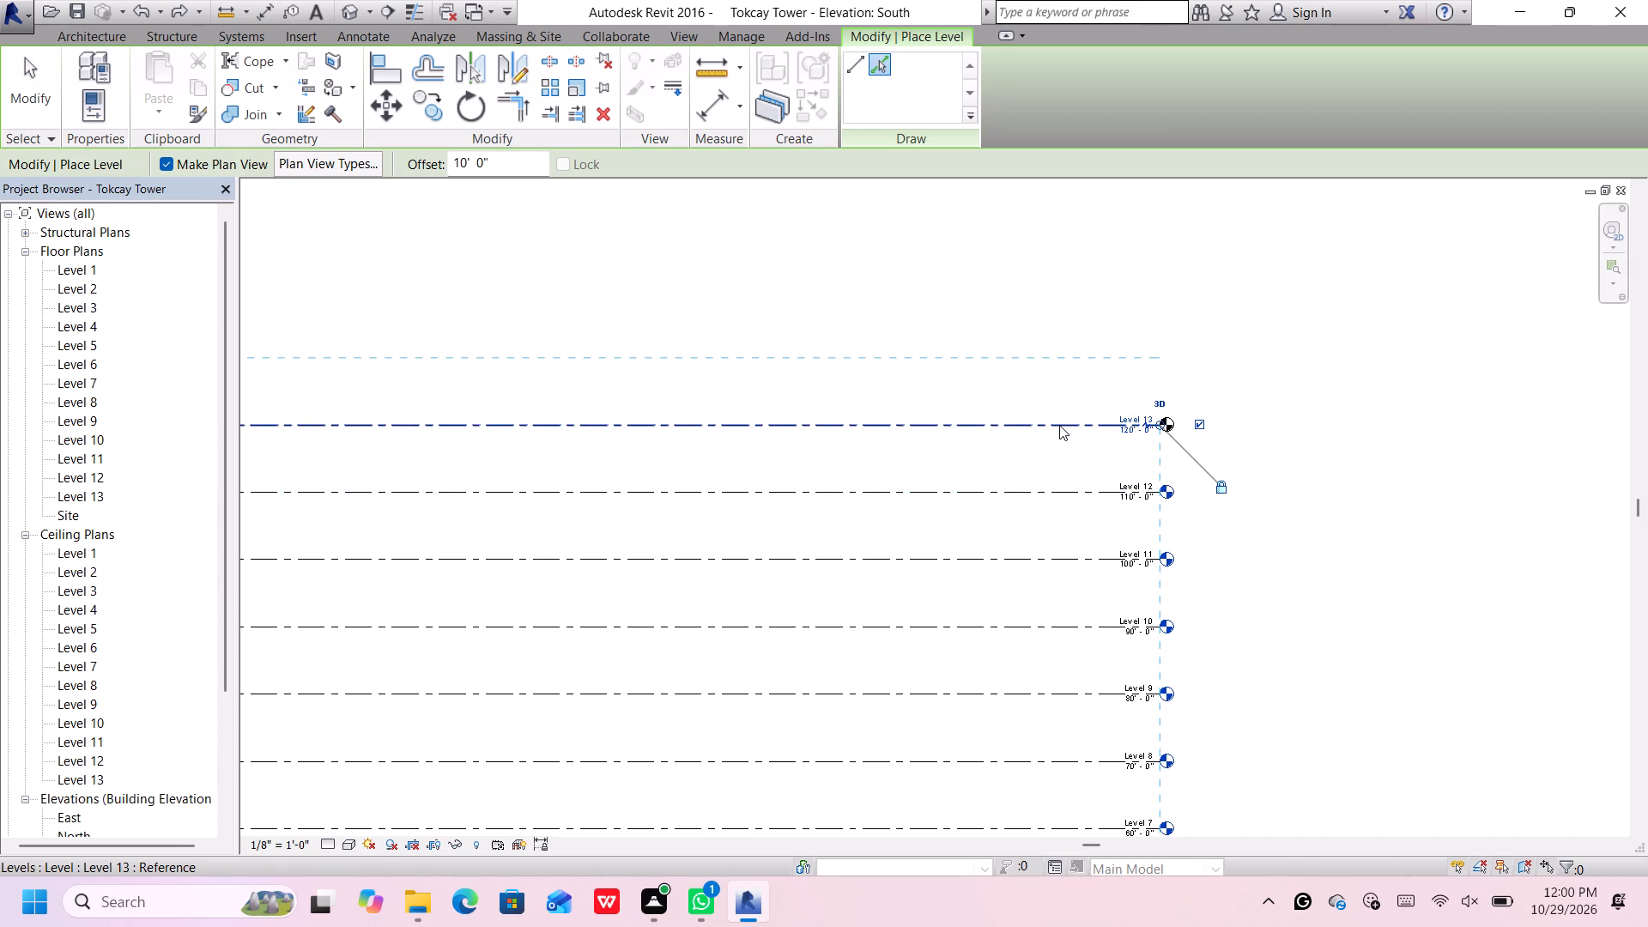
pyautogui.click(1059, 424)
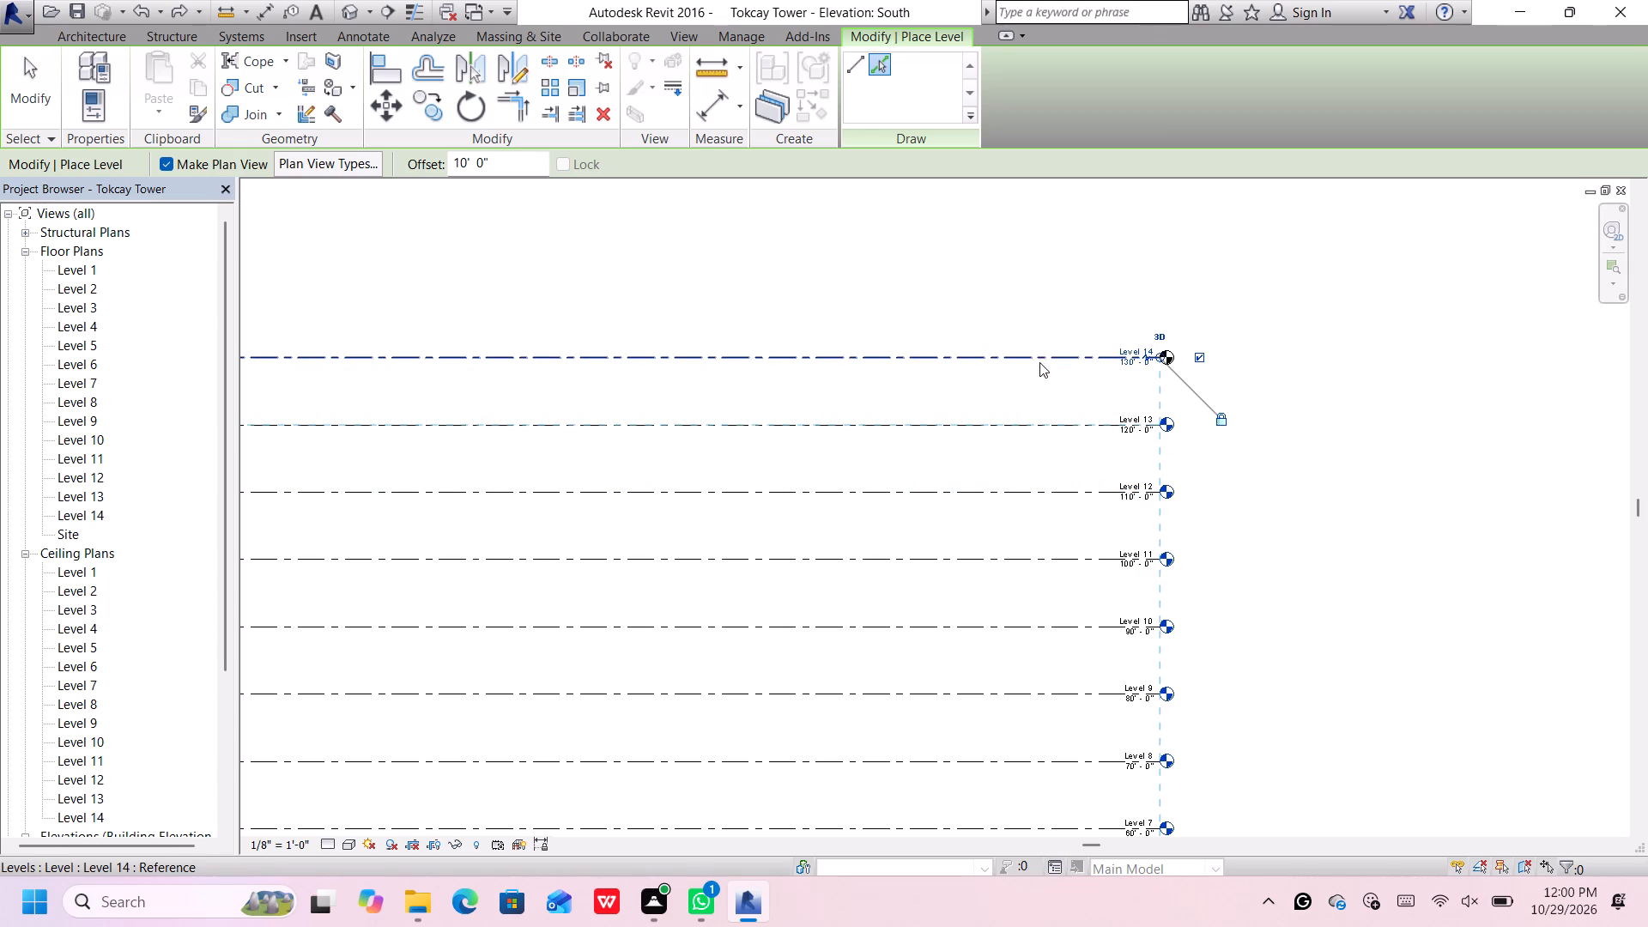
pyautogui.click(1028, 356)
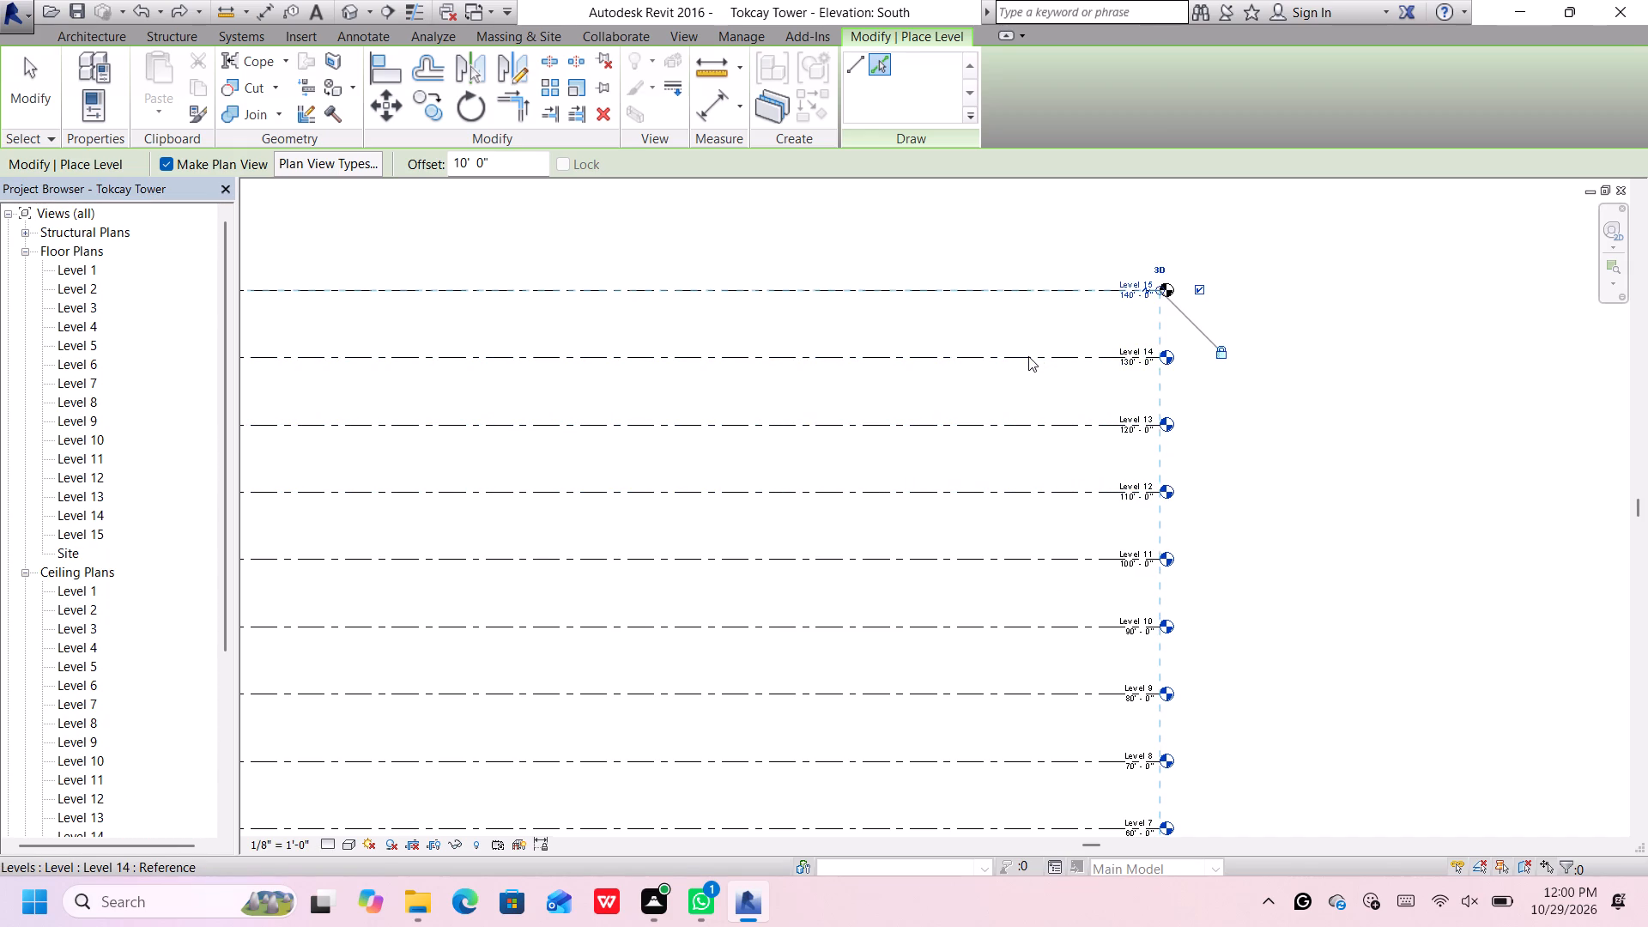
# Add three levels above Level 15 at 150', 160' and 170', picking each topmost level line with the 10' offset.
pyautogui.scroll(-3, 1028, 356)
pyautogui.scroll(2, 1026, 280)
pyautogui.scroll(-1, 1026, 279)
pyautogui.scroll(6, 1026, 279)
pyautogui.moveTo(1027, 300); pyautogui.dragTo(1037, 518, button='middle')
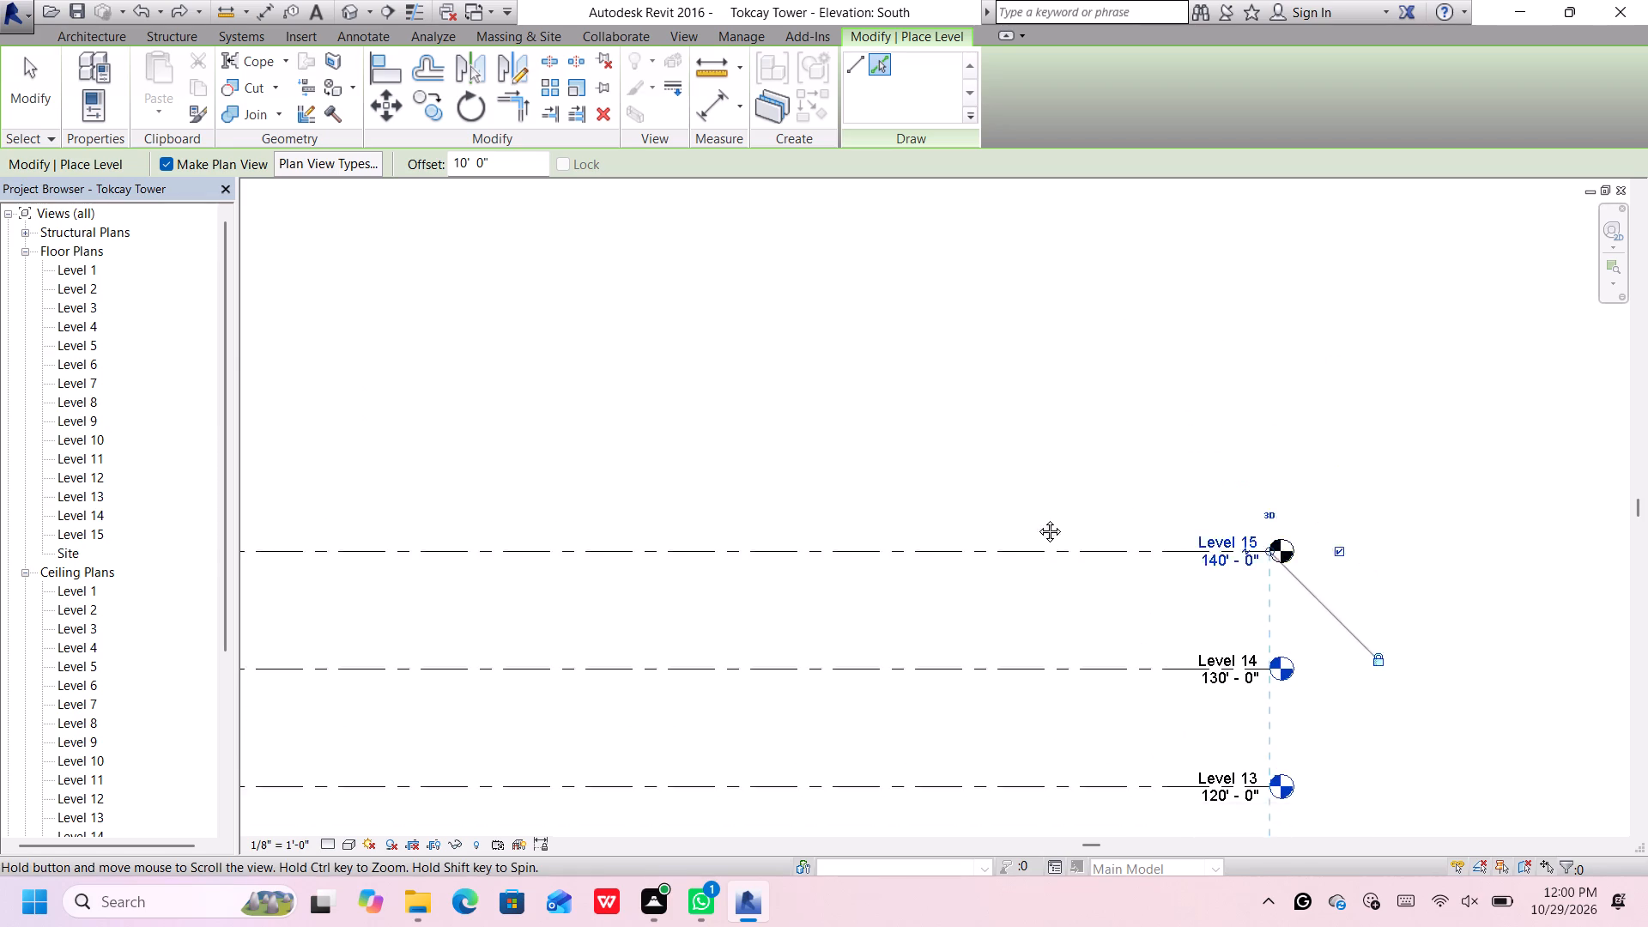
pyautogui.moveTo(1037, 518); pyautogui.dragTo(1045, 597, button='middle')
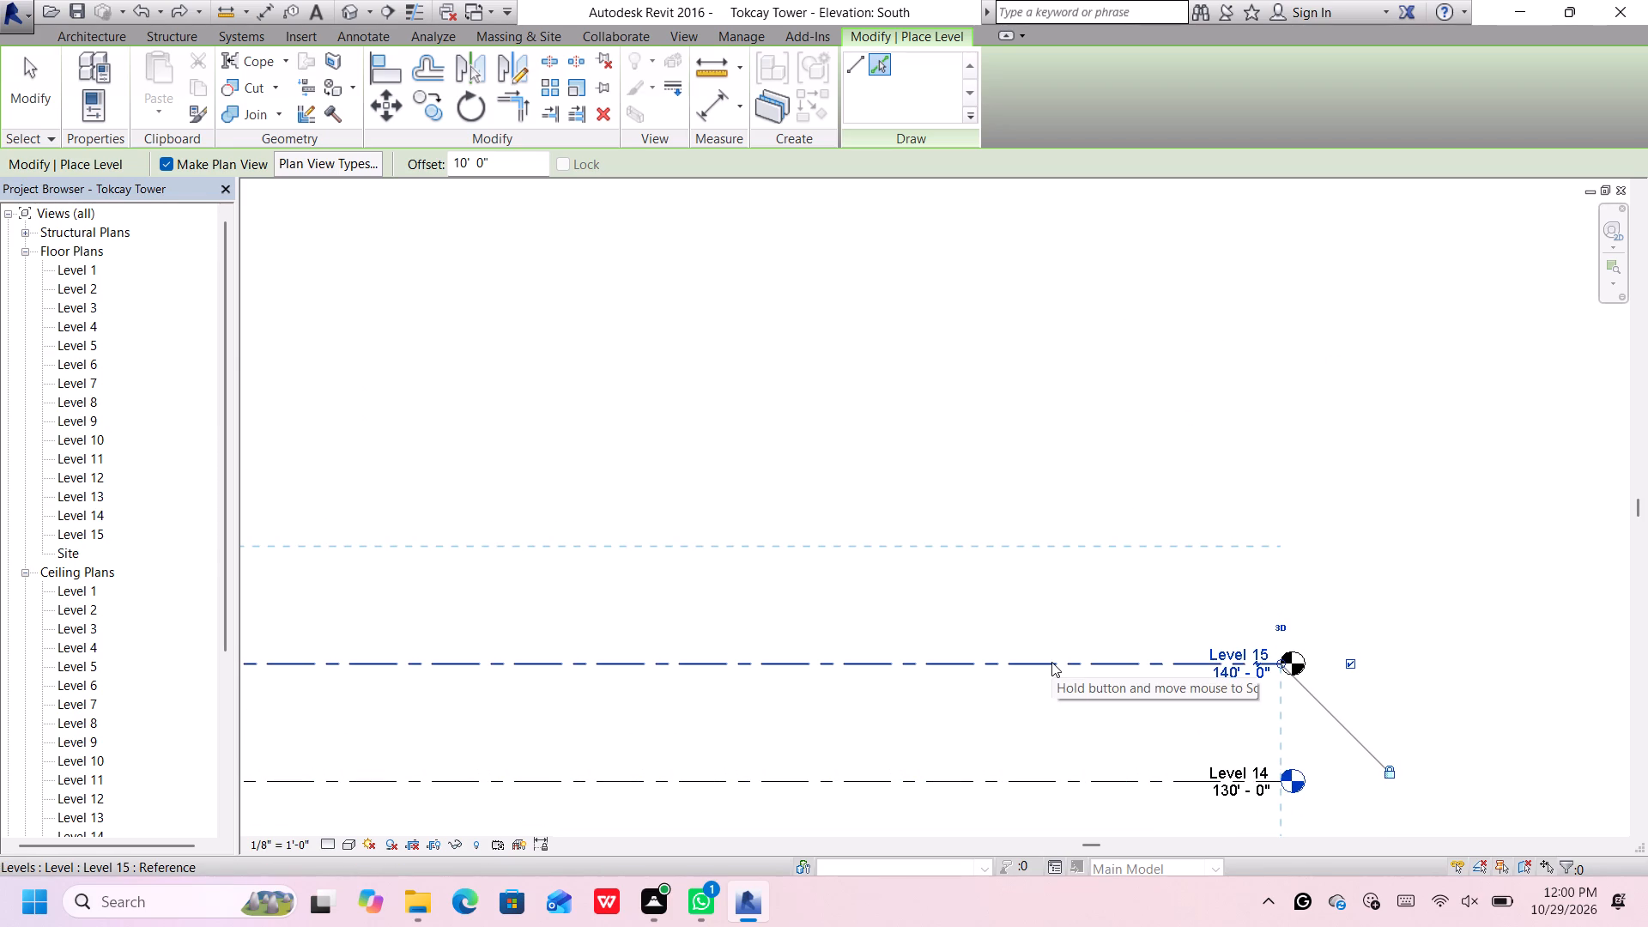
pyautogui.click(1051, 662)
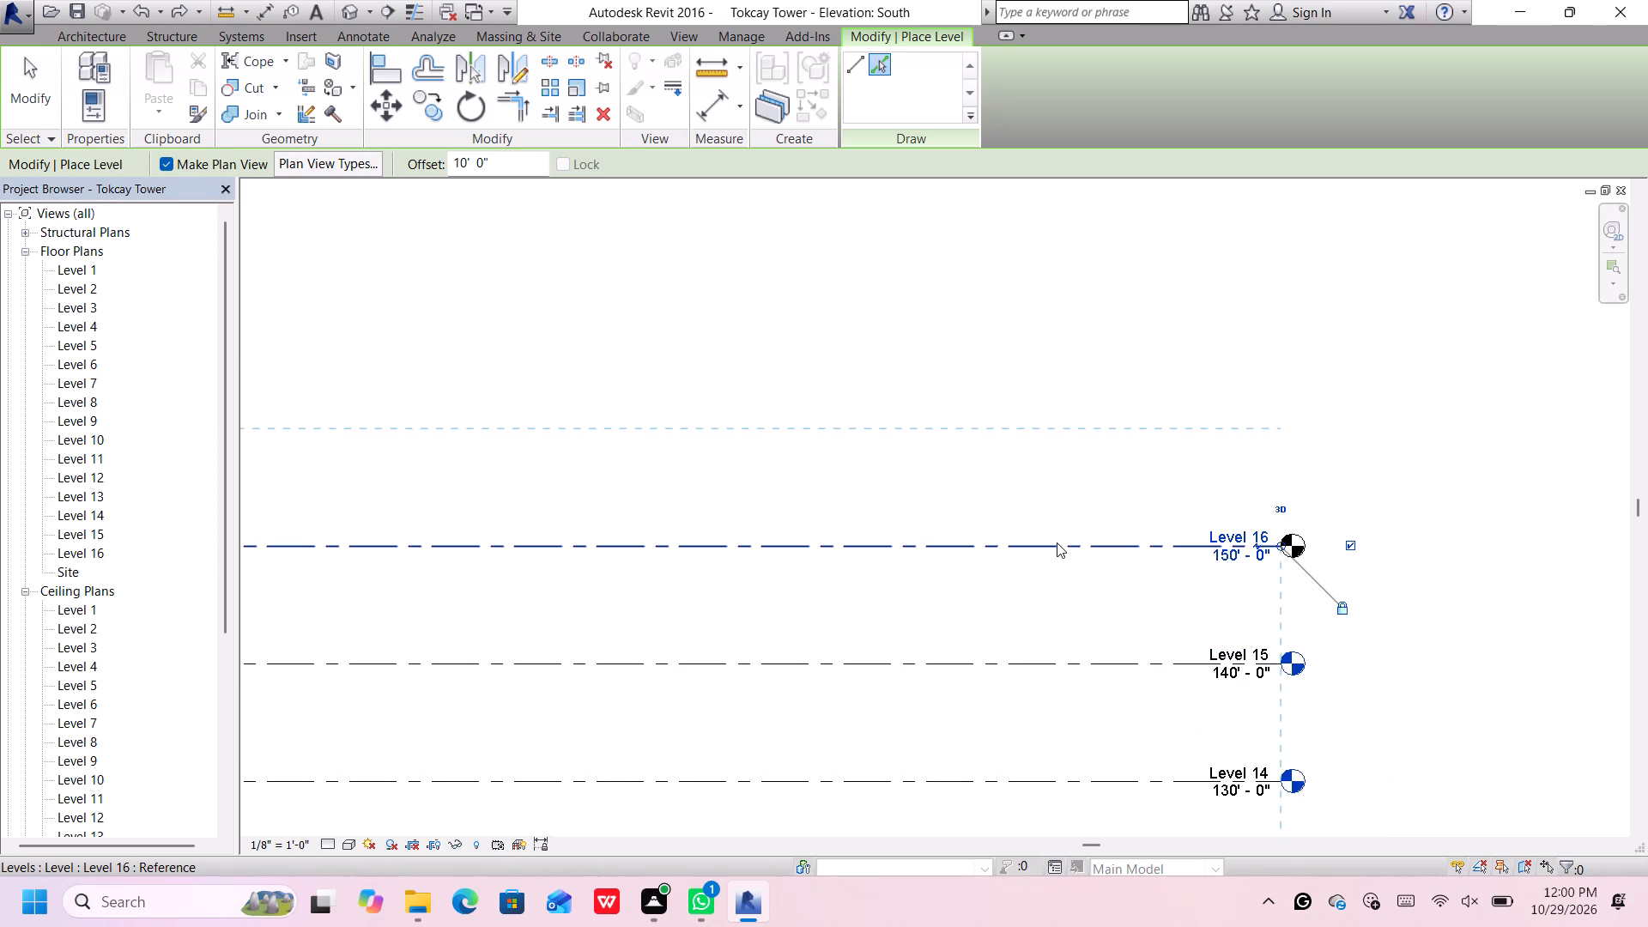
pyautogui.click(1057, 542)
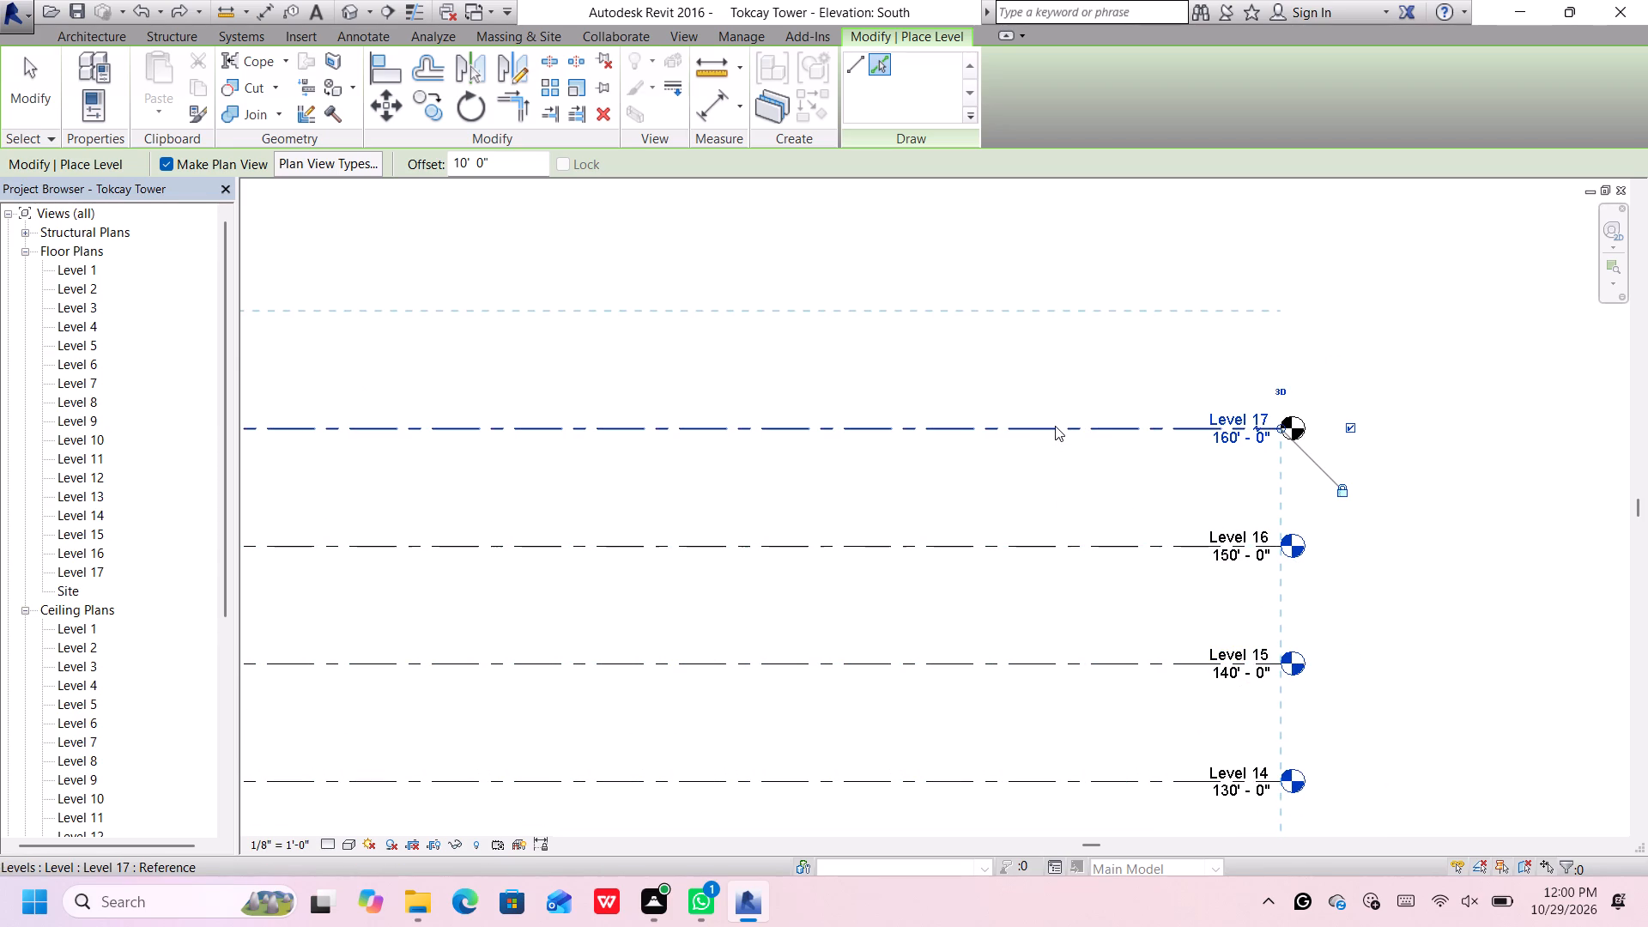
pyautogui.click(1055, 426)
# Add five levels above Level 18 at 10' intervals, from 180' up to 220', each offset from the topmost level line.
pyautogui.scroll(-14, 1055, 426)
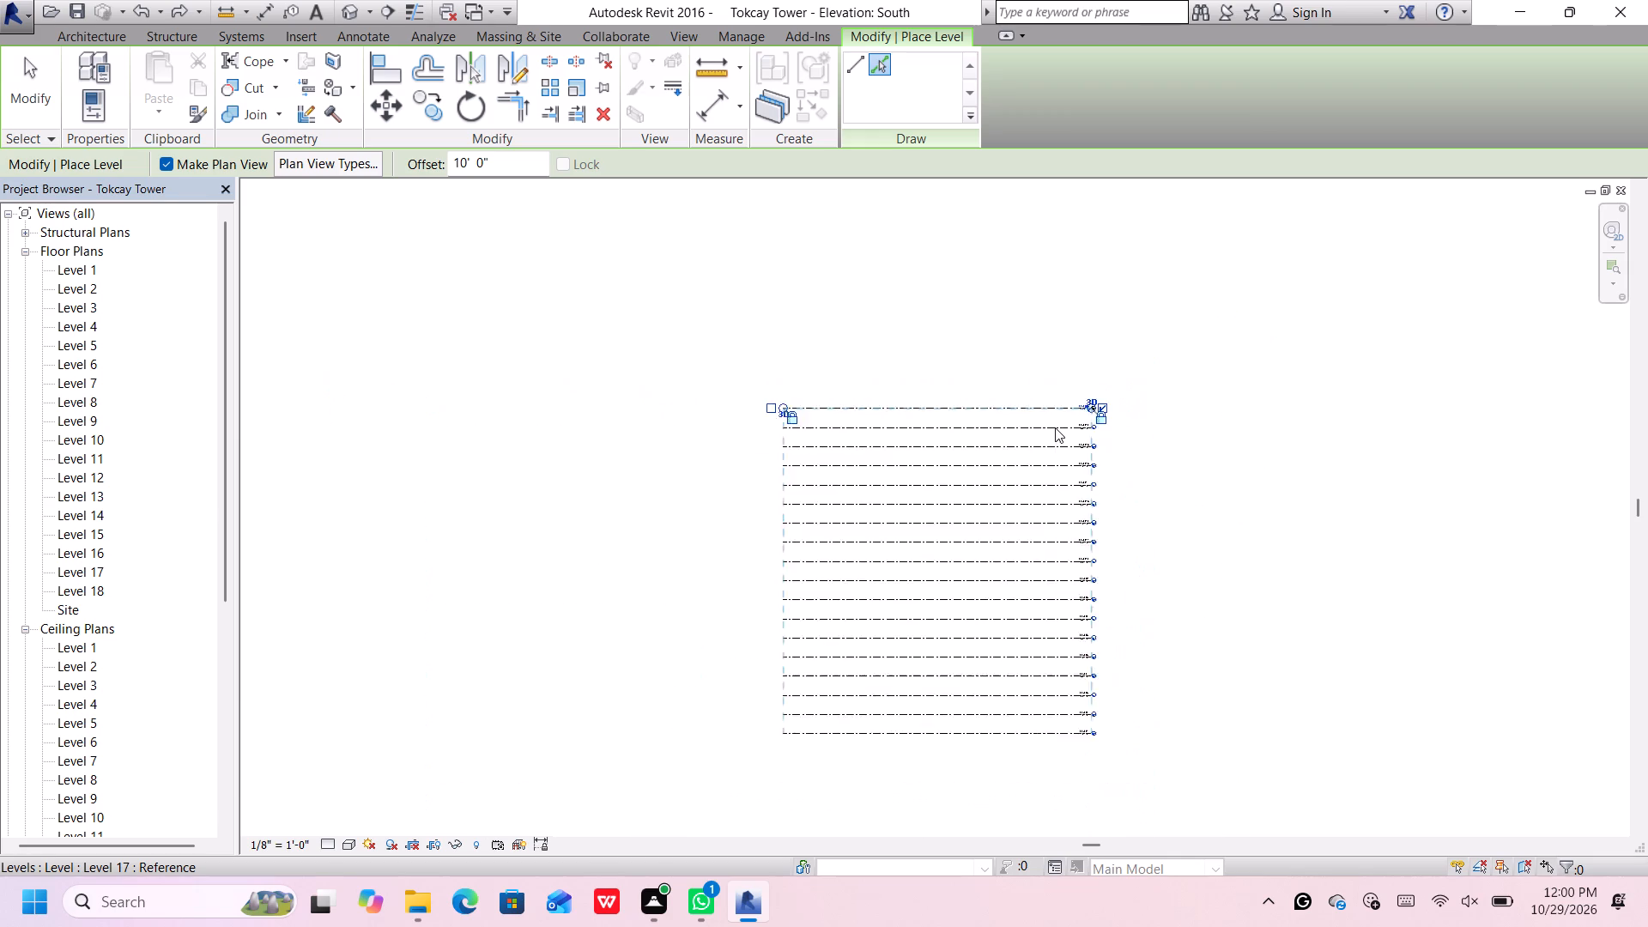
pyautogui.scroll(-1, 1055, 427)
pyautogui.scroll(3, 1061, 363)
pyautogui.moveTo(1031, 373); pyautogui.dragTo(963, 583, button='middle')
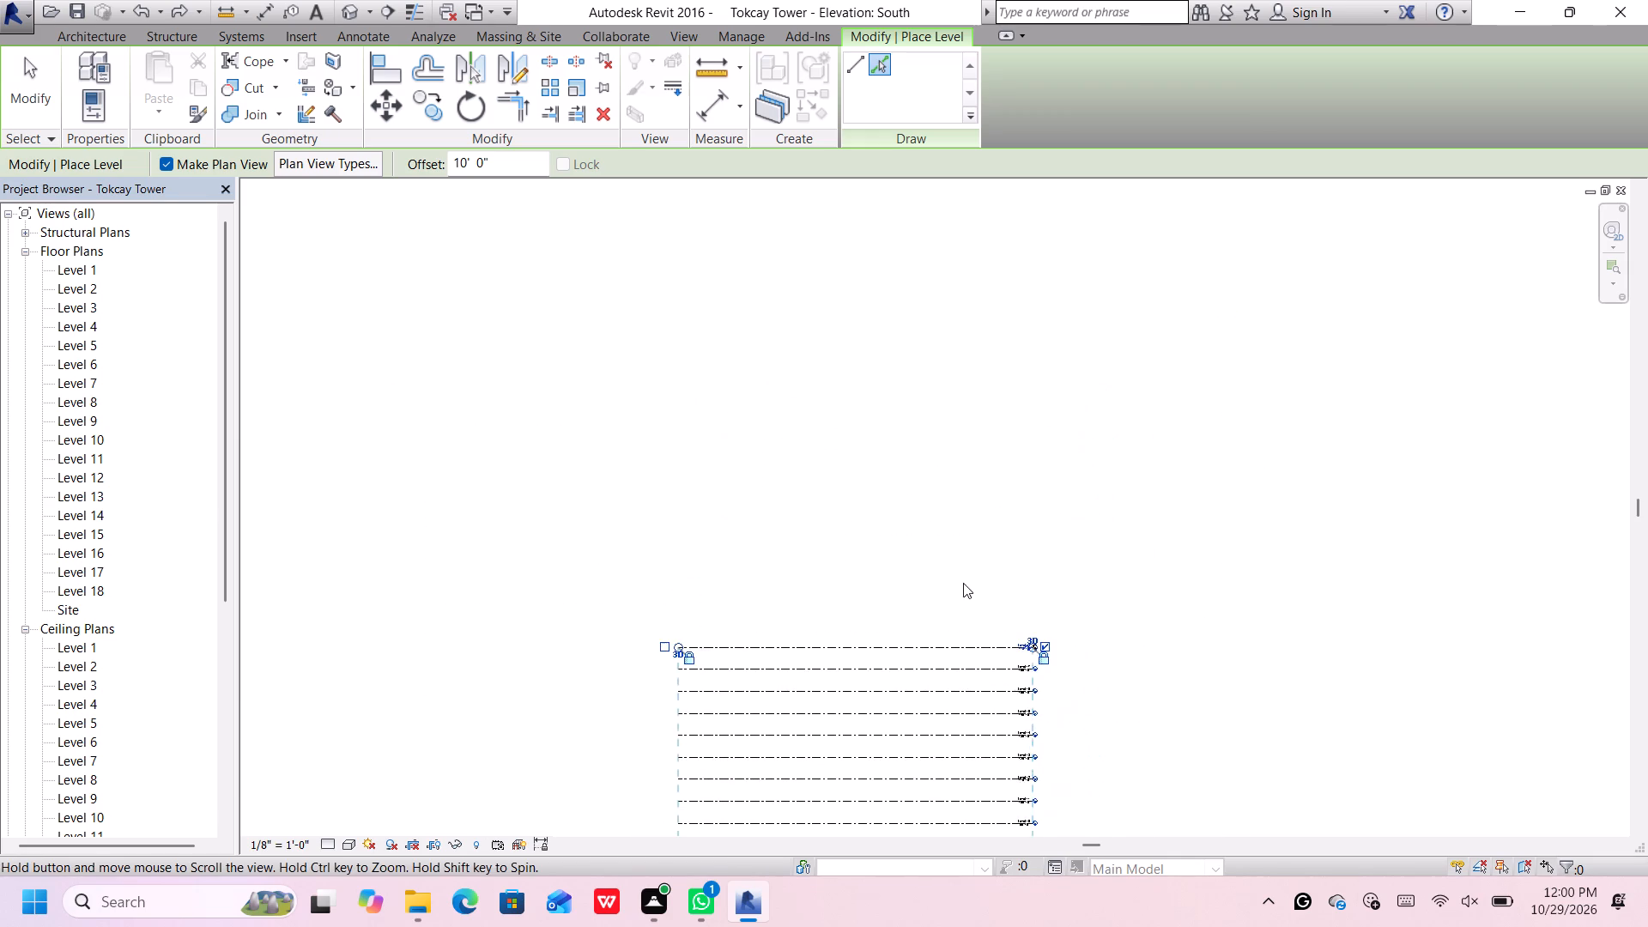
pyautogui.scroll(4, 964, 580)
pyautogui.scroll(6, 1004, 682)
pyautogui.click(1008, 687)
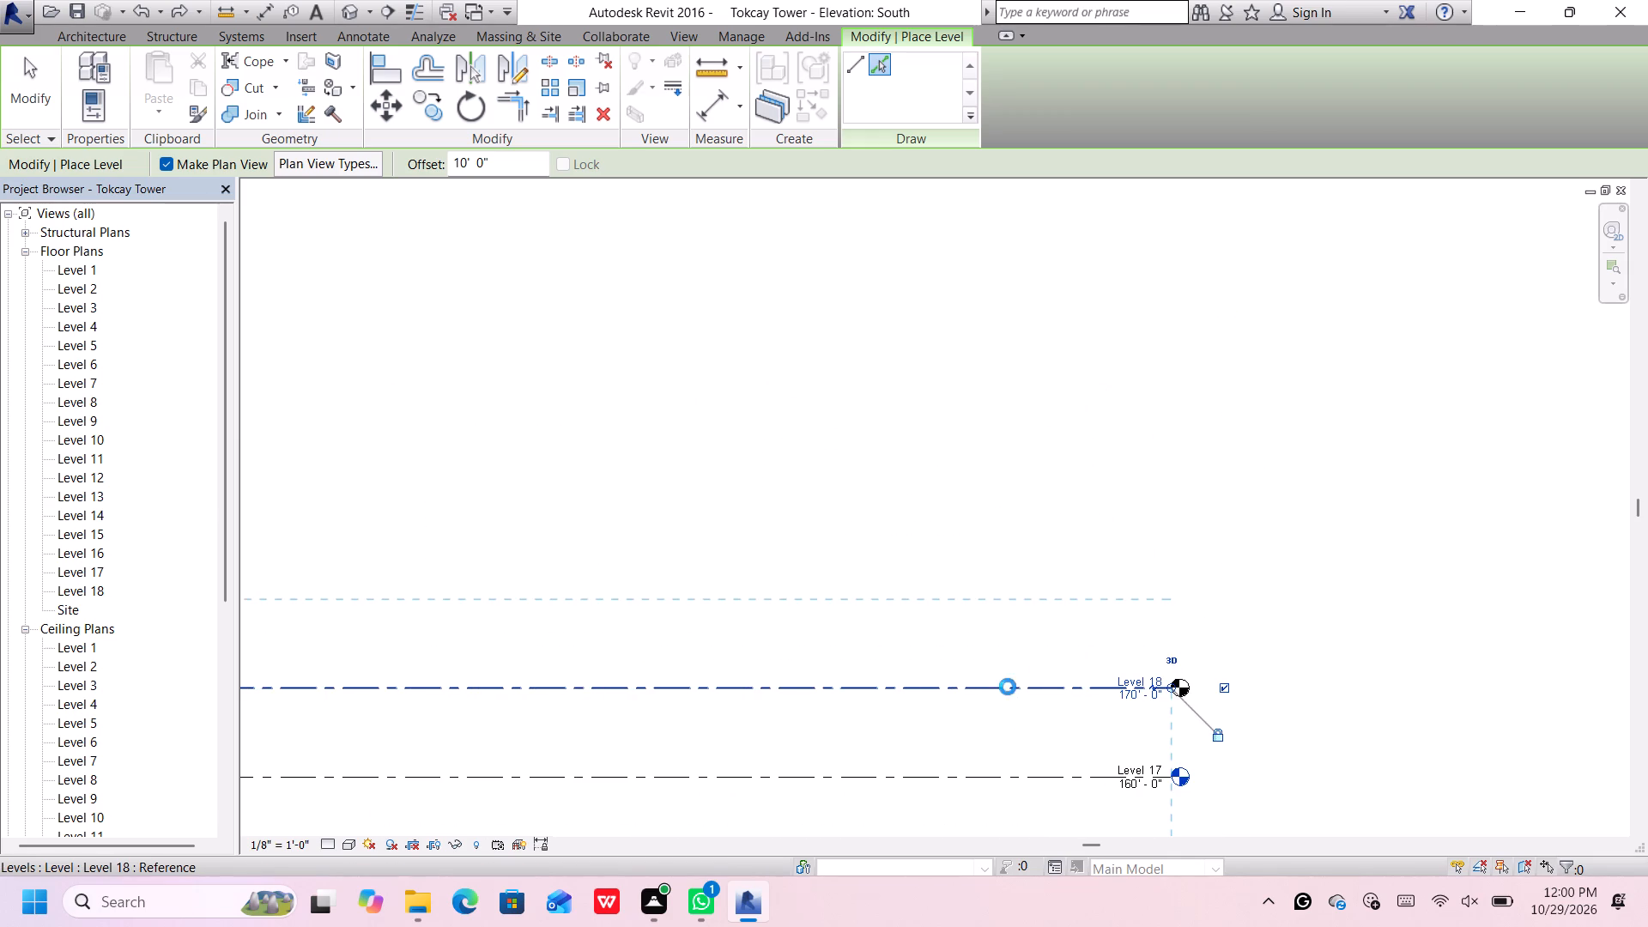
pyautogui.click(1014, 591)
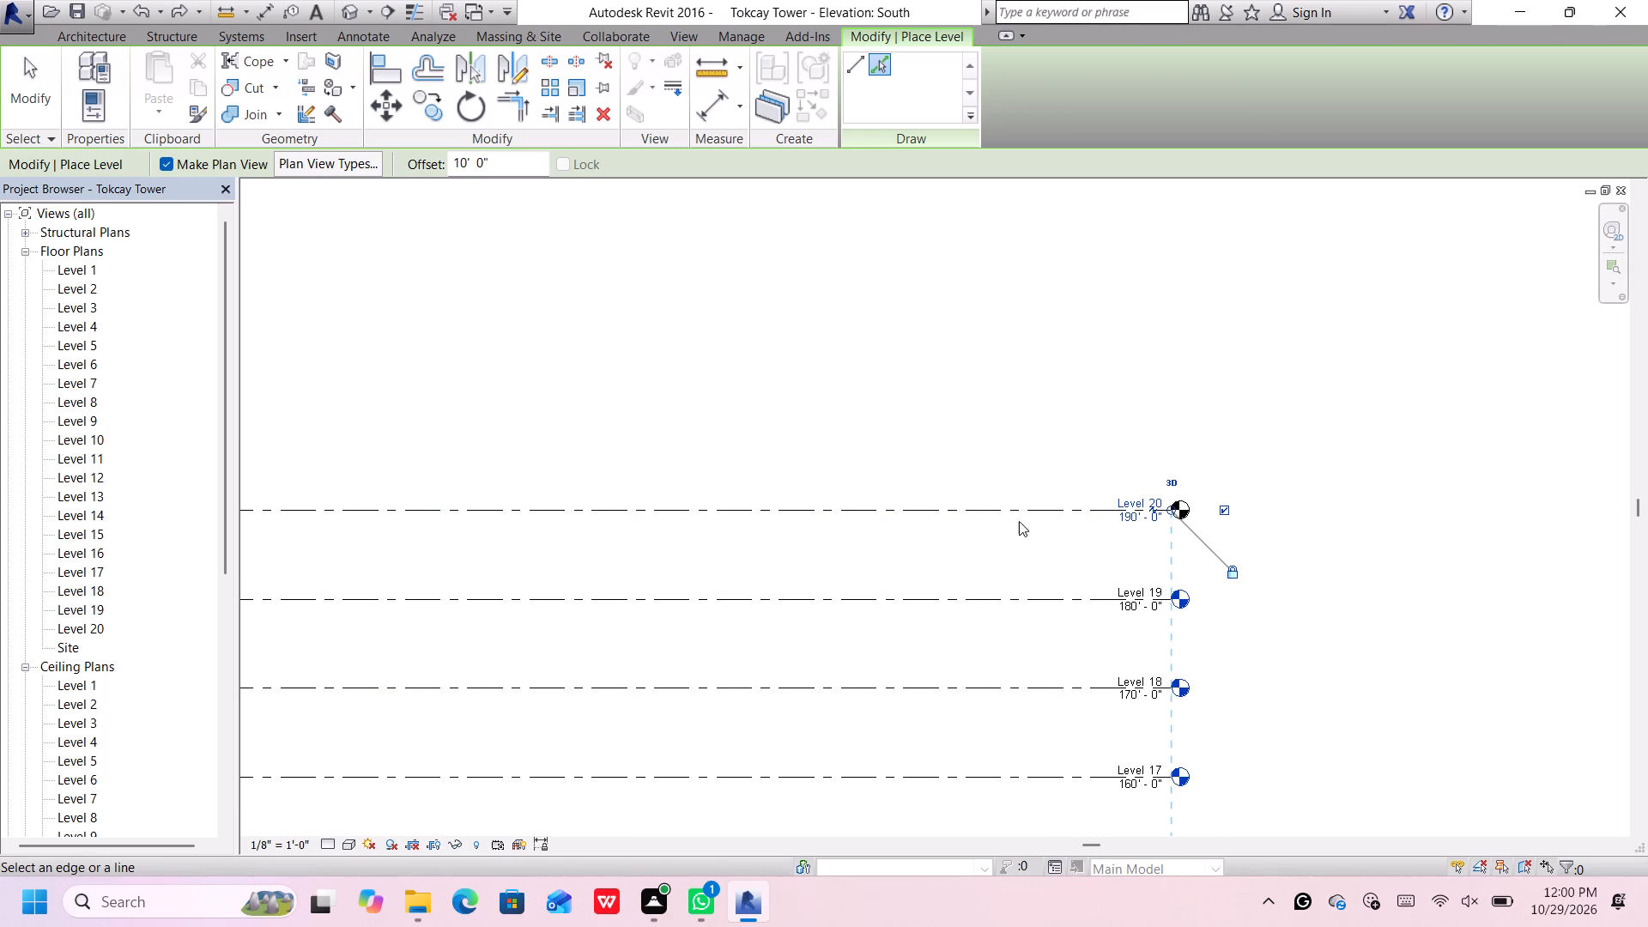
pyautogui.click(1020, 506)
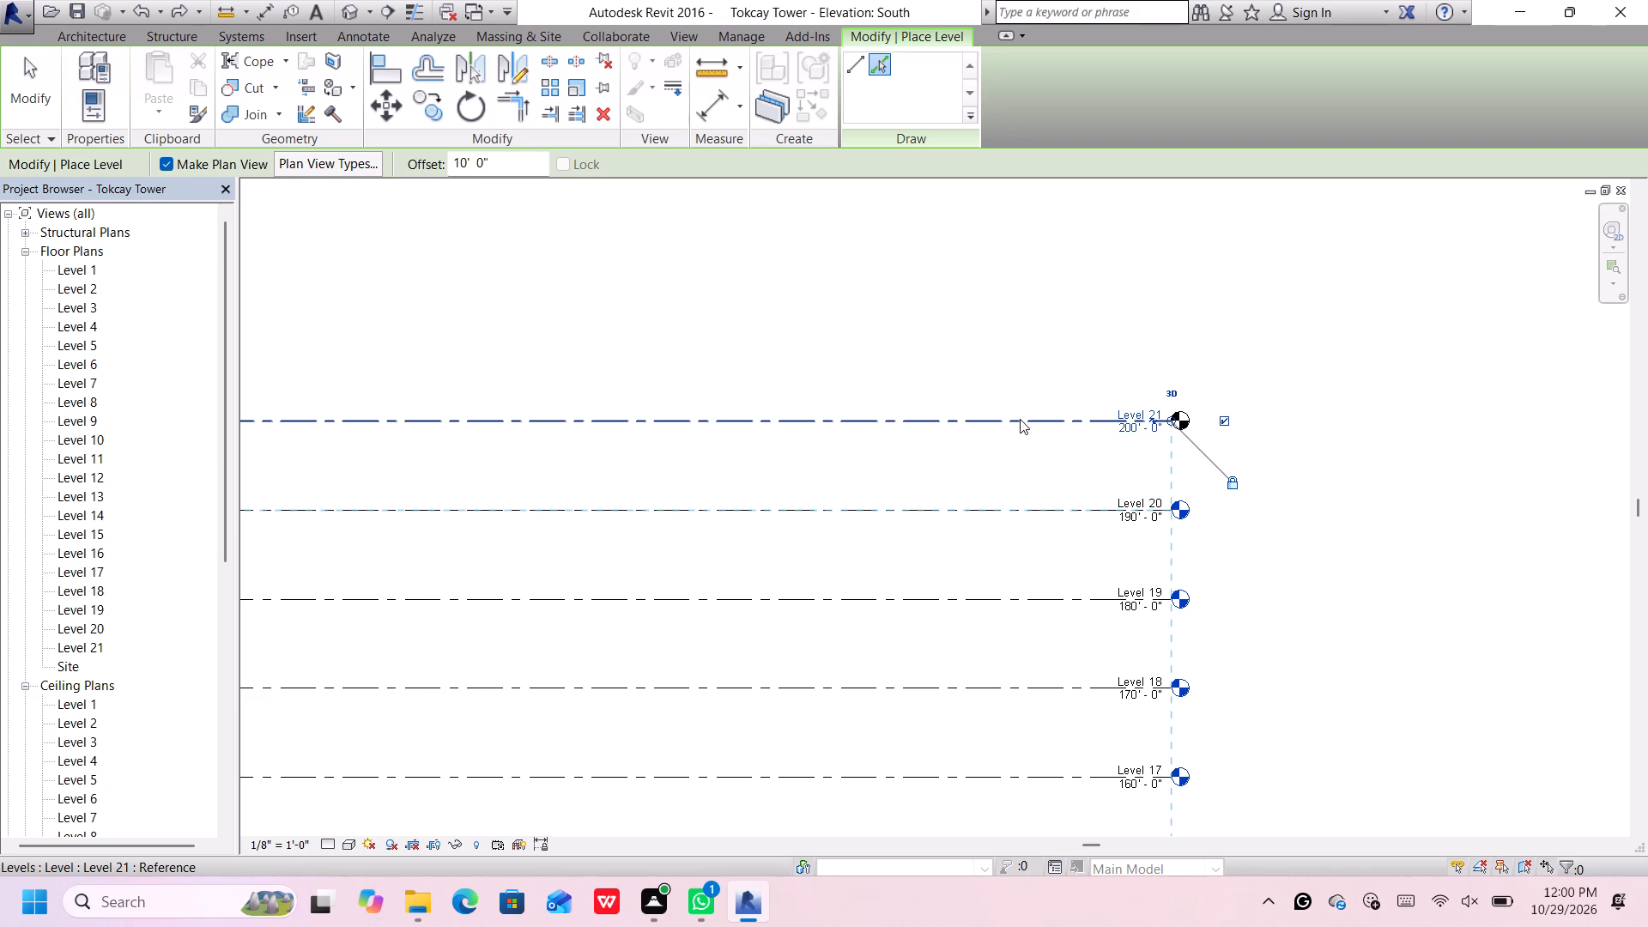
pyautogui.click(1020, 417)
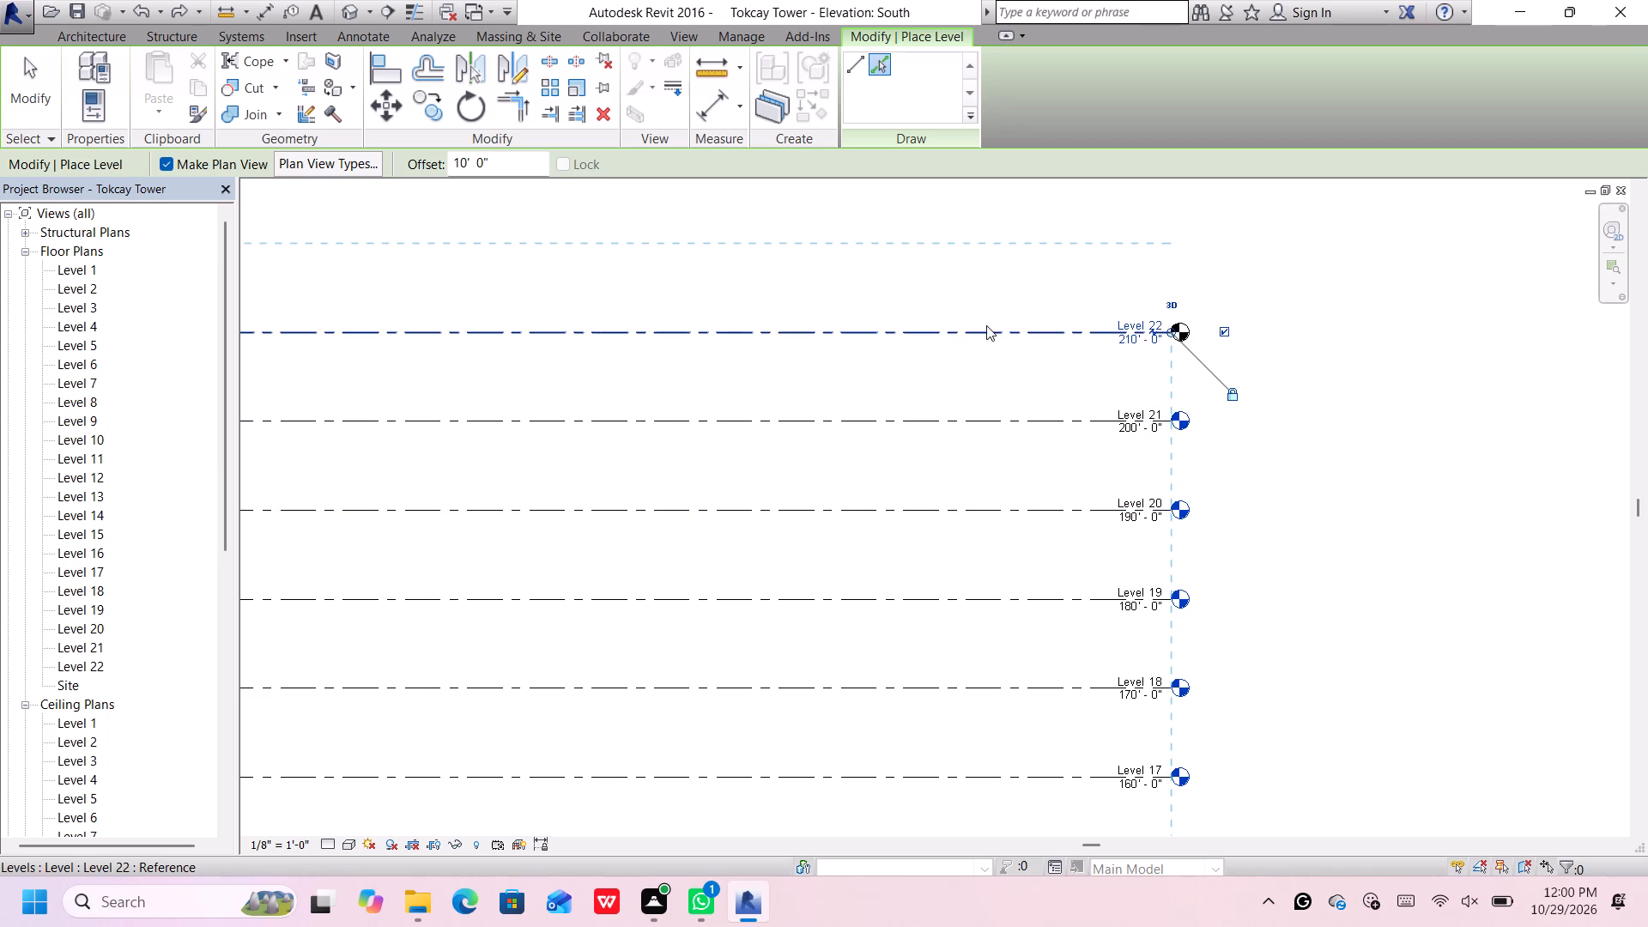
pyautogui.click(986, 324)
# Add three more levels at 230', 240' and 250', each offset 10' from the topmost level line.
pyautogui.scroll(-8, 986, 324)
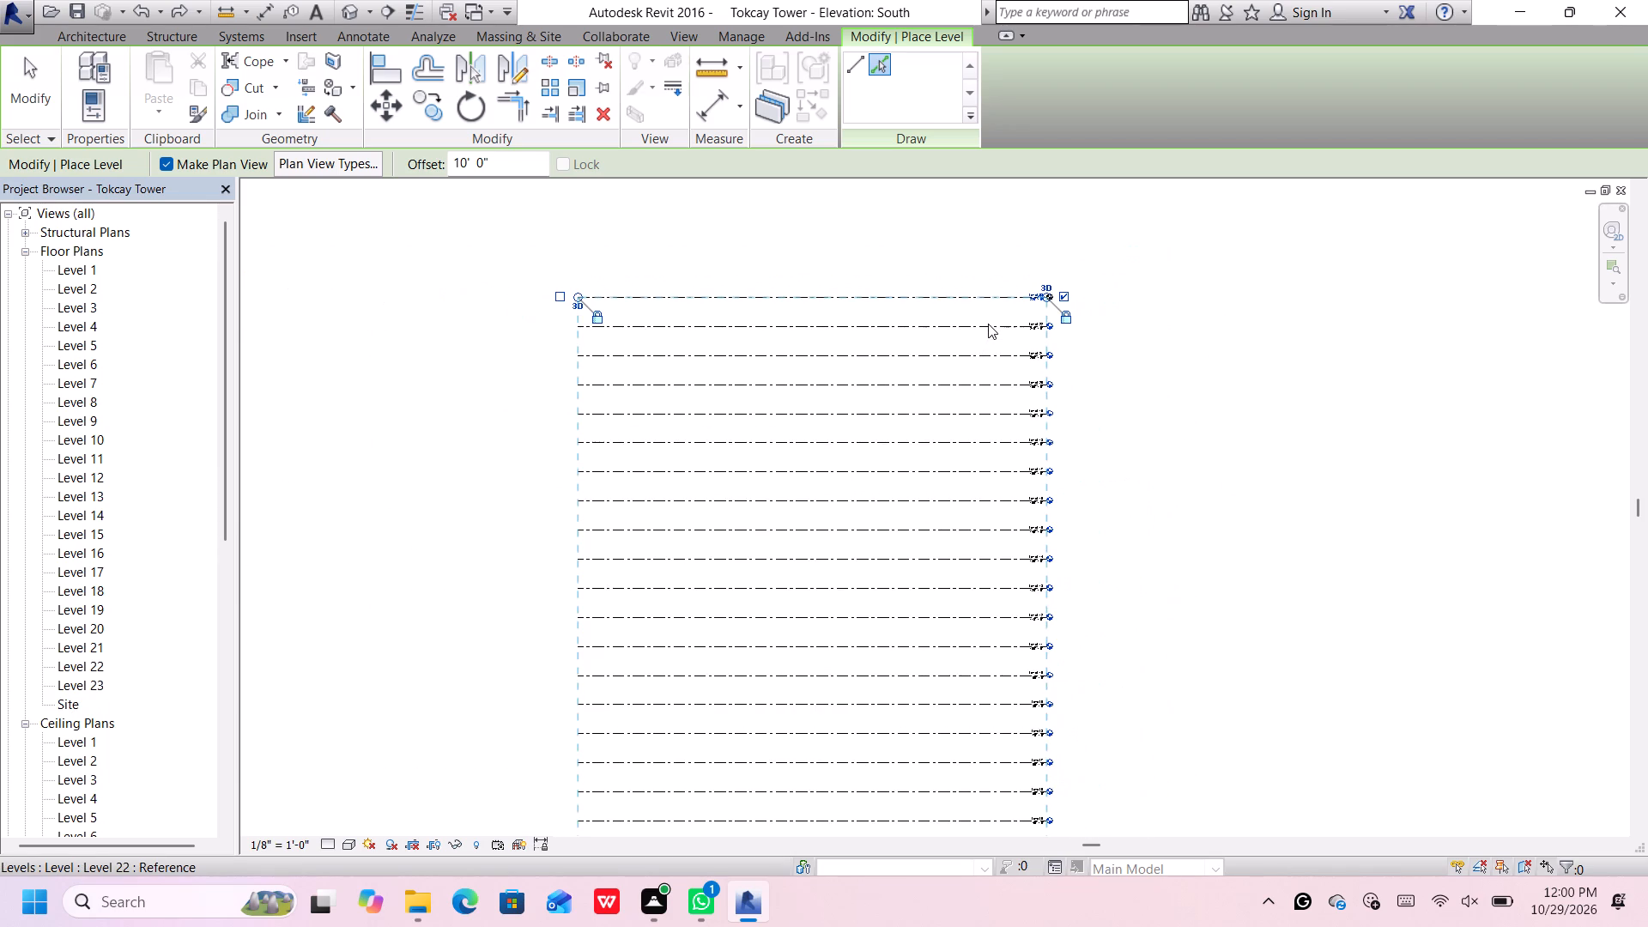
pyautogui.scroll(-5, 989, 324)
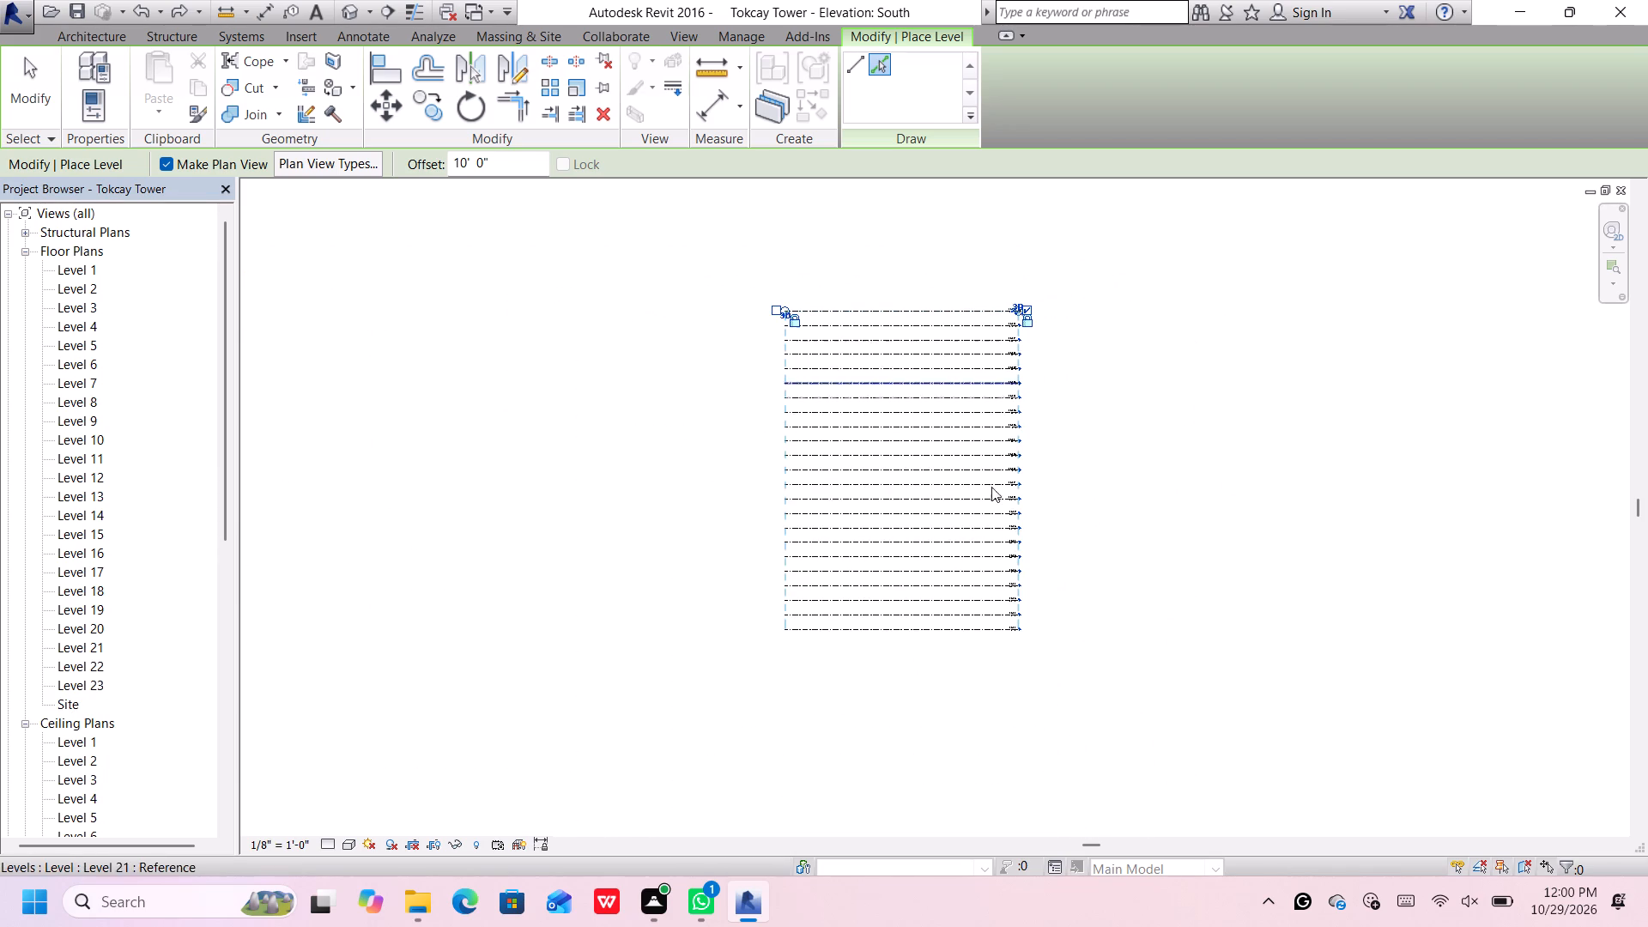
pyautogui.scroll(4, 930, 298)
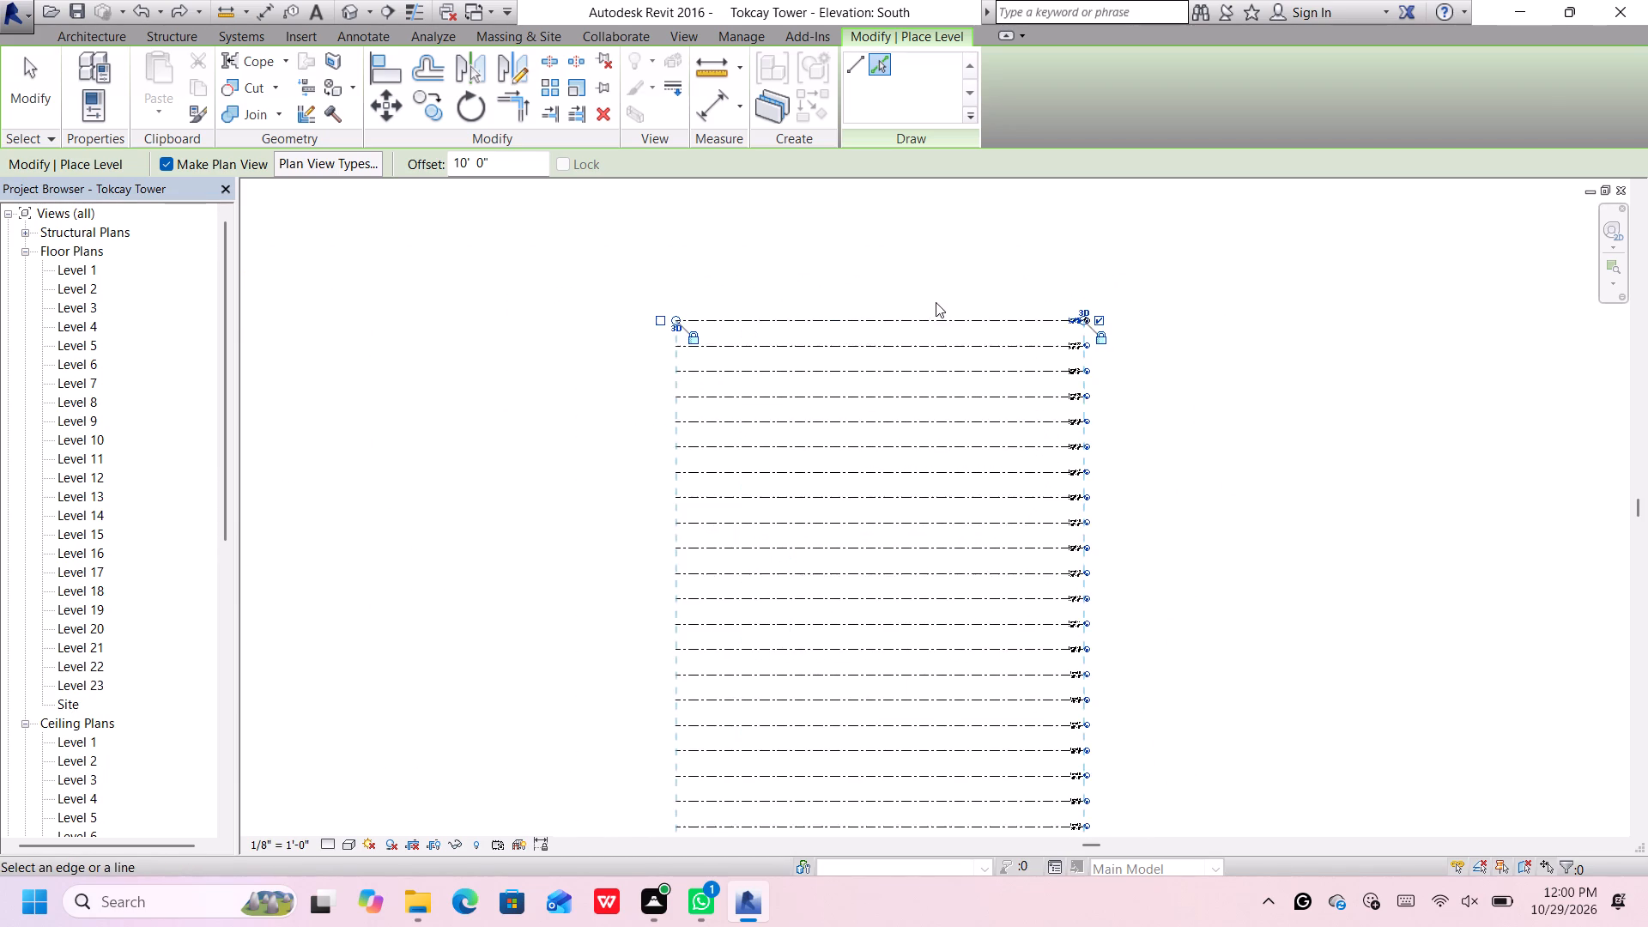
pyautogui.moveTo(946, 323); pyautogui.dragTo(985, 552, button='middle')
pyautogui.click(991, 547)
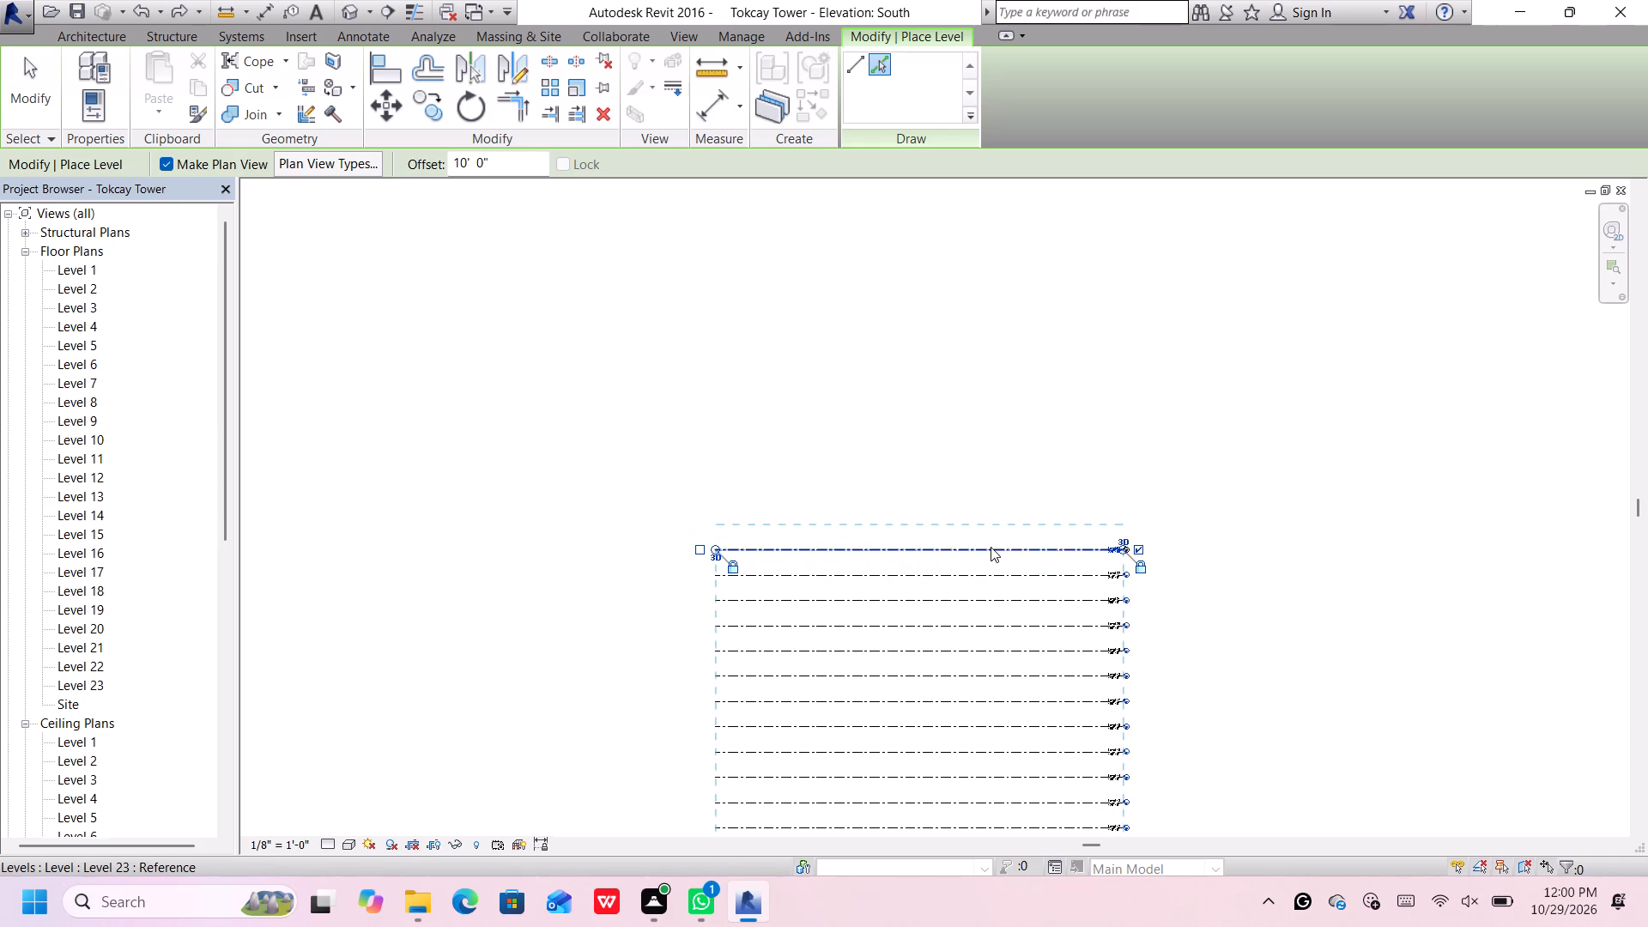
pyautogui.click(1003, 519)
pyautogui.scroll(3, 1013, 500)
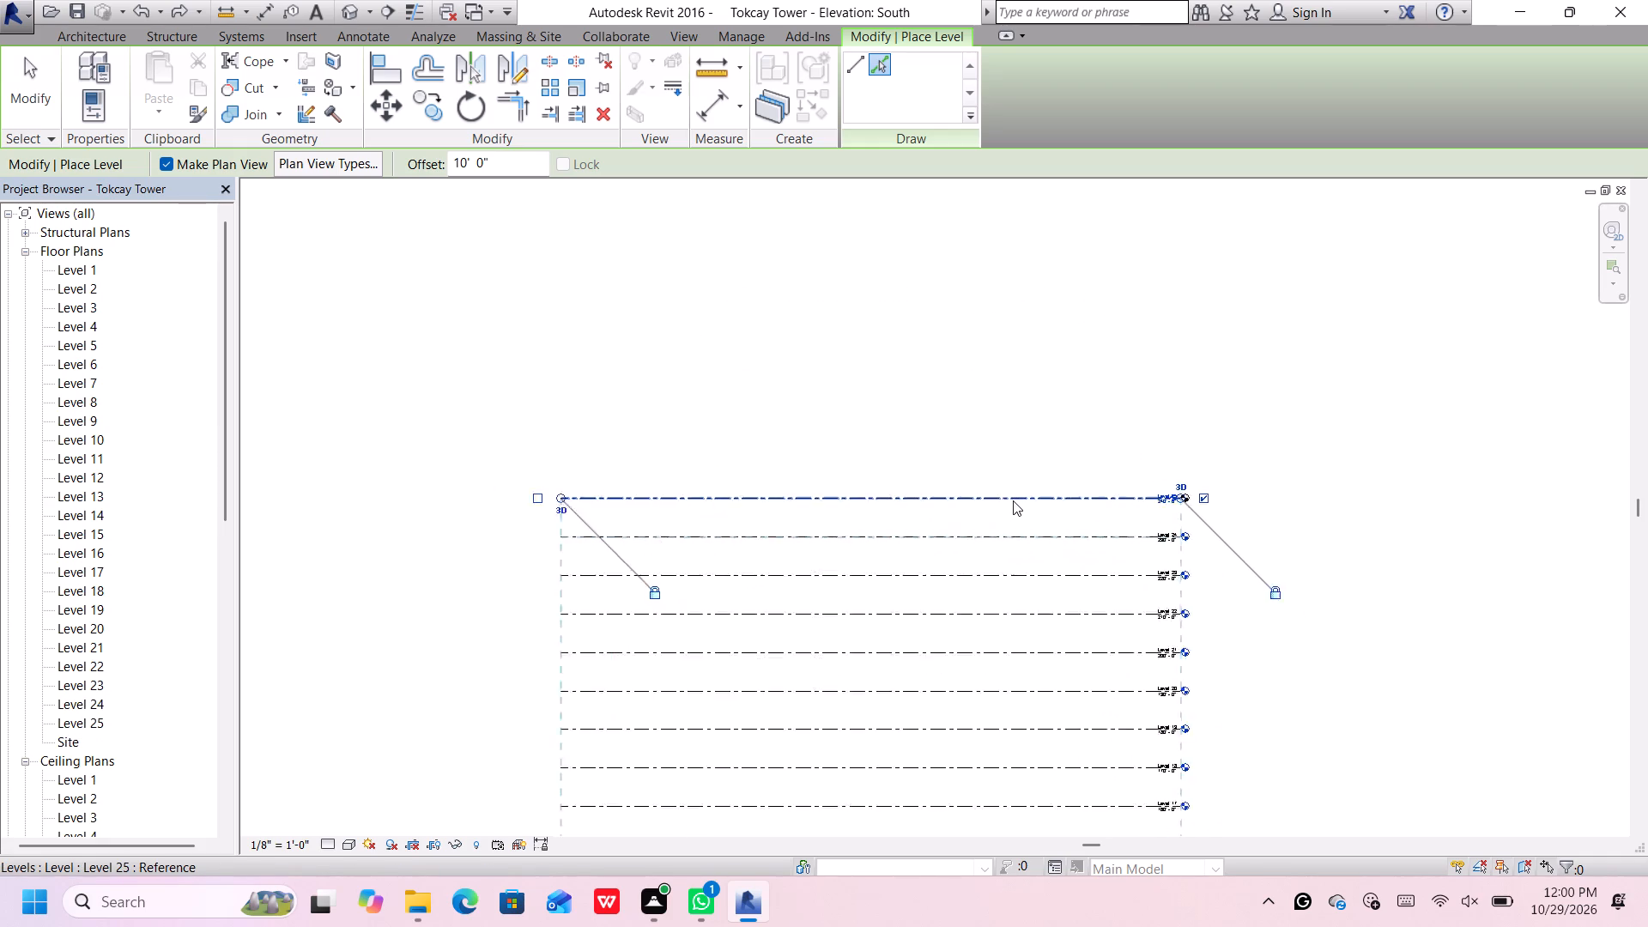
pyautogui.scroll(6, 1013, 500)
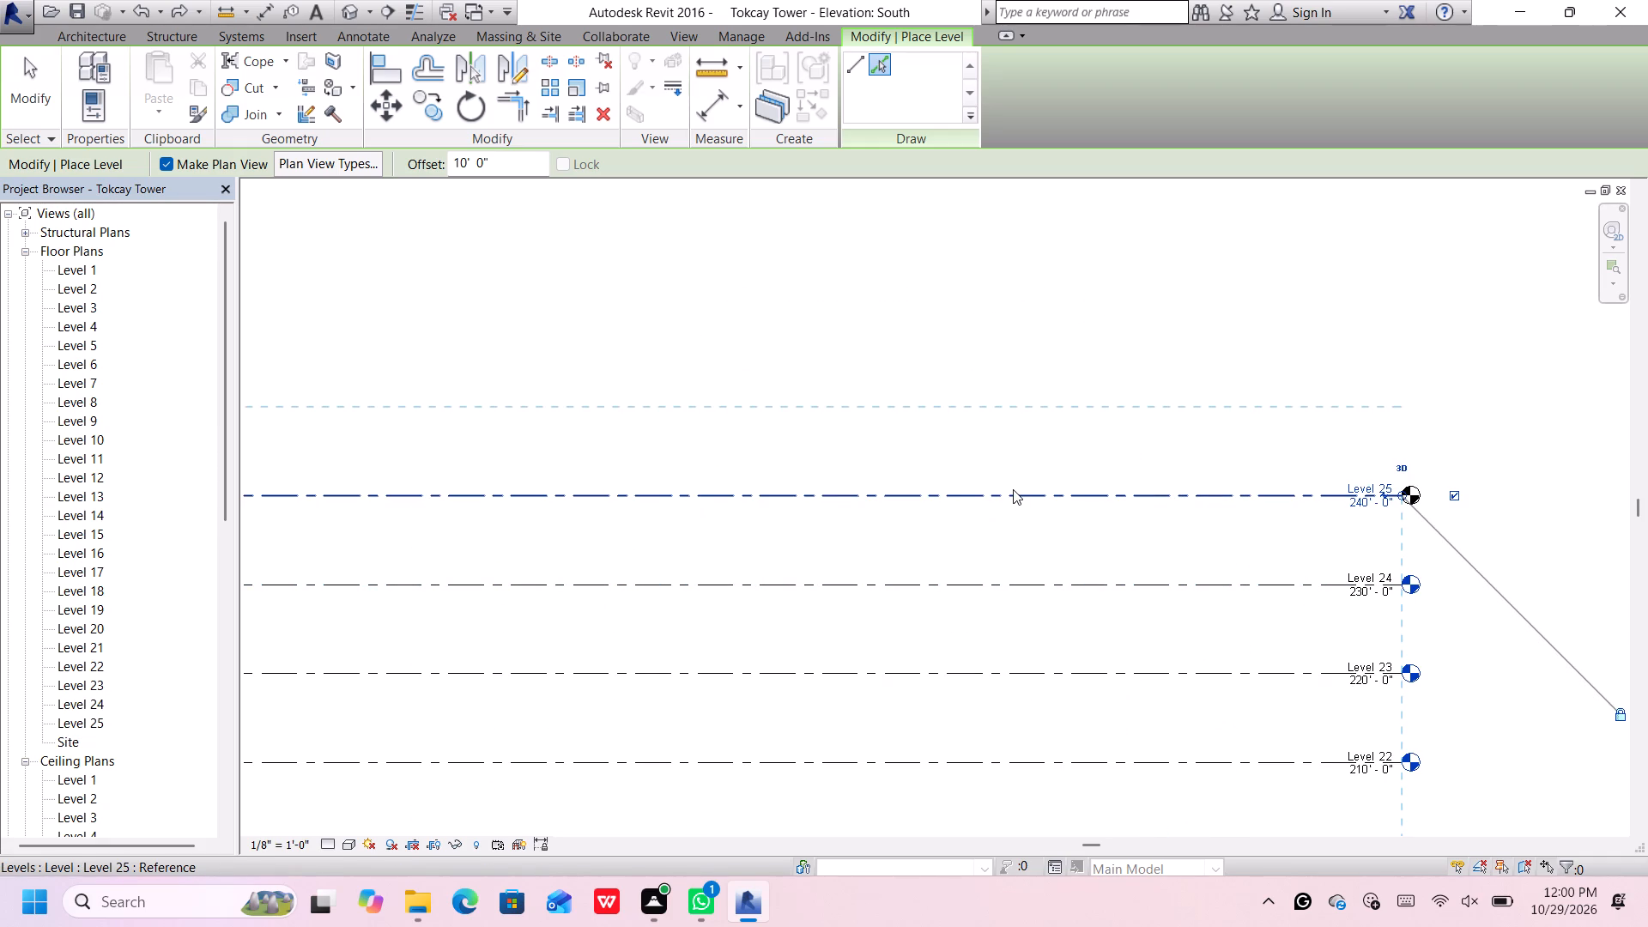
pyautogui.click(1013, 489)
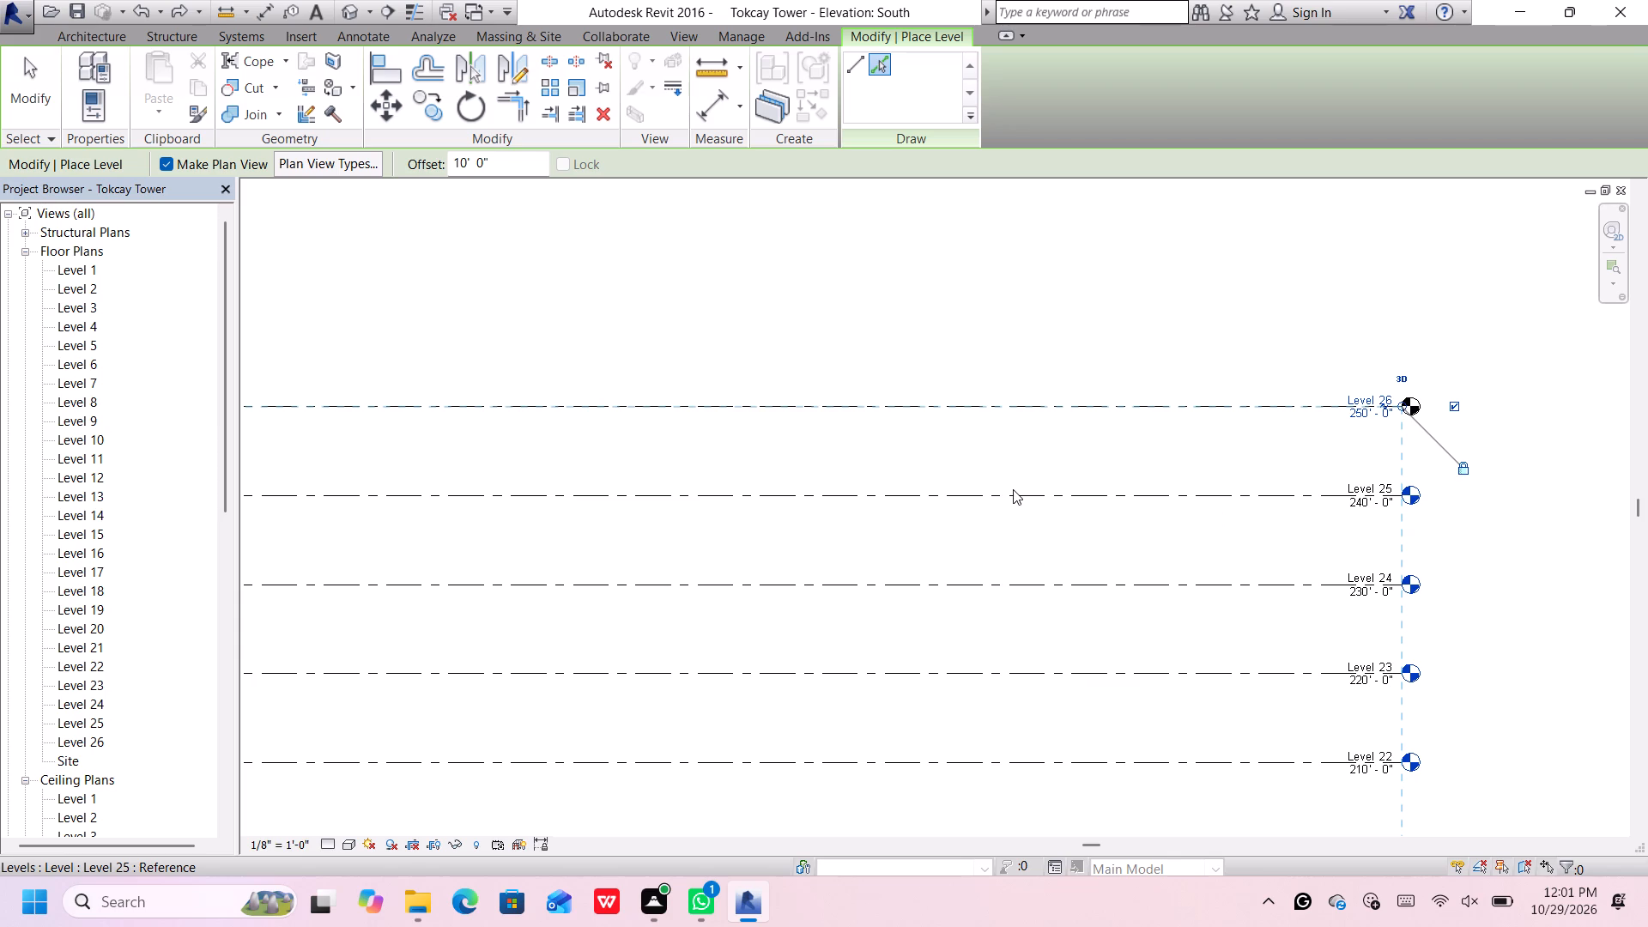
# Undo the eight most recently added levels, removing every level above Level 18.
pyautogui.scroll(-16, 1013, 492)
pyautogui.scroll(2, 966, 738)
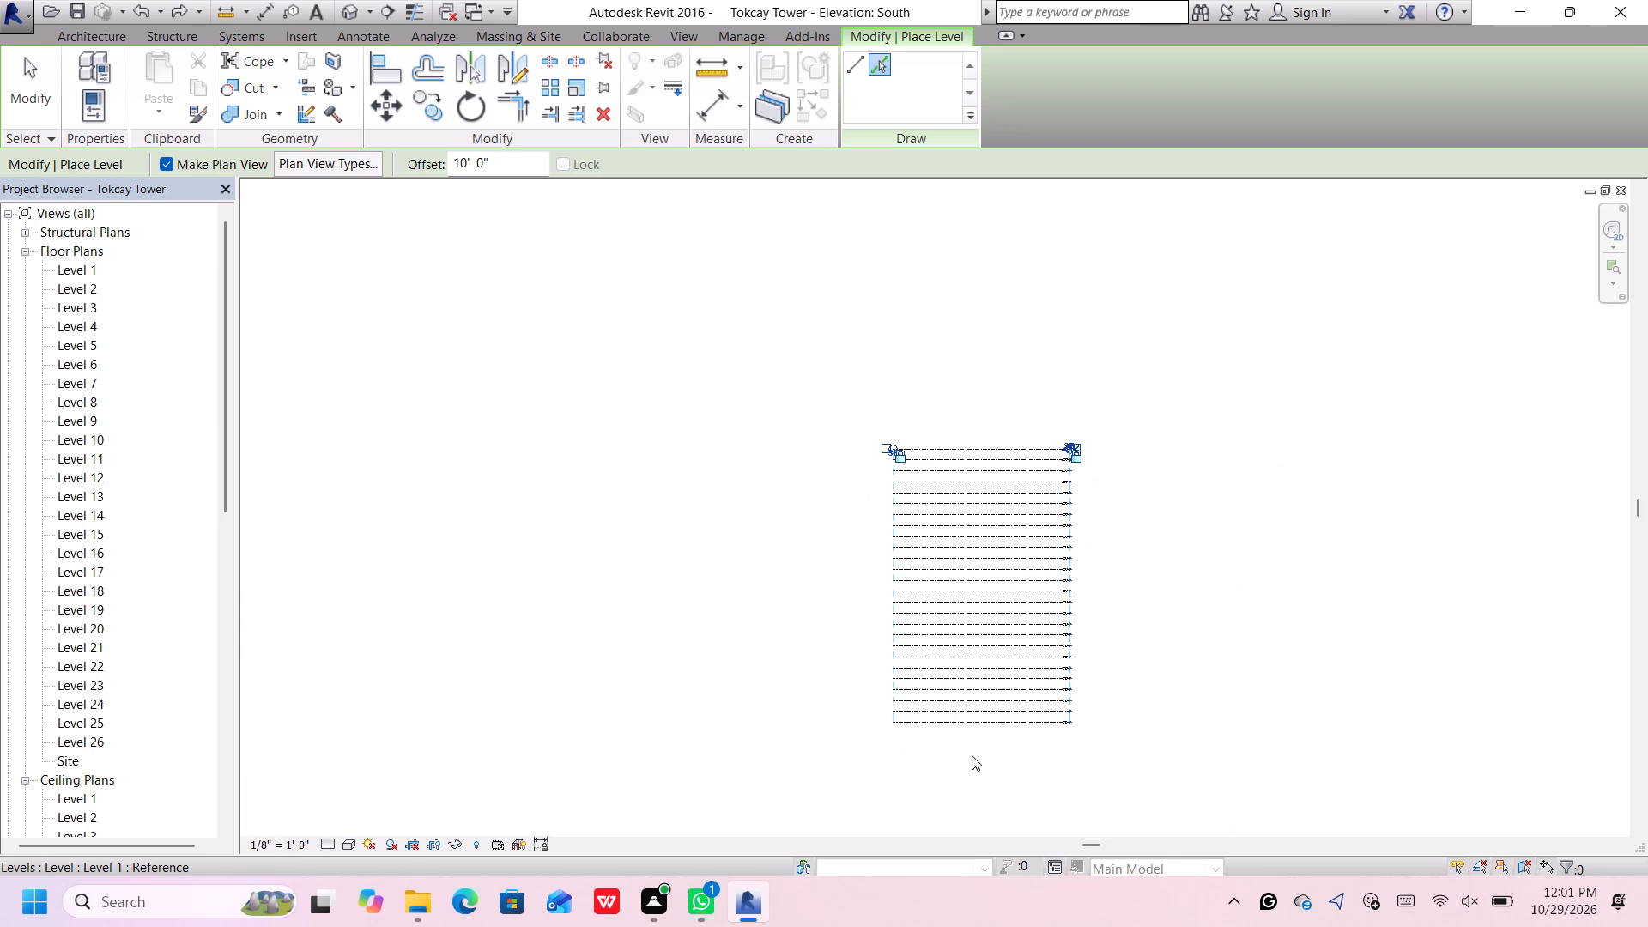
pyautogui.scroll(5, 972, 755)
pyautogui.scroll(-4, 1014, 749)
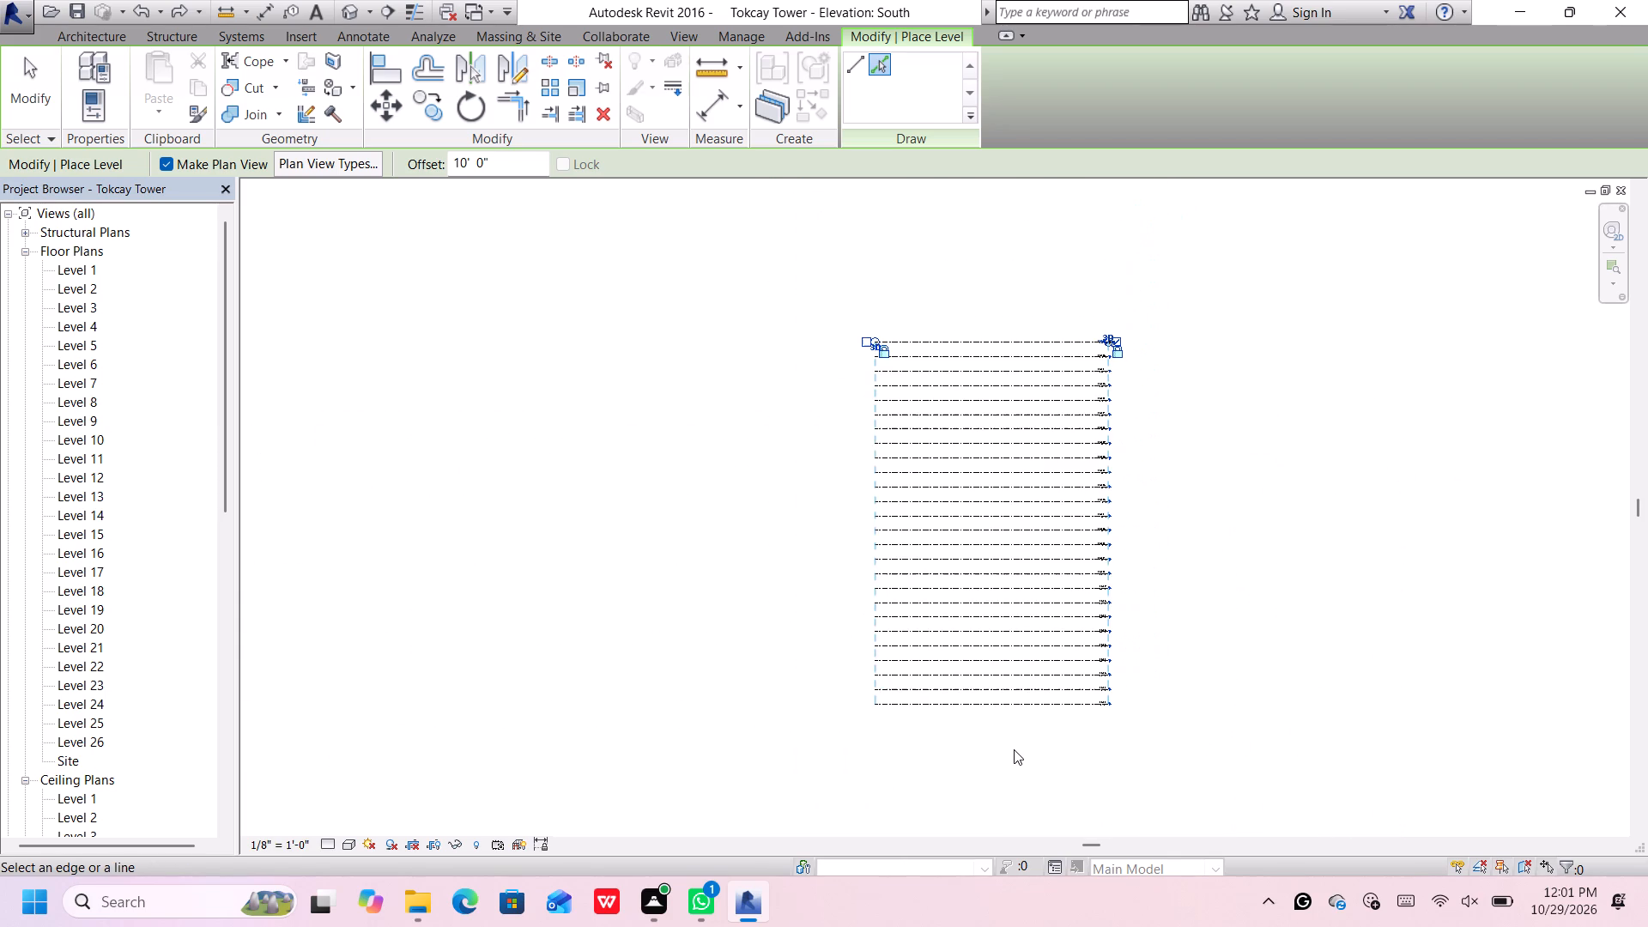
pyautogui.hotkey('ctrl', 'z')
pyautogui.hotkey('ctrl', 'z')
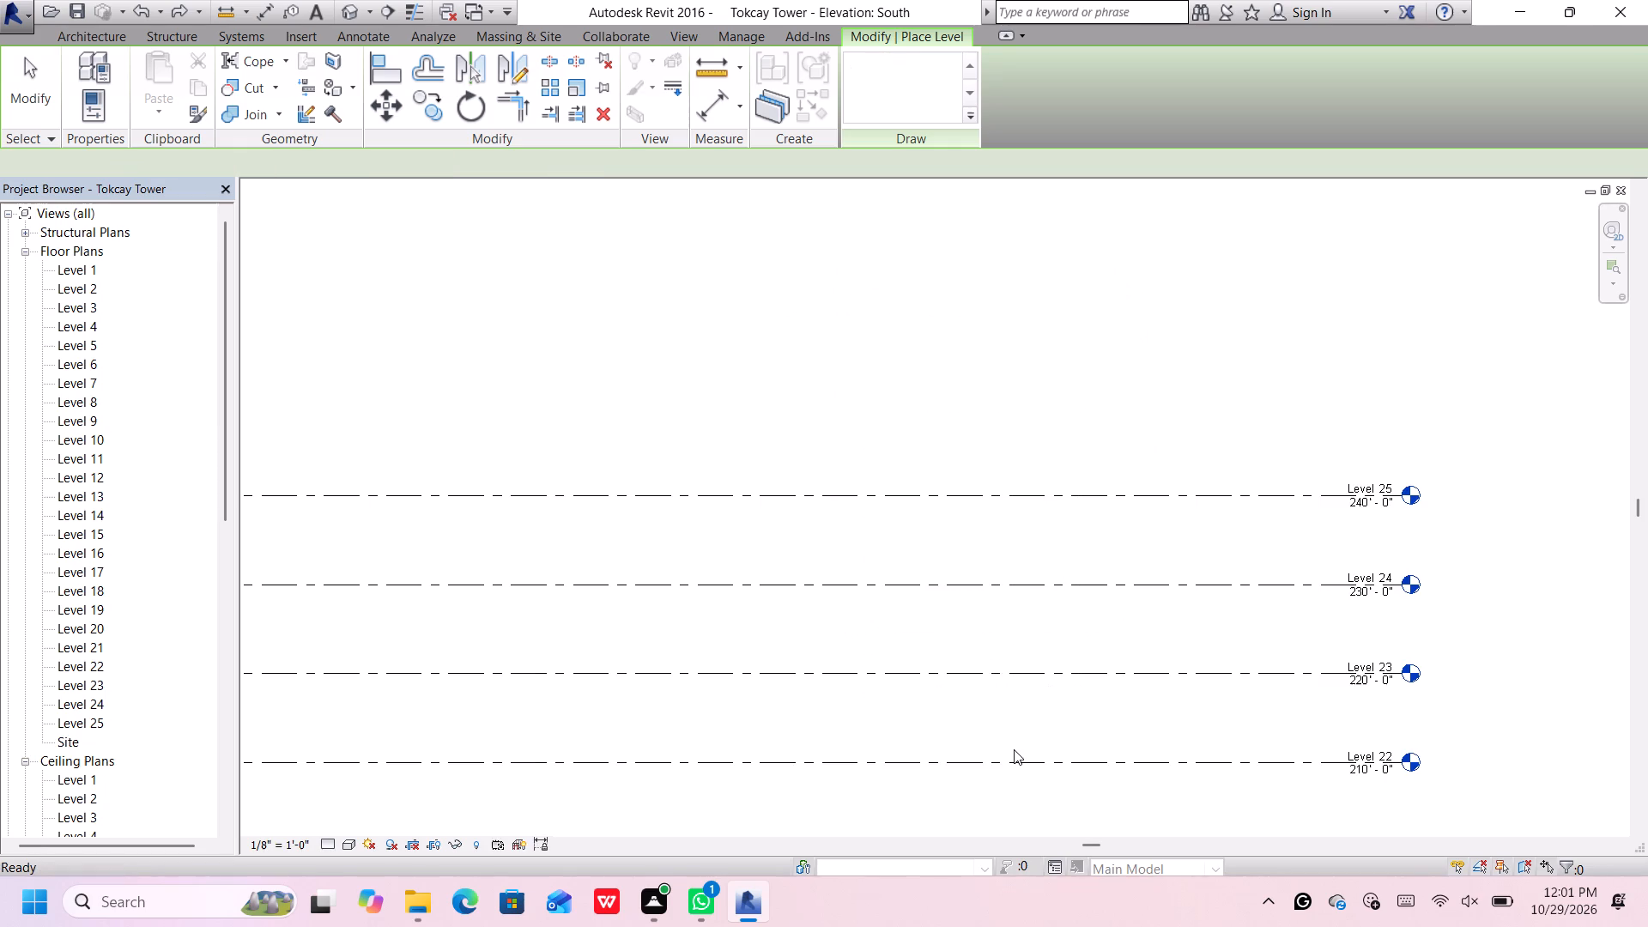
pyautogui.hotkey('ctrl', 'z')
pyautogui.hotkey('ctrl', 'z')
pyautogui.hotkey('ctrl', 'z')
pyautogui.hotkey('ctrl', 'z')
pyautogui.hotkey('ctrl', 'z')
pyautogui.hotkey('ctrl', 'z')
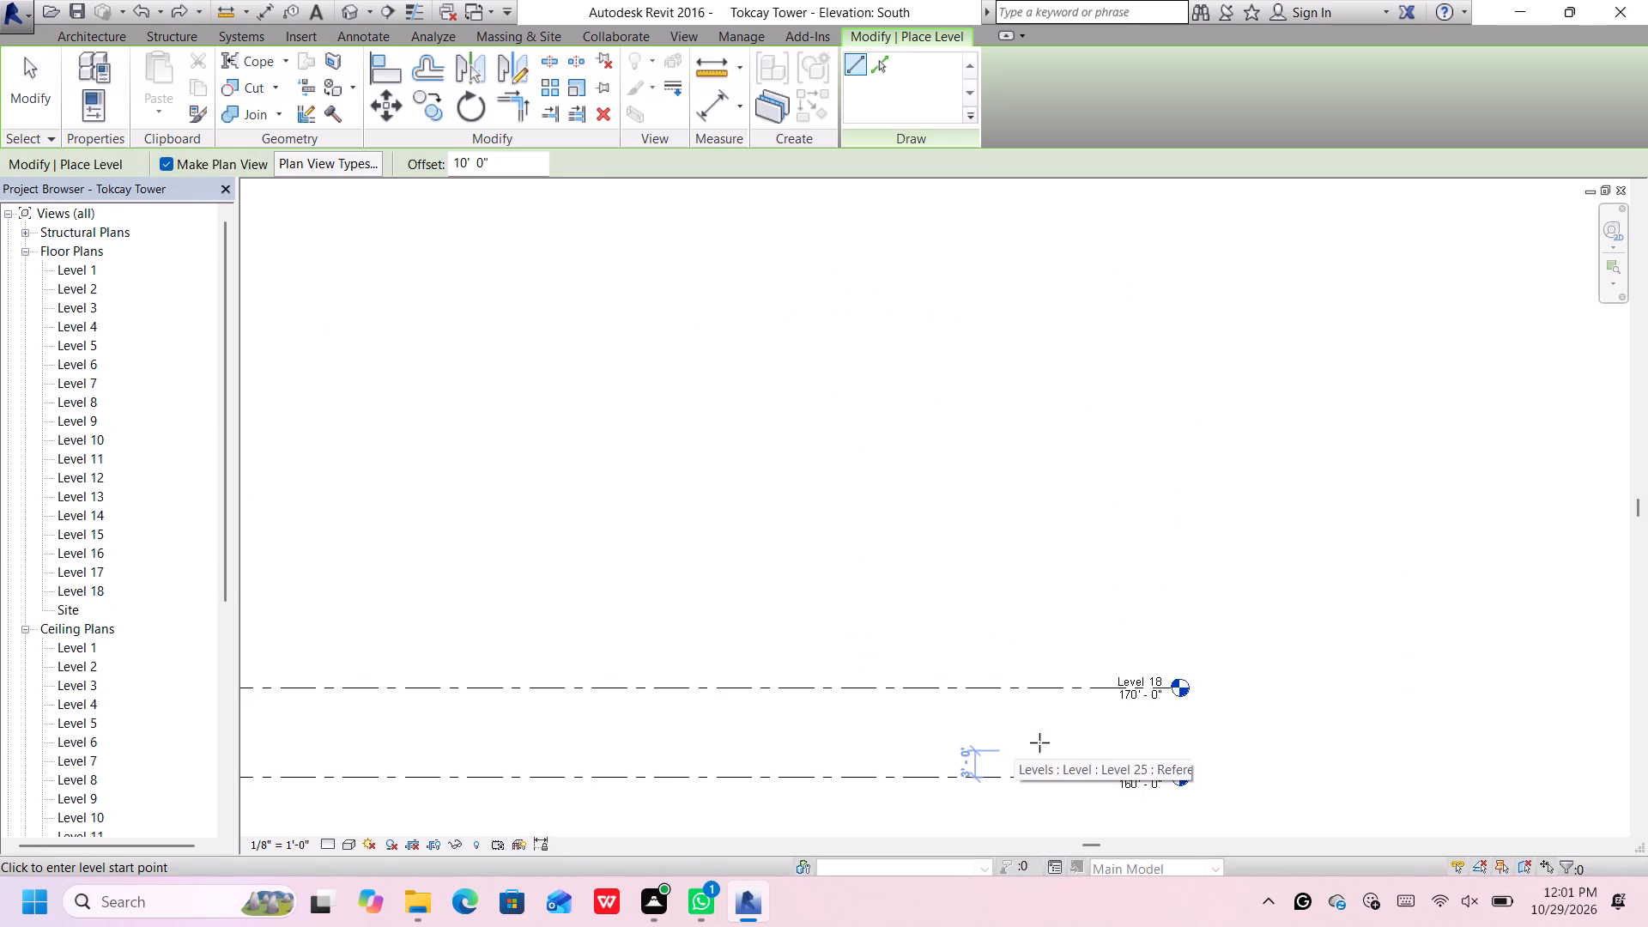
# Add two levels above Level 18 at 180' and 190', picking each topmost level line with the 10' offset.
pyautogui.scroll(-19, 1053, 738)
pyautogui.scroll(-3, 1105, 782)
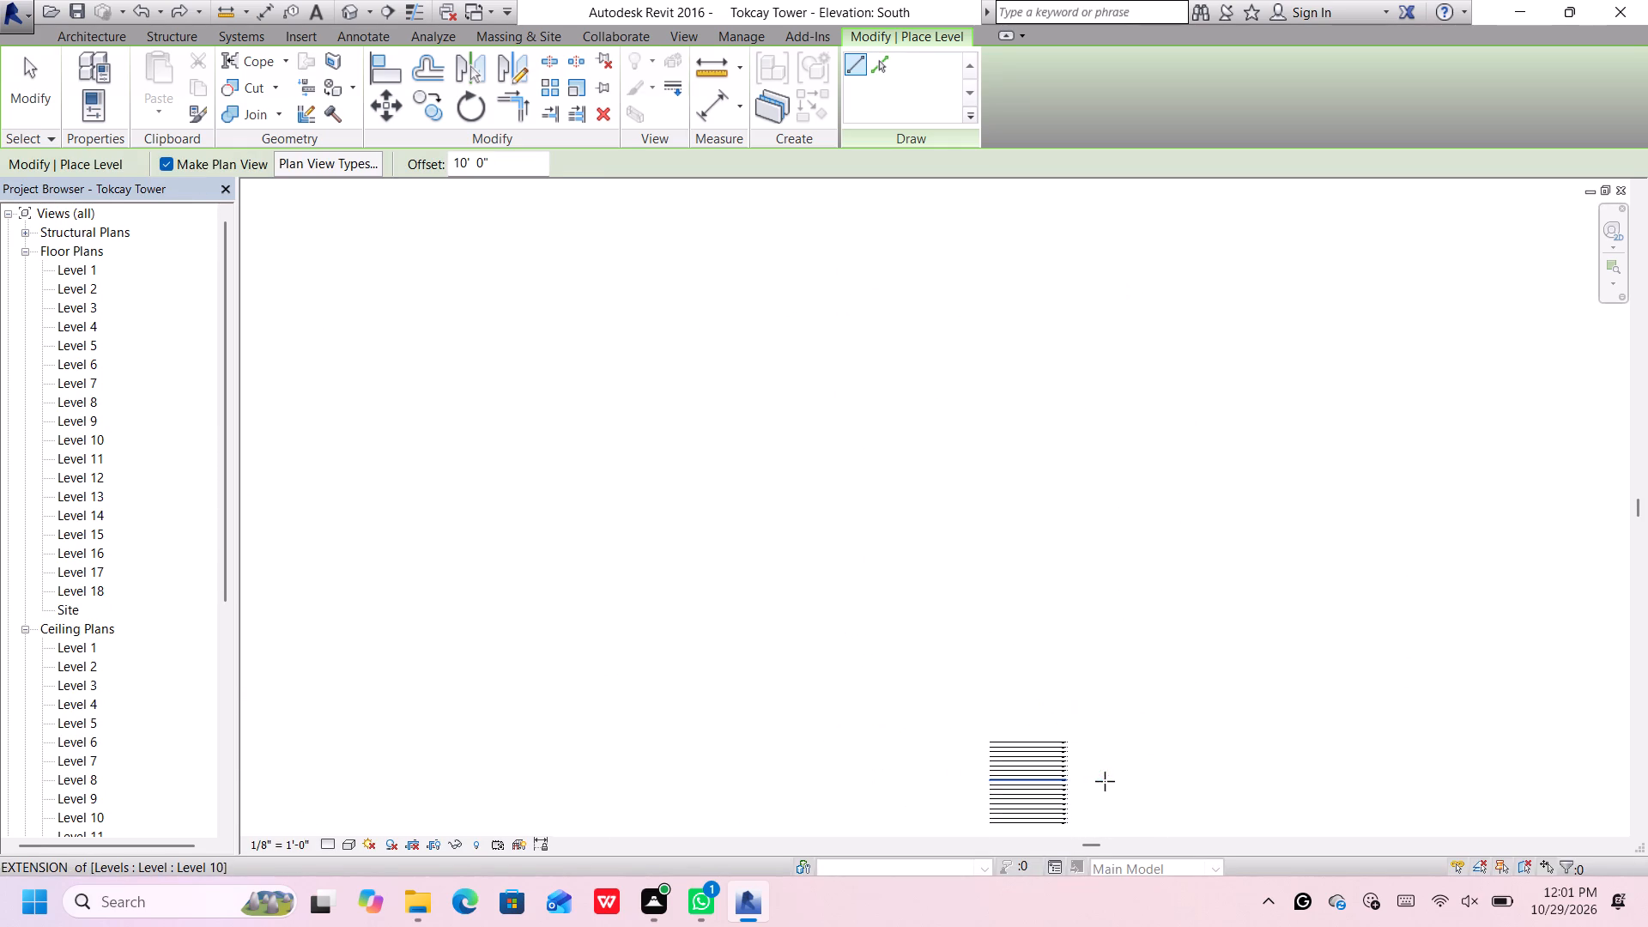
pyautogui.moveTo(1105, 779); pyautogui.dragTo(1083, 718, button='middle')
pyautogui.scroll(7, 1057, 669)
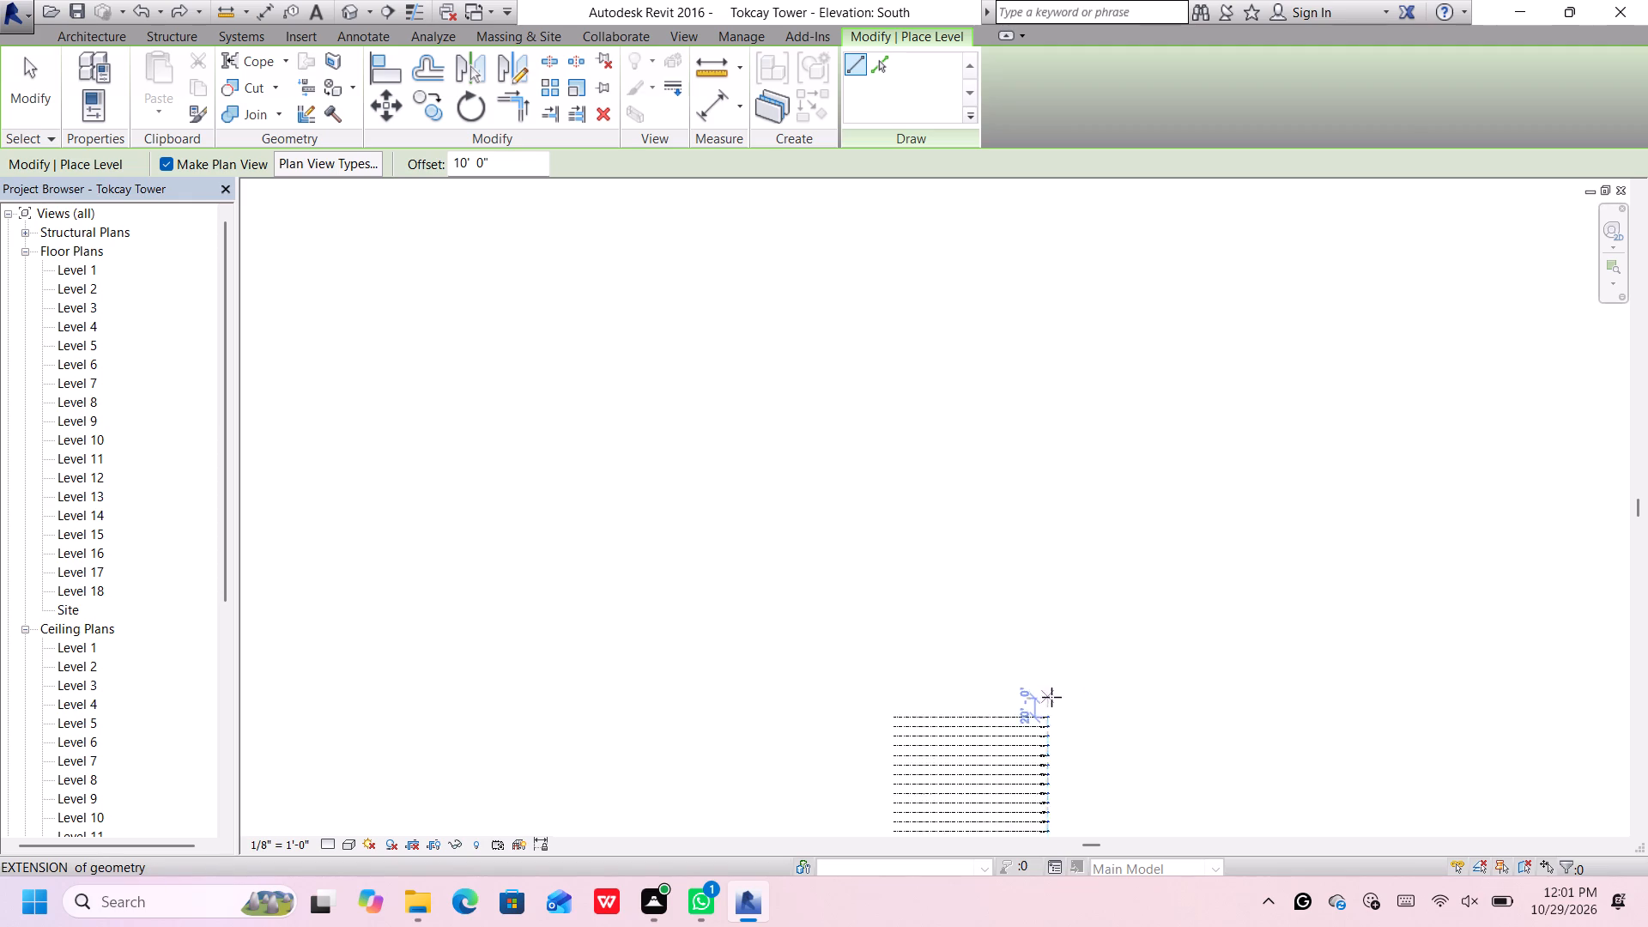
pyautogui.scroll(4, 1051, 697)
pyautogui.click(883, 68)
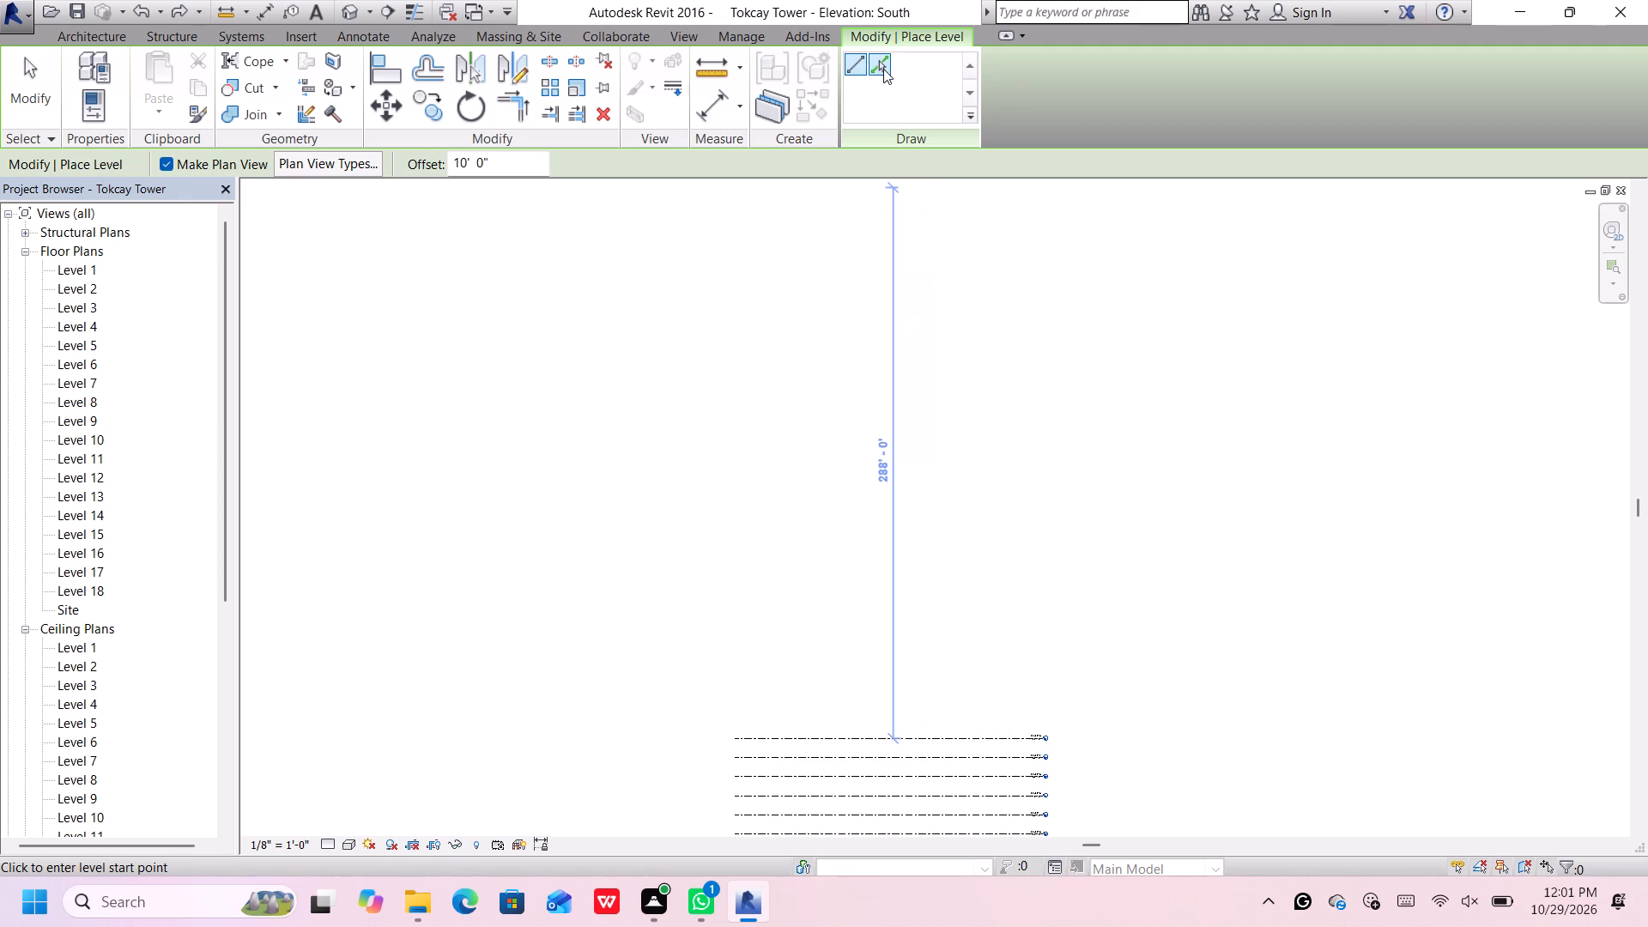
pyautogui.scroll(6, 995, 730)
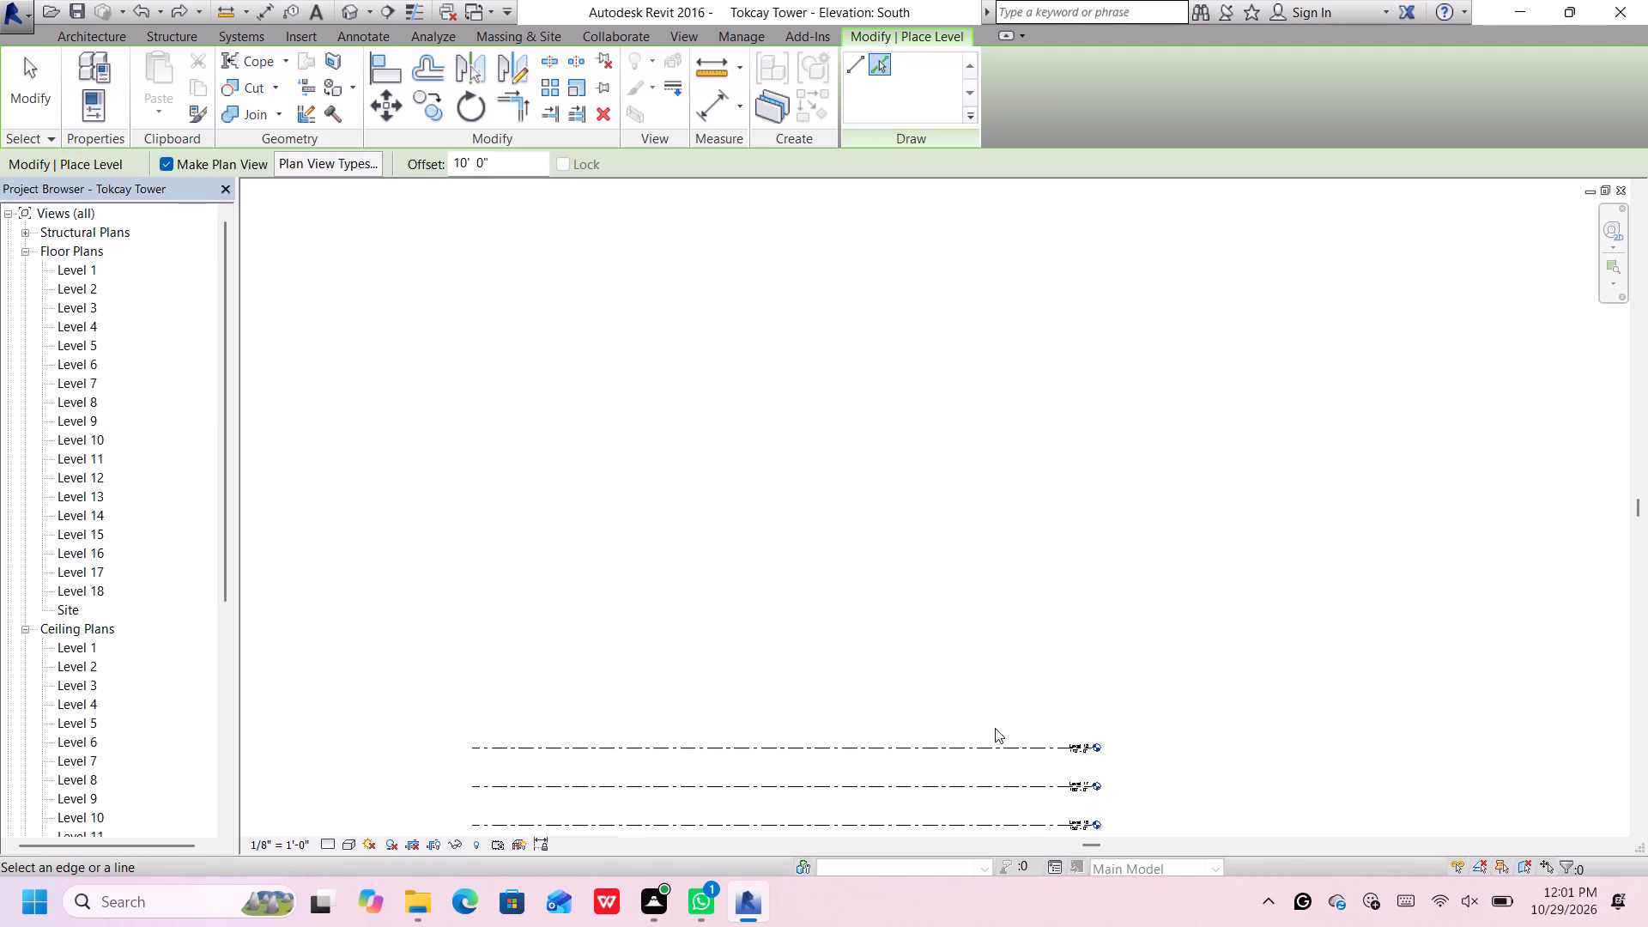
pyautogui.click(1001, 743)
pyautogui.scroll(4, 1018, 715)
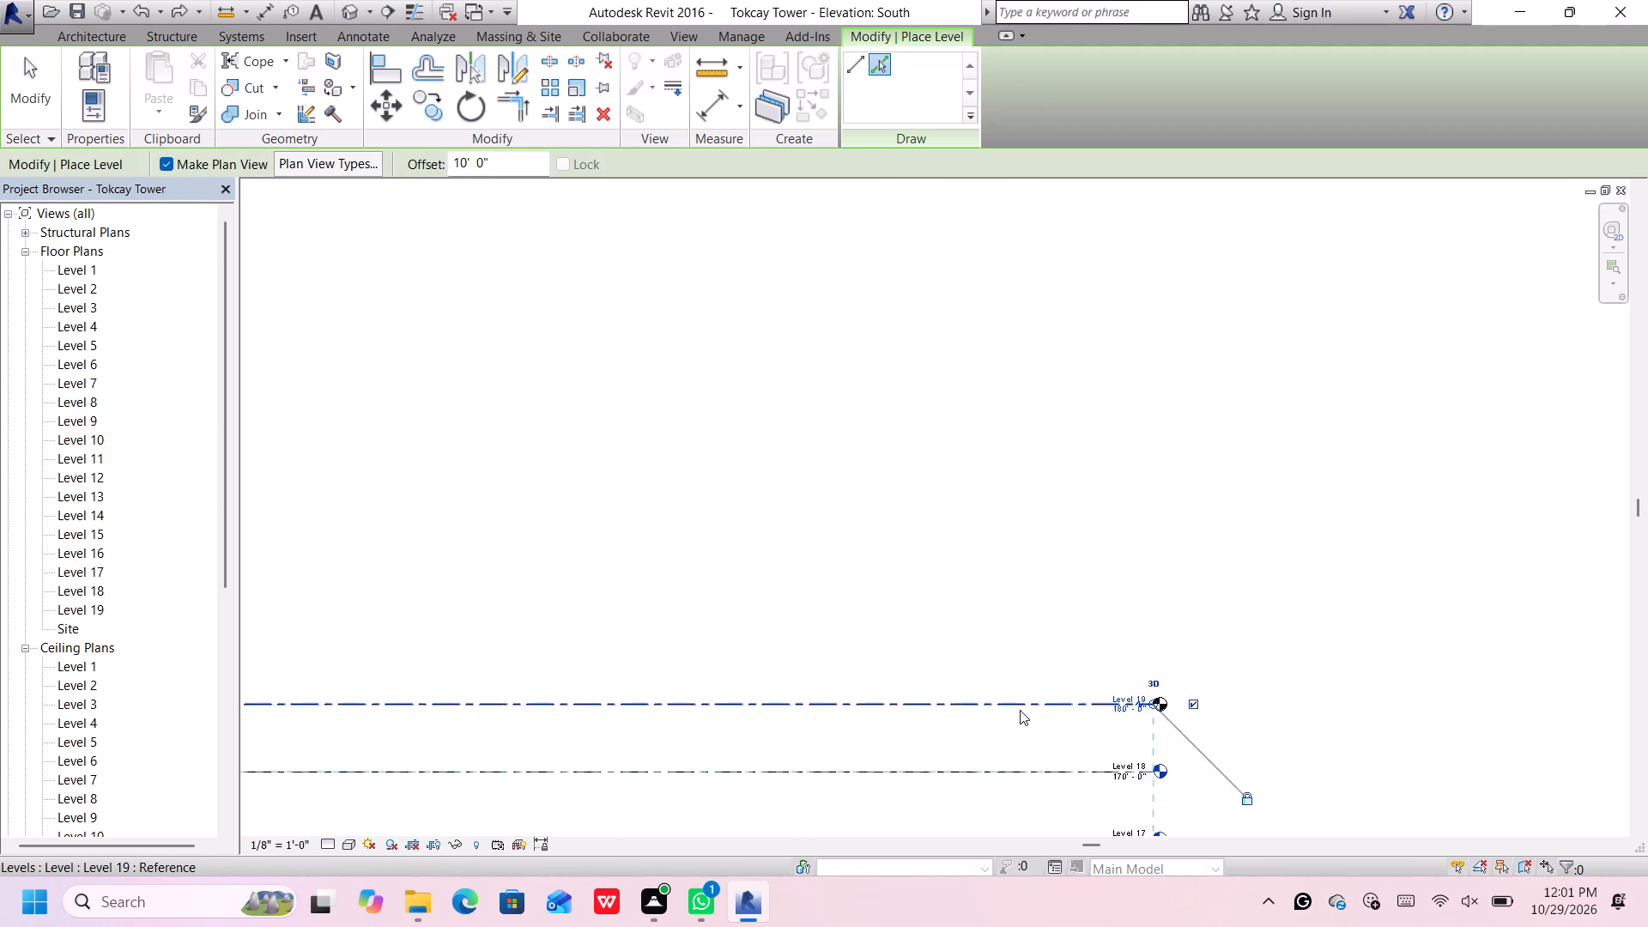
pyautogui.scroll(2, 1020, 710)
pyautogui.click(1024, 696)
# Examine the full stack of level lines in the South elevation and the project's list of plan and elevation views.
pyautogui.scroll(-5, 1024, 700)
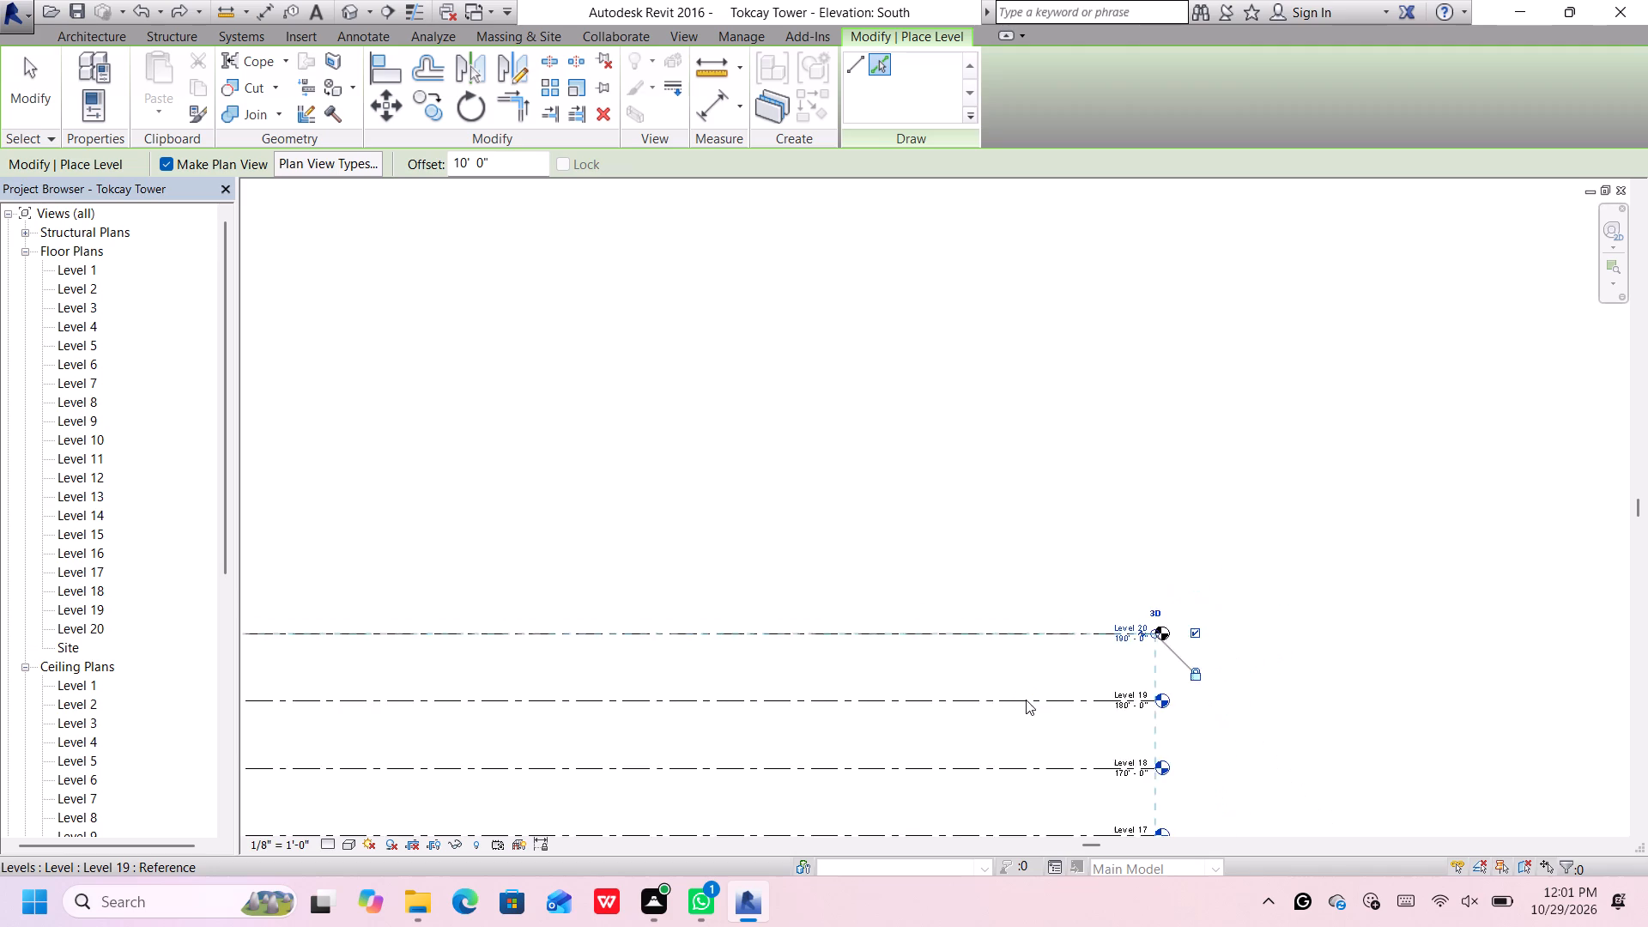
pyautogui.scroll(-19, 1026, 700)
pyautogui.scroll(6, 1069, 786)
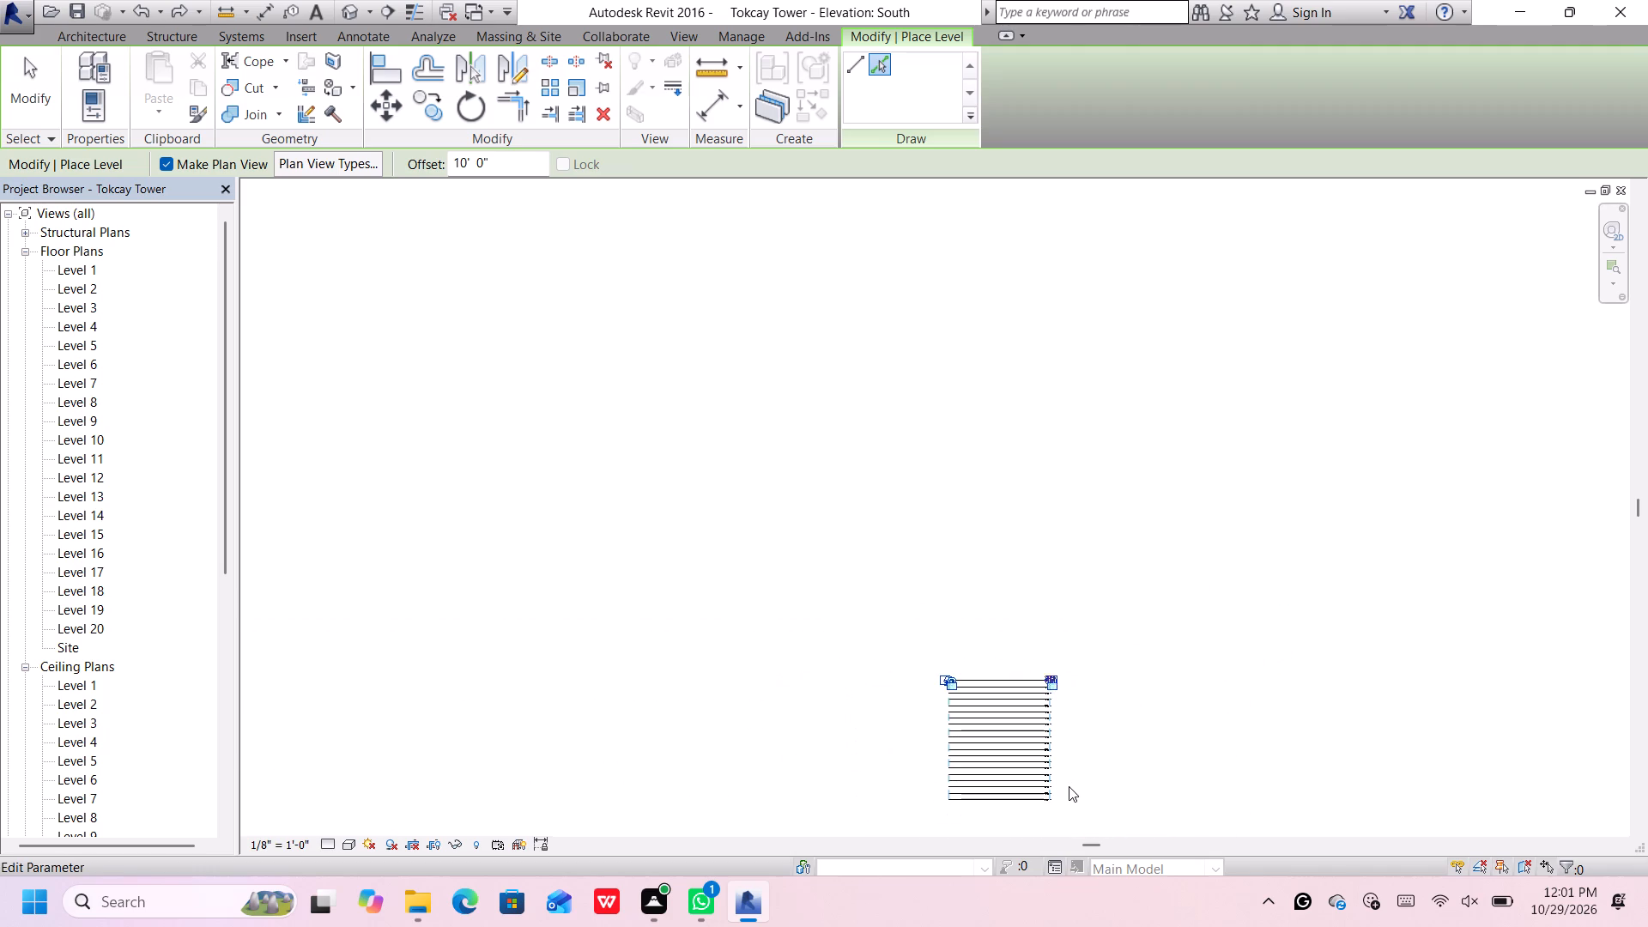
pyautogui.scroll(7, 1069, 786)
pyautogui.moveTo(1069, 775); pyautogui.dragTo(1105, 614, button='middle')
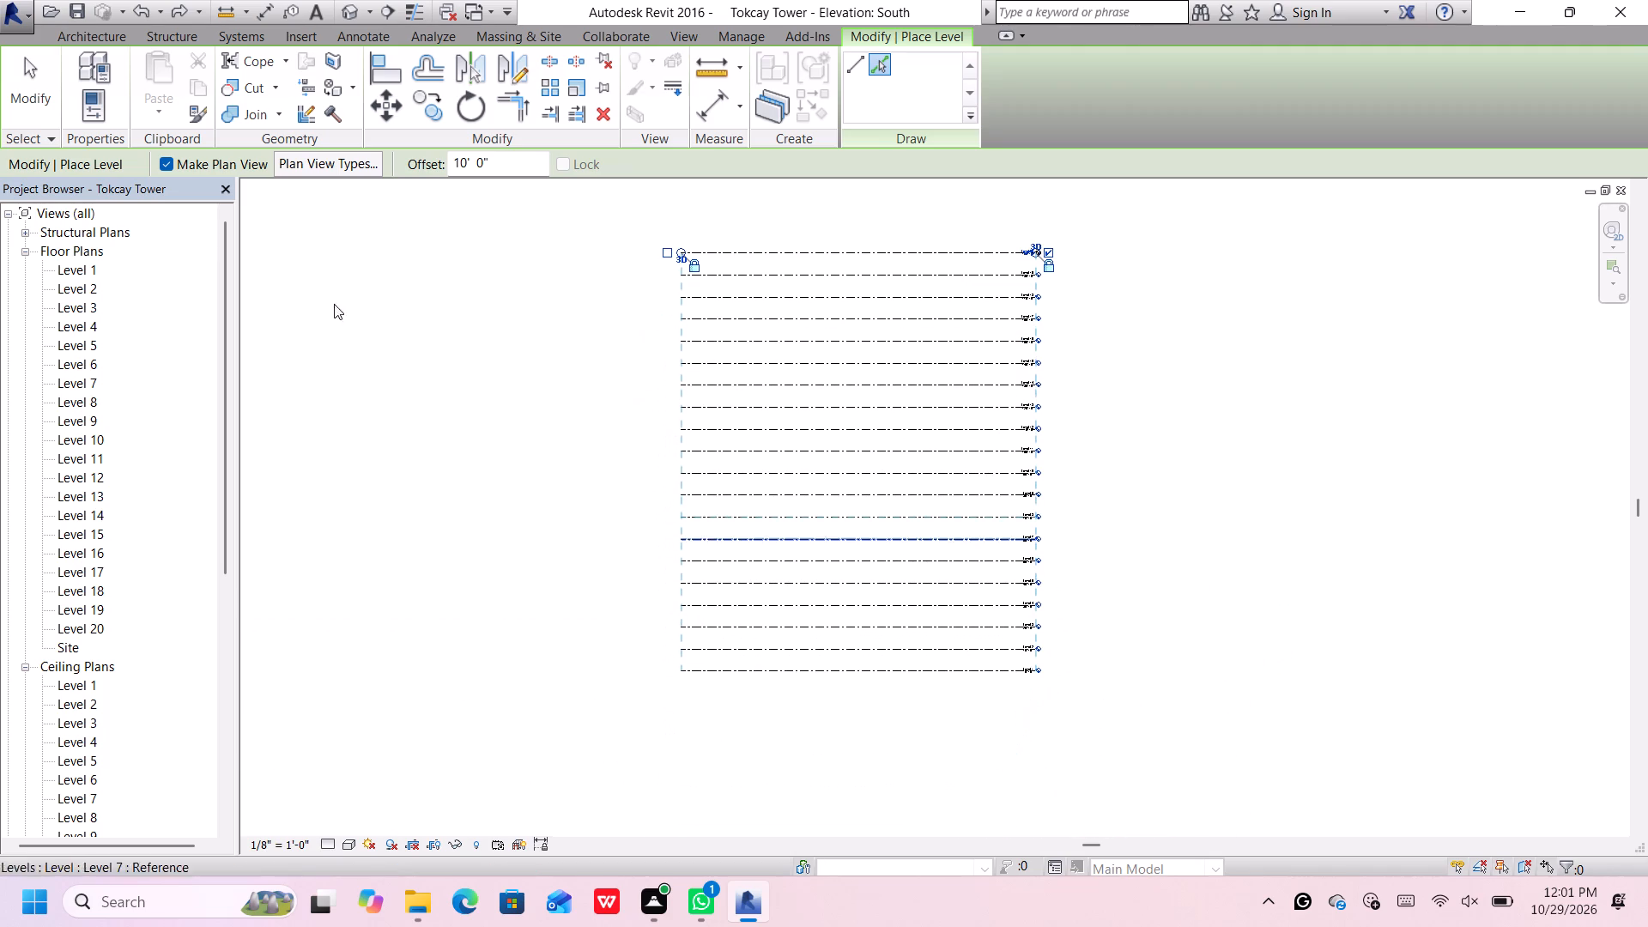
pyautogui.scroll(4, 99, 251)
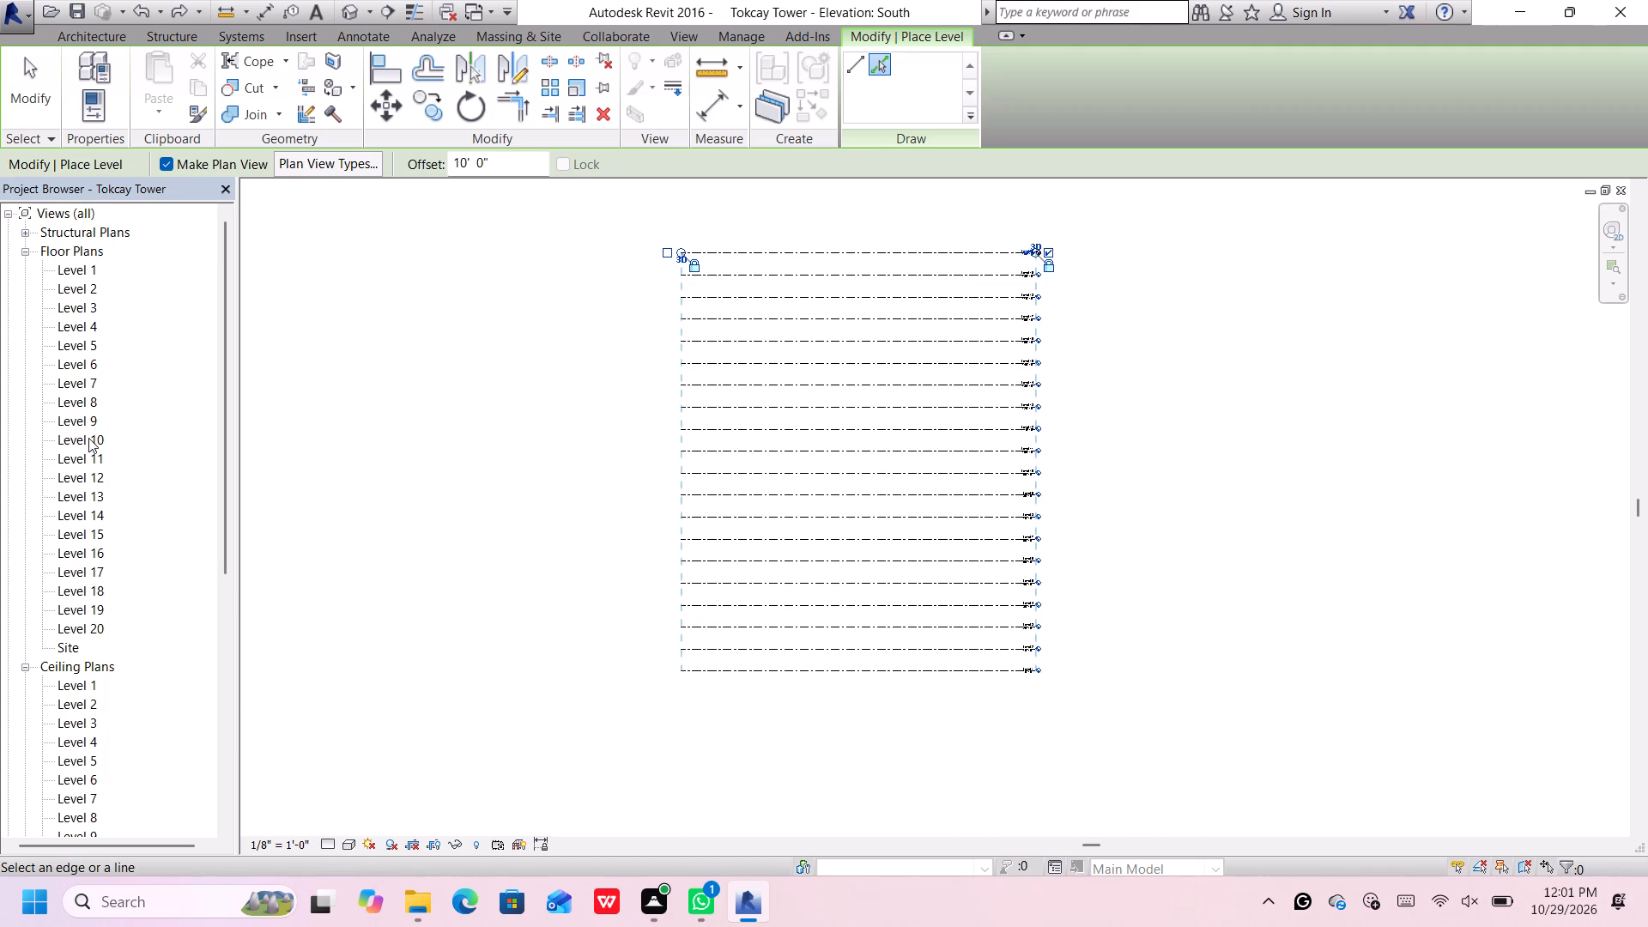
pyautogui.scroll(-9, 84, 463)
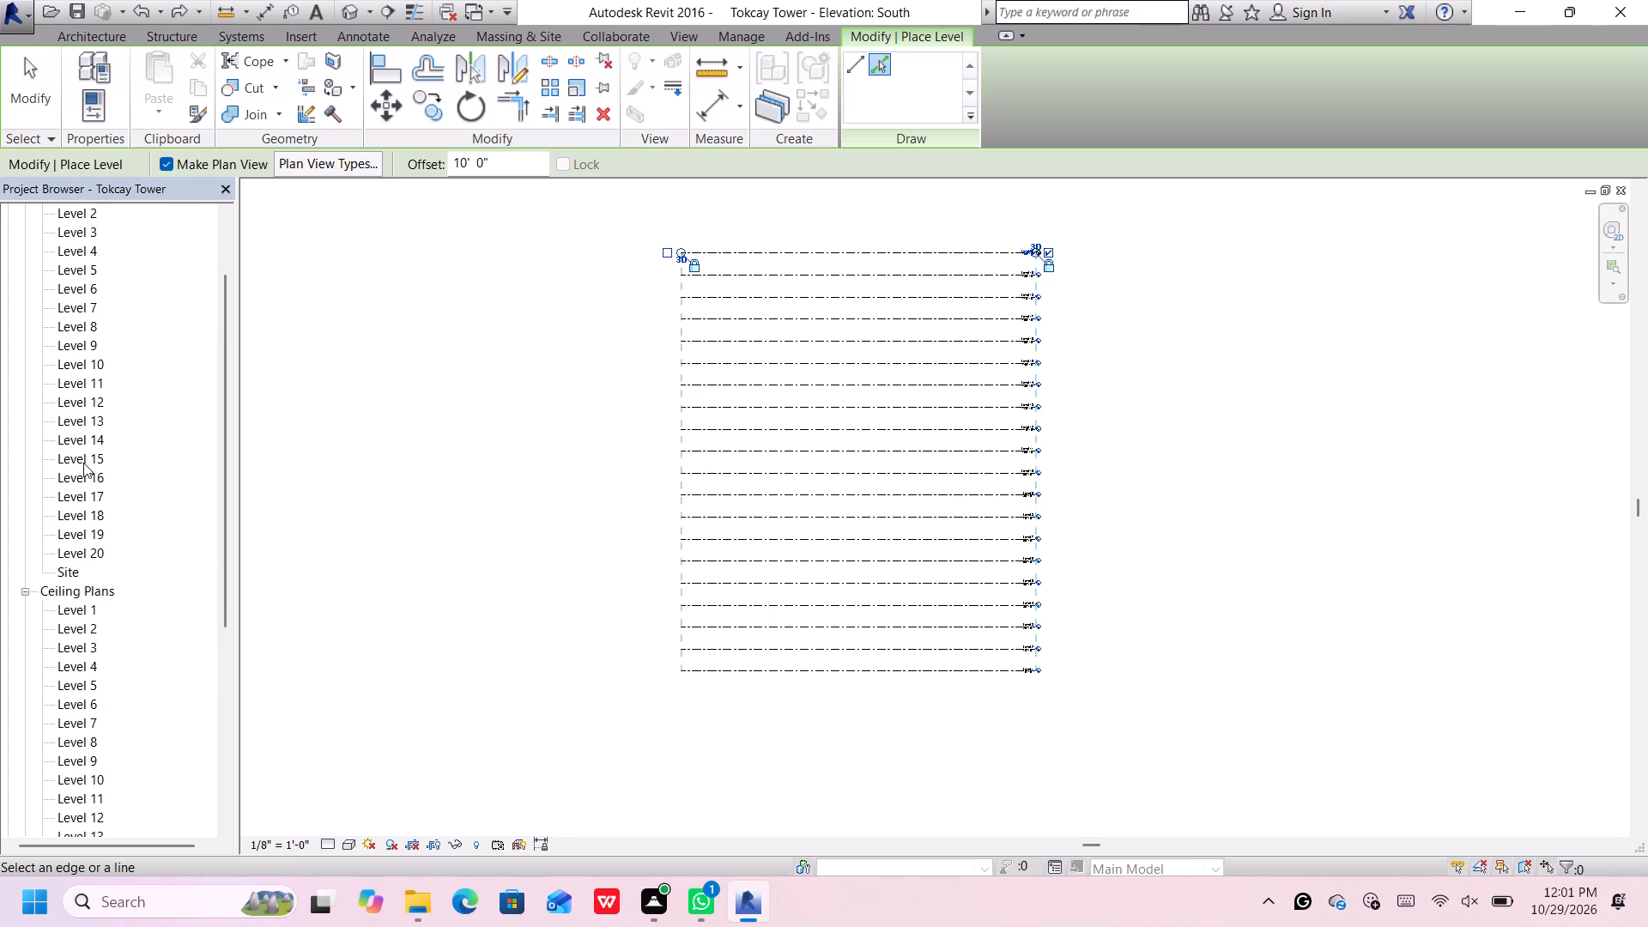
pyautogui.scroll(-12, 83, 463)
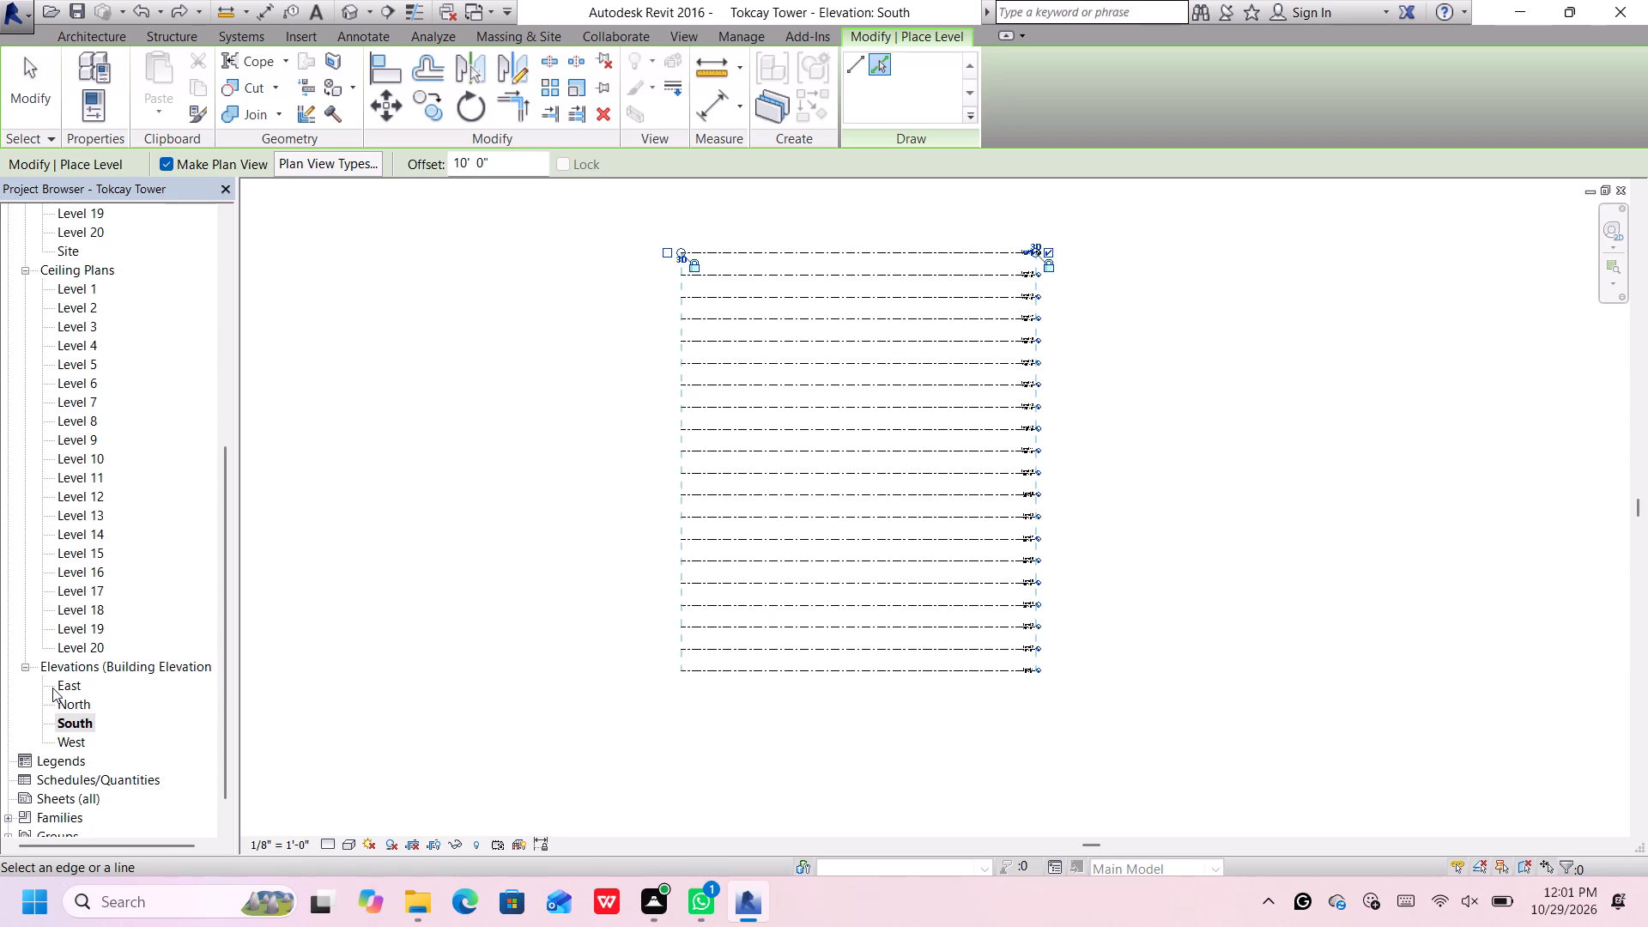
pyautogui.scroll(8, 52, 686)
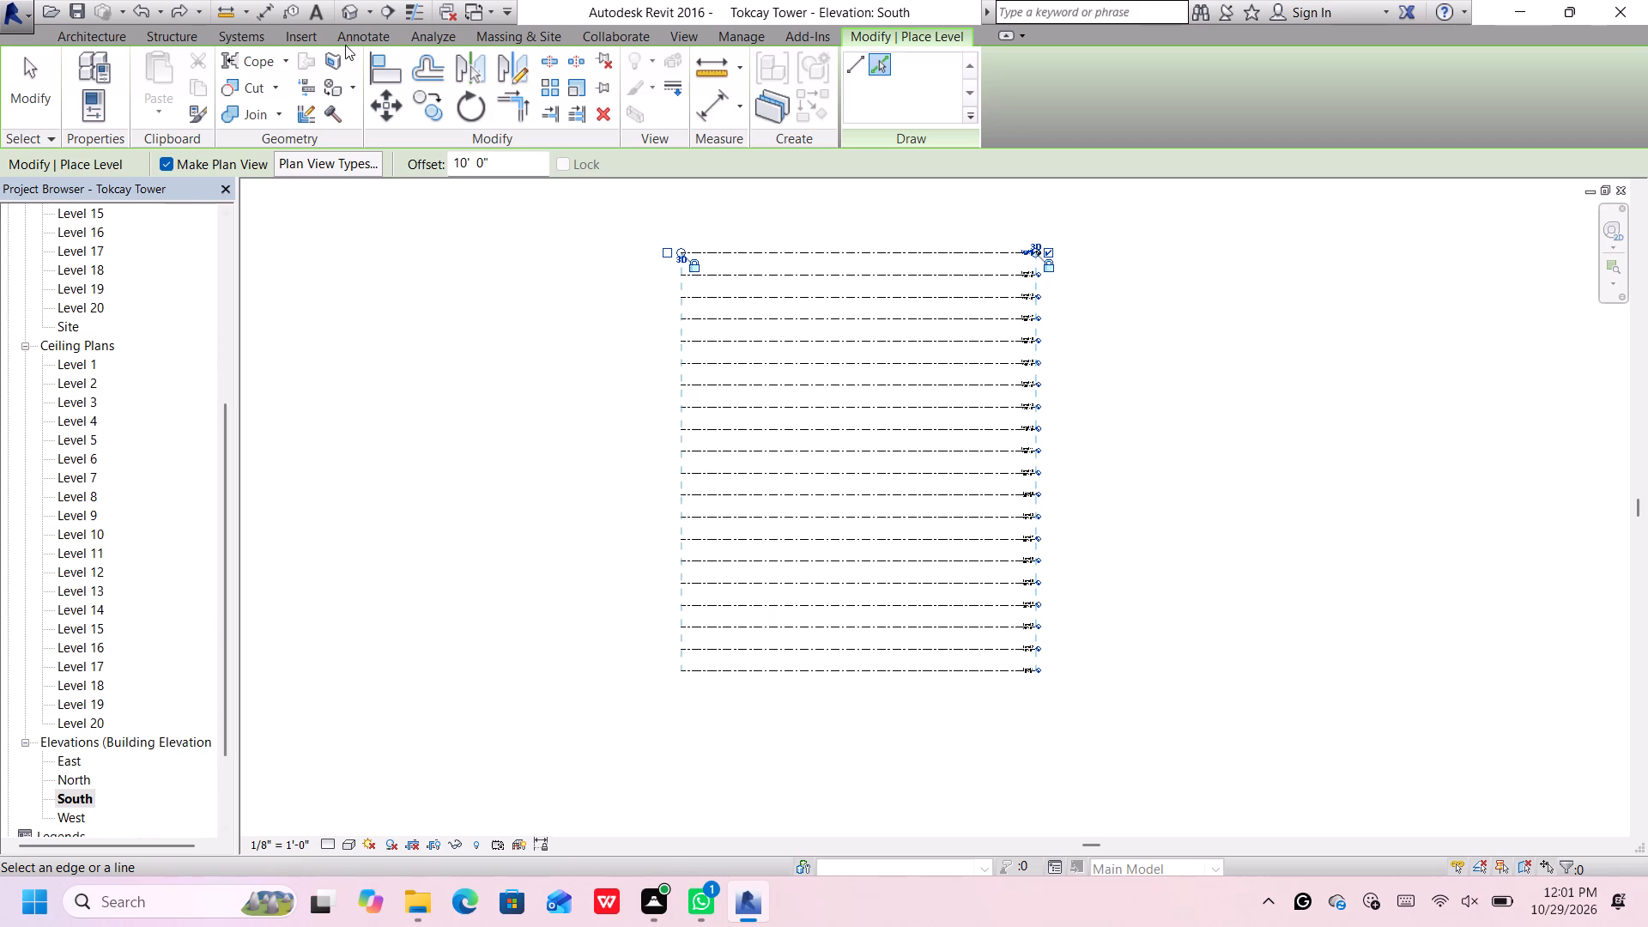
# Open the default 3D view of the project.
pyautogui.click(349, 11)
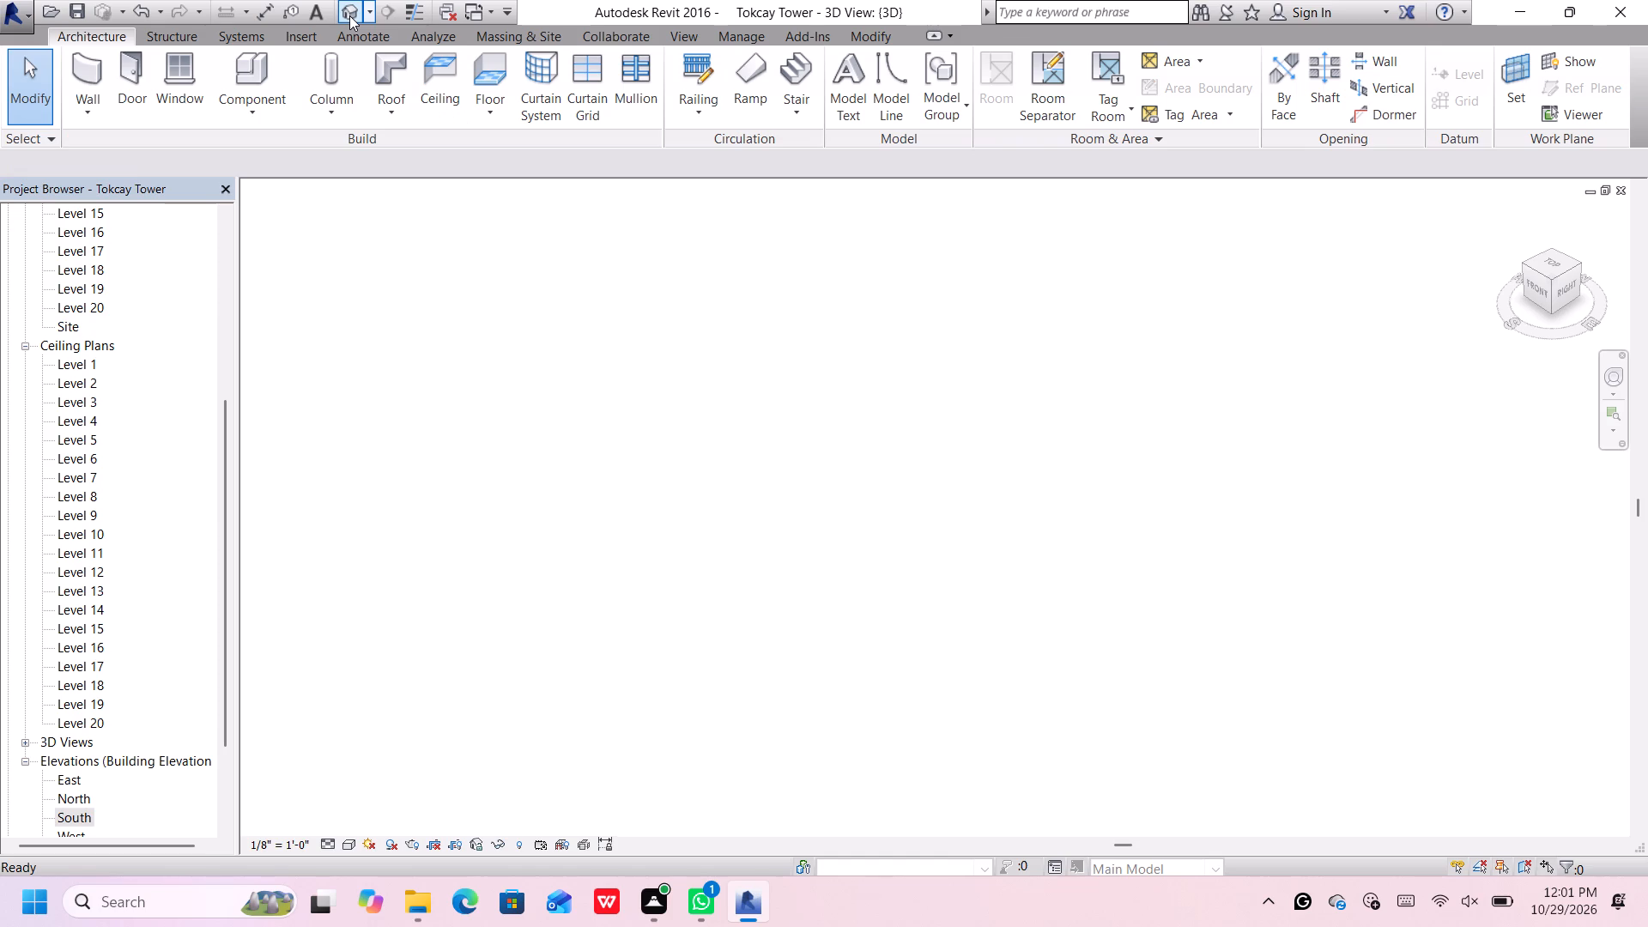
# Open the Level 1 floor plan.
pyautogui.scroll(17, 121, 406)
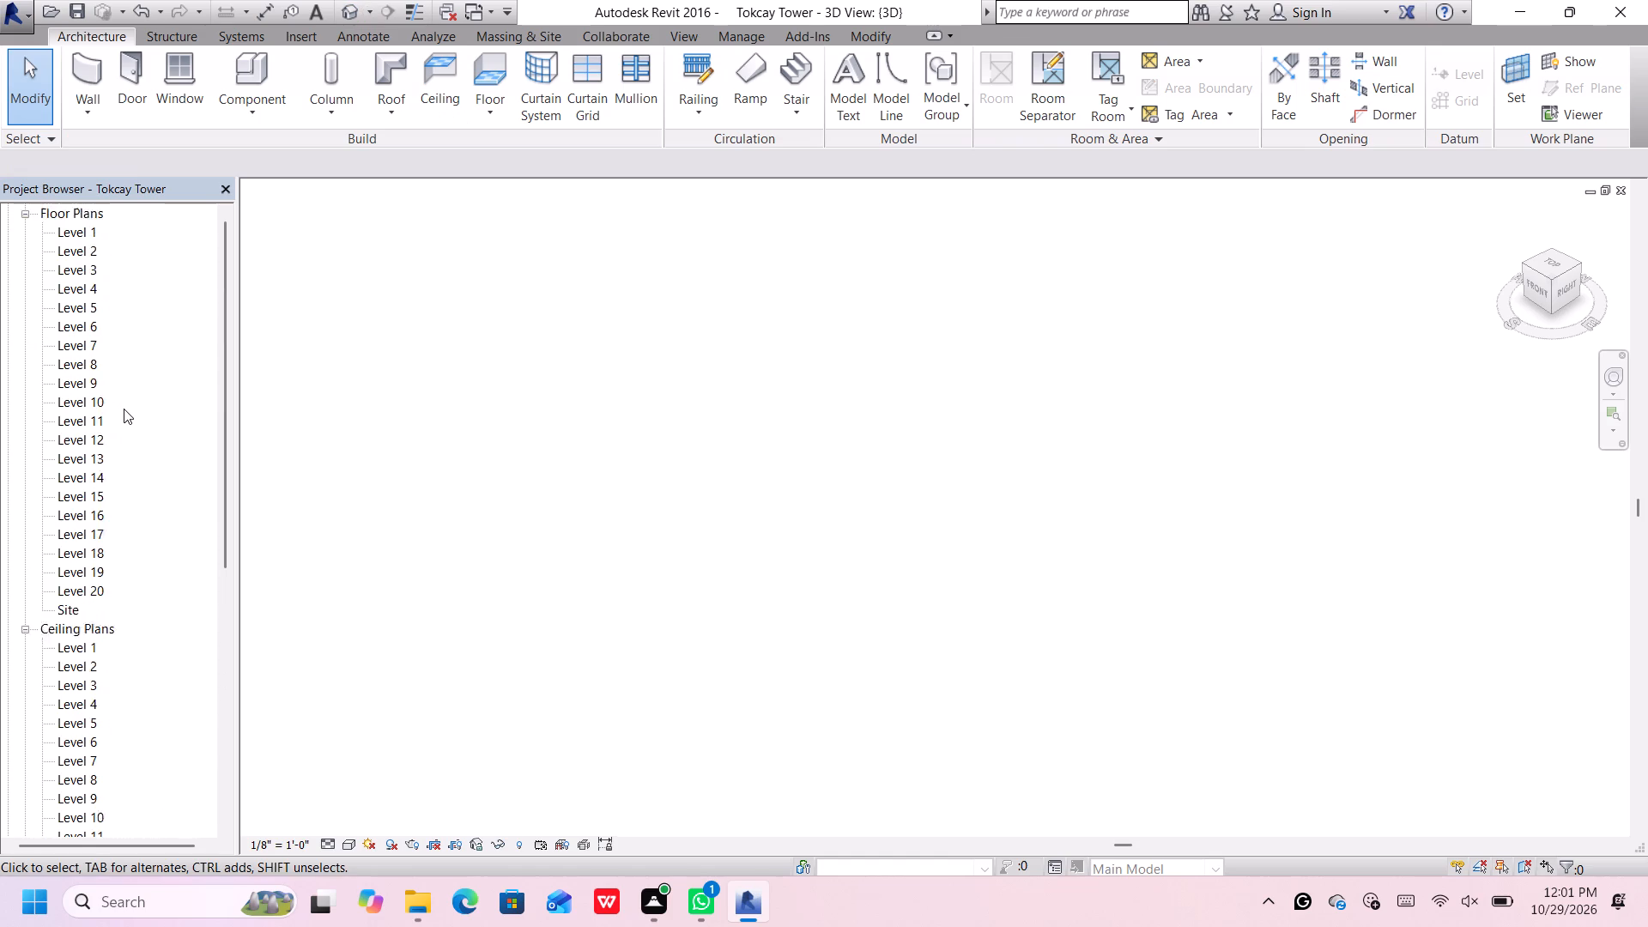
pyautogui.scroll(3, 124, 409)
pyautogui.doubleClick(87, 268)
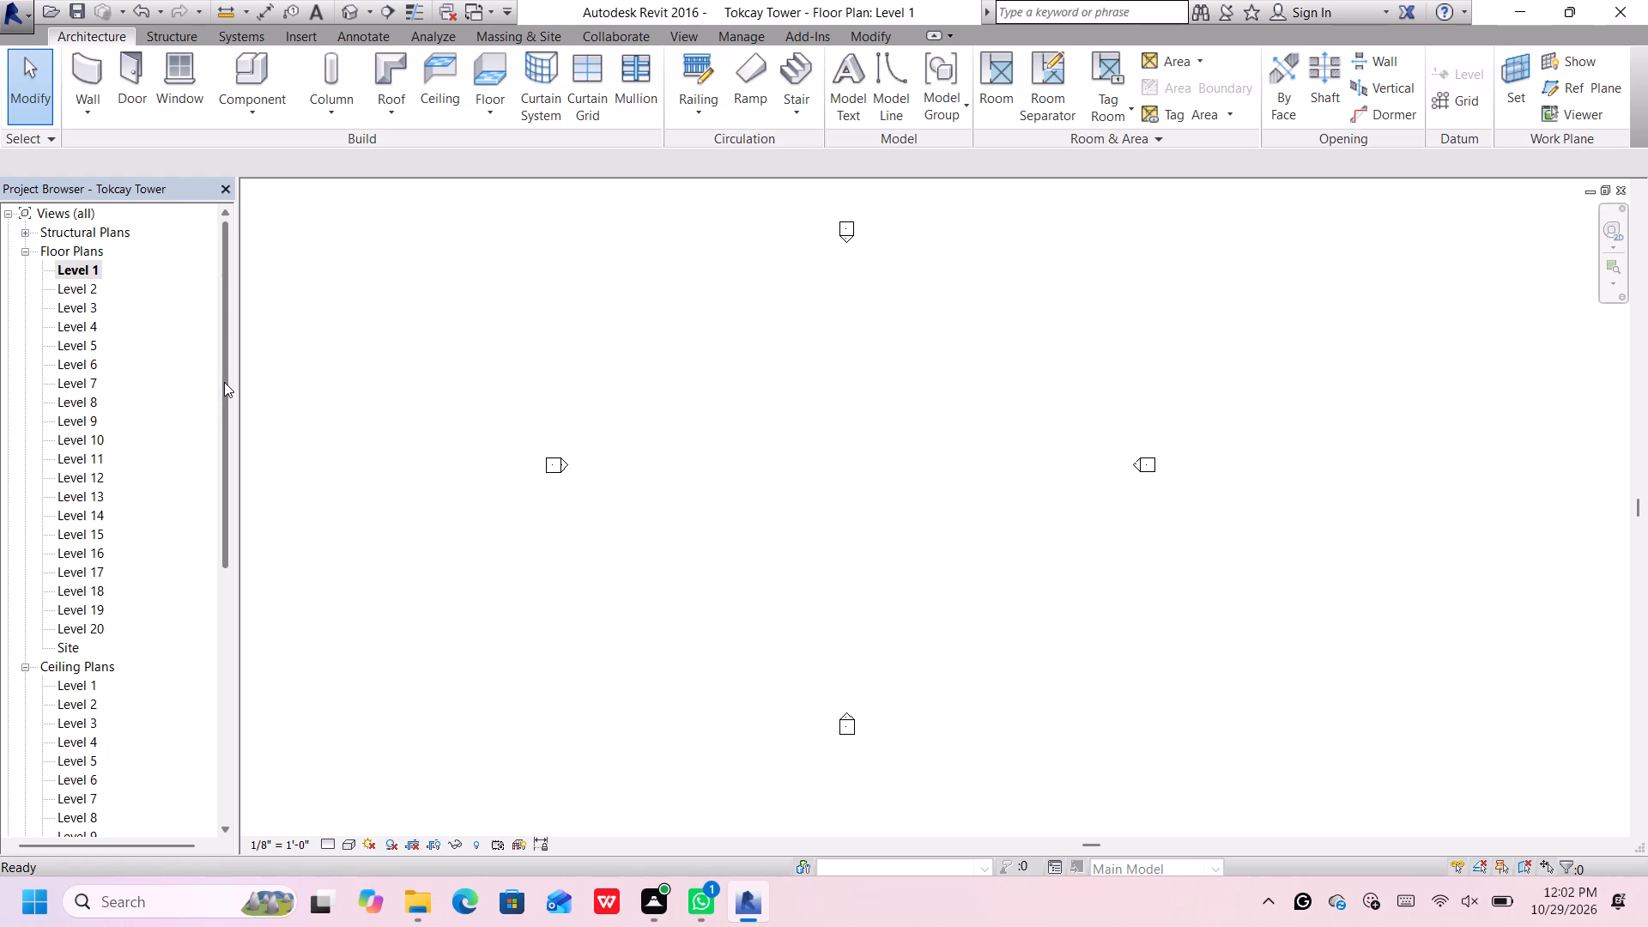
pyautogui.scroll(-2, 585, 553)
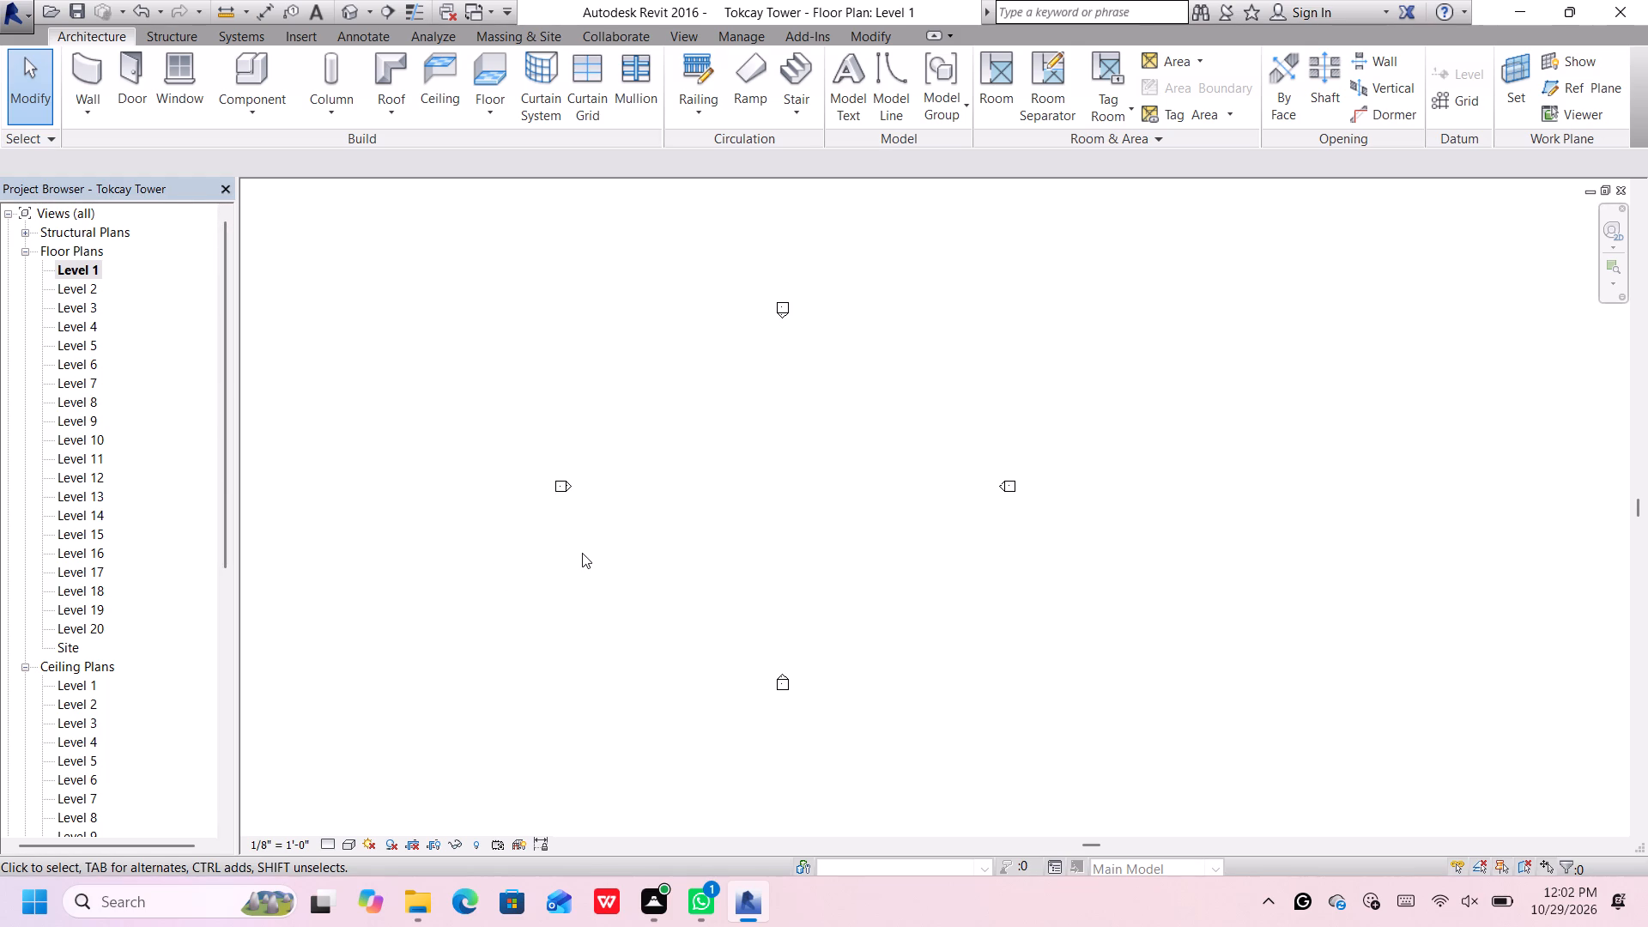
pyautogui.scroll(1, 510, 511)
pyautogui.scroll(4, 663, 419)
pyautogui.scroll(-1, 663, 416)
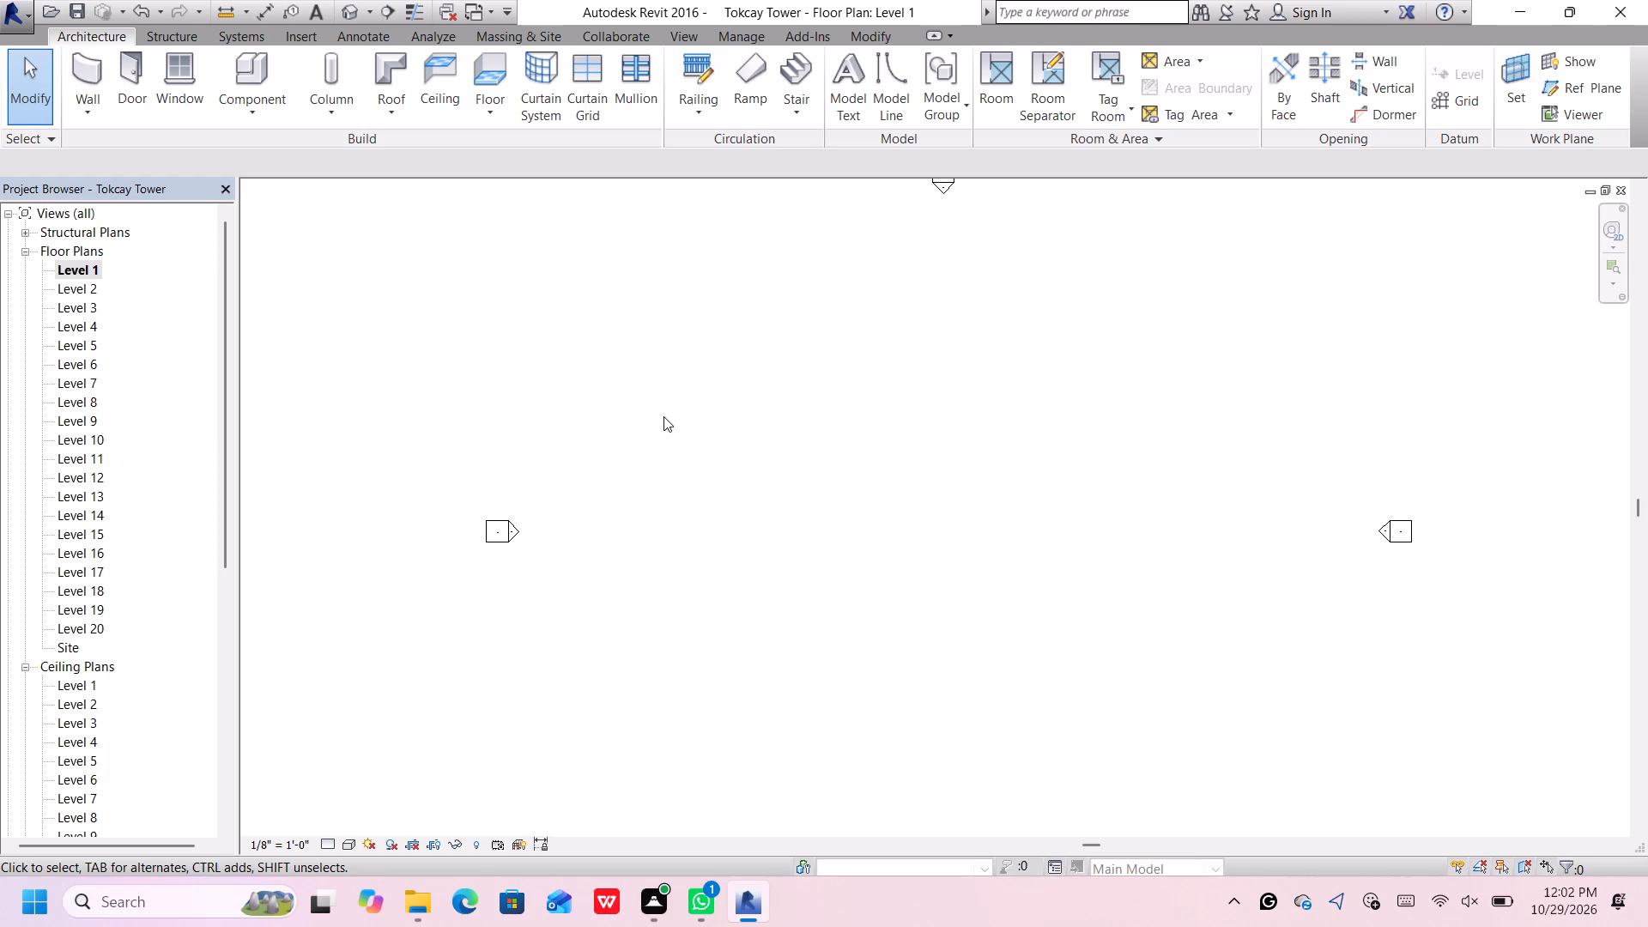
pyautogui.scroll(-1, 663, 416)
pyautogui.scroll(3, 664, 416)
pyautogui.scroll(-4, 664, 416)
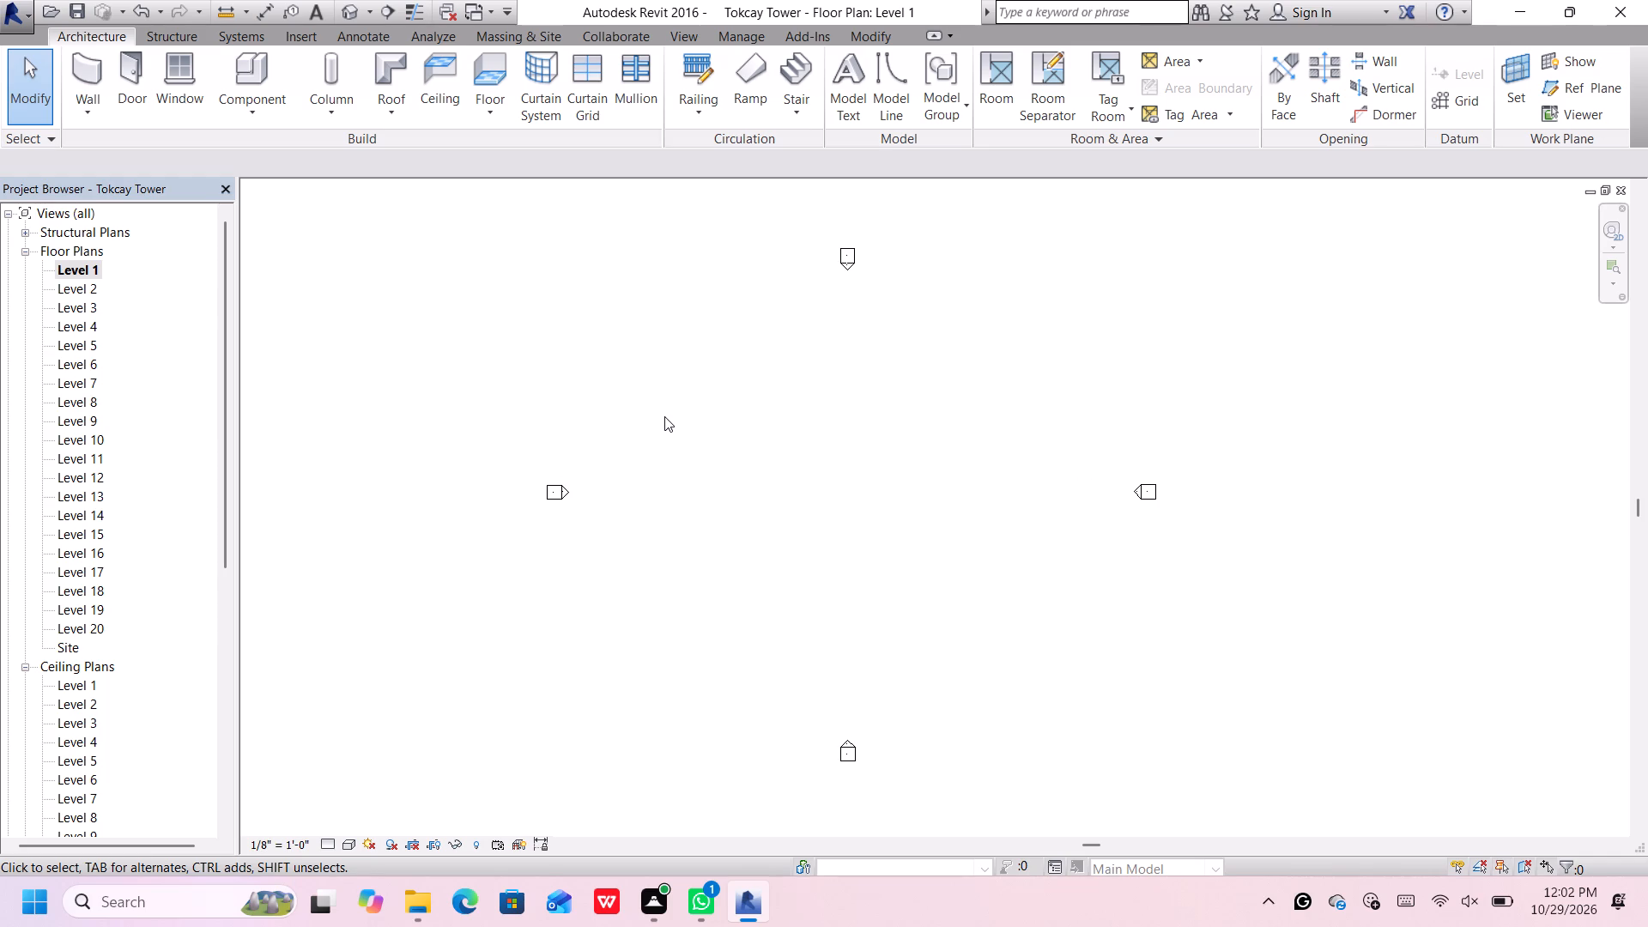
# Draw a rectangle of walls about 120' by 72' between the four elevation markers on Level 1.
pyautogui.click(76, 65)
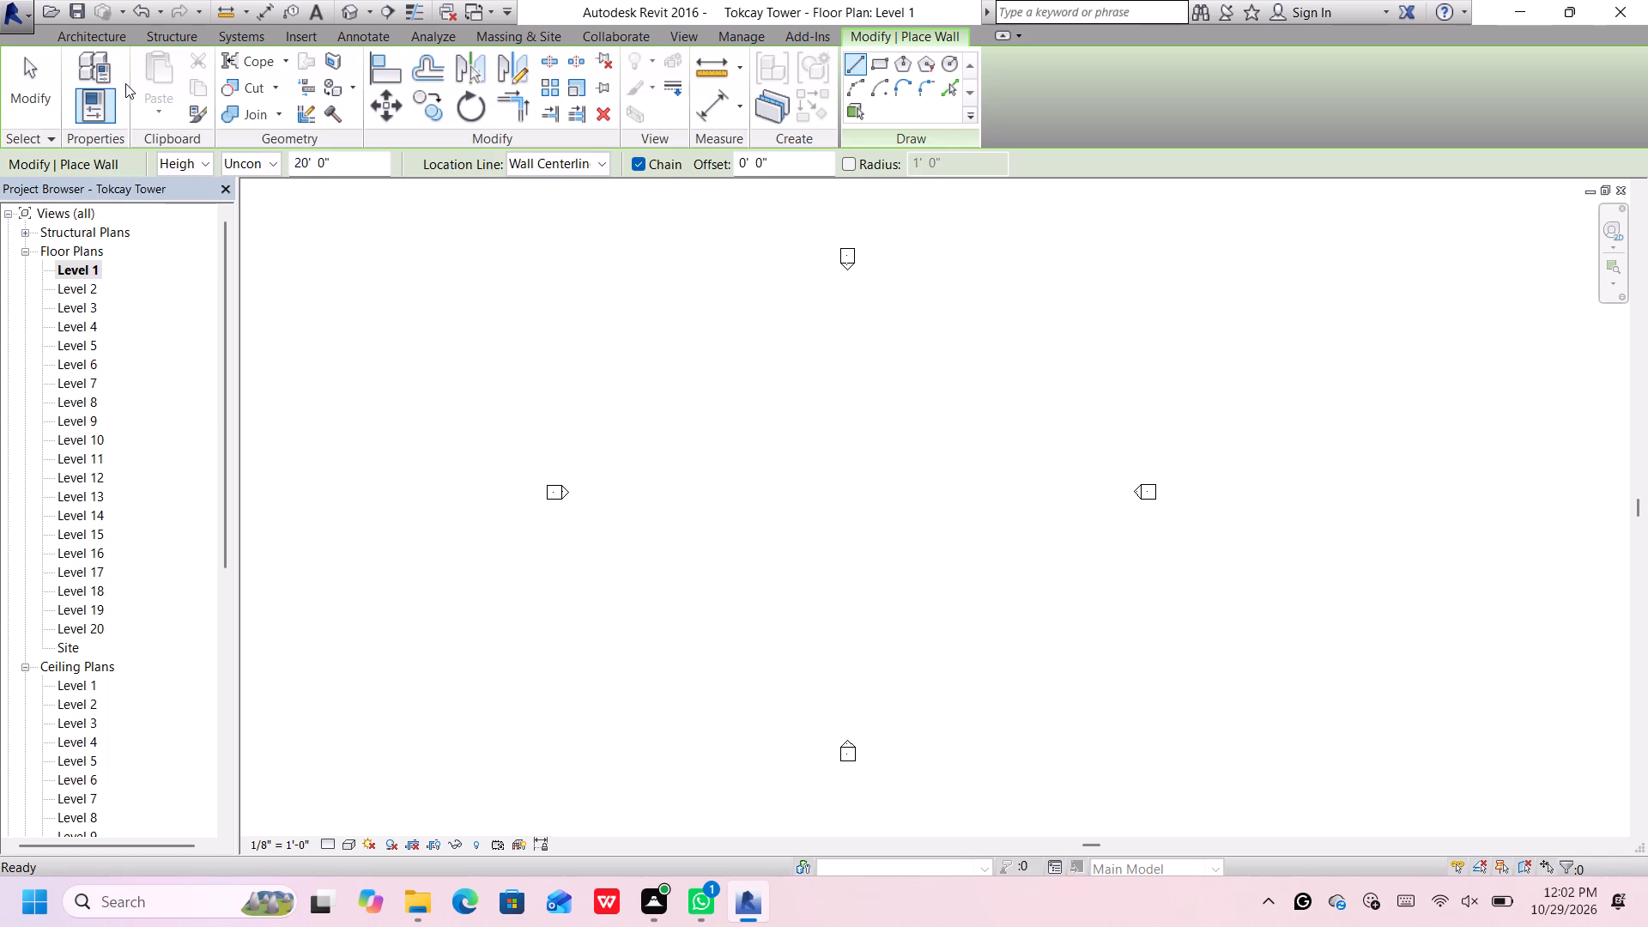
pyautogui.scroll(-2, 125, 83)
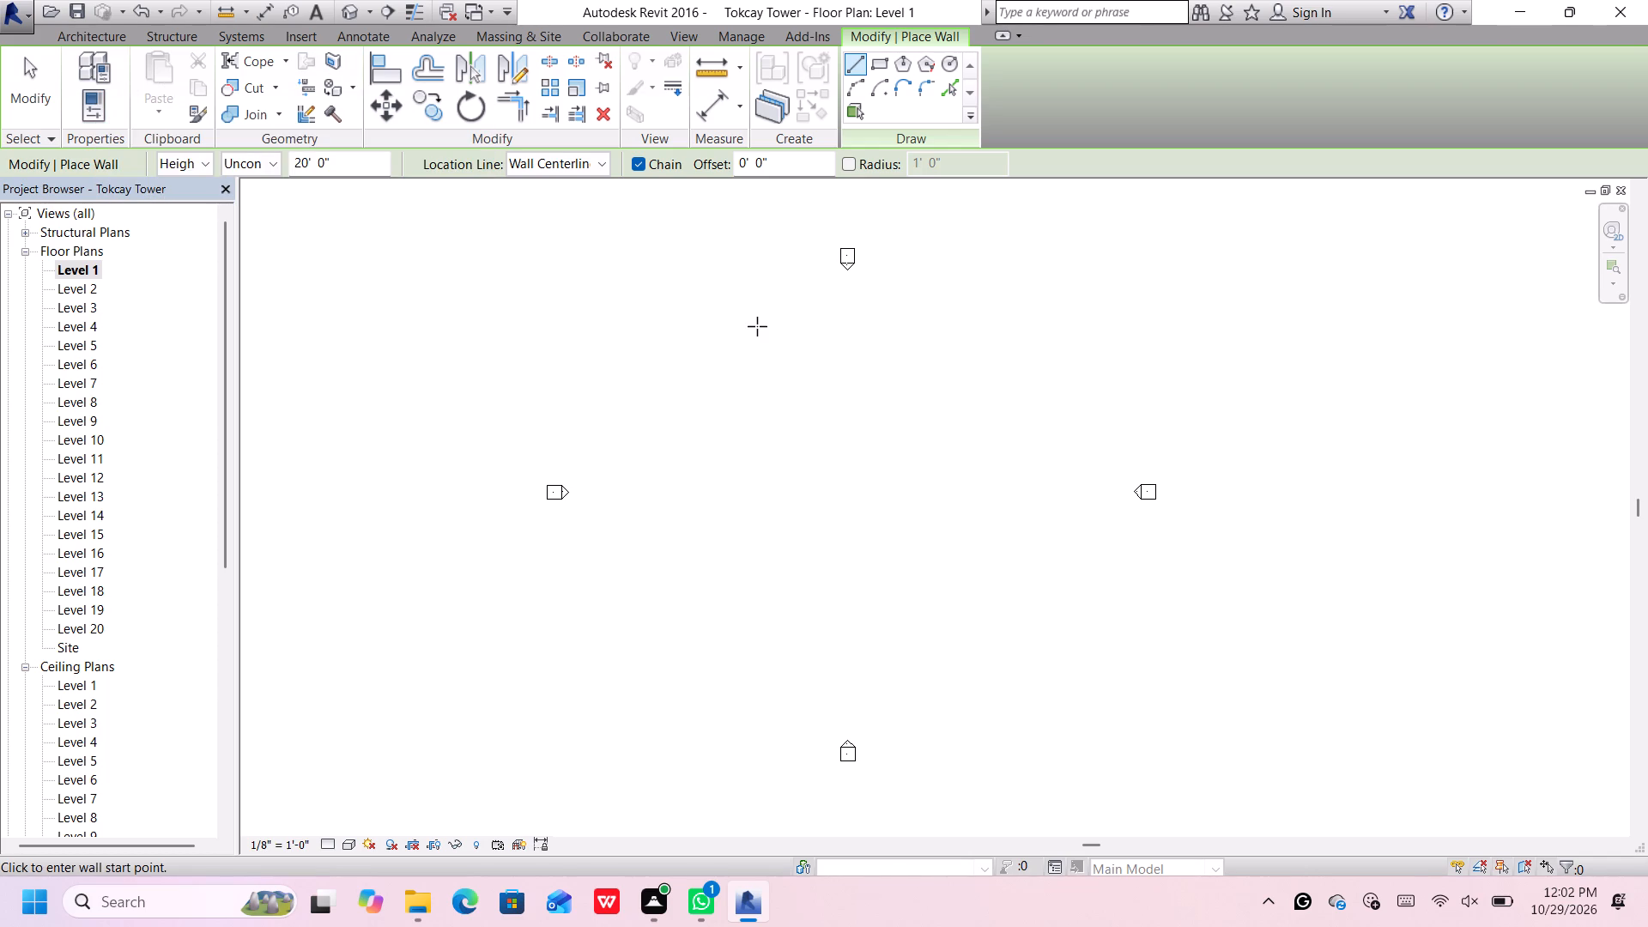
pyautogui.click(877, 64)
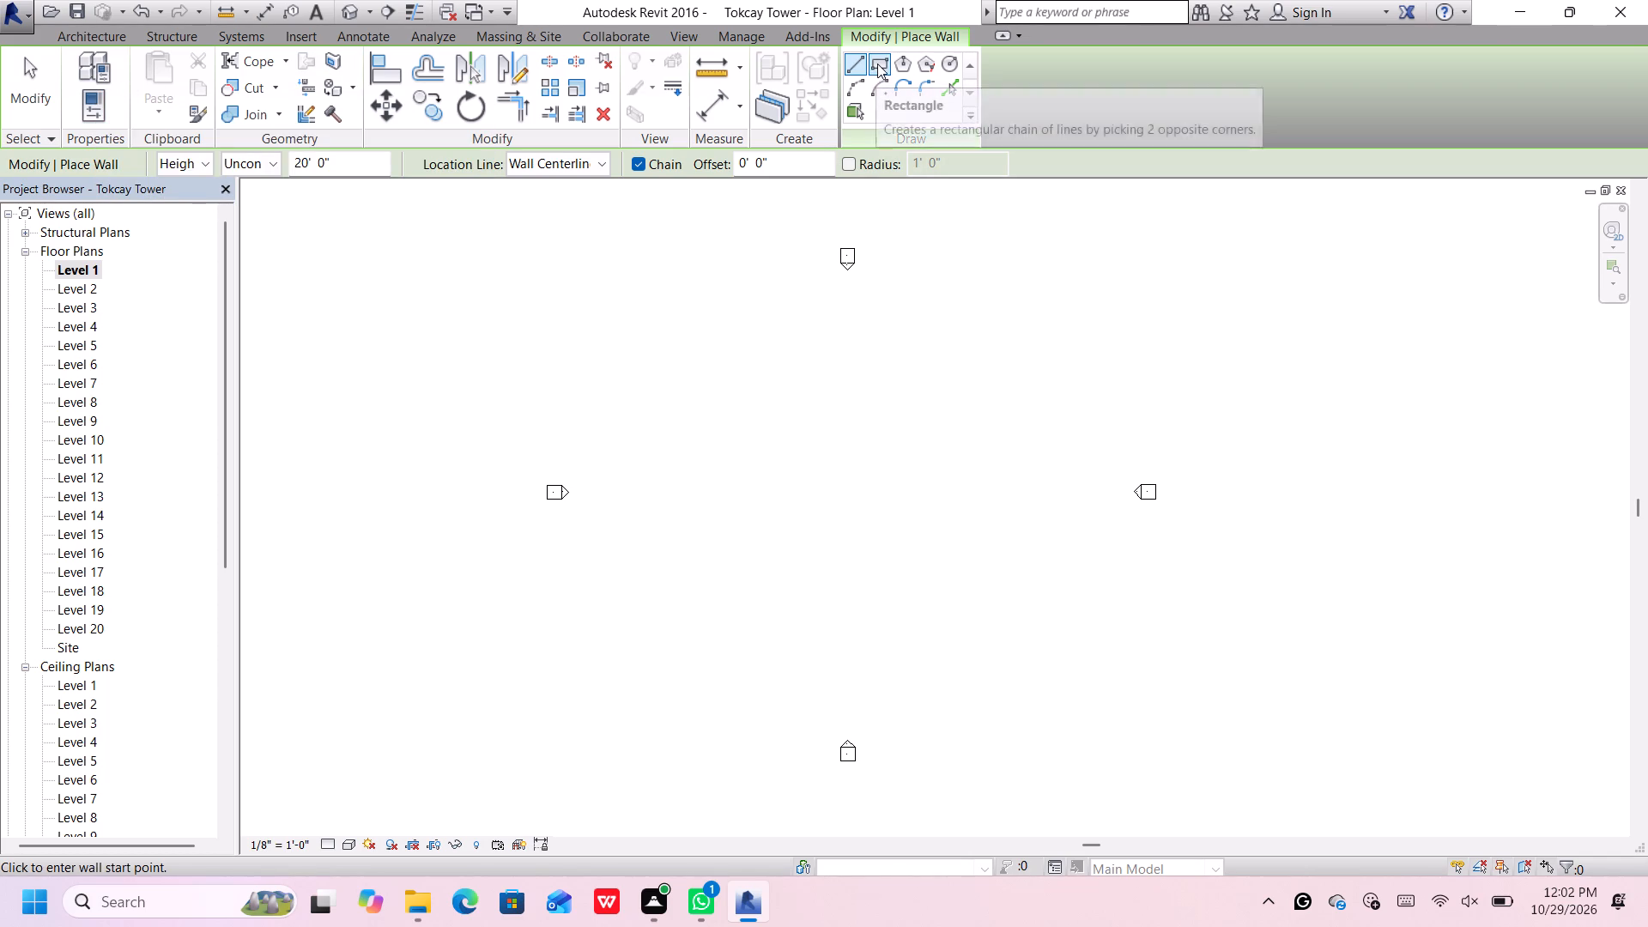
pyautogui.click(633, 333)
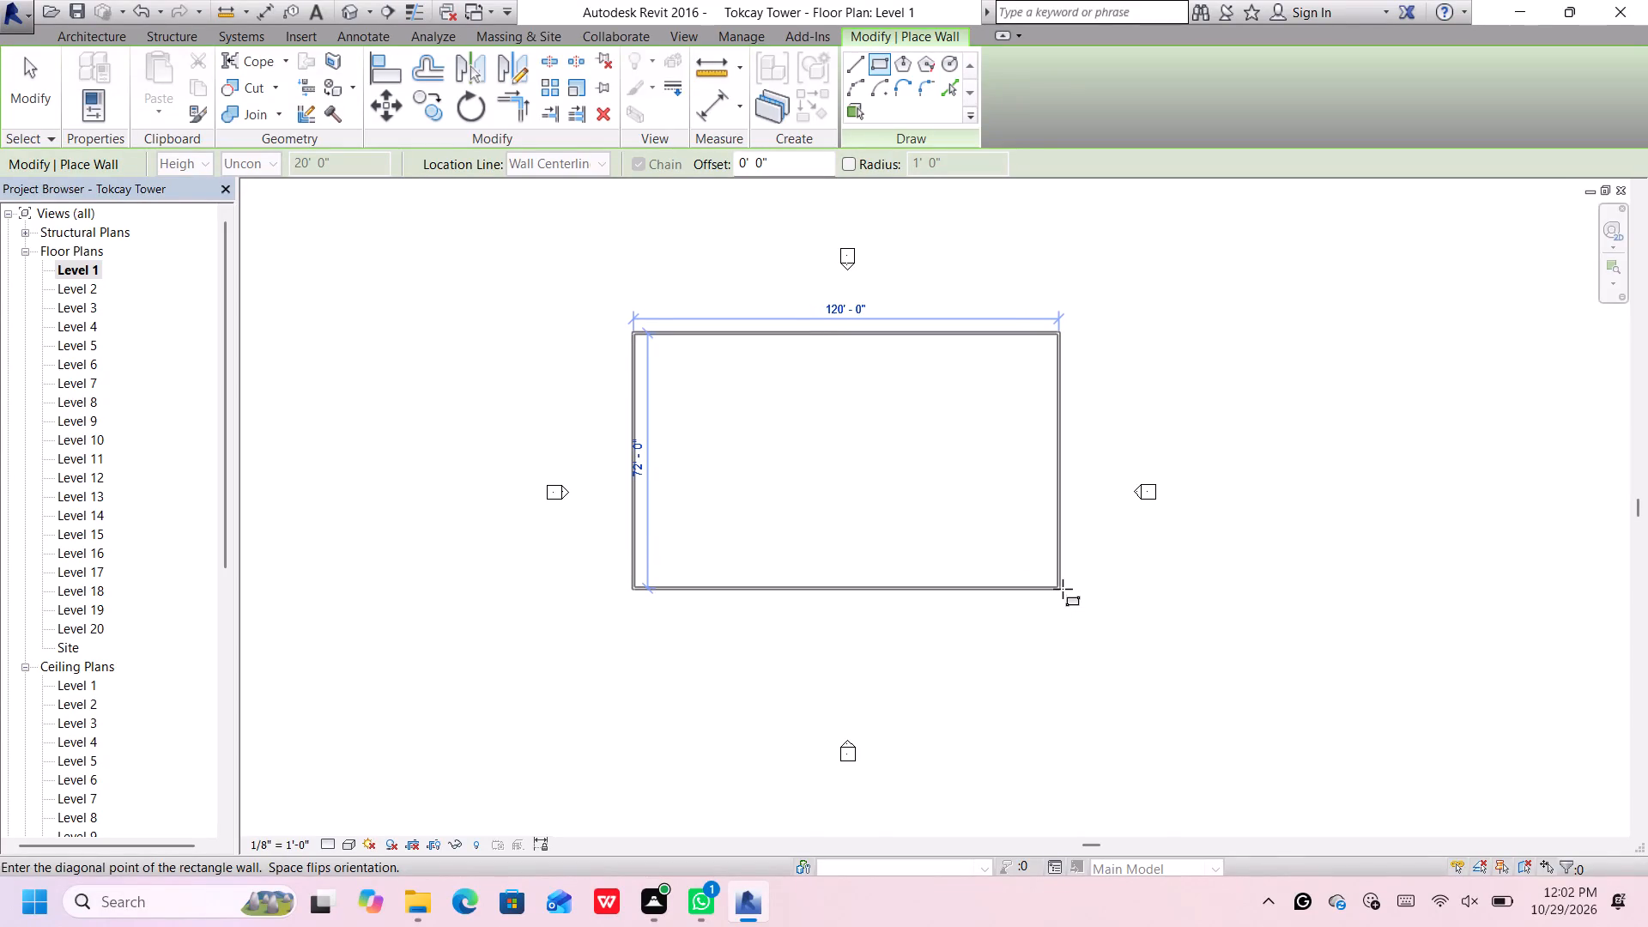
pyautogui.click(1063, 589)
# Set the horizontal length of the wall rectangle to 90'.
pyautogui.click(862, 657)
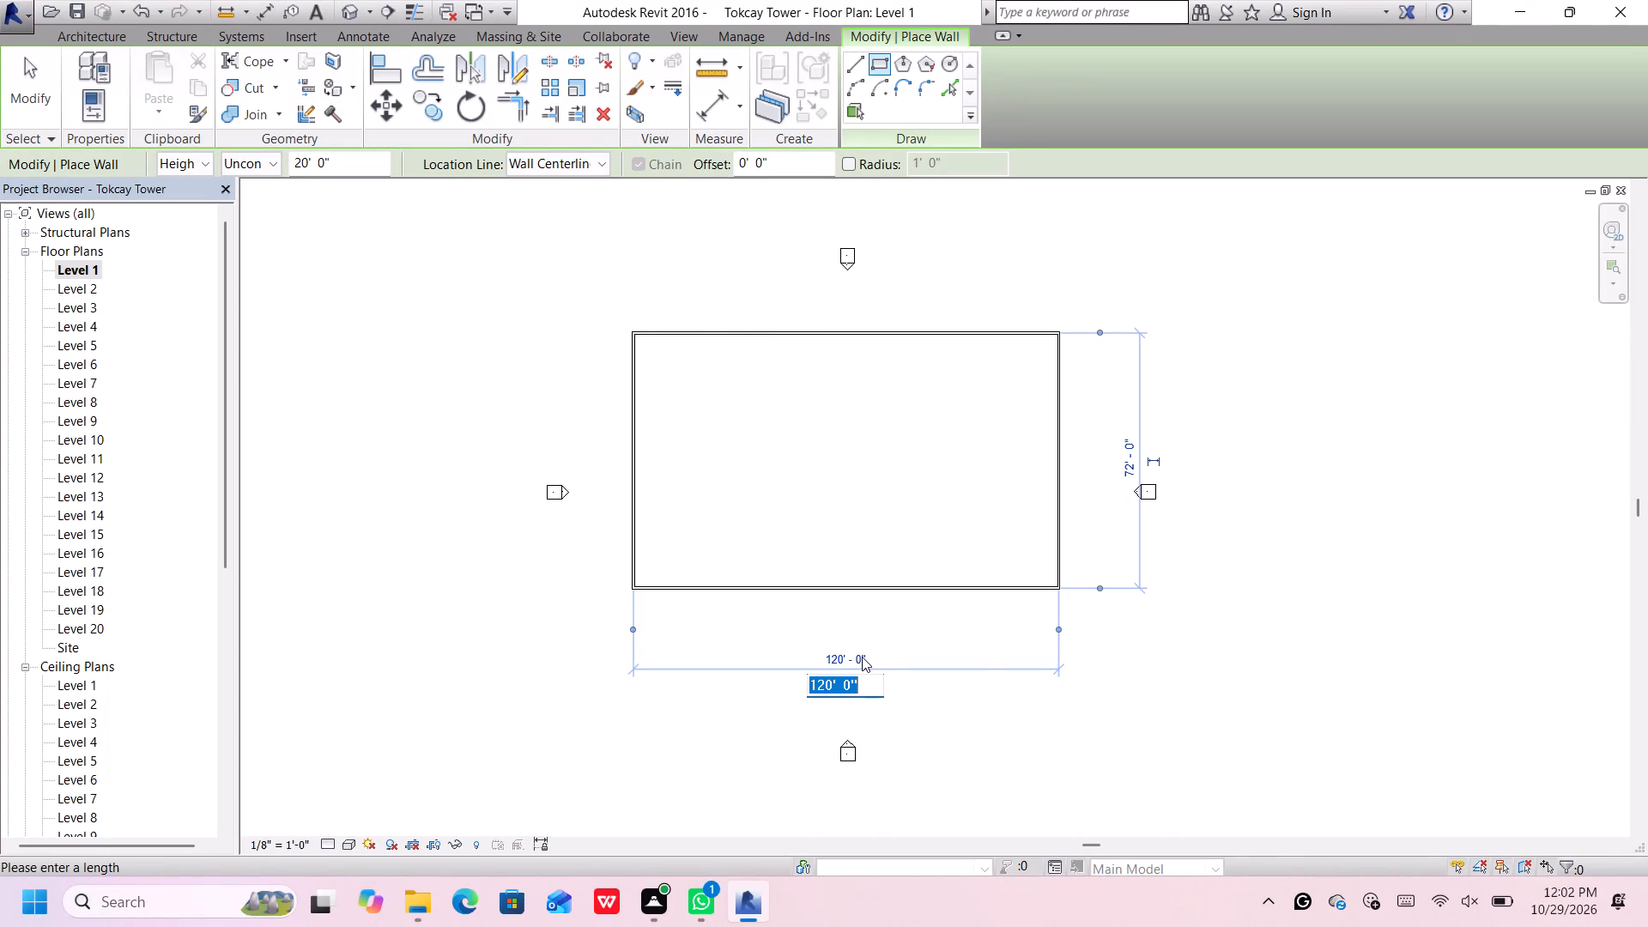
pyautogui.press('BackSpace')
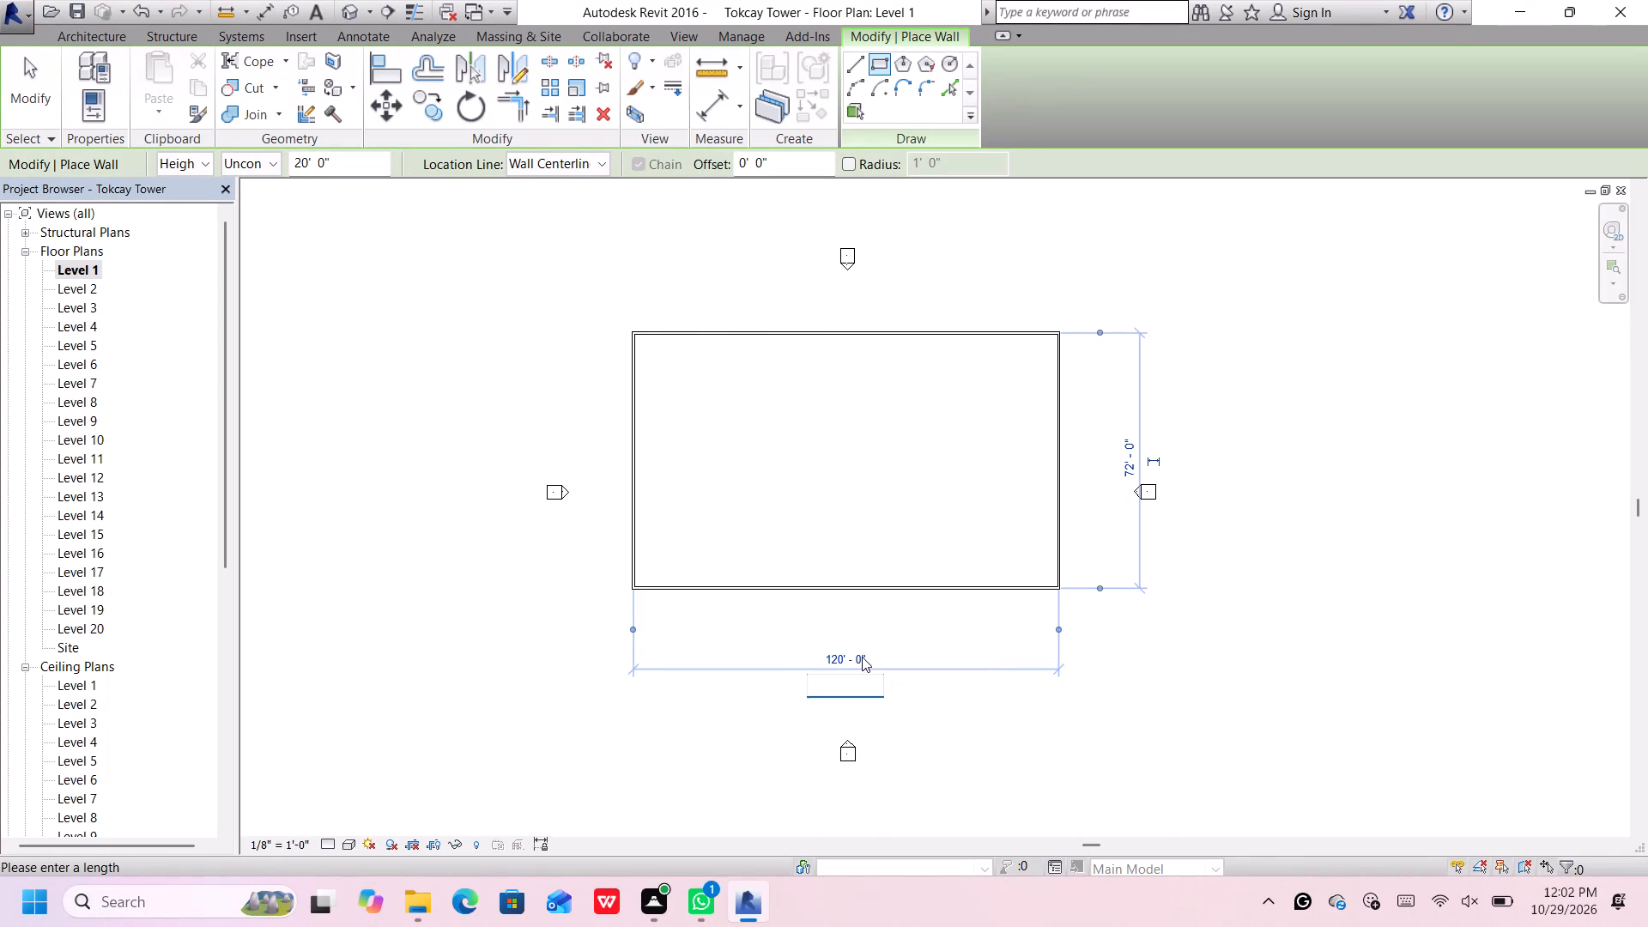
pyautogui.write("90'")
pyautogui.press('Return')
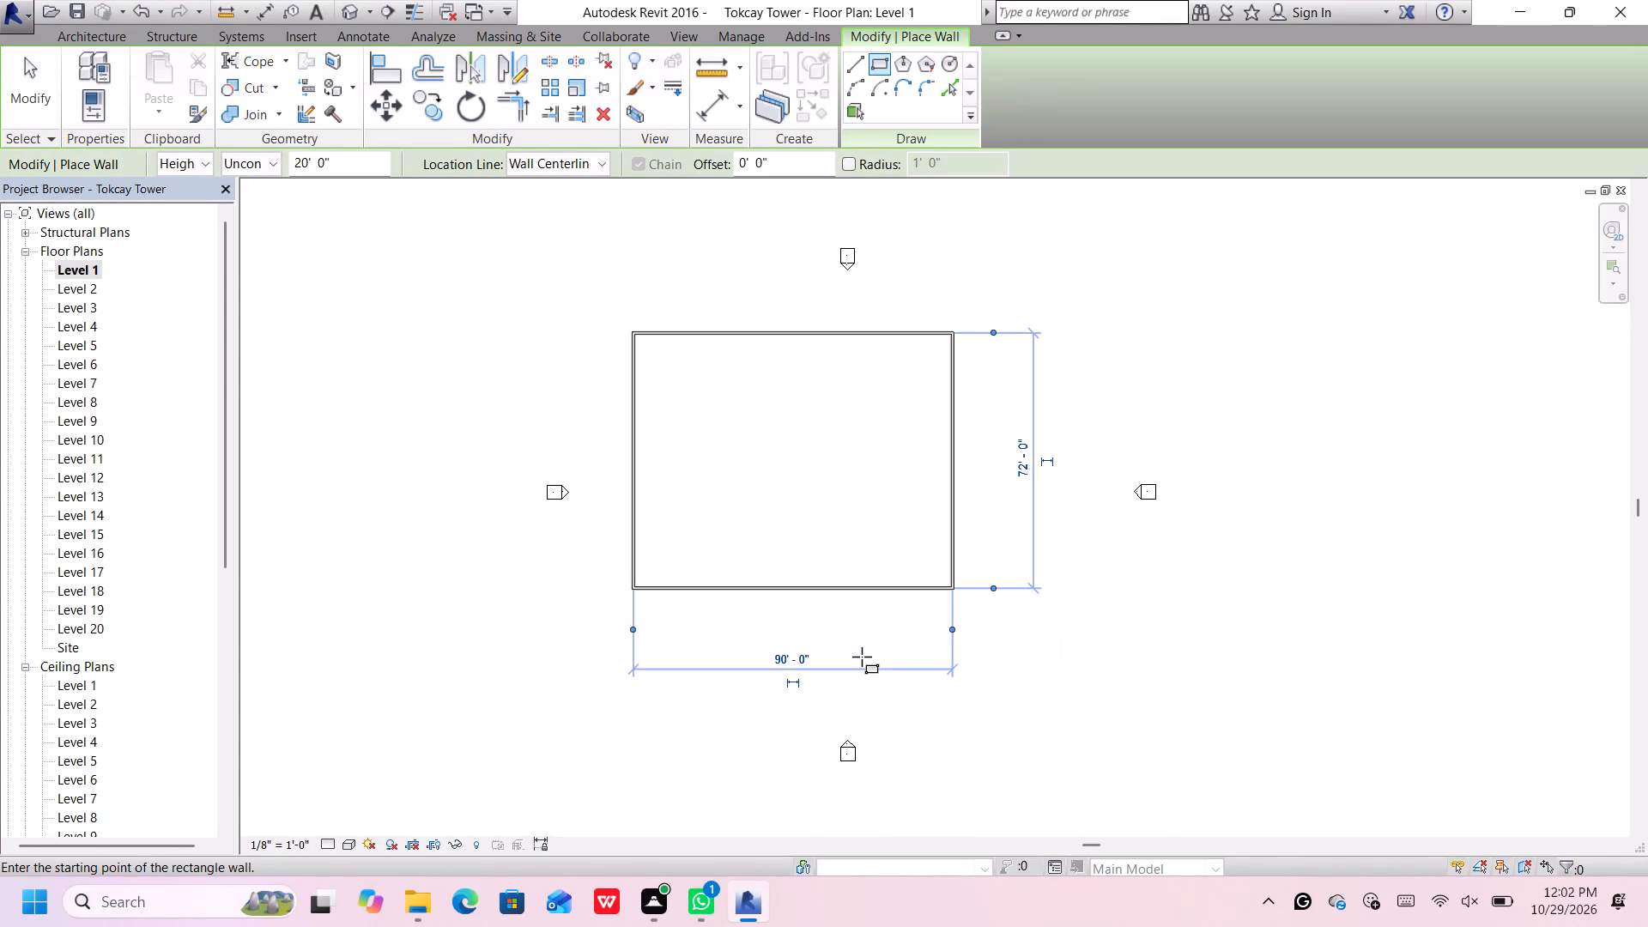
# Set the vertical length of the wall rectangle to 60'.
pyautogui.click(1028, 452)
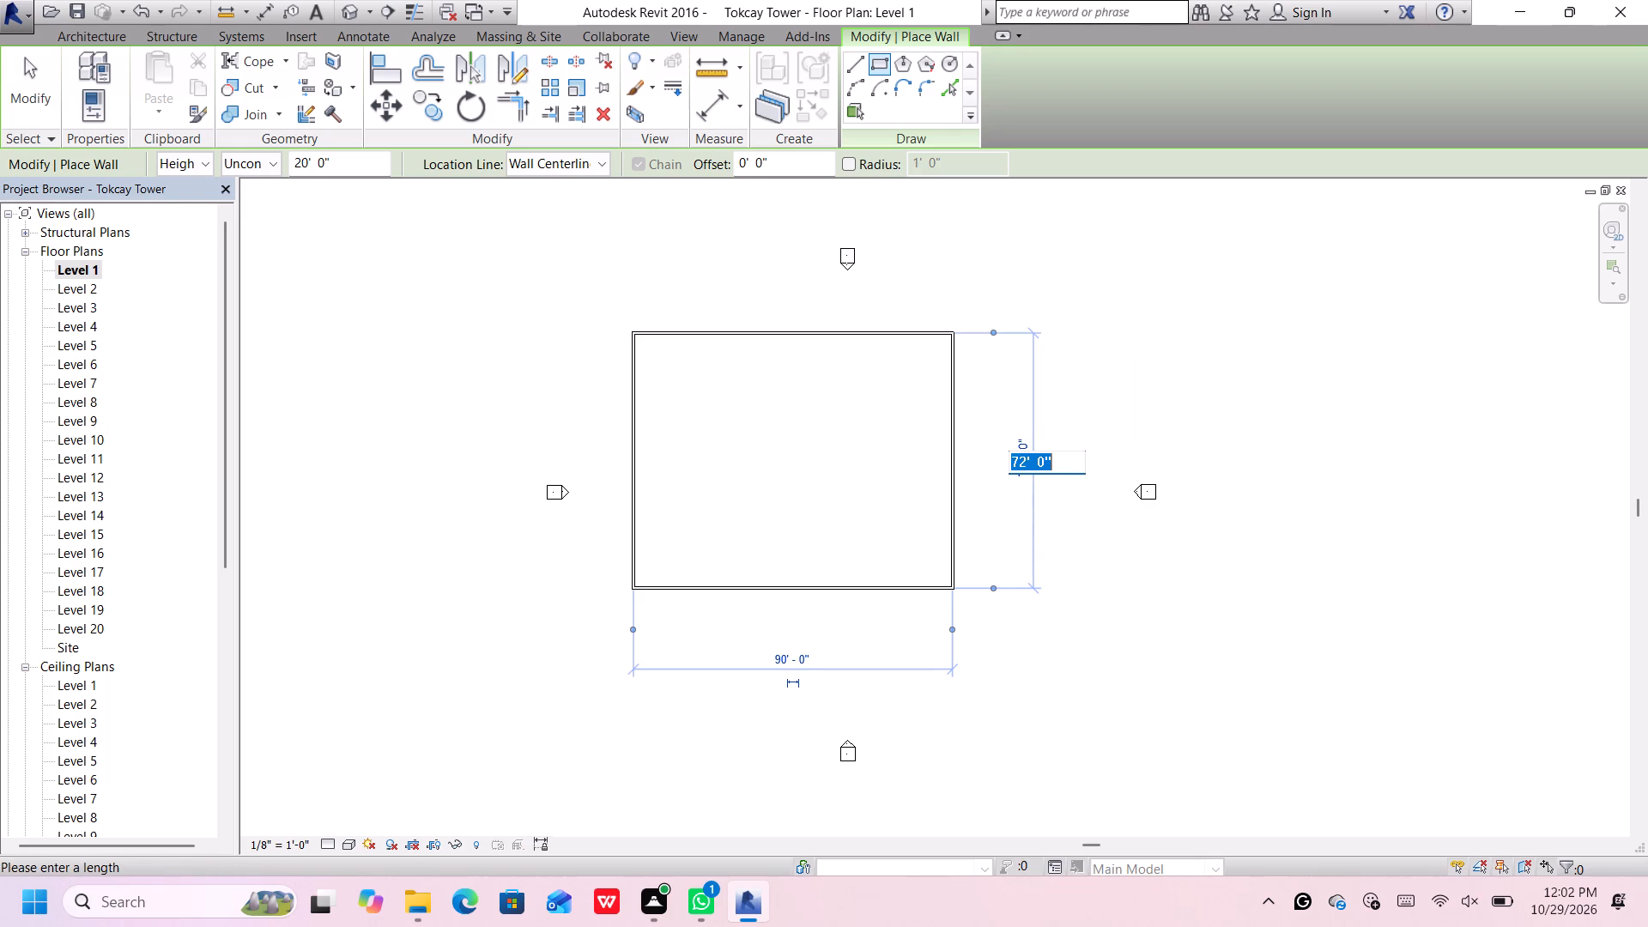
pyautogui.press('Right')
pyautogui.press('Insert')
pyautogui.press('Right')
pyautogui.press('Insert')
pyautogui.write("60'")
pyautogui.press('Return')
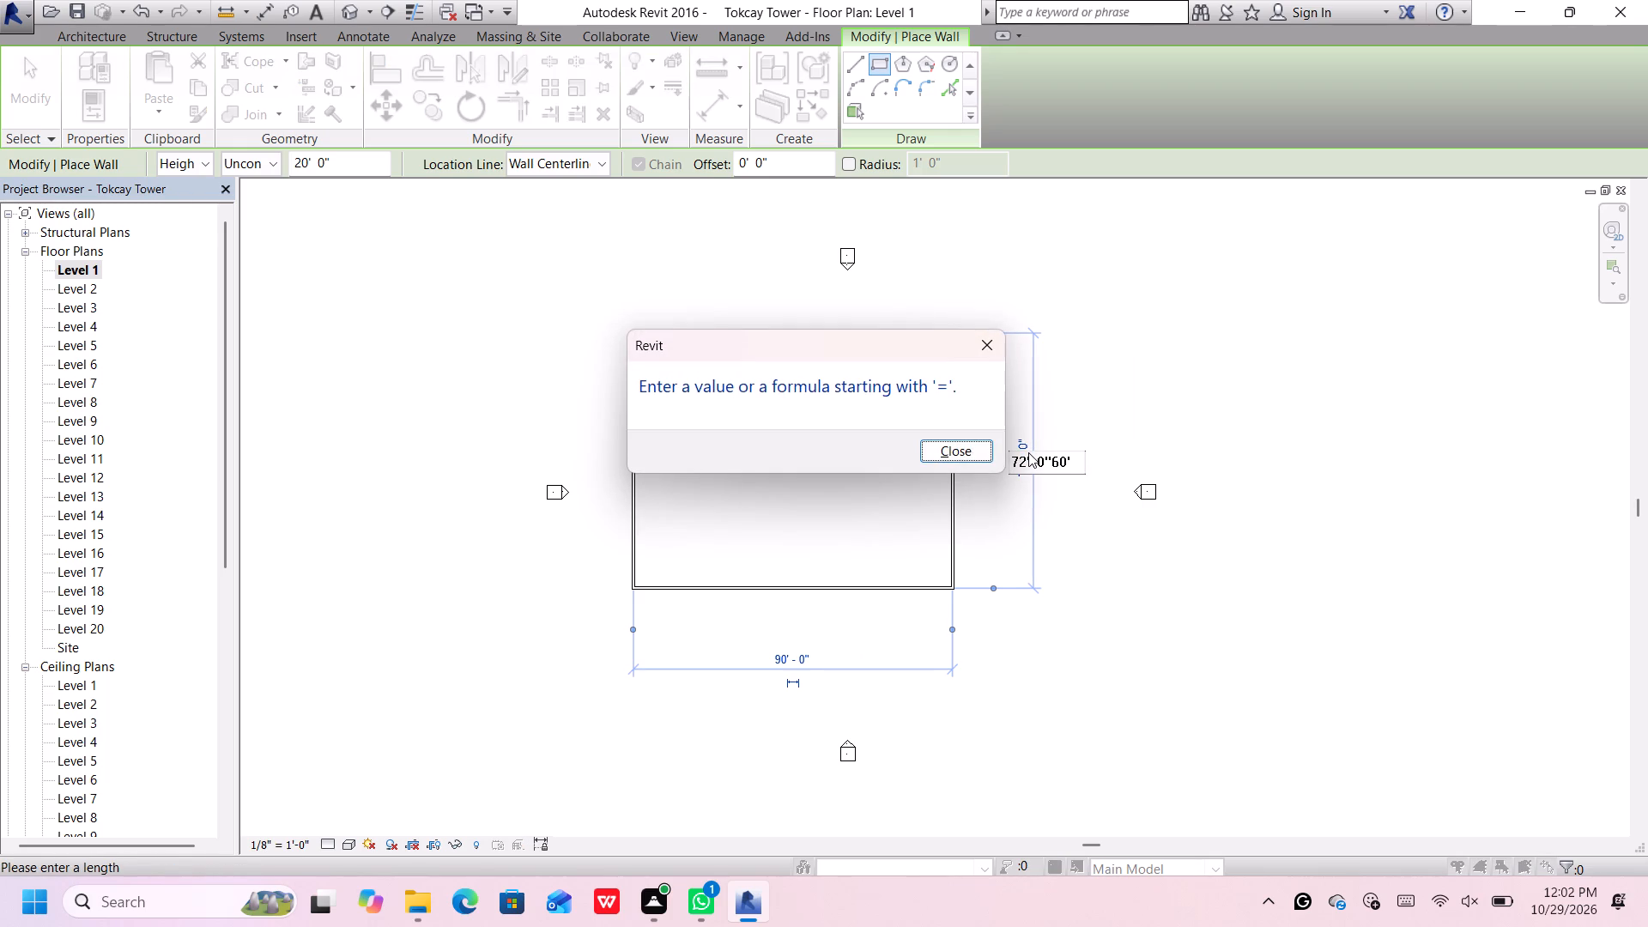
pyautogui.click(963, 439)
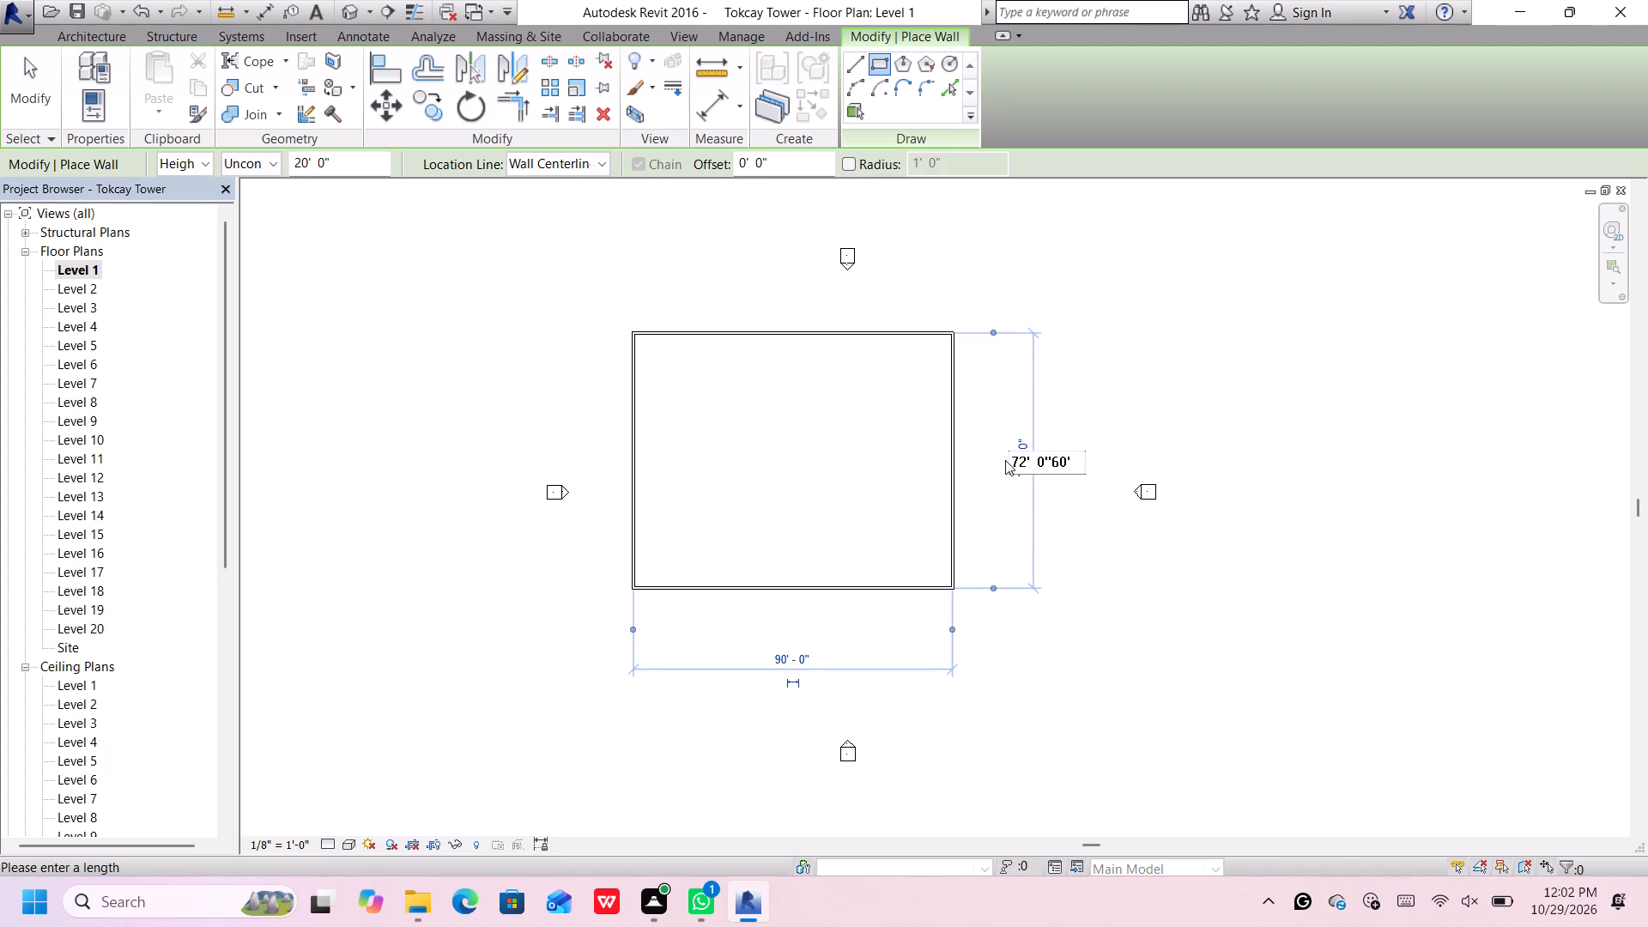
pyautogui.press('BackSpace')
pyautogui.press('BackSpace')
pyautogui.press('BackSpace')
pyautogui.press('BackSpace')
pyautogui.press('BackSpace')
pyautogui.press('BackSpace')
pyautogui.press('BackSpace')
pyautogui.press('BackSpace')
pyautogui.press('BackSpace')
pyautogui.press('BackSpace')
pyautogui.press('BackSpace')
pyautogui.press('BackSpace')
pyautogui.press('BackSpace')
pyautogui.press('BackSpace')
pyautogui.press('BackSpace')
pyautogui.press('BackSpace')
pyautogui.press('BackSpace')
pyautogui.press('BackSpace')
pyautogui.press('BackSpace')
pyautogui.press('BackSpace')
pyautogui.write("60'")
pyautogui.press('Return')
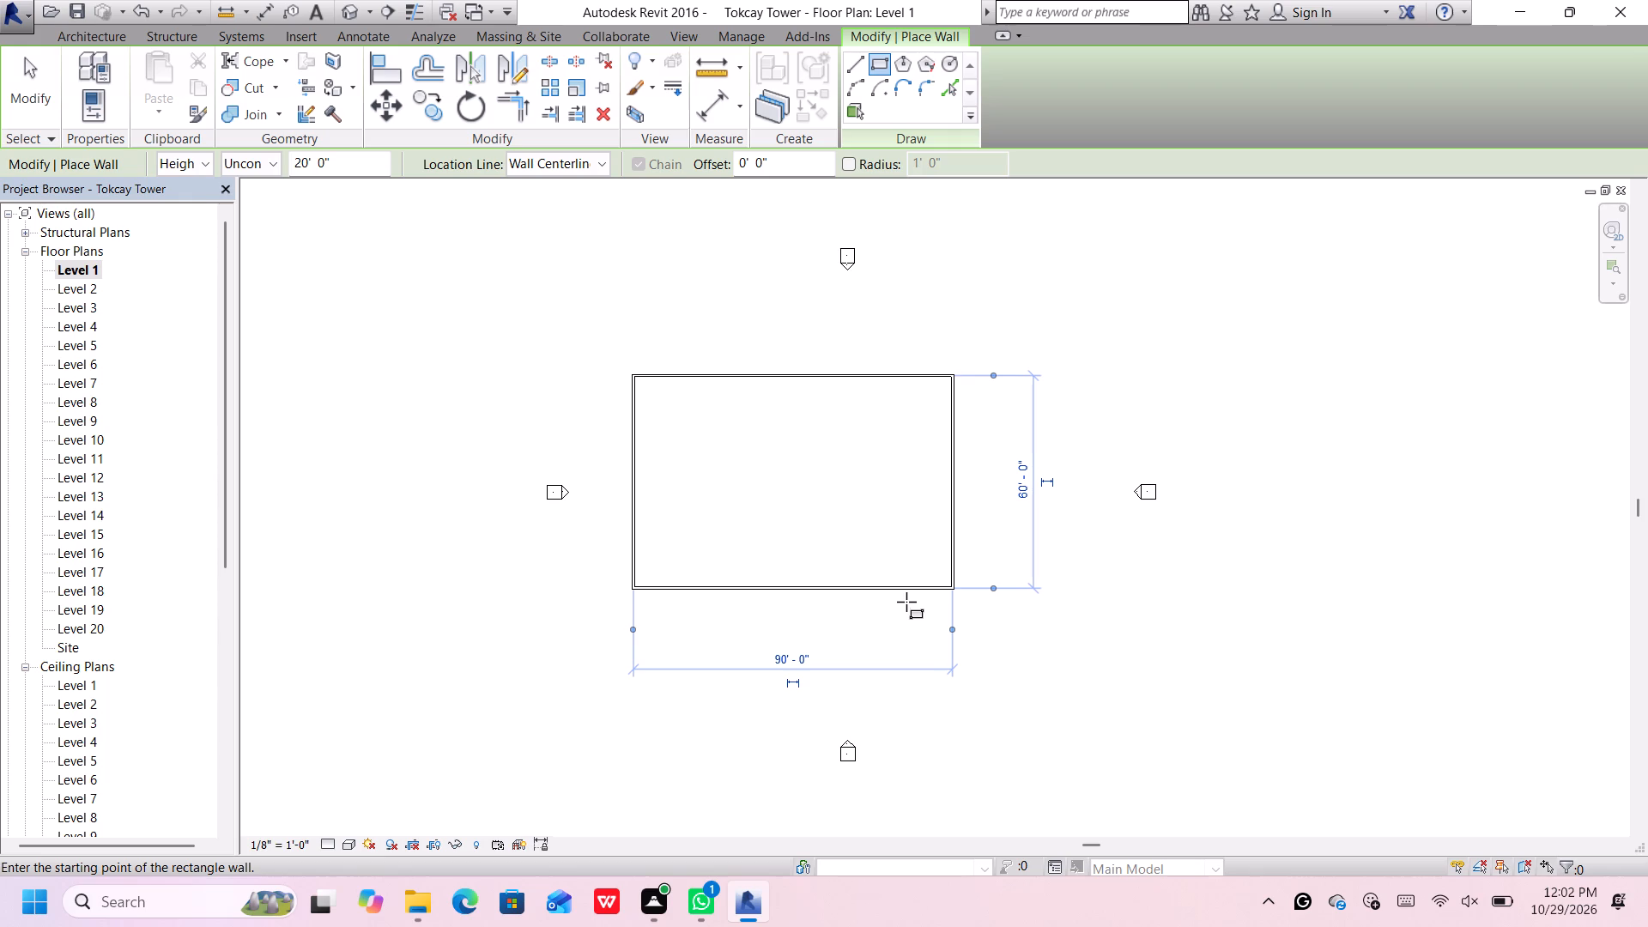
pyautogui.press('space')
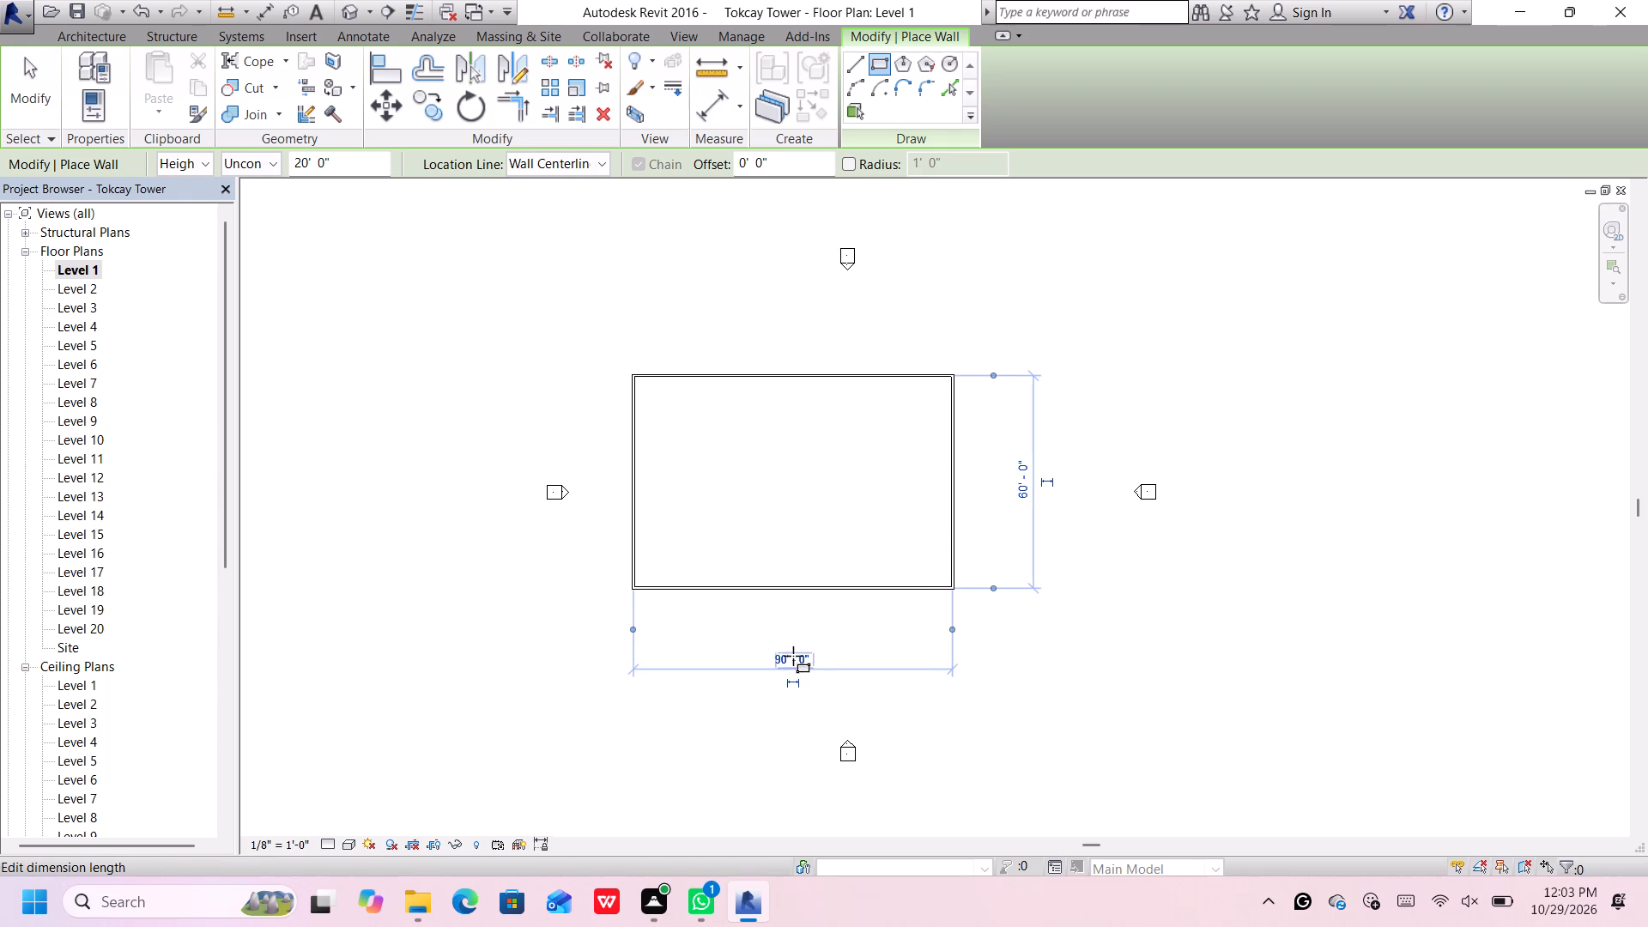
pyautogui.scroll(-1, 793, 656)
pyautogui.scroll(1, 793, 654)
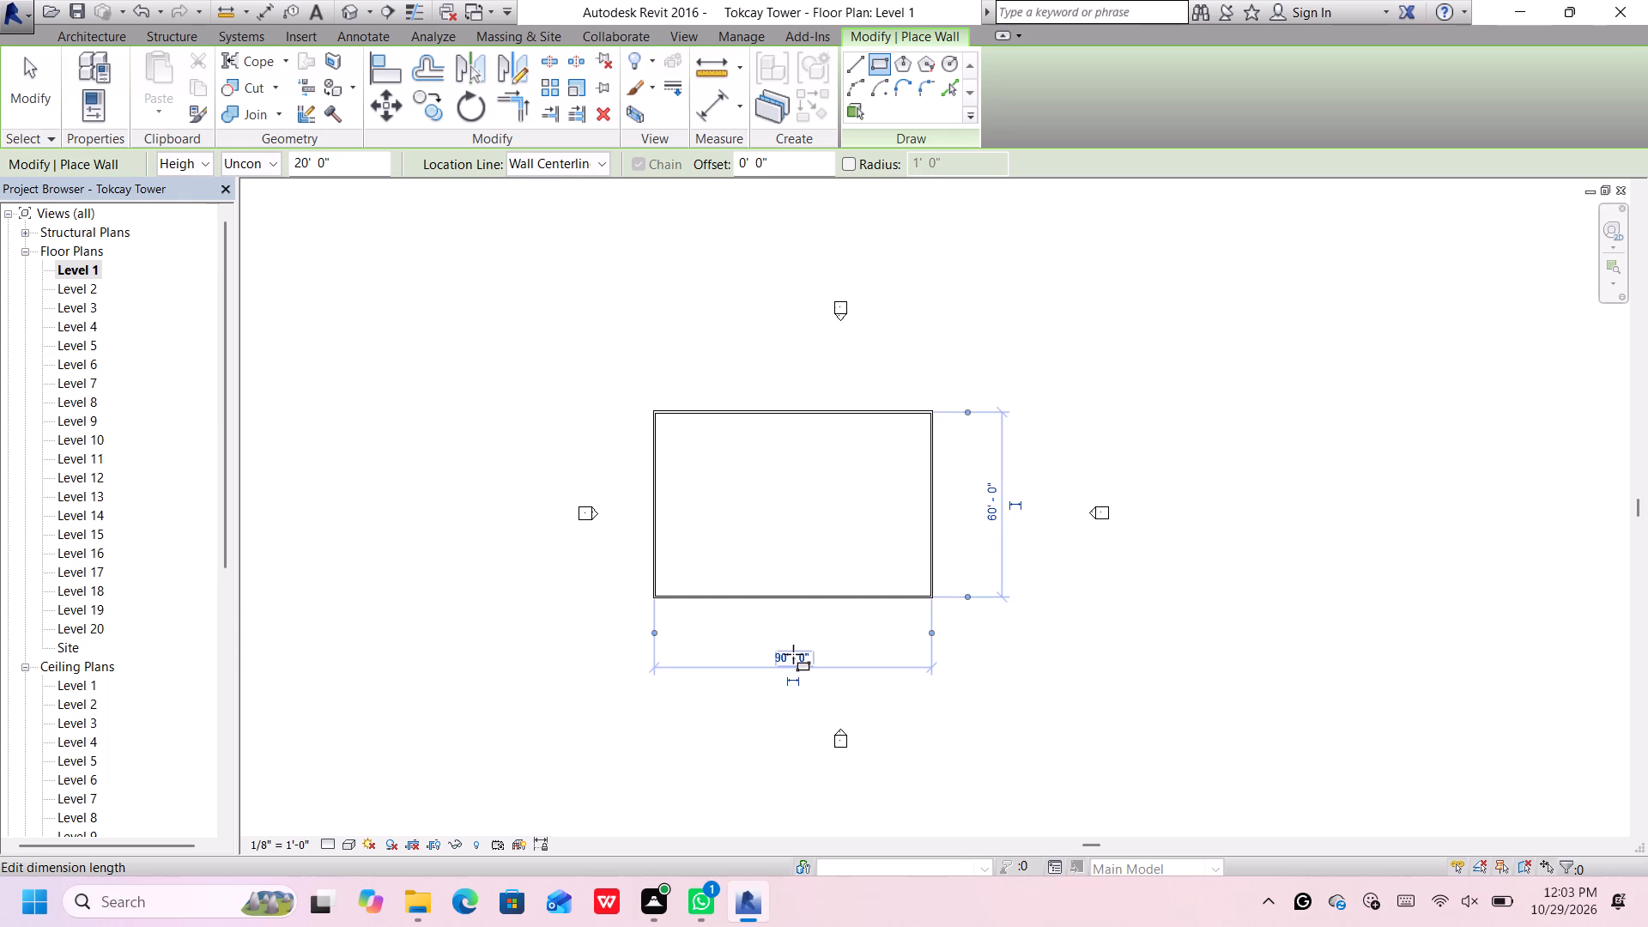
# Open the default 3D view and examine the height of the new walls.
pyautogui.click(345, 6)
pyautogui.scroll(-2, 610, 406)
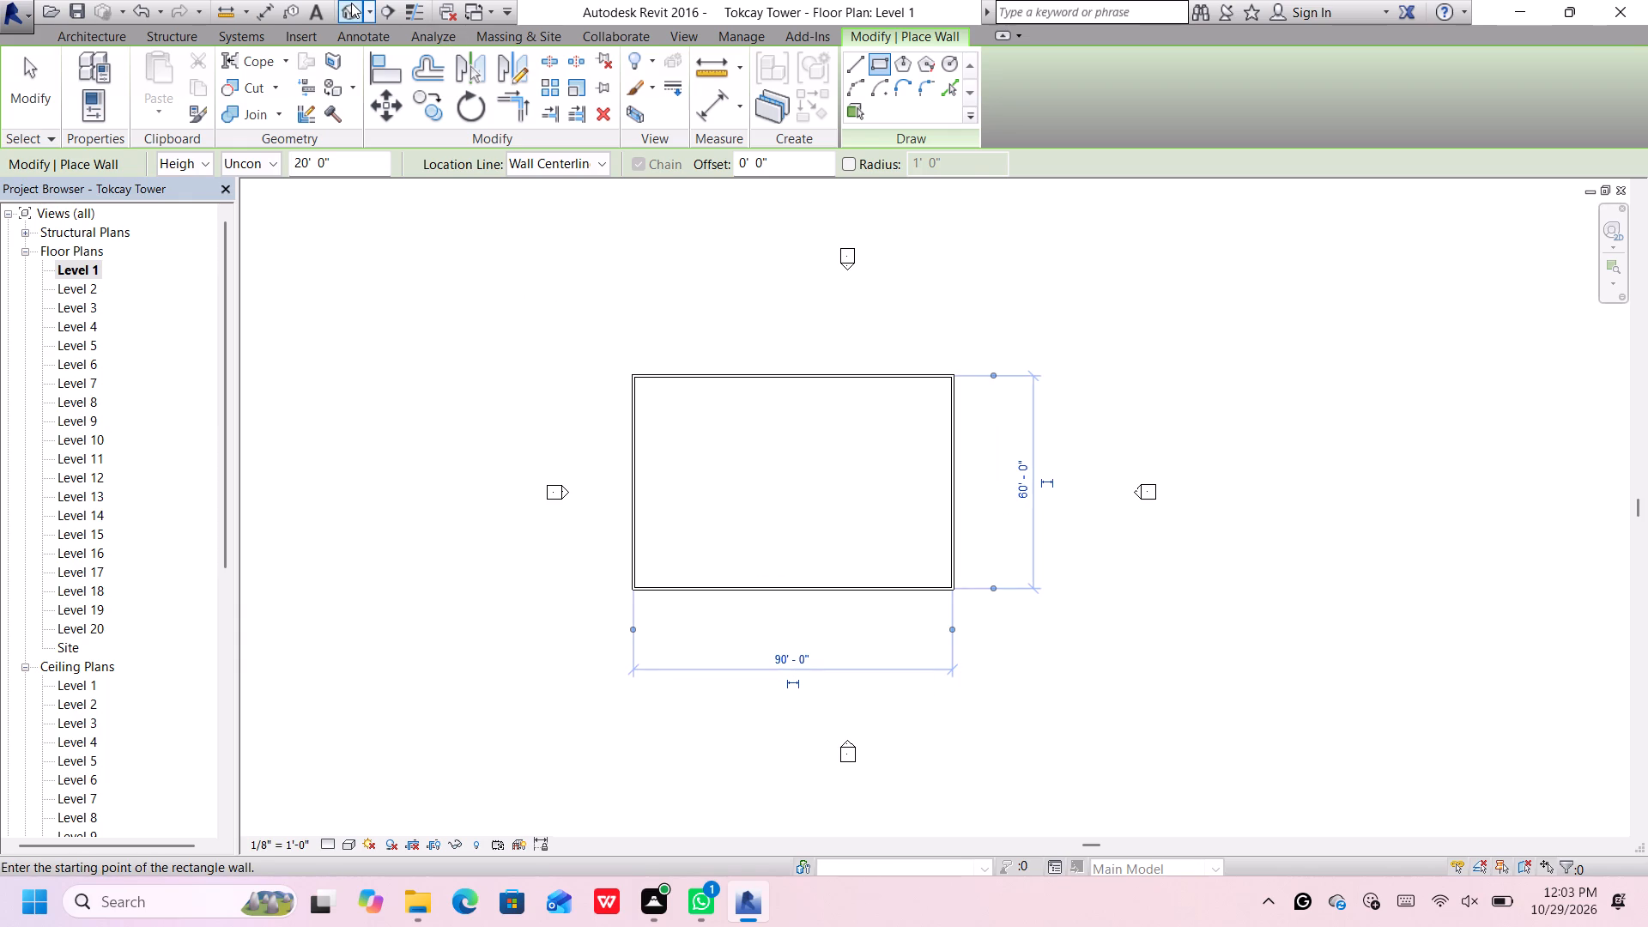
pyautogui.scroll(-2, 351, 3)
pyautogui.scroll(-14, 610, 406)
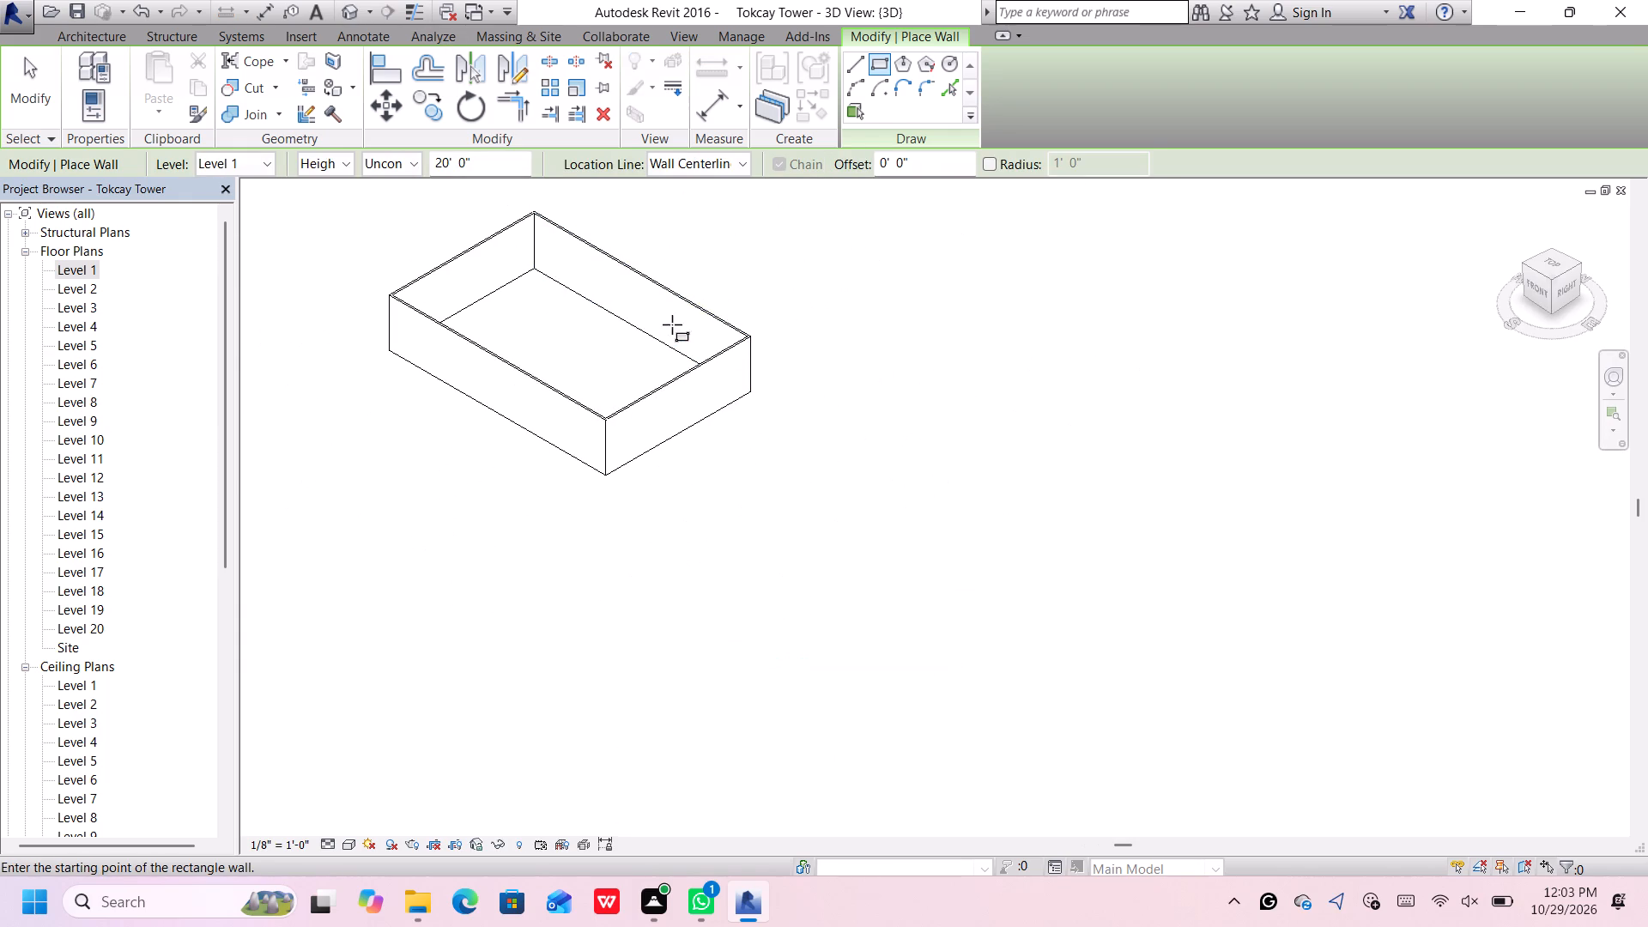
pyautogui.moveTo(585, 509); pyautogui.dragTo(728, 533, button='middle')
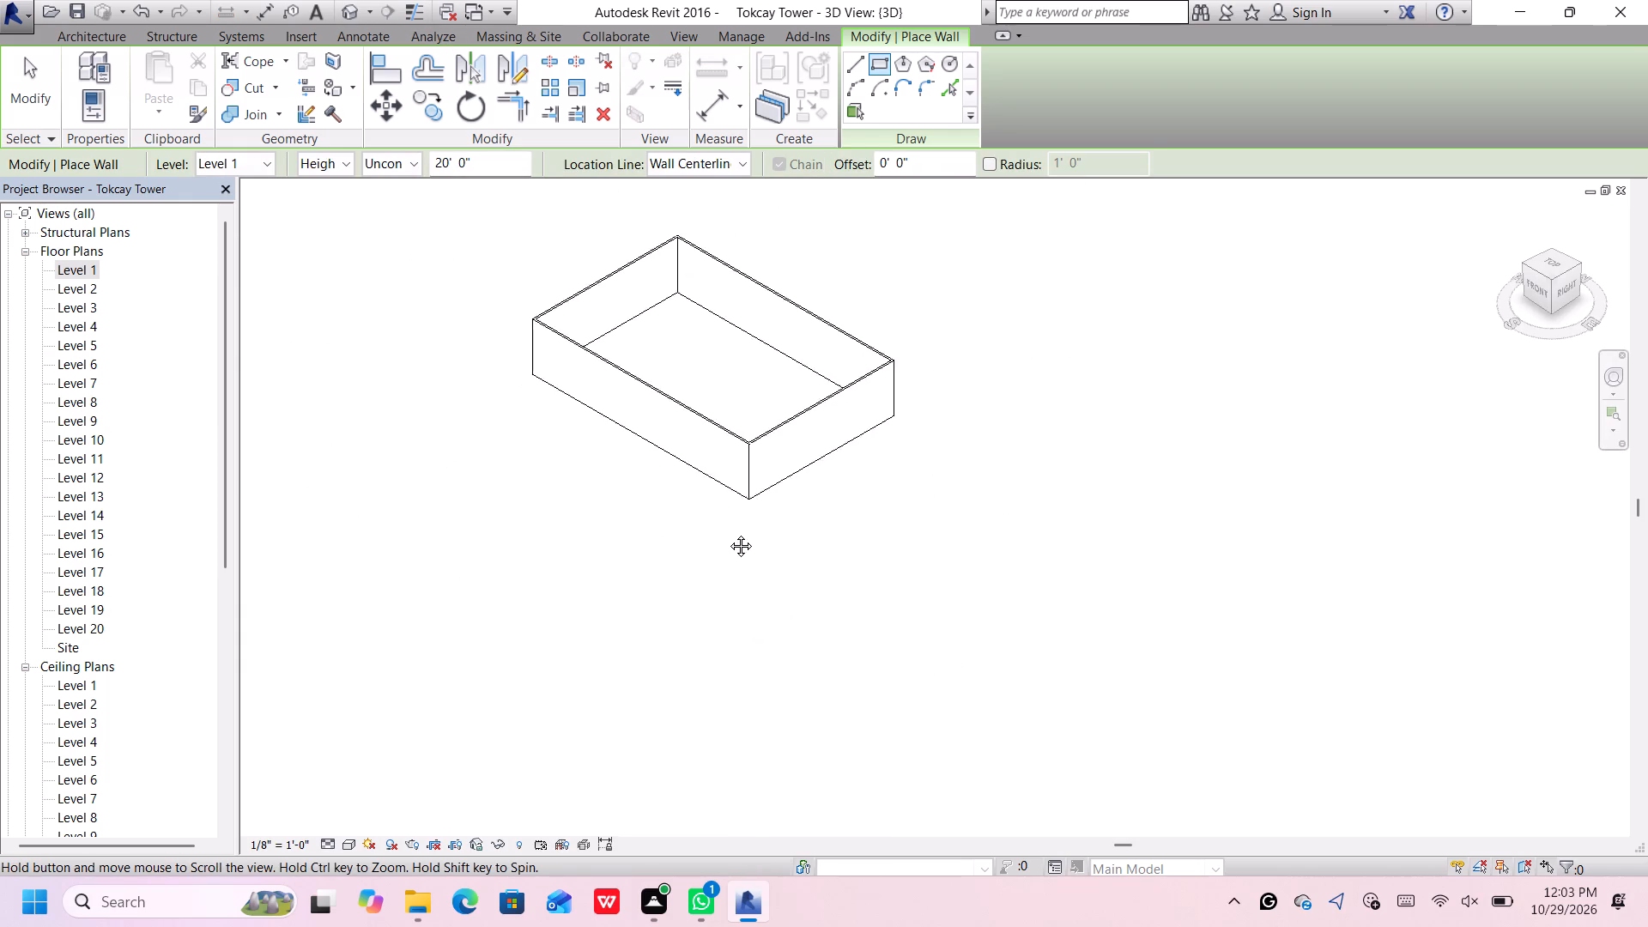
pyautogui.moveTo(728, 533); pyautogui.dragTo(727, 587, button='middle')
pyautogui.scroll(-1, 634, 326)
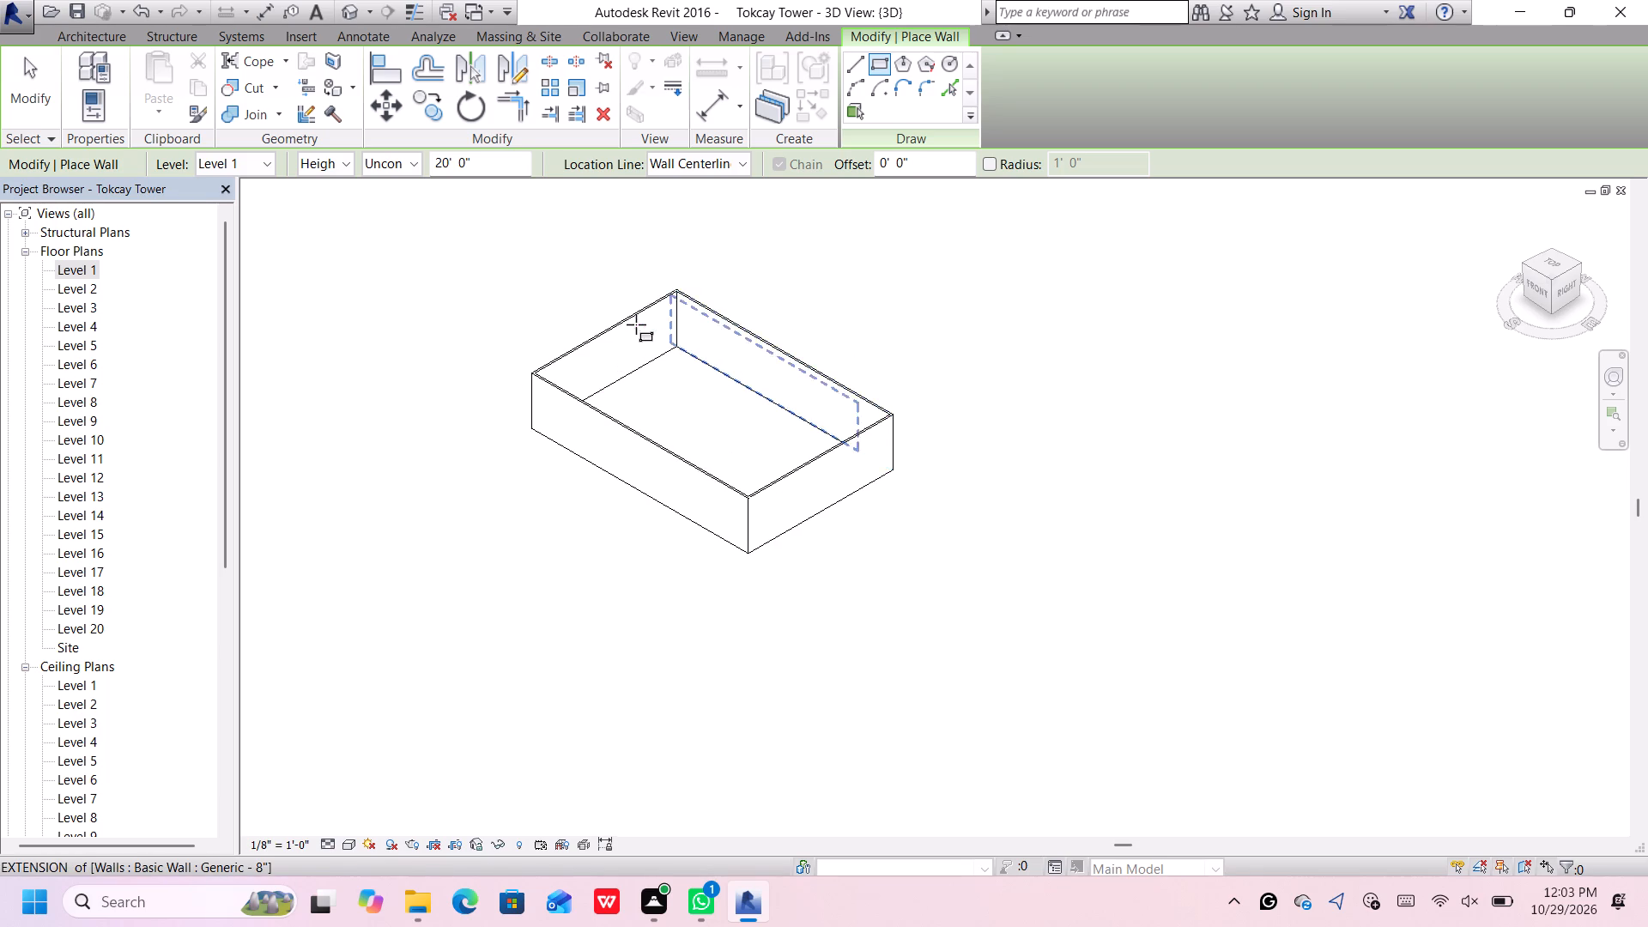
# Undo both length changes and the creation of the wall rectangle.
pyautogui.hotkey('ctrl', 'z')
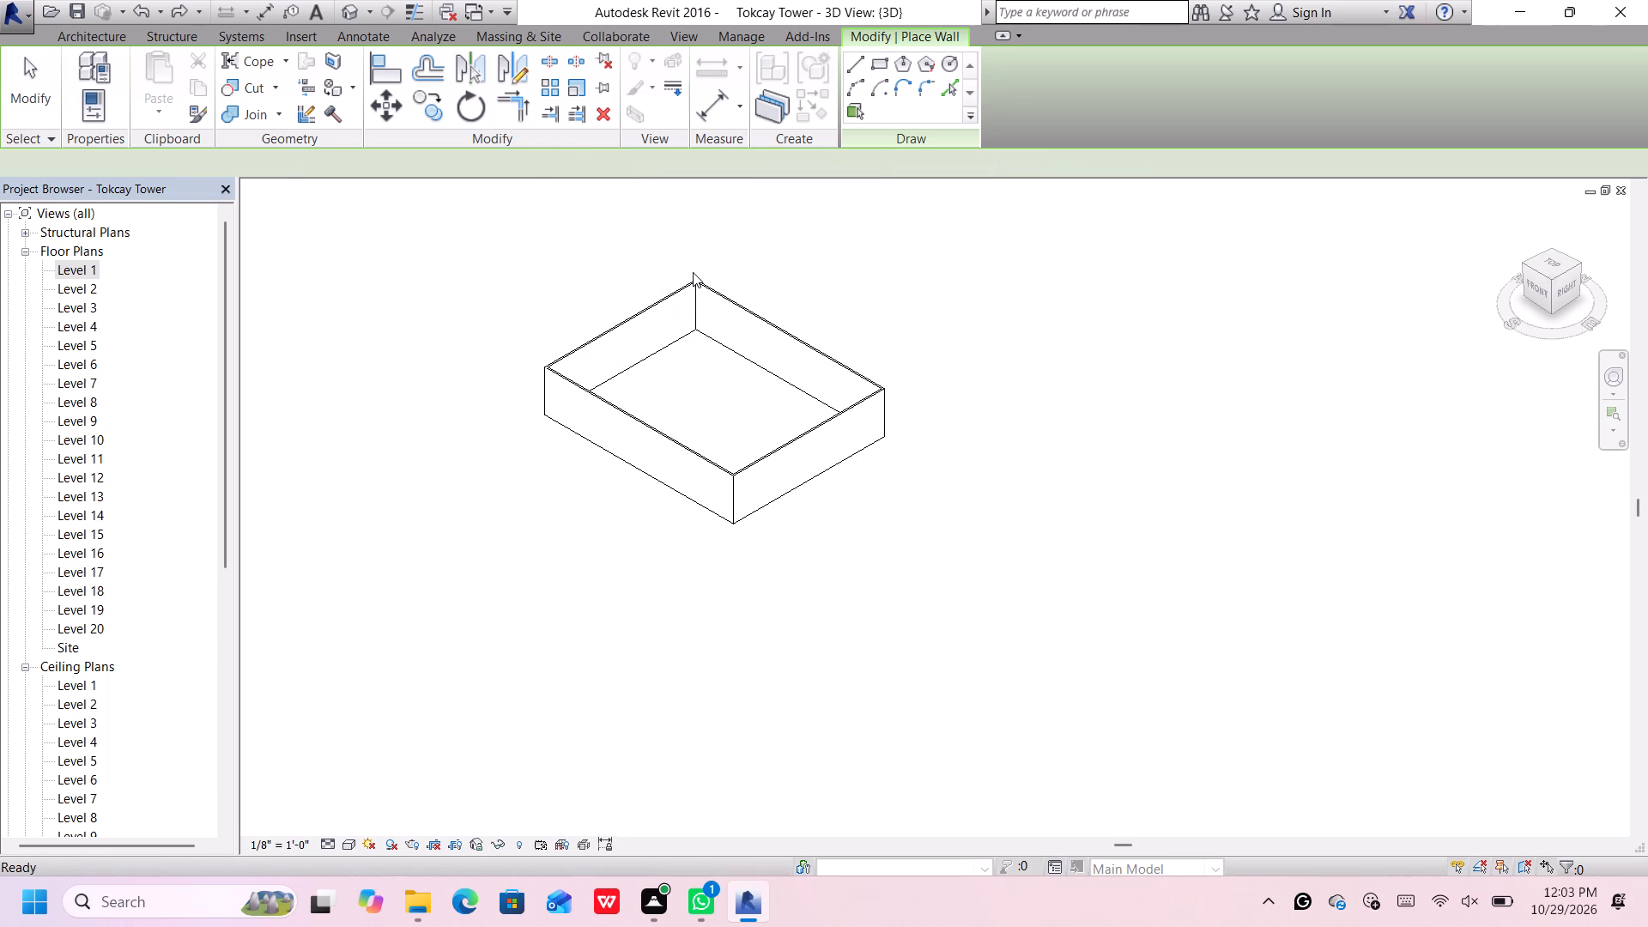
pyautogui.hotkey('ctrl', 'z')
pyautogui.hotkey('ctrl', 'z')
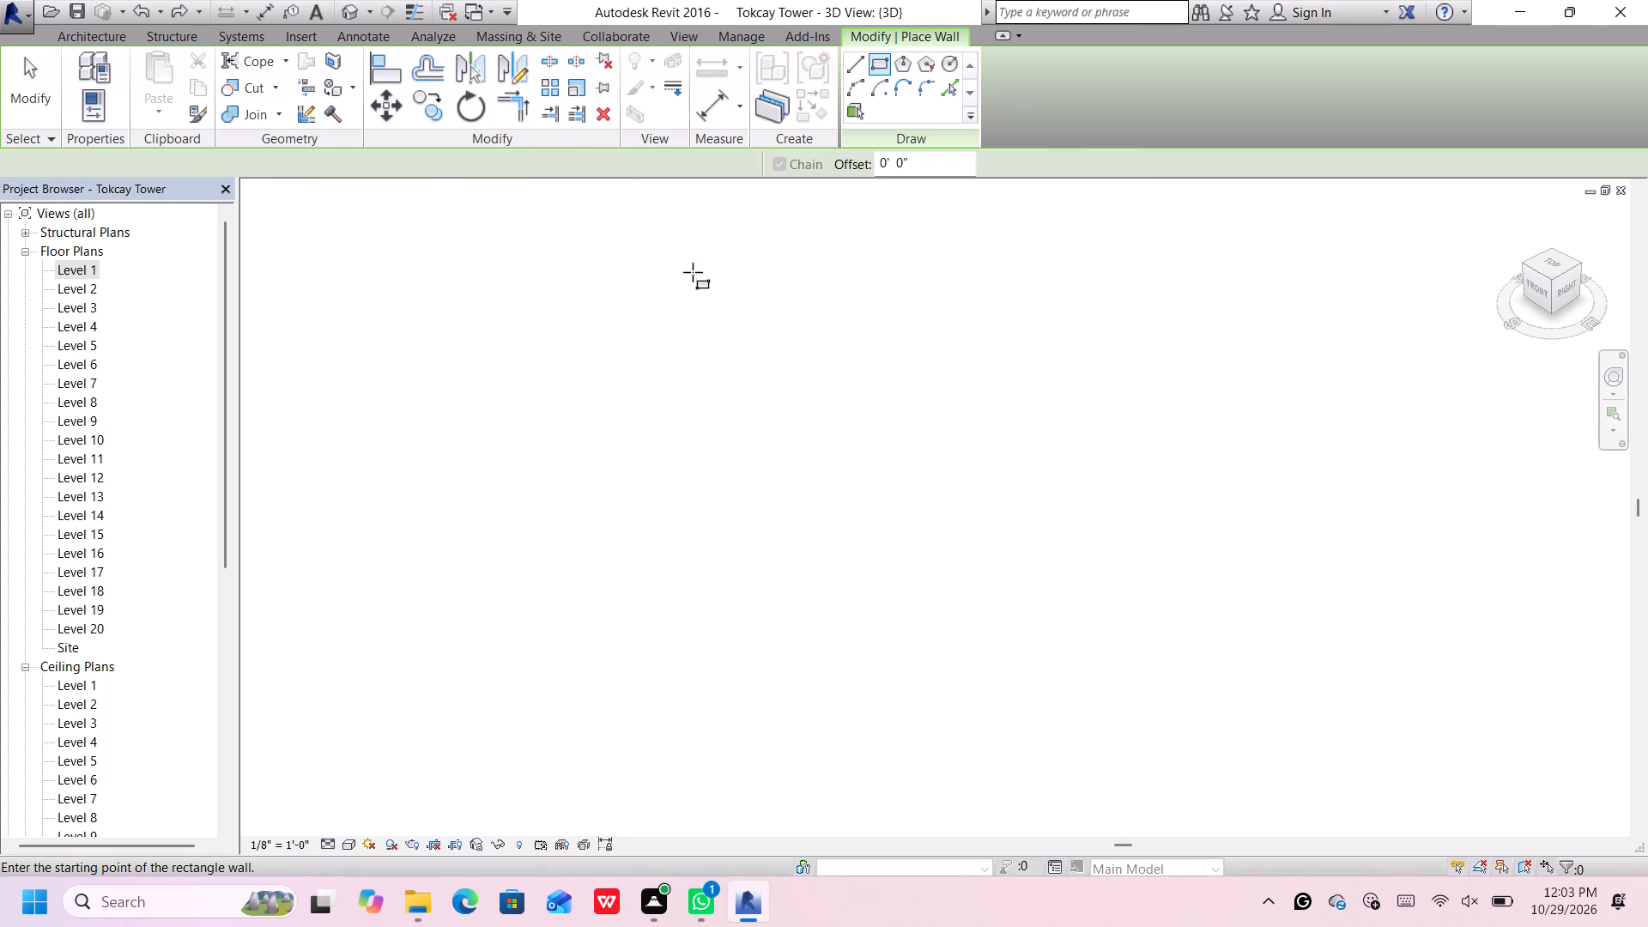
pyautogui.scroll(-12, 693, 275)
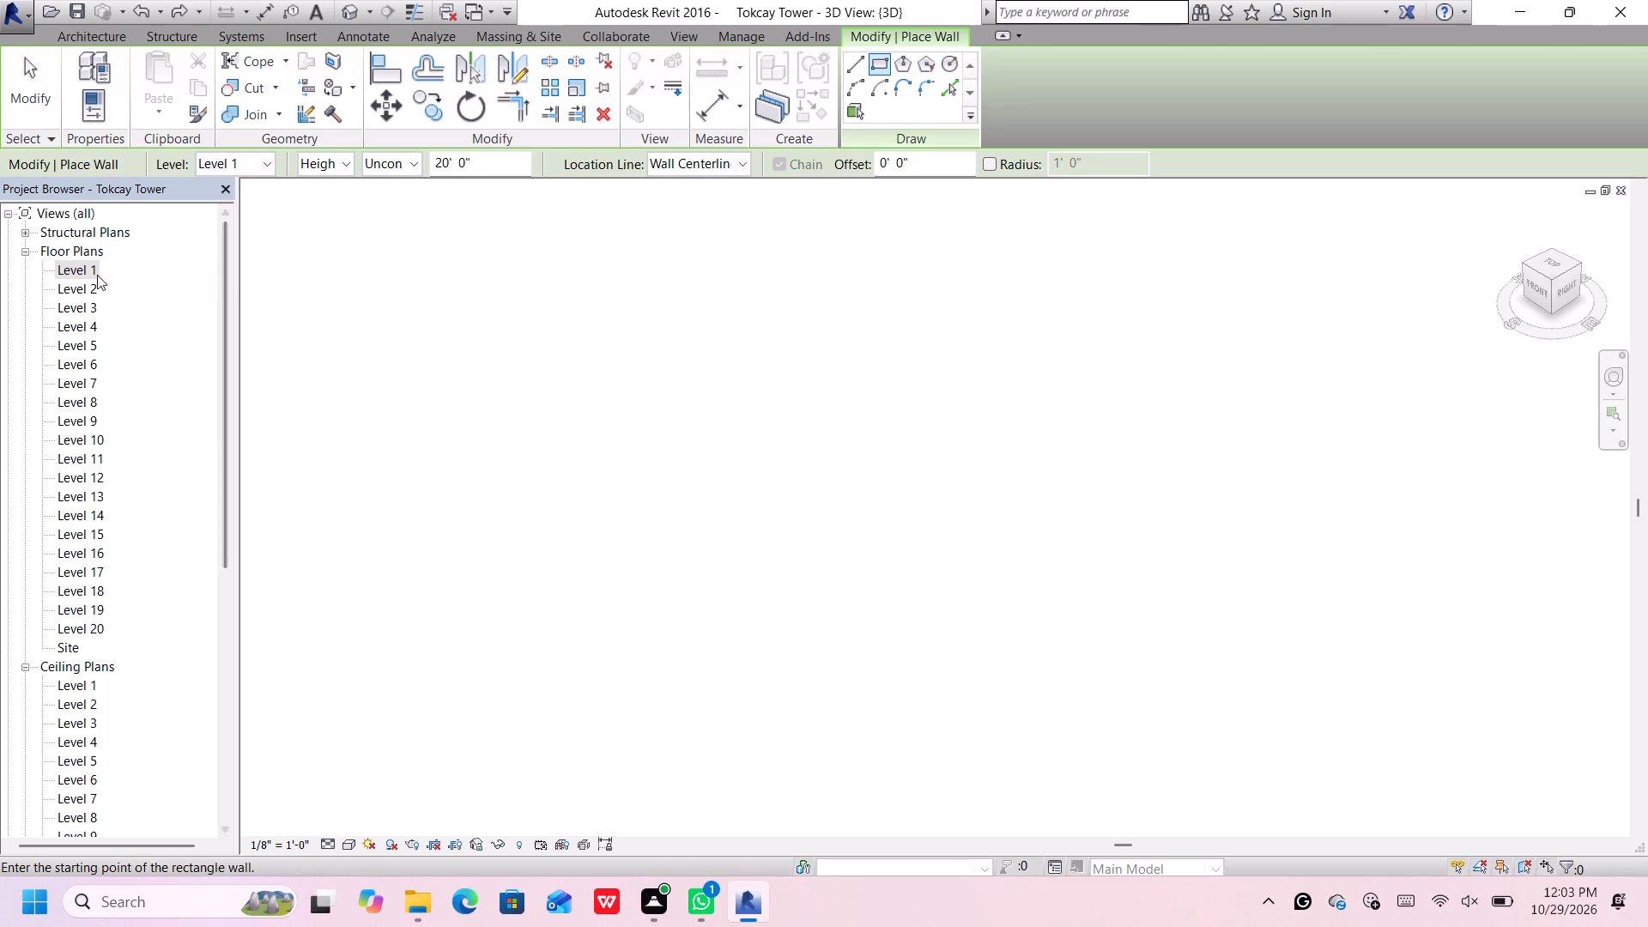
# On the Level 1 floor plan, draw a rectangle of 10' high walls about 108' by 64' between the elevation markers.
pyautogui.doubleClick(89, 272)
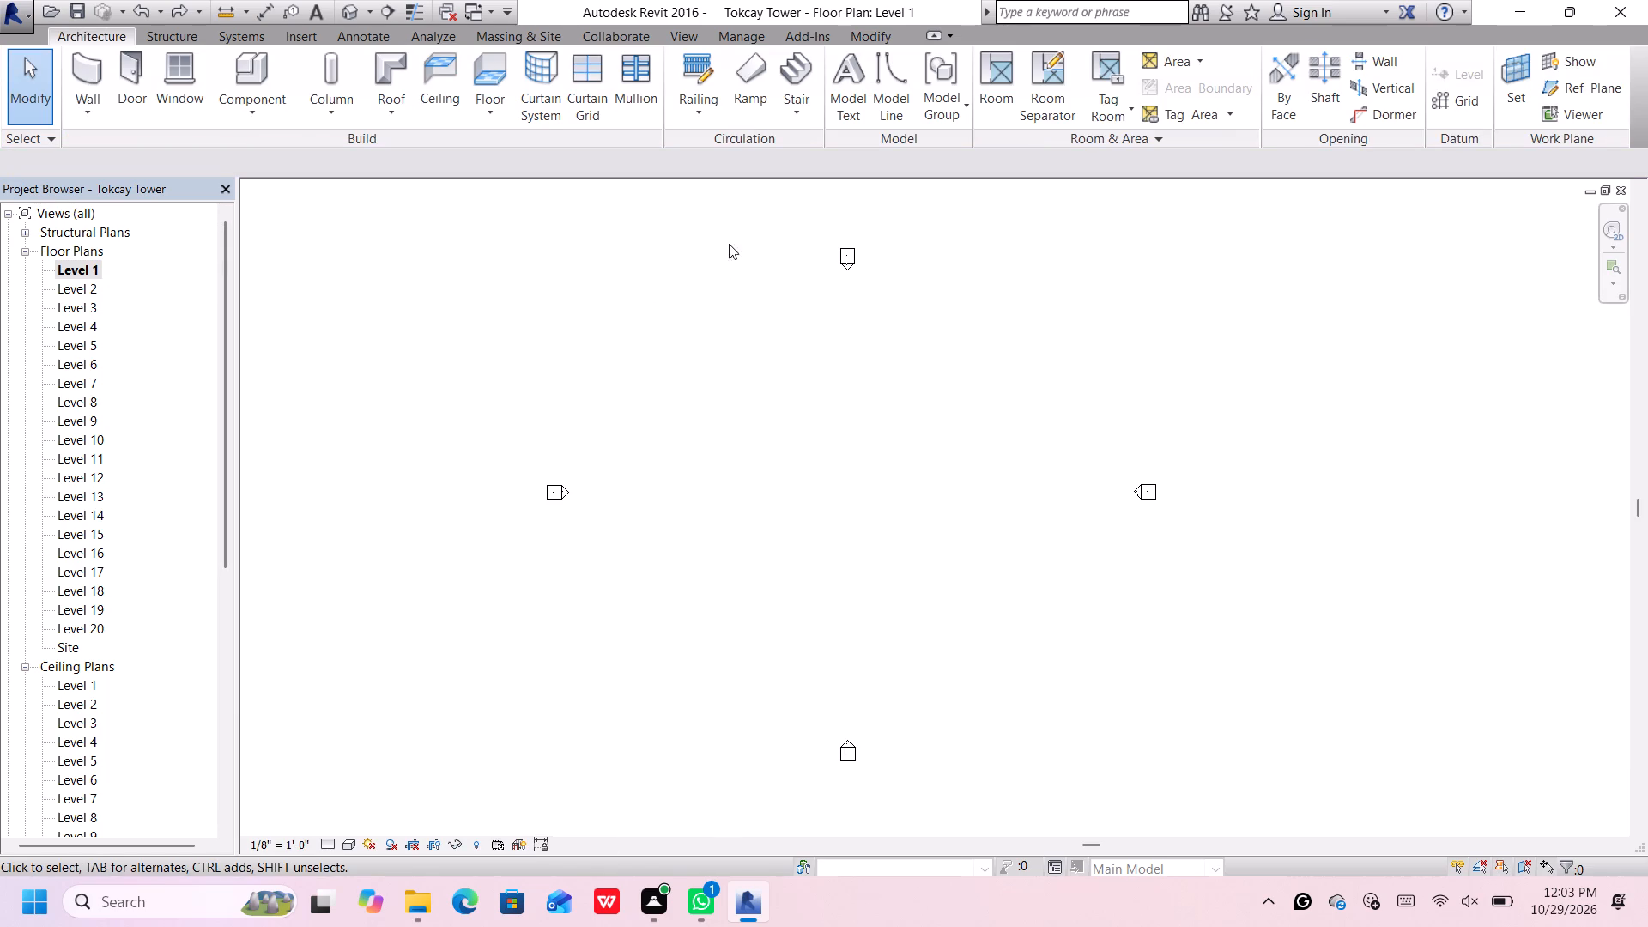
pyautogui.click(85, 76)
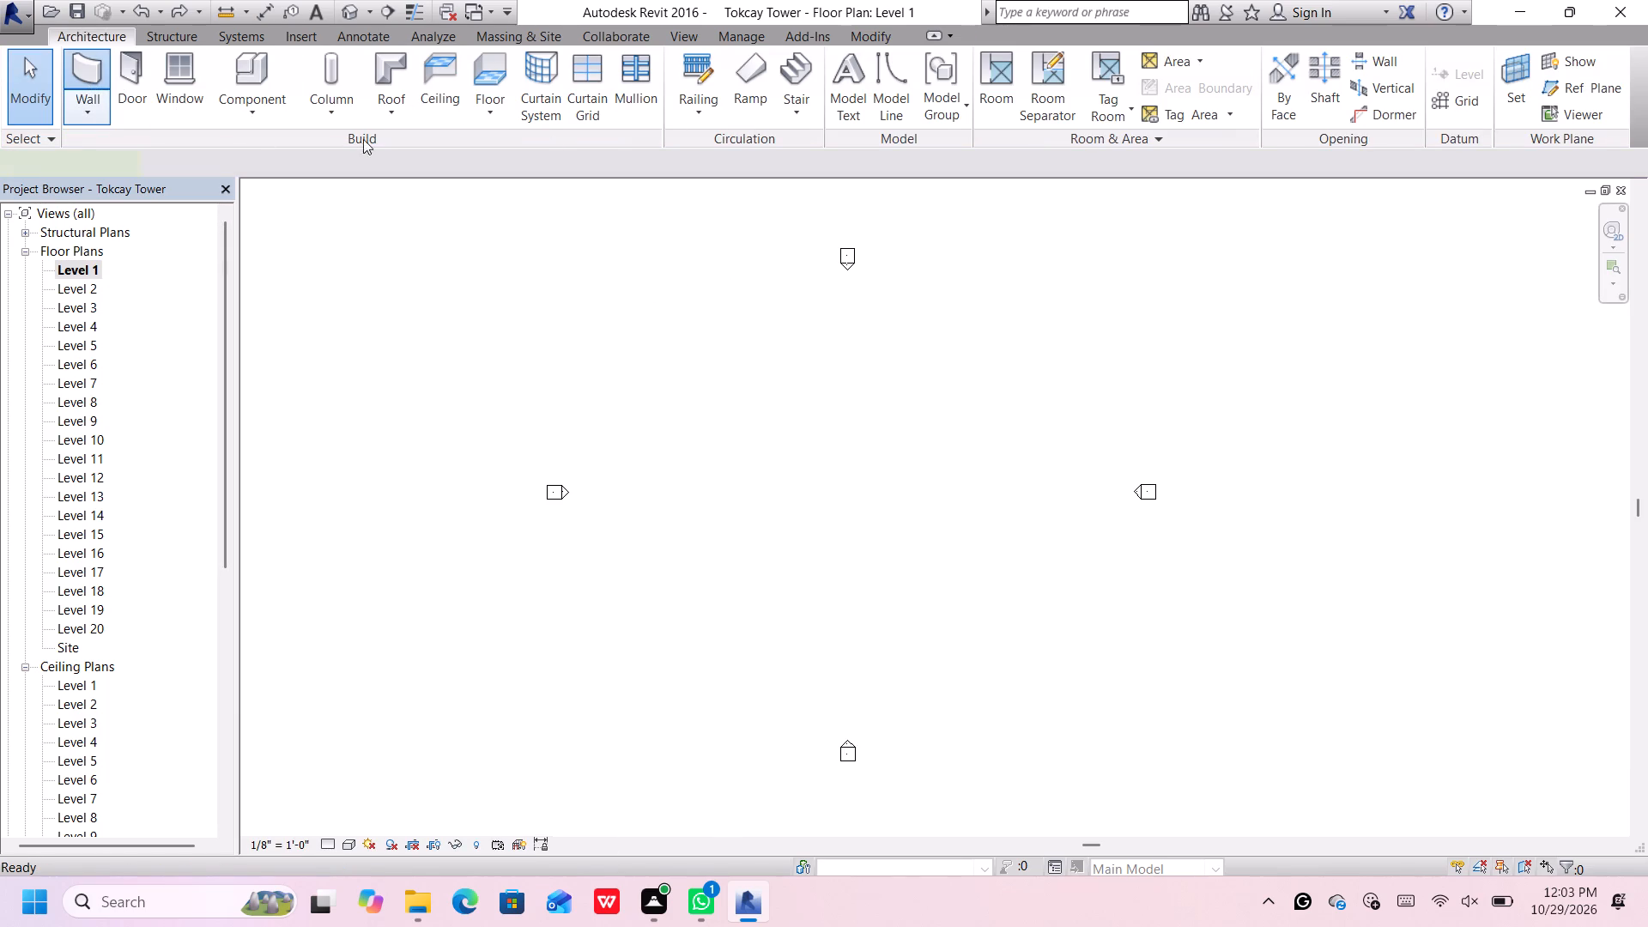
pyautogui.moveTo(360, 170); pyautogui.dragTo(287, 173)
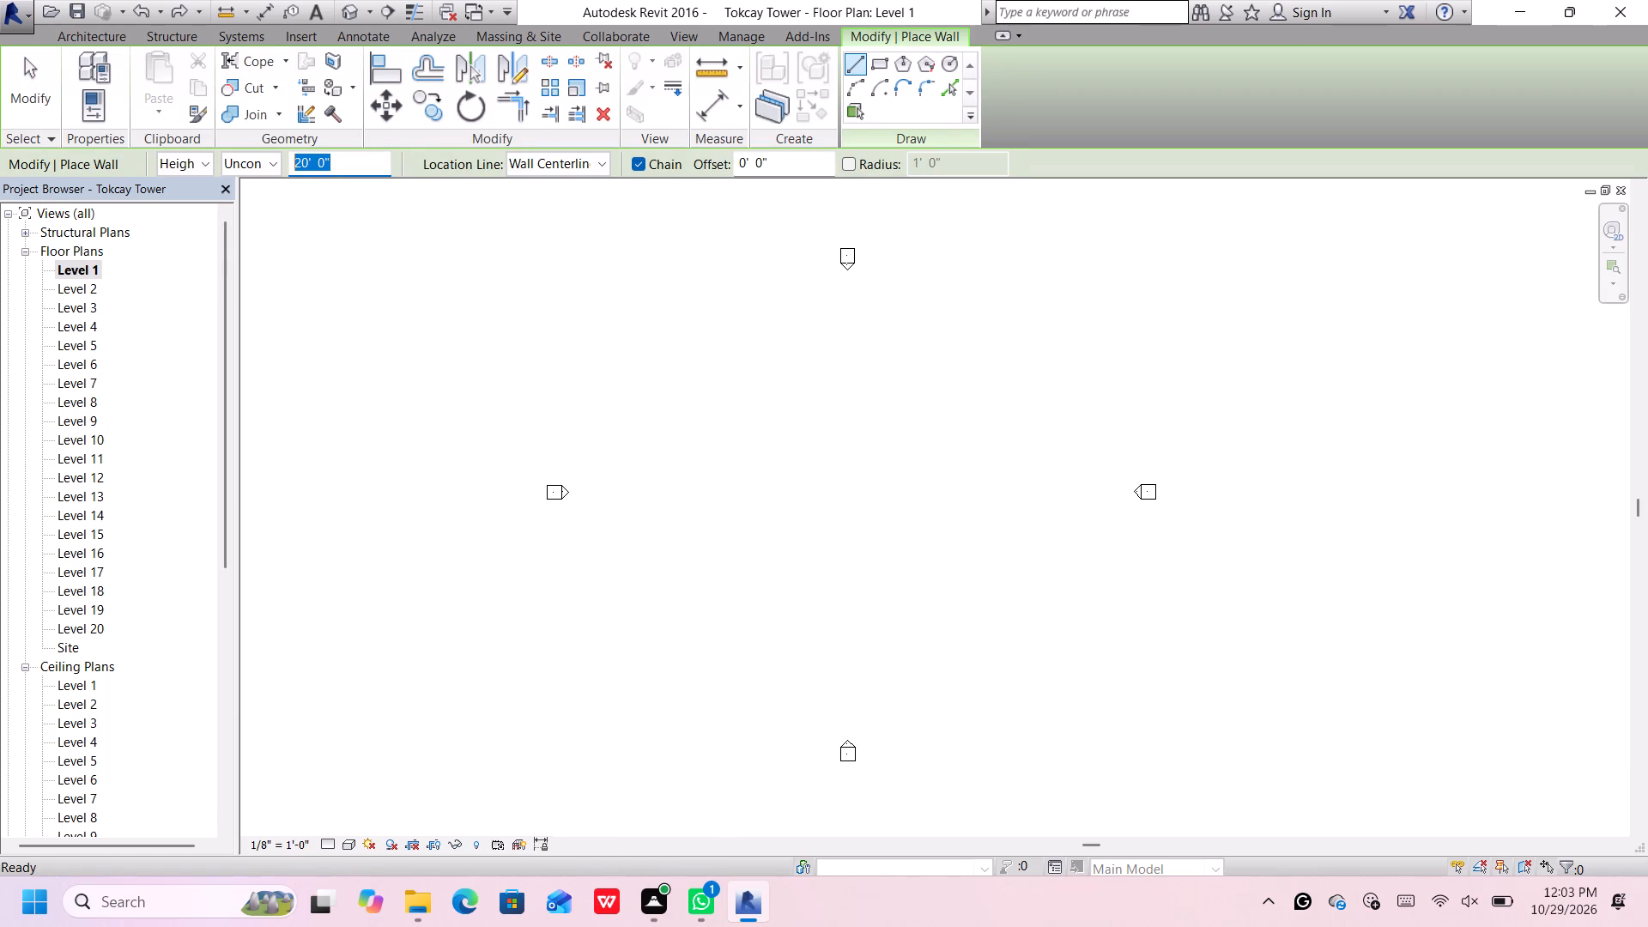
pyautogui.moveTo(287, 173); pyautogui.dragTo(284, 173)
pyautogui.press('BackSpace')
pyautogui.write('10')
pyautogui.press("'")
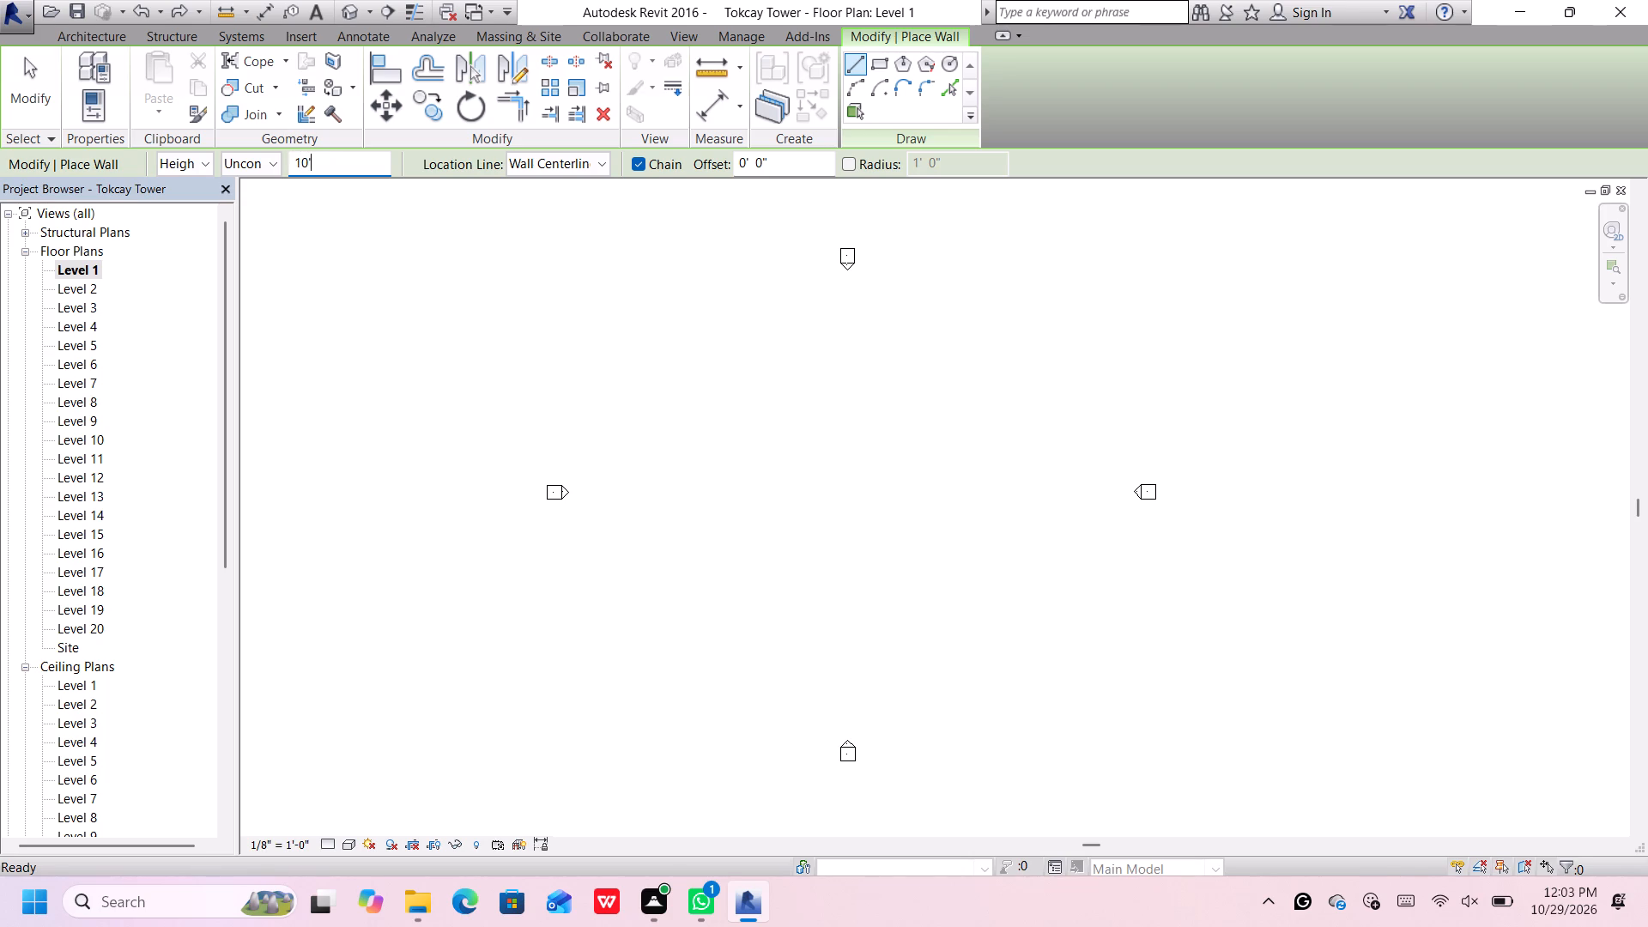
pyautogui.press('Return')
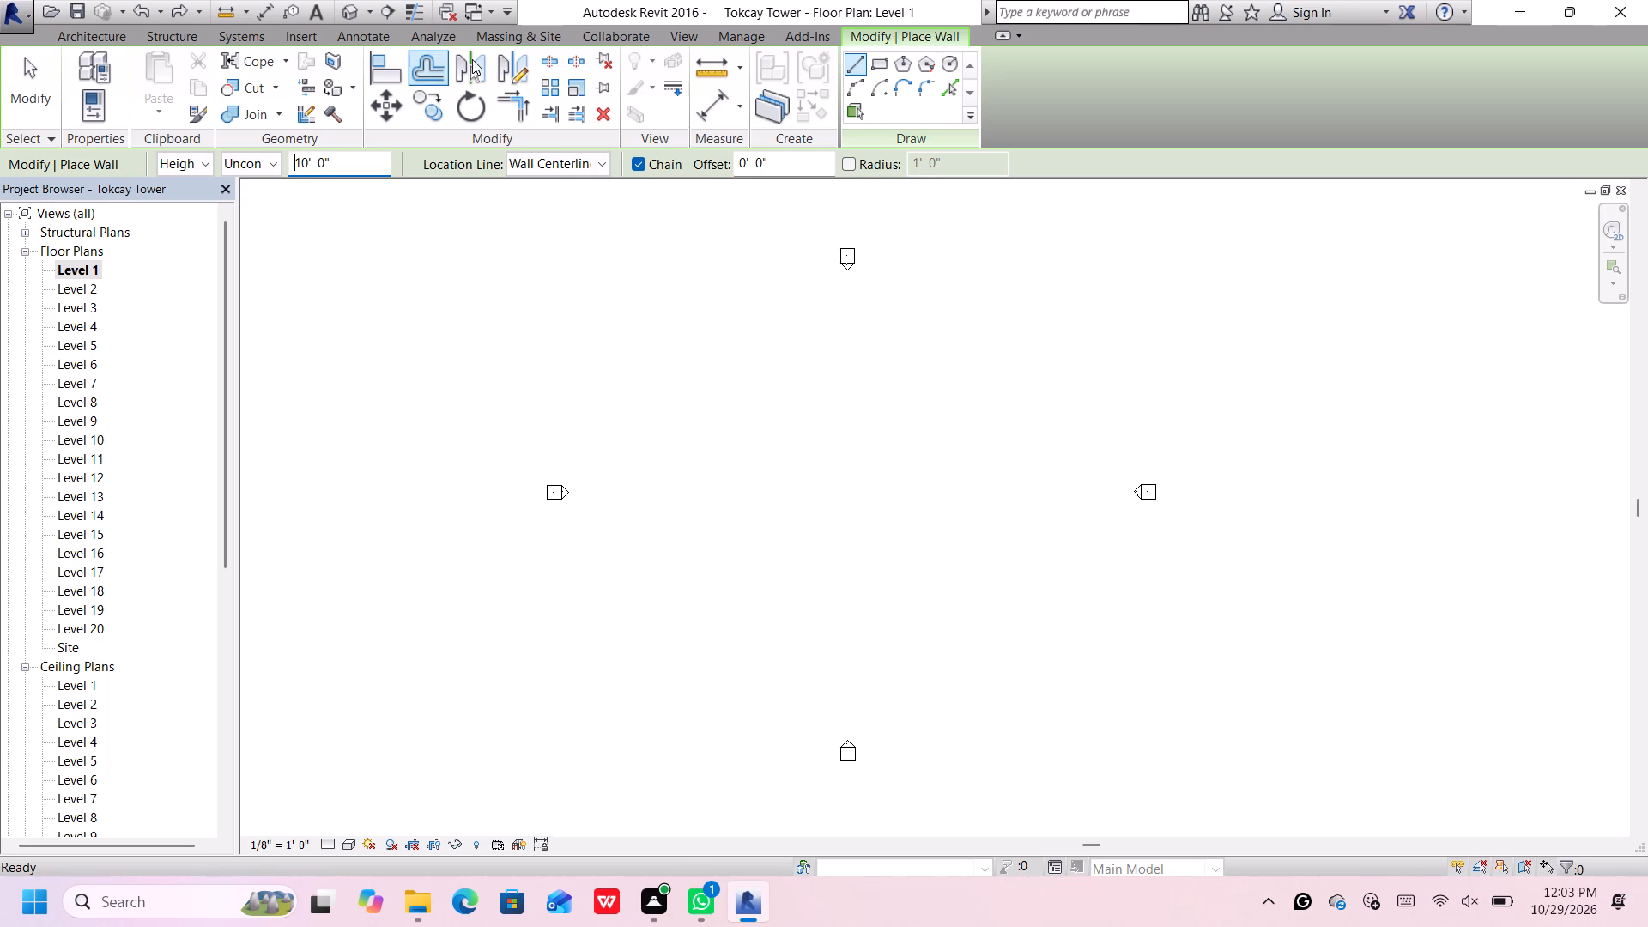
pyautogui.click(884, 70)
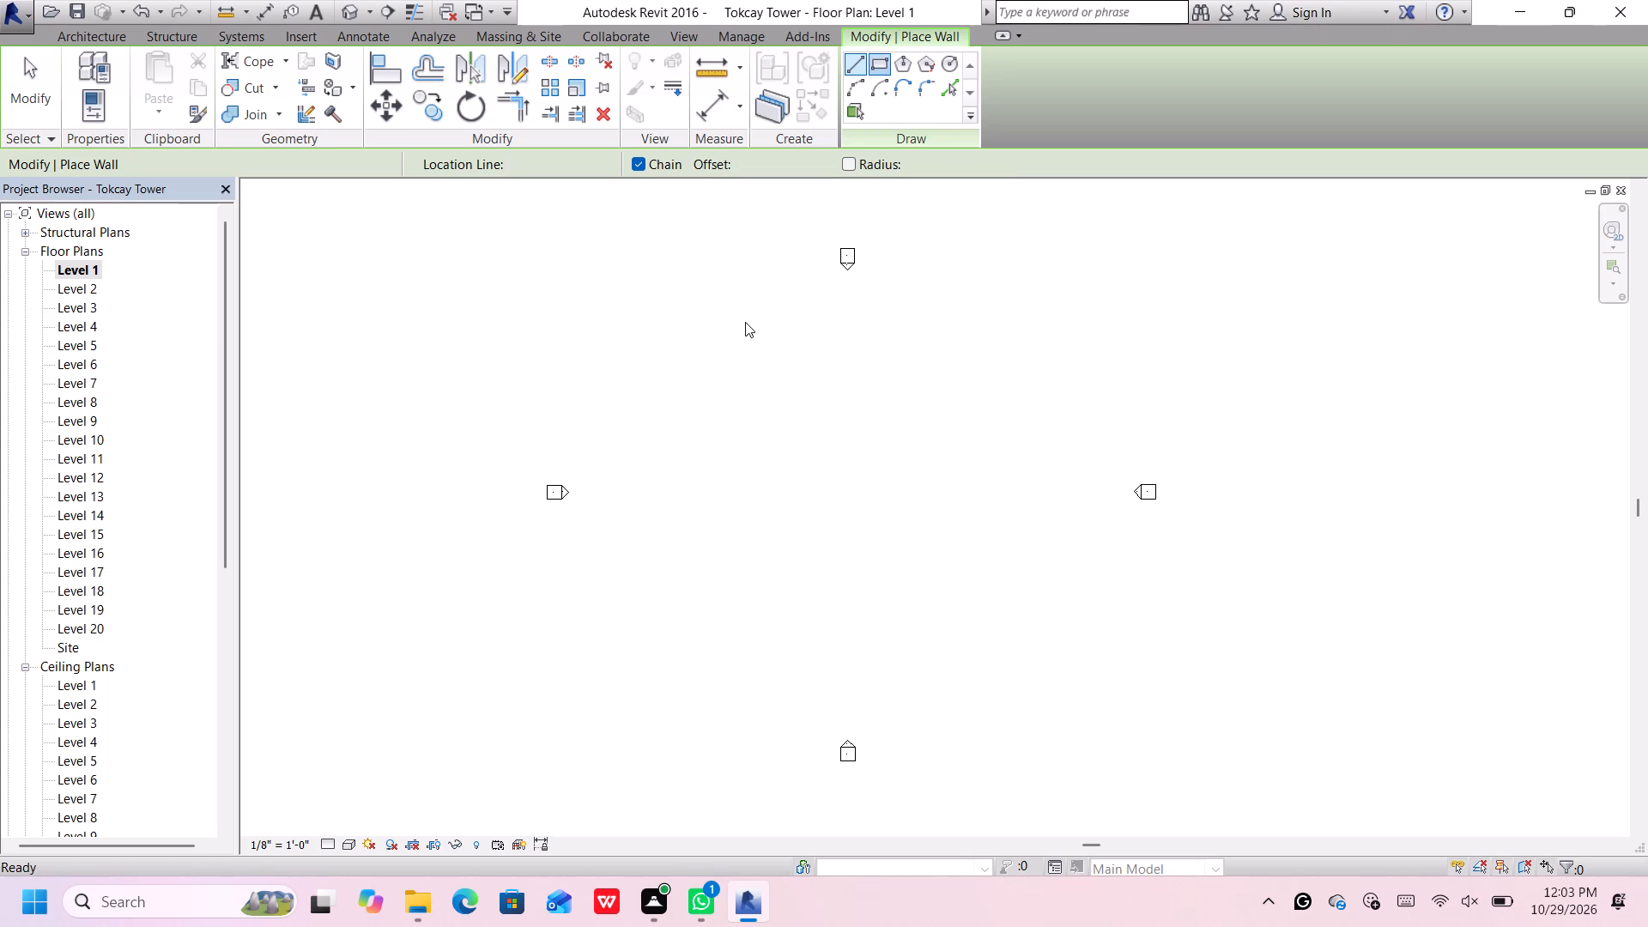
pyautogui.click(647, 366)
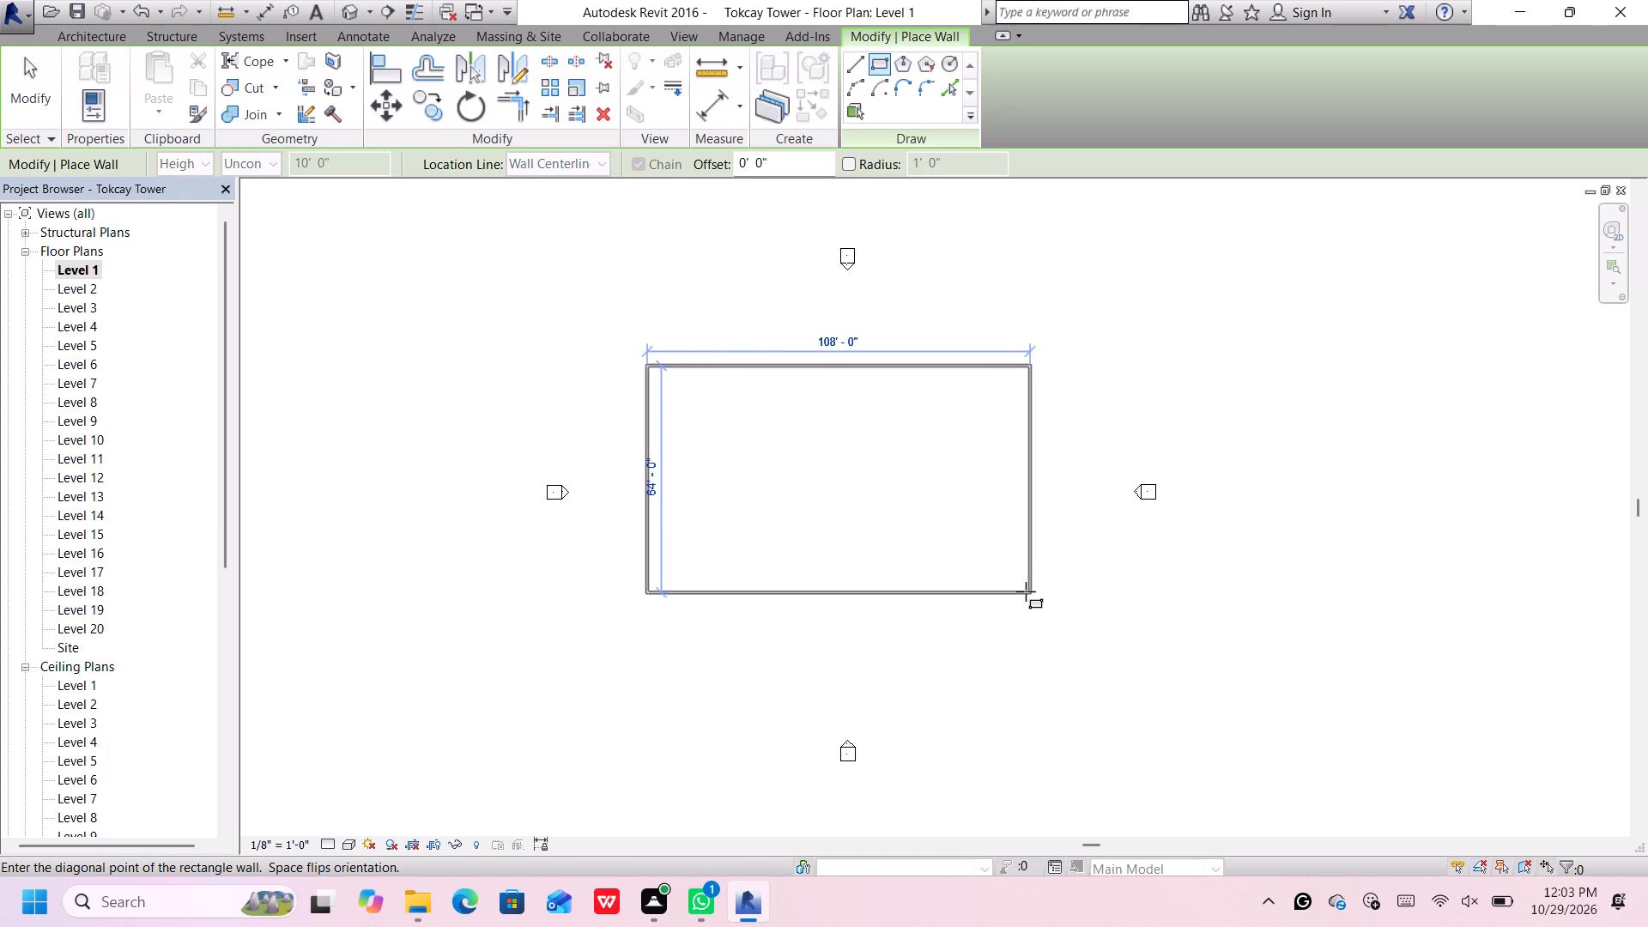
pyautogui.click(1026, 591)
# Set the horizontal length of the wall rectangle to 90'.
pyautogui.click(851, 660)
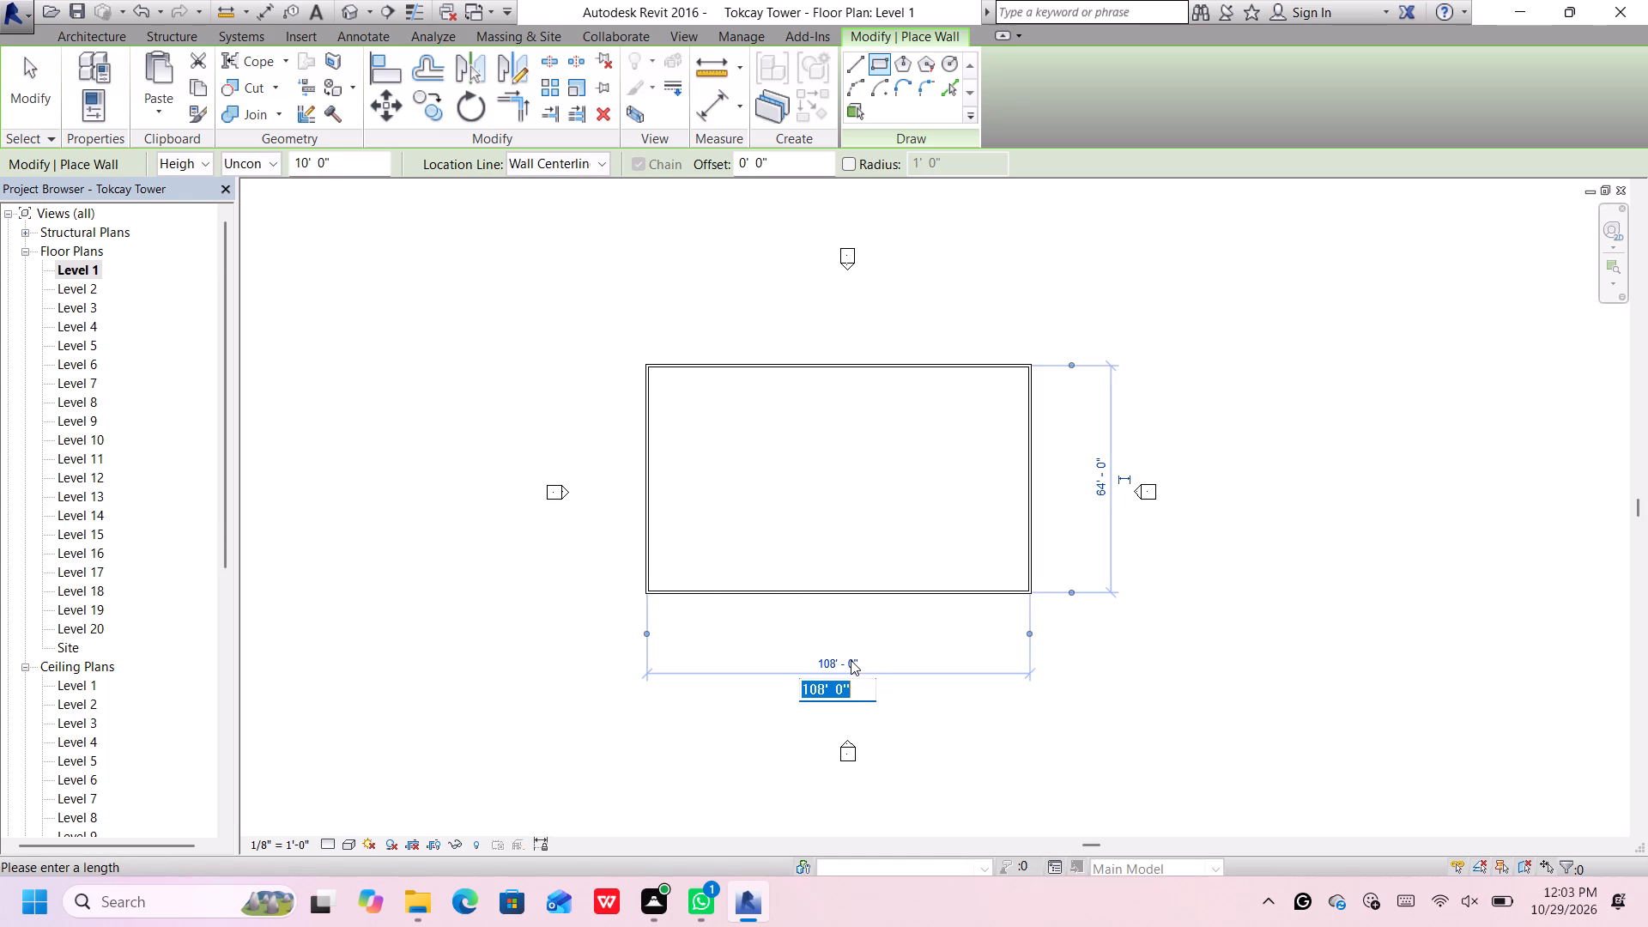
pyautogui.write("90'")
pyautogui.click(1105, 482)
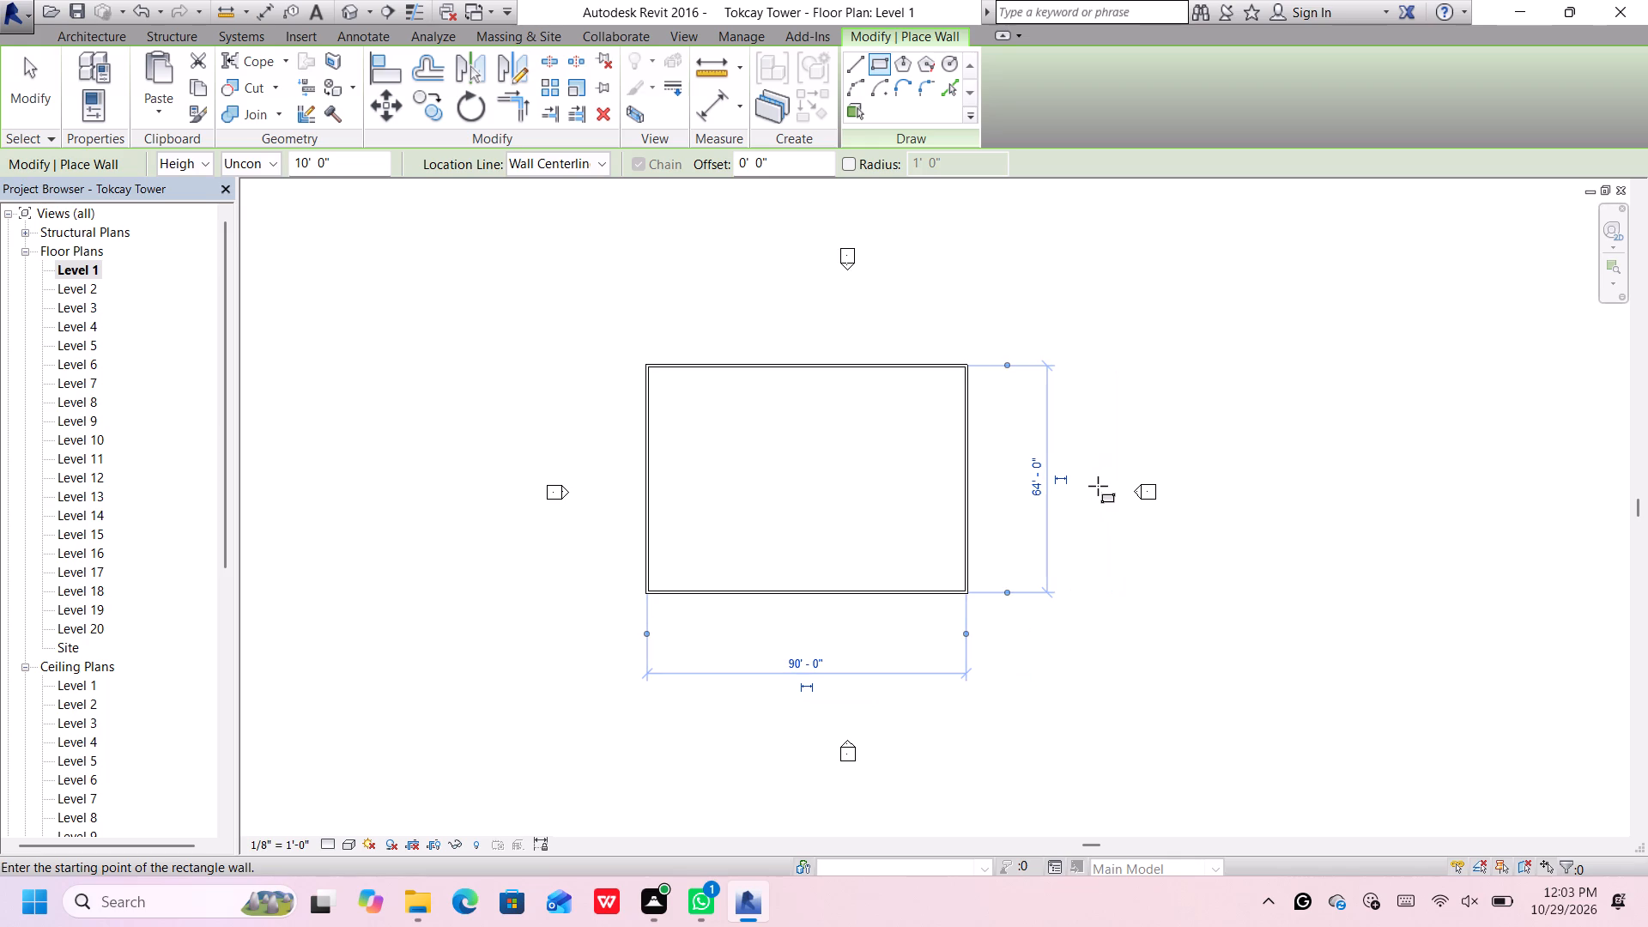
# Set the vertical length of the wall rectangle to 60'.
pyautogui.click(1030, 487)
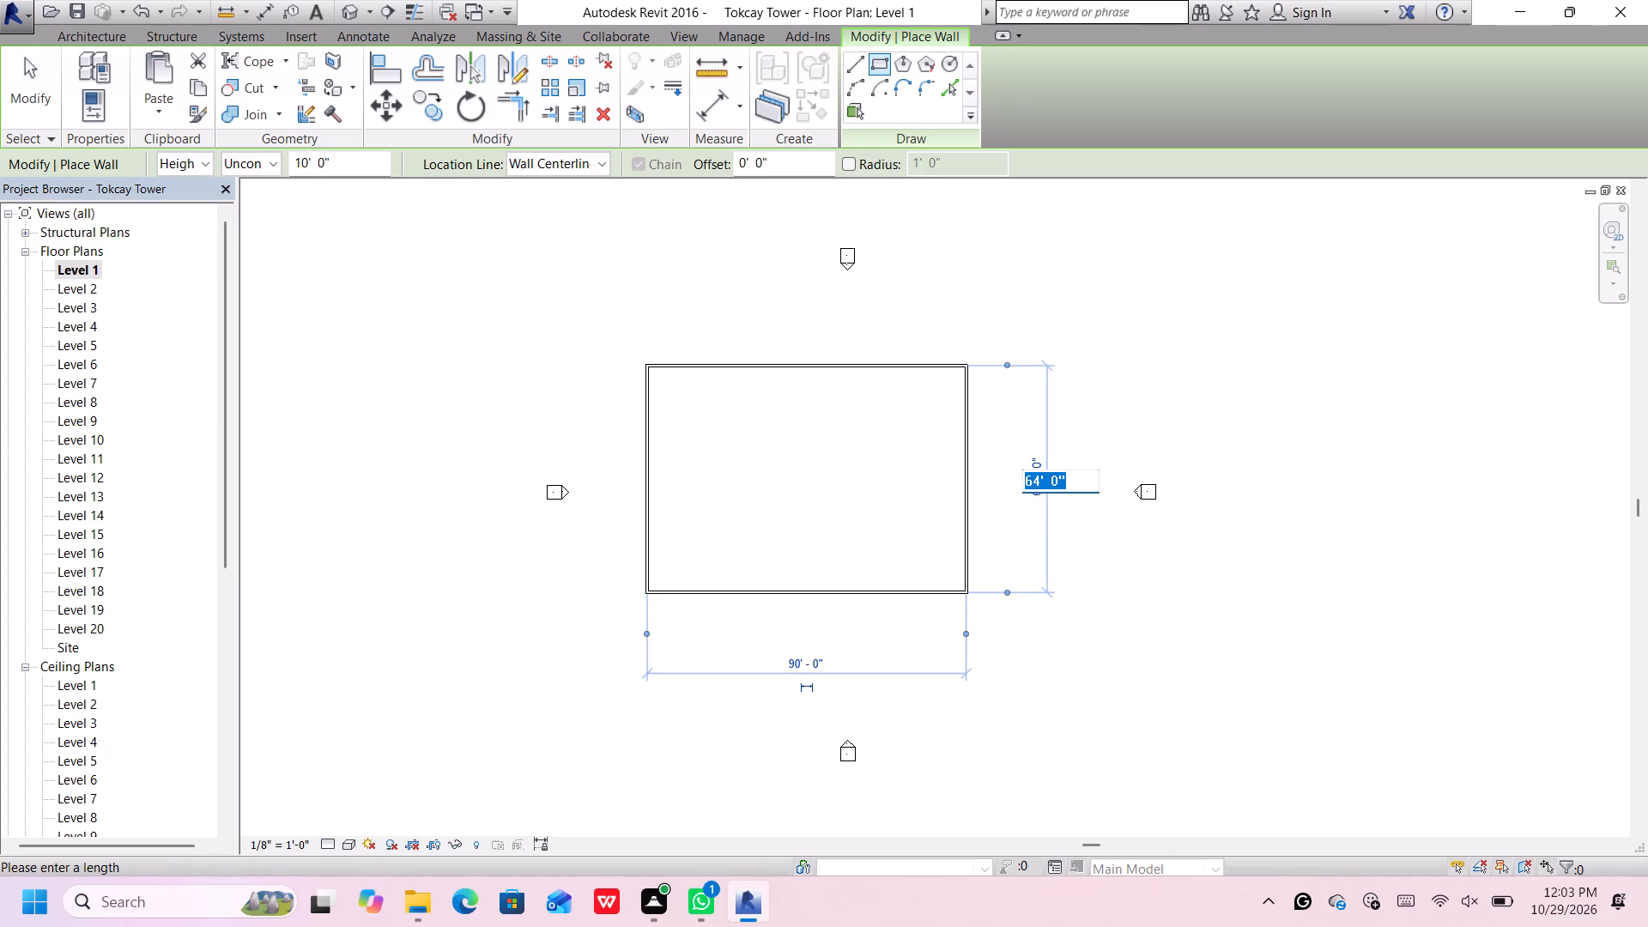
pyautogui.write("60'")
pyautogui.press('Return')
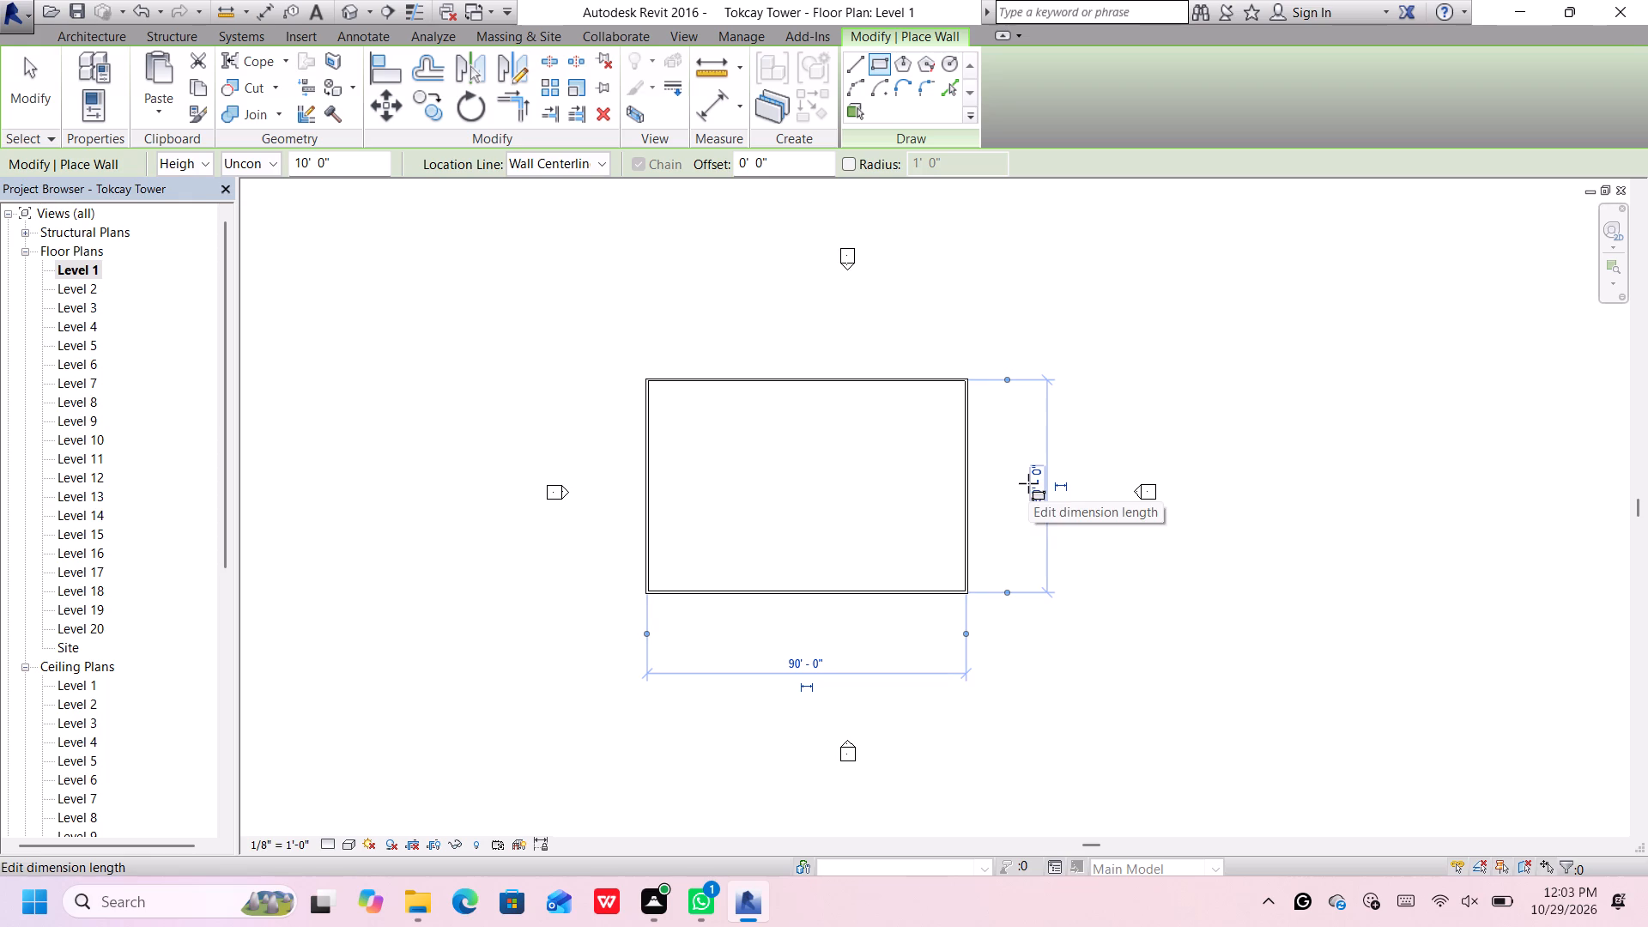
# Show the walls in the default 3D view with the Realistic visual style.
pyautogui.click(353, 18)
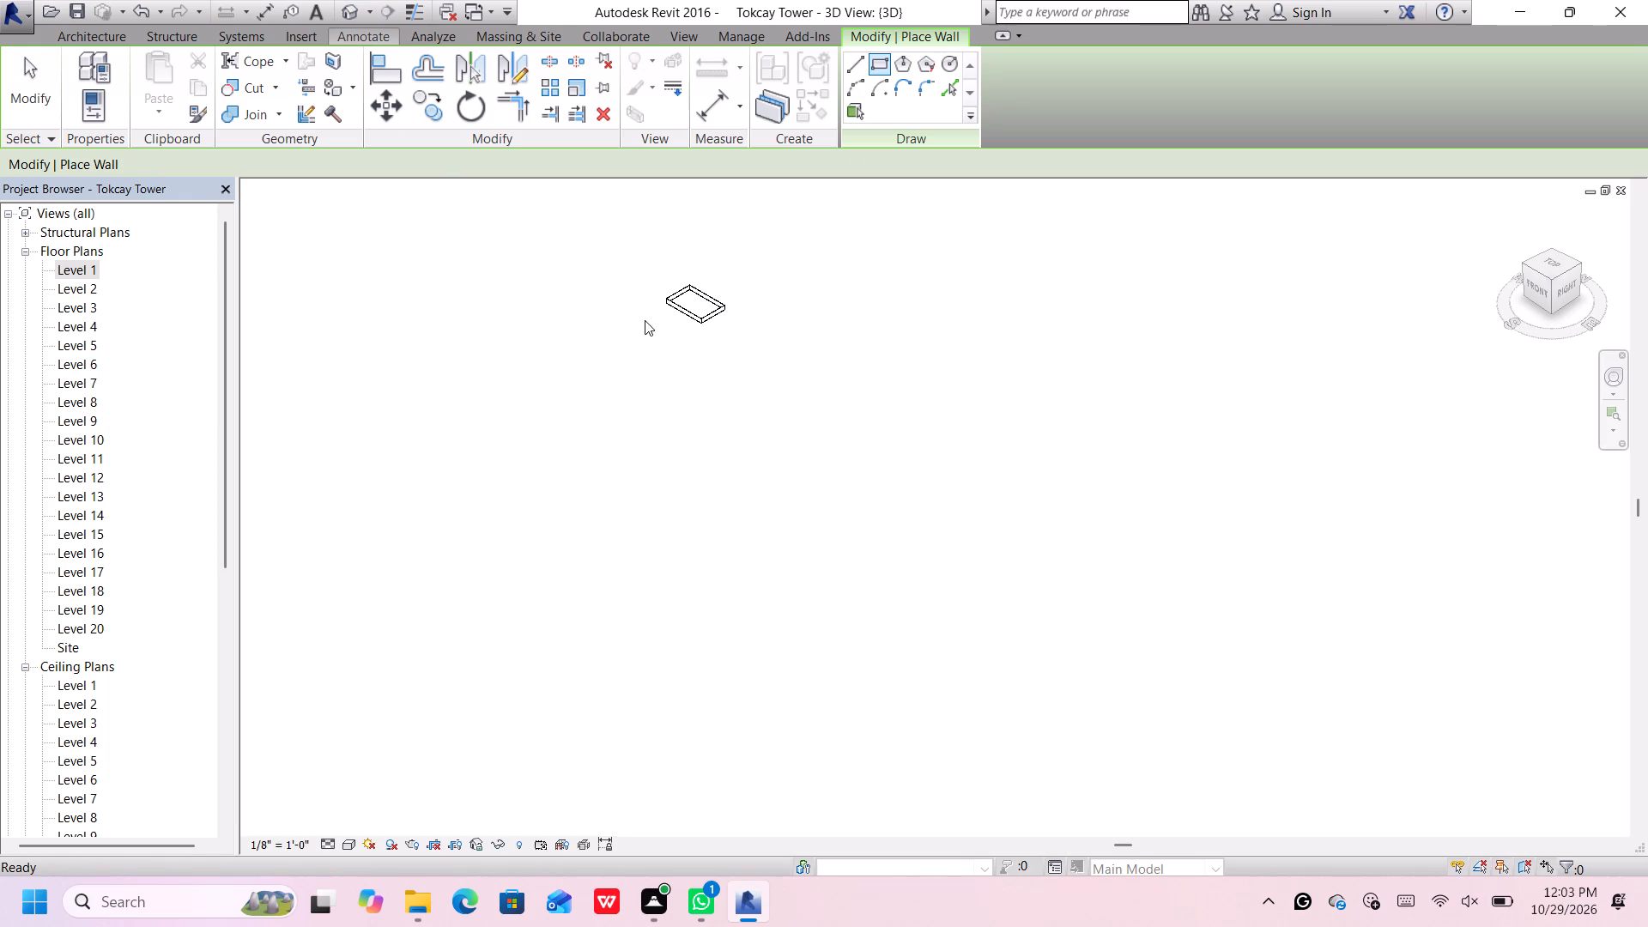
pyautogui.scroll(11, 649, 313)
pyautogui.scroll(5, 726, 282)
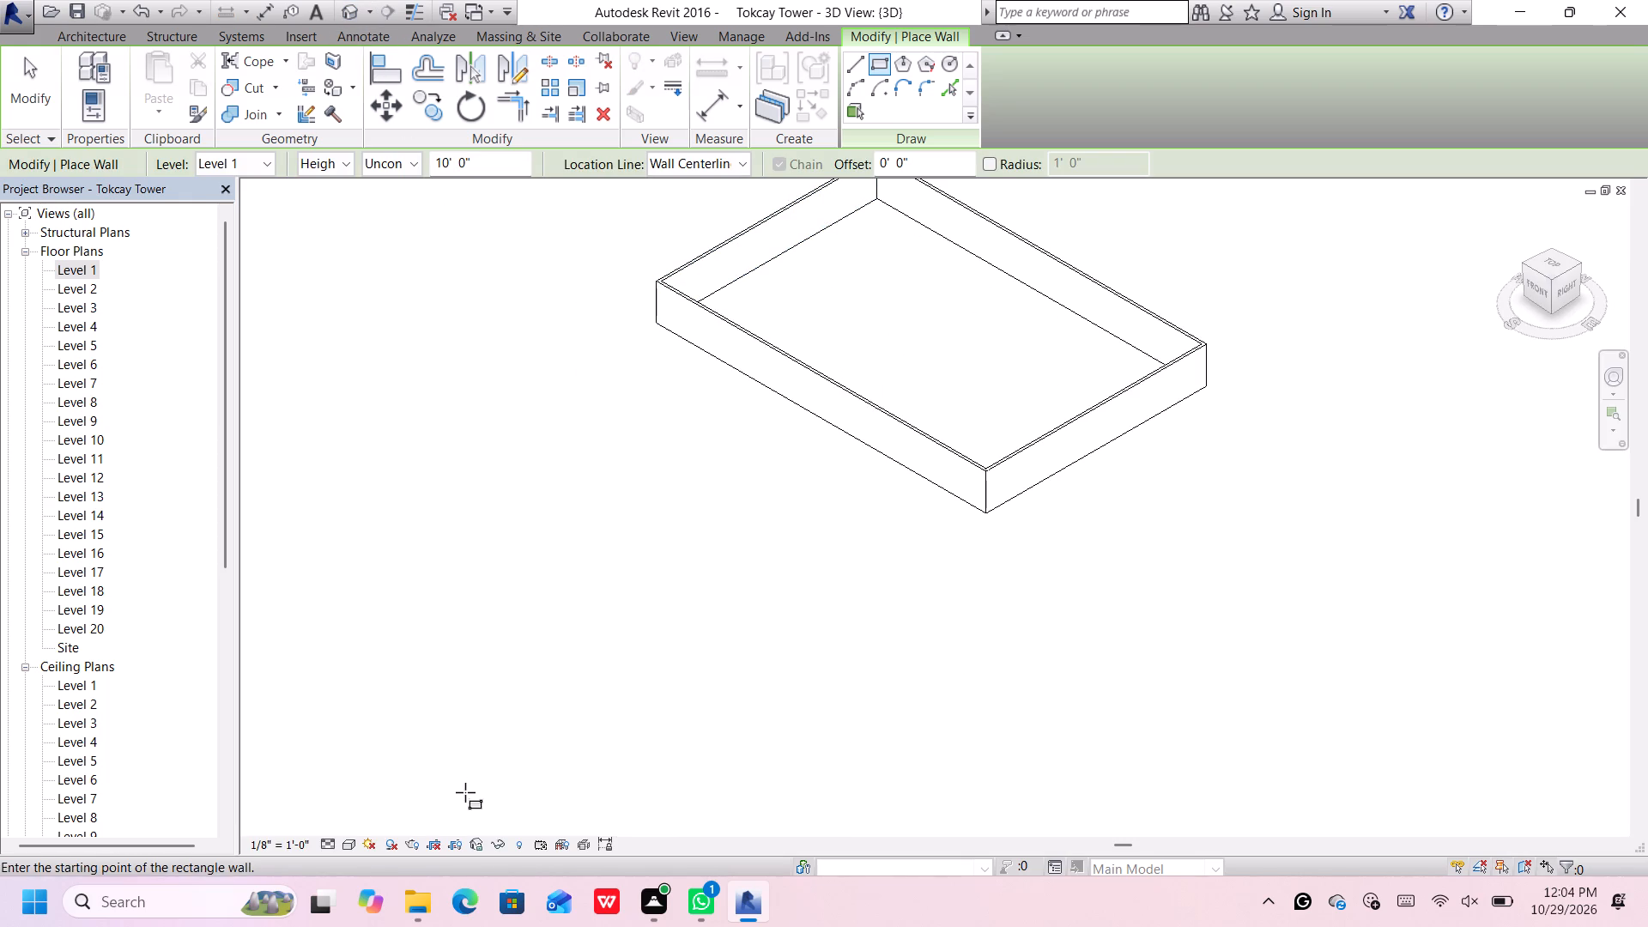
pyautogui.click(348, 847)
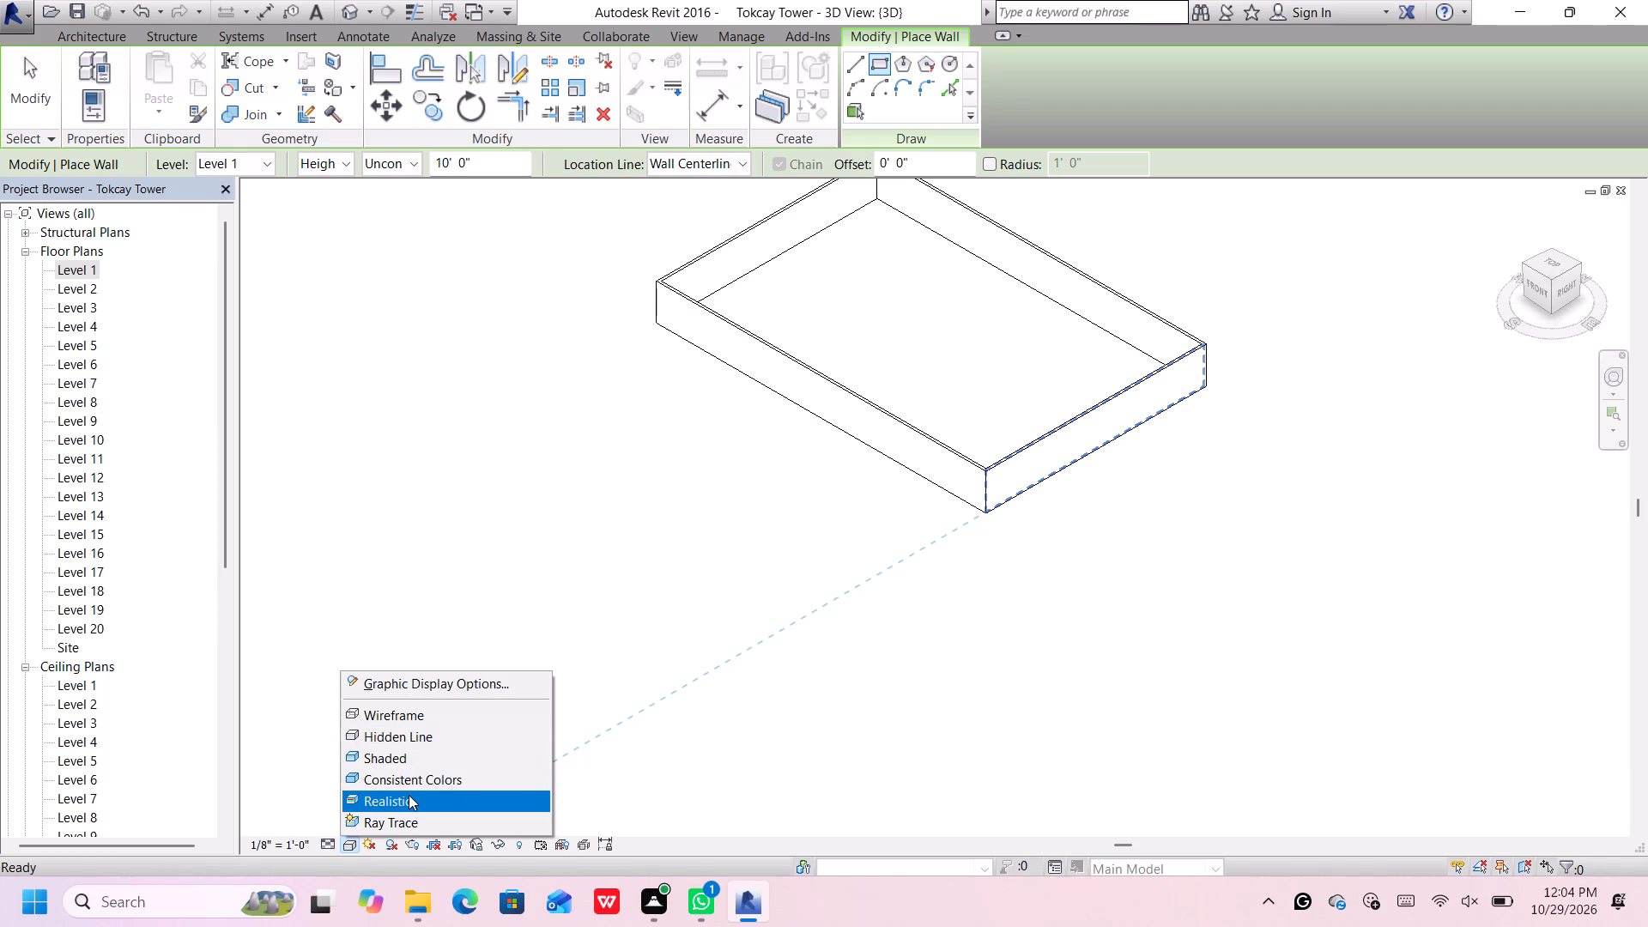
pyautogui.click(409, 795)
# Examine the walls in 3D from the front-left corner and straight from the front, and end wall placement.
pyautogui.scroll(-6, 419, 757)
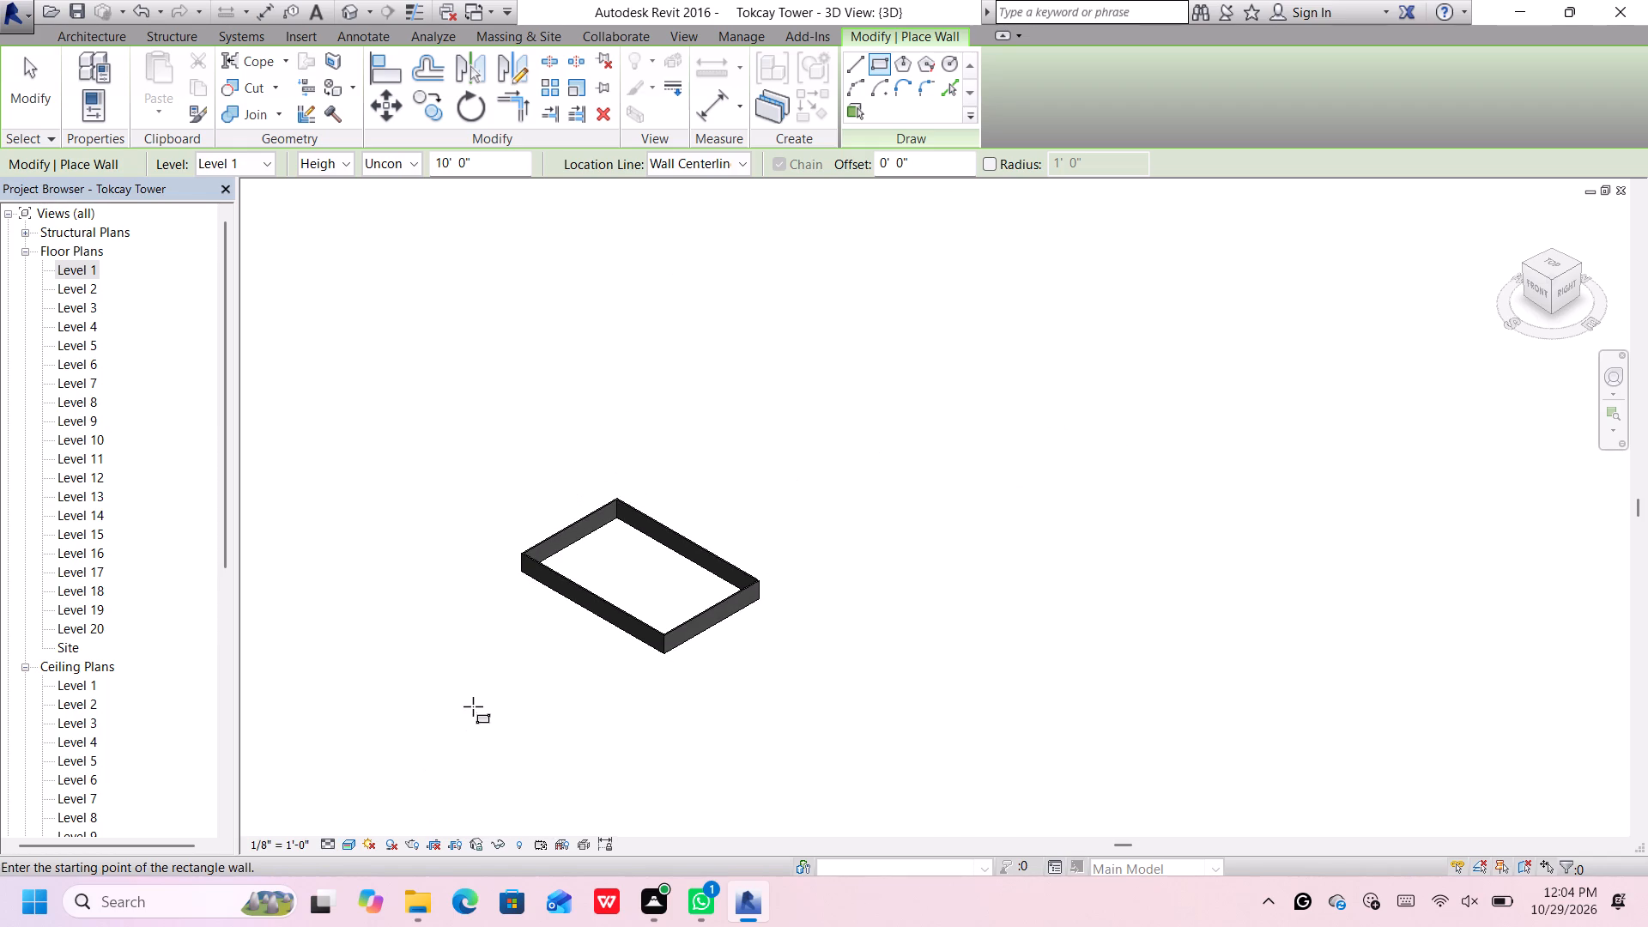
pyautogui.moveTo(475, 710); pyautogui.dragTo(569, 711, button='middle')
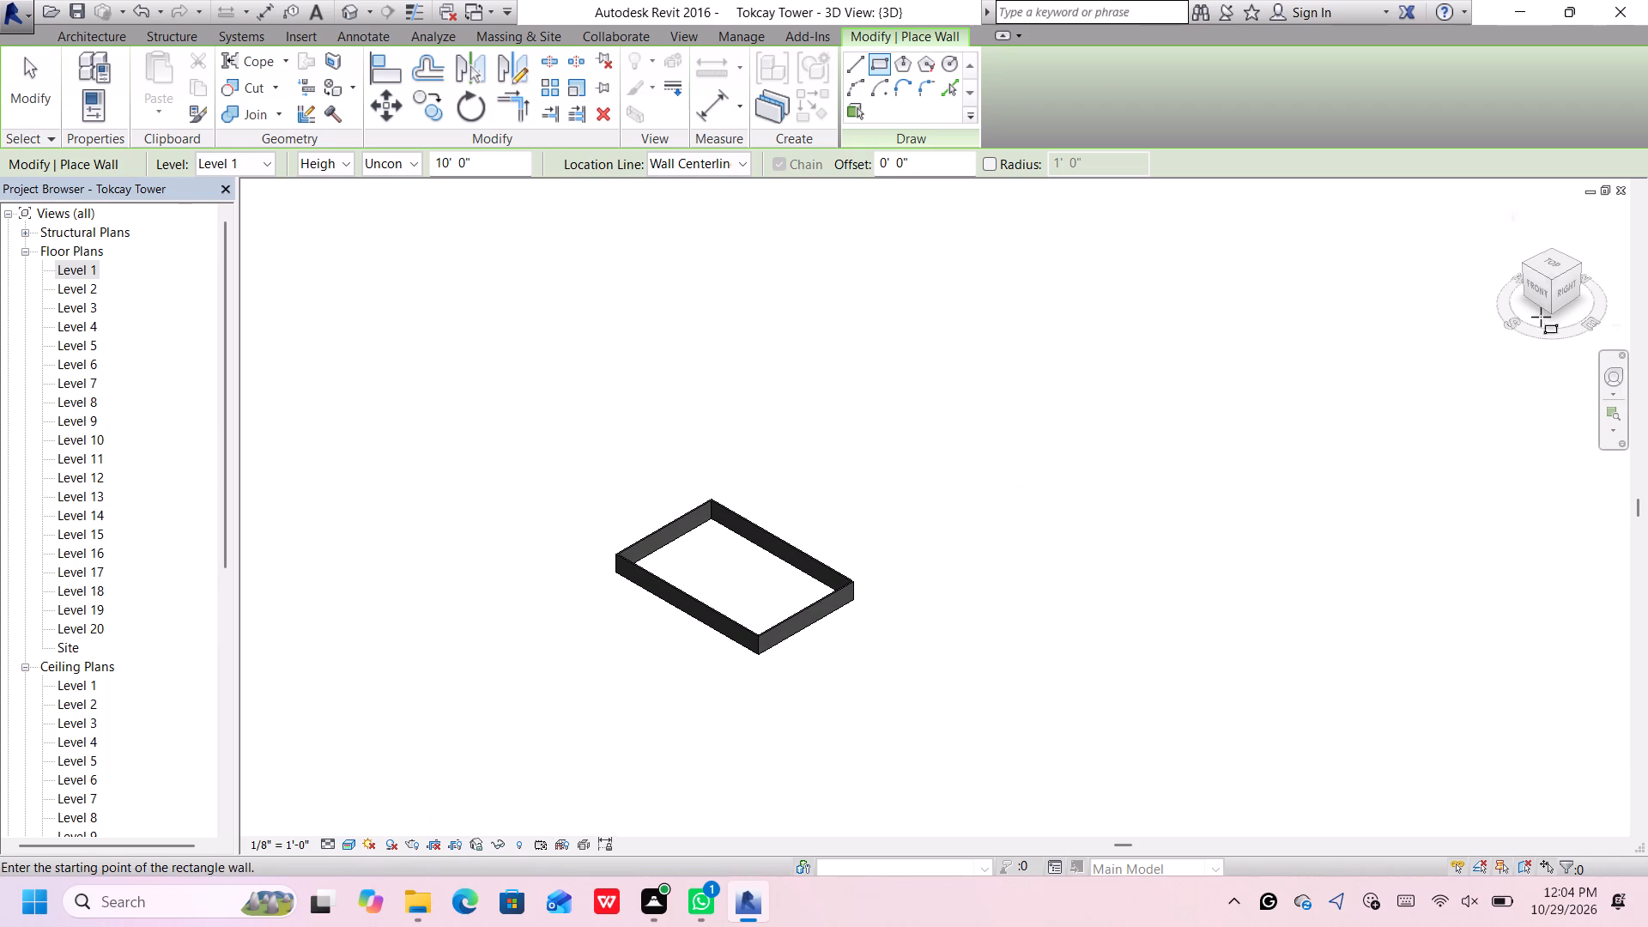
pyautogui.click(1525, 265)
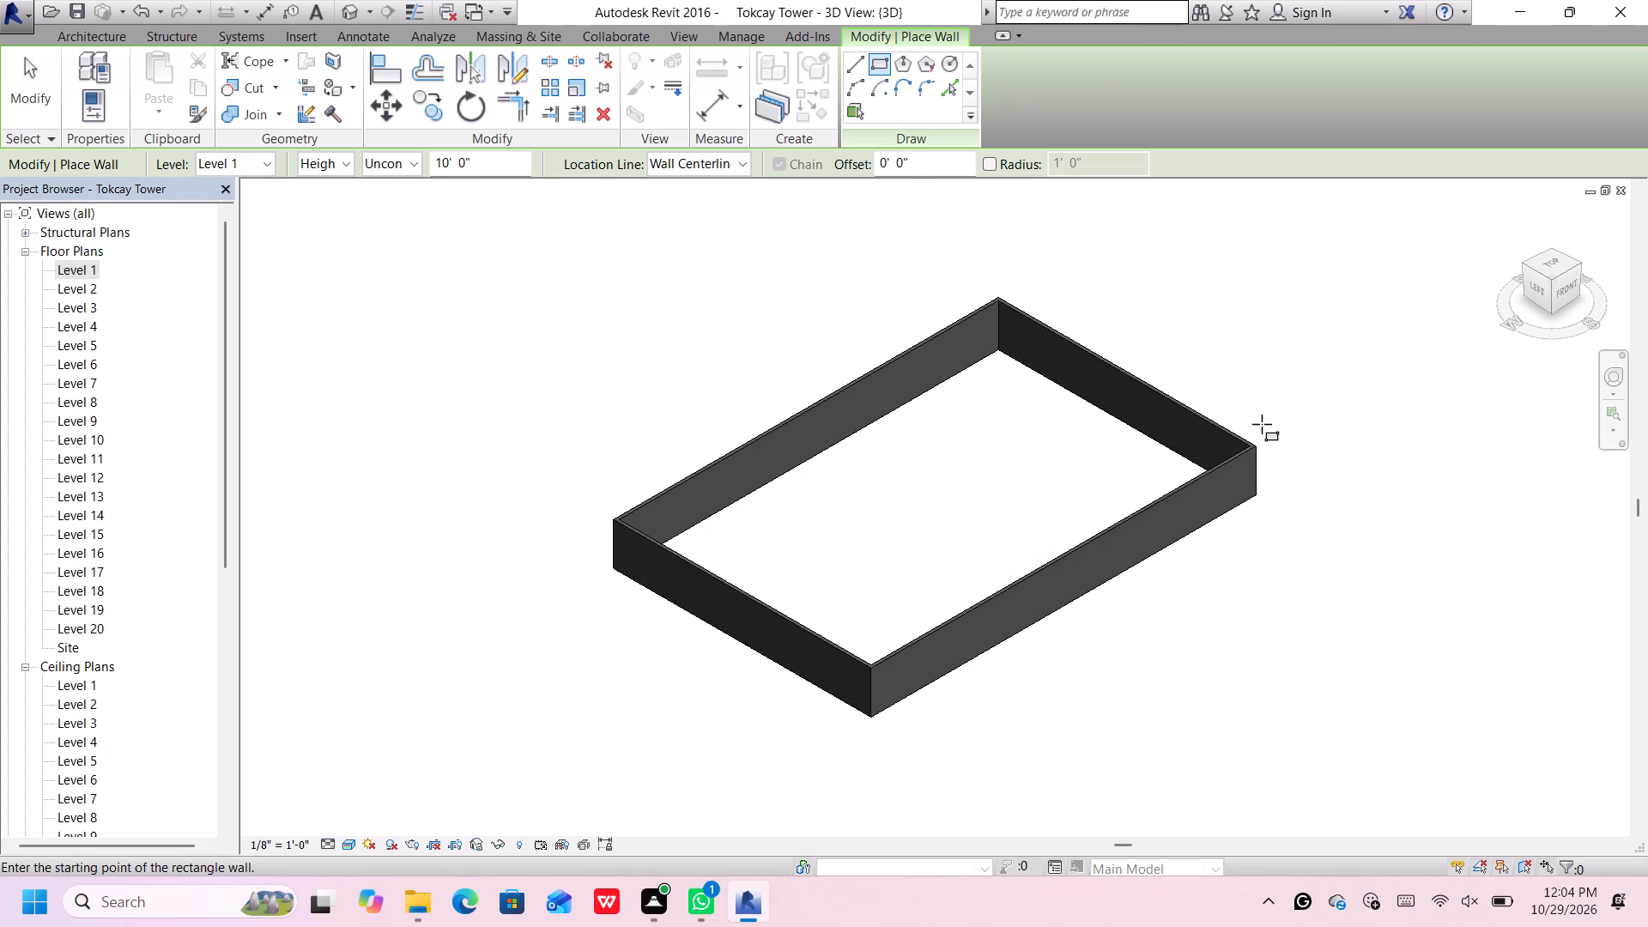
pyautogui.click(1571, 287)
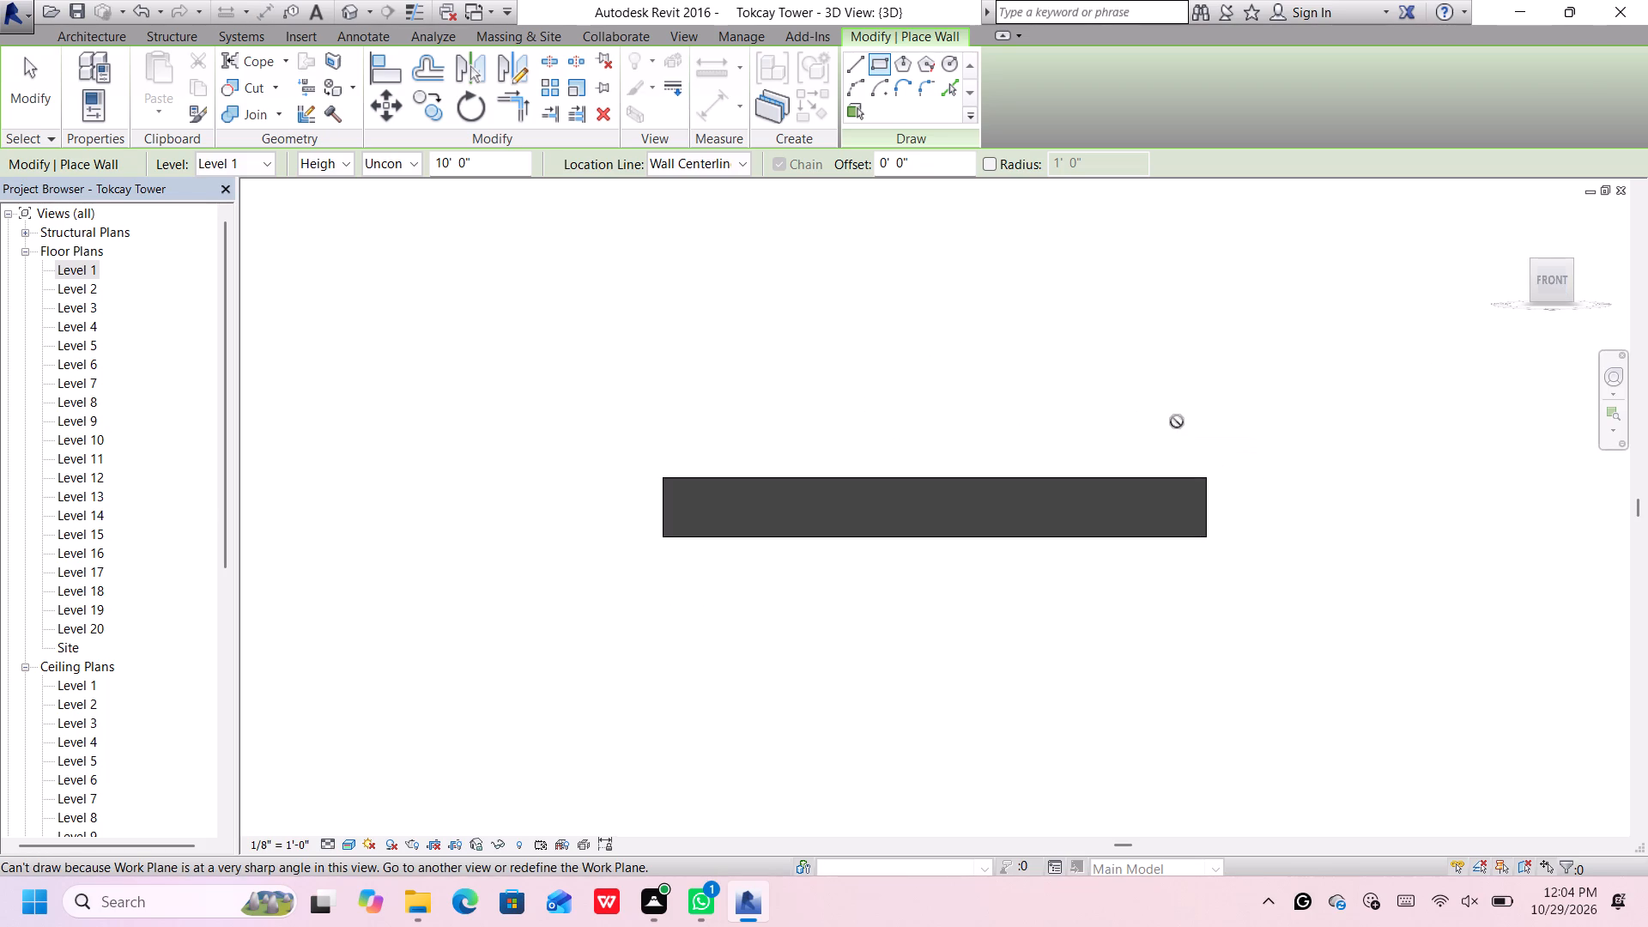
pyautogui.press('space')
pyautogui.scroll(-5, 918, 531)
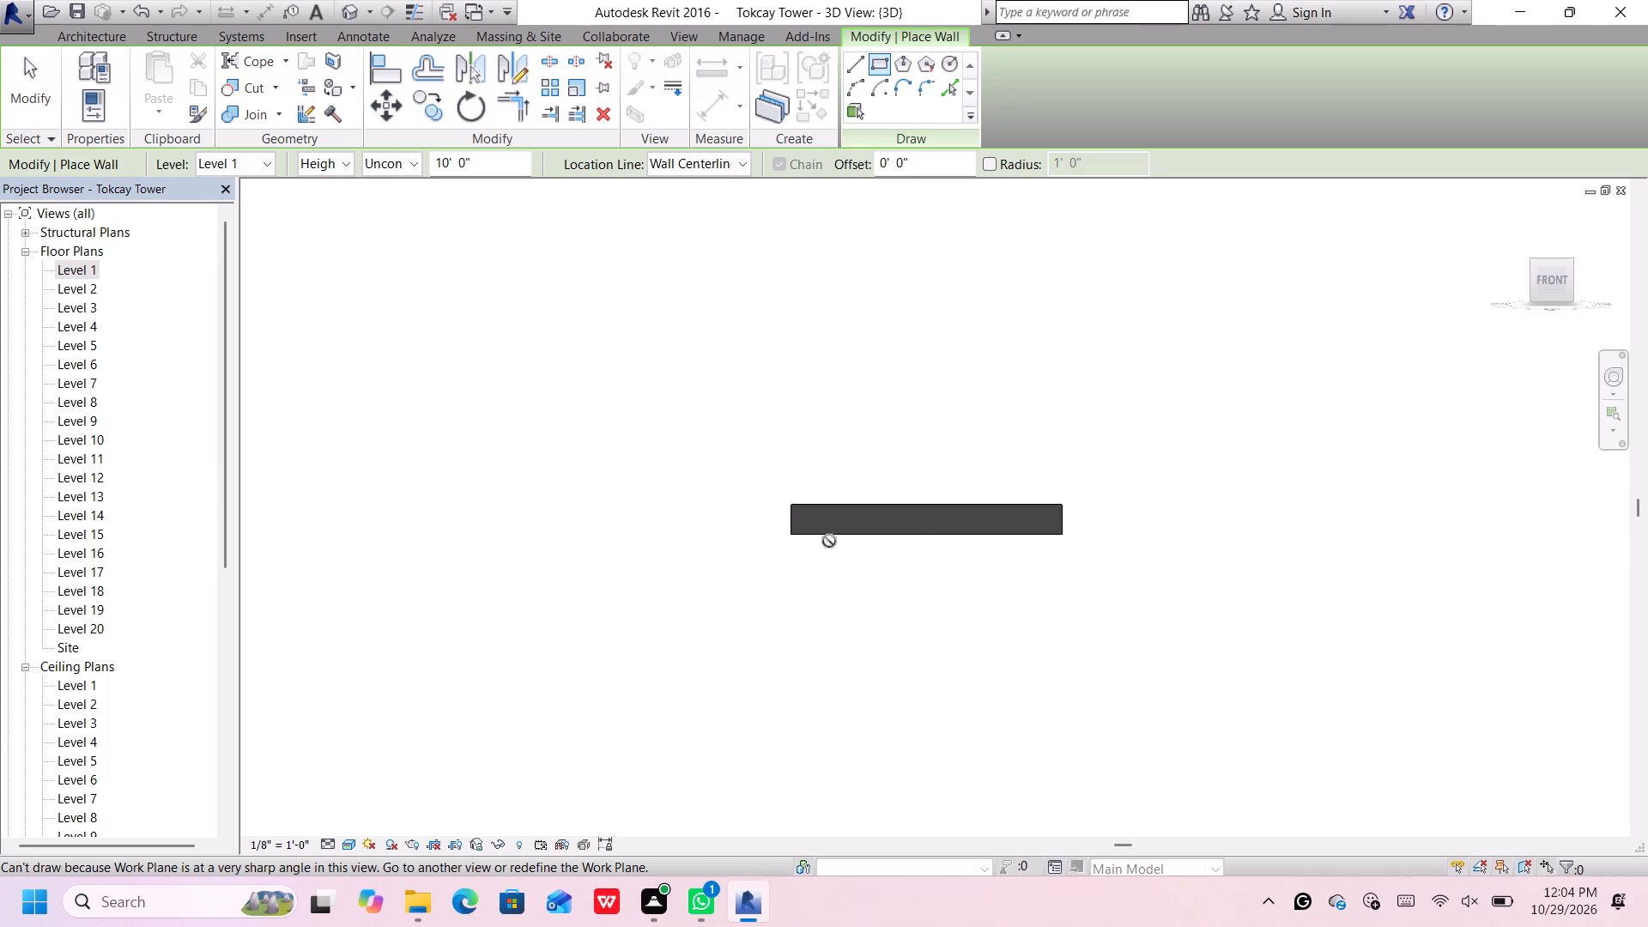
pyautogui.moveTo(808, 557); pyautogui.dragTo(817, 578, button='middle')
pyautogui.scroll(1, 1028, 535)
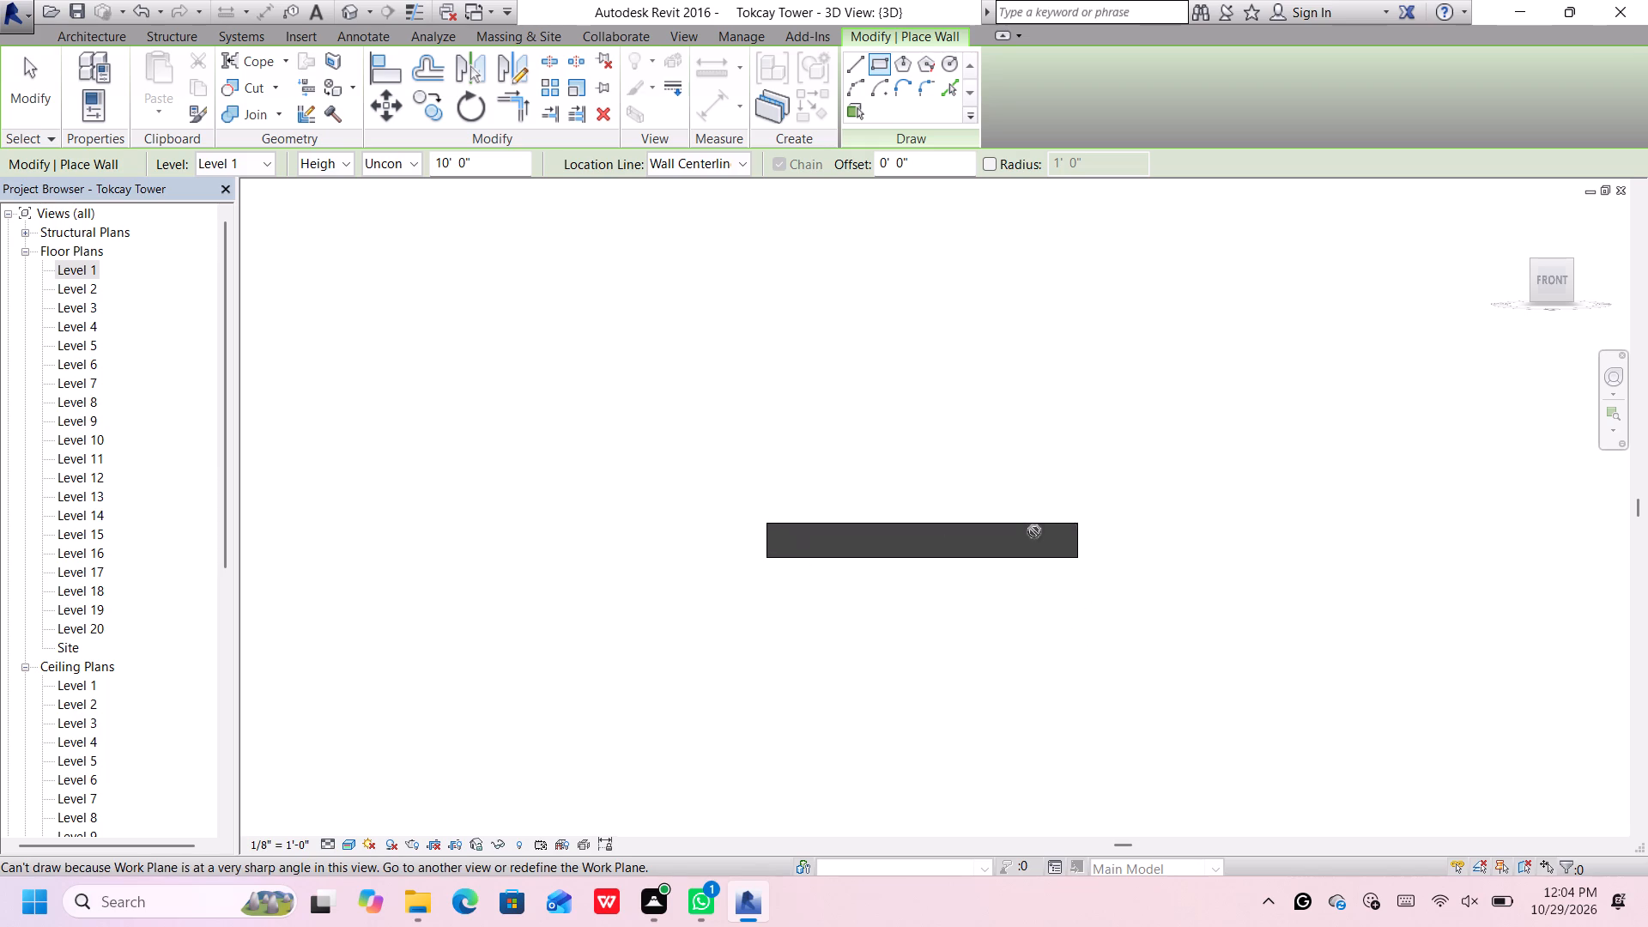
pyautogui.scroll(2, 1034, 531)
pyautogui.press('Escape')
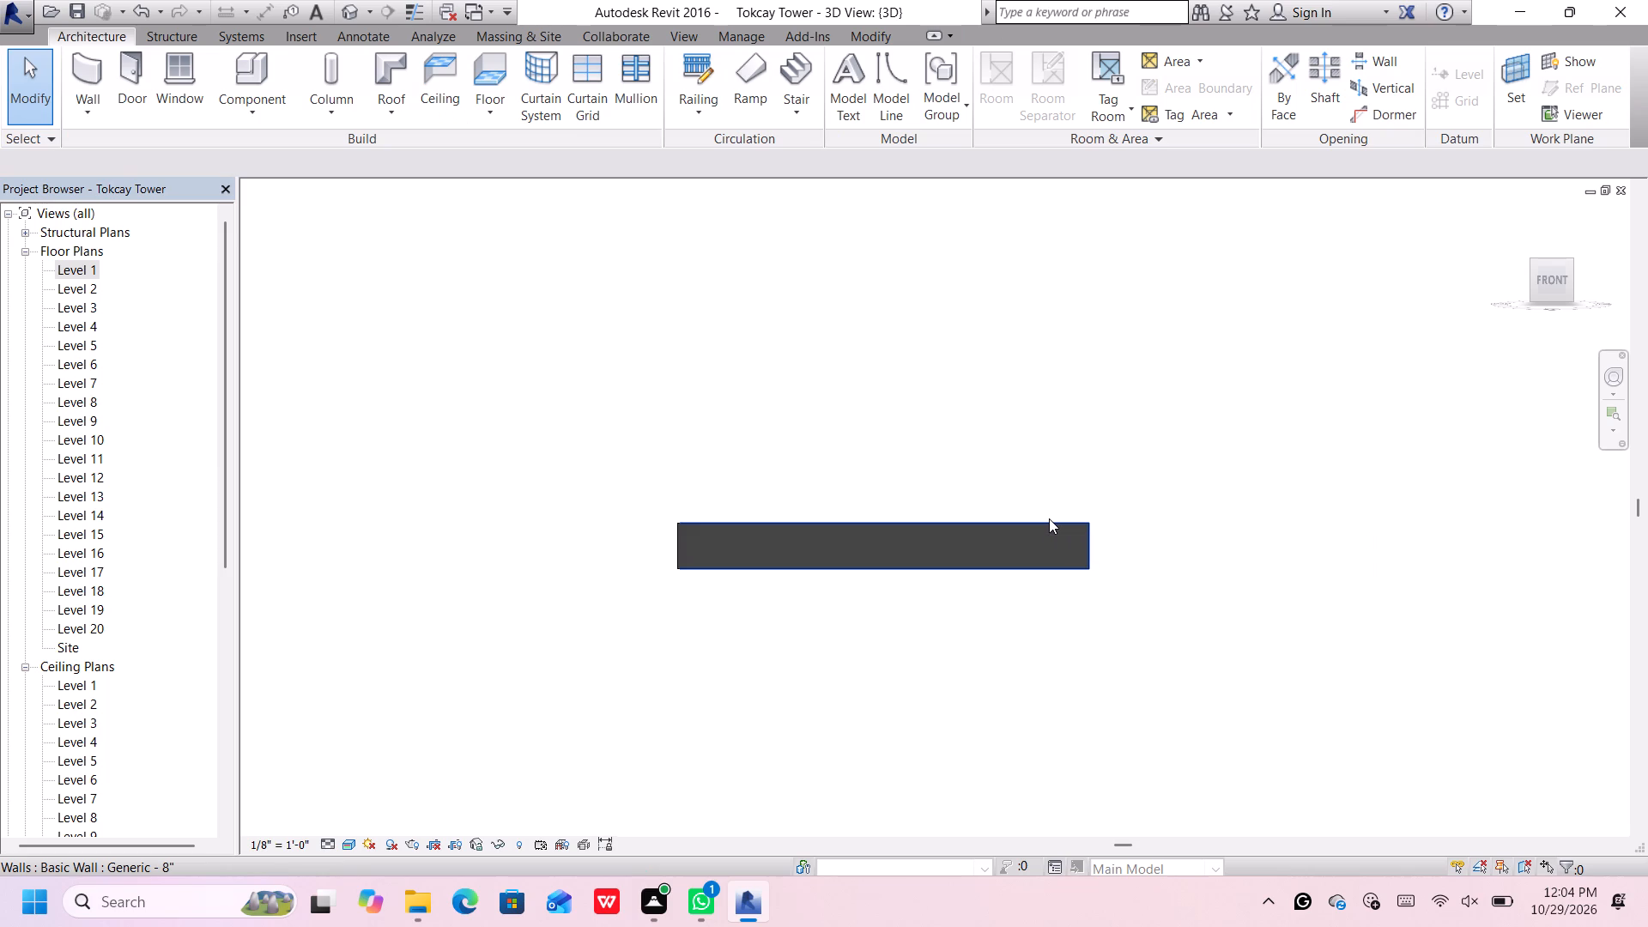
pyautogui.scroll(-1, 1044, 527)
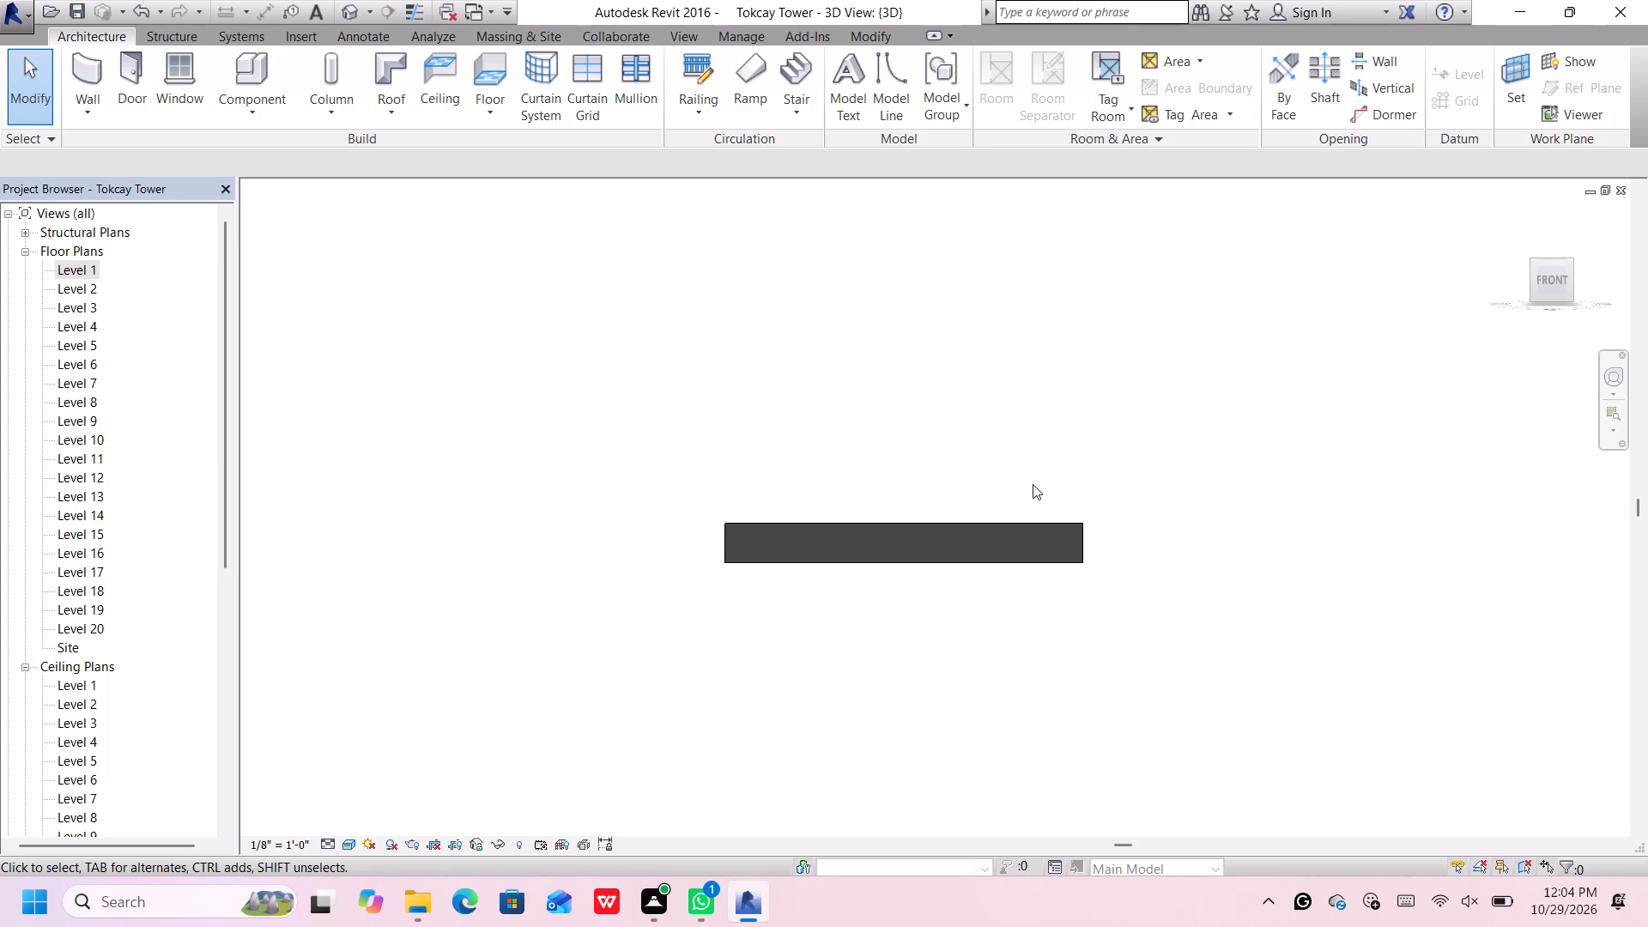
pyautogui.scroll(1, 1033, 484)
pyautogui.middleClick(1033, 485)
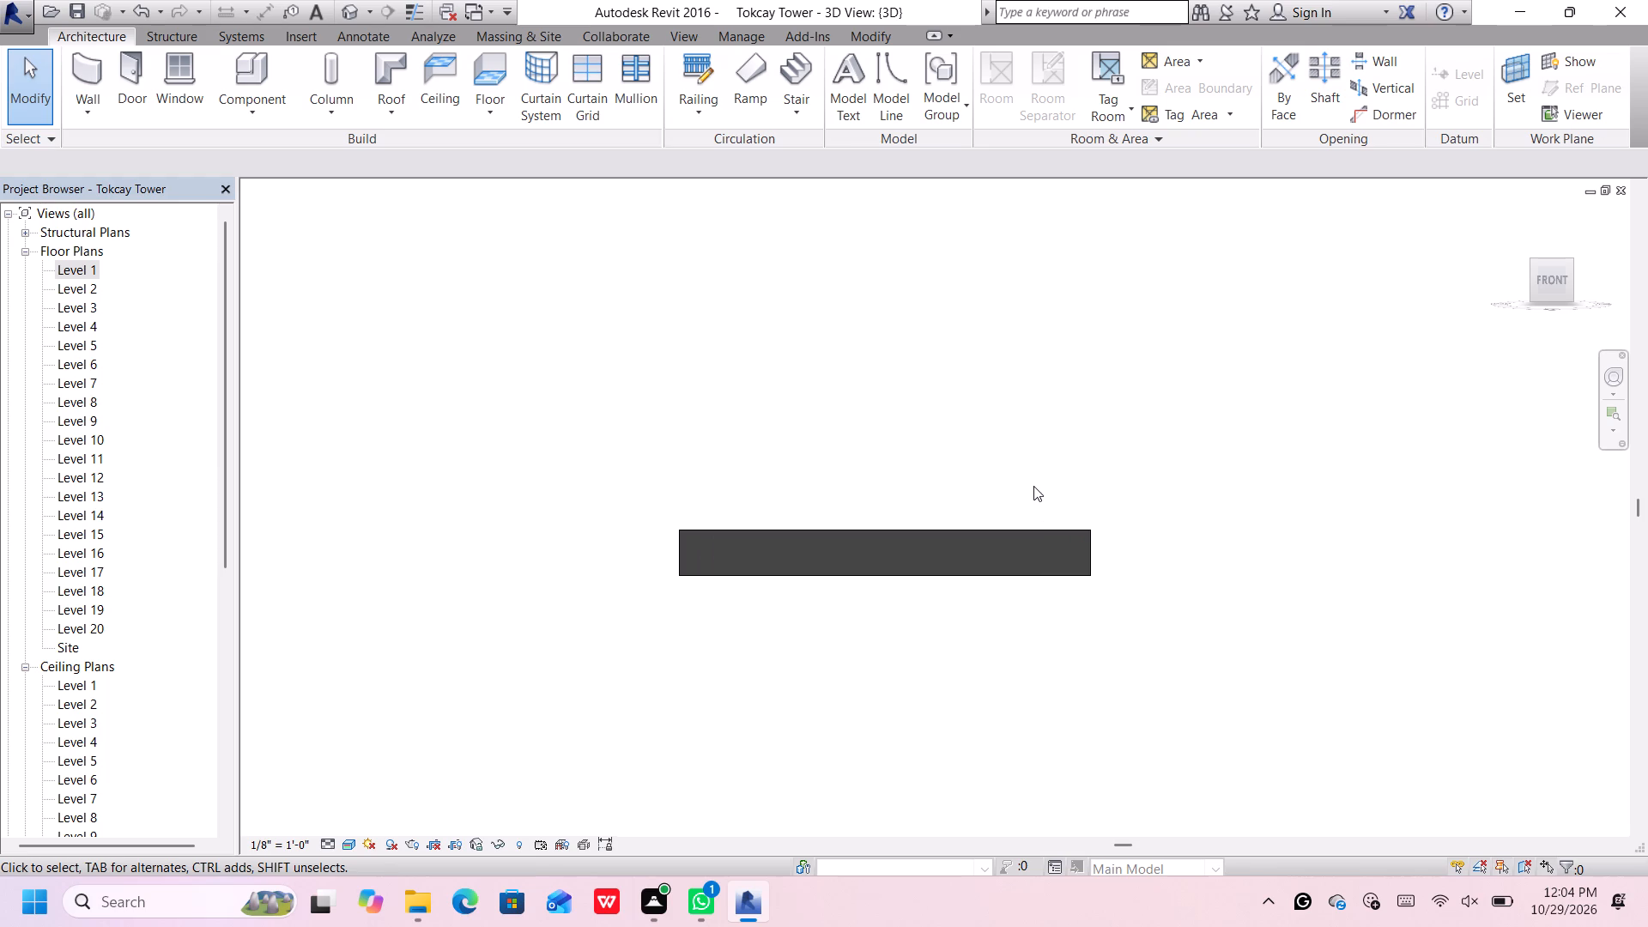
# Select the front 90' wall in 3D, pick the Basic Wall type Generic - 8" for it, and open its type properties.
pyautogui.click(1533, 262)
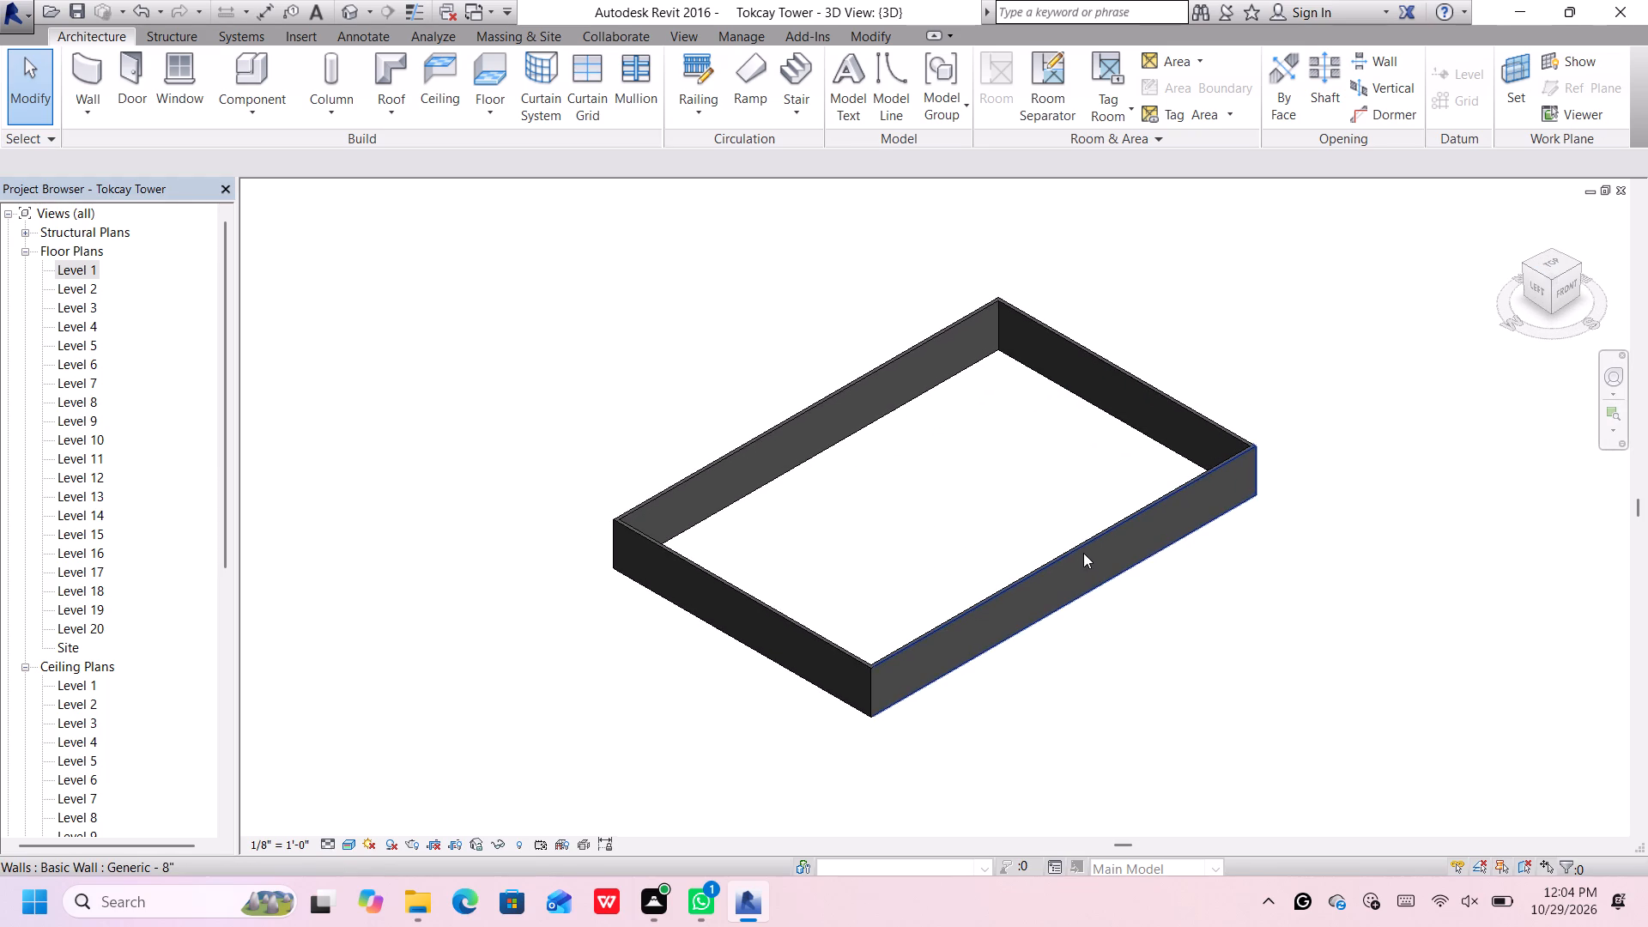
pyautogui.click(1088, 542)
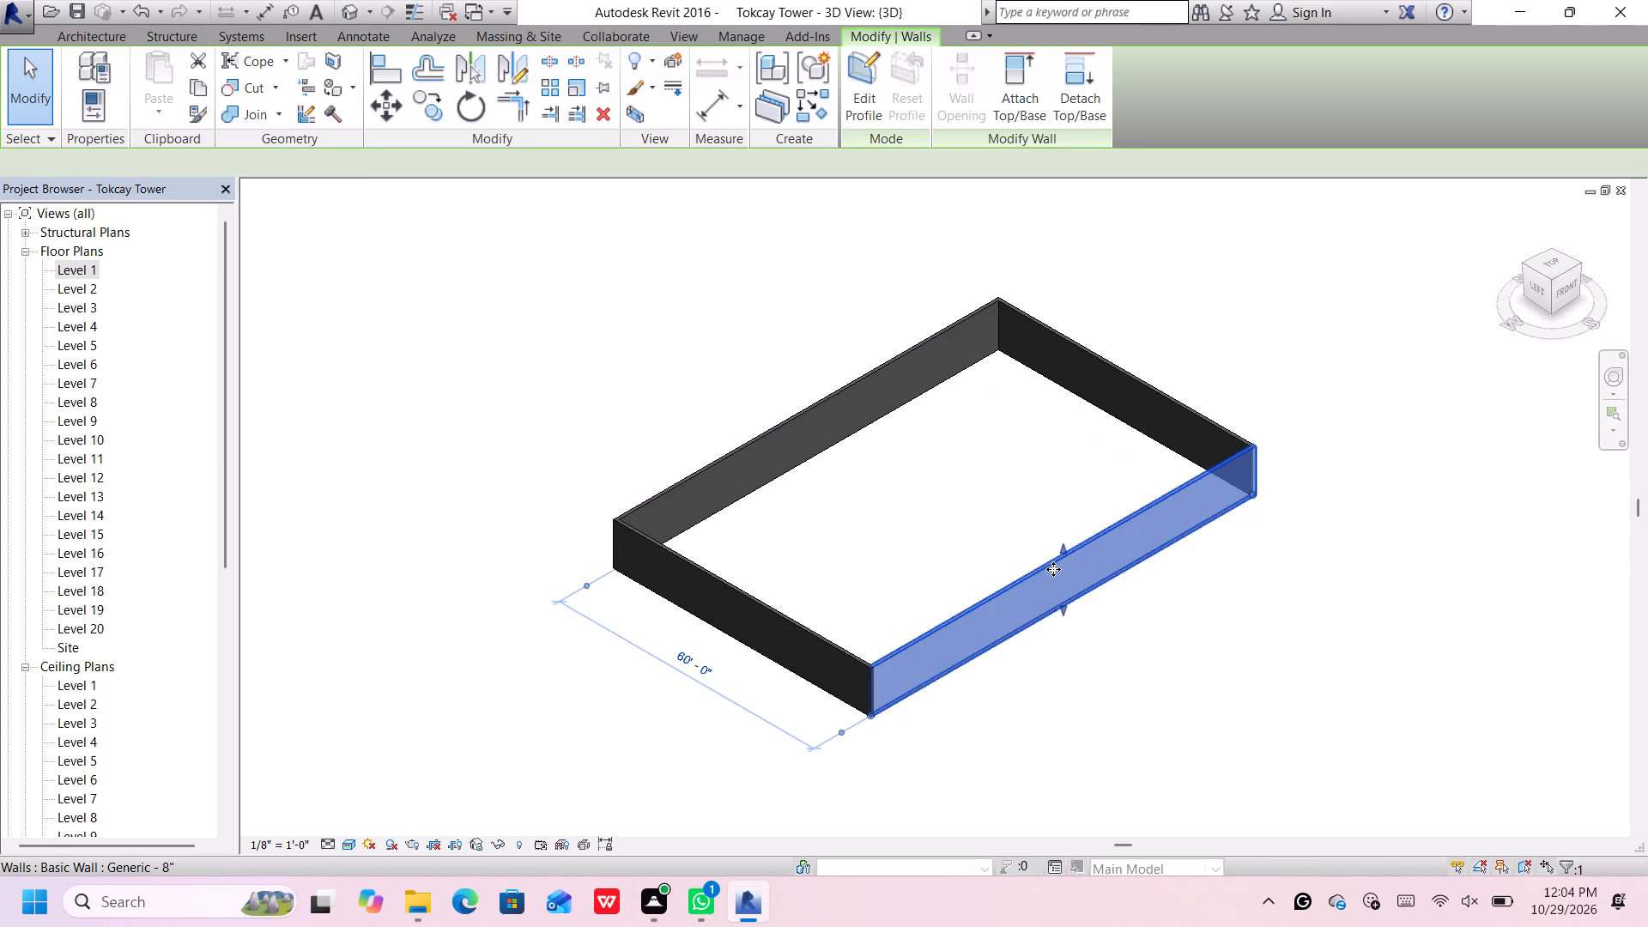
pyautogui.scroll(-5, 1050, 573)
pyautogui.scroll(5, 1189, 519)
pyautogui.rightClick(1176, 531)
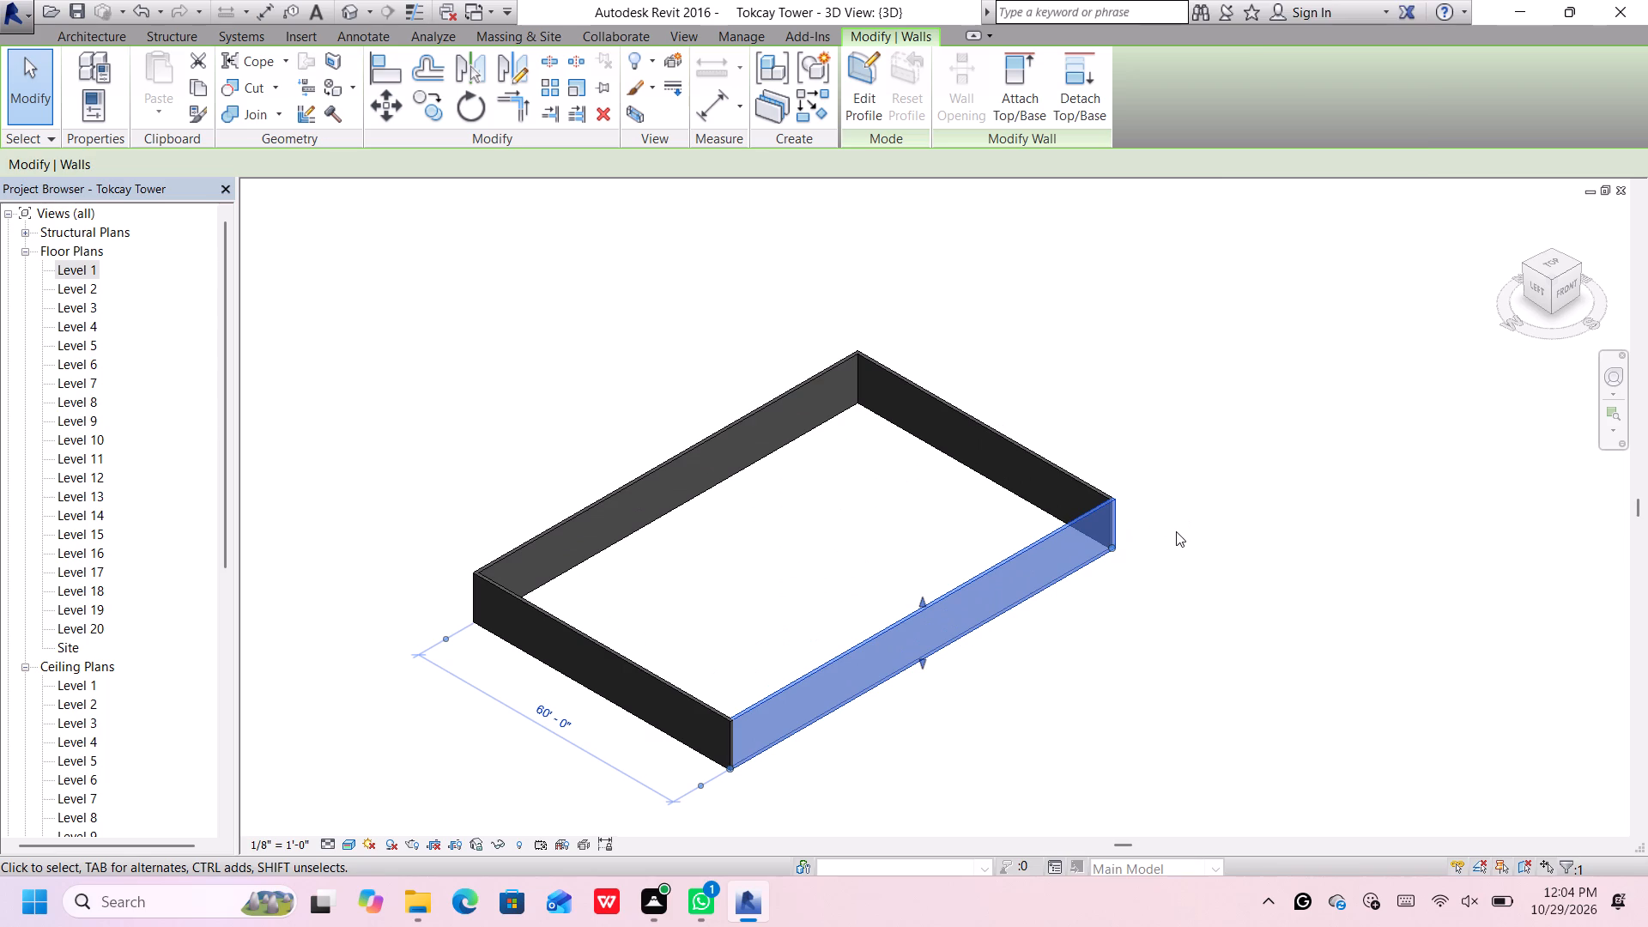
pyautogui.click(1211, 522)
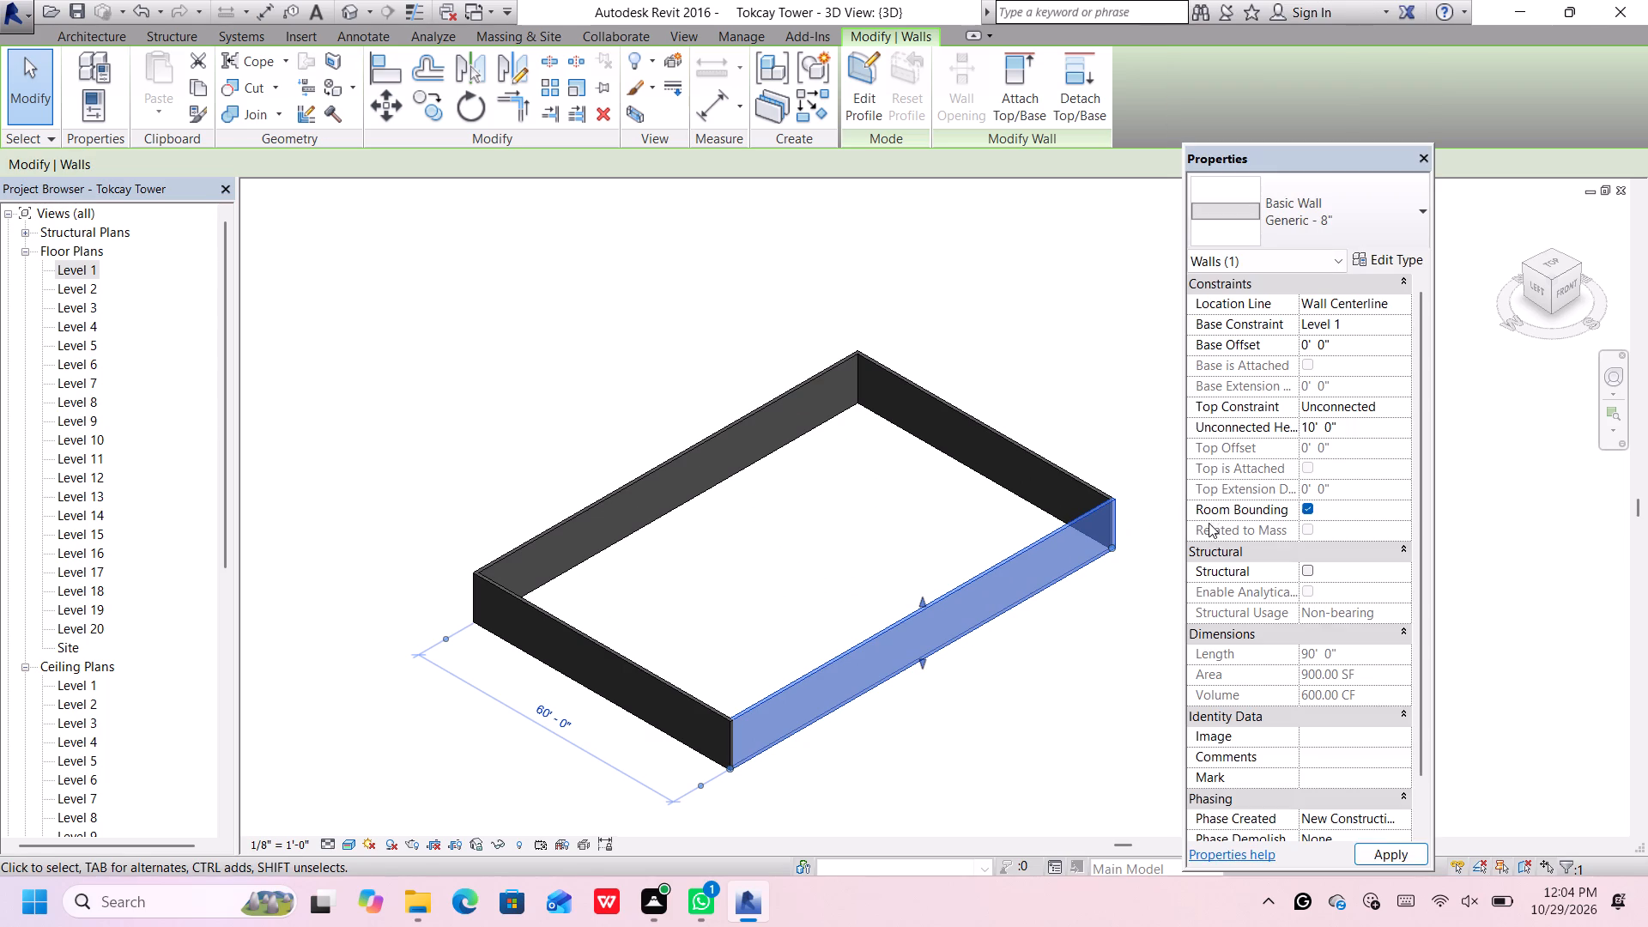
pyautogui.scroll(-3, 1039, 520)
pyautogui.scroll(2, 1112, 526)
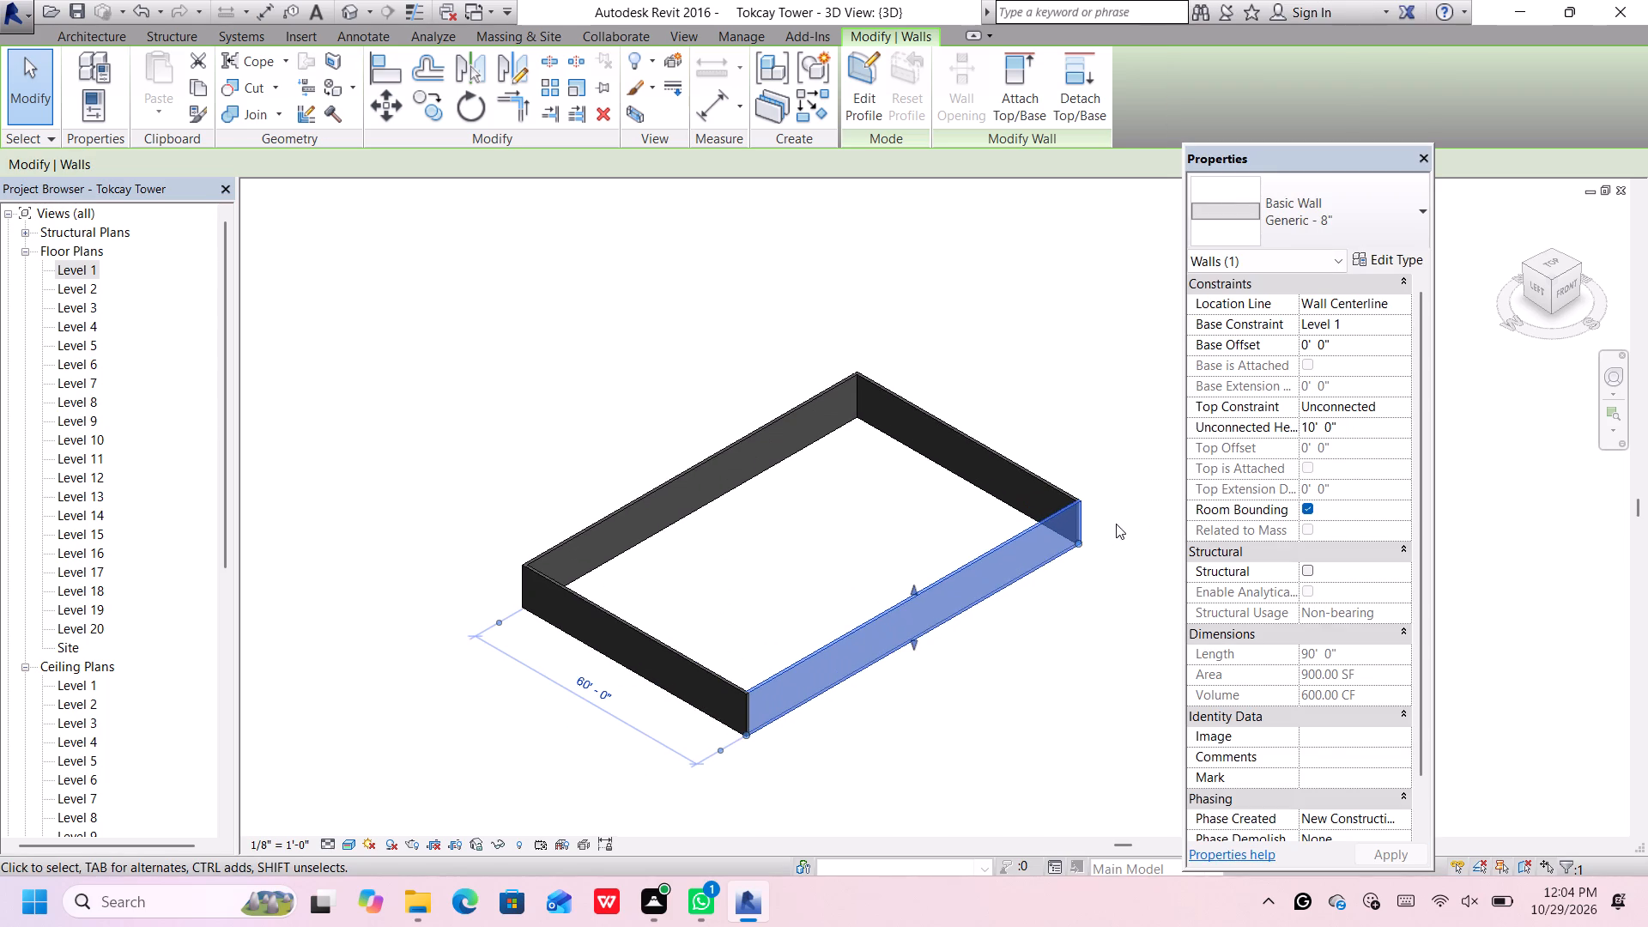
pyautogui.click(1324, 205)
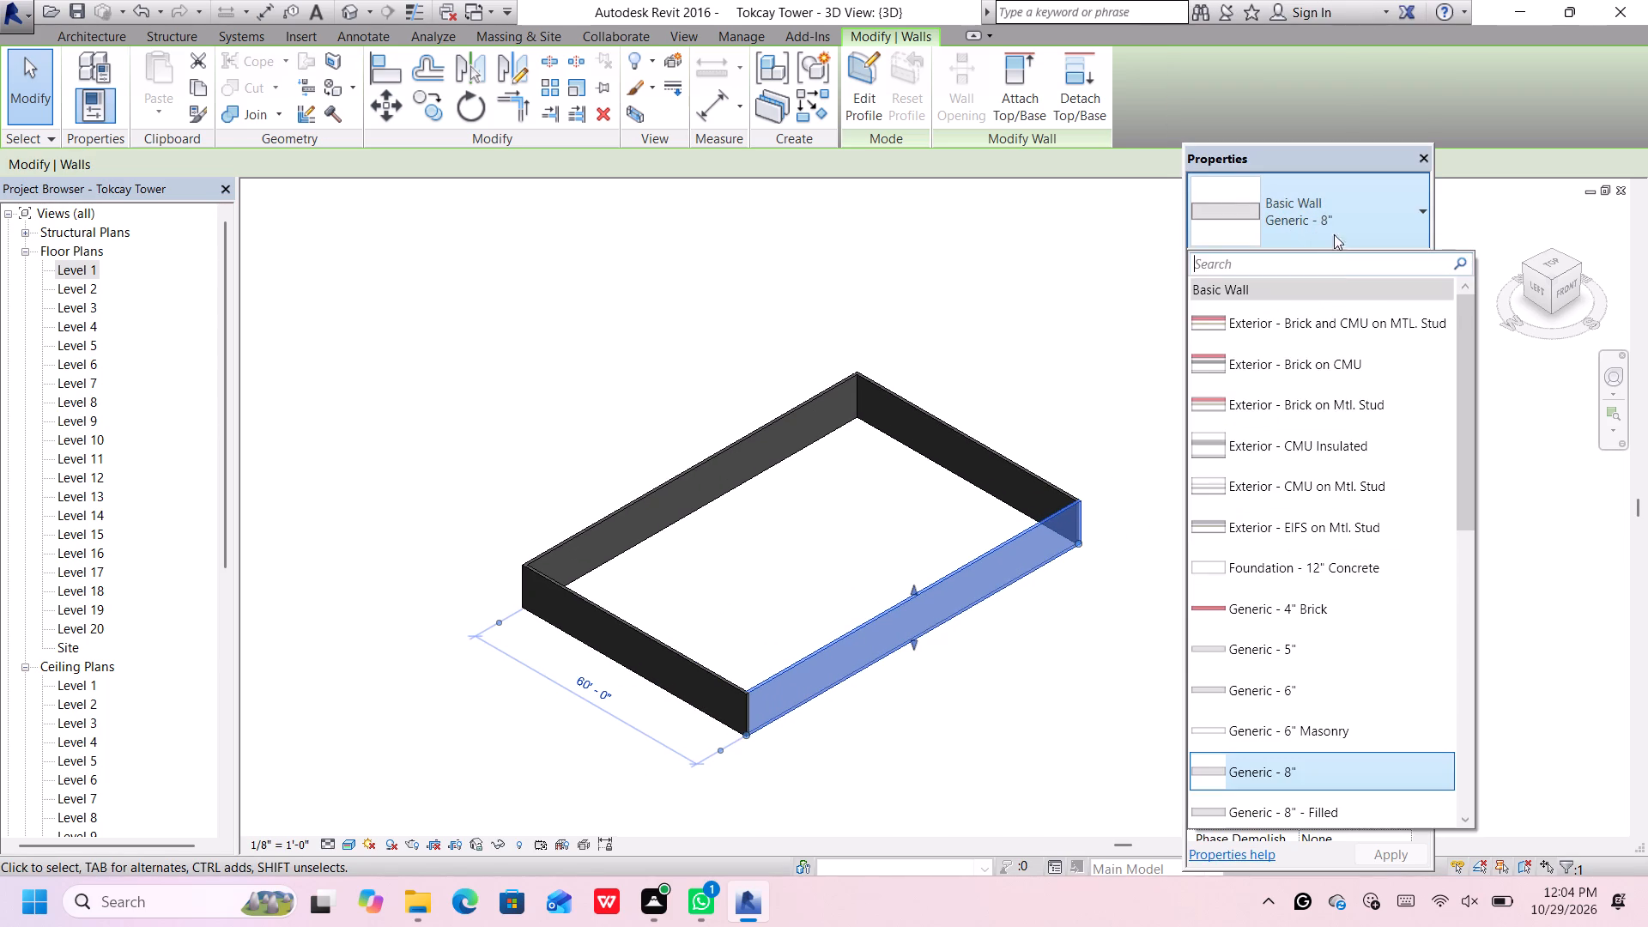
pyautogui.scroll(-1, 1311, 571)
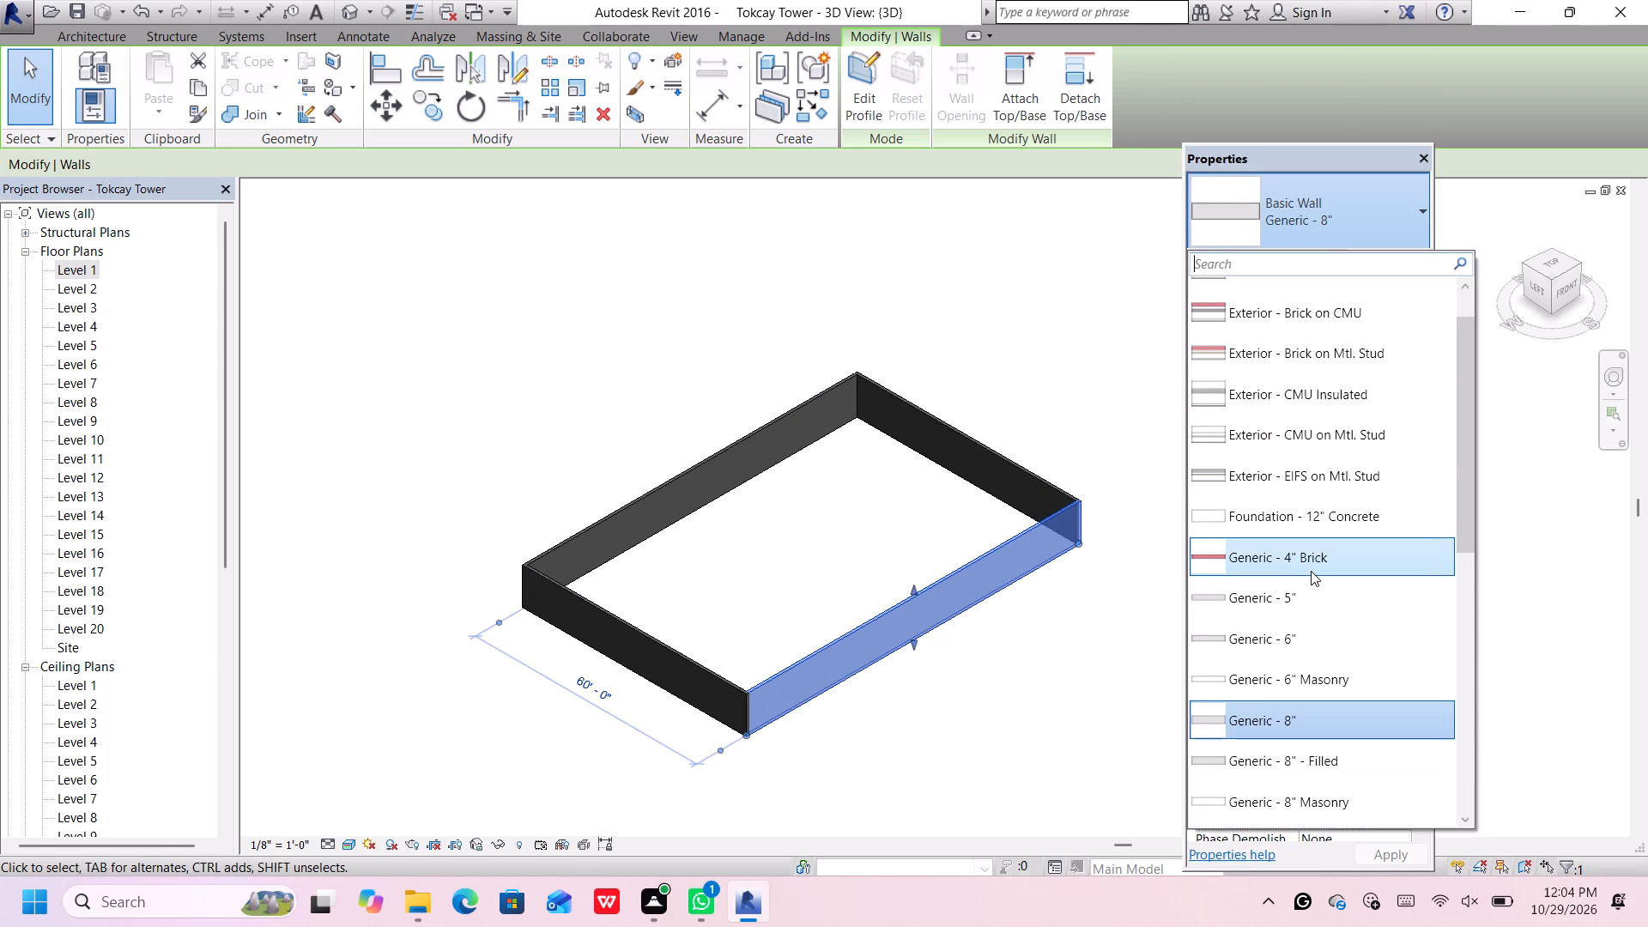
pyautogui.click(1295, 725)
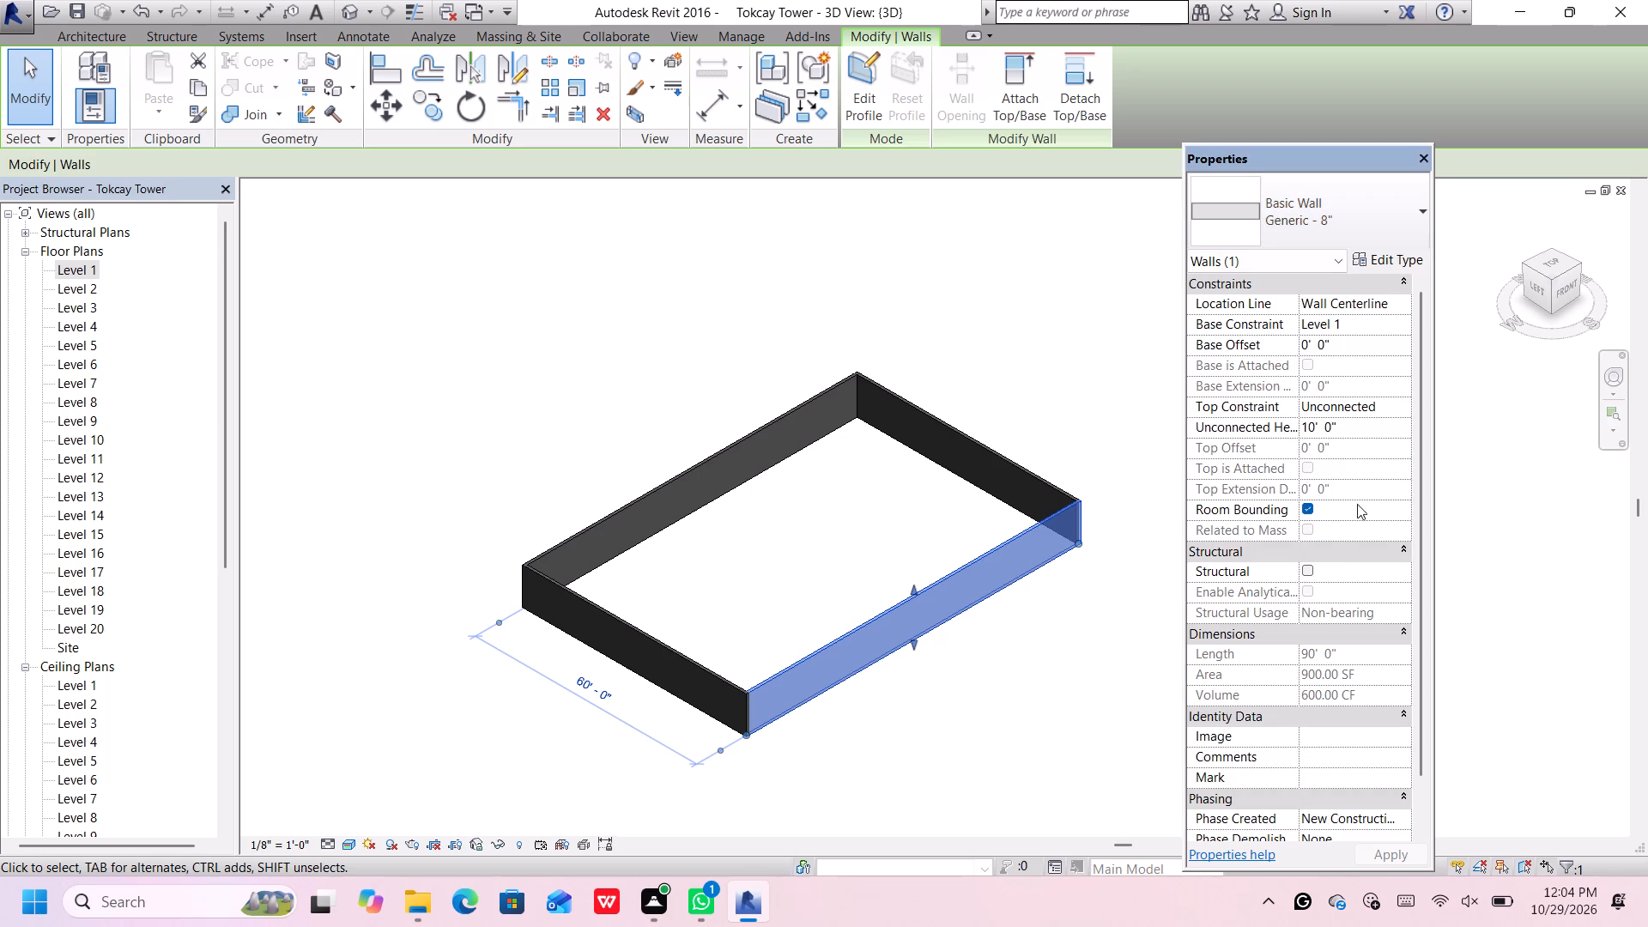
pyautogui.click(1395, 257)
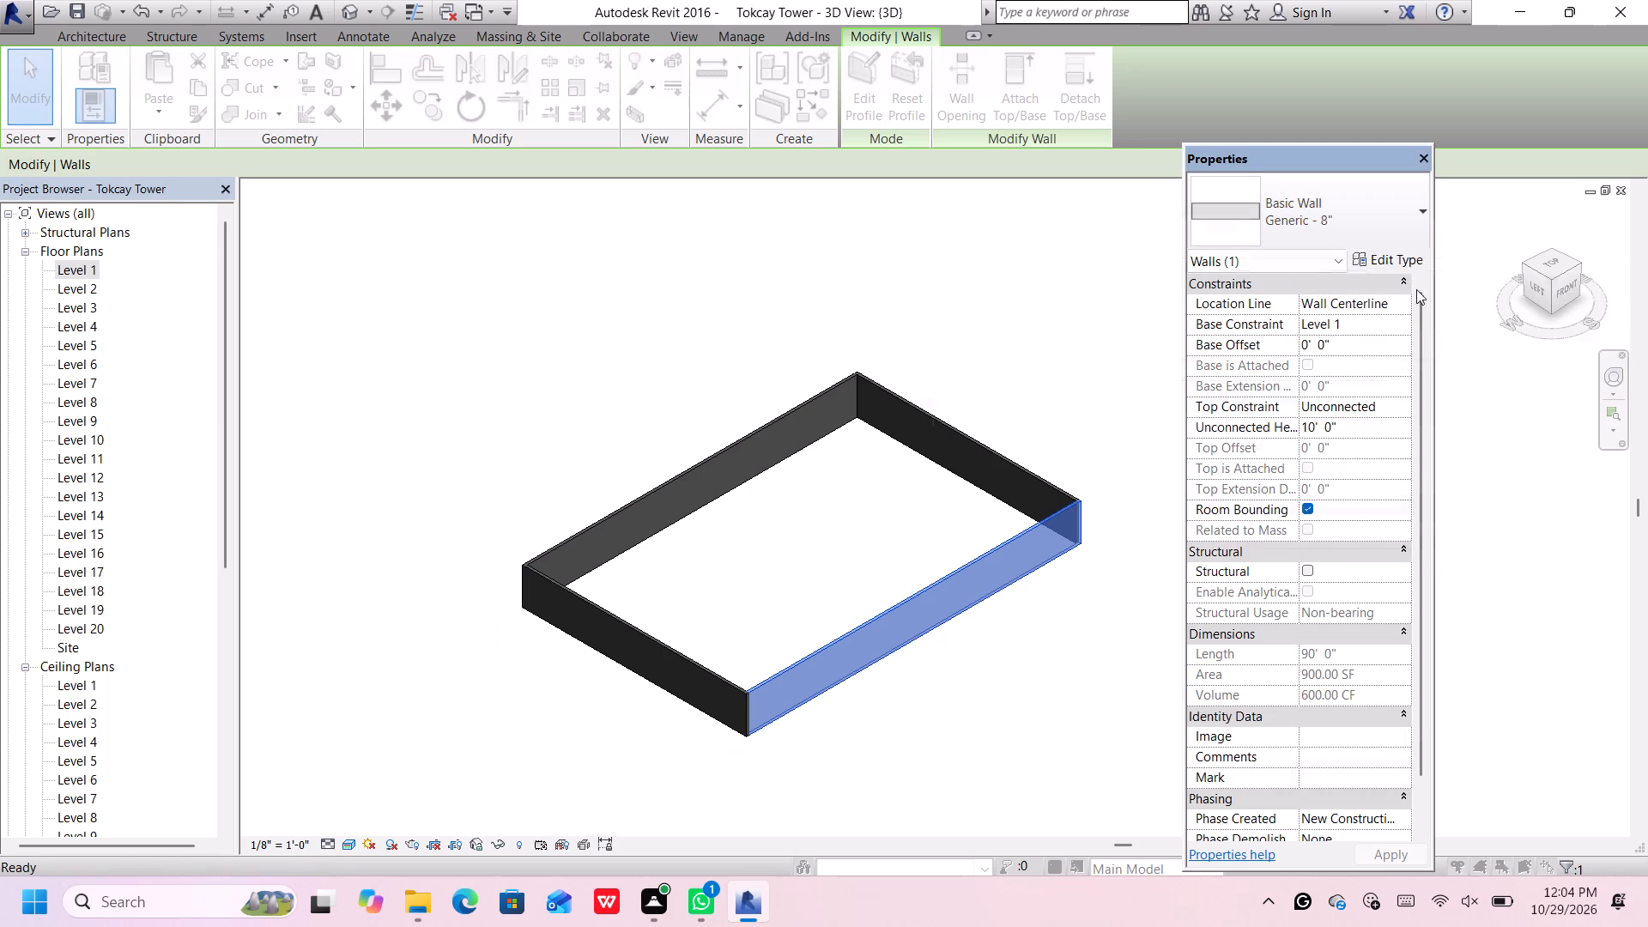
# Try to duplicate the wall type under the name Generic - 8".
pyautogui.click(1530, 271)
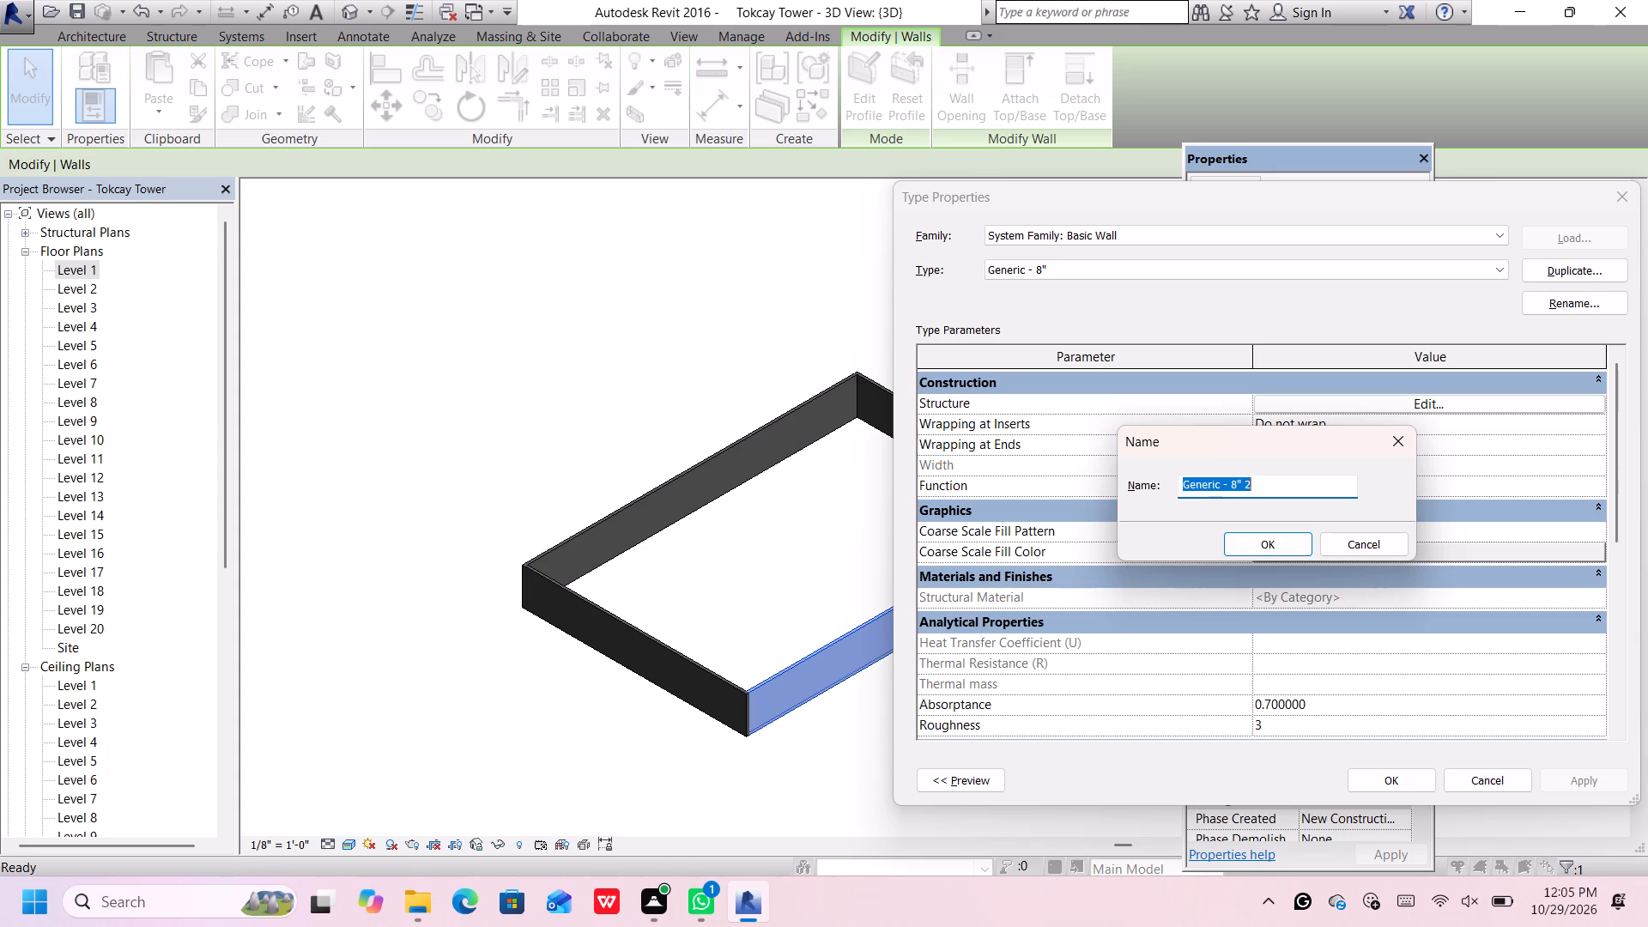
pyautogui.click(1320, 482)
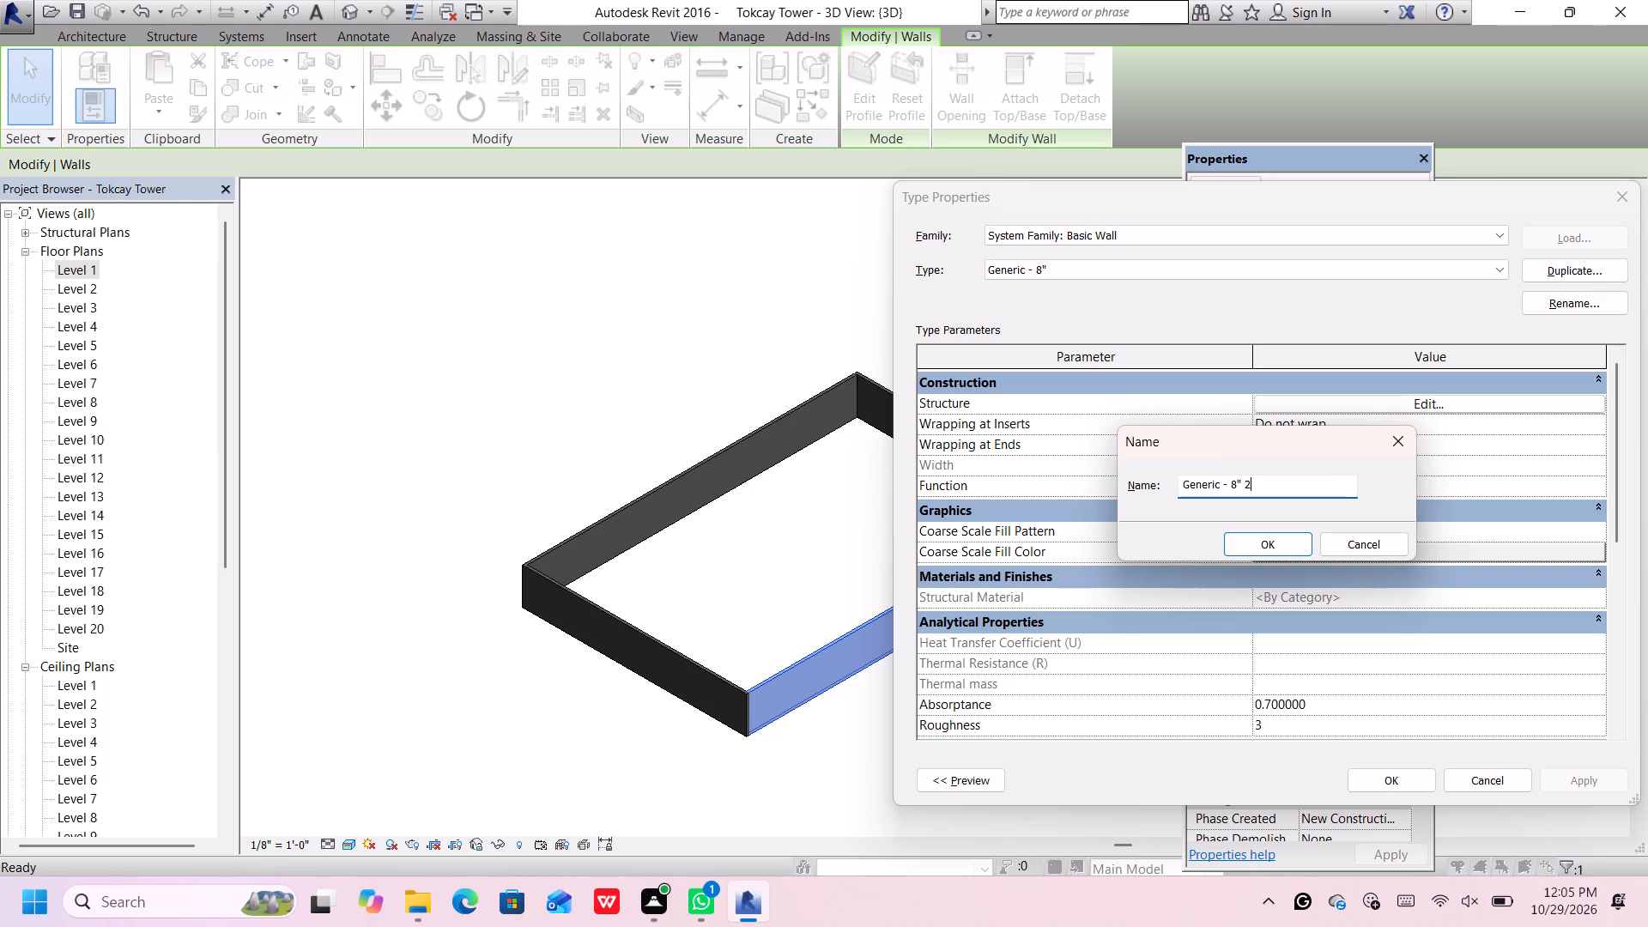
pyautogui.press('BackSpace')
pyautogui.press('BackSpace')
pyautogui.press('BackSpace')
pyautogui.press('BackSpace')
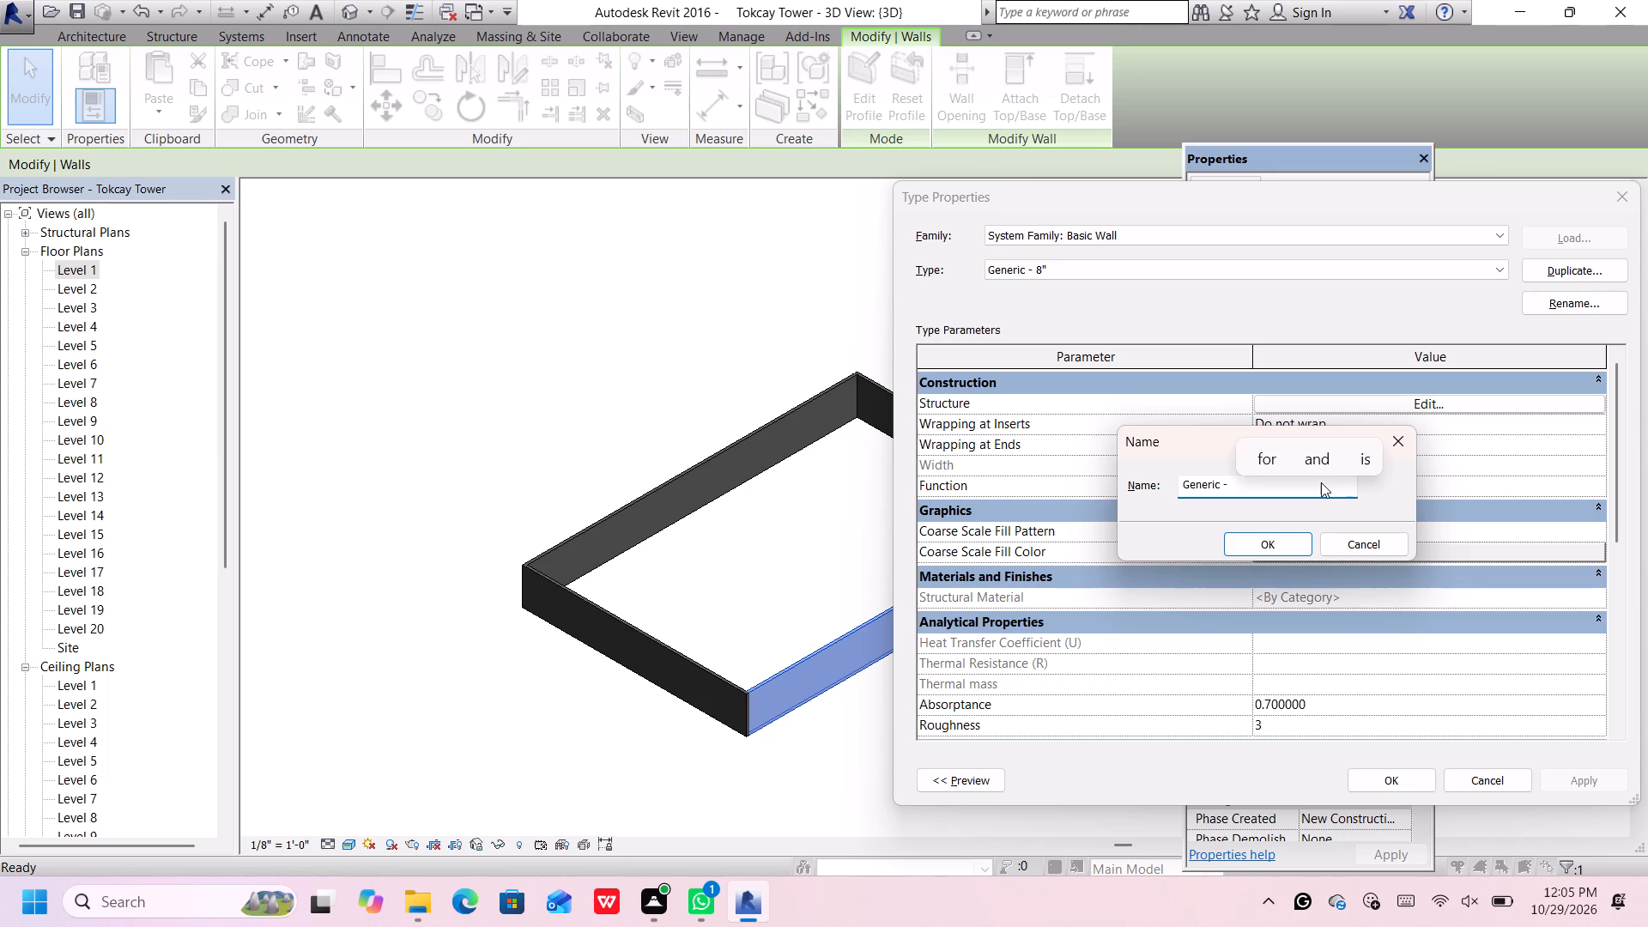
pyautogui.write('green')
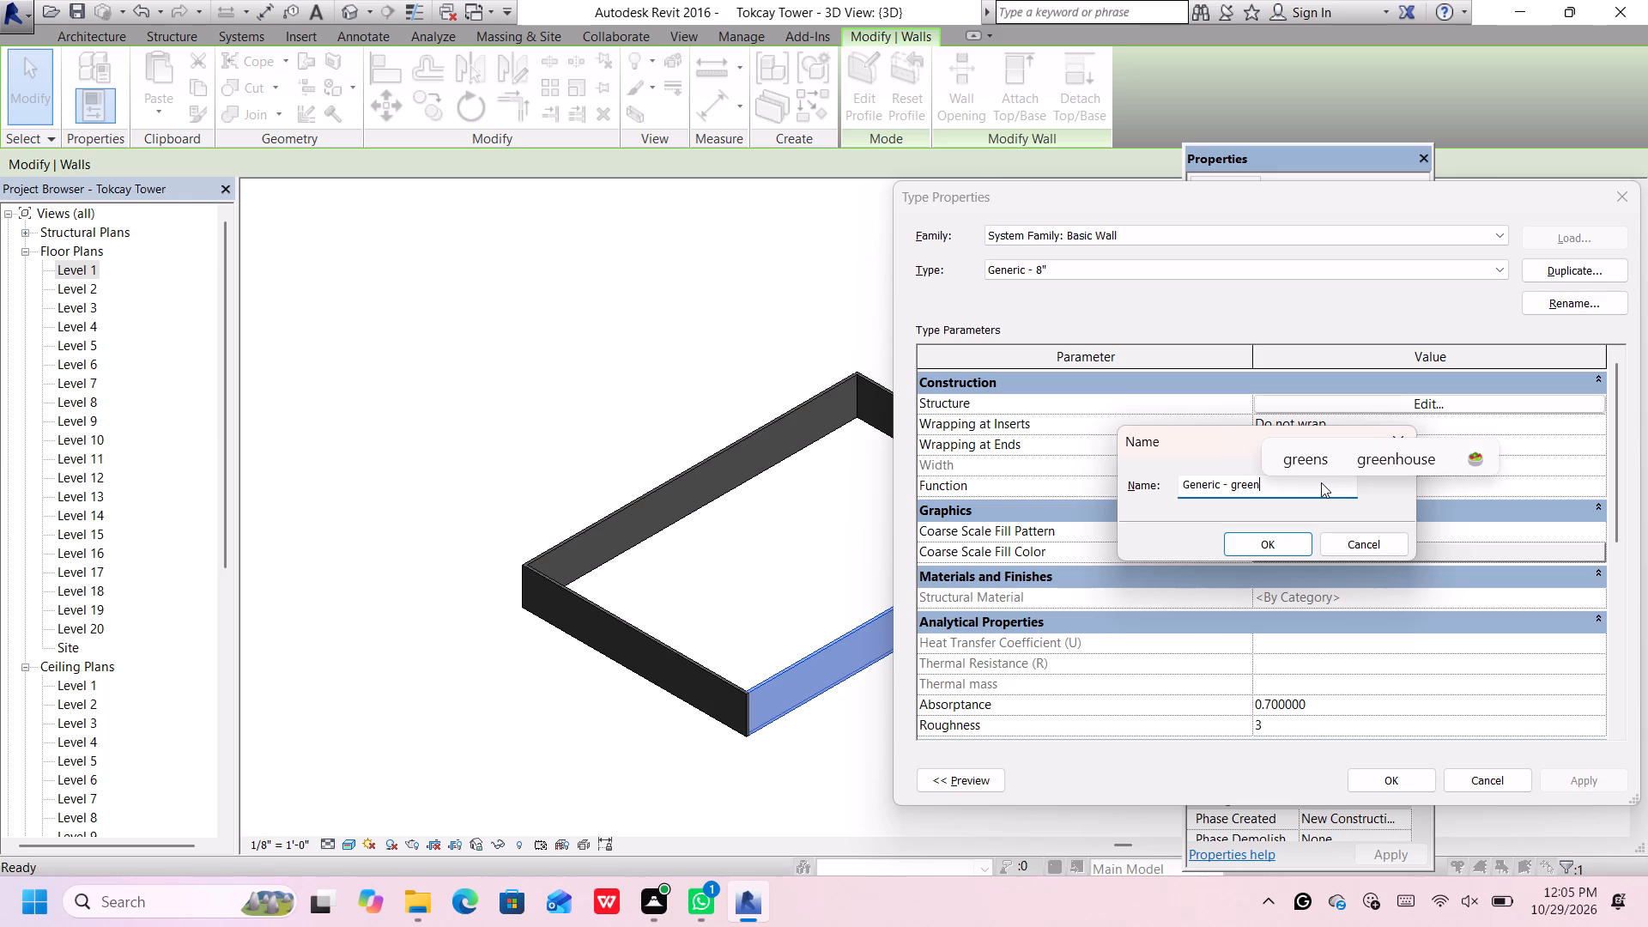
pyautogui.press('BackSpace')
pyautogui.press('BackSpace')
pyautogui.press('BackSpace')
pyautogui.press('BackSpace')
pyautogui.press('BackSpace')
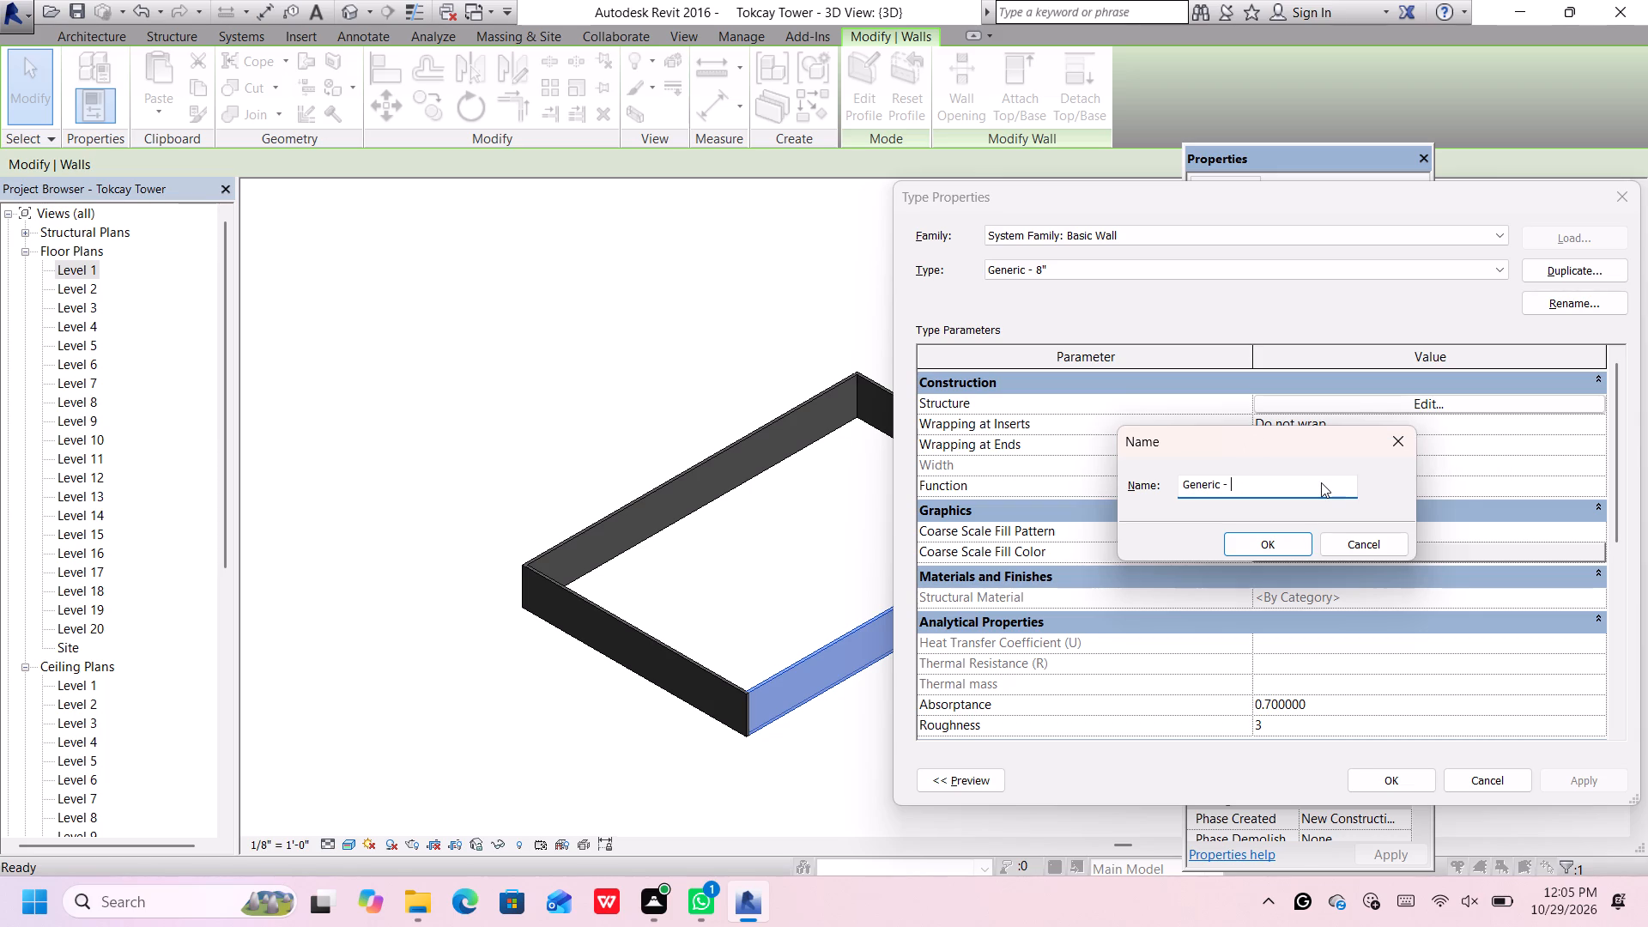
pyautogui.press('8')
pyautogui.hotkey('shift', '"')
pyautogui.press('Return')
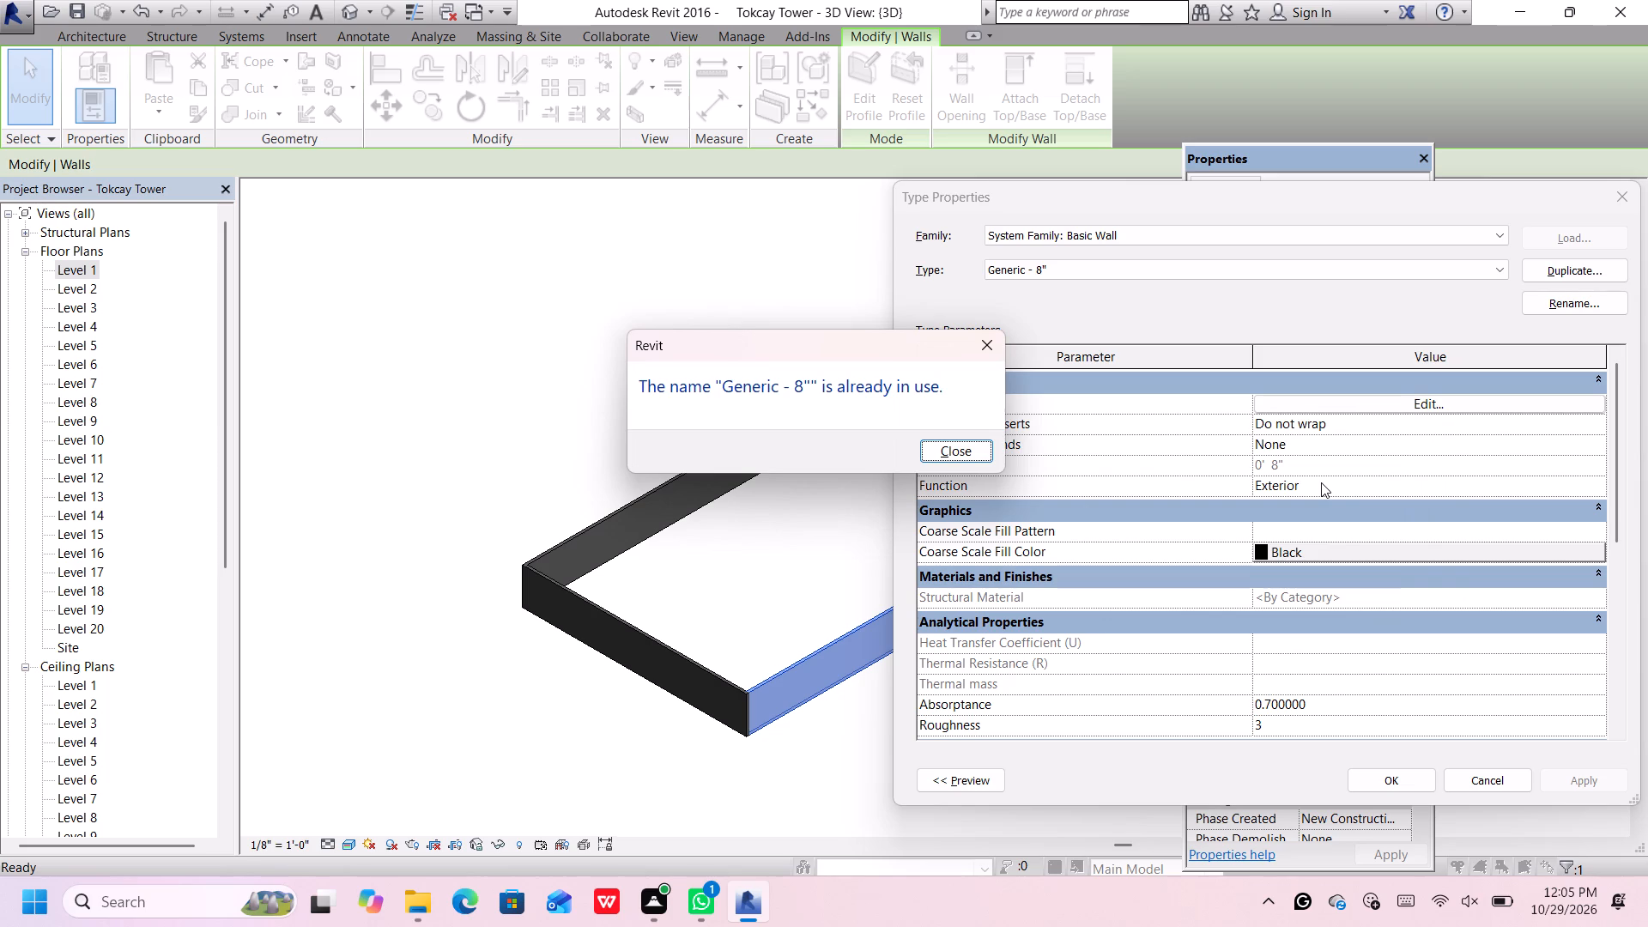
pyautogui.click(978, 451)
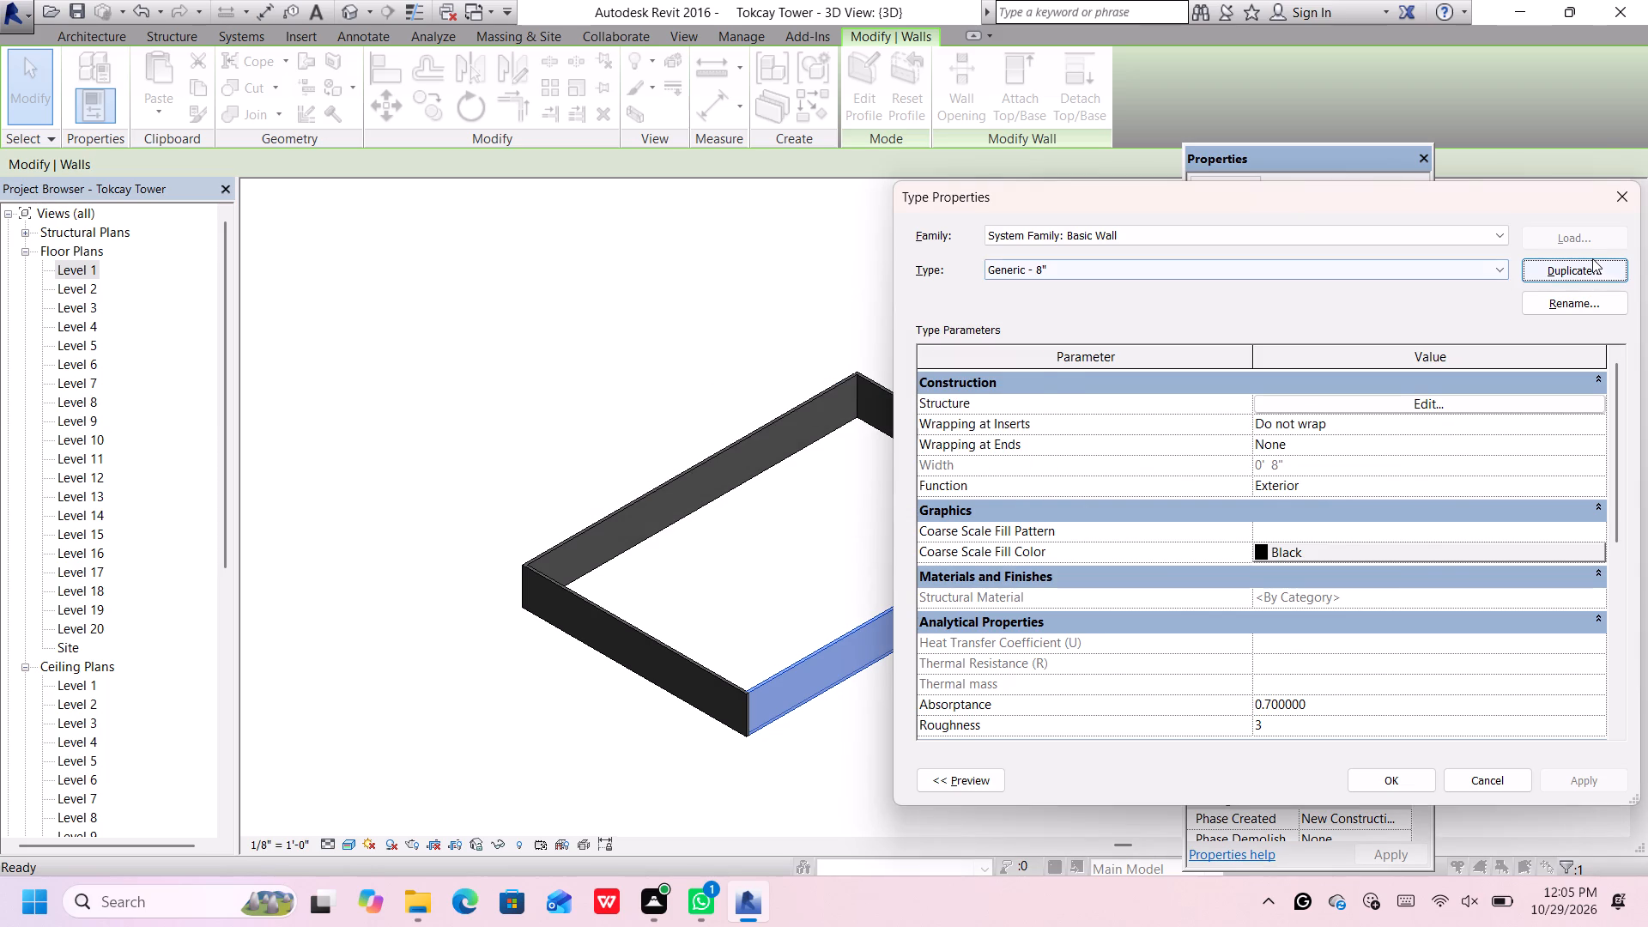
# Duplicate the wall type as Generic - 8" green.
pyautogui.click(1592, 262)
pyautogui.click(1349, 486)
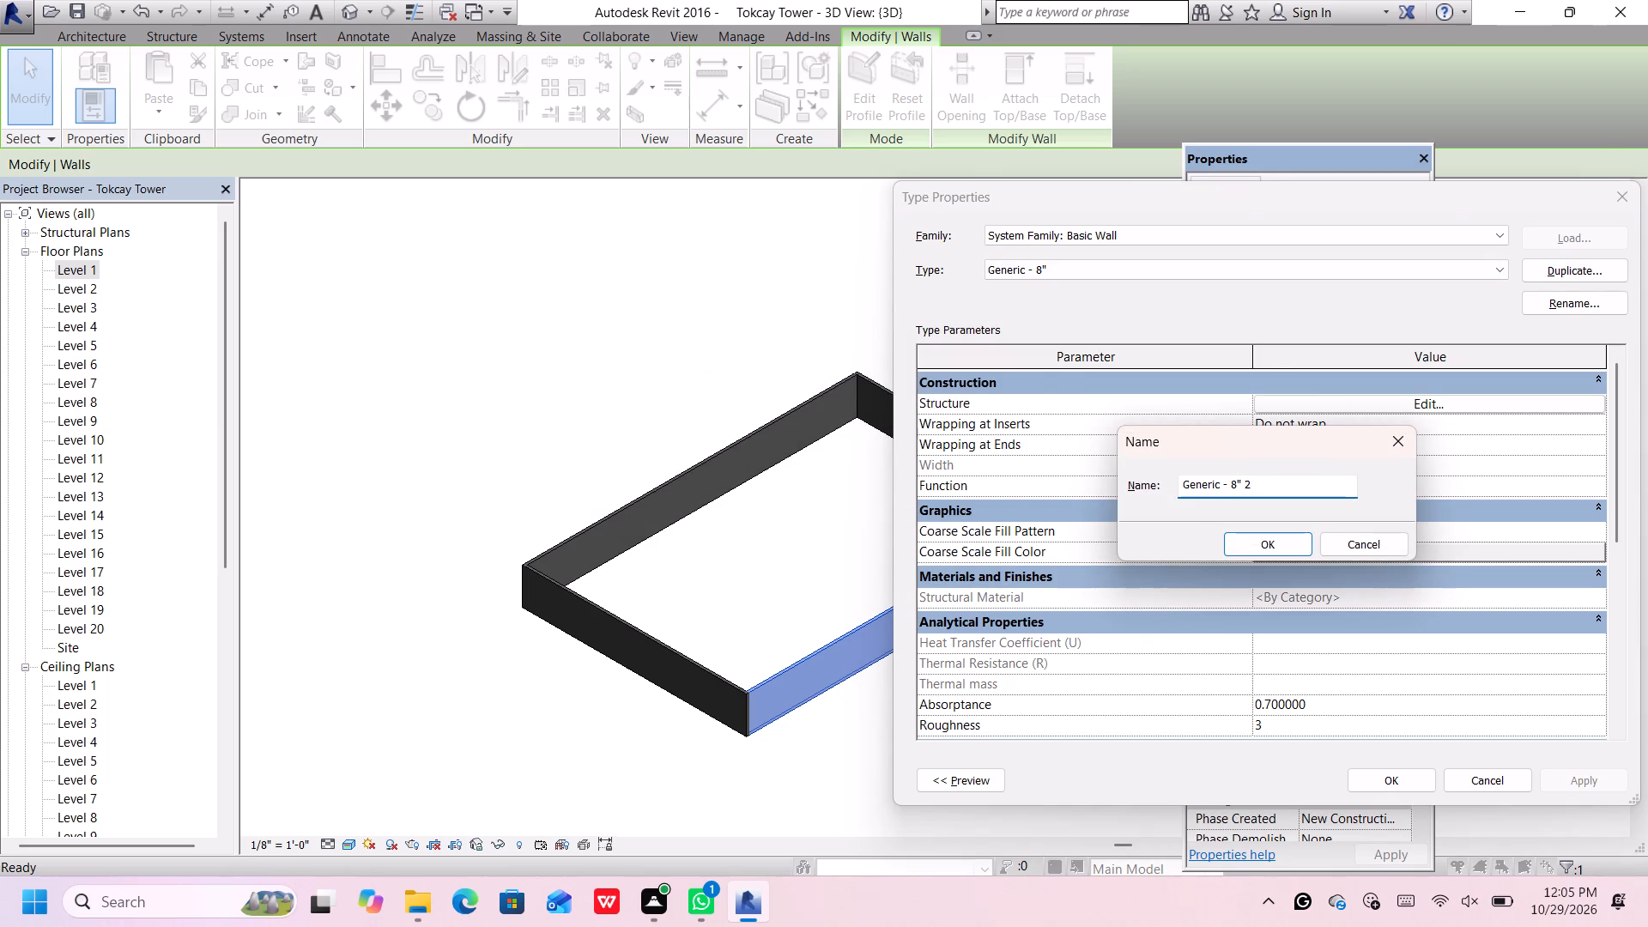
pyautogui.press('BackSpace')
pyautogui.write('gray')
pyautogui.press('BackSpace')
pyautogui.press('BackSpace')
pyautogui.write('een')
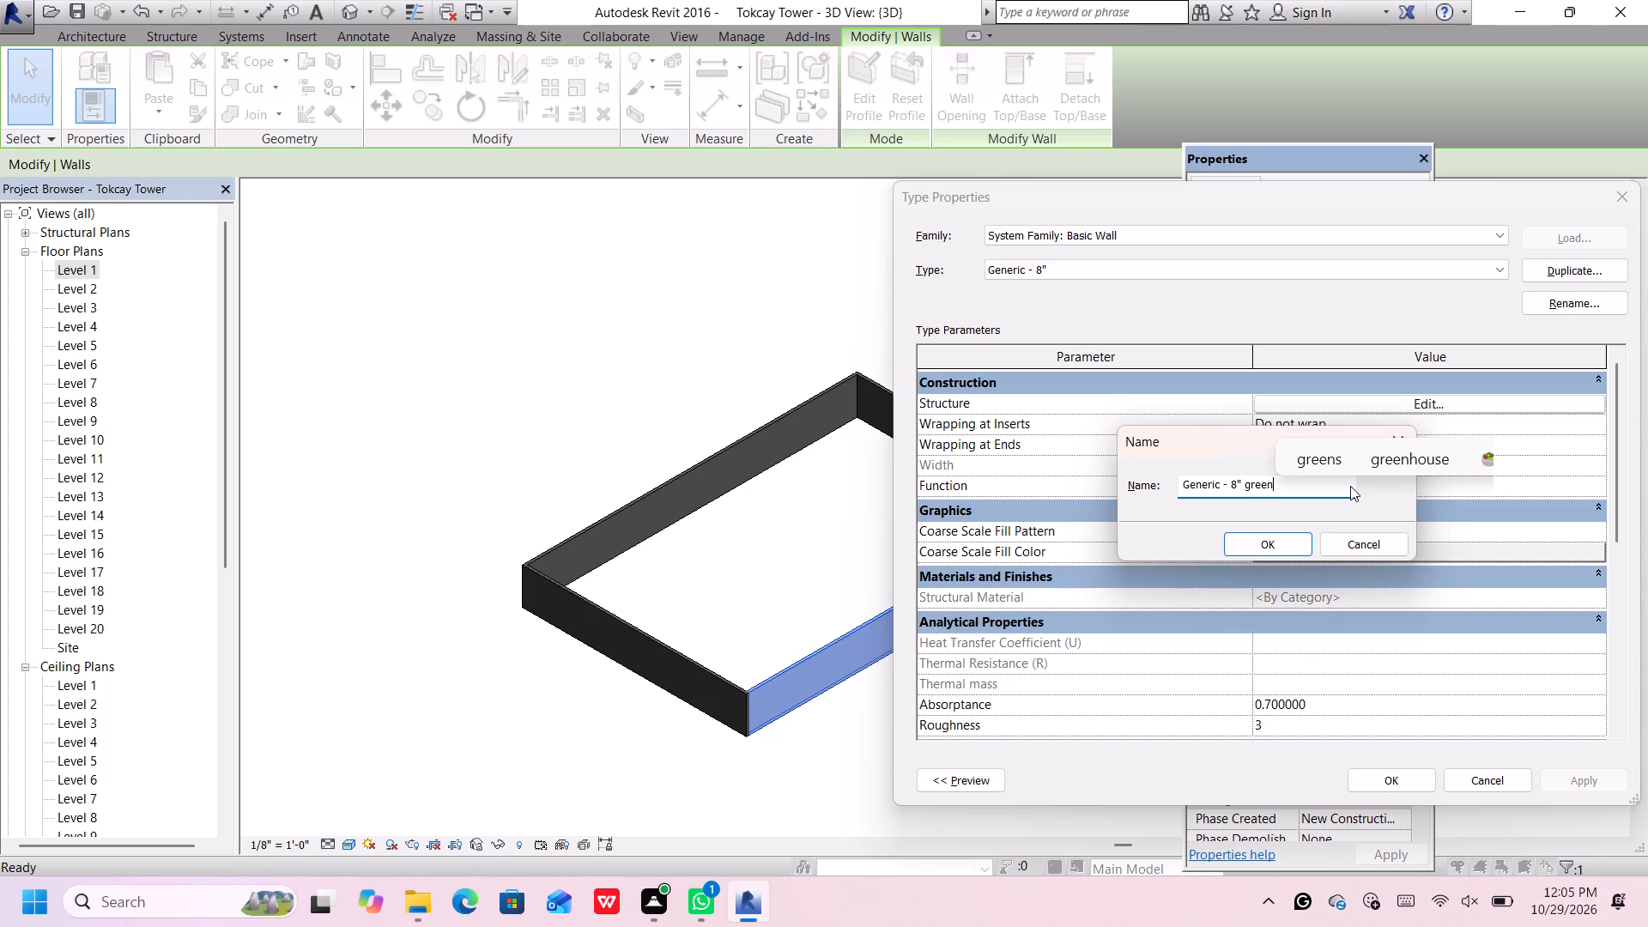
pyautogui.click(1232, 540)
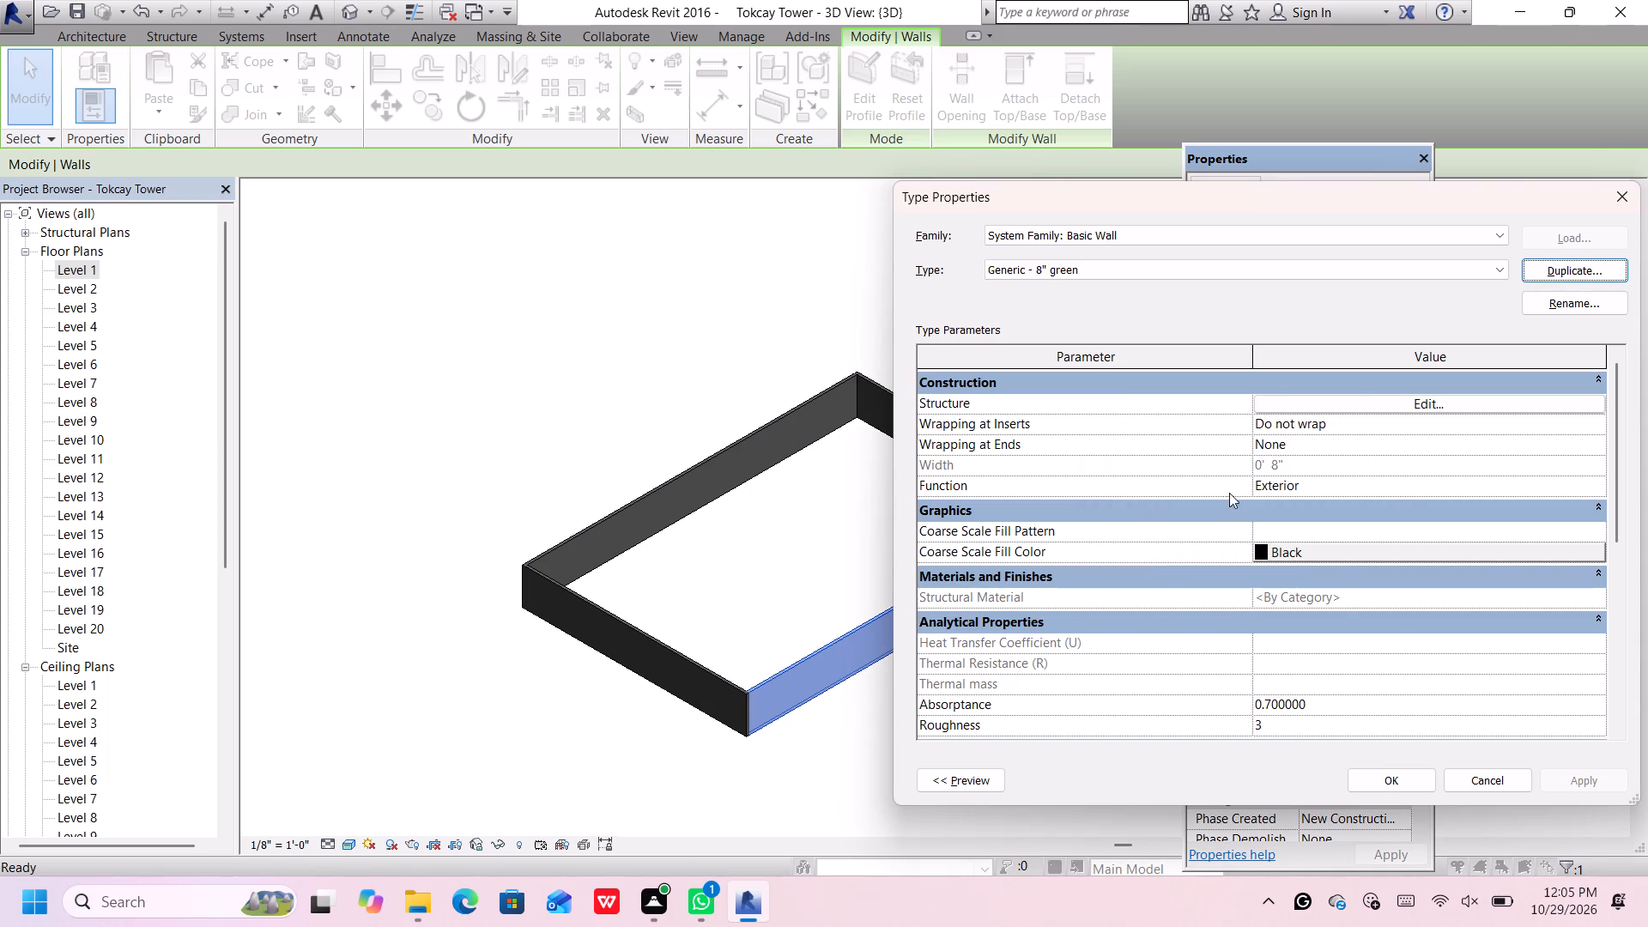
# Open the new wall type's structure and pick Damp-proofing as the material for the Structure [1] layer.
pyautogui.click(1357, 409)
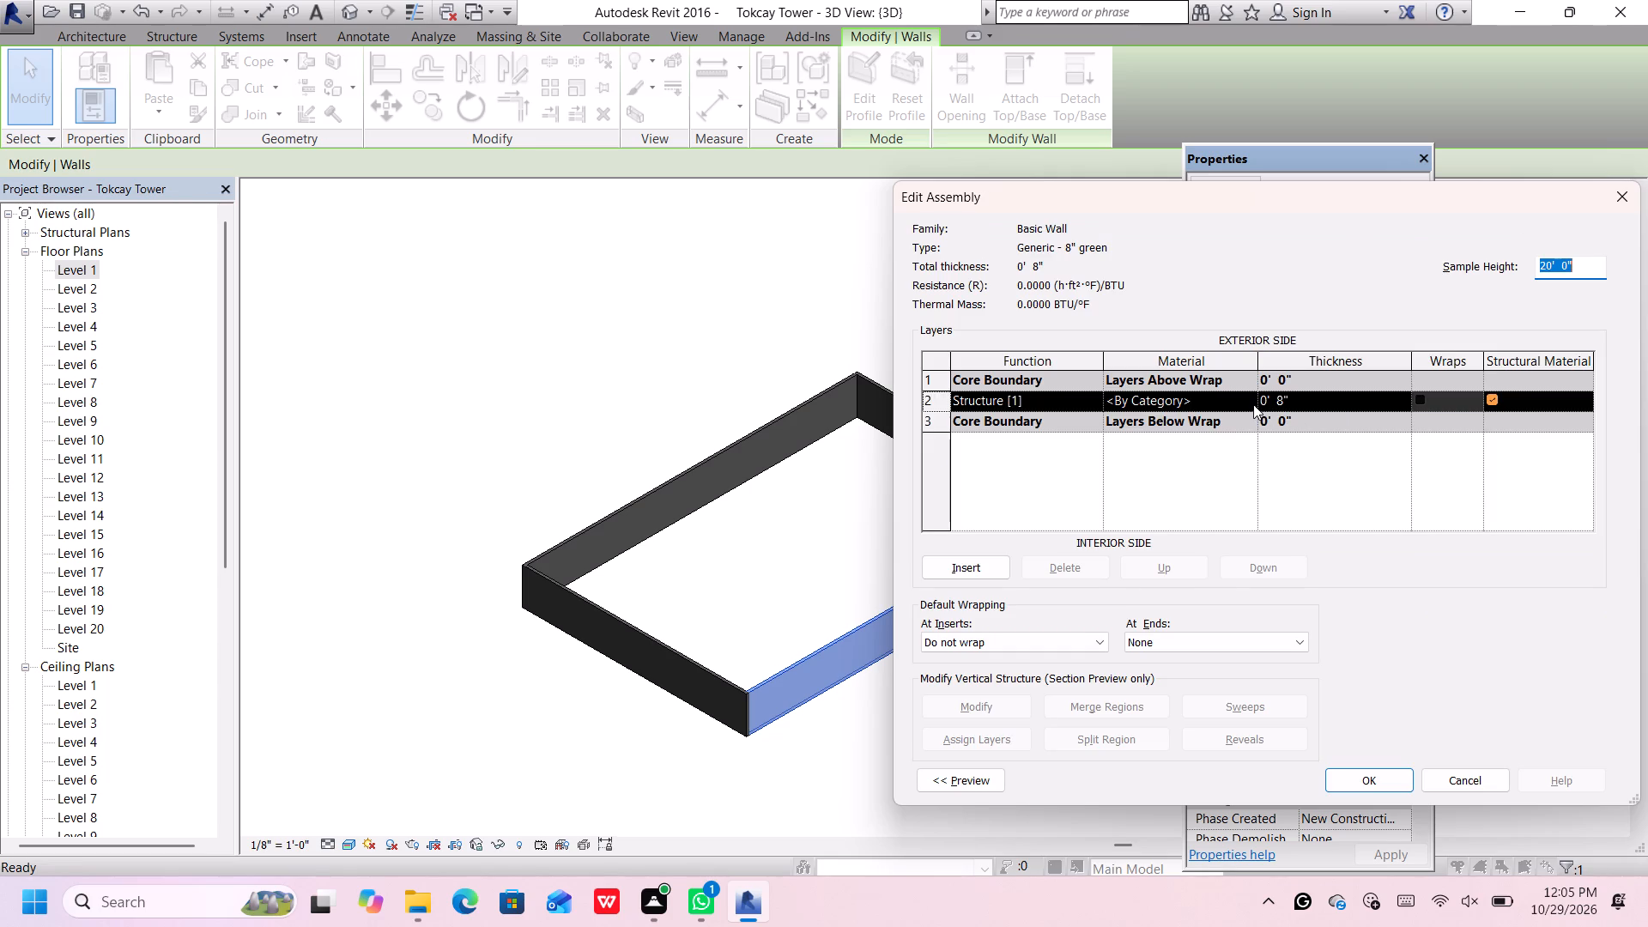
pyautogui.click(1253, 404)
pyautogui.click(1250, 397)
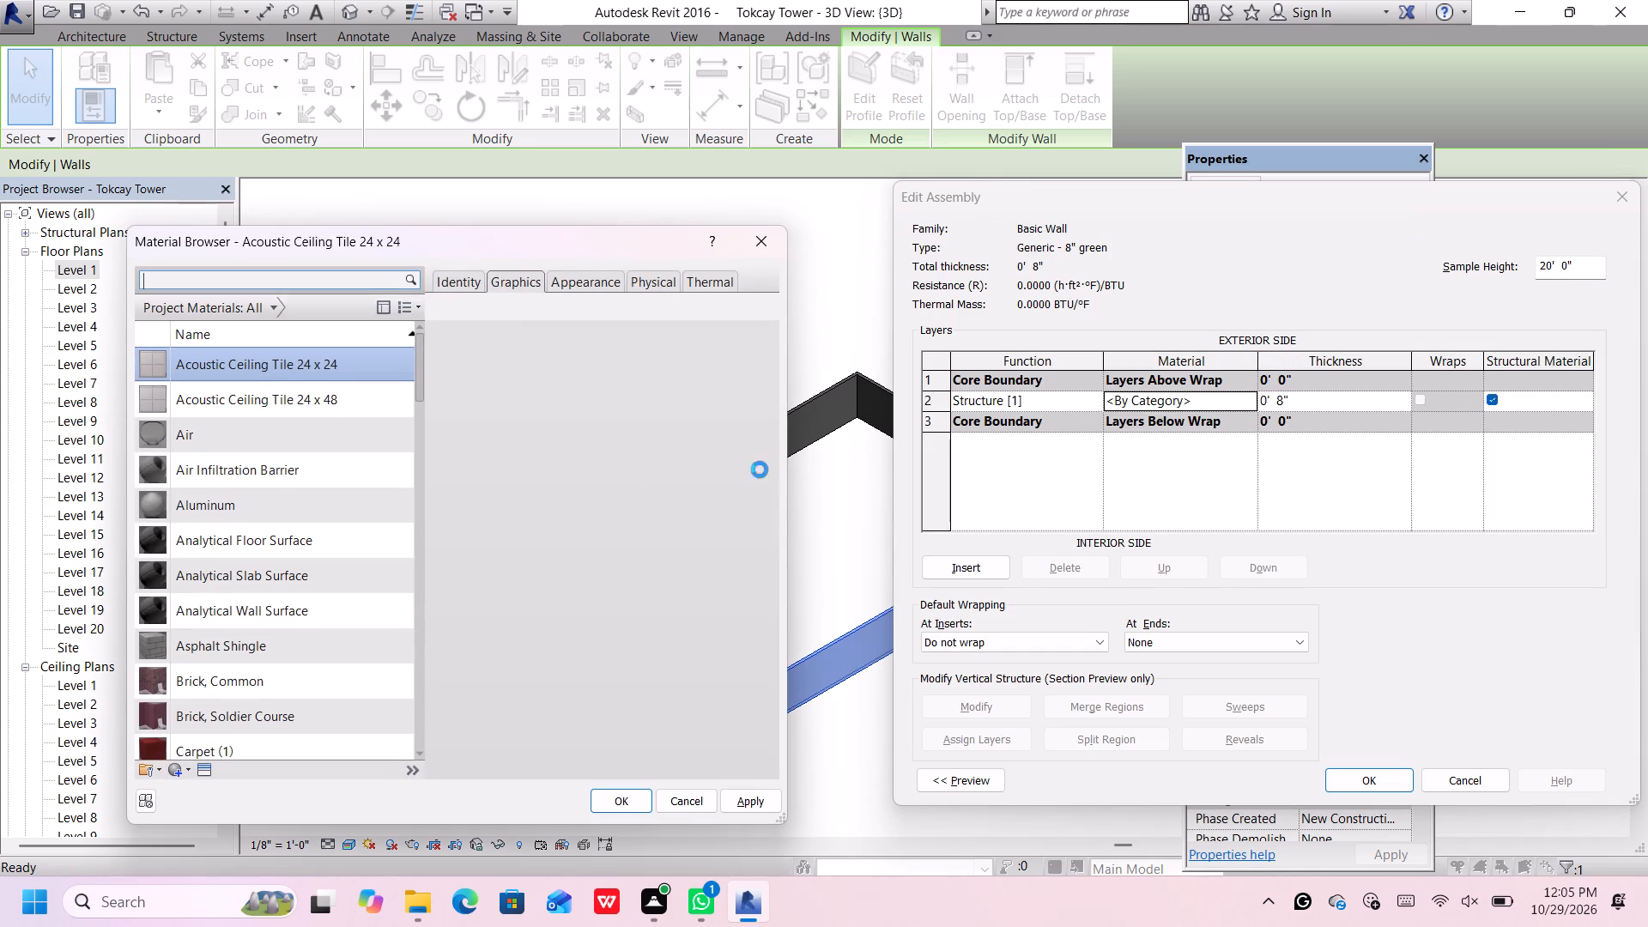
pyautogui.scroll(-2, 273, 514)
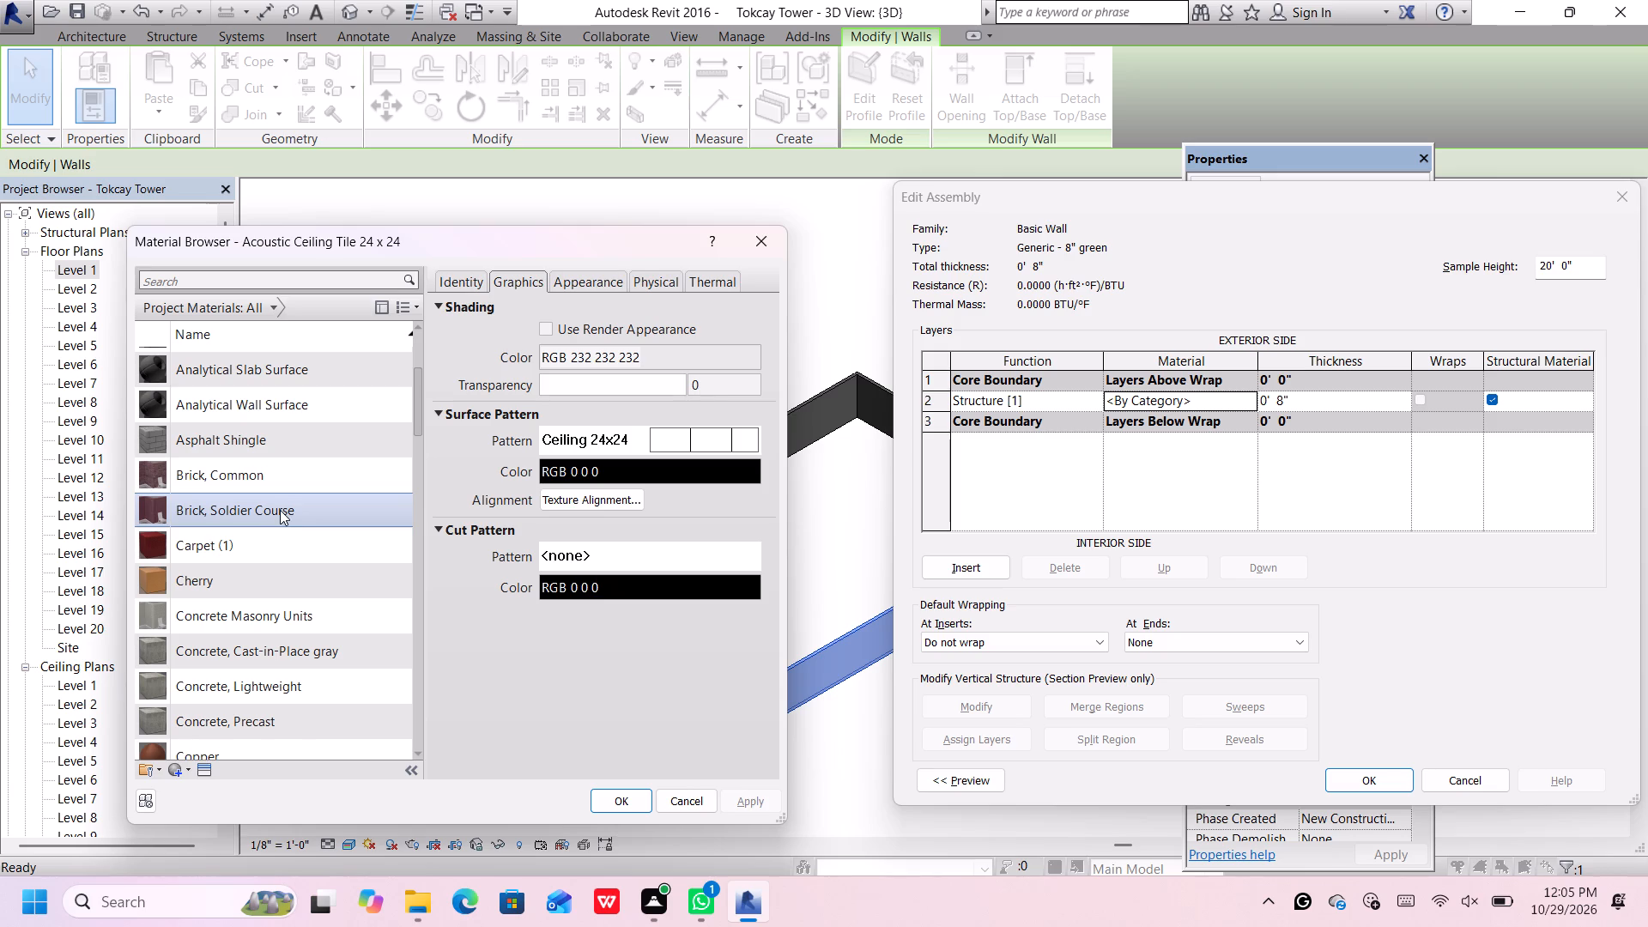
pyautogui.scroll(-1, 288, 530)
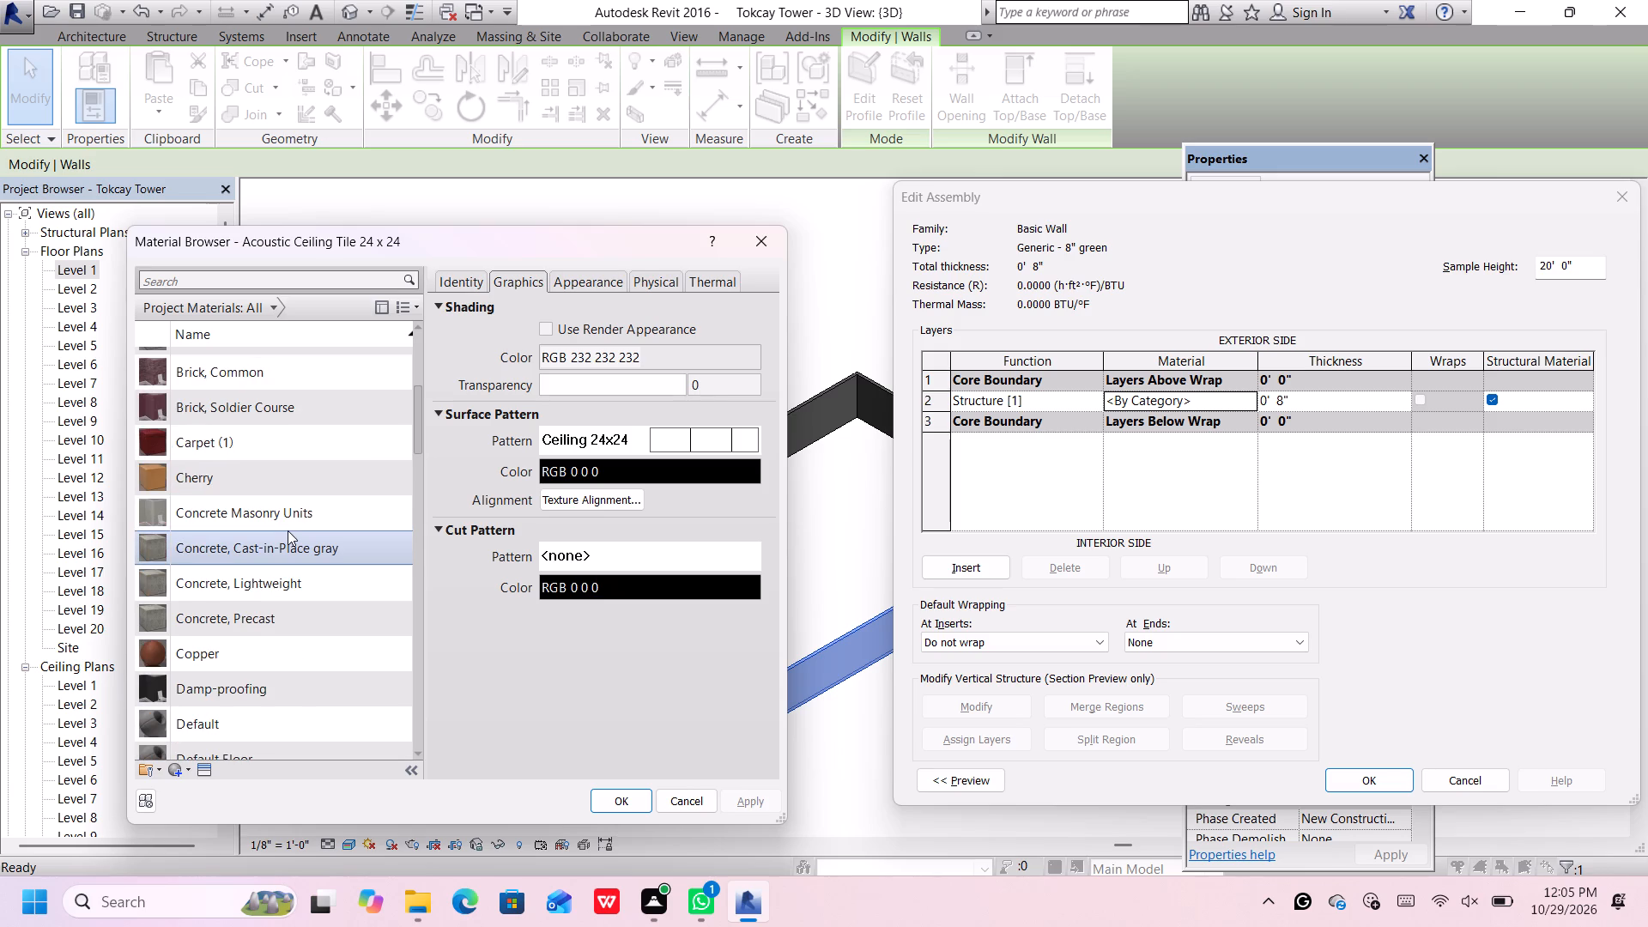
pyautogui.click(300, 687)
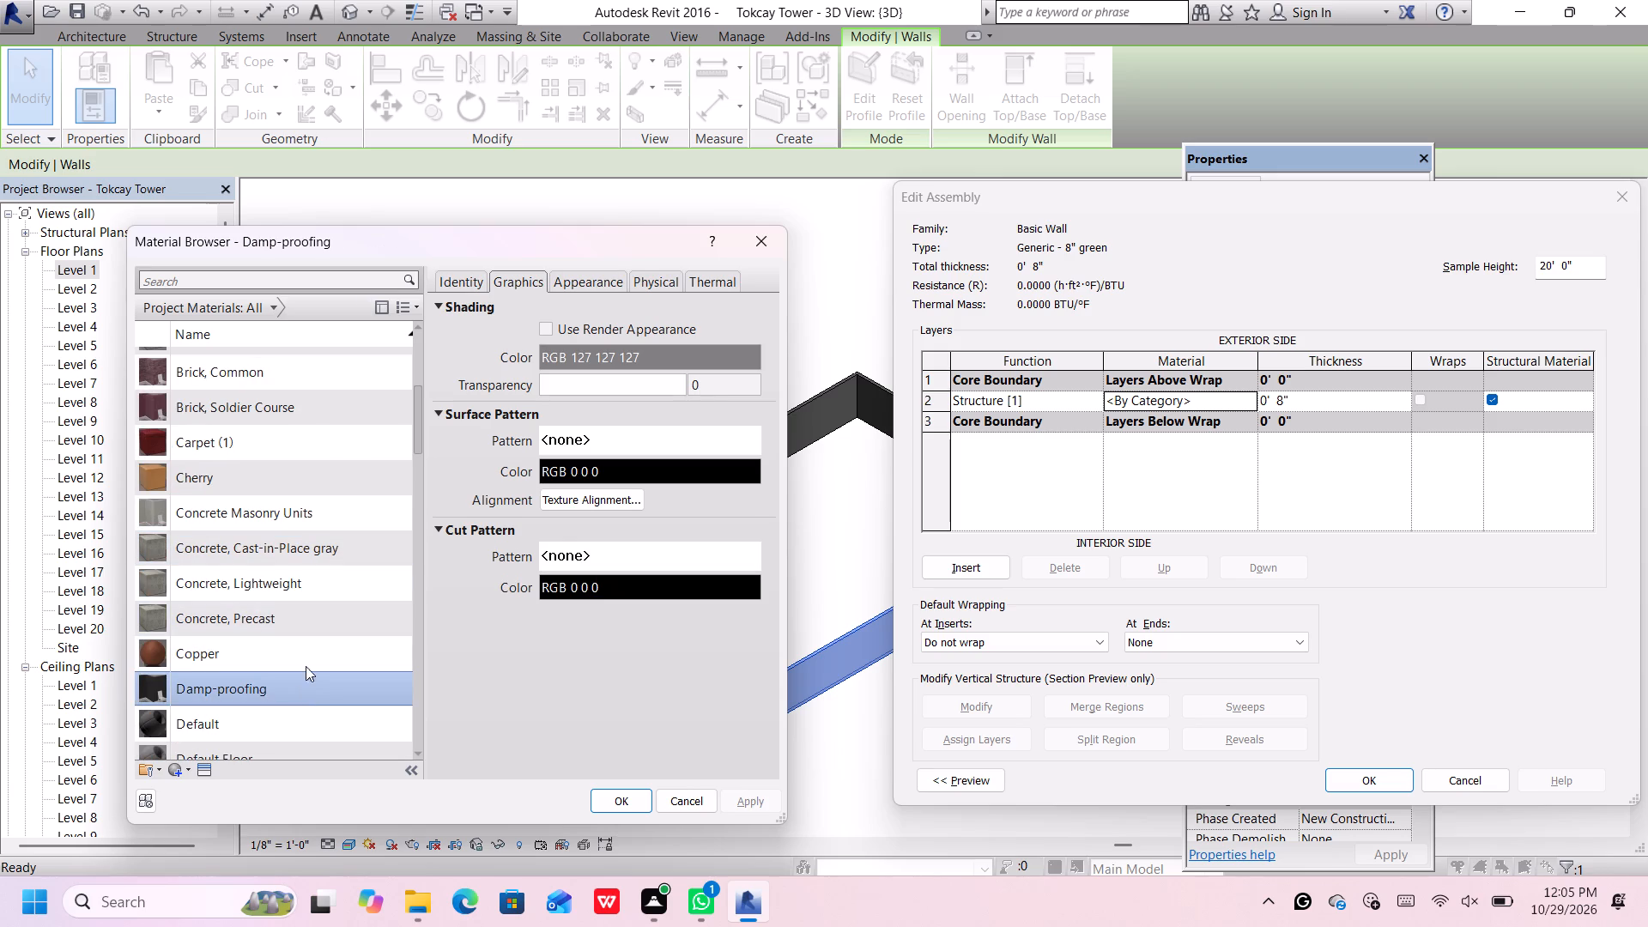
# Set the Wall Paint colour in Damp-proofing's appearance to a dark teal, RGB 56 112 112.
pyautogui.click(568, 276)
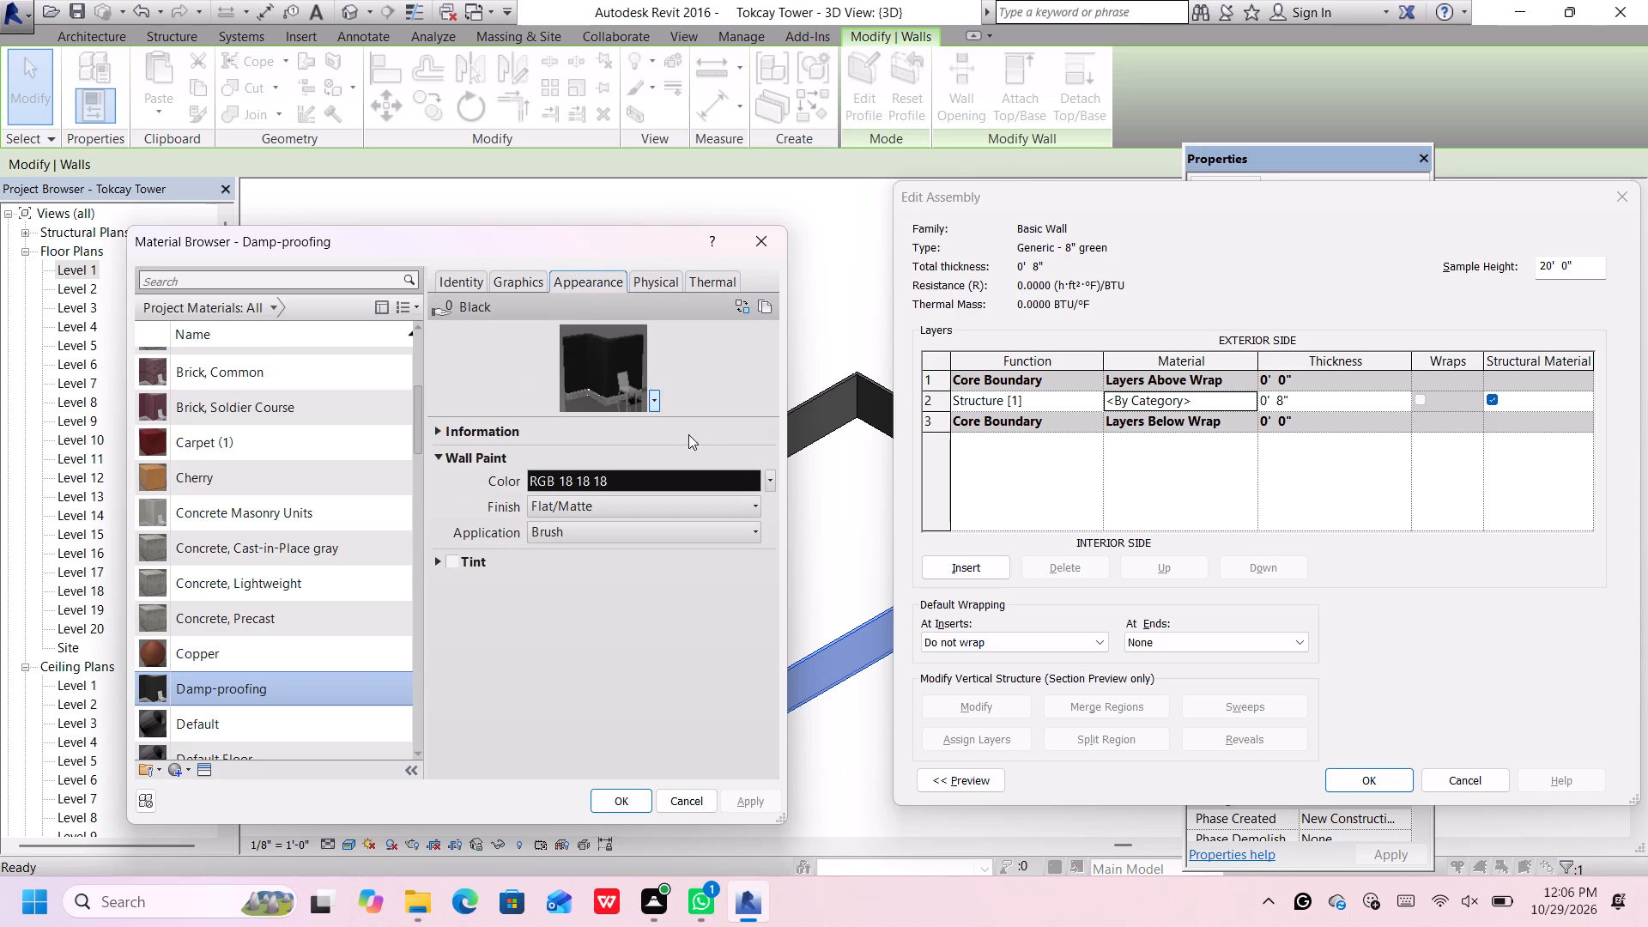
pyautogui.click(769, 482)
pyautogui.click(748, 502)
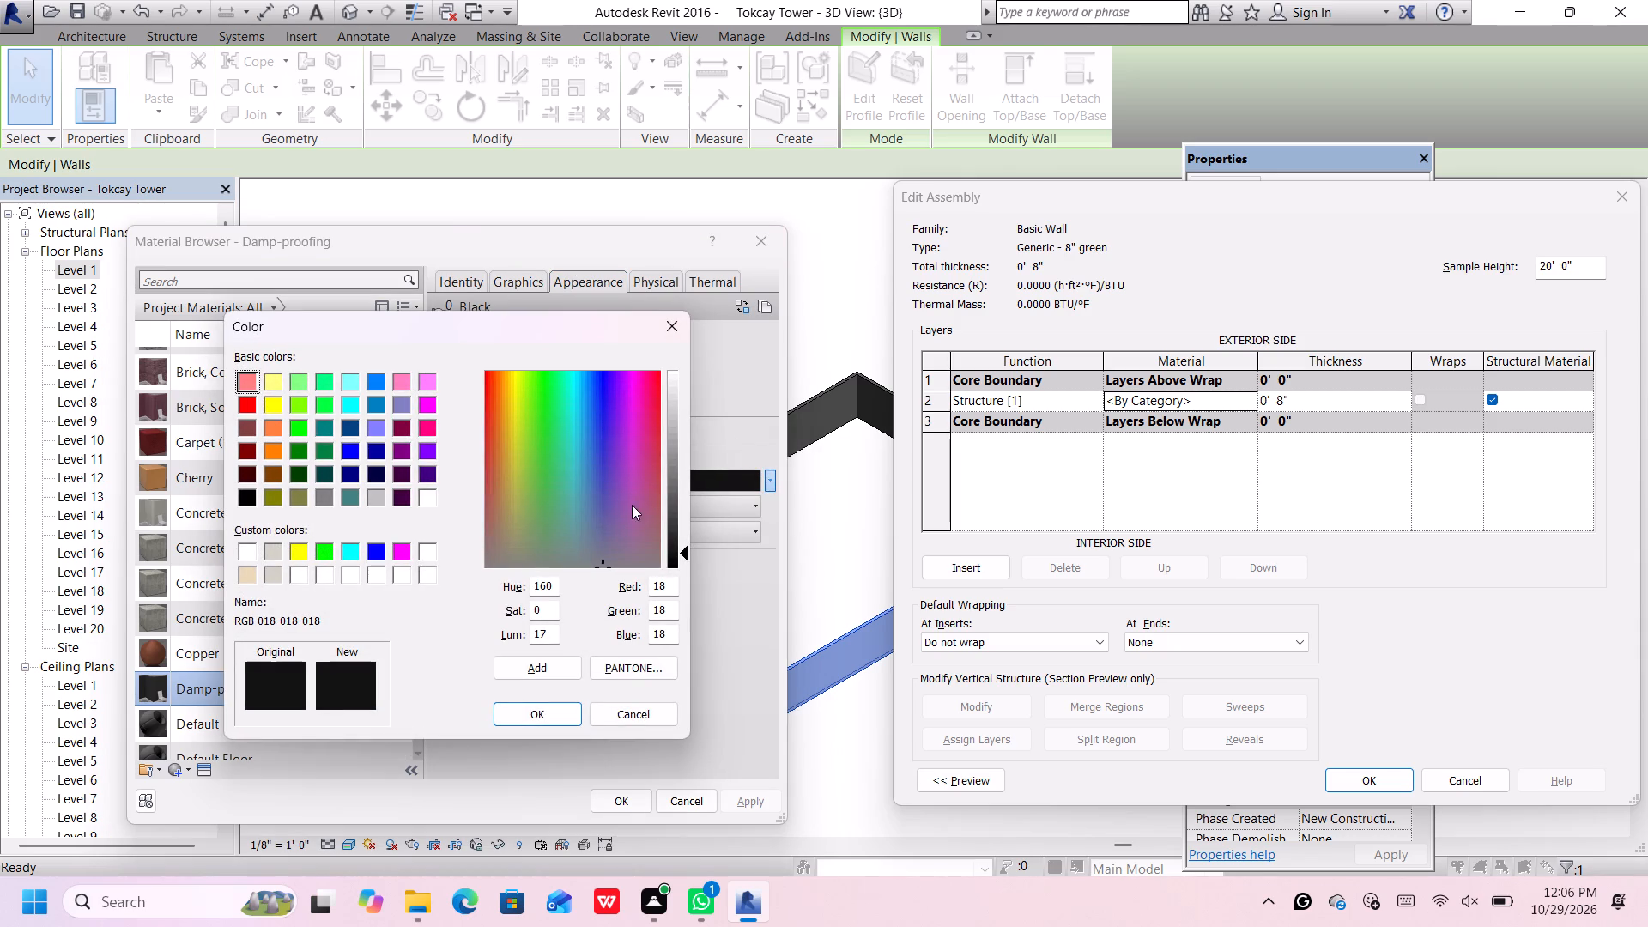
pyautogui.click(354, 494)
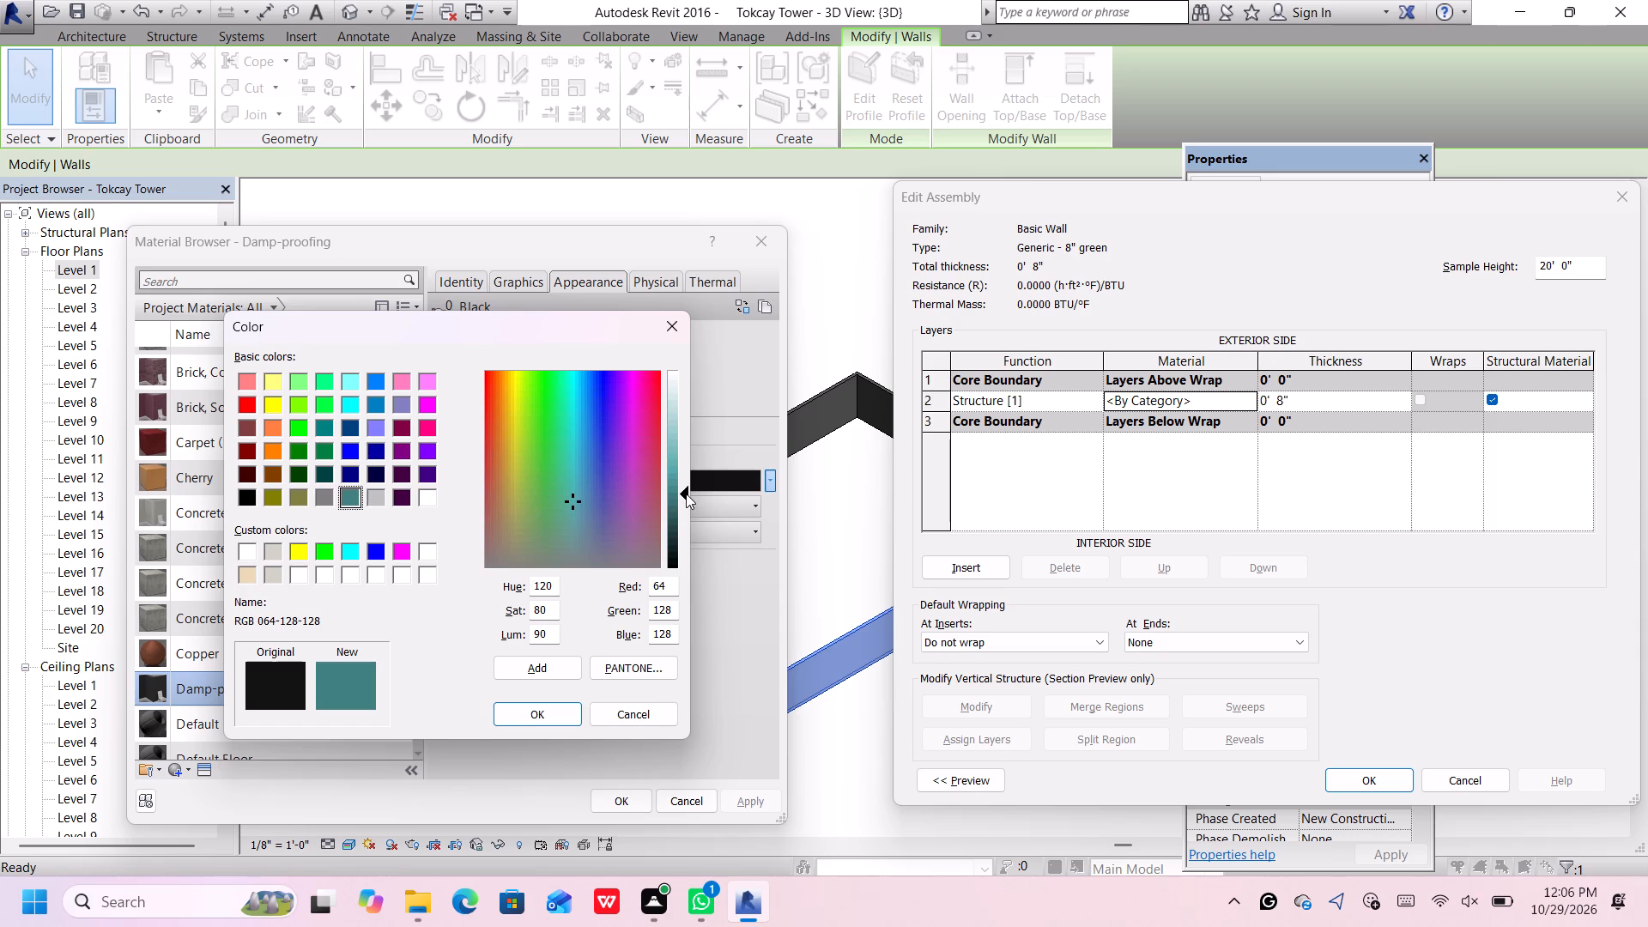
pyautogui.moveTo(684, 494); pyautogui.dragTo(686, 500)
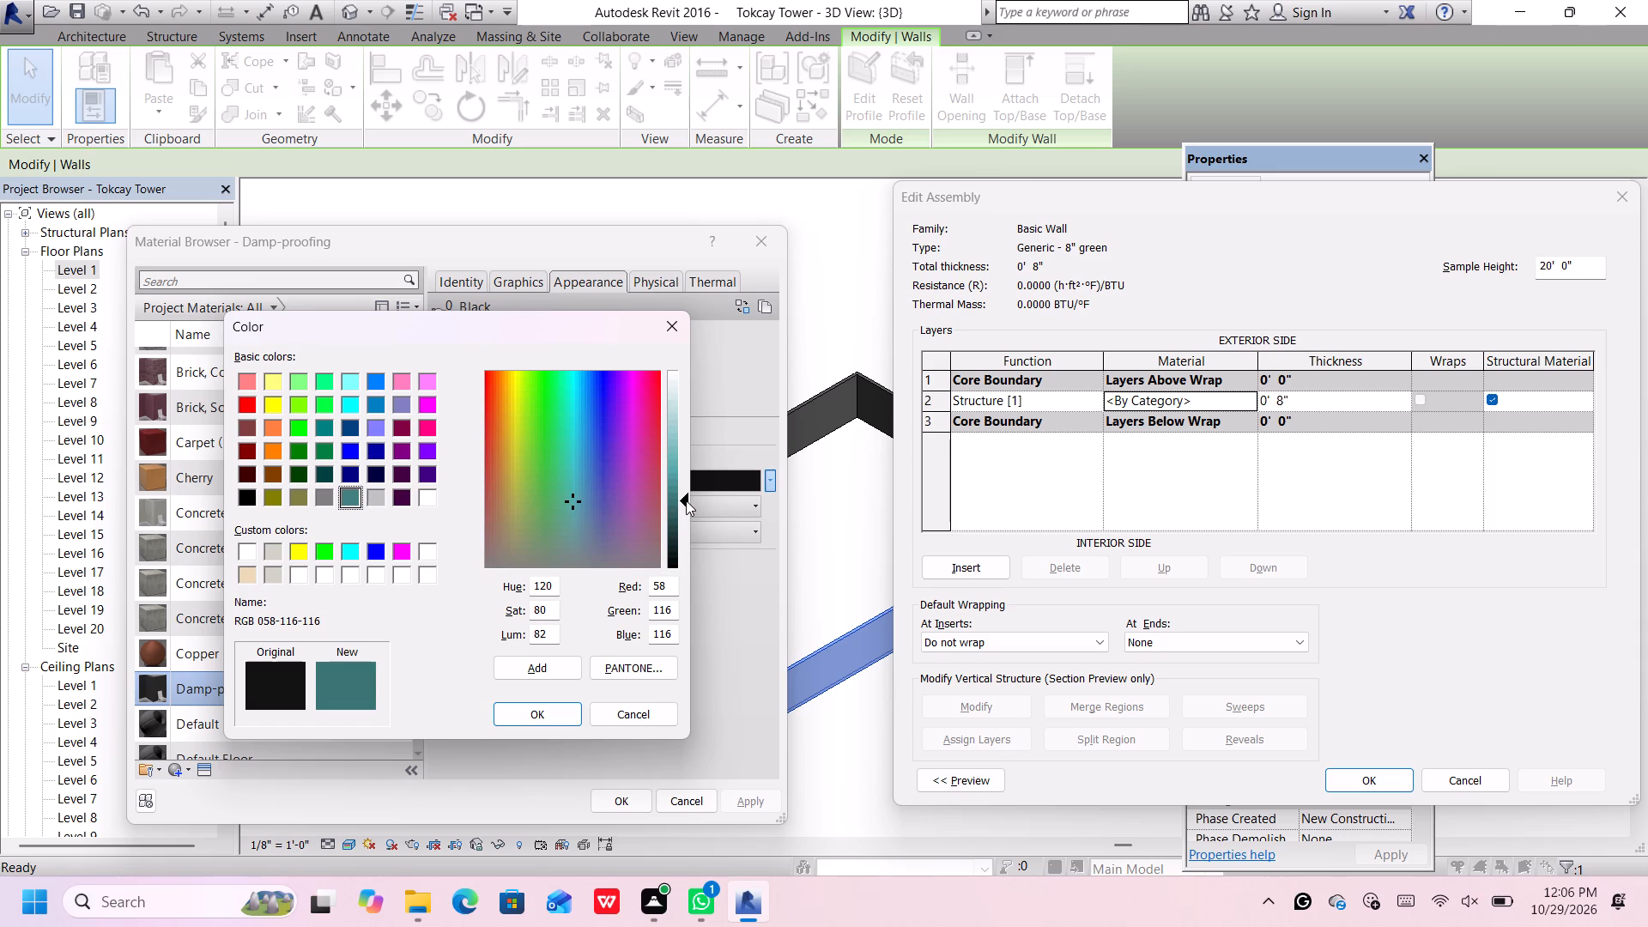
pyautogui.moveTo(686, 500); pyautogui.dragTo(686, 503)
pyautogui.click(547, 715)
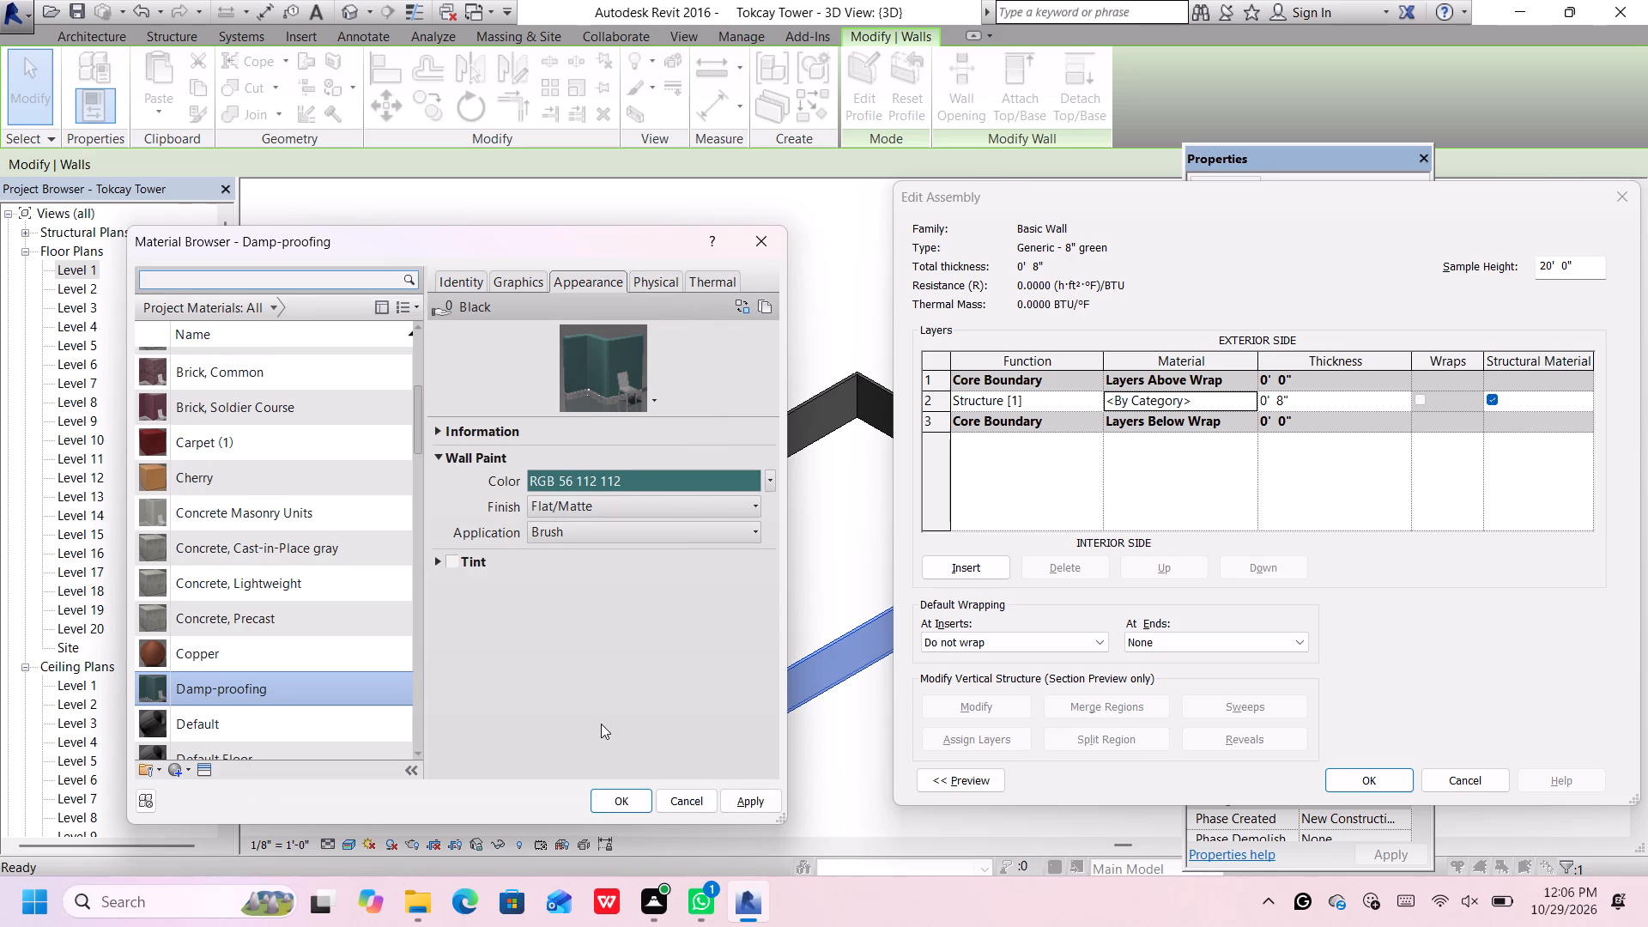
# Darken Damp-proofing's Wall Paint colour to RGB 48 95 95 and apply the material to the Generic - 8" green wall type.
pyautogui.click(771, 479)
pyautogui.click(736, 512)
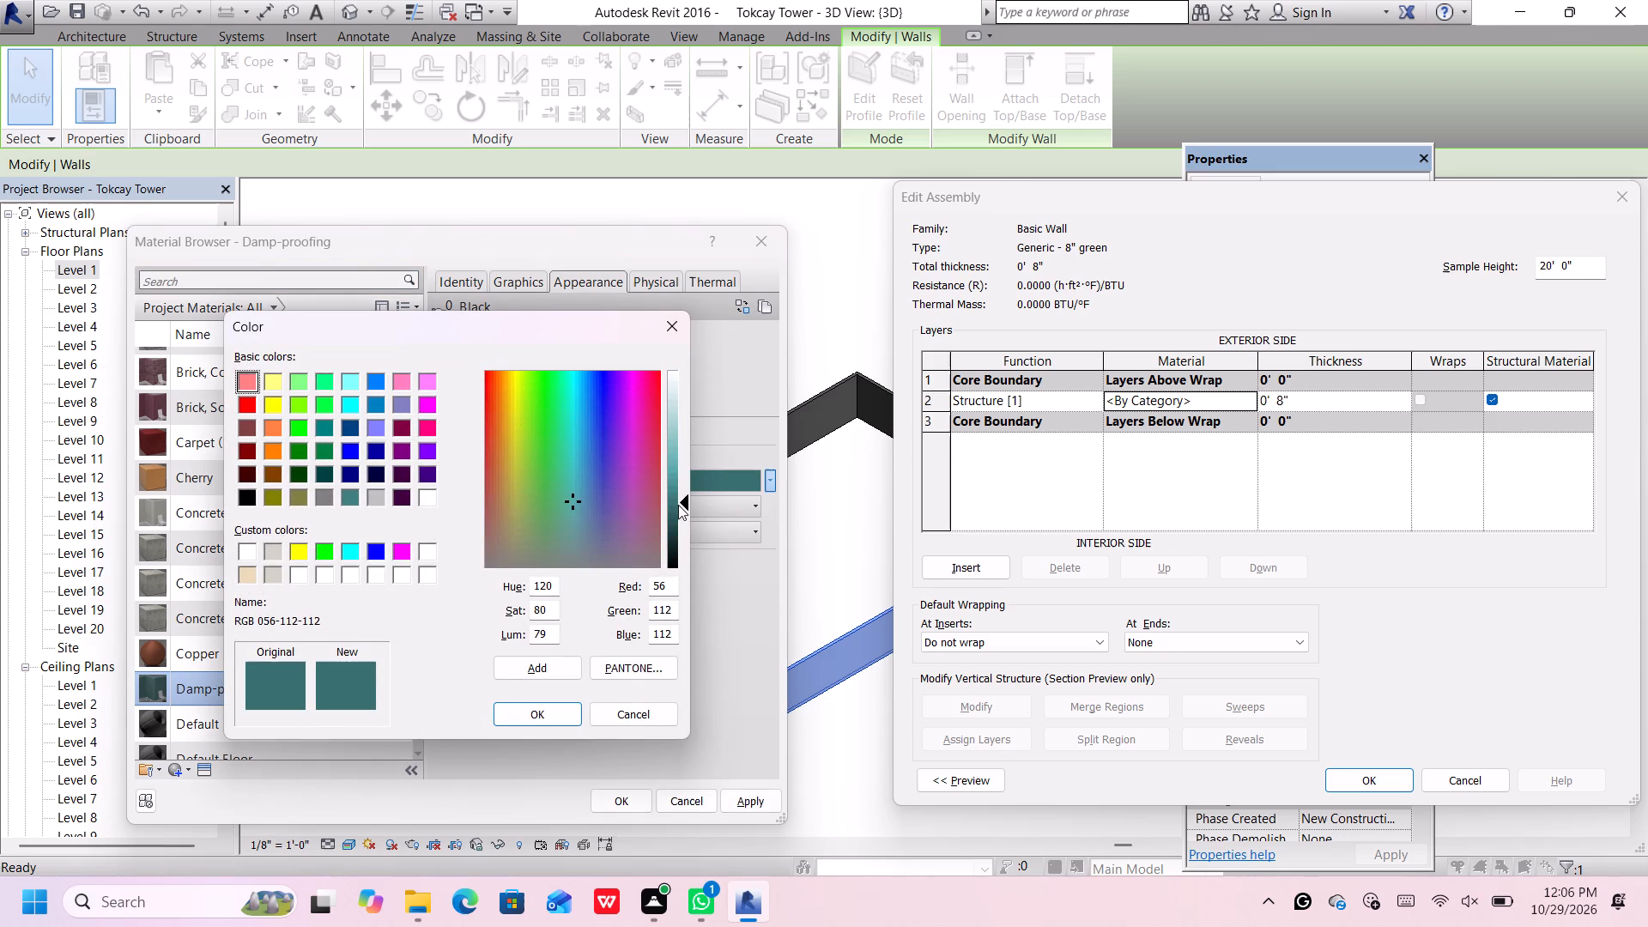
pyautogui.moveTo(681, 502); pyautogui.dragTo(680, 513)
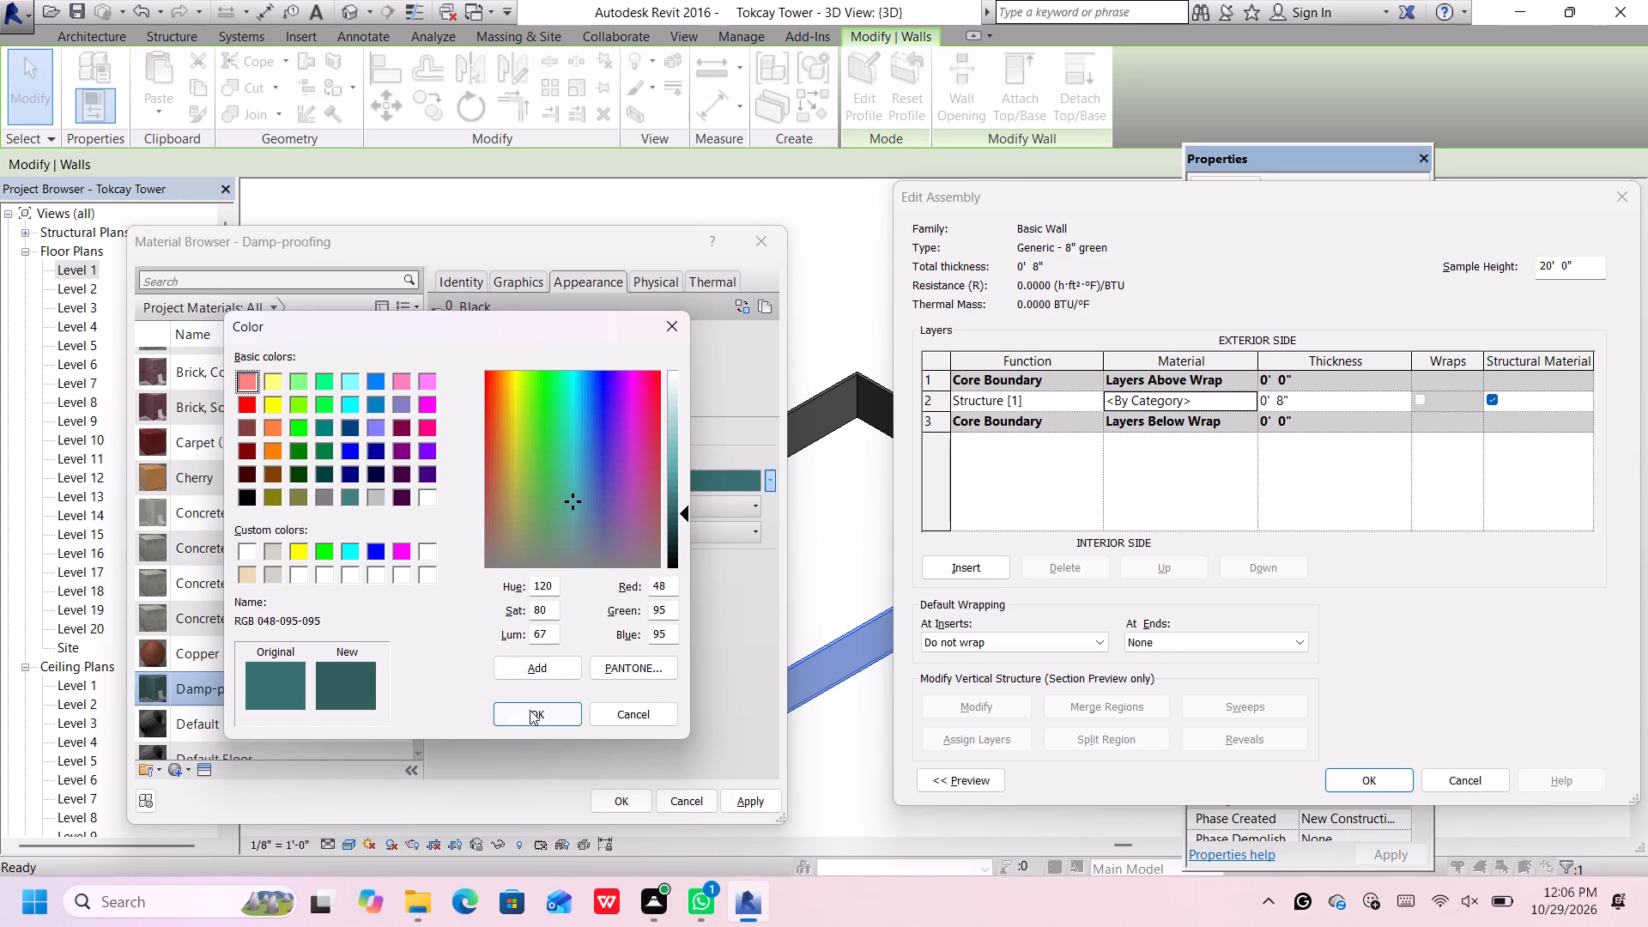
pyautogui.click(530, 710)
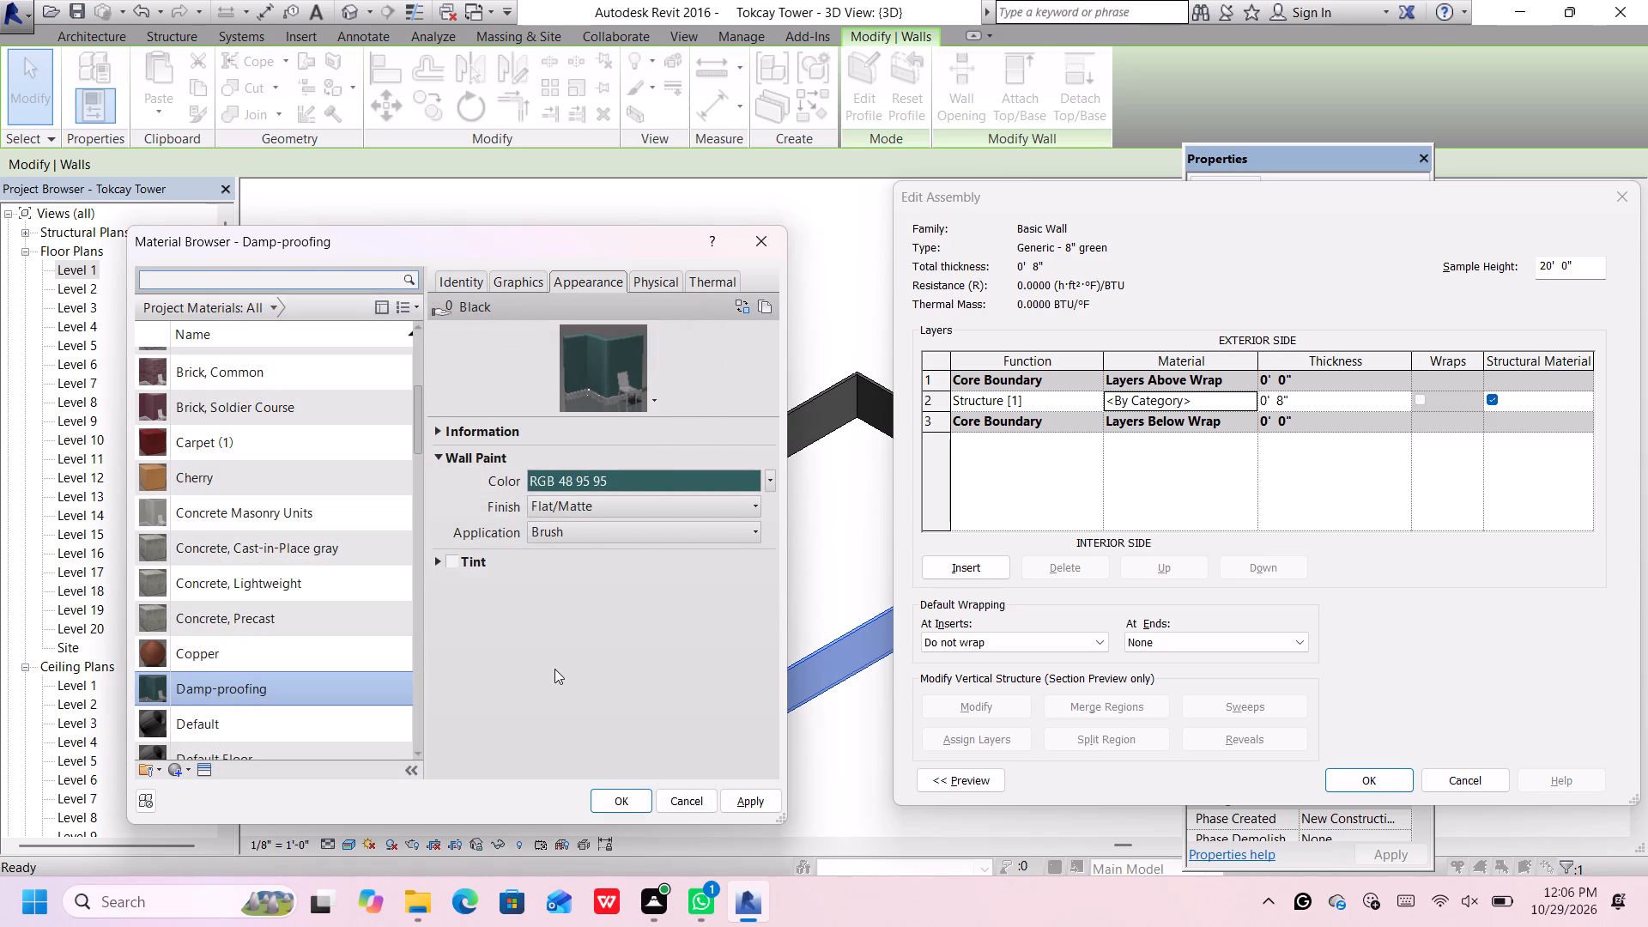
pyautogui.click(629, 796)
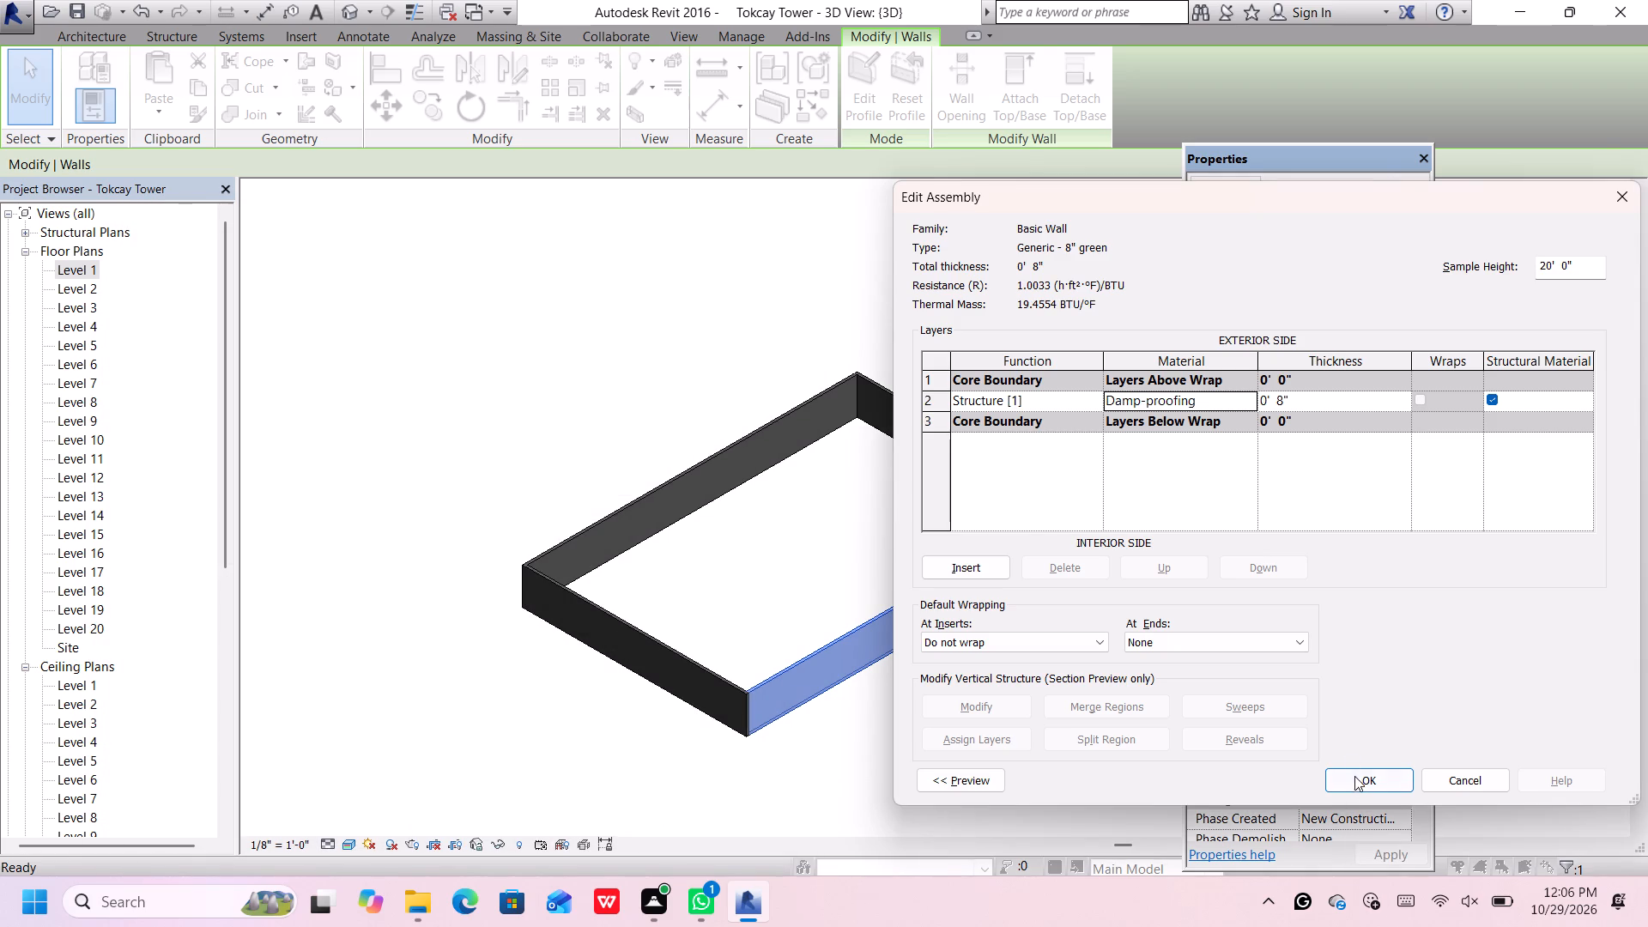
pyautogui.click(1355, 781)
pyautogui.click(1355, 782)
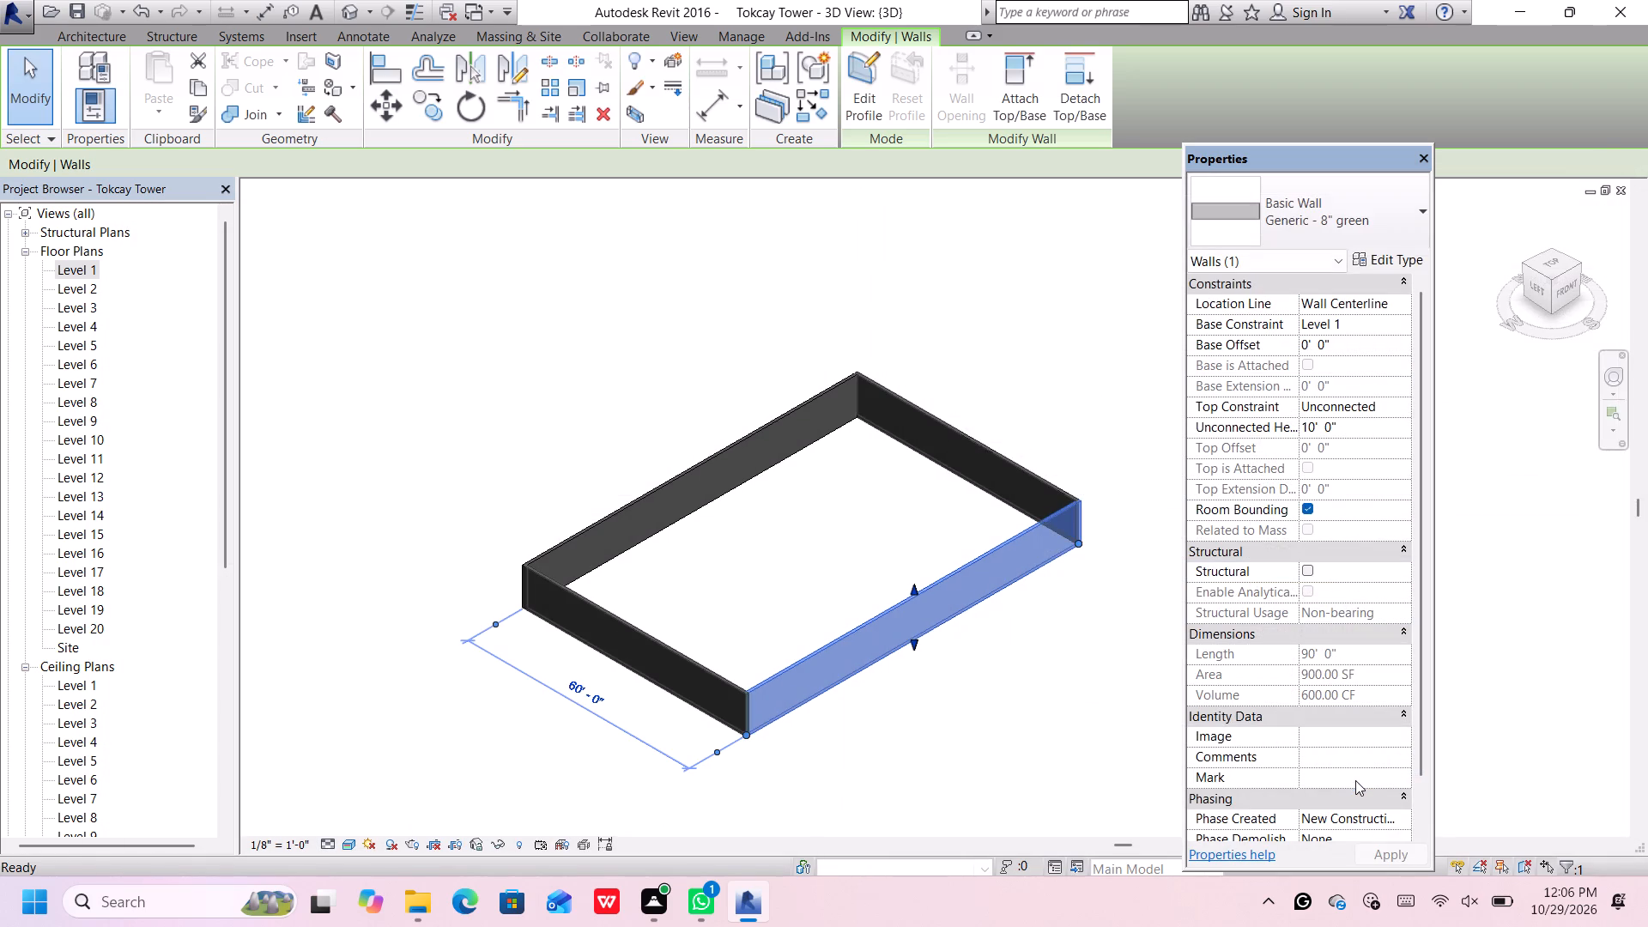
pyautogui.click(938, 741)
# Change the remaining three exterior walls to the Generic - 8" green type.
pyautogui.click(706, 673)
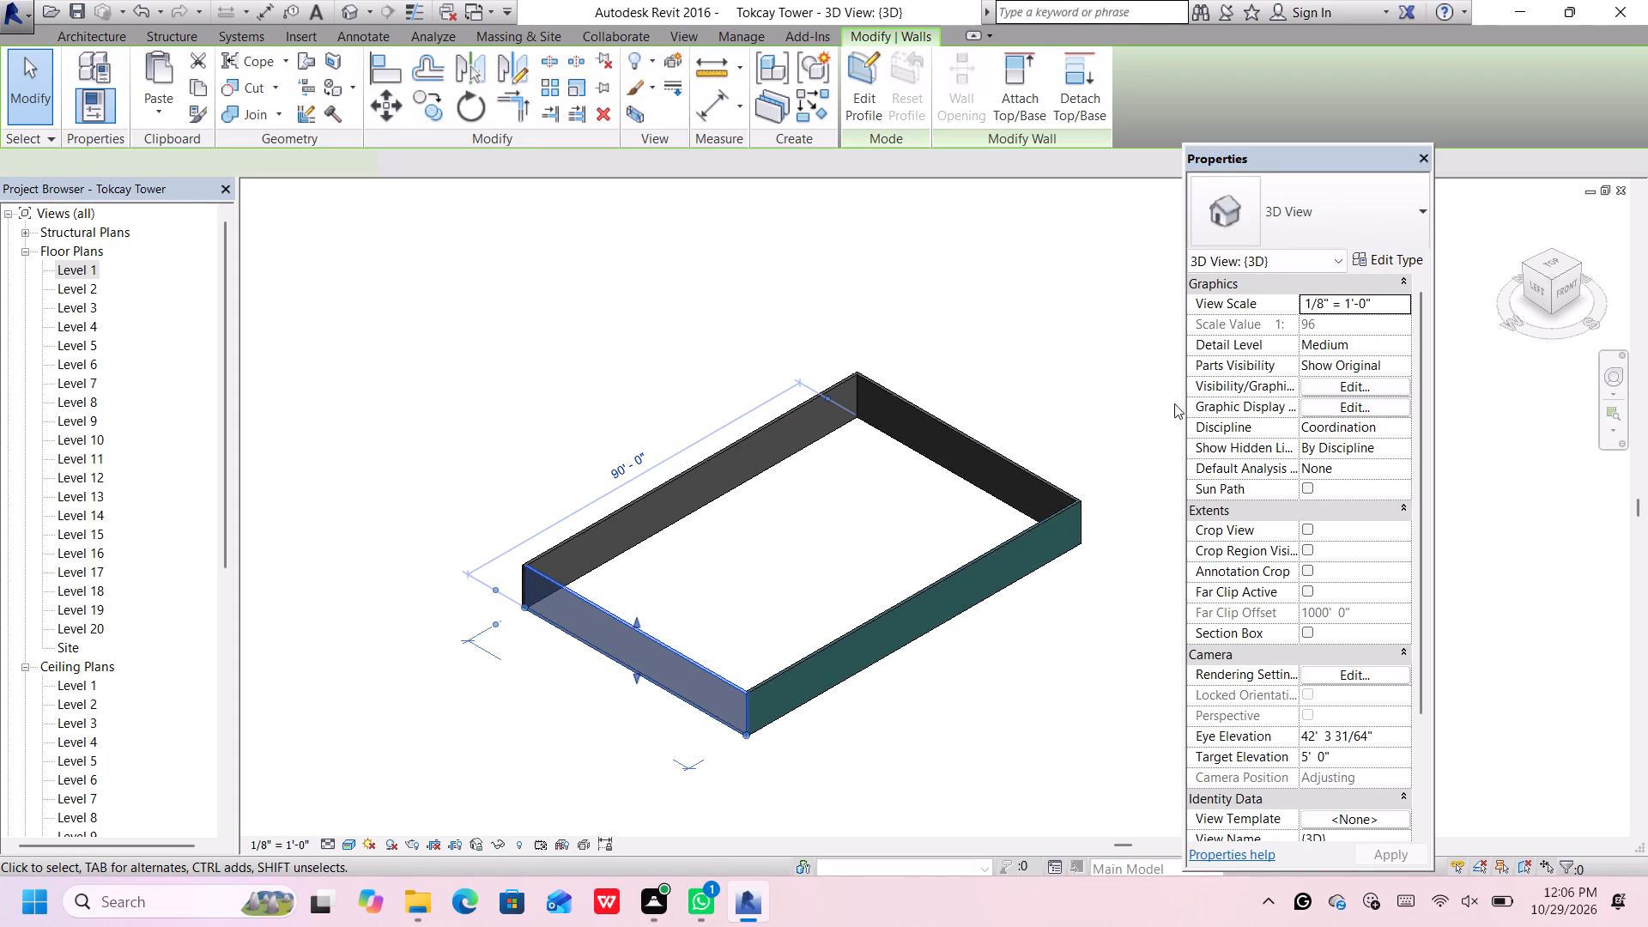
pyautogui.click(1317, 200)
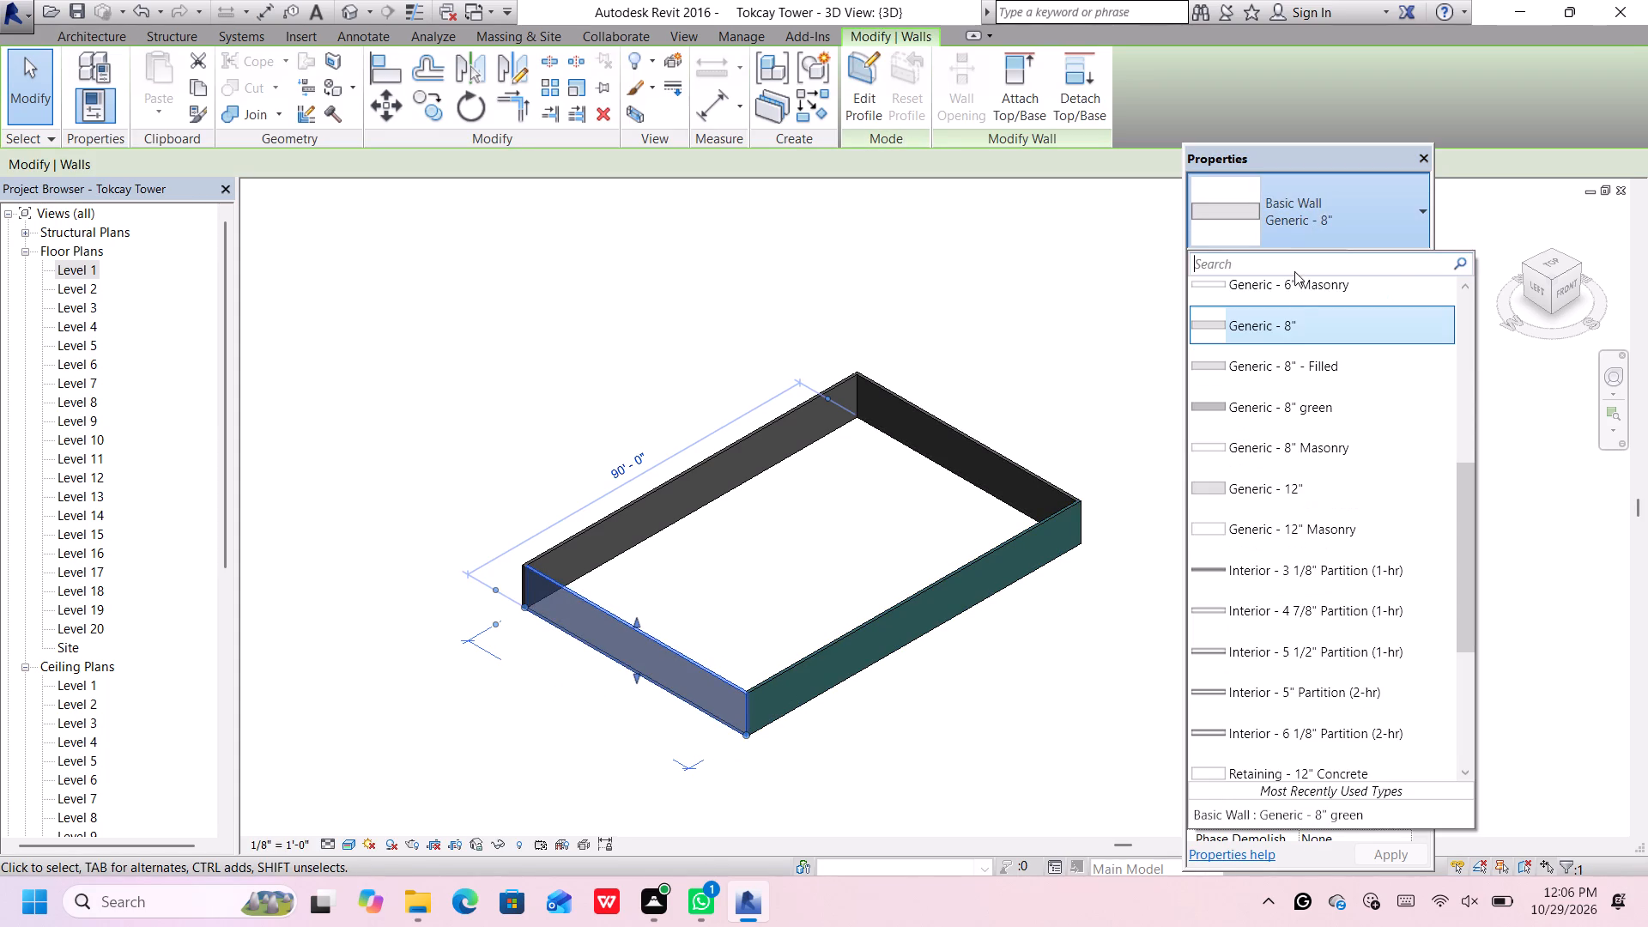
pyautogui.click(1306, 404)
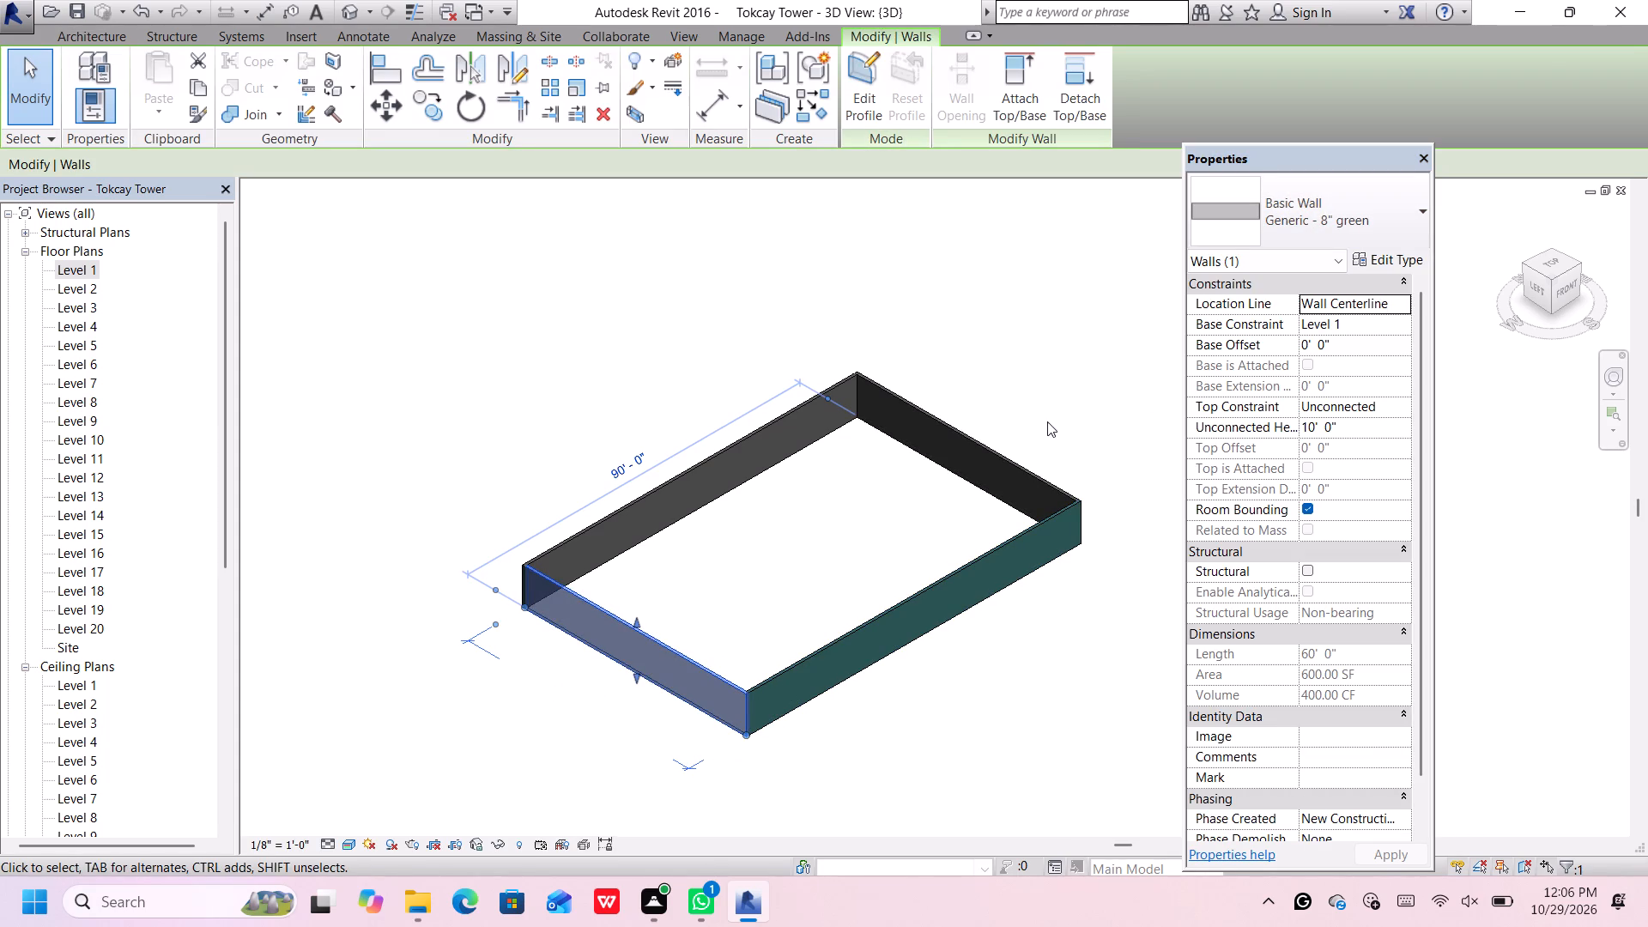
pyautogui.click(975, 440)
pyautogui.click(1280, 191)
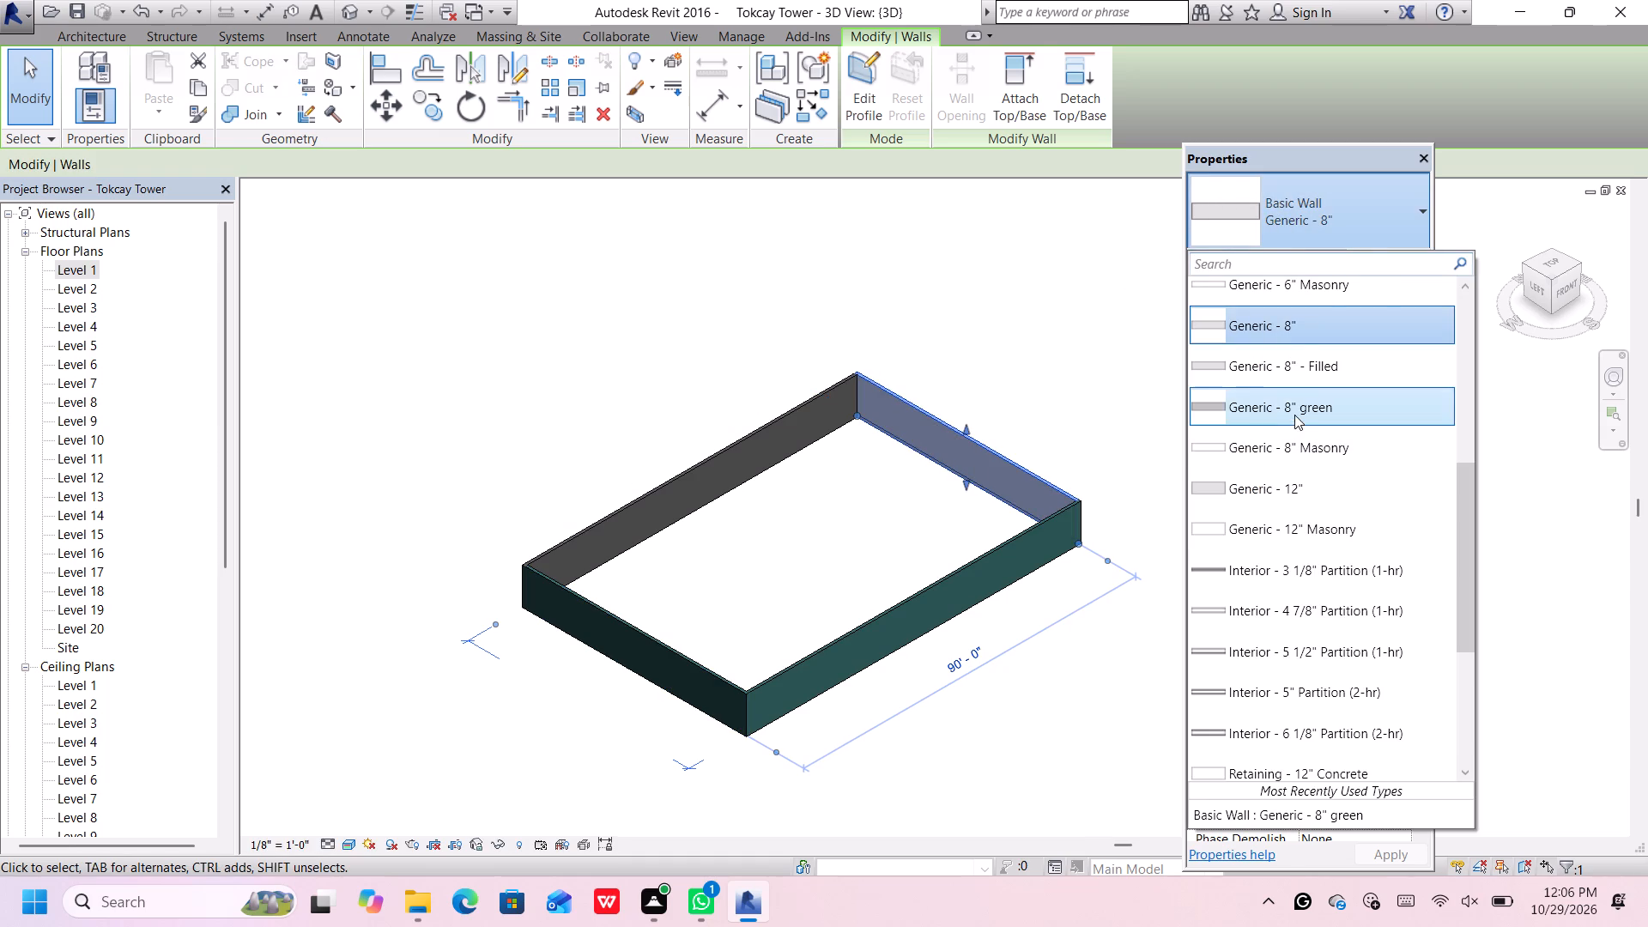
pyautogui.click(1294, 414)
pyautogui.click(822, 390)
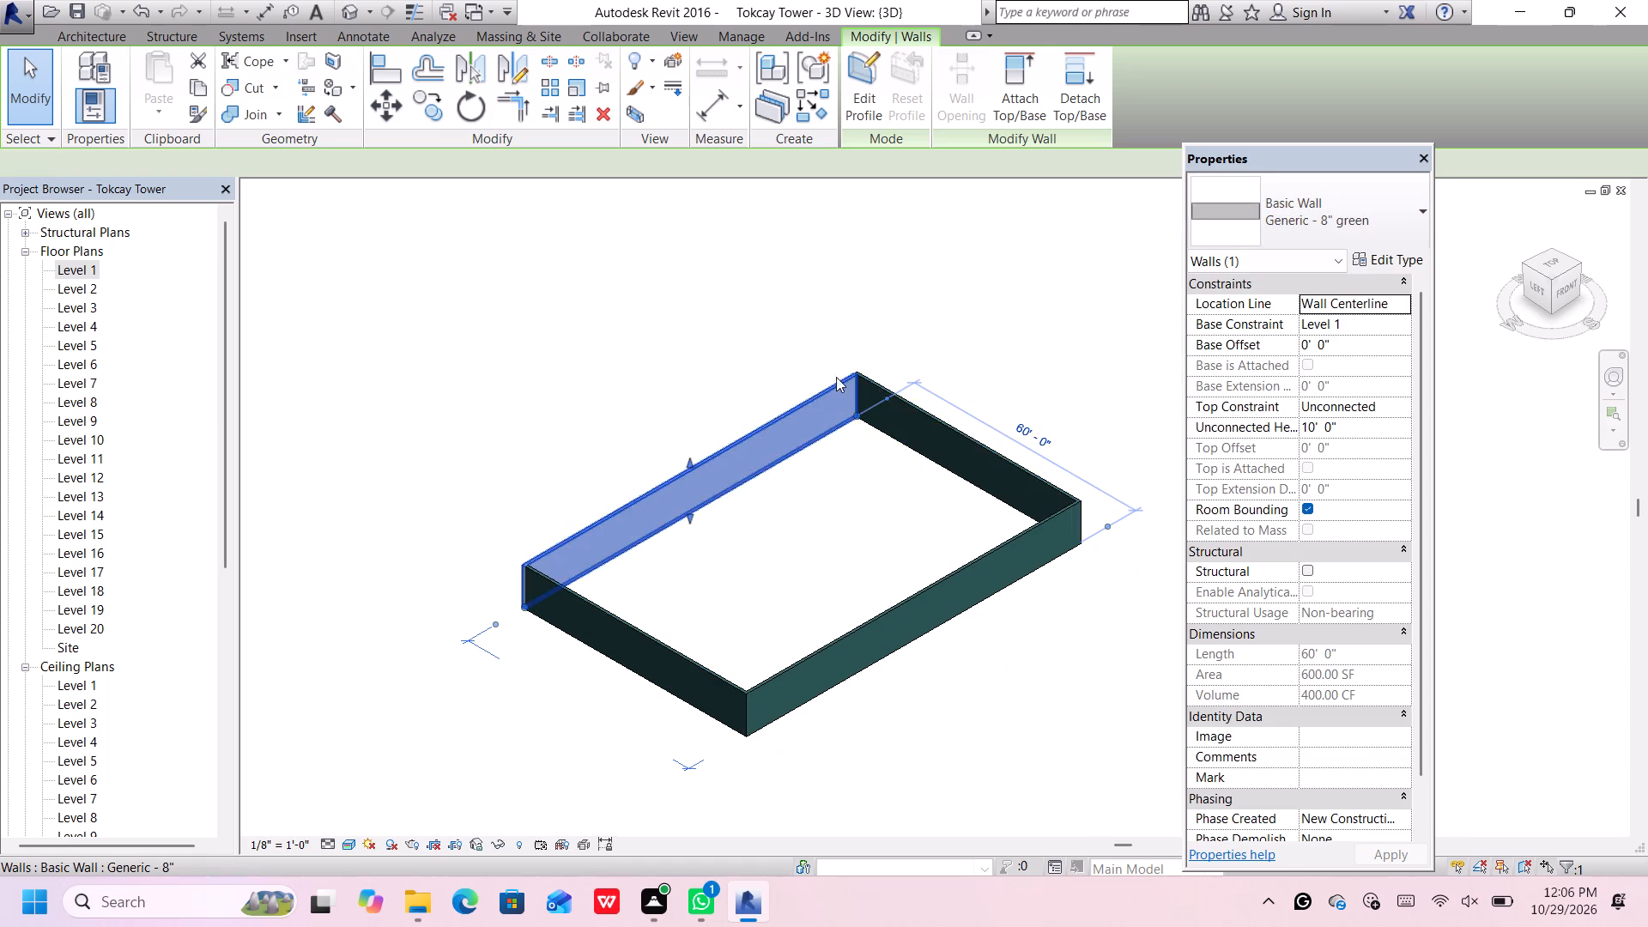
pyautogui.click(1287, 221)
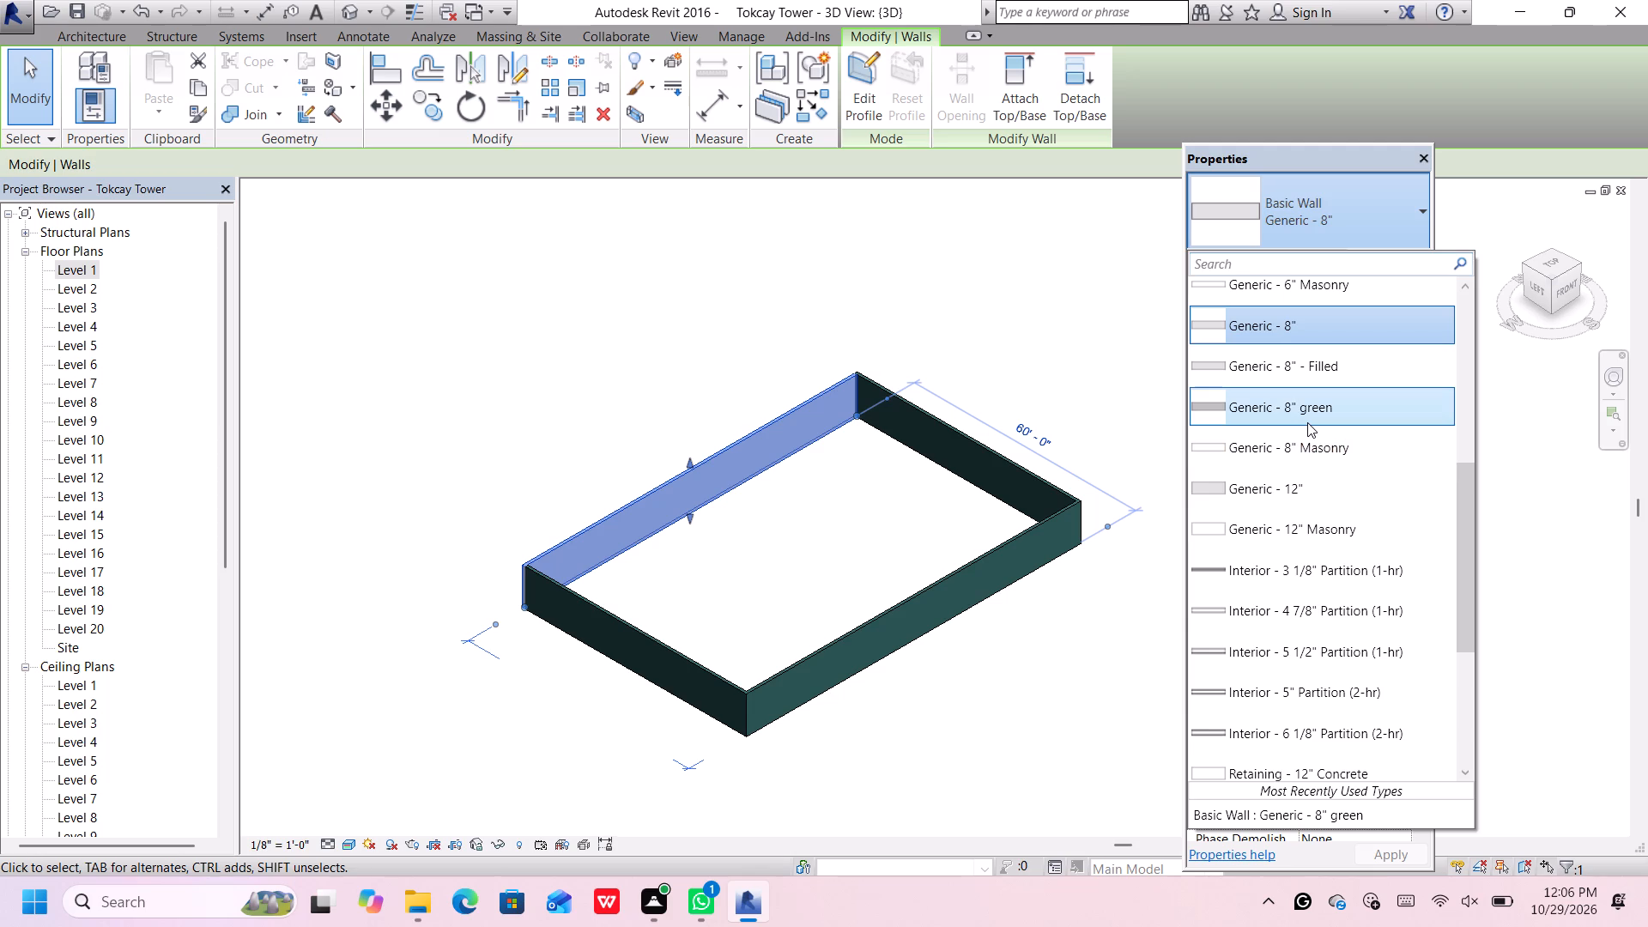
pyautogui.click(1307, 418)
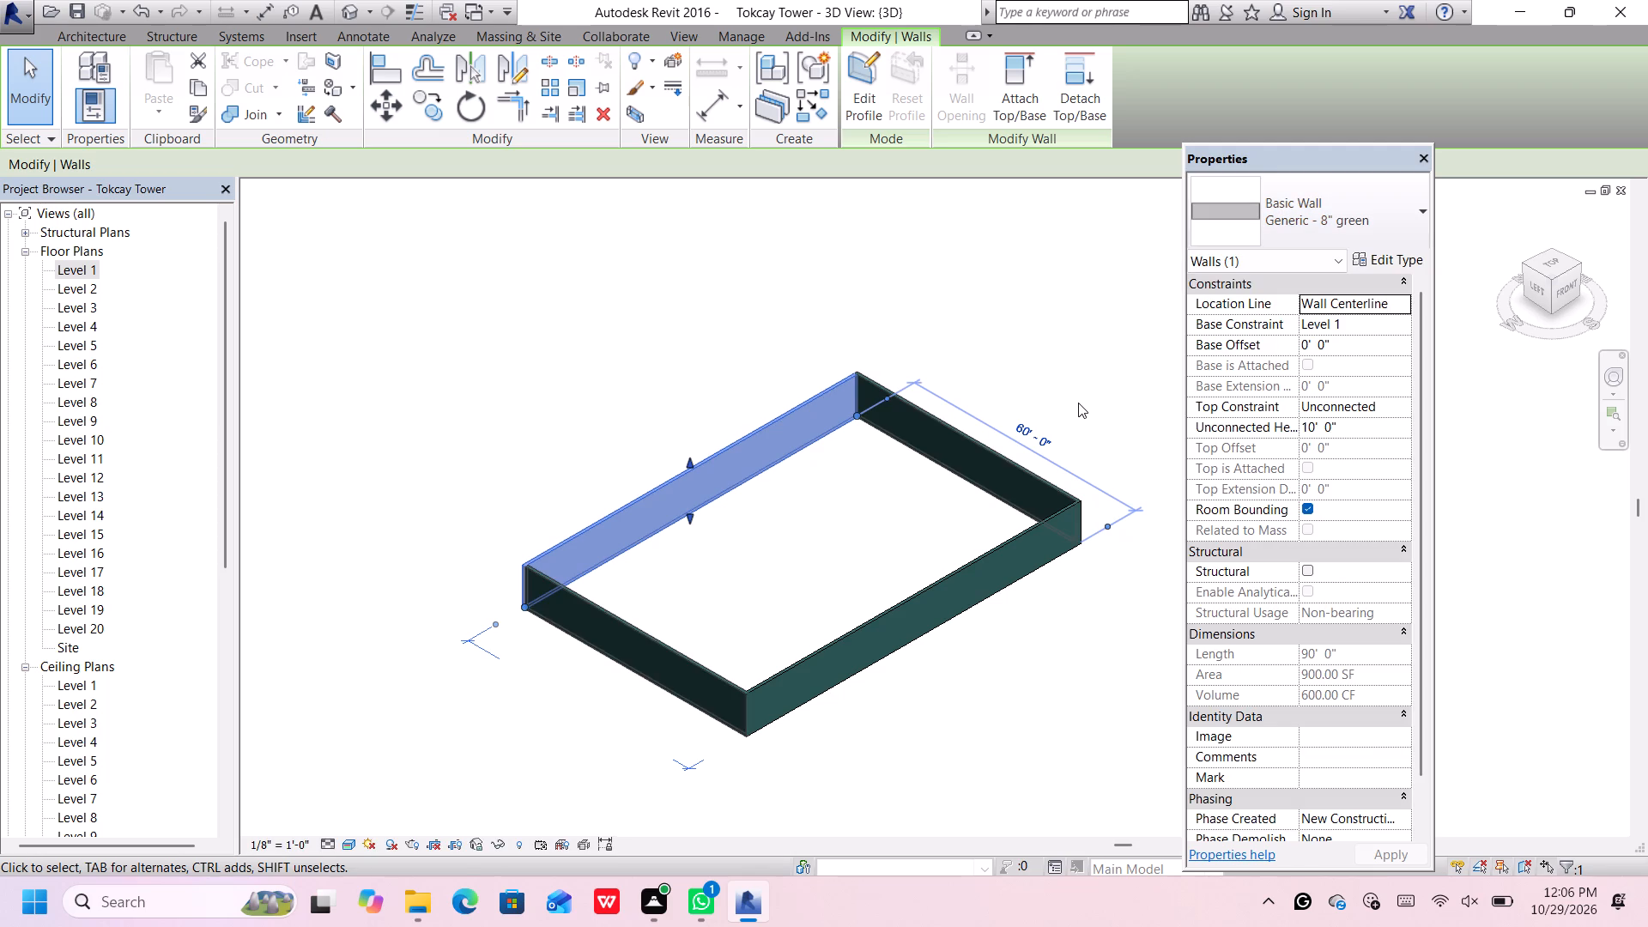
pyautogui.click(1003, 681)
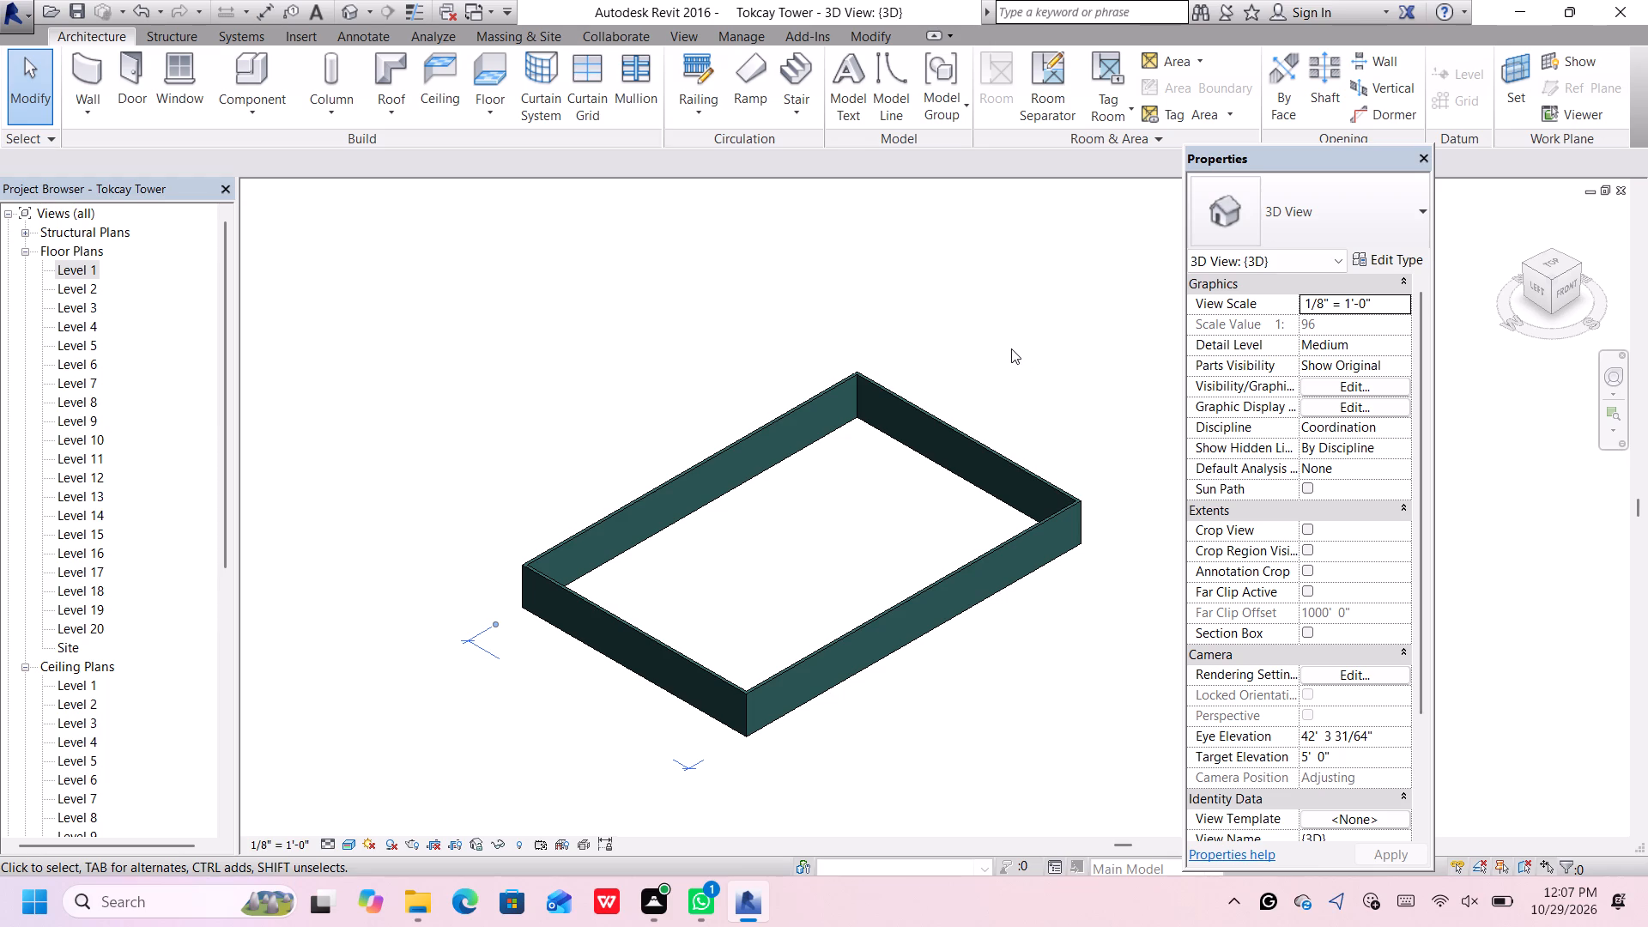
# From the top view, start a Generic - 12" floor on Level 1 and sketch a 90'-8" by 60'-8" rectangular boundary along the walls' outer corners.
pyautogui.scroll(-2, 879, 360)
pyautogui.moveTo(990, 399); pyautogui.dragTo(987, 428, button='middle')
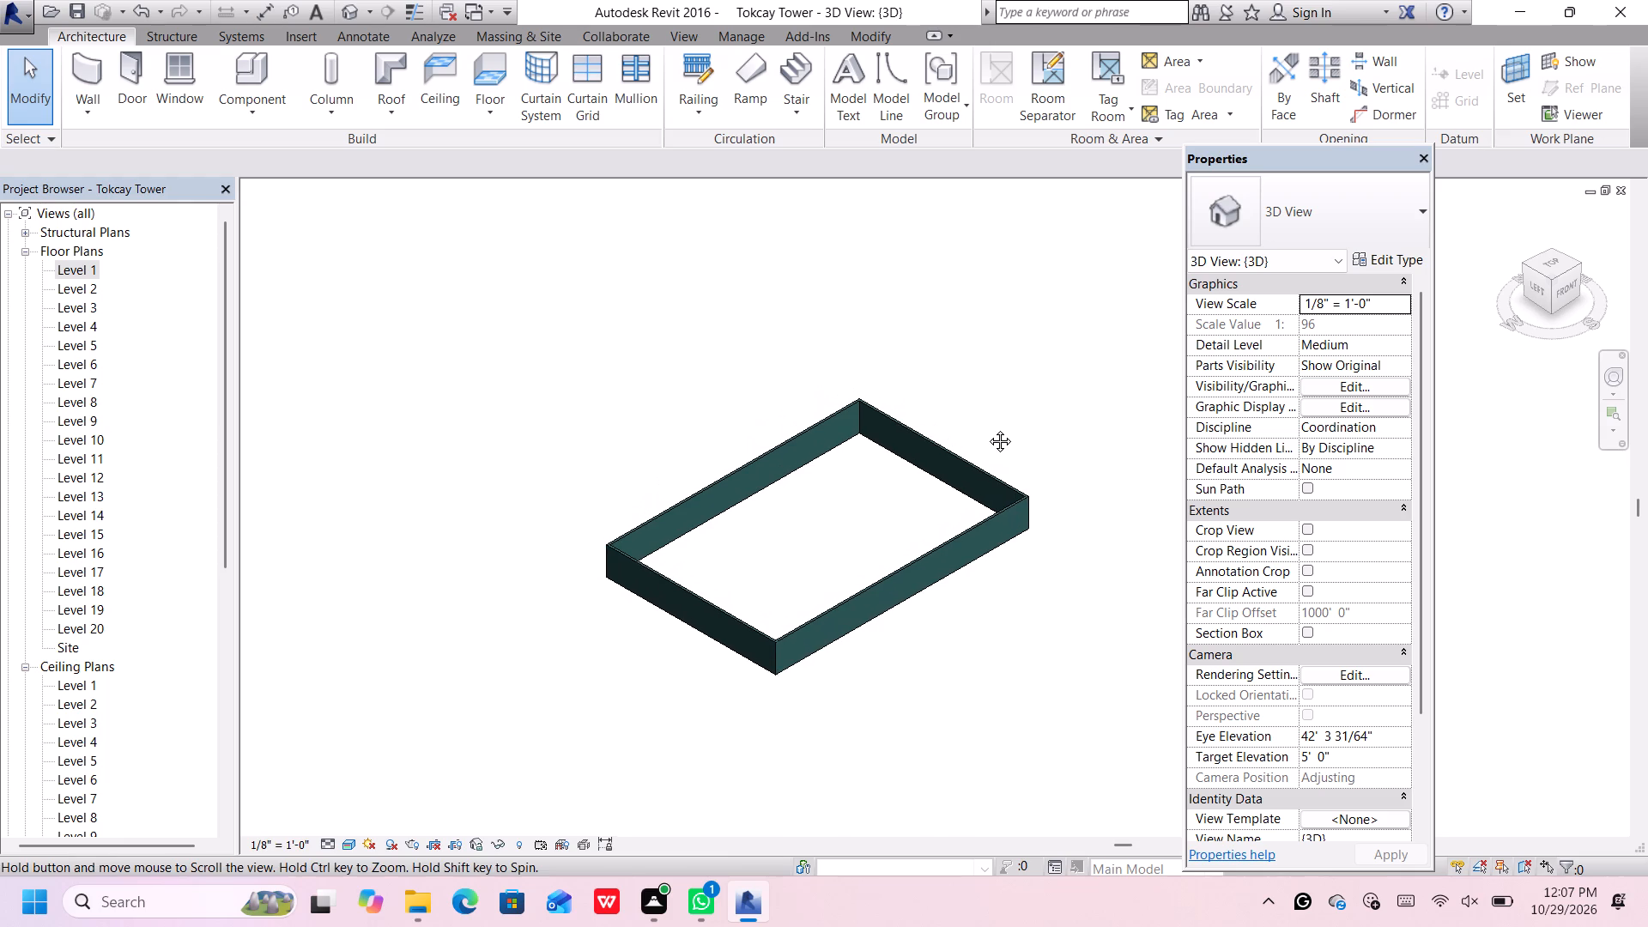
pyautogui.moveTo(987, 428); pyautogui.dragTo(987, 427, button='middle')
pyautogui.scroll(1, 996, 419)
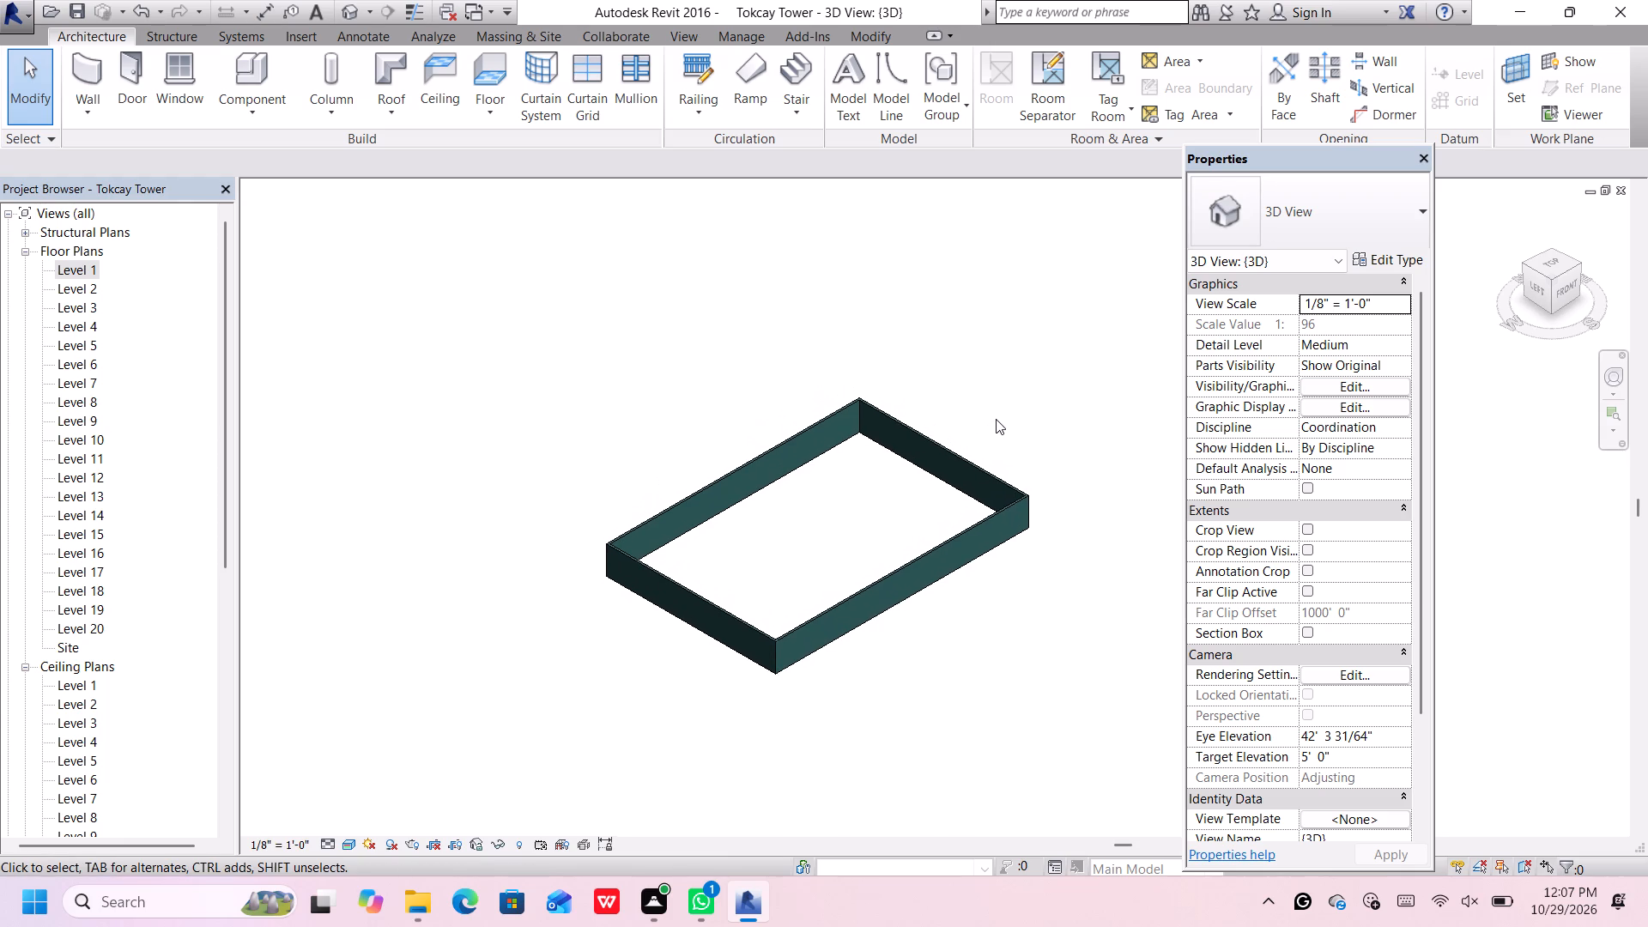
pyautogui.click(1556, 265)
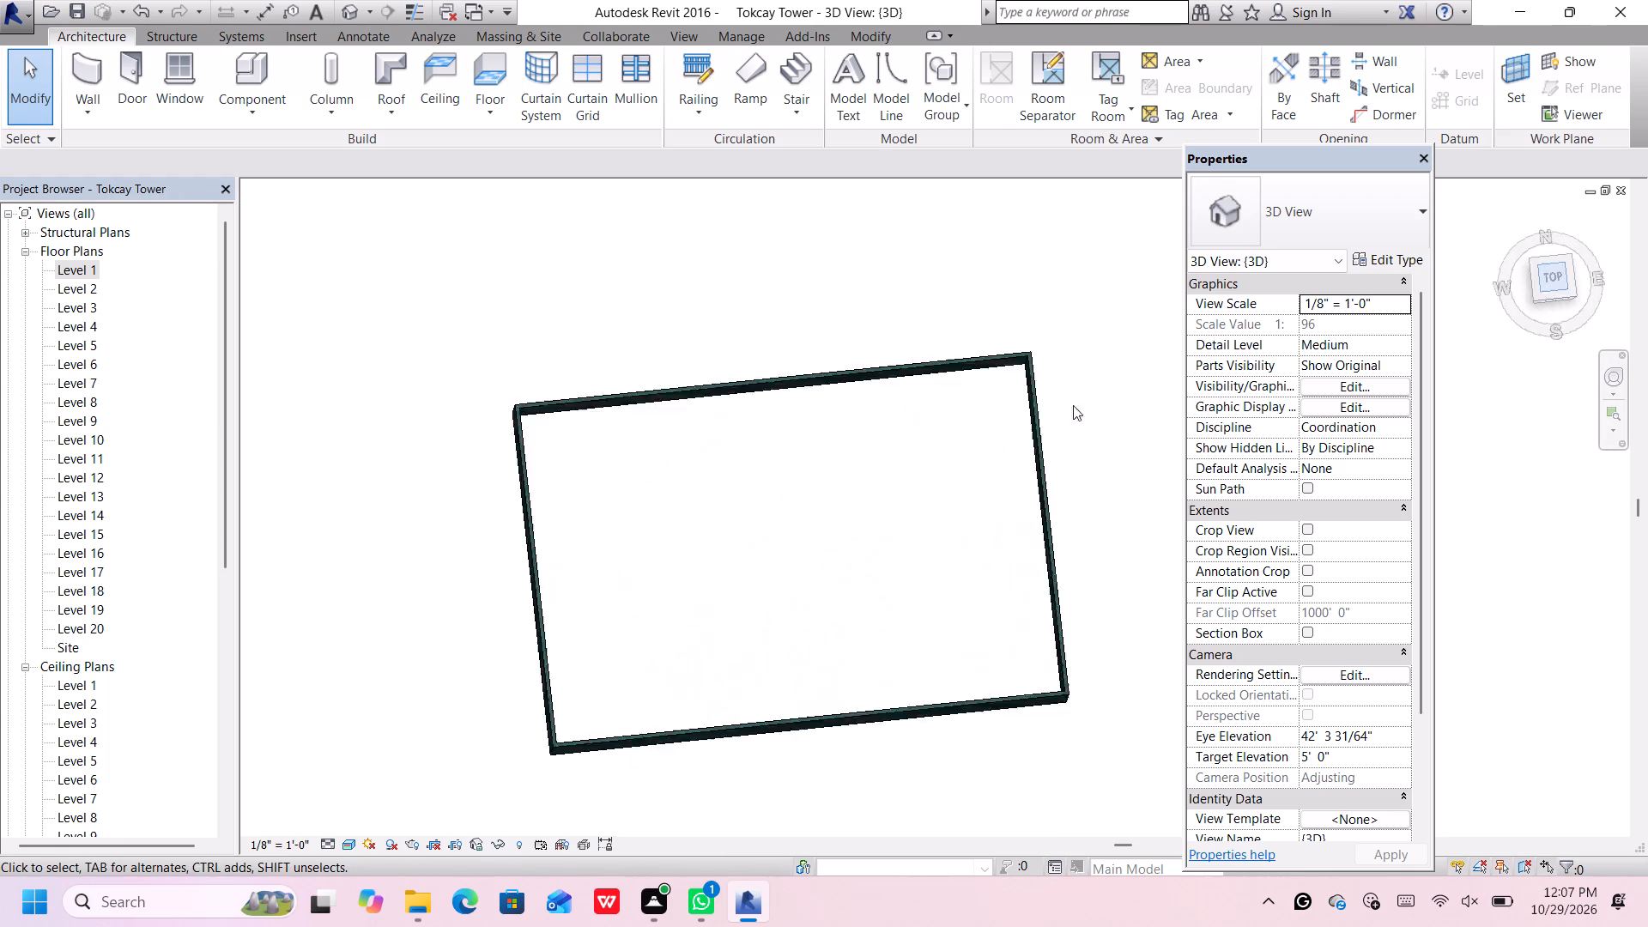
pyautogui.scroll(-4, 1023, 419)
pyautogui.scroll(3, 1121, 354)
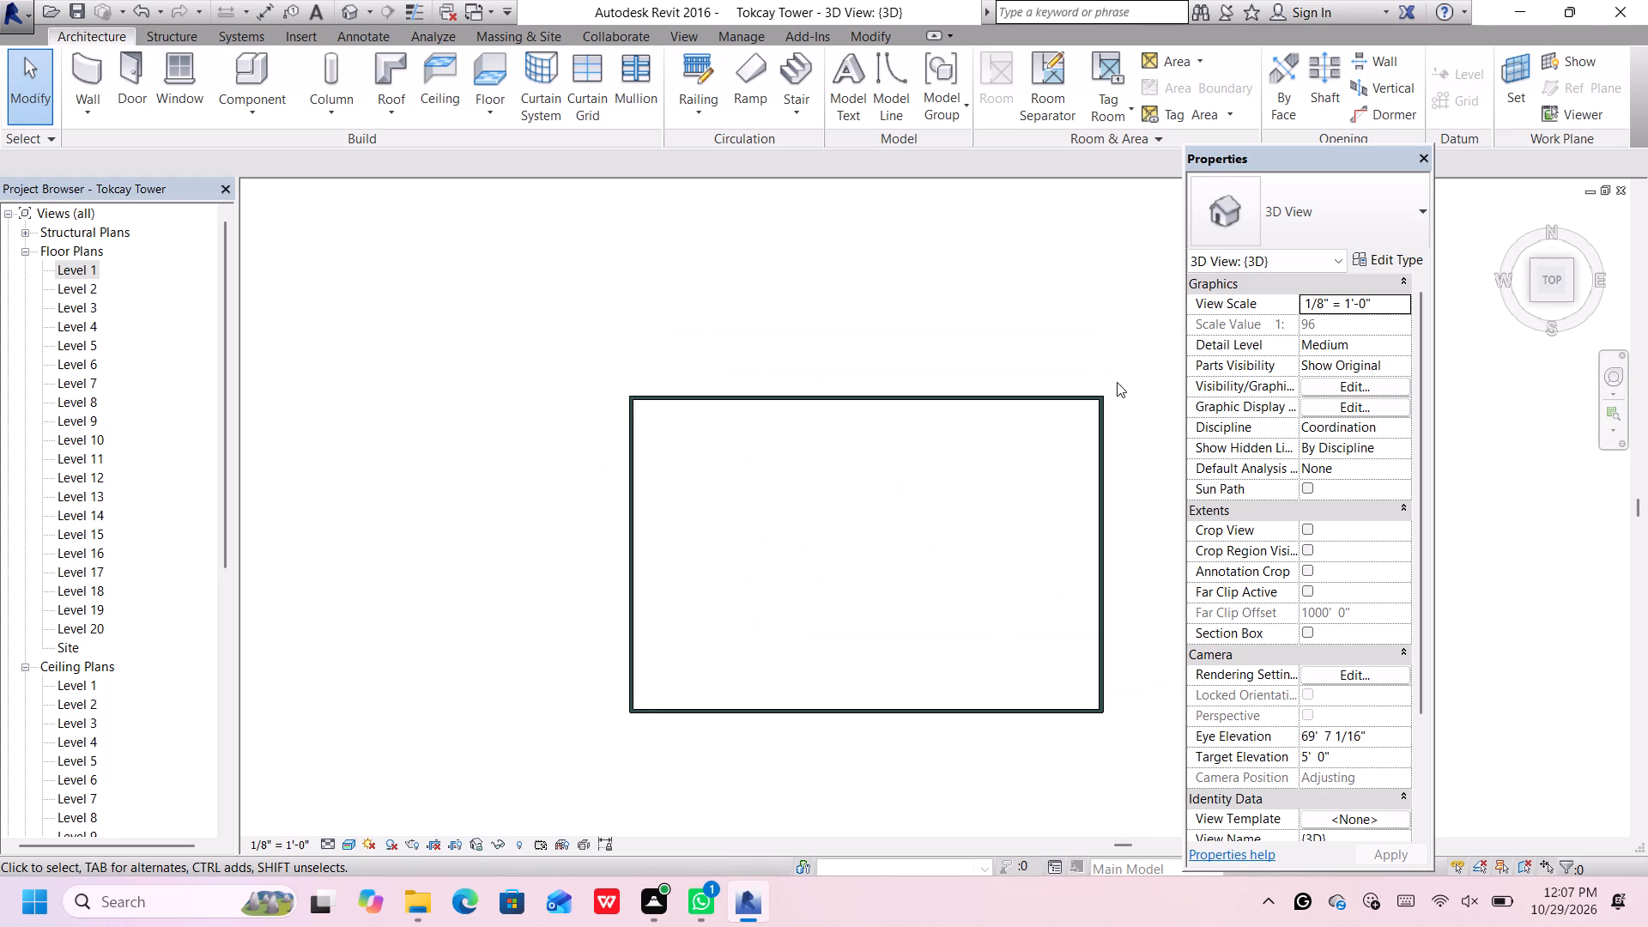
pyautogui.moveTo(1119, 385); pyautogui.dragTo(1090, 372, button='middle')
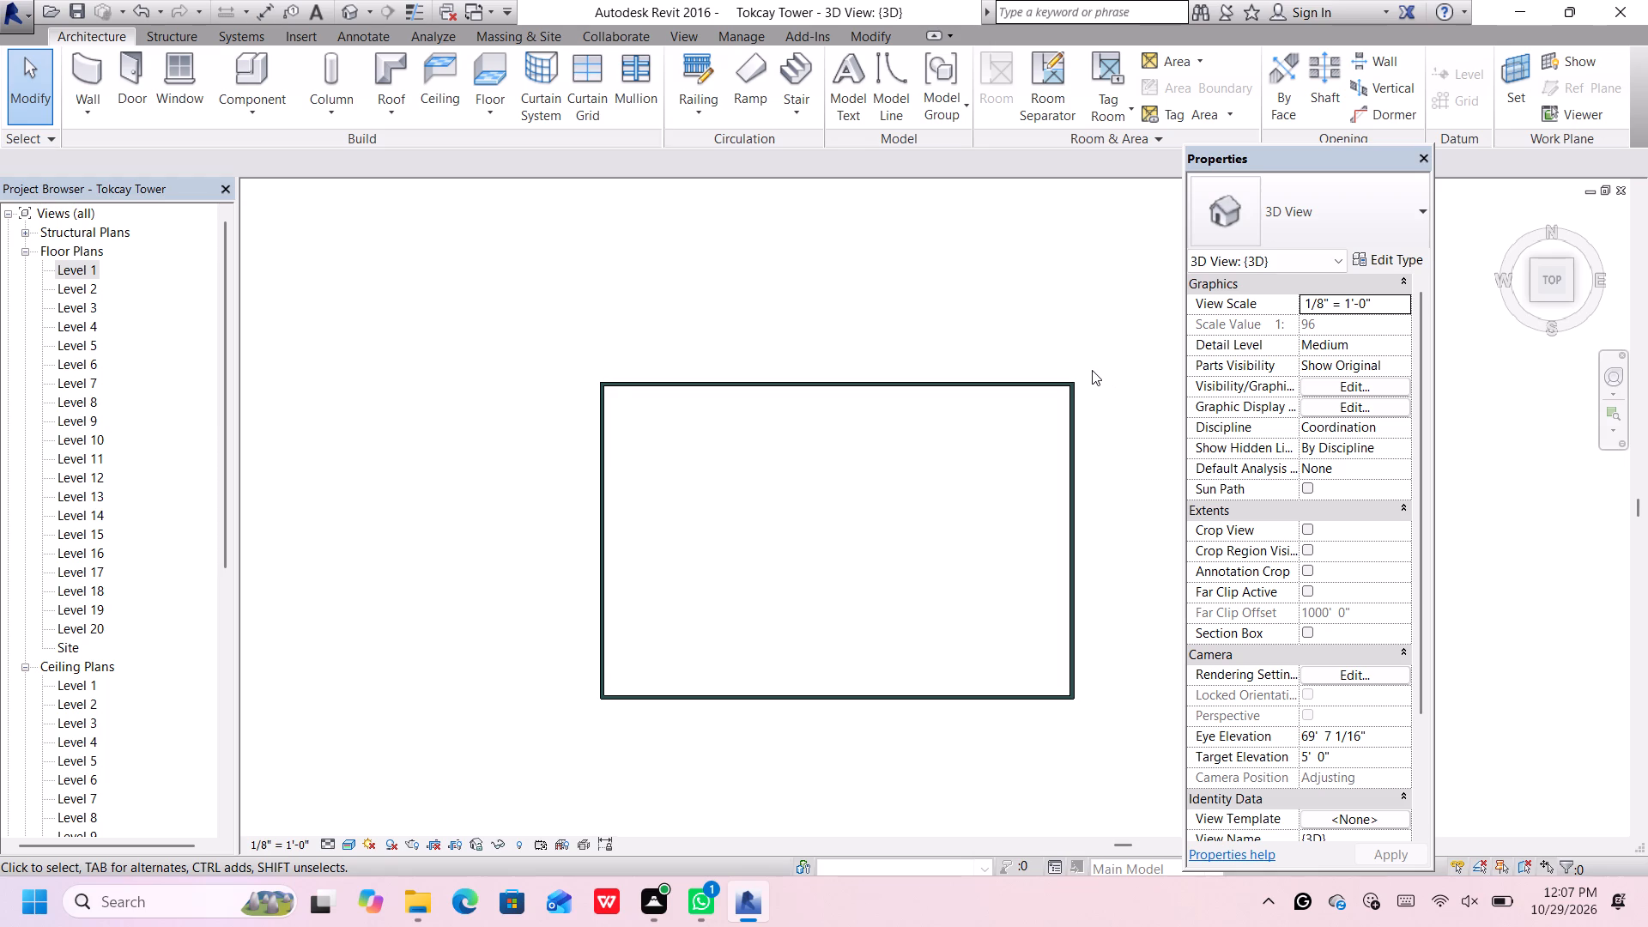
pyautogui.click(475, 76)
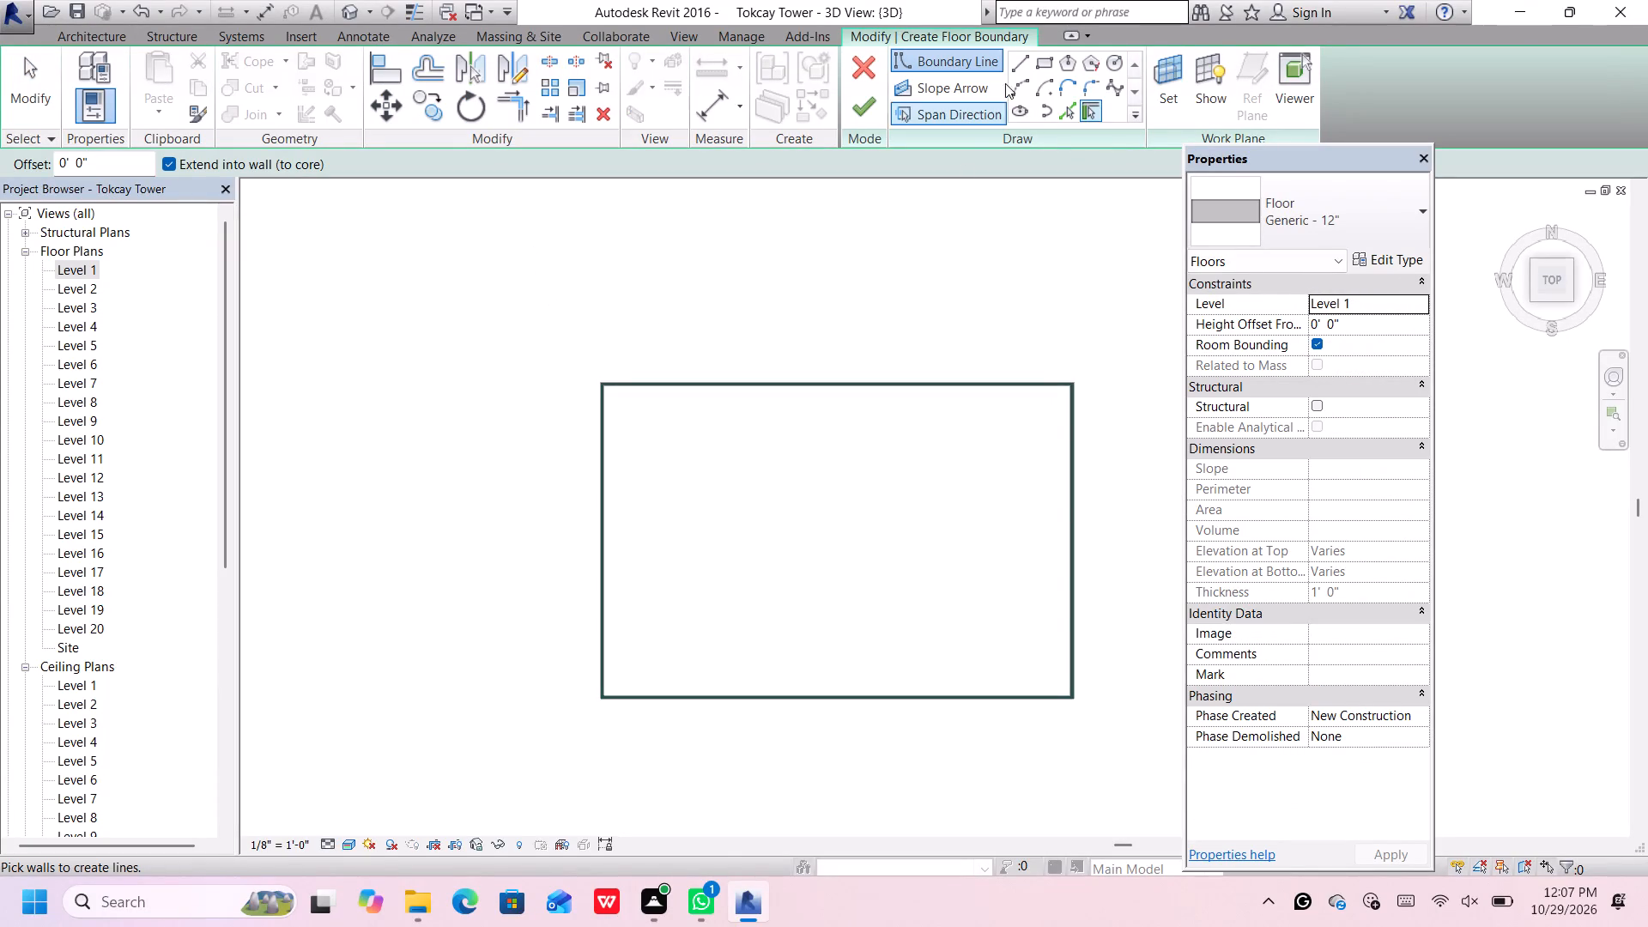
pyautogui.click(1040, 67)
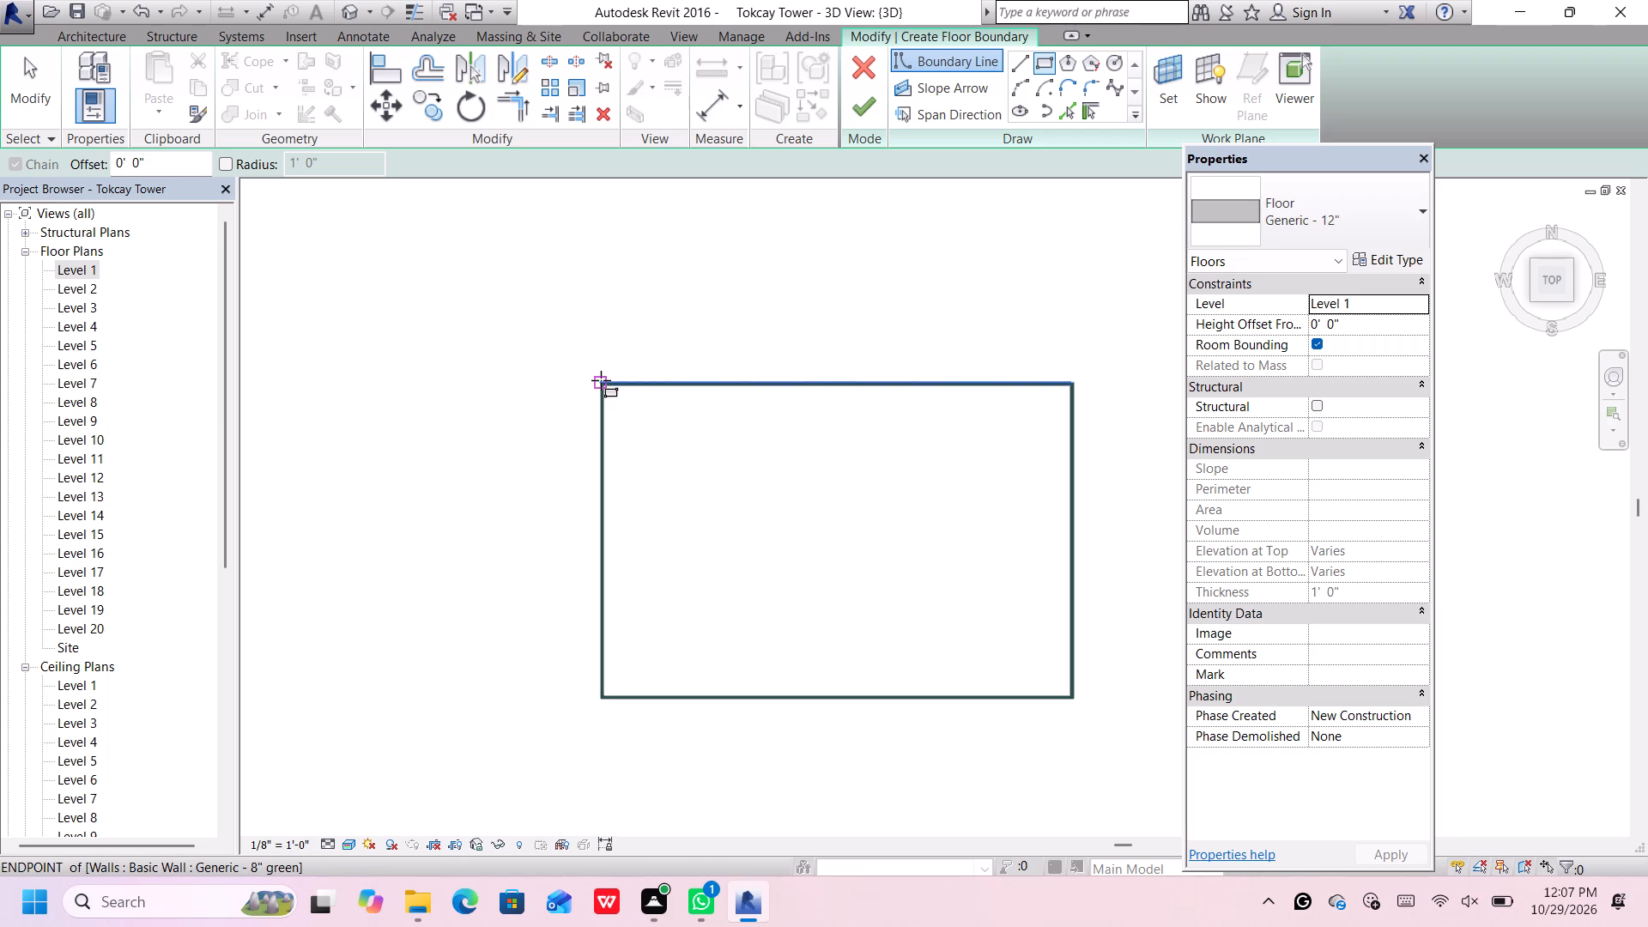
pyautogui.click(600, 380)
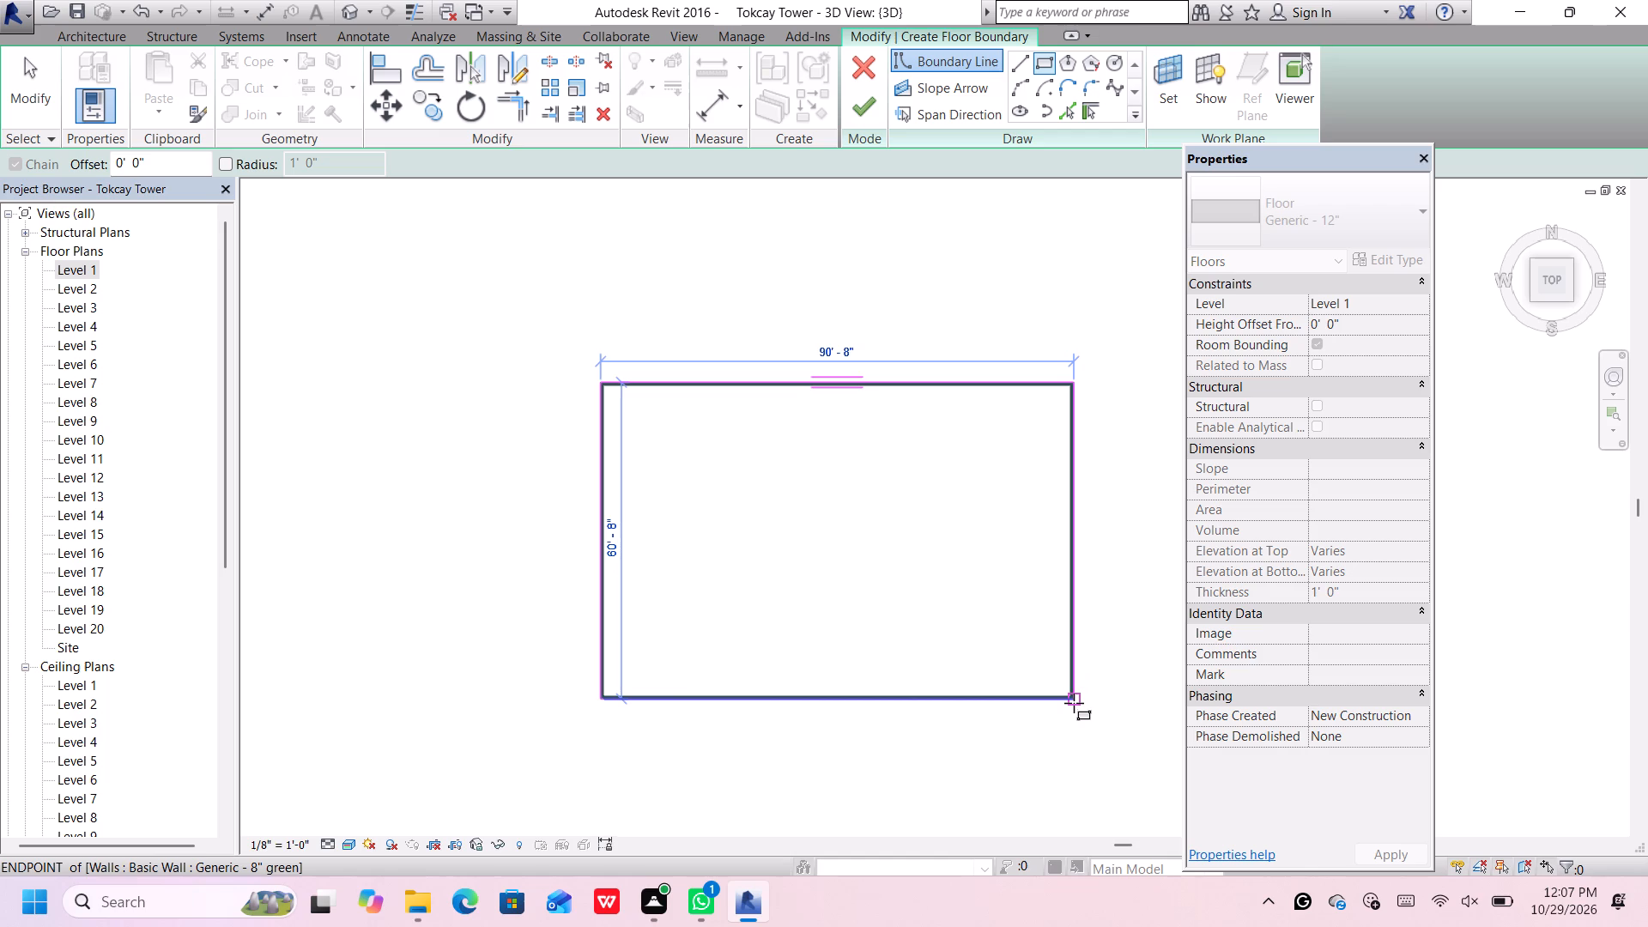
pyautogui.scroll(8, 1074, 703)
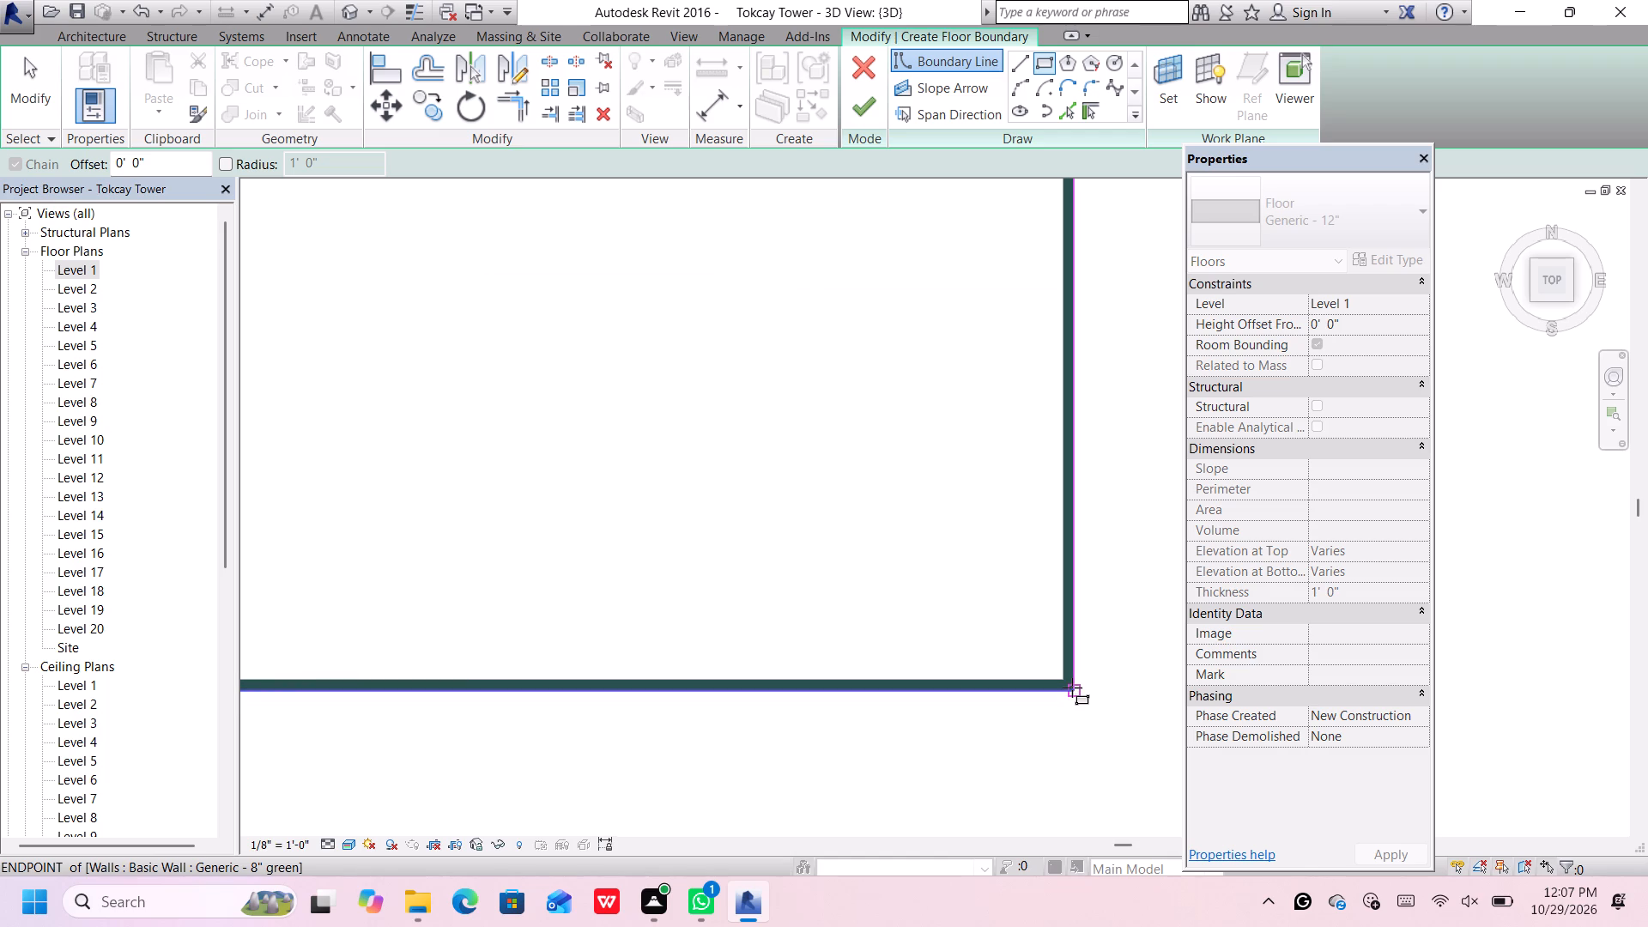
pyautogui.click(1072, 688)
# Set the floor boundary's north-south dimension to 80', extending its north edge beyond the north wall.
pyautogui.scroll(-8, 1072, 688)
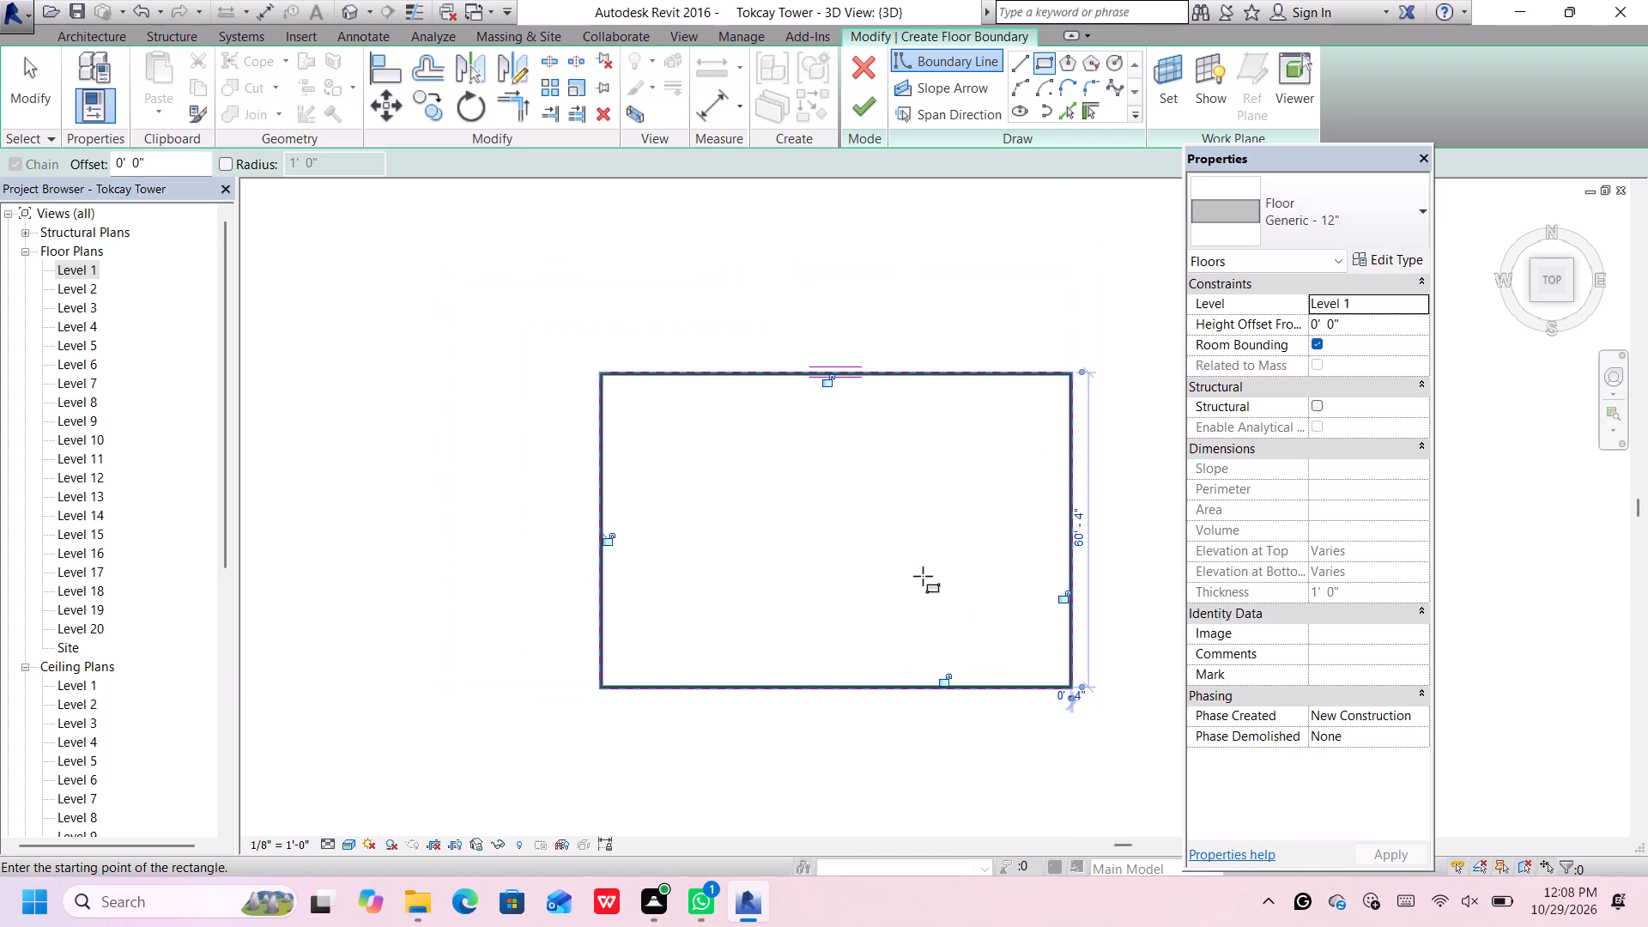
pyautogui.scroll(1, 1081, 529)
pyautogui.click(1079, 529)
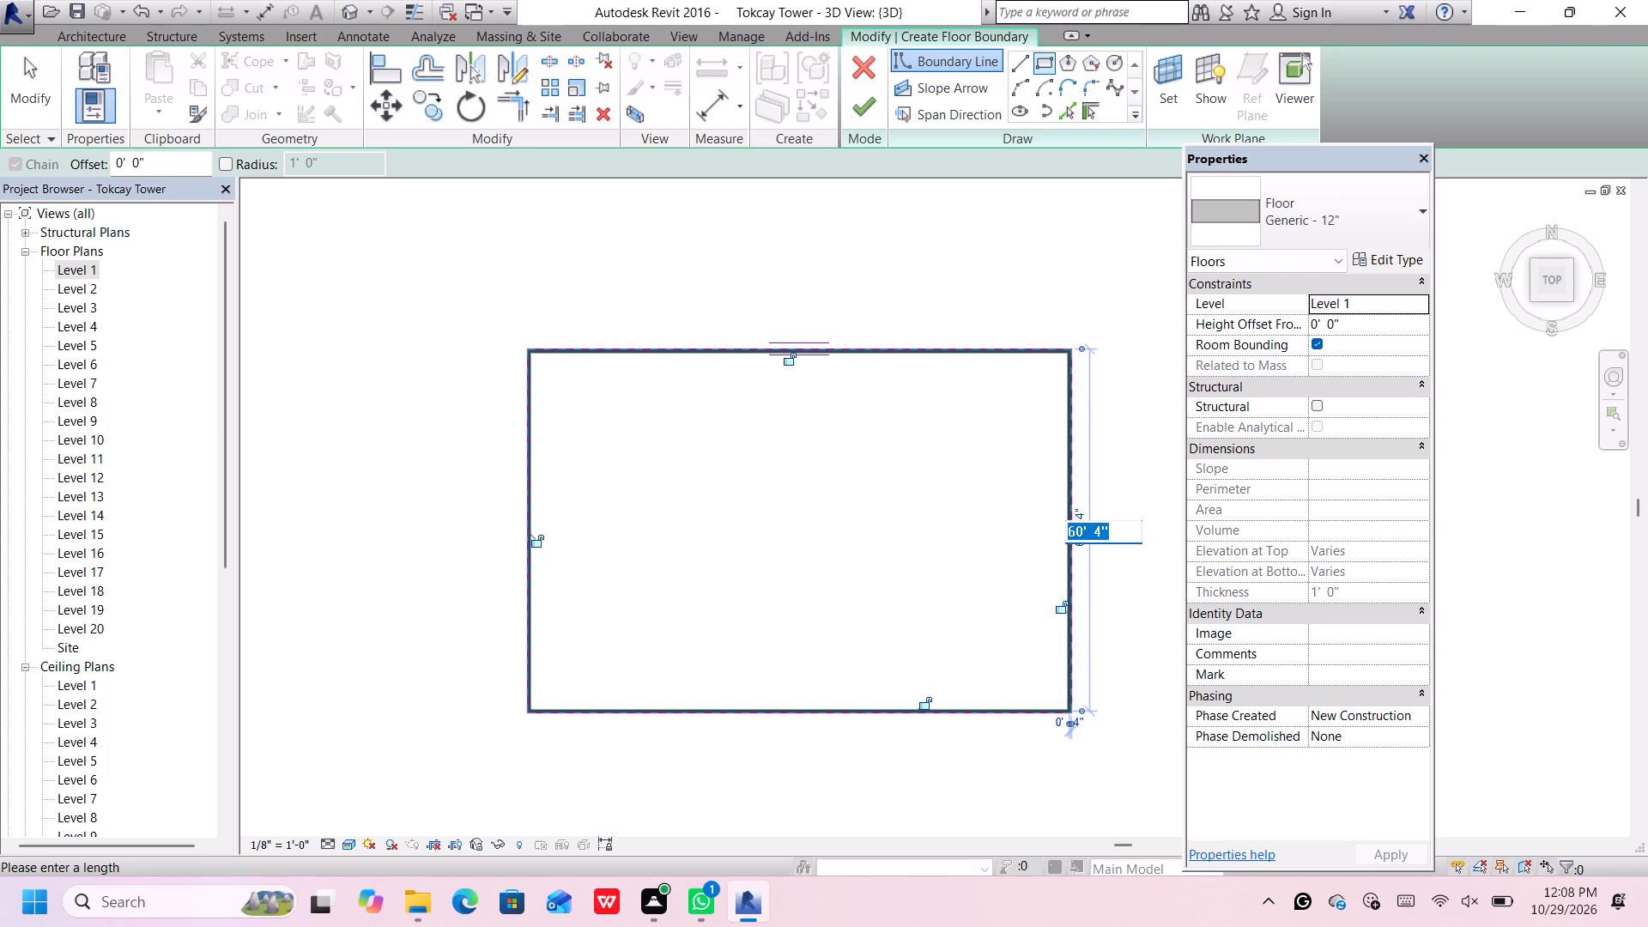
pyautogui.press('BackSpace')
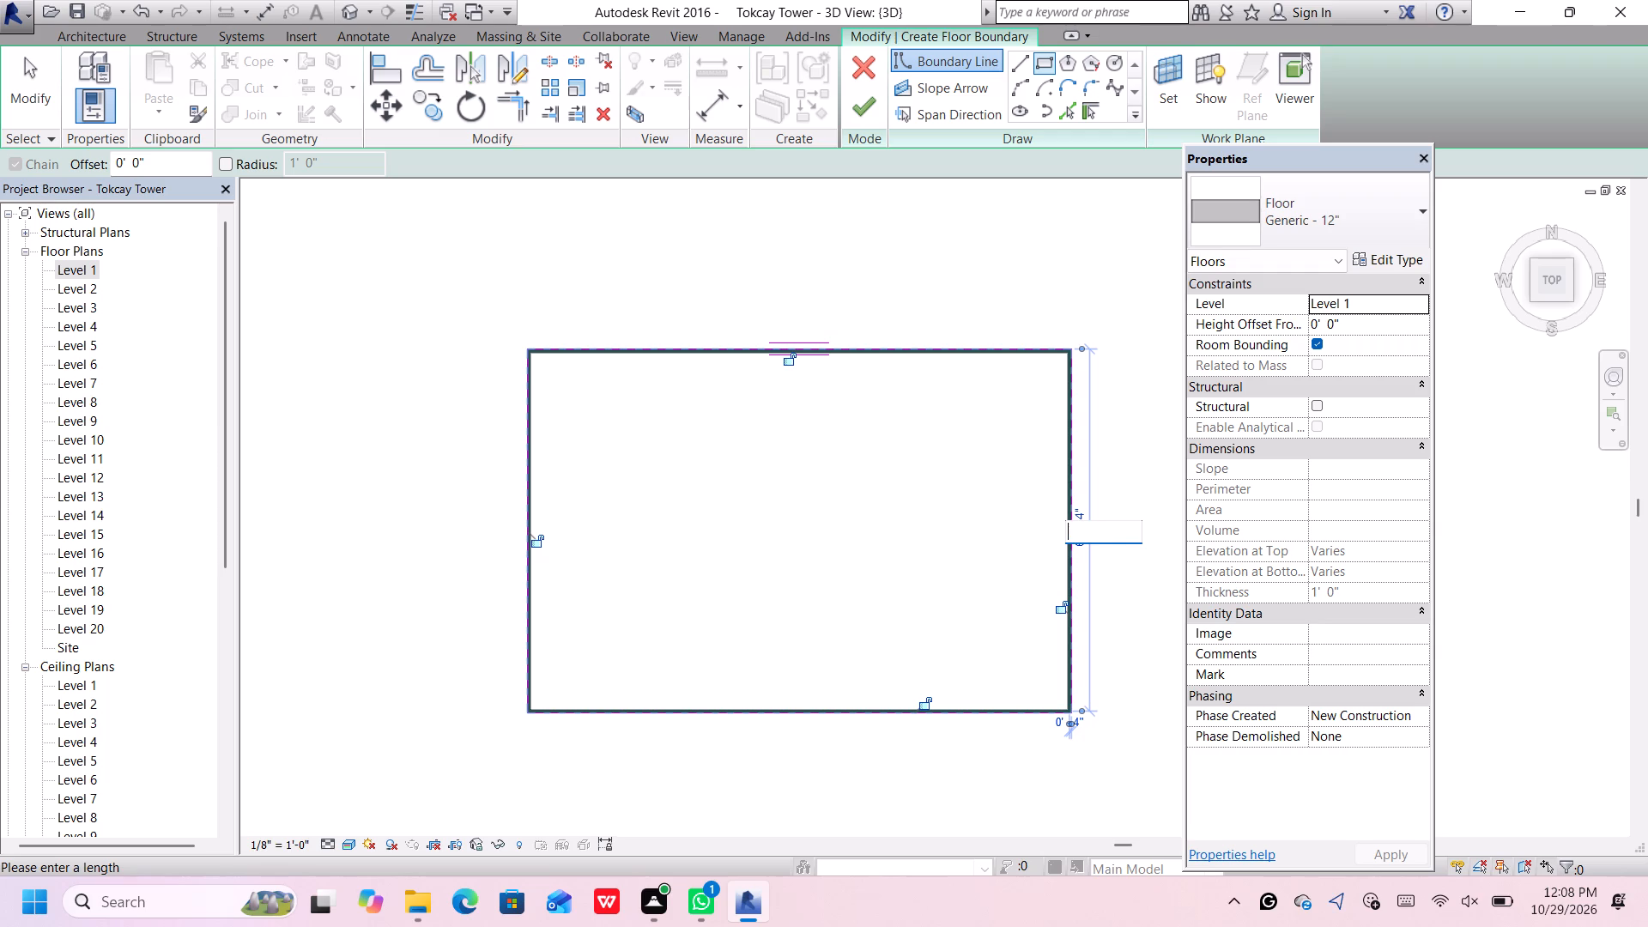
pyautogui.write("80'")
pyautogui.press('Return')
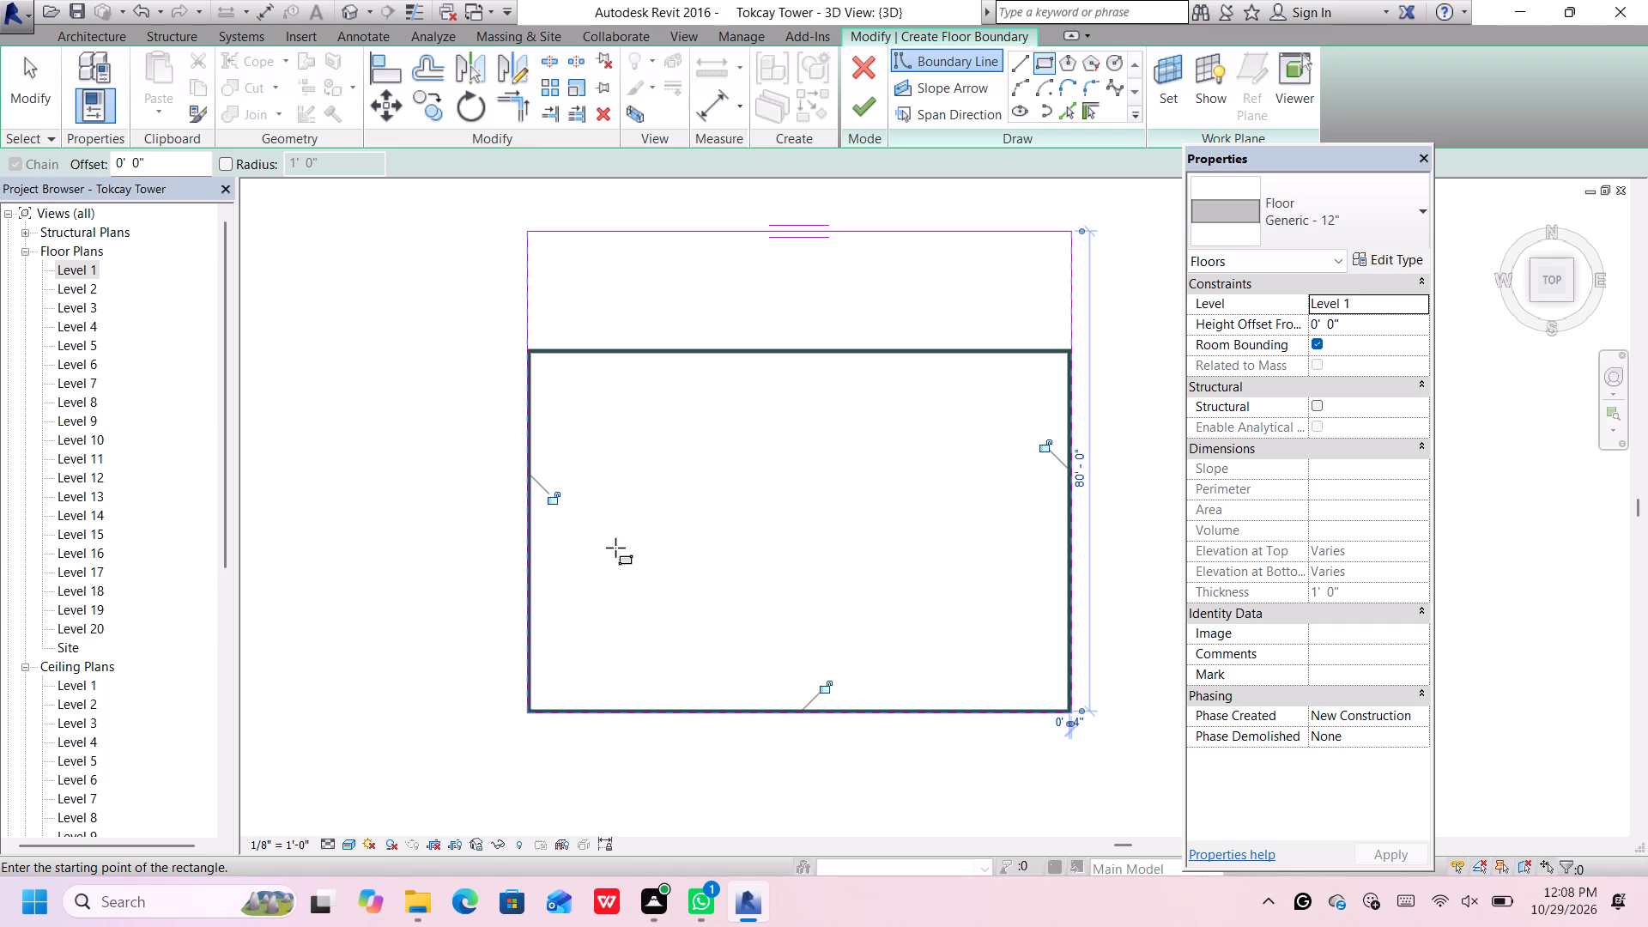
pyautogui.scroll(-2, 823, 700)
pyautogui.scroll(3, 1032, 730)
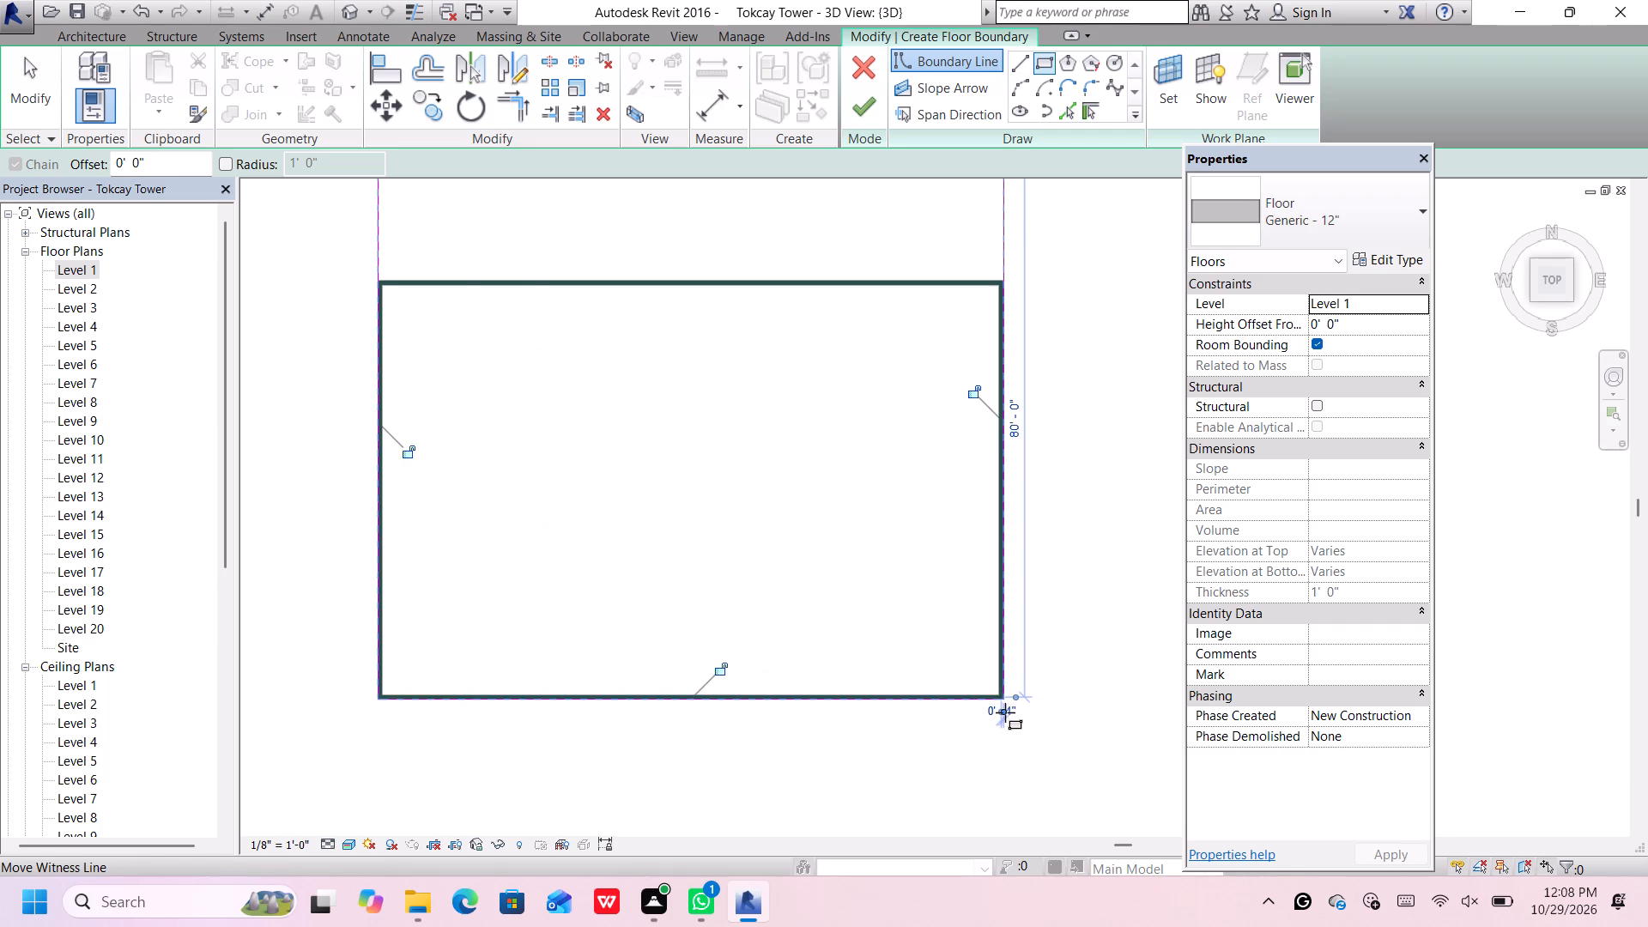
pyautogui.scroll(-2, 1005, 712)
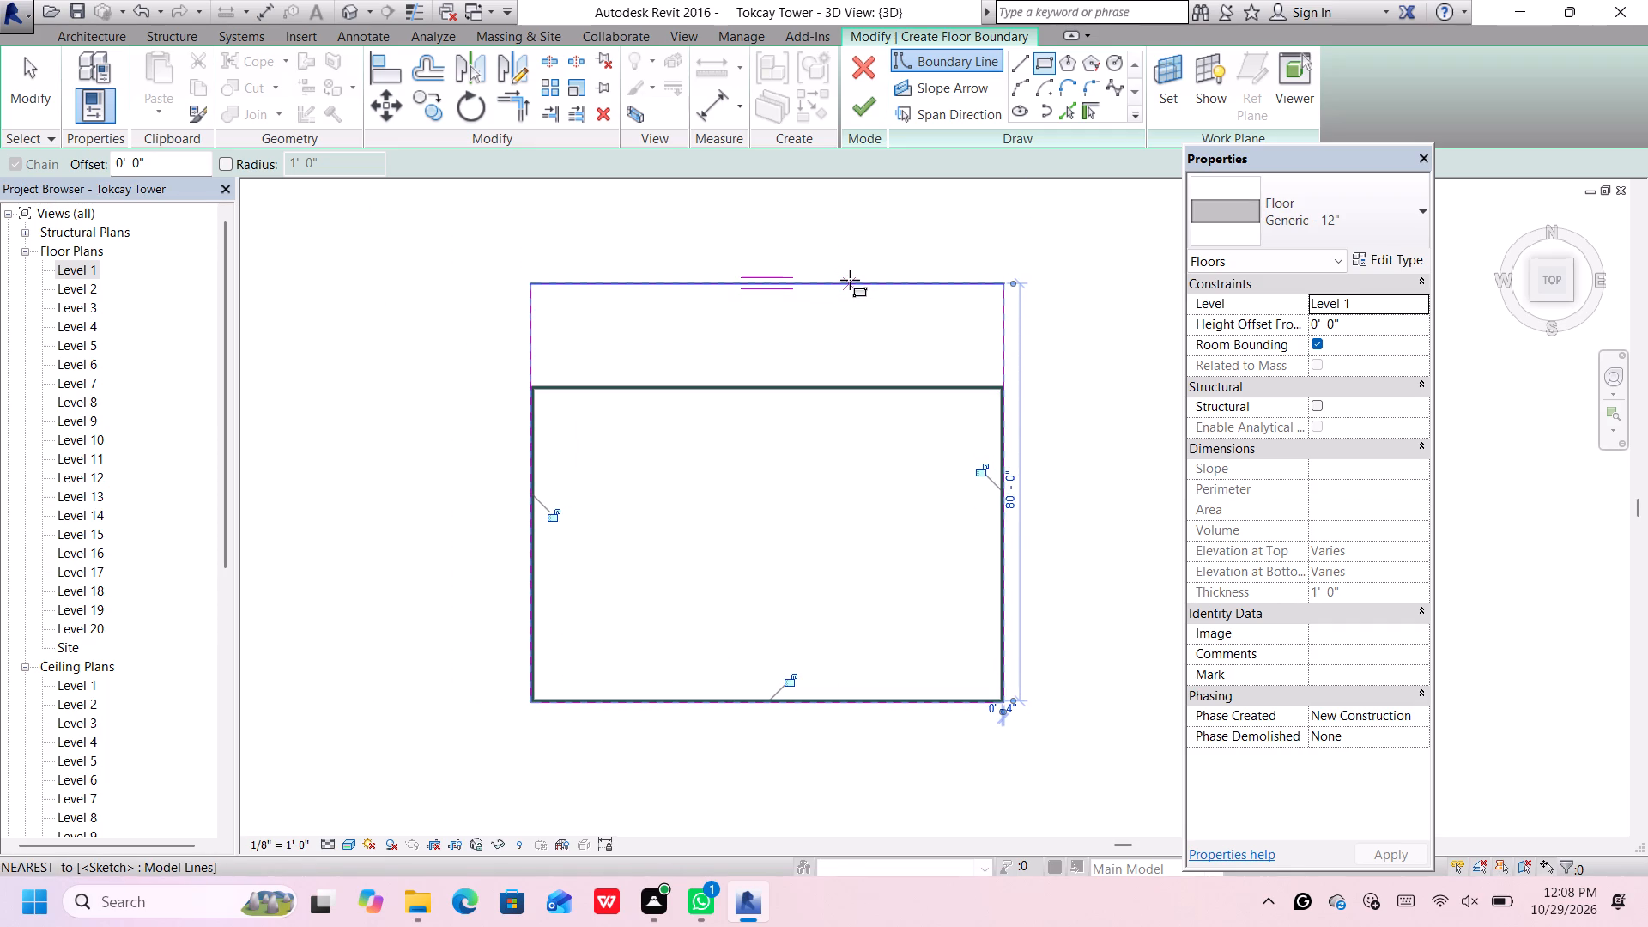
pyautogui.press('Escape')
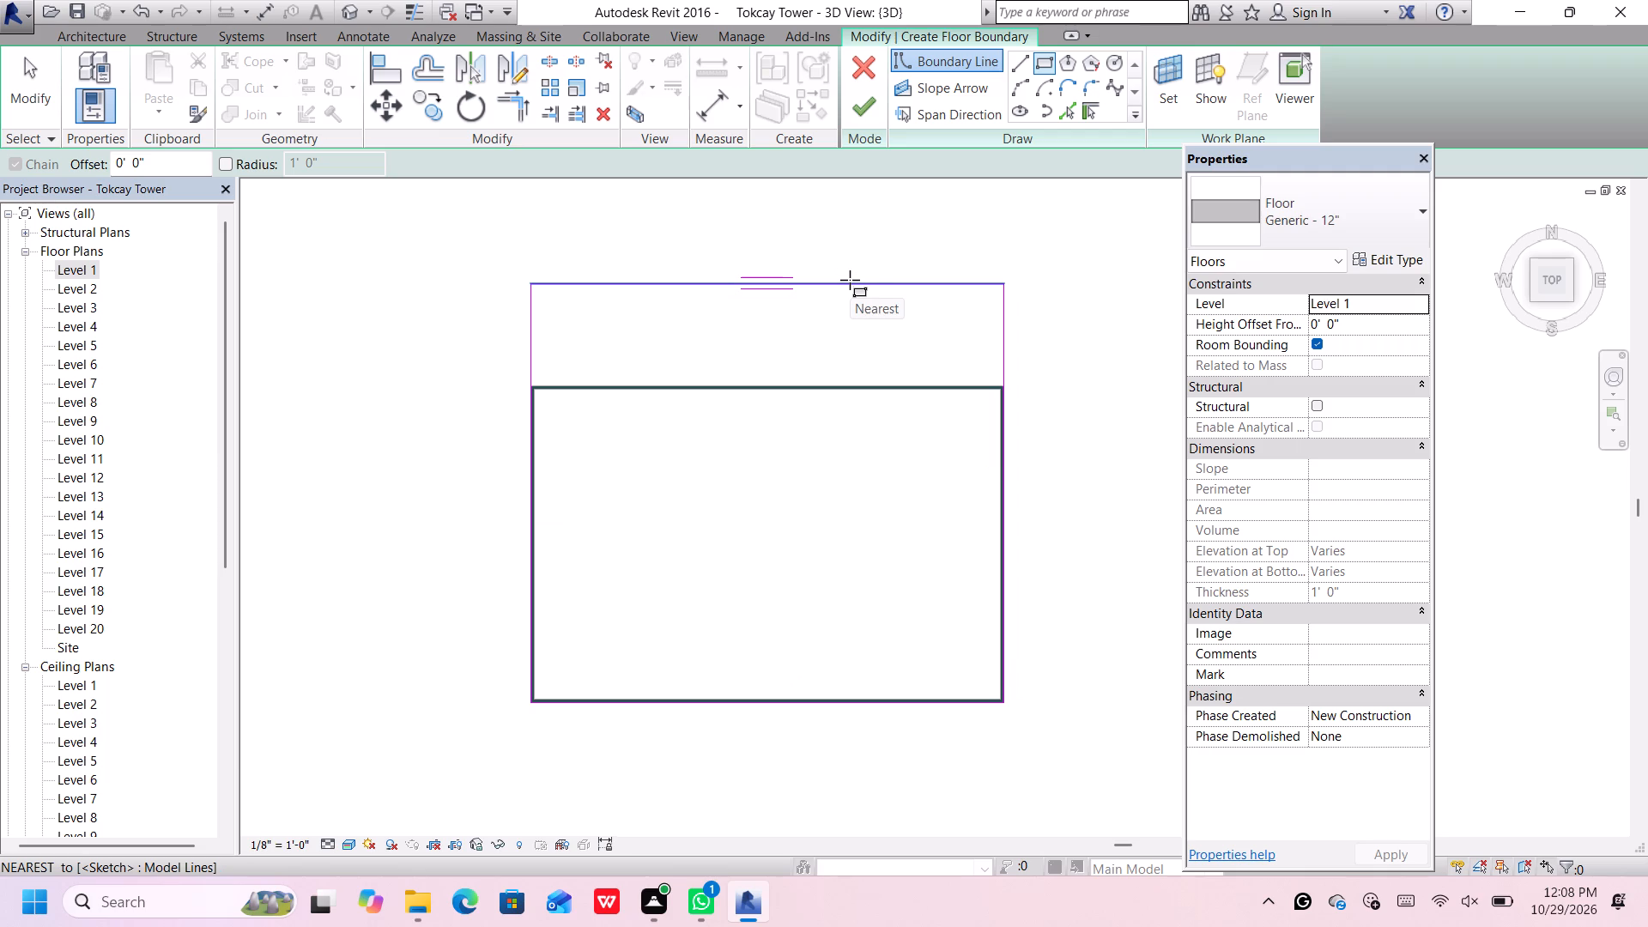
pyautogui.press('Escape')
# Set the floor boundary's east edge 20' outward from the east wall.
pyautogui.click(850, 280)
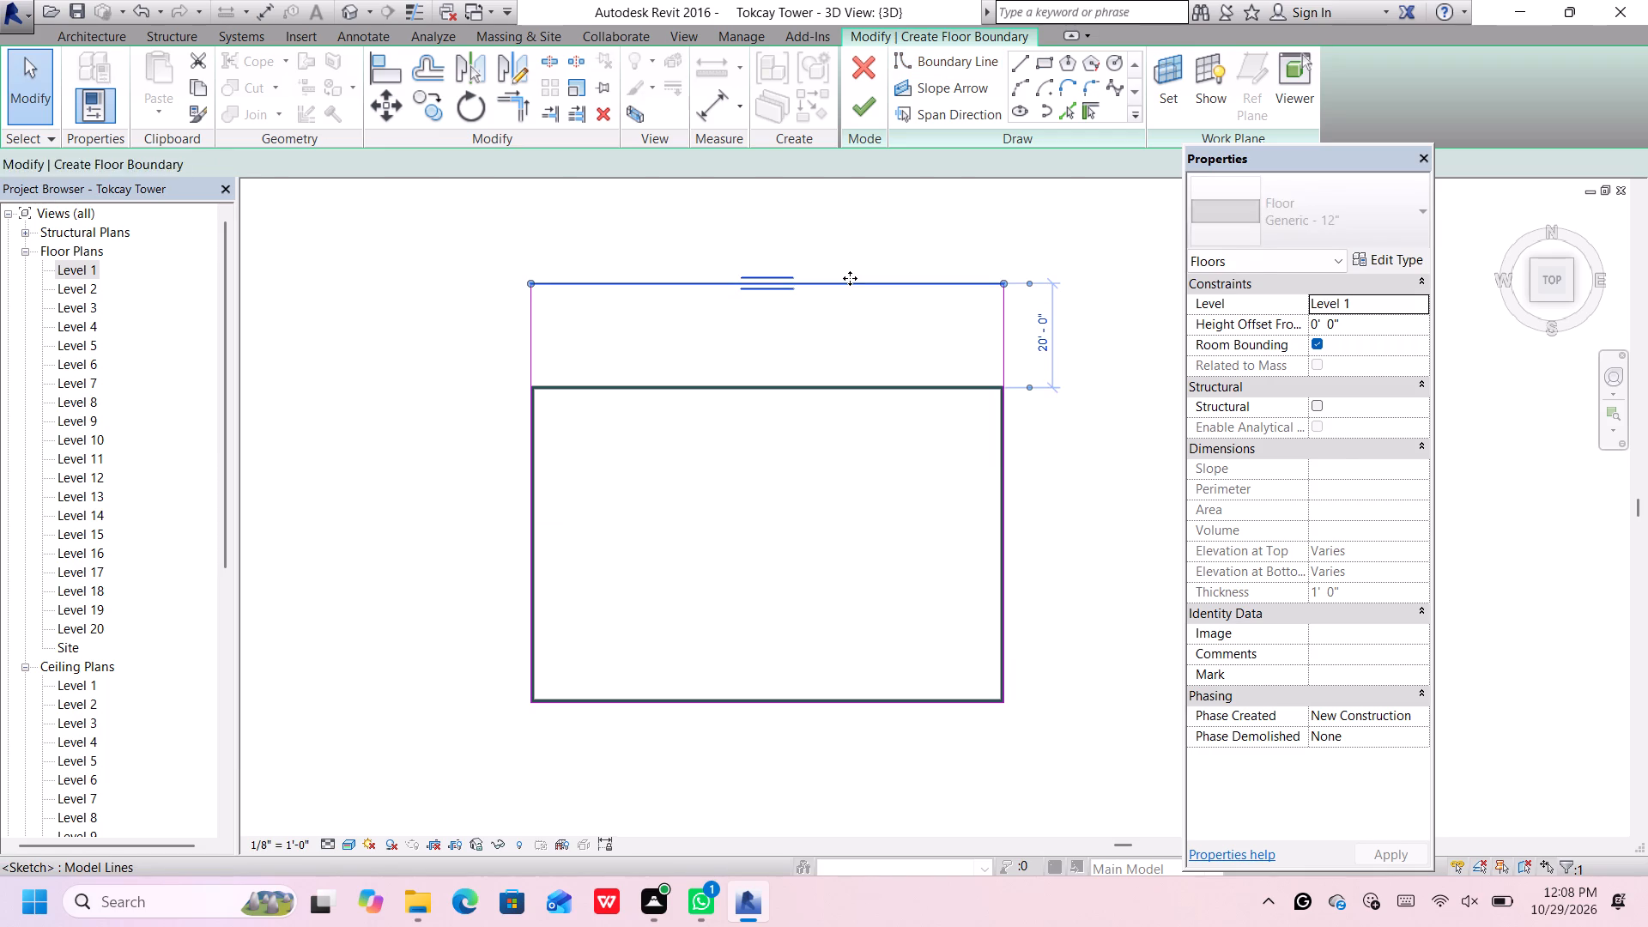
pyautogui.click(1004, 331)
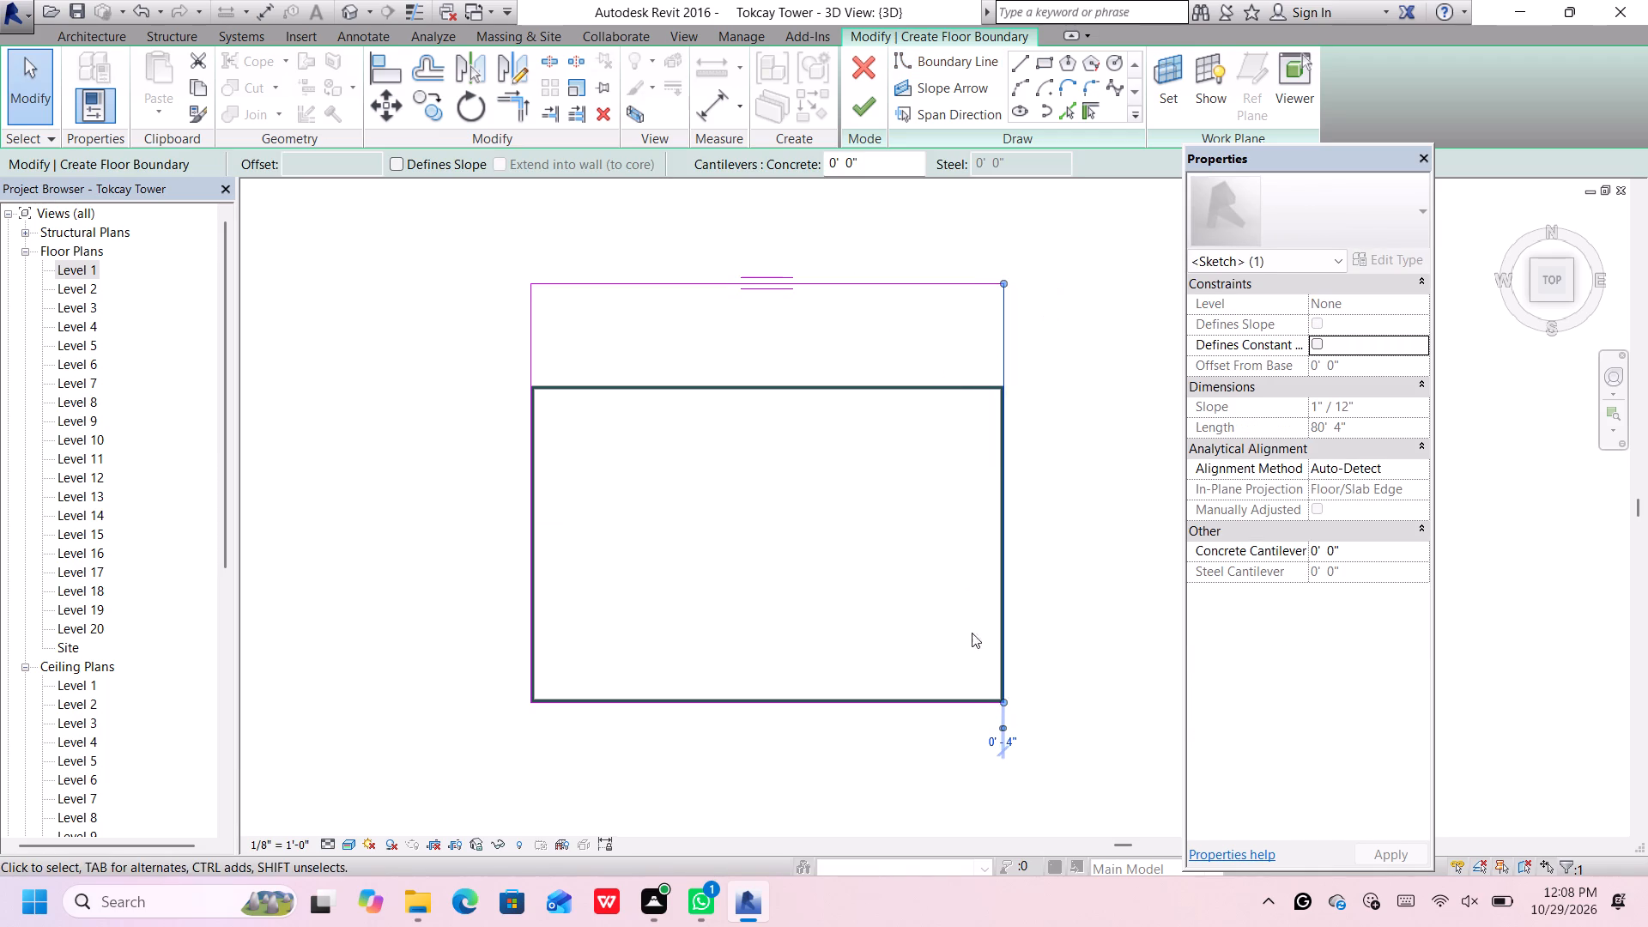
pyautogui.click(1009, 743)
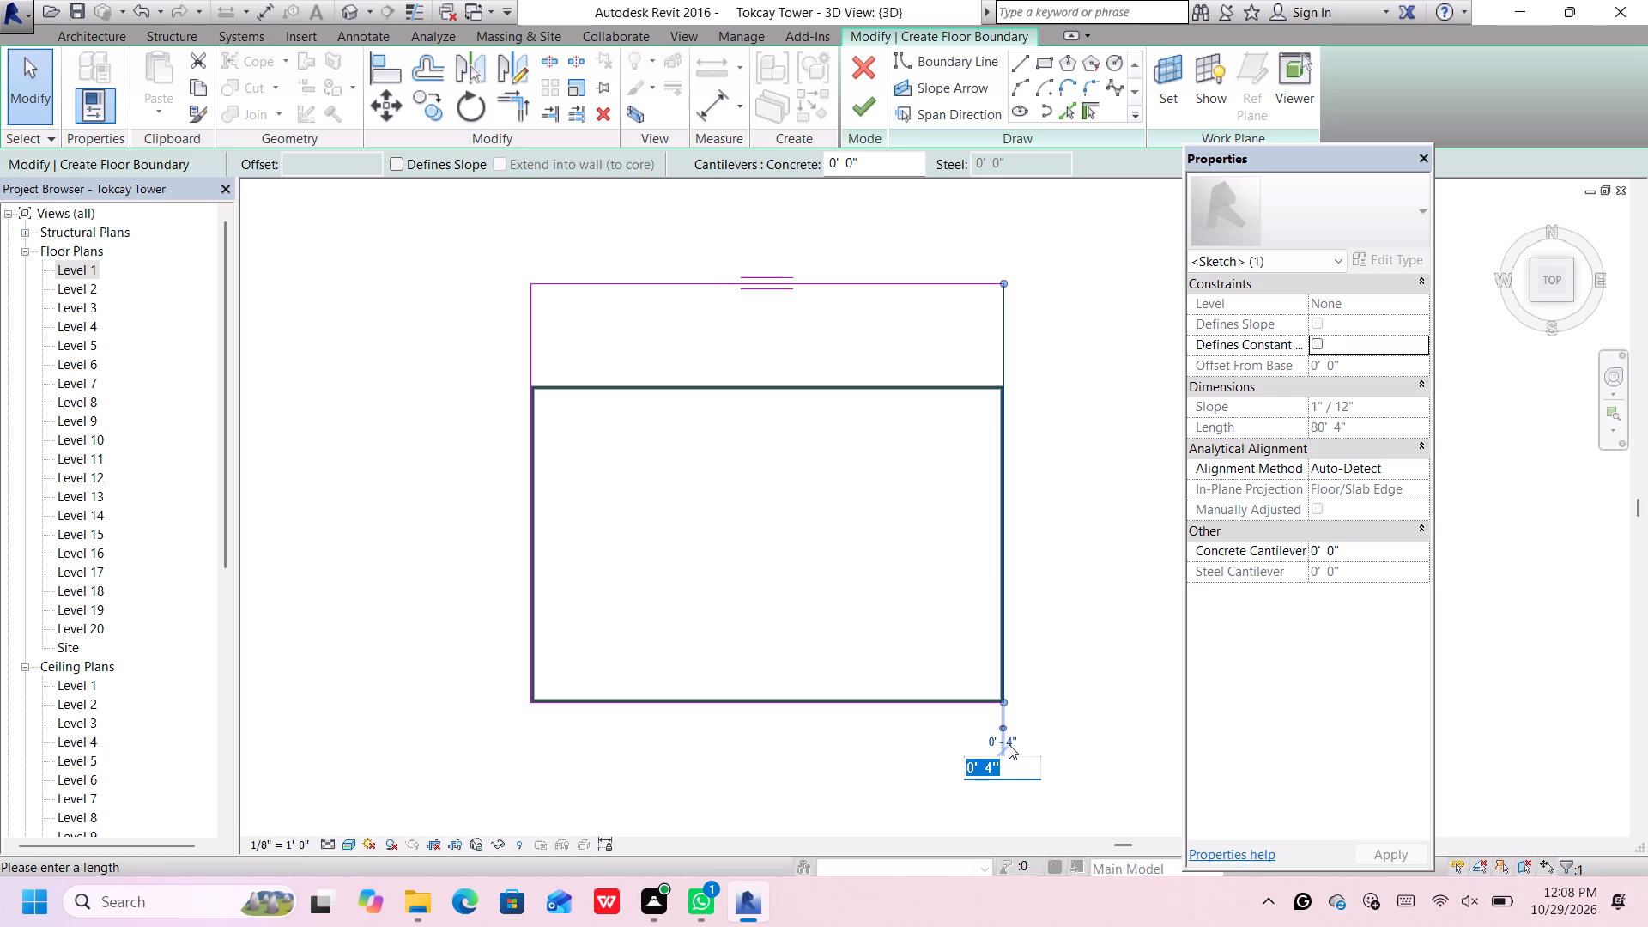
pyautogui.press('1')
pyautogui.press('BackSpace')
pyautogui.write("20'")
pyautogui.press('Return')
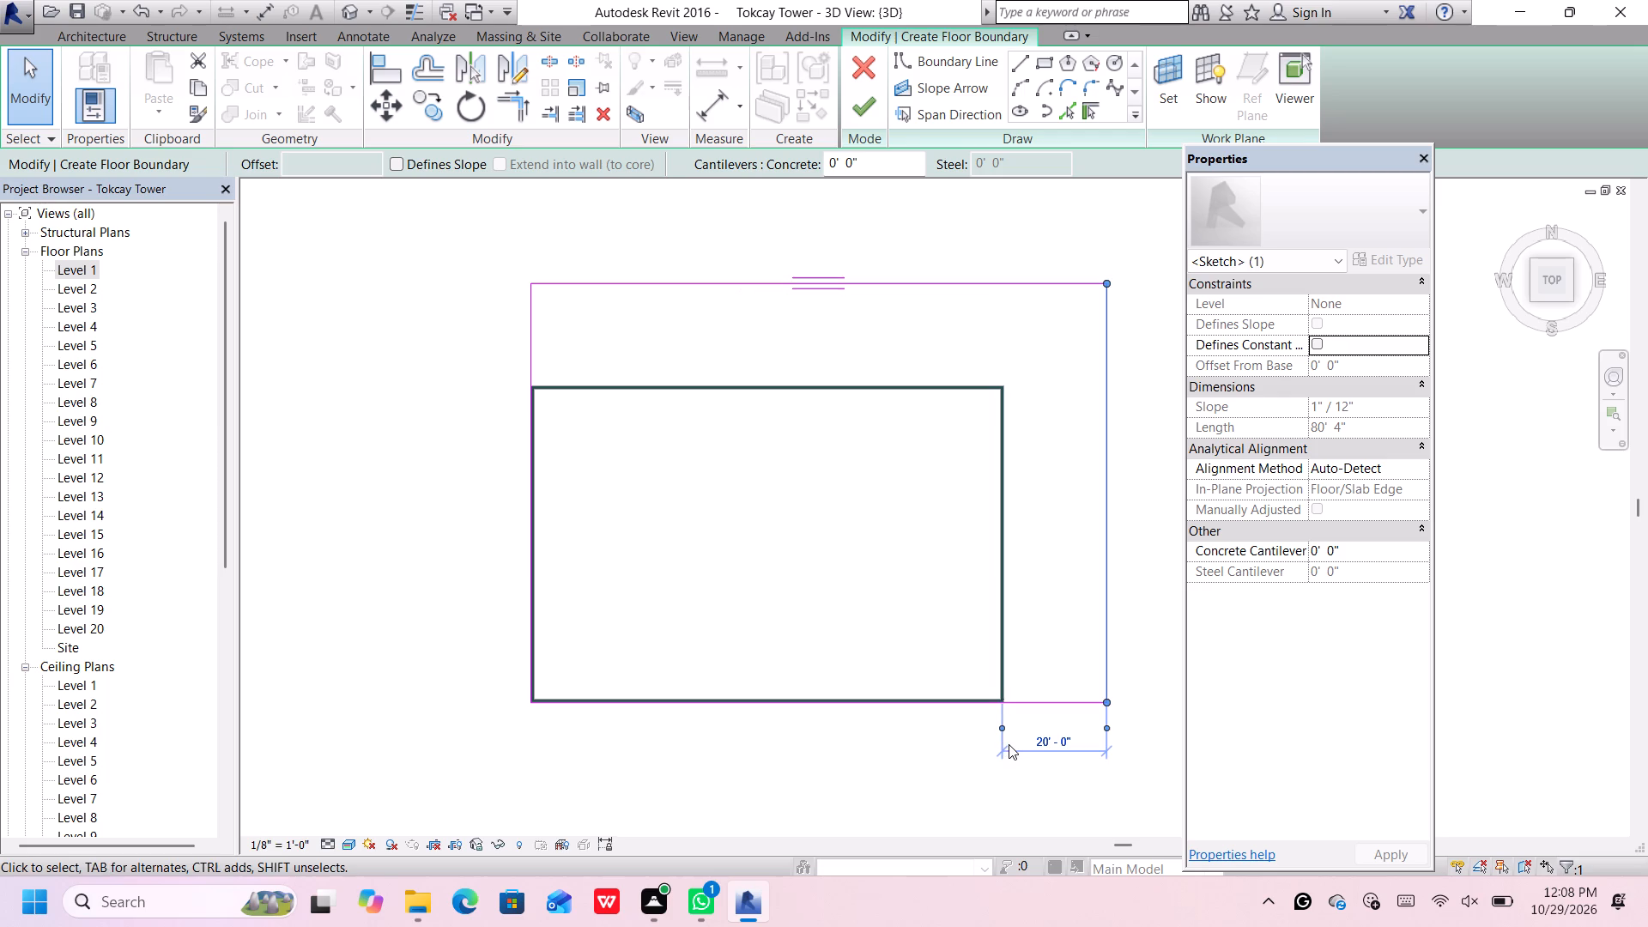
pyautogui.click(1000, 282)
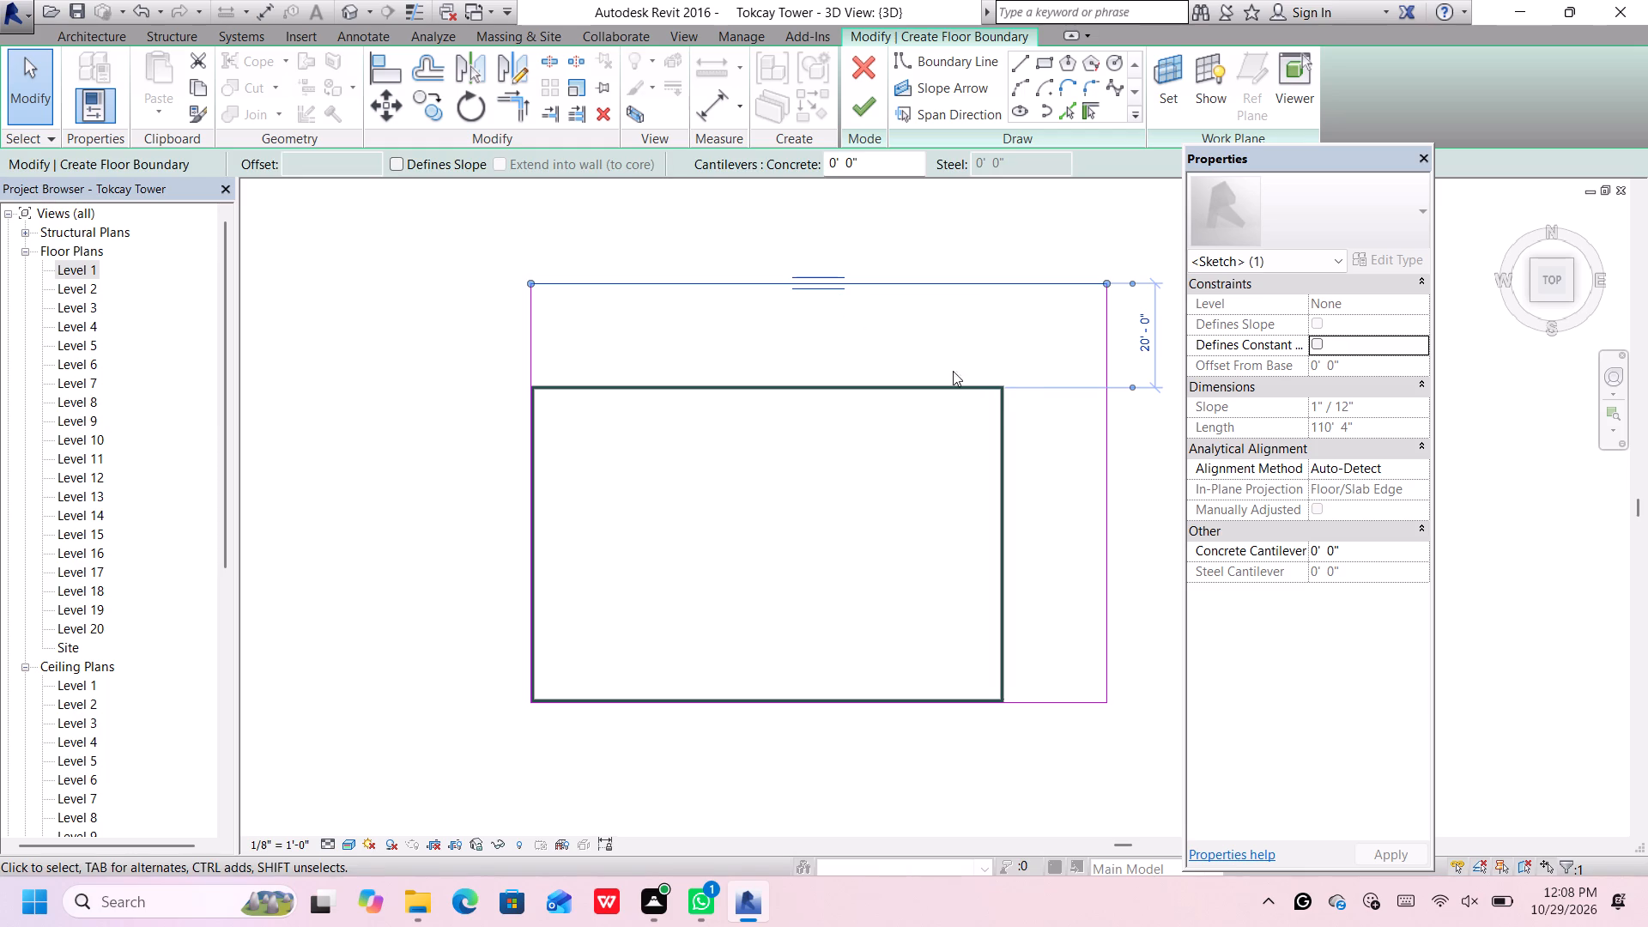
# Select all four floor boundary lines, nudge the rectangle west and south until roughly centred around the walls, and finish the floor sketch.
pyautogui.keyDown('ctrl'); pyautogui.click(1113, 497); pyautogui.keyUp('ctrl')
pyautogui.keyDown('ctrl'); pyautogui.click(1055, 702); pyautogui.keyUp('ctrl')
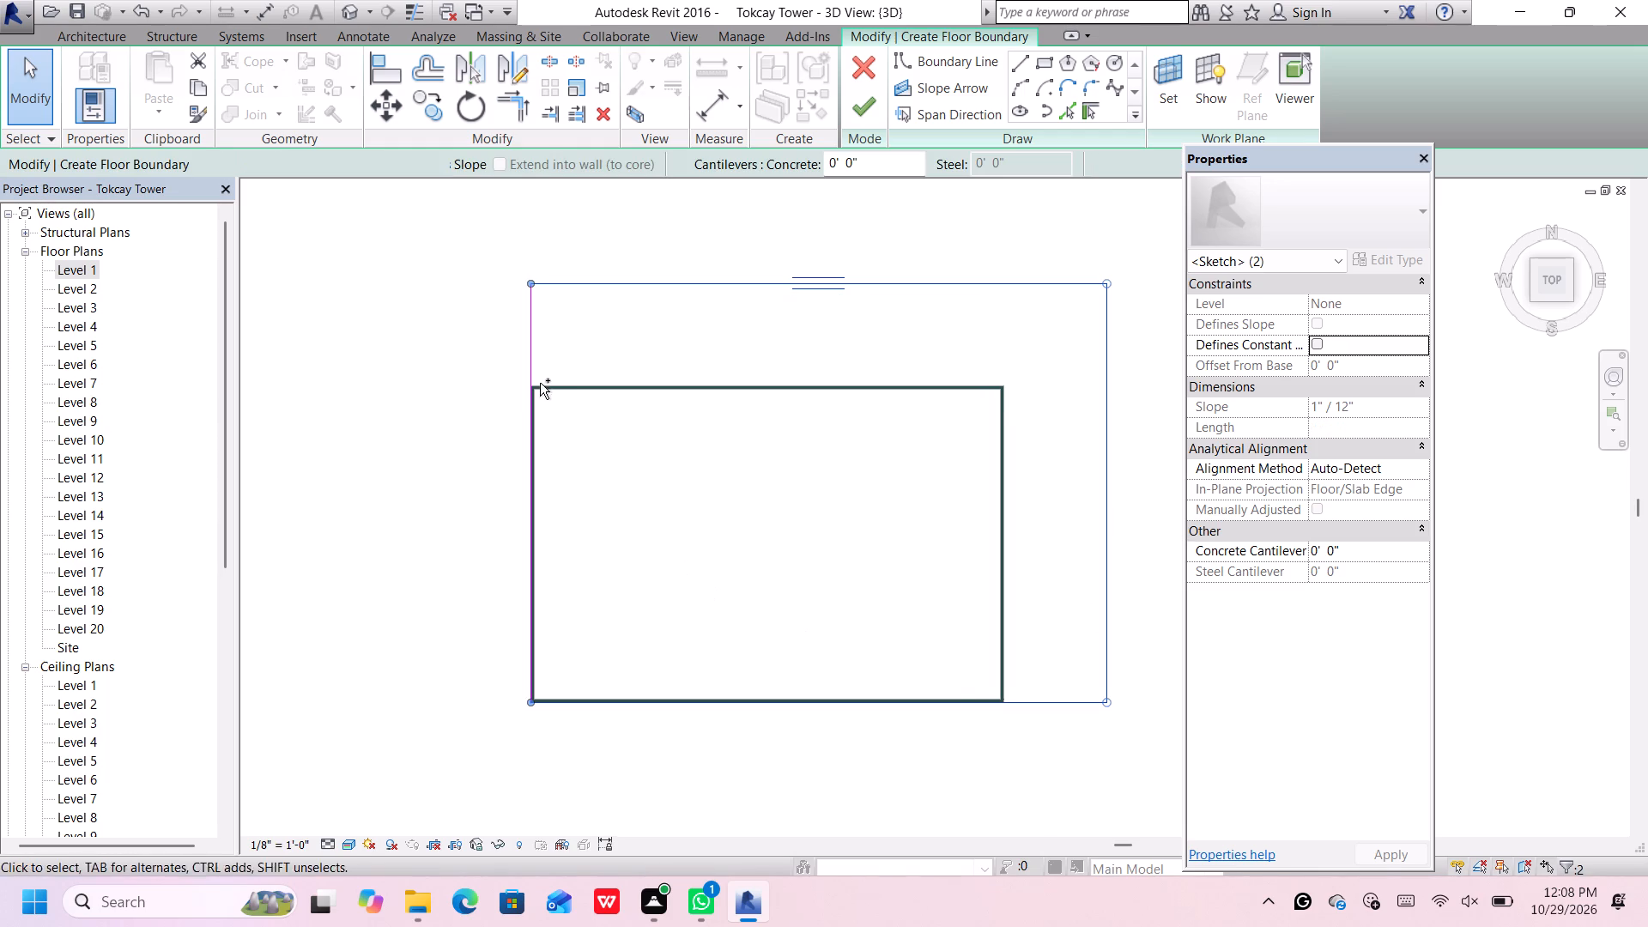
pyautogui.keyDown('ctrl'); pyautogui.click(532, 357); pyautogui.keyUp('ctrl')
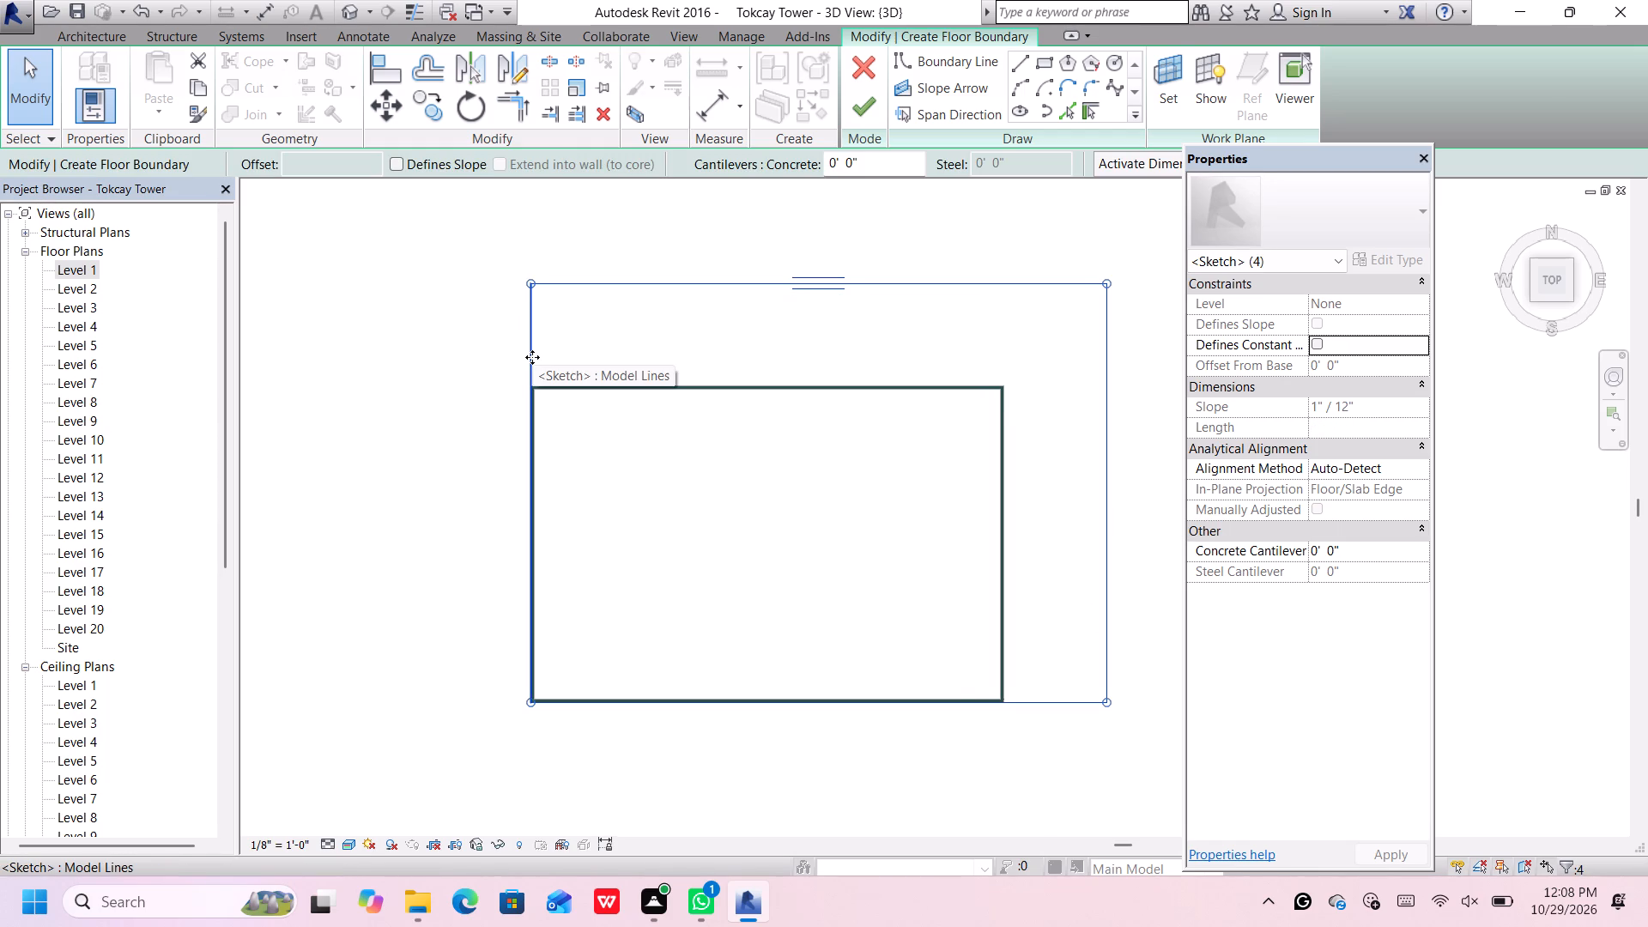
pyautogui.press('Left')
pyautogui.press('Left')
pyautogui.press('Left')
pyautogui.press('Left')
pyautogui.press('Left')
pyautogui.press('Left')
pyautogui.press('Left')
pyautogui.press('Left')
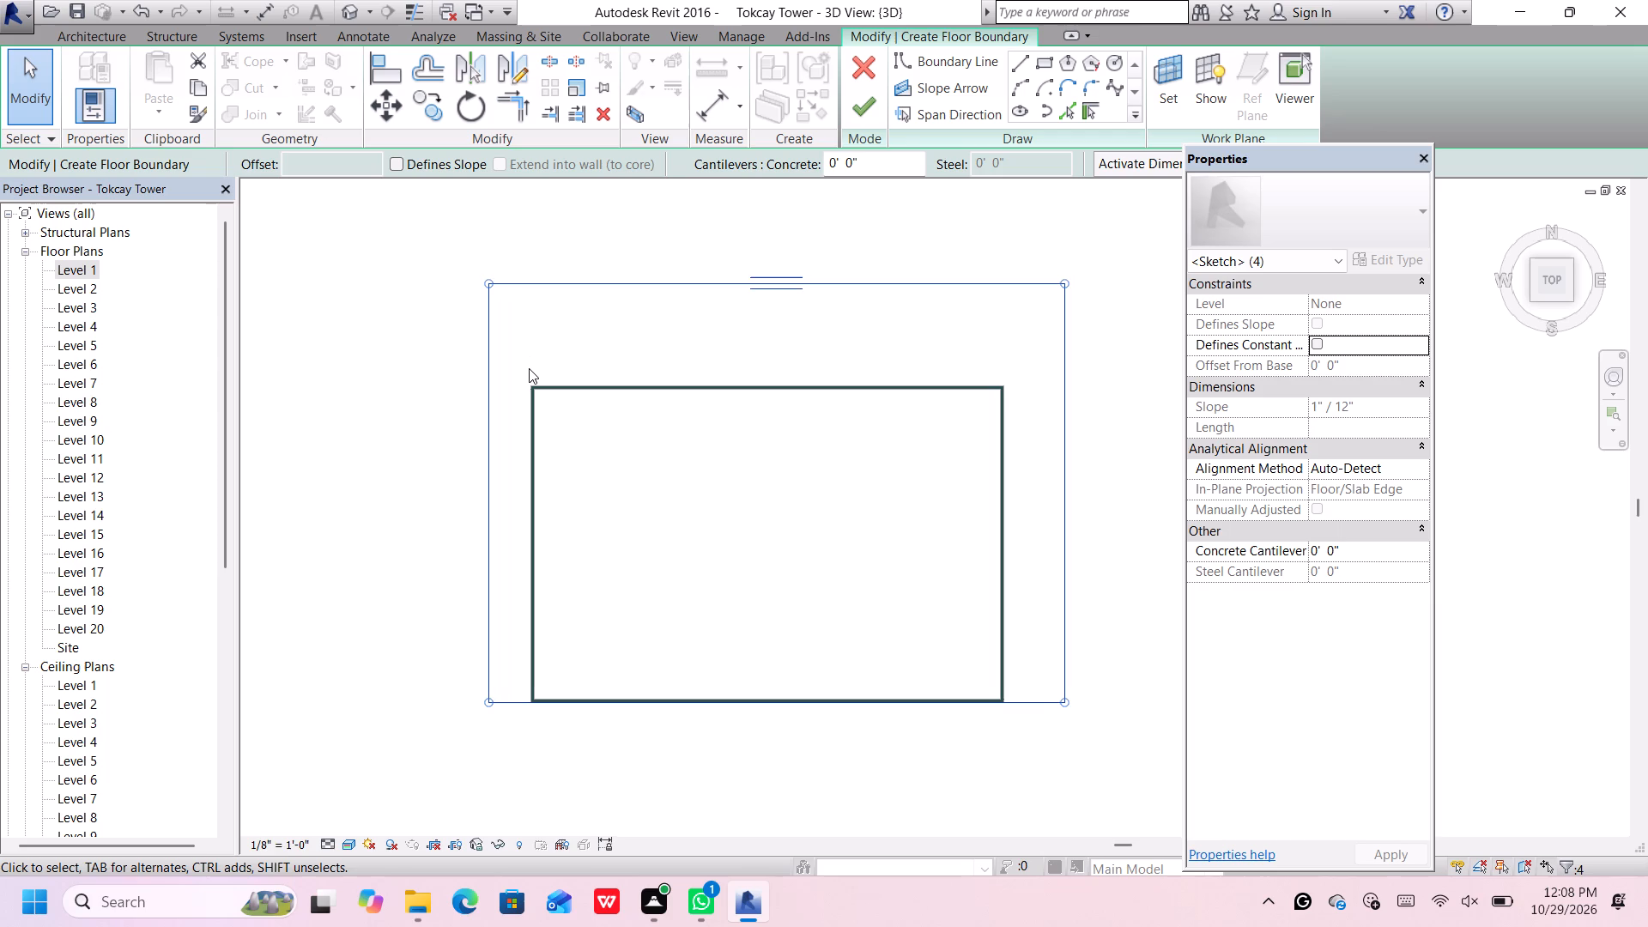
pyautogui.press('Left')
pyautogui.press('Down')
pyautogui.press('Down')
pyautogui.press('Down')
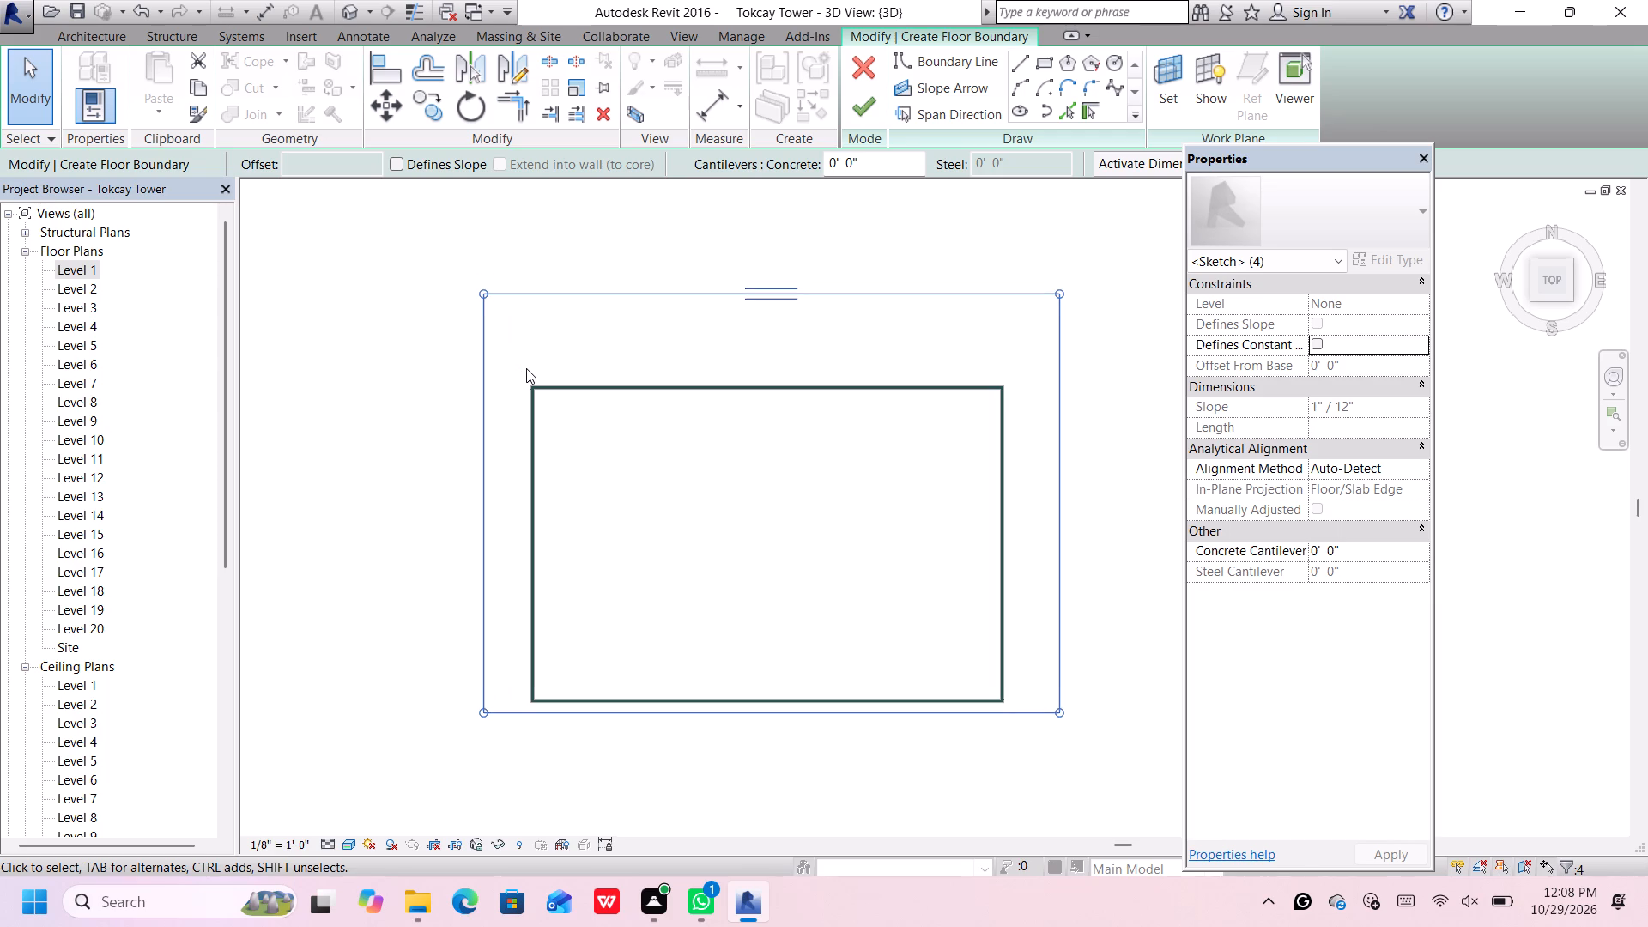
pyautogui.press('Down')
pyautogui.press('Down')
pyautogui.press('Down')
pyautogui.press('Down')
pyautogui.press('Down')
pyautogui.press('Down')
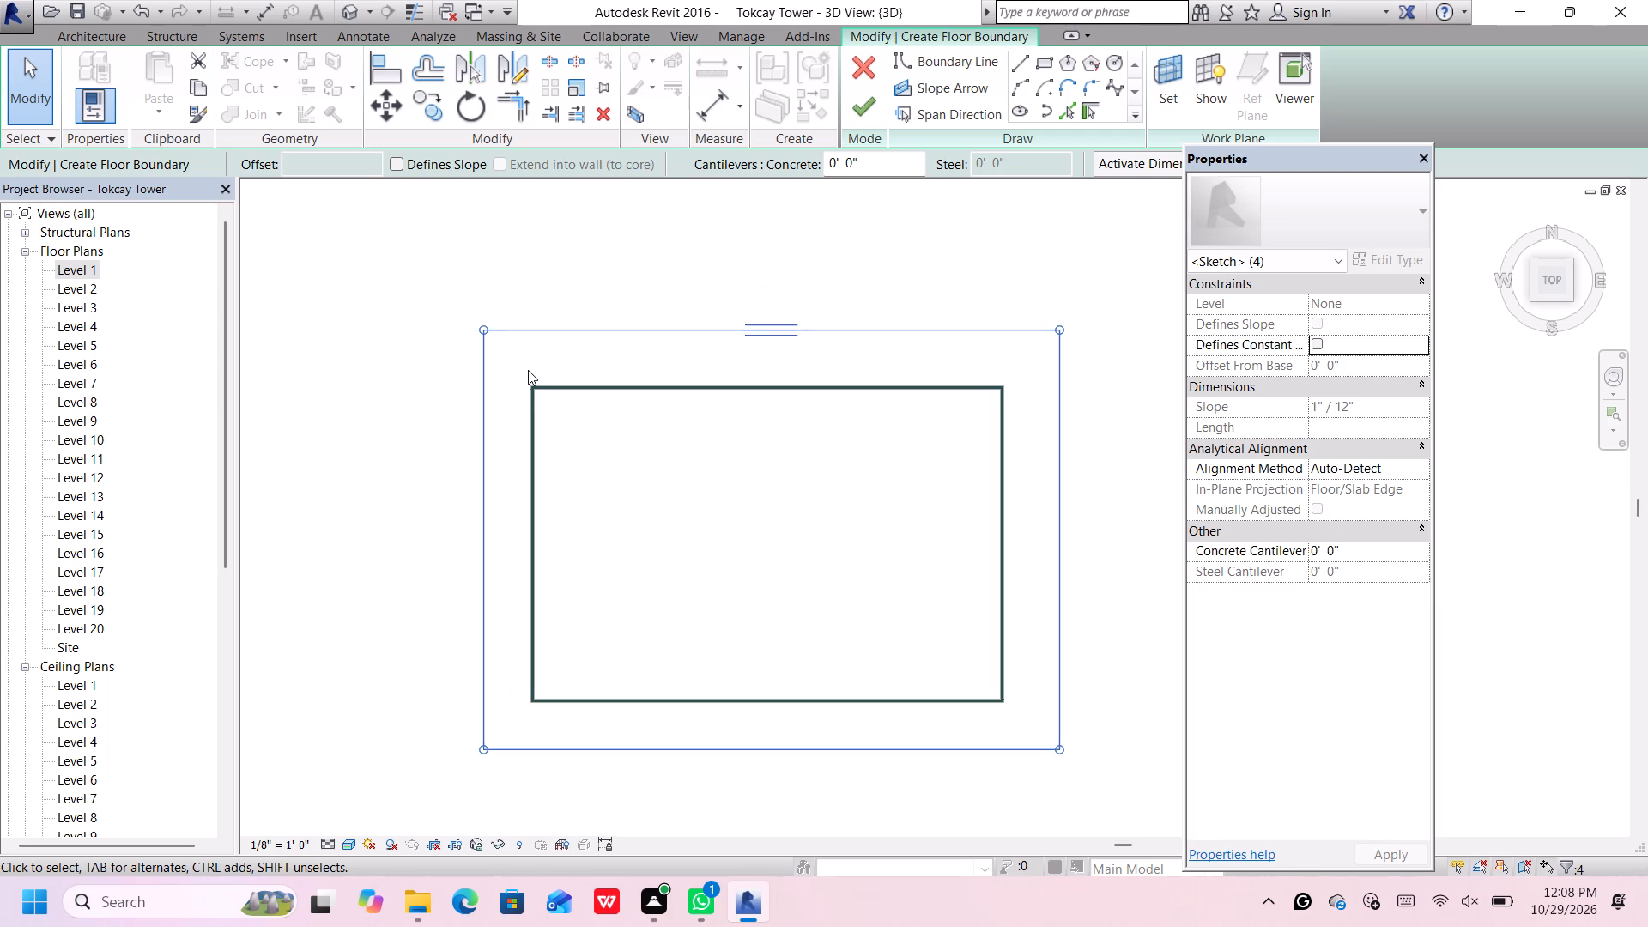
pyautogui.press('Left')
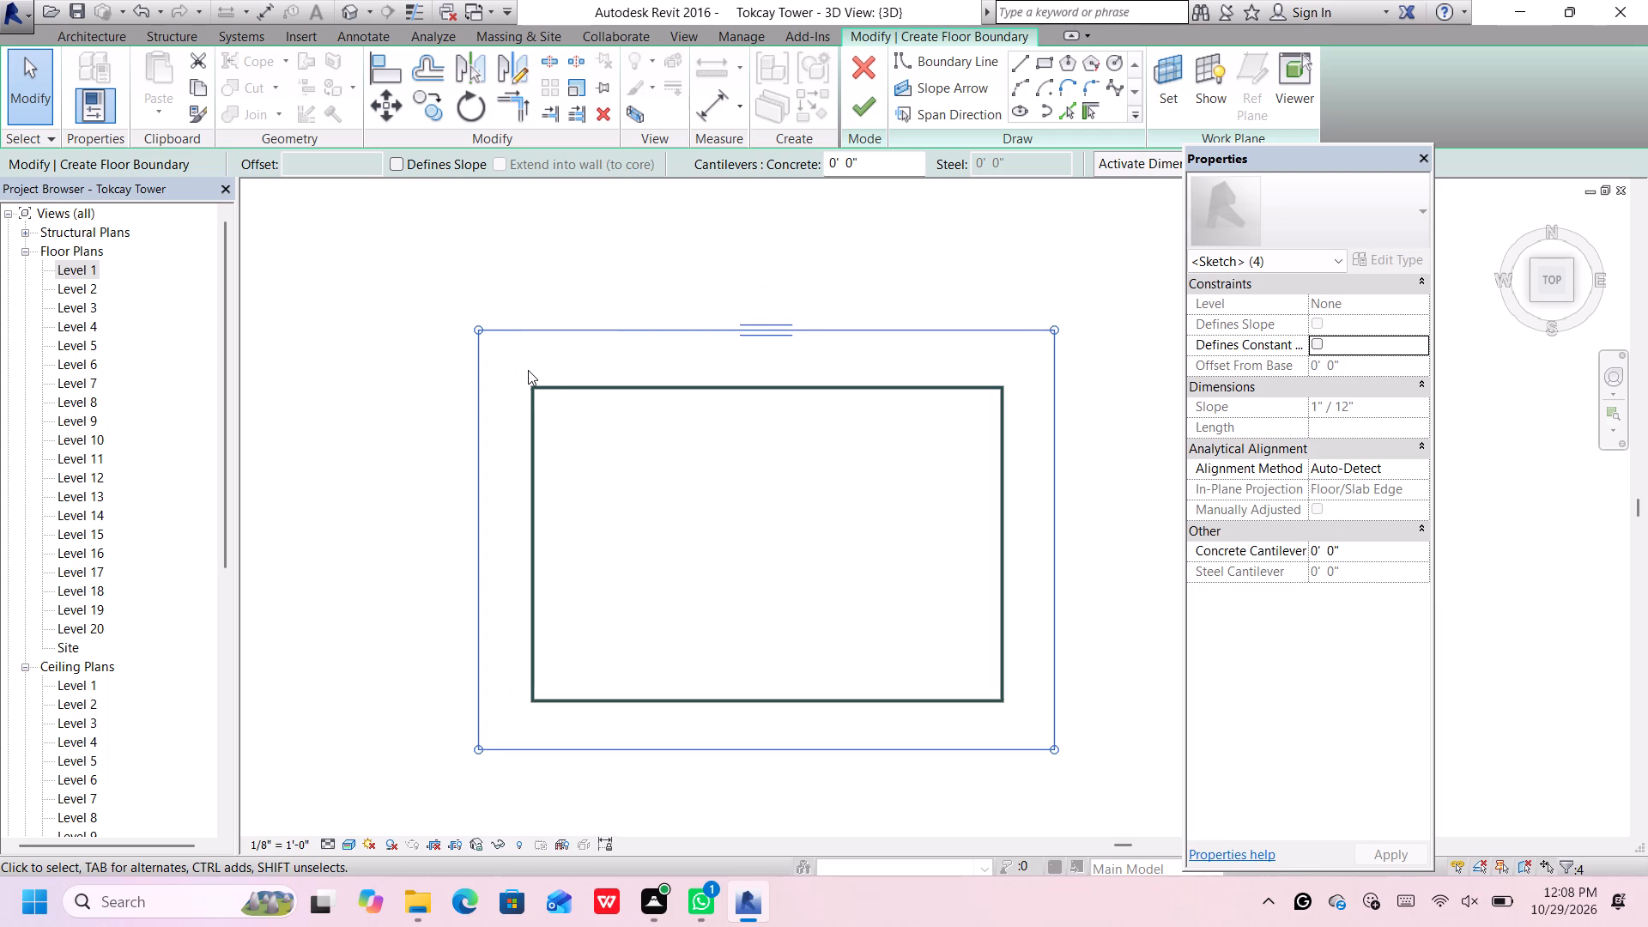
pyautogui.press('Right')
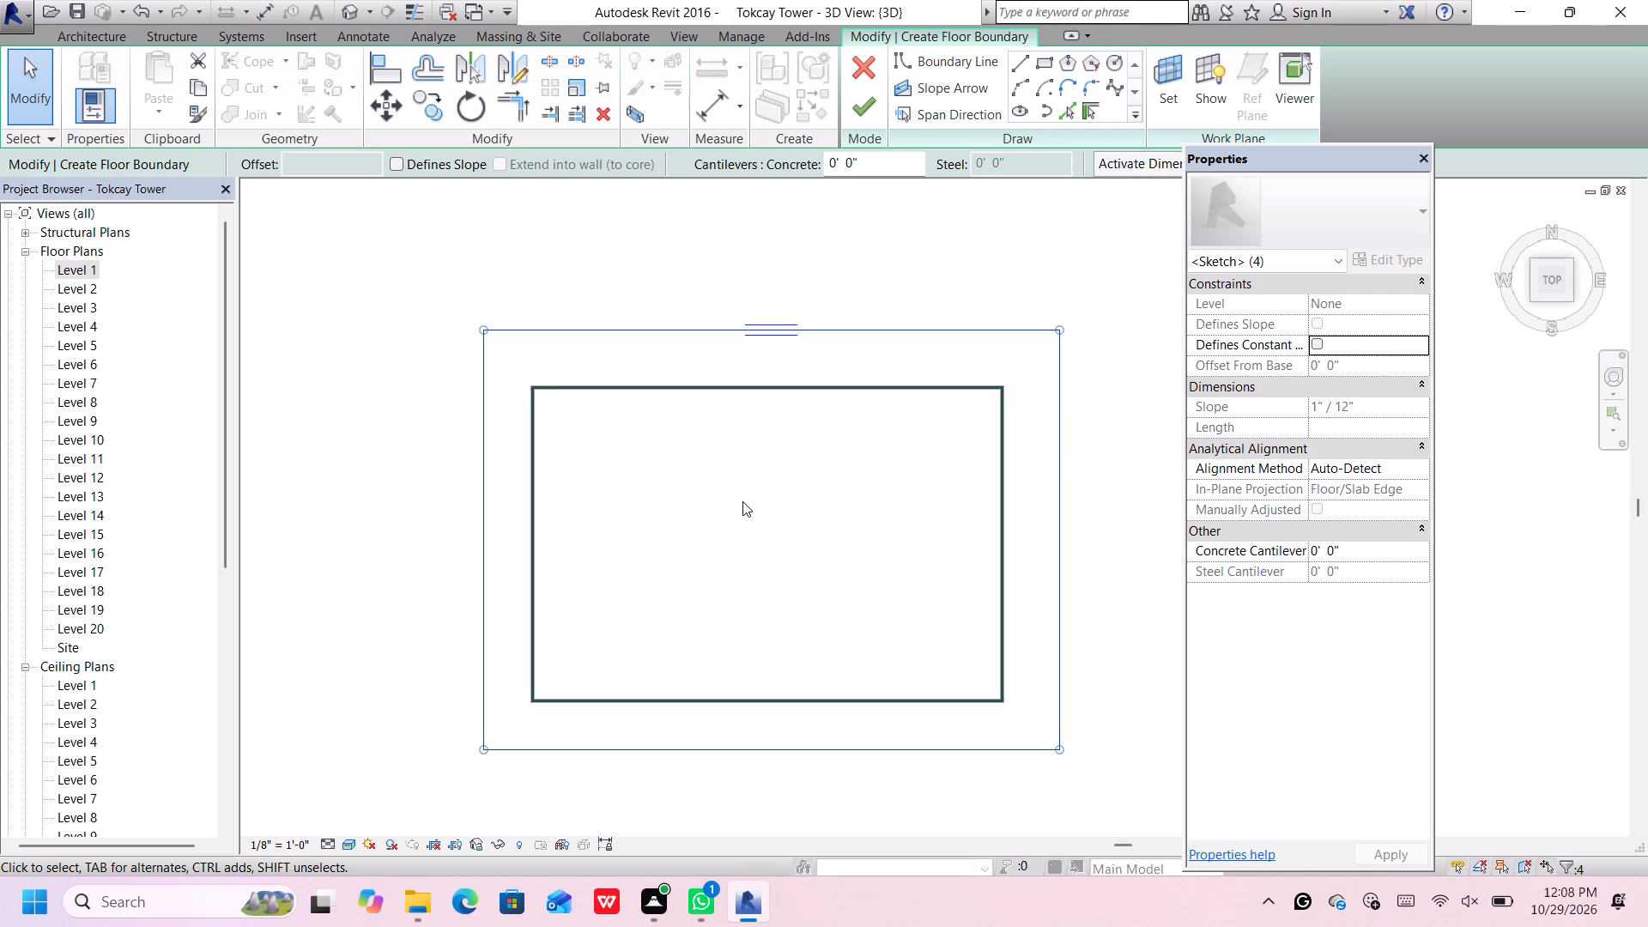
pyautogui.press('Down')
pyautogui.press('Down')
pyautogui.press('Down')
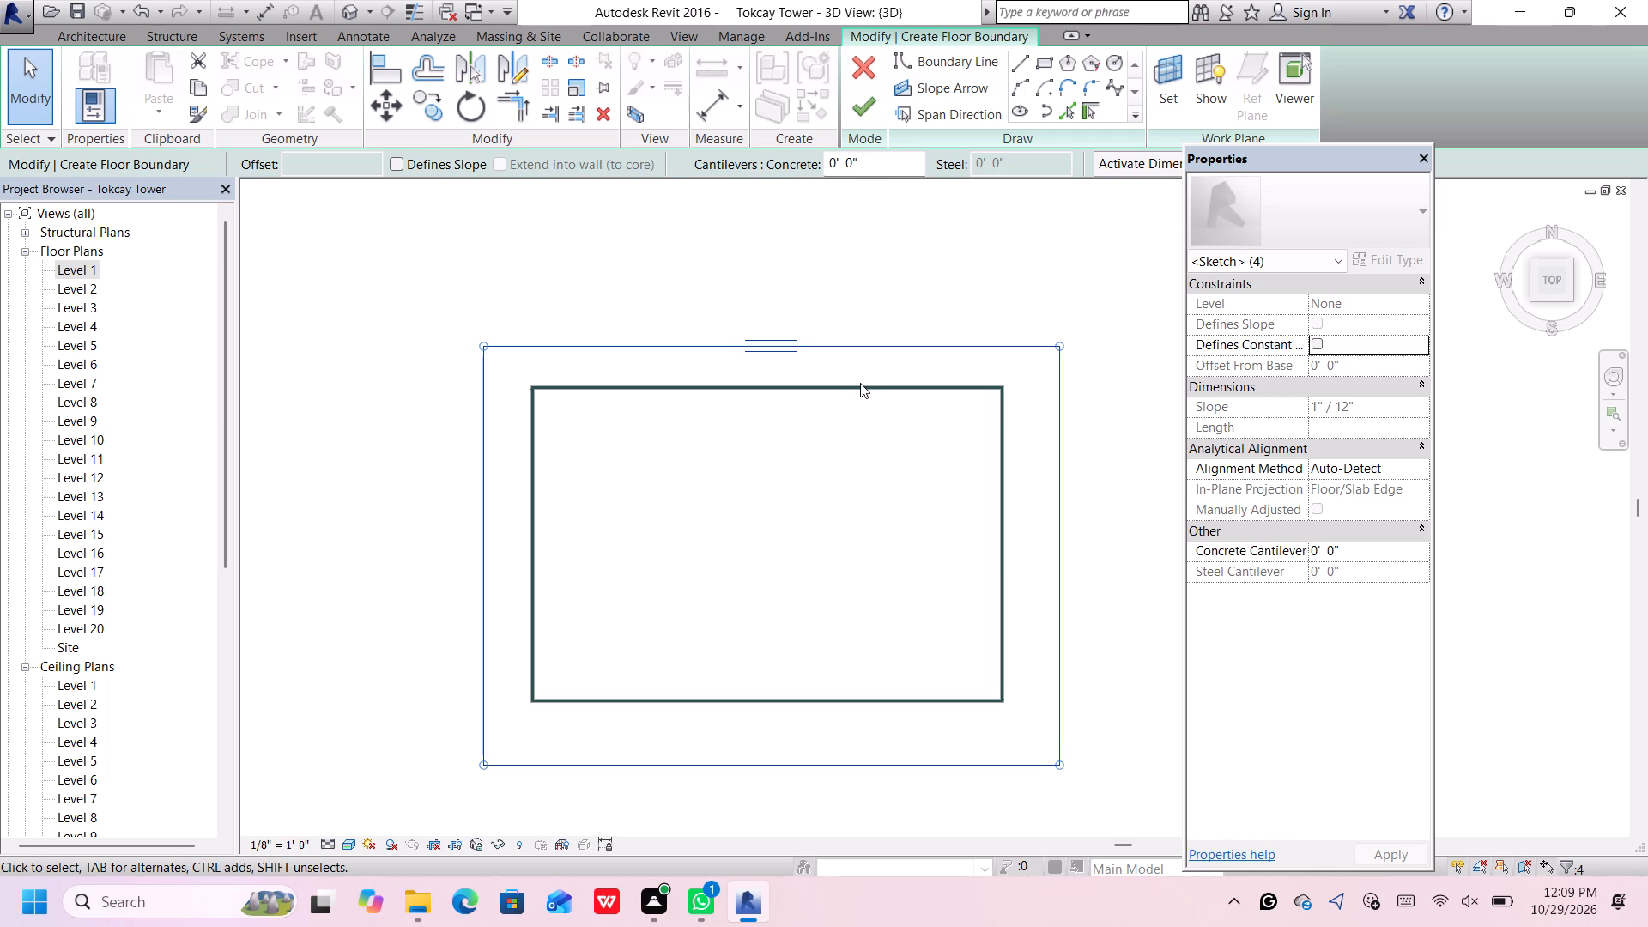
pyautogui.press('Left')
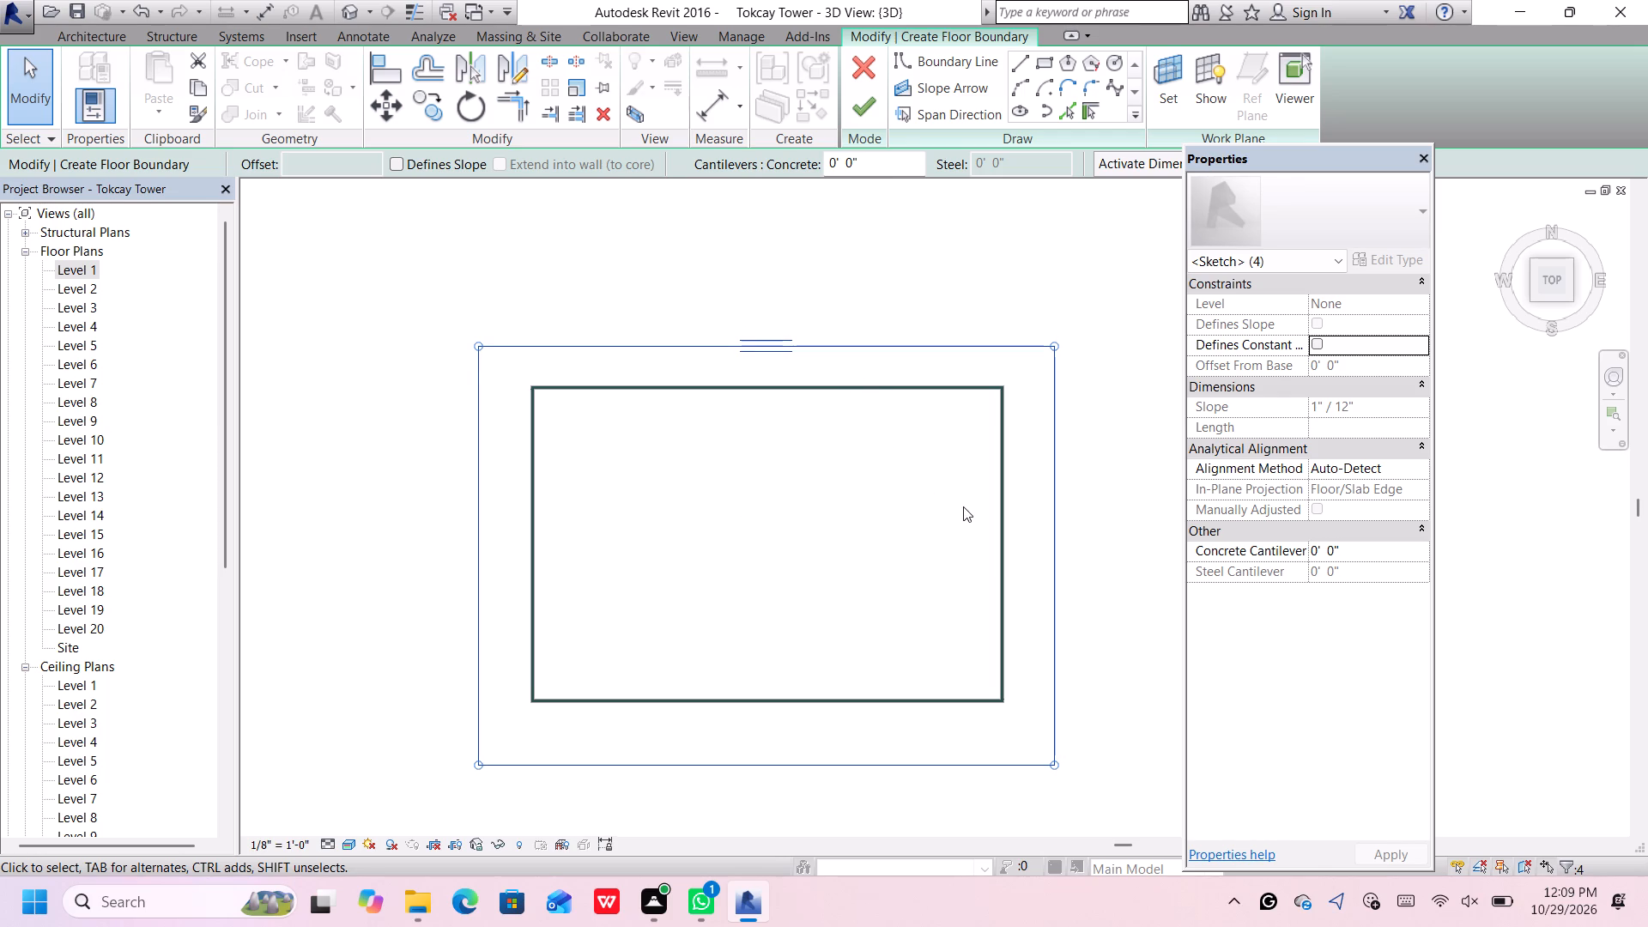
pyautogui.scroll(5, 966, 509)
pyautogui.scroll(-1, 967, 510)
pyautogui.press('Right')
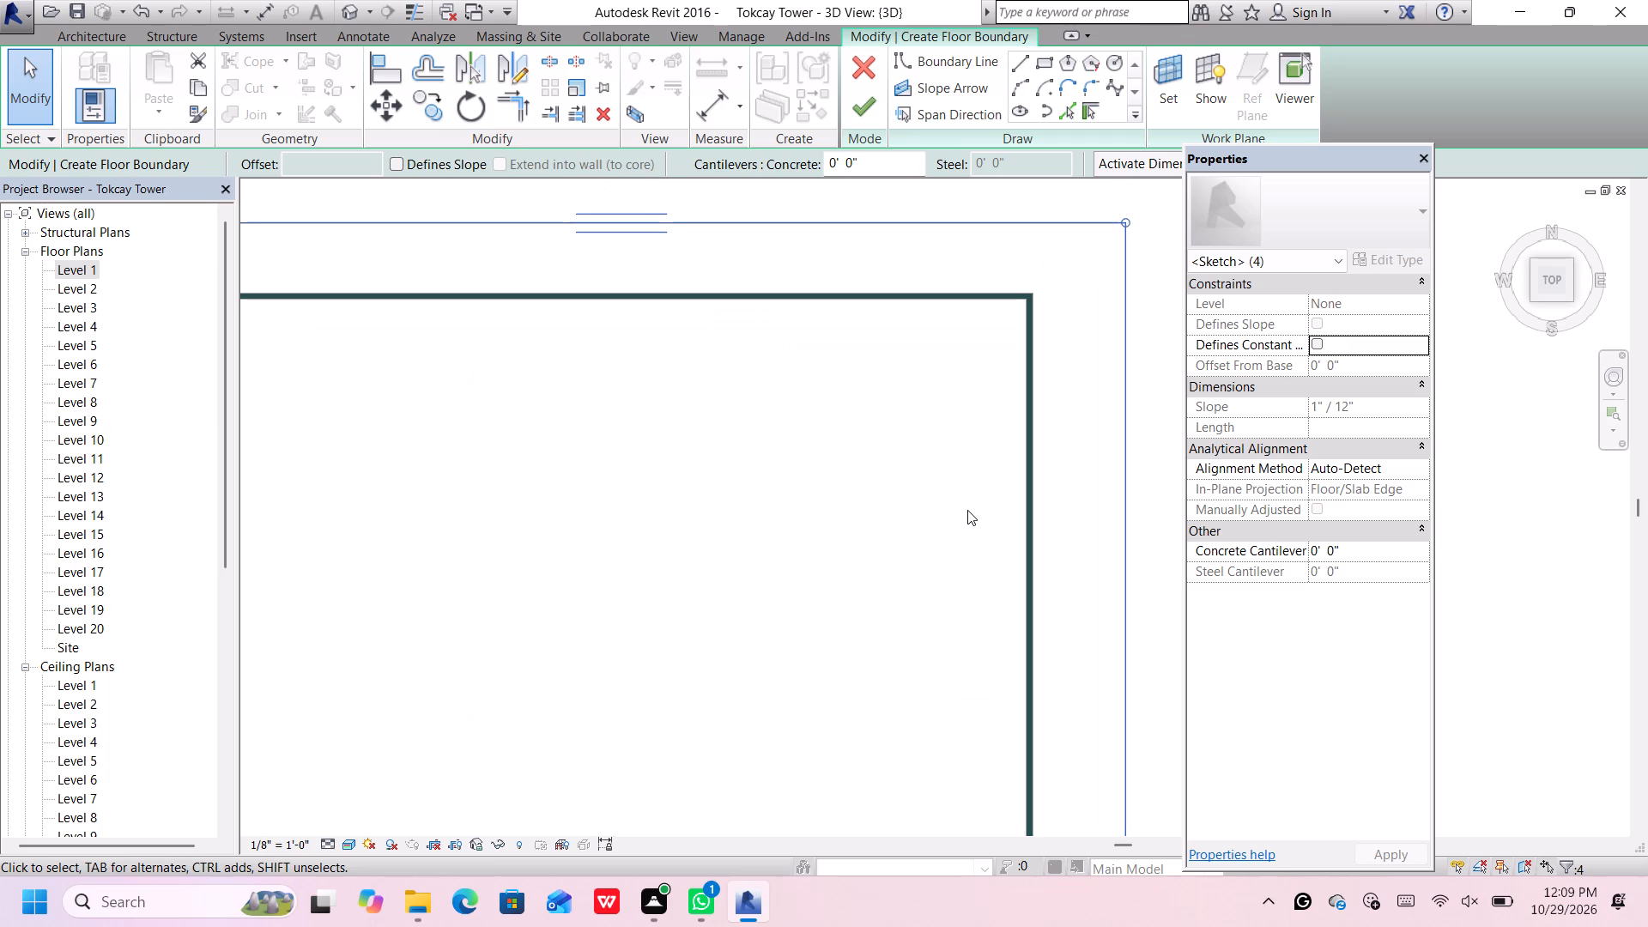
pyautogui.scroll(-5, 972, 503)
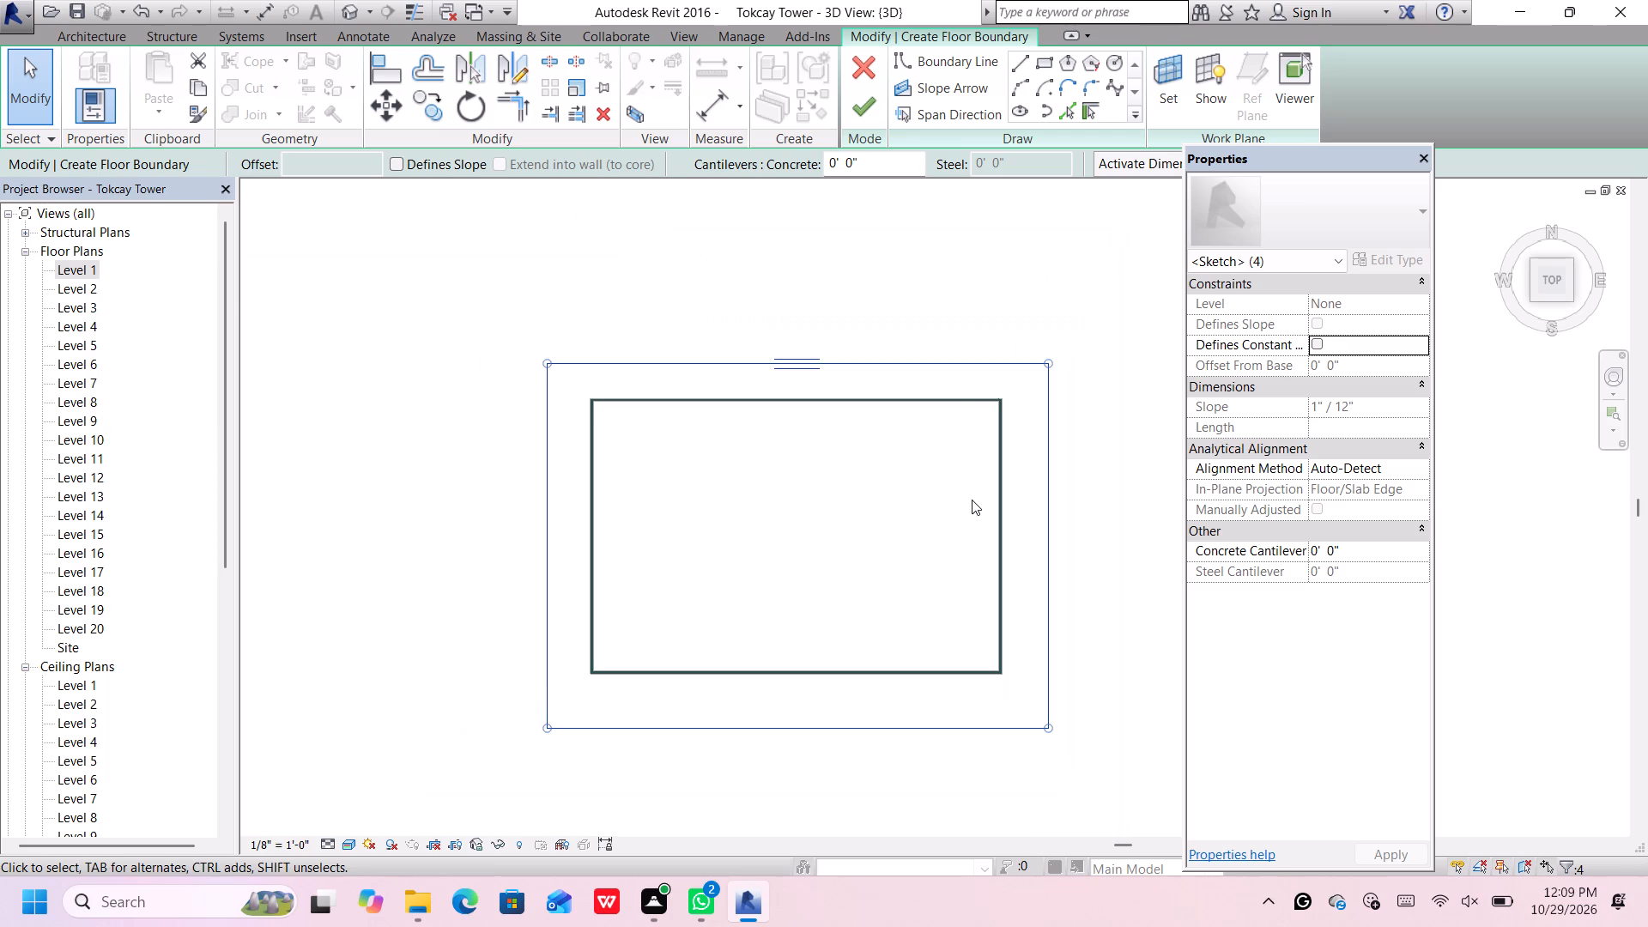
pyautogui.click(853, 111)
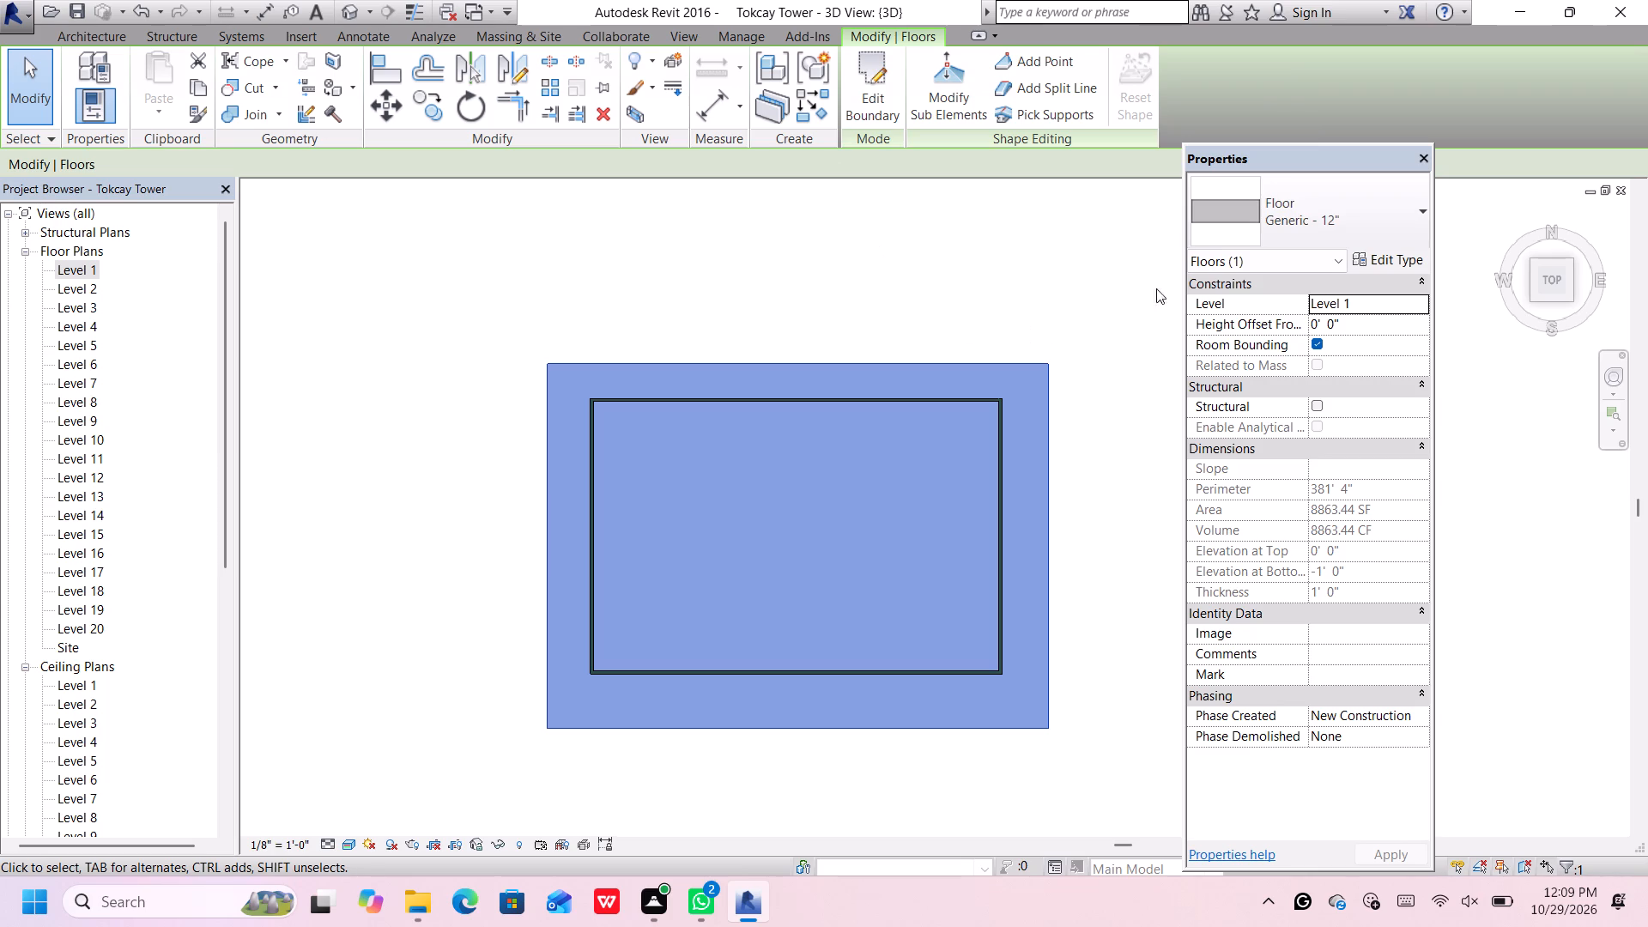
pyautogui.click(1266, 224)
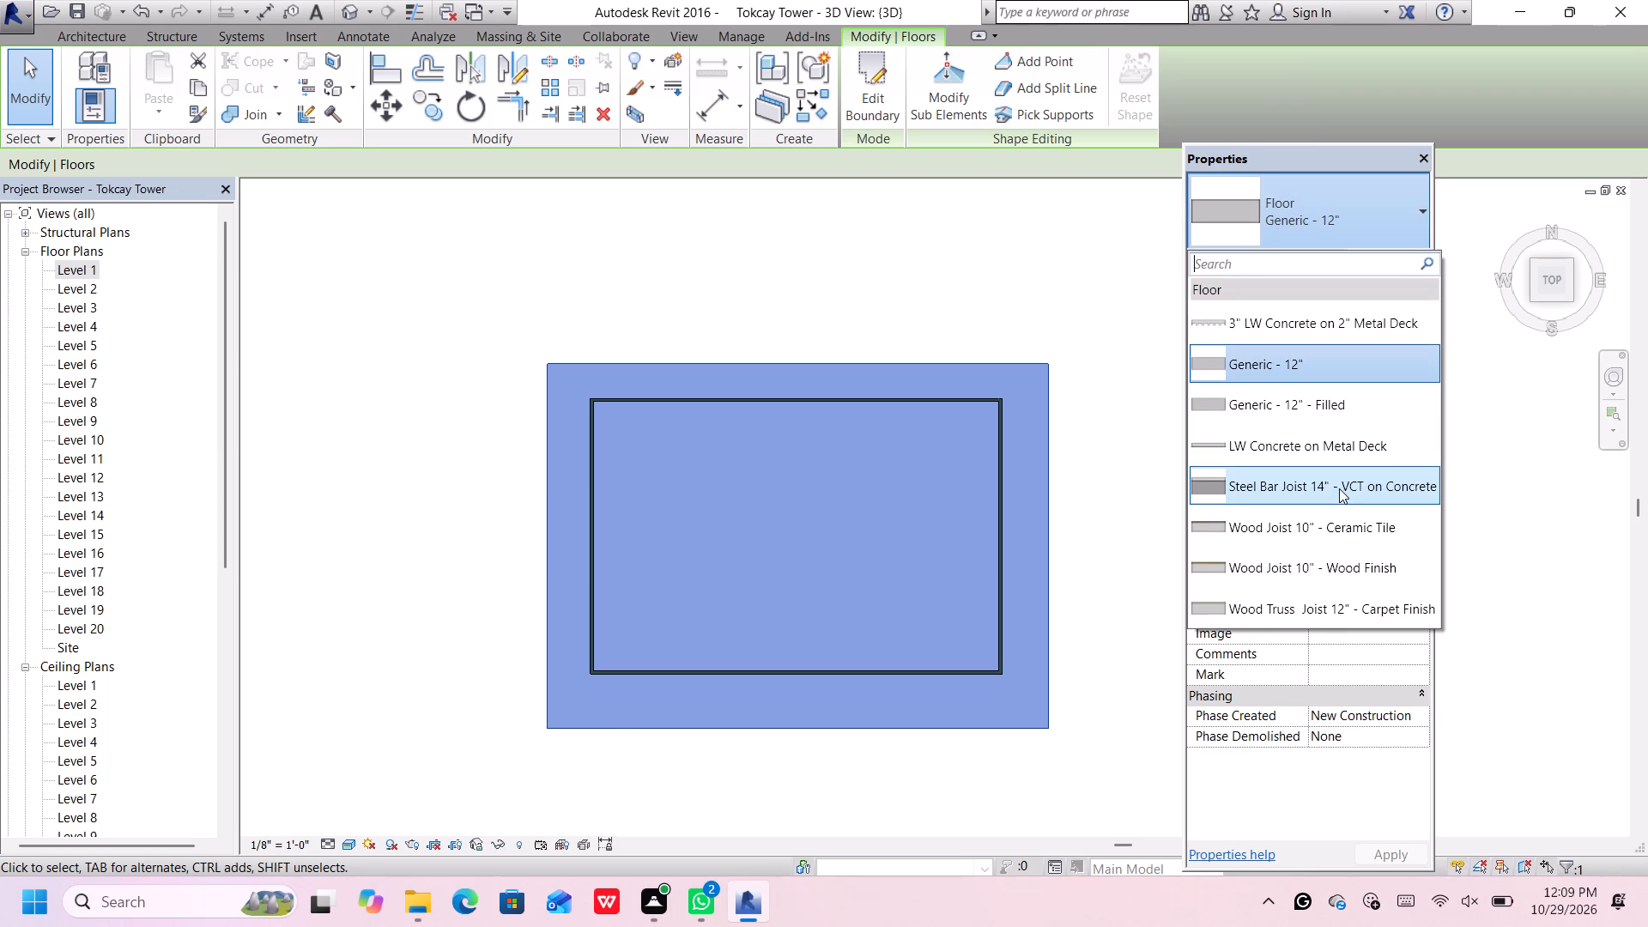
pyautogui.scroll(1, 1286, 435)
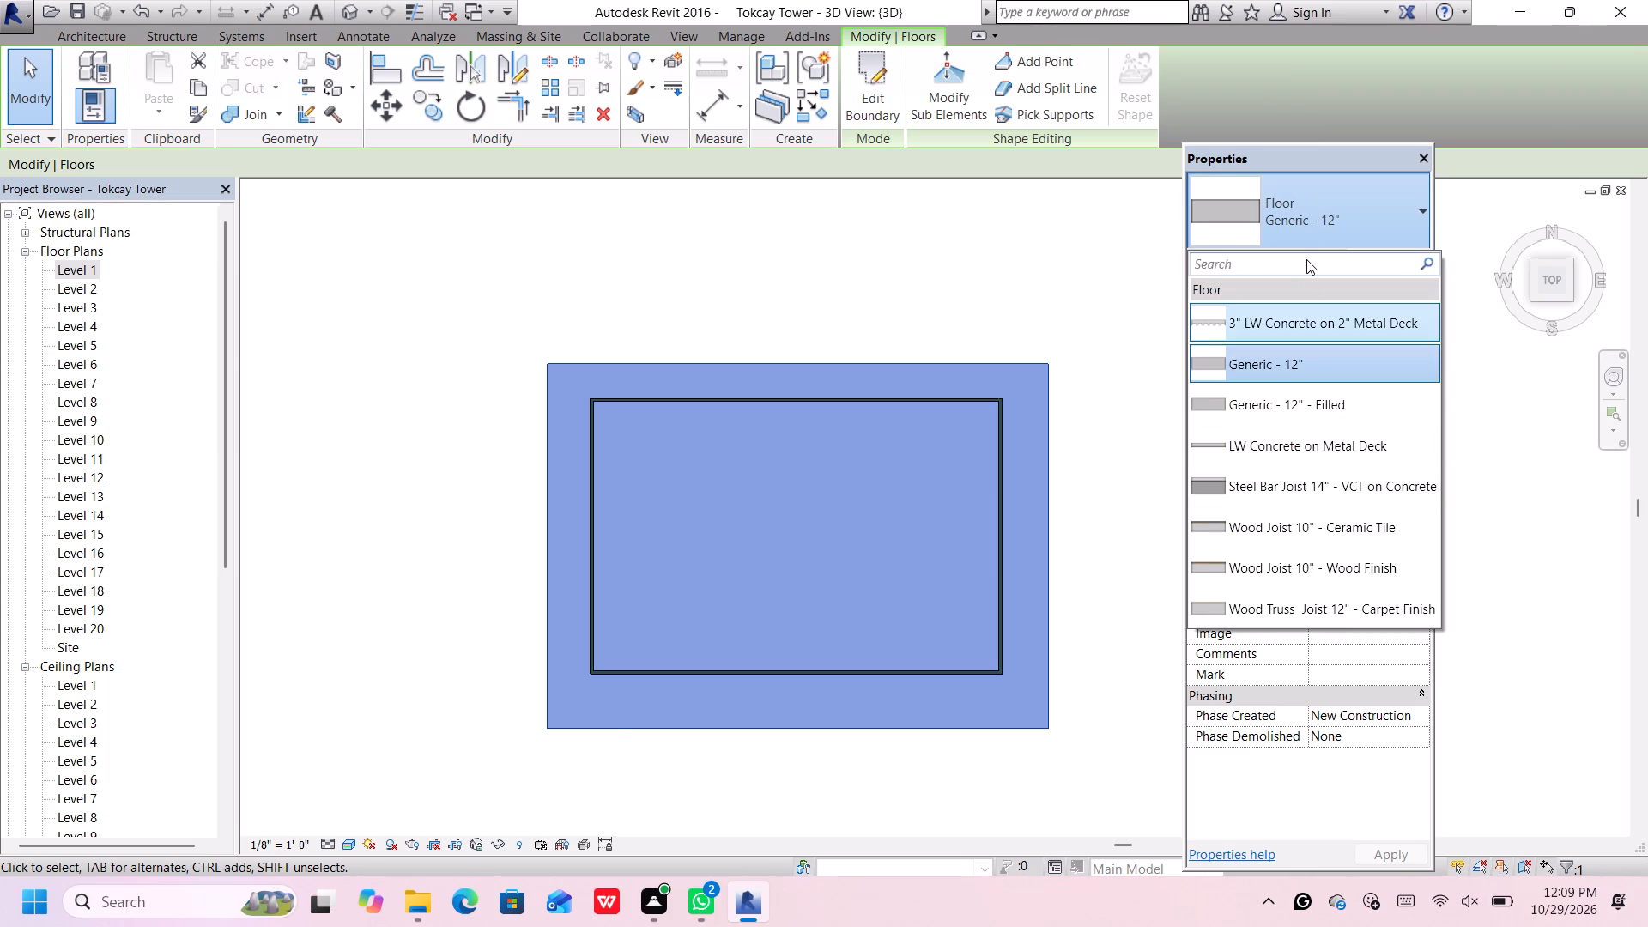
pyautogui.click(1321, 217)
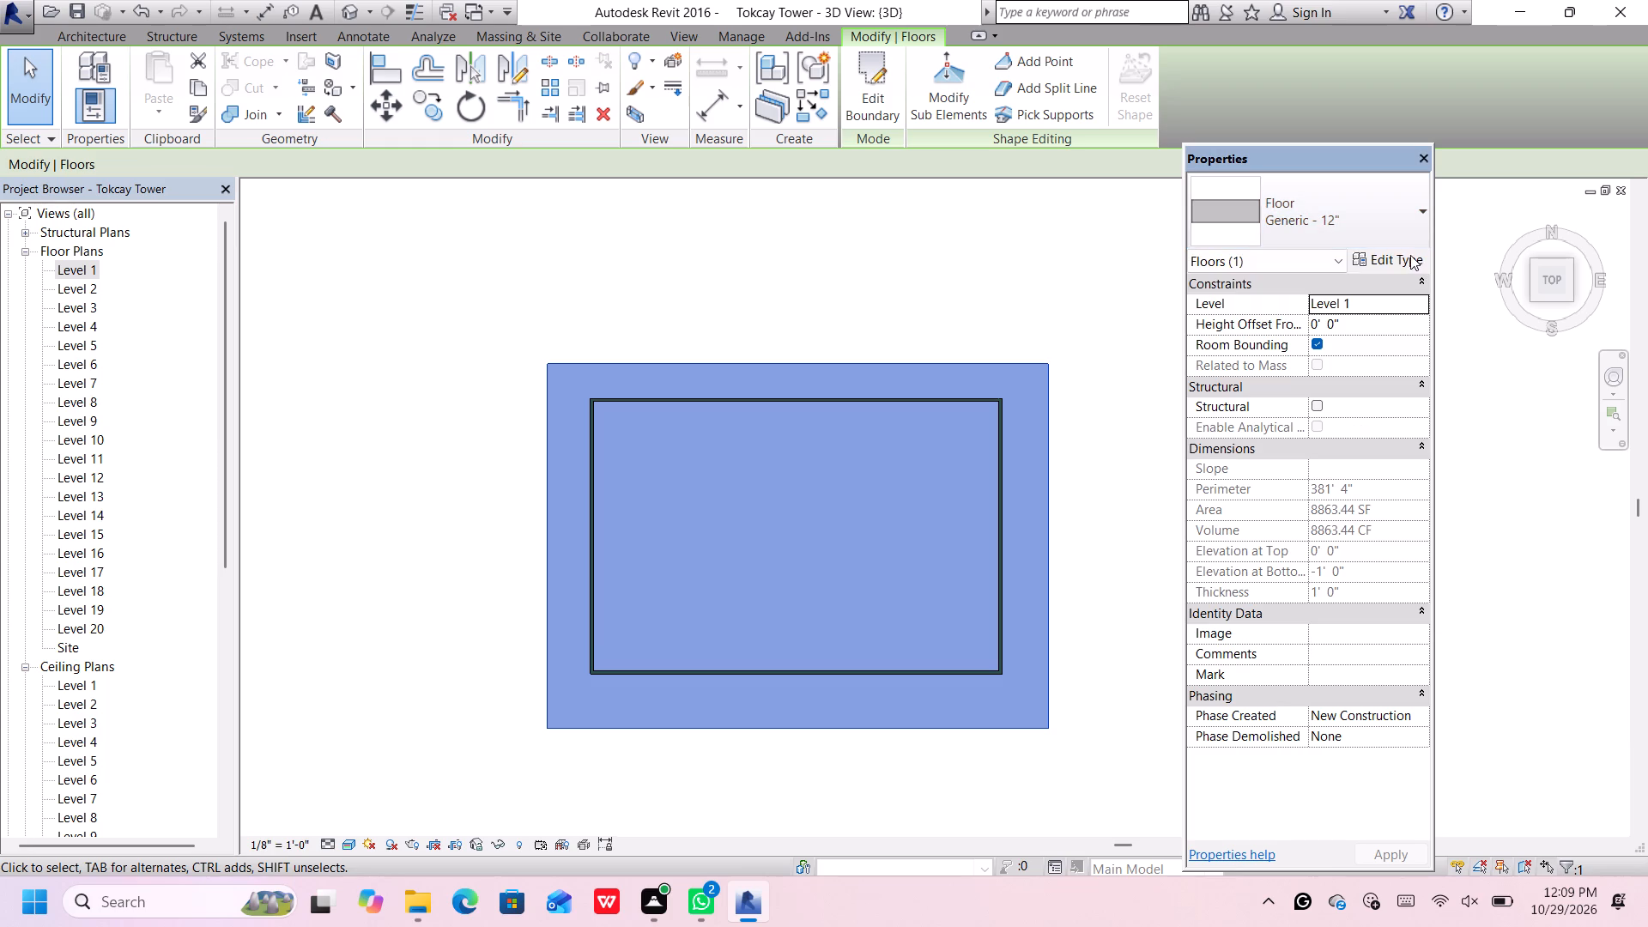
# Duplicate the slab's Generic - 12" floor type under the name Generic - 12" floor.
pyautogui.click(1410, 255)
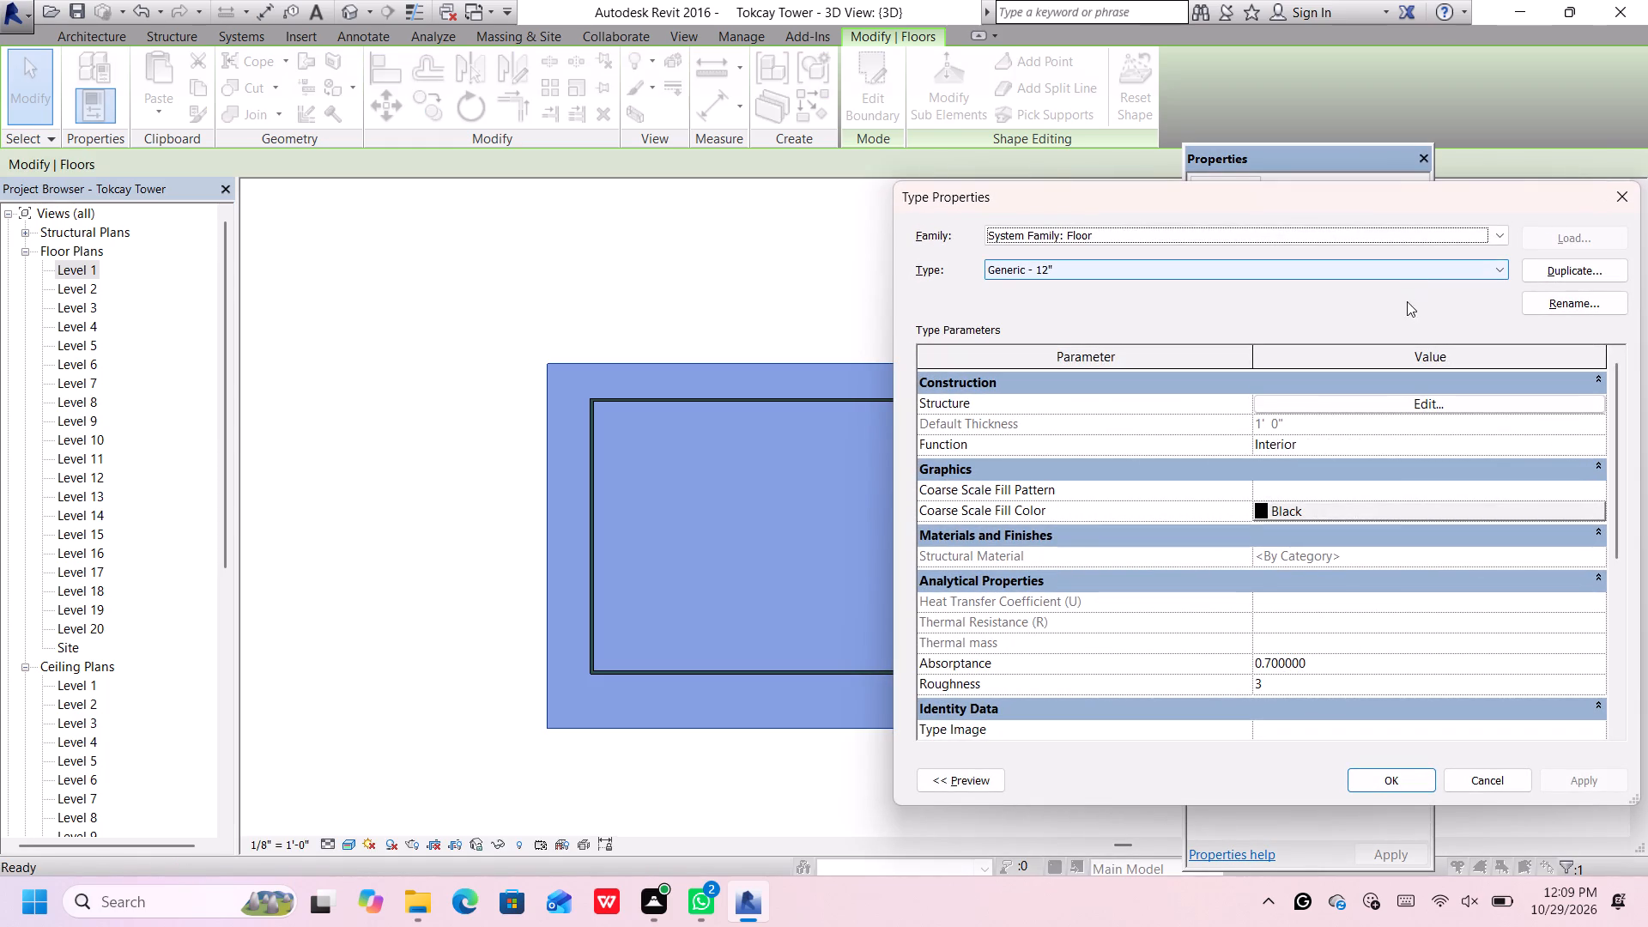
pyautogui.click(1395, 403)
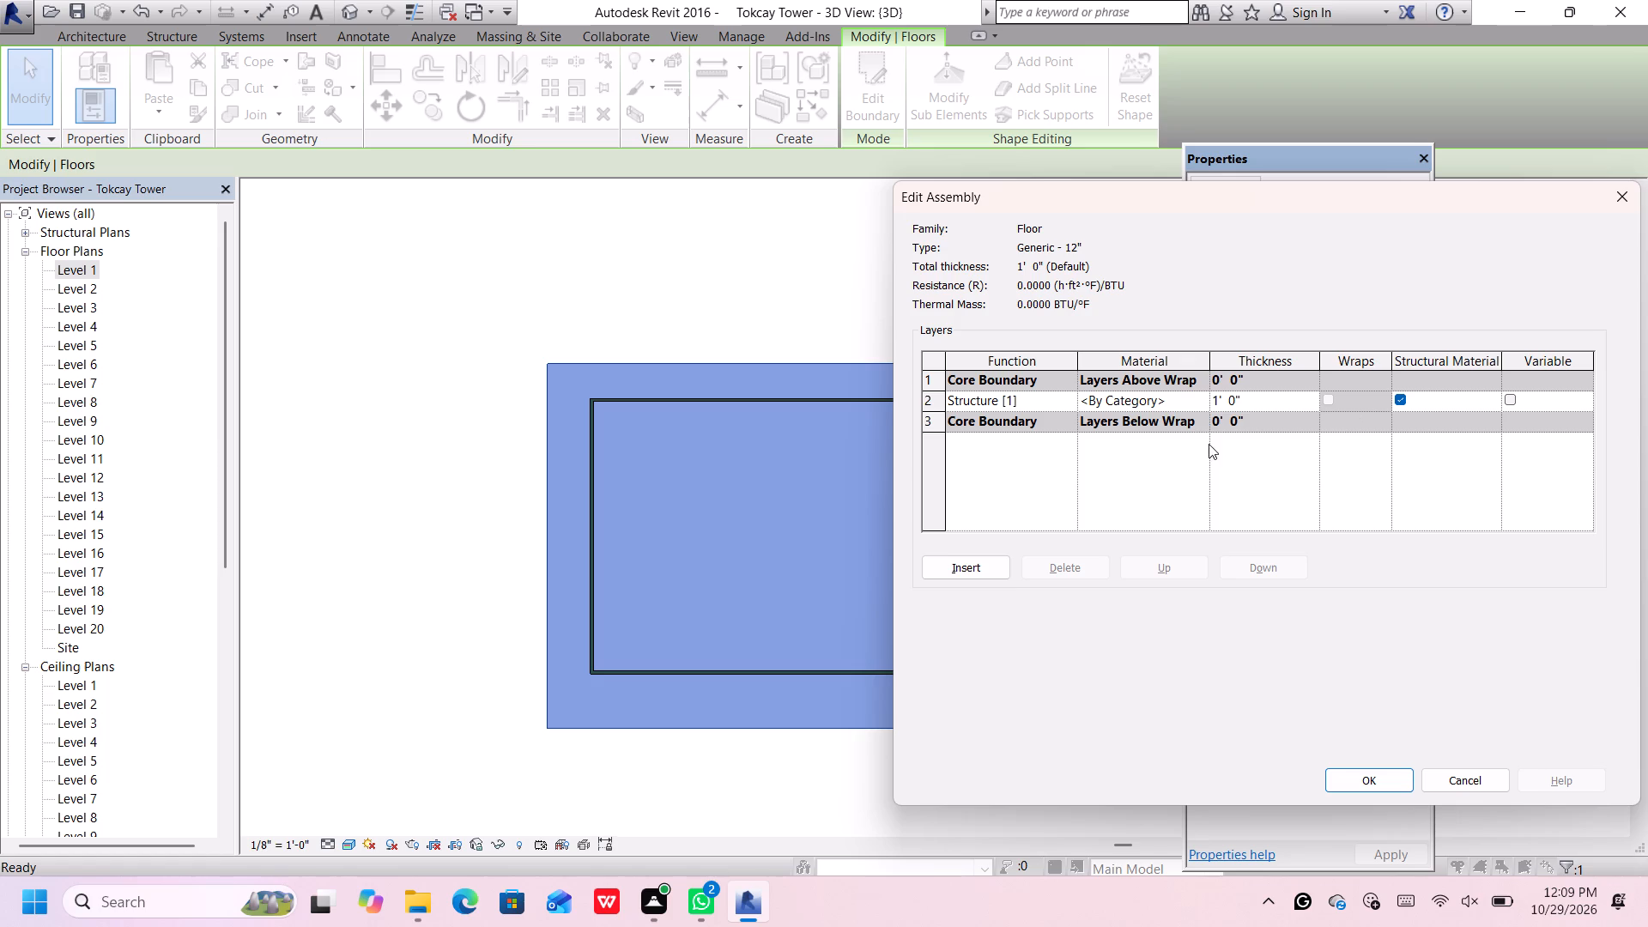
pyautogui.click(1623, 191)
pyautogui.click(1556, 264)
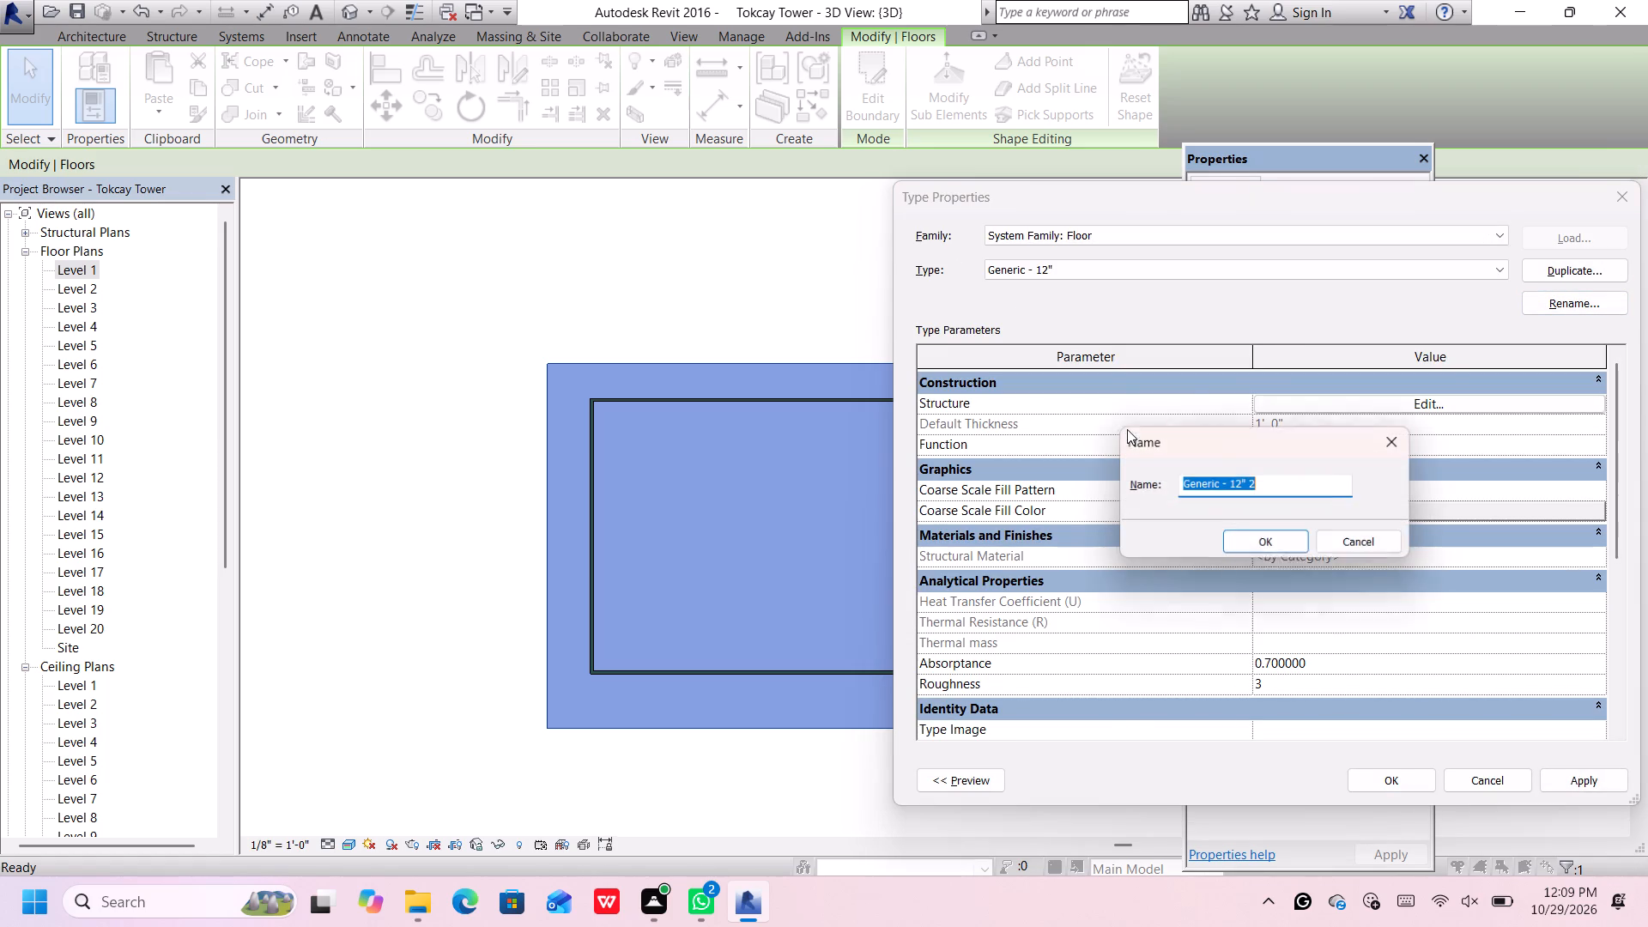
pyautogui.click(1287, 483)
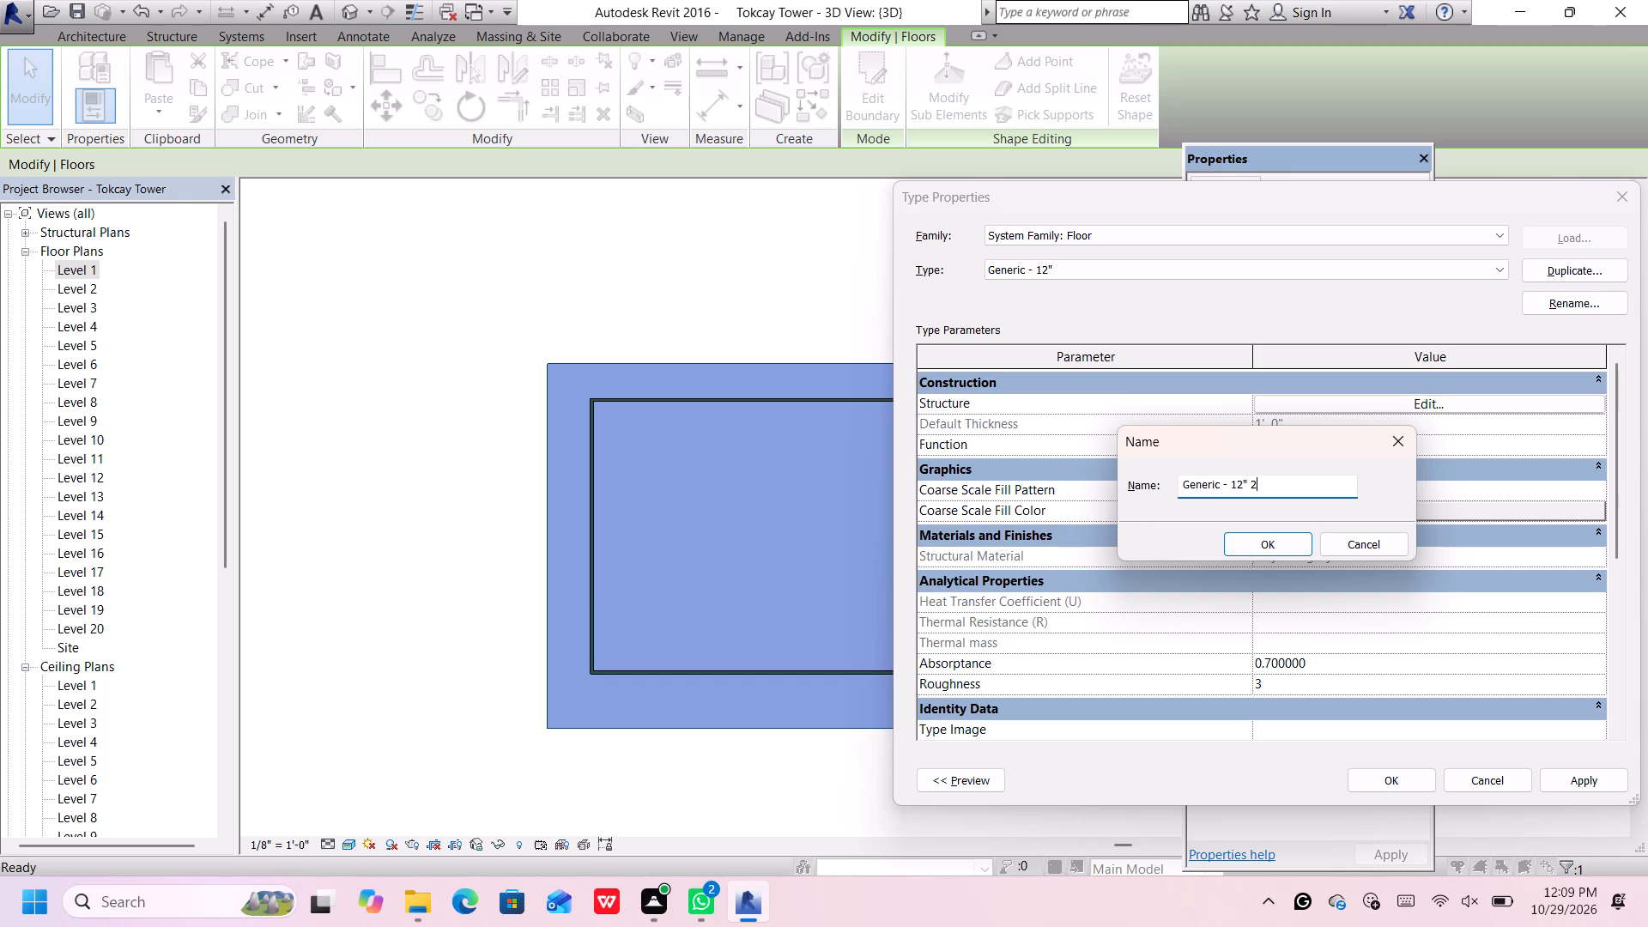
pyautogui.press('BackSpace')
pyautogui.write('floo')
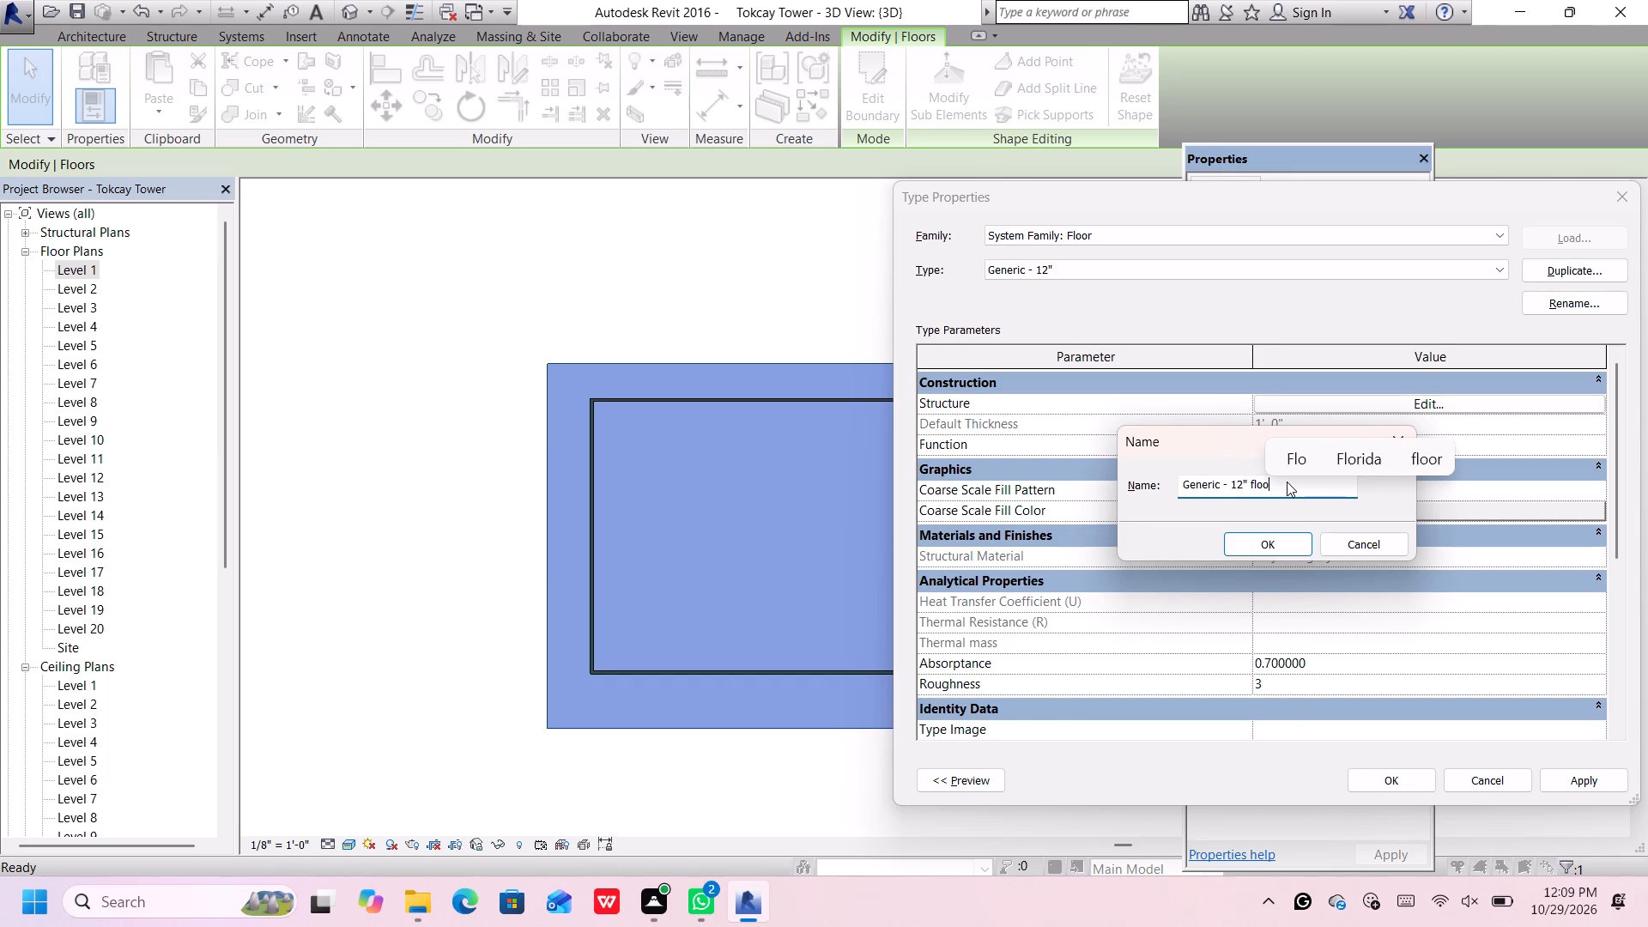
pyautogui.press('r')
pyautogui.press('Return')
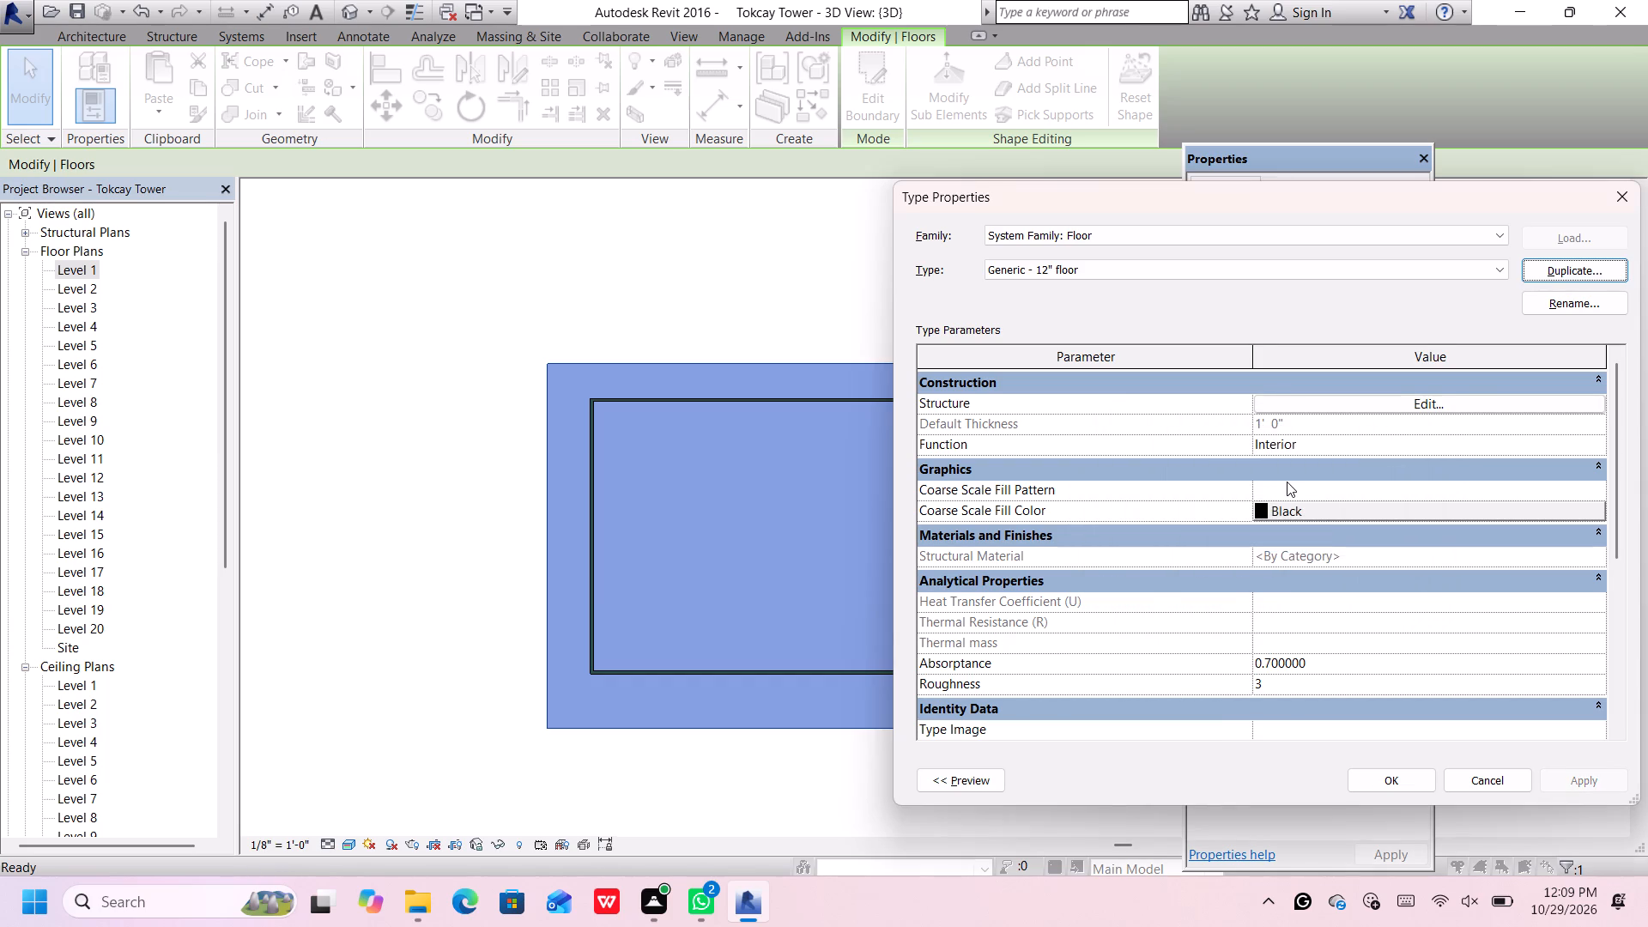
# Edit the new floor type's structure and pick the Default Floor material for its structure layer.
pyautogui.click(1308, 403)
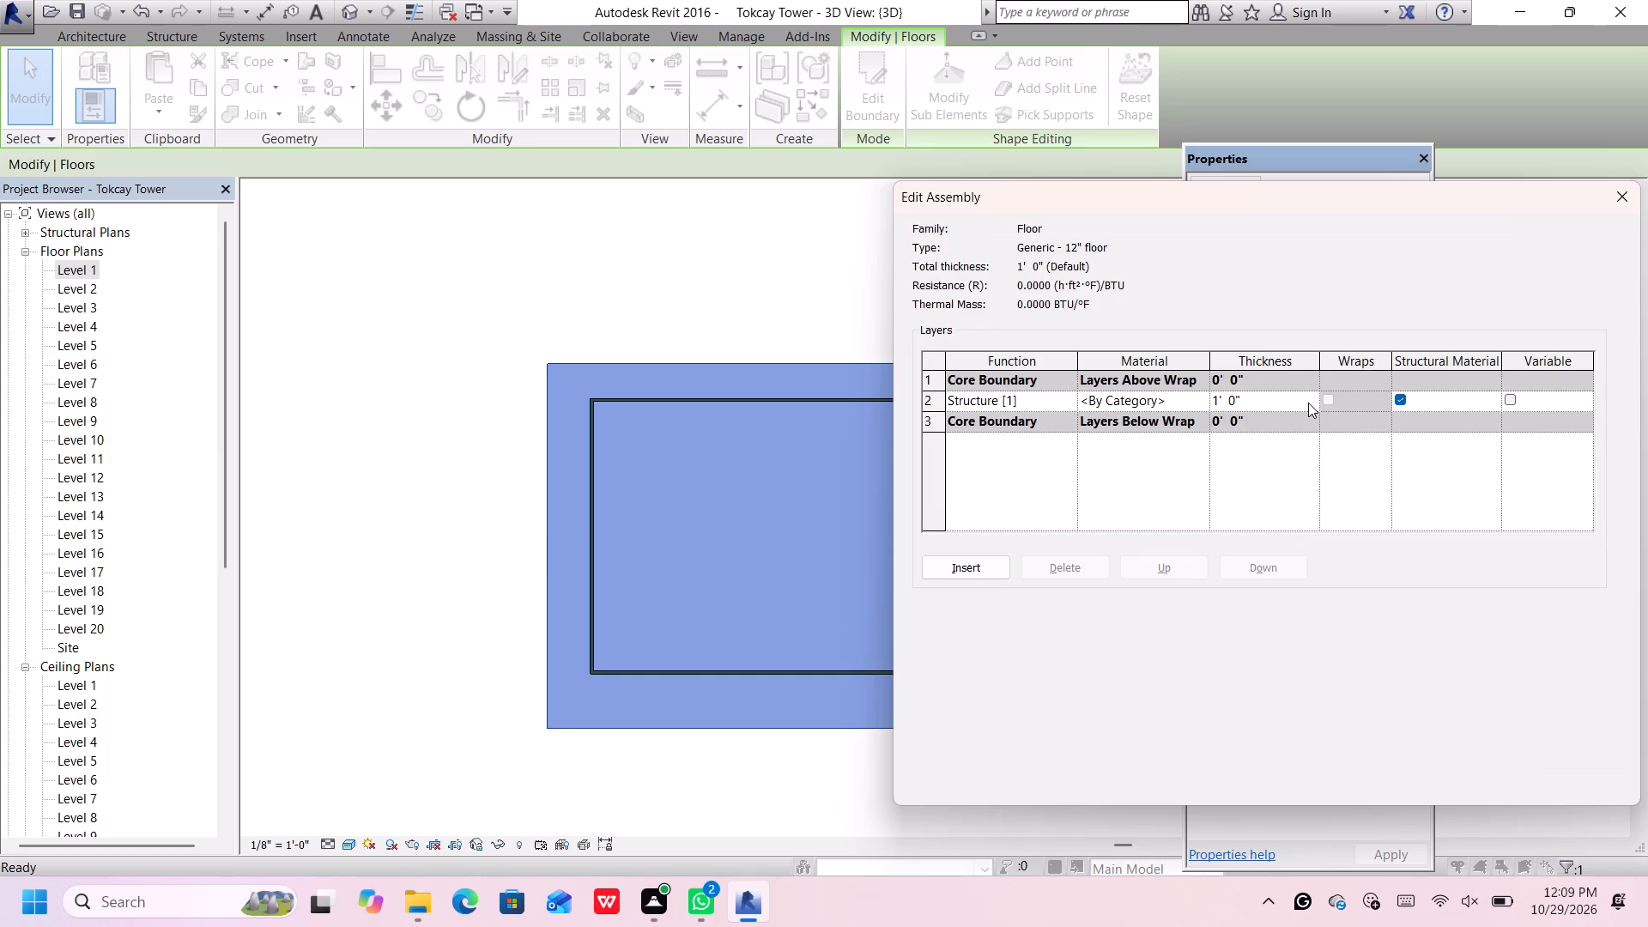
pyautogui.click(1203, 404)
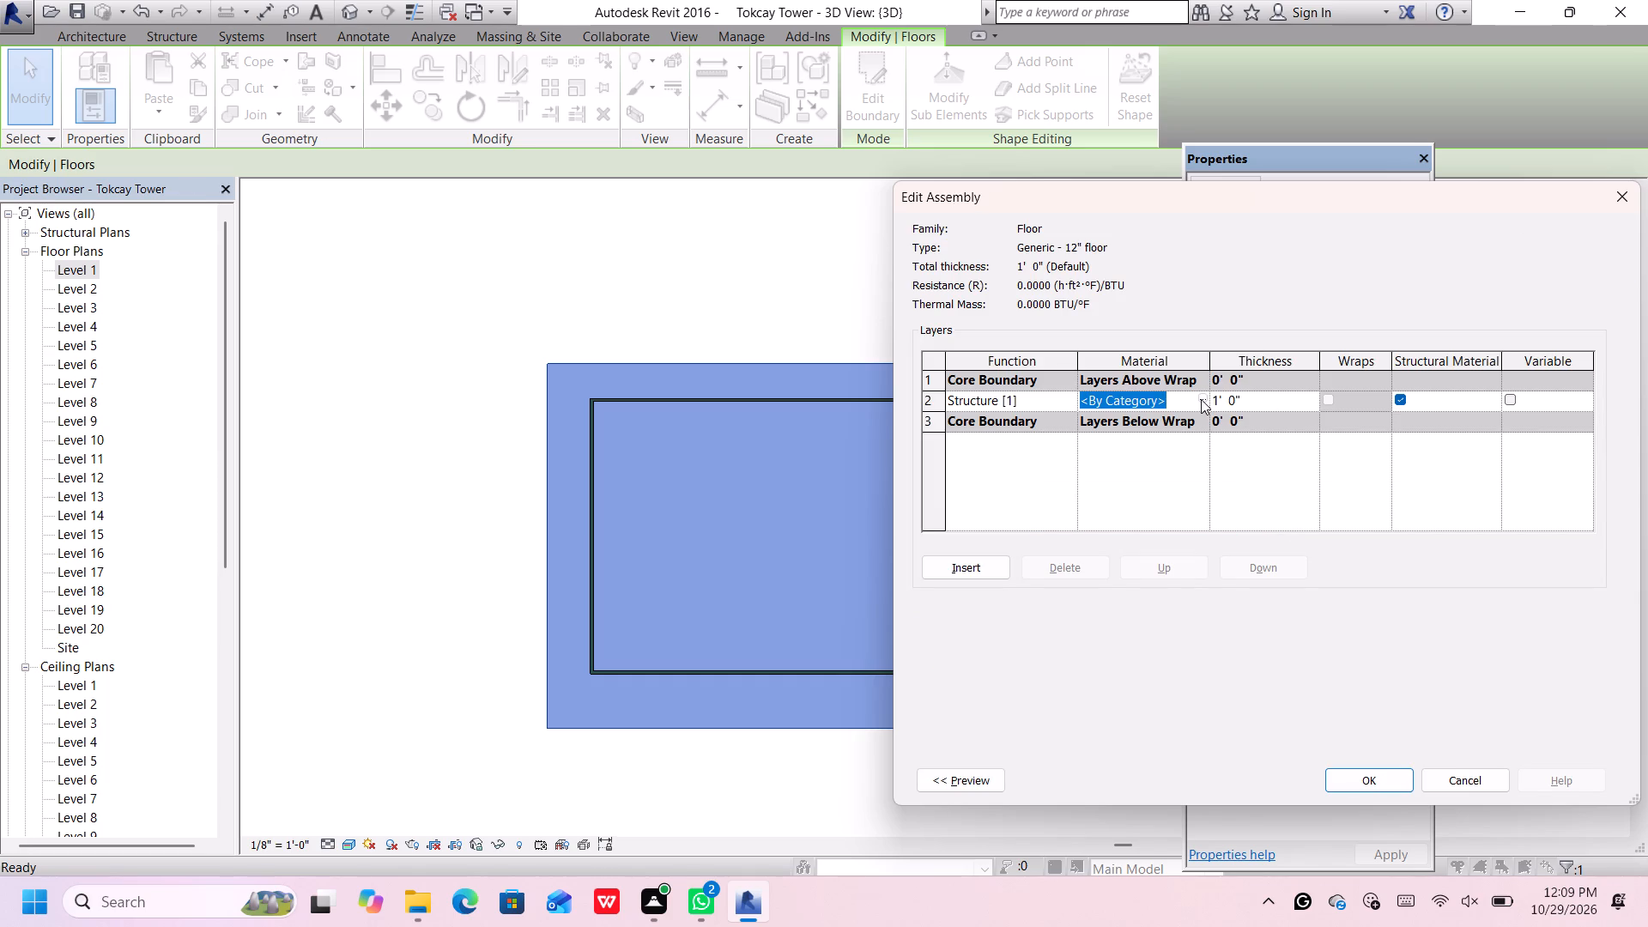
pyautogui.click(1201, 399)
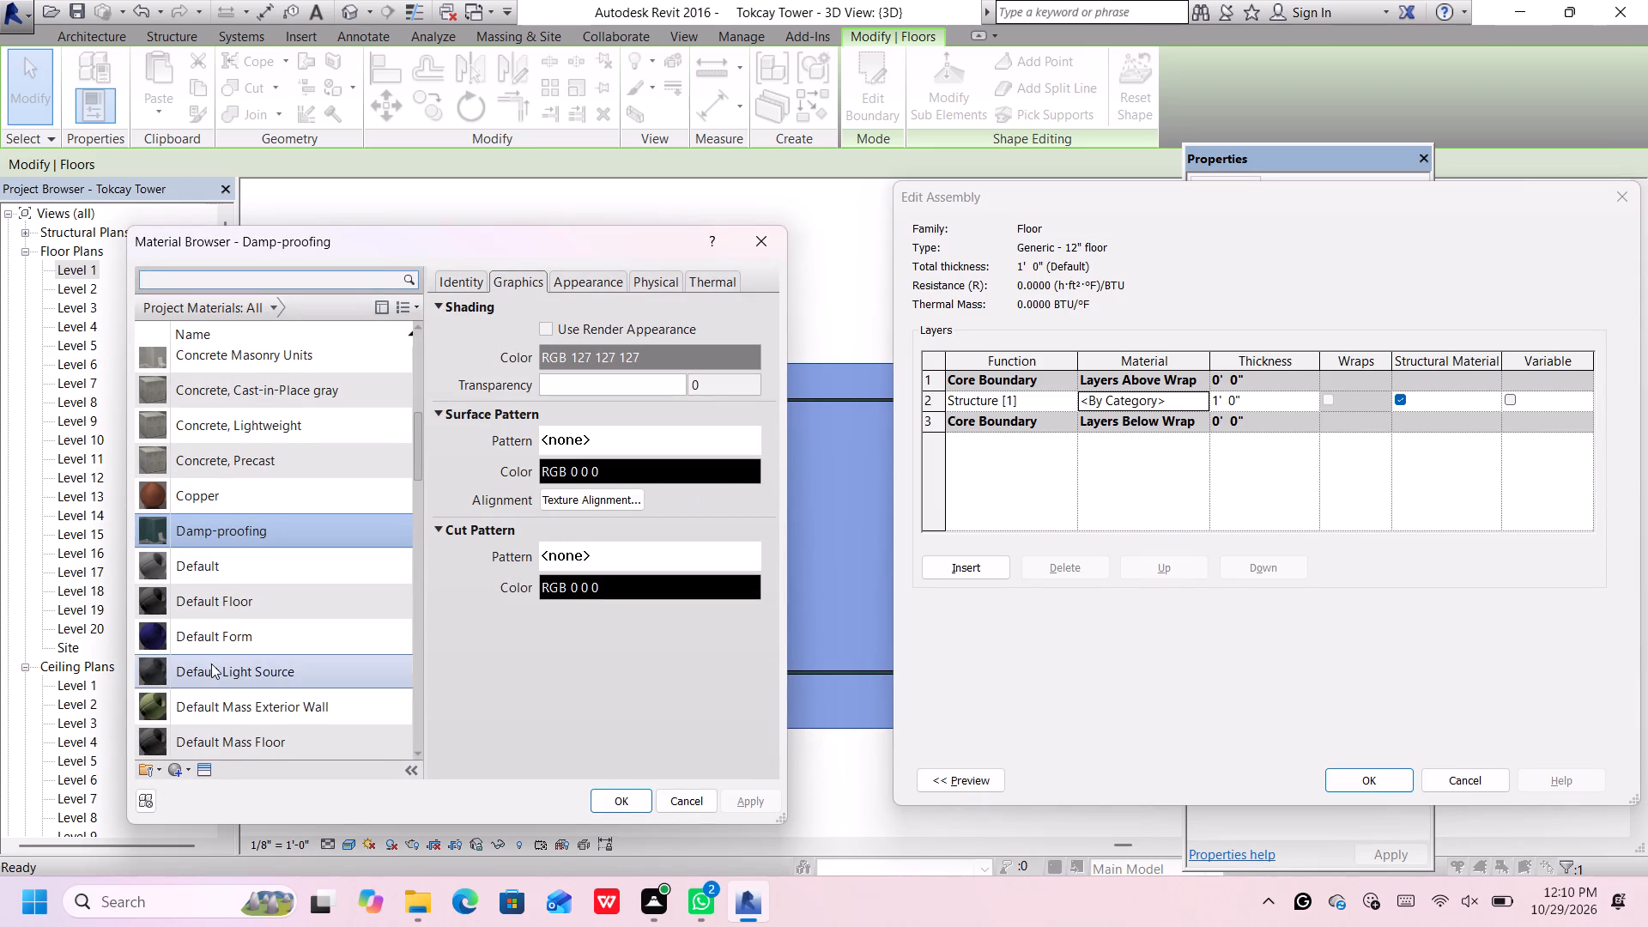
pyautogui.click(242, 611)
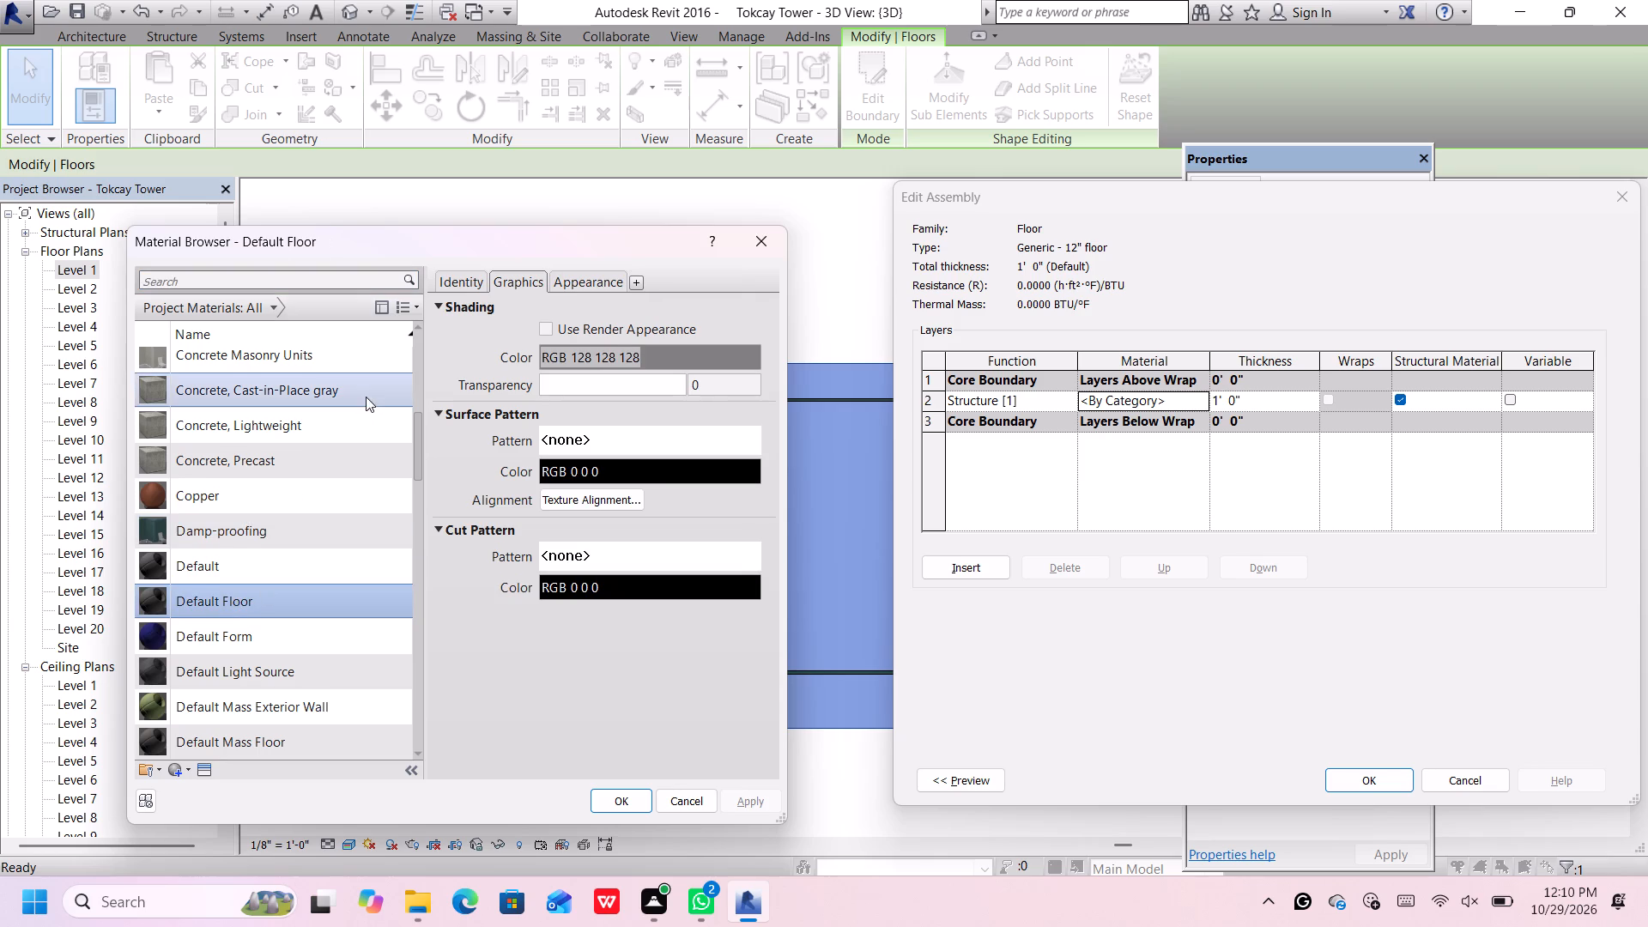
# Open the Default Floor material's appearance settings and browse the appearance asset library for a suitable floor finish.
pyautogui.click(576, 282)
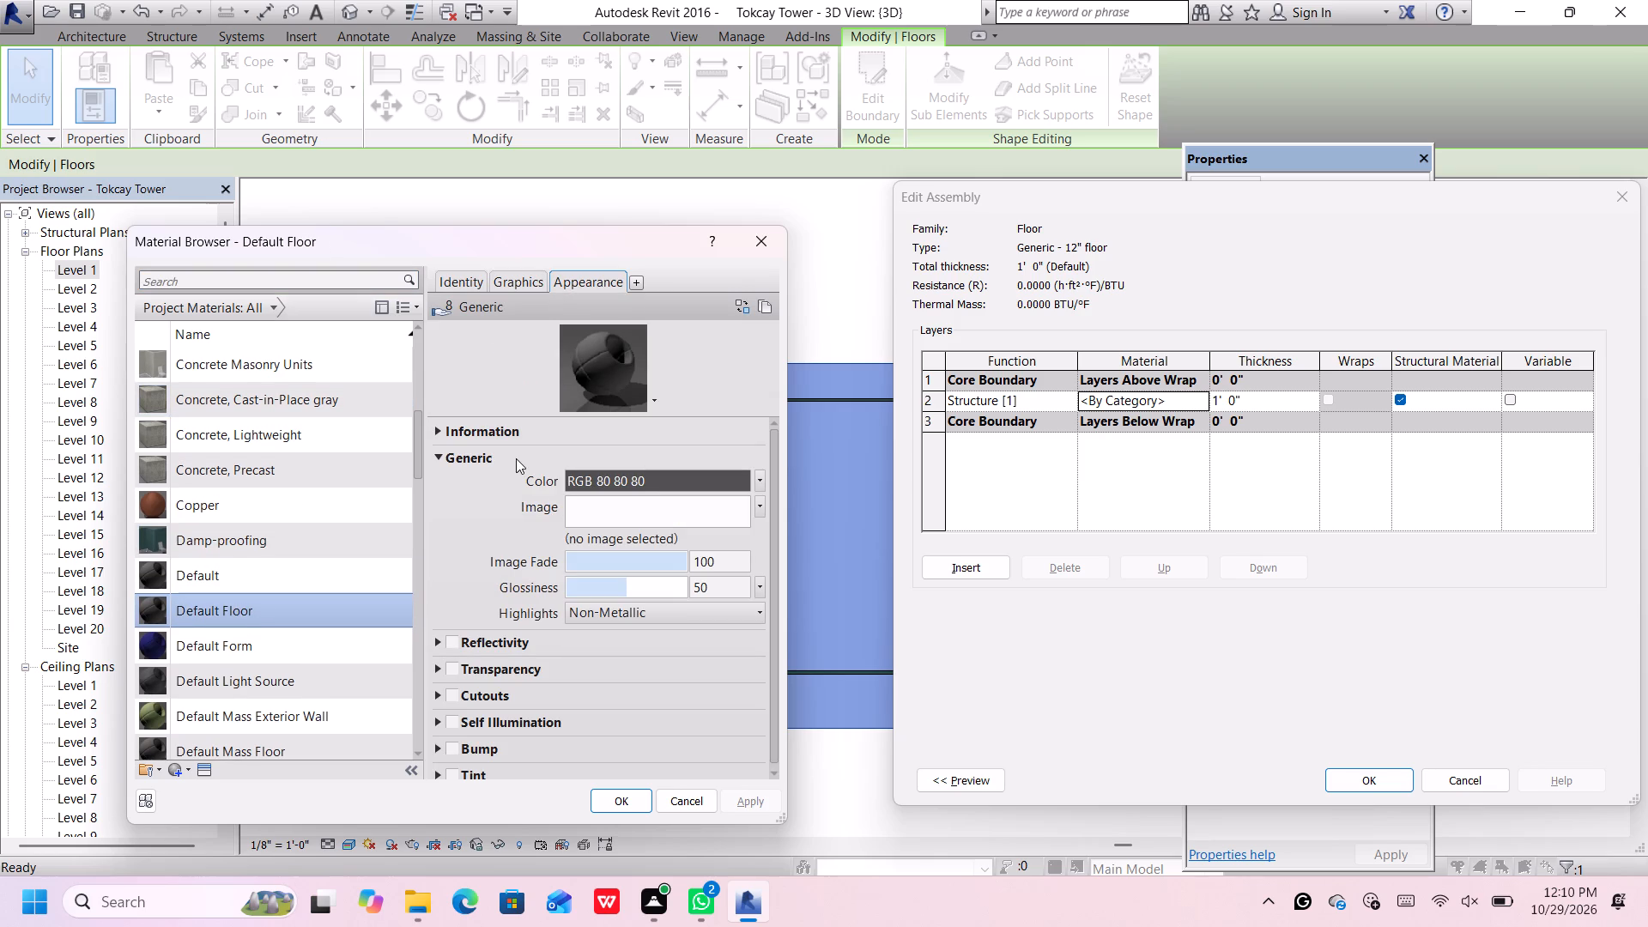
pyautogui.click(197, 766)
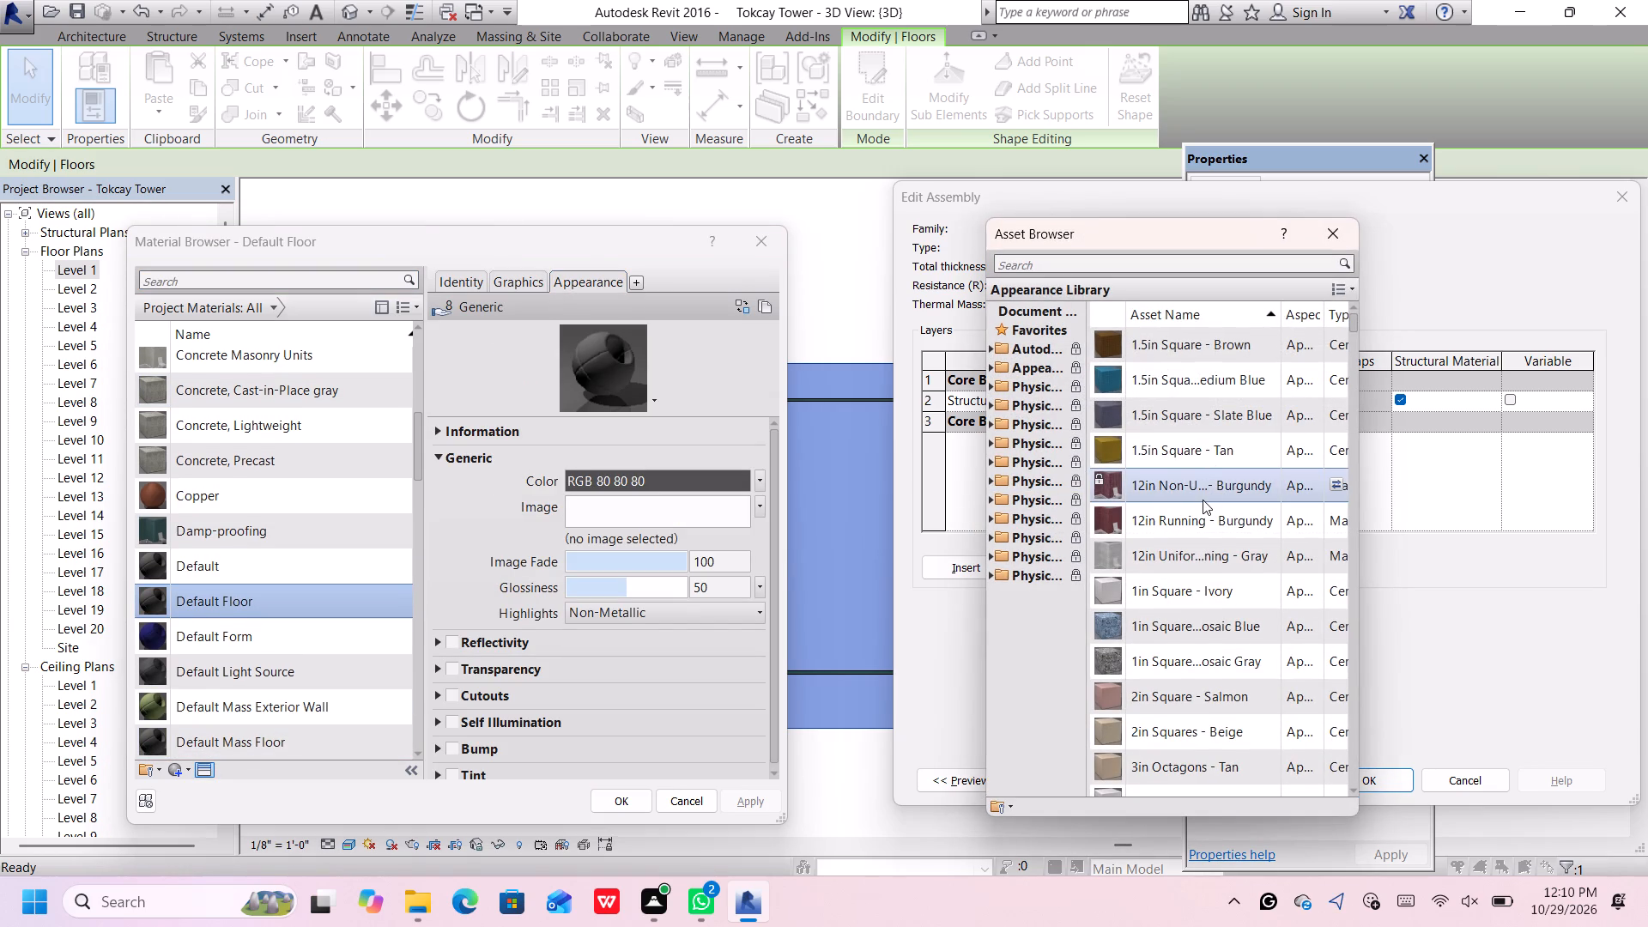
pyautogui.scroll(-6, 1203, 500)
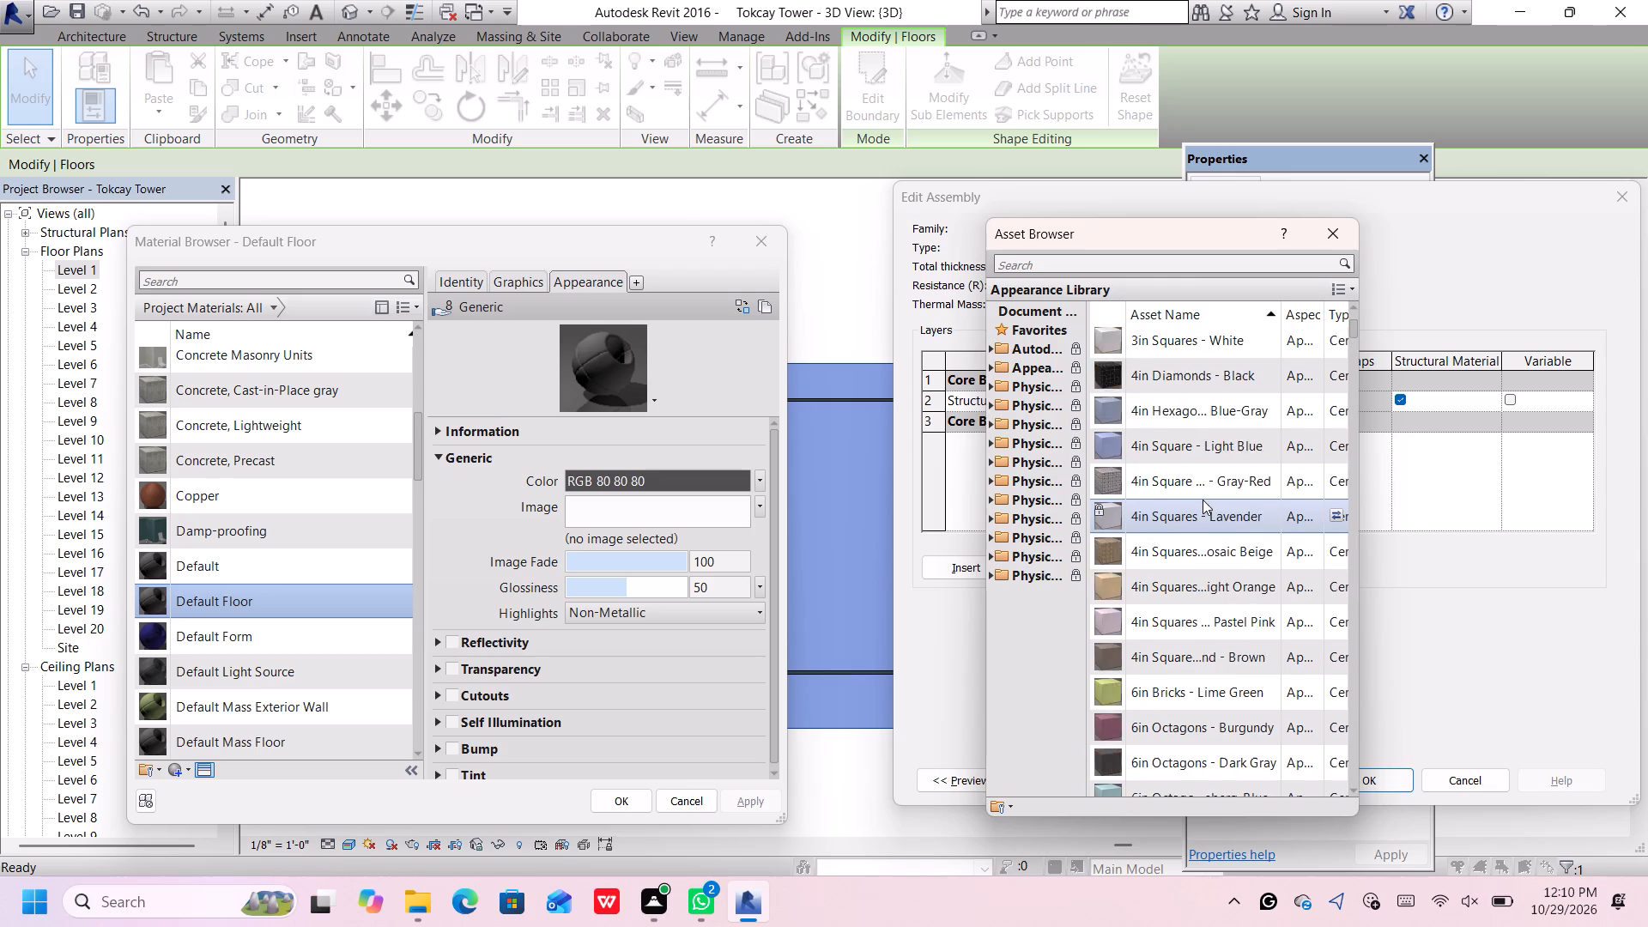
pyautogui.scroll(-5, 1203, 500)
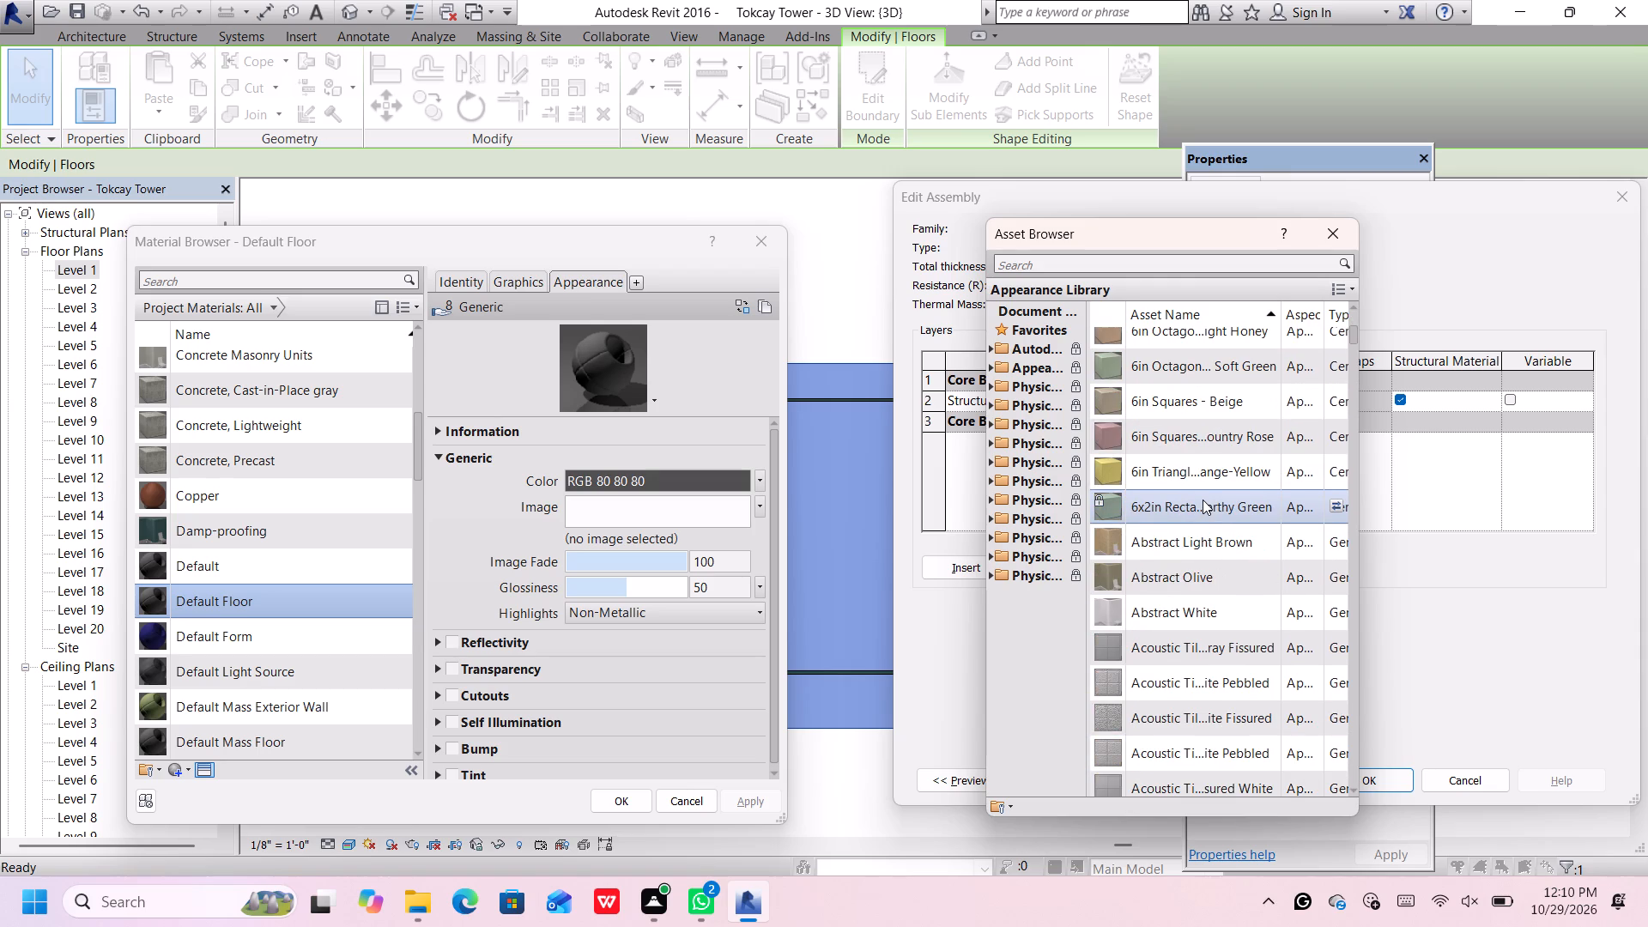
pyautogui.scroll(2, 1203, 500)
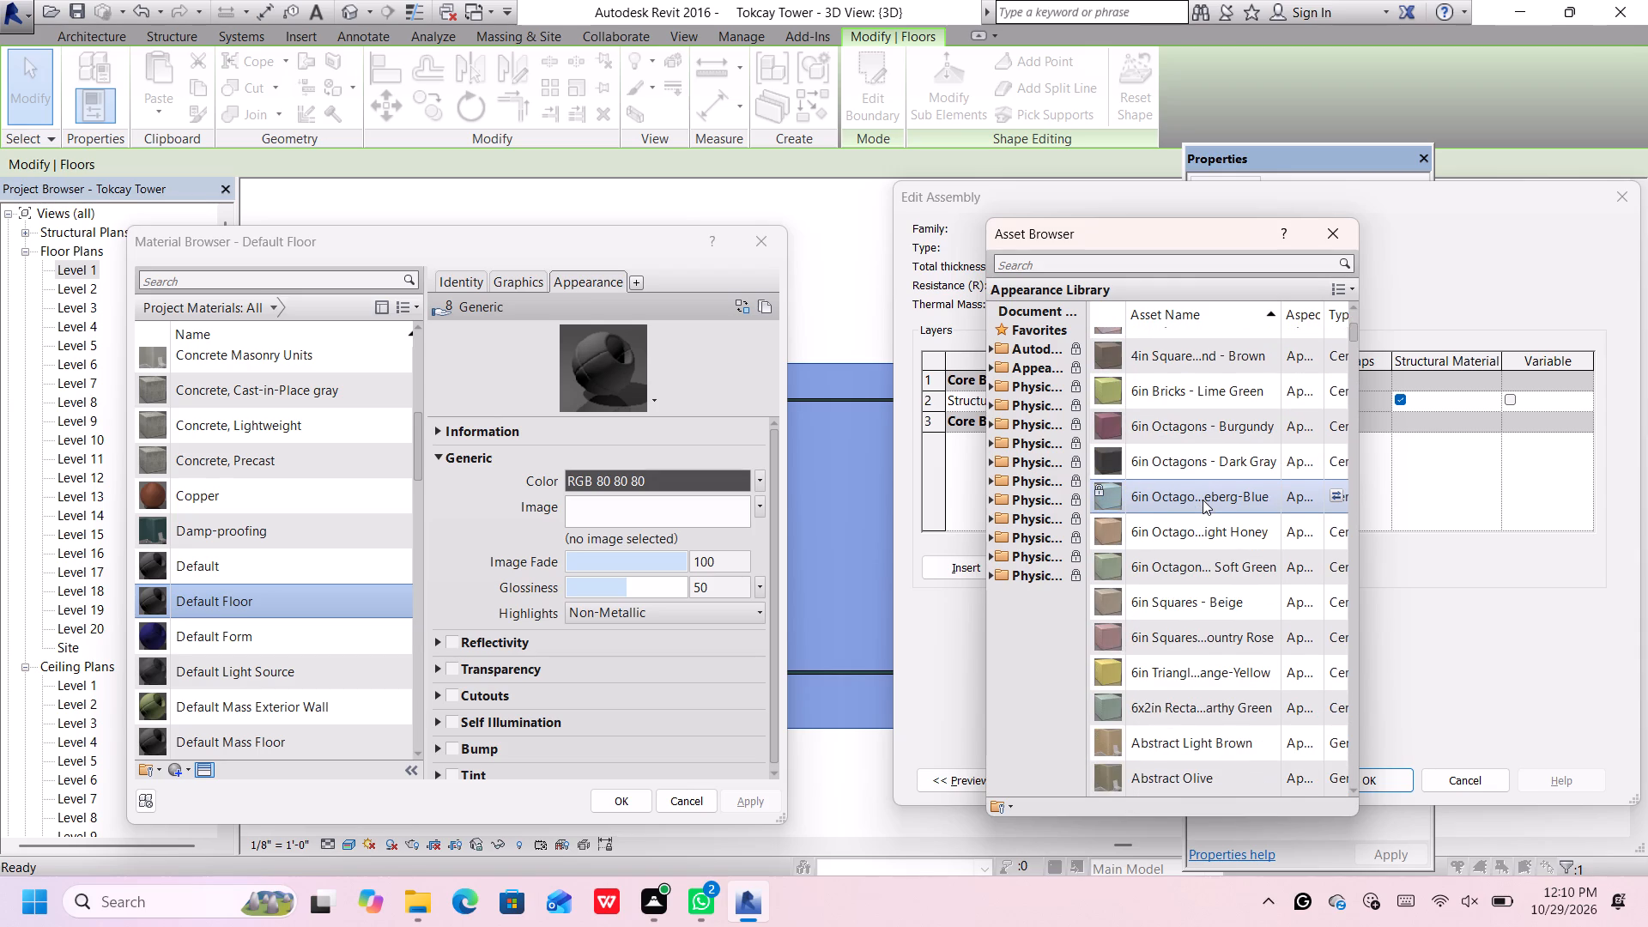
pyautogui.scroll(1, 1203, 500)
pyautogui.scroll(-4, 1203, 500)
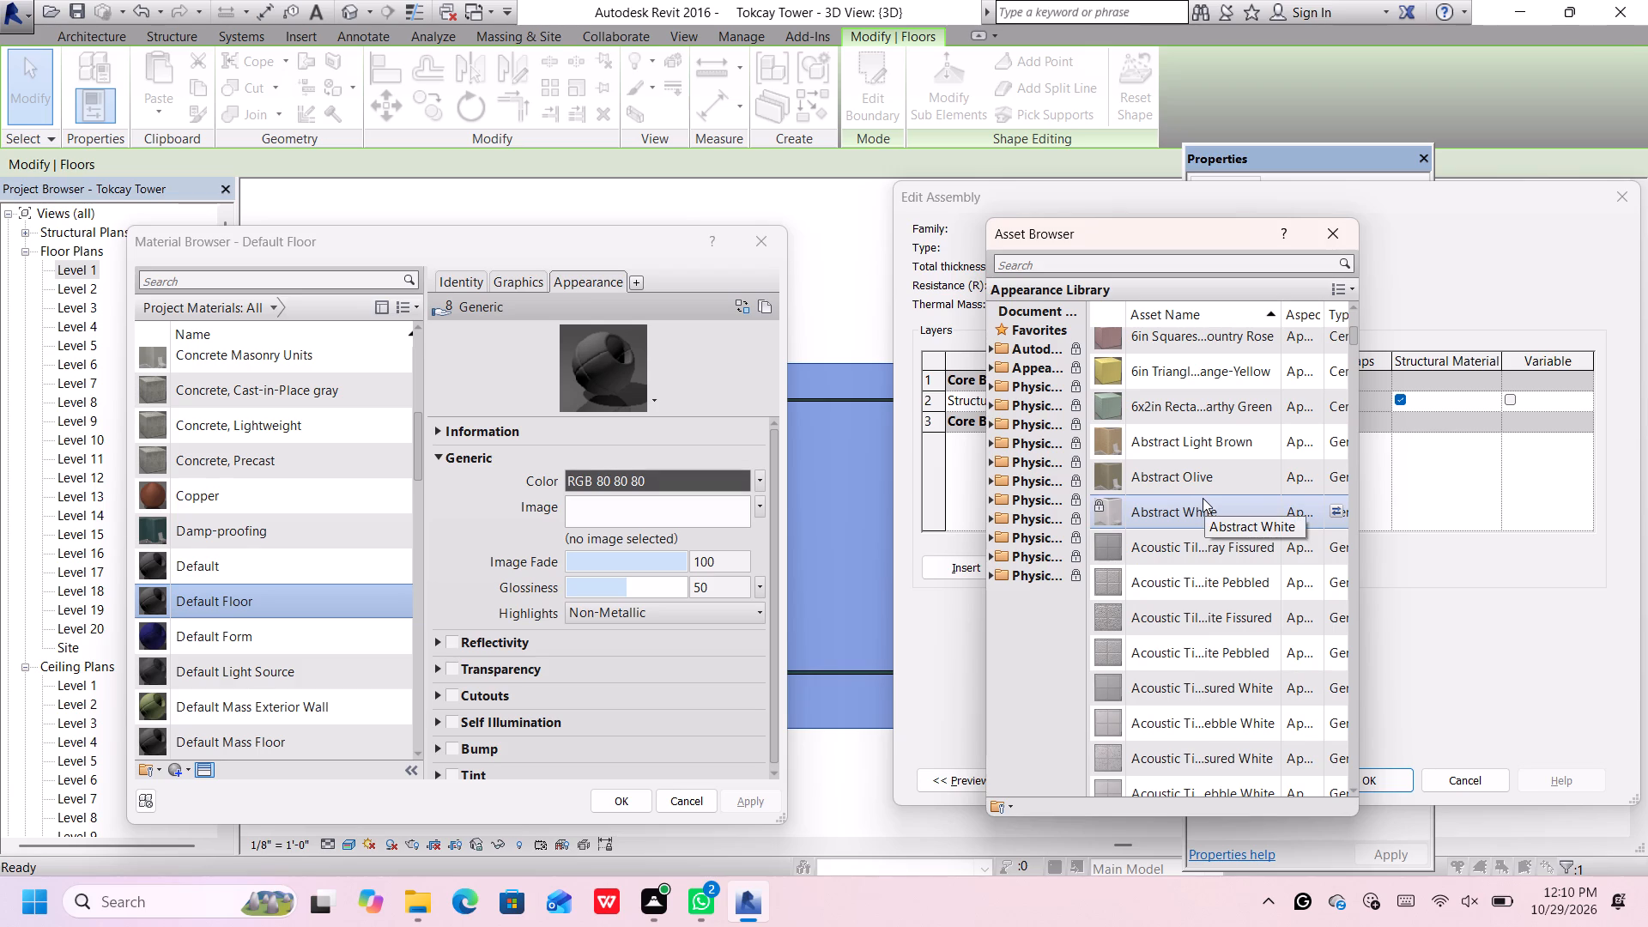
pyautogui.scroll(-2, 1203, 498)
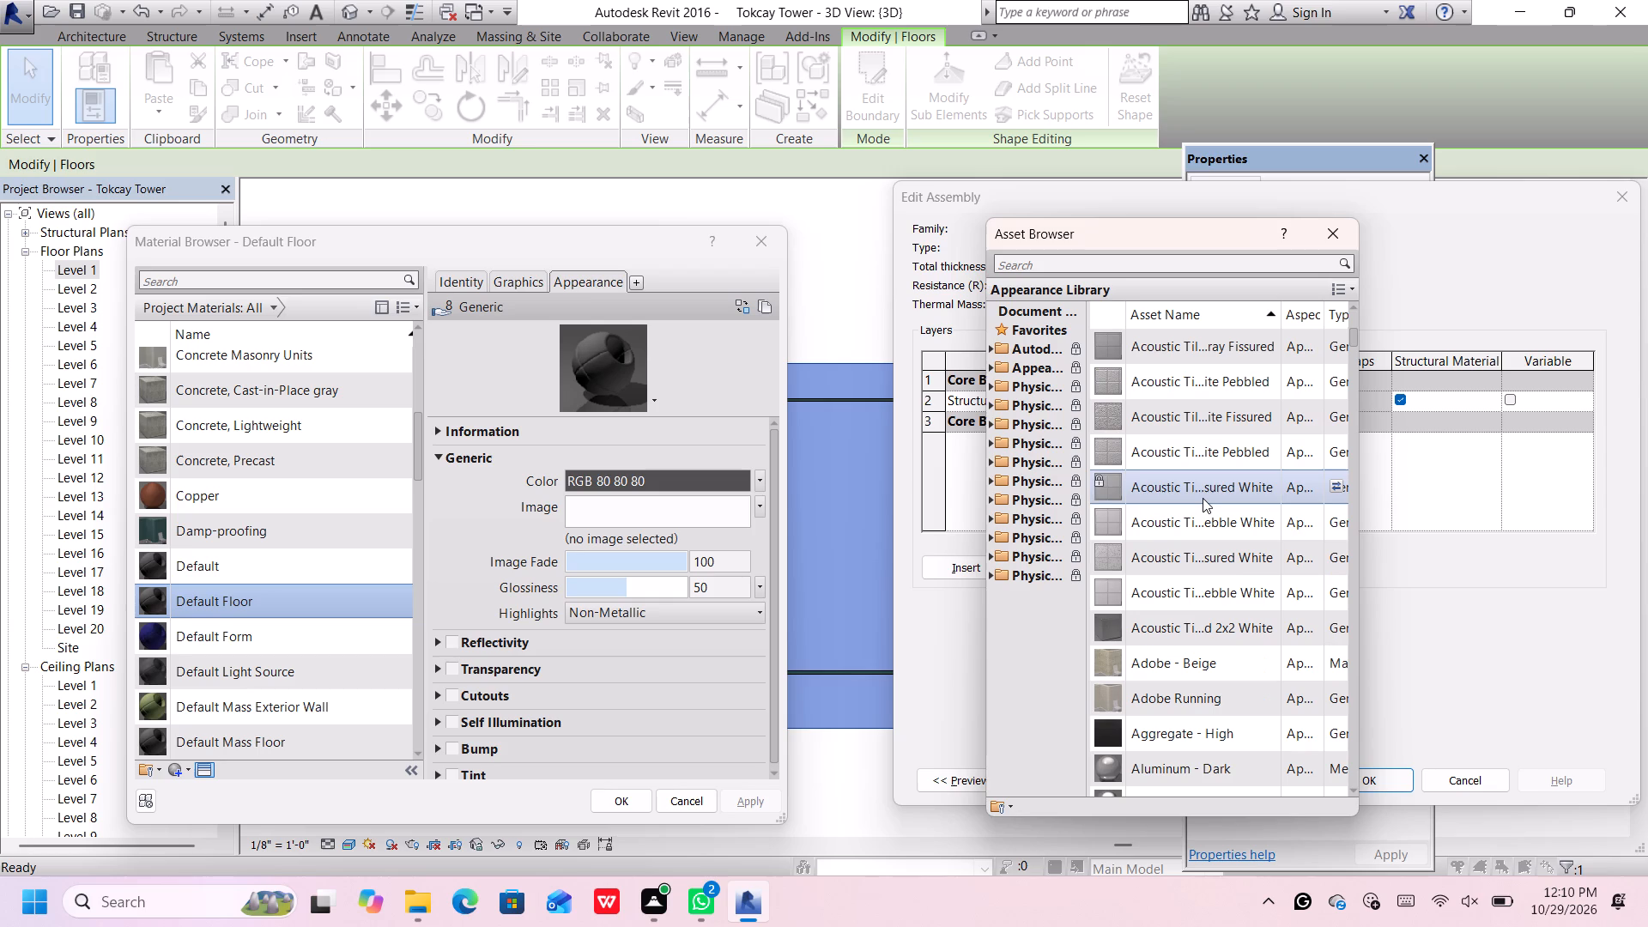
pyautogui.scroll(-3, 1203, 498)
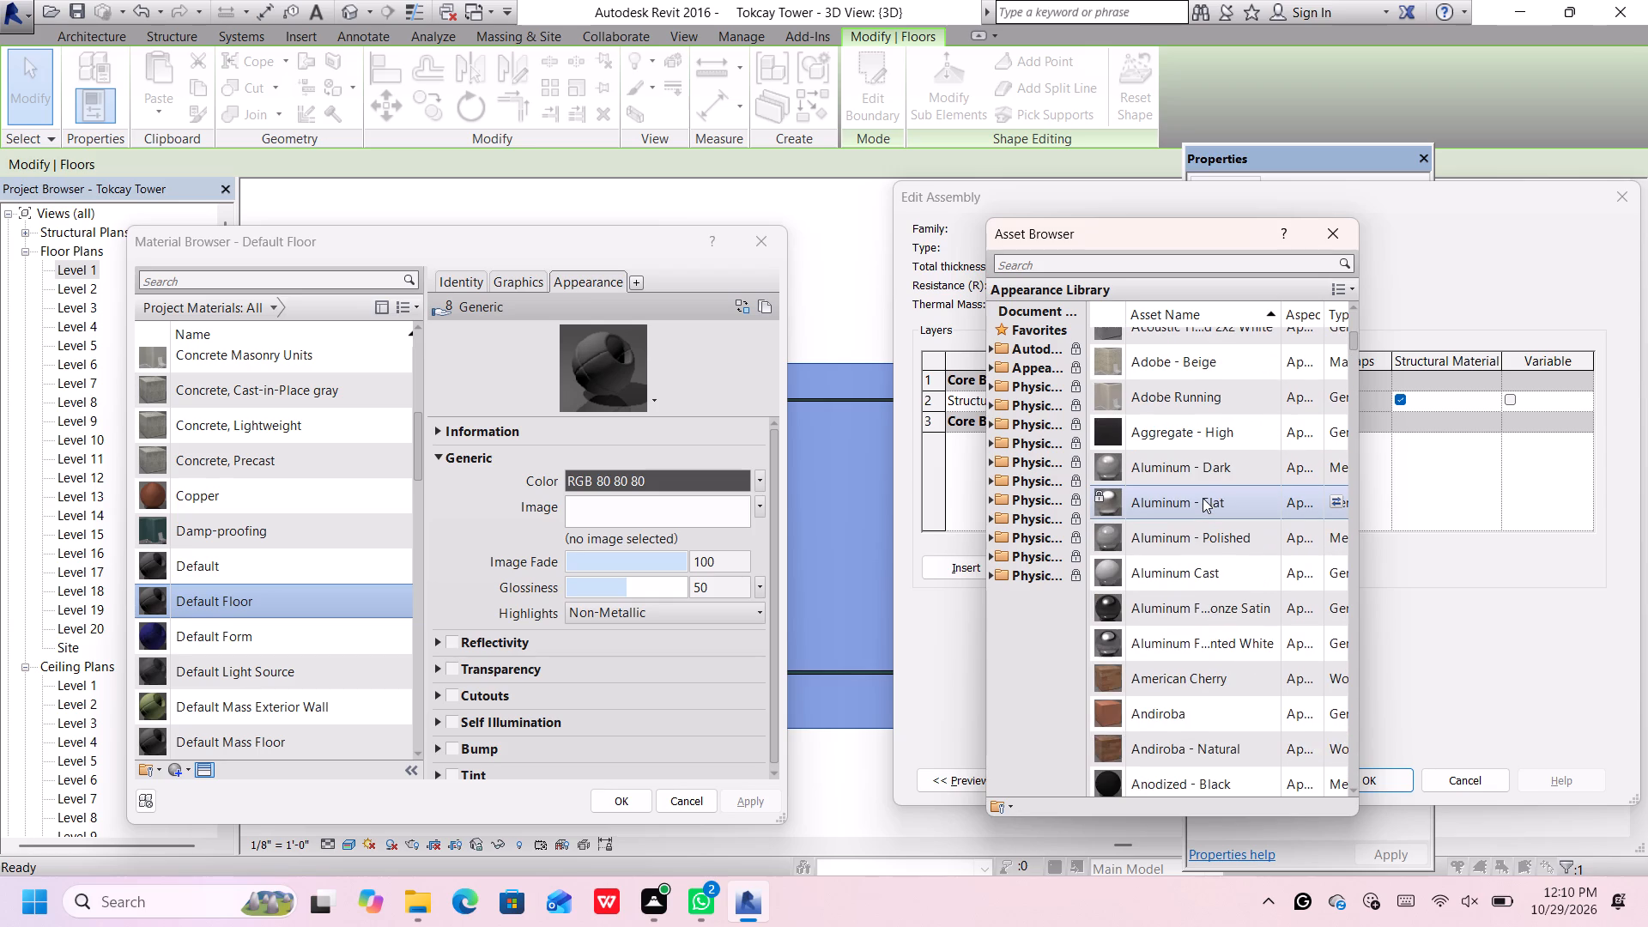
pyautogui.scroll(-4, 1203, 498)
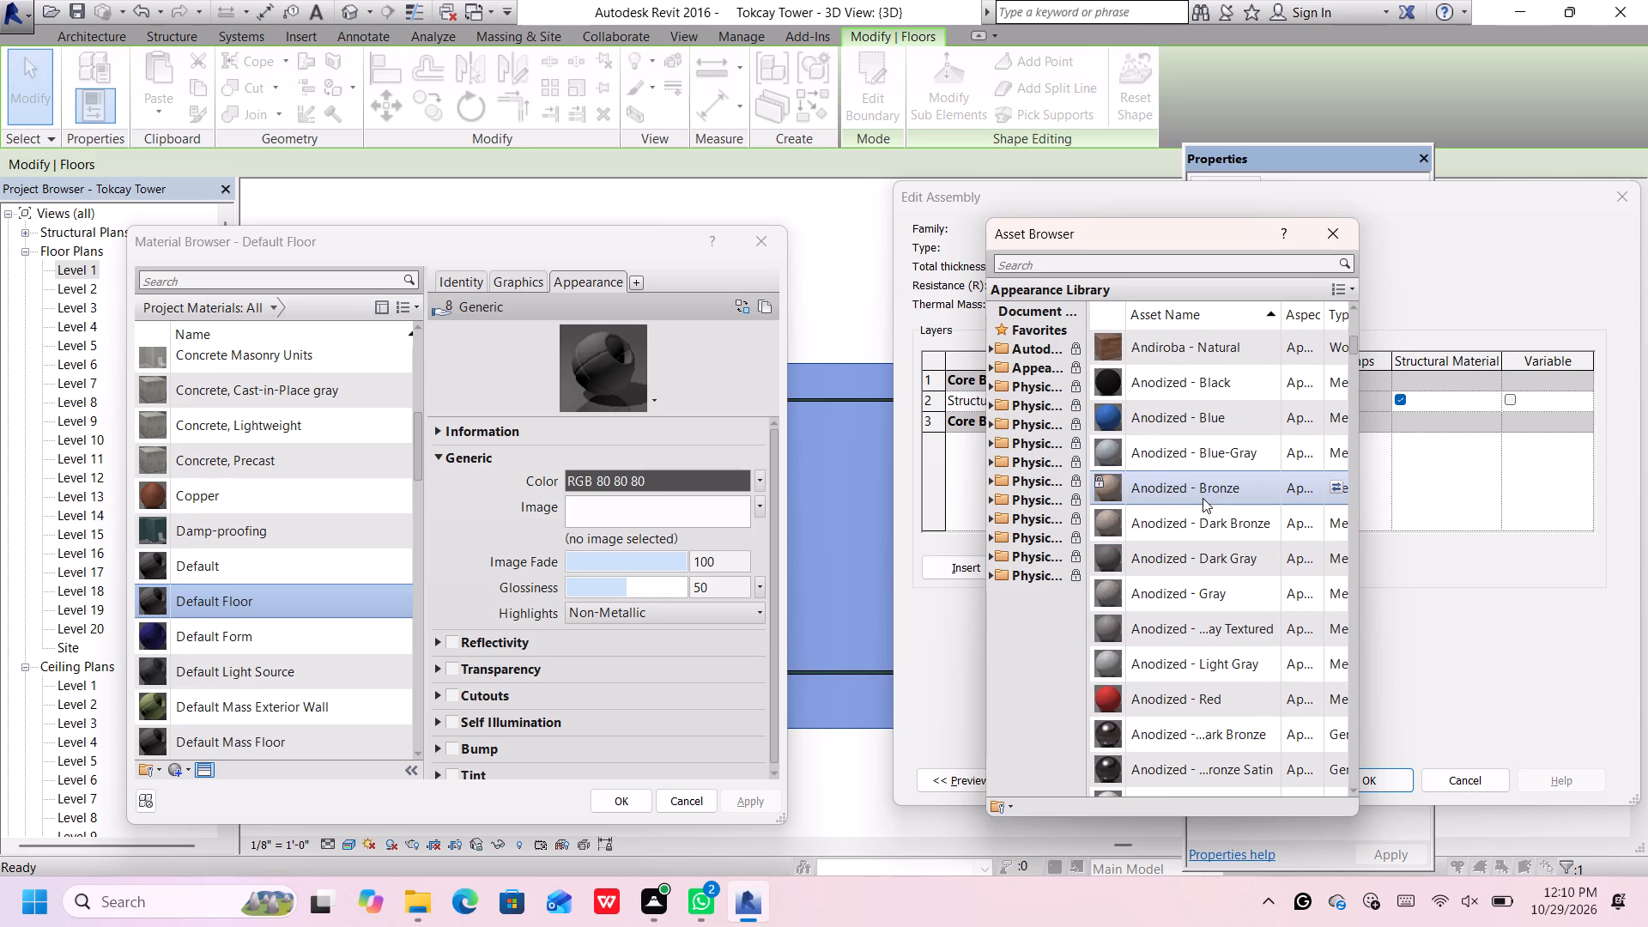
pyautogui.scroll(-2, 1203, 498)
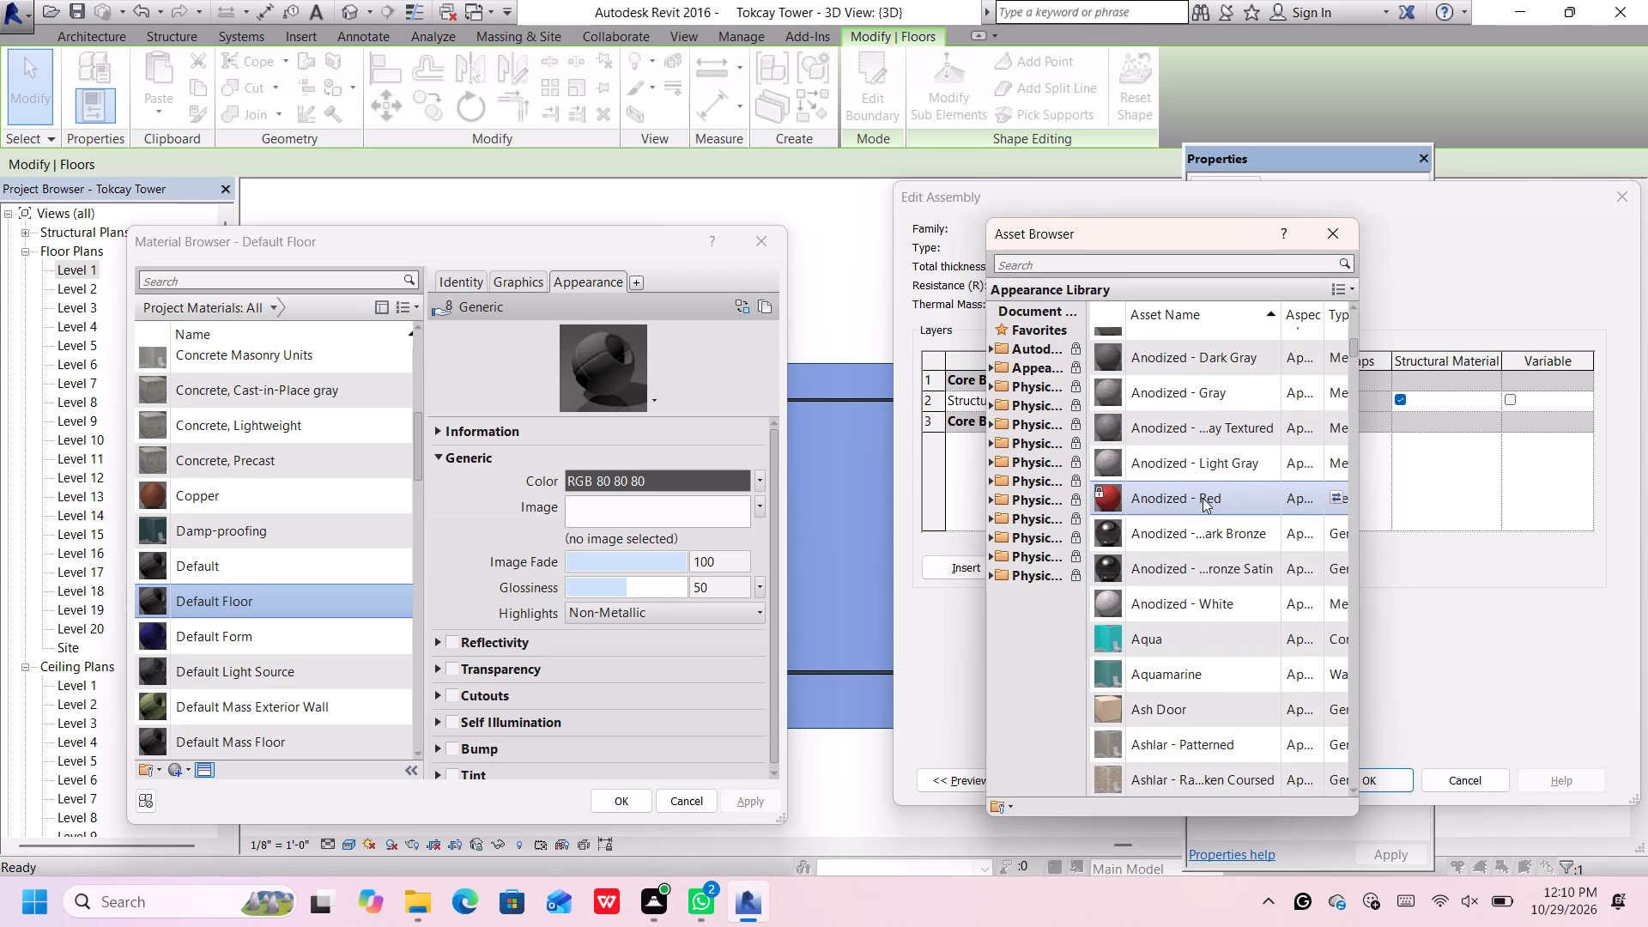
pyautogui.scroll(-3, 1203, 498)
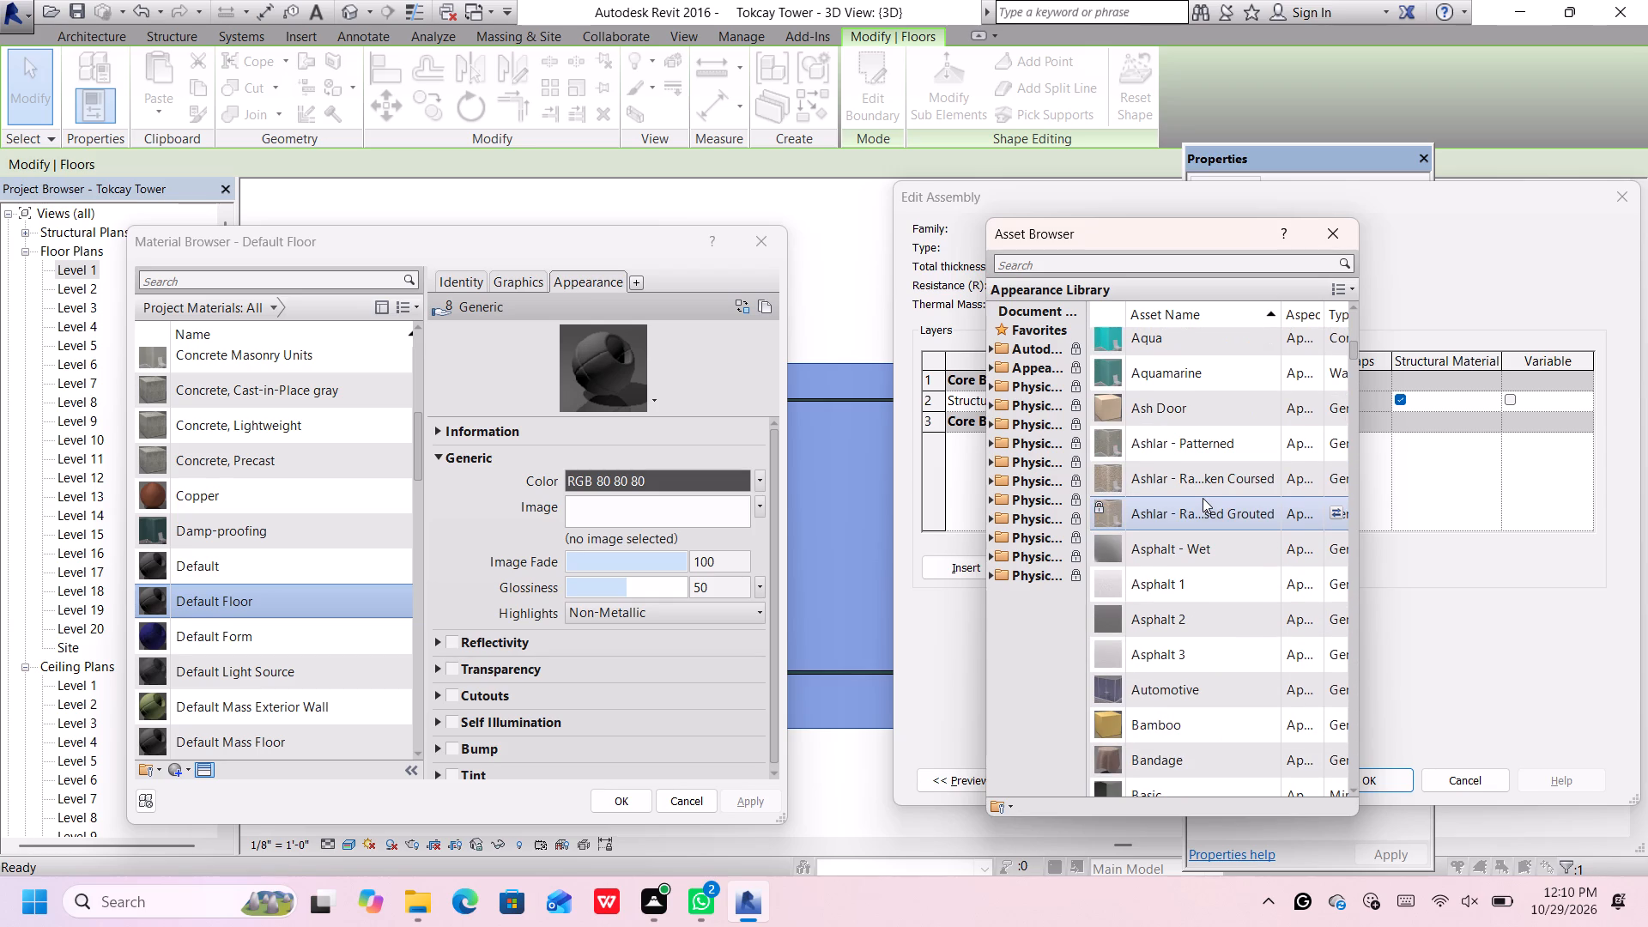
pyautogui.scroll(-4, 1203, 498)
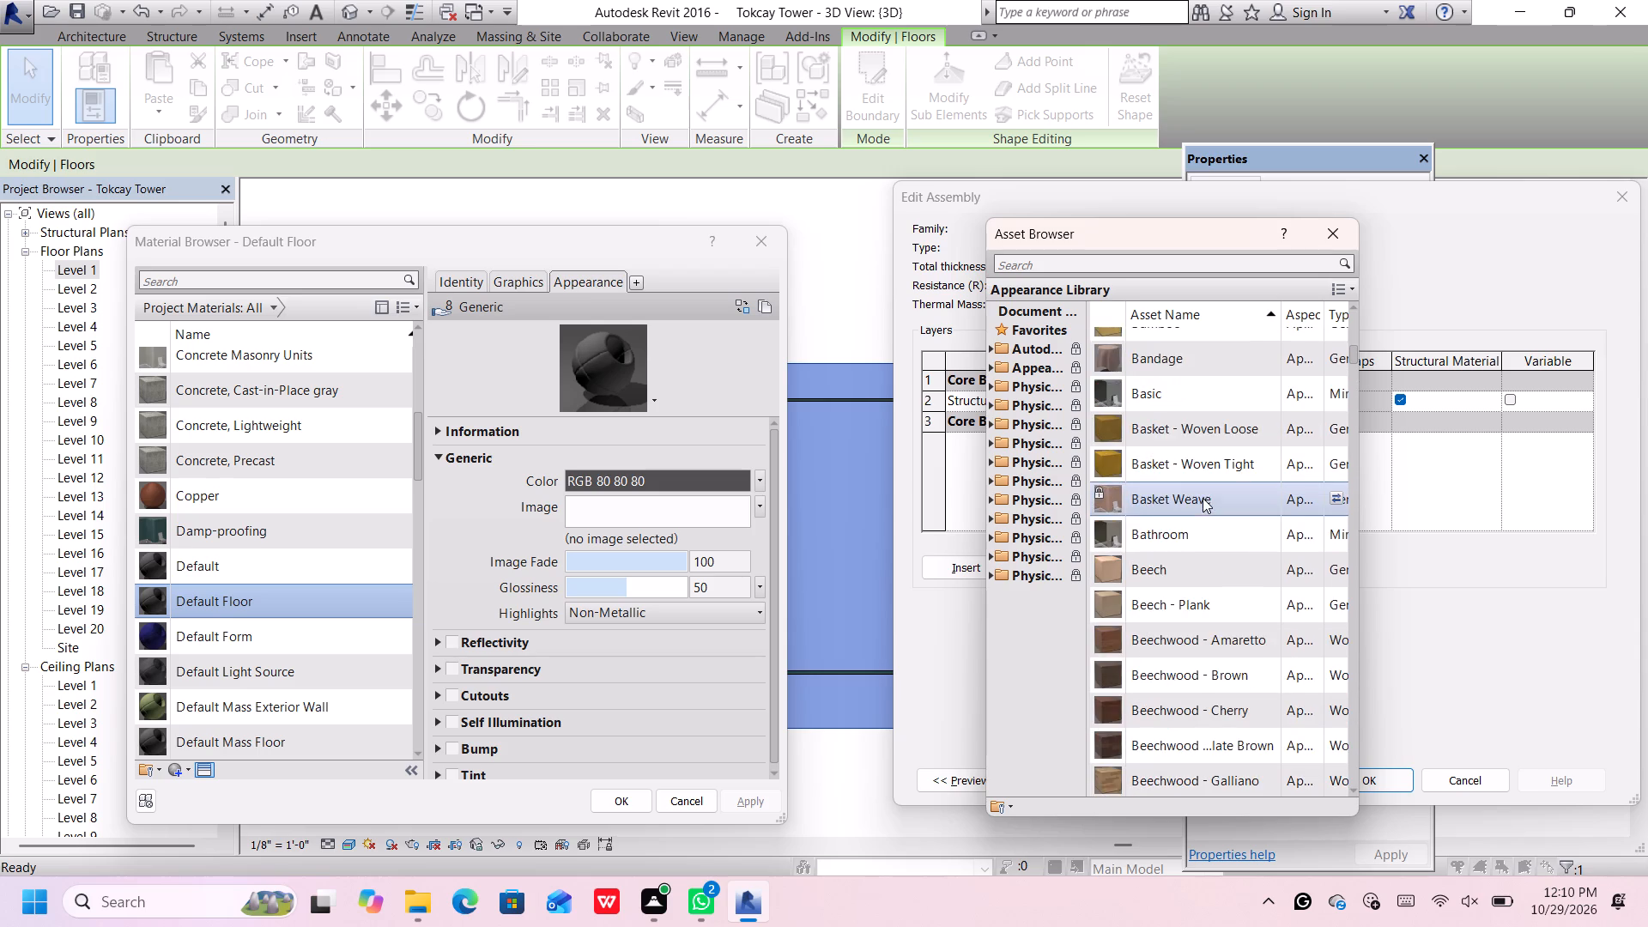
pyautogui.scroll(-2, 1203, 498)
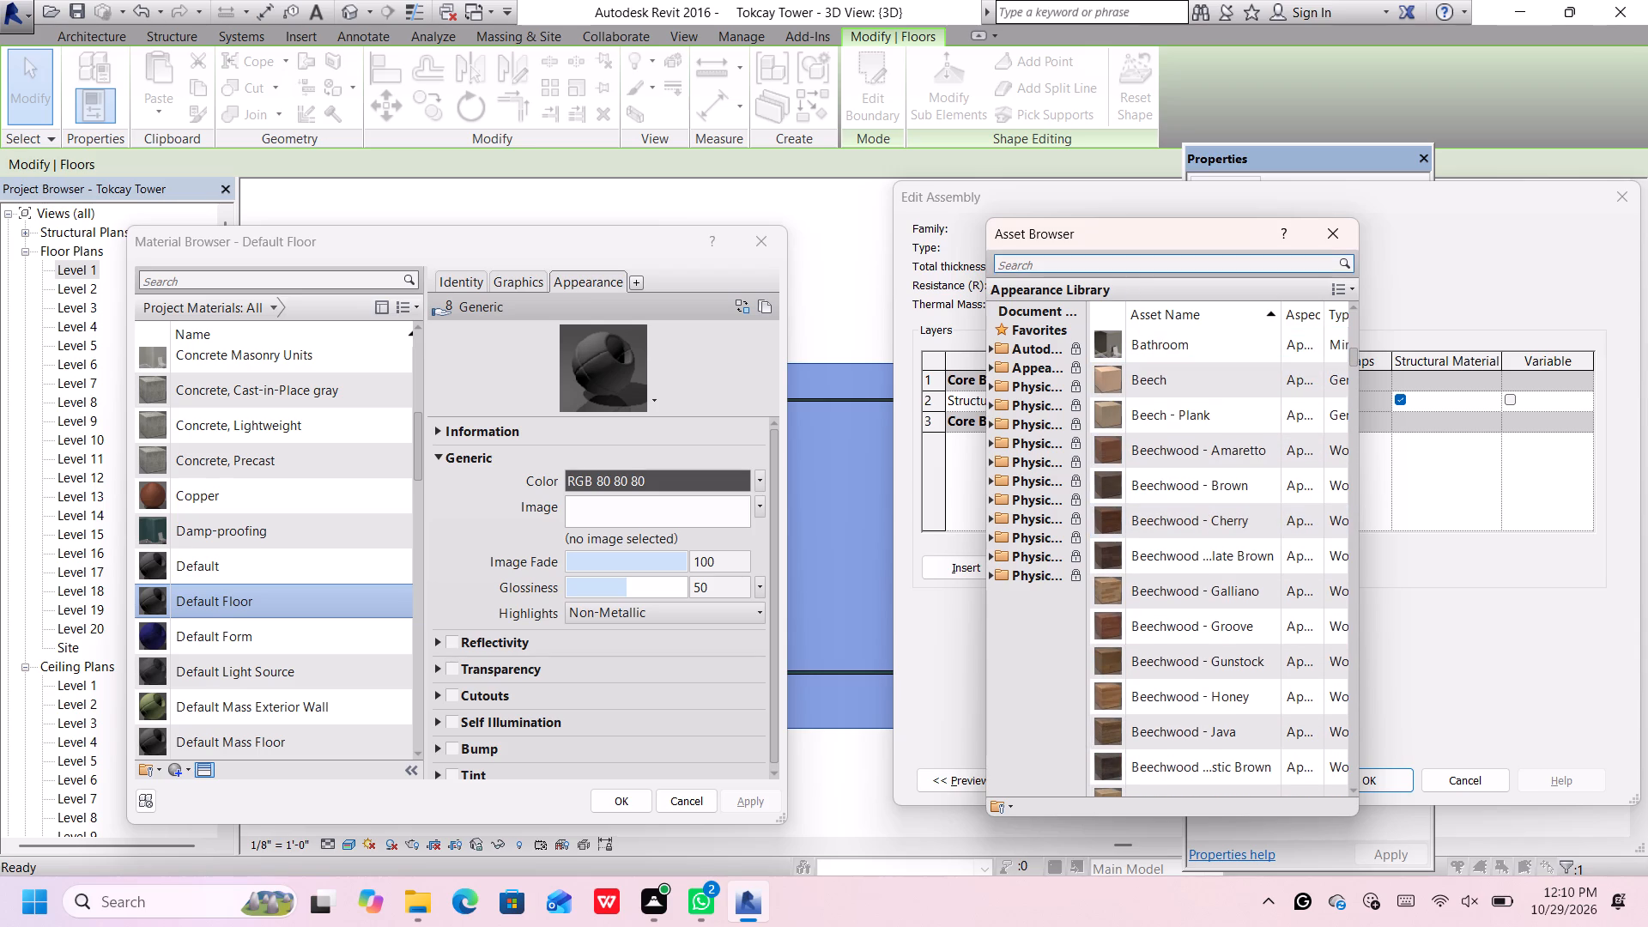
# Search the appearance assets for flooring.
pyautogui.click(1131, 269)
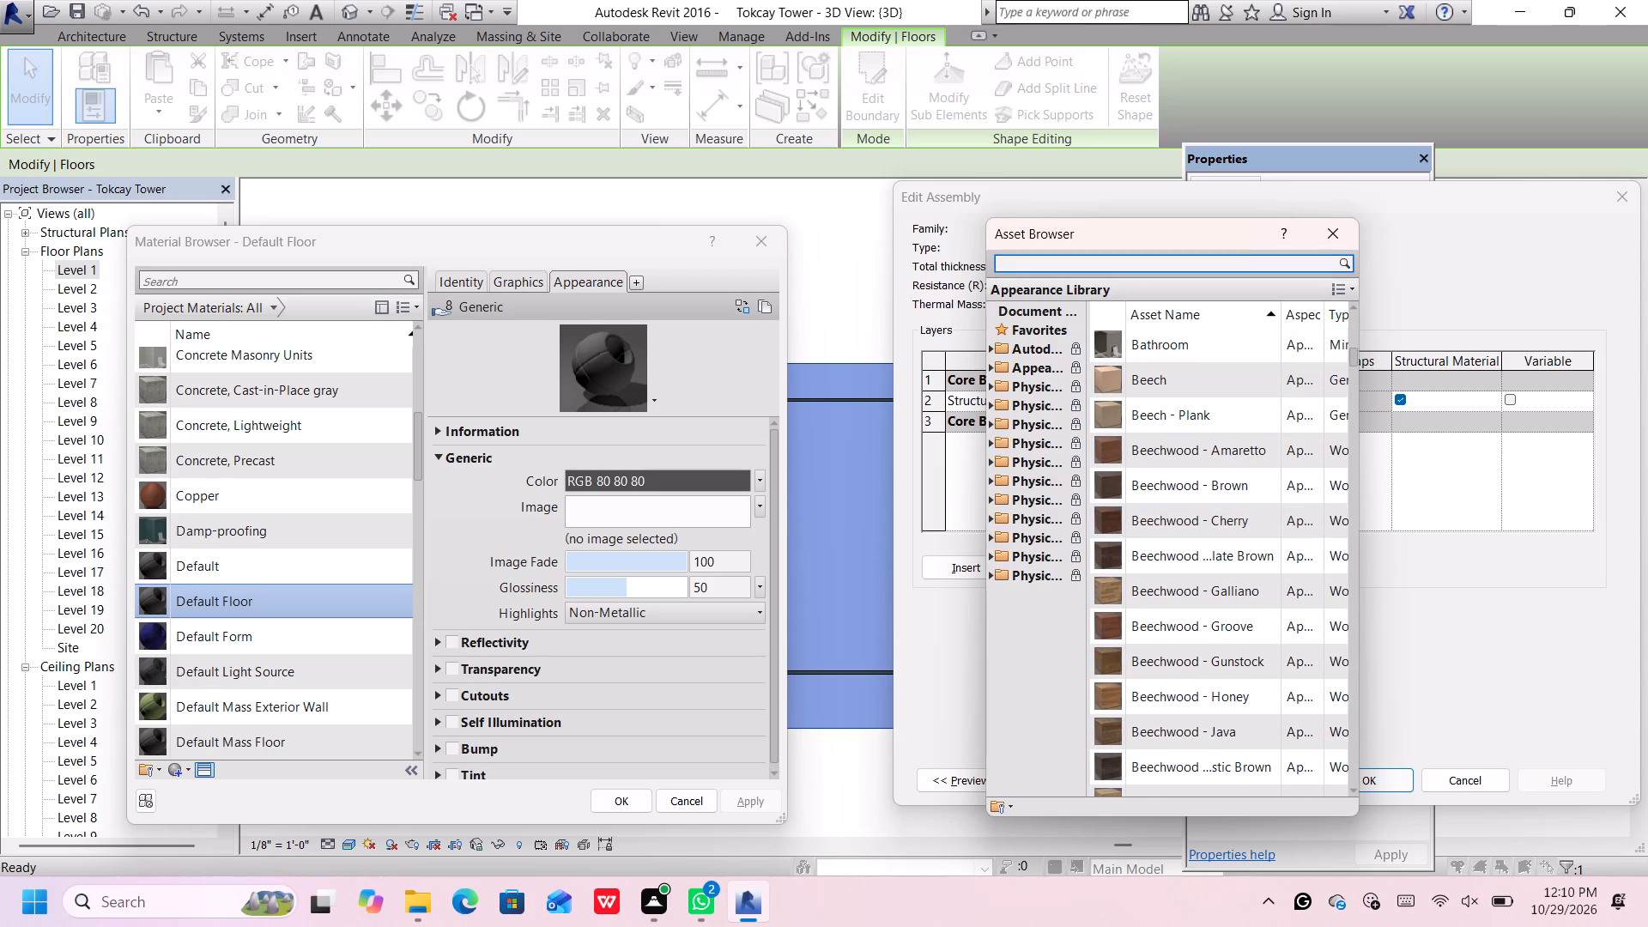
pyautogui.write('floor')
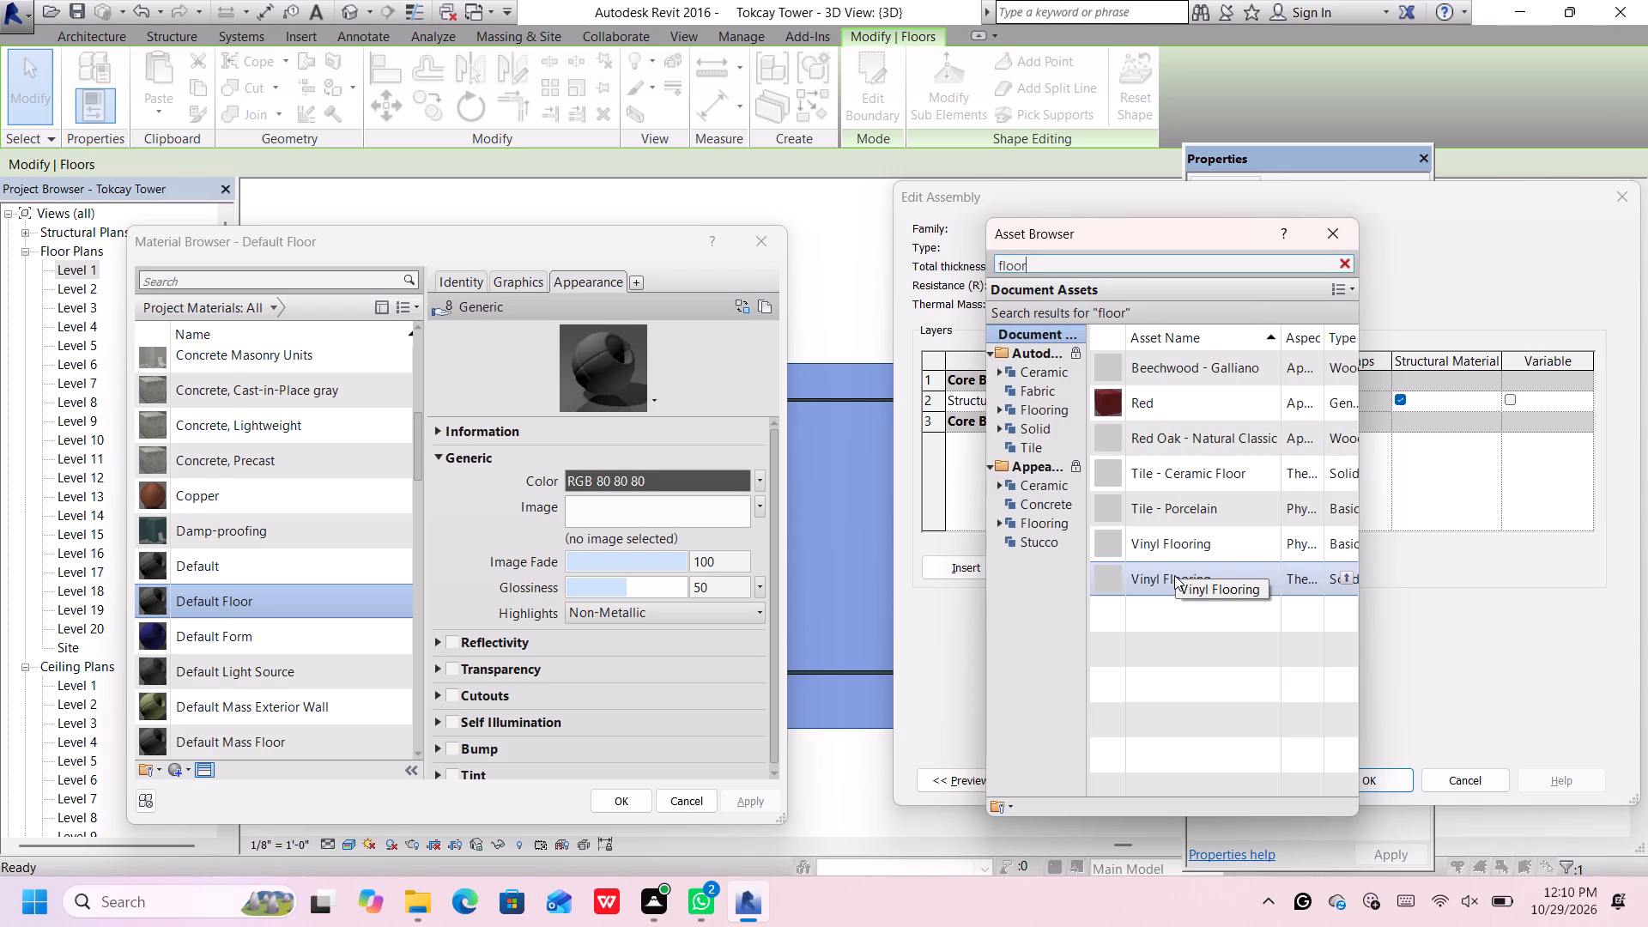
pyautogui.write('ing')
pyautogui.press('Return')
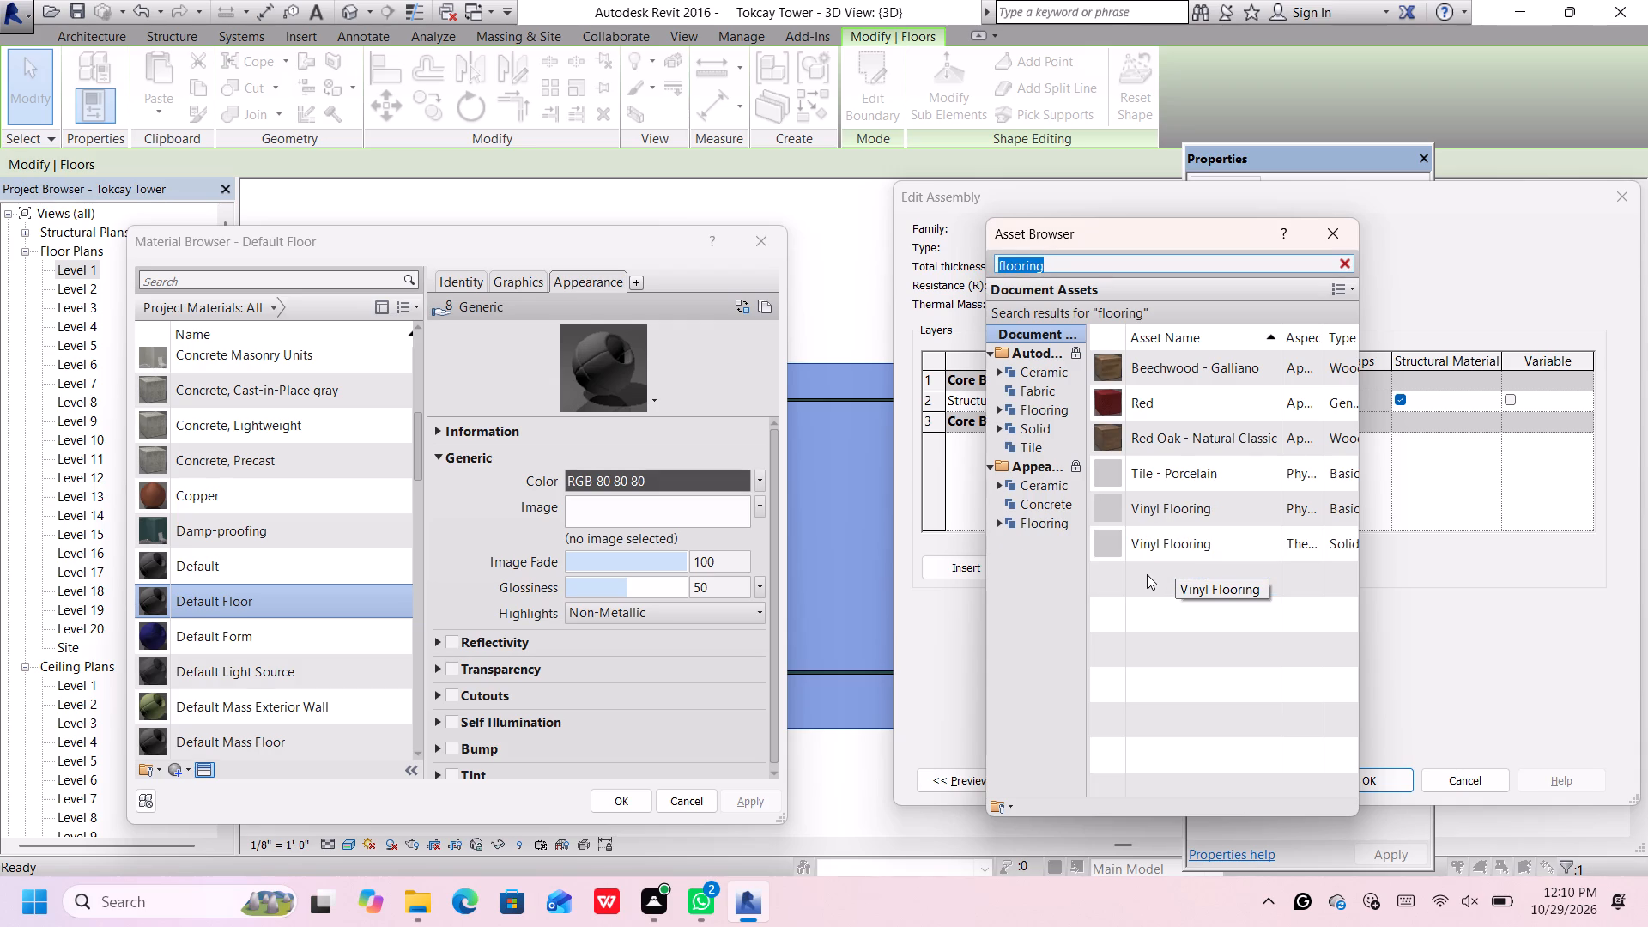
pyautogui.click(1142, 553)
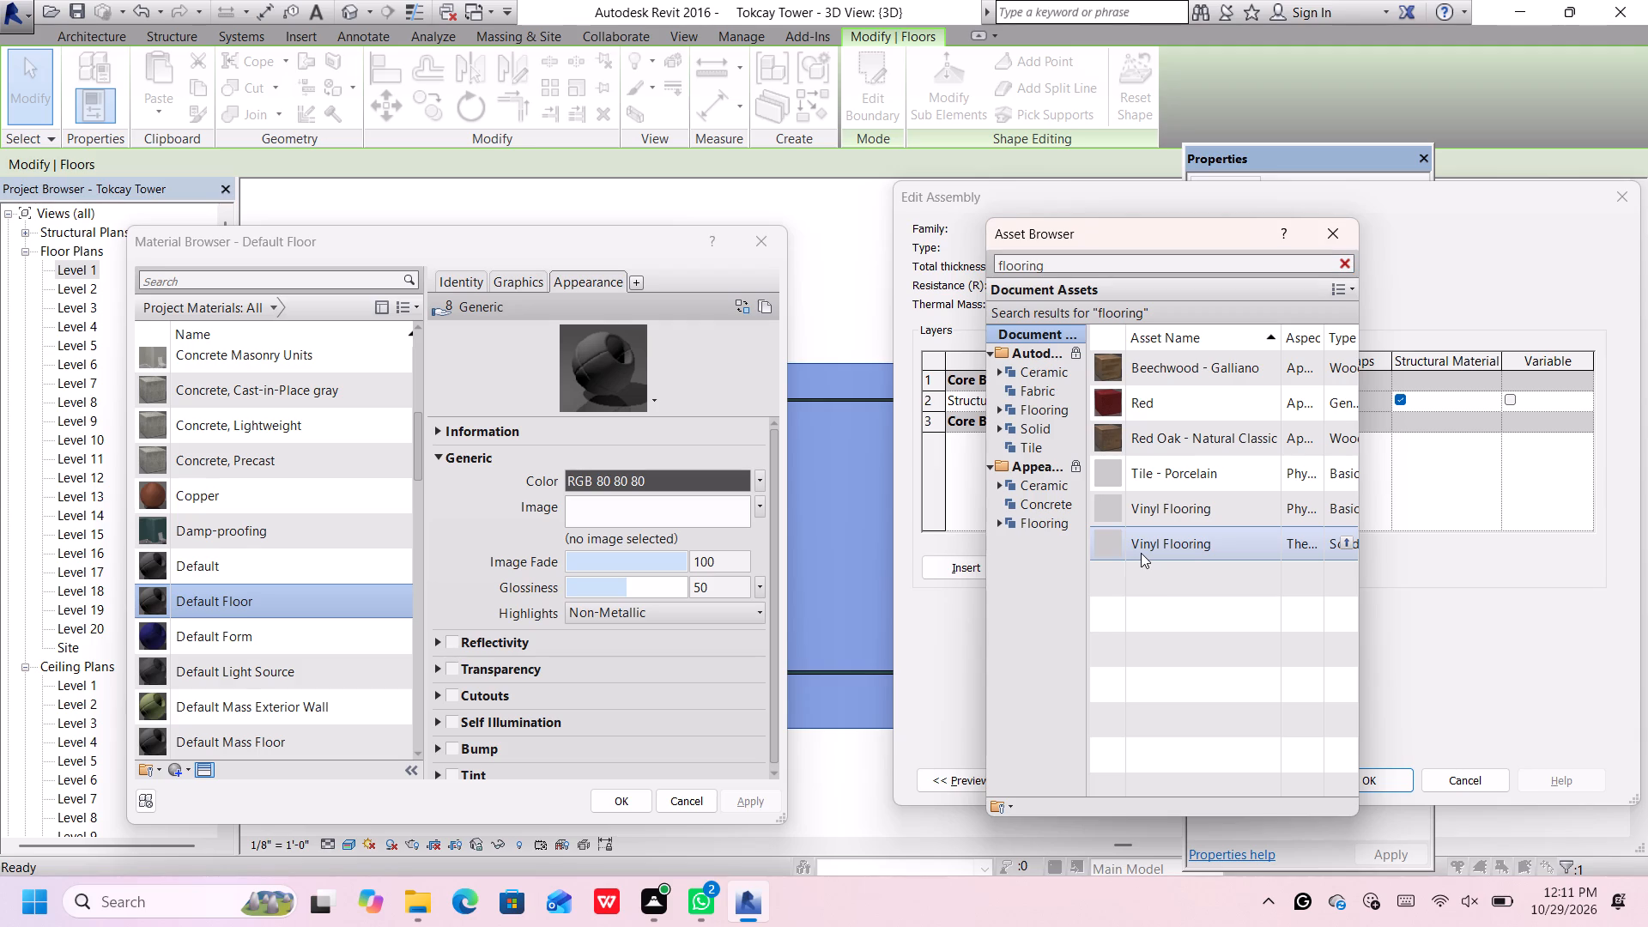
pyautogui.click(1130, 264)
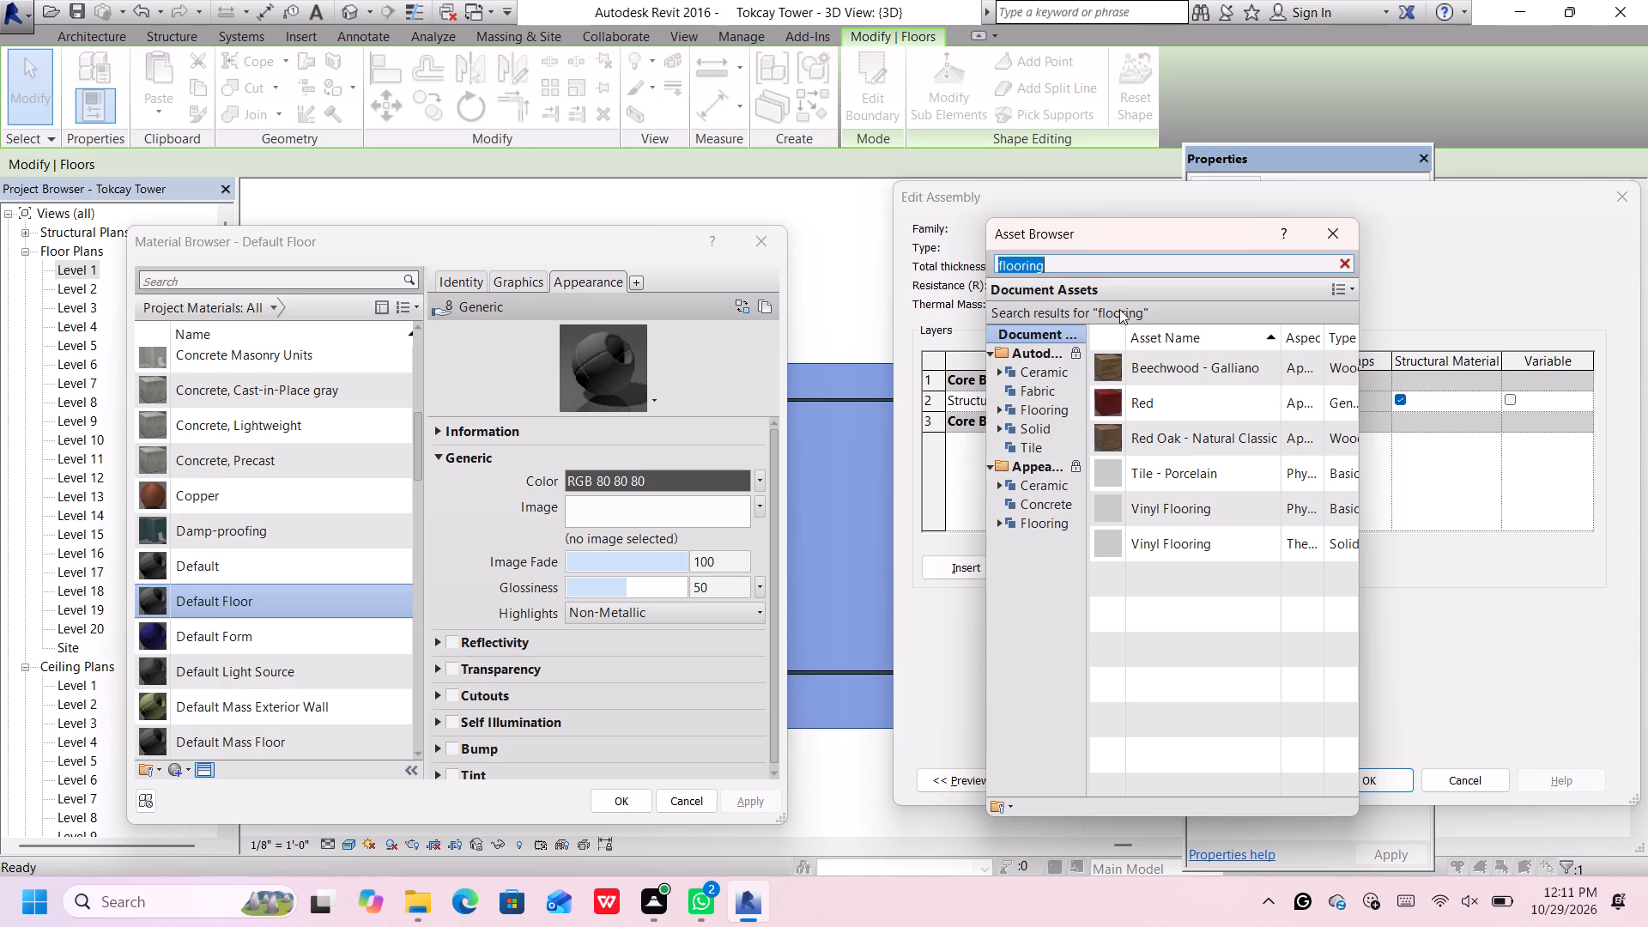
# Apply the Travertine - Mauve Rectangular asset from the Appearance Library's Flooring: Stone category to the Default Floor material.
pyautogui.doubleClick(1025, 527)
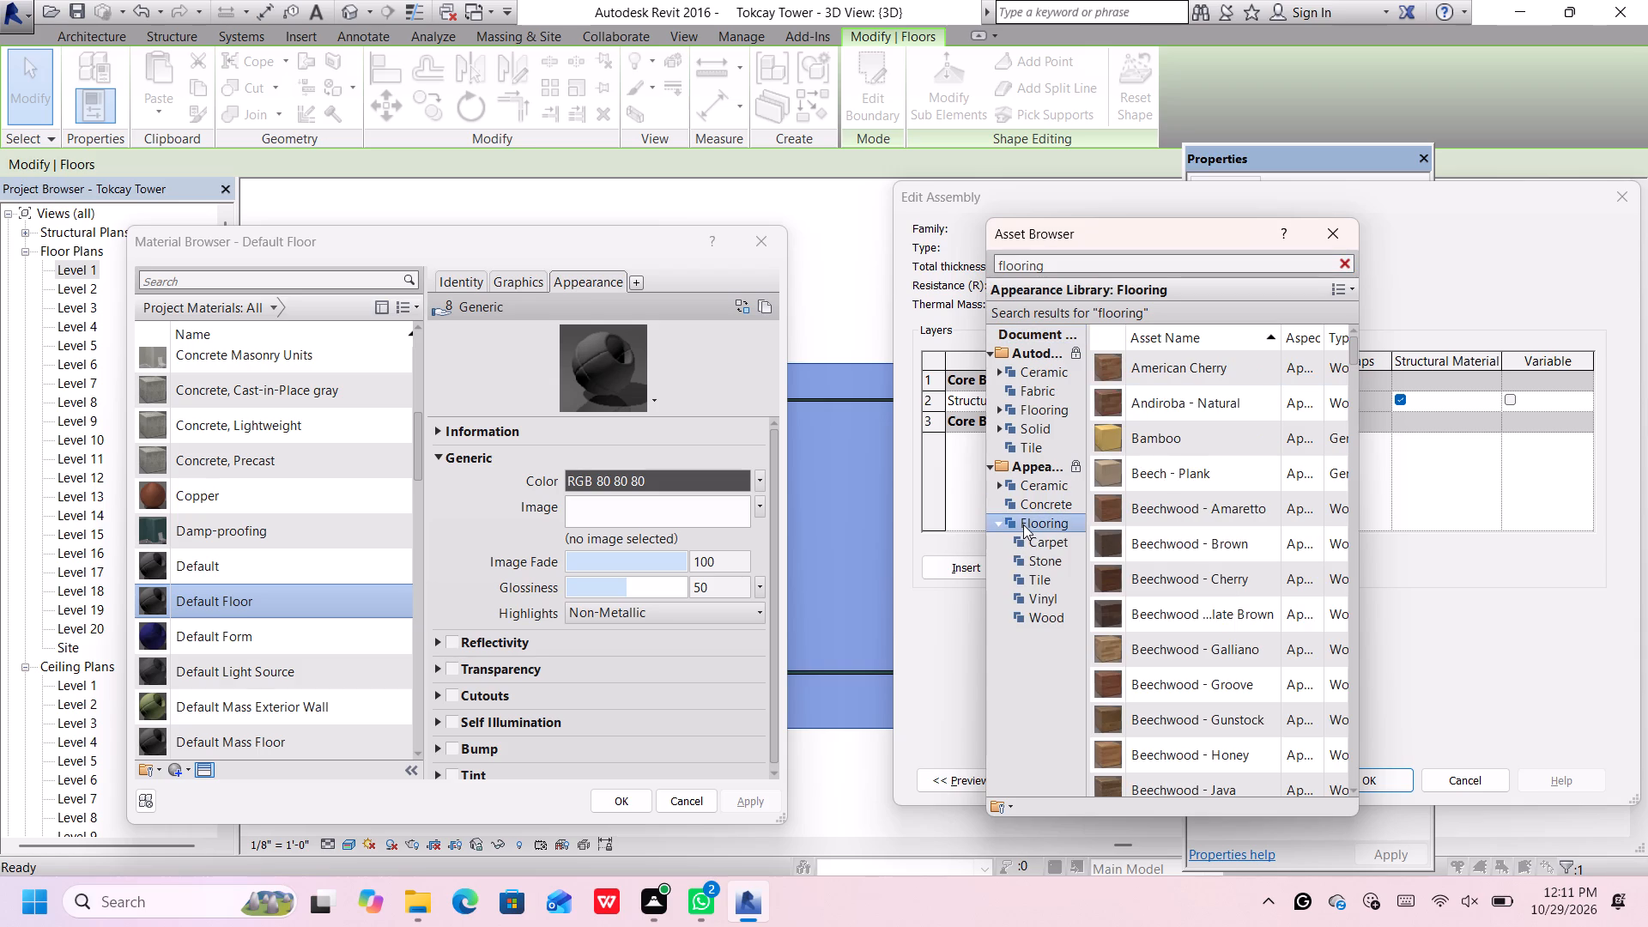
pyautogui.doubleClick(1052, 558)
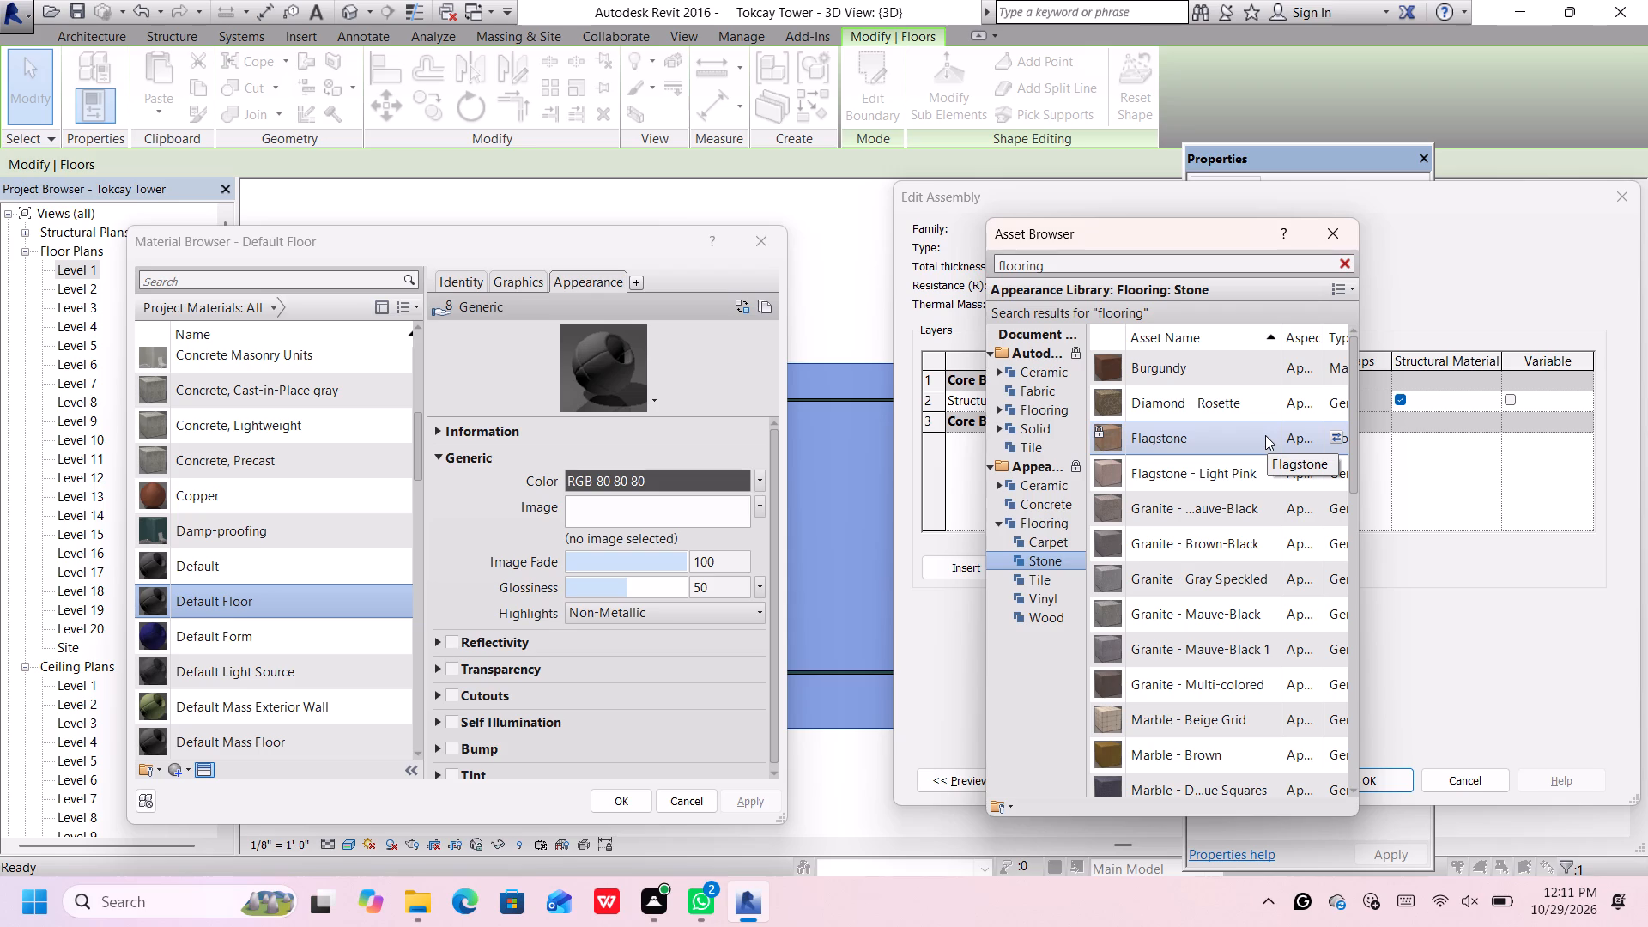
pyautogui.scroll(-1, 1265, 435)
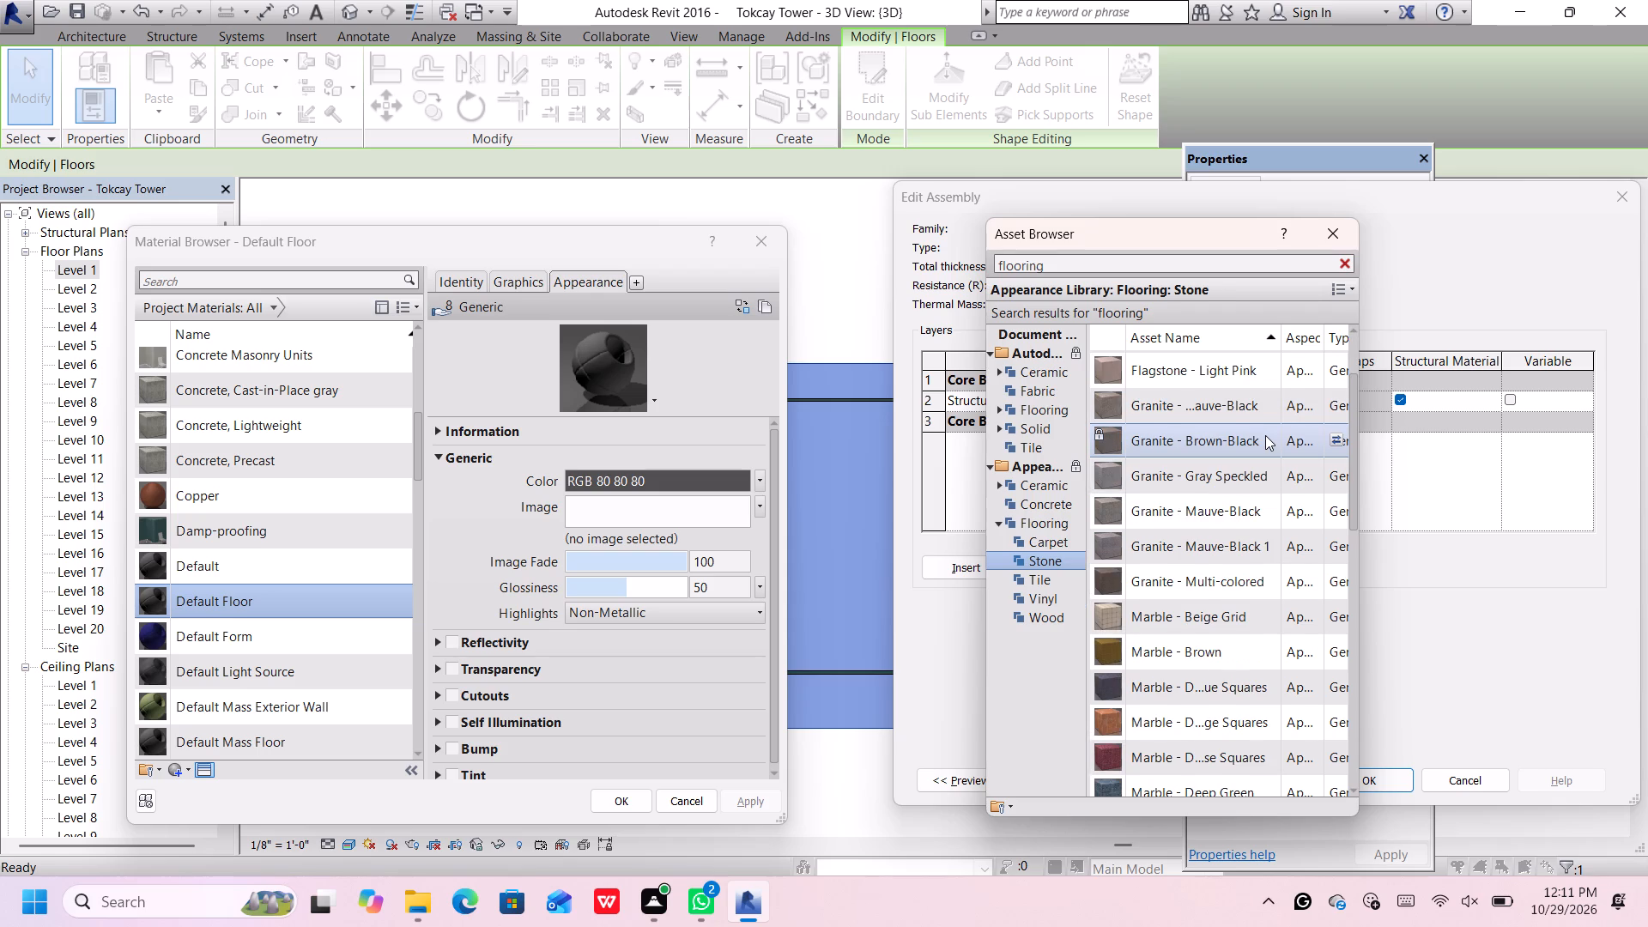
pyautogui.scroll(-2, 1265, 435)
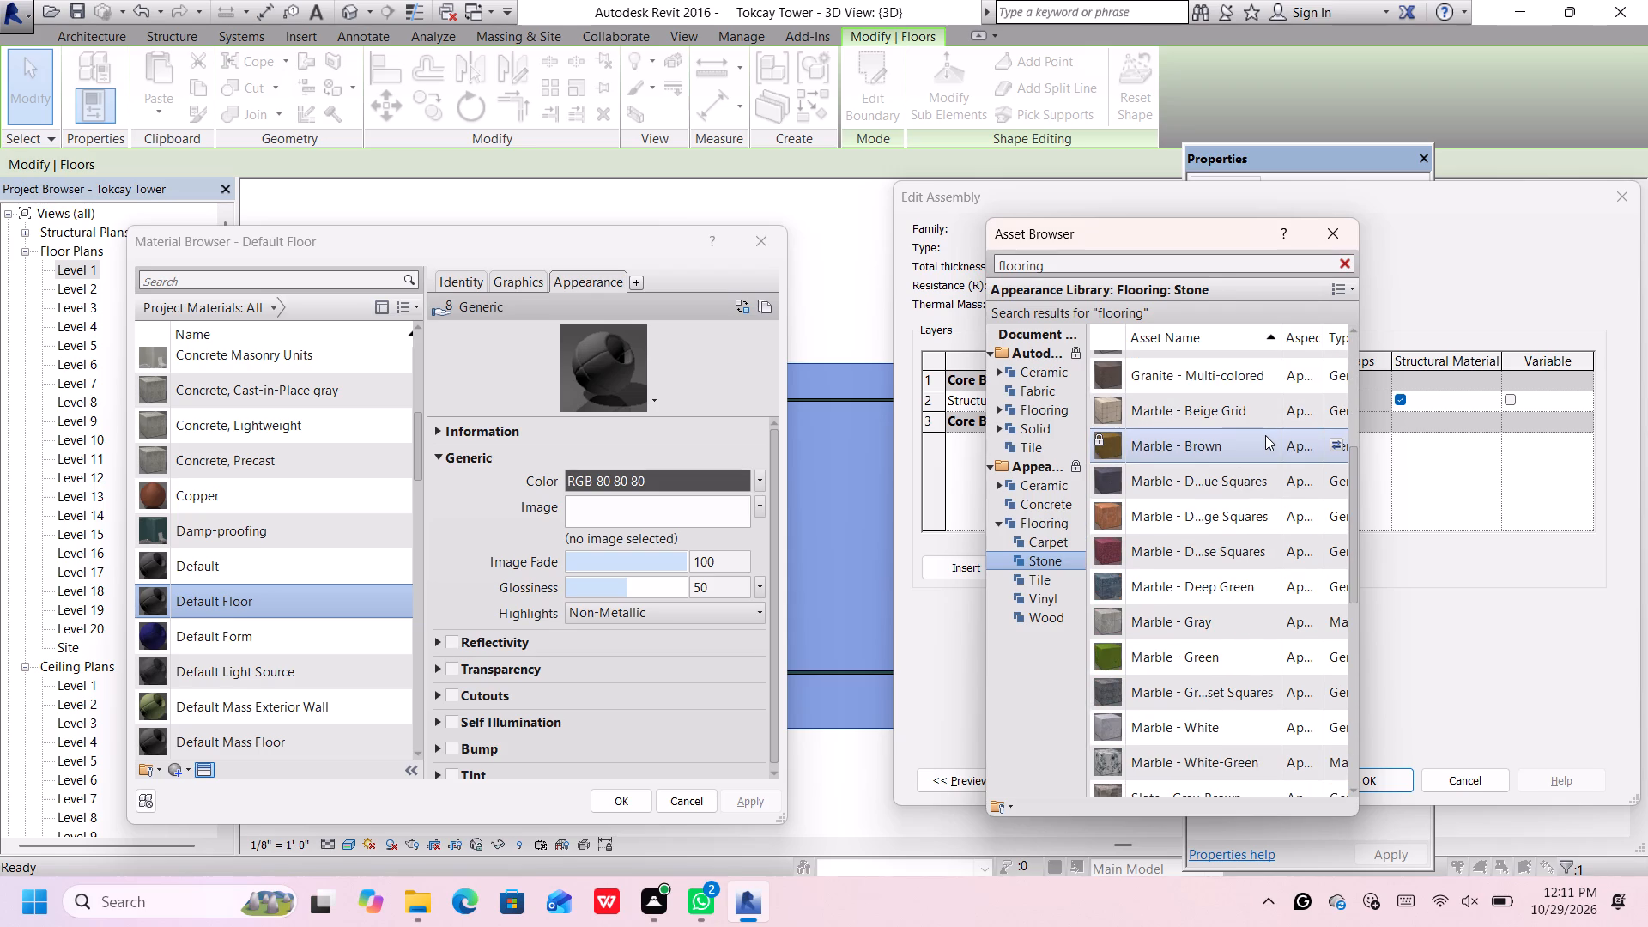
pyautogui.scroll(-1, 1265, 435)
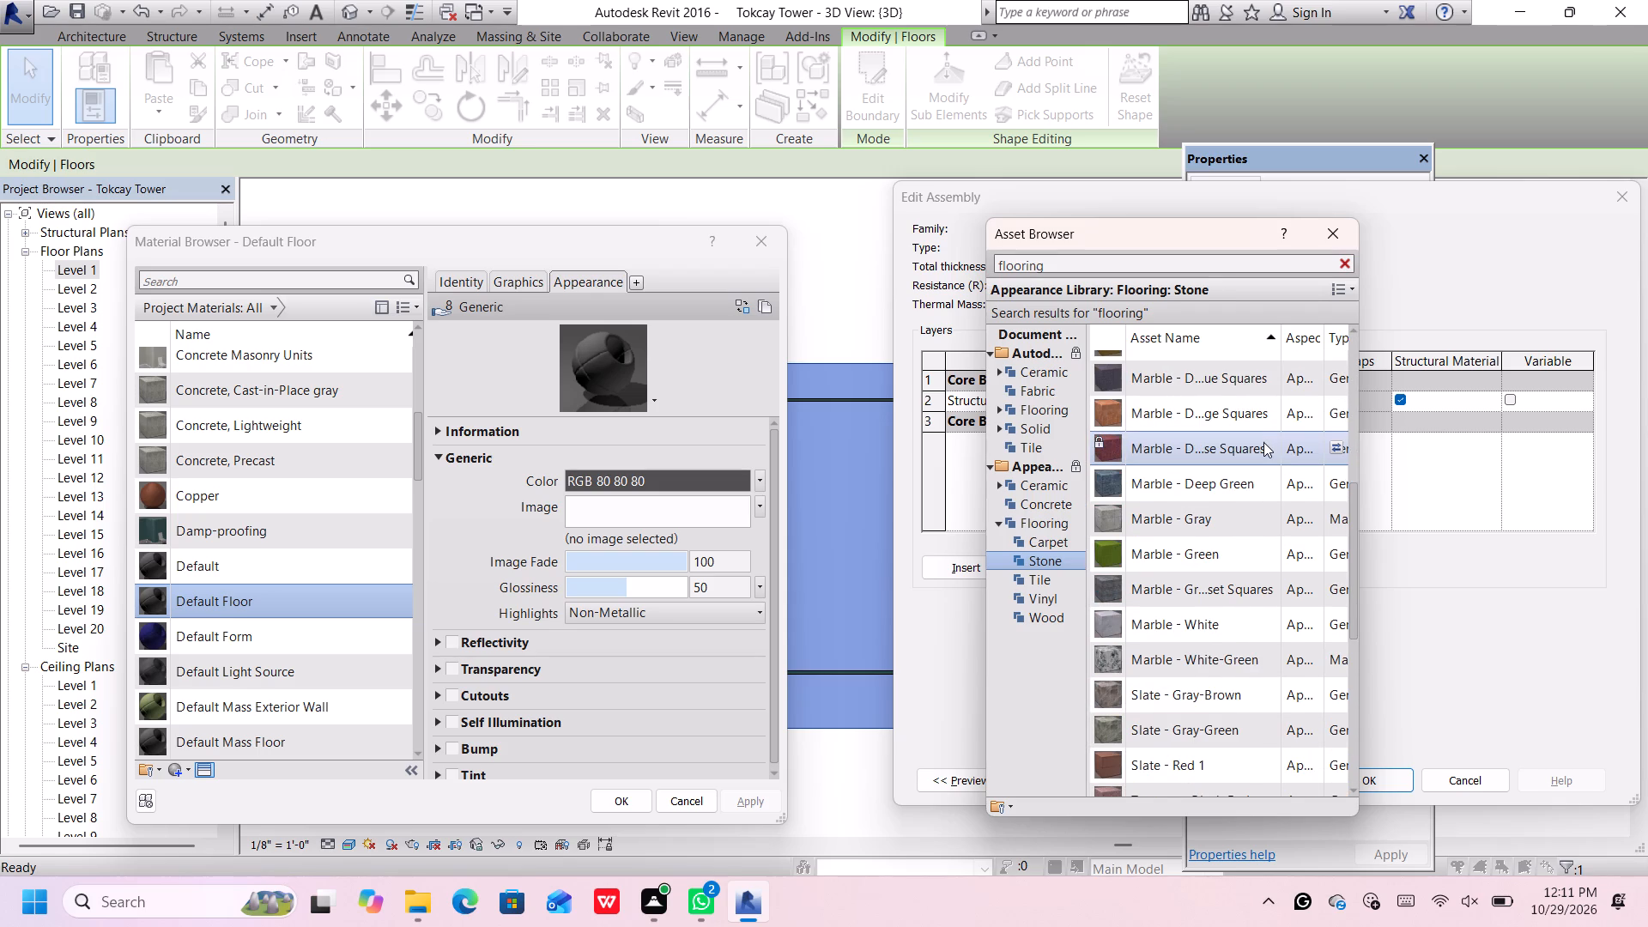
pyautogui.scroll(-1, 1232, 555)
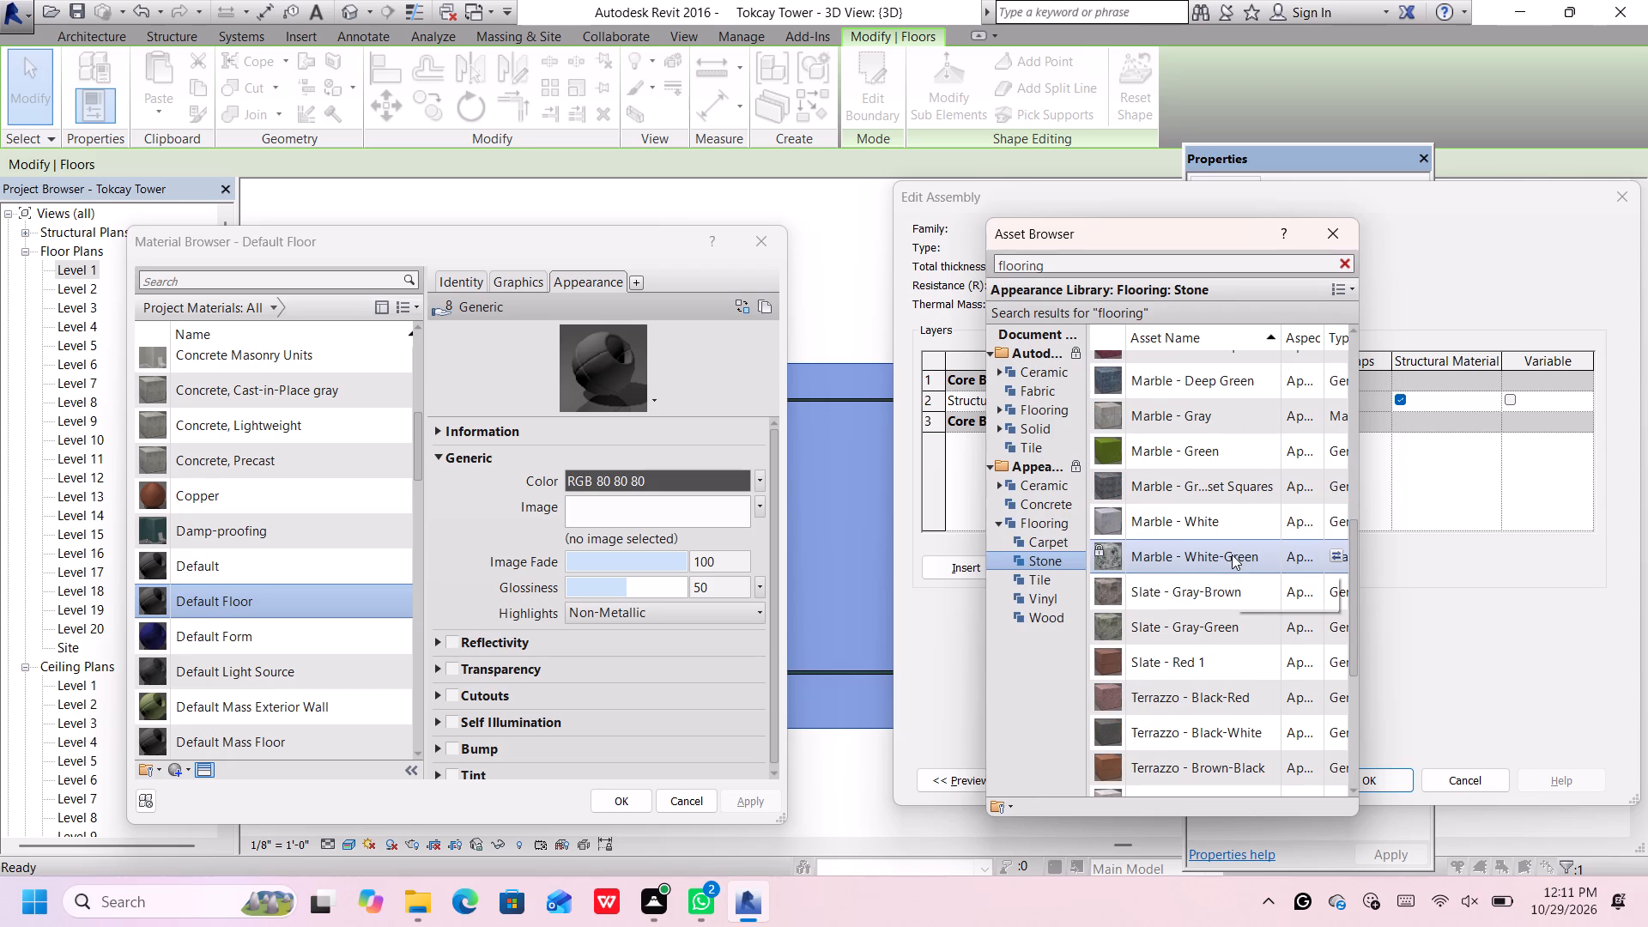
pyautogui.scroll(-1, 1232, 554)
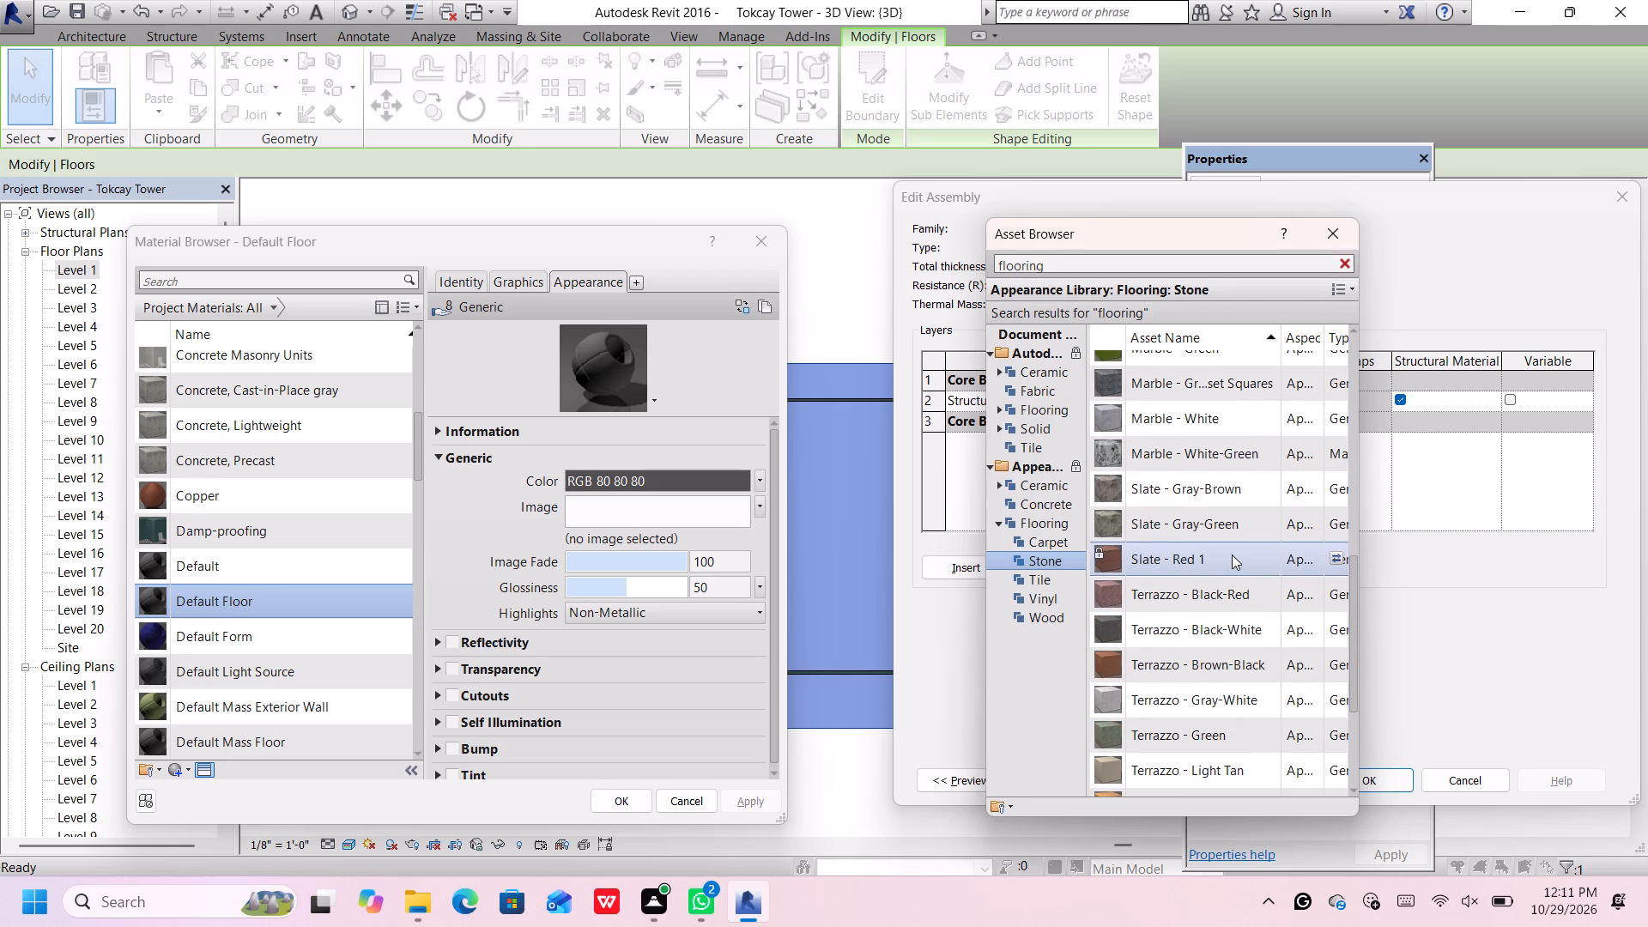
pyautogui.scroll(-2, 1232, 554)
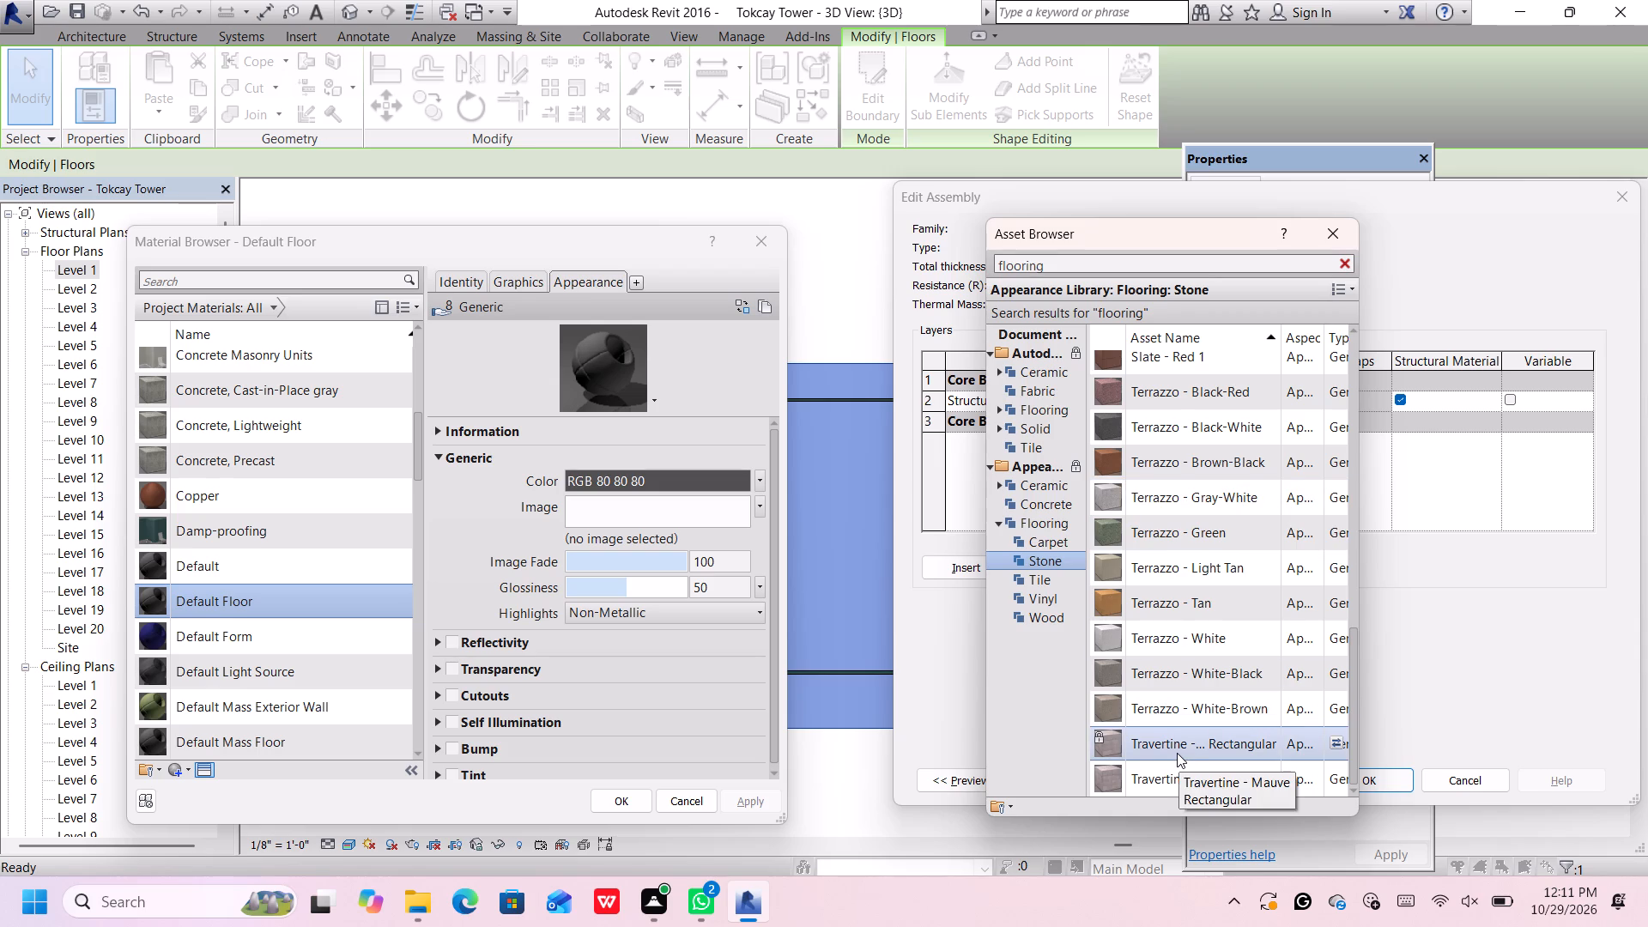
pyautogui.scroll(-3, 1177, 753)
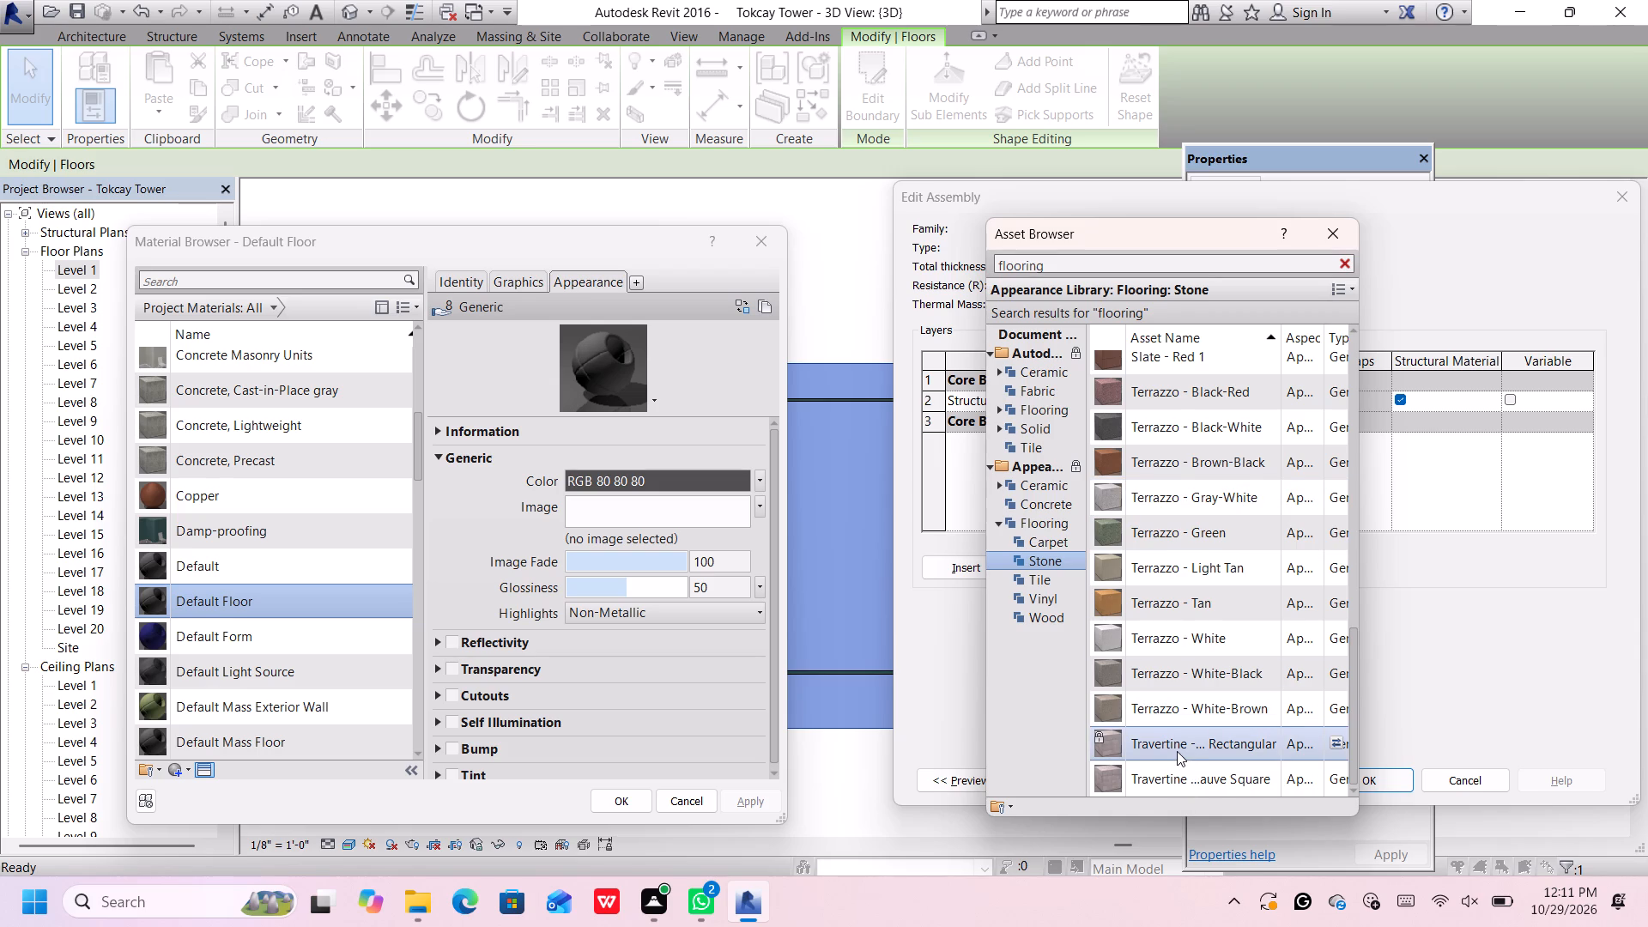
pyautogui.doubleClick(1177, 748)
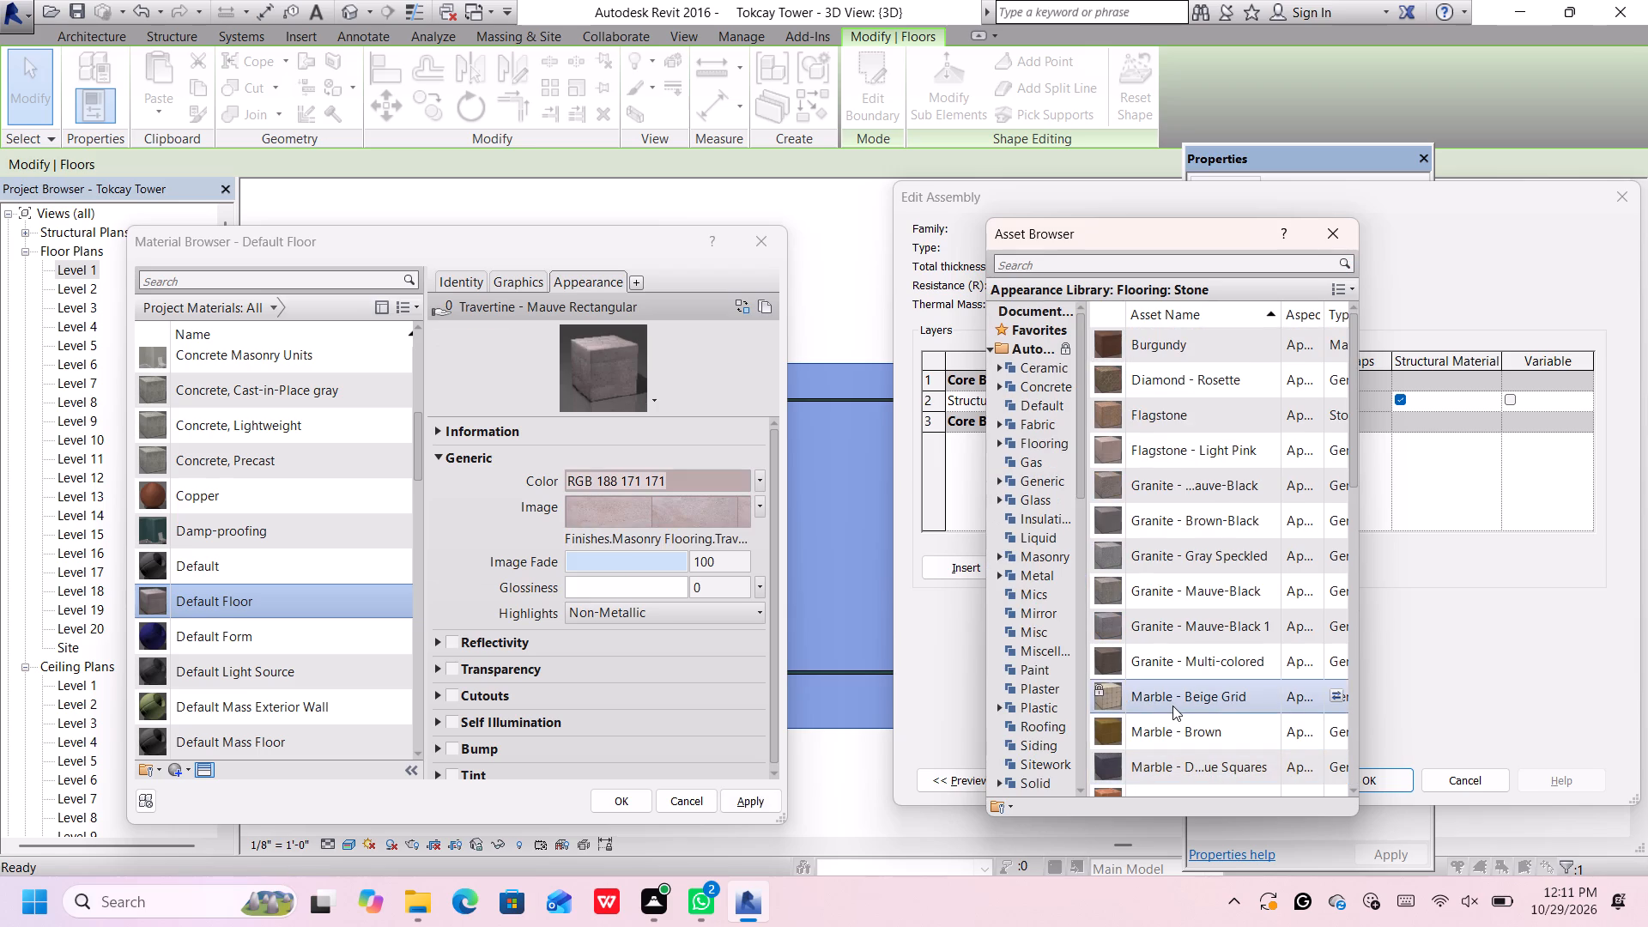
# Set the Default Floor material's generic appearance color to light grey, RGB 190 190 190.
pyautogui.click(759, 481)
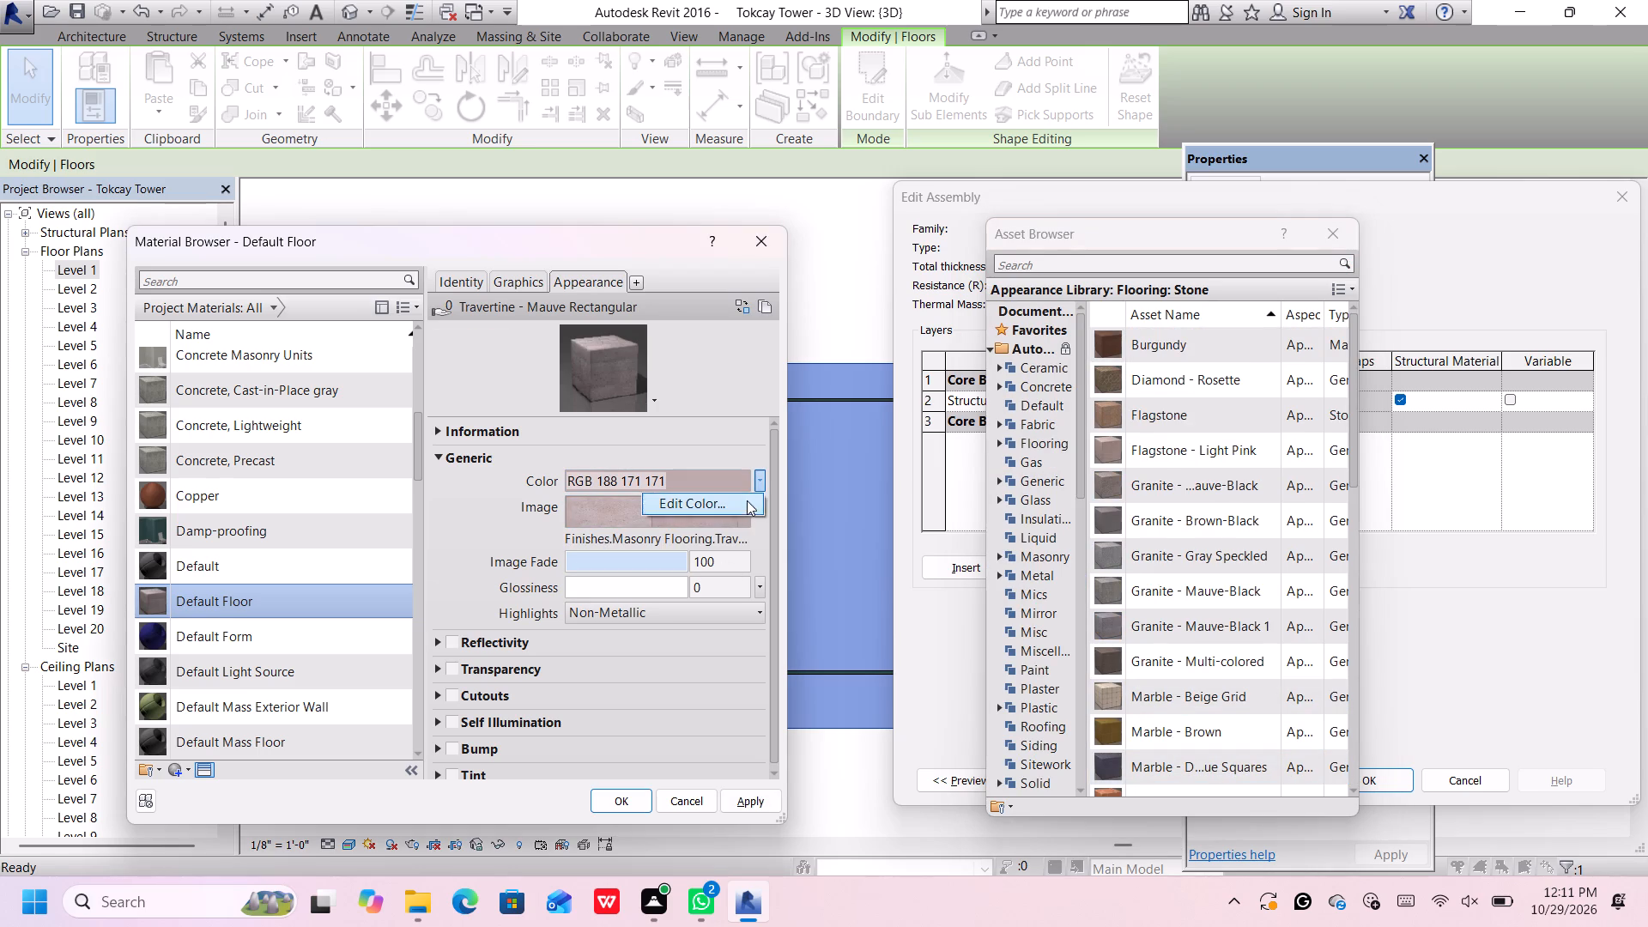
pyautogui.click(728, 507)
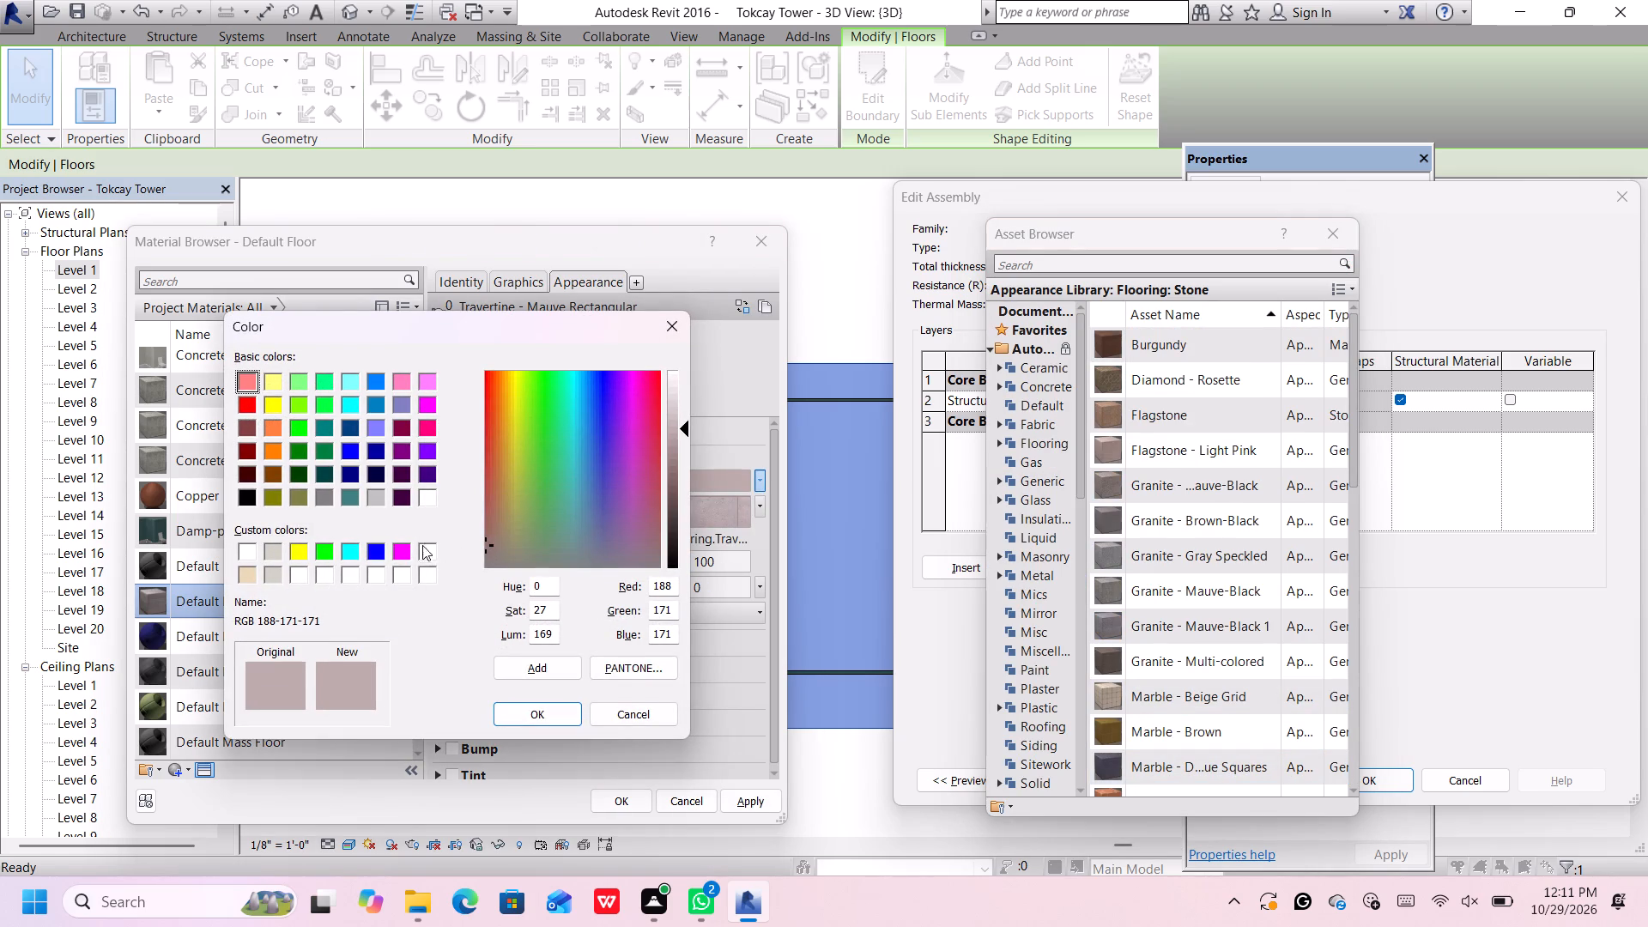
pyautogui.click(433, 495)
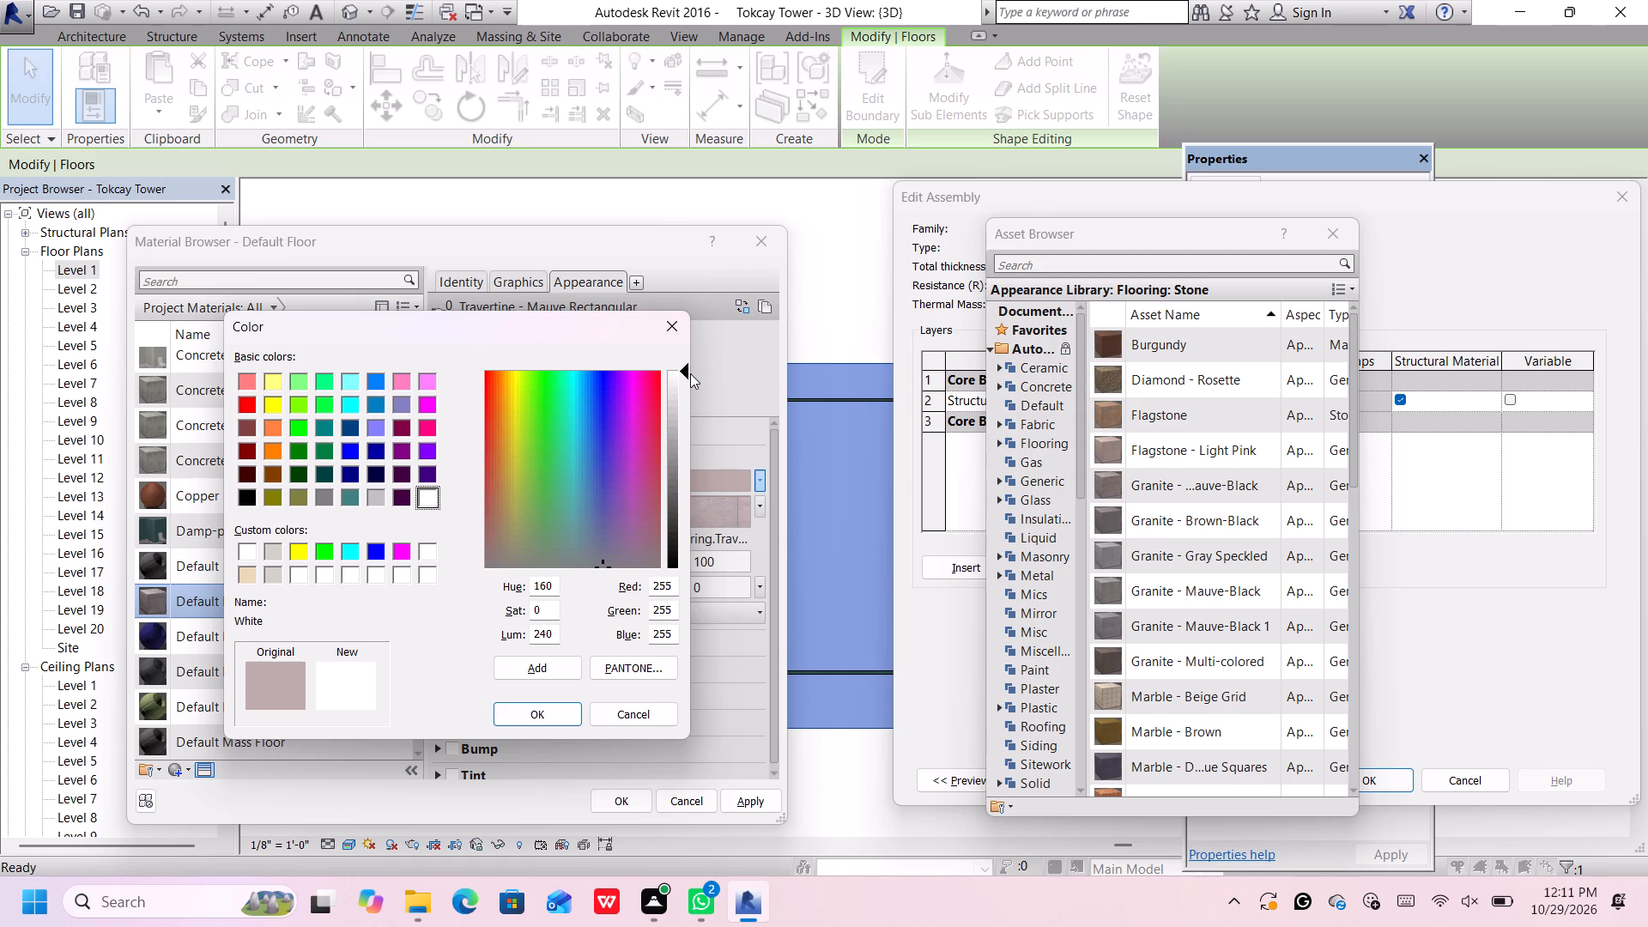
pyautogui.moveTo(686, 370); pyautogui.dragTo(679, 392)
pyautogui.moveTo(679, 392); pyautogui.dragTo(682, 399)
pyautogui.moveTo(684, 369); pyautogui.dragTo(678, 389)
pyautogui.click(666, 394)
pyautogui.click(671, 399)
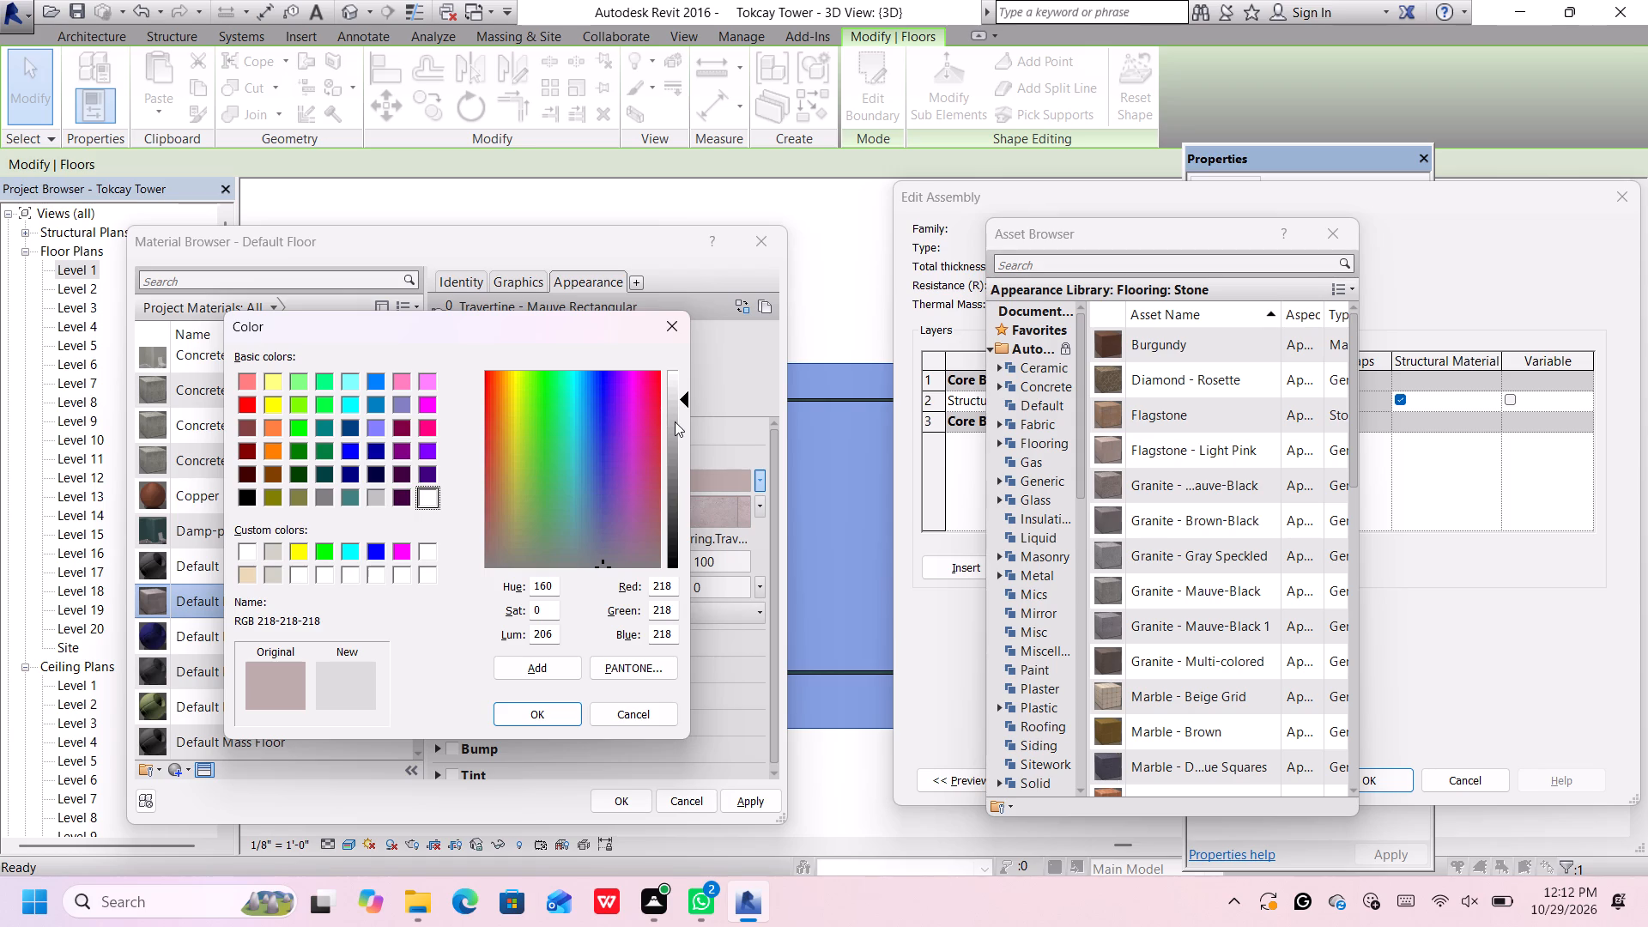
pyautogui.click(675, 421)
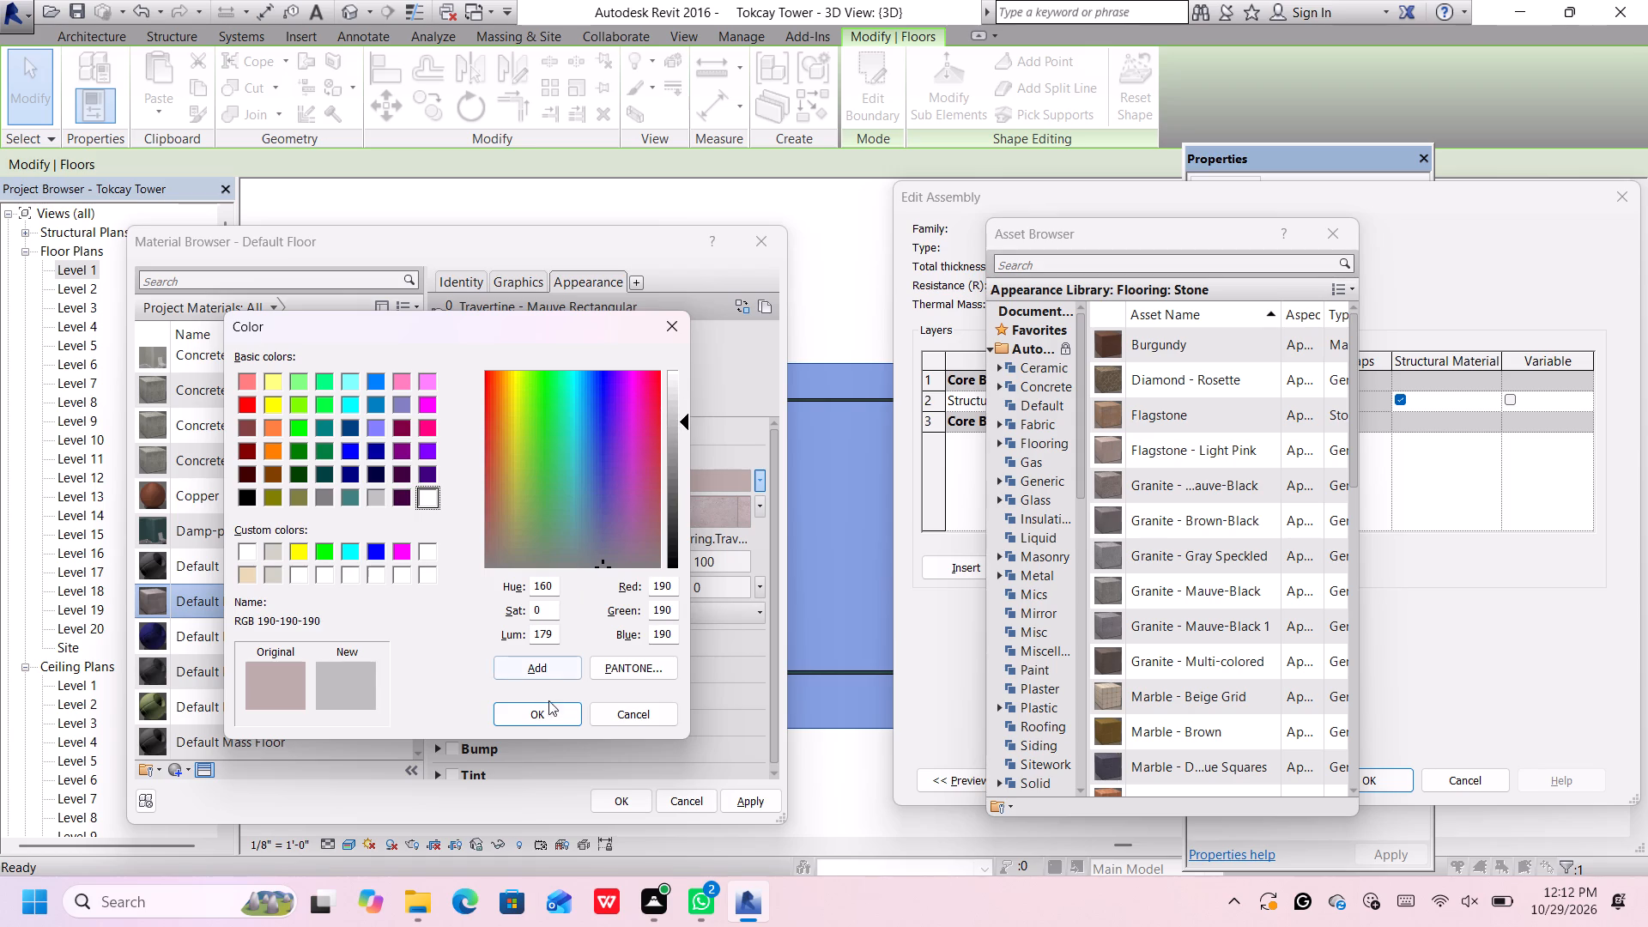
pyautogui.click(550, 707)
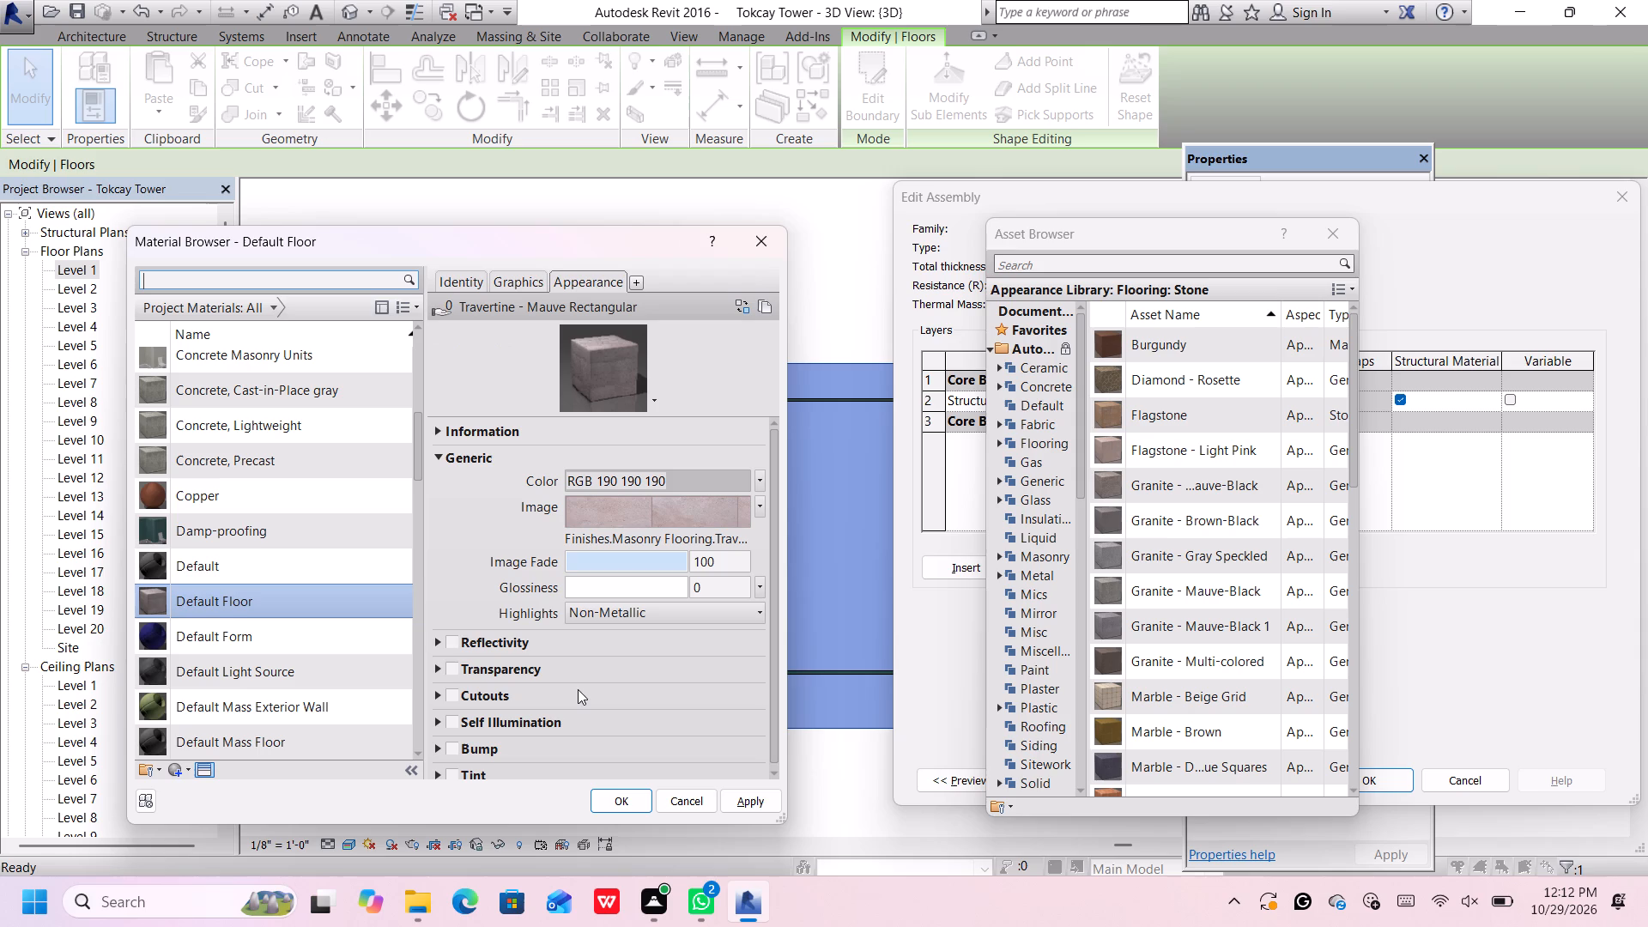
# Set the travertine image texture's sample size to 5'-0" in both X and Y.
pyautogui.click(718, 509)
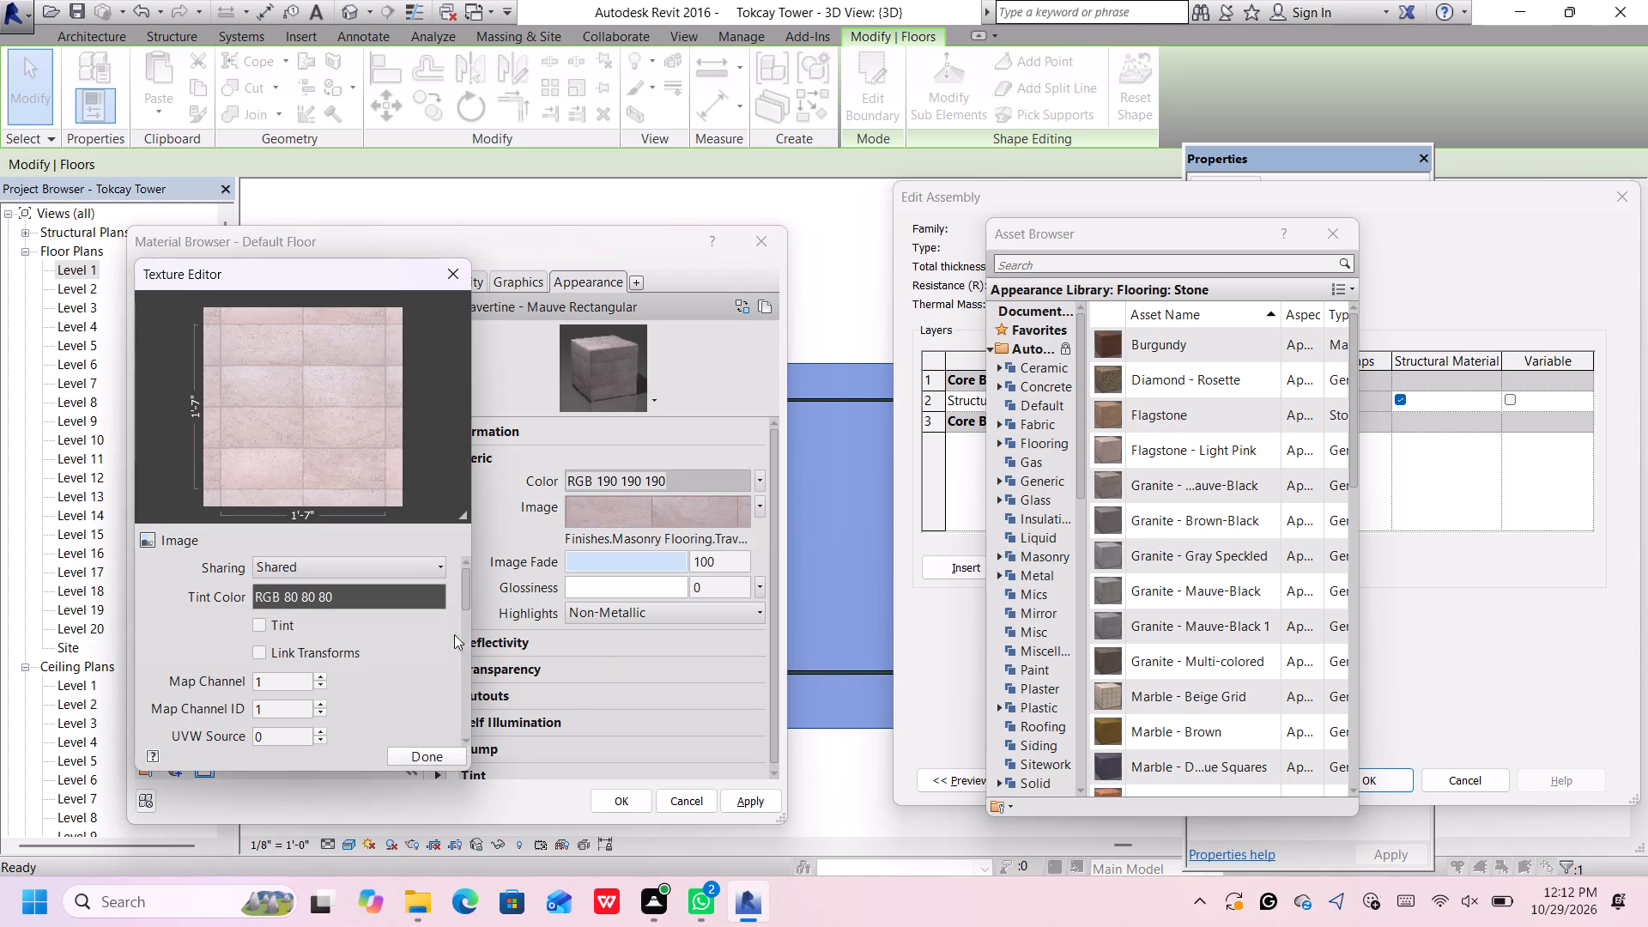
pyautogui.scroll(-1, 282, 687)
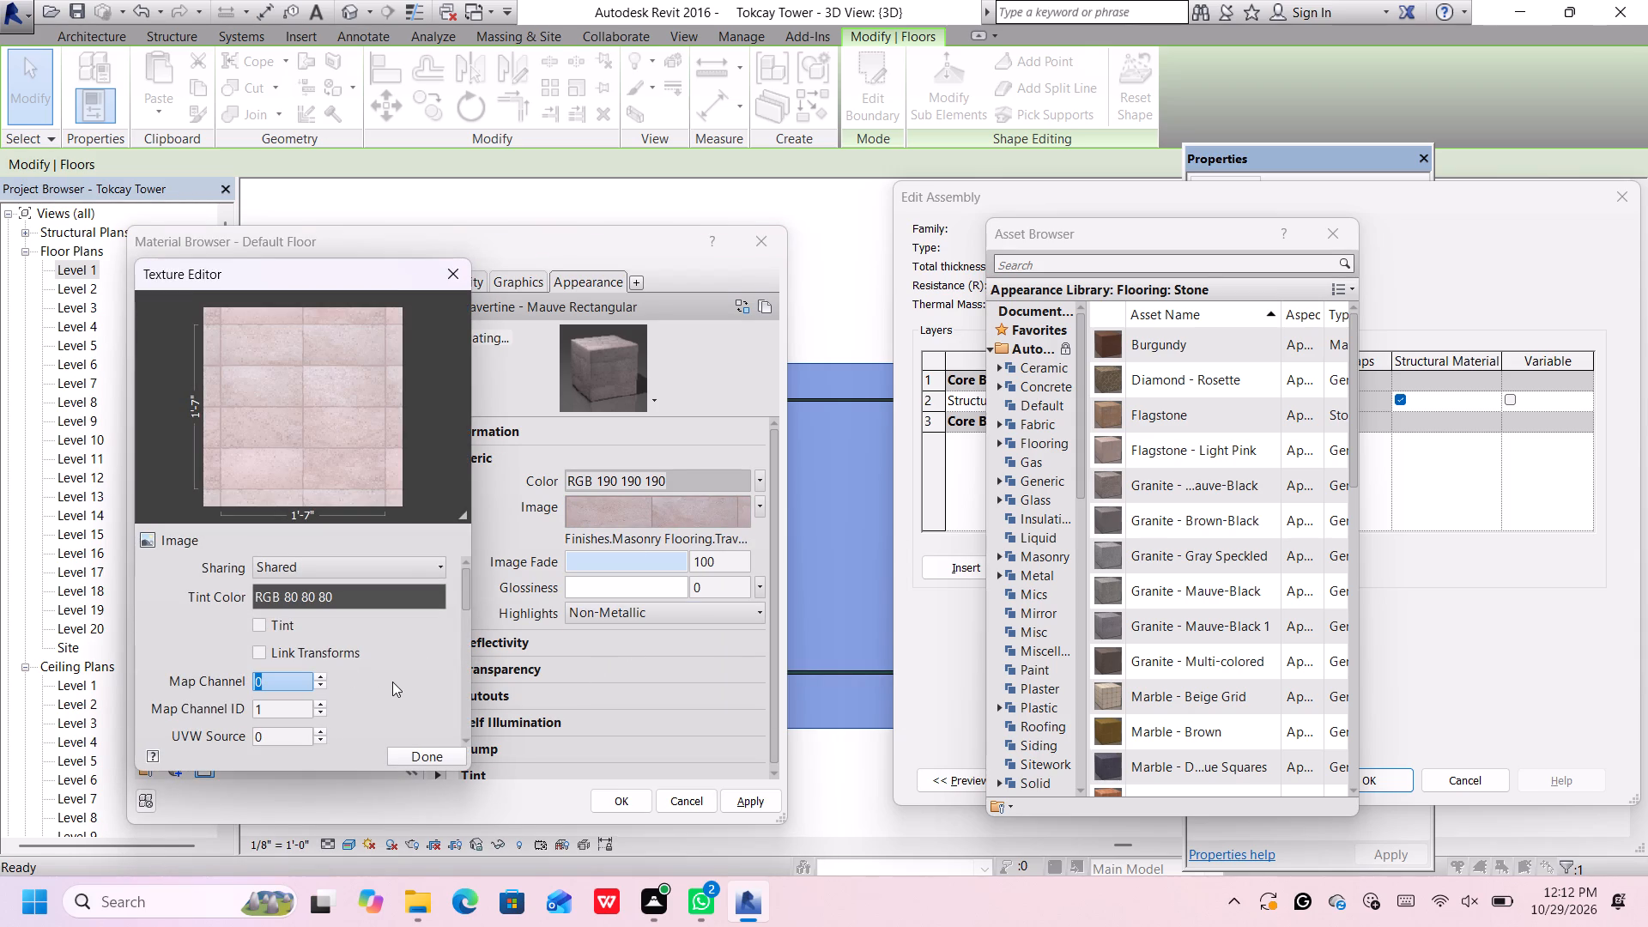
pyautogui.scroll(1, 391, 682)
pyautogui.scroll(1, 302, 688)
pyautogui.moveTo(464, 597); pyautogui.dragTo(463, 636)
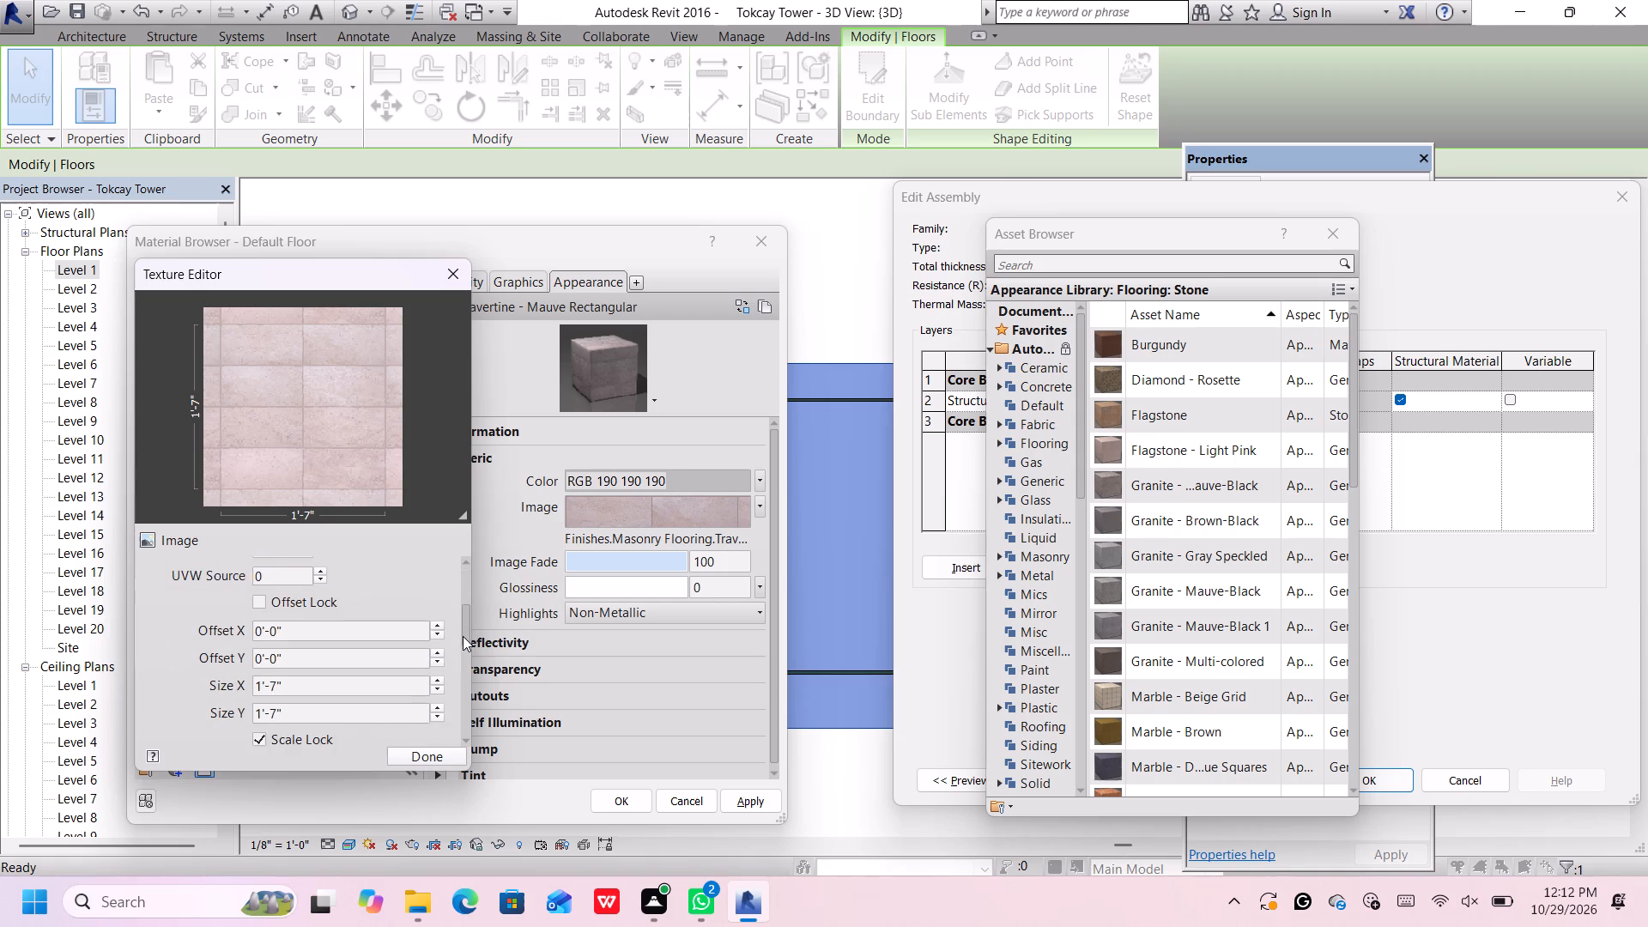
pyautogui.moveTo(463, 636); pyautogui.dragTo(463, 645)
pyautogui.click(330, 639)
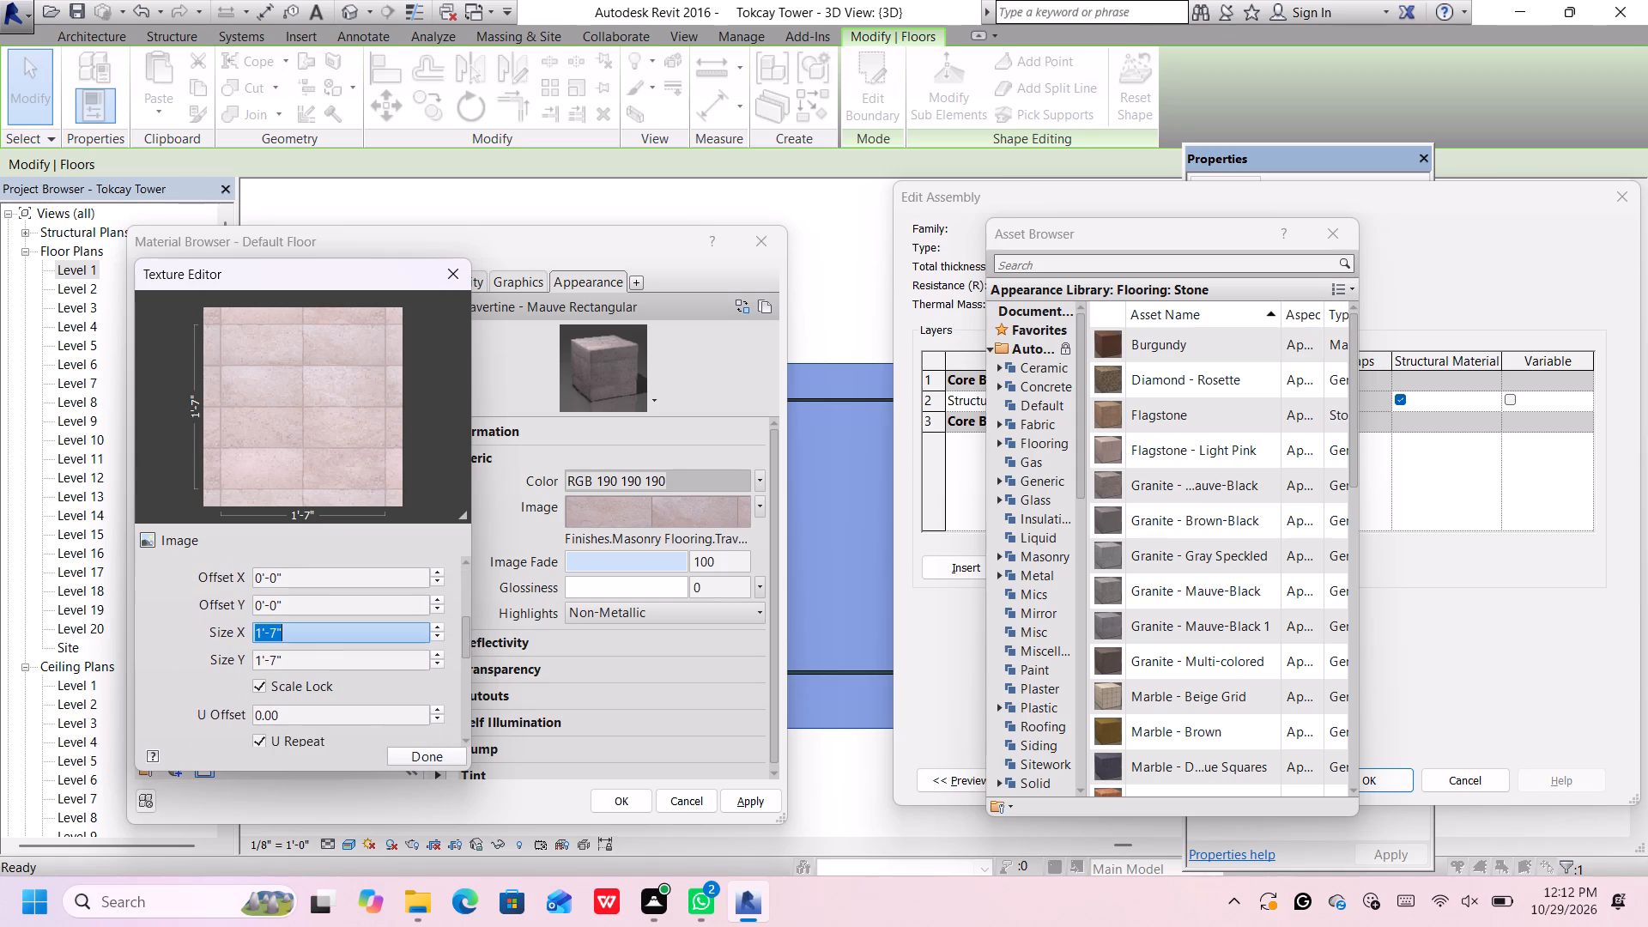
pyautogui.press('BackSpace')
pyautogui.write("5'")
pyautogui.press('Return')
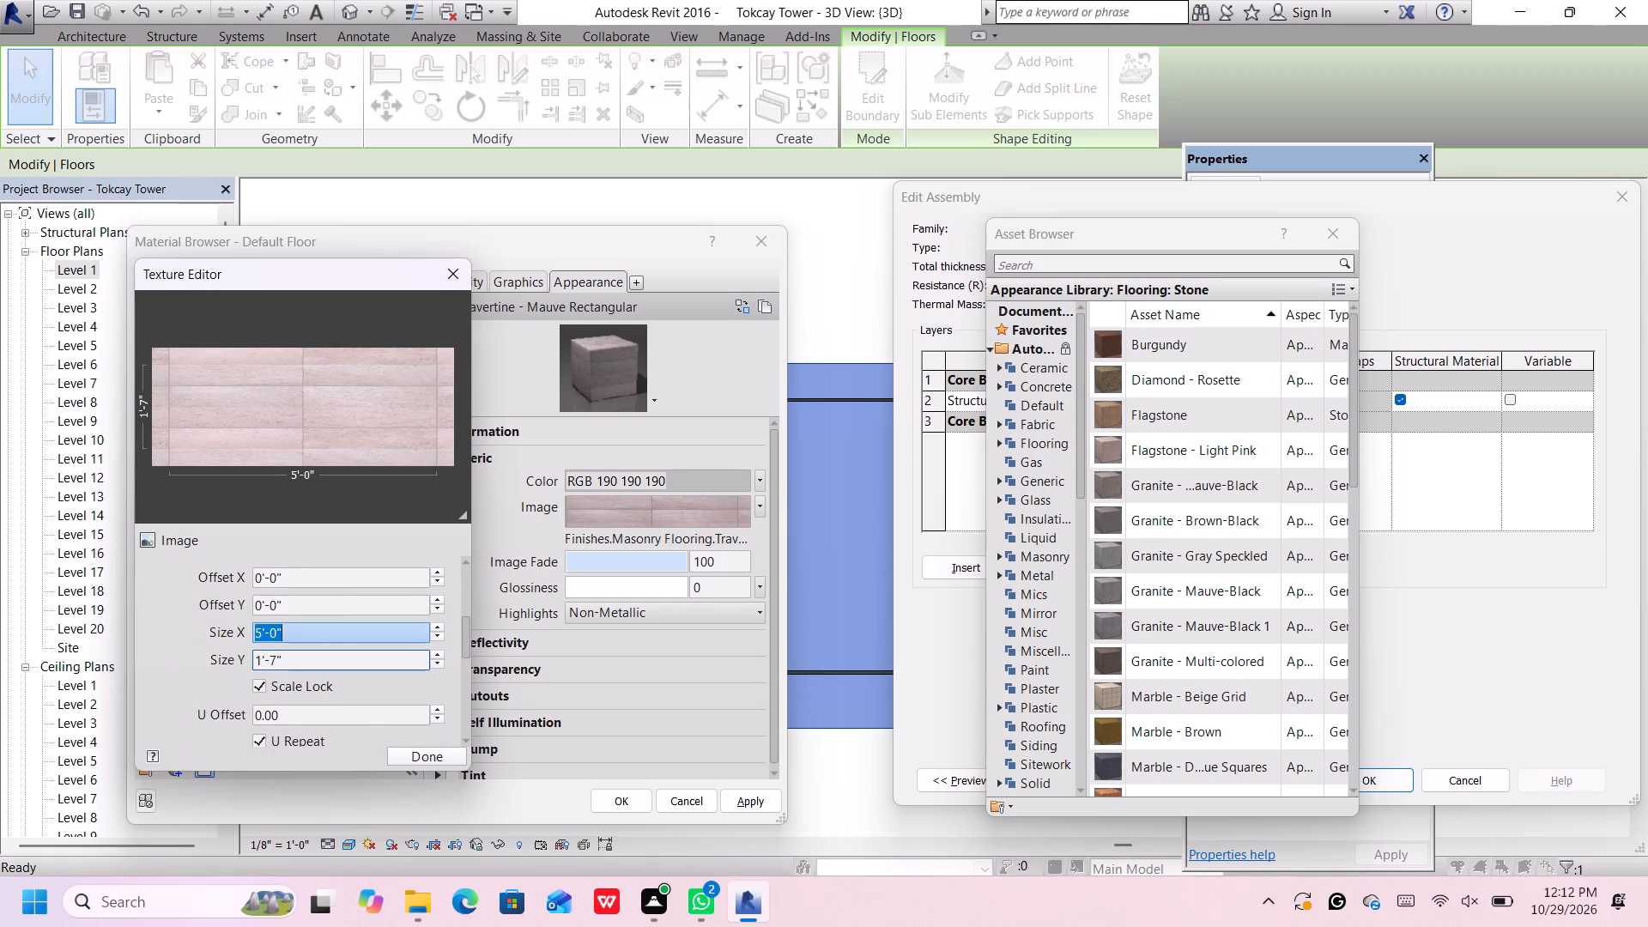
pyautogui.click(334, 662)
pyautogui.press('BackSpace')
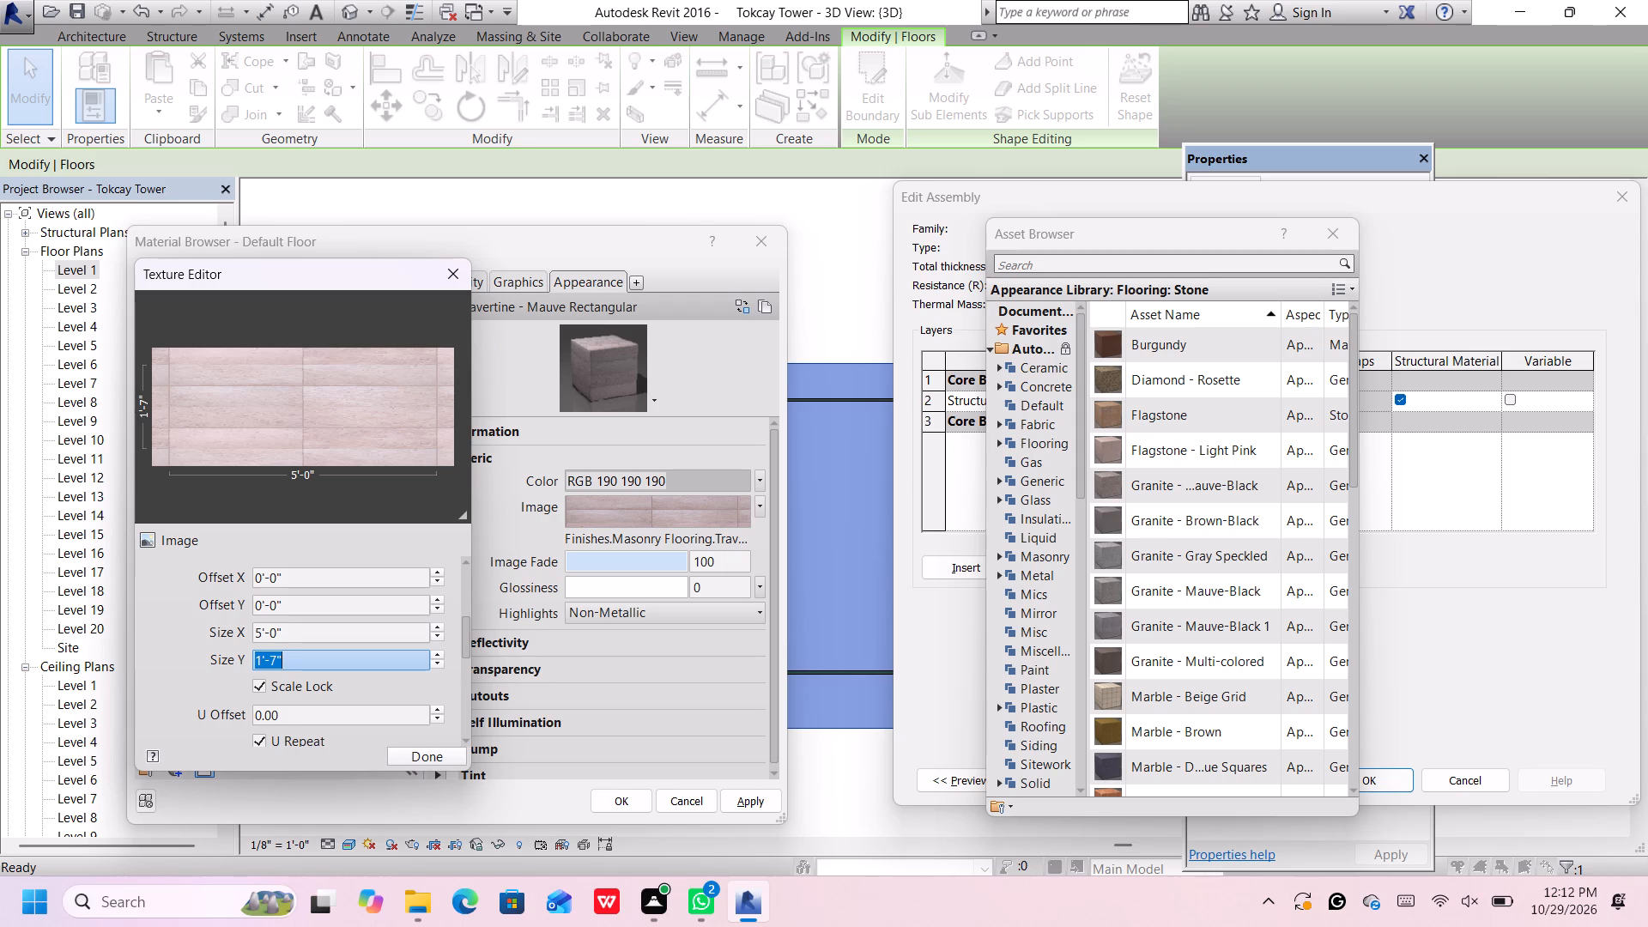
pyautogui.write("5'")
pyautogui.press('Return')
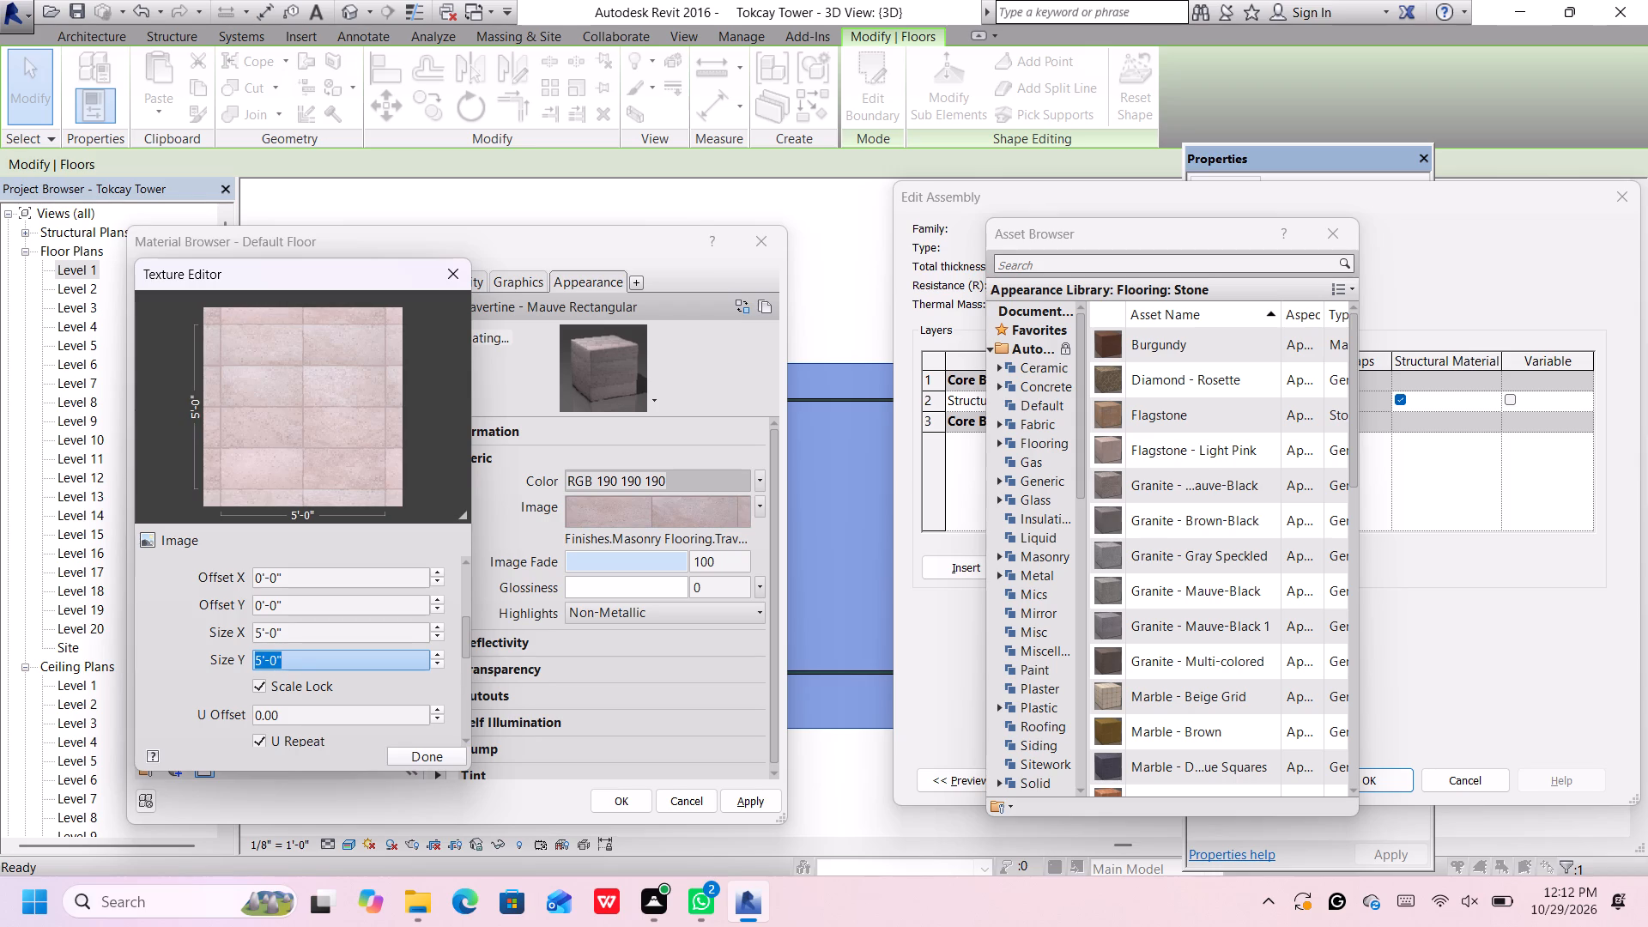
pyautogui.scroll(-1, 336, 660)
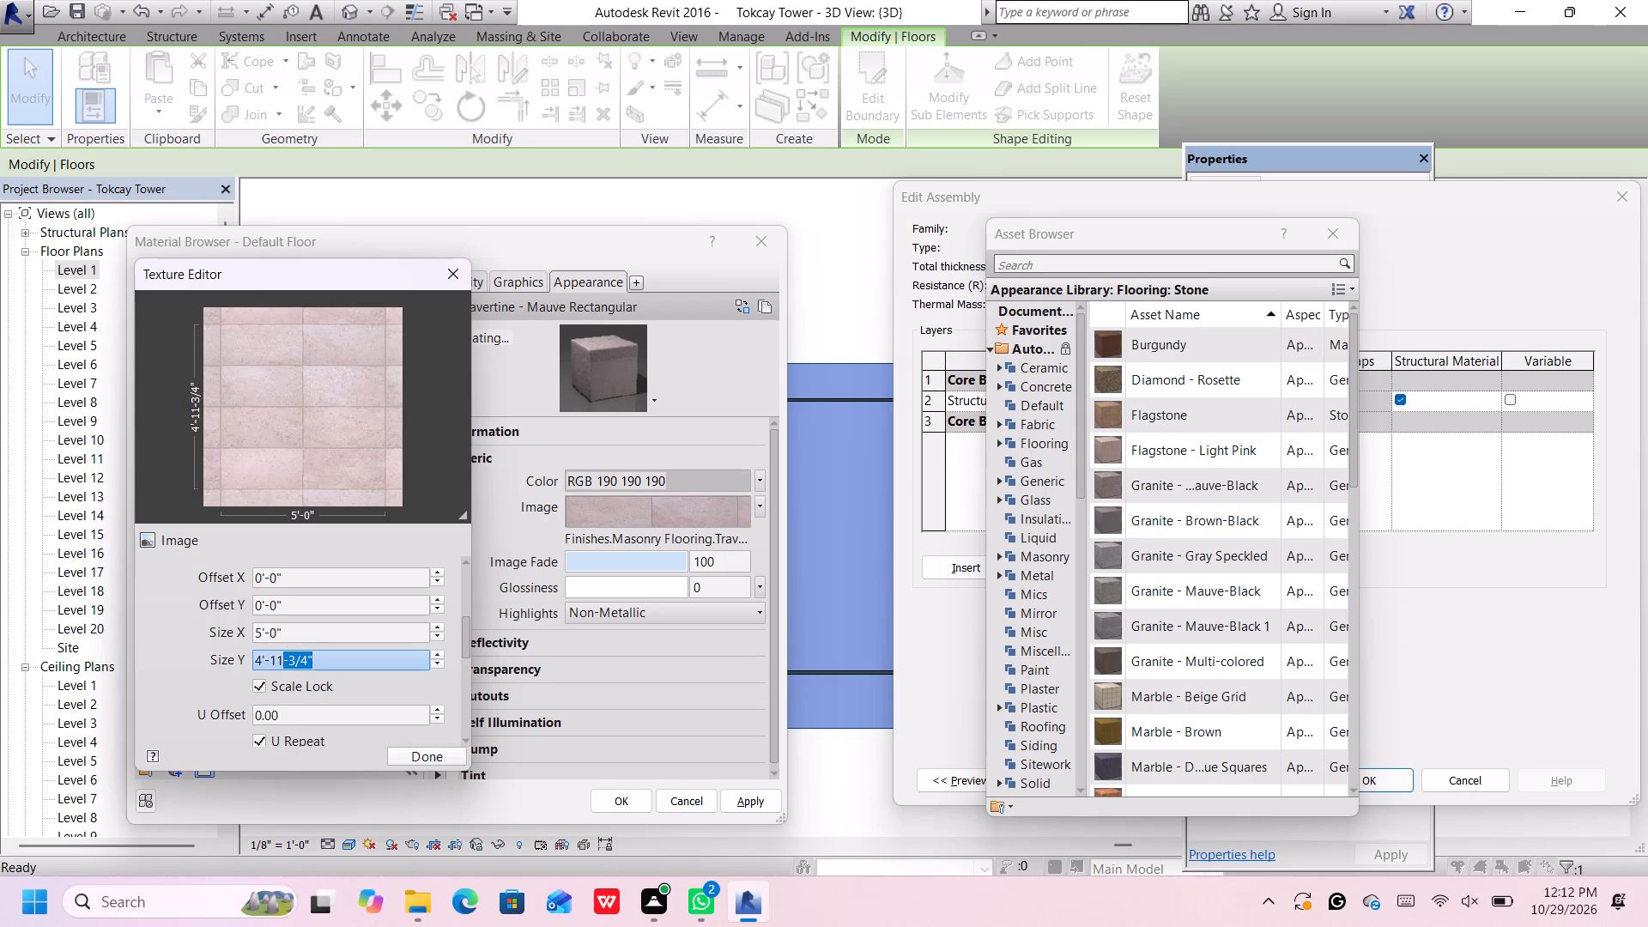
pyautogui.scroll(1, 336, 660)
pyautogui.click(433, 761)
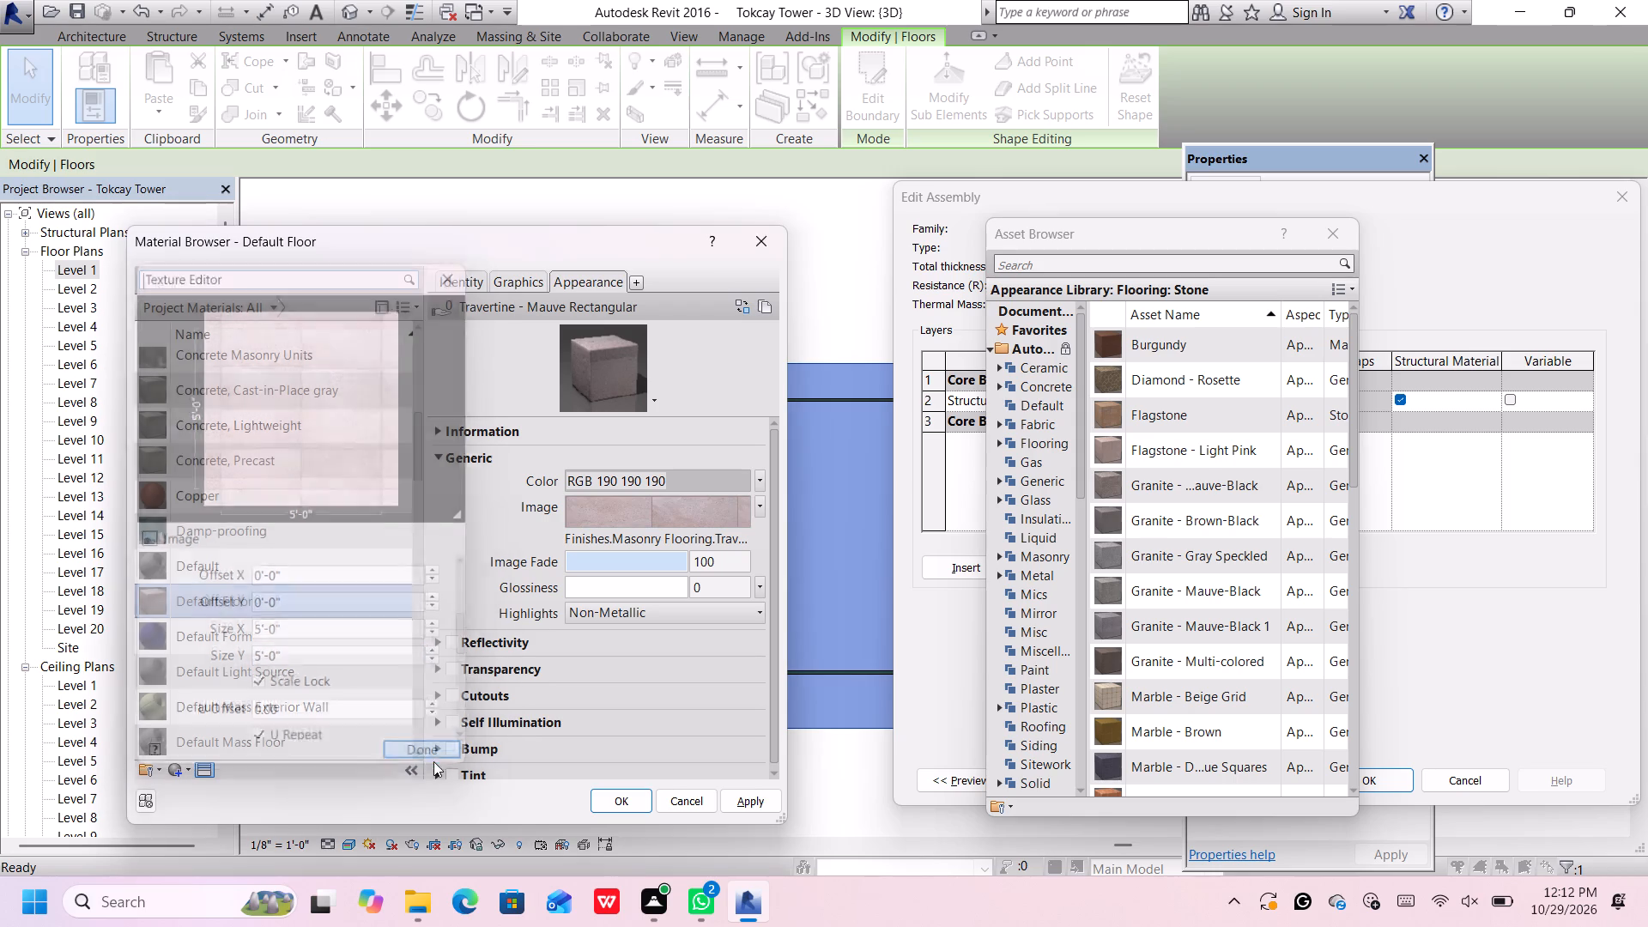
# Accept the material, assembly and type property changes for the Level 1 floor, and deselect it.
pyautogui.click(632, 797)
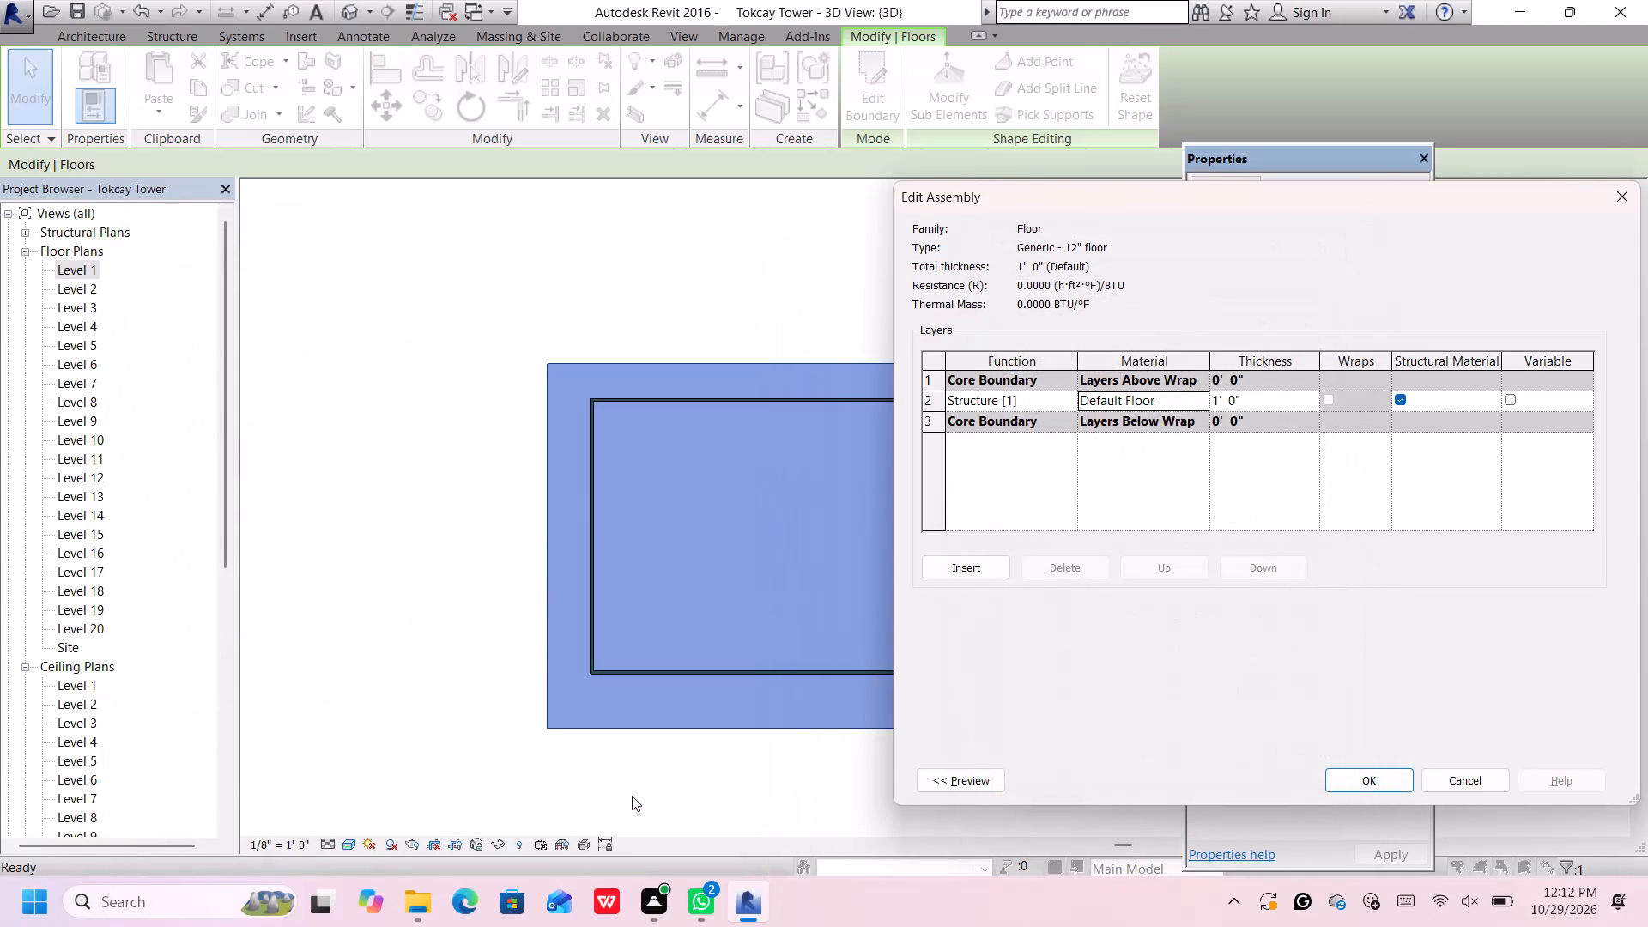
pyautogui.click(1378, 773)
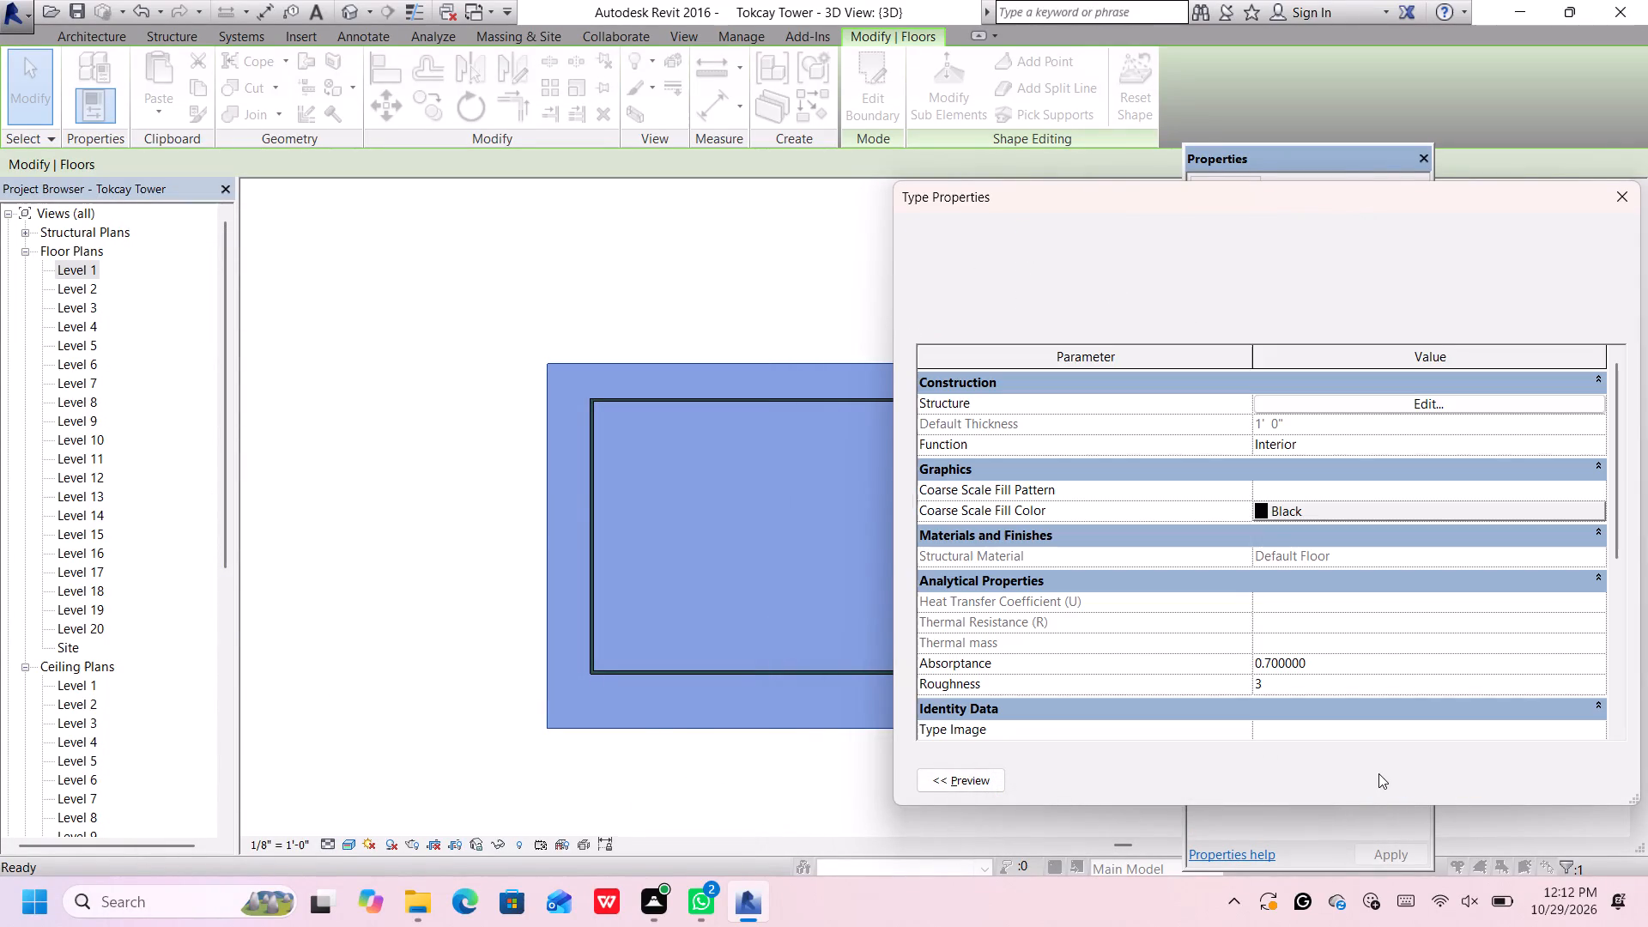
pyautogui.click(1378, 773)
pyautogui.click(1052, 824)
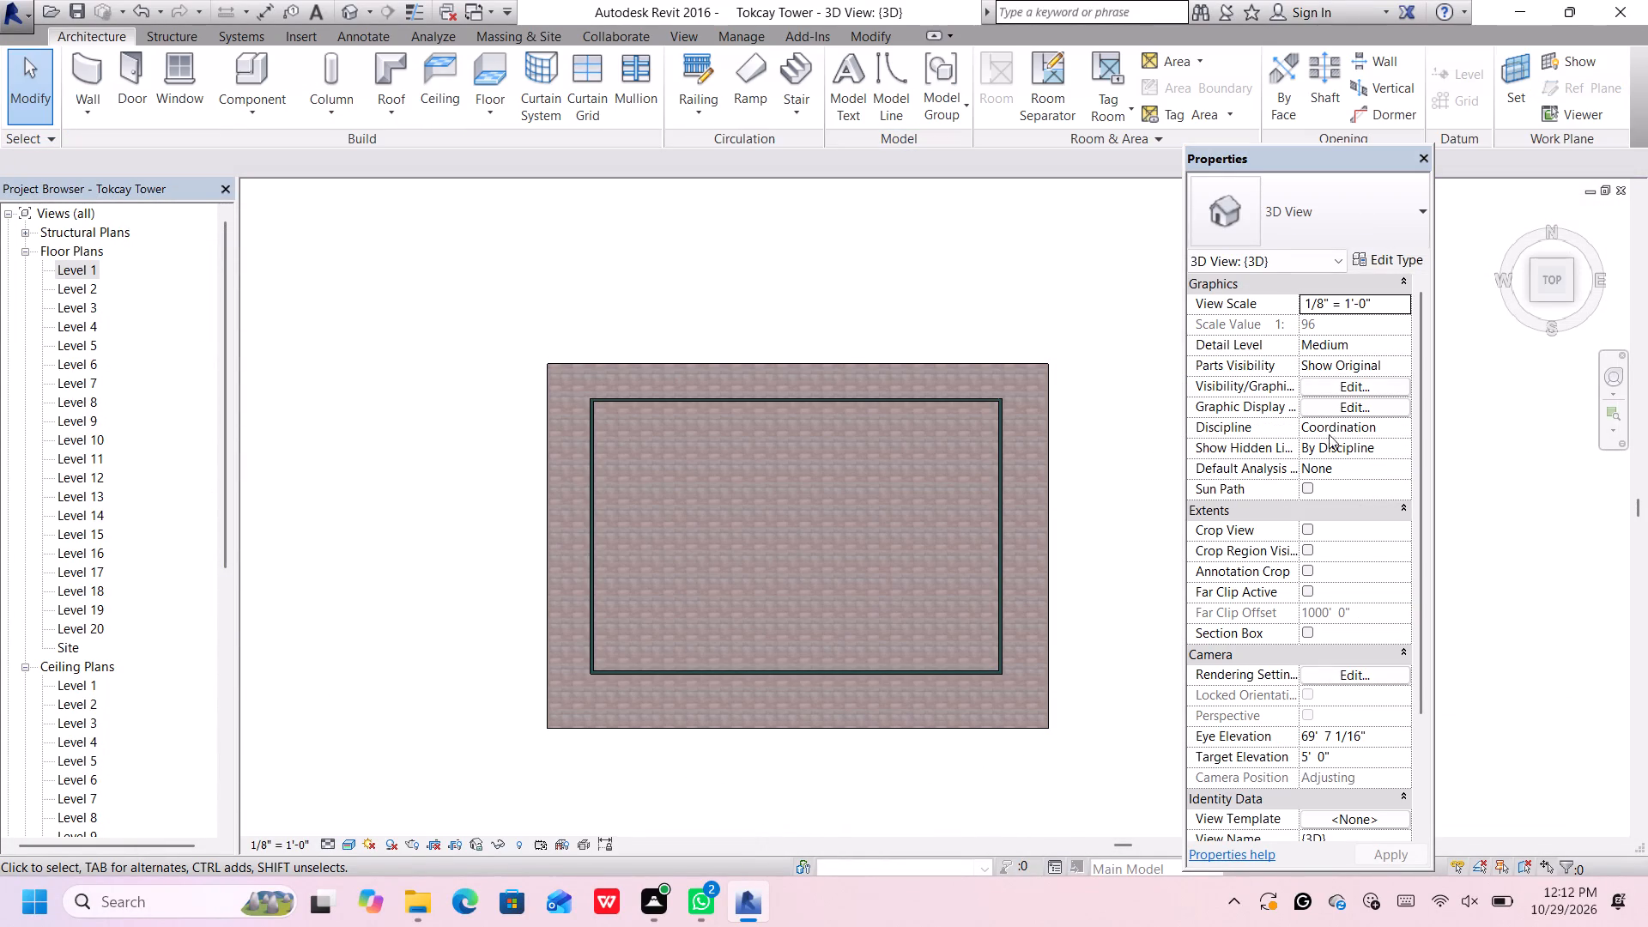
# Examine the travertine floor finish inside and around the green walls from a 3D corner view.
pyautogui.click(1530, 299)
pyautogui.scroll(1, 905, 694)
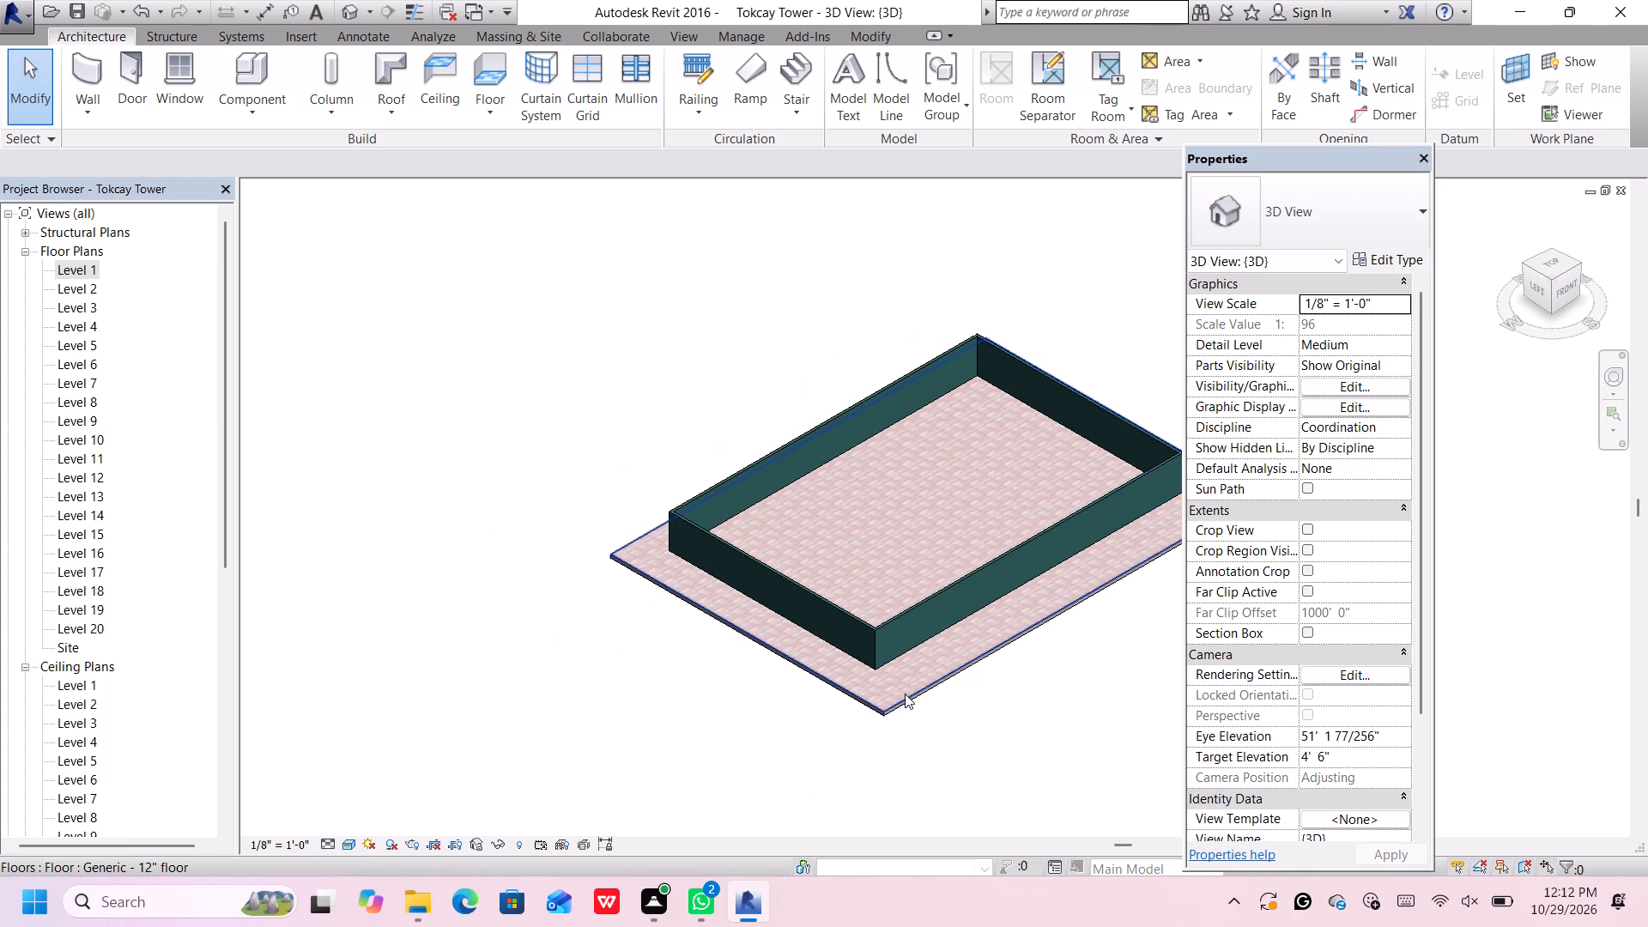
pyautogui.scroll(-2, 905, 694)
pyautogui.scroll(3, 905, 692)
pyautogui.scroll(6, 1015, 663)
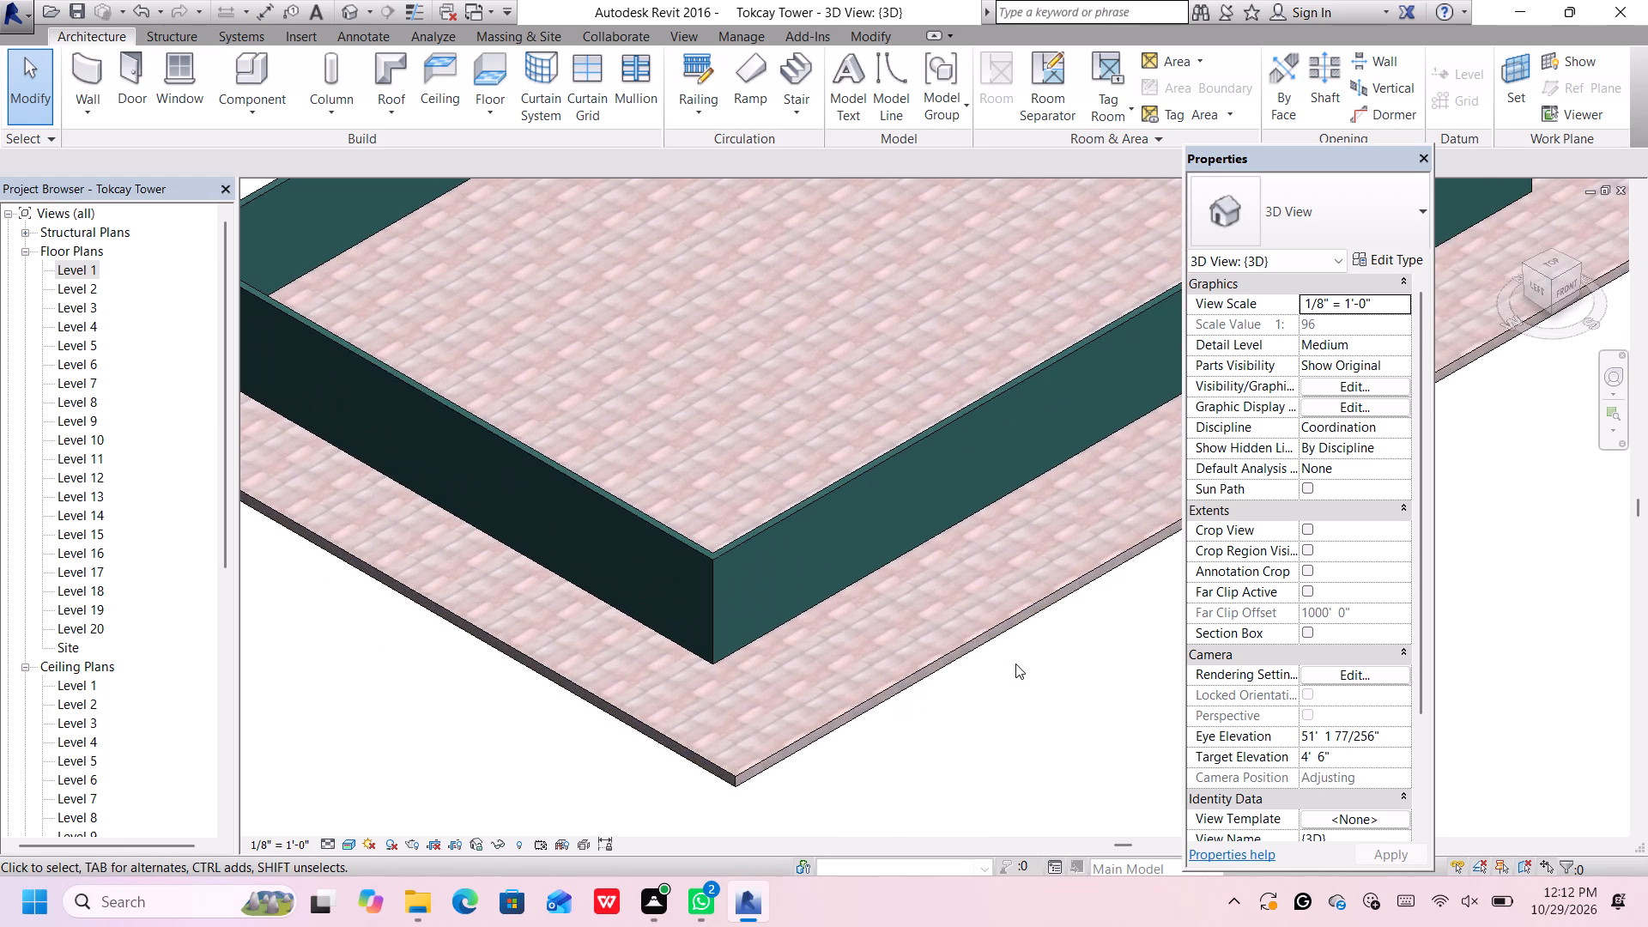
pyautogui.scroll(5, 955, 584)
pyautogui.scroll(-6, 955, 584)
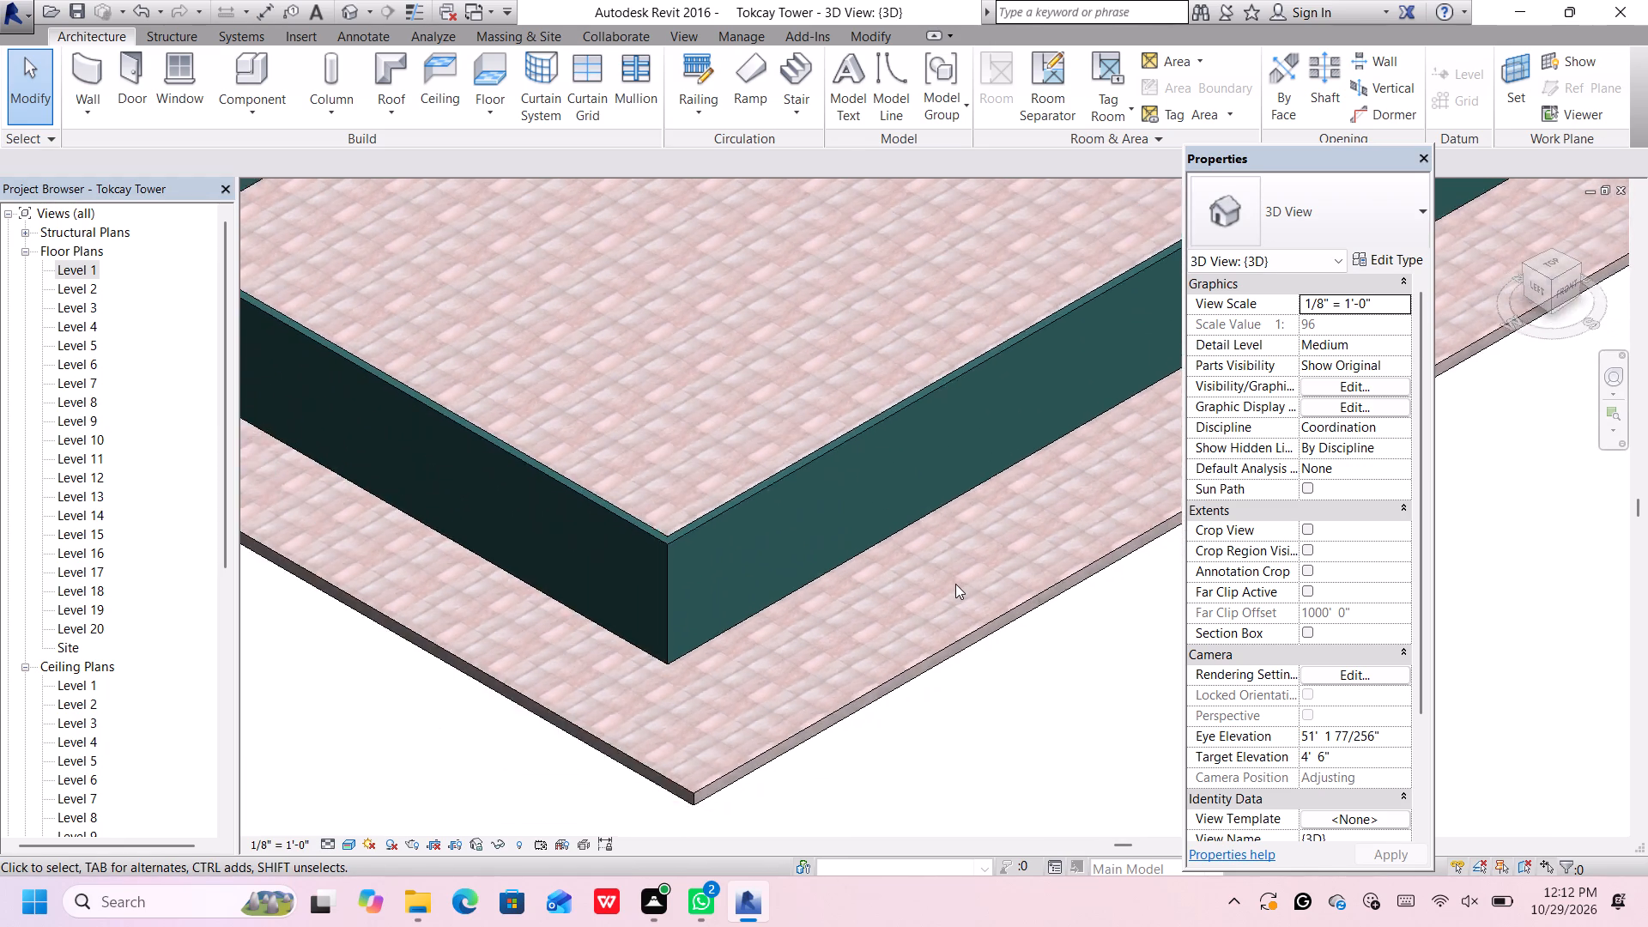
pyautogui.scroll(-5, 957, 584)
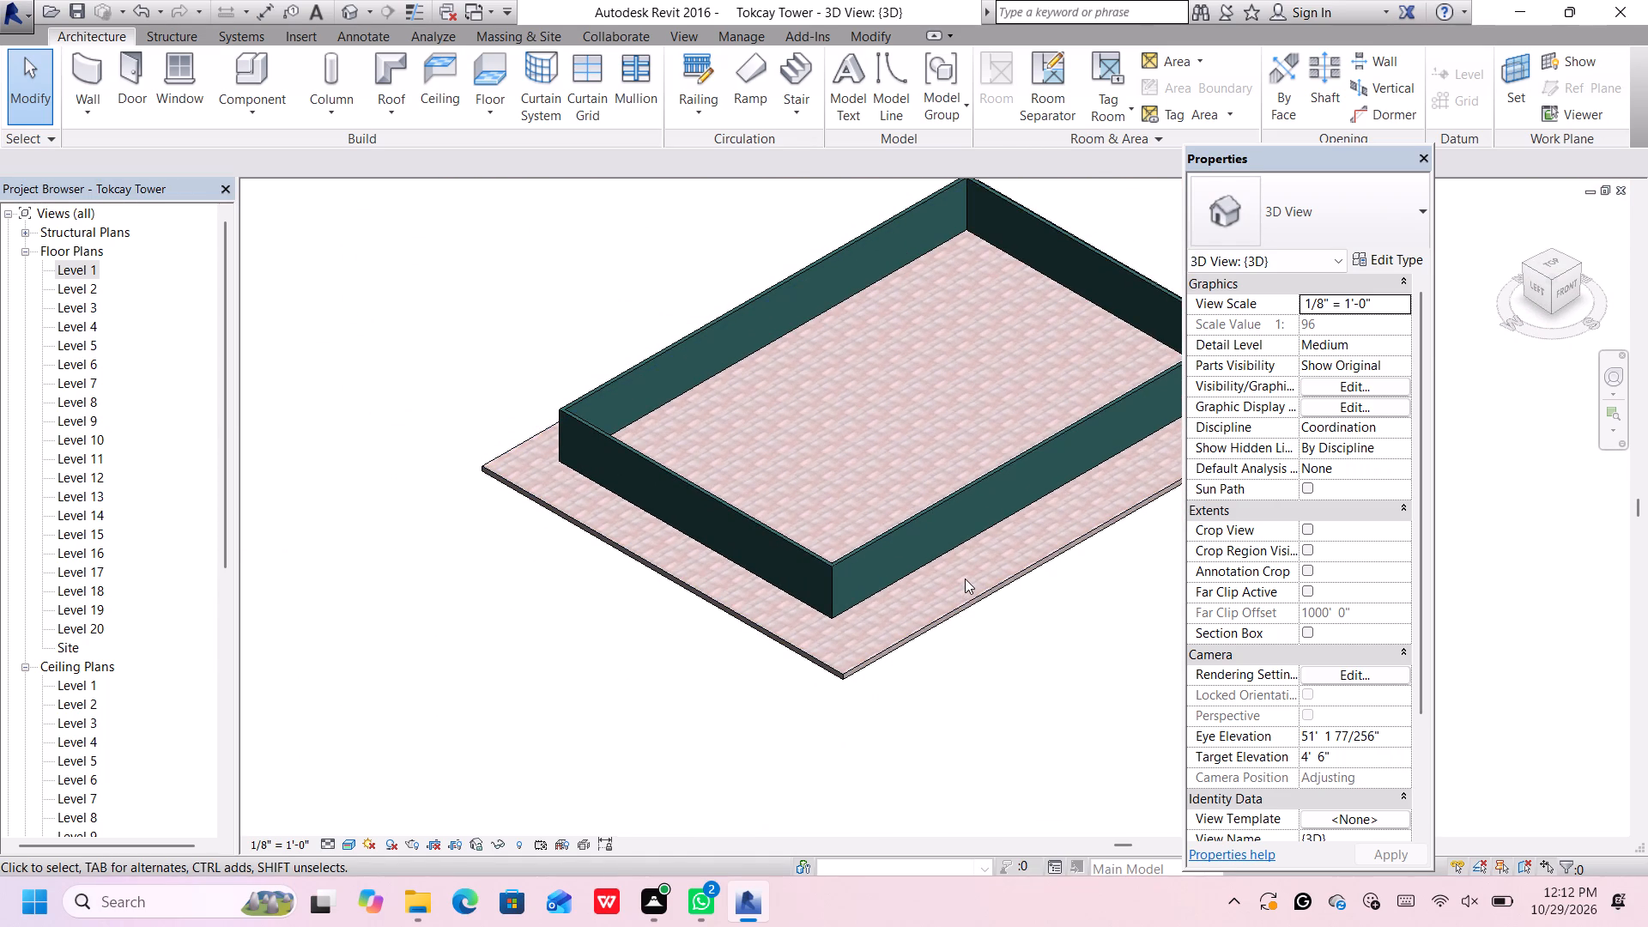
# Select the Level 1 floor and reopen the Default Floor material from its type's structure layer.
pyautogui.click(965, 575)
pyautogui.click(1045, 530)
pyautogui.click(1038, 566)
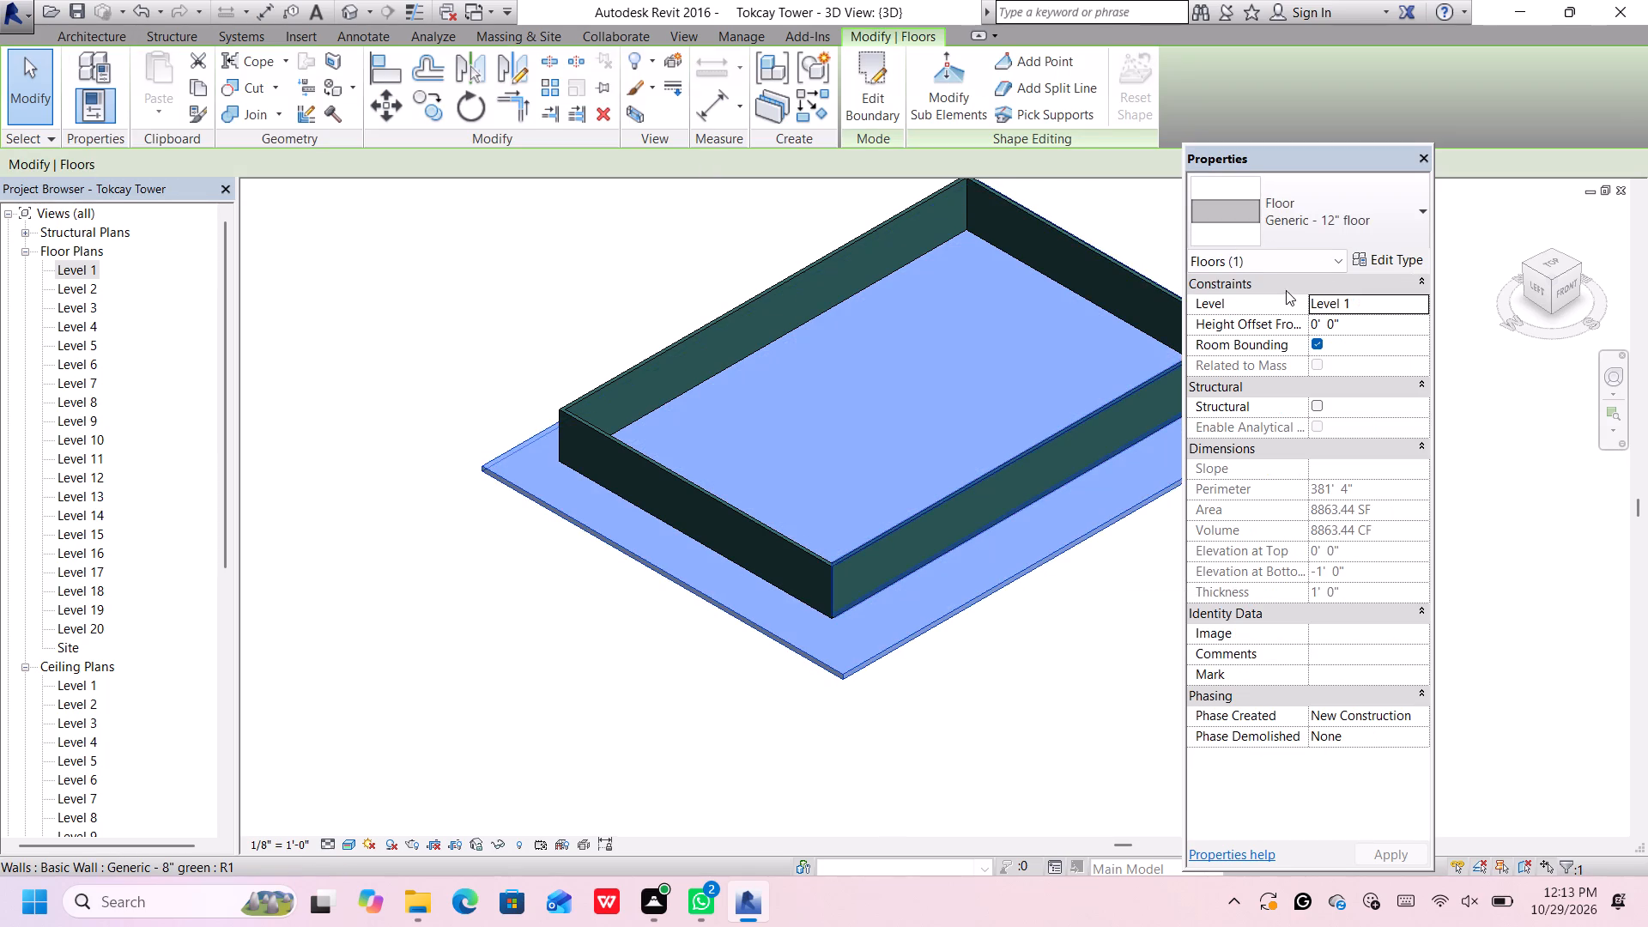
pyautogui.click(1360, 259)
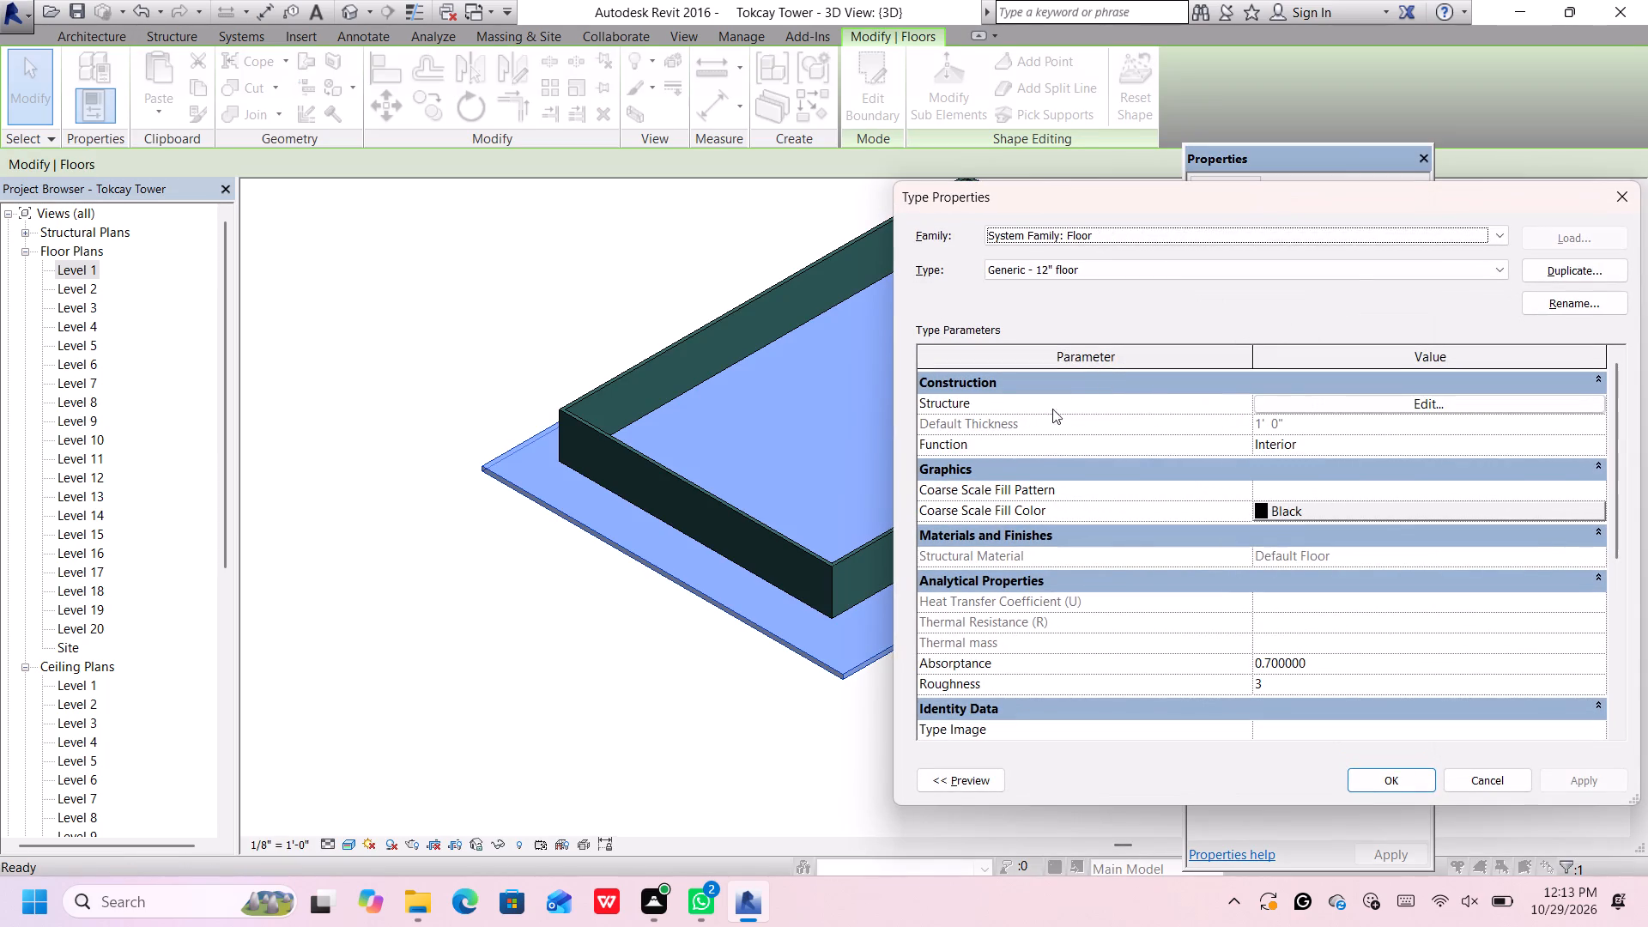
pyautogui.click(1300, 409)
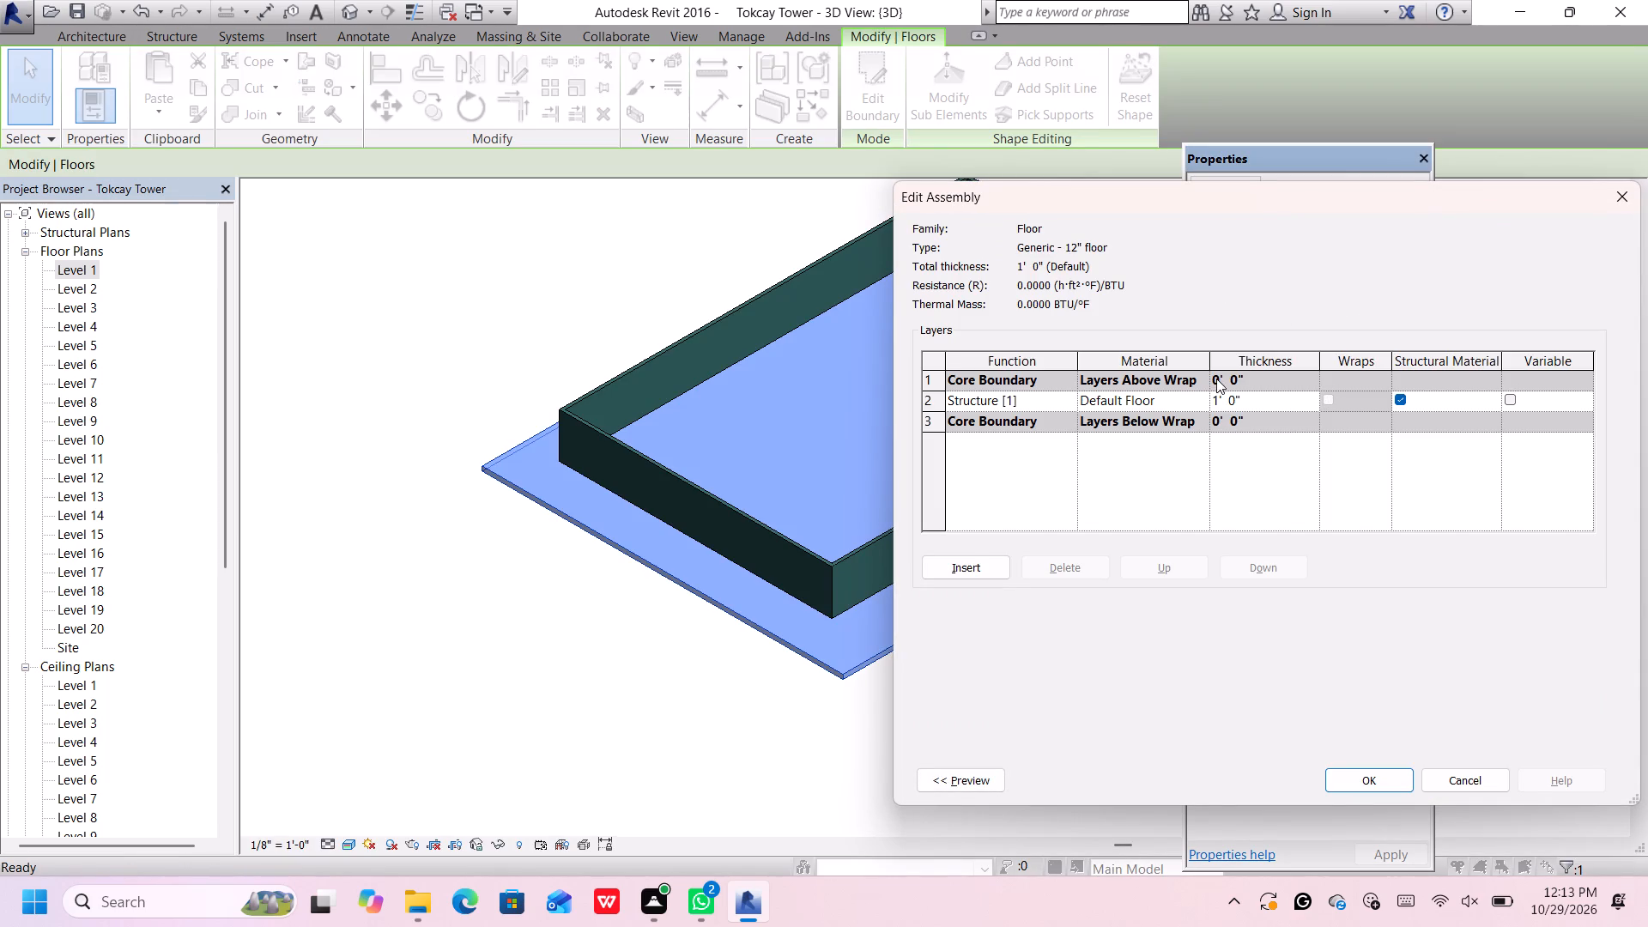
pyautogui.click(1202, 400)
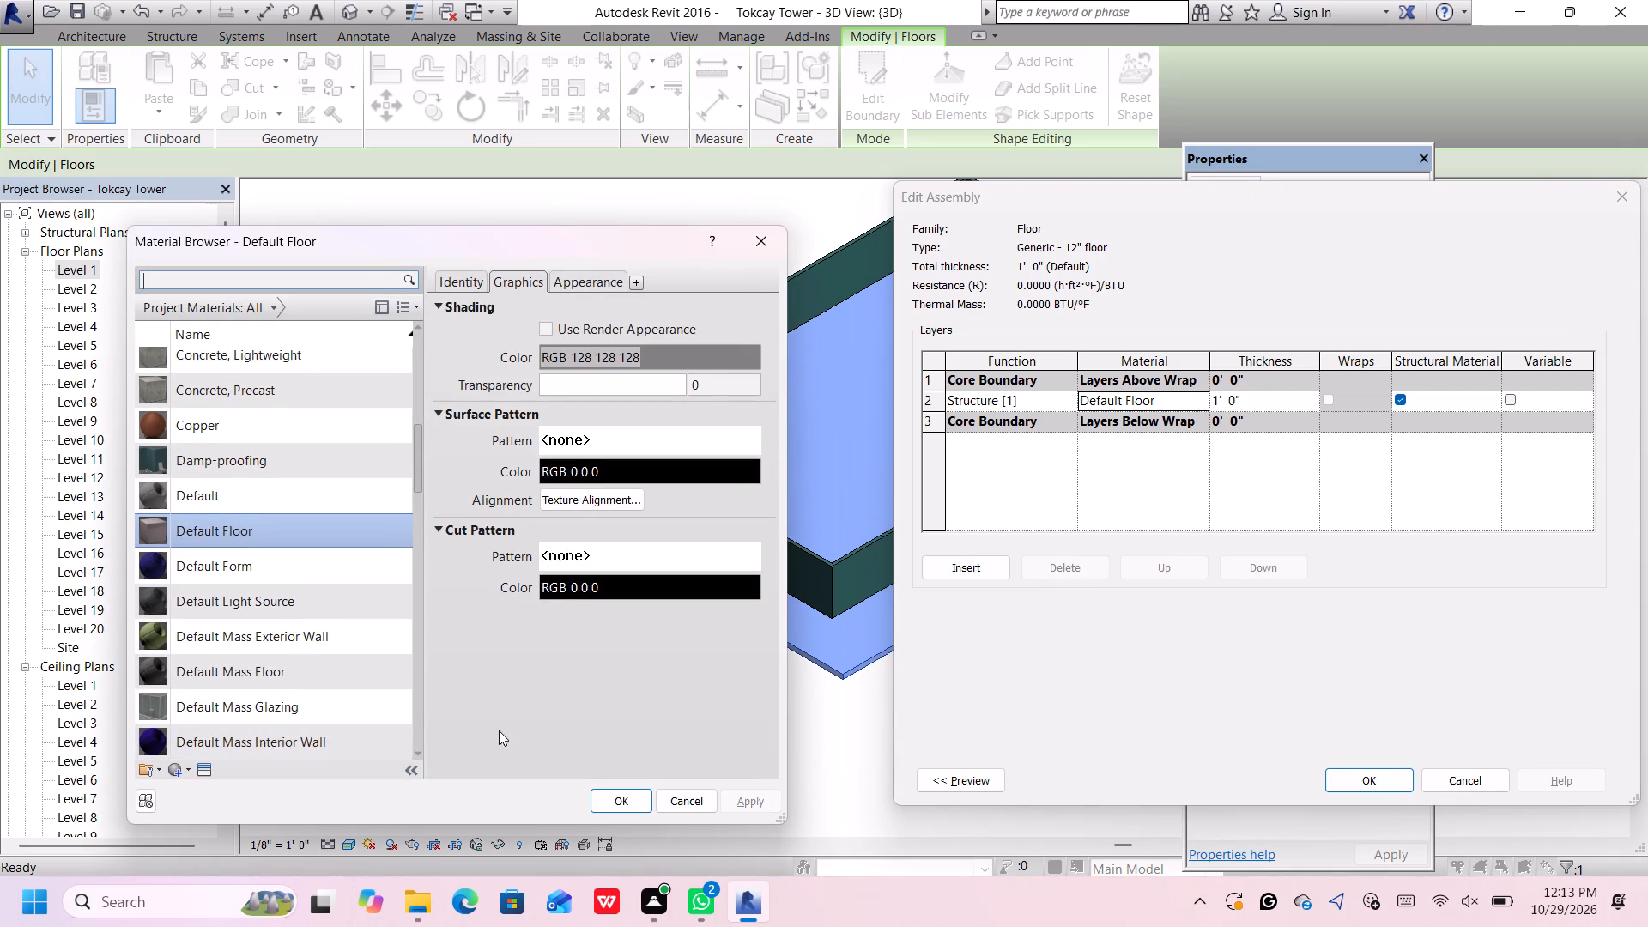
# Open the asset library for the Default Floor material and show the Appearance Library's Flooring category.
pyautogui.click(200, 769)
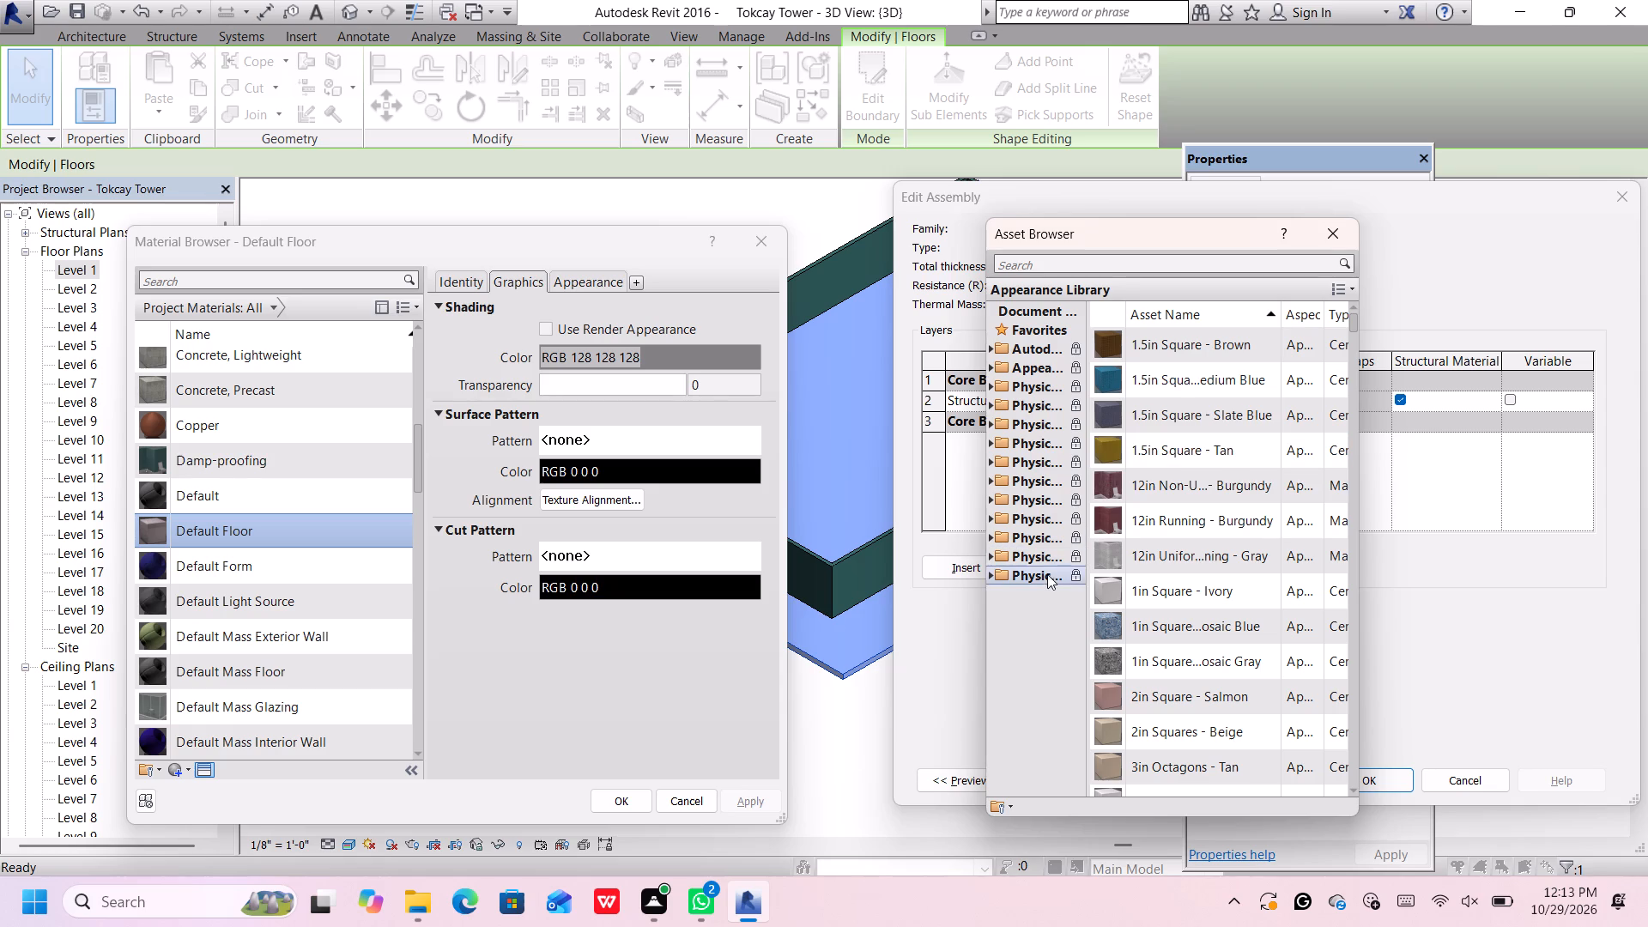
pyautogui.click(1034, 362)
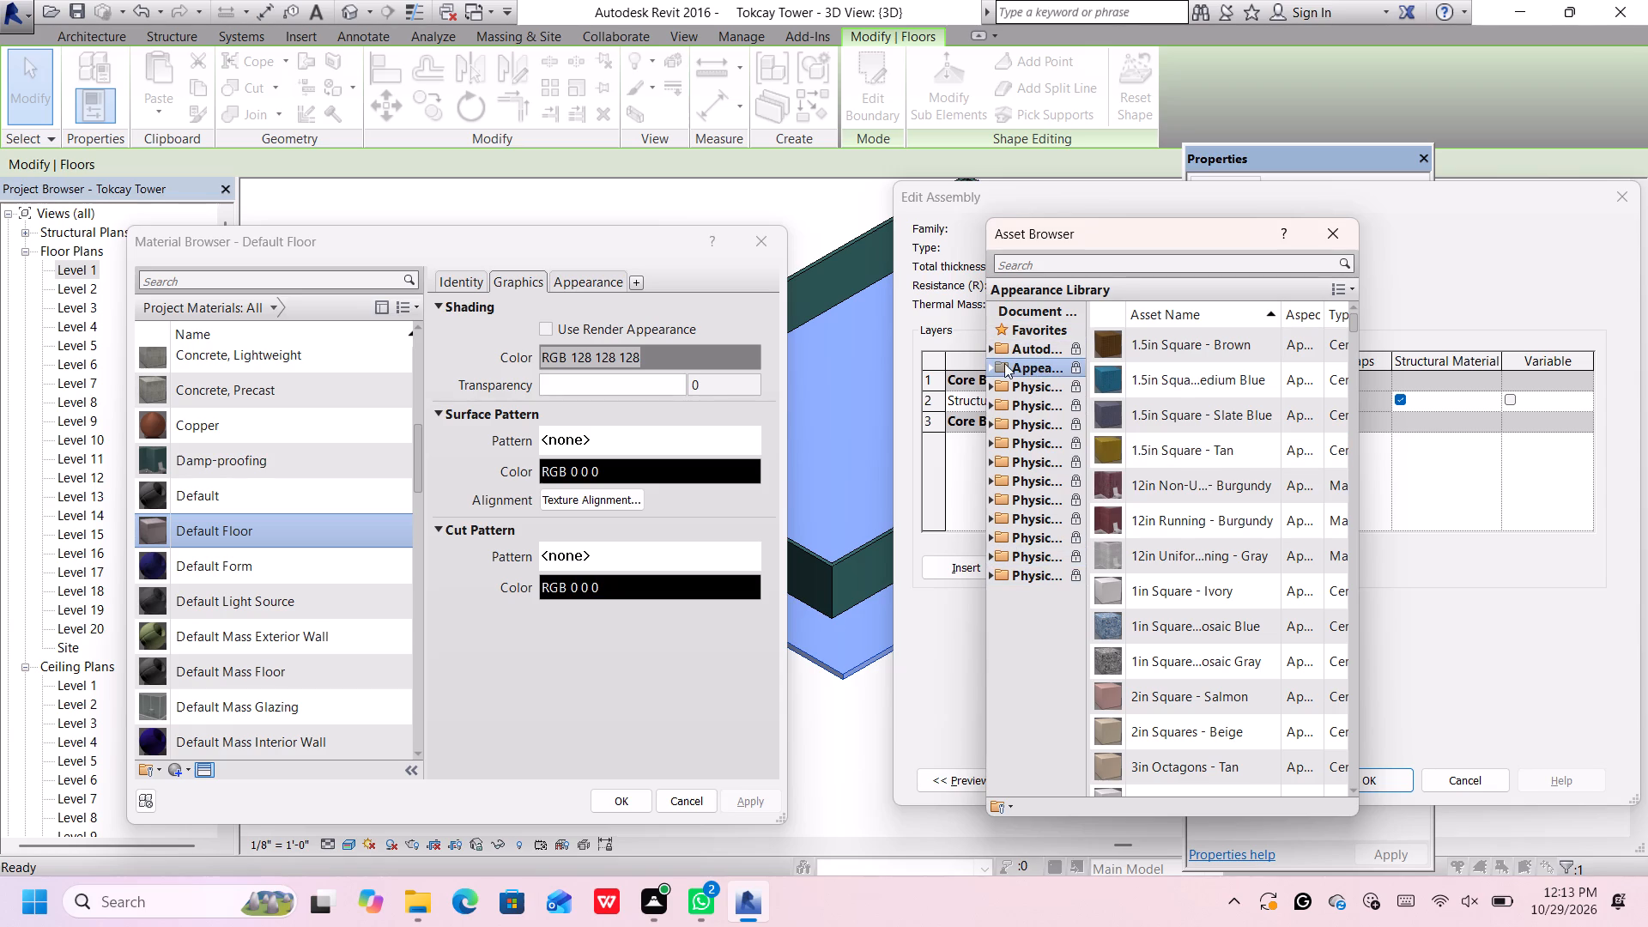
pyautogui.click(992, 364)
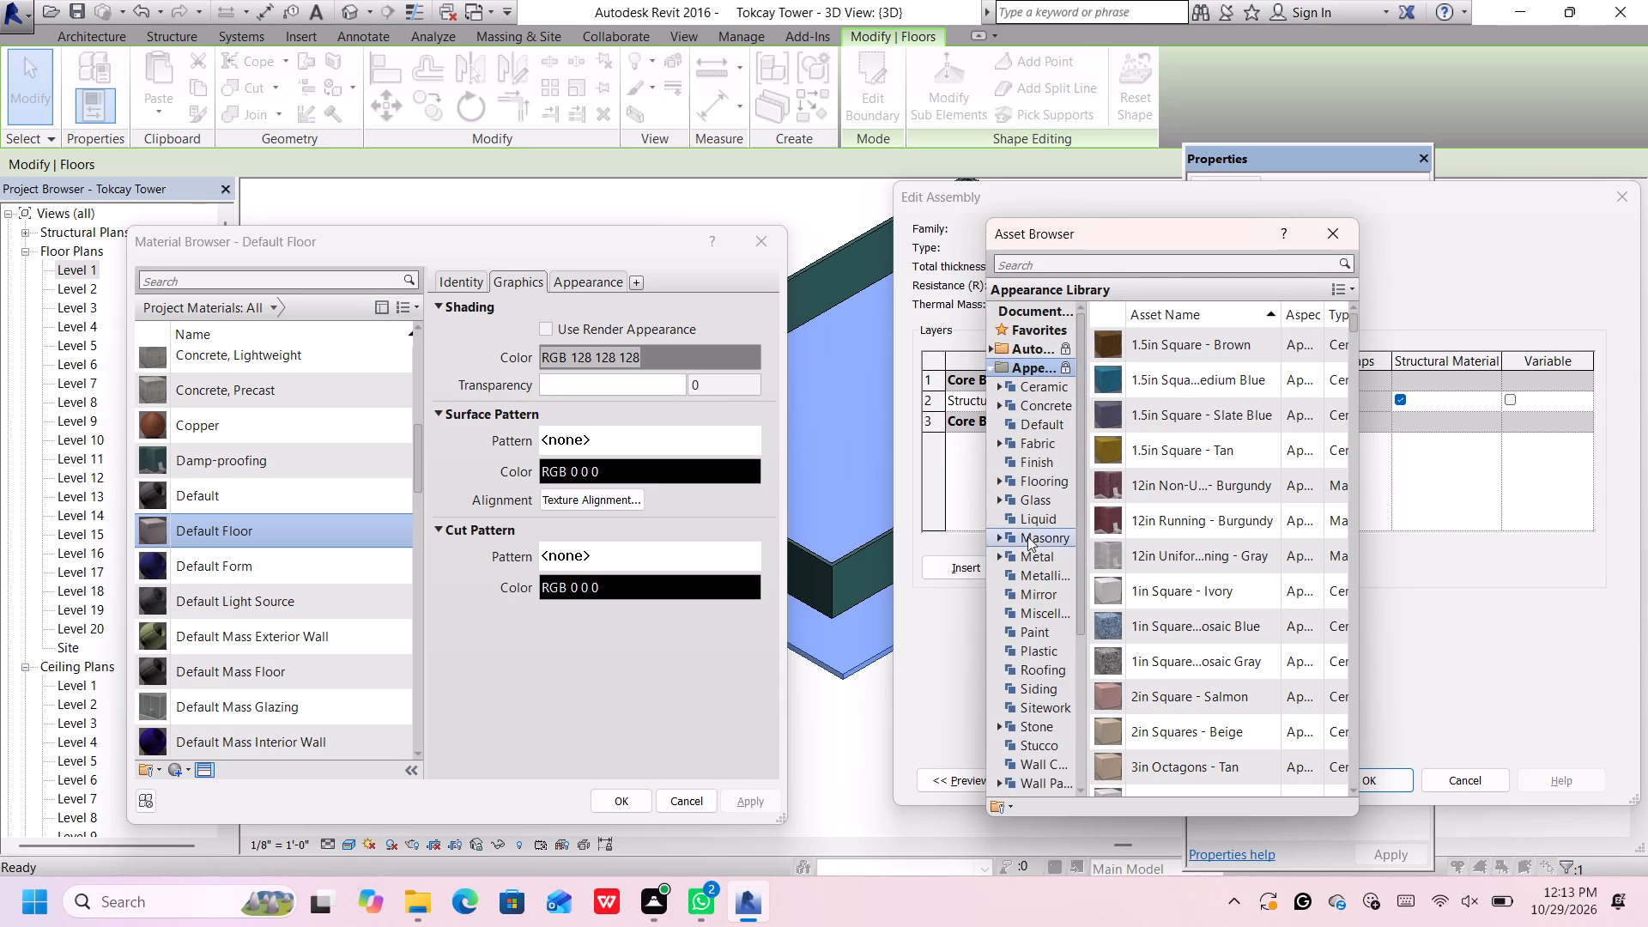
pyautogui.click(1041, 476)
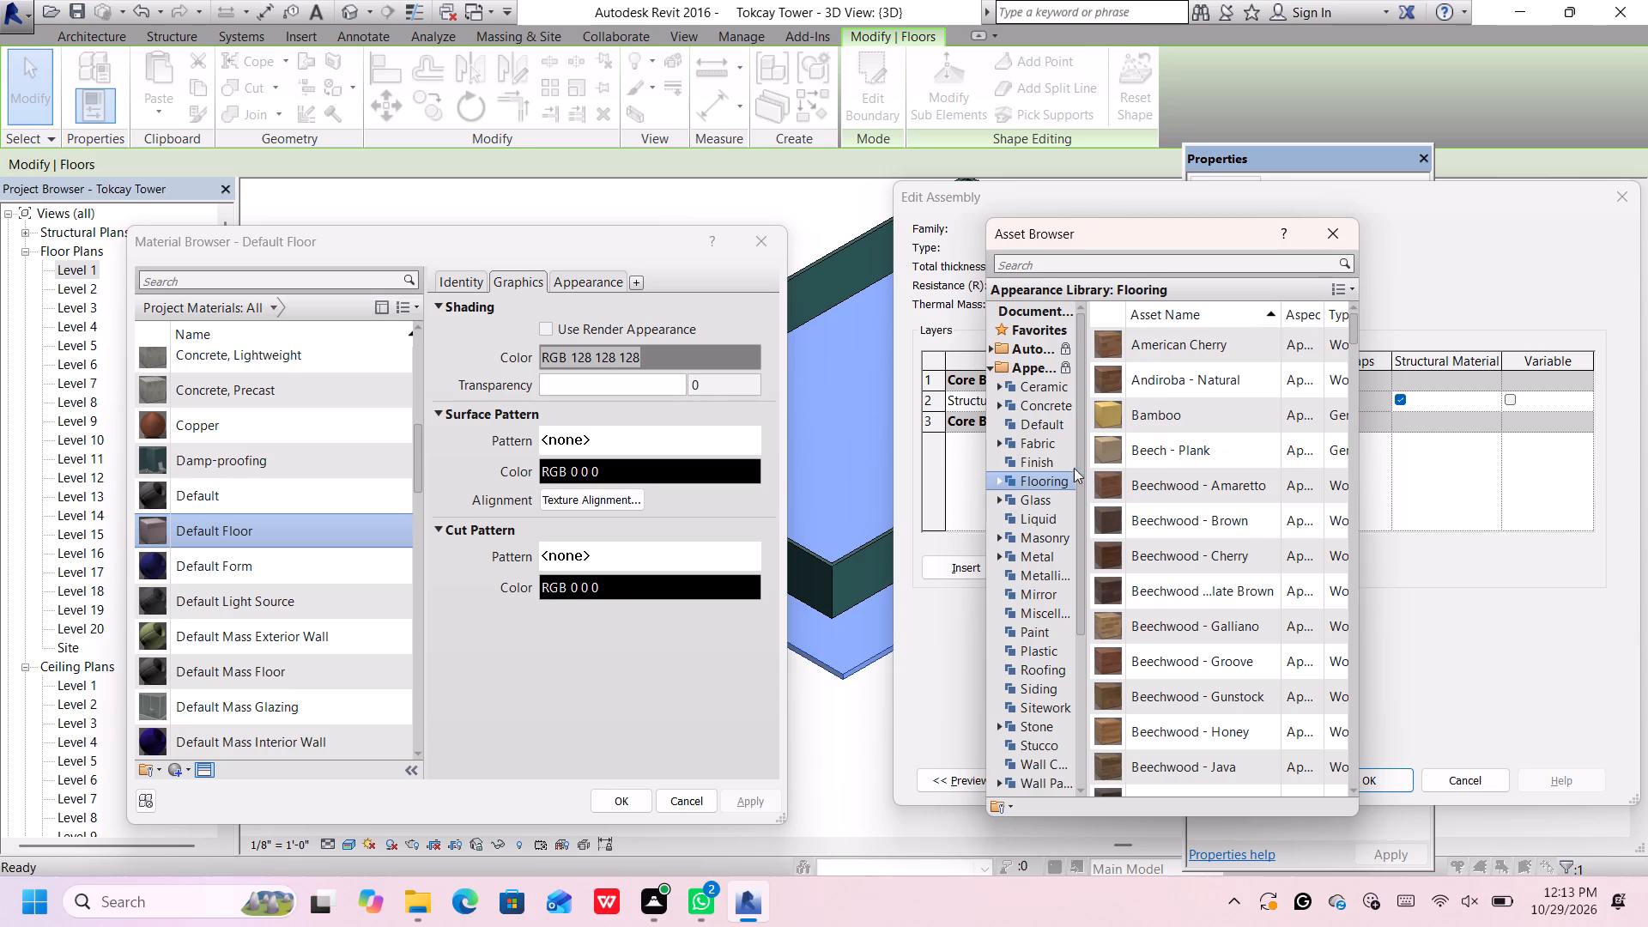
# Look through the Flooring appearance assets for a suitable stone or tile floor finish.
pyautogui.scroll(-7, 1176, 459)
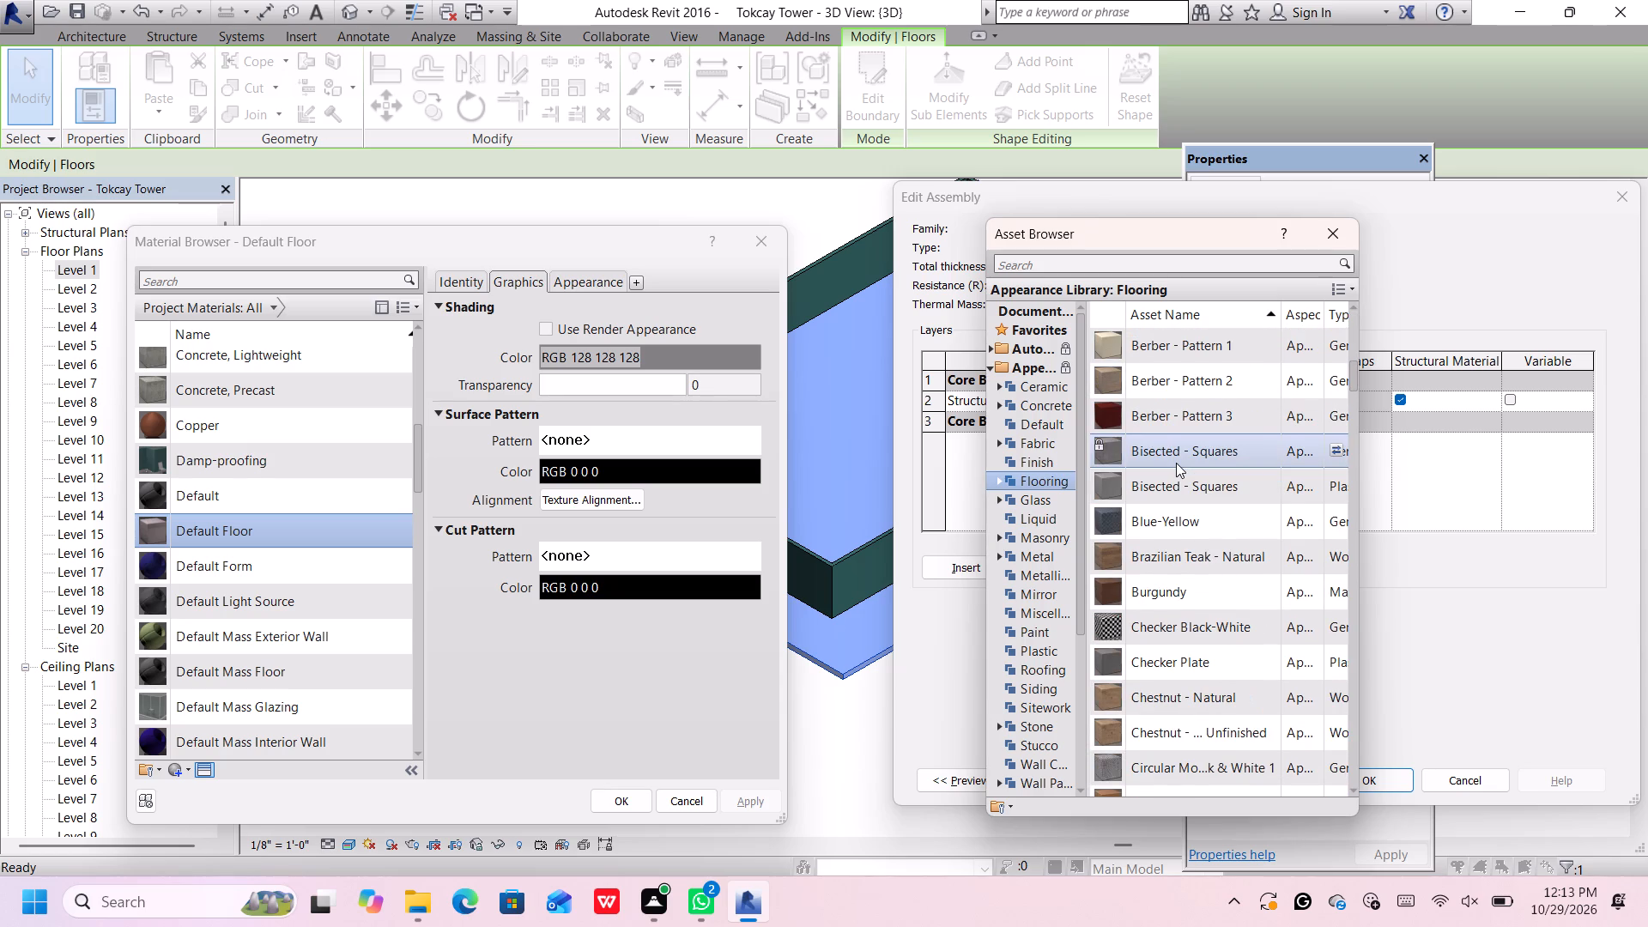
pyautogui.scroll(-2, 1176, 463)
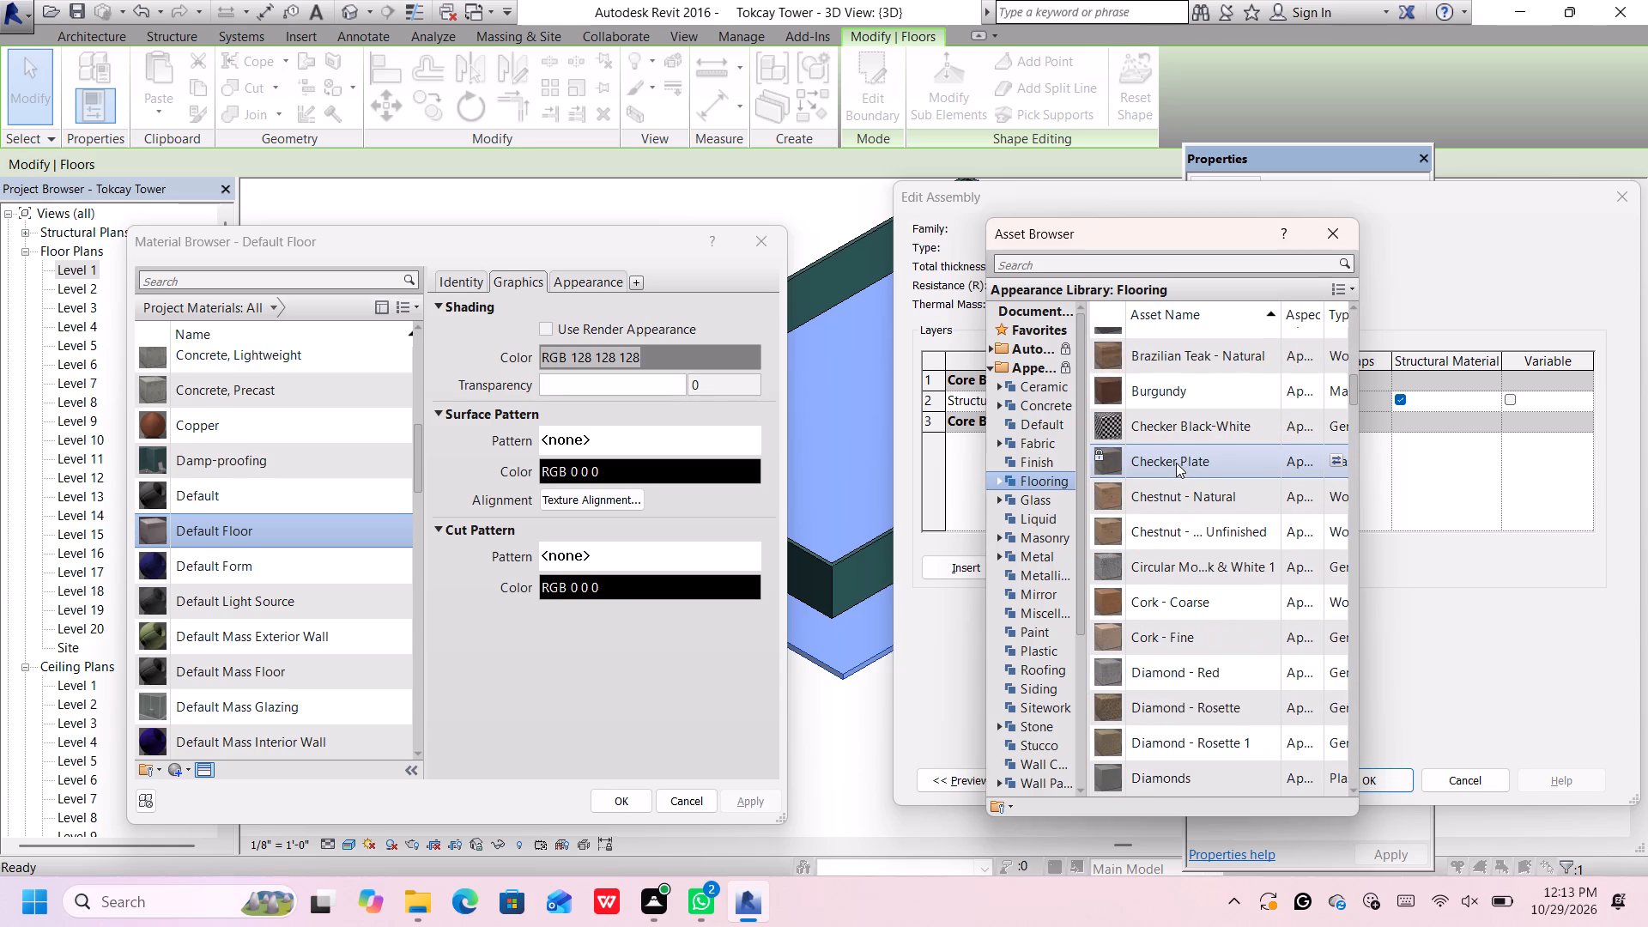
pyautogui.scroll(-3, 1176, 463)
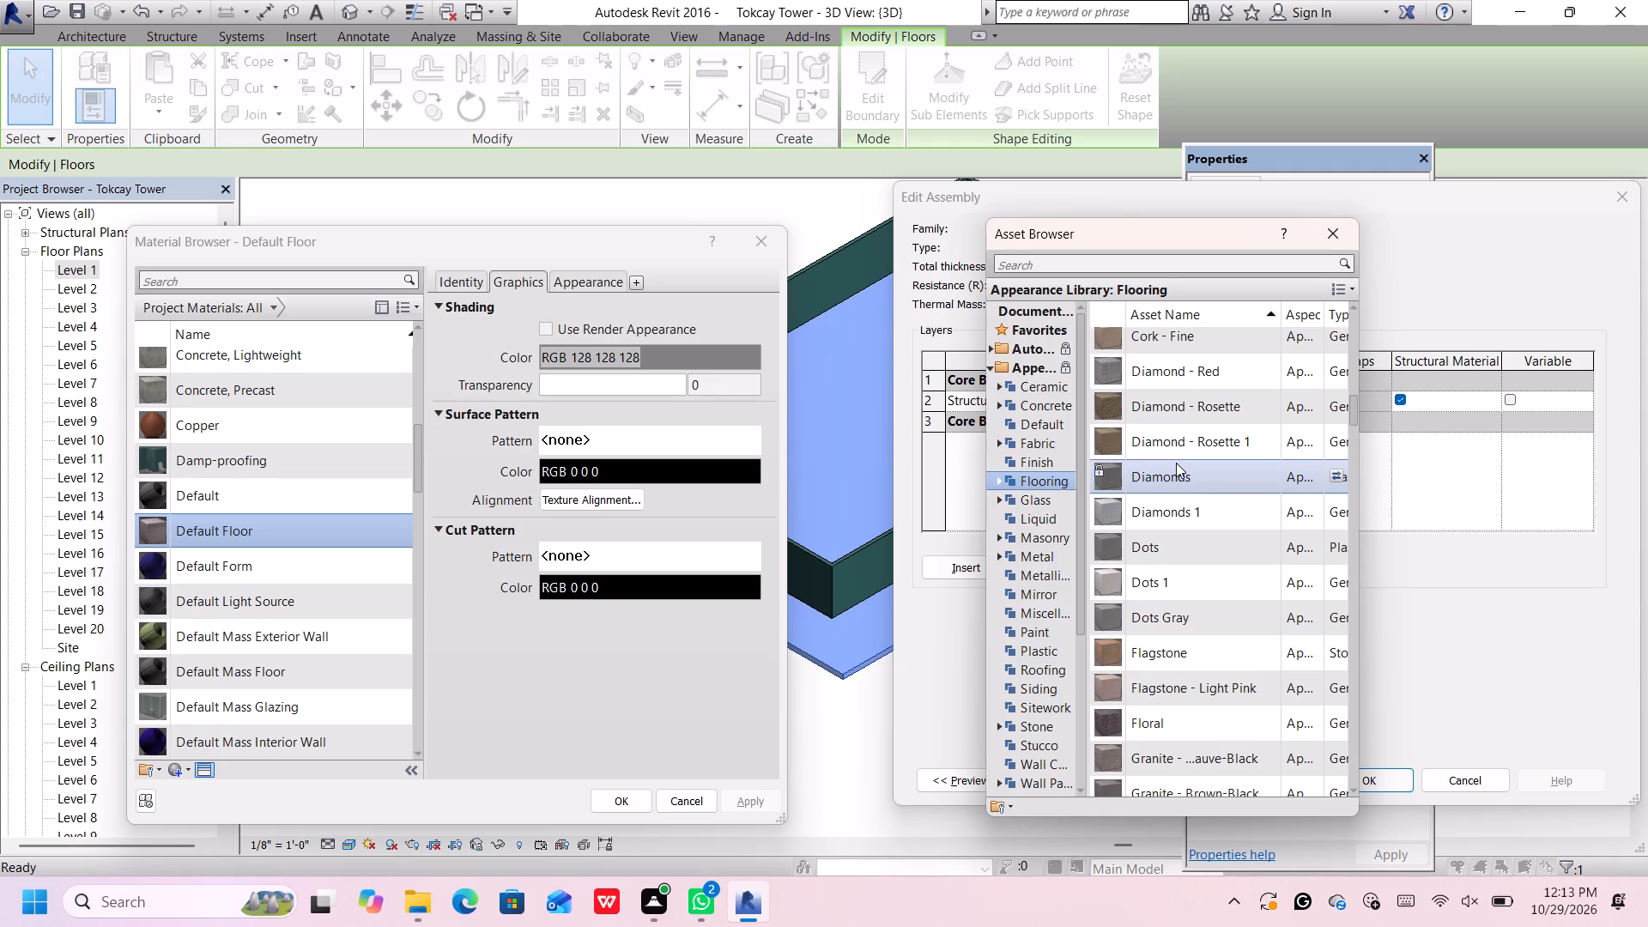
pyautogui.scroll(-2, 1176, 463)
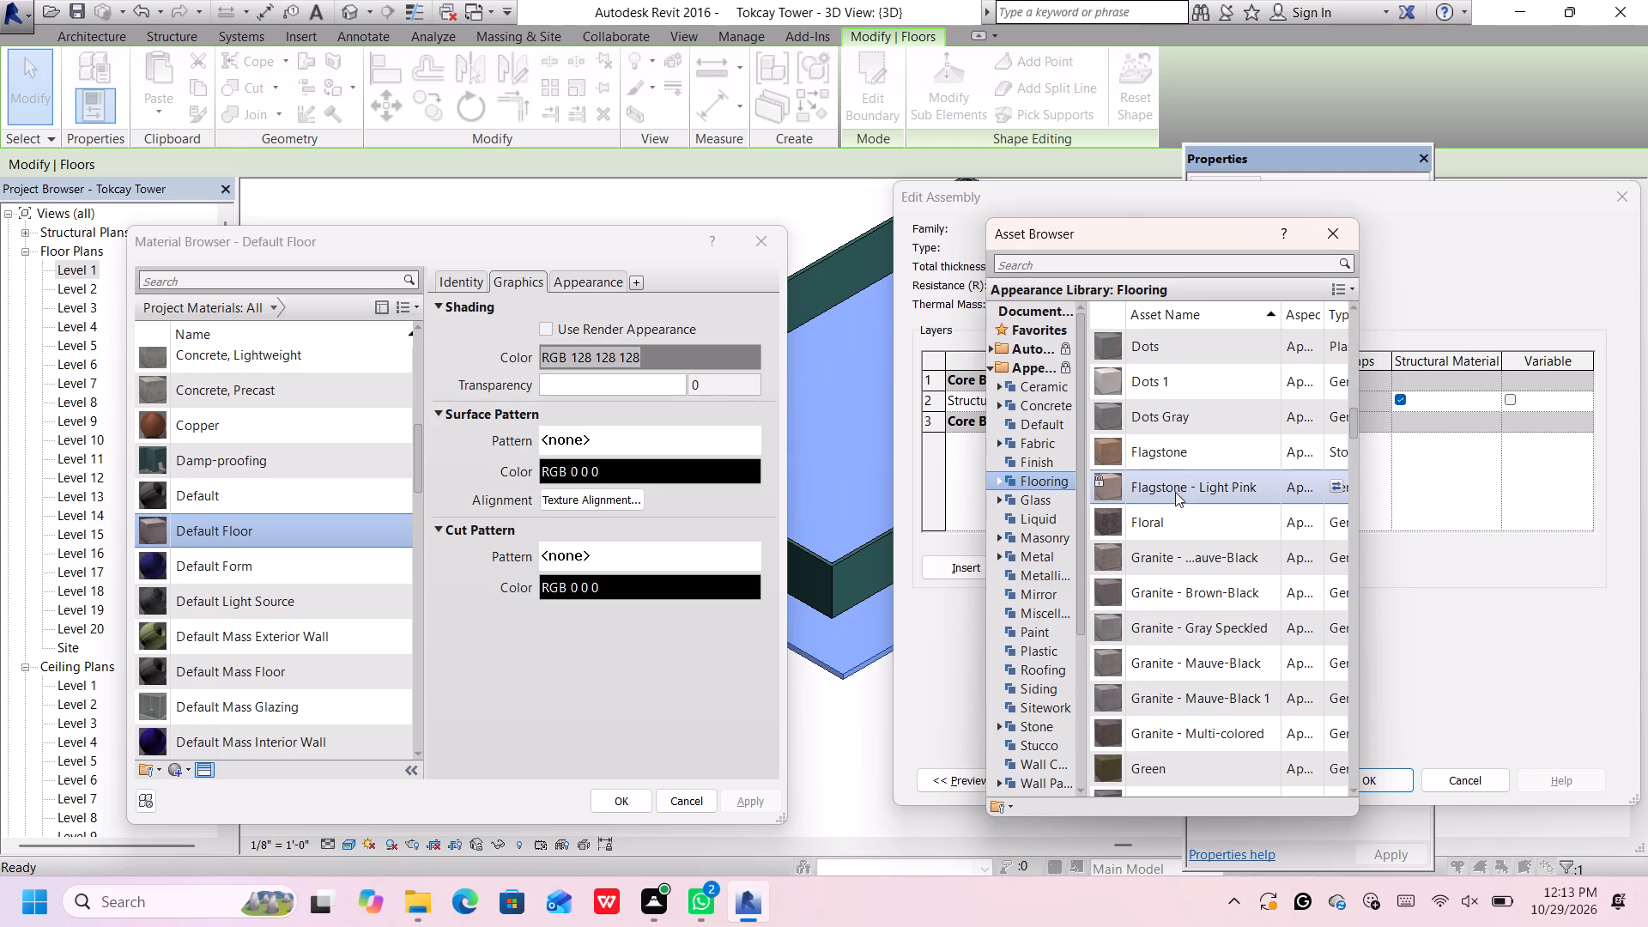
pyautogui.scroll(-3, 1175, 490)
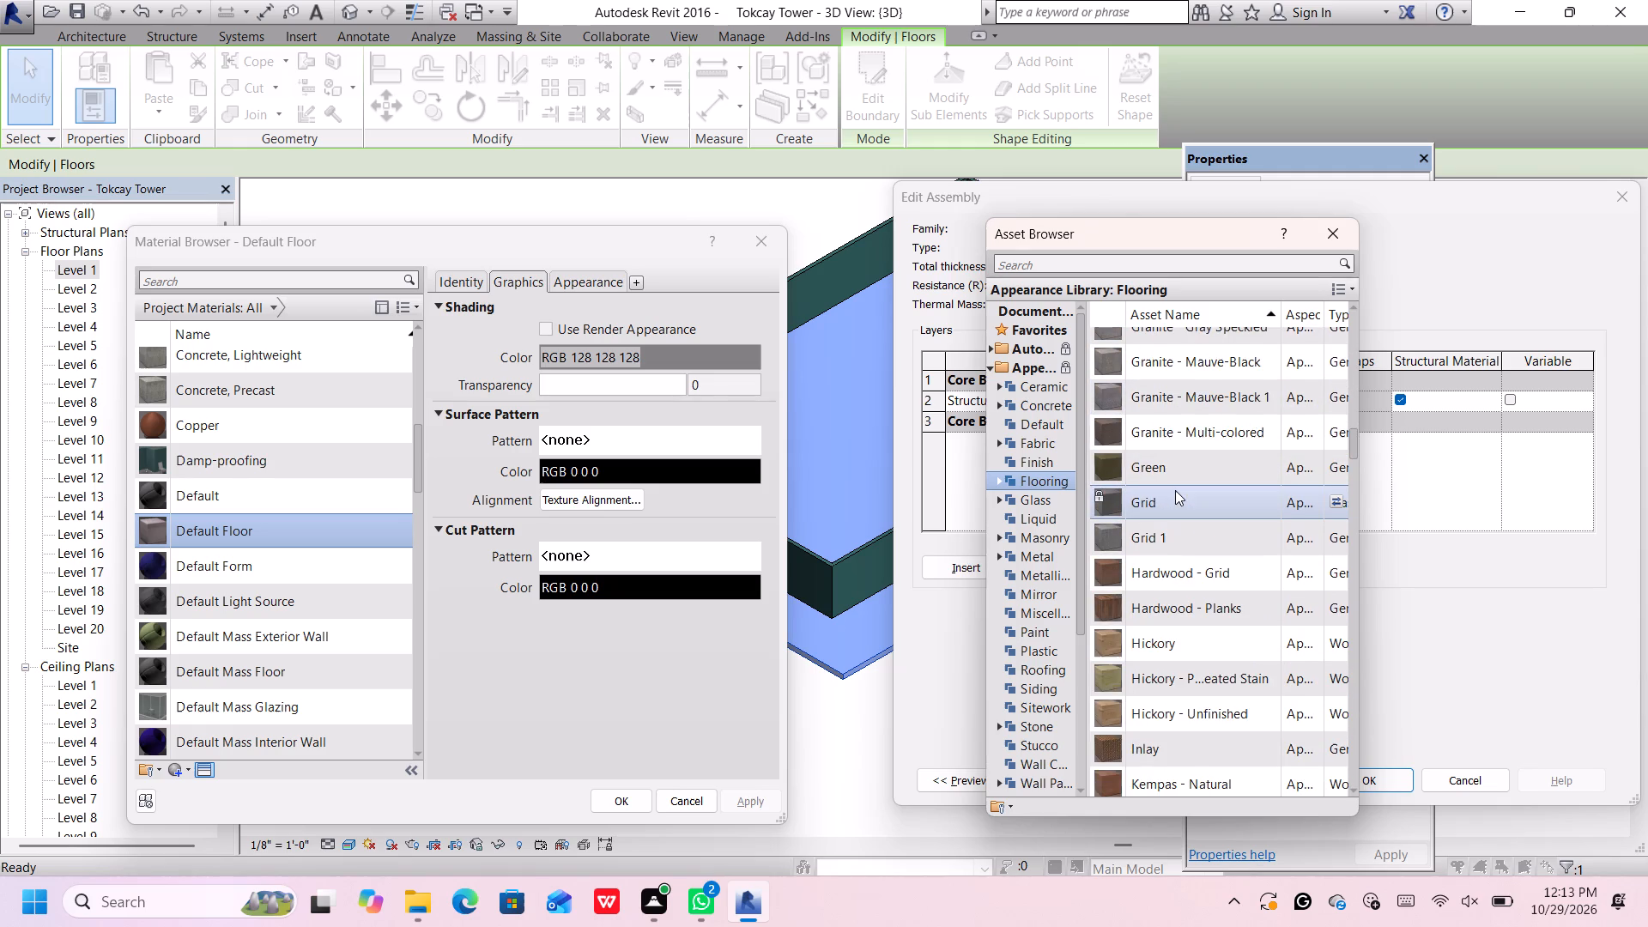
pyautogui.scroll(-4, 1175, 490)
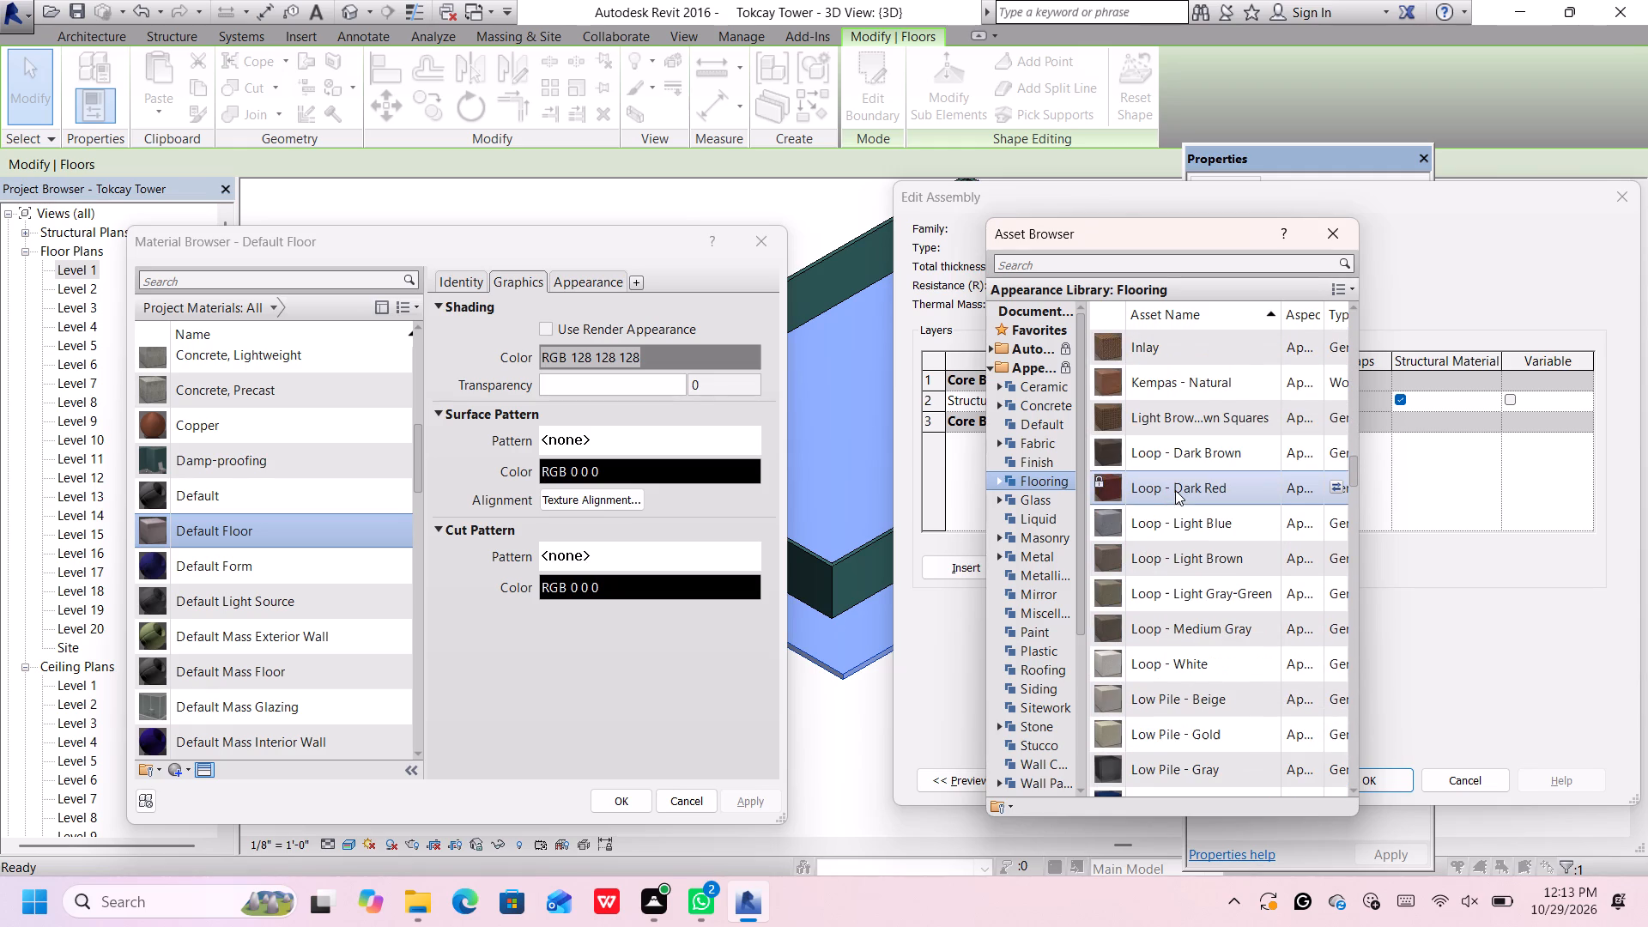
pyautogui.scroll(-1, 1175, 490)
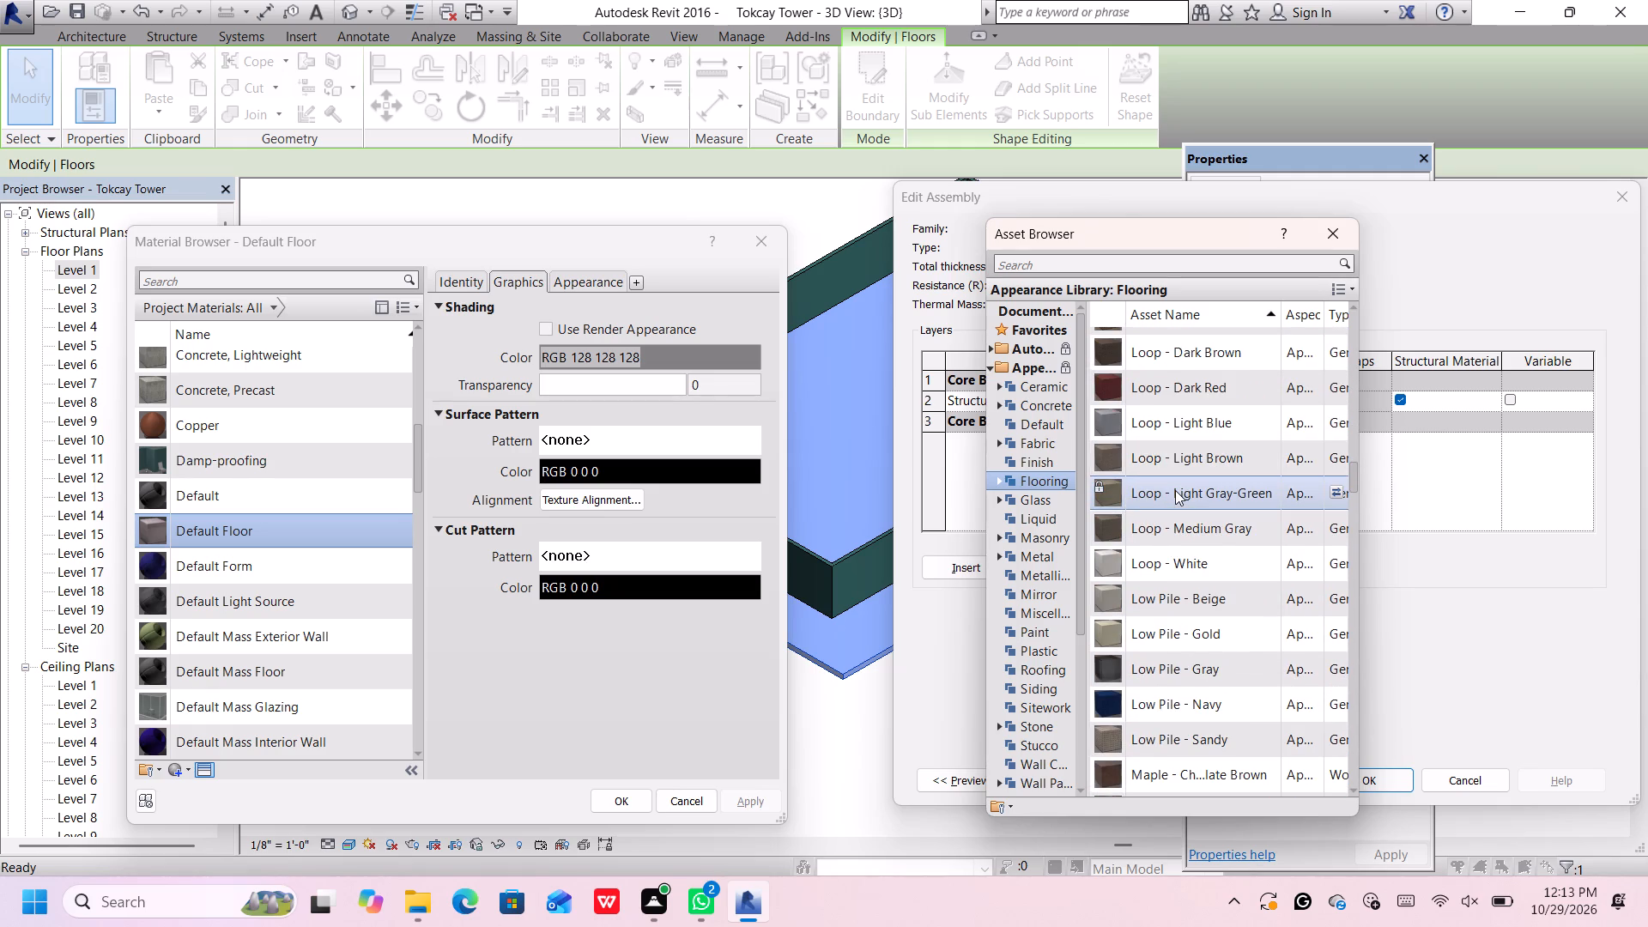
pyautogui.scroll(-3, 1175, 490)
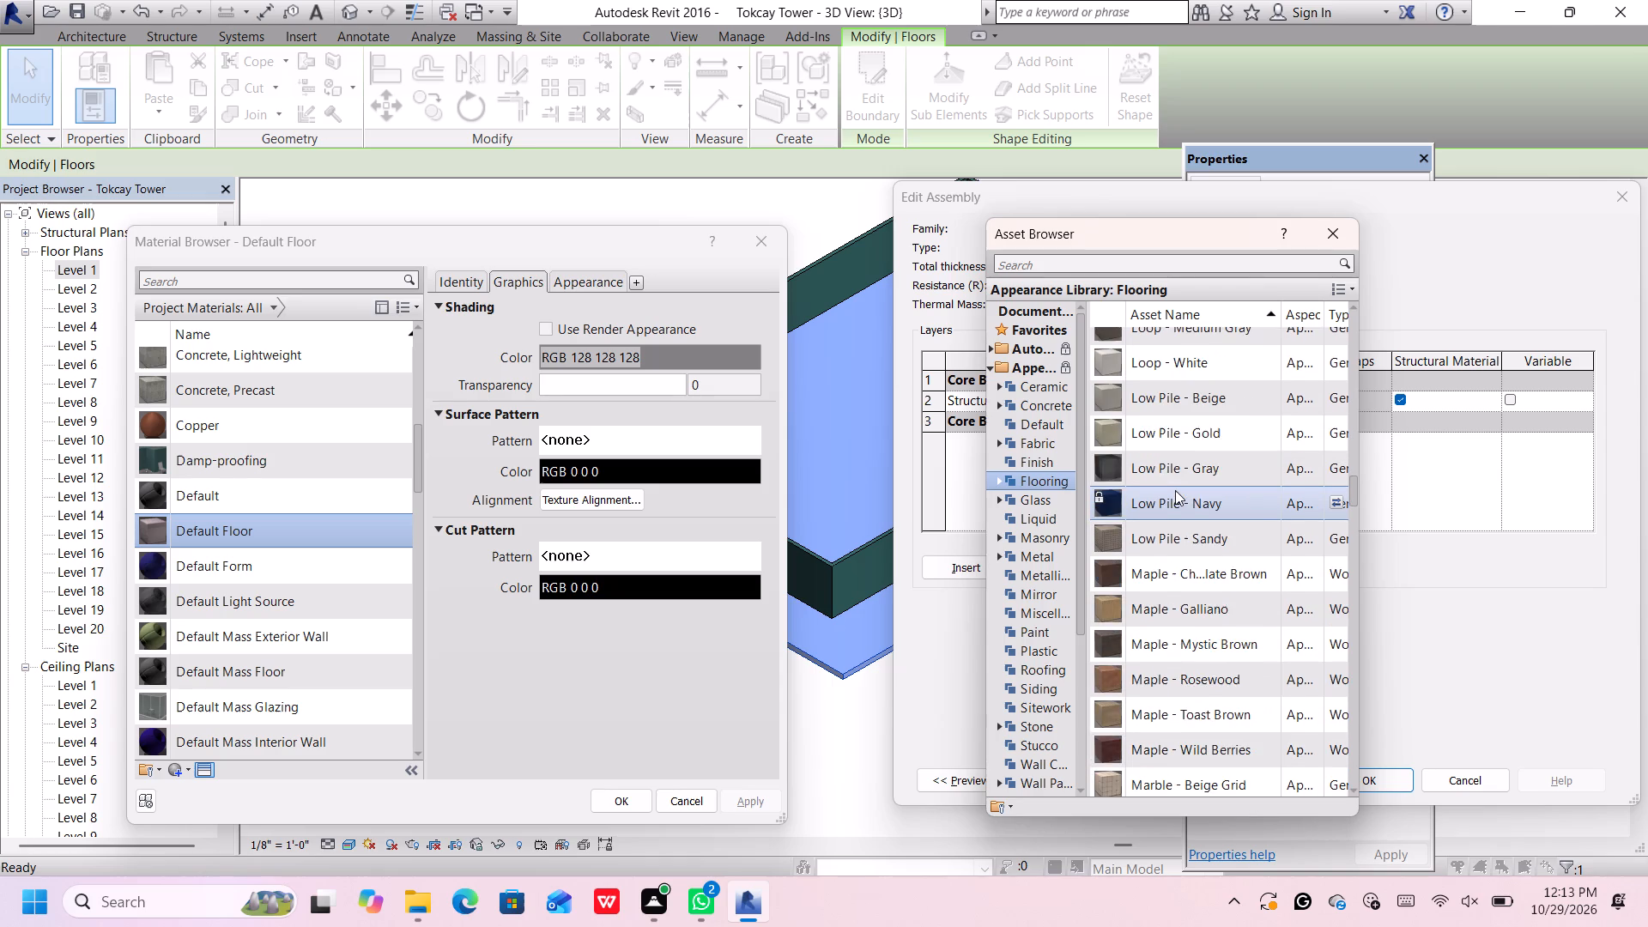
pyautogui.scroll(-3, 1175, 490)
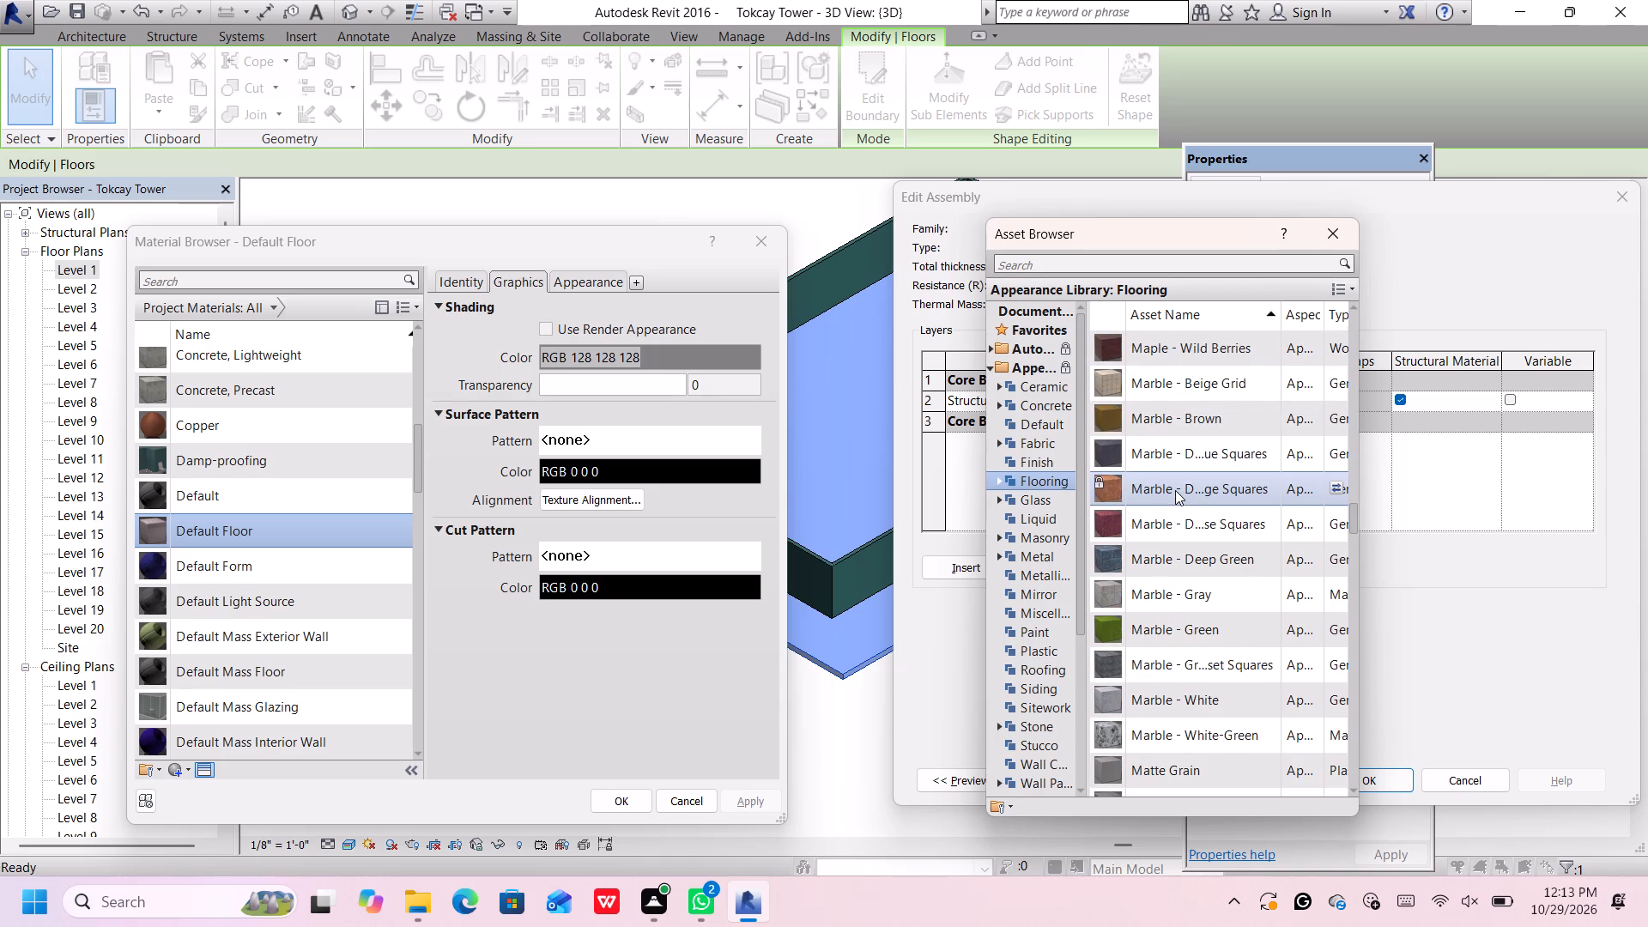
pyautogui.scroll(-1, 1175, 490)
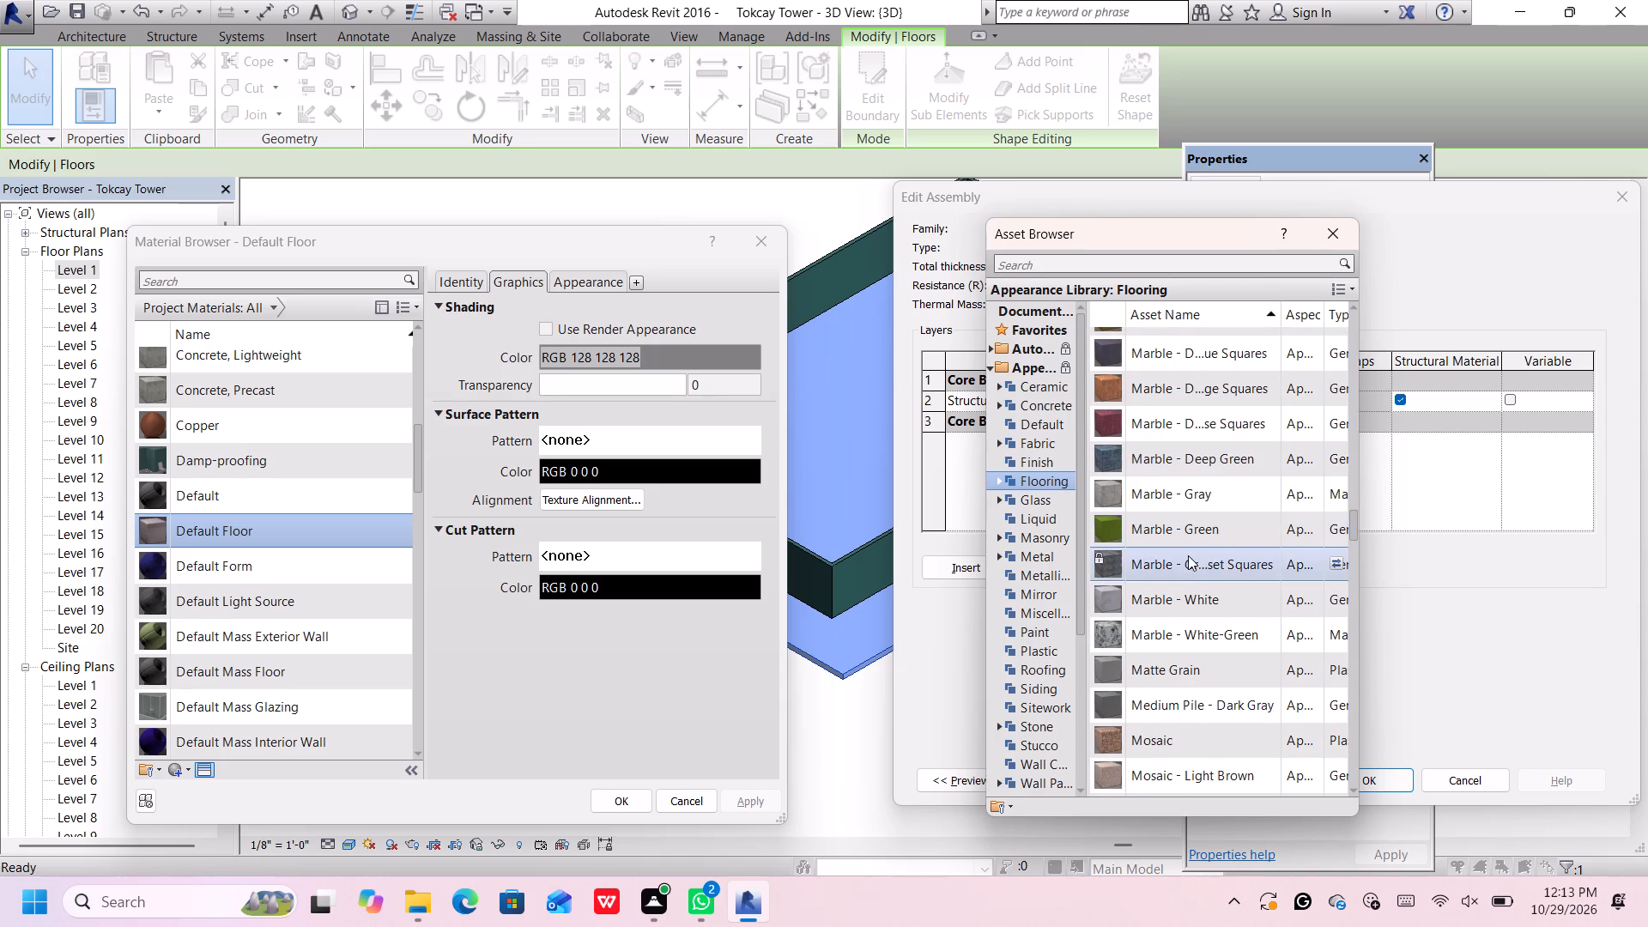
pyautogui.scroll(-2, 1201, 588)
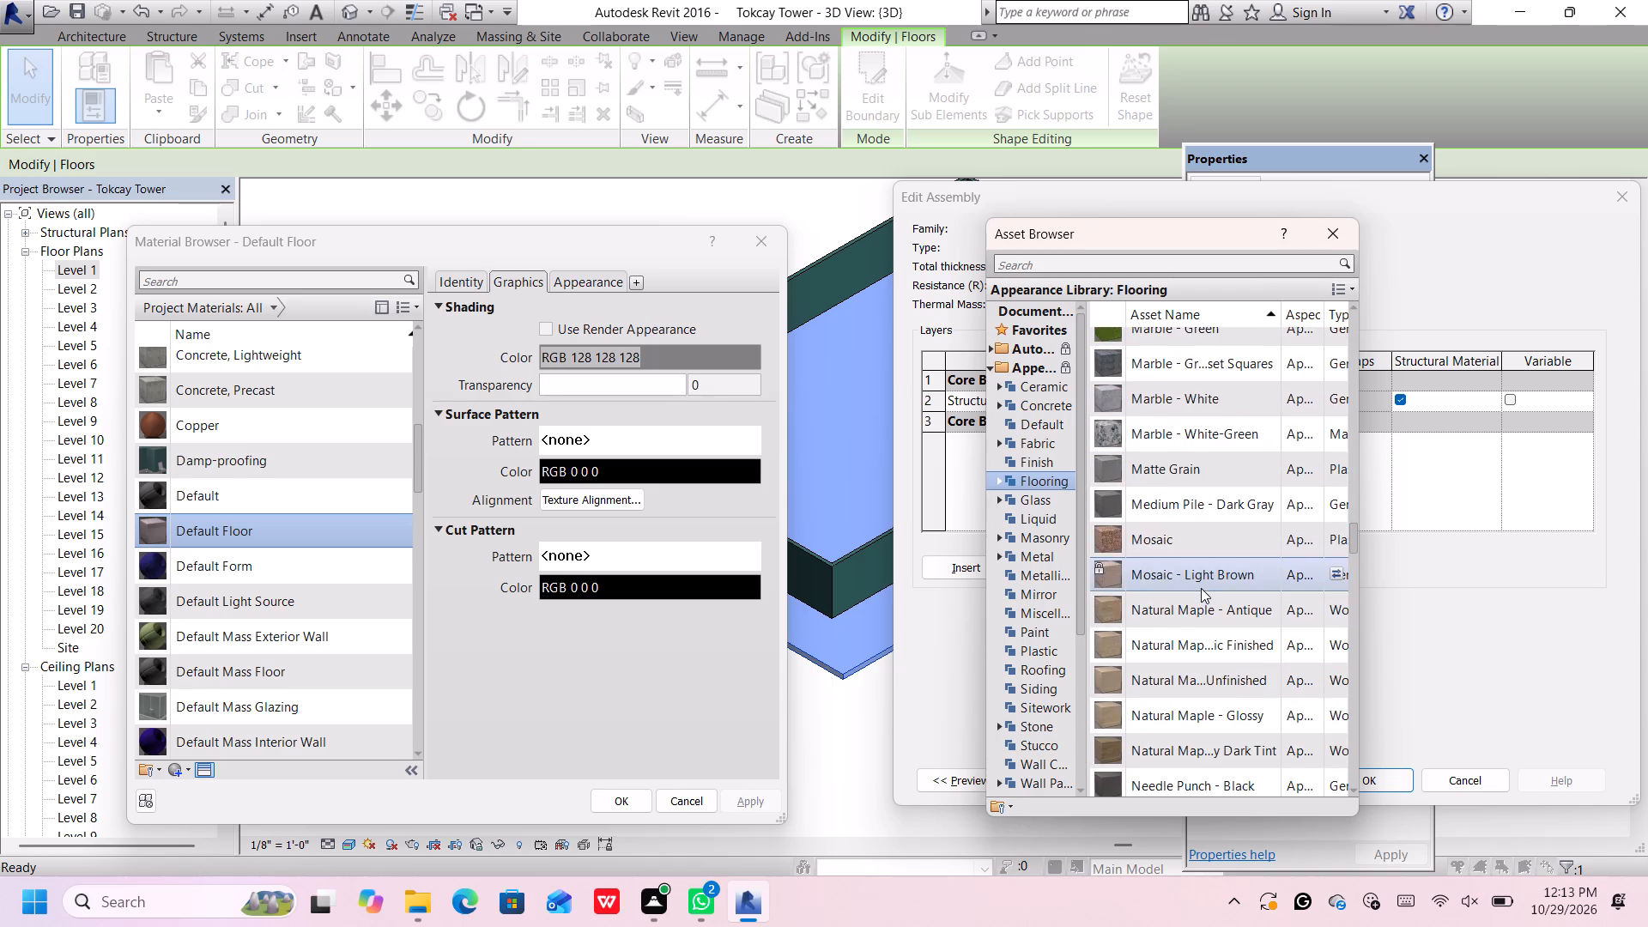
pyautogui.scroll(-3, 1201, 588)
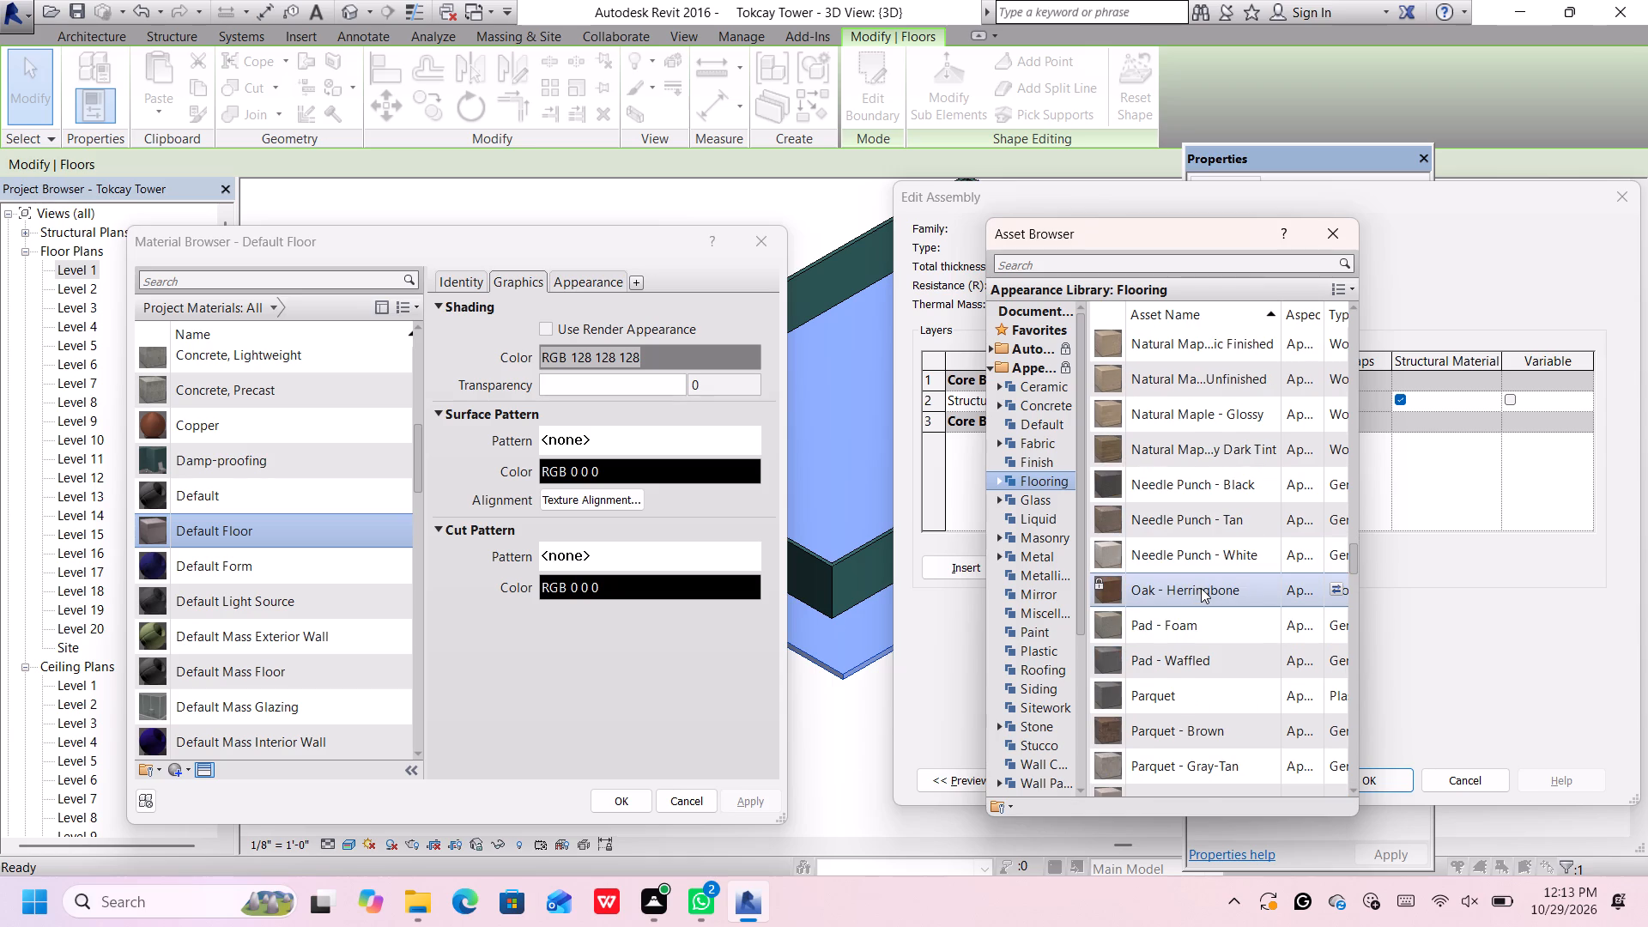
pyautogui.scroll(-2, 1201, 587)
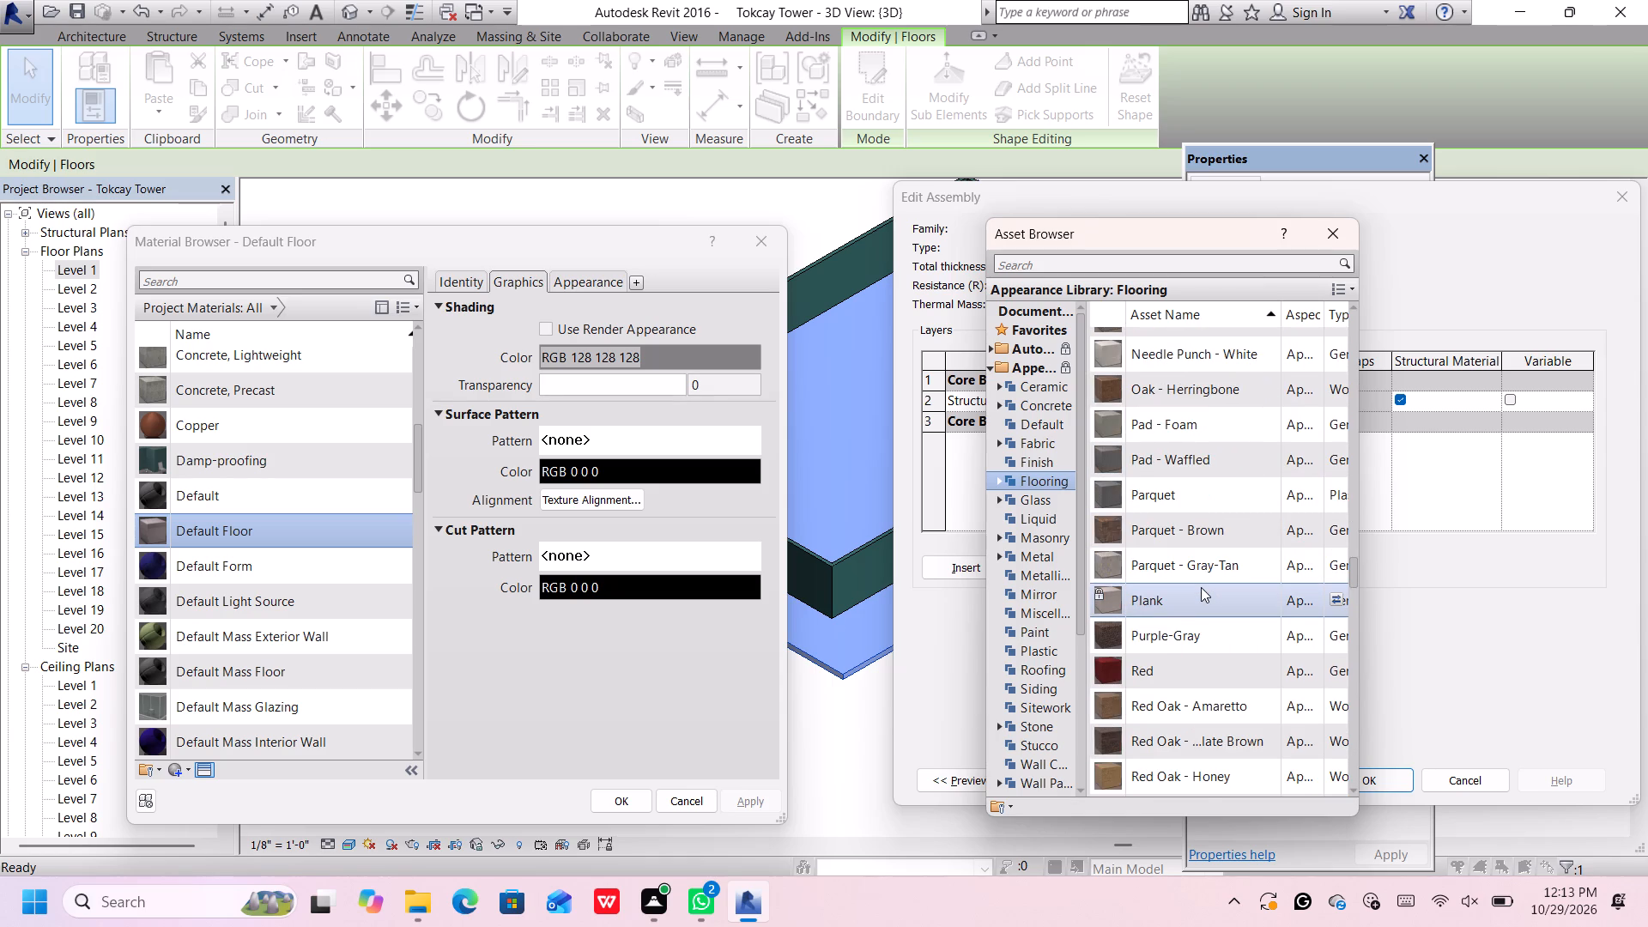
pyautogui.scroll(-1, 1200, 587)
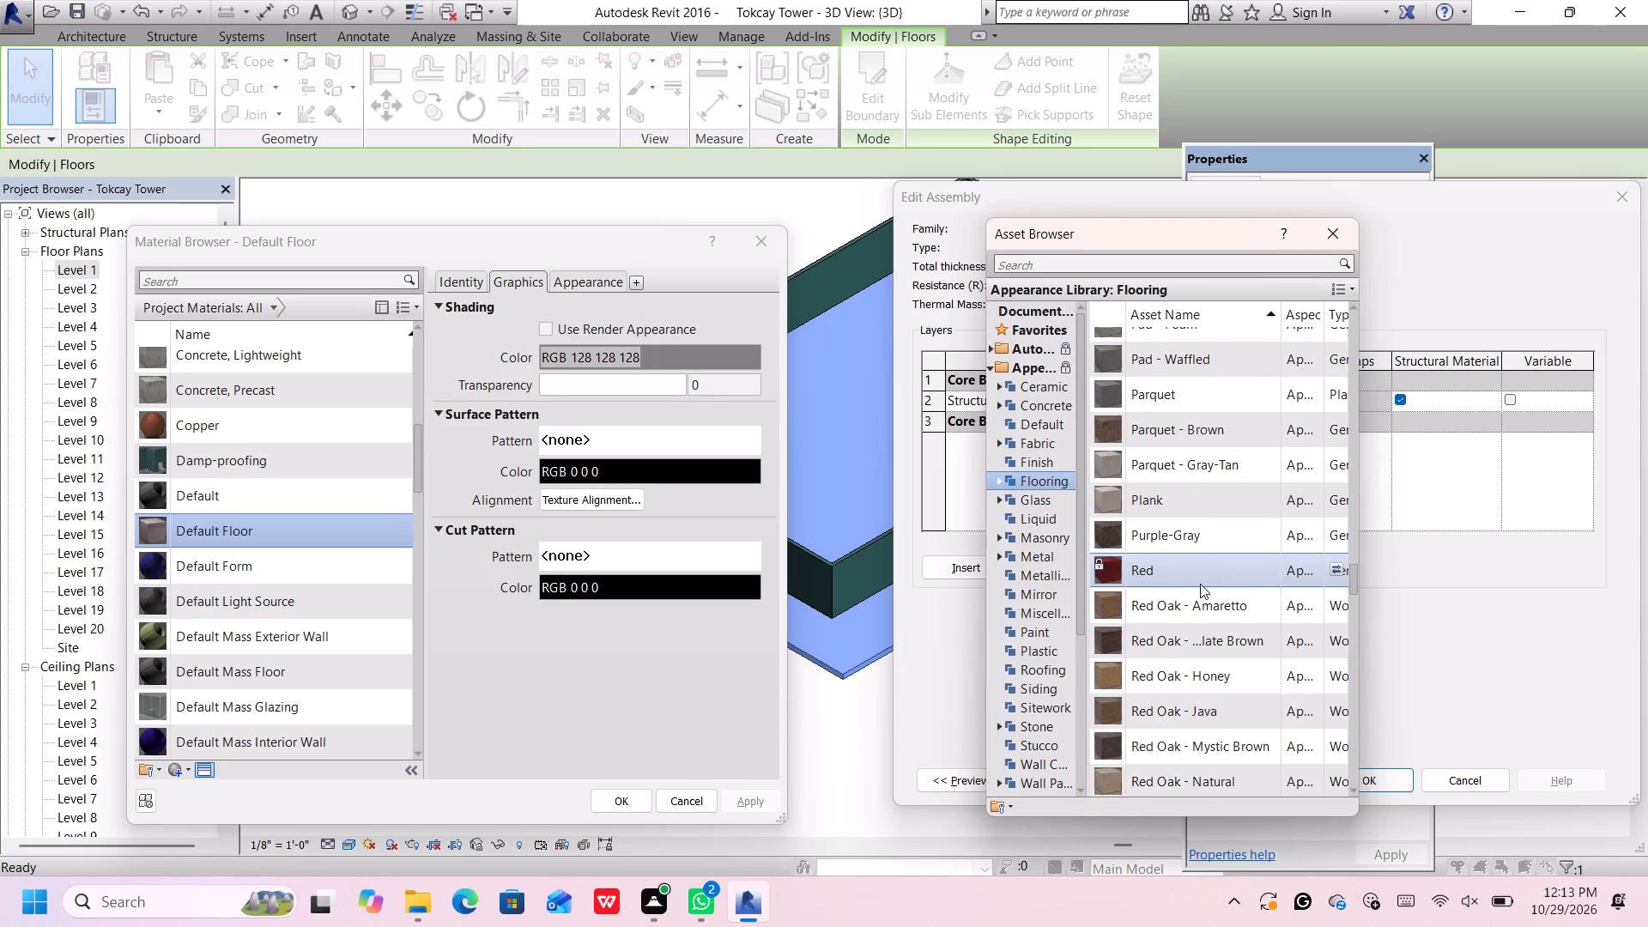
pyautogui.scroll(-6, 1200, 583)
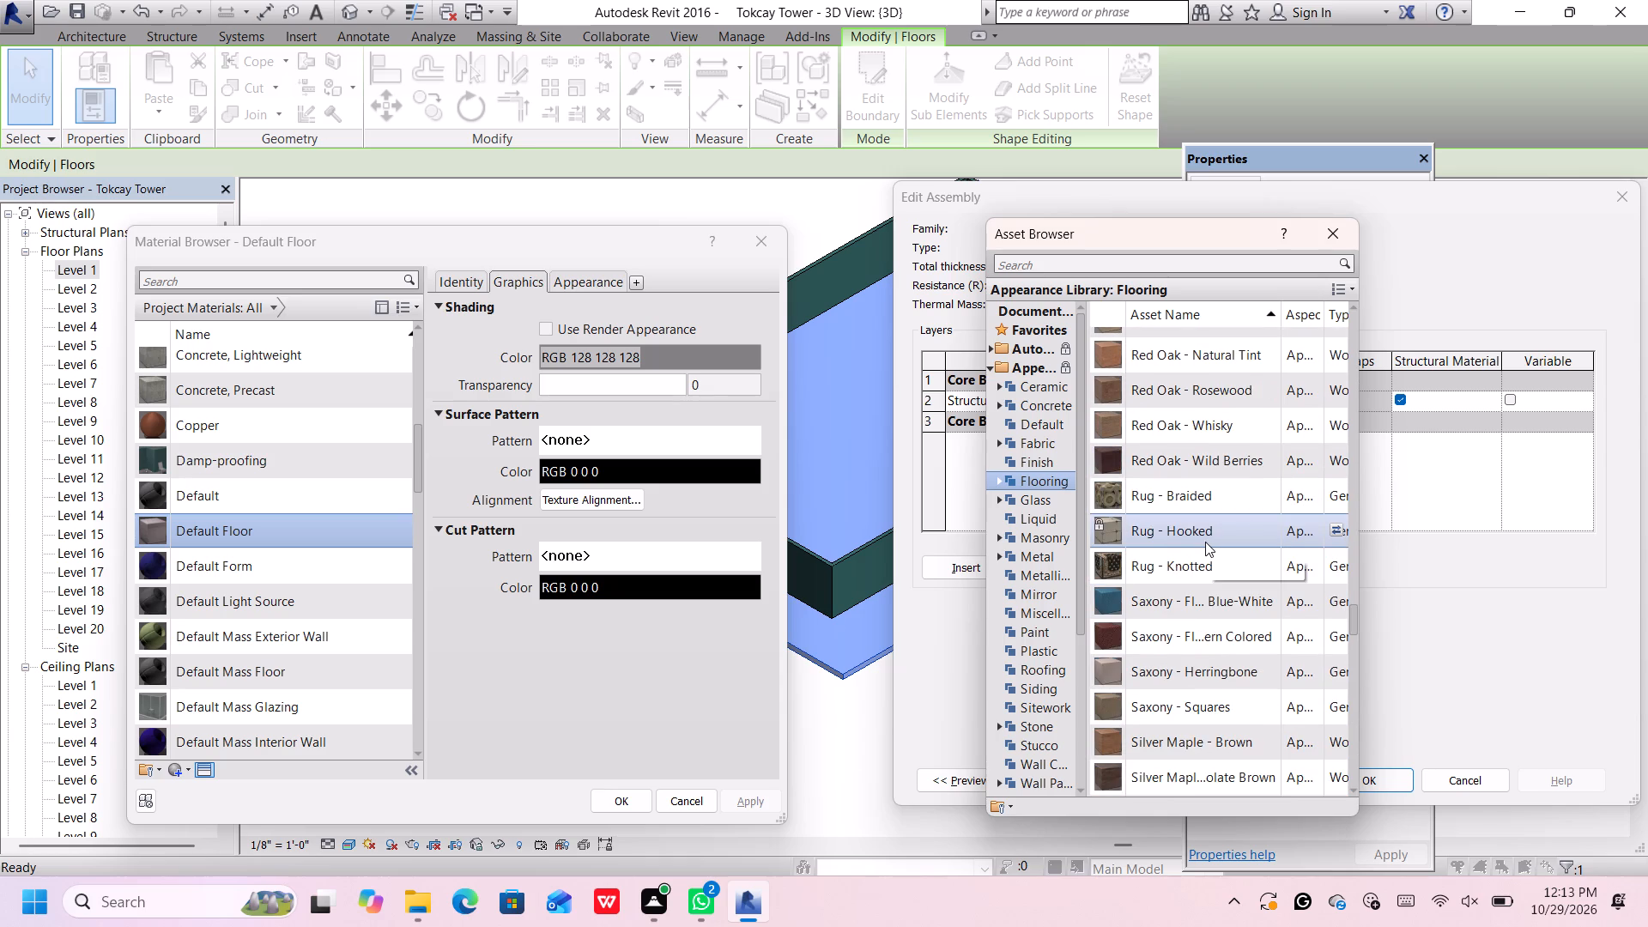
pyautogui.scroll(-2, 1210, 663)
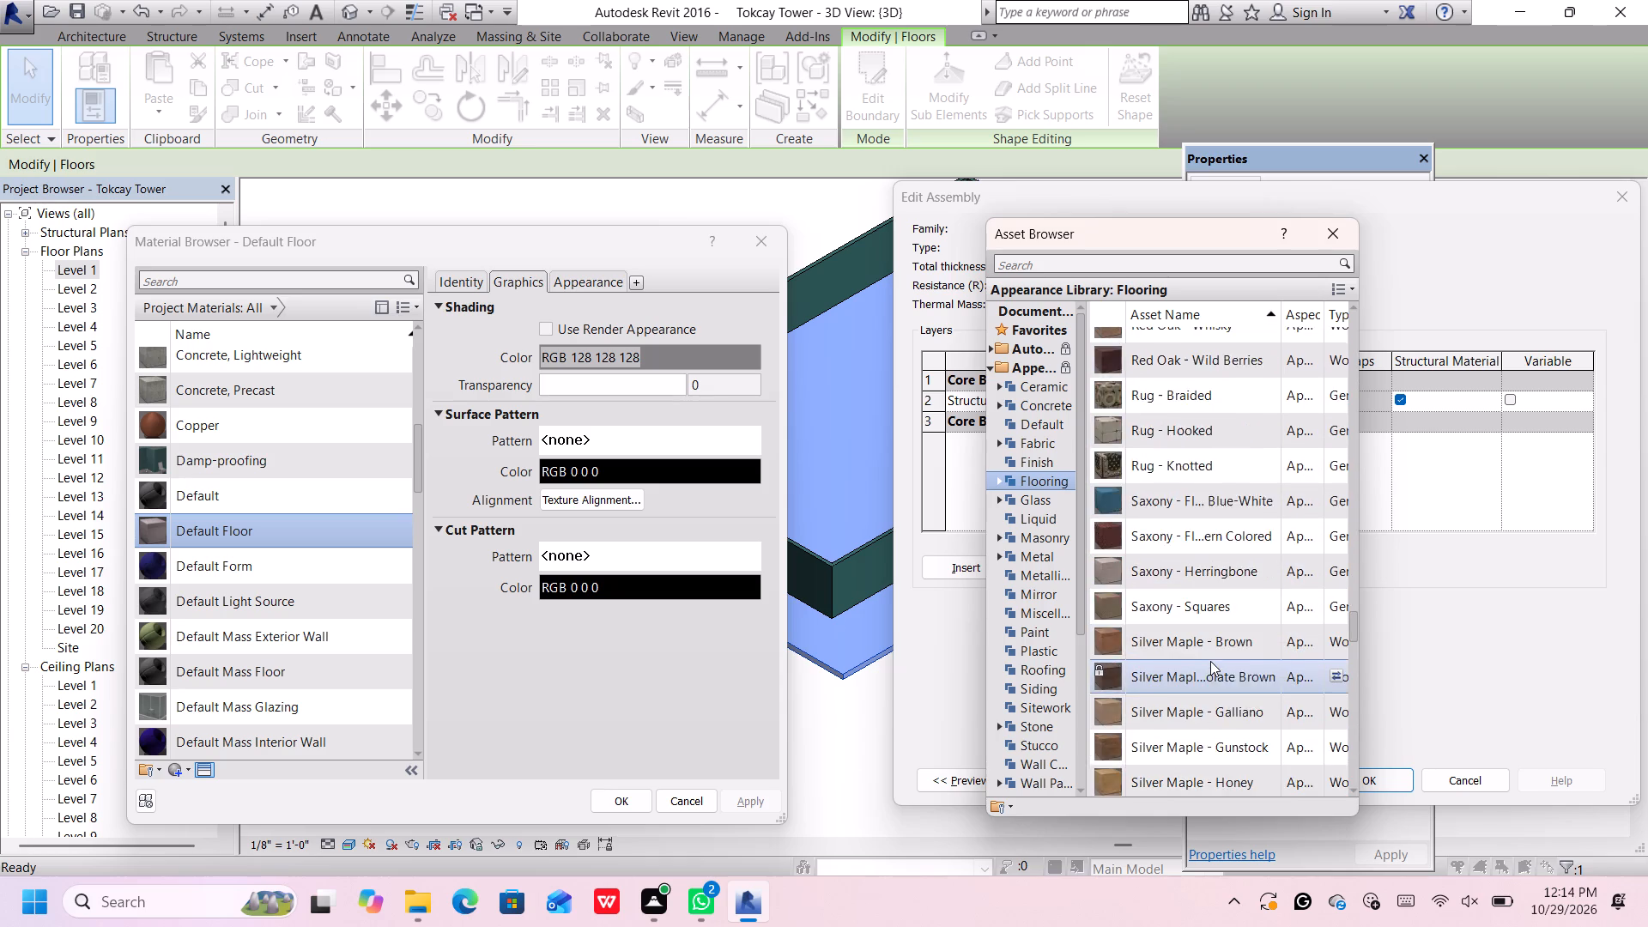
pyautogui.scroll(-2, 1210, 661)
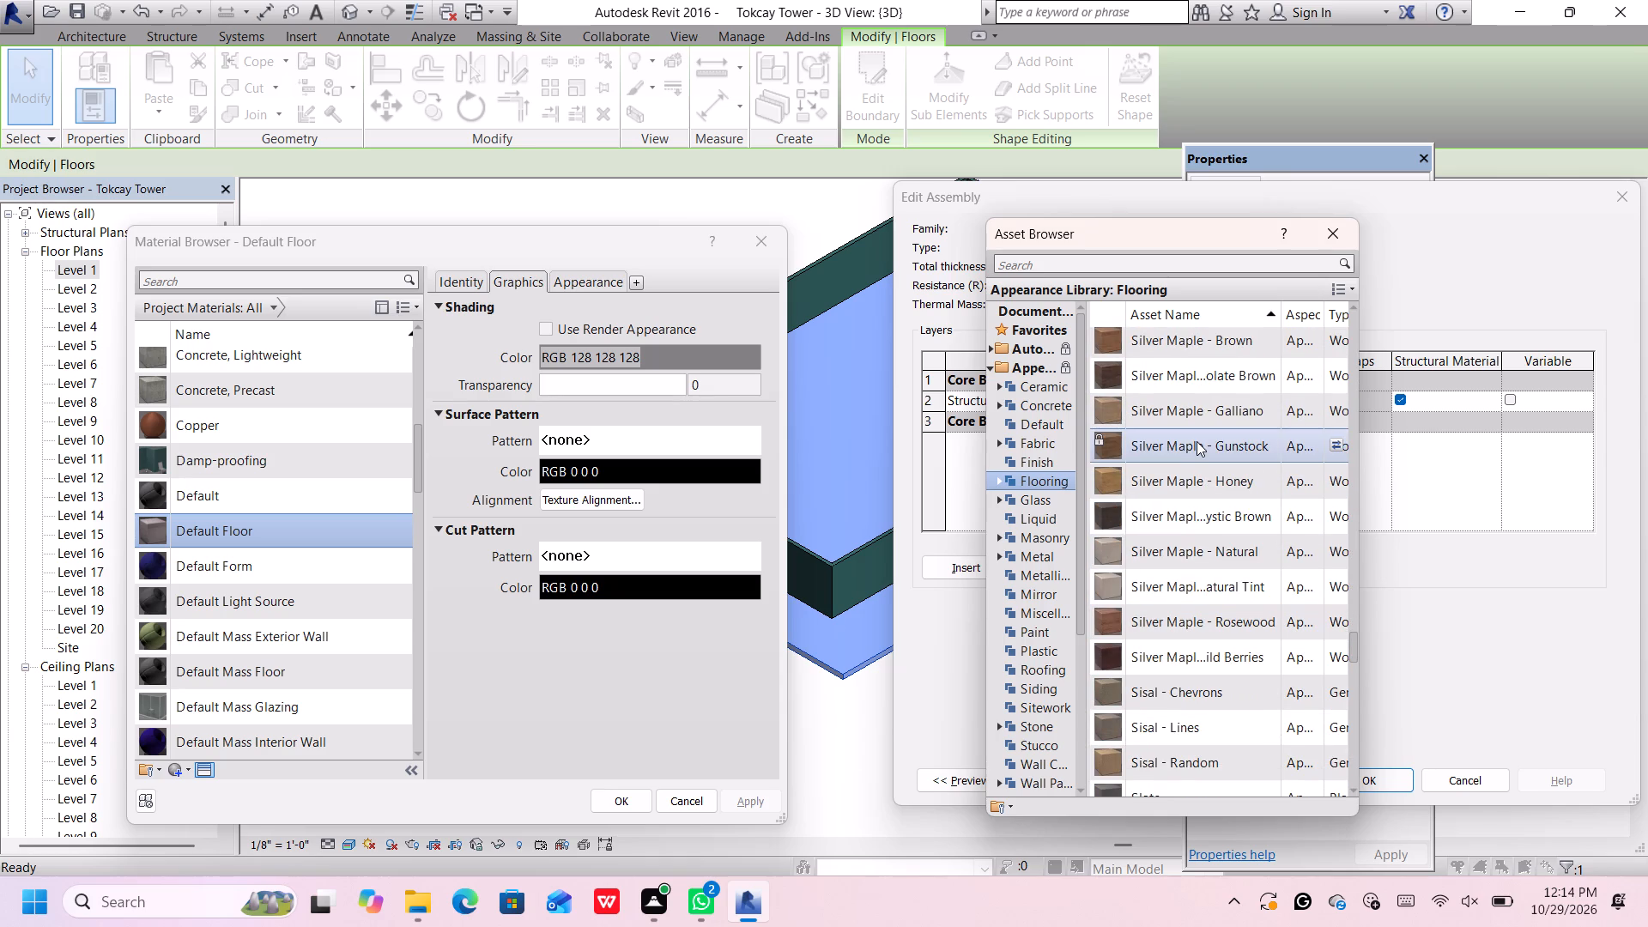
pyautogui.scroll(-2, 1192, 445)
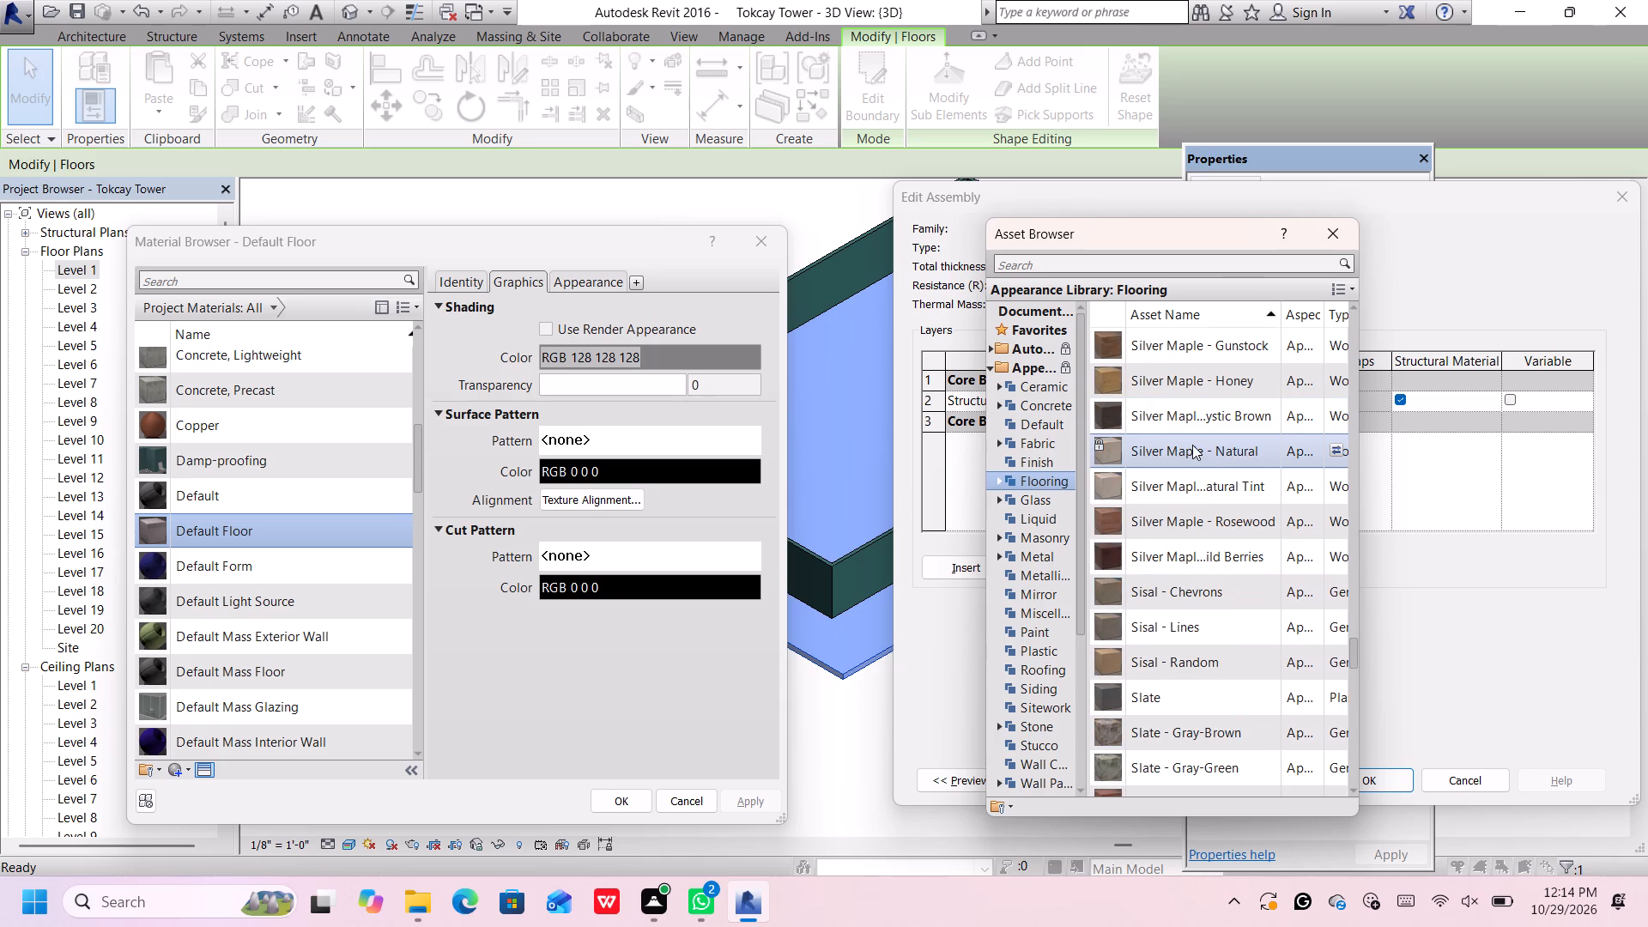
pyautogui.scroll(-3, 1192, 445)
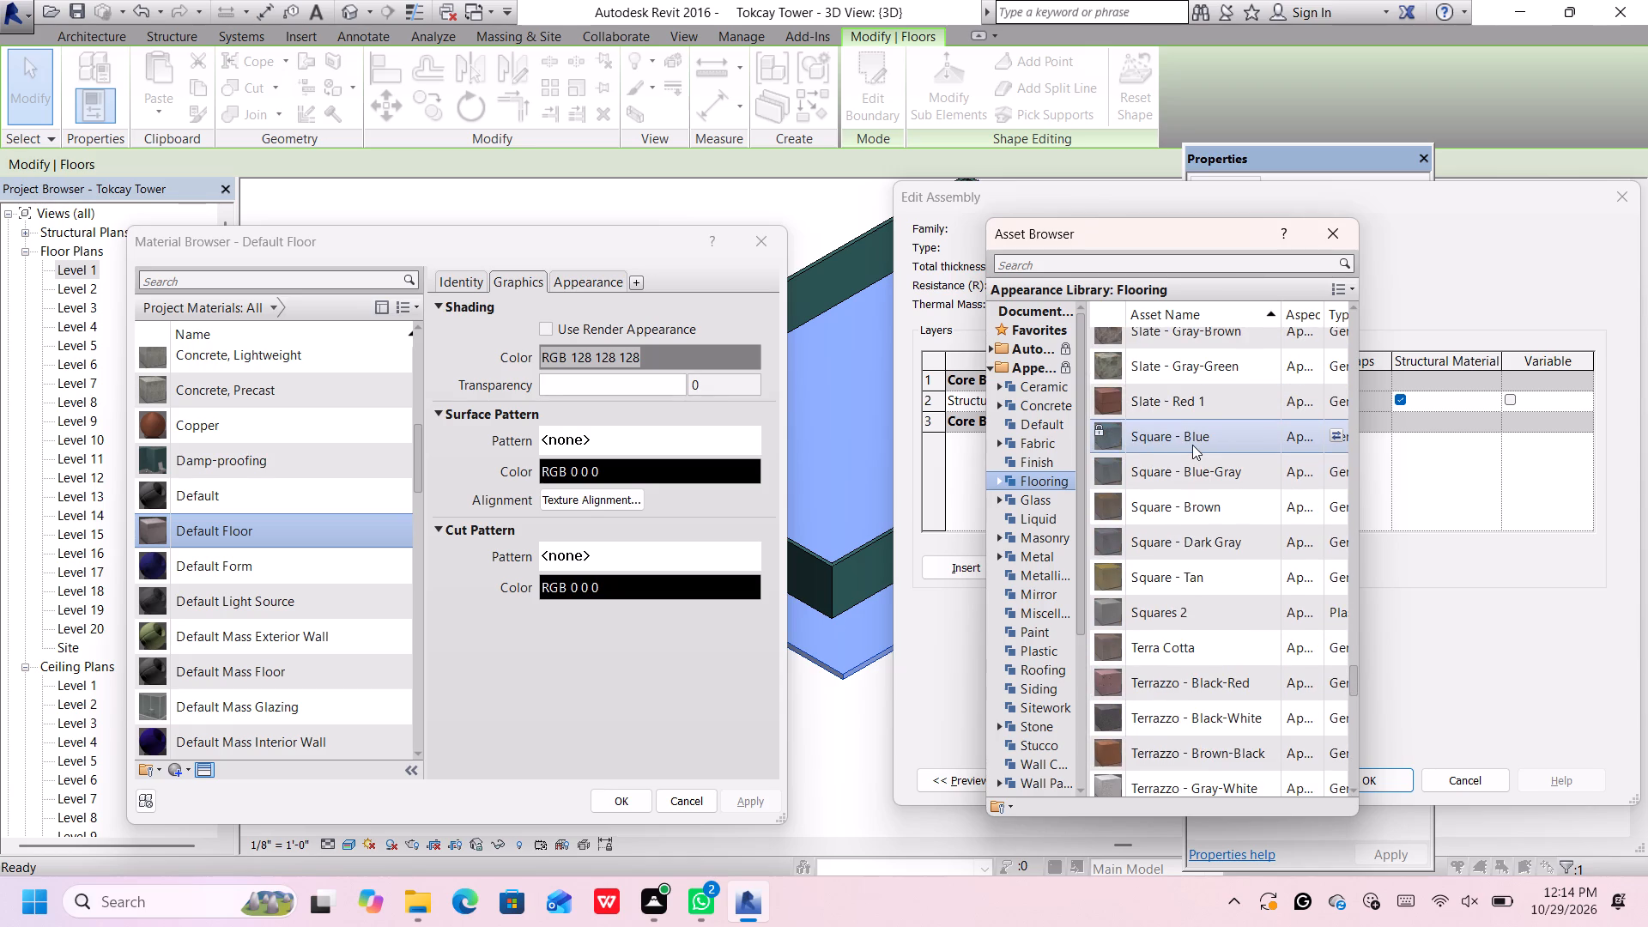
pyautogui.scroll(-2, 1192, 445)
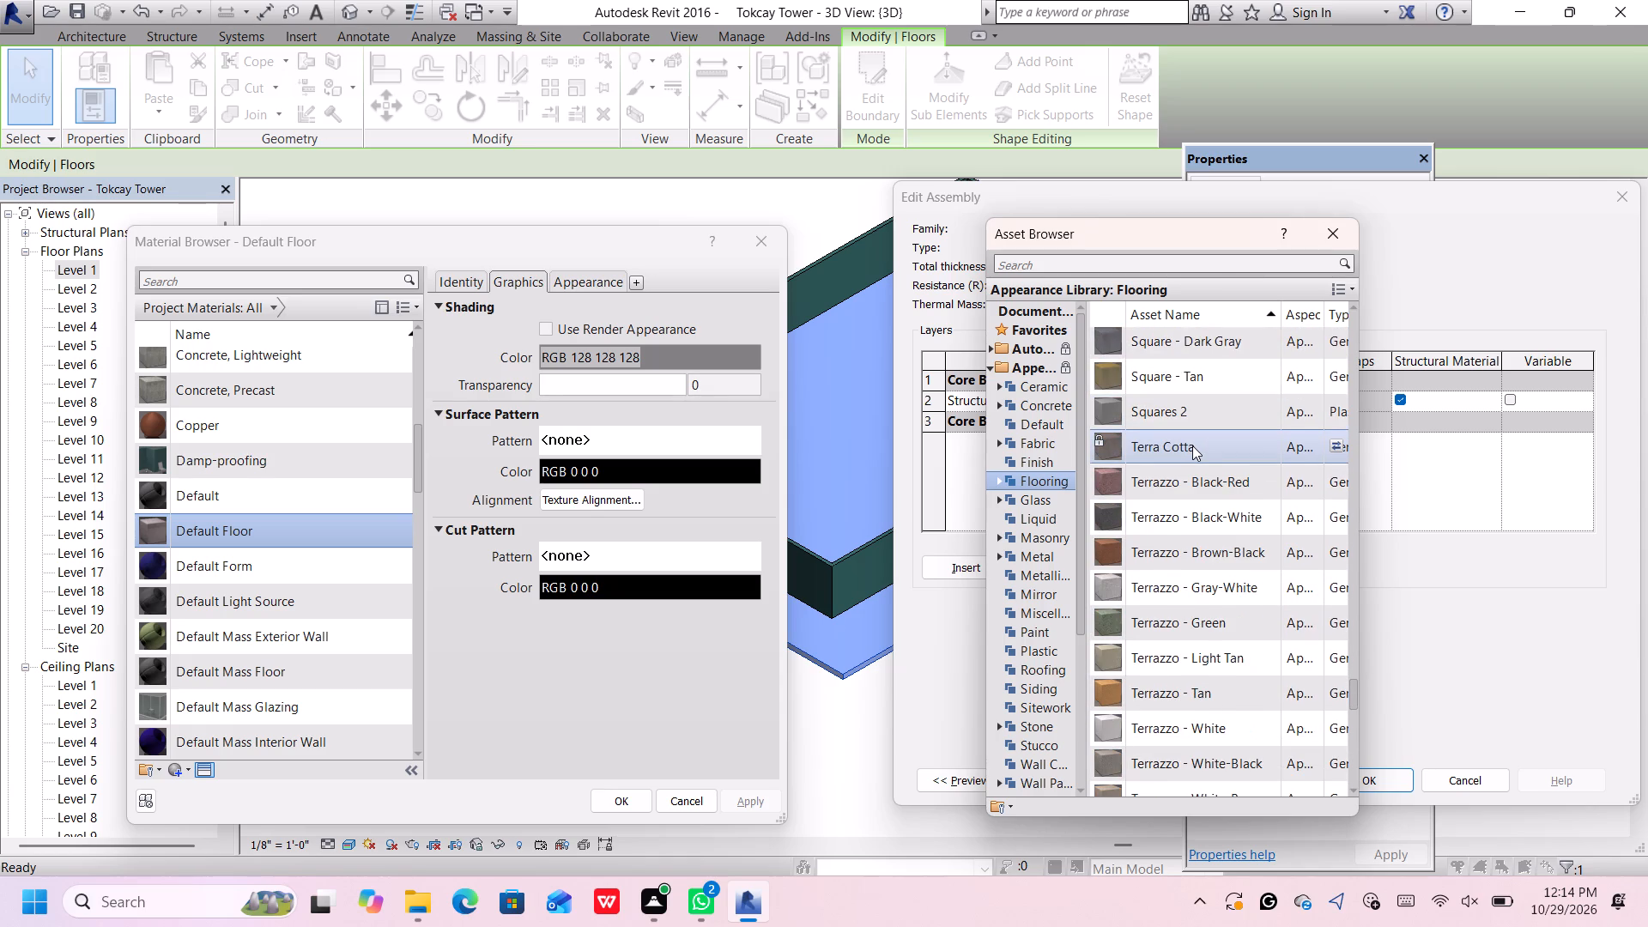
pyautogui.scroll(-5, 1194, 454)
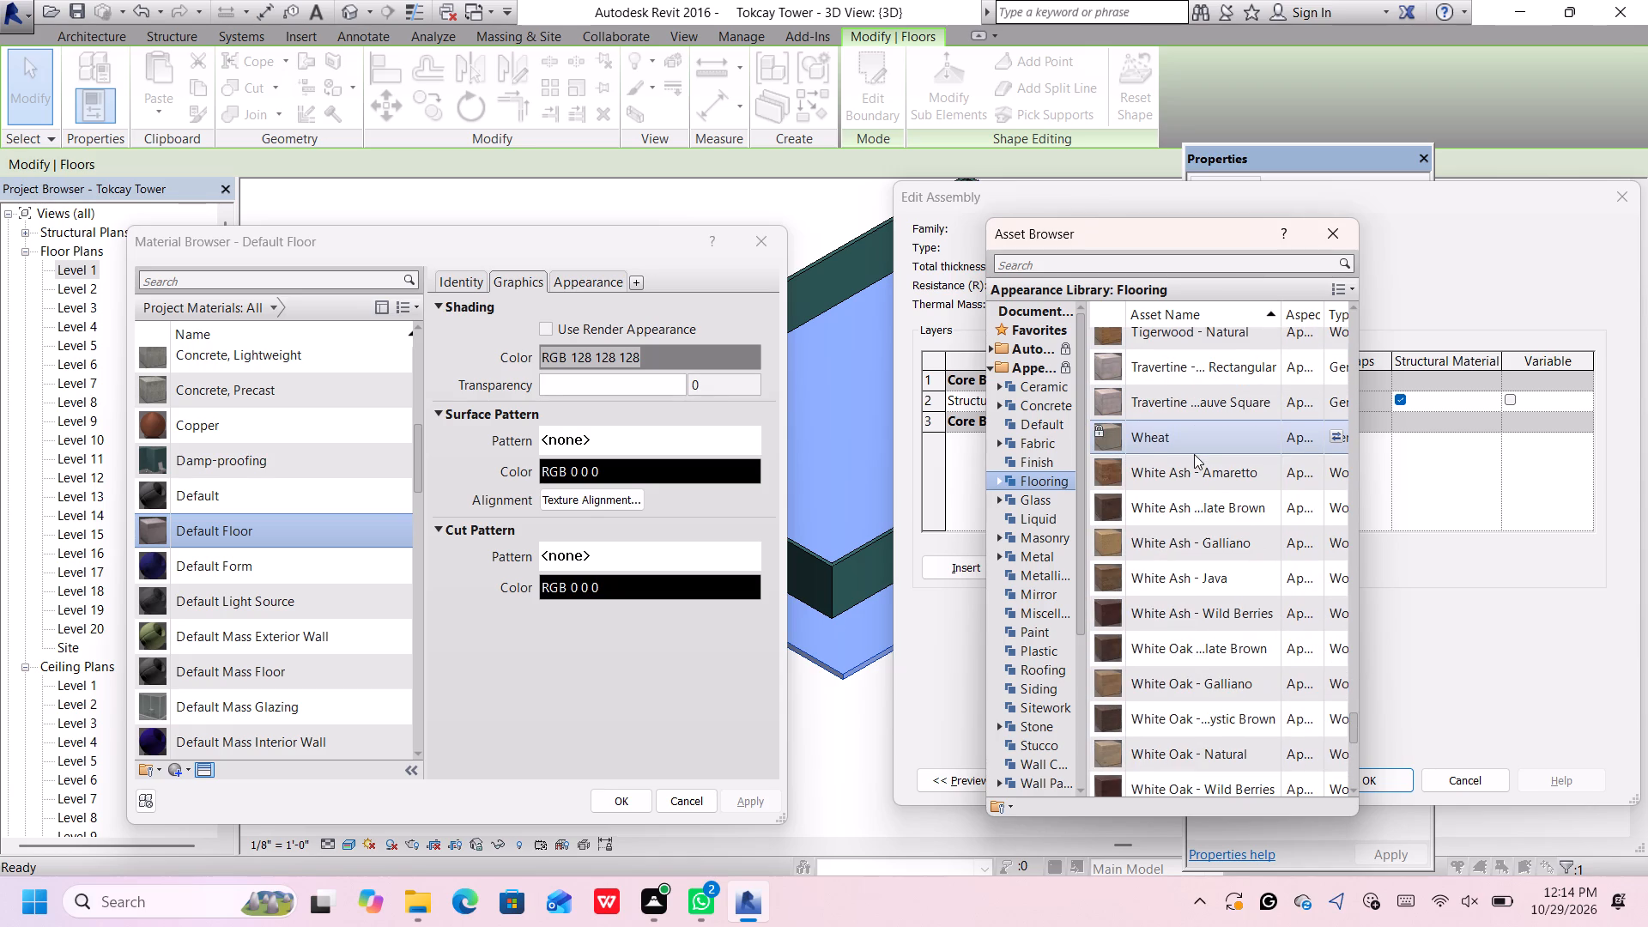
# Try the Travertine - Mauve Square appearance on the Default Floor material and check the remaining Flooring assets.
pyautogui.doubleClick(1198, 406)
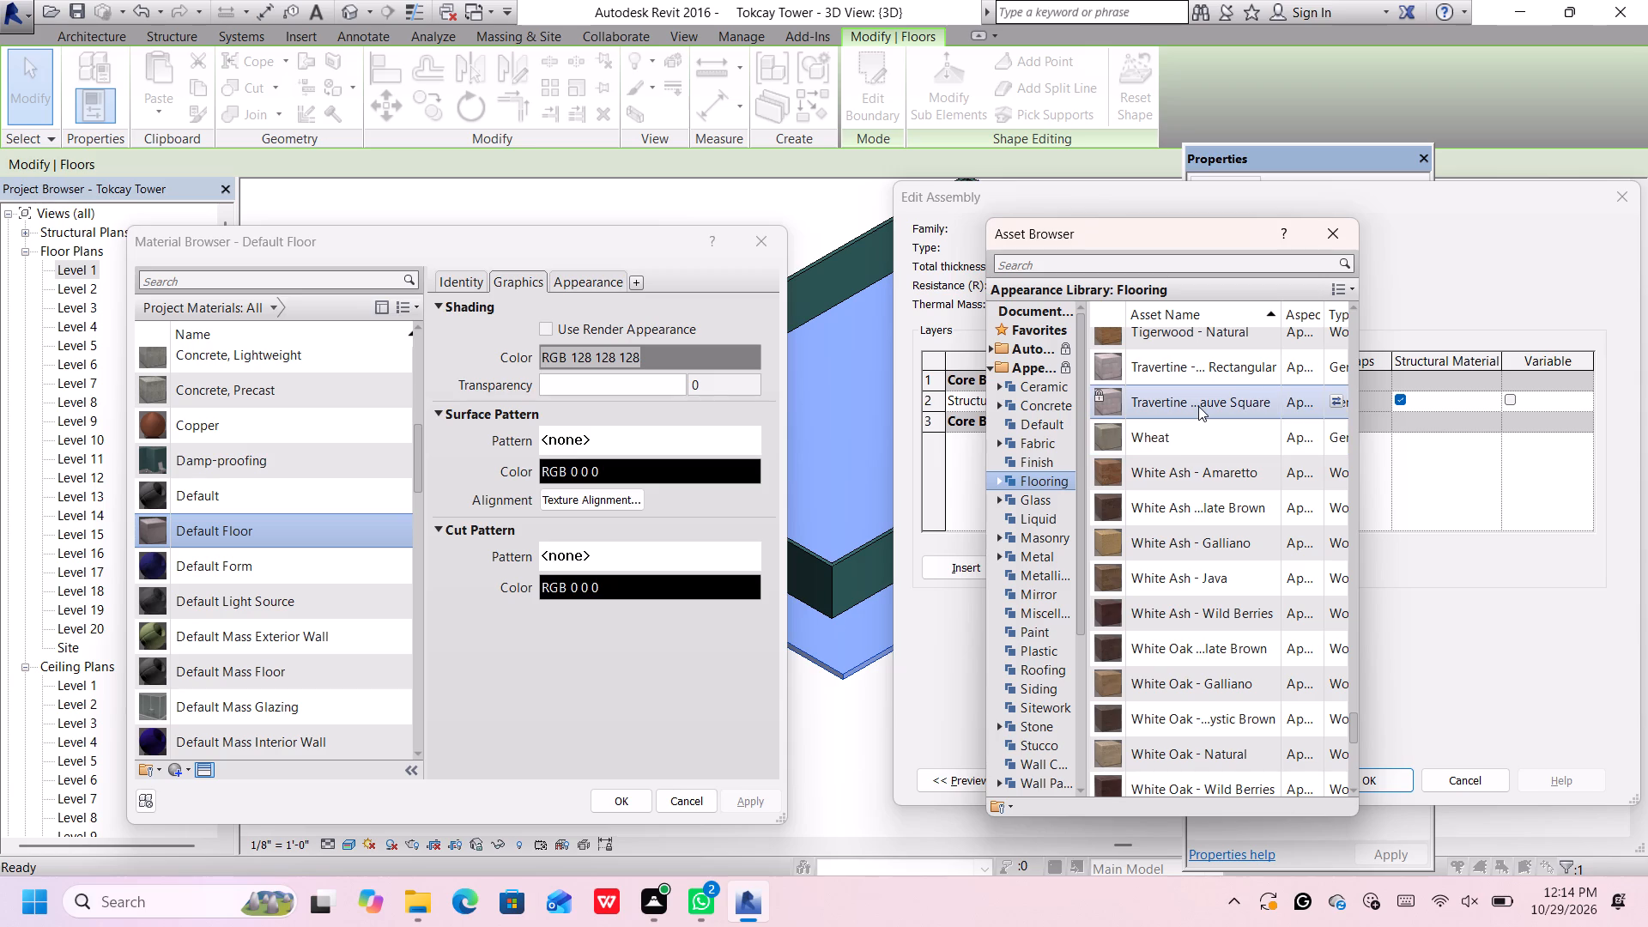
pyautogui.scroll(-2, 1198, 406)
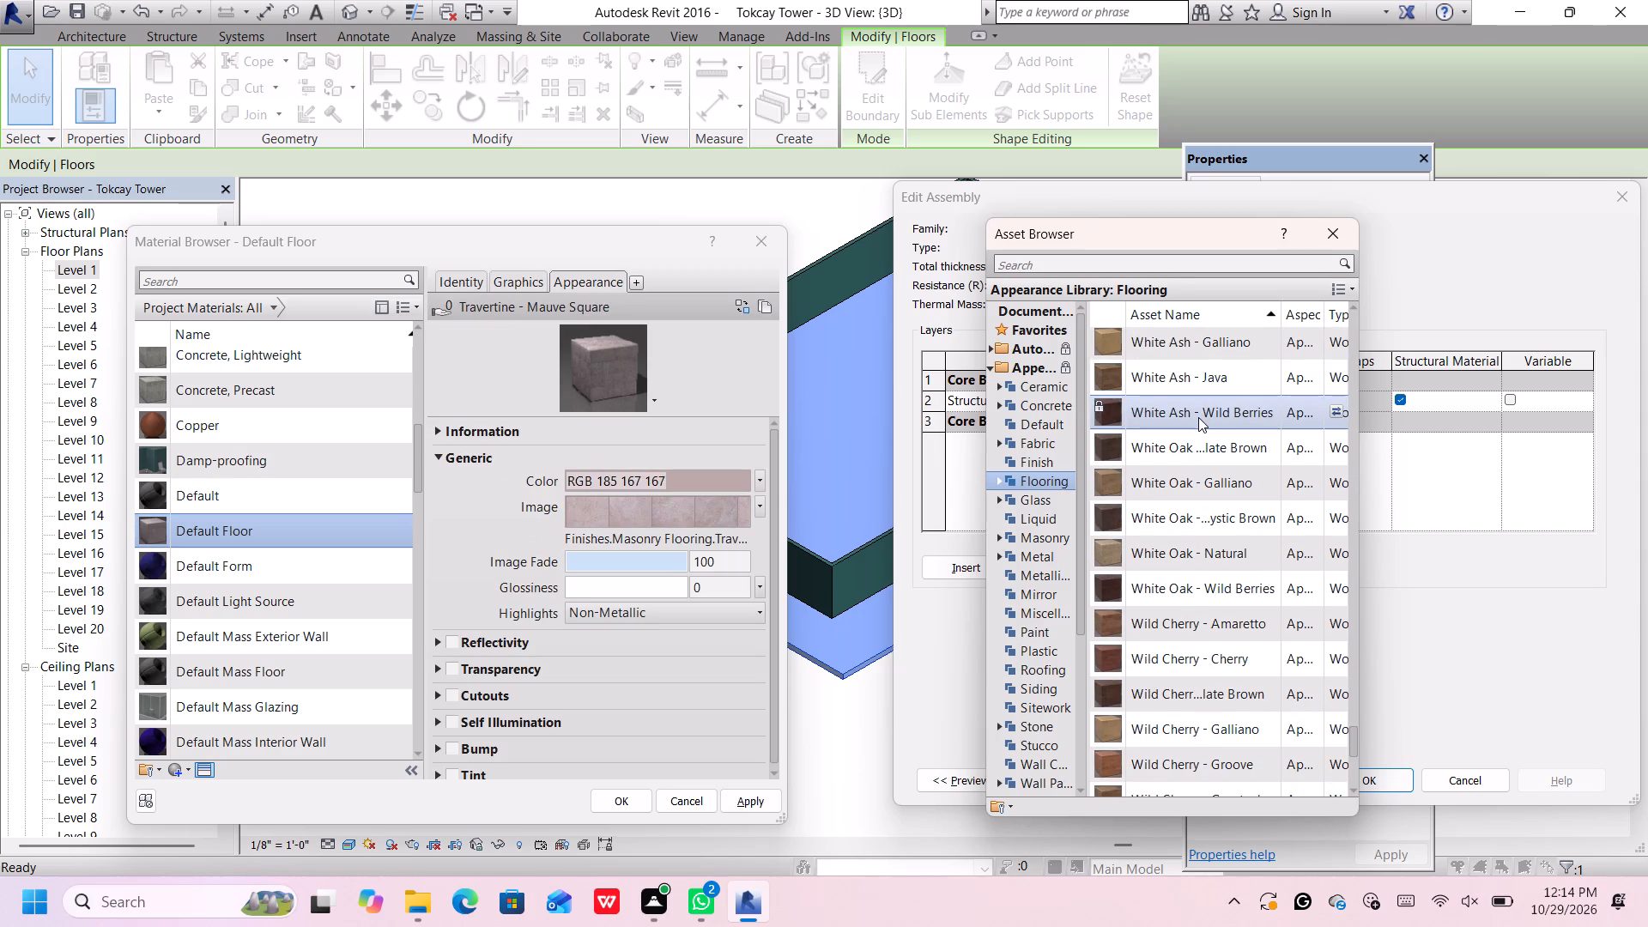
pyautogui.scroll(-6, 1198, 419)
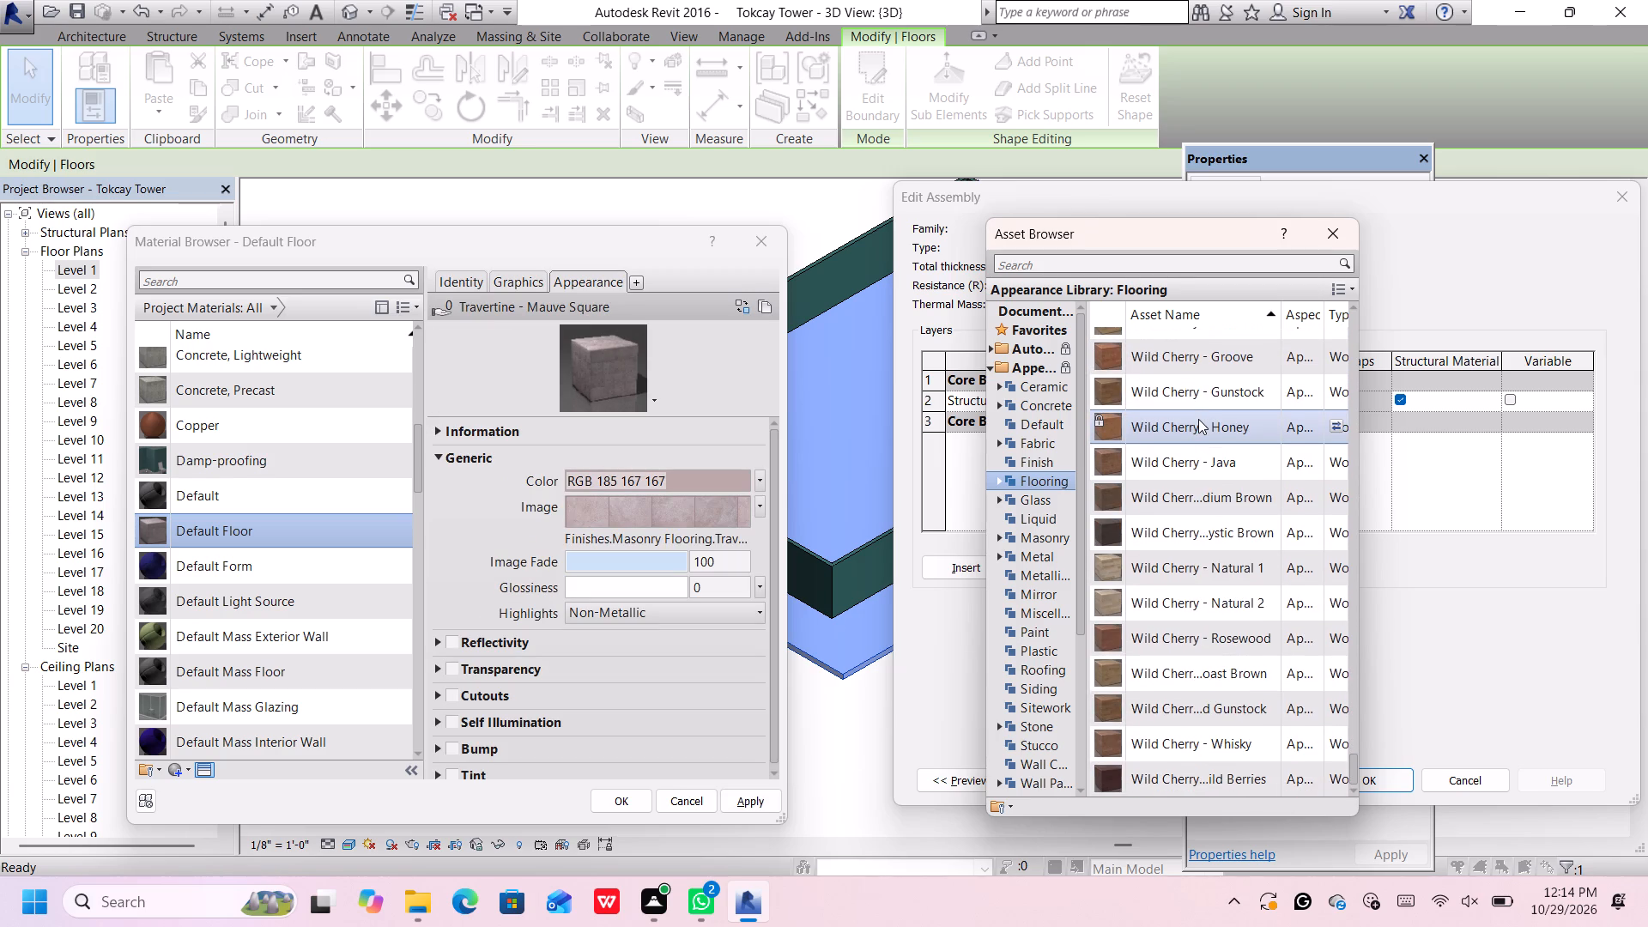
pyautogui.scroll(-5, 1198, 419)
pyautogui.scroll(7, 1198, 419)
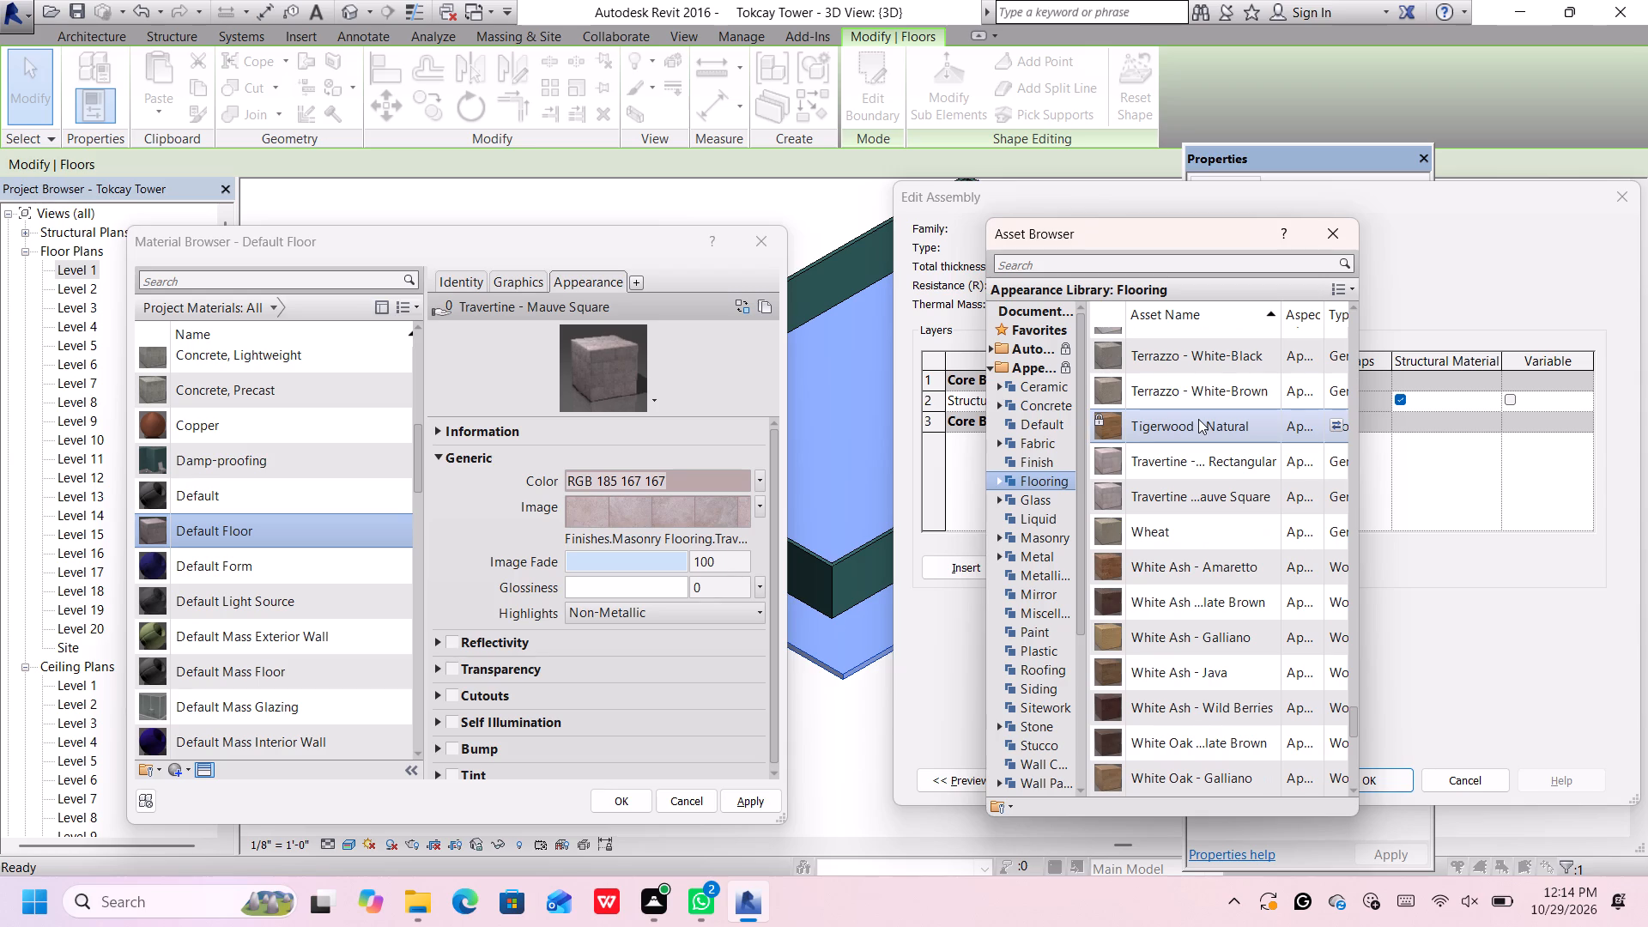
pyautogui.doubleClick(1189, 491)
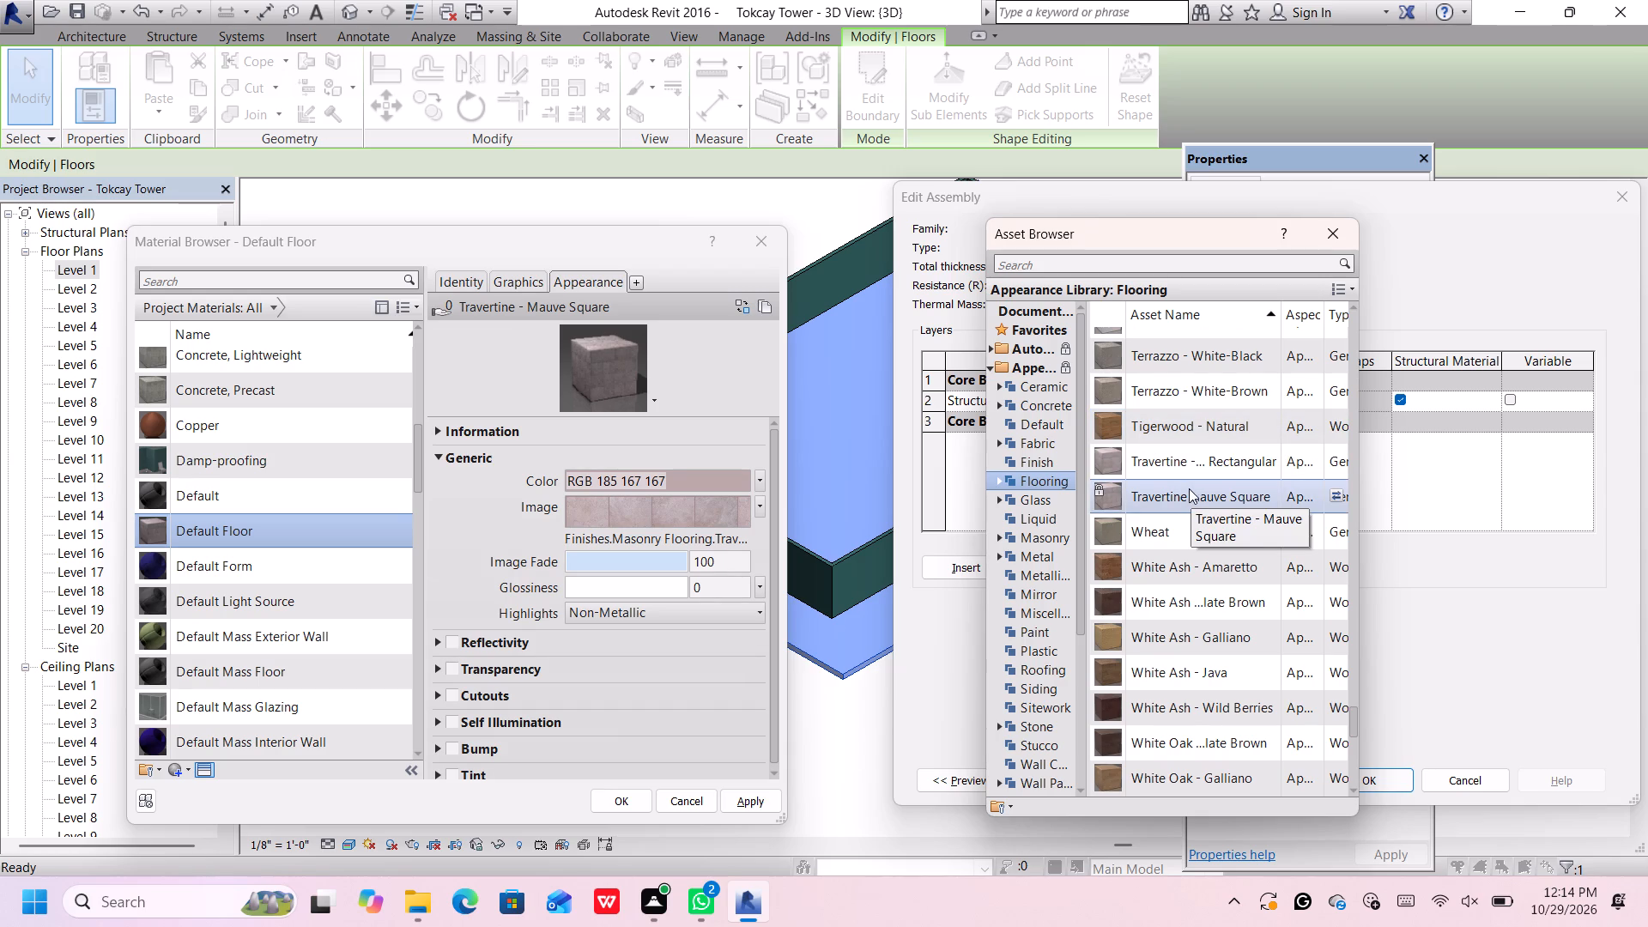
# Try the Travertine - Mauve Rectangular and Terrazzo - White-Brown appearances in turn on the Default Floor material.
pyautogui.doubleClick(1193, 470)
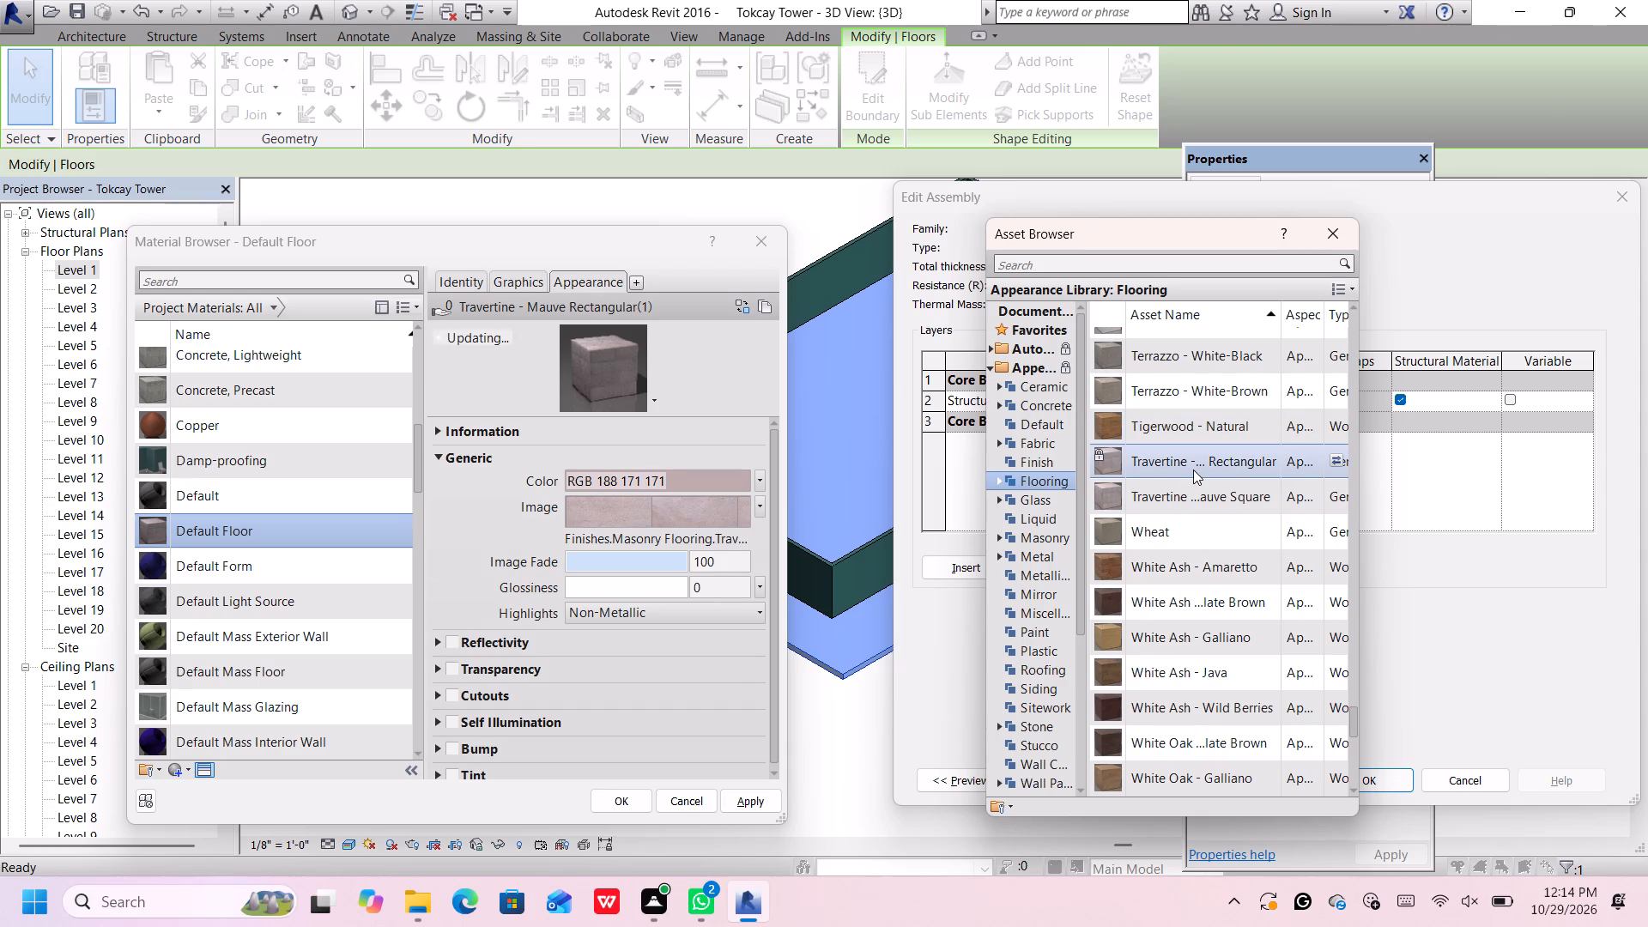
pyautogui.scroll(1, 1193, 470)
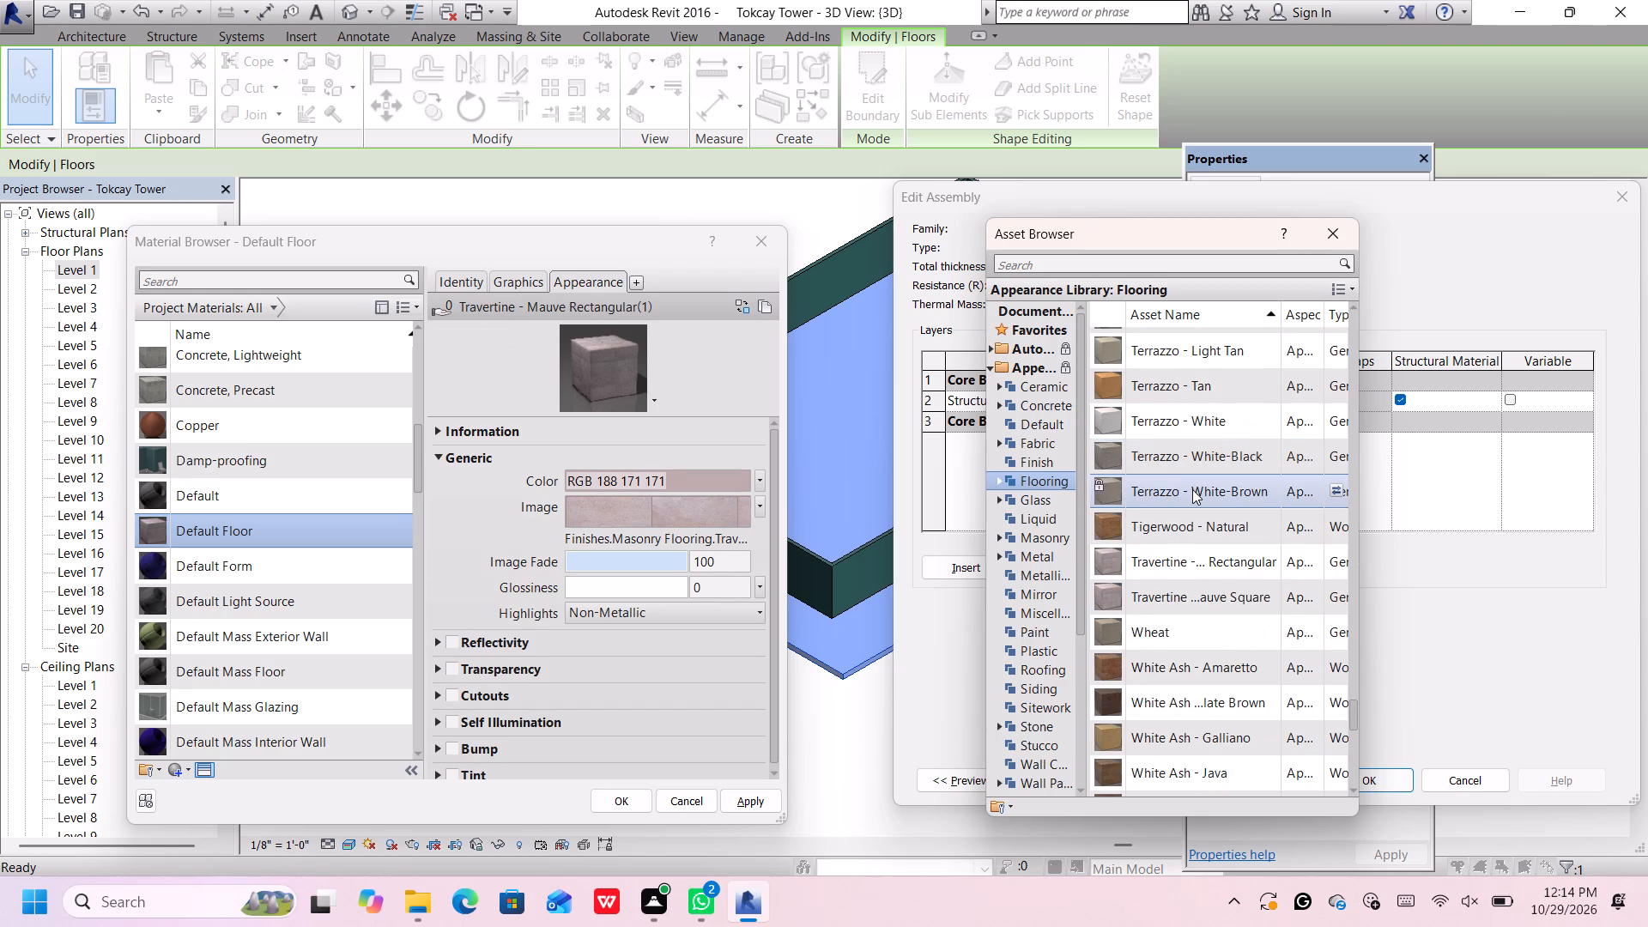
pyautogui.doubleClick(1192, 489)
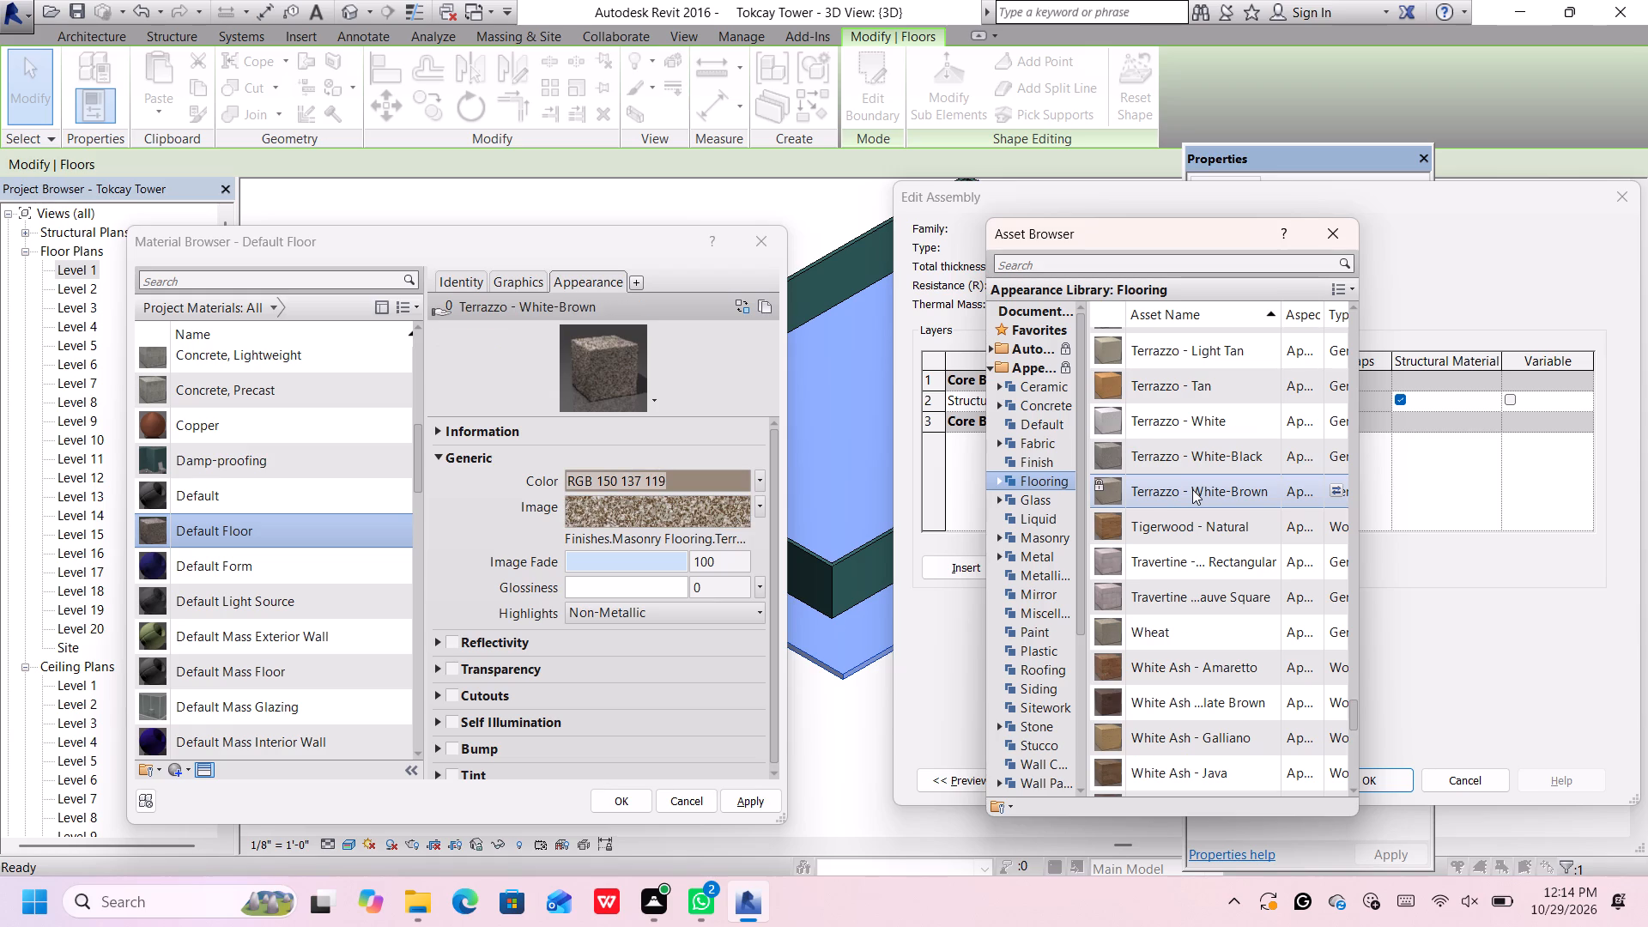
# Replace the Default Floor material's appearance with Terrazzo - White-Black.
pyautogui.click(1194, 461)
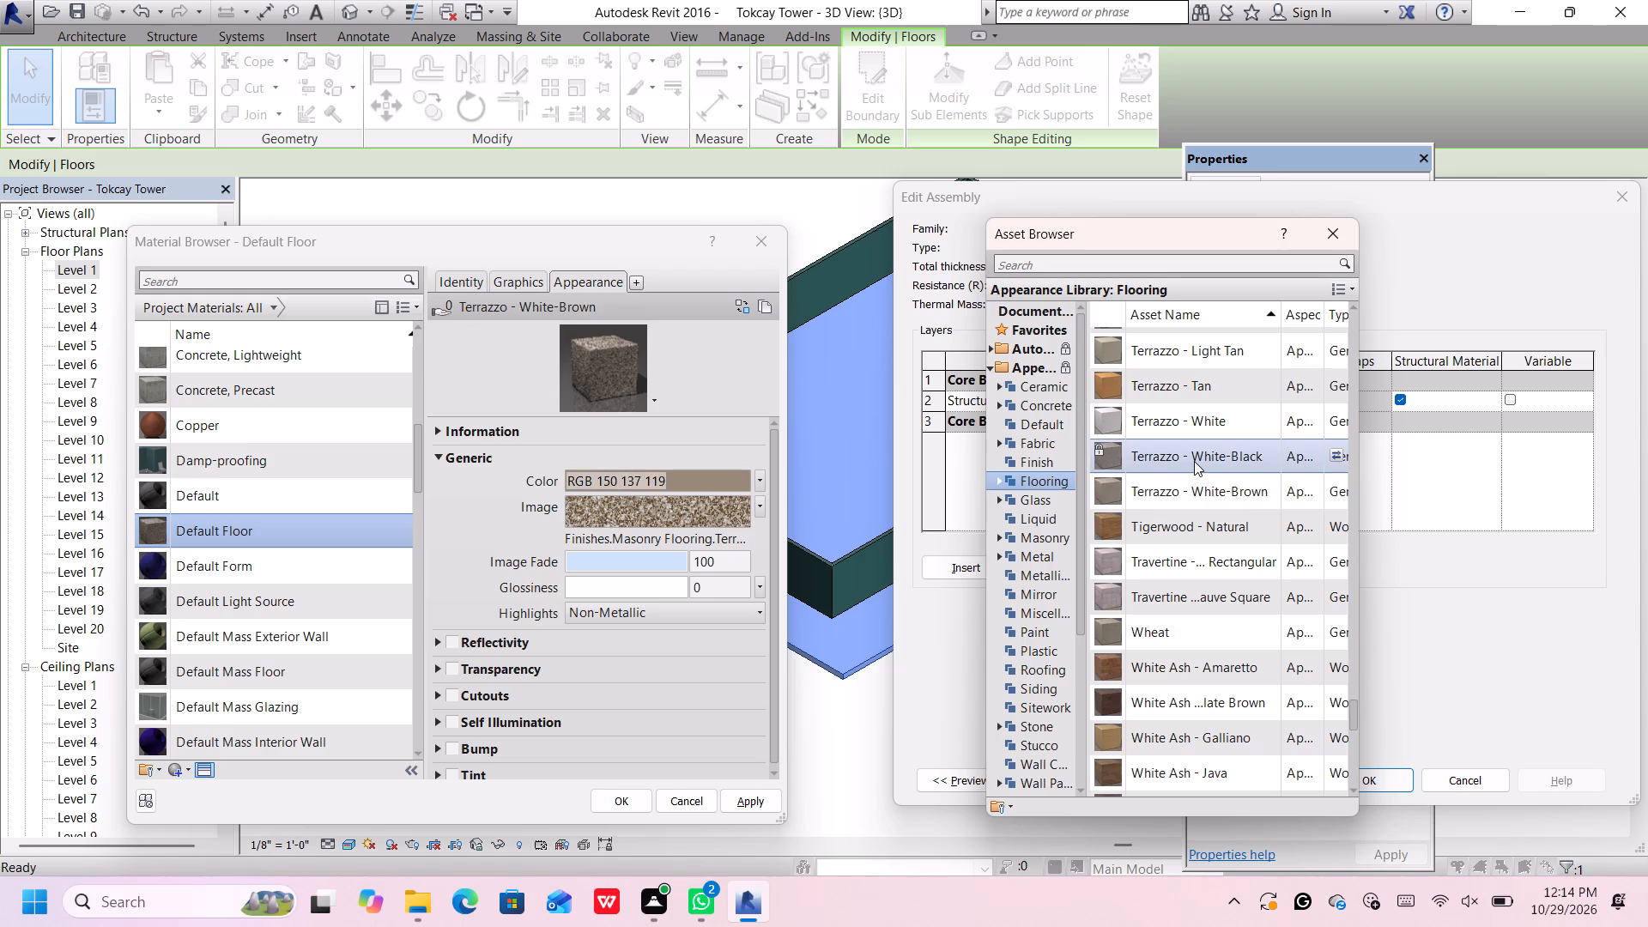
pyautogui.click(1194, 461)
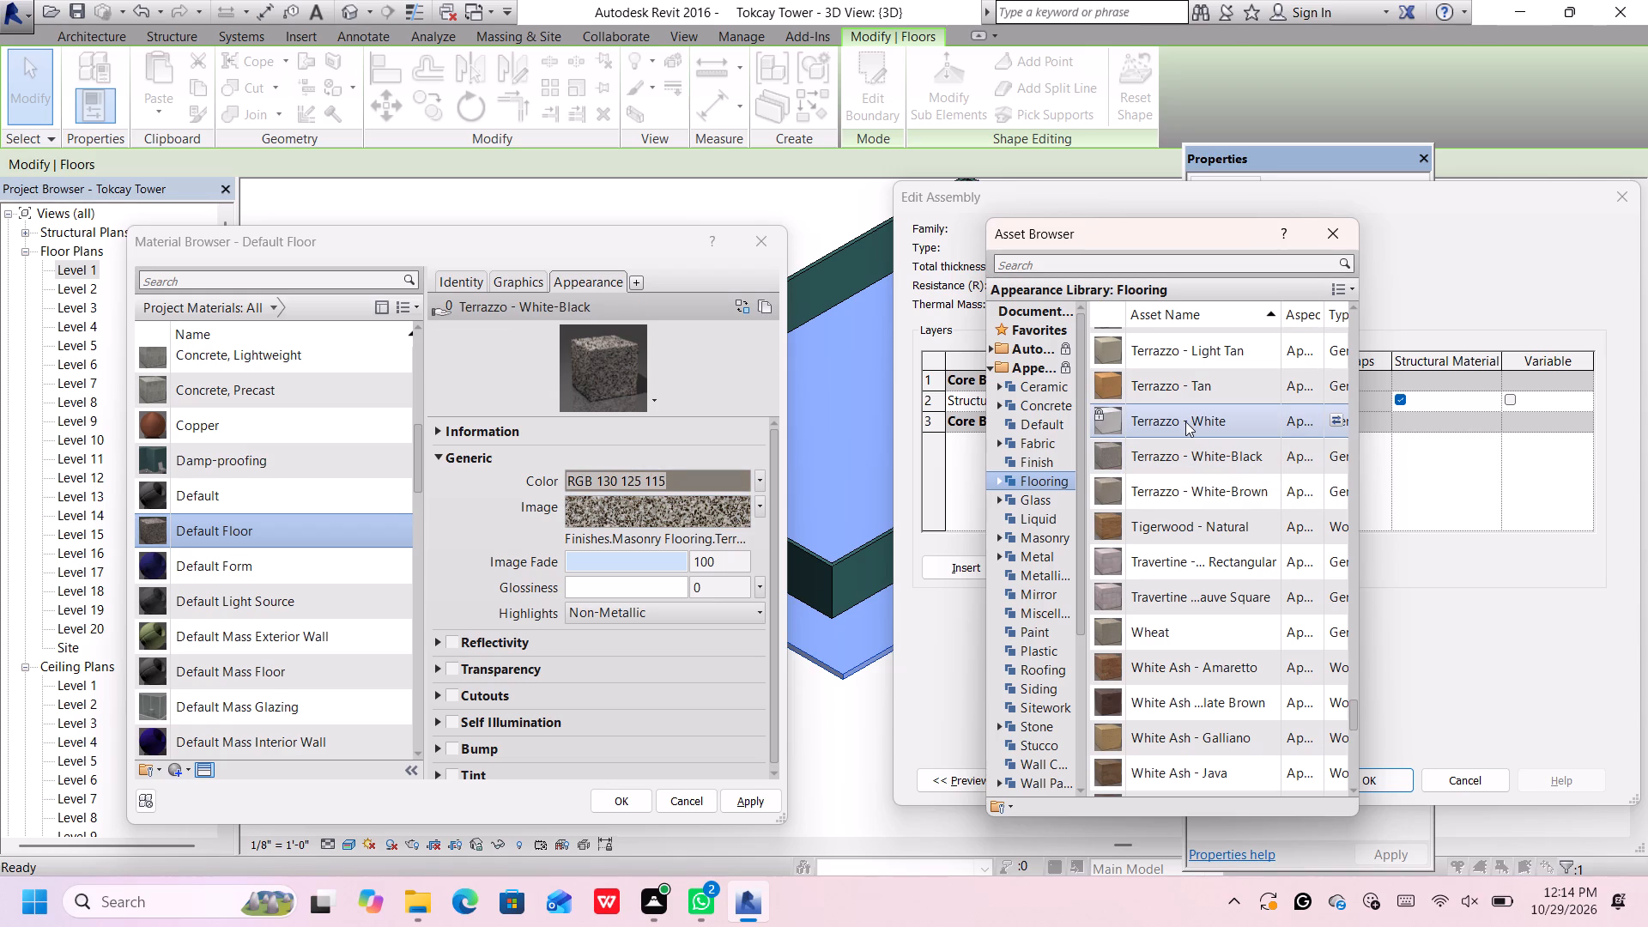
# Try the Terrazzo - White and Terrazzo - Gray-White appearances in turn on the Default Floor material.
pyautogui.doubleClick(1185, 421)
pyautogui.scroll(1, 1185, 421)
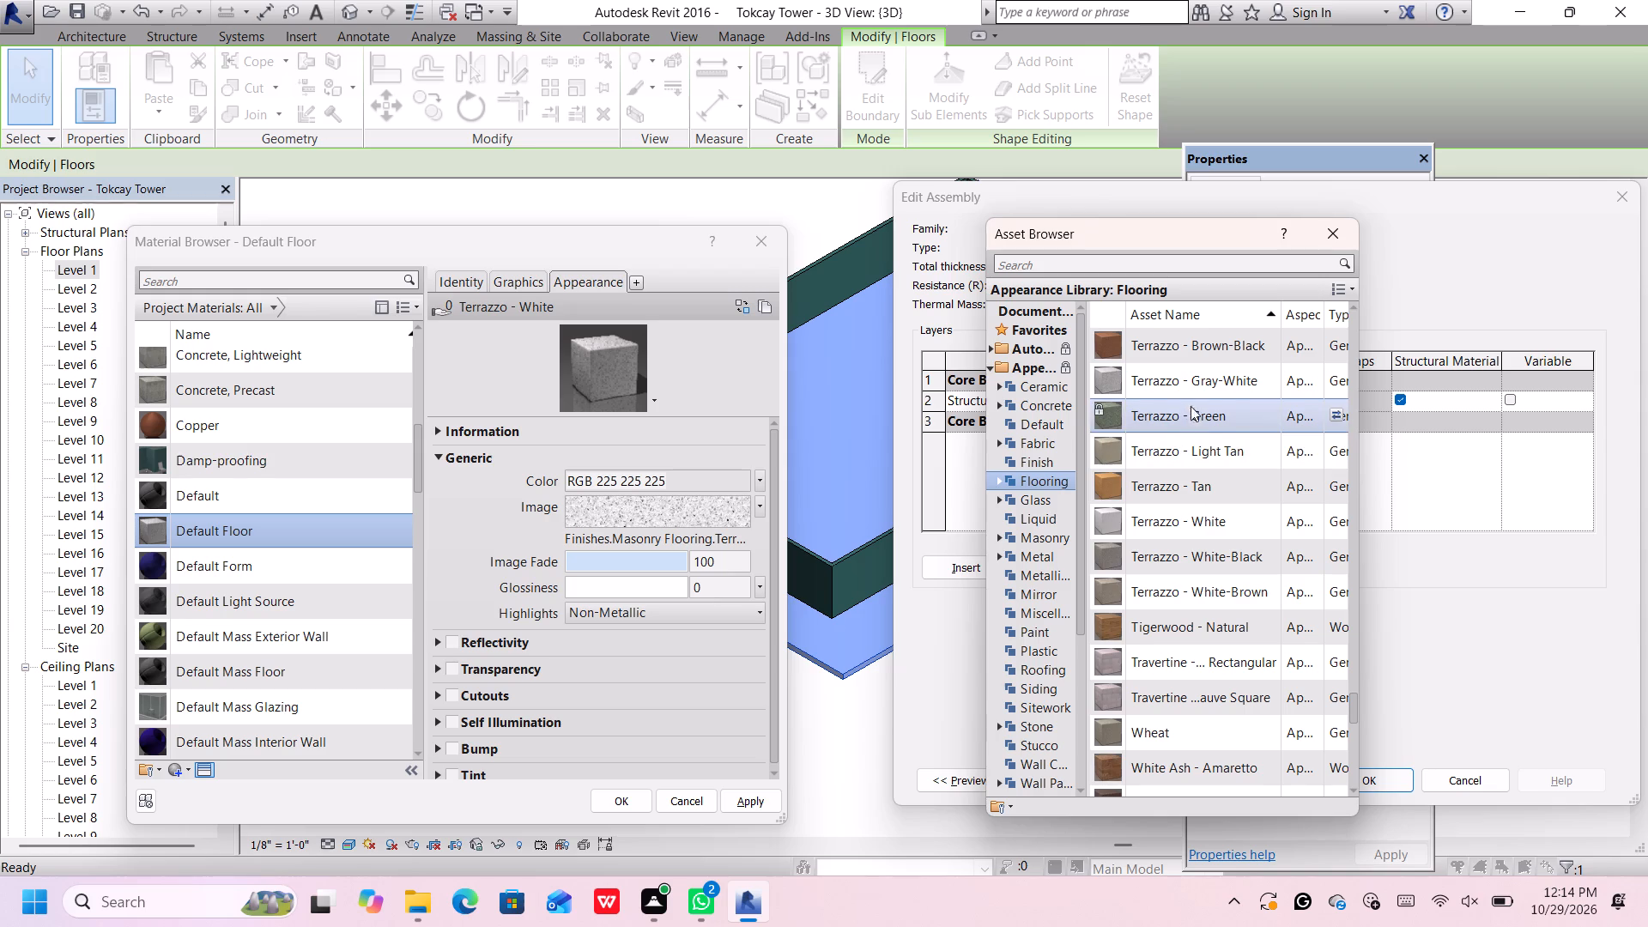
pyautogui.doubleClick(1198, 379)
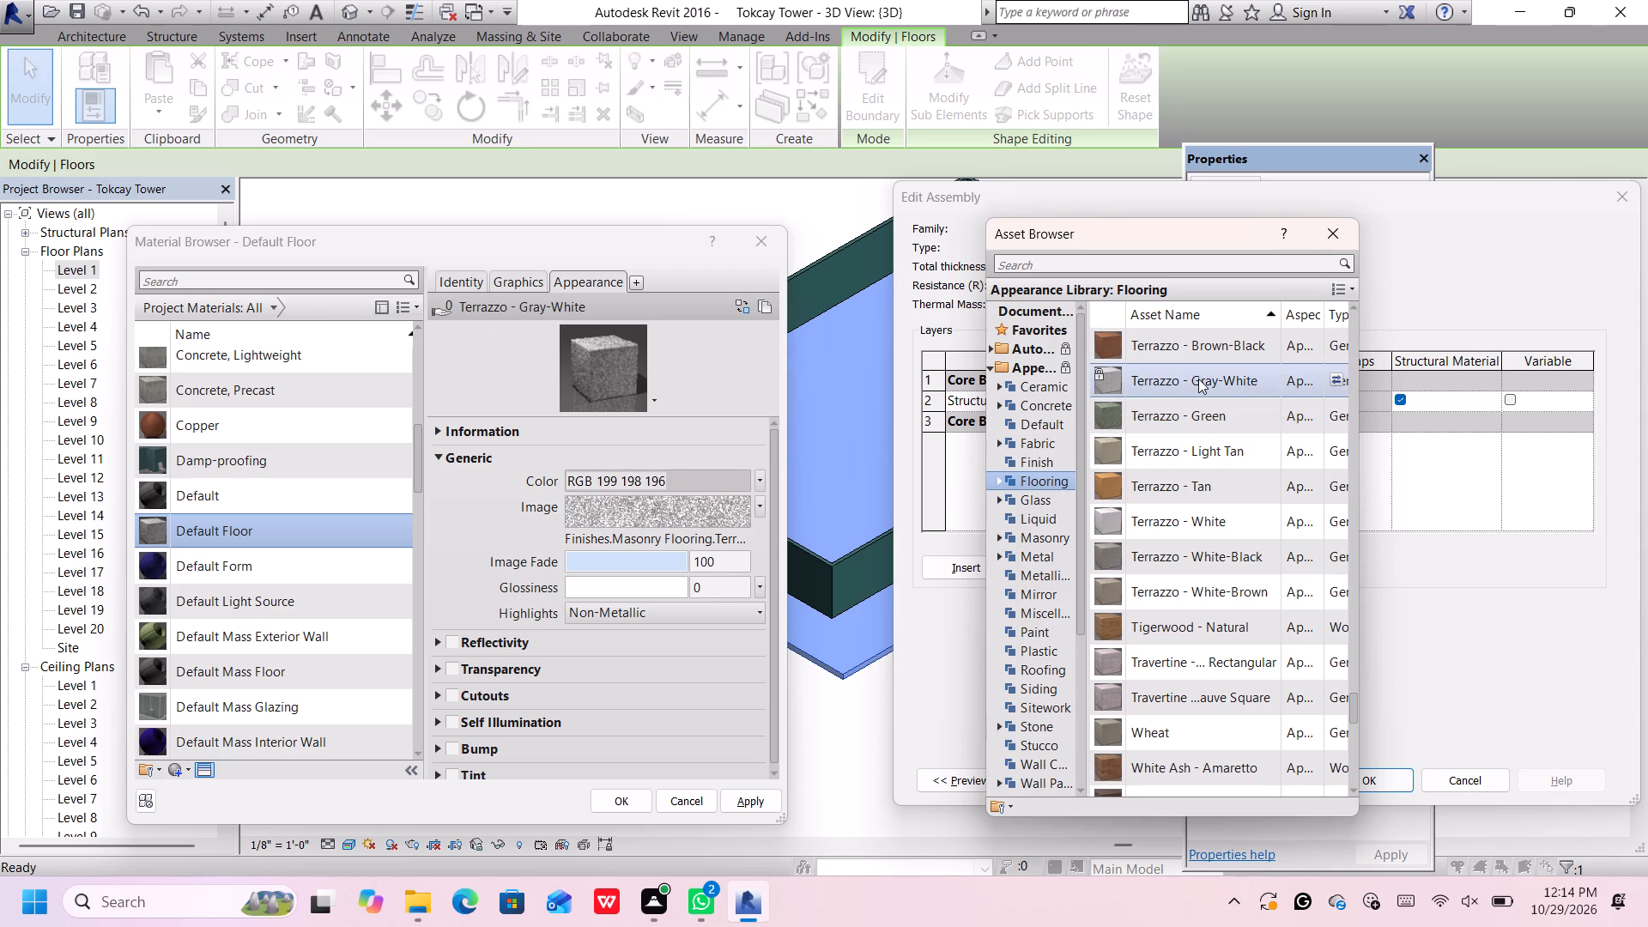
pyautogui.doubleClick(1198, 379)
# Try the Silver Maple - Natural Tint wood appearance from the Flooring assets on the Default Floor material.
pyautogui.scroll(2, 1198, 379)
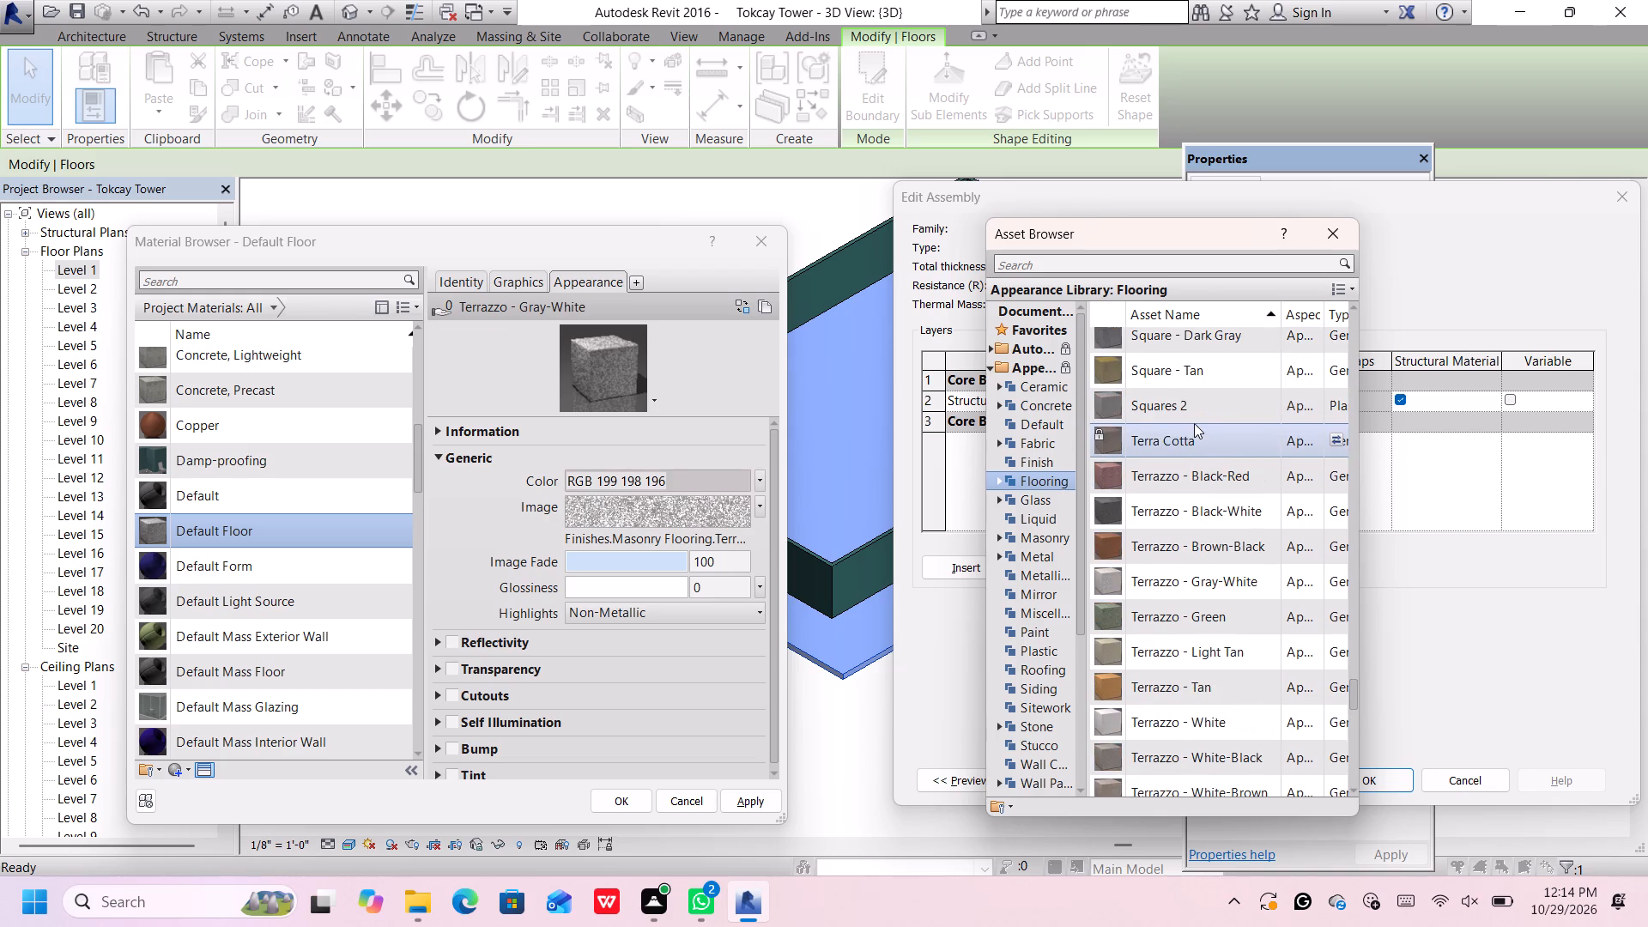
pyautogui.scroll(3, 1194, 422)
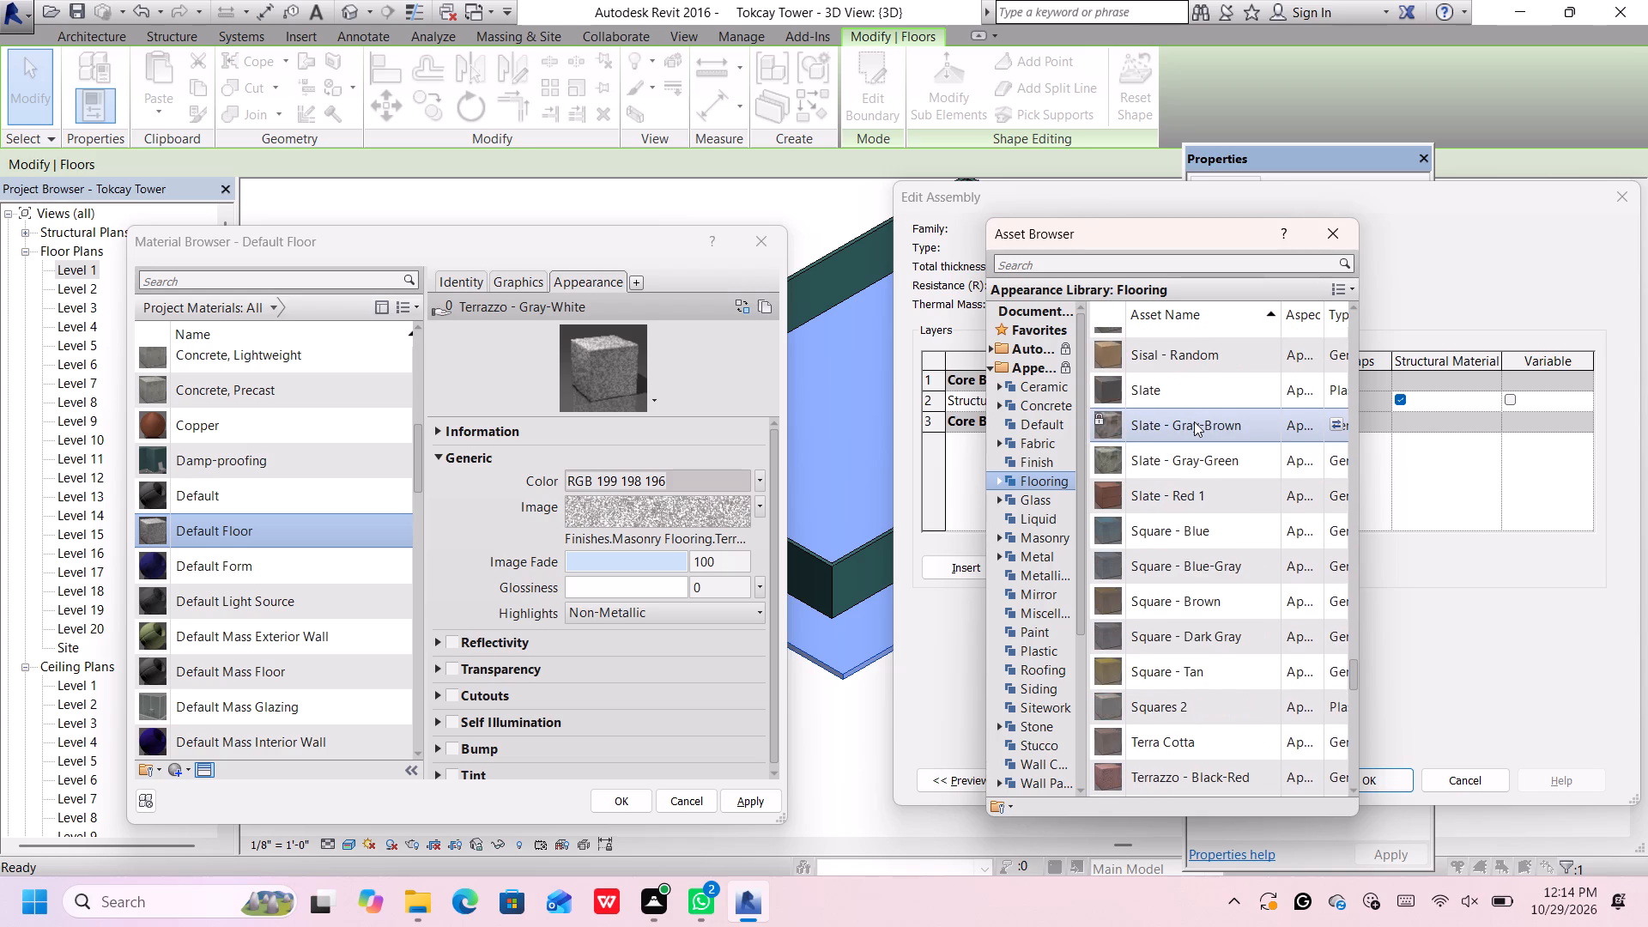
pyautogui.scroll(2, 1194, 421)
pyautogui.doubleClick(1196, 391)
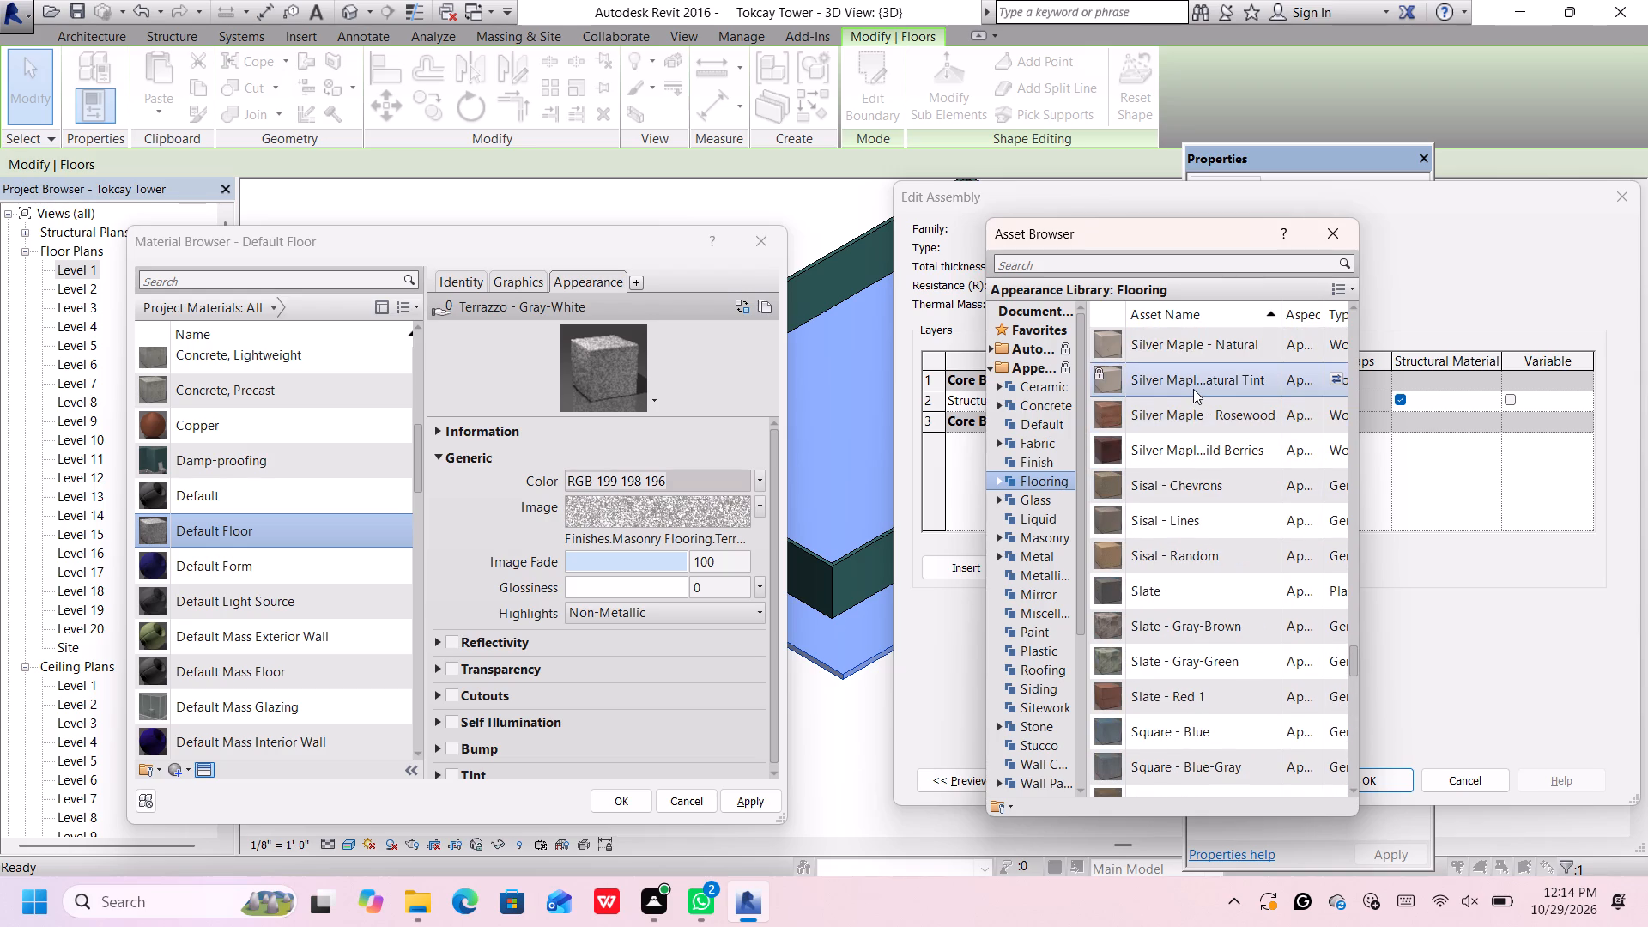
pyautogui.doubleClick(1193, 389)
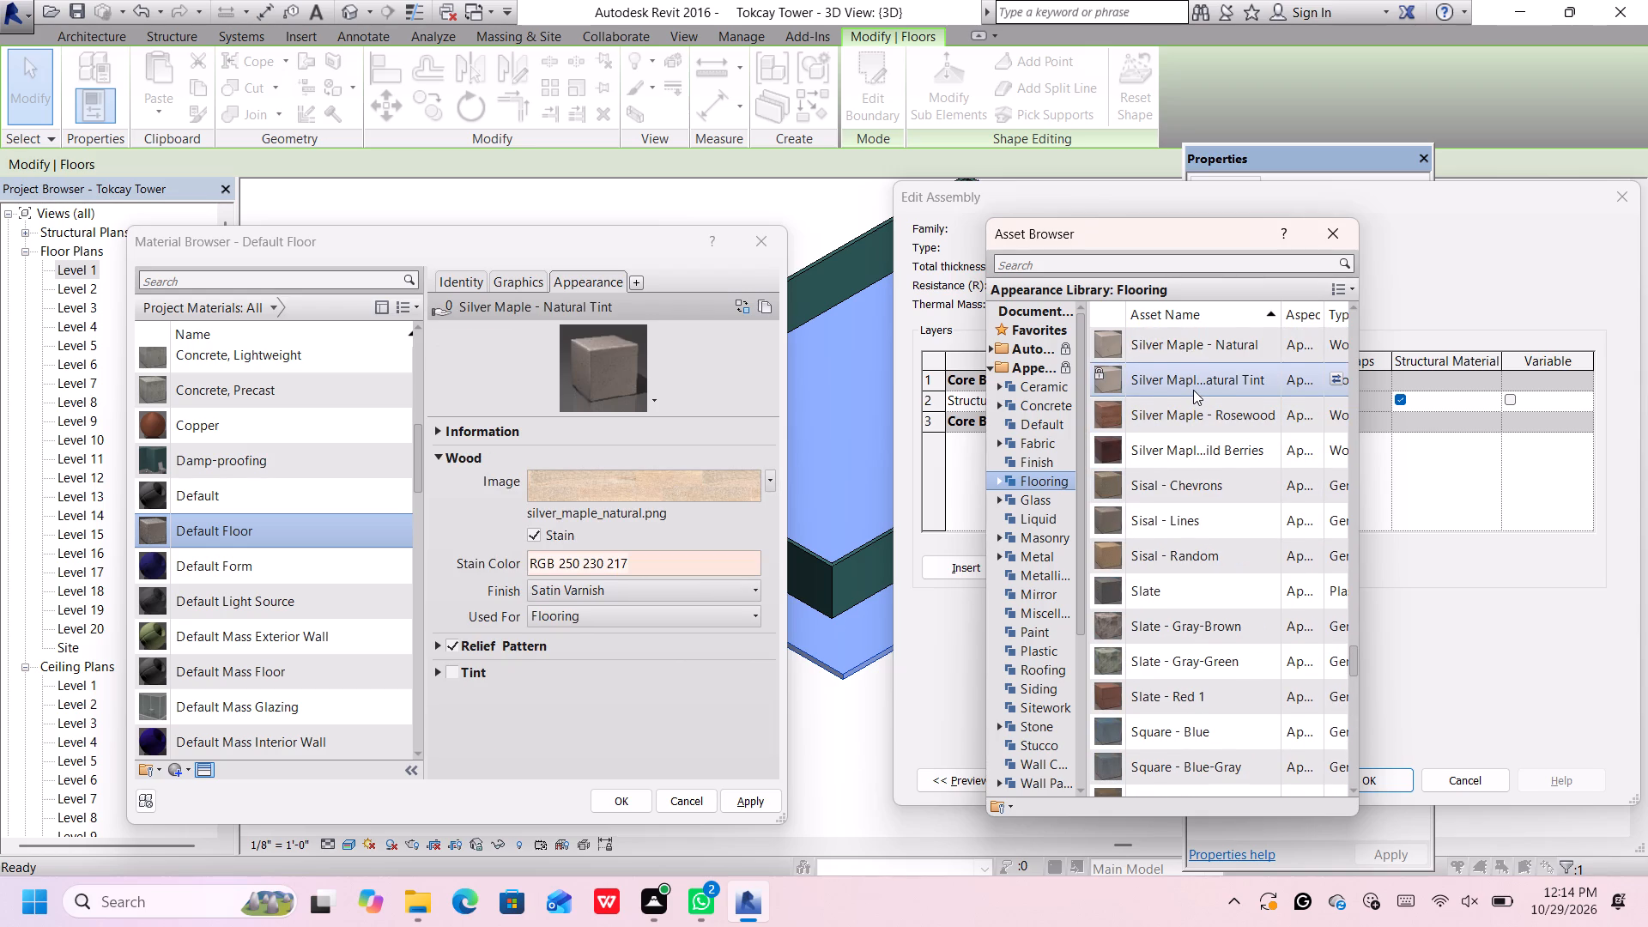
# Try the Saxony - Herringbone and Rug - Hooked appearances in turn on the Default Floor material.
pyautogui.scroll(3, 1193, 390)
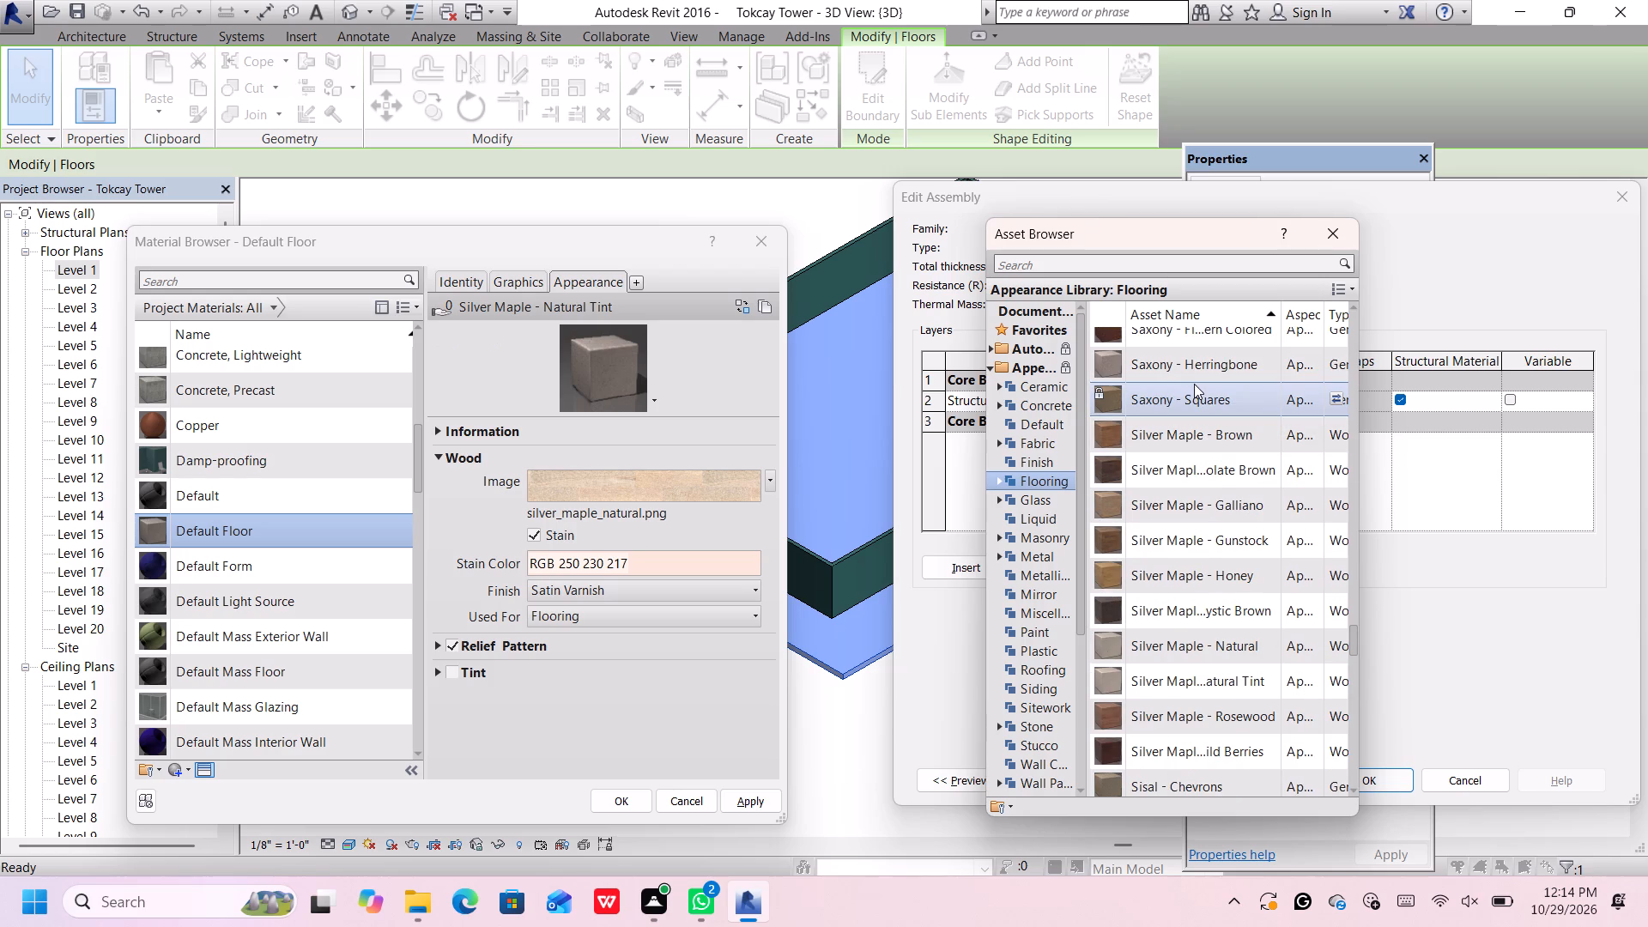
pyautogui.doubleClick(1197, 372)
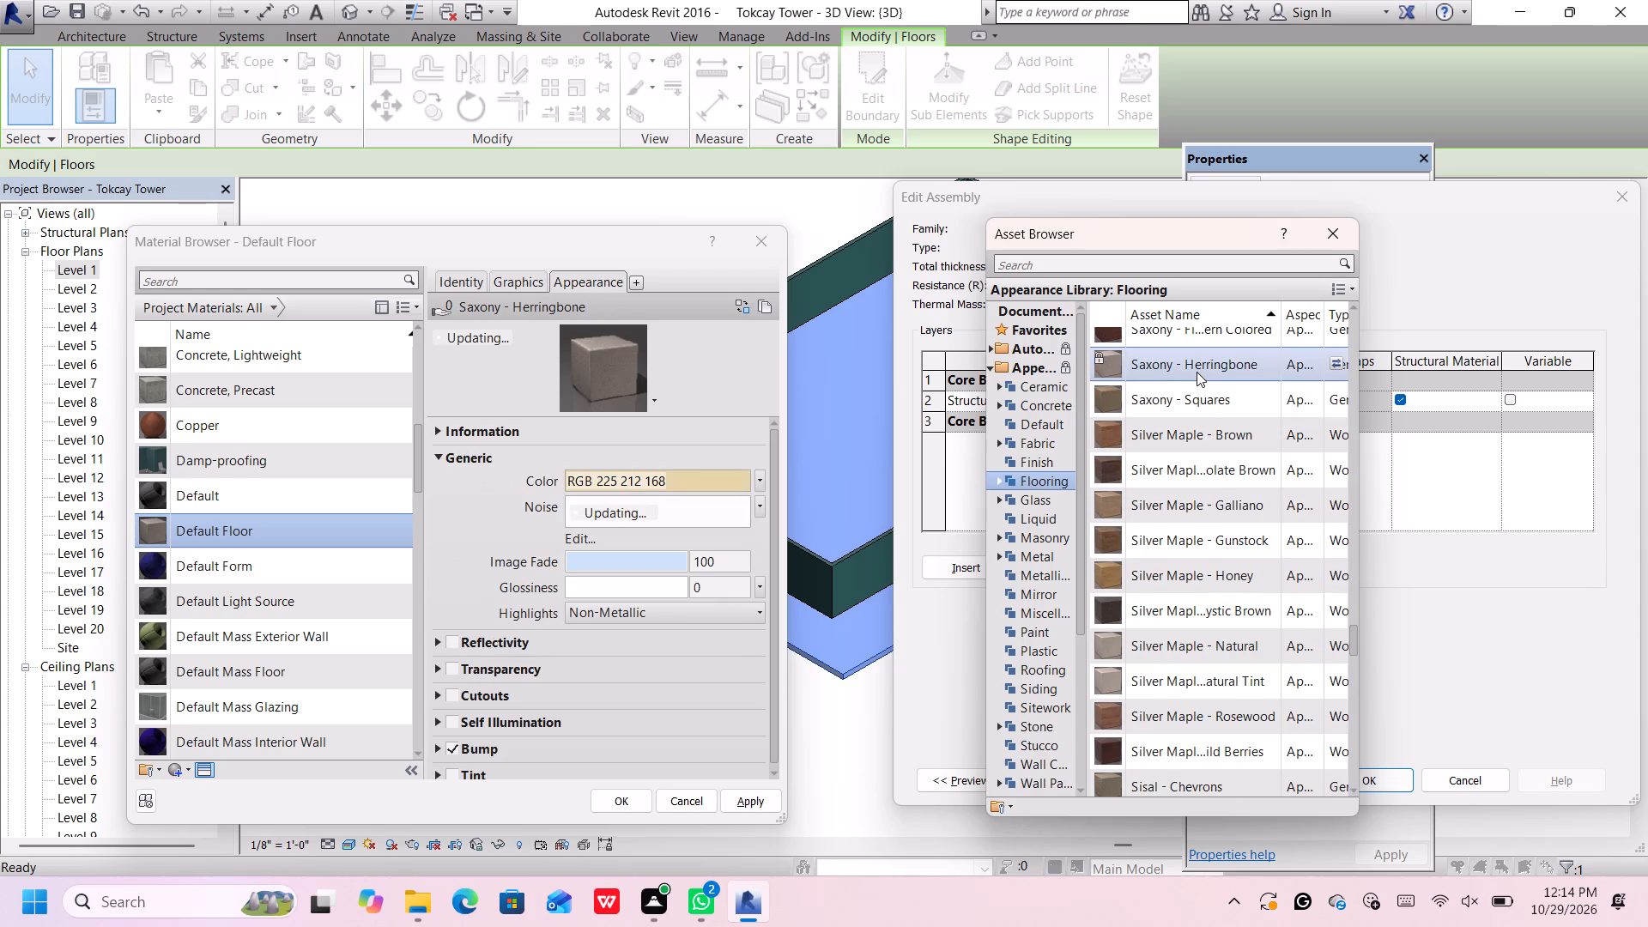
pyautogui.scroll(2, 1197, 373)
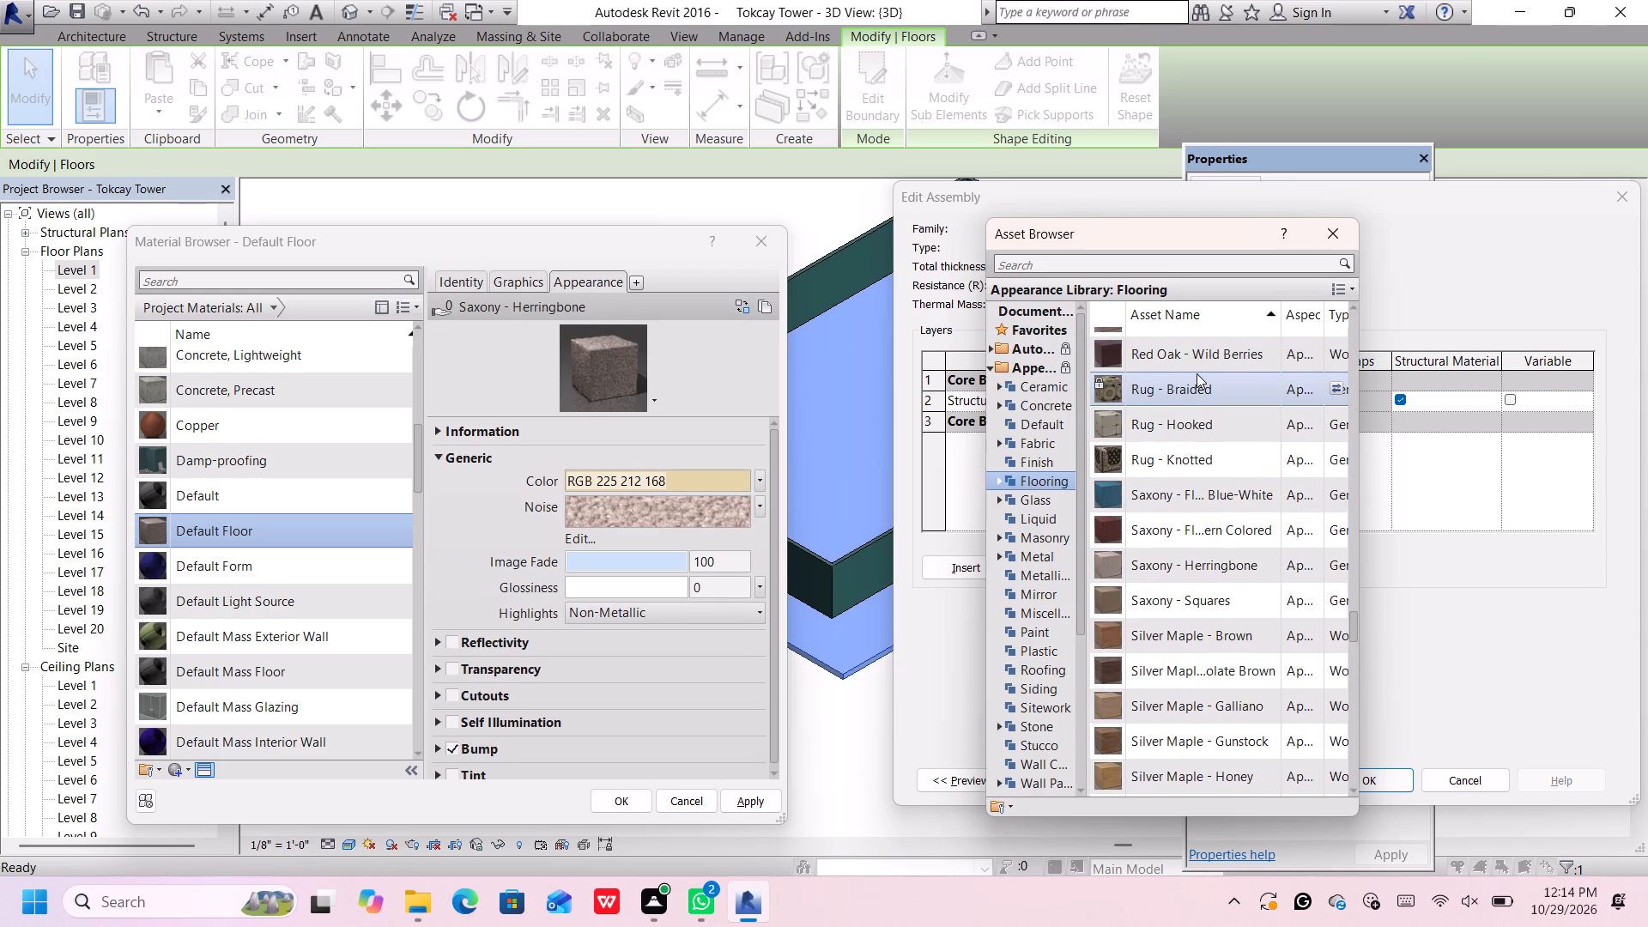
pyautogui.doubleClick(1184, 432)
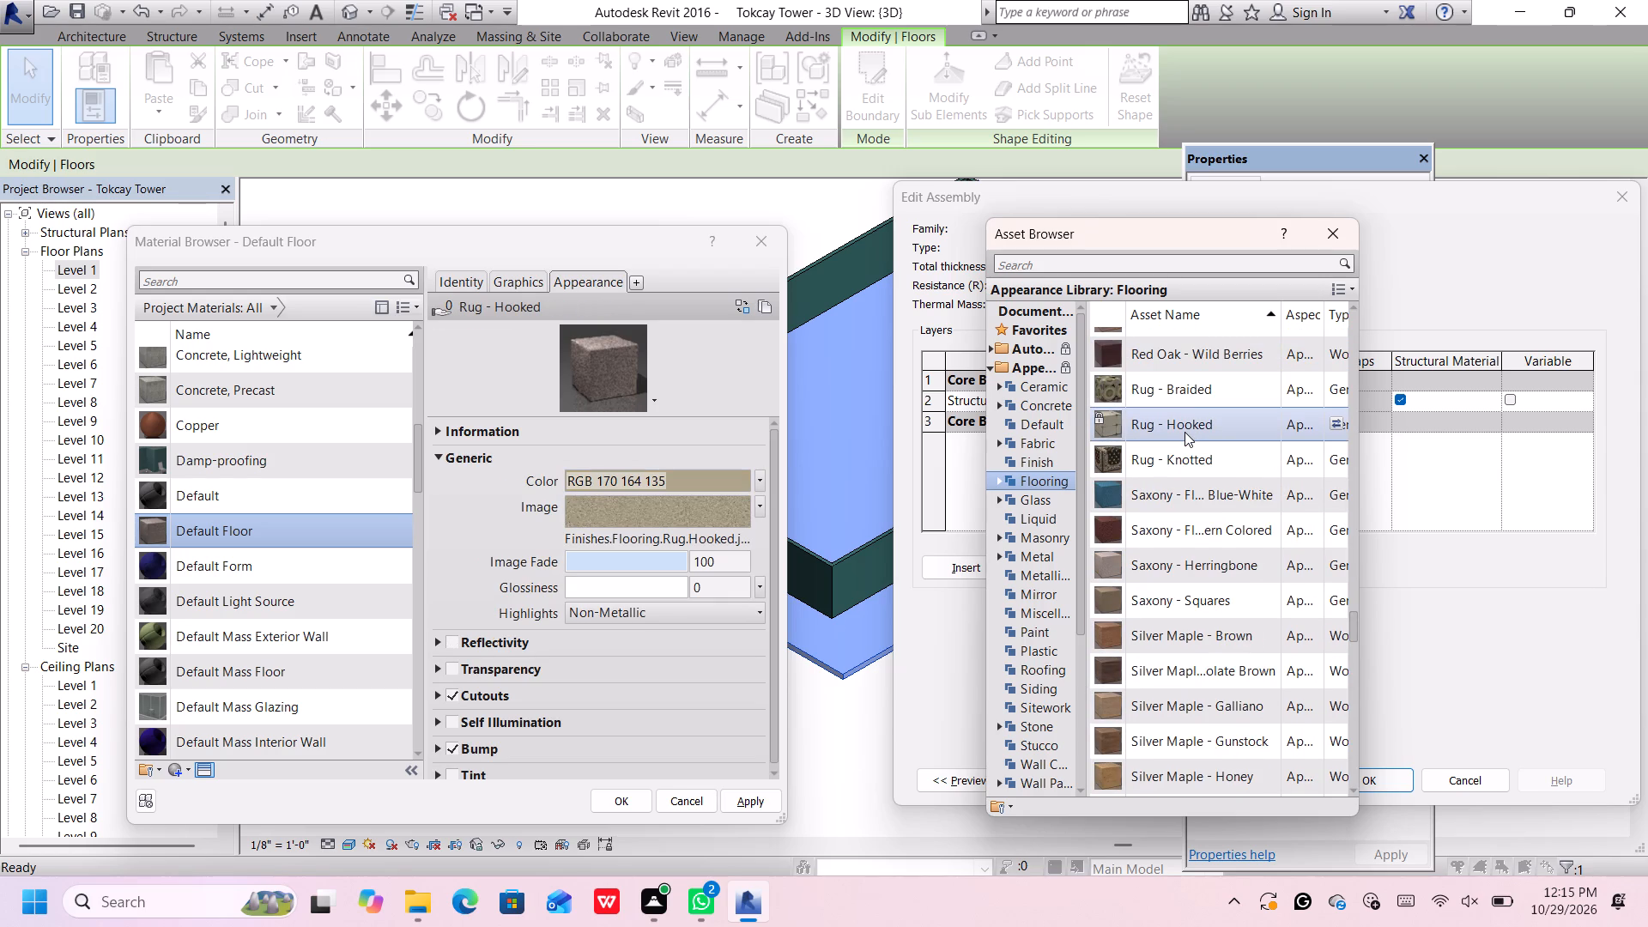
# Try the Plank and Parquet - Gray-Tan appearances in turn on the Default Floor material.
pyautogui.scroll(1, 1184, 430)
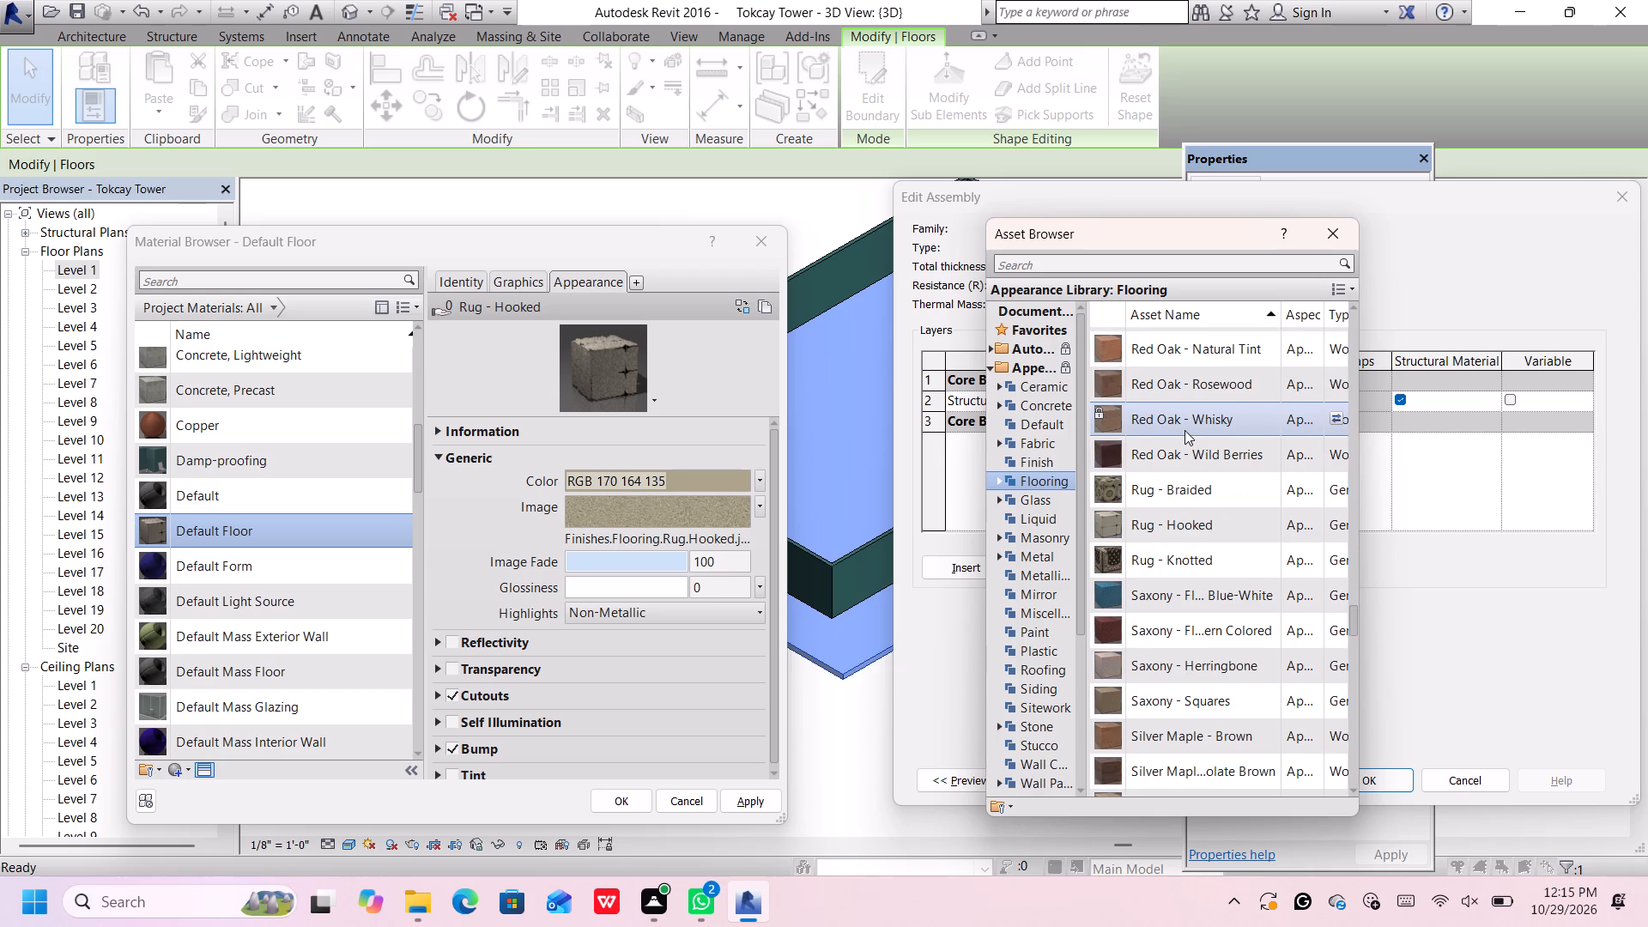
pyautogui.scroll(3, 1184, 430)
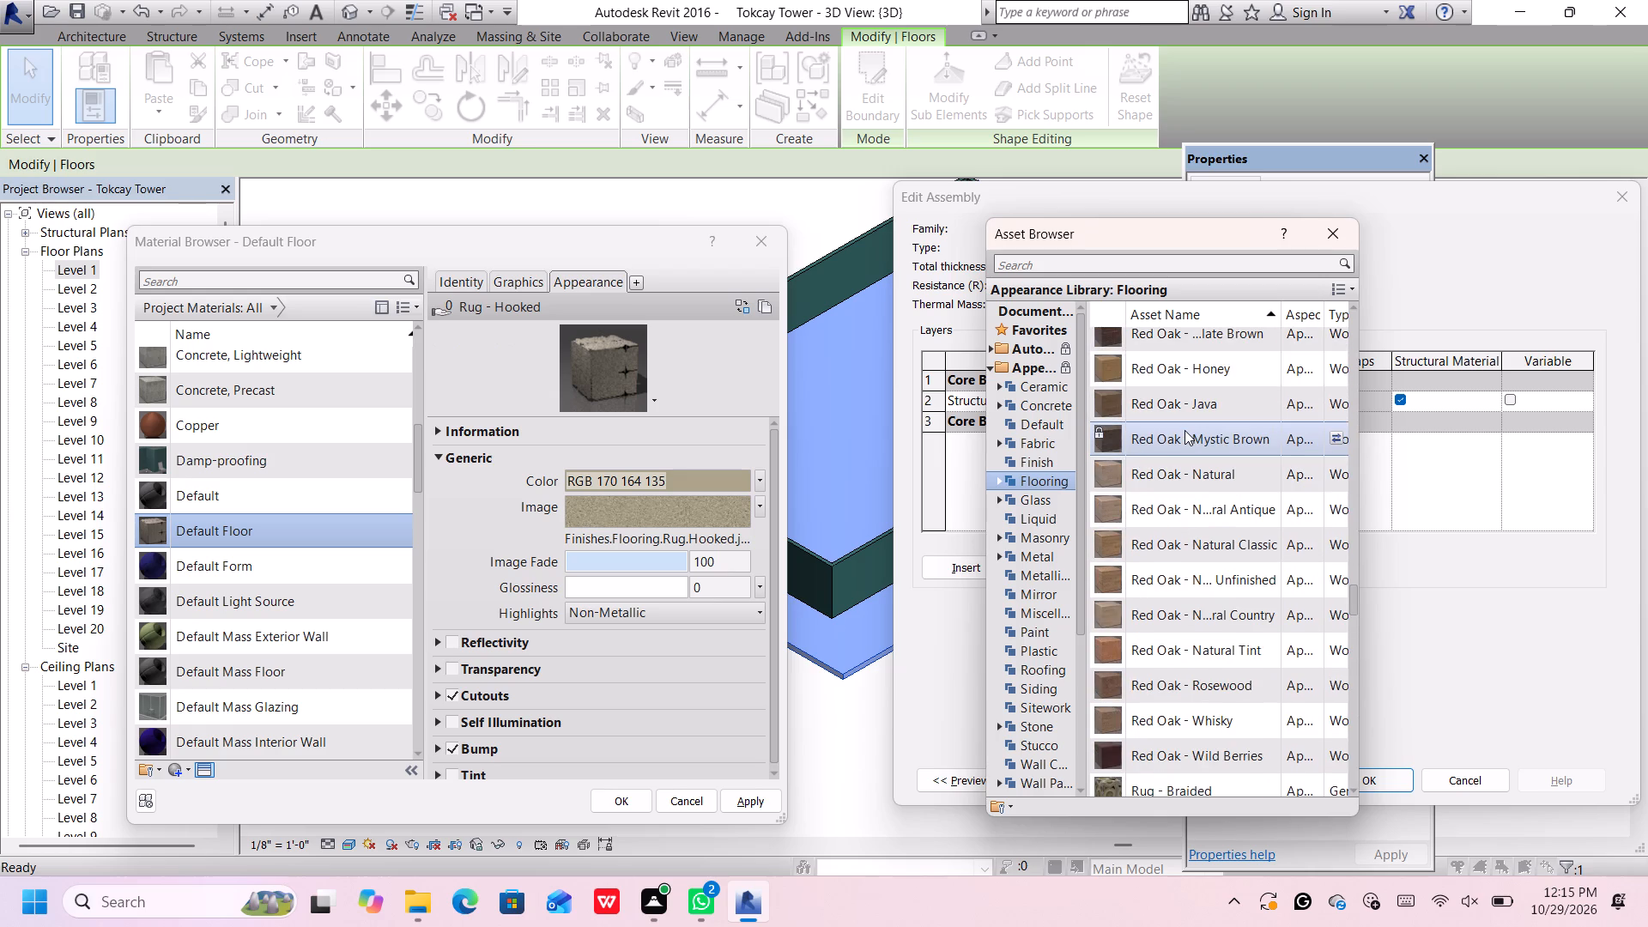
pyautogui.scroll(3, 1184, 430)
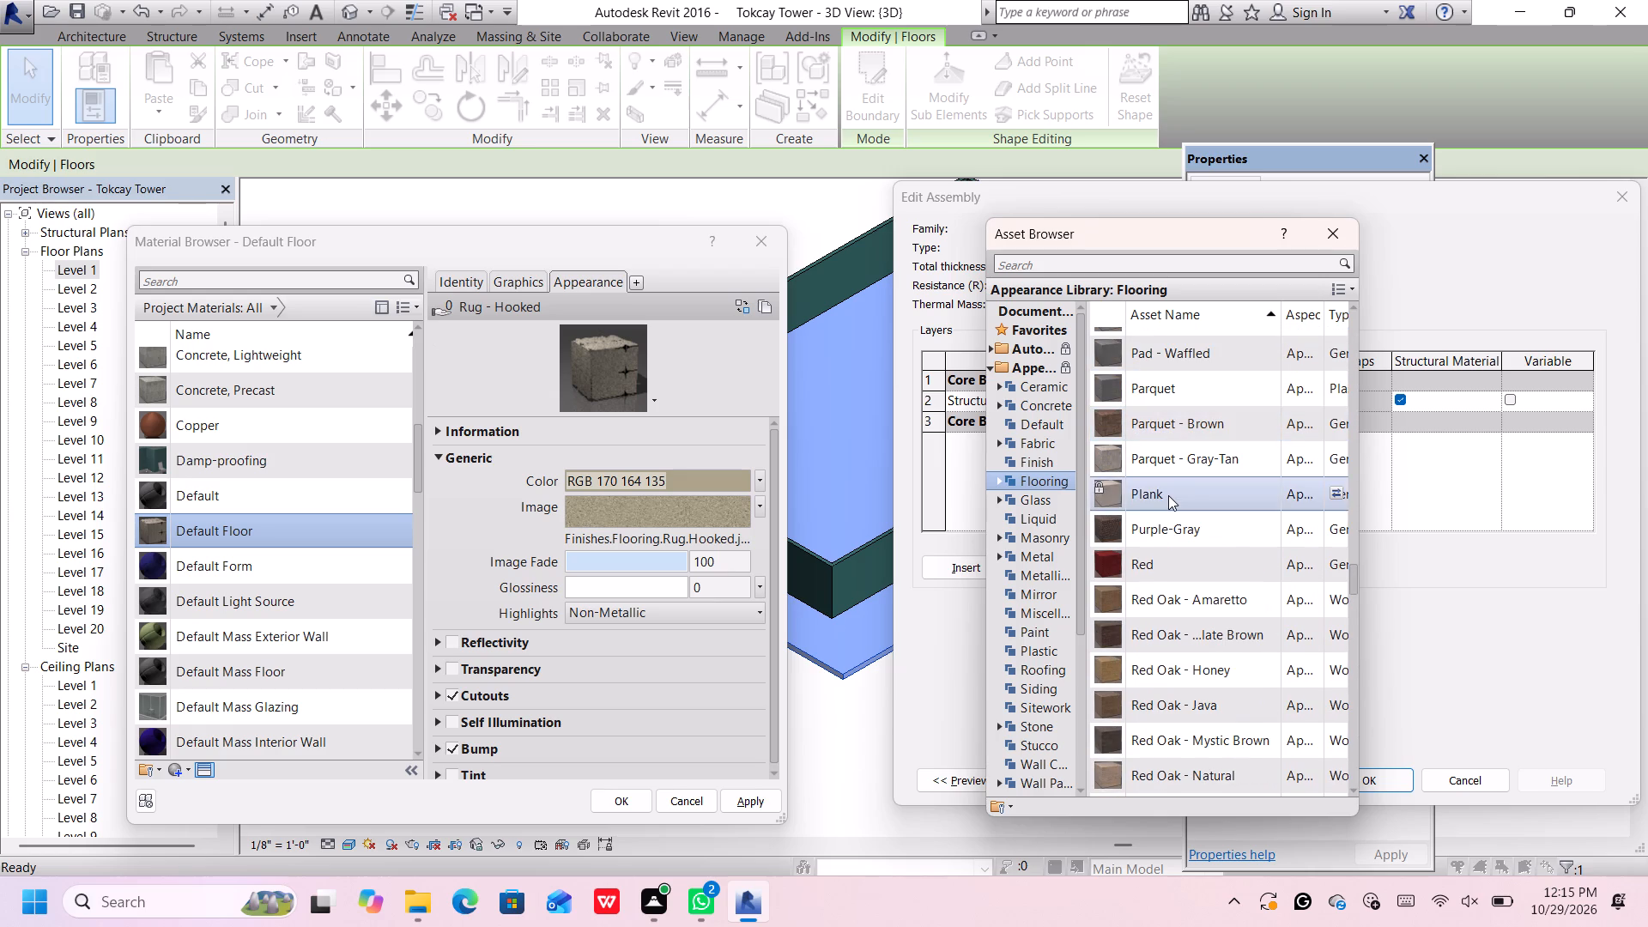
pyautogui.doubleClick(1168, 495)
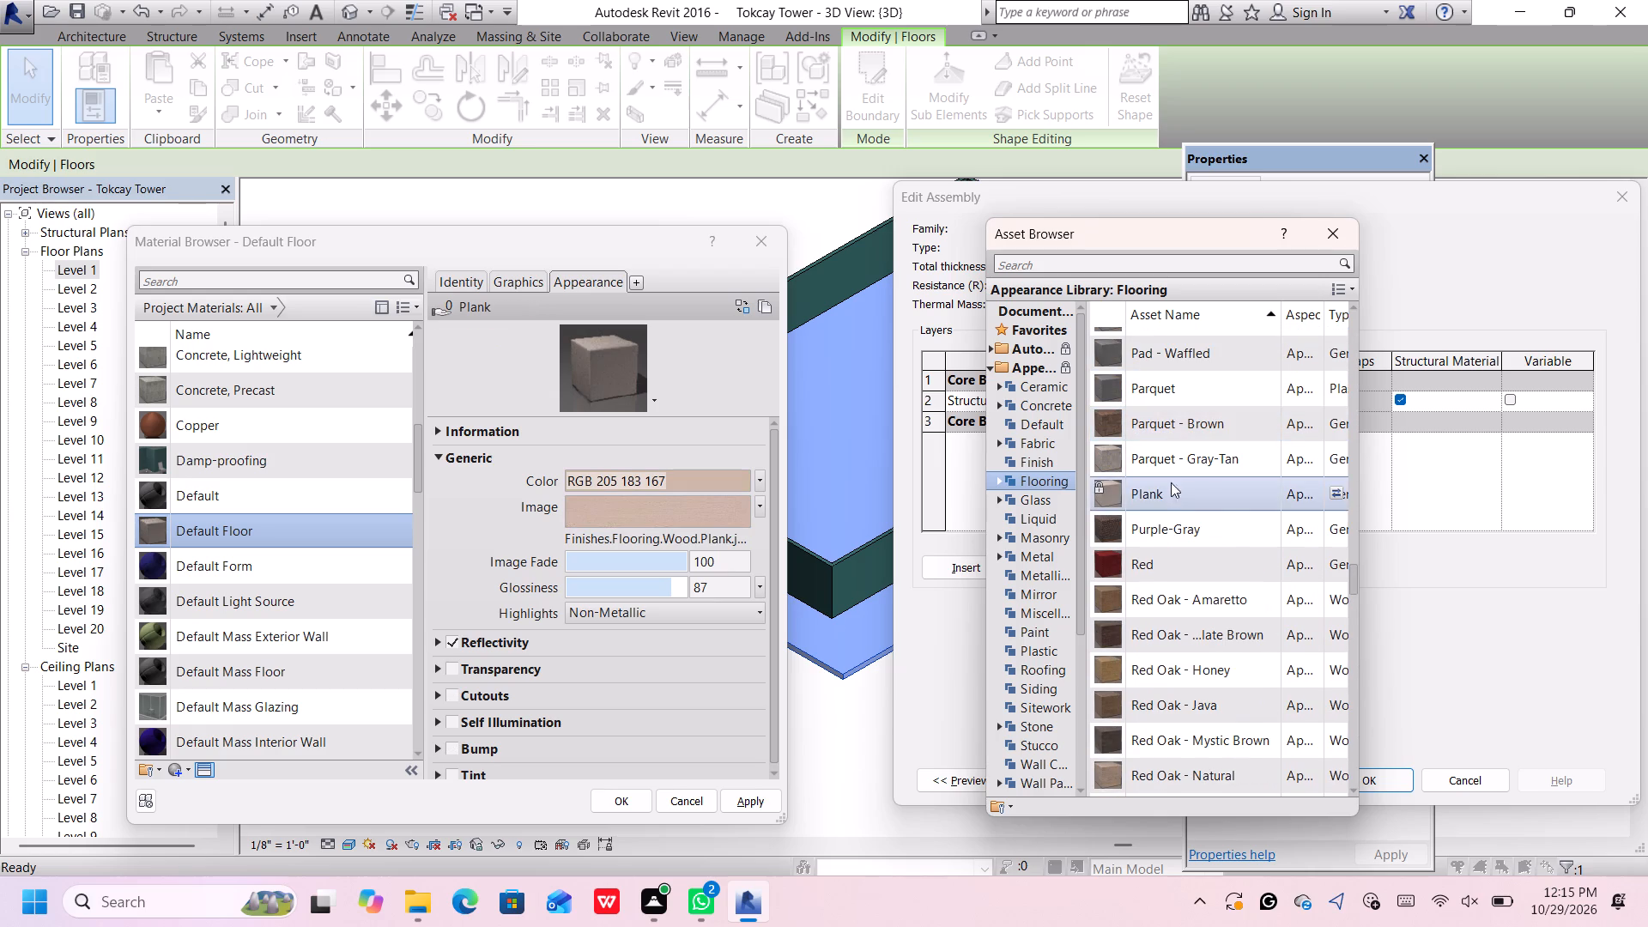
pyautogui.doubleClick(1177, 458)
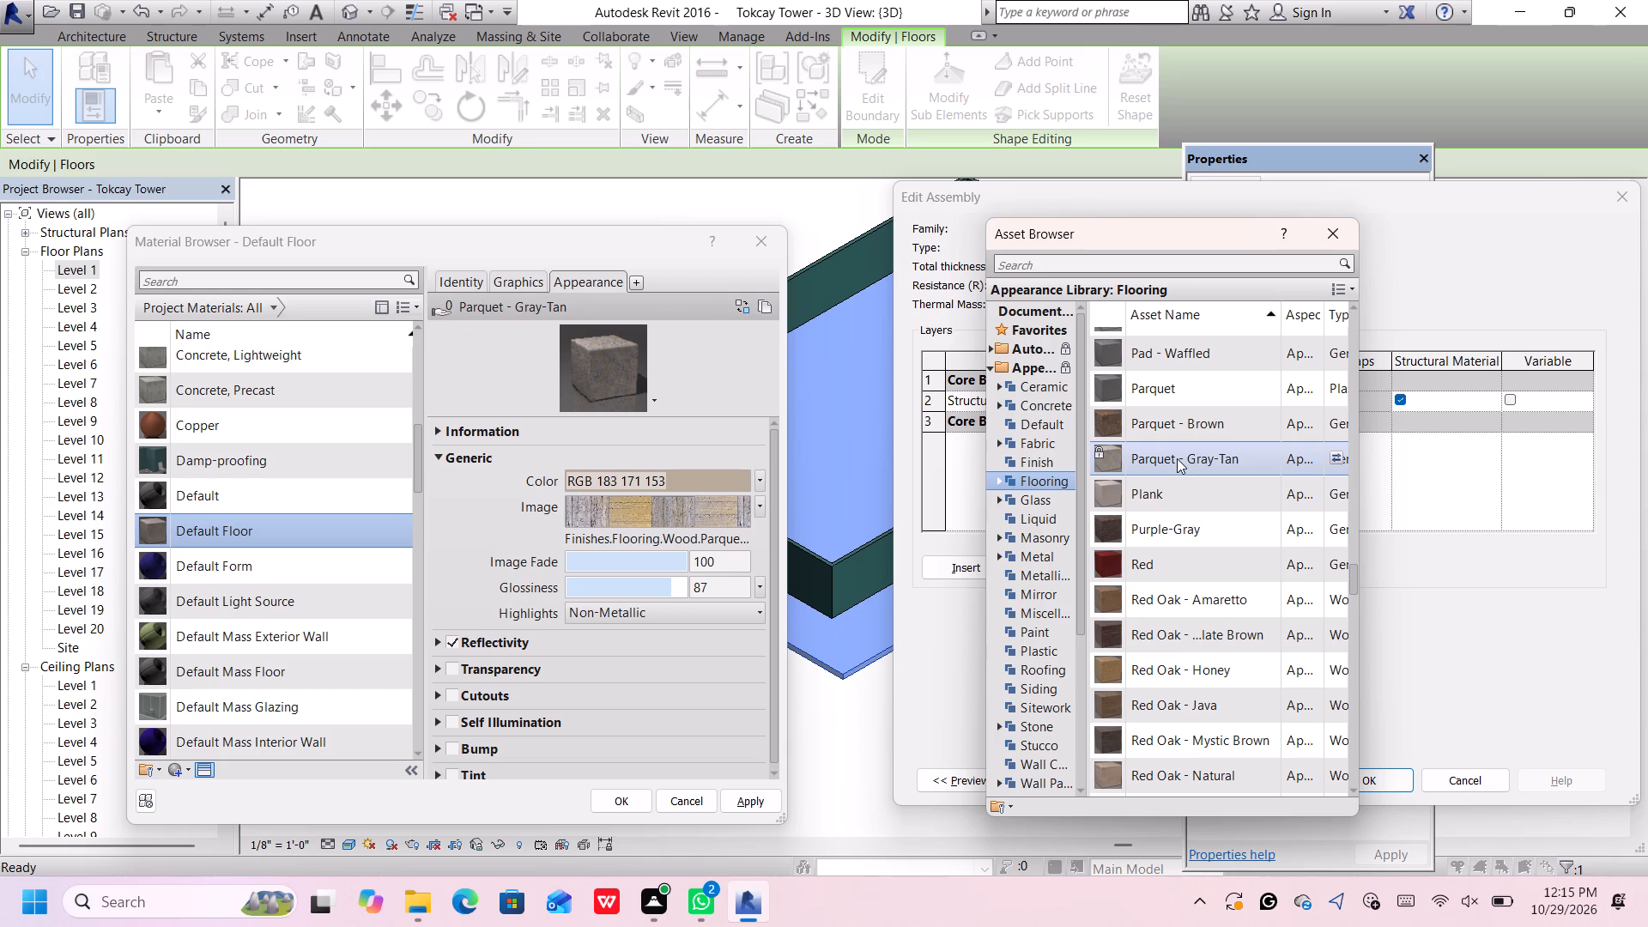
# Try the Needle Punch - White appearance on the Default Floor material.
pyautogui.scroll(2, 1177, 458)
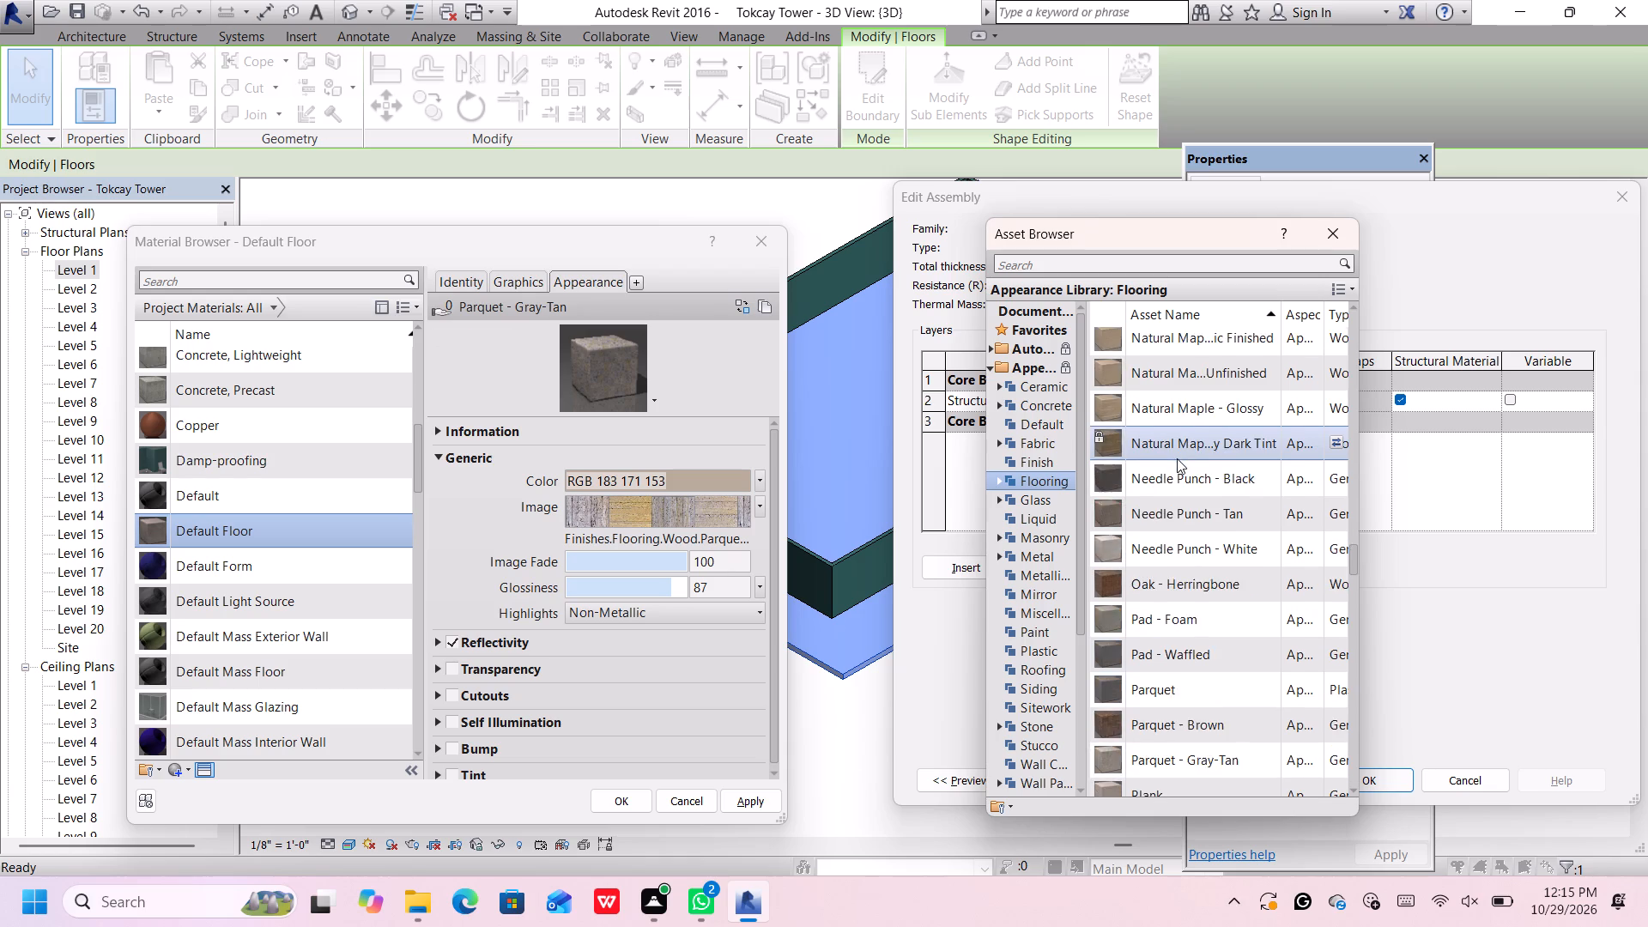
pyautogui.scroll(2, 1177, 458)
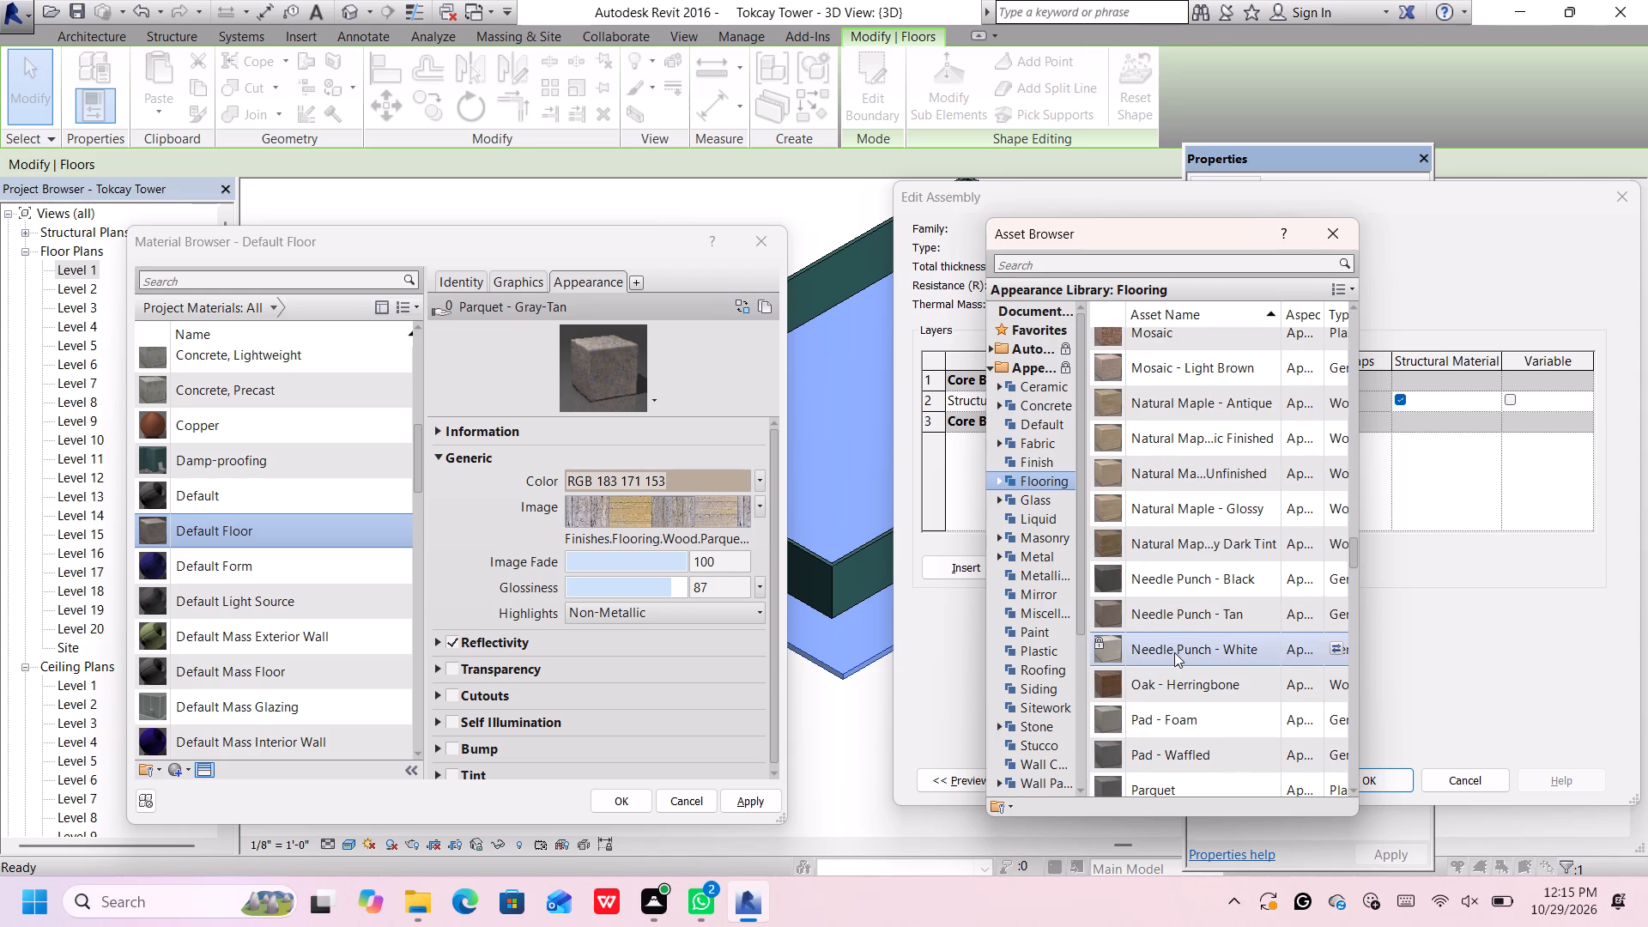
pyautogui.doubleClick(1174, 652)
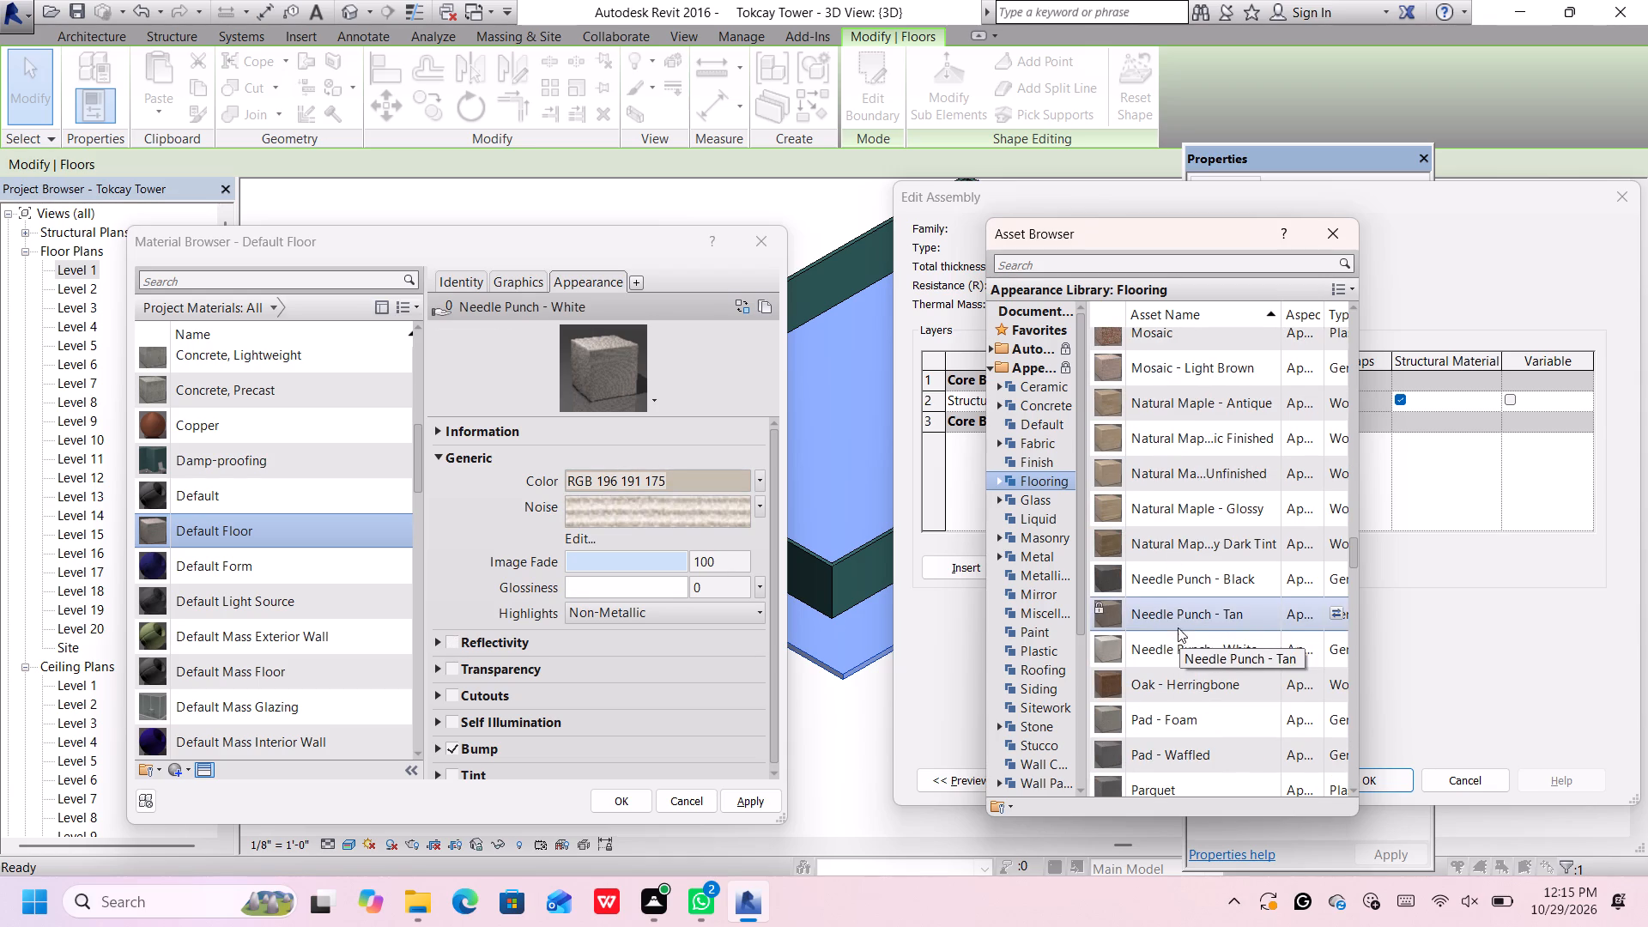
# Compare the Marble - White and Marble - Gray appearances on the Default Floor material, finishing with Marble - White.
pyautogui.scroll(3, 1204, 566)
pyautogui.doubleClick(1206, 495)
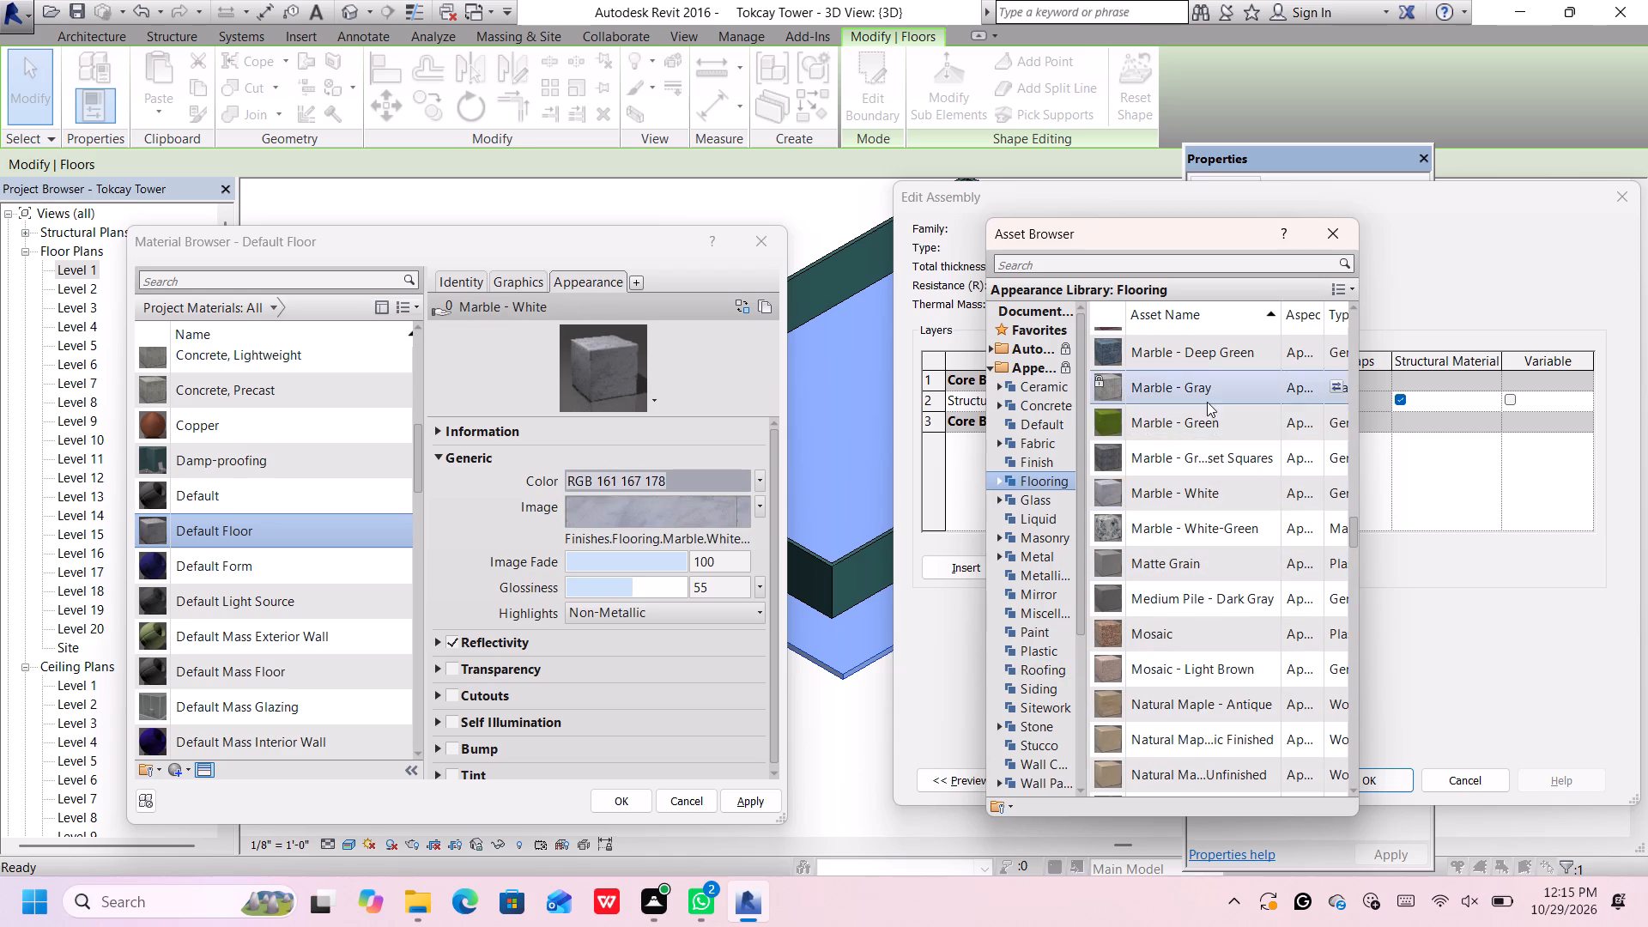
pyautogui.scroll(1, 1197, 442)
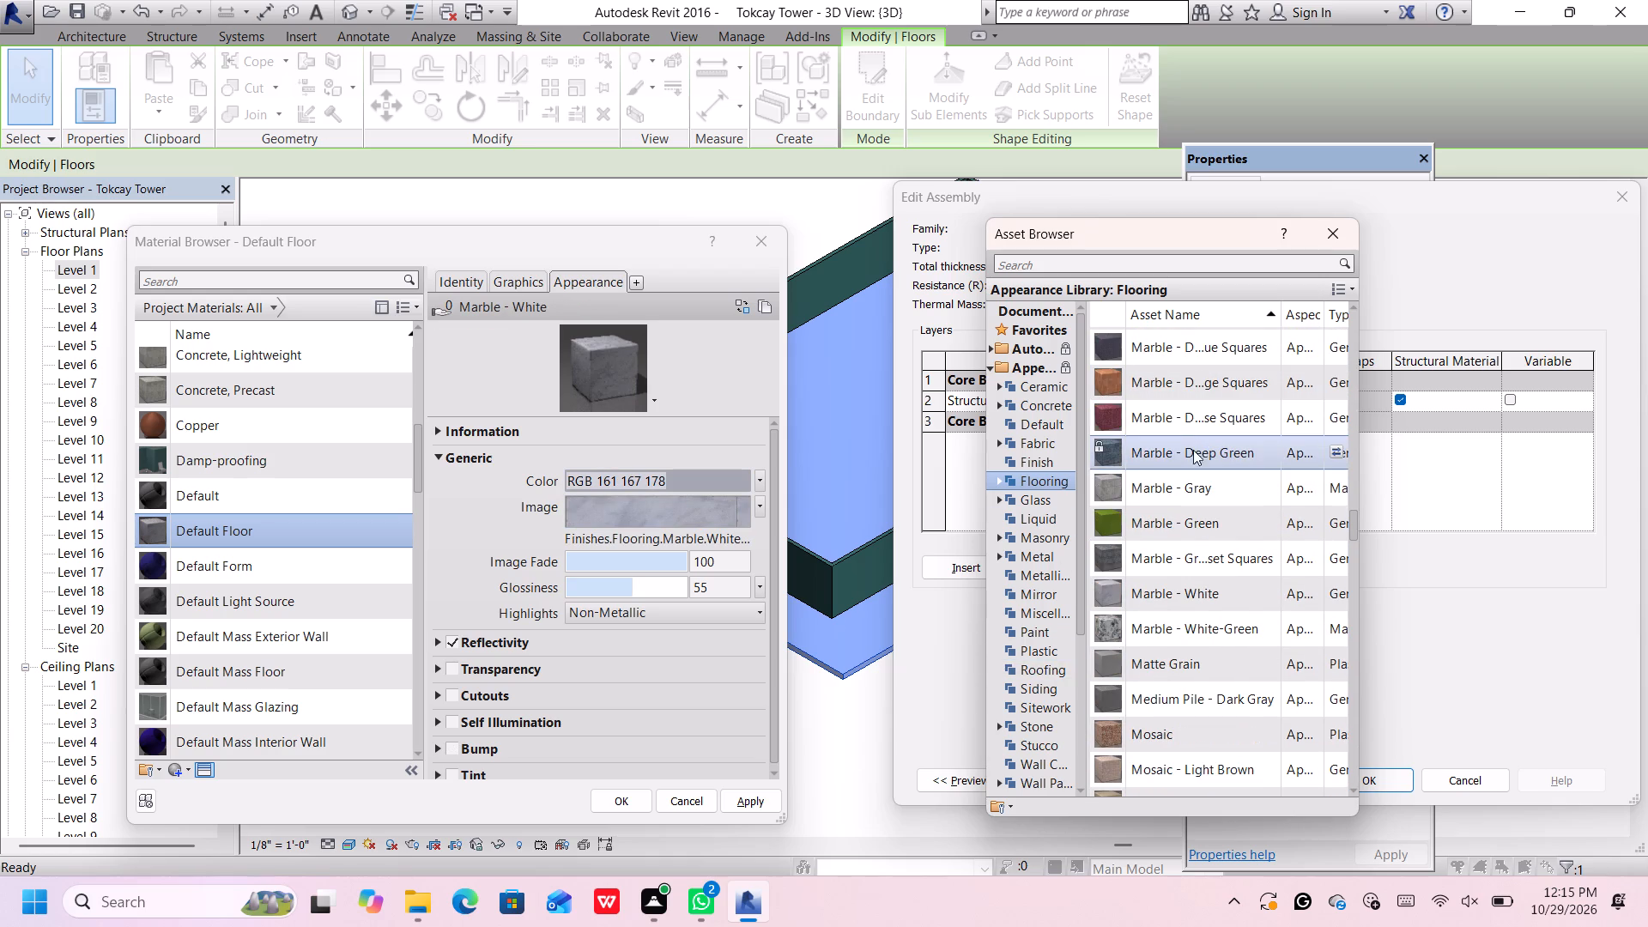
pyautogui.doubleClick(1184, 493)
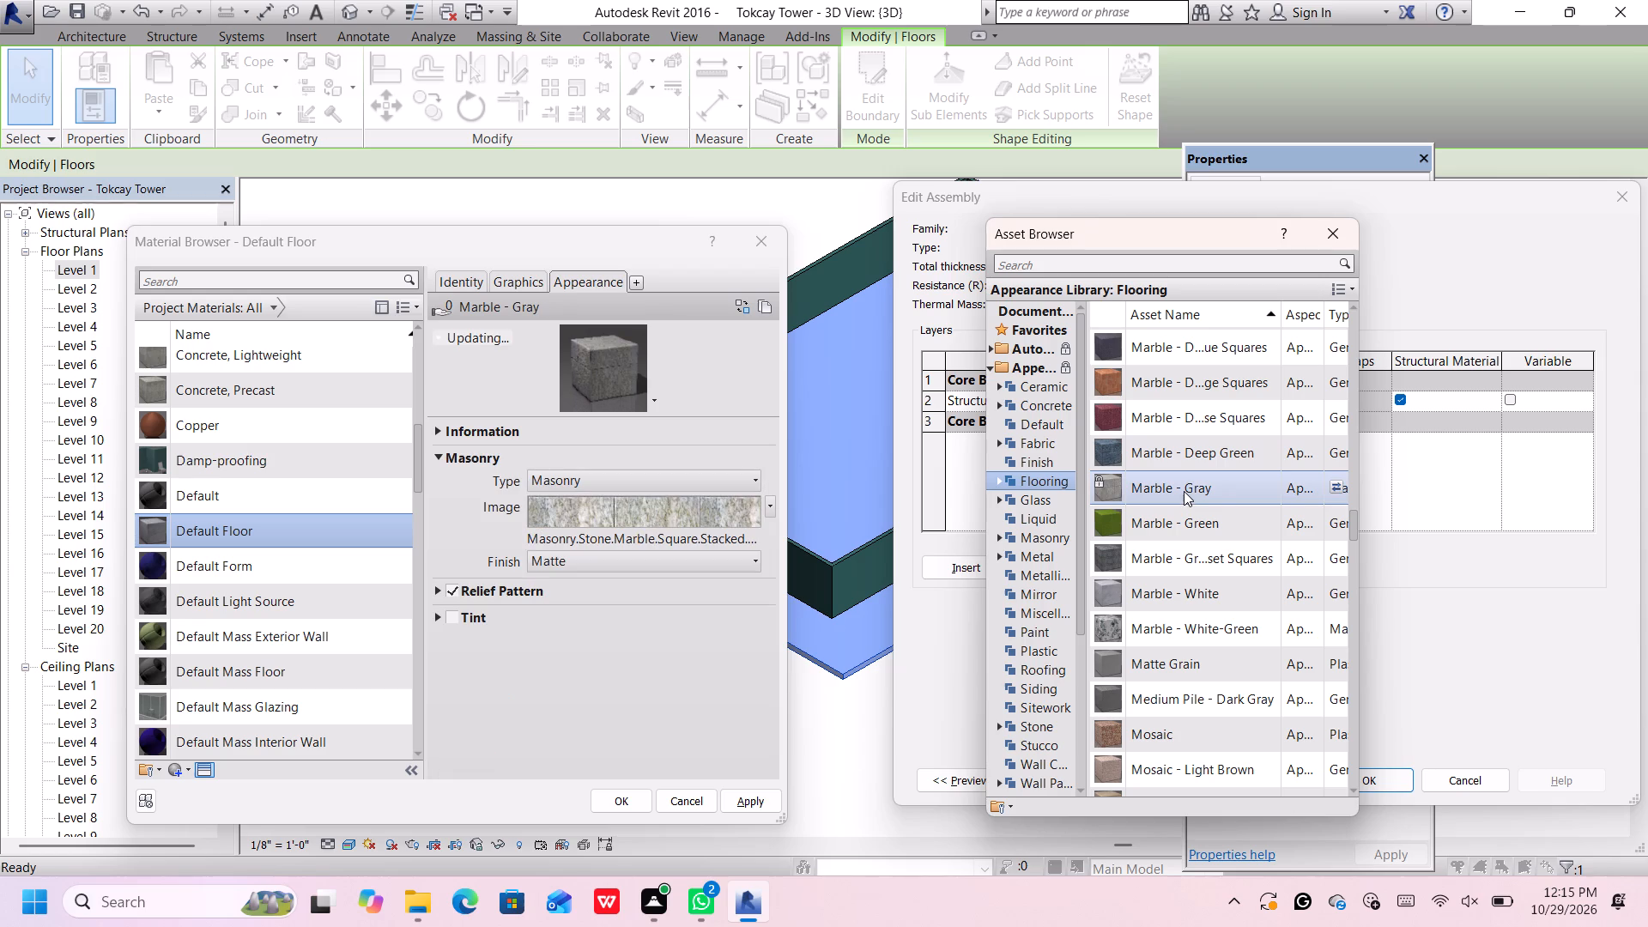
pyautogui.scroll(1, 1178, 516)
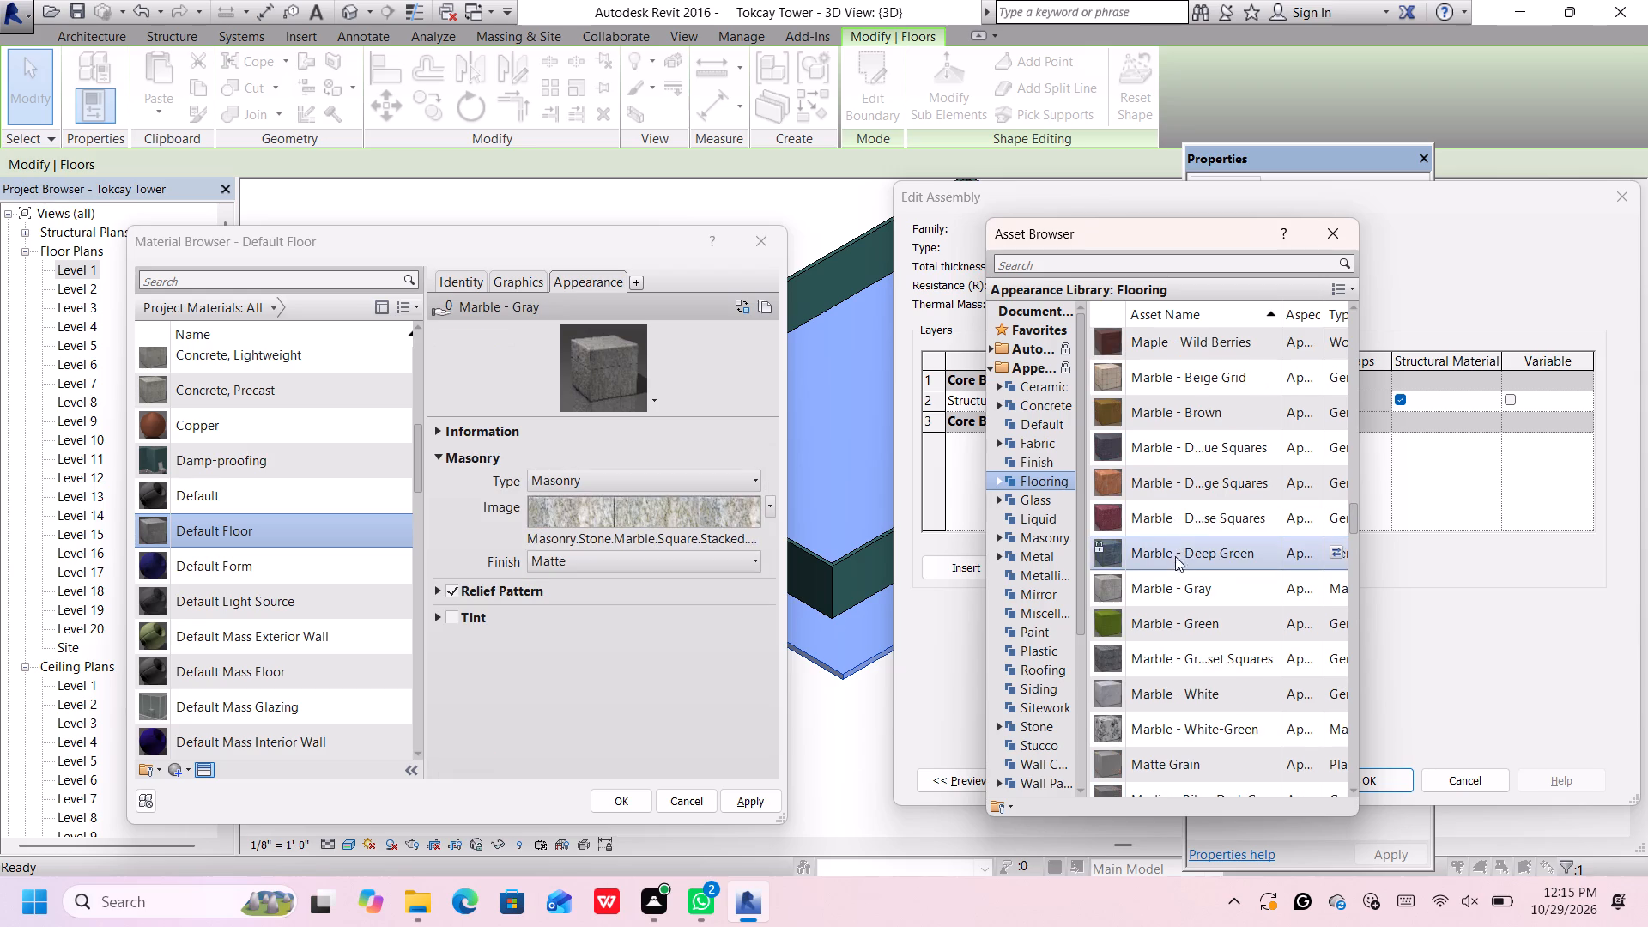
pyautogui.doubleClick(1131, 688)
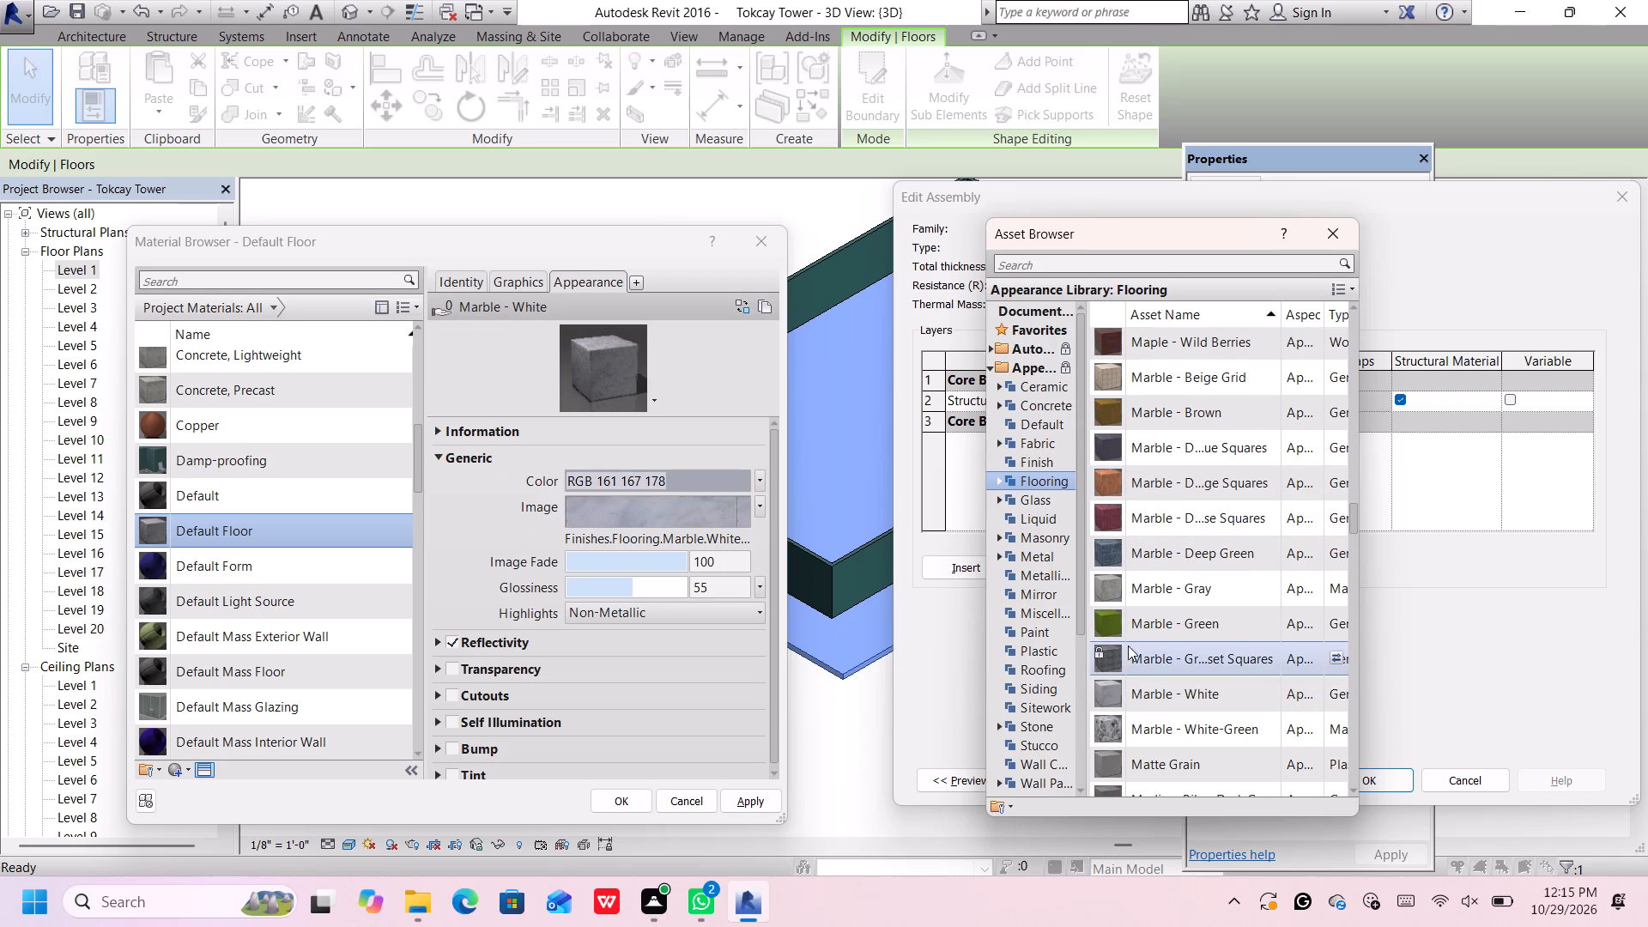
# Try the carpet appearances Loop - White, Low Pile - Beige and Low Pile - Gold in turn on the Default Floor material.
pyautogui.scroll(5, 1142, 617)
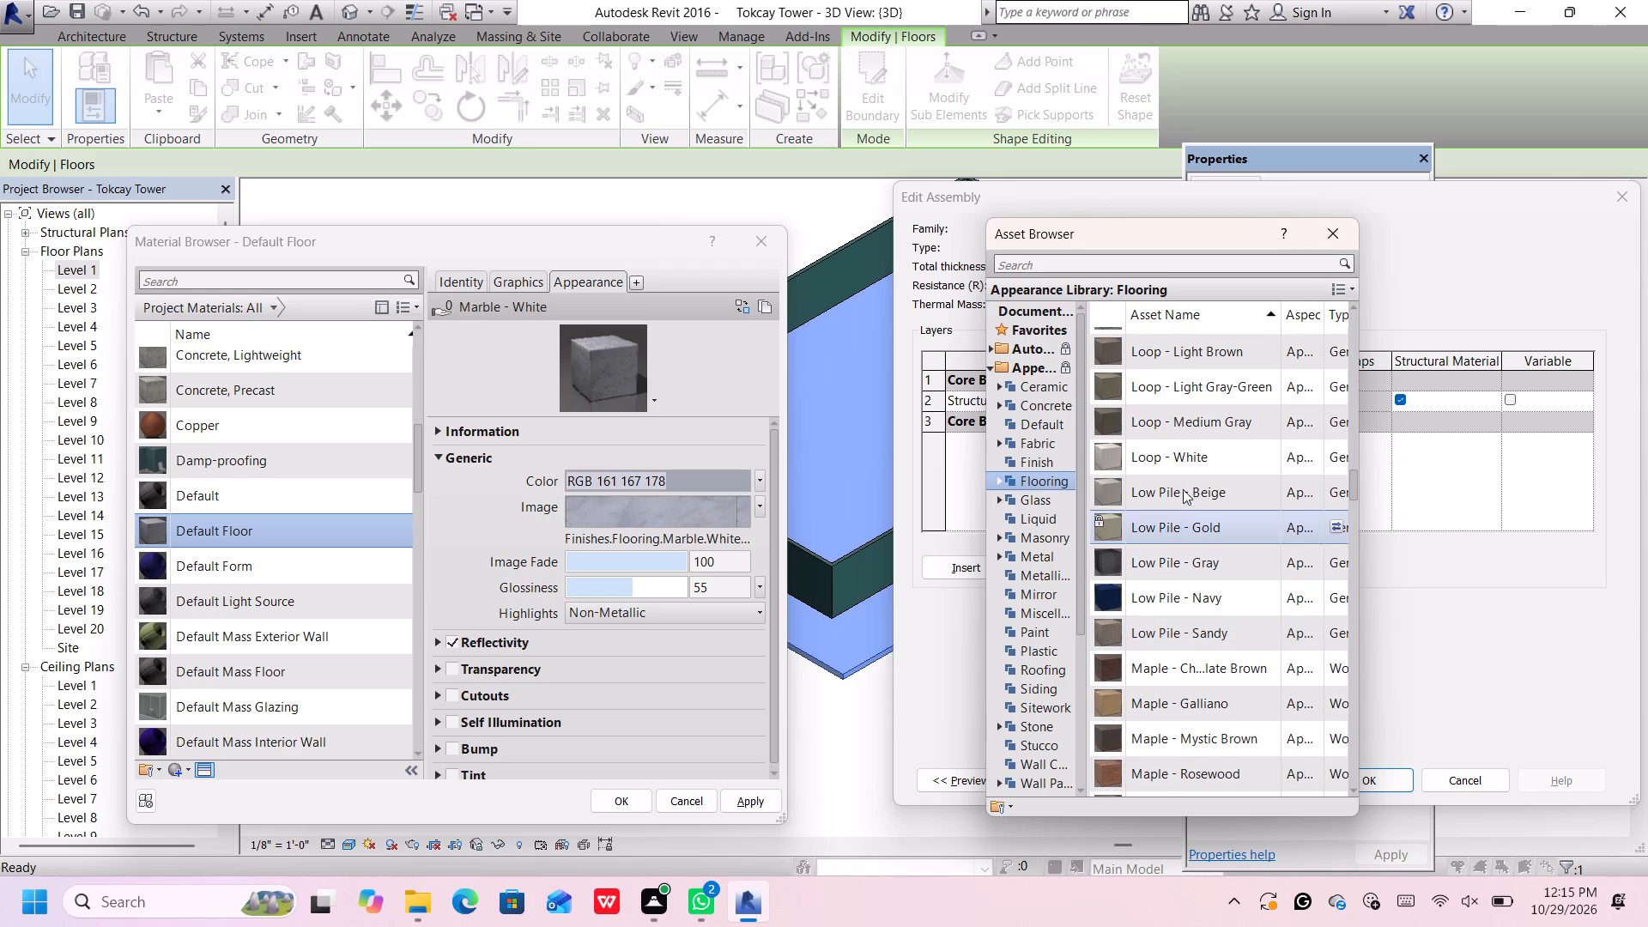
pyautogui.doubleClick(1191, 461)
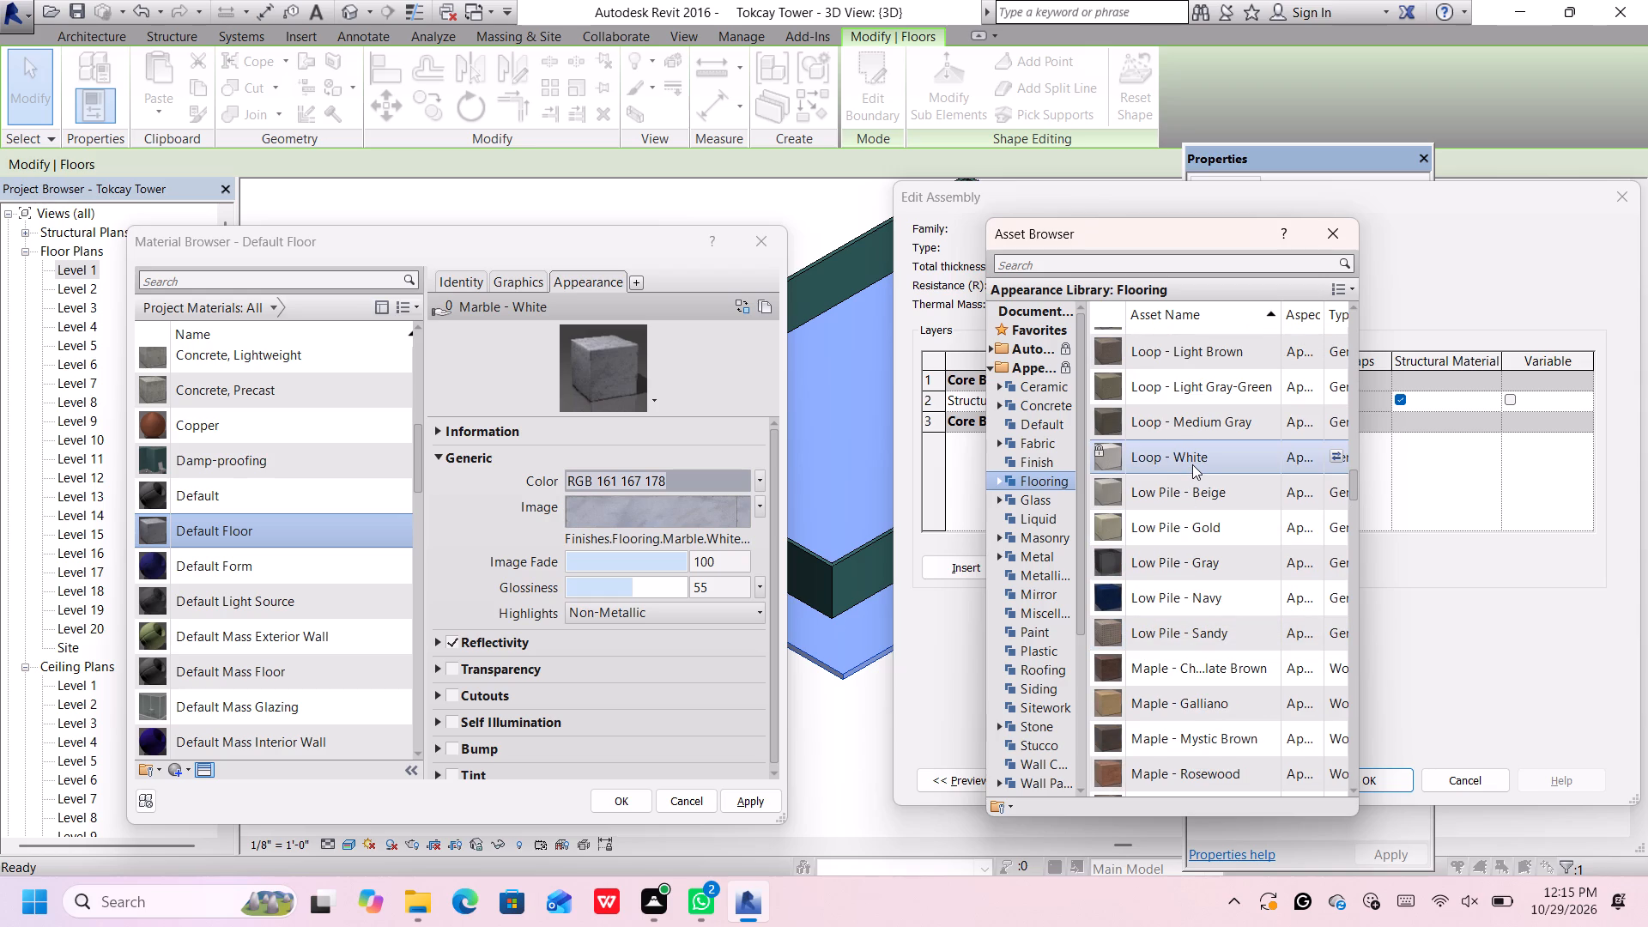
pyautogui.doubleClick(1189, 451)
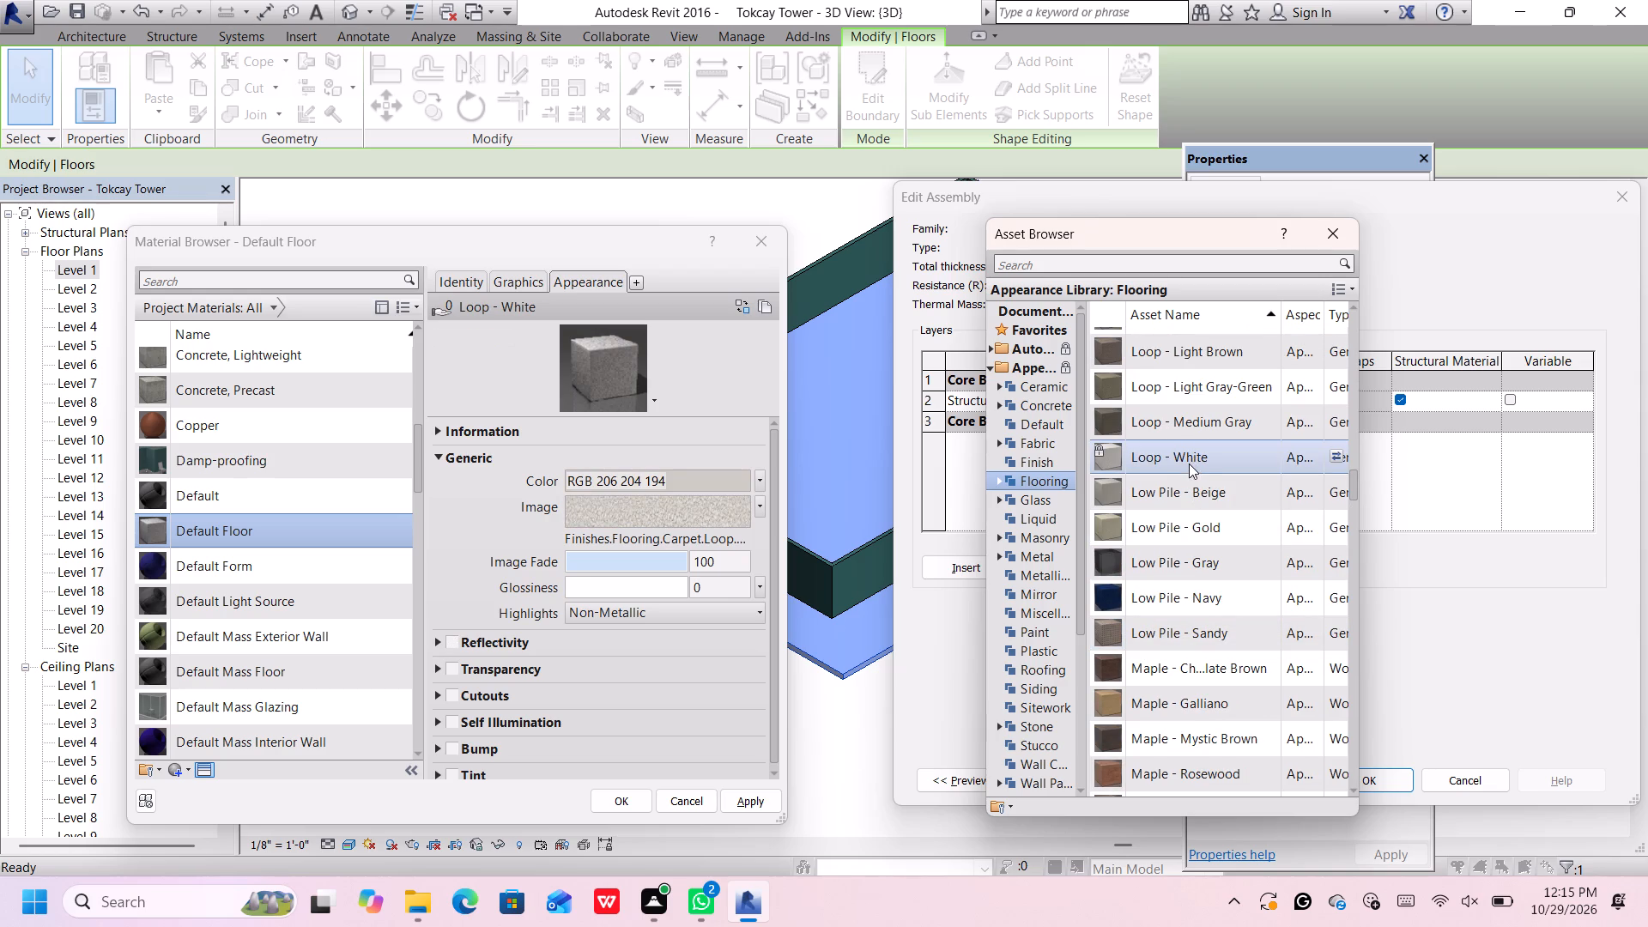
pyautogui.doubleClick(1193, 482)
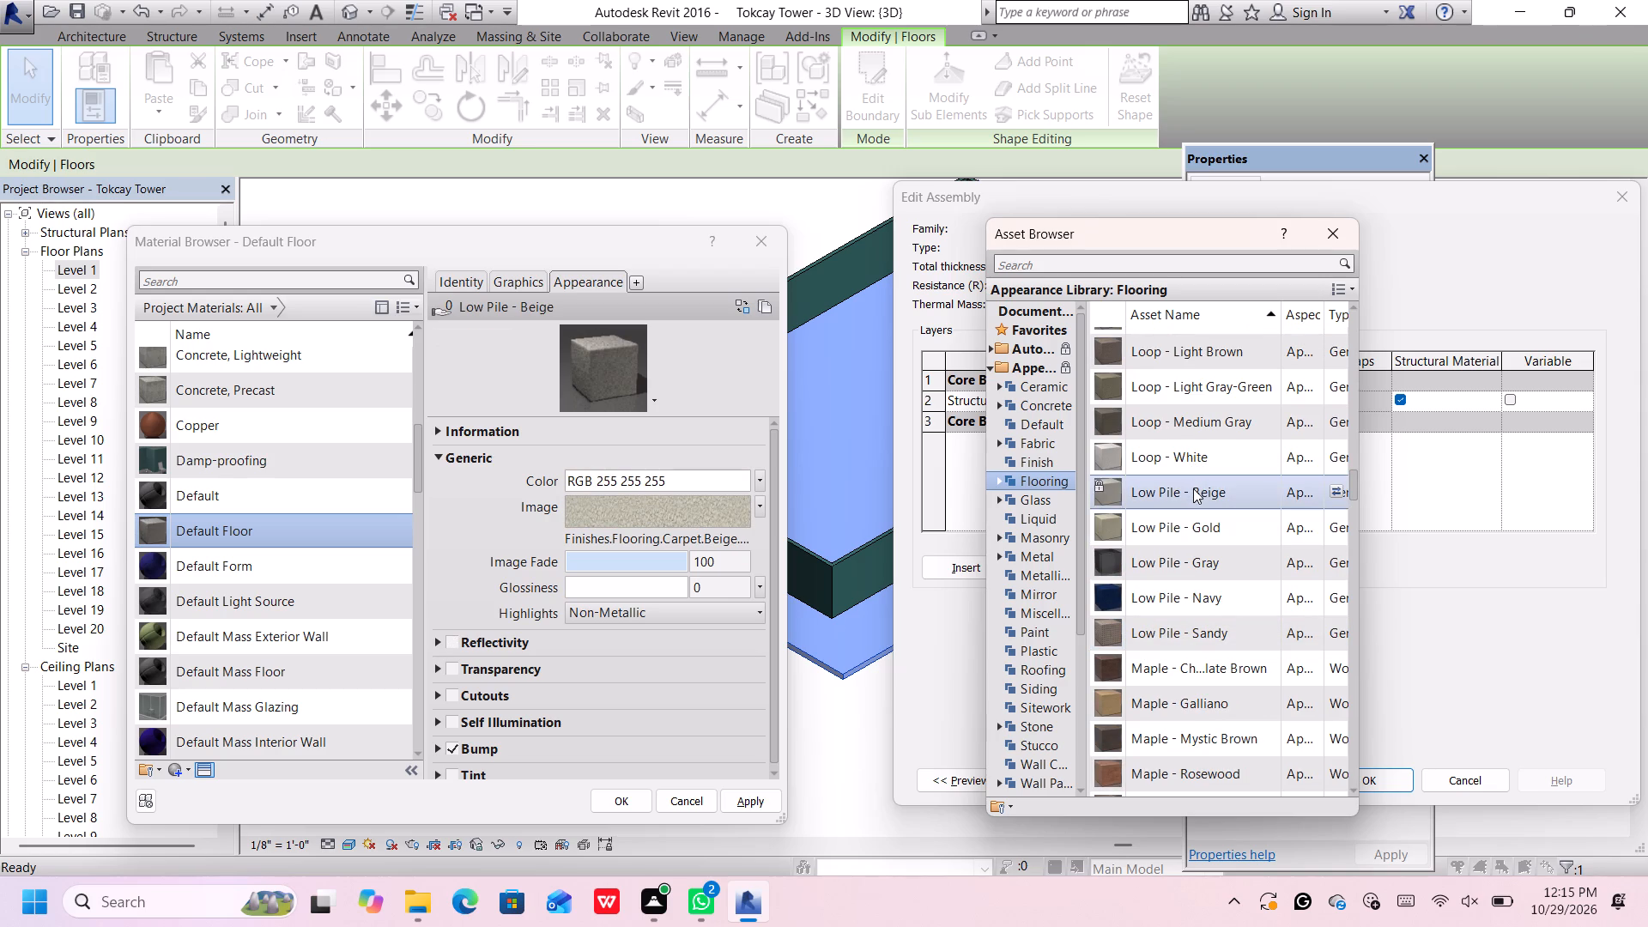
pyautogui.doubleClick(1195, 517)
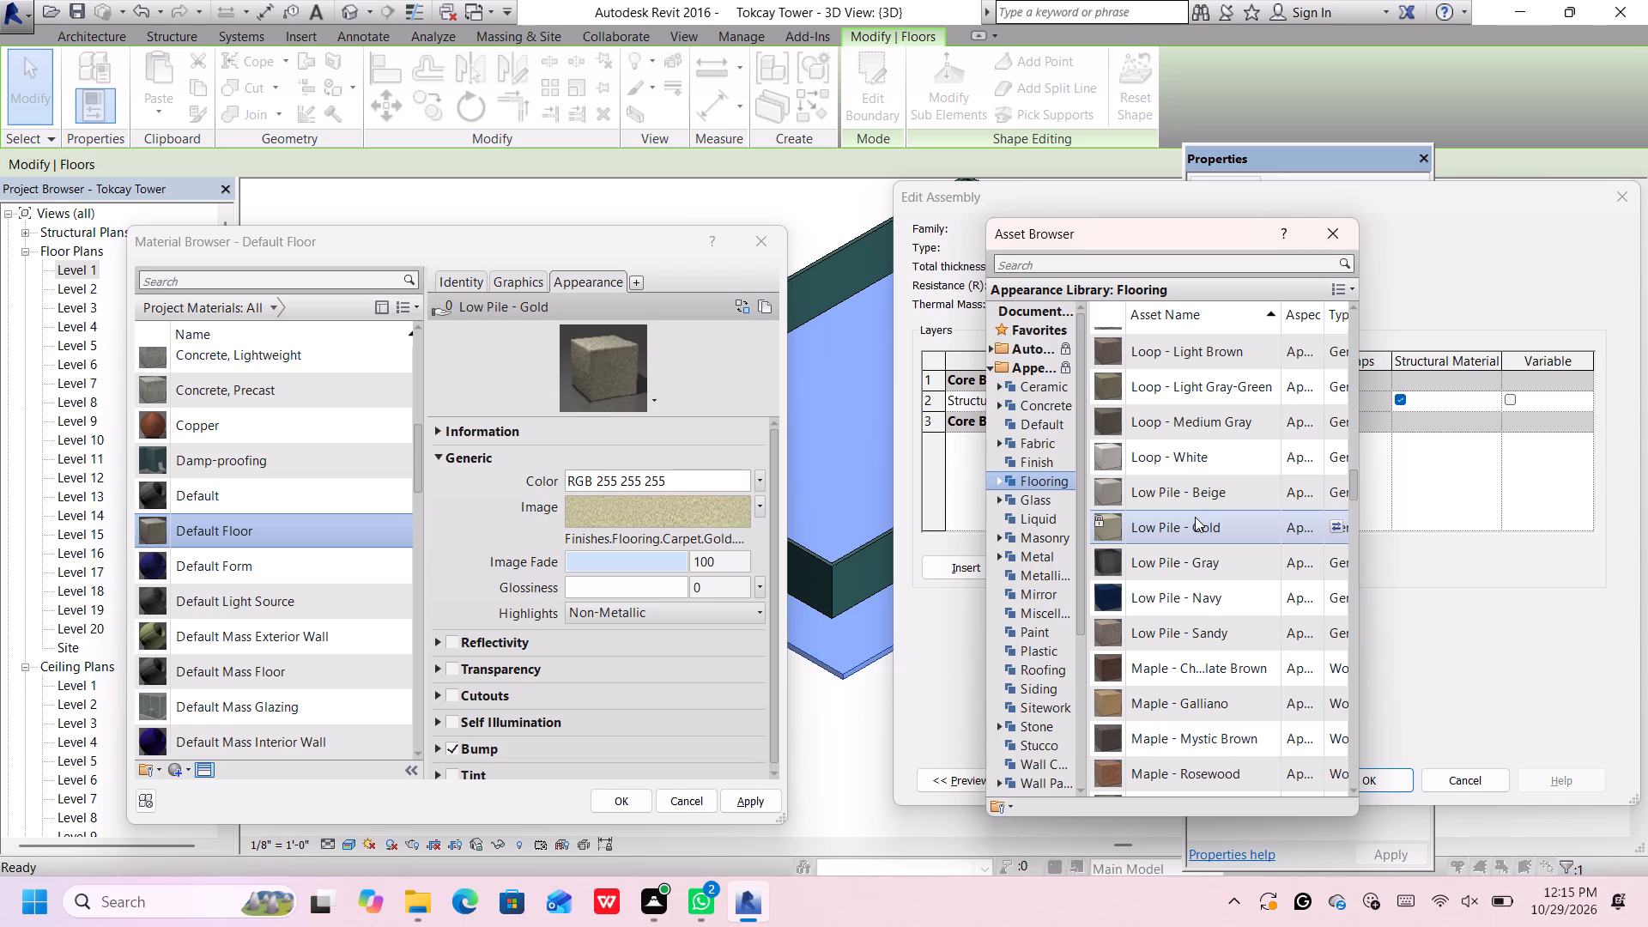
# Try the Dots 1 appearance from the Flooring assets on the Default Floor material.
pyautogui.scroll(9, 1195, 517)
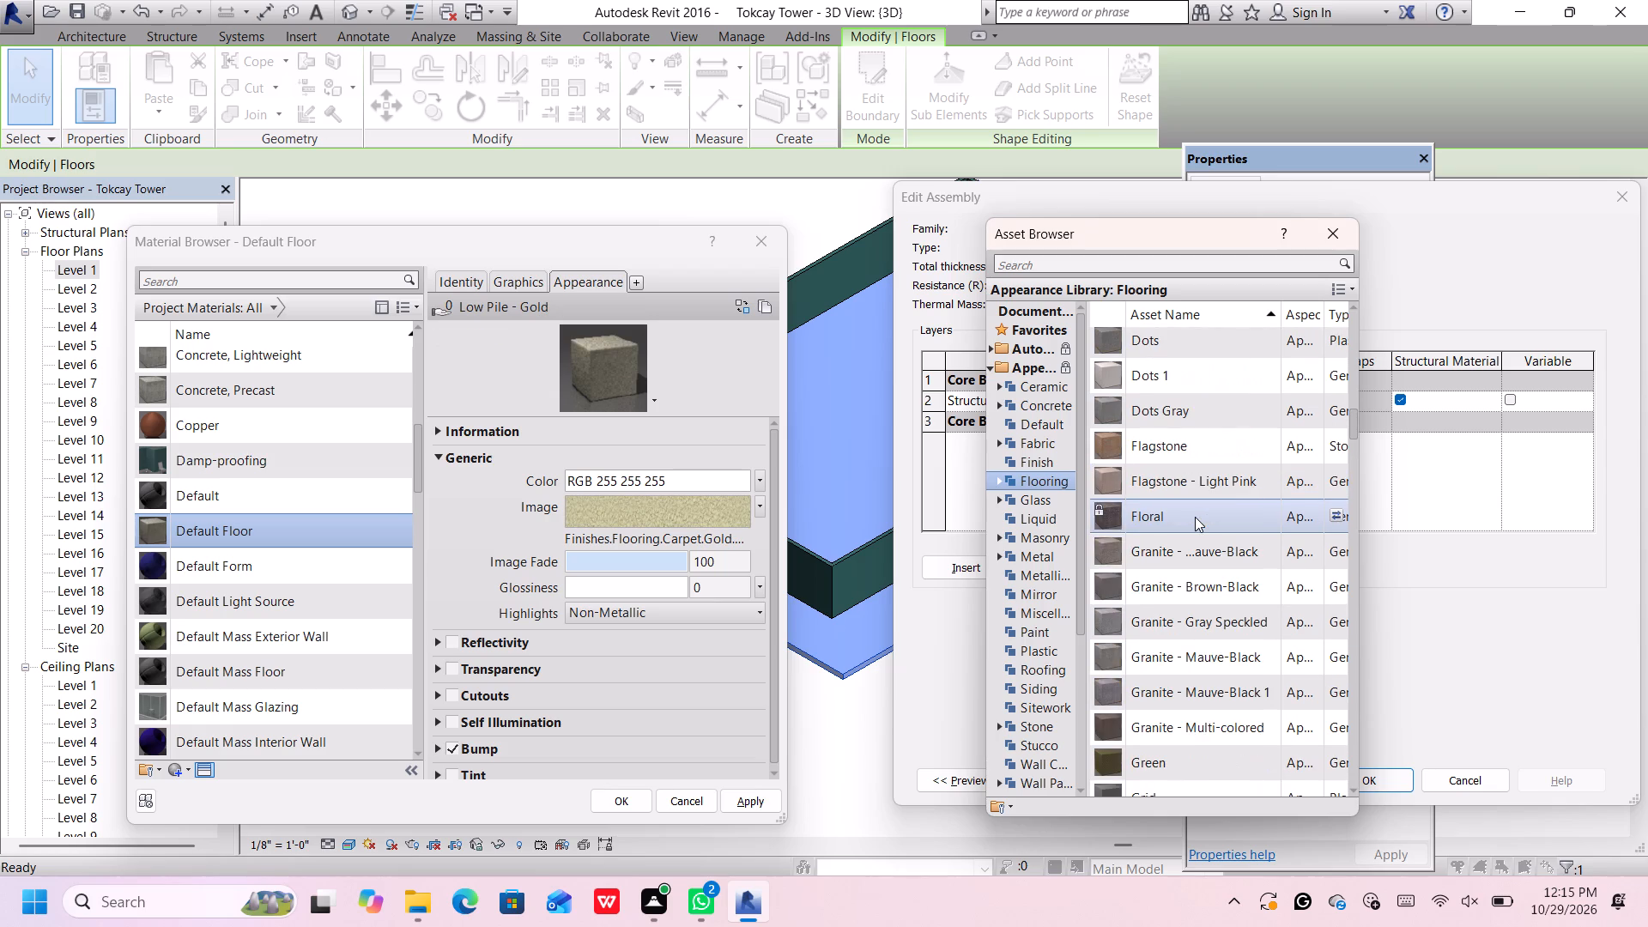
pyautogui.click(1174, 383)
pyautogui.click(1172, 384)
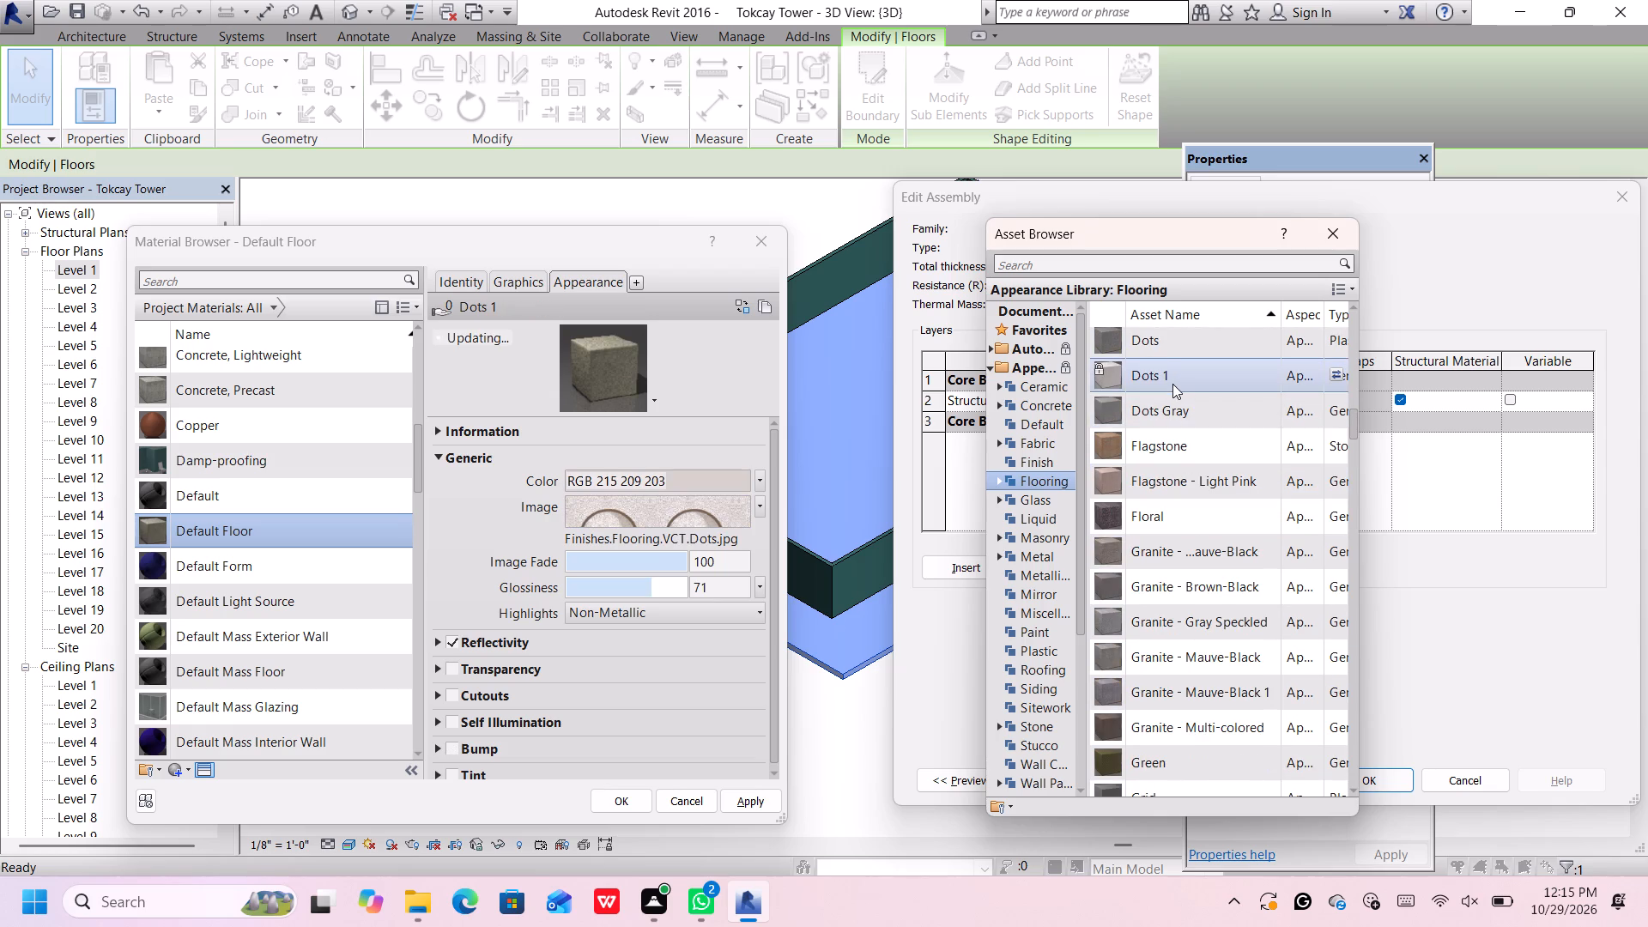
# Replace the Default Floor material's appearance with Diamonds 1 from the Flooring assets.
pyautogui.scroll(1, 1272, 441)
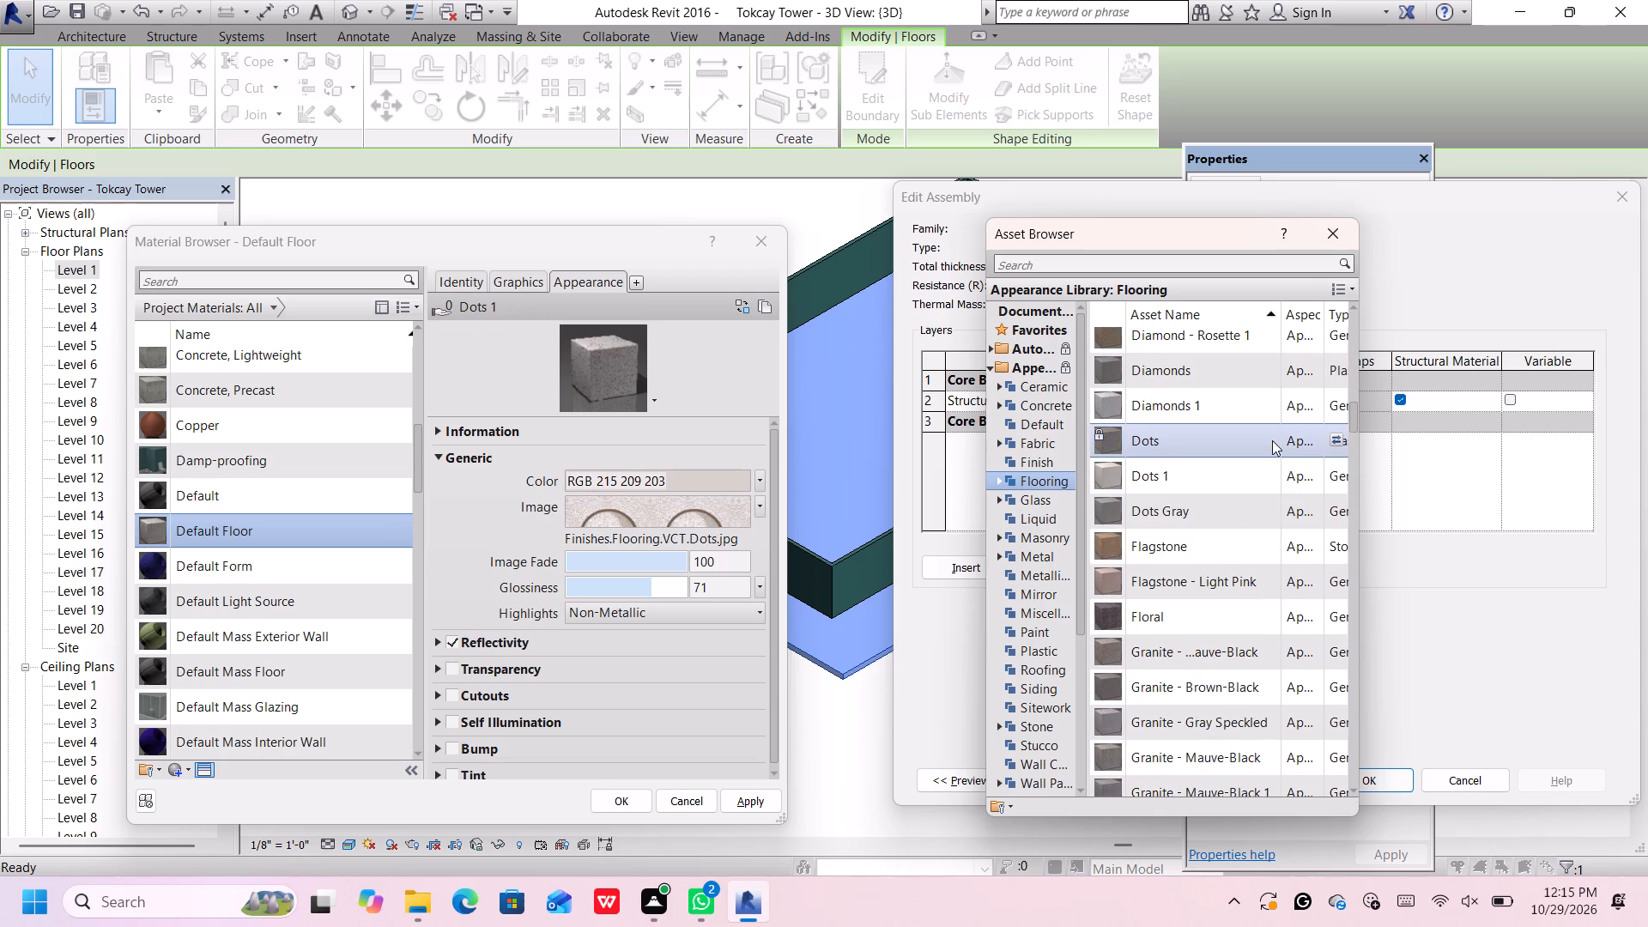
pyautogui.doubleClick(1262, 403)
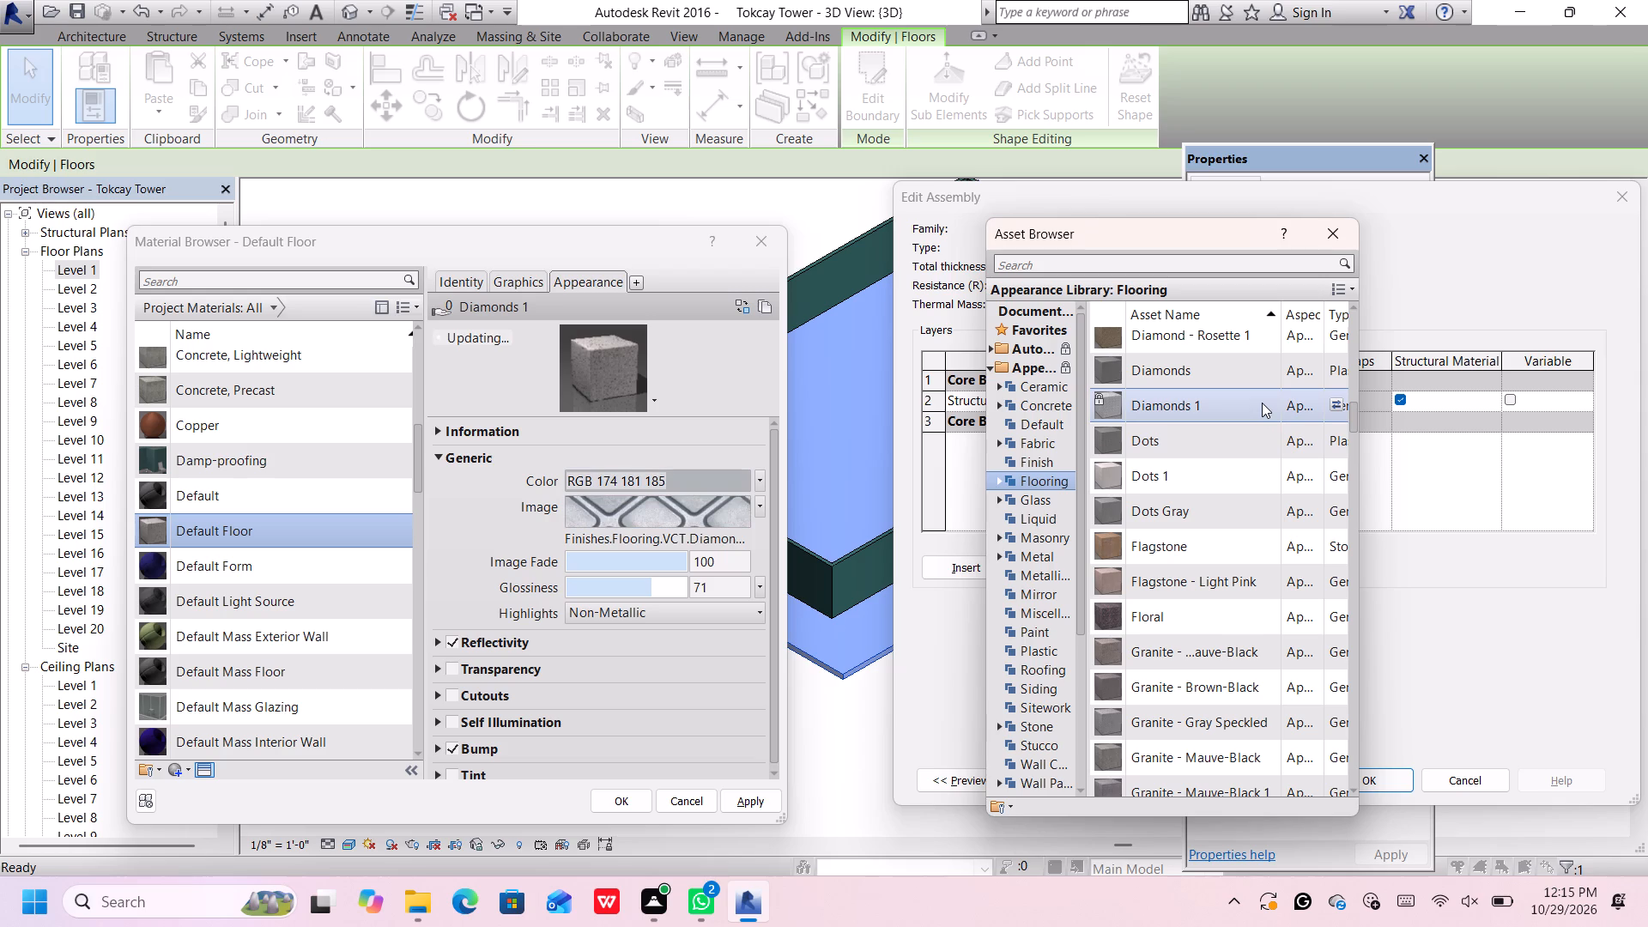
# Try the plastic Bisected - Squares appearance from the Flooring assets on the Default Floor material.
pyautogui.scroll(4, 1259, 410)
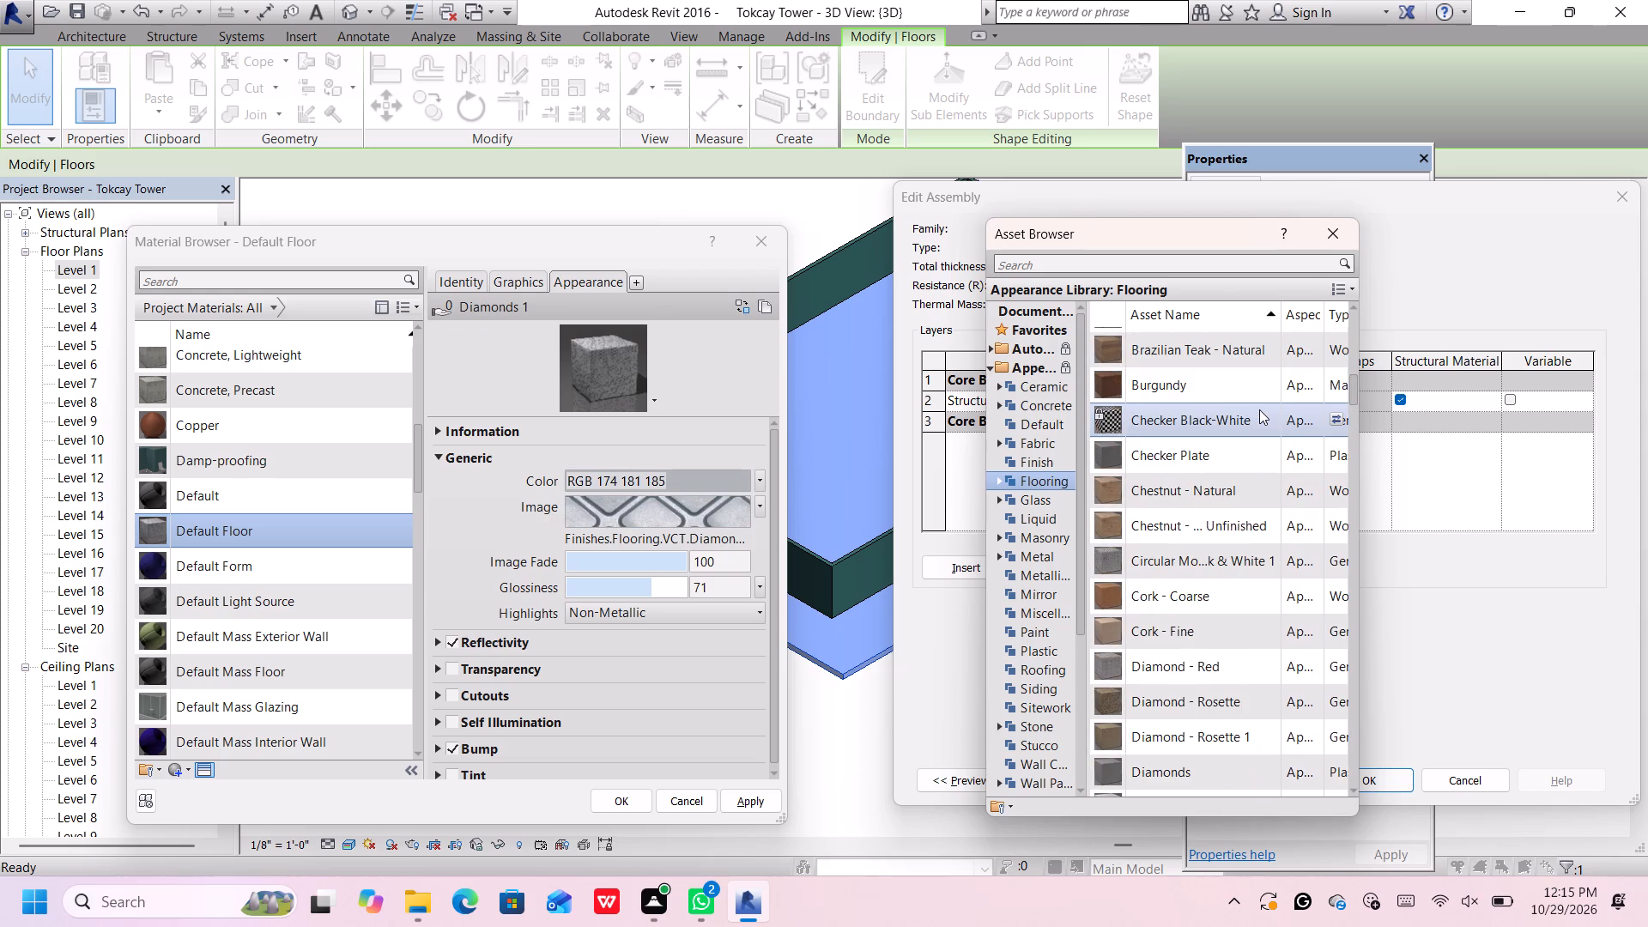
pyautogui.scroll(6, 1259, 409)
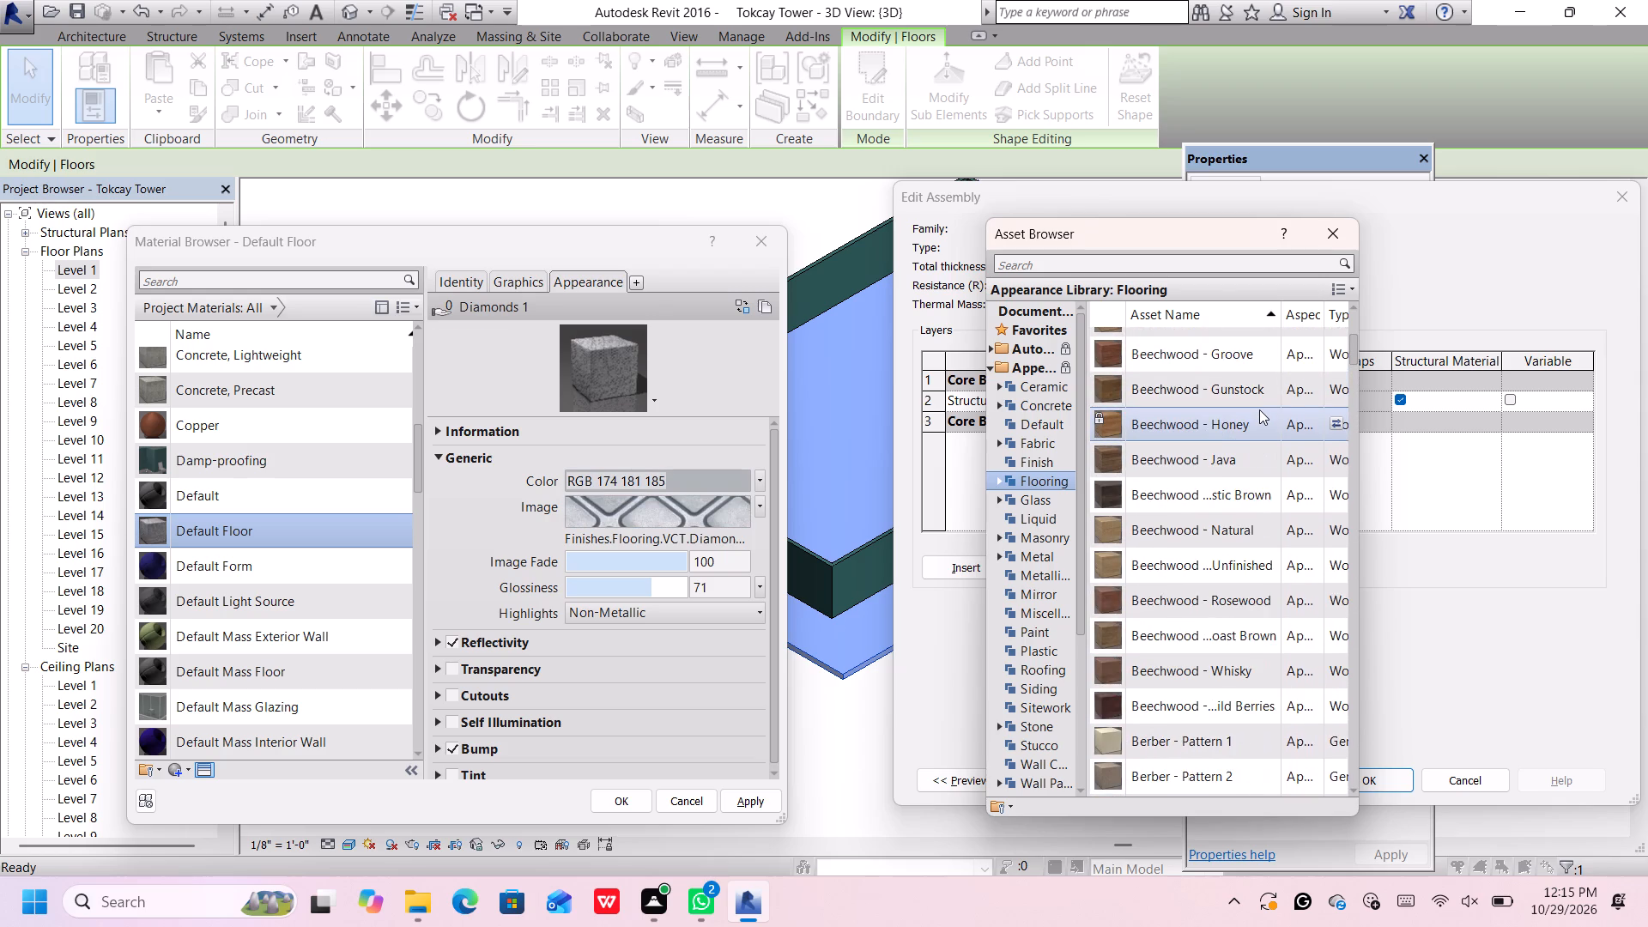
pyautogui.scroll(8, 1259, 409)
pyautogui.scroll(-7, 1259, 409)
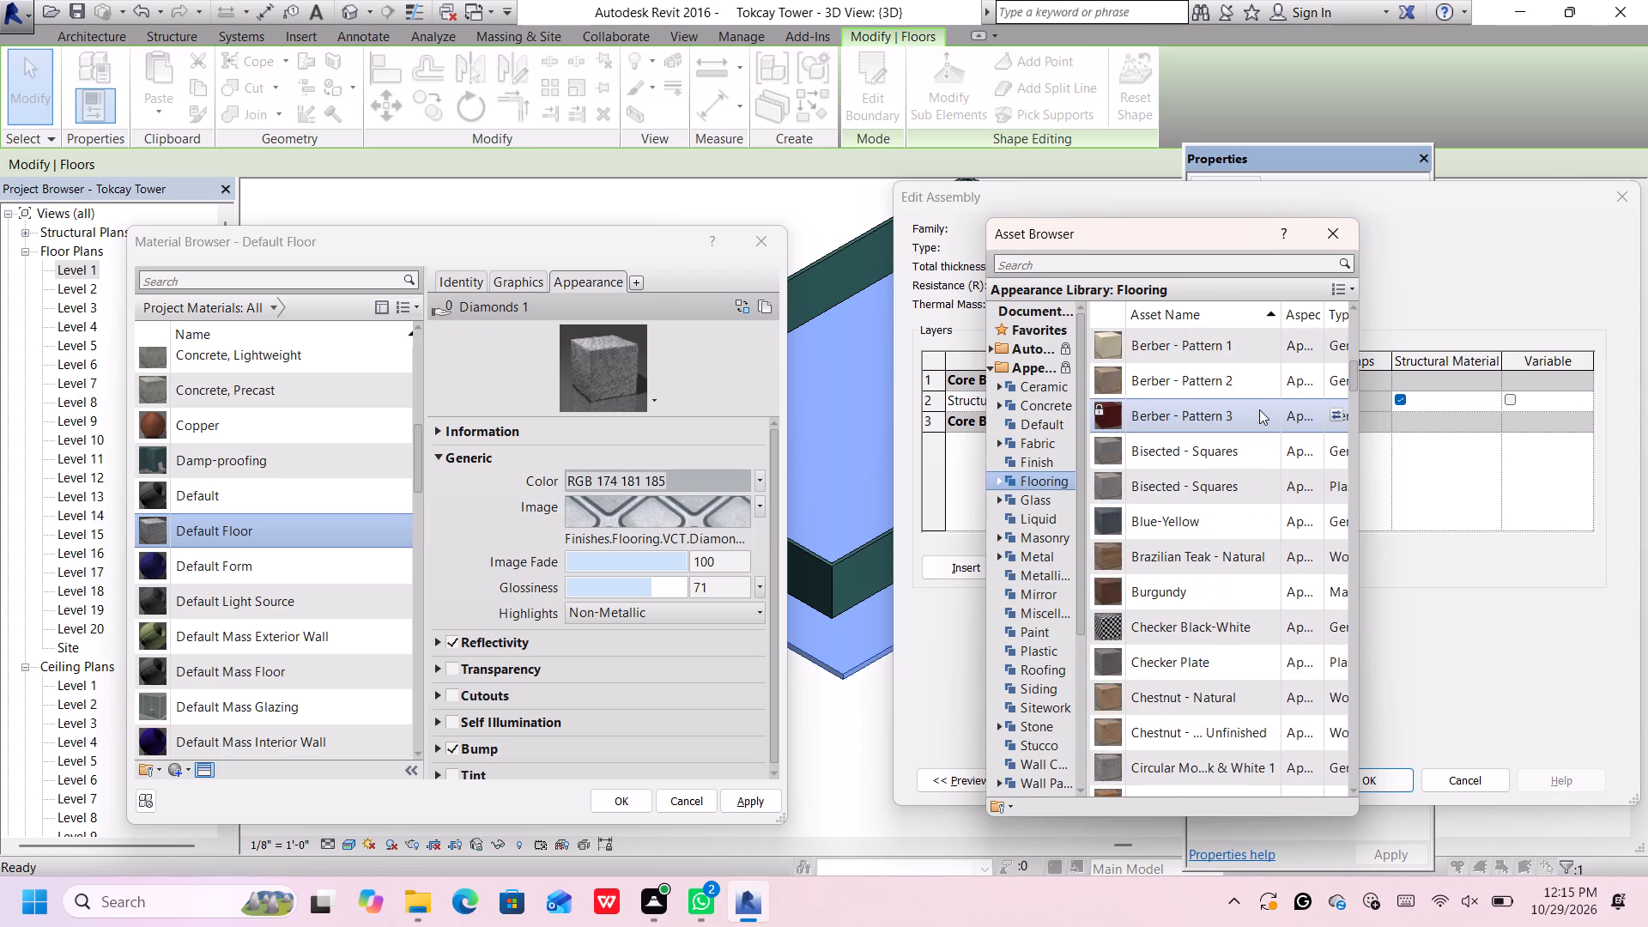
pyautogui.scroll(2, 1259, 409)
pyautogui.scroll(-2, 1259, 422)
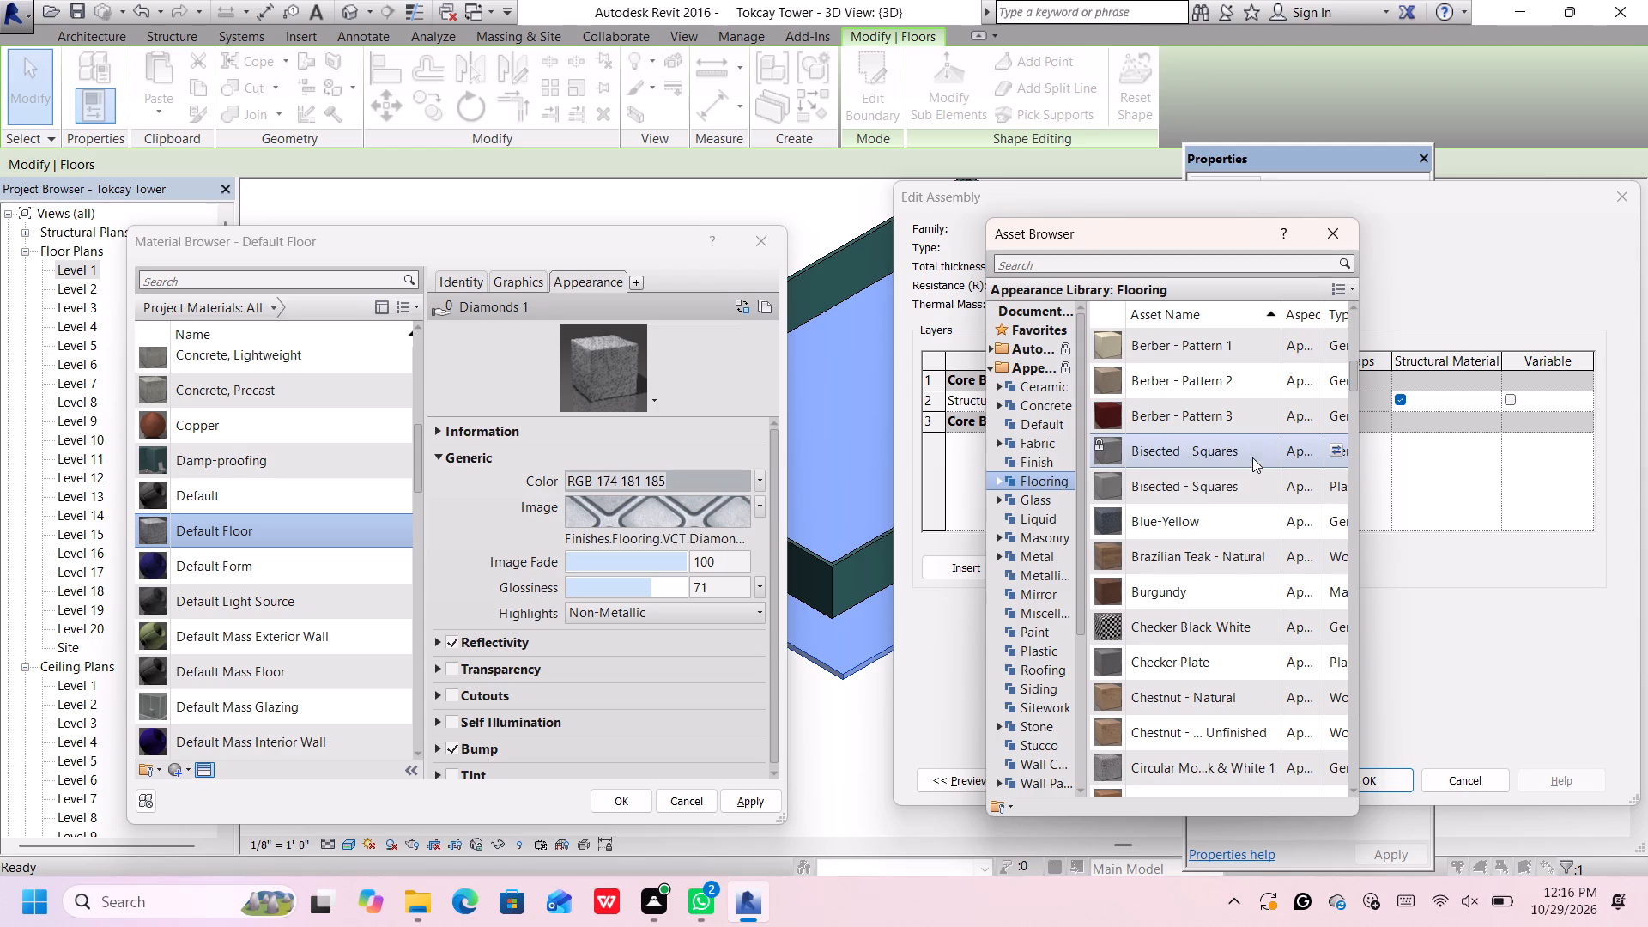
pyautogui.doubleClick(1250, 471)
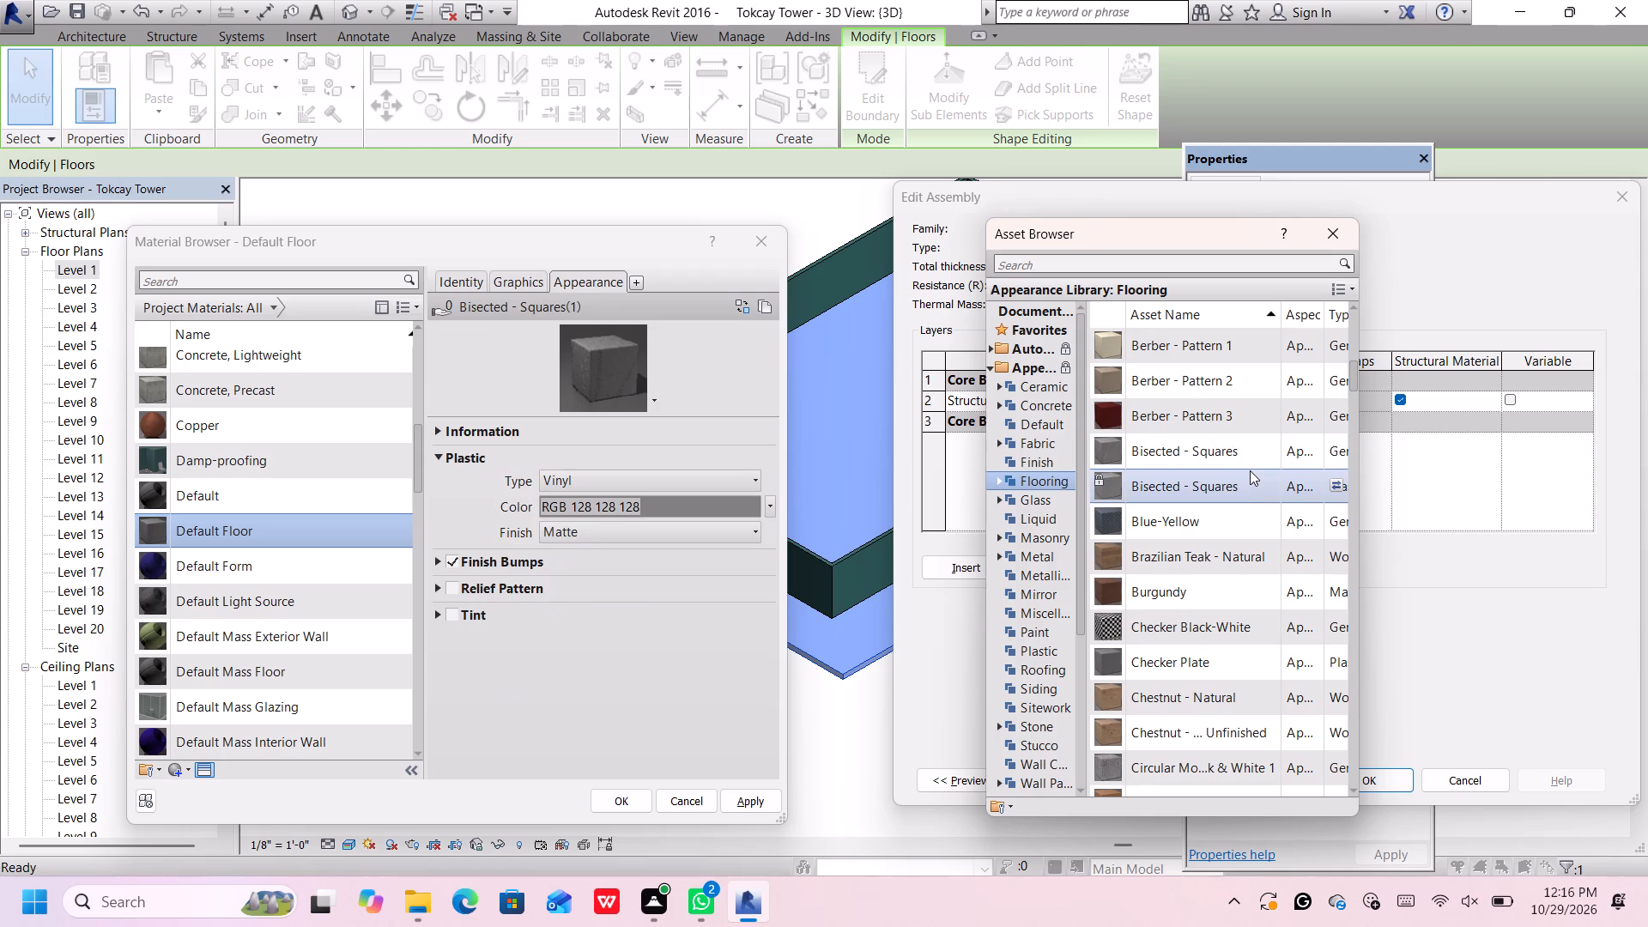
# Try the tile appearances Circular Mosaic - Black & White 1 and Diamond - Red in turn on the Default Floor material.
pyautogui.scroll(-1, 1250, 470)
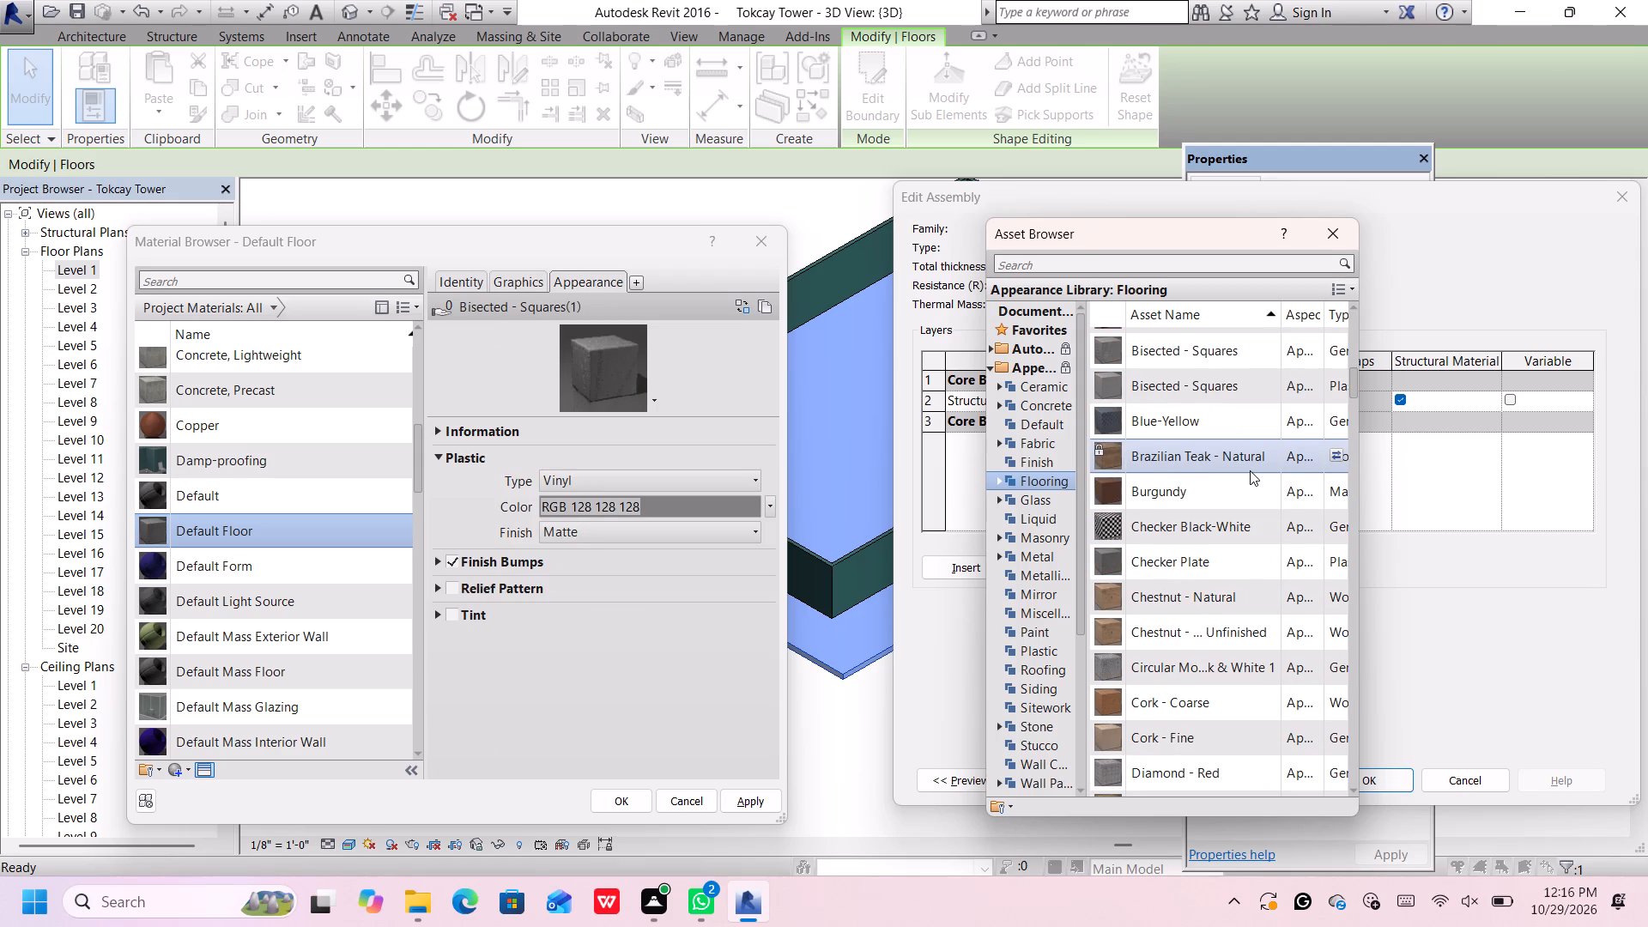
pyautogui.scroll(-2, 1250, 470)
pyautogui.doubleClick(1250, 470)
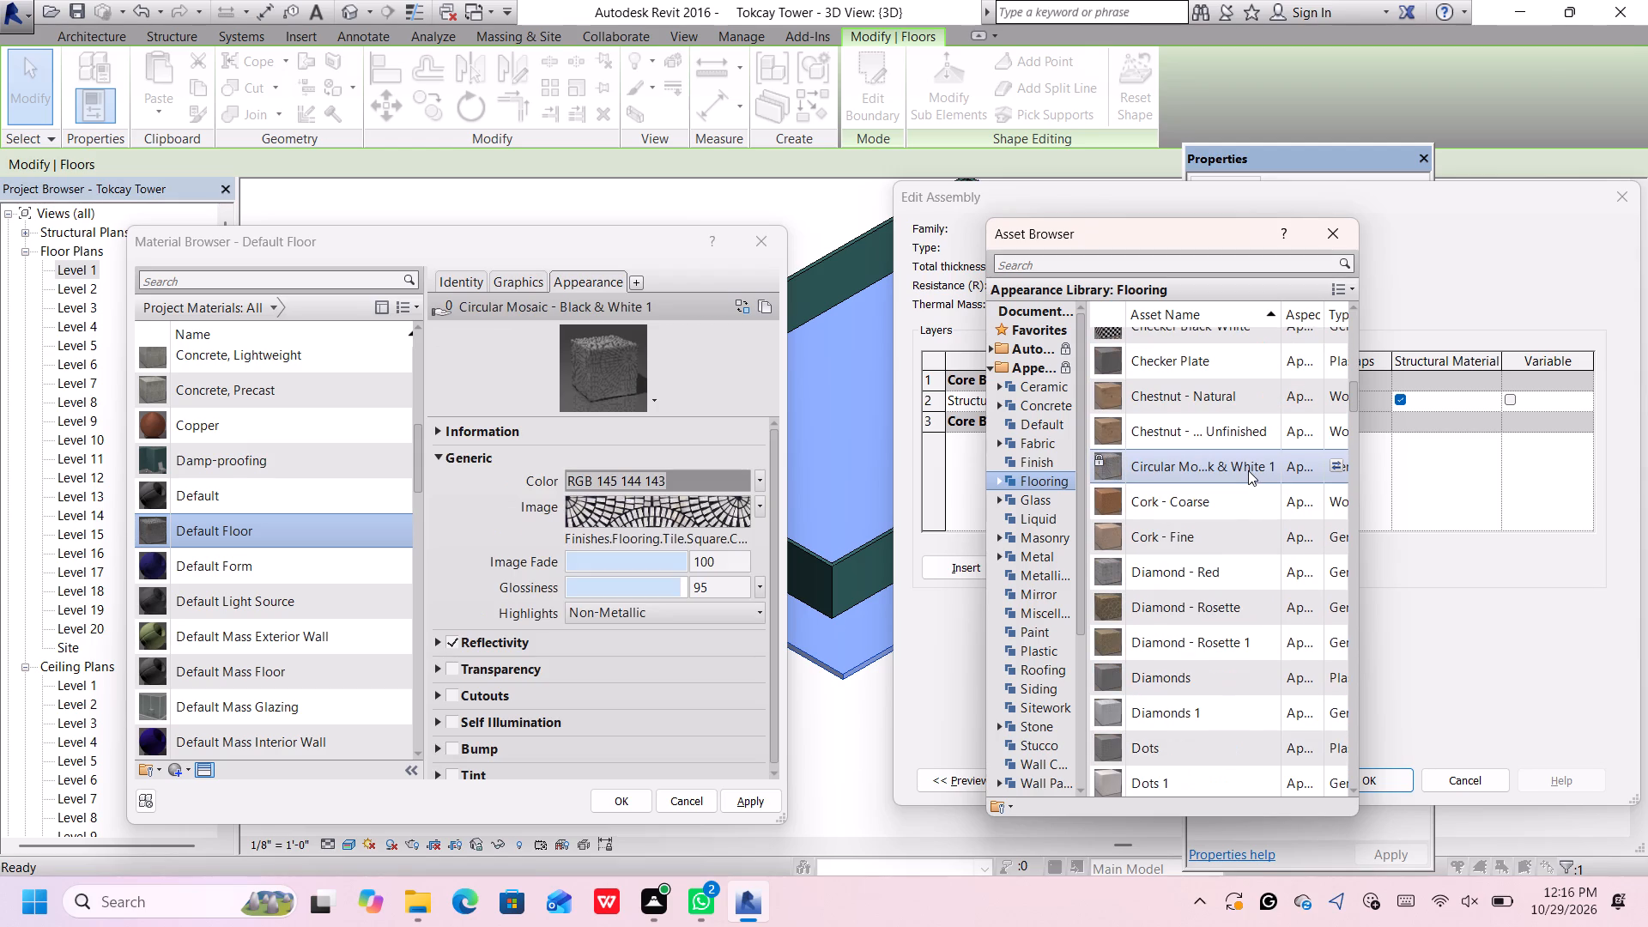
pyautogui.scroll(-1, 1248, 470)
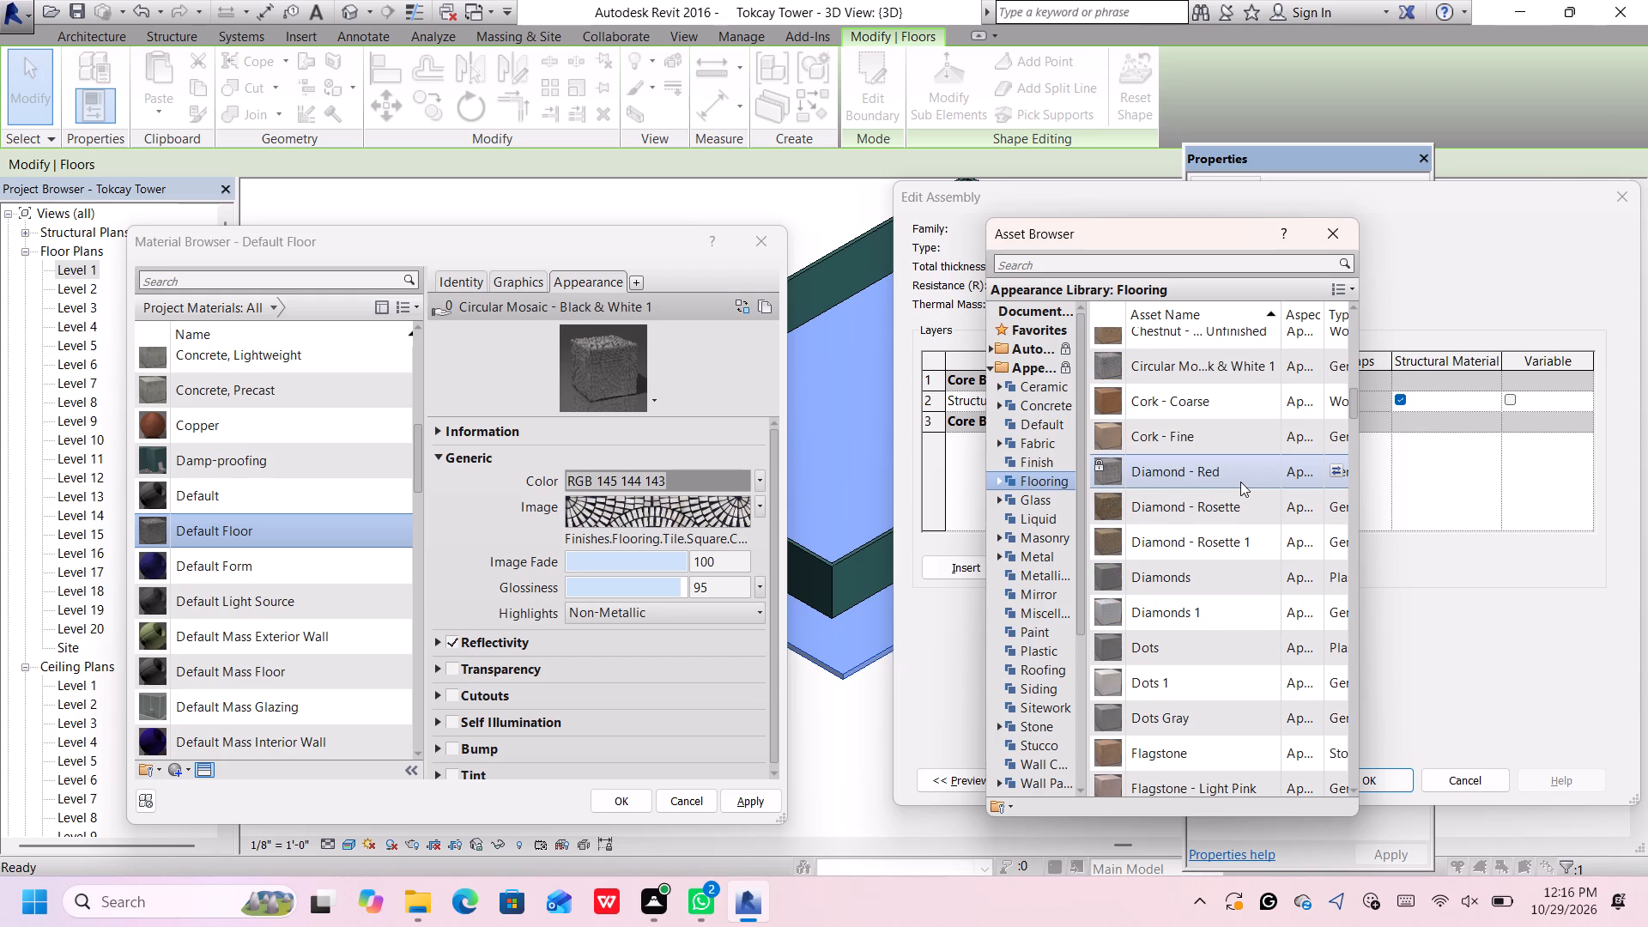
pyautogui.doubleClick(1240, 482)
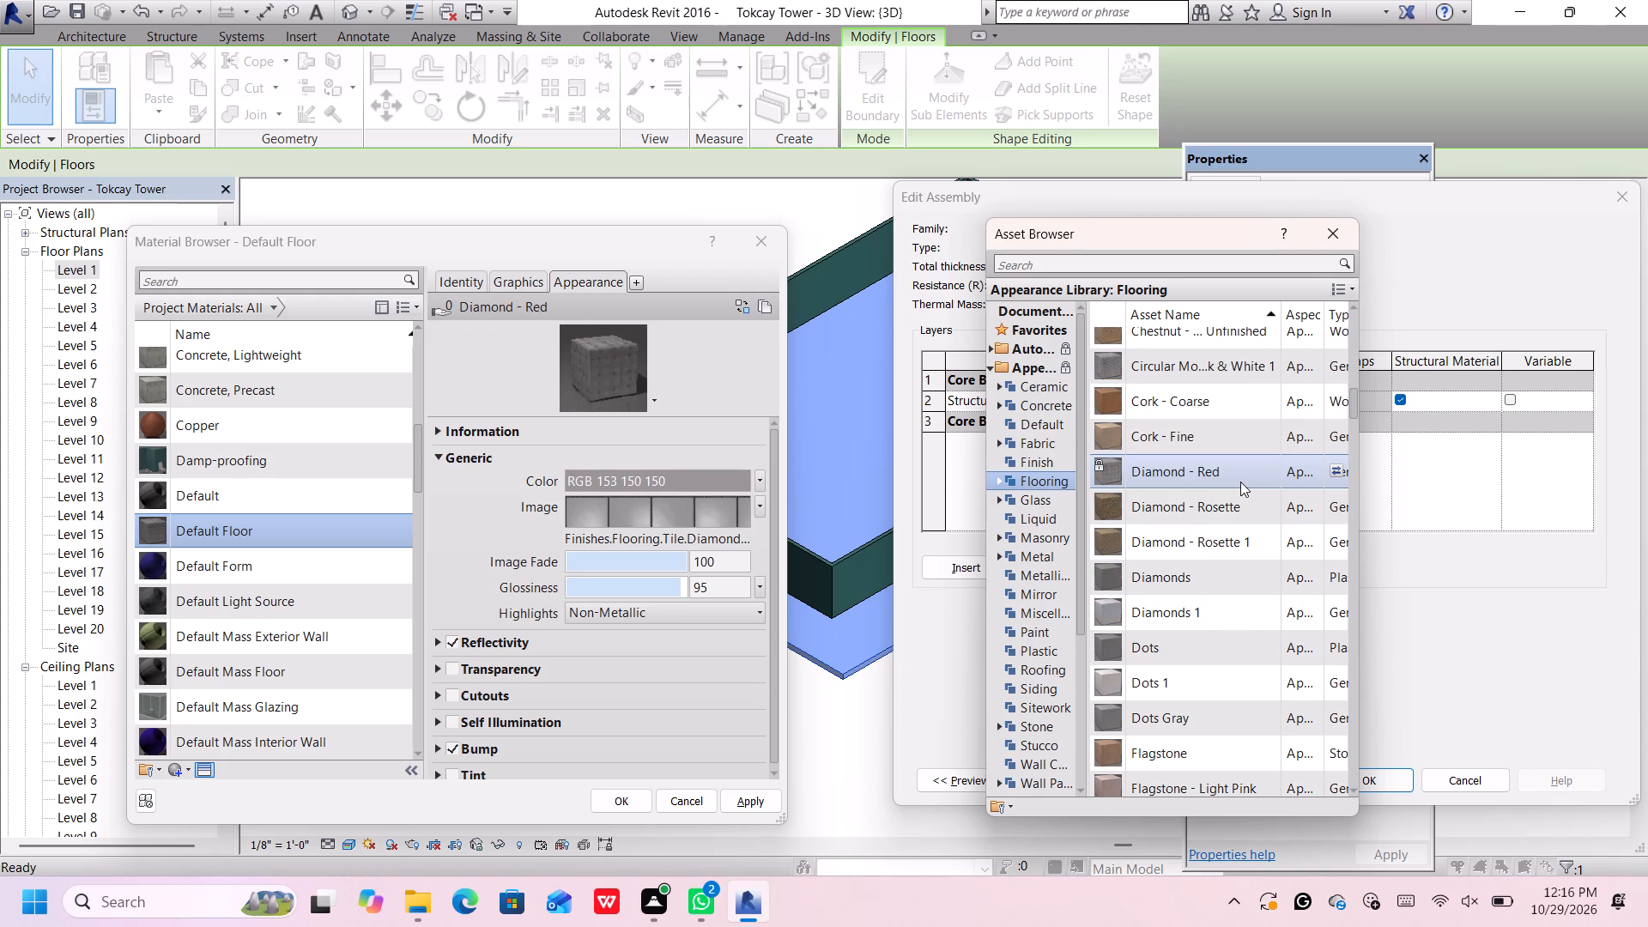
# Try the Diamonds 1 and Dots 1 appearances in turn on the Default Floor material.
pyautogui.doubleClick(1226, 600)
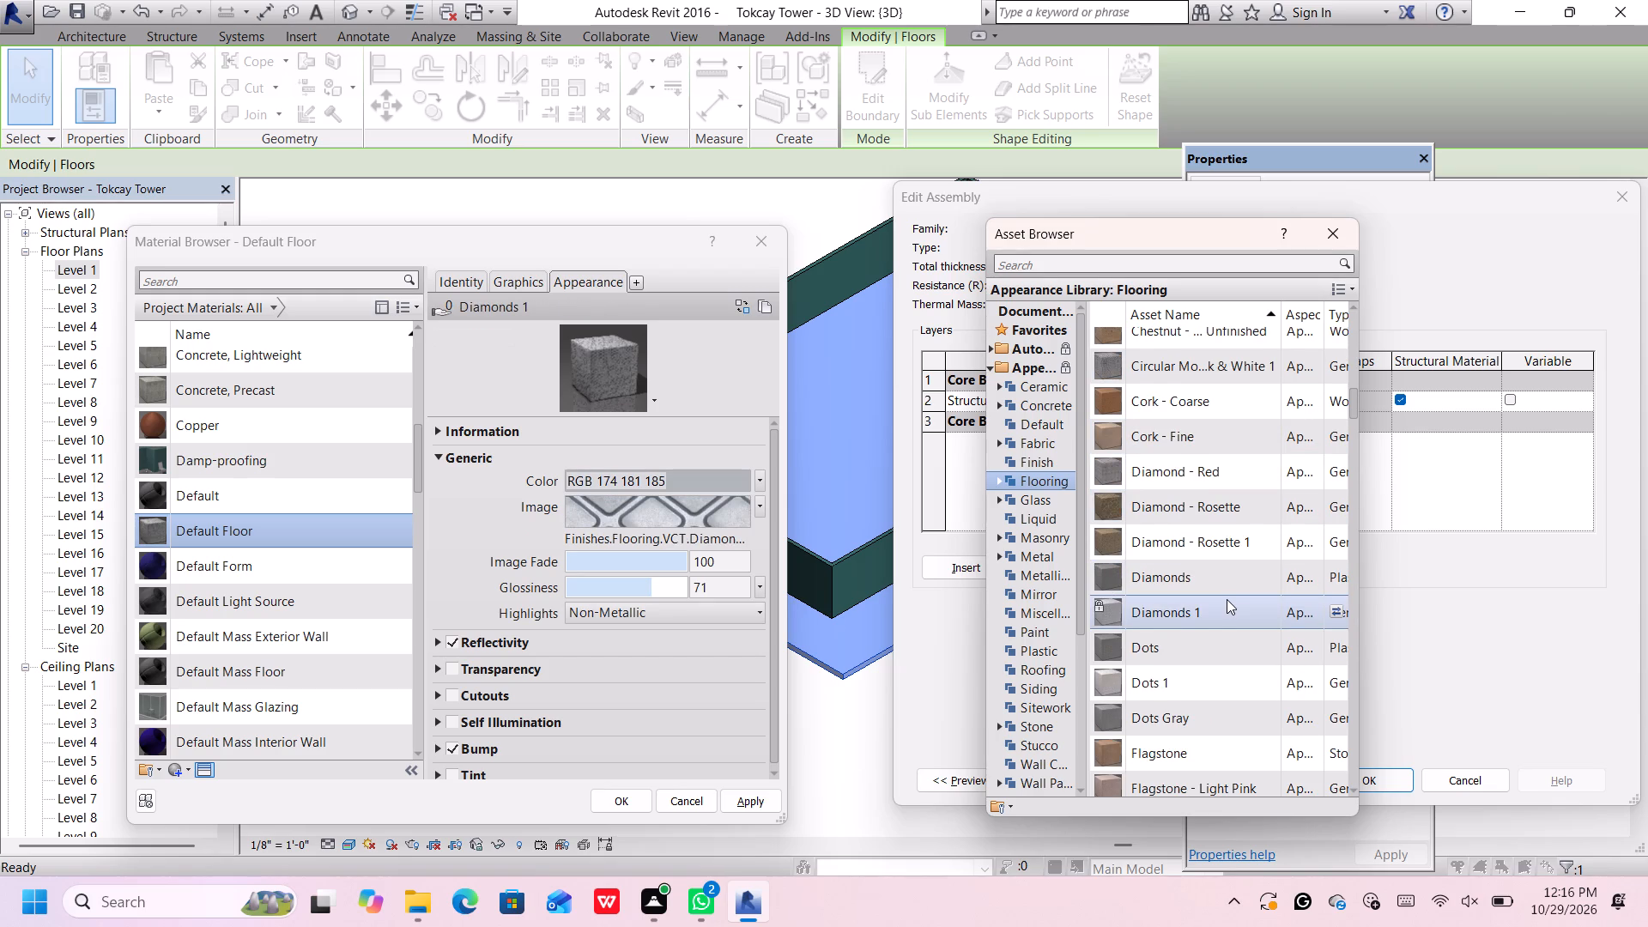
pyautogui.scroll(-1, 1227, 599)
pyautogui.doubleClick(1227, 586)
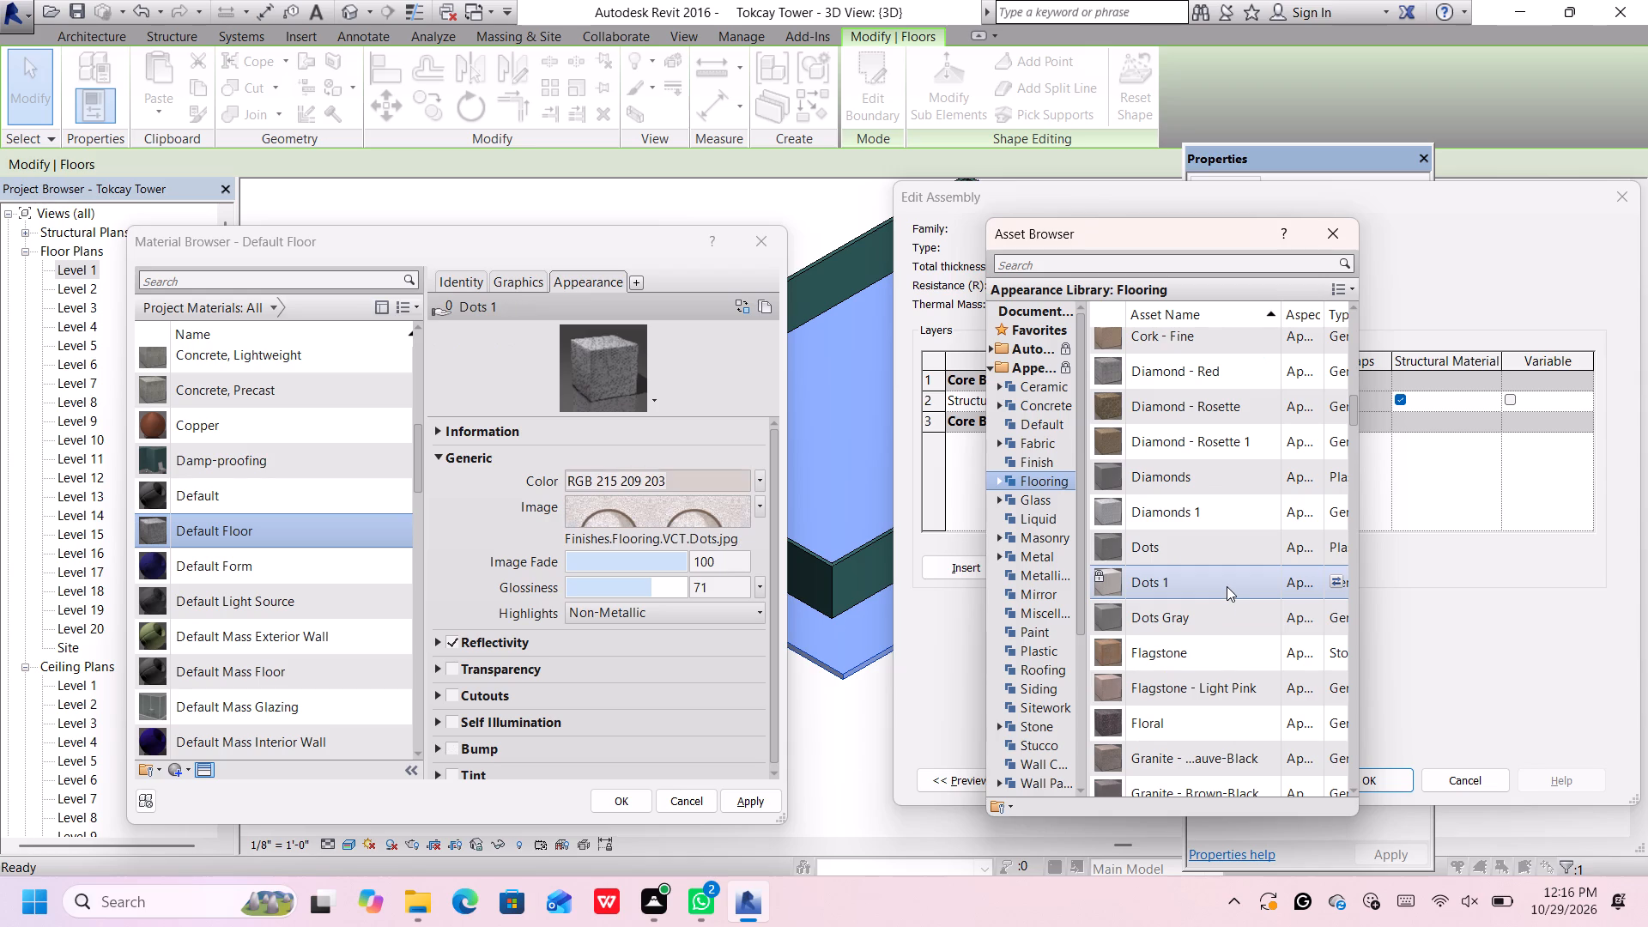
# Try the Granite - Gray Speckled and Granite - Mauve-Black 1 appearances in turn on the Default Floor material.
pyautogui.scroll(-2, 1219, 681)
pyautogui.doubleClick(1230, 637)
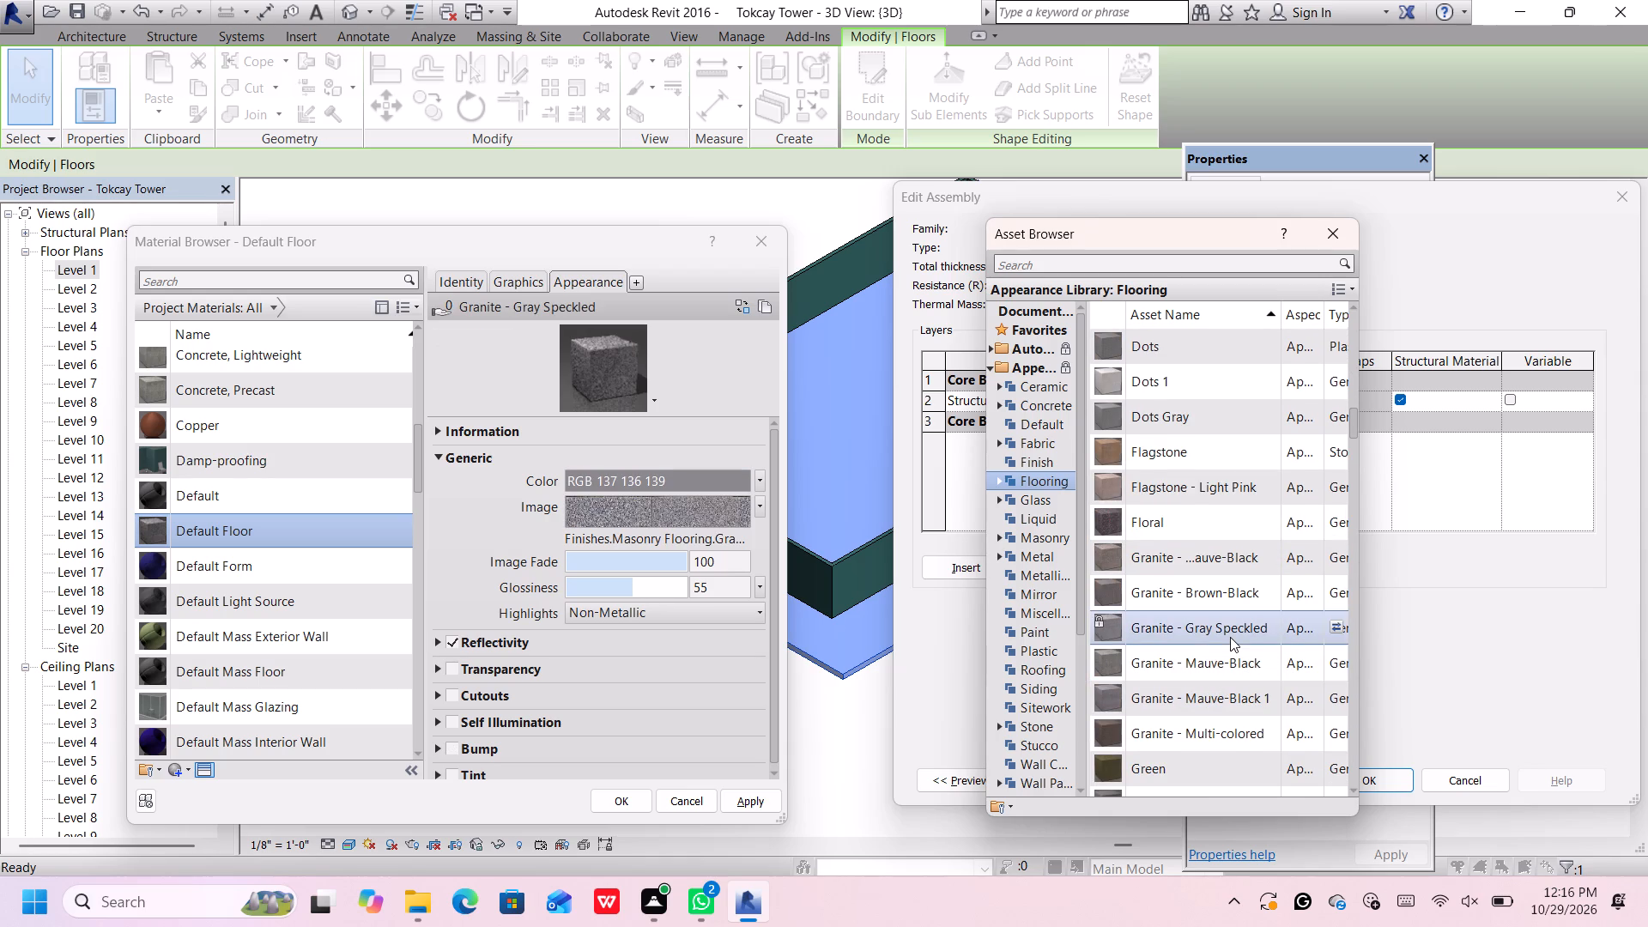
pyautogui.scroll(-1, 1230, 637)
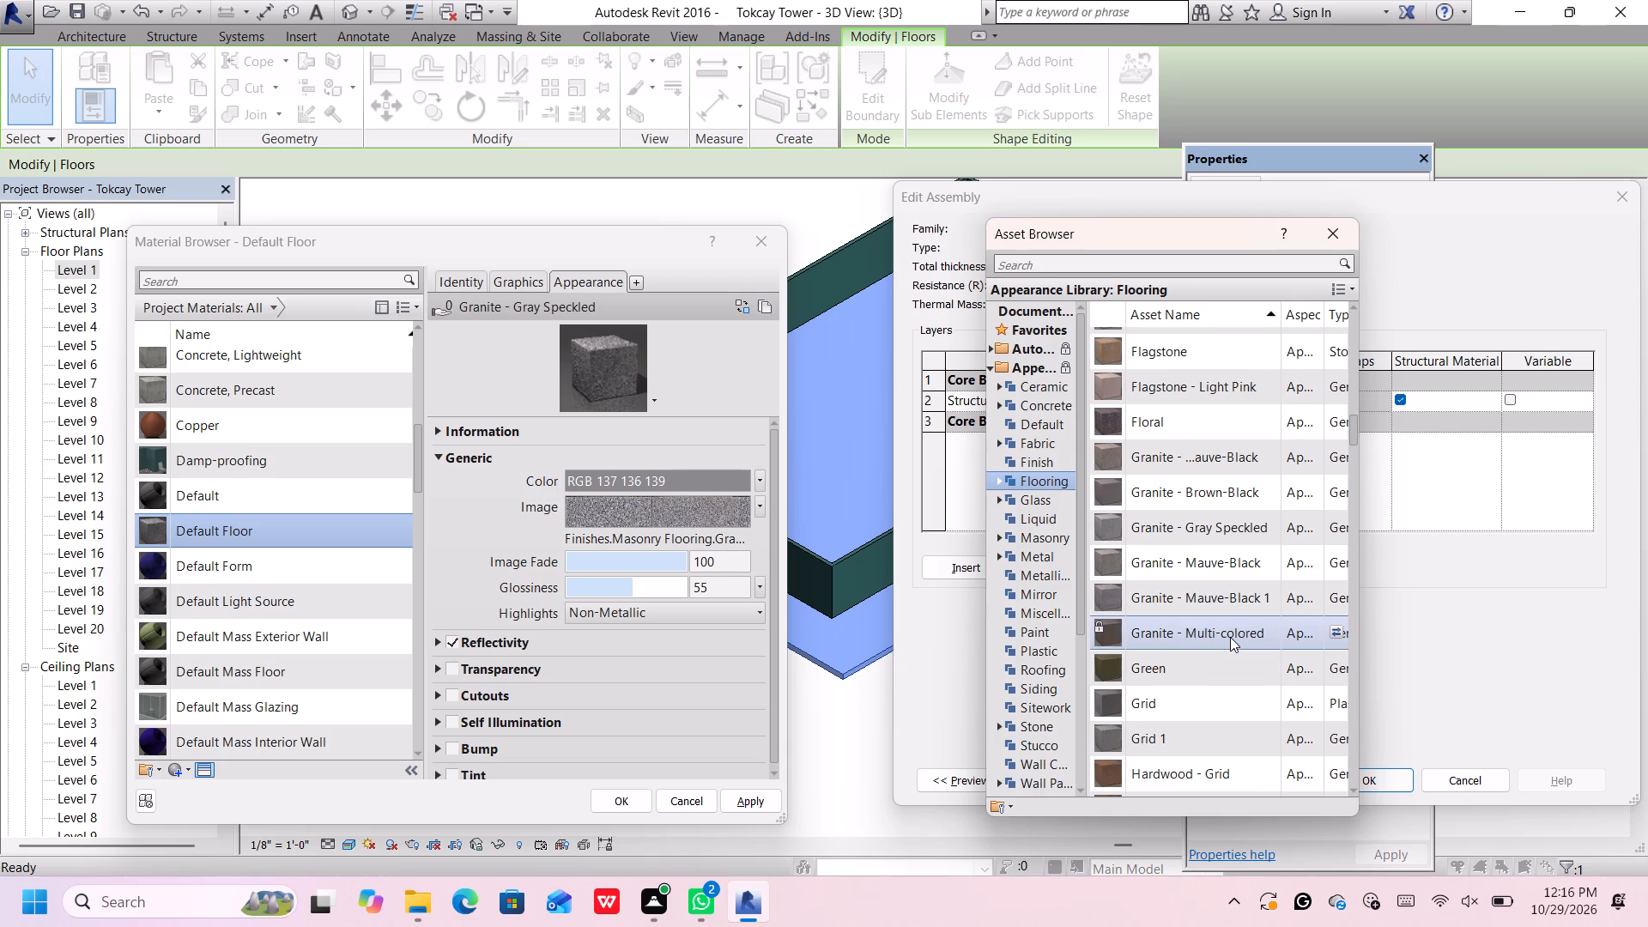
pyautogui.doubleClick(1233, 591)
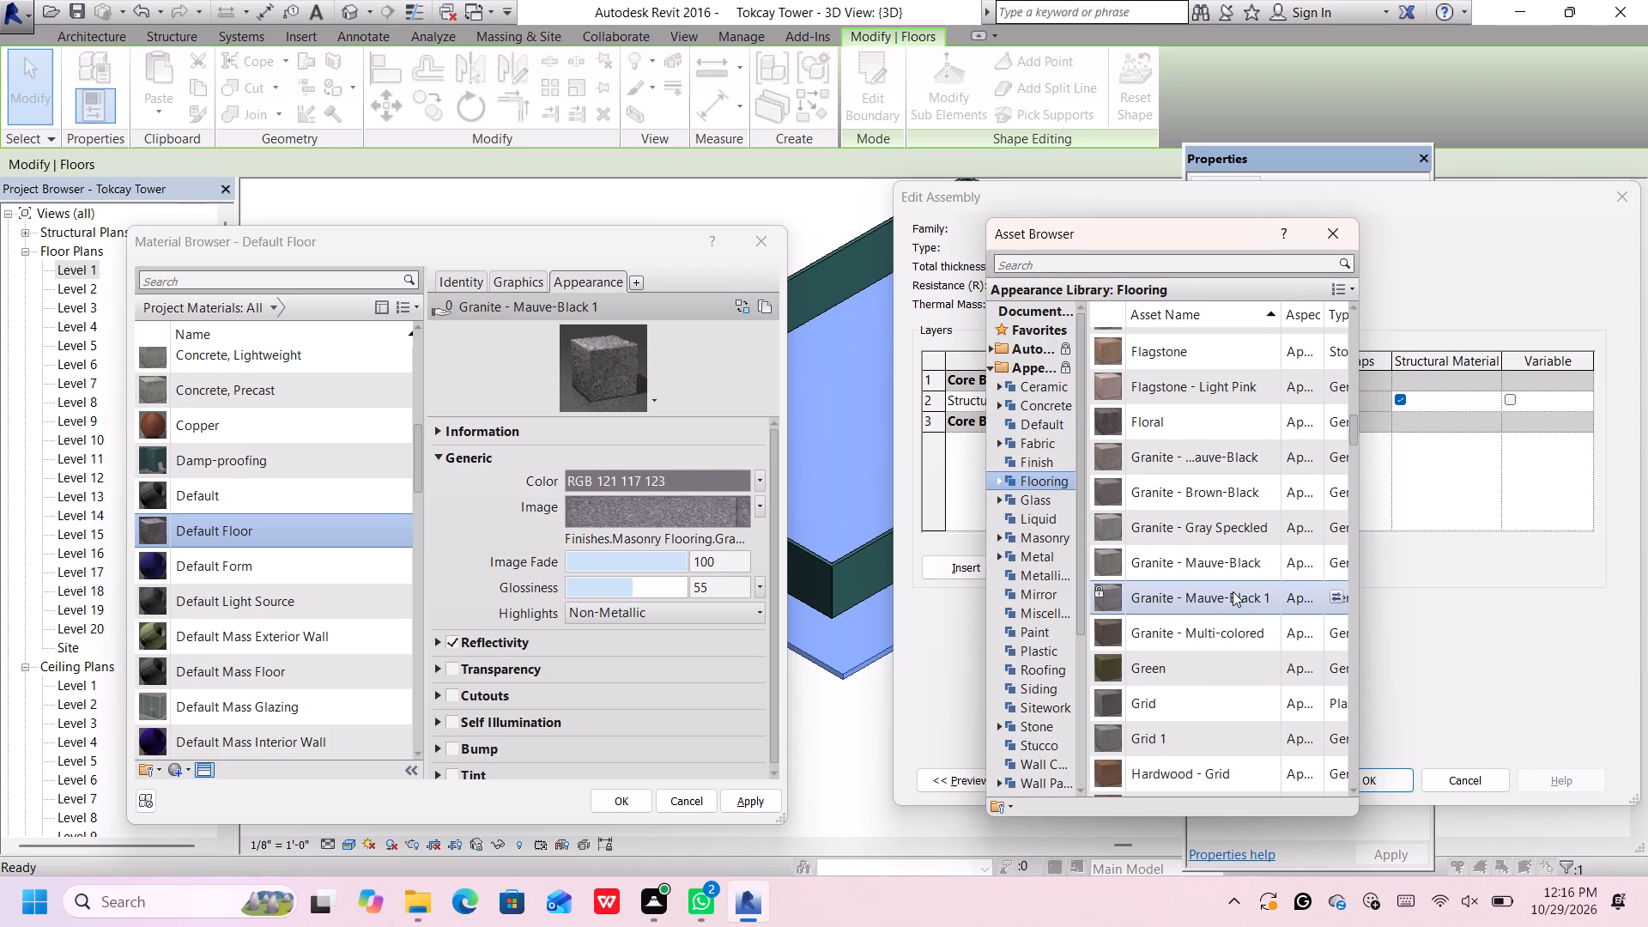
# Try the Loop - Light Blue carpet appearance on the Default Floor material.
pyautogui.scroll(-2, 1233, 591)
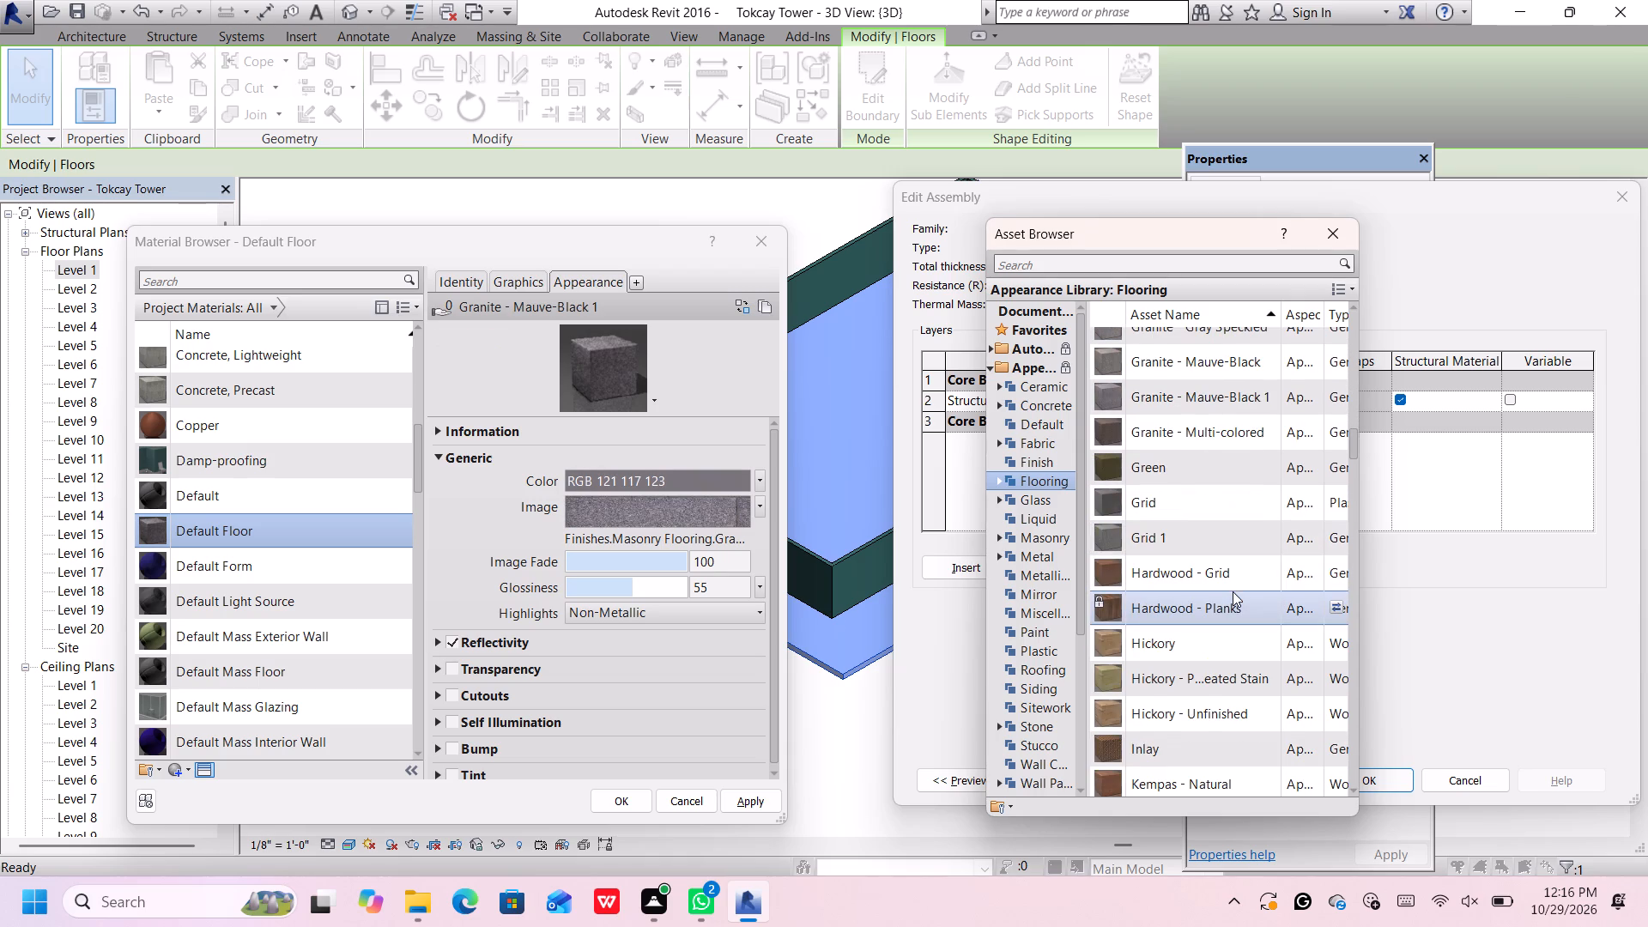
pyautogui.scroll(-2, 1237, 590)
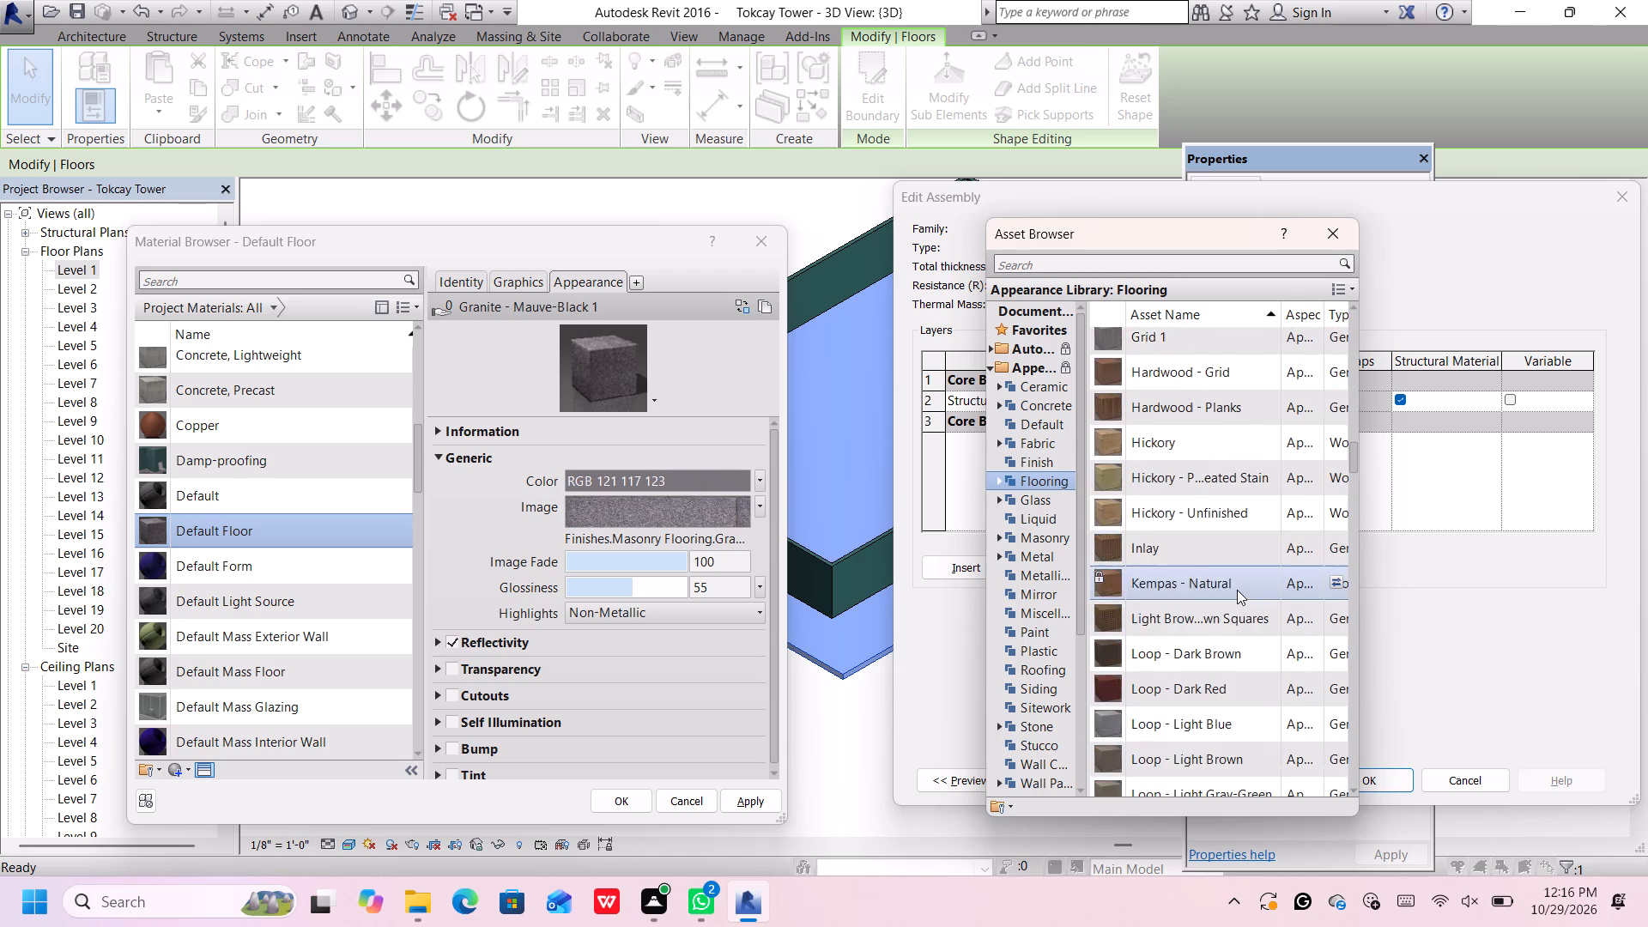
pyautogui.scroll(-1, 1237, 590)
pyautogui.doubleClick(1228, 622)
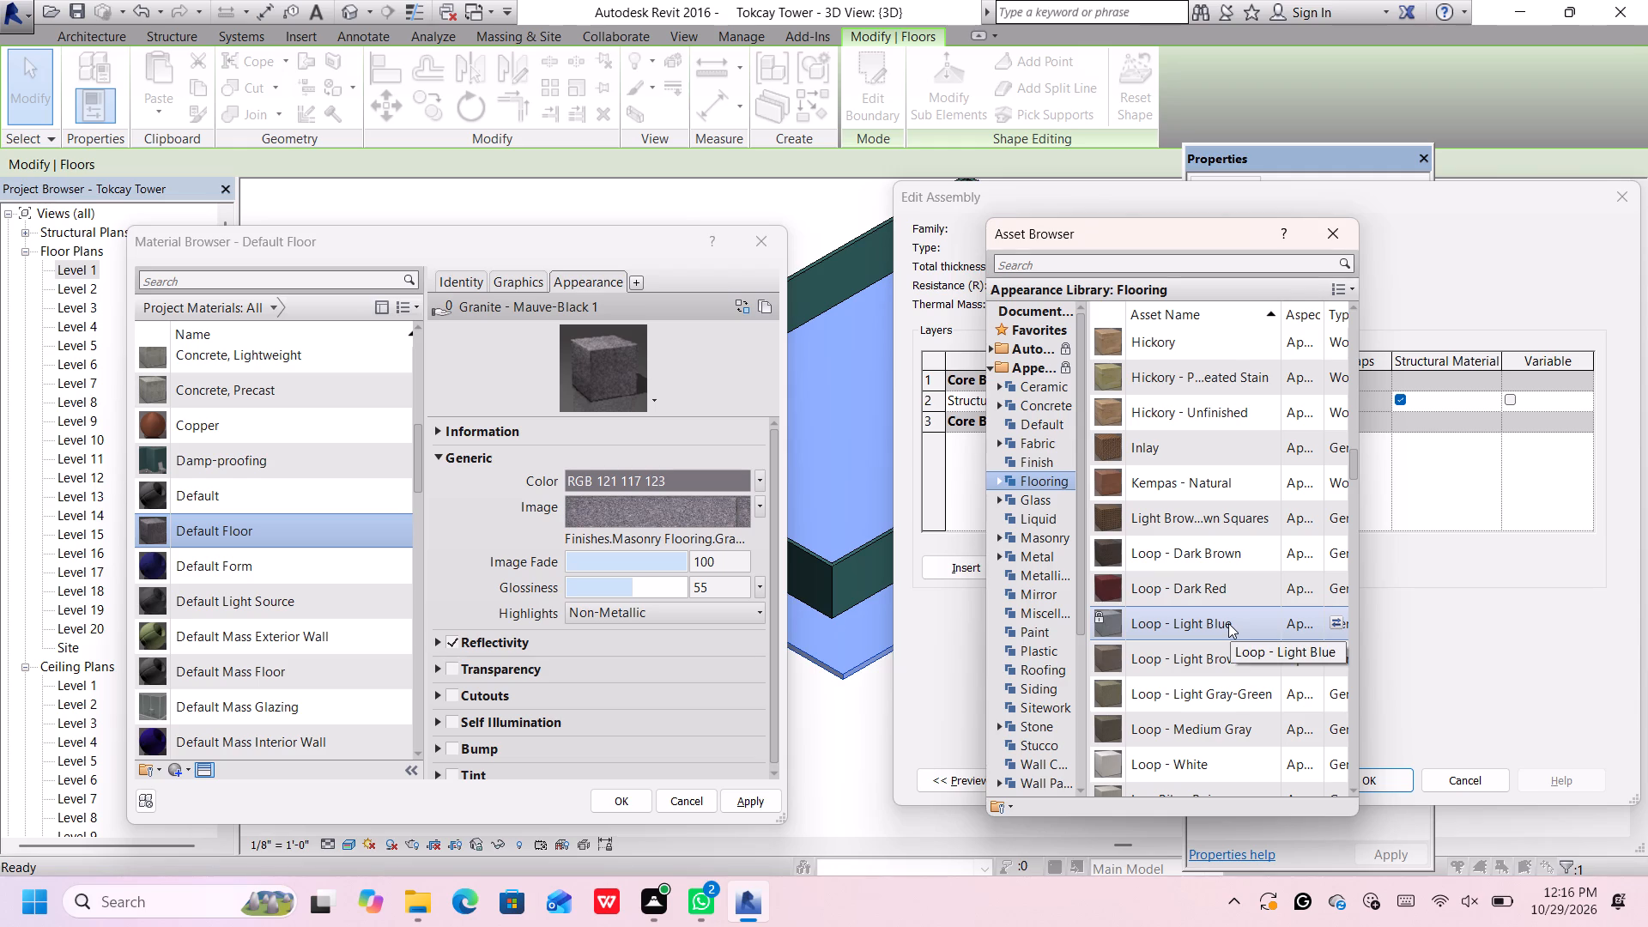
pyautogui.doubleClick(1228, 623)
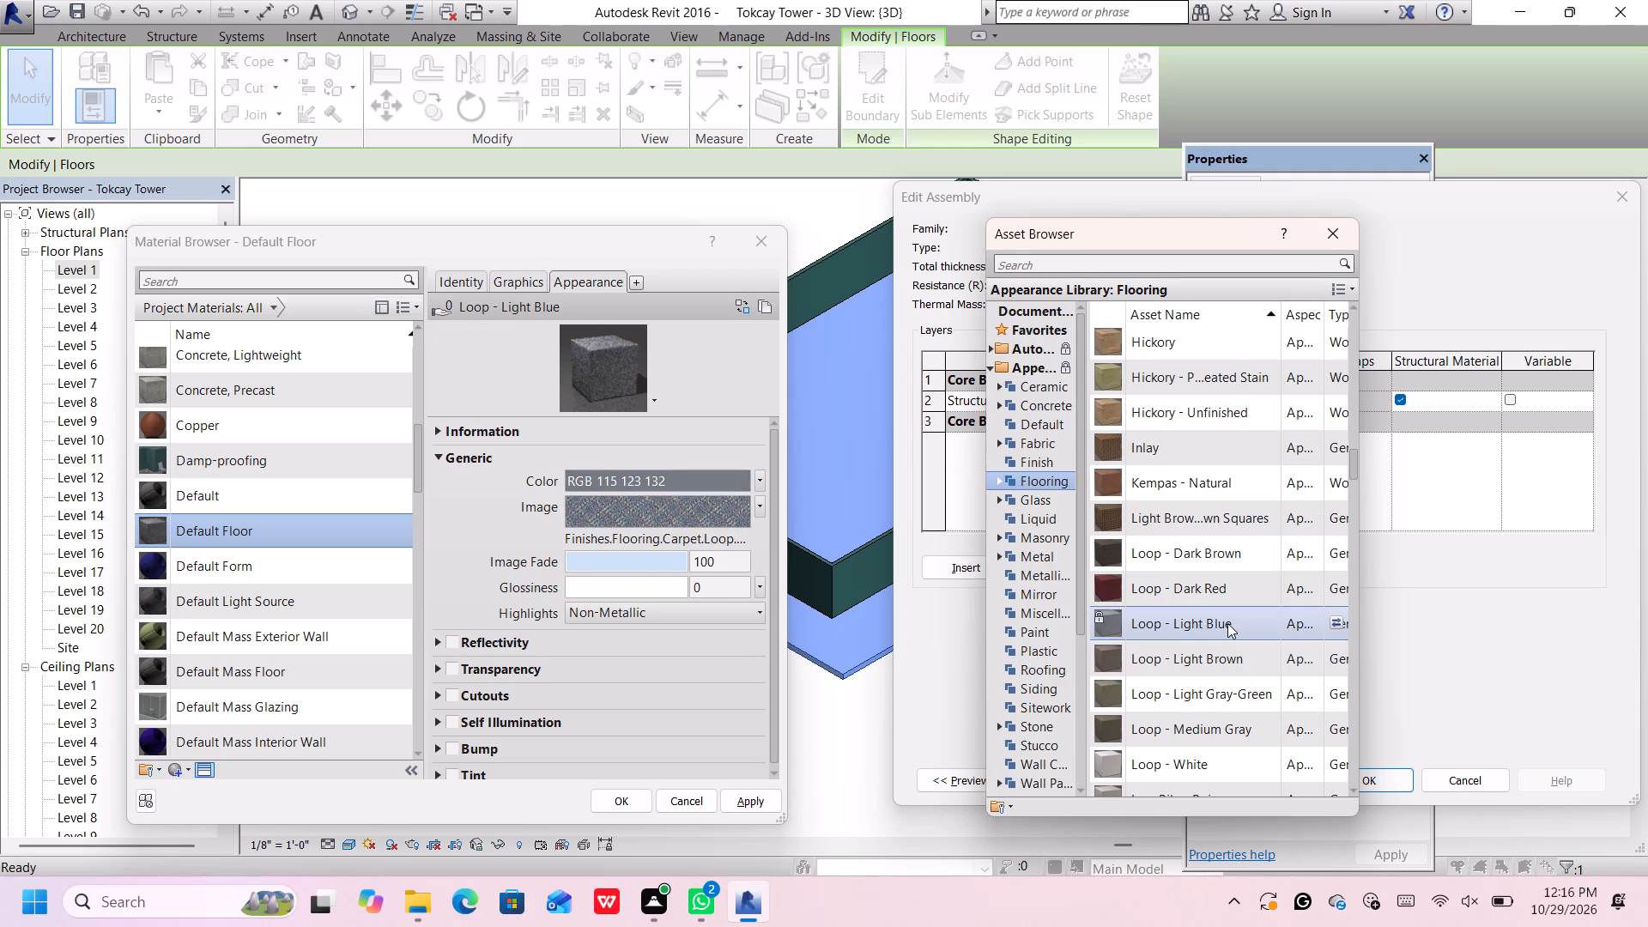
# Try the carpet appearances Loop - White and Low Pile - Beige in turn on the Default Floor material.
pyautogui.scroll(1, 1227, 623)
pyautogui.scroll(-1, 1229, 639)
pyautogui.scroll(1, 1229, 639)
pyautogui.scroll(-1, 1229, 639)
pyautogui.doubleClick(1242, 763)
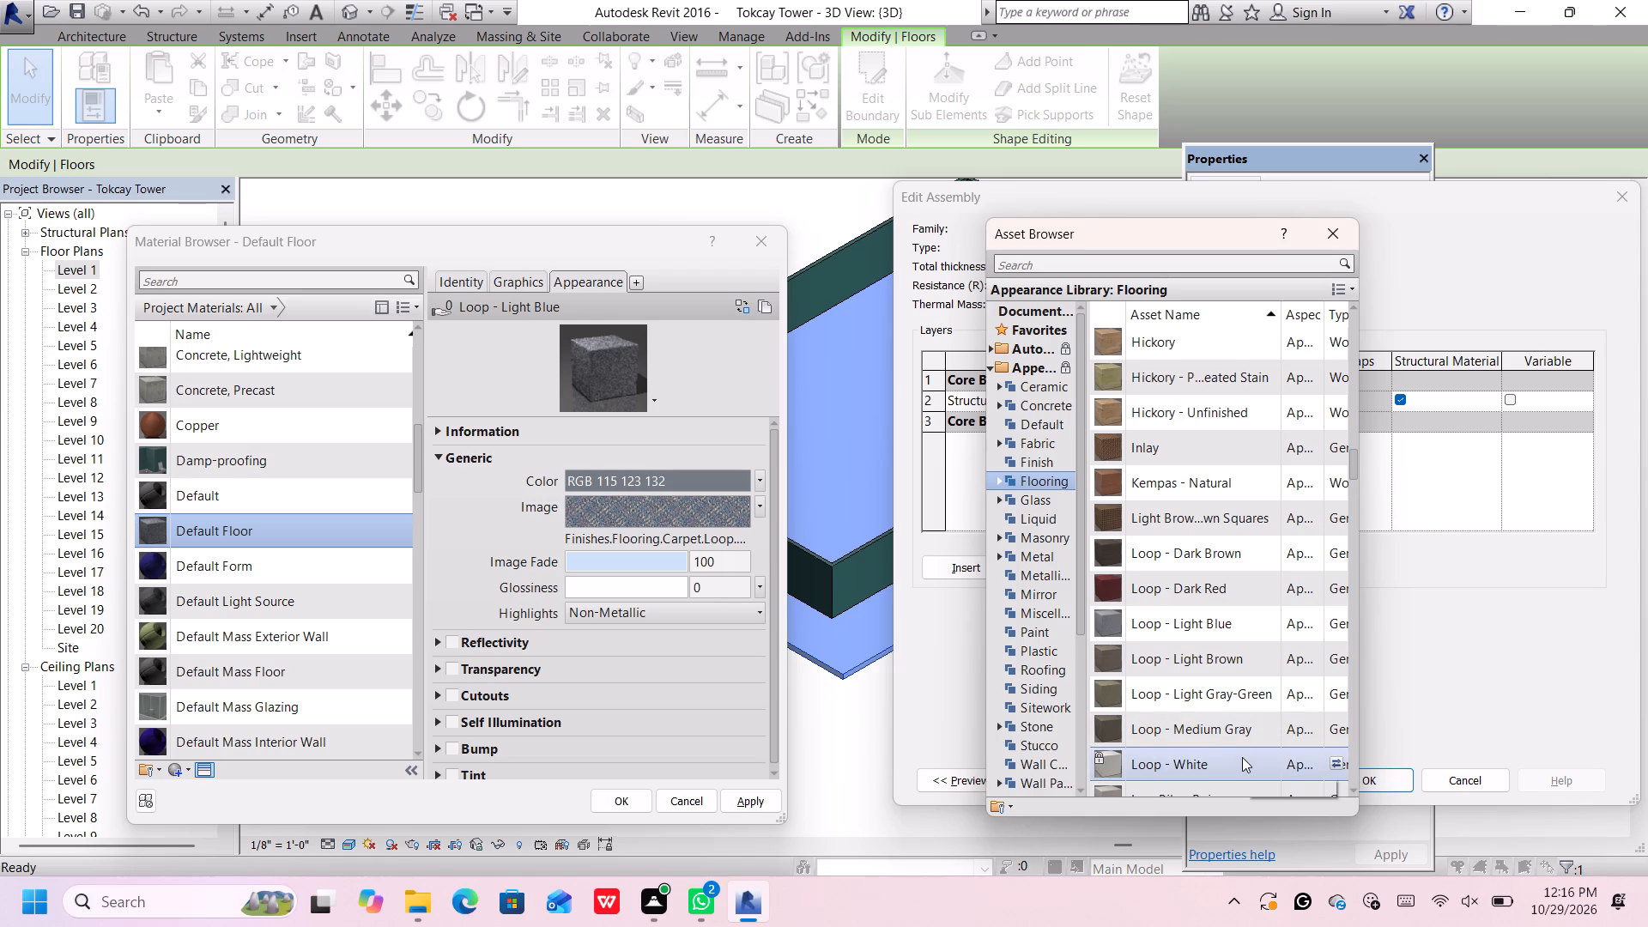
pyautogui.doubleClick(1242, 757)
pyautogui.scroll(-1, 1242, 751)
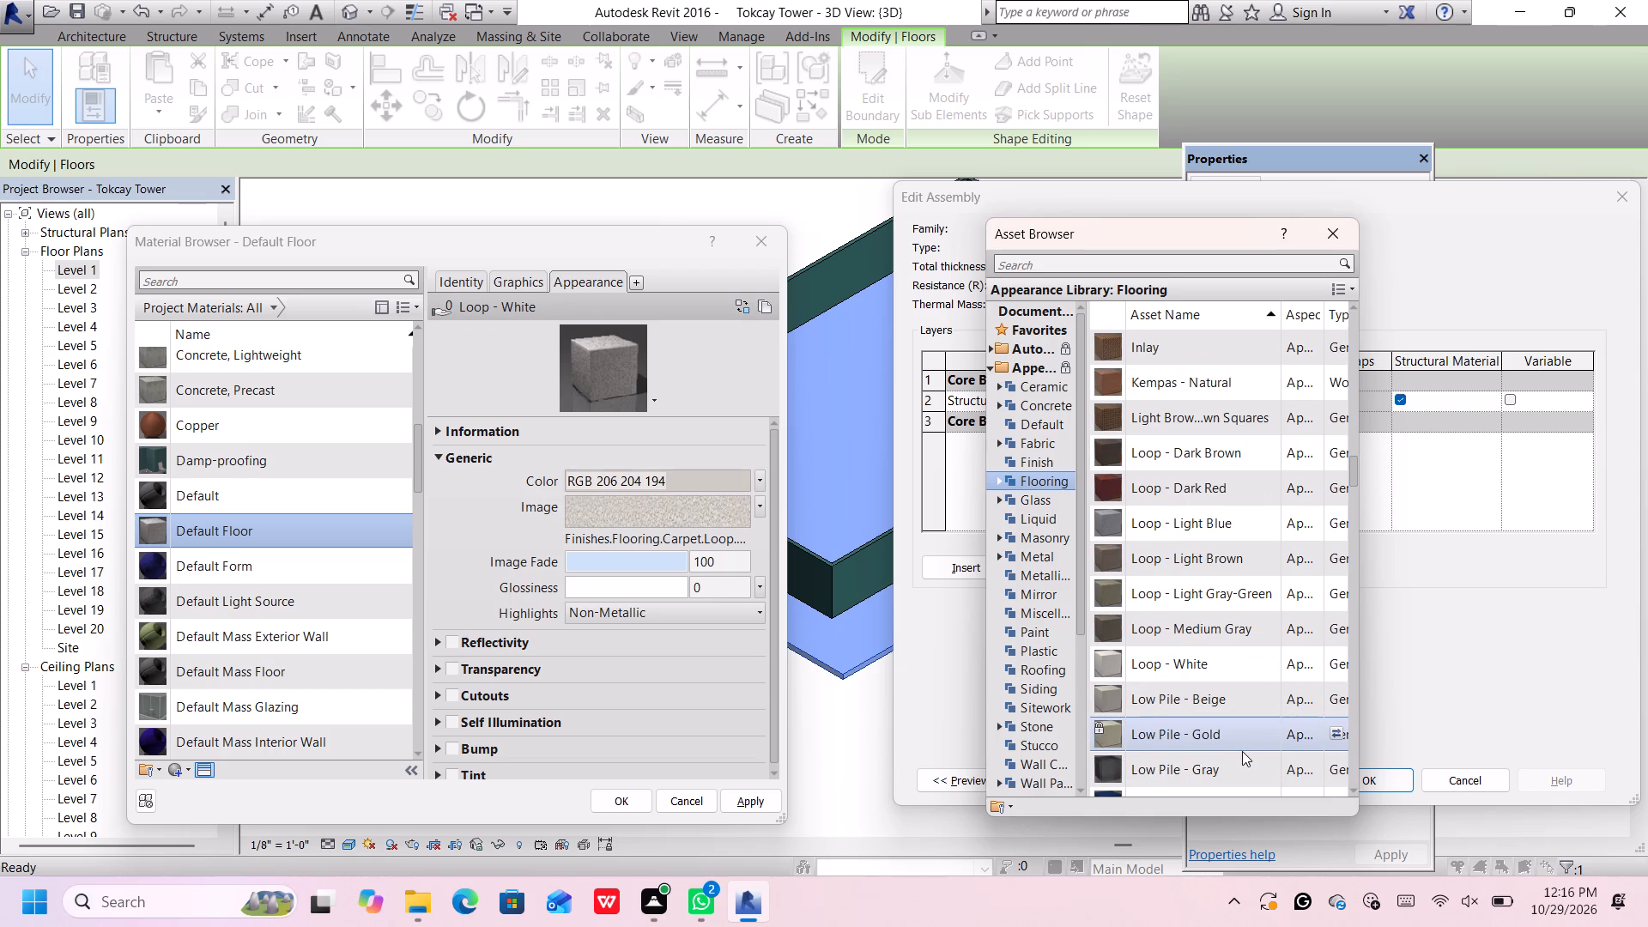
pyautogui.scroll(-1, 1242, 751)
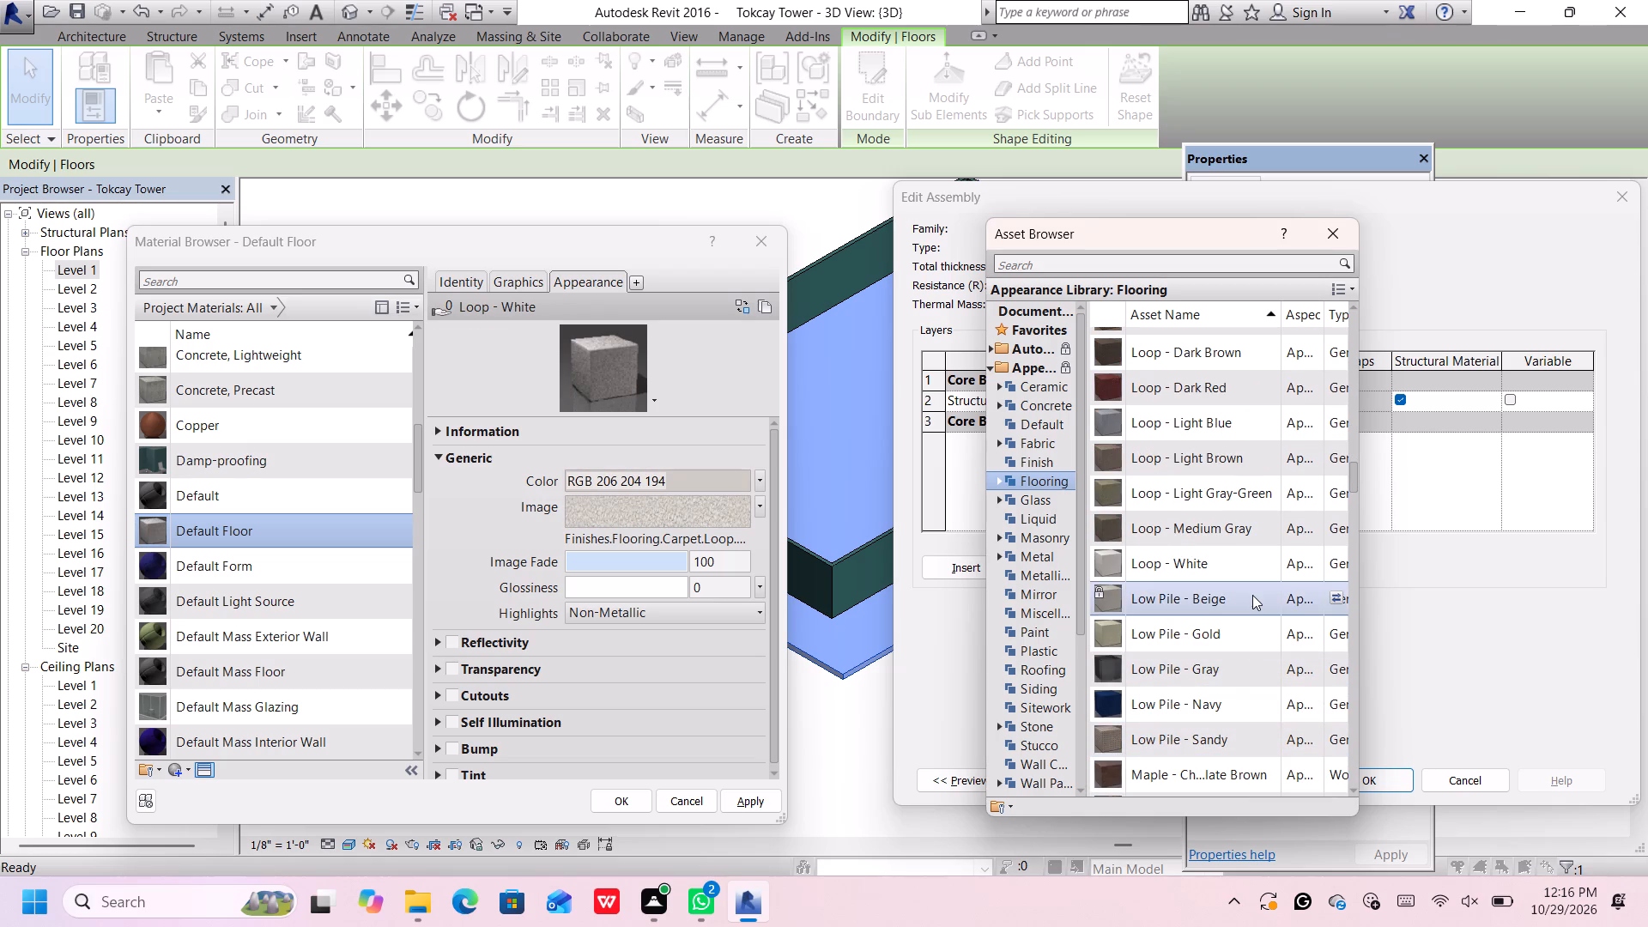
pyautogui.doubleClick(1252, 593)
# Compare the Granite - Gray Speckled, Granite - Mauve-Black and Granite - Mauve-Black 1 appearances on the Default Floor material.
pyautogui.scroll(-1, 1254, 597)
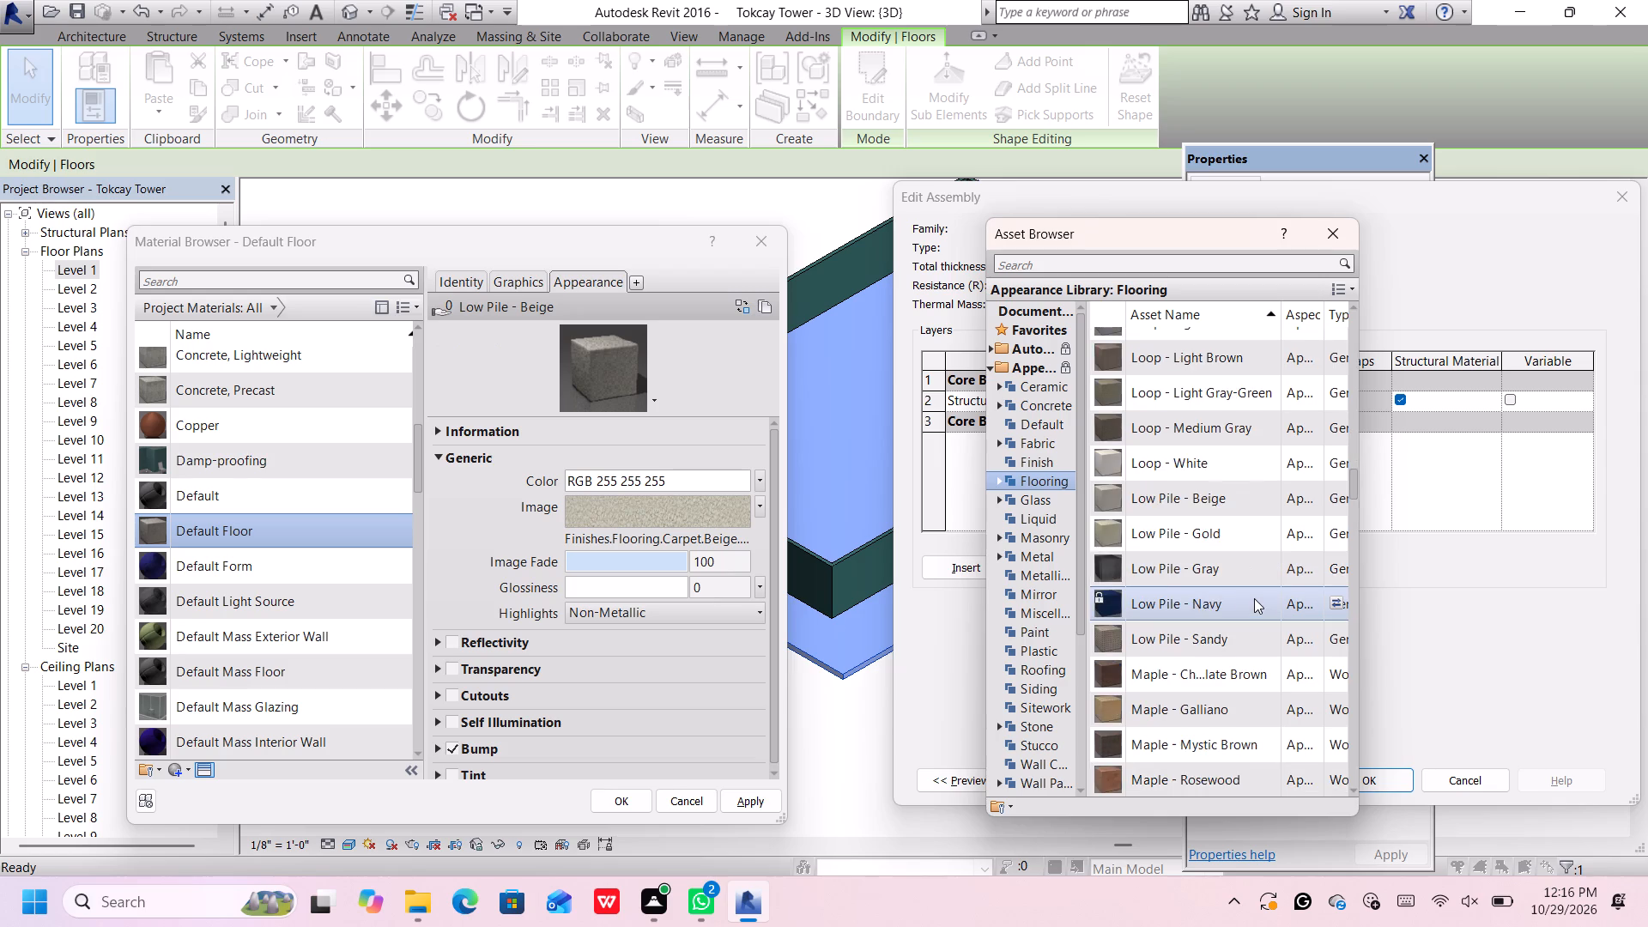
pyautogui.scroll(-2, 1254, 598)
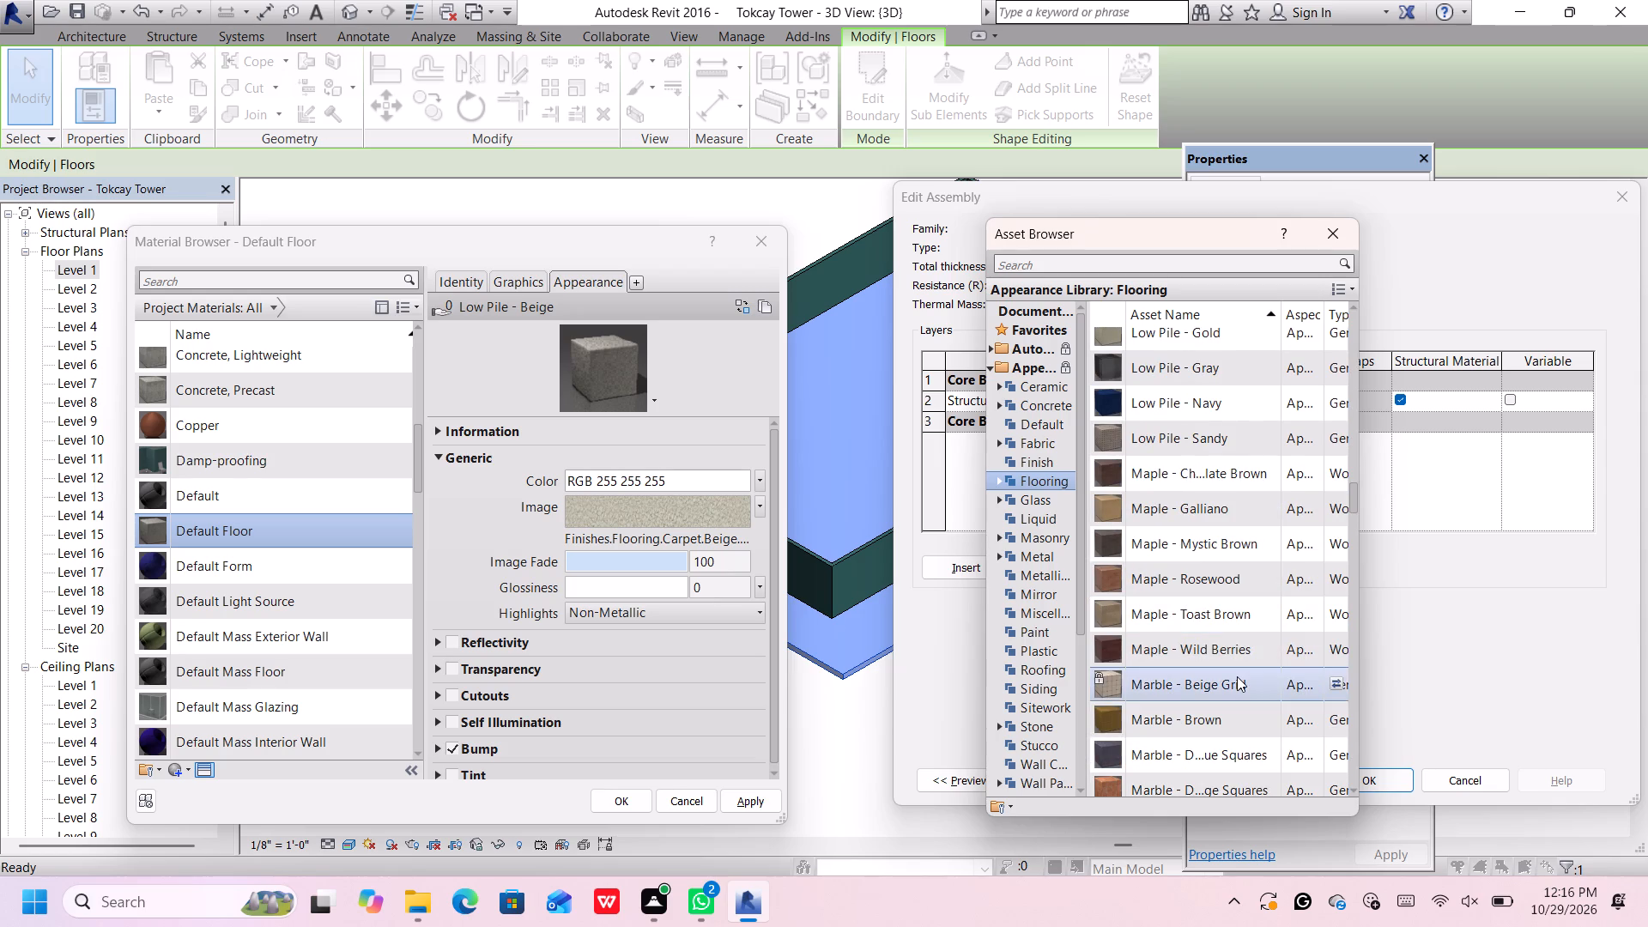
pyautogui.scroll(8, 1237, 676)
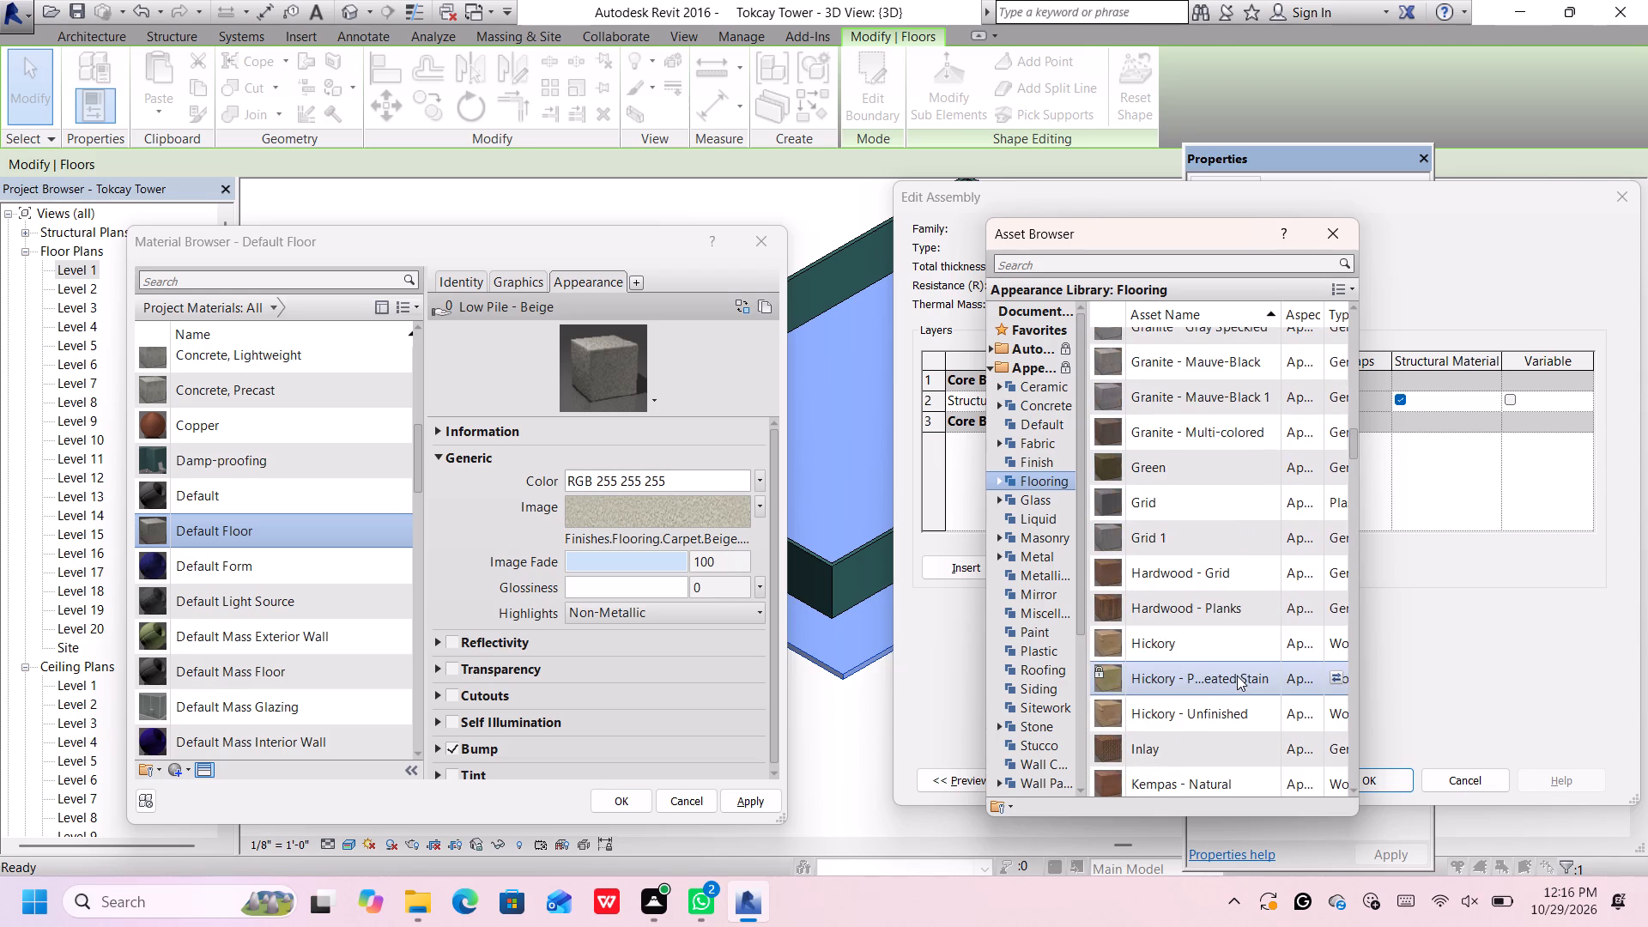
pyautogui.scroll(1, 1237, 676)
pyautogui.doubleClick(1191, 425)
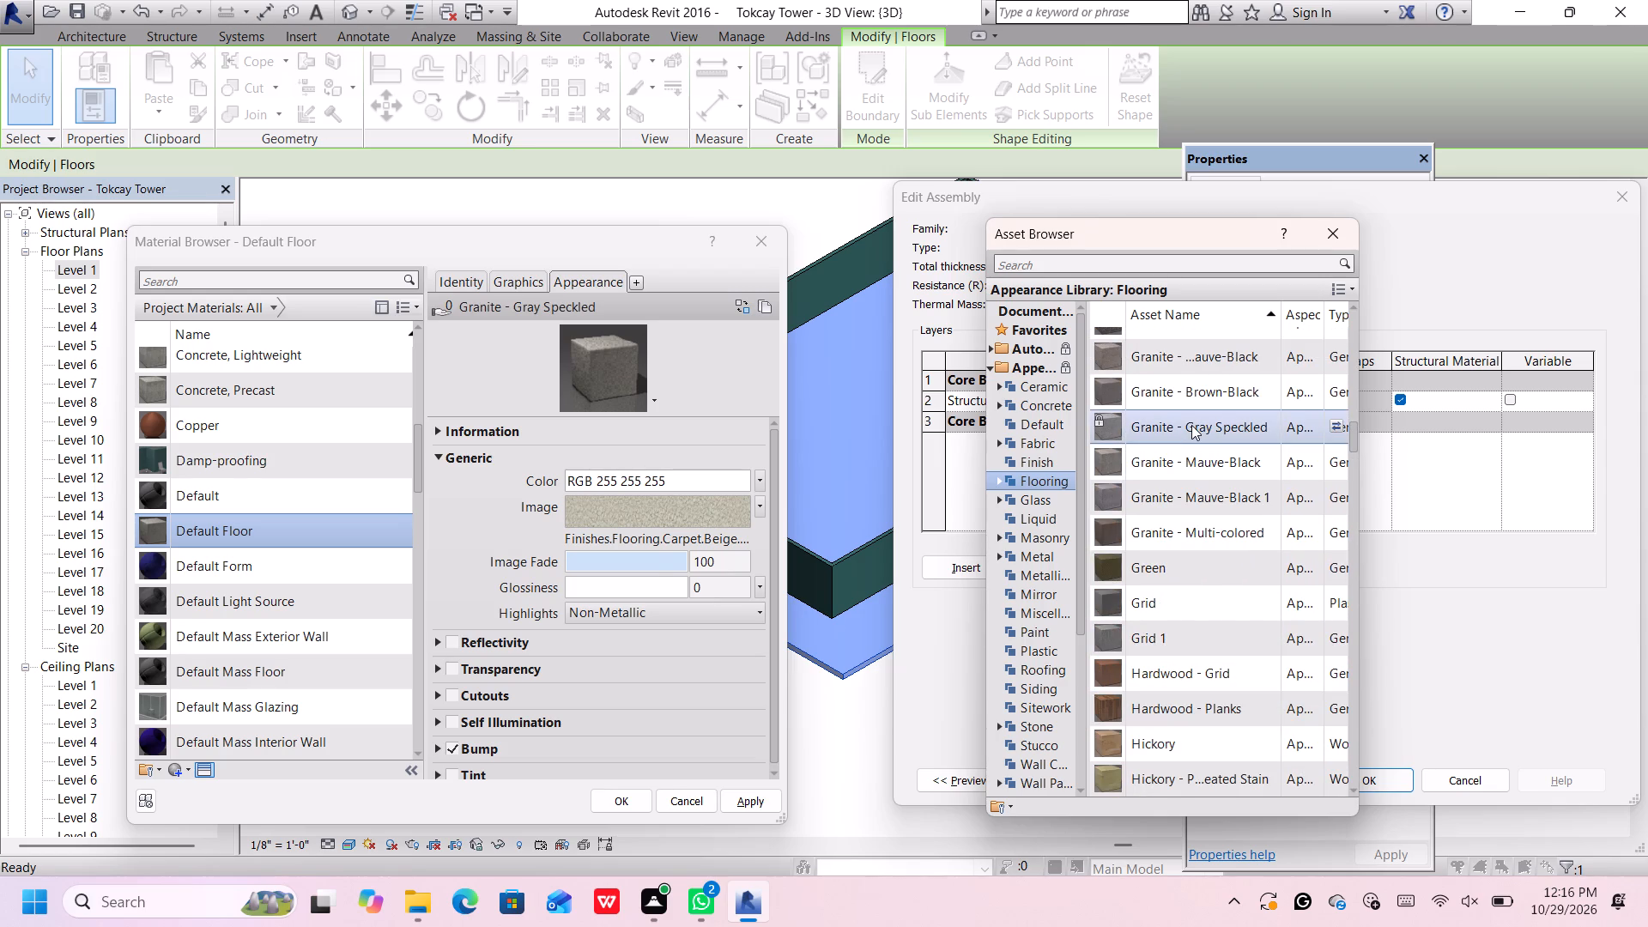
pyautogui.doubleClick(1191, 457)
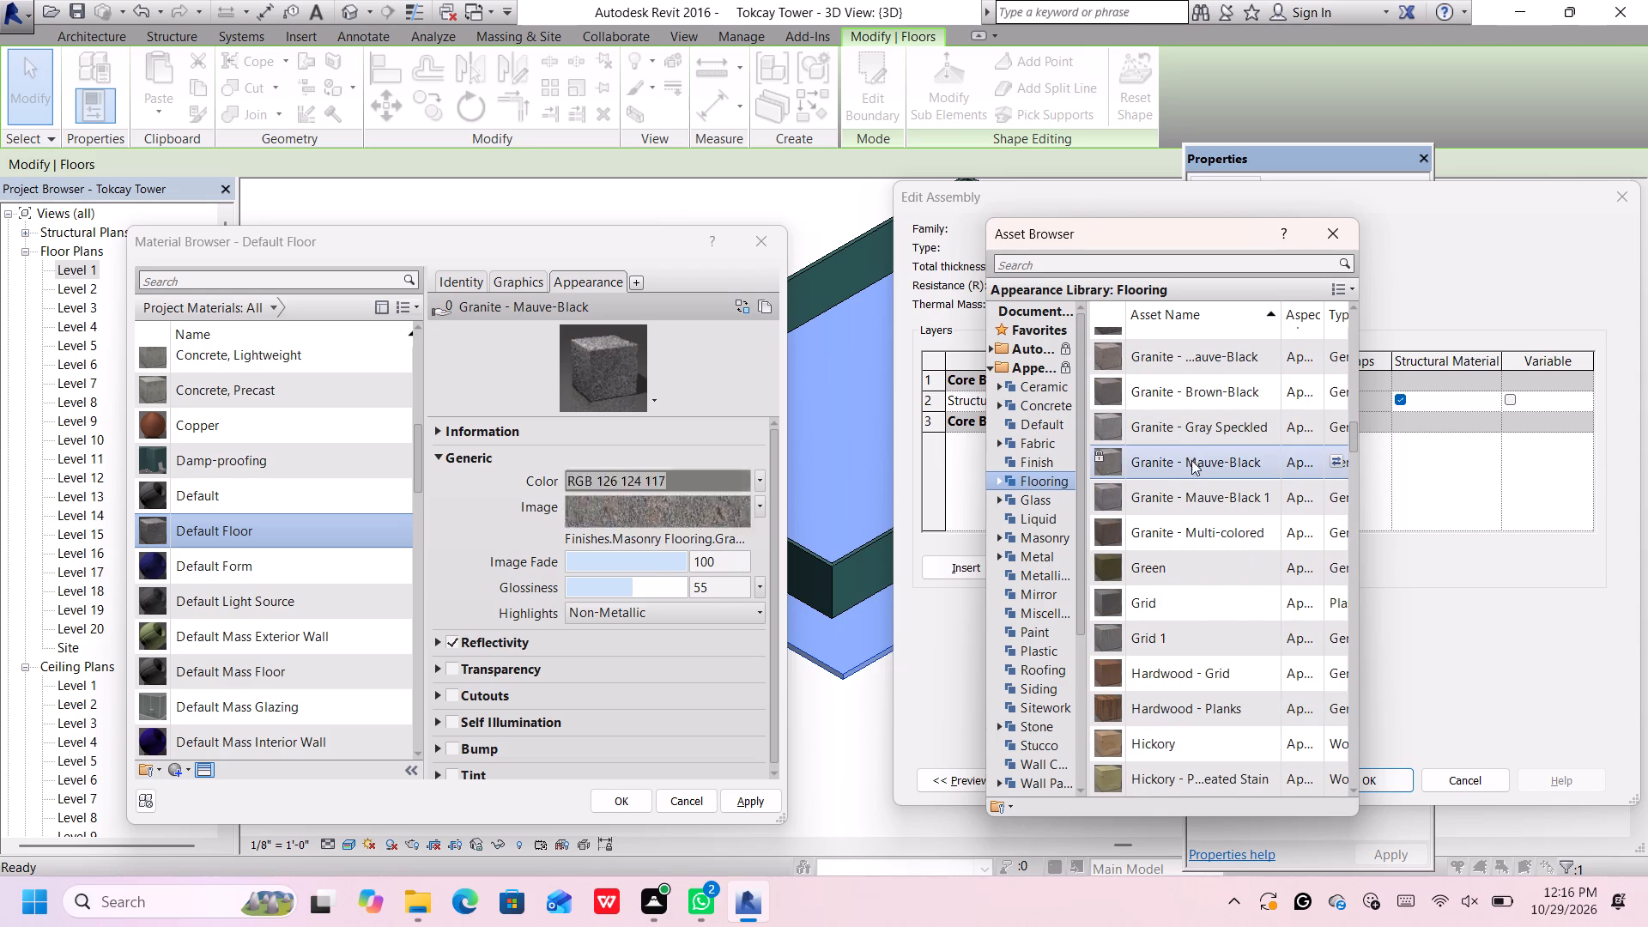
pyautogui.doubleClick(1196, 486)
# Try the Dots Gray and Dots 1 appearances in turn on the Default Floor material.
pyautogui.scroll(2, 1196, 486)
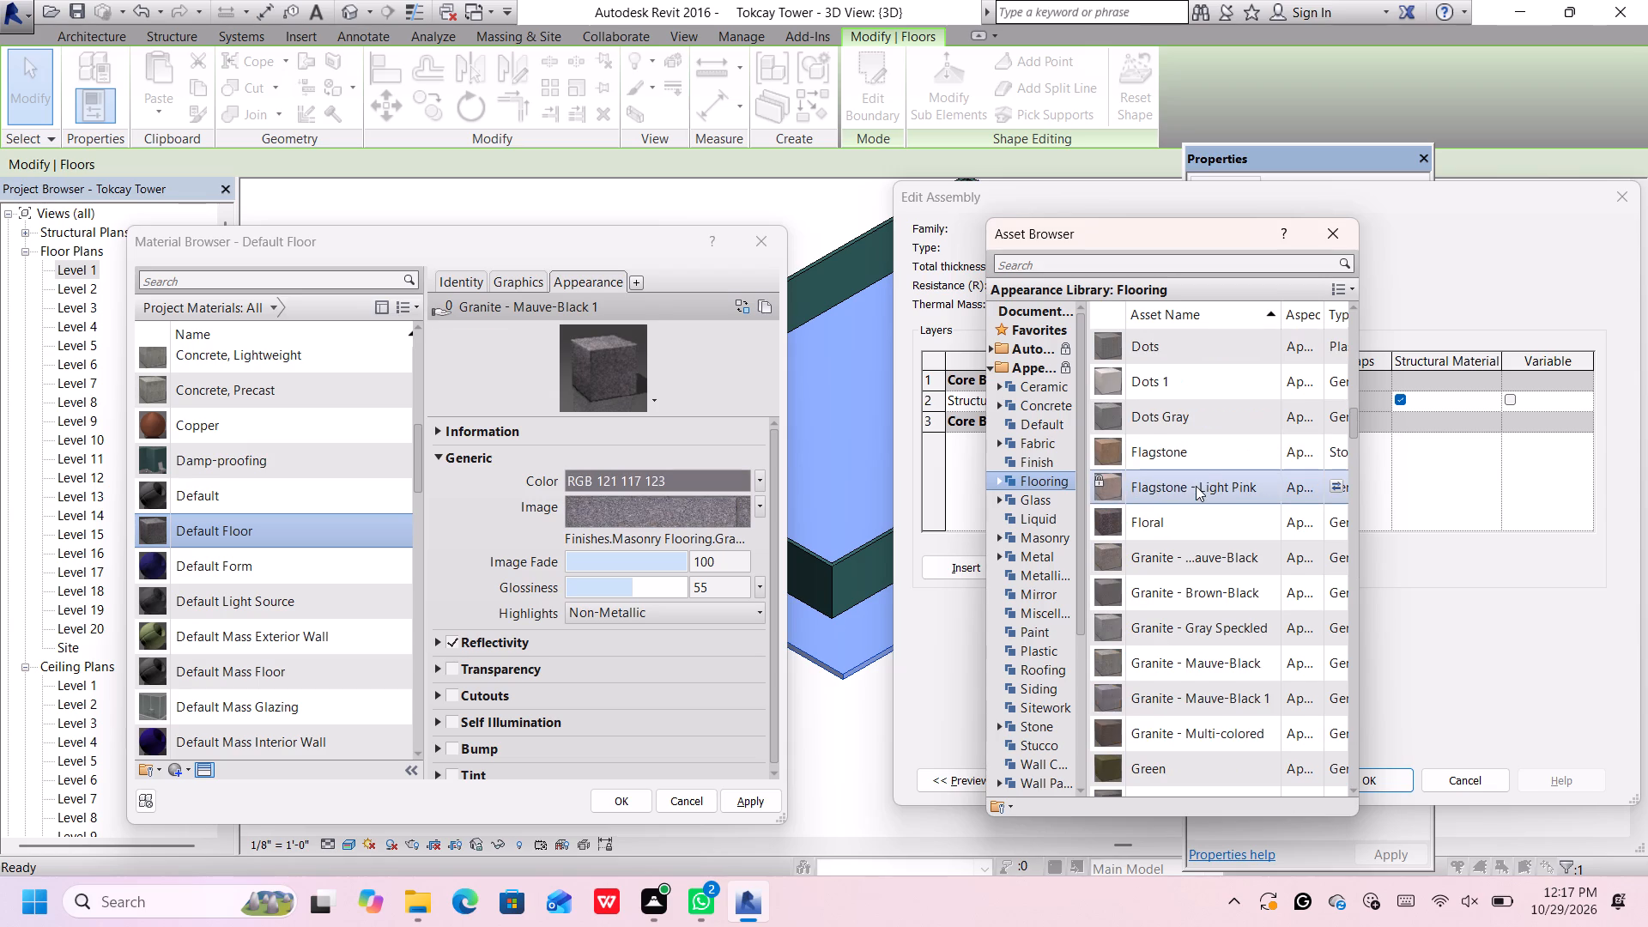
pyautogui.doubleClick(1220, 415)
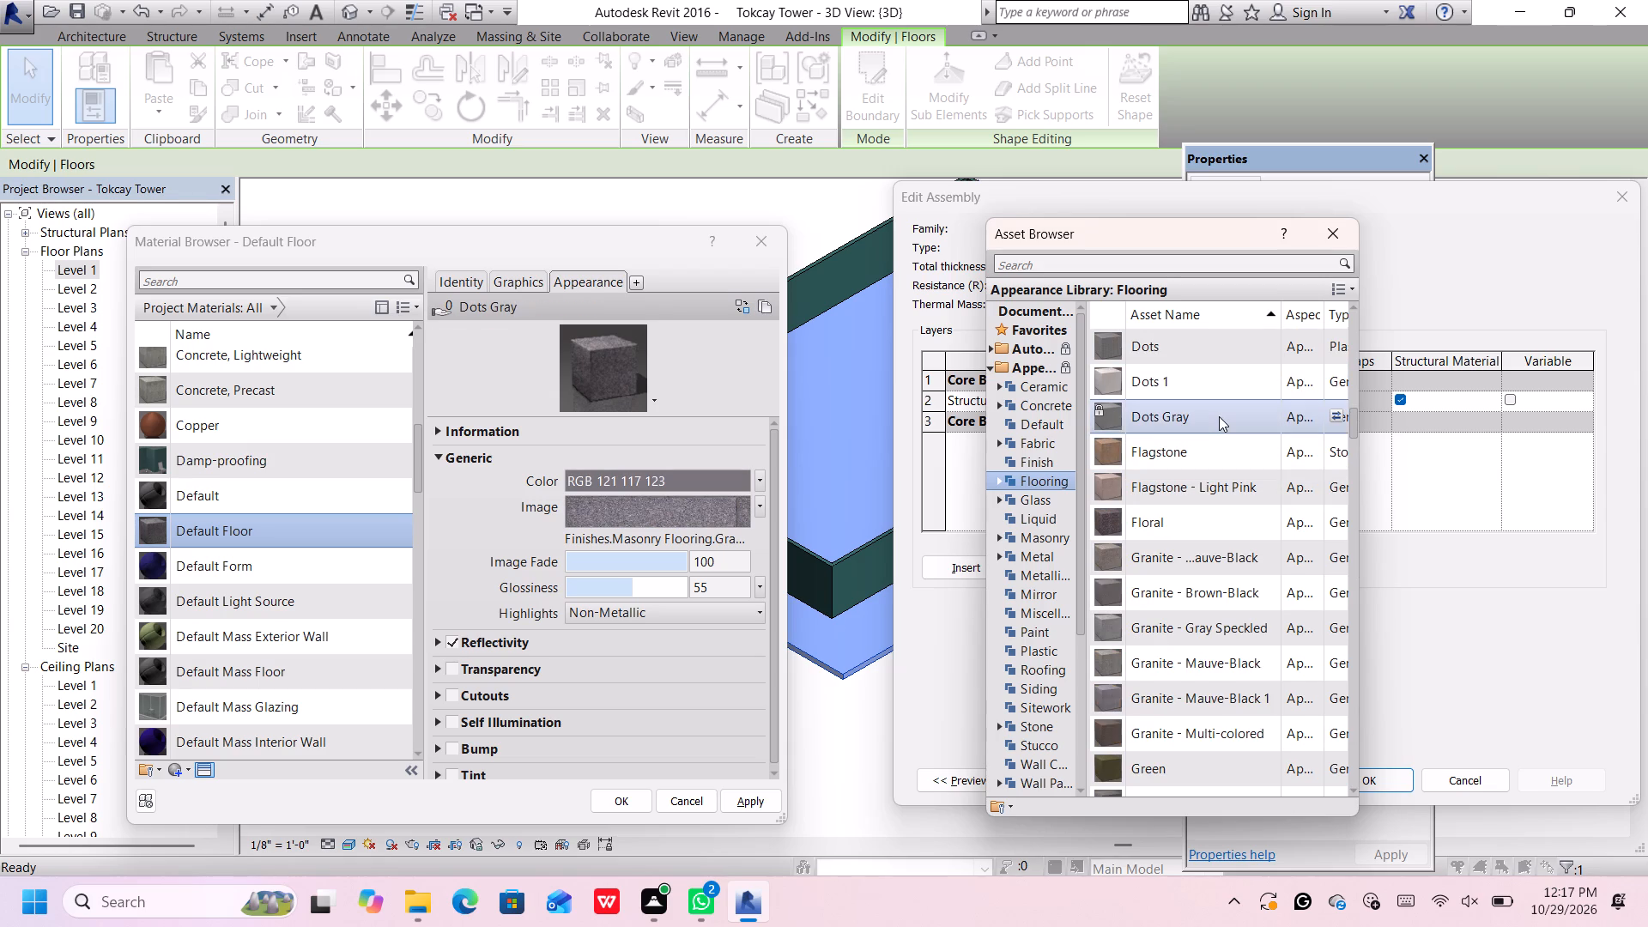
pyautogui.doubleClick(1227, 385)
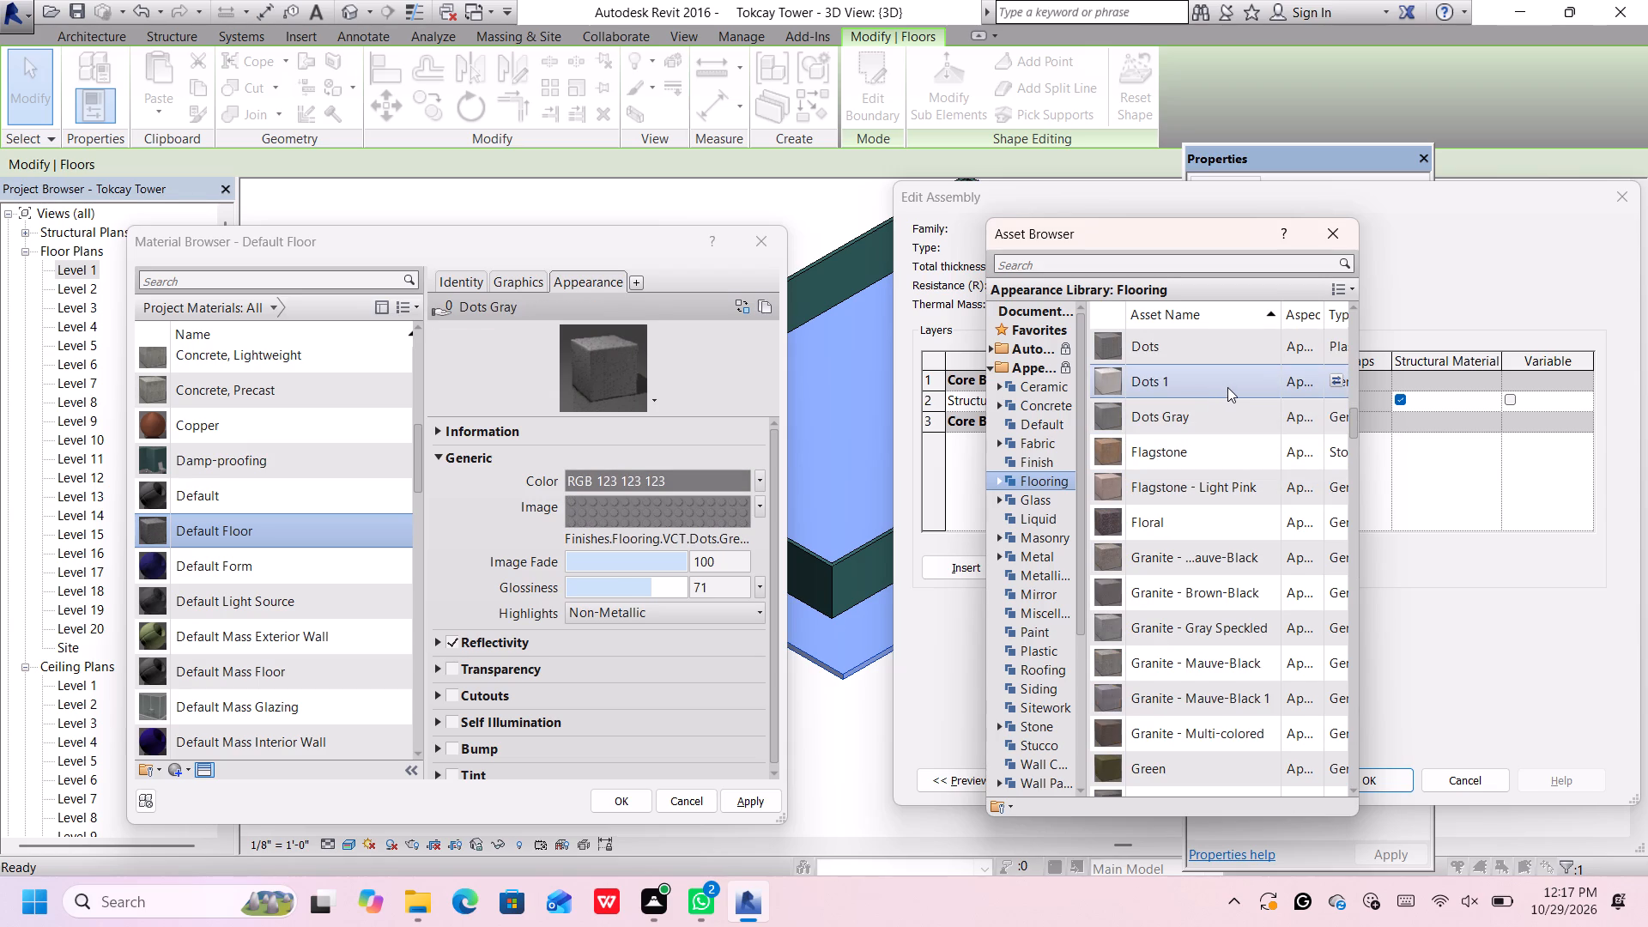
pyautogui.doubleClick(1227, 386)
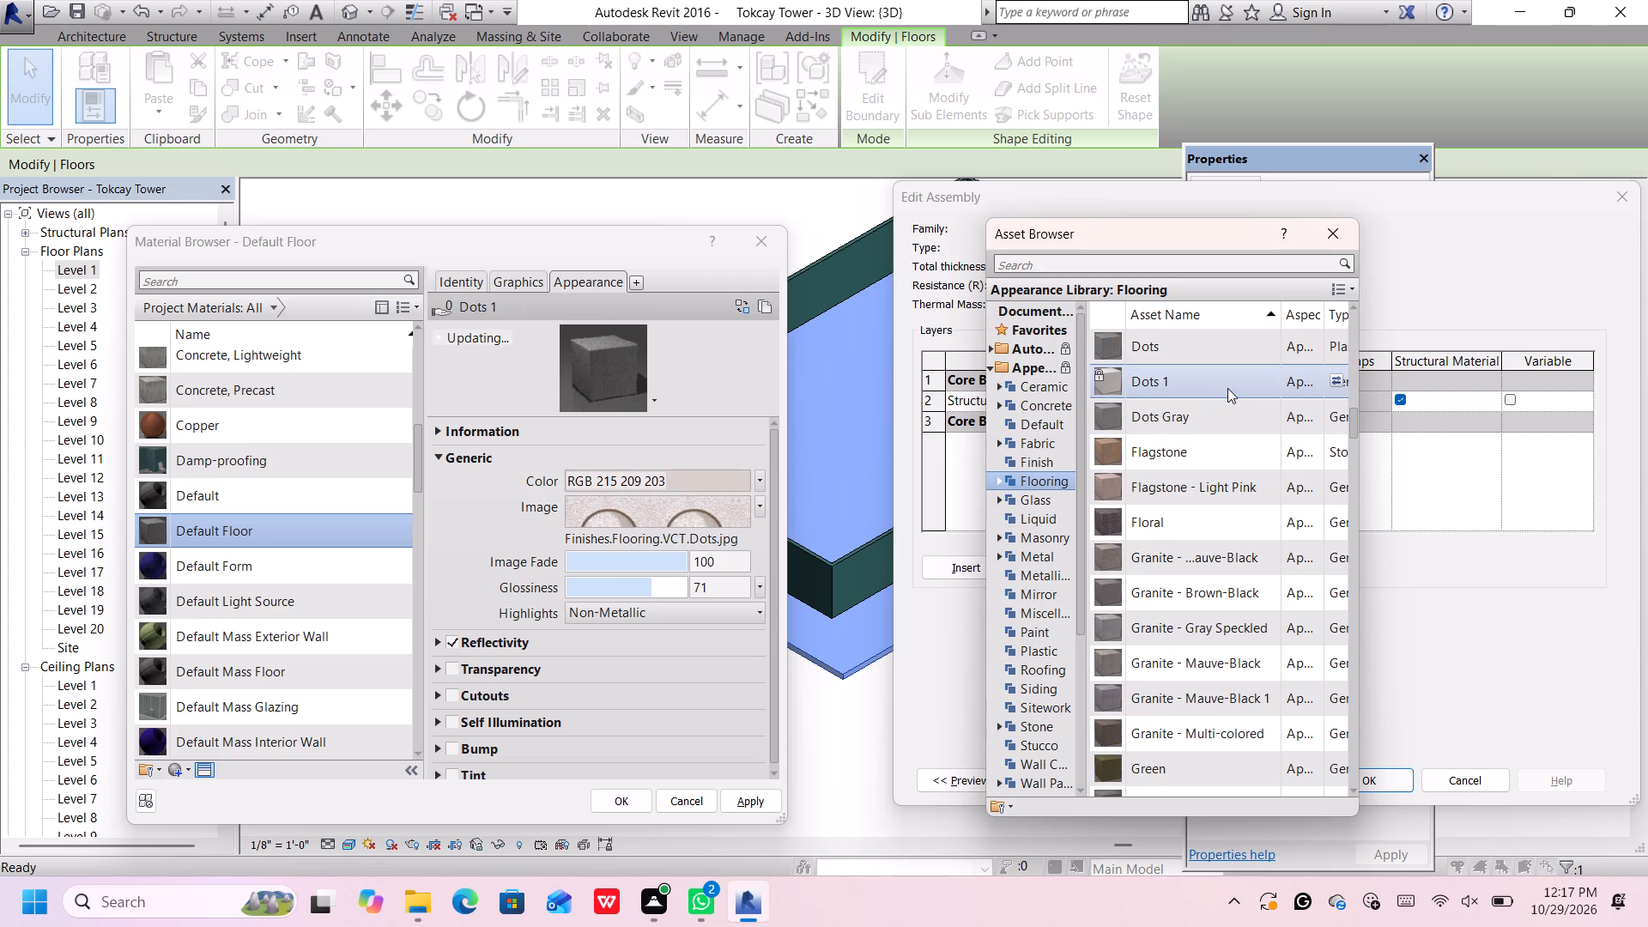
# Replace the Default Floor material's appearance with Diamond - Red from the Flooring assets.
pyautogui.scroll(1, 1227, 399)
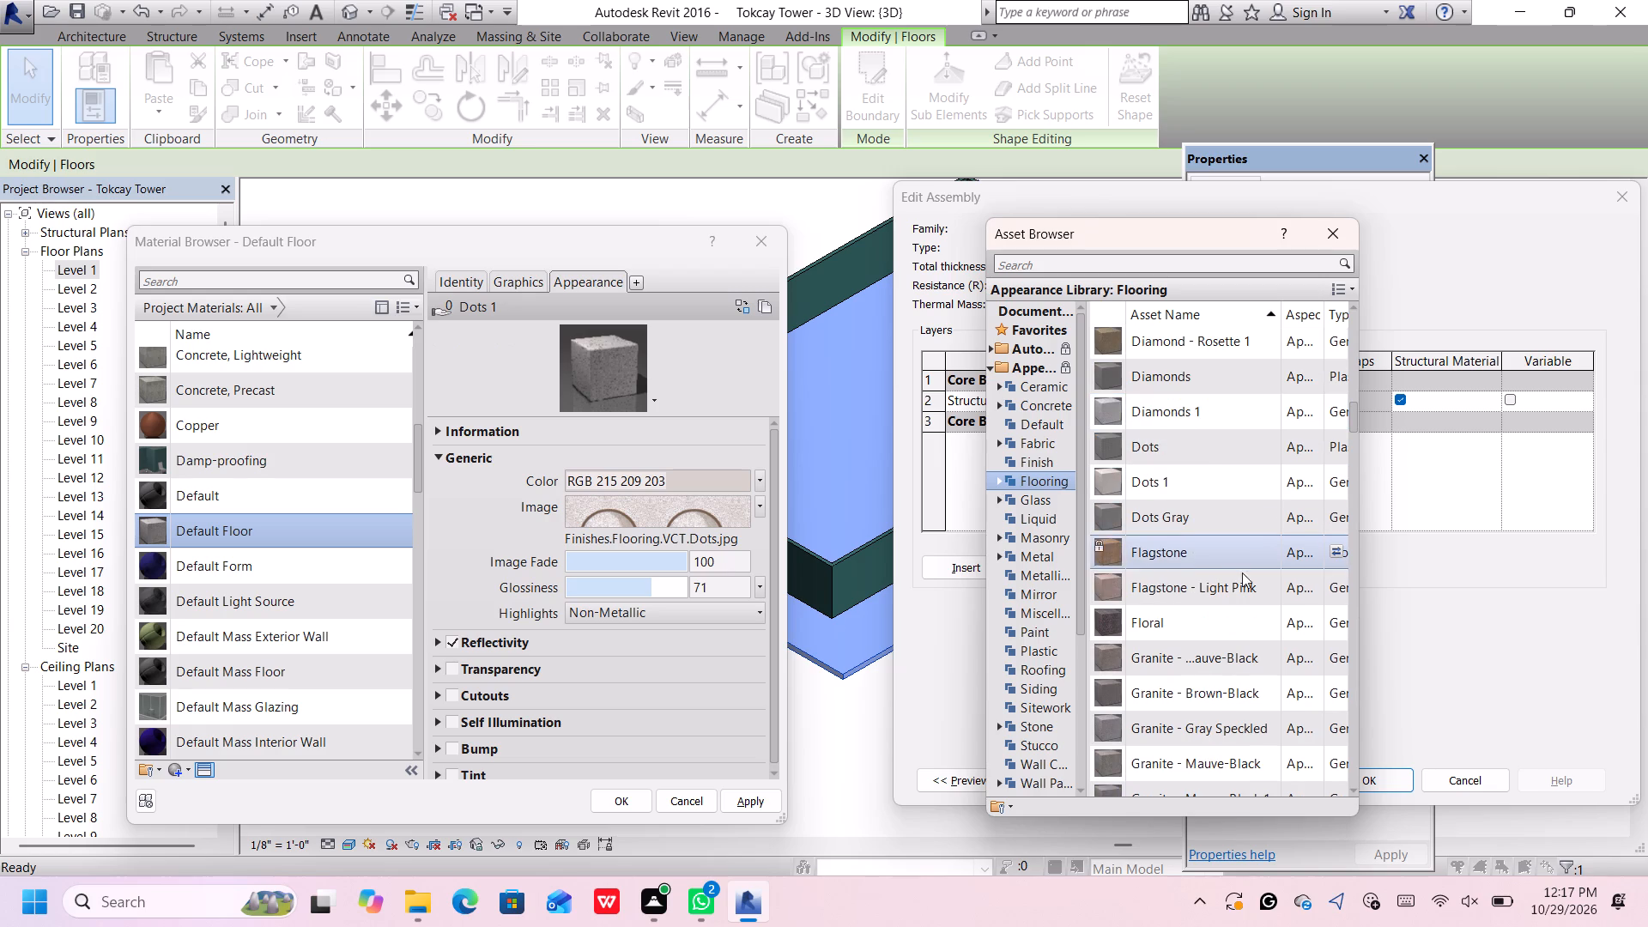
pyautogui.scroll(-1, 1230, 597)
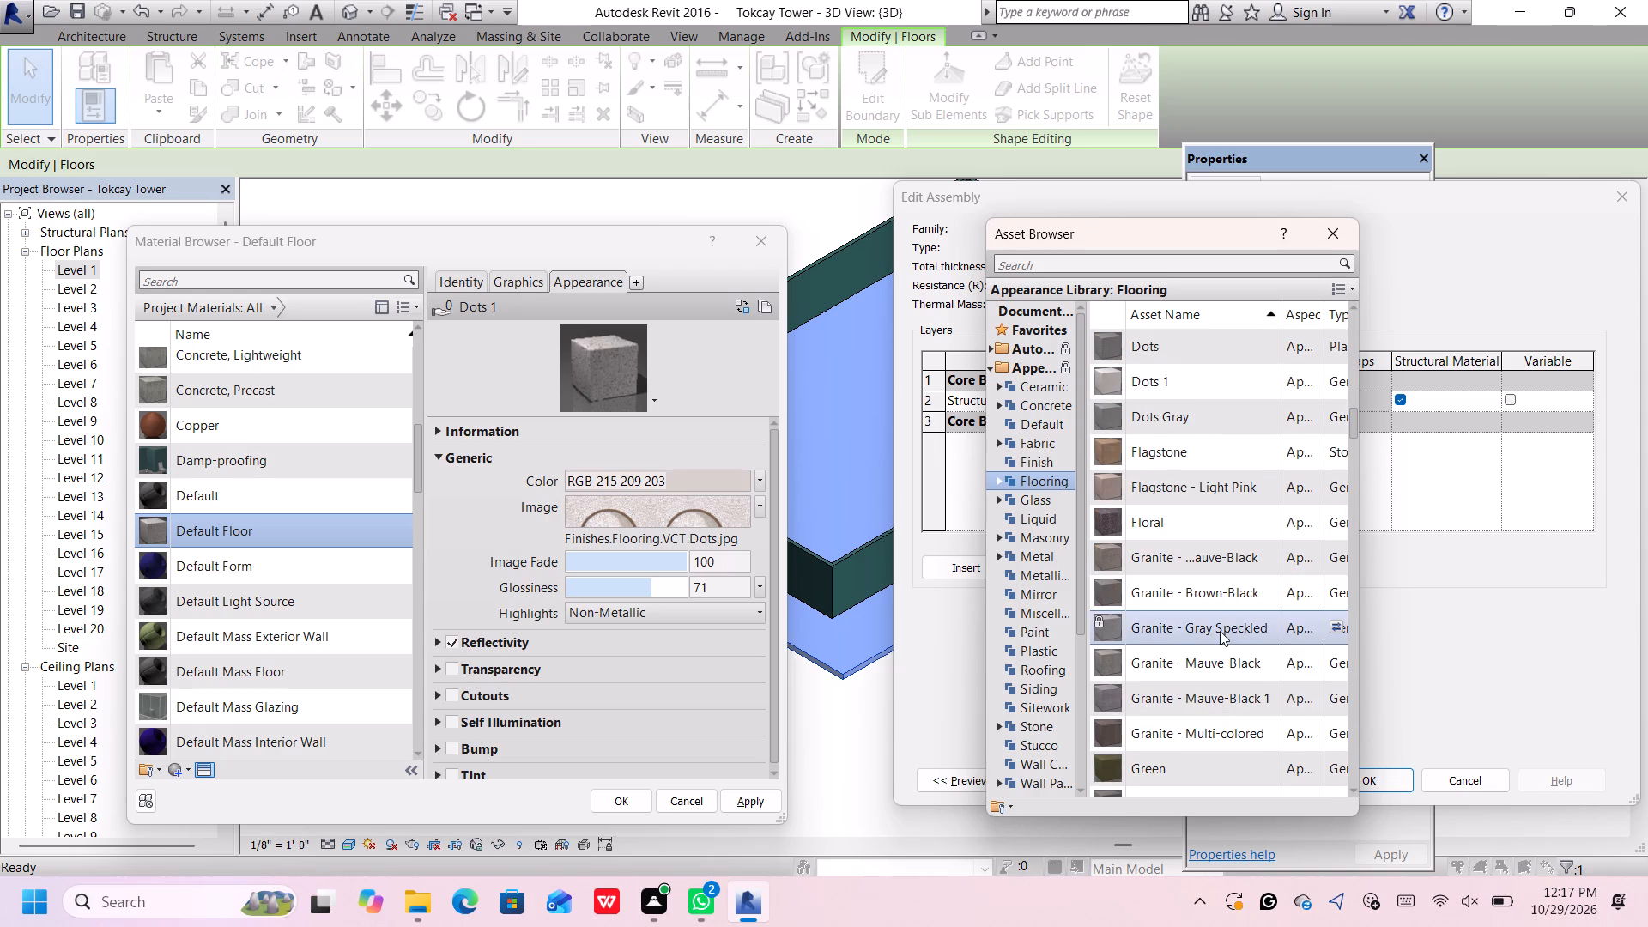
pyautogui.scroll(2, 1228, 615)
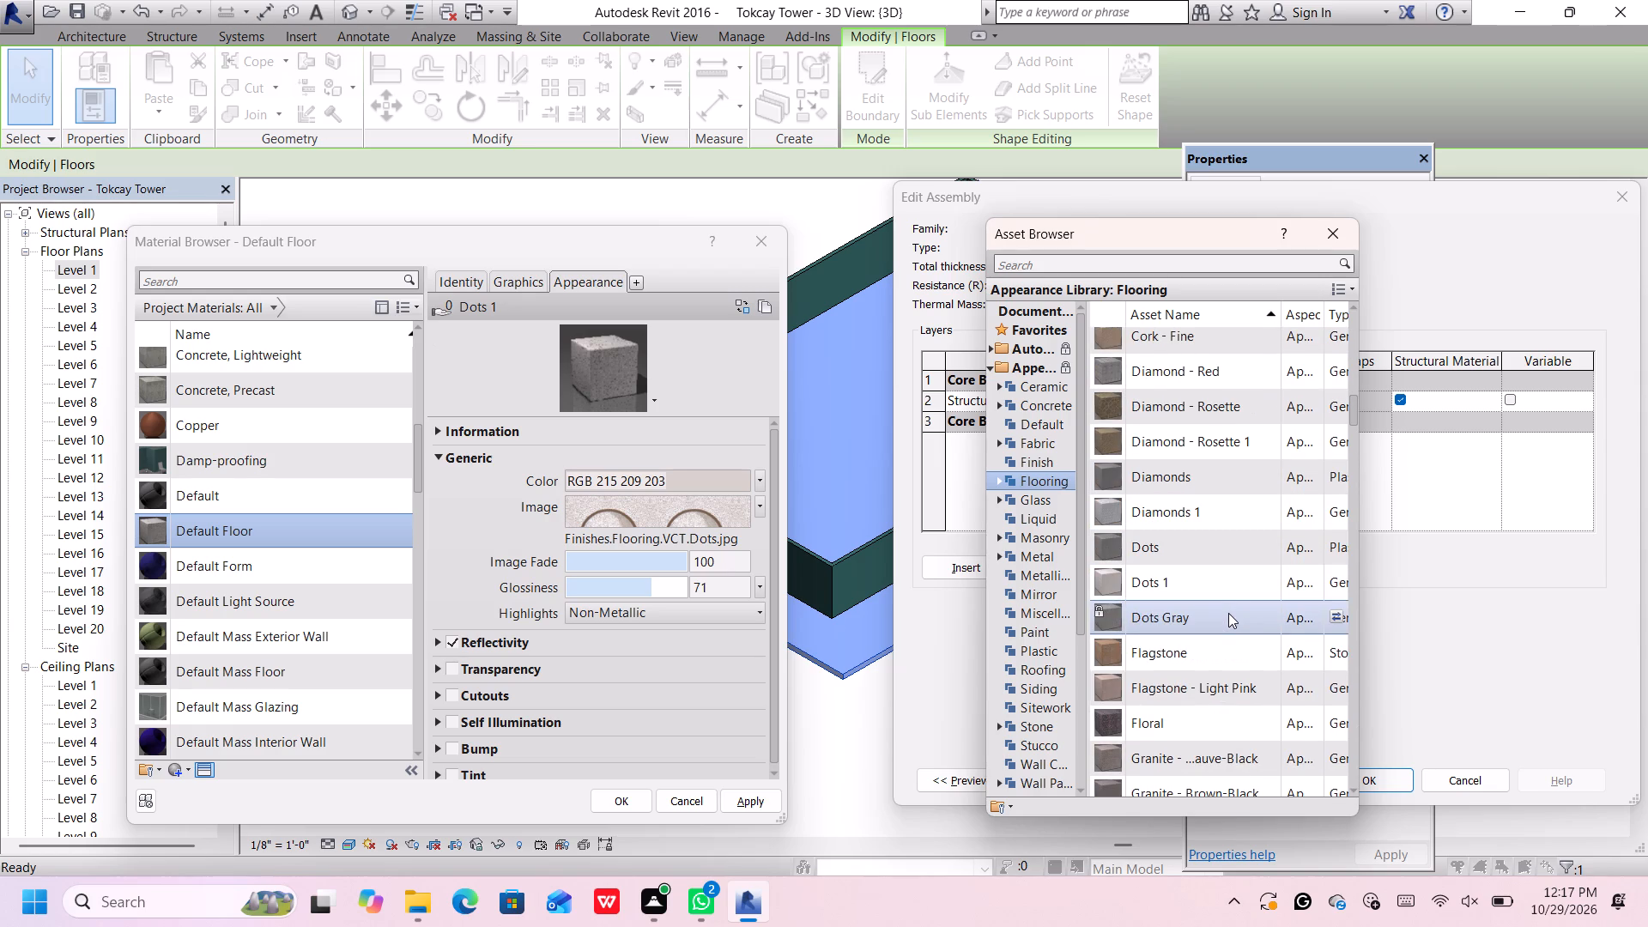
pyautogui.doubleClick(1259, 376)
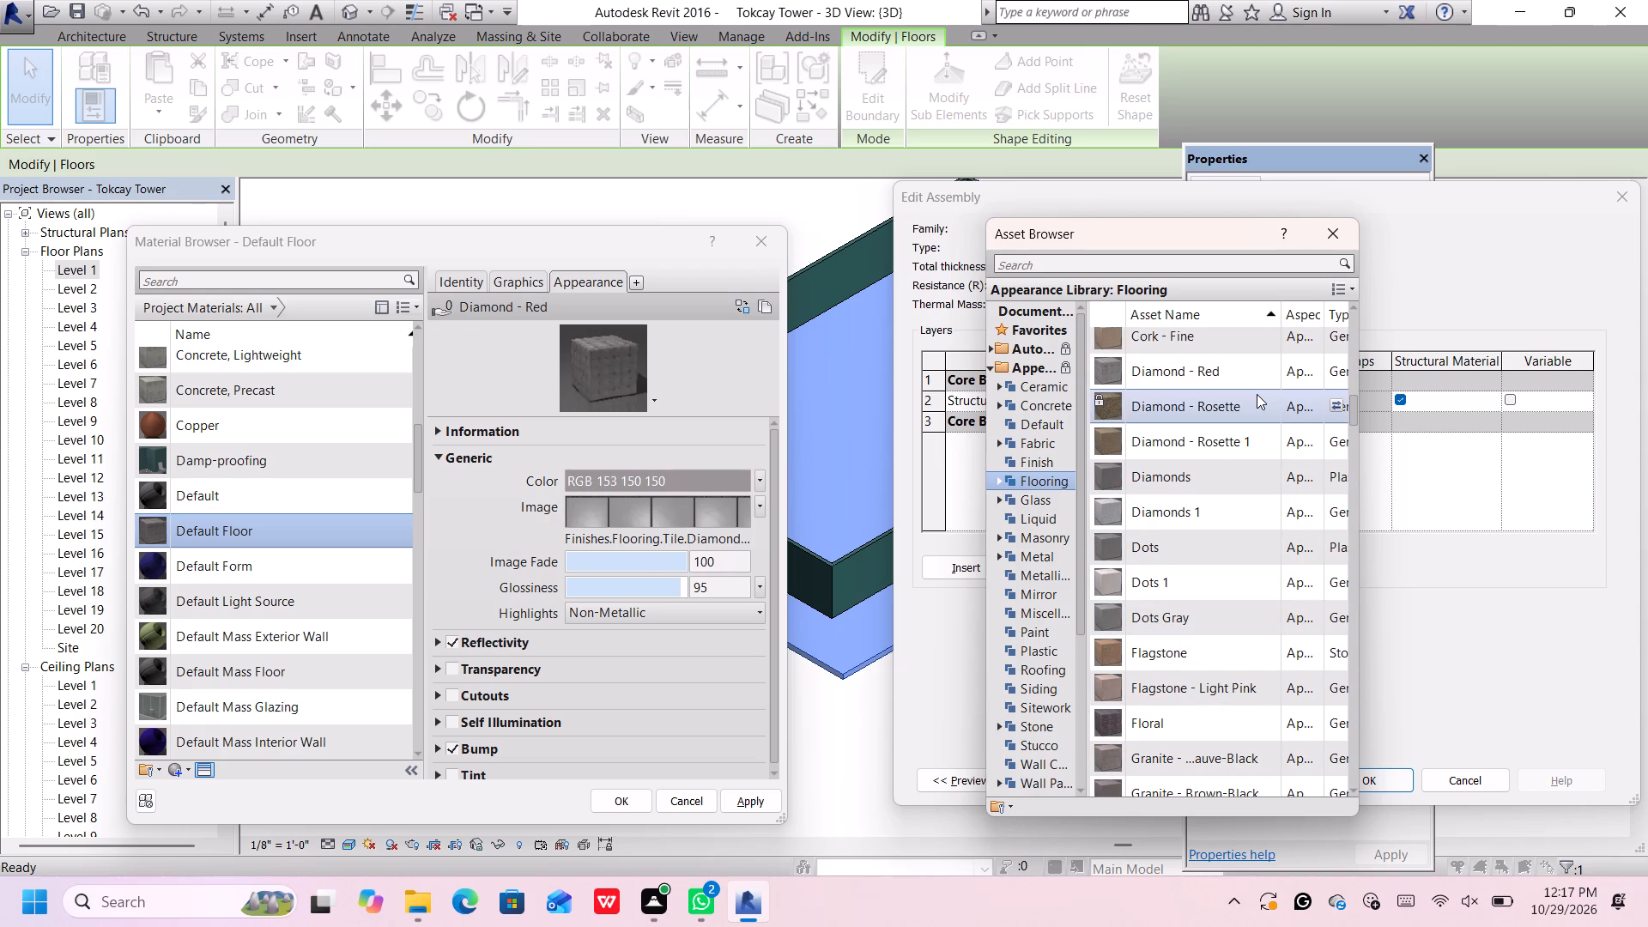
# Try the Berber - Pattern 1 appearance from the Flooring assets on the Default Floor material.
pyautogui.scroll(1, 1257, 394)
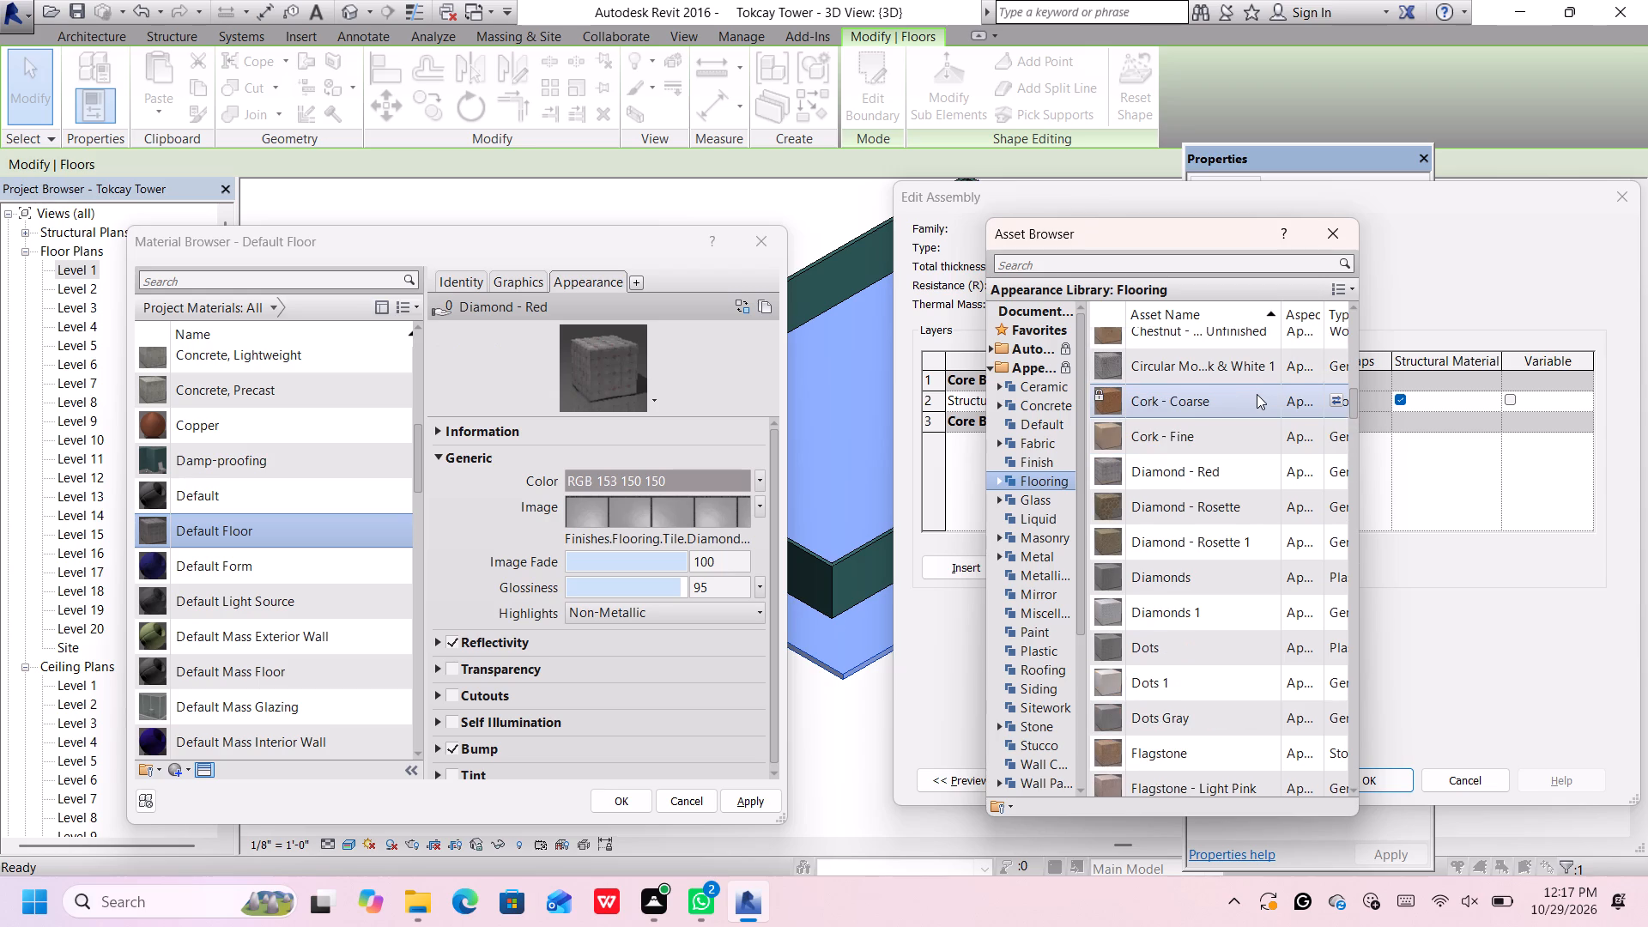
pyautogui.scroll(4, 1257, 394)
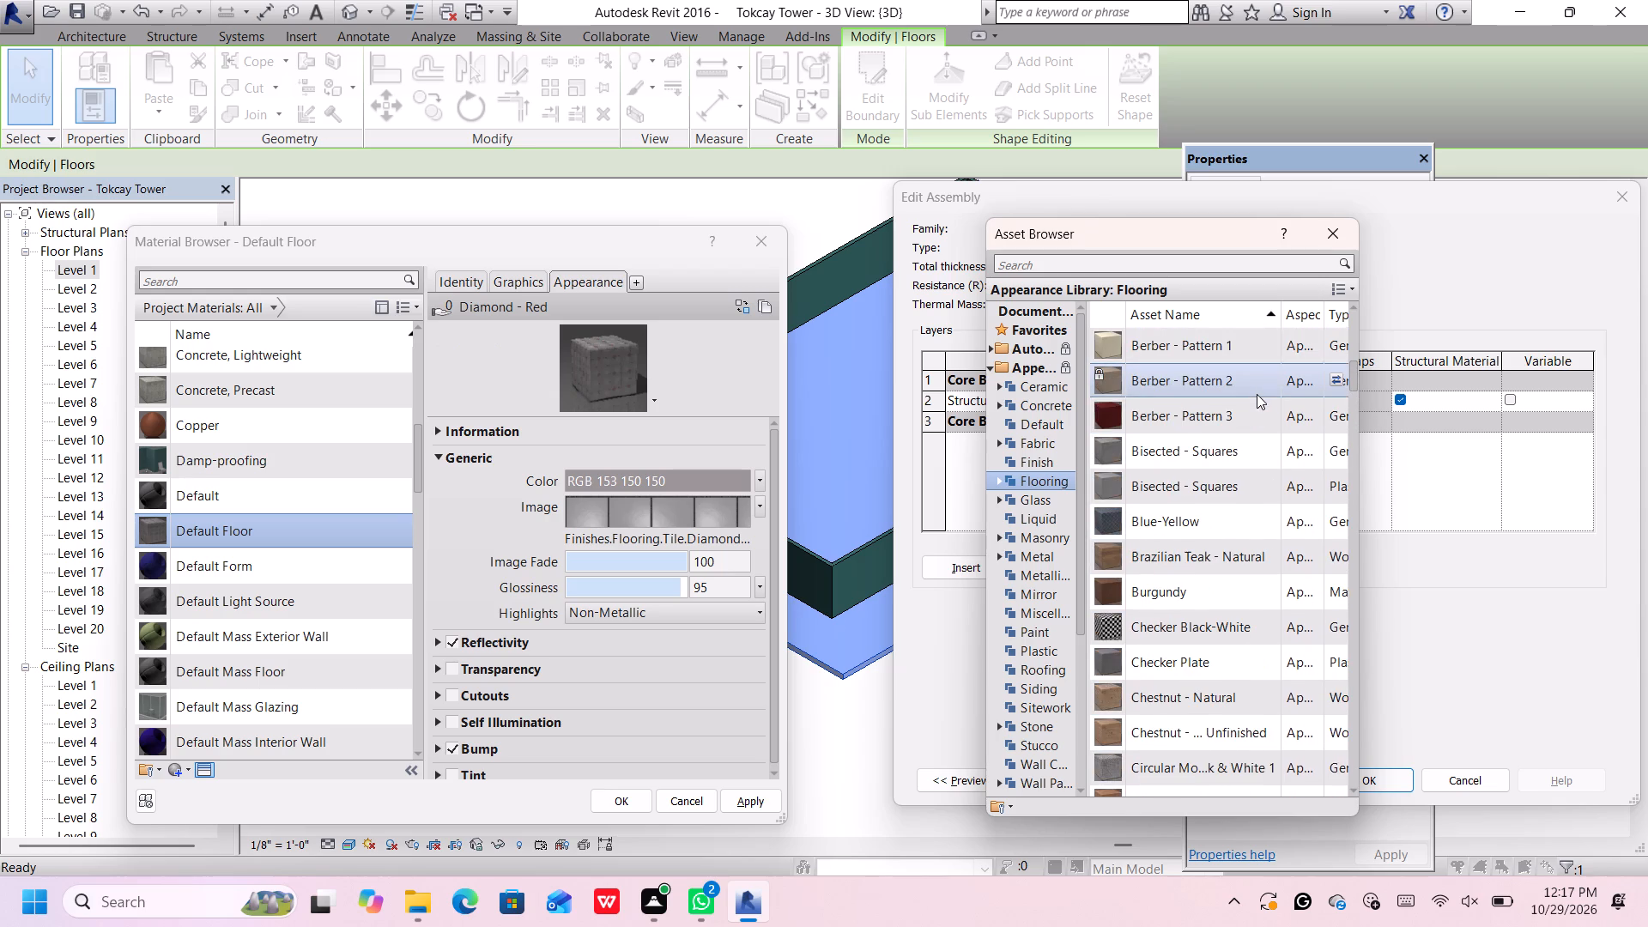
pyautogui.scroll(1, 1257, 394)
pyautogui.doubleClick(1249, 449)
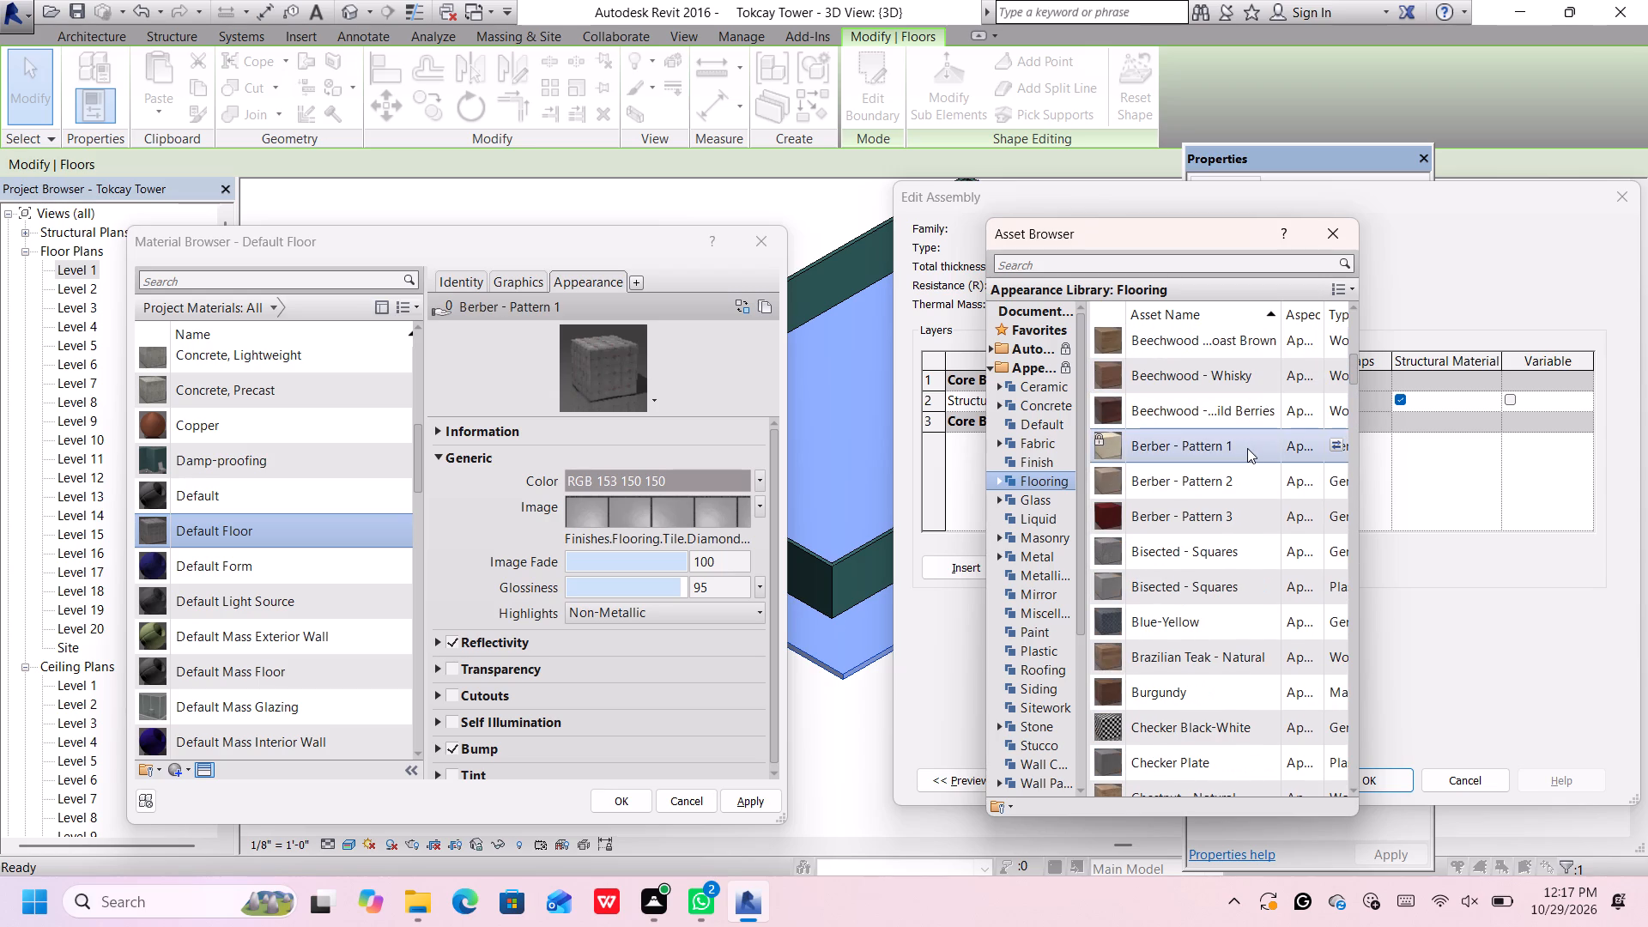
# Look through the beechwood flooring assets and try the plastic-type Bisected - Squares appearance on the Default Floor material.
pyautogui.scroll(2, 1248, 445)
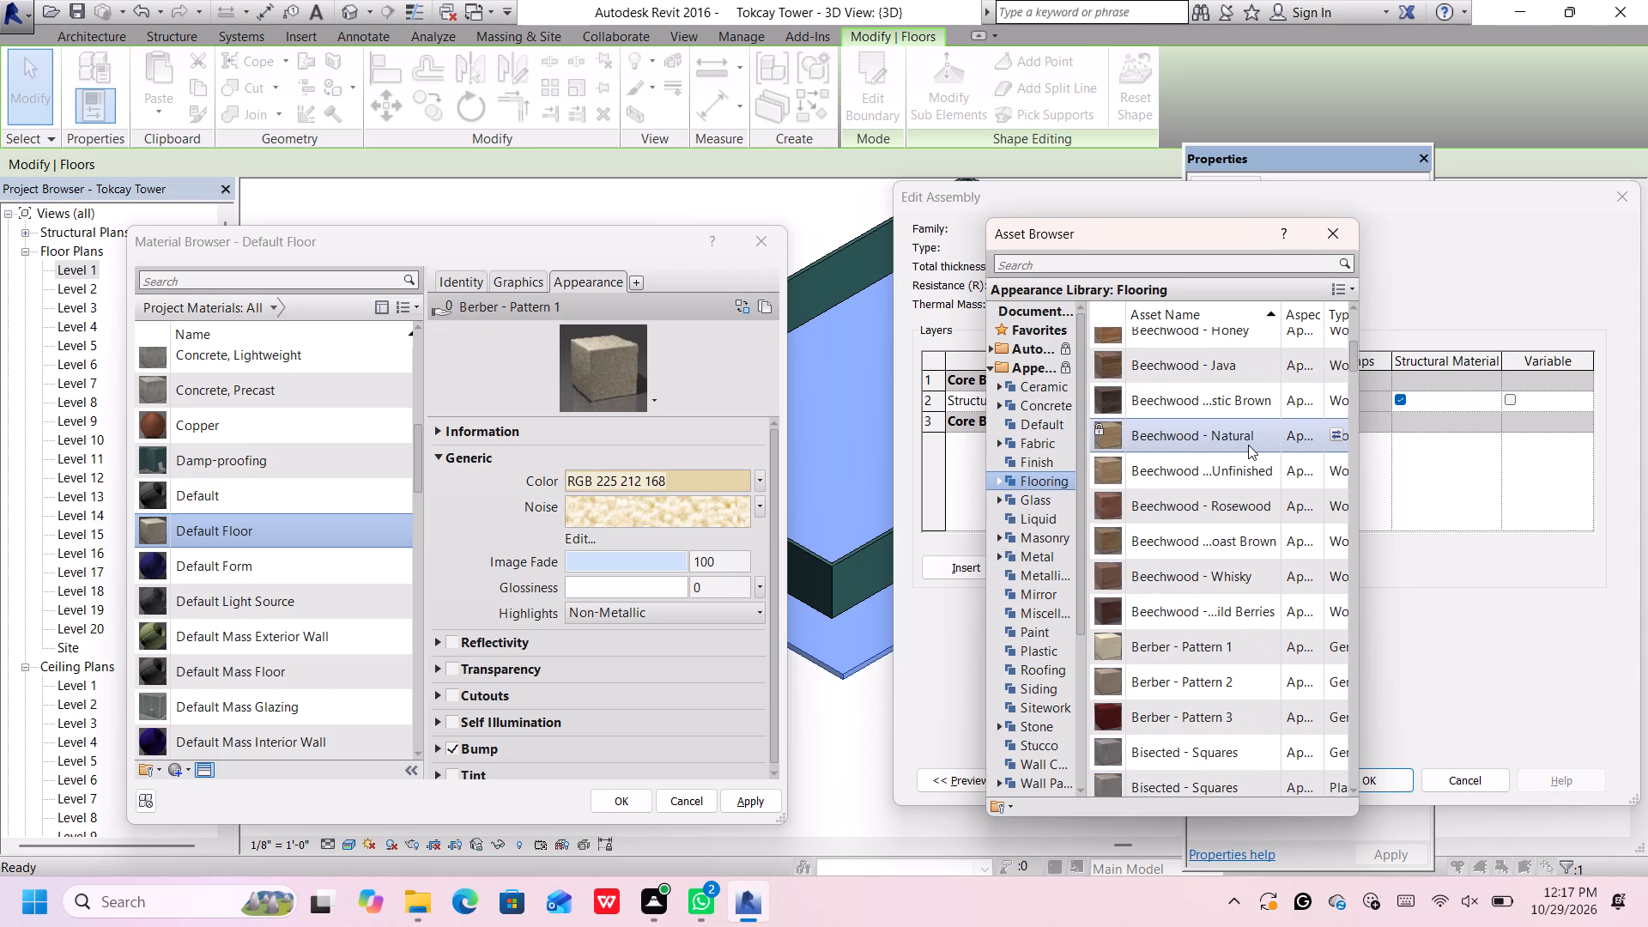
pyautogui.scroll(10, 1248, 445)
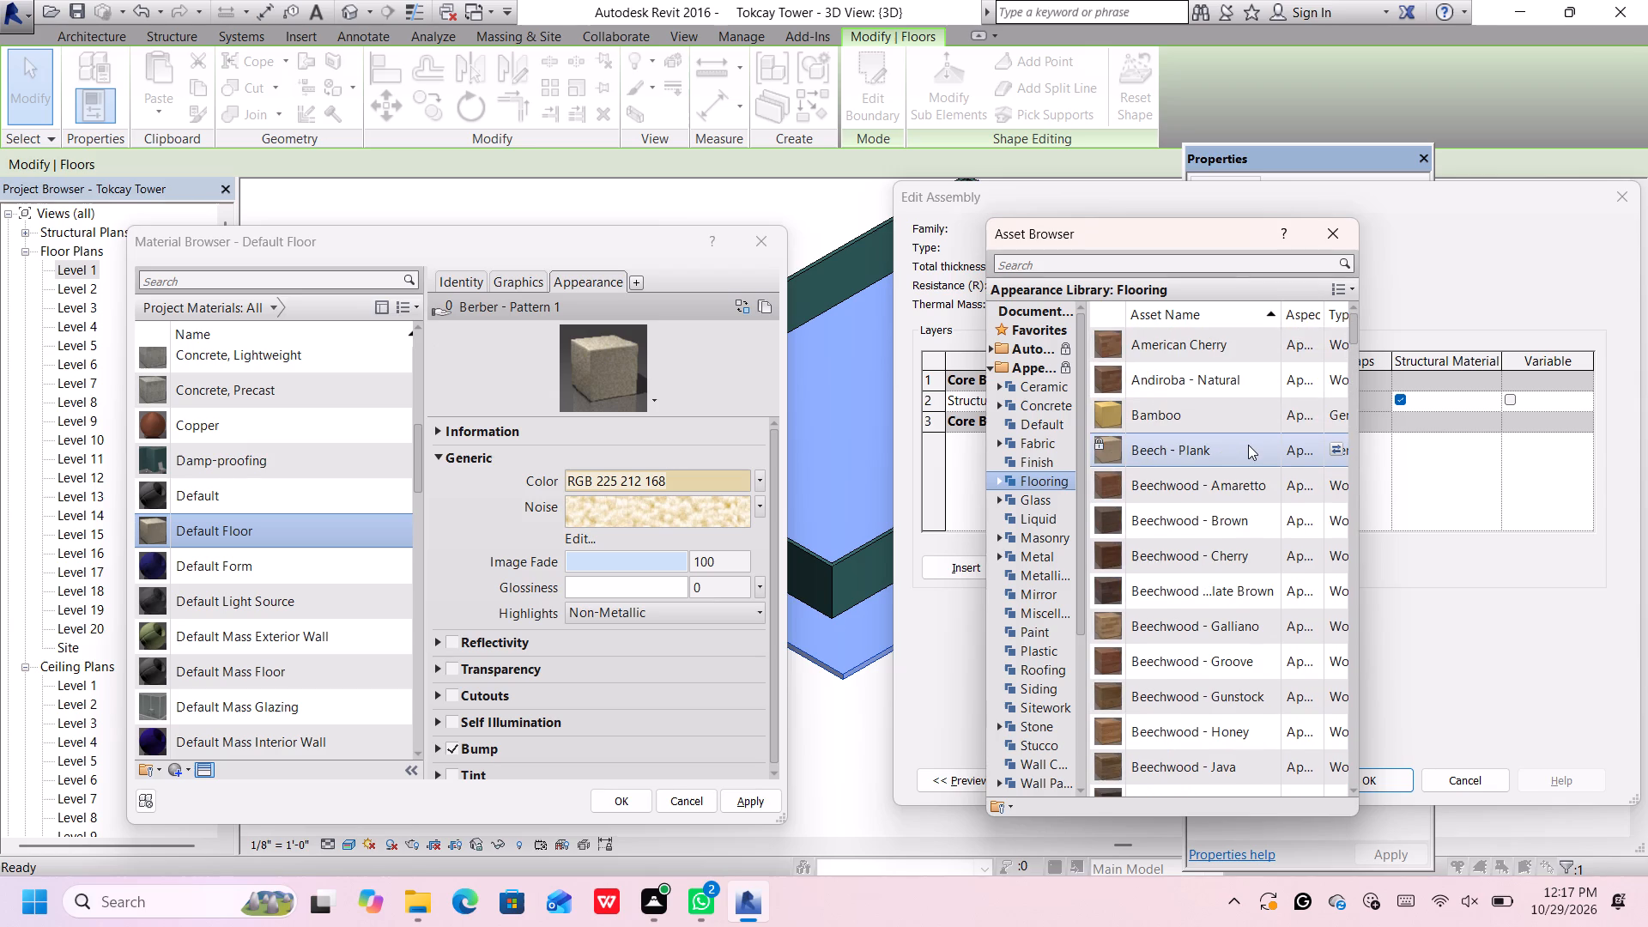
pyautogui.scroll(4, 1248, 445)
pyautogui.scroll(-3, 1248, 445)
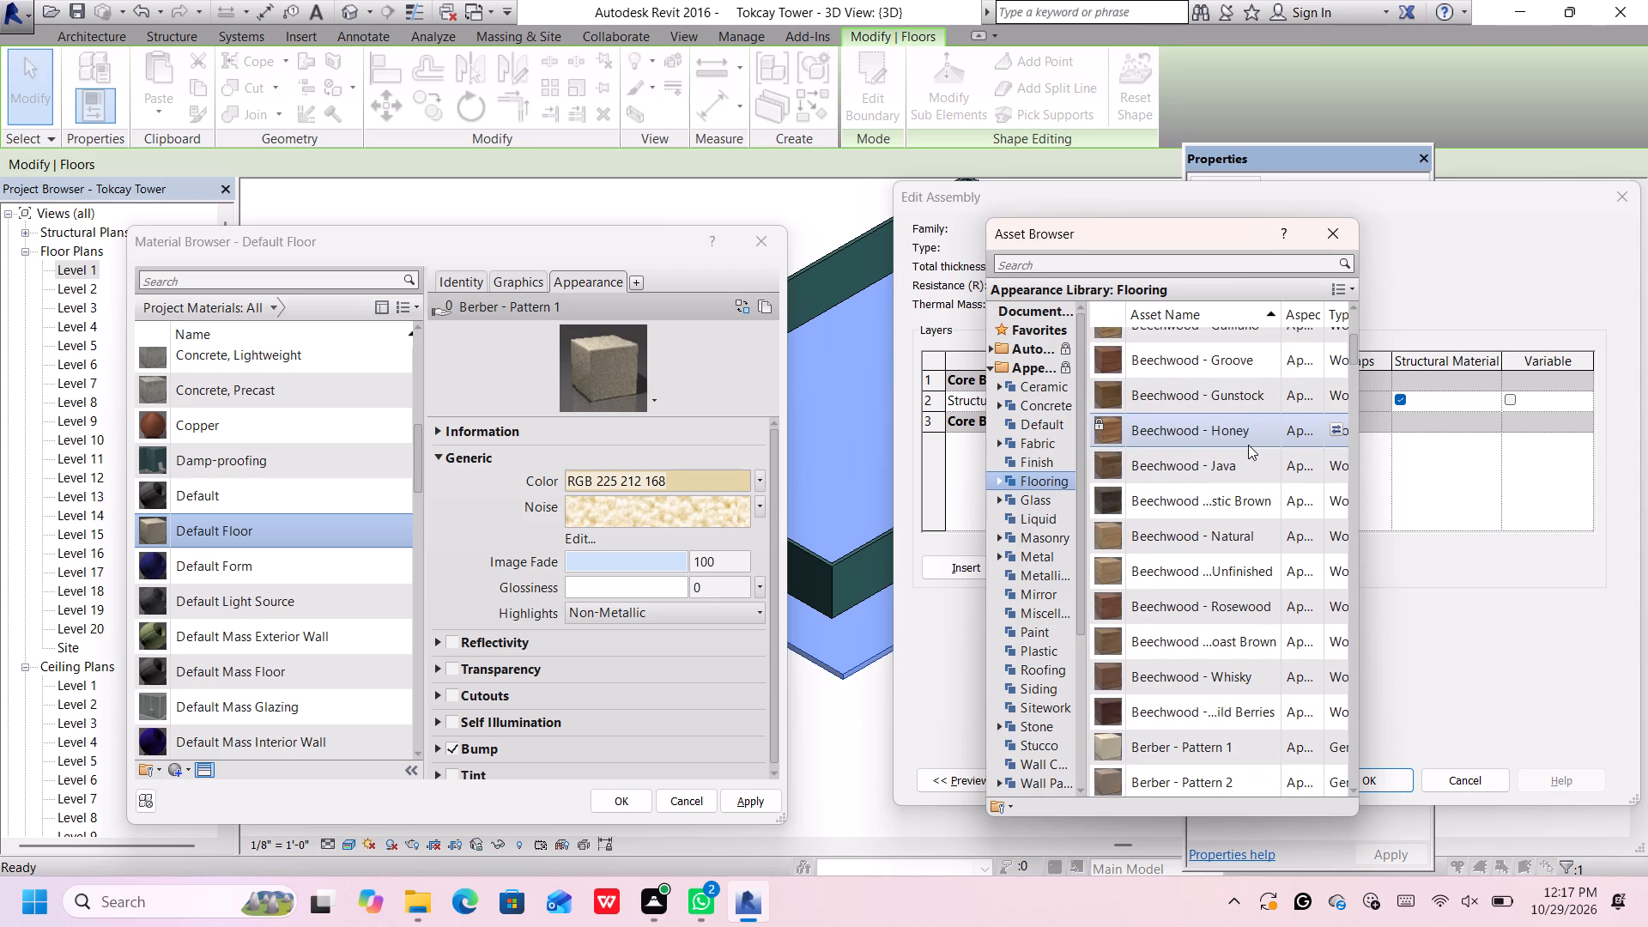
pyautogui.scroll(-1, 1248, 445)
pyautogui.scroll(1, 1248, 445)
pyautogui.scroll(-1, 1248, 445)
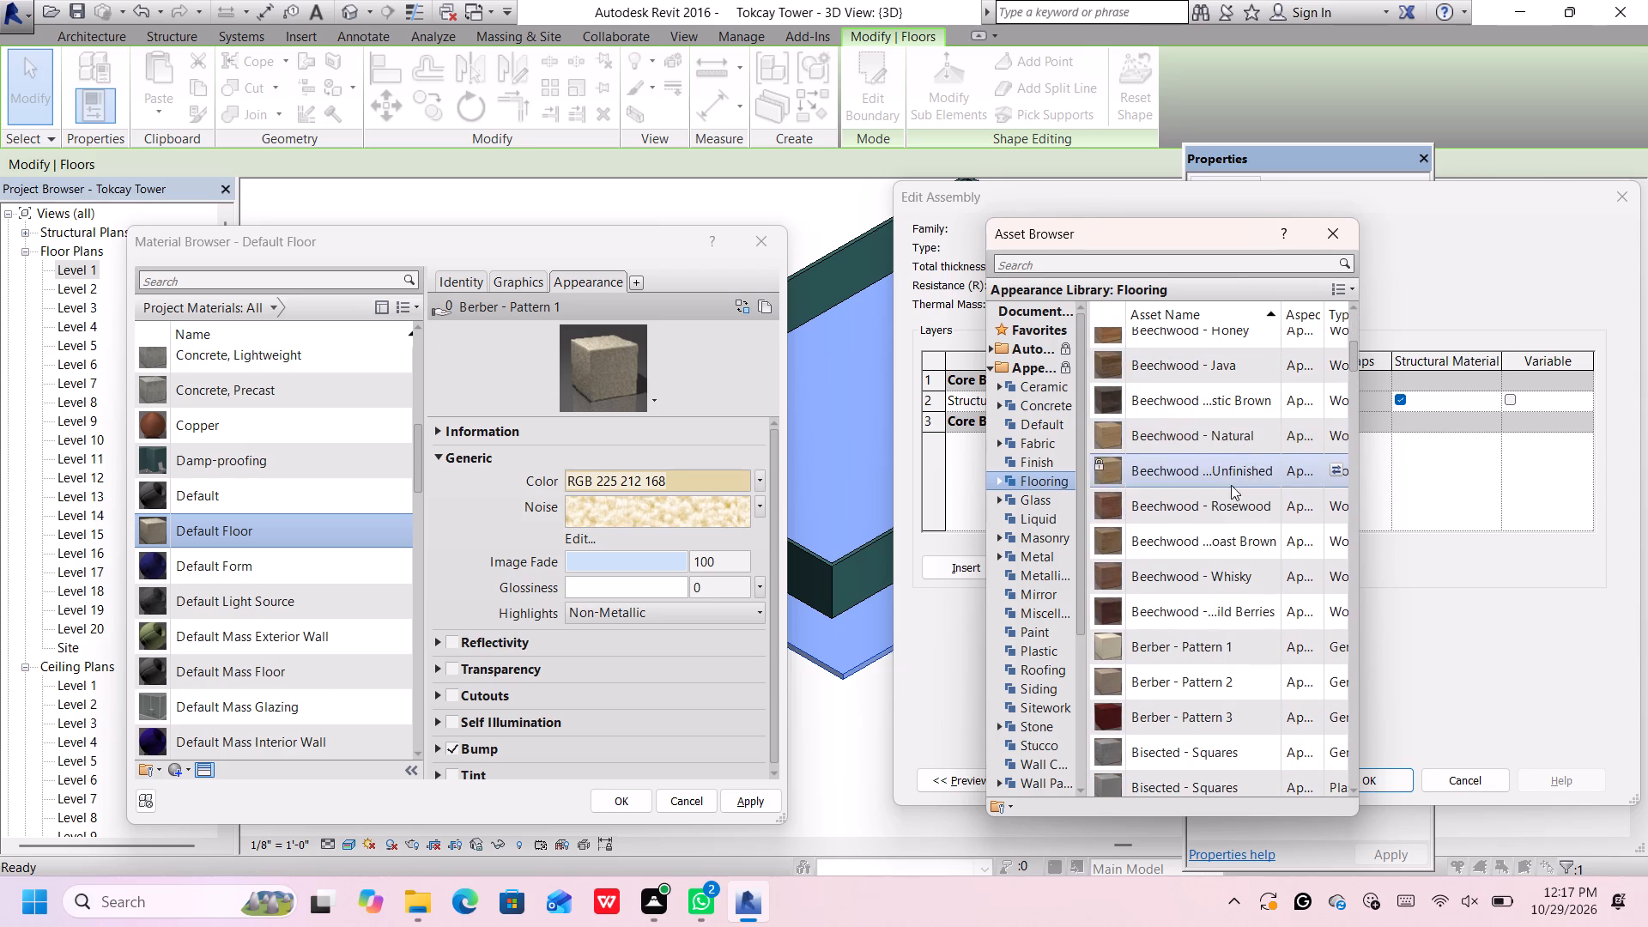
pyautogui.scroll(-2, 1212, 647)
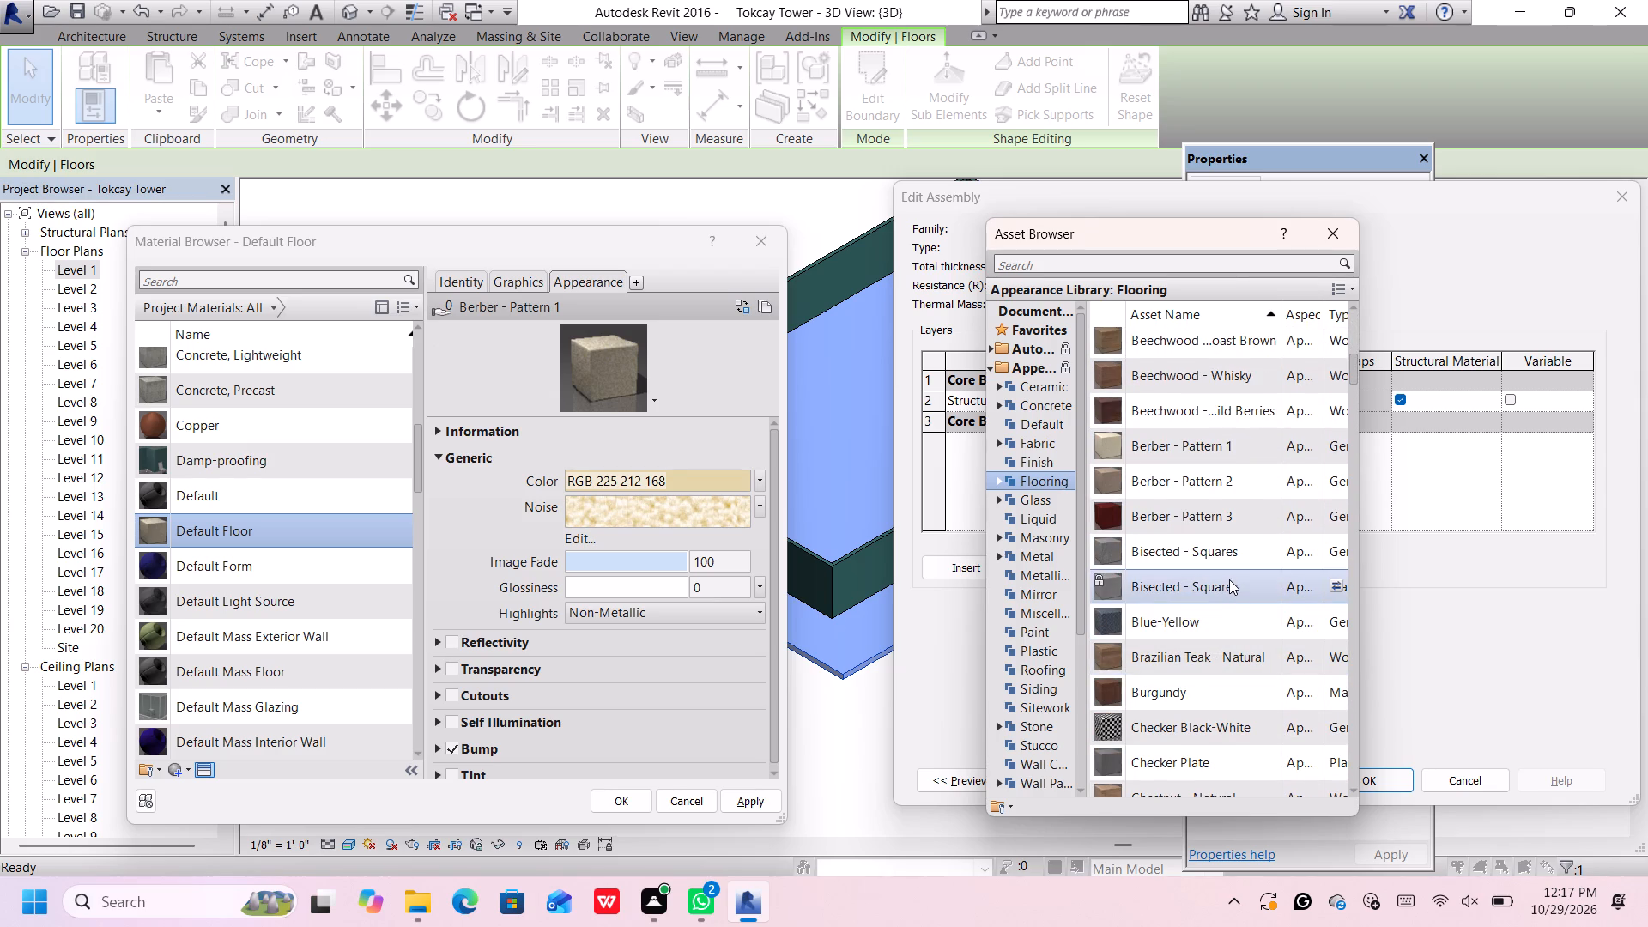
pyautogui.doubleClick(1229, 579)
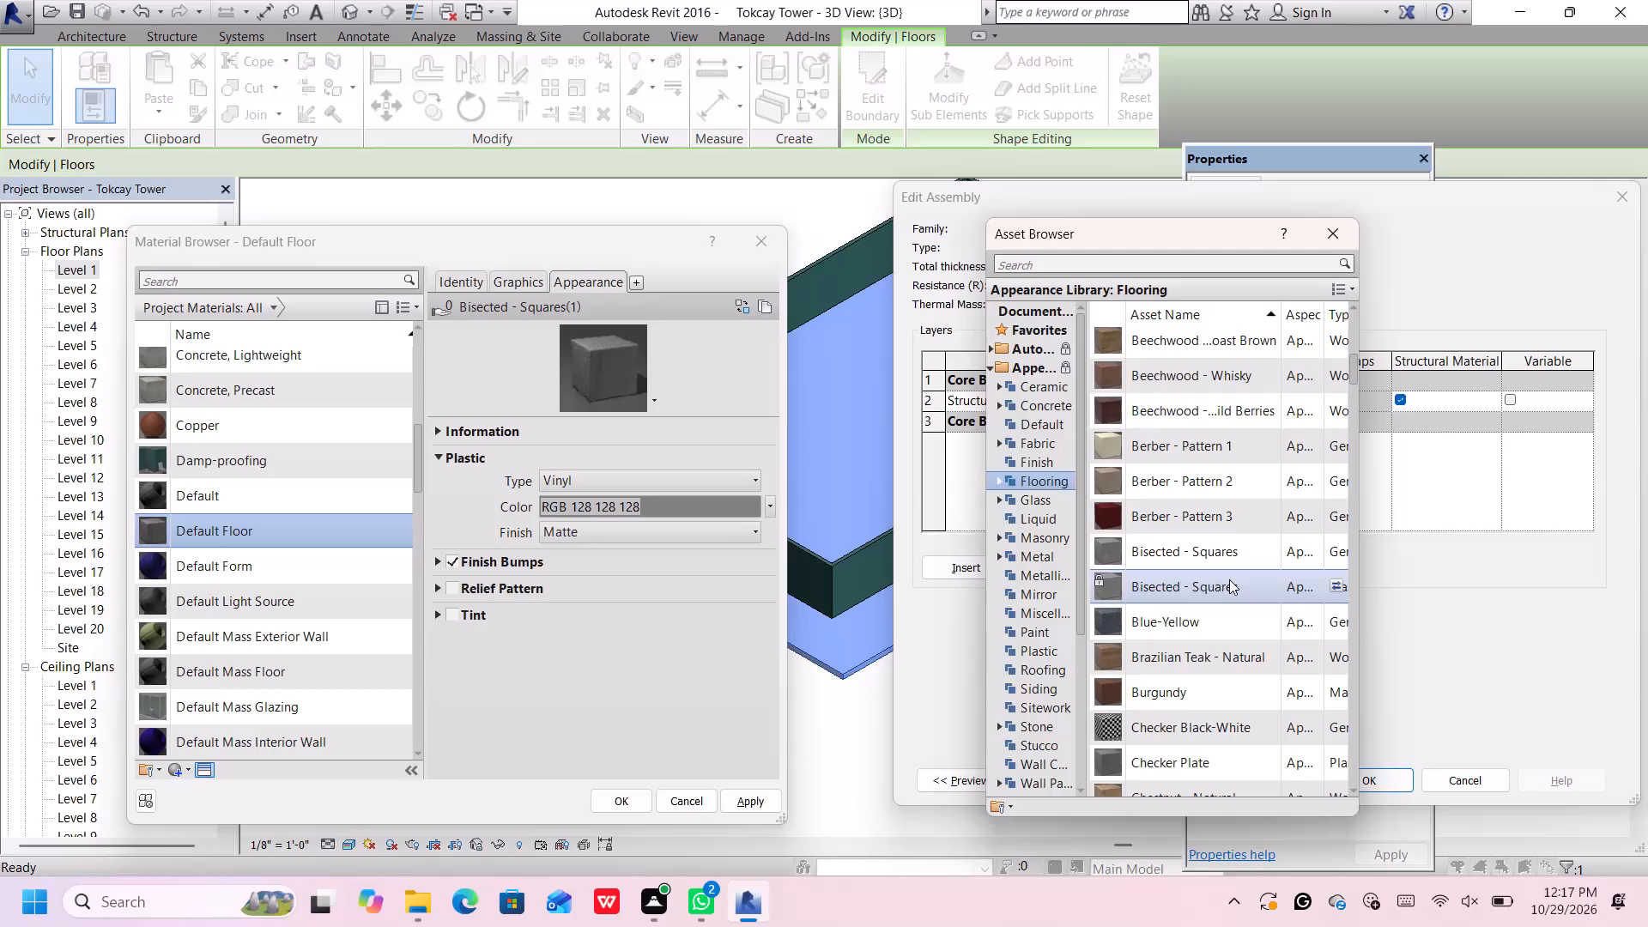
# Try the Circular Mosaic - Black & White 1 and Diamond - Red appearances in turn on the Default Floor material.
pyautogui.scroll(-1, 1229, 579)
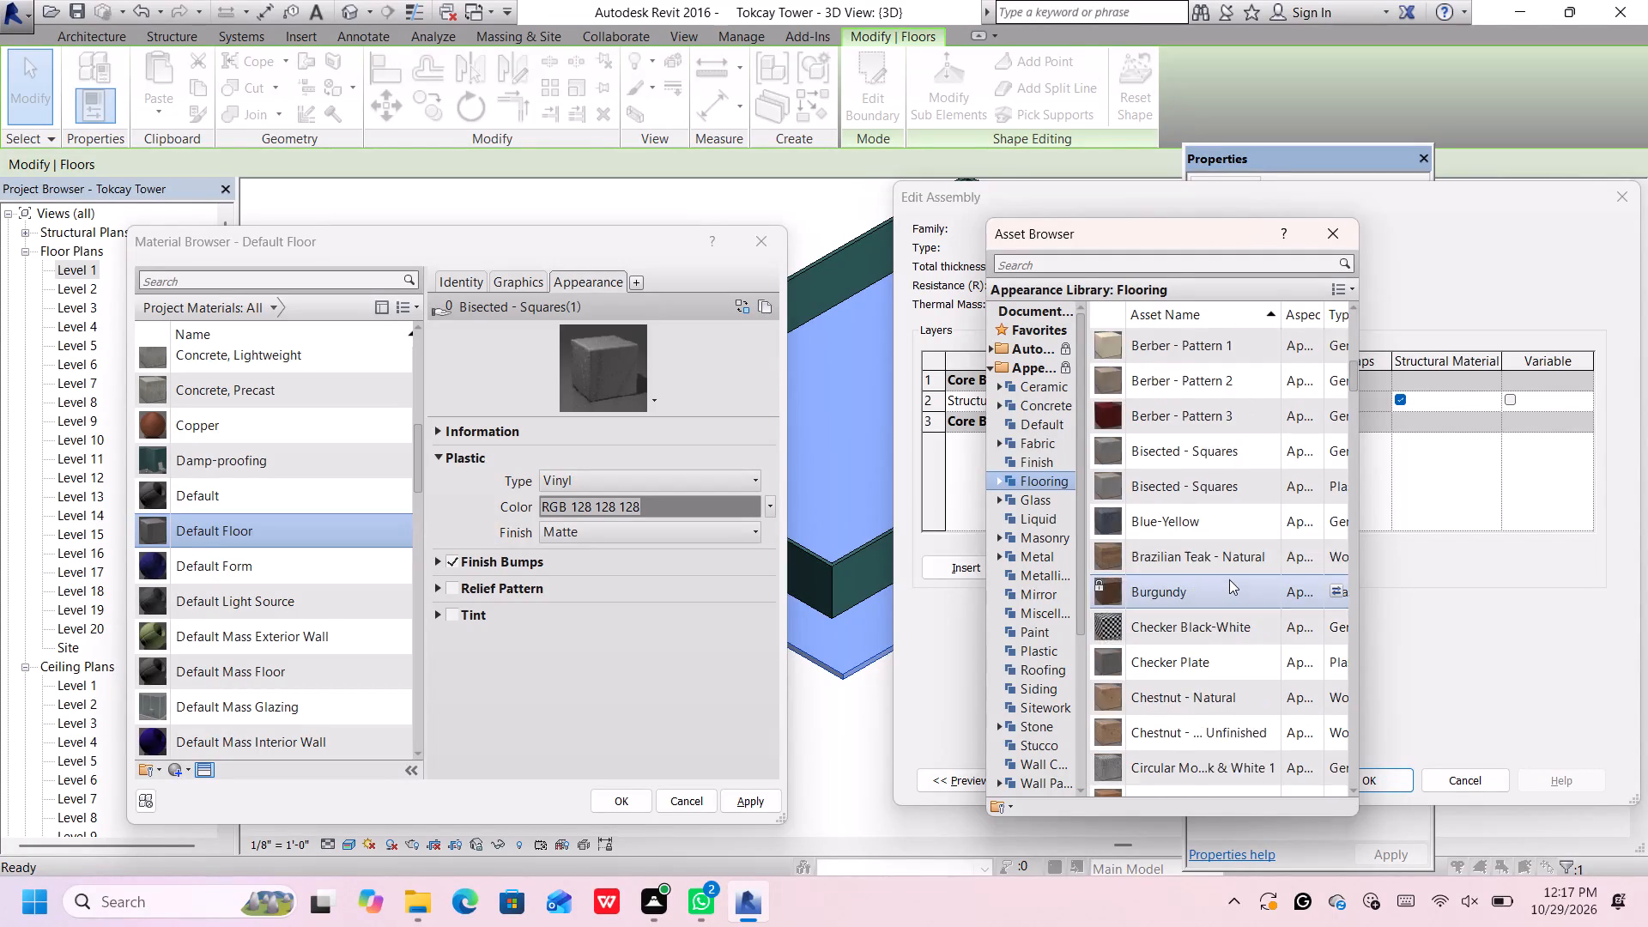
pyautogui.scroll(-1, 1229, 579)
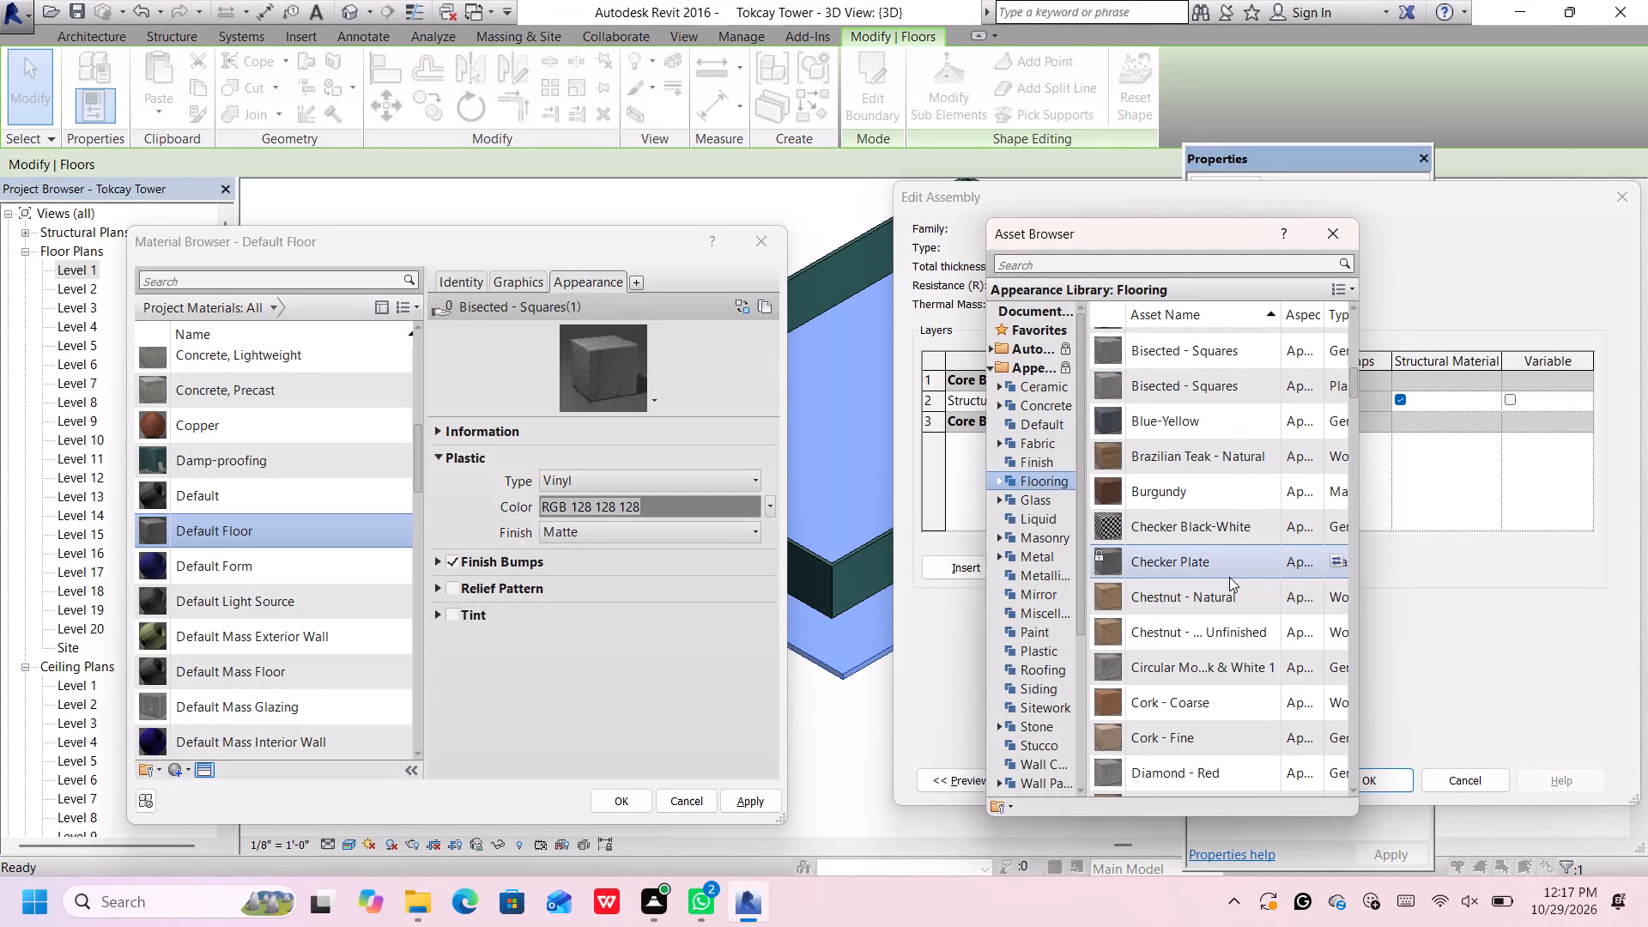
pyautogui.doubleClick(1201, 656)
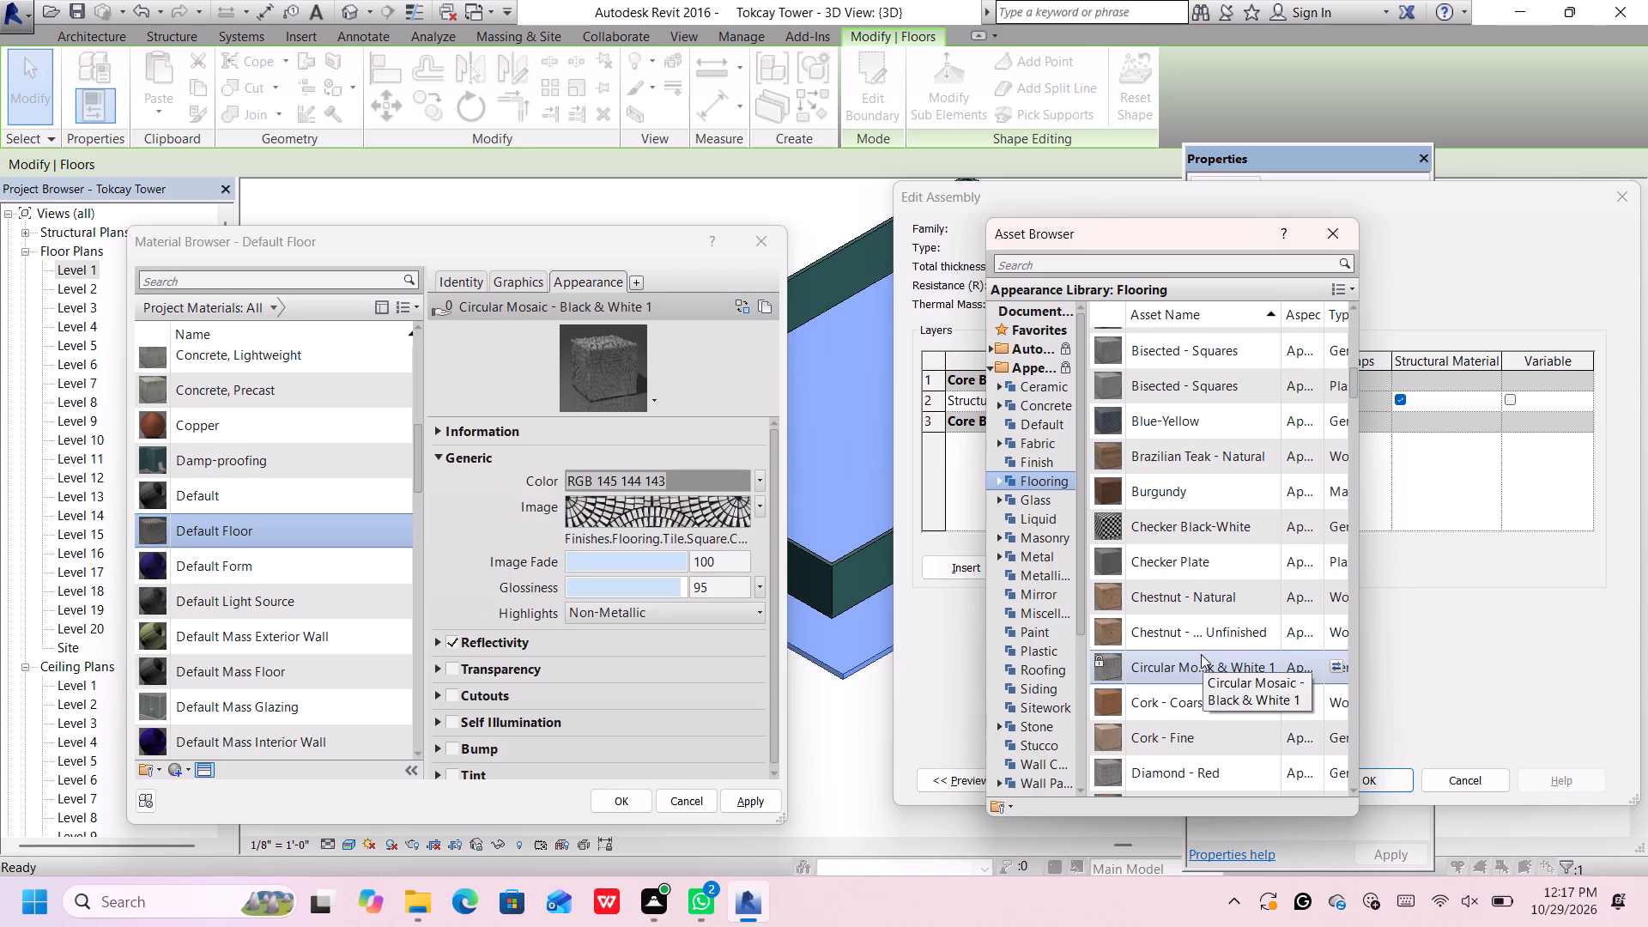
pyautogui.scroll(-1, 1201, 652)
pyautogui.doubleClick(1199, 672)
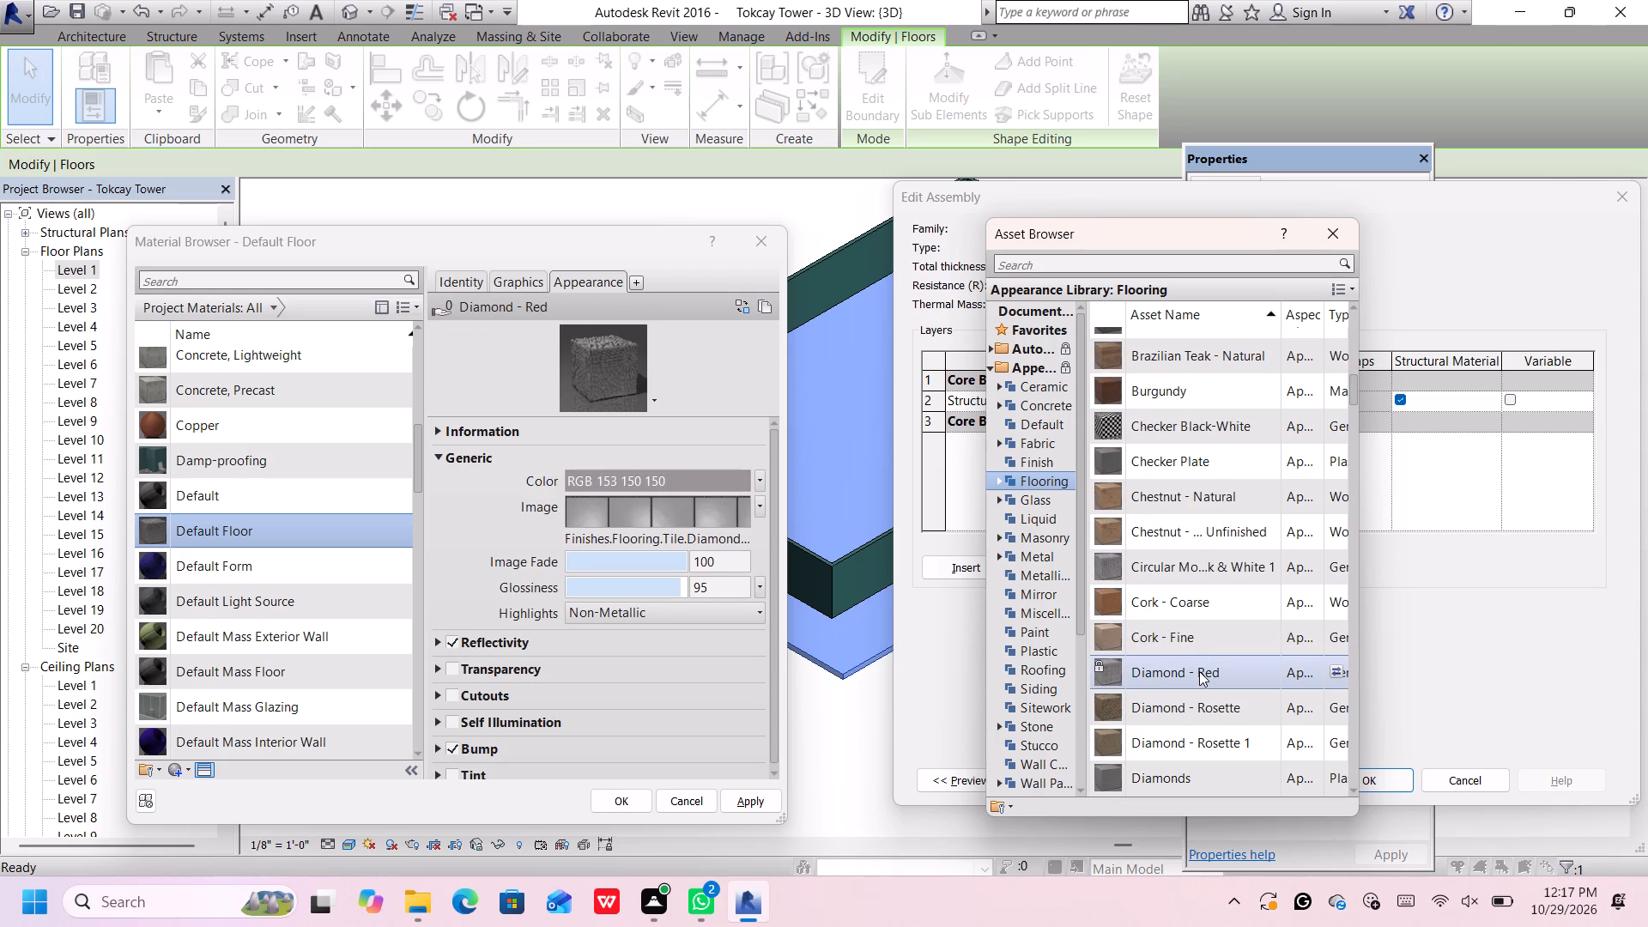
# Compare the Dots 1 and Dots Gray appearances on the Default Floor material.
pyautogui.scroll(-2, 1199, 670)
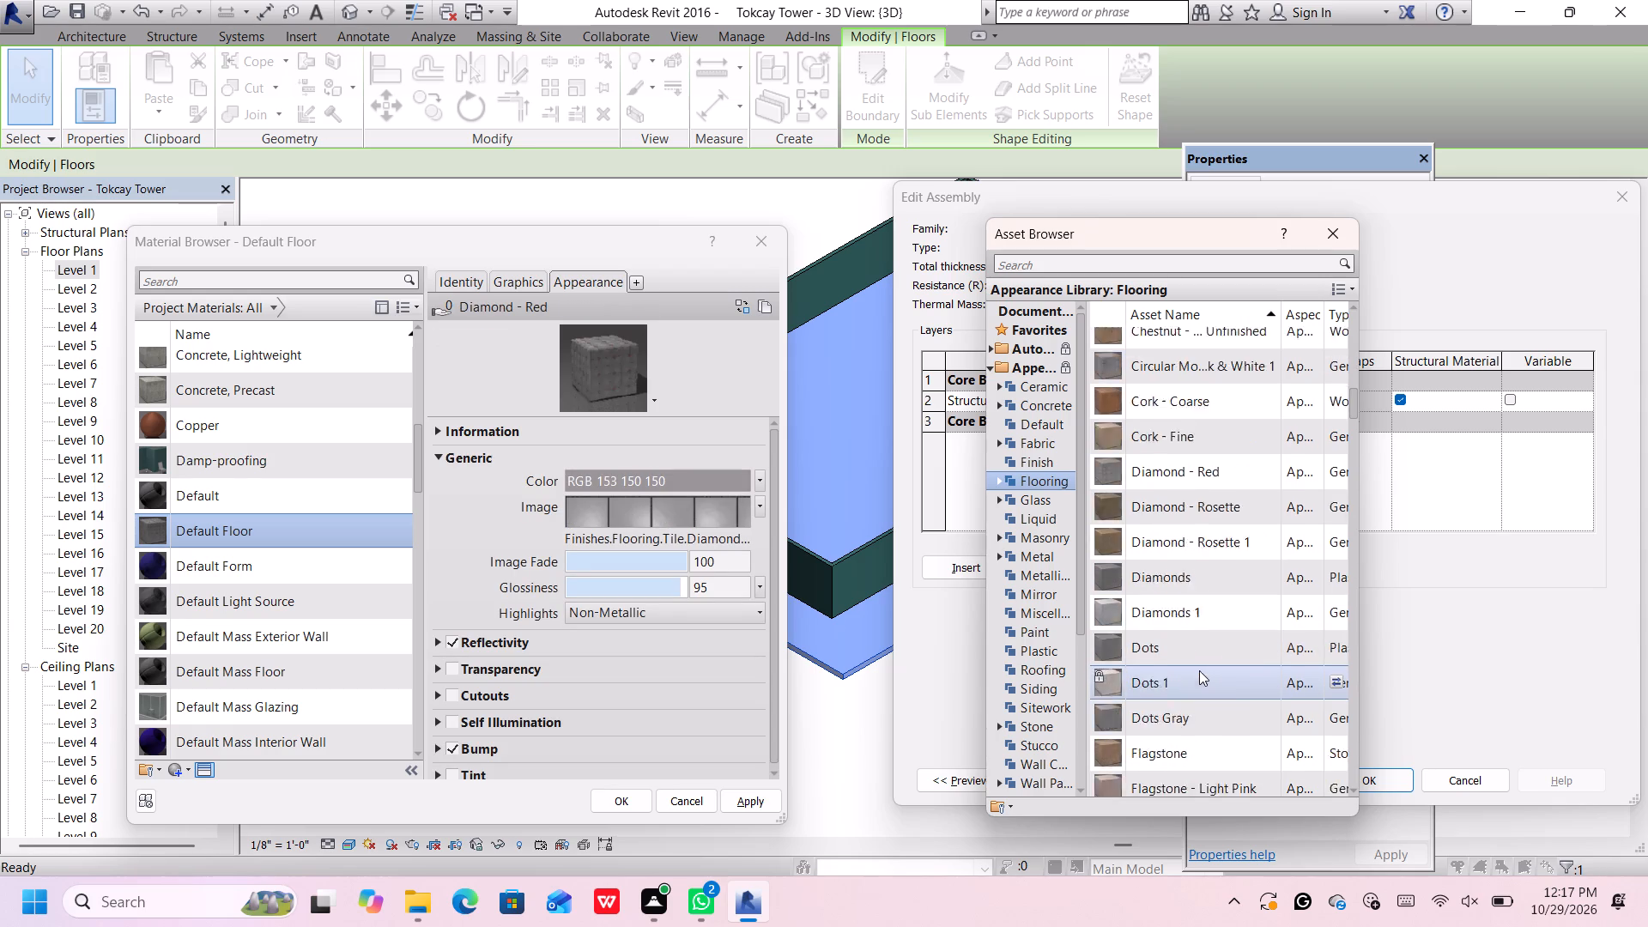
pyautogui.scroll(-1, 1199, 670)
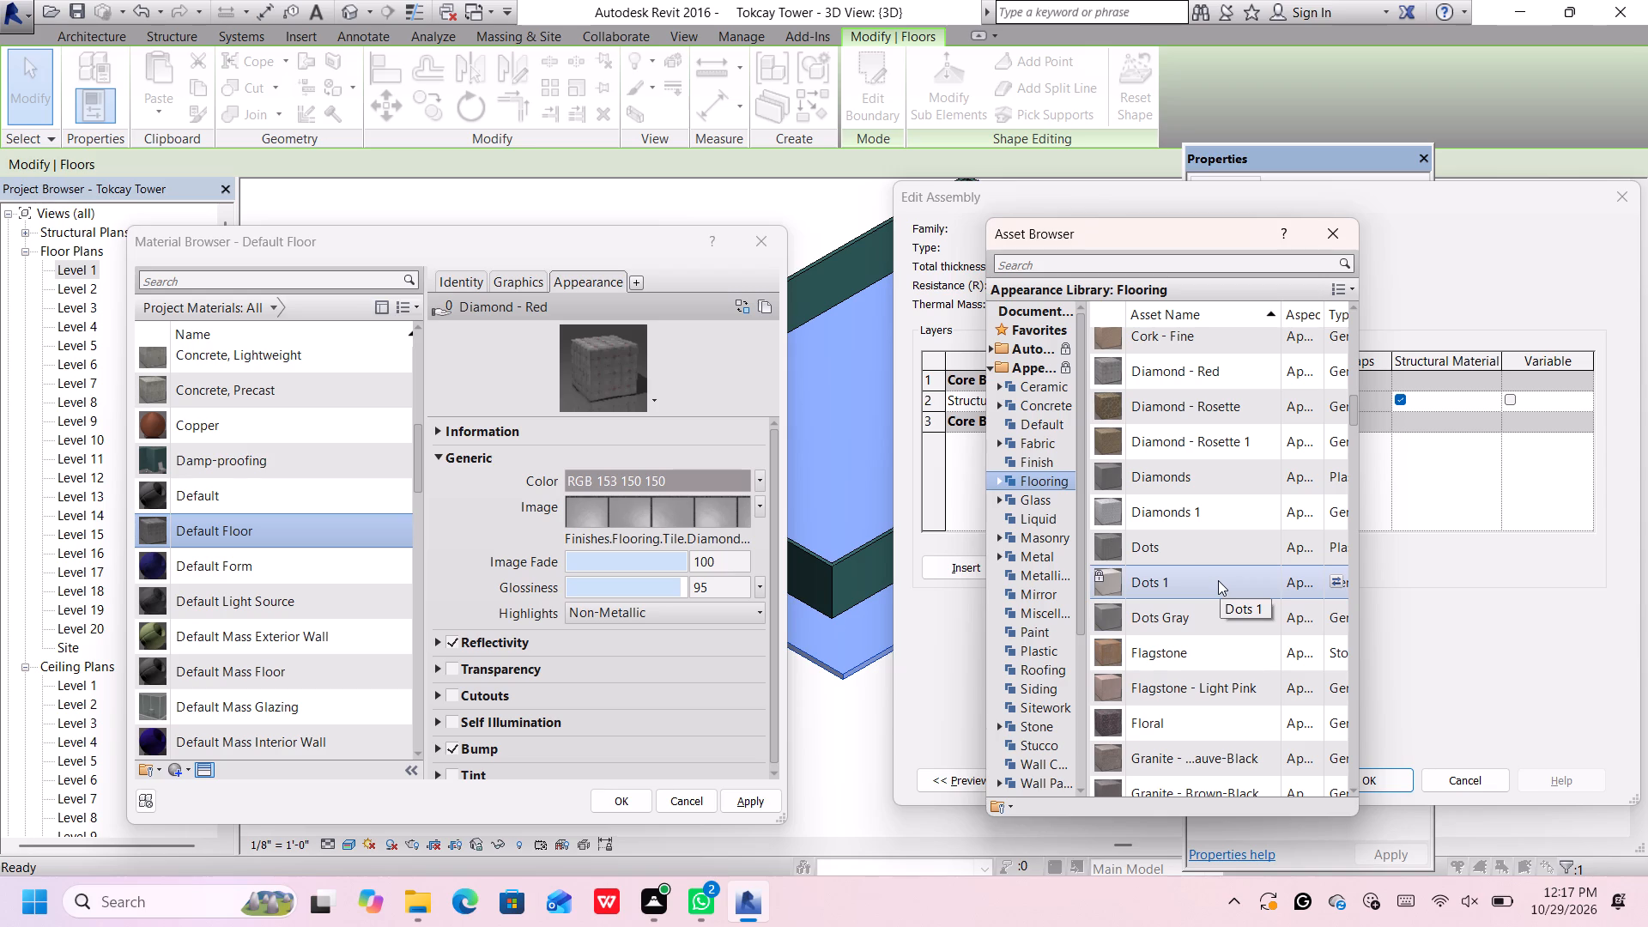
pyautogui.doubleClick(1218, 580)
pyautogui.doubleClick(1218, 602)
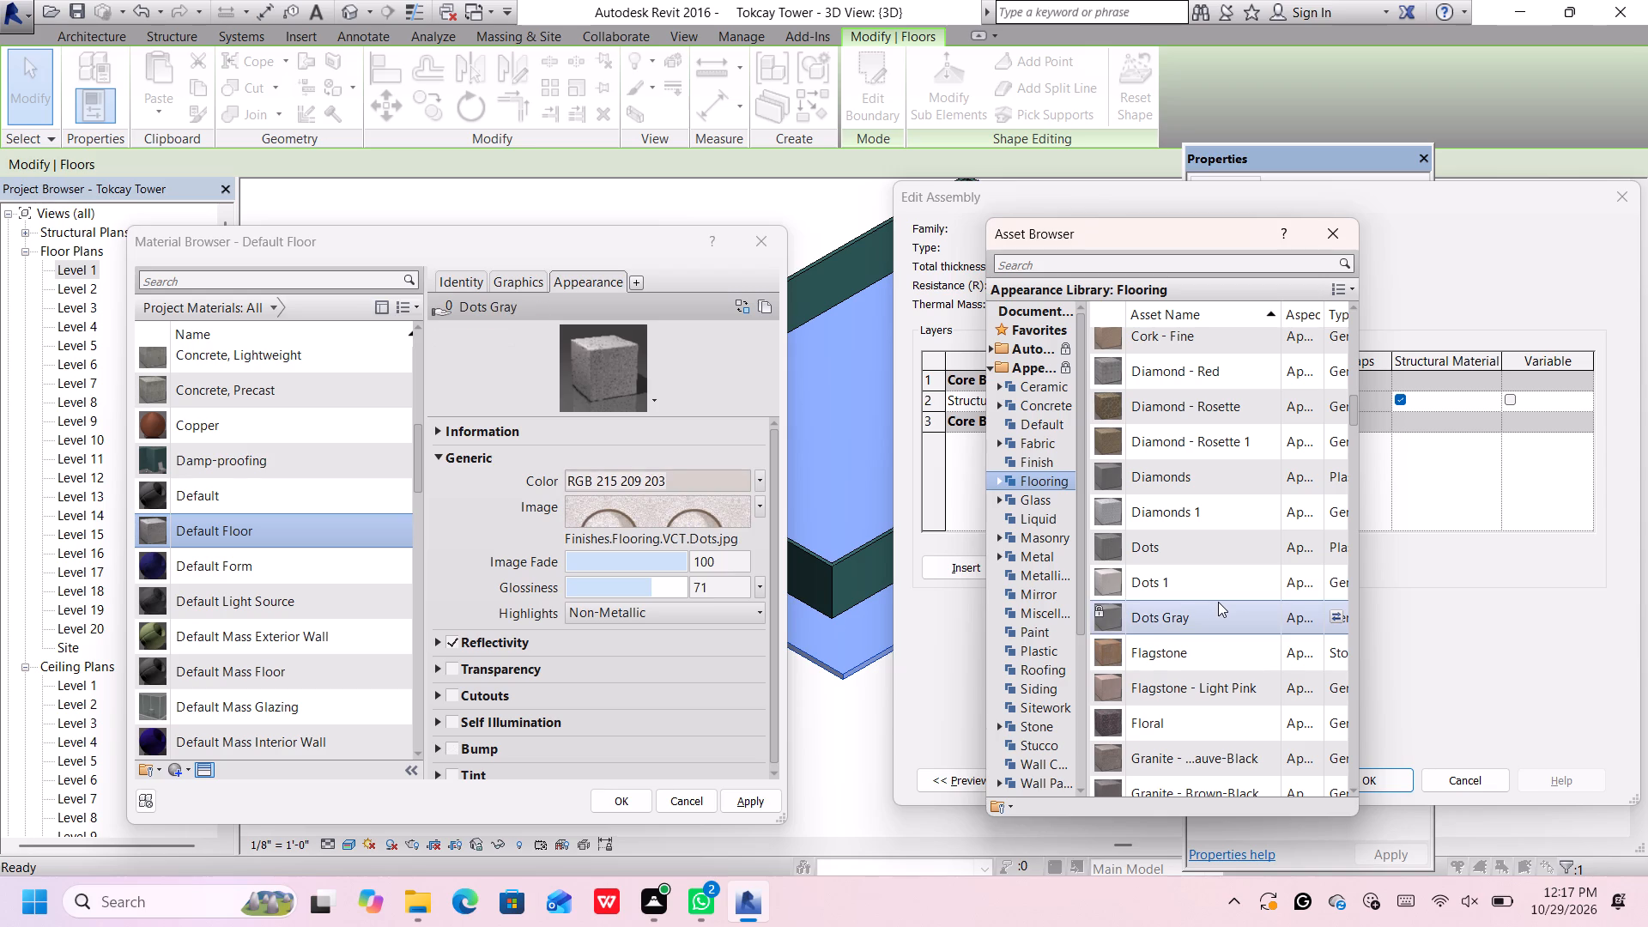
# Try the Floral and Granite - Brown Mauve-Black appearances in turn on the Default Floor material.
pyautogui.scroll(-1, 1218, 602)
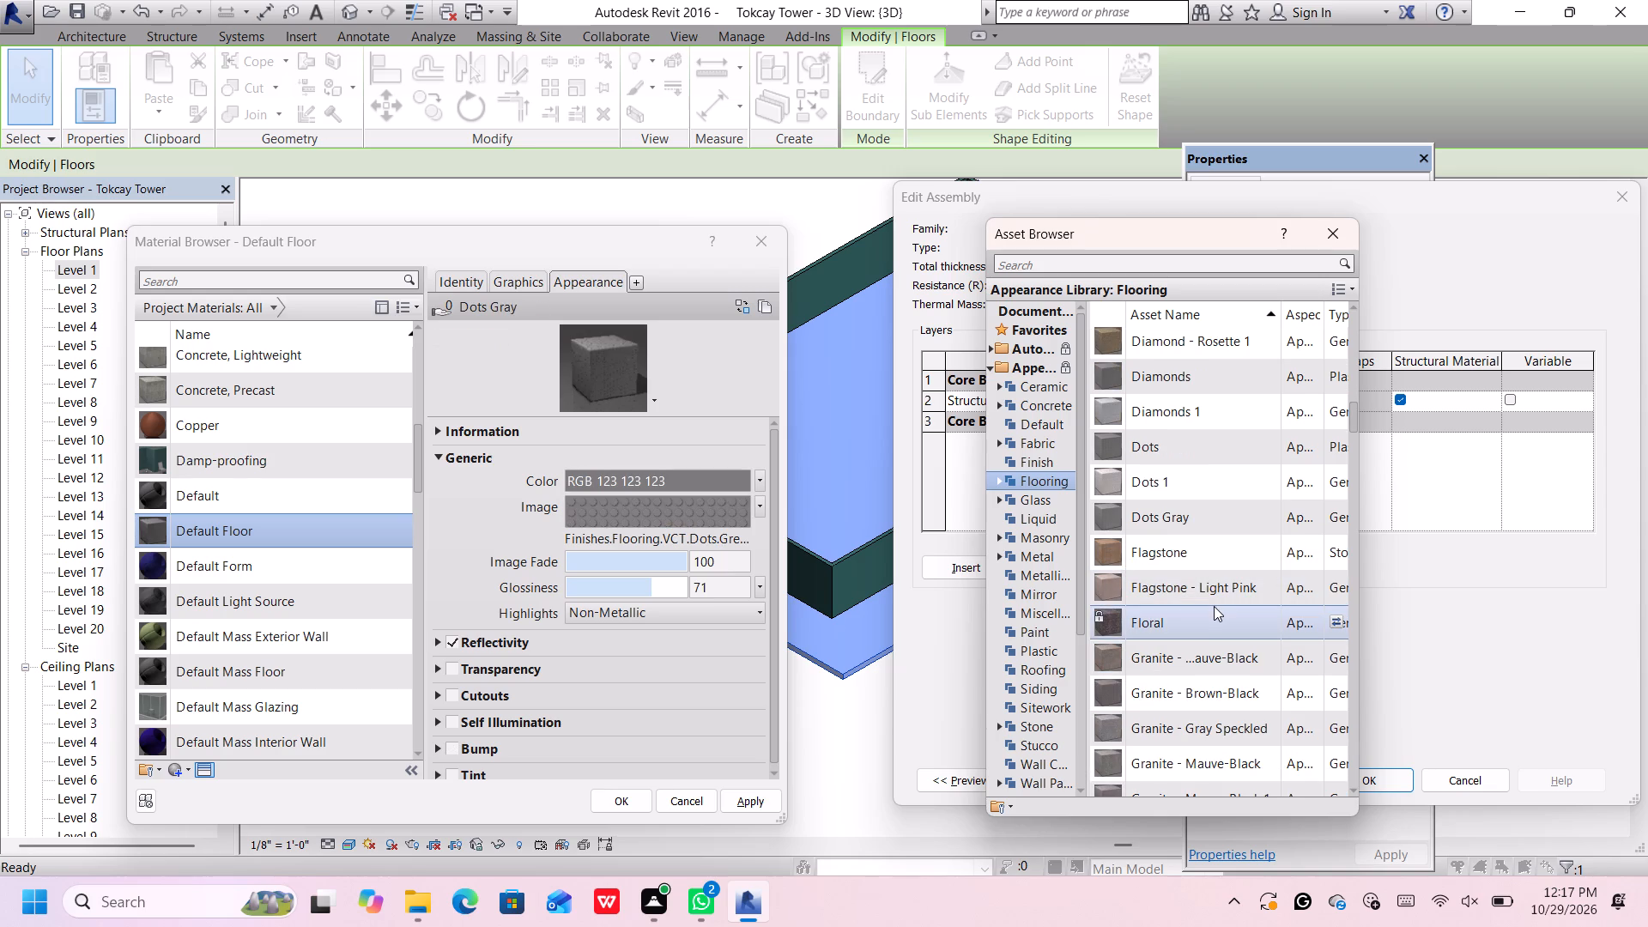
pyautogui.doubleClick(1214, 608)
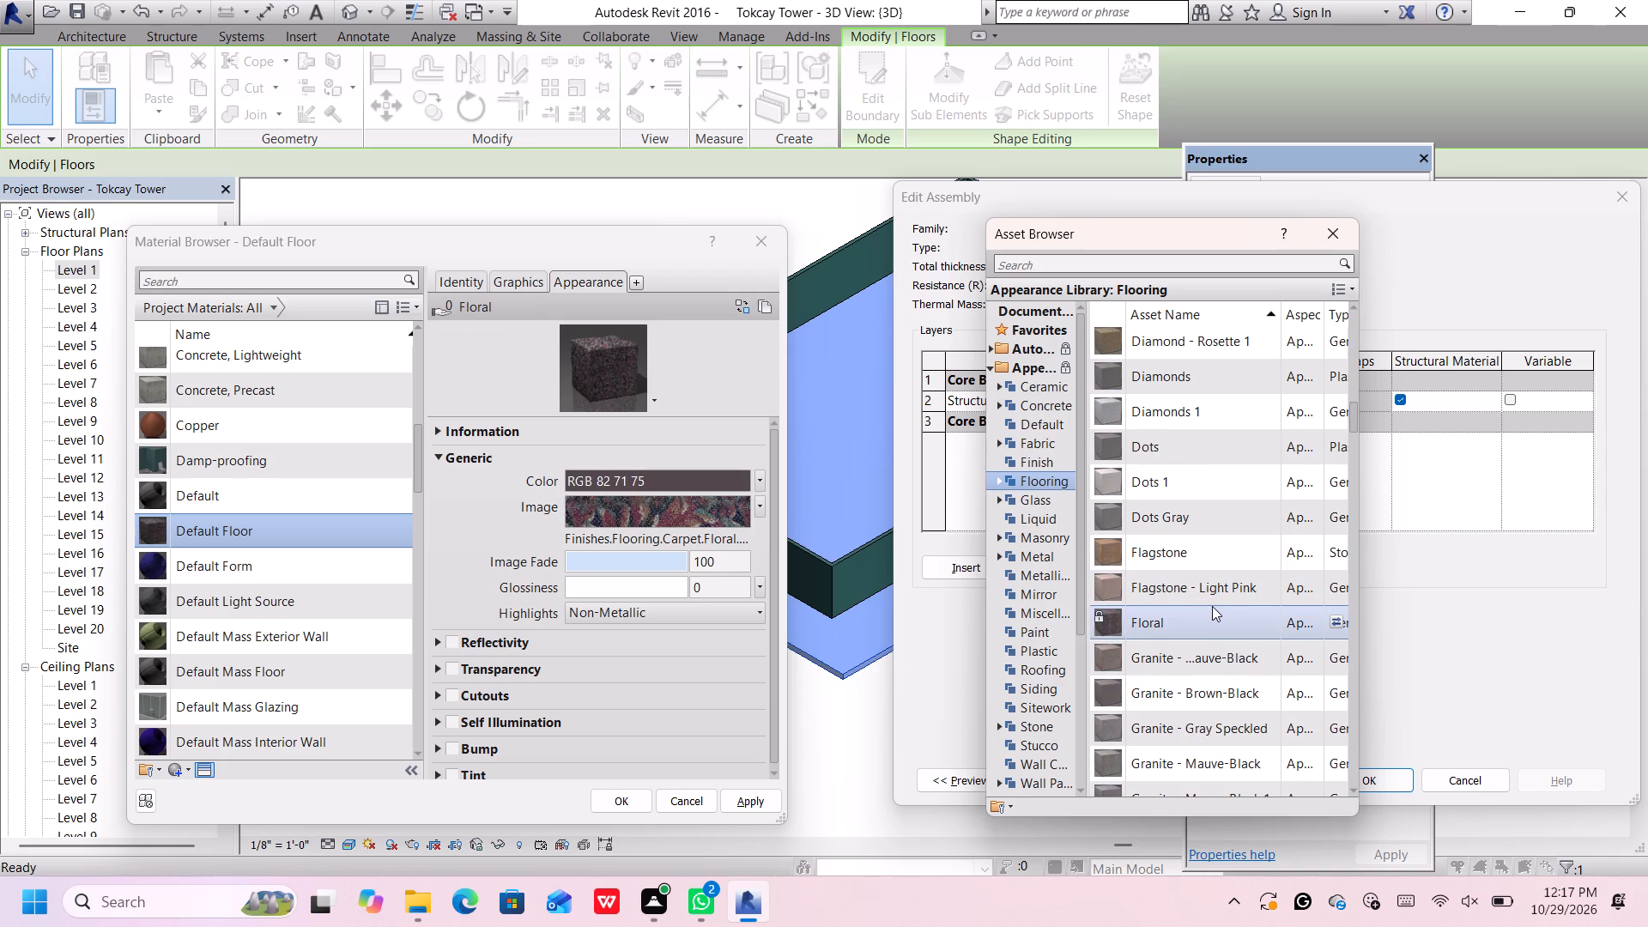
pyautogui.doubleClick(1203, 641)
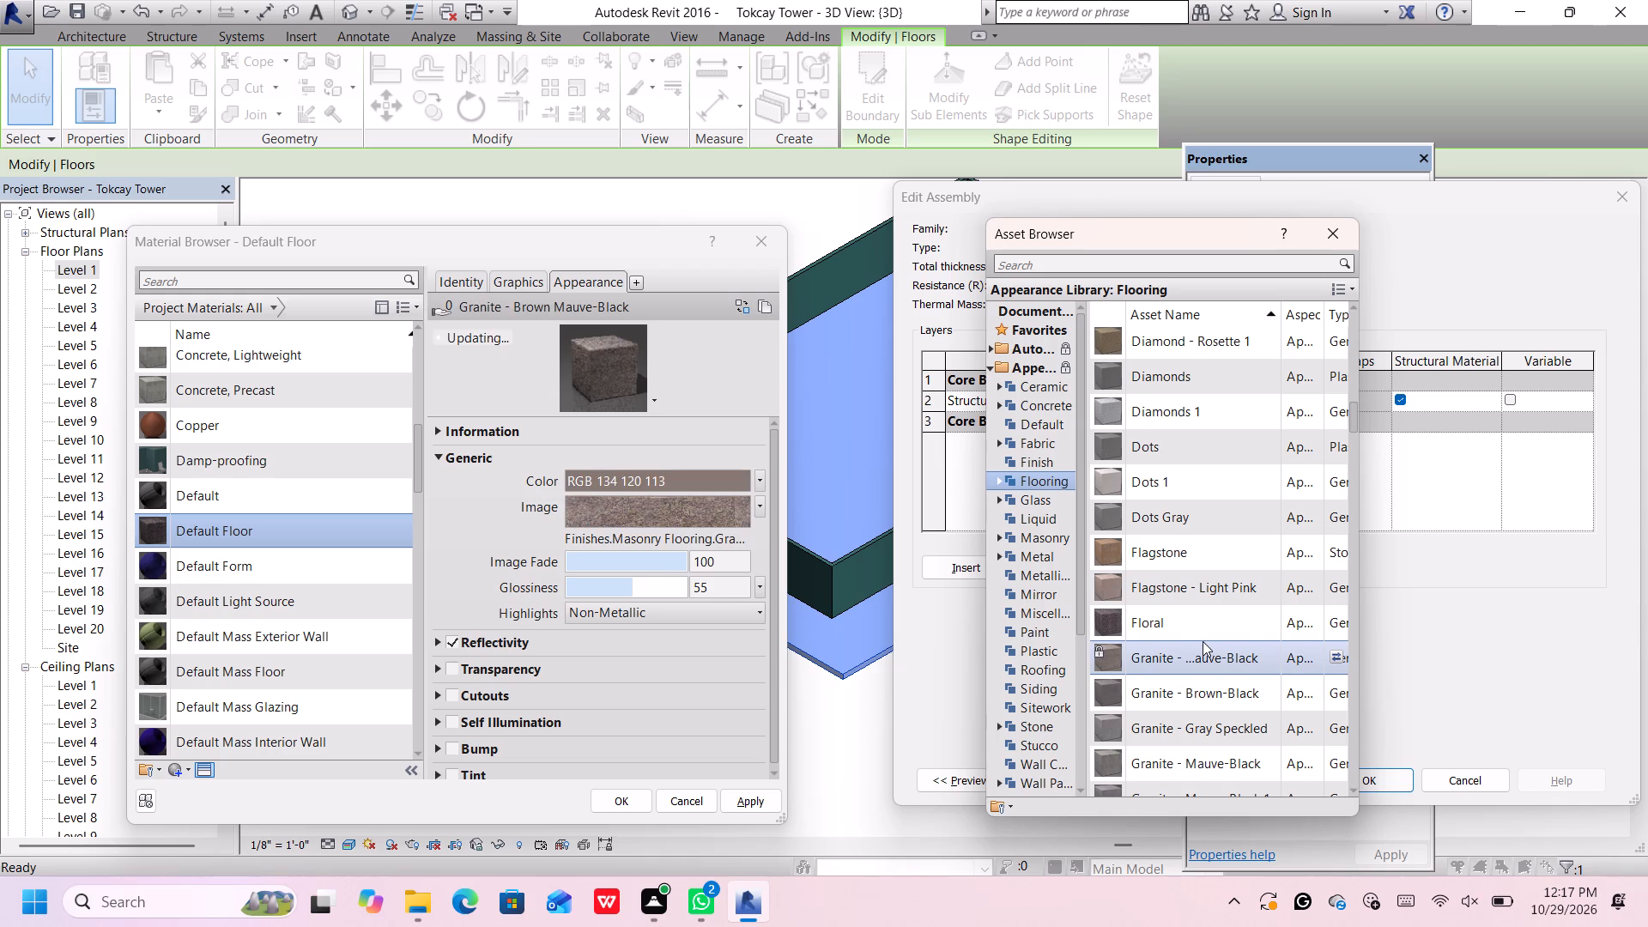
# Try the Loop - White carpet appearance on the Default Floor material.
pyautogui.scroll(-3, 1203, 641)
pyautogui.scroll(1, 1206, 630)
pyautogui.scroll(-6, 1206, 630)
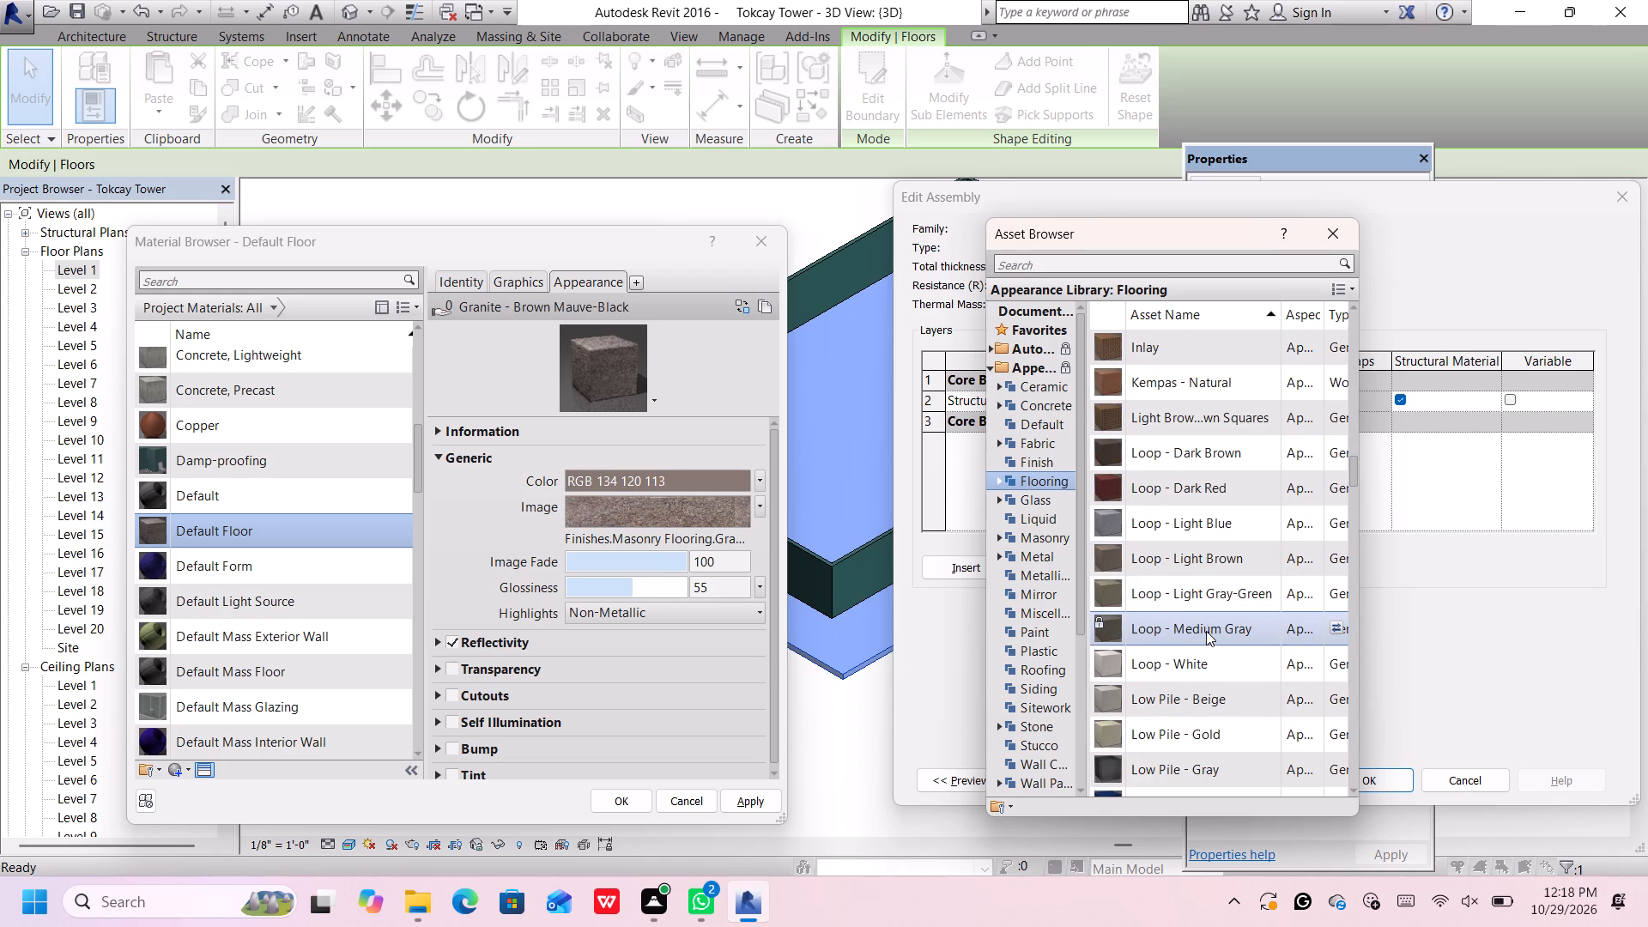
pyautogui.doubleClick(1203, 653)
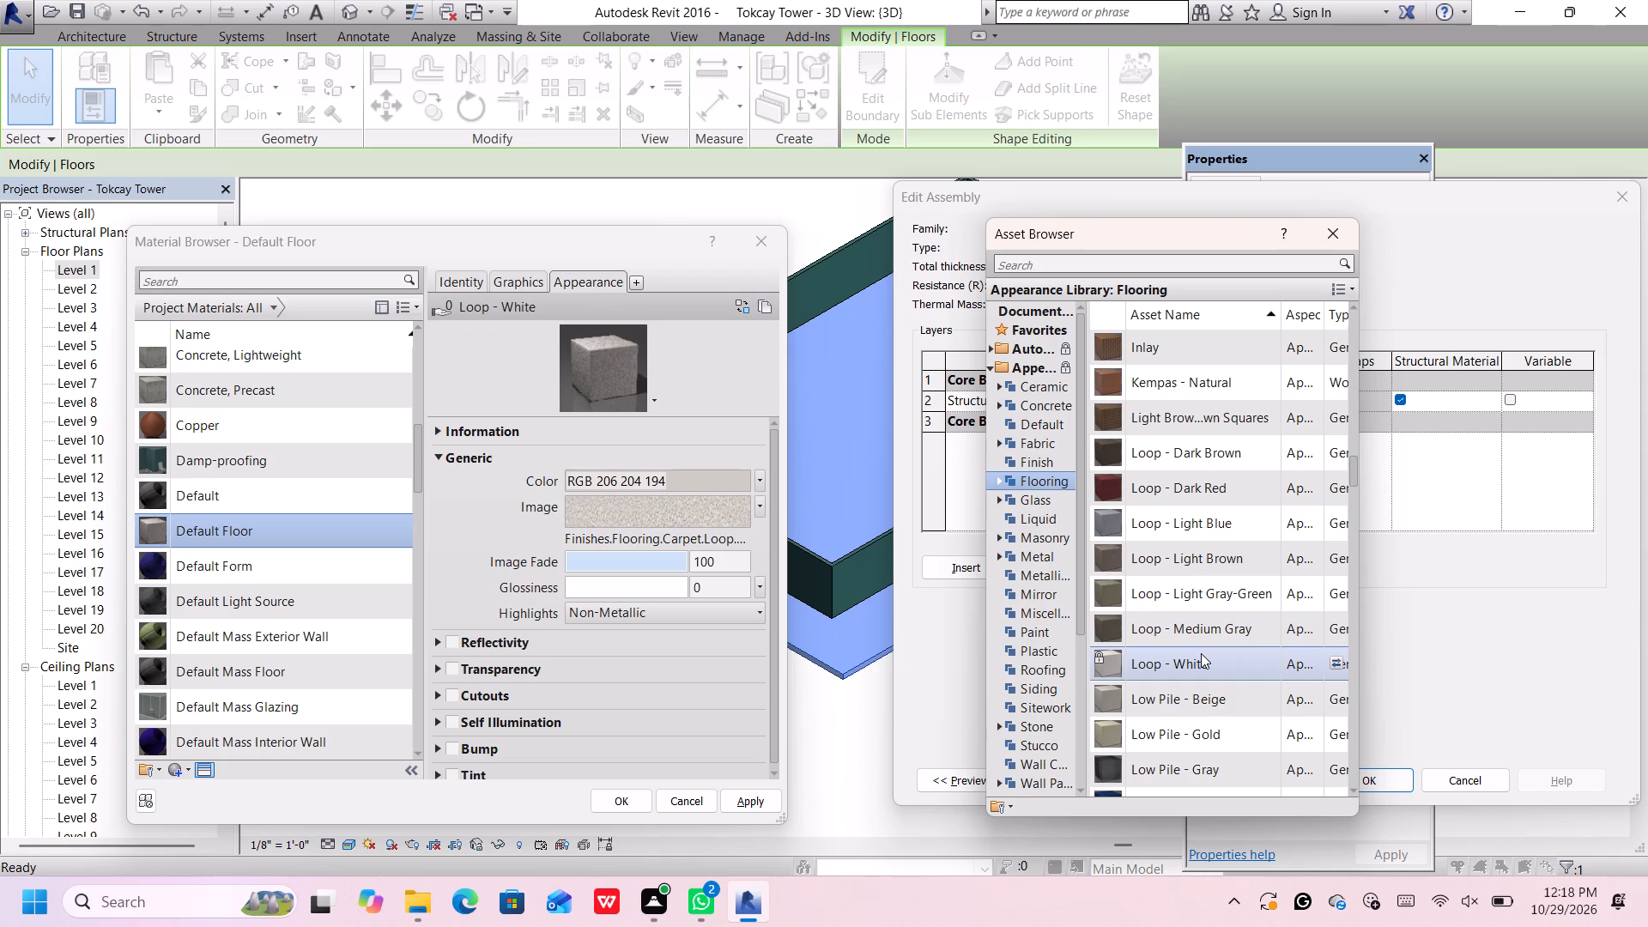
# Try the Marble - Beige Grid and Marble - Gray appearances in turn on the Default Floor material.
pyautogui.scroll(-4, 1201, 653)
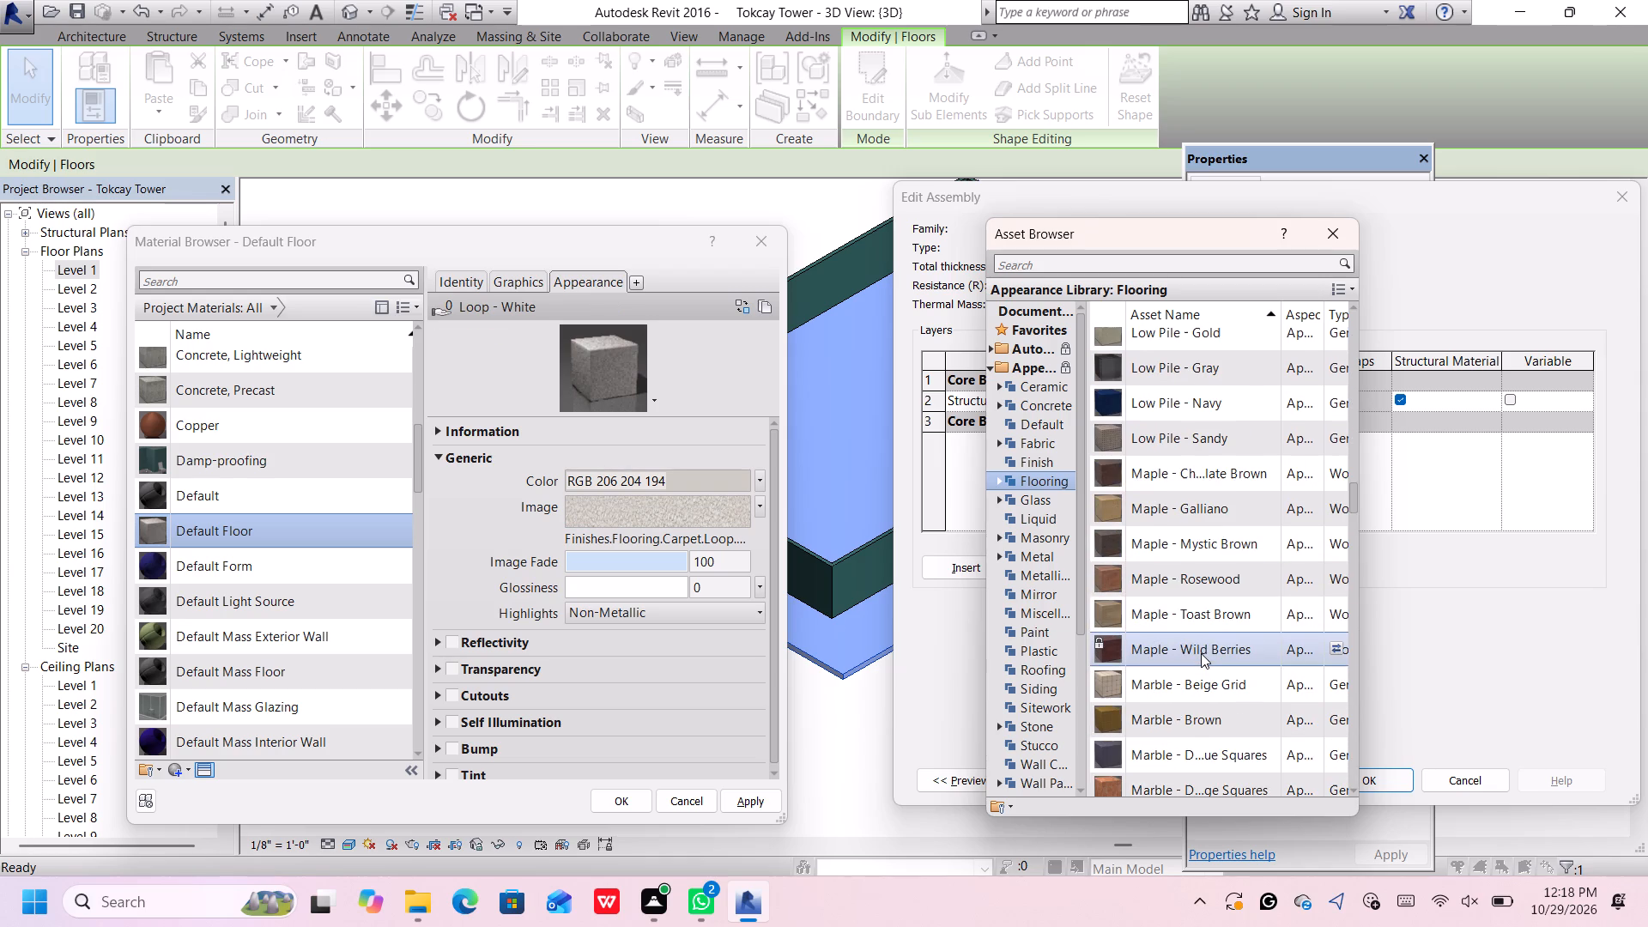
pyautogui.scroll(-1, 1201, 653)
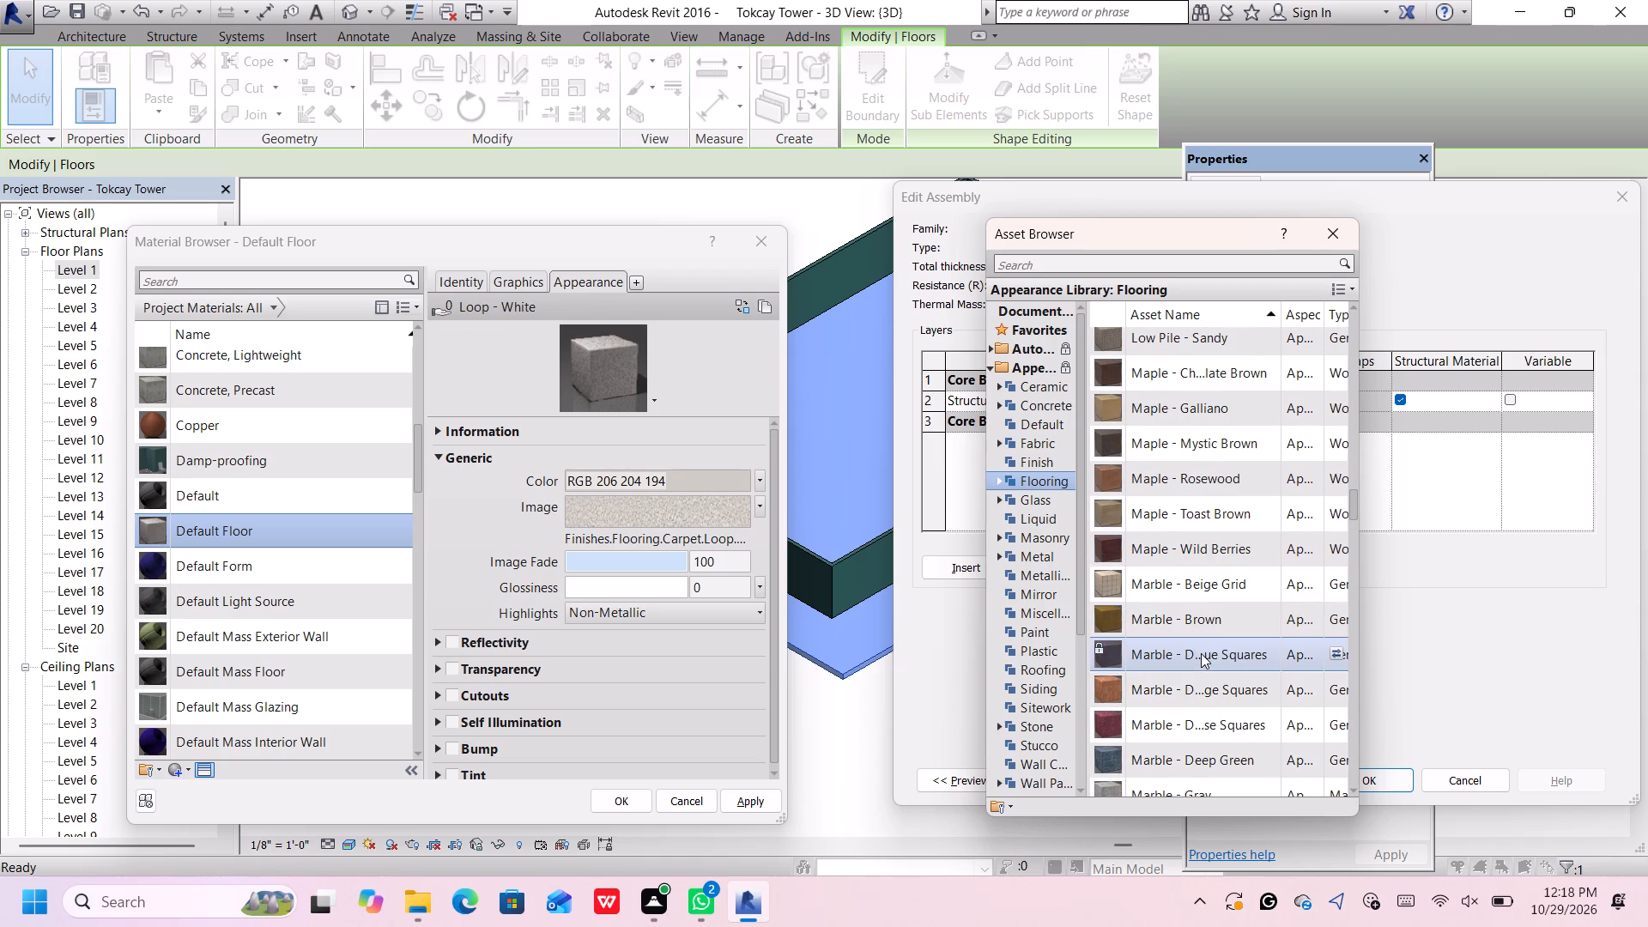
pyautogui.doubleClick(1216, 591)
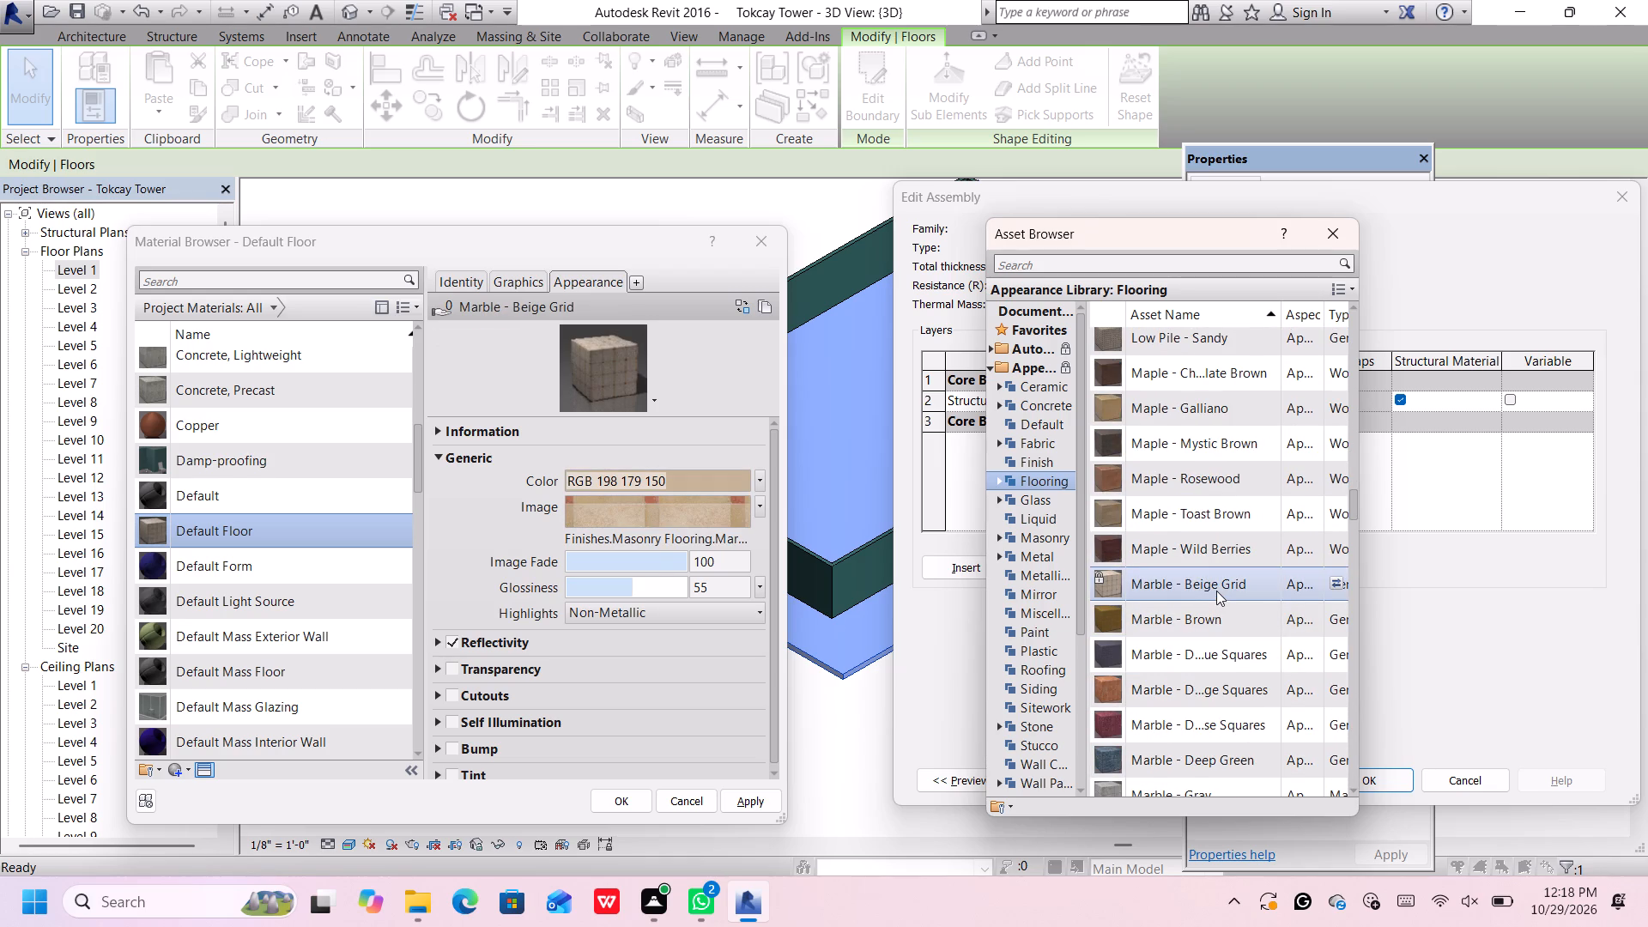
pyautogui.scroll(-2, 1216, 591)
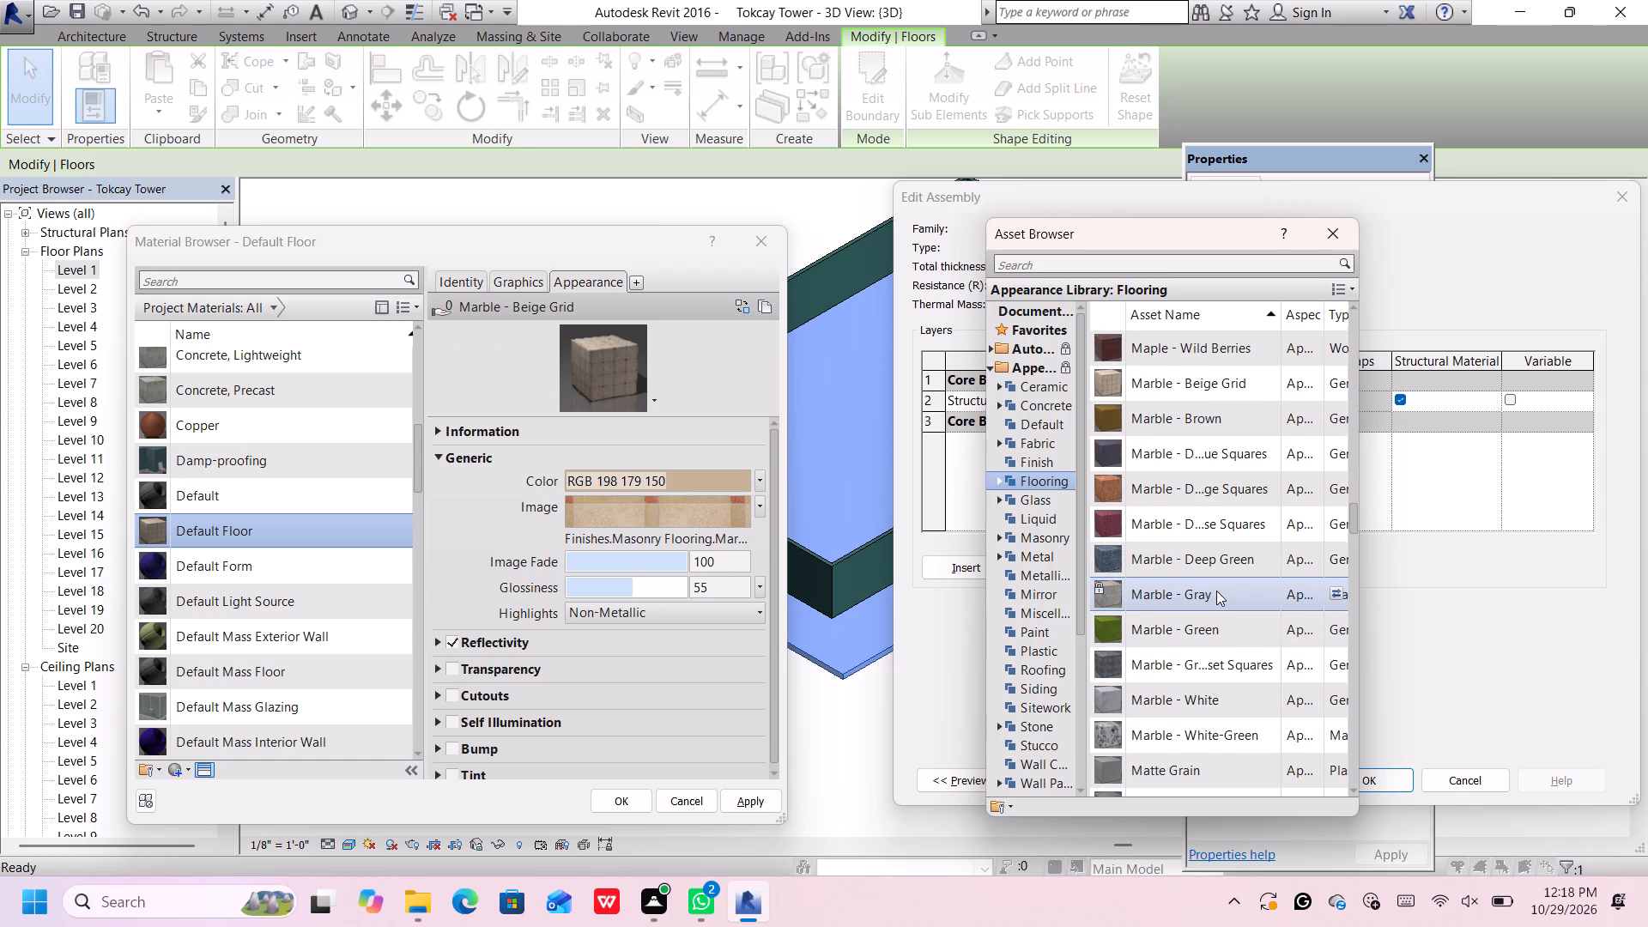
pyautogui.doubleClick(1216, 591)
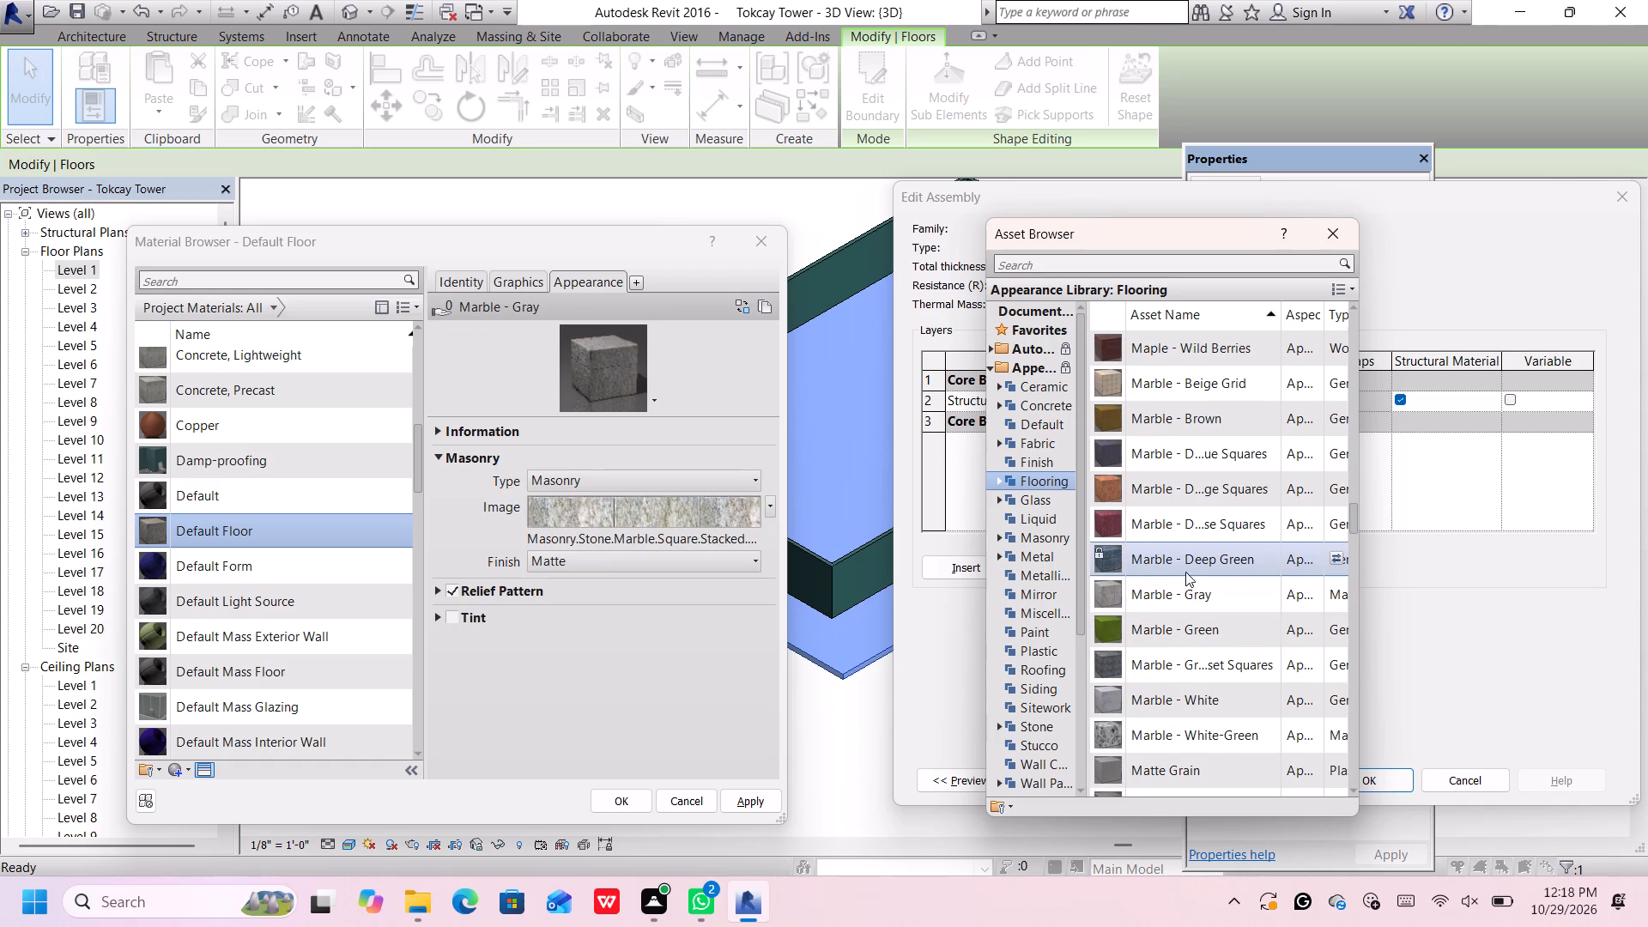
# Replace the Default Floor material's appearance with Marble - White and apply it to the Generic - 12" floor type's structure.
pyautogui.doubleClick(1184, 696)
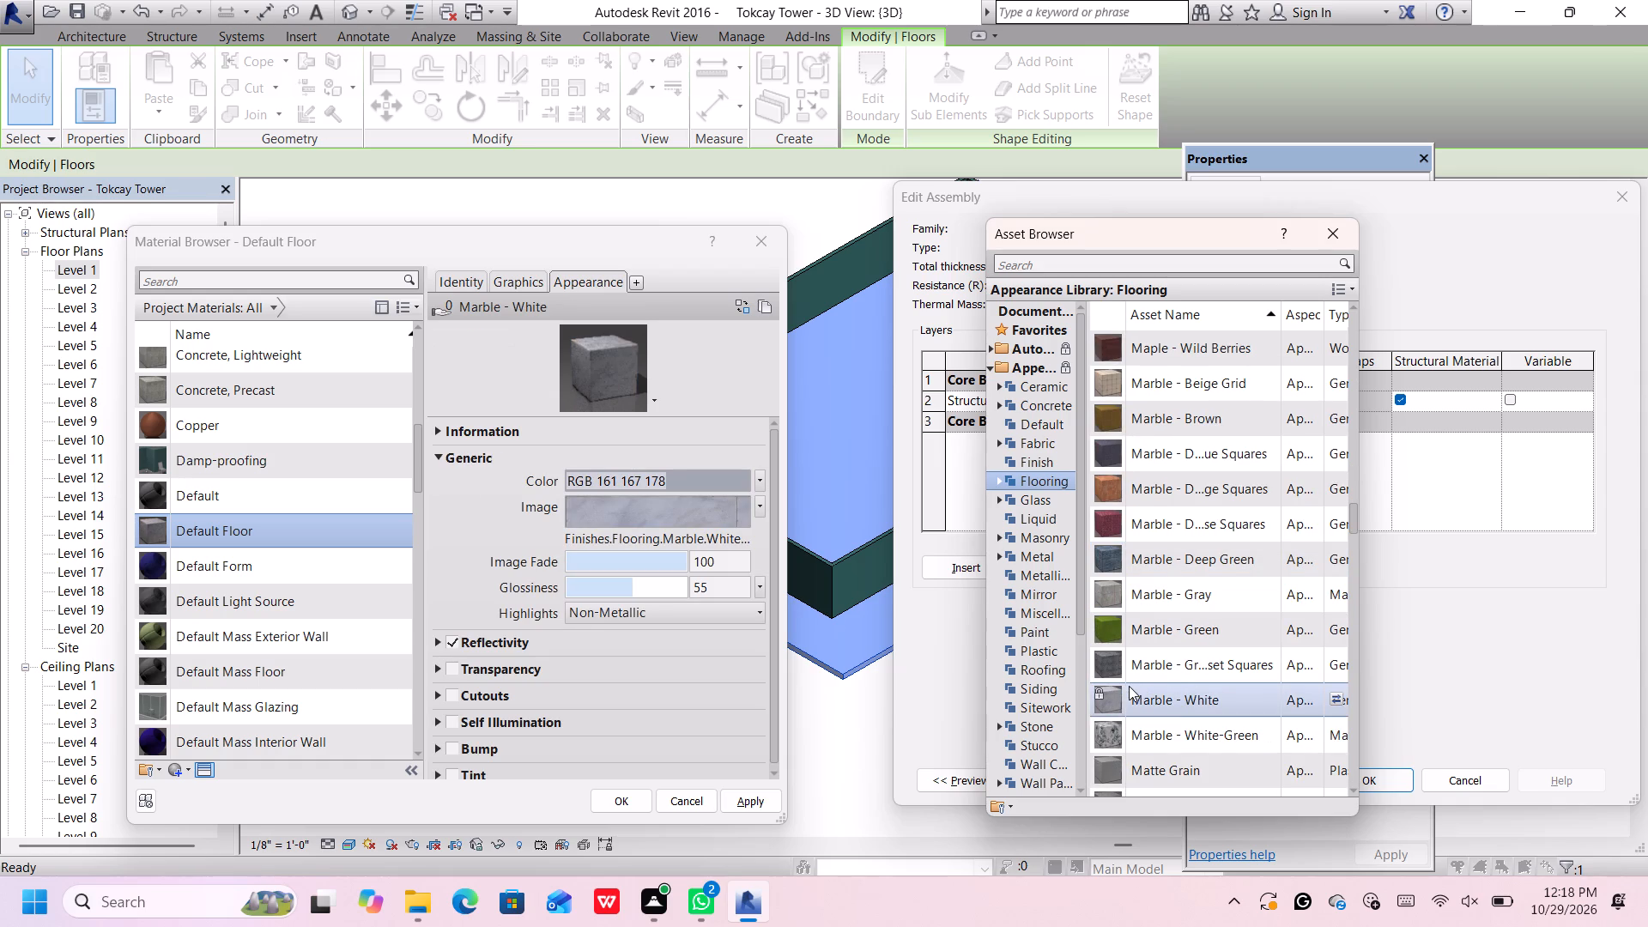
pyautogui.click(618, 803)
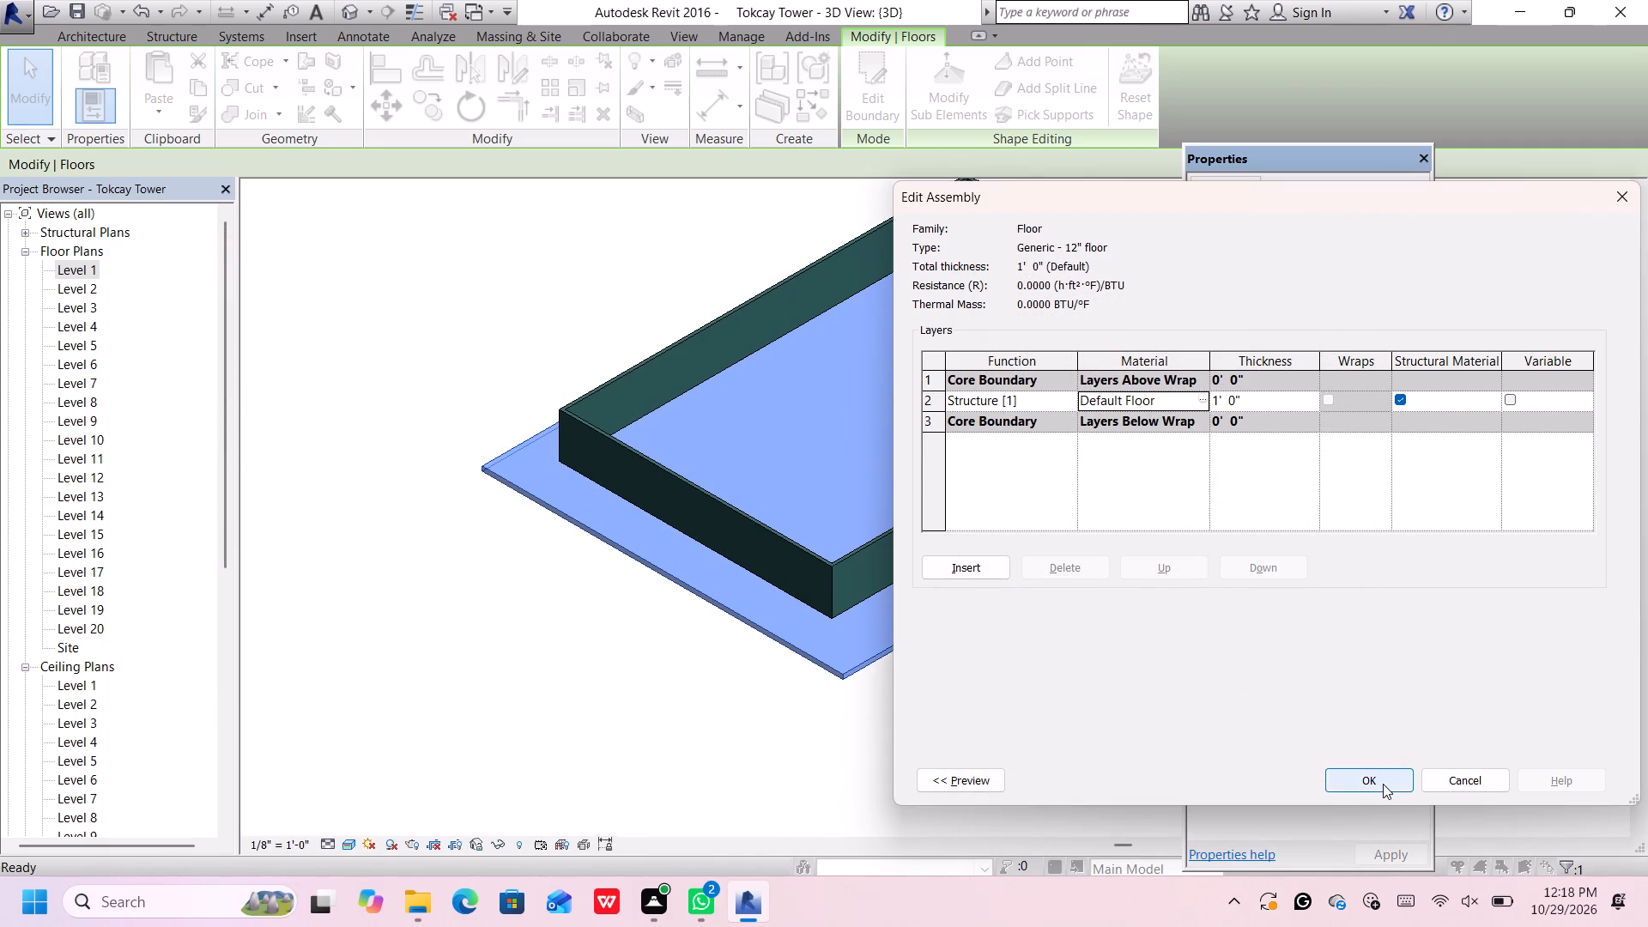
pyautogui.click(1383, 784)
pyautogui.click(1381, 784)
pyautogui.click(912, 714)
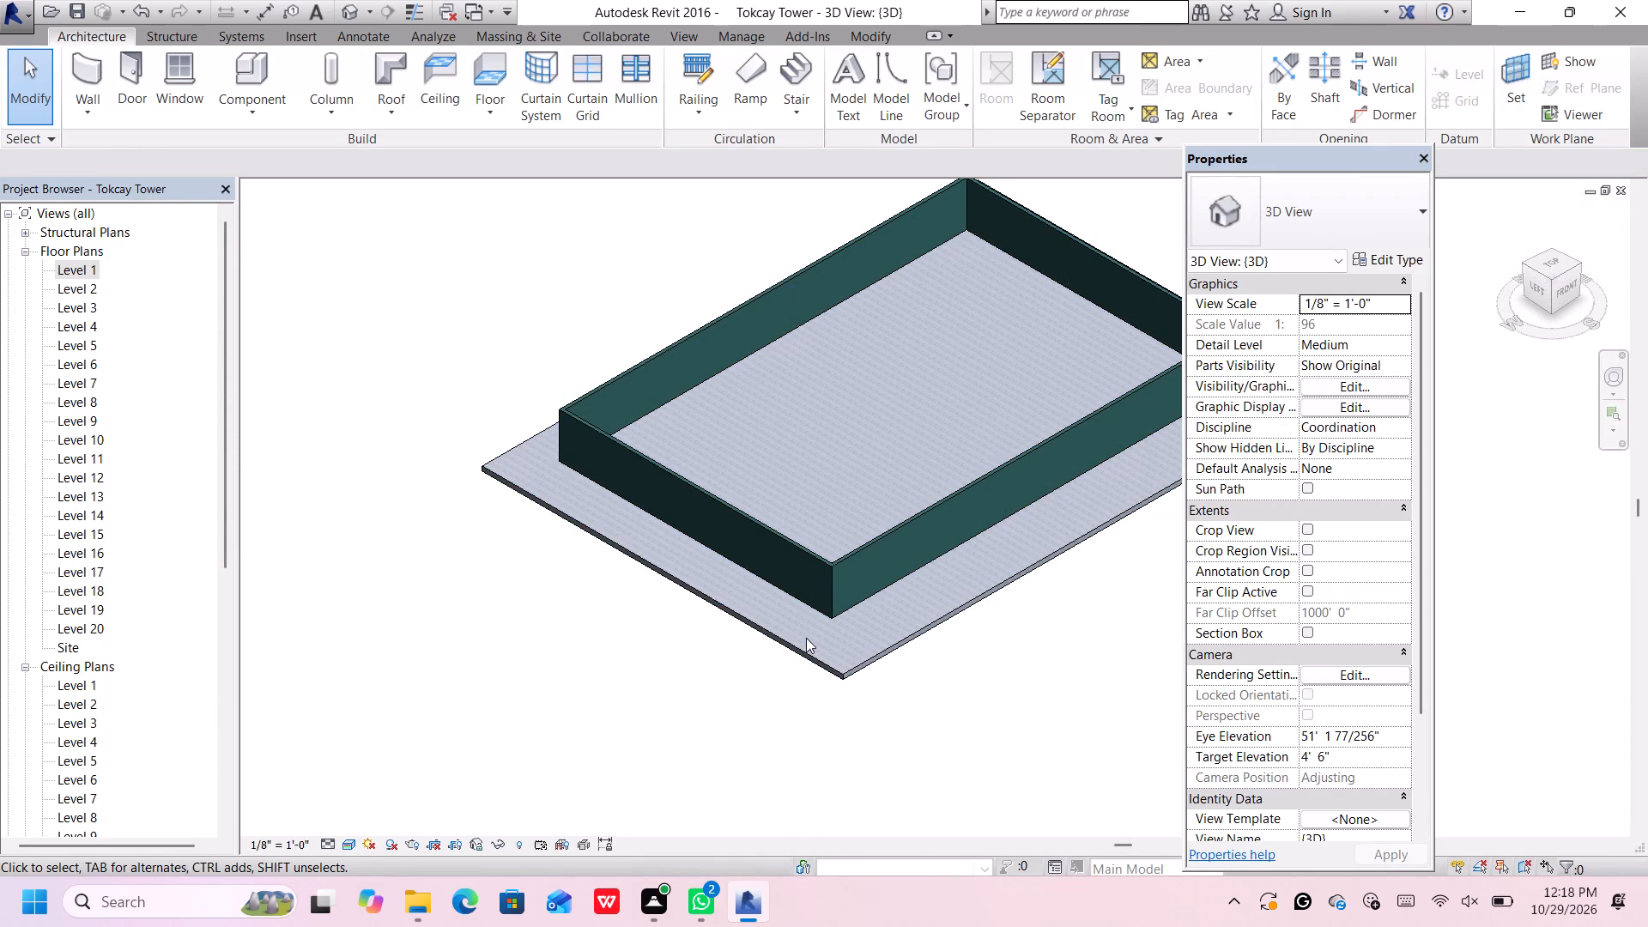
# Set the Marble - White texture's sample width to 5'-0" in the Default Floor material of the Level 1 slab's Generic - 12" floor type.
pyautogui.click(803, 652)
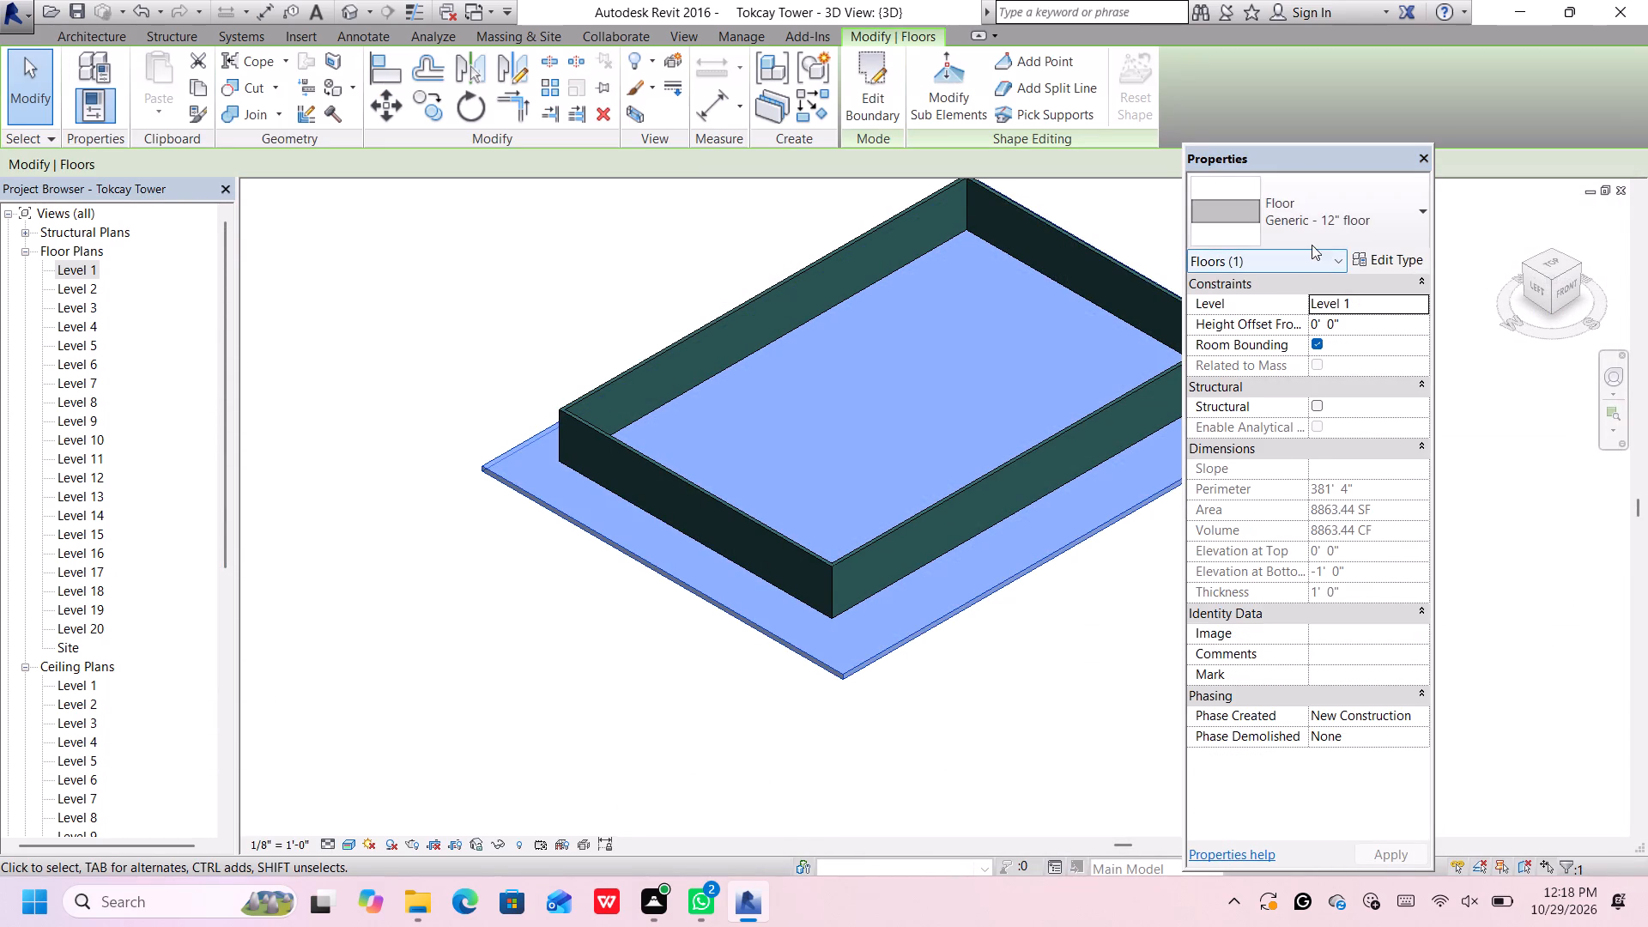
pyautogui.click(1319, 231)
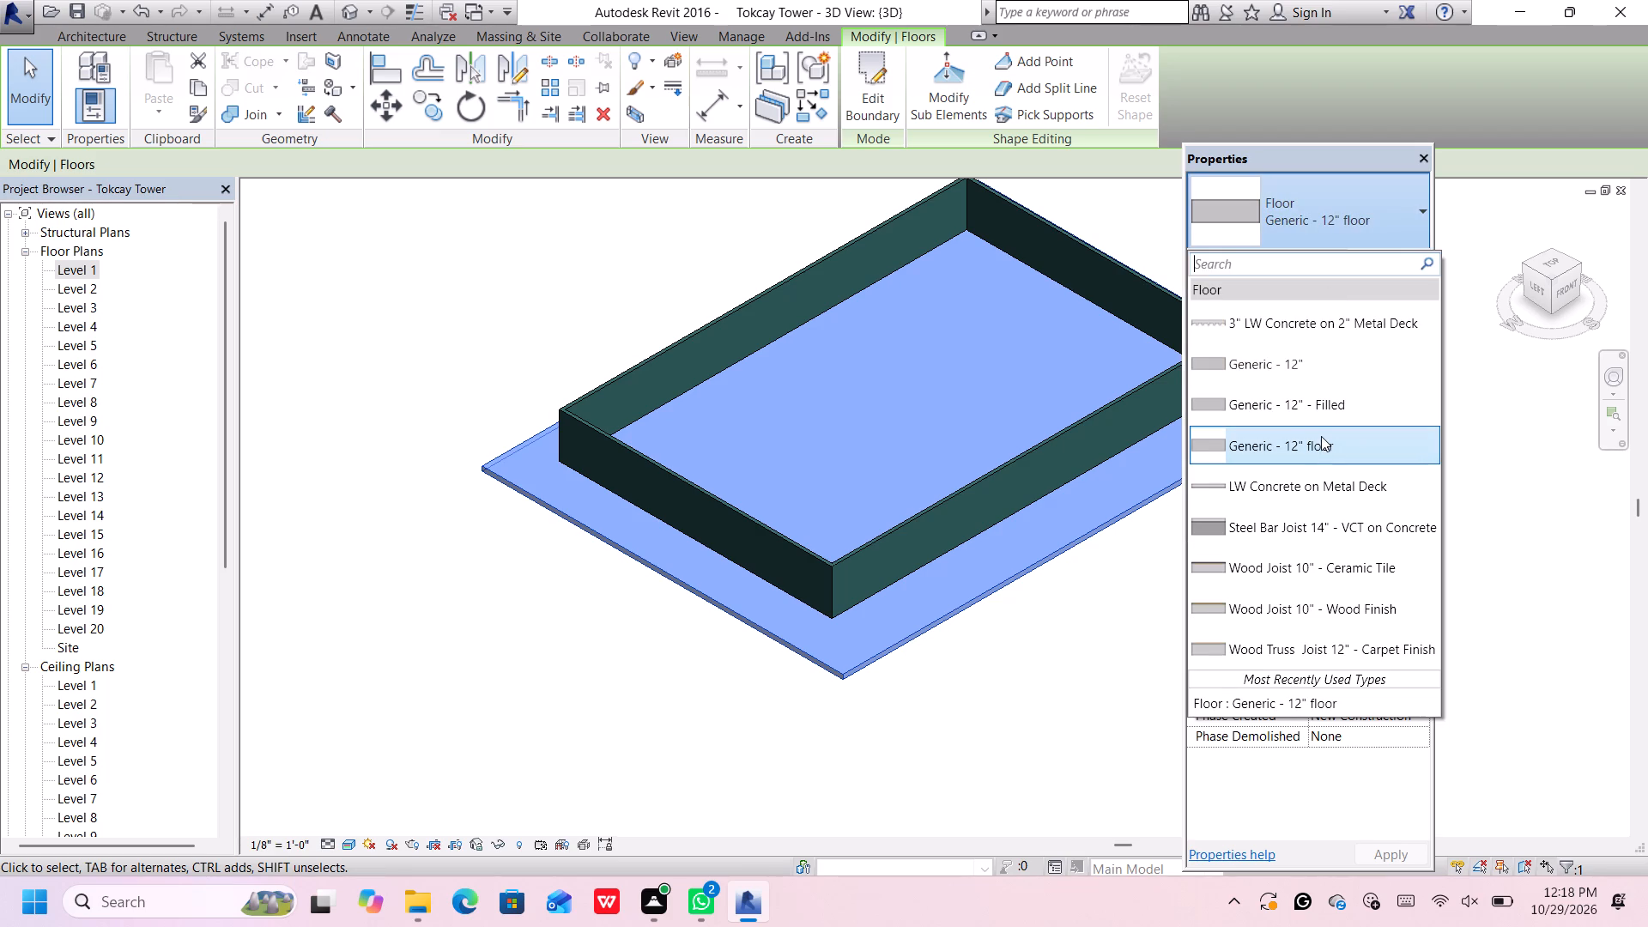
pyautogui.click(1321, 438)
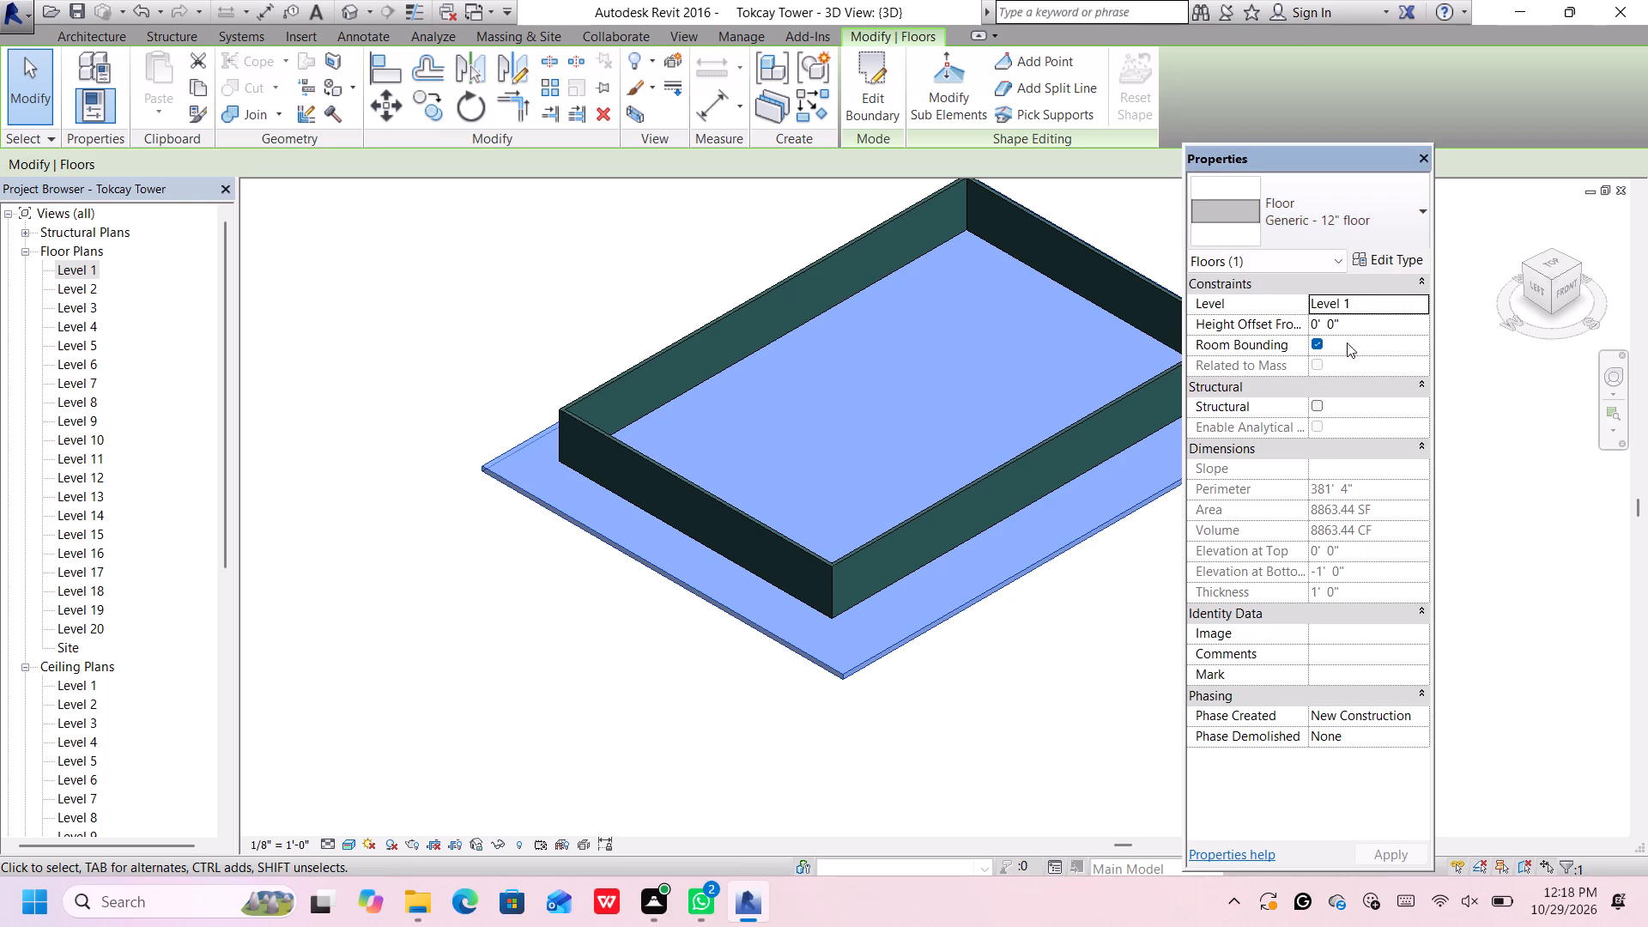
pyautogui.click(1363, 262)
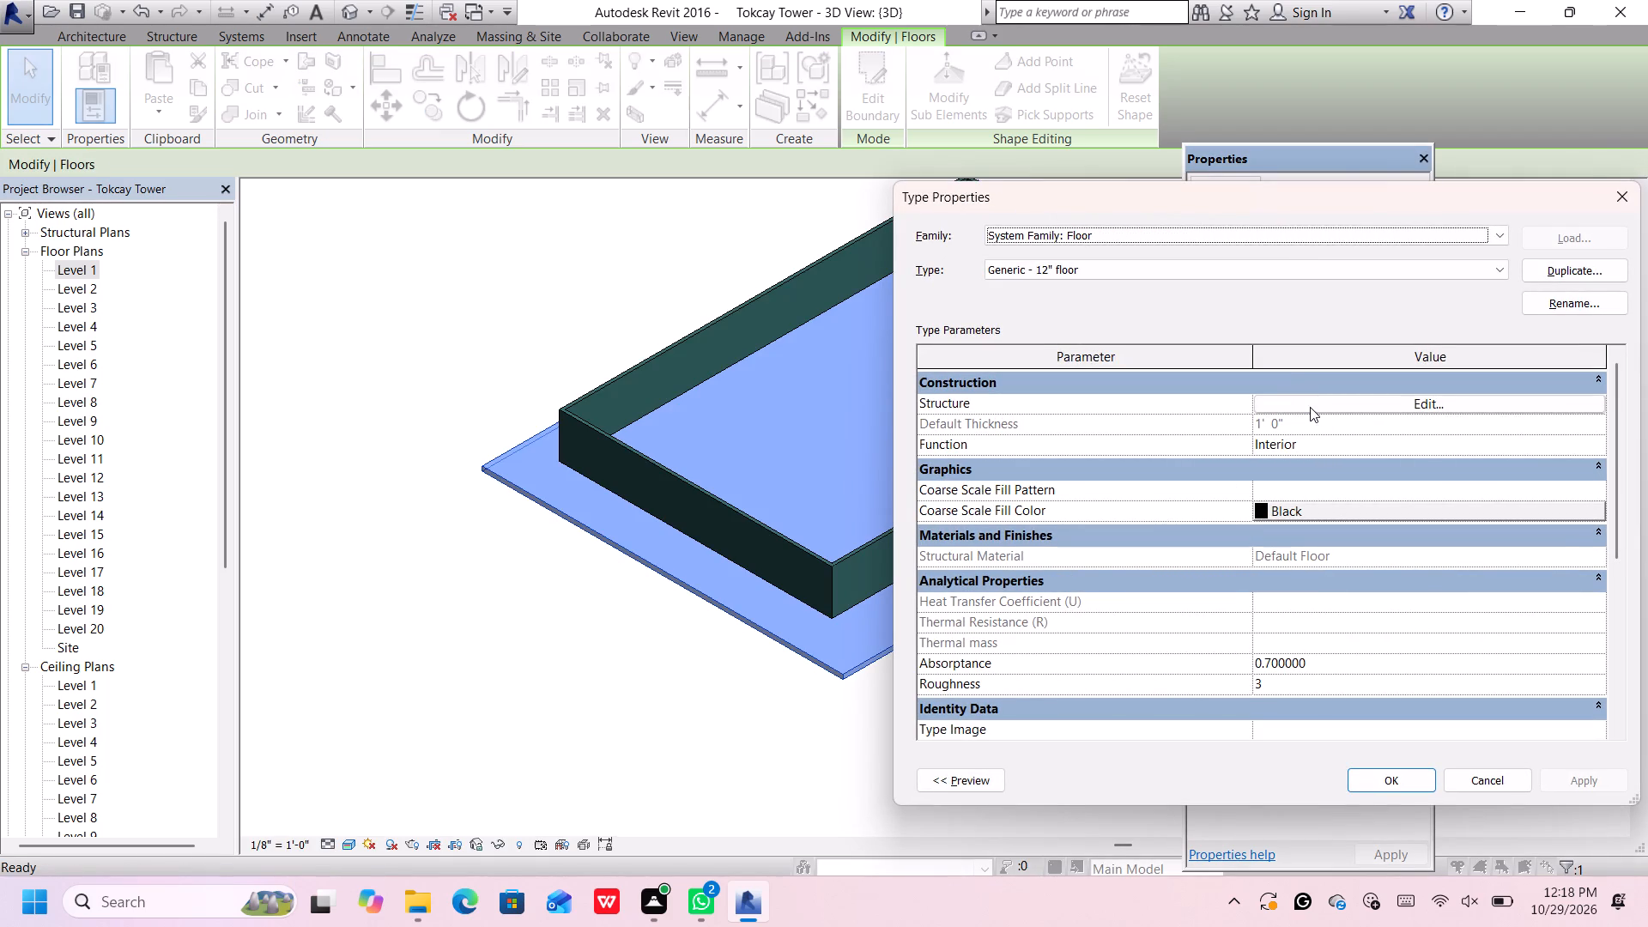
pyautogui.click(1308, 407)
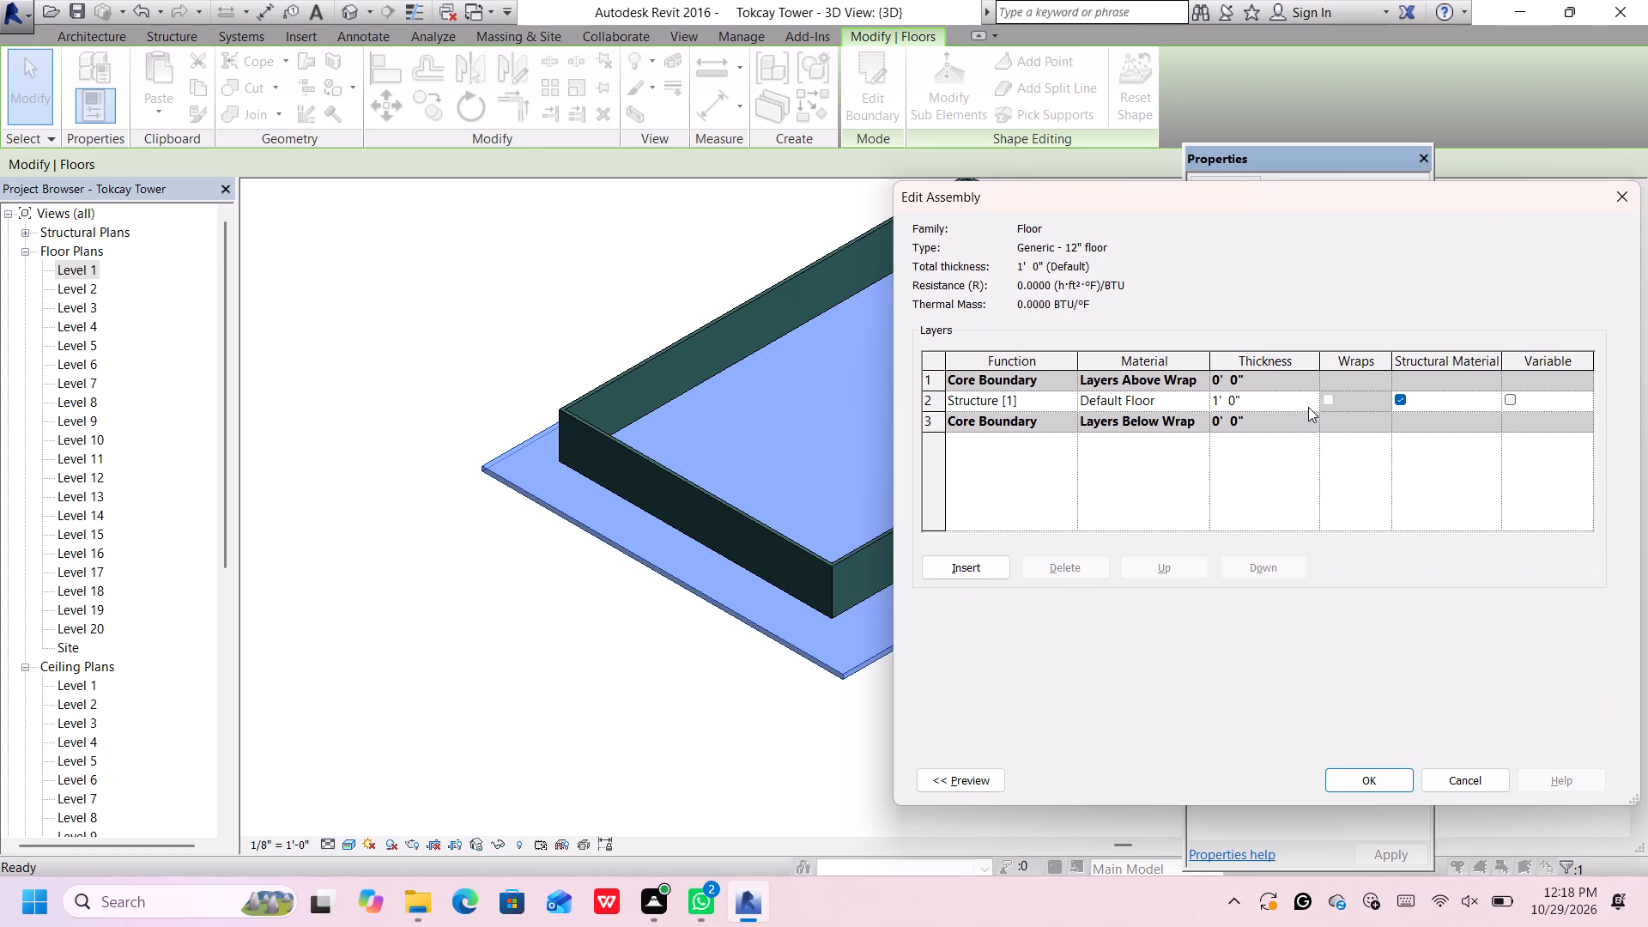
pyautogui.click(1207, 402)
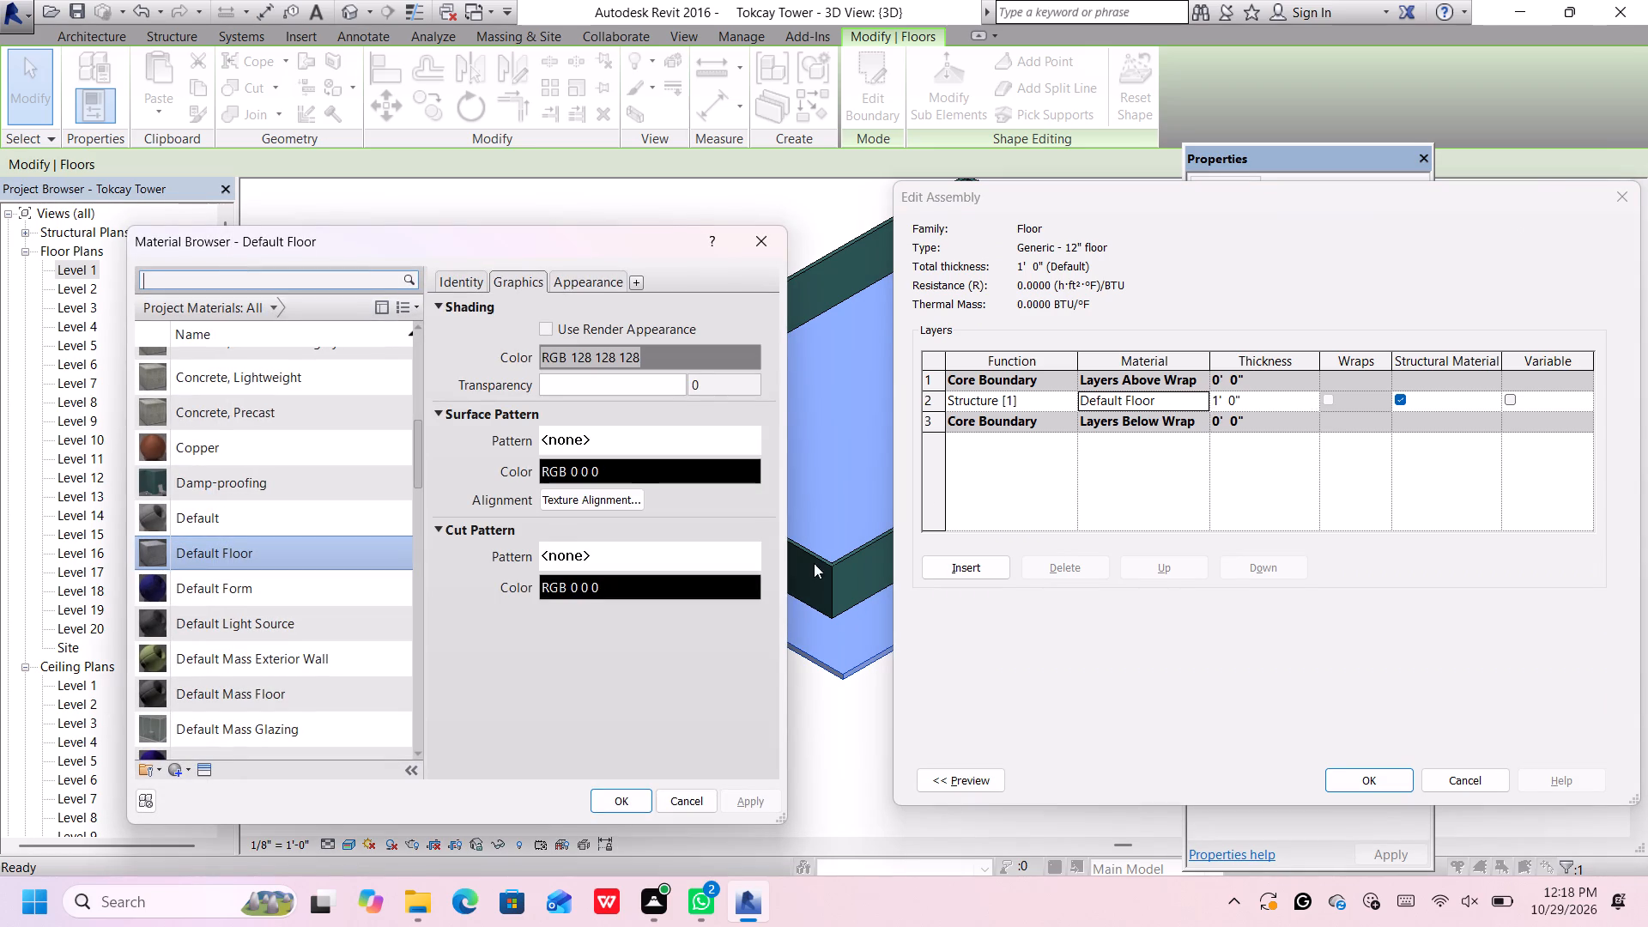
pyautogui.click(604, 286)
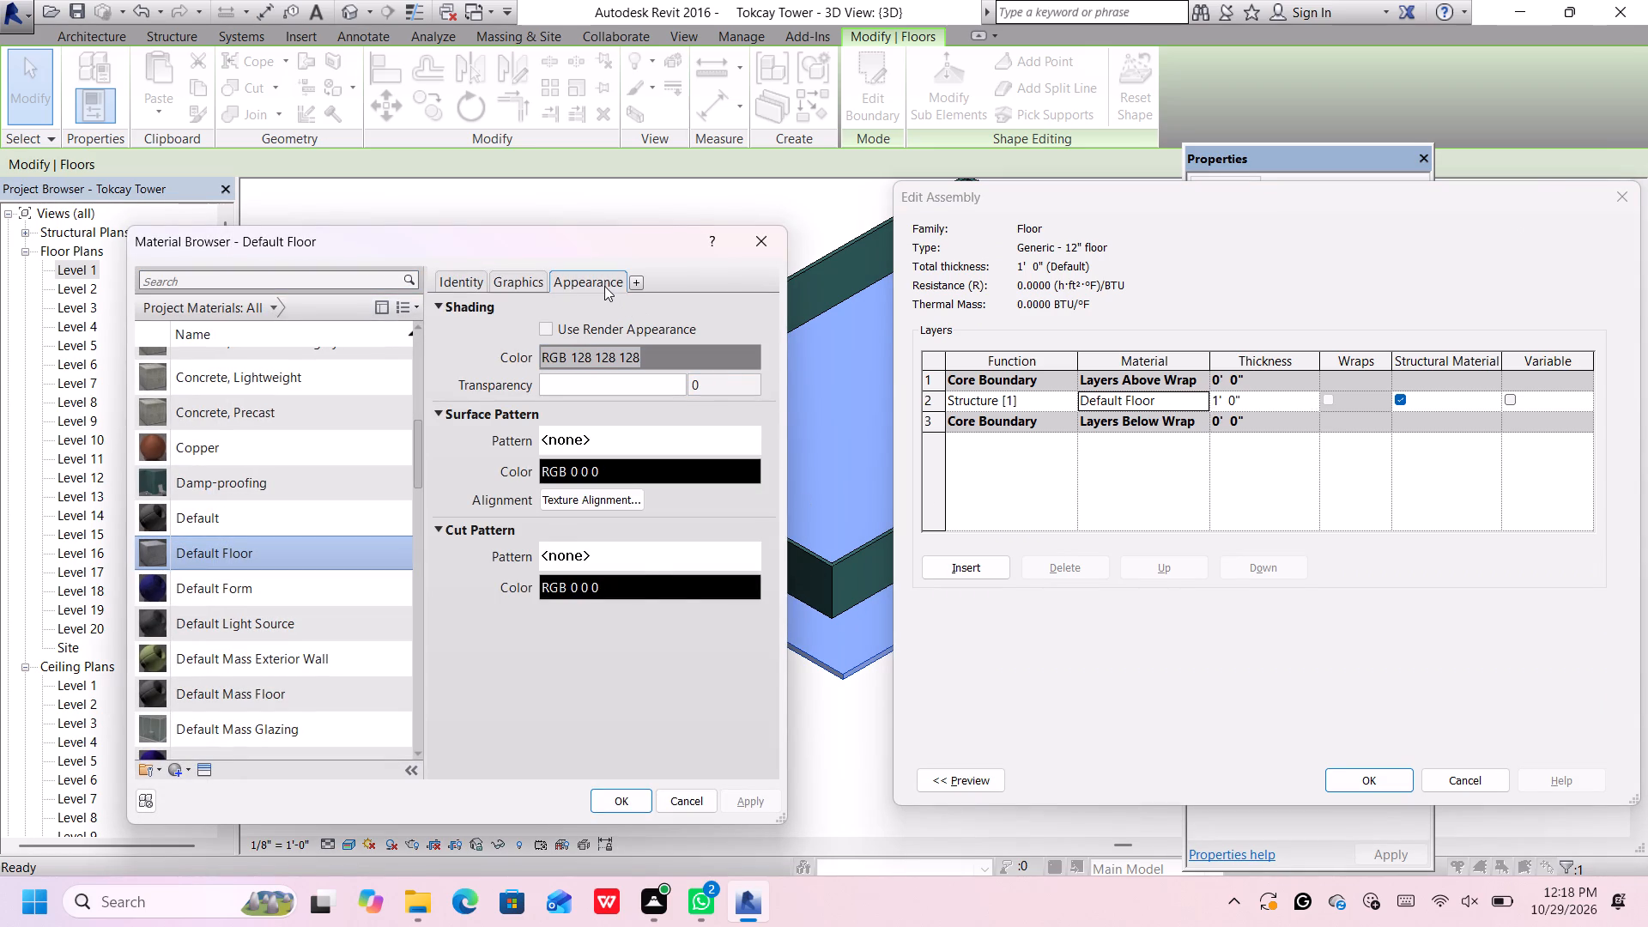
pyautogui.click(647, 508)
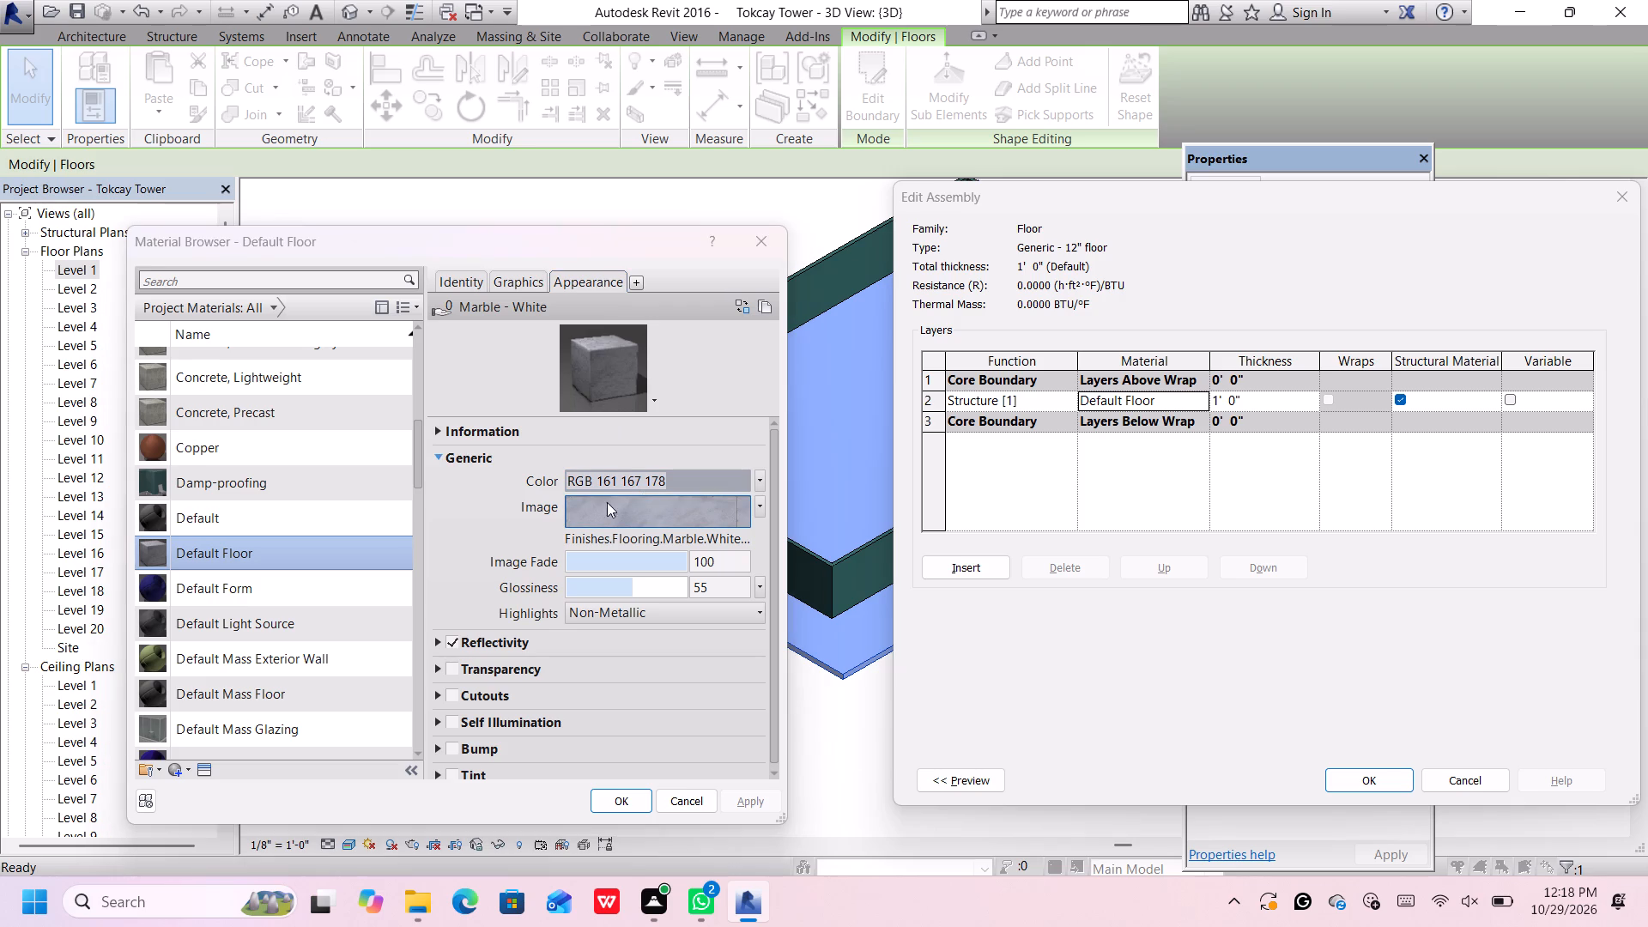
pyautogui.scroll(-3, 442, 658)
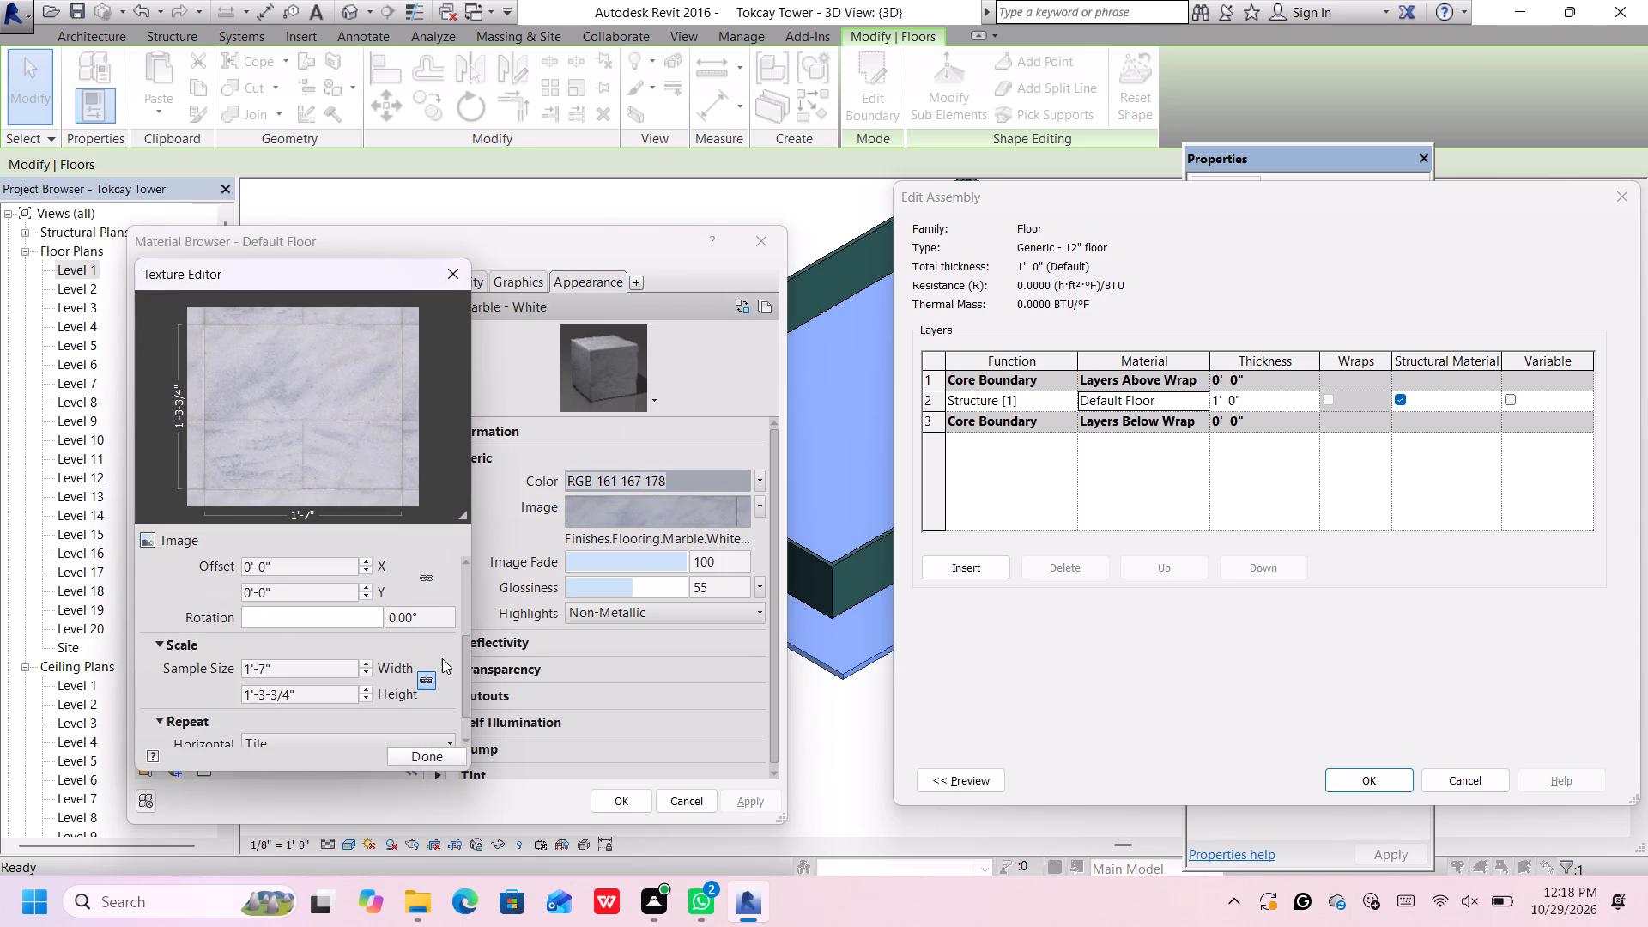
pyautogui.scroll(1, 442, 658)
pyautogui.scroll(-1, 442, 658)
pyautogui.click(343, 674)
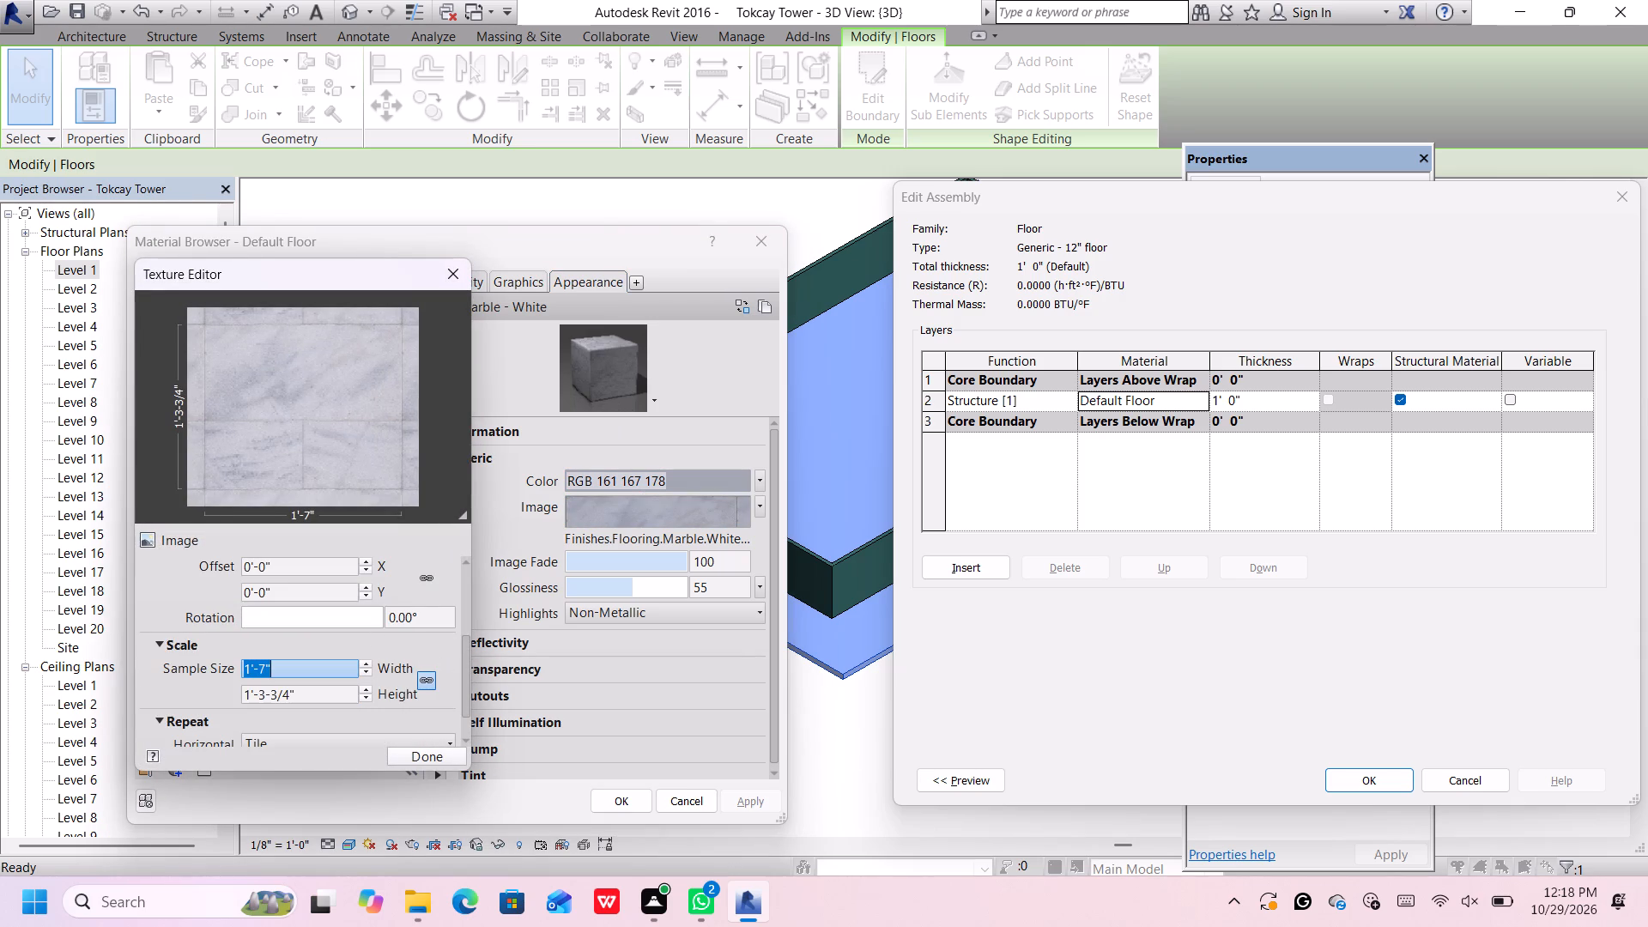
pyautogui.press('BackSpace')
pyautogui.write("5'")
pyautogui.press('Return')
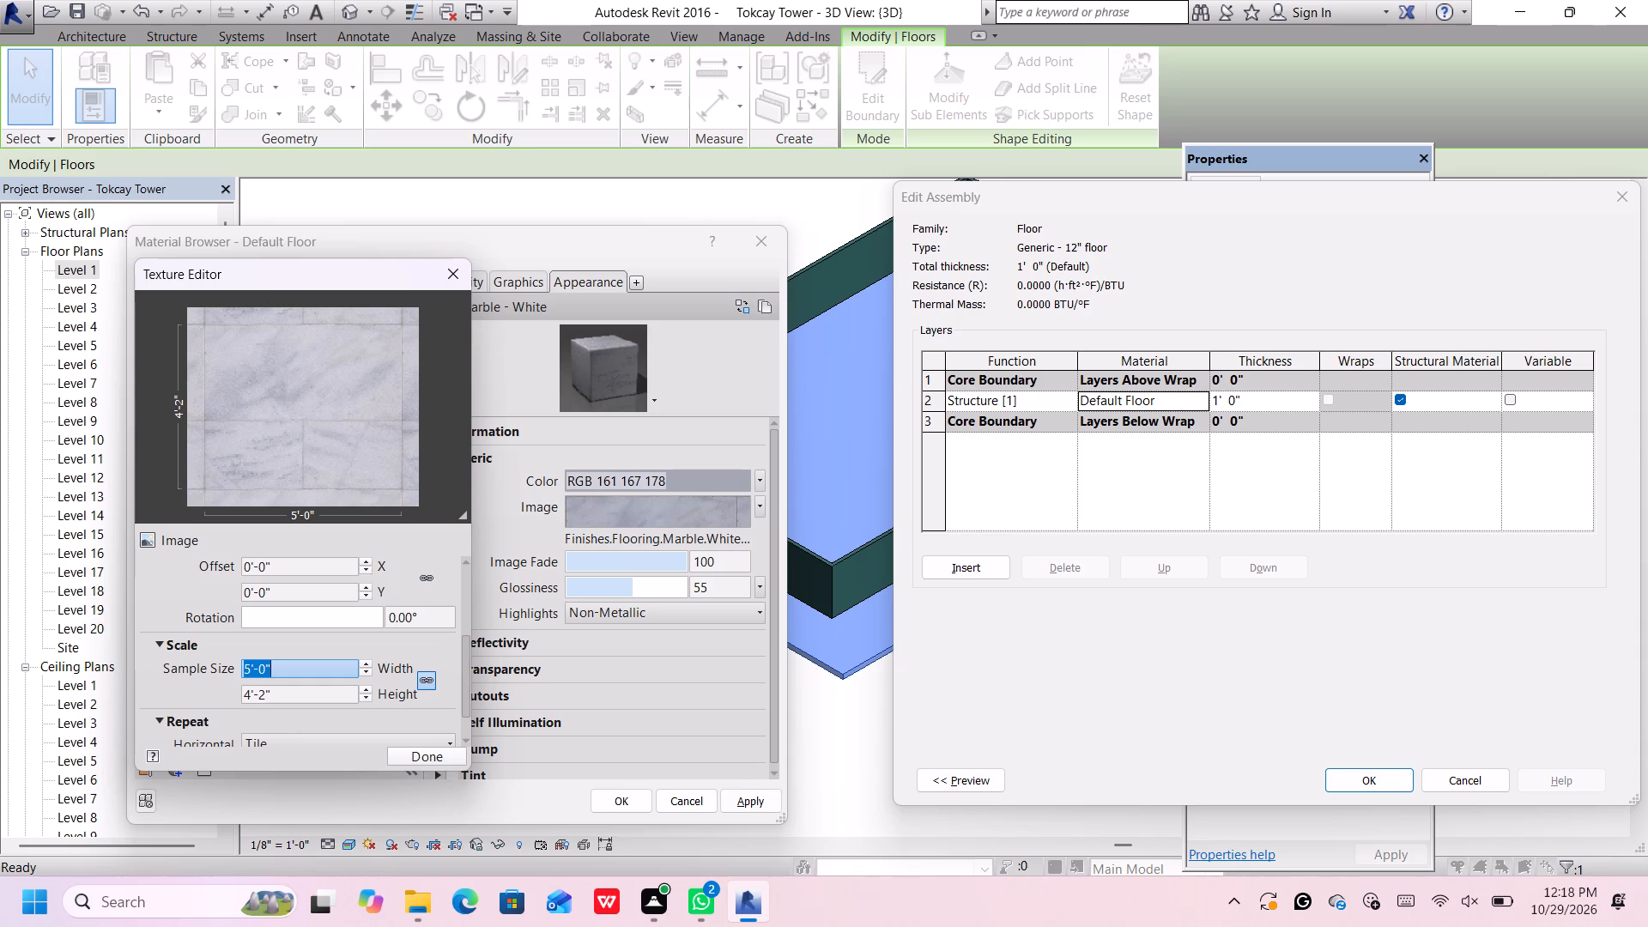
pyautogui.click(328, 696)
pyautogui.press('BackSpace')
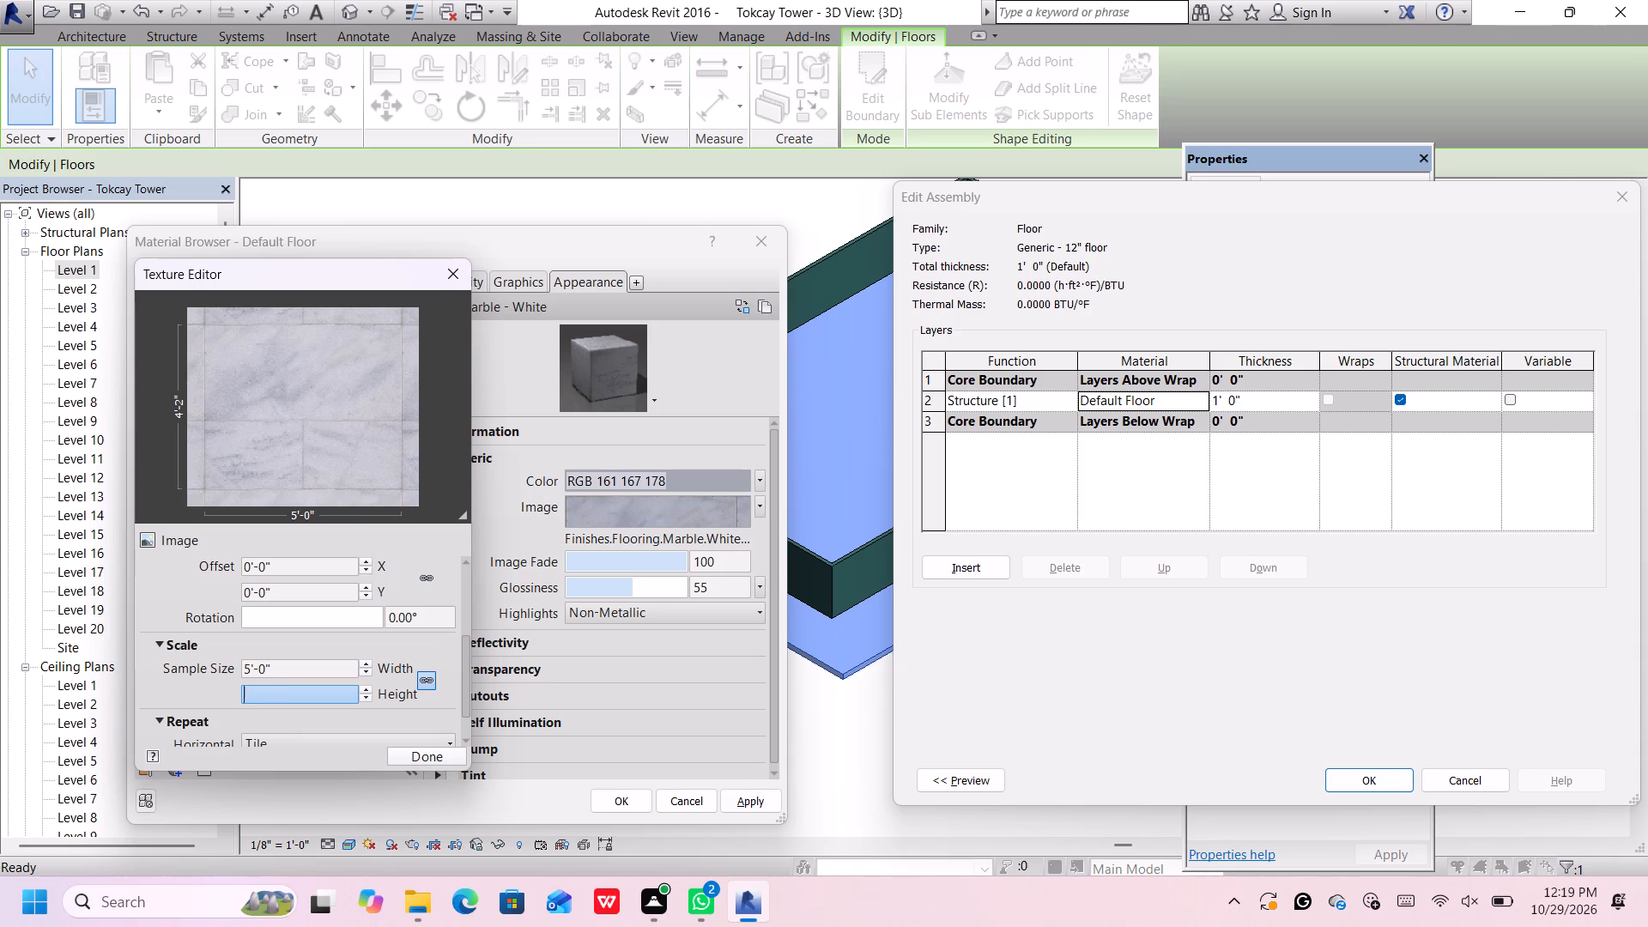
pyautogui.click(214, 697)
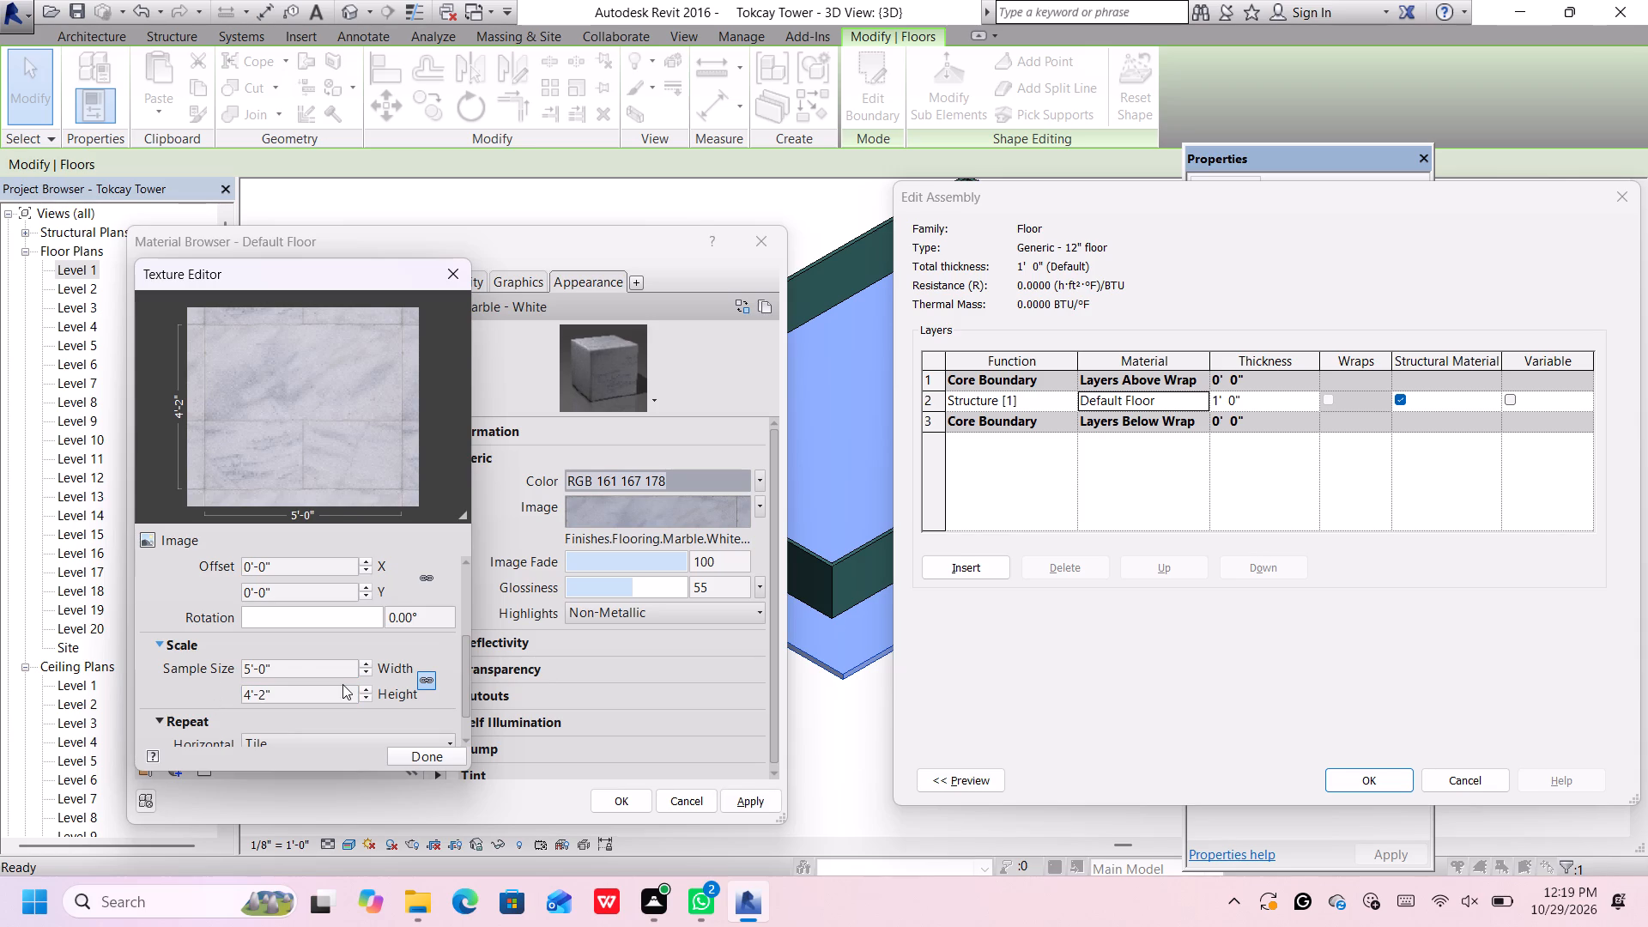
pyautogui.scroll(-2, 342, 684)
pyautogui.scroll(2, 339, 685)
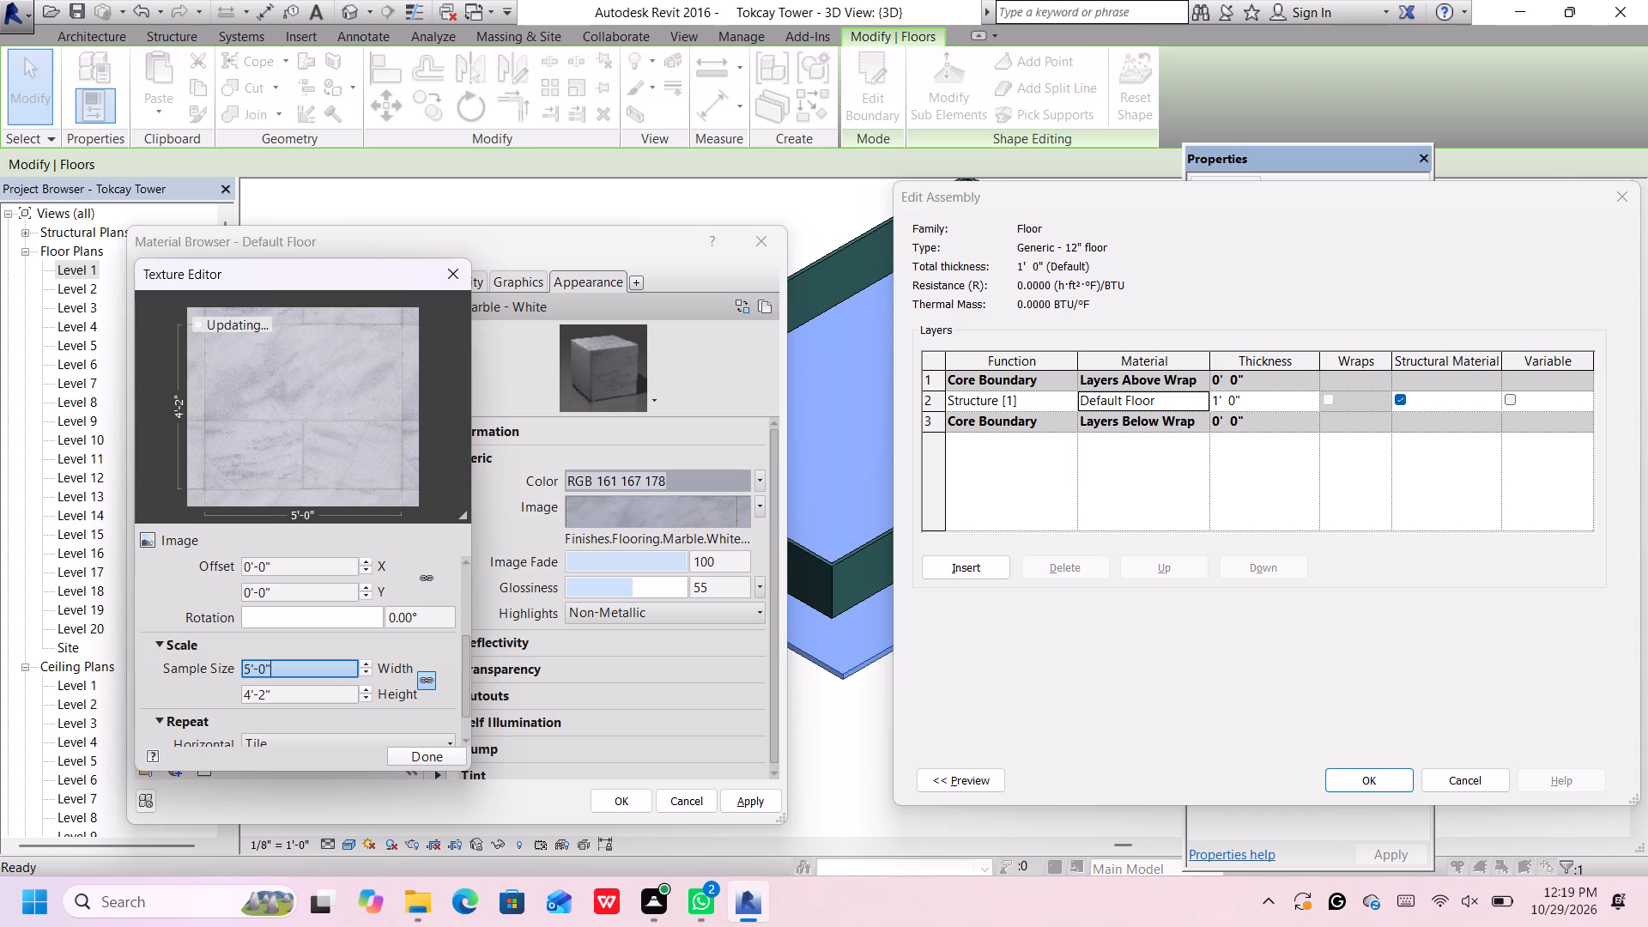
# Apply the rescaled marble texture to the Default Floor material and the slab's floor type structure.
pyautogui.click(421, 756)
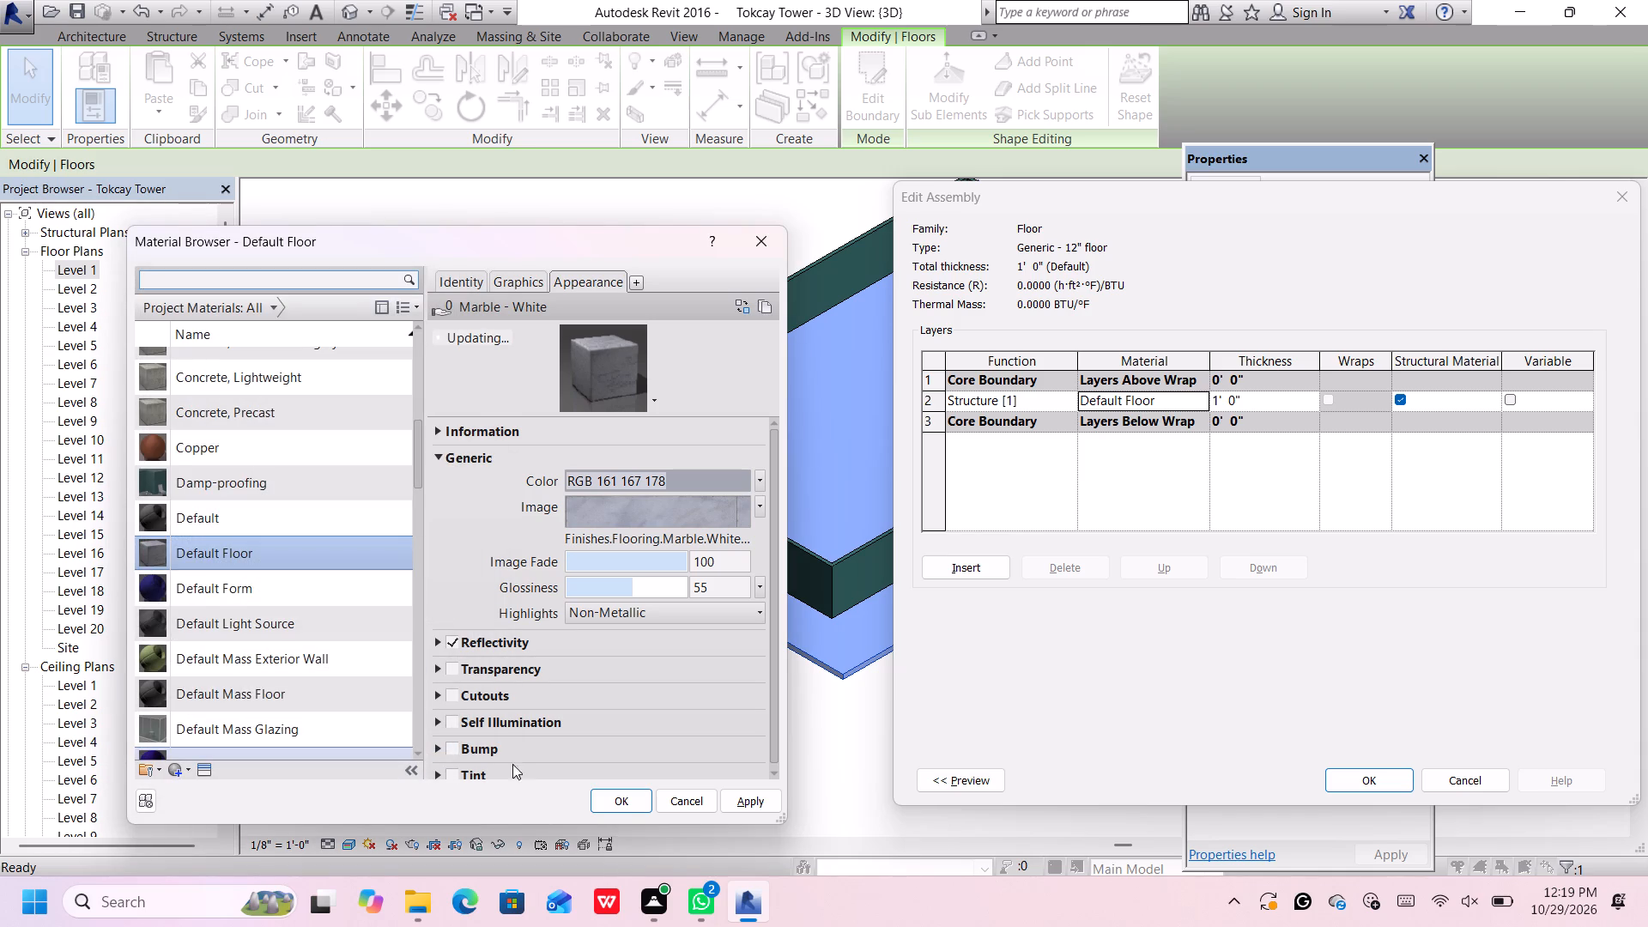
pyautogui.click(612, 804)
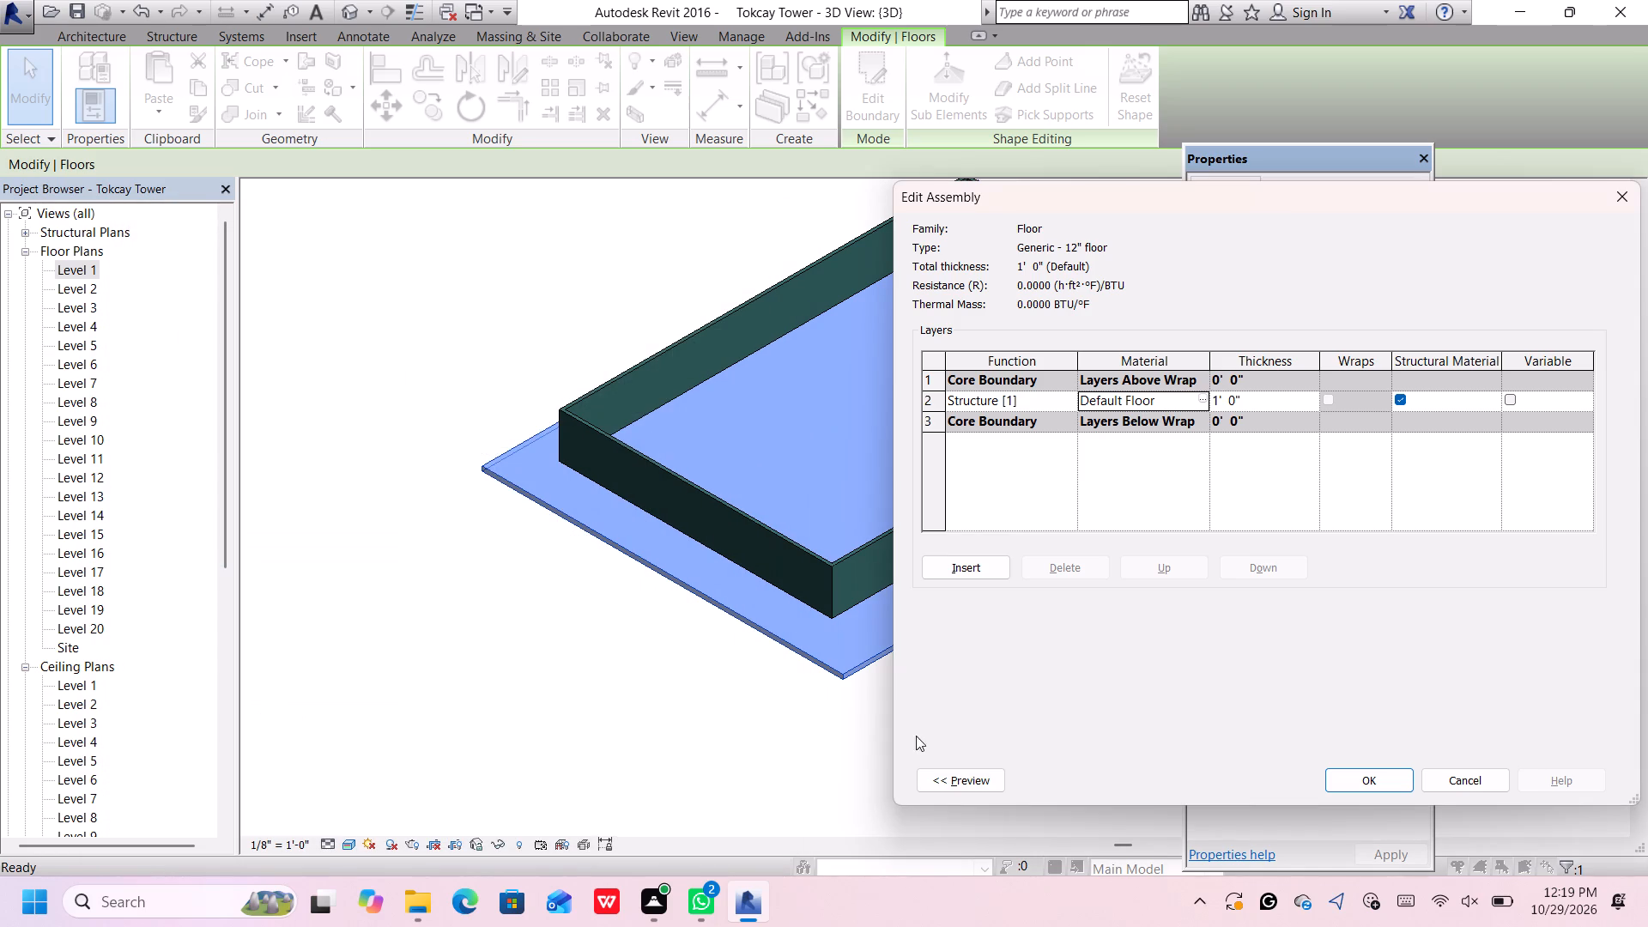
pyautogui.click(1393, 779)
pyautogui.click(1386, 775)
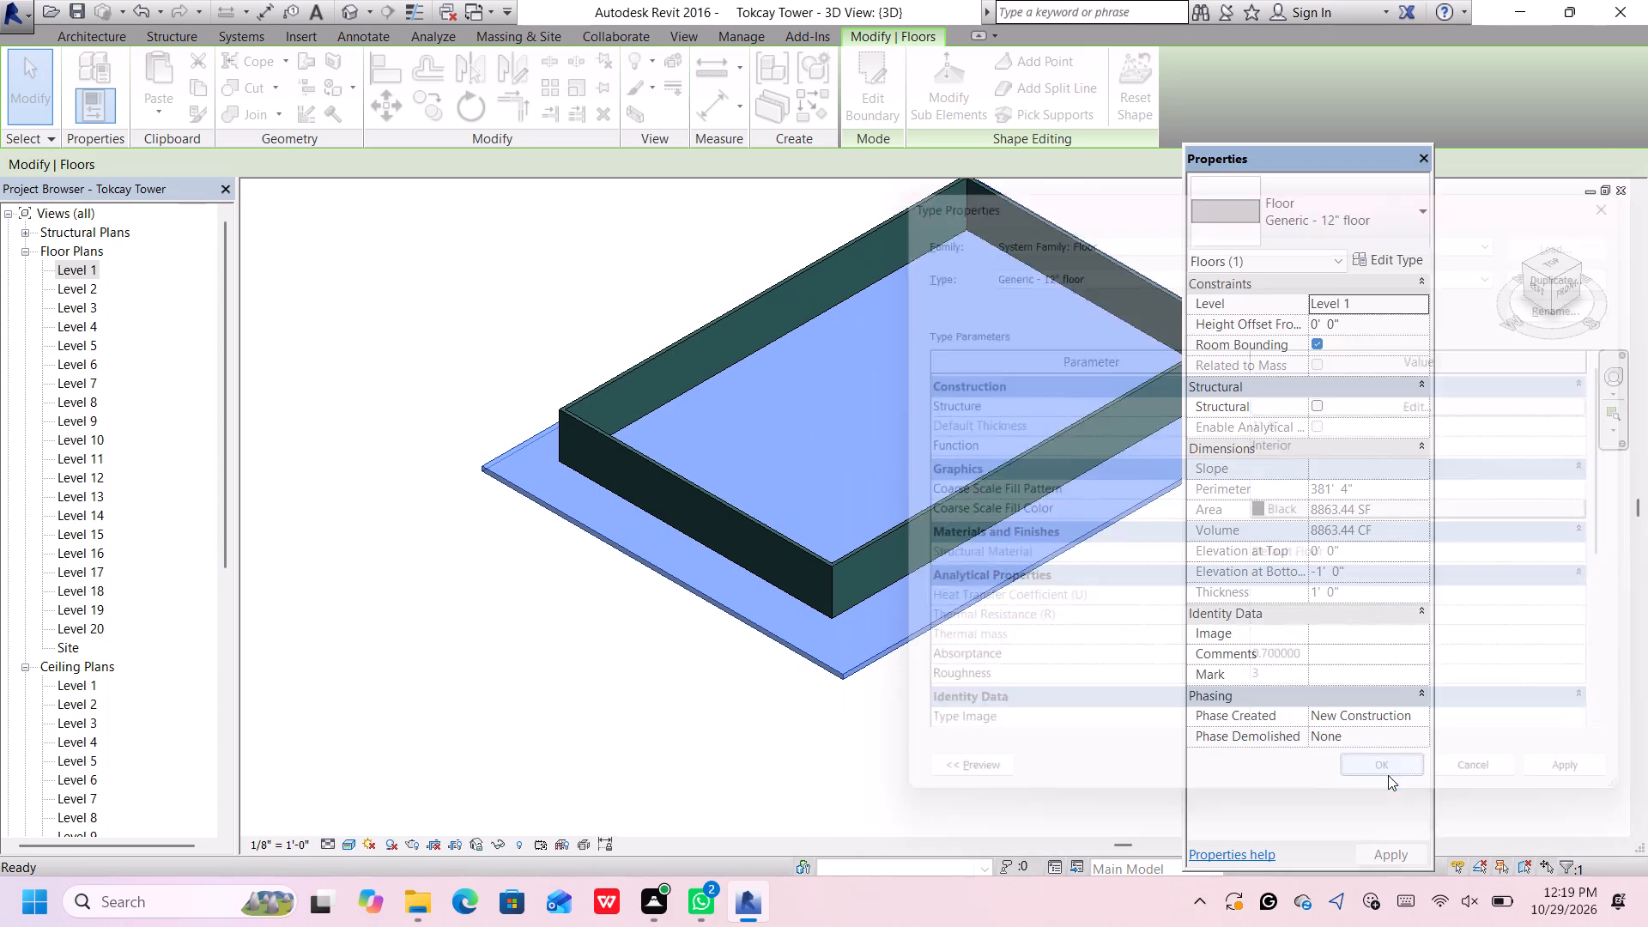
pyautogui.click(839, 723)
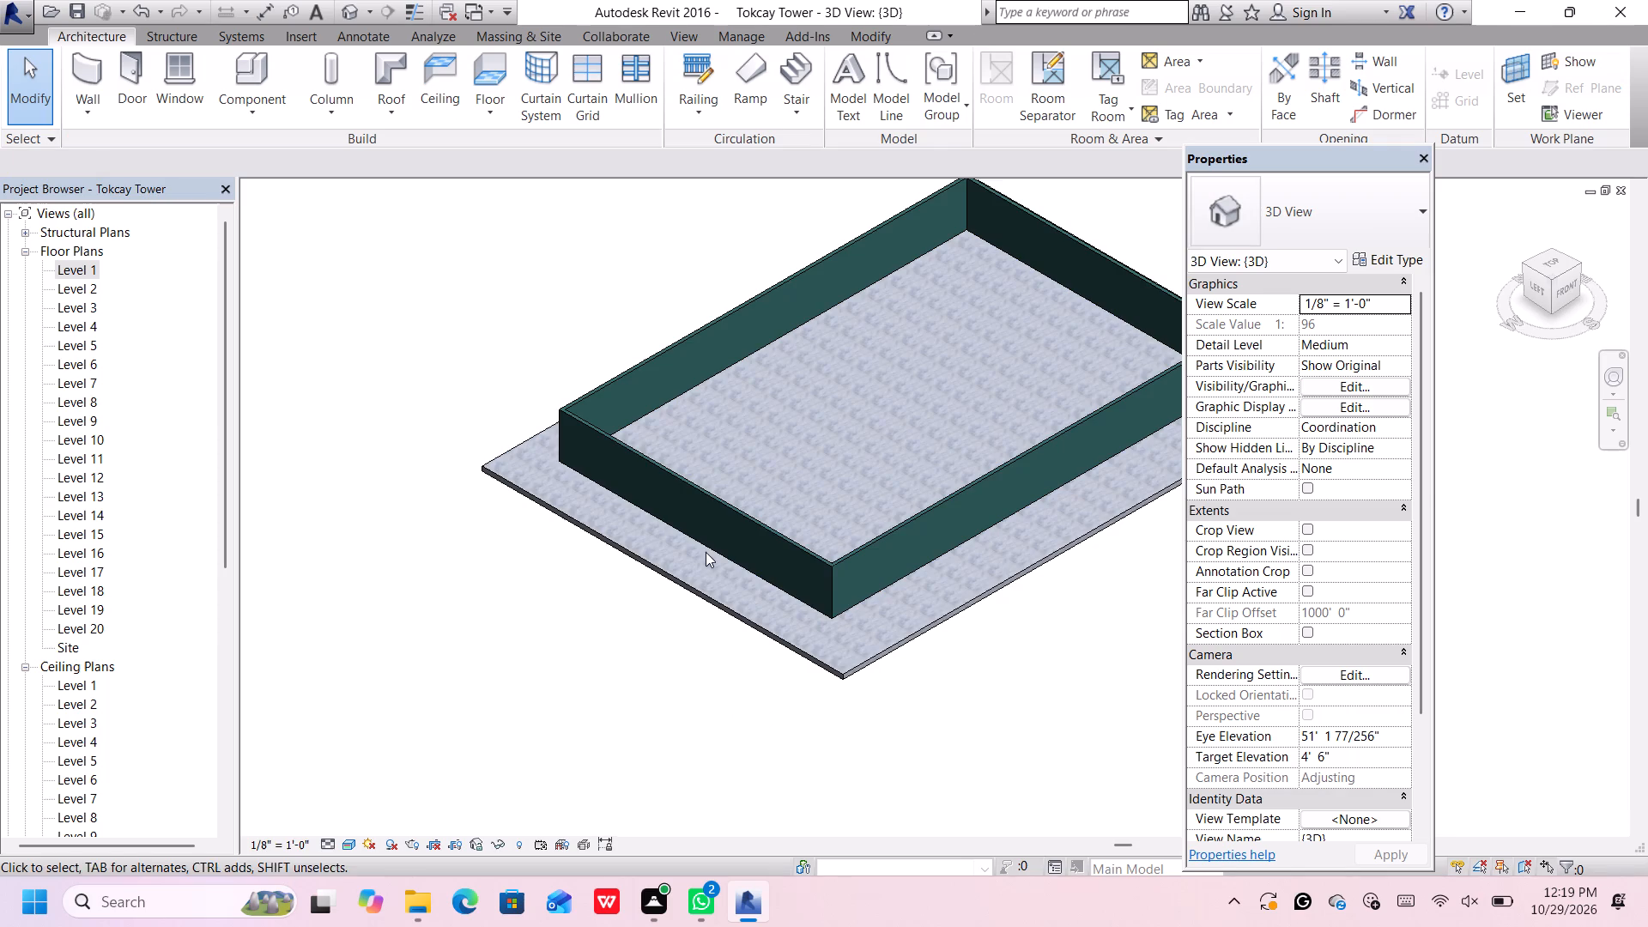
# Examine the marble tile pattern on the Level 1 slab up close and across the whole model.
pyautogui.scroll(11, 705, 547)
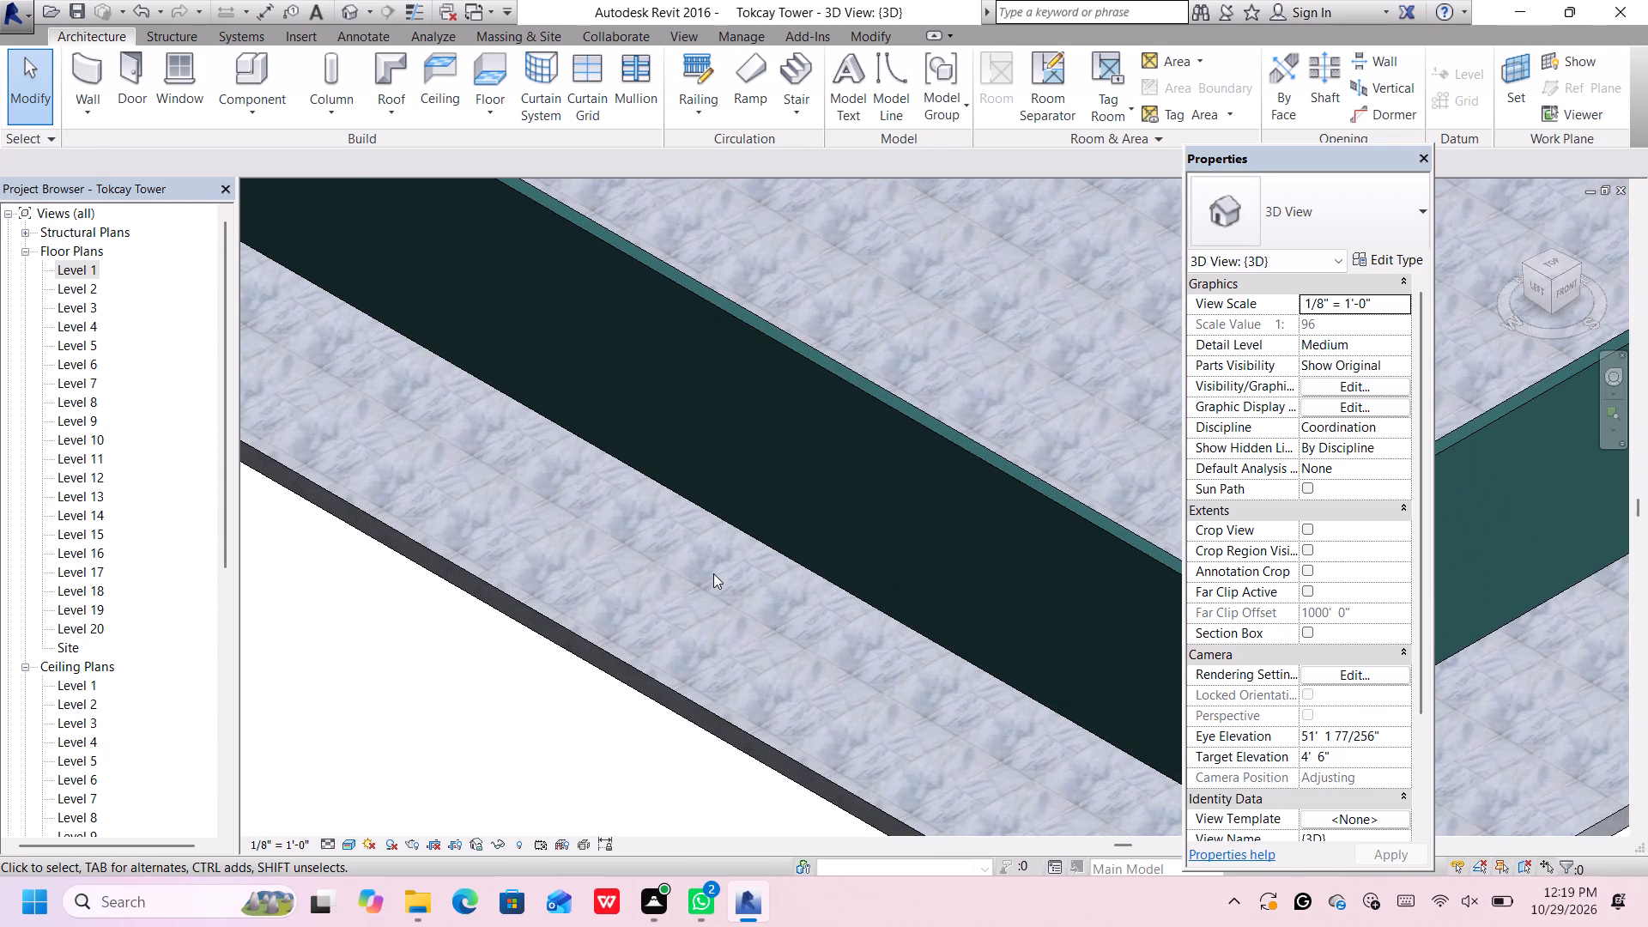
pyautogui.scroll(-13, 713, 573)
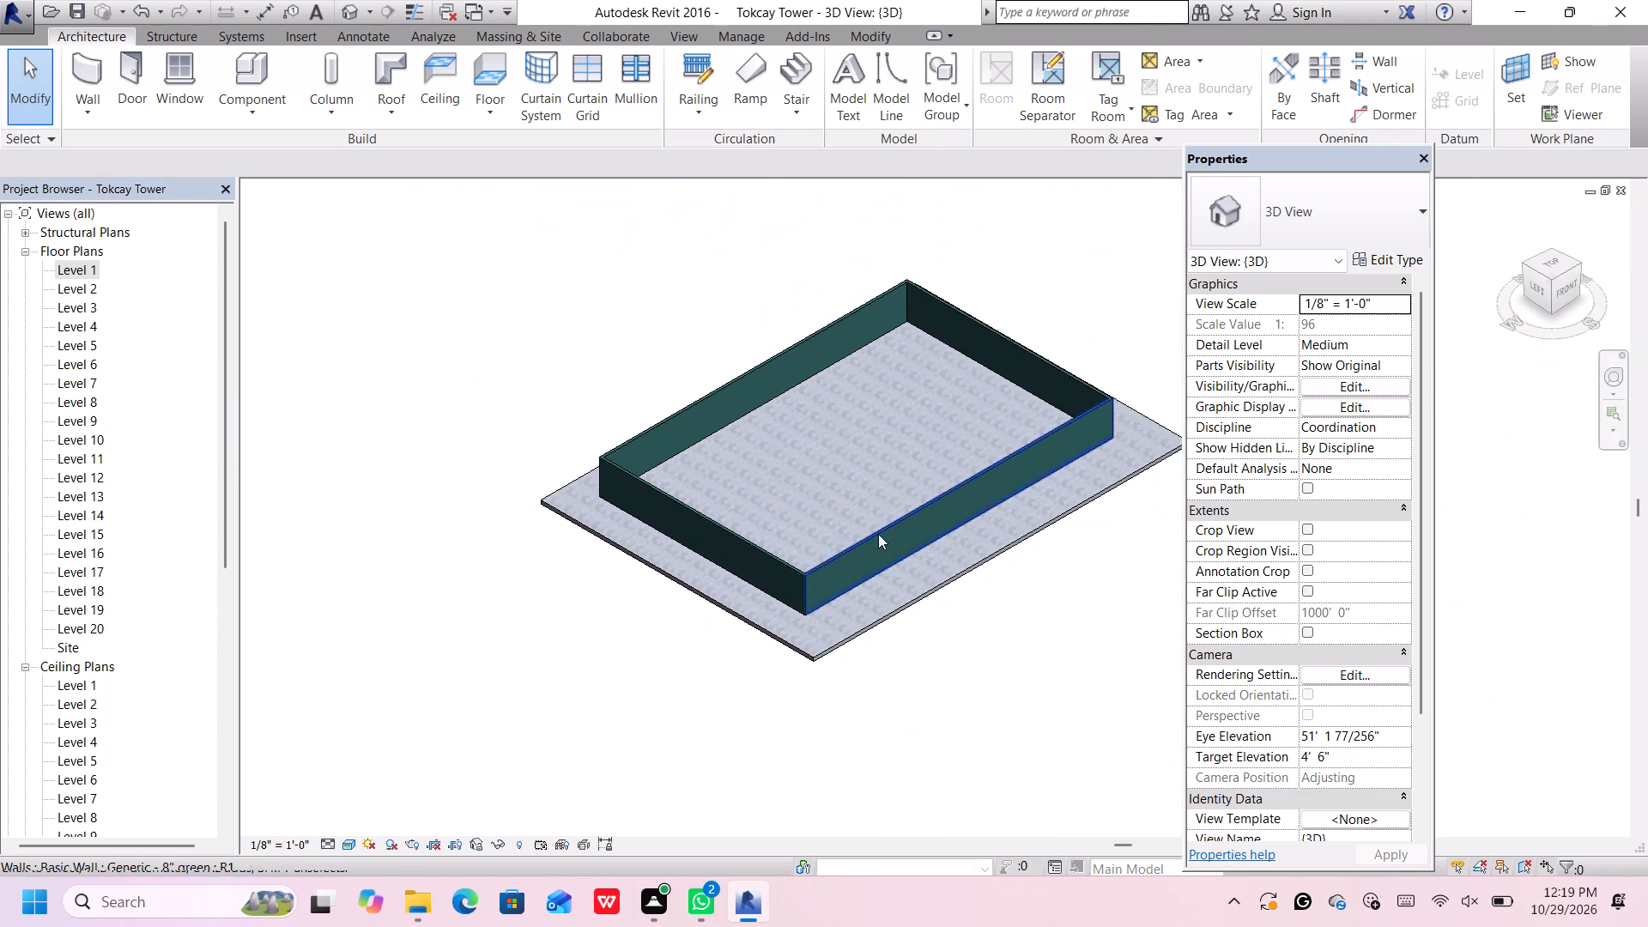
pyautogui.scroll(5, 1032, 534)
pyautogui.scroll(-1, 1023, 534)
pyautogui.scroll(10, 1023, 534)
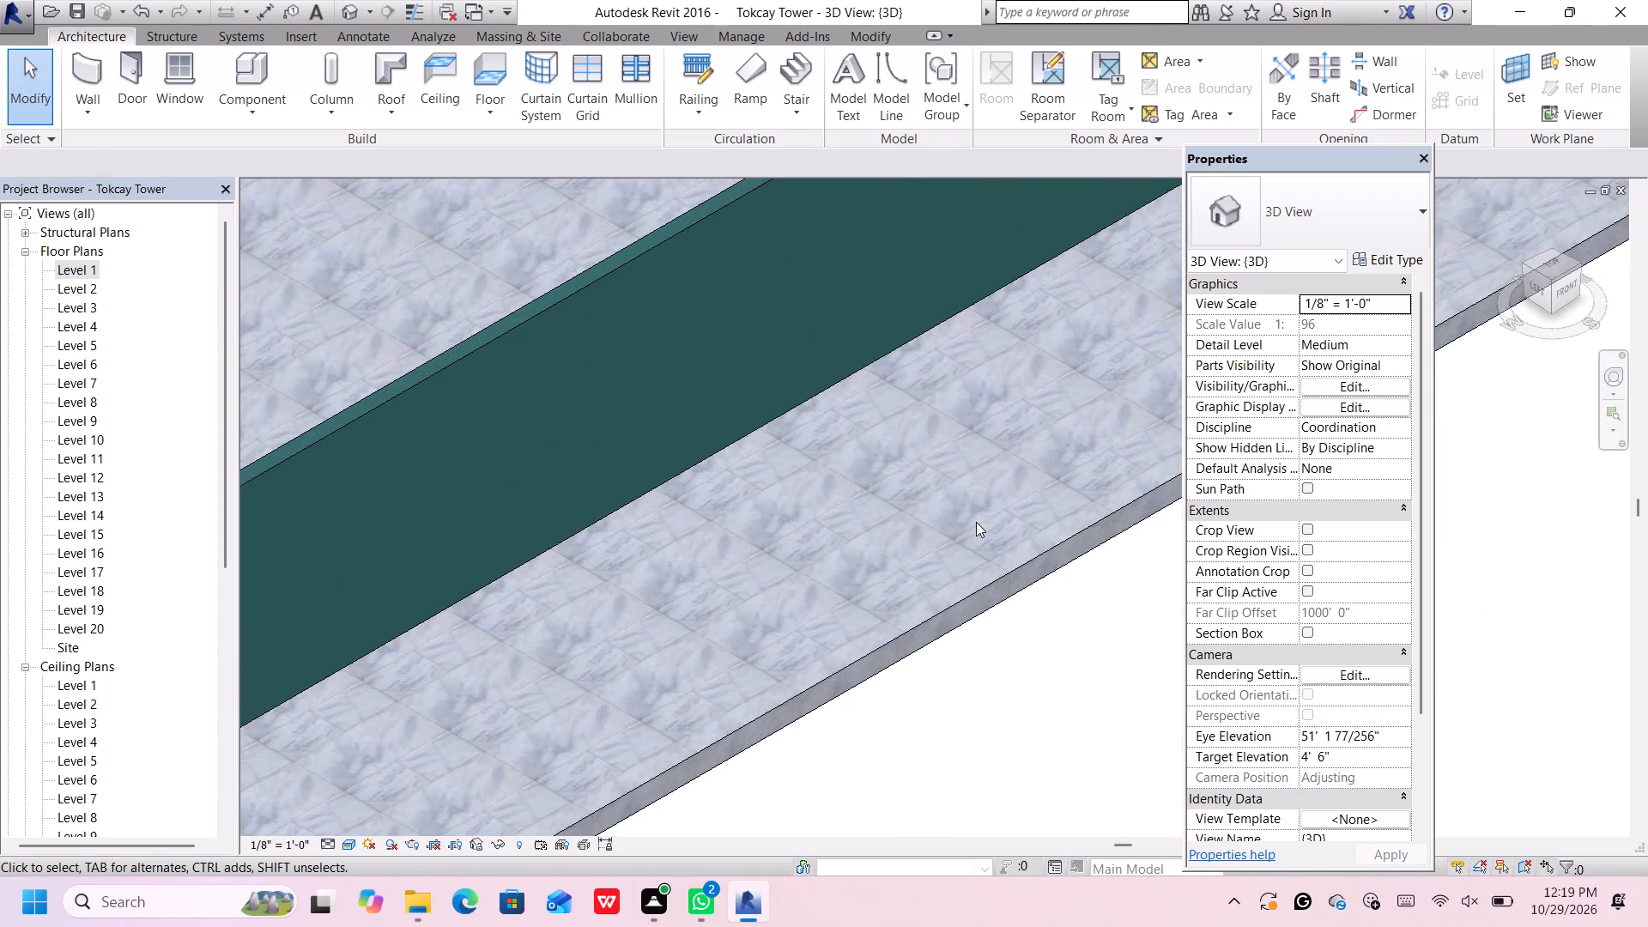
pyautogui.scroll(7, 977, 522)
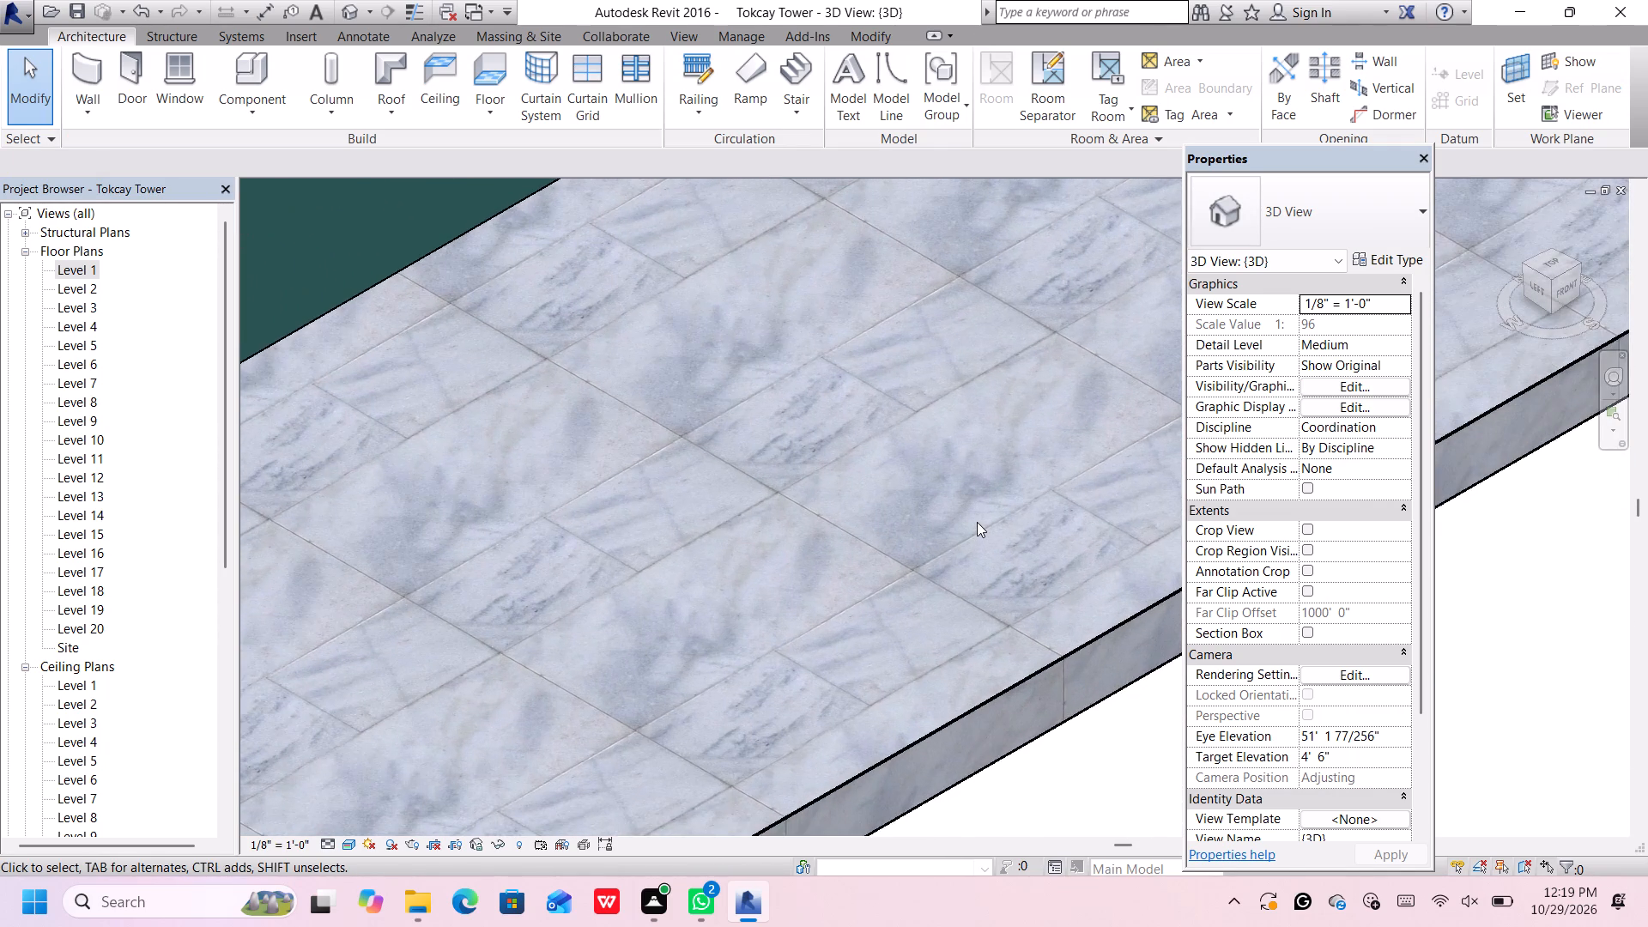
pyautogui.scroll(1, 977, 522)
pyautogui.scroll(-14, 977, 523)
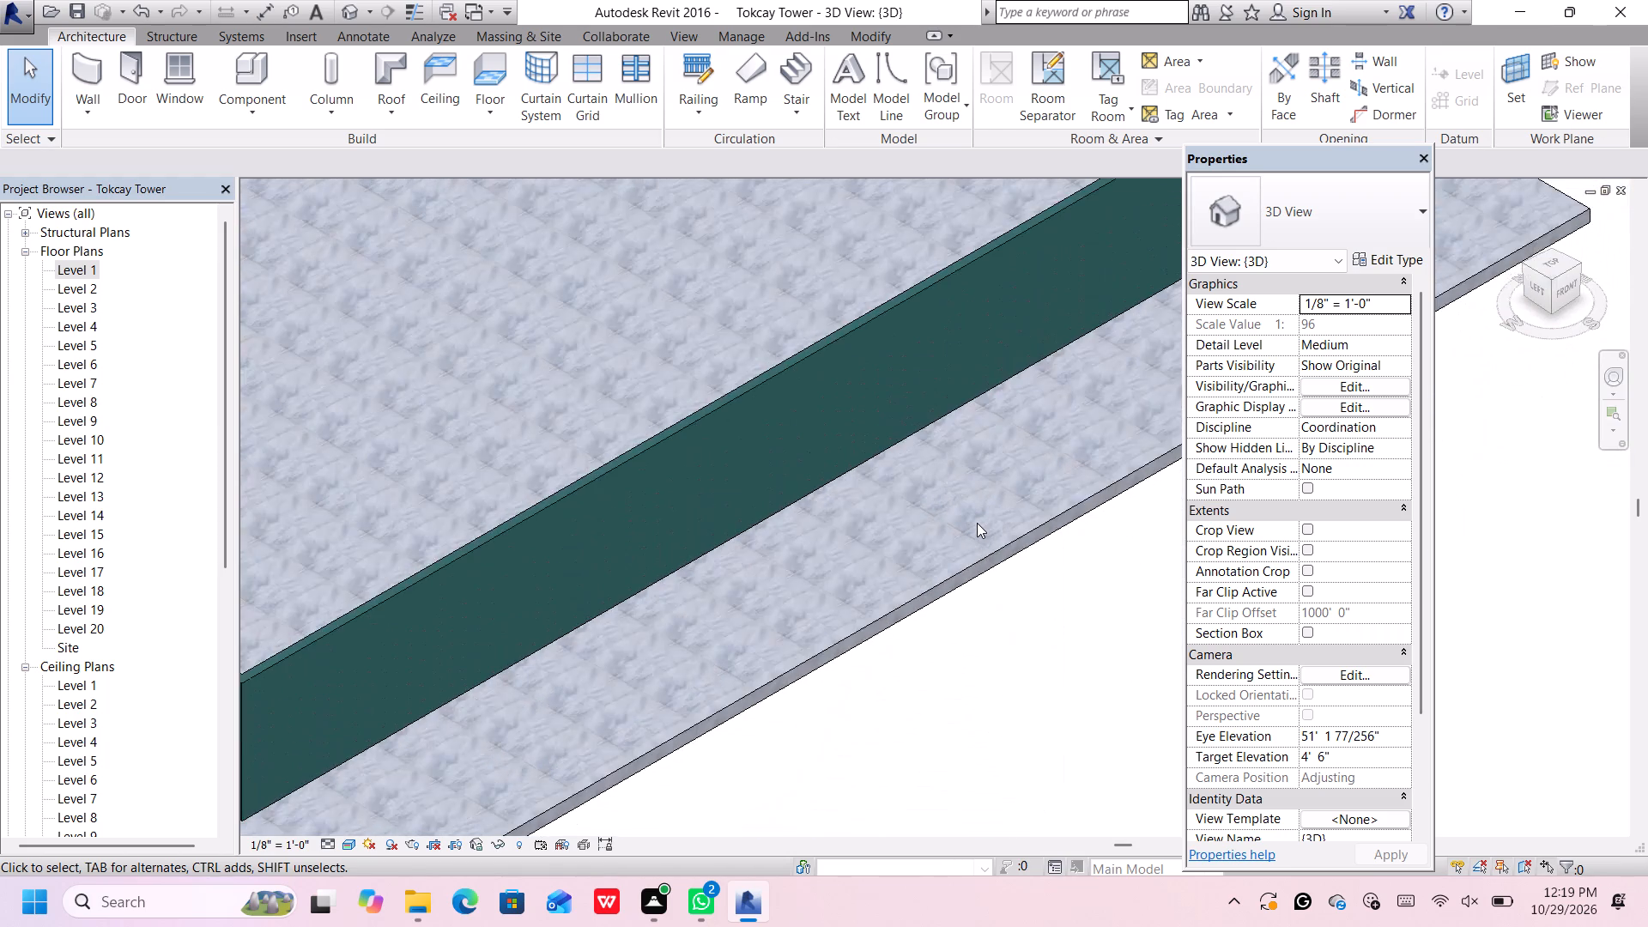
pyautogui.scroll(-4, 977, 523)
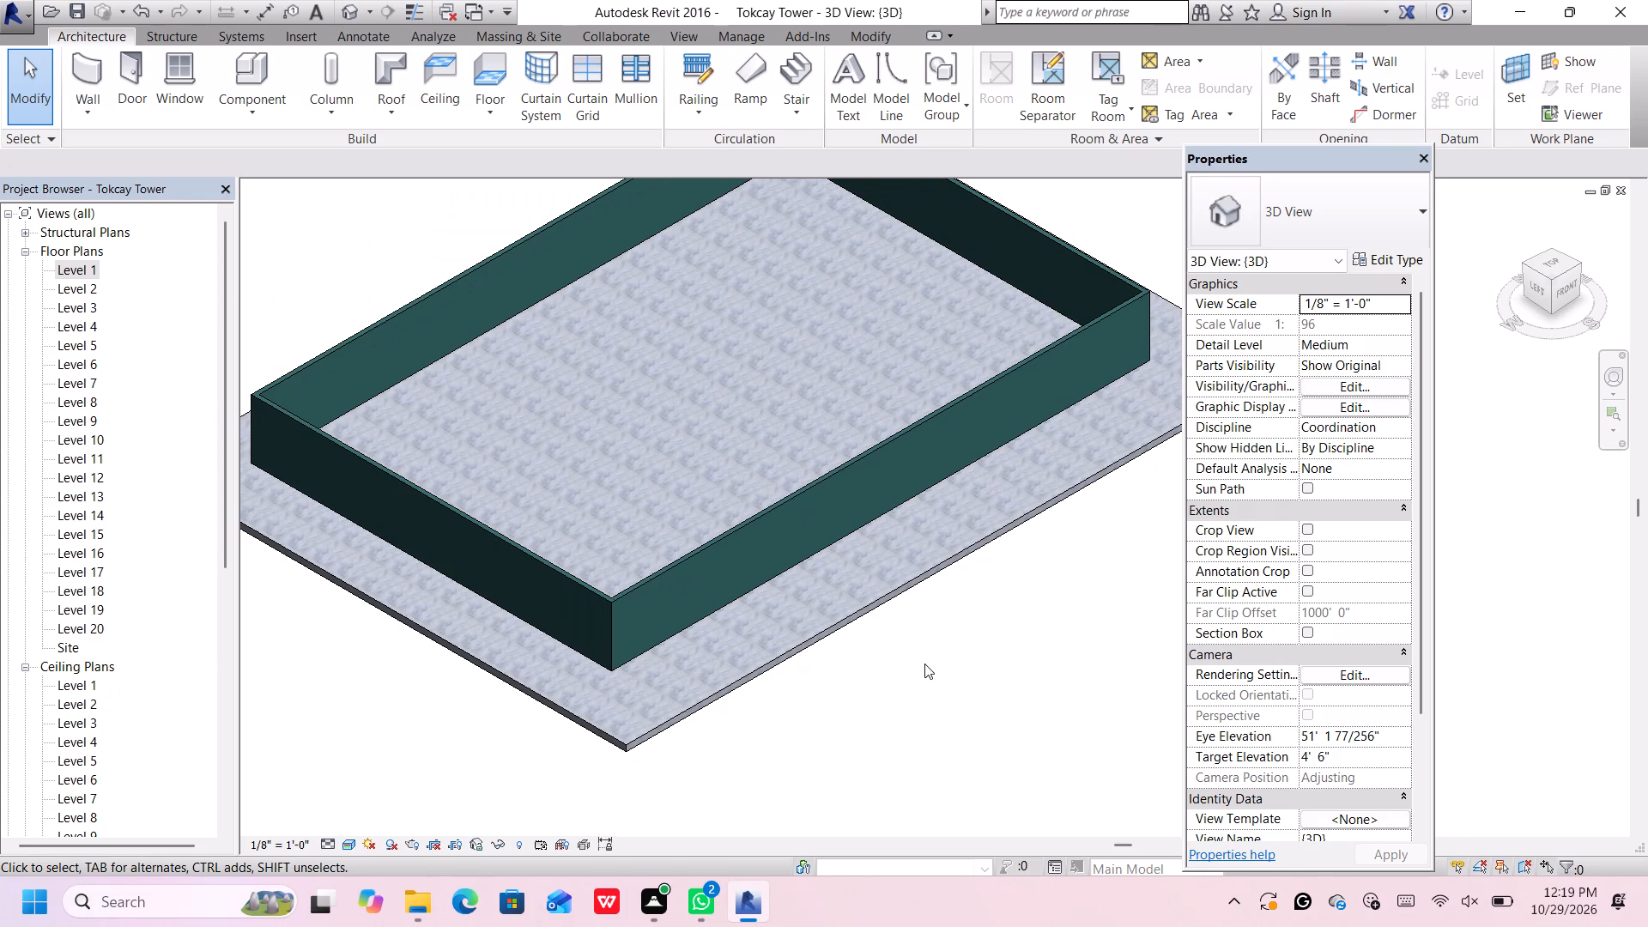
pyautogui.scroll(-2, 924, 663)
pyautogui.moveTo(924, 665); pyautogui.dragTo(908, 656, button='middle')
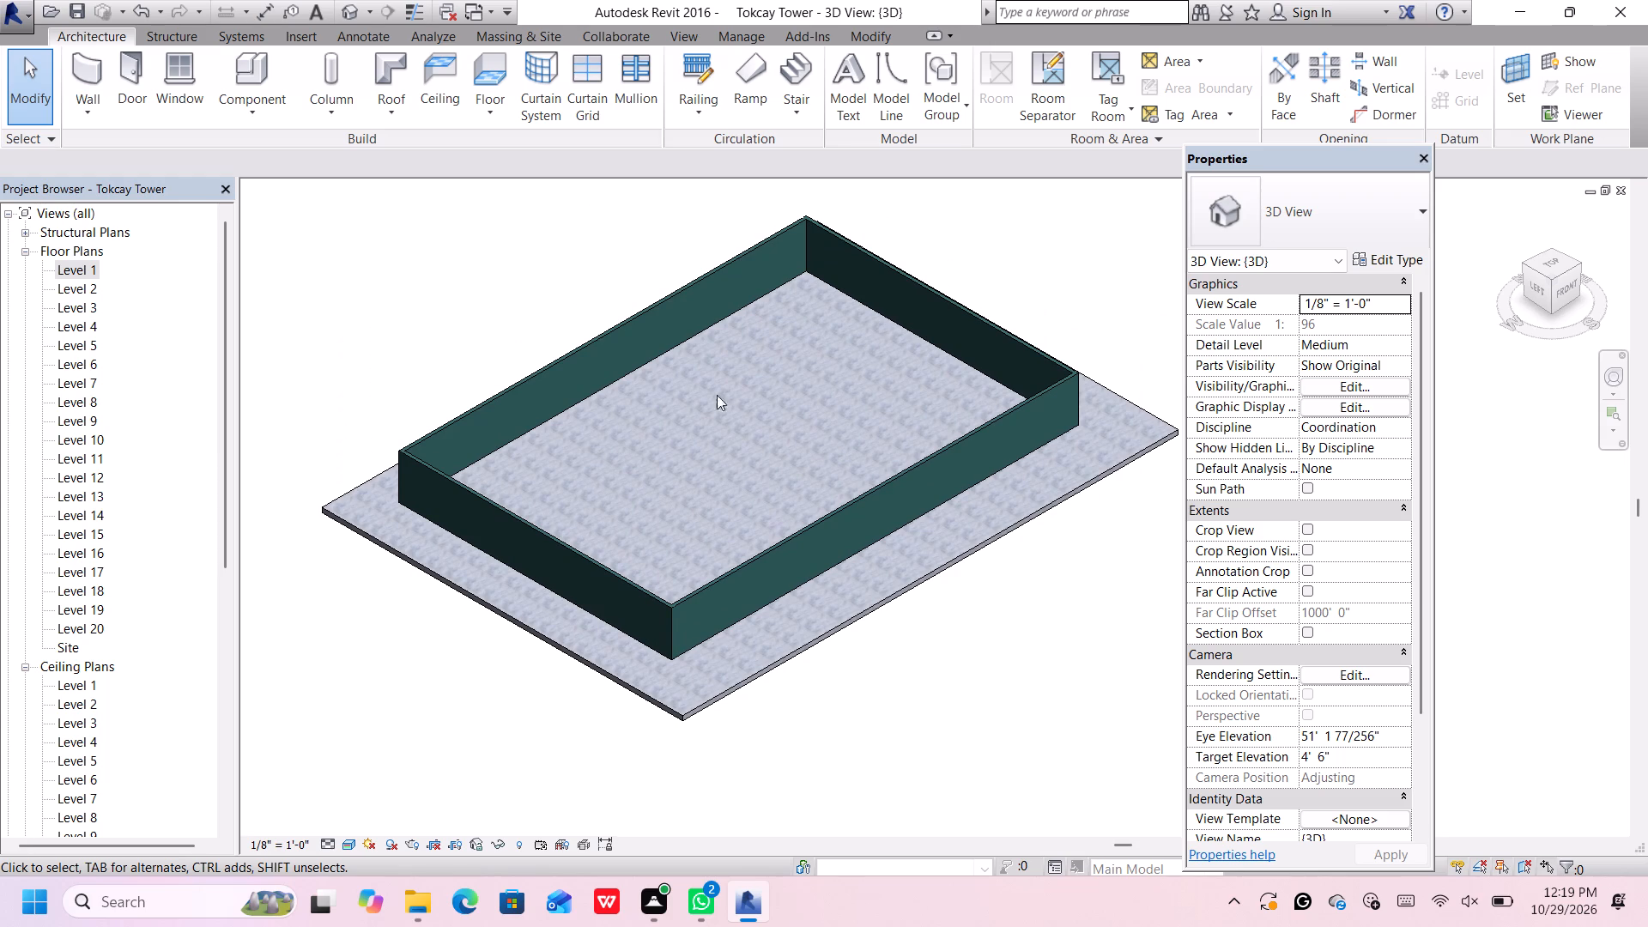
# Sketch a rectangular roof footprint based on Level 2, snapped to opposite outer corners of the green exterior walls.
pyautogui.click(399, 63)
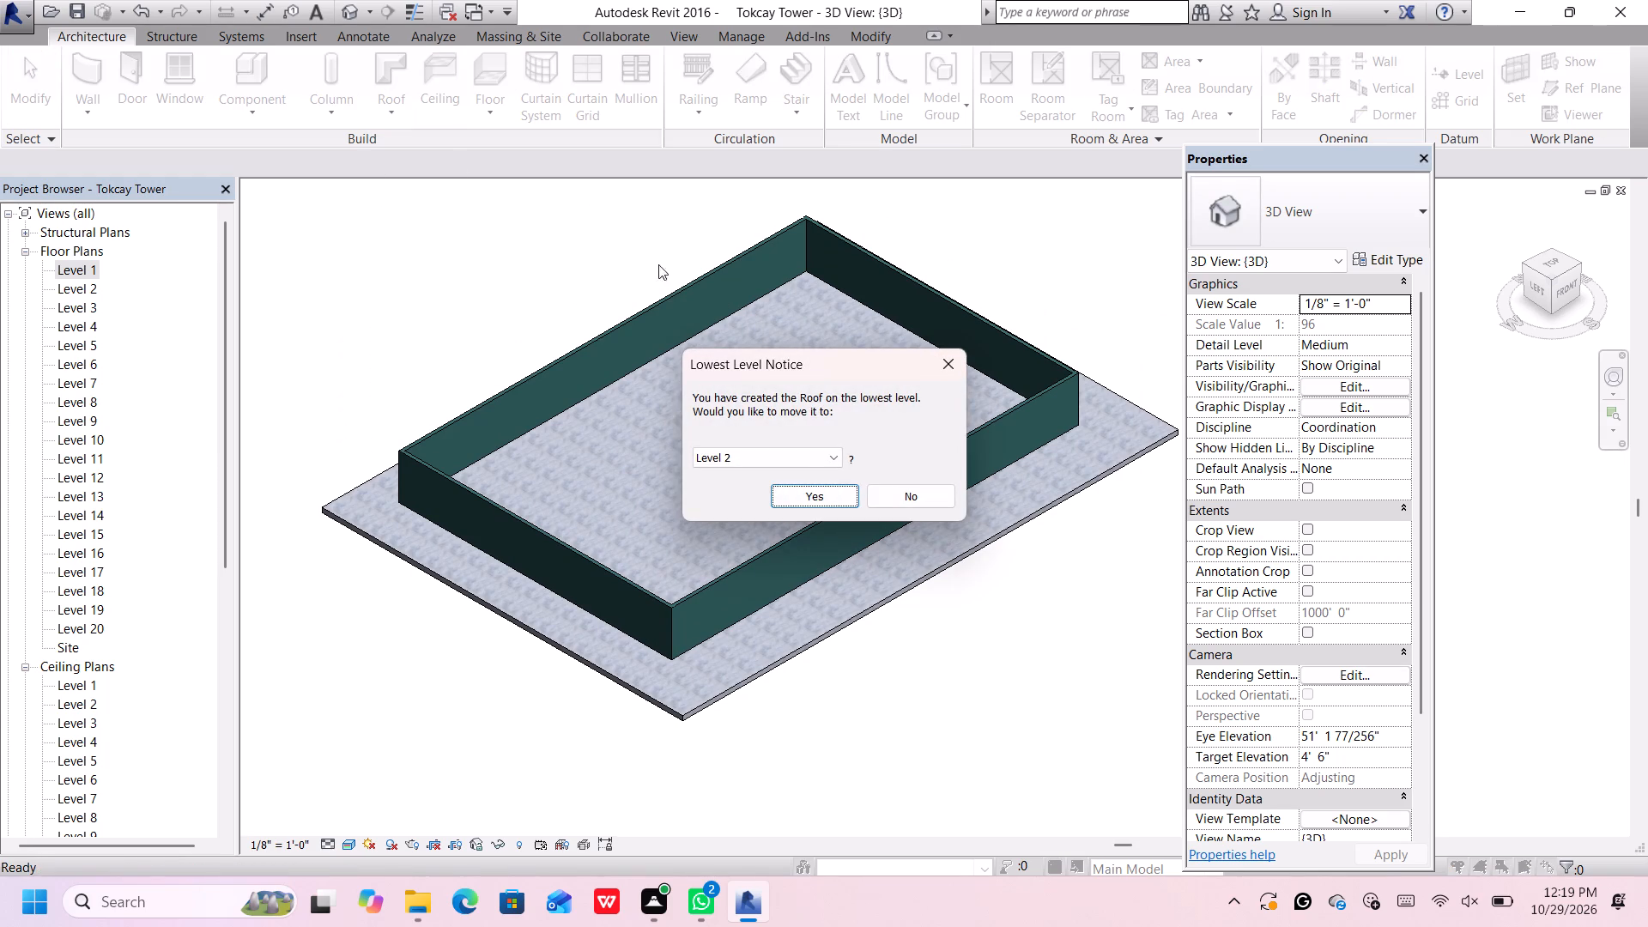
pyautogui.click(802, 489)
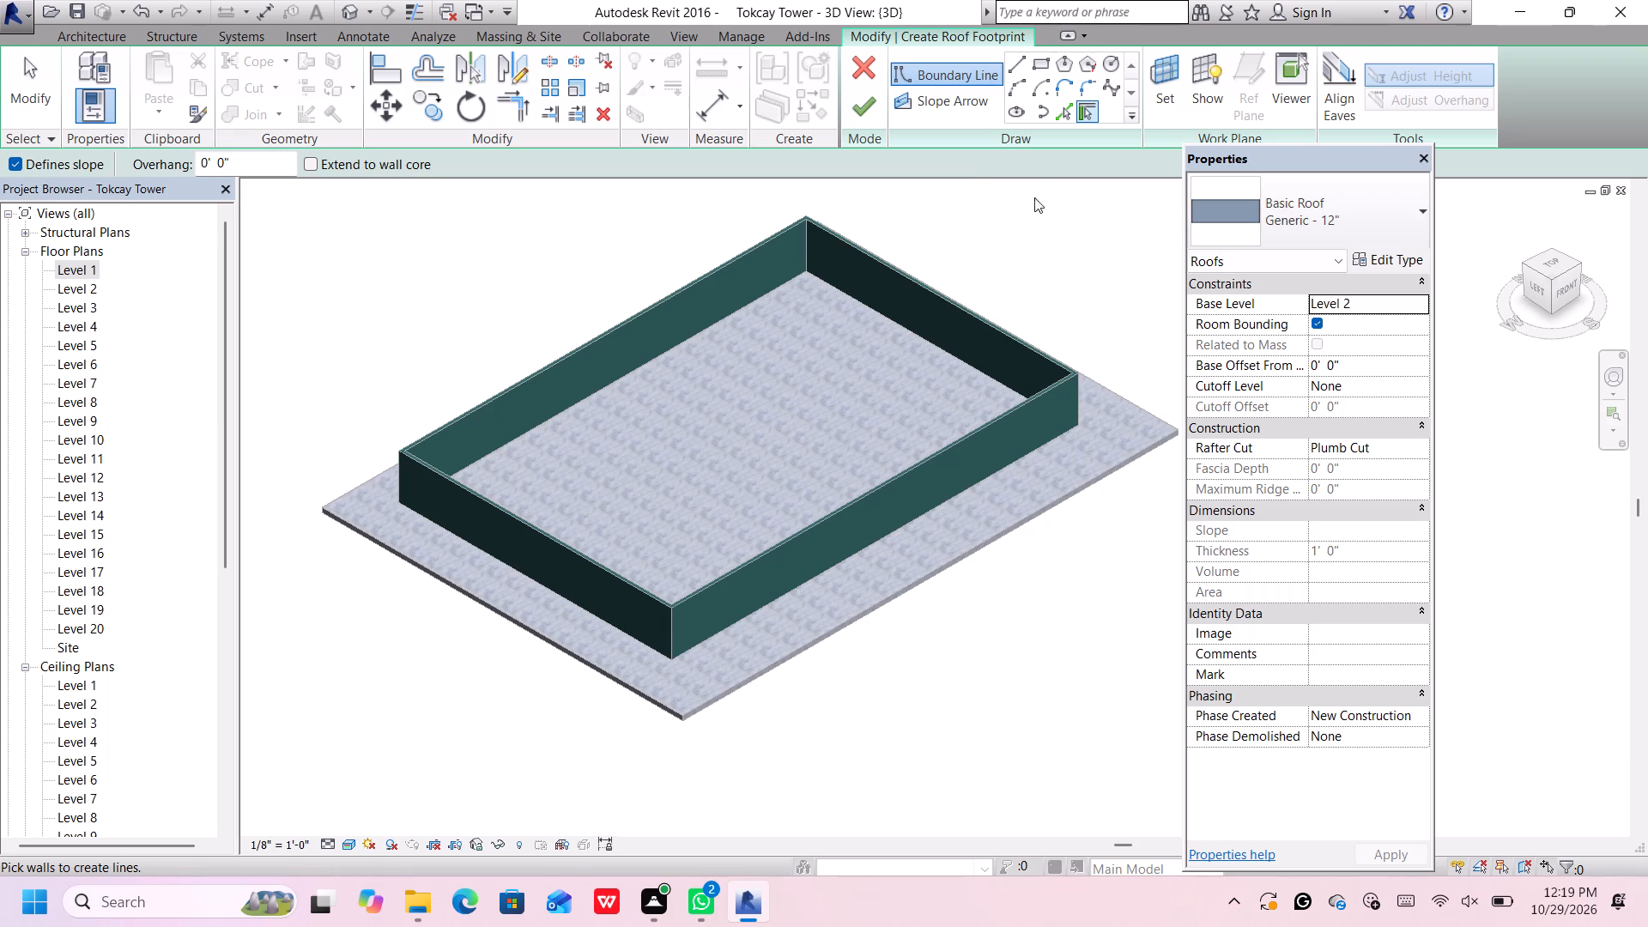
pyautogui.click(1548, 264)
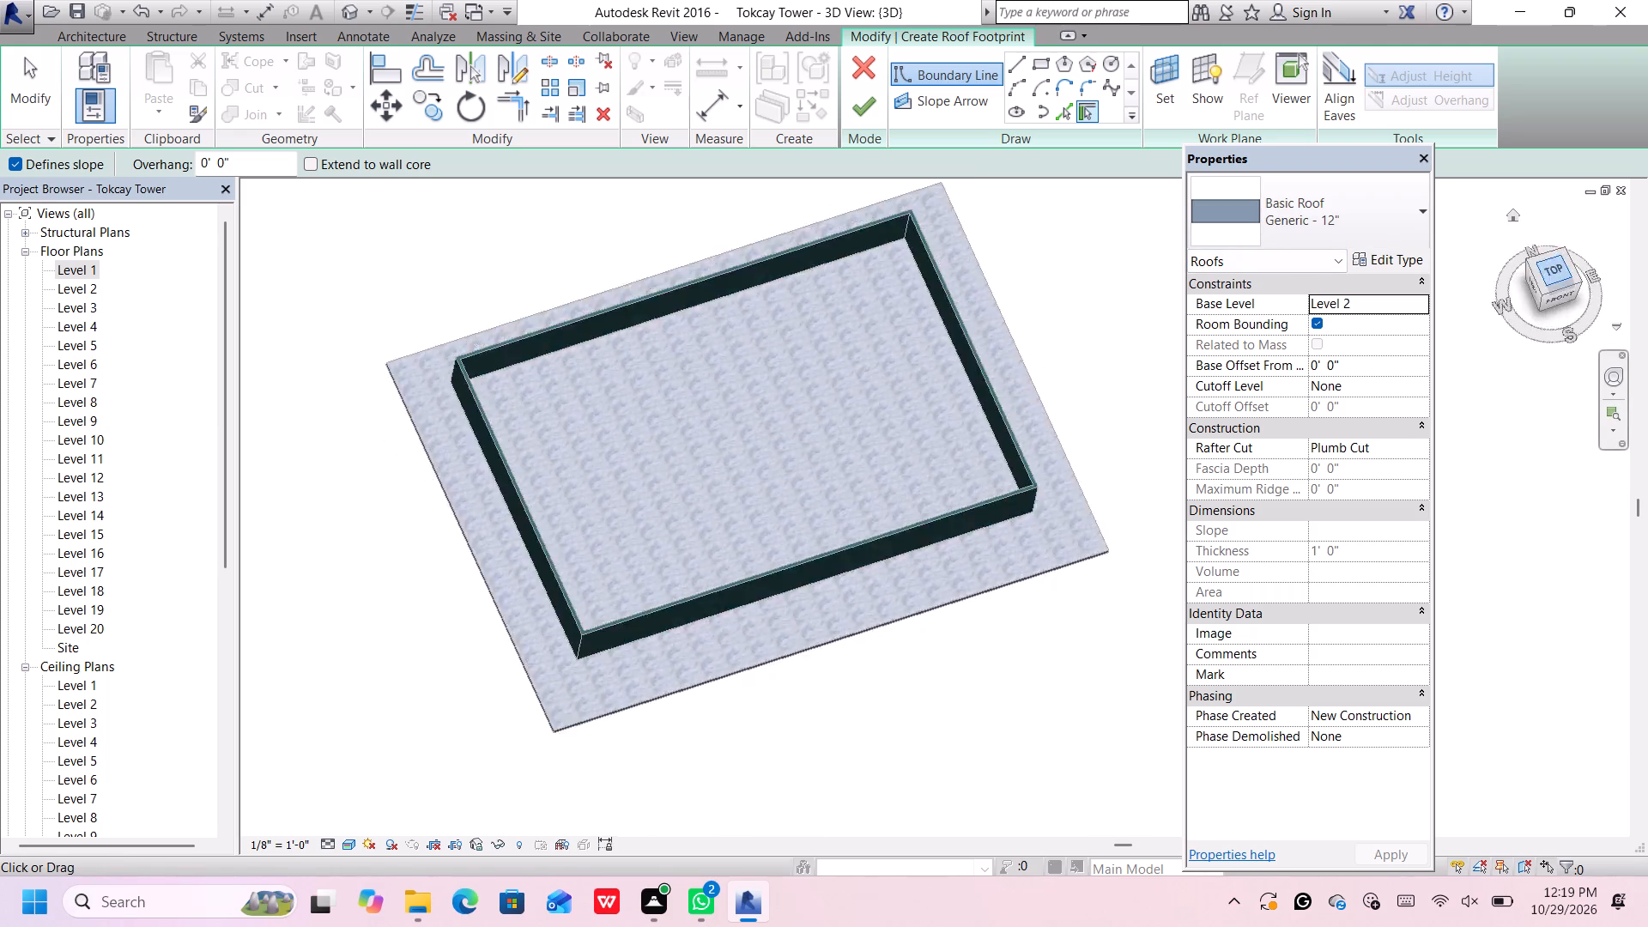
pyautogui.scroll(-4, 1072, 425)
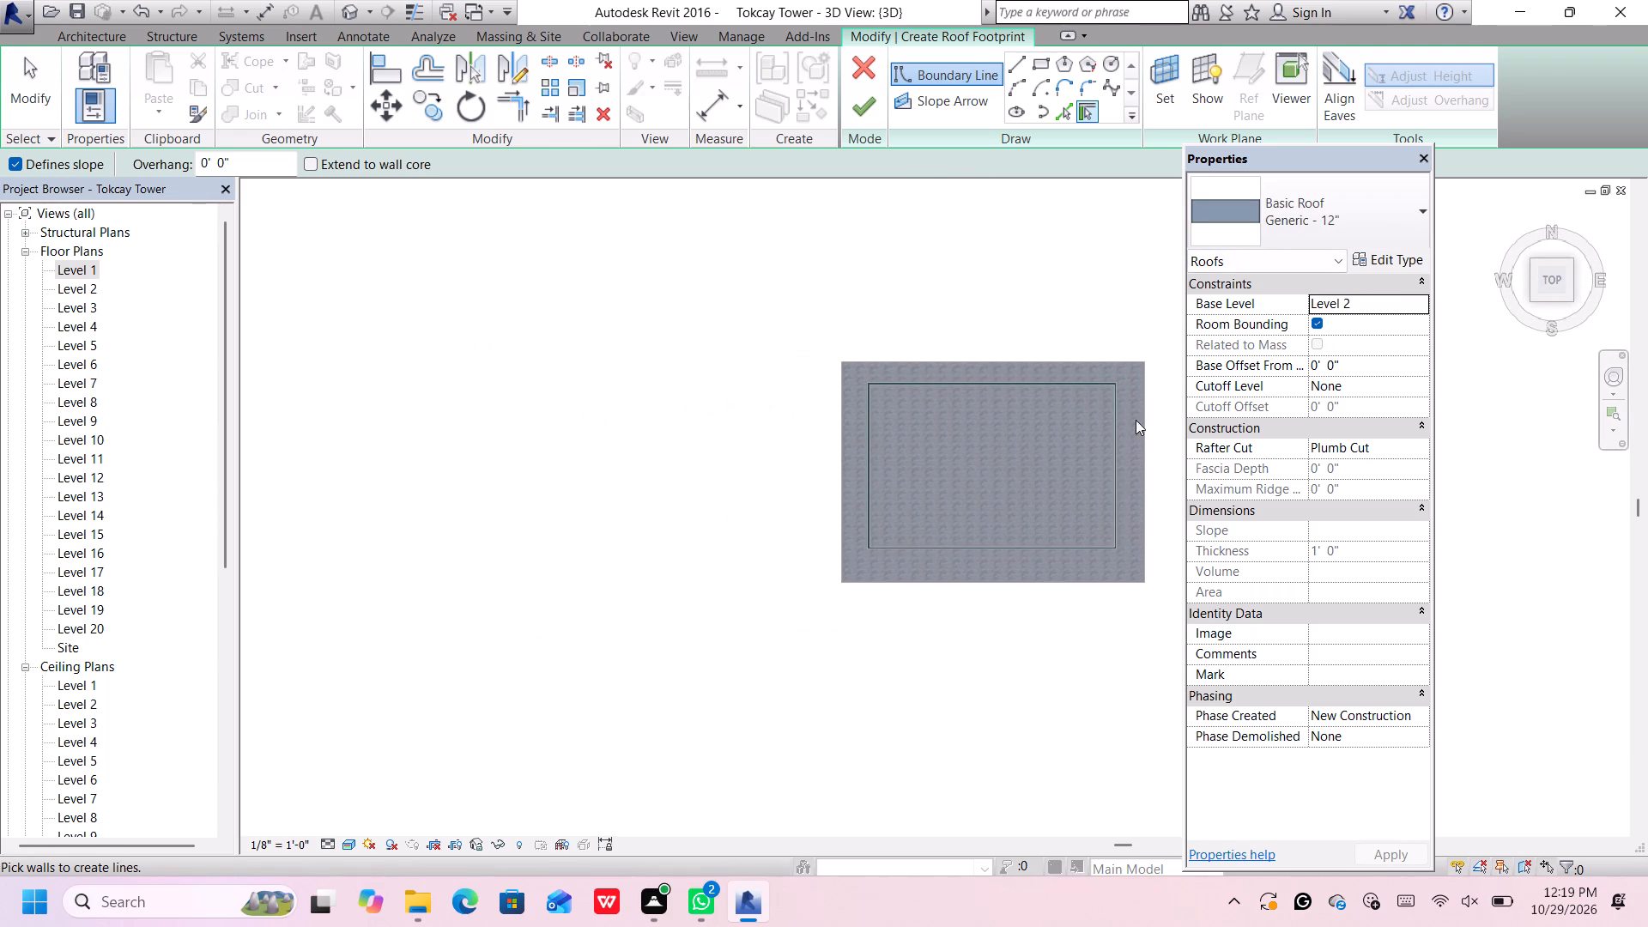
pyautogui.scroll(6, 1146, 424)
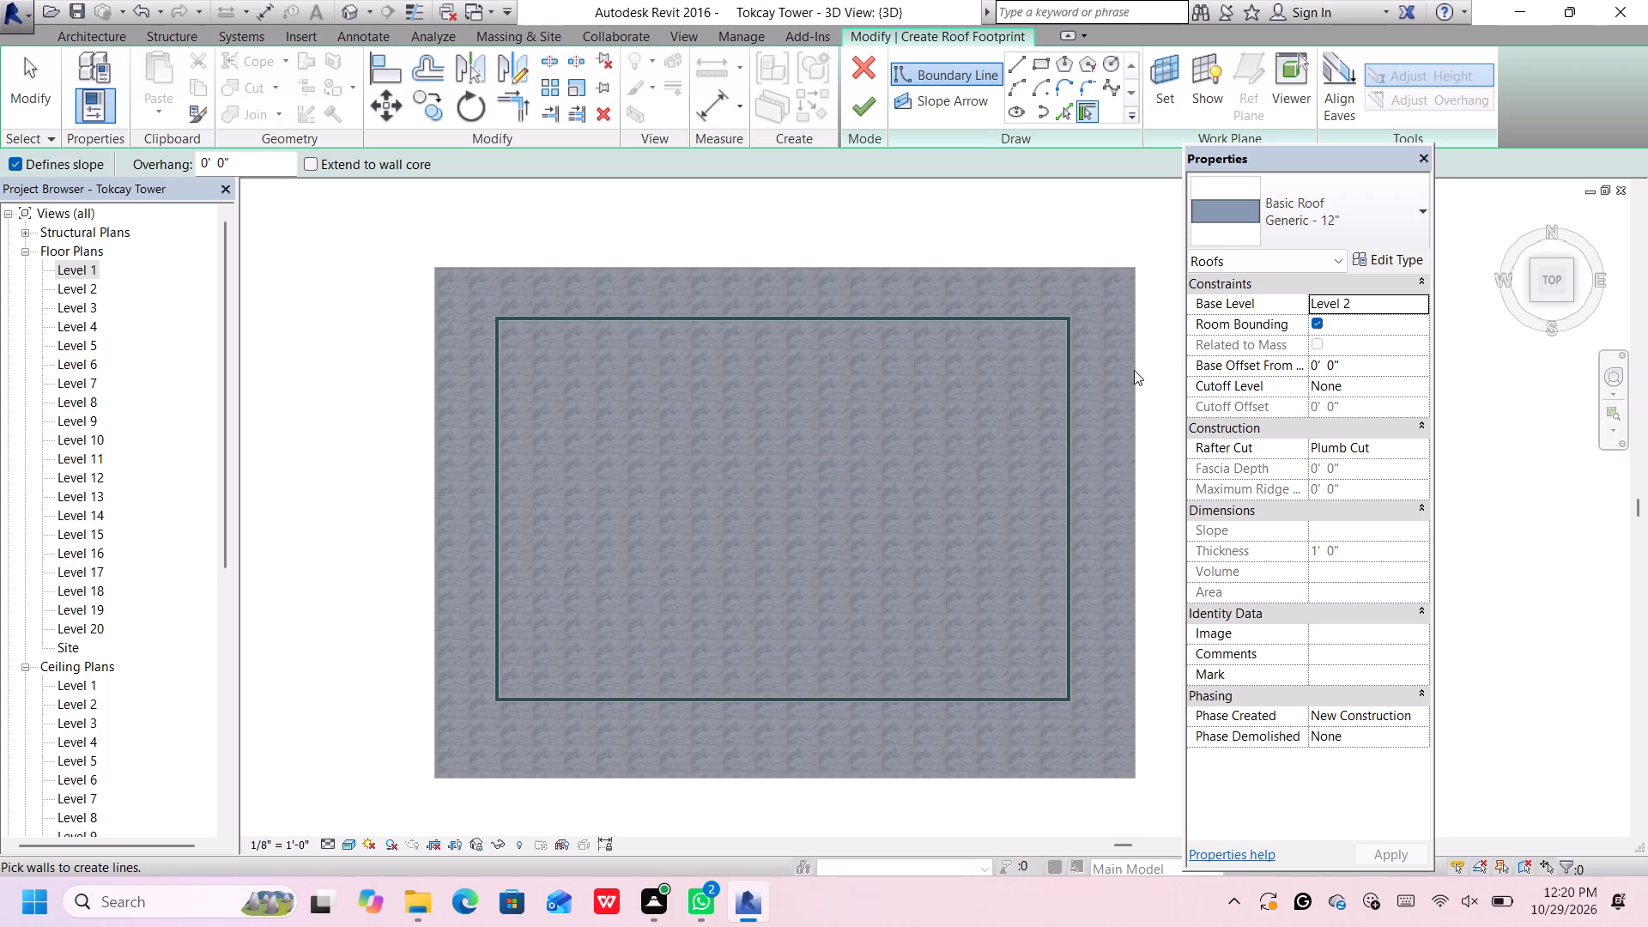
pyautogui.click(1043, 65)
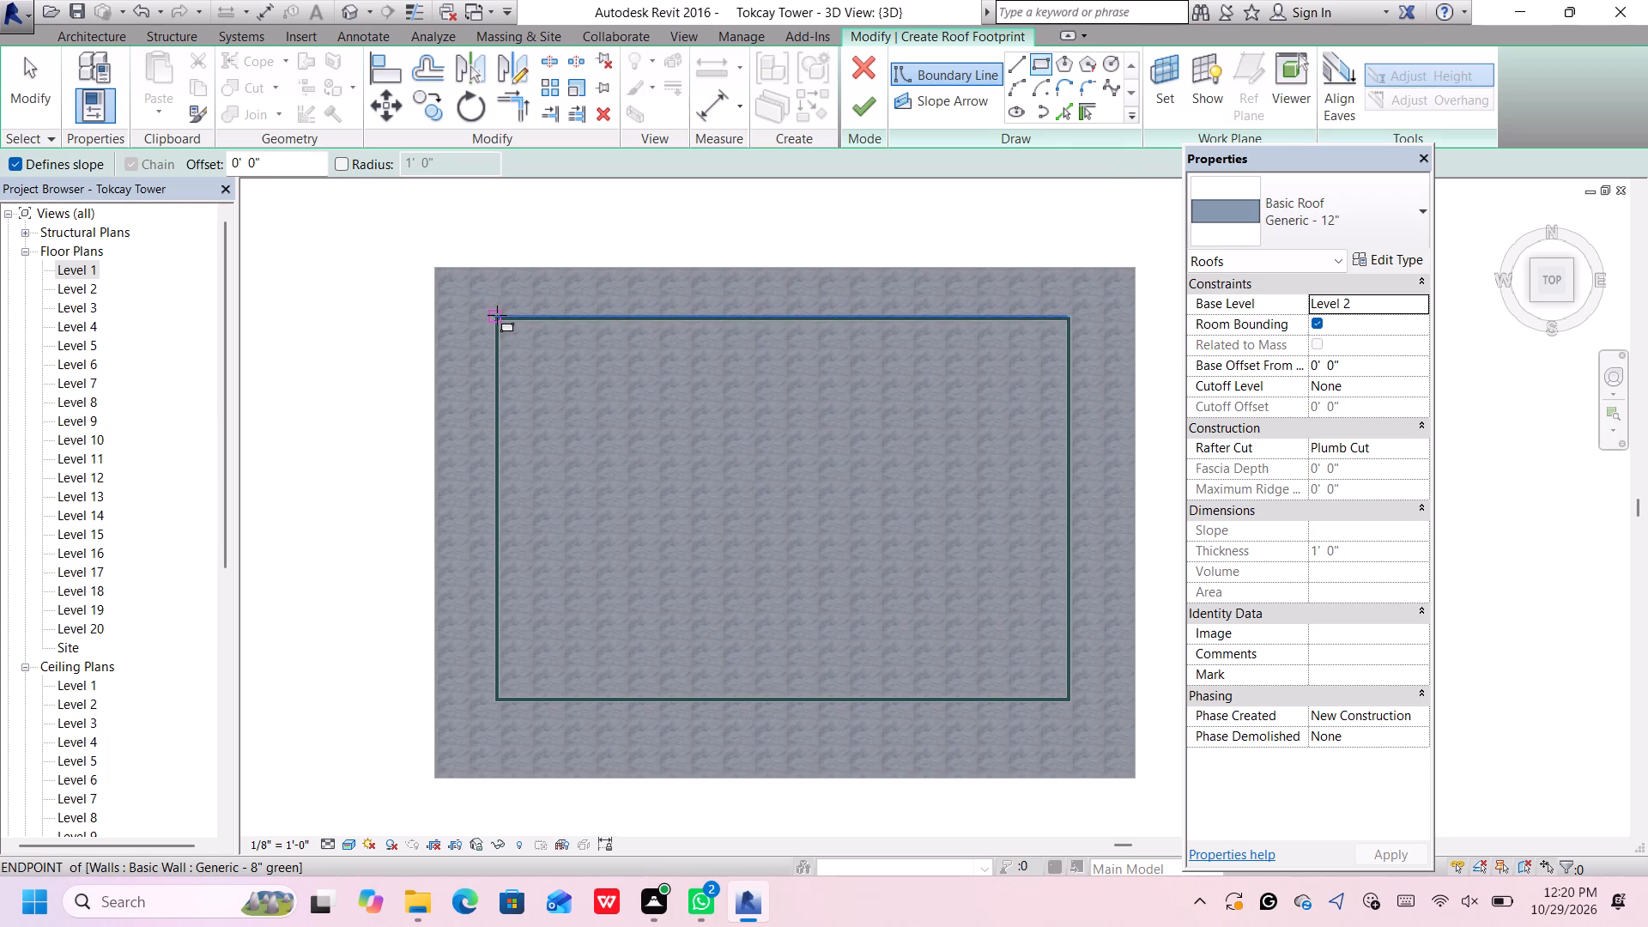
pyautogui.scroll(5, 495, 315)
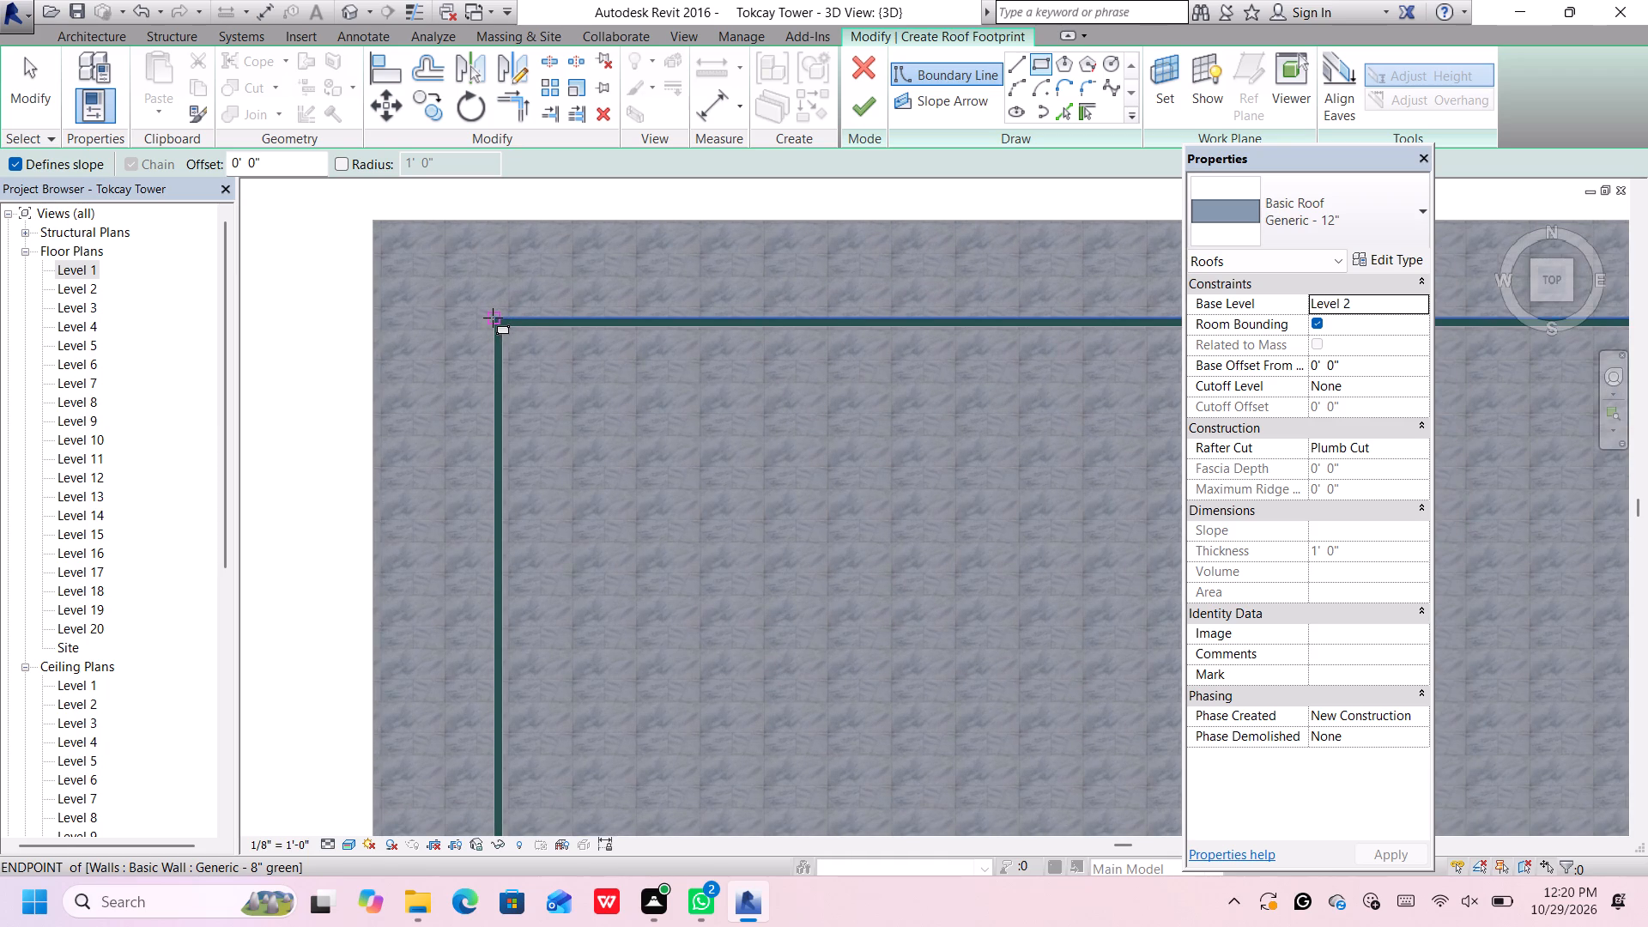
pyautogui.click(494, 318)
pyautogui.scroll(-1, 494, 318)
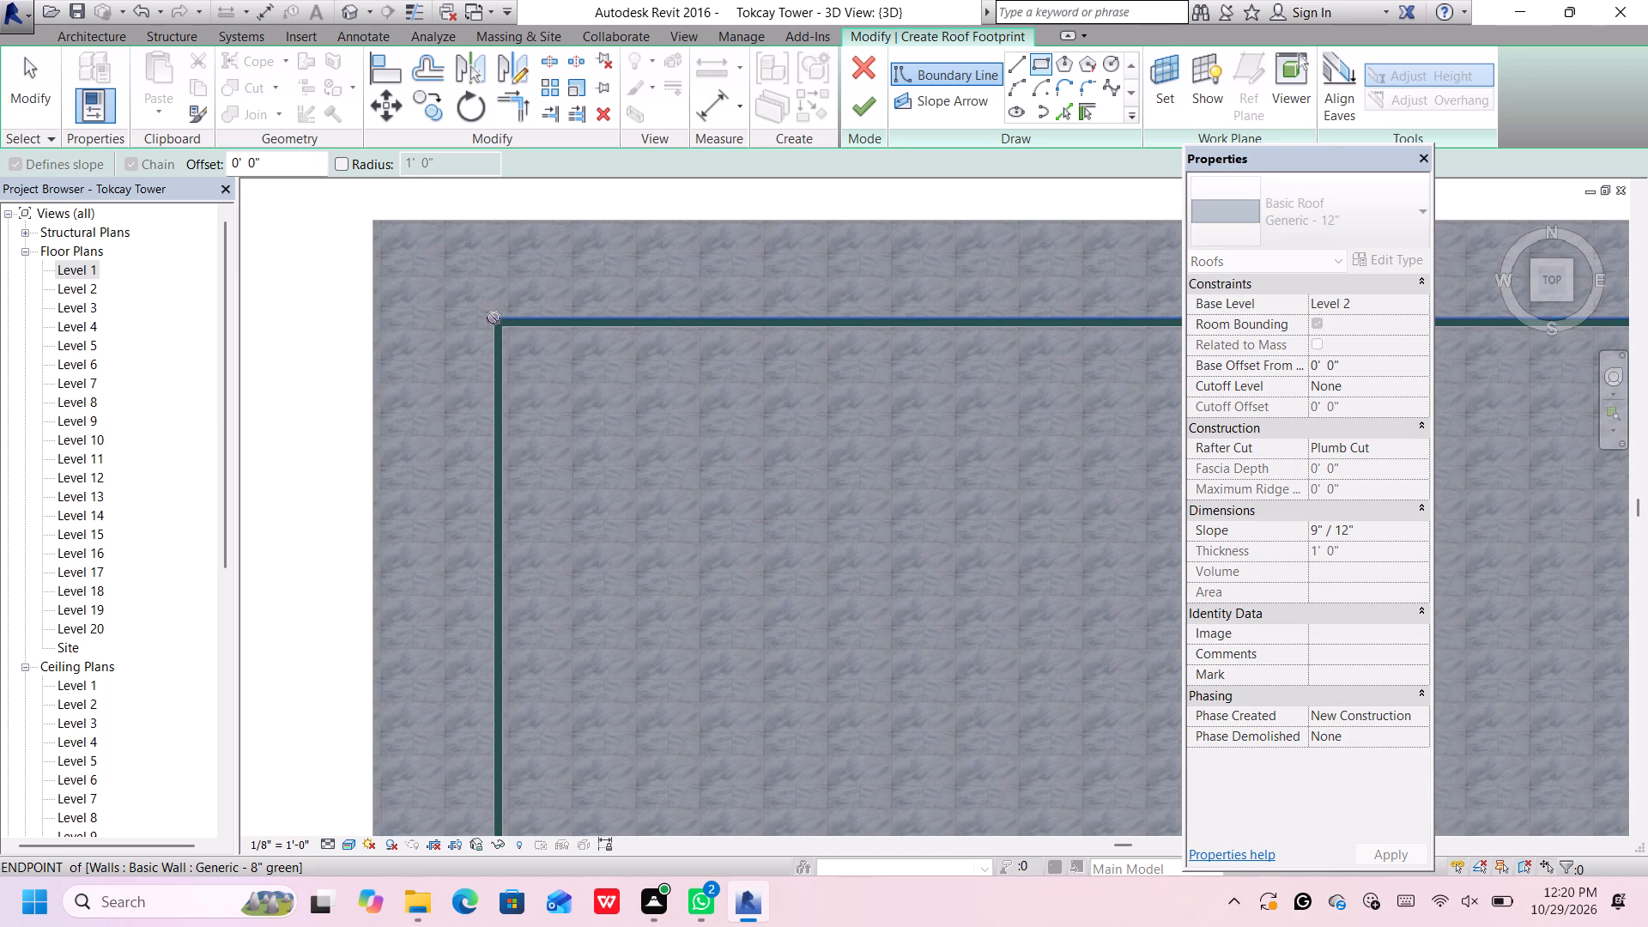
pyautogui.scroll(-7, 494, 318)
pyautogui.scroll(3, 863, 548)
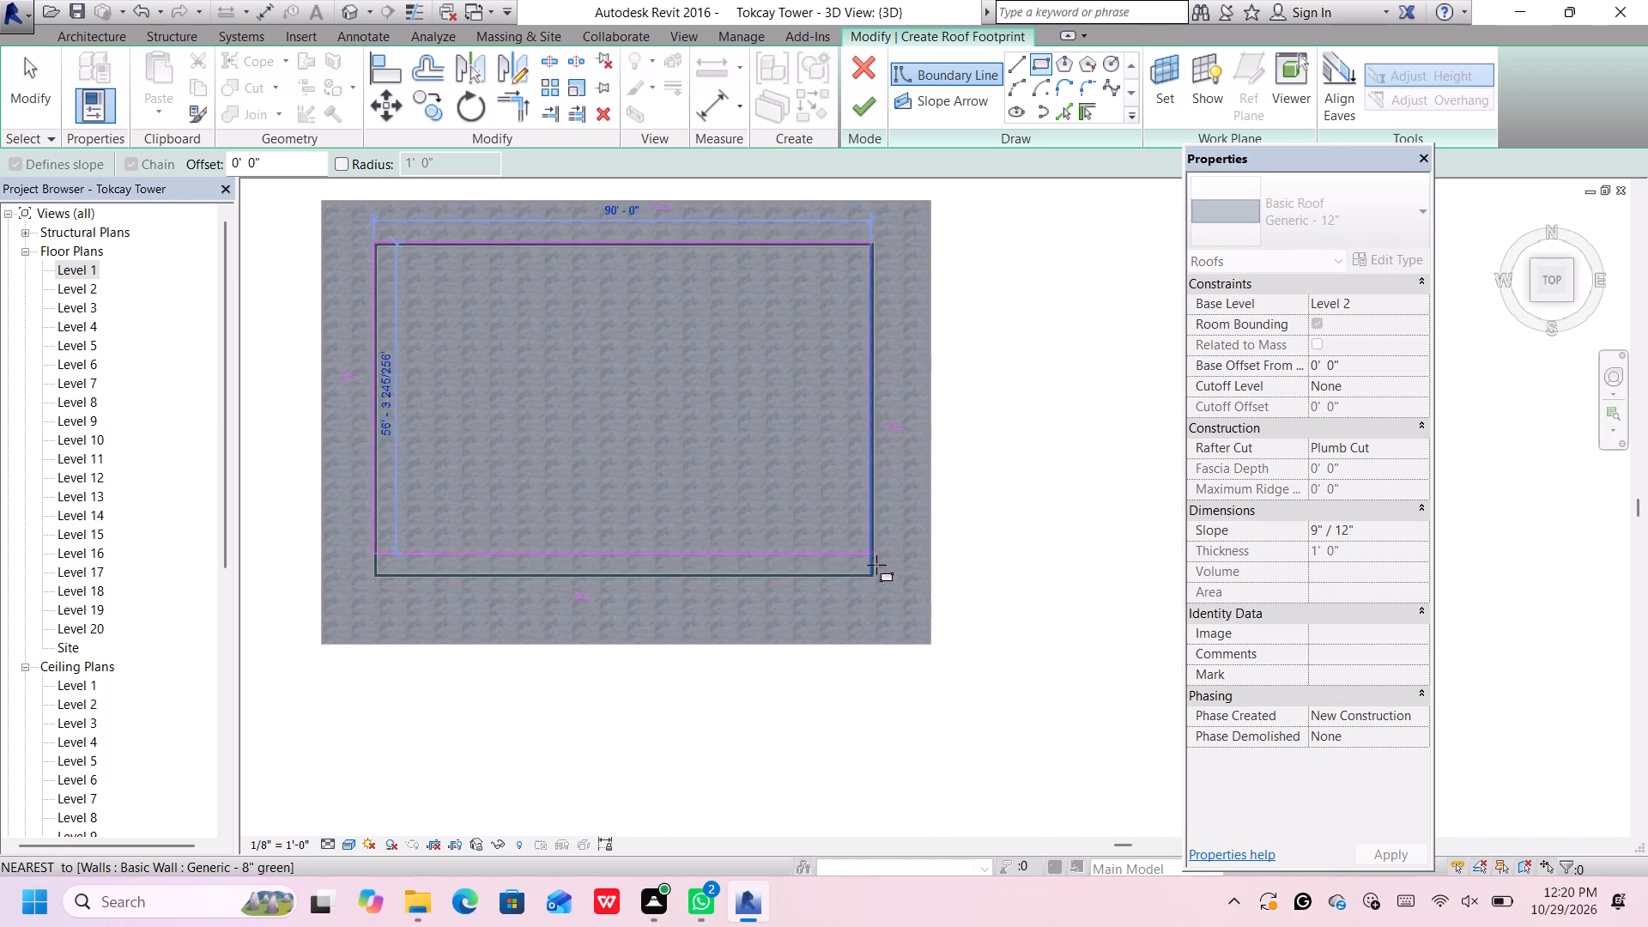
pyautogui.scroll(6, 876, 565)
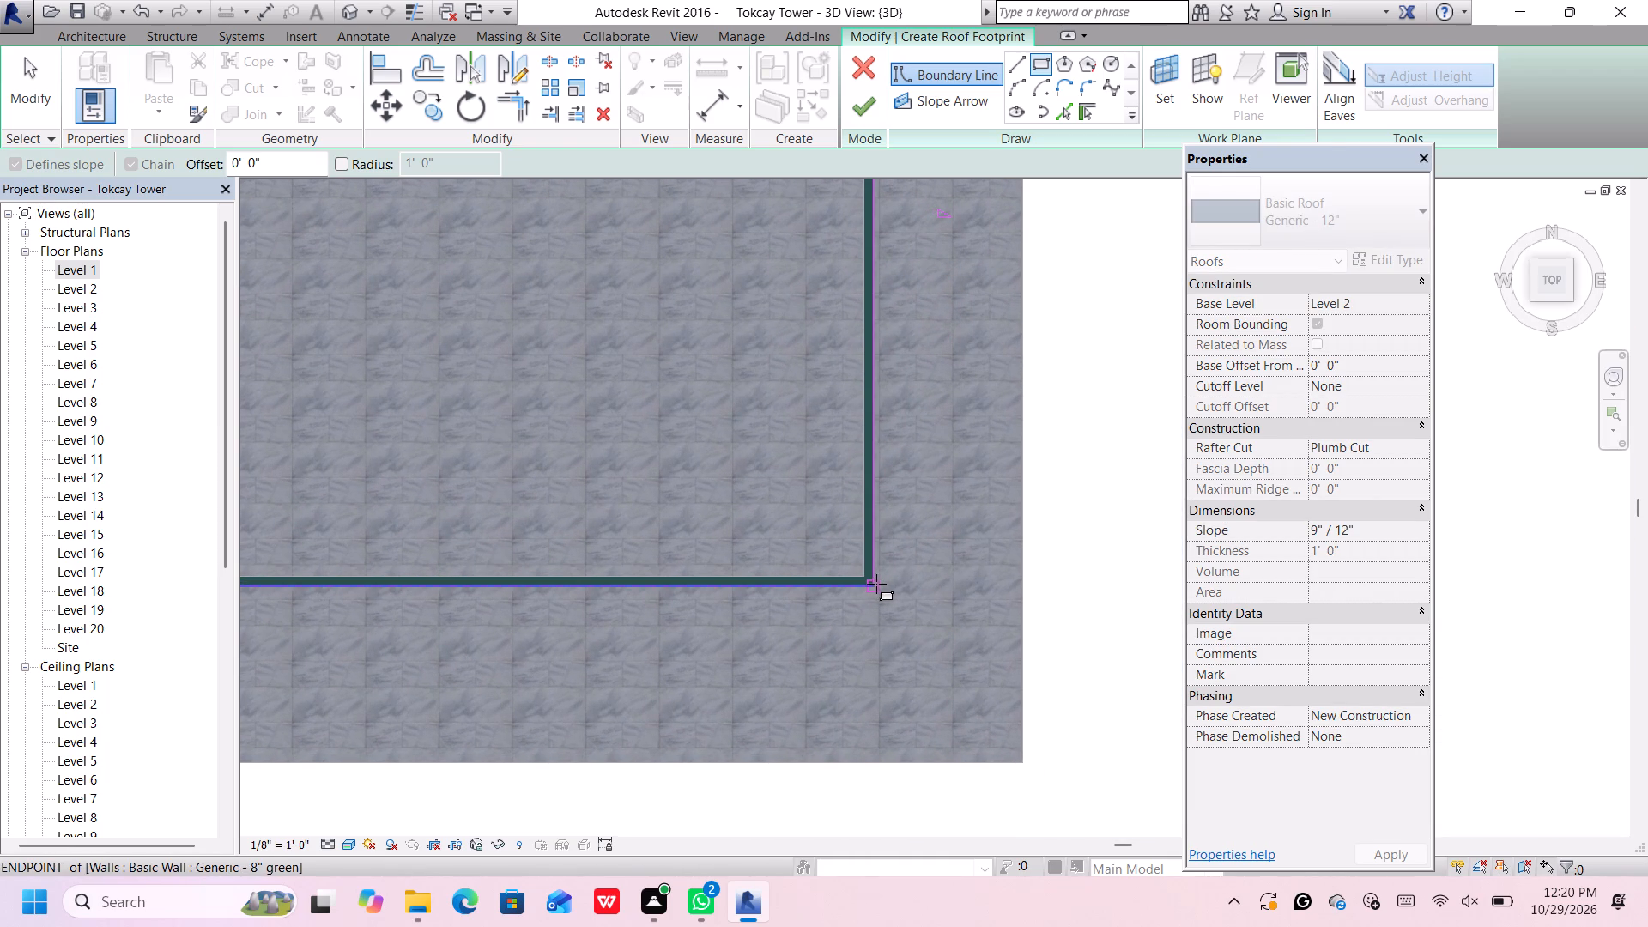
pyautogui.scroll(6, 875, 585)
pyautogui.click(875, 586)
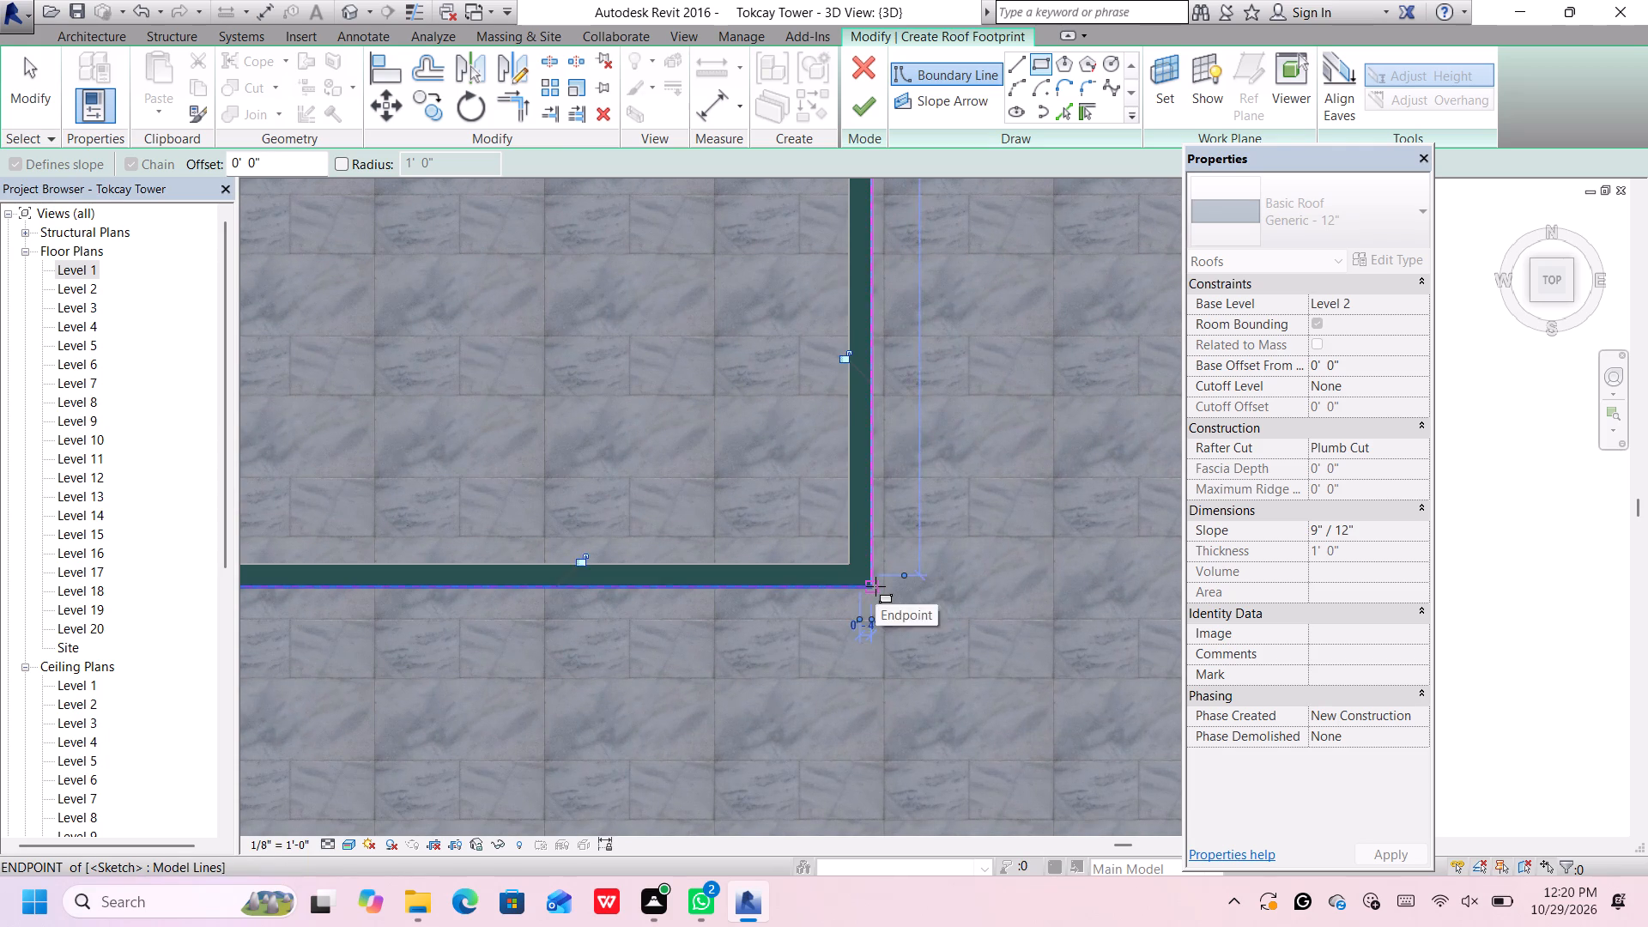
pyautogui.scroll(-17, 875, 586)
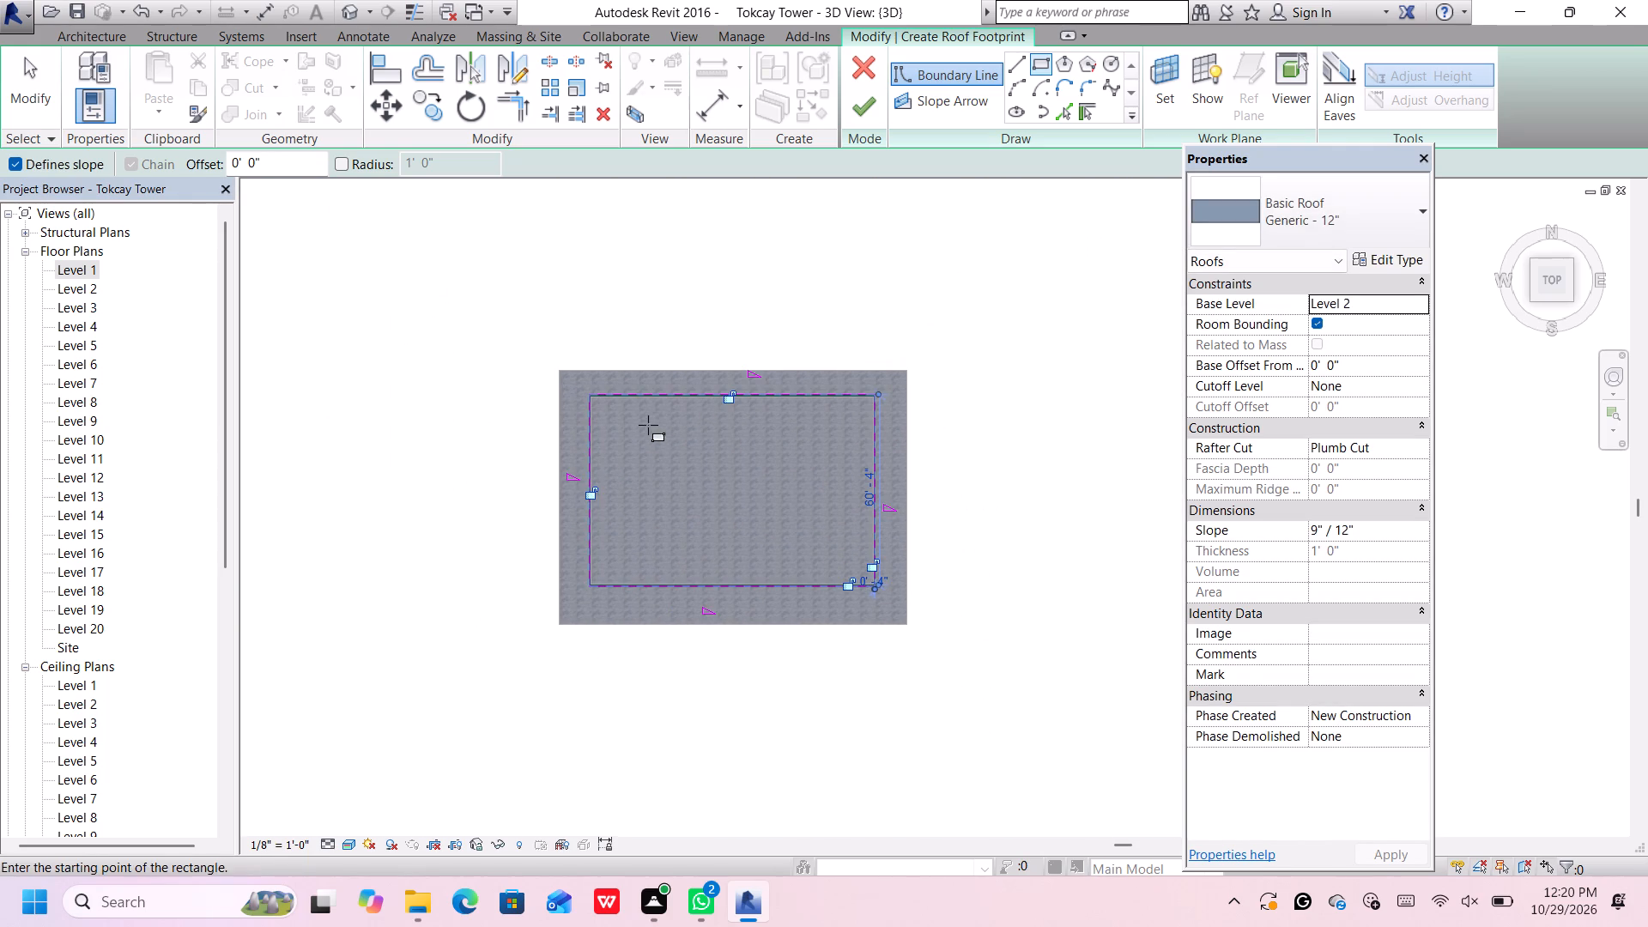
pyautogui.scroll(6, 712, 391)
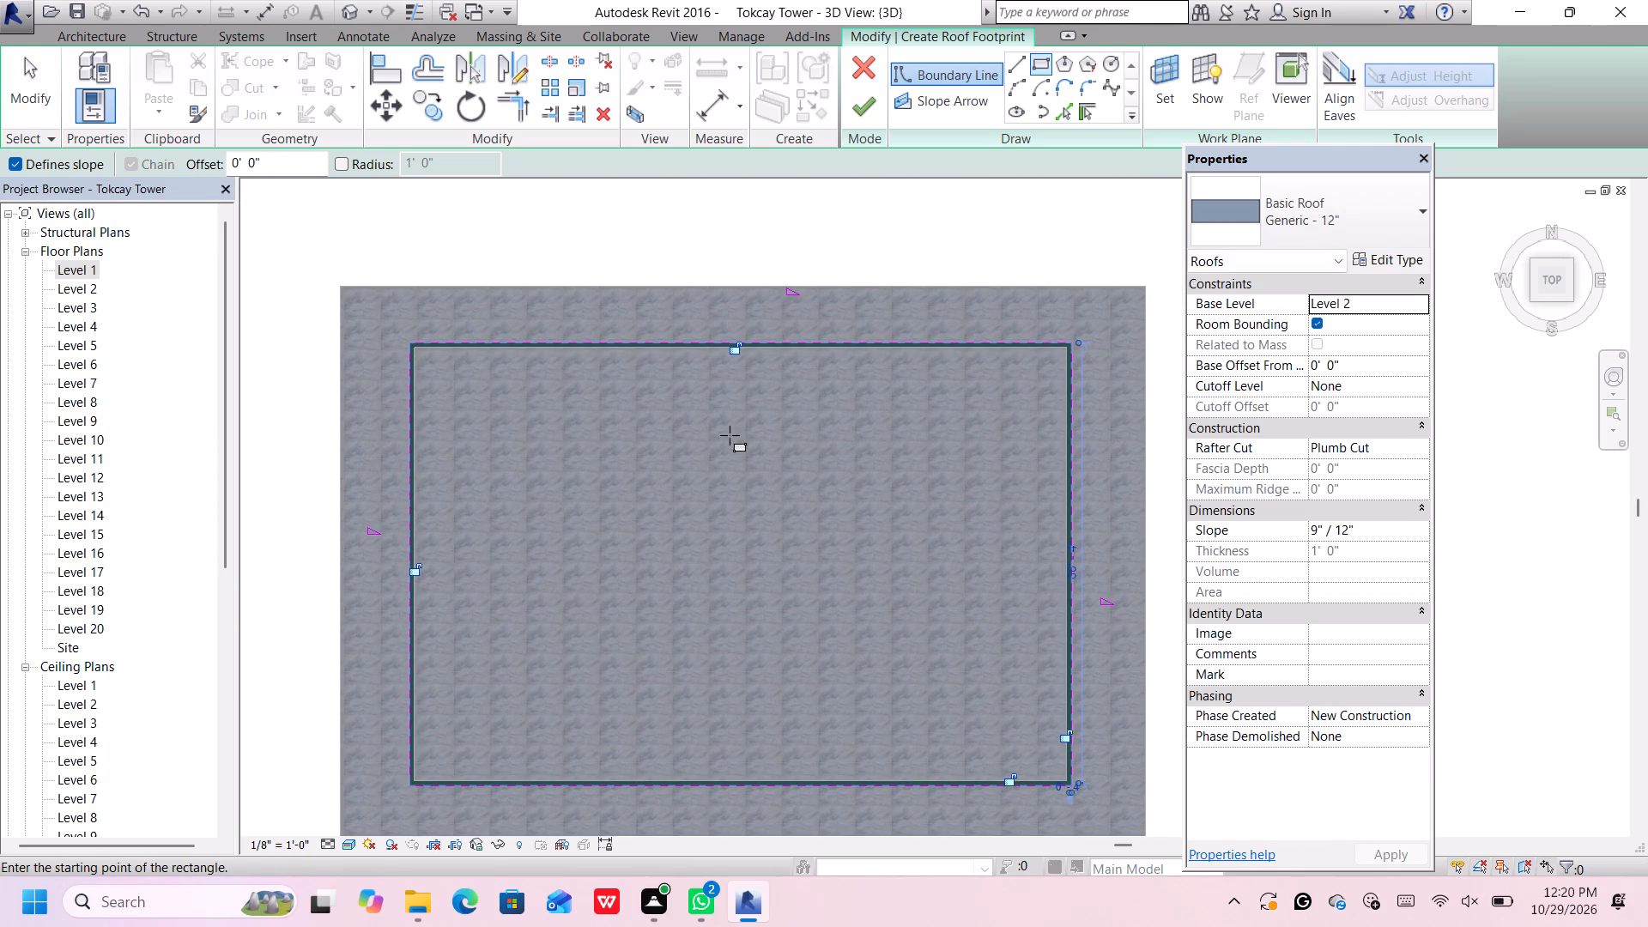
pyautogui.scroll(7, 798, 291)
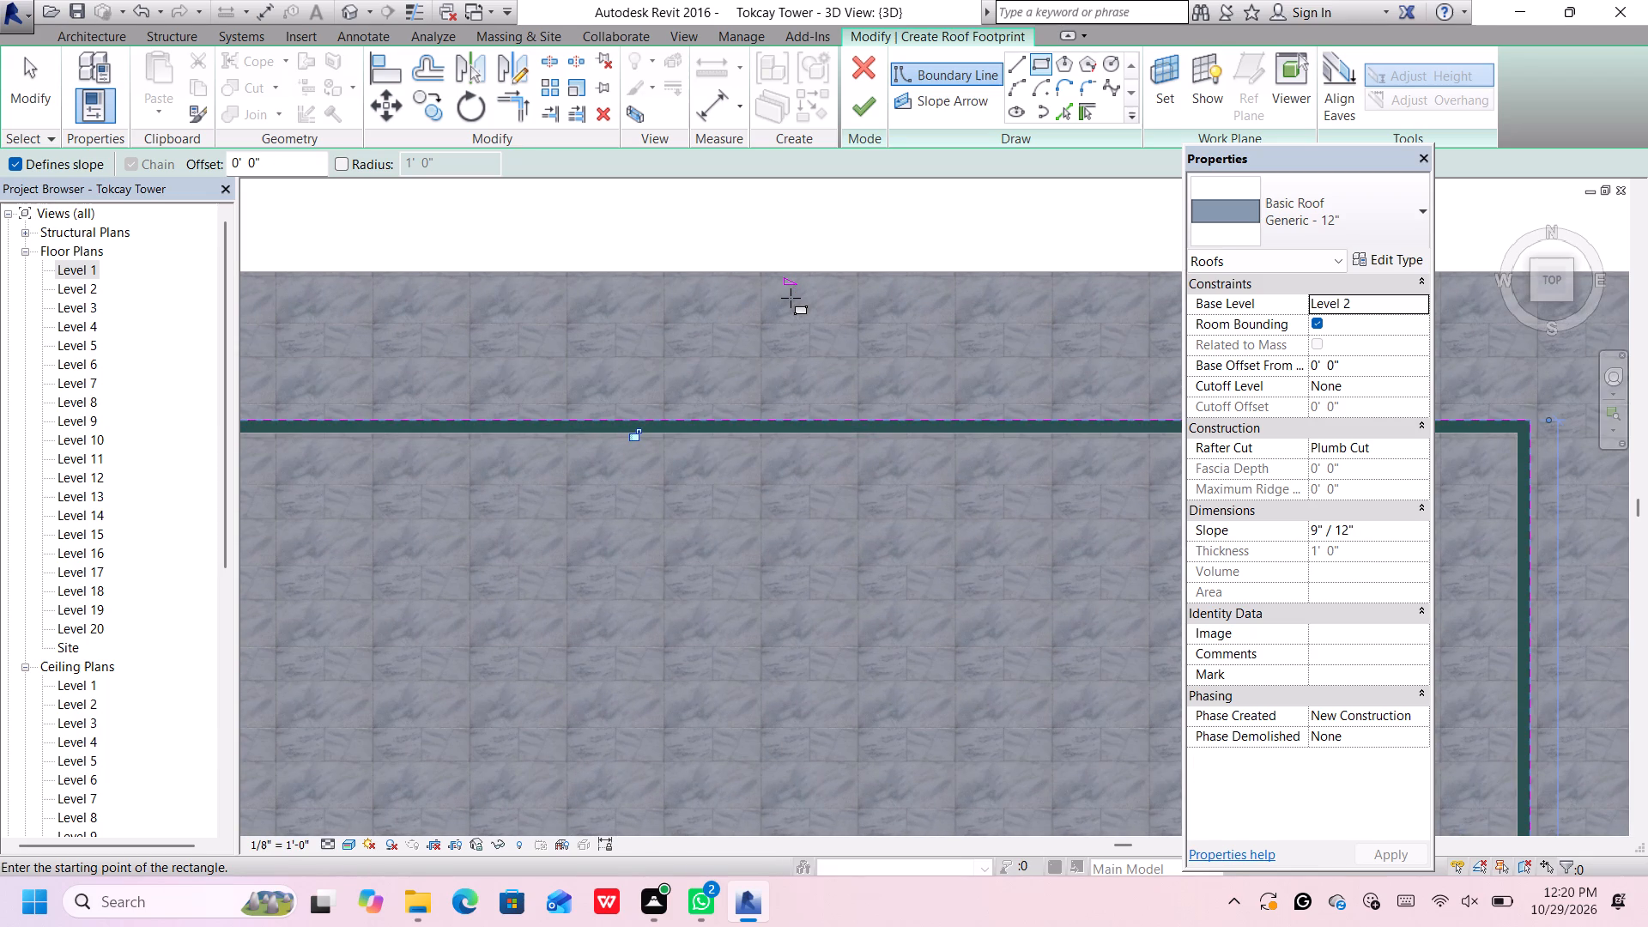
pyautogui.press('Escape')
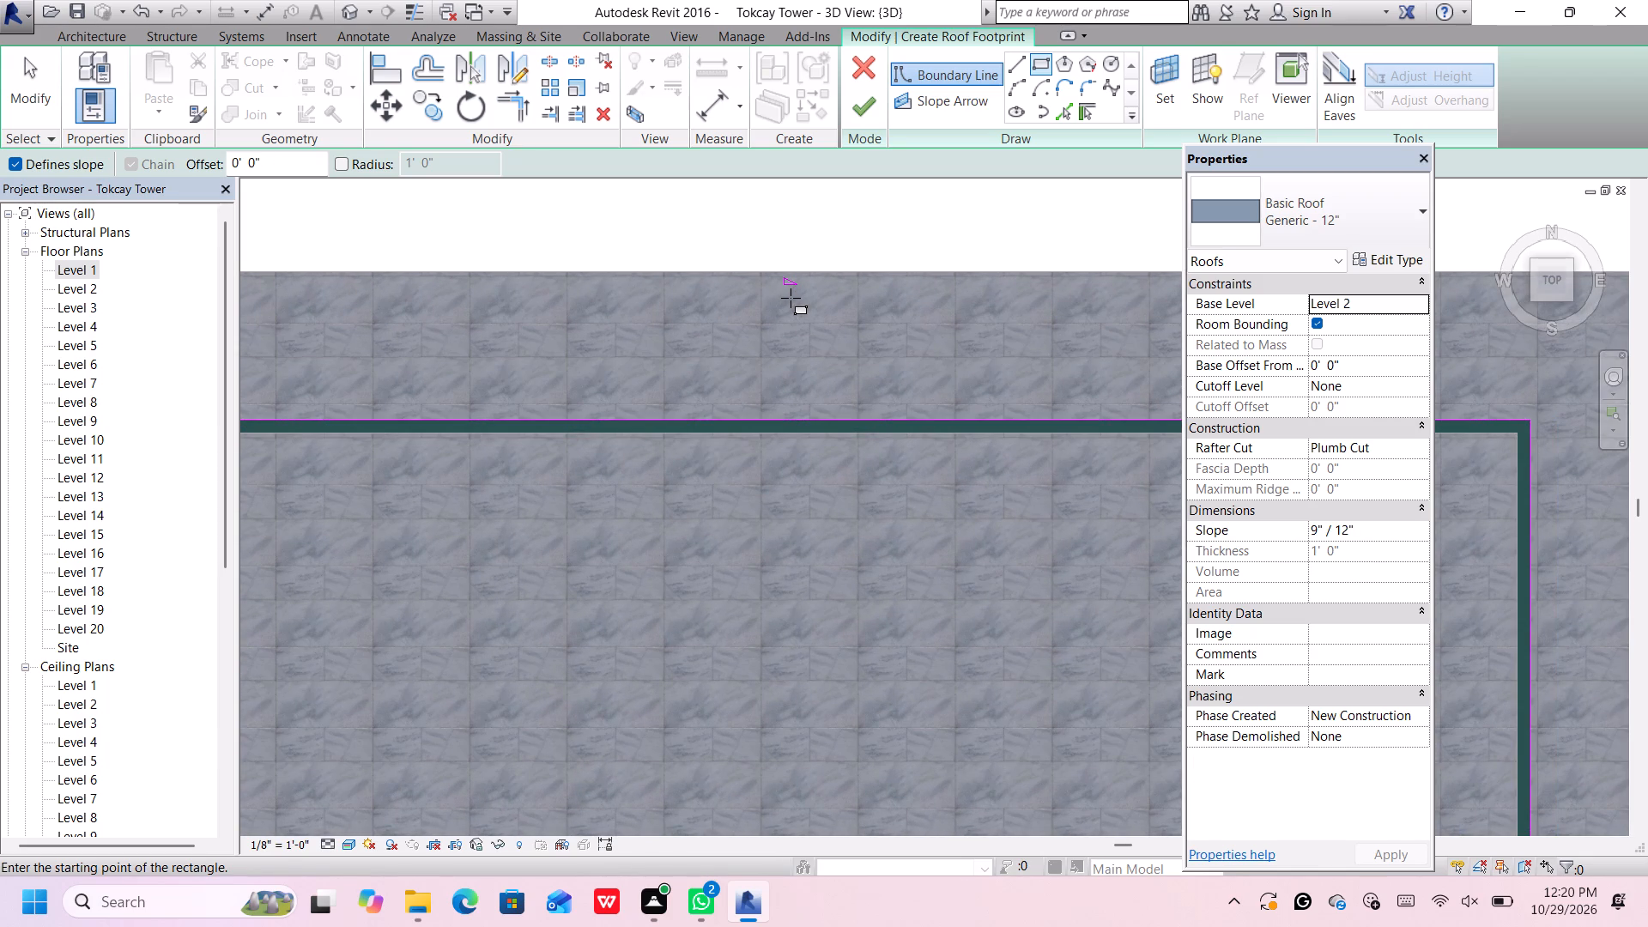
pyautogui.press('Escape')
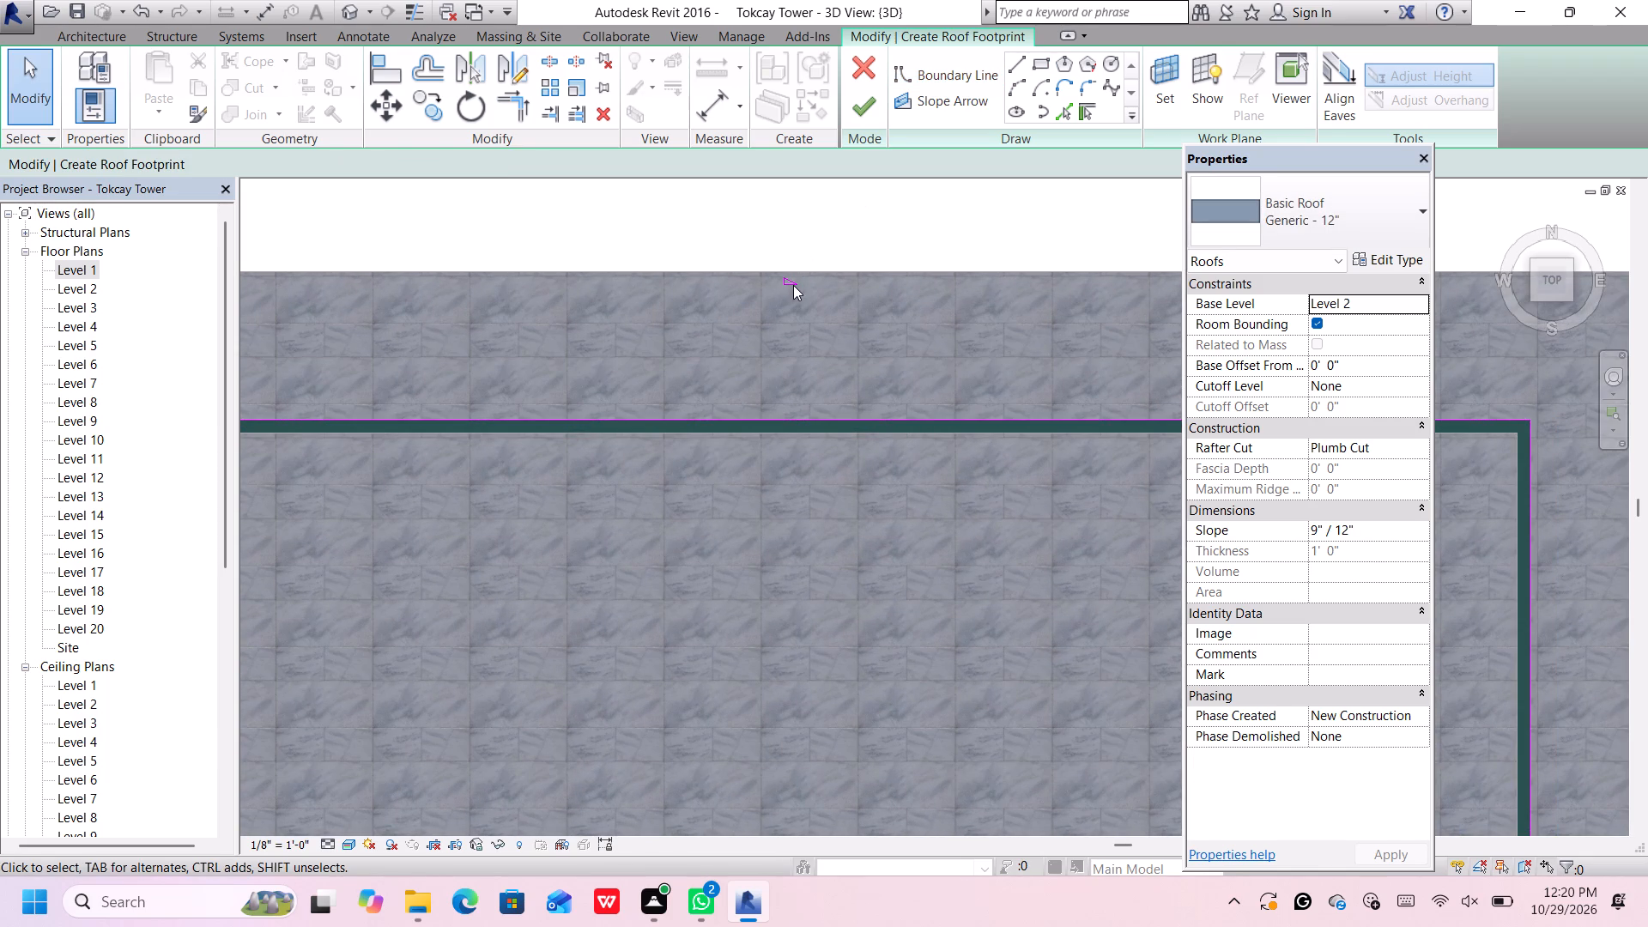
# Turn off Defines Slope for all four roof boundary lines to make the roof flat.
pyautogui.click(793, 285)
pyautogui.click(784, 421)
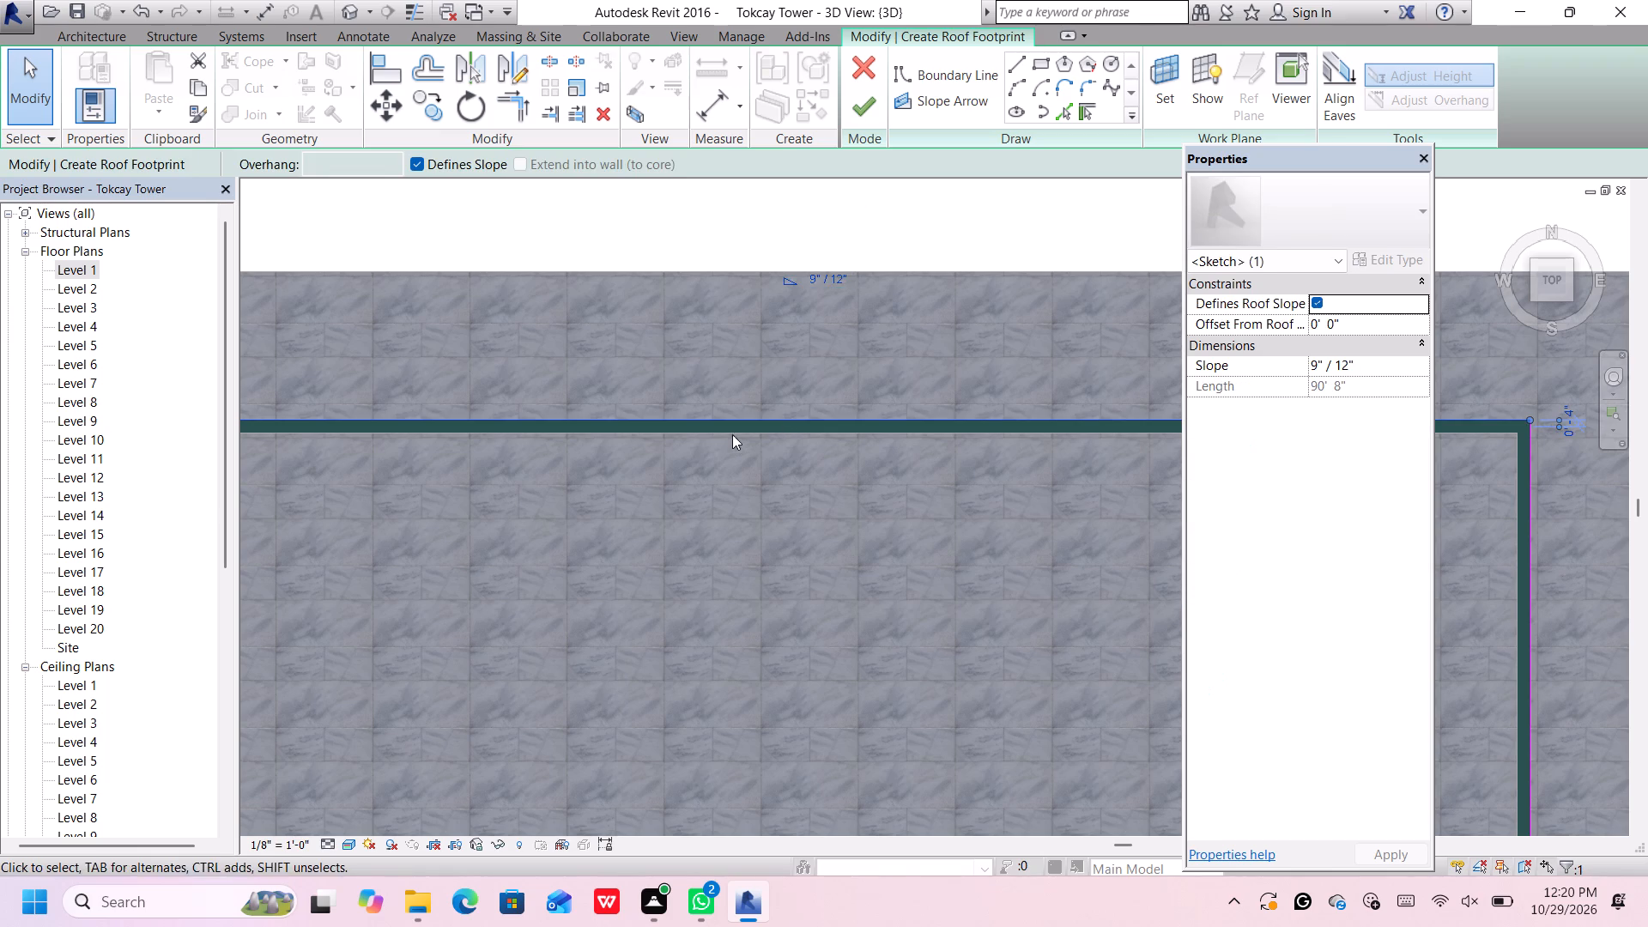
pyautogui.click(421, 167)
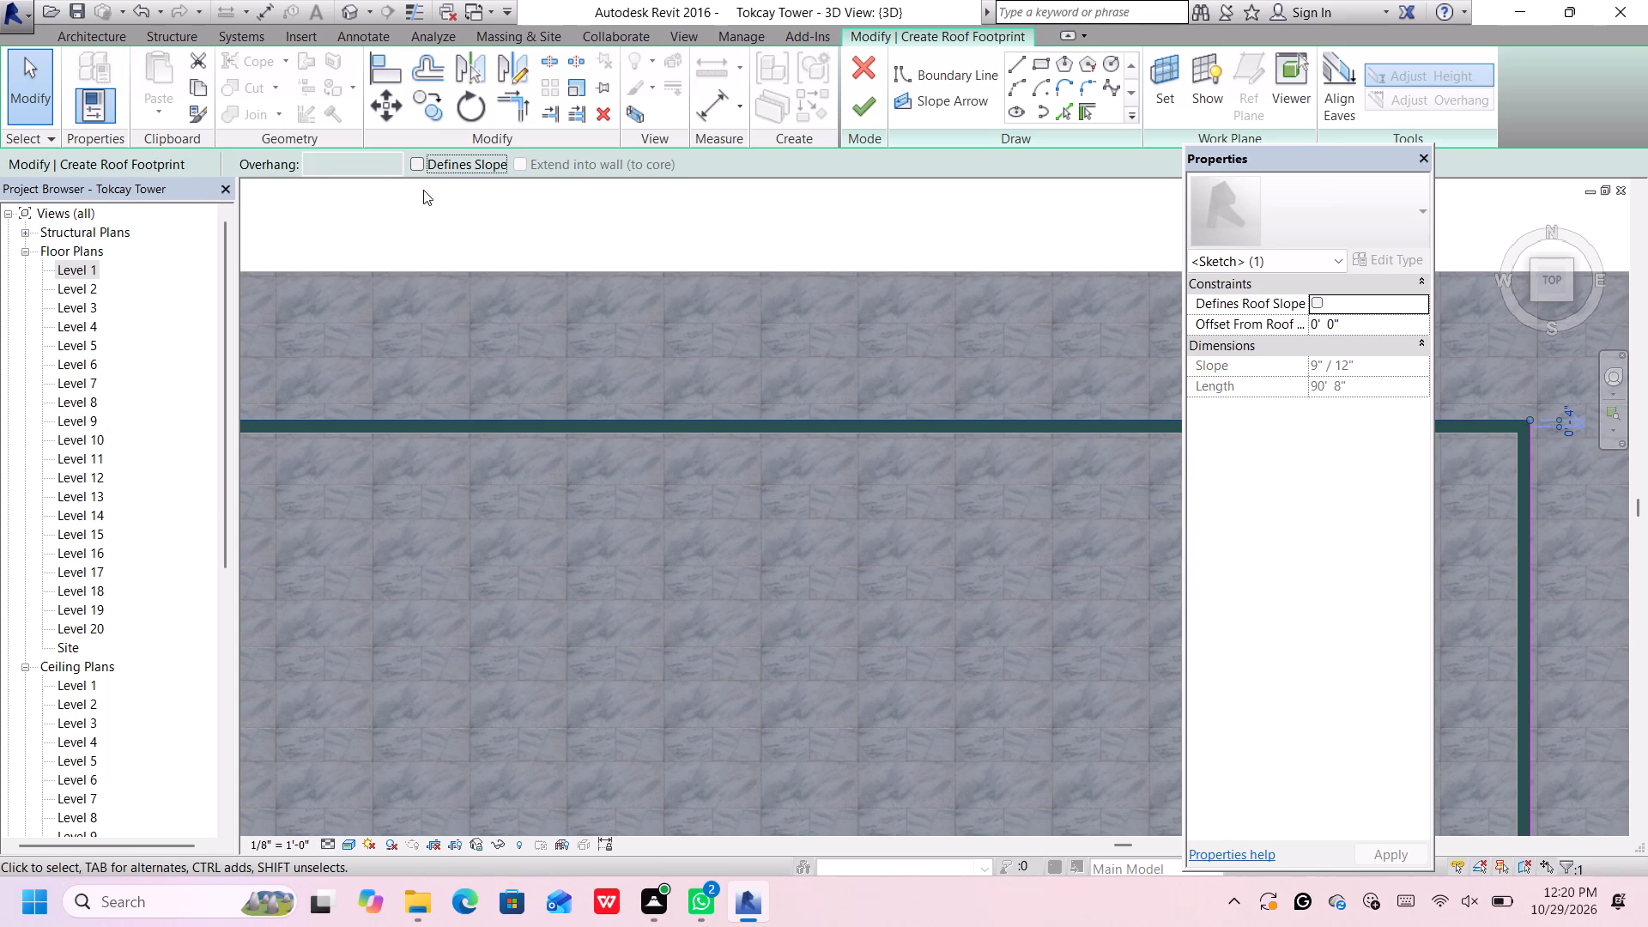
pyautogui.scroll(-7, 423, 190)
pyautogui.scroll(5, 859, 558)
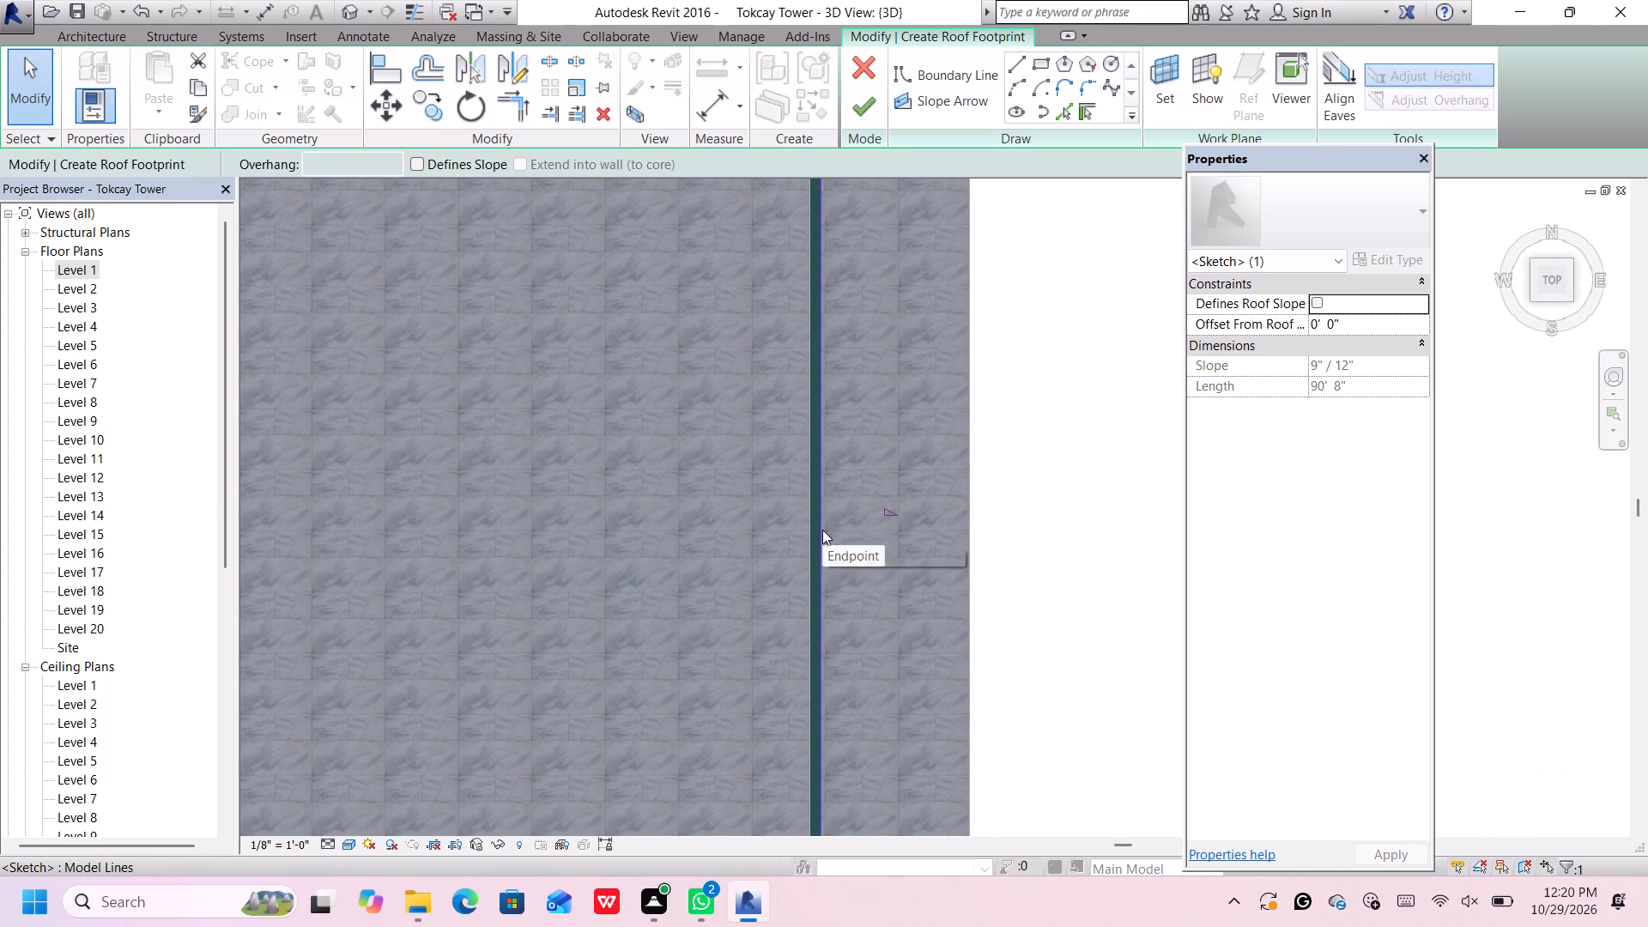
pyautogui.click(822, 530)
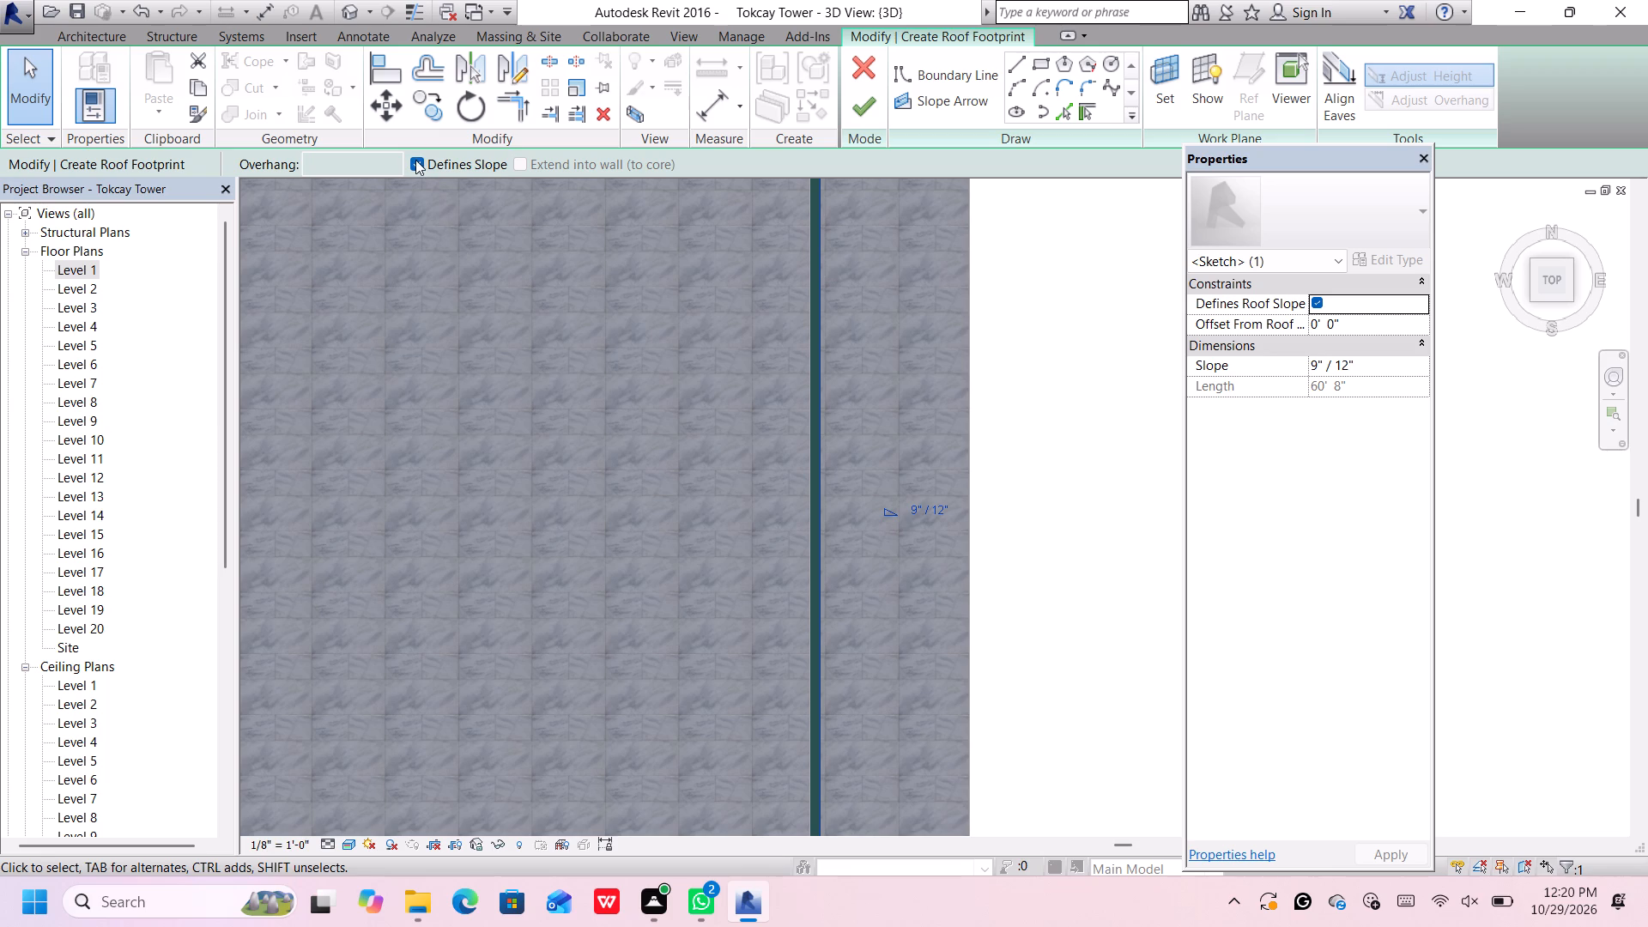
pyautogui.click(415, 159)
pyautogui.scroll(-8, 620, 445)
pyautogui.moveTo(623, 451); pyautogui.dragTo(874, 452, button='middle')
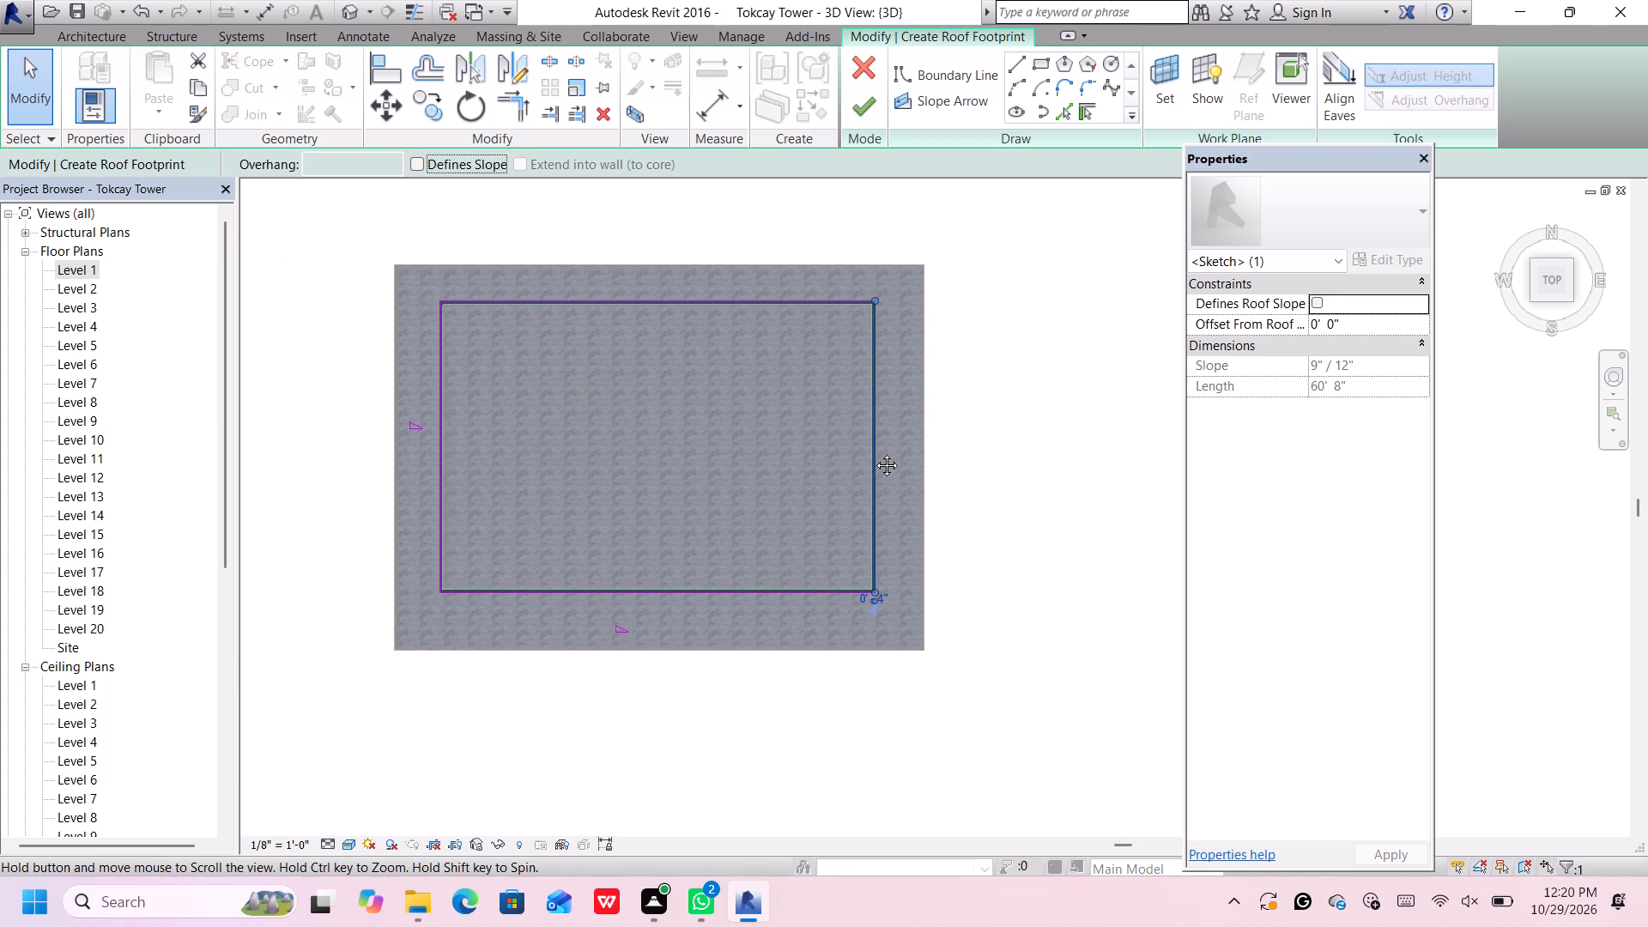
pyautogui.moveTo(874, 452); pyautogui.dragTo(969, 449, button='middle')
pyautogui.scroll(4, 763, 662)
pyautogui.click(801, 549)
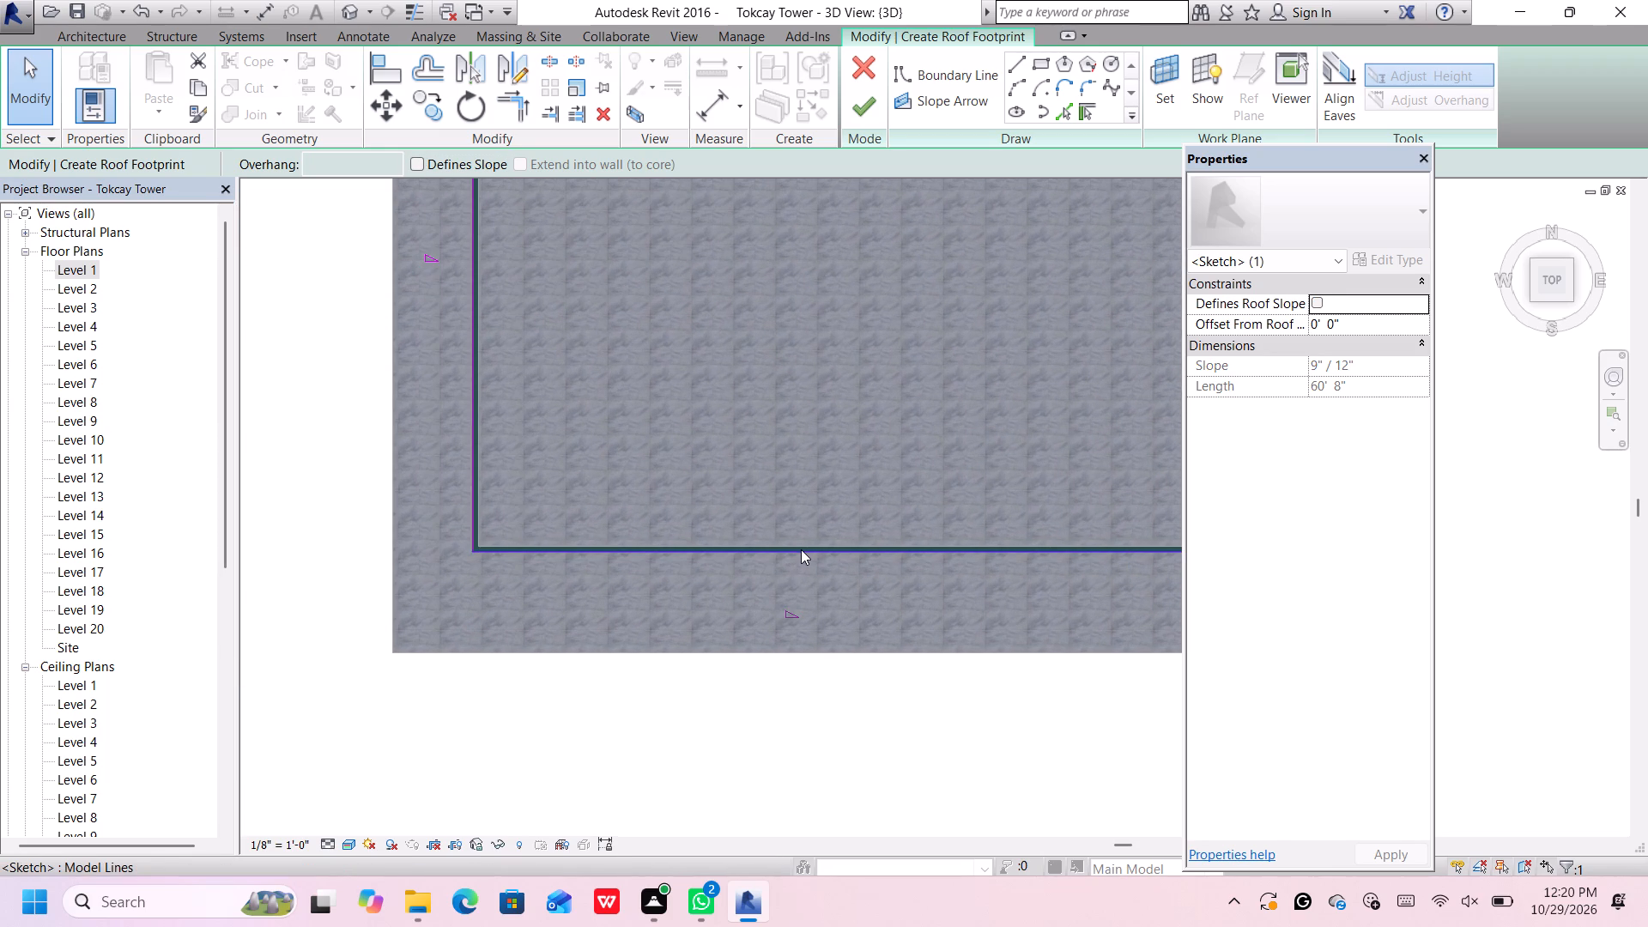
pyautogui.click(420, 164)
pyautogui.scroll(-3, 501, 369)
pyautogui.moveTo(508, 356); pyautogui.dragTo(512, 470, button='middle')
pyautogui.click(488, 443)
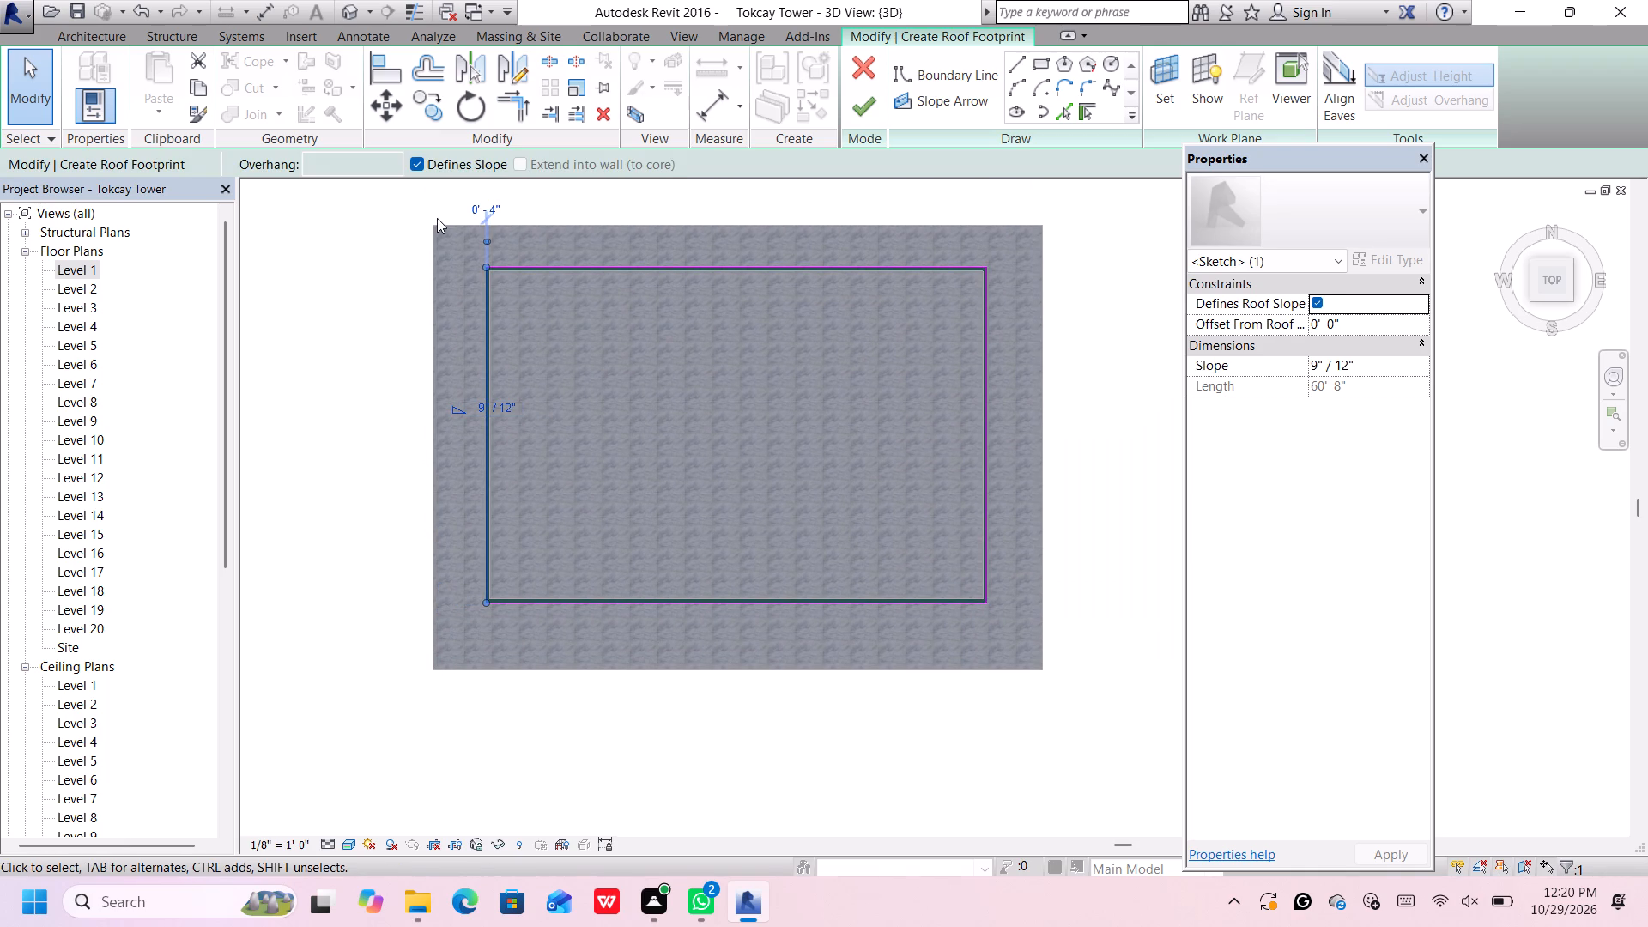
pyautogui.click(416, 168)
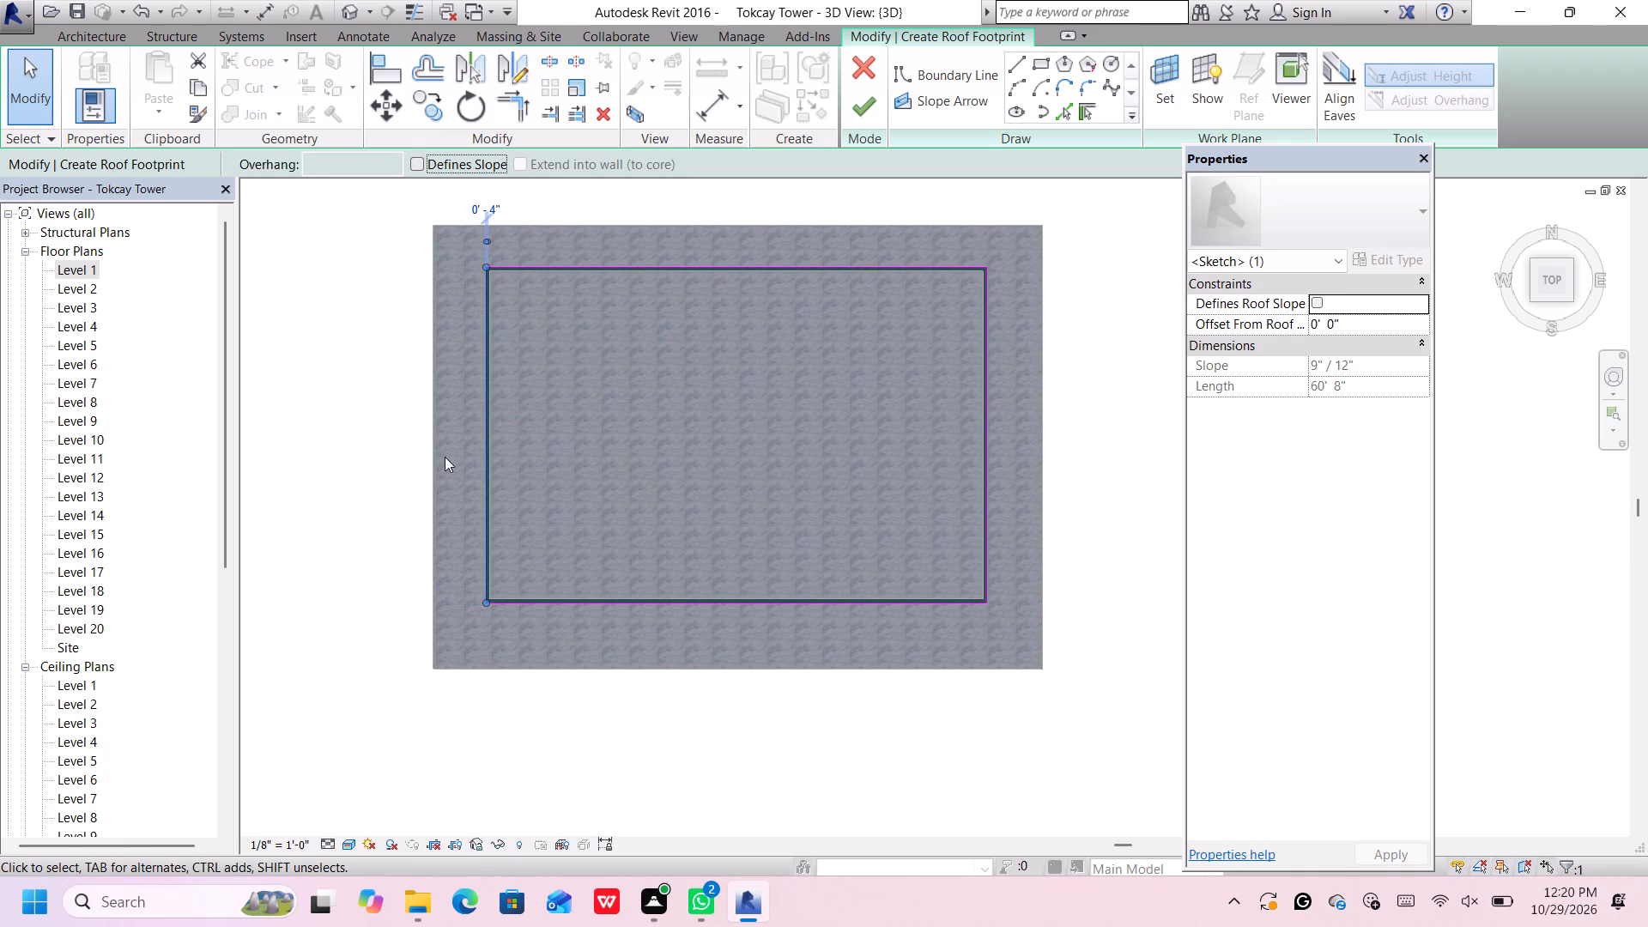
pyautogui.scroll(-3, 445, 457)
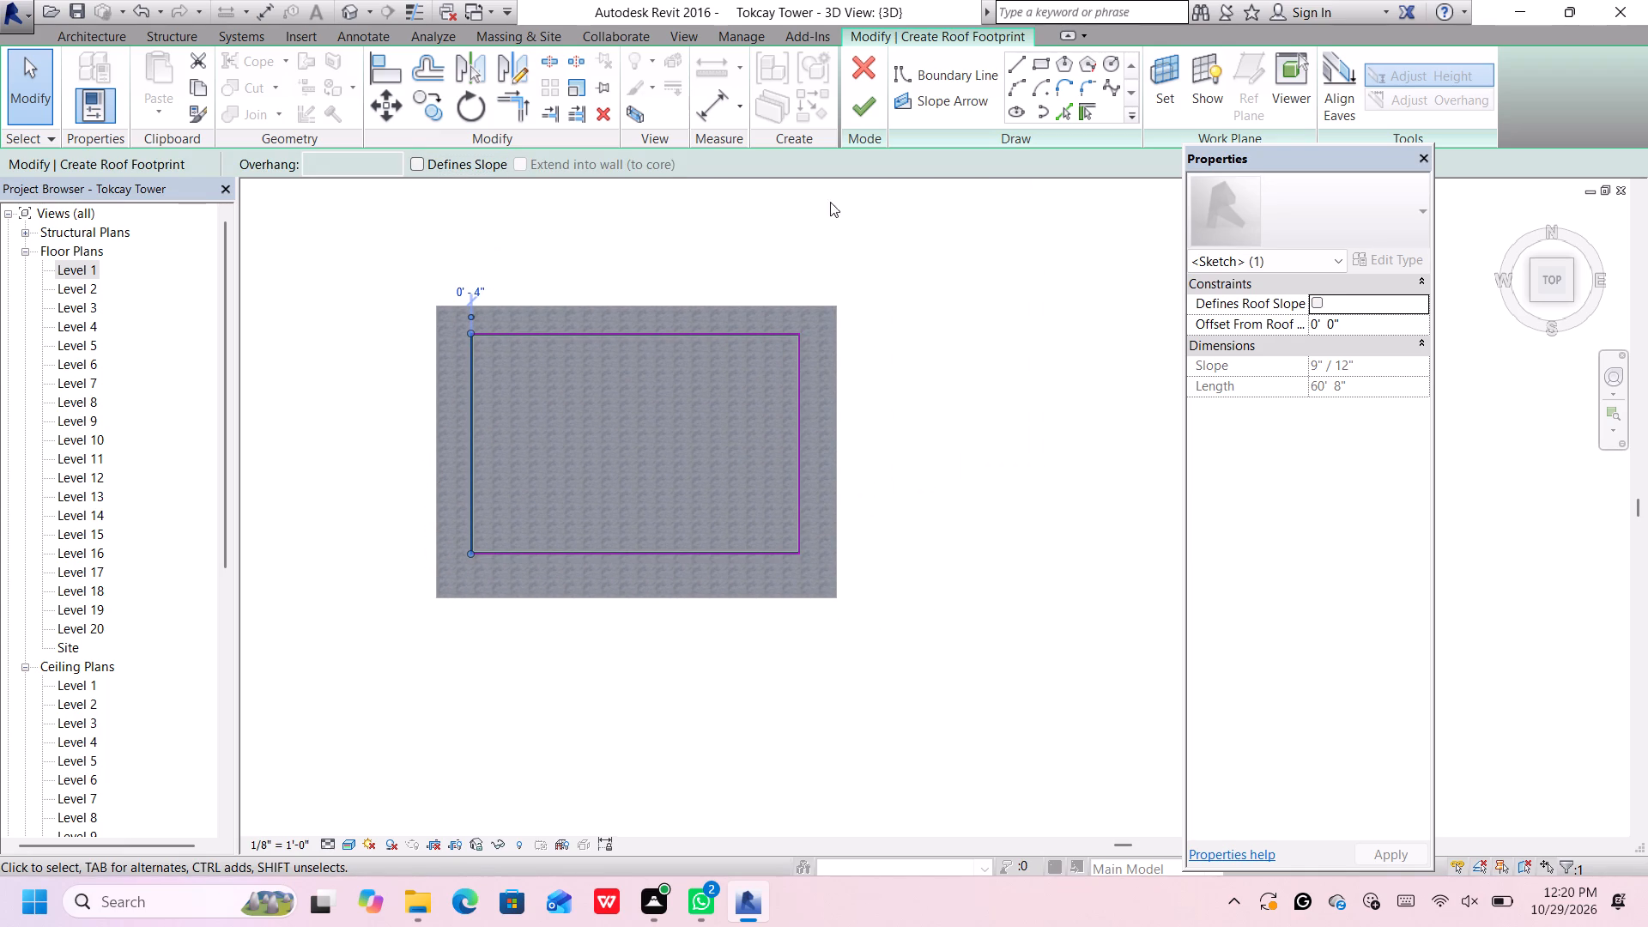
# Finish the roof footprint, declining to attach the highlighted walls to the roof.
pyautogui.click(862, 120)
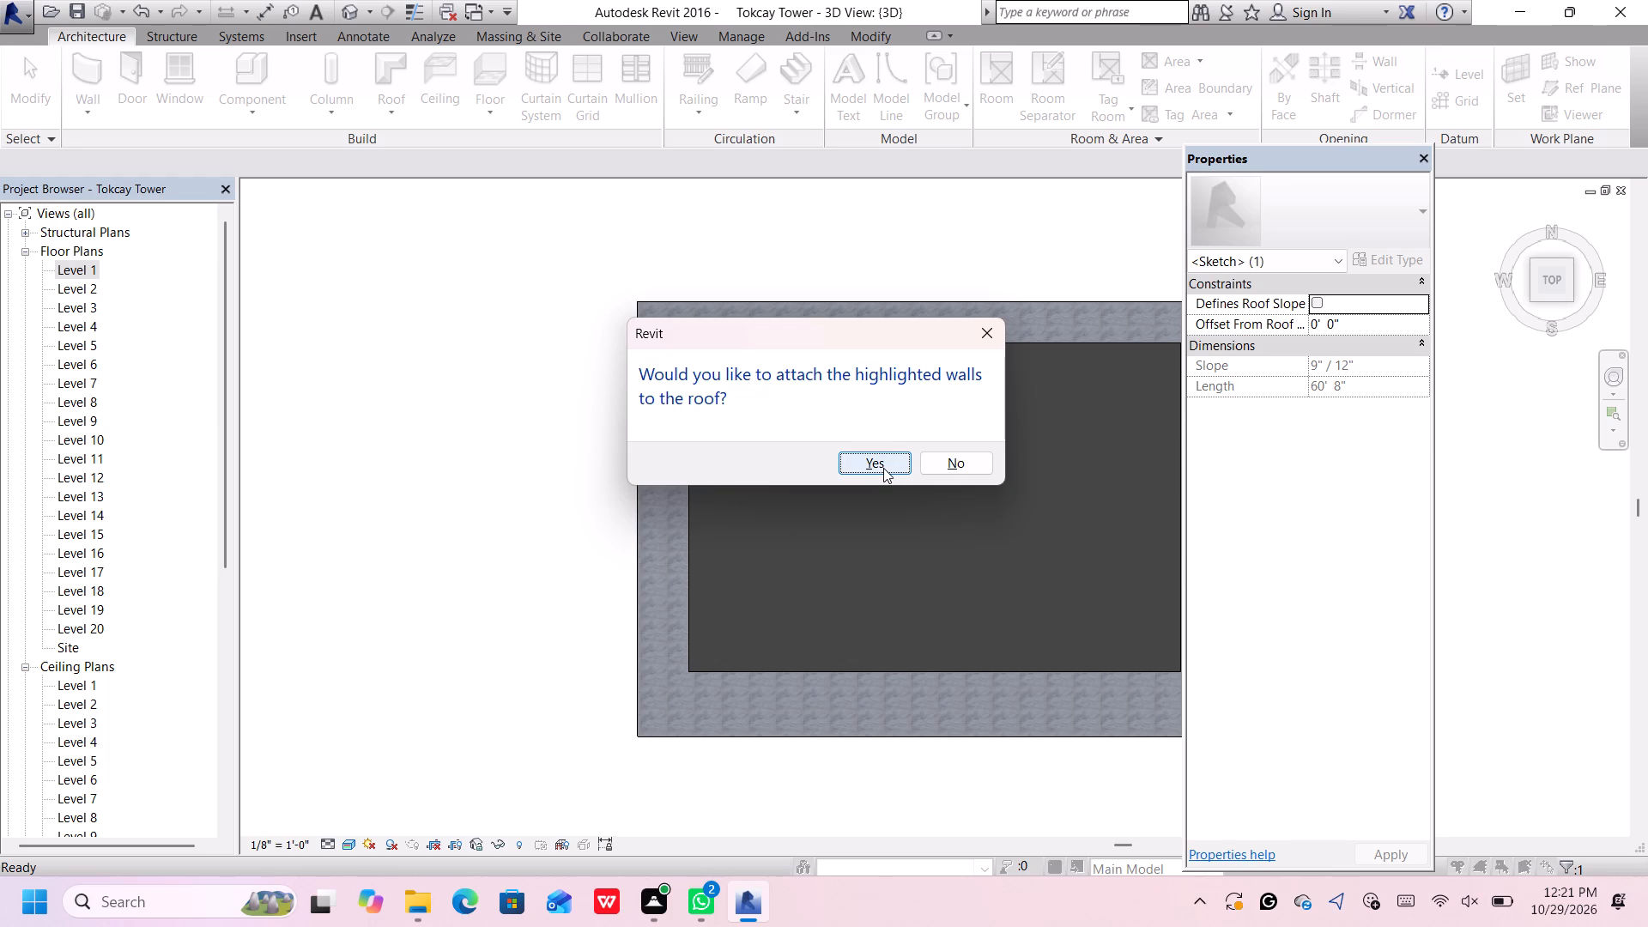
pyautogui.click(930, 464)
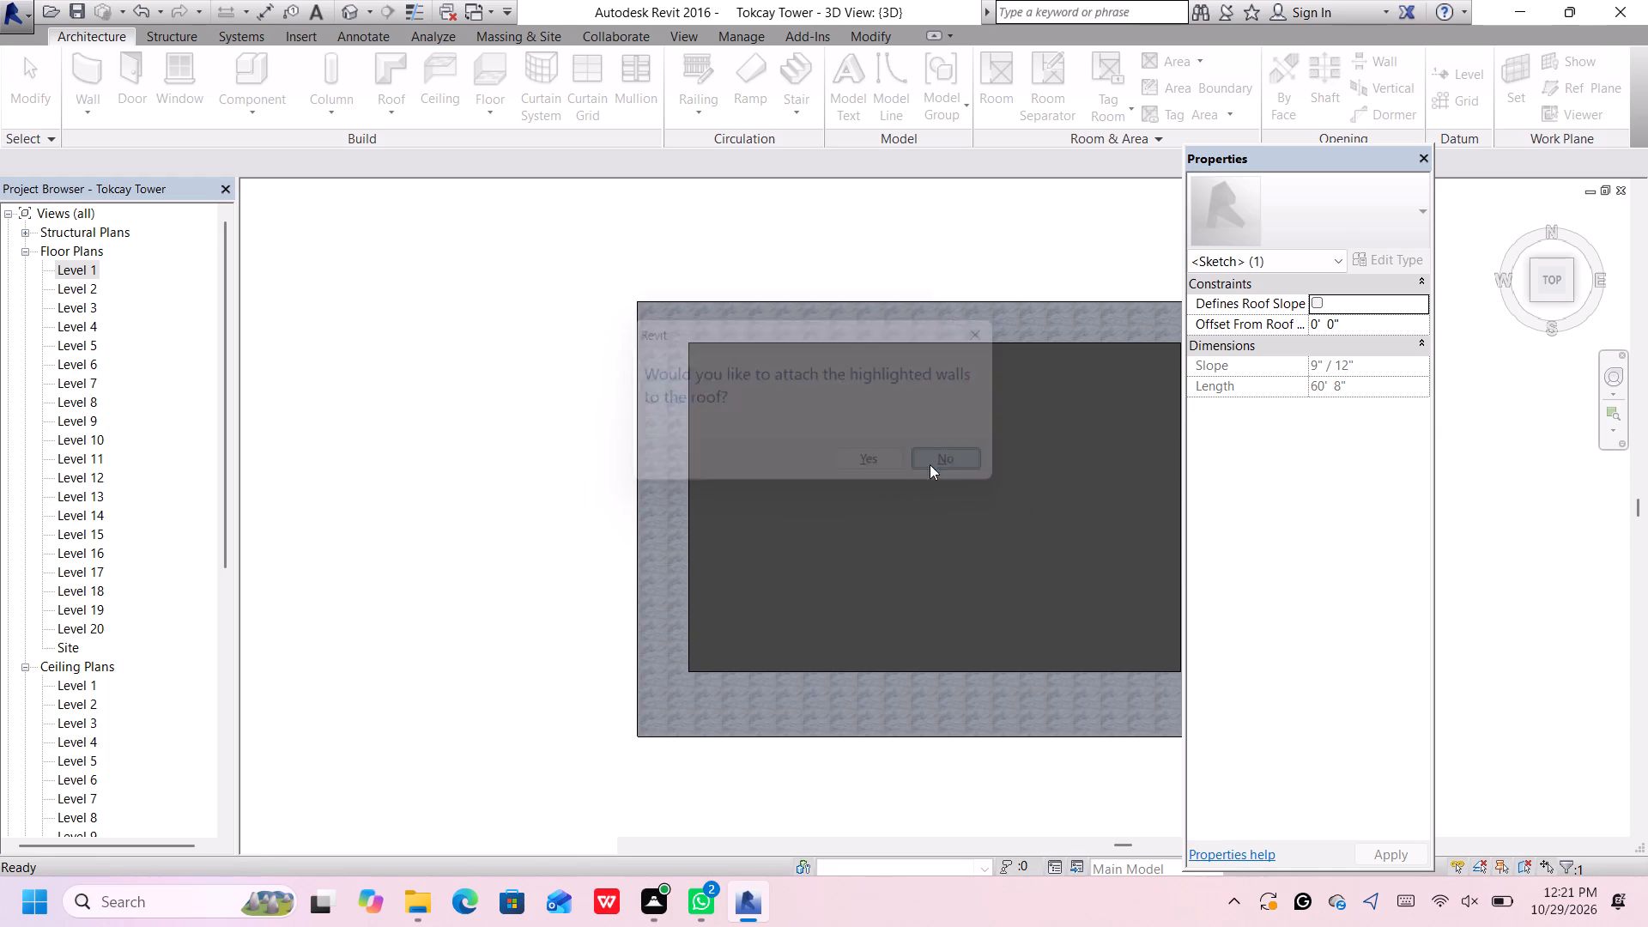
# Duplicate the Level 2 roof's type under the name Generic - 12" white.
pyautogui.scroll(-2, 670, 449)
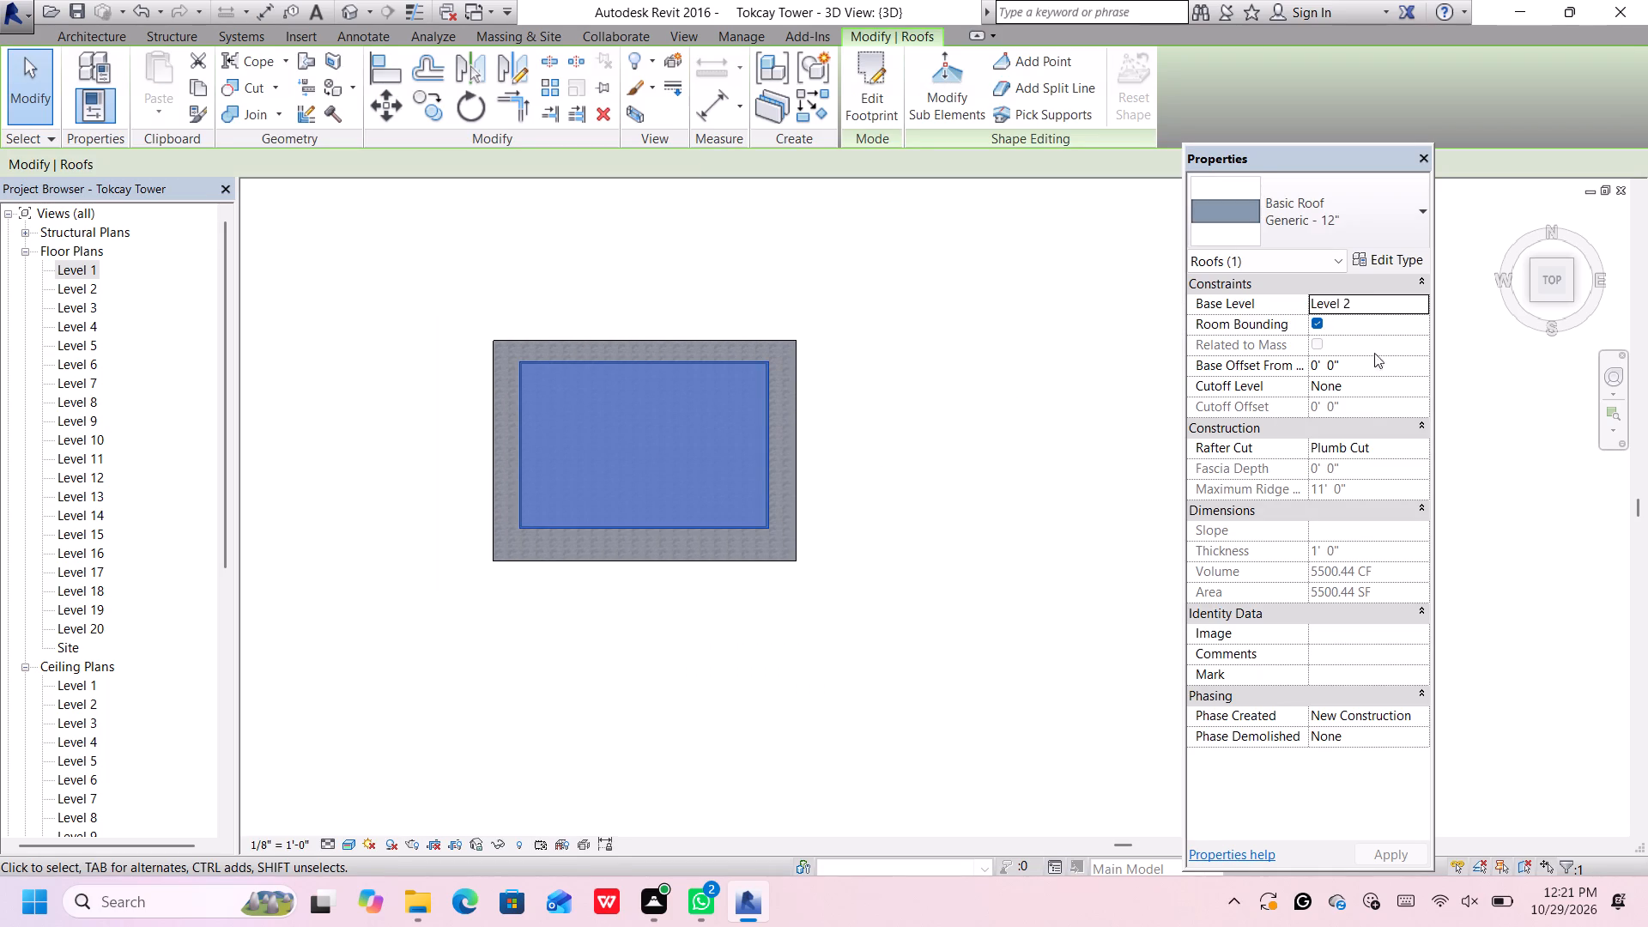
pyautogui.click(1536, 300)
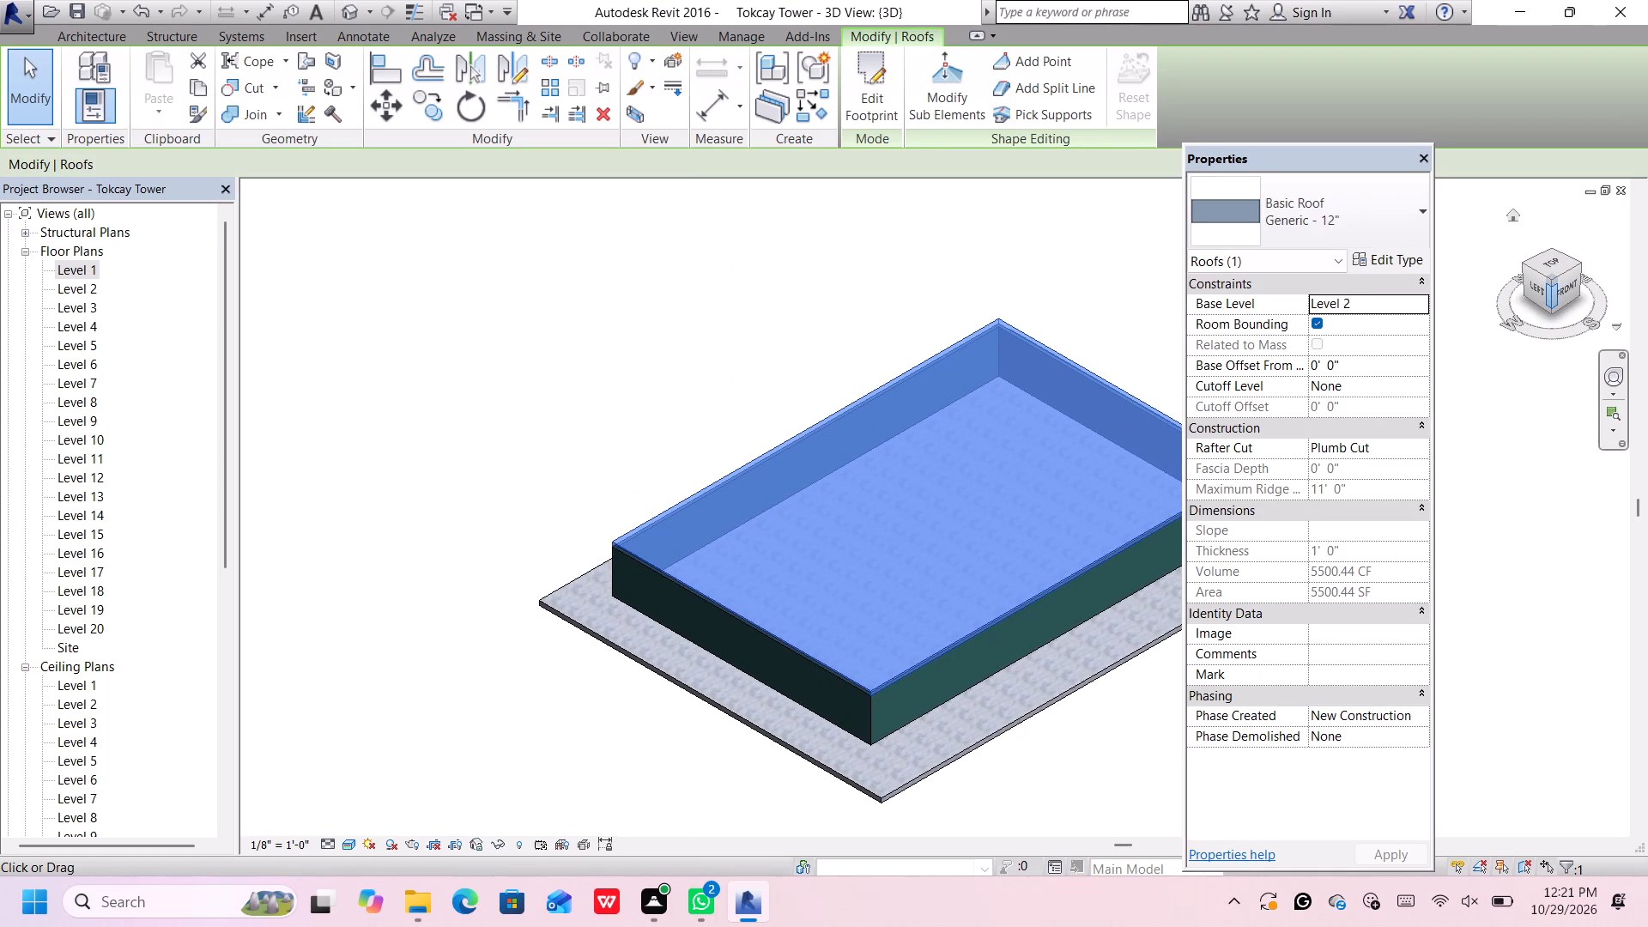
pyautogui.click(1568, 289)
pyautogui.scroll(-3, 789, 397)
pyautogui.scroll(6, 1049, 409)
pyautogui.click(1090, 466)
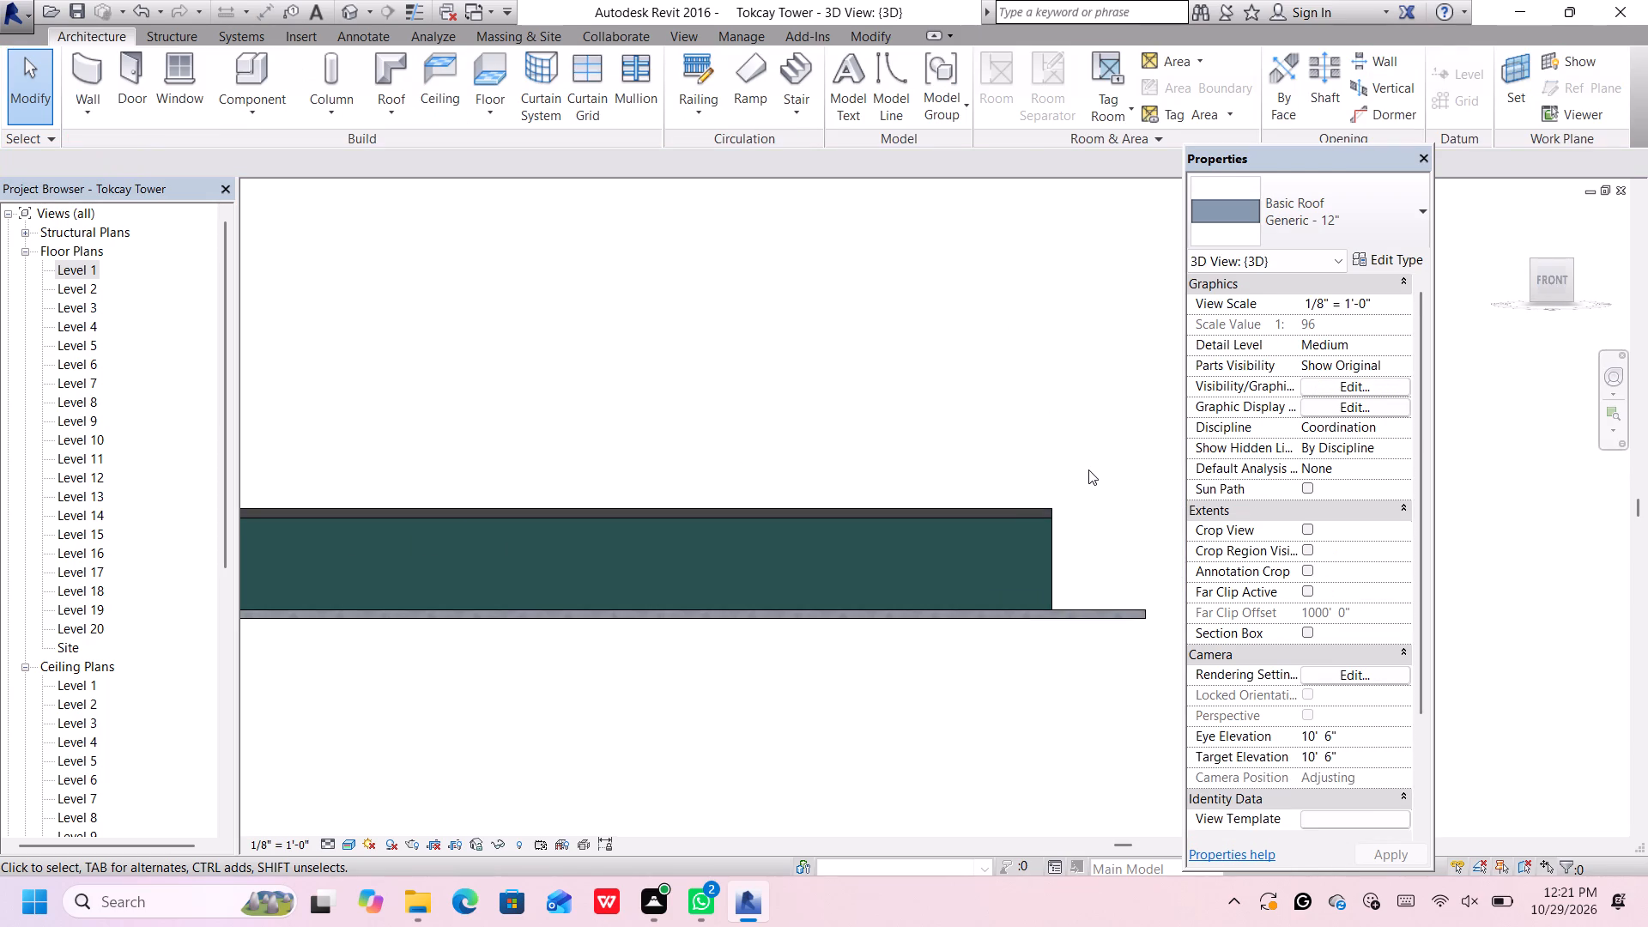
pyautogui.scroll(6, 1036, 504)
pyautogui.click(1044, 512)
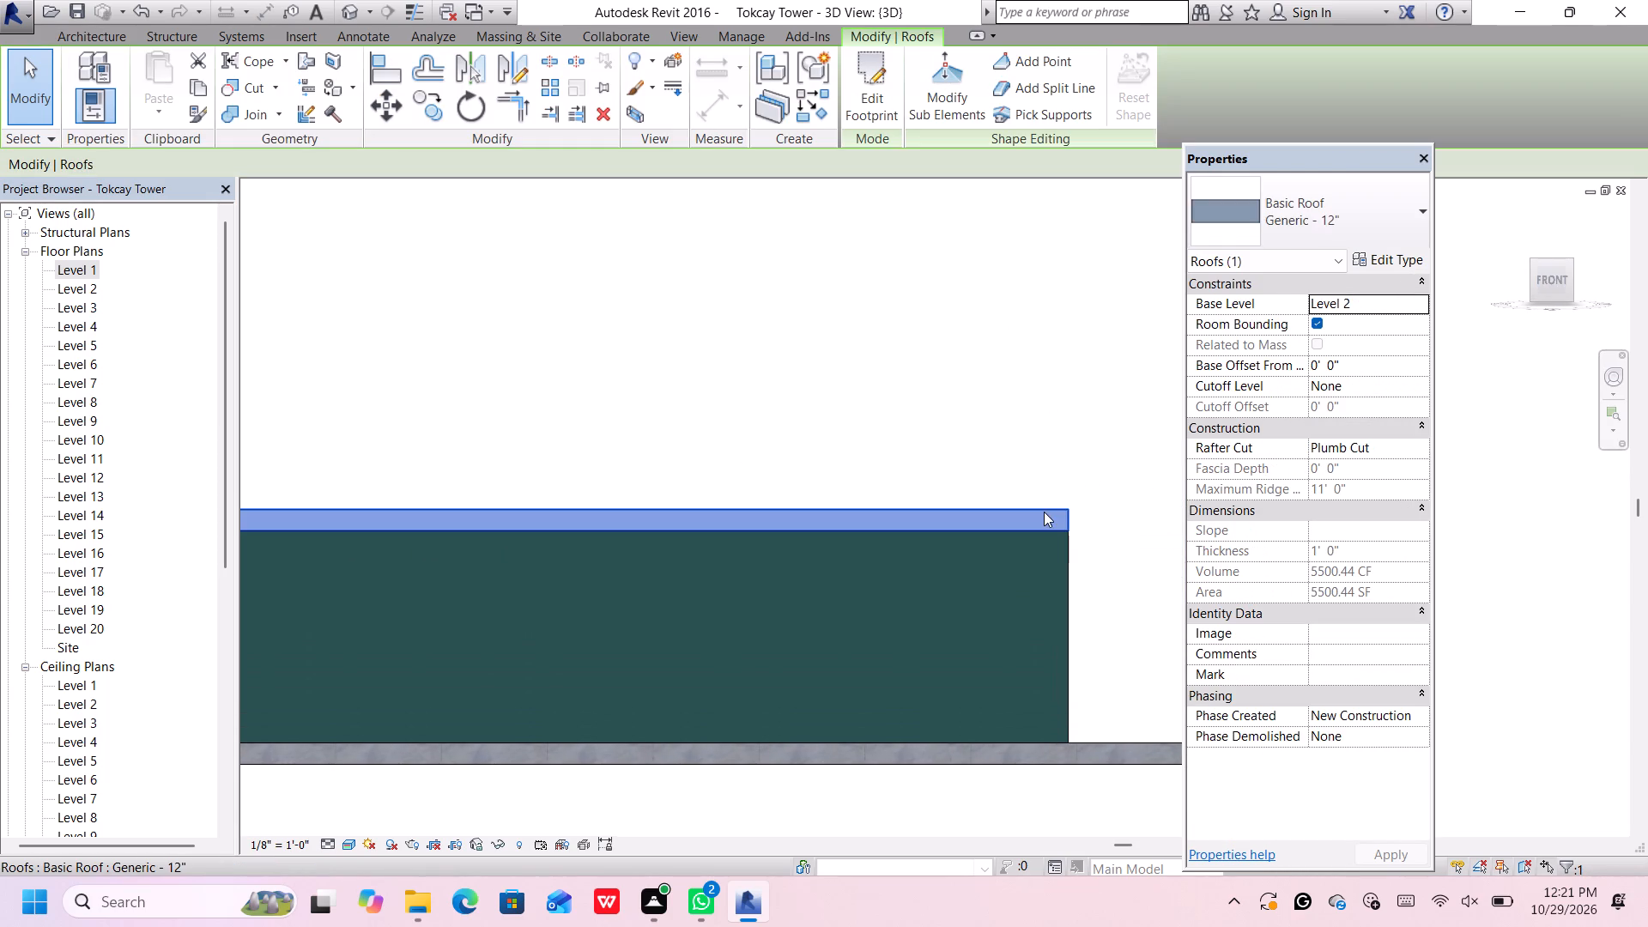
pyautogui.scroll(-6, 1045, 508)
pyautogui.moveTo(1062, 496); pyautogui.dragTo(1122, 510, button='middle')
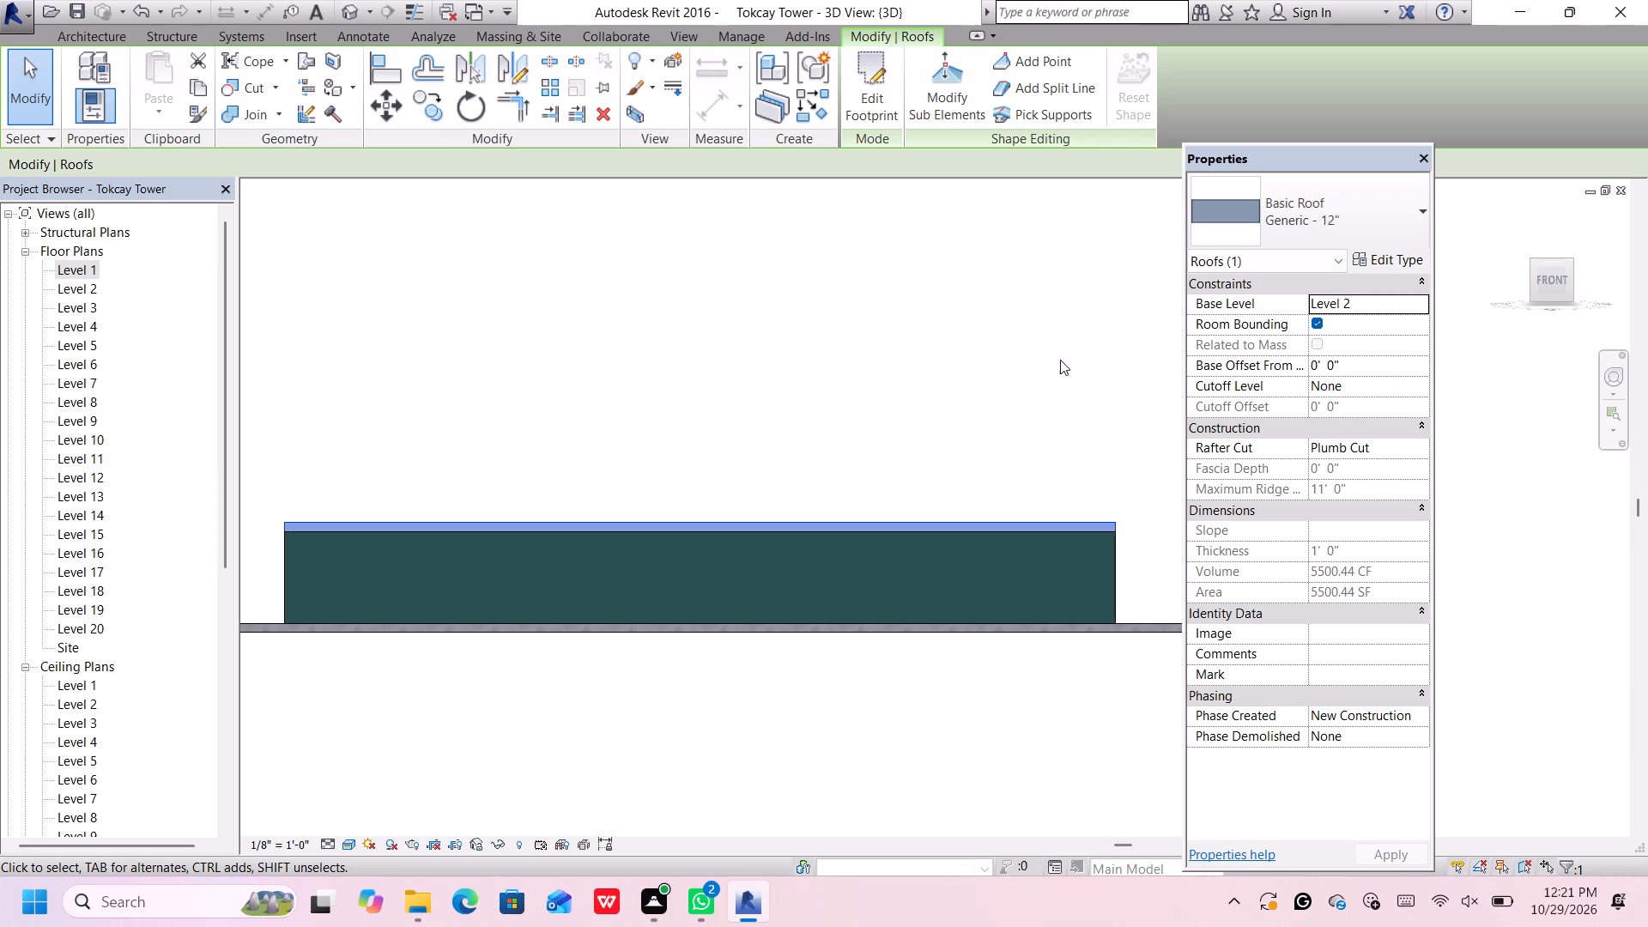
pyautogui.click(1386, 262)
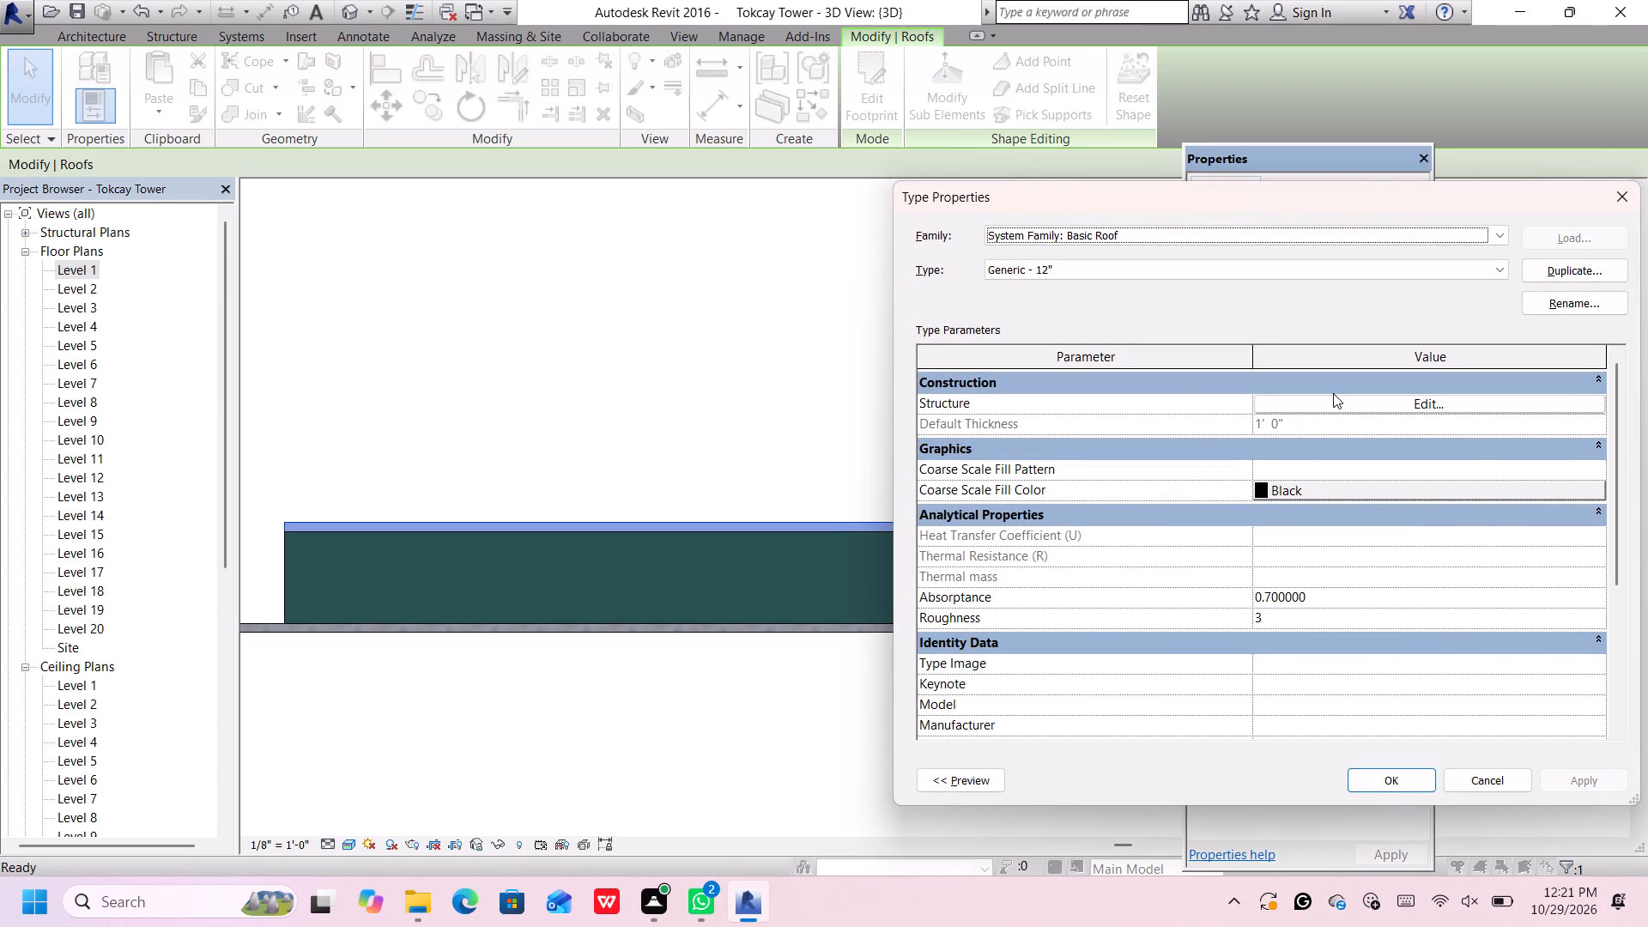
pyautogui.click(1566, 271)
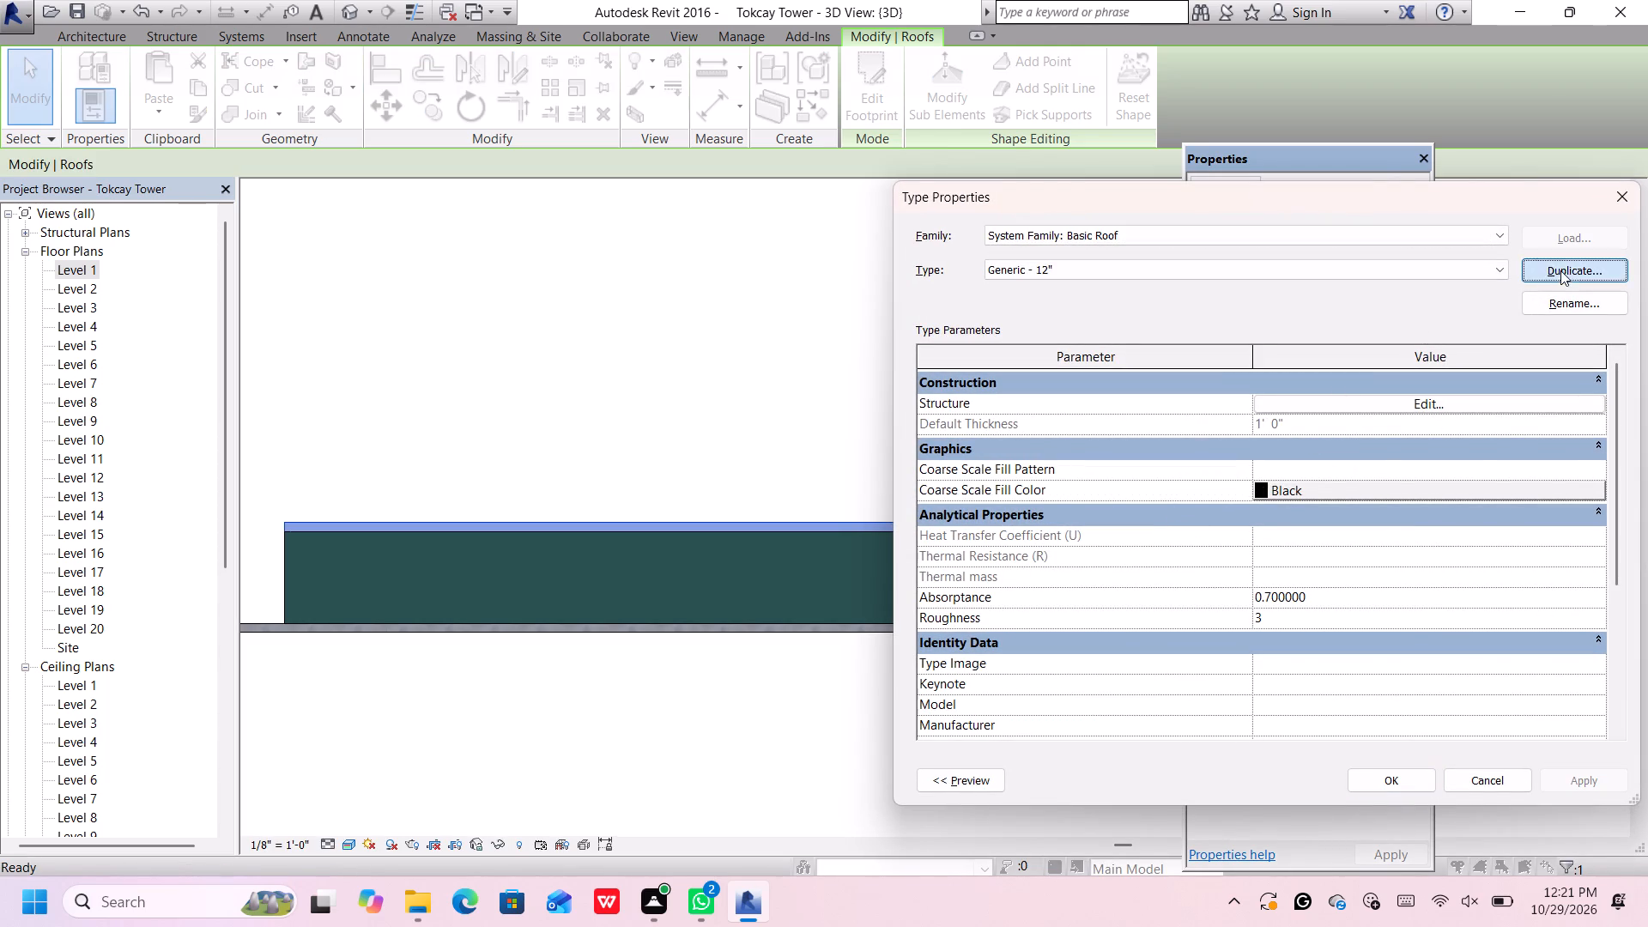
pyautogui.click(1307, 489)
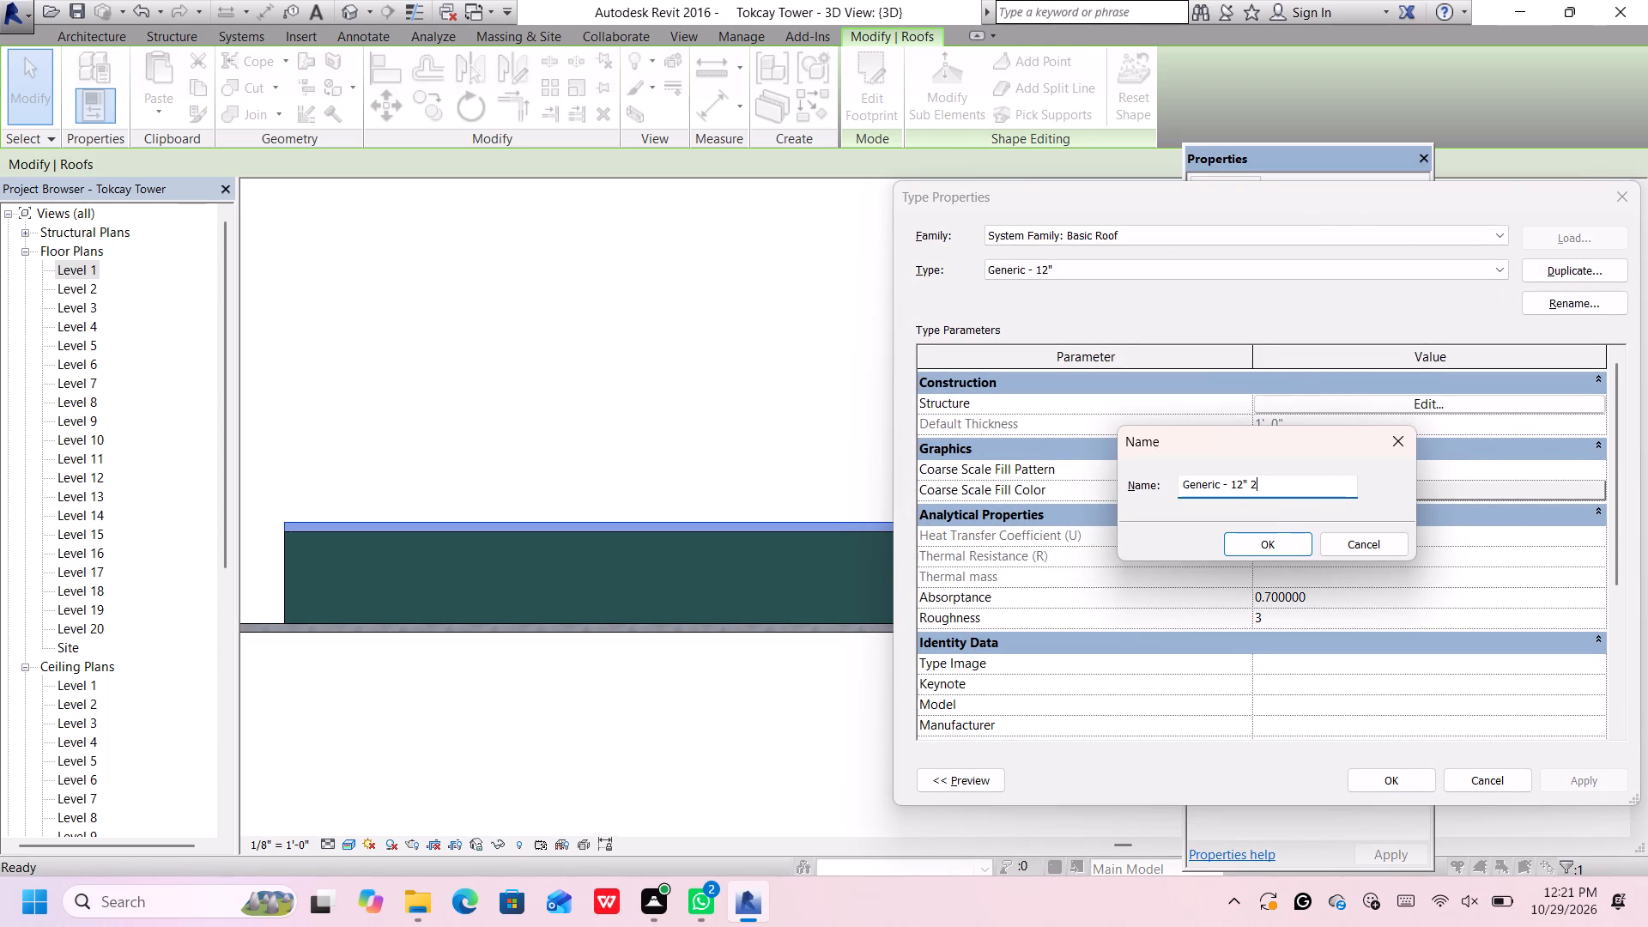
pyautogui.press('BackSpace')
pyautogui.write('white')
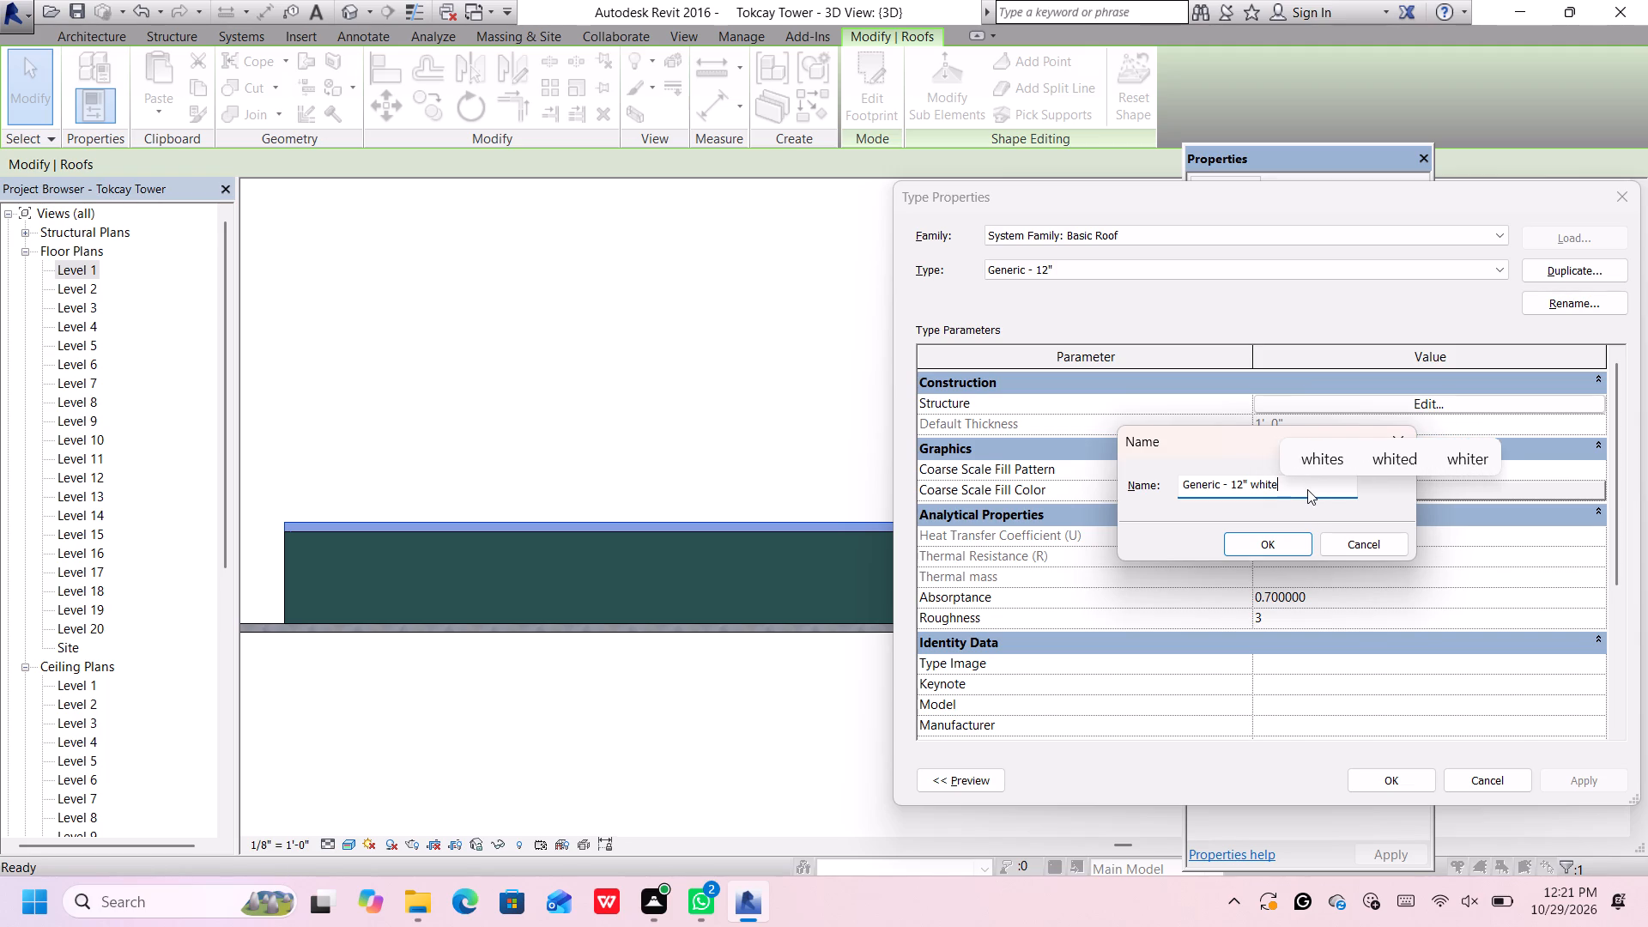
pyautogui.click(1287, 542)
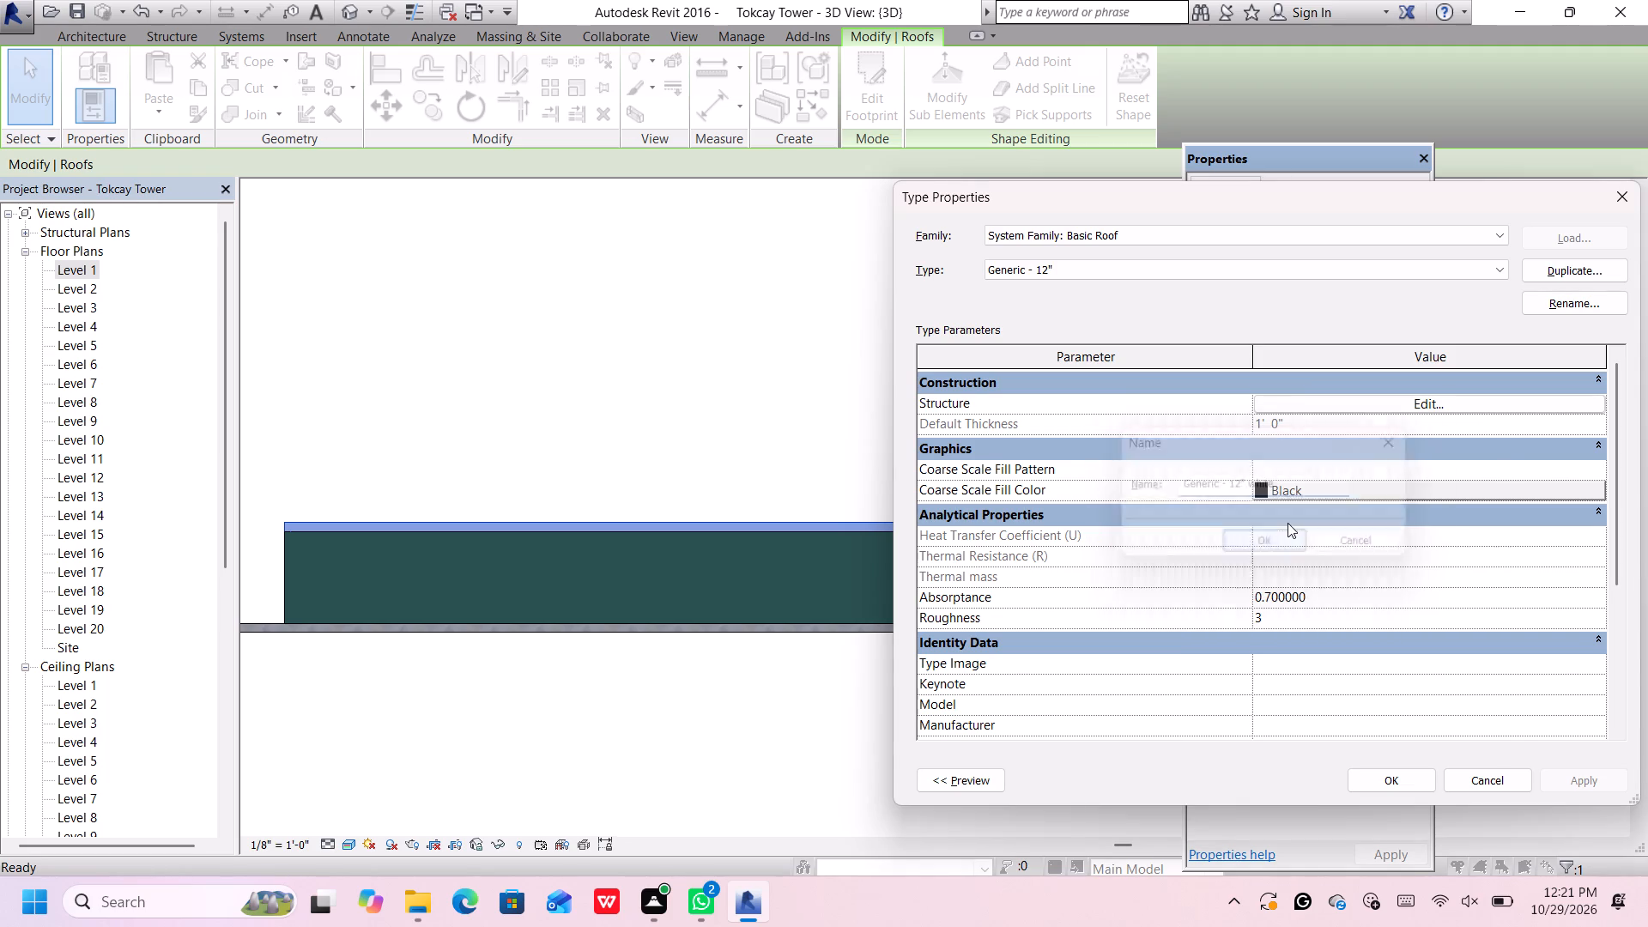
# Choose the Door - Frame material for the structure layer of the Generic - 12" white roof type.
pyautogui.click(1360, 405)
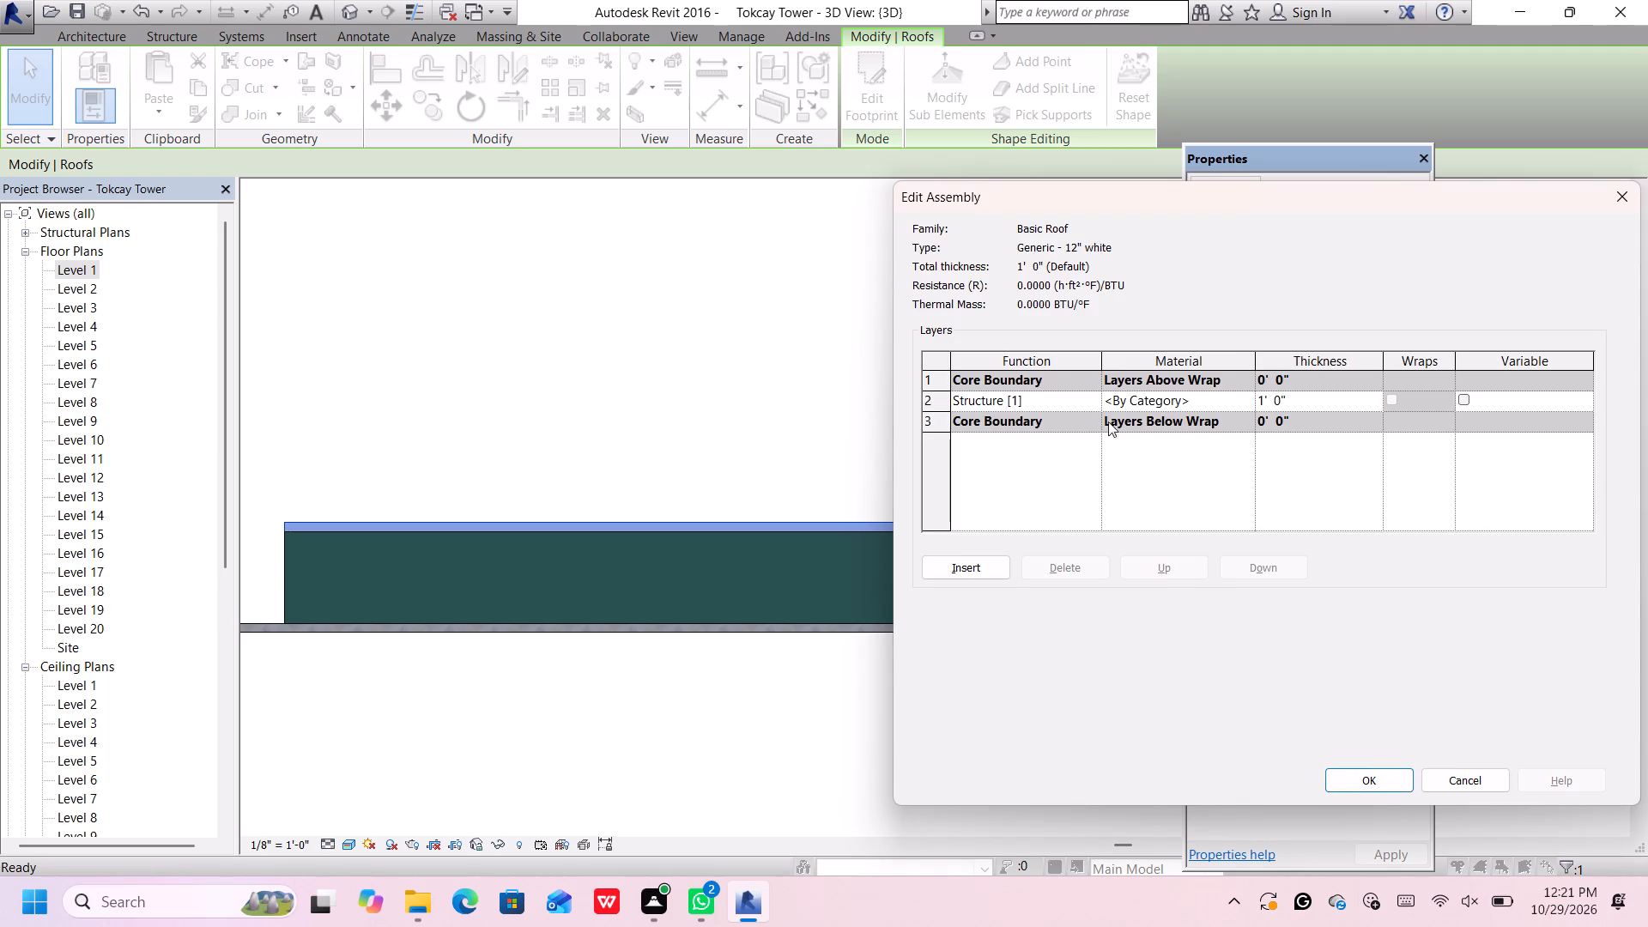
pyautogui.click(1245, 398)
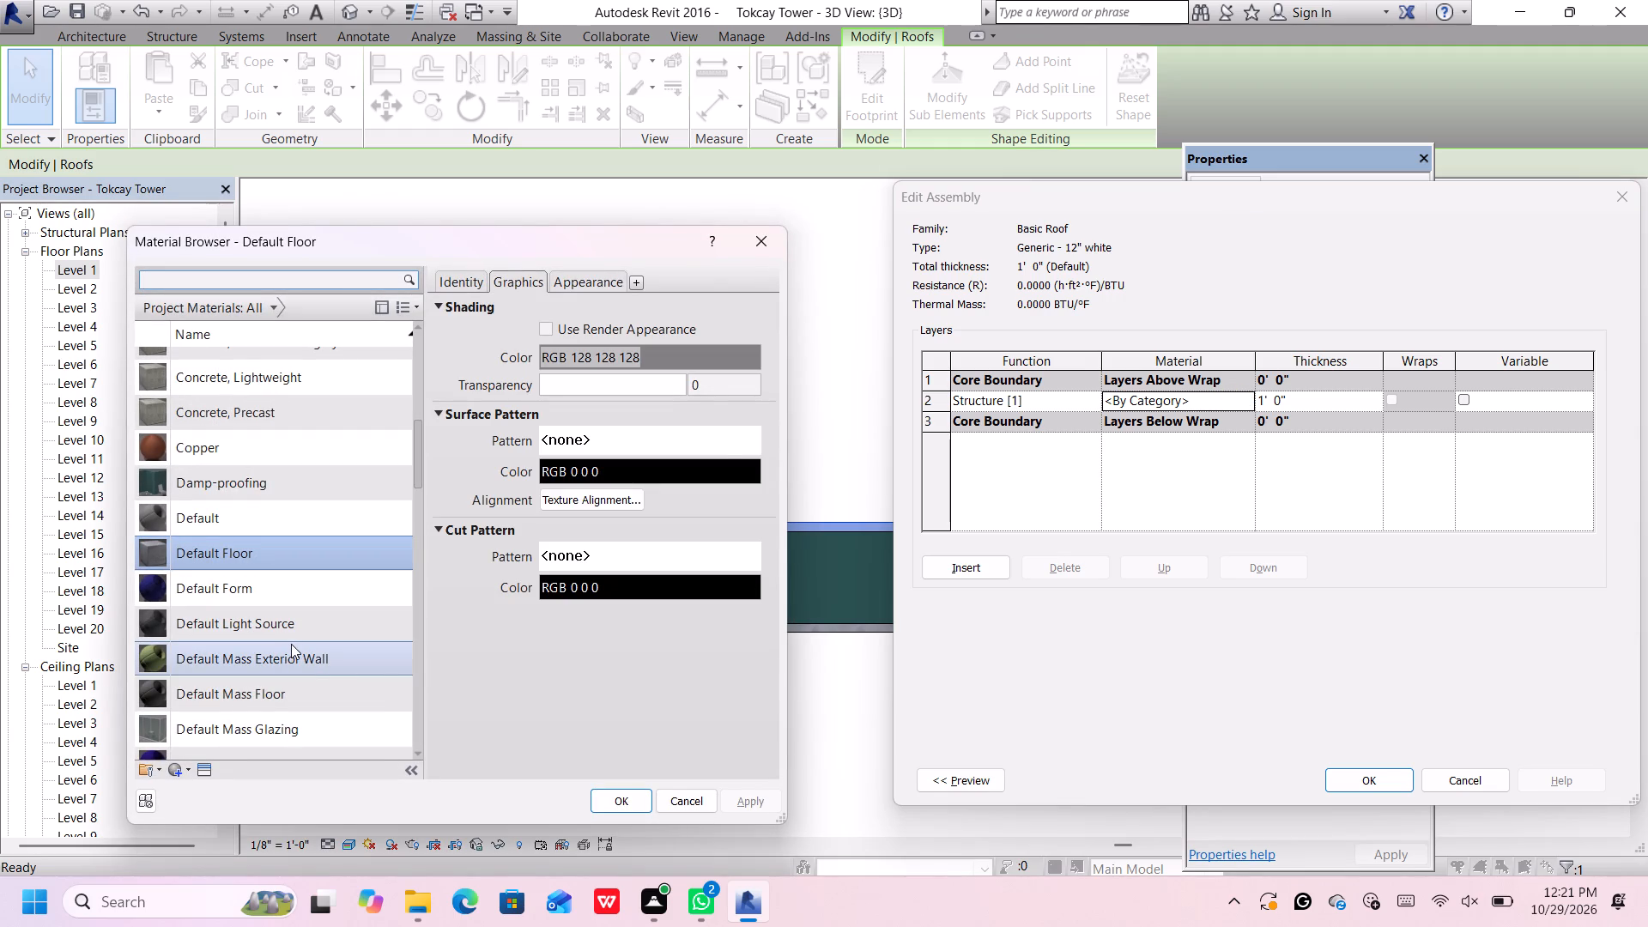
pyautogui.scroll(-1, 291, 644)
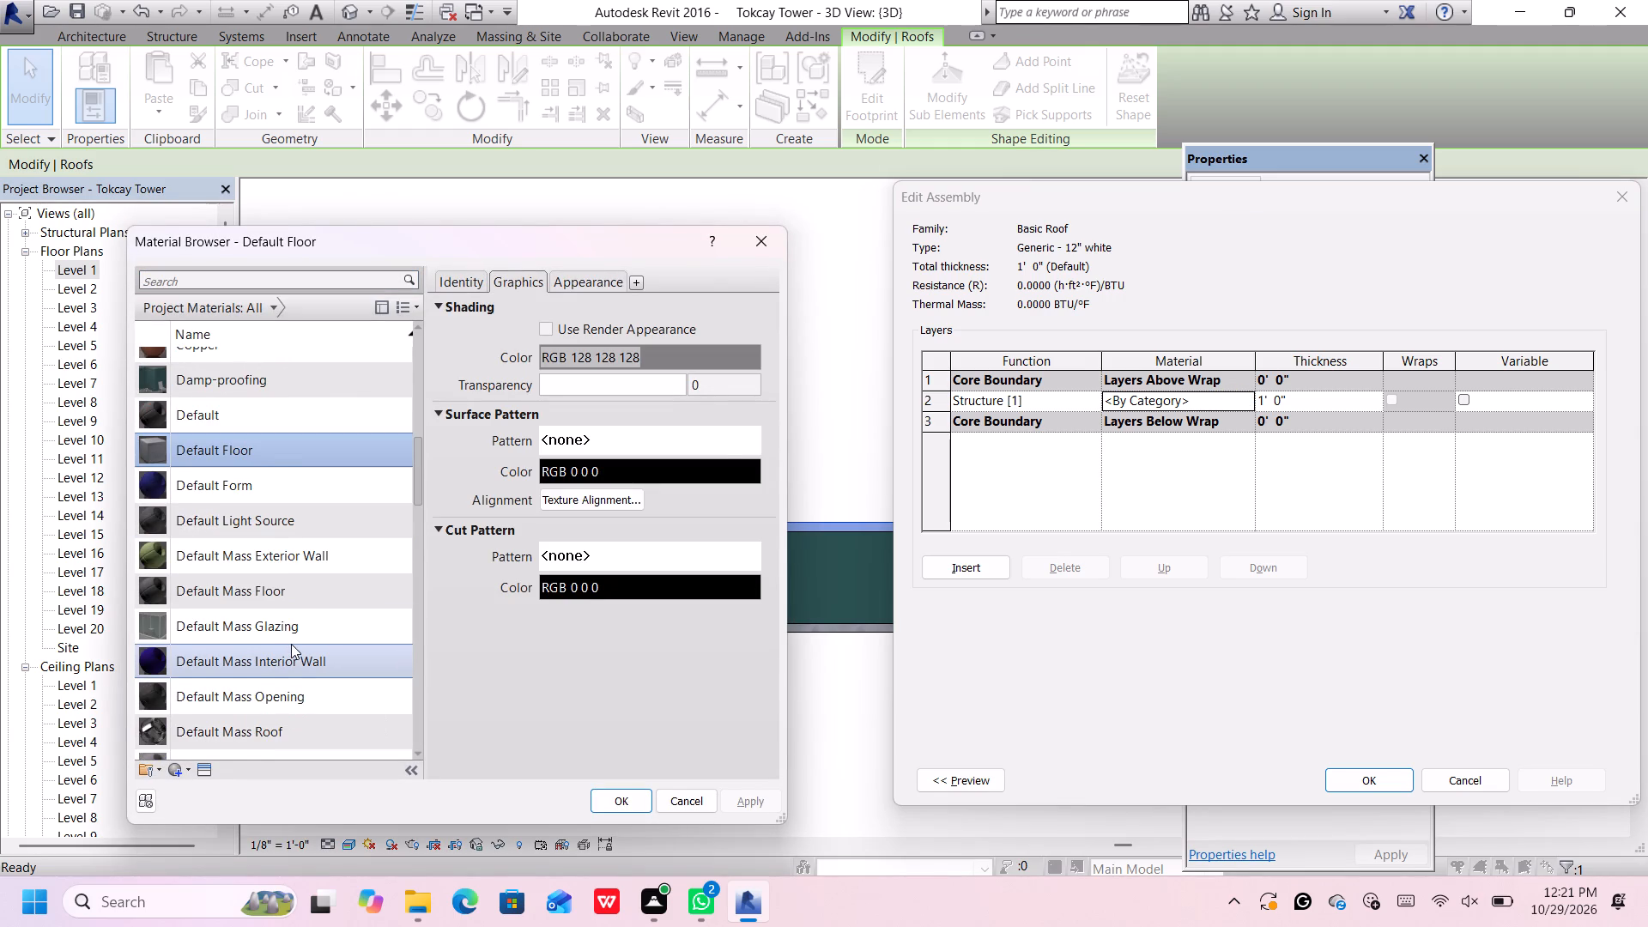
pyautogui.scroll(-3, 291, 644)
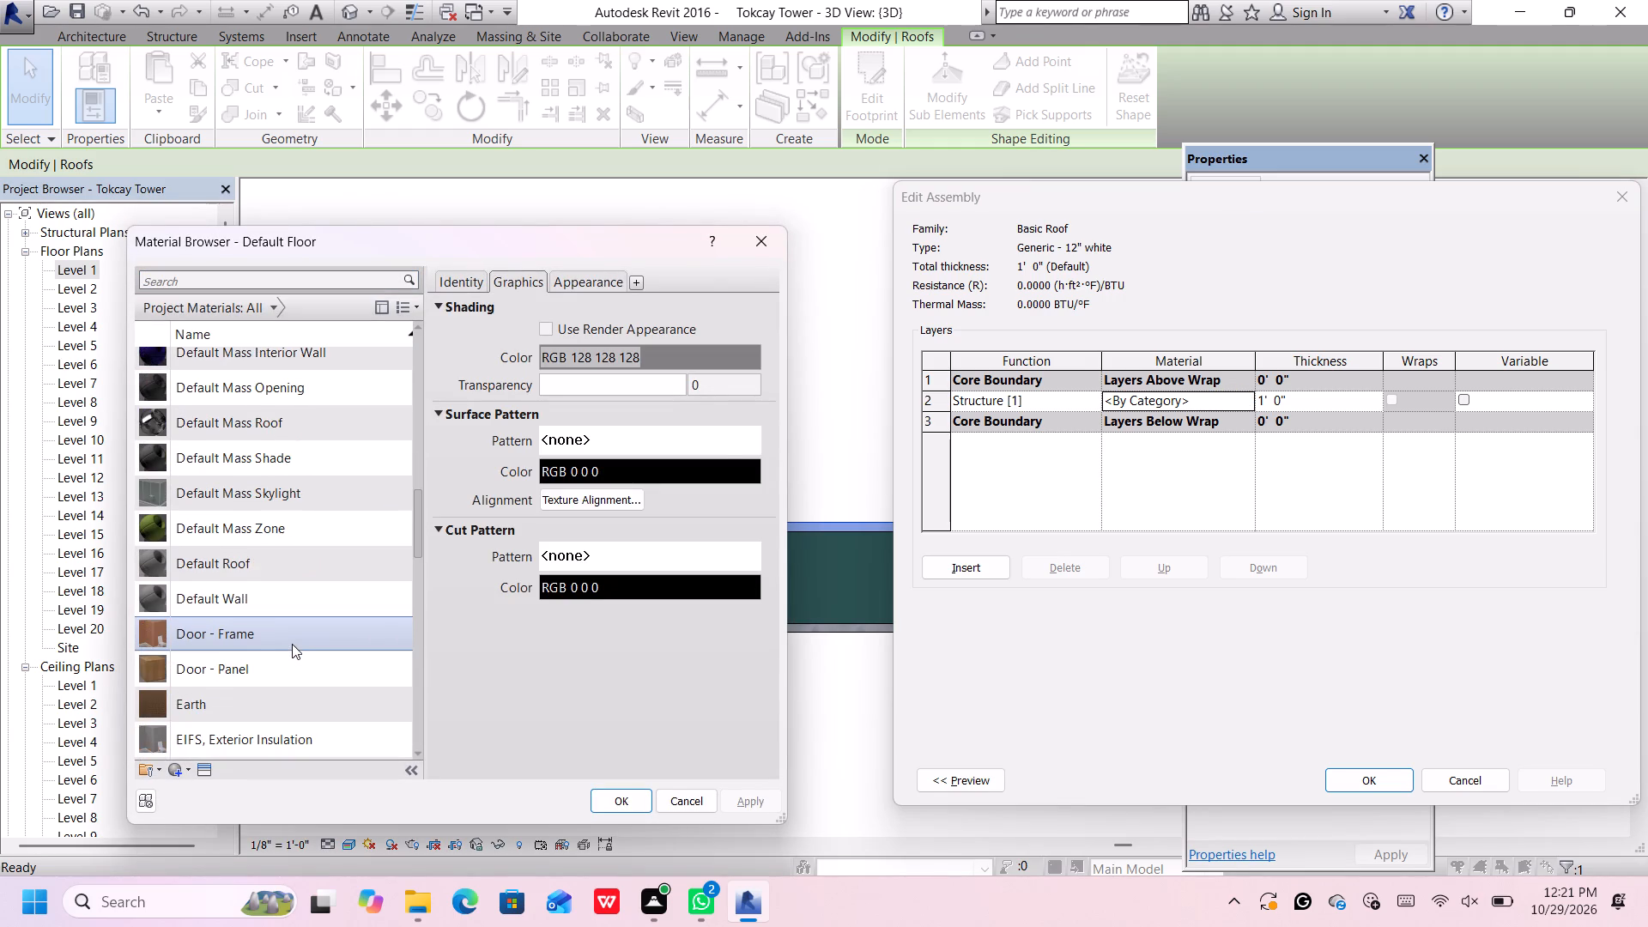
pyautogui.scroll(-1, 292, 644)
pyautogui.click(311, 536)
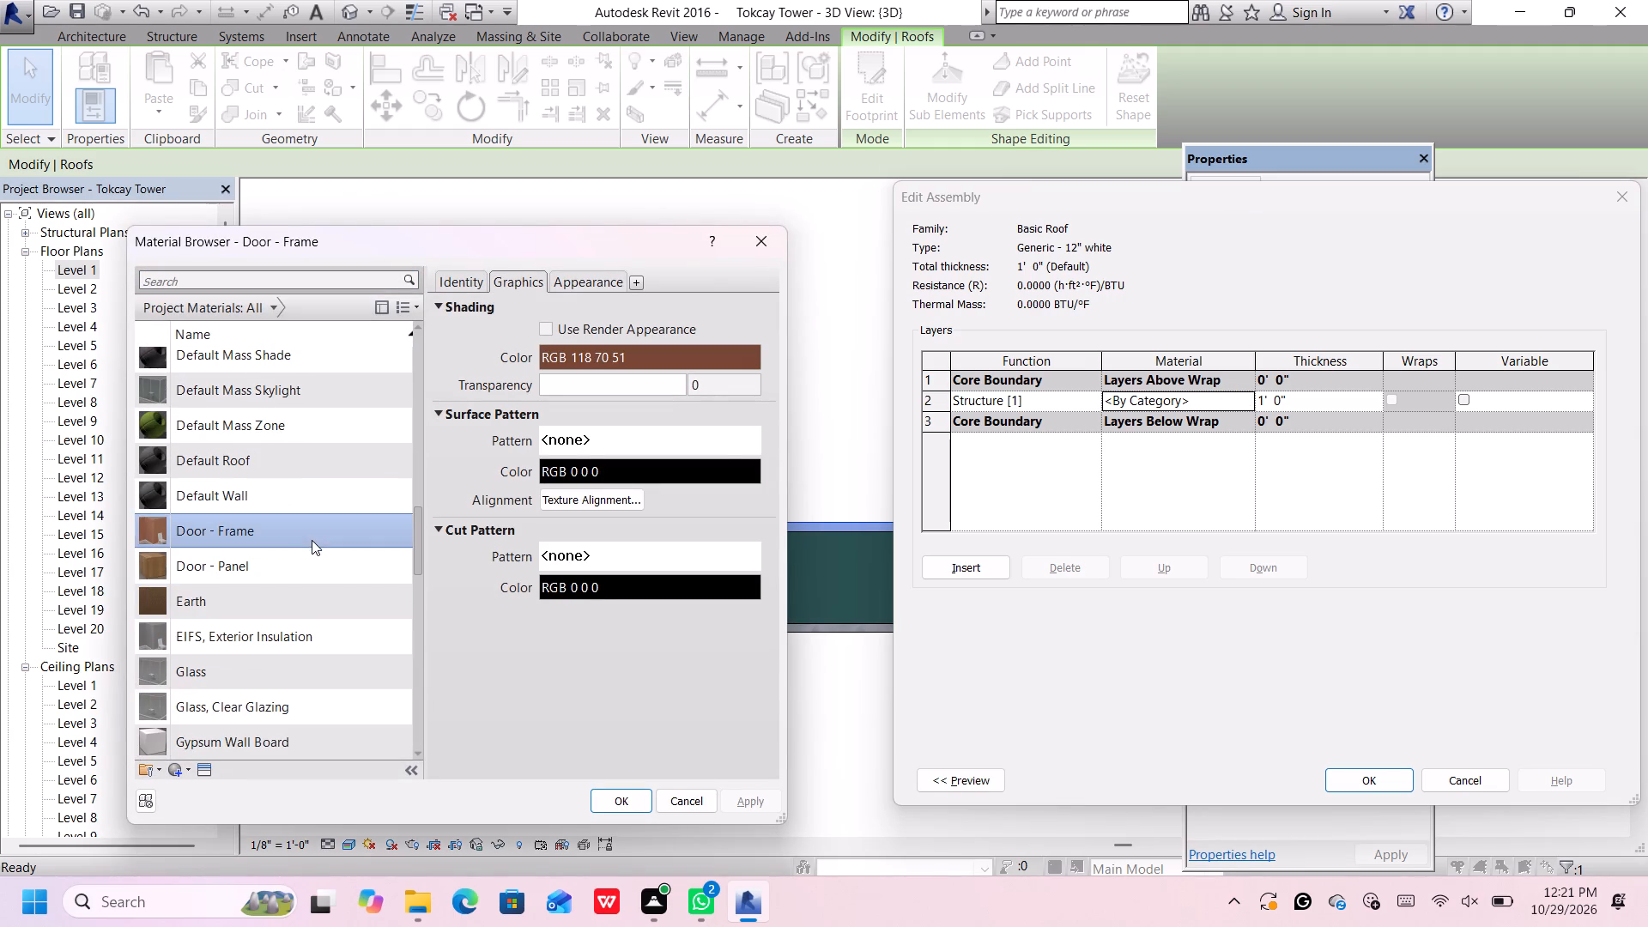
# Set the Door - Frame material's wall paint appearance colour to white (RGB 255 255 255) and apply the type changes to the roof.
pyautogui.click(573, 275)
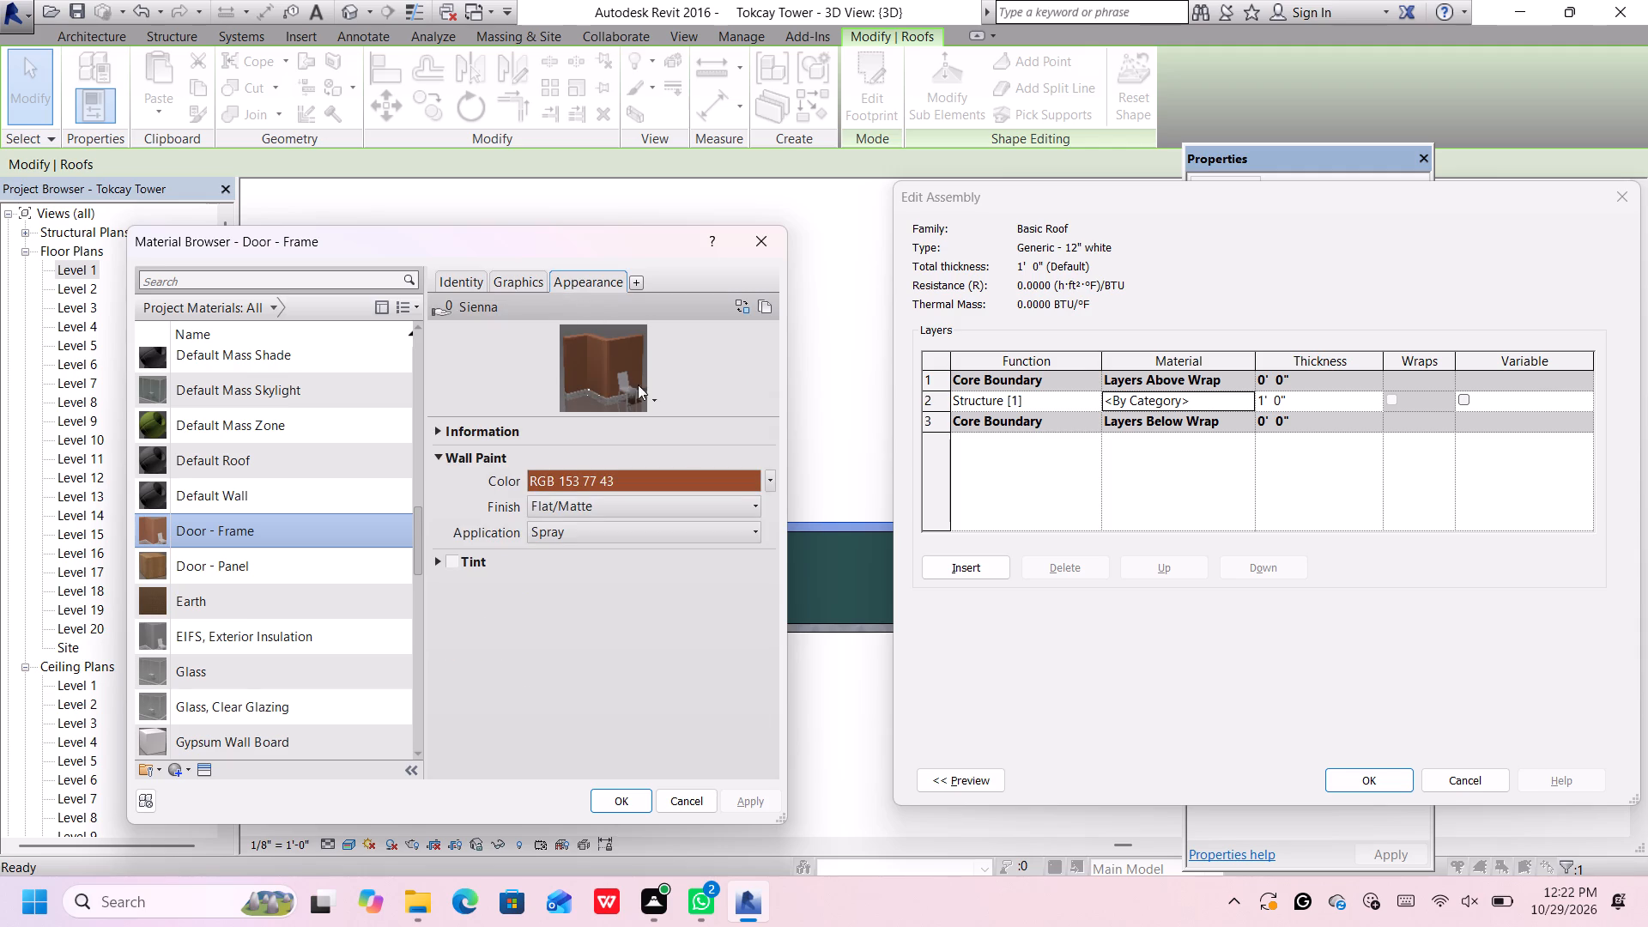
pyautogui.click(772, 477)
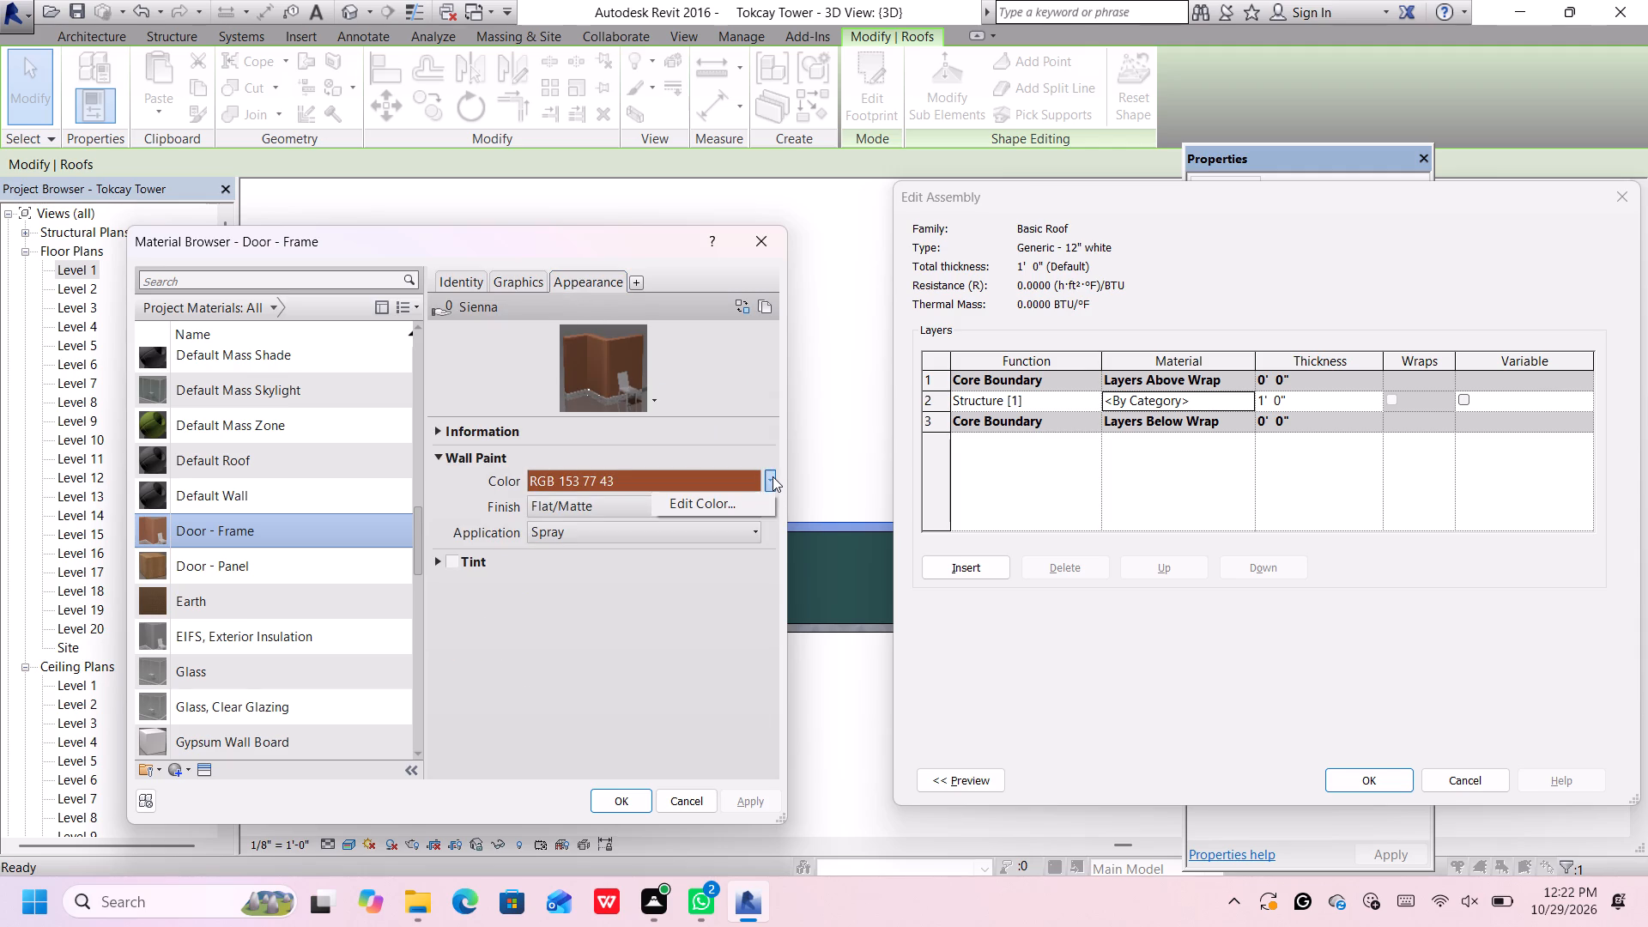
pyautogui.click(761, 489)
pyautogui.click(769, 474)
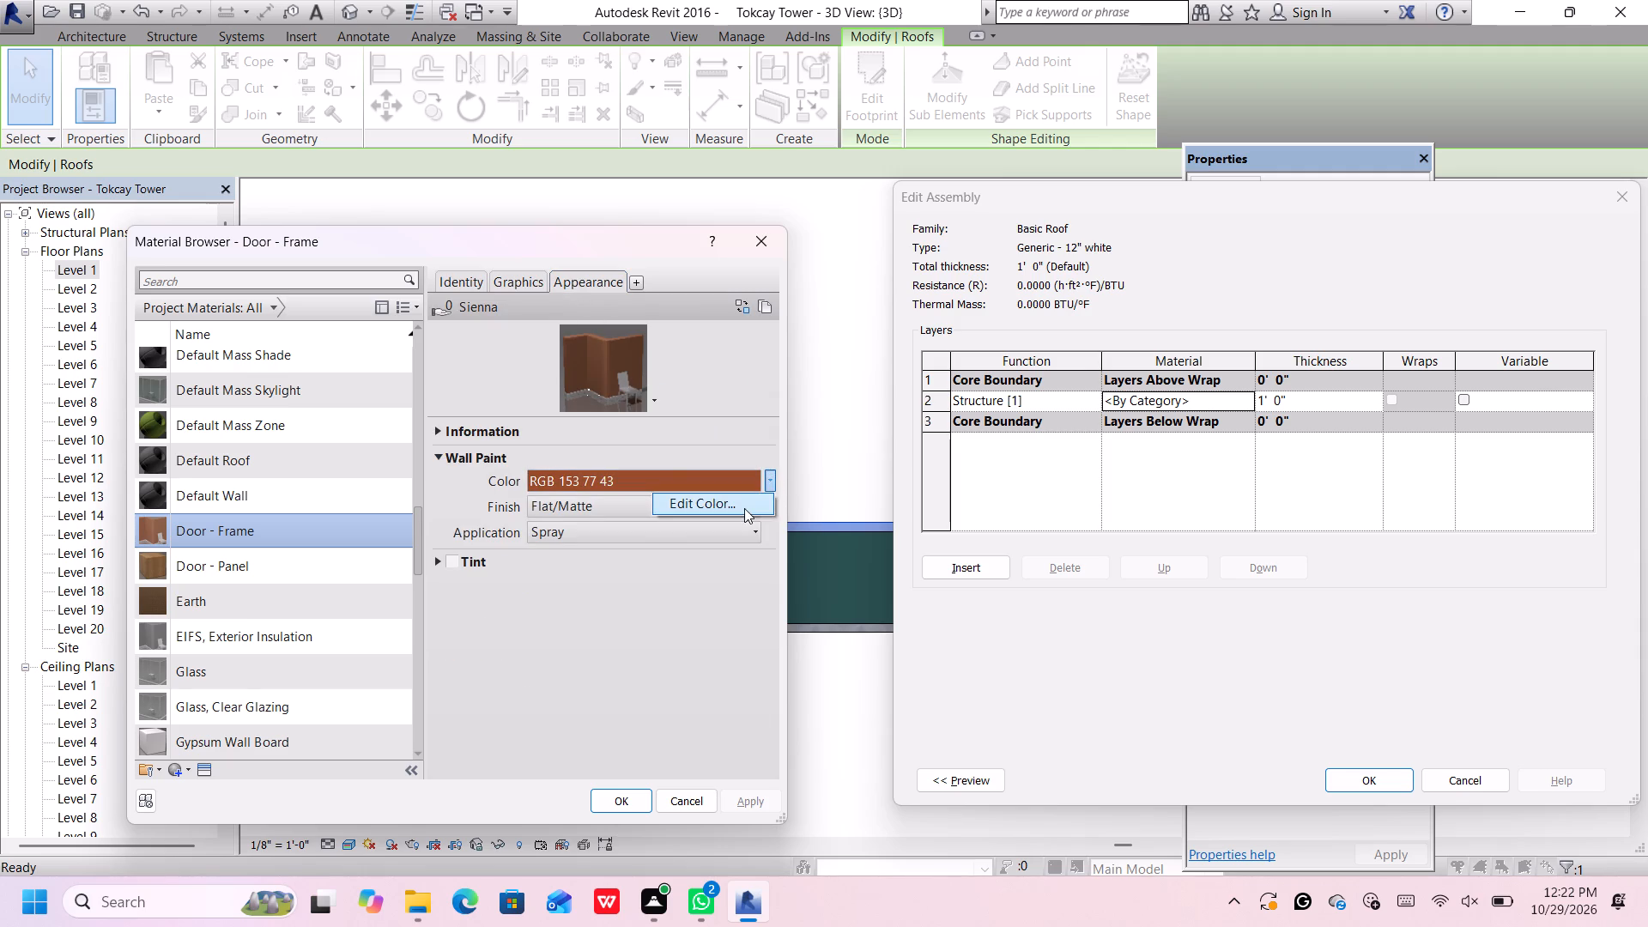
pyautogui.click(744, 508)
pyautogui.click(421, 495)
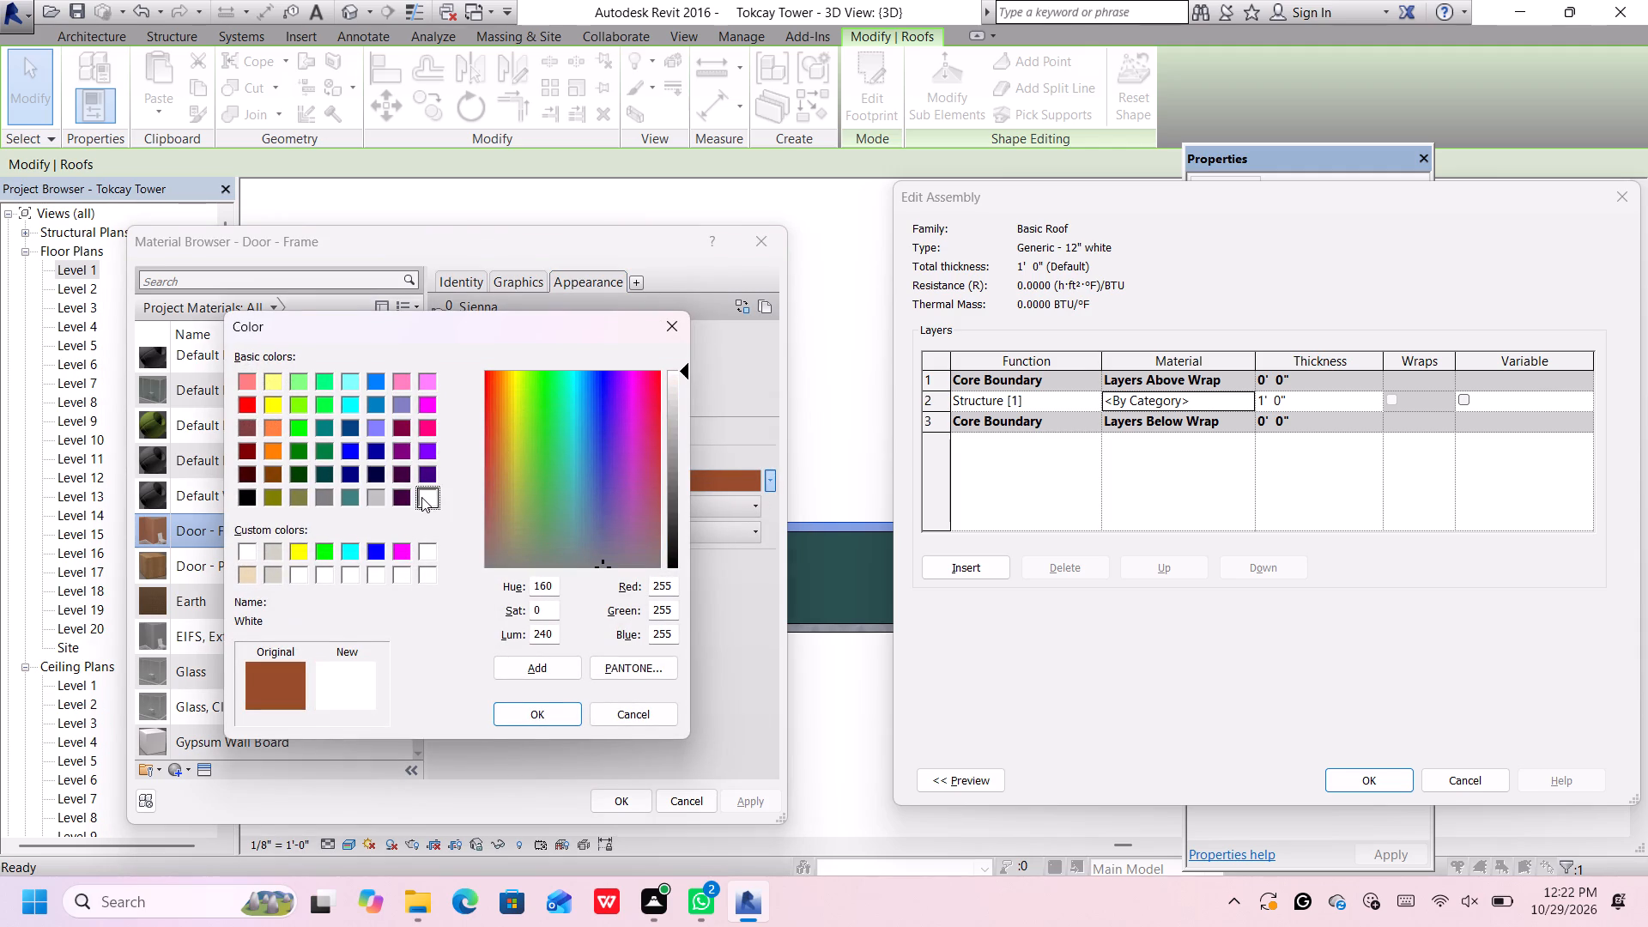
pyautogui.click(526, 715)
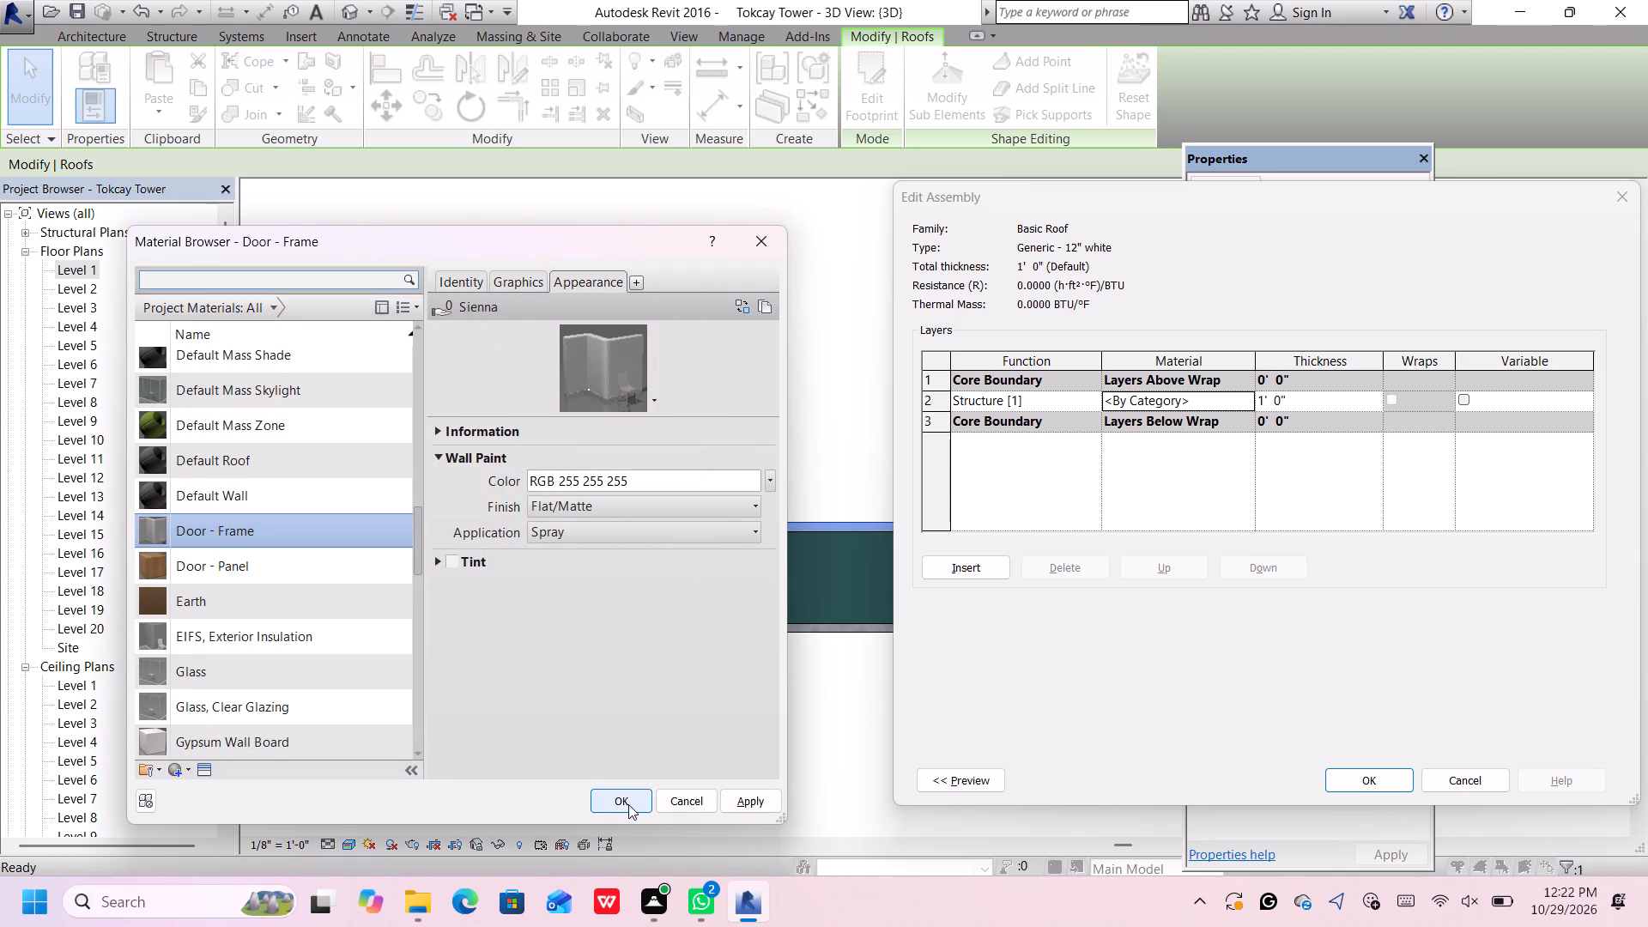
pyautogui.click(626, 803)
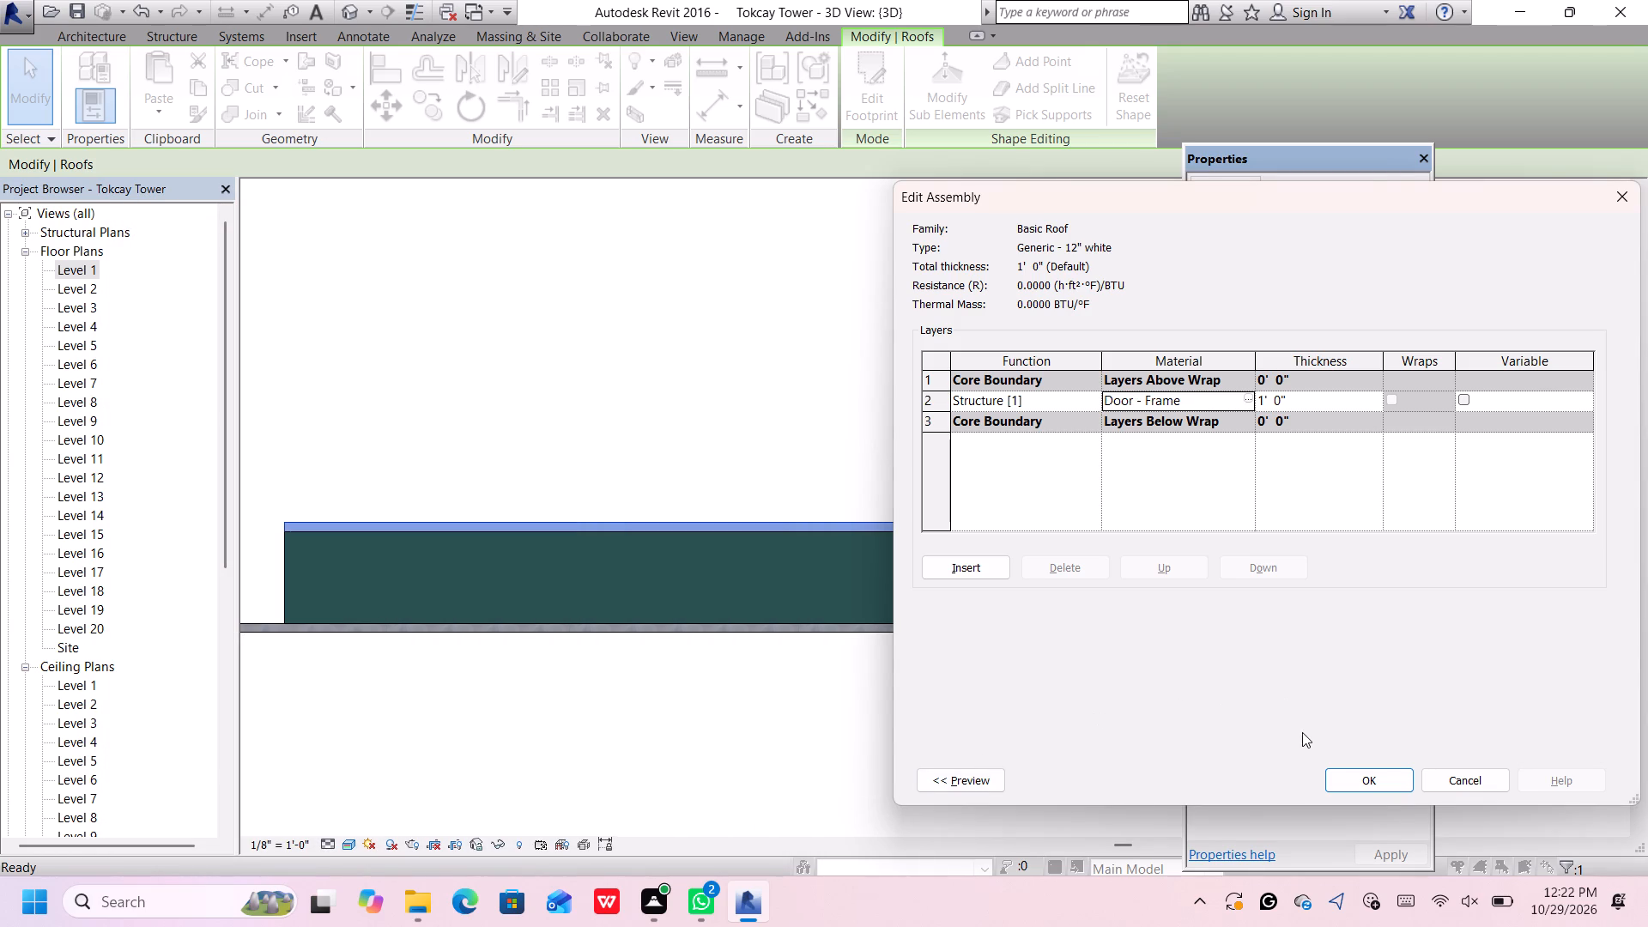
pyautogui.click(1374, 773)
pyautogui.click(1374, 773)
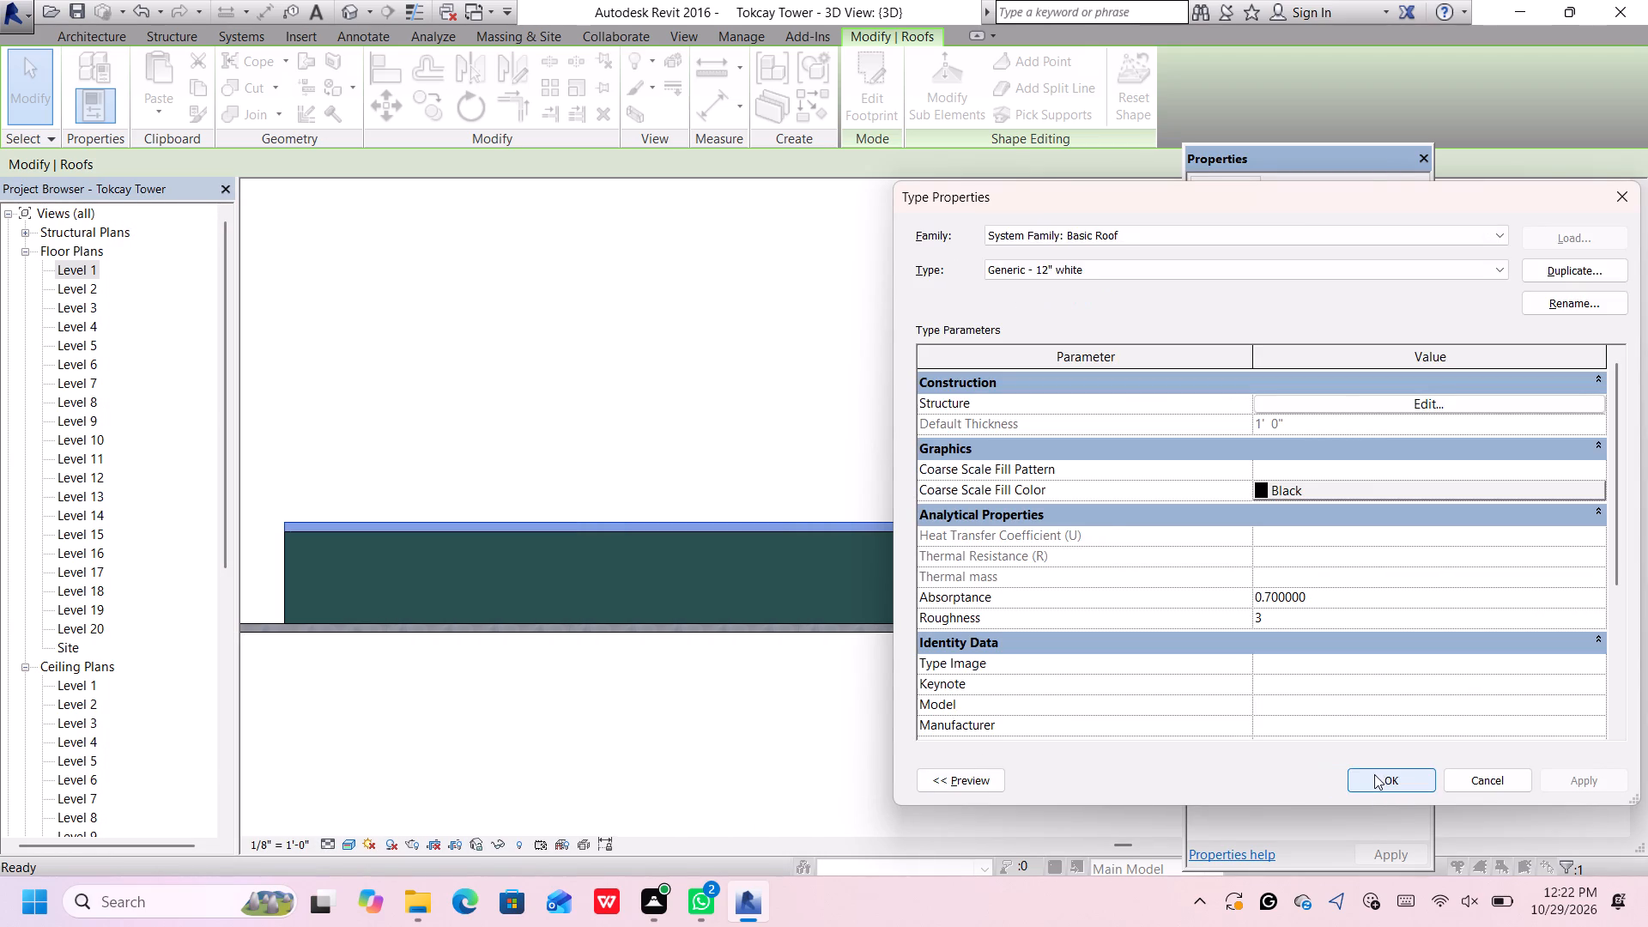
pyautogui.click(997, 789)
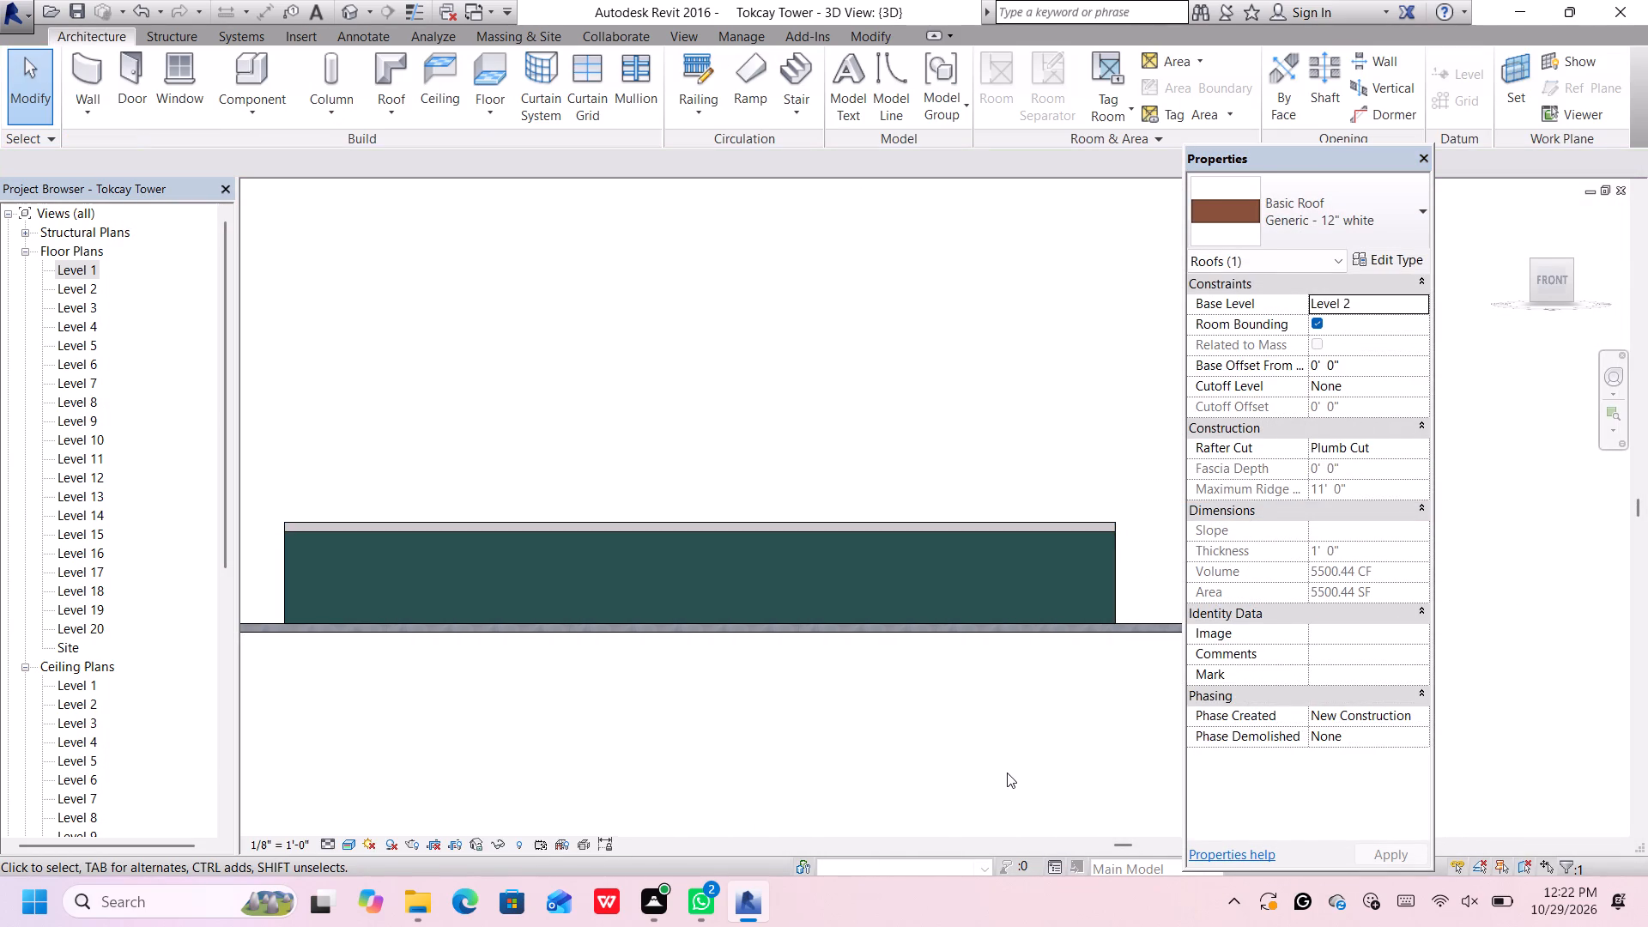
# Examine the white roof on the building from the front, from a corner and from above.
pyautogui.scroll(-3, 1007, 772)
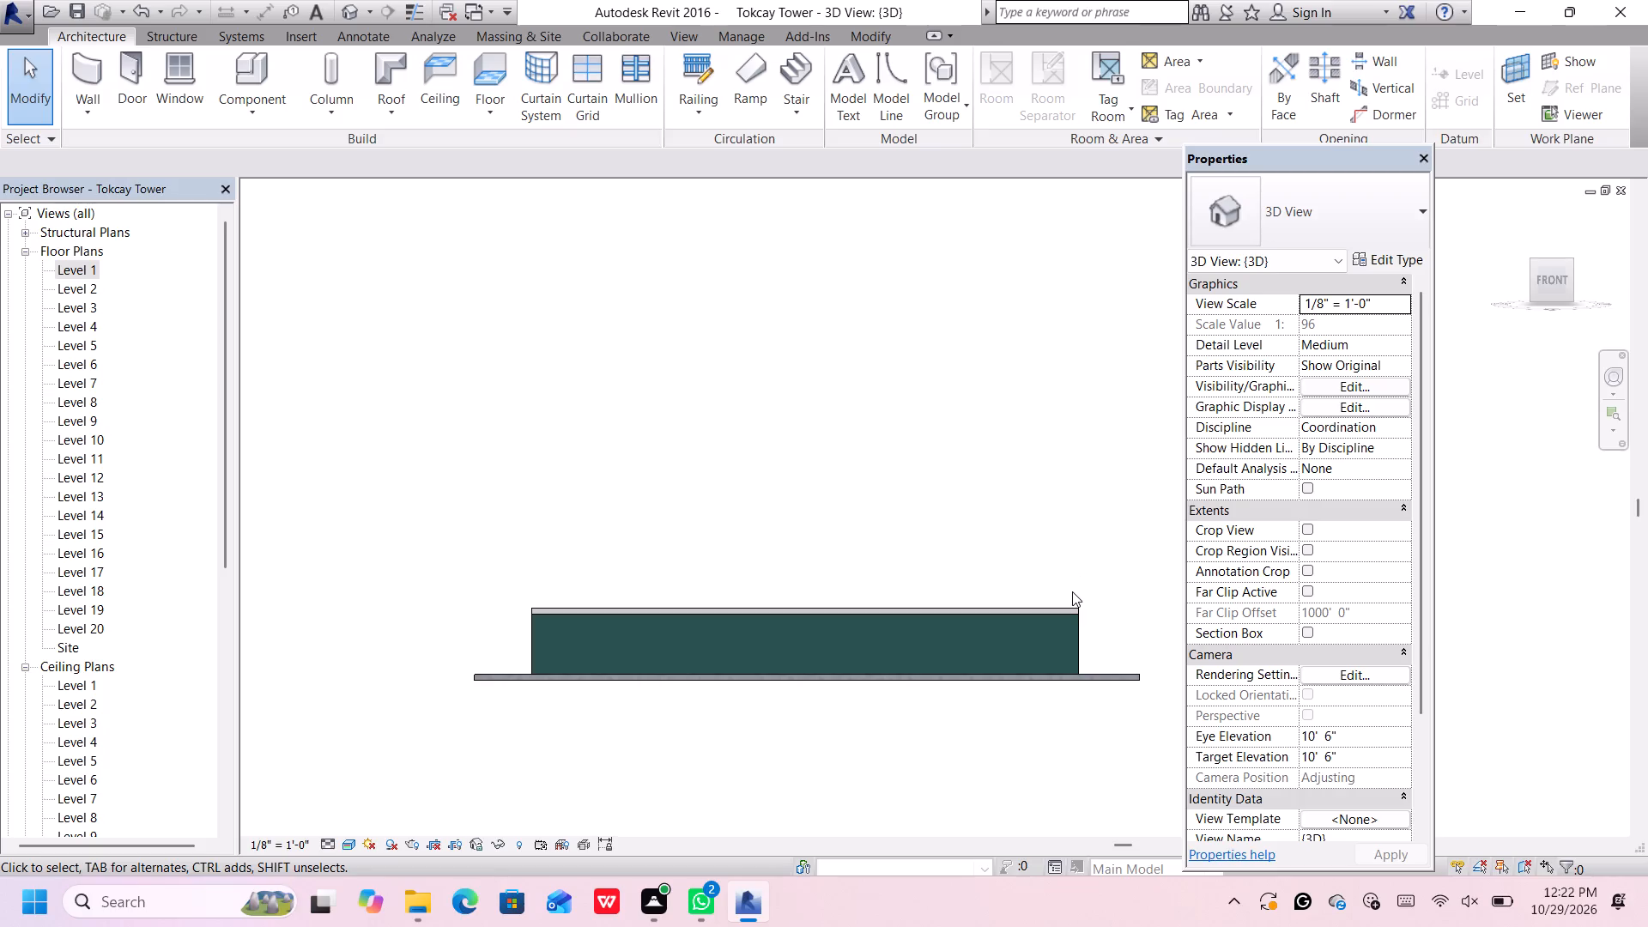
pyautogui.scroll(-2, 1070, 588)
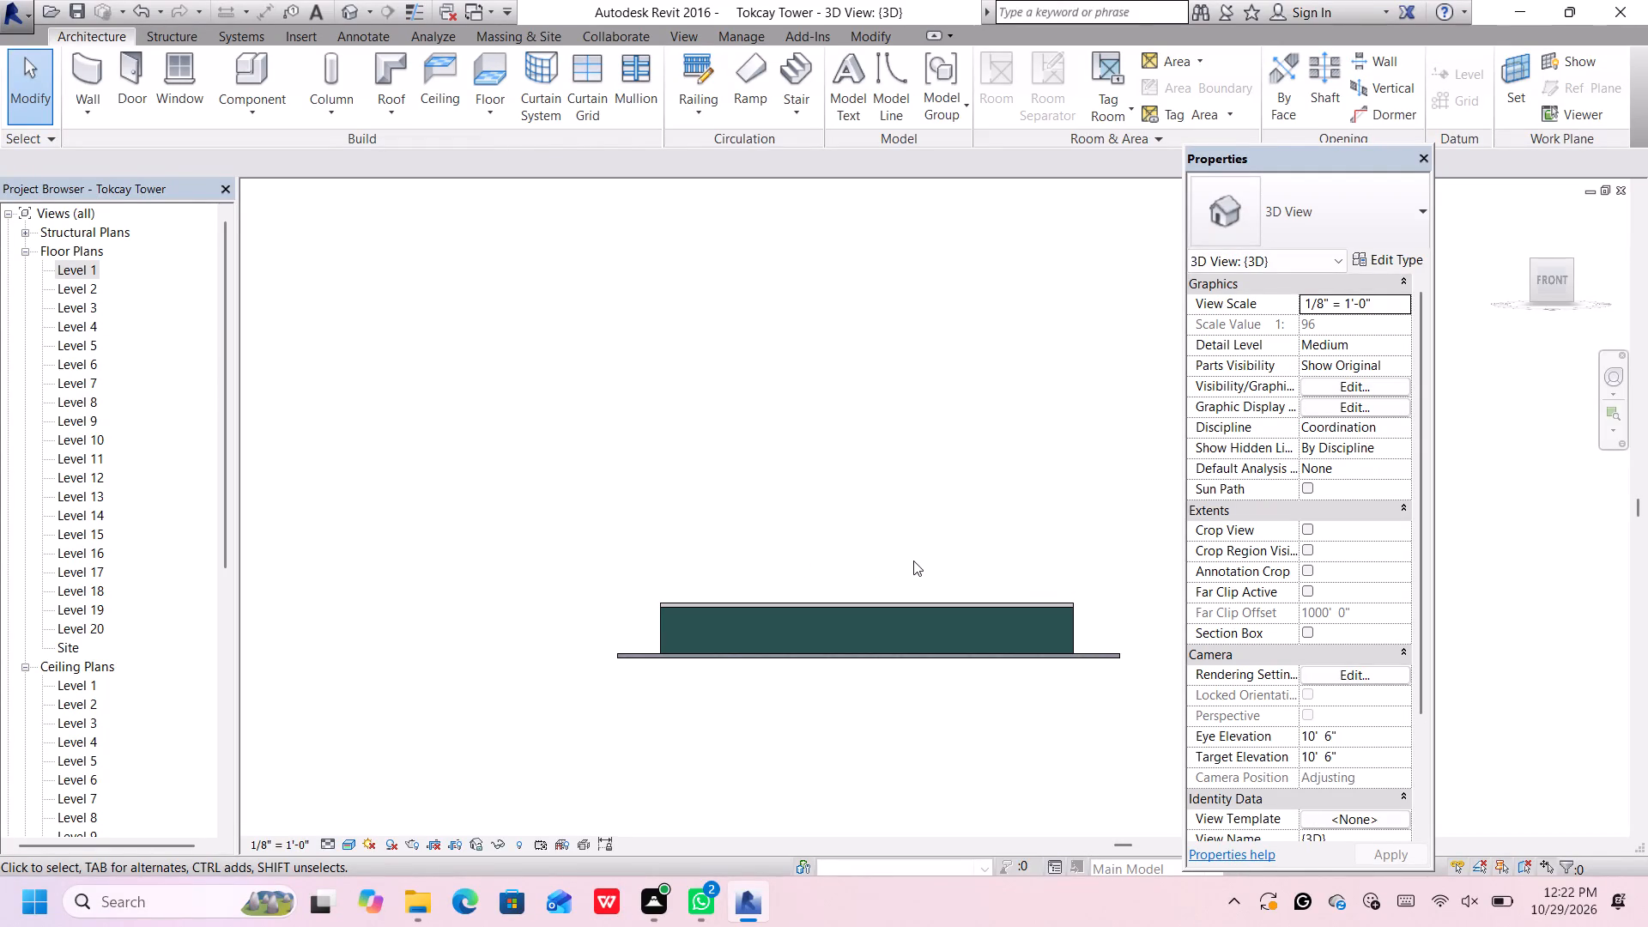
pyautogui.moveTo(906, 565); pyautogui.dragTo(881, 565, button='middle')
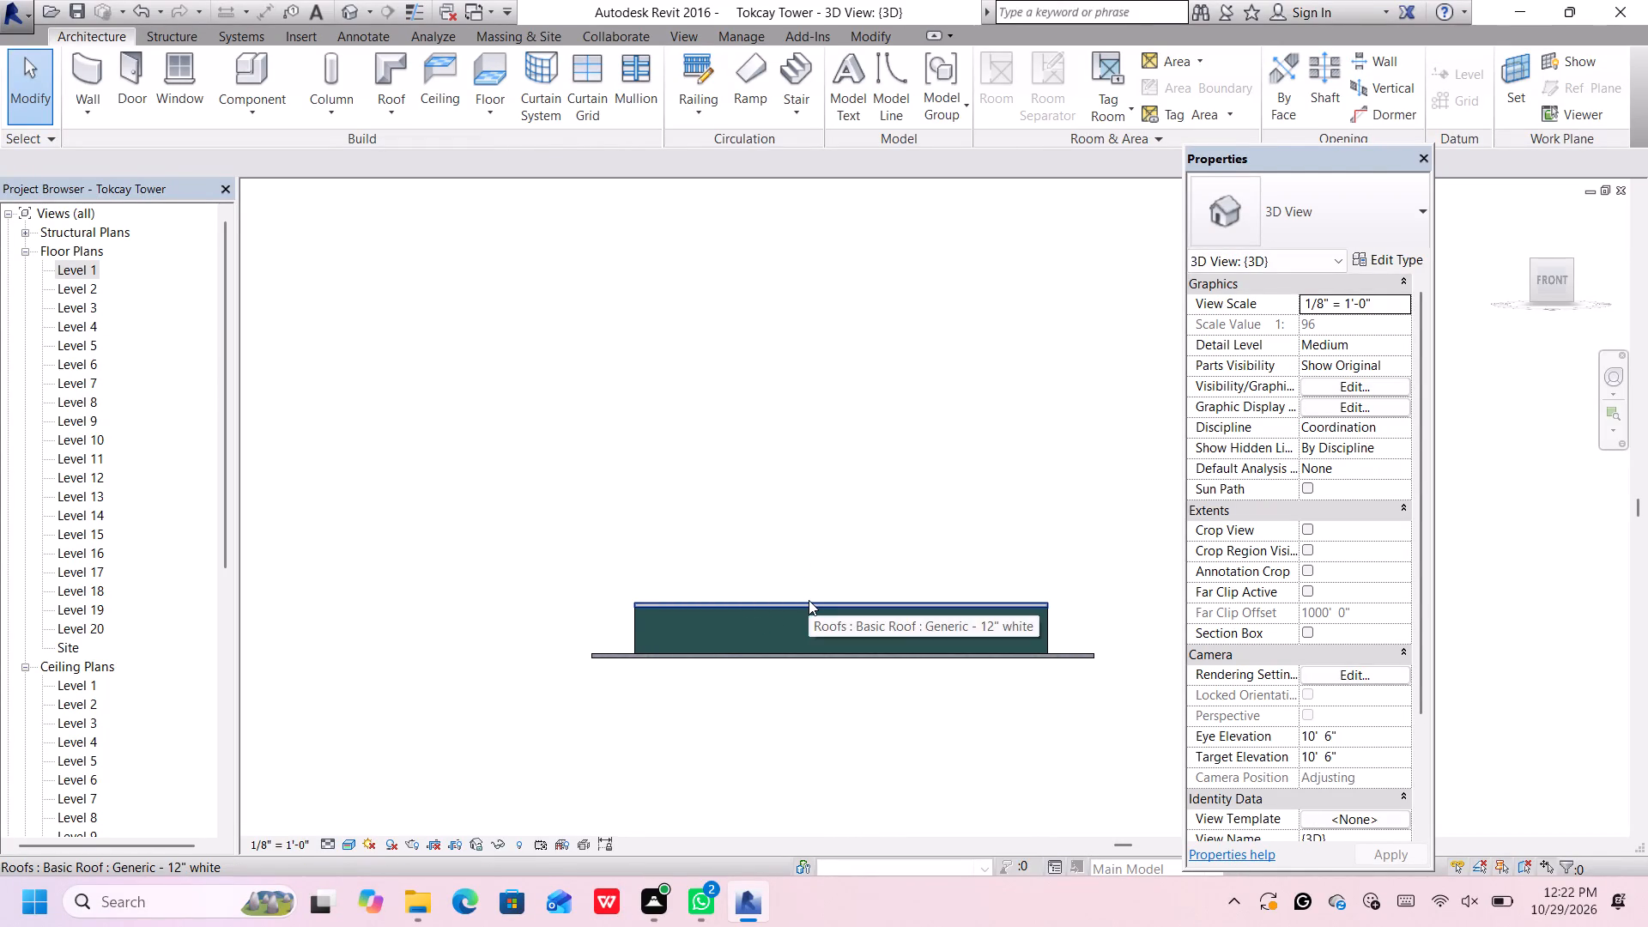
pyautogui.scroll(-1, 809, 600)
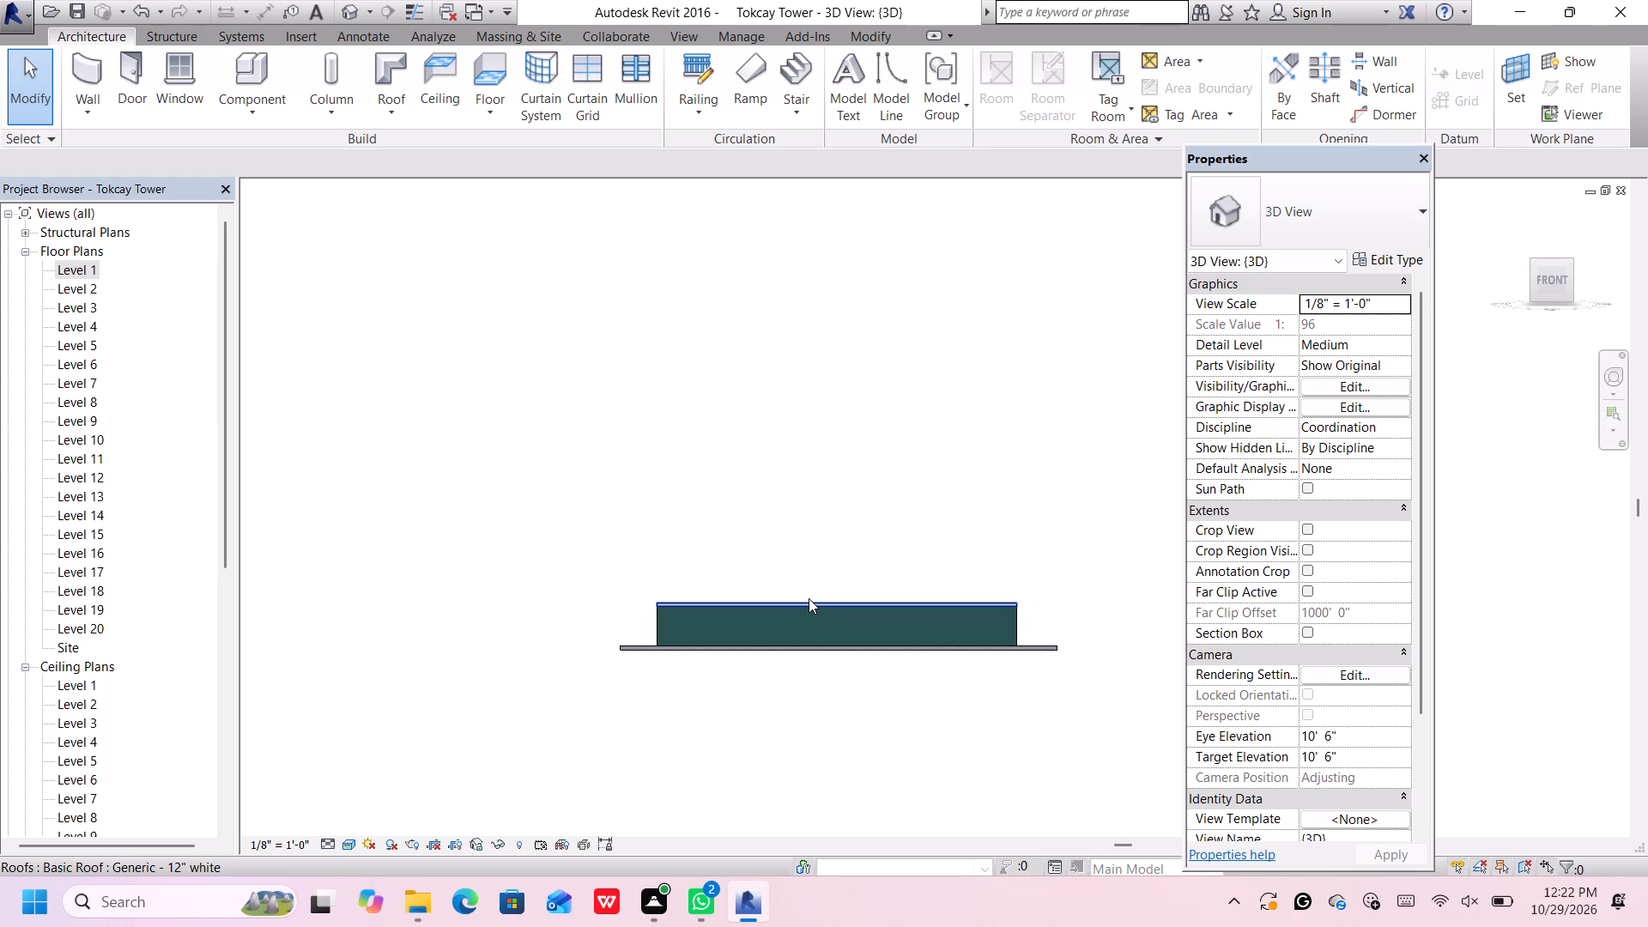
pyautogui.scroll(1, 809, 598)
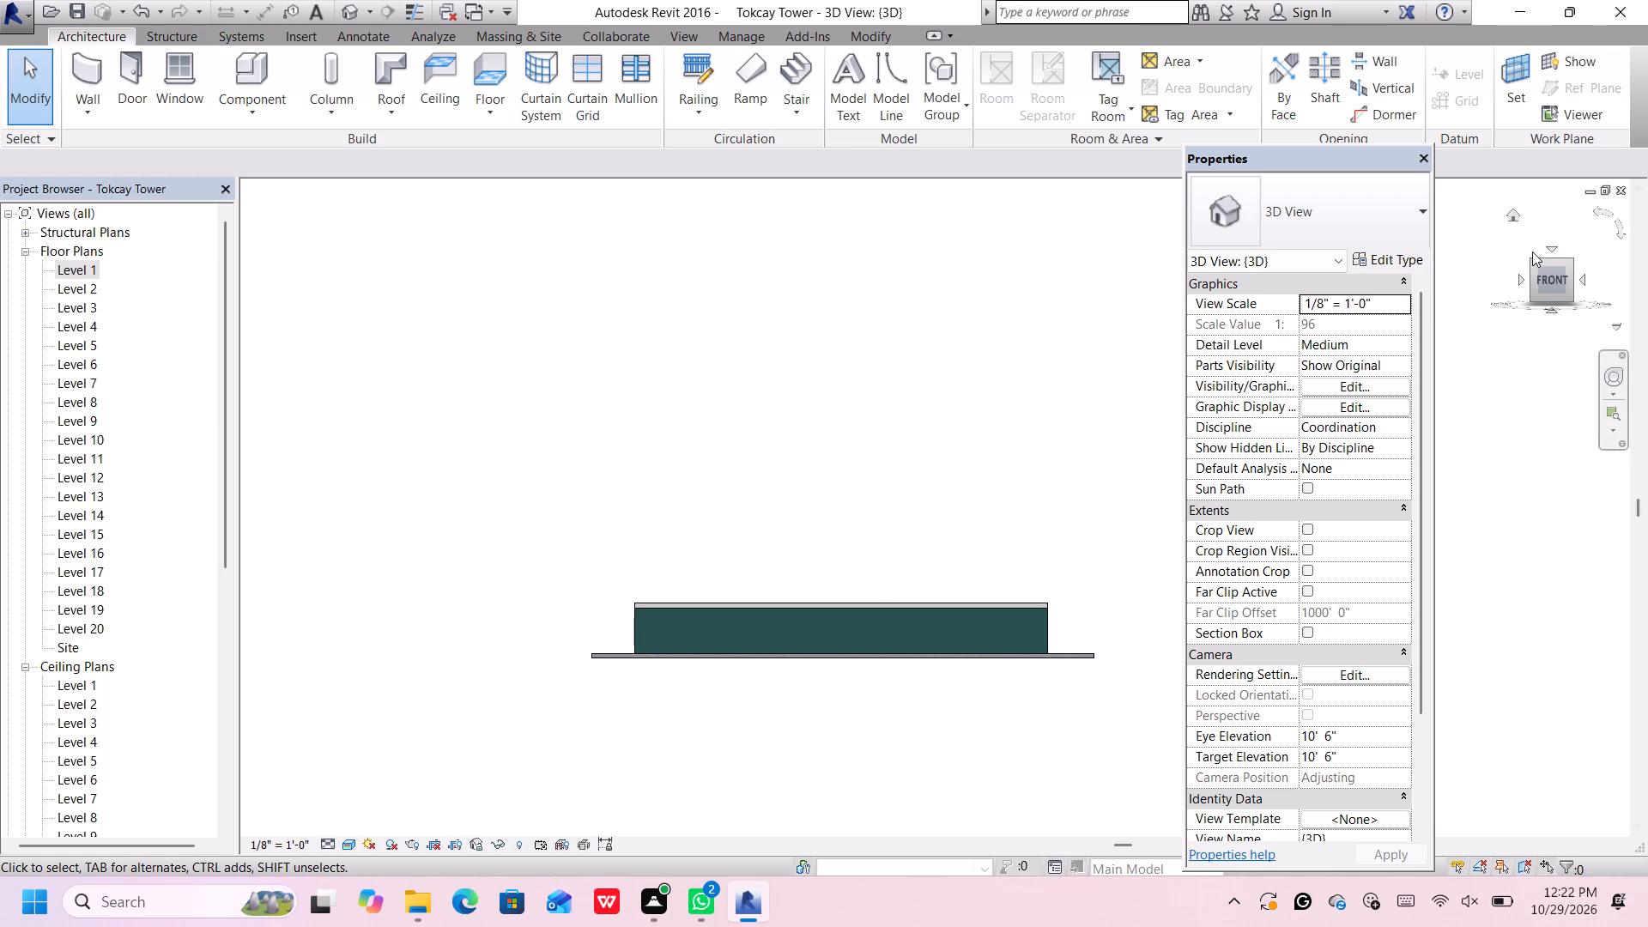
pyautogui.click(1532, 261)
pyautogui.scroll(-2, 788, 573)
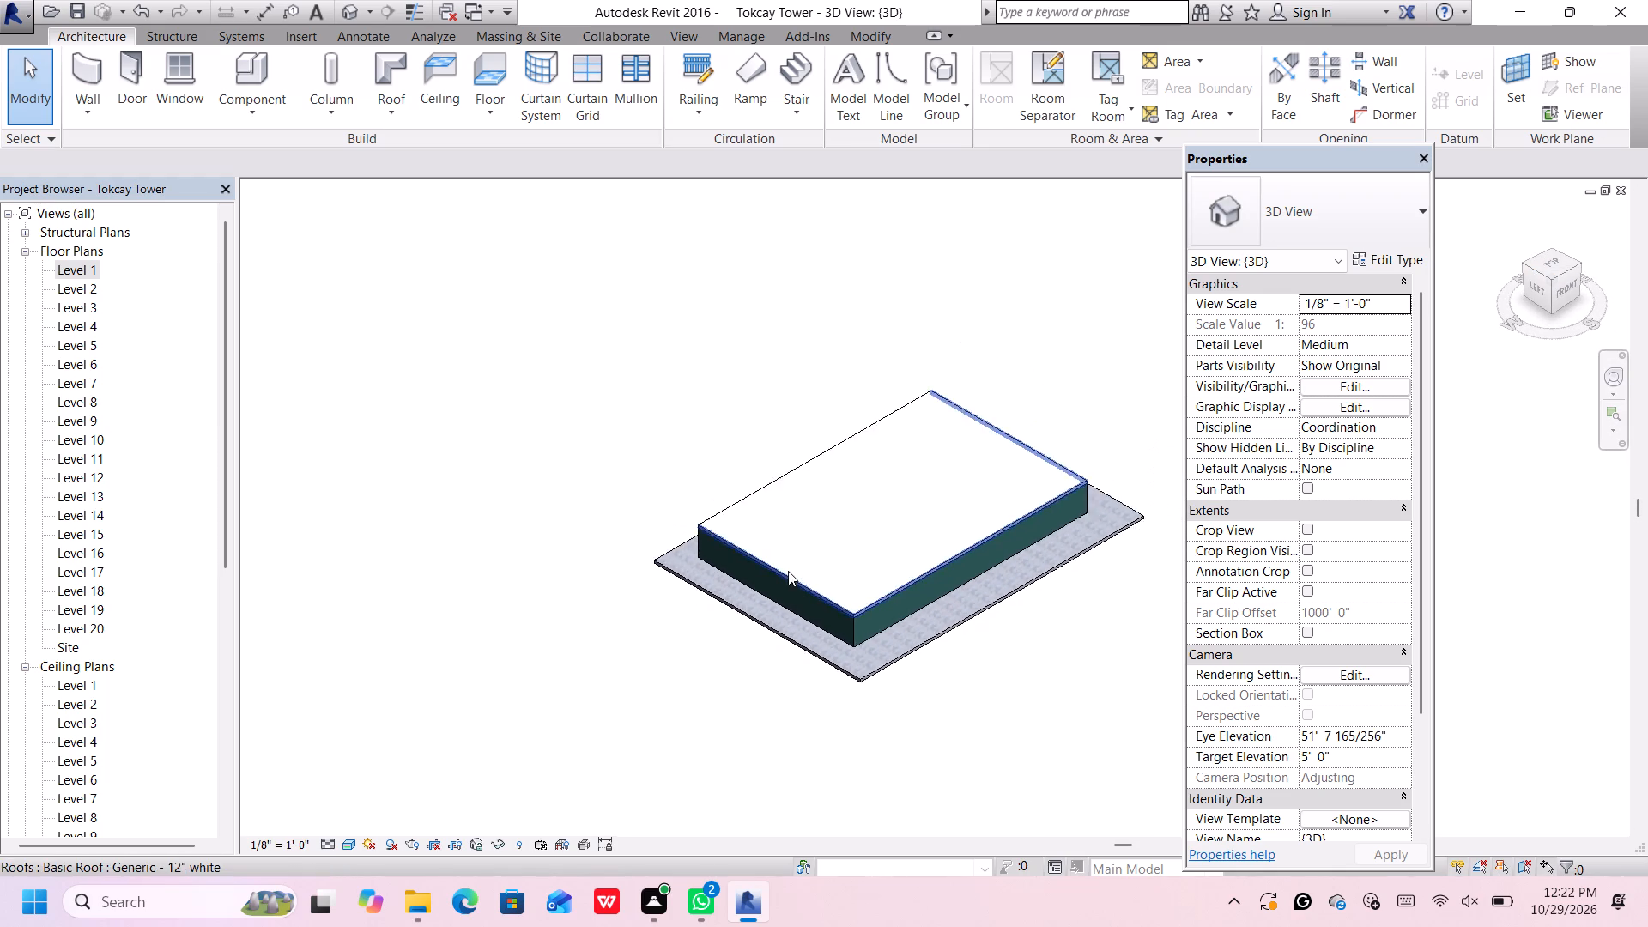
pyautogui.scroll(-1, 788, 571)
pyautogui.scroll(3, 1112, 464)
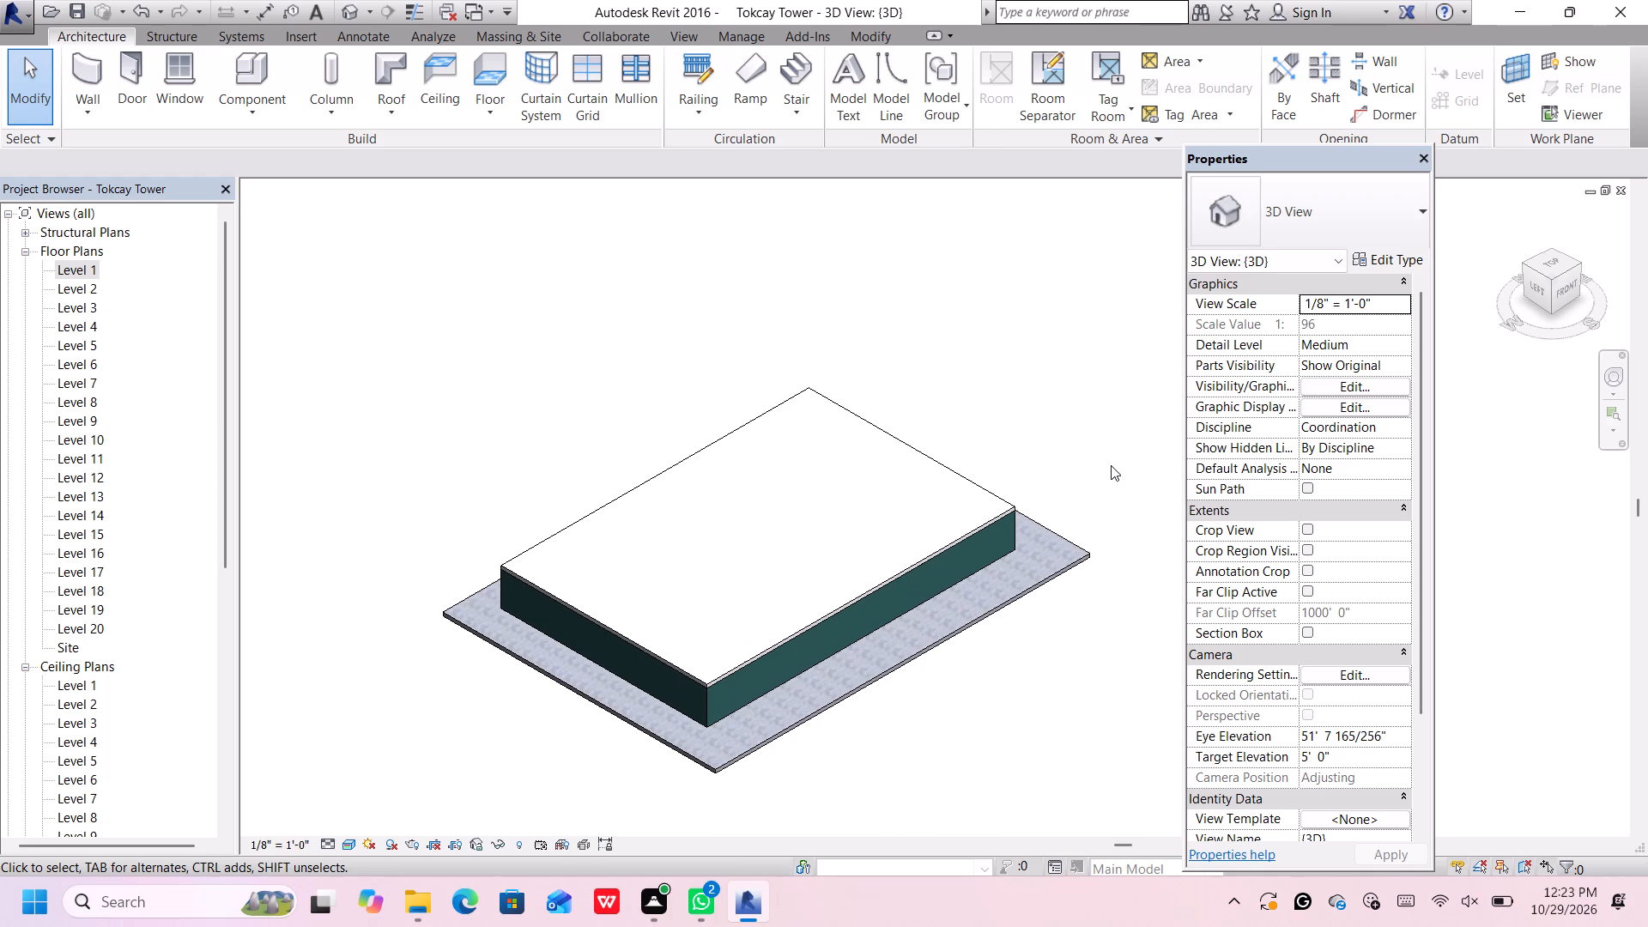
pyautogui.click(1555, 262)
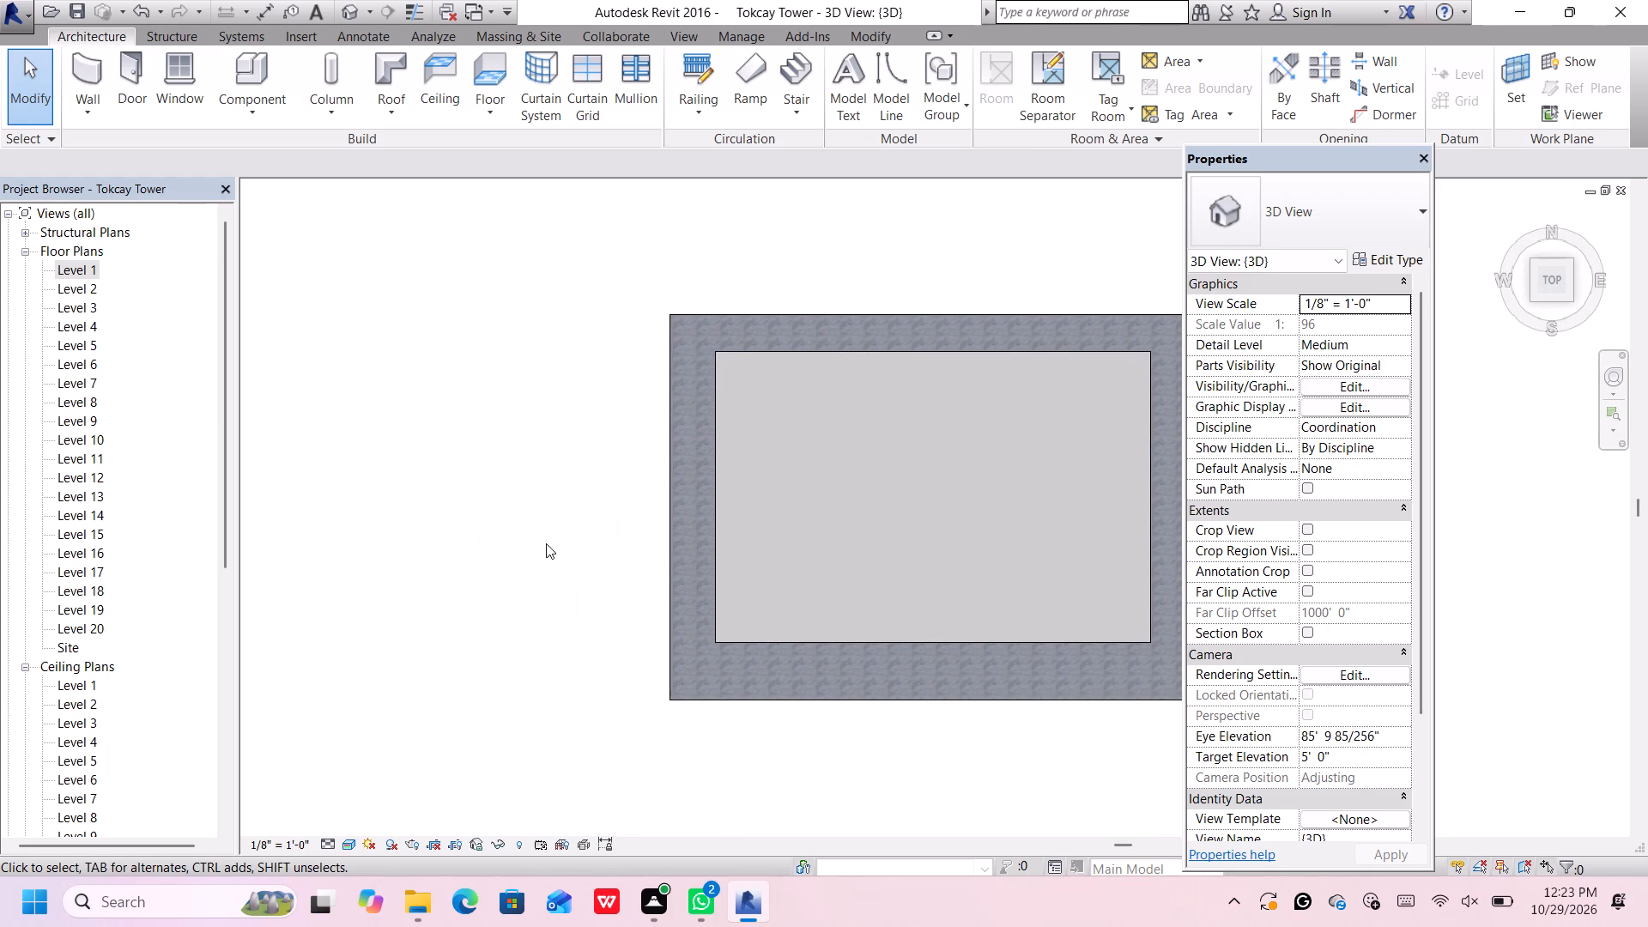
# Open the Level 2 floor plan with the whole roof outline in view.
pyautogui.doubleClick(84, 290)
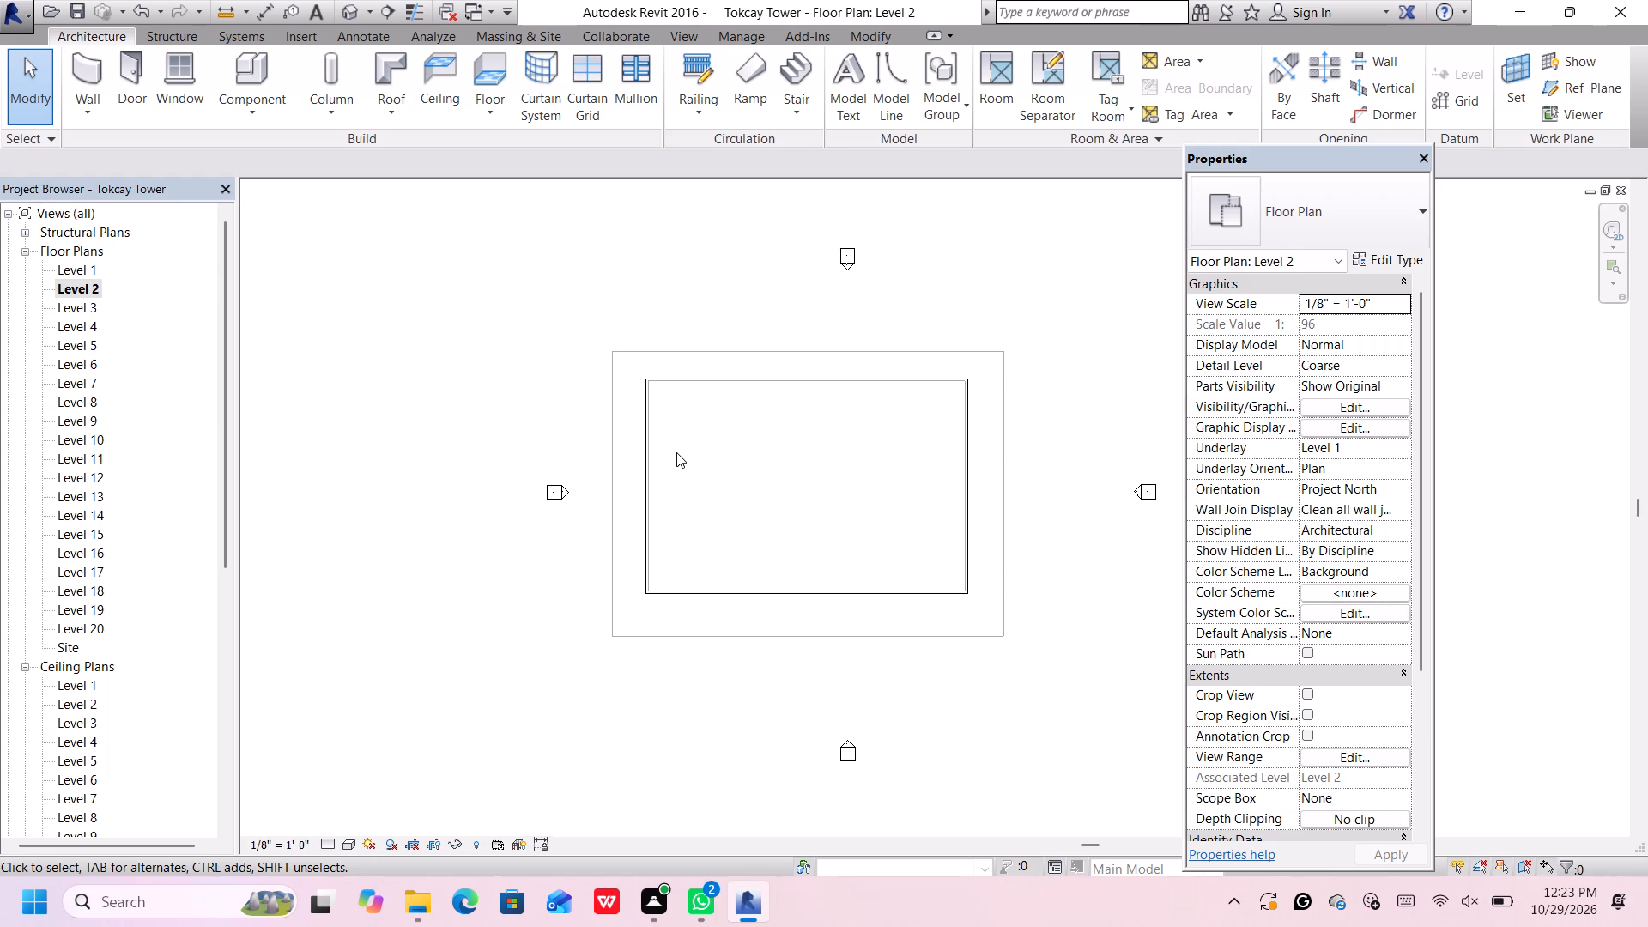
pyautogui.scroll(-2, 676, 452)
pyautogui.scroll(2, 901, 504)
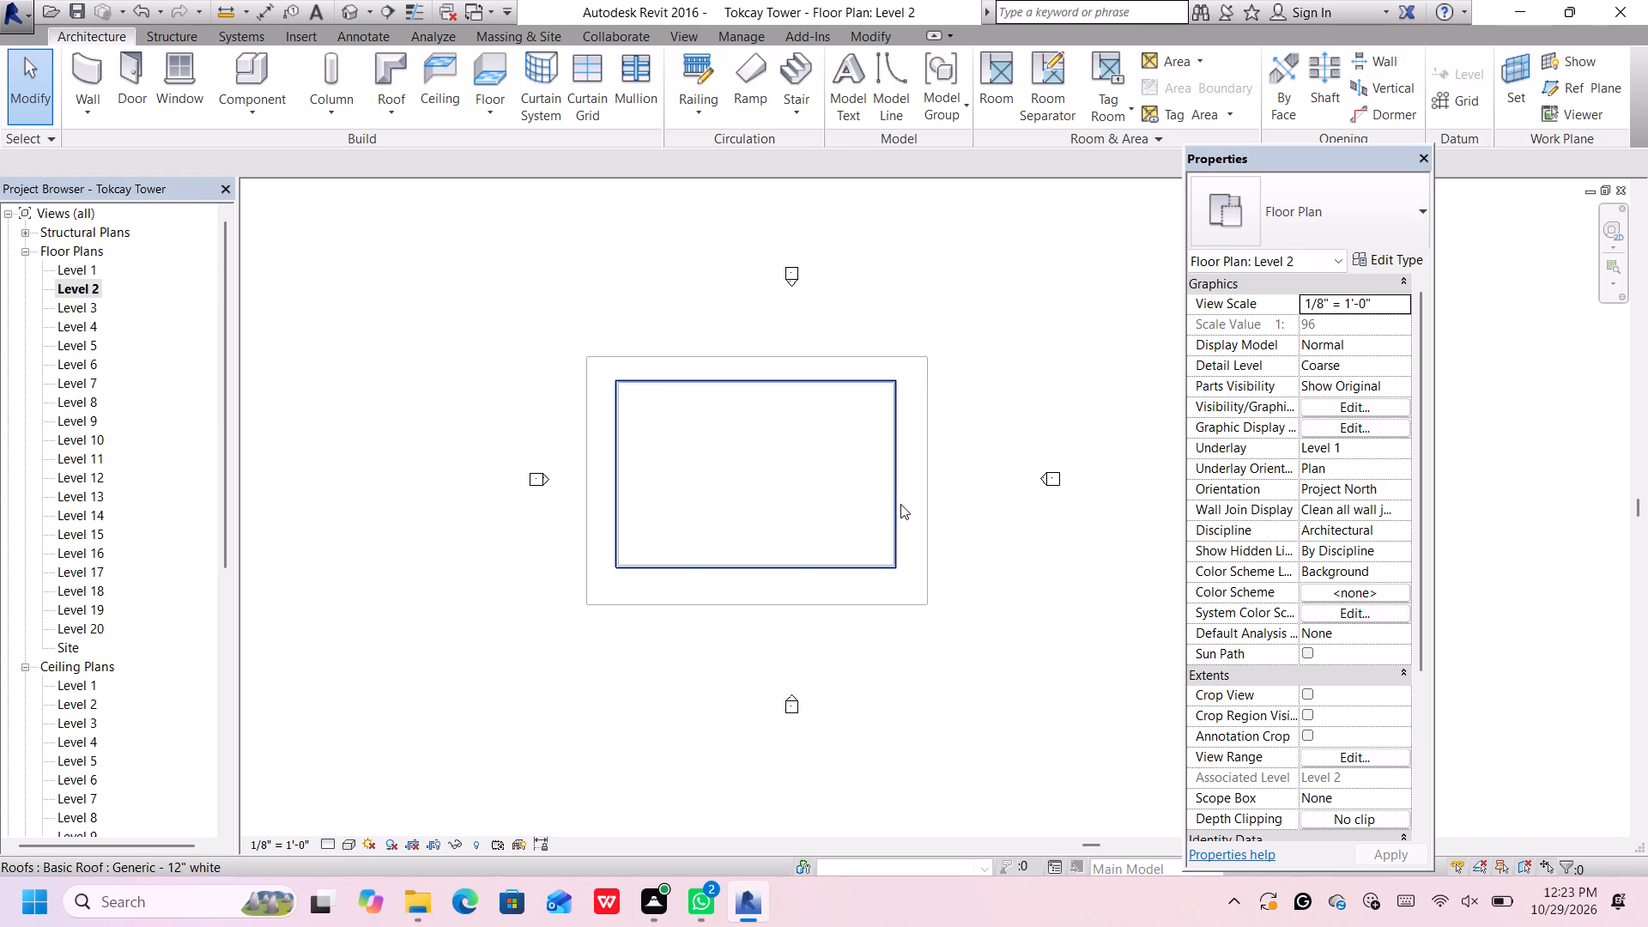
pyautogui.scroll(2, 900, 504)
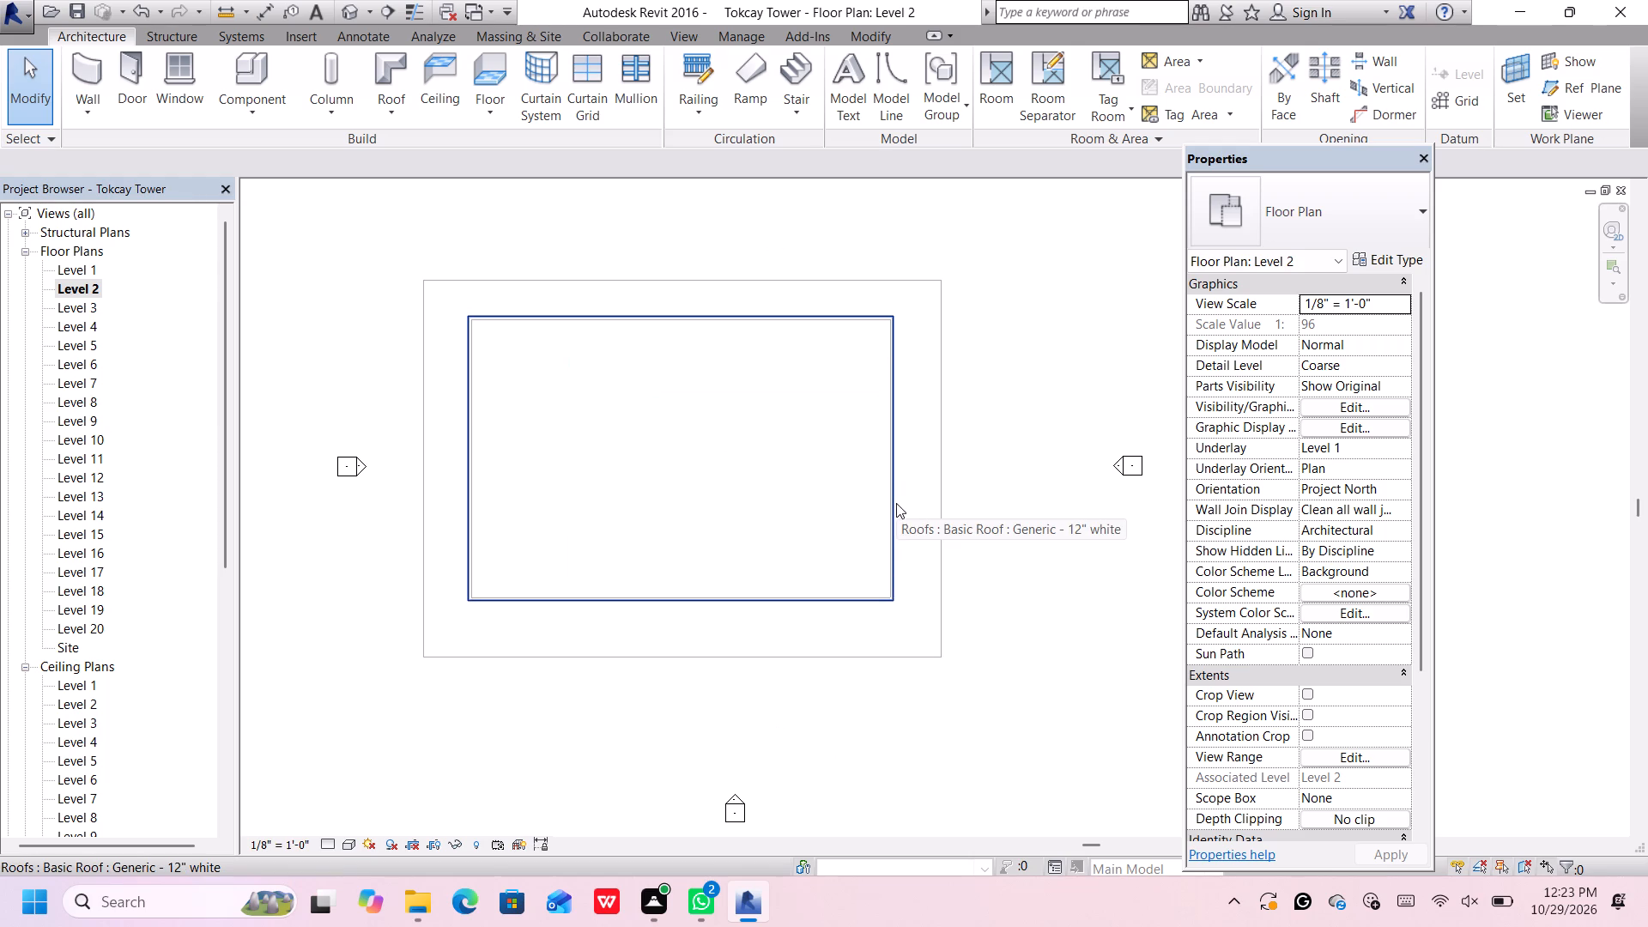
pyautogui.scroll(-1, 896, 503)
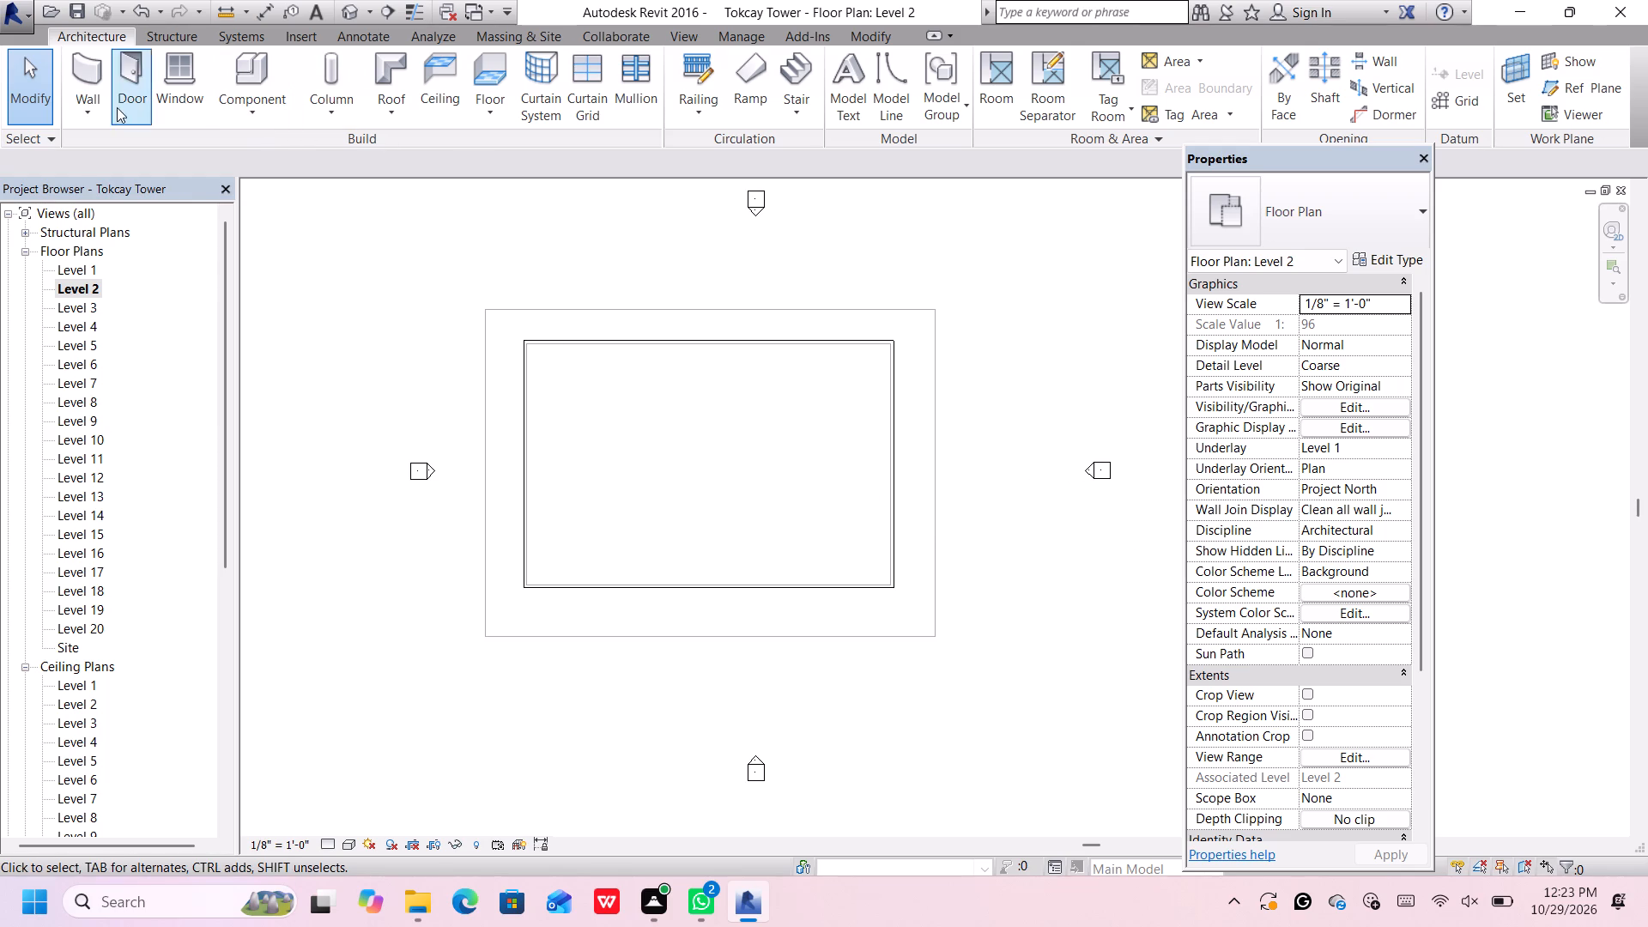
# Start the Wall tool on Level 2 with the Generic - 8" green wall type.
pyautogui.click(98, 79)
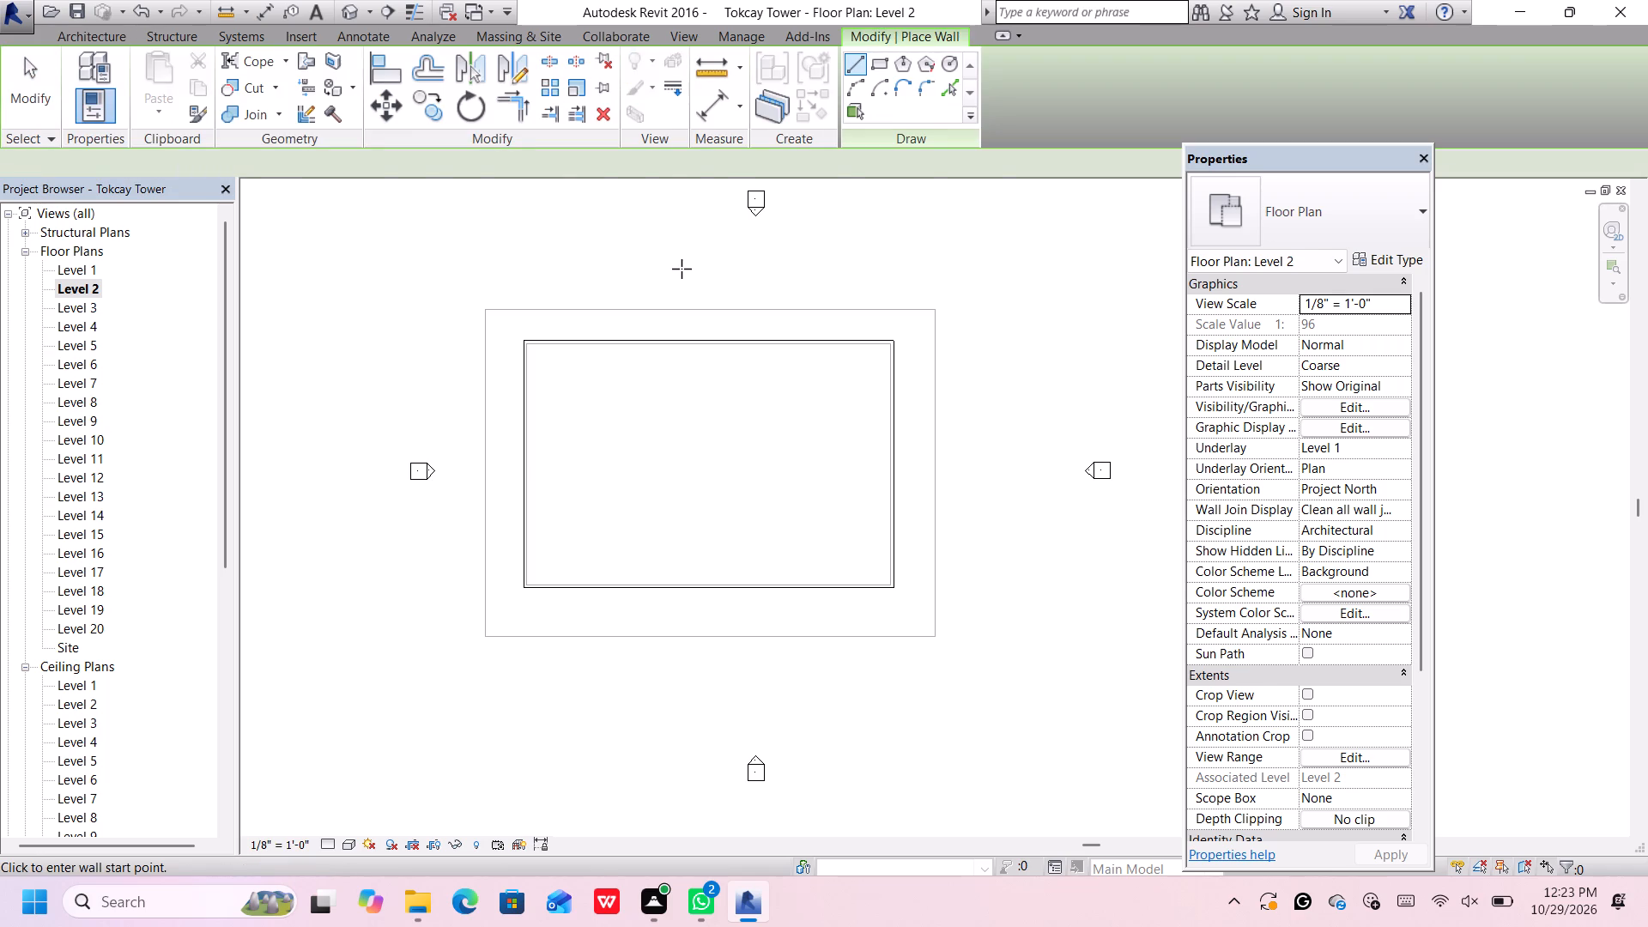
pyautogui.click(1313, 203)
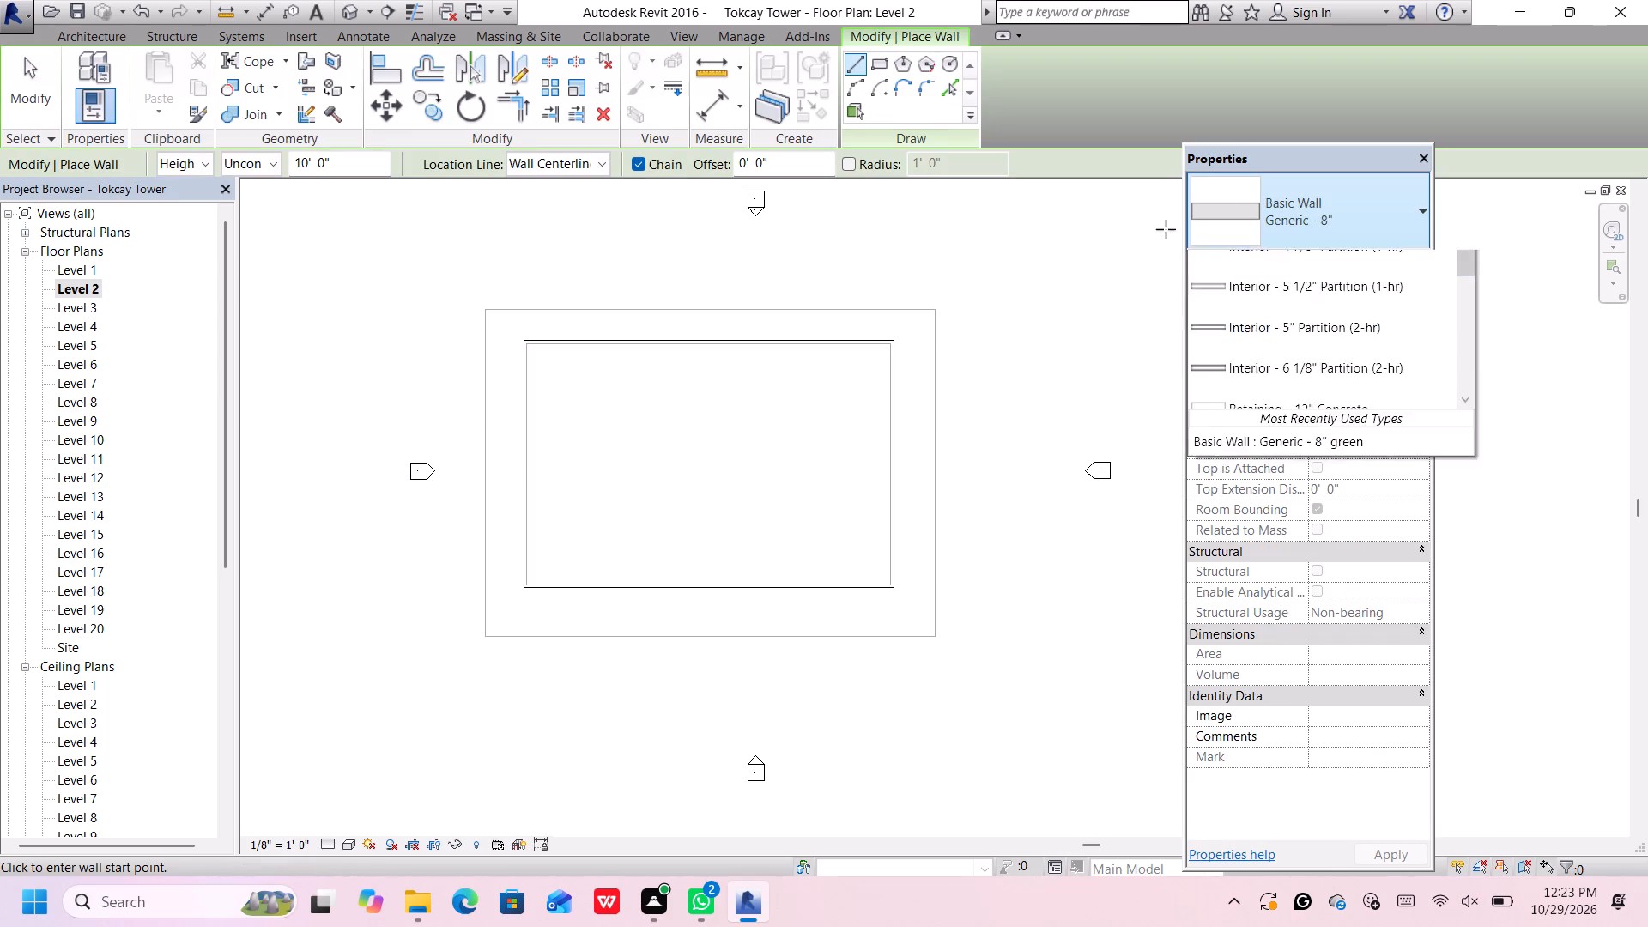
pyautogui.click(1299, 418)
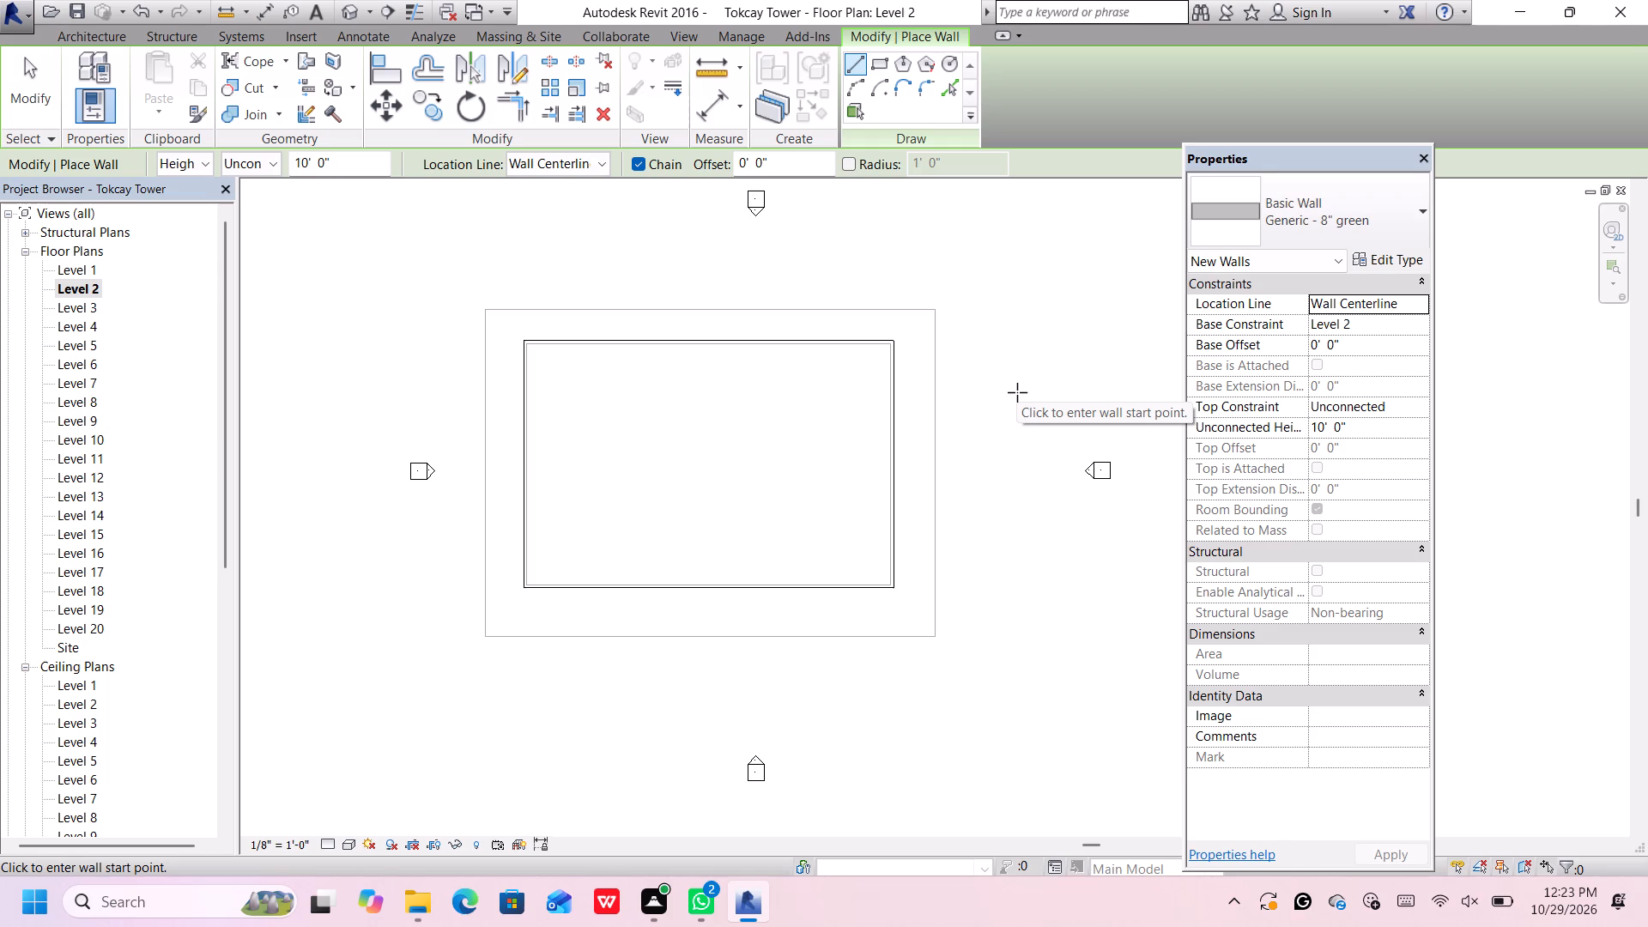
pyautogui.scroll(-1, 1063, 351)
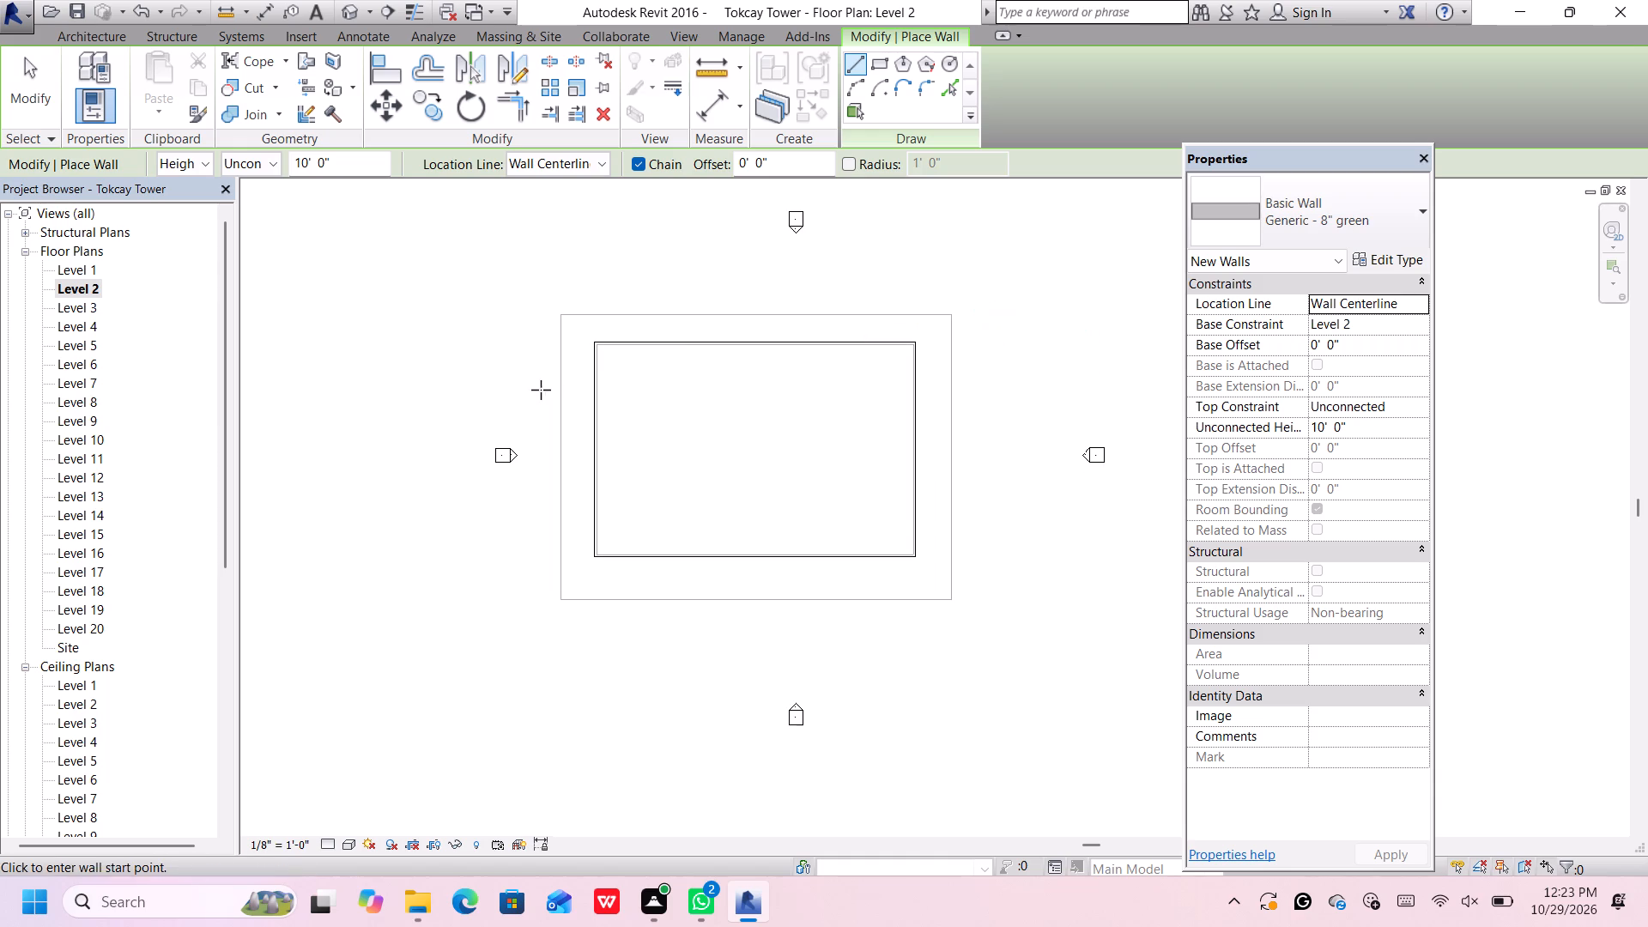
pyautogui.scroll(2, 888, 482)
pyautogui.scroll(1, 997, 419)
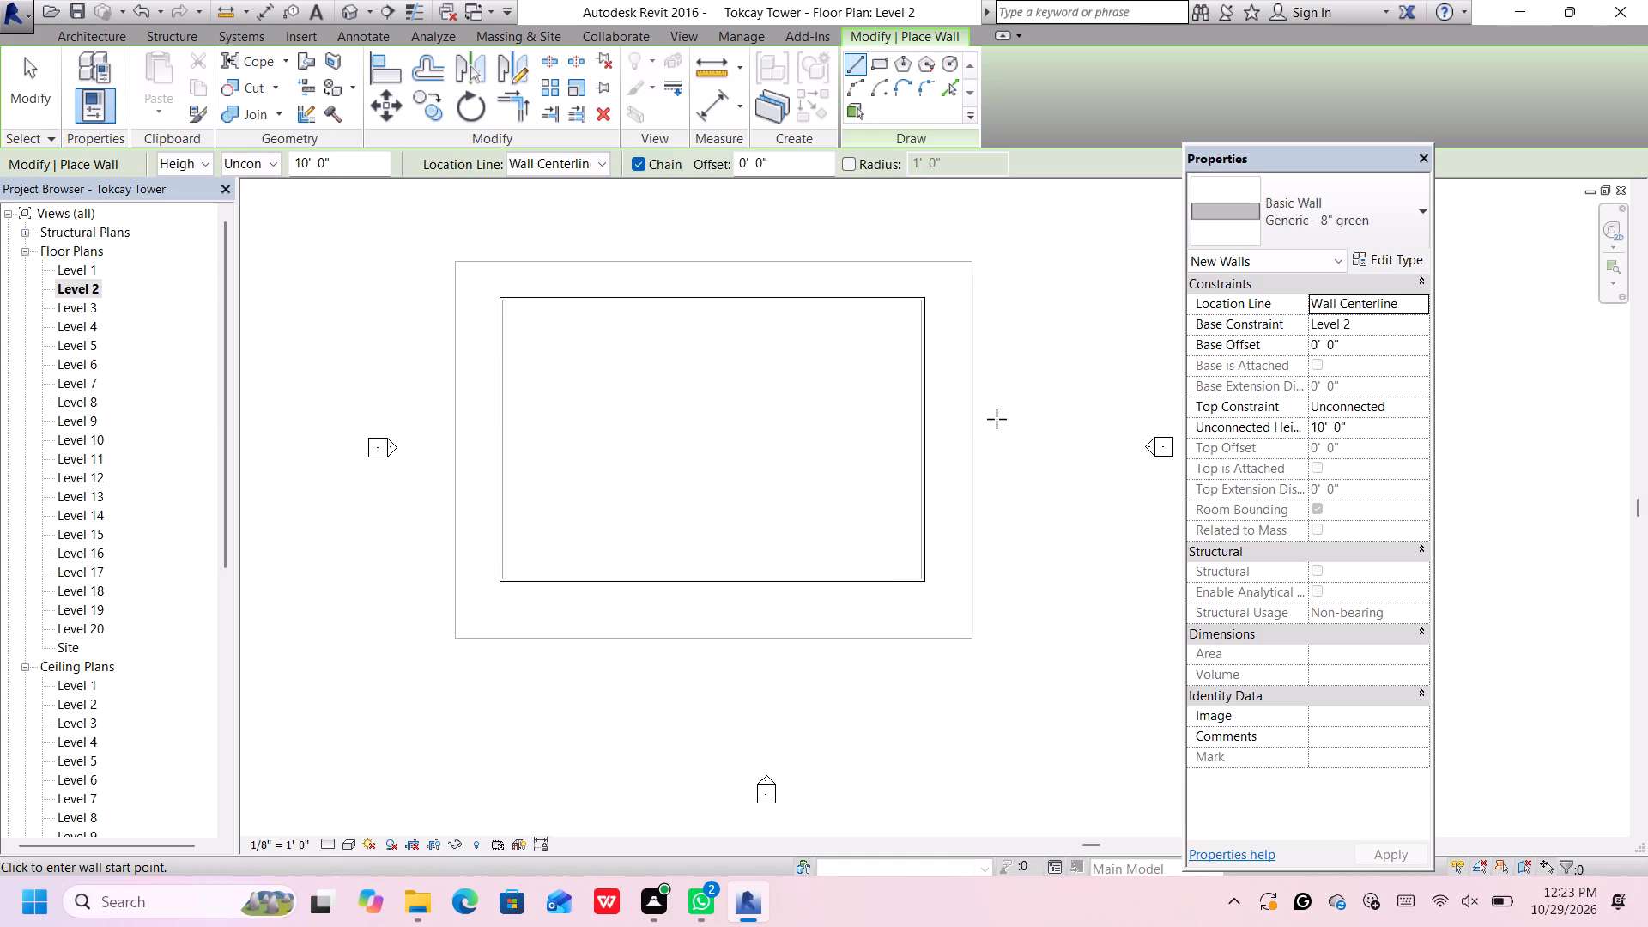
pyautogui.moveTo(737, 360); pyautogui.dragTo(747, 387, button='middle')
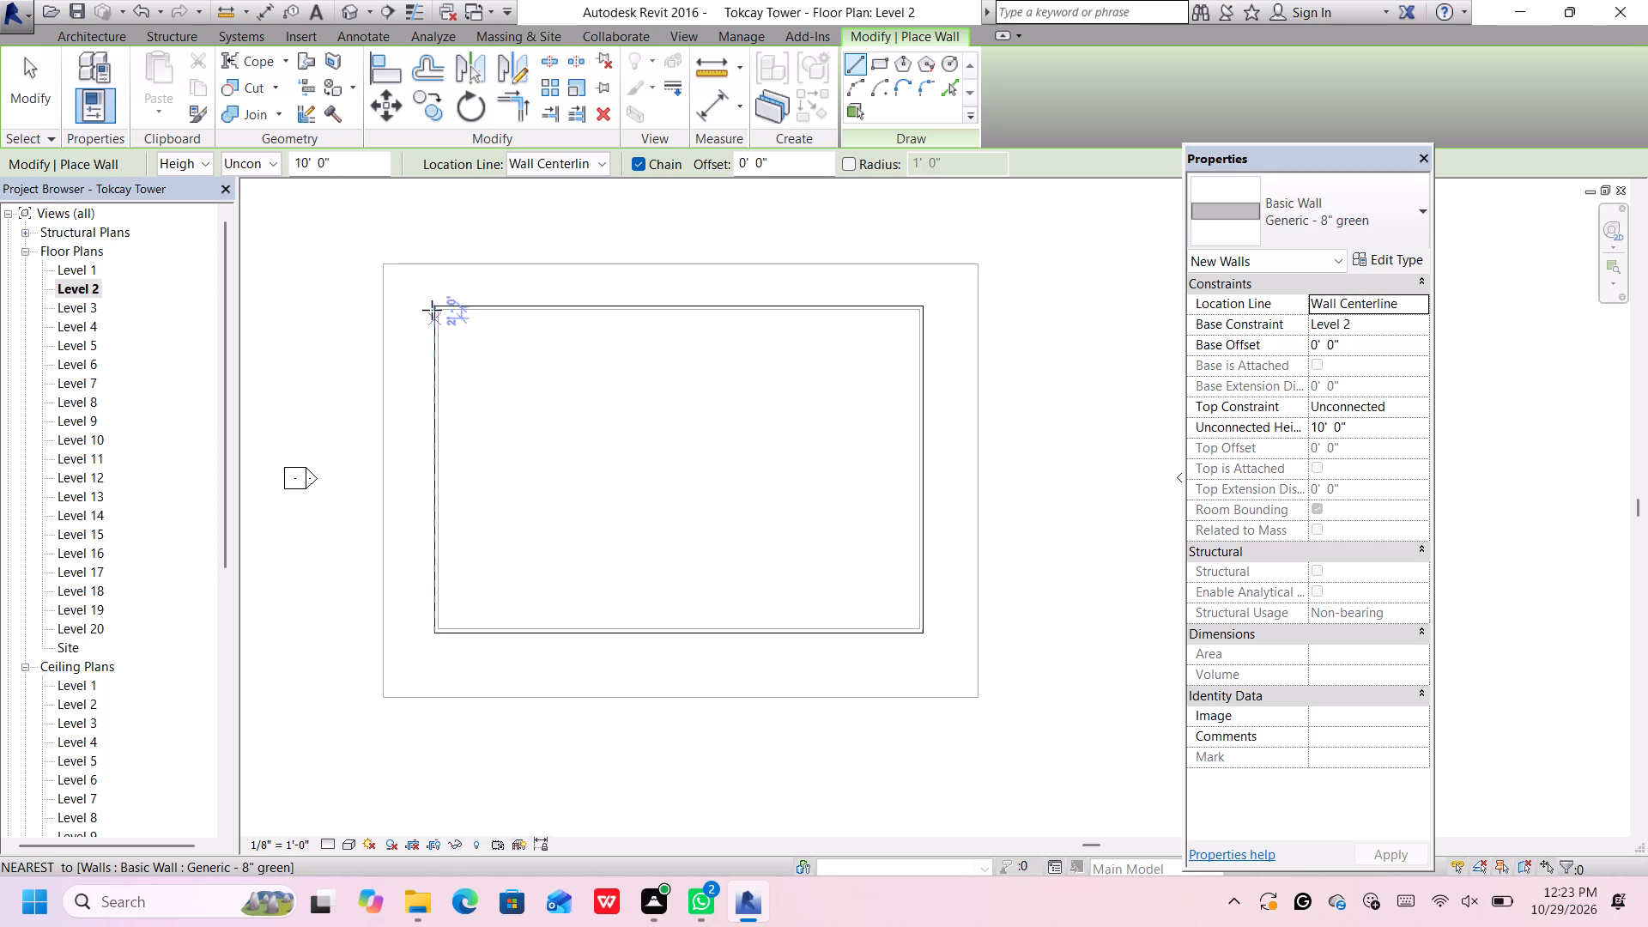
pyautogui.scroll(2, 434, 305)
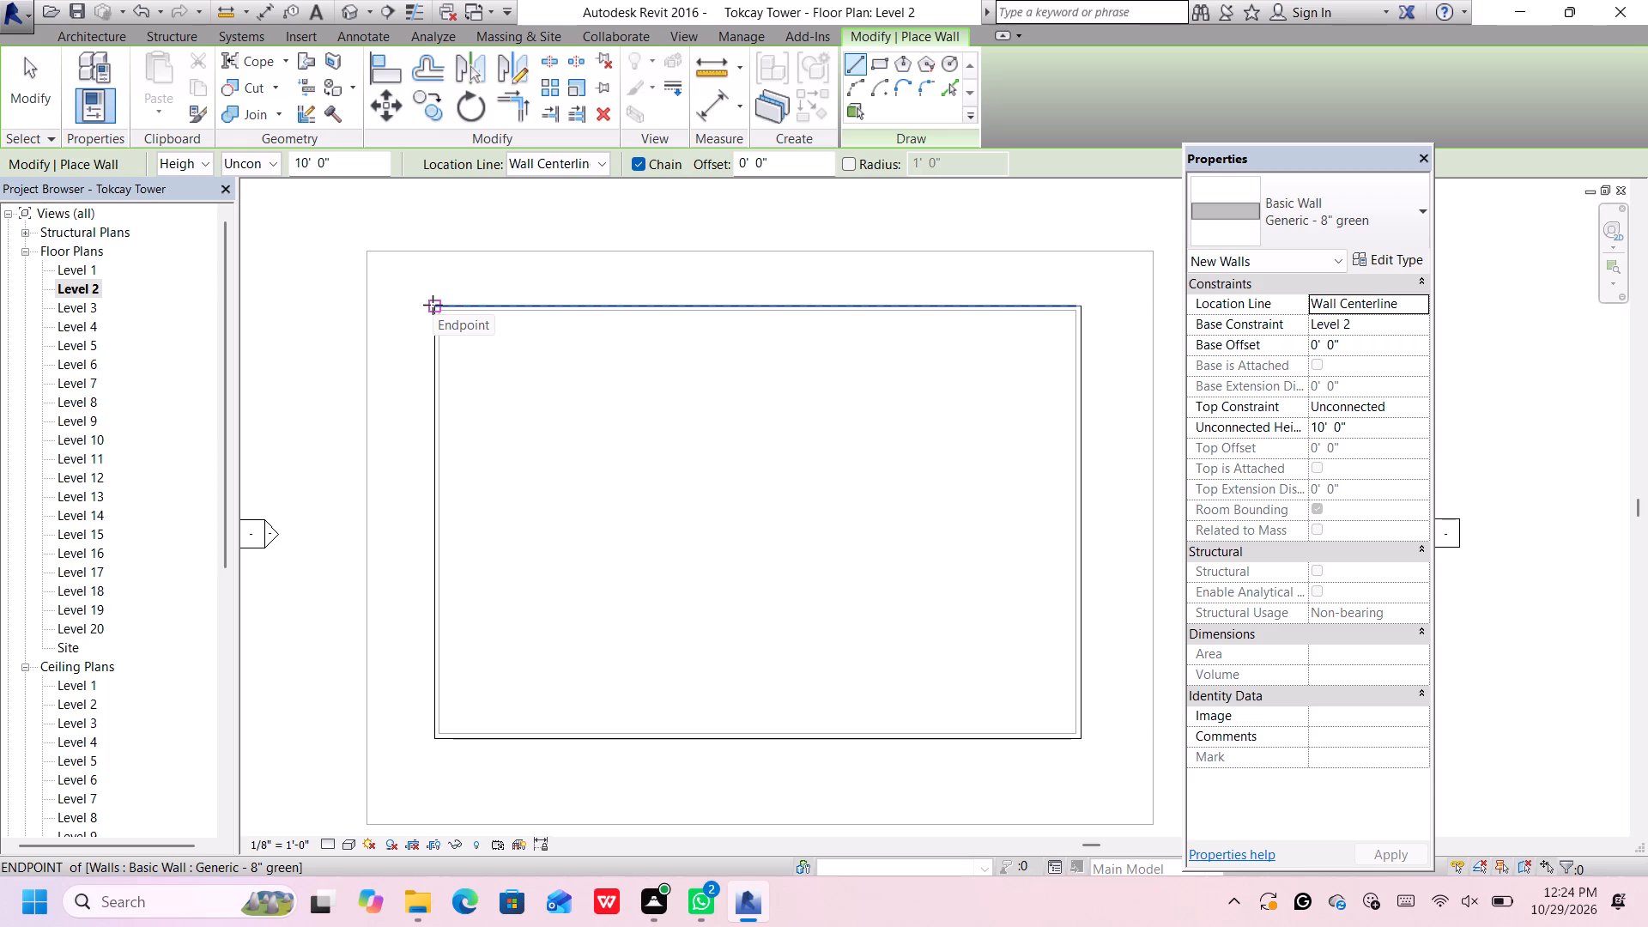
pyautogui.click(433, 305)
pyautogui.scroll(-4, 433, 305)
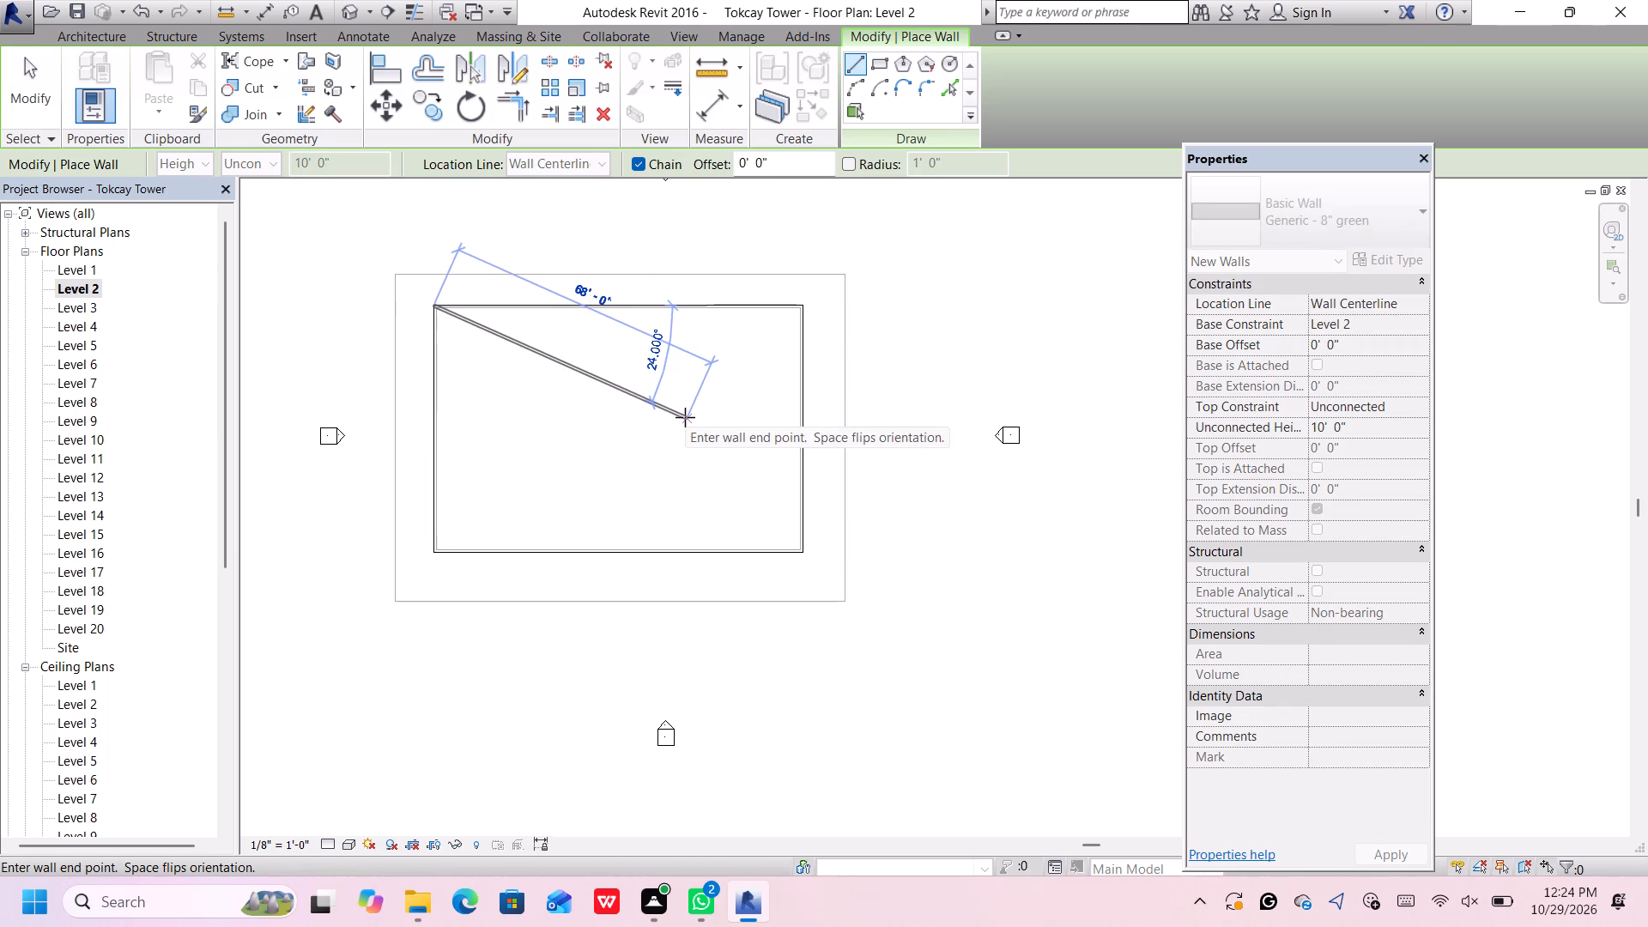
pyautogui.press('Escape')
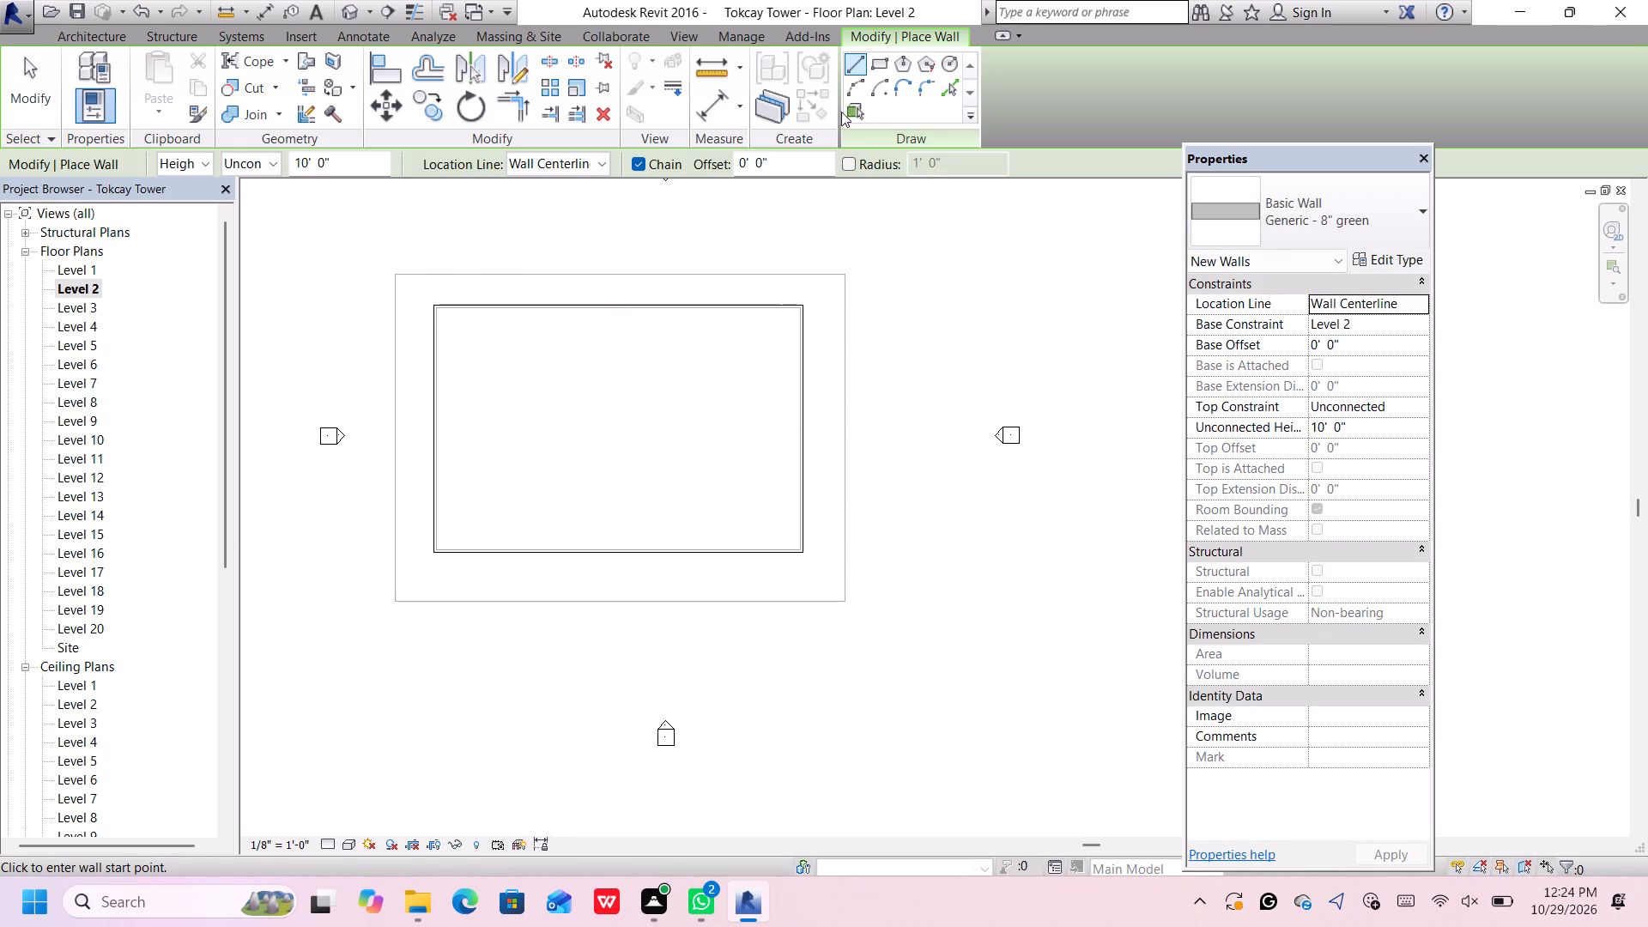
# Draw a rectangle of 10' high walls on Level 2 from the northwest to the southeast corner of the existing exterior walls.
pyautogui.click(874, 73)
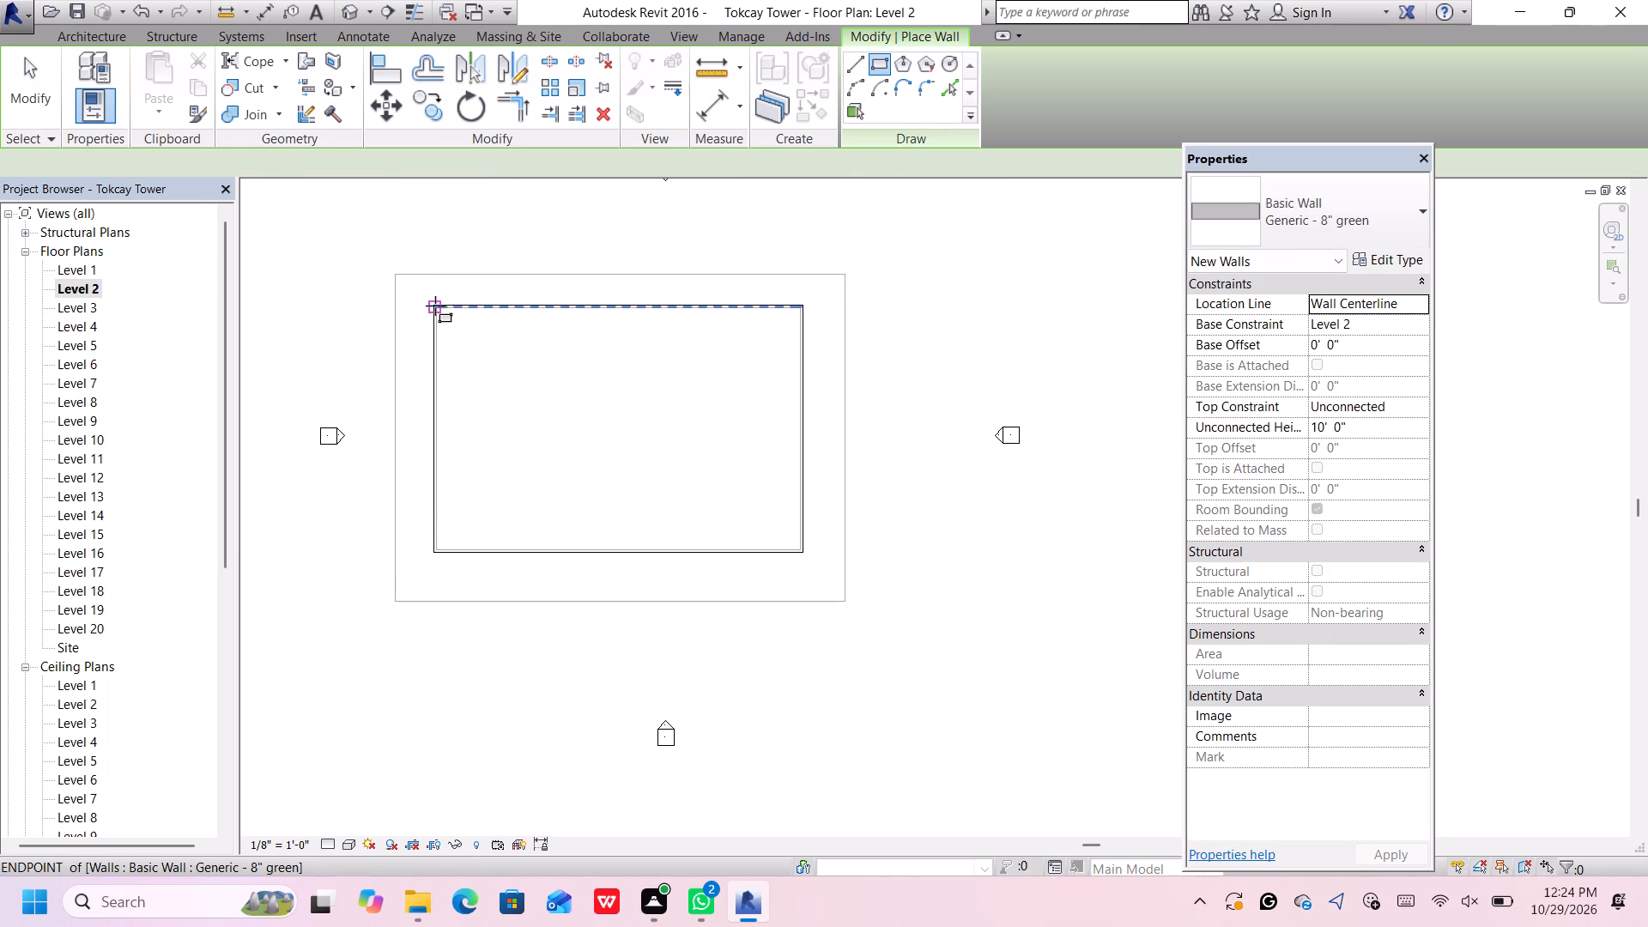
pyautogui.scroll(5, 432, 308)
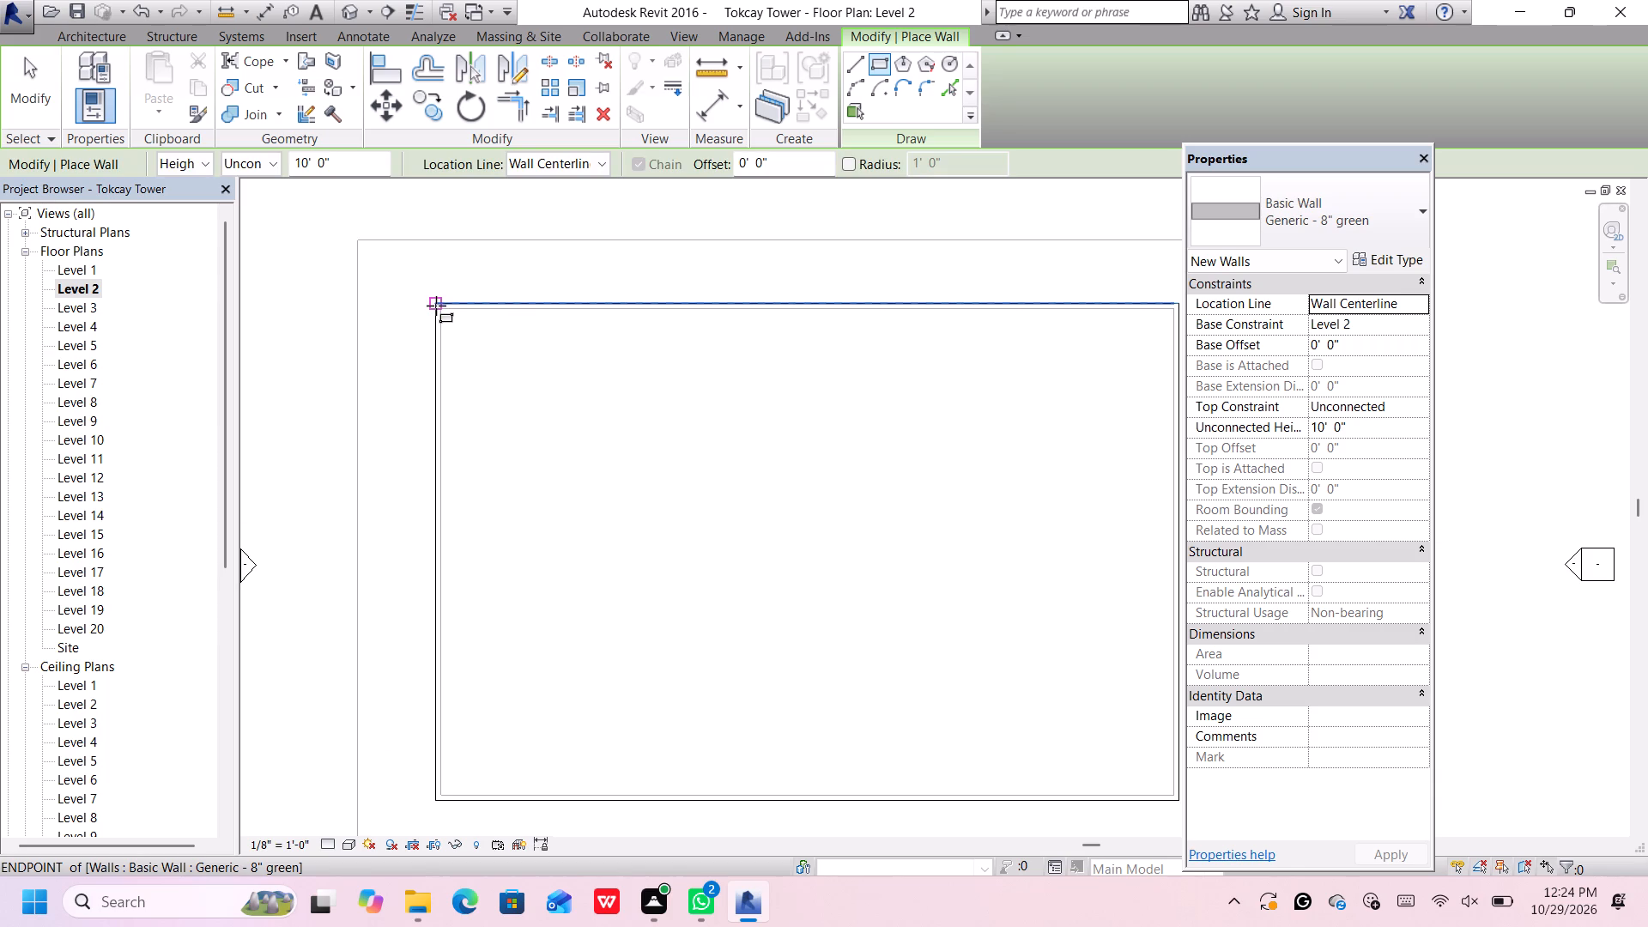
pyautogui.click(435, 305)
pyautogui.scroll(-7, 435, 306)
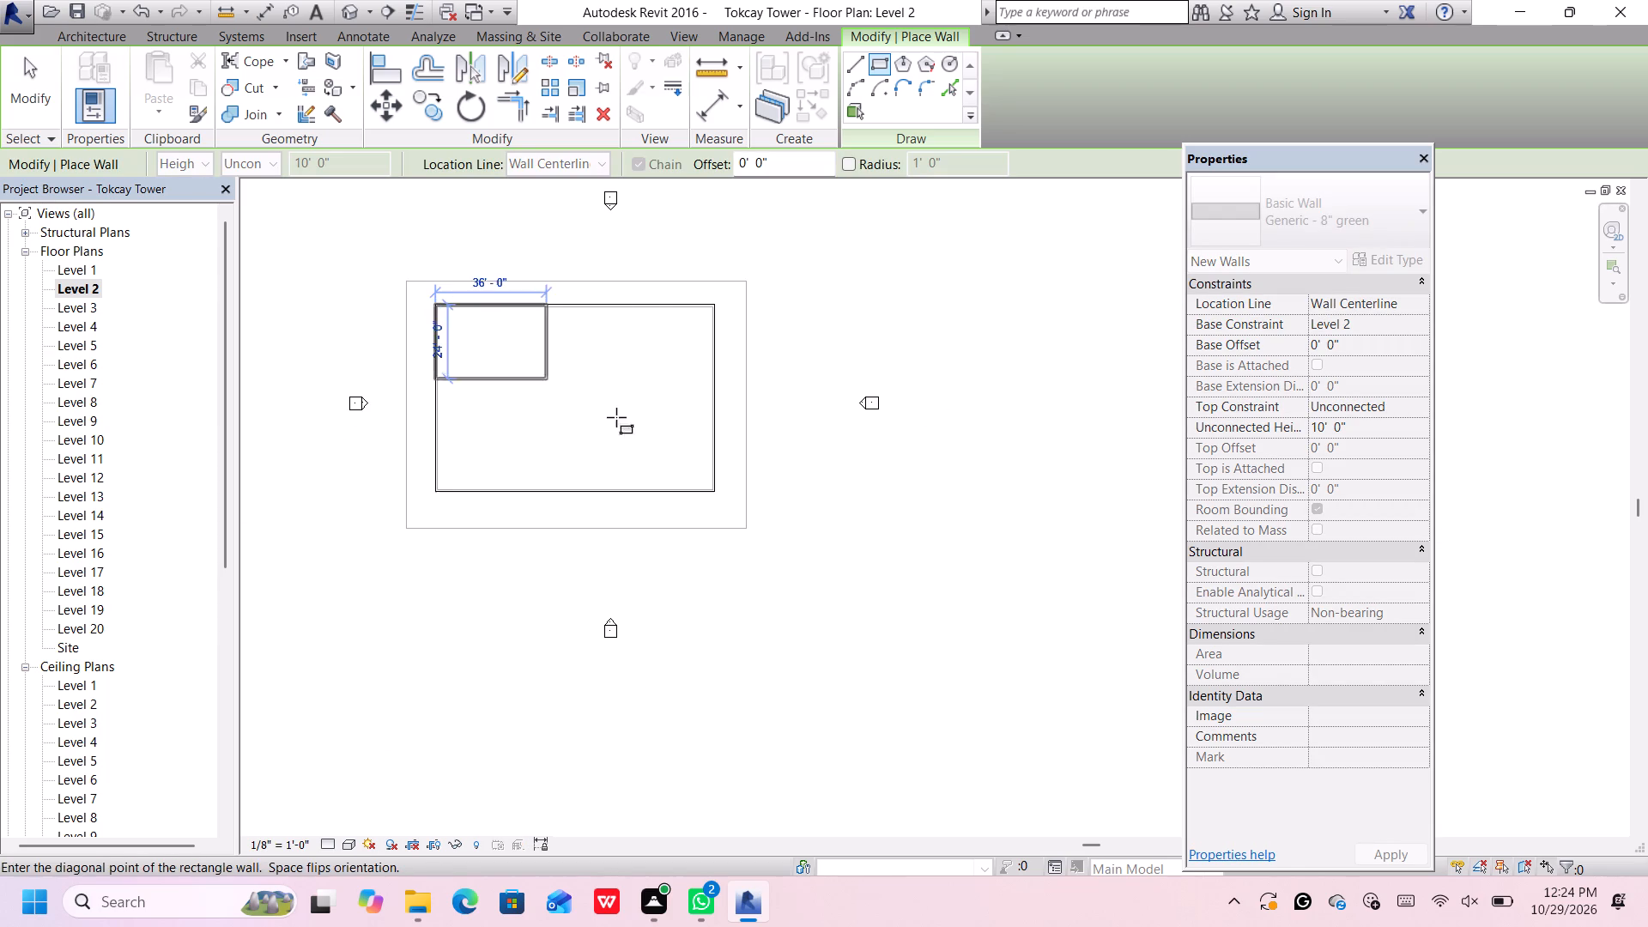
pyautogui.scroll(5, 717, 487)
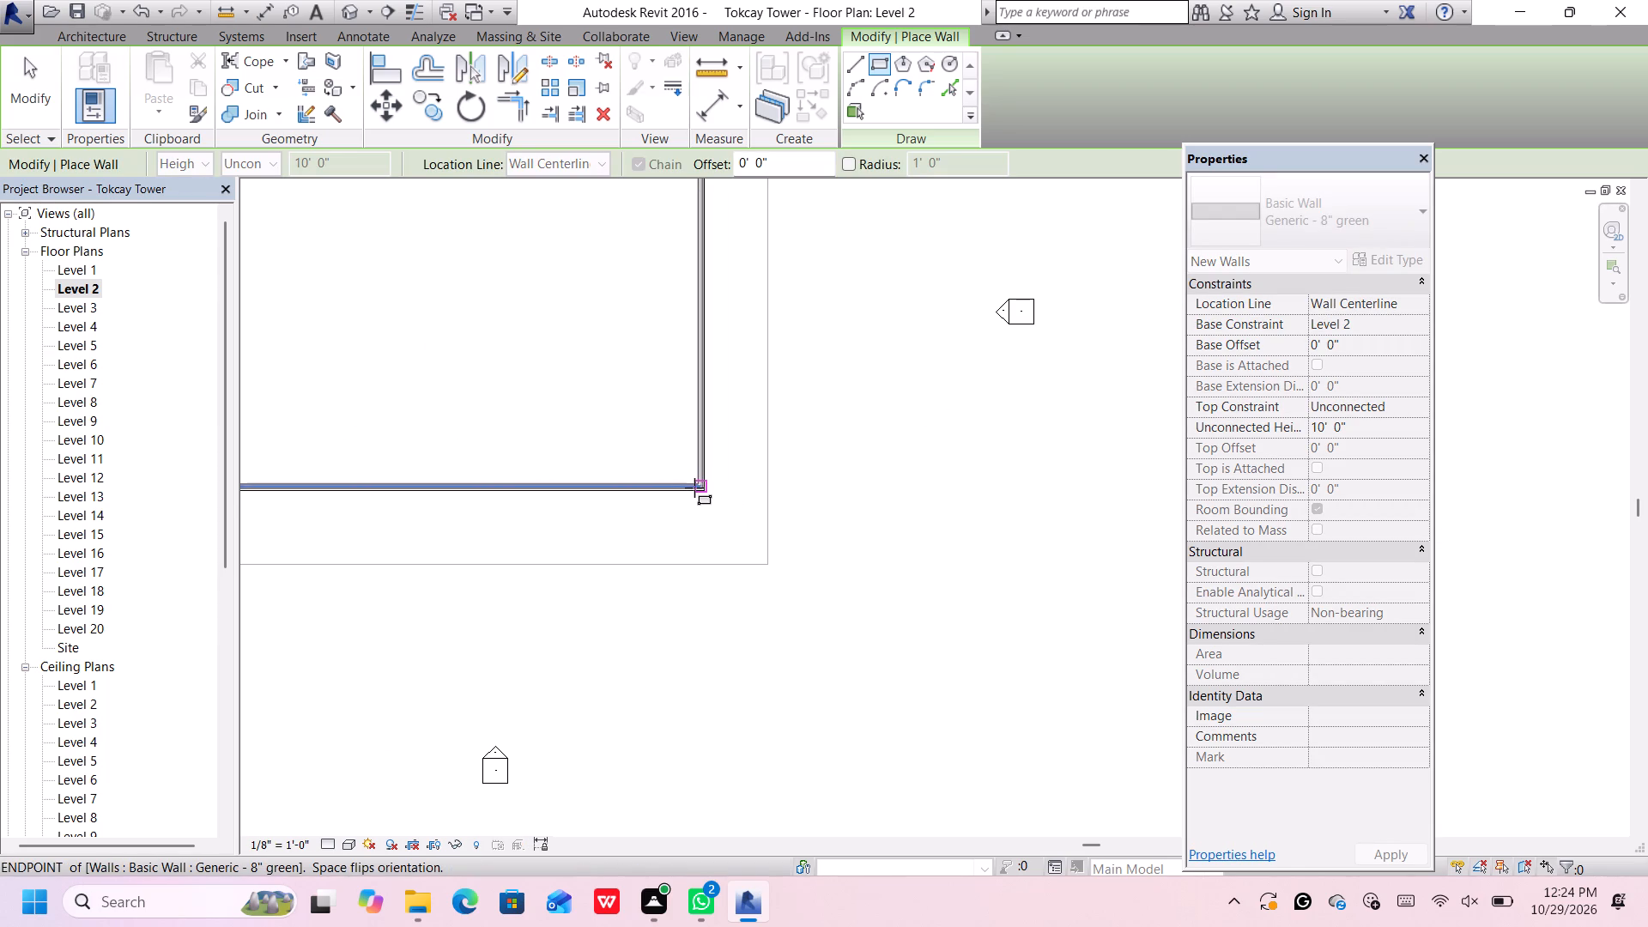
pyautogui.scroll(7, 700, 488)
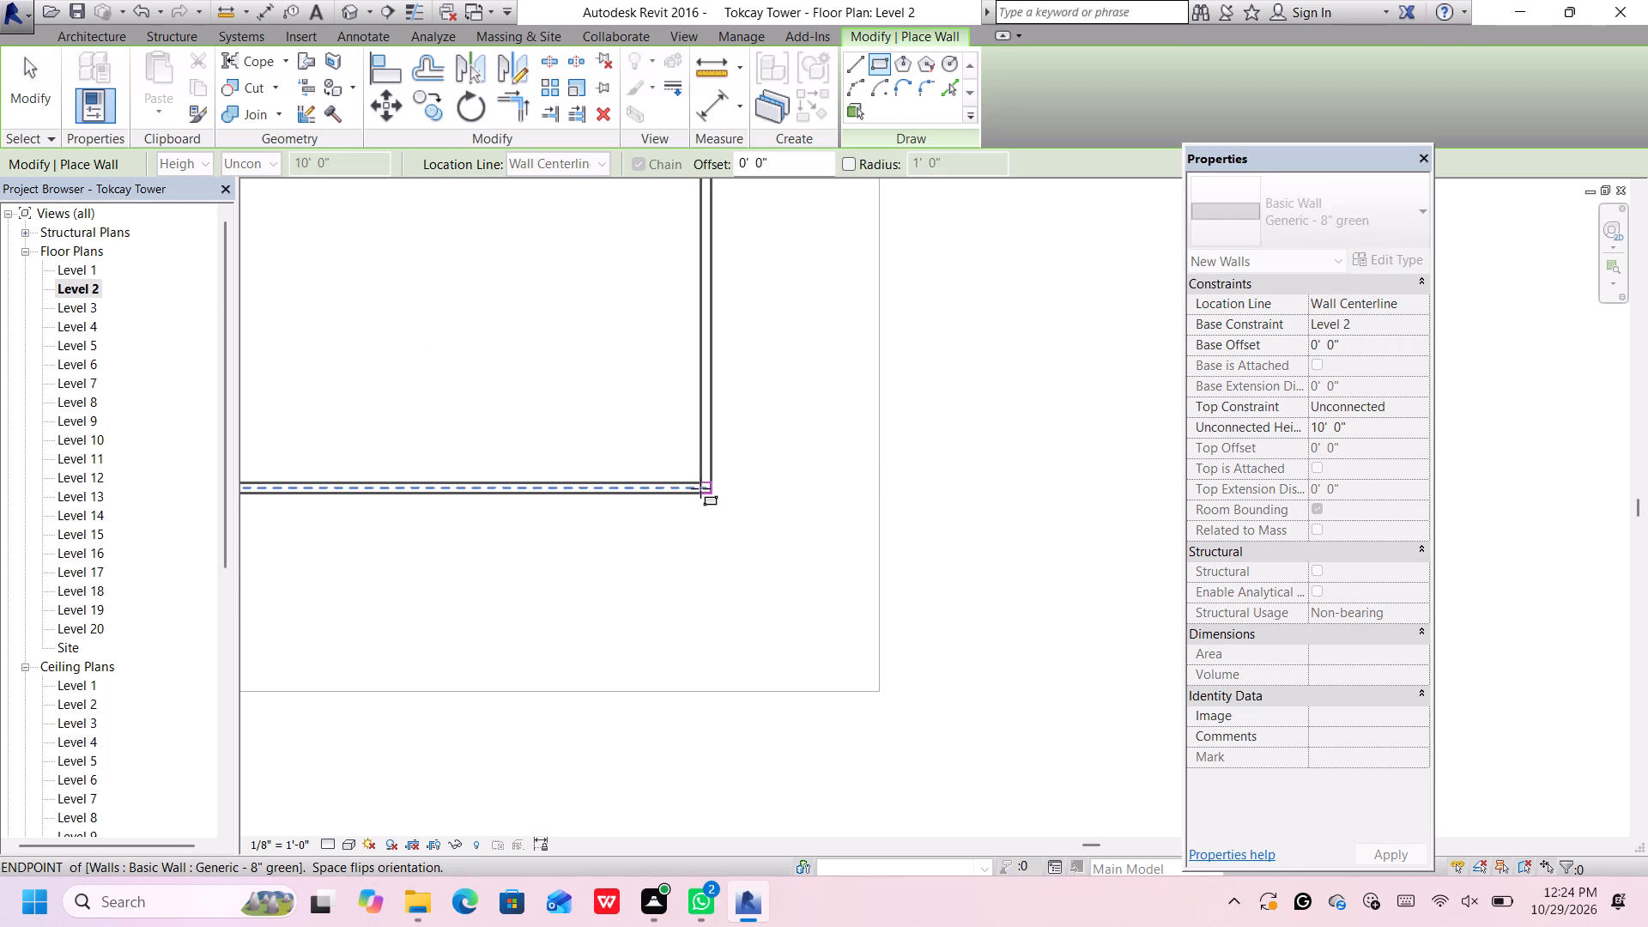
pyautogui.click(700, 488)
pyautogui.scroll(-12, 700, 488)
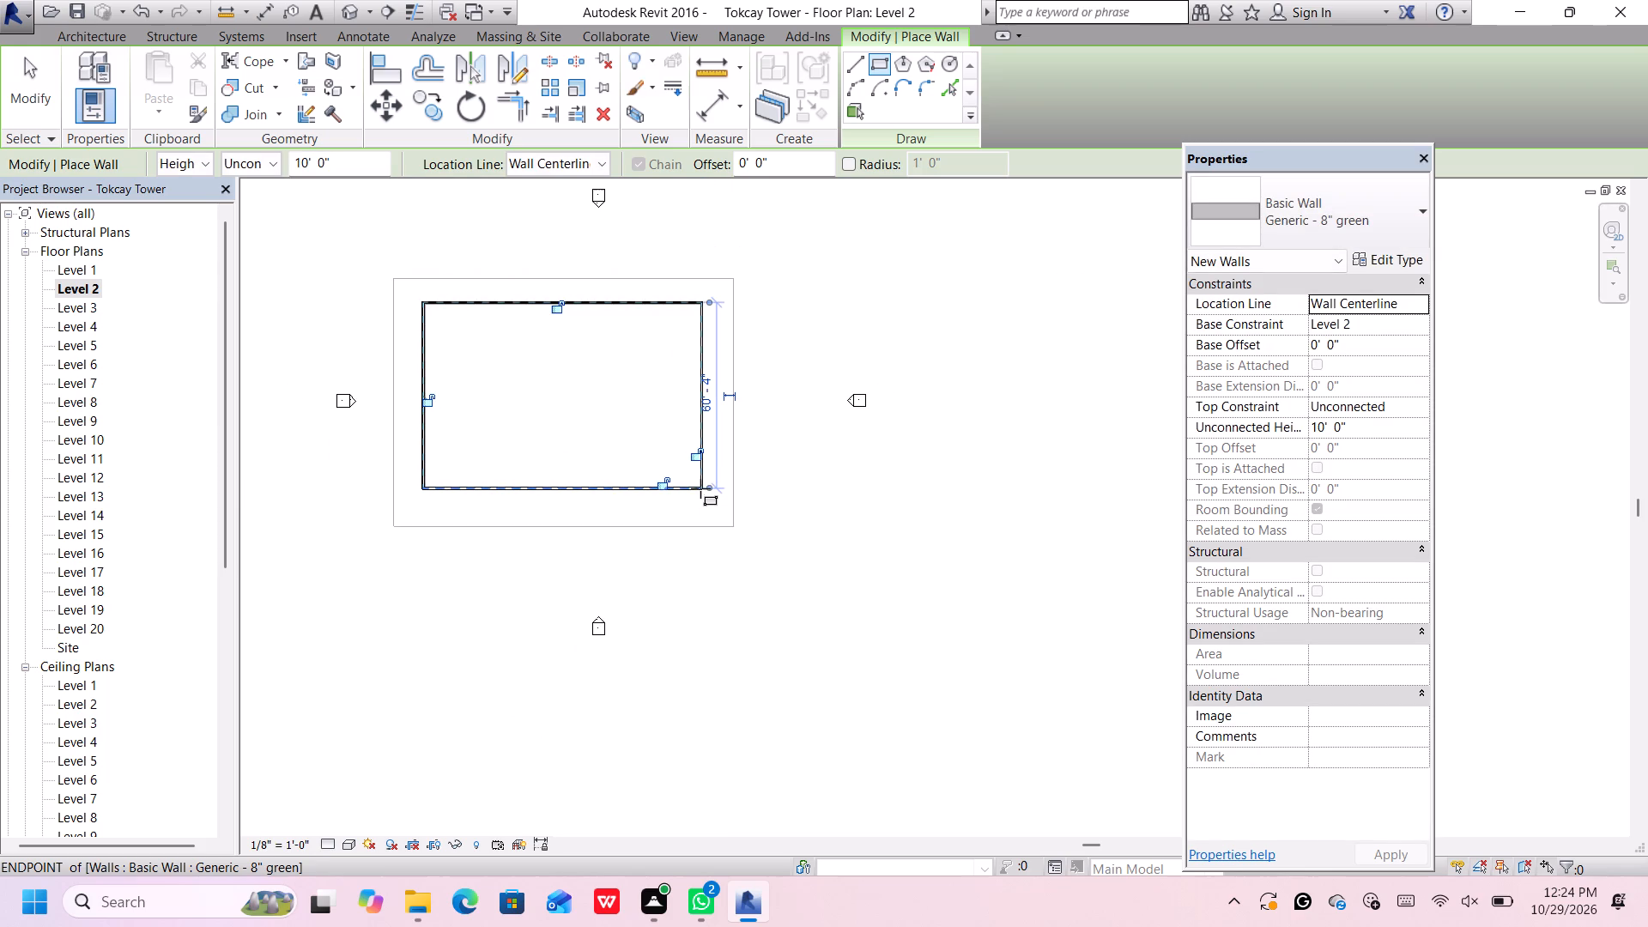
pyautogui.scroll(2, 512, 482)
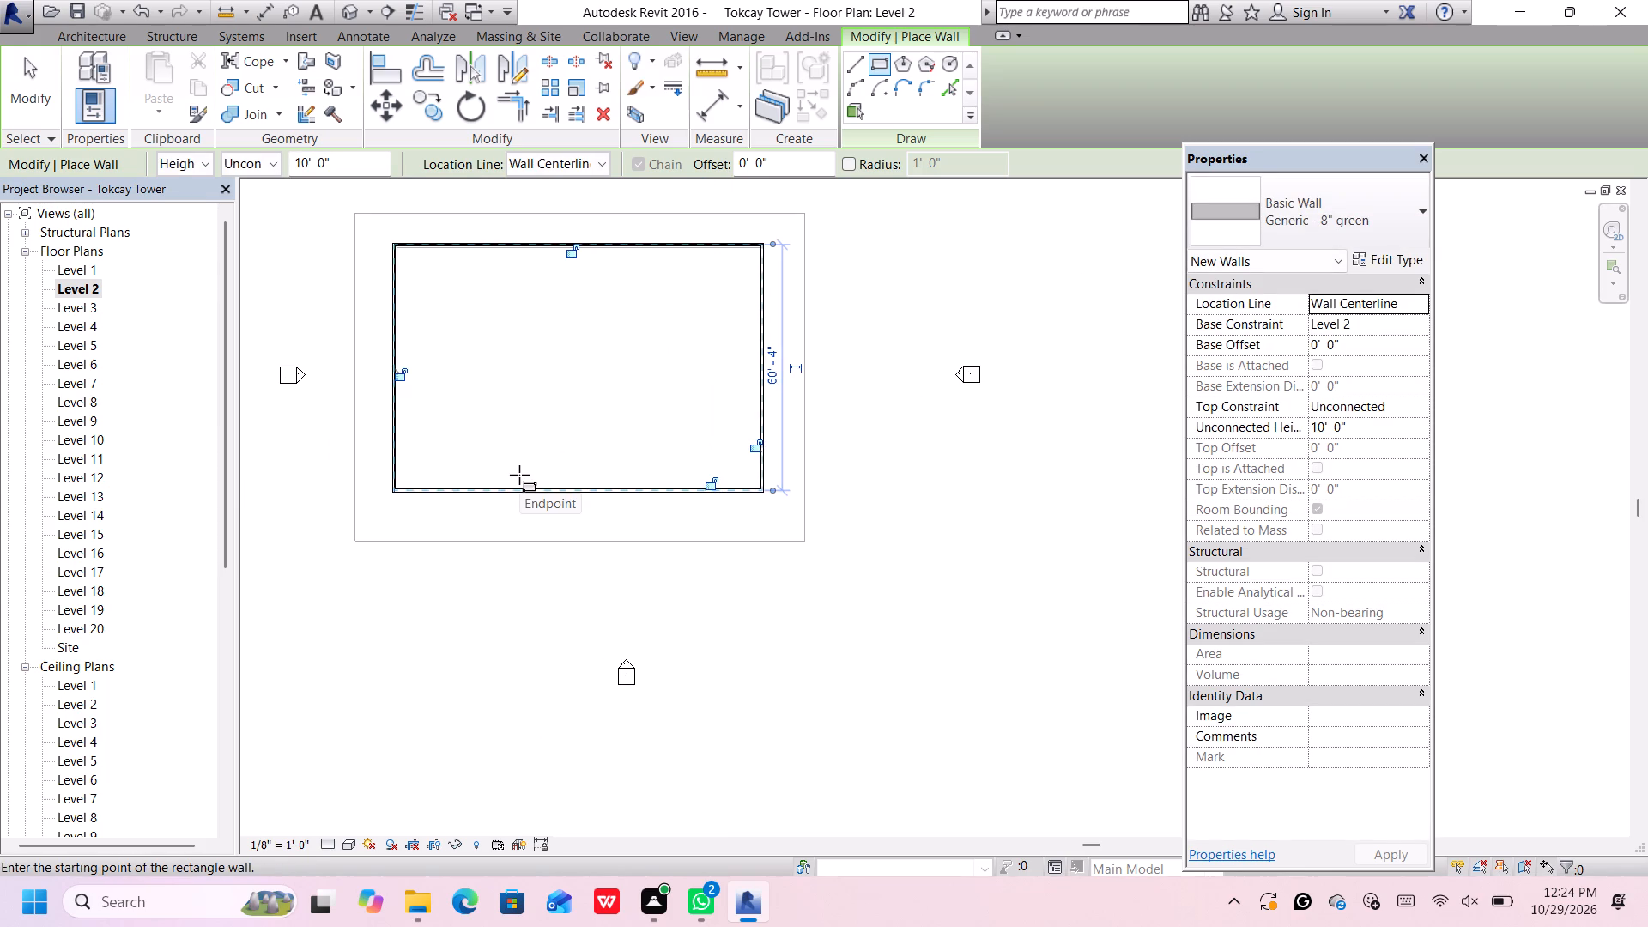
pyautogui.press('Escape')
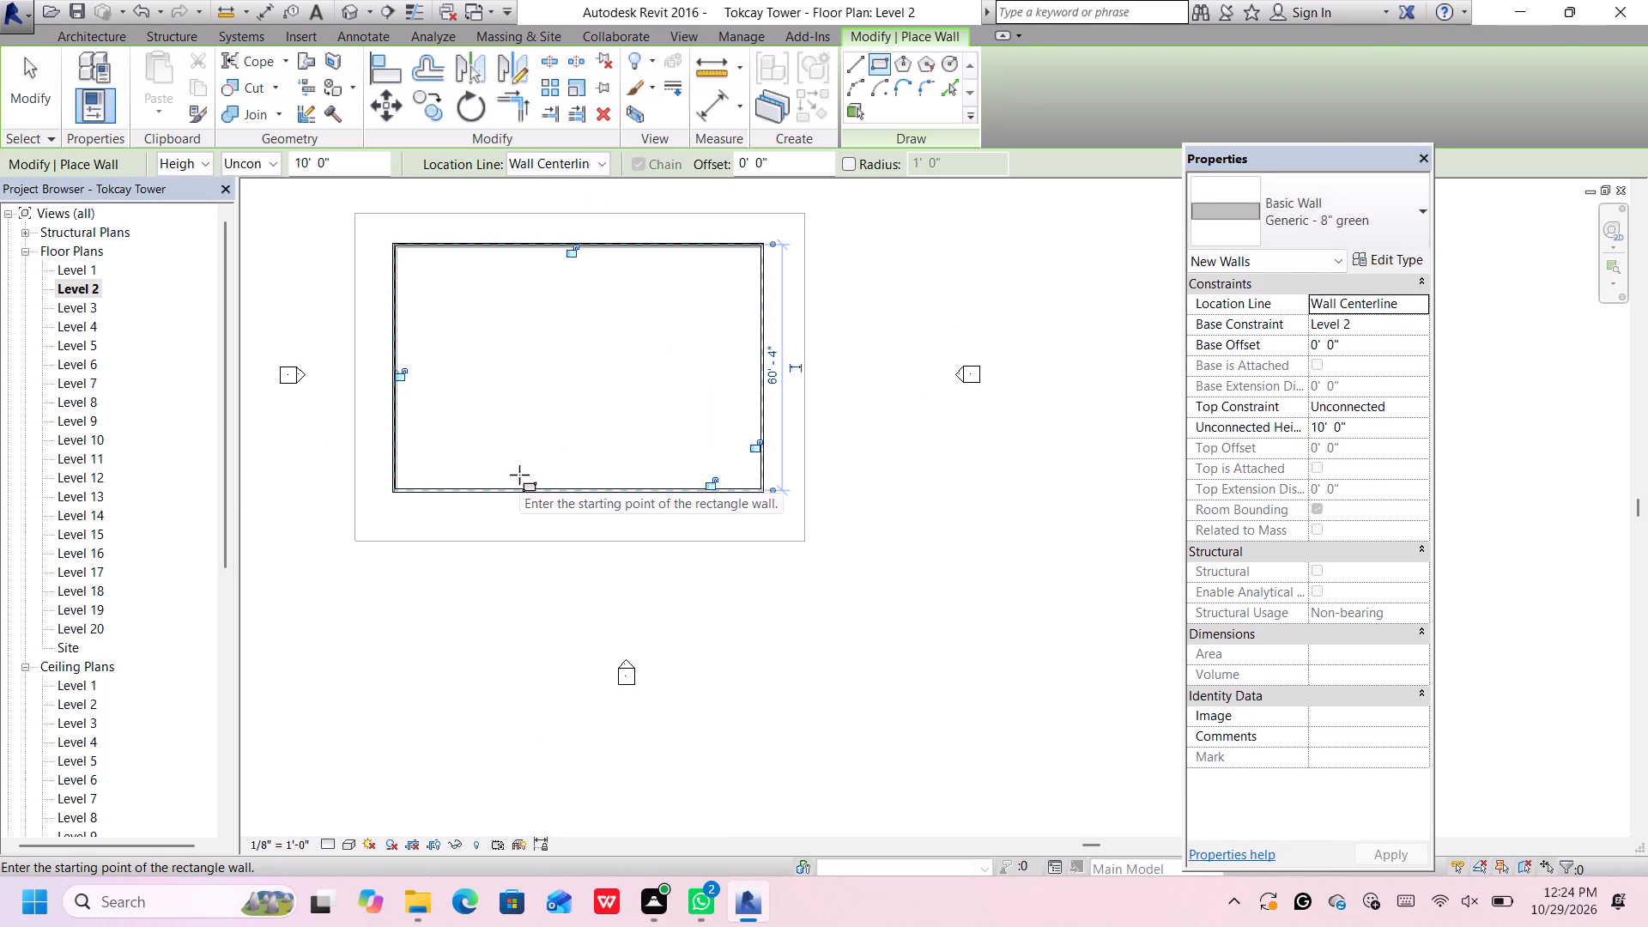
pyautogui.press('Escape')
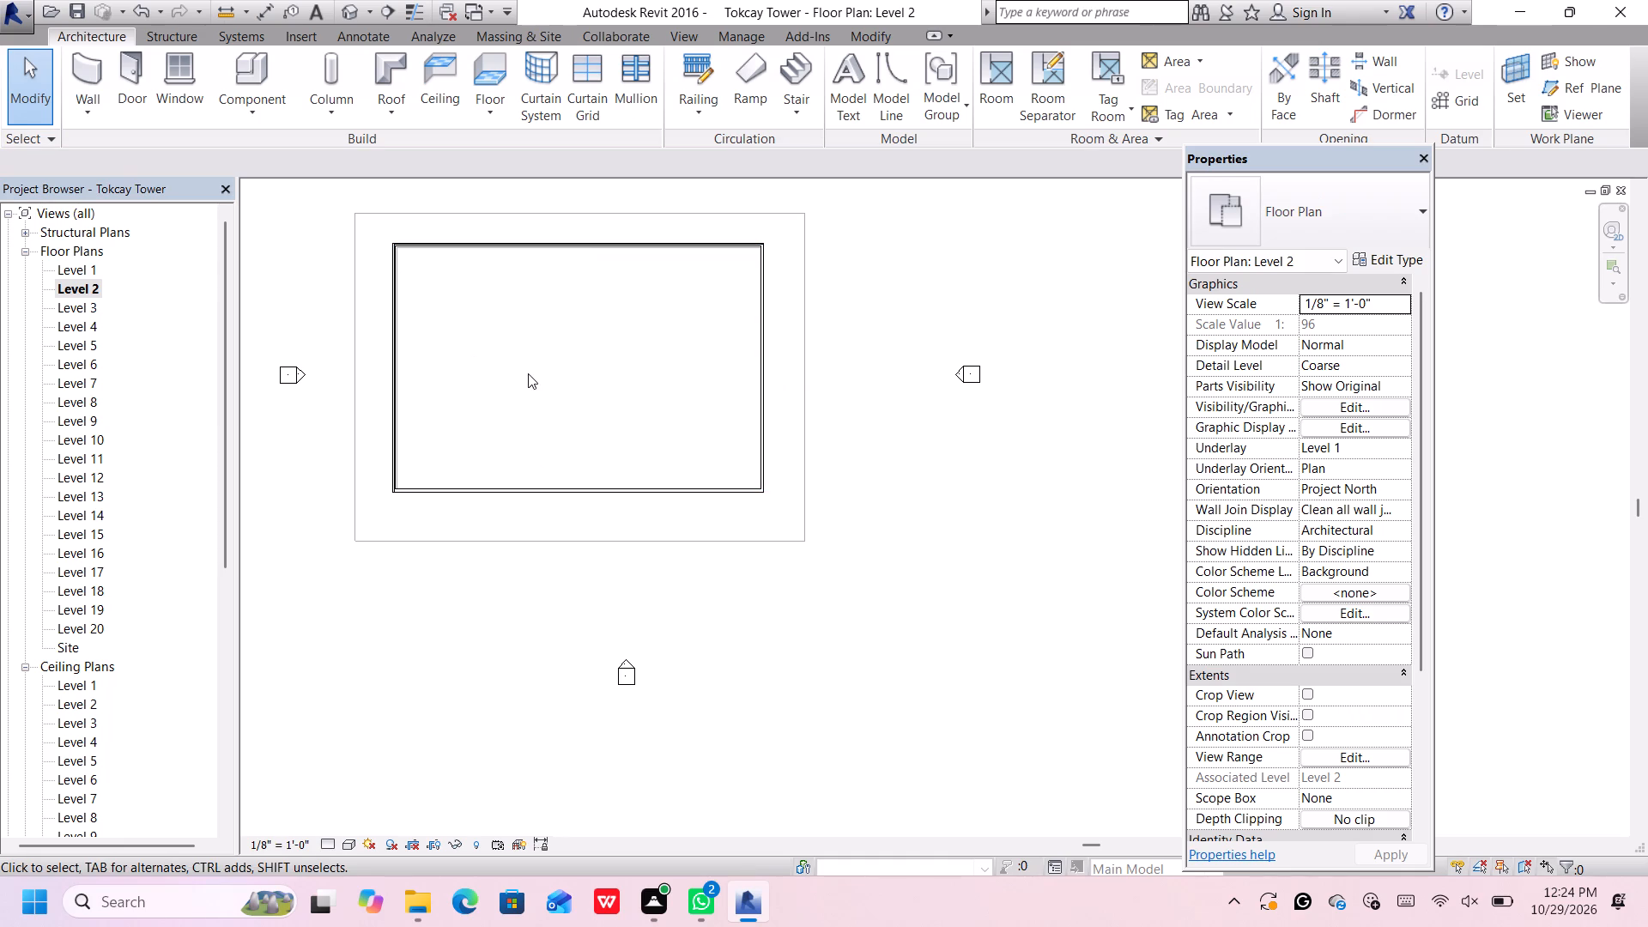
# Nudge the west Level 2 wall sideways to line up with the wall below.
pyautogui.scroll(10, 390, 365)
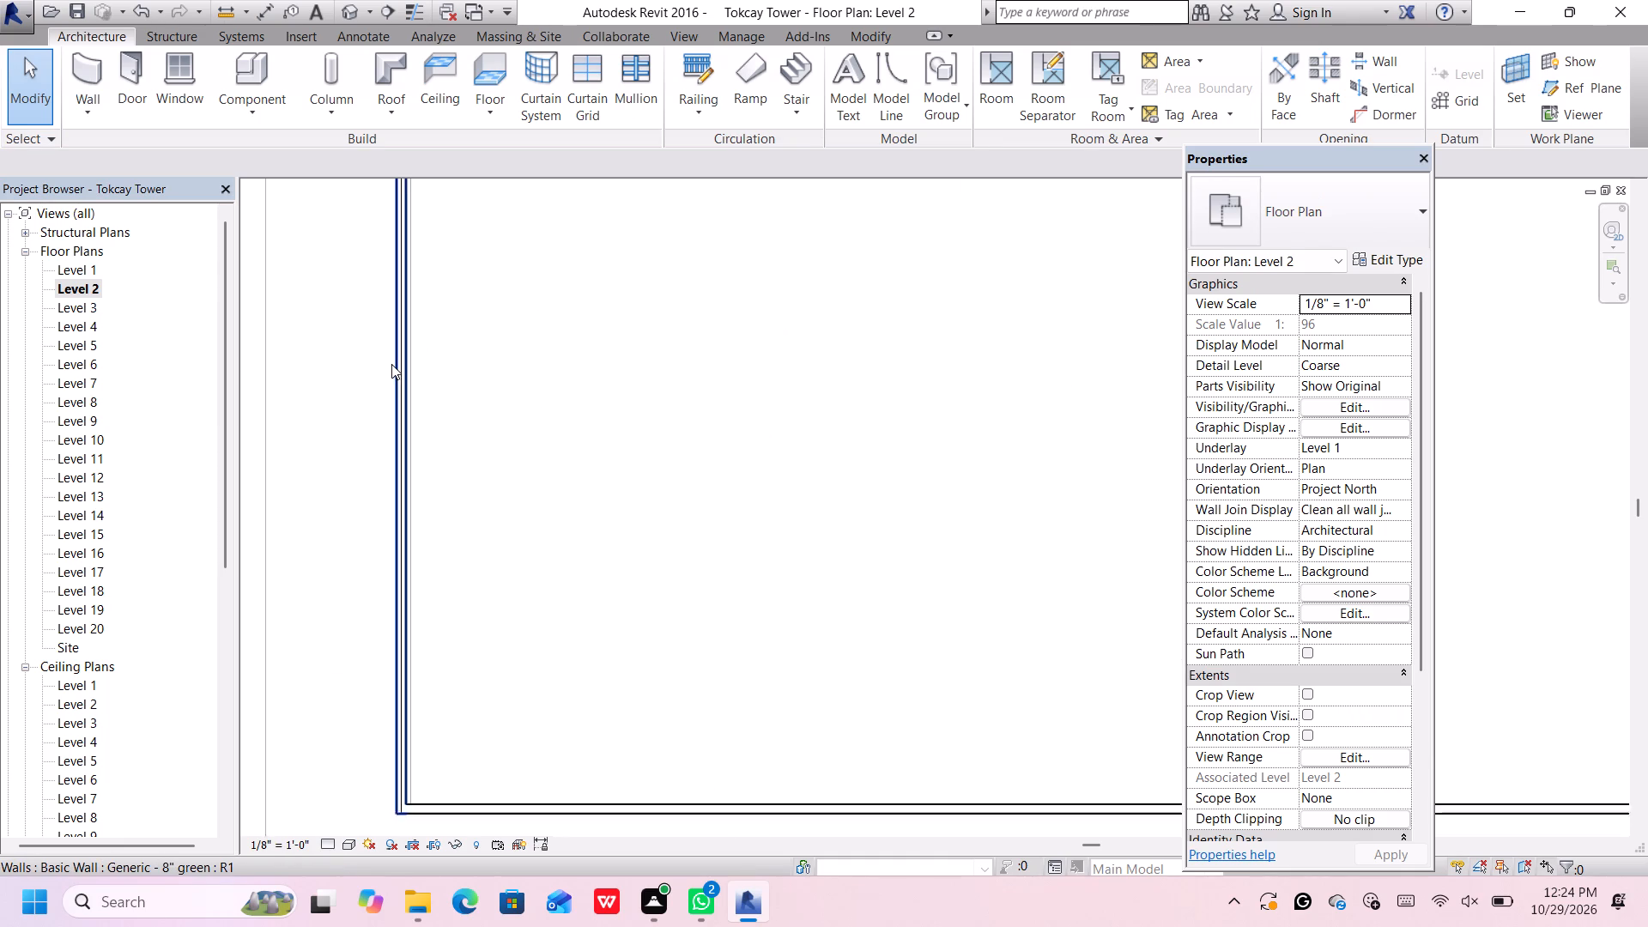
pyautogui.scroll(1, 391, 364)
pyautogui.click(398, 383)
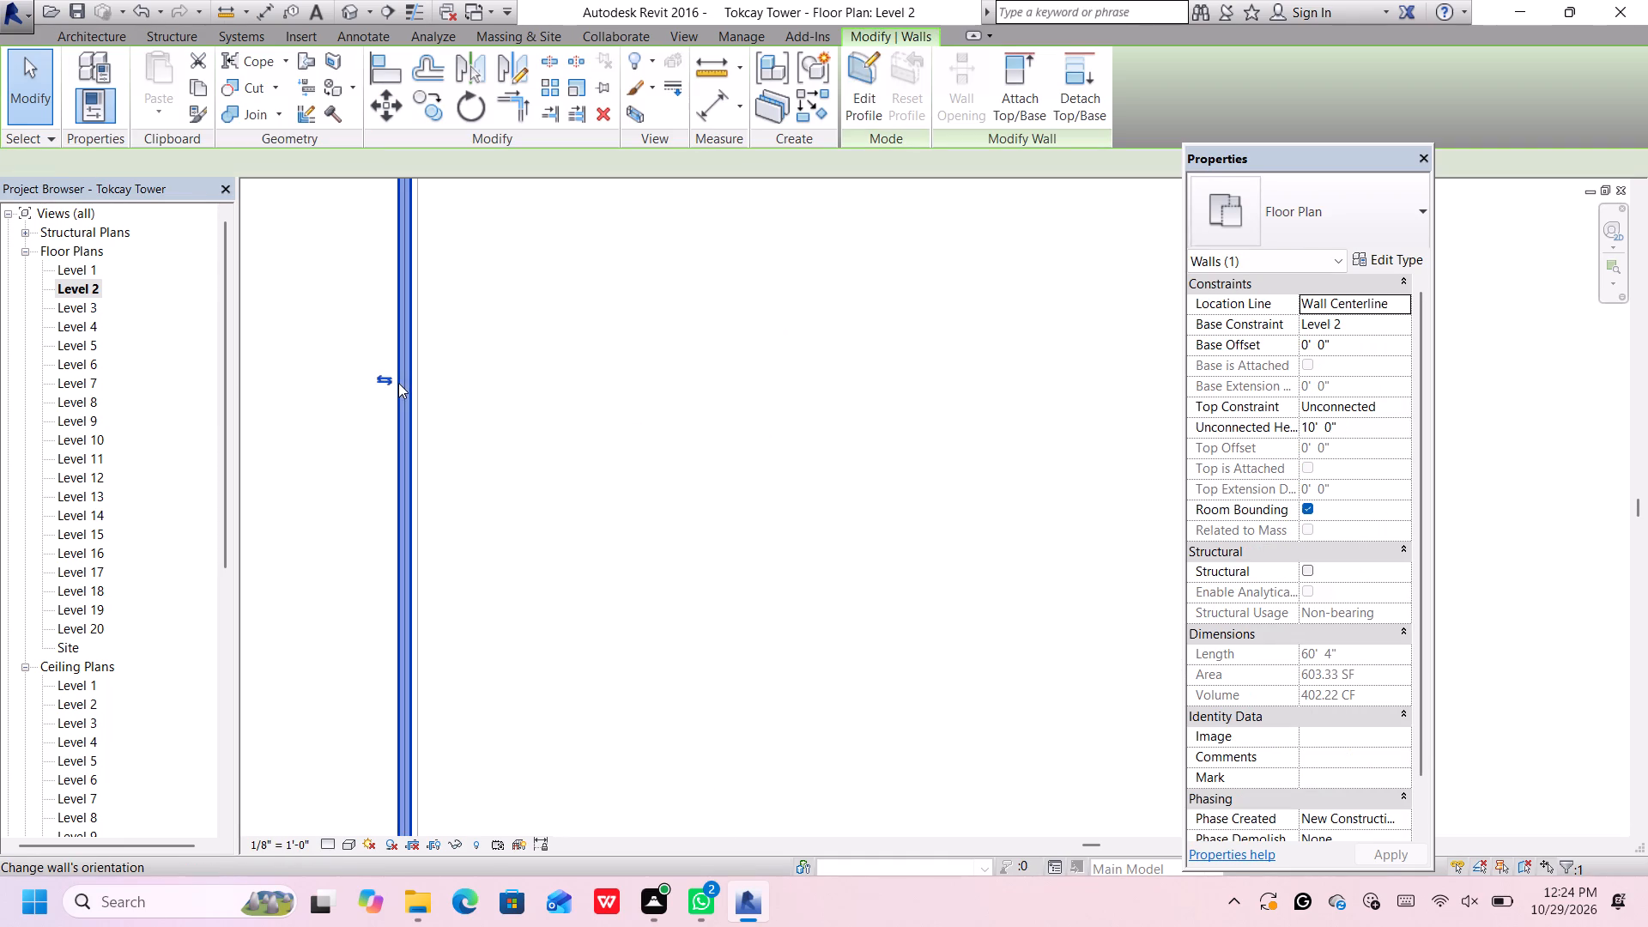
pyautogui.scroll(-7, 398, 383)
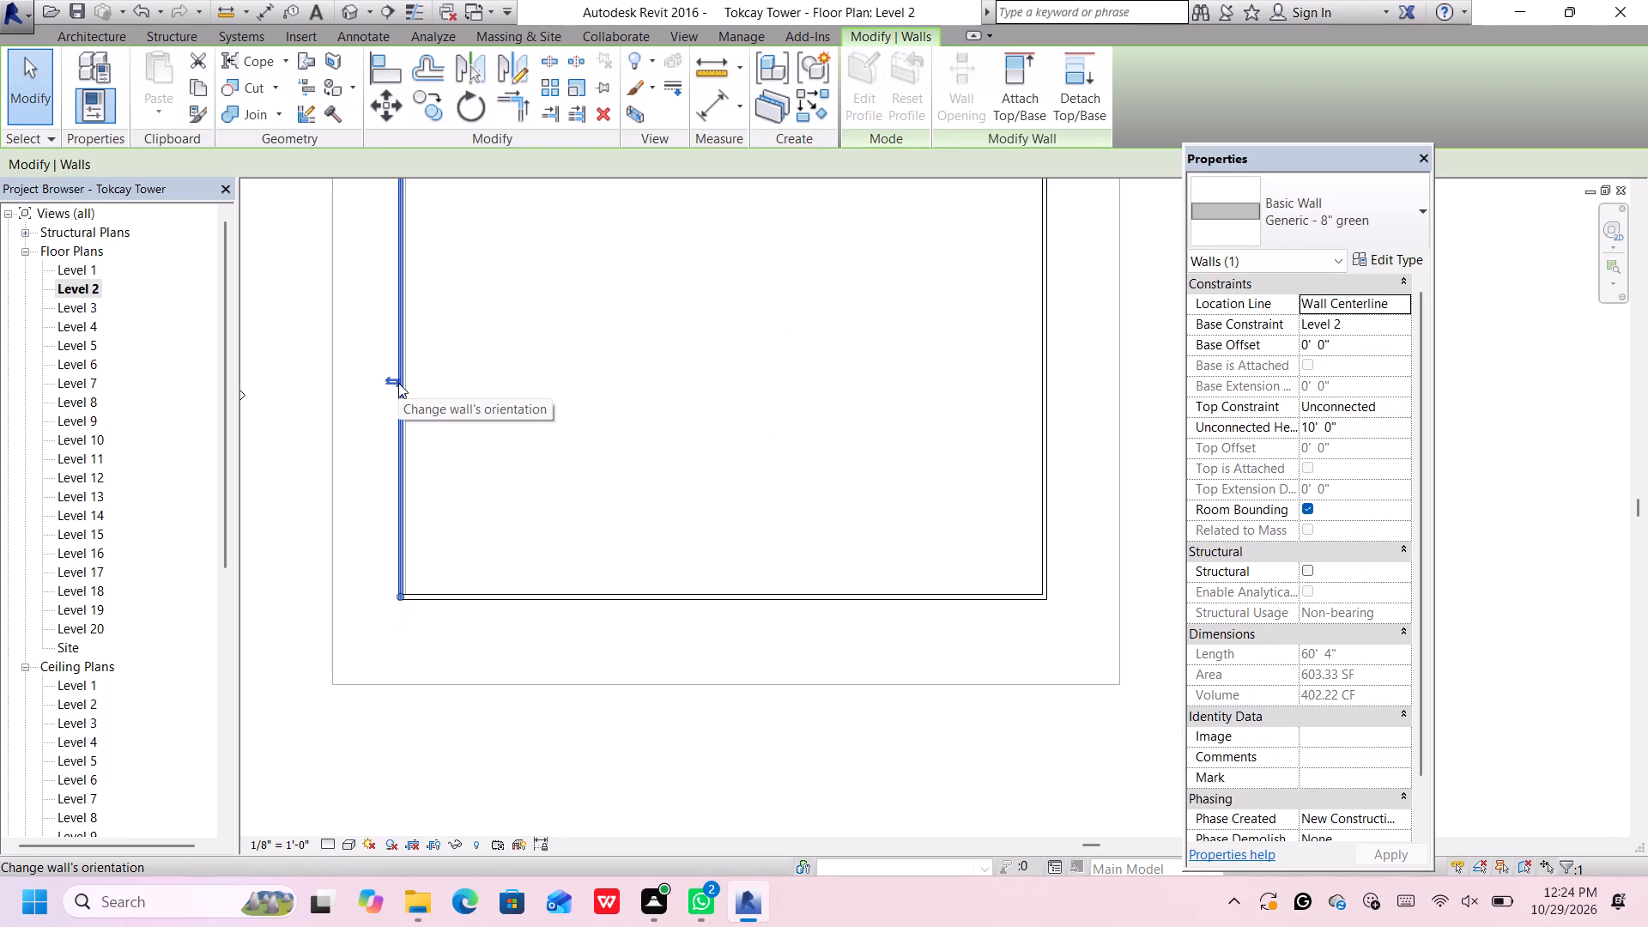
pyautogui.press('Right')
pyautogui.scroll(4, 397, 381)
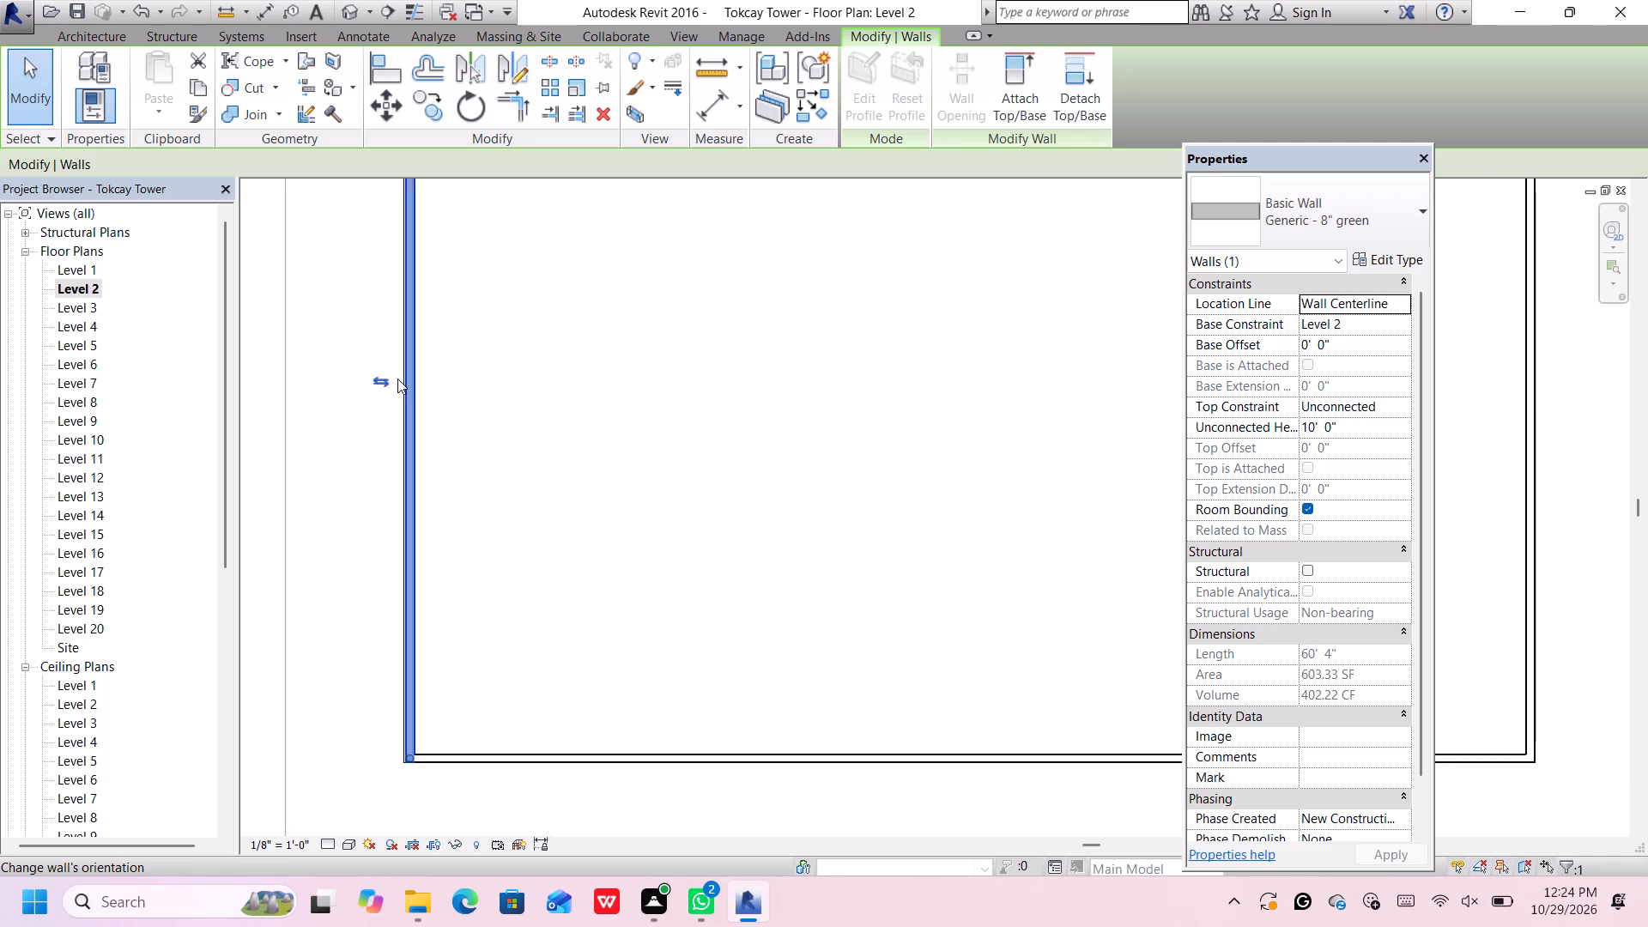
pyautogui.scroll(11, 397, 379)
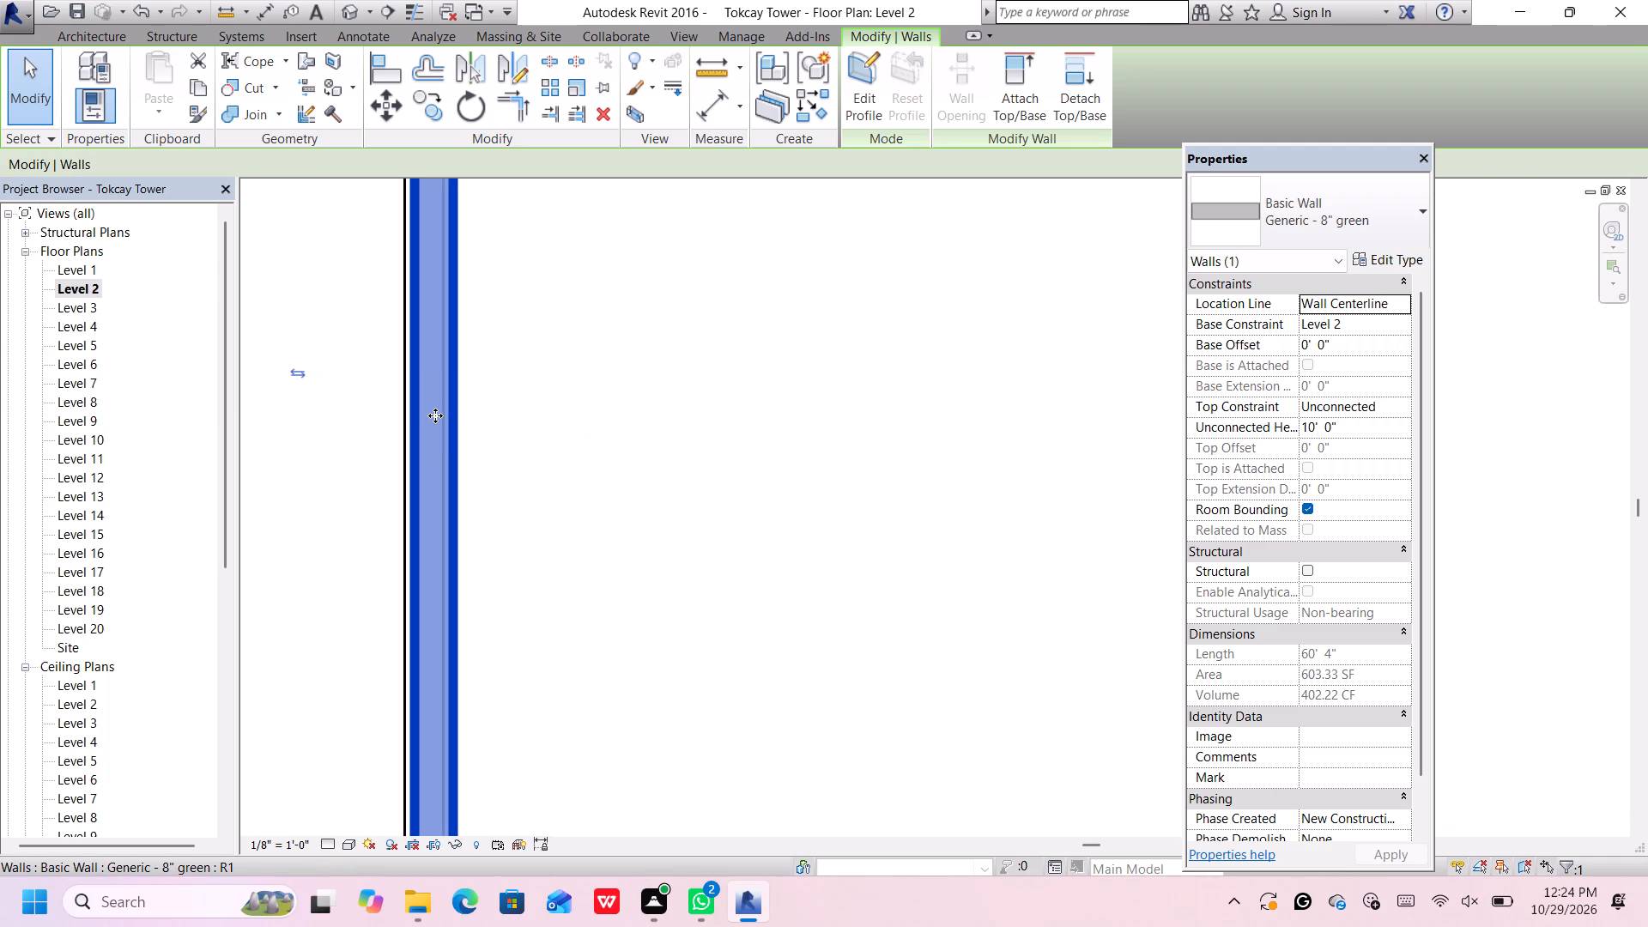
pyautogui.press('Left')
pyautogui.press('Left')
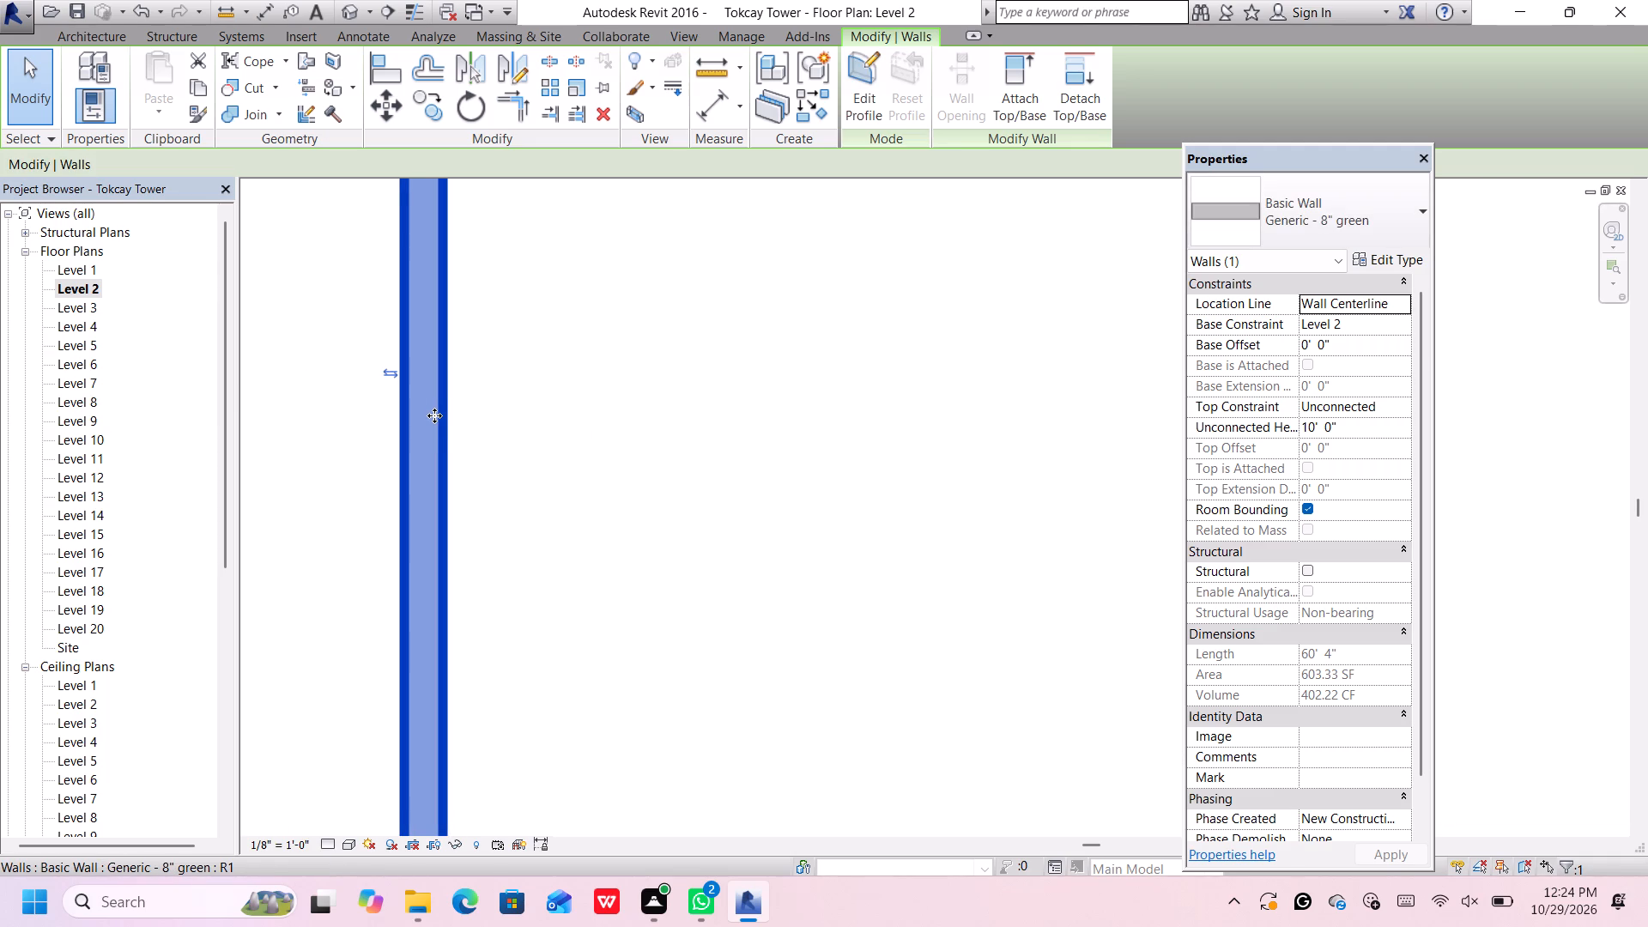
pyautogui.scroll(-18, 436, 415)
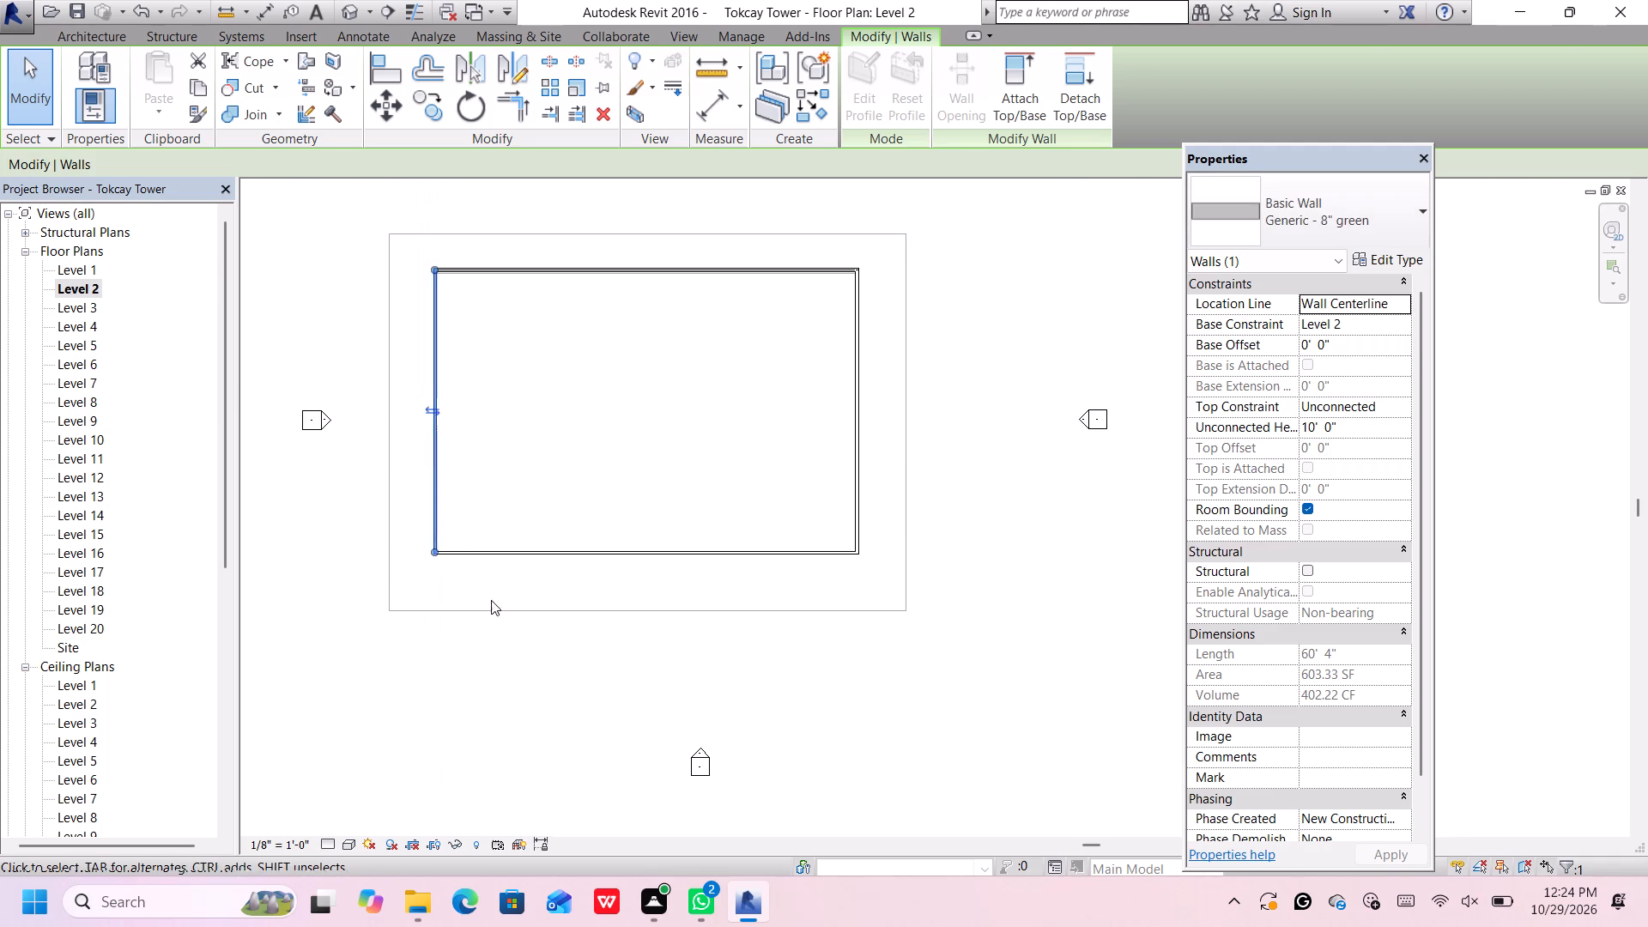
pyautogui.click(505, 705)
# Nudge the north Level 2 wall three increments southward to line up with the wall below.
pyautogui.scroll(5, 639, 245)
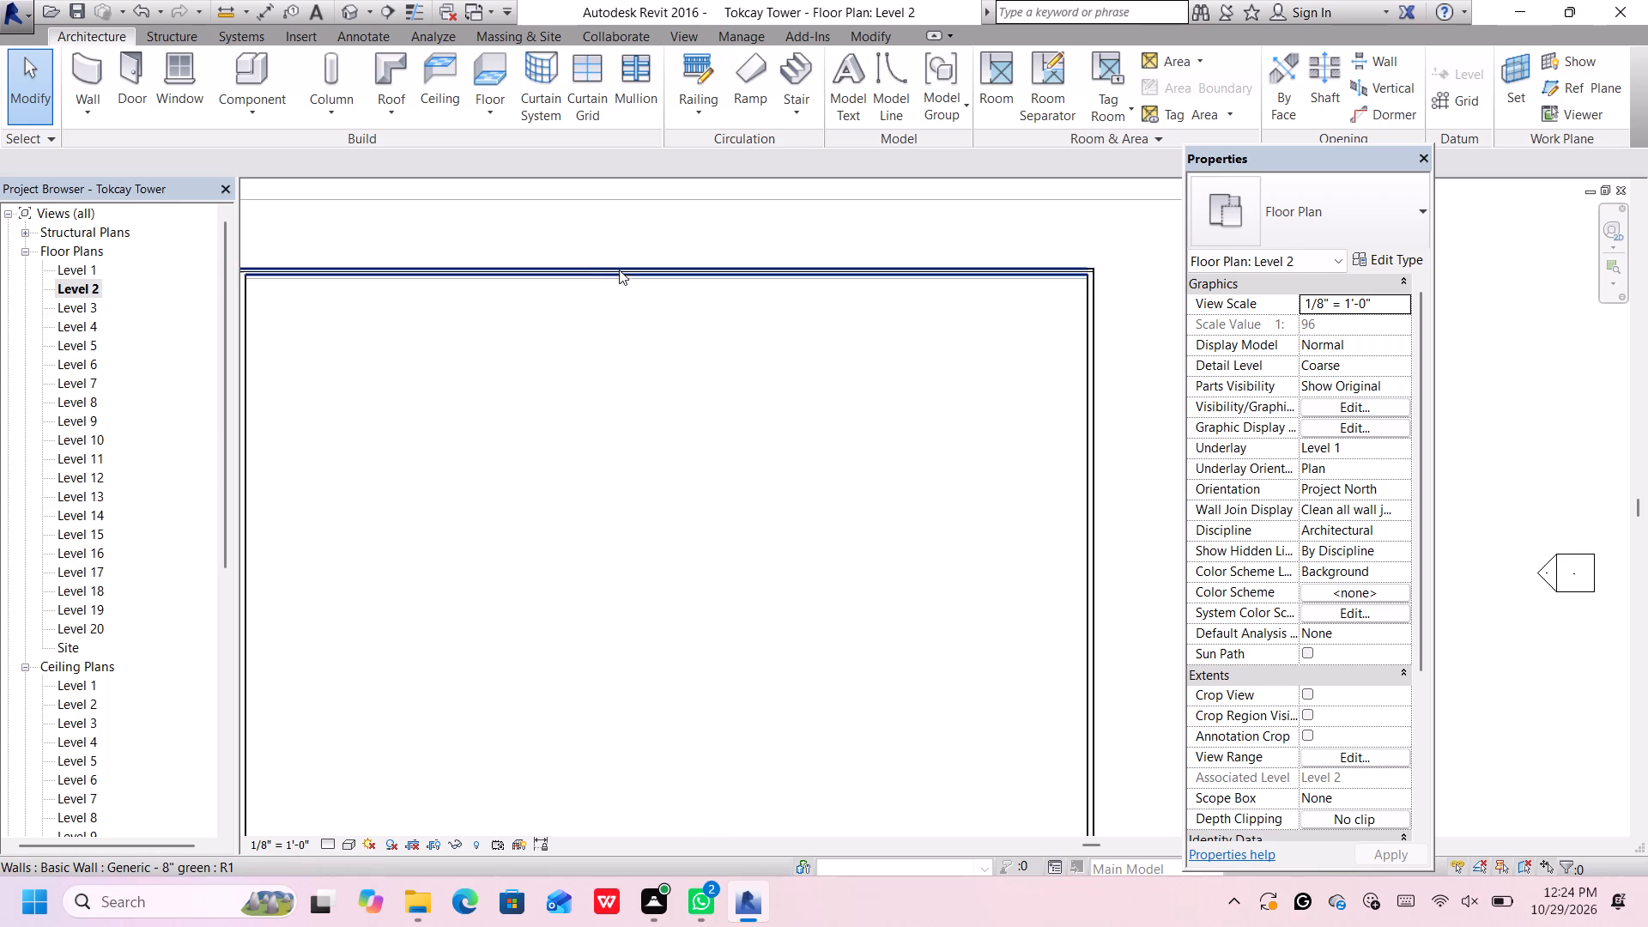
pyautogui.scroll(7, 596, 258)
pyautogui.click(602, 286)
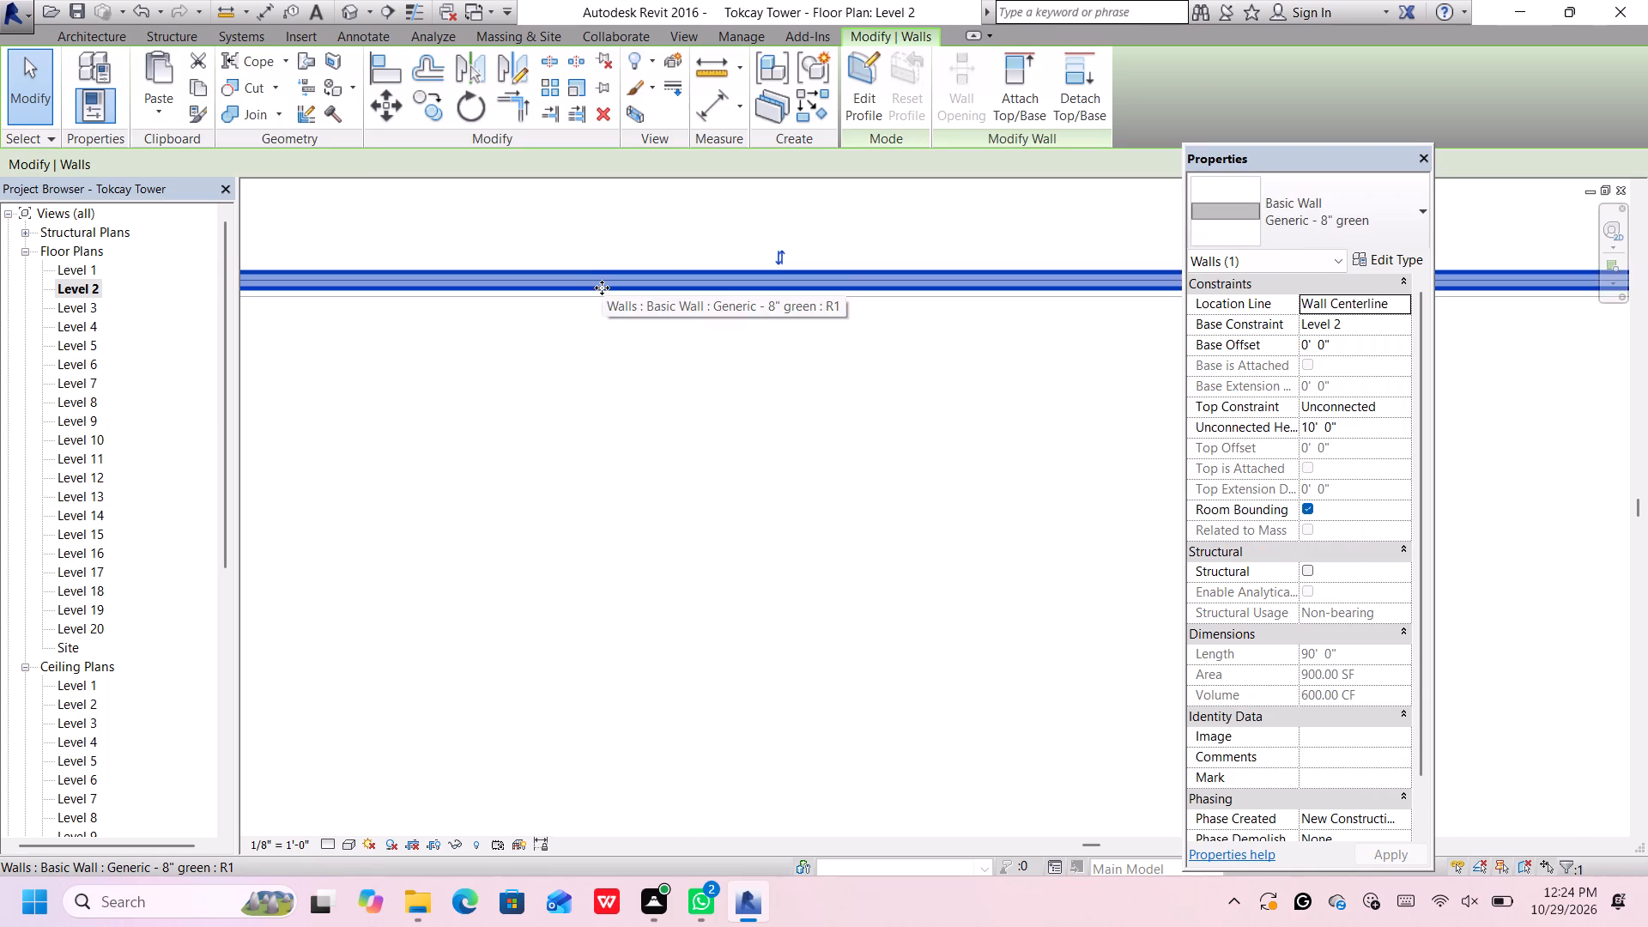
pyautogui.scroll(6, 602, 288)
pyautogui.press('Down')
pyautogui.press('Down')
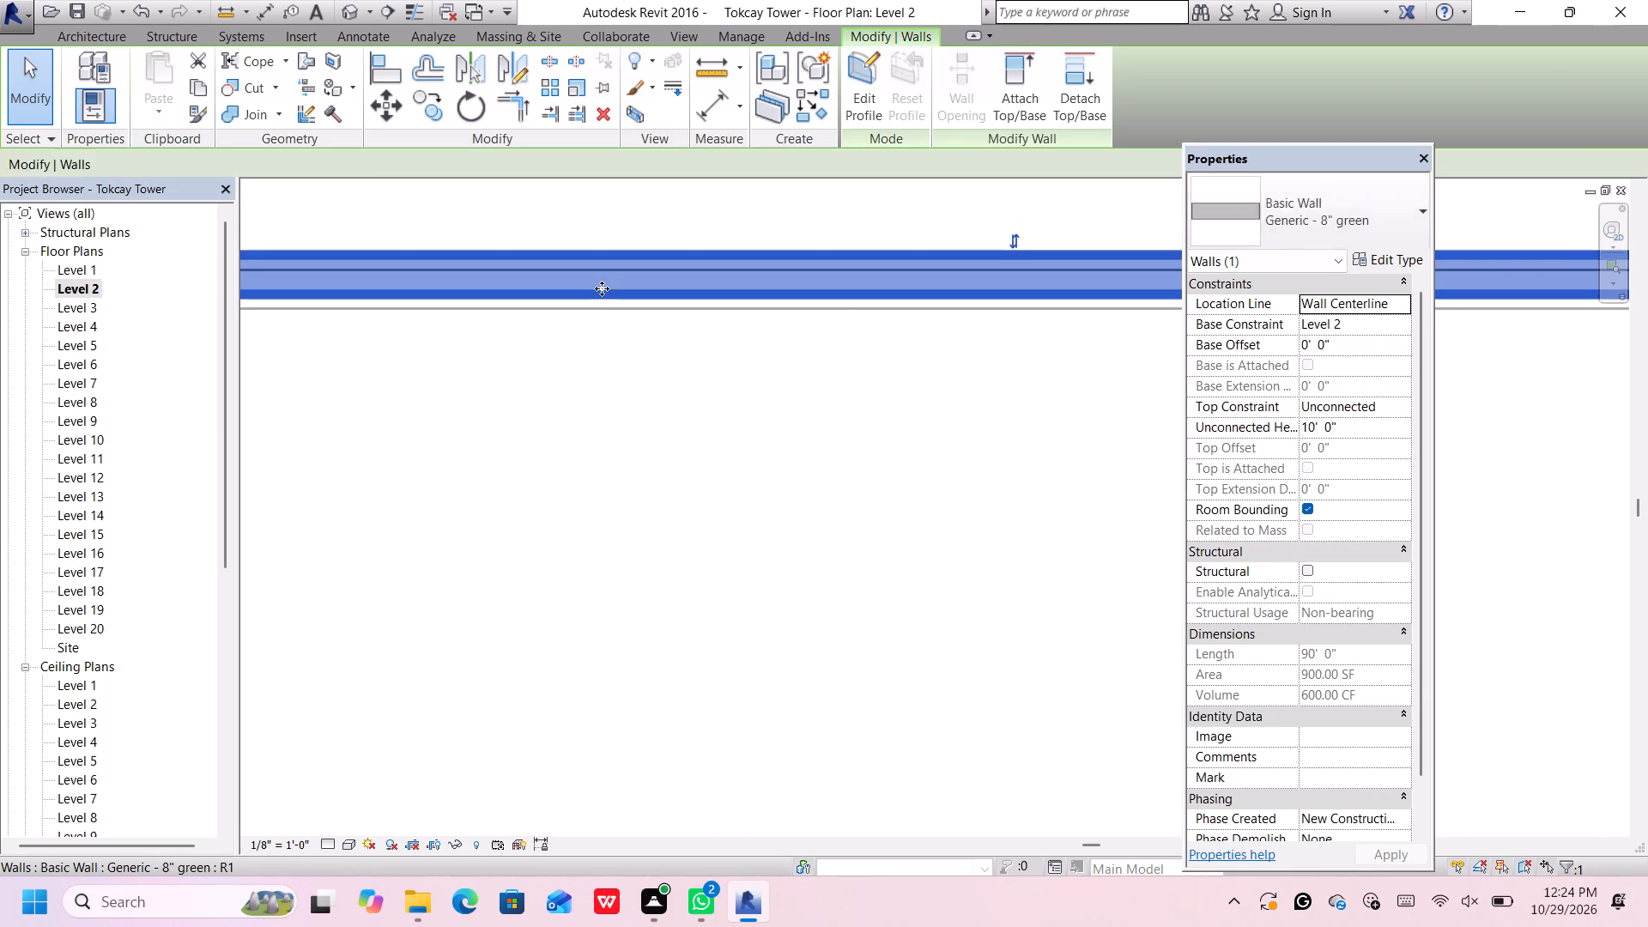
pyautogui.press('Down')
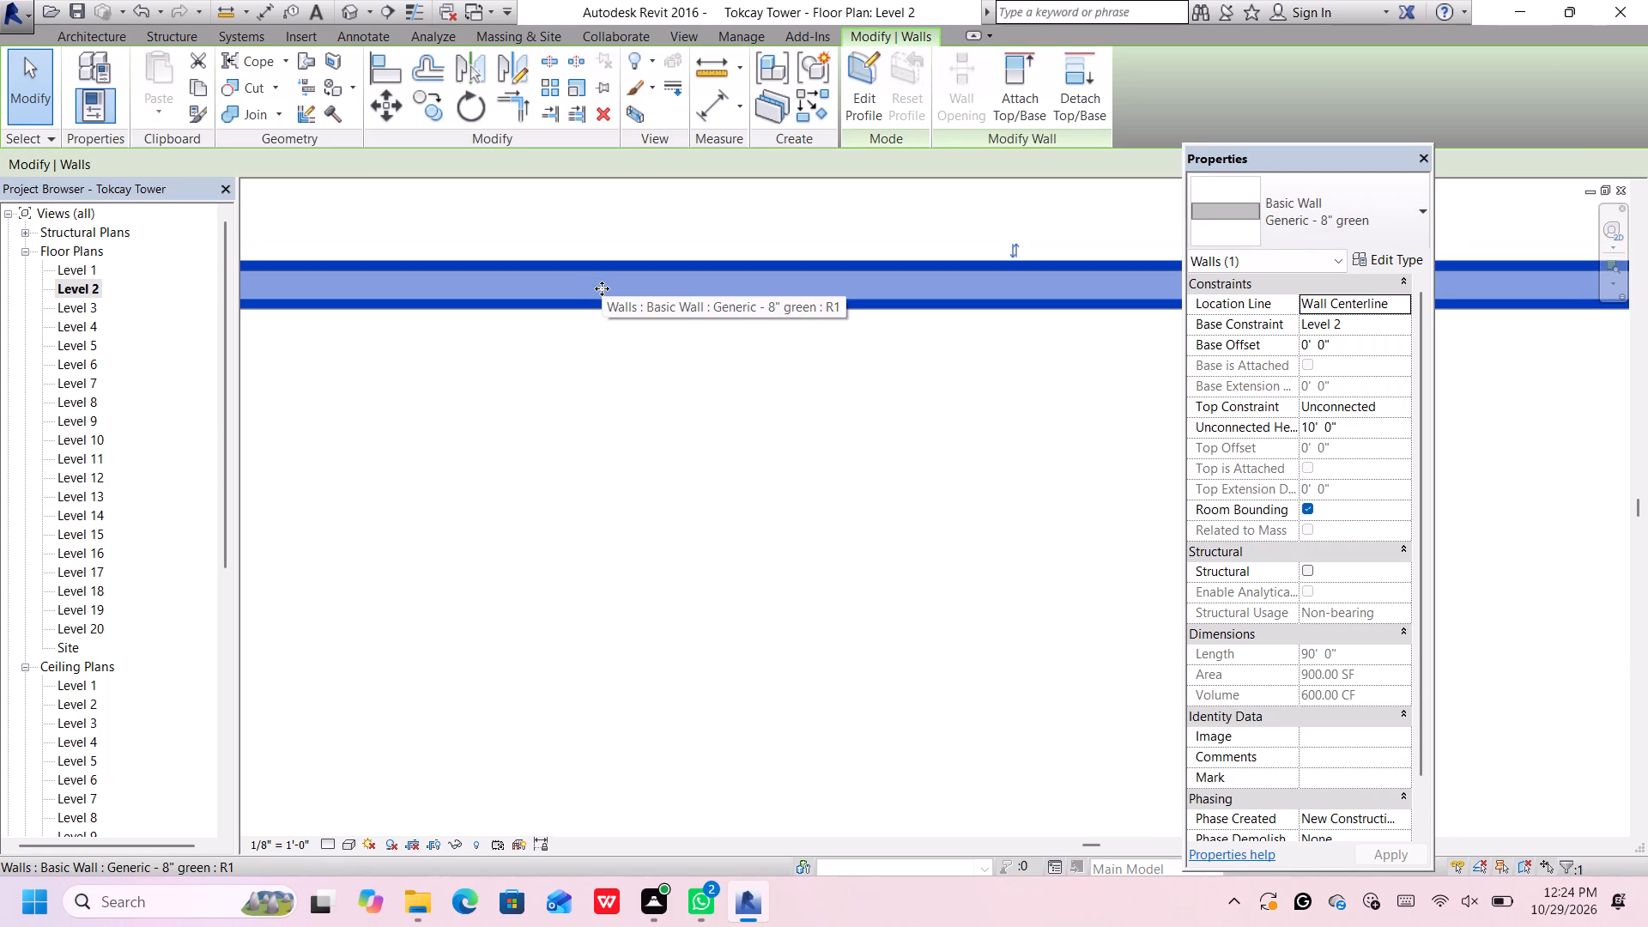
pyautogui.scroll(-18, 603, 290)
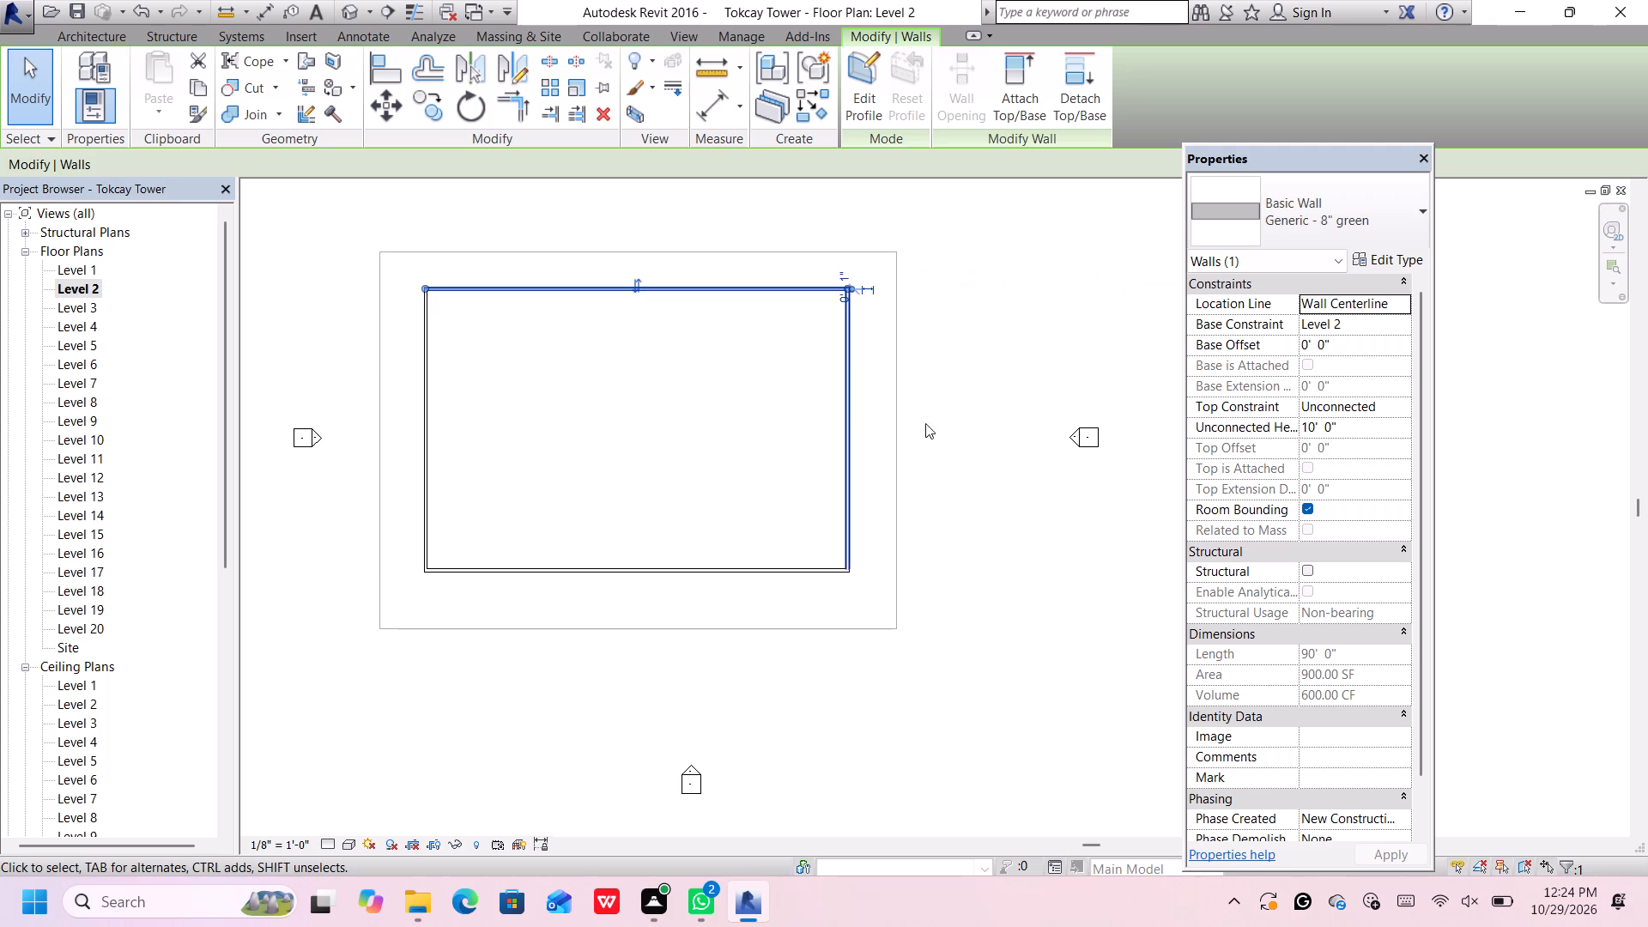
pyautogui.scroll(-3, 914, 477)
pyautogui.click(963, 336)
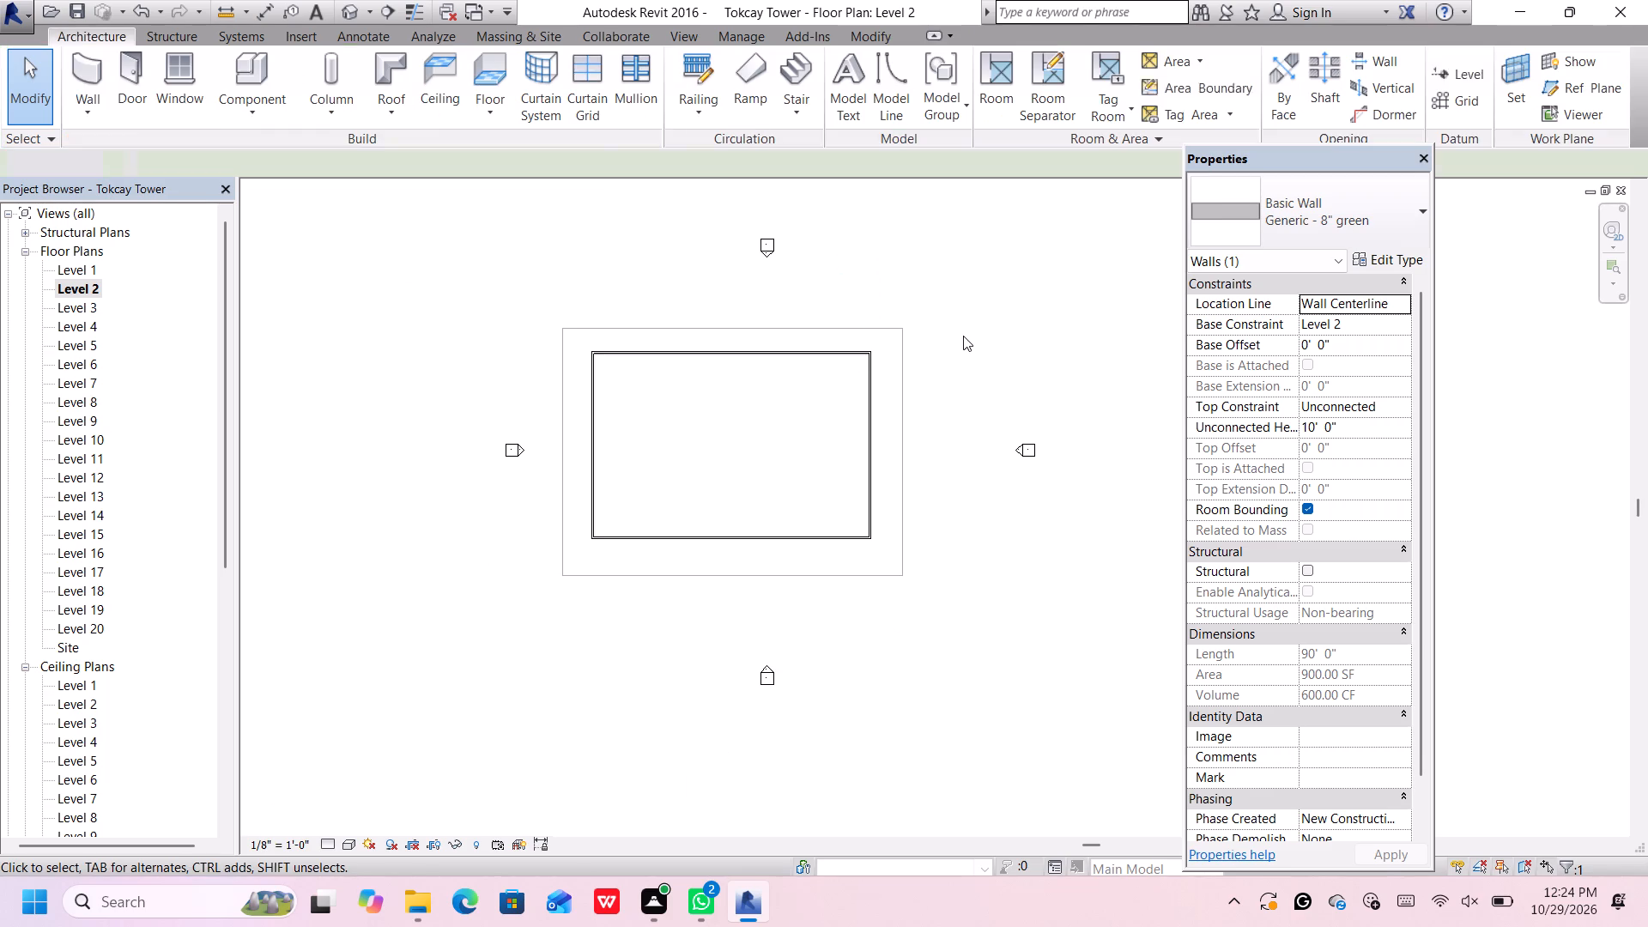
# Draw three 10' high Generic - 8" green walls on Level 2 as a 10' by 10' recess, 40' from the south wall's west end.
pyautogui.scroll(4, 894, 430)
pyautogui.scroll(7, 886, 318)
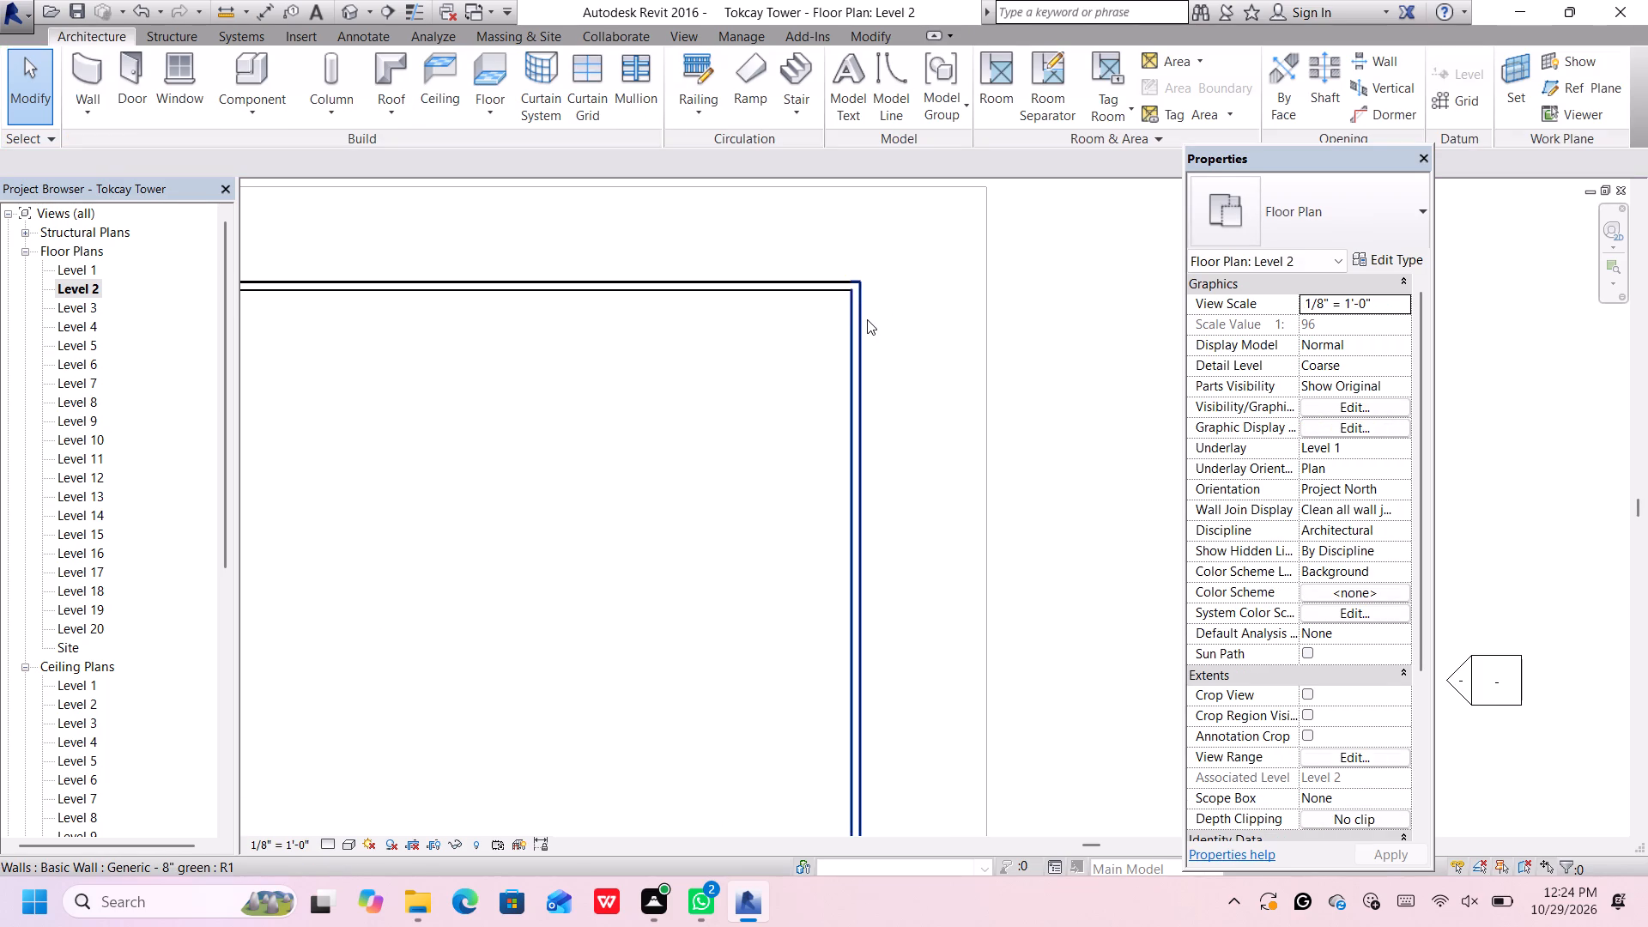
pyautogui.scroll(-5, 867, 319)
pyautogui.scroll(1, 867, 319)
pyautogui.scroll(-4, 867, 319)
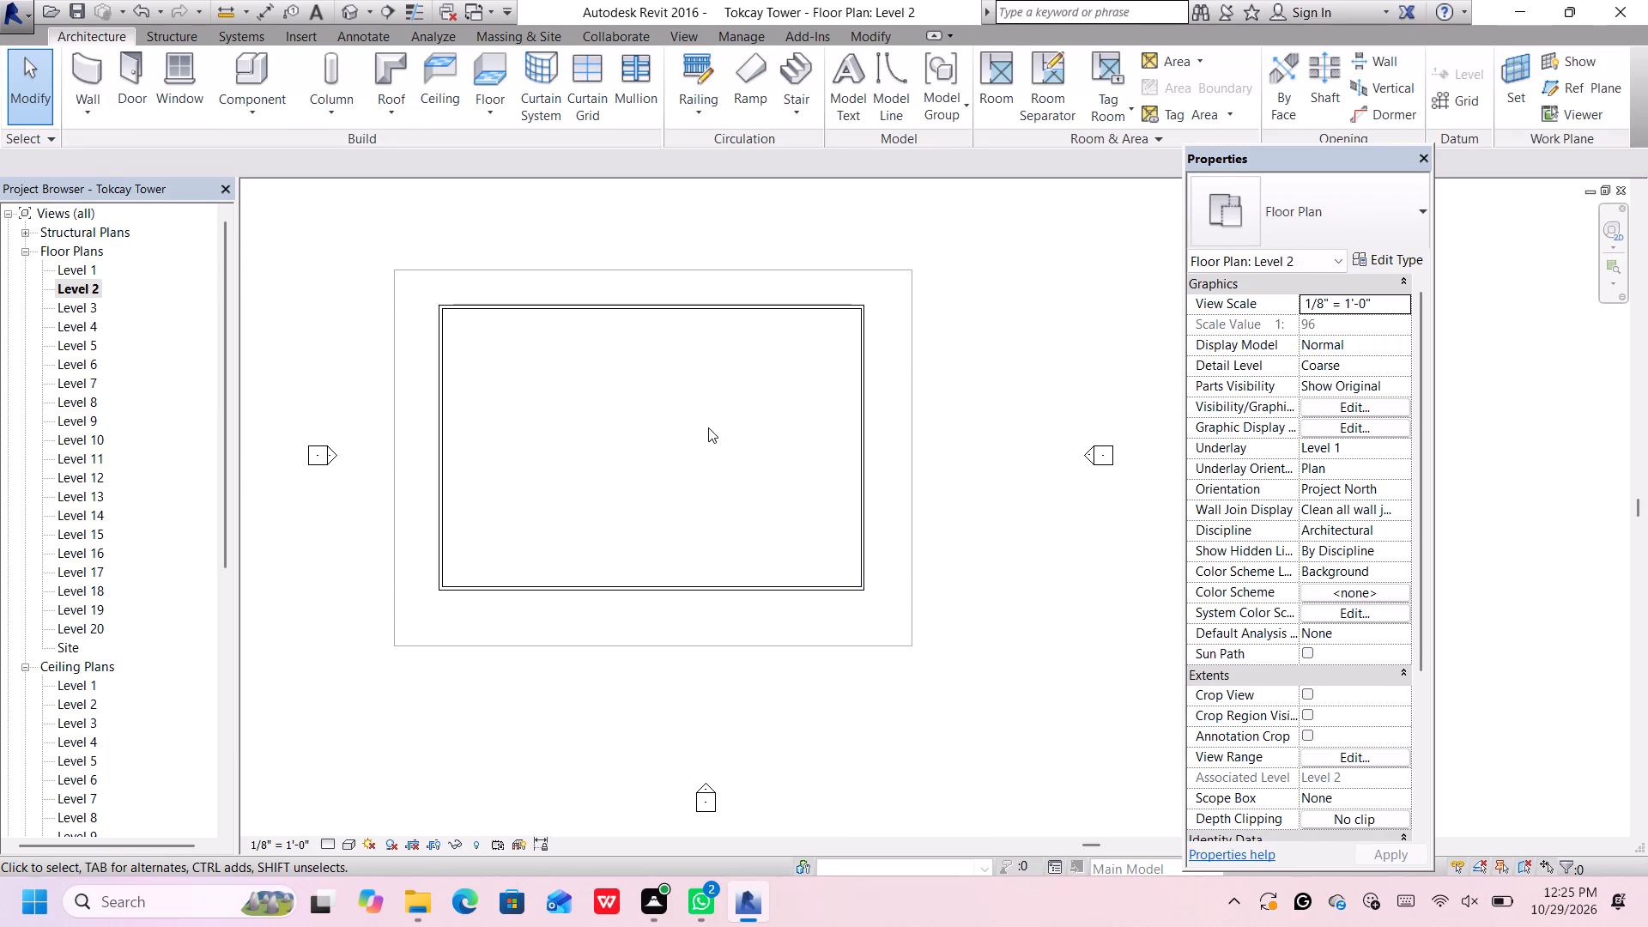
pyautogui.moveTo(708, 427); pyautogui.dragTo(759, 396, button='middle')
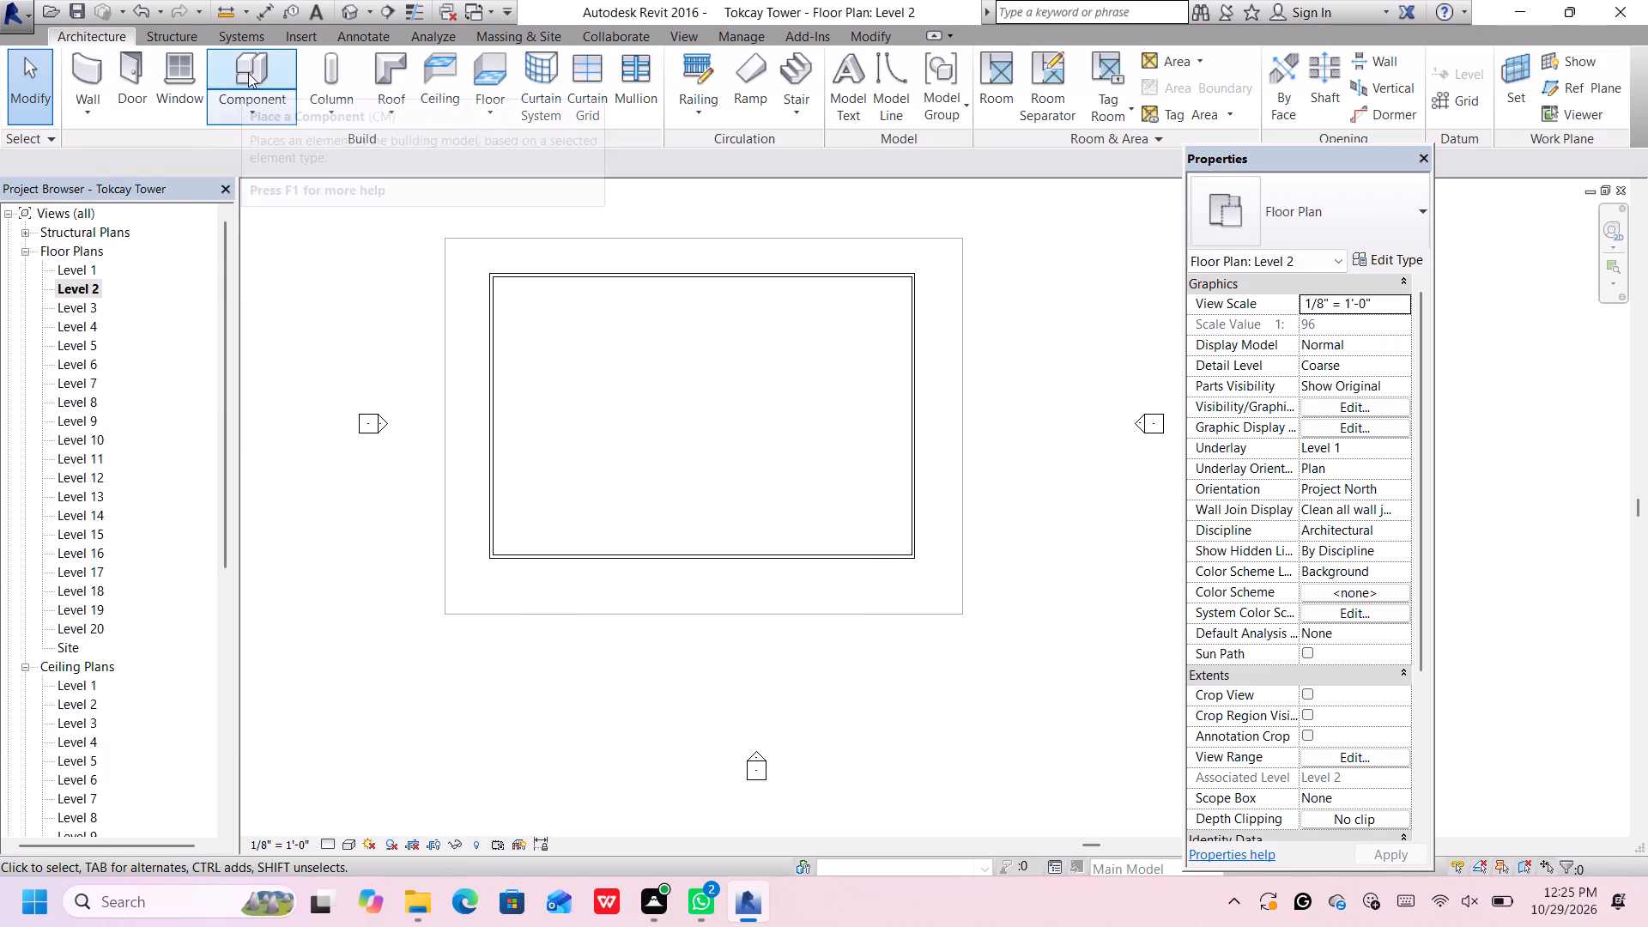
pyautogui.click(85, 81)
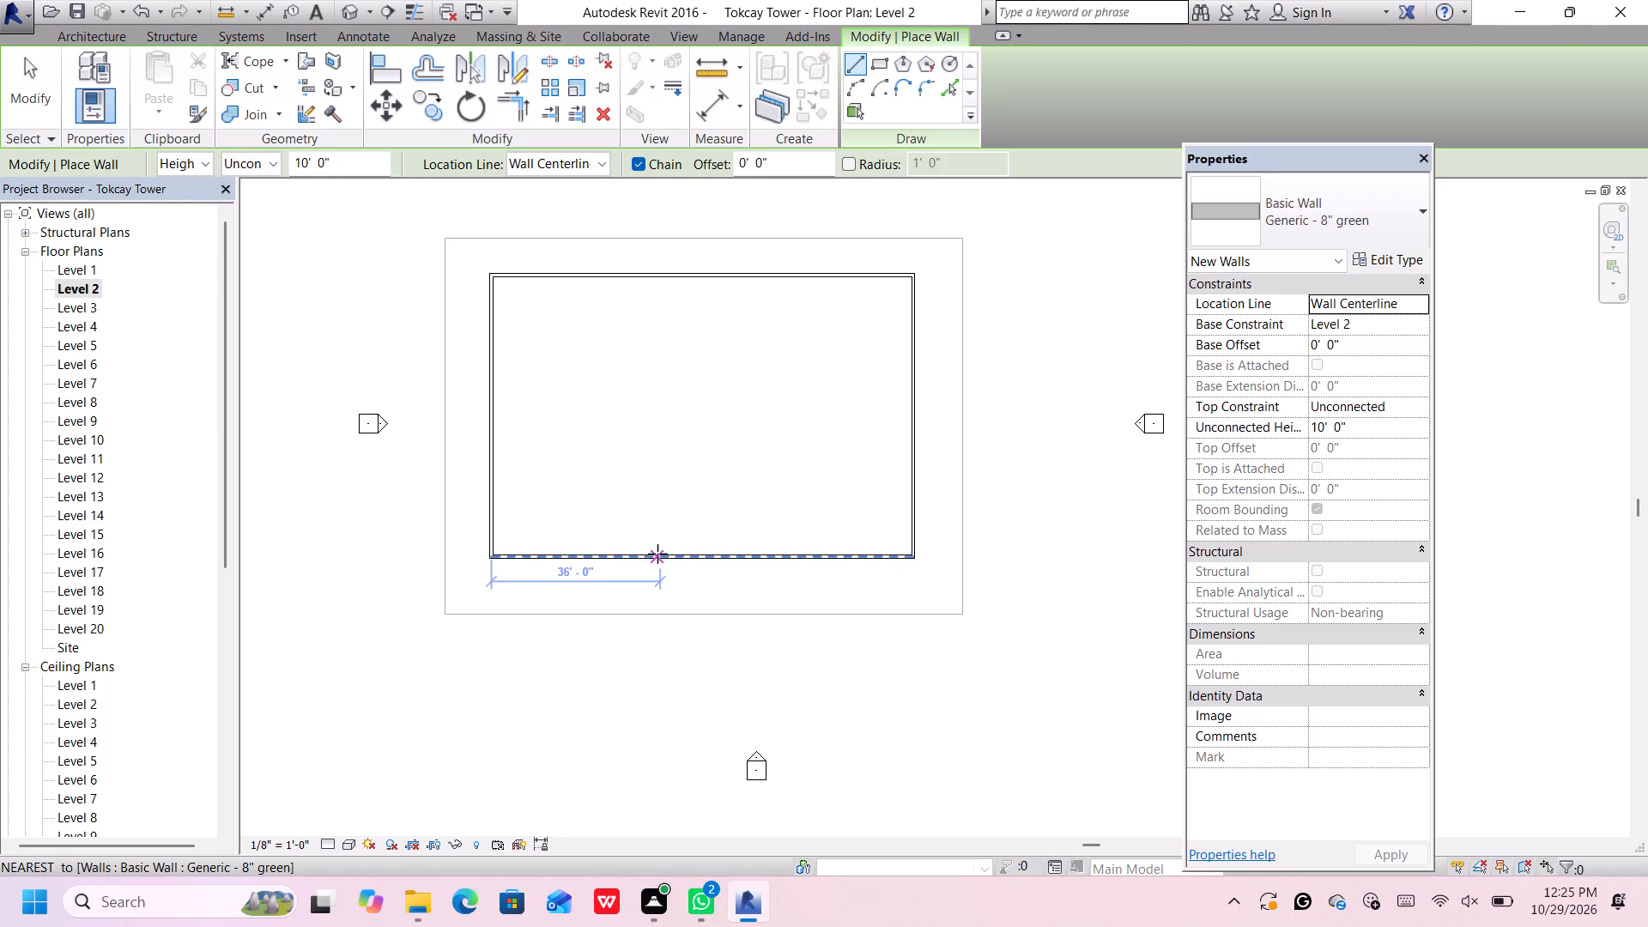
pyautogui.scroll(1, 668, 554)
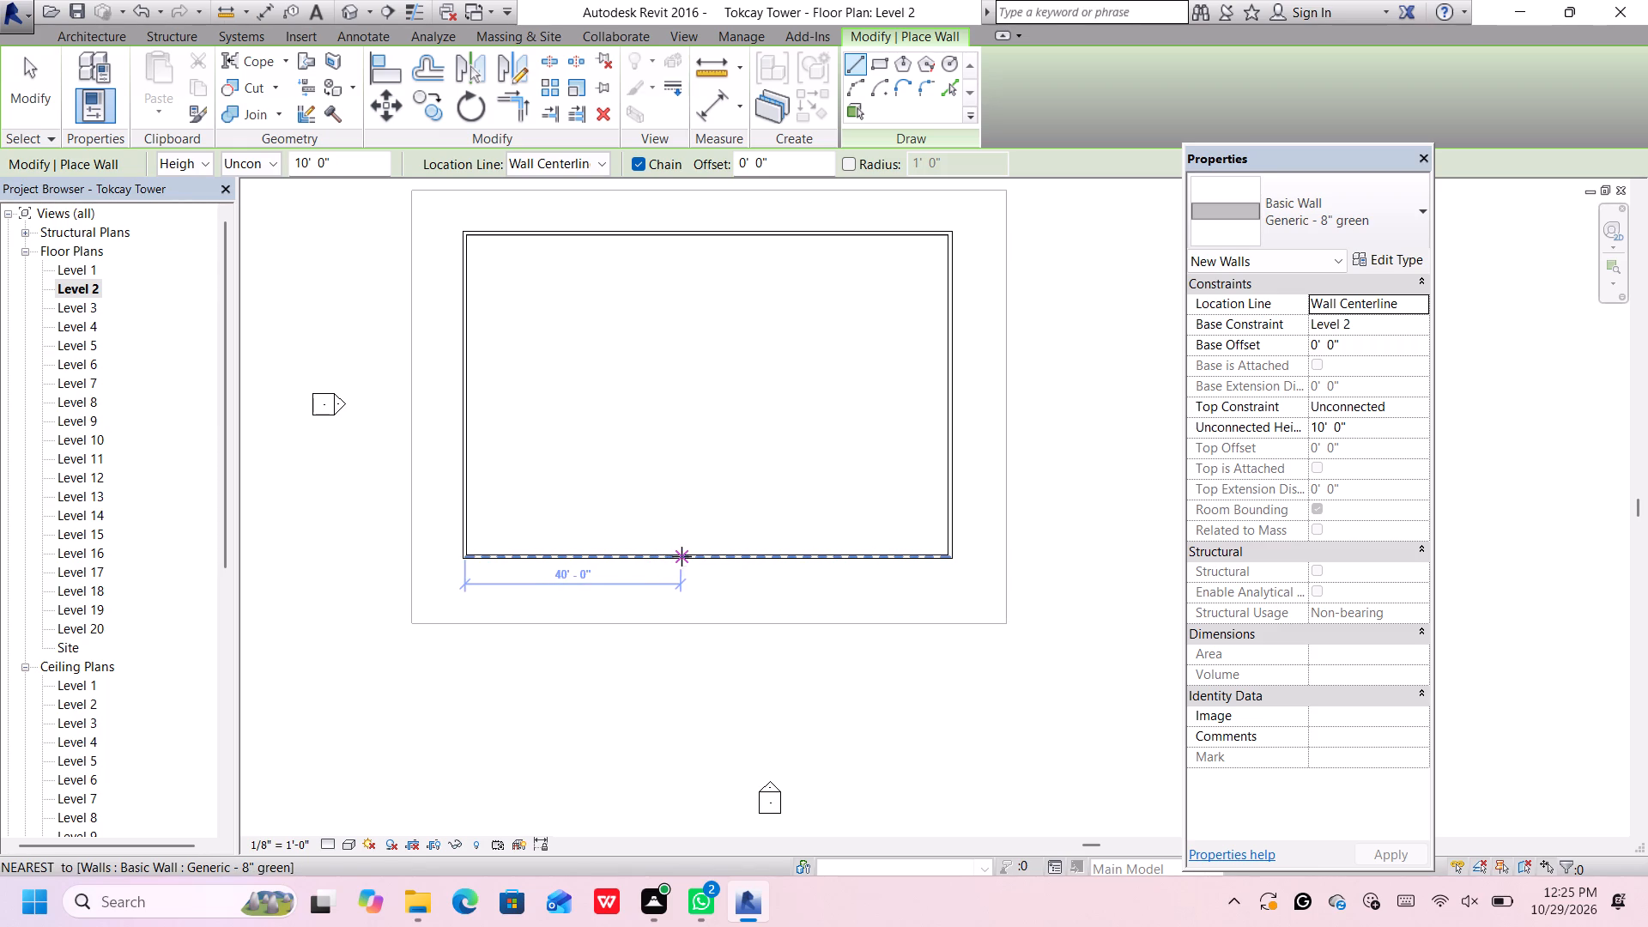
pyautogui.click(682, 556)
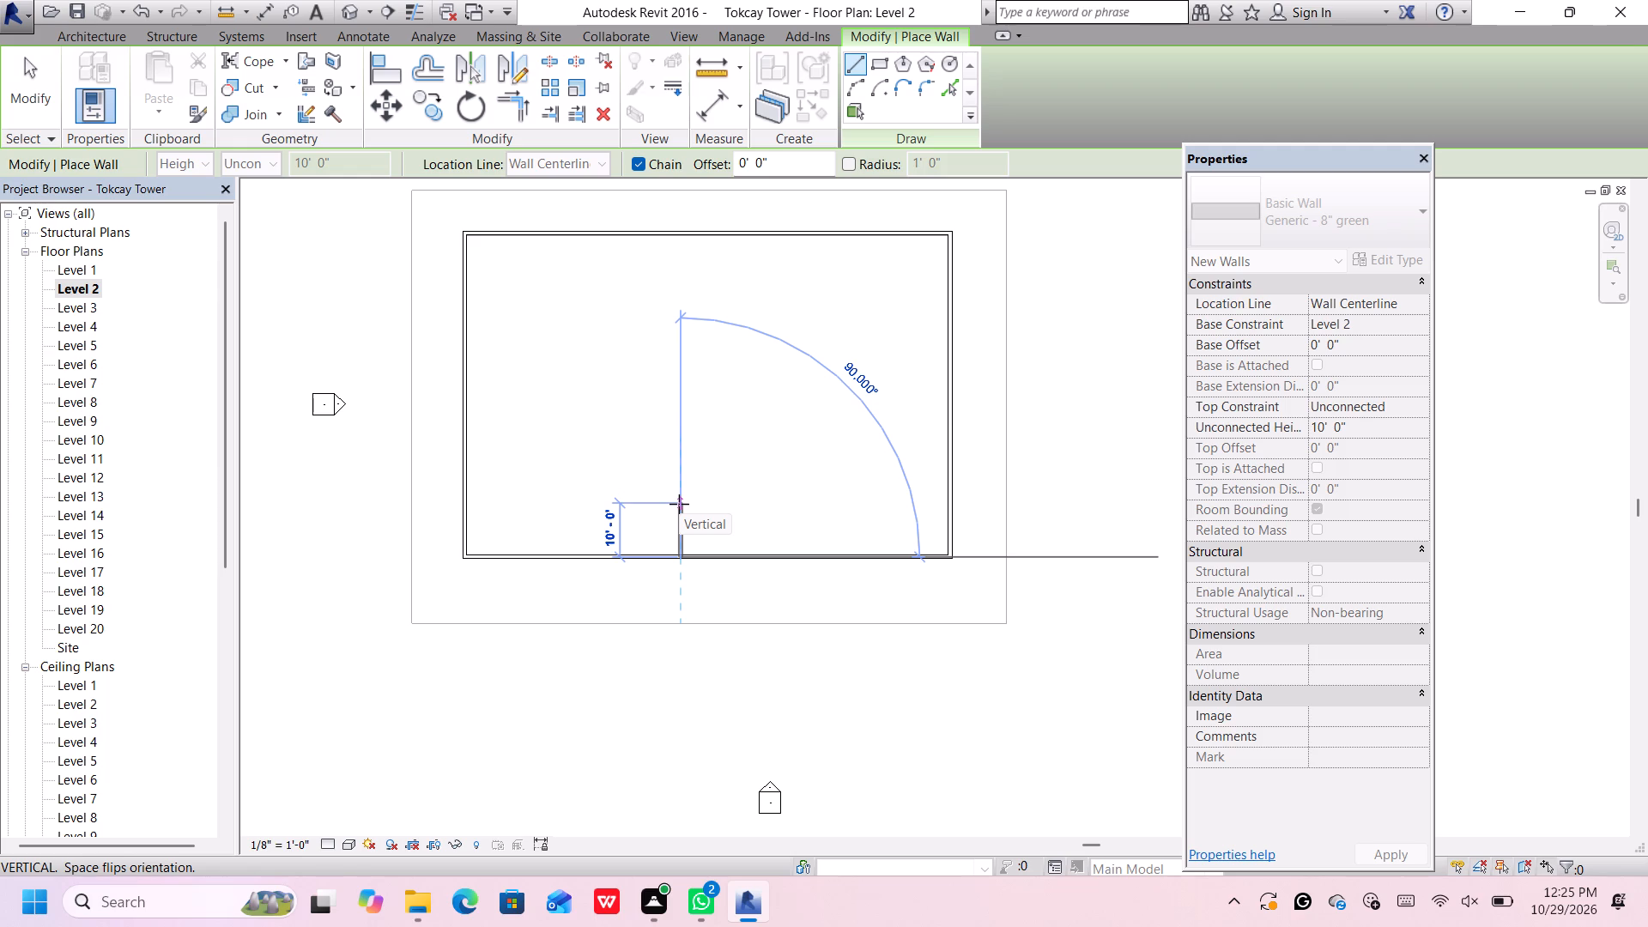
pyautogui.click(679, 504)
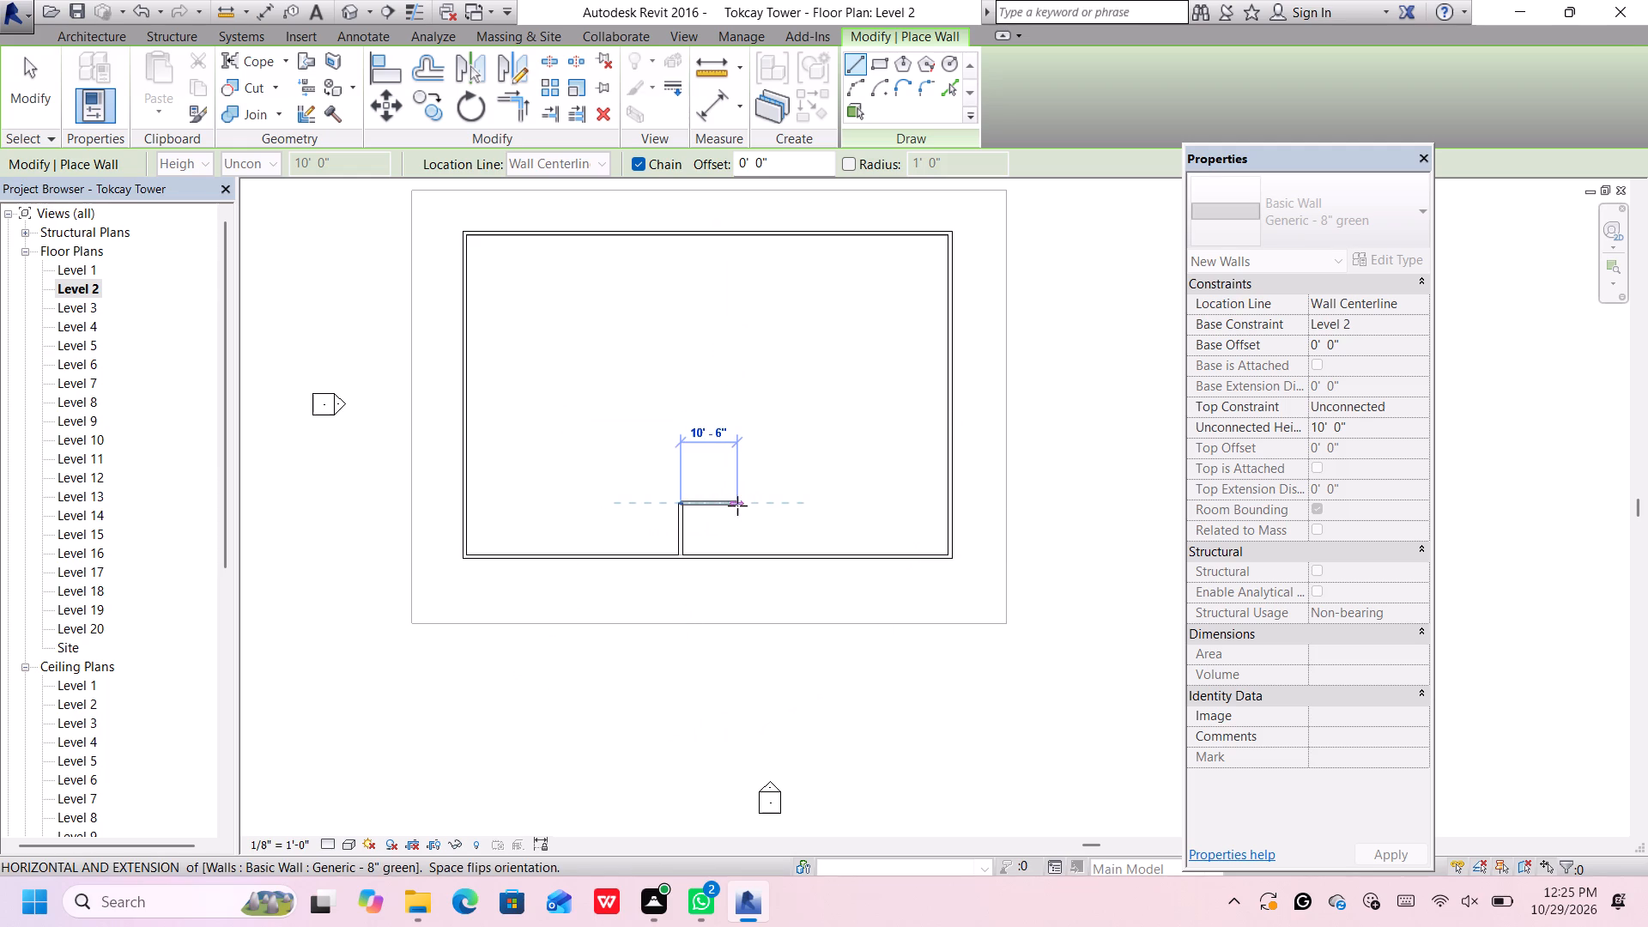
pyautogui.click(734, 504)
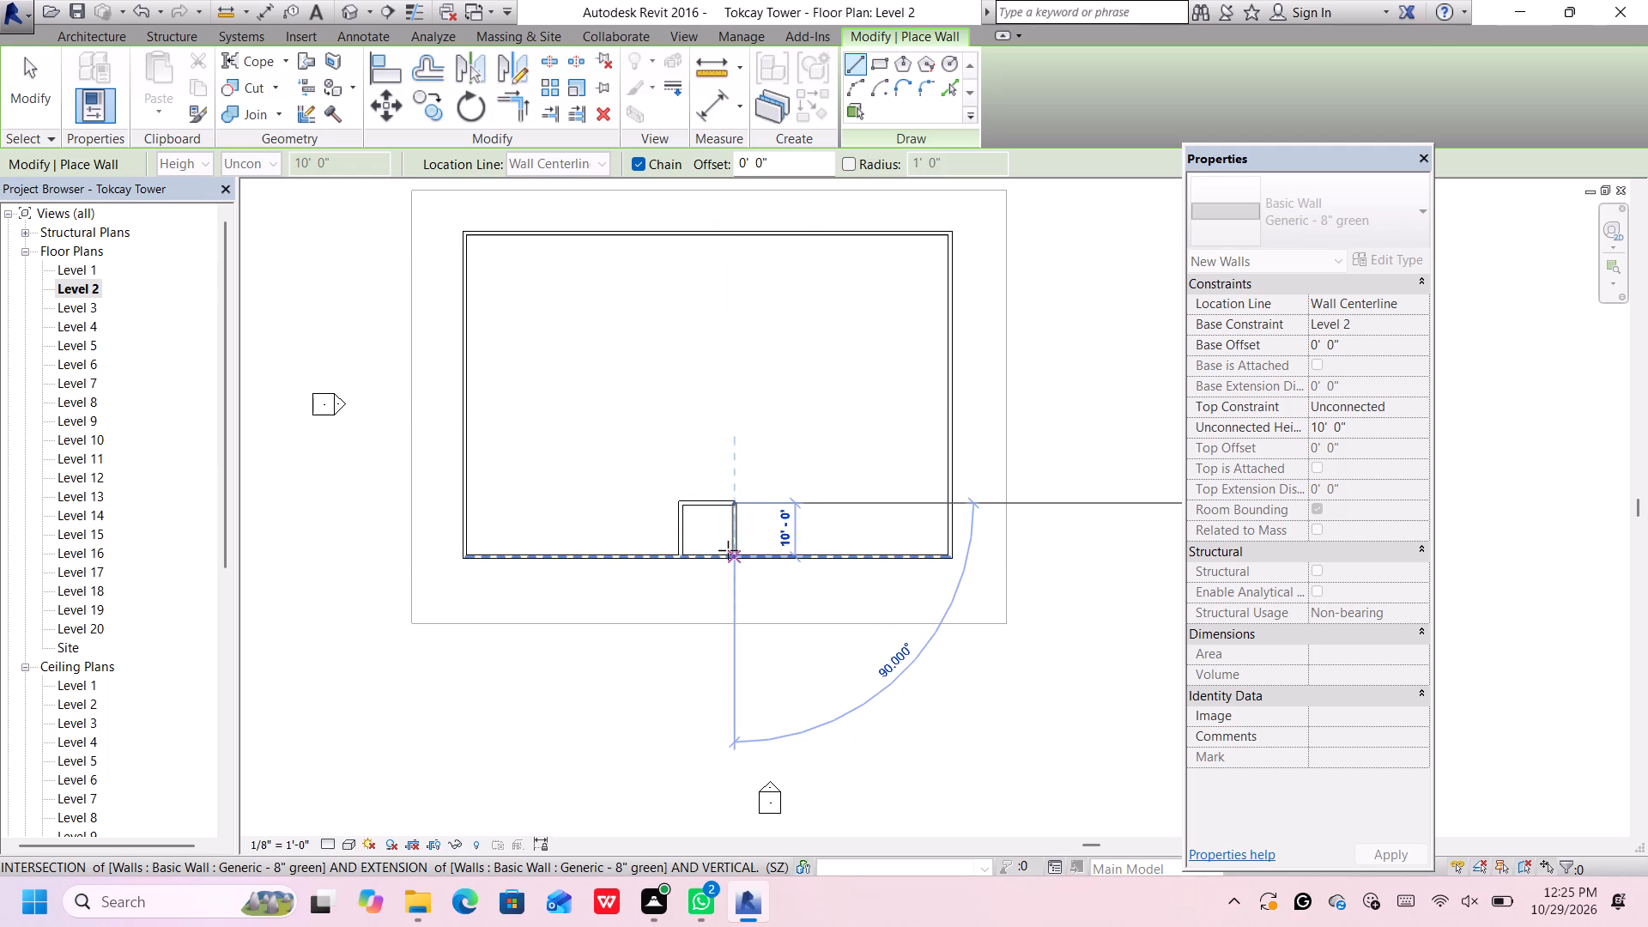
pyautogui.click(734, 557)
pyautogui.scroll(4, 734, 557)
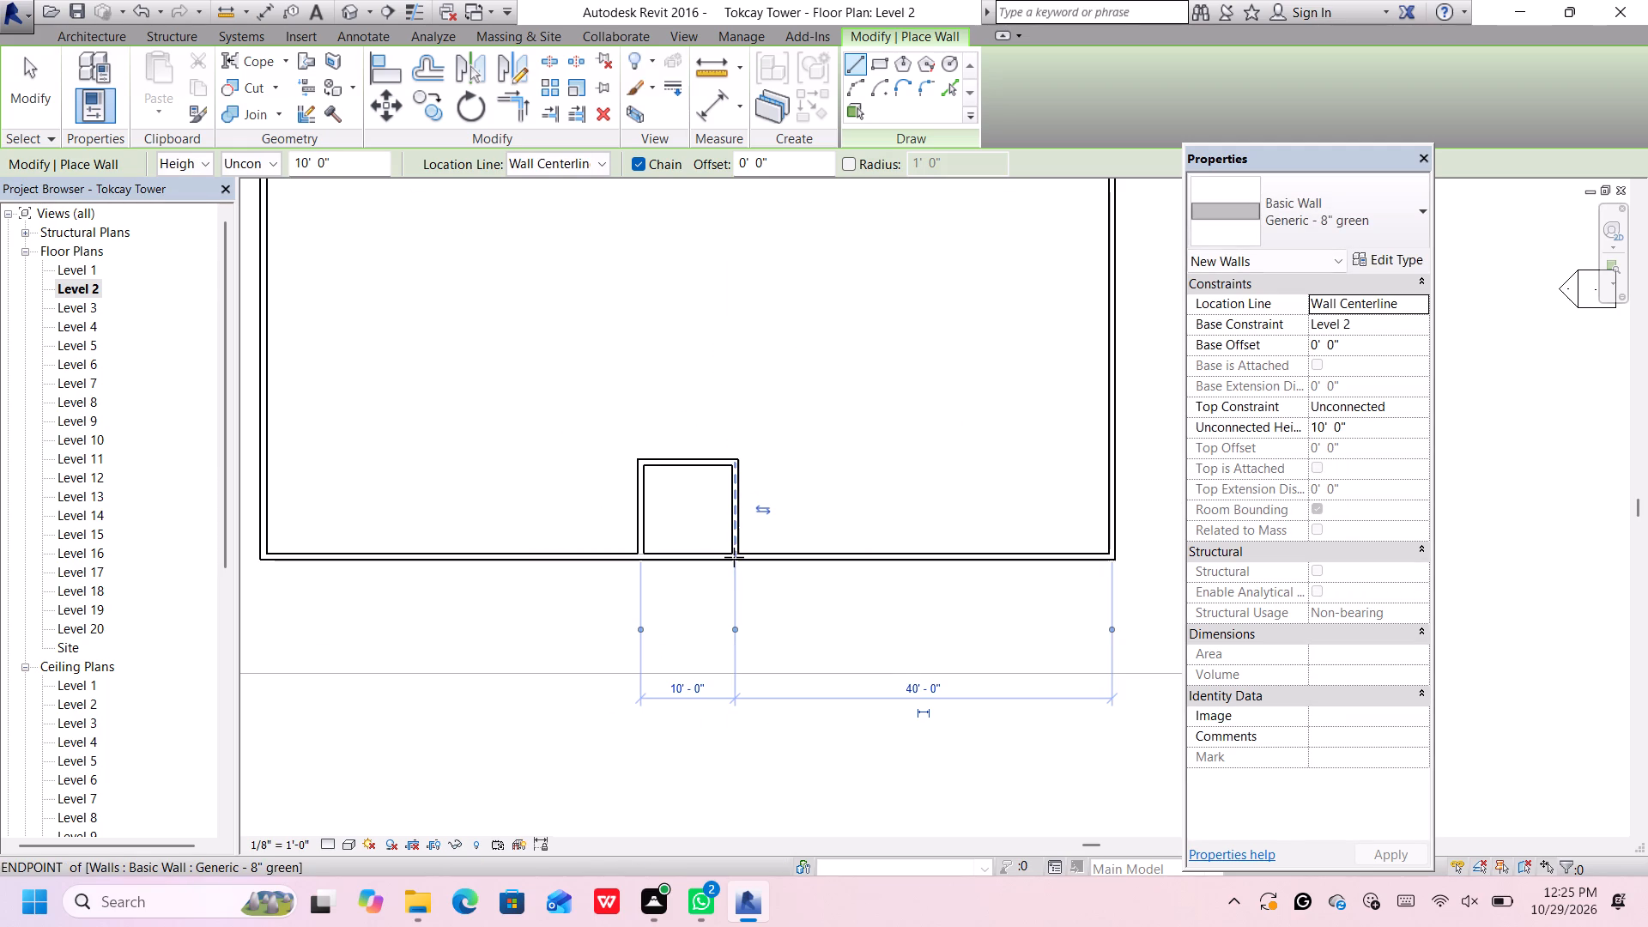
pyautogui.press('space')
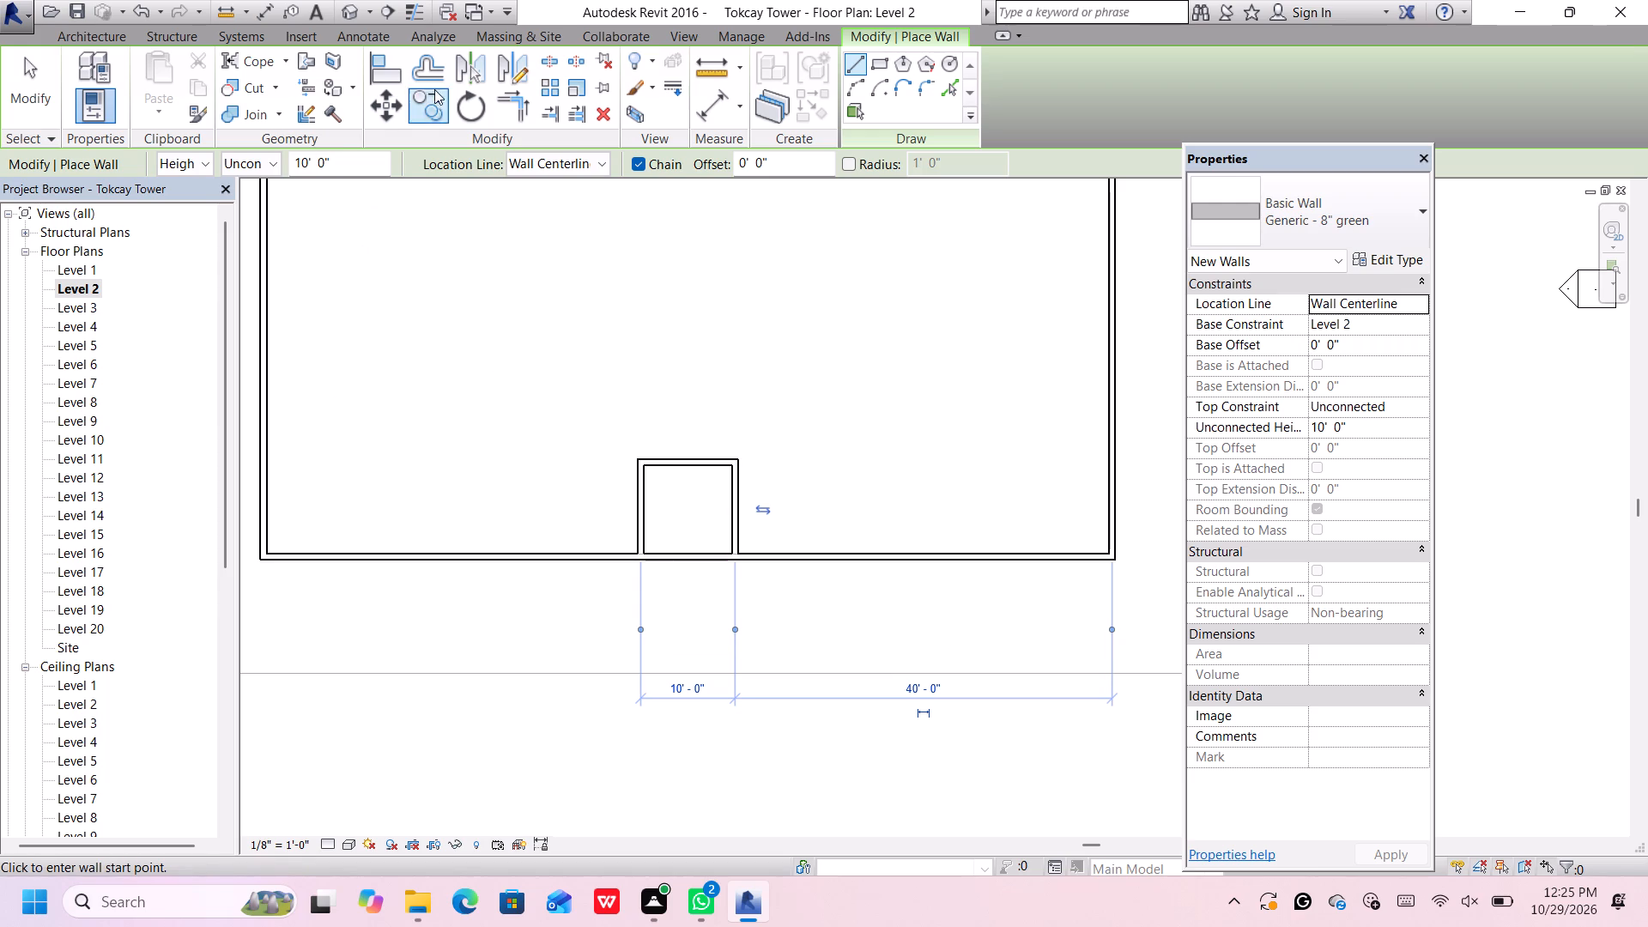
# Split the Level 2 south exterior wall at the inner faces of the recess's west and east walls.
pyautogui.click(545, 62)
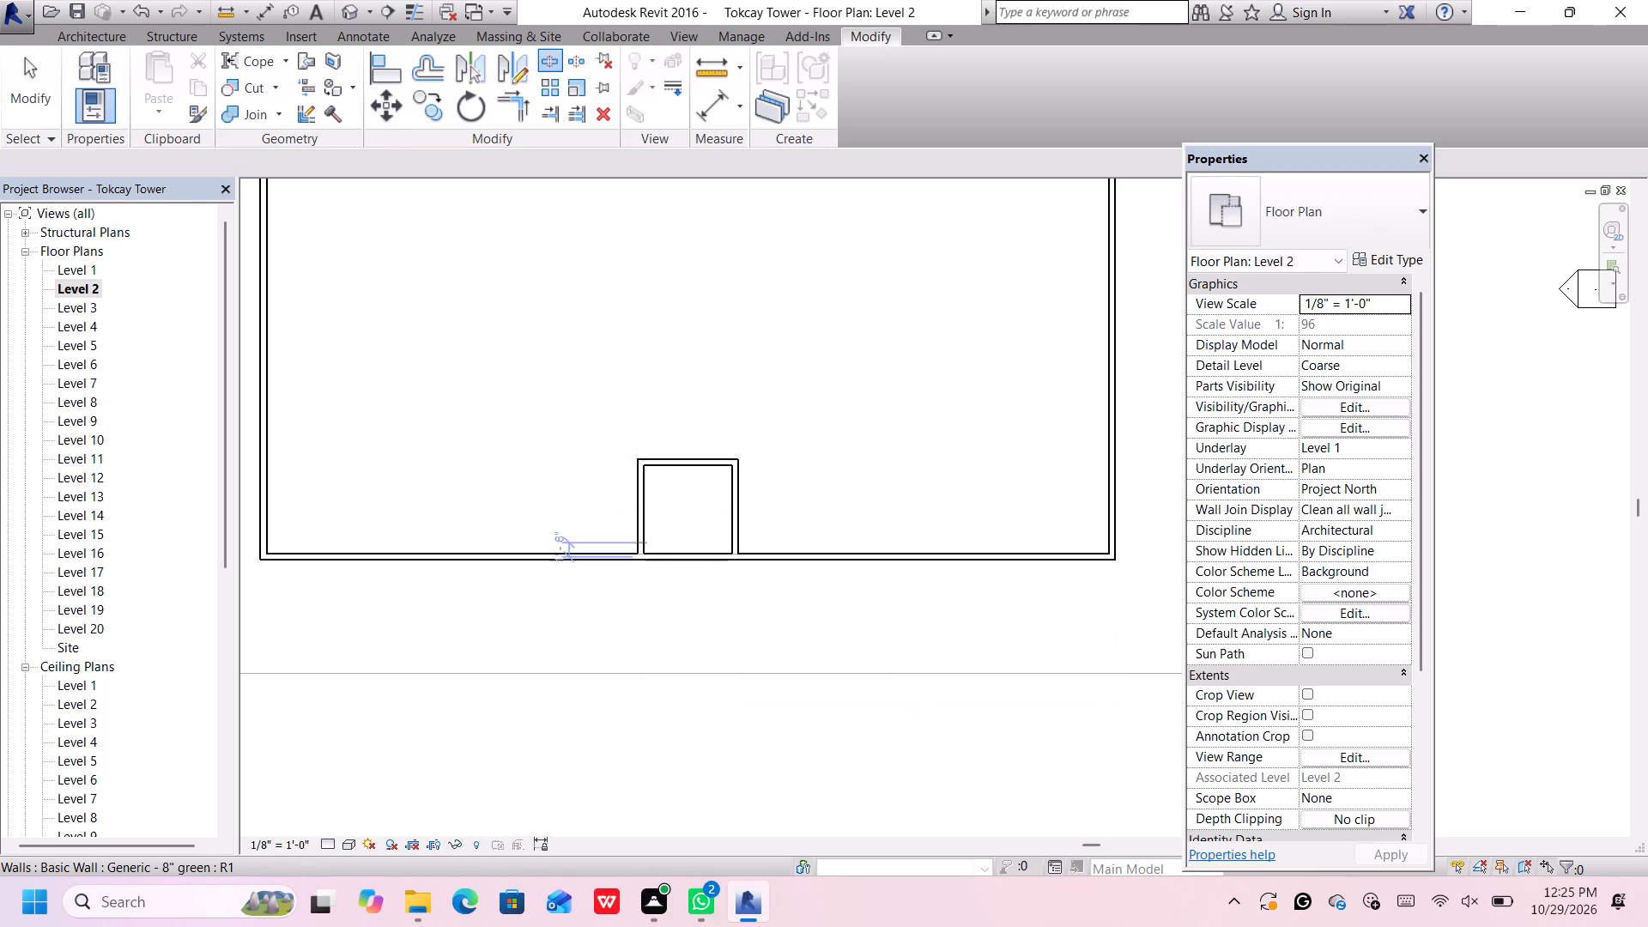
pyautogui.scroll(4, 645, 549)
pyautogui.scroll(-3, 646, 550)
pyautogui.scroll(8, 645, 554)
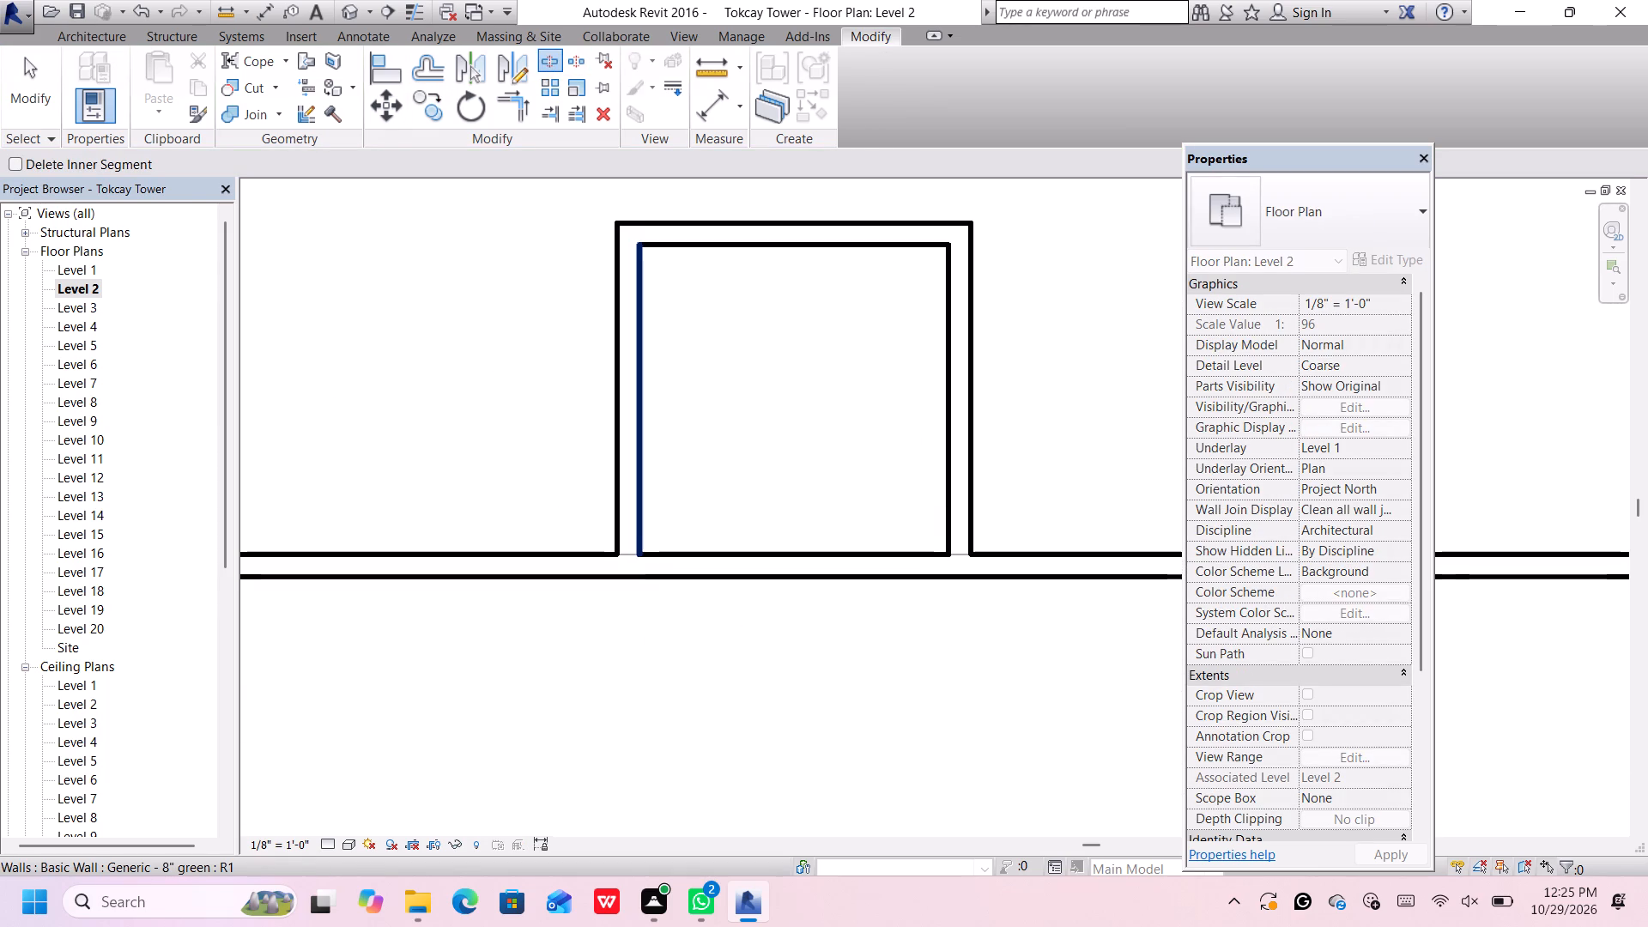
pyautogui.click(640, 554)
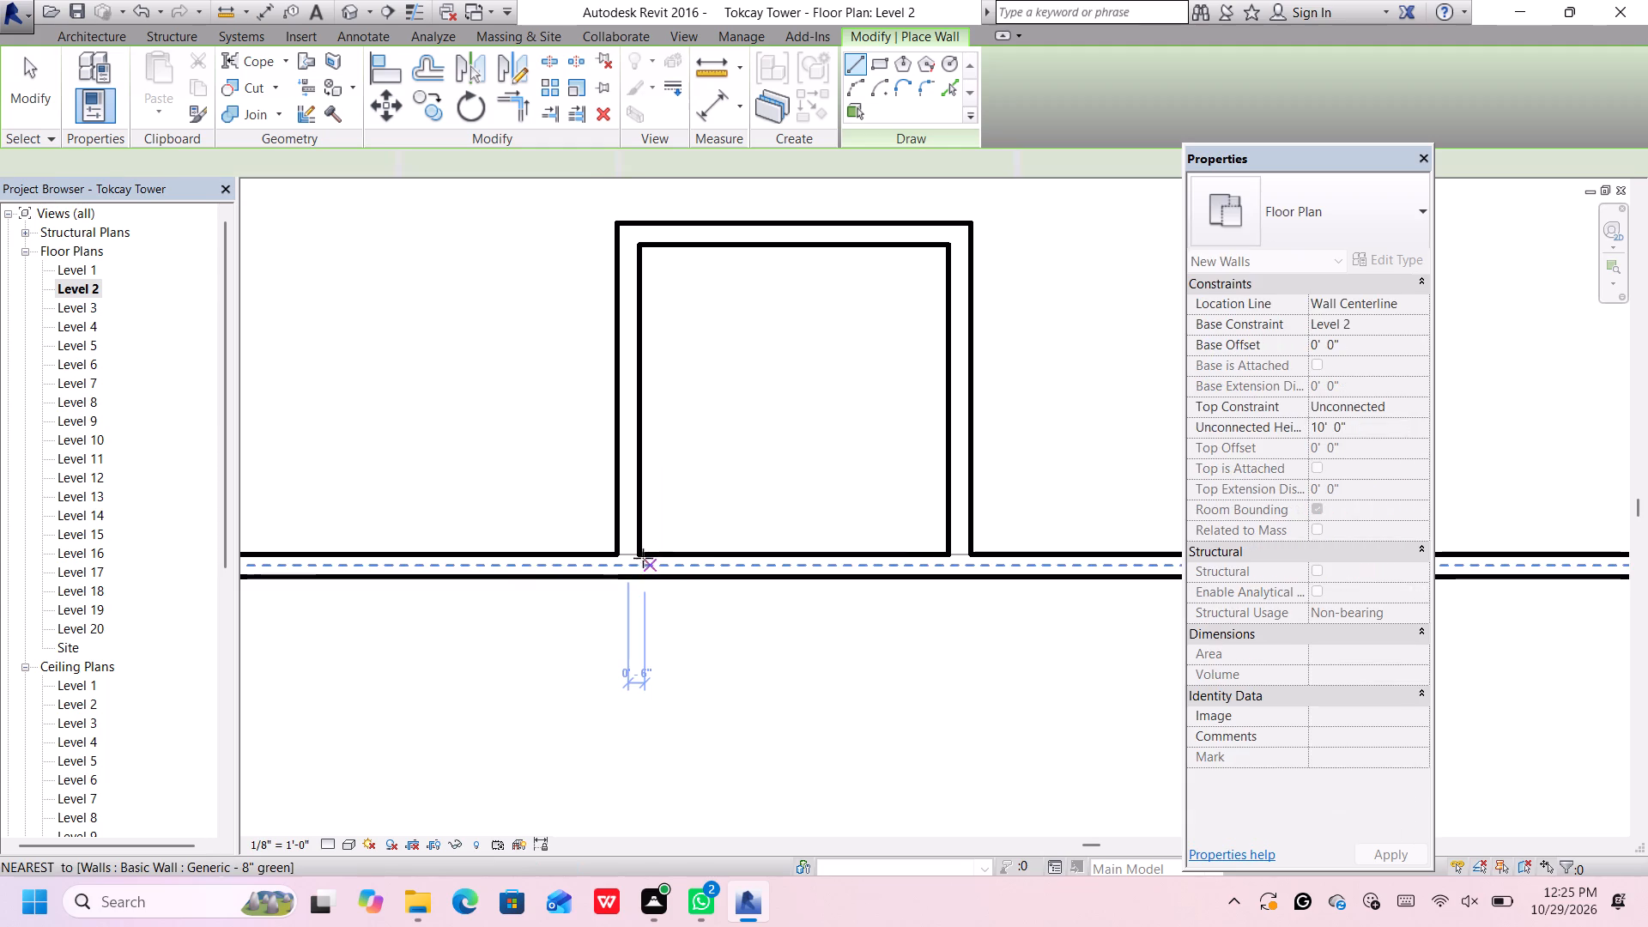
pyautogui.scroll(2, 643, 563)
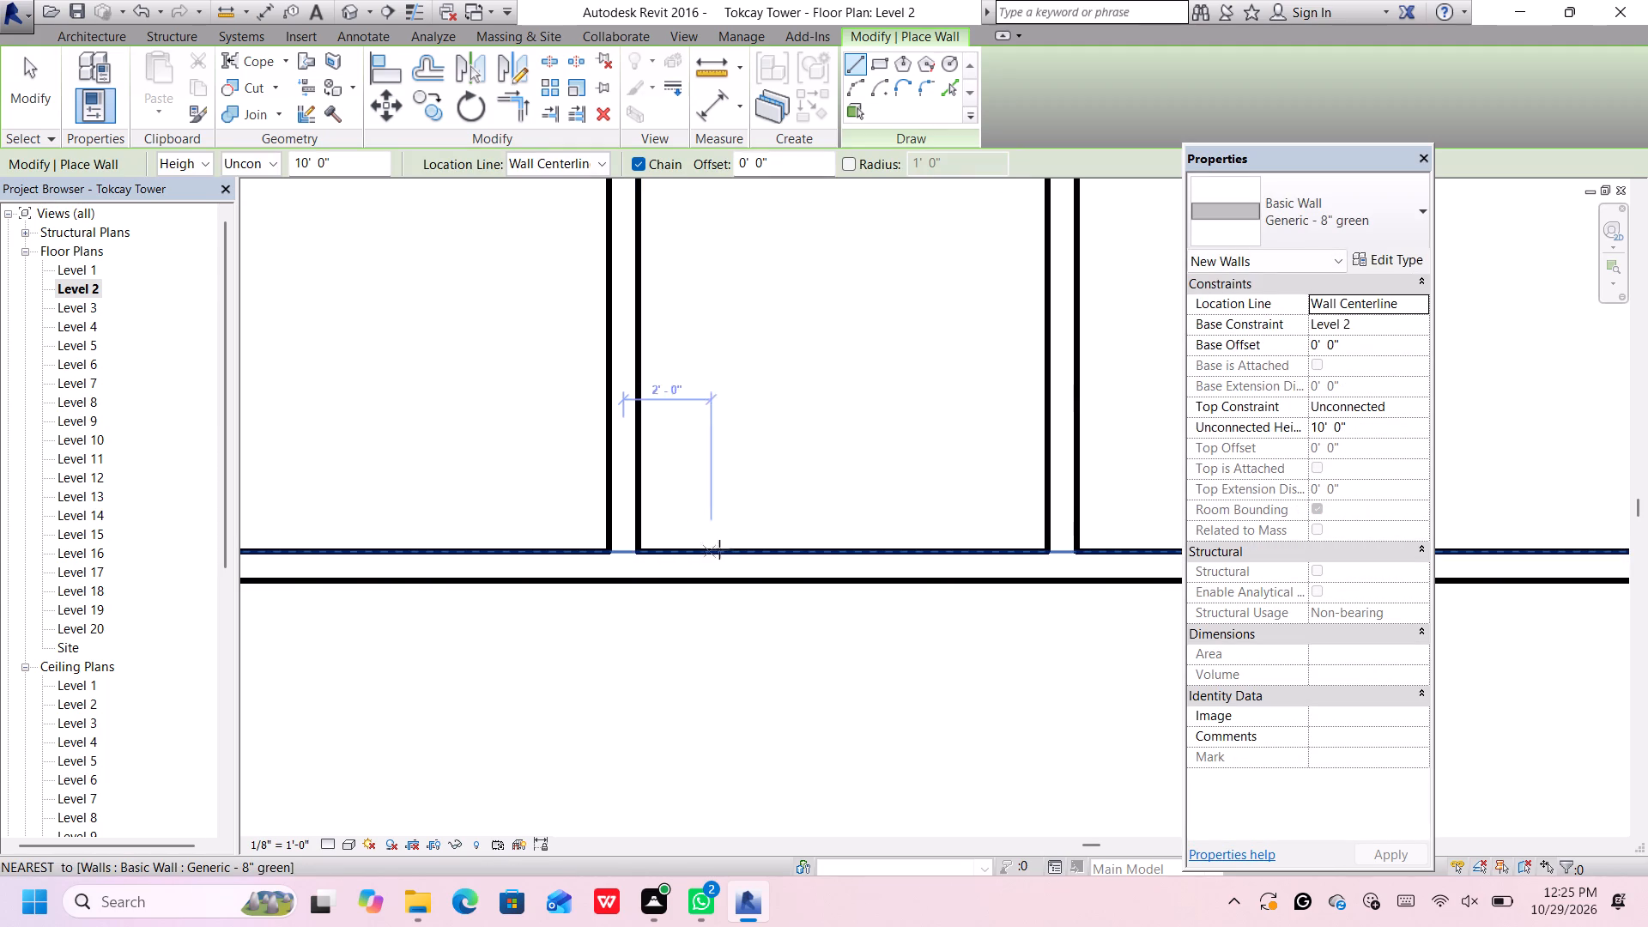
pyautogui.click(546, 59)
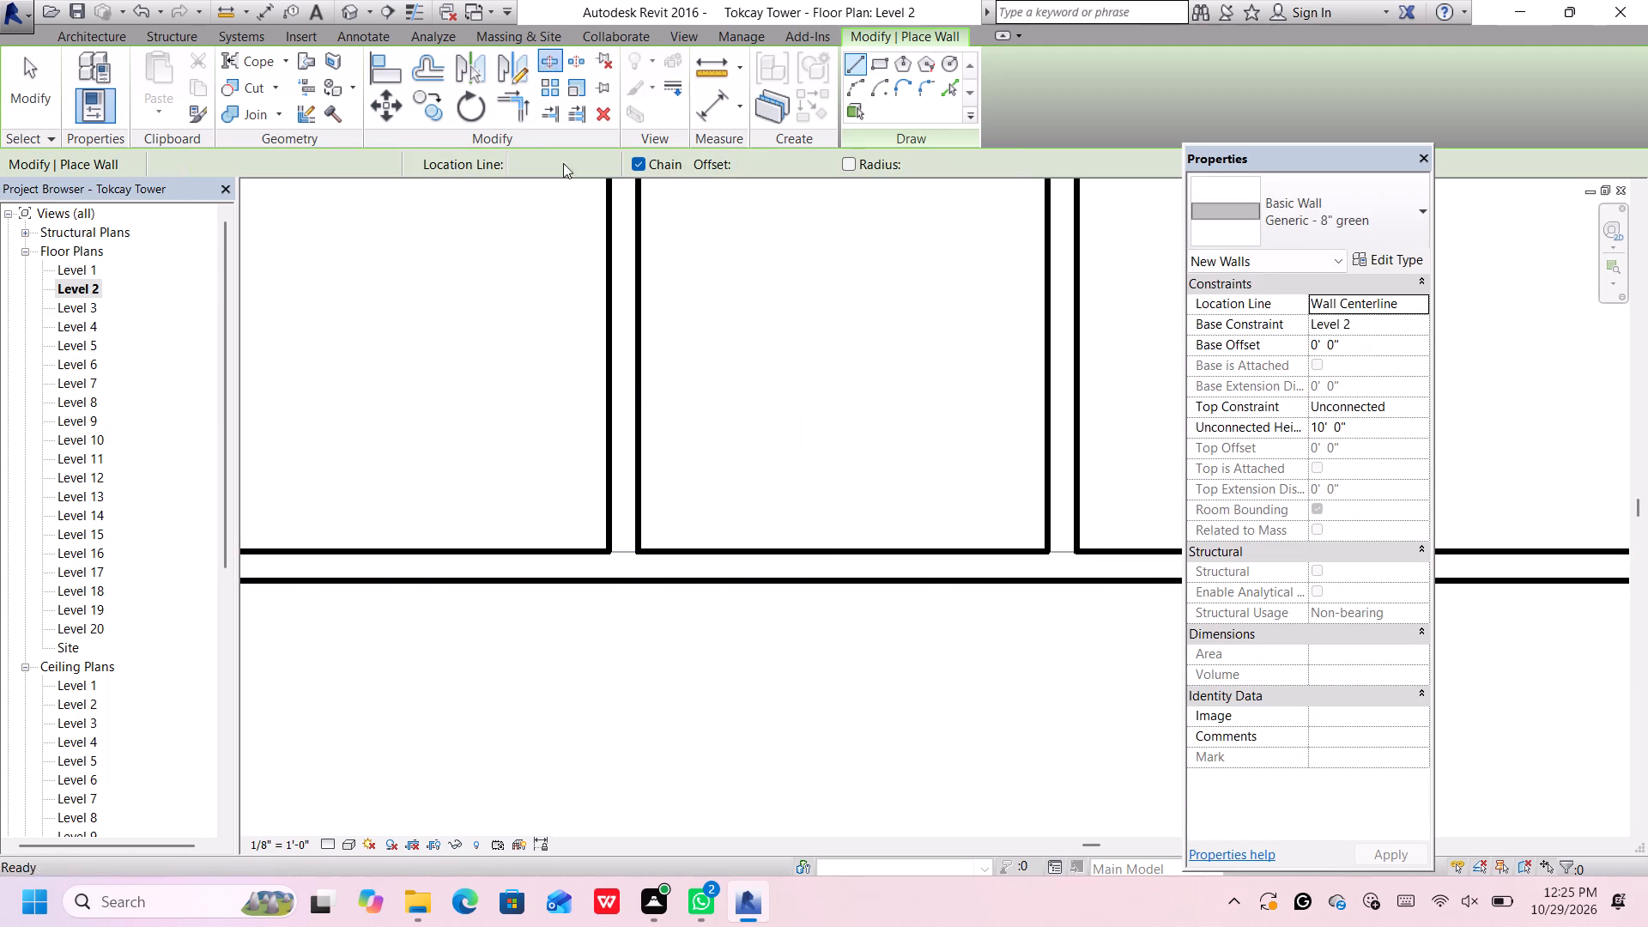
pyautogui.click(639, 563)
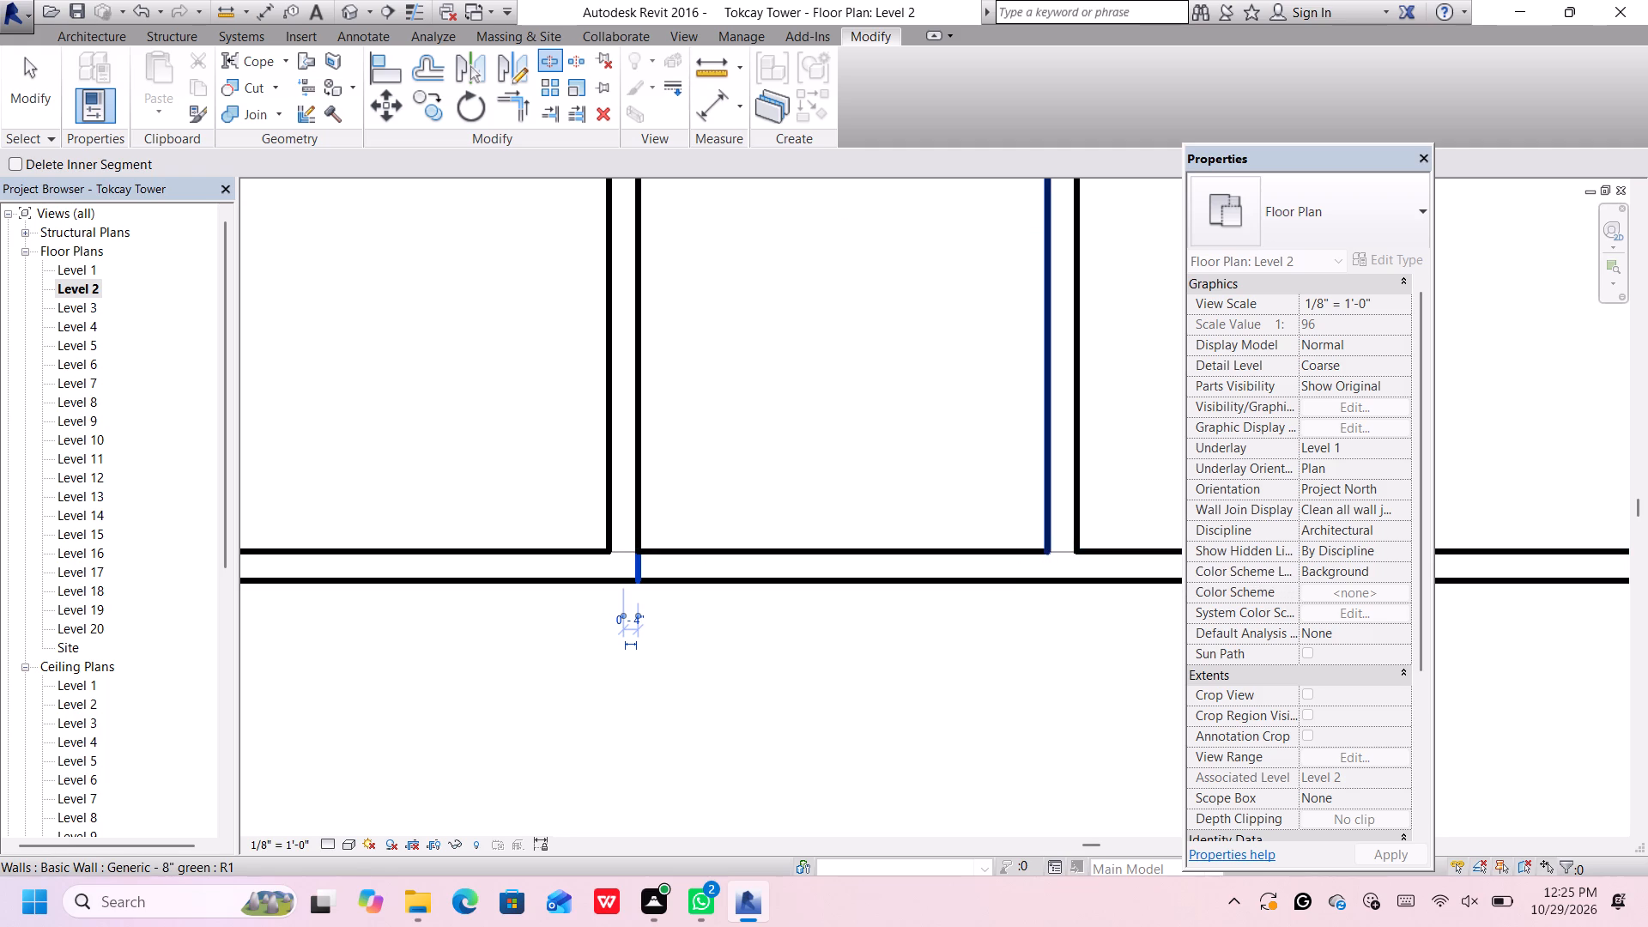
pyautogui.click(1046, 562)
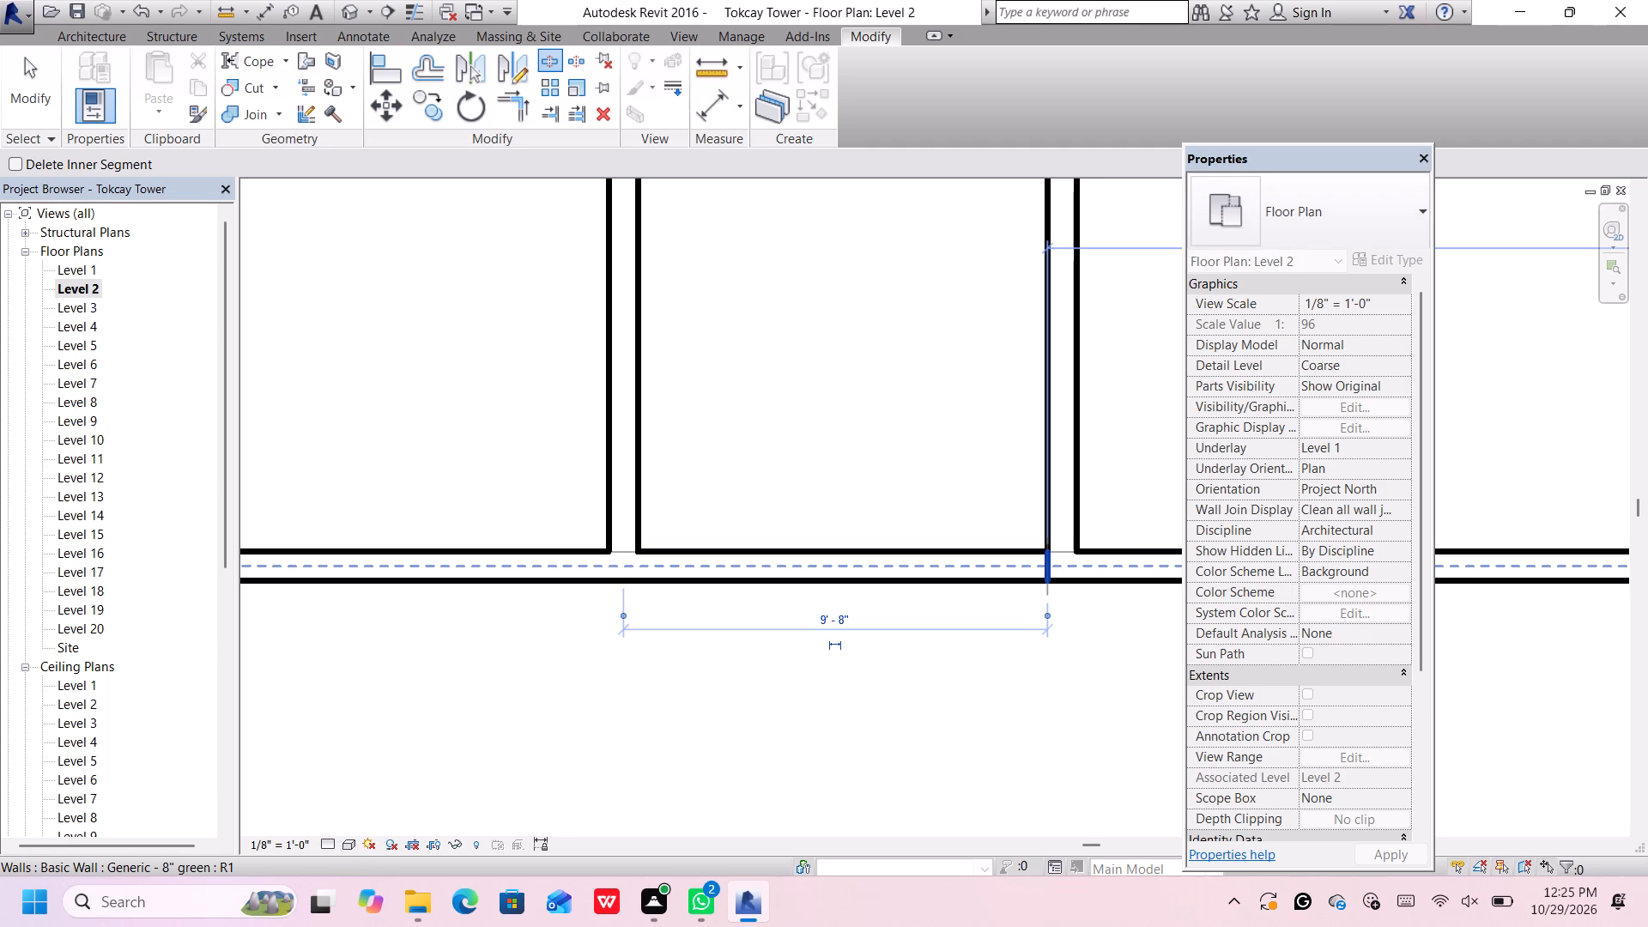
pyautogui.press('space')
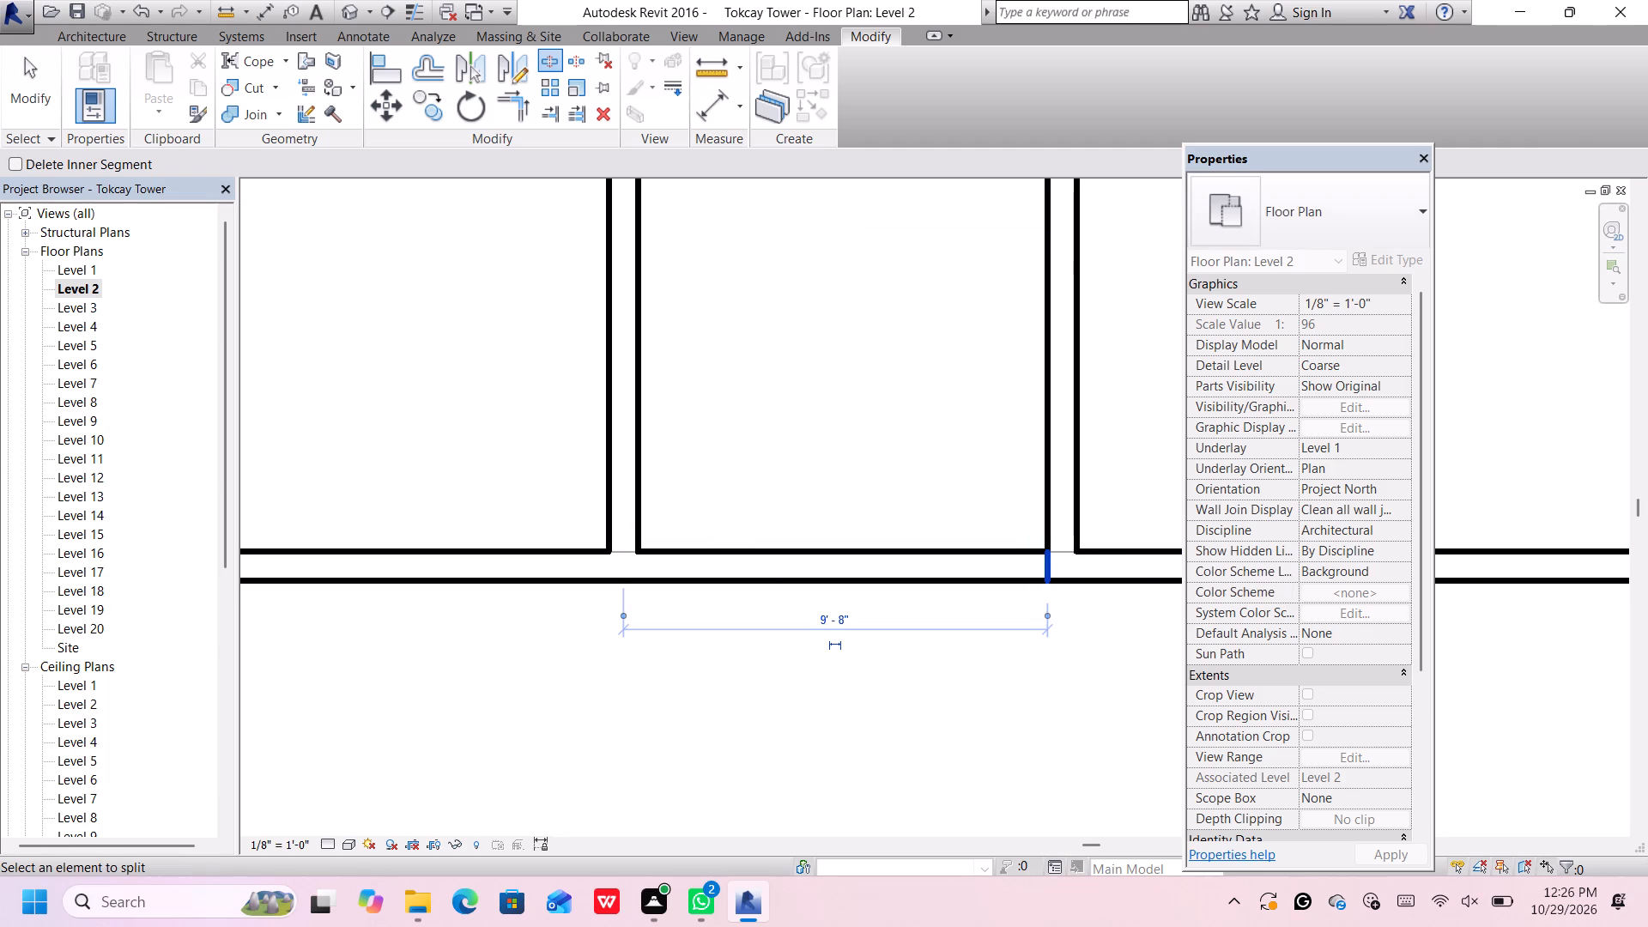
pyautogui.press('space')
pyautogui.press('Escape')
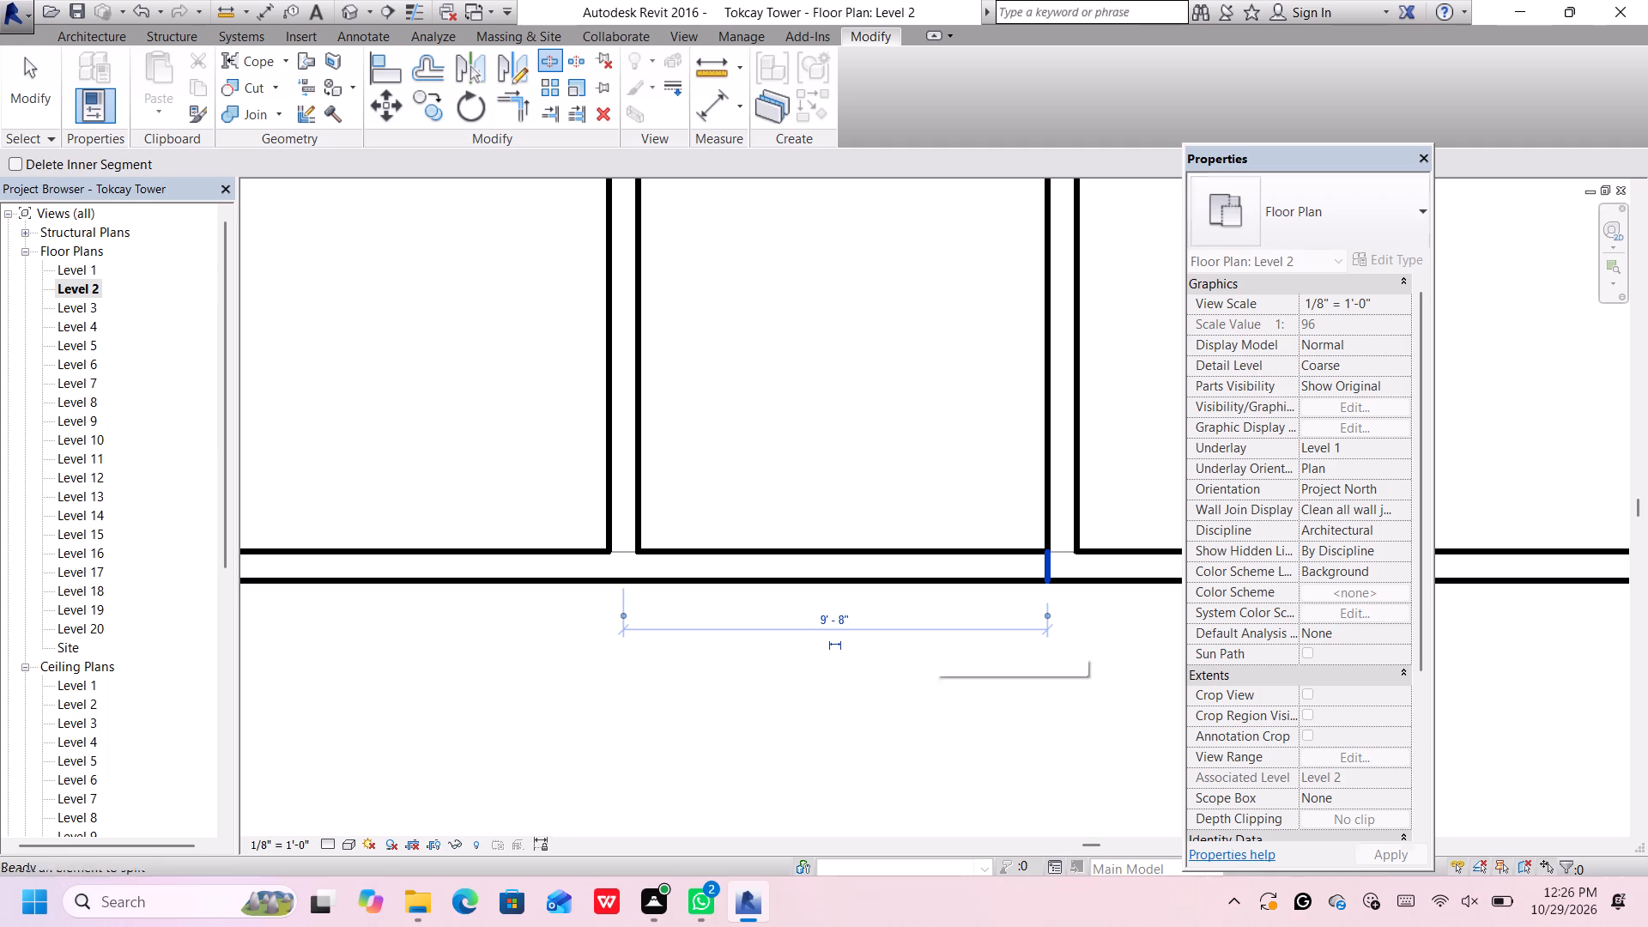
pyautogui.press('space')
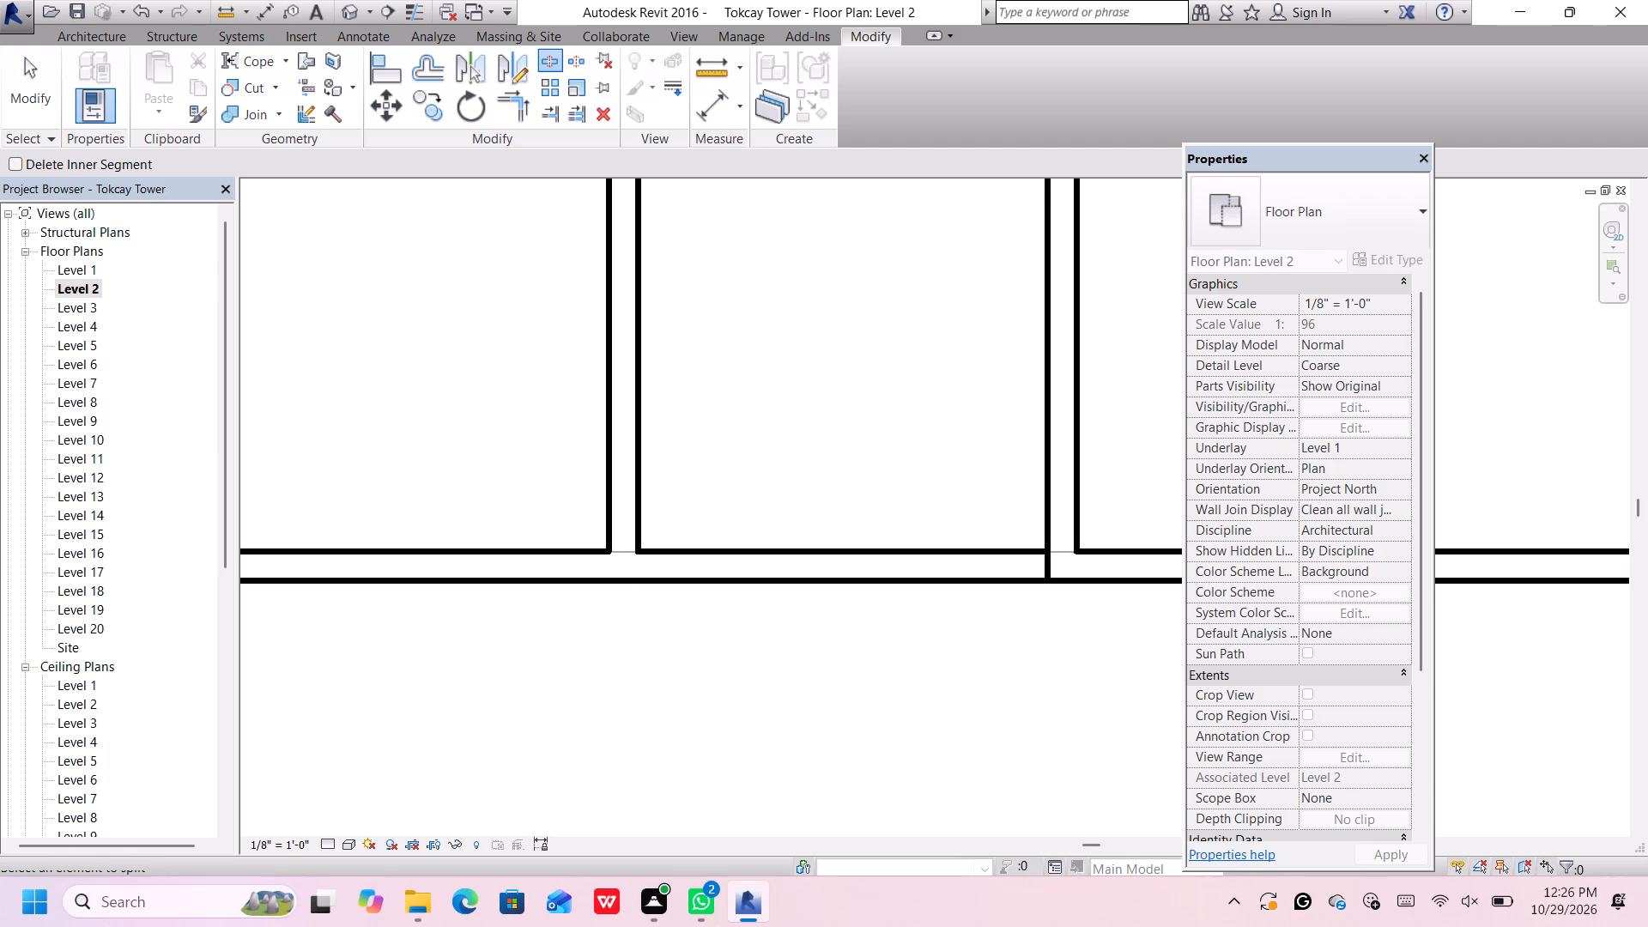
pyautogui.press('Escape')
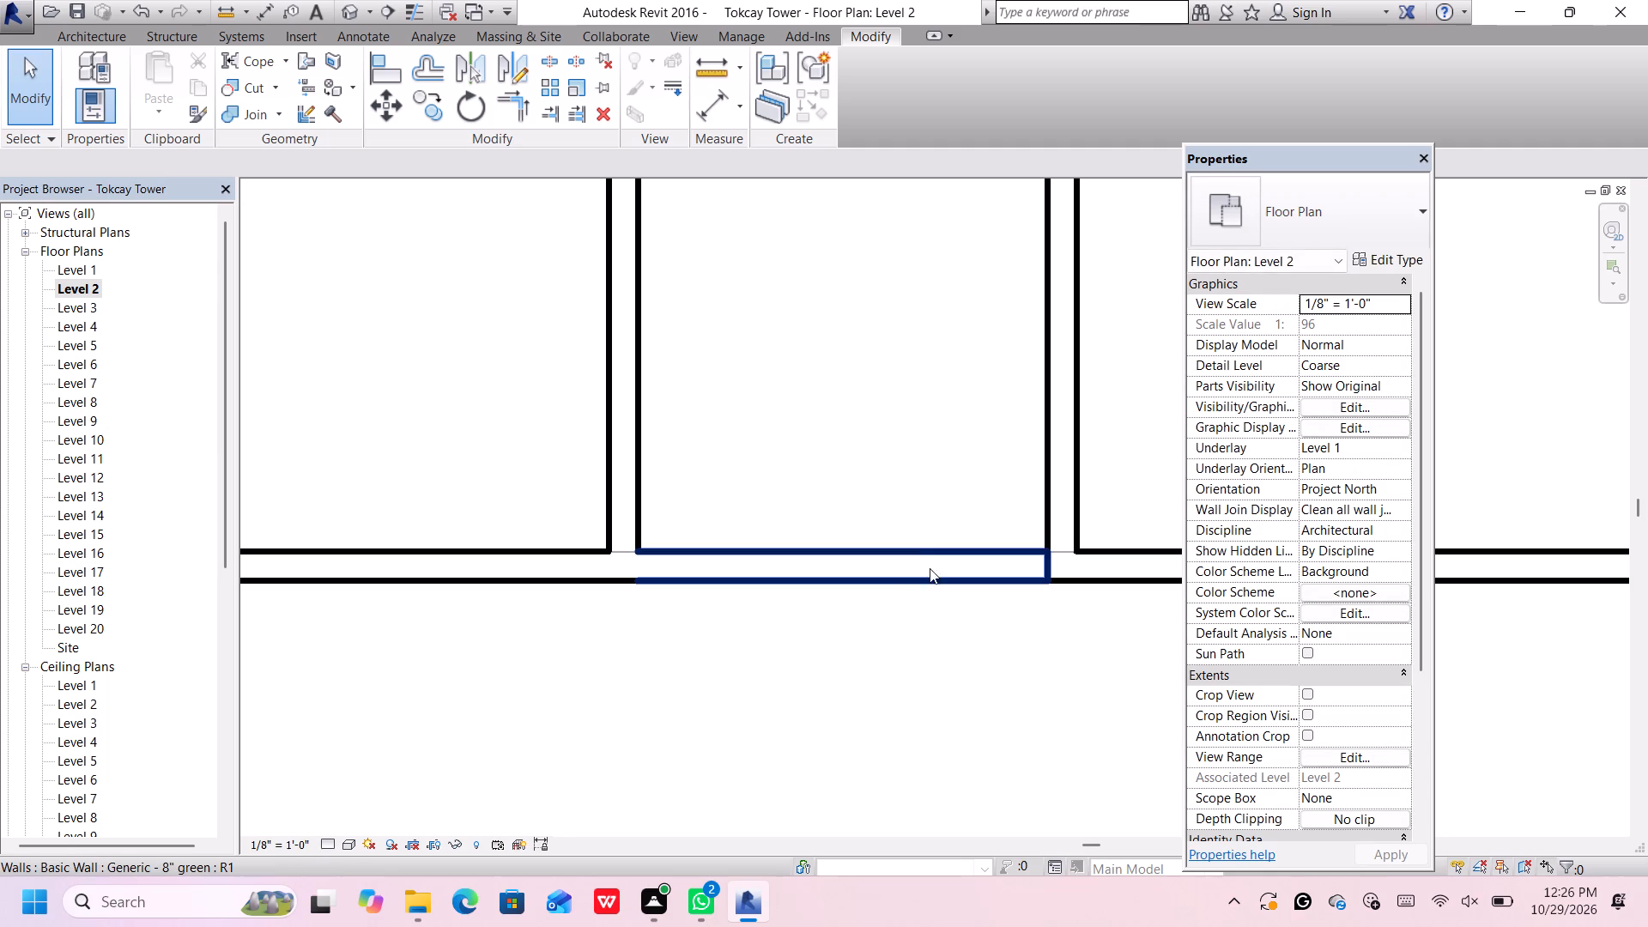
# Delete the south wall segment between the two recess walls.
pyautogui.click(931, 563)
pyautogui.press('Delete')
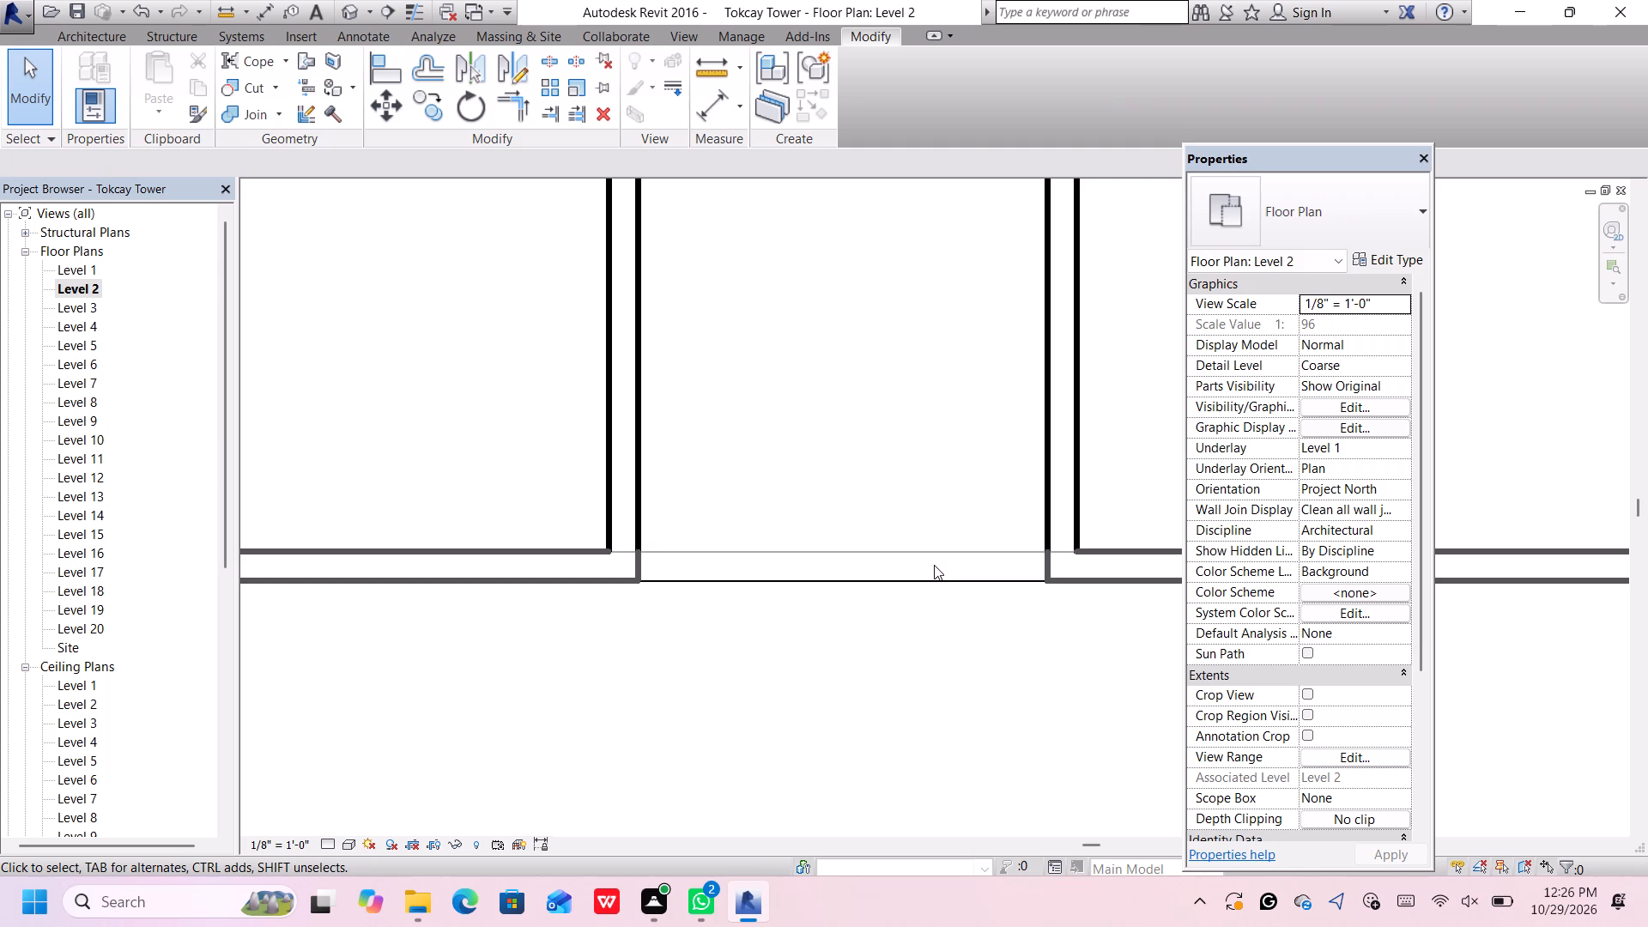
# Examine the Level 2 walls and the open south recess in the 3D view.
pyautogui.scroll(-10, 934, 565)
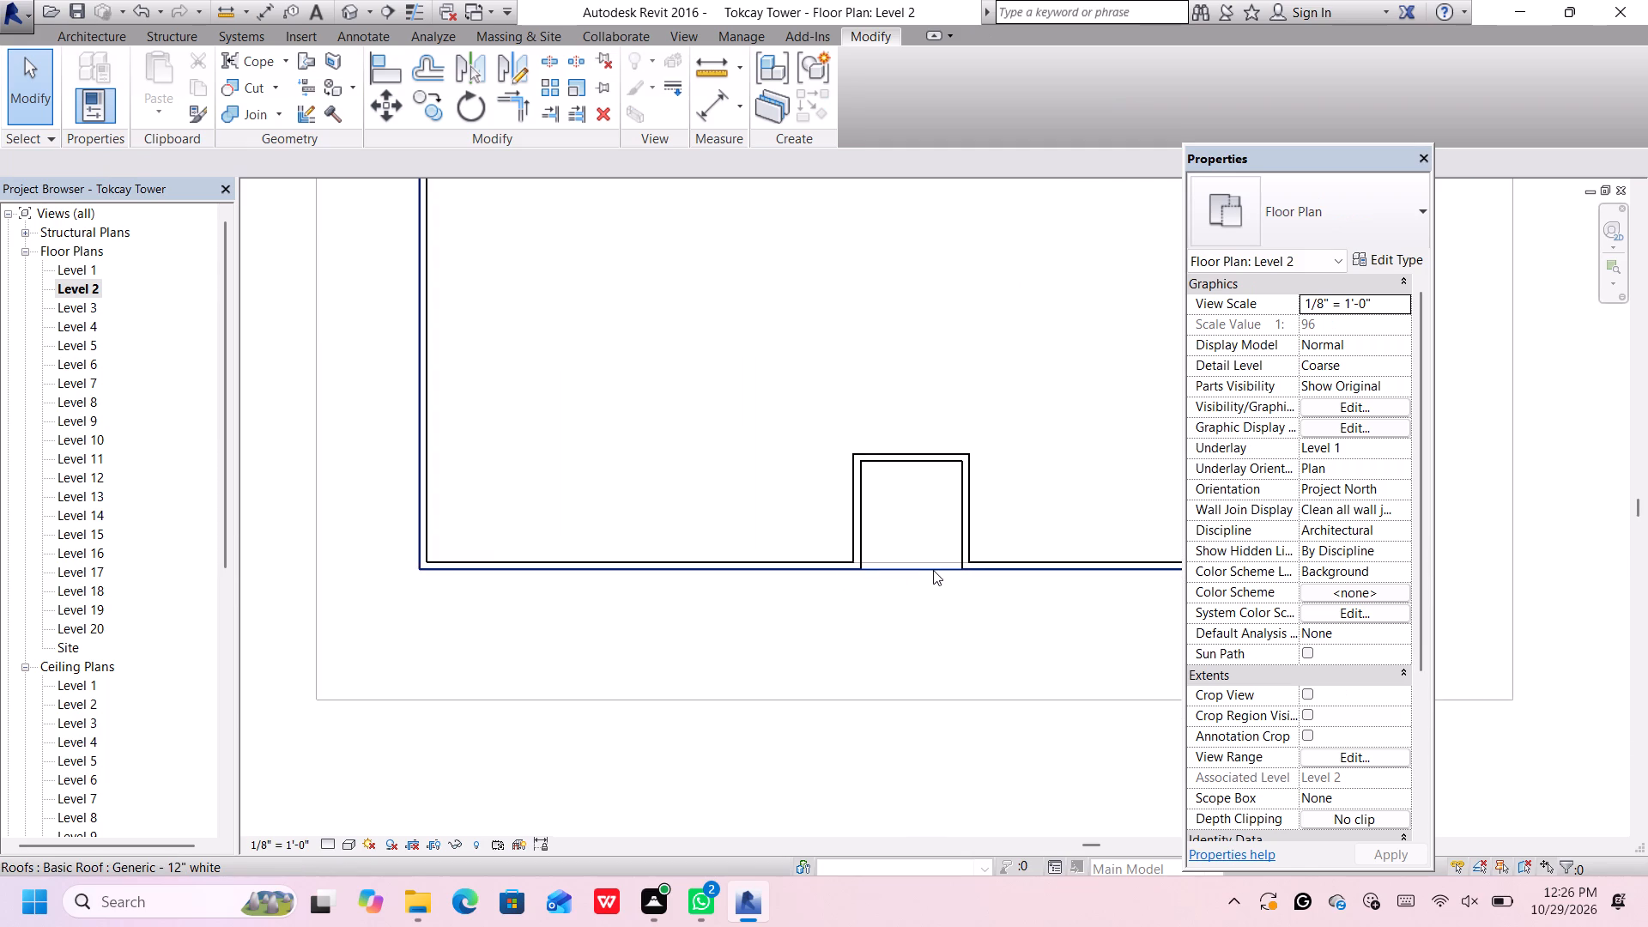
pyautogui.scroll(-5, 934, 568)
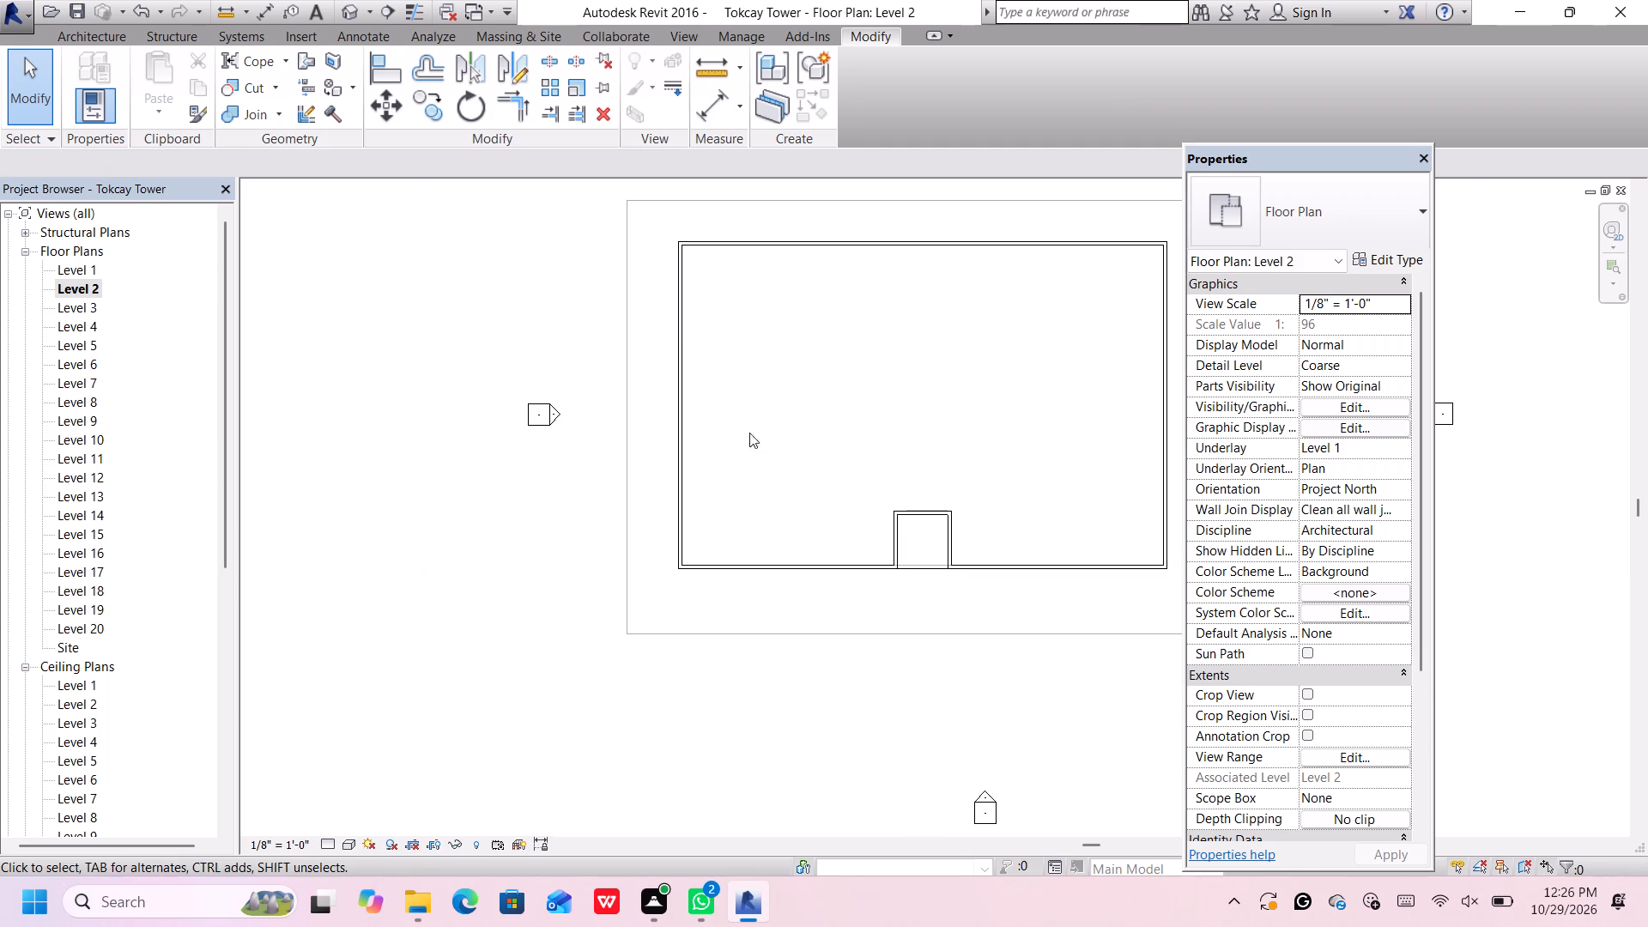
pyautogui.click(348, 18)
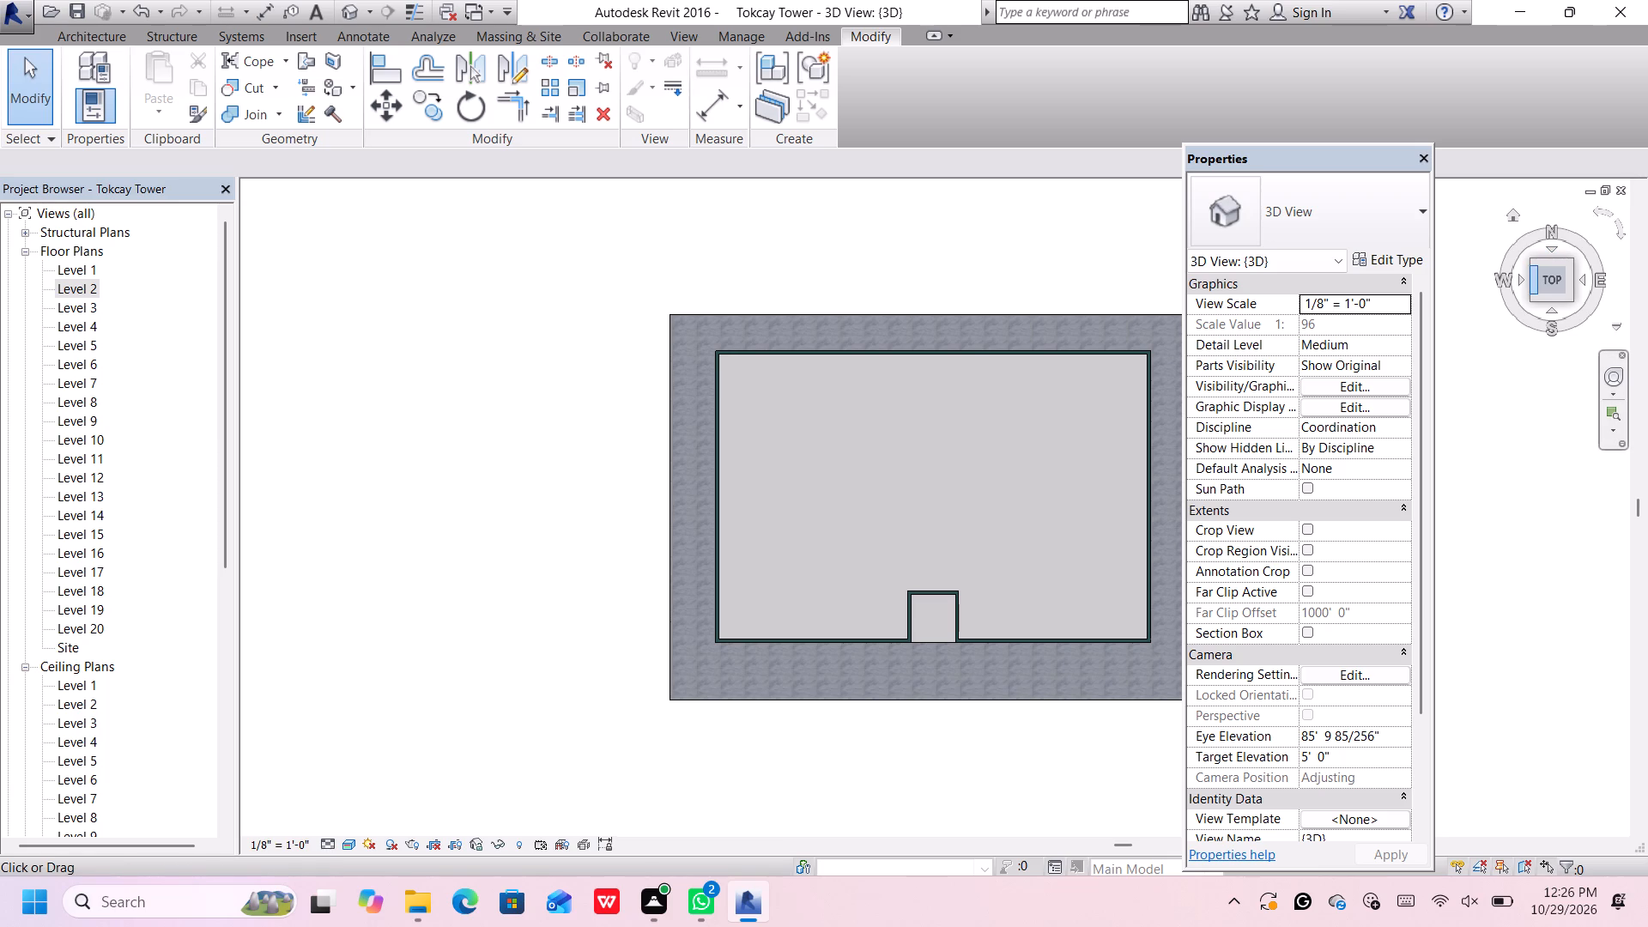
pyautogui.click(1532, 295)
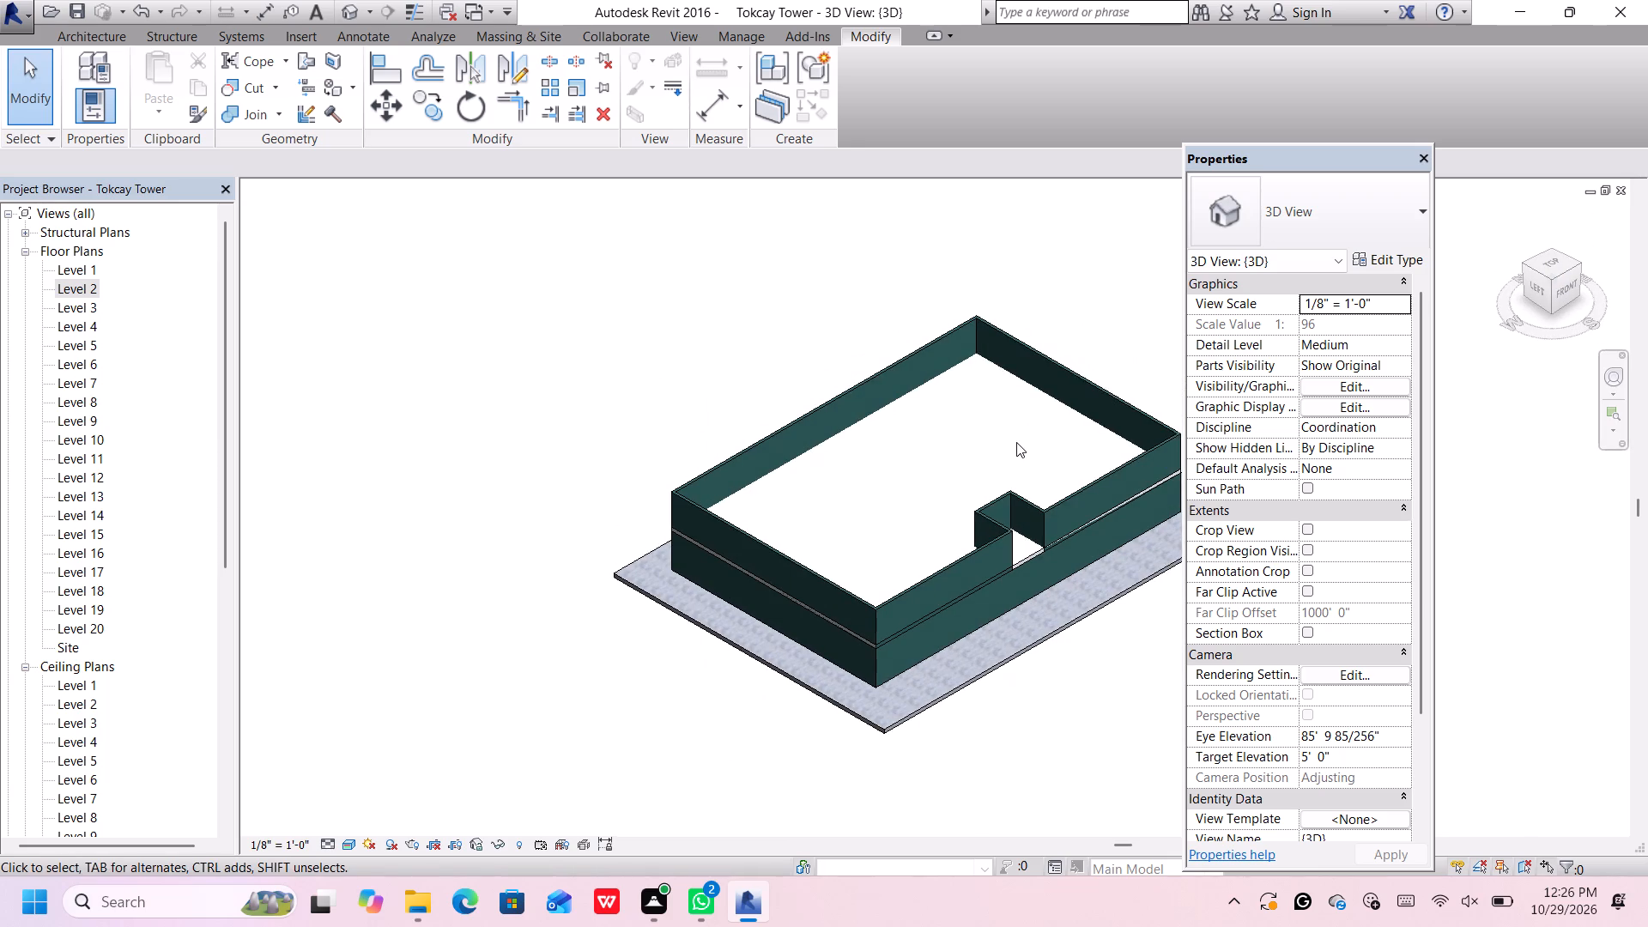
pyautogui.scroll(-1, 1015, 442)
pyautogui.scroll(6, 1147, 441)
pyautogui.moveTo(1147, 453); pyautogui.dragTo(1142, 451, button='middle')
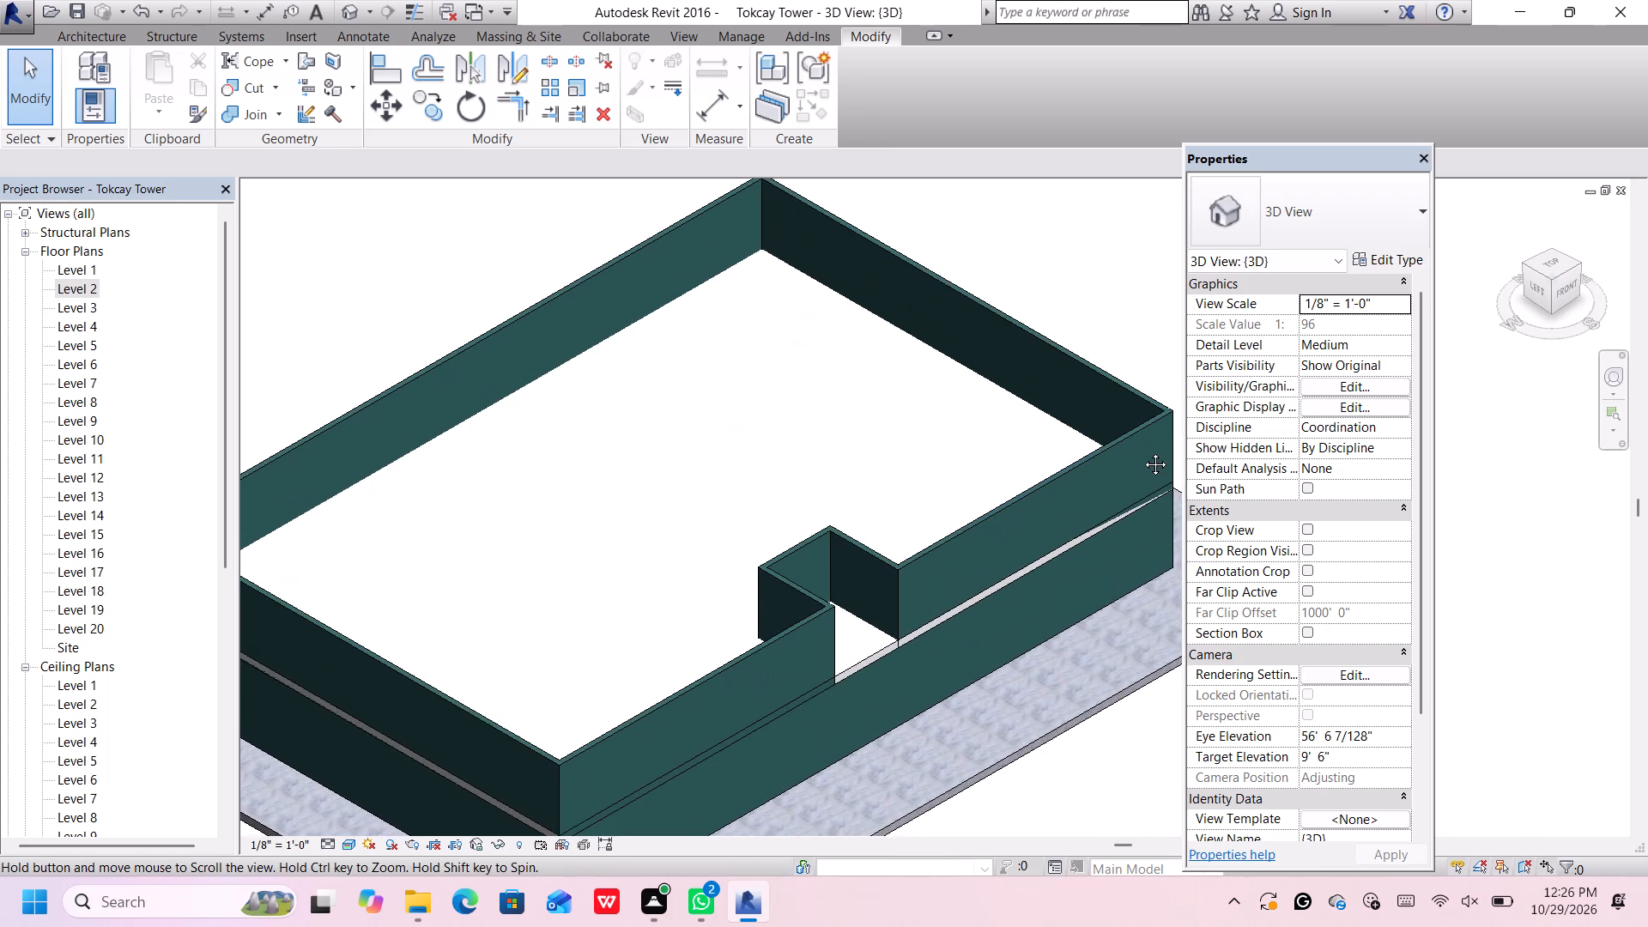
pyautogui.moveTo(1142, 451); pyautogui.dragTo(1116, 408, button='middle')
pyautogui.scroll(-1, 1116, 408)
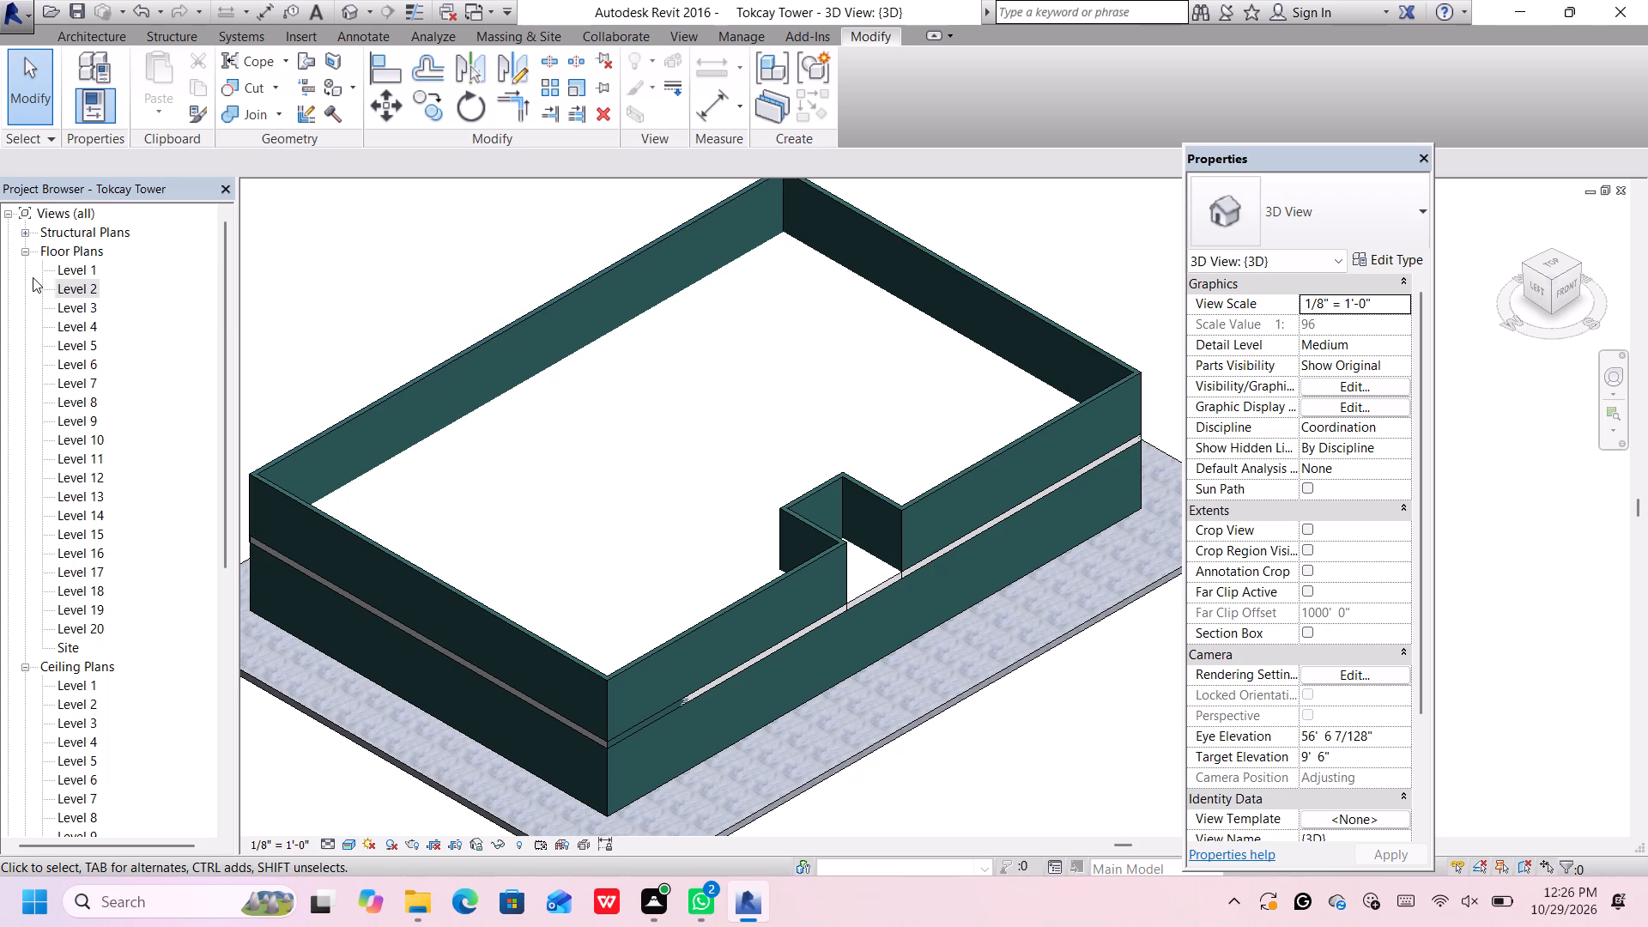
# On the Level 2 plan, draw a 10' high Generic - 8" green wall from the recess's northeast corner to the north exterior wall.
pyautogui.doubleClick(68, 283)
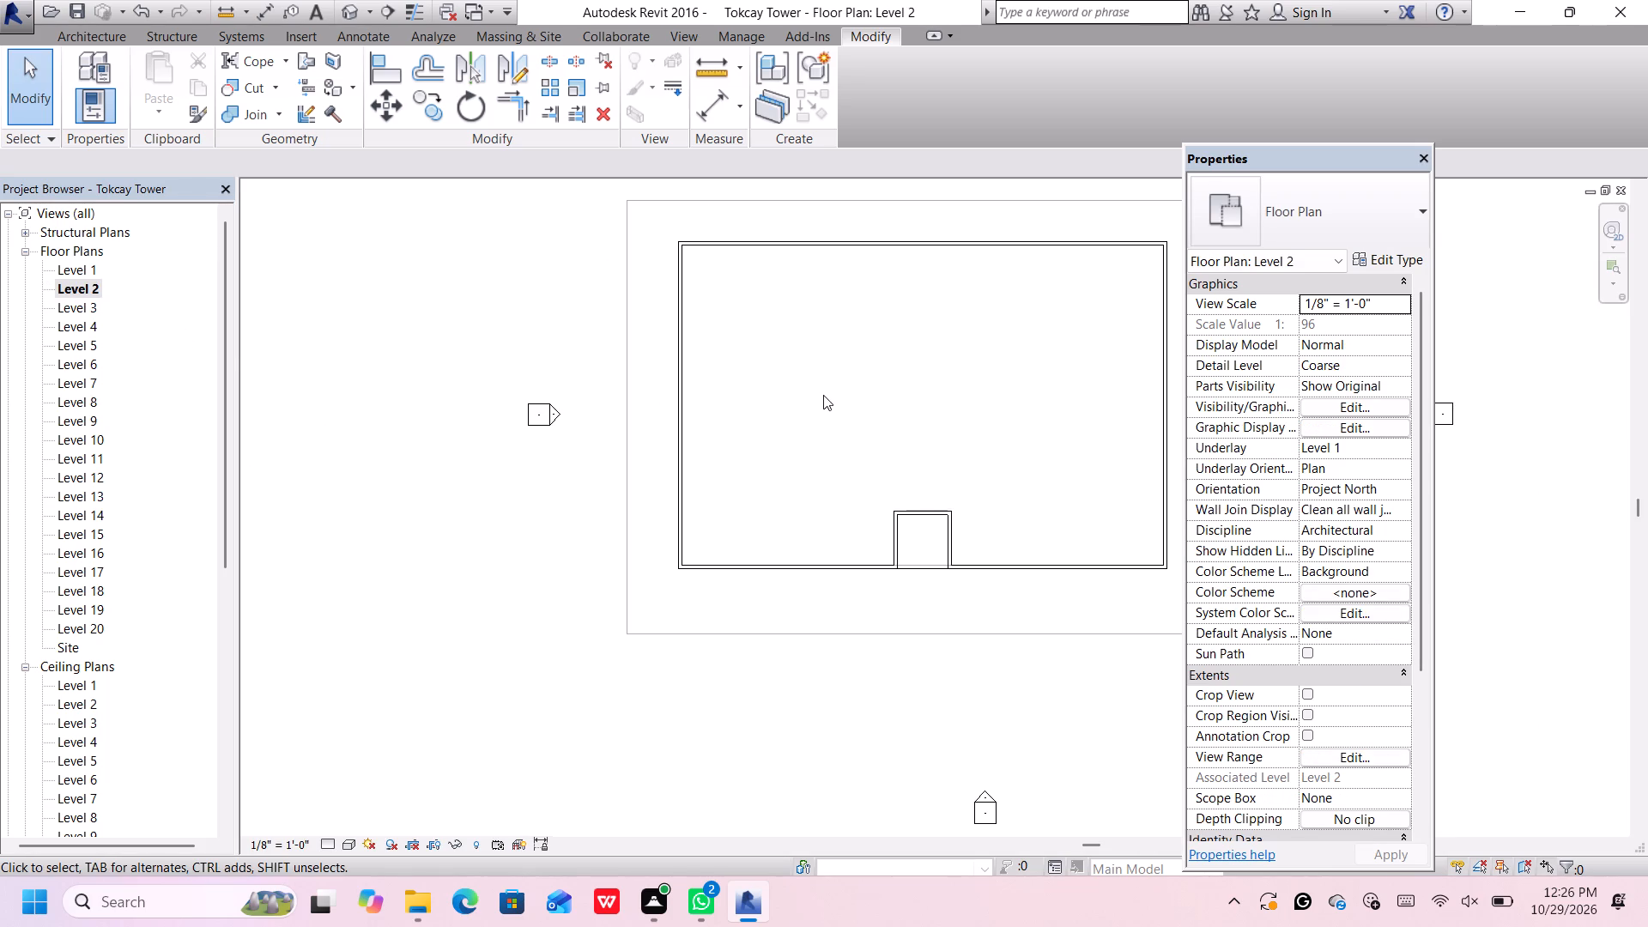
pyautogui.scroll(-3, 821, 394)
pyautogui.scroll(4, 1080, 379)
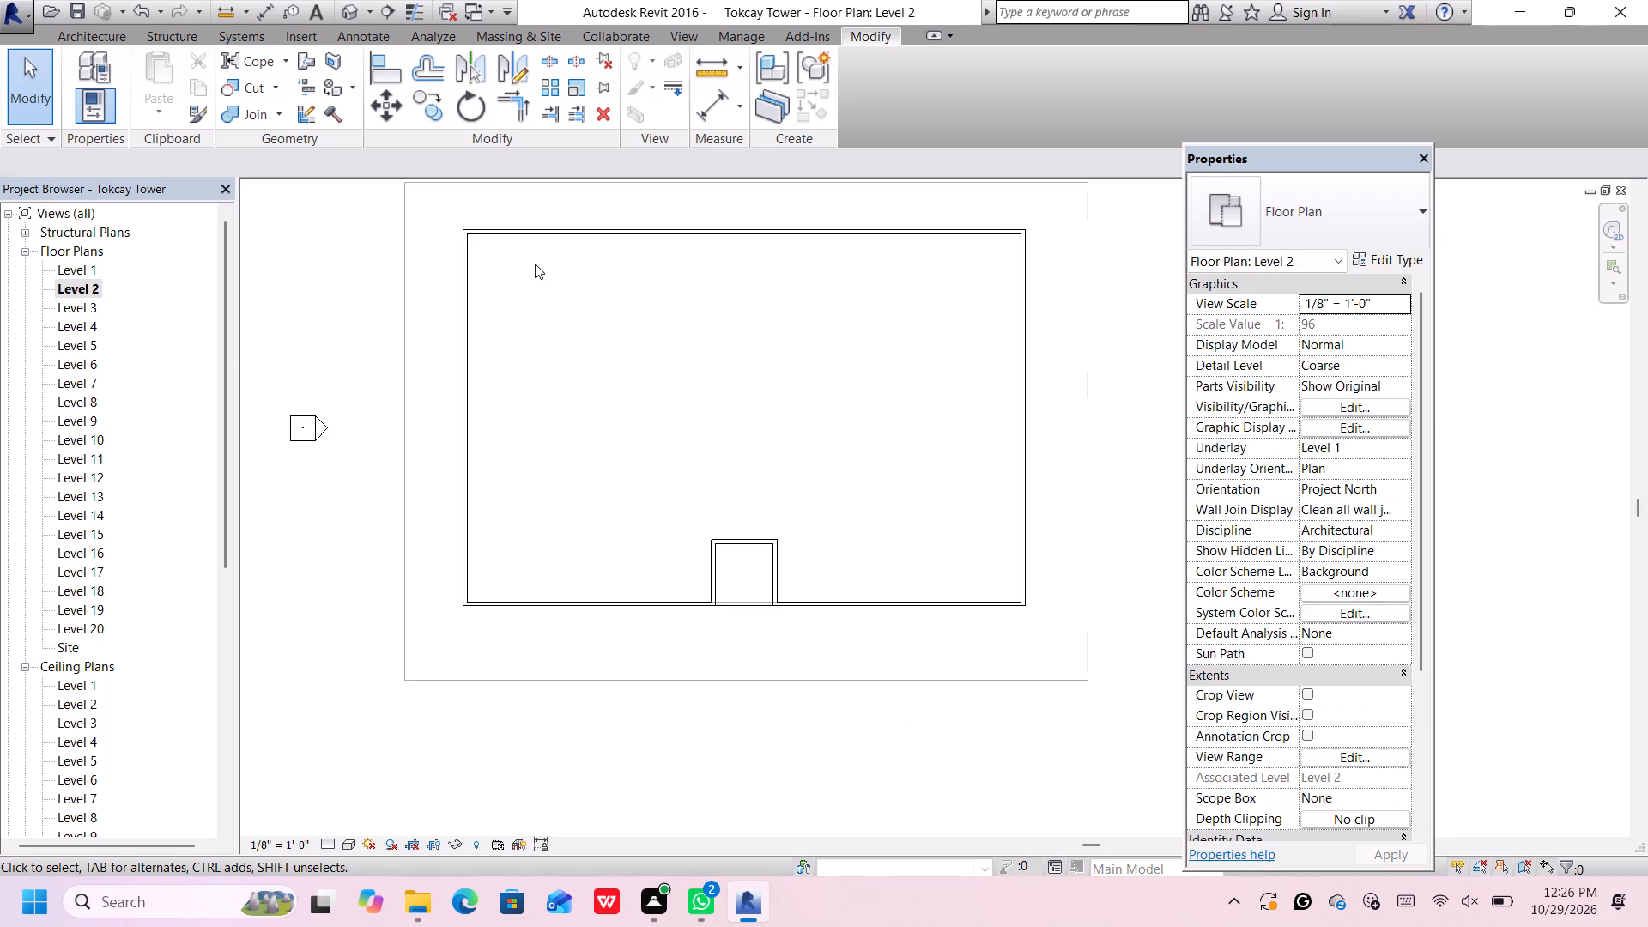
pyautogui.click(69, 34)
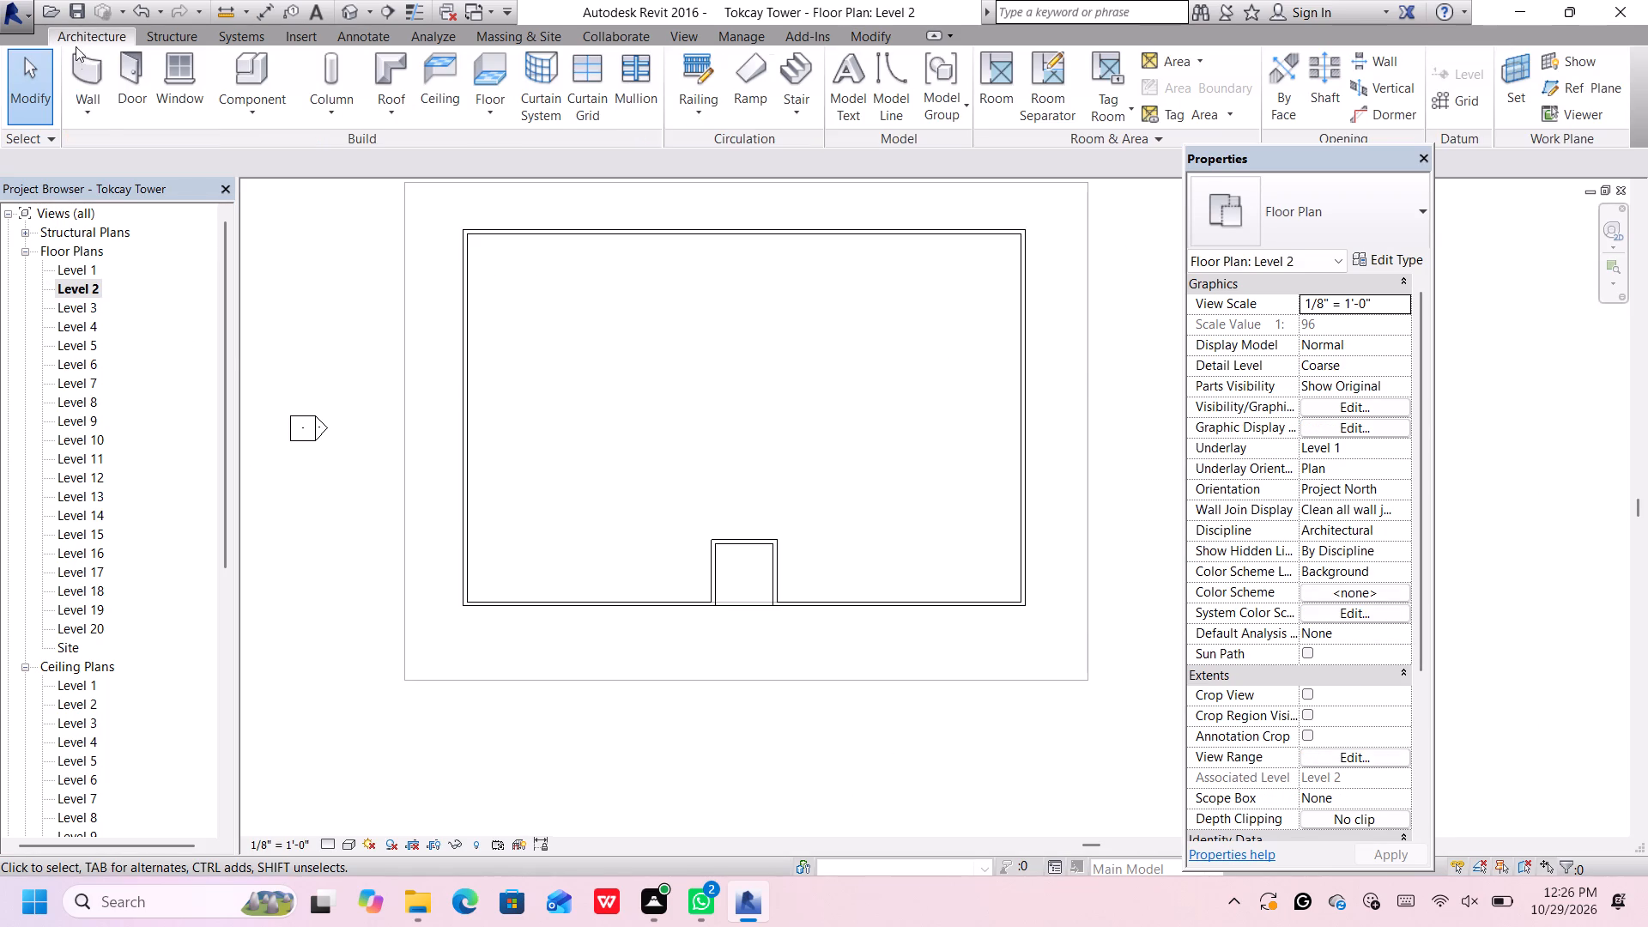
pyautogui.click(88, 60)
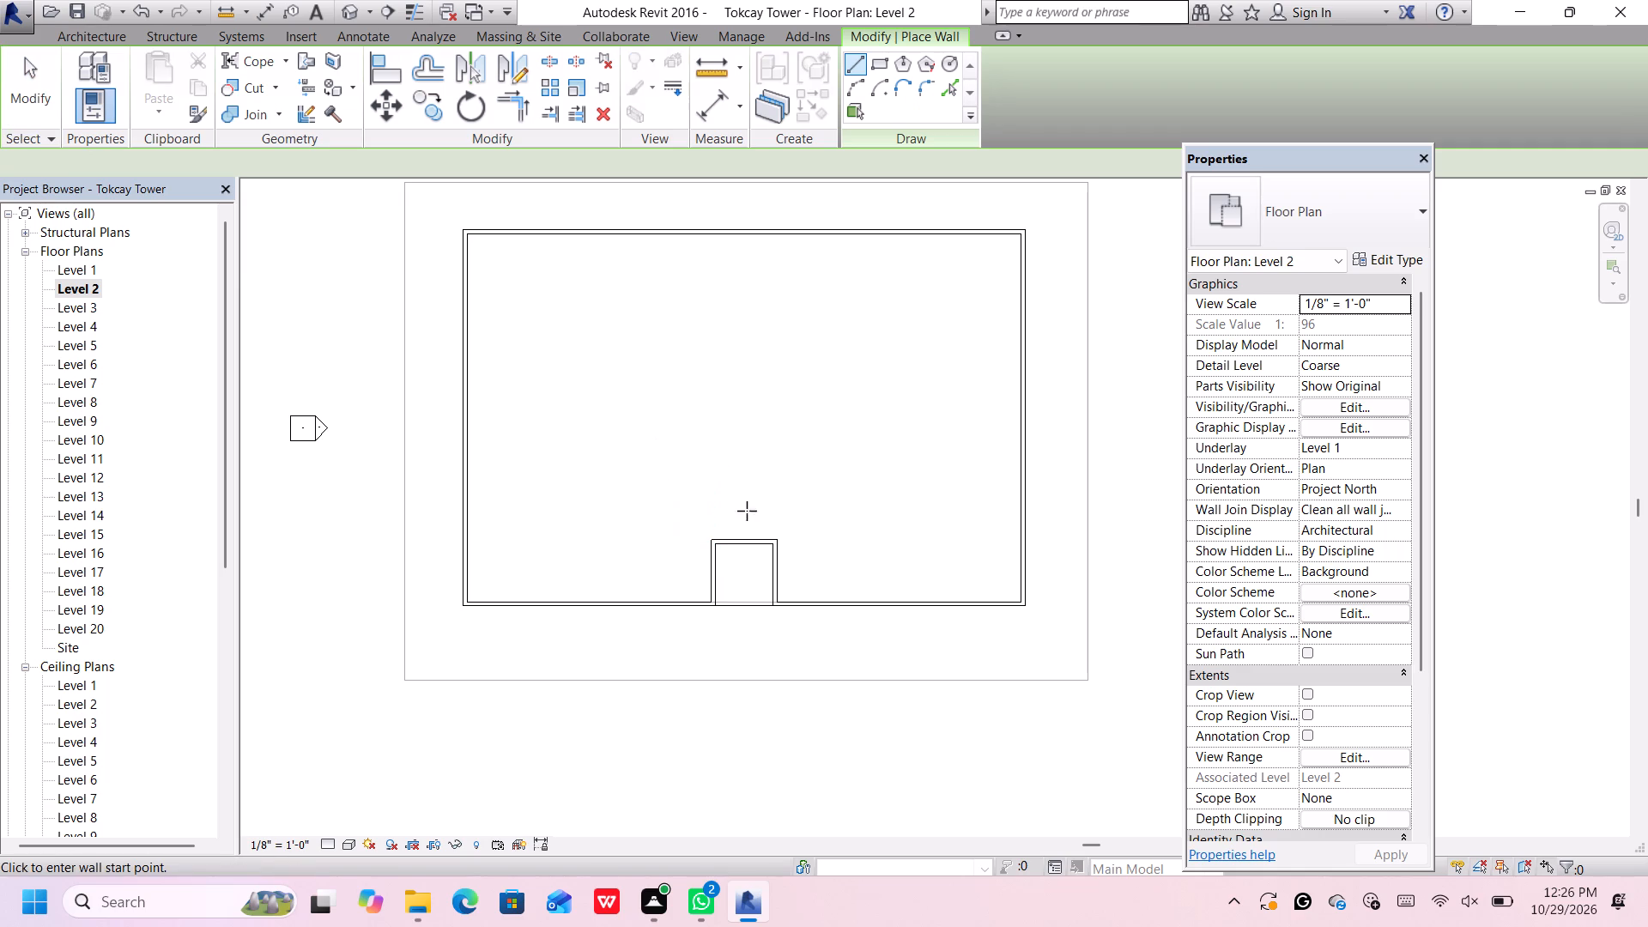
pyautogui.scroll(8, 778, 538)
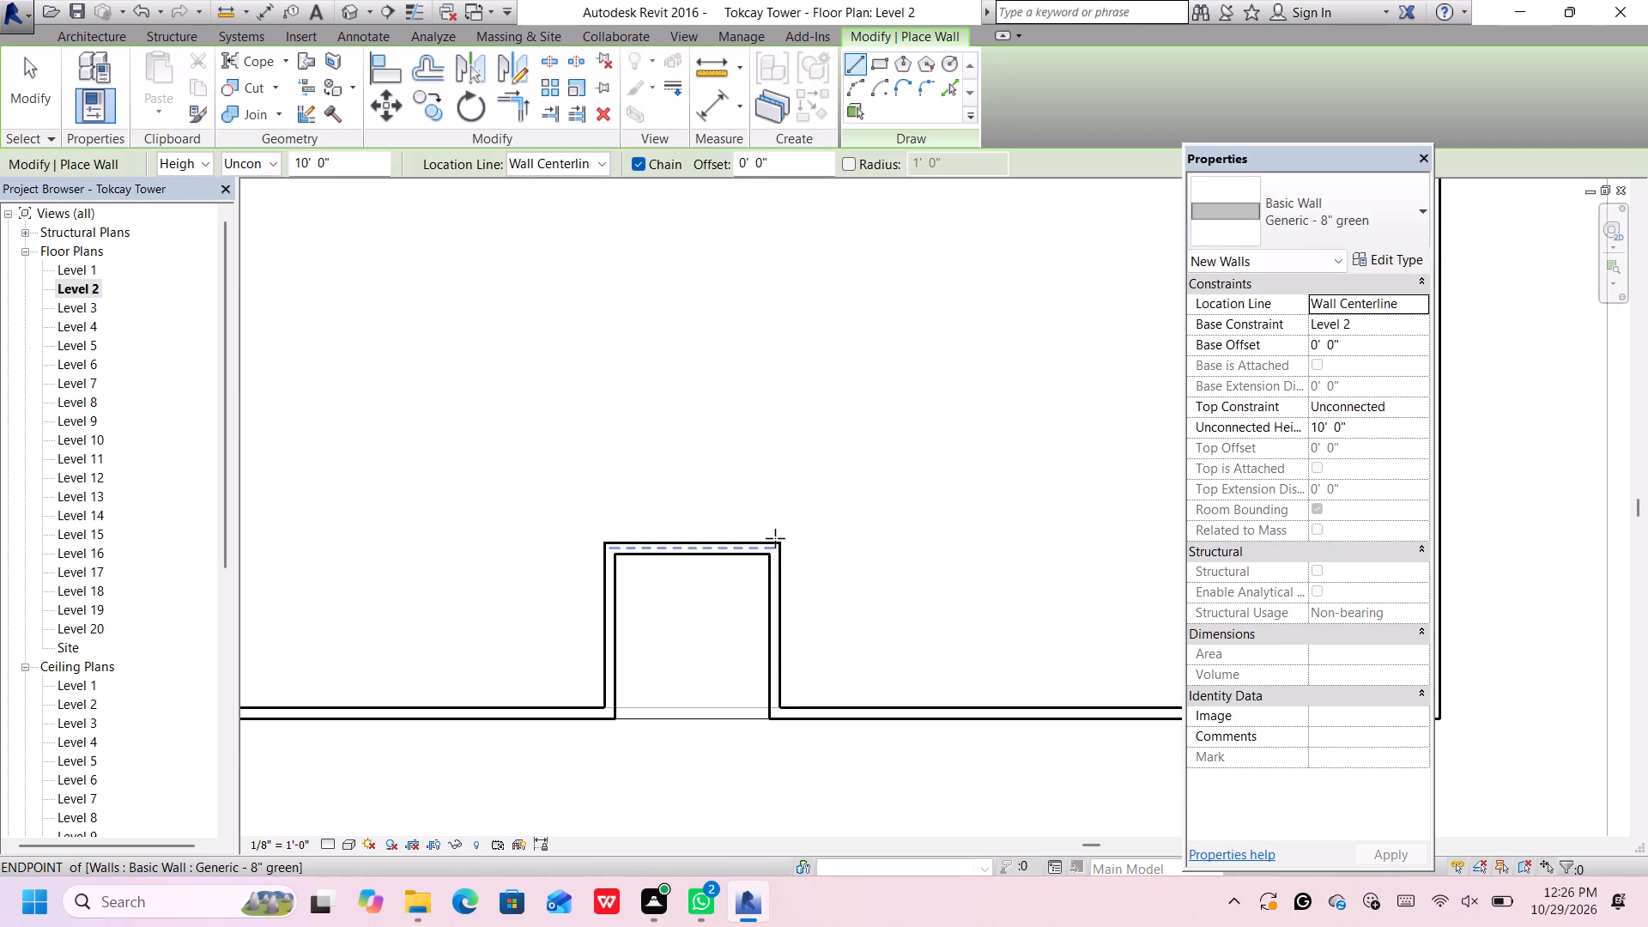
pyautogui.click(773, 542)
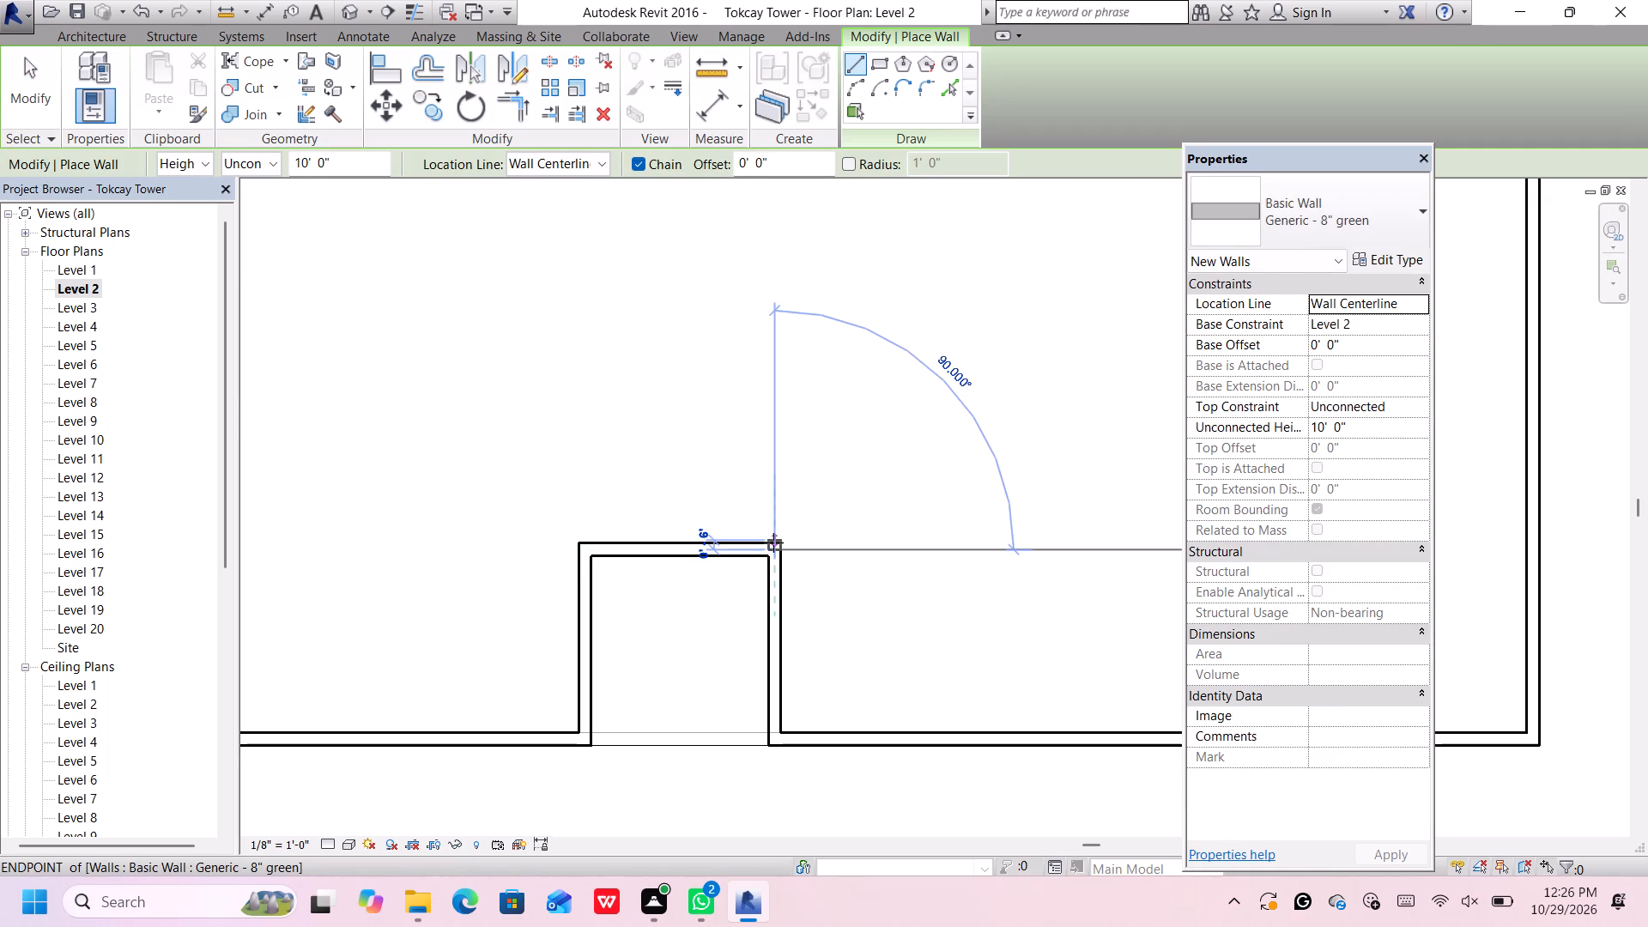
pyautogui.scroll(-10, 773, 542)
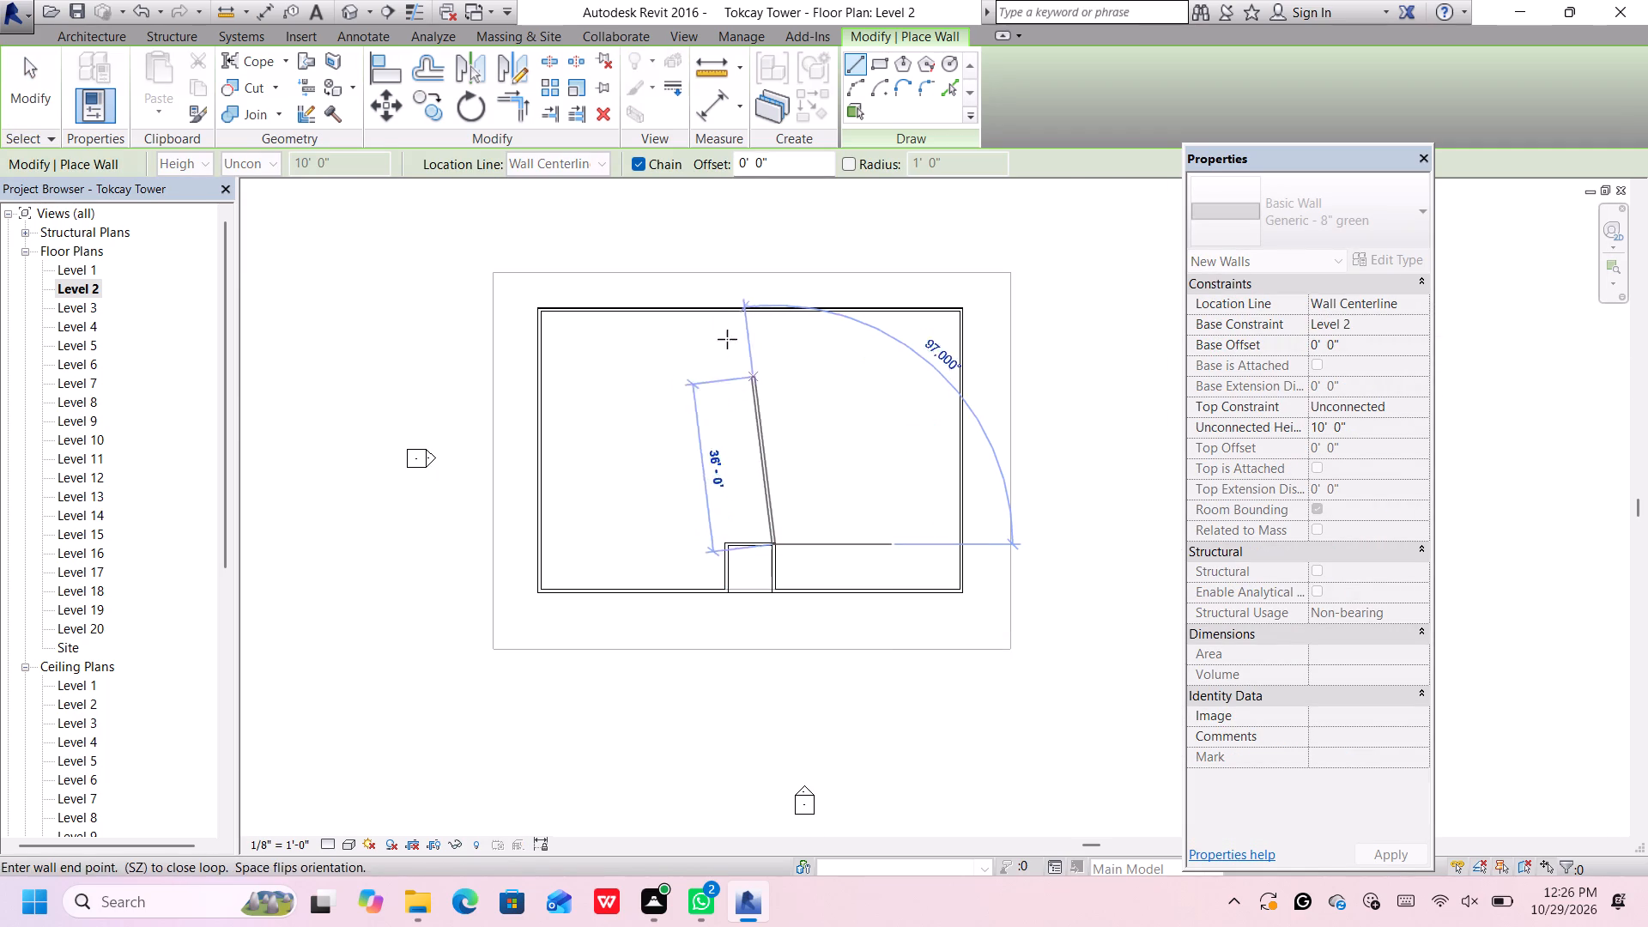
pyautogui.click(772, 309)
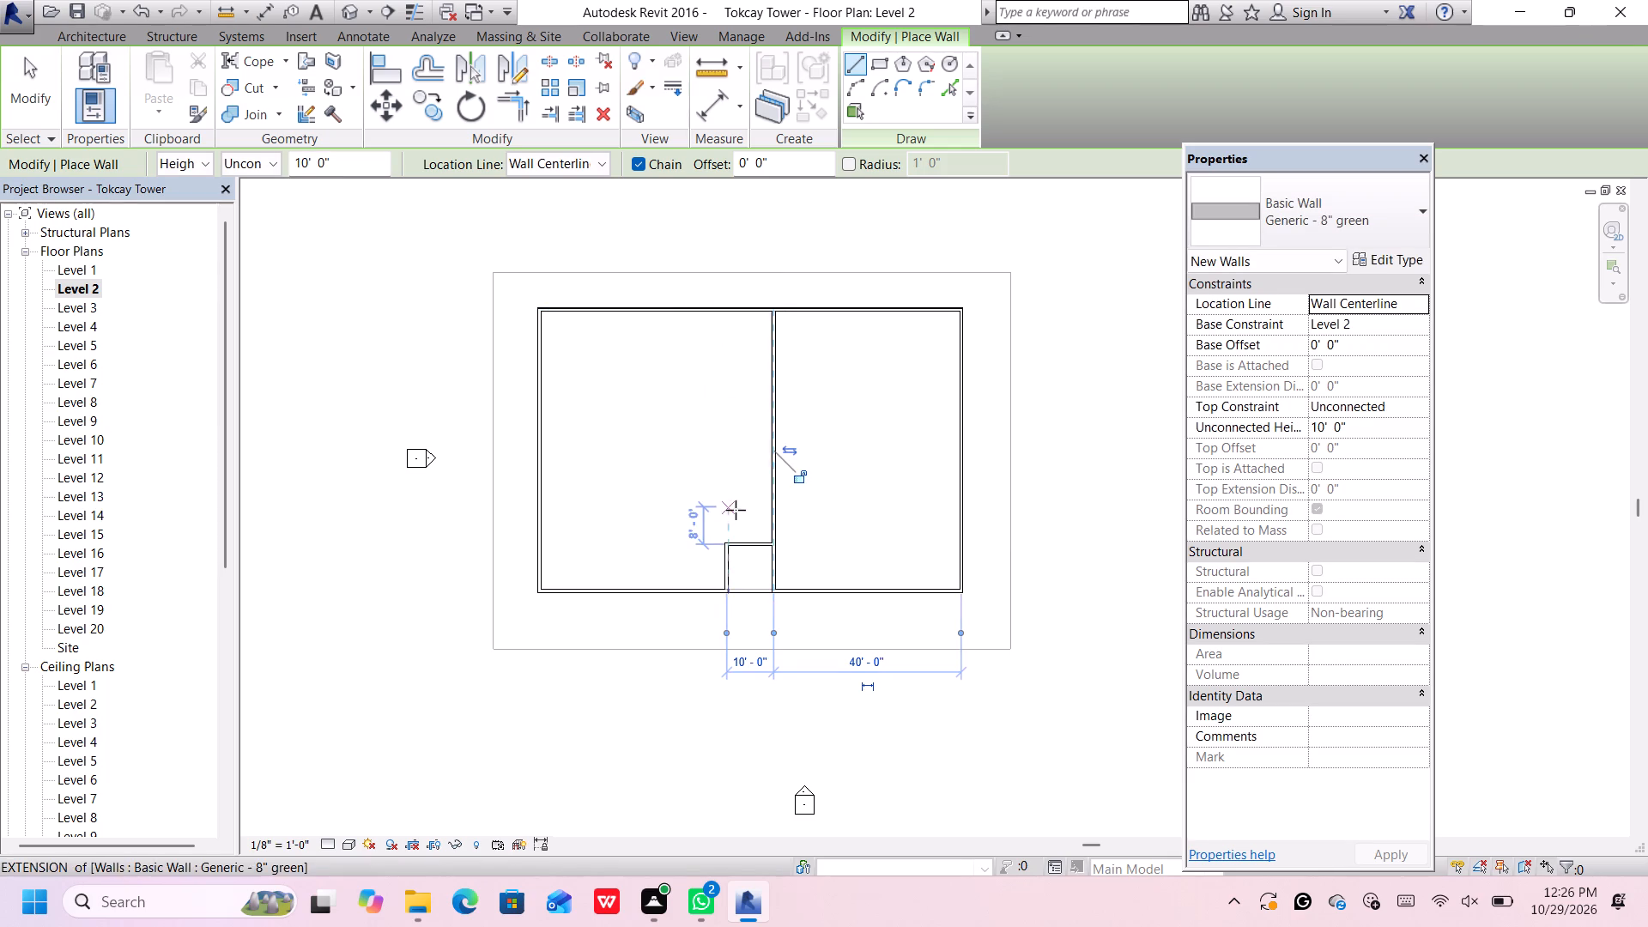
# Draw a matching Generic - 8" green wall from the recess's northwest corner straight to the north exterior wall.
pyautogui.scroll(7, 736, 515)
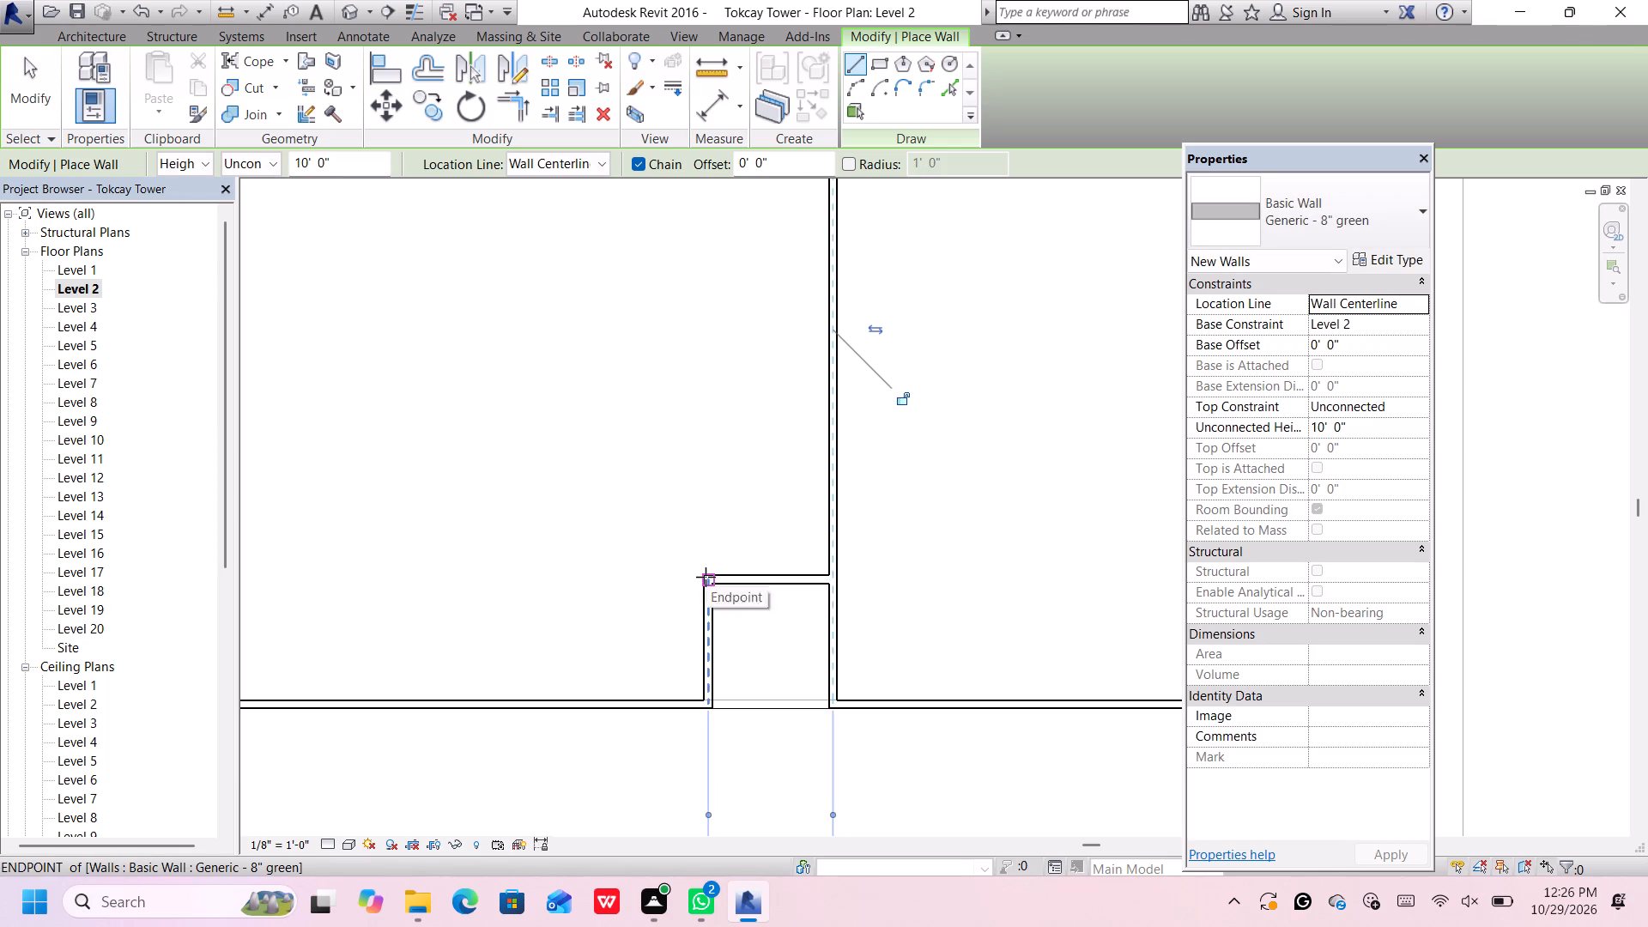
pyautogui.click(708, 577)
pyautogui.scroll(-7, 708, 577)
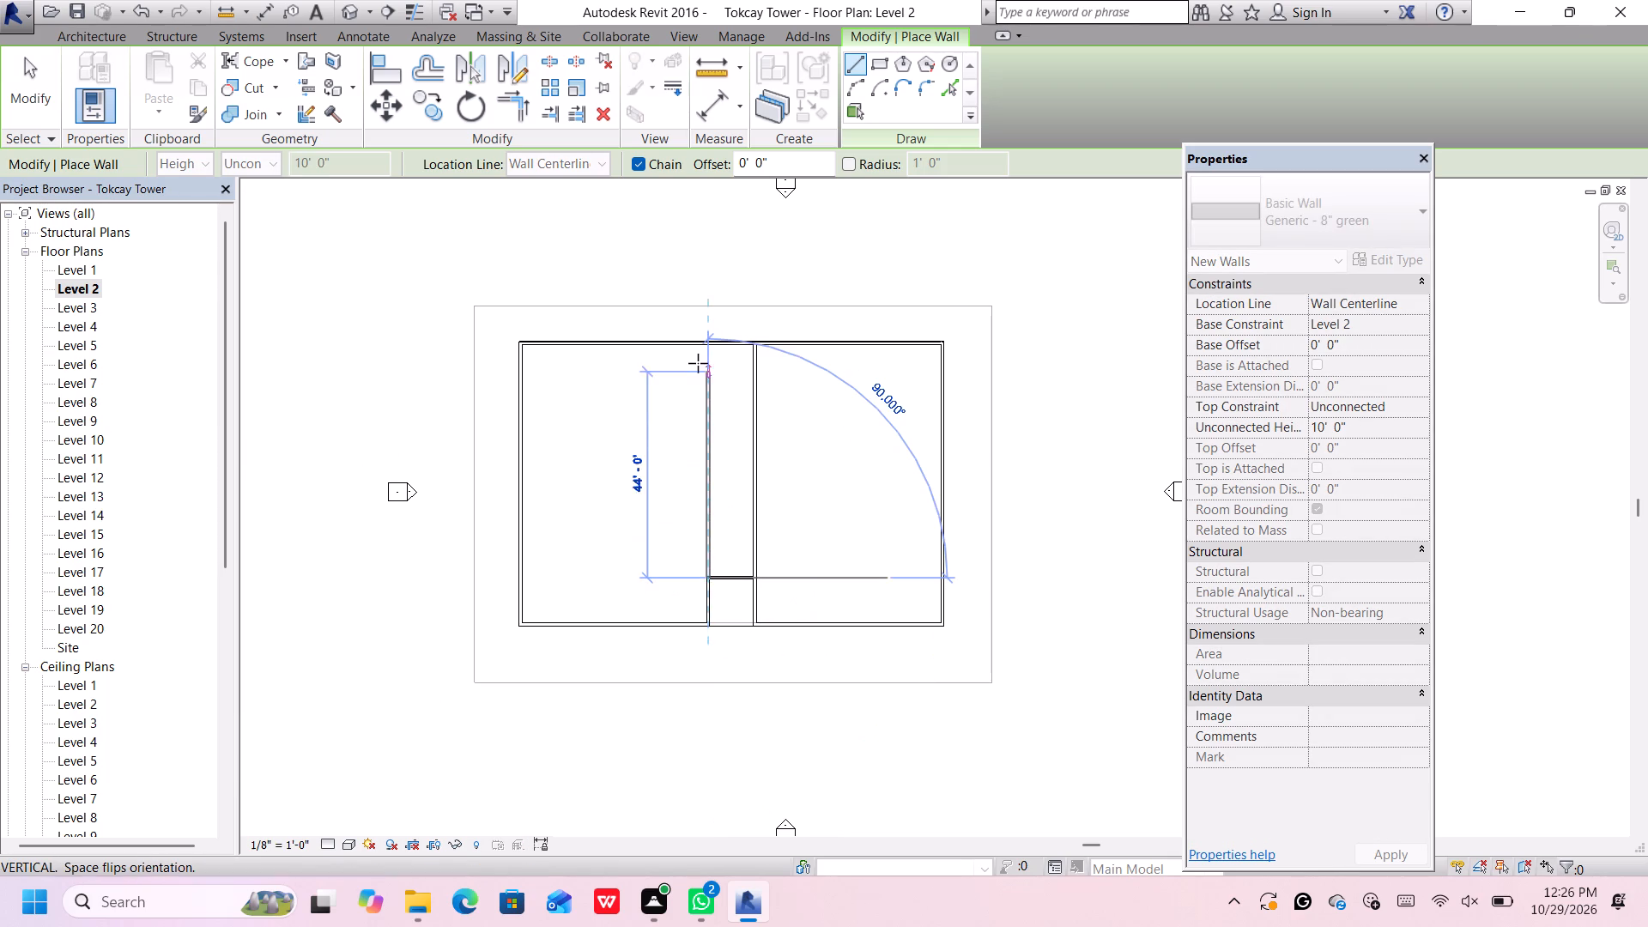
pyautogui.click(706, 343)
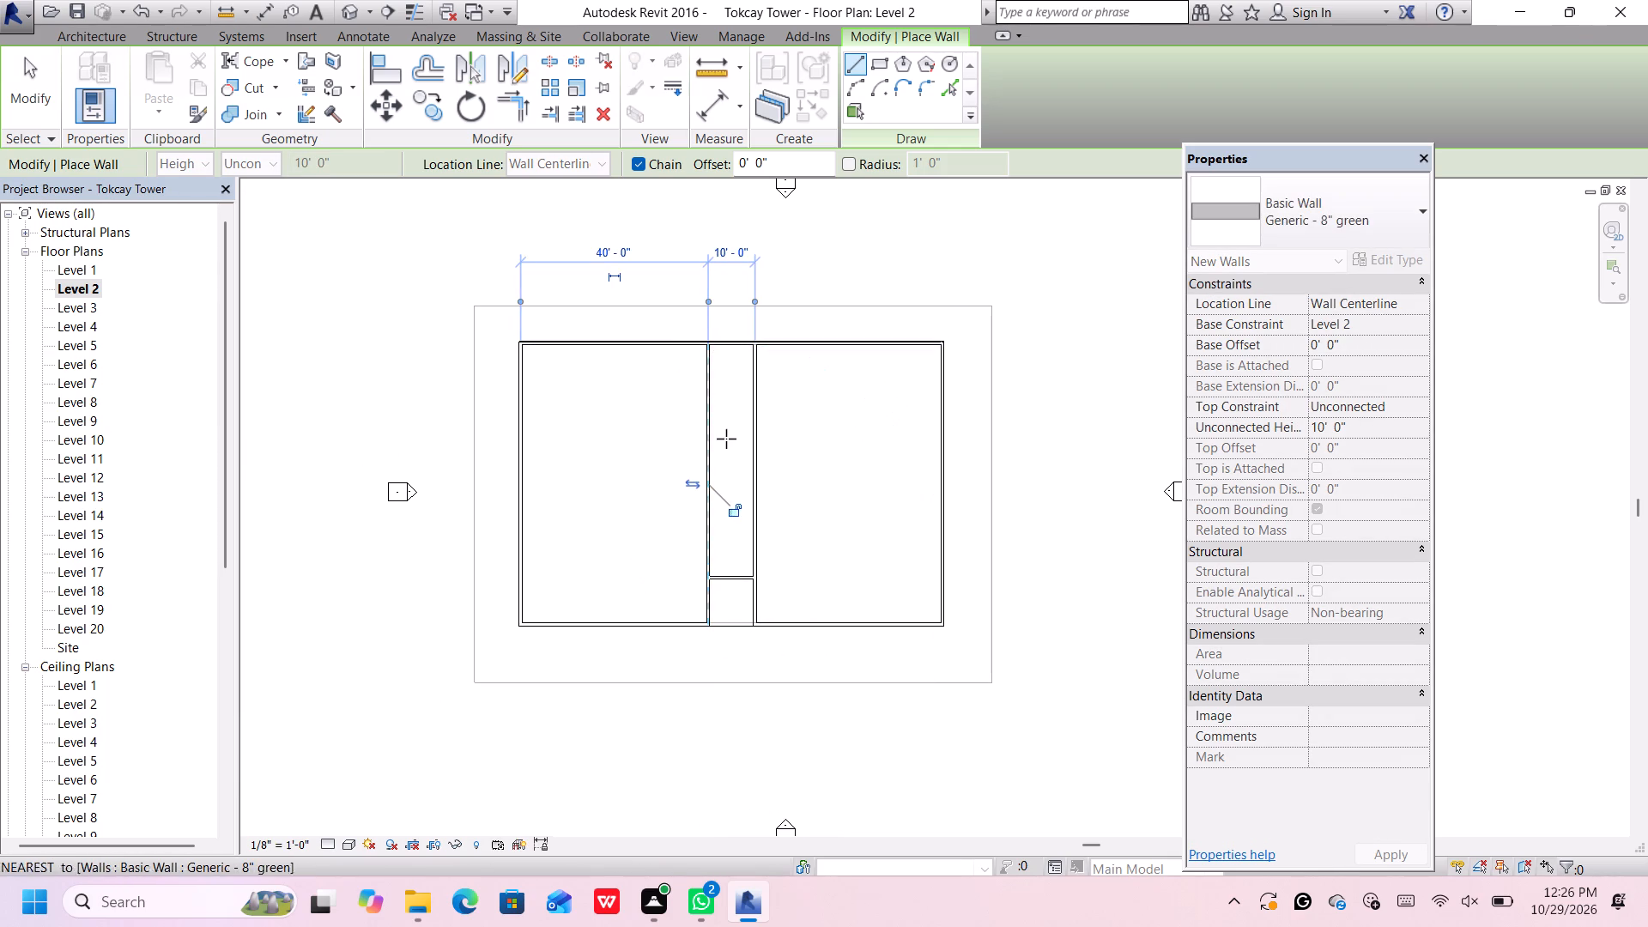
# Draw aligned east-west walls from the corridor walls to the east and west exterior walls, about 13' north of the recess's north wall.
pyautogui.scroll(4, 729, 446)
pyautogui.scroll(-1, 732, 443)
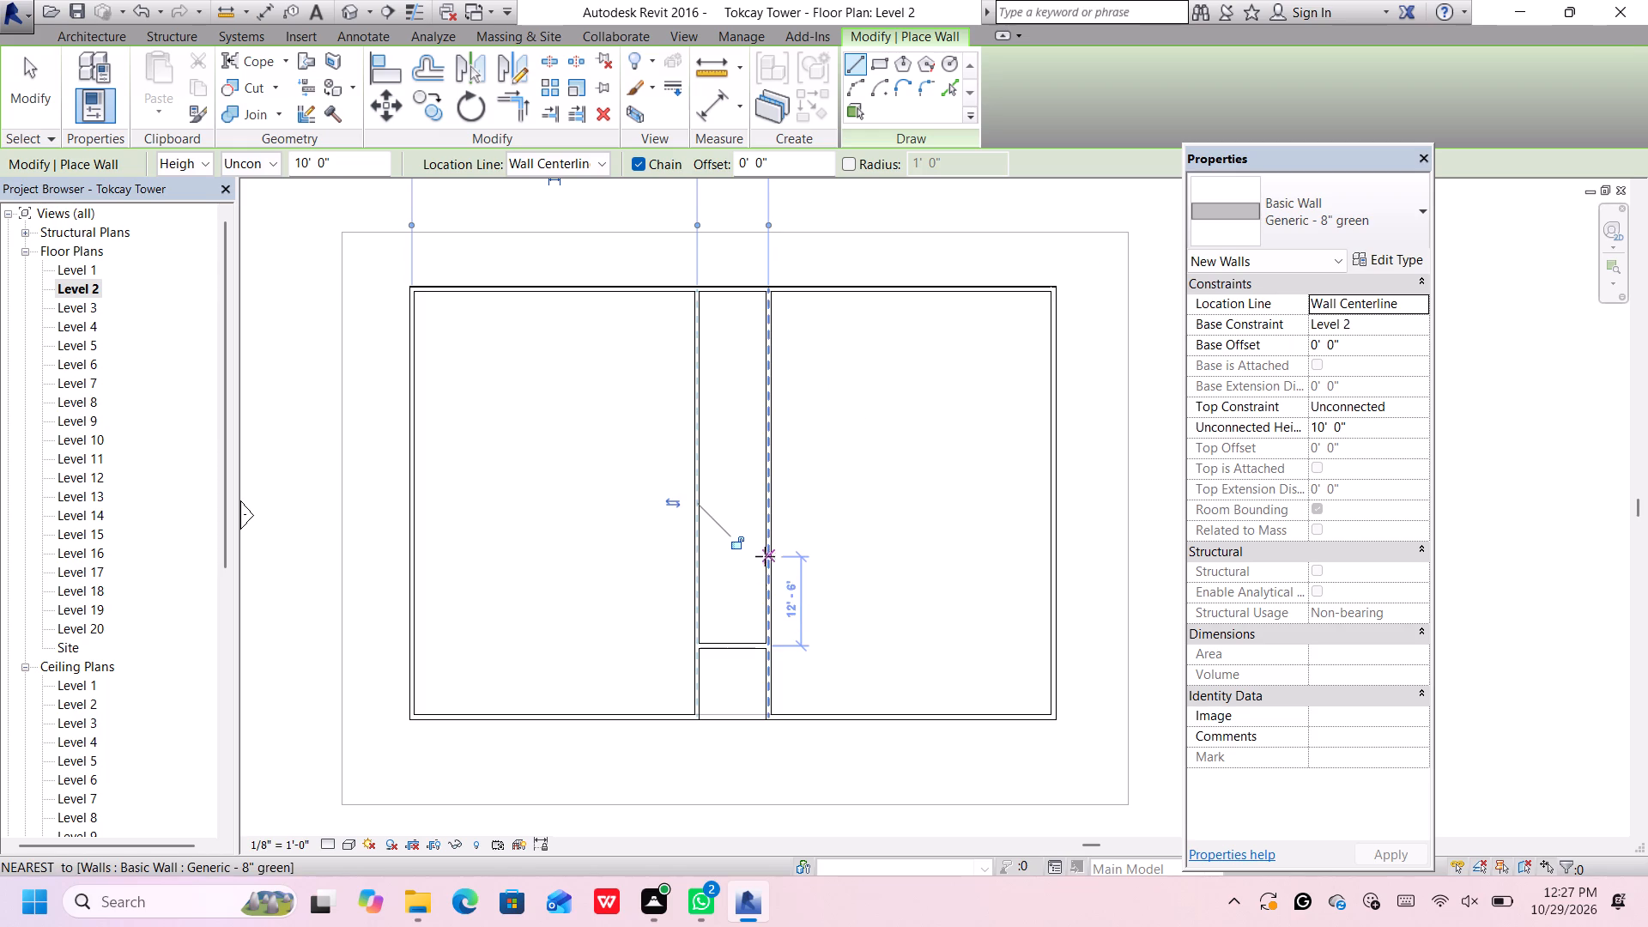
pyautogui.scroll(2, 766, 557)
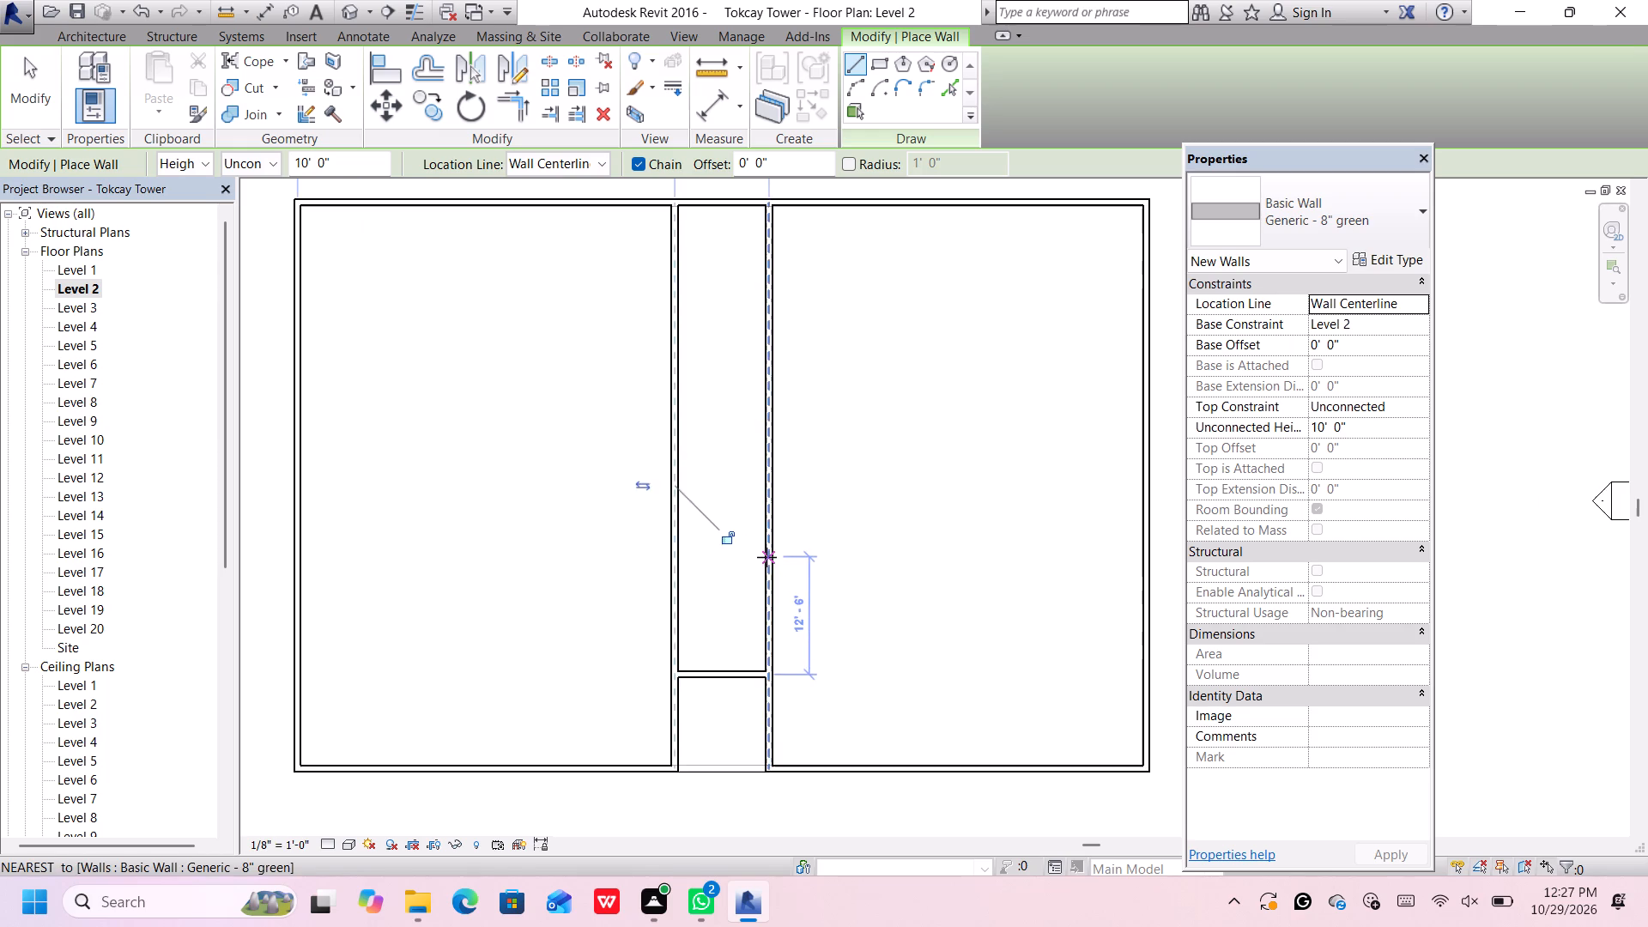
pyautogui.scroll(-2, 766, 557)
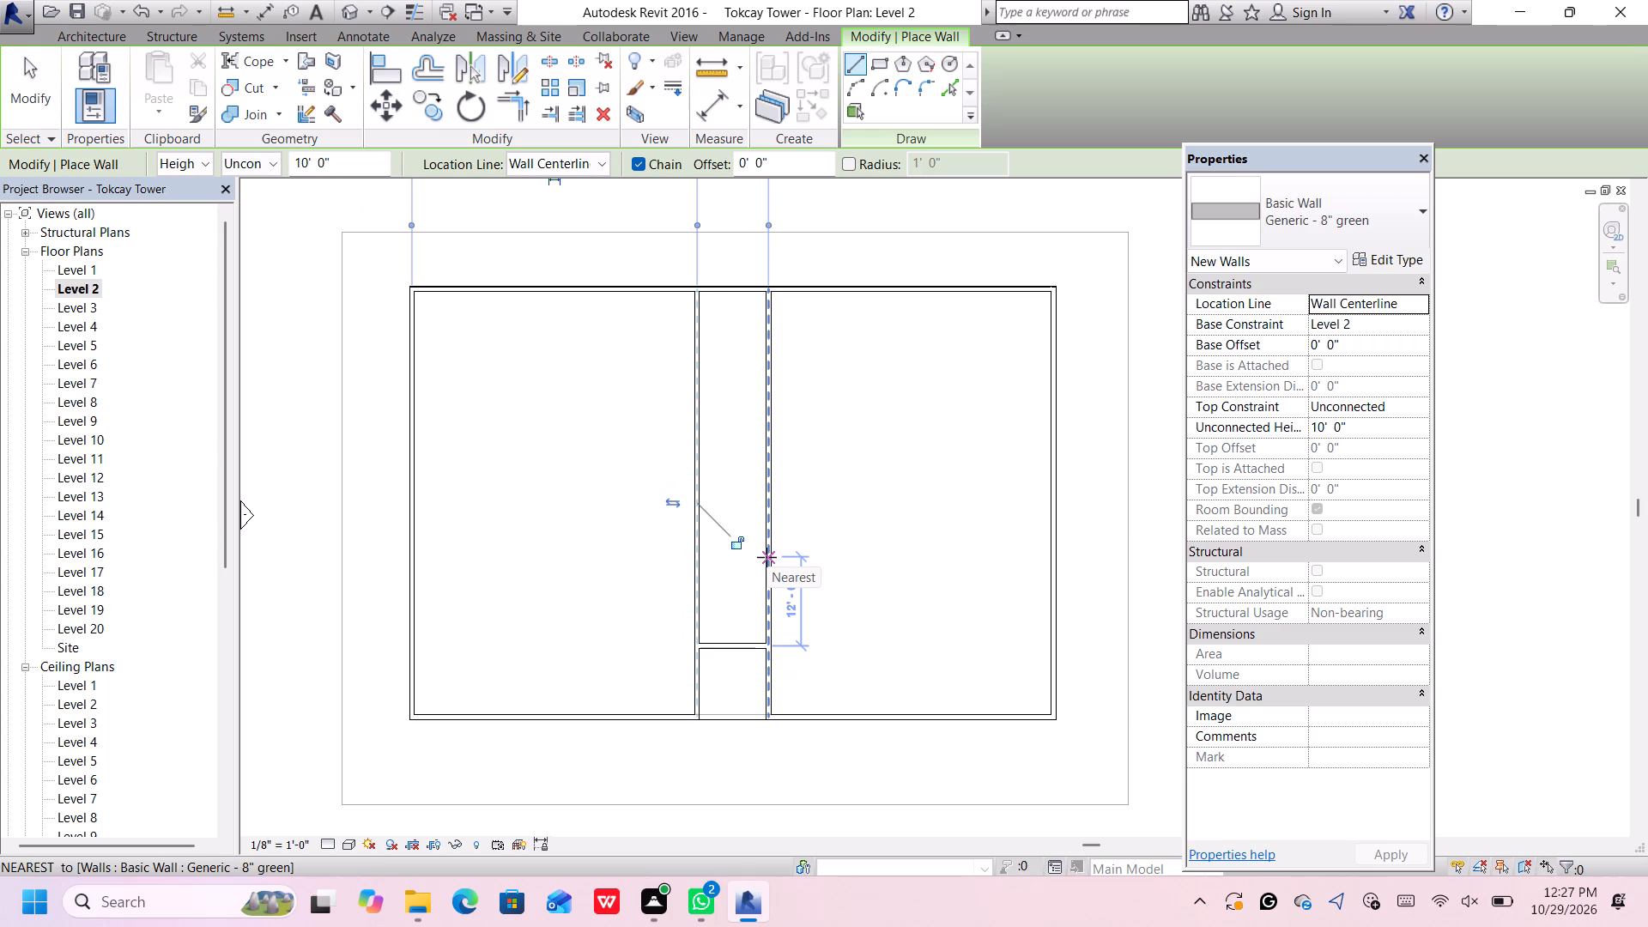
pyautogui.scroll(2, 766, 557)
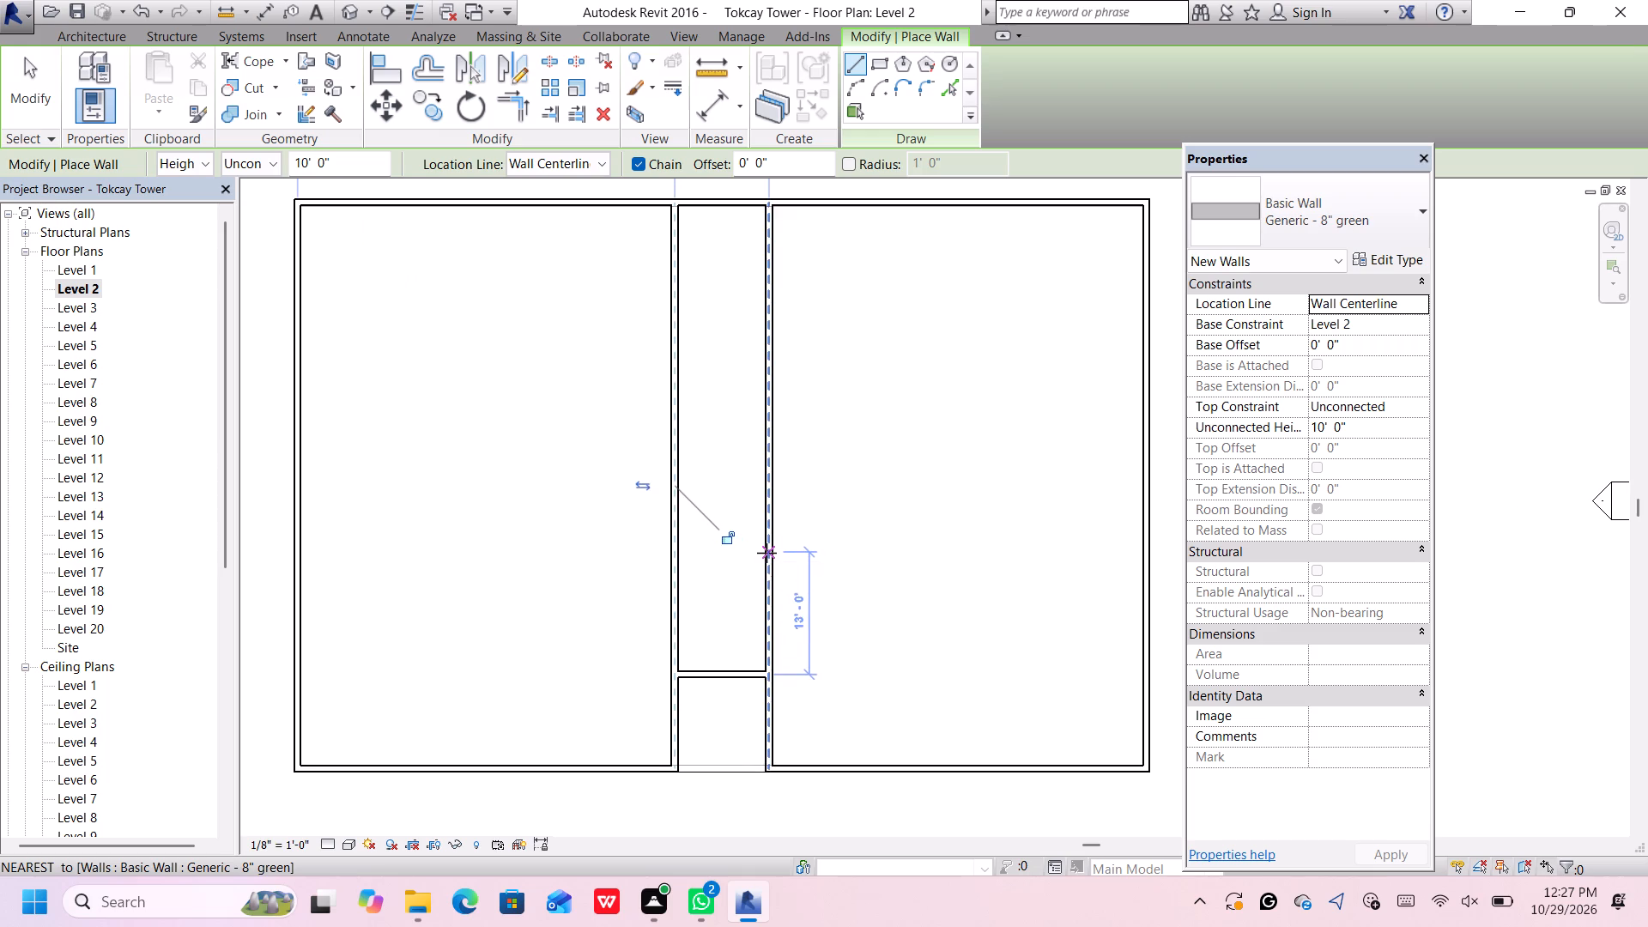
pyautogui.click(766, 553)
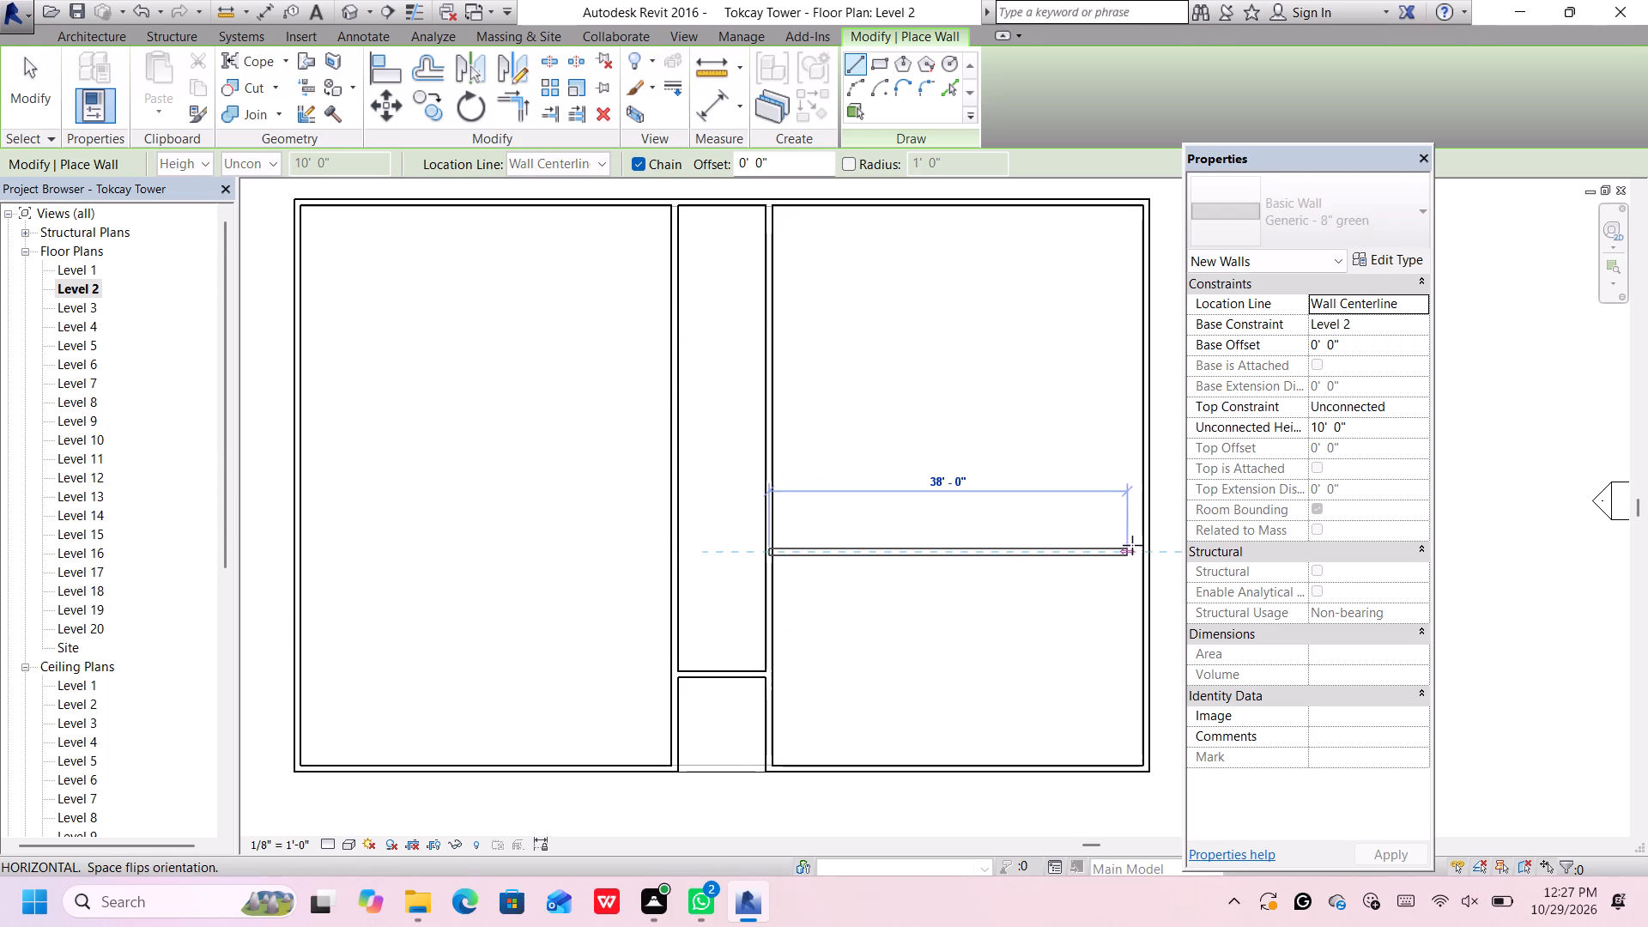
pyautogui.click(1137, 545)
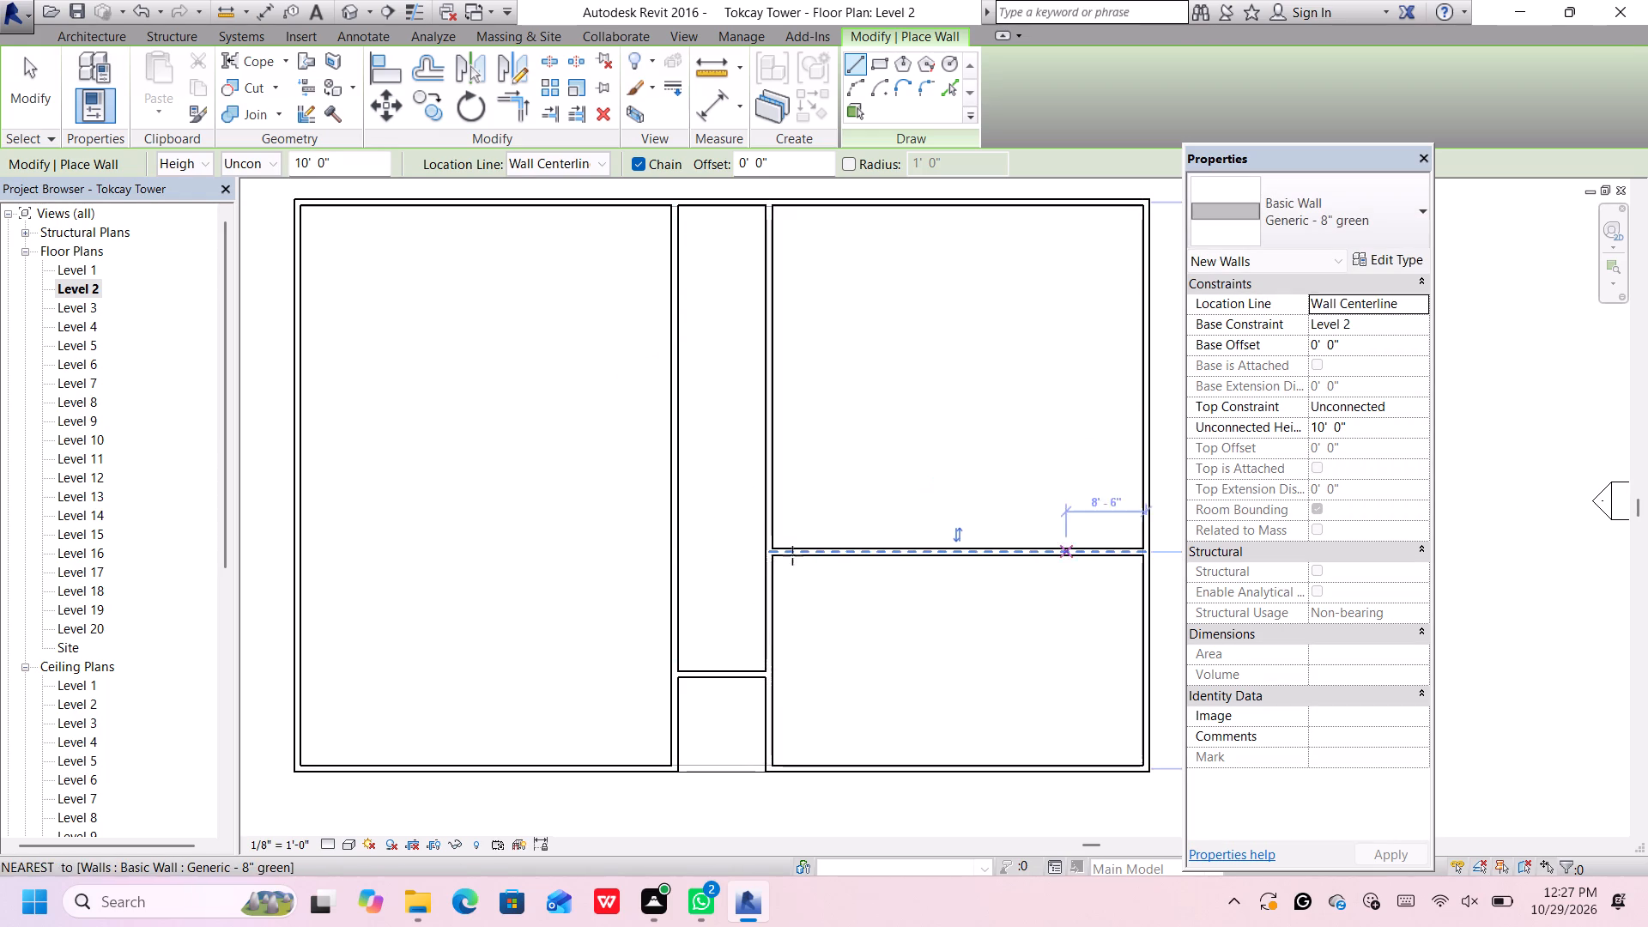
pyautogui.click(668, 551)
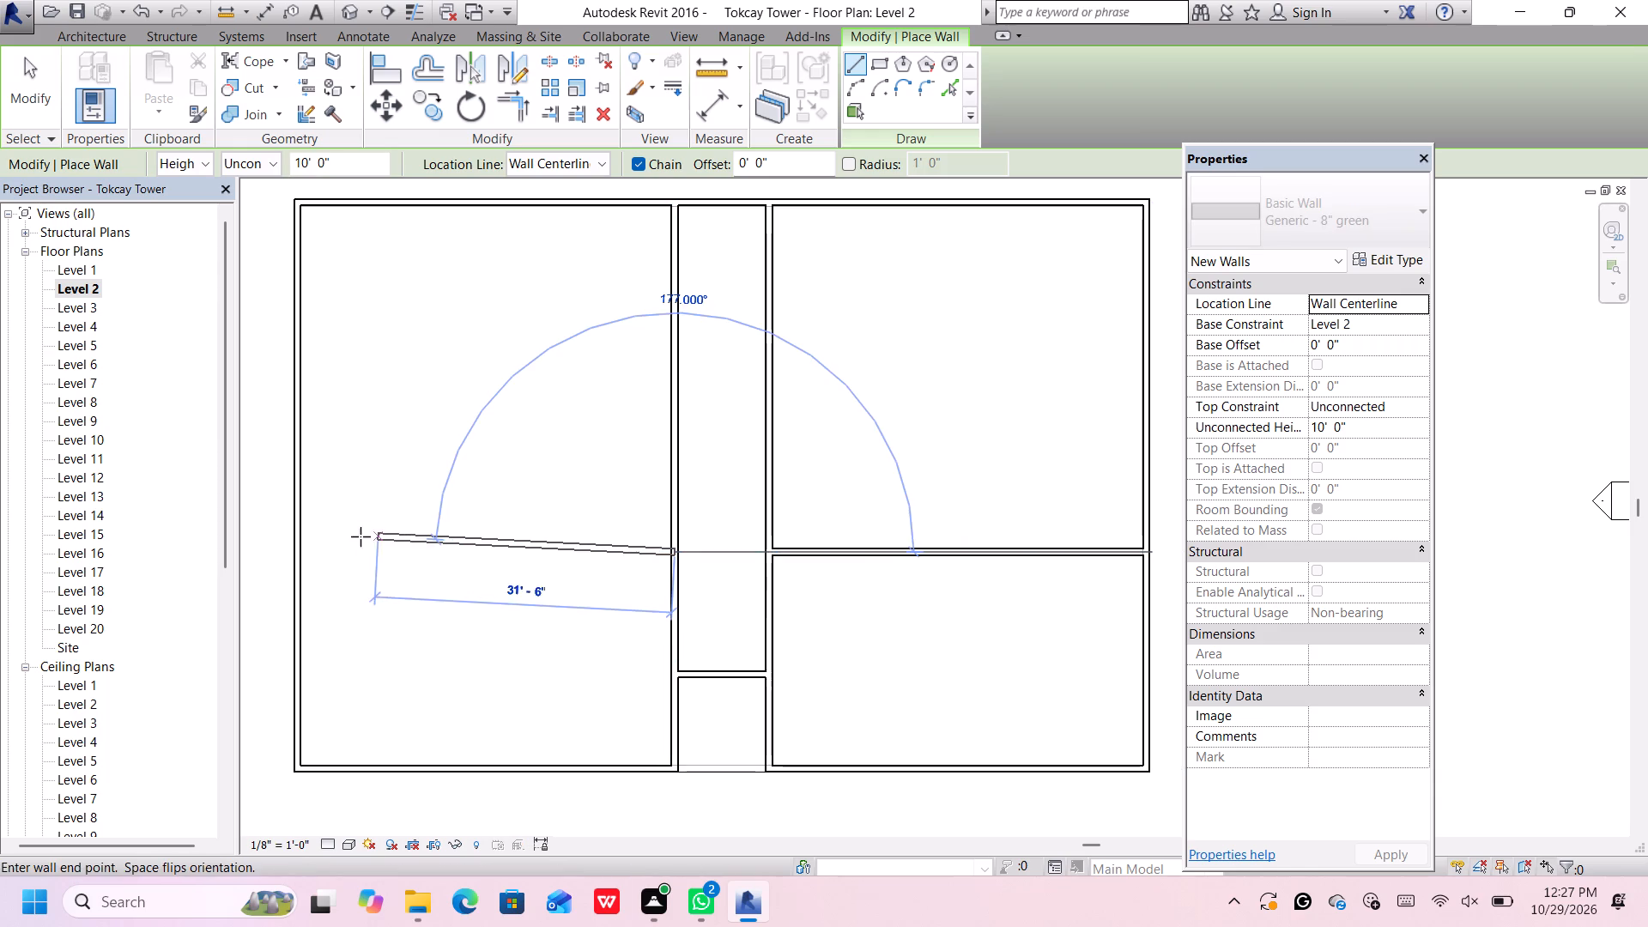
pyautogui.click(304, 553)
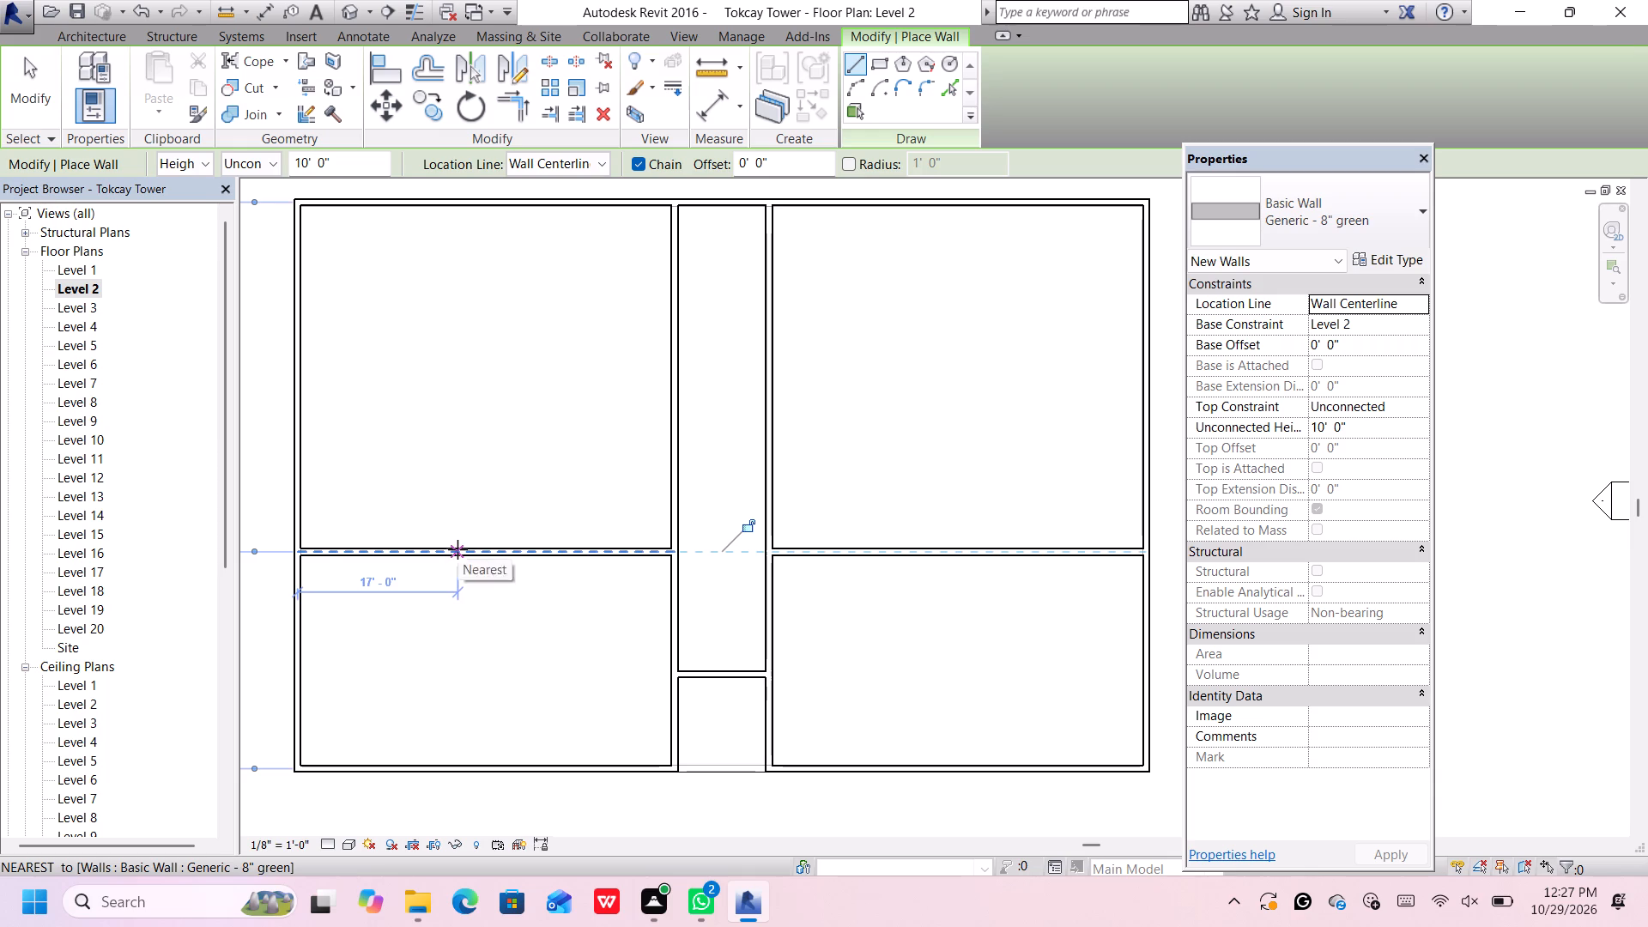
# Draw a north-south partition in each southern room down to the south wall, about 16' from the west and east exterior walls.
pyautogui.click(451, 549)
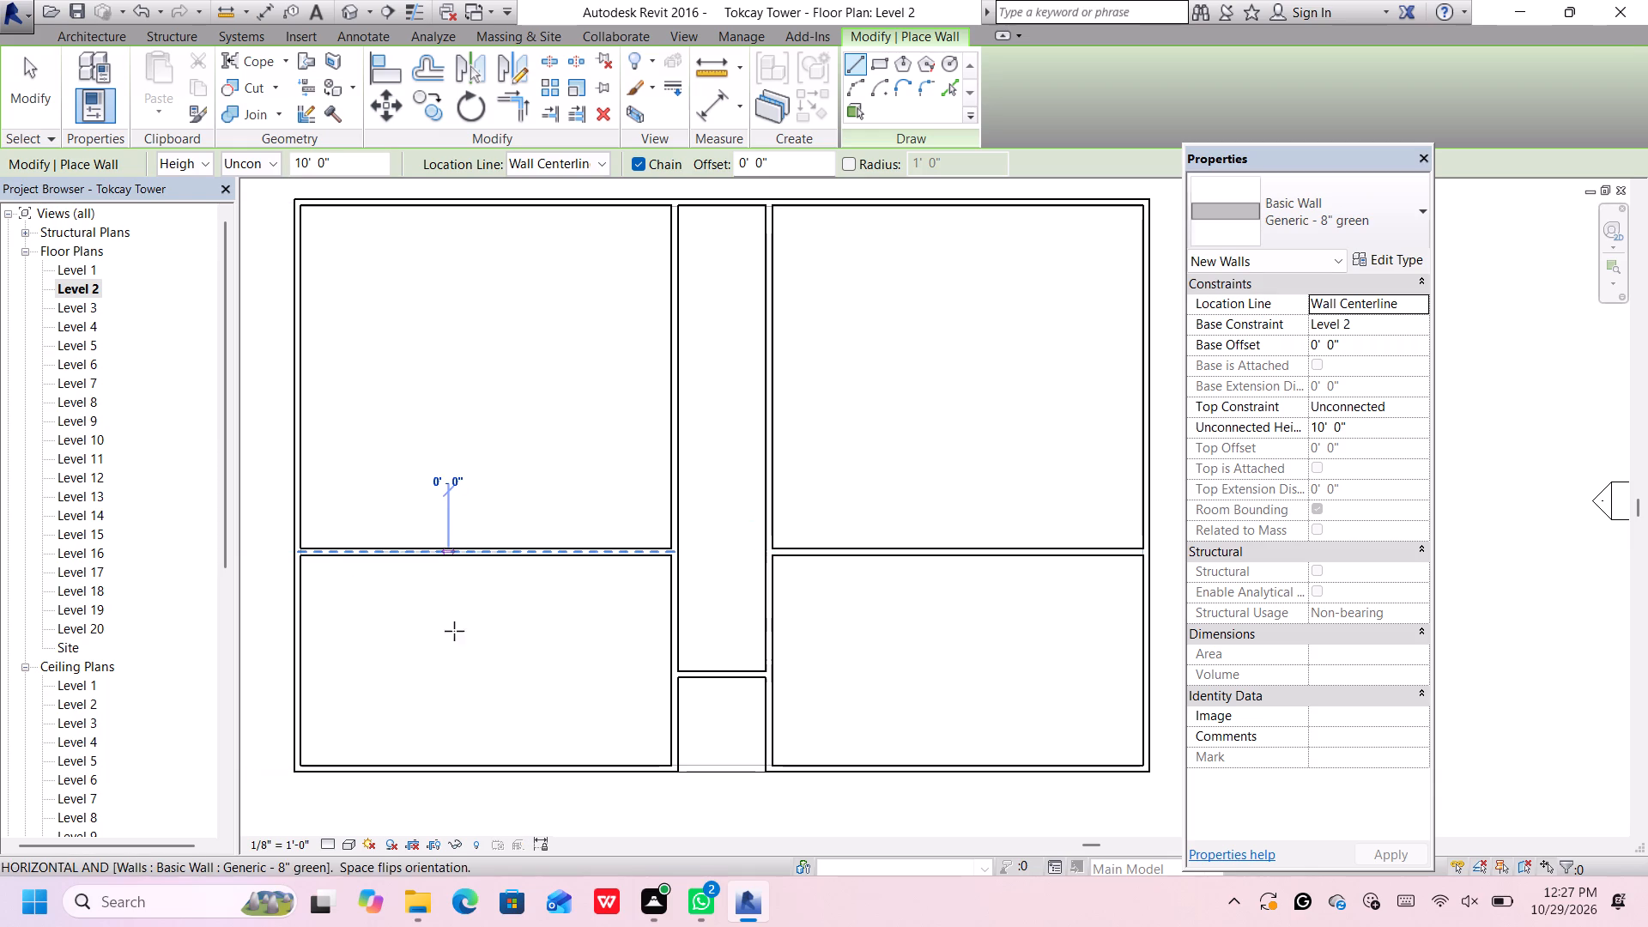
pyautogui.click(453, 765)
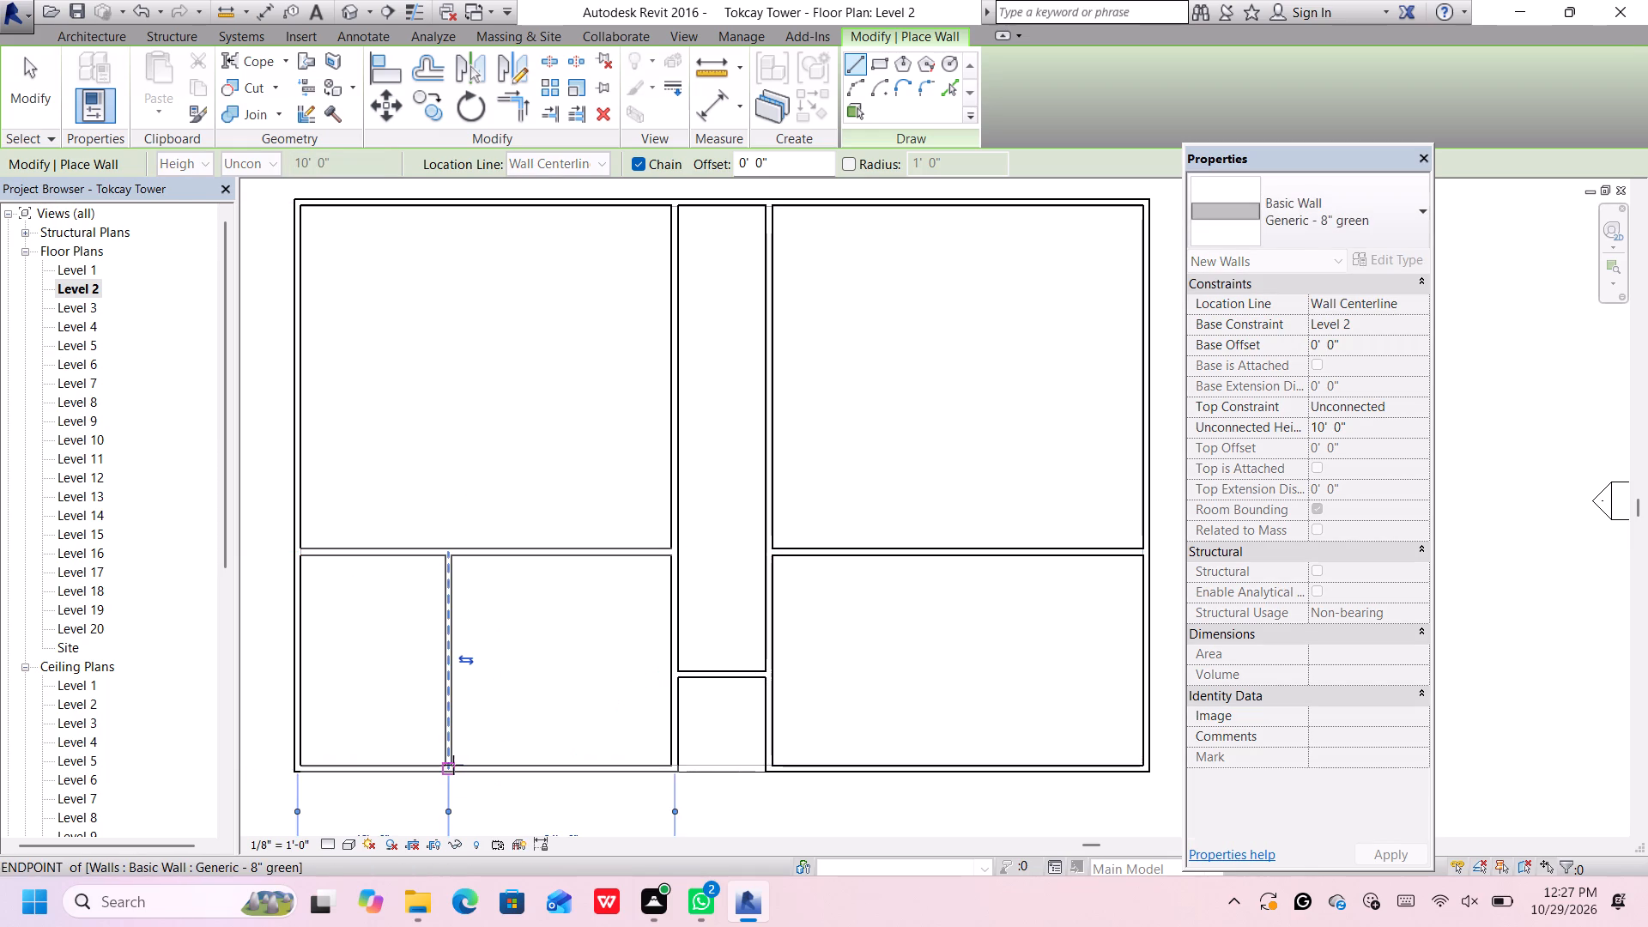
pyautogui.scroll(-1, 427, 487)
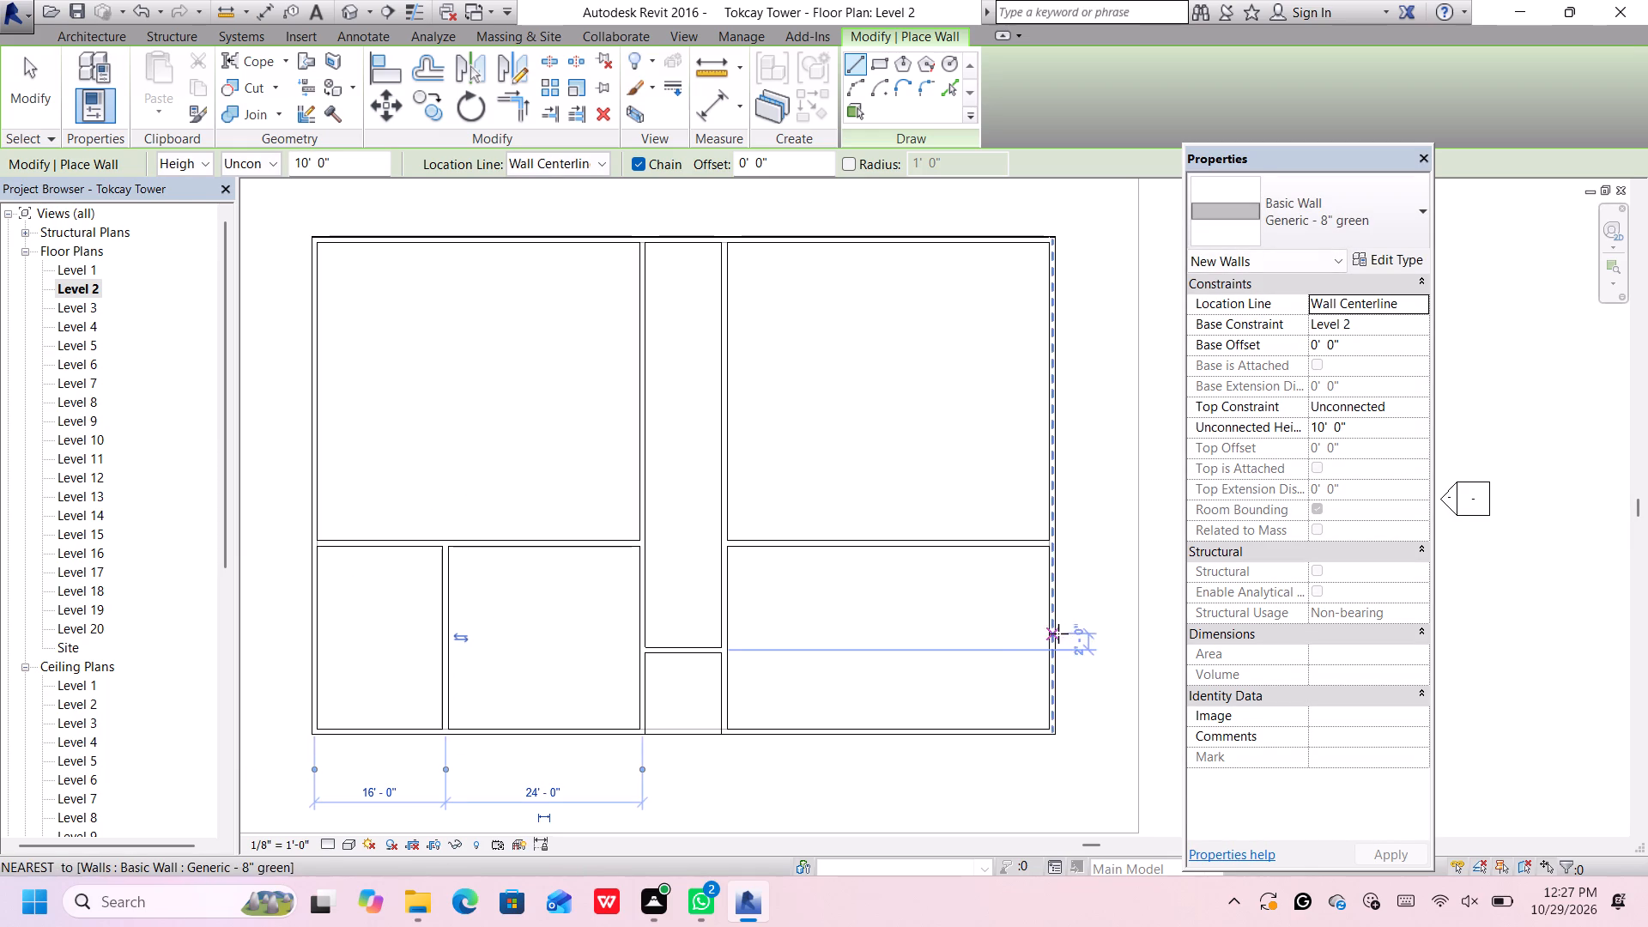
pyautogui.moveTo(1021, 641); pyautogui.dragTo(991, 613, button='middle')
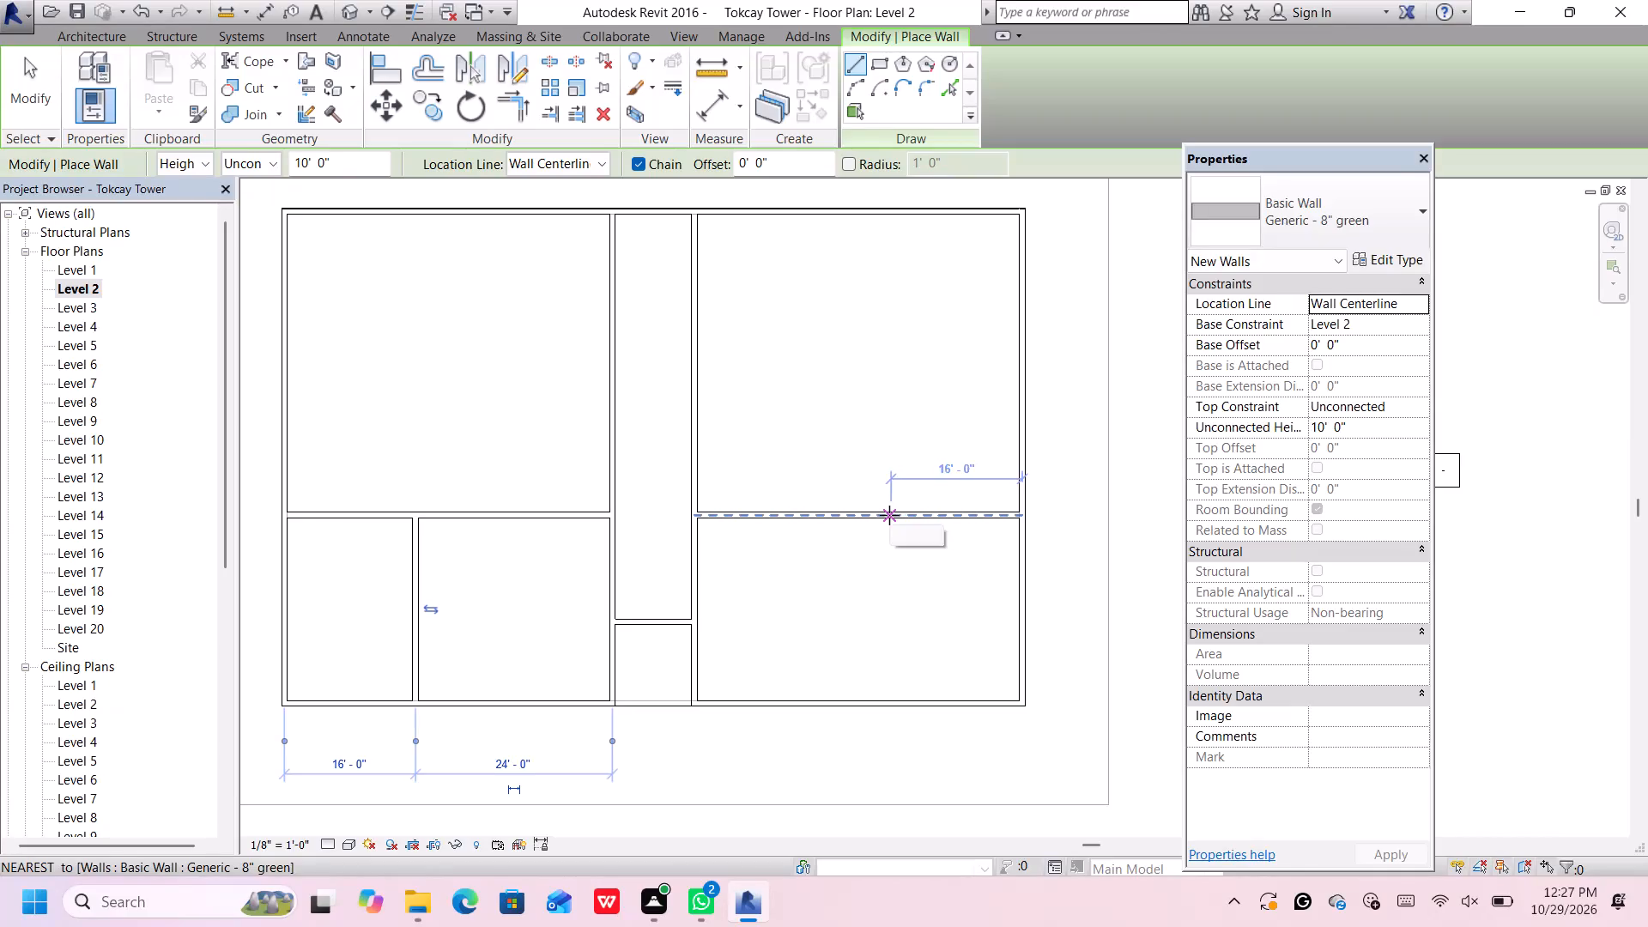
pyautogui.click(889, 515)
pyautogui.click(894, 700)
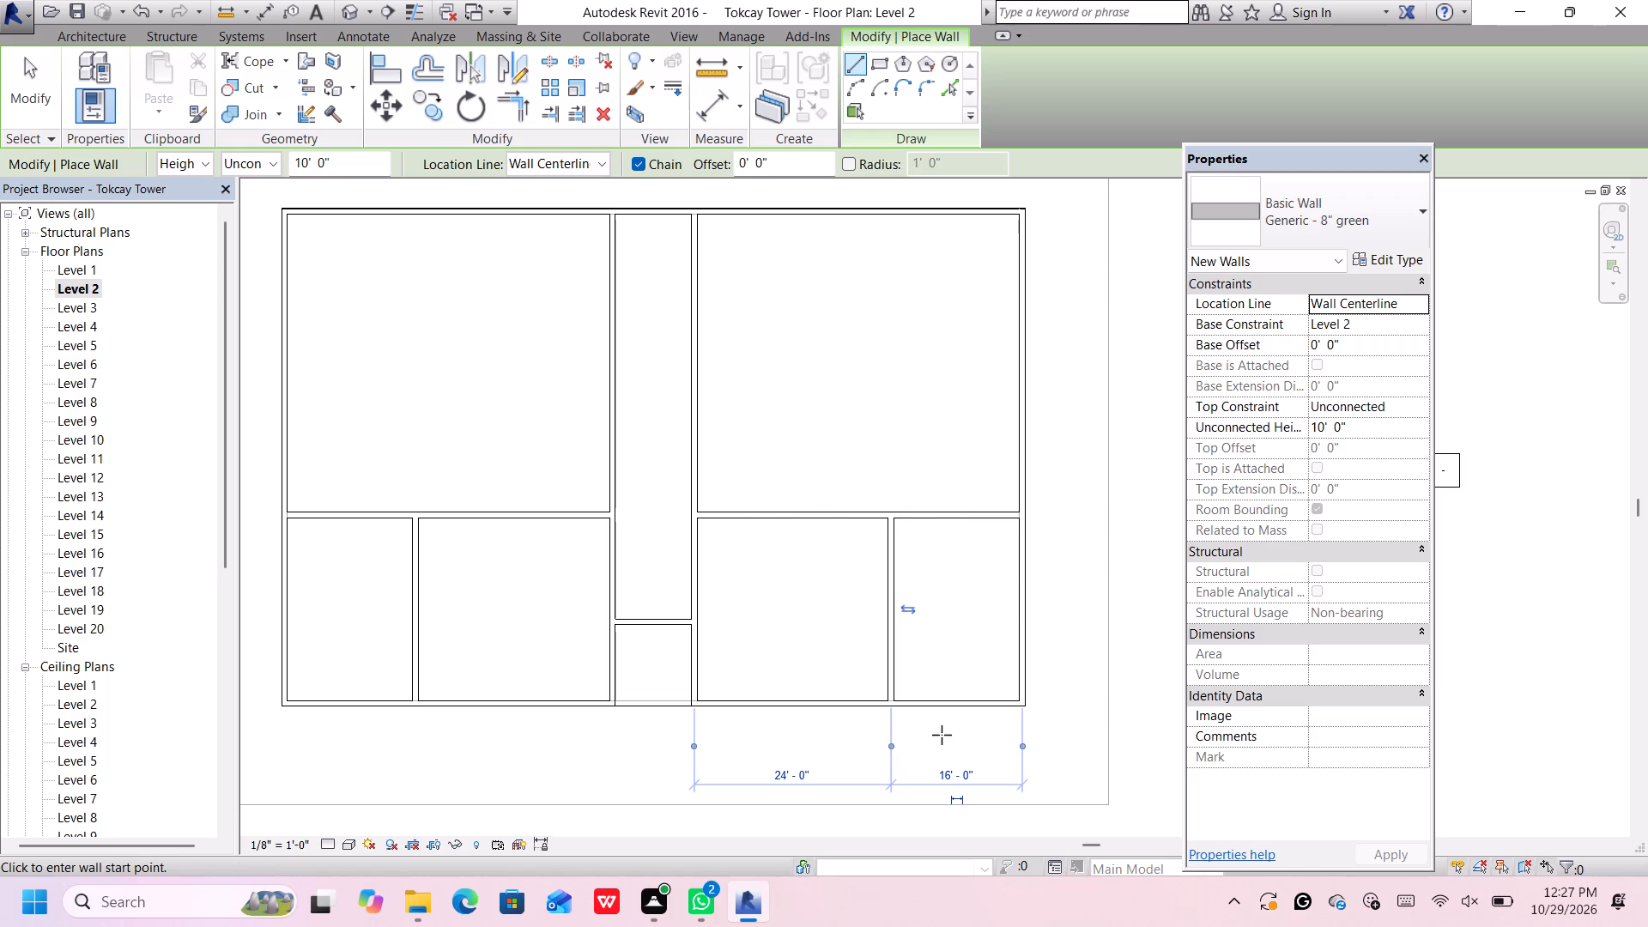
# Set the eastern partition's distance from the east exterior wall to 24' and finish placing walls.
pyautogui.click(950, 771)
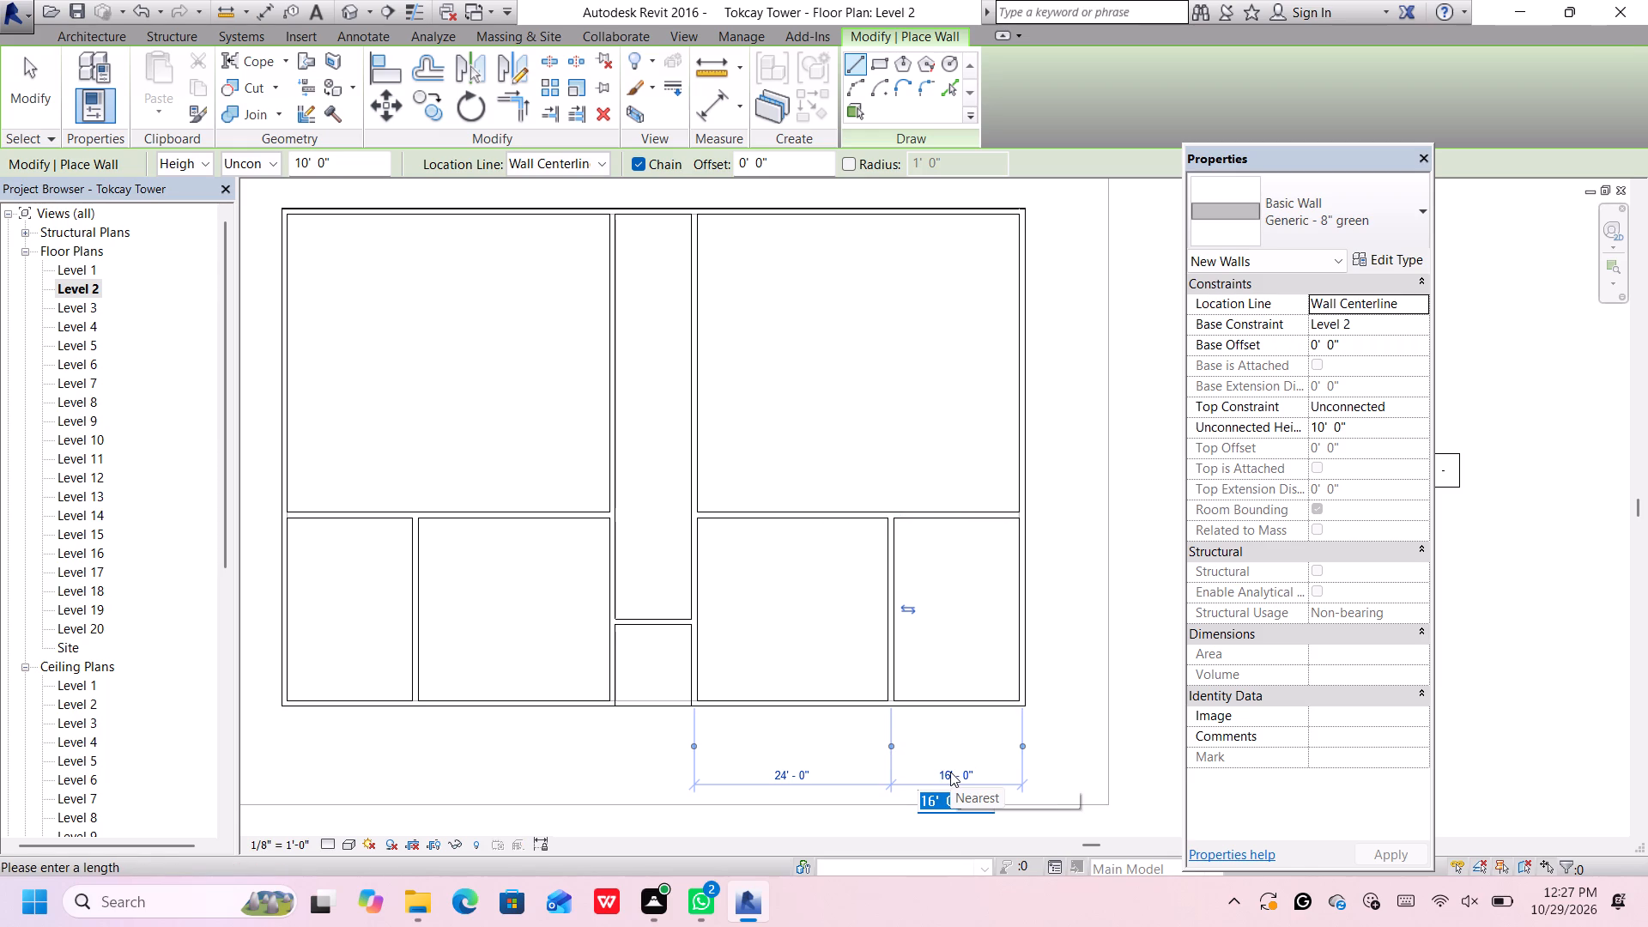
pyautogui.write('24')
pyautogui.press("'")
pyautogui.press('Return')
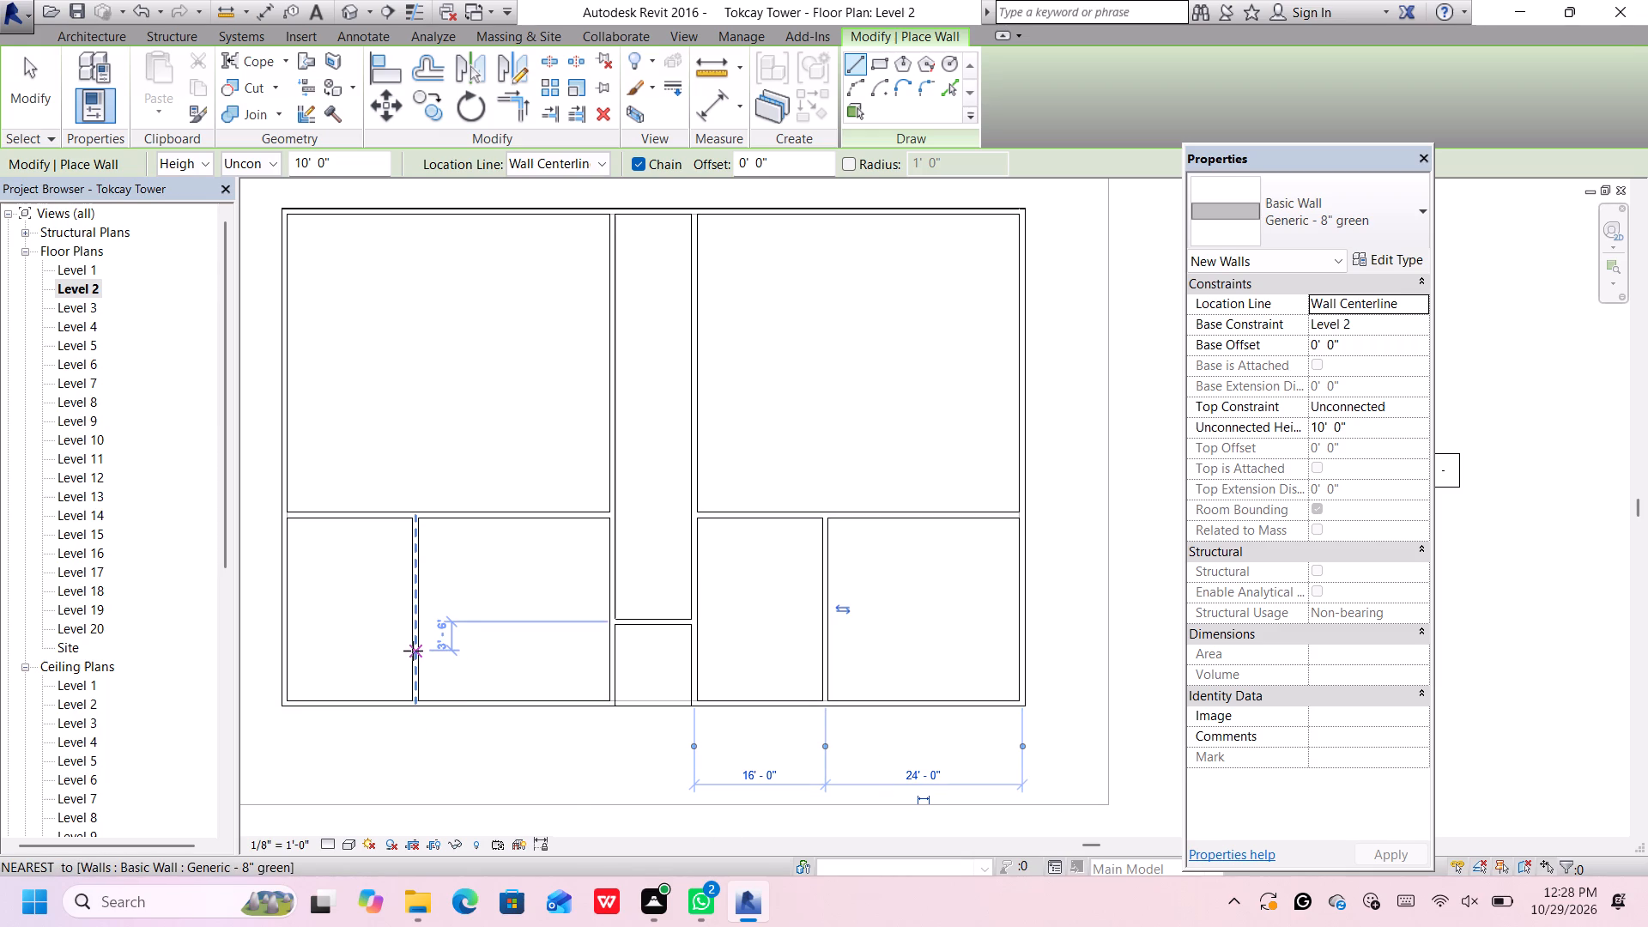
pyautogui.press('Escape')
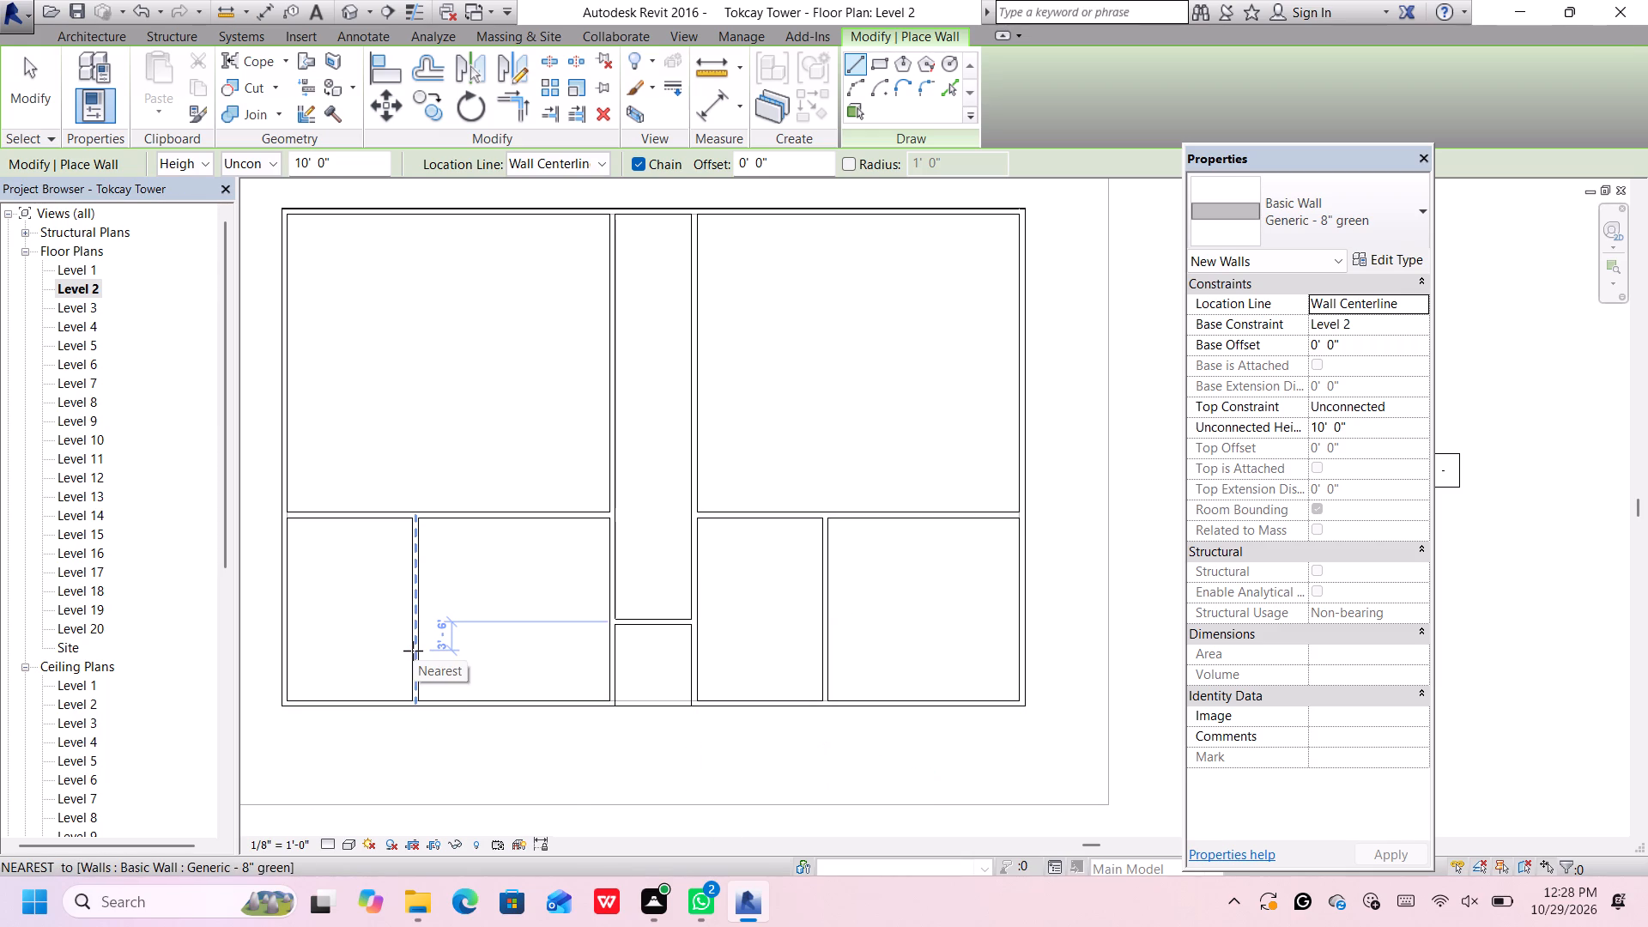
pyautogui.press('Escape')
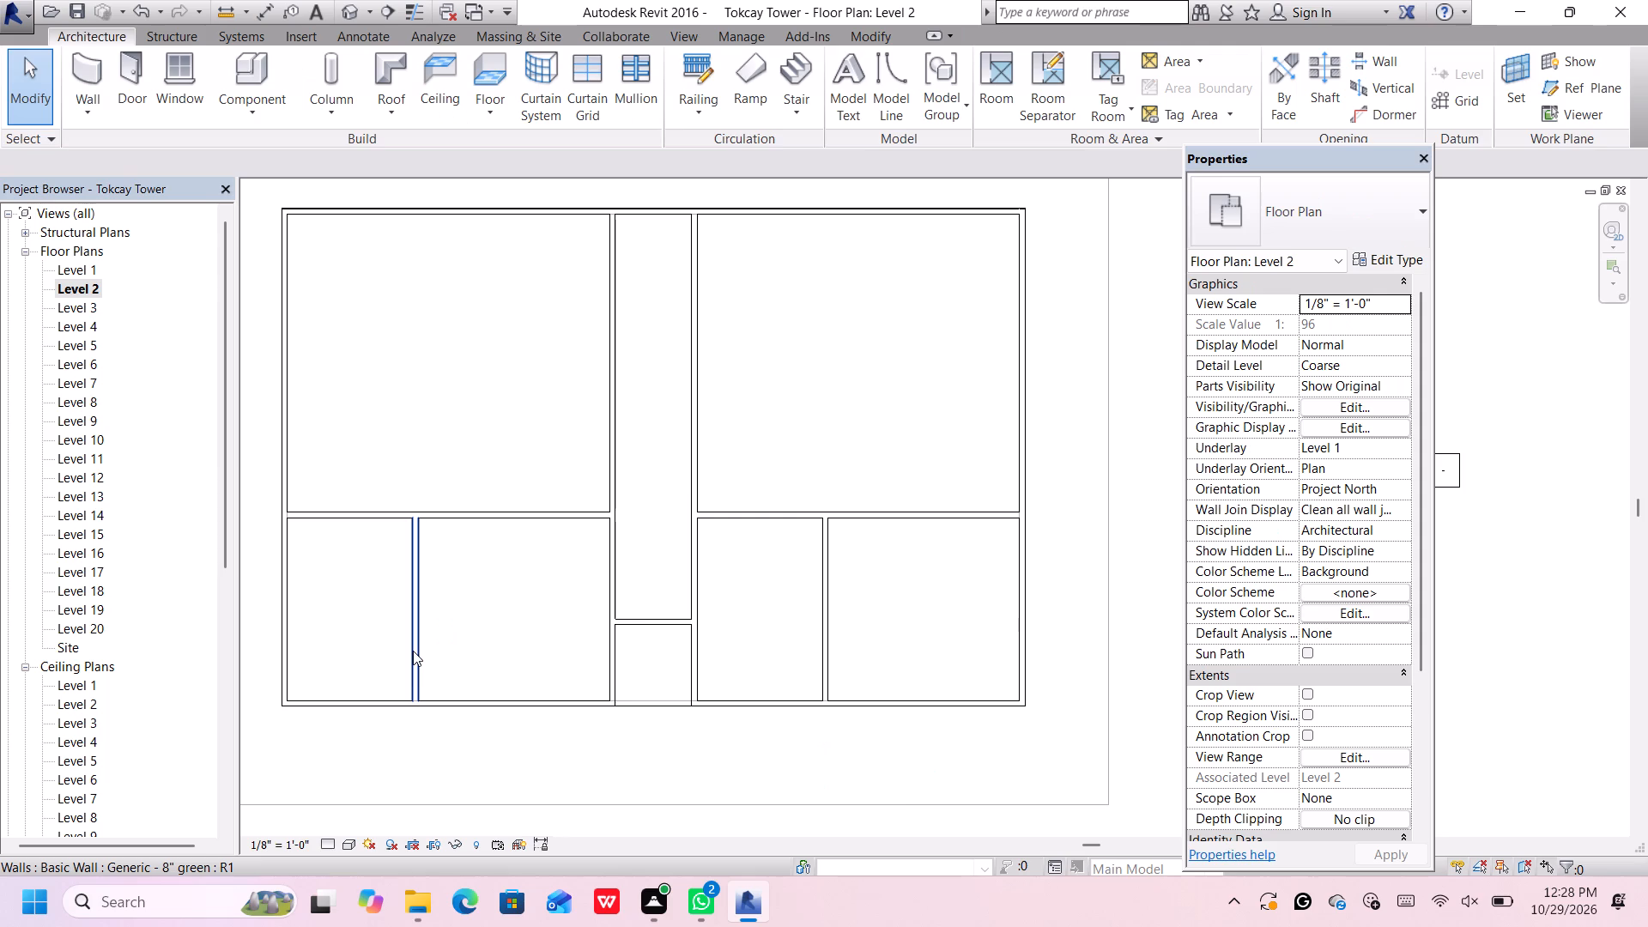
# Set the western partition's distance from the corridor's west wall to 16'.
pyautogui.click(413, 650)
pyautogui.click(522, 767)
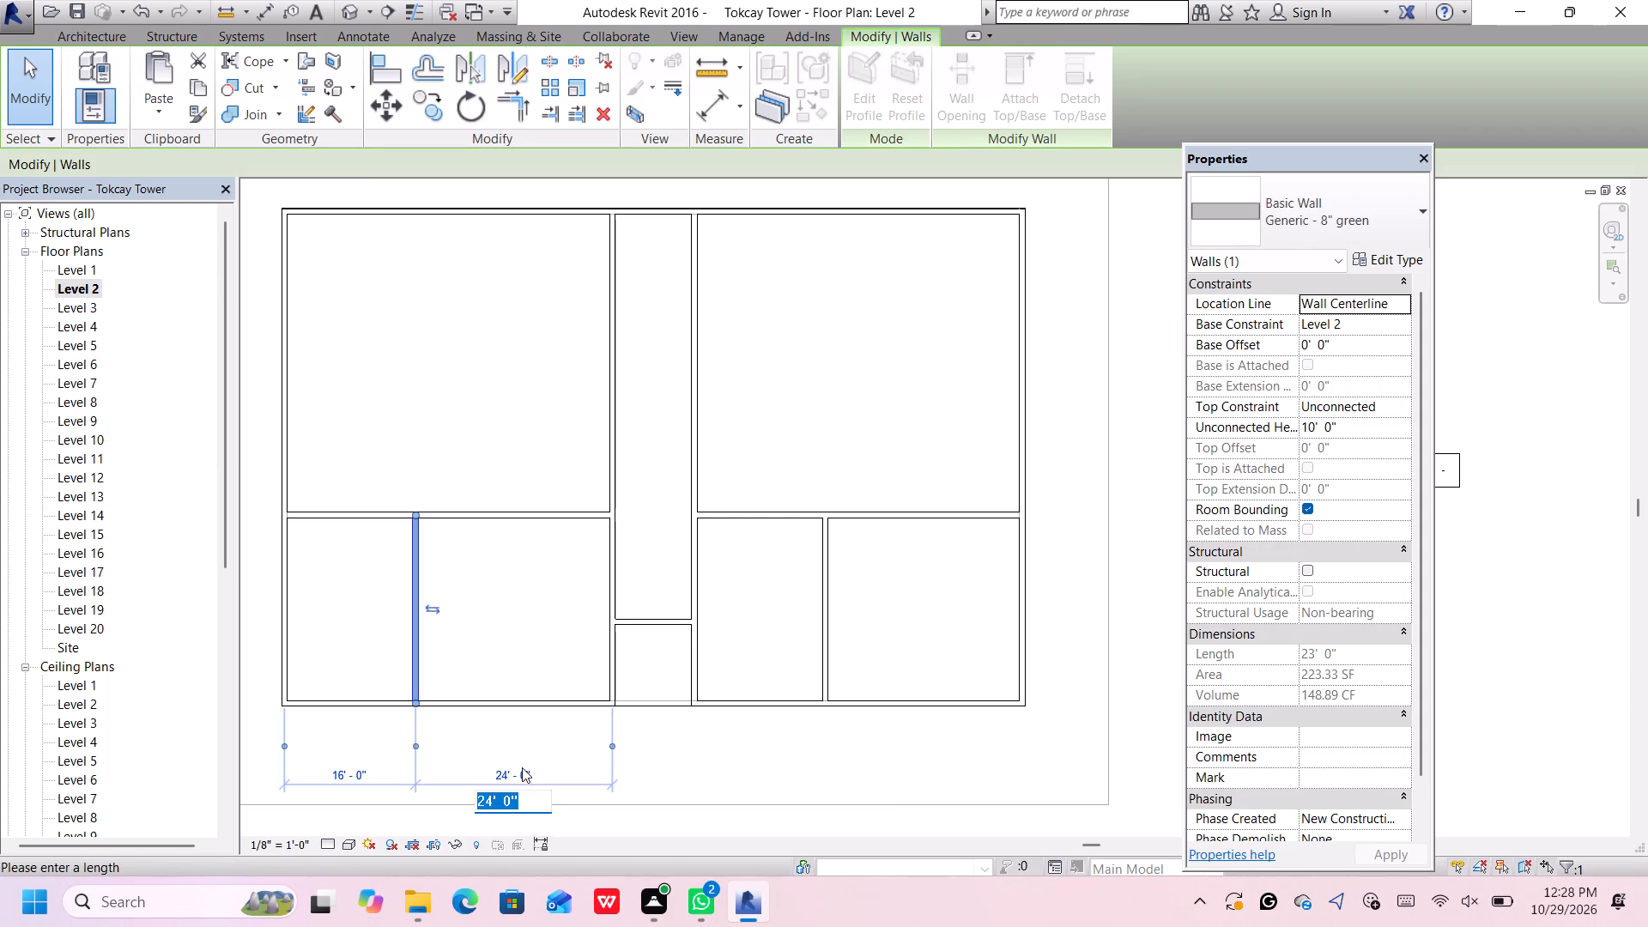
pyautogui.write("16'")
pyautogui.press('Return')
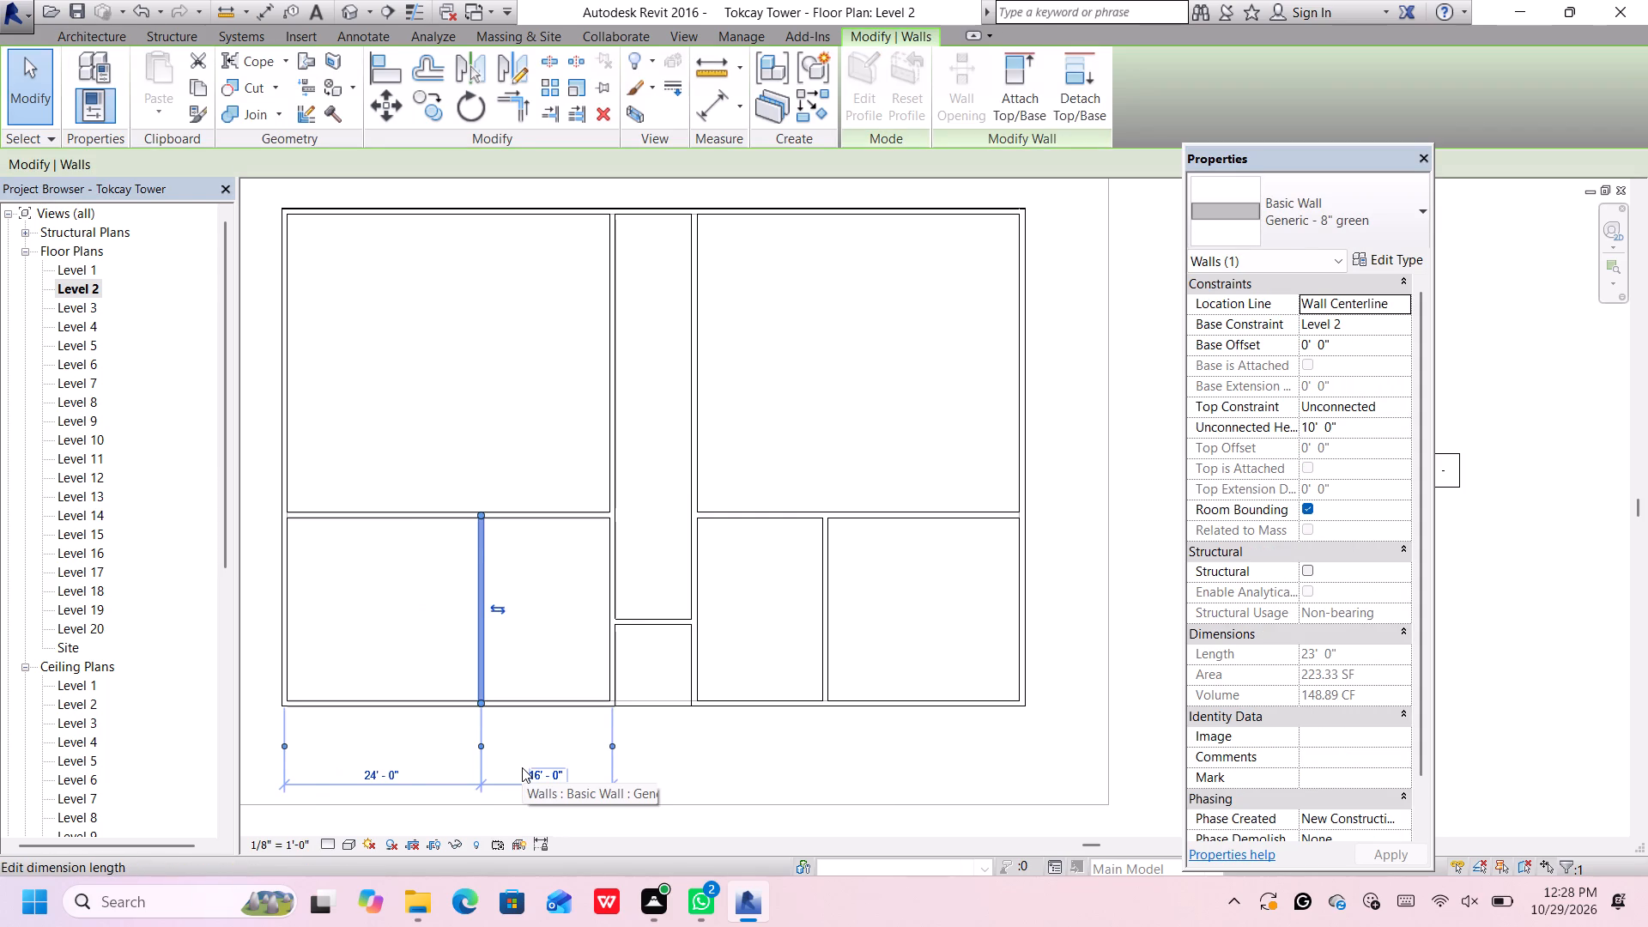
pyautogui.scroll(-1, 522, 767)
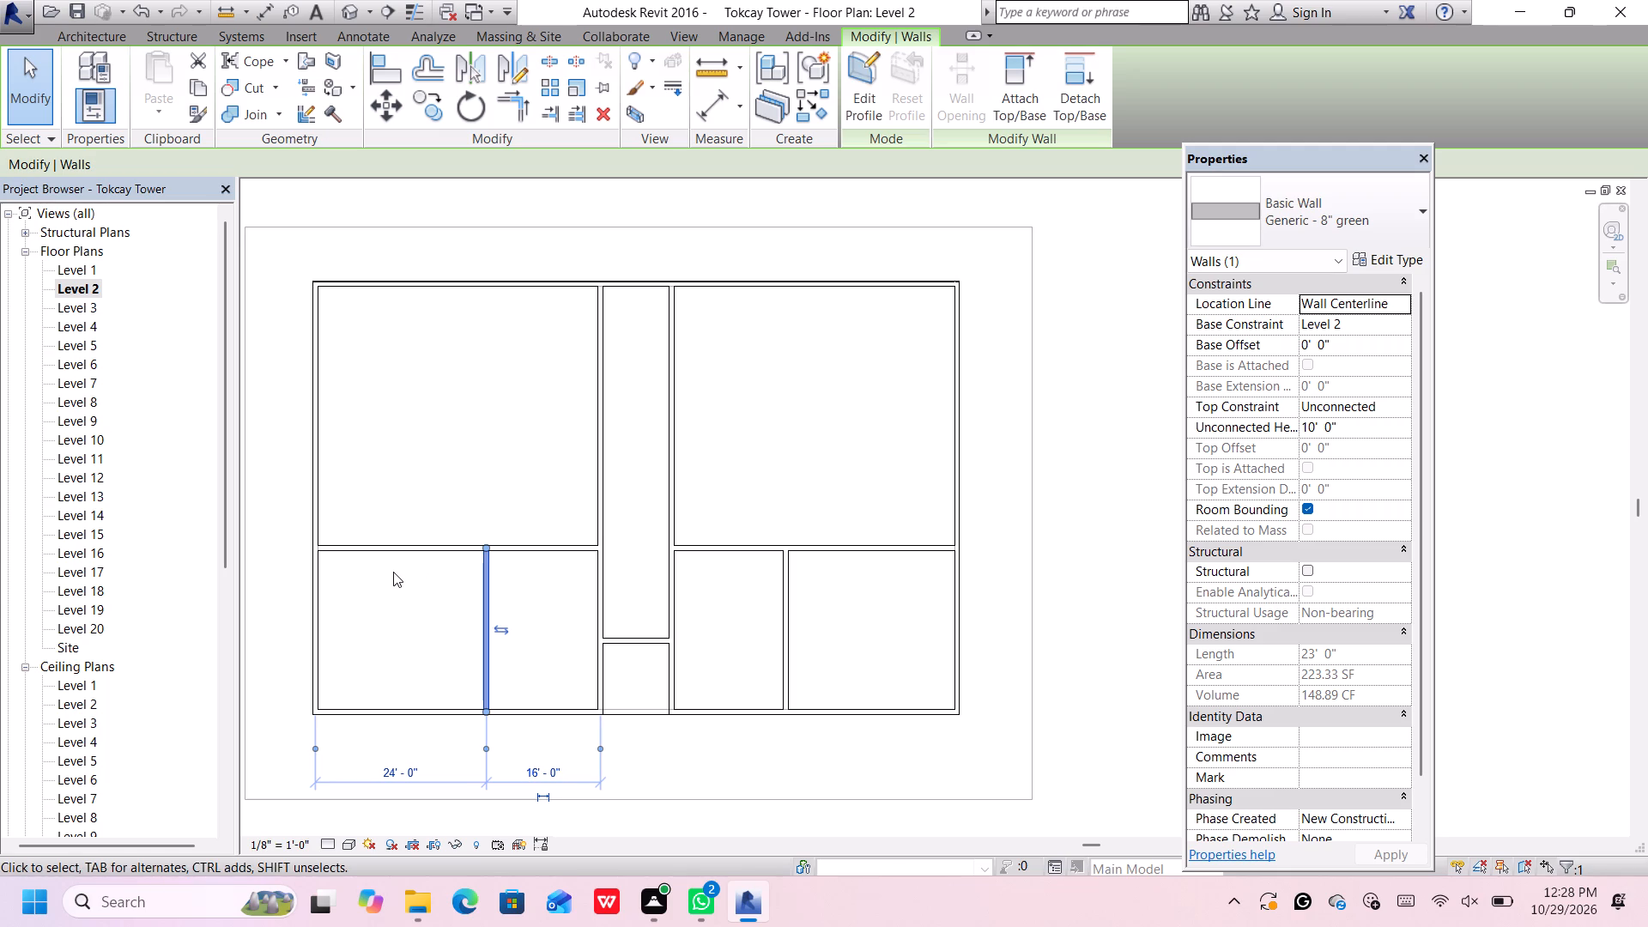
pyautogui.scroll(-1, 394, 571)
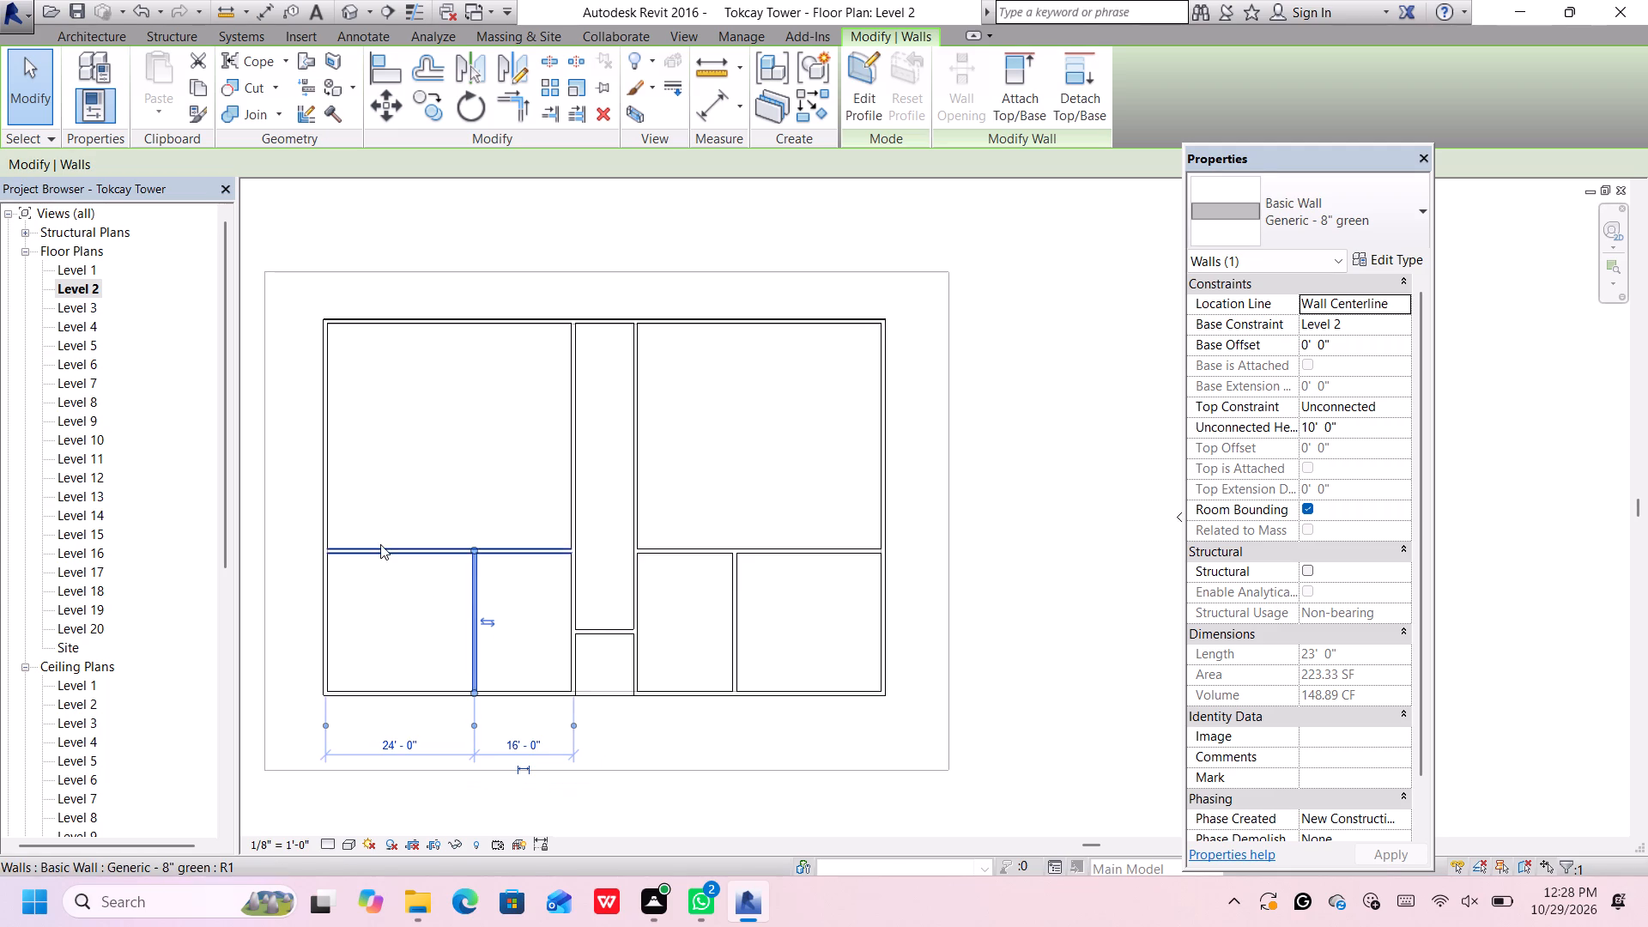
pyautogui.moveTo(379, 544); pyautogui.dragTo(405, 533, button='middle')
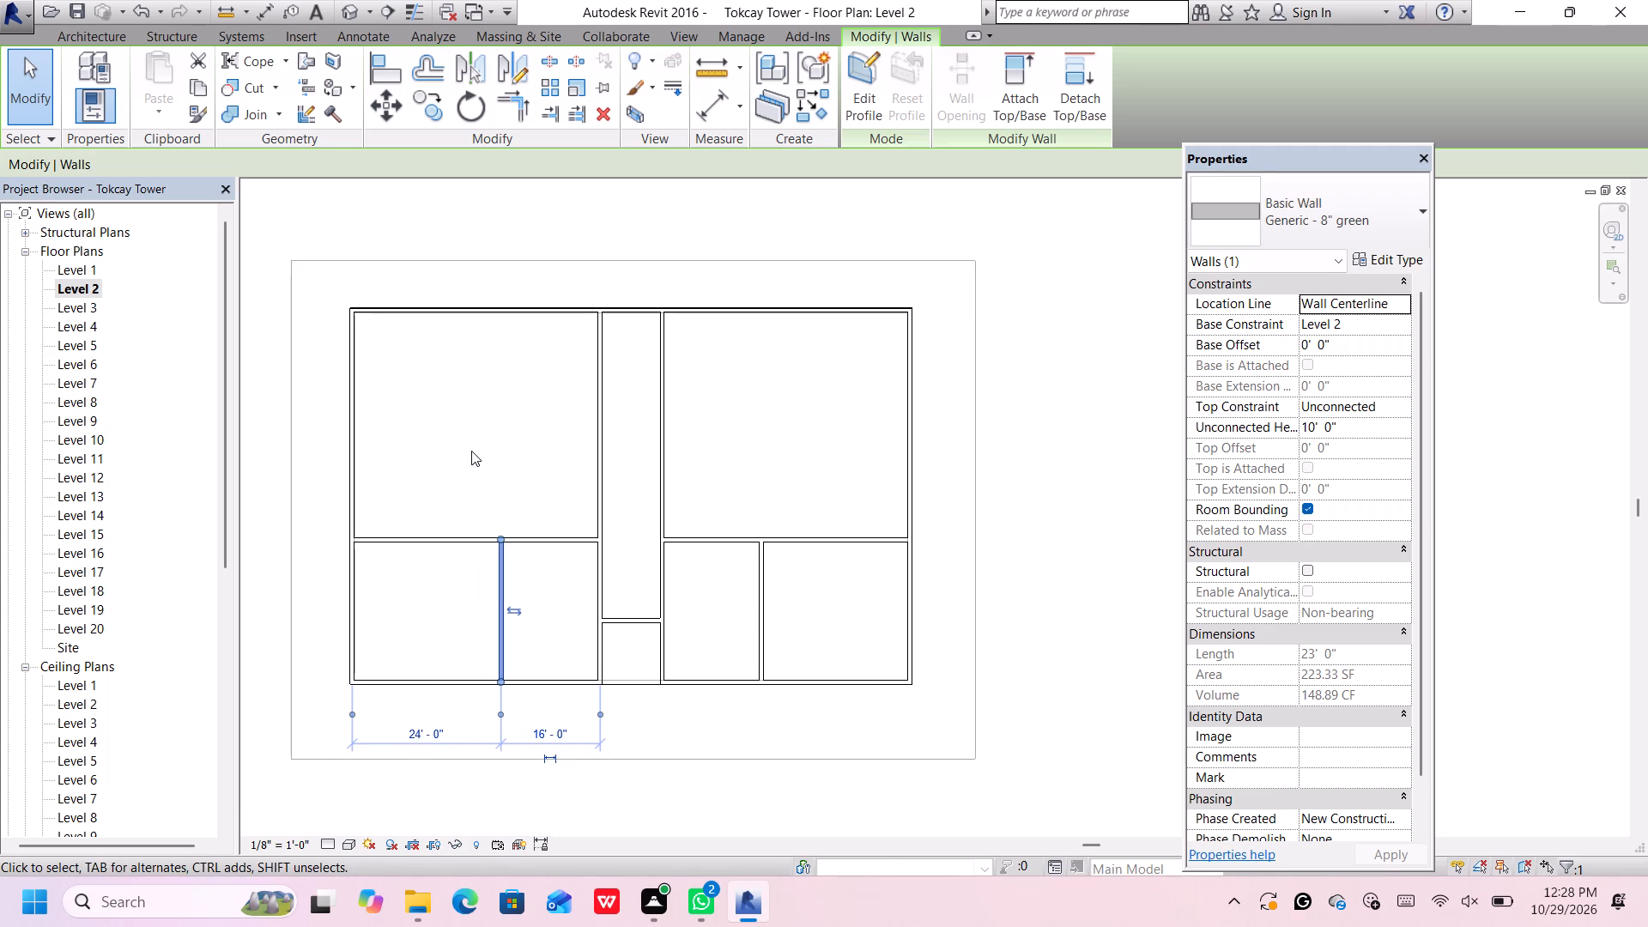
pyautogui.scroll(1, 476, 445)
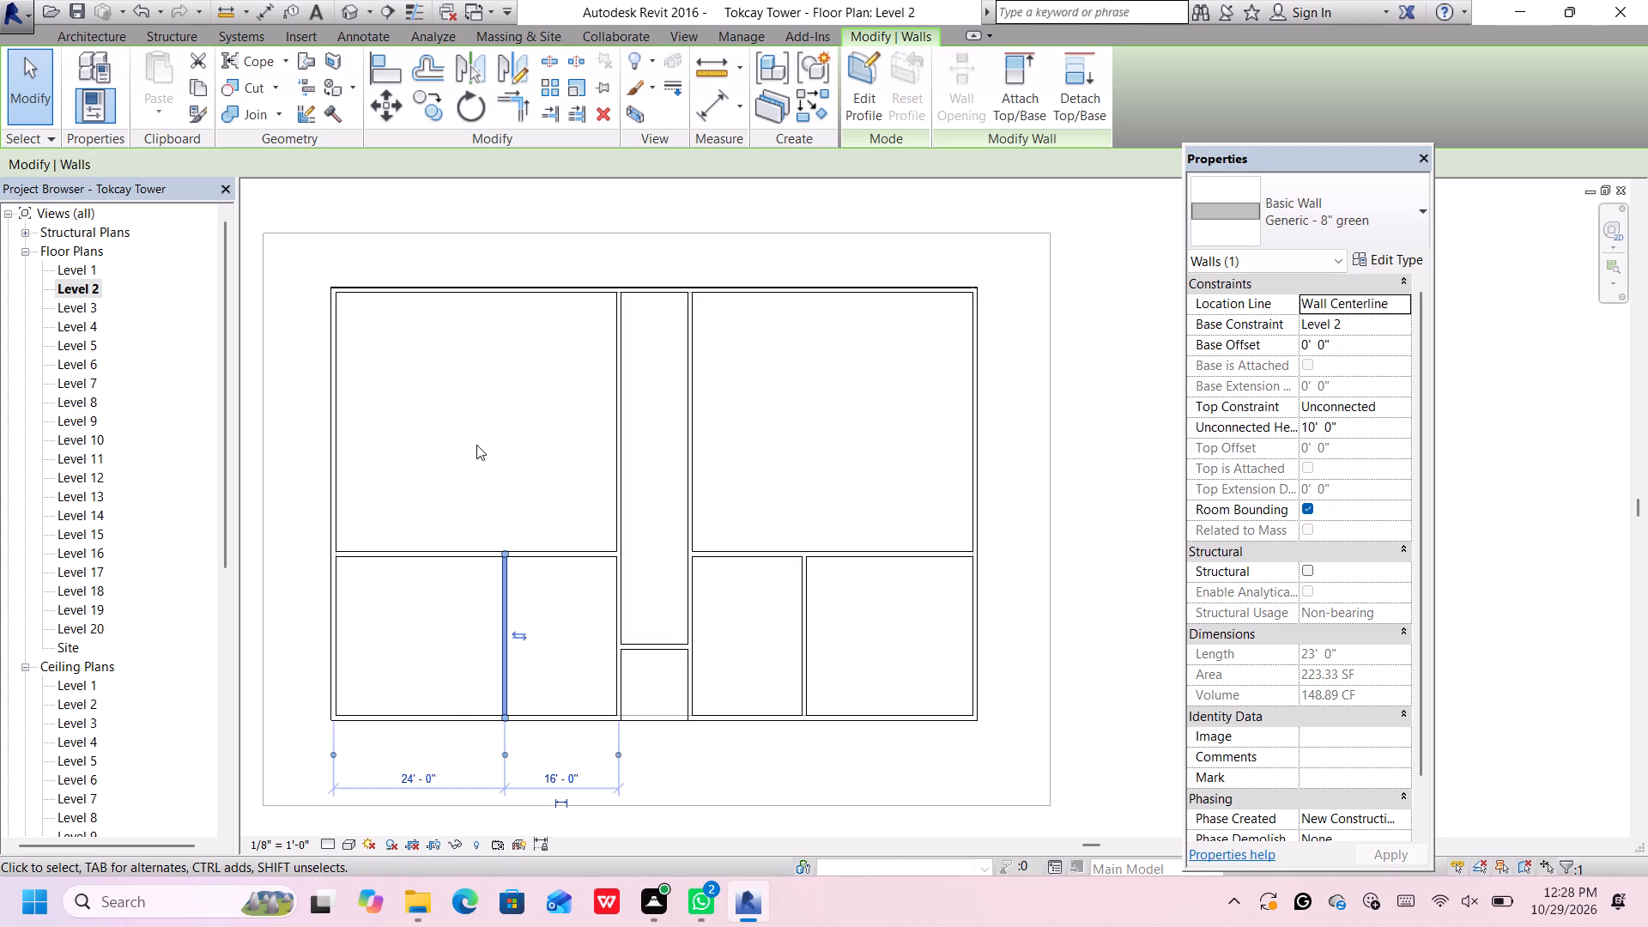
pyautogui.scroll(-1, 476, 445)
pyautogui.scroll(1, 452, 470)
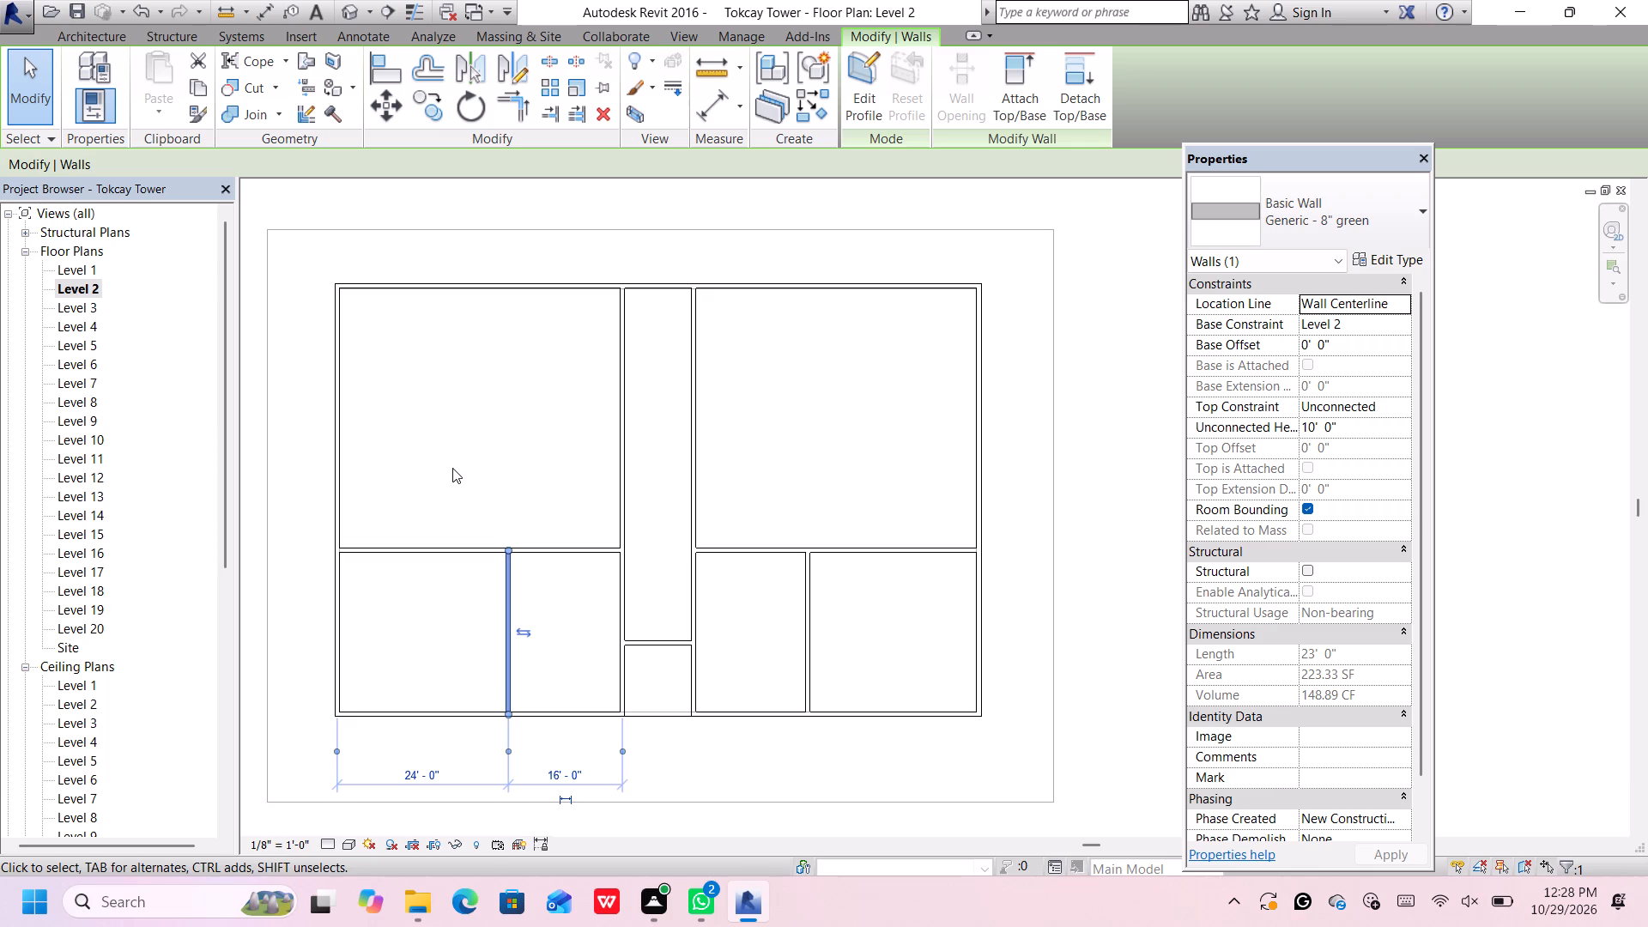
# Draw walls enclosing a room in the northwest corner, about 16' from the west exterior wall and 16'-6" from the north wall.
pyautogui.scroll(1, 454, 463)
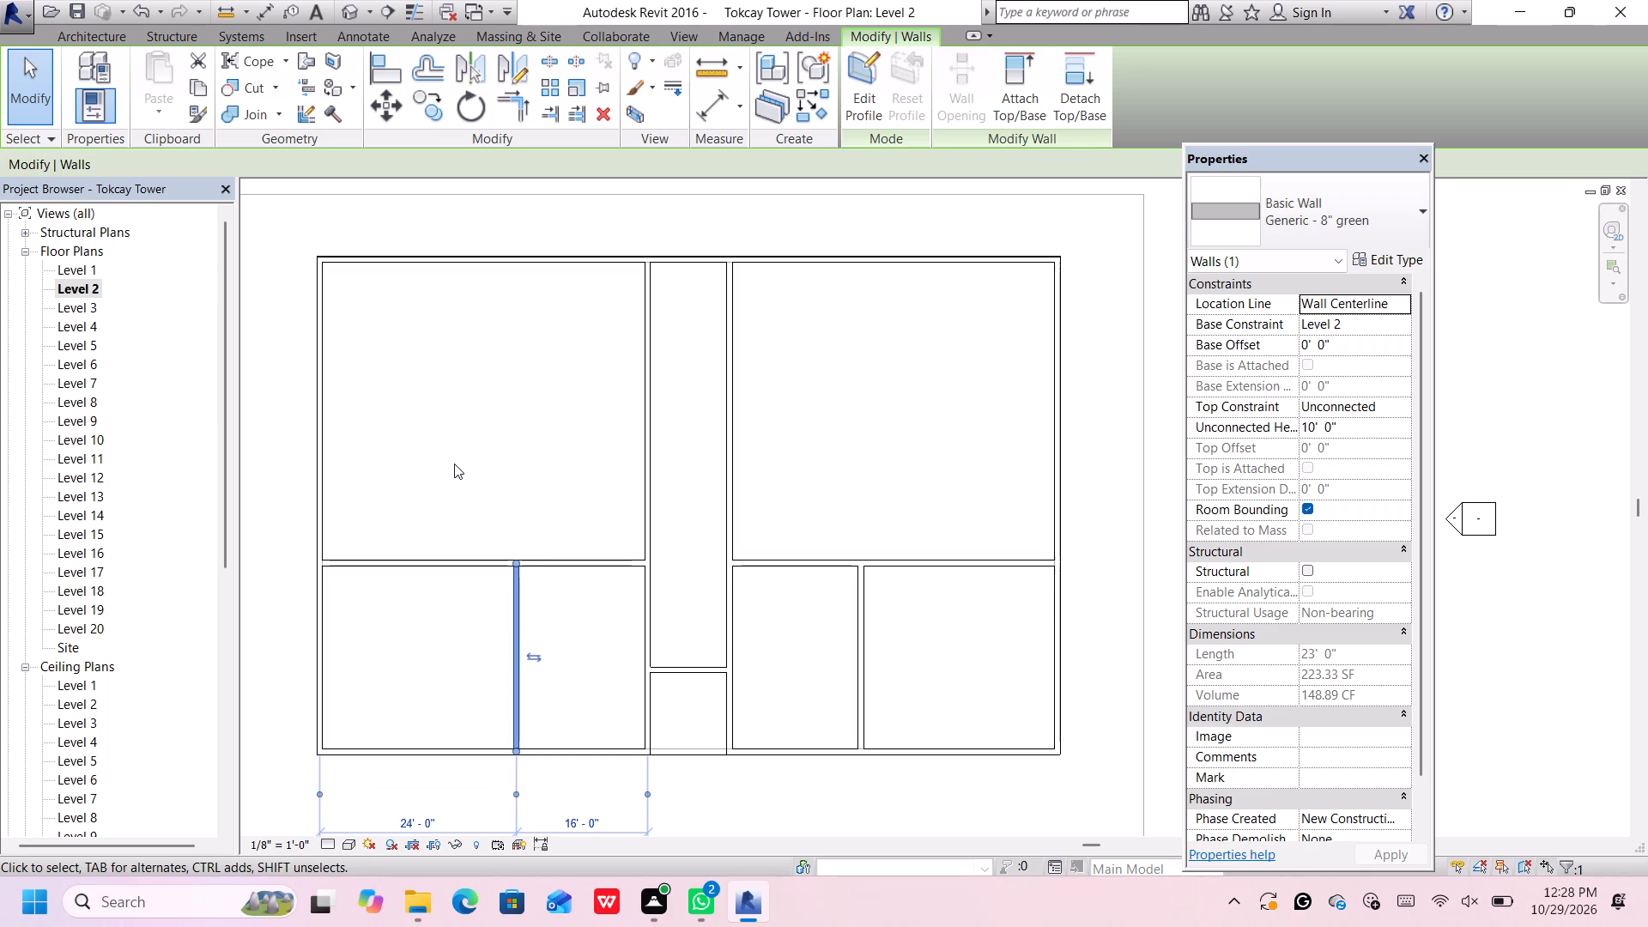
pyautogui.scroll(-1, 454, 464)
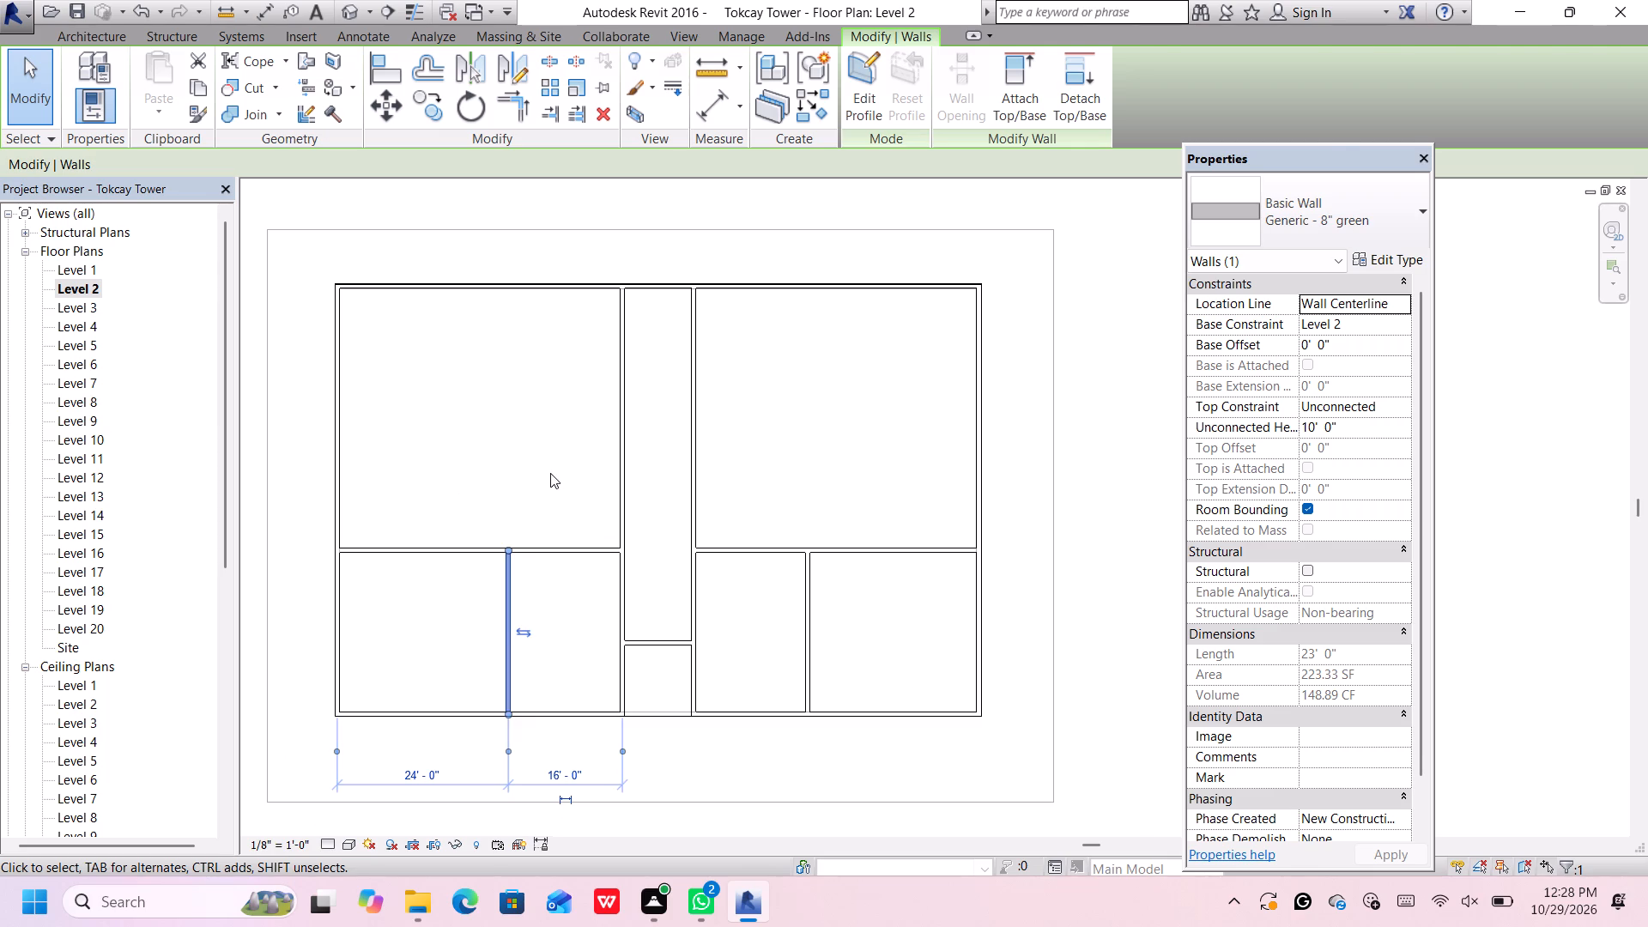
pyautogui.click(550, 473)
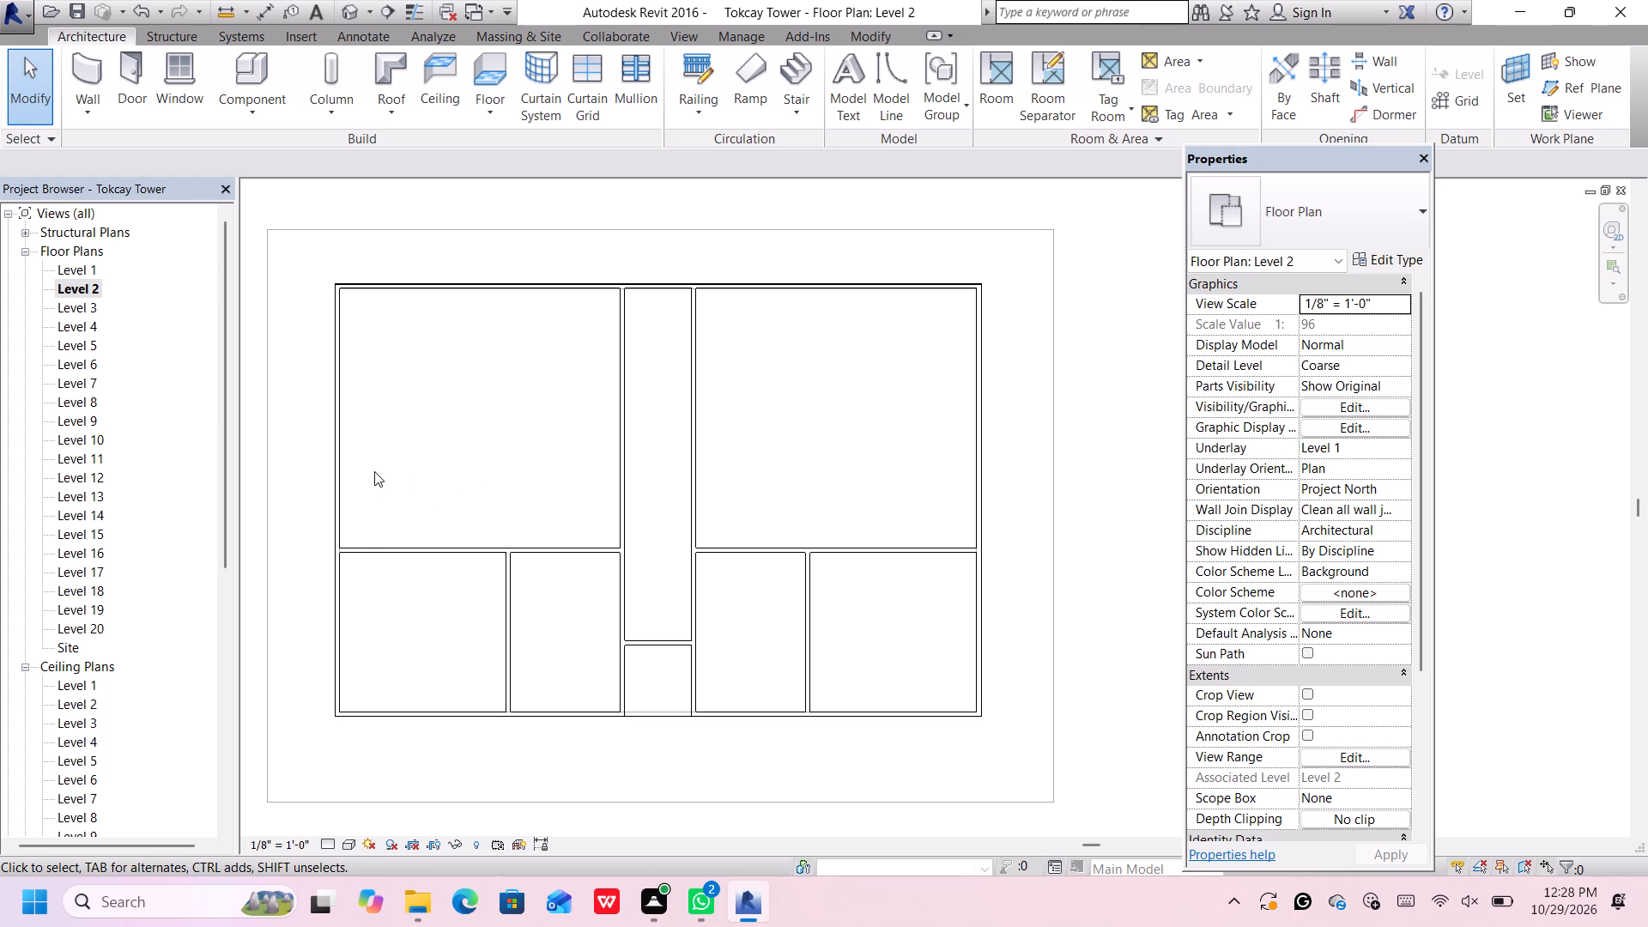
pyautogui.scroll(1, 374, 471)
pyautogui.moveTo(379, 472); pyautogui.dragTo(434, 487, button='middle')
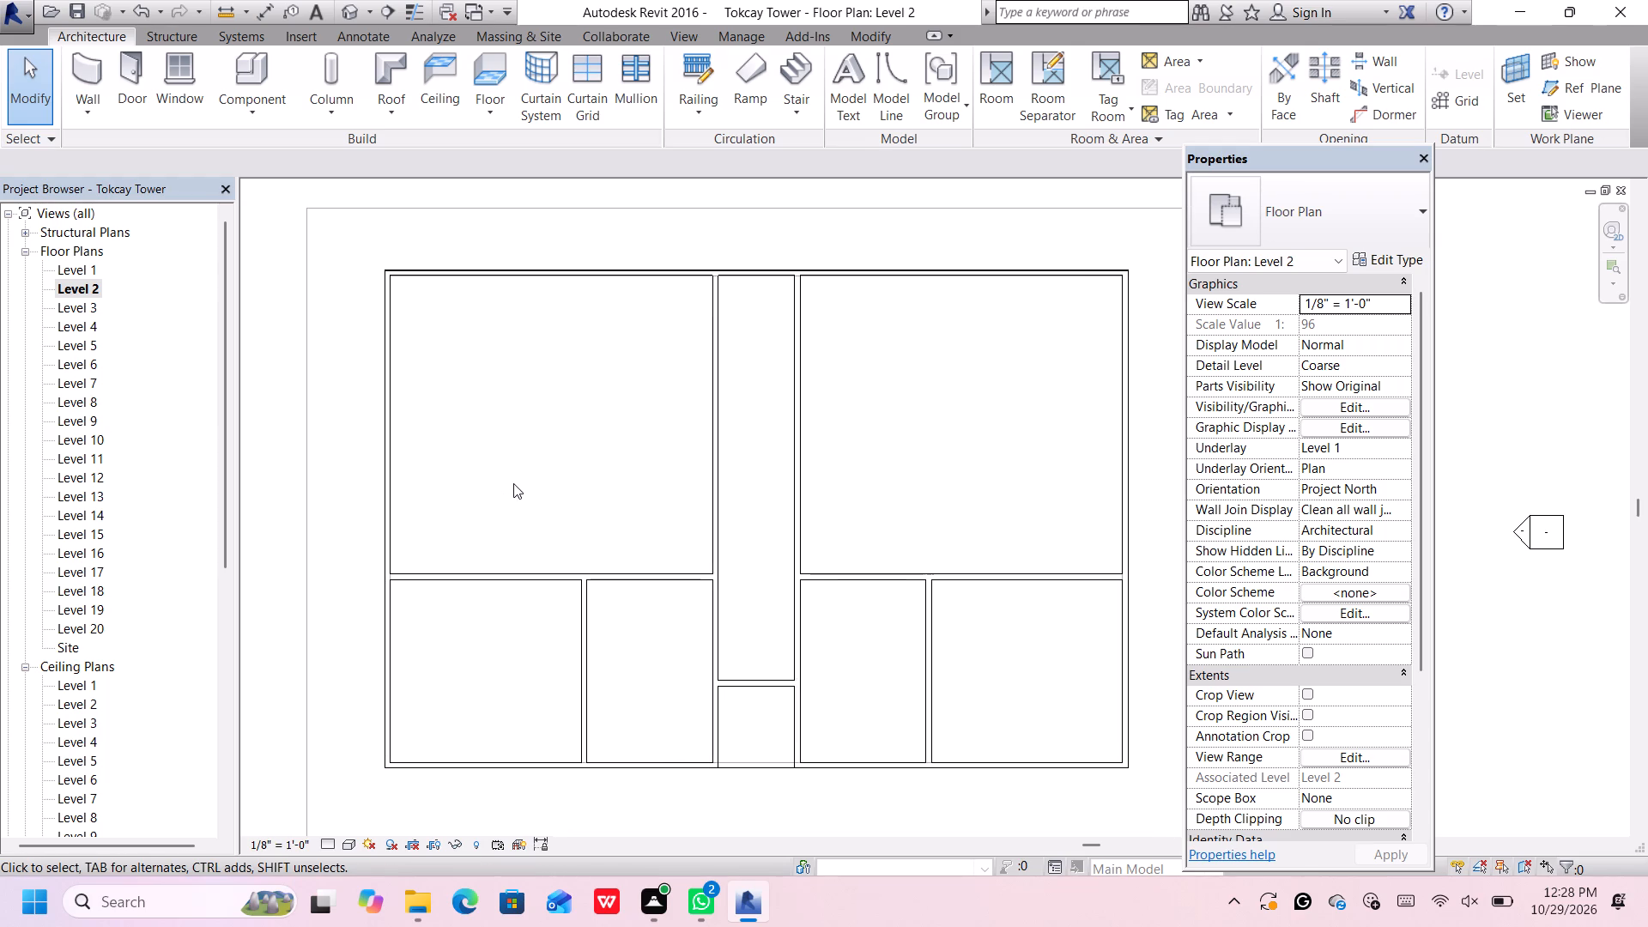
pyautogui.press('l')
pyautogui.click(94, 71)
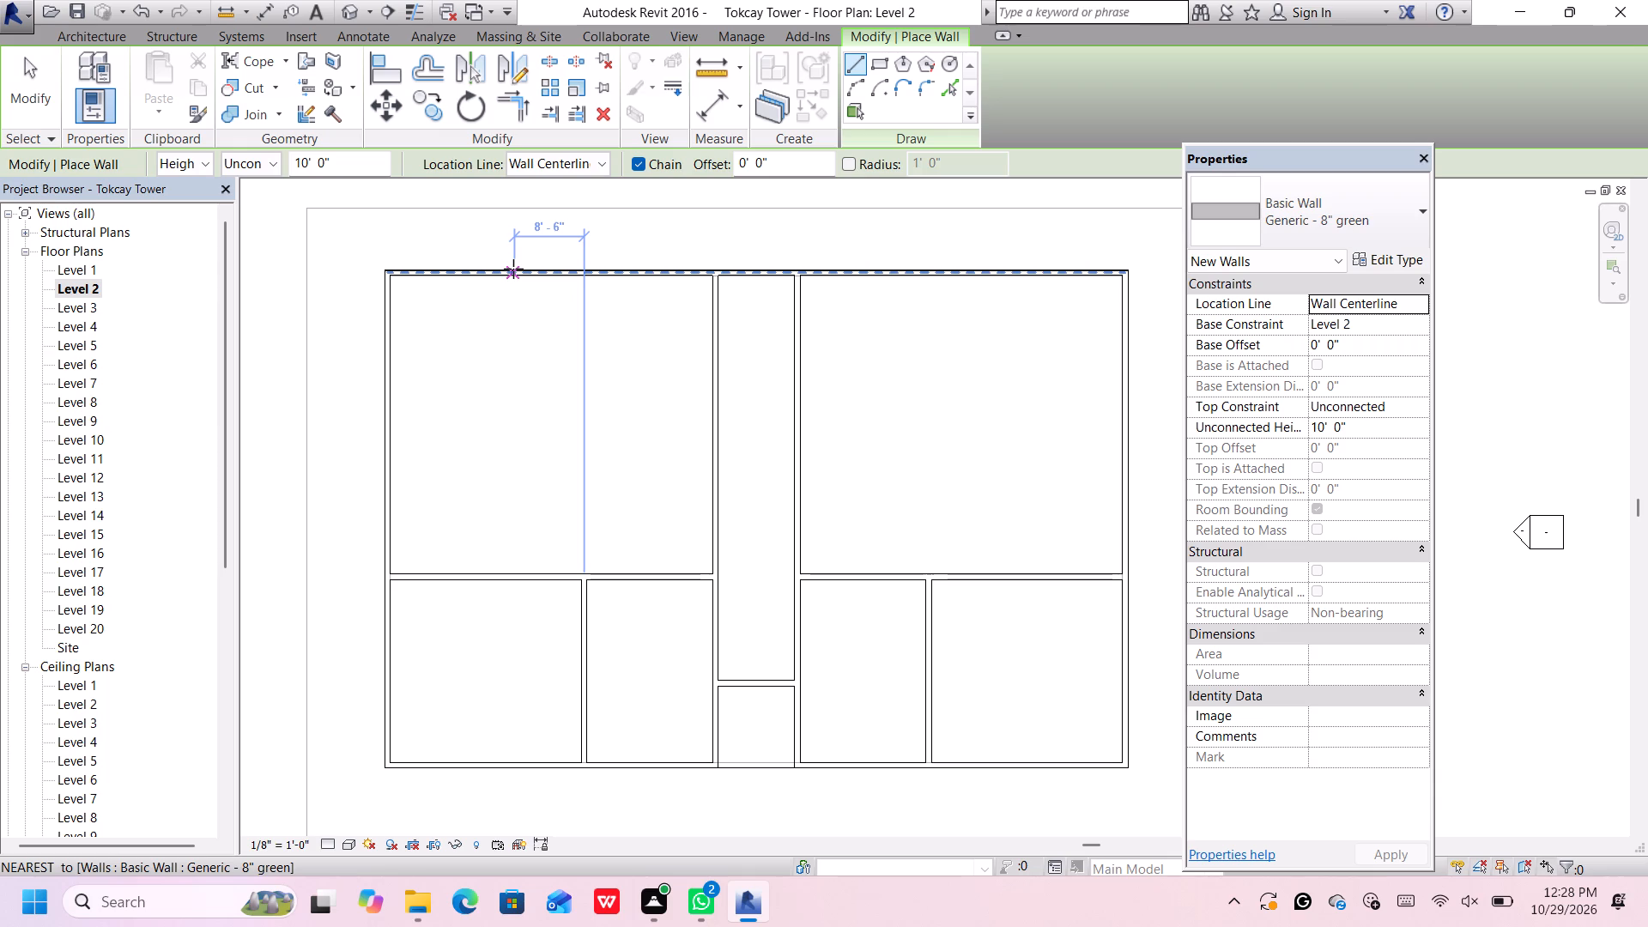
pyautogui.click(512, 270)
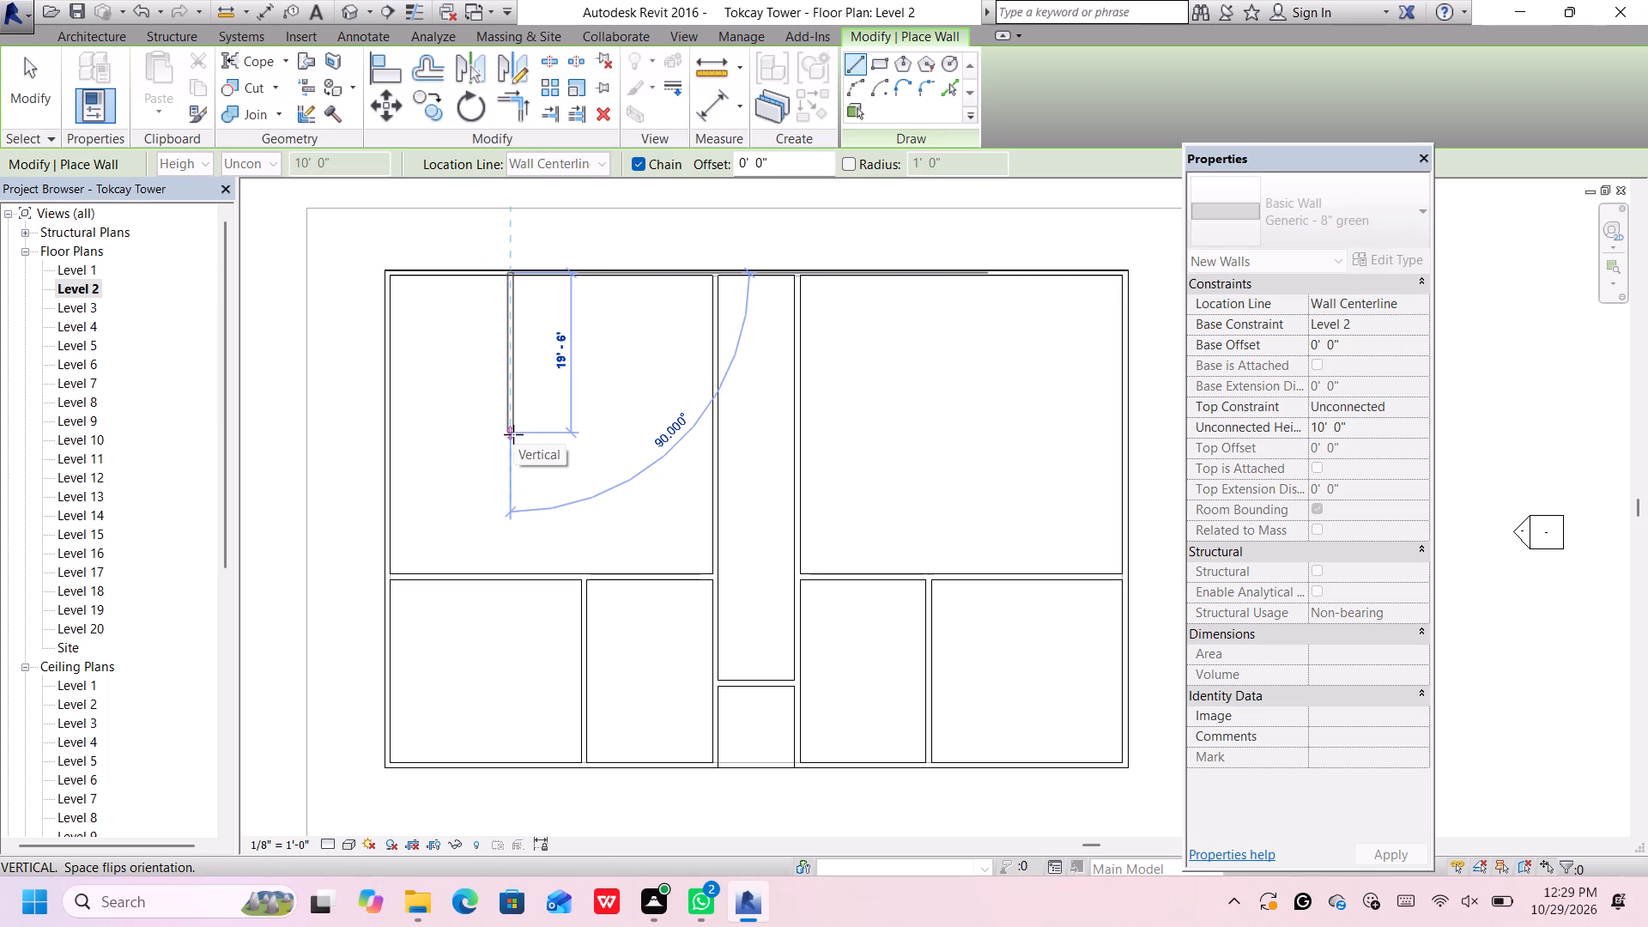
pyautogui.press('Escape')
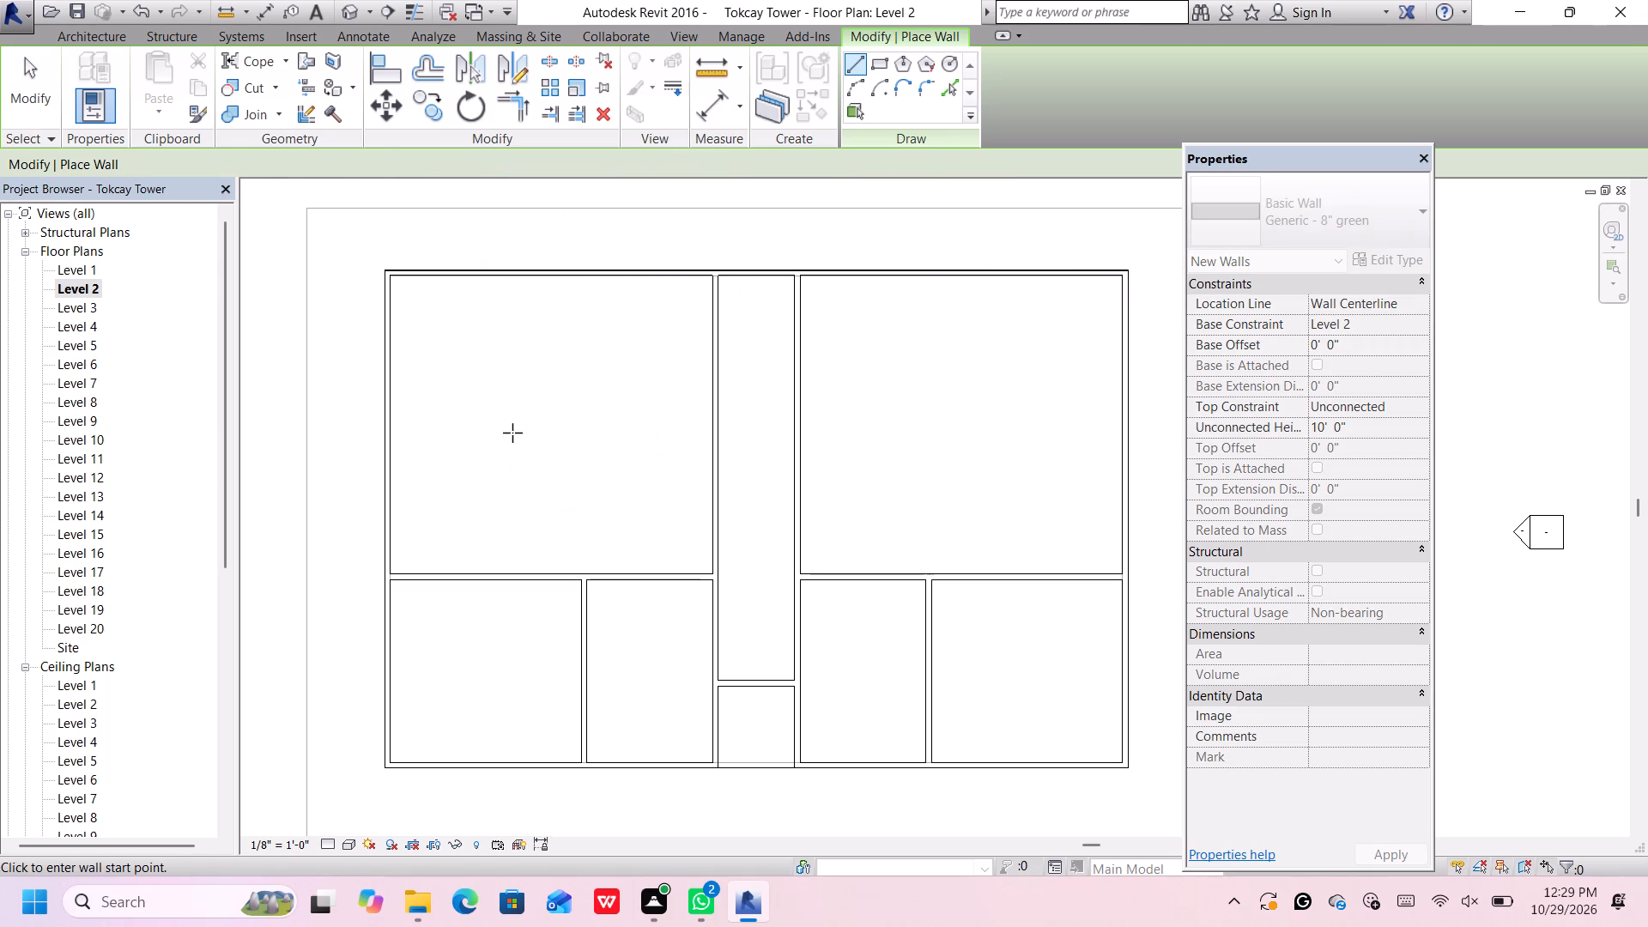
pyautogui.click(517, 277)
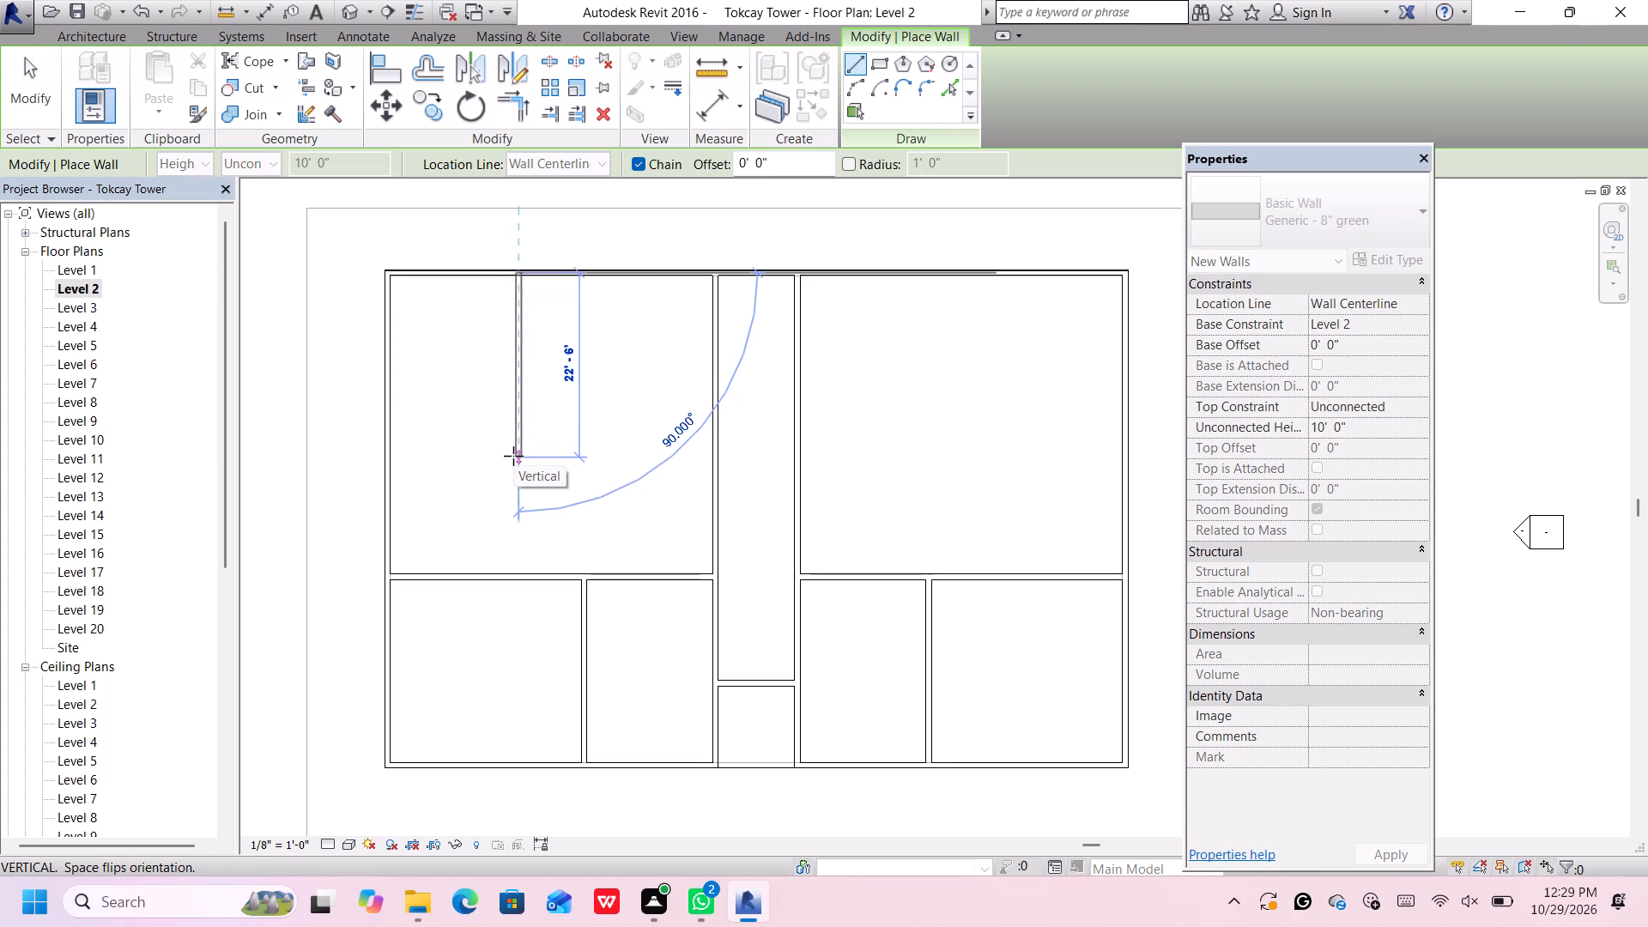
pyautogui.scroll(1, 513, 456)
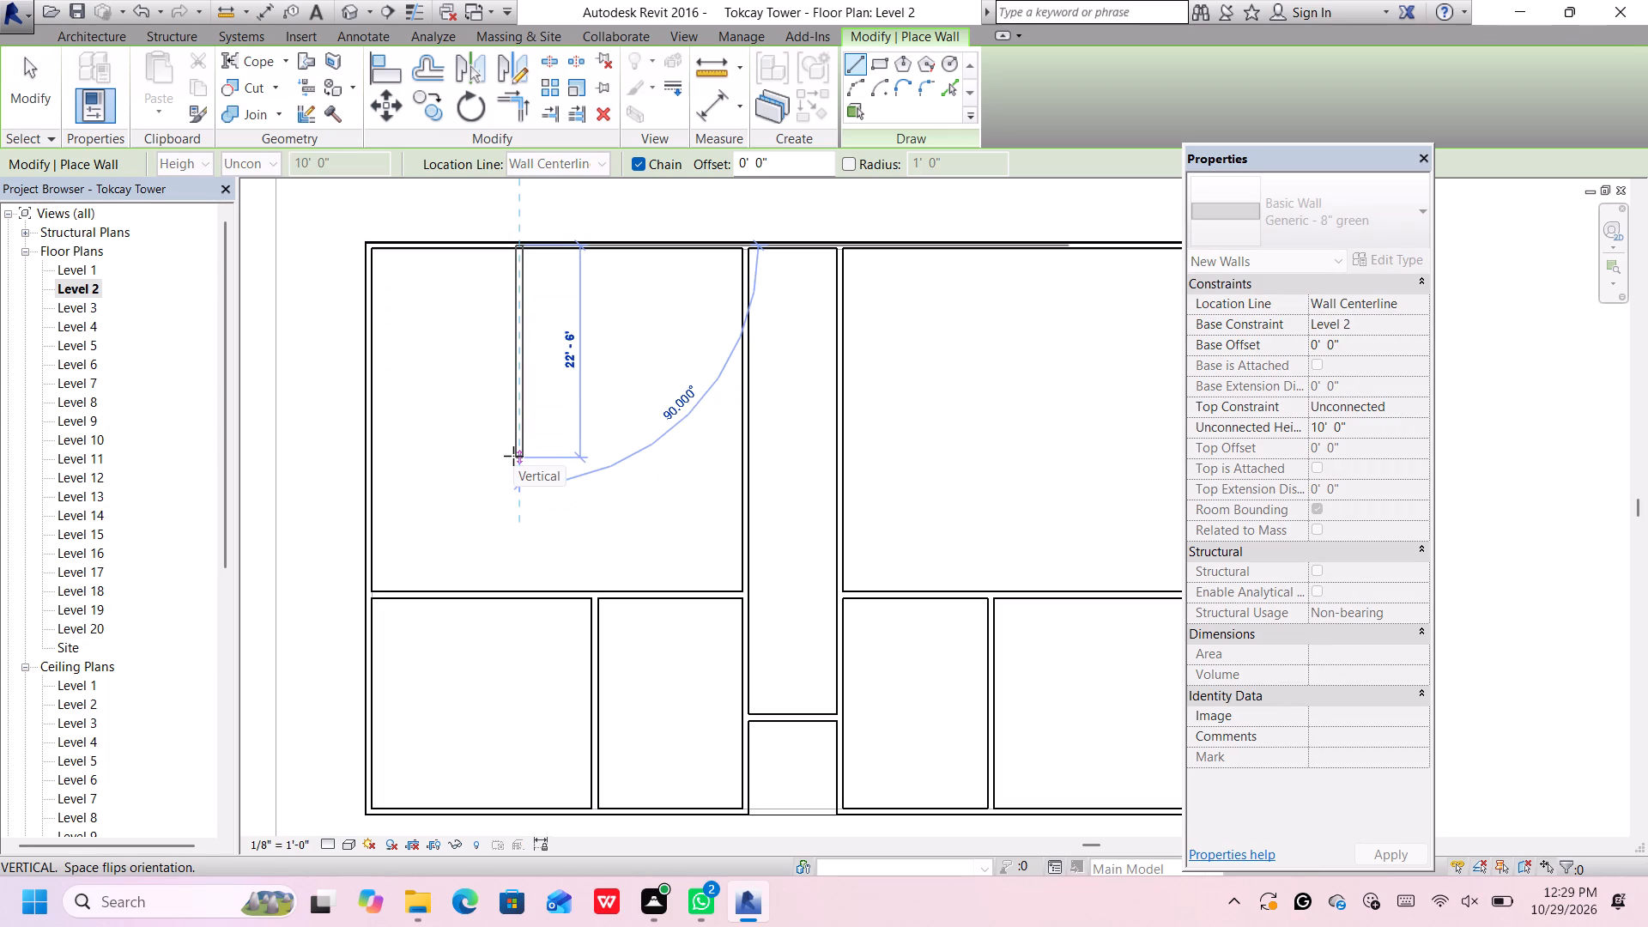
pyautogui.scroll(1, 513, 456)
pyautogui.scroll(-1, 513, 456)
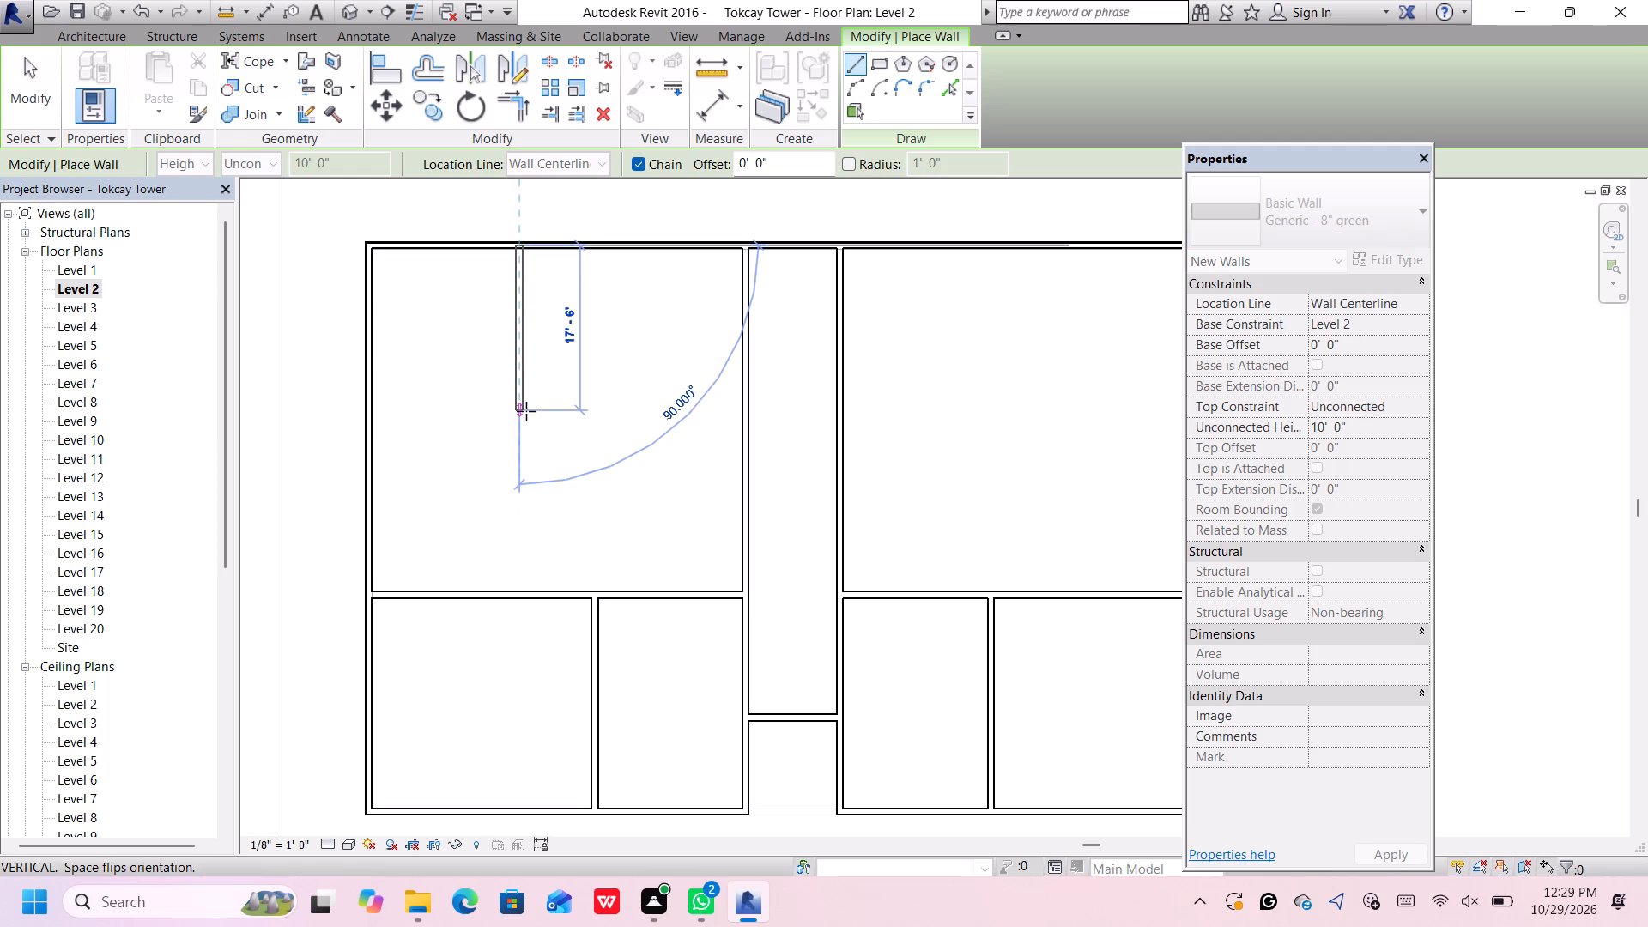
pyautogui.click(524, 403)
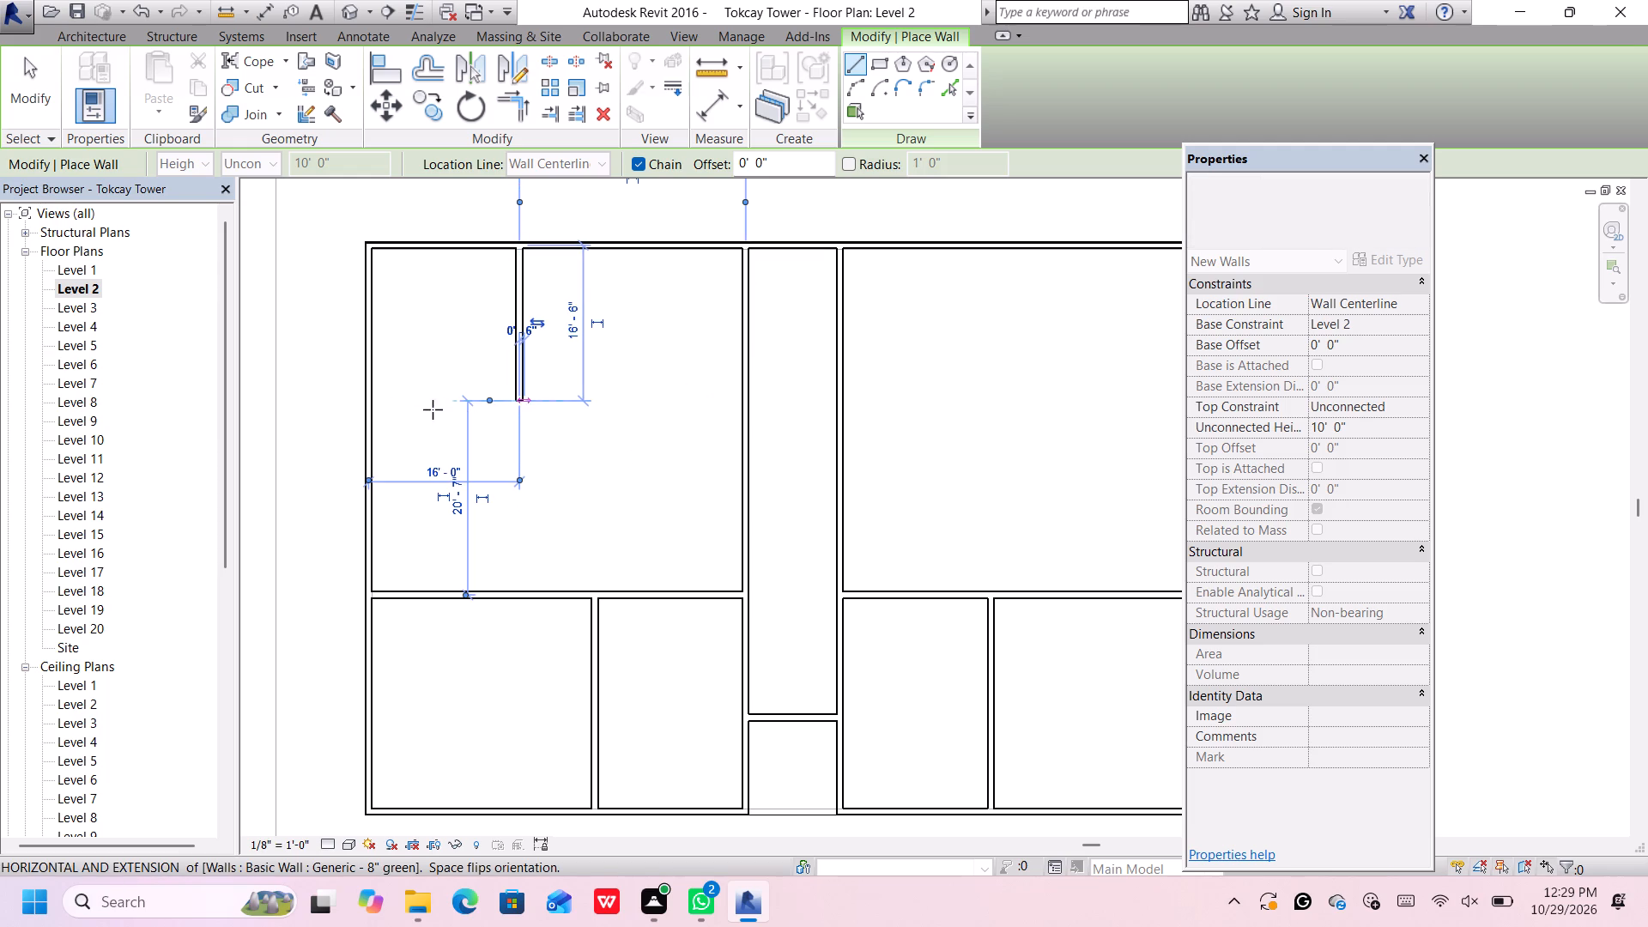
pyautogui.click(371, 405)
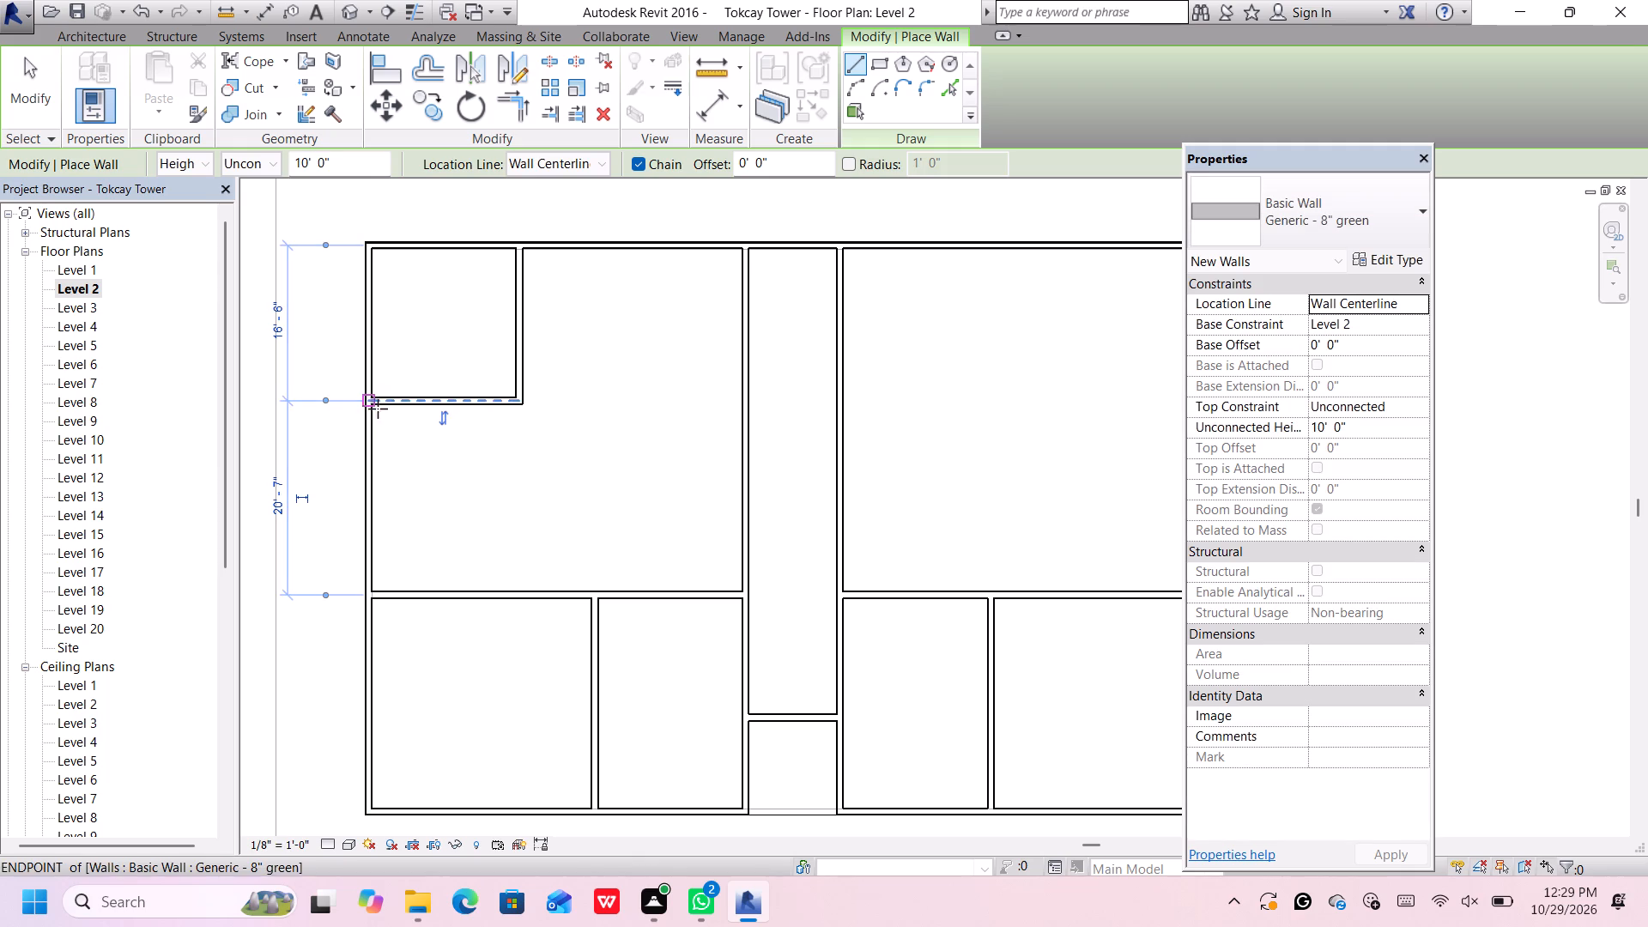
# Enclose a second room directly south of the northwest corner room, extending its east wall 9' south and returning west to the exterior wall.
pyautogui.scroll(-3, 509, 511)
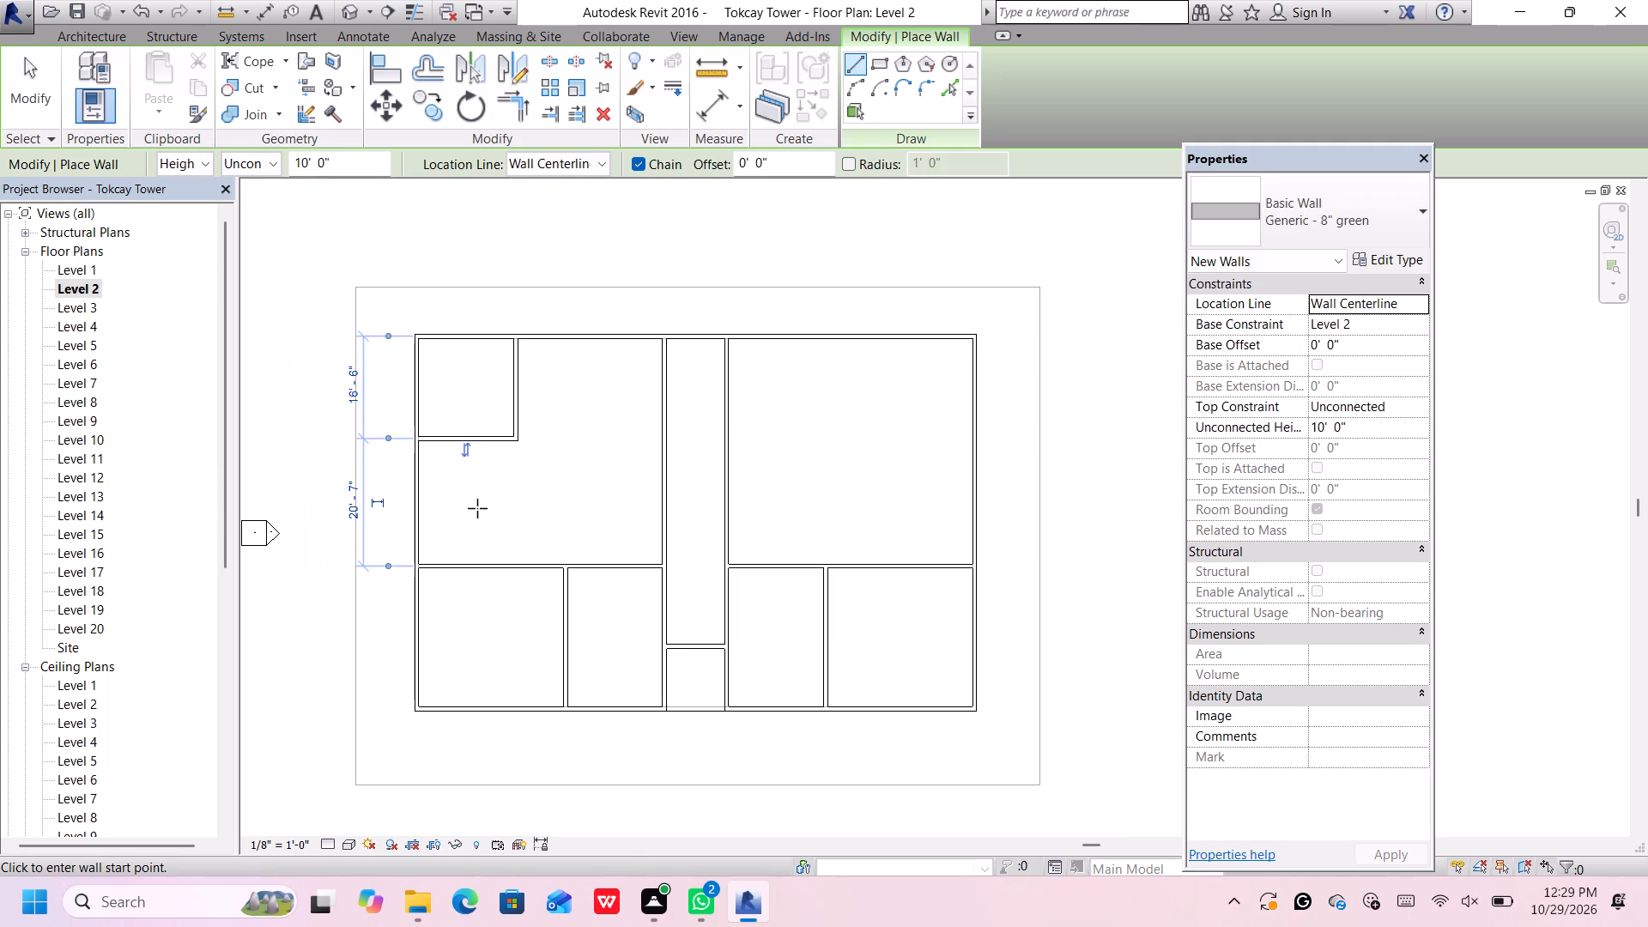
pyautogui.moveTo(477, 510); pyautogui.dragTo(642, 560, button='middle')
pyautogui.scroll(1, 610, 552)
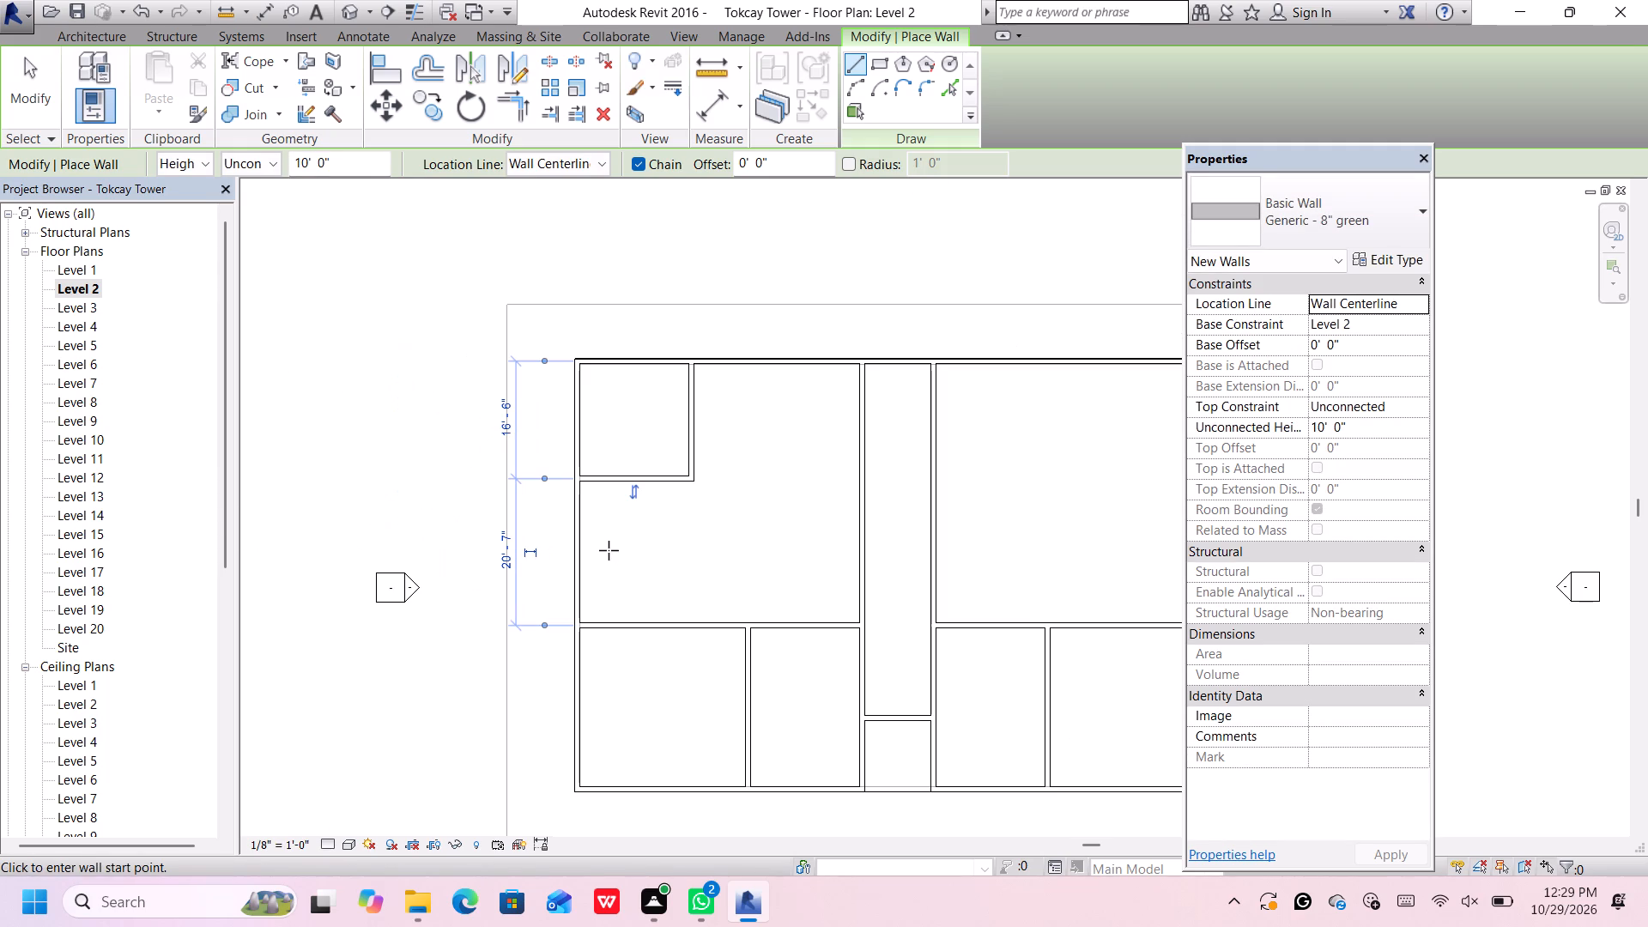
pyautogui.scroll(2, 609, 549)
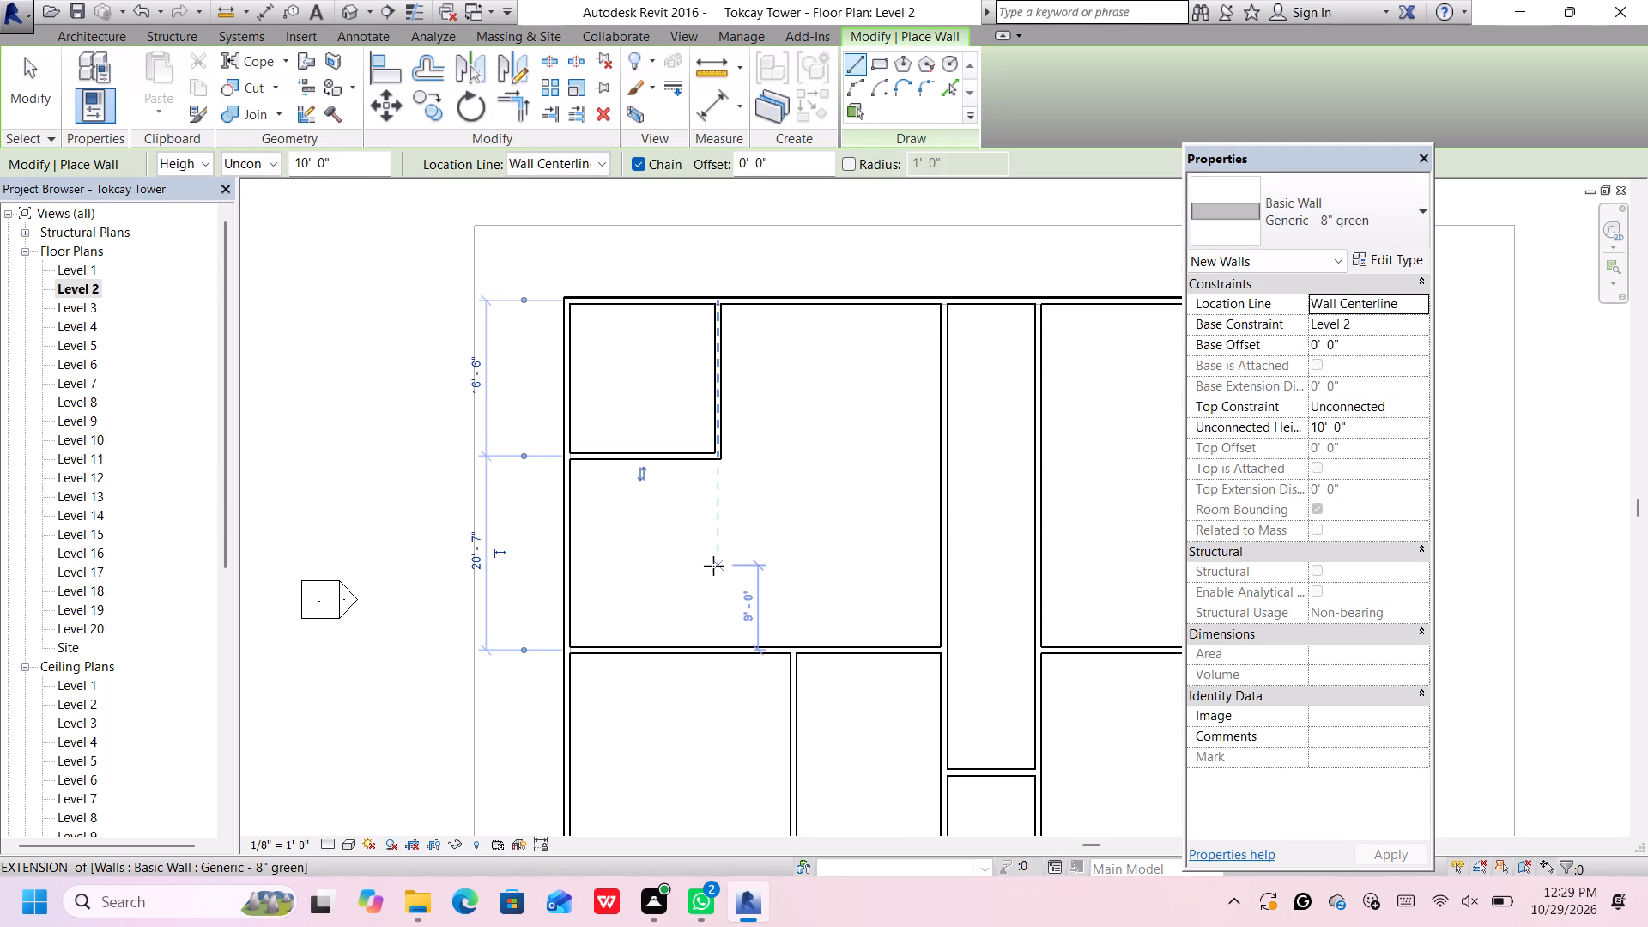
pyautogui.scroll(-2, 708, 558)
pyautogui.scroll(2, 753, 628)
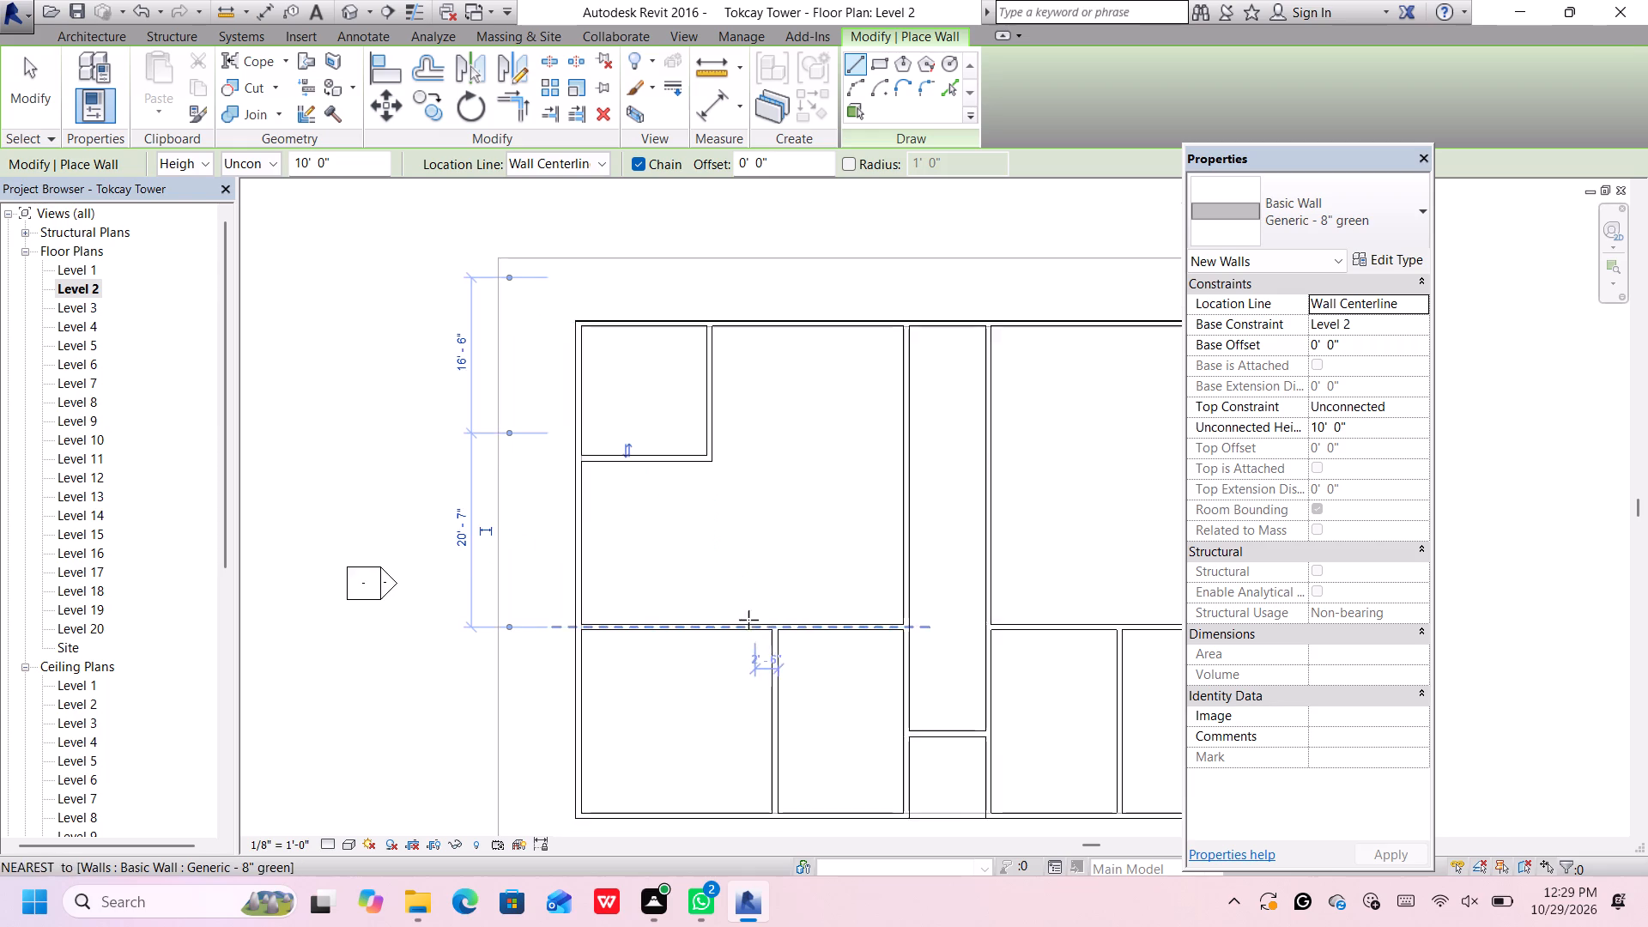
pyautogui.scroll(2, 663, 470)
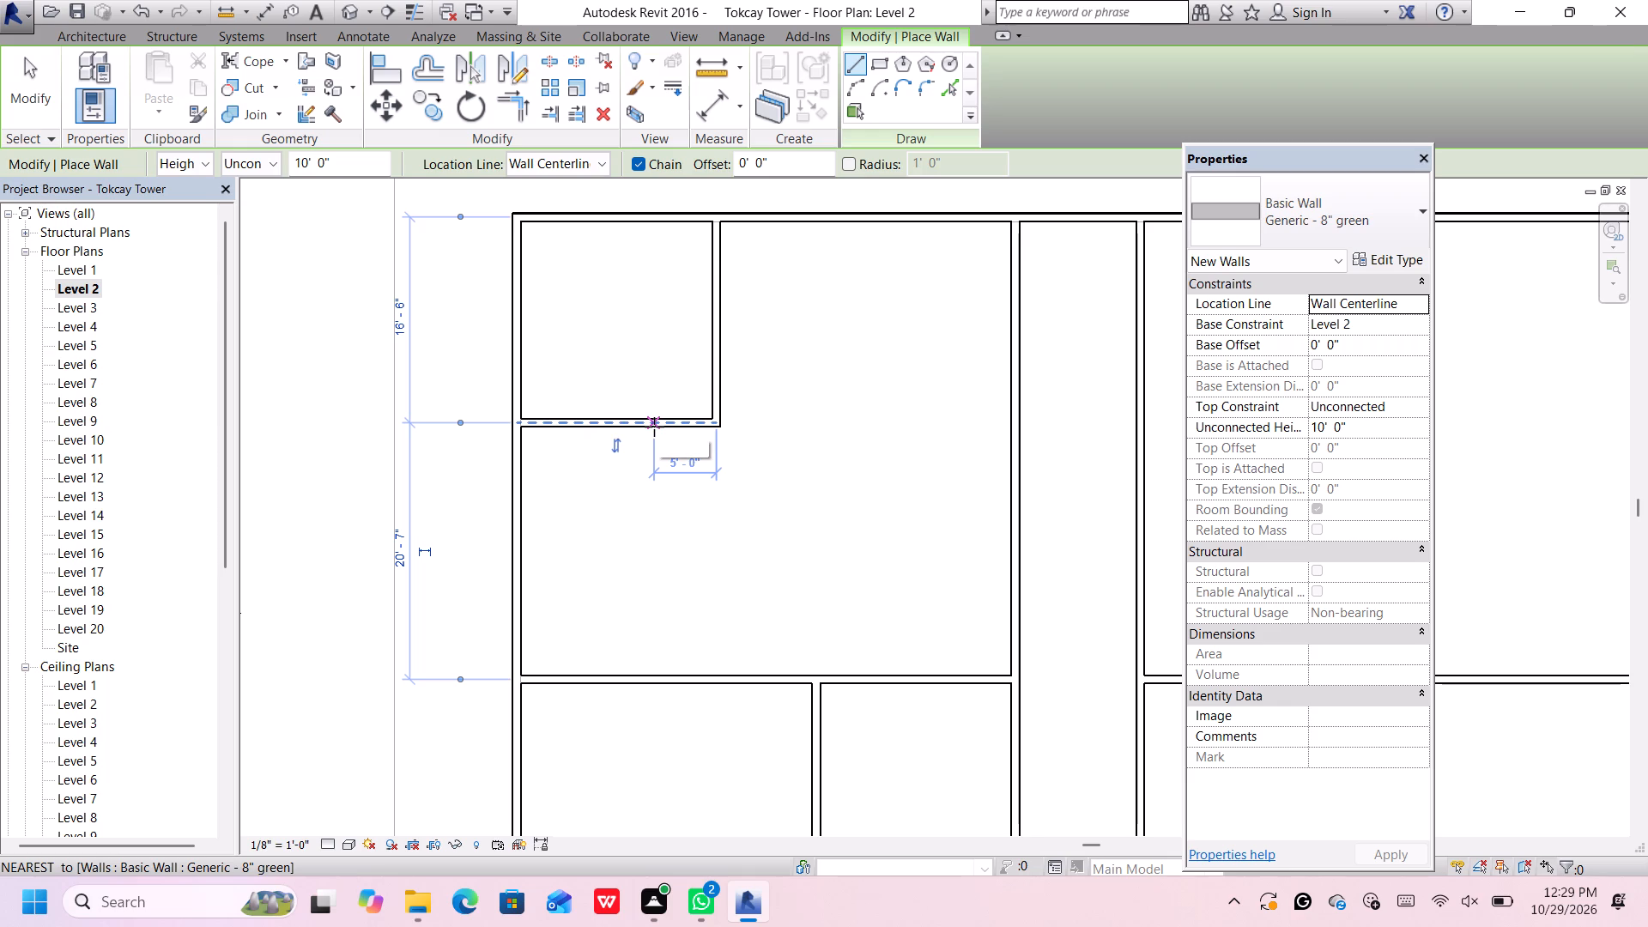
pyautogui.scroll(-2, 654, 427)
pyautogui.scroll(1, 654, 427)
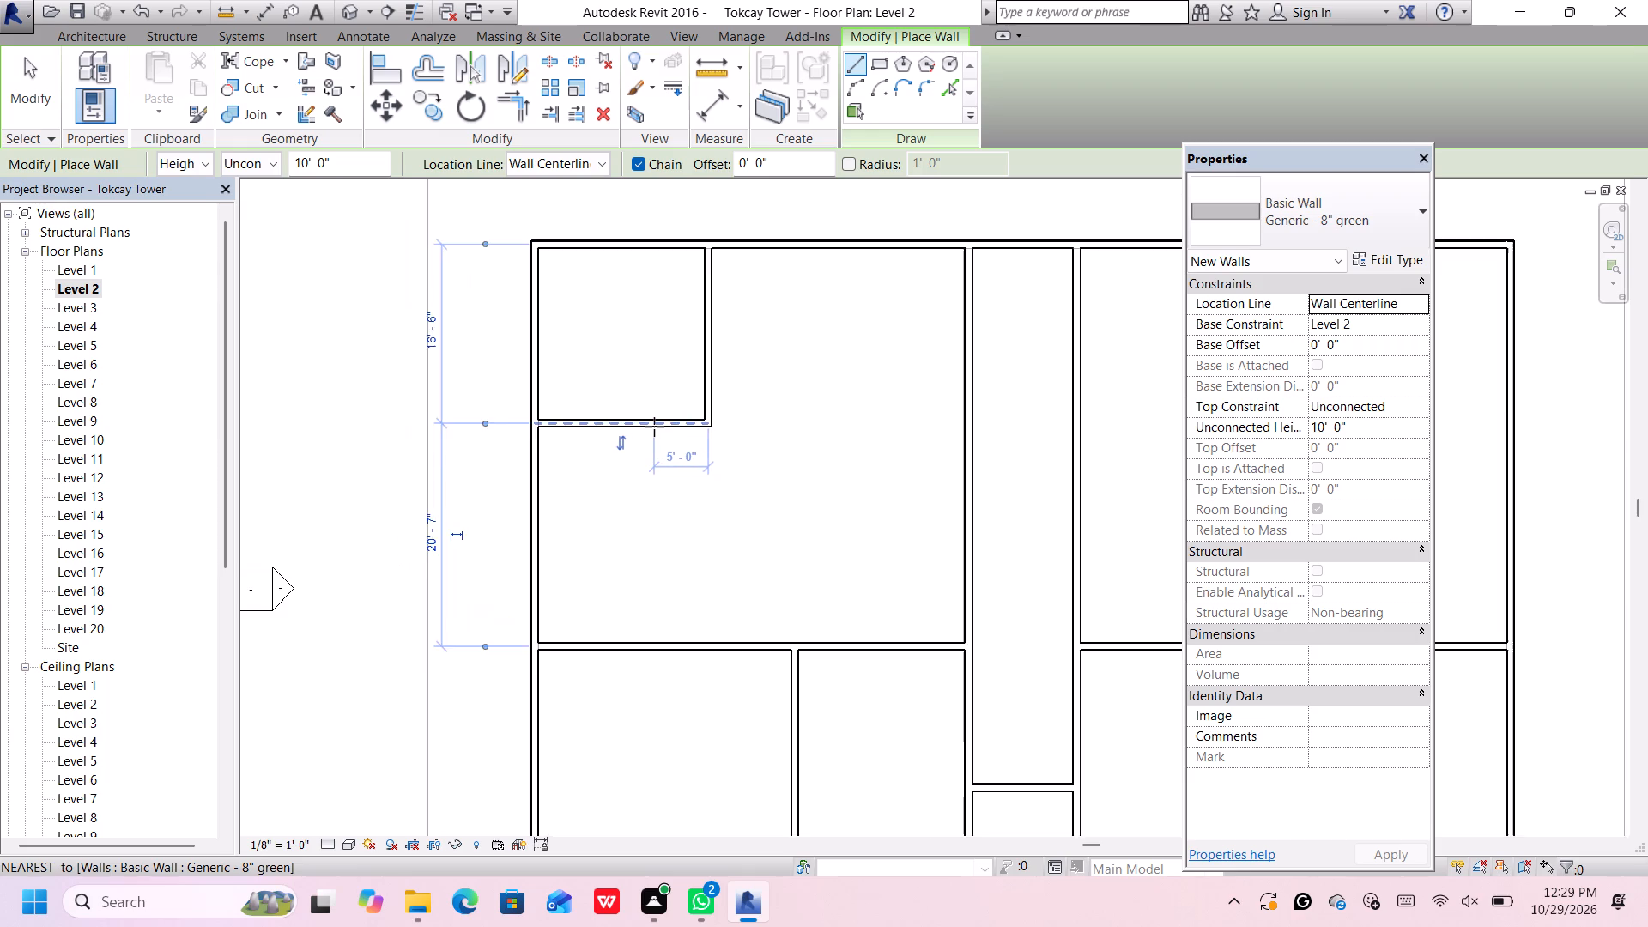
pyautogui.scroll(2, 654, 427)
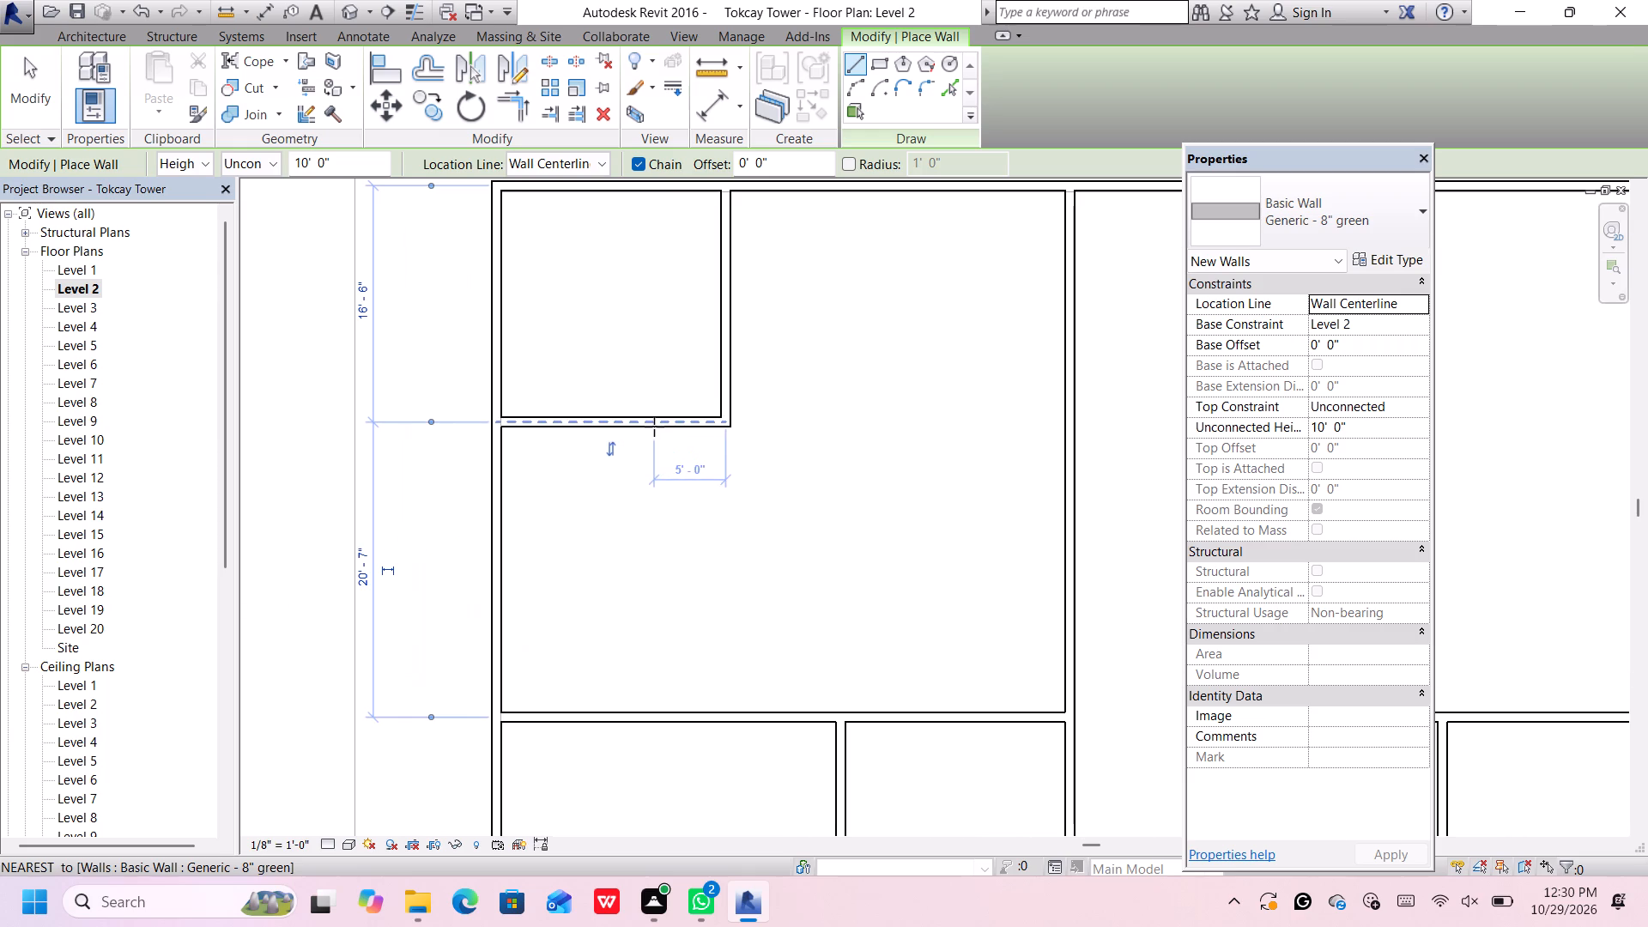
pyautogui.scroll(-1, 654, 427)
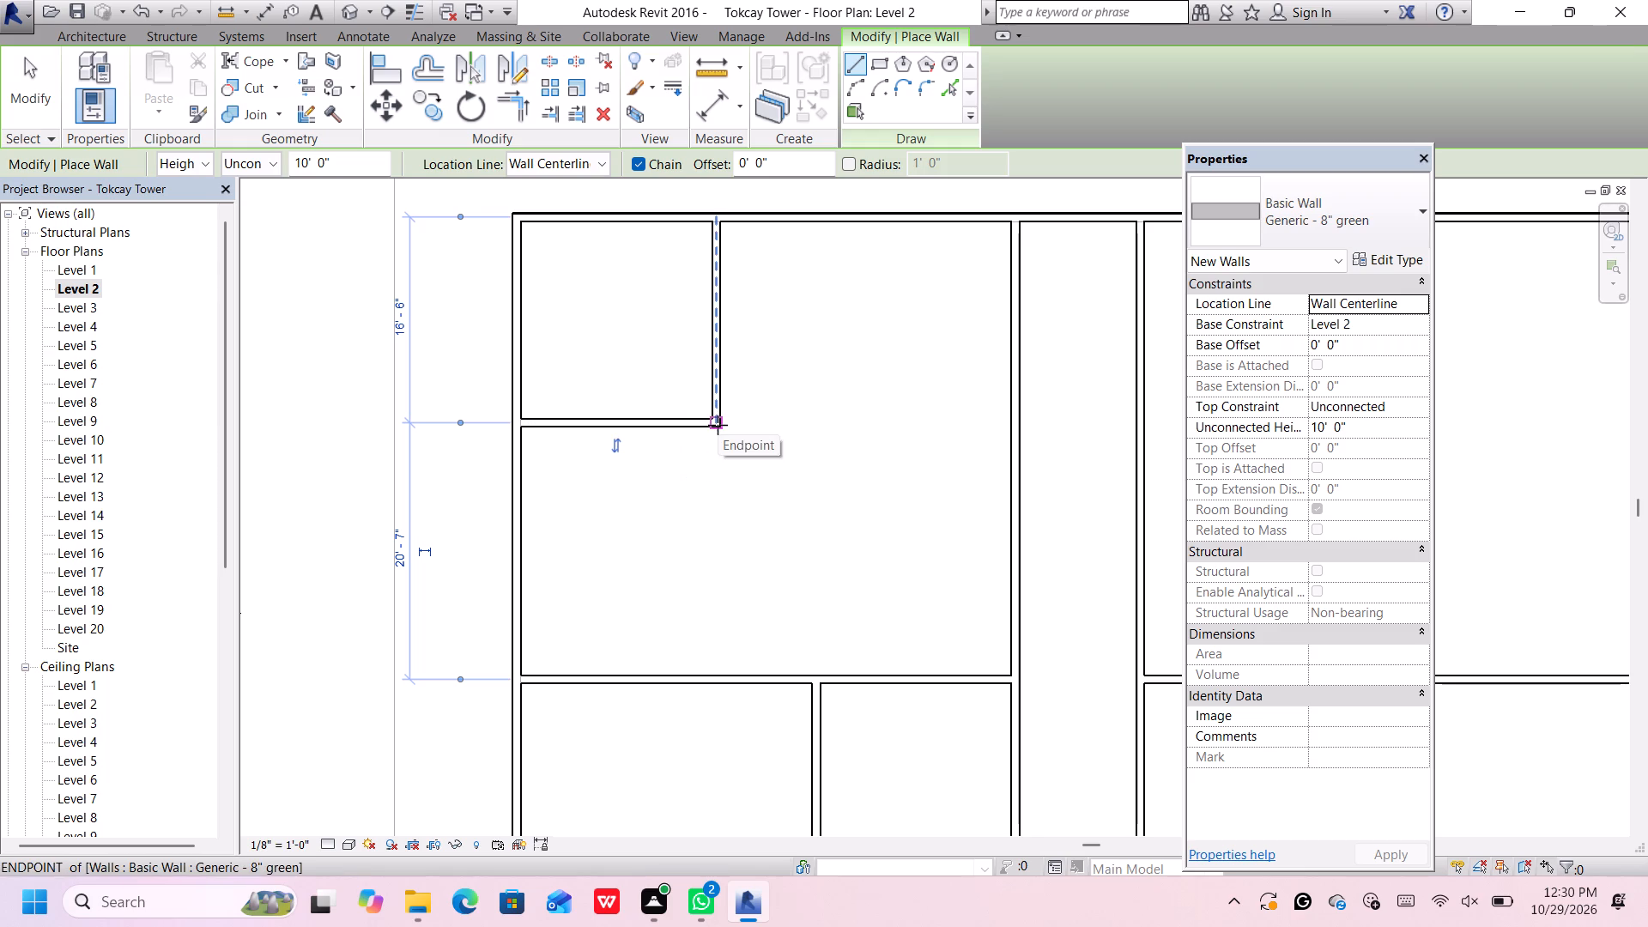
pyautogui.scroll(2, 718, 424)
pyautogui.scroll(-1, 718, 424)
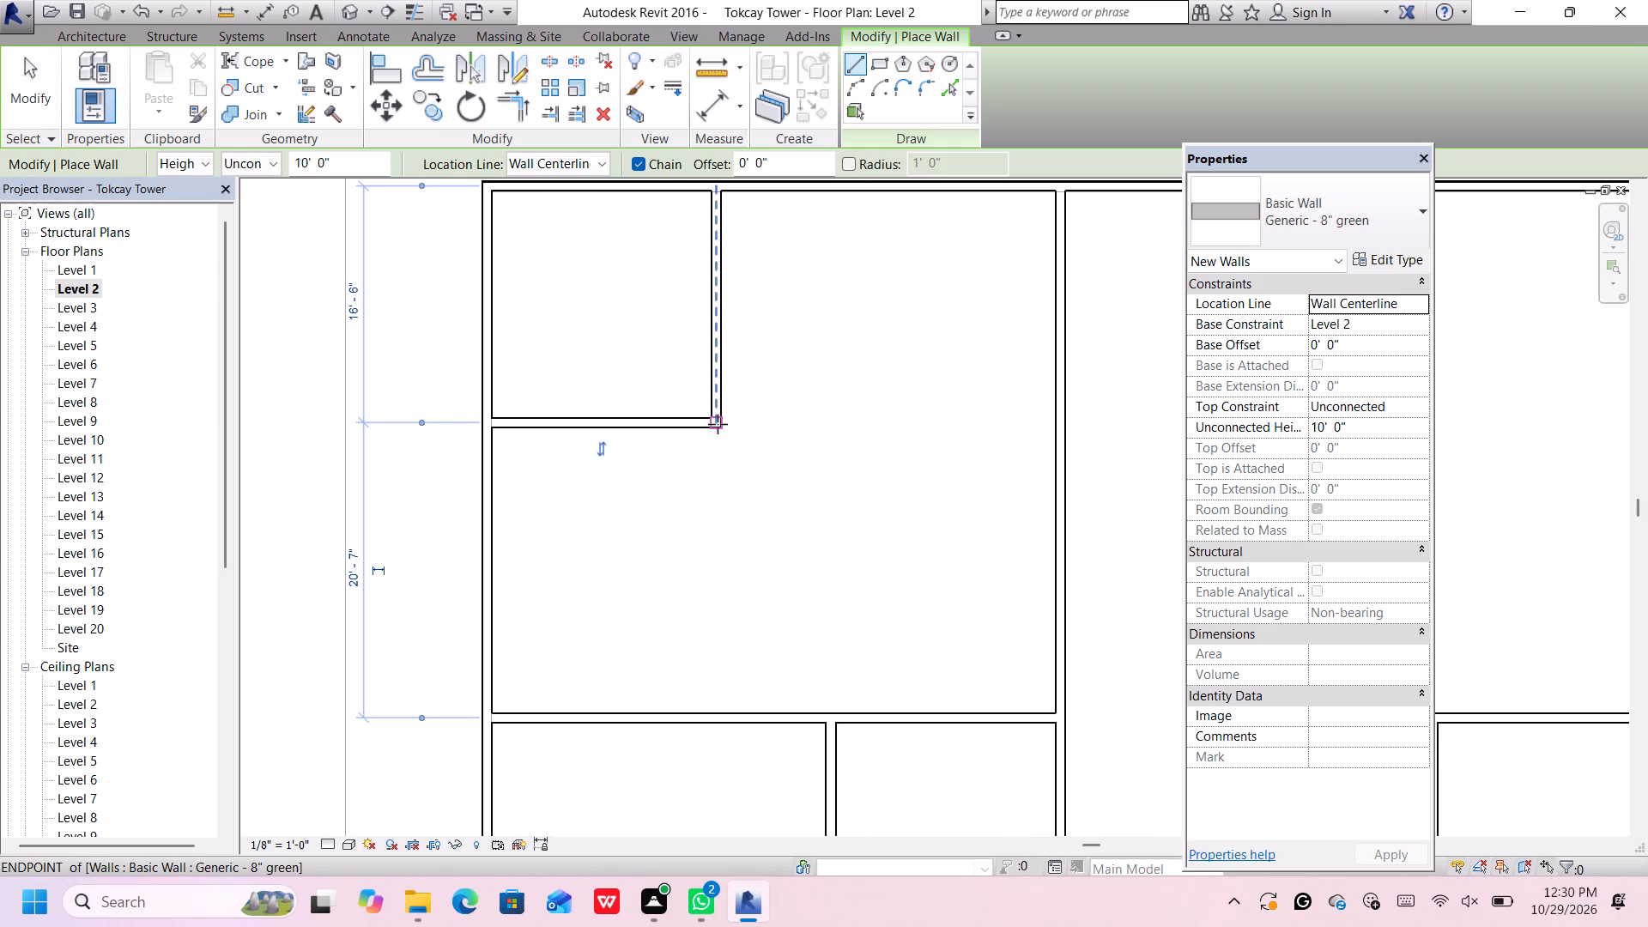
pyautogui.scroll(-1, 718, 424)
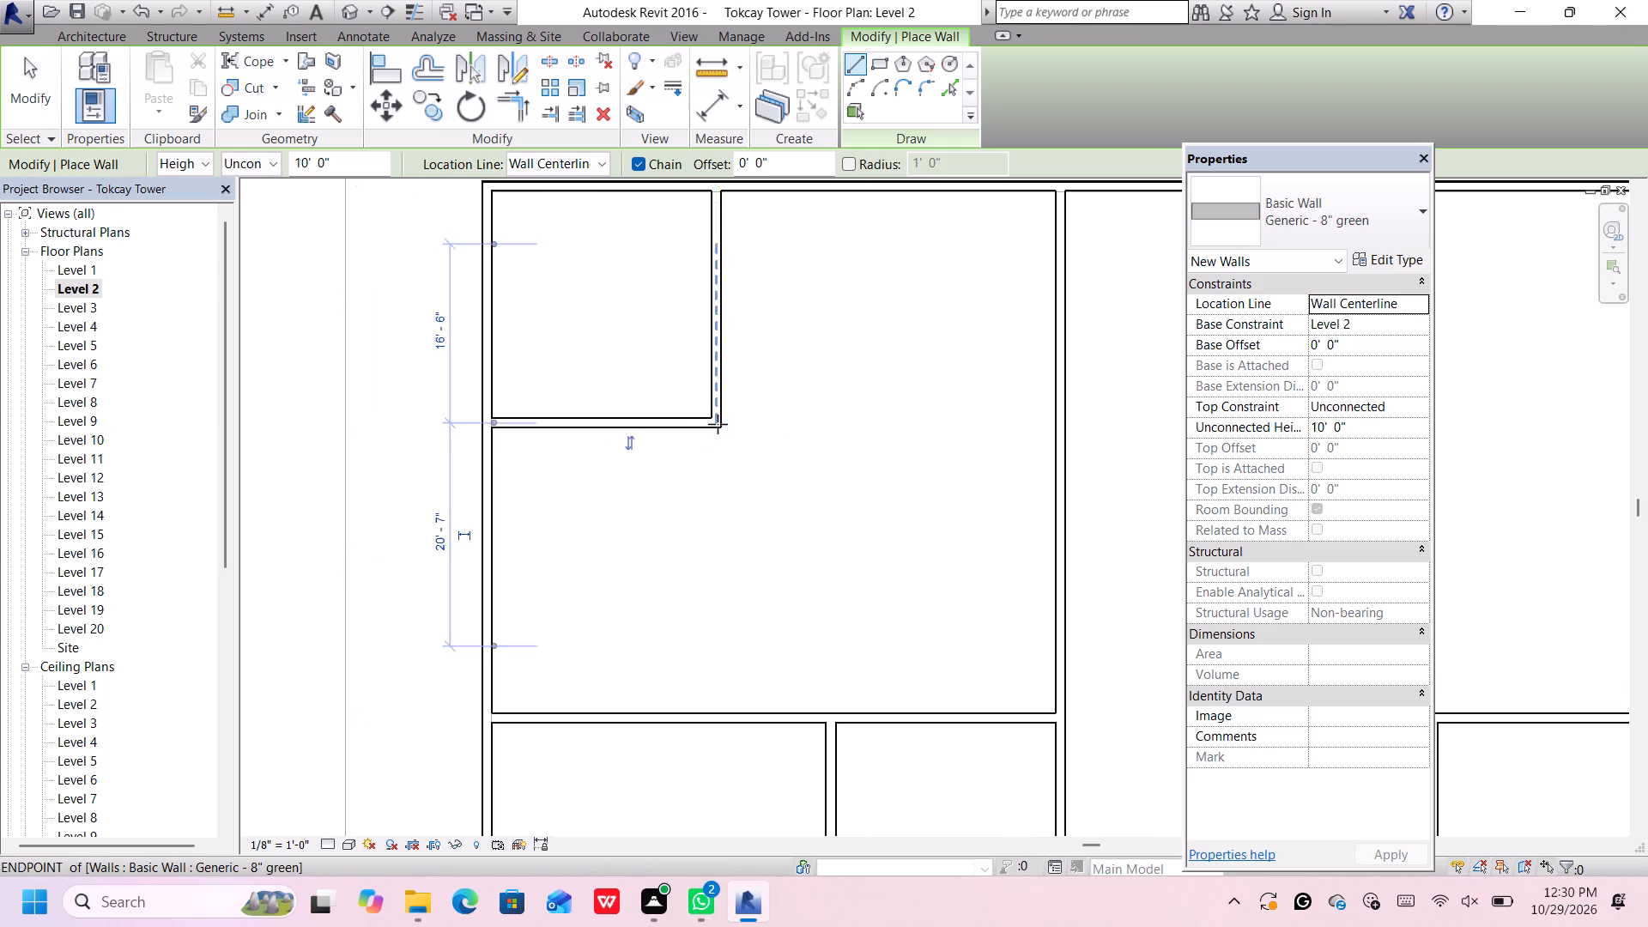
pyautogui.scroll(-2, 718, 424)
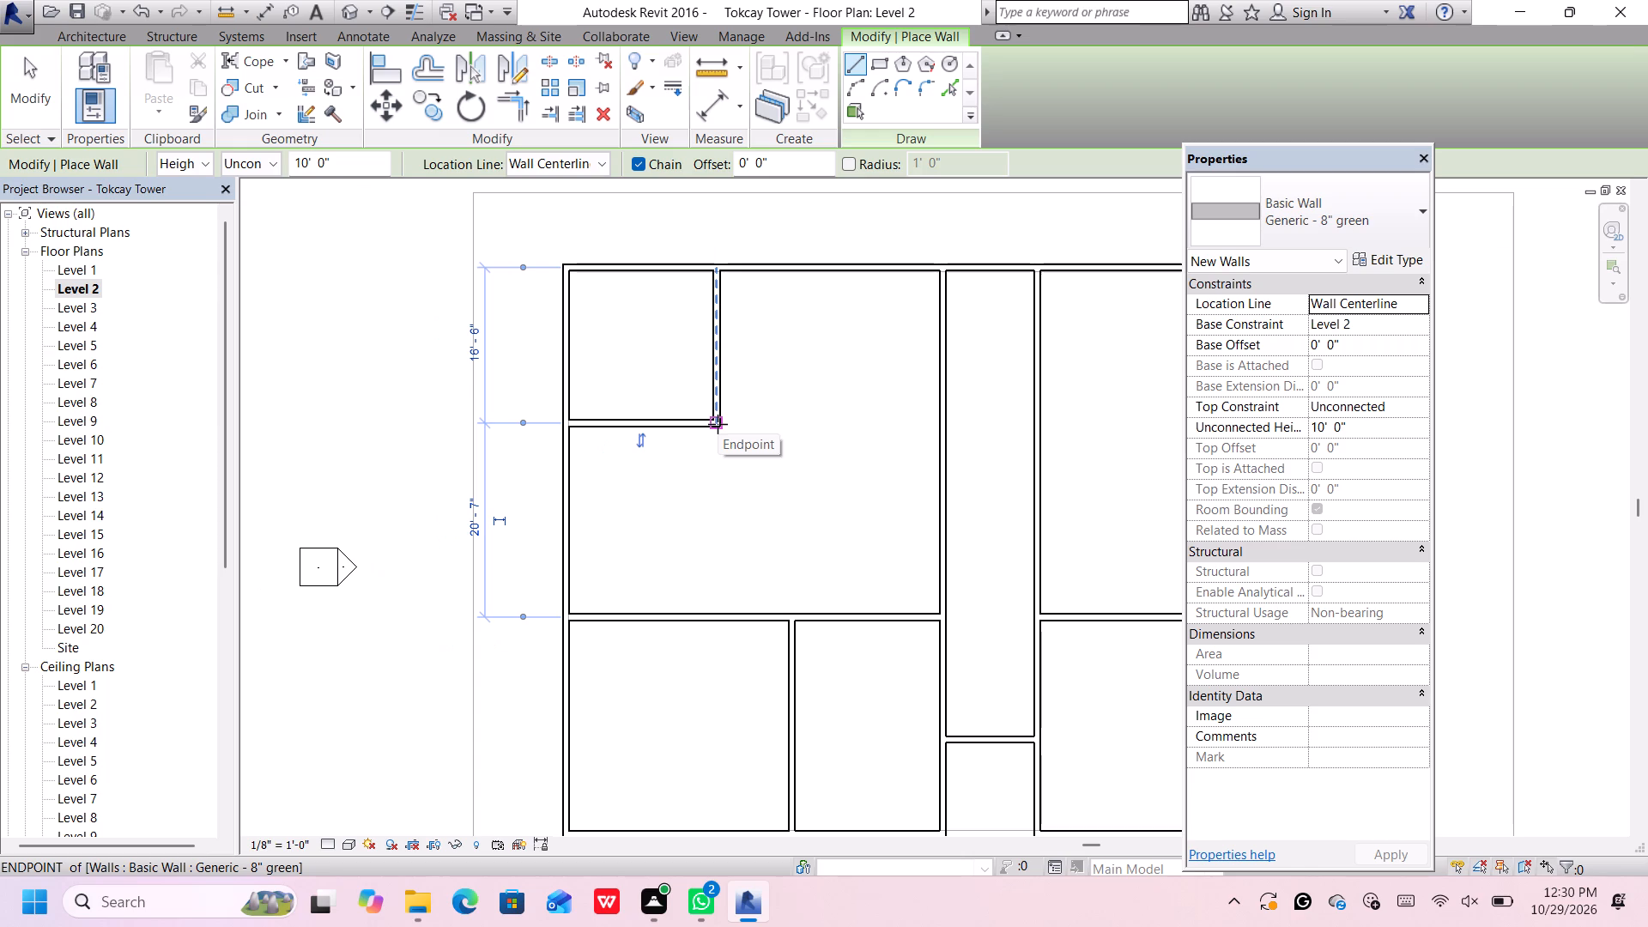
pyautogui.scroll(1, 718, 424)
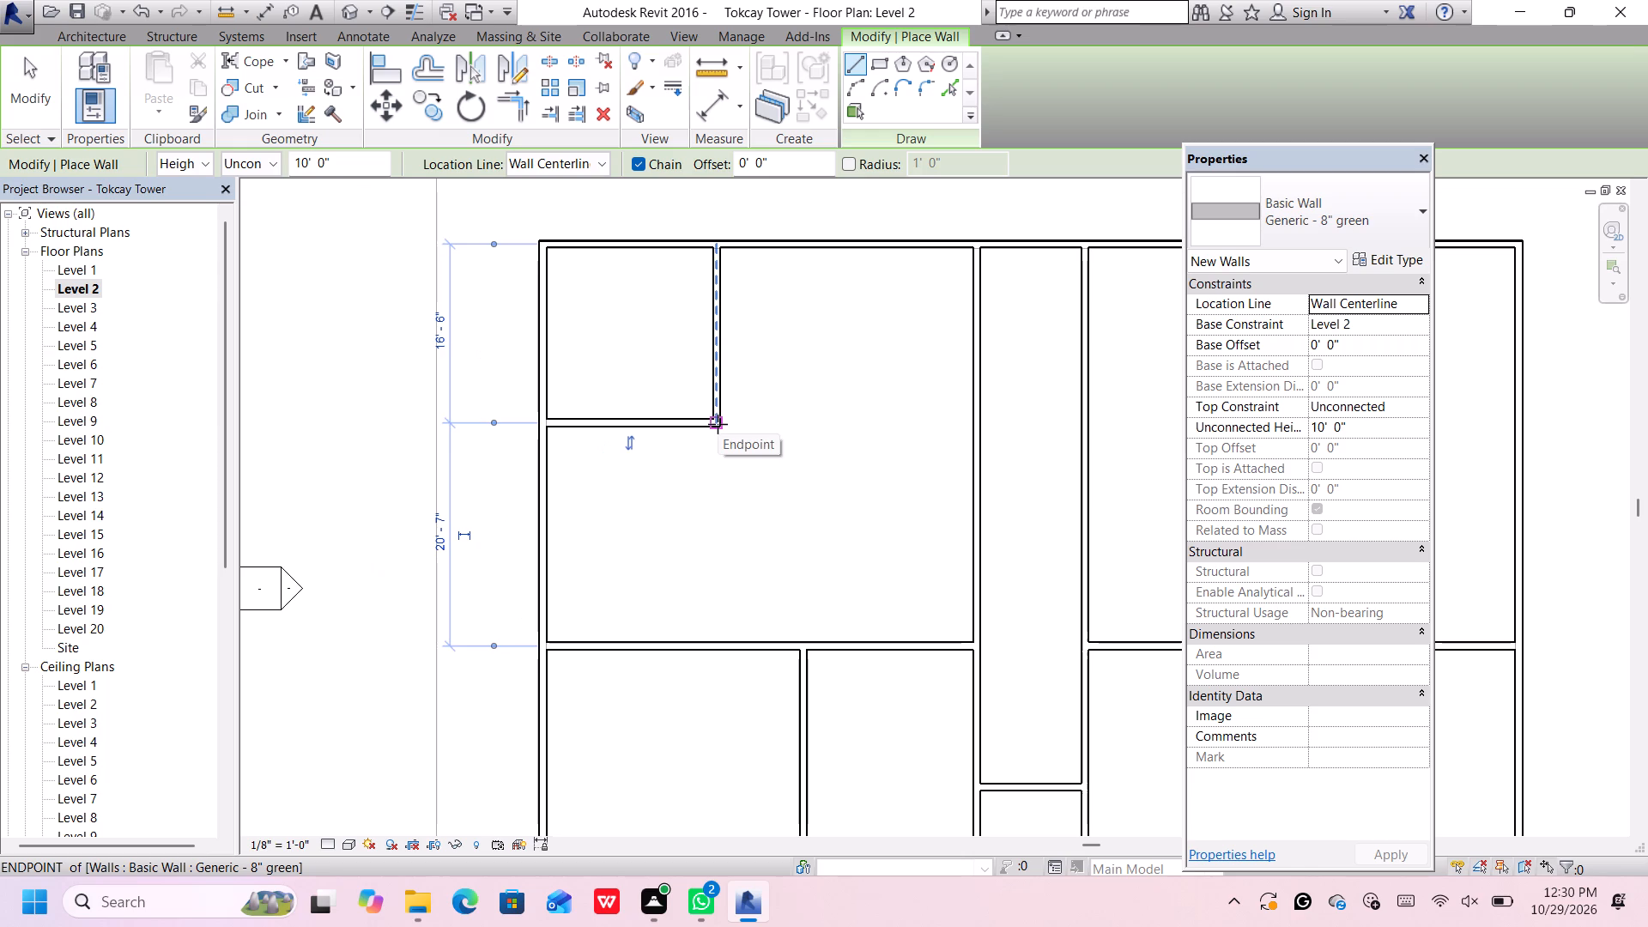
pyautogui.click(718, 422)
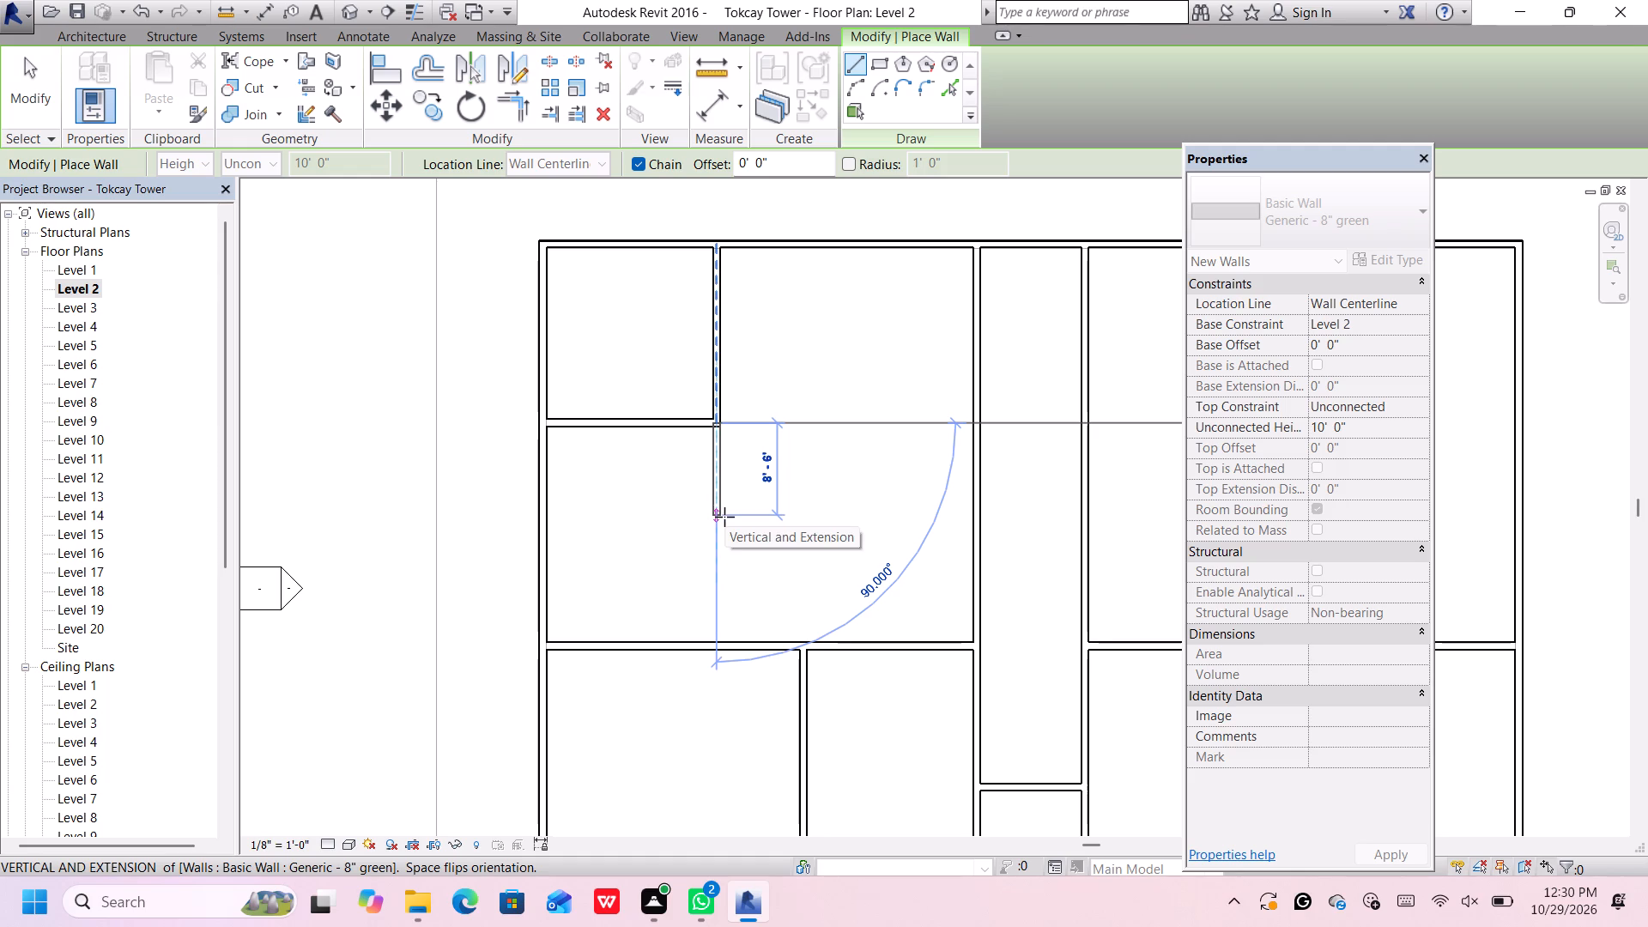
pyautogui.click(724, 518)
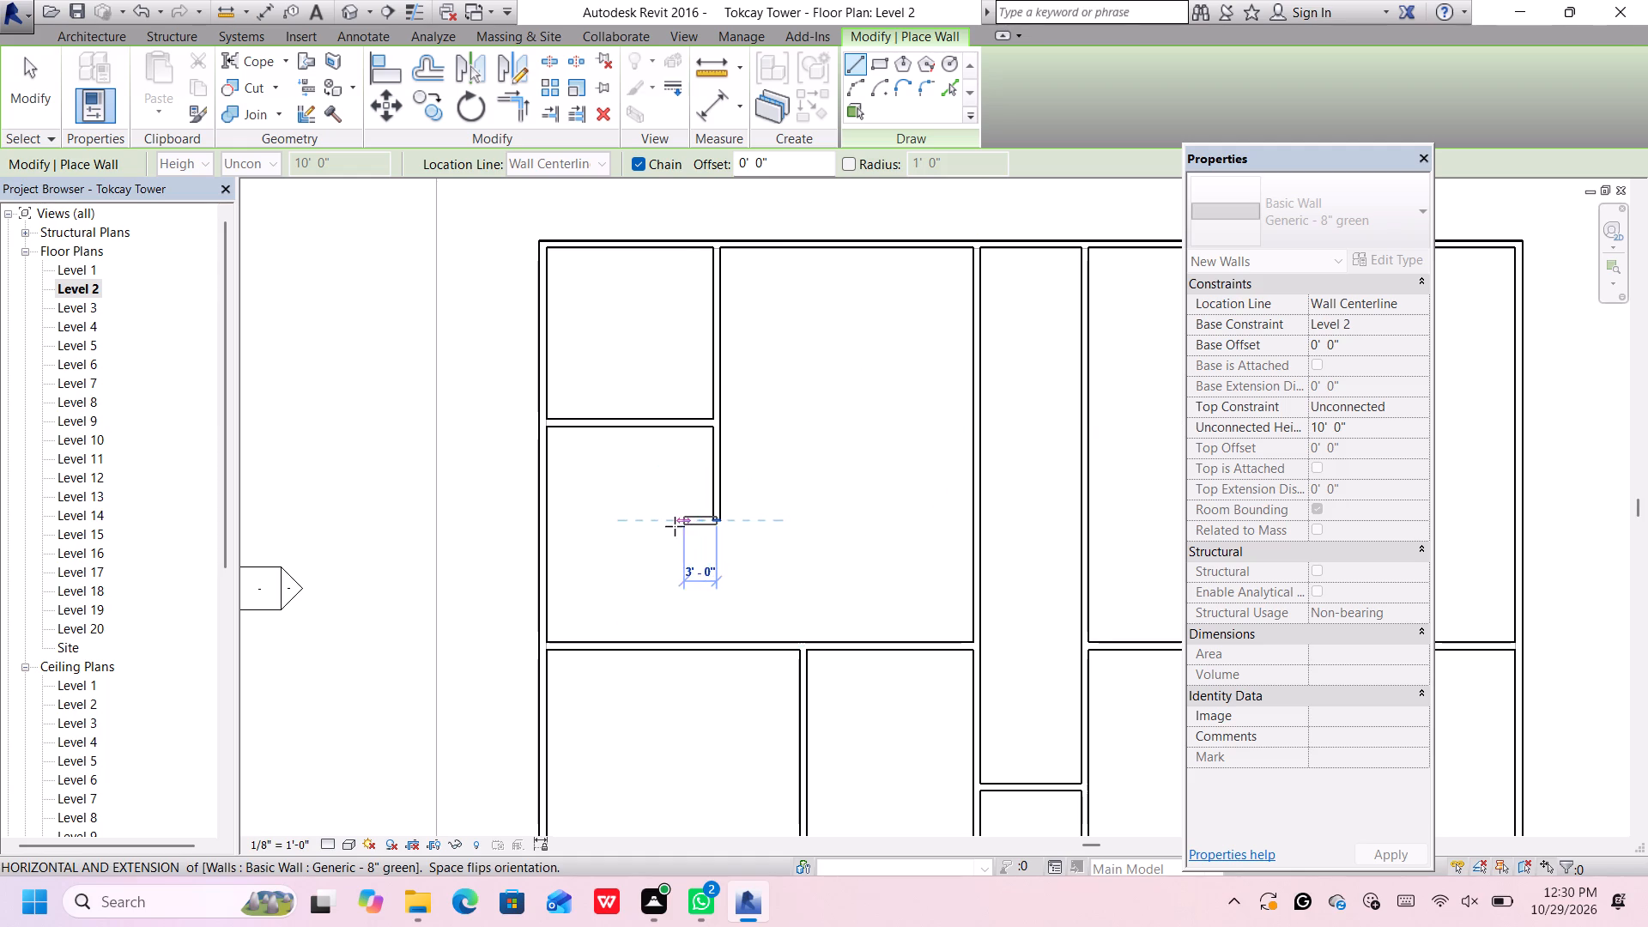
pyautogui.click(544, 525)
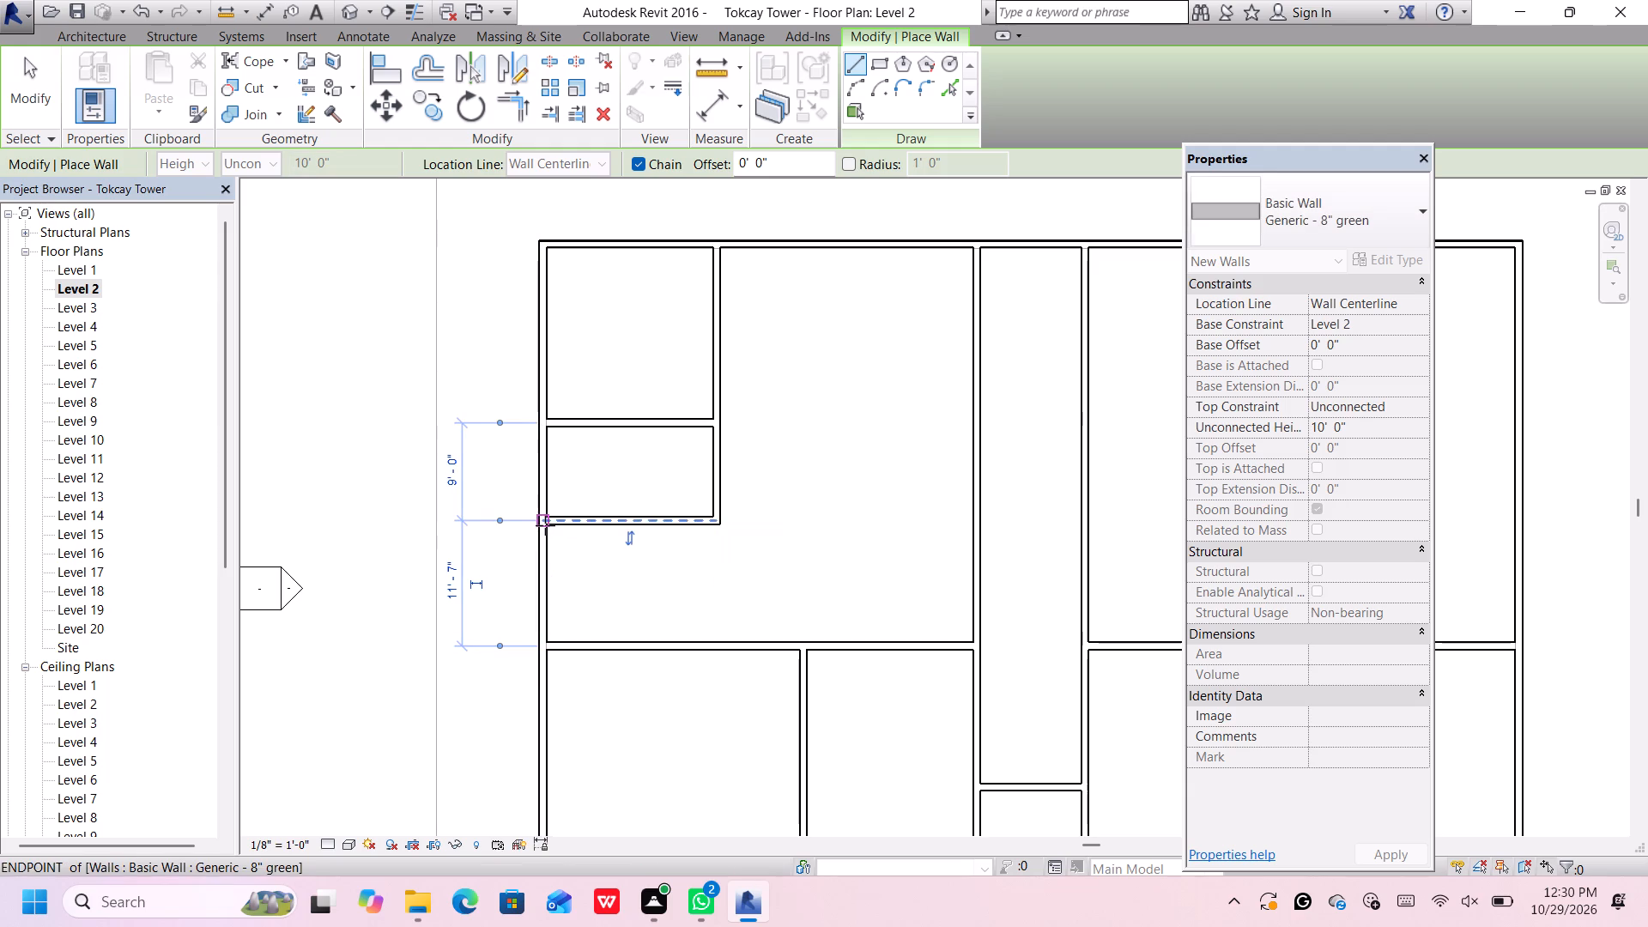
# Draw walls for a small room about 7' by 7' against the north exterior wall, adjoining the northwest corner room's east side.
pyautogui.scroll(-4, 758, 394)
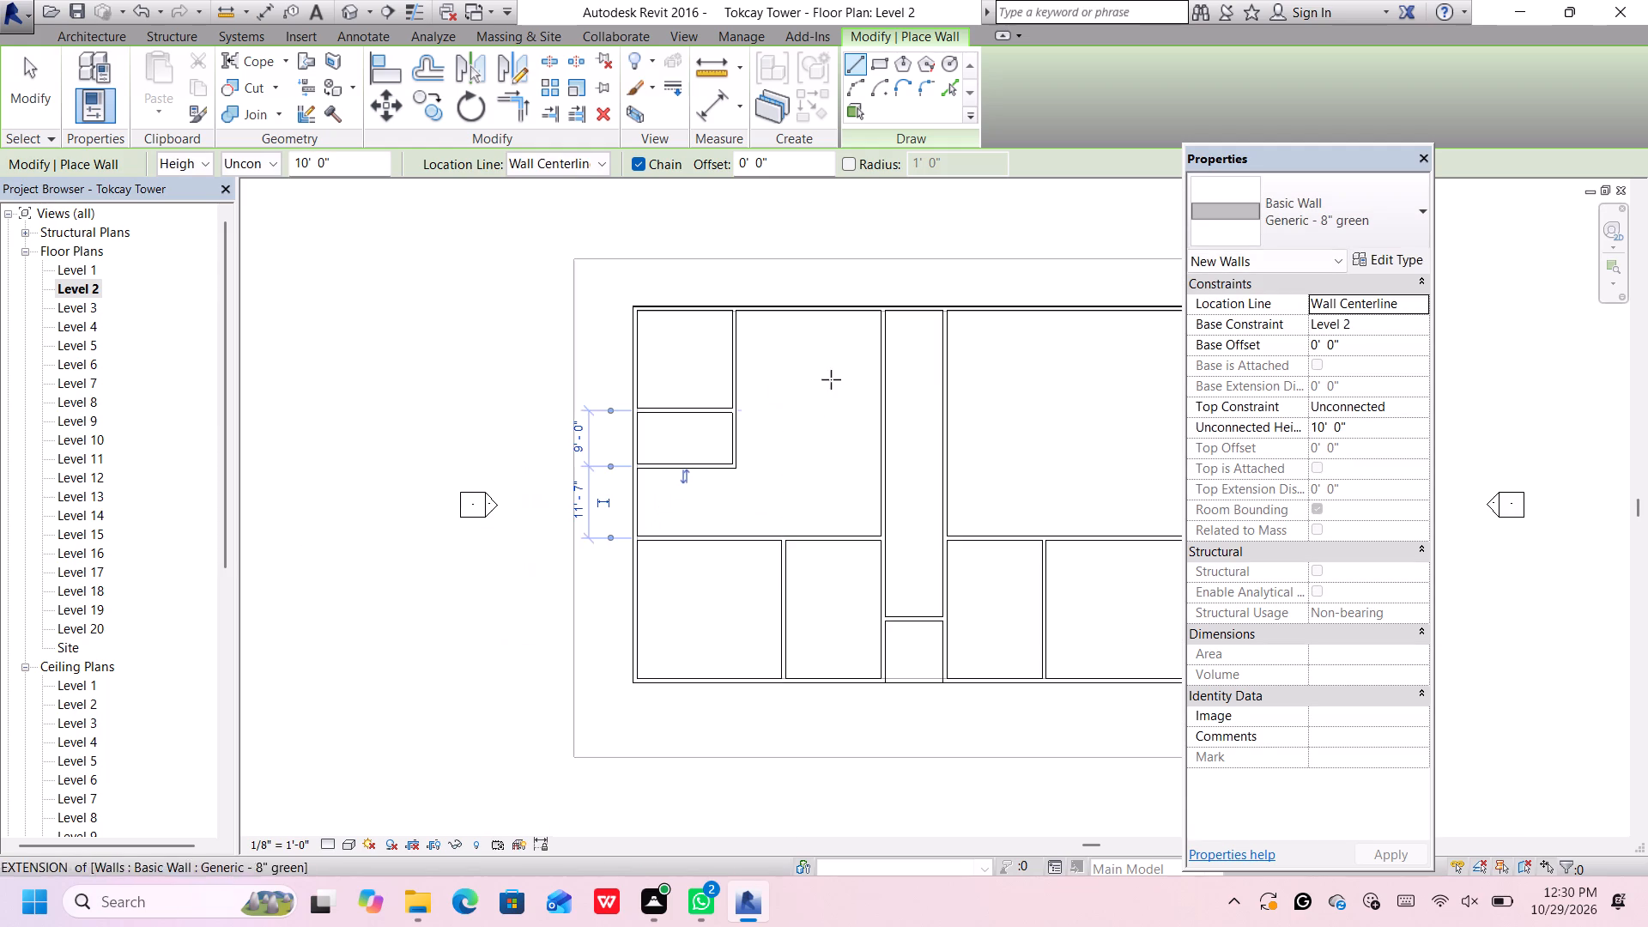
pyautogui.scroll(4, 927, 409)
pyautogui.scroll(2, 673, 348)
pyautogui.scroll(-1, 673, 348)
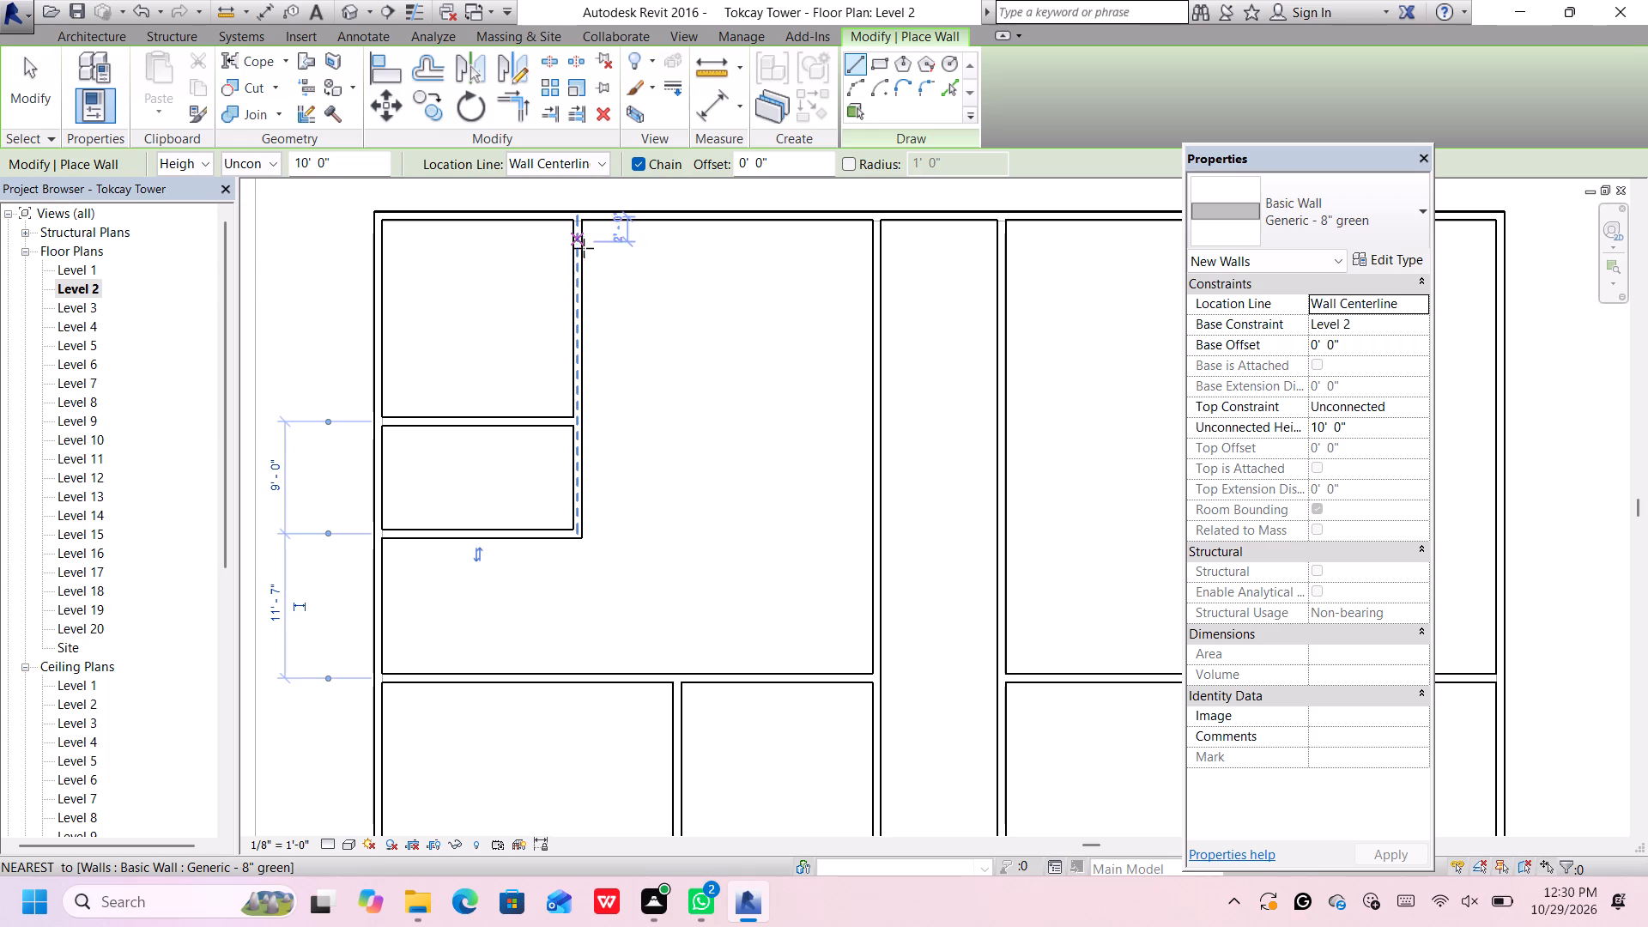
pyautogui.click(582, 301)
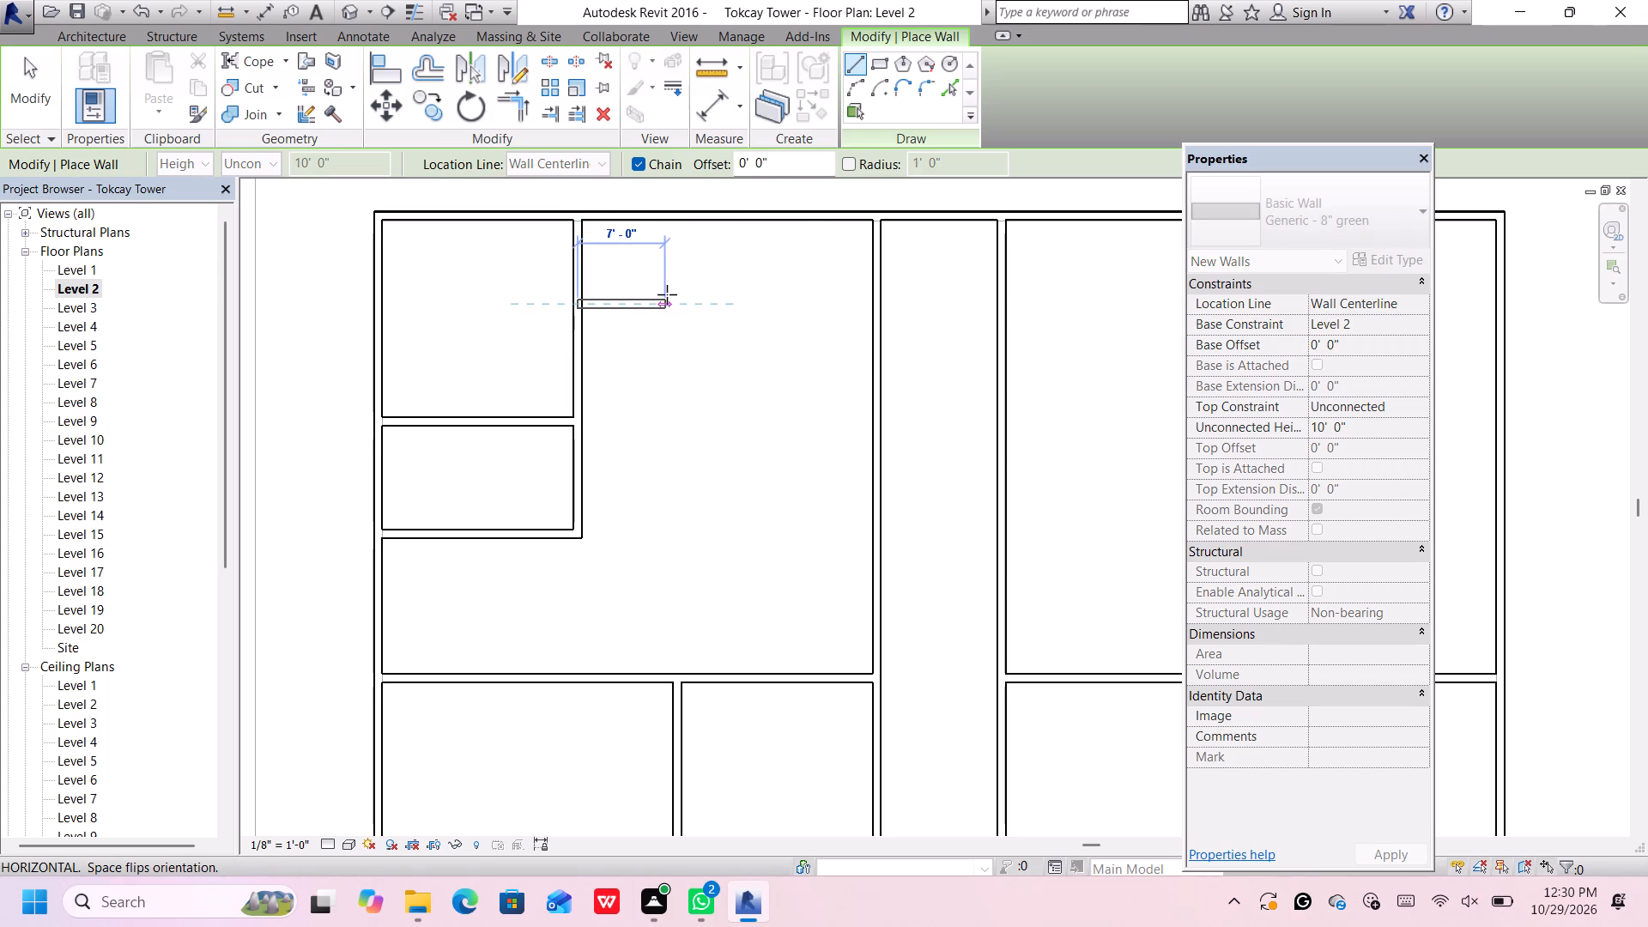
pyautogui.click(667, 295)
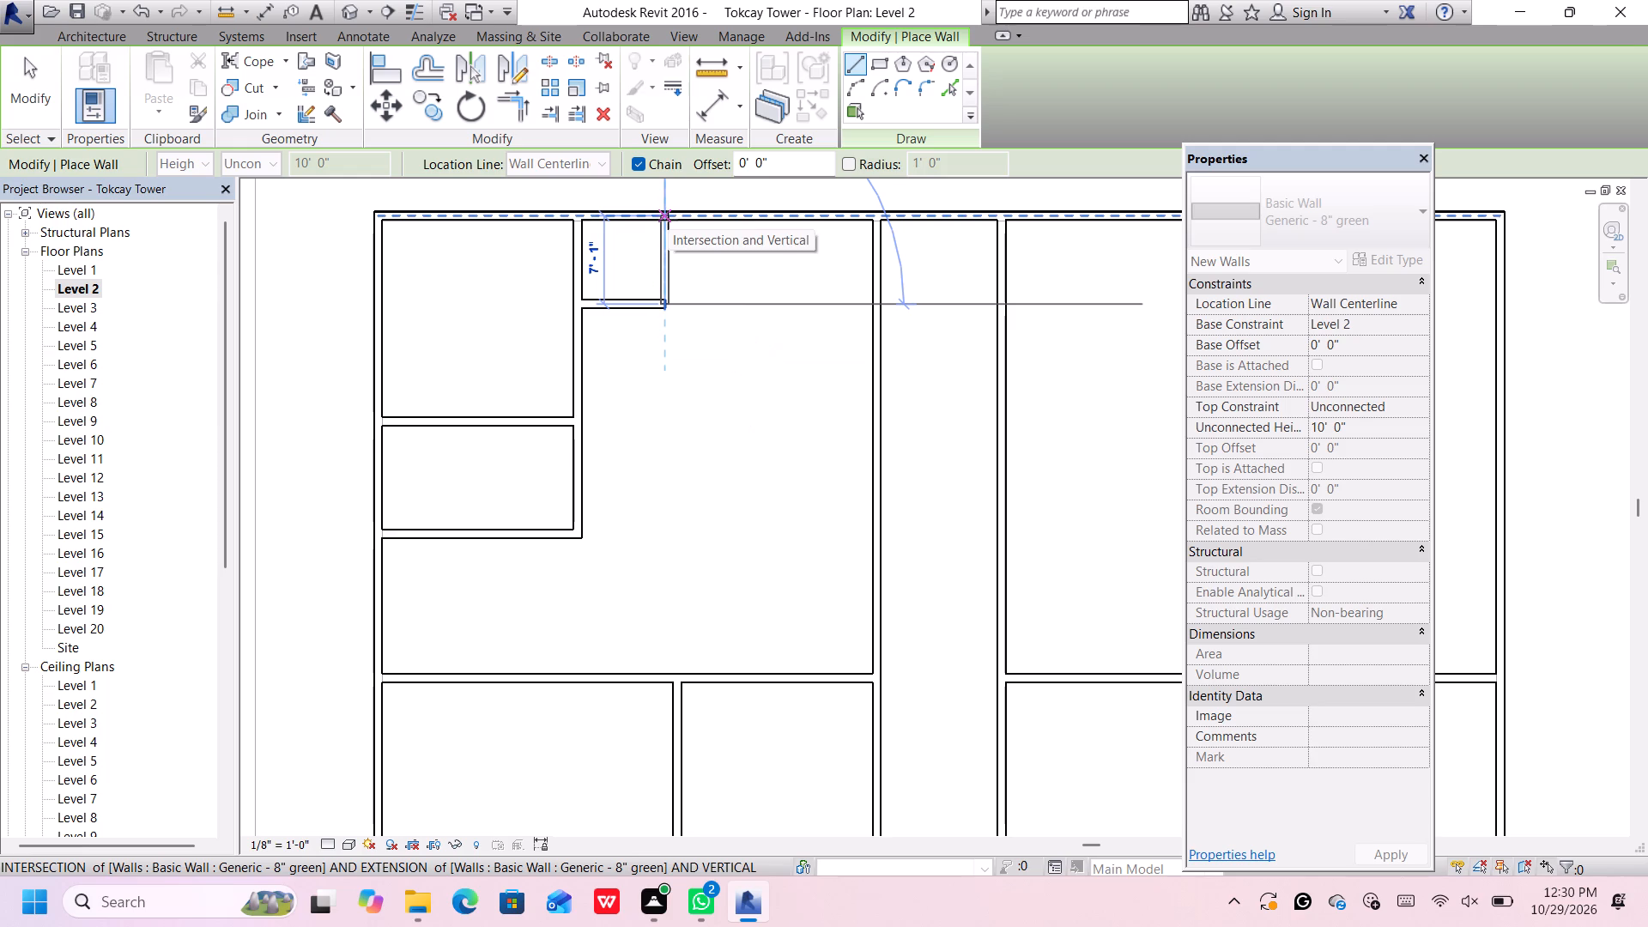
pyautogui.click(668, 220)
# Draw walls enclosing a northeast corner room, about 16' from the east exterior wall and 16'-6" from the north wall.
pyautogui.scroll(-8, 652, 293)
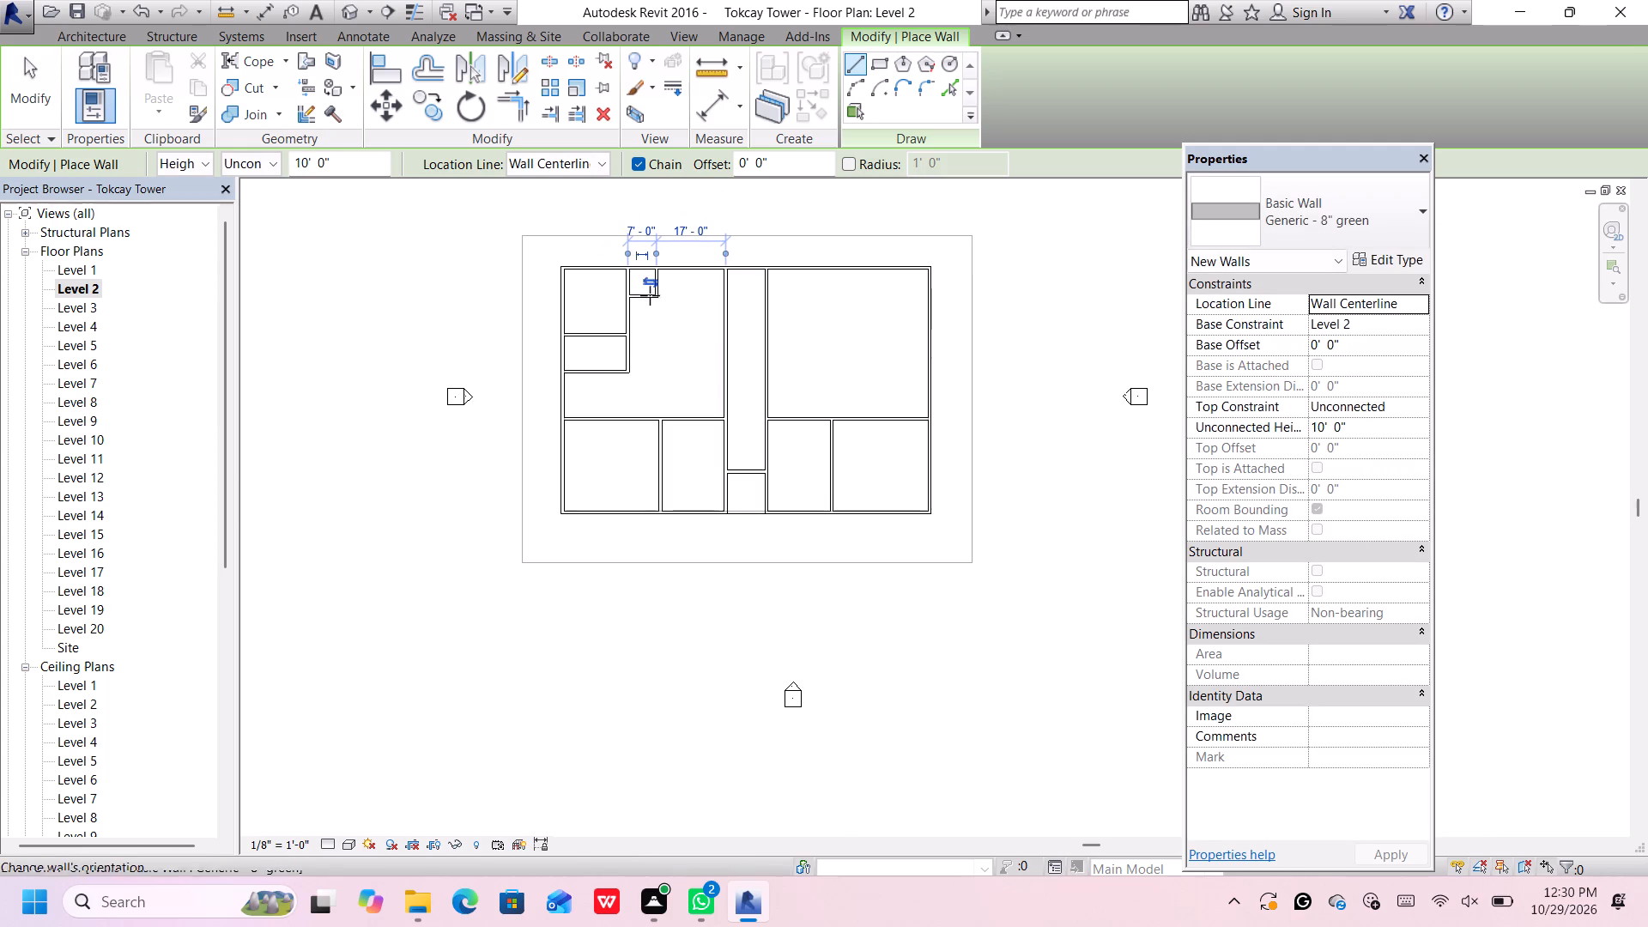
pyautogui.scroll(4, 982, 293)
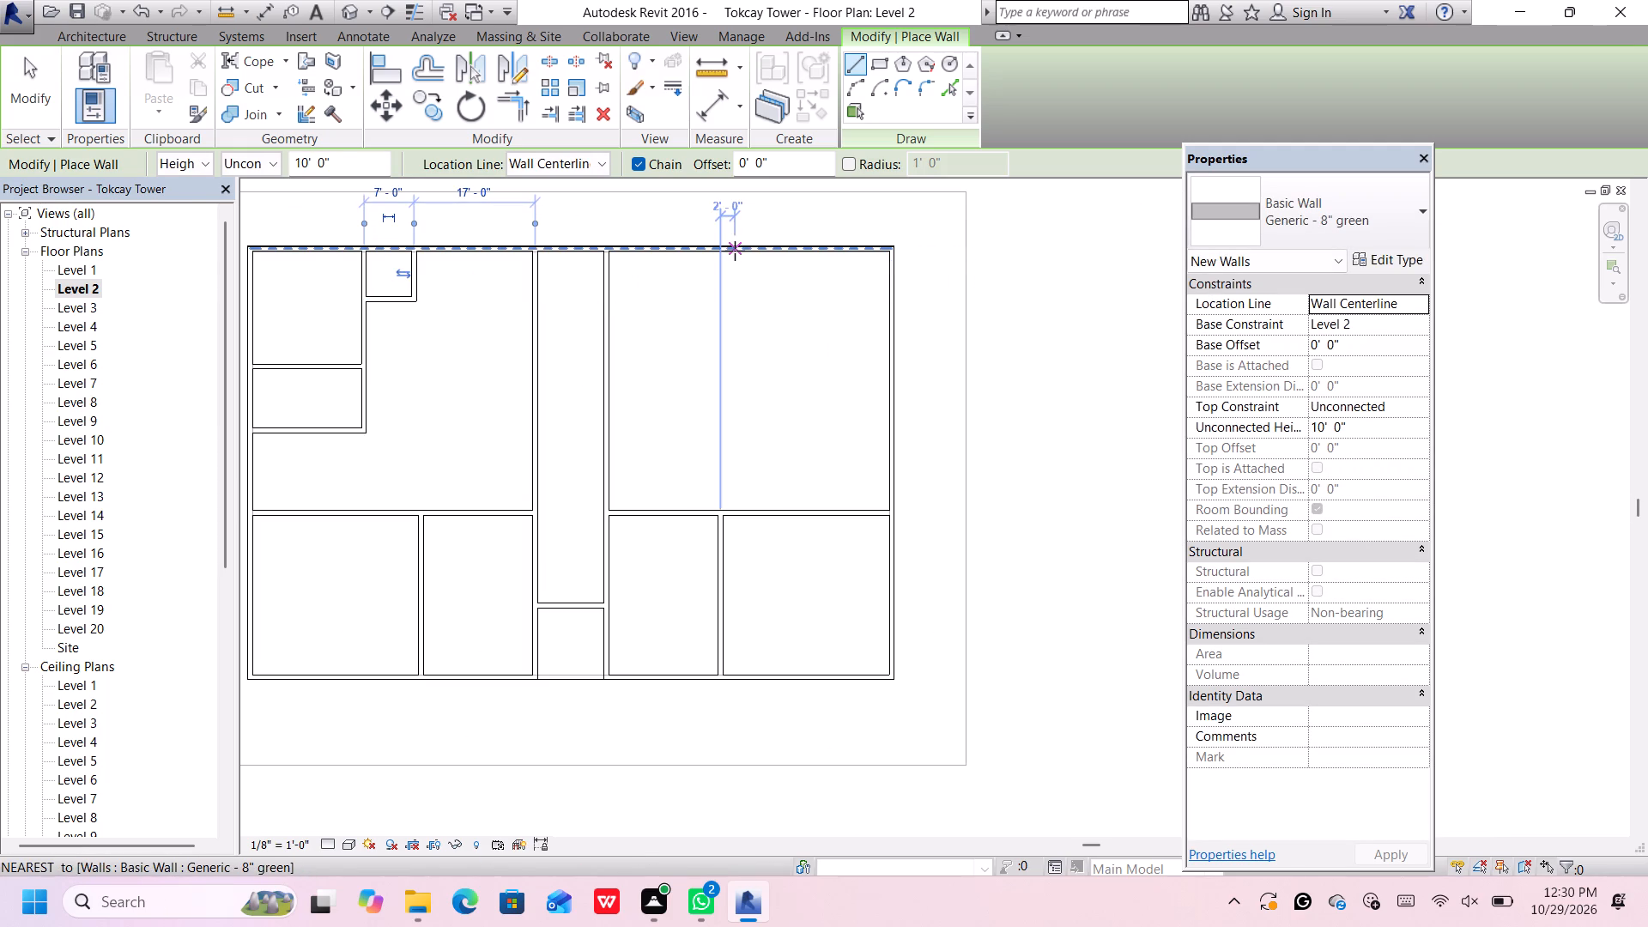
pyautogui.scroll(-3, 735, 251)
pyautogui.scroll(1, 752, 250)
pyautogui.moveTo(752, 265); pyautogui.dragTo(797, 276, button='middle')
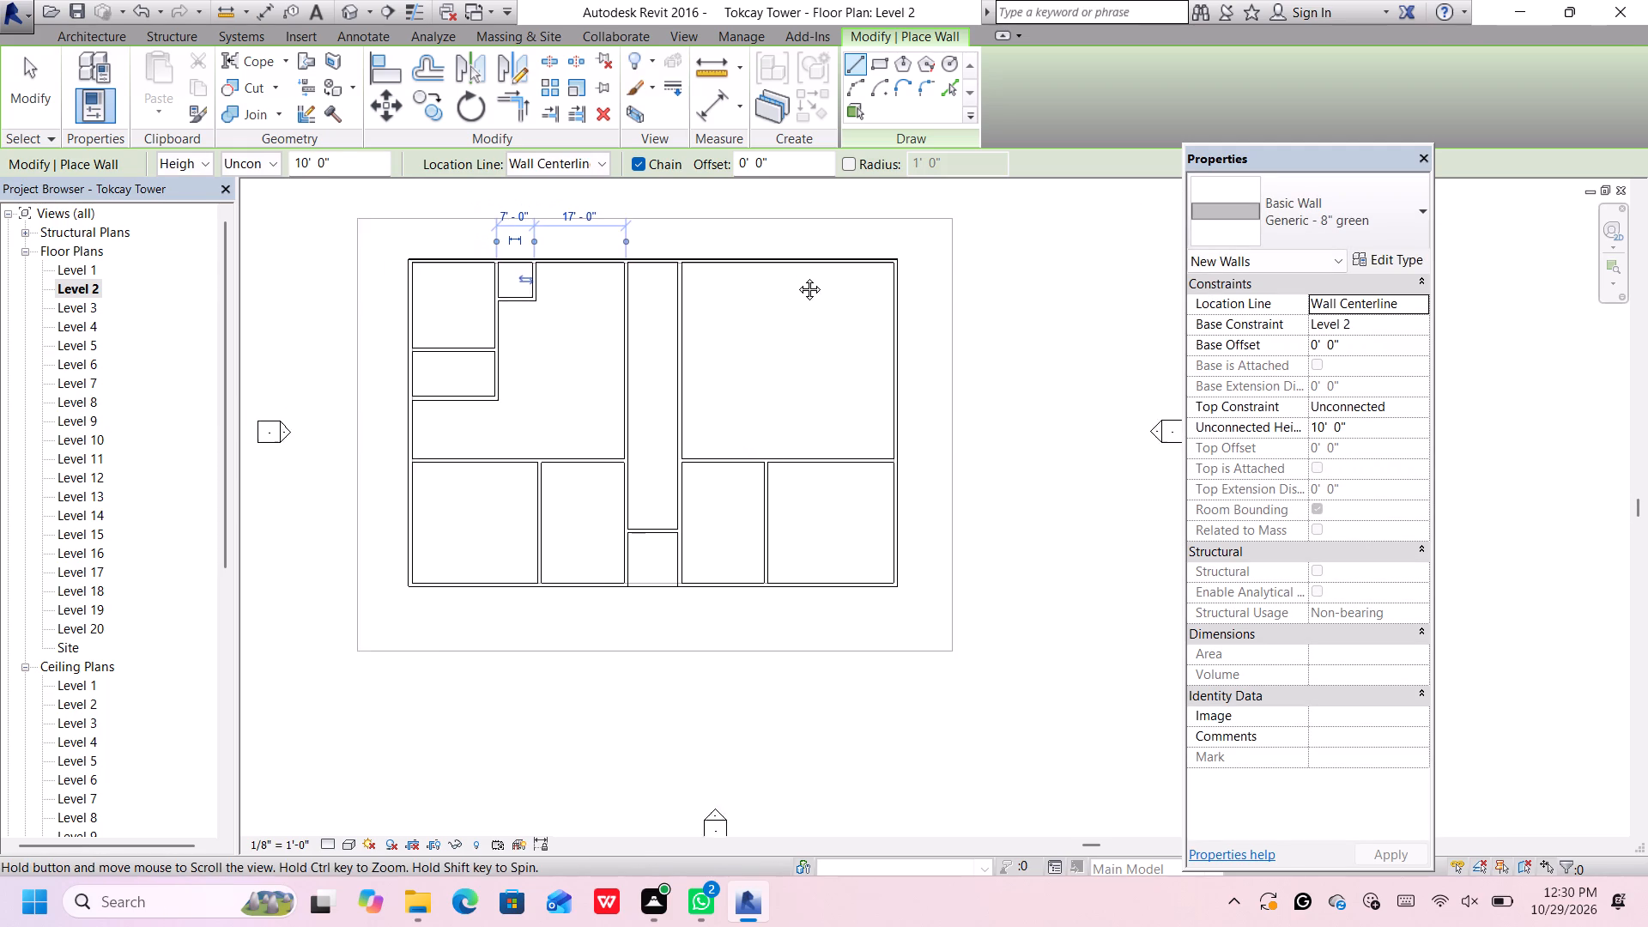
pyautogui.moveTo(797, 276); pyautogui.dragTo(809, 277, button='middle')
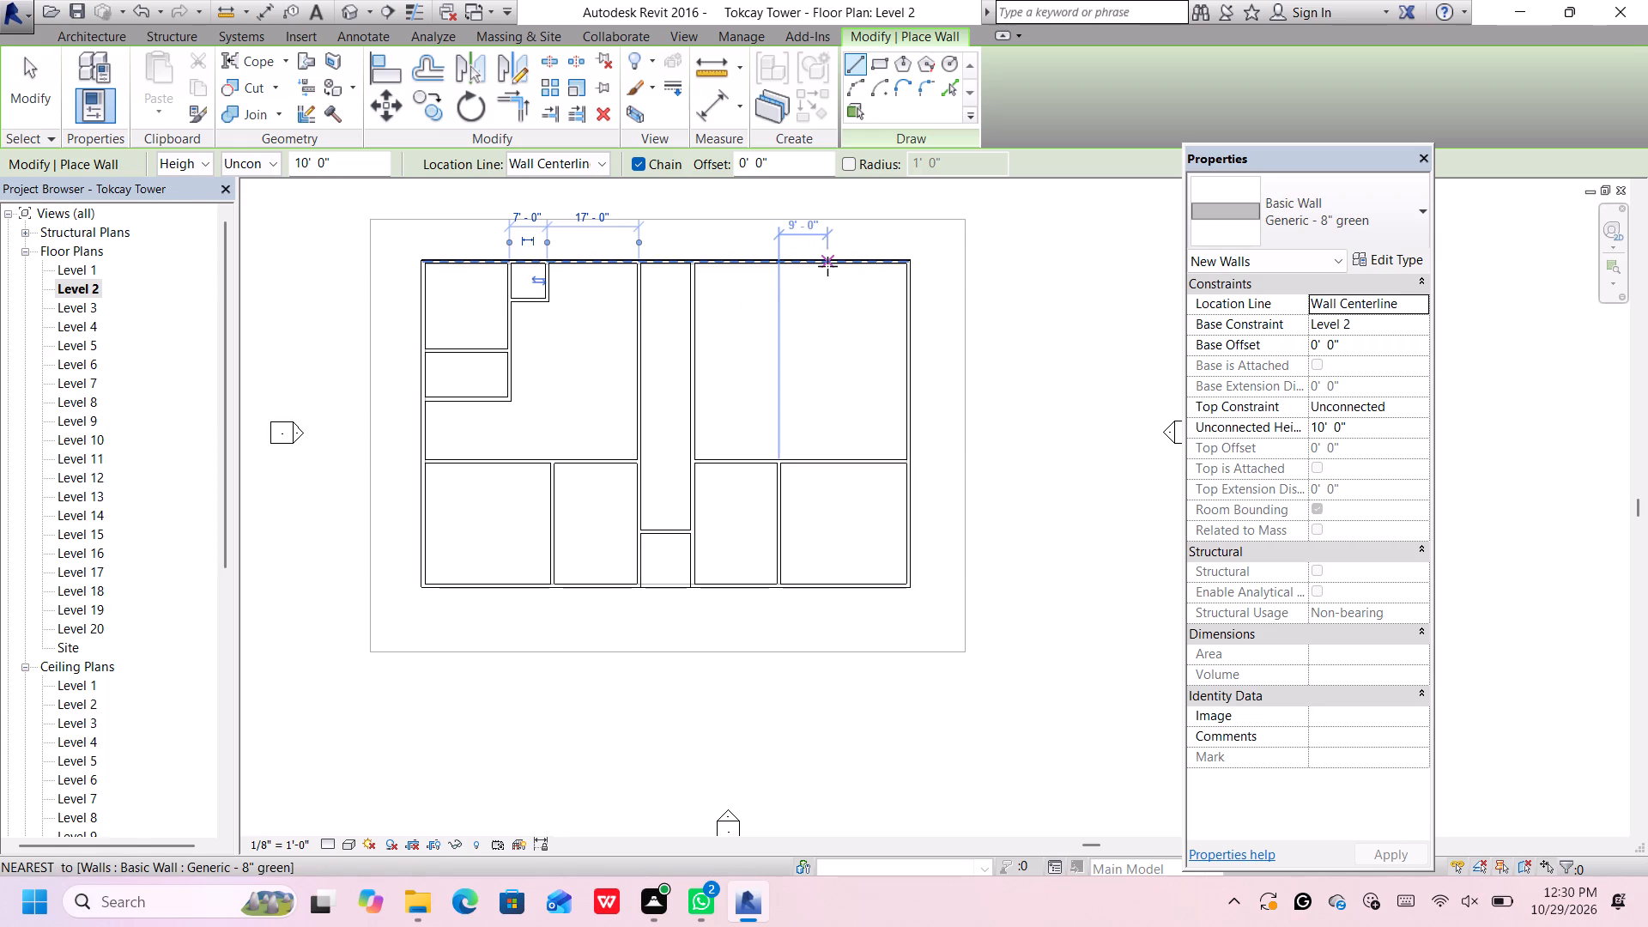
pyautogui.click(823, 266)
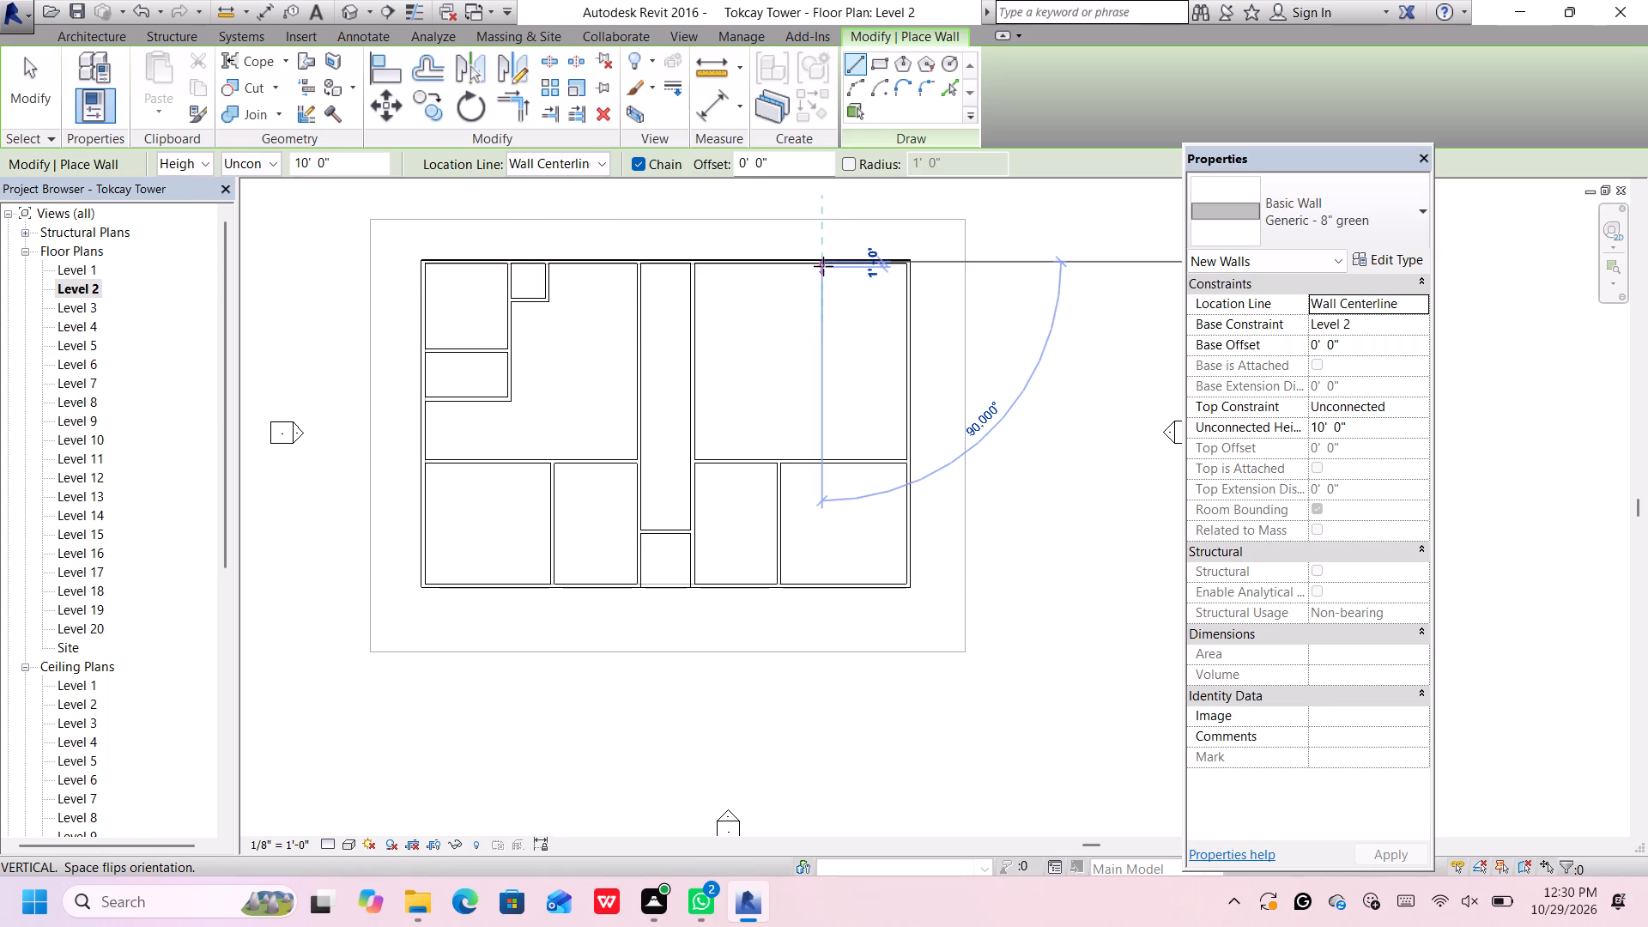
pyautogui.click(822, 354)
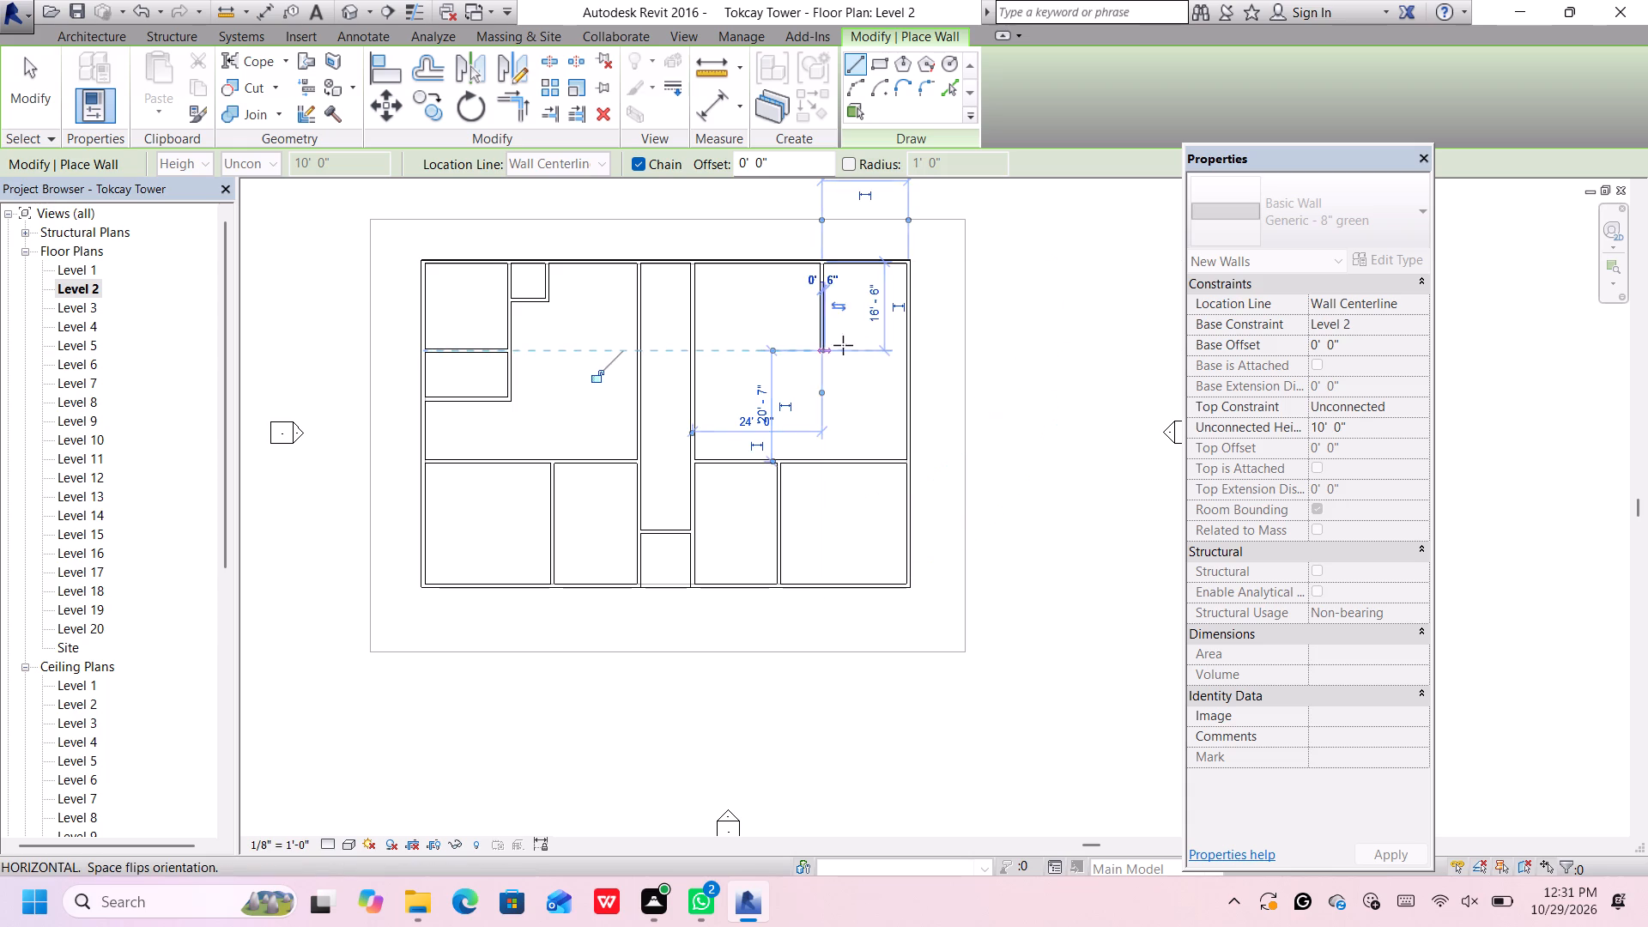
pyautogui.click(904, 348)
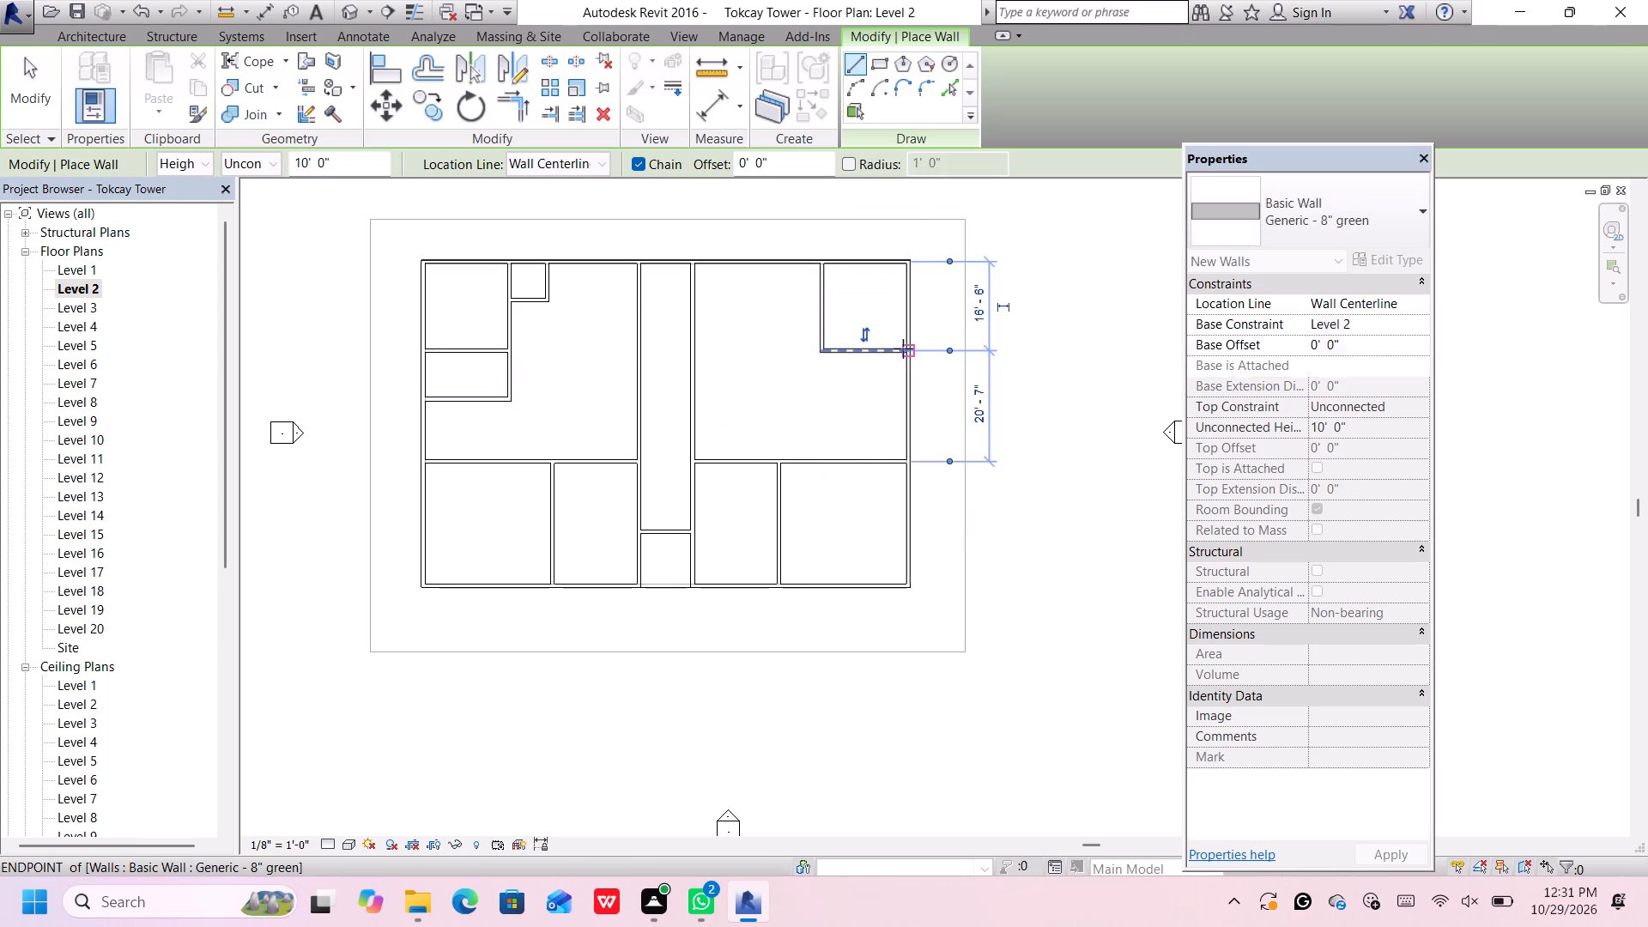
# Enclose a second room directly south of the northeast corner room, extending its west wall 9' south and returning east to the exterior wall.
pyautogui.click(824, 356)
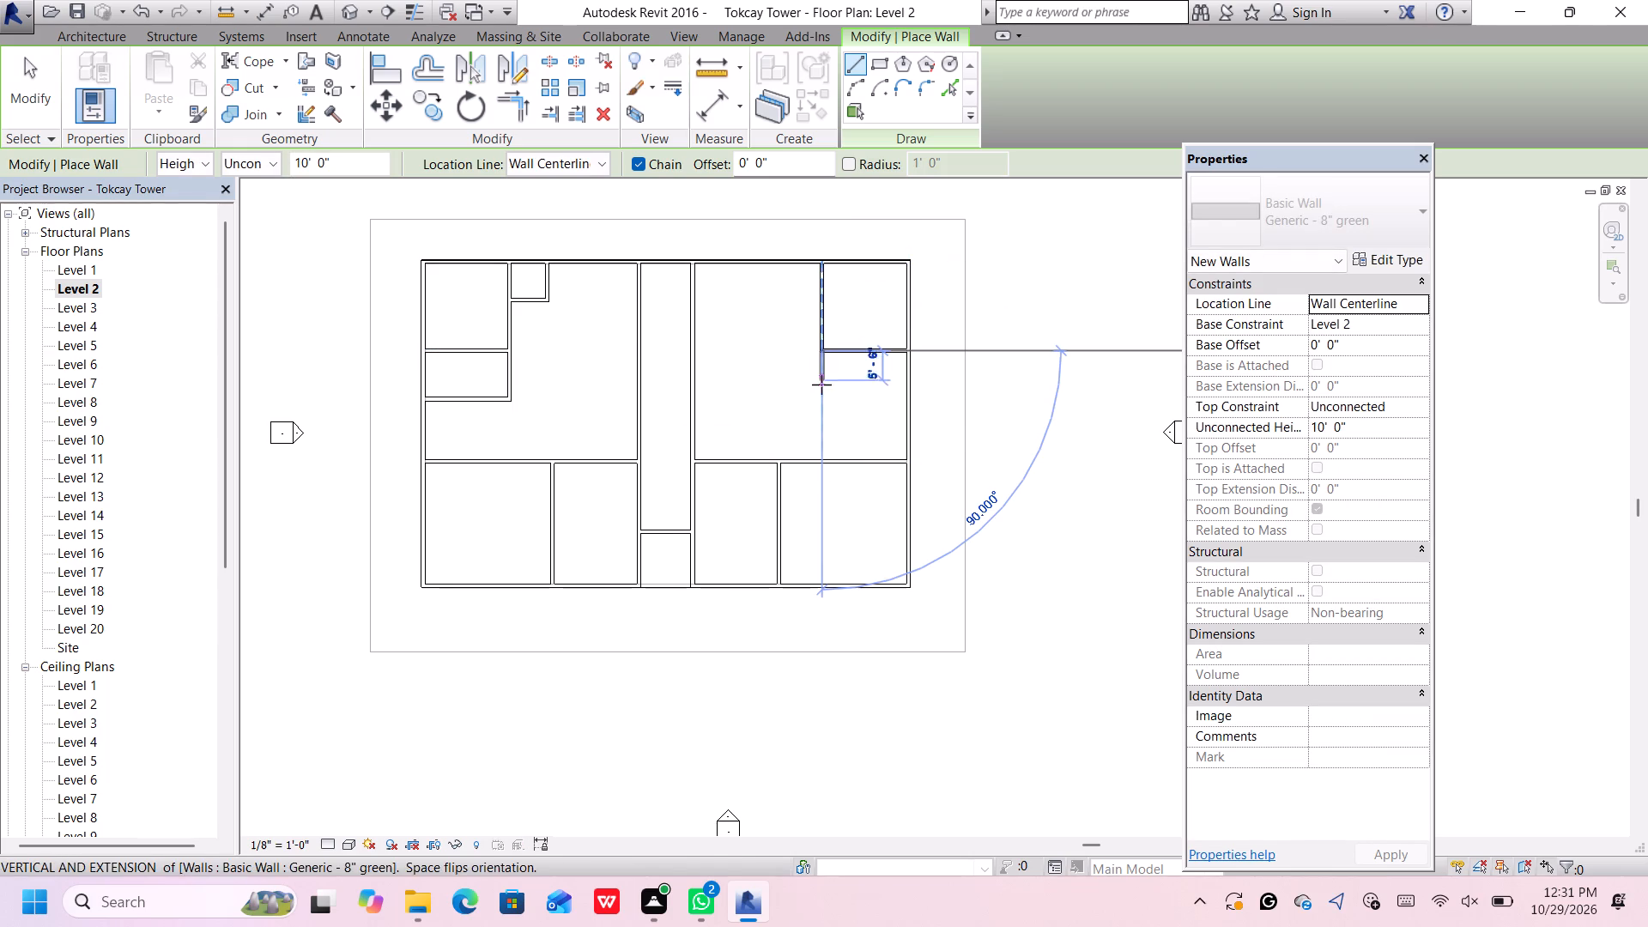
pyautogui.click(821, 397)
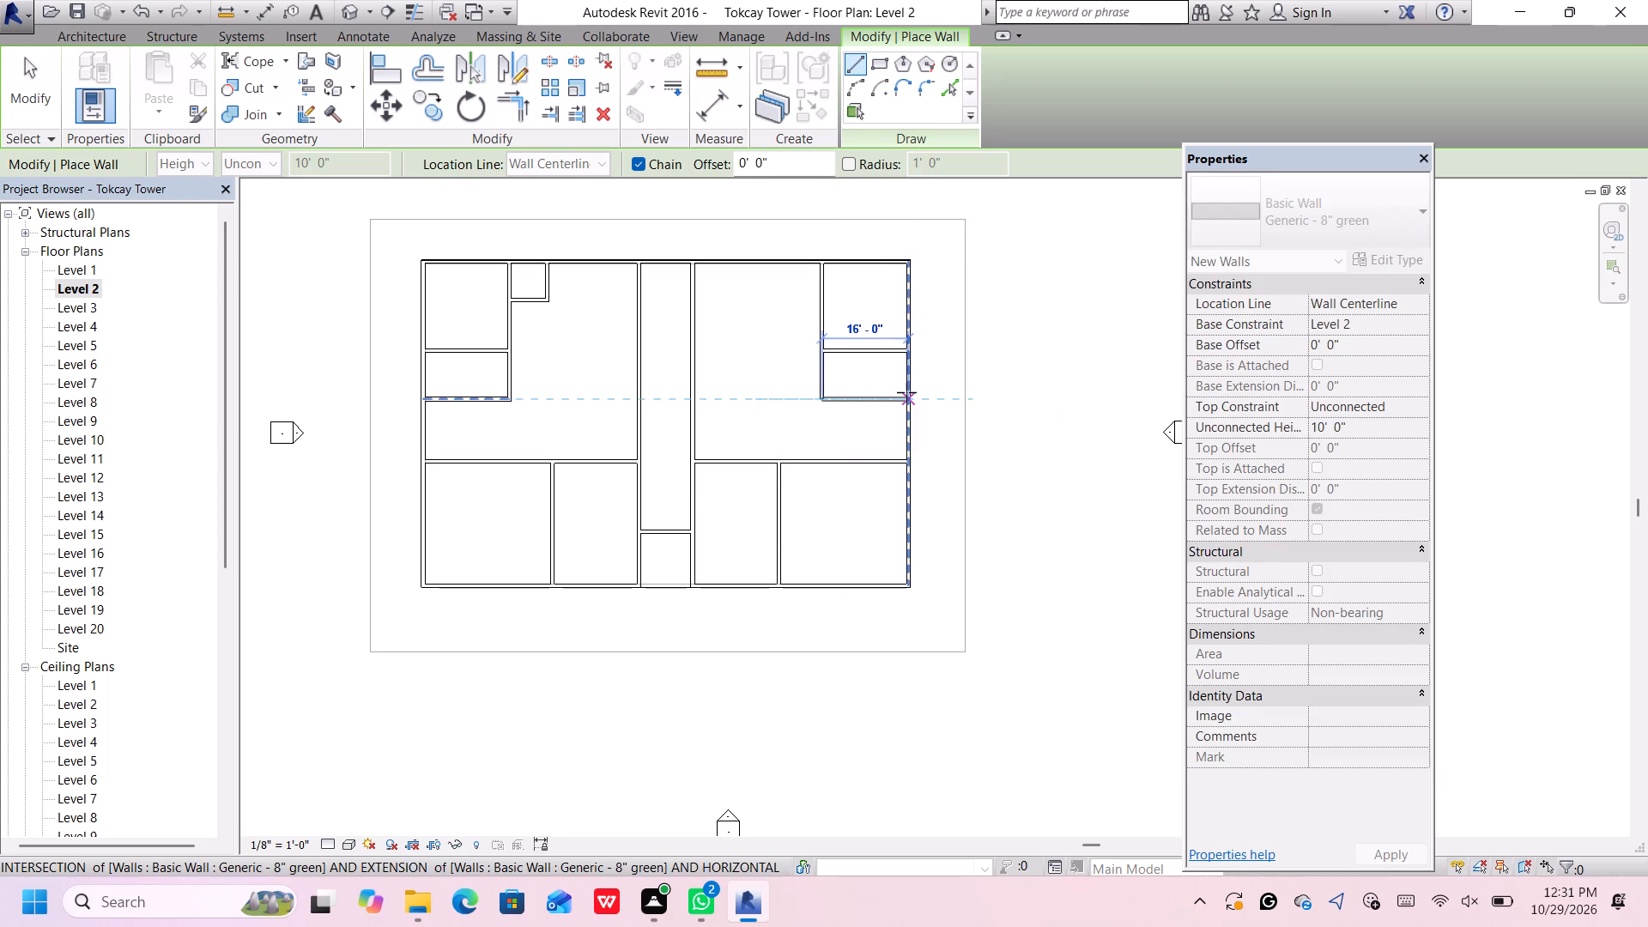
pyautogui.click(906, 393)
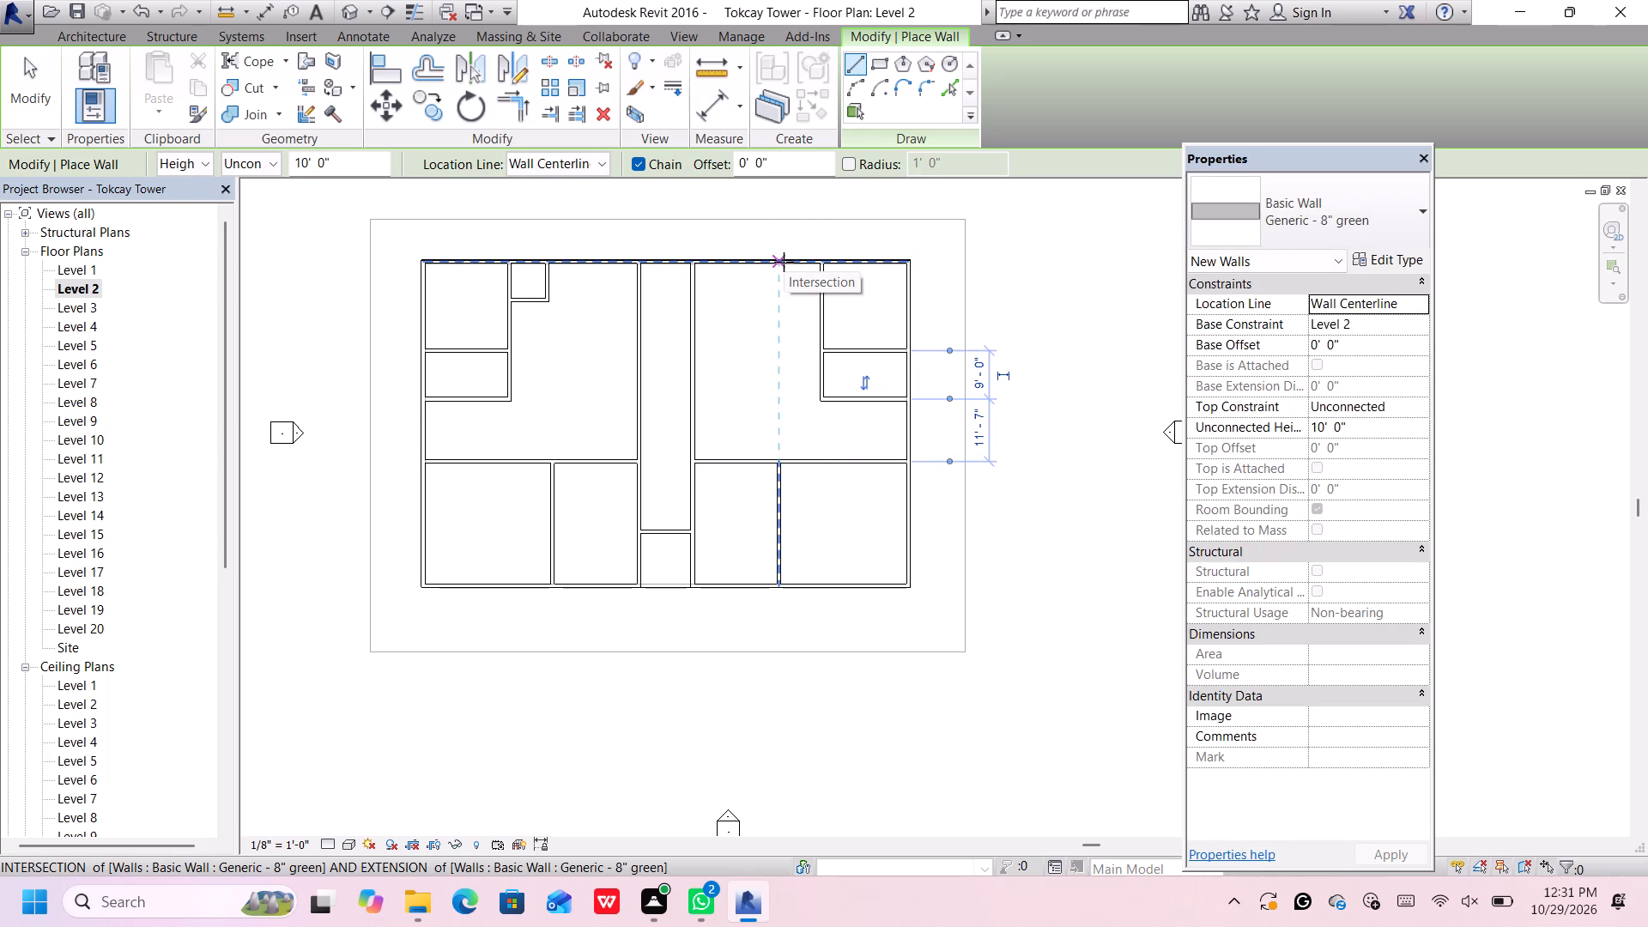
# Draw walls for a small room about 8' by 7'-1" against the north exterior wall, adjoining the northeast corner room's west side.
pyautogui.scroll(1, 784, 262)
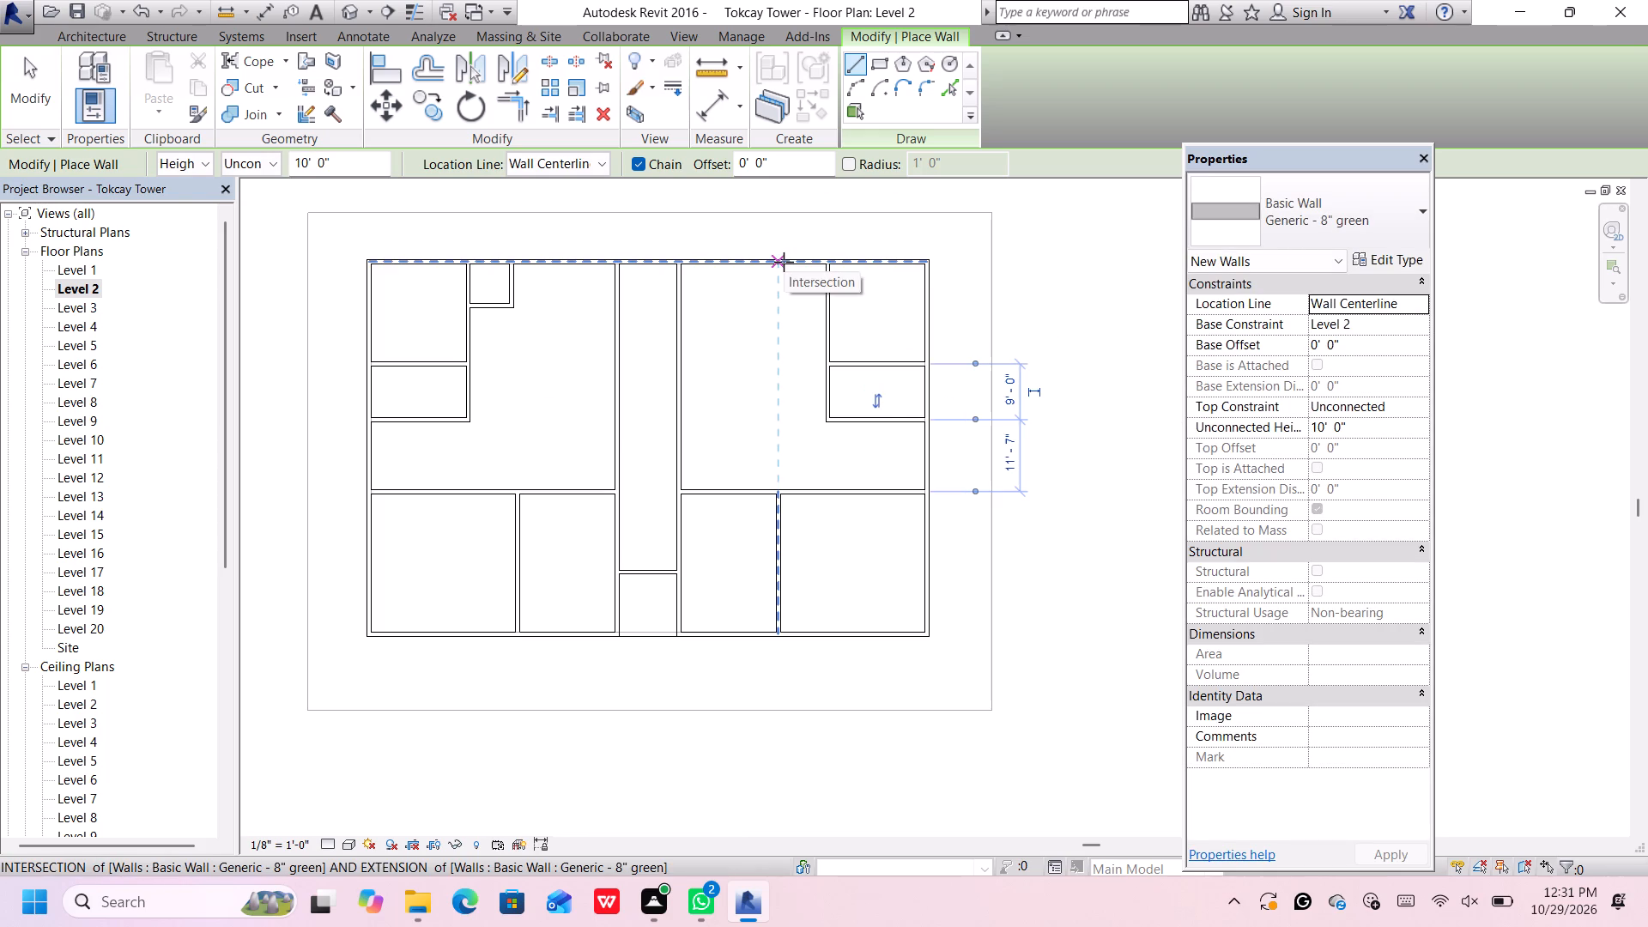
pyautogui.scroll(2, 785, 262)
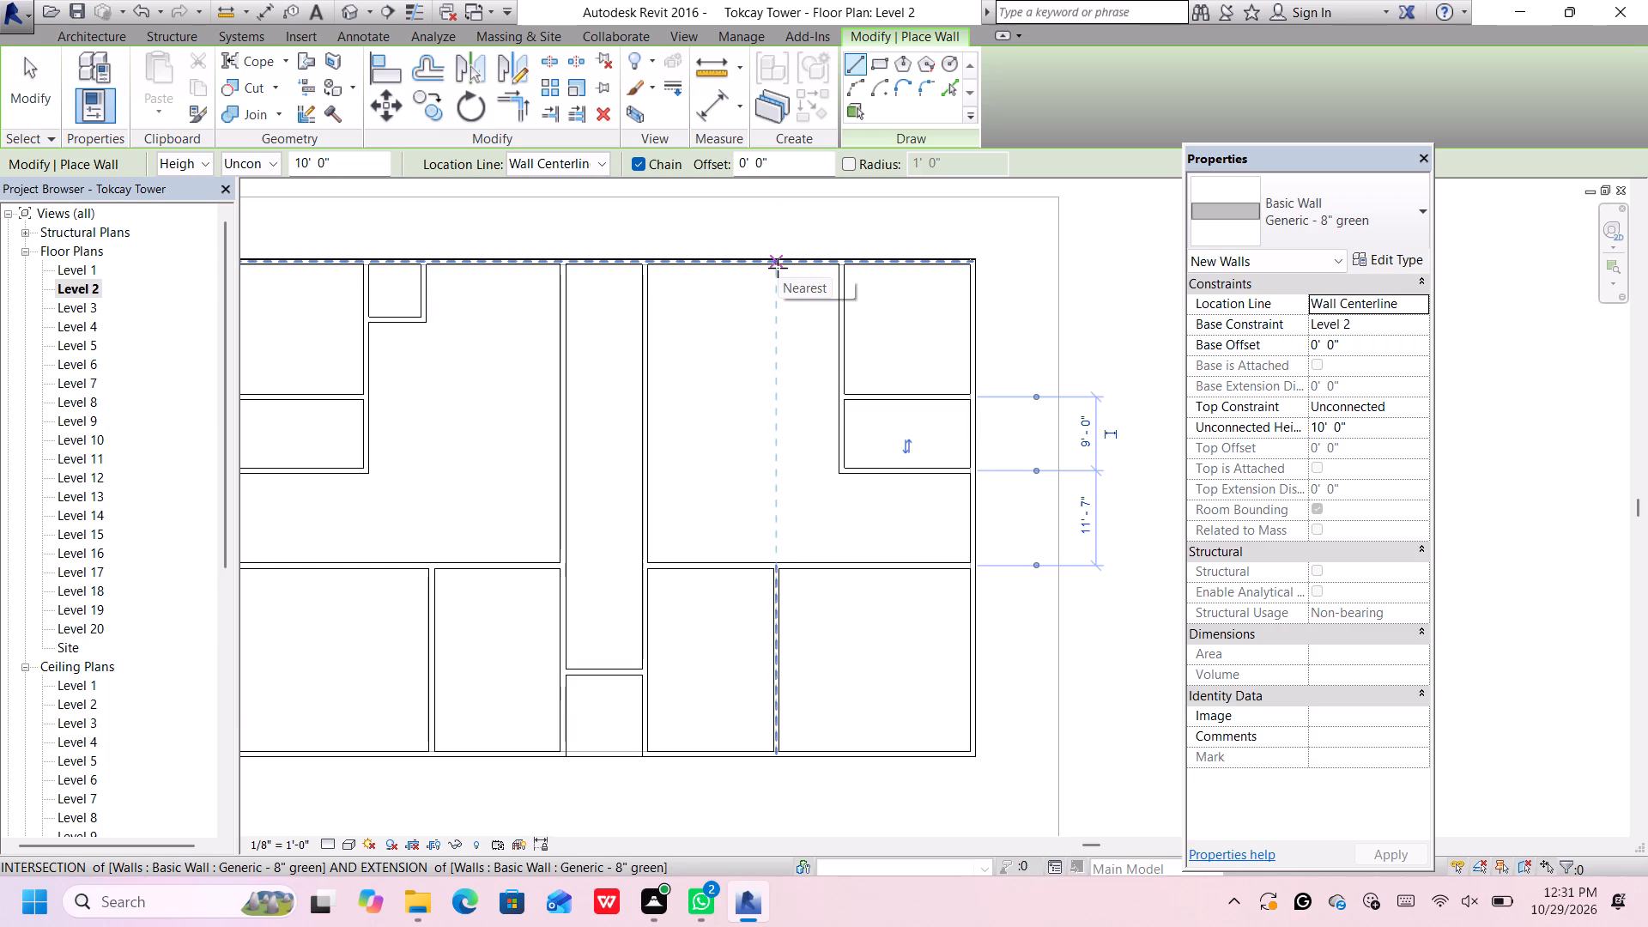
pyautogui.click(778, 268)
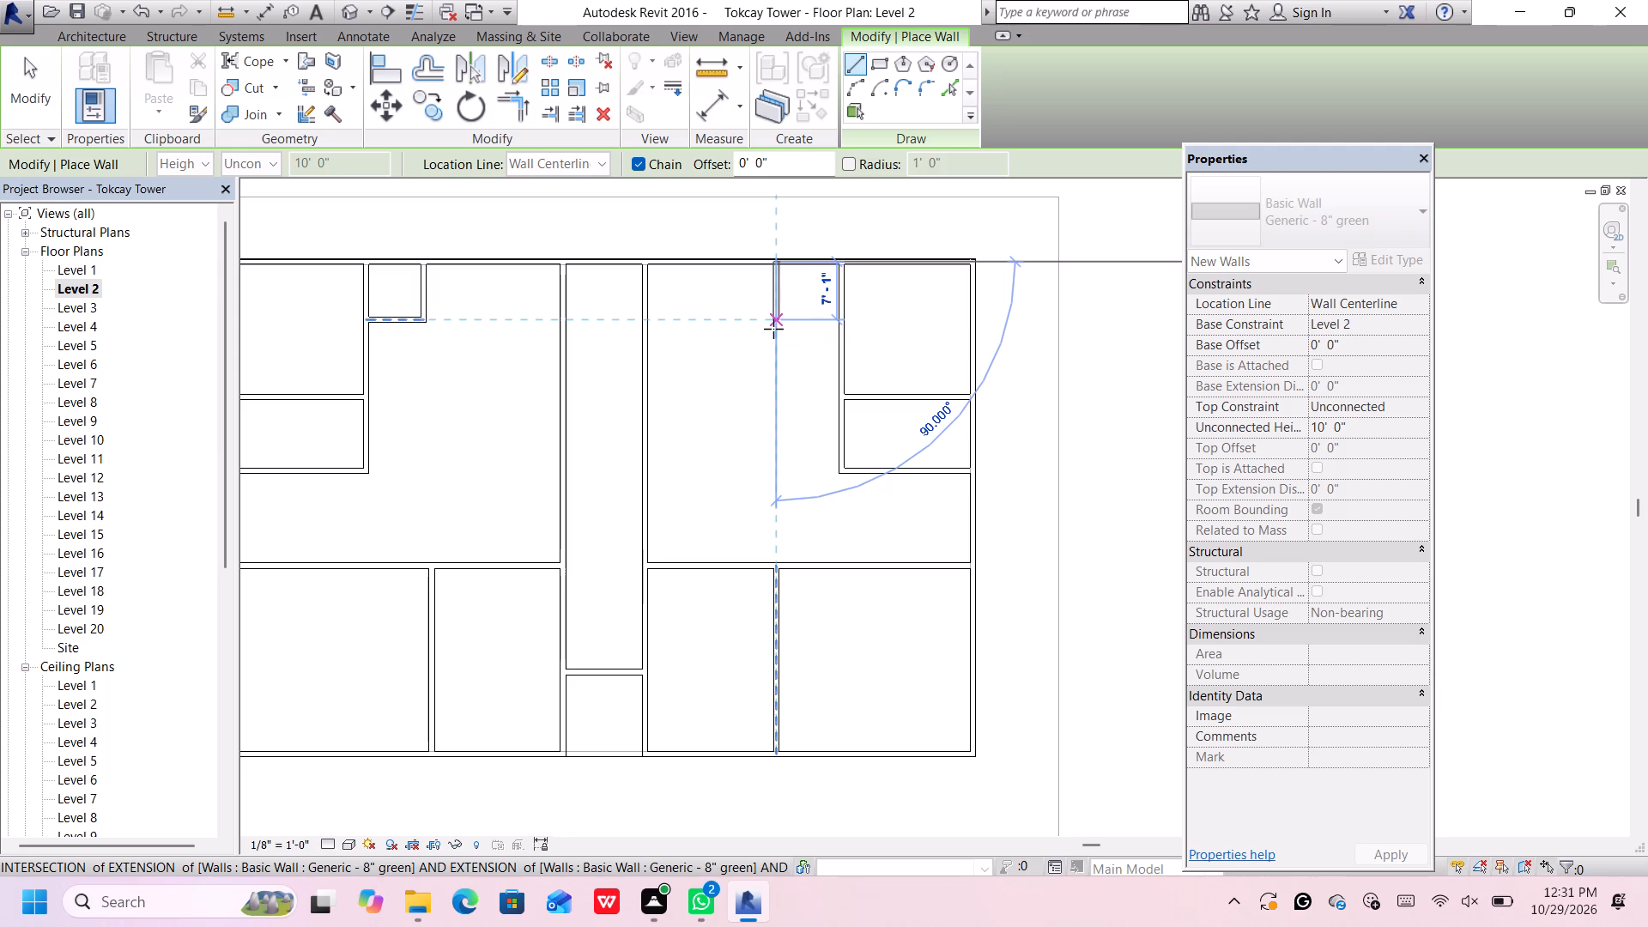
pyautogui.click(773, 329)
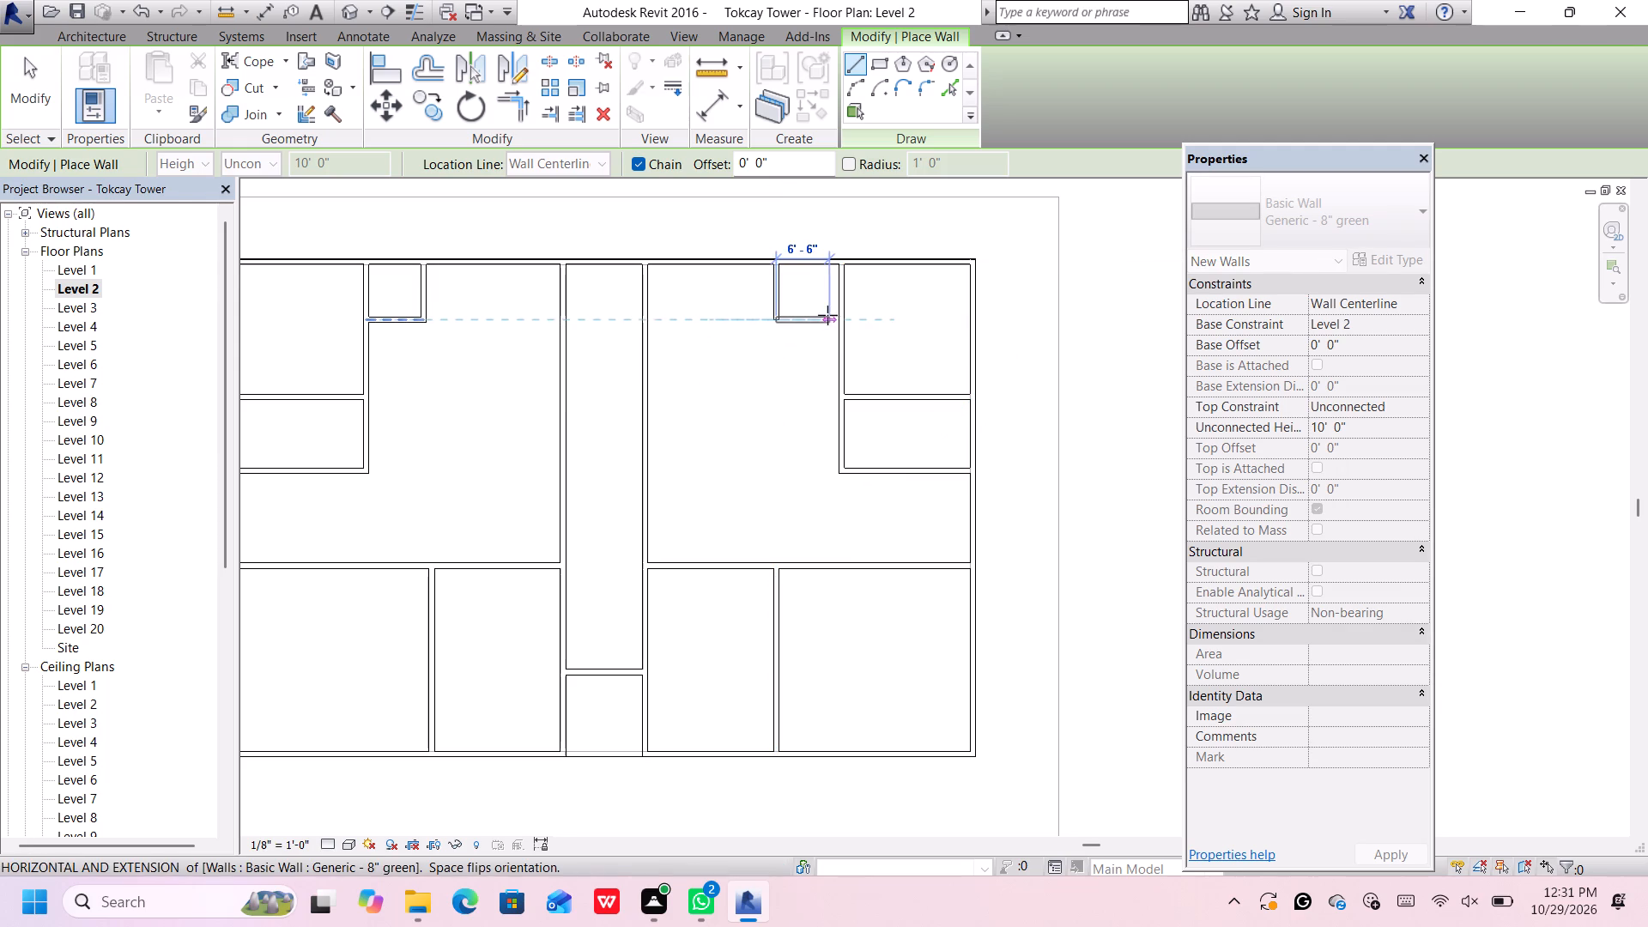
pyautogui.click(840, 317)
pyautogui.scroll(-3, 840, 318)
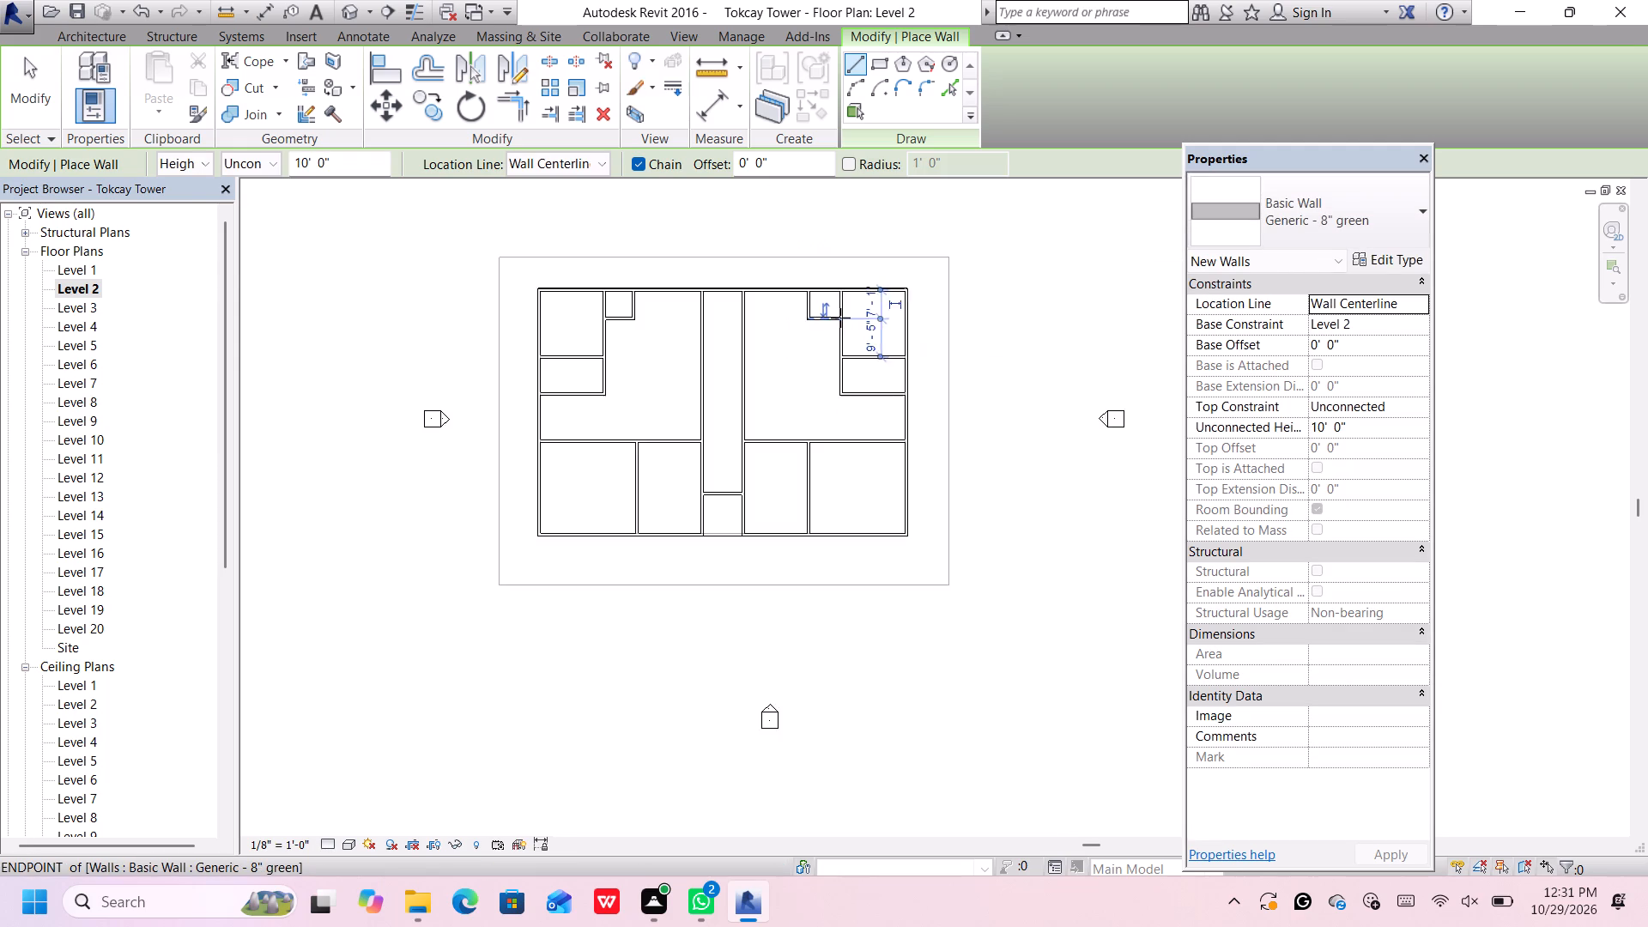
pyautogui.scroll(-3, 840, 318)
pyautogui.scroll(5, 840, 318)
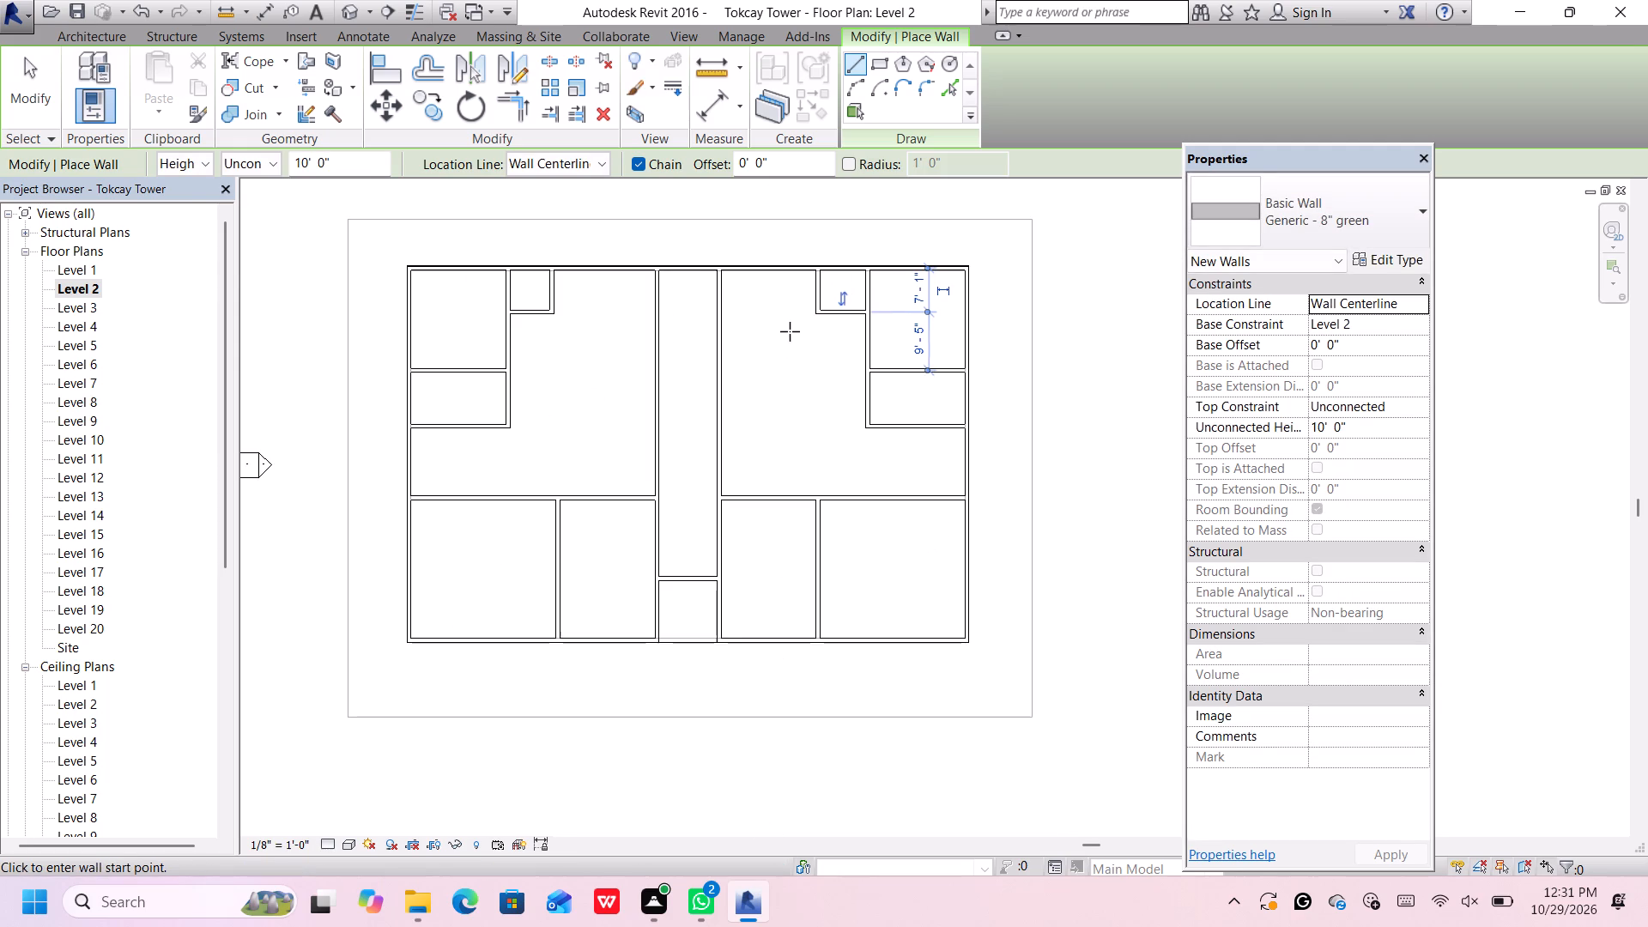
pyautogui.press('space')
pyautogui.press('Escape')
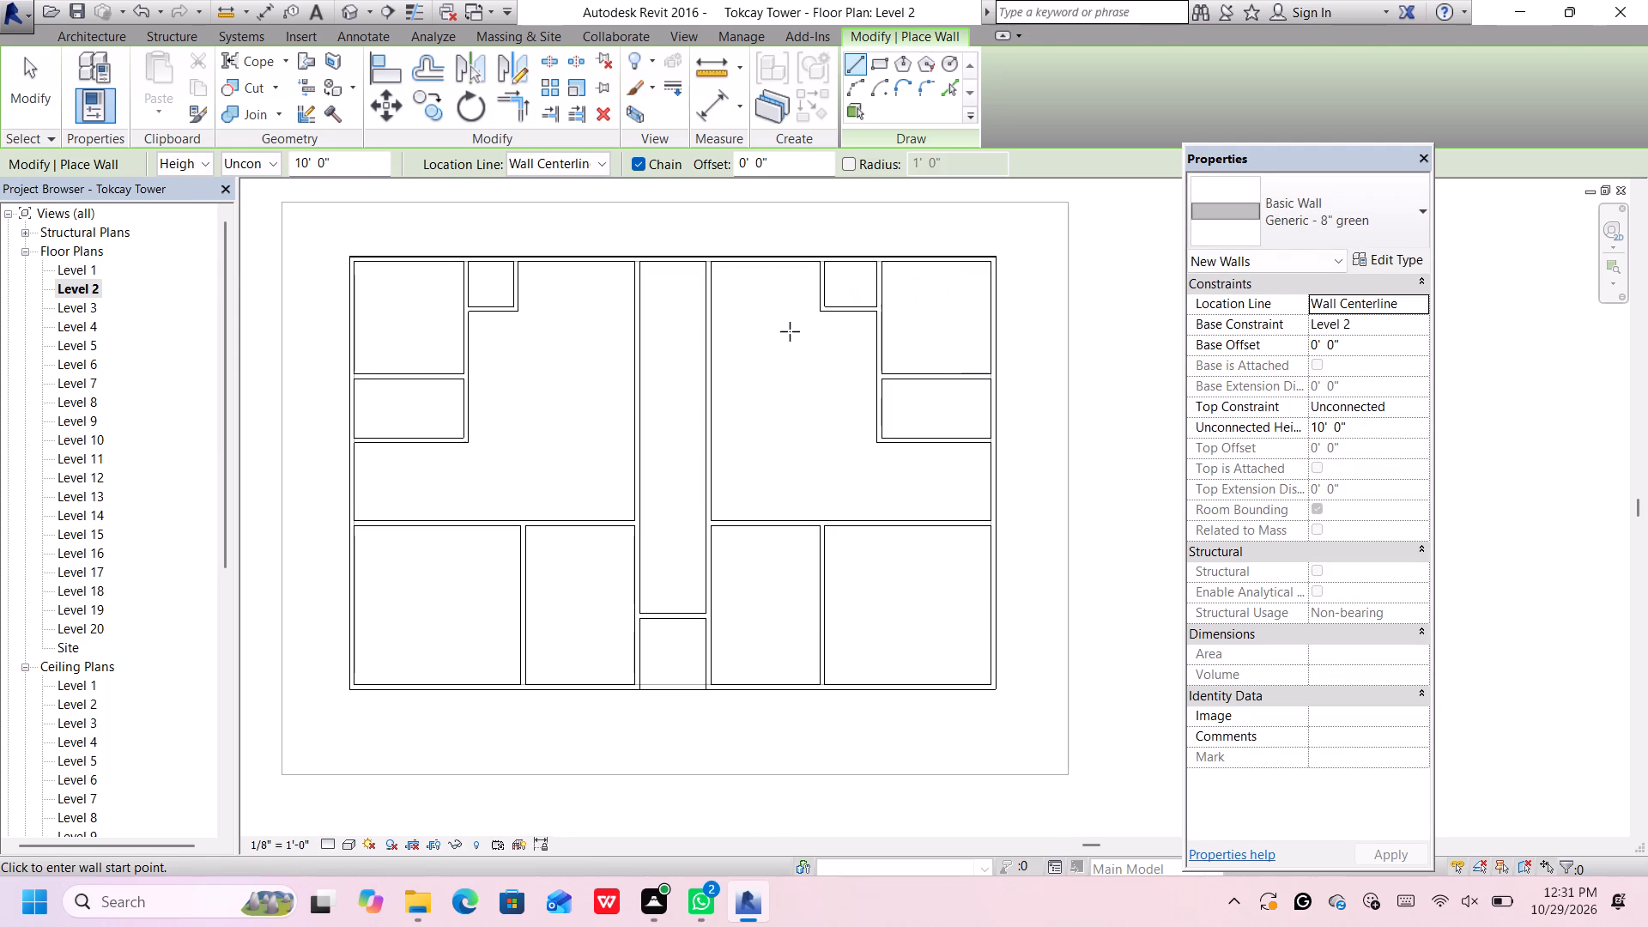
pyautogui.press('Escape')
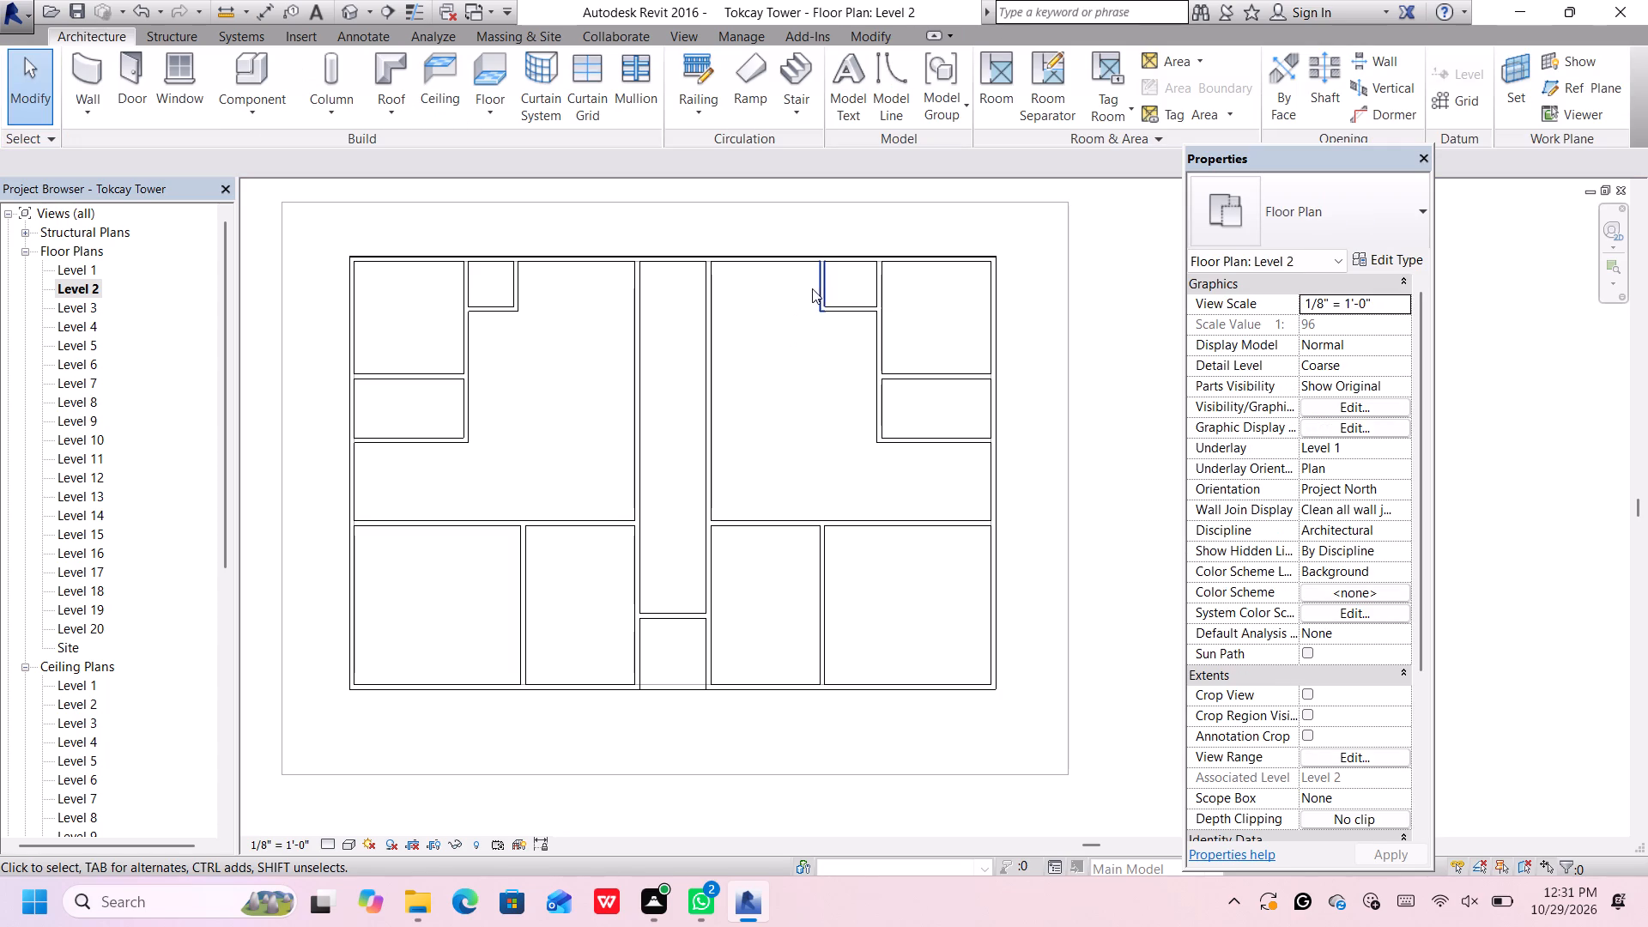
# Set the small northeast room's west wall to 7' from the northeast corner room's west wall.
pyautogui.click(820, 284)
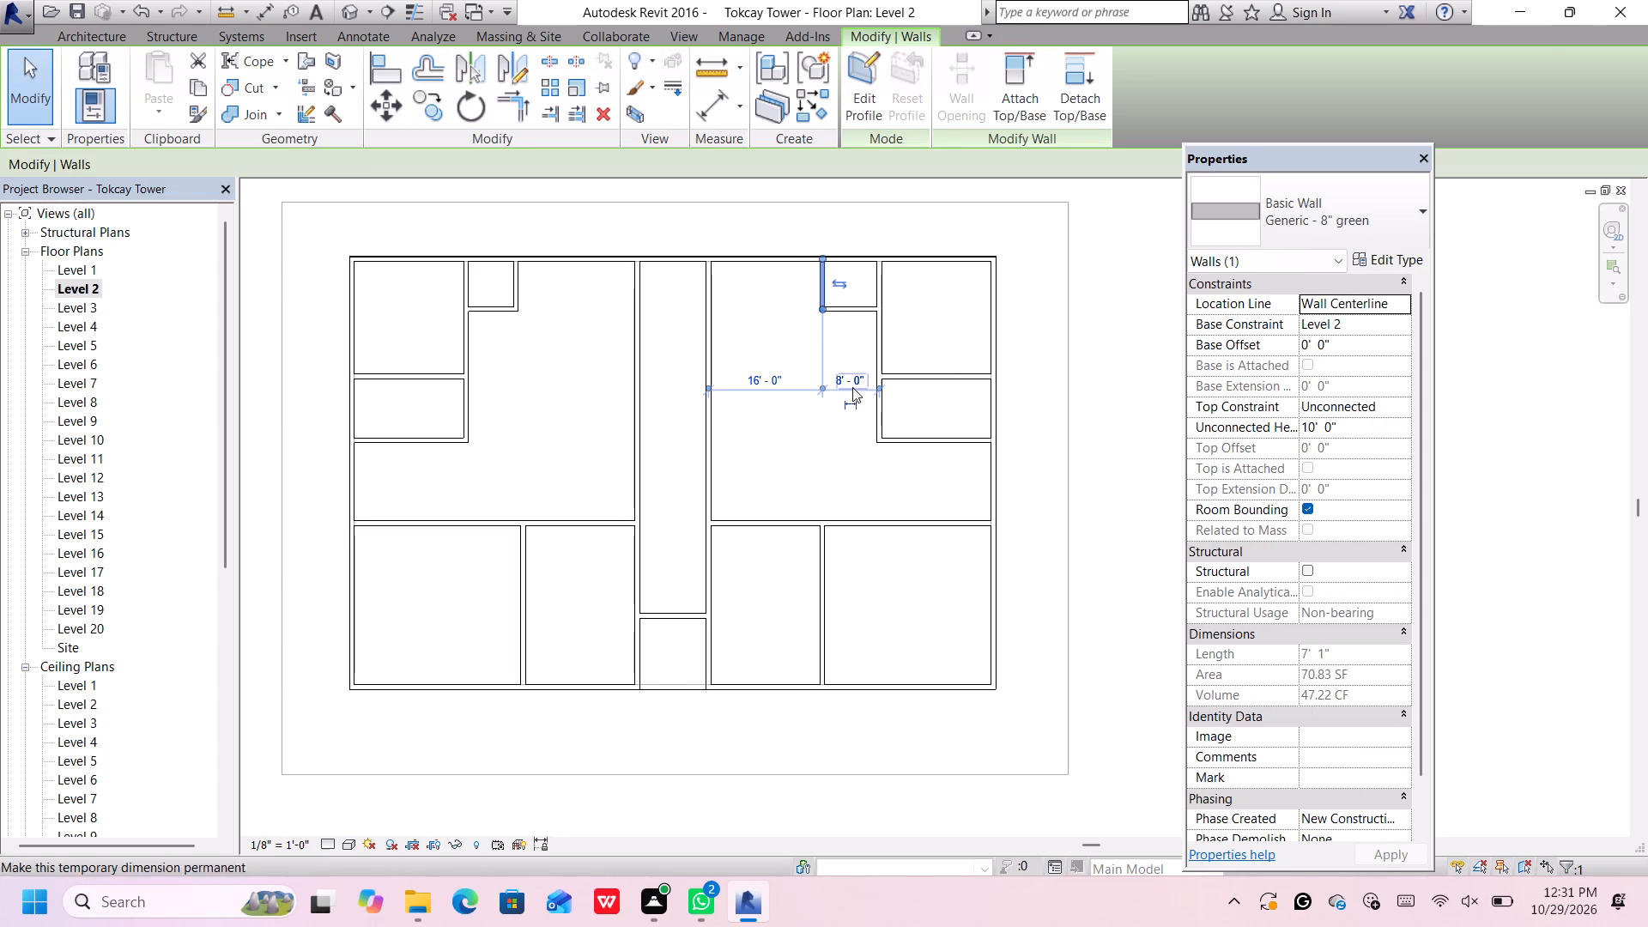
pyautogui.click(852, 382)
pyautogui.write("7'")
pyautogui.press('Return')
pyautogui.scroll(-3, 859, 377)
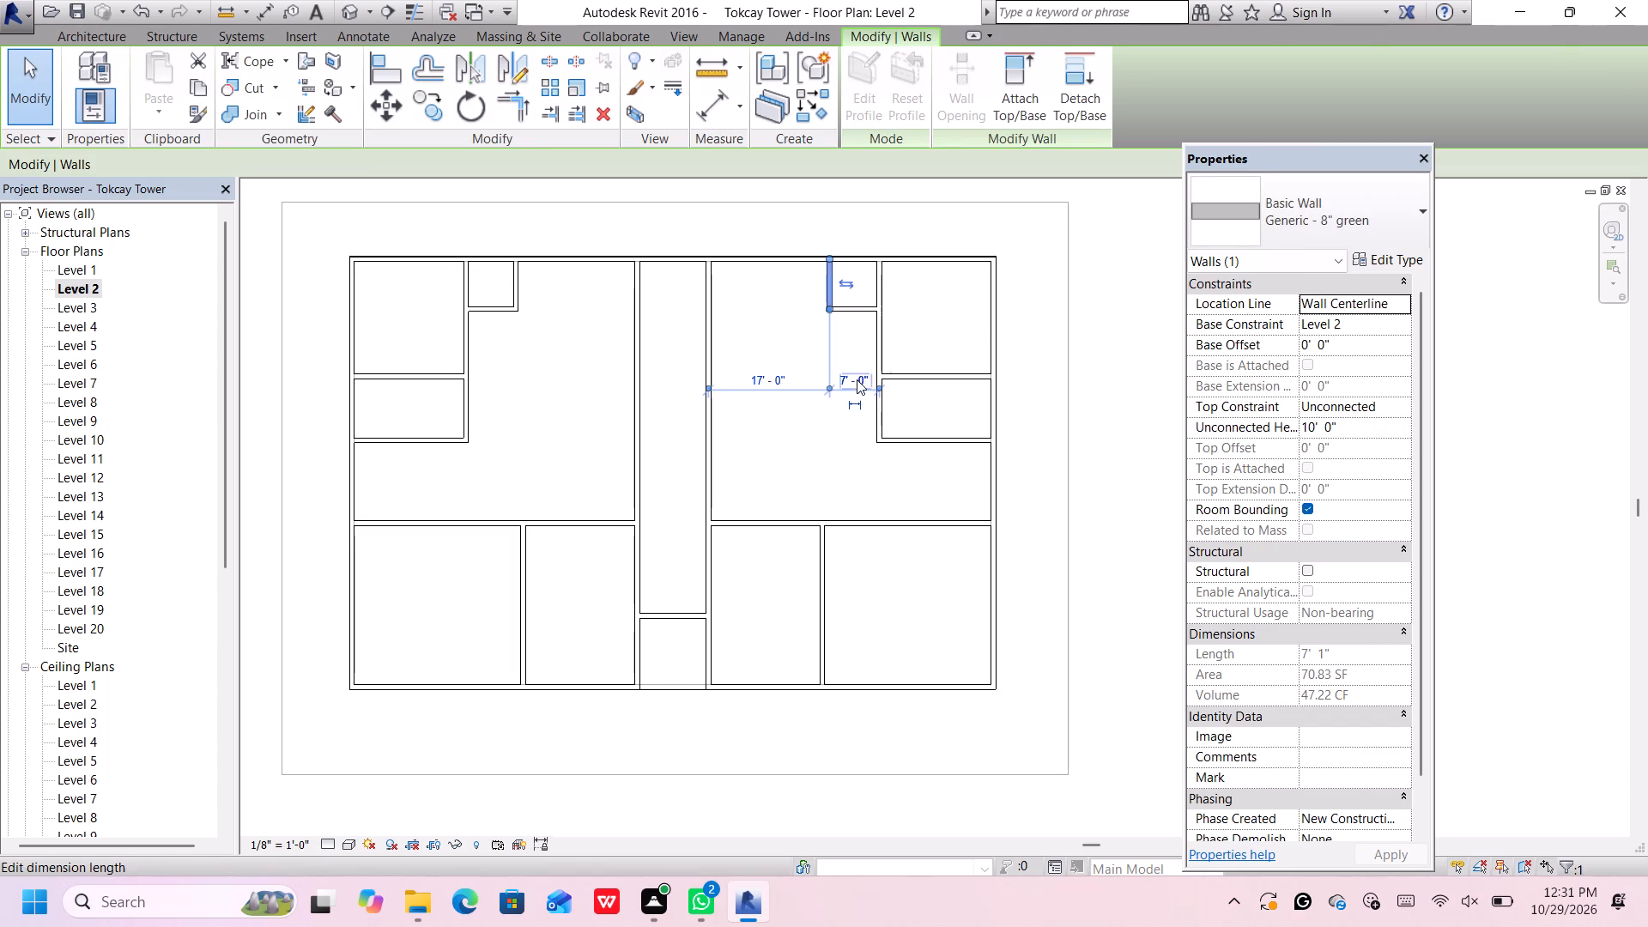
pyautogui.scroll(-1, 857, 379)
pyautogui.click(815, 429)
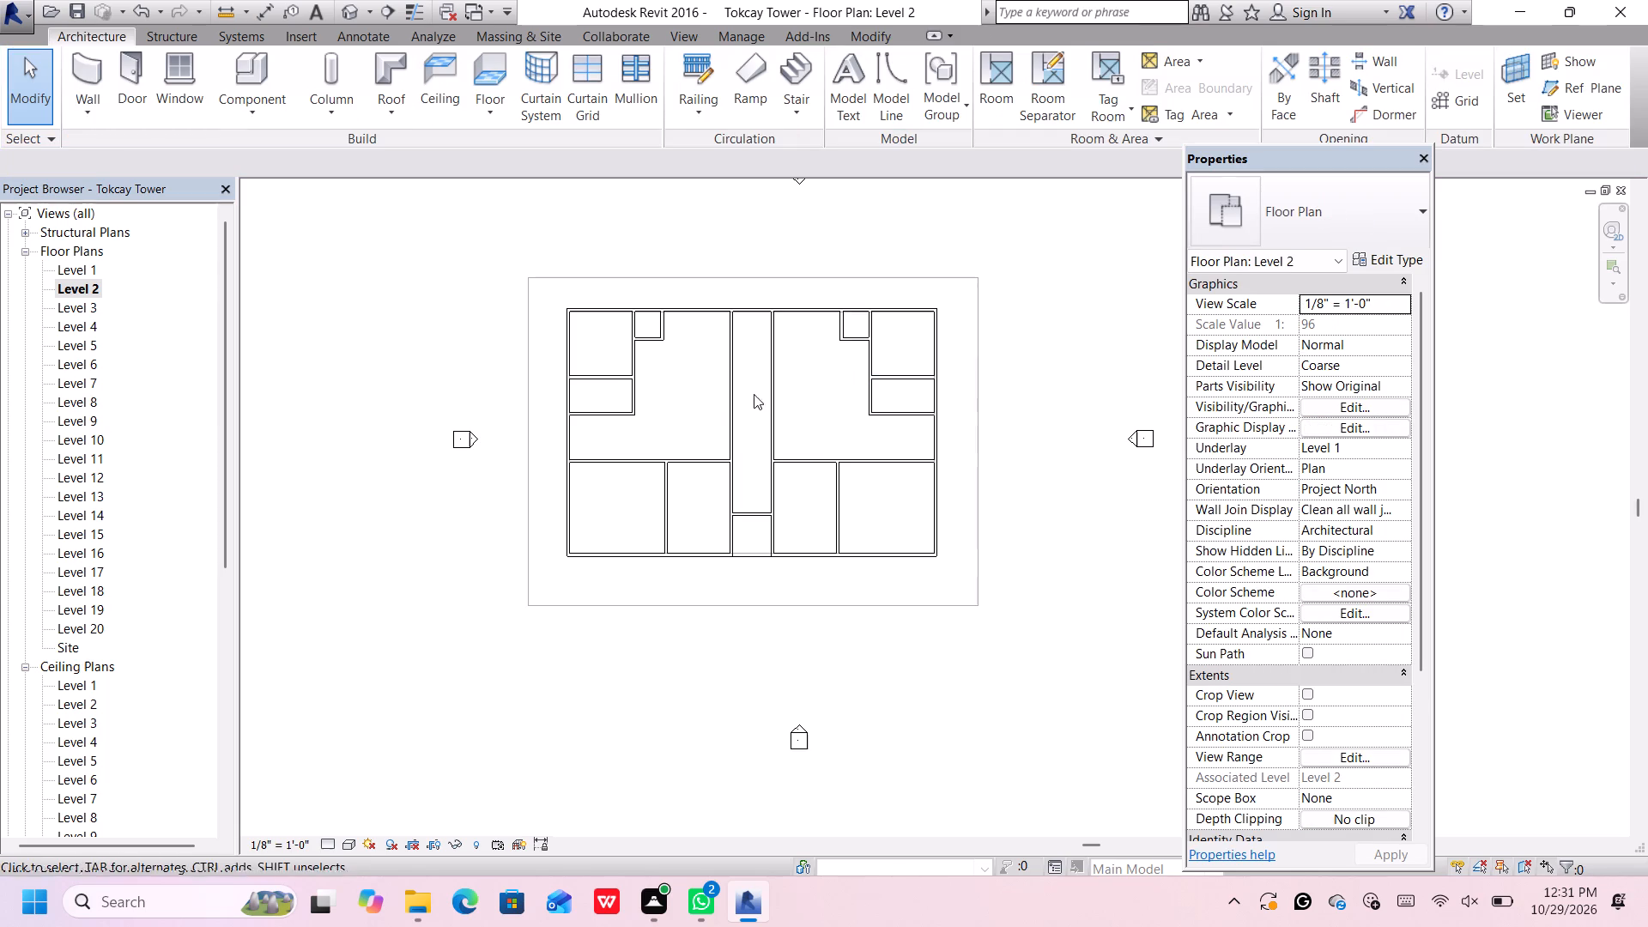
# Start the Wall command again and save the project.
pyautogui.scroll(1, 672, 419)
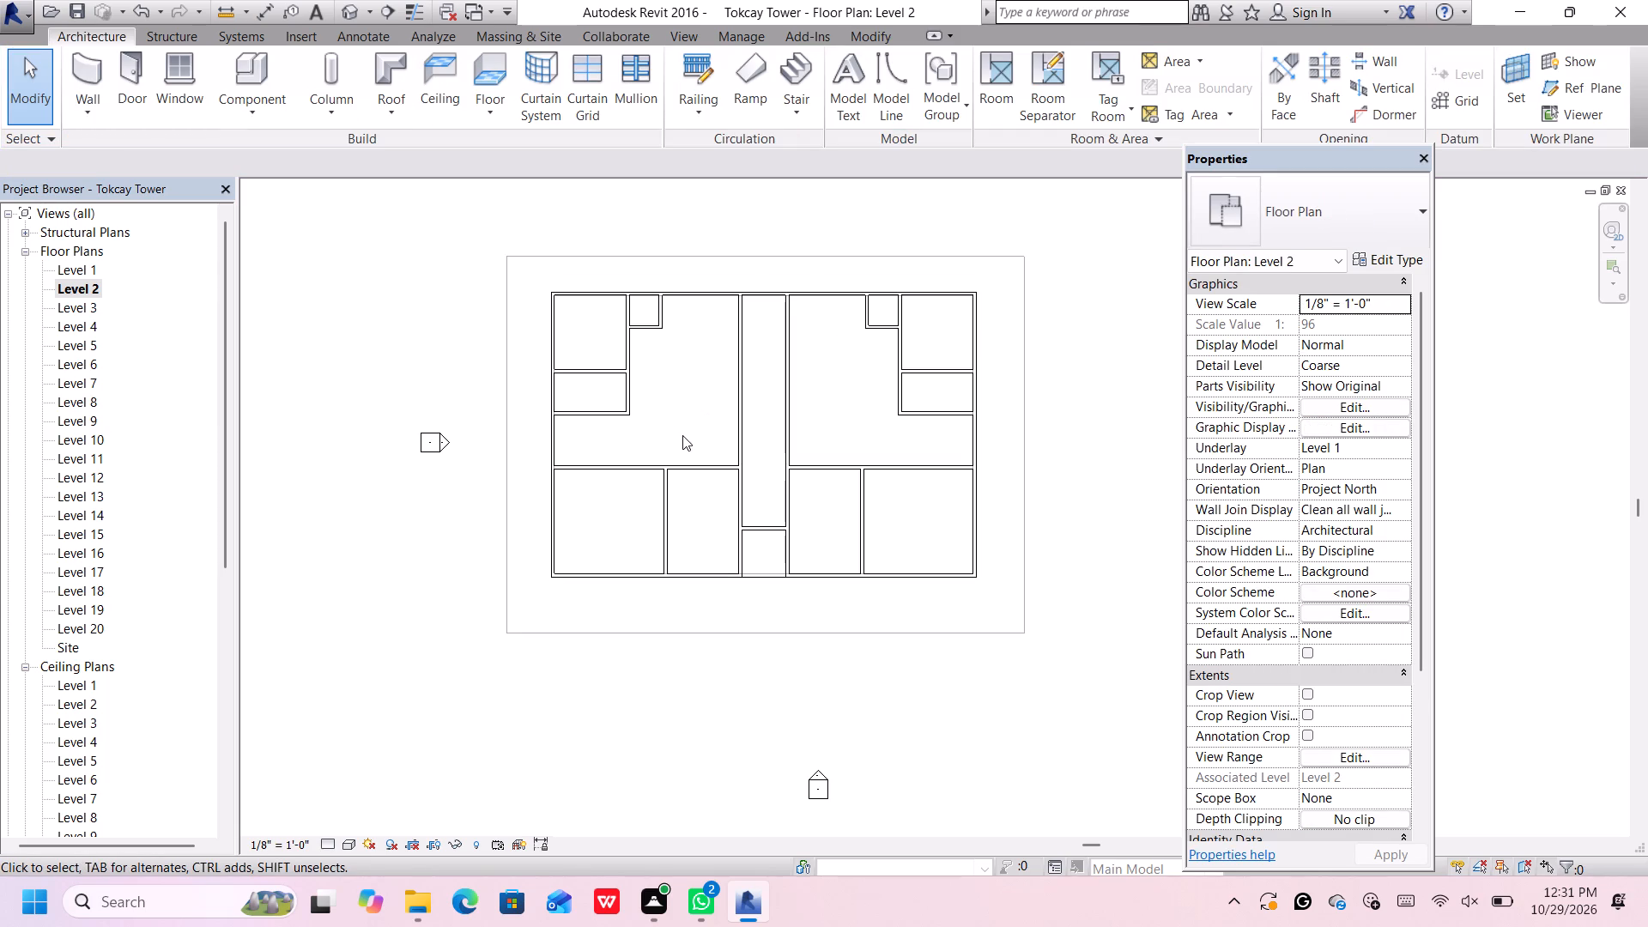
pyautogui.scroll(5, 631, 436)
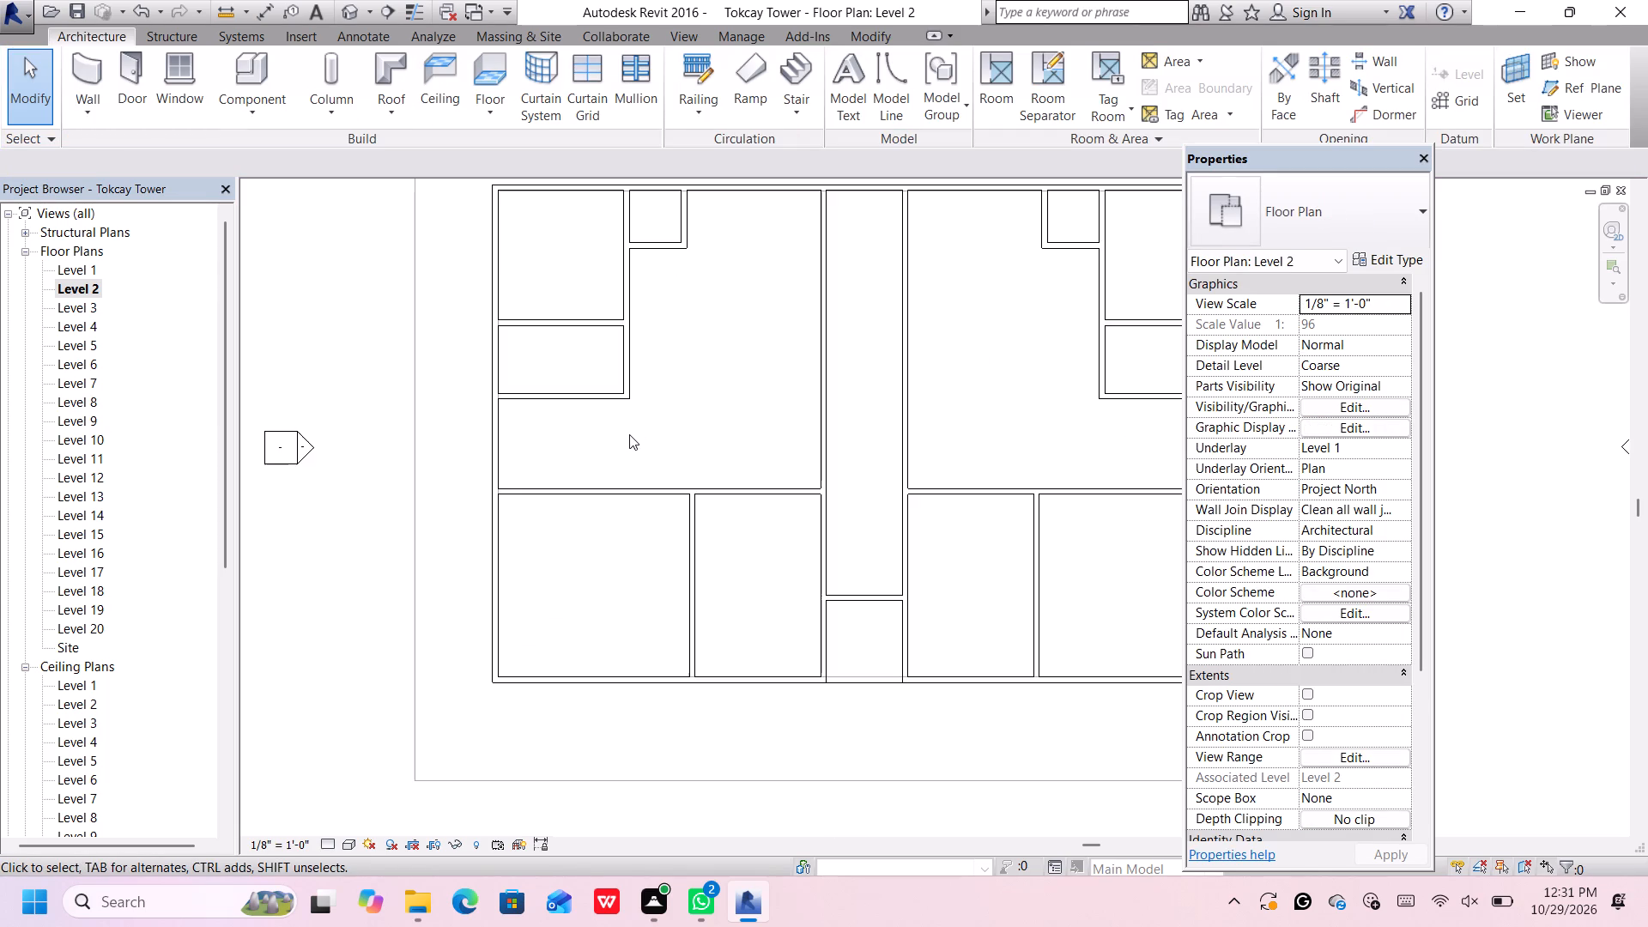
pyautogui.scroll(-3, 629, 434)
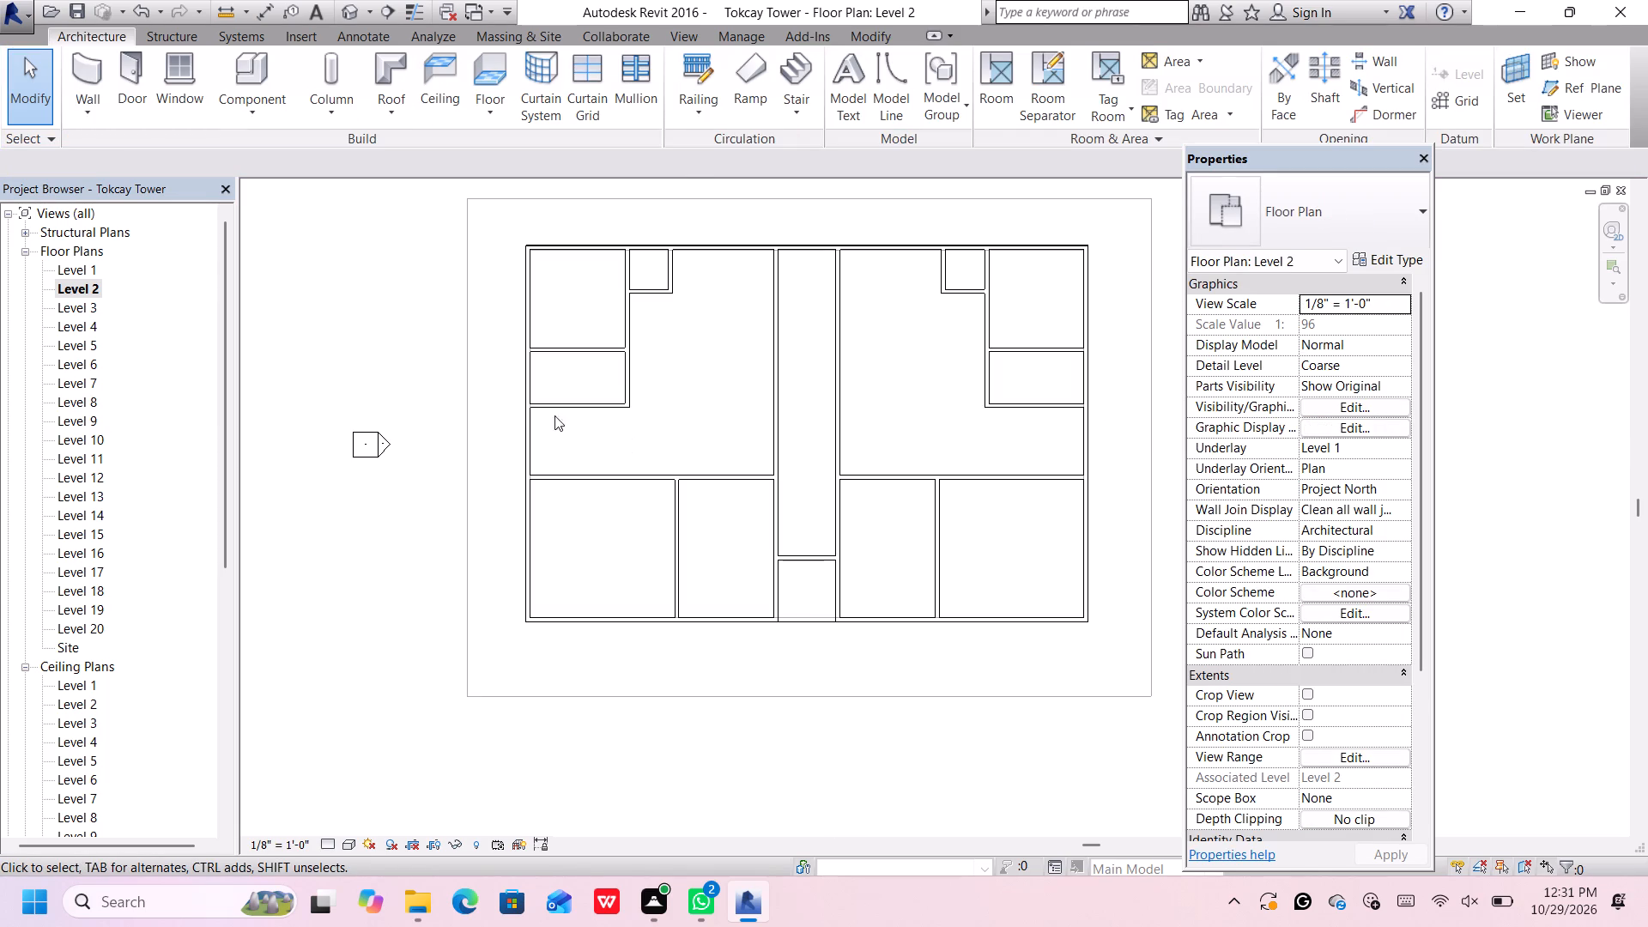
pyautogui.moveTo(628, 380); pyautogui.dragTo(626, 389, button='middle')
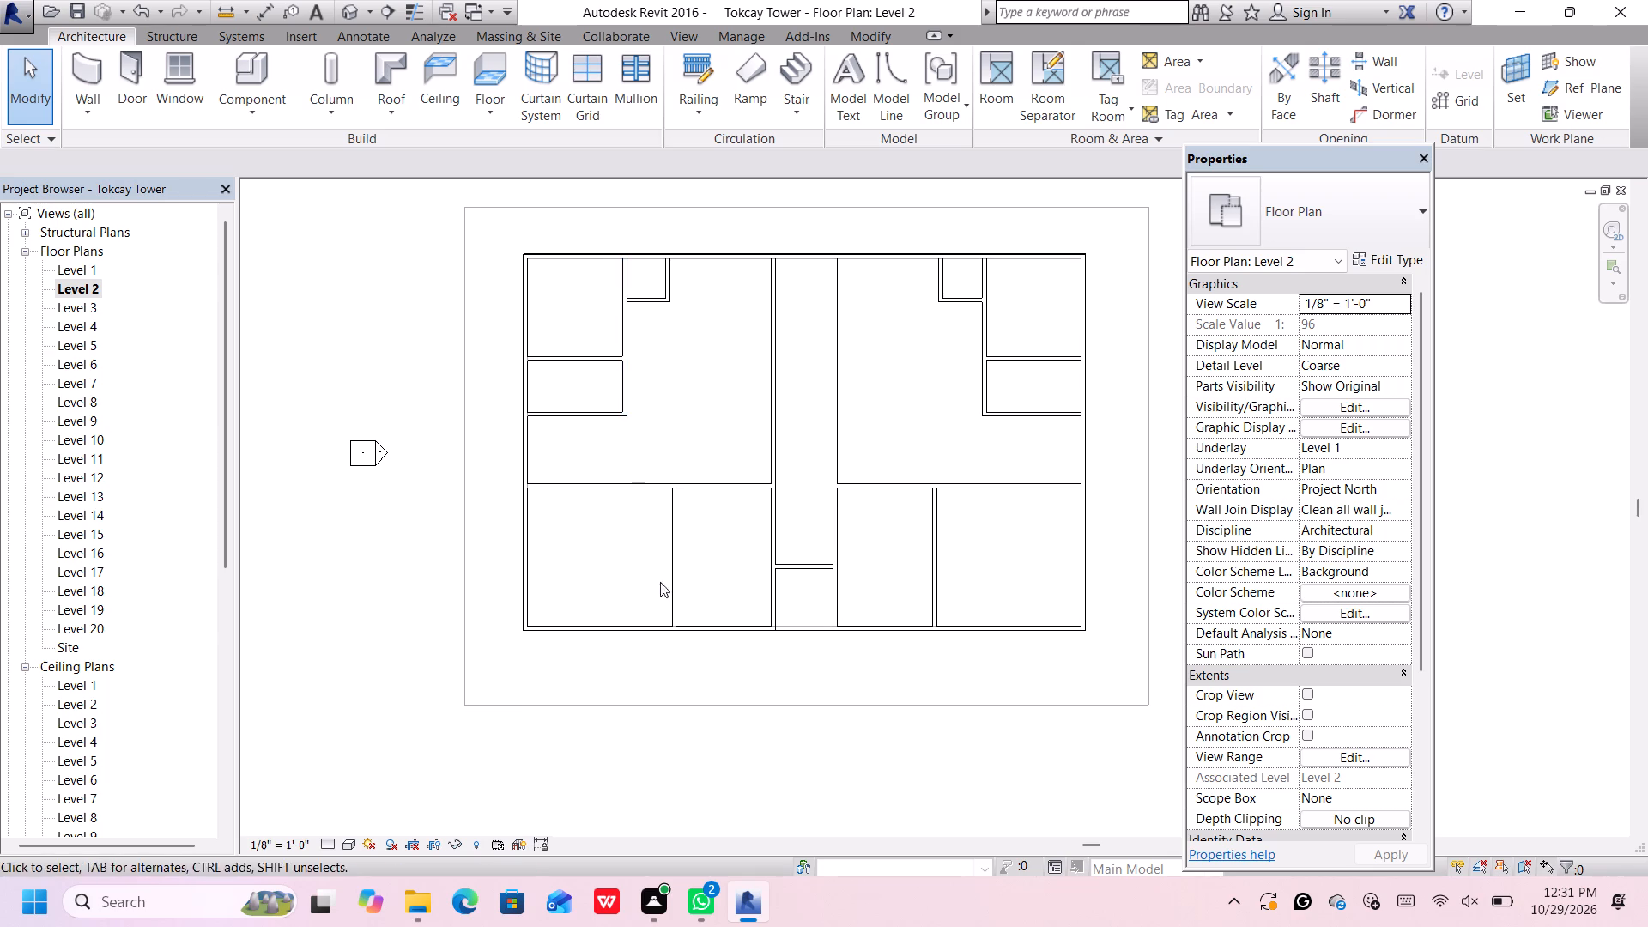
pyautogui.press('l')
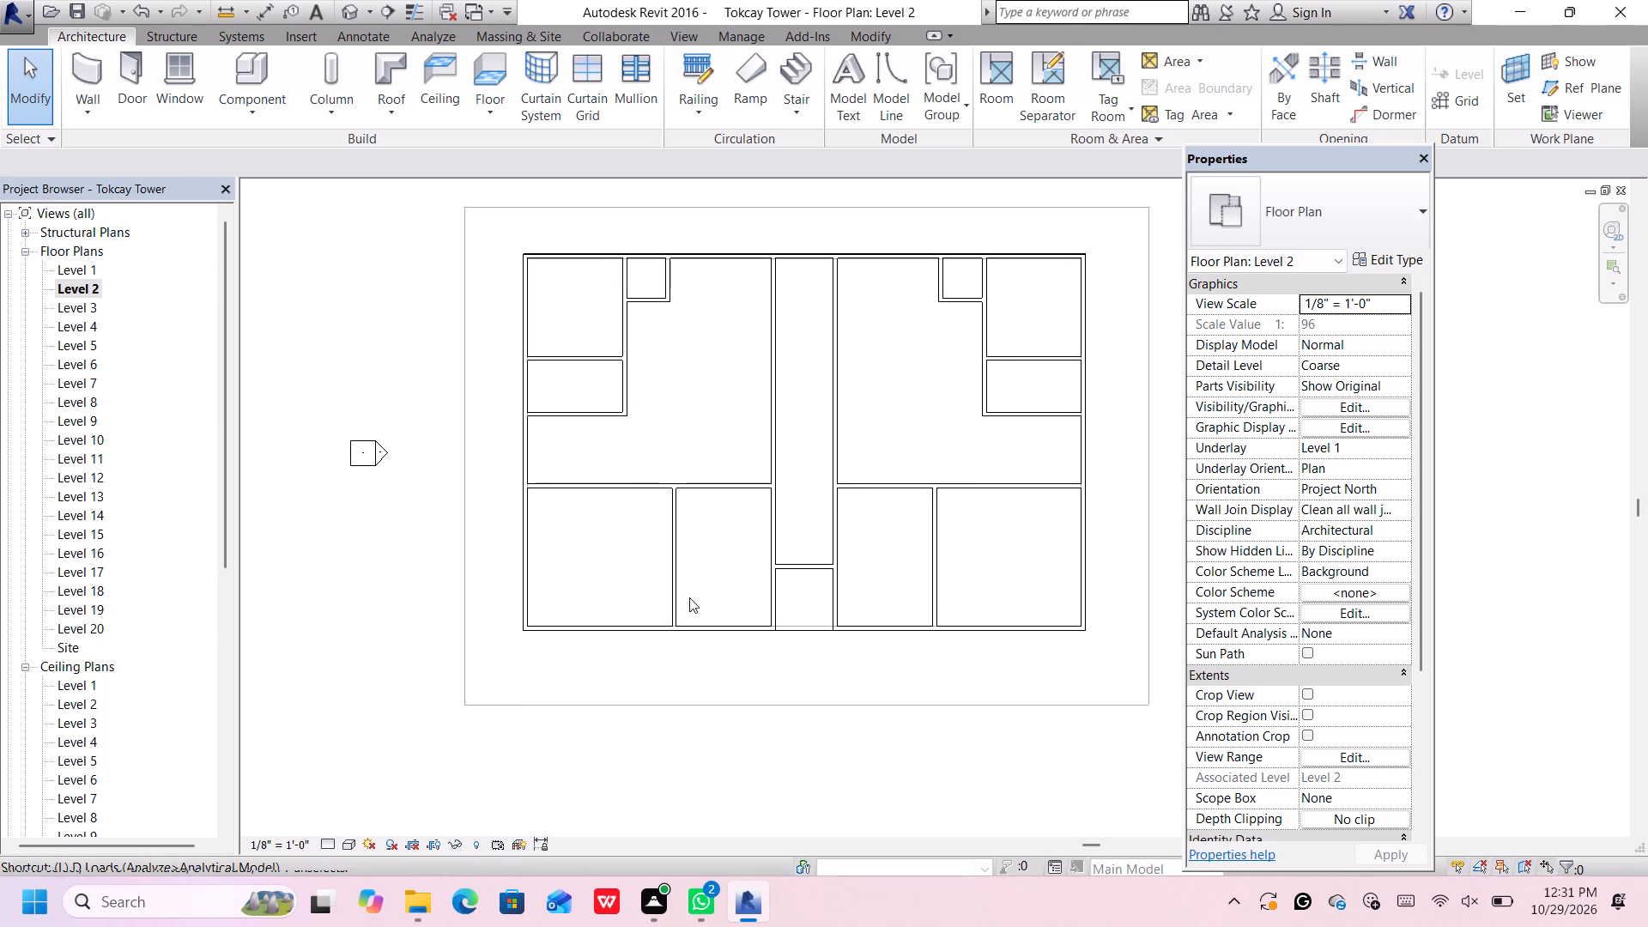
pyautogui.click(97, 84)
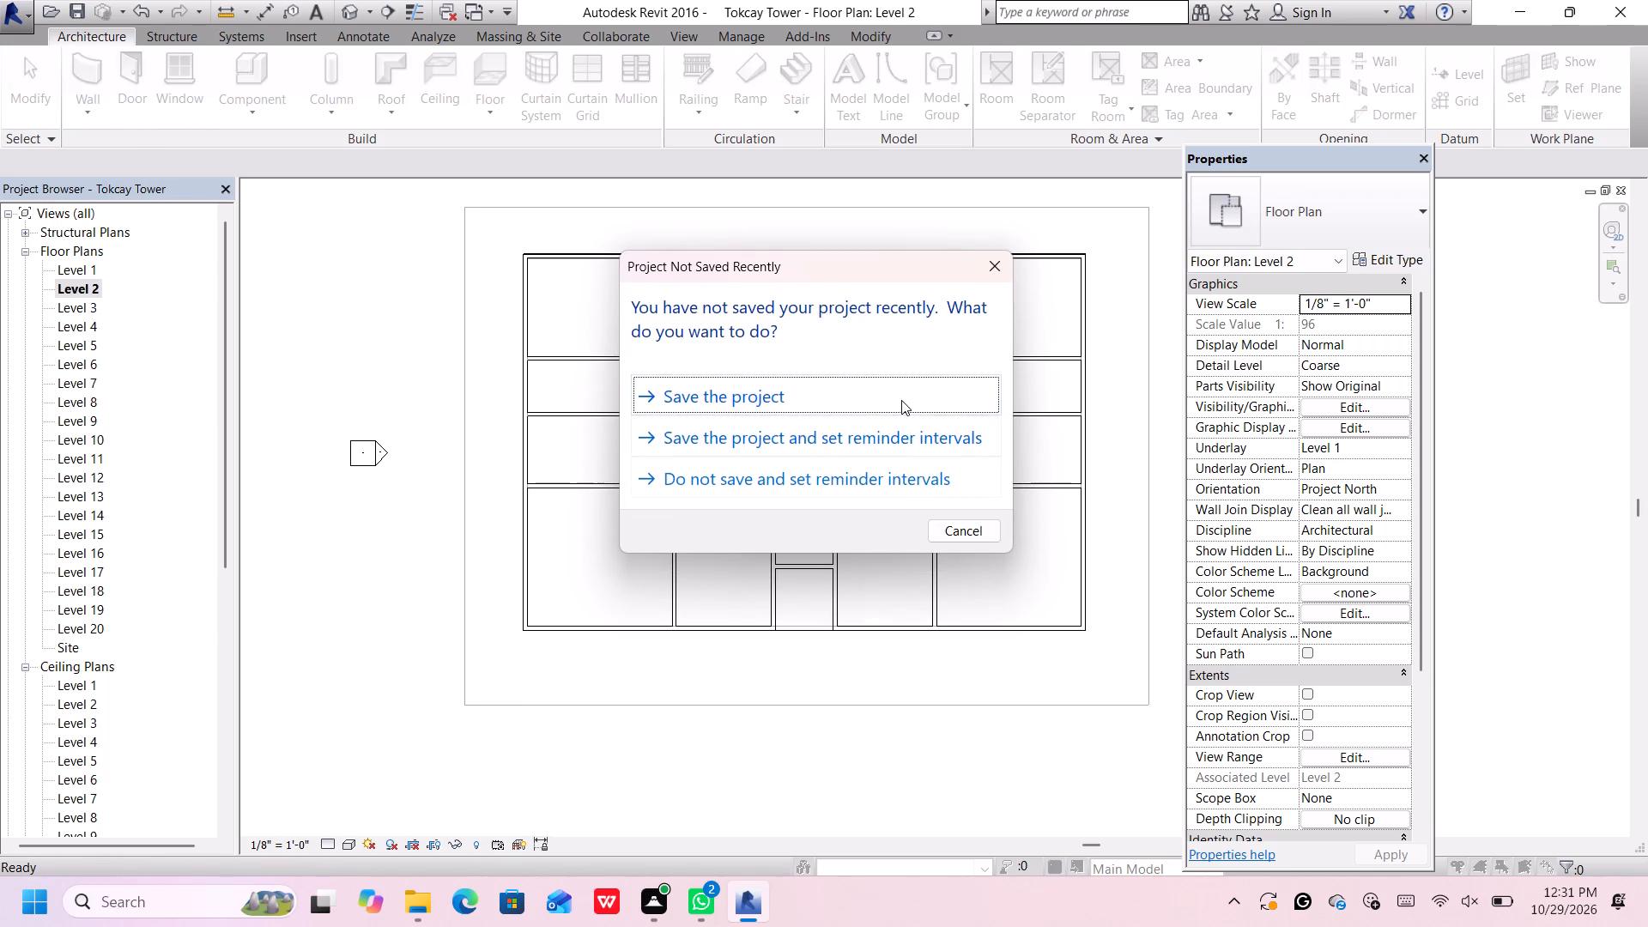
pyautogui.click(901, 400)
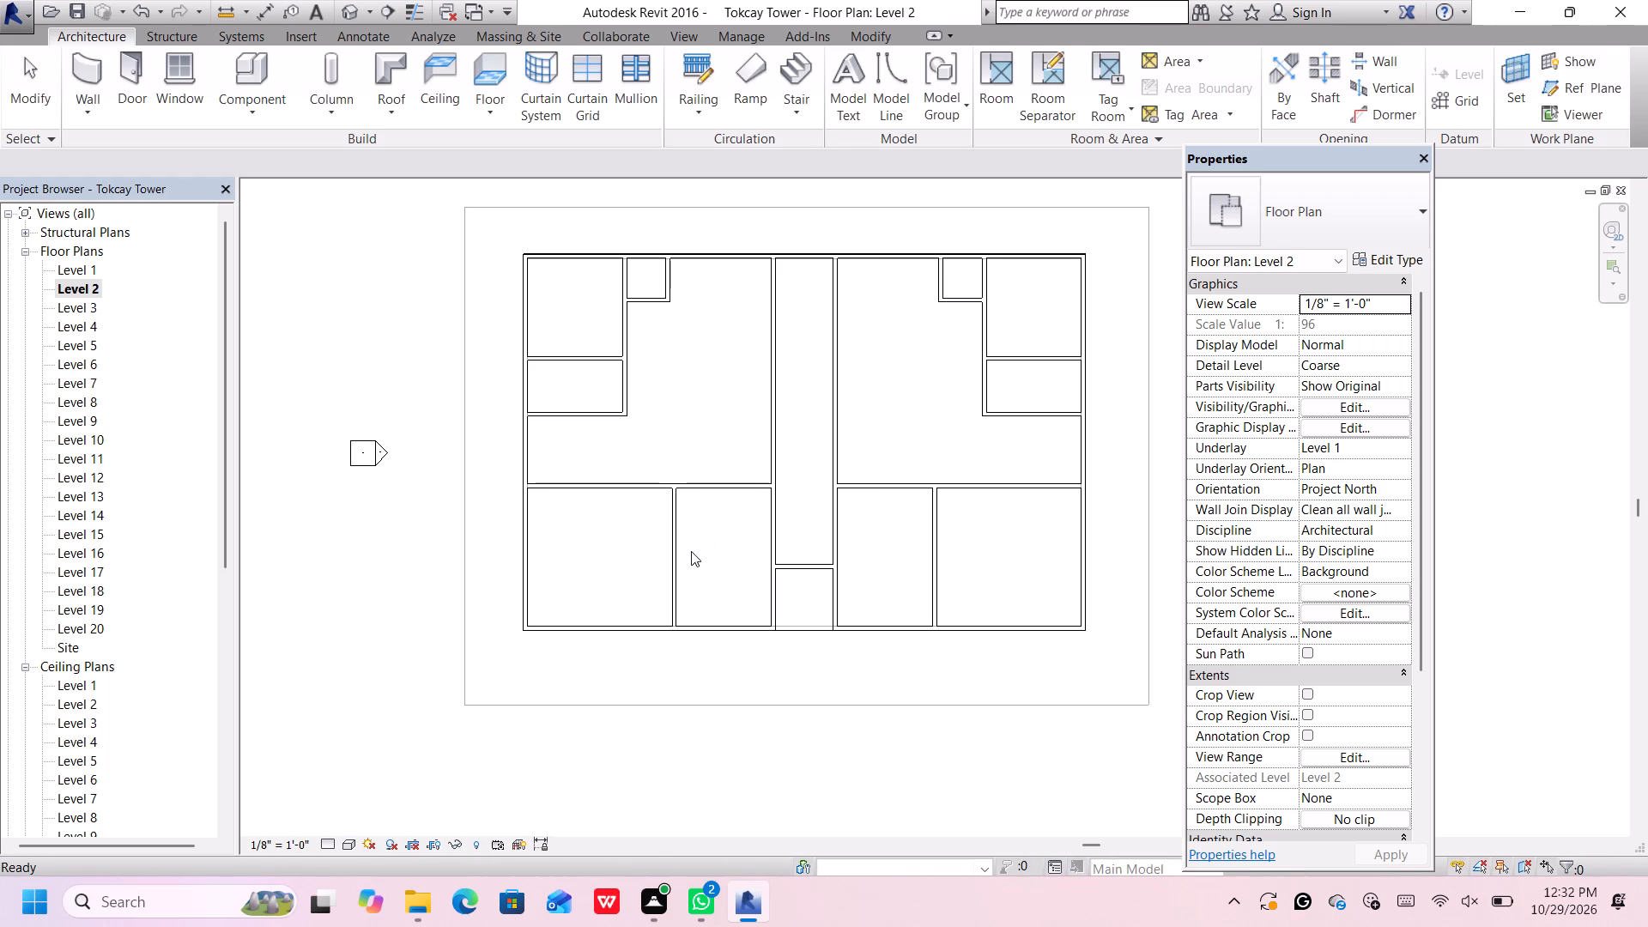
# Draw walls enclosing a 10' by 9' room in the northeast corner of the southeast room, ending at the east exterior wall.
pyautogui.scroll(-2, 690, 552)
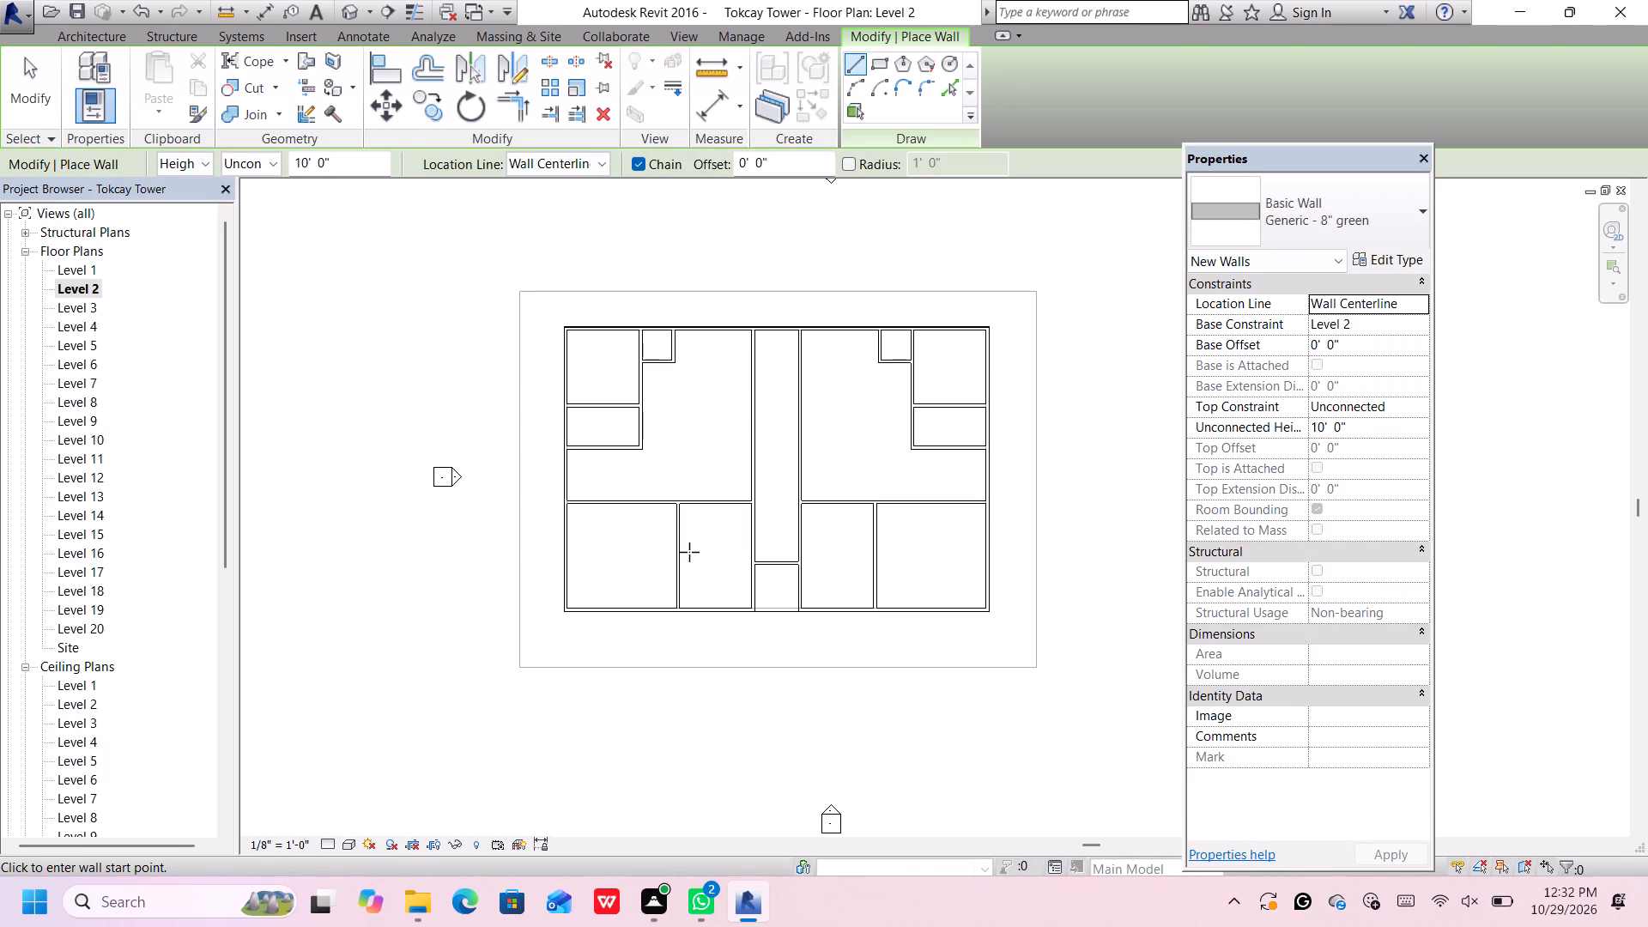
pyautogui.scroll(3, 689, 552)
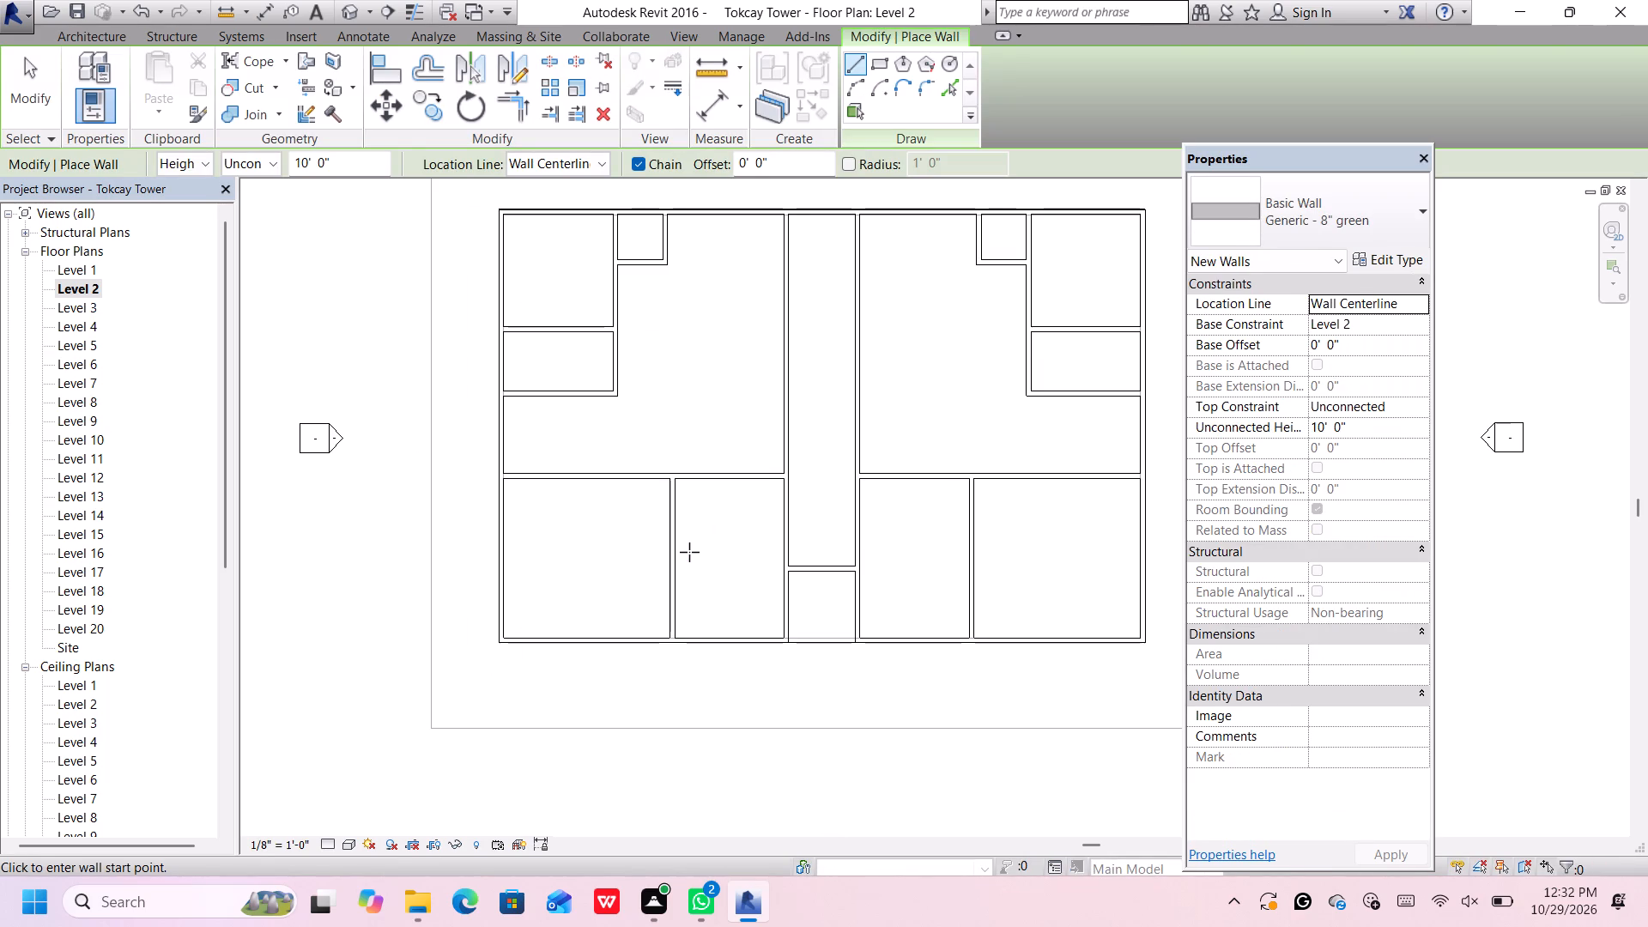
pyautogui.scroll(-1, 689, 552)
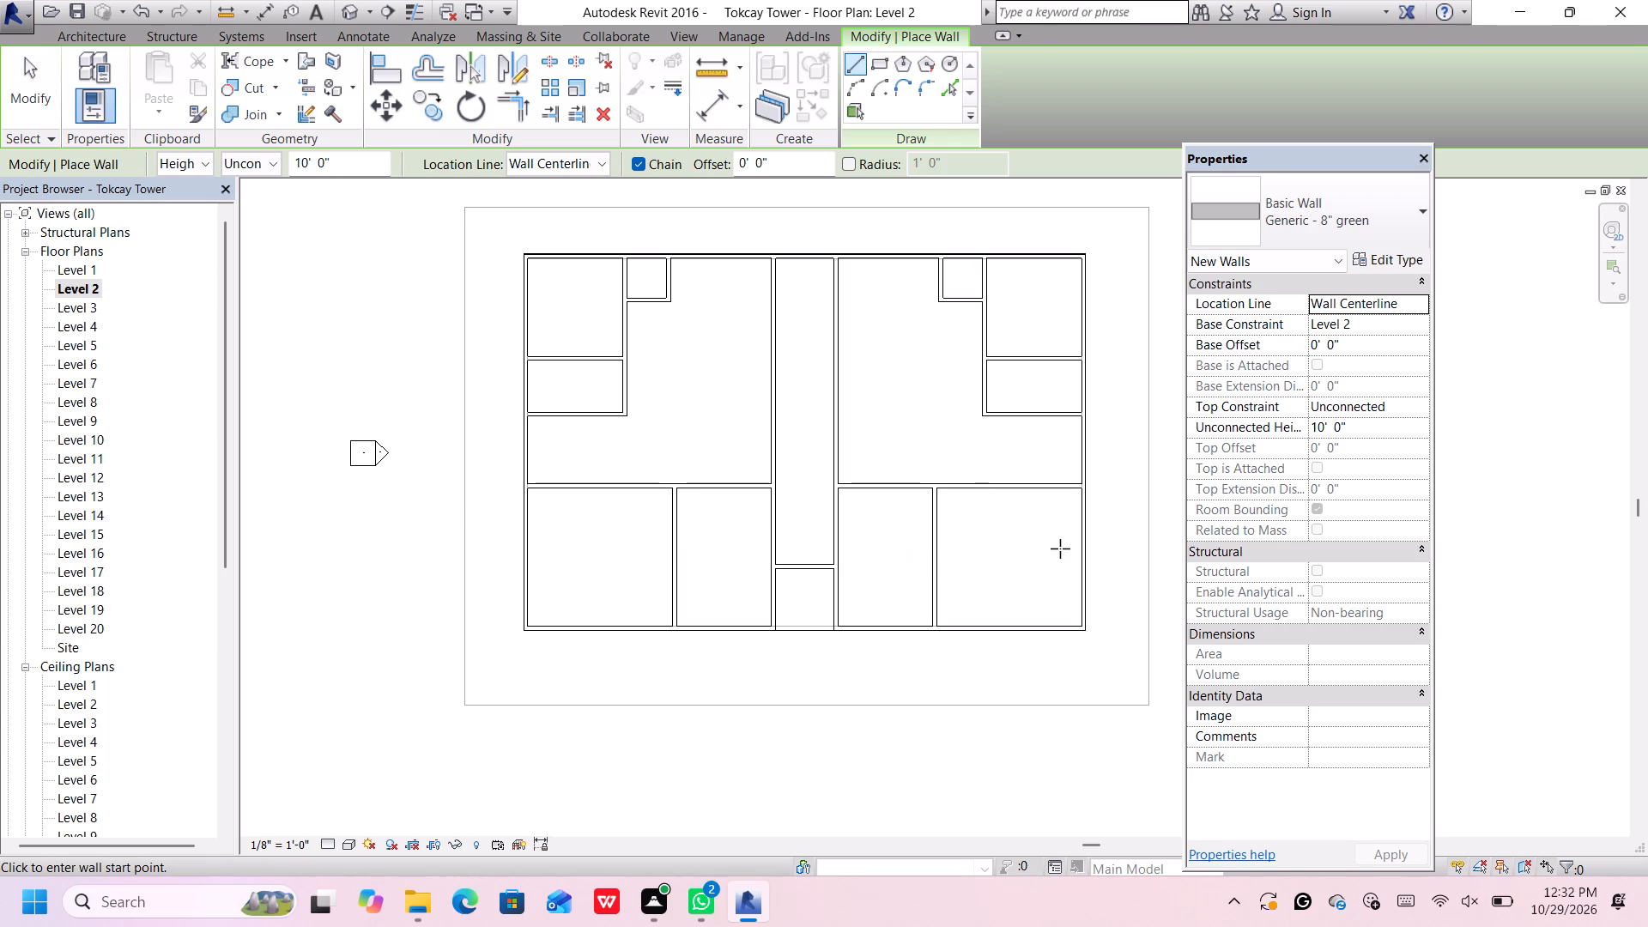
pyautogui.scroll(2, 1060, 548)
pyautogui.scroll(-2, 1060, 543)
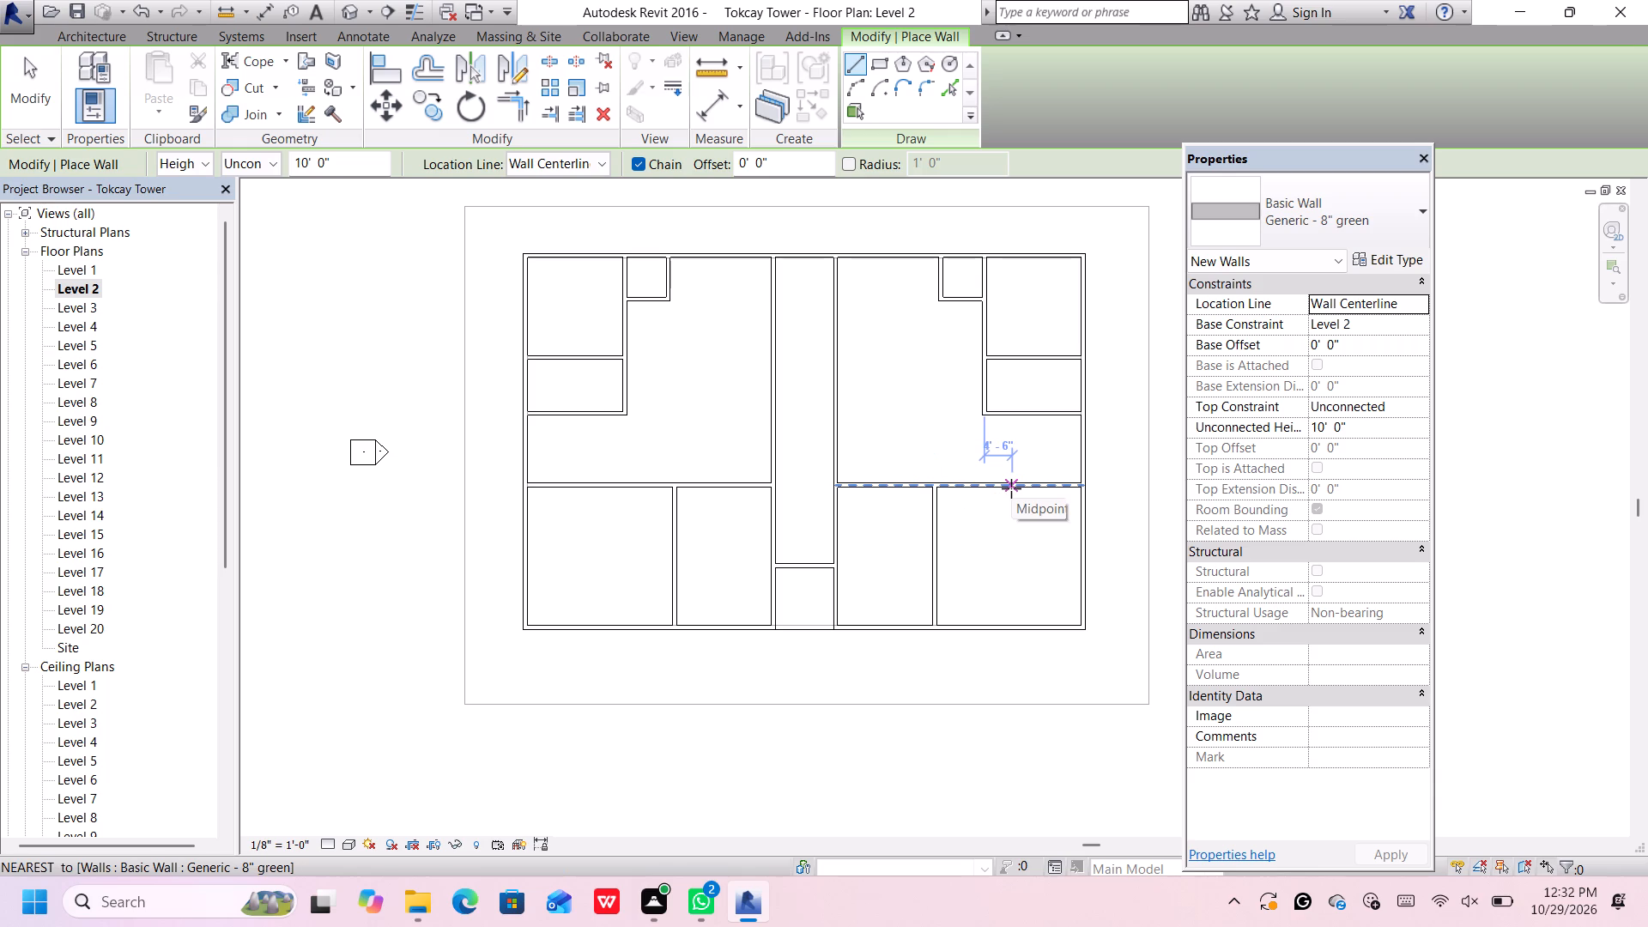
pyautogui.scroll(2, 1011, 488)
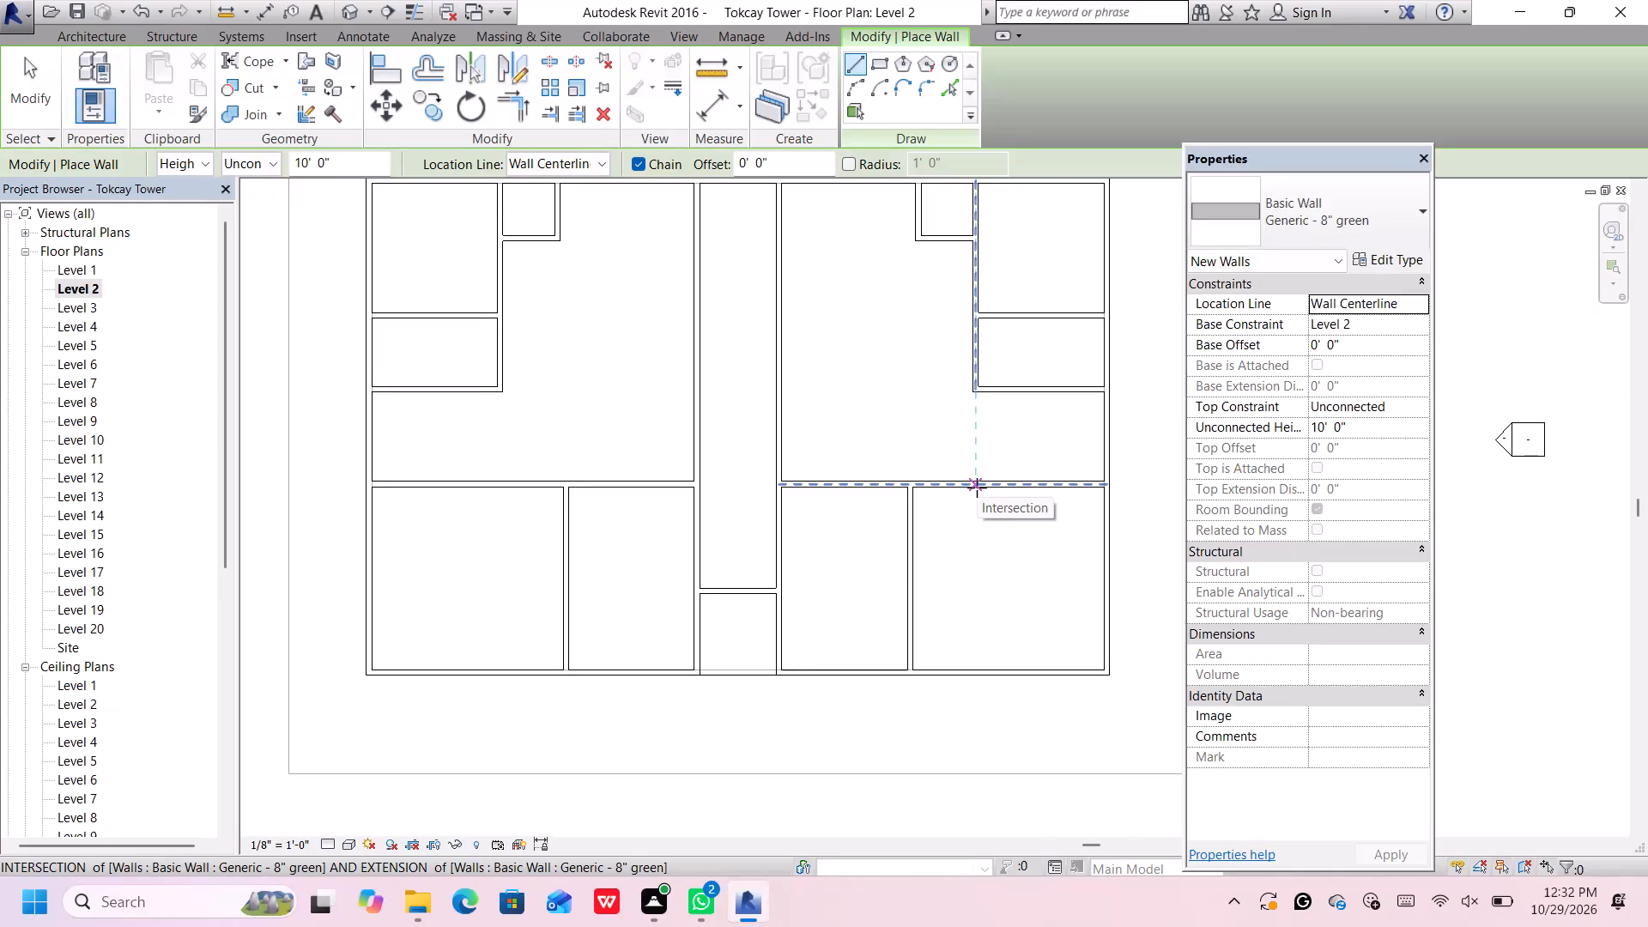
pyautogui.click(1027, 480)
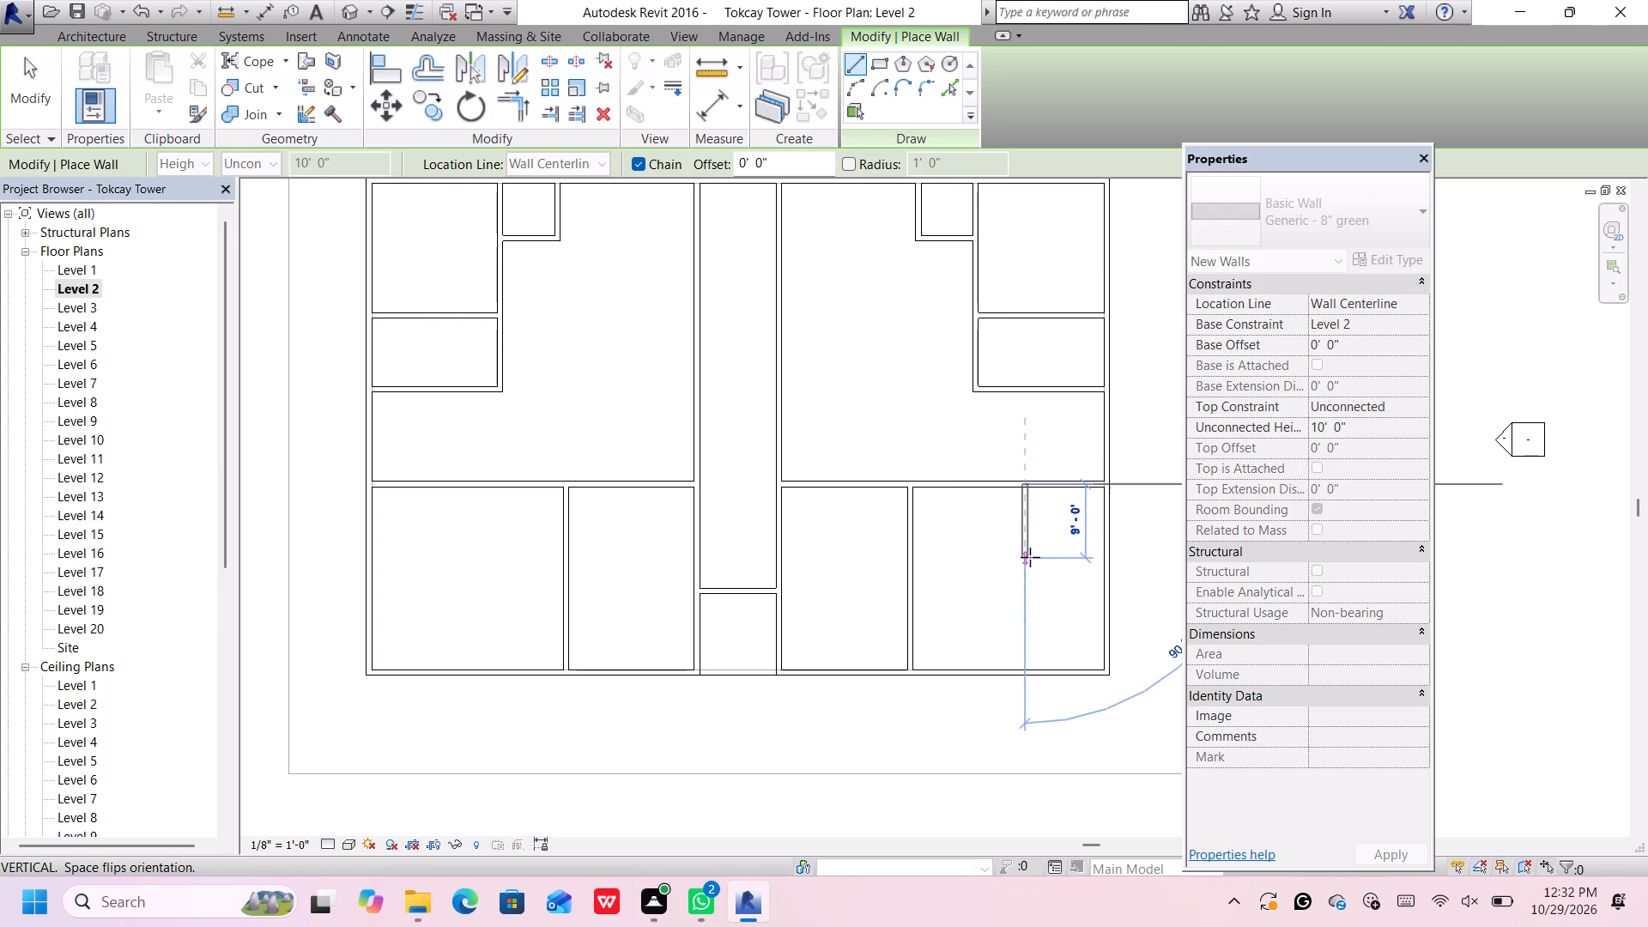
pyautogui.click(1028, 557)
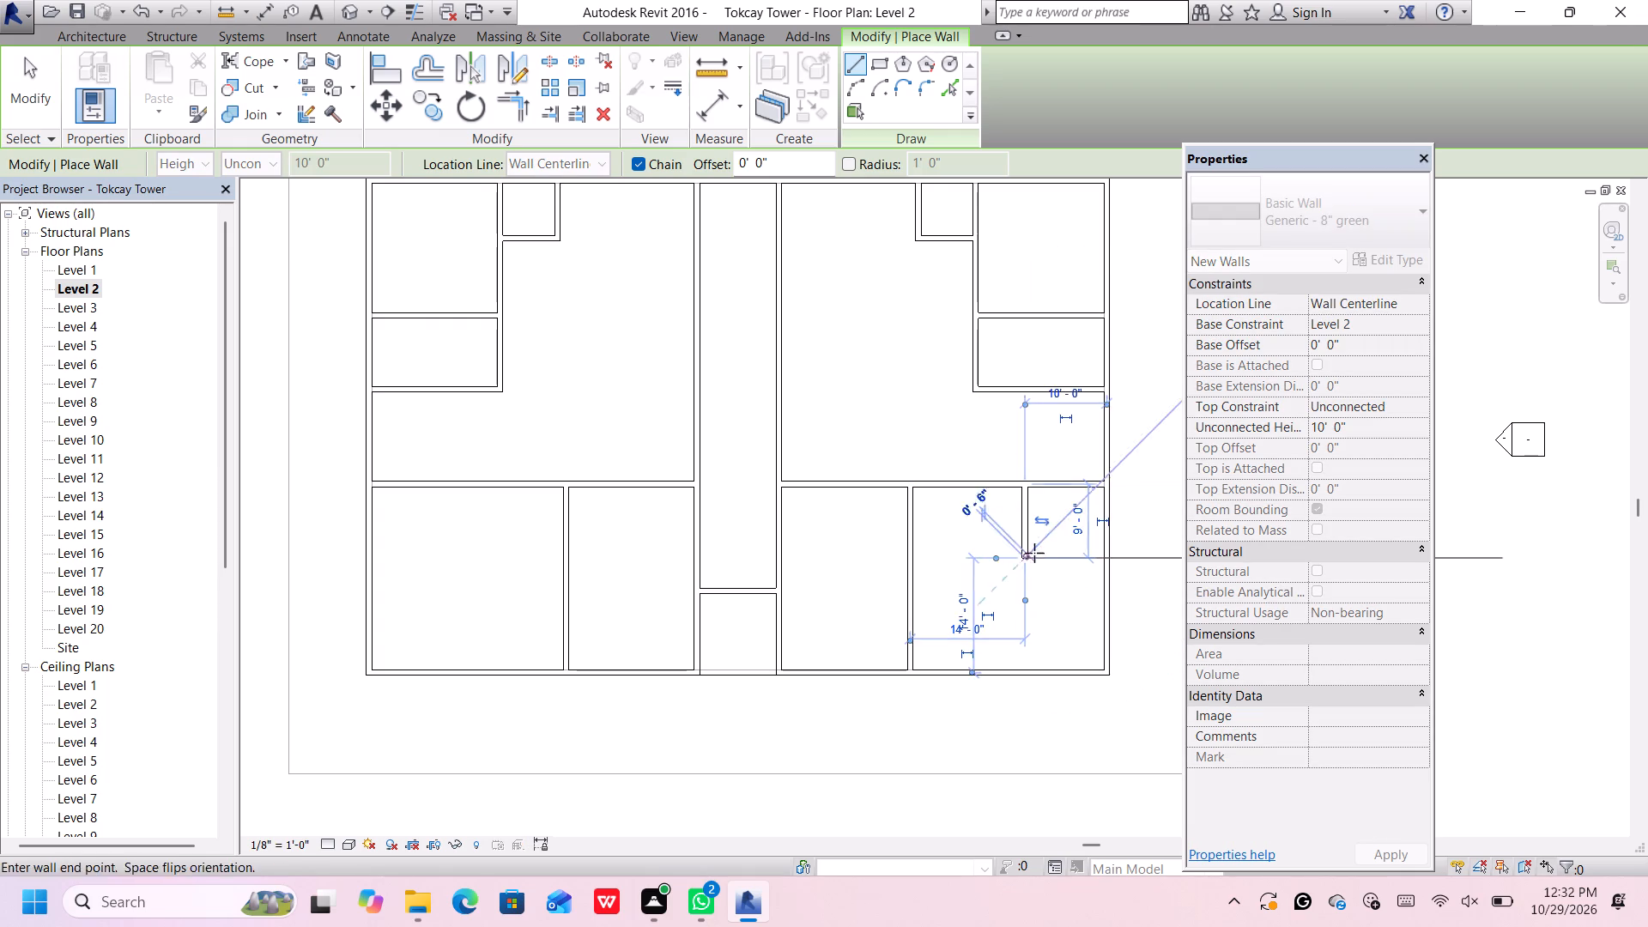
pyautogui.click(1100, 558)
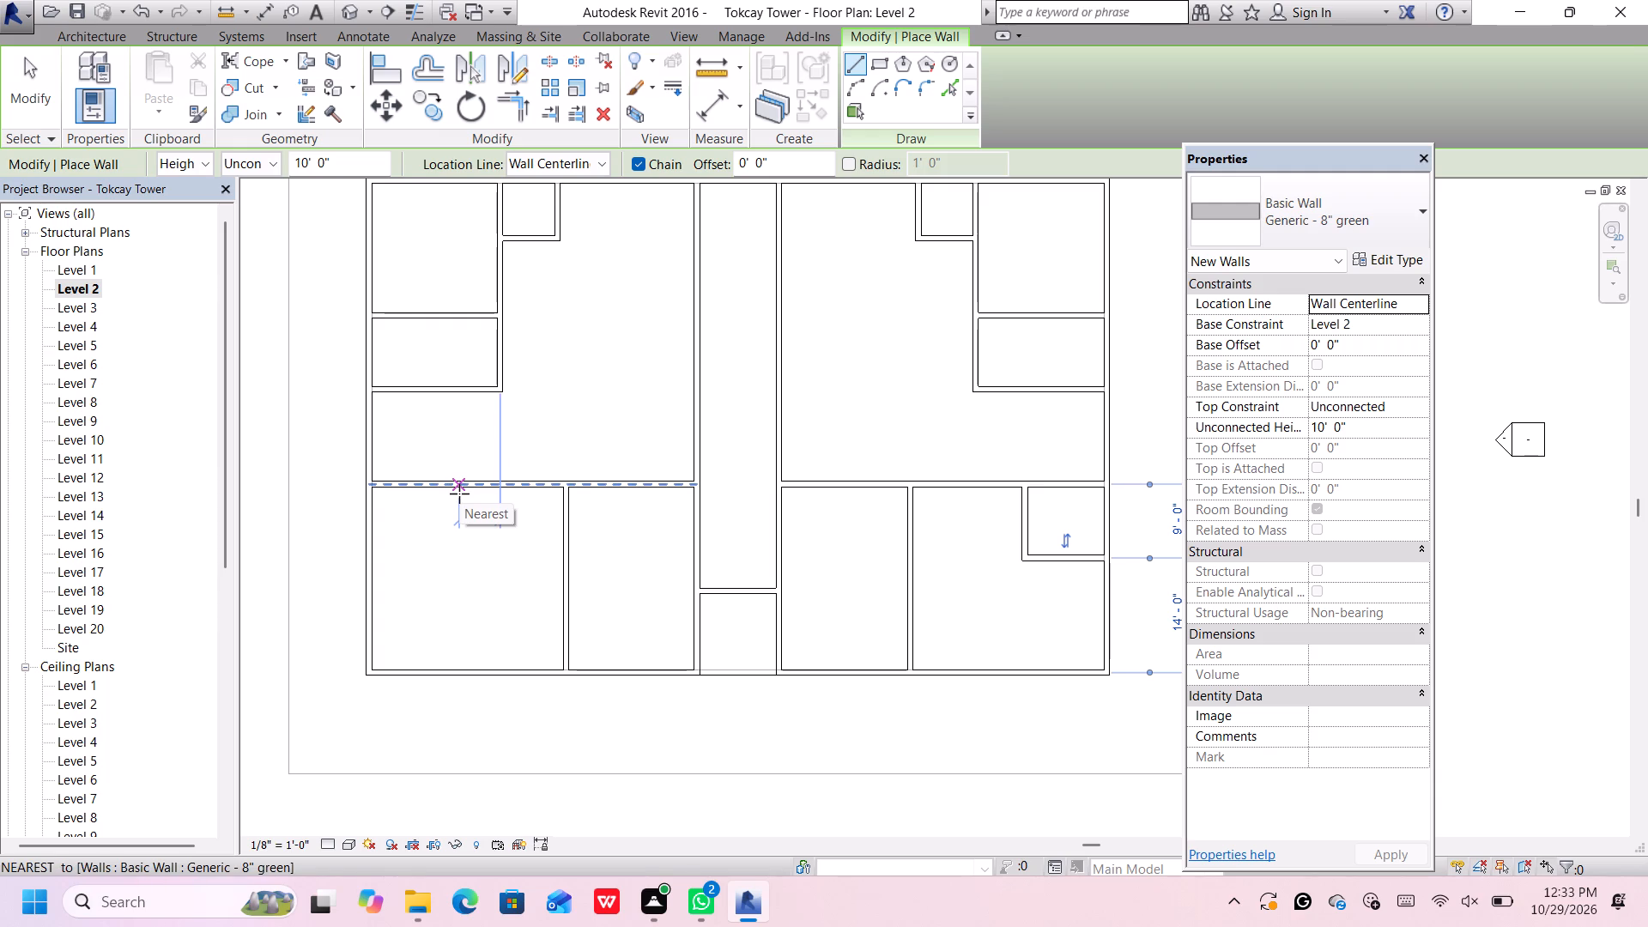
# Draw walls enclosing a room about 8'-8" by 9' in the northwest corner of the southwest room, ending at the west exterior wall.
pyautogui.scroll(-1, 459, 494)
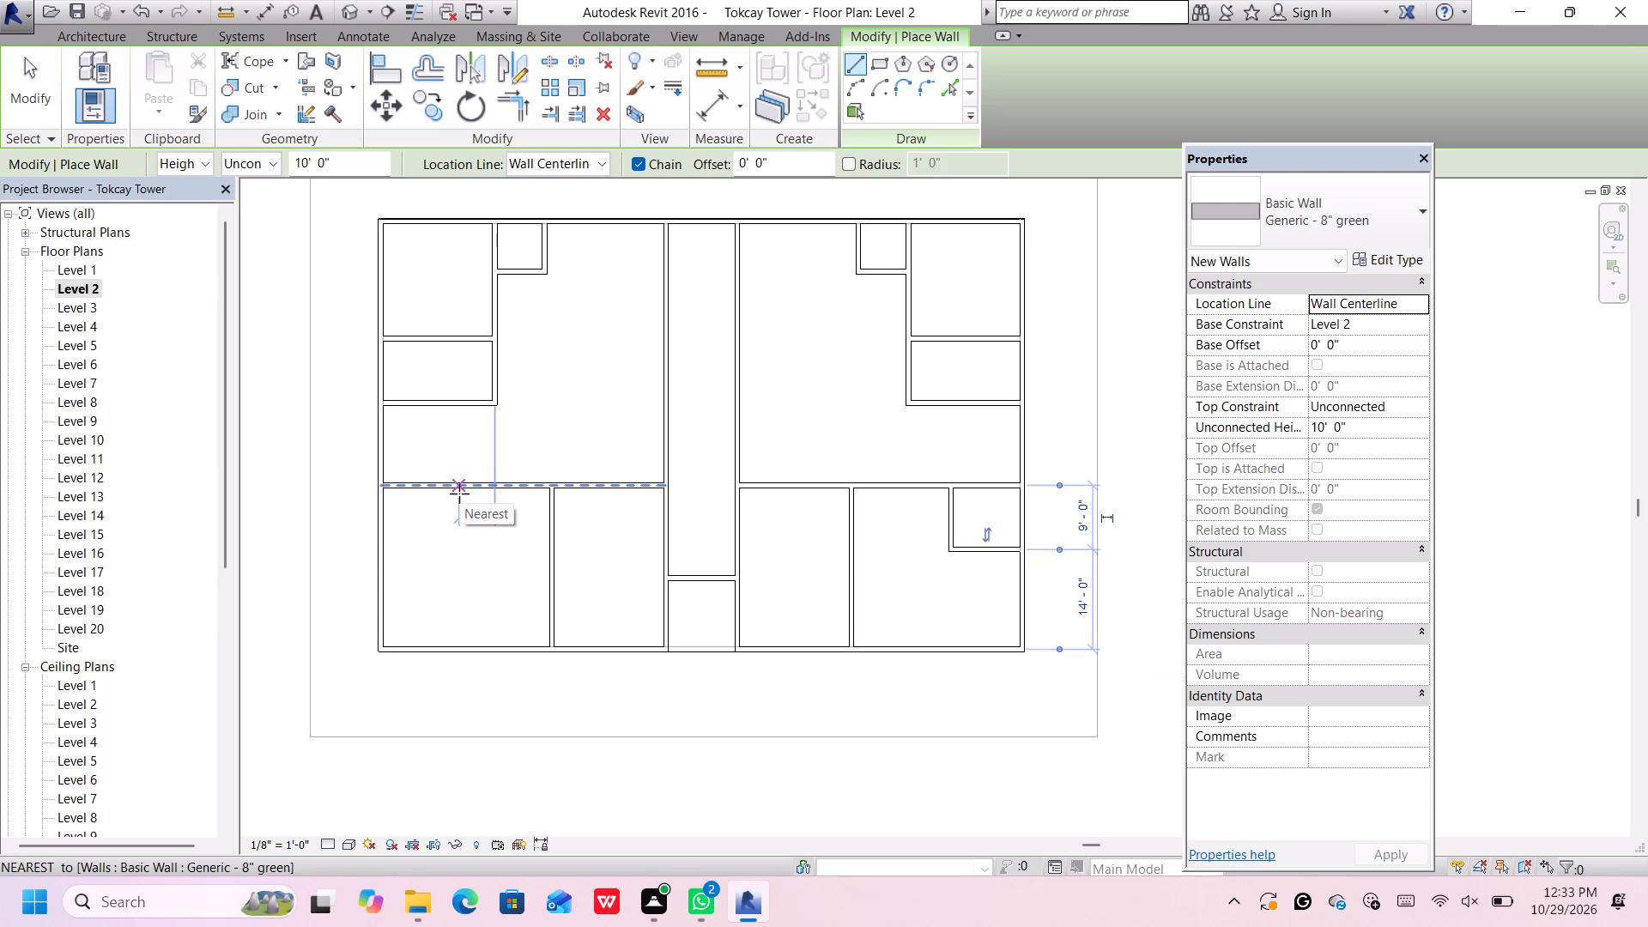
pyautogui.scroll(2, 459, 494)
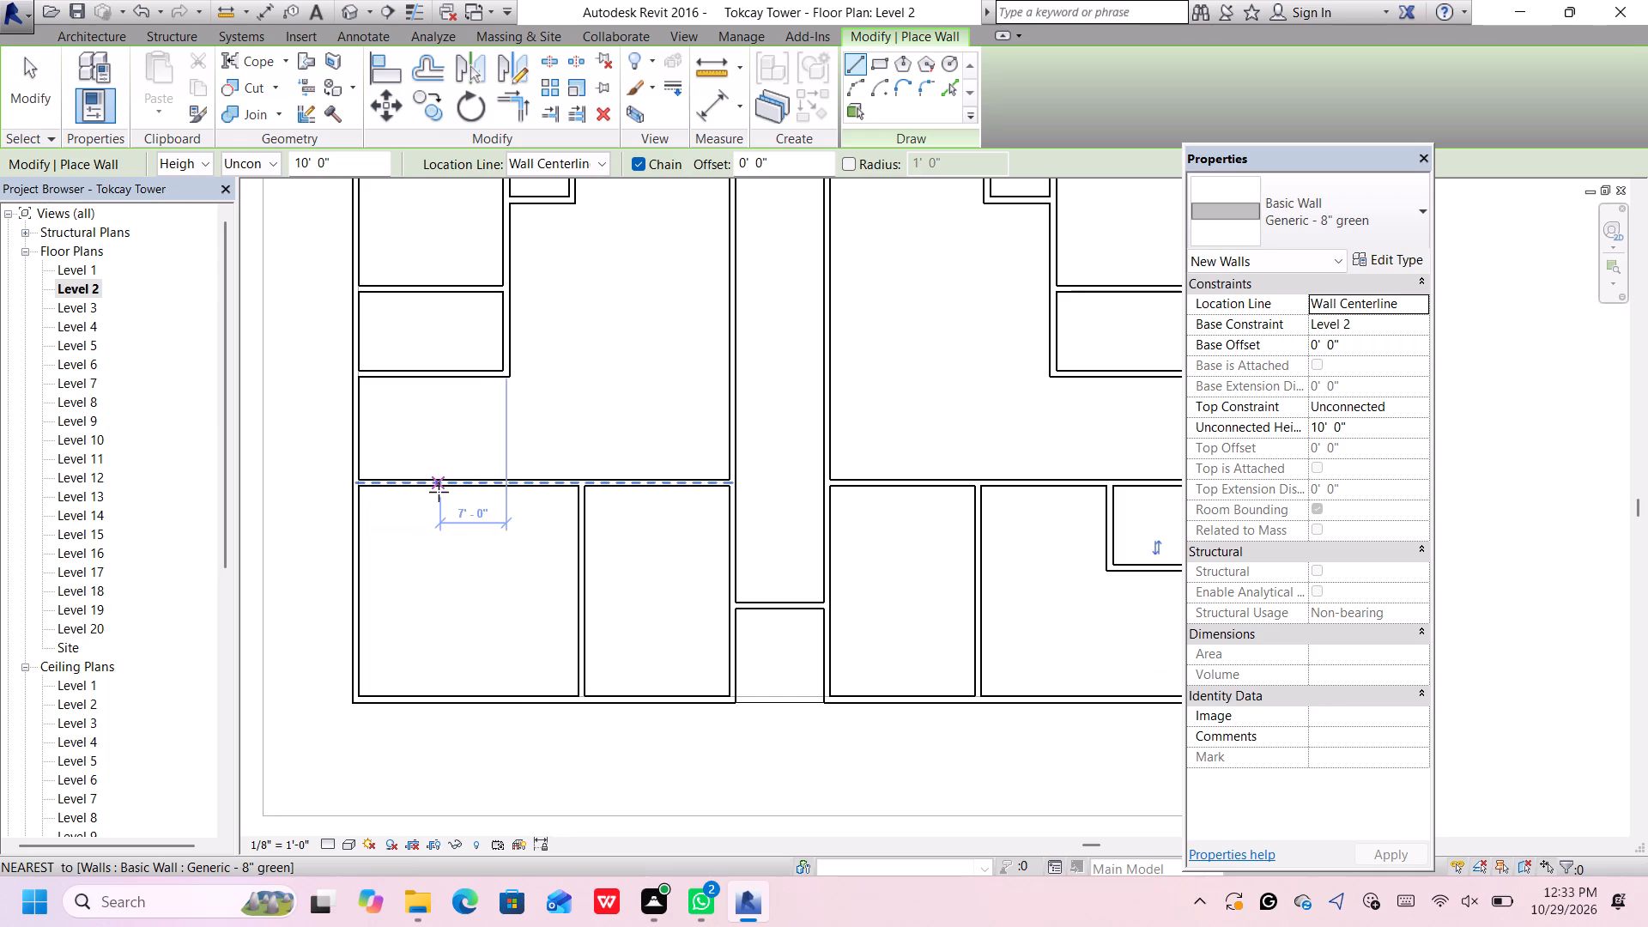
pyautogui.click(439, 492)
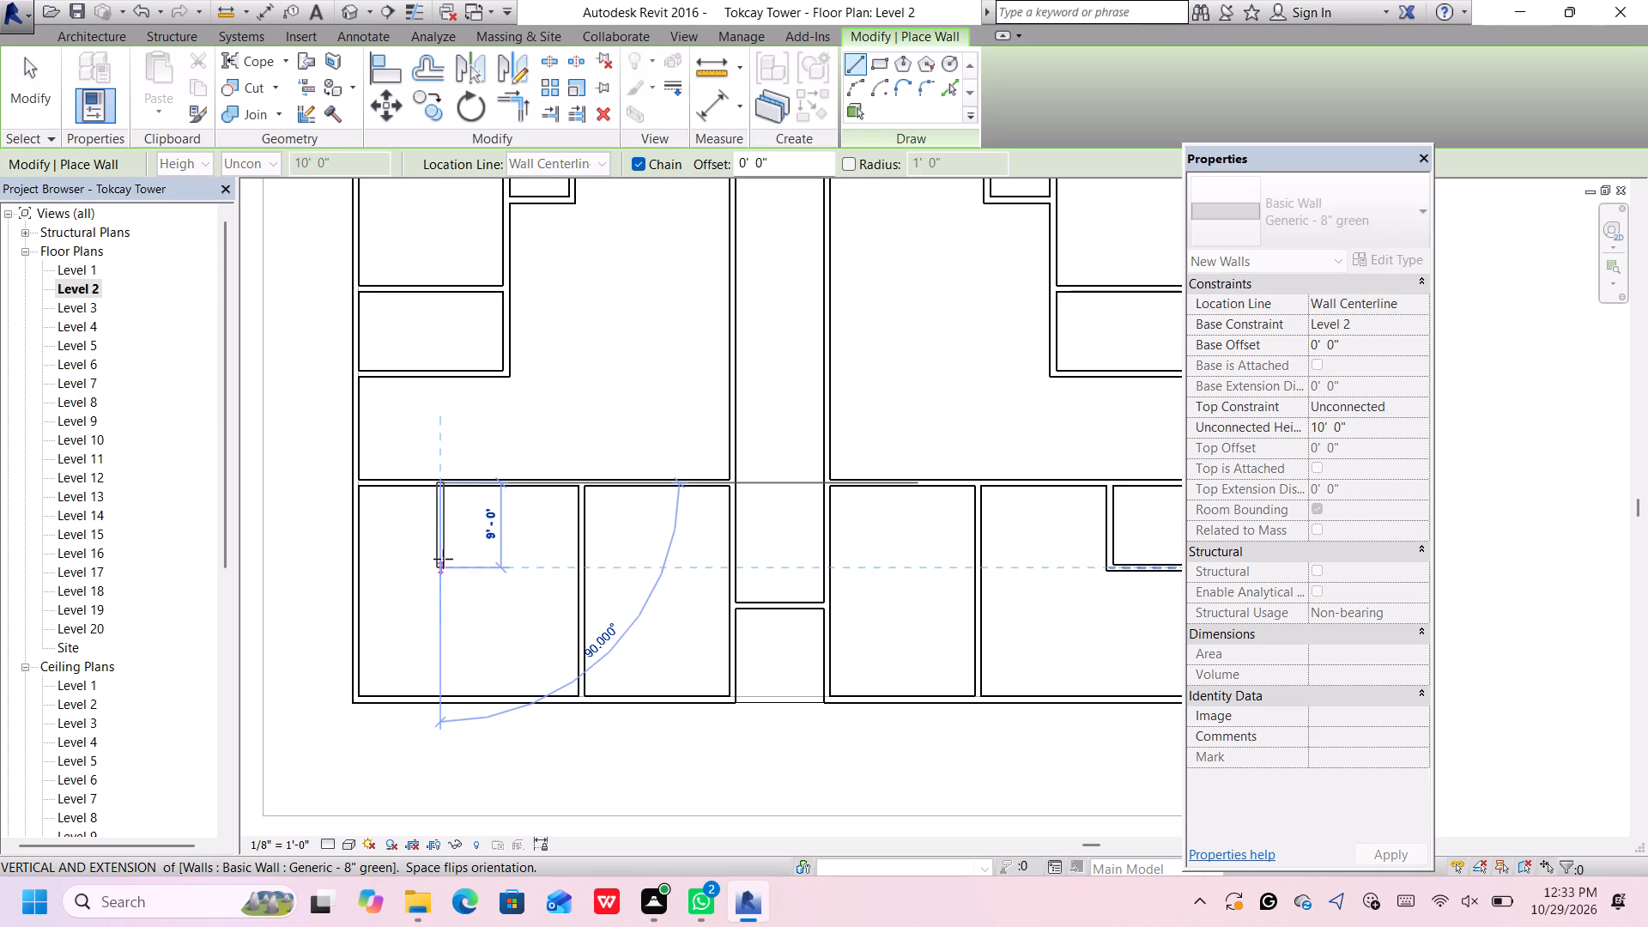
pyautogui.click(443, 564)
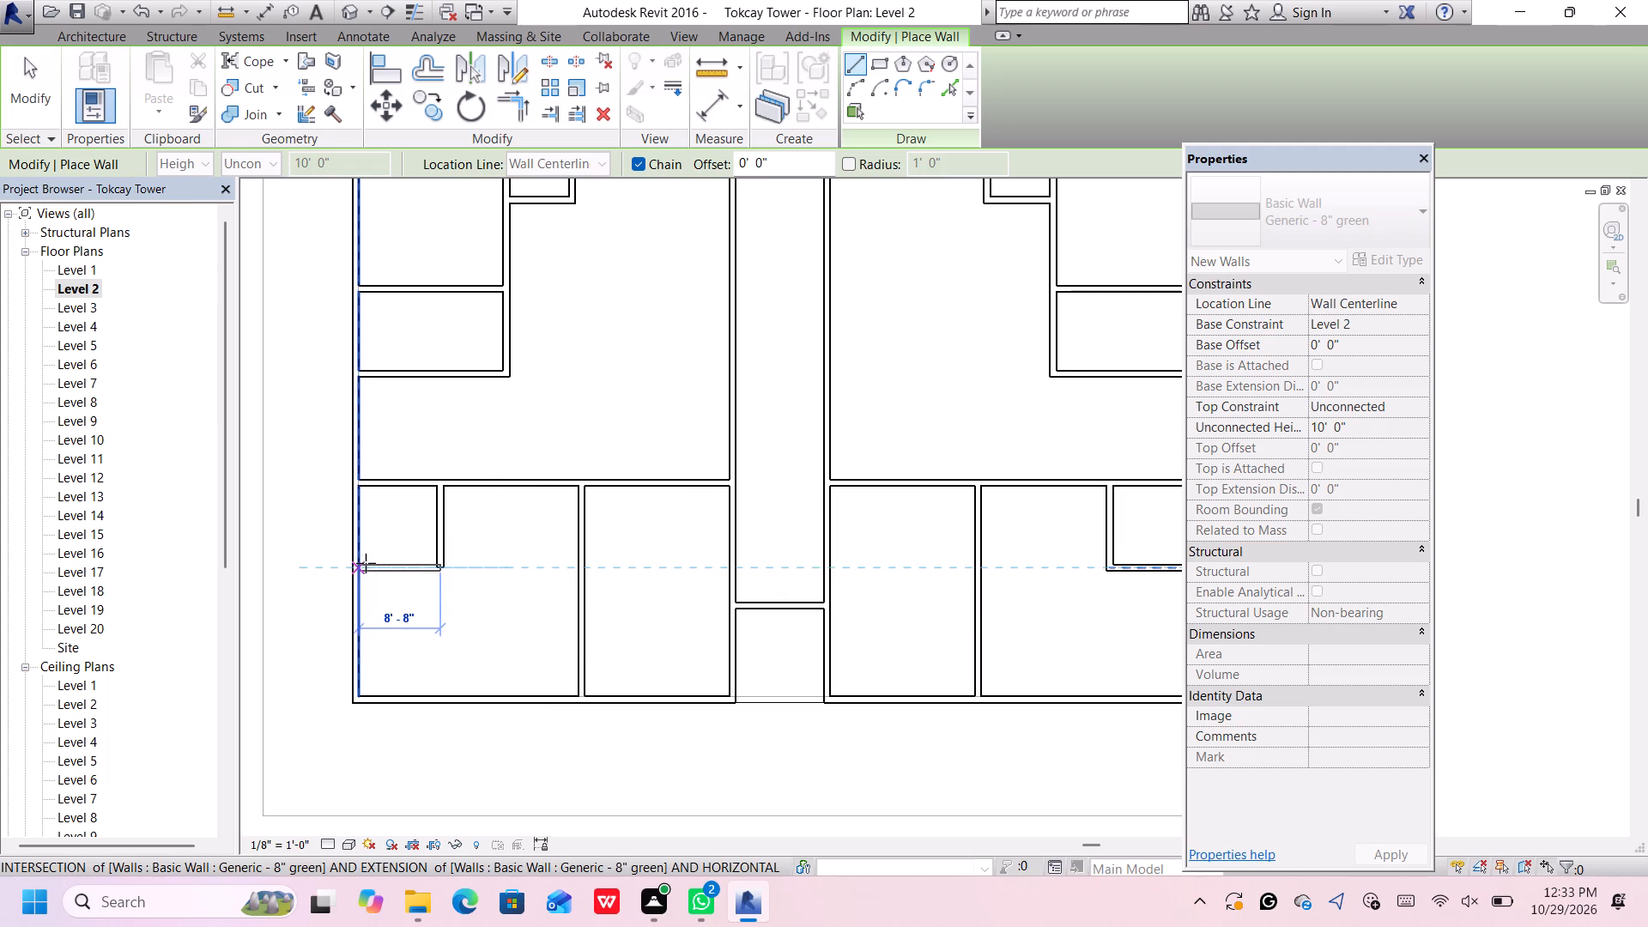
pyautogui.click(364, 563)
# Enclose a 9'-8" by 7' room against the corridor's west wall, in the northeast corner of the south room adjoining the corridor.
pyautogui.scroll(1, 443, 556)
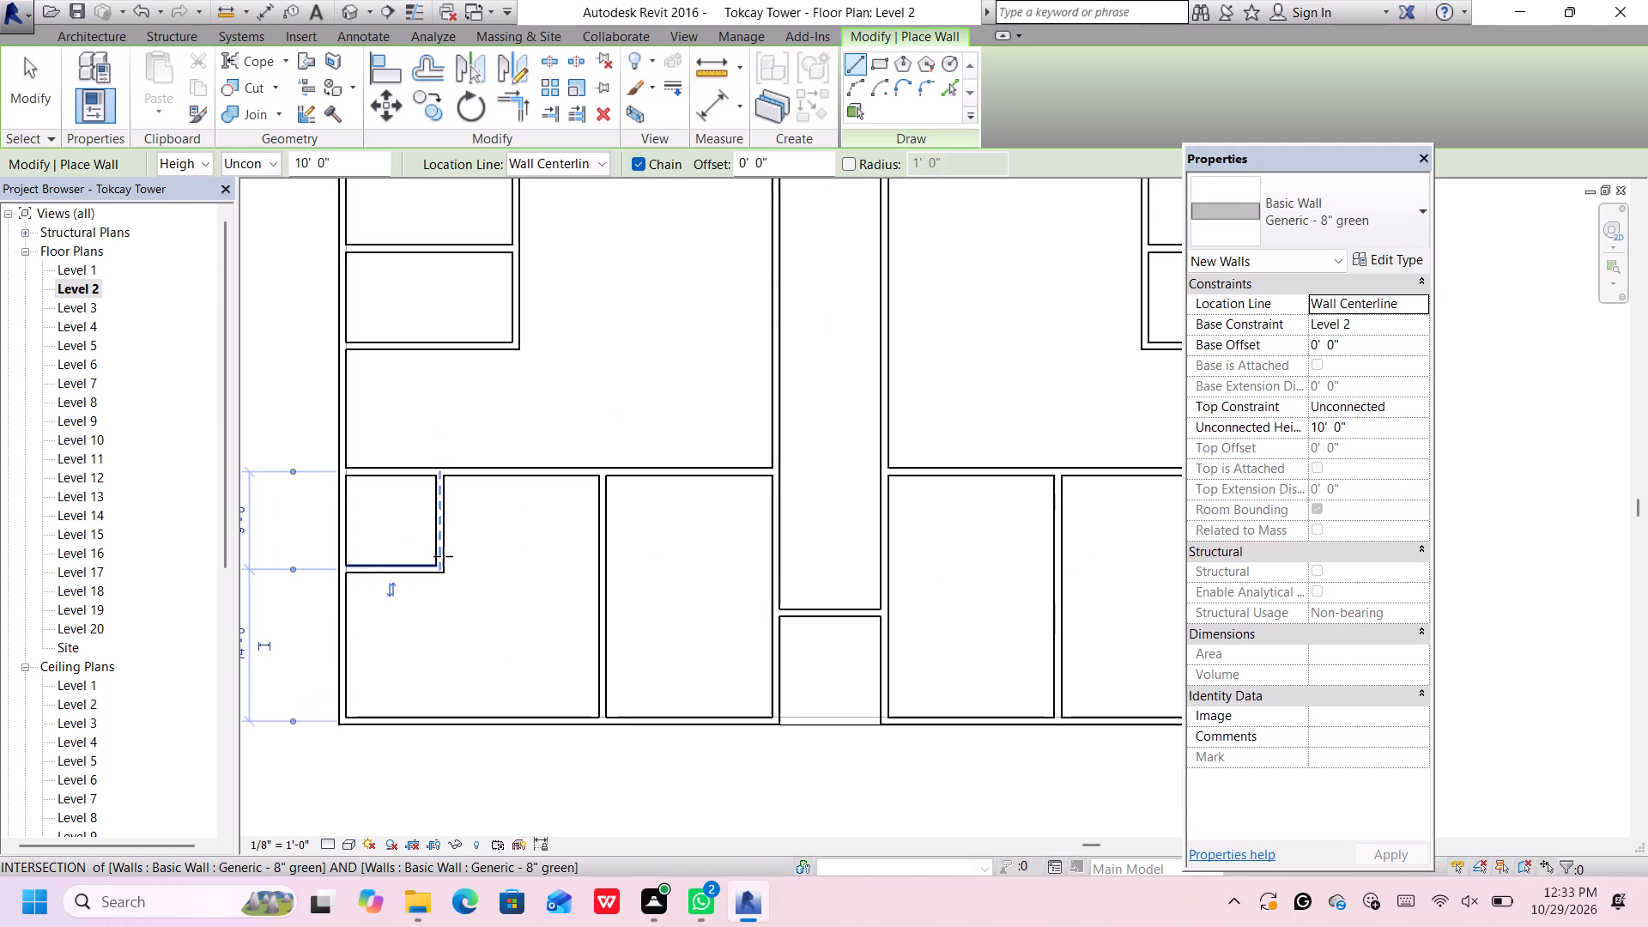
pyautogui.scroll(1, 443, 556)
pyautogui.scroll(-4, 443, 556)
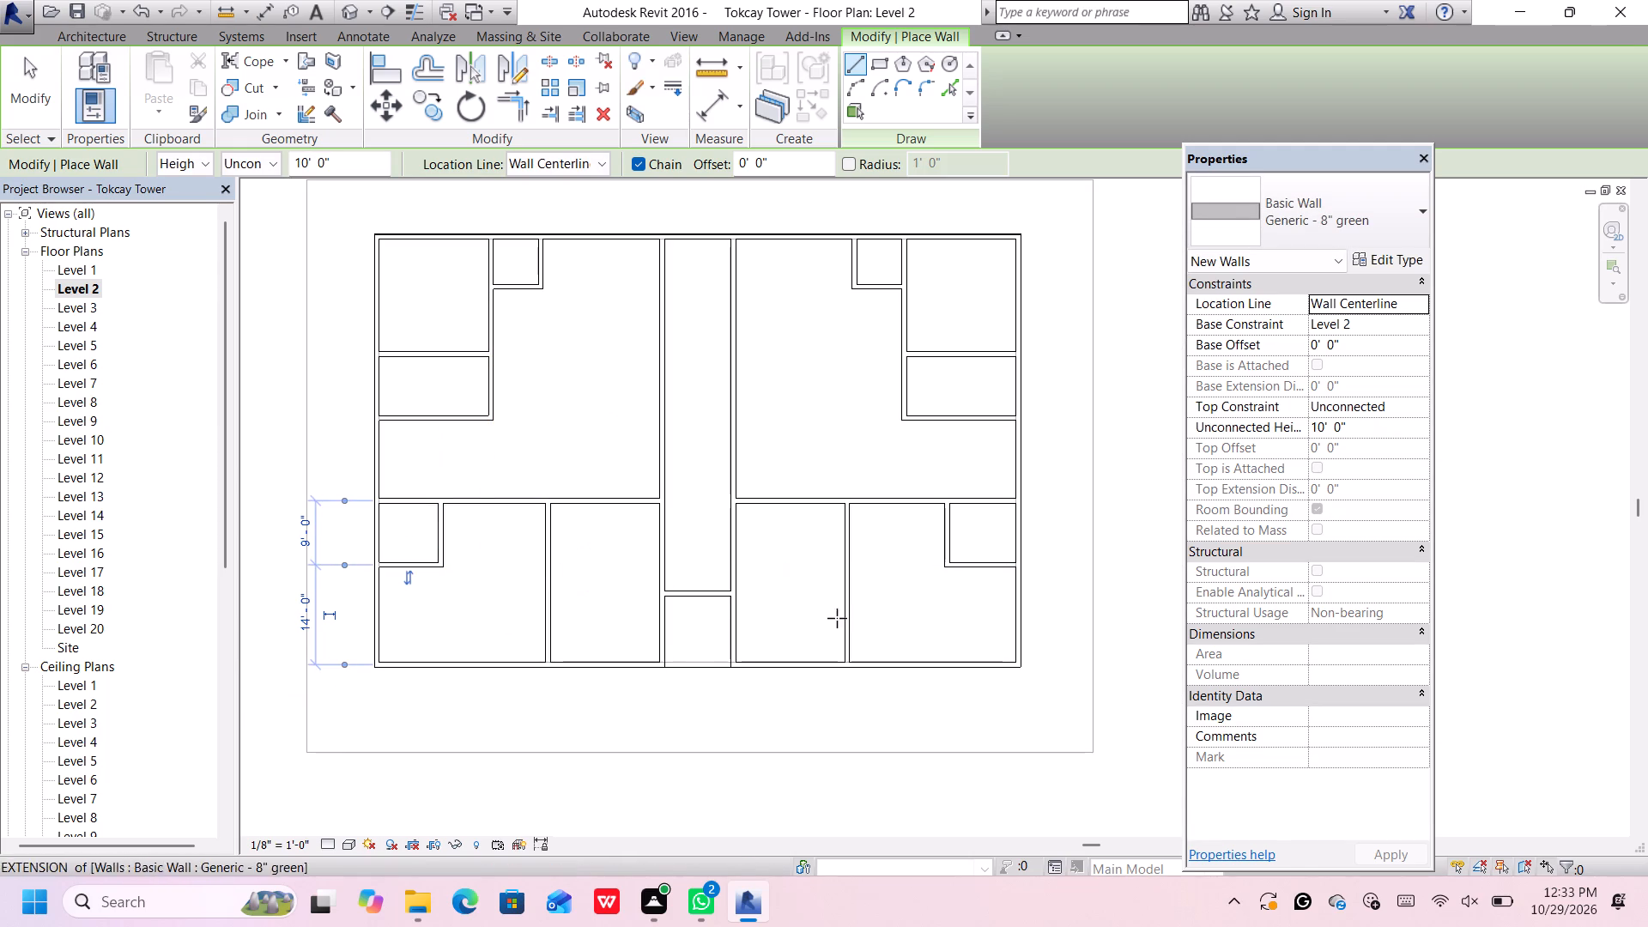
pyautogui.scroll(1, 597, 639)
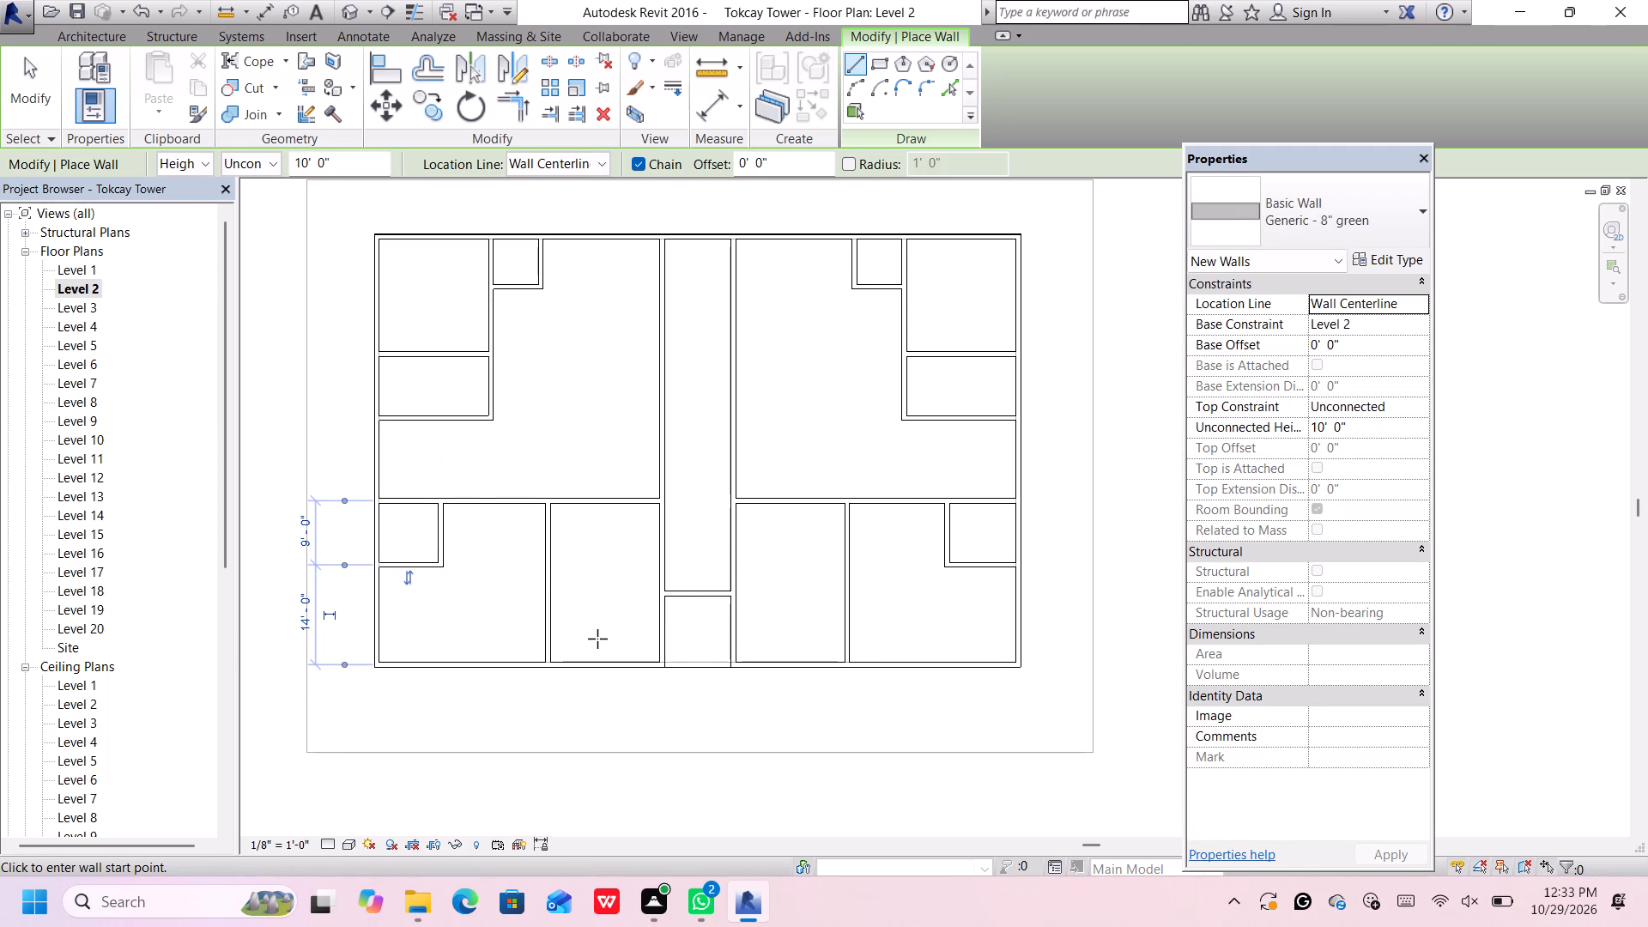
pyautogui.moveTo(619, 619); pyautogui.dragTo(595, 610, button='middle')
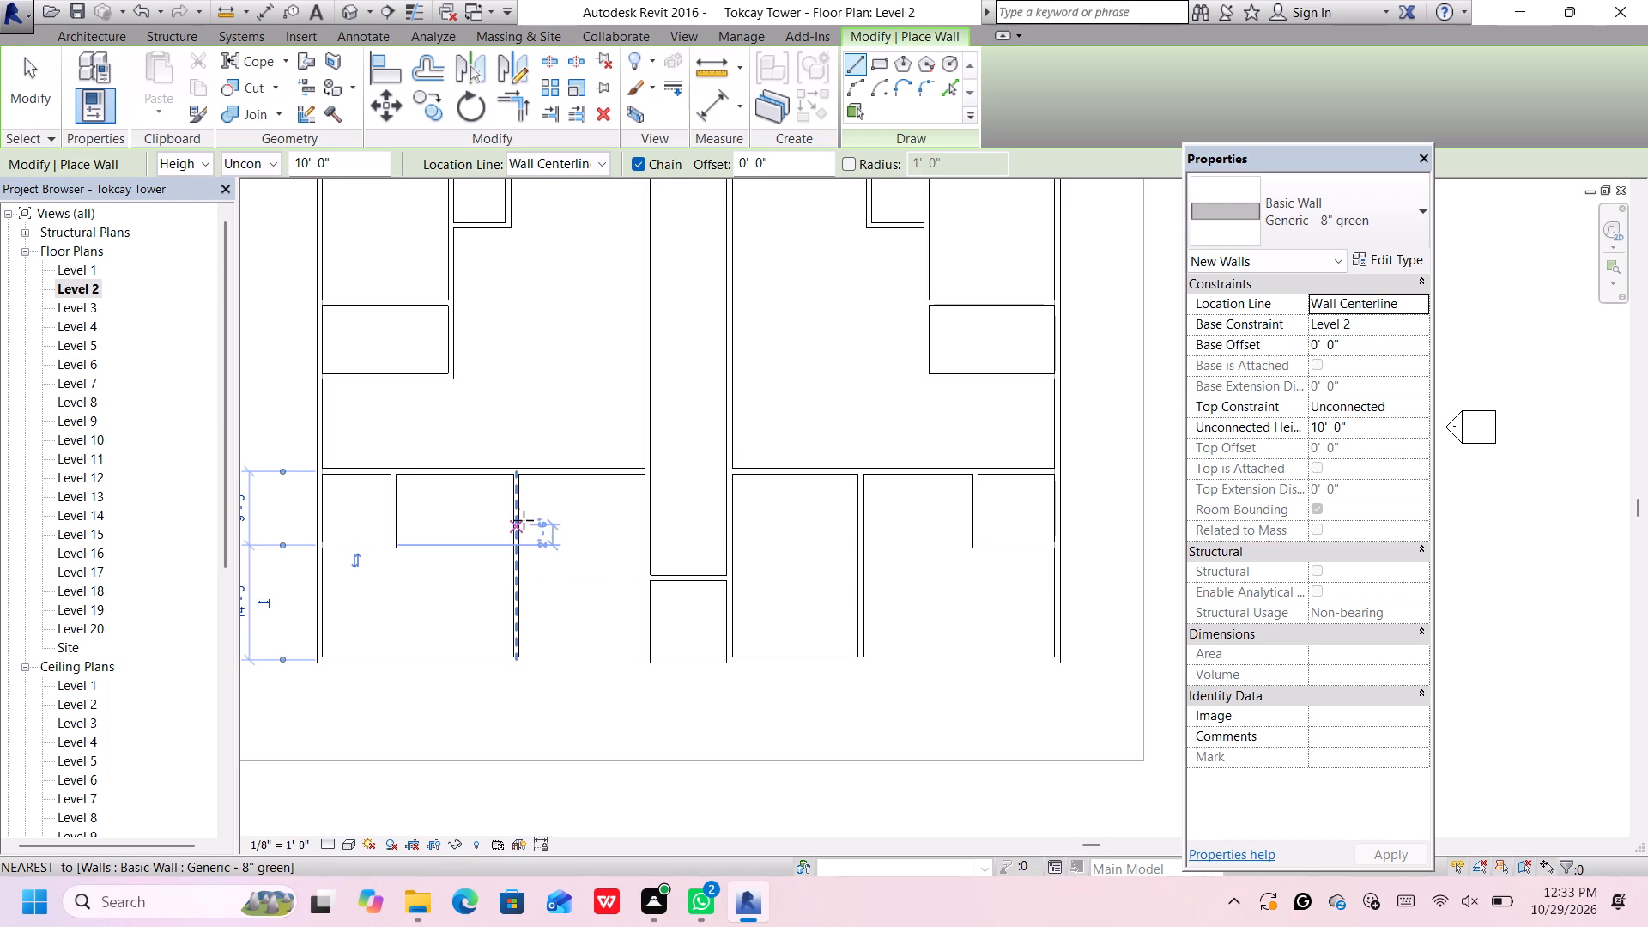
pyautogui.click(566, 477)
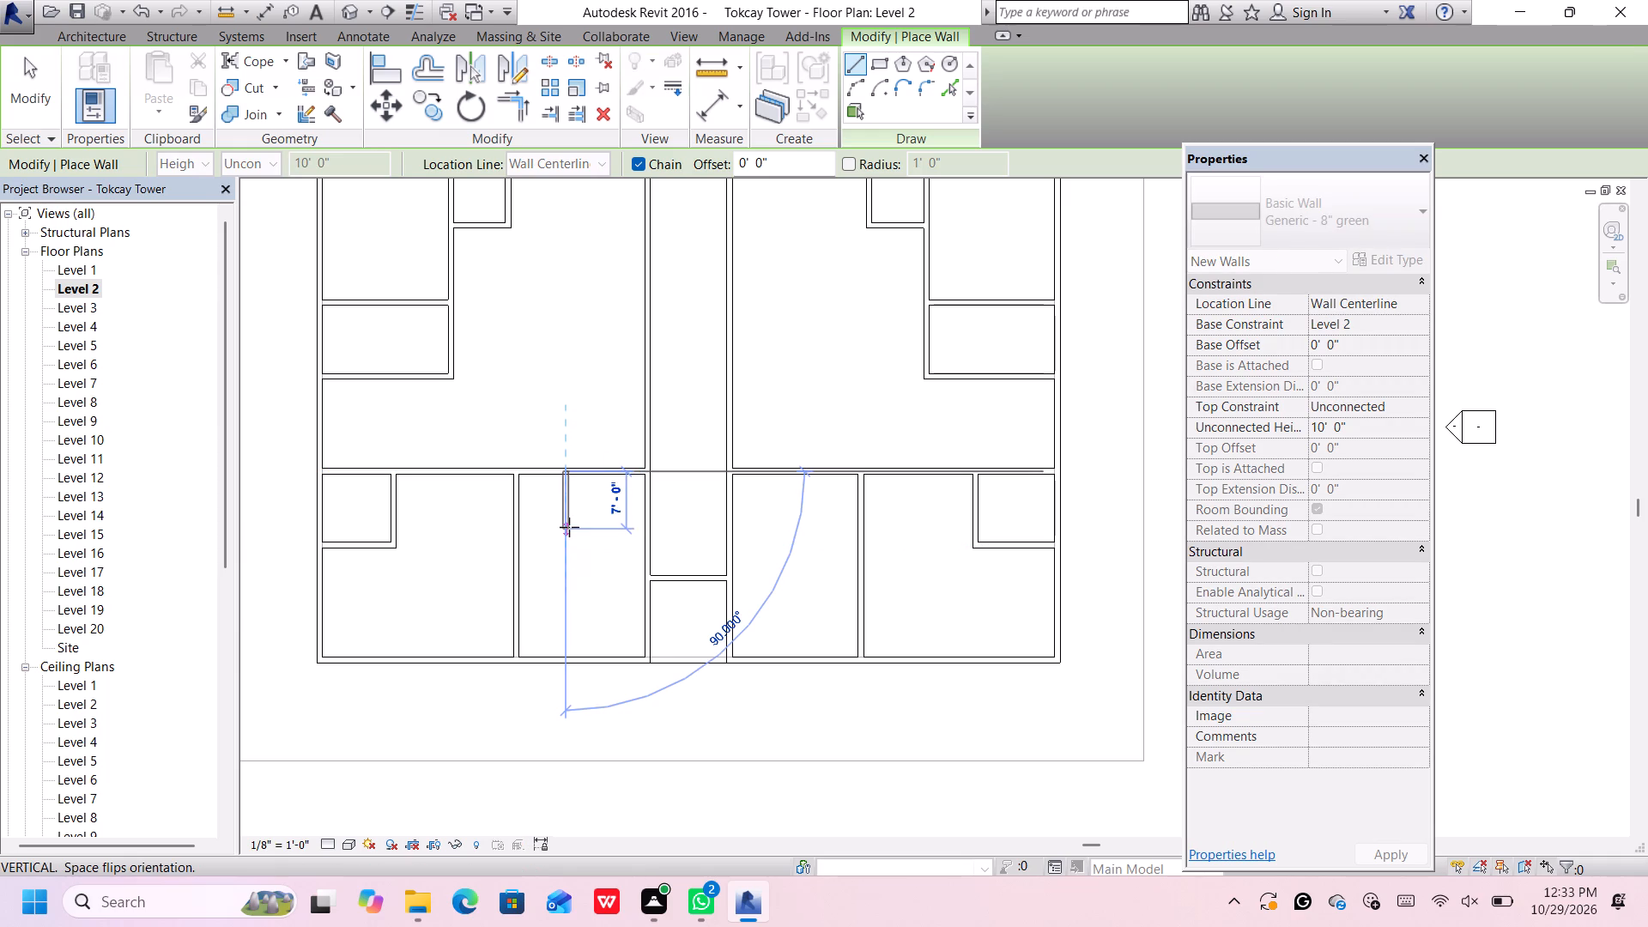
pyautogui.click(569, 527)
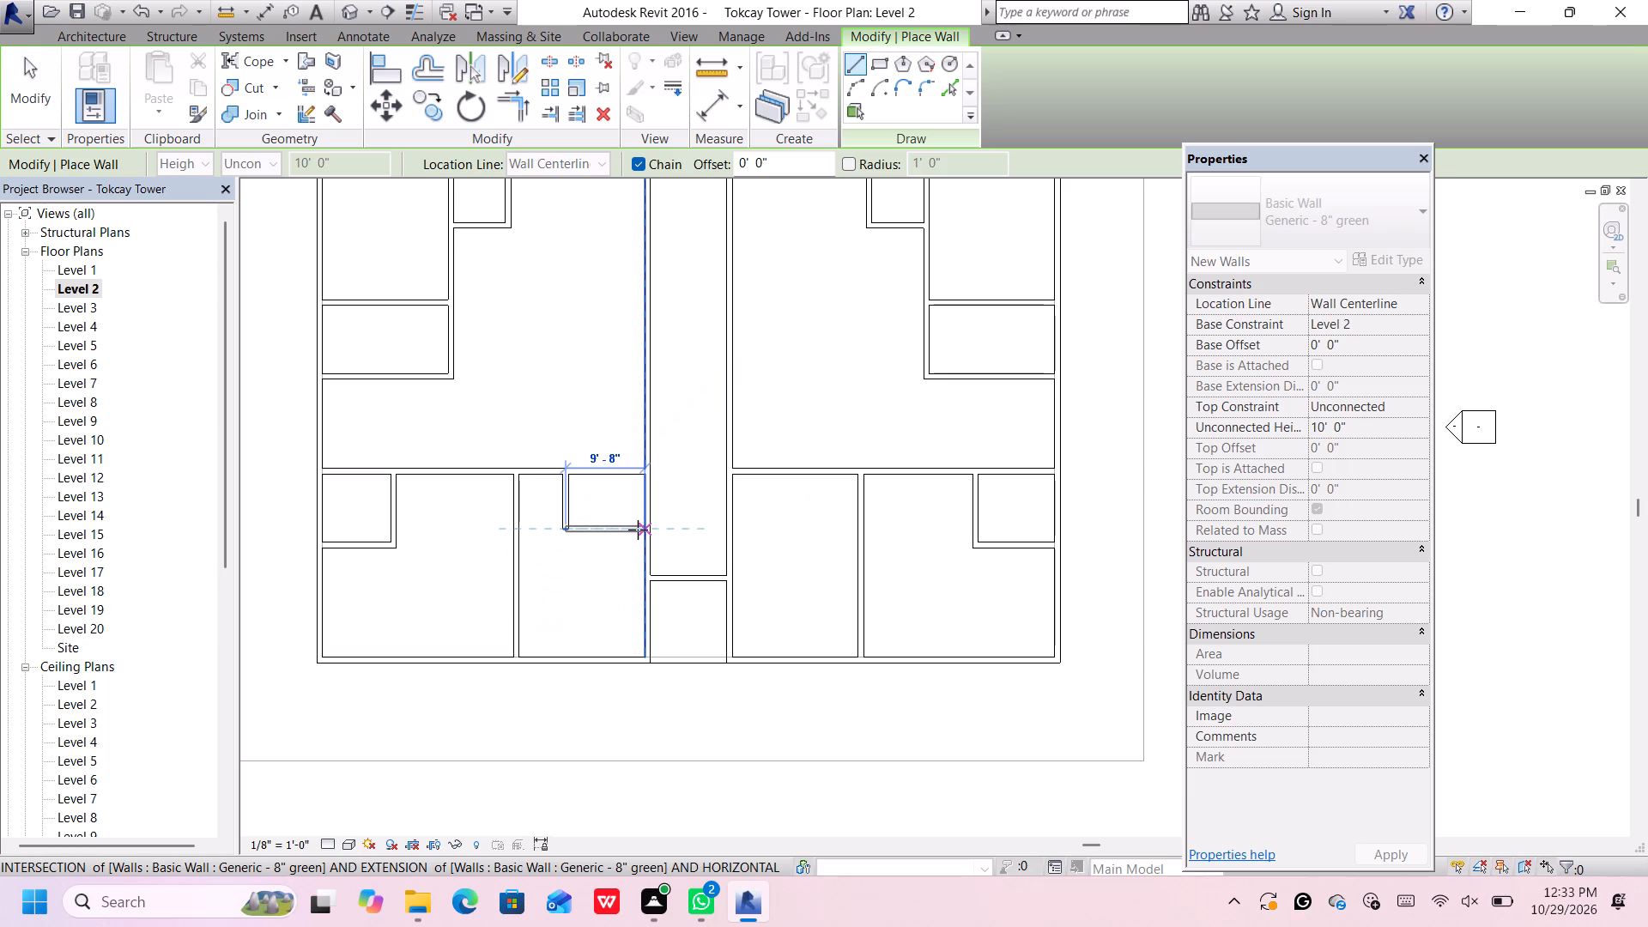
pyautogui.scroll(1, 645, 531)
pyautogui.click(645, 533)
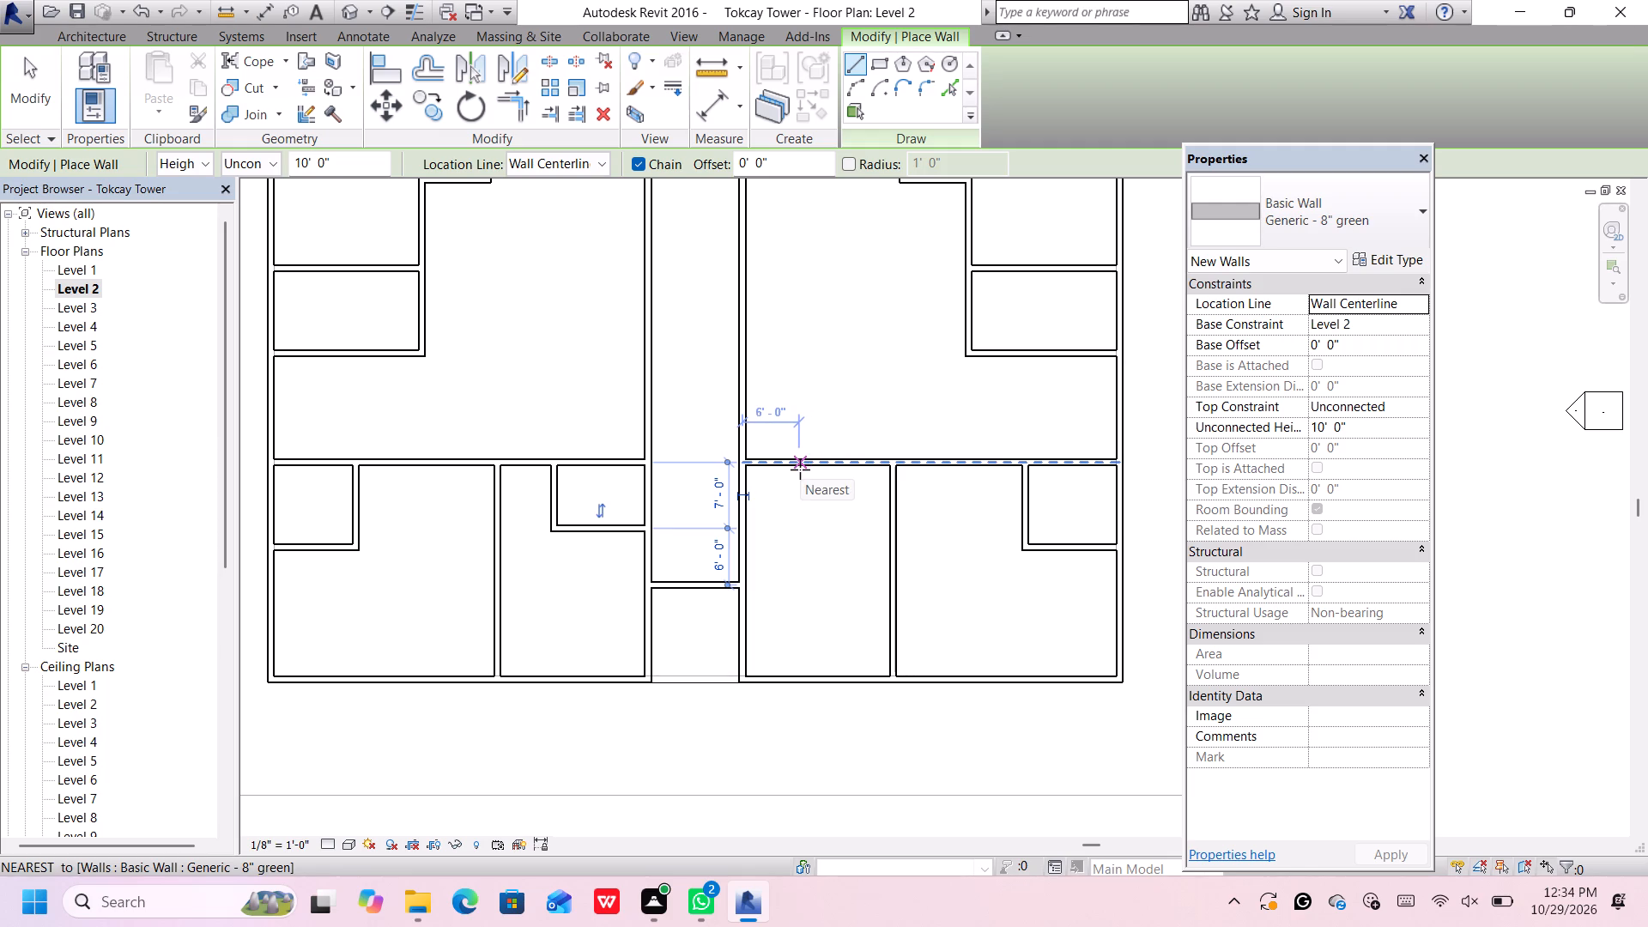
# In the south room east of the corridor, enclose a 10' by 7' northeast corner room, starting 6' east of the corridor wall.
pyautogui.click(800, 470)
pyautogui.click(805, 526)
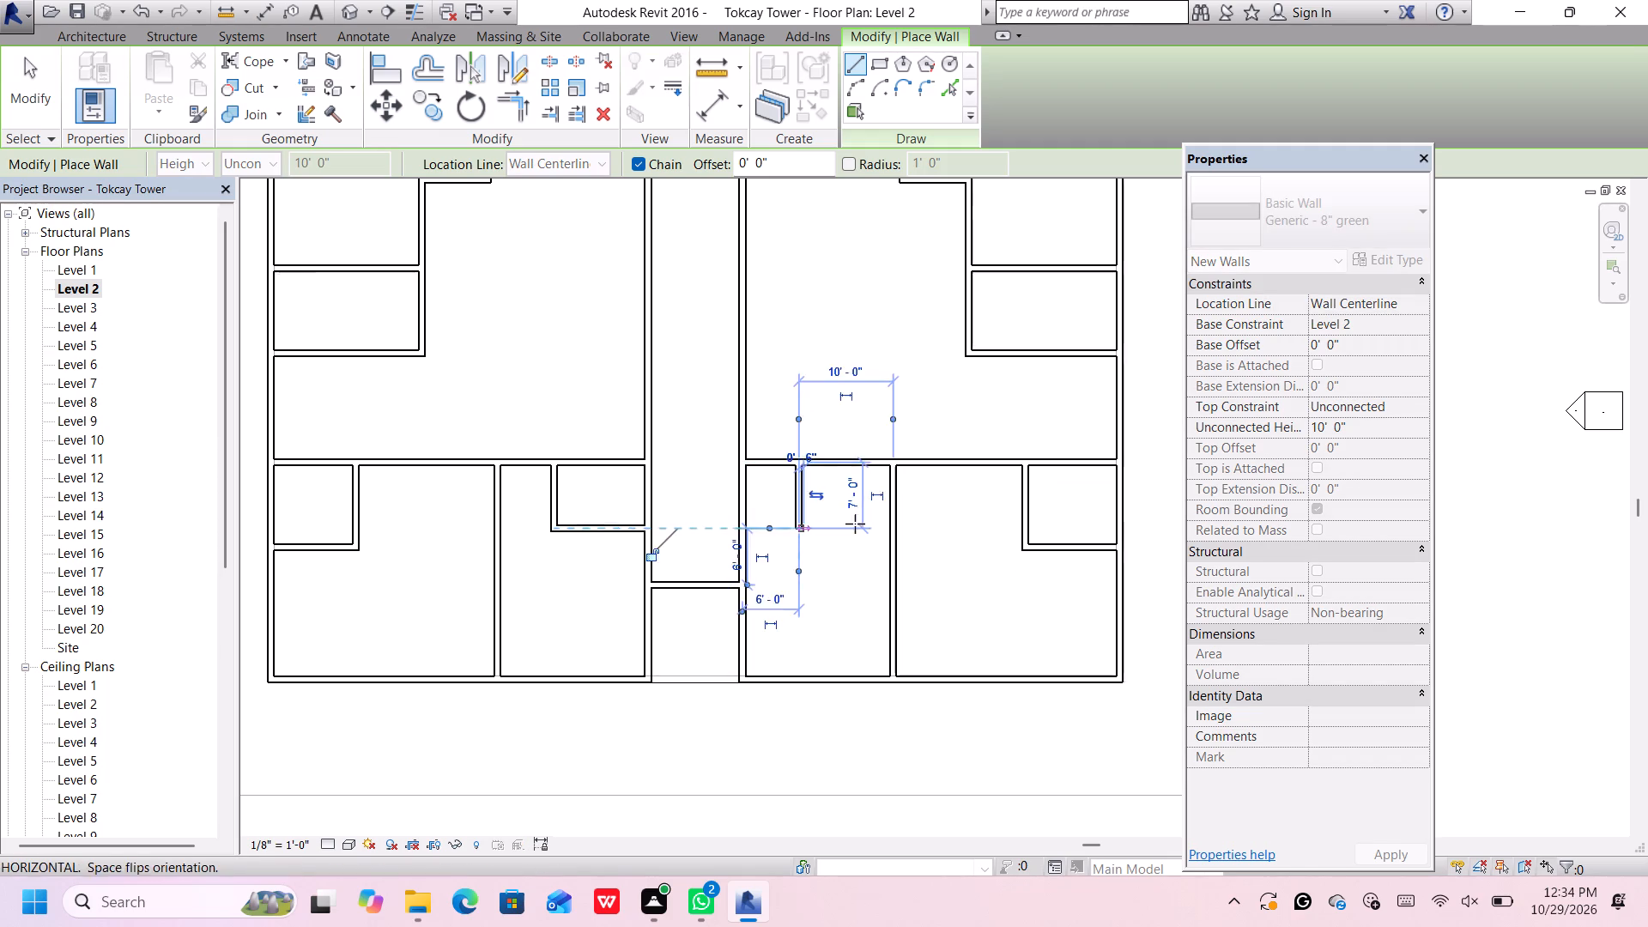
pyautogui.click(884, 524)
# Divide the room directly south of the northwest corner room in half with a 9' north-south wall between its wall midpoints.
pyautogui.scroll(-5, 884, 524)
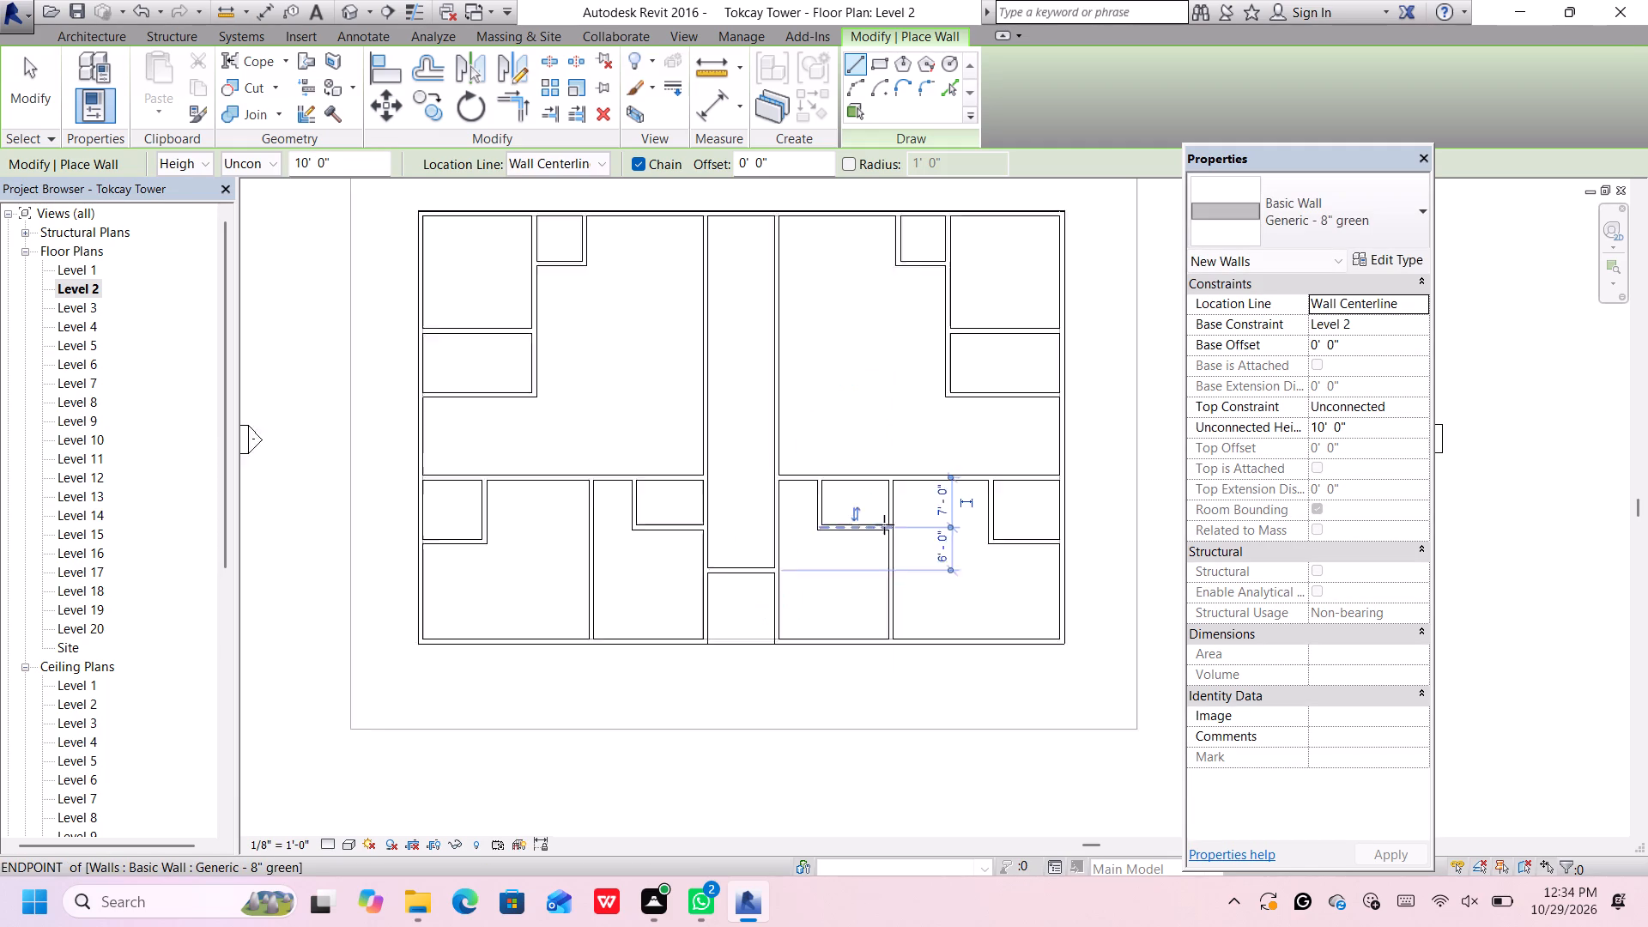
pyautogui.scroll(4, 918, 502)
pyautogui.scroll(-3, 924, 495)
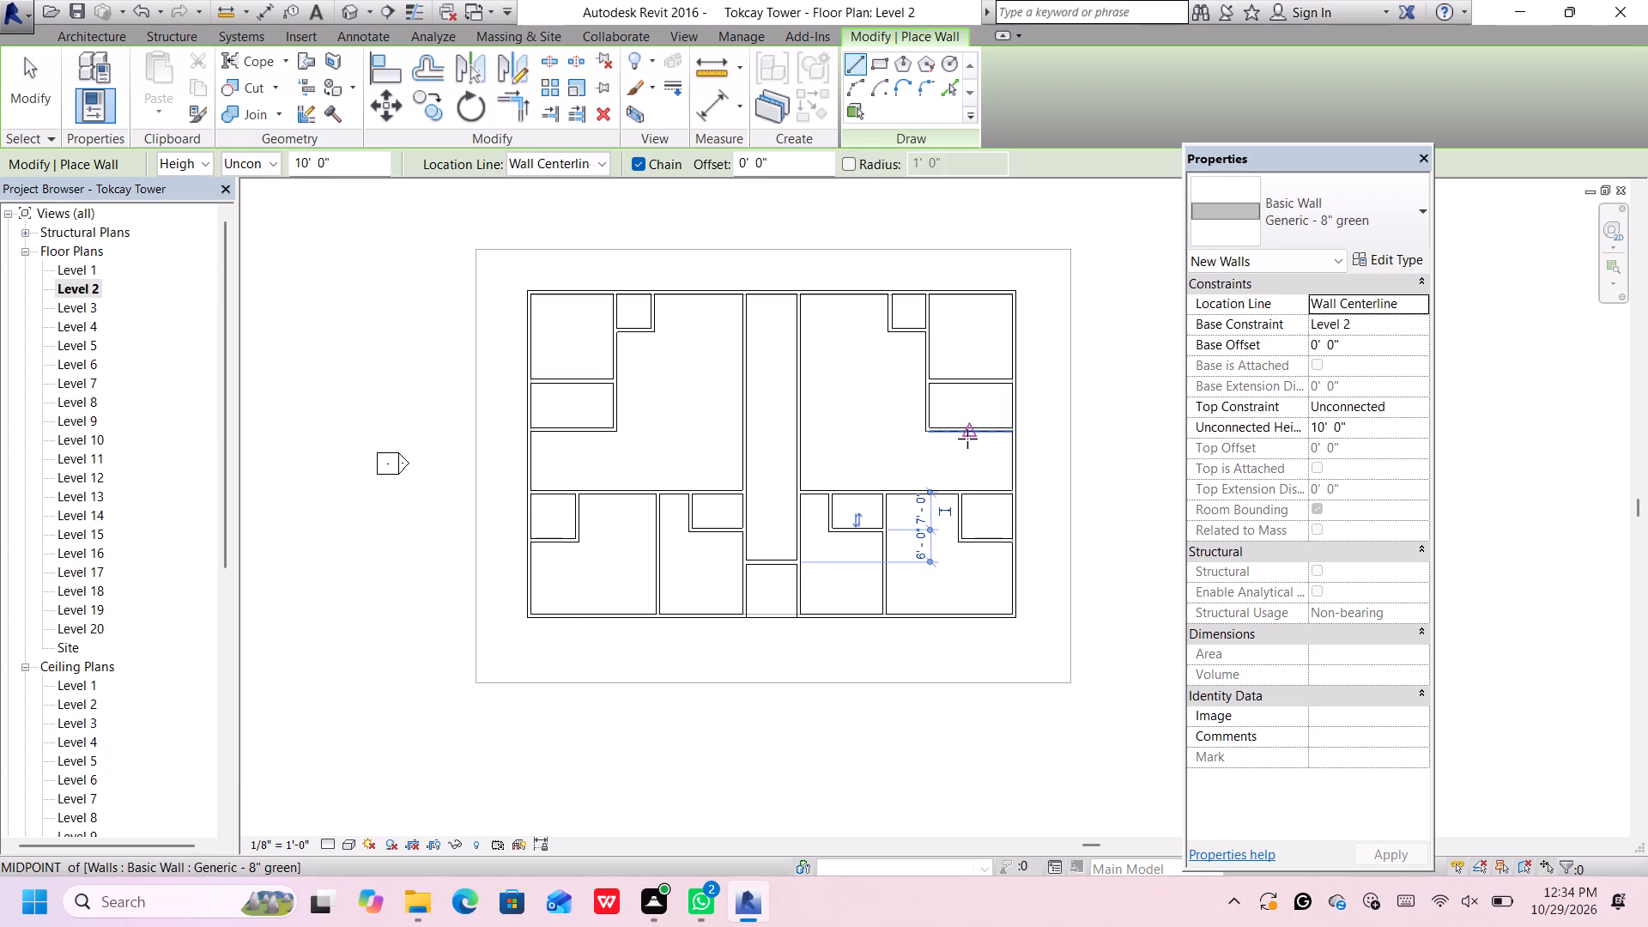
pyautogui.scroll(1, 967, 444)
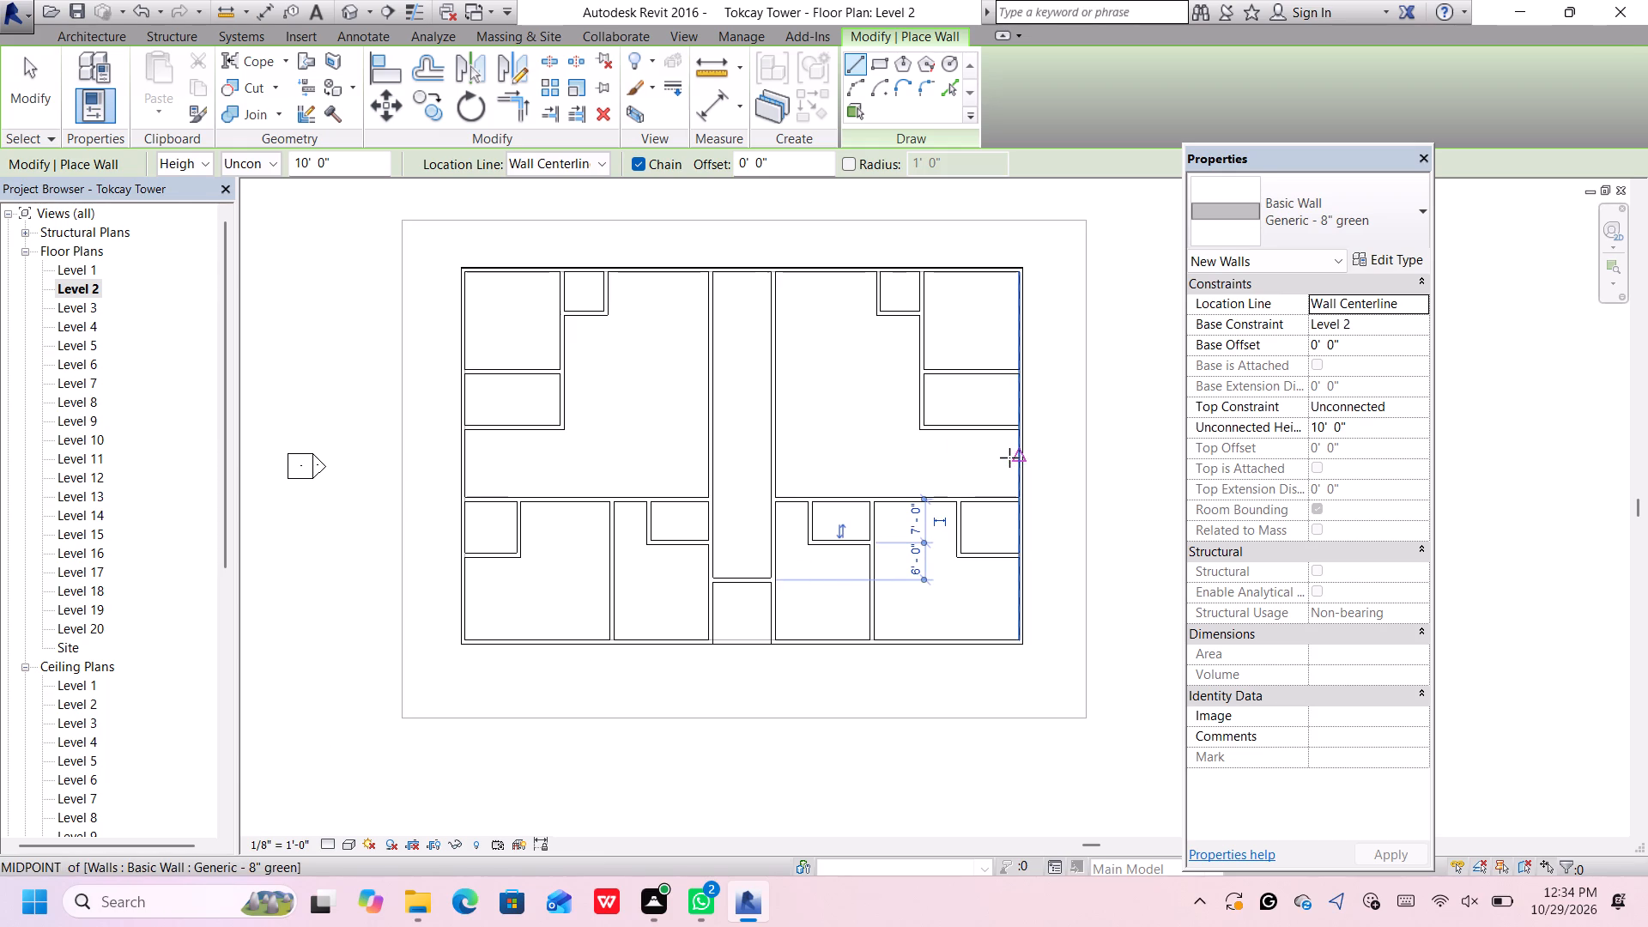
pyautogui.scroll(1, 999, 473)
pyautogui.moveTo(994, 476); pyautogui.dragTo(991, 478, button='middle')
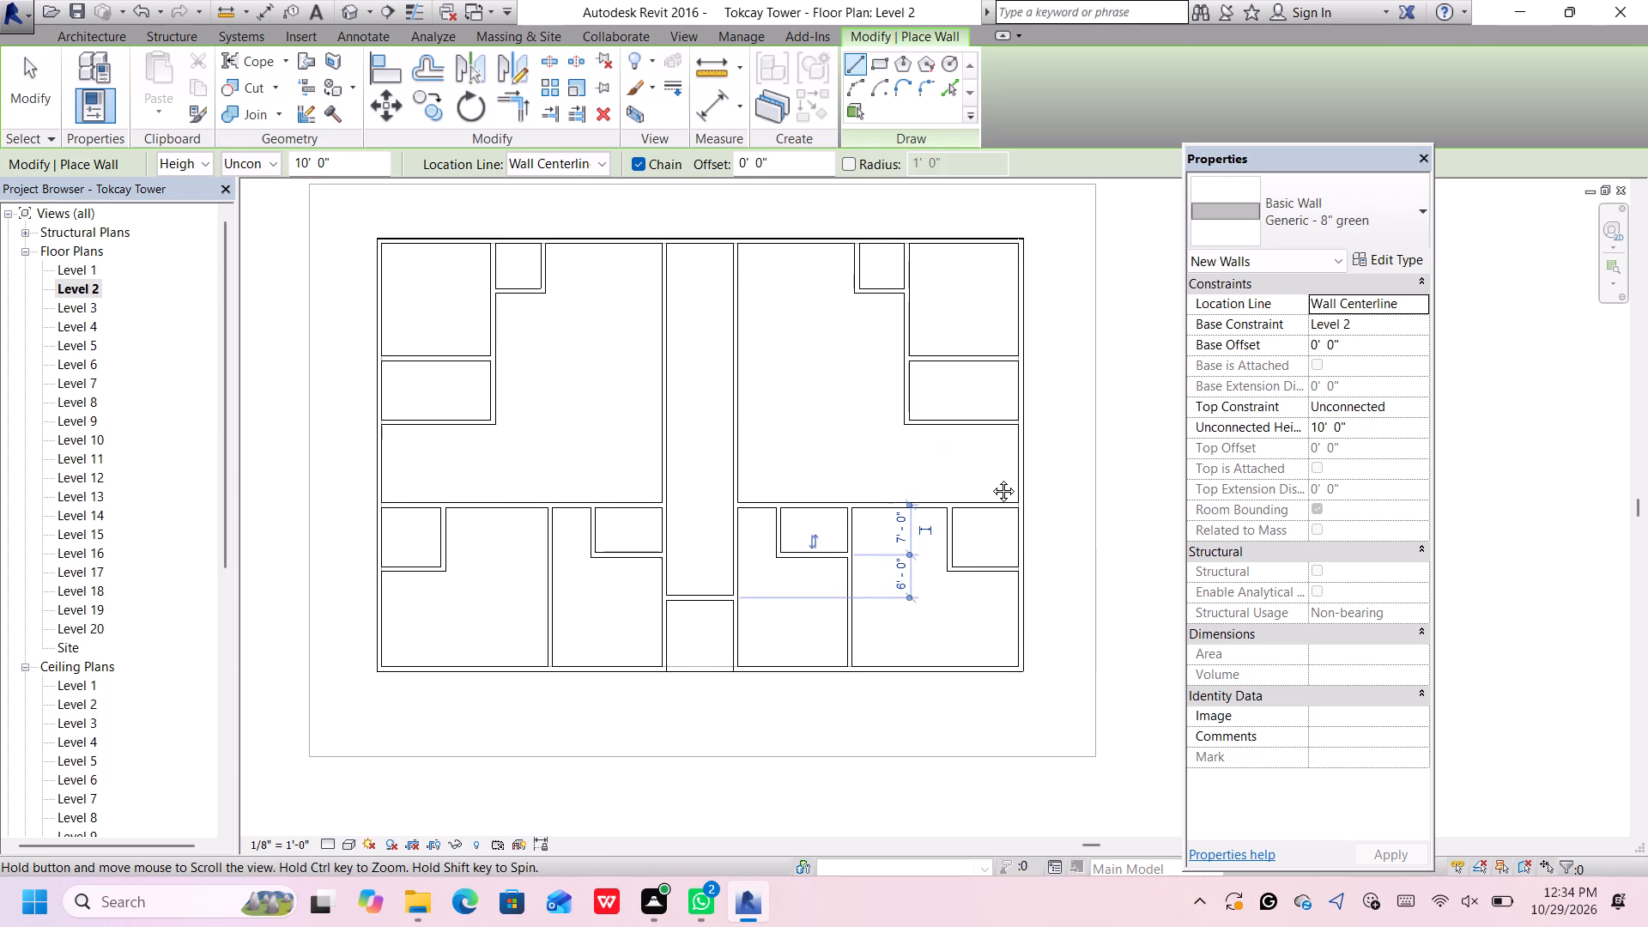
pyautogui.moveTo(991, 478); pyautogui.dragTo(972, 484, button='middle')
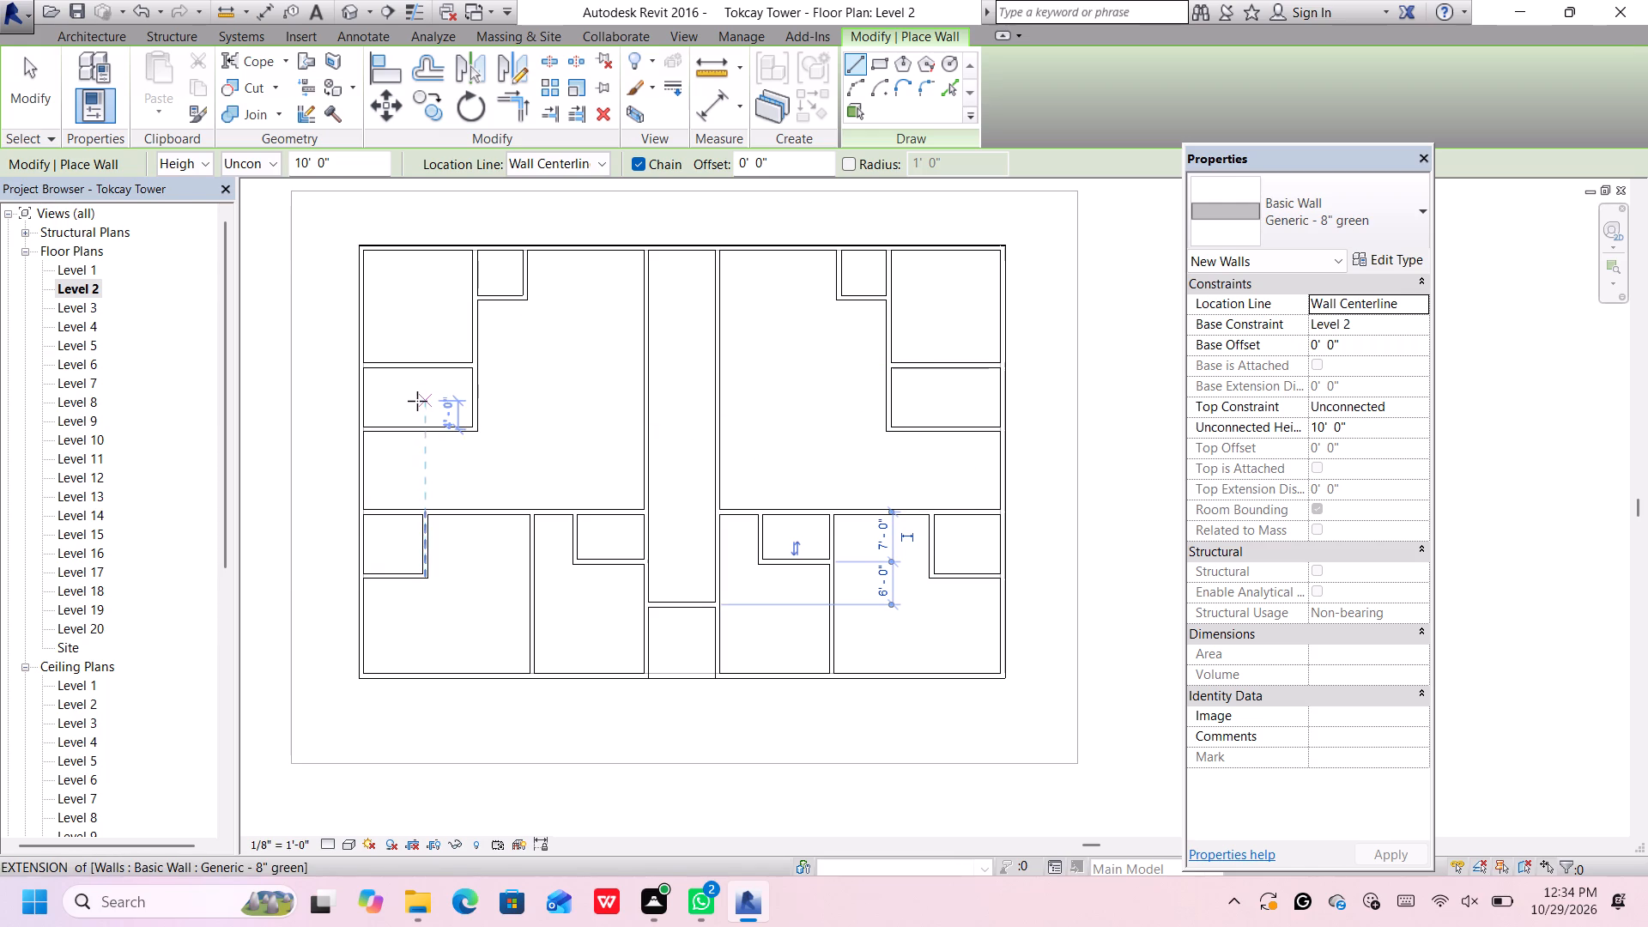
pyautogui.scroll(2, 409, 368)
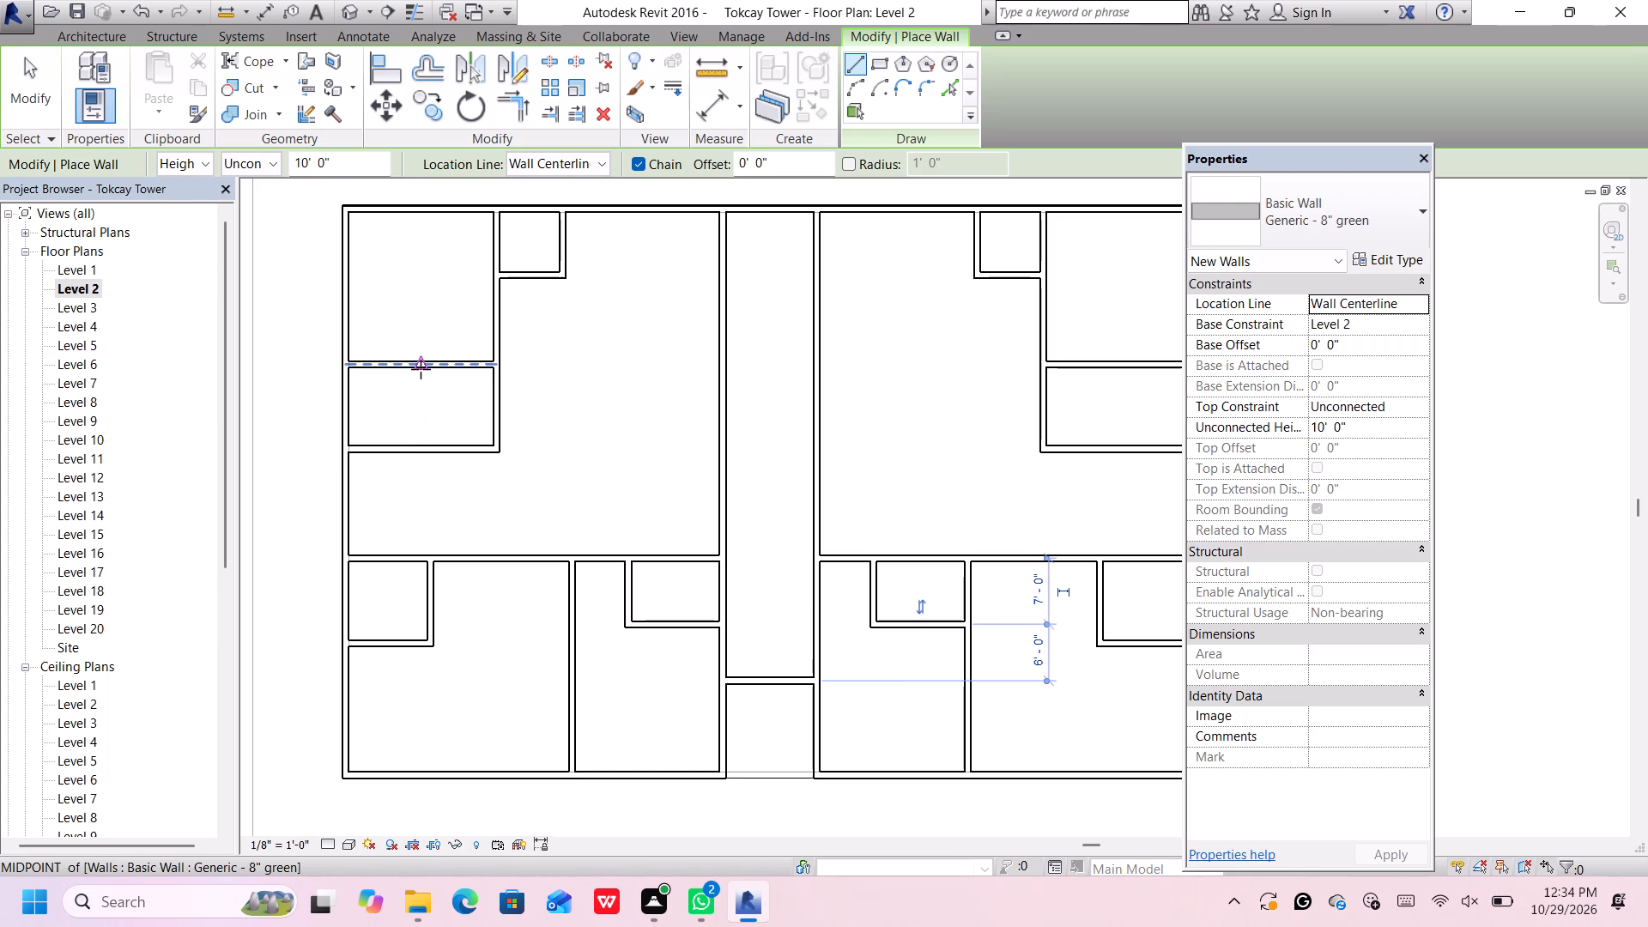
pyautogui.scroll(-1, 421, 366)
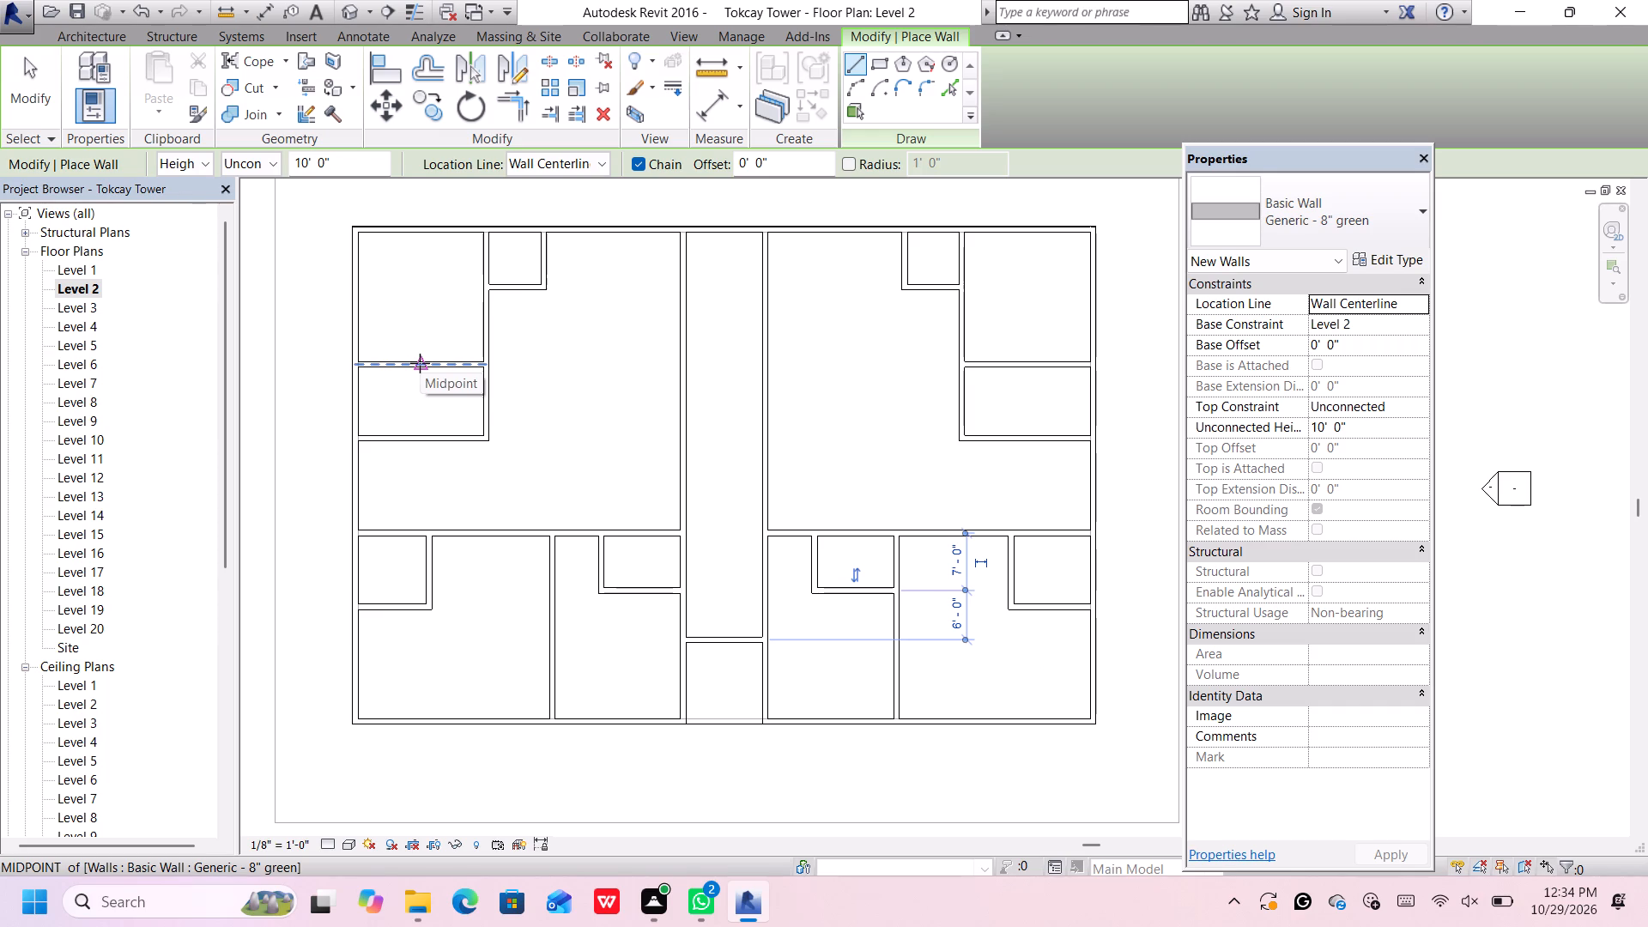
pyautogui.click(420, 363)
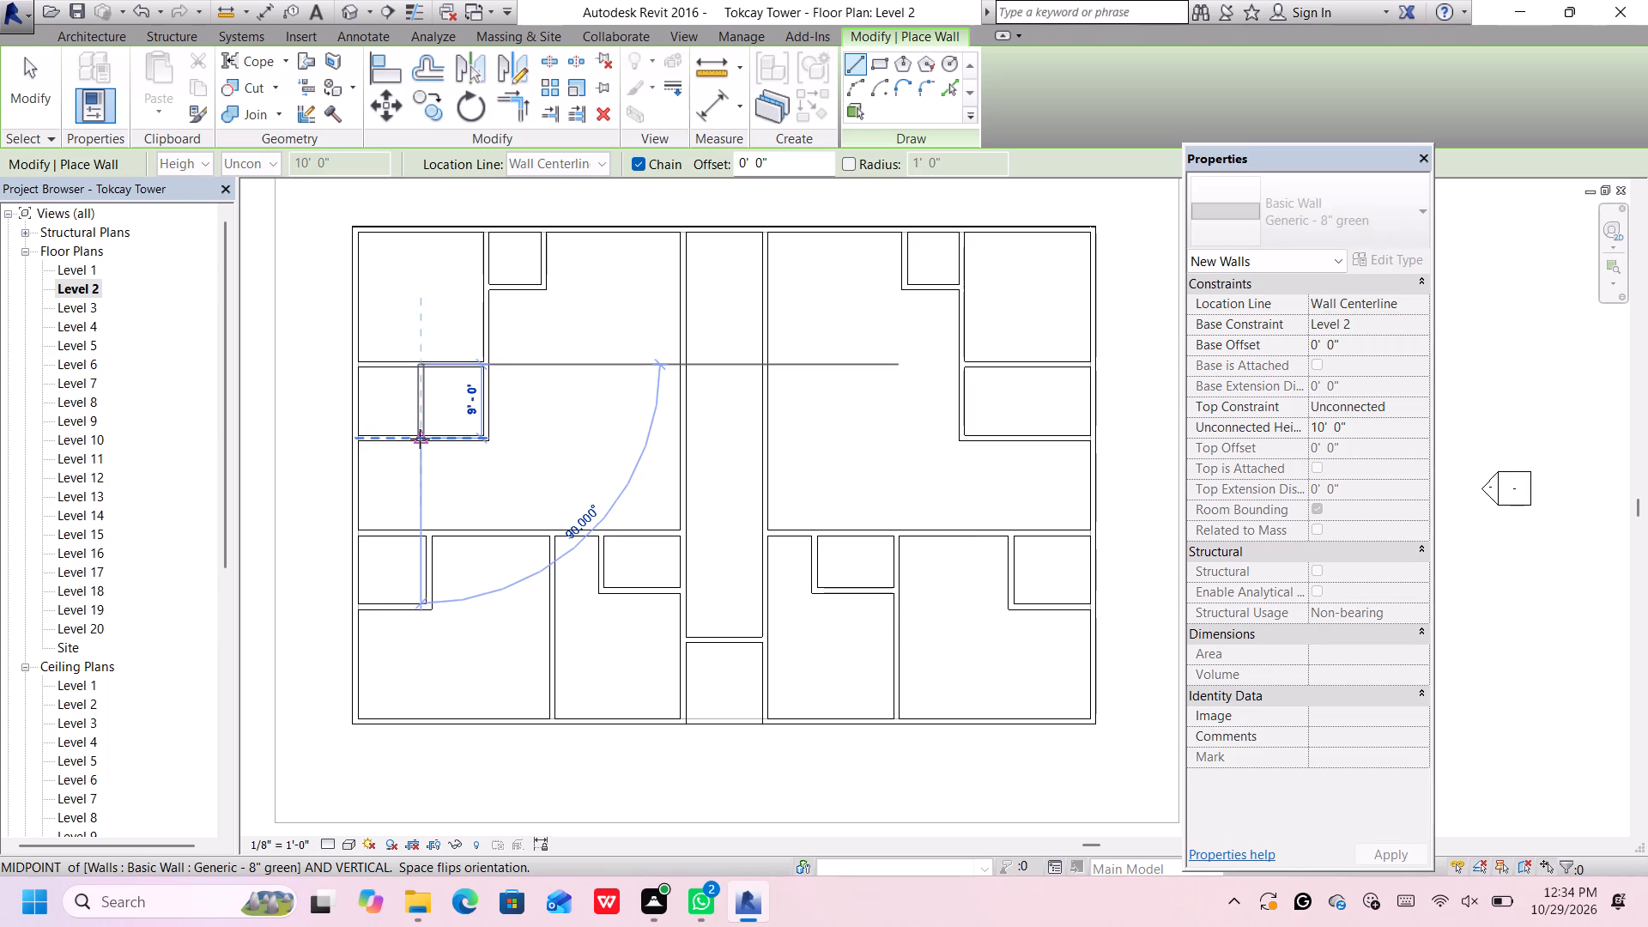
pyautogui.click(420, 439)
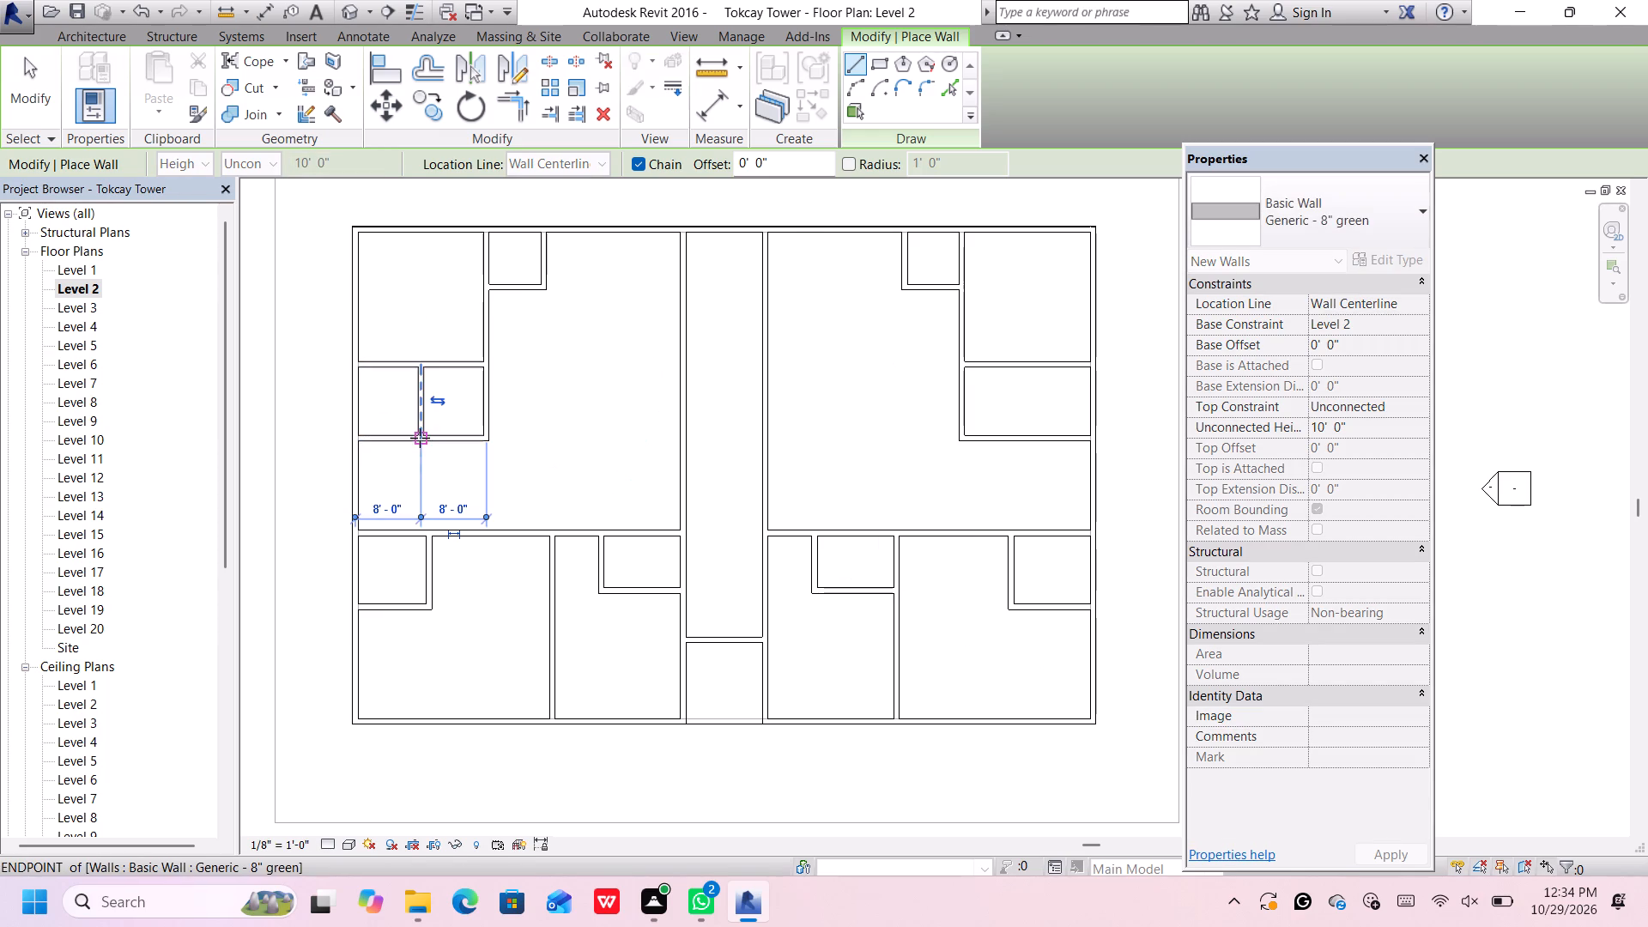
# Divide the room directly south of the northeast corner room in half with a 9' north-south midpoint wall and end the Wall command.
pyautogui.click(1033, 370)
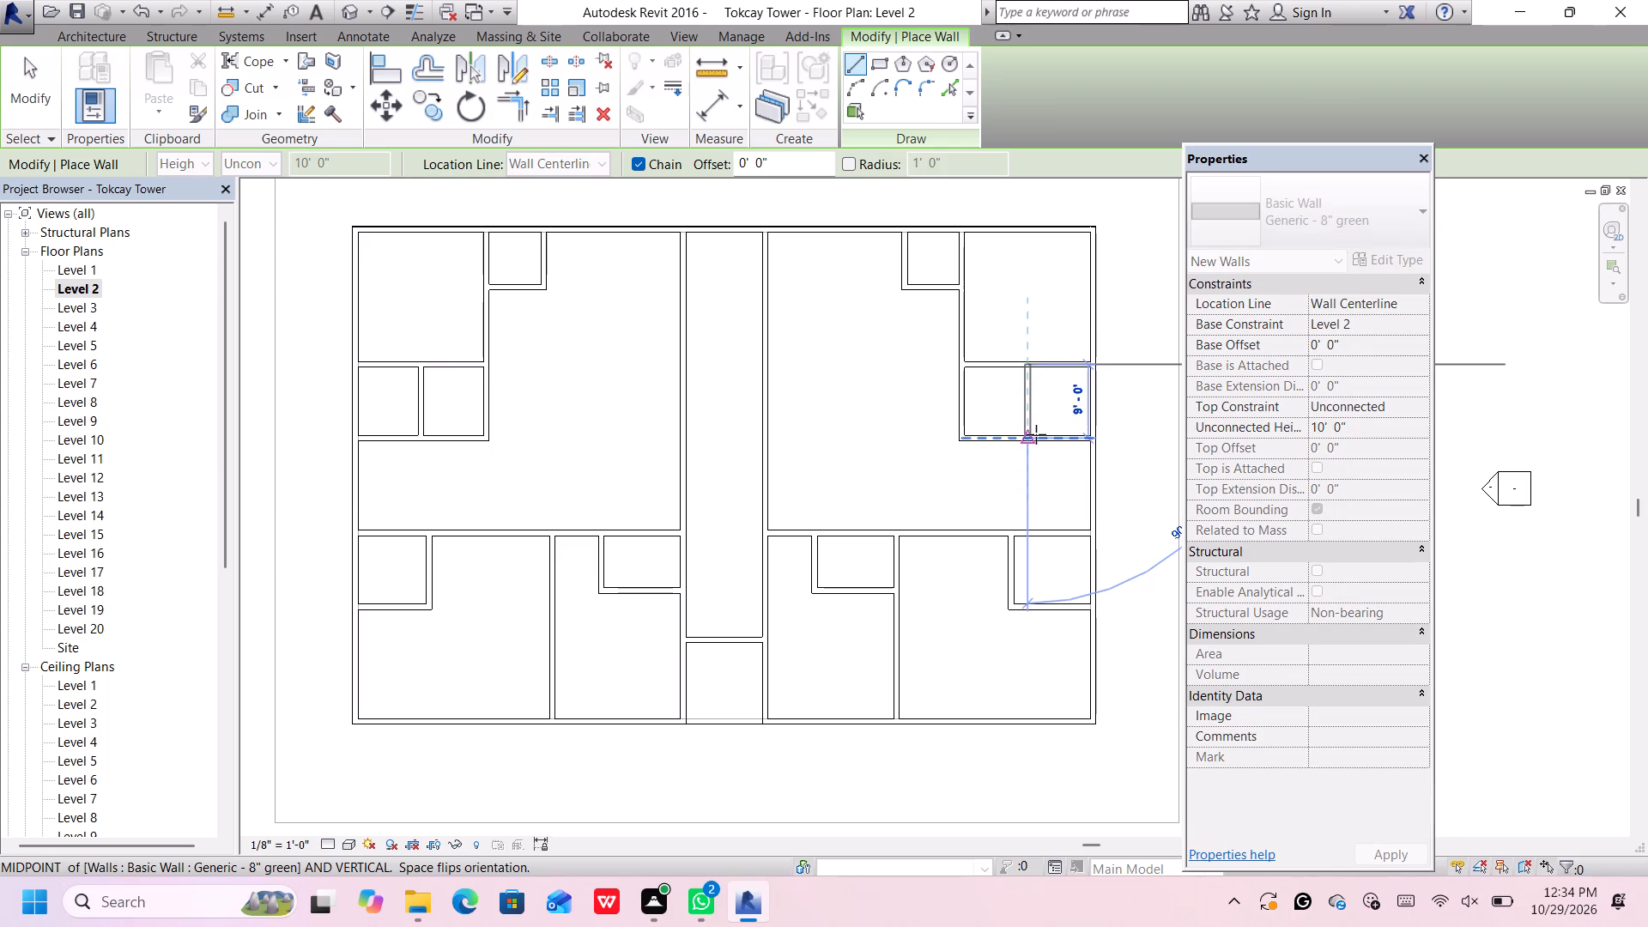
pyautogui.click(1036, 434)
pyautogui.scroll(-5, 1036, 433)
pyautogui.scroll(7, 1036, 433)
pyautogui.scroll(-2, 1088, 398)
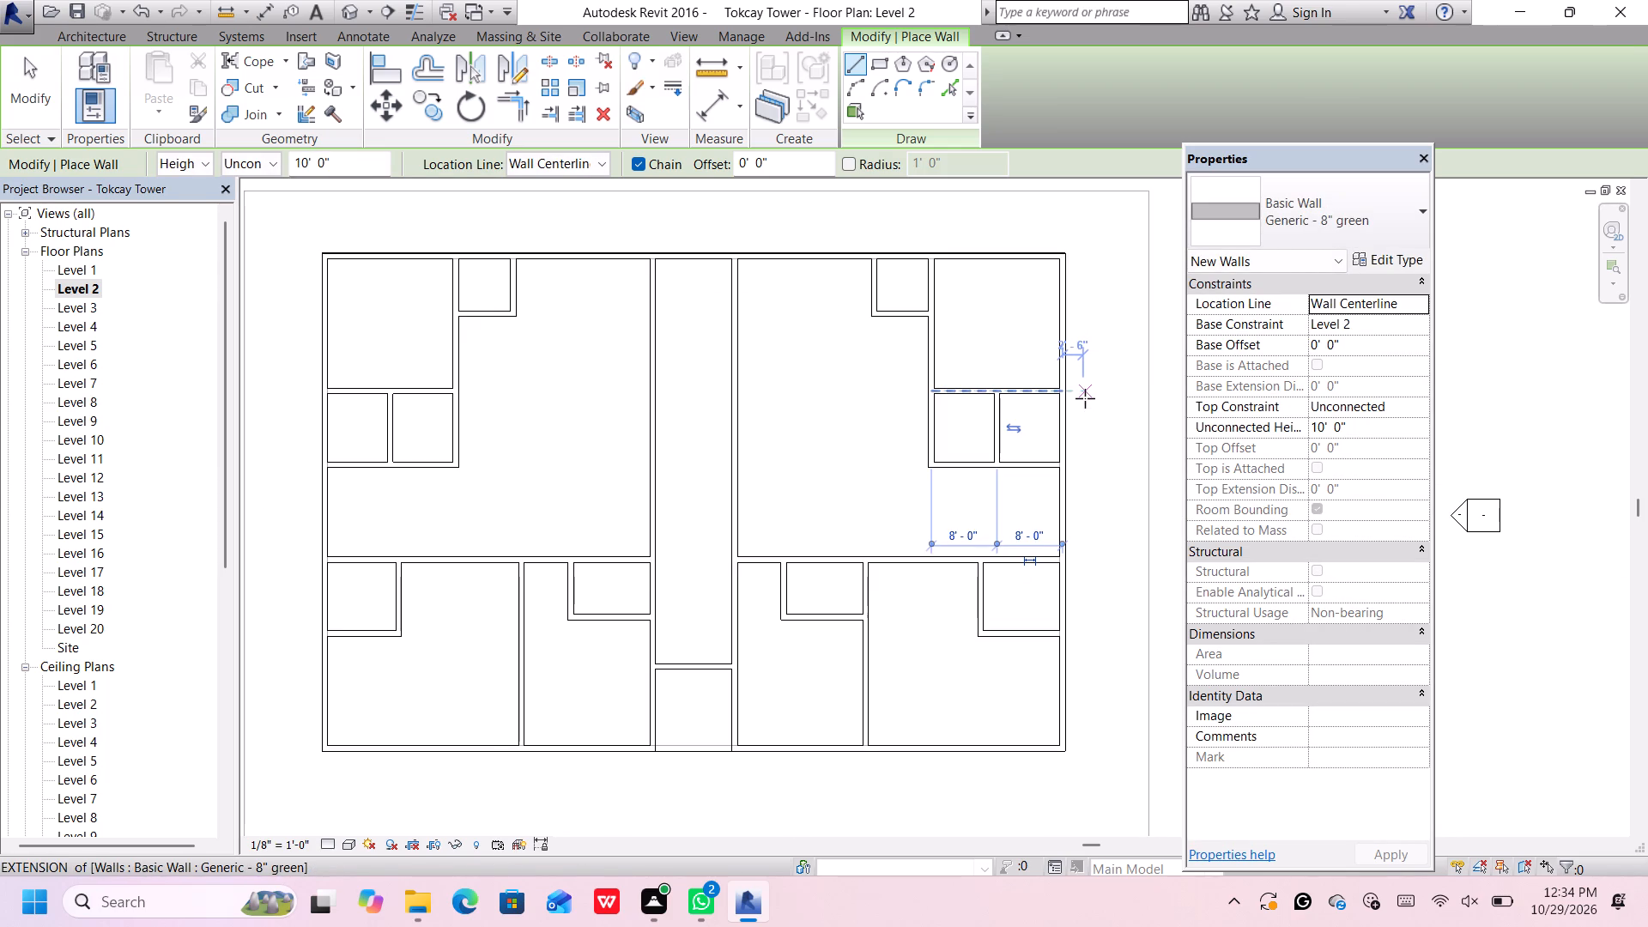
pyautogui.press('space')
pyautogui.press('Escape')
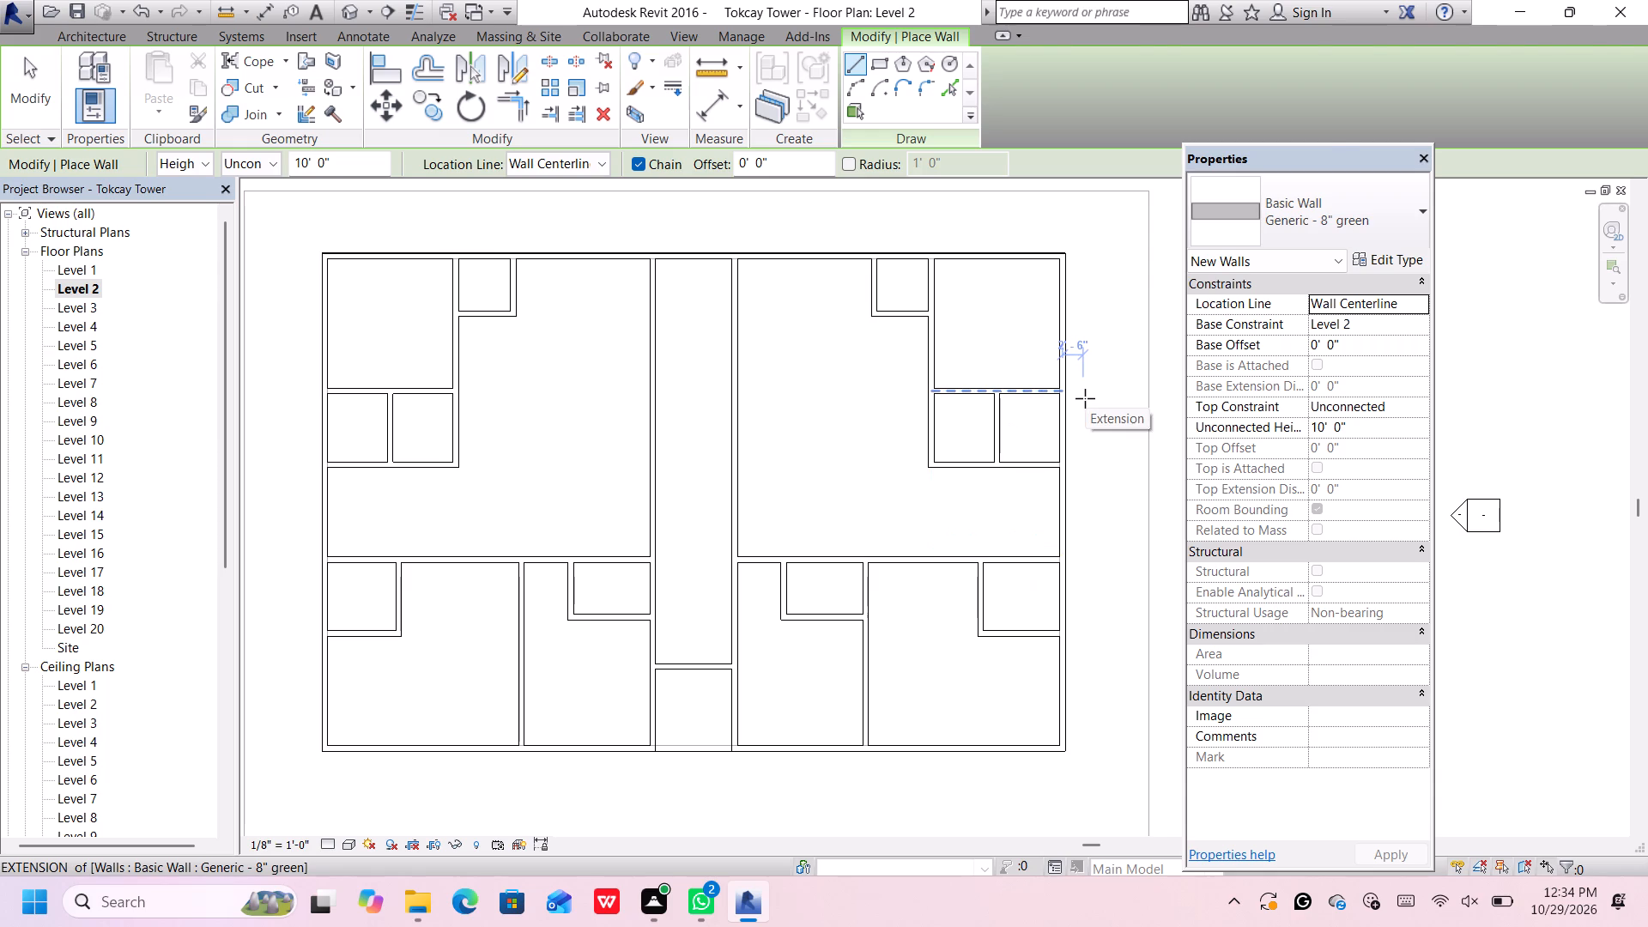
pyautogui.press('Escape')
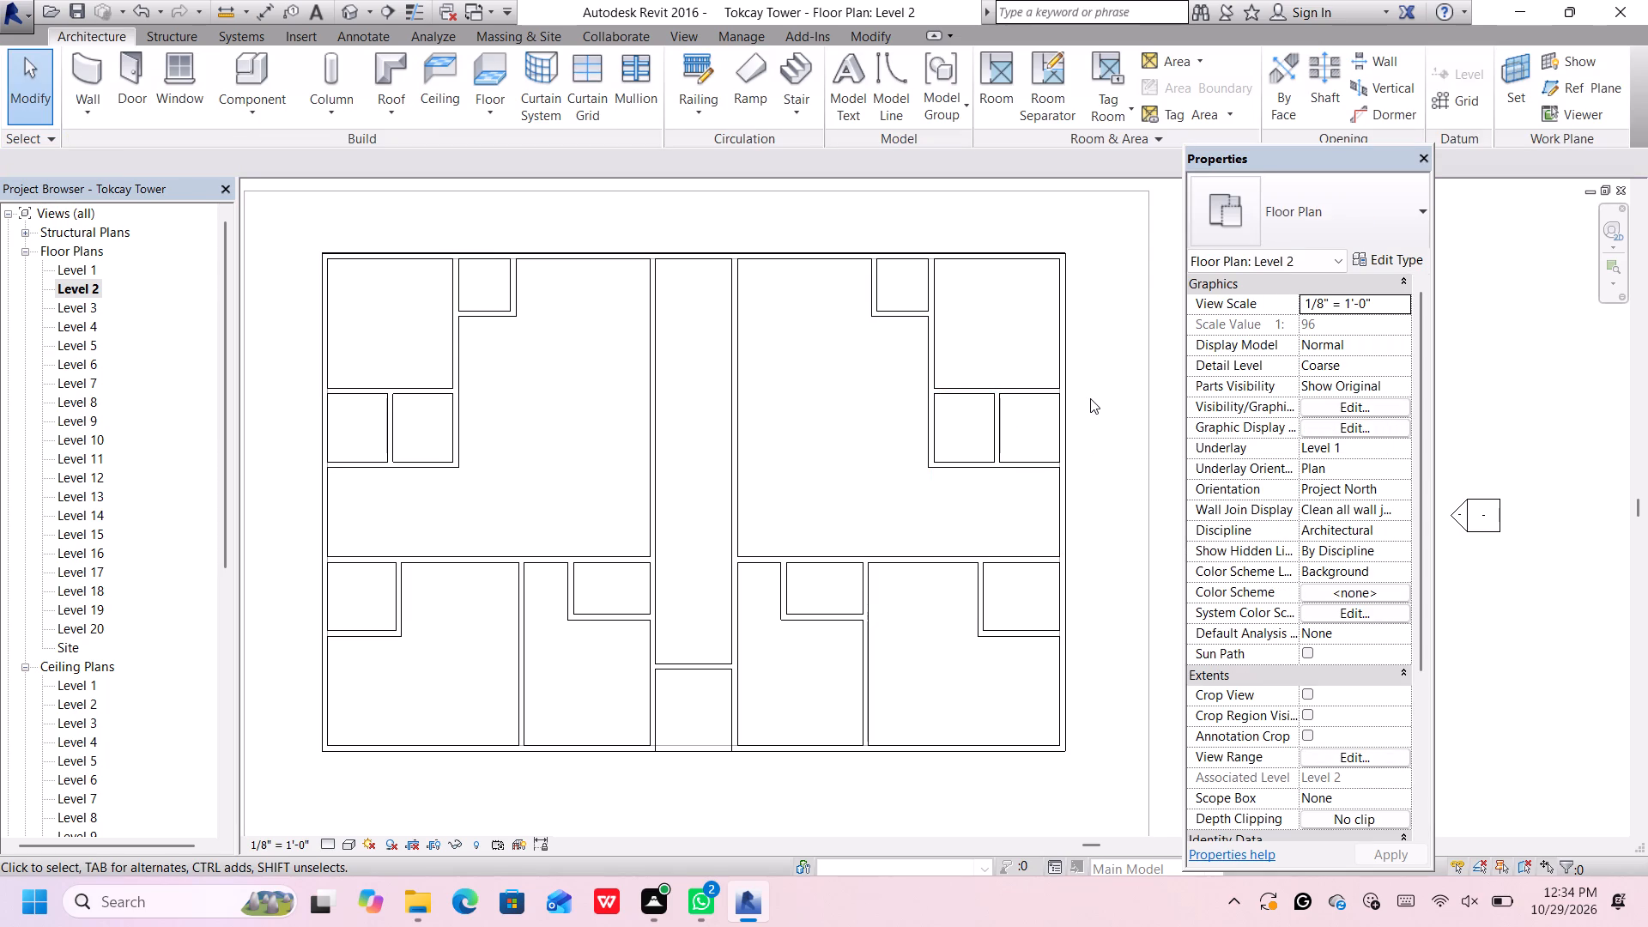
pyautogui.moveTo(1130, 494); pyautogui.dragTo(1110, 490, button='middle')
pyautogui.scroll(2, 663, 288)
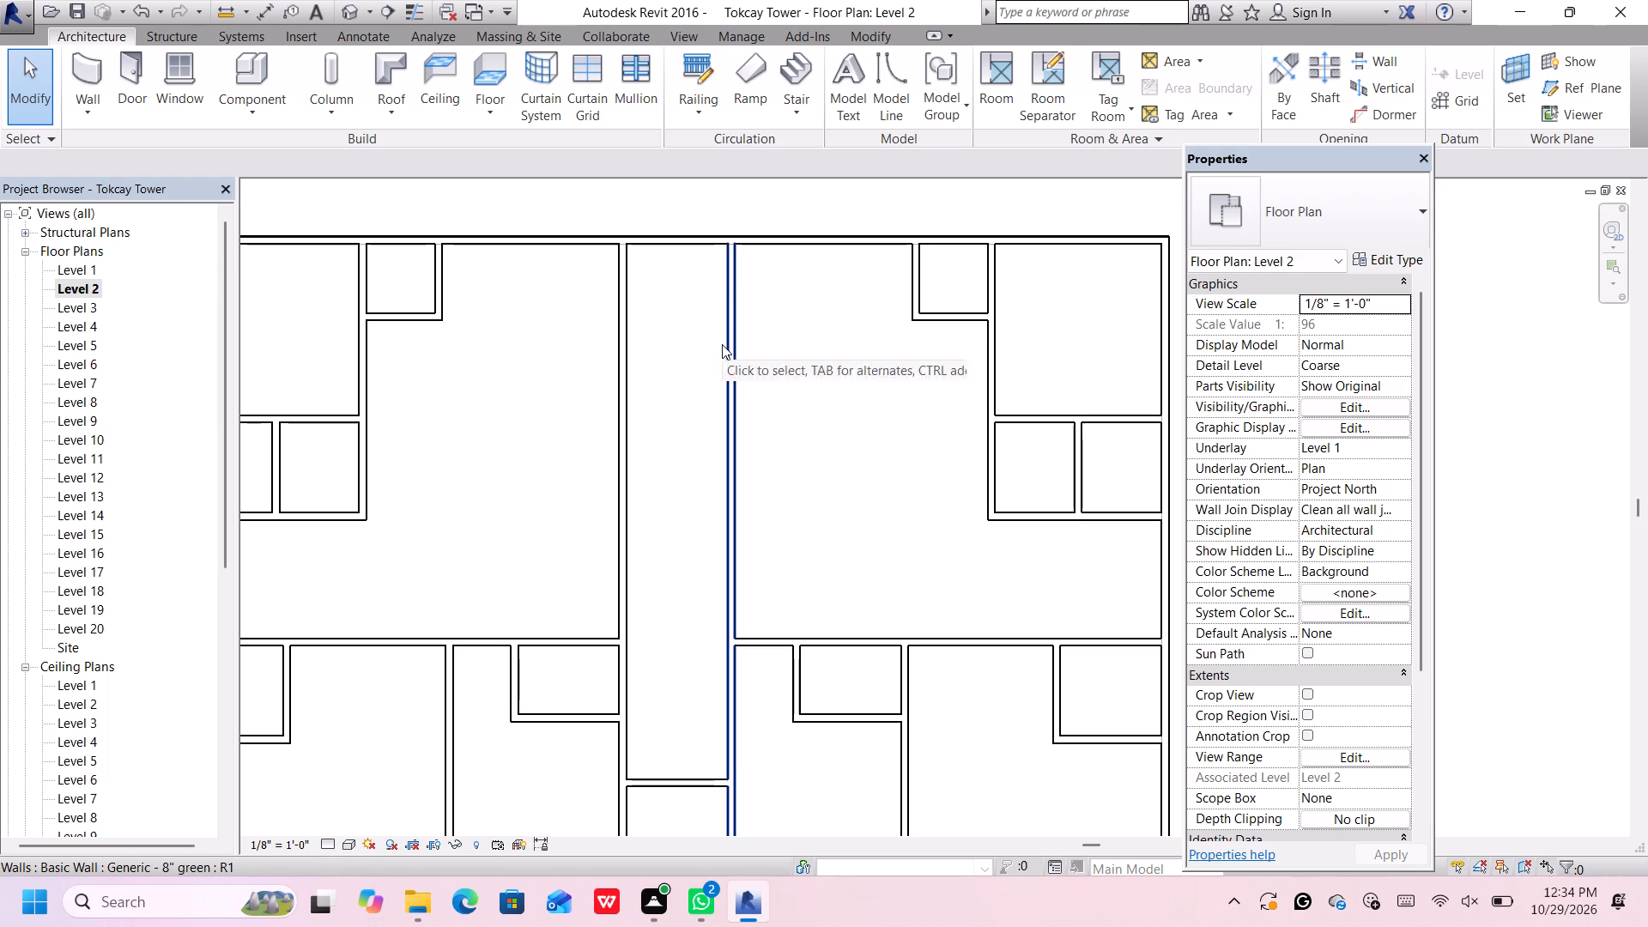
# Draw a wall across the corridor about 10'-1" south of the north exterior wall.
pyautogui.press('l')
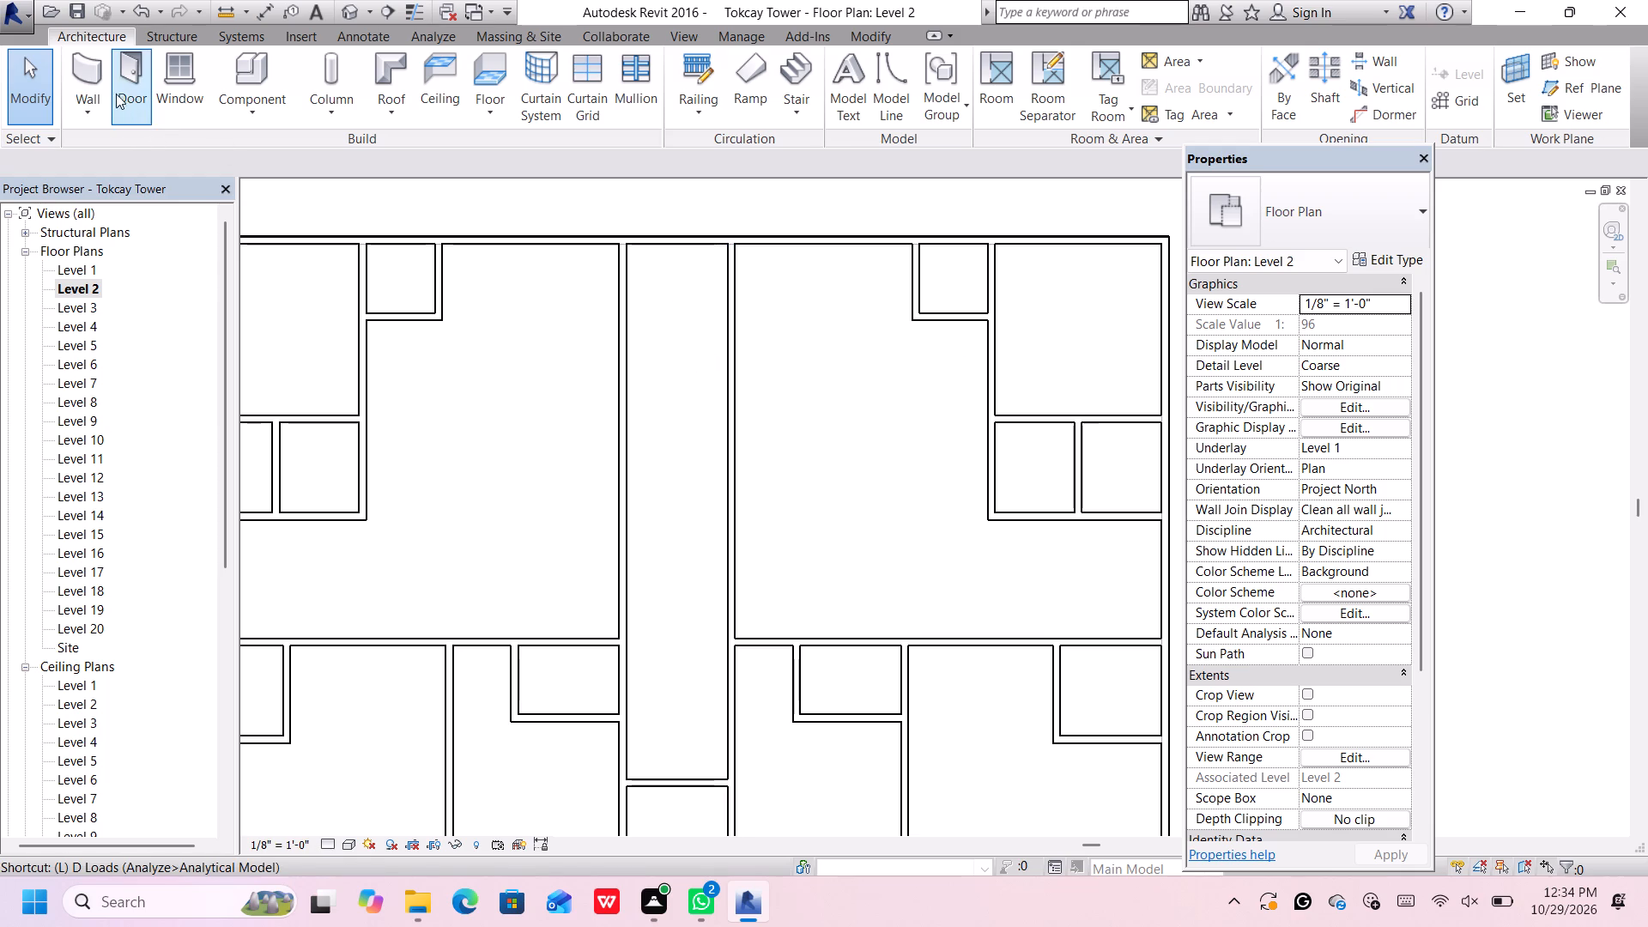
pyautogui.click(93, 75)
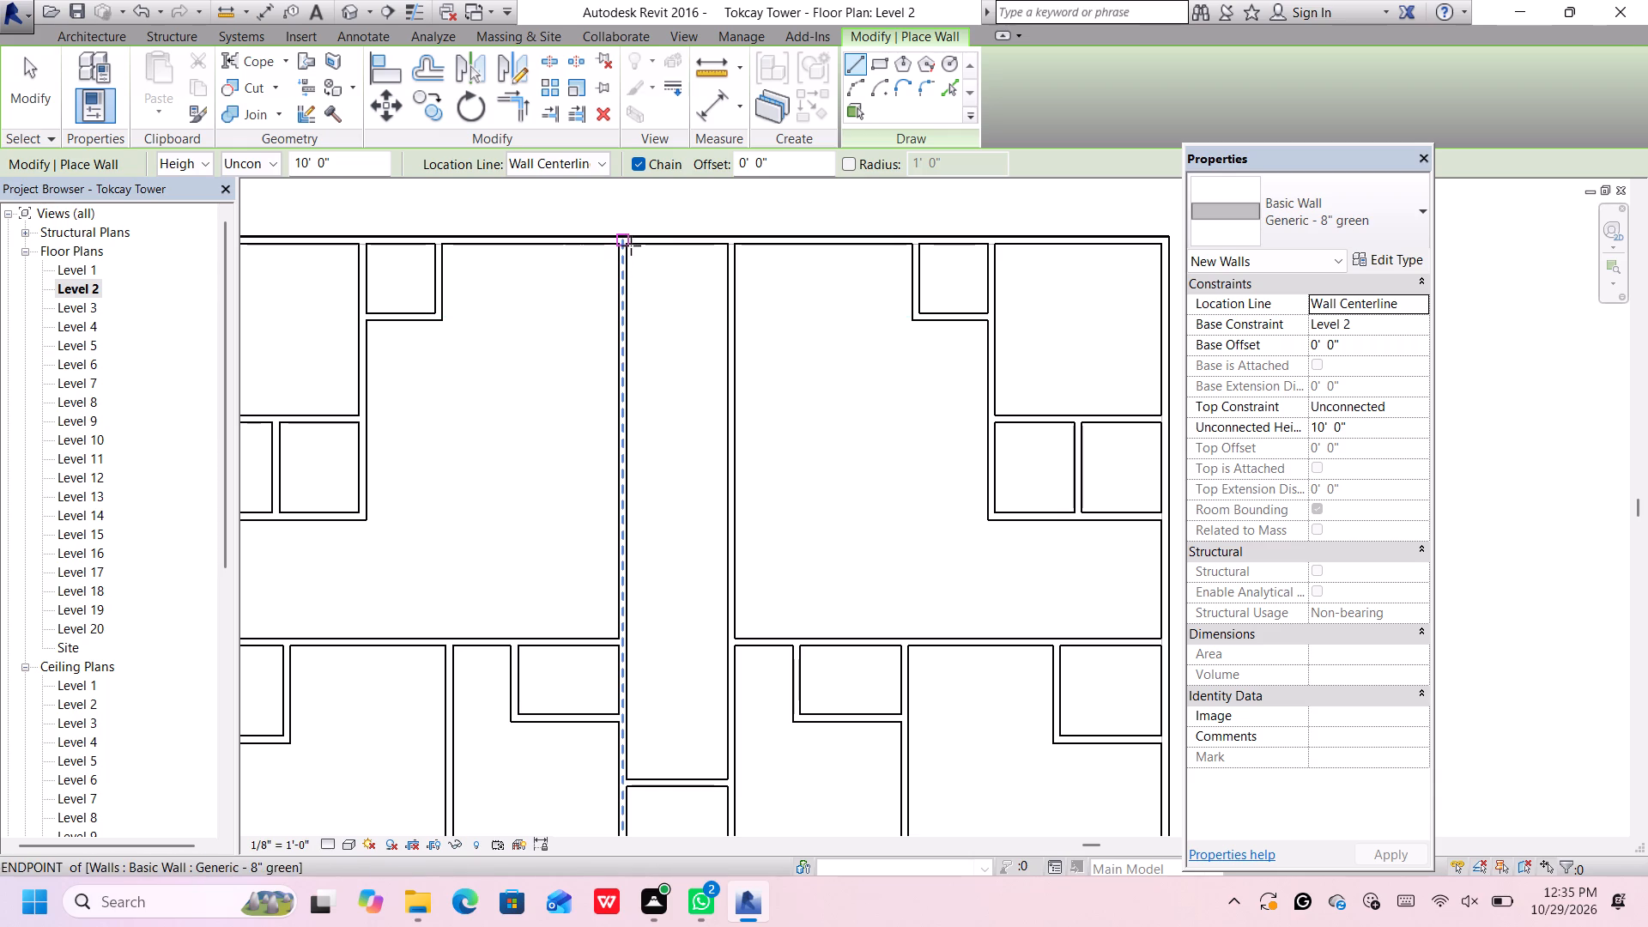
pyautogui.click(633, 350)
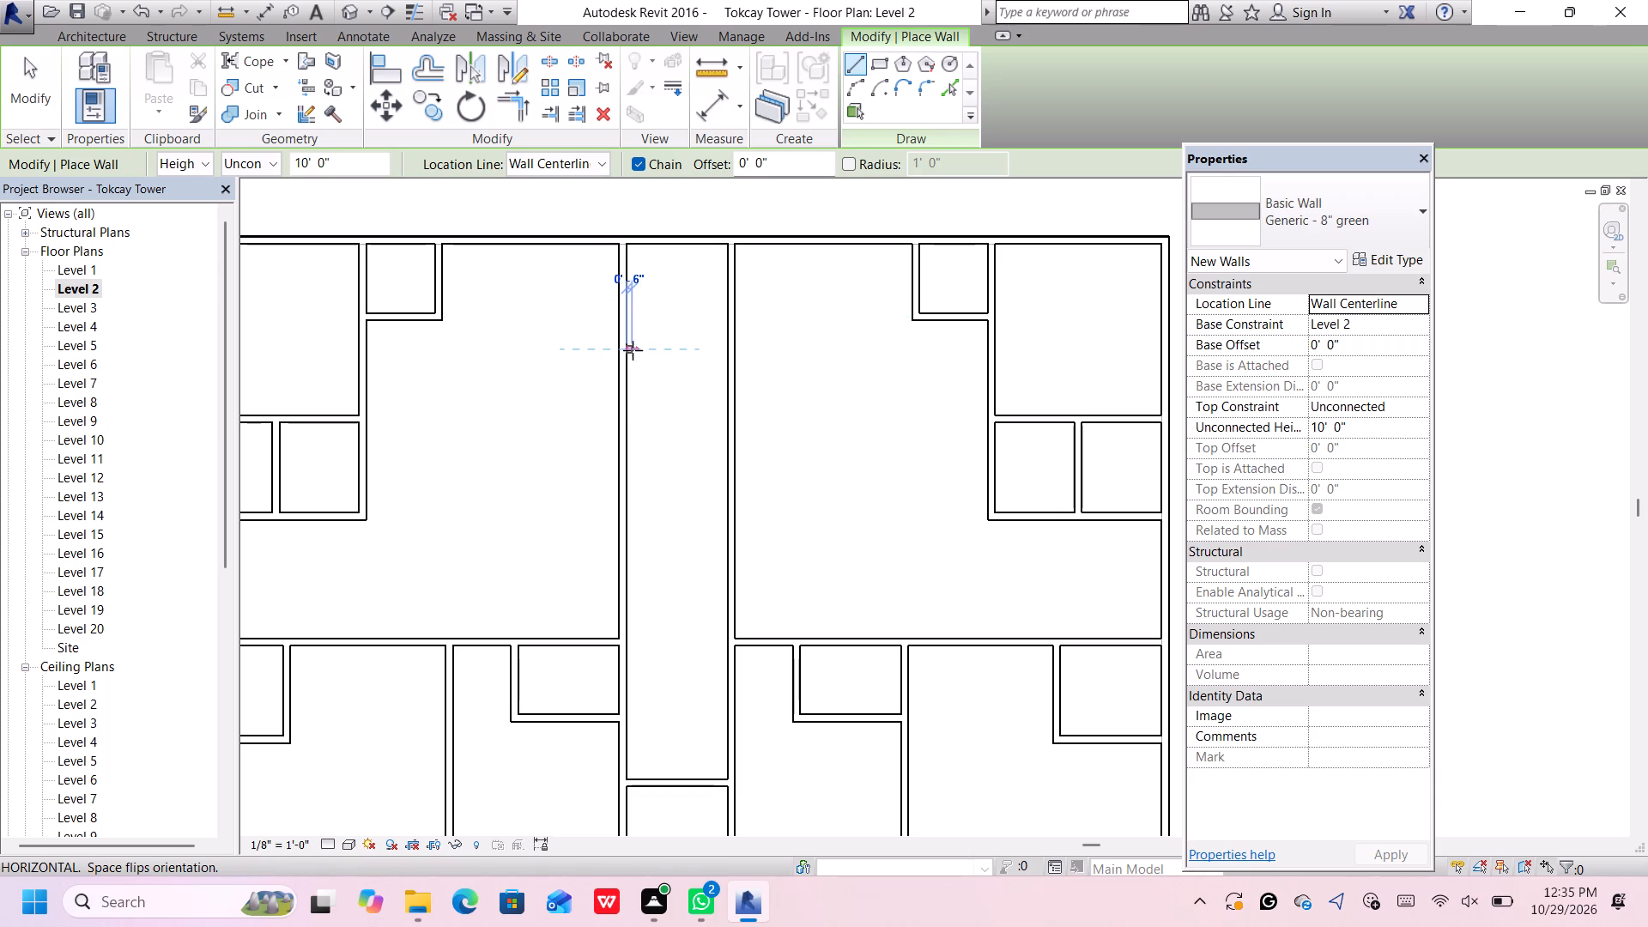
pyautogui.click(727, 354)
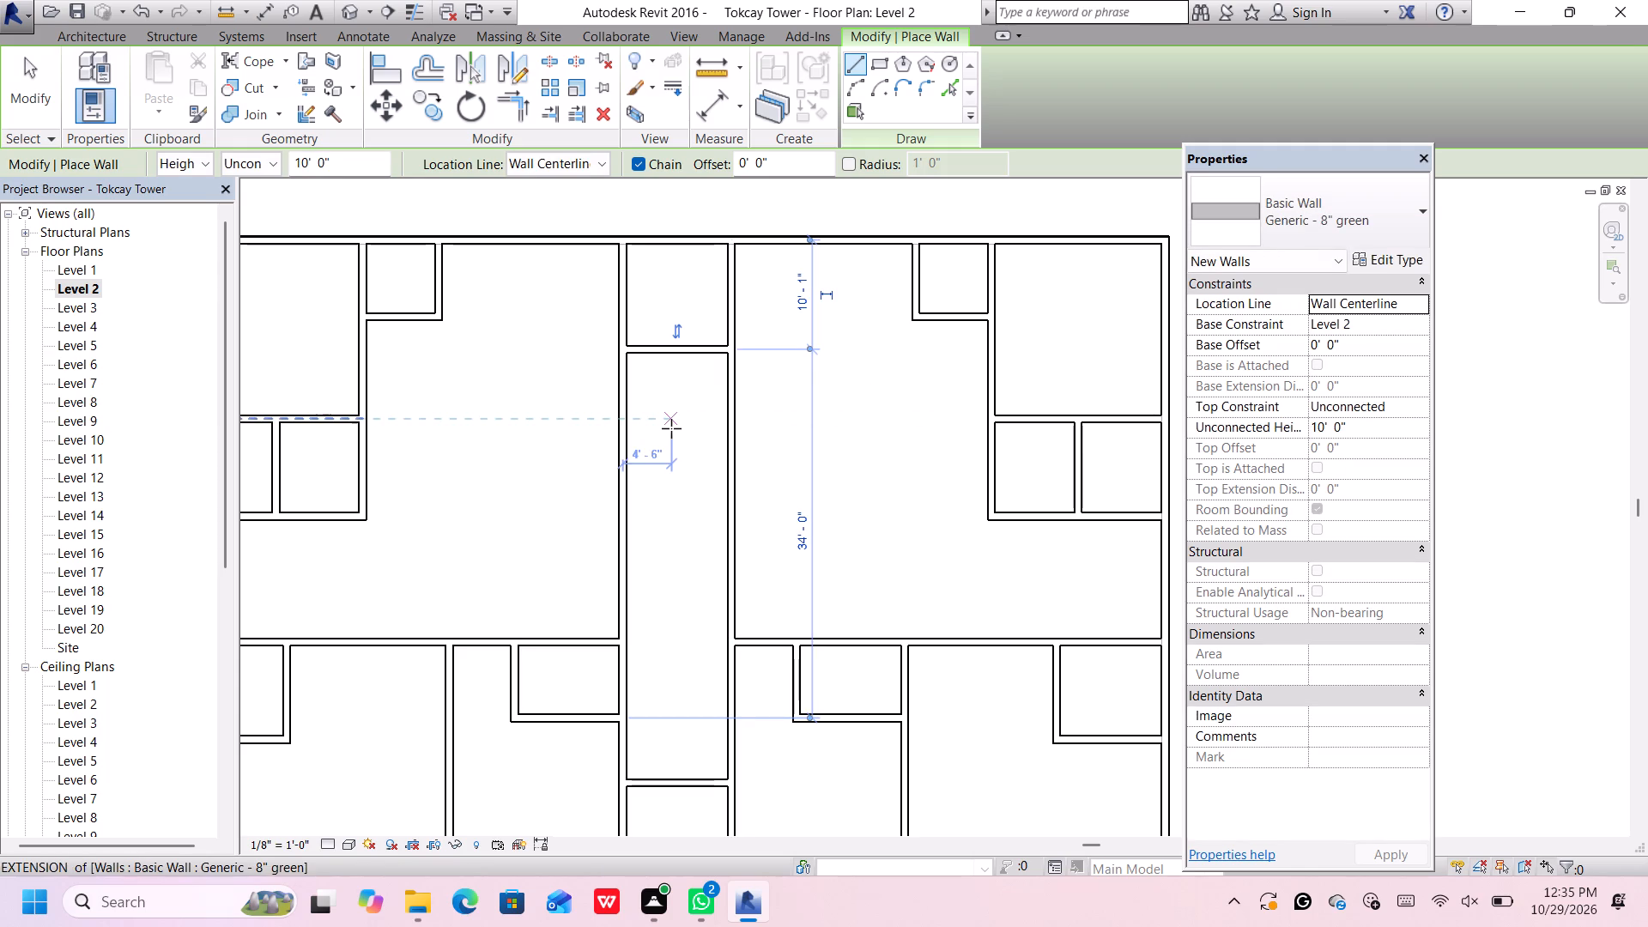
# Draw a 10' wall across the corridor, joining the ends of the long east-west room walls on both sides.
pyautogui.scroll(-1, 666, 563)
pyautogui.moveTo(684, 630); pyautogui.dragTo(620, 530, button='middle')
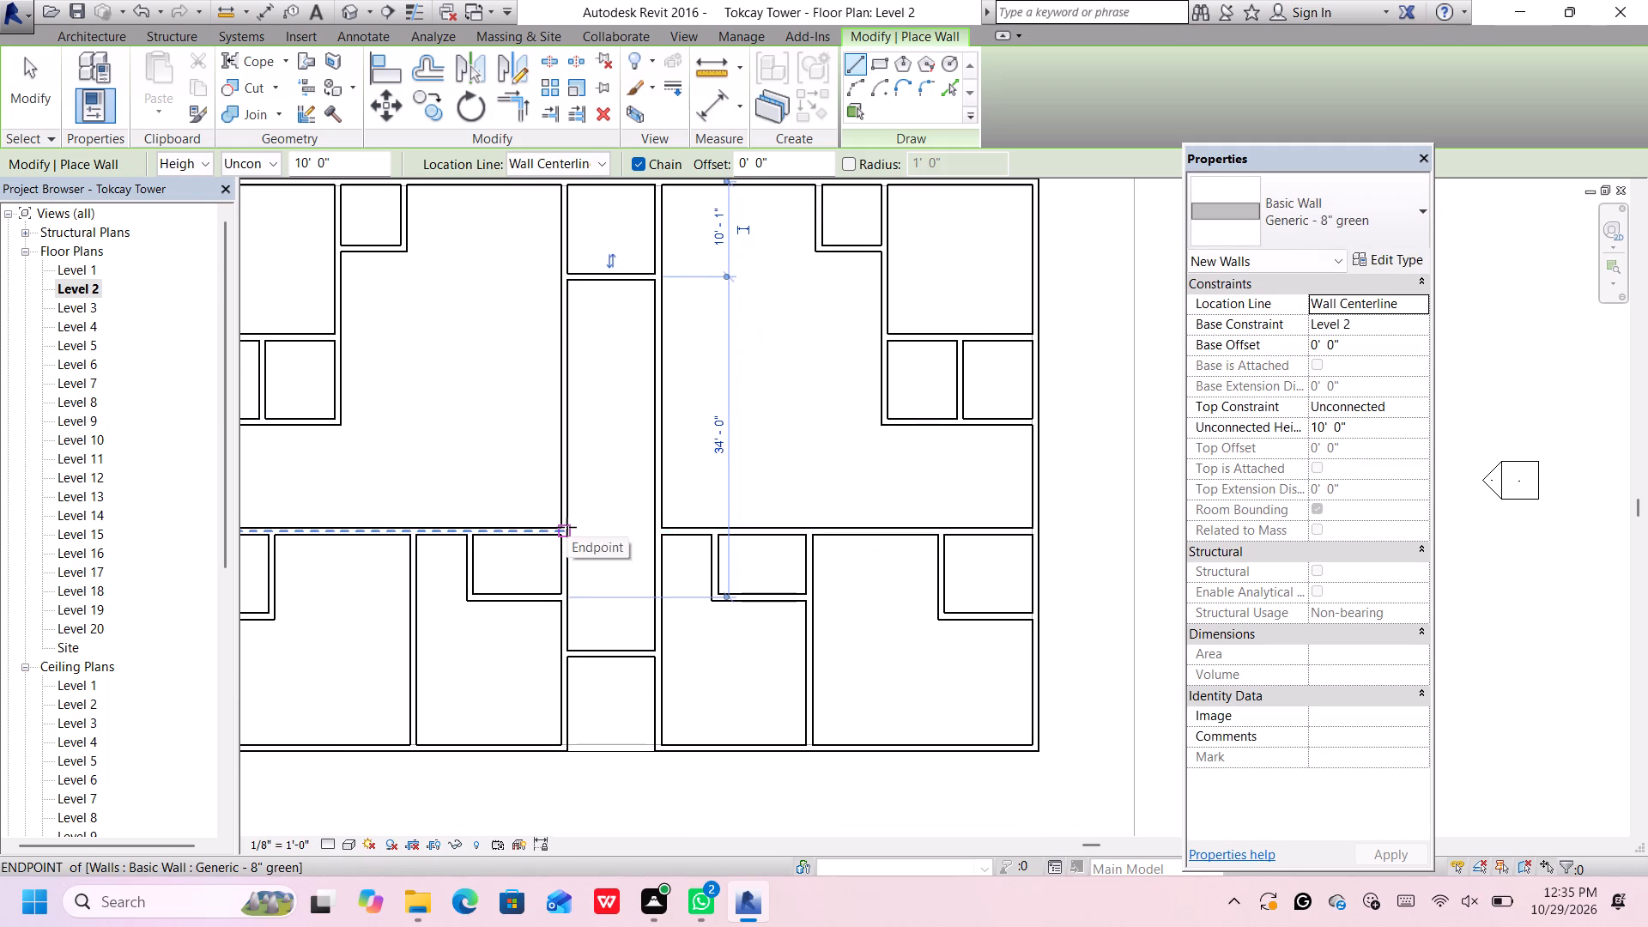
pyautogui.click(567, 530)
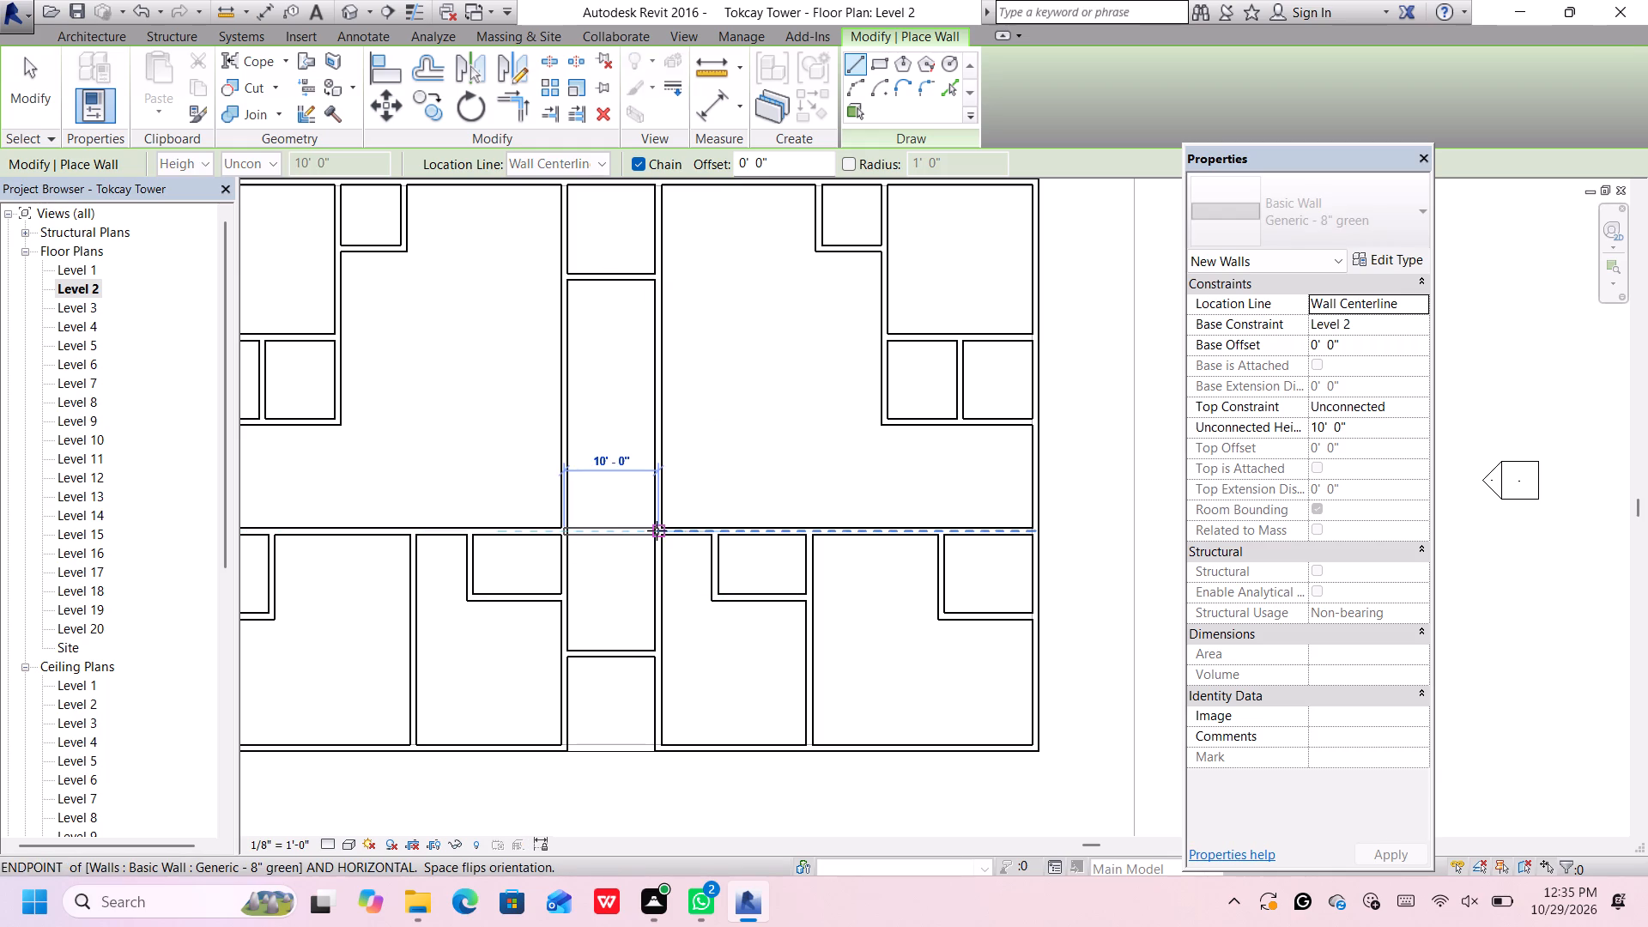
pyautogui.click(657, 533)
pyautogui.scroll(-3, 606, 575)
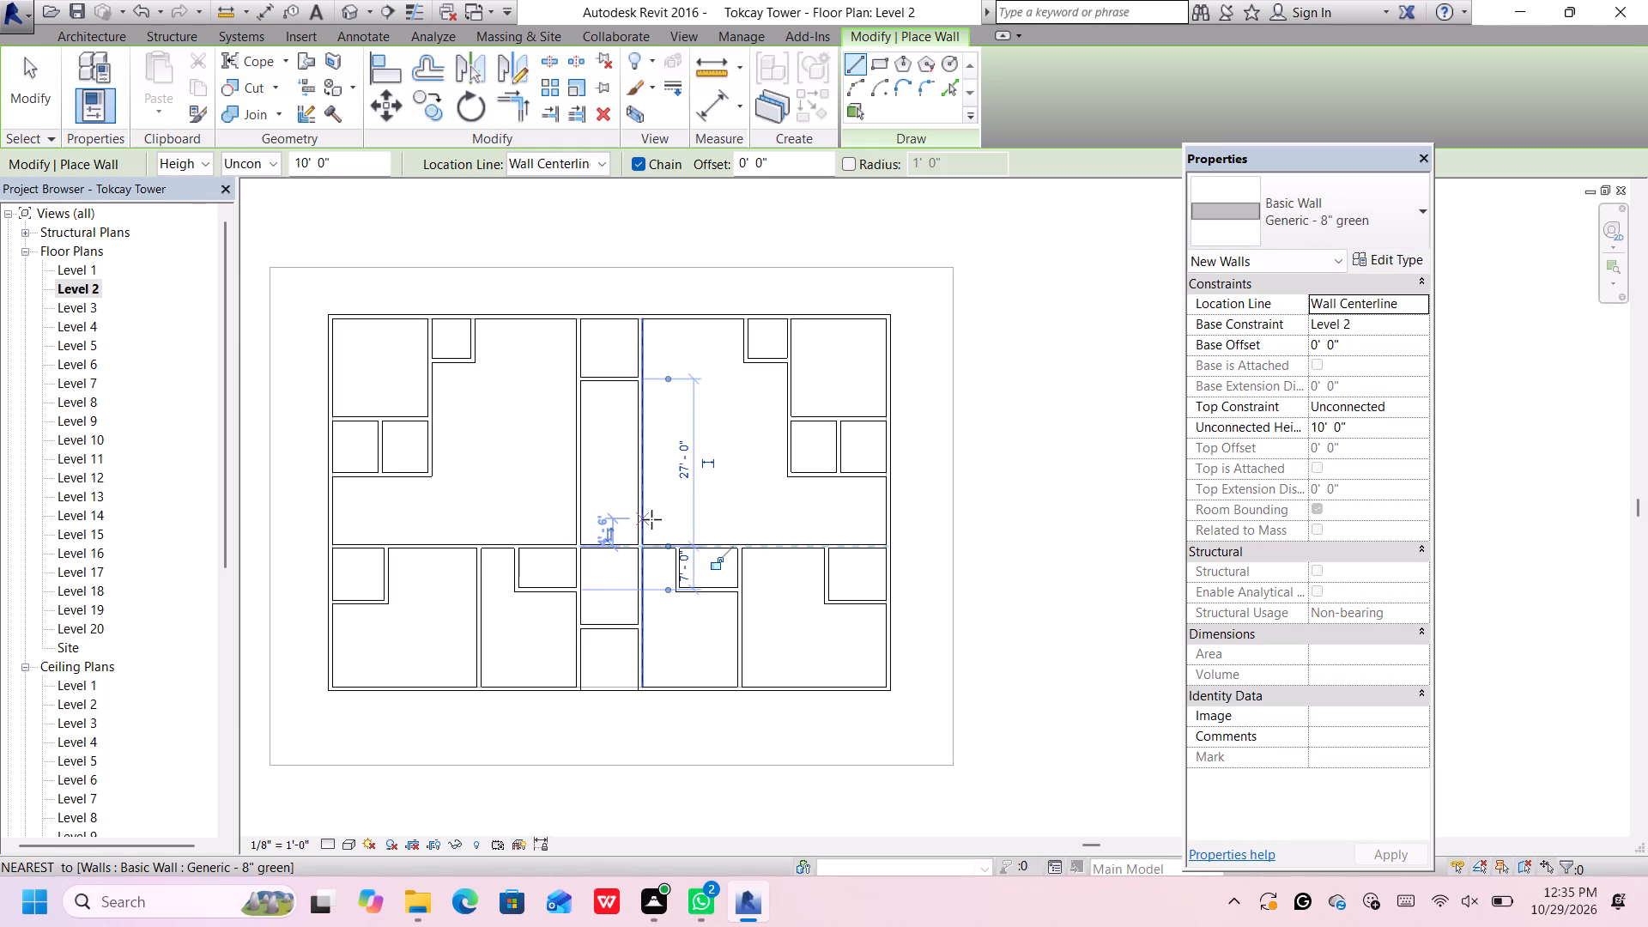
pyautogui.press('space')
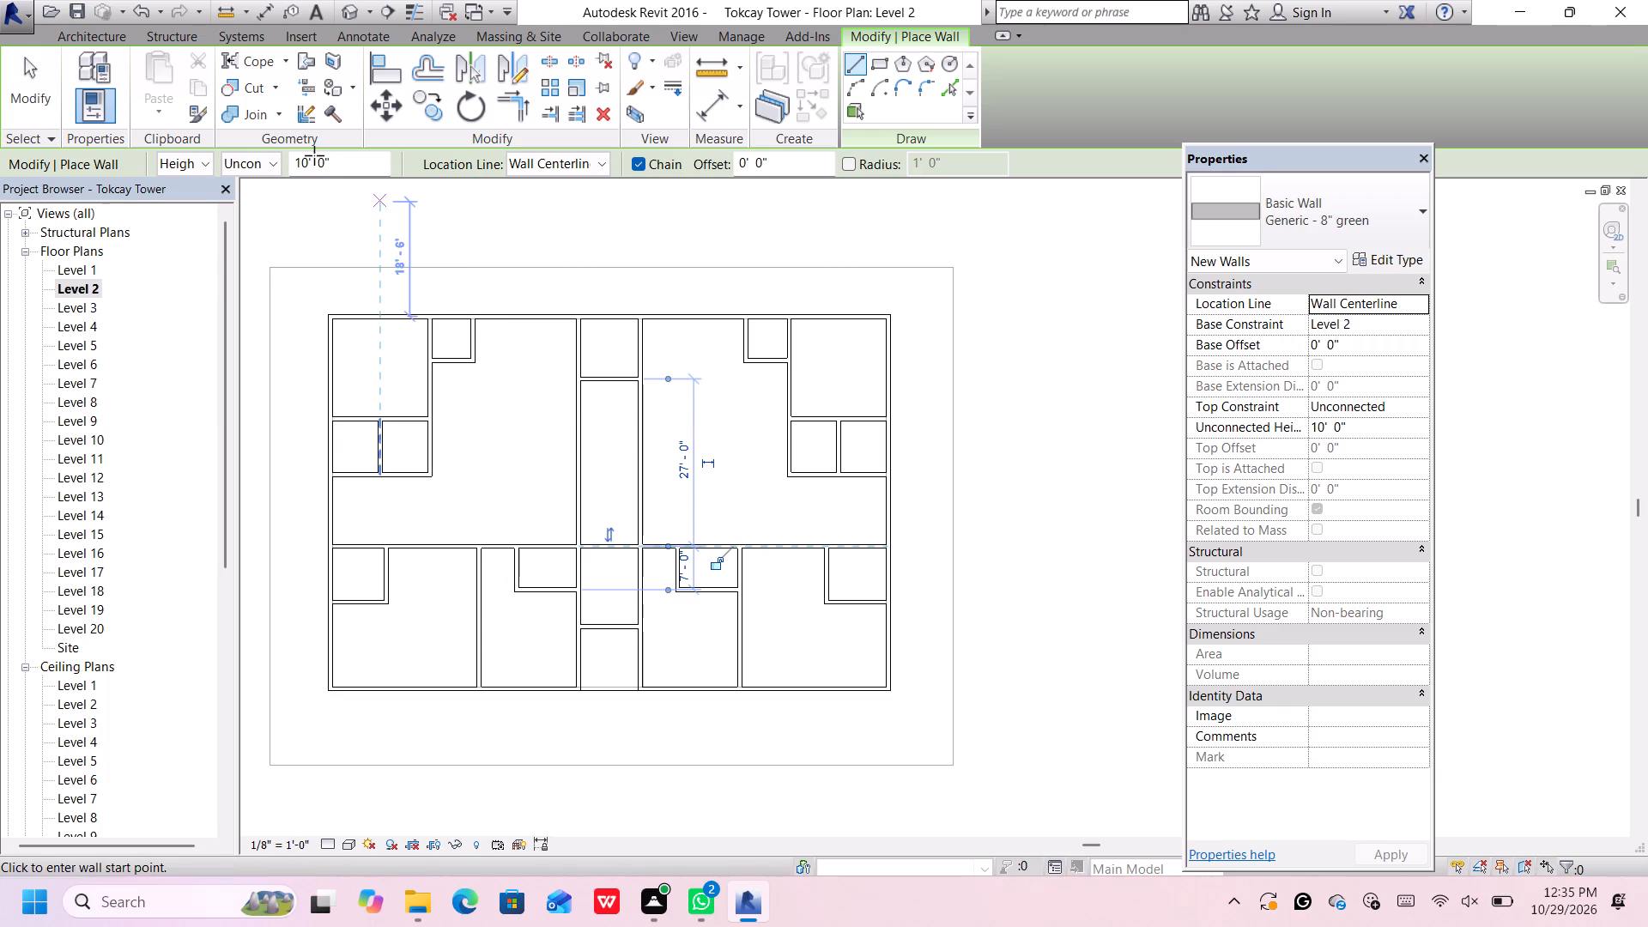
# Open the default 3D view to look over the Level 2 walls and end the Wall command.
pyautogui.click(346, 16)
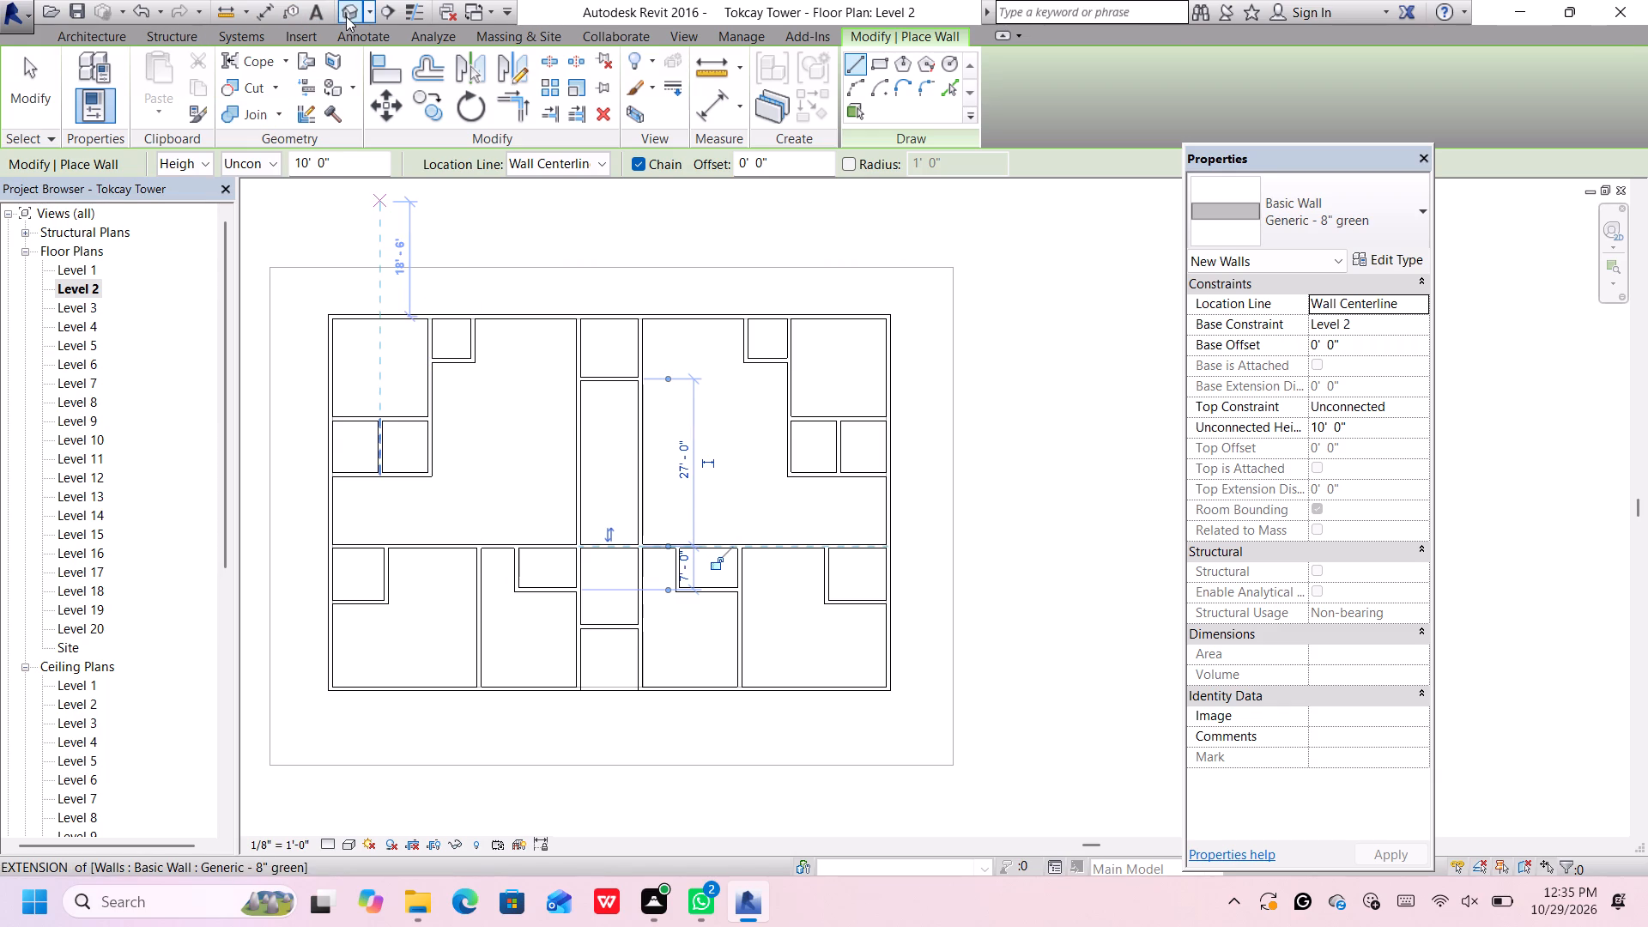
pyautogui.scroll(-3, 623, 334)
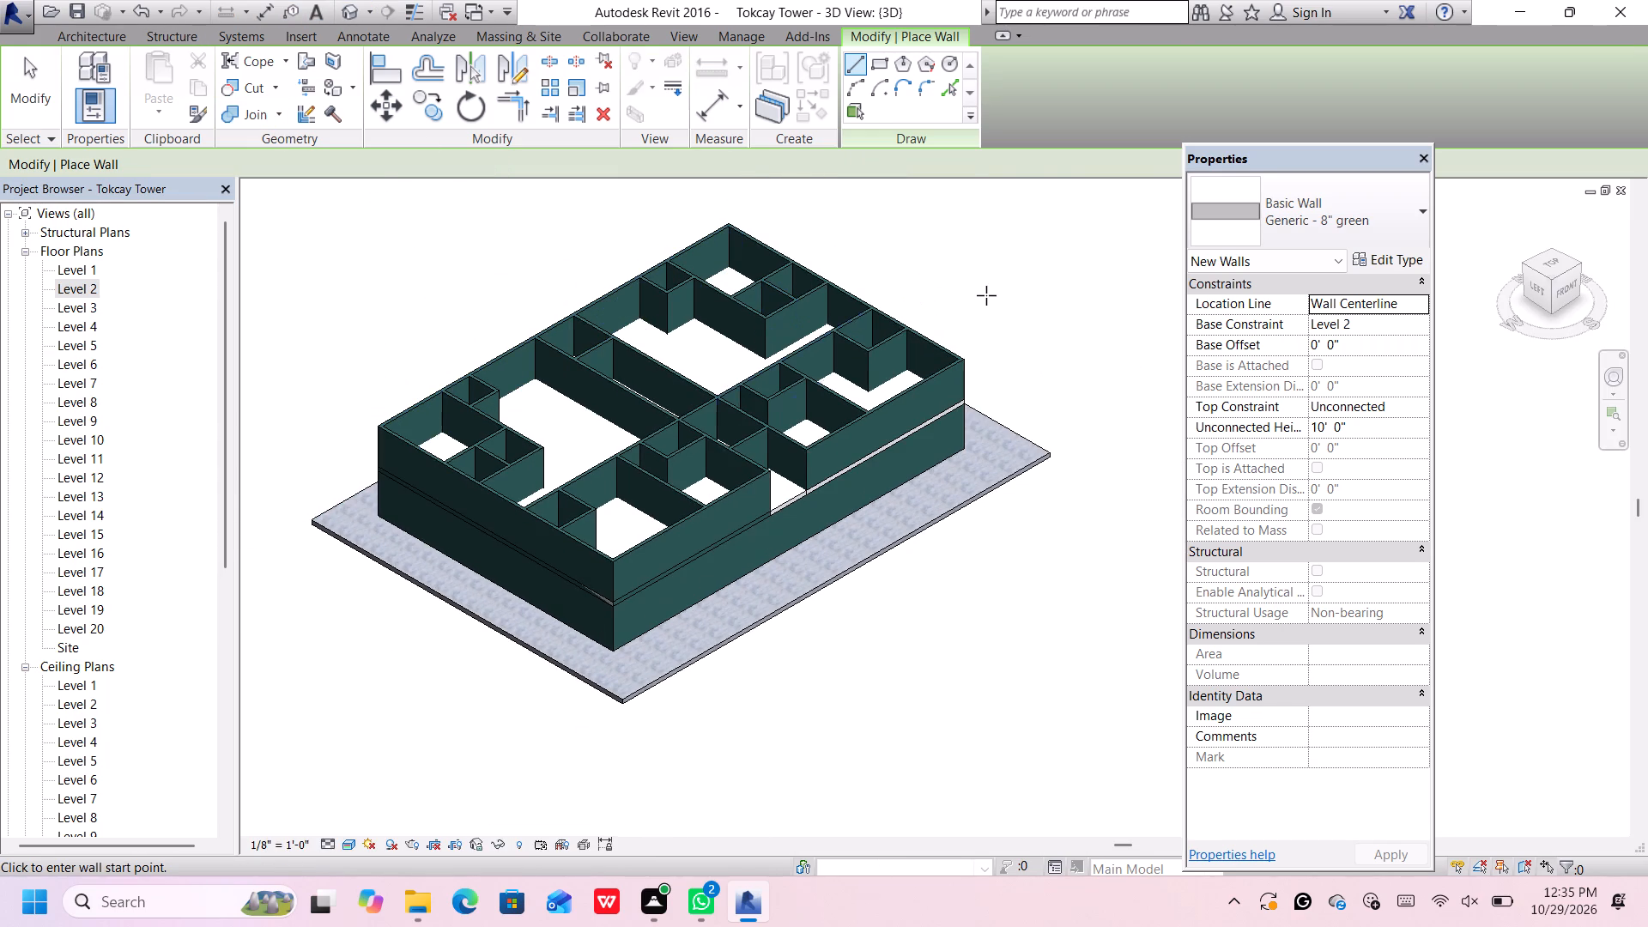
pyautogui.scroll(1, 987, 295)
pyautogui.press('space')
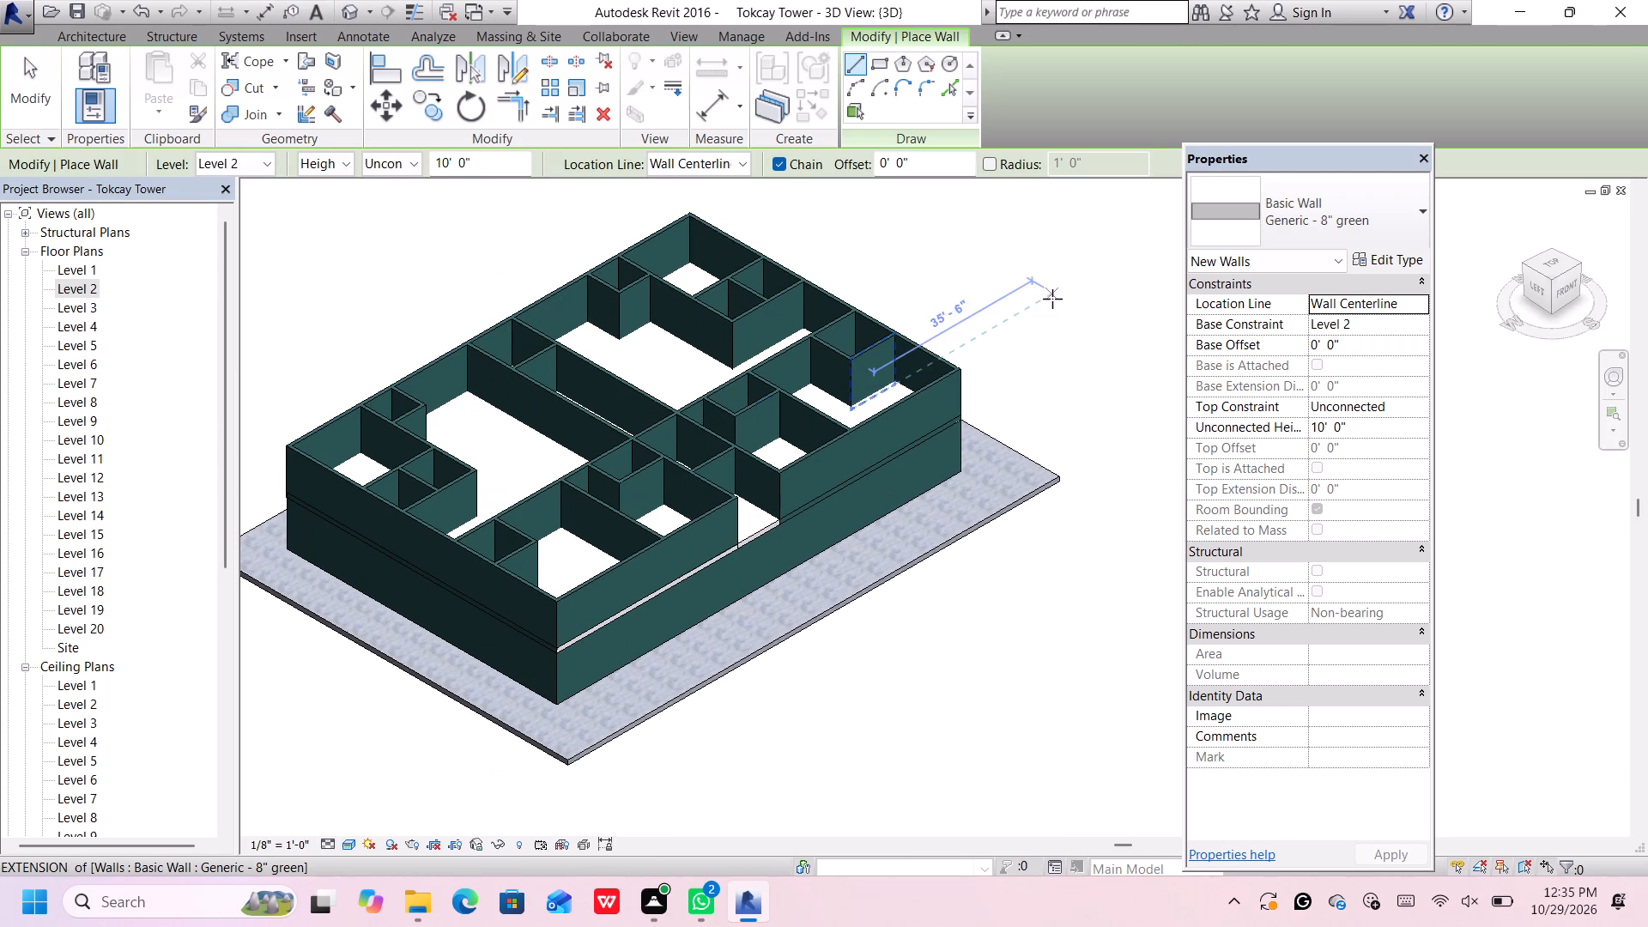
pyautogui.press('Escape')
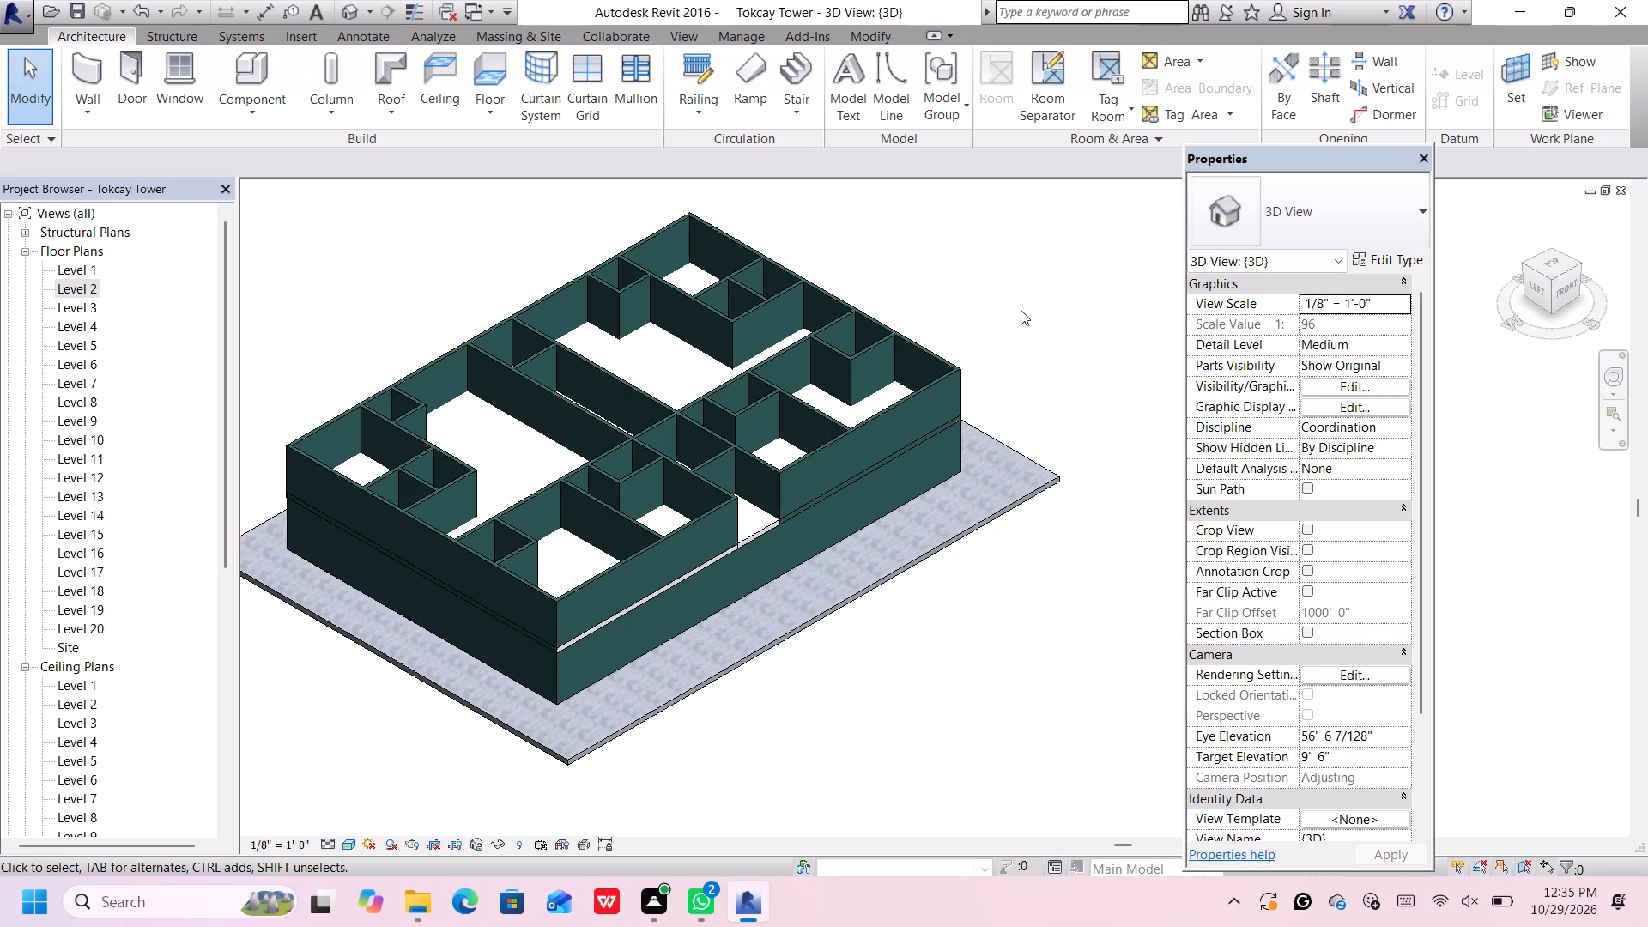
pyautogui.scroll(-2, 1021, 310)
pyautogui.moveTo(1021, 312); pyautogui.dragTo(1074, 296, button='middle')
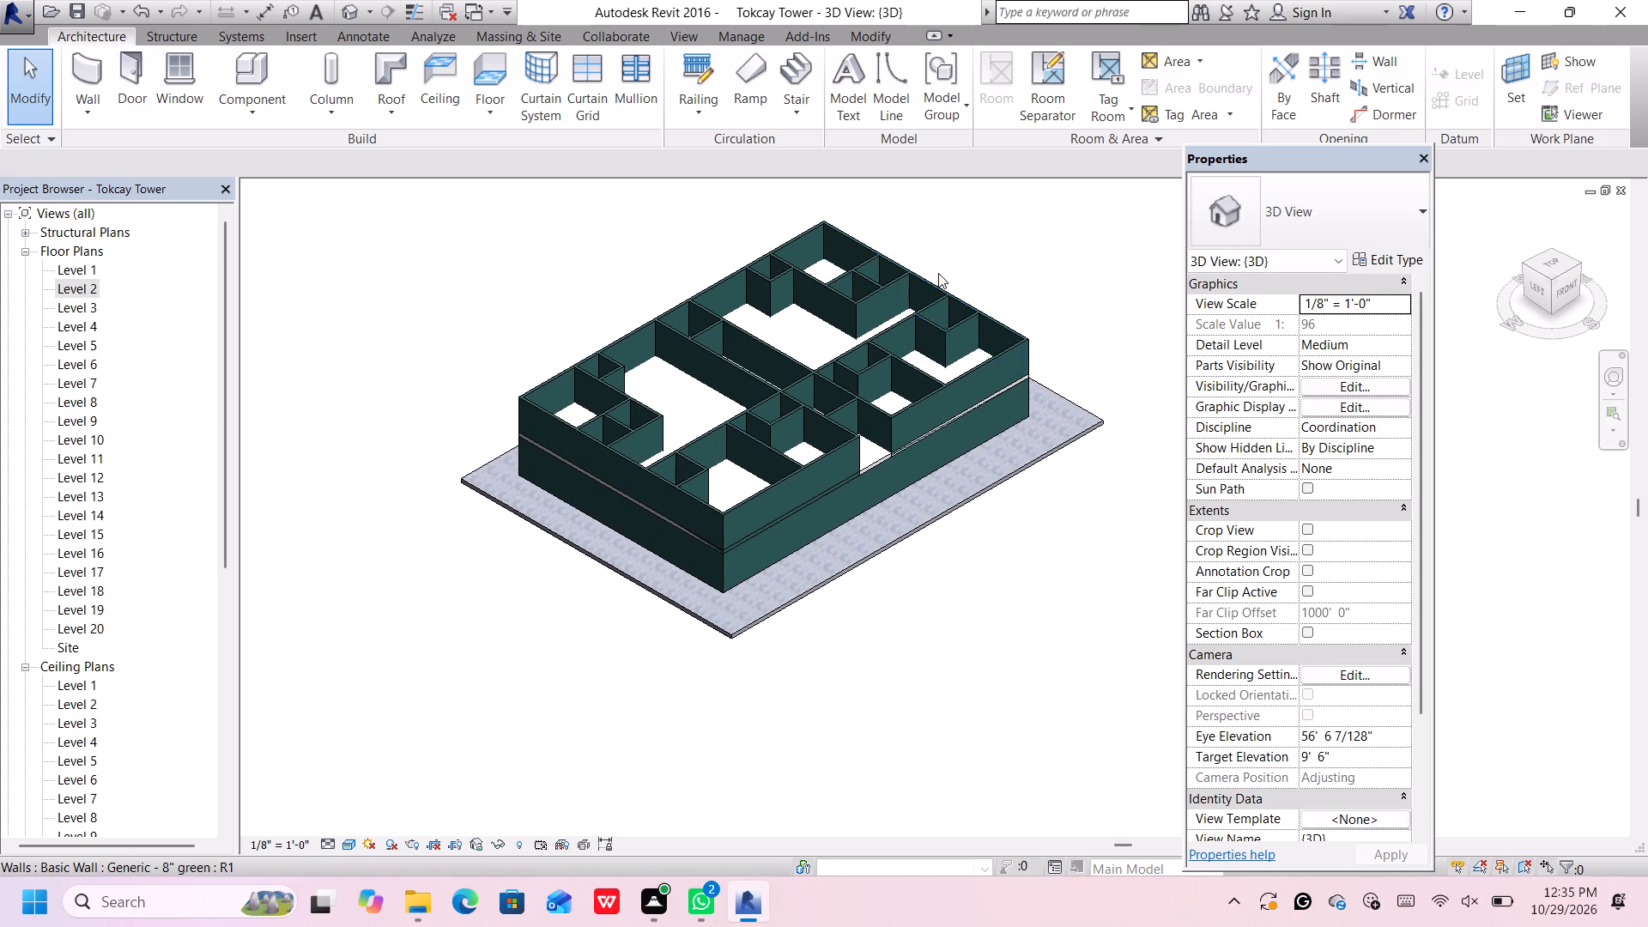
pyautogui.moveTo(979, 328); pyautogui.dragTo(958, 302, button='middle')
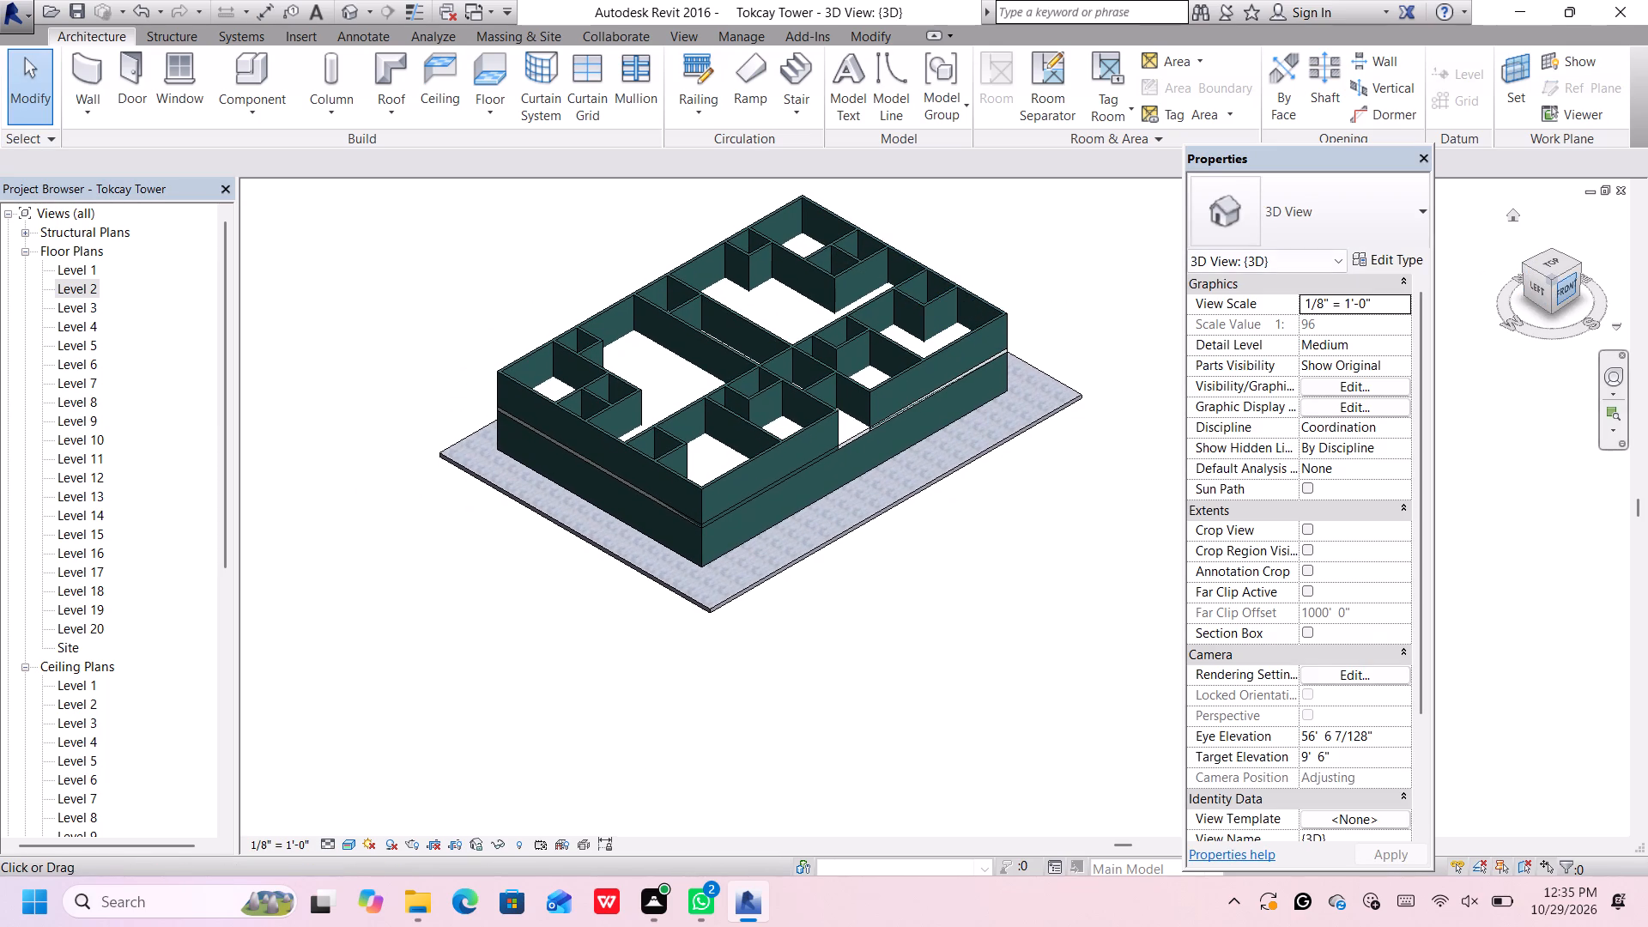
# From the front view, select all the Level 2 walls and set their base offset to 1'.
pyautogui.click(1567, 290)
pyautogui.scroll(-2, 809, 347)
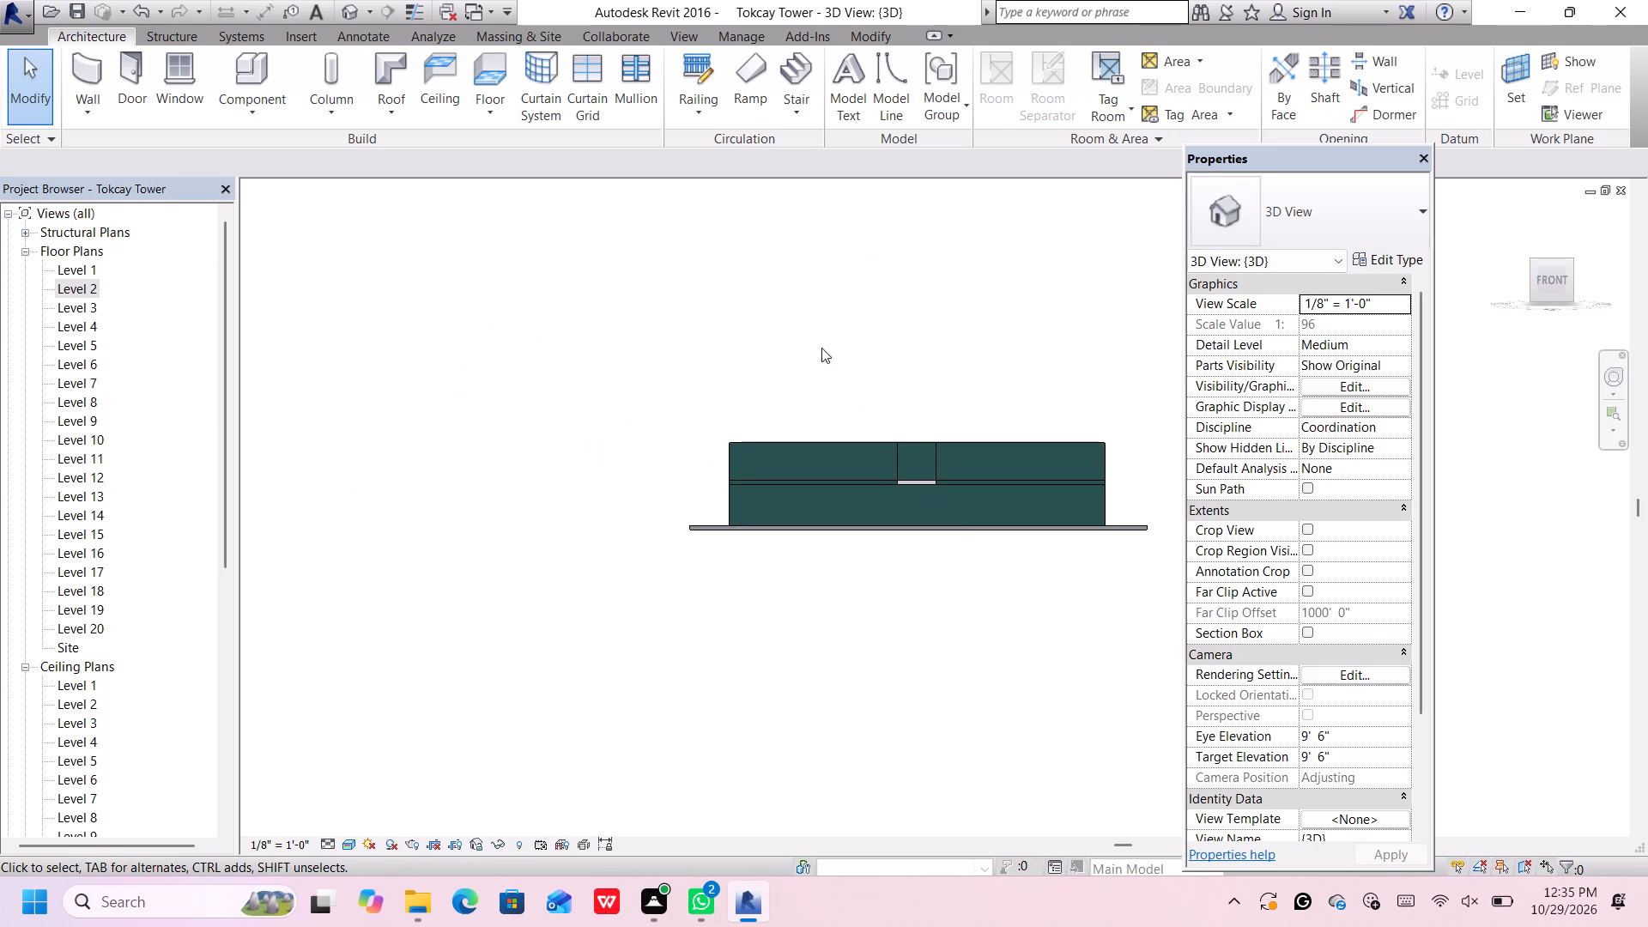
pyautogui.scroll(2, 998, 398)
pyautogui.moveTo(1110, 416); pyautogui.dragTo(1098, 435)
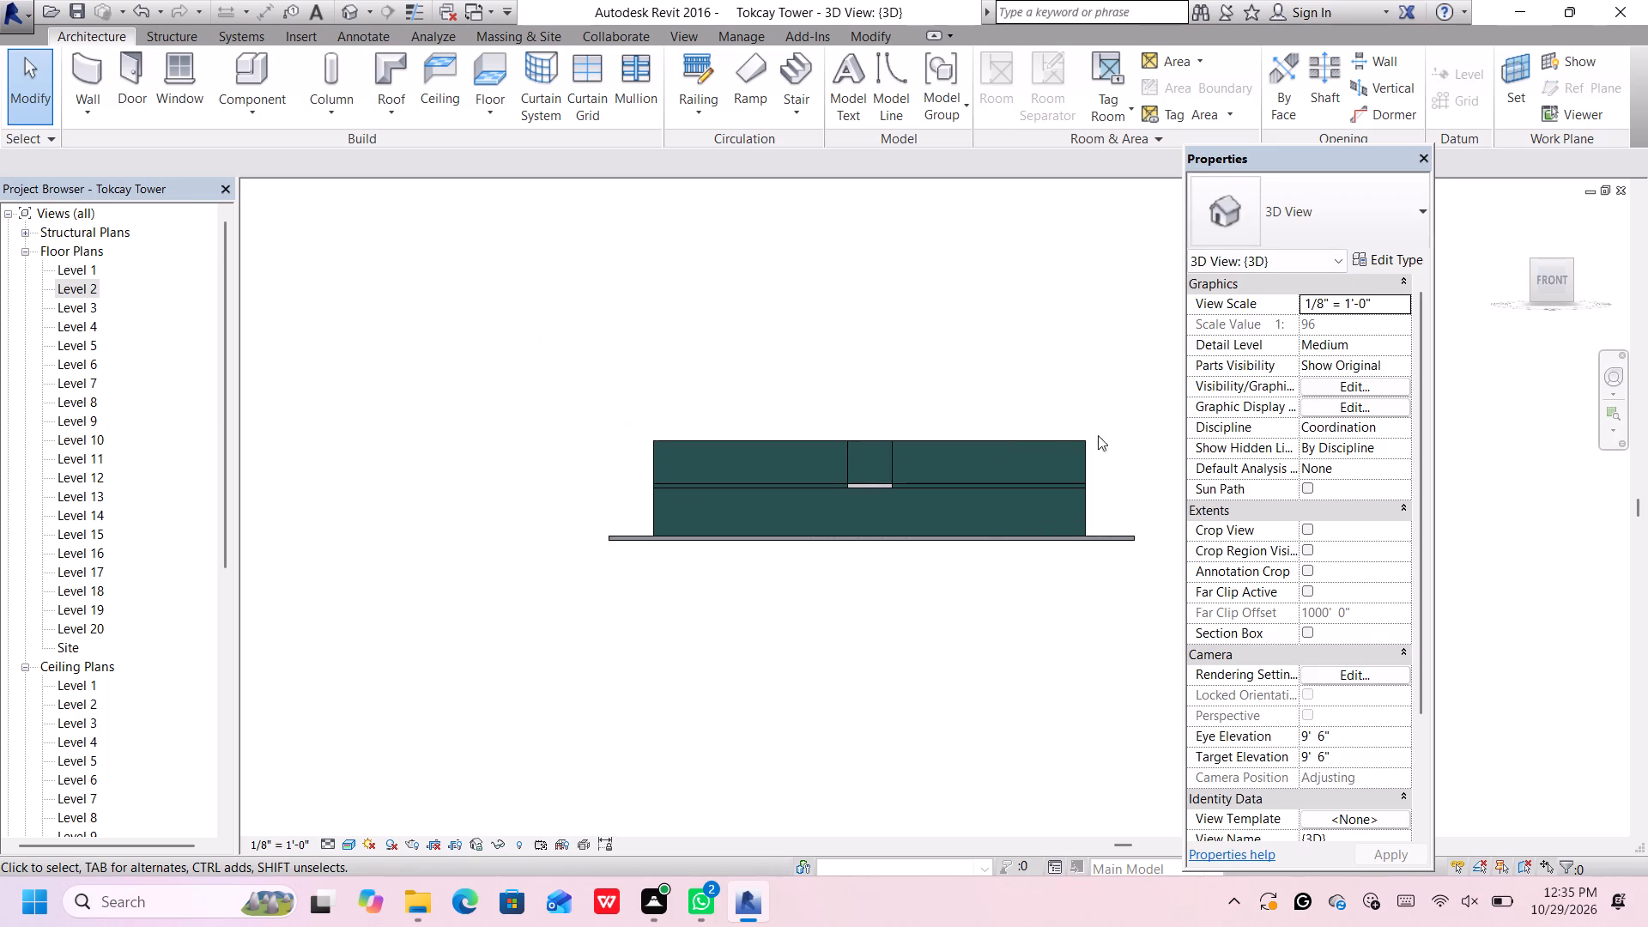
pyautogui.moveTo(1098, 435); pyautogui.dragTo(625, 457)
pyautogui.scroll(2, 1139, 497)
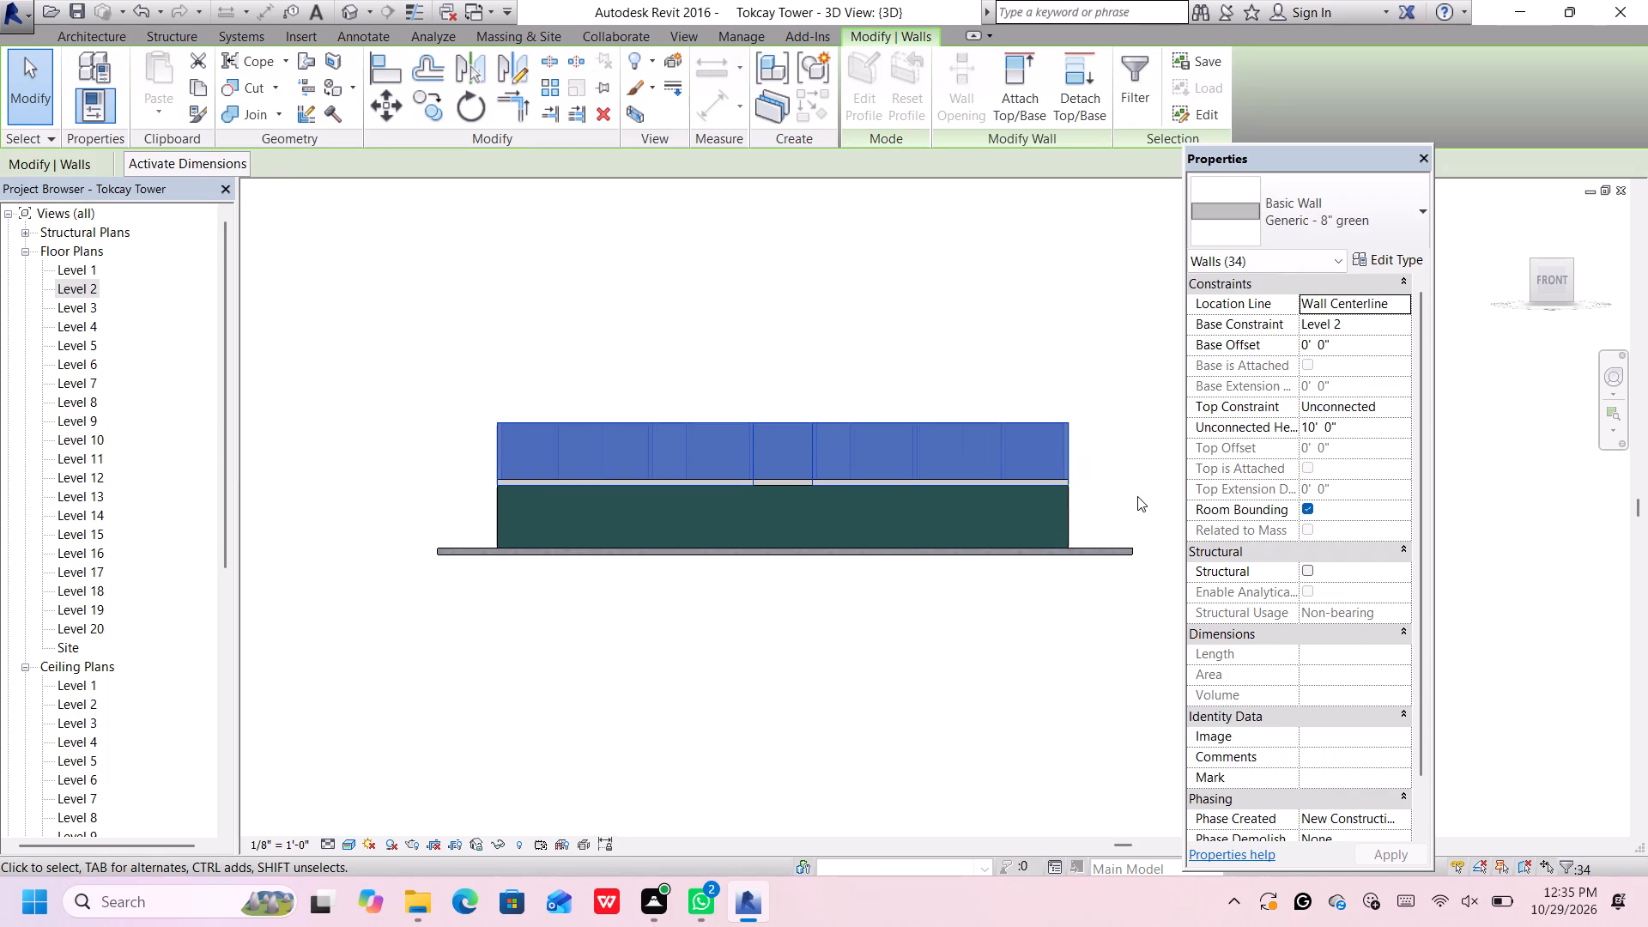
pyautogui.click(1358, 343)
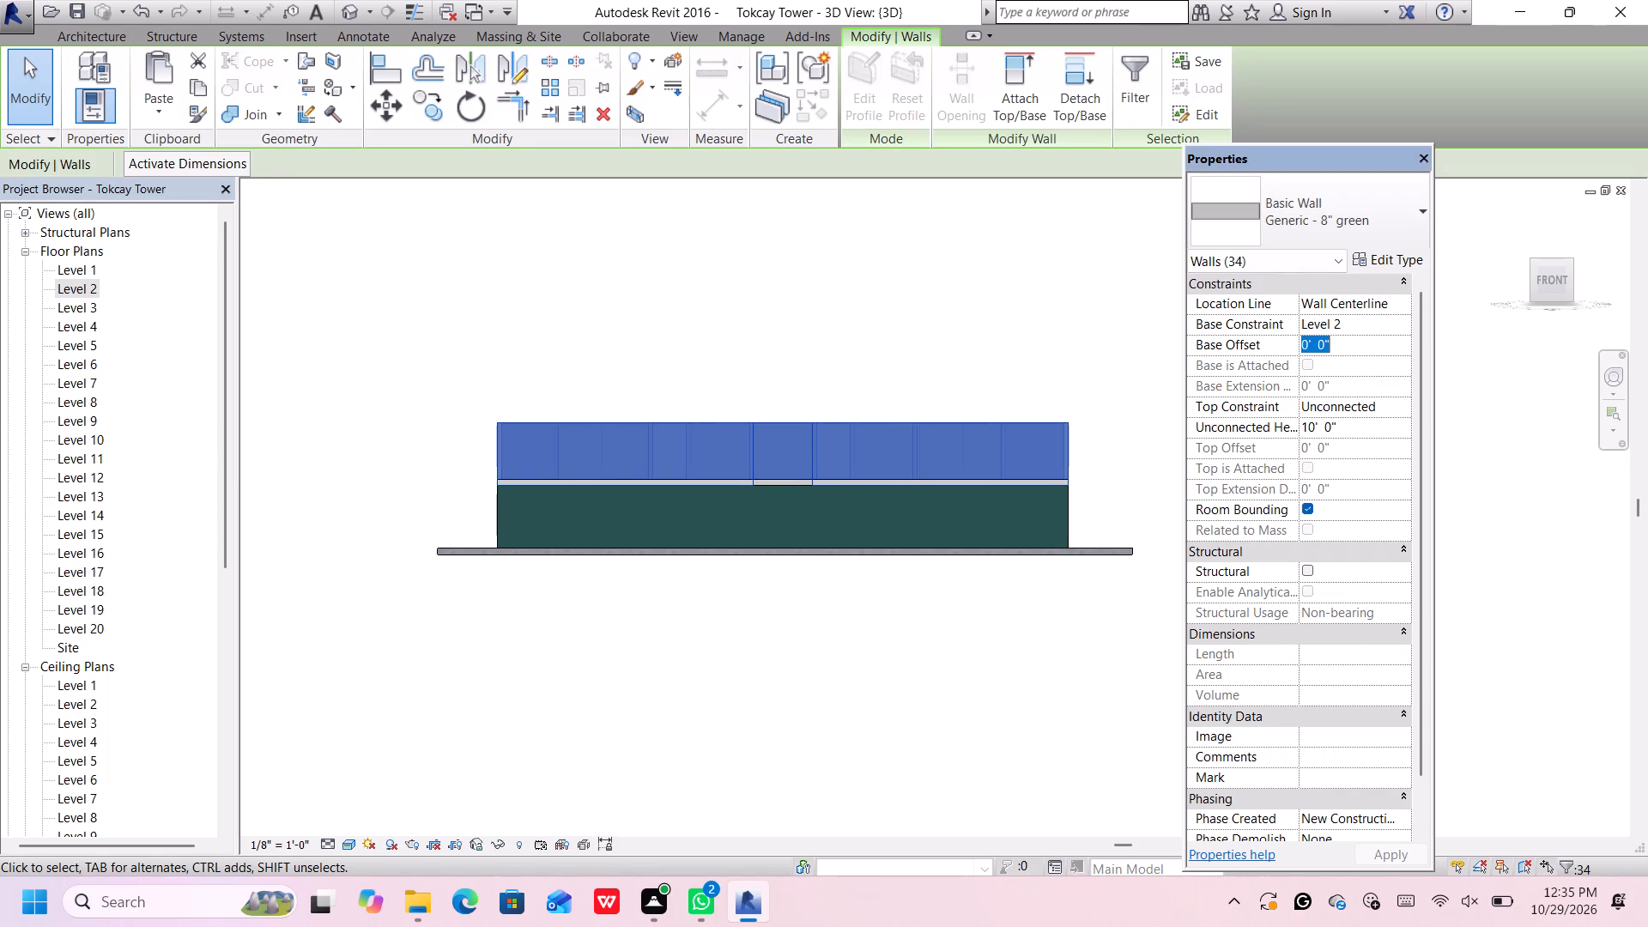
pyautogui.press('BackSpace')
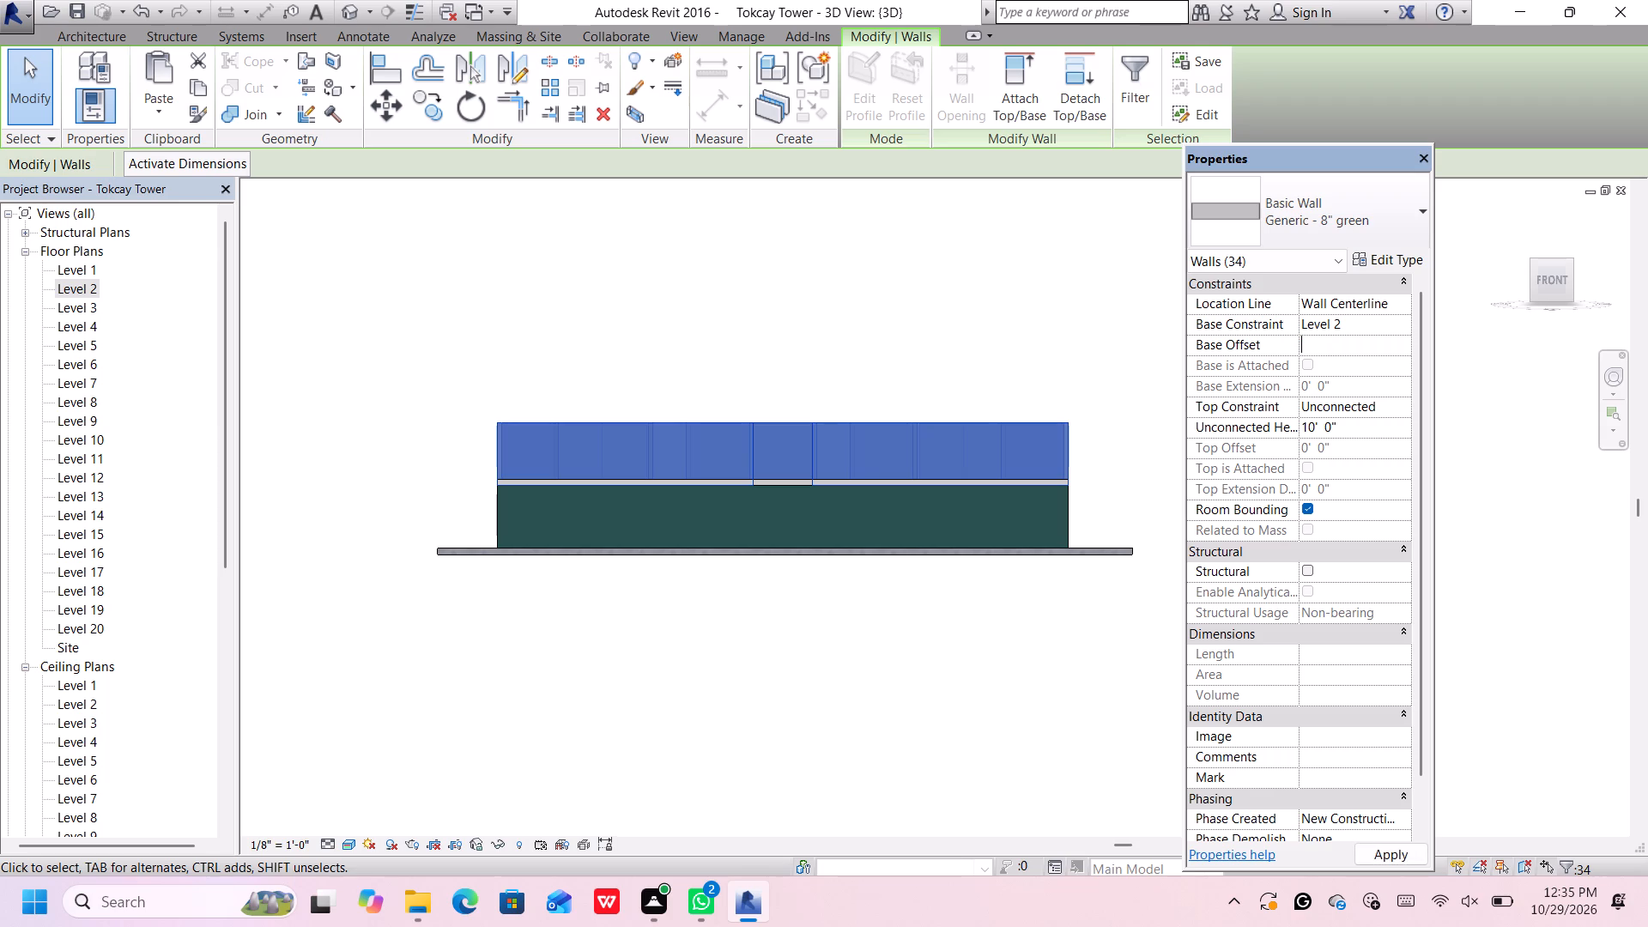
pyautogui.press('1')
pyautogui.press("'")
pyautogui.press('Return')
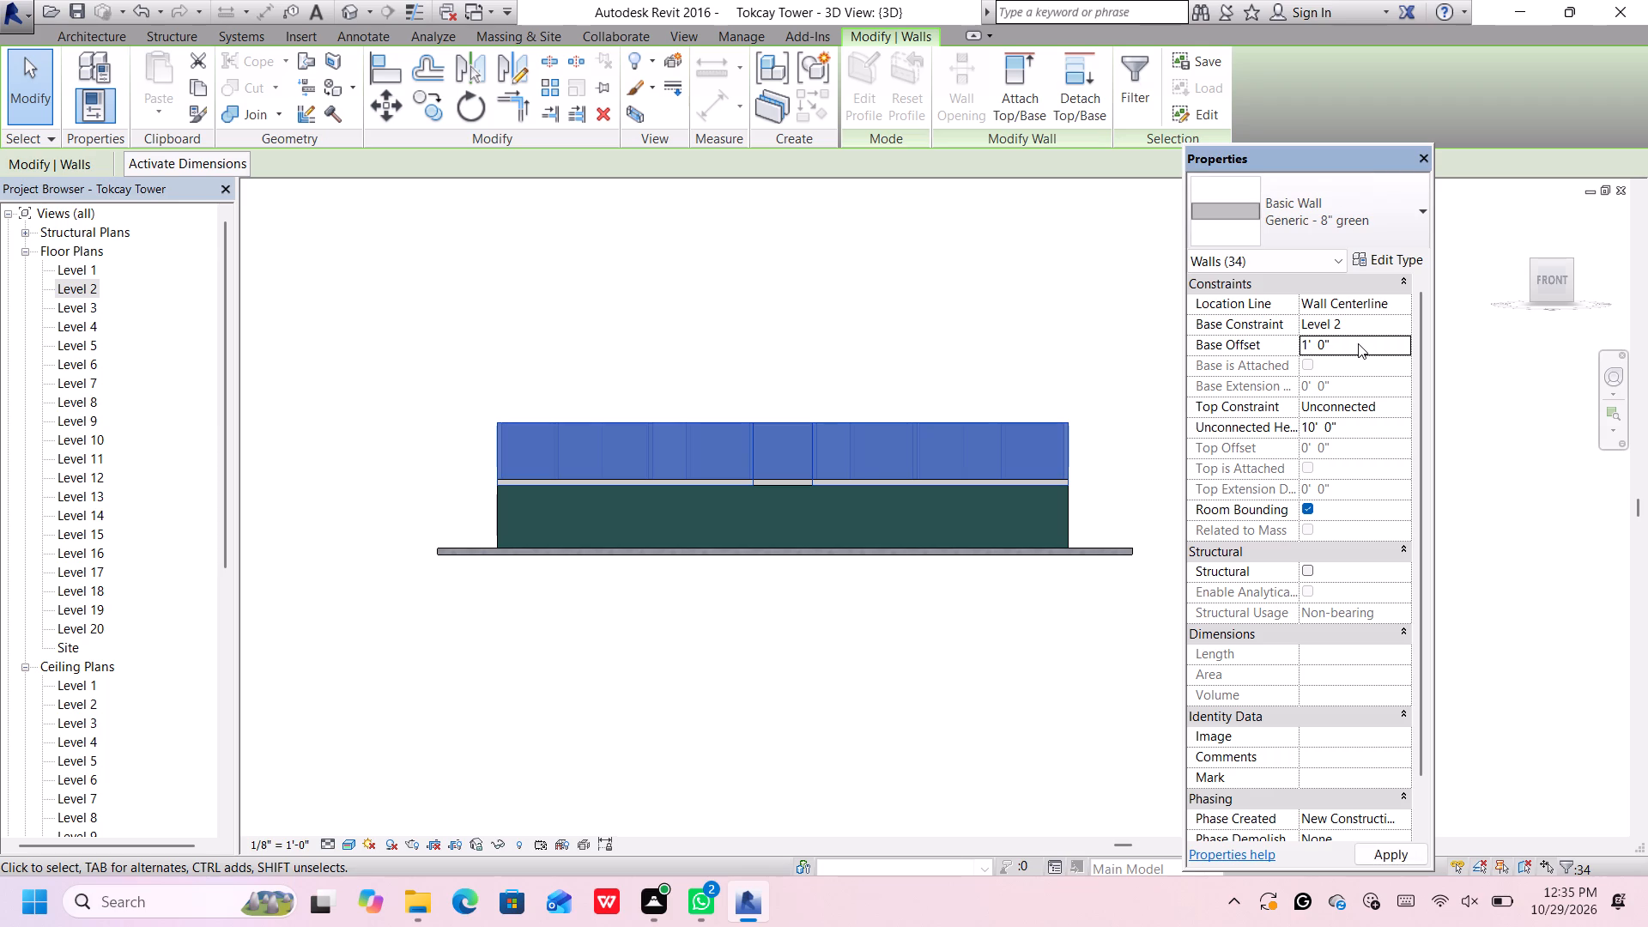
pyautogui.press('Return')
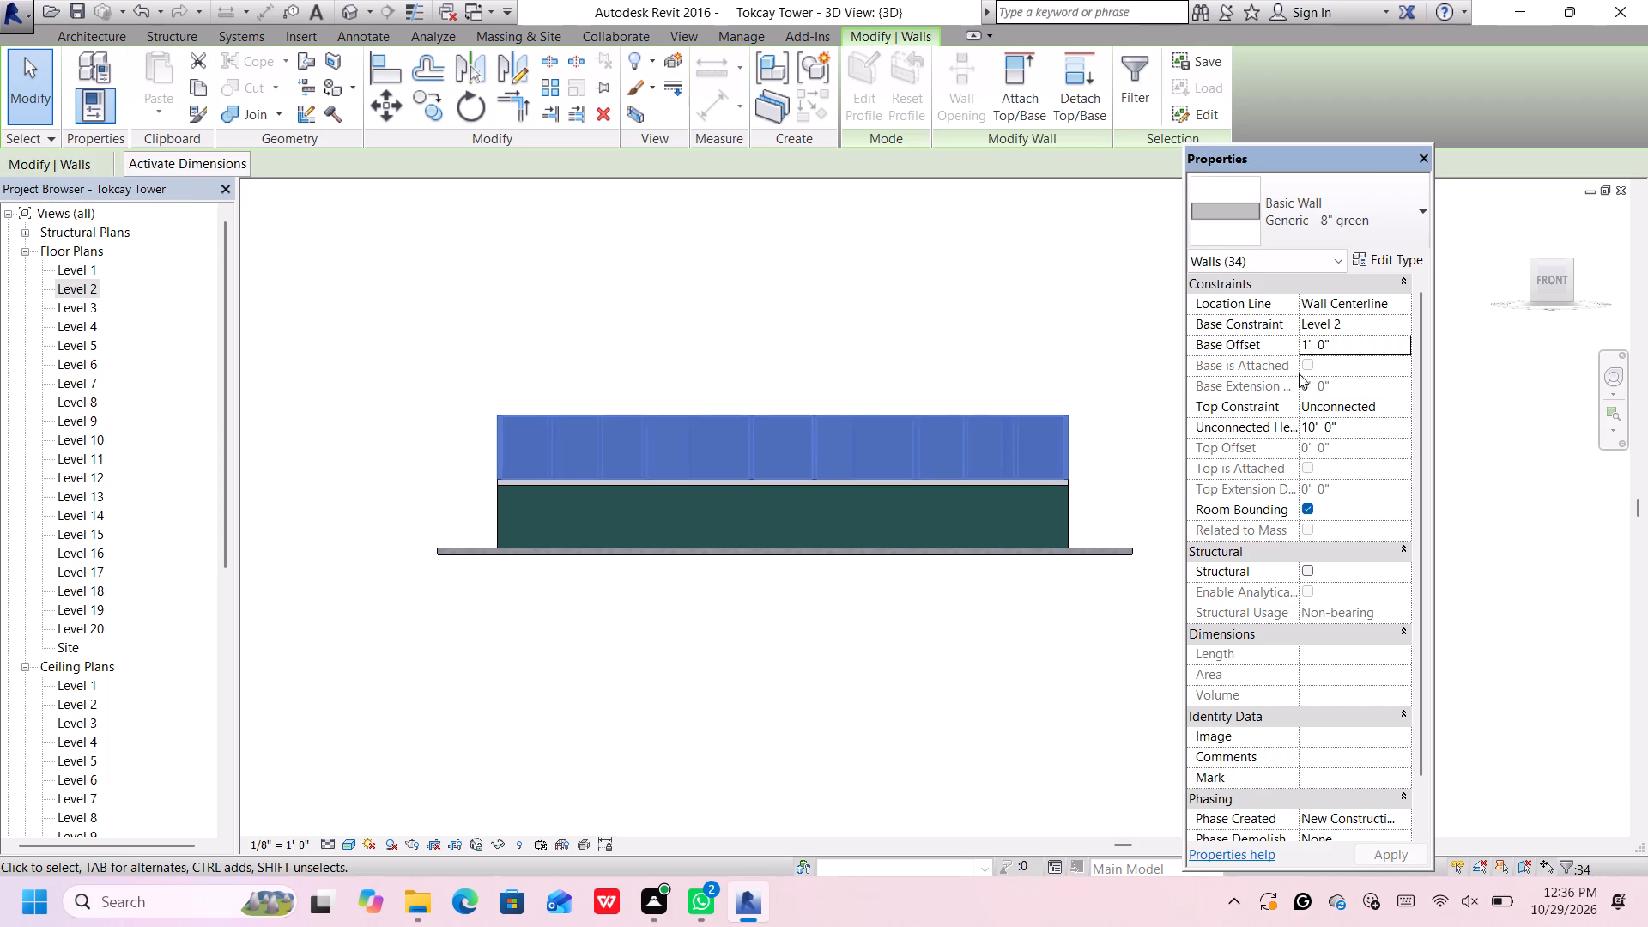
pyautogui.scroll(-1, 724, 611)
pyautogui.click(727, 613)
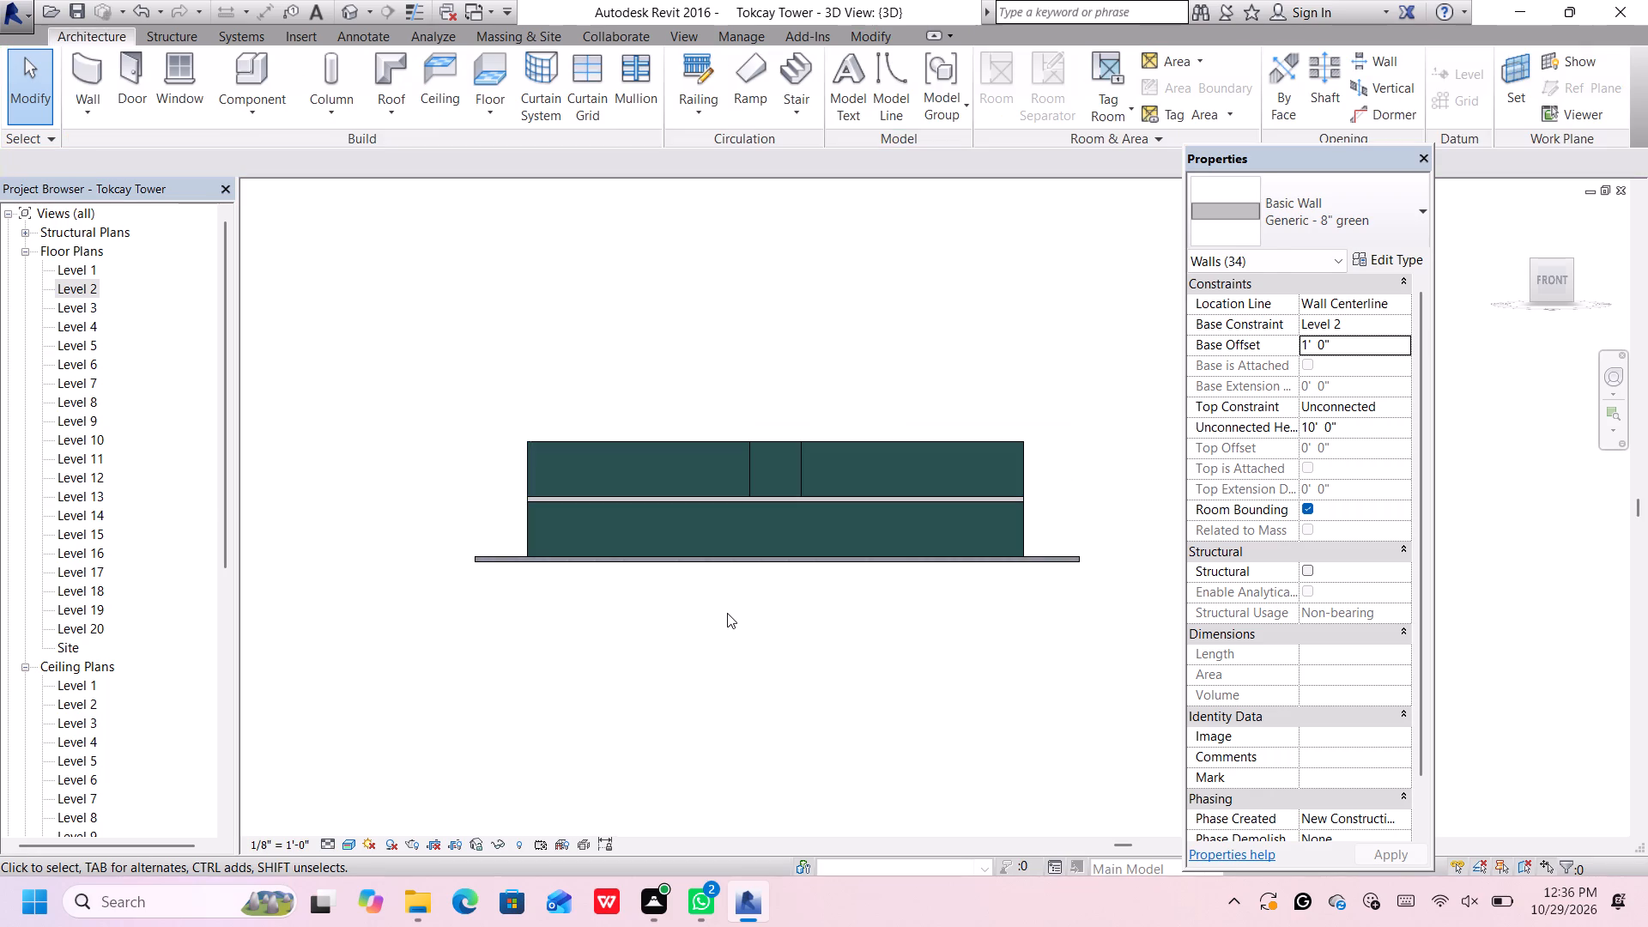
# Examine how the Level 2 walls sit on the white roof from the front and in the isometric view.
pyautogui.scroll(4, 1111, 467)
pyautogui.scroll(-2, 1111, 467)
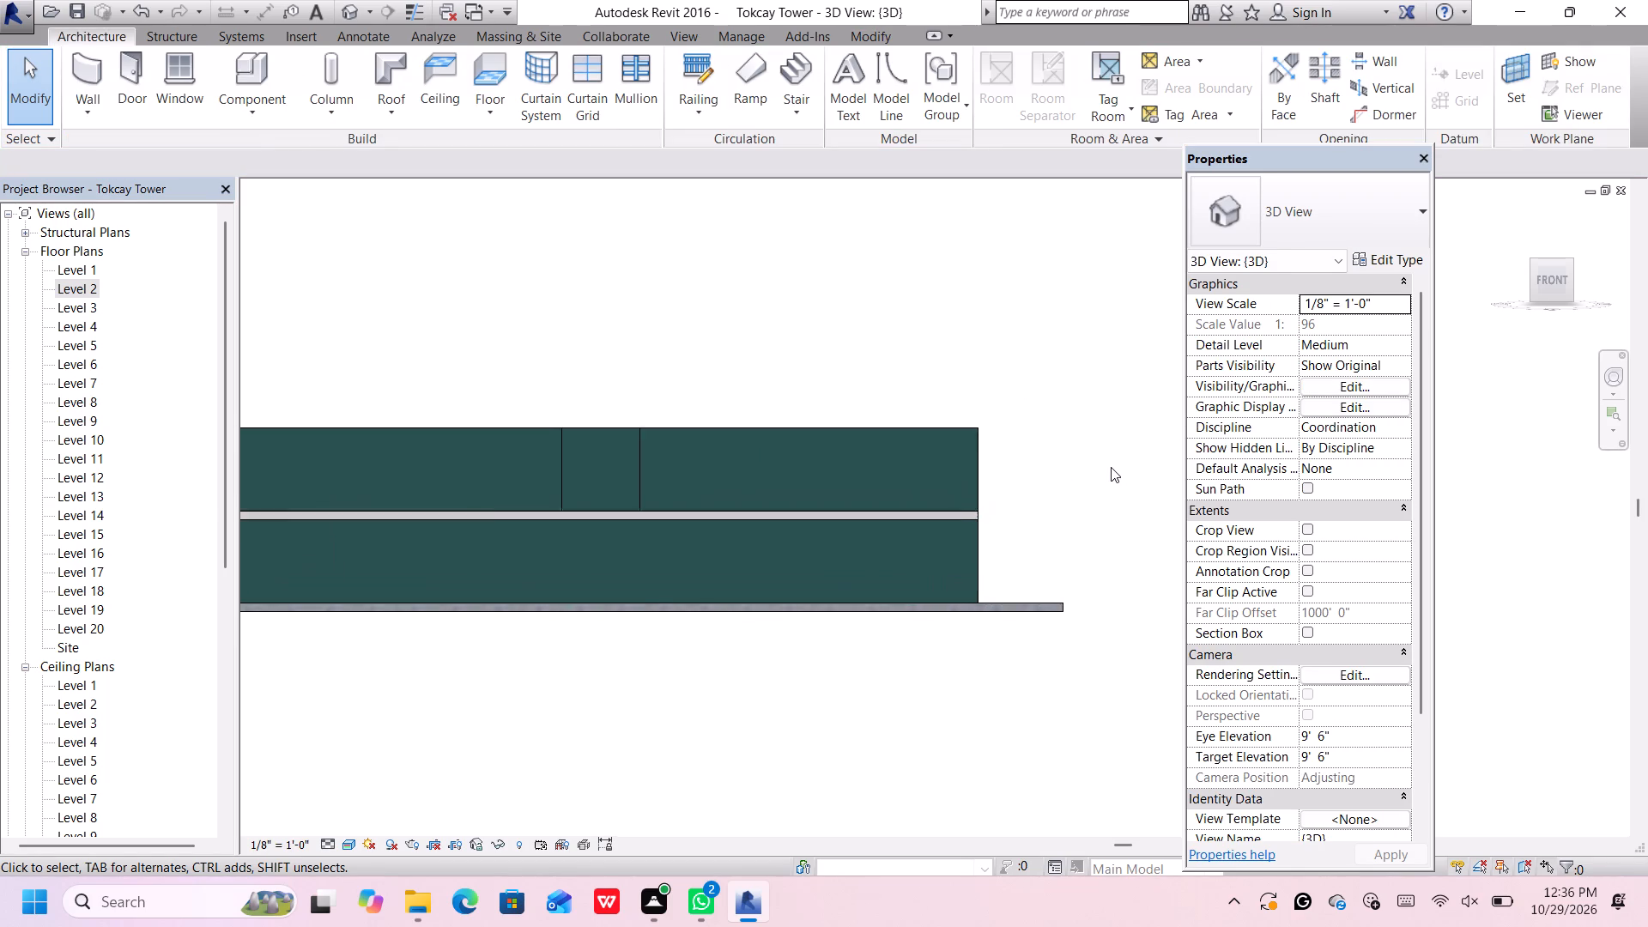
pyautogui.scroll(-1, 1112, 461)
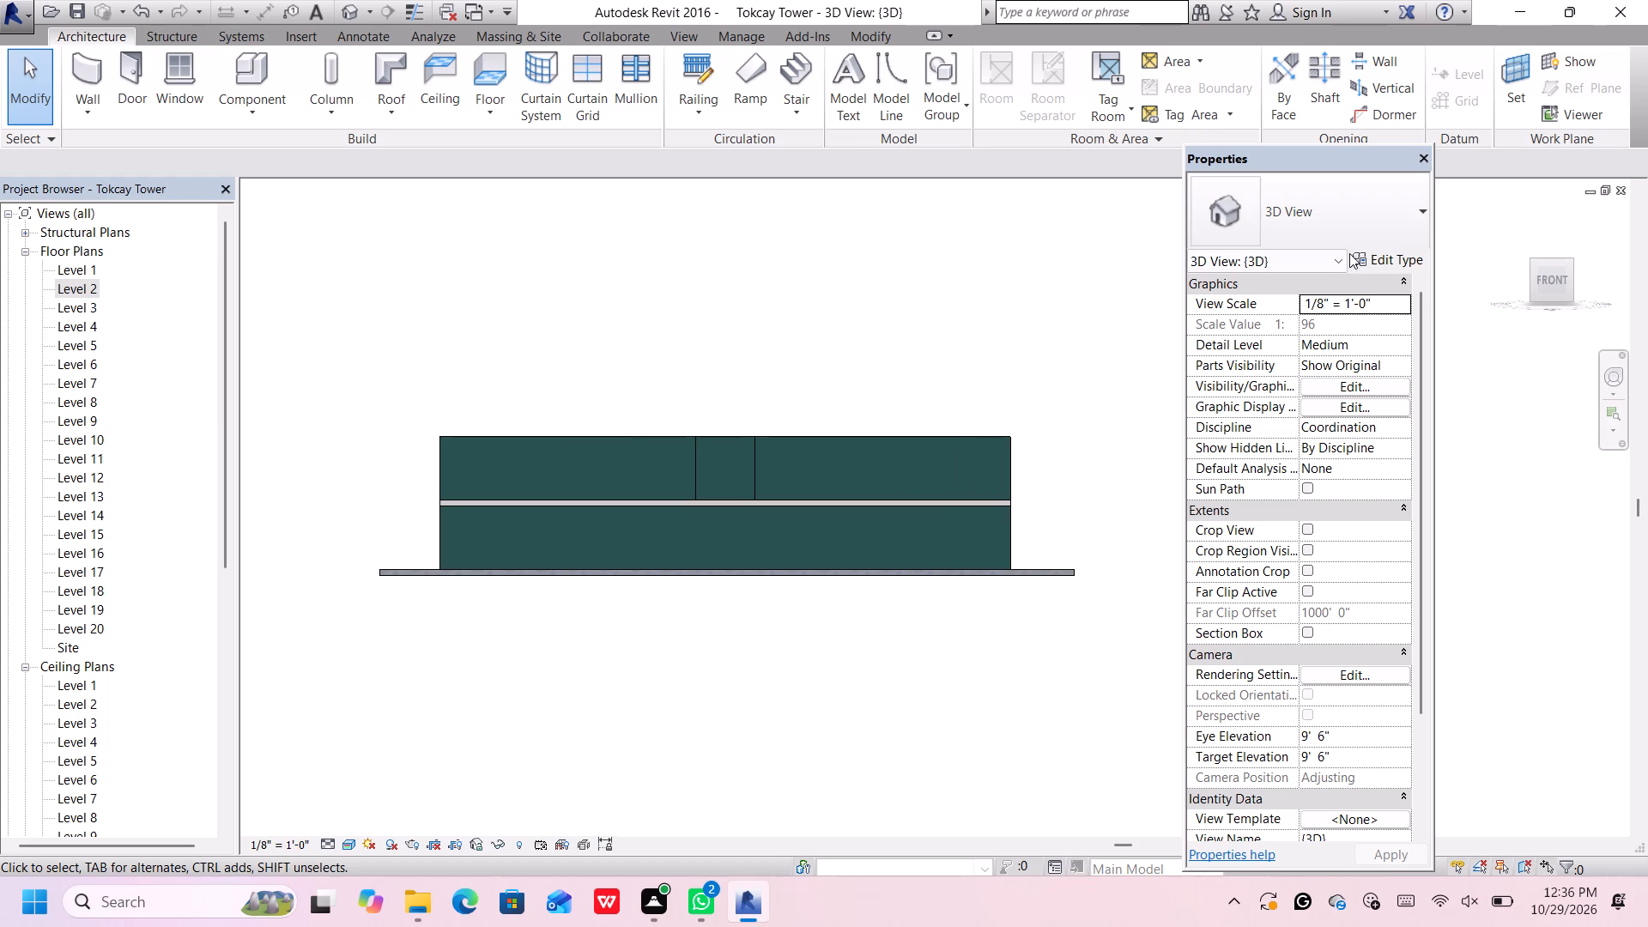
pyautogui.click(1535, 263)
pyautogui.scroll(-2, 947, 463)
pyautogui.moveTo(1127, 399); pyautogui.dragTo(960, 412, button='middle')
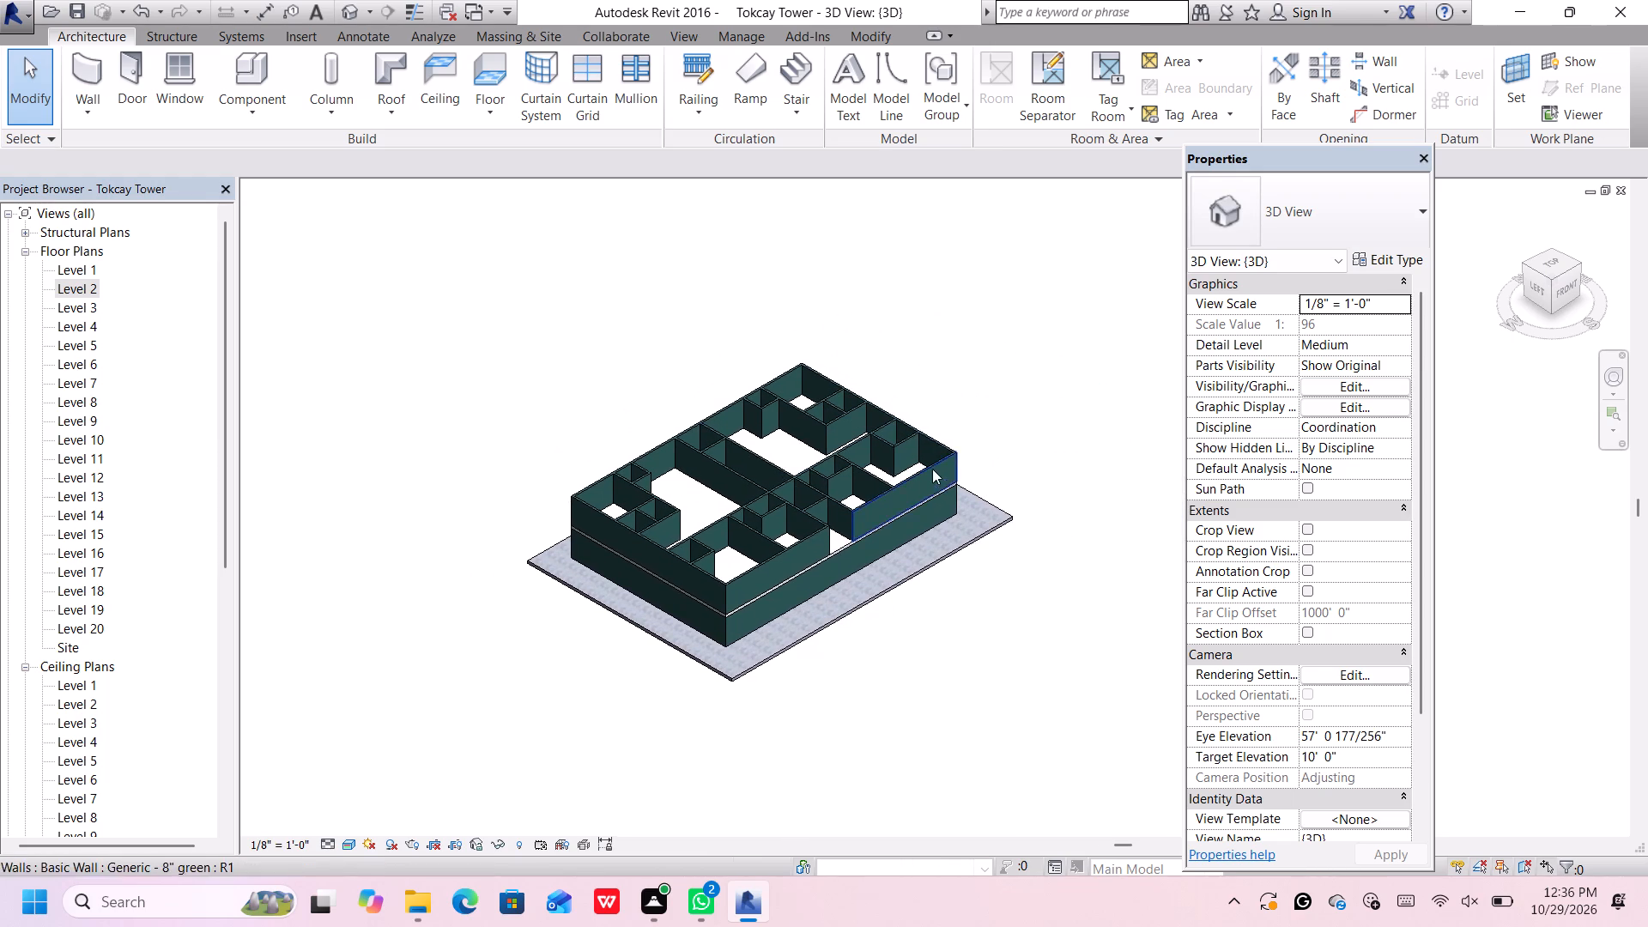
pyautogui.scroll(4, 928, 476)
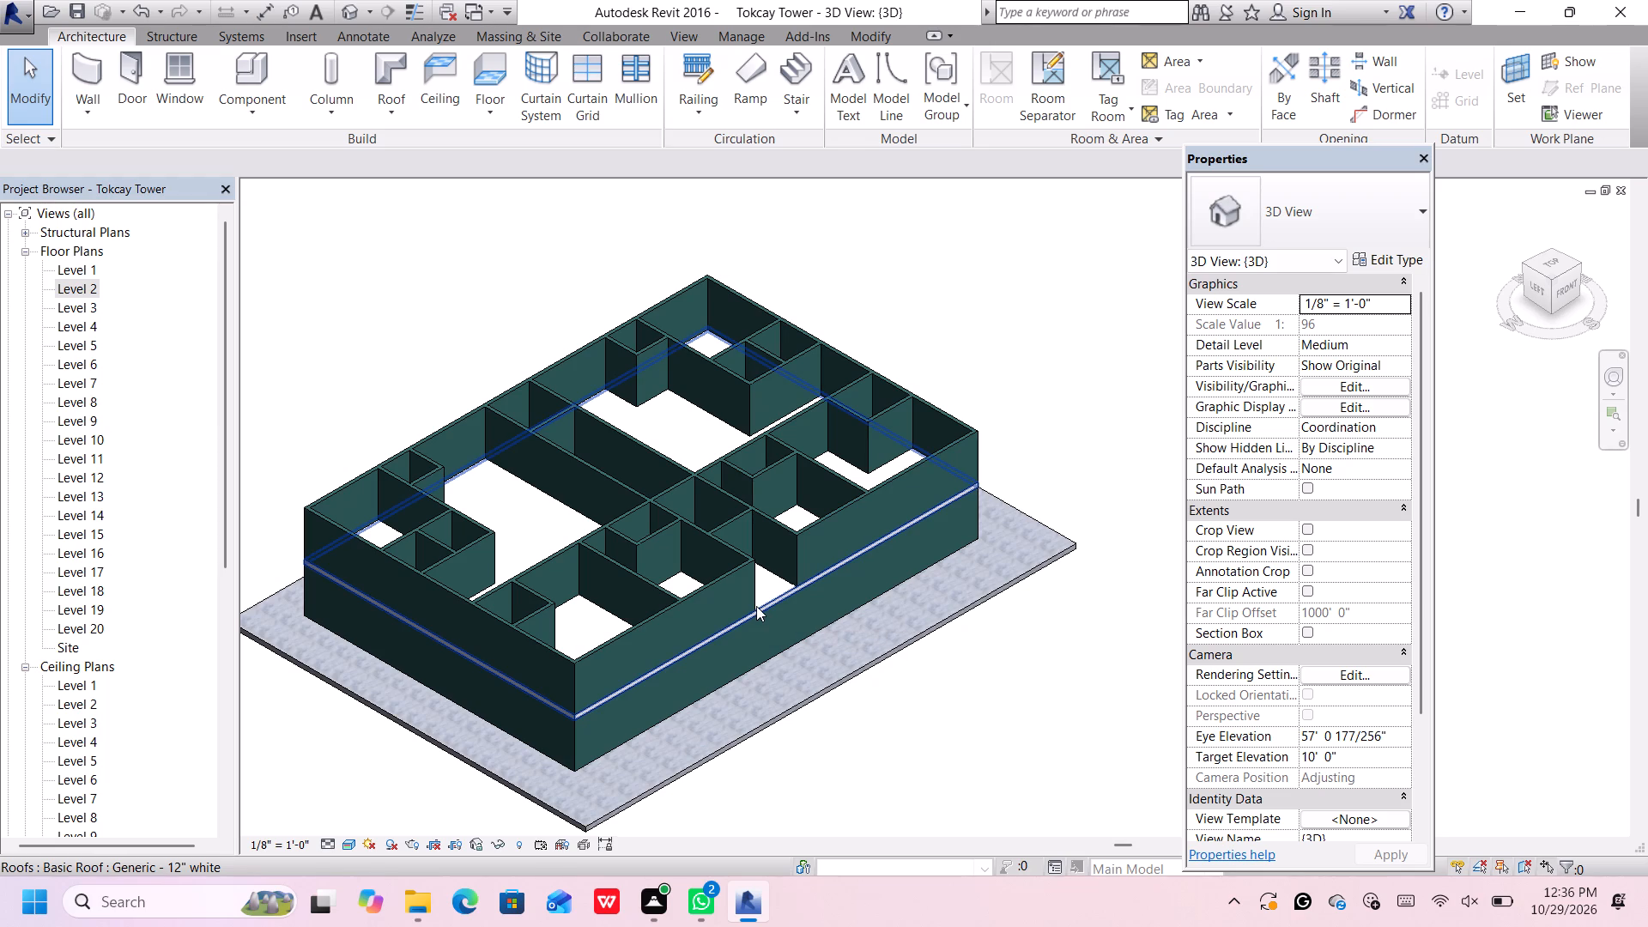
pyautogui.click(756, 606)
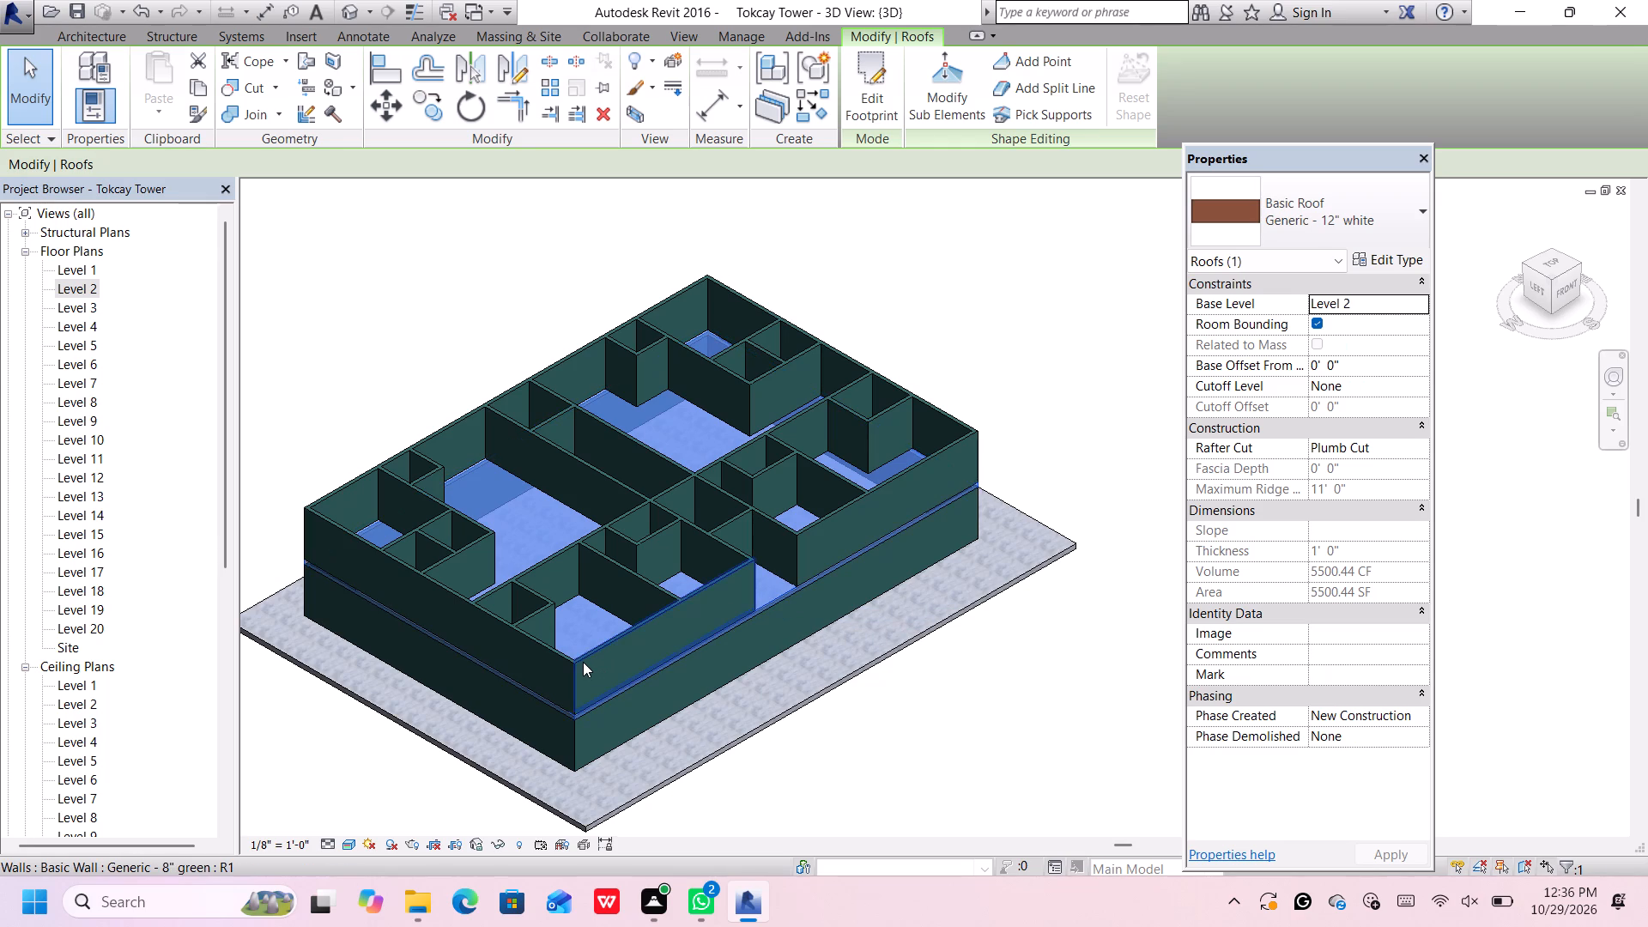
pyautogui.scroll(-2, 583, 661)
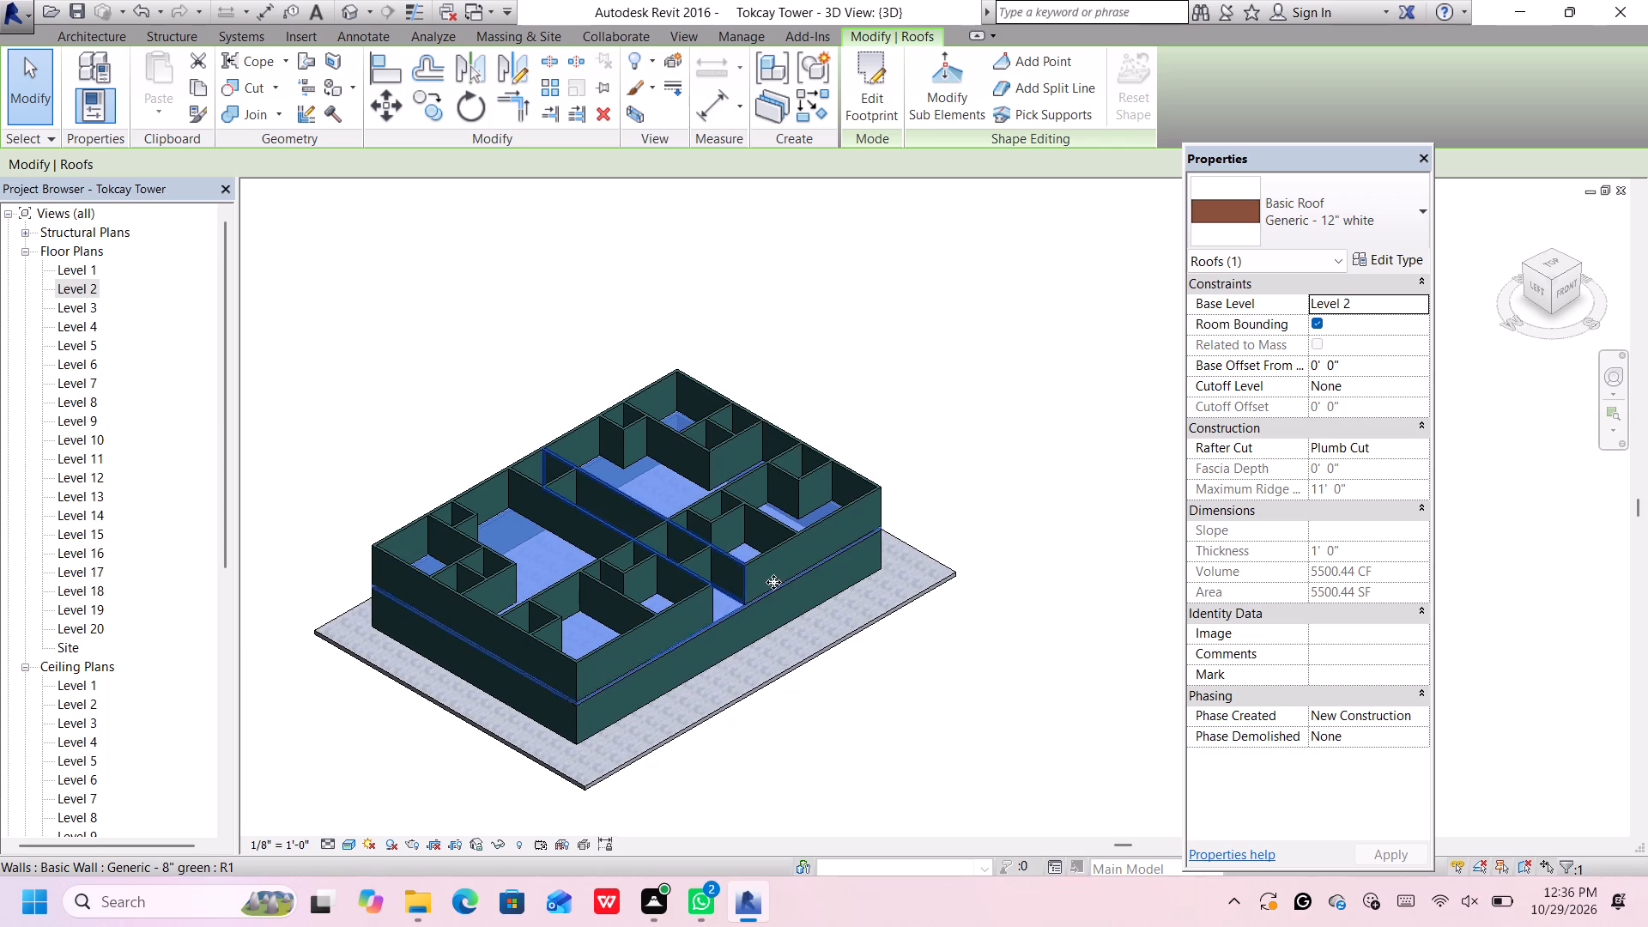
pyautogui.moveTo(775, 582); pyautogui.dragTo(766, 560, button='middle')
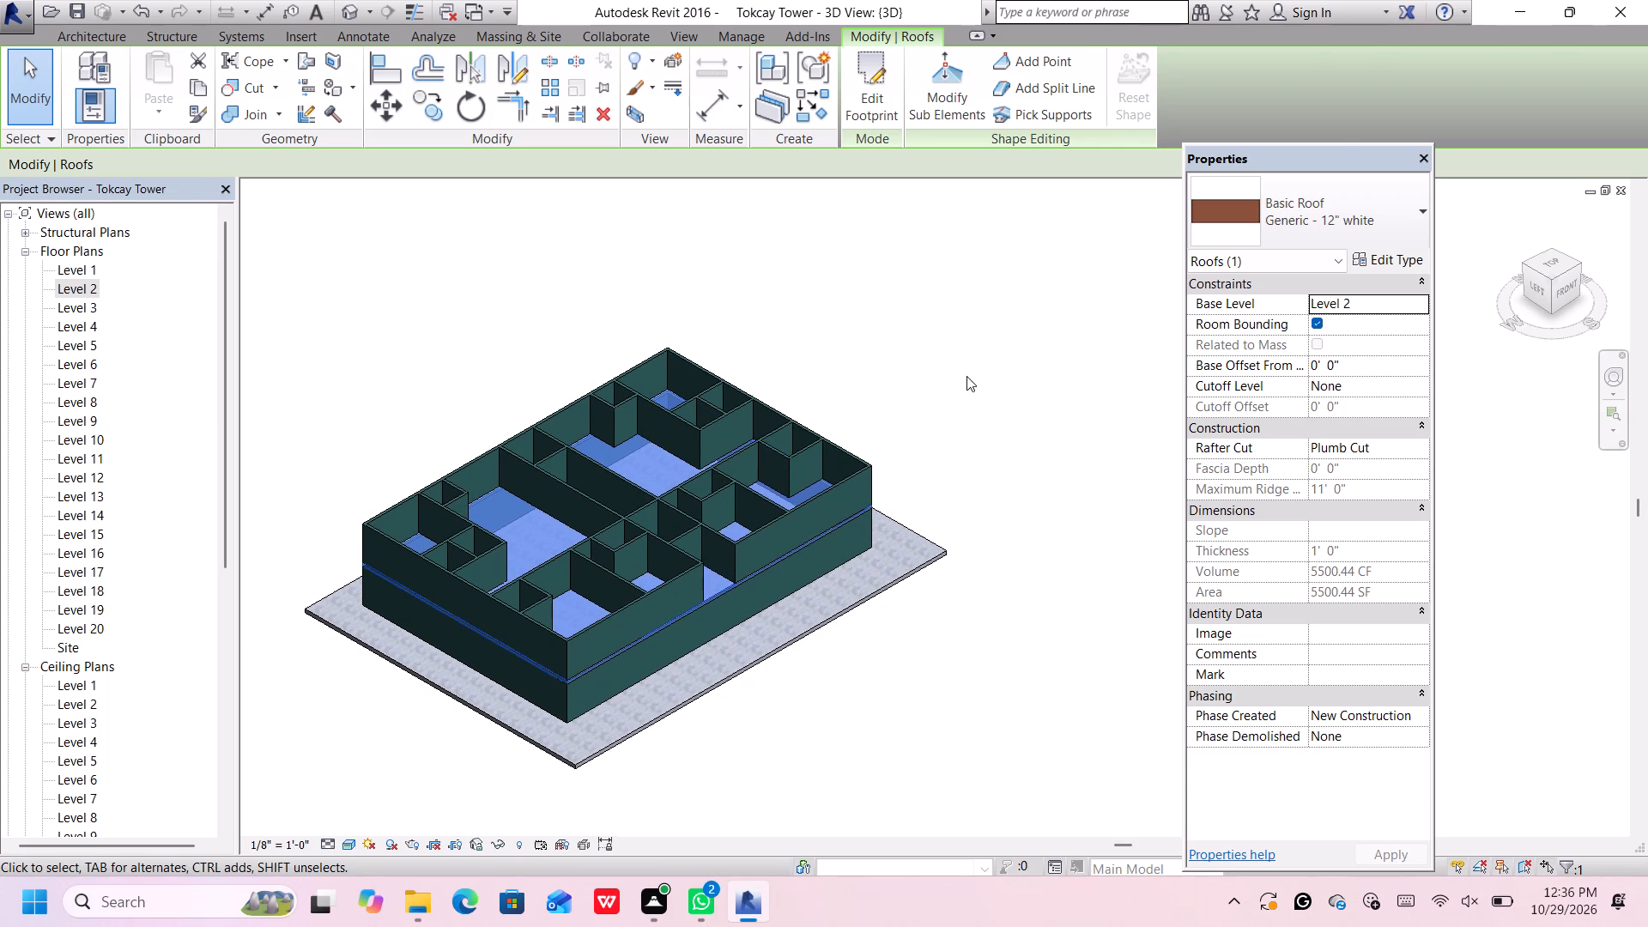
pyautogui.click(968, 379)
pyautogui.moveTo(921, 501); pyautogui.dragTo(926, 508, button='middle')
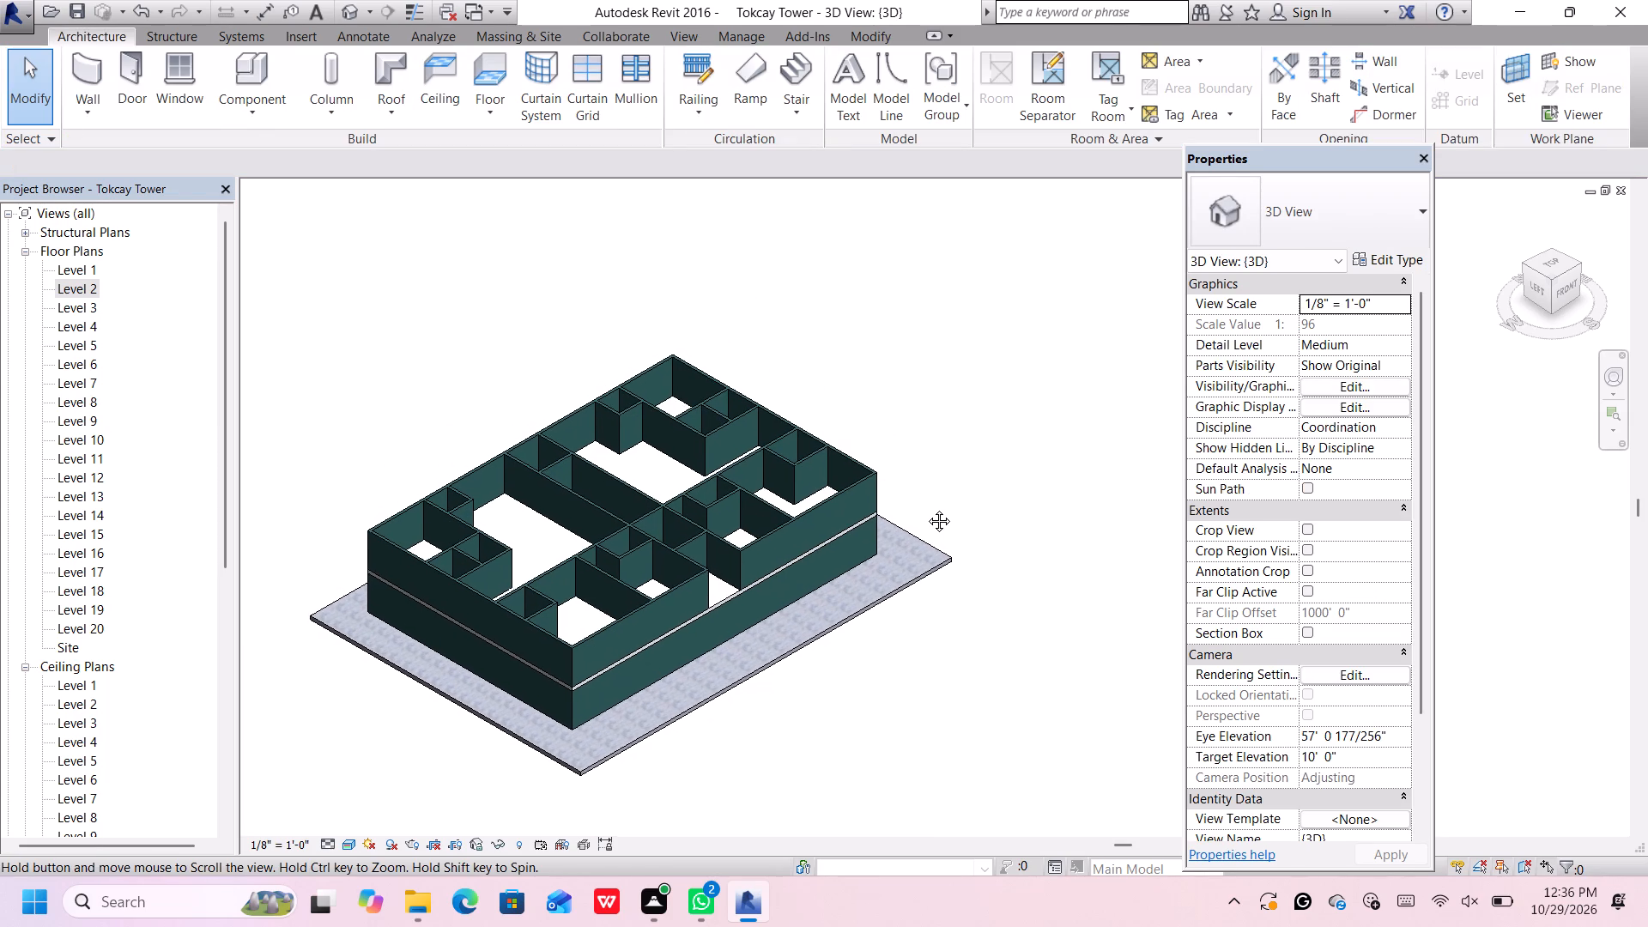
pyautogui.moveTo(926, 508); pyautogui.dragTo(927, 509, button='middle')
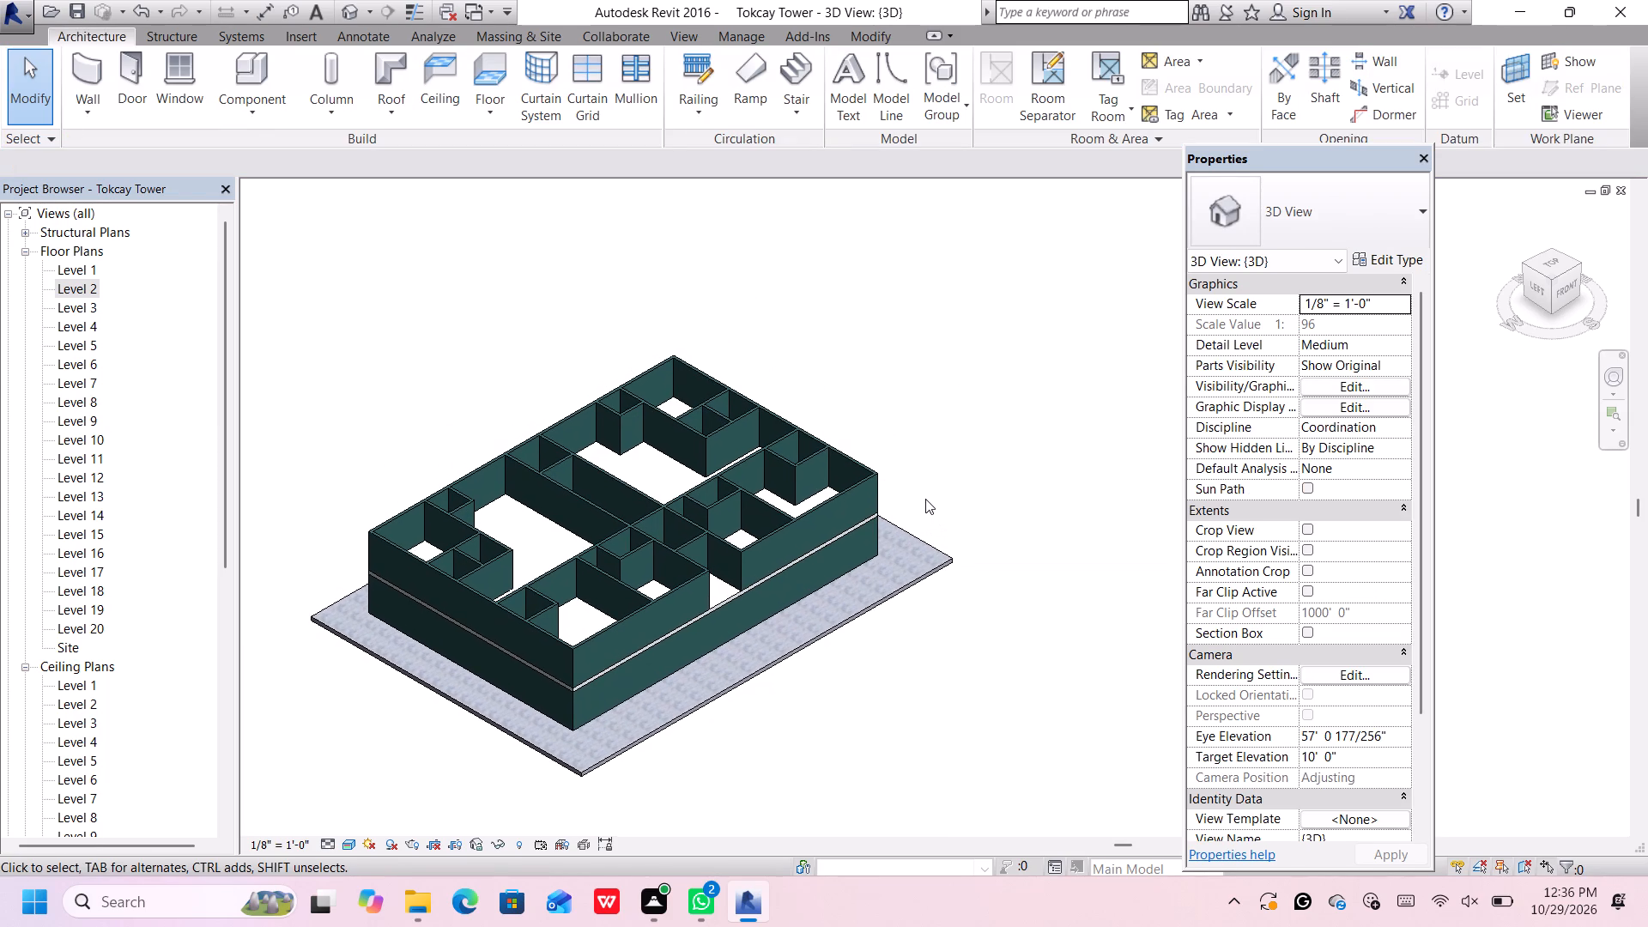
pyautogui.scroll(1, 924, 494)
pyautogui.moveTo(922, 494); pyautogui.dragTo(944, 524, button='middle')
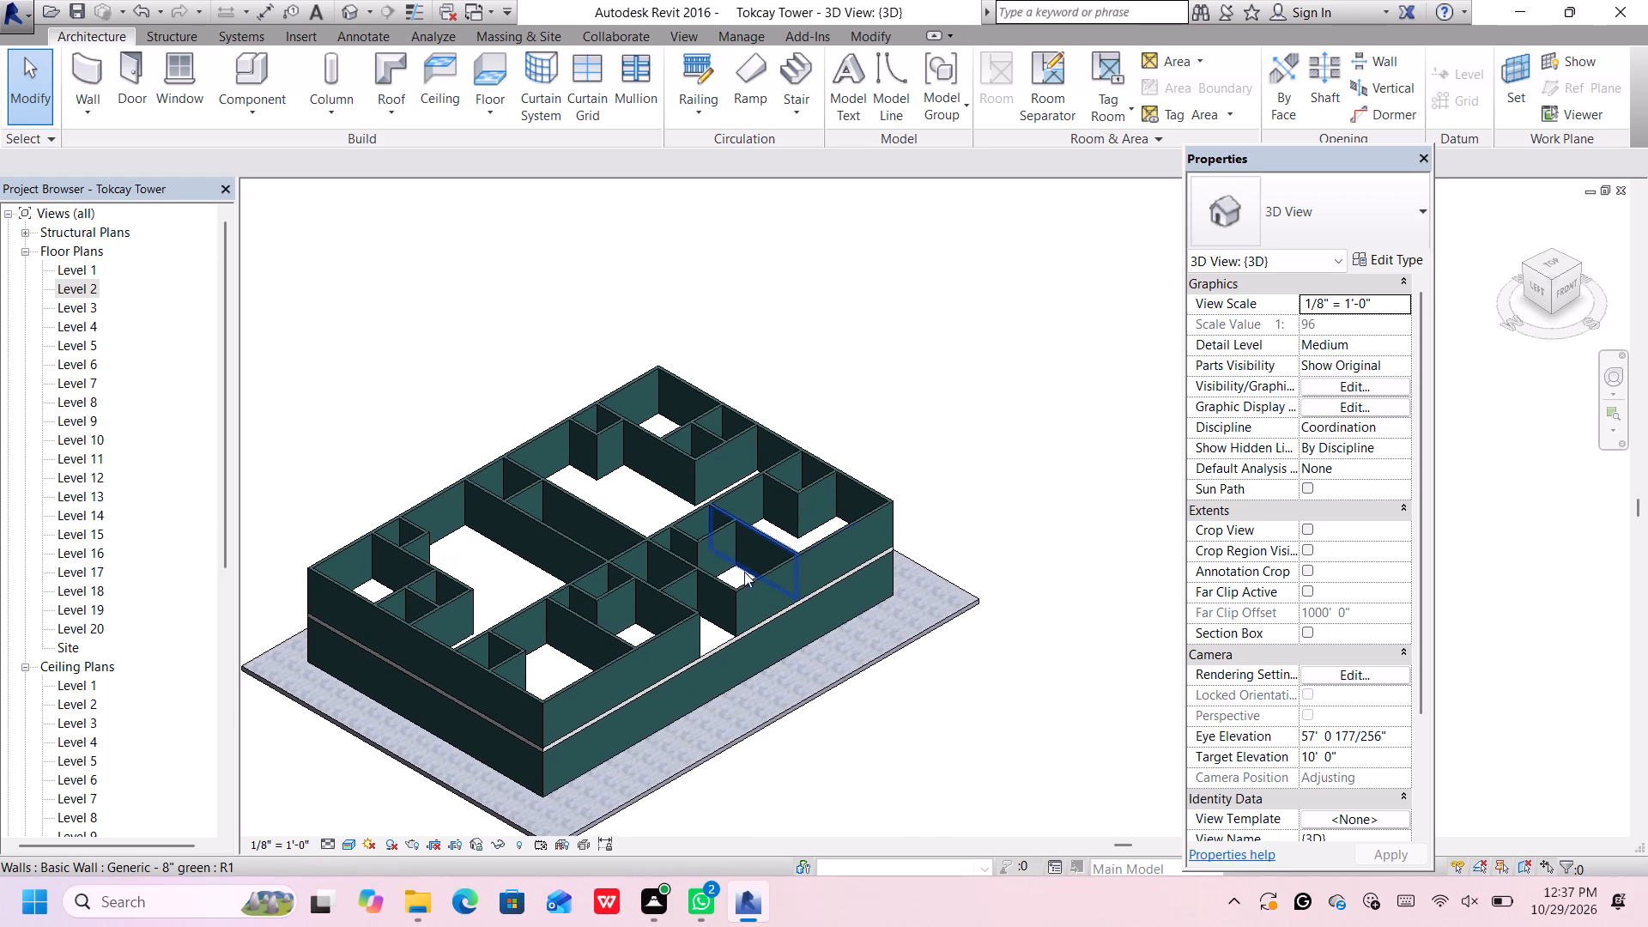
# Select the 10' corridor cross wall in the 3D view and nudge it south to 5' from the south exterior wall line.
pyautogui.click(674, 576)
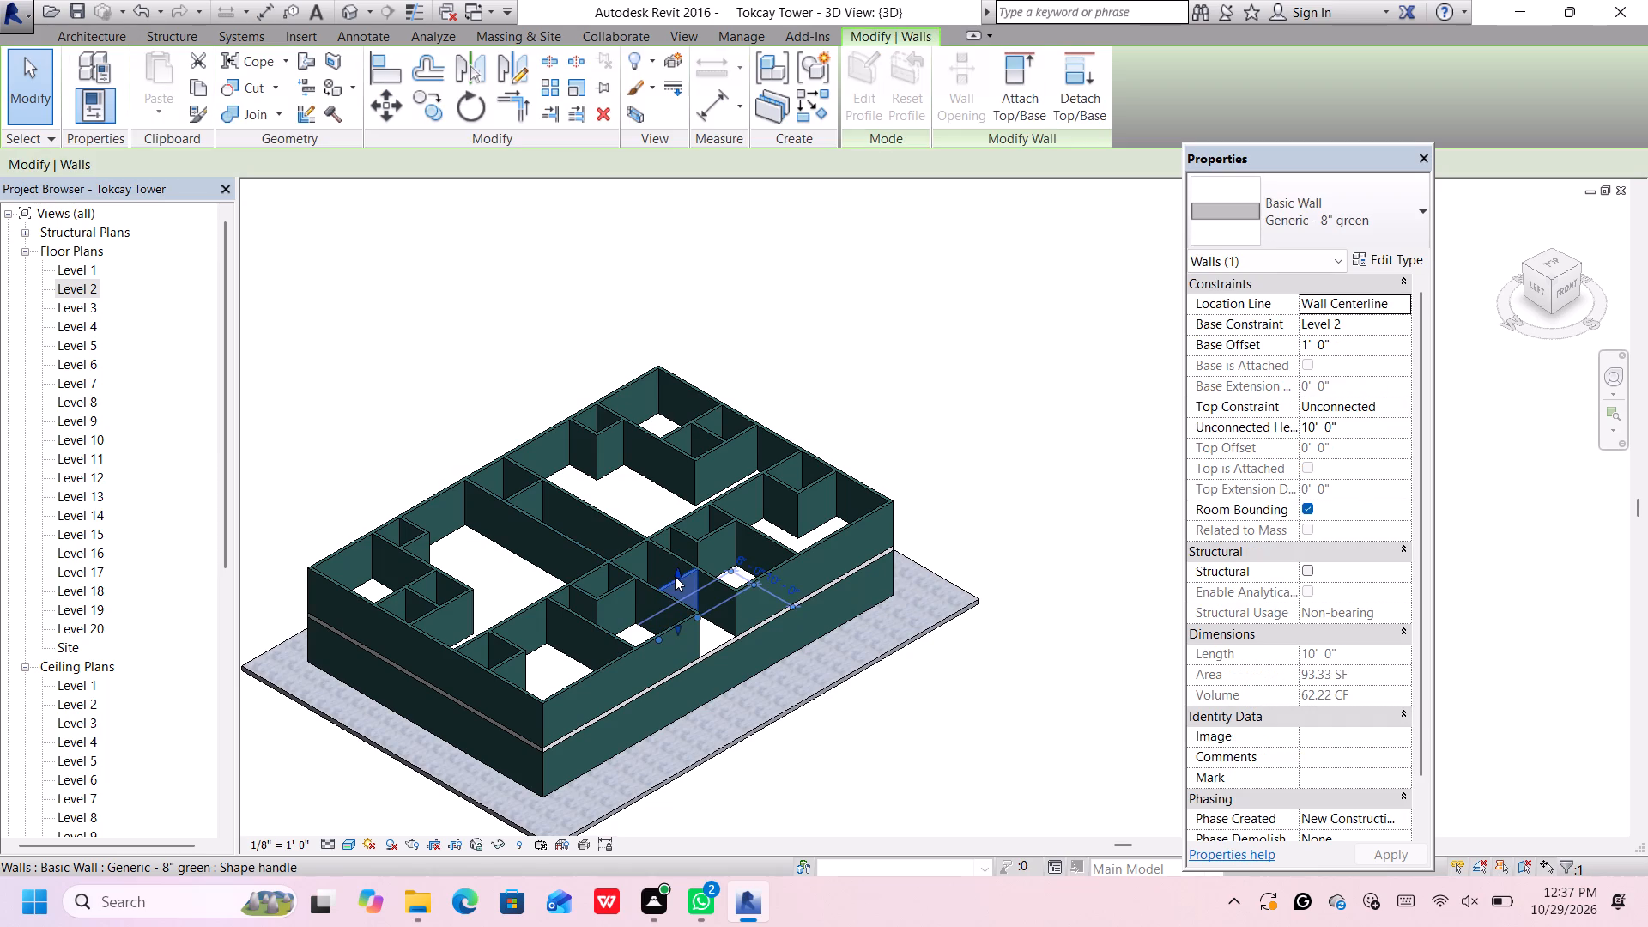
pyautogui.press('Down')
pyautogui.press('Down')
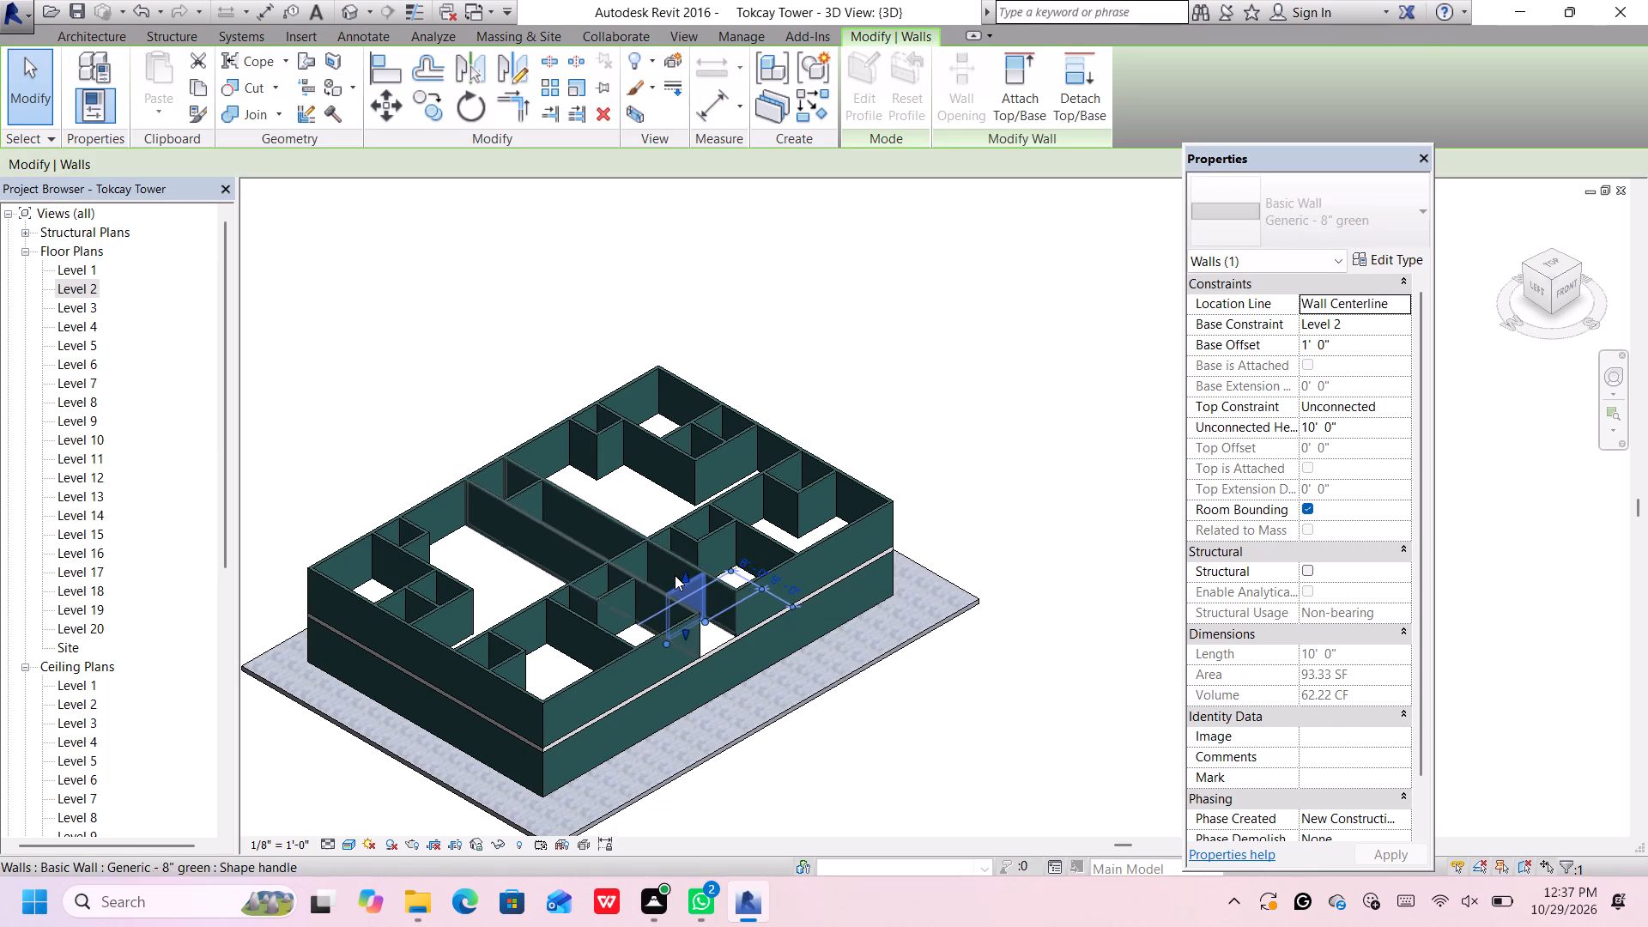
pyautogui.press('Down')
pyautogui.press('Down')
pyautogui.press('Down')
pyautogui.press('Down')
pyautogui.press('Down')
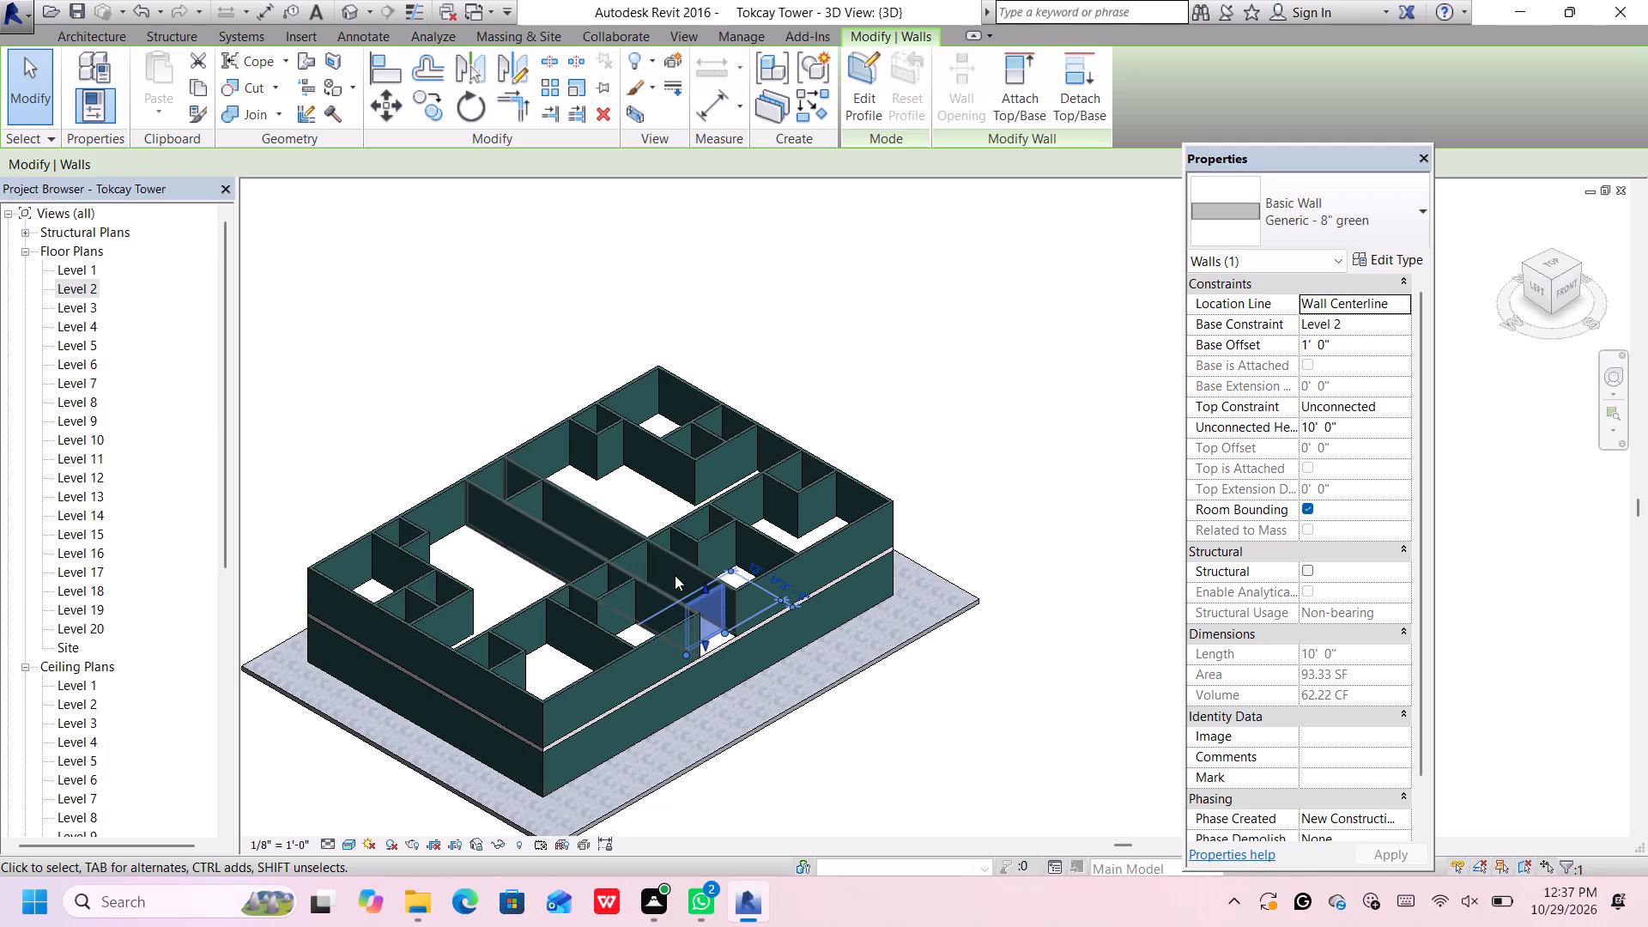
pyautogui.press('Up')
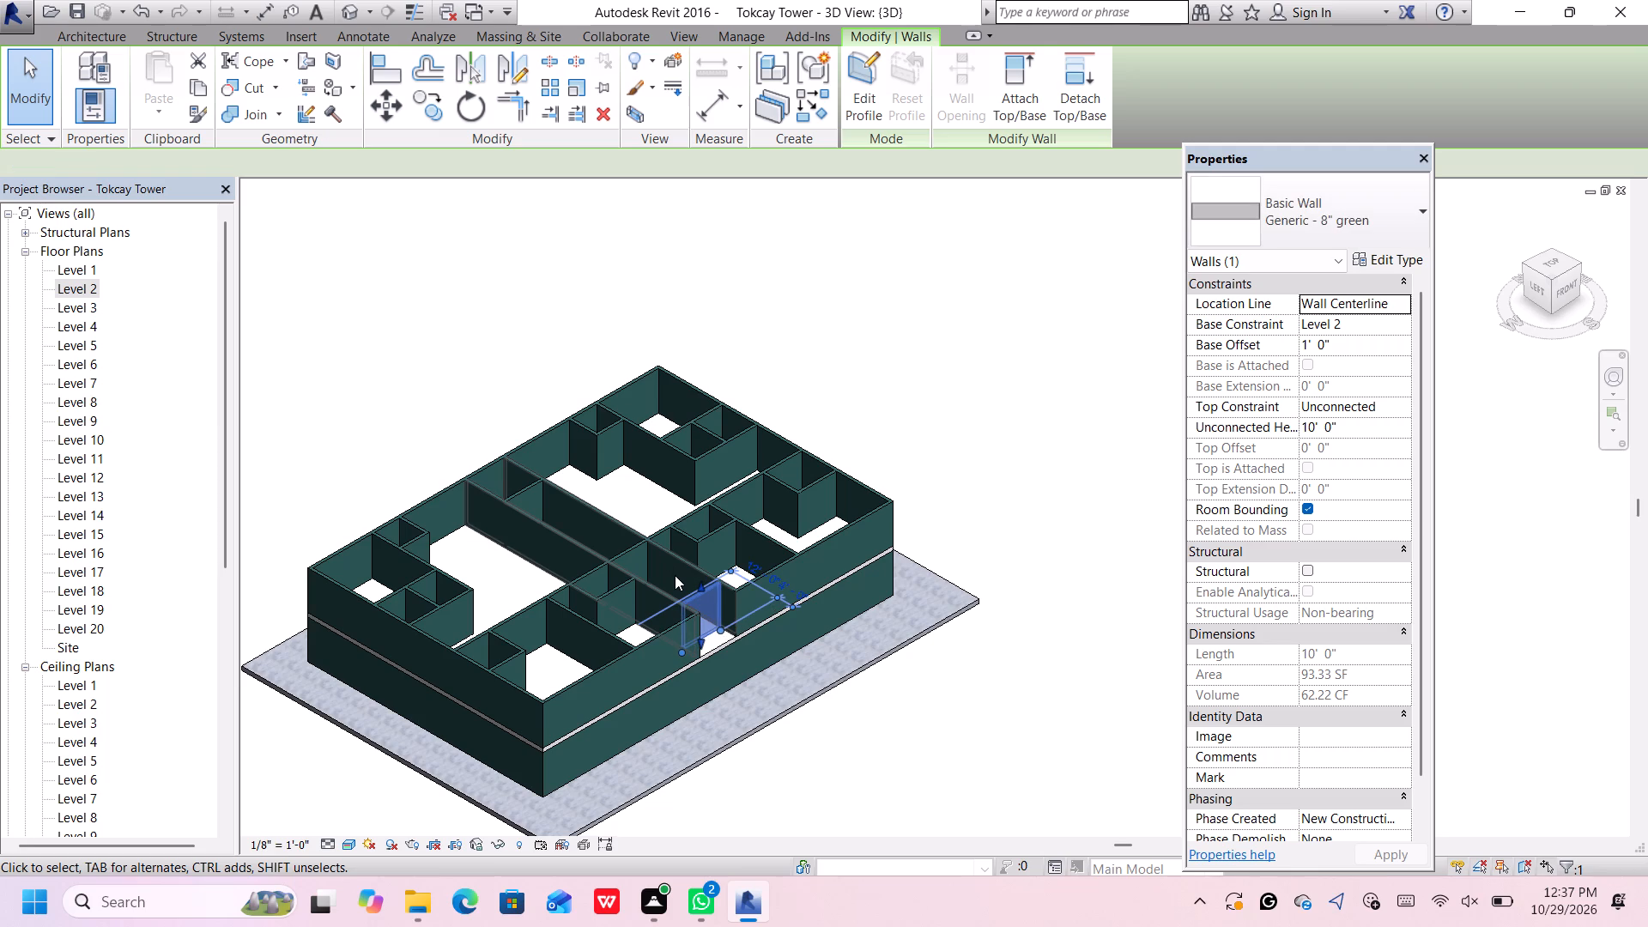
pyautogui.press('Up')
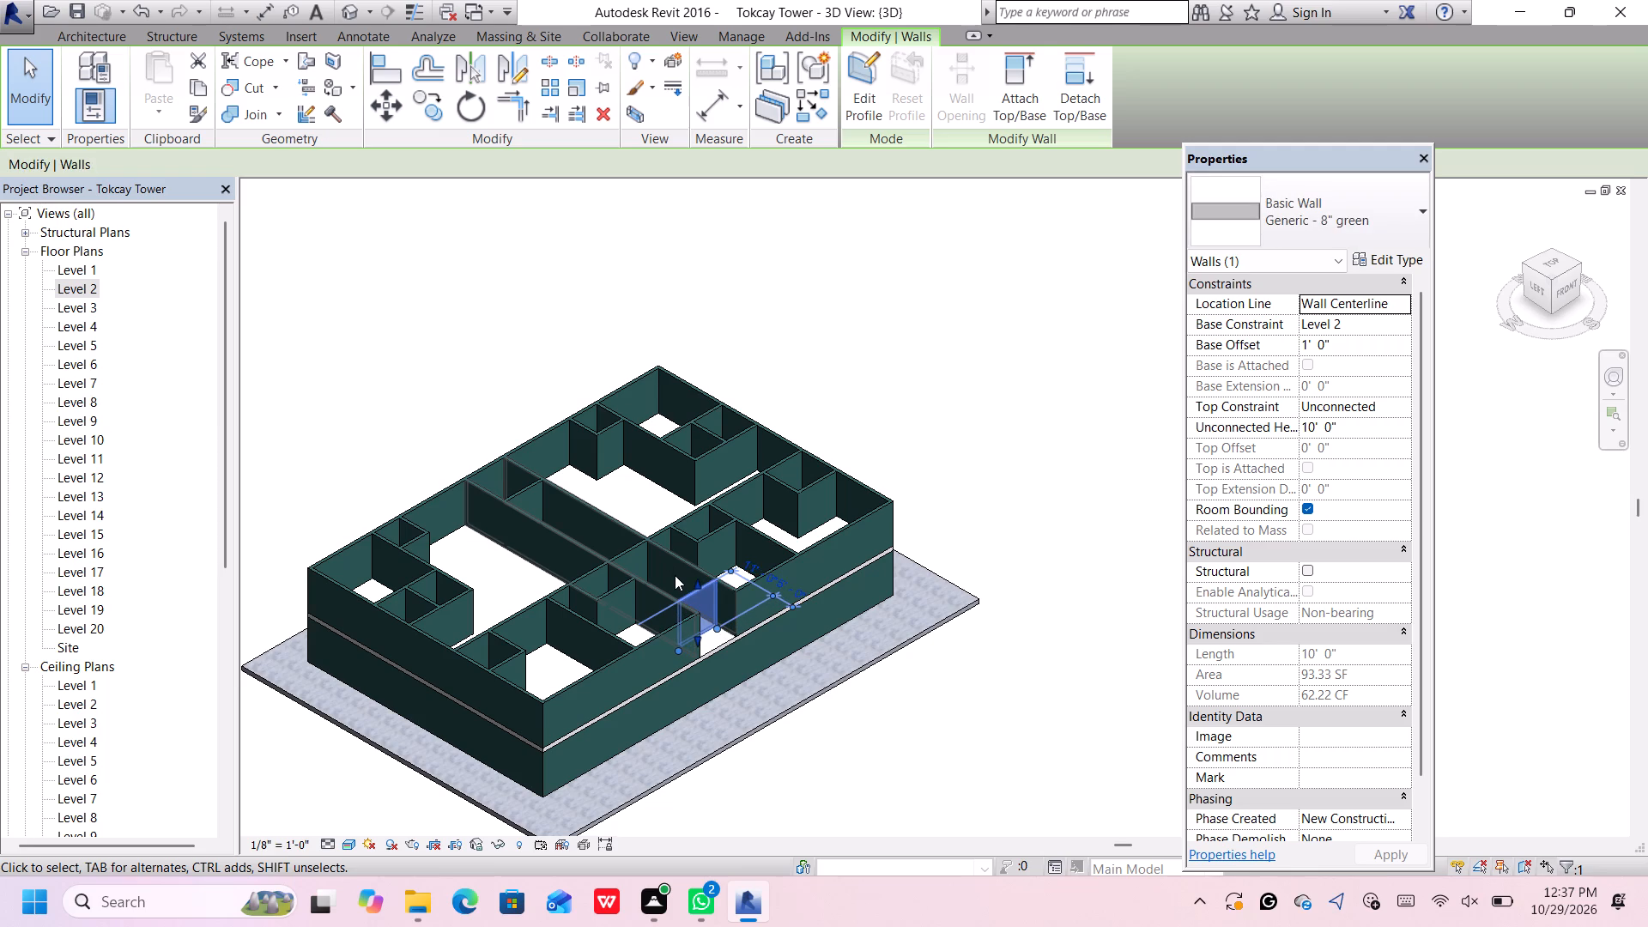
# In the Level 2 plan, shorten the south exterior wall east of the corridor to 16', ending it at the first partition.
pyautogui.doubleClick(76, 288)
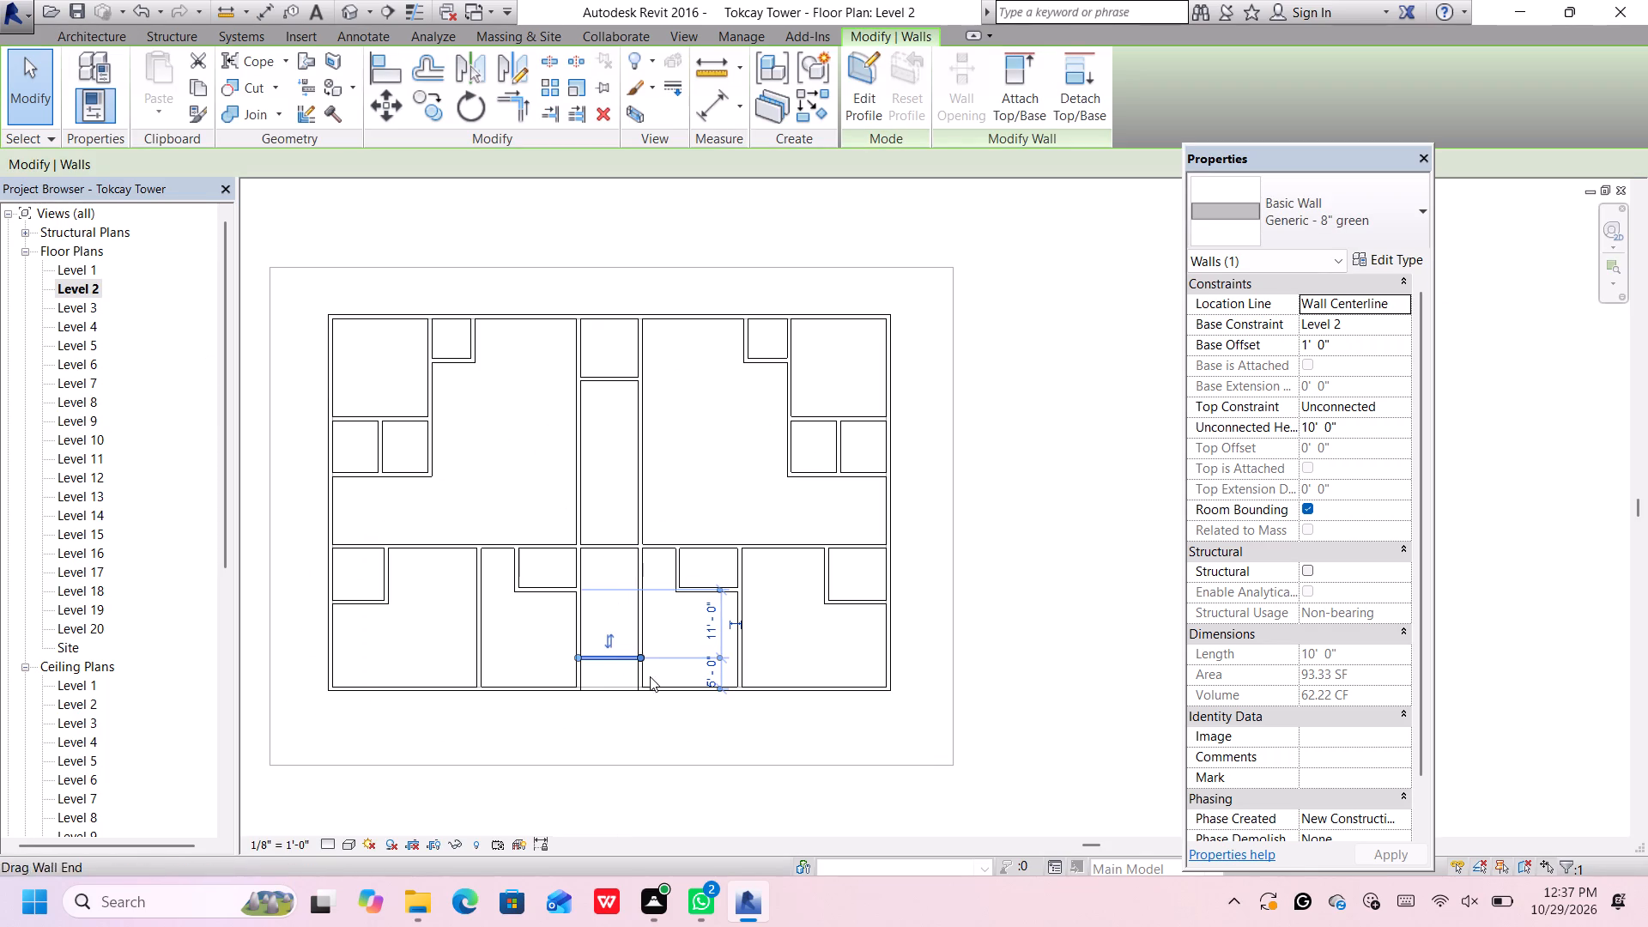
pyautogui.scroll(8, 710, 680)
pyautogui.scroll(-2, 712, 676)
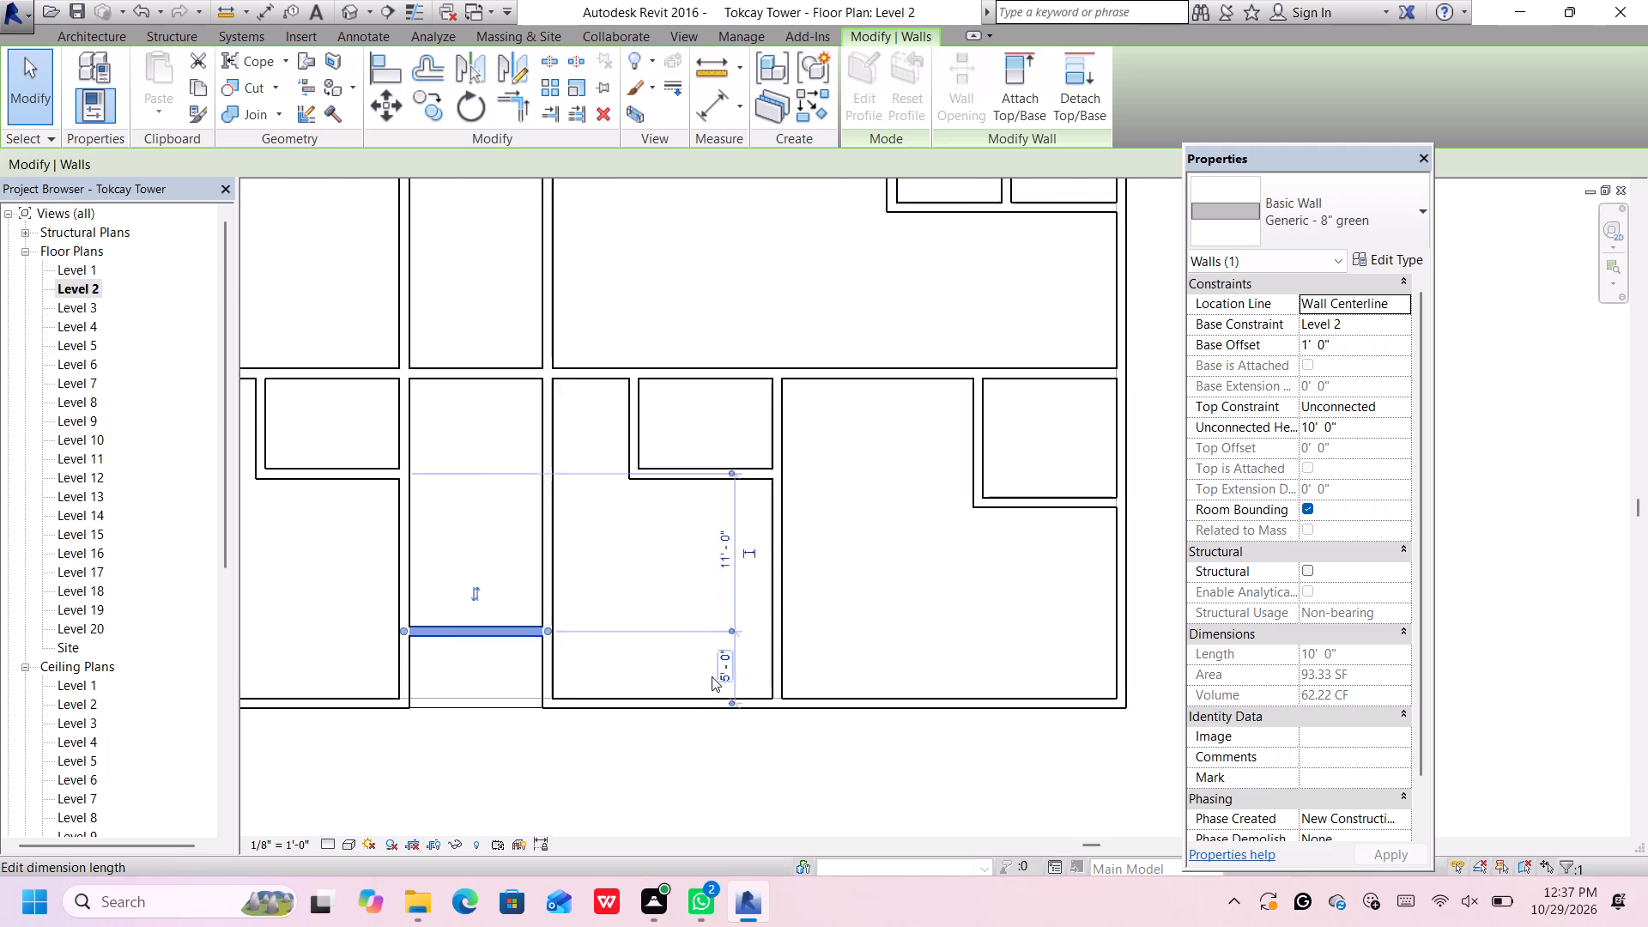
pyautogui.scroll(-8, 712, 676)
pyautogui.click(707, 792)
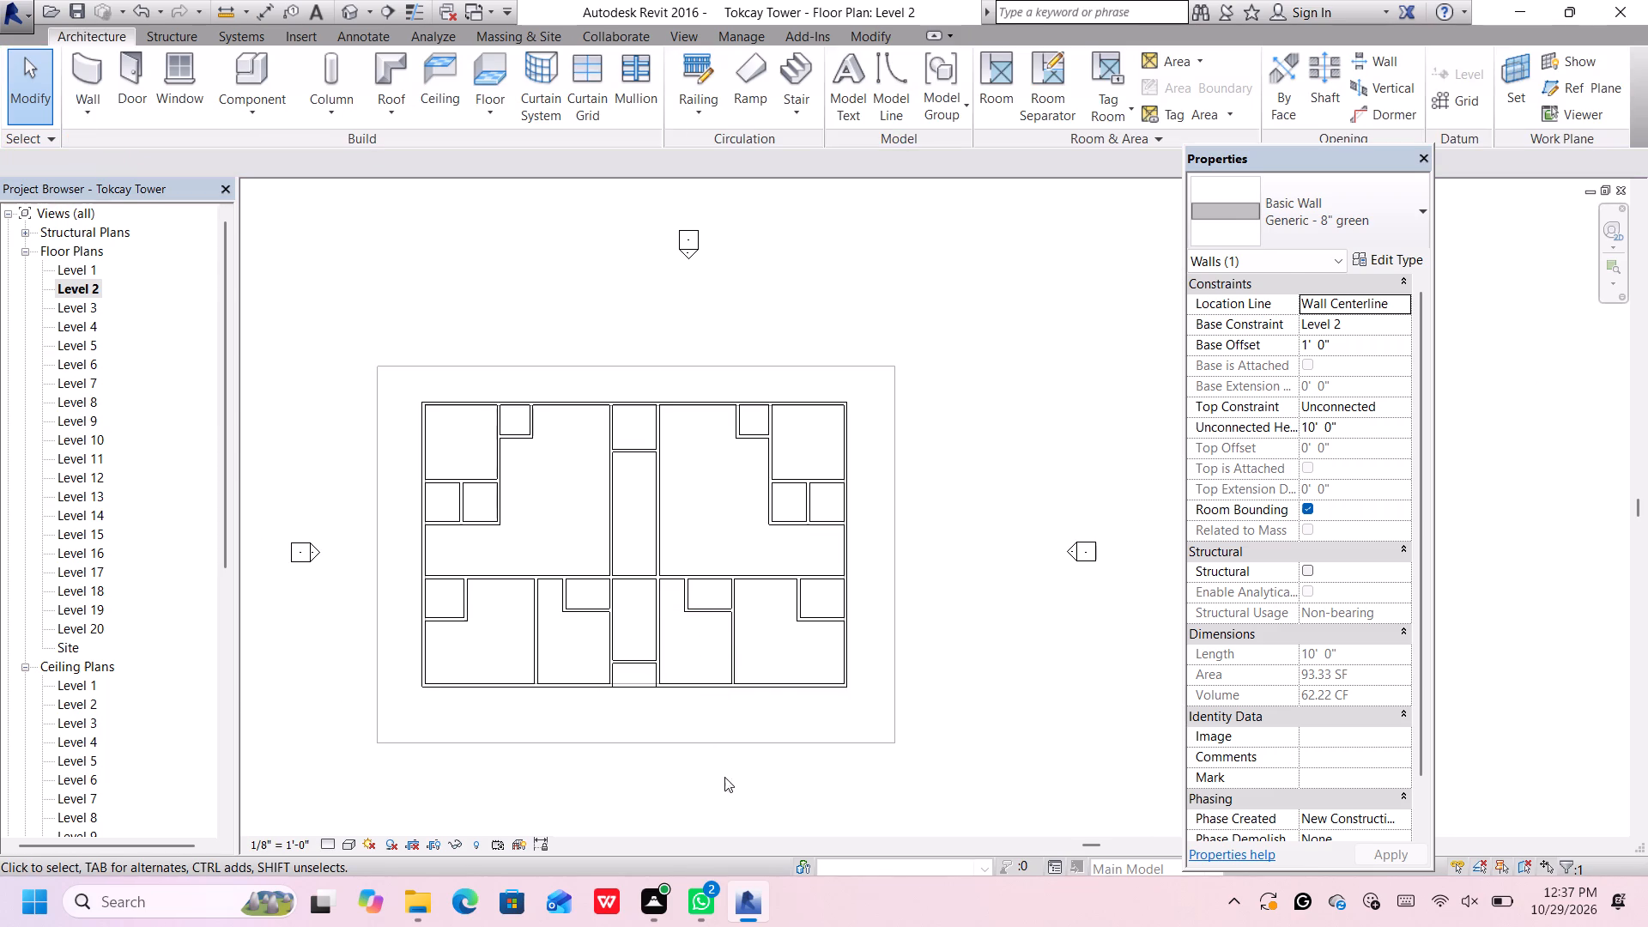
pyautogui.scroll(1, 780, 689)
pyautogui.click(780, 688)
pyautogui.scroll(3, 780, 688)
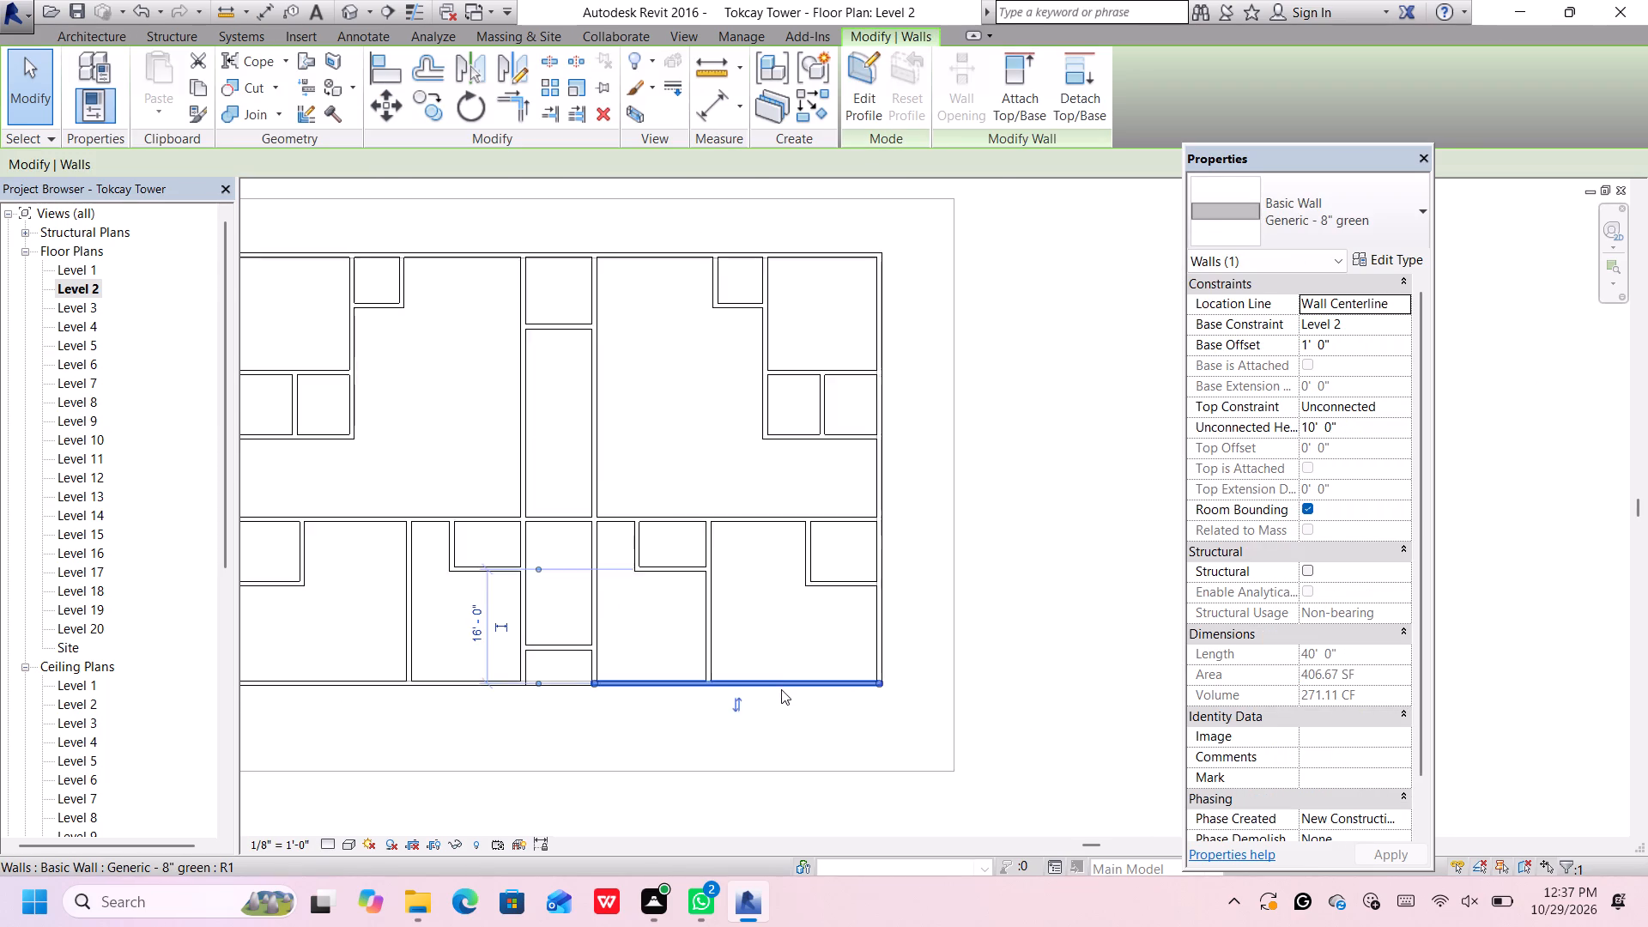
pyautogui.scroll(6, 781, 689)
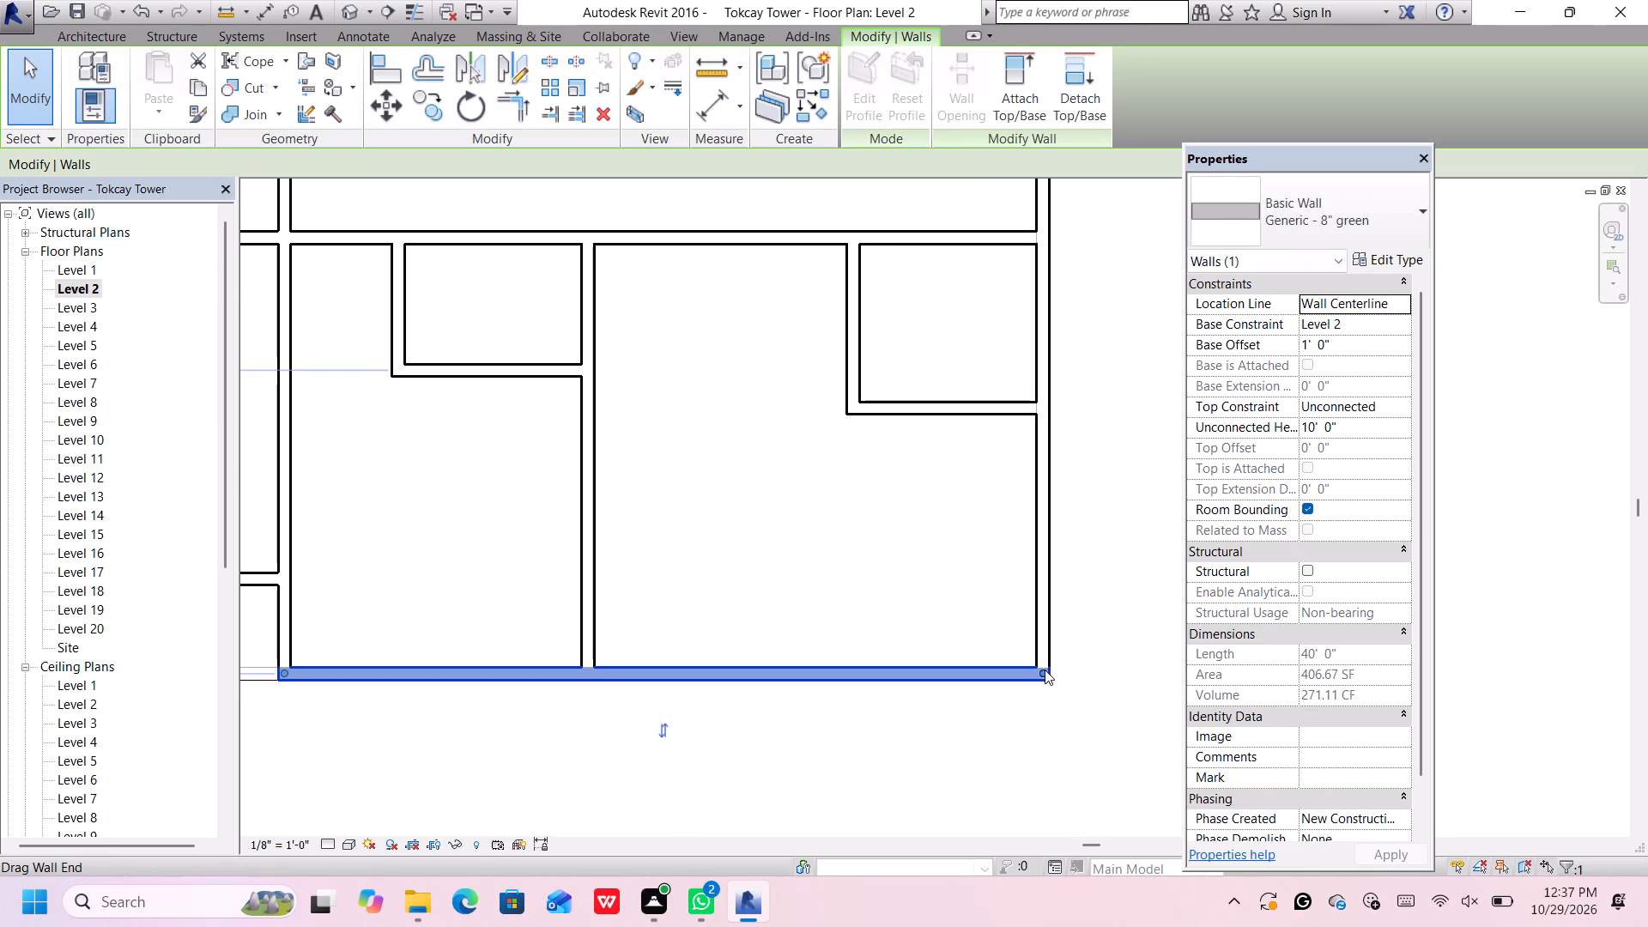
pyautogui.moveTo(1045, 669); pyautogui.dragTo(604, 645)
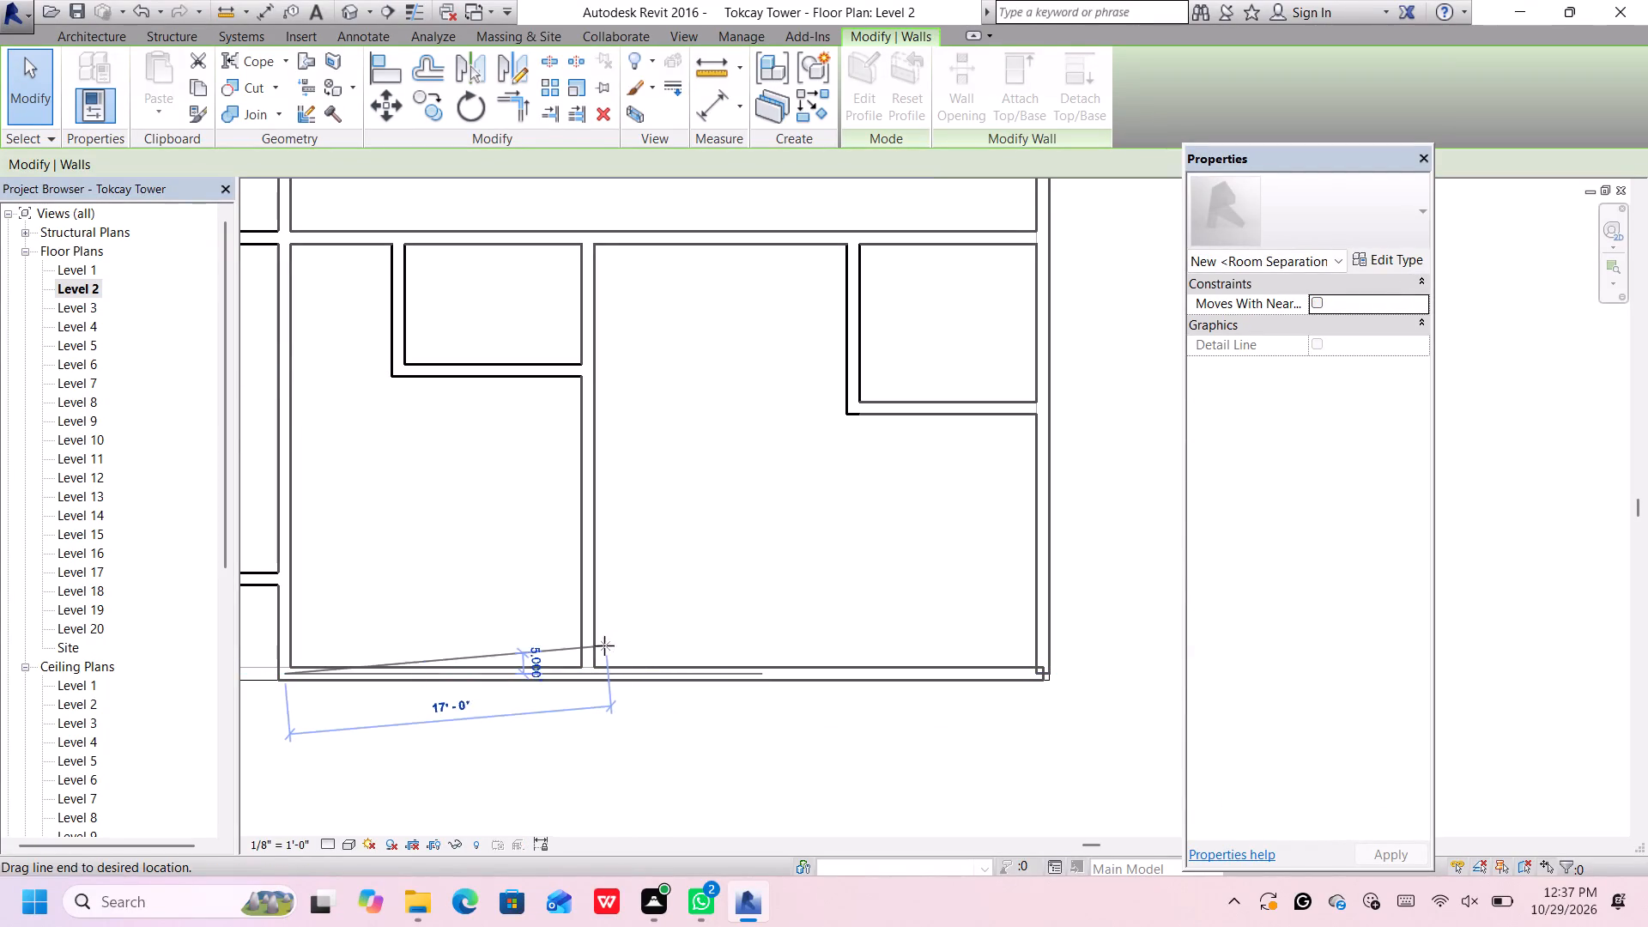
pyautogui.moveTo(604, 645); pyautogui.dragTo(584, 676)
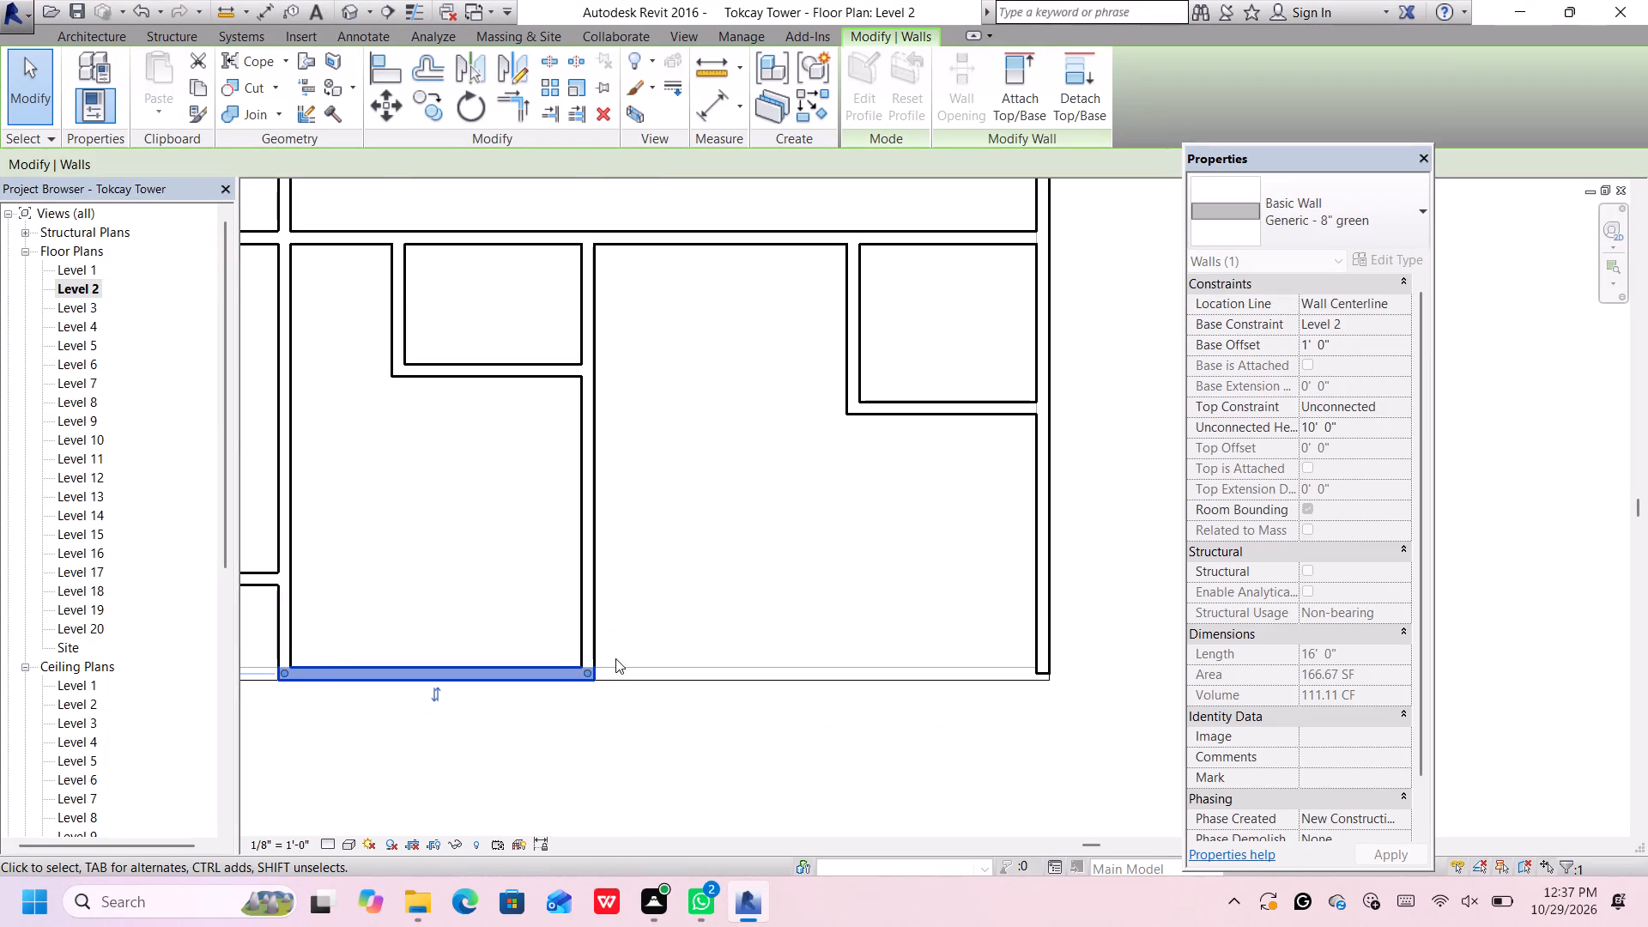
pyautogui.scroll(-2, 615, 658)
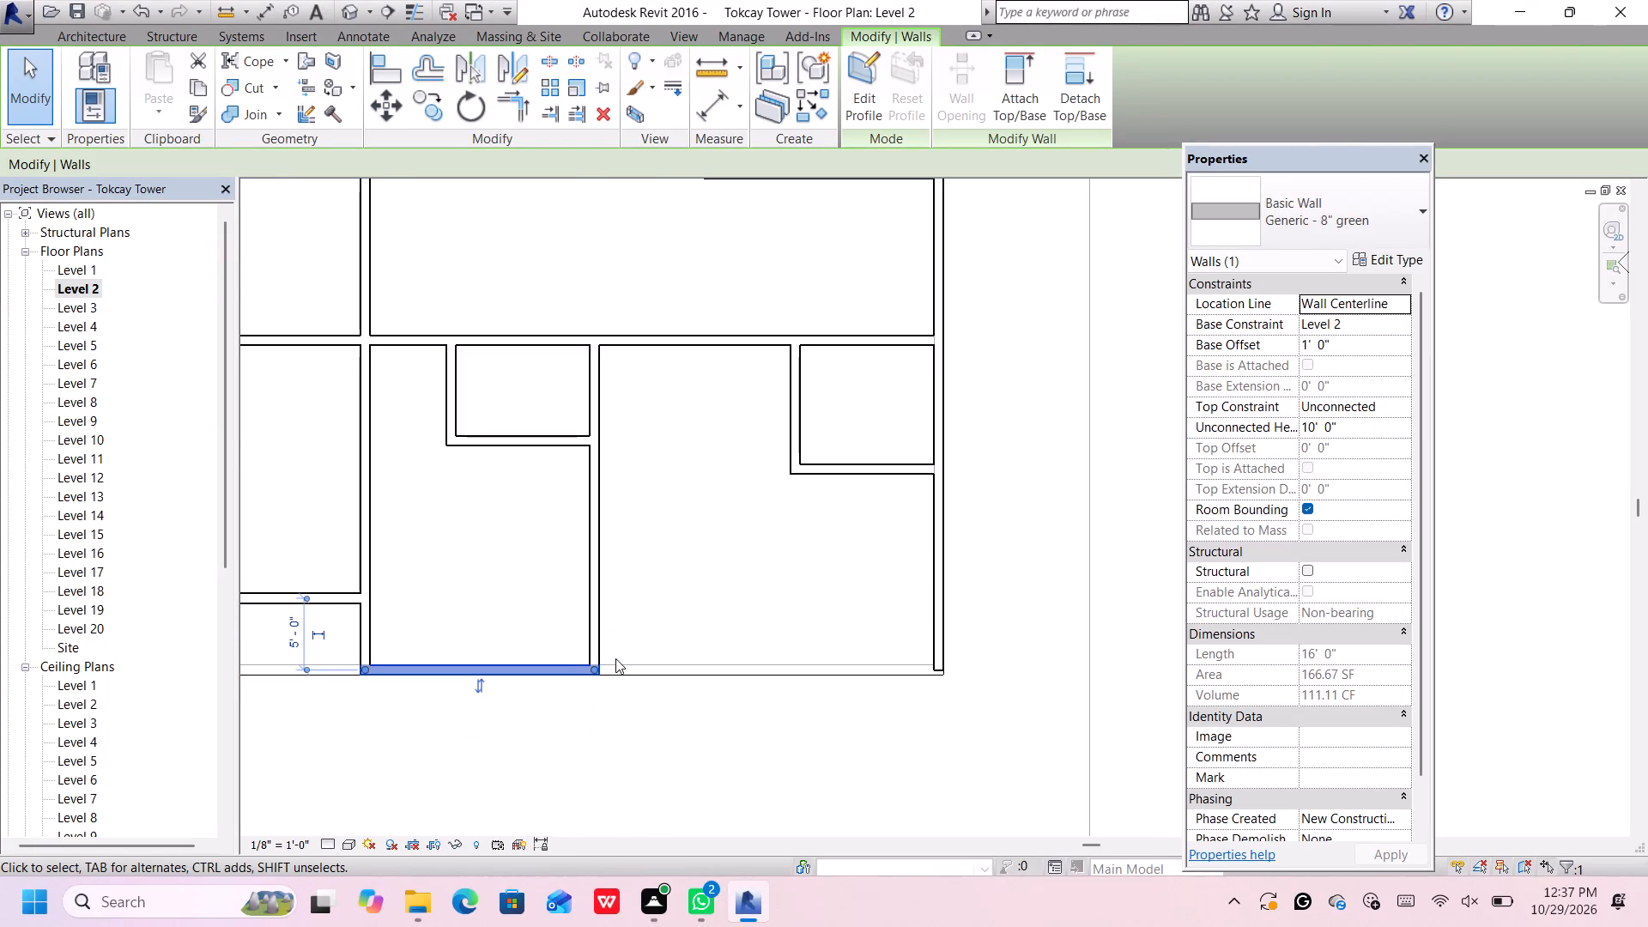
pyautogui.click(615, 658)
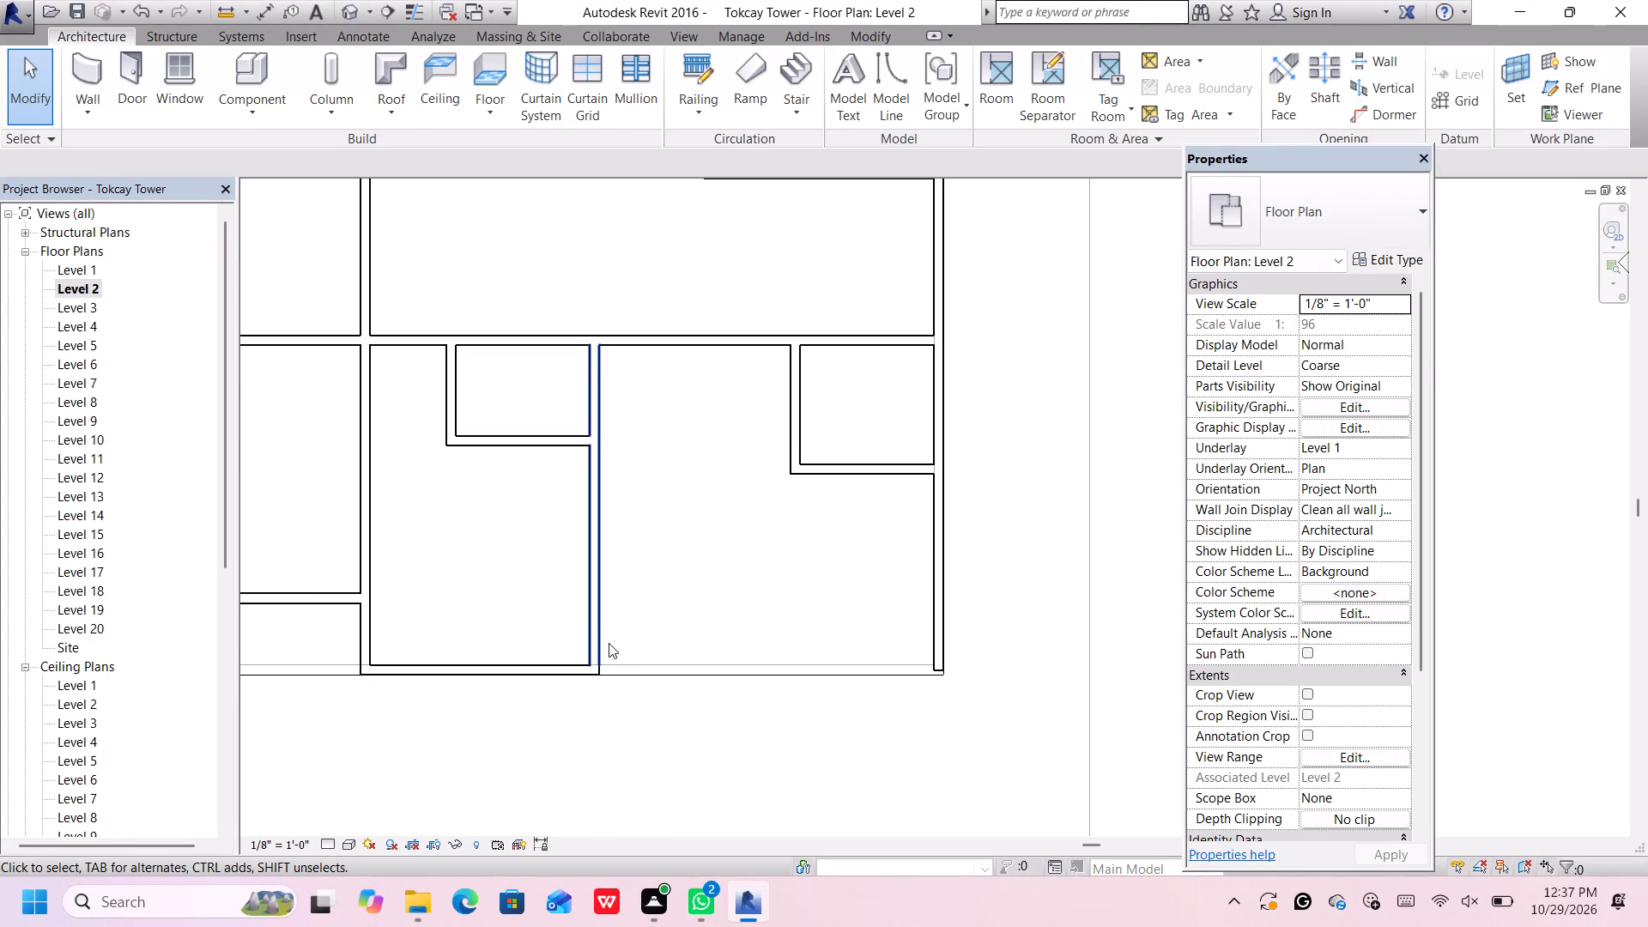
# Draw a 24' wall from that partition to the east exterior wall, aligned with the corridor cross wall, 5' inside the south edge.
pyautogui.scroll(-2, 609, 643)
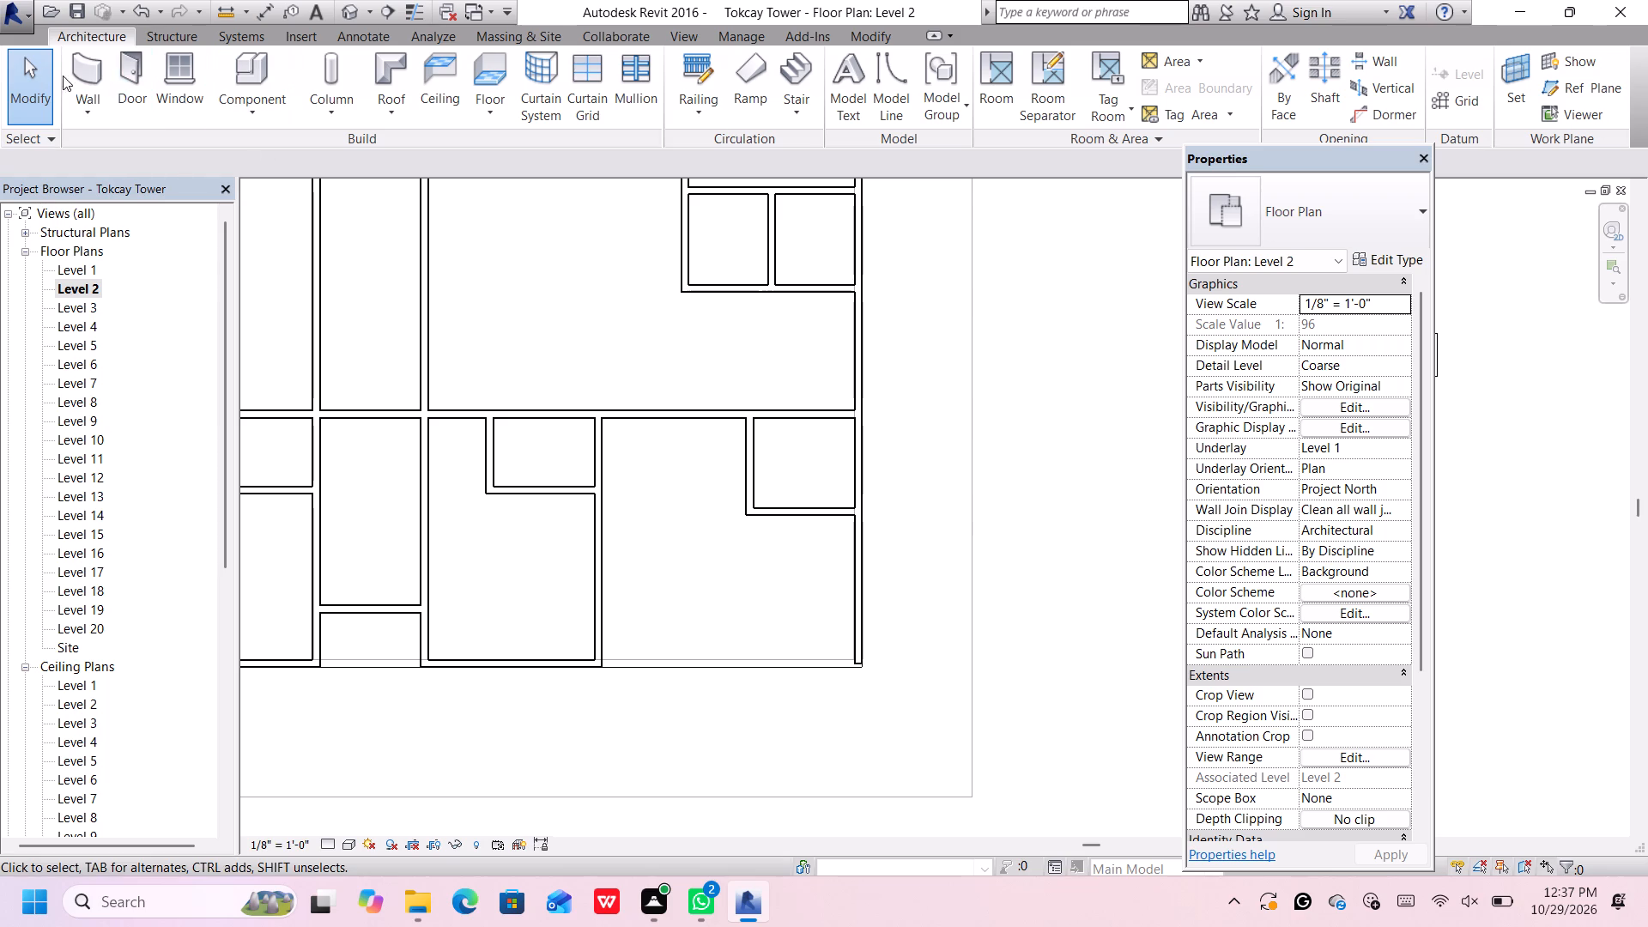
pyautogui.click(82, 70)
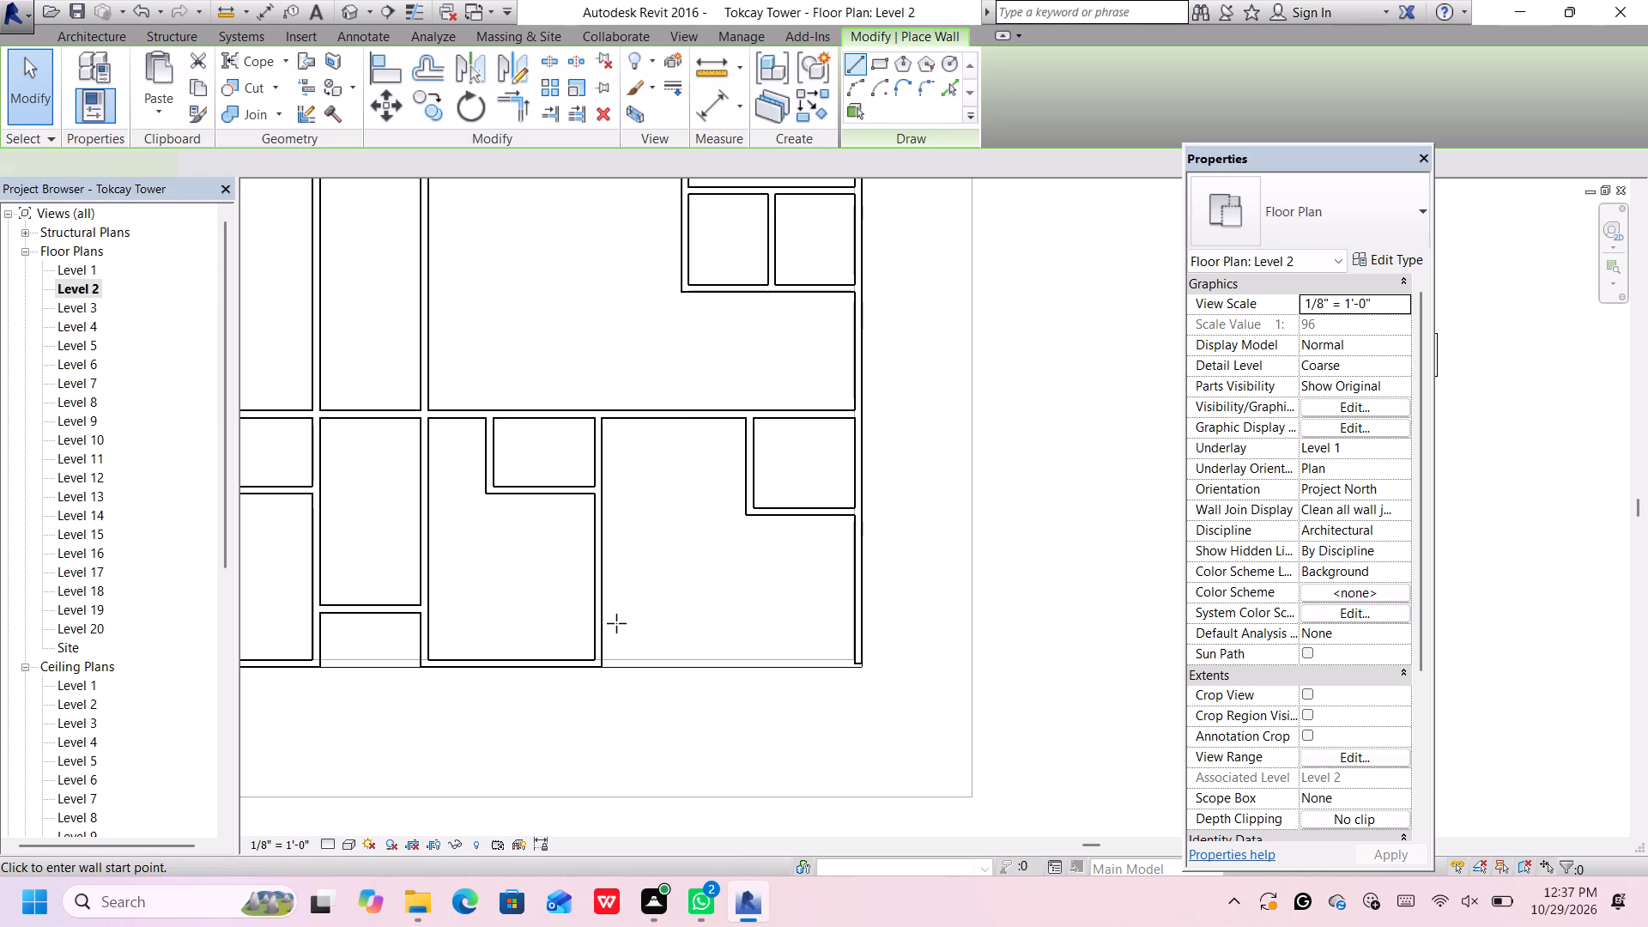
pyautogui.click(602, 613)
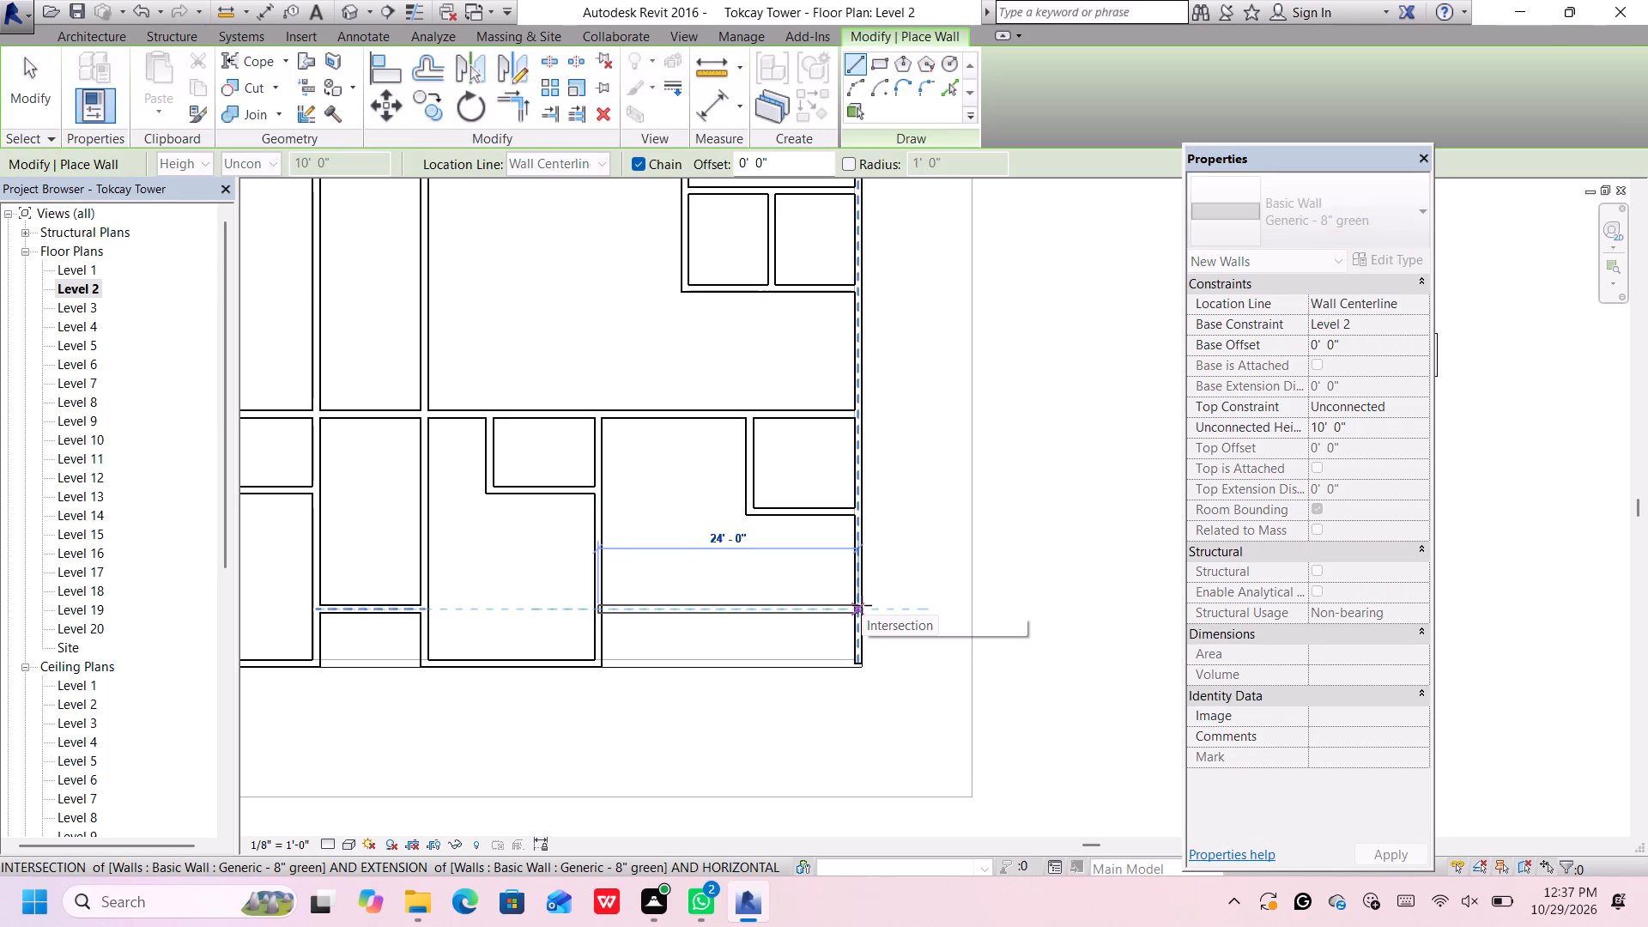
pyautogui.click(862, 605)
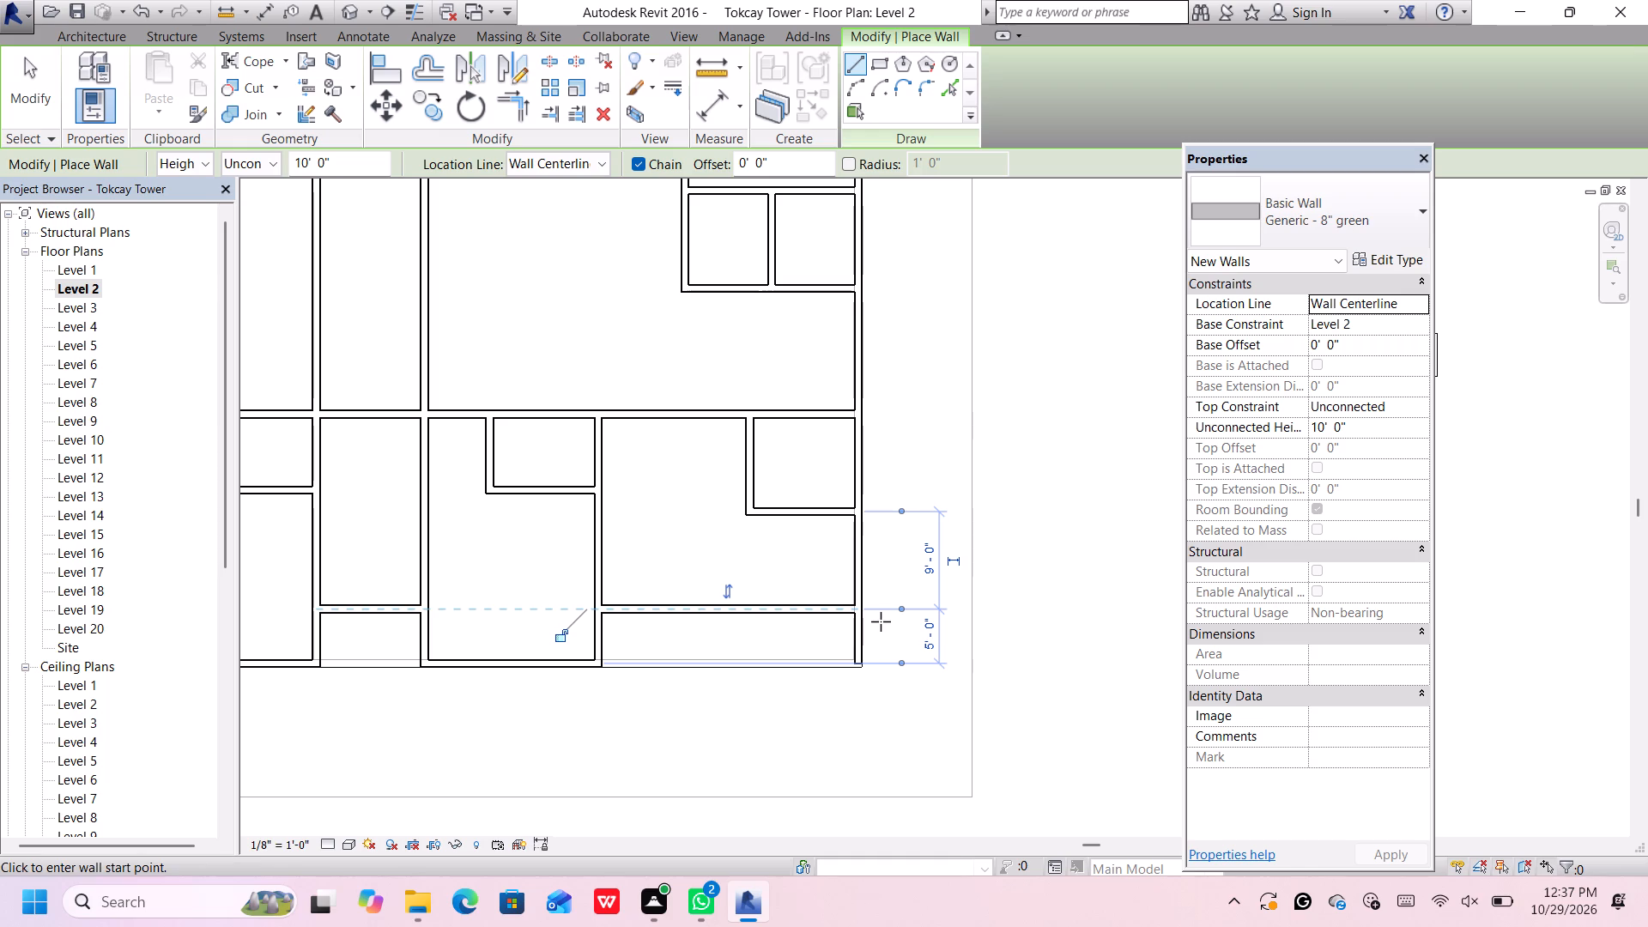
pyautogui.press('space')
pyautogui.press('Escape')
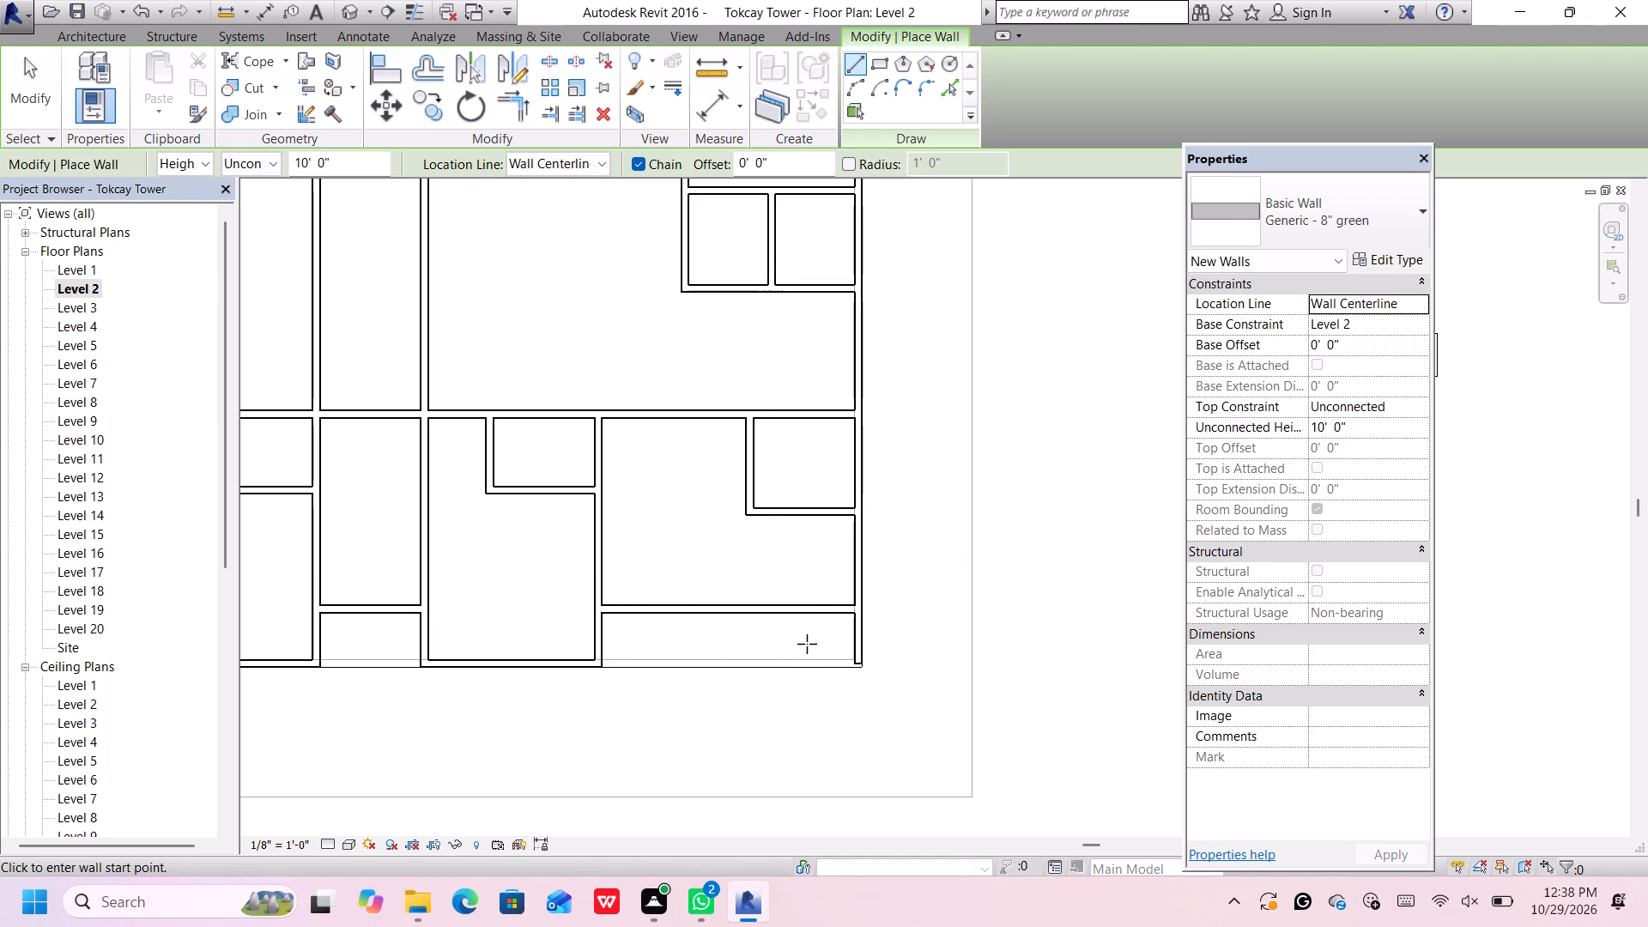
pyautogui.press('Escape')
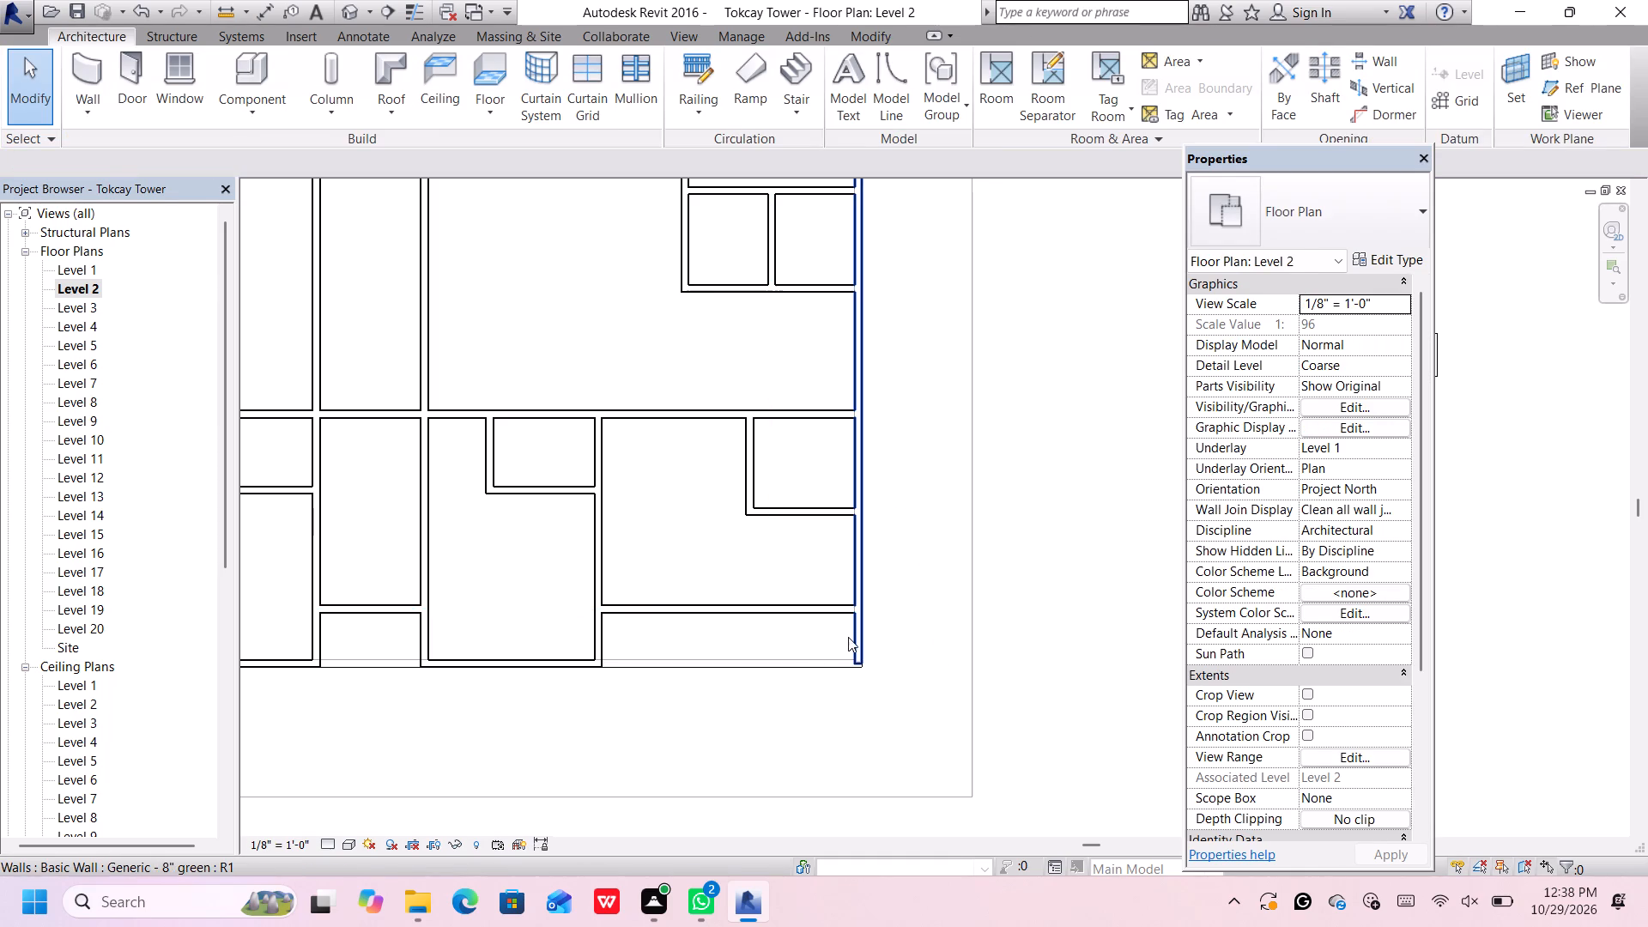
# Shorten the east exterior wall to 55' 1" by pulling its south end back to the new recessed wall.
pyautogui.click(854, 640)
pyautogui.scroll(1, 854, 649)
pyautogui.moveTo(858, 663); pyautogui.dragTo(858, 659)
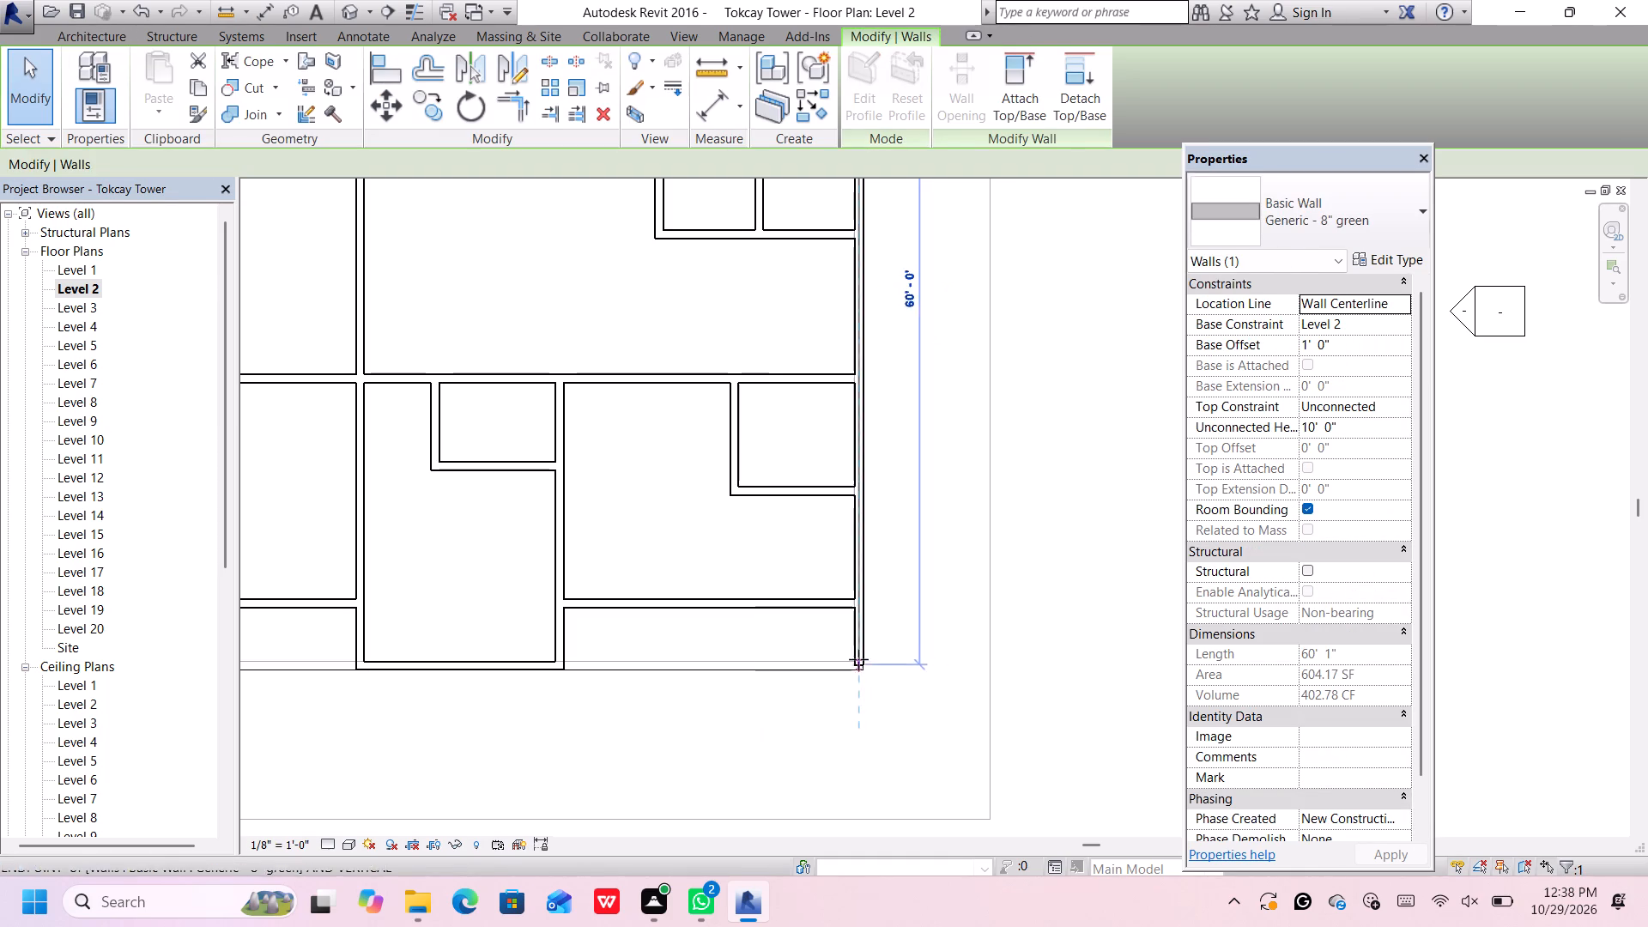
pyautogui.moveTo(858, 659); pyautogui.dragTo(859, 608)
pyautogui.scroll(-6, 856, 612)
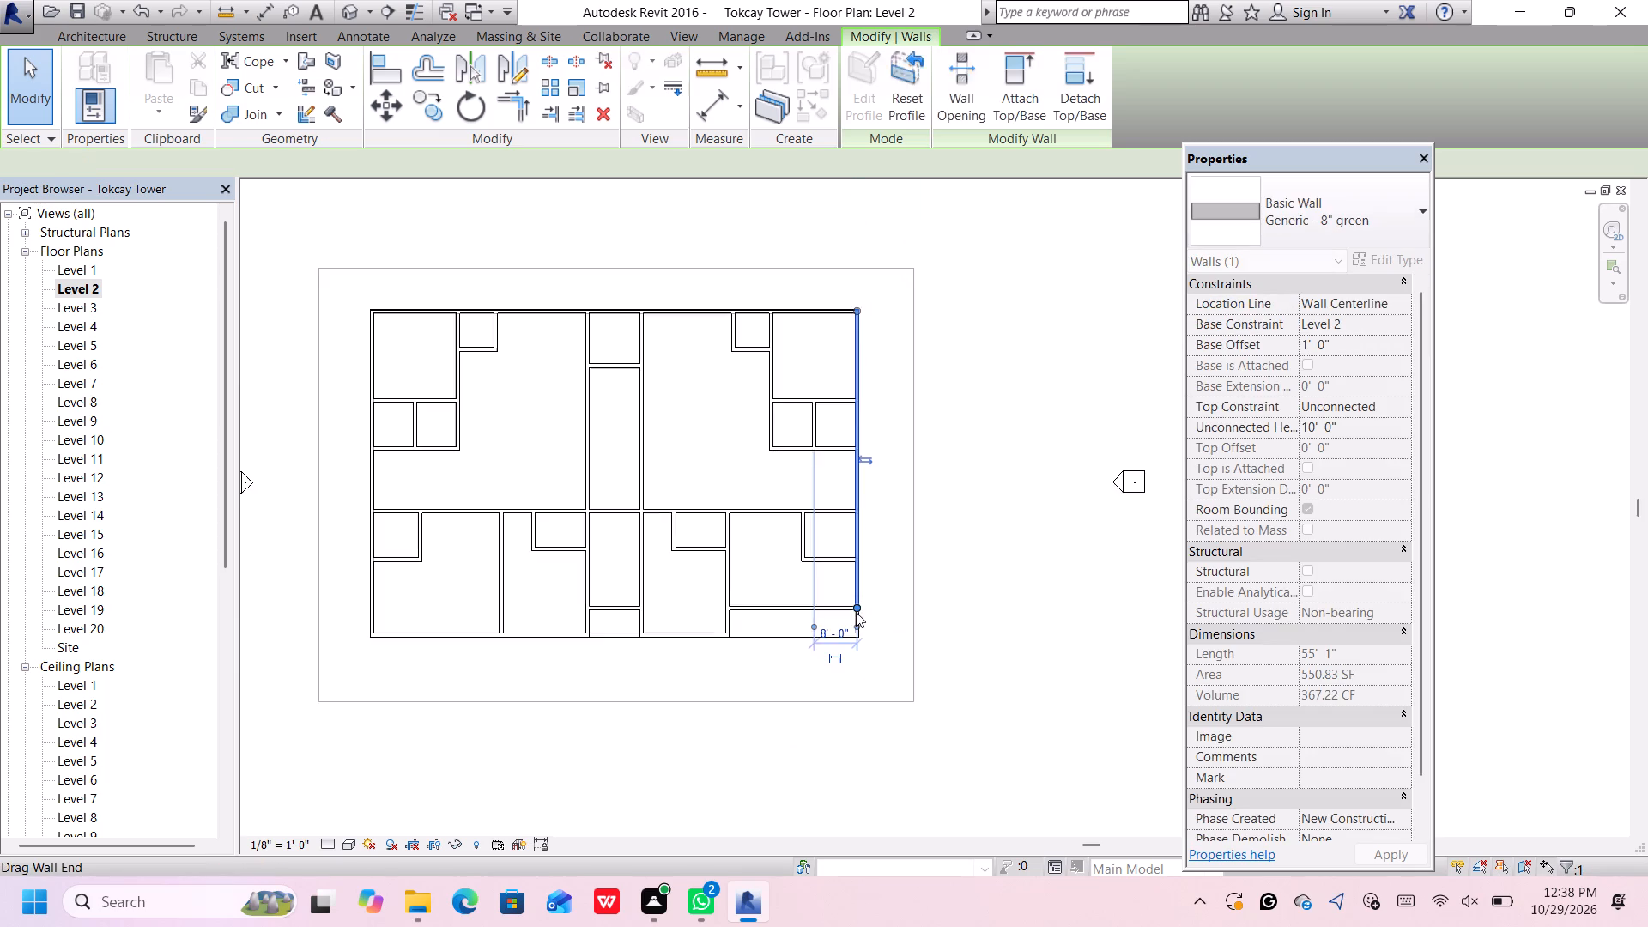
pyautogui.scroll(-3, 856, 612)
pyautogui.click(705, 760)
# Shorten the south exterior wall west of the corridor to 16', ending it at the first partition.
pyautogui.scroll(5, 551, 600)
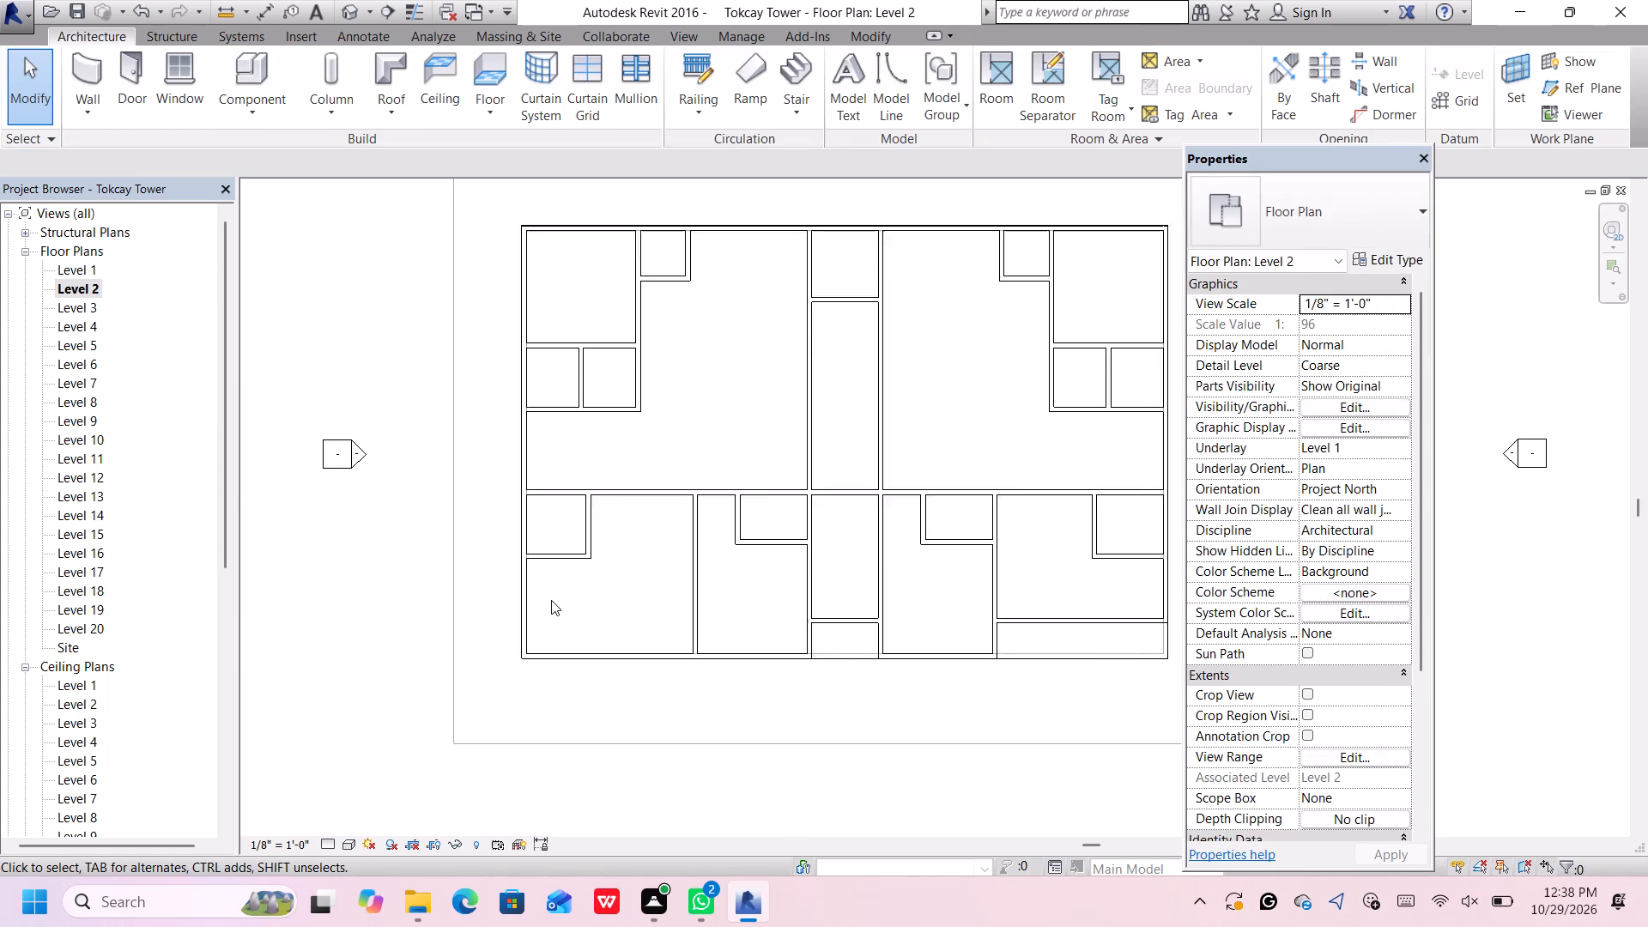
pyautogui.scroll(1, 551, 600)
pyautogui.scroll(-4, 667, 614)
pyautogui.scroll(3, 1014, 625)
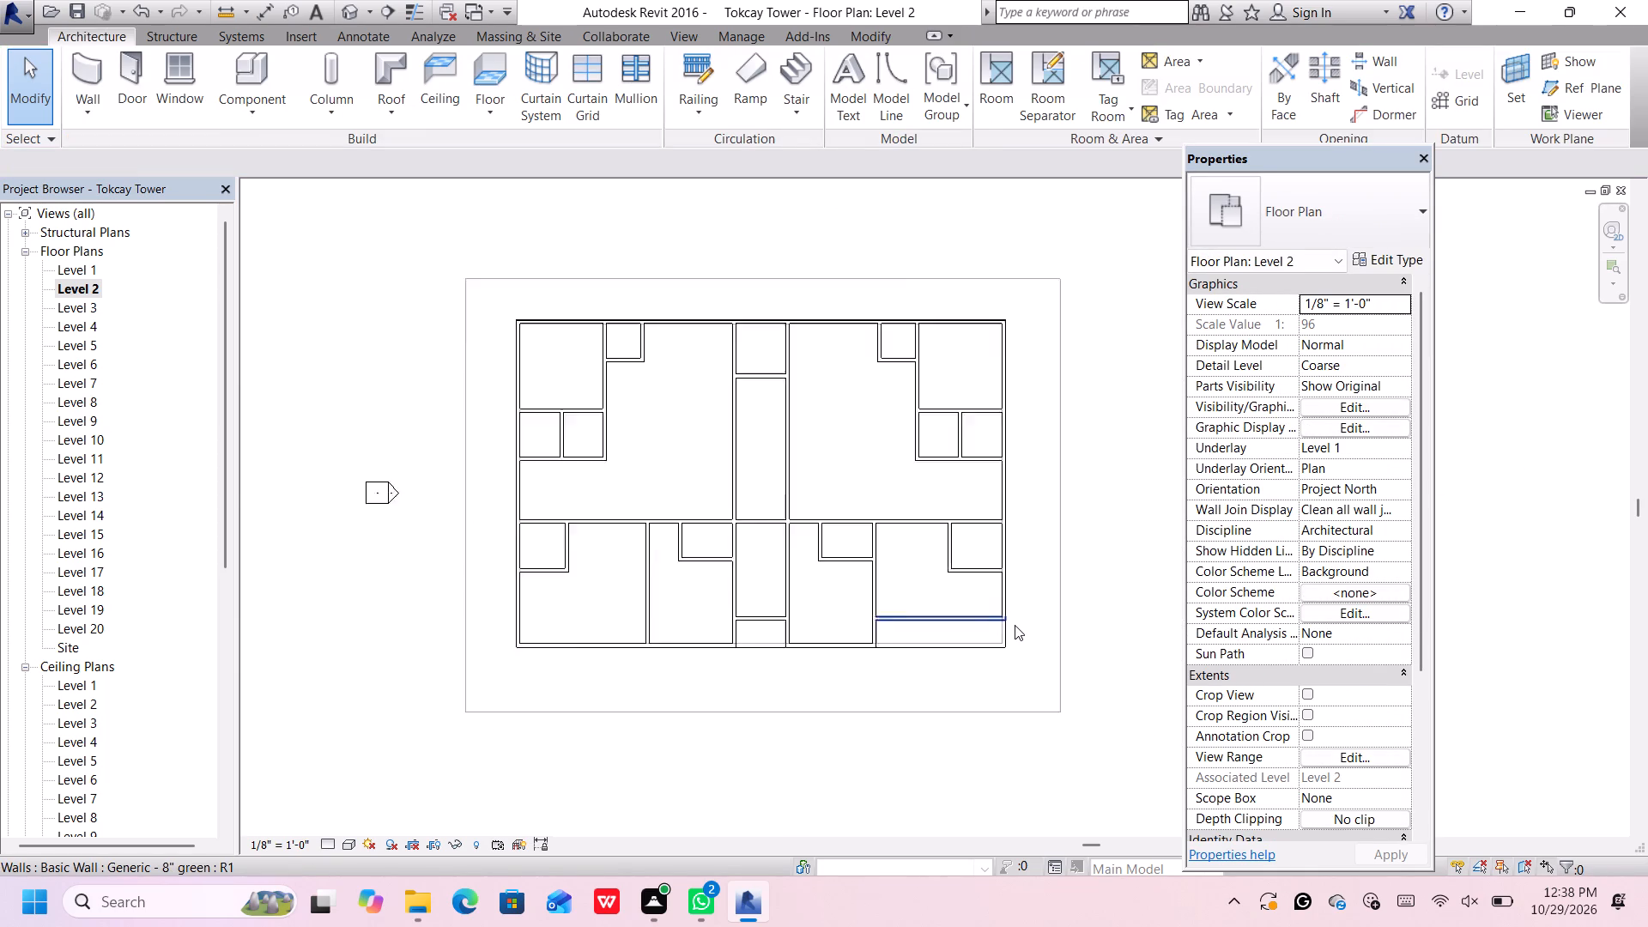
pyautogui.scroll(3, 1015, 625)
pyautogui.scroll(-5, 1015, 625)
pyautogui.scroll(3, 559, 652)
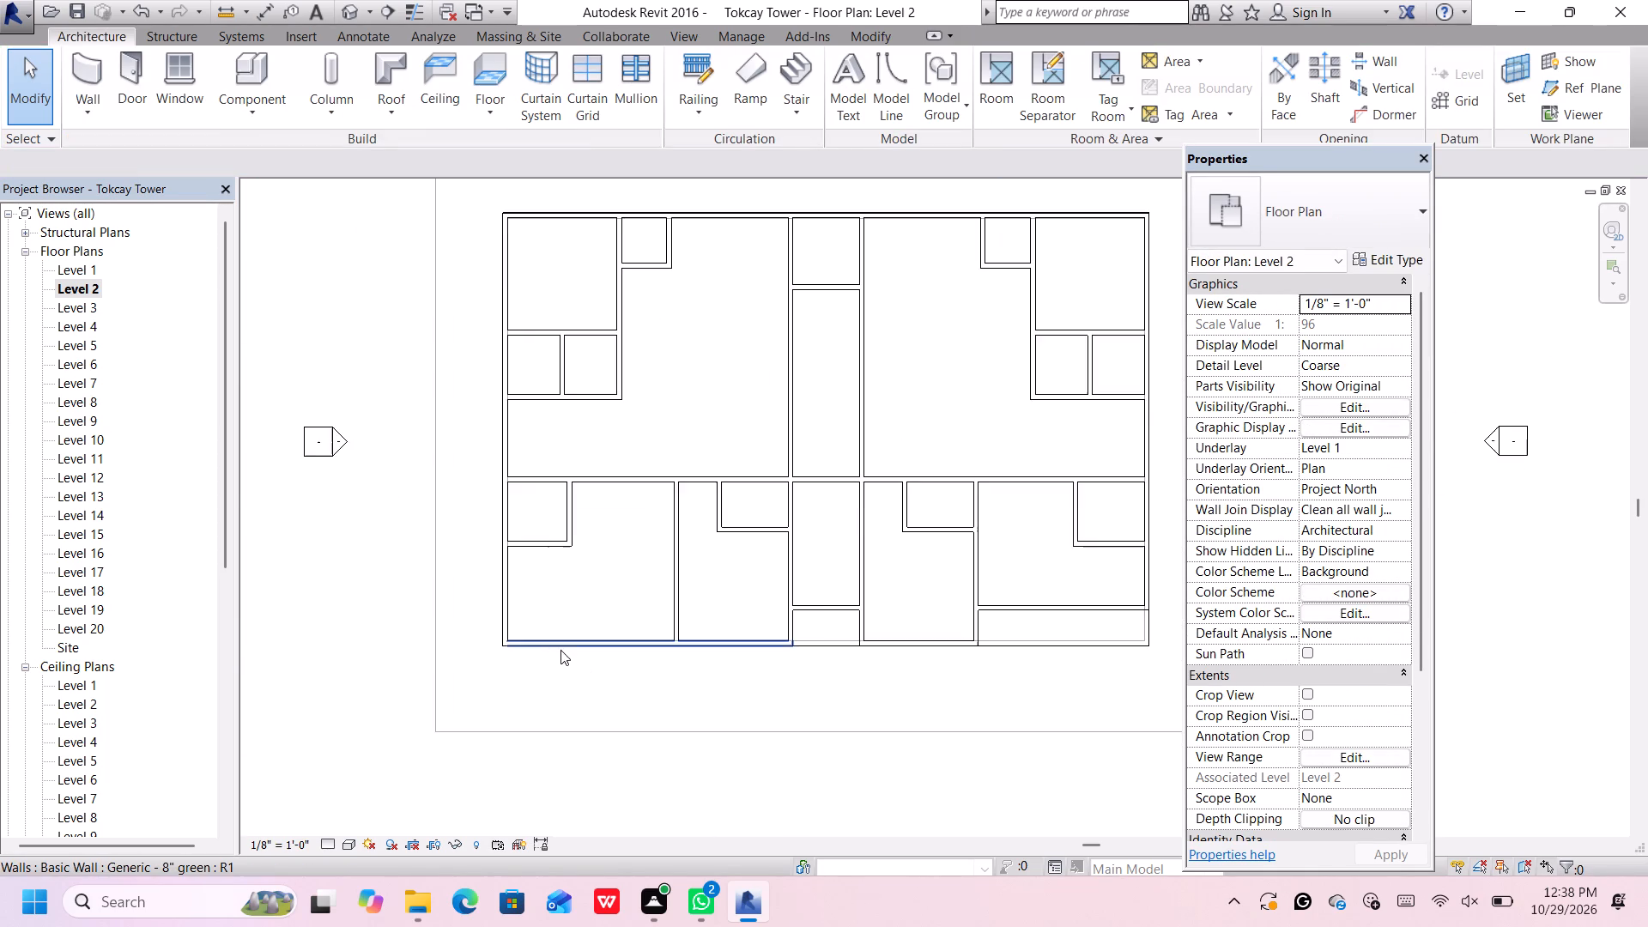
pyautogui.moveTo(817, 633); pyautogui.dragTo(781, 624, button='middle')
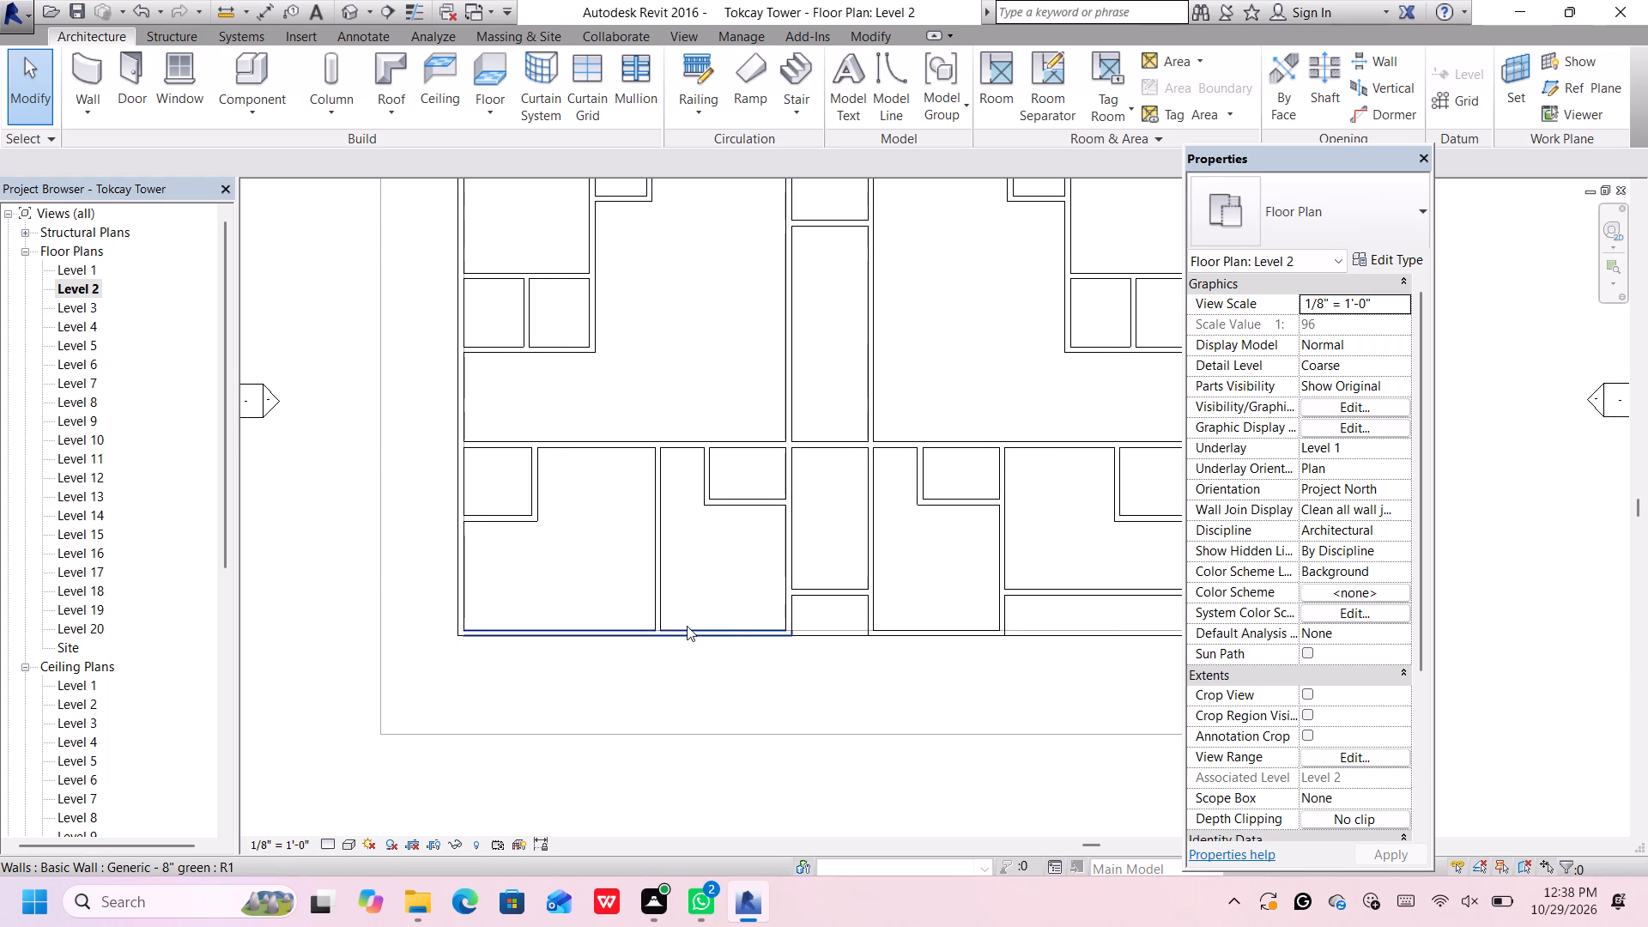
pyautogui.scroll(2, 651, 632)
pyautogui.click(635, 630)
pyautogui.scroll(3, 433, 633)
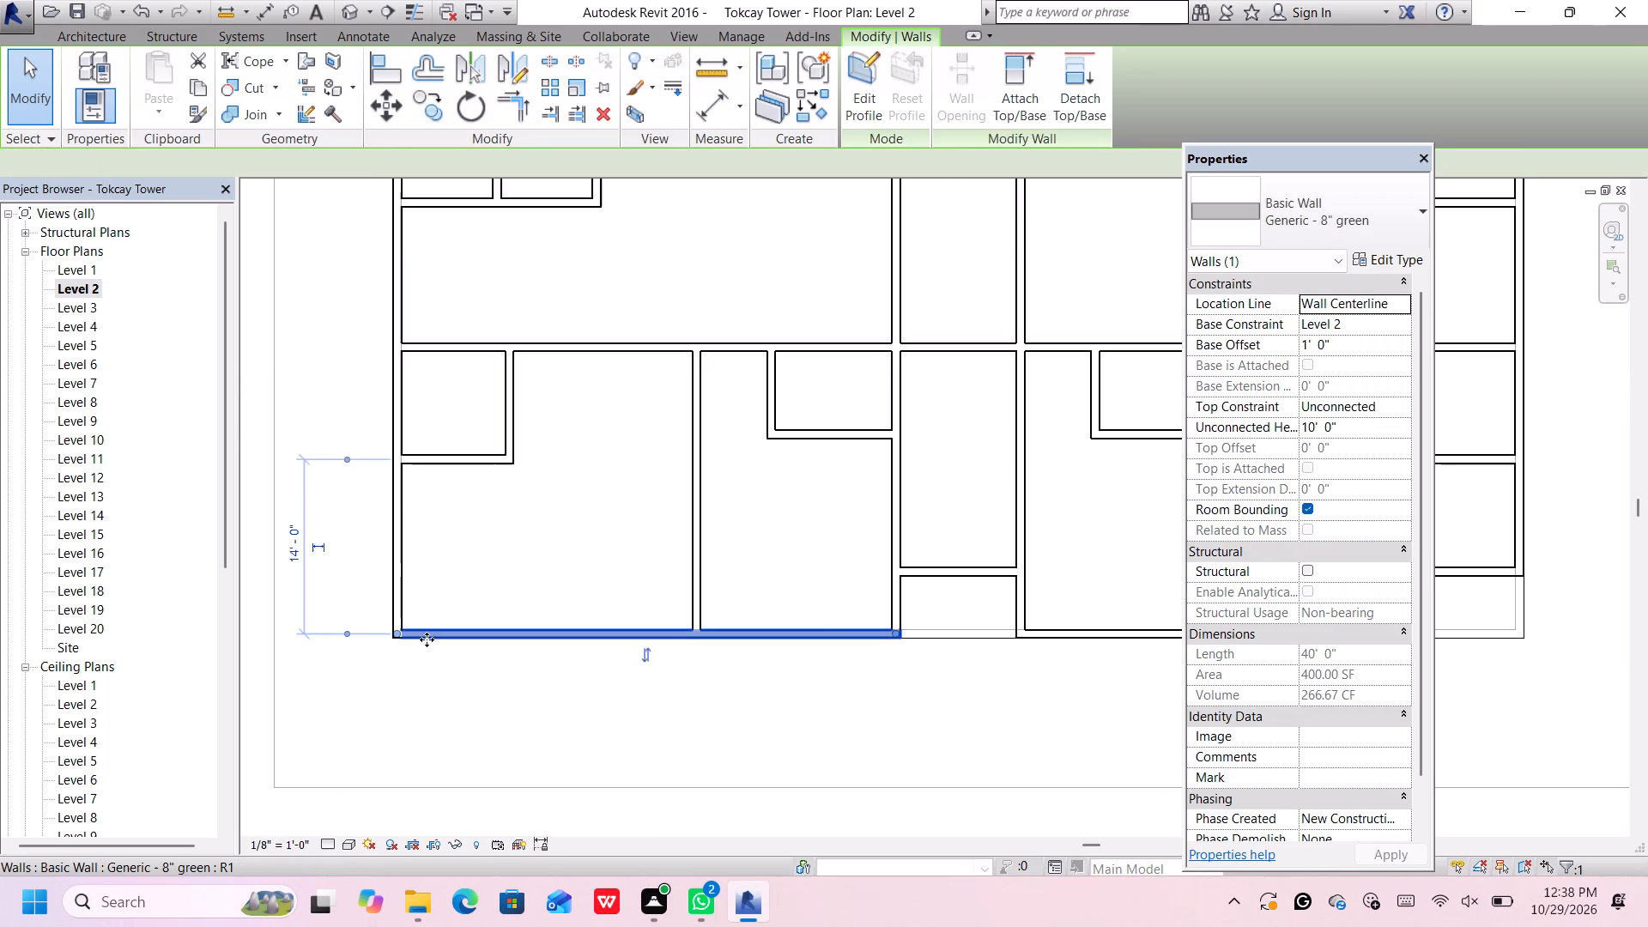
pyautogui.scroll(1, 427, 639)
pyautogui.moveTo(381, 631); pyautogui.dragTo(728, 609)
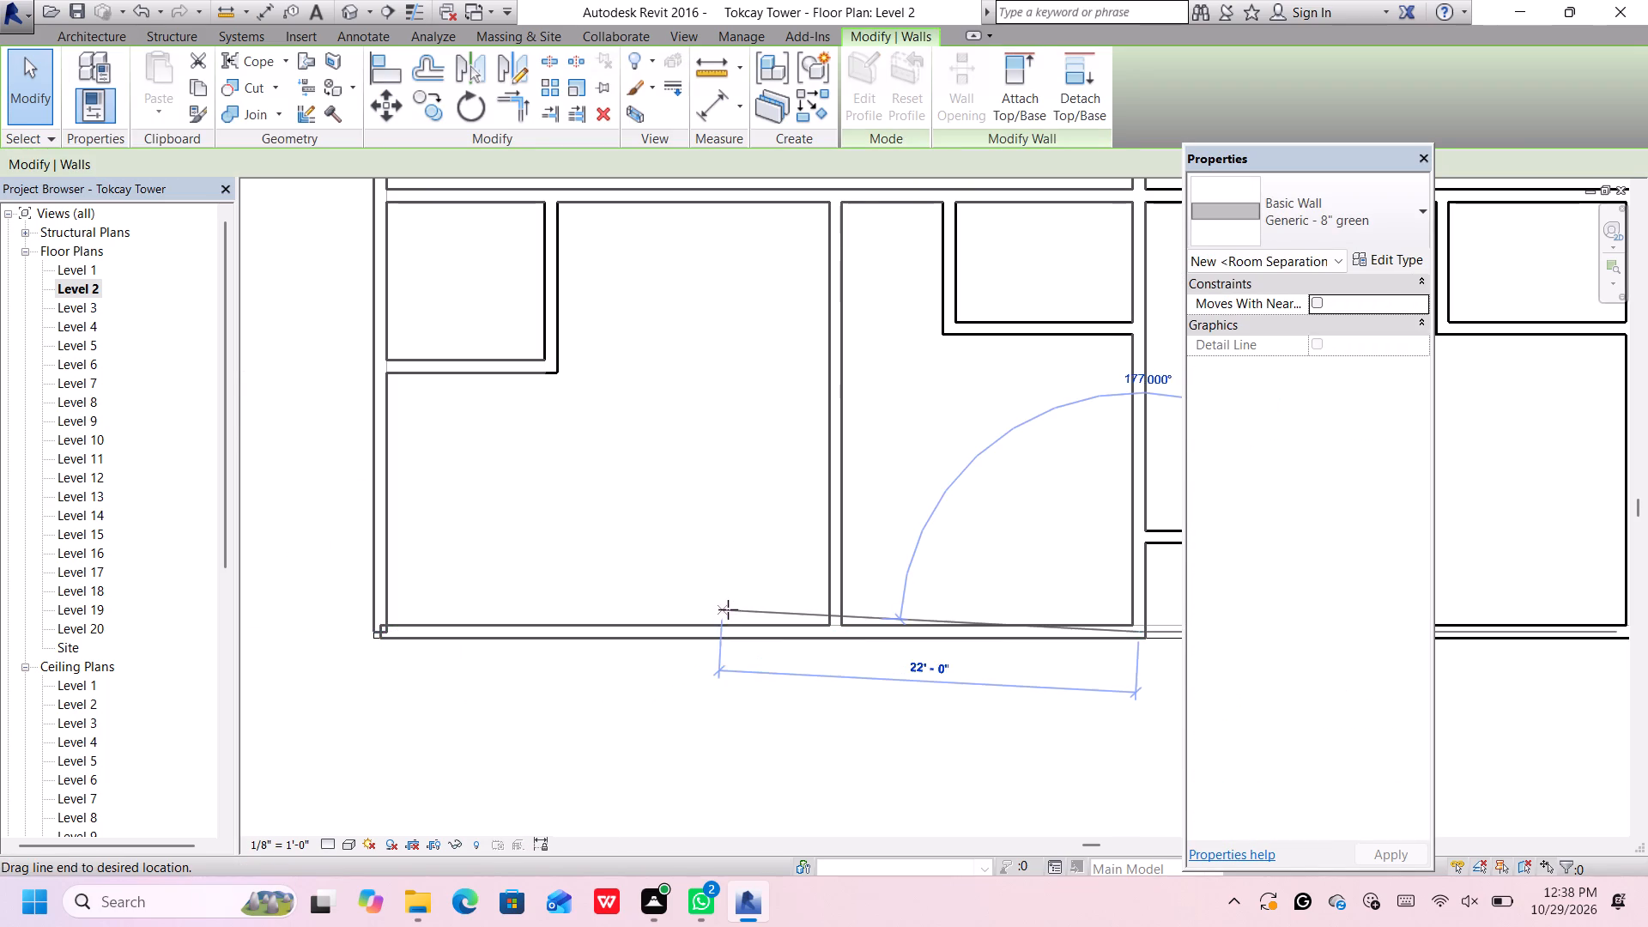
pyautogui.moveTo(728, 609); pyautogui.dragTo(833, 630)
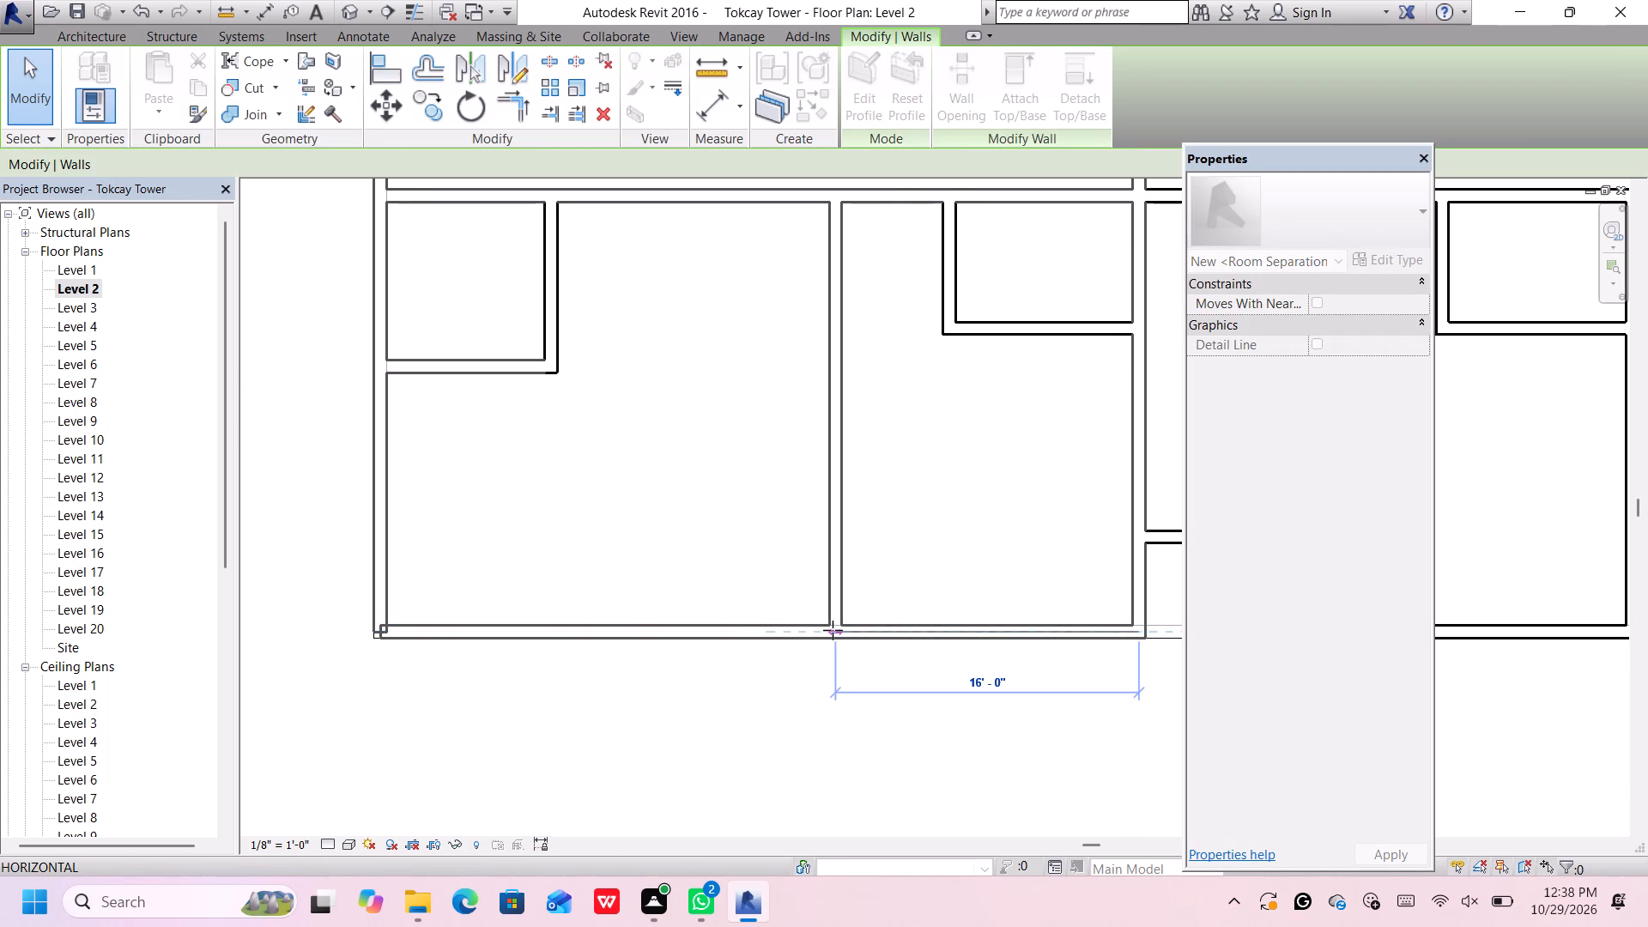
pyautogui.moveTo(833, 630); pyautogui.dragTo(838, 630)
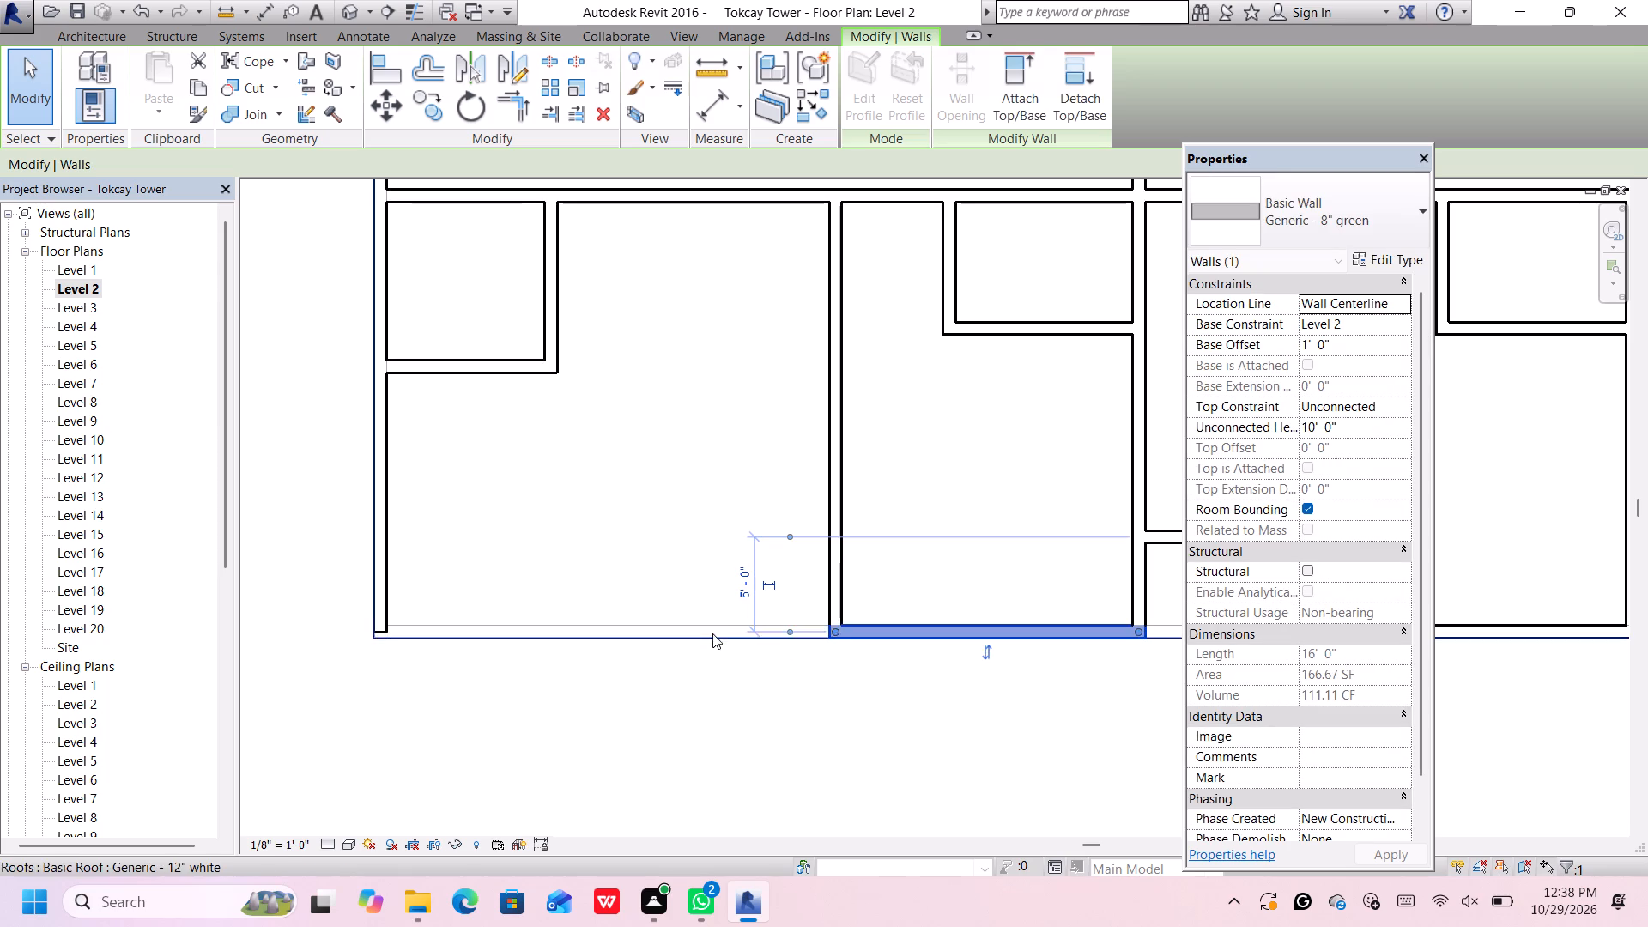
pyautogui.scroll(-2, 474, 581)
pyautogui.click(494, 564)
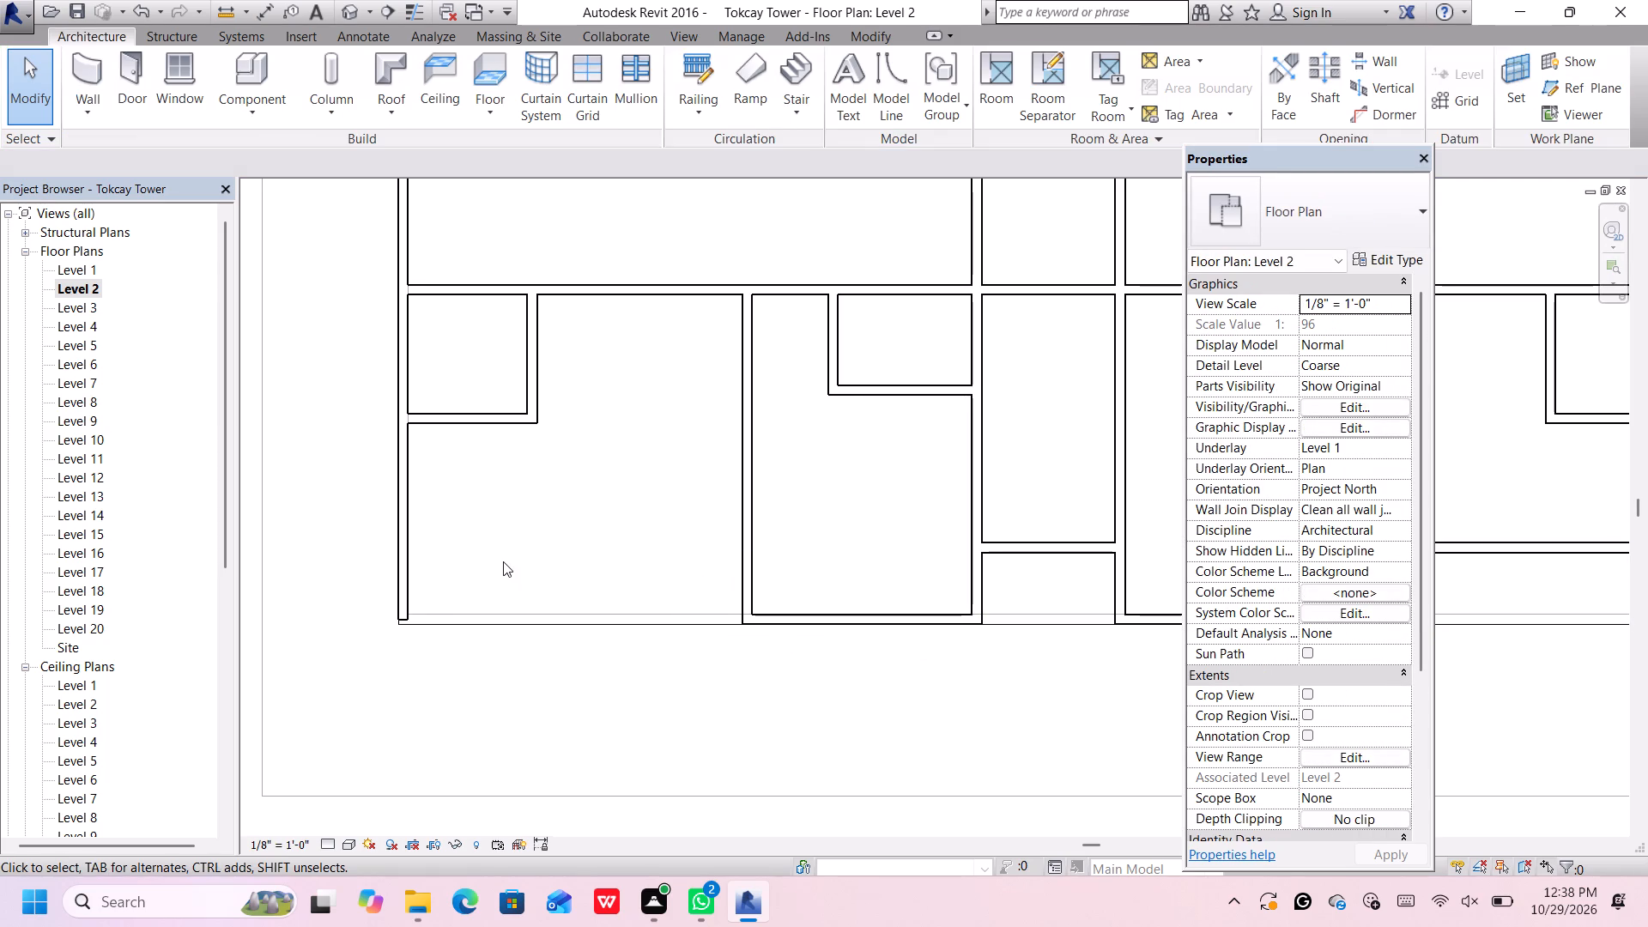
# Draw a wall from that partition to the west exterior wall, aligned with the corridor cross wall, 5' inside the south edge.
pyautogui.click(84, 72)
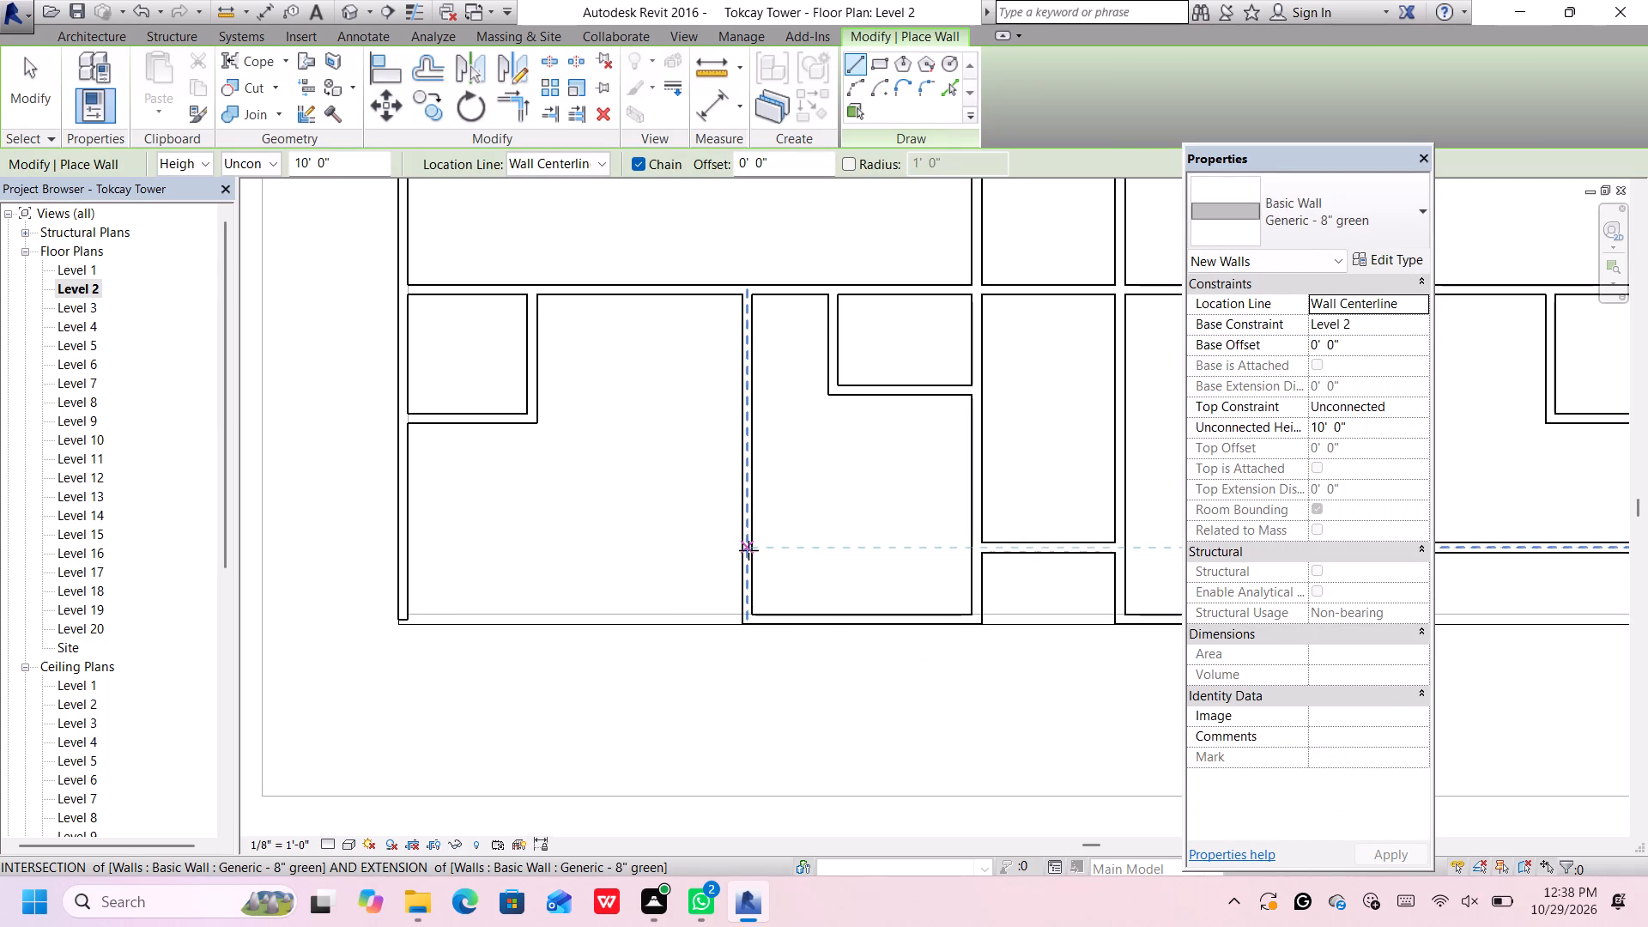
pyautogui.click(747, 548)
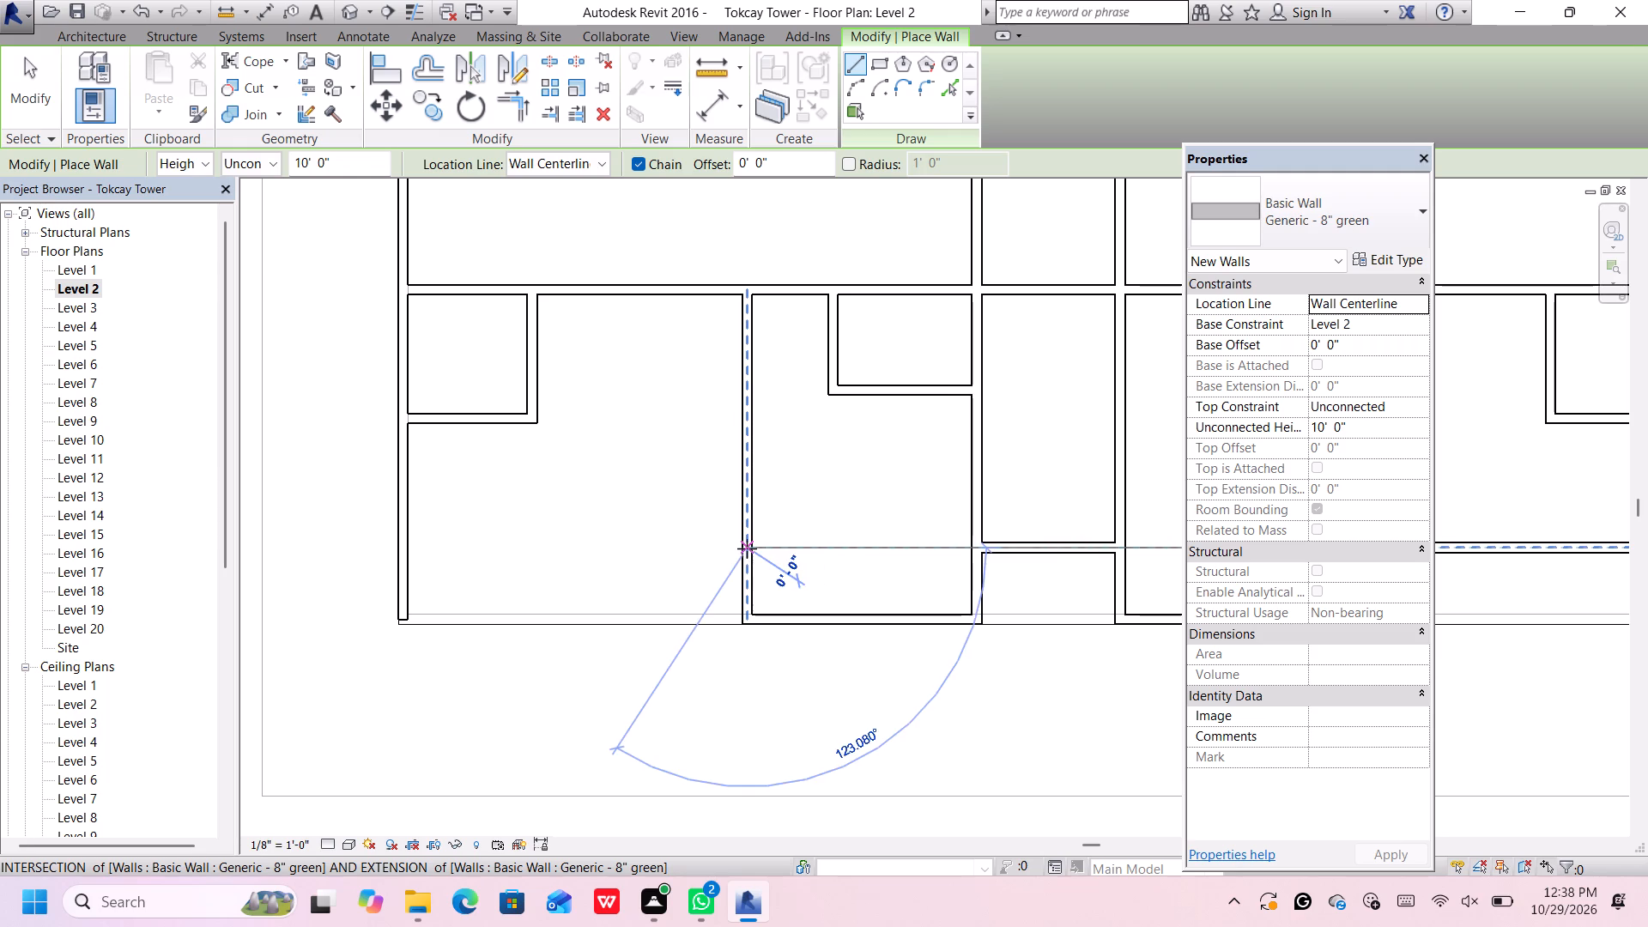
pyautogui.click(409, 551)
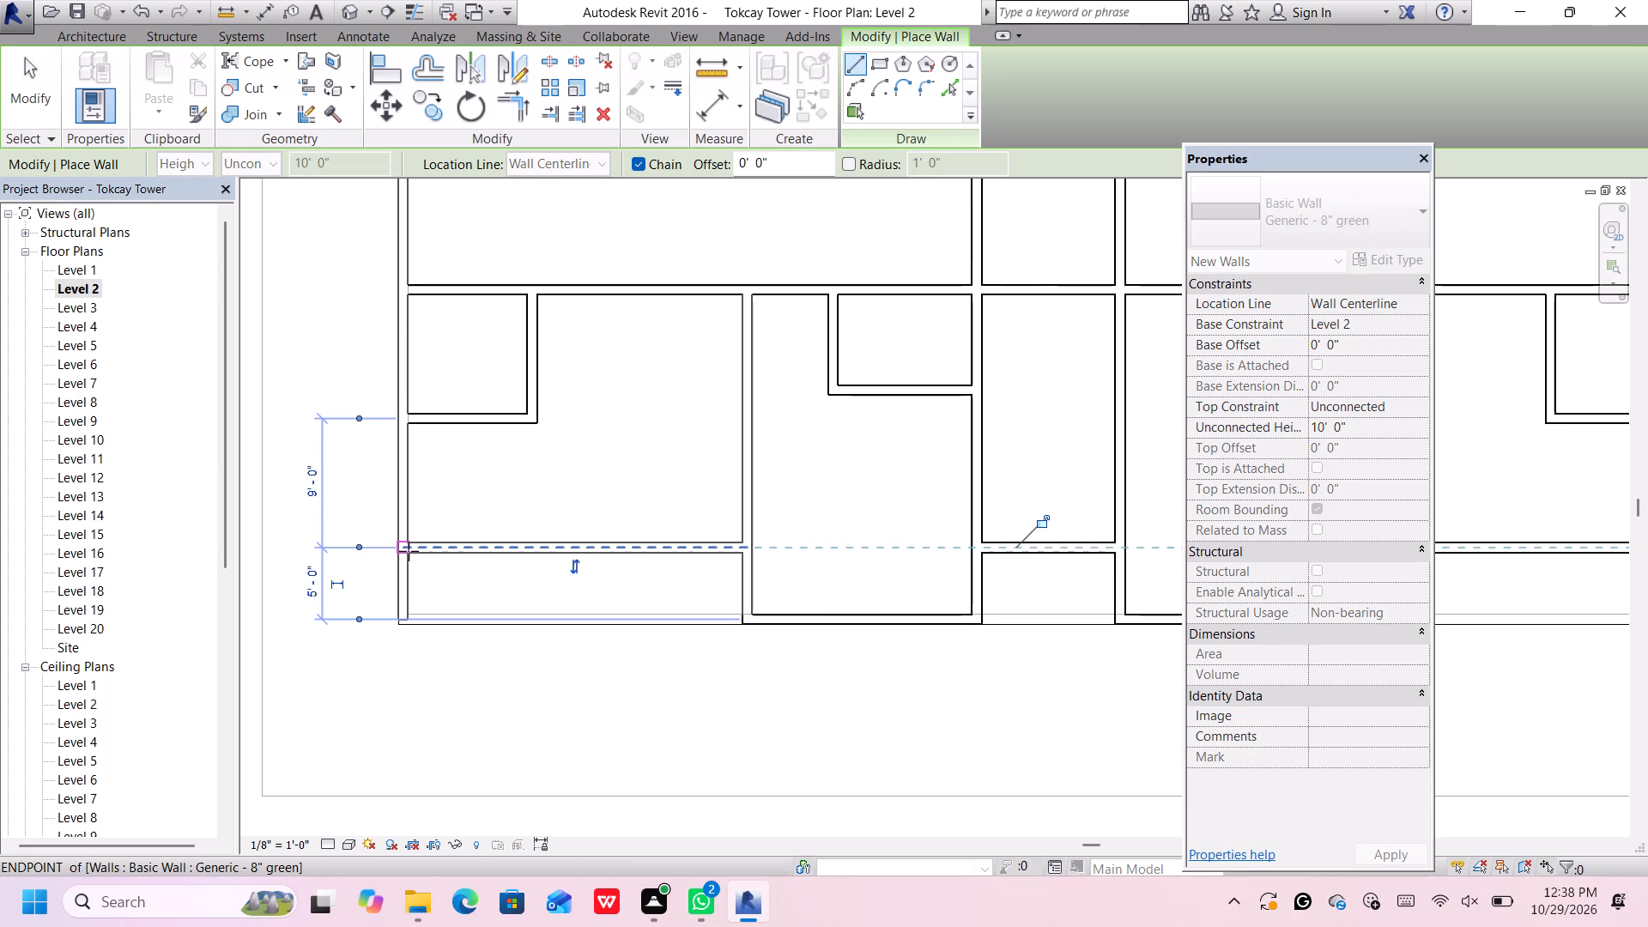
pyautogui.scroll(-1, 451, 579)
pyautogui.press('Escape')
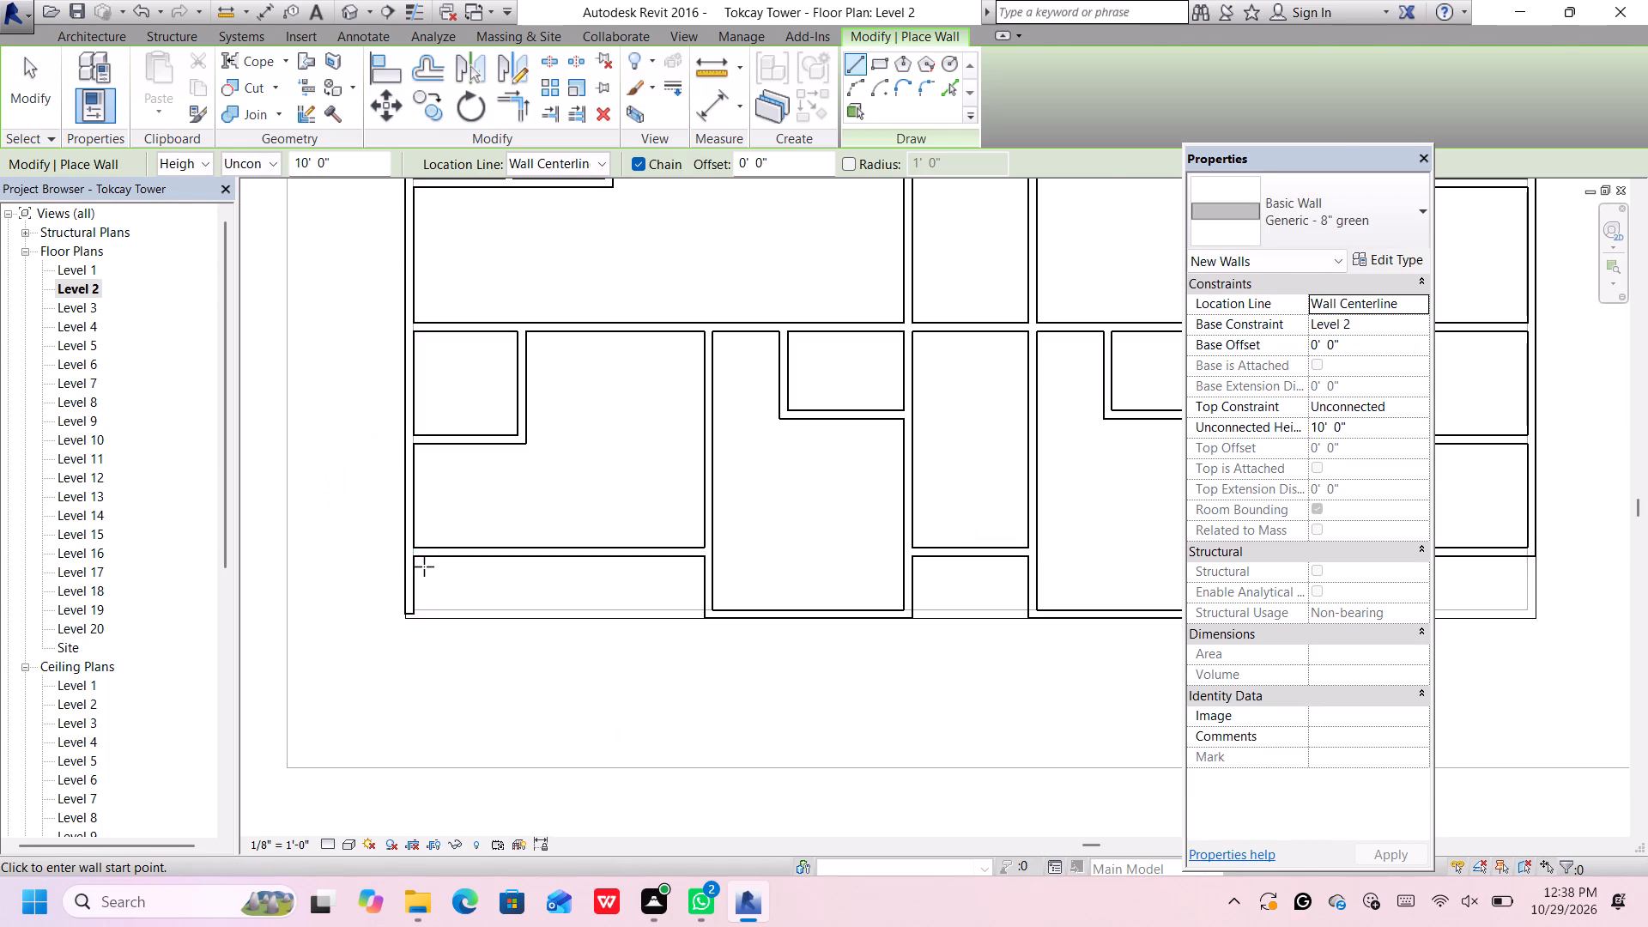
# Shorten the west exterior wall to 55' 1" by pulling its south end back to the new recessed wall.
pyautogui.press('Escape')
pyautogui.click(407, 578)
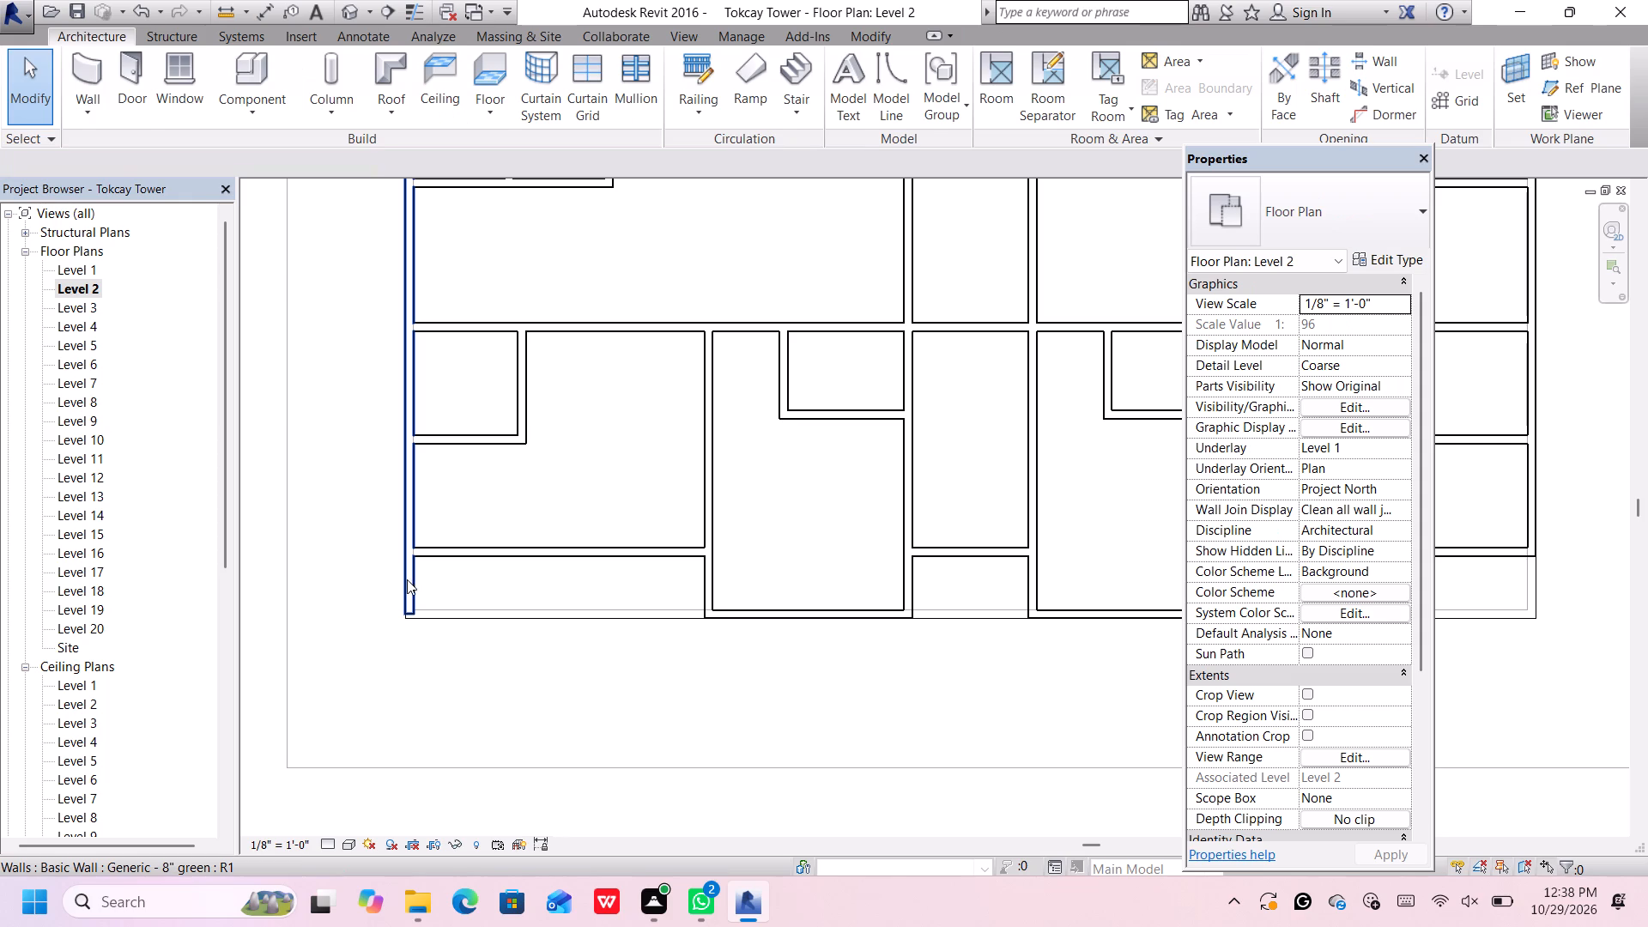
pyautogui.scroll(5, 408, 580)
pyautogui.moveTo(410, 647); pyautogui.dragTo(410, 644)
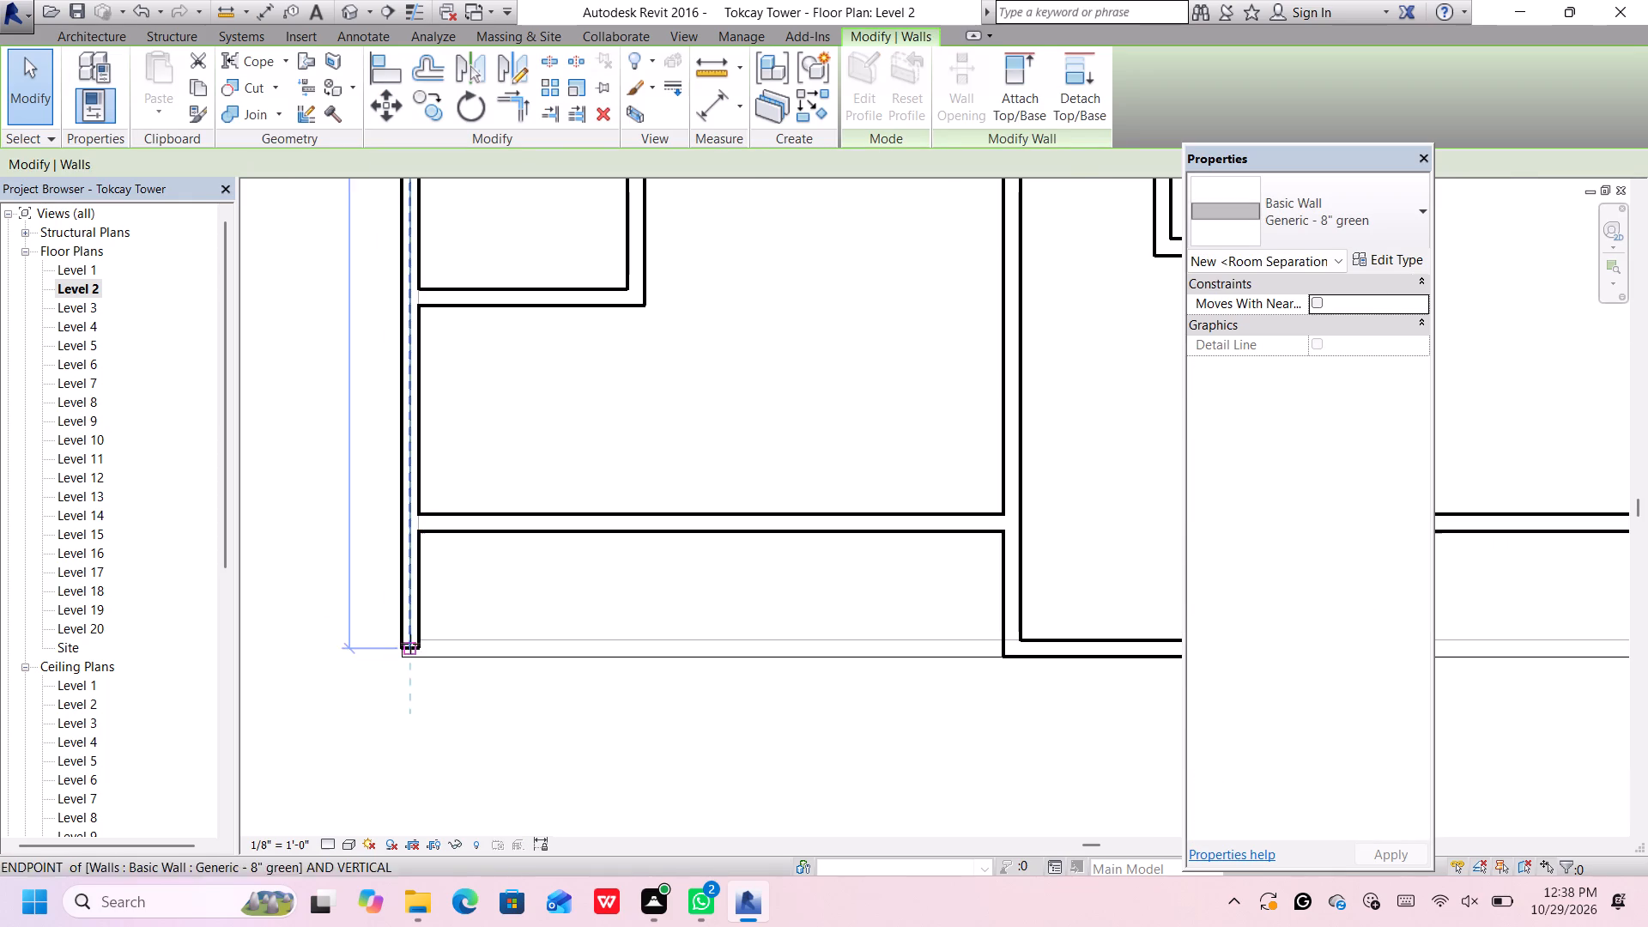
pyautogui.moveTo(410, 644); pyautogui.dragTo(422, 525)
pyautogui.scroll(-4, 419, 529)
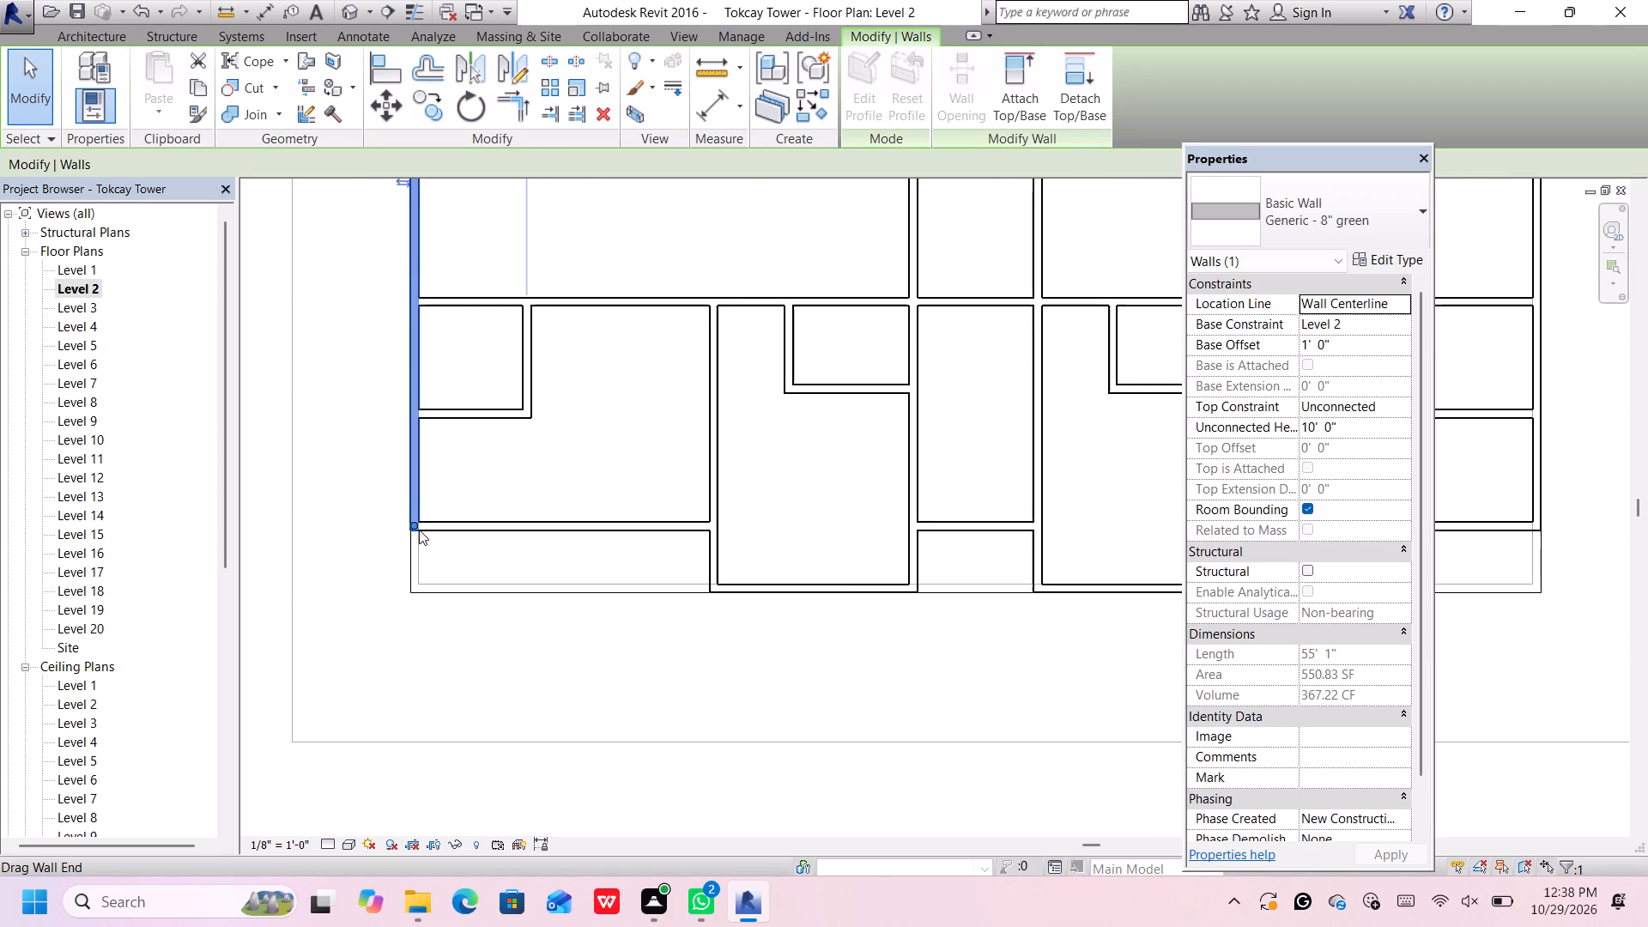
pyautogui.scroll(-4, 419, 530)
pyautogui.scroll(-4, 418, 651)
pyautogui.click(419, 716)
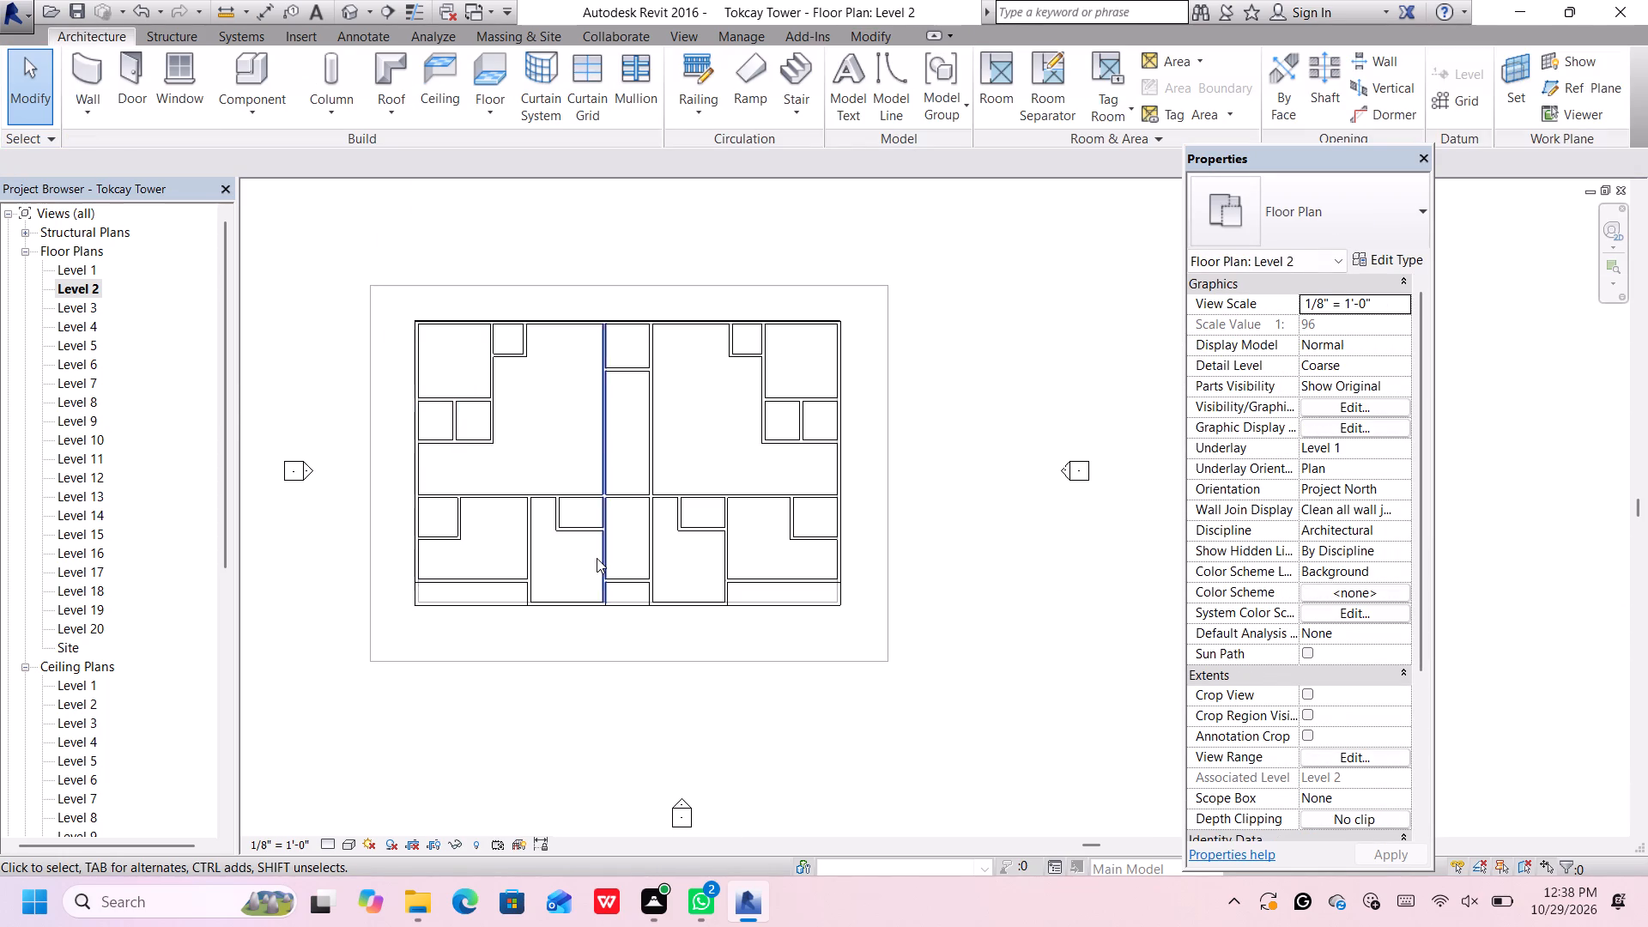
# Examine the Level 2 floor plan, checking the recessed south walls and the room layout.
pyautogui.scroll(2, 597, 558)
pyautogui.scroll(-2, 597, 558)
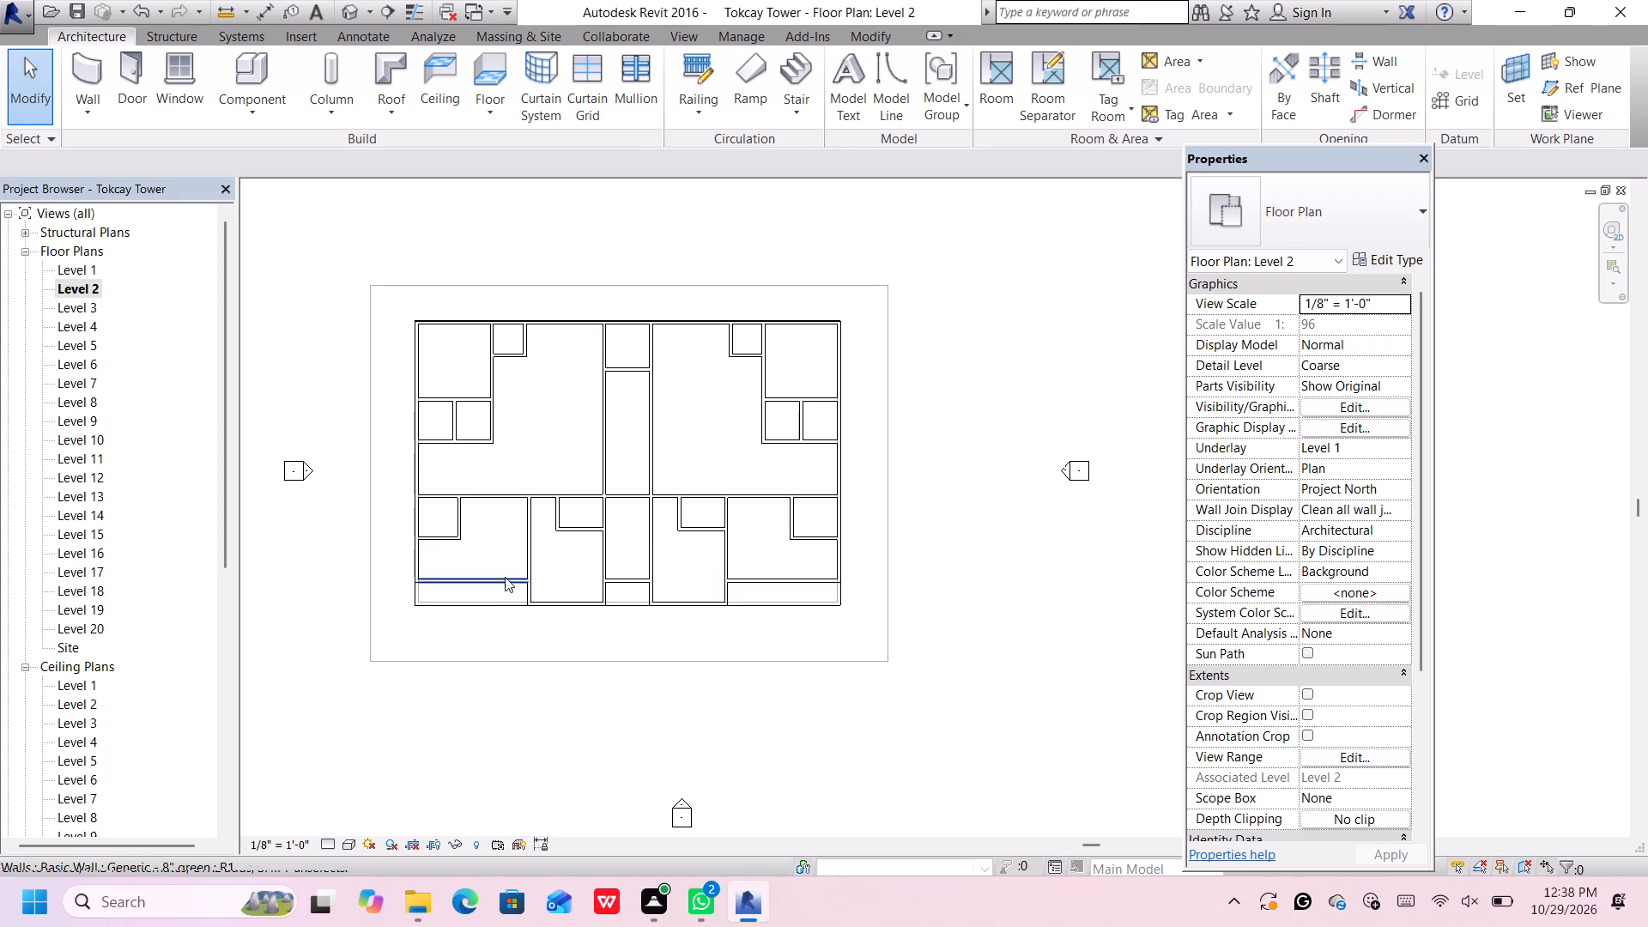
pyautogui.scroll(1, 504, 588)
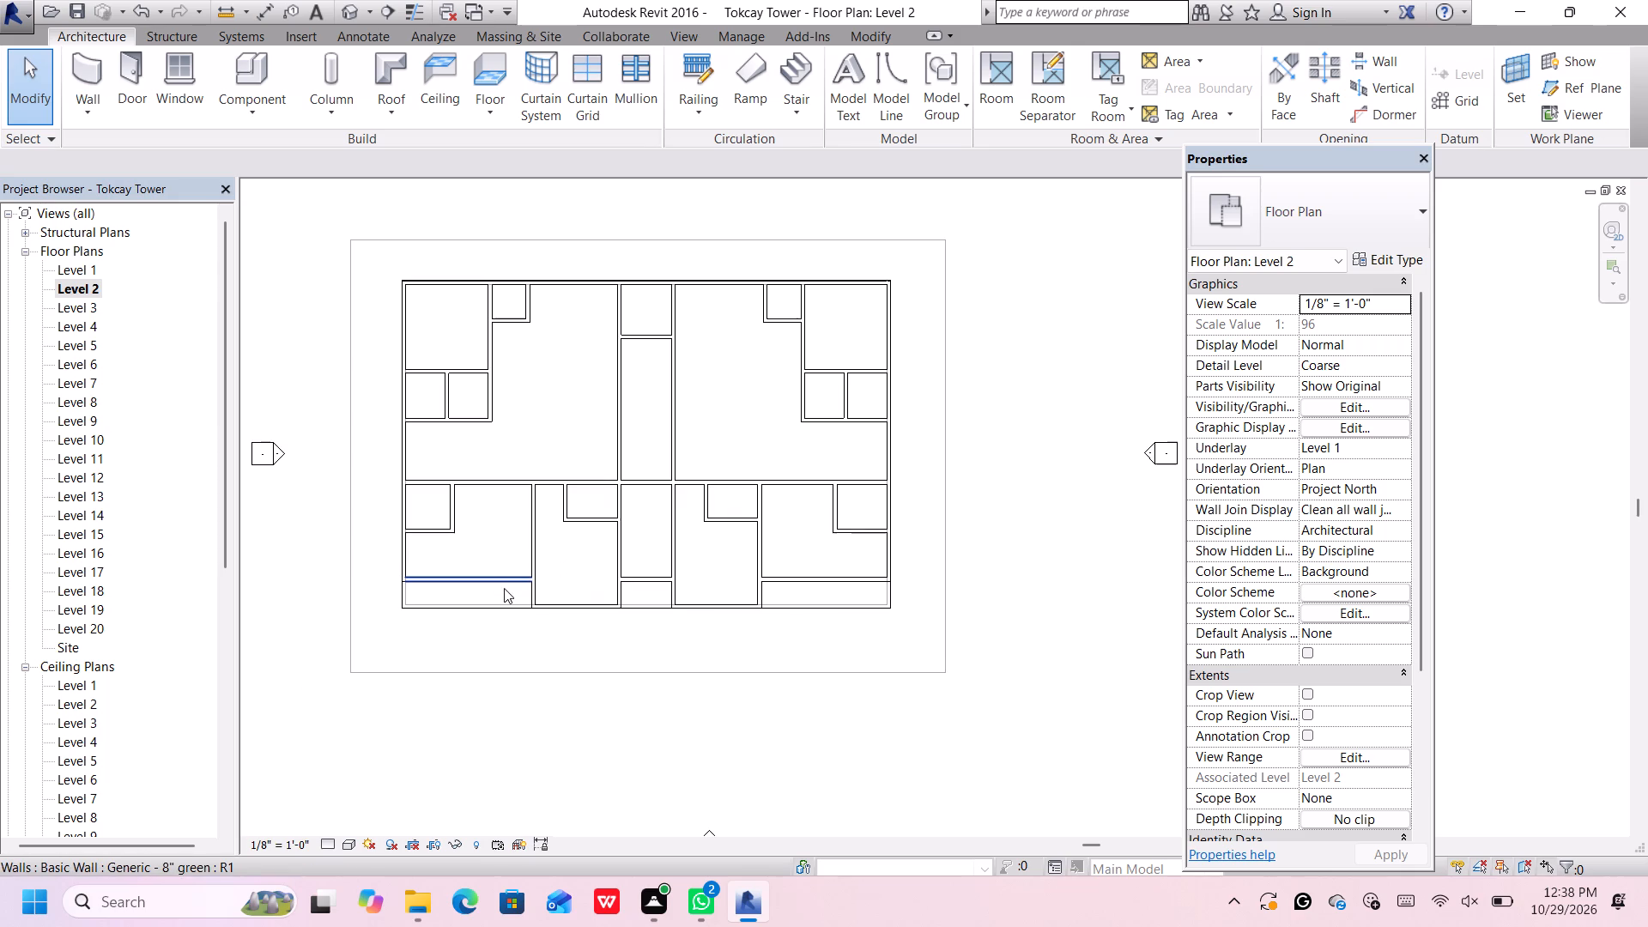
pyautogui.scroll(5, 519, 564)
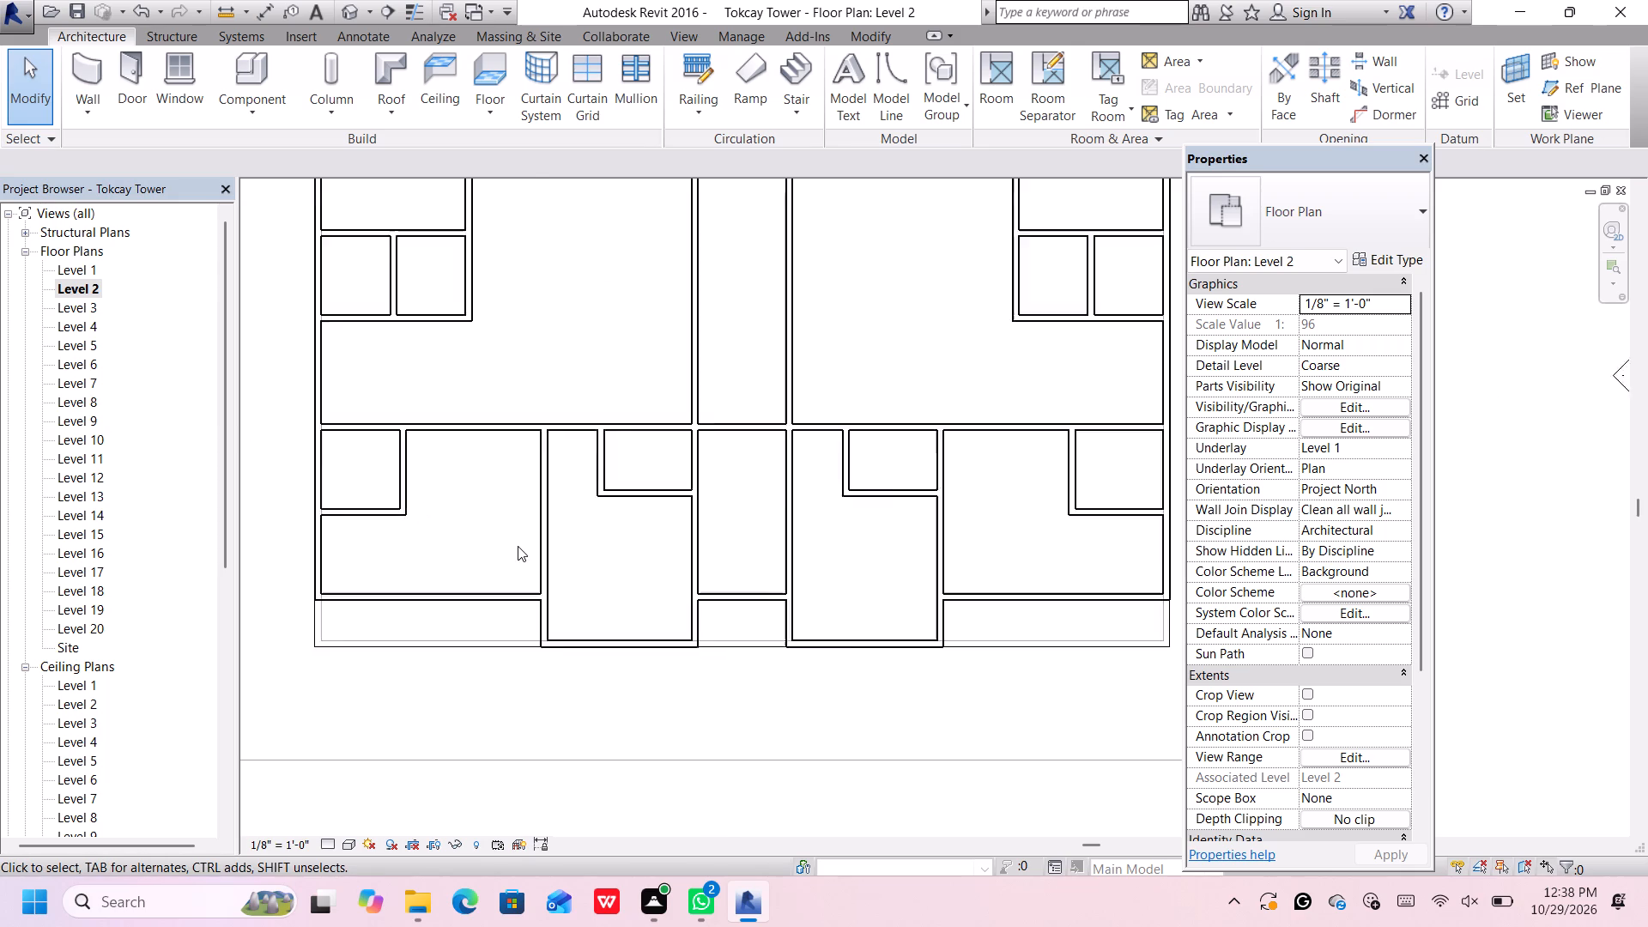
pyautogui.scroll(1, 518, 546)
pyautogui.scroll(-3, 518, 546)
pyautogui.moveTo(518, 548); pyautogui.dragTo(458, 629, button='middle')
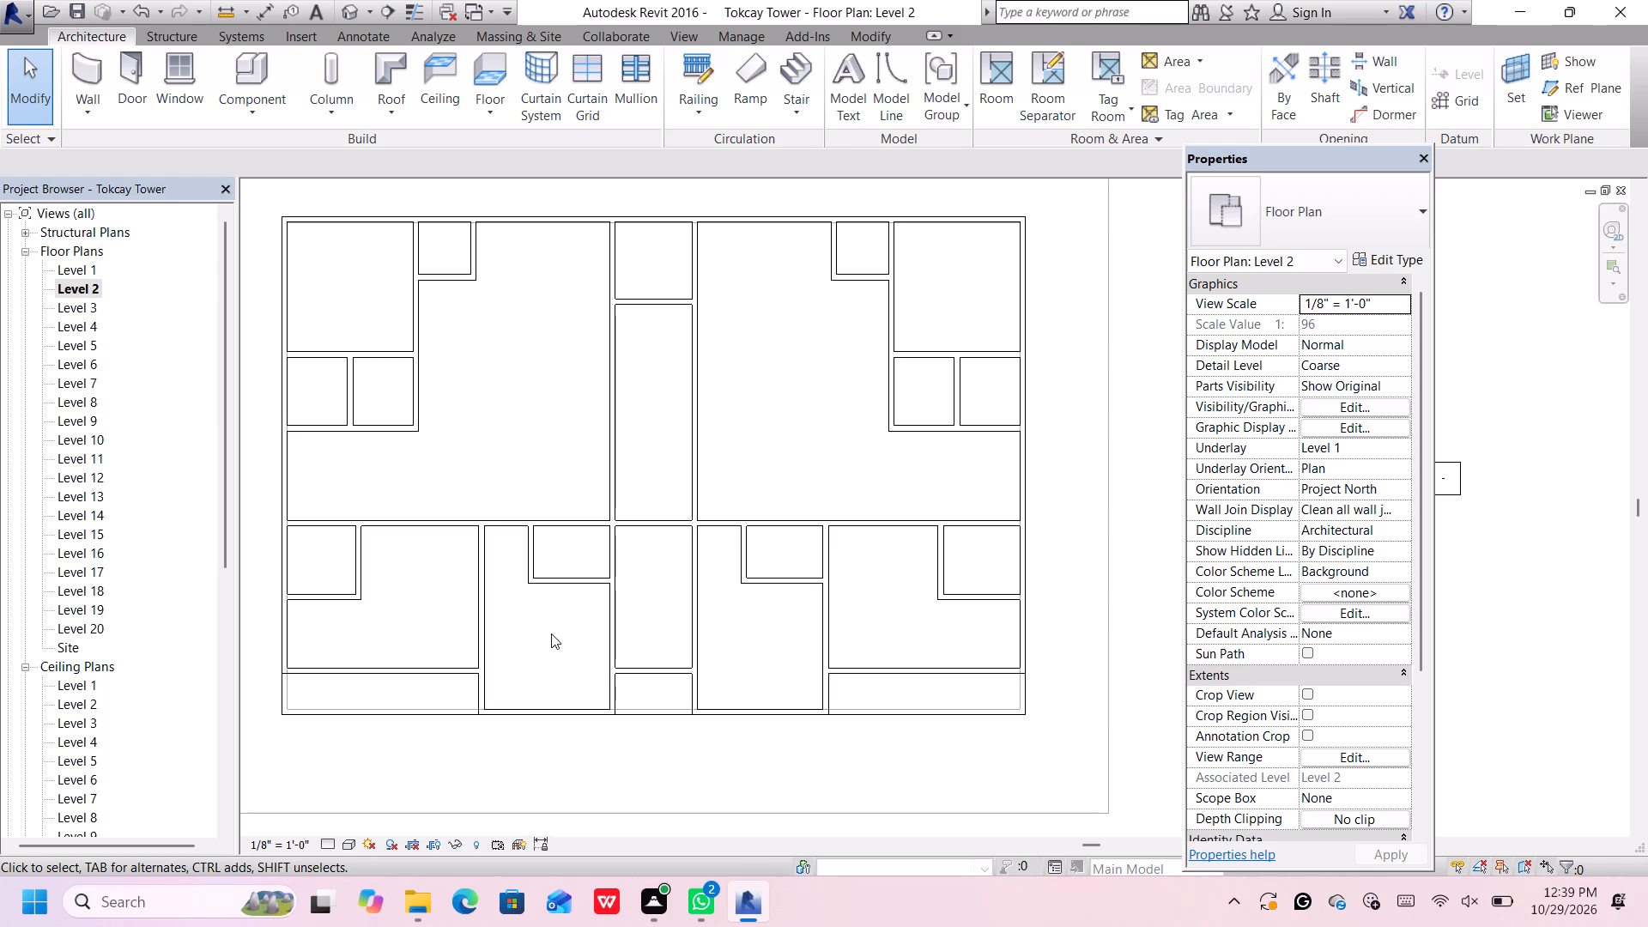
pyautogui.scroll(-1, 458, 680)
pyautogui.moveTo(354, 734); pyautogui.dragTo(554, 679, button='middle')
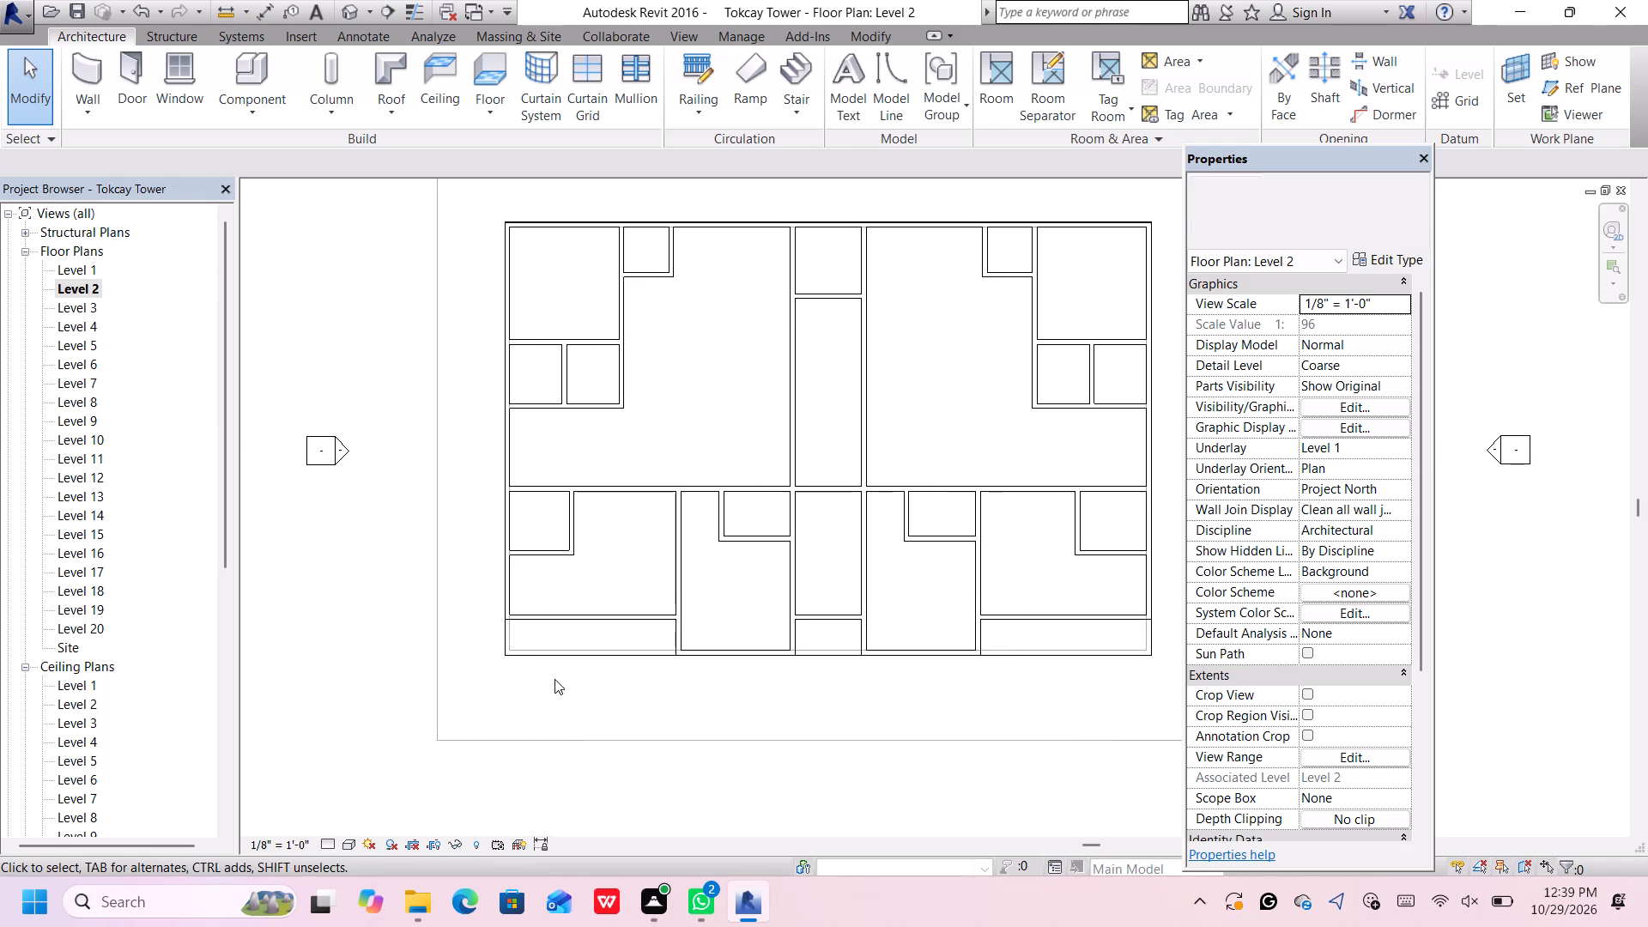
pyautogui.moveTo(755, 702); pyautogui.dragTo(682, 714, button='middle')
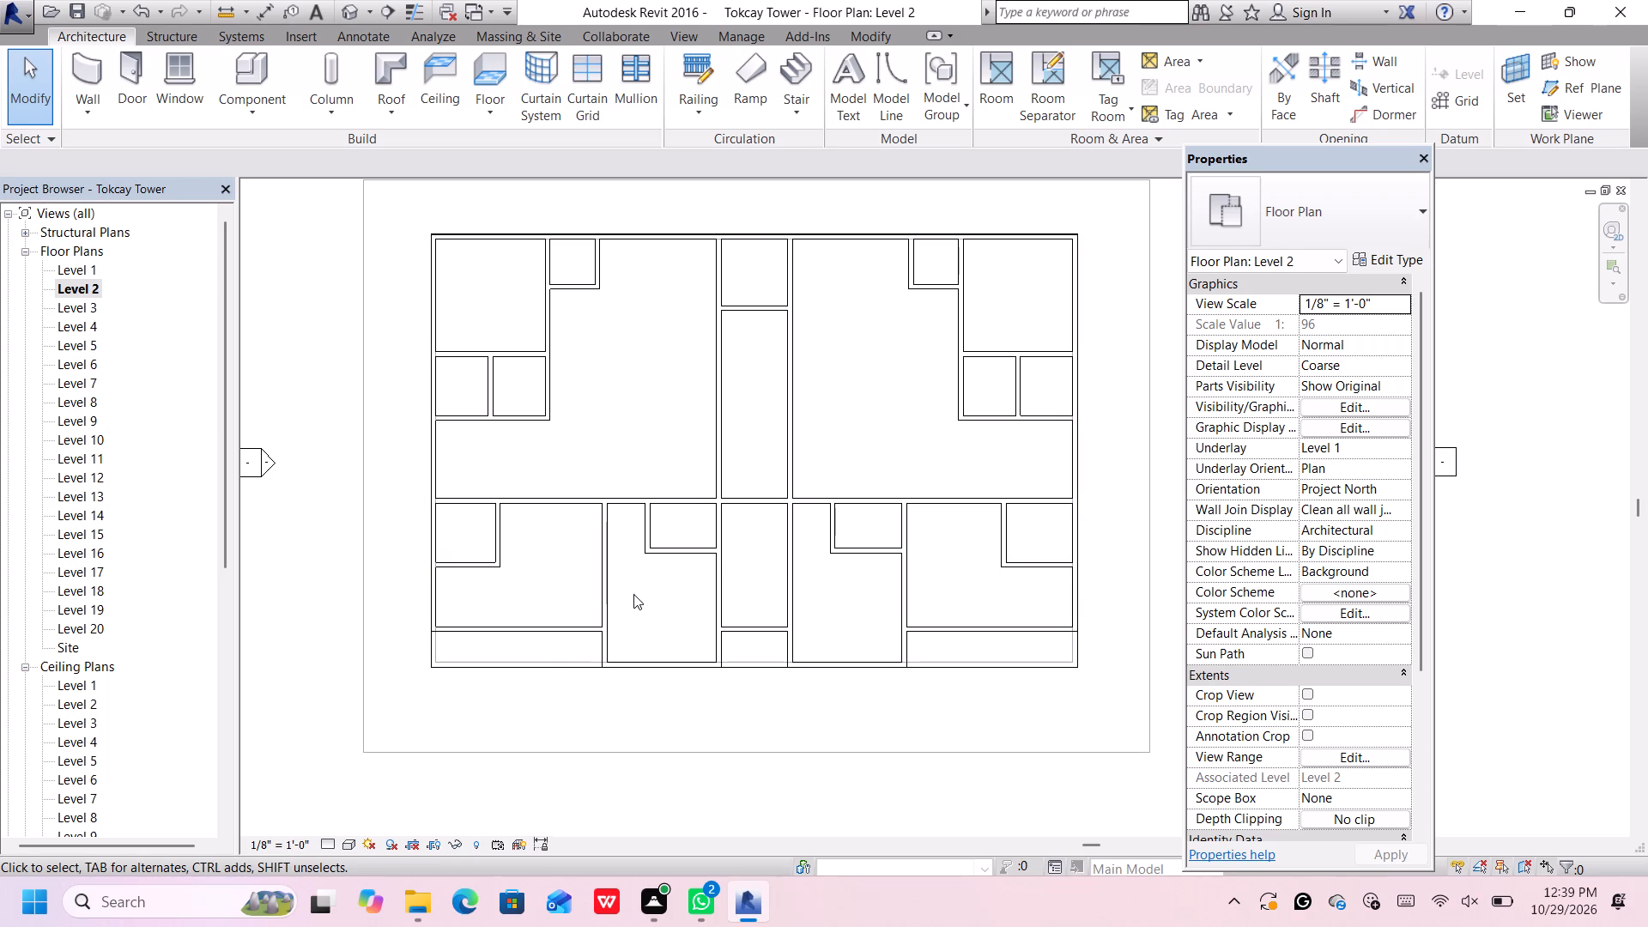
pyautogui.moveTo(630, 597); pyautogui.dragTo(585, 579, button='middle')
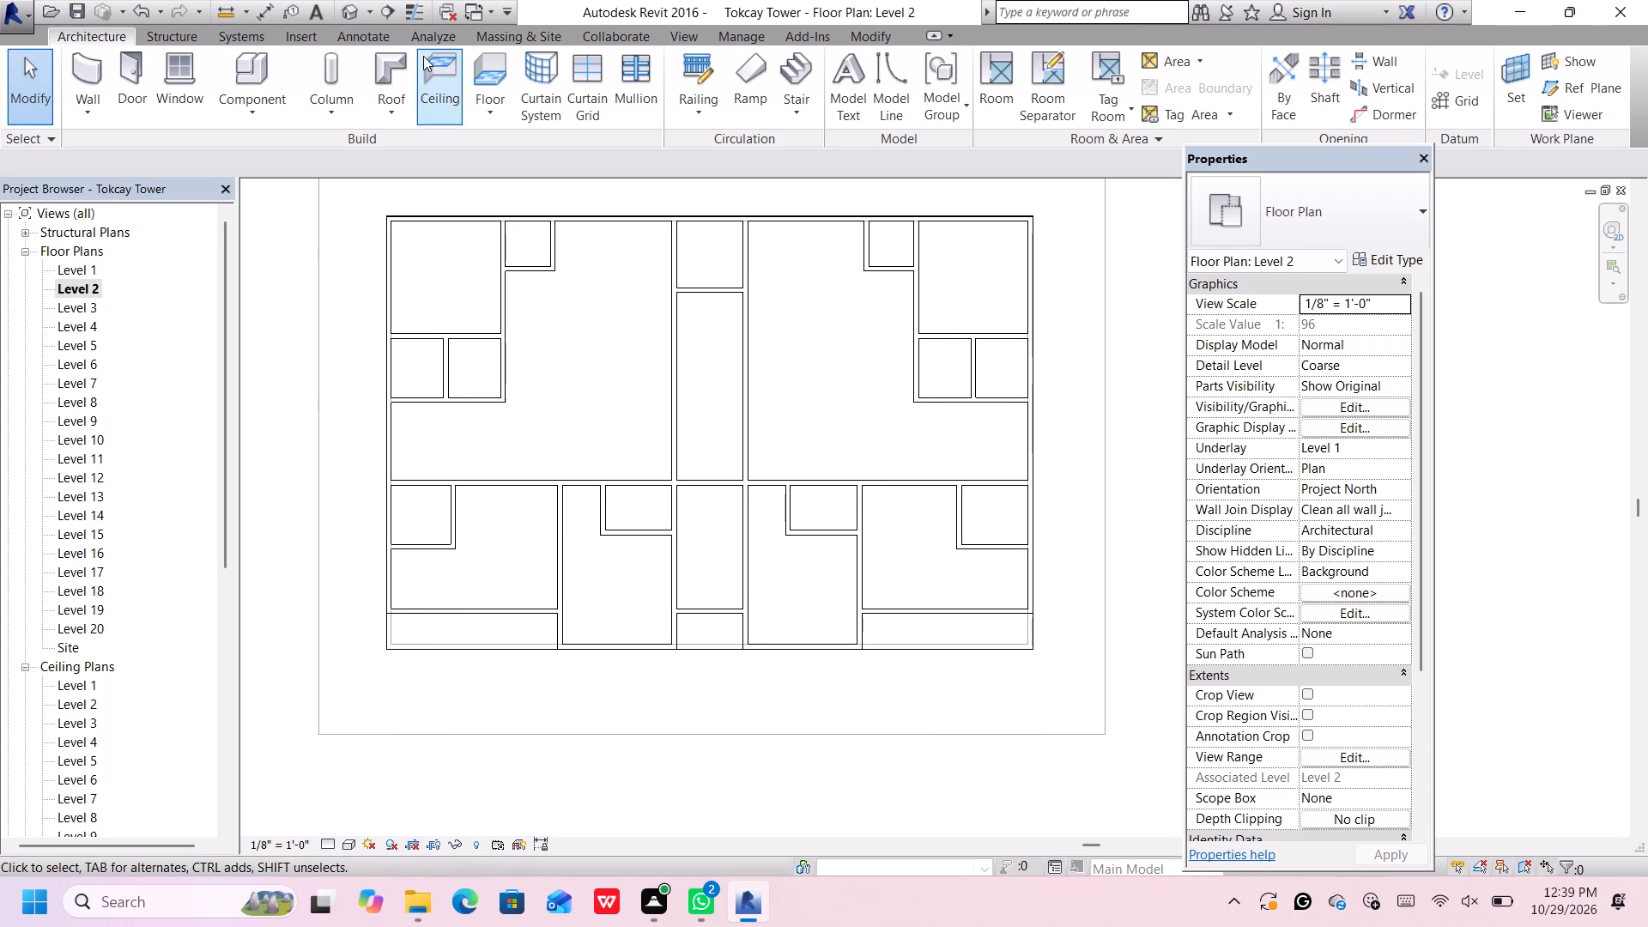
# In the 3D view, set the base offset of the recessed wall at the southwest corner to 1'.
pyautogui.click(348, 9)
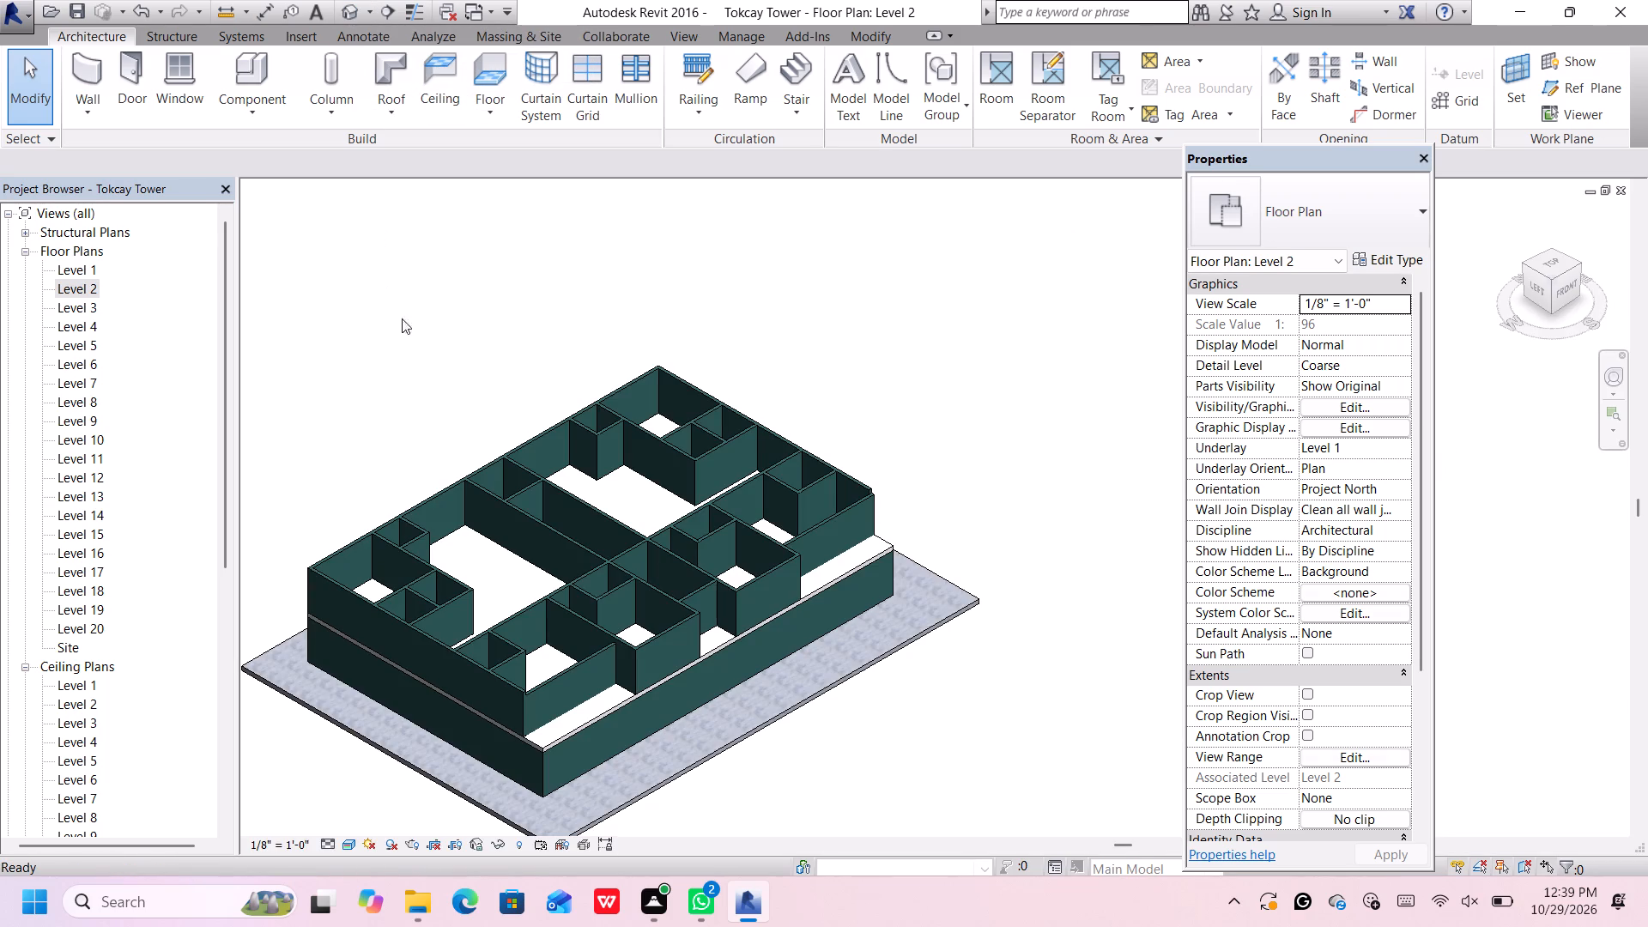
pyautogui.scroll(3, 719, 594)
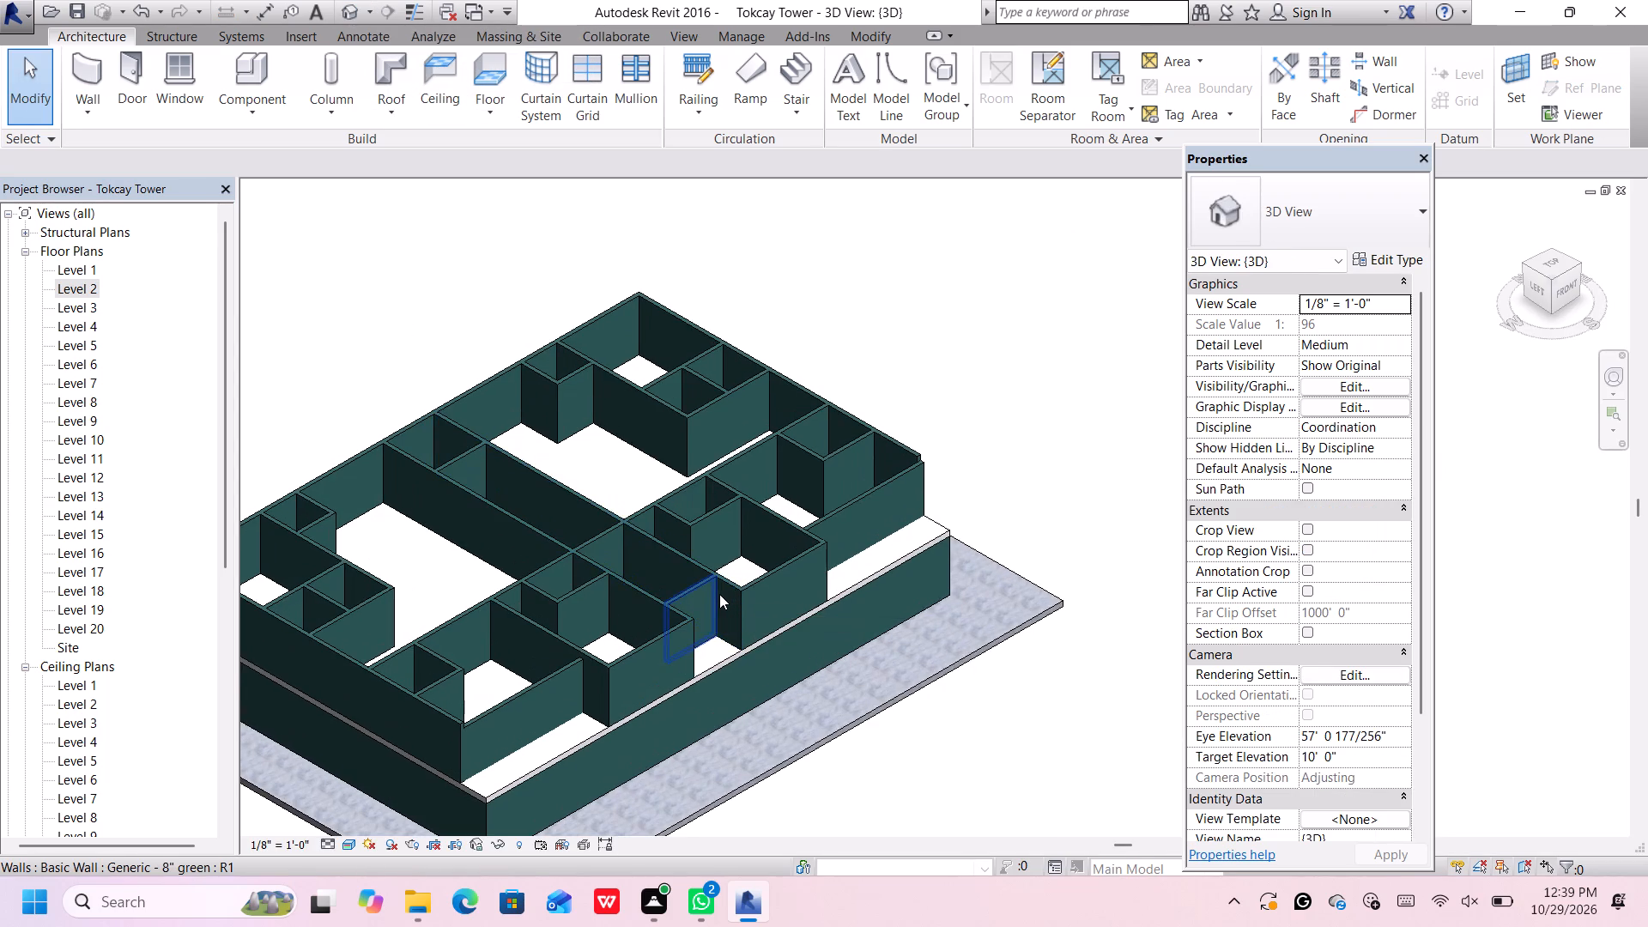
pyautogui.scroll(1, 719, 595)
pyautogui.scroll(-3, 719, 595)
pyautogui.scroll(2, 500, 736)
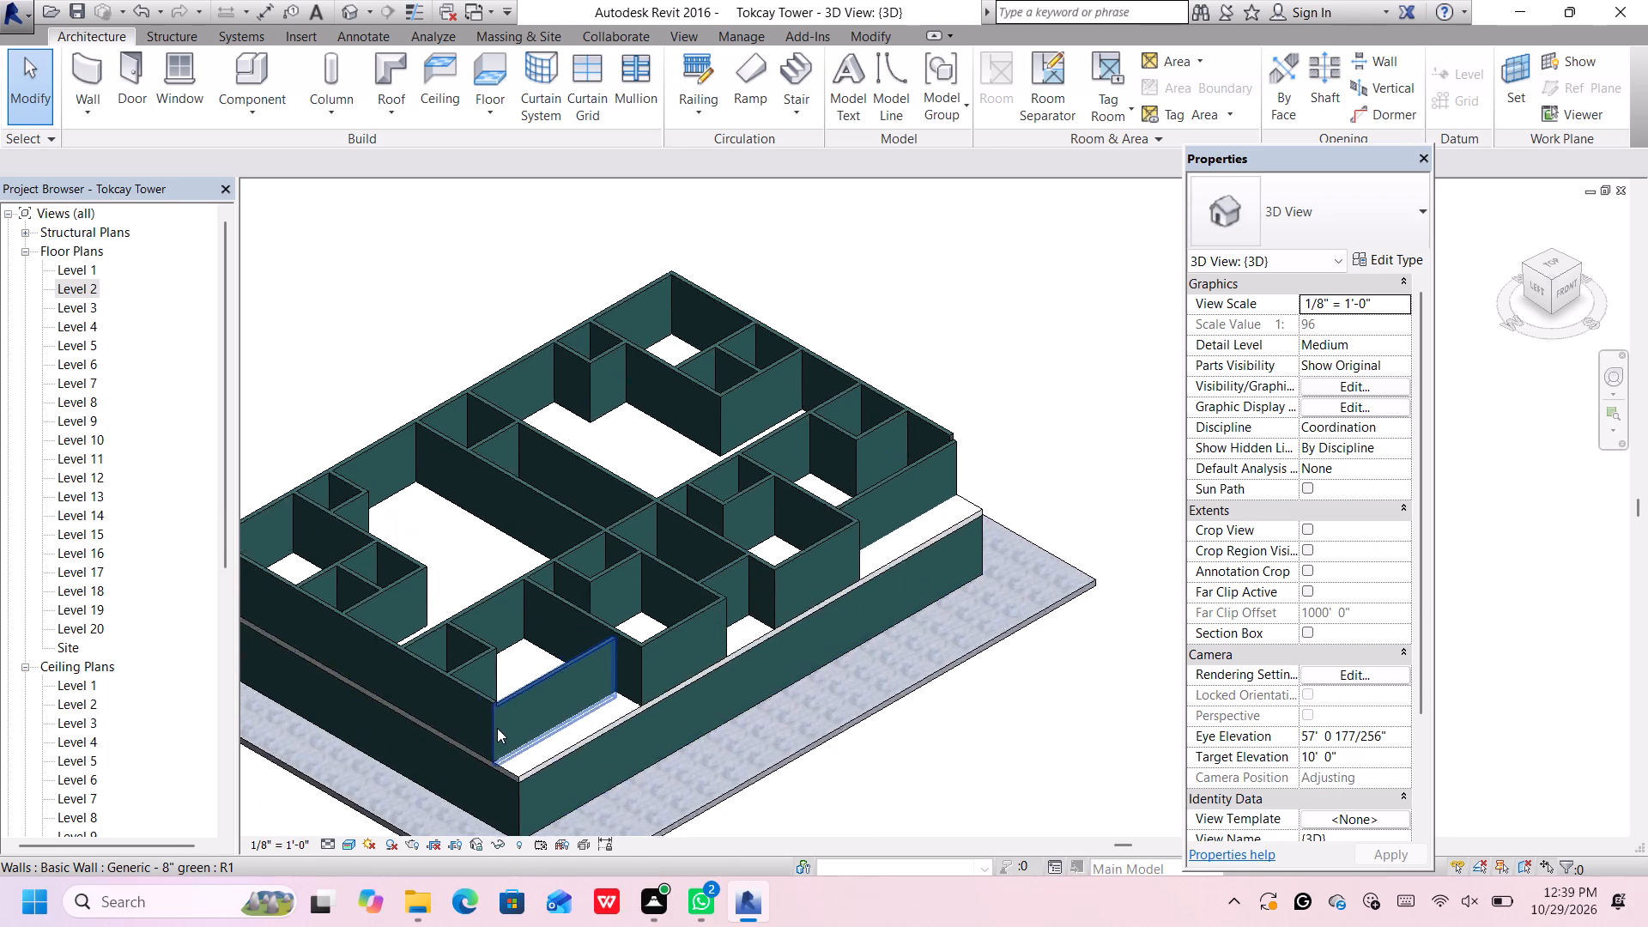
pyautogui.scroll(3, 497, 728)
pyautogui.click(510, 690)
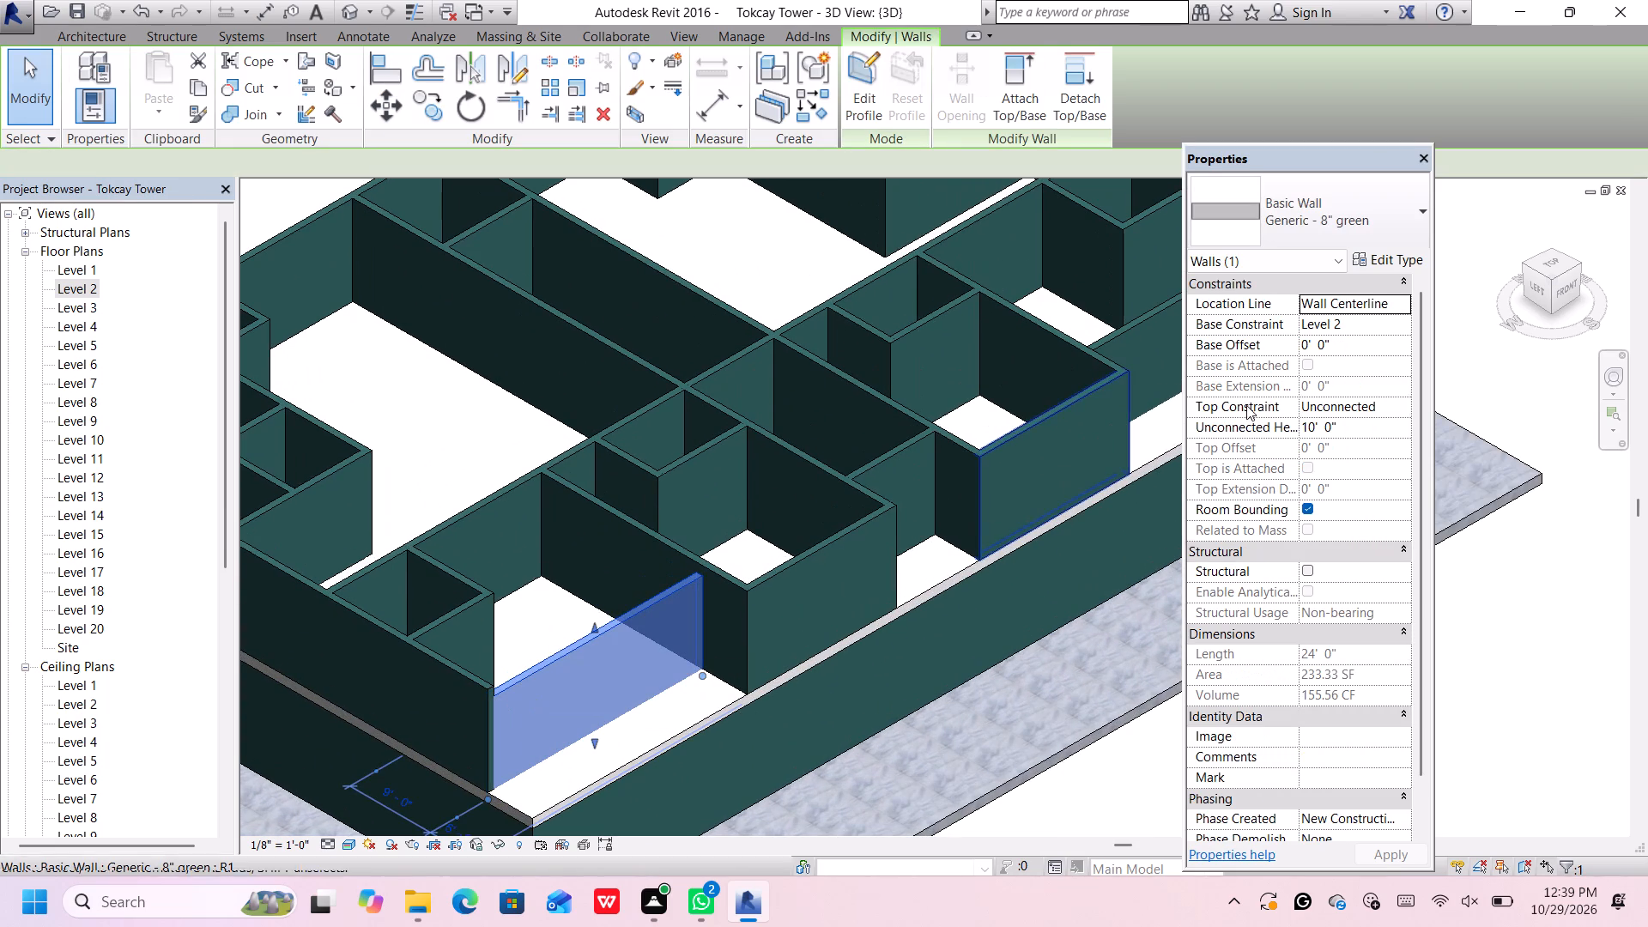
pyautogui.click(1336, 348)
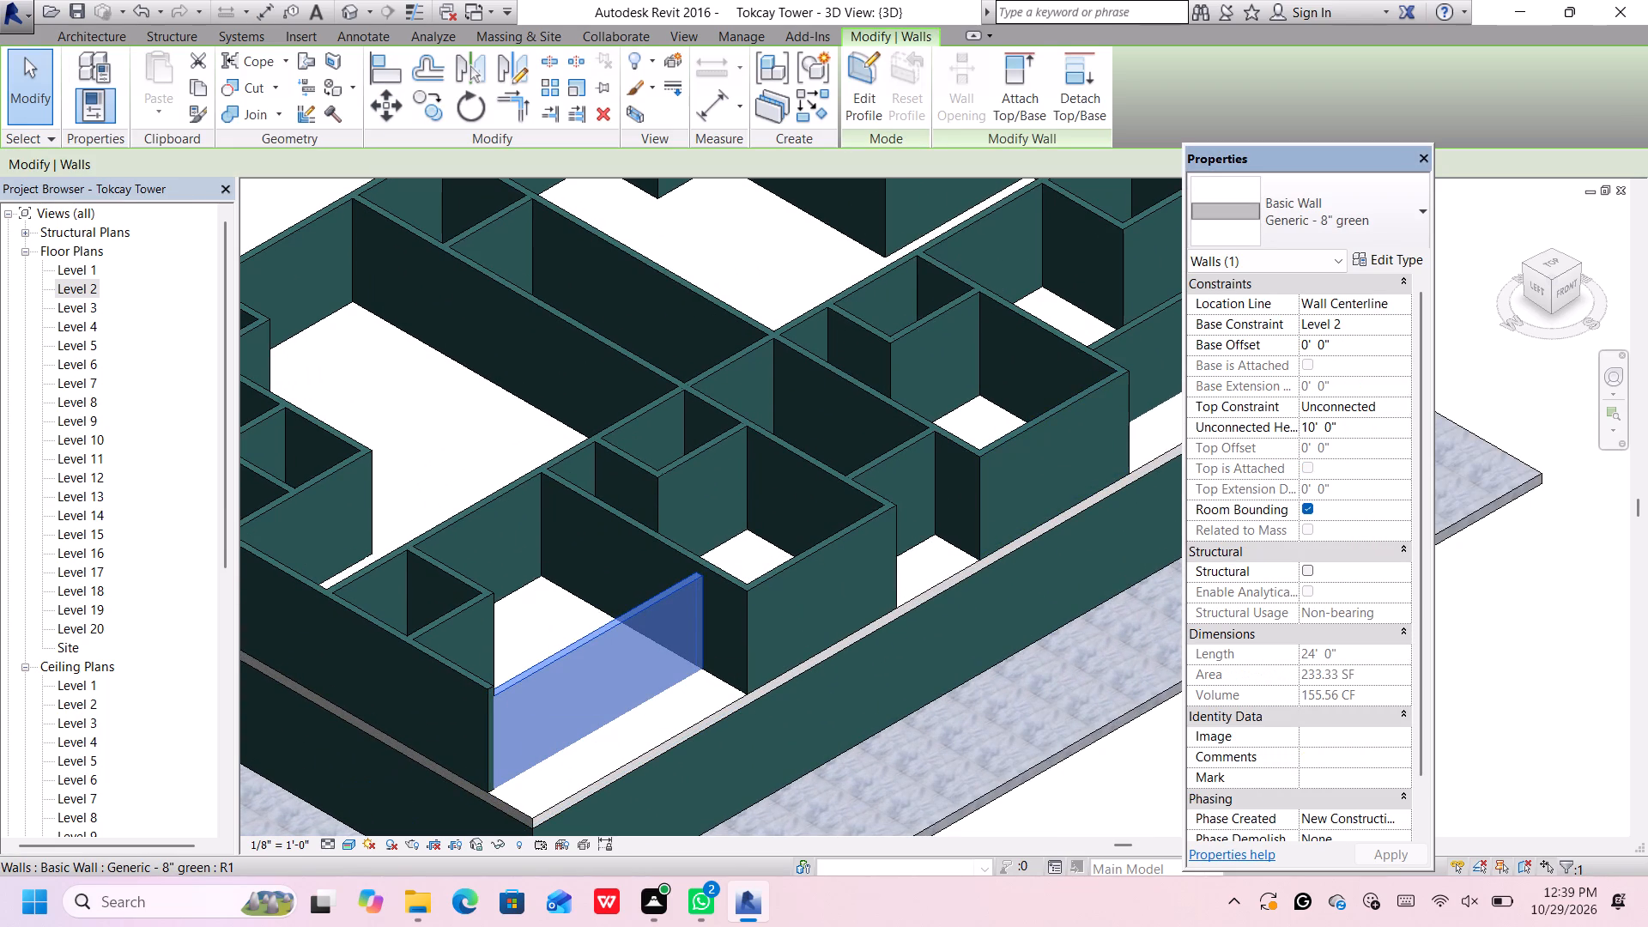
pyautogui.press('BackSpace')
pyautogui.press('BackSpace')
pyautogui.press('BackSpace')
pyautogui.press('BackSpace')
pyautogui.press('BackSpace')
pyautogui.press('BackSpace')
pyautogui.press('BackSpace')
pyautogui.press('BackSpace')
pyautogui.press('BackSpace')
pyautogui.press('BackSpace')
pyautogui.press('BackSpace')
pyautogui.press('BackSpace')
pyautogui.write("1'")
pyautogui.press('Return')
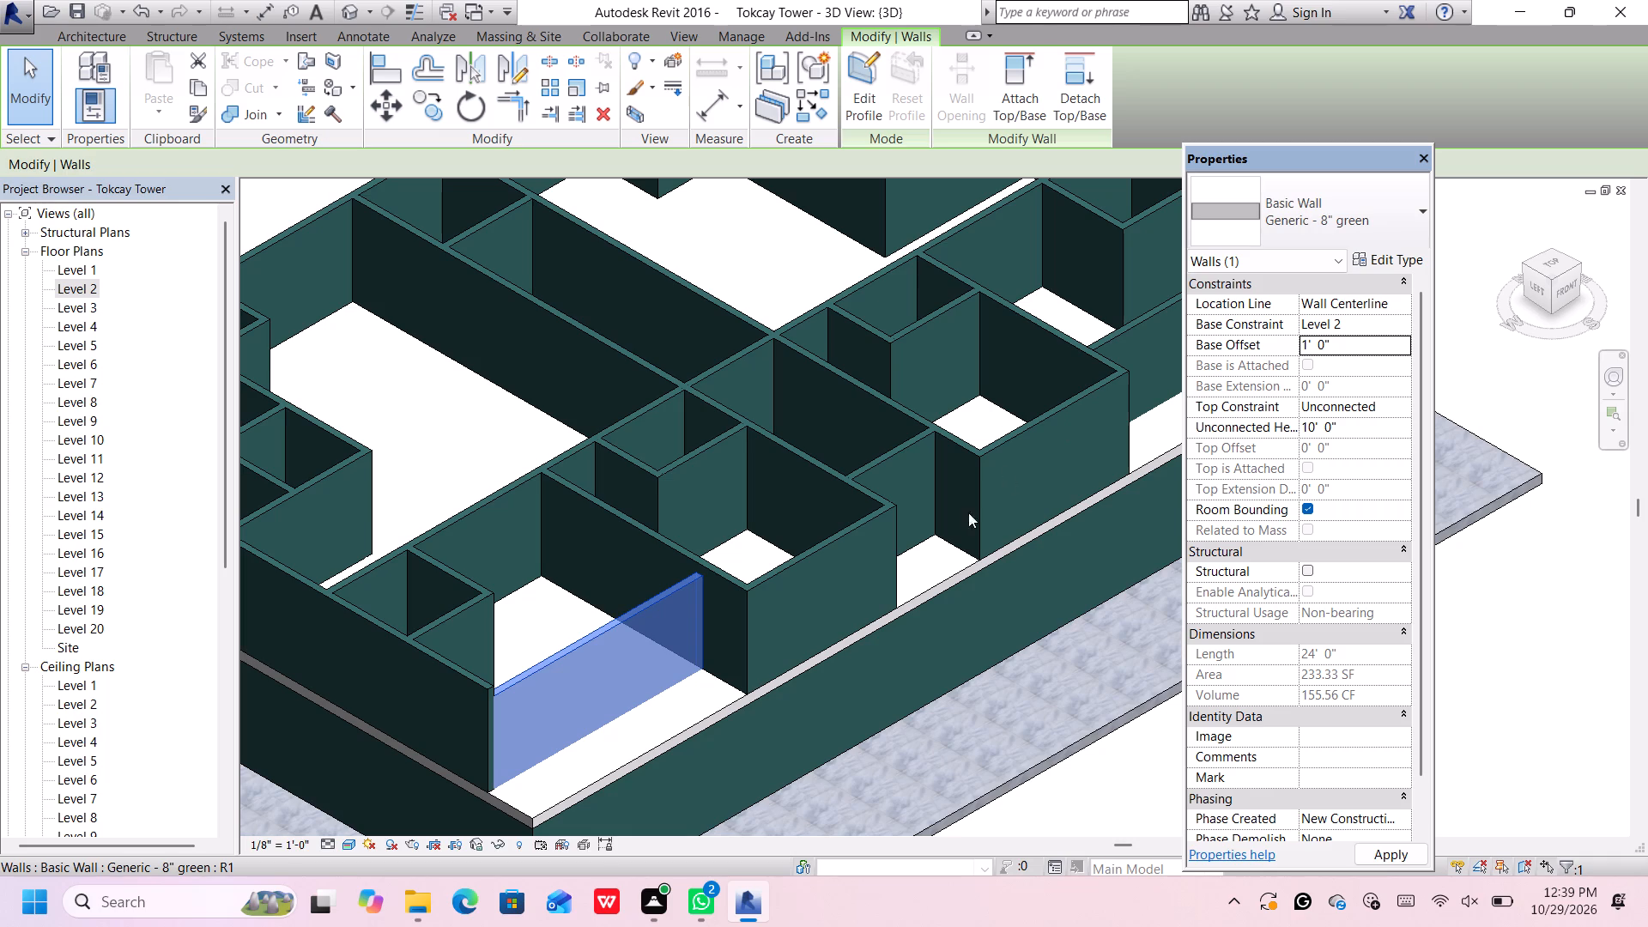
pyautogui.scroll(-6, 837, 570)
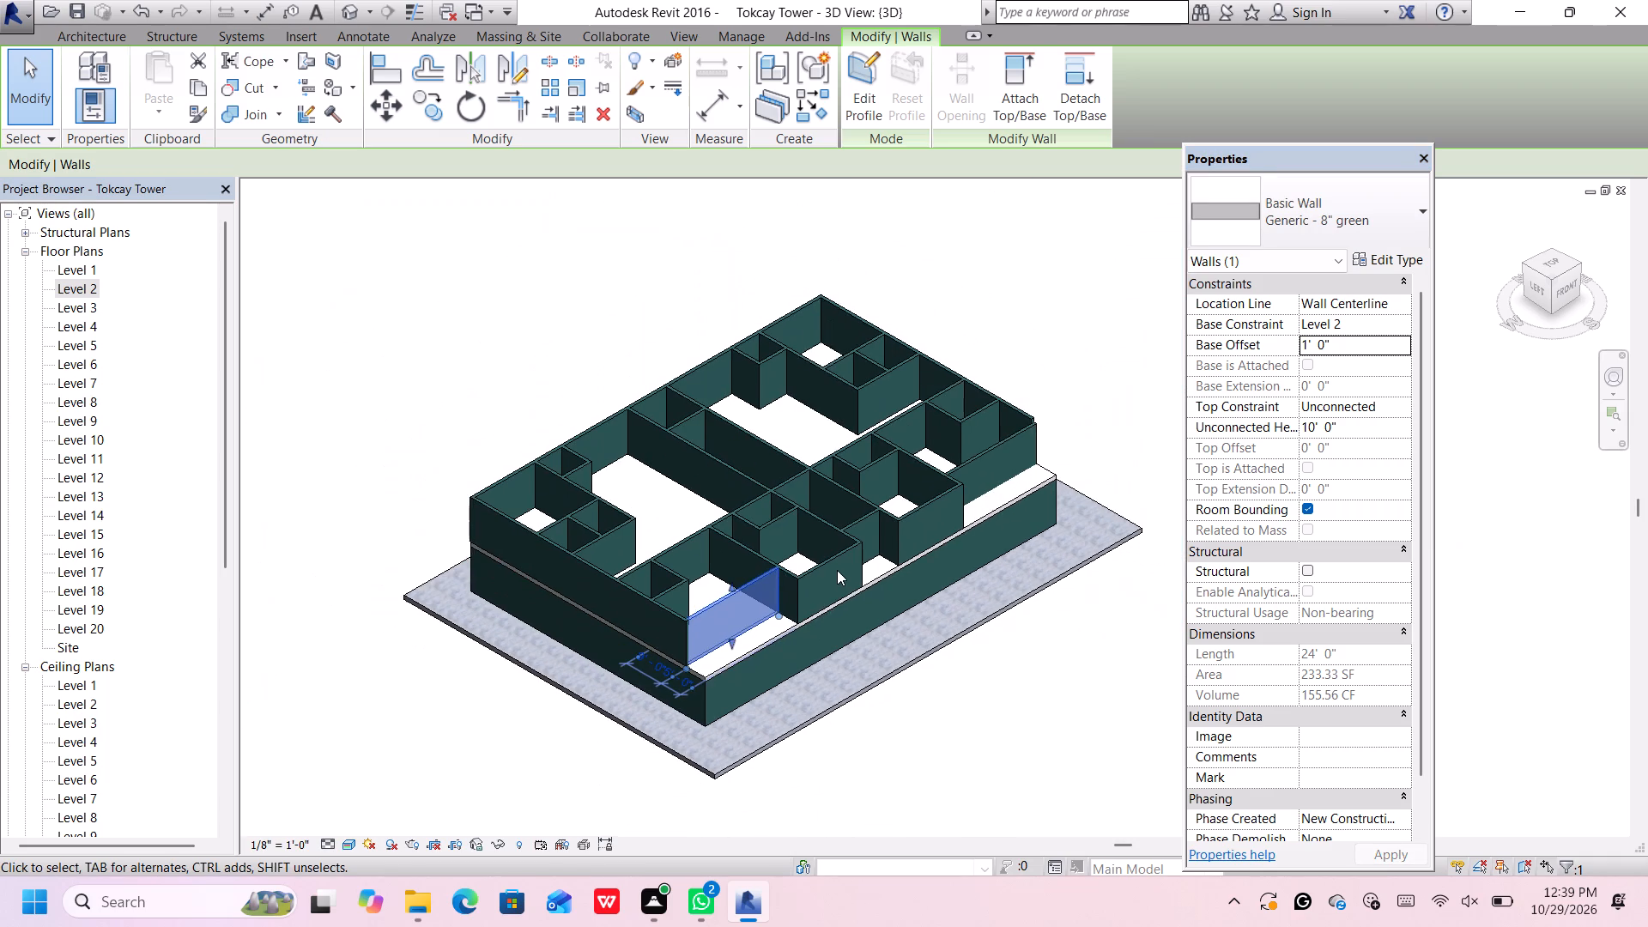
pyautogui.scroll(6, 1125, 420)
pyautogui.click(1125, 420)
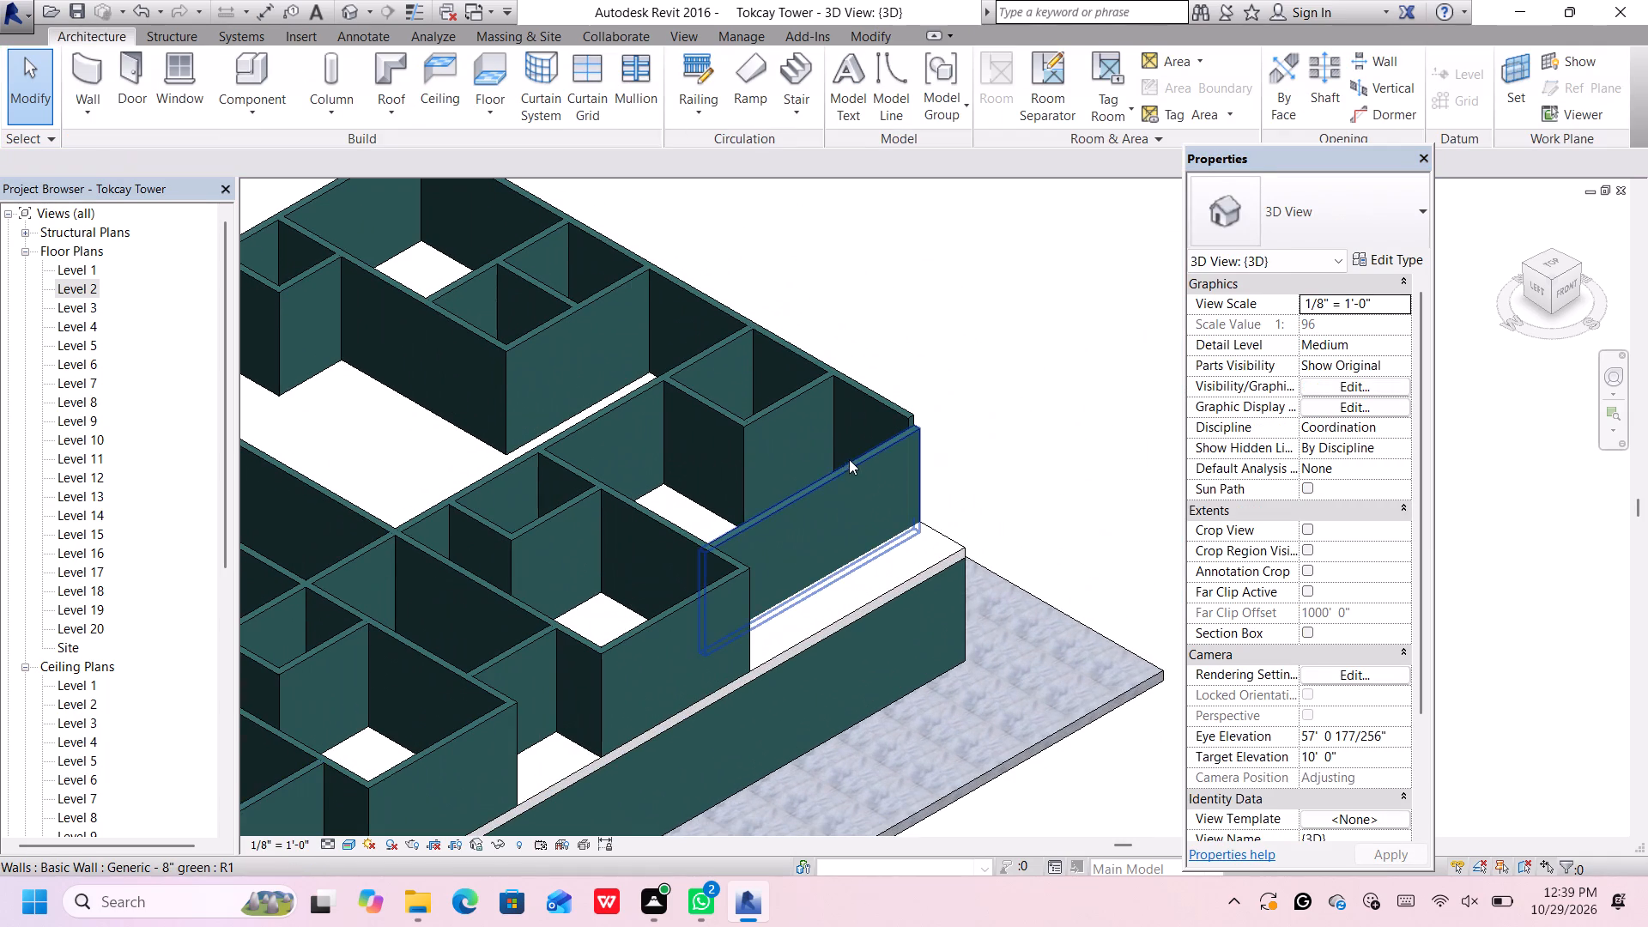
# Set the base offset of the recessed wall at the southeast corner to 1'.
pyautogui.click(851, 467)
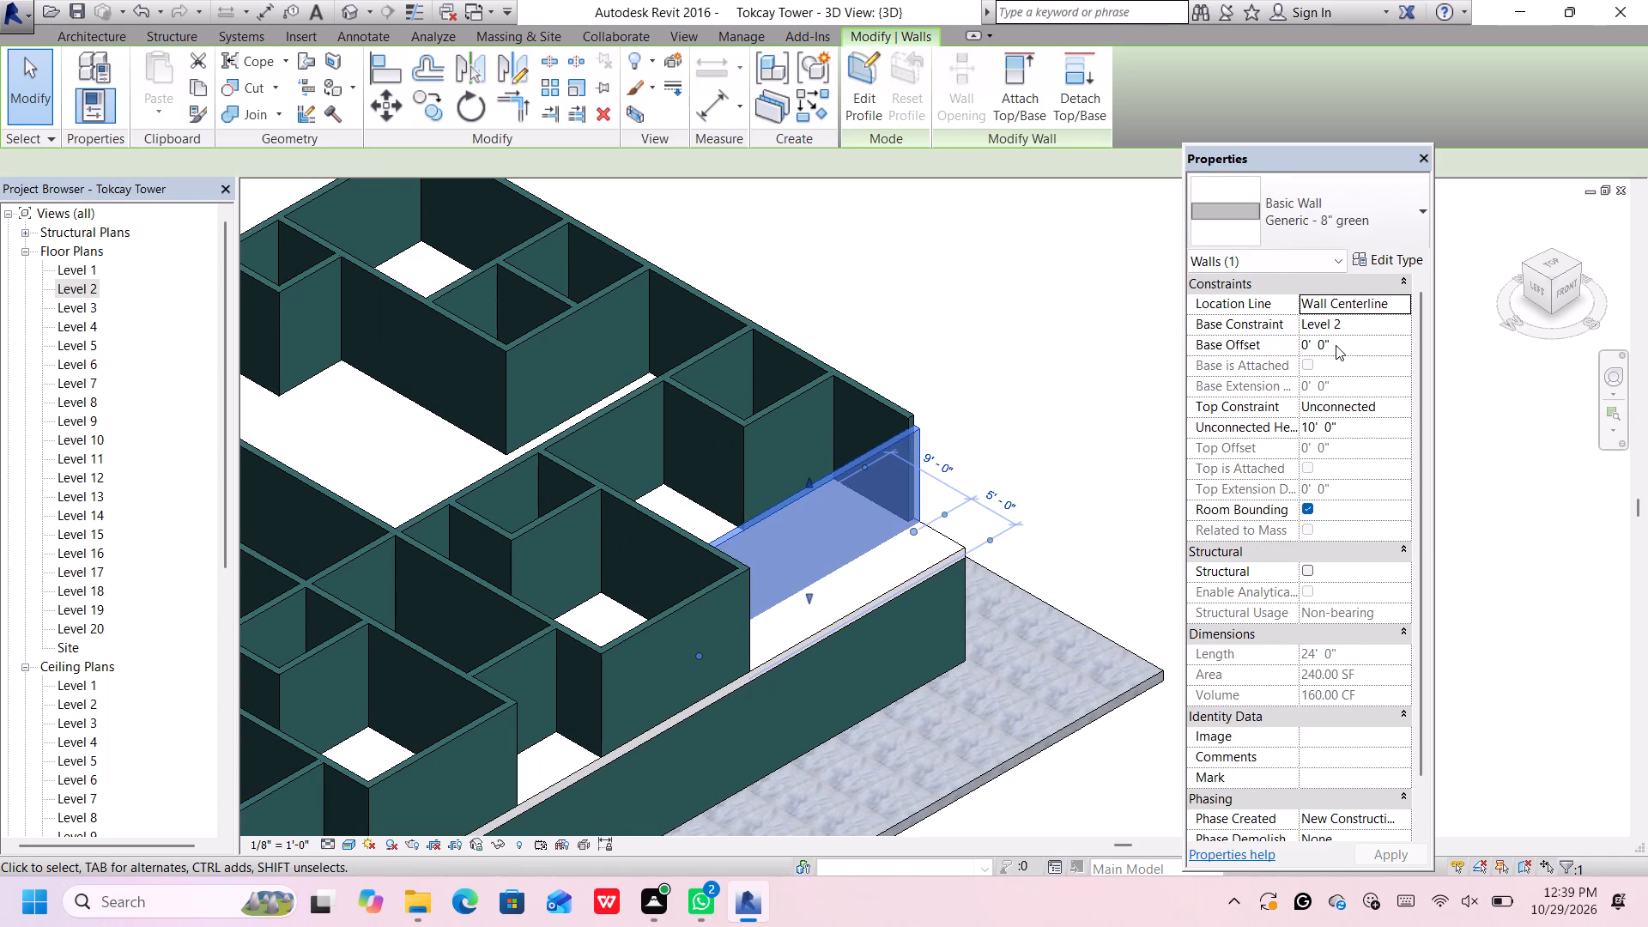
pyautogui.click(1338, 345)
pyautogui.press('BackSpace')
pyautogui.press('BackSpace')
pyautogui.press('BackSpace')
pyautogui.press('BackSpace')
pyautogui.press('BackSpace')
pyautogui.press('BackSpace')
pyautogui.press('BackSpace')
pyautogui.press('BackSpace')
pyautogui.press('BackSpace')
pyautogui.press('BackSpace')
pyautogui.press('BackSpace')
pyautogui.press('BackSpace')
pyautogui.press('BackSpace')
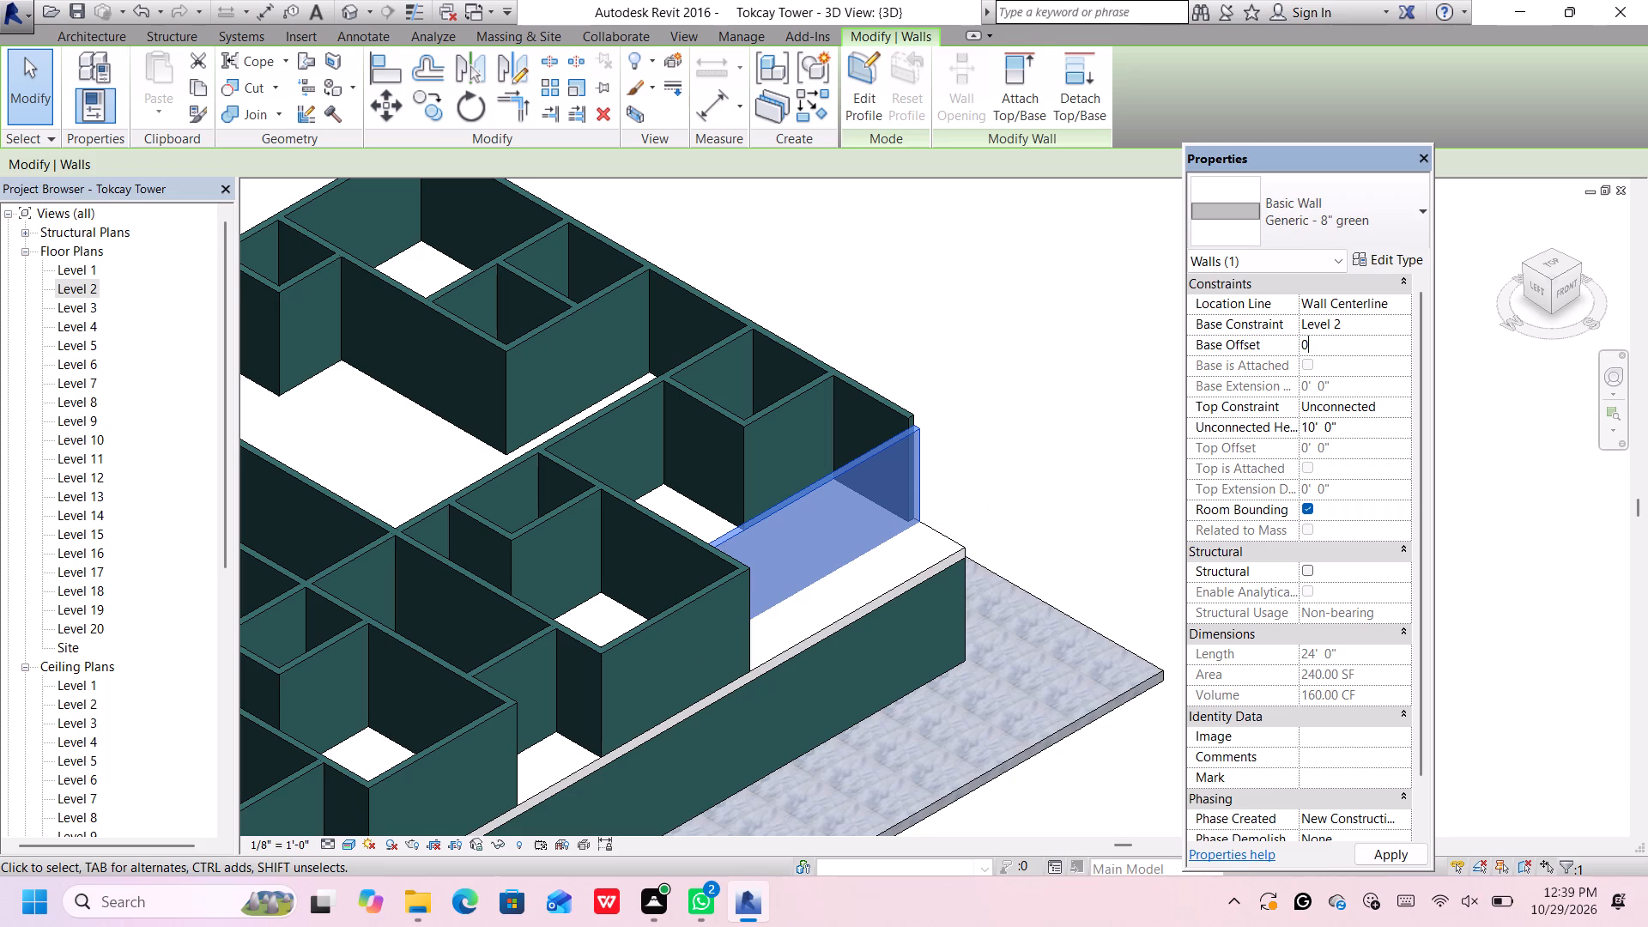
pyautogui.write("1'")
pyautogui.press('Return')
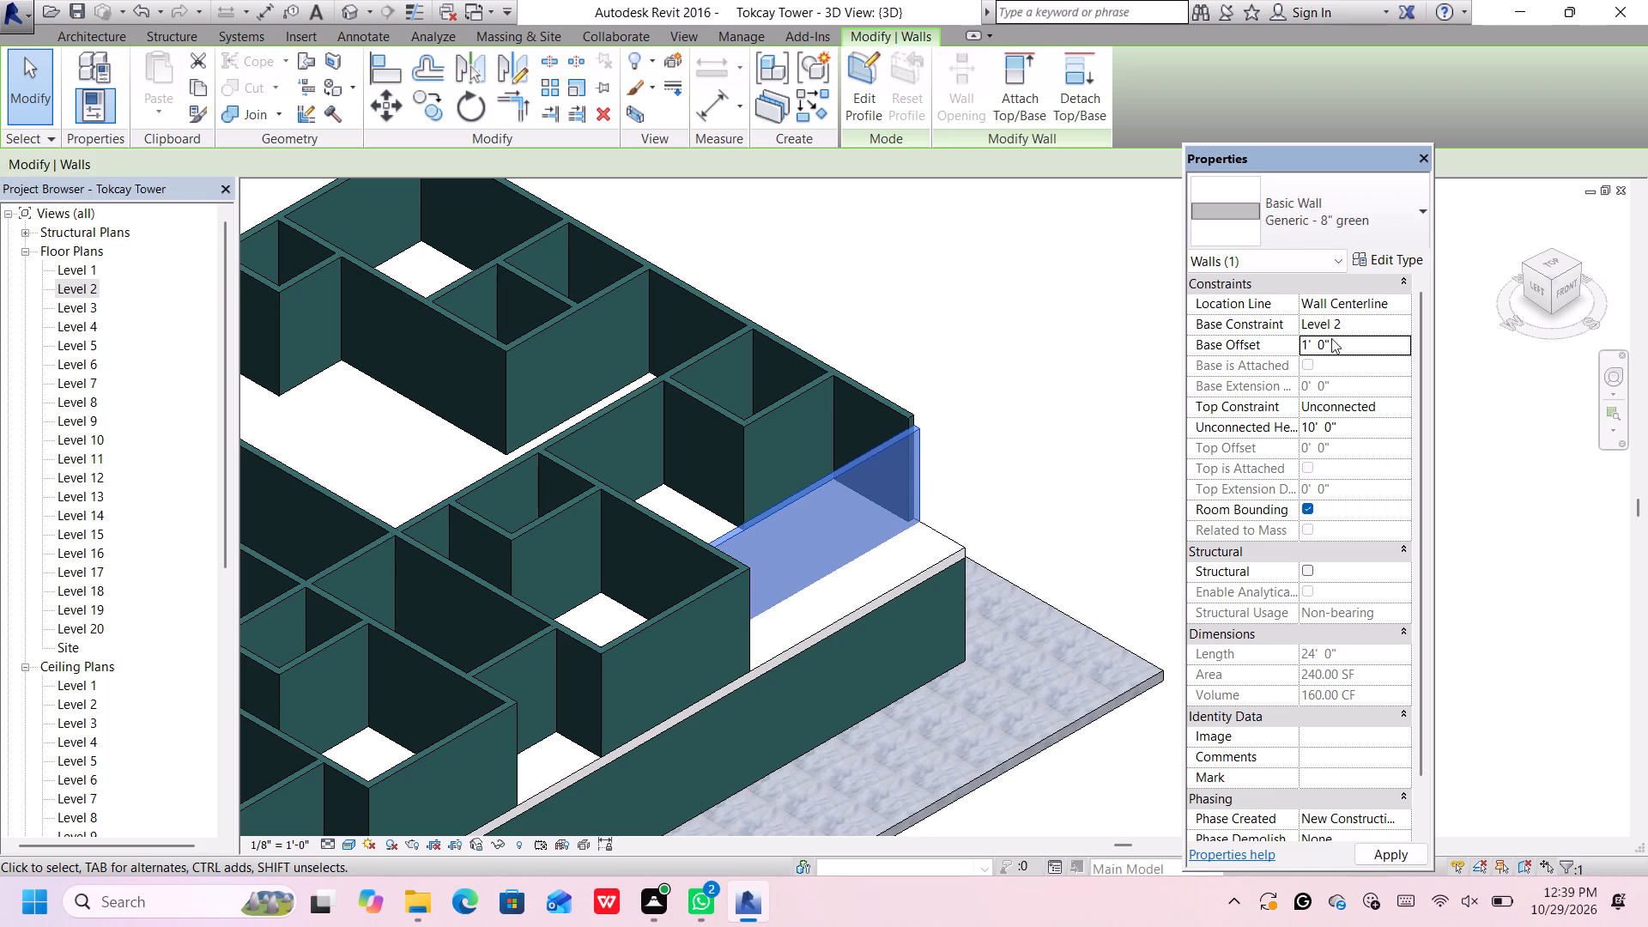
pyautogui.scroll(-4, 1104, 332)
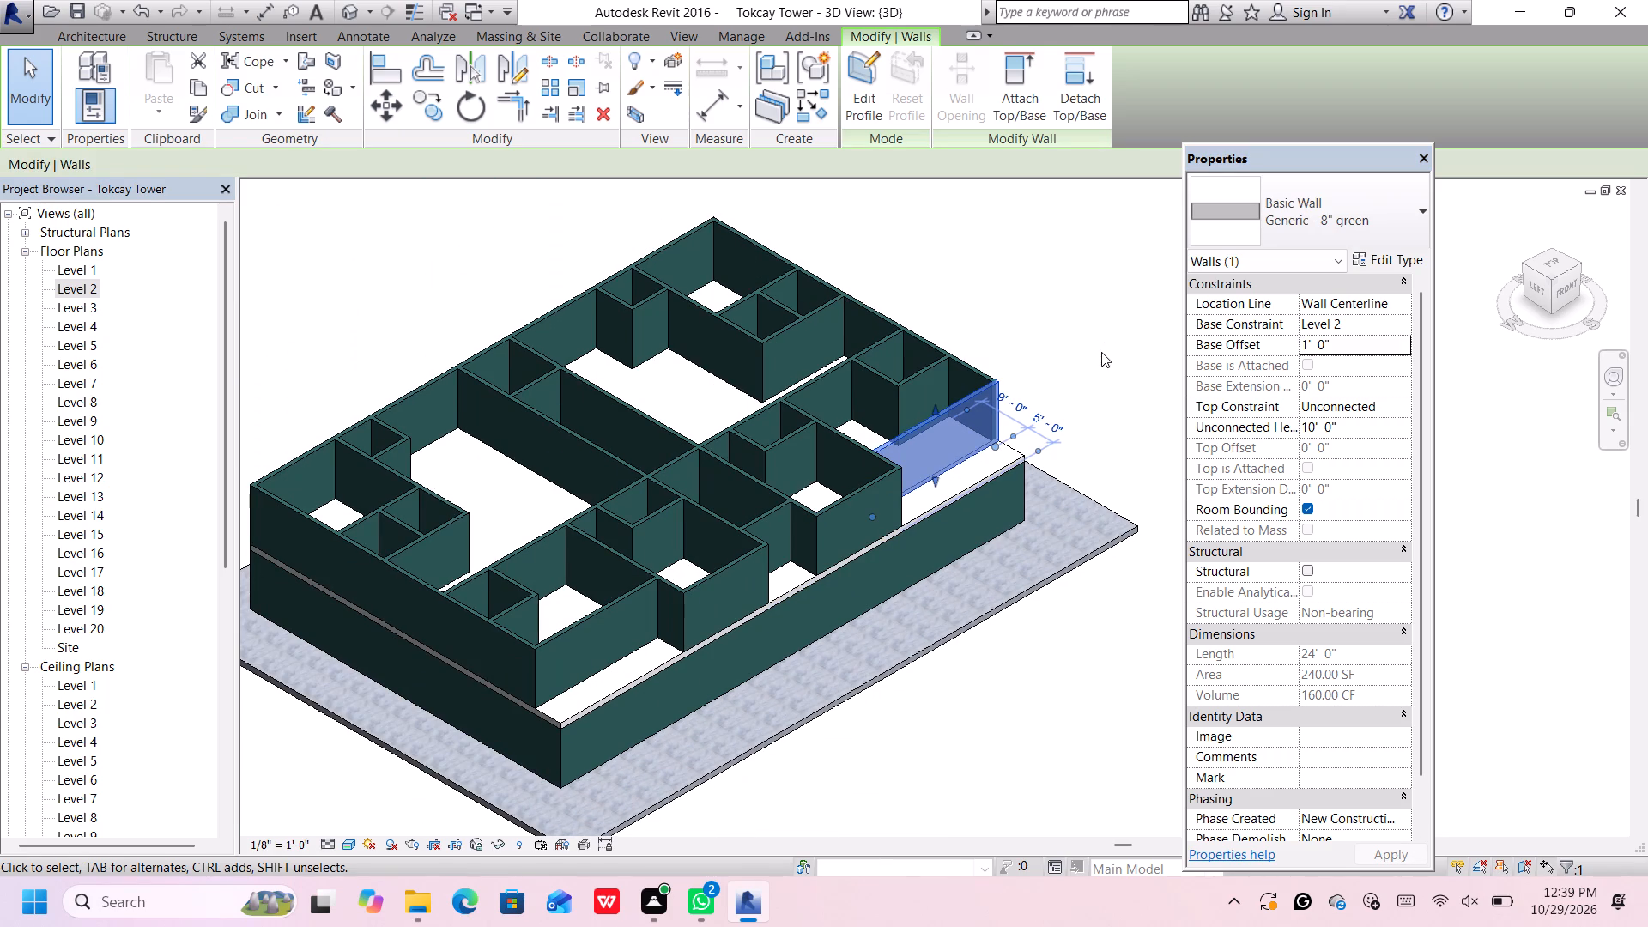
pyautogui.click(1082, 312)
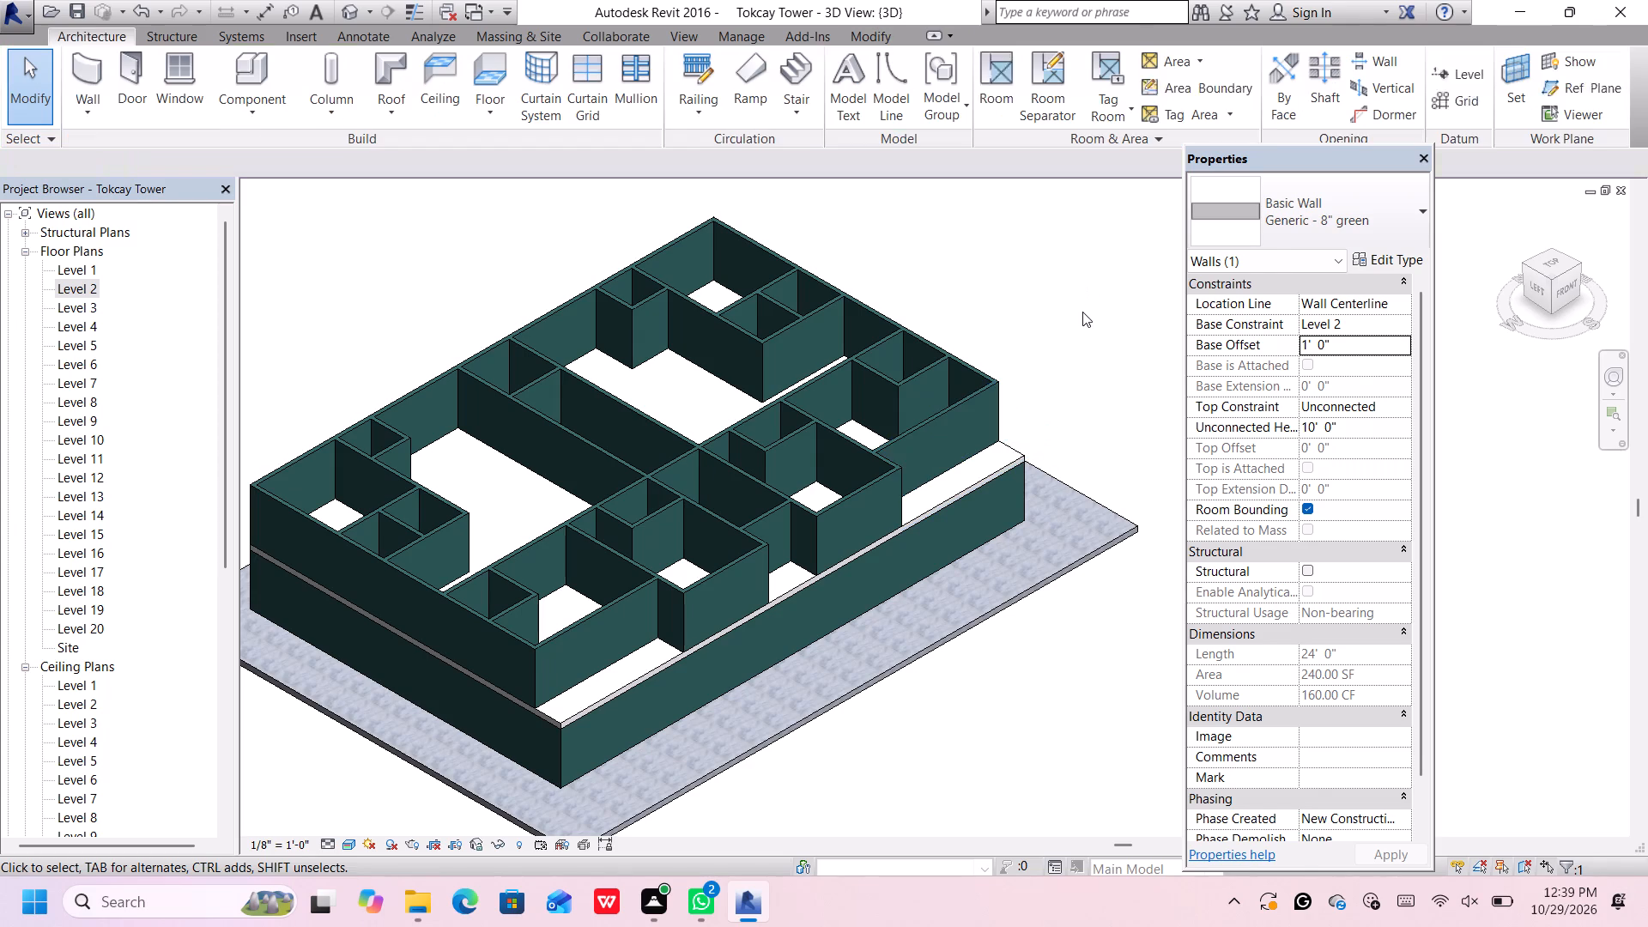
# Duplicate the wall type of the small southwest room's east partition as Generic - 8" white.
pyautogui.click(515, 581)
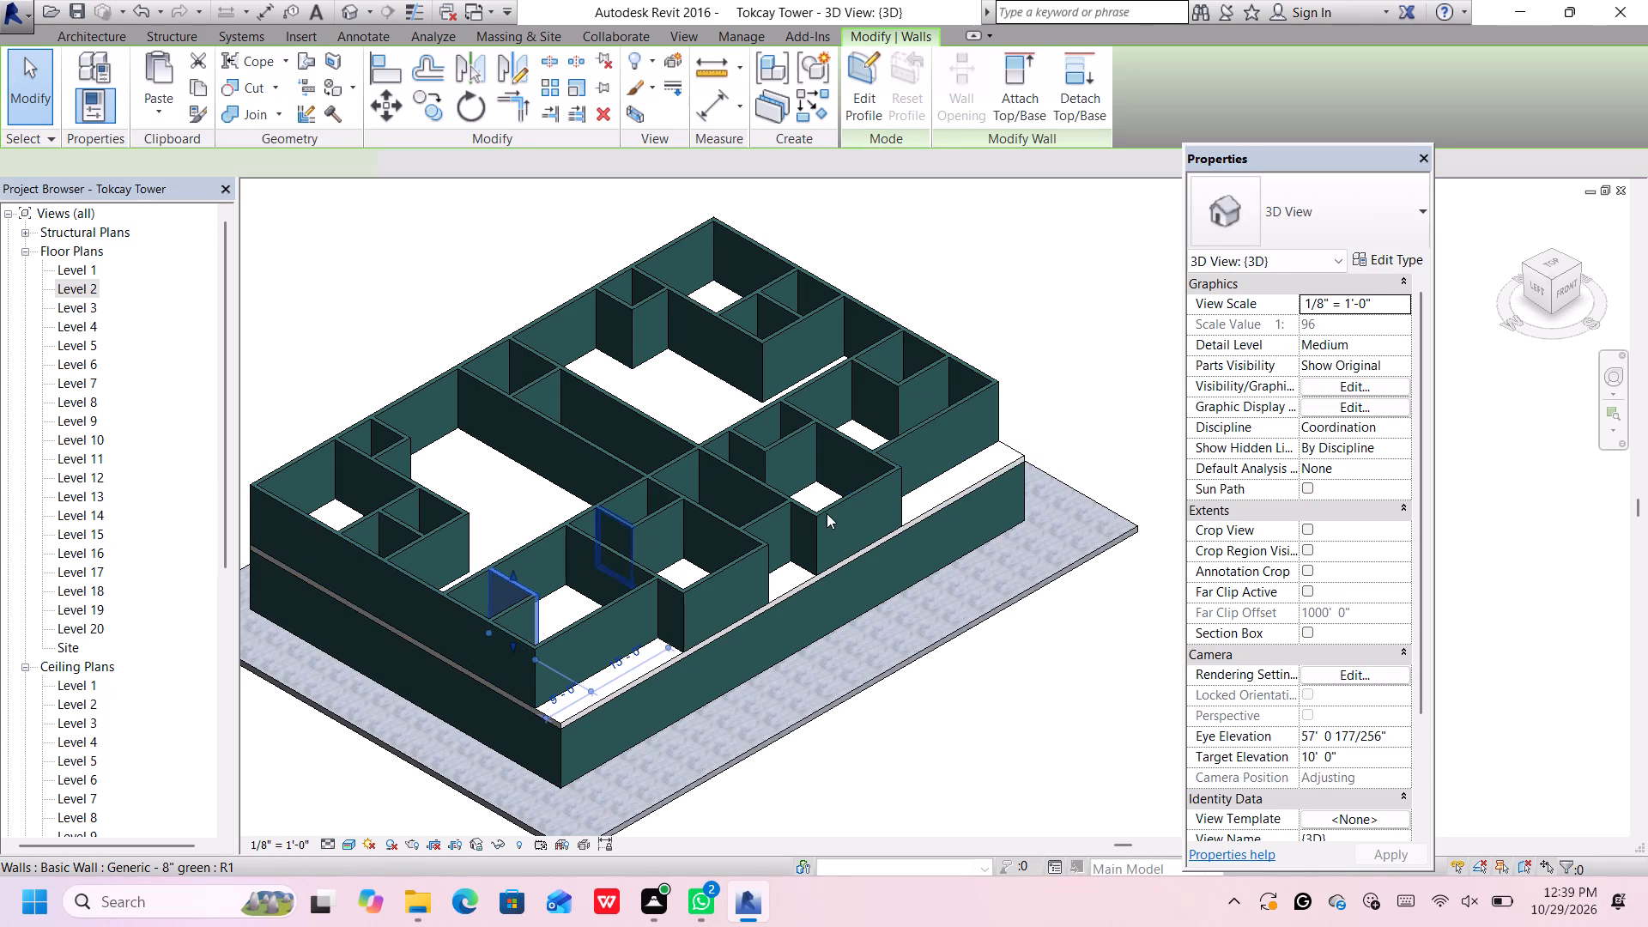
pyautogui.click(1355, 227)
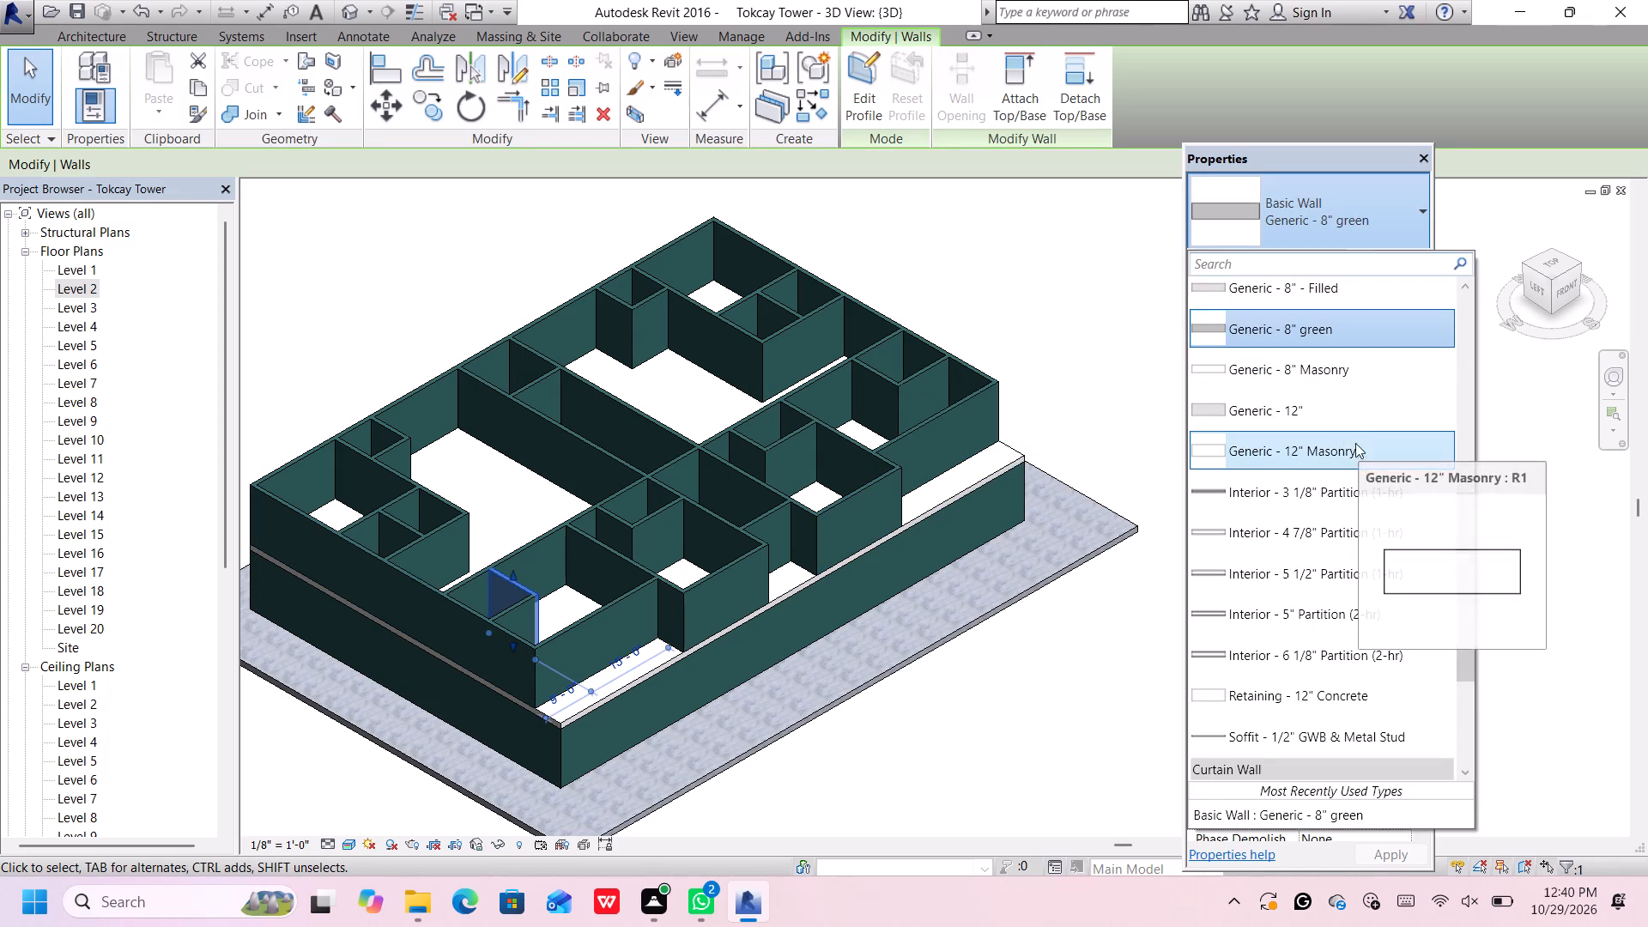
pyautogui.click(1397, 196)
pyautogui.click(1392, 261)
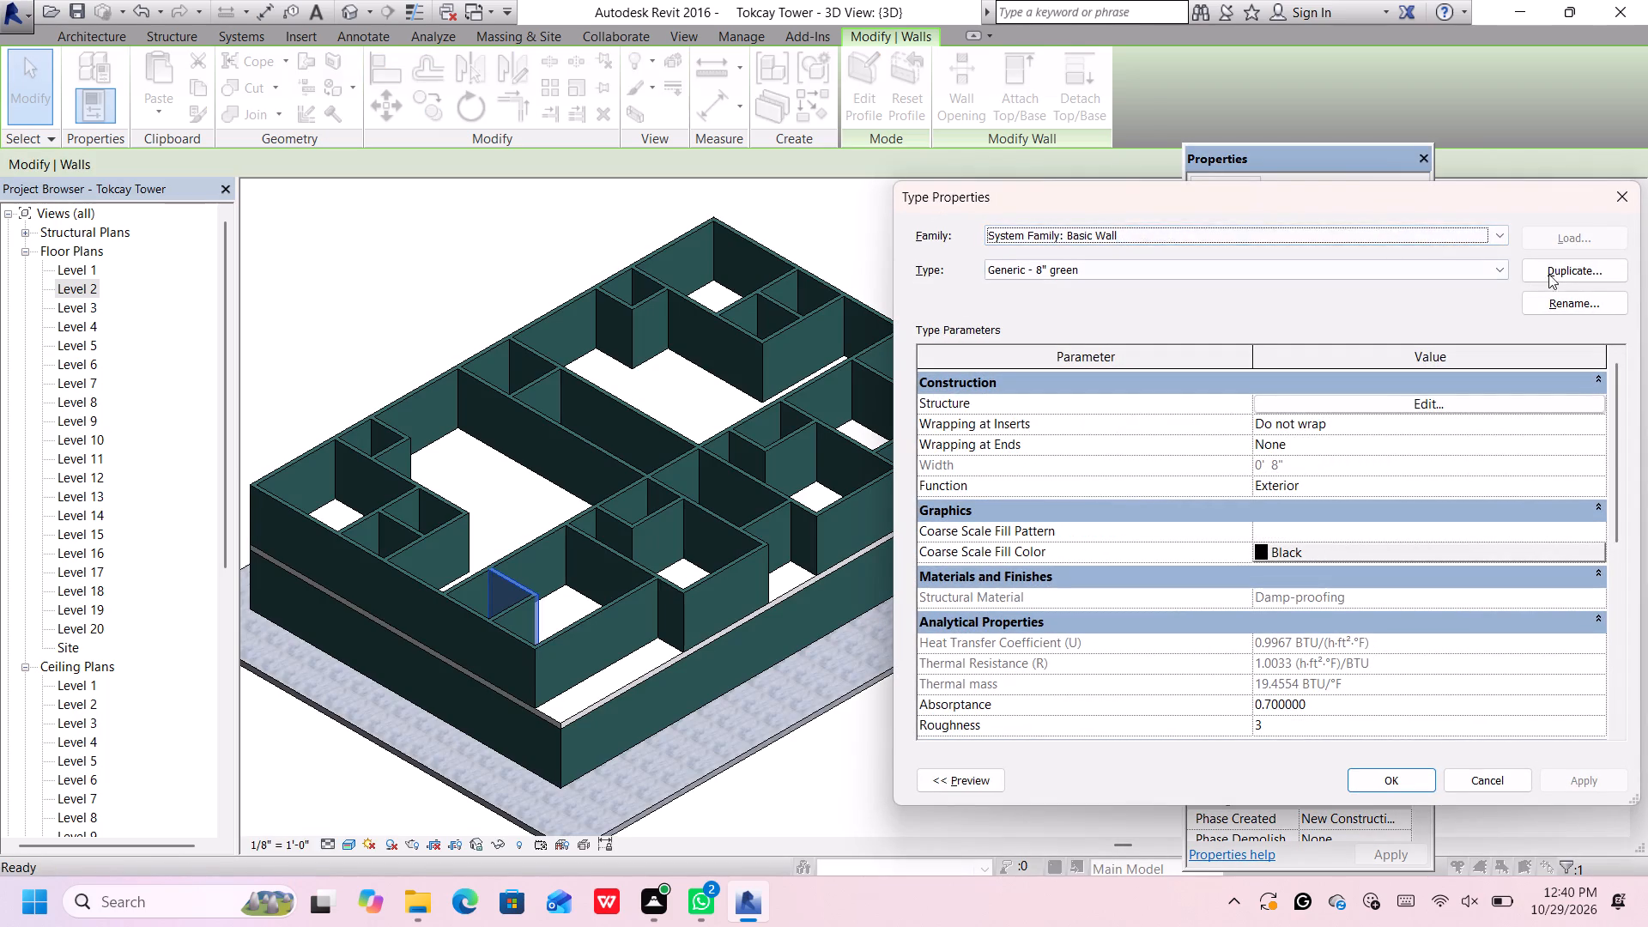
pyautogui.click(1557, 272)
pyautogui.click(1330, 477)
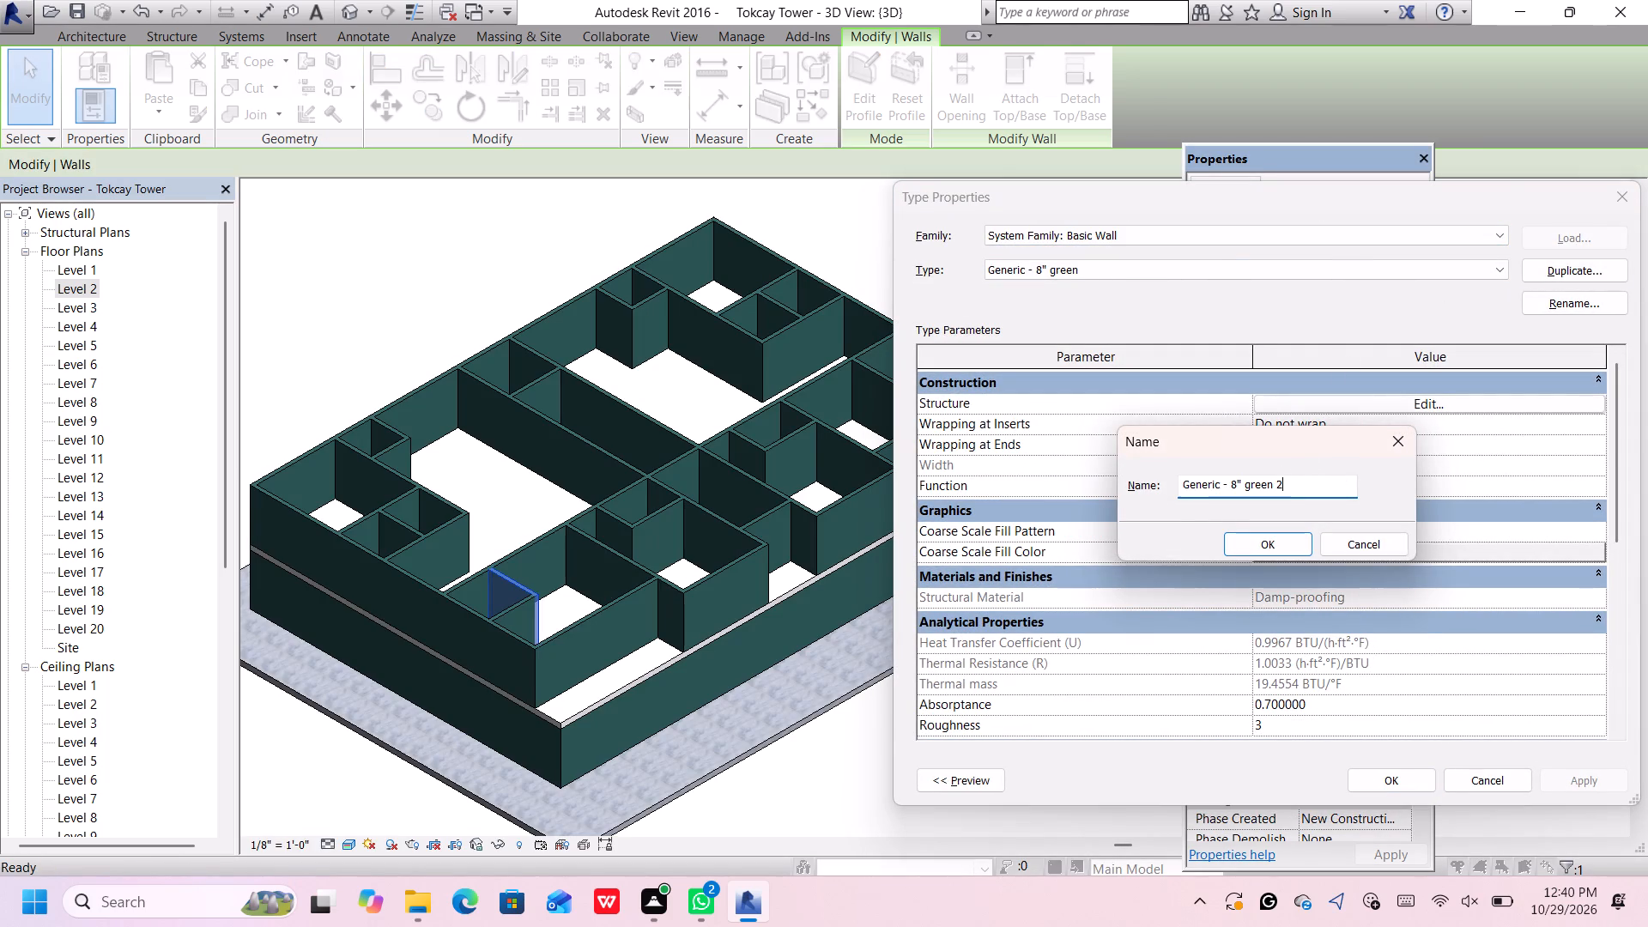
pyautogui.press('BackSpace')
pyautogui.press('BackSpace')
pyautogui.press('BackSpace')
pyautogui.press('BackSpace')
pyautogui.press('BackSpace')
pyautogui.press('BackSpace')
pyautogui.press('BackSpace')
pyautogui.write('wh')
pyautogui.press('i')
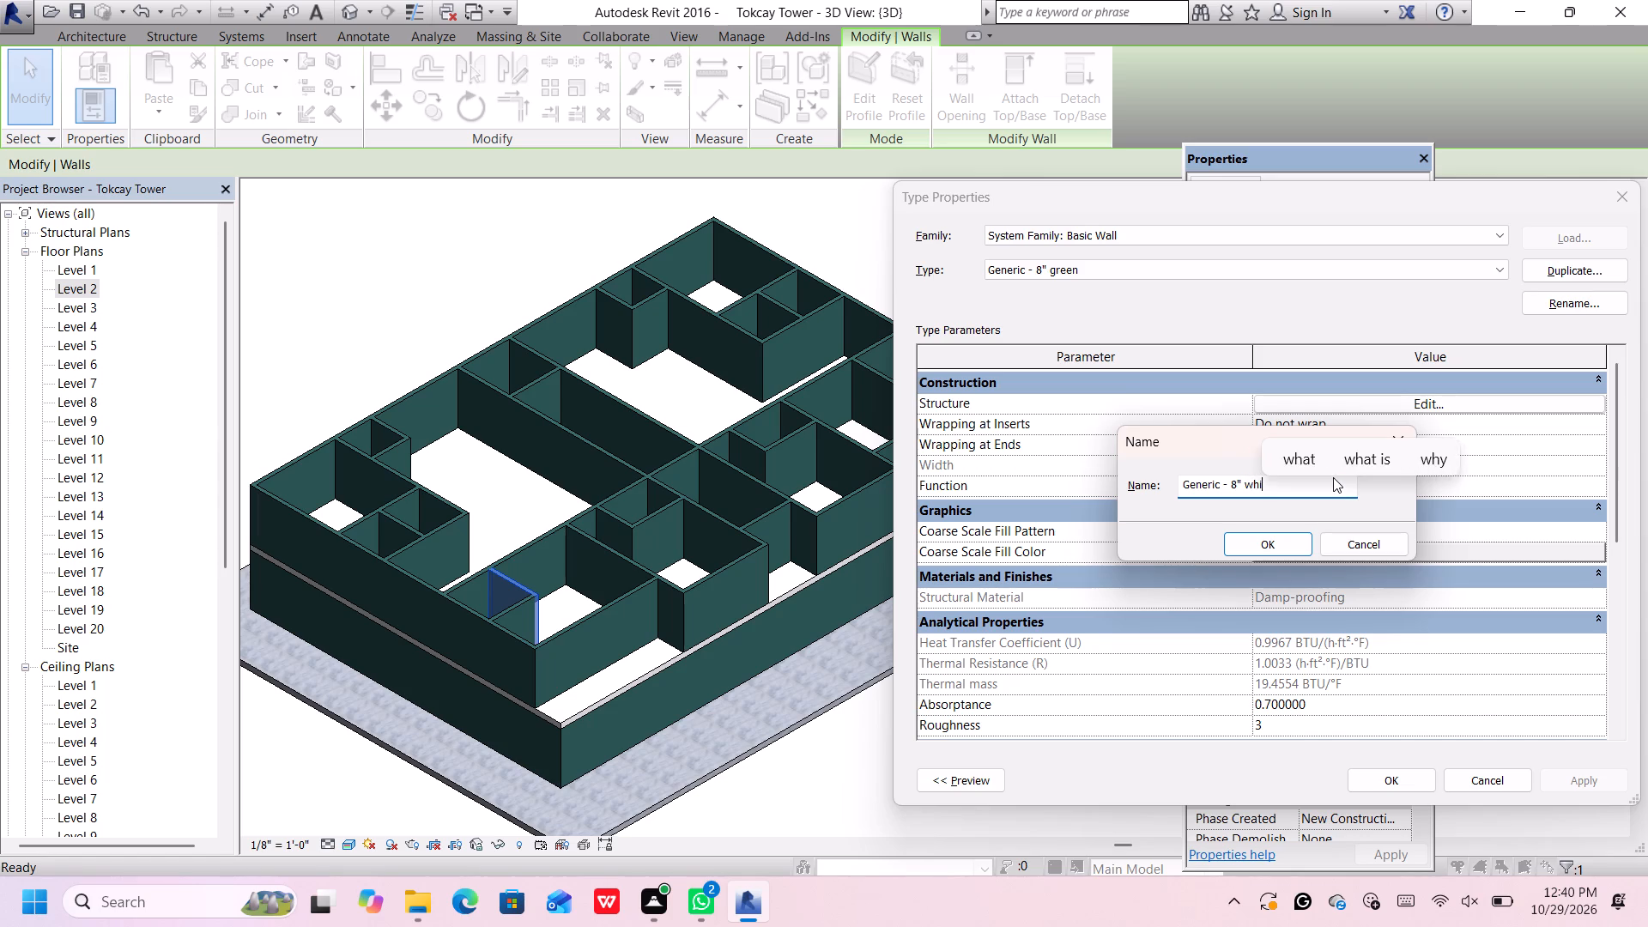
pyautogui.write('te')
pyautogui.press('Return')
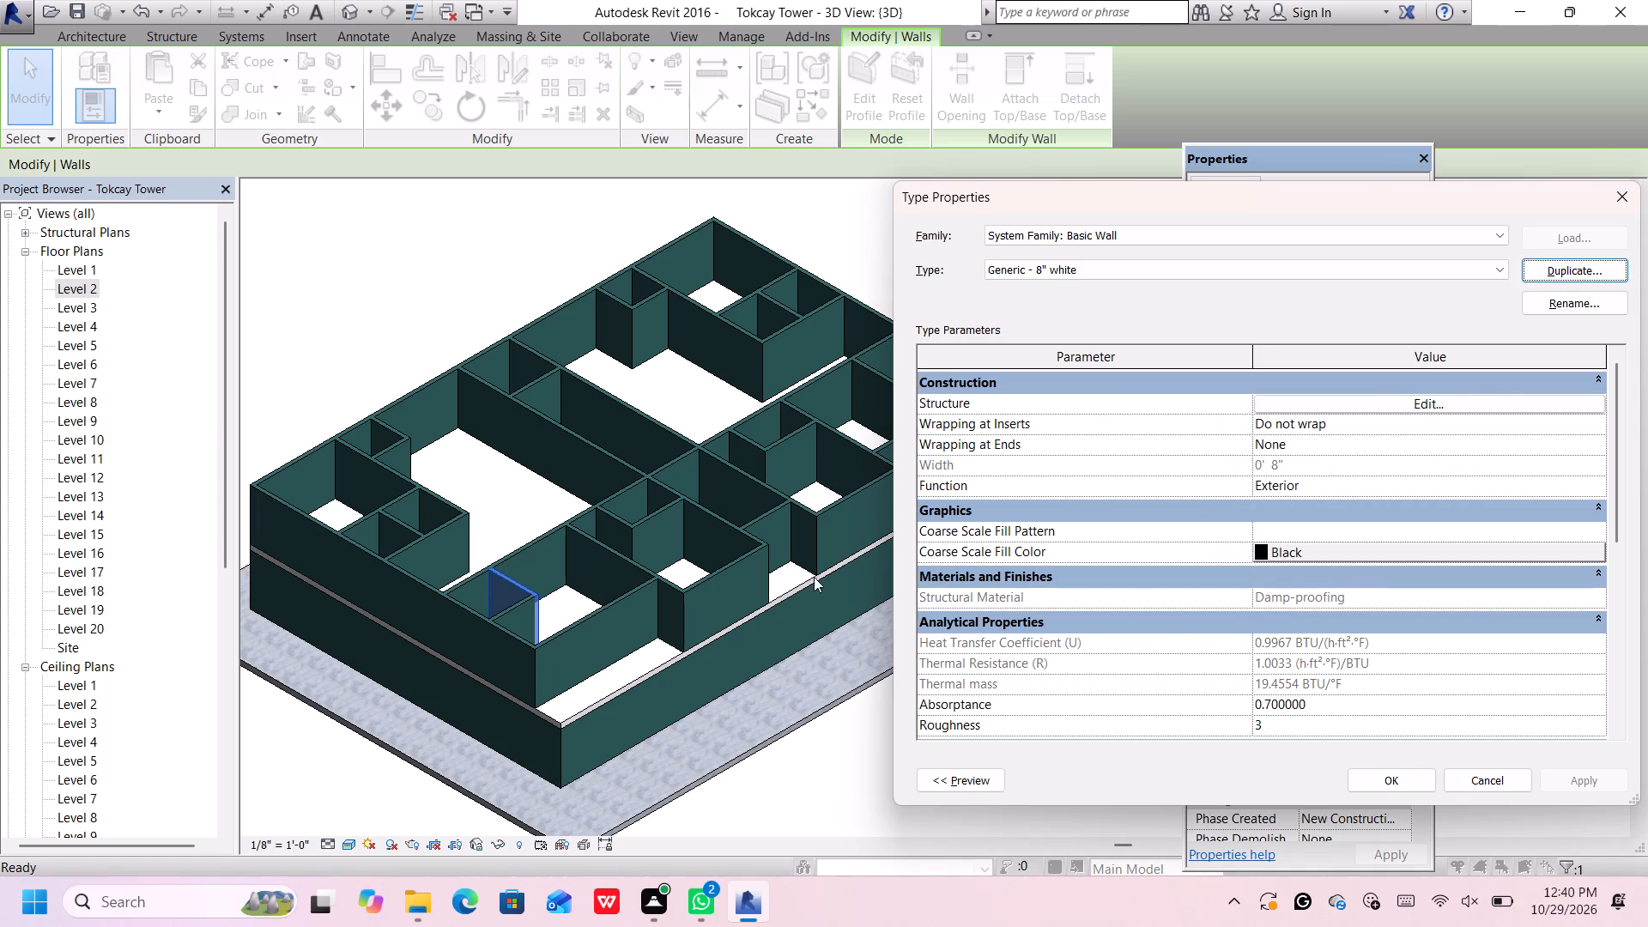
# Set the structure layer material of the Generic - 8" white wall type to Door - Frame.
pyautogui.click(1475, 408)
pyautogui.click(1244, 399)
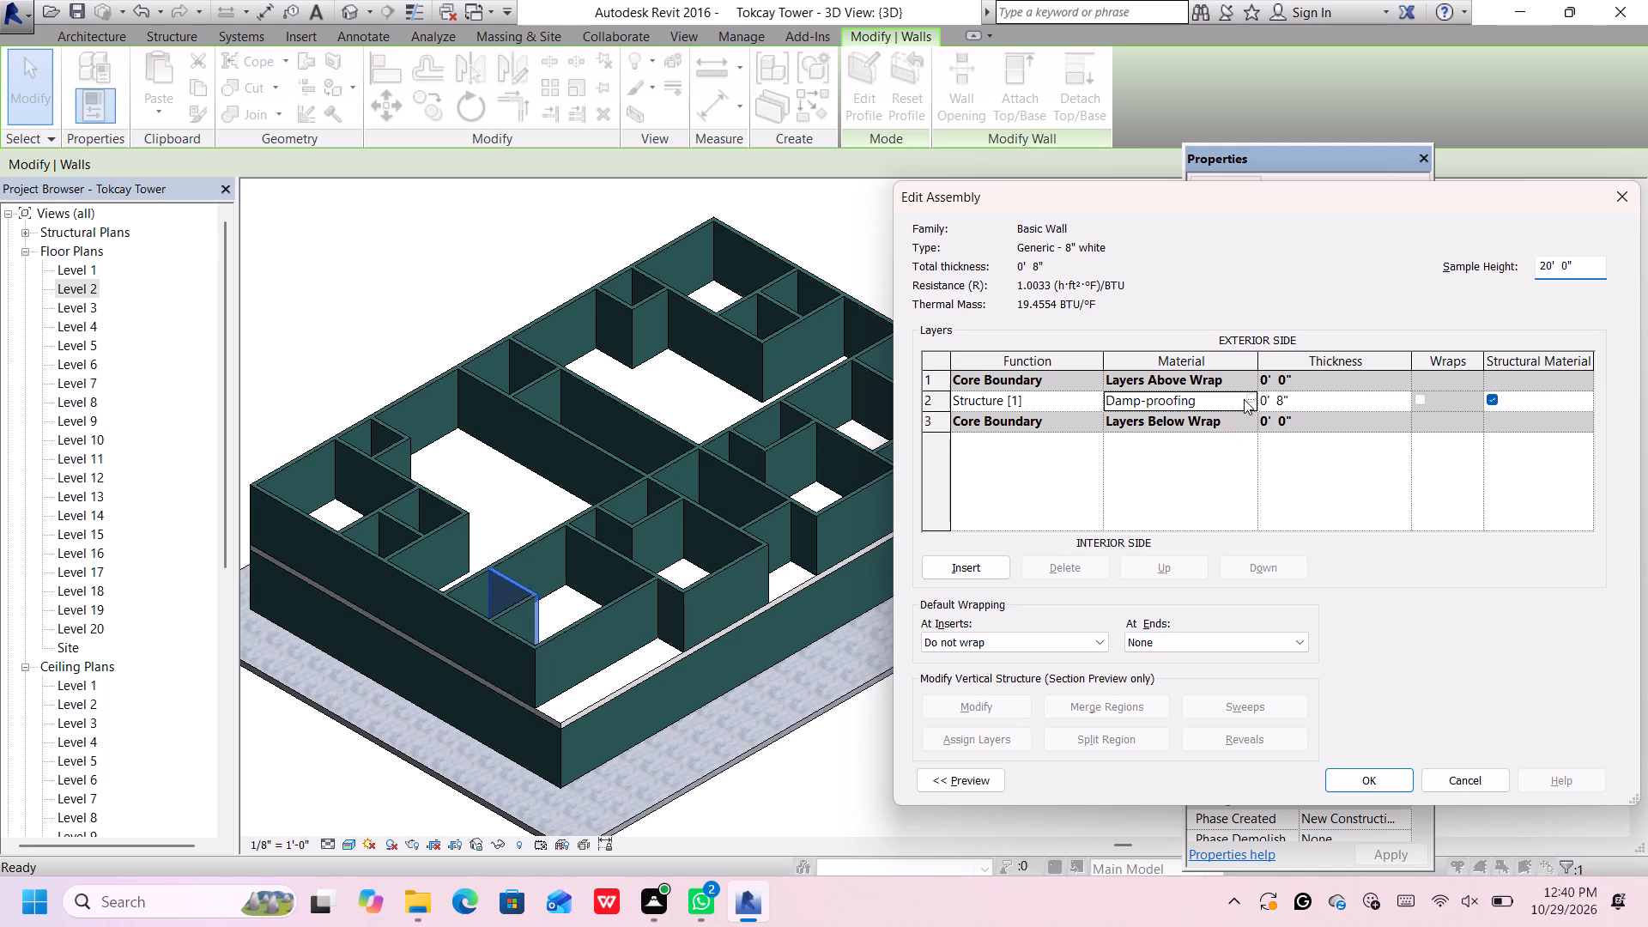
pyautogui.click(1253, 398)
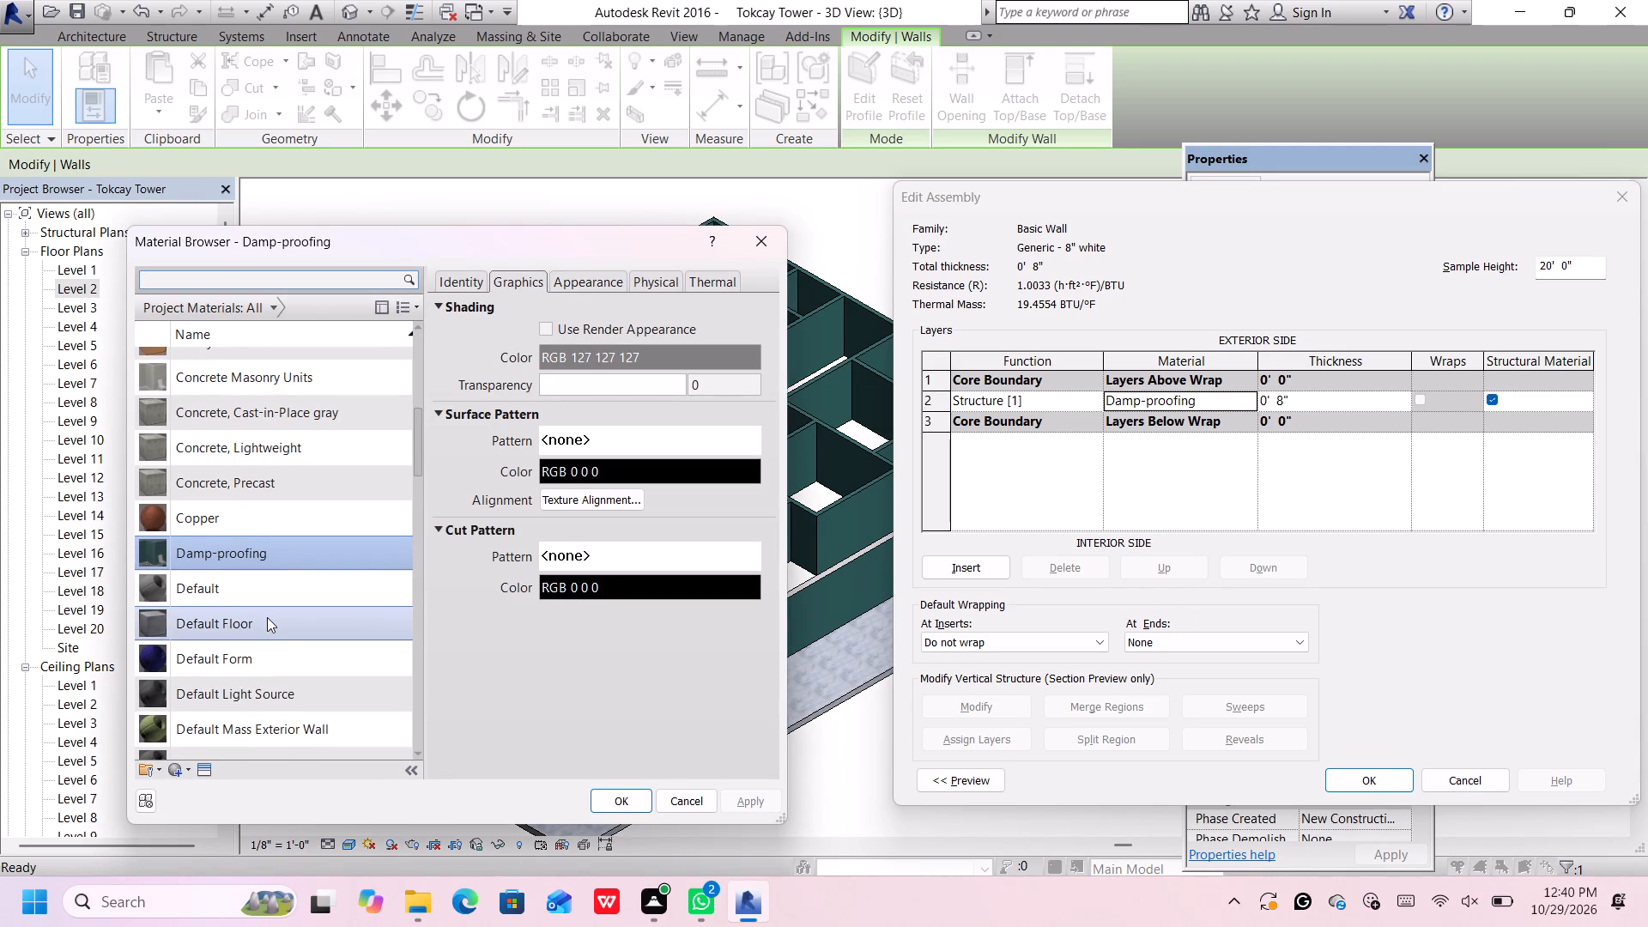
pyautogui.scroll(-2, 267, 617)
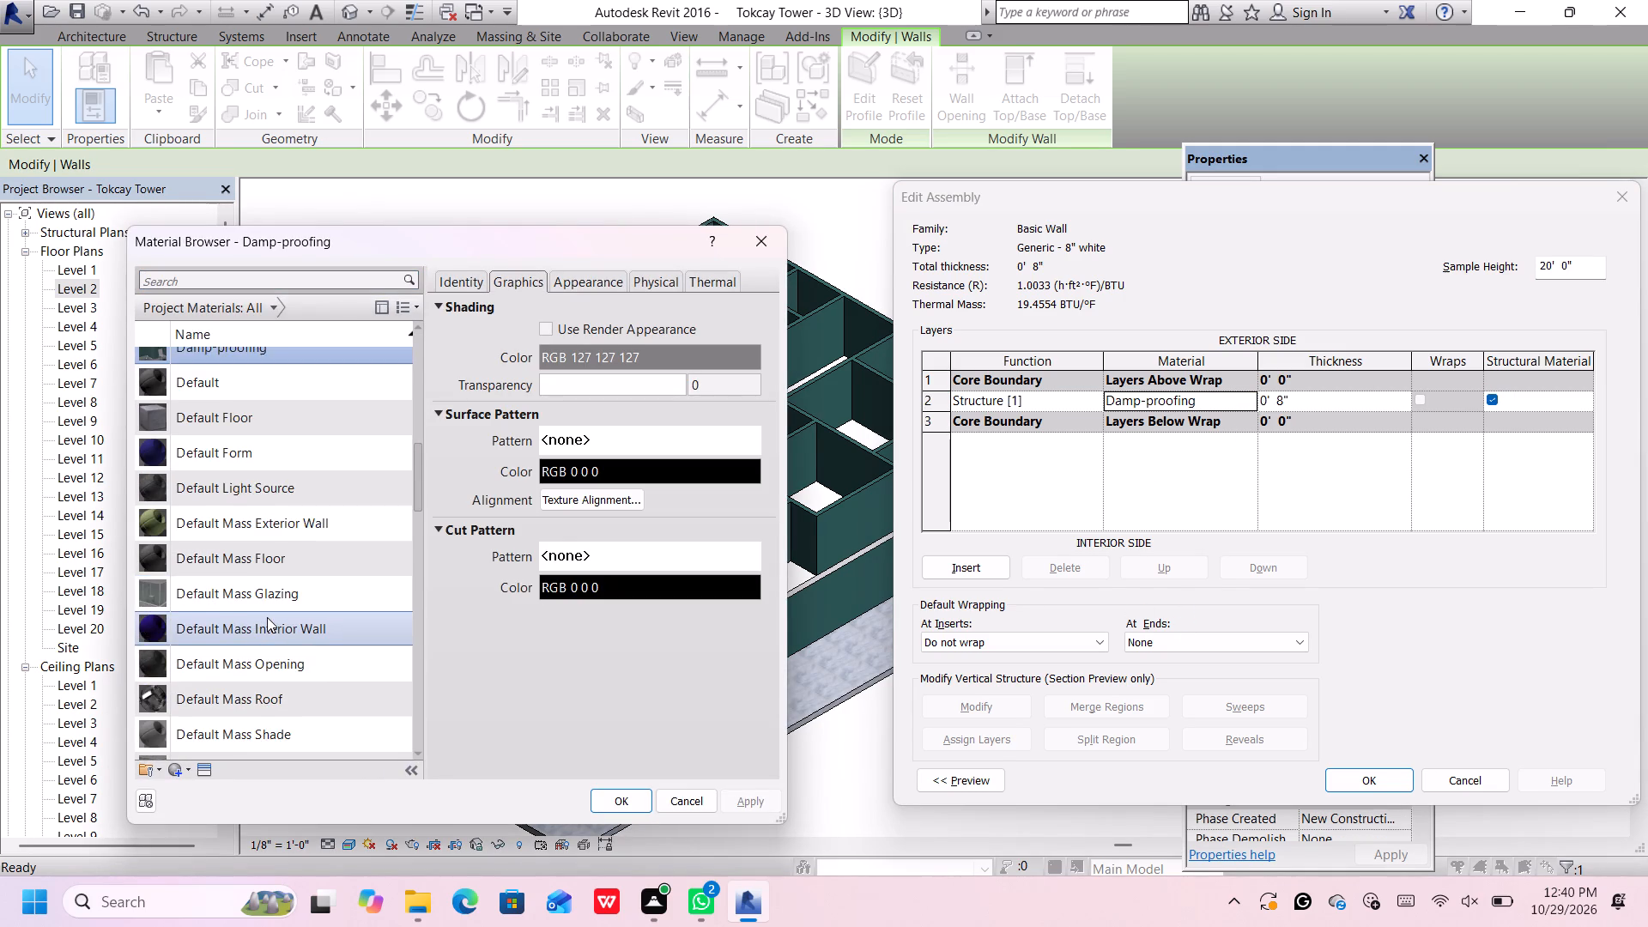
pyautogui.scroll(-2, 267, 617)
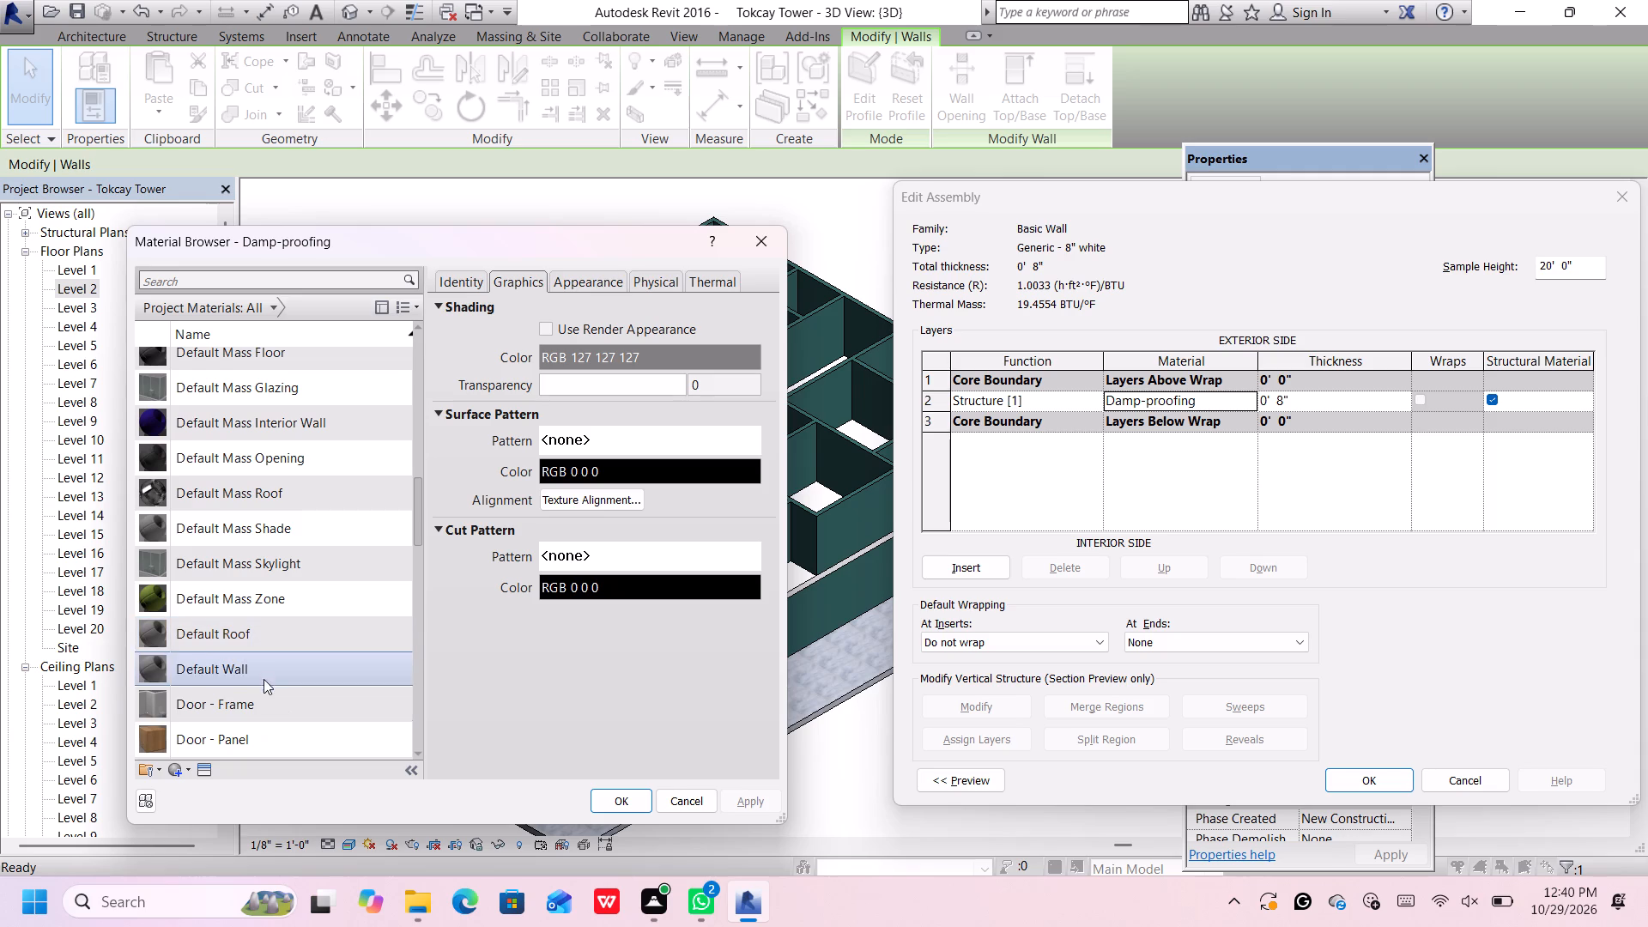
pyautogui.click(266, 701)
pyautogui.click(613, 797)
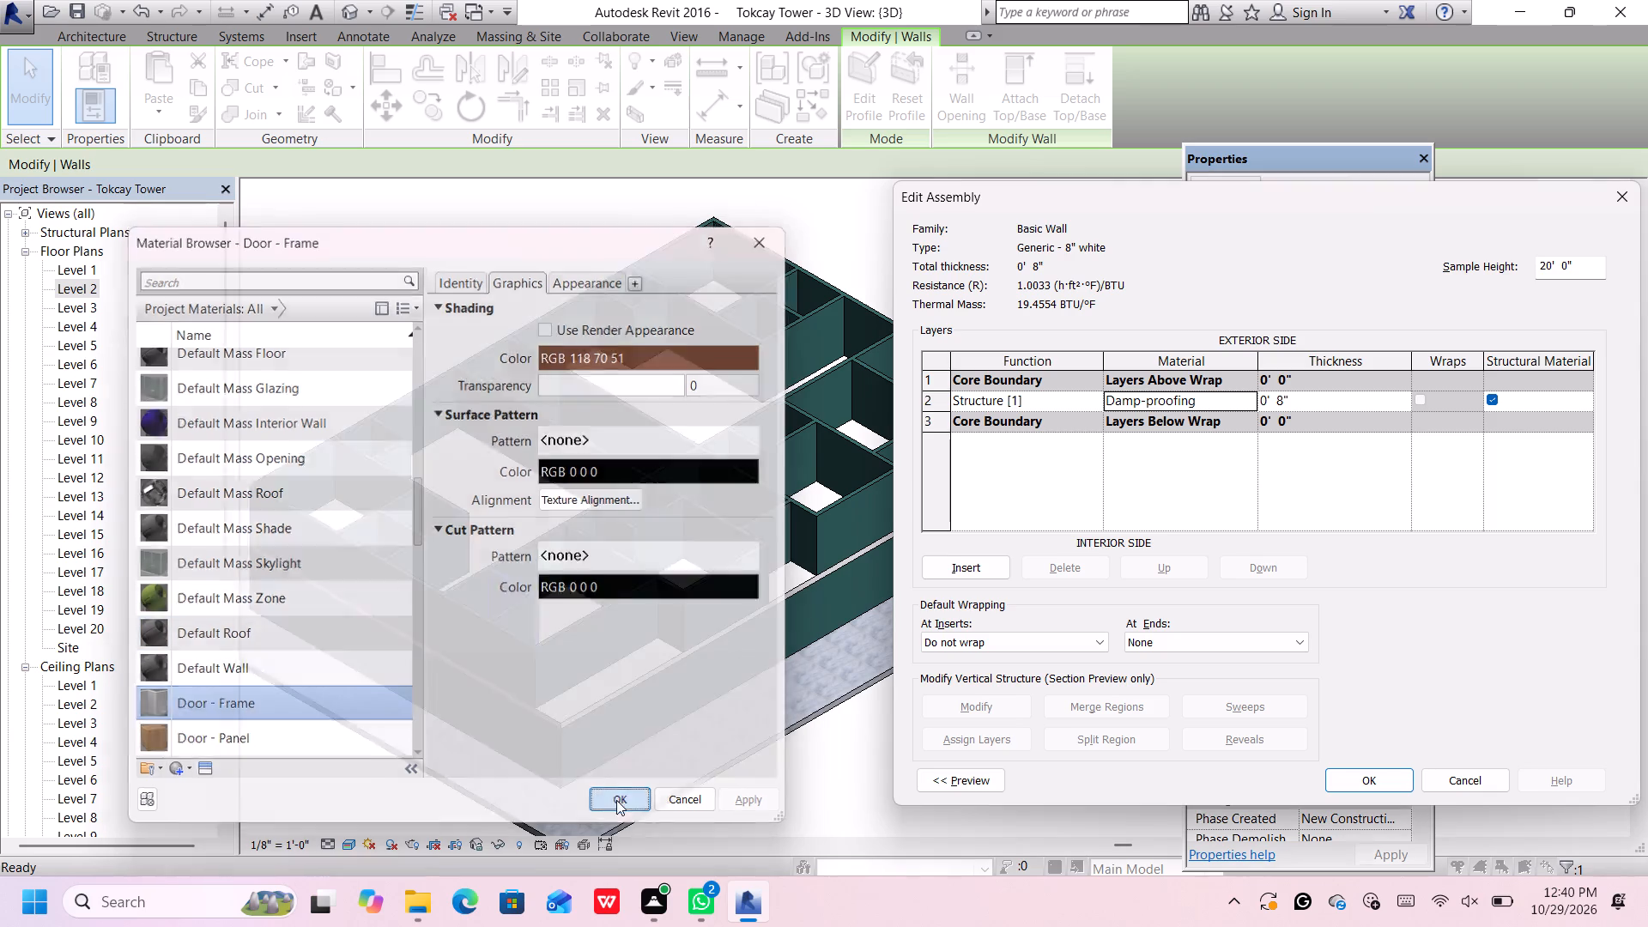
pyautogui.click(1354, 773)
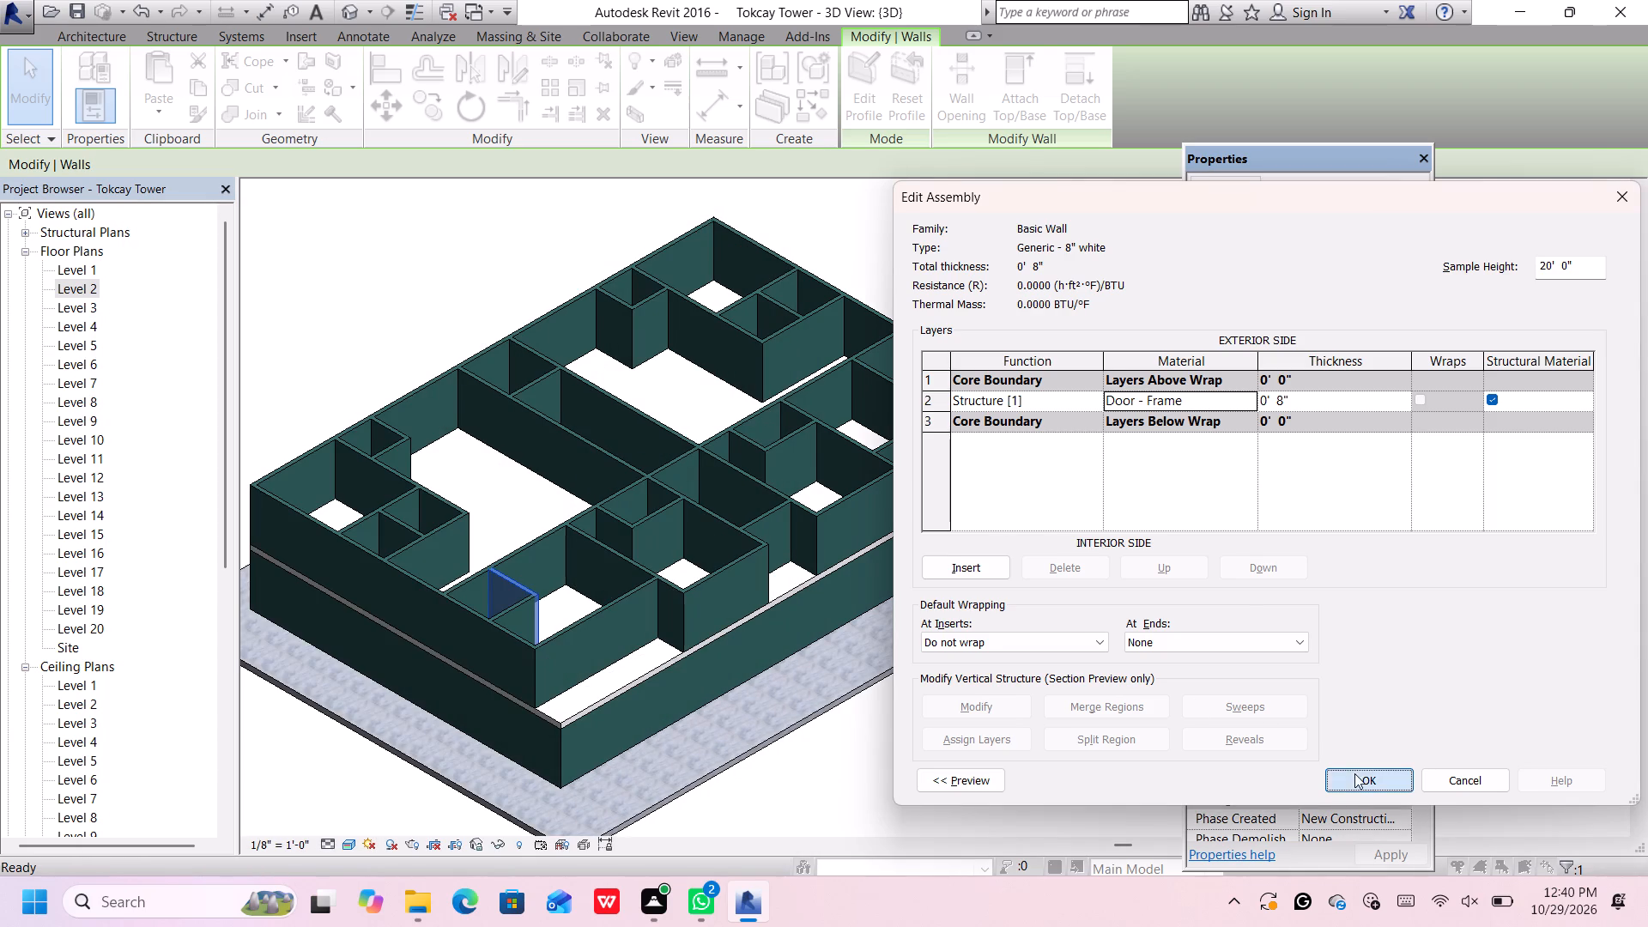
pyautogui.click(1361, 781)
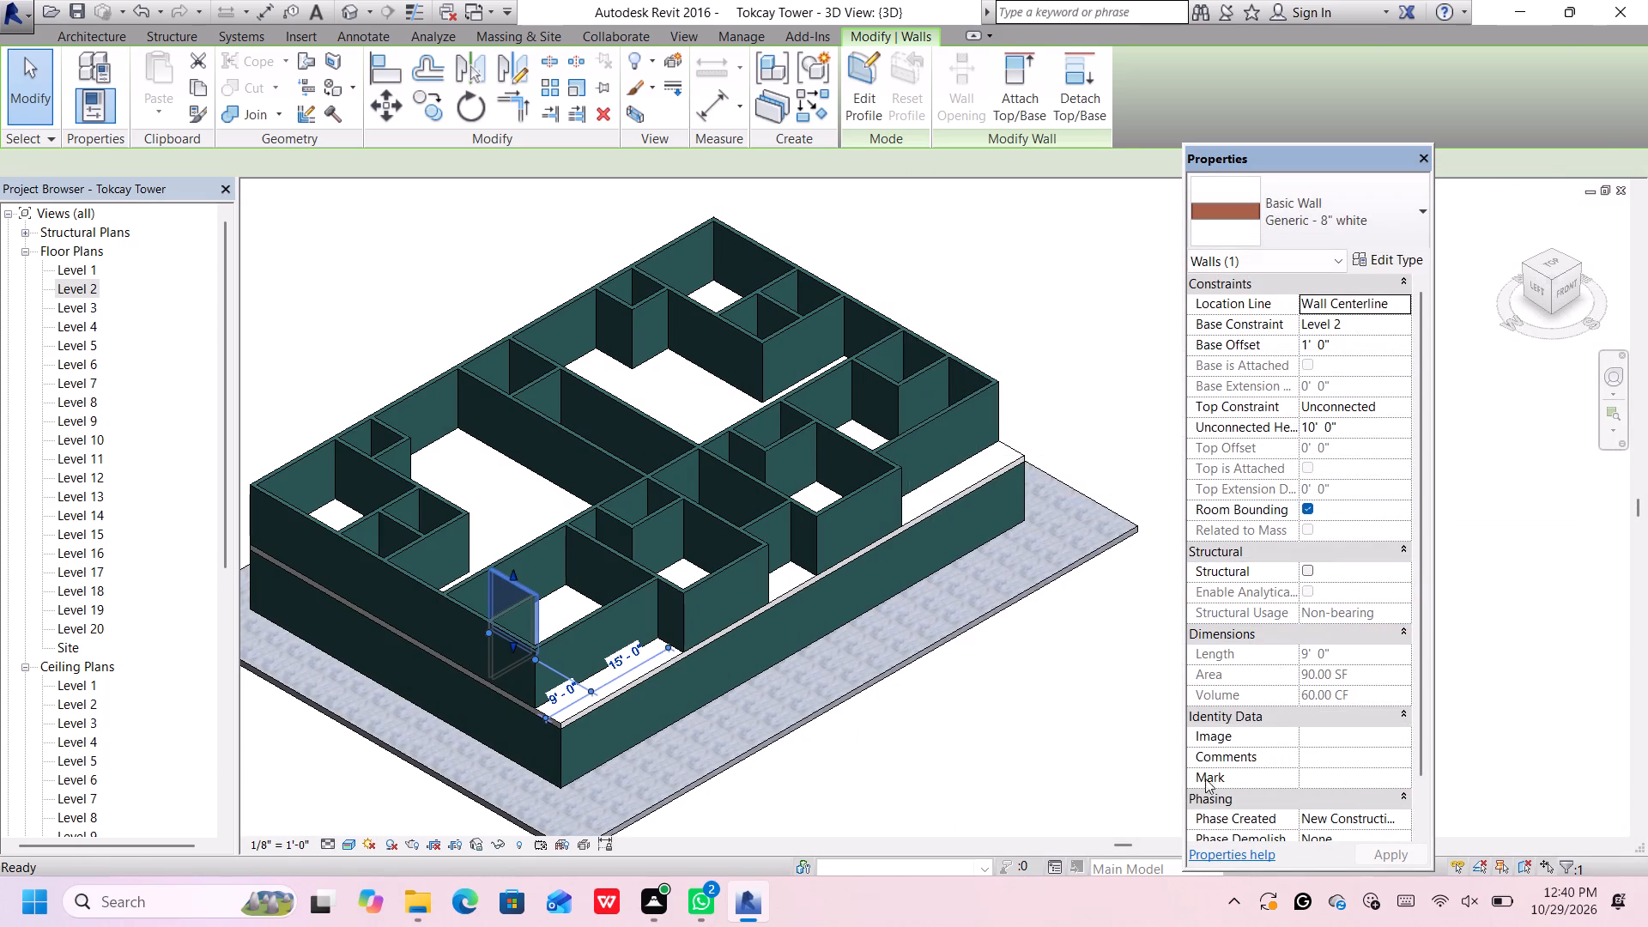
pyautogui.click(1071, 761)
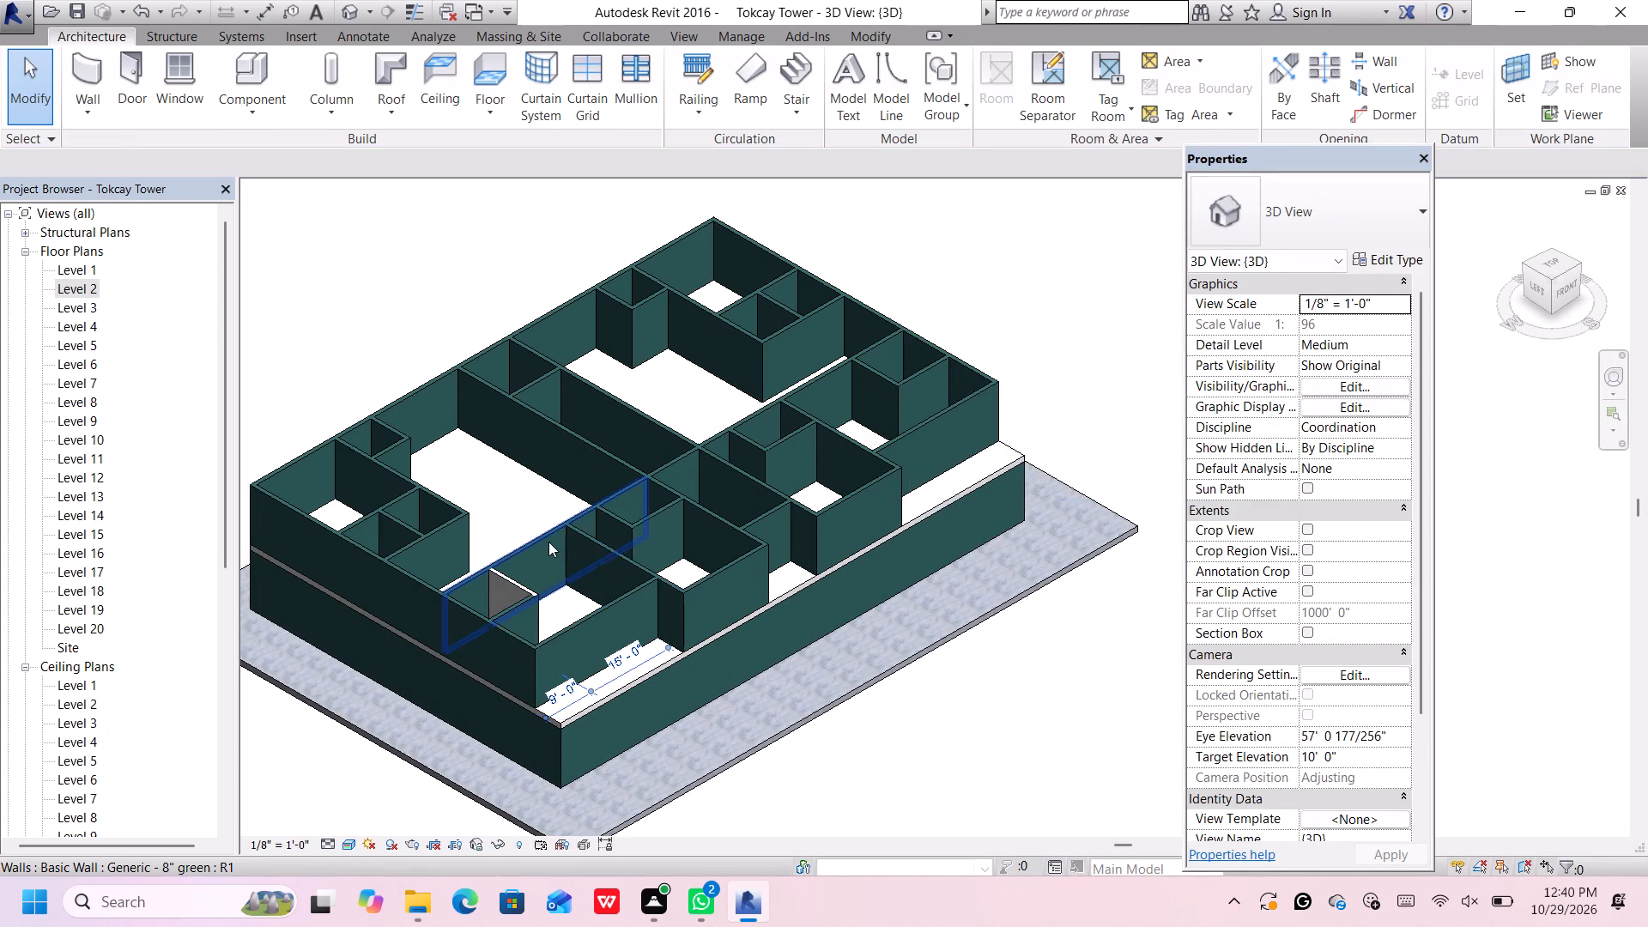
# Change the southwest unit's long north wall and the small southwest room's south partition to Generic - 8" white.
pyautogui.click(550, 539)
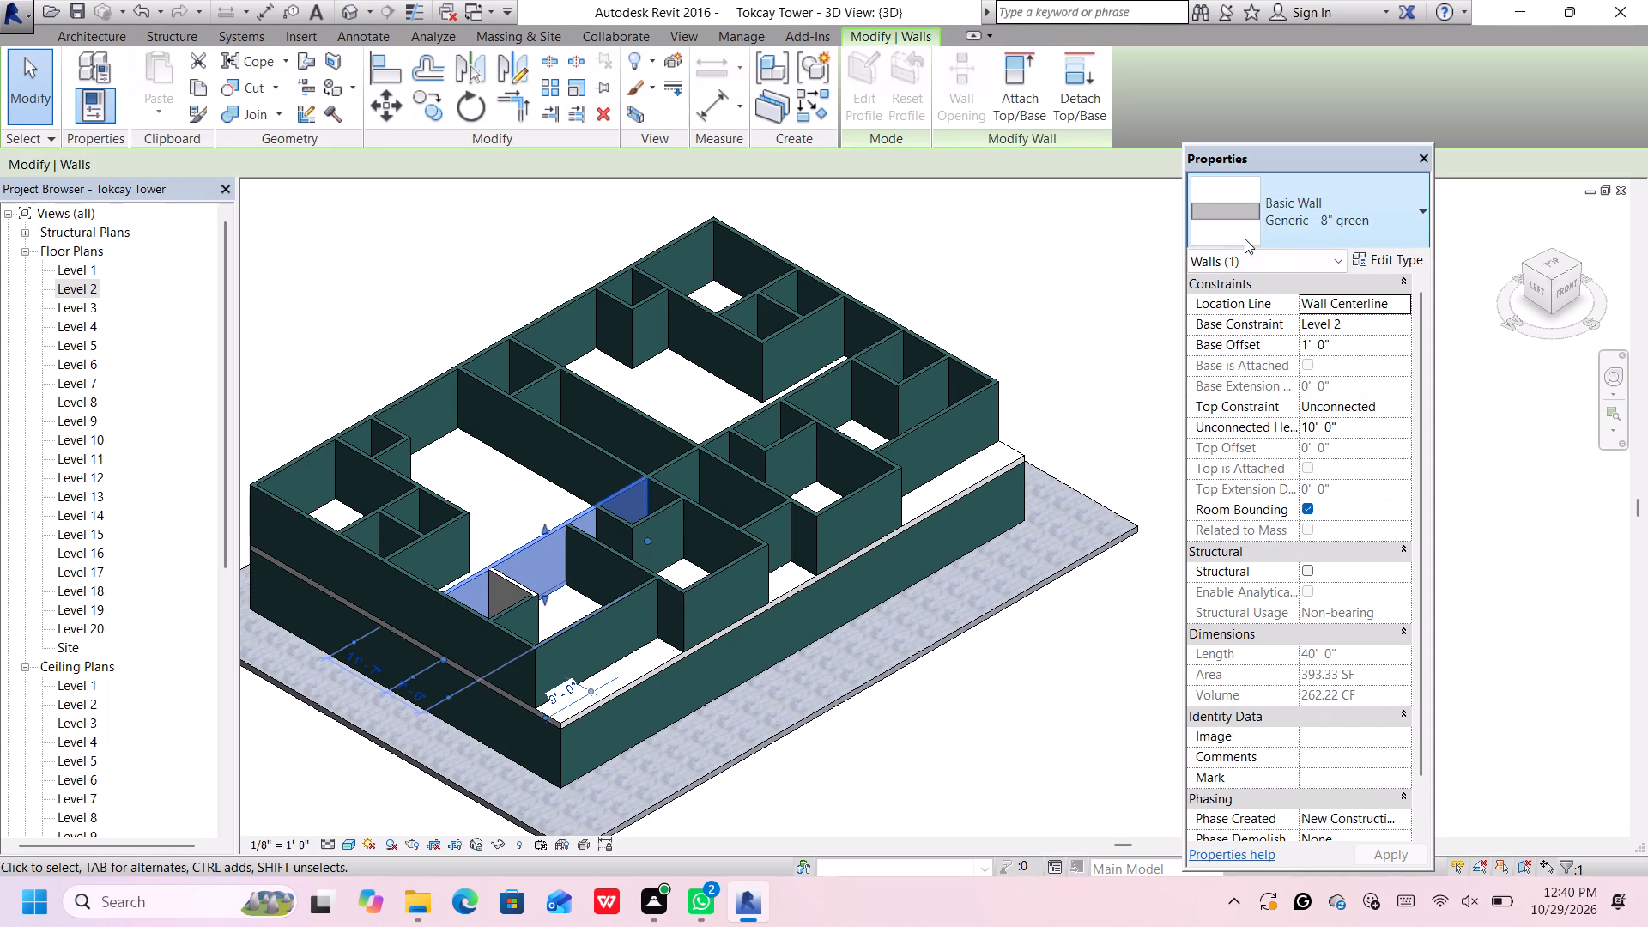
pyautogui.click(1334, 222)
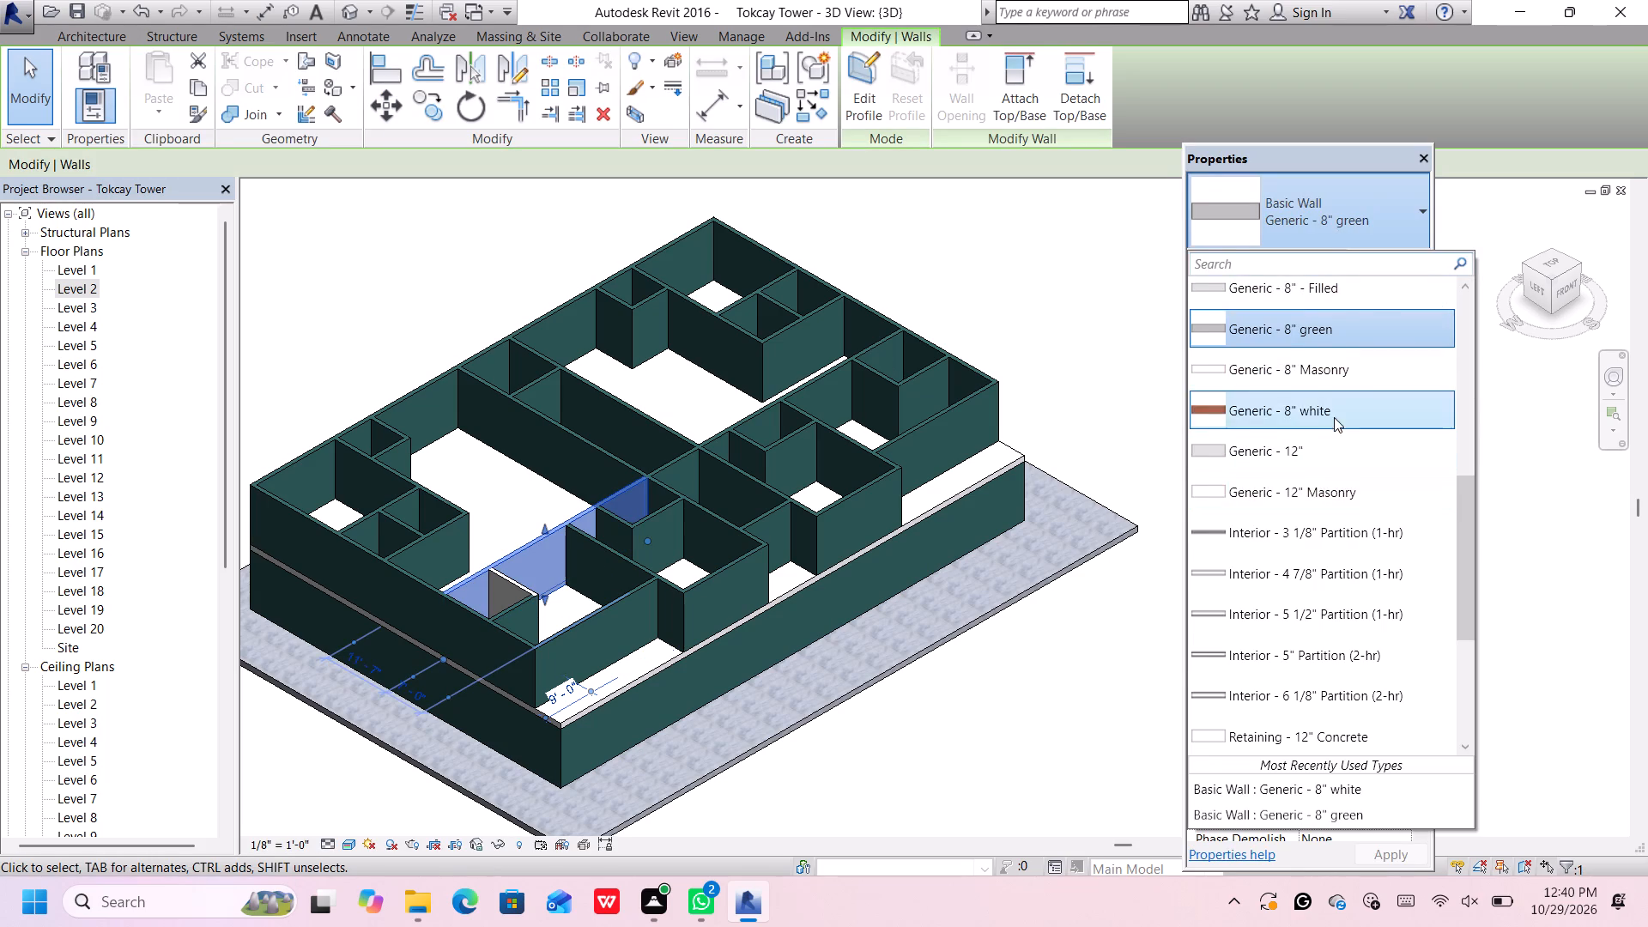
pyautogui.click(1338, 419)
pyautogui.scroll(-4, 538, 527)
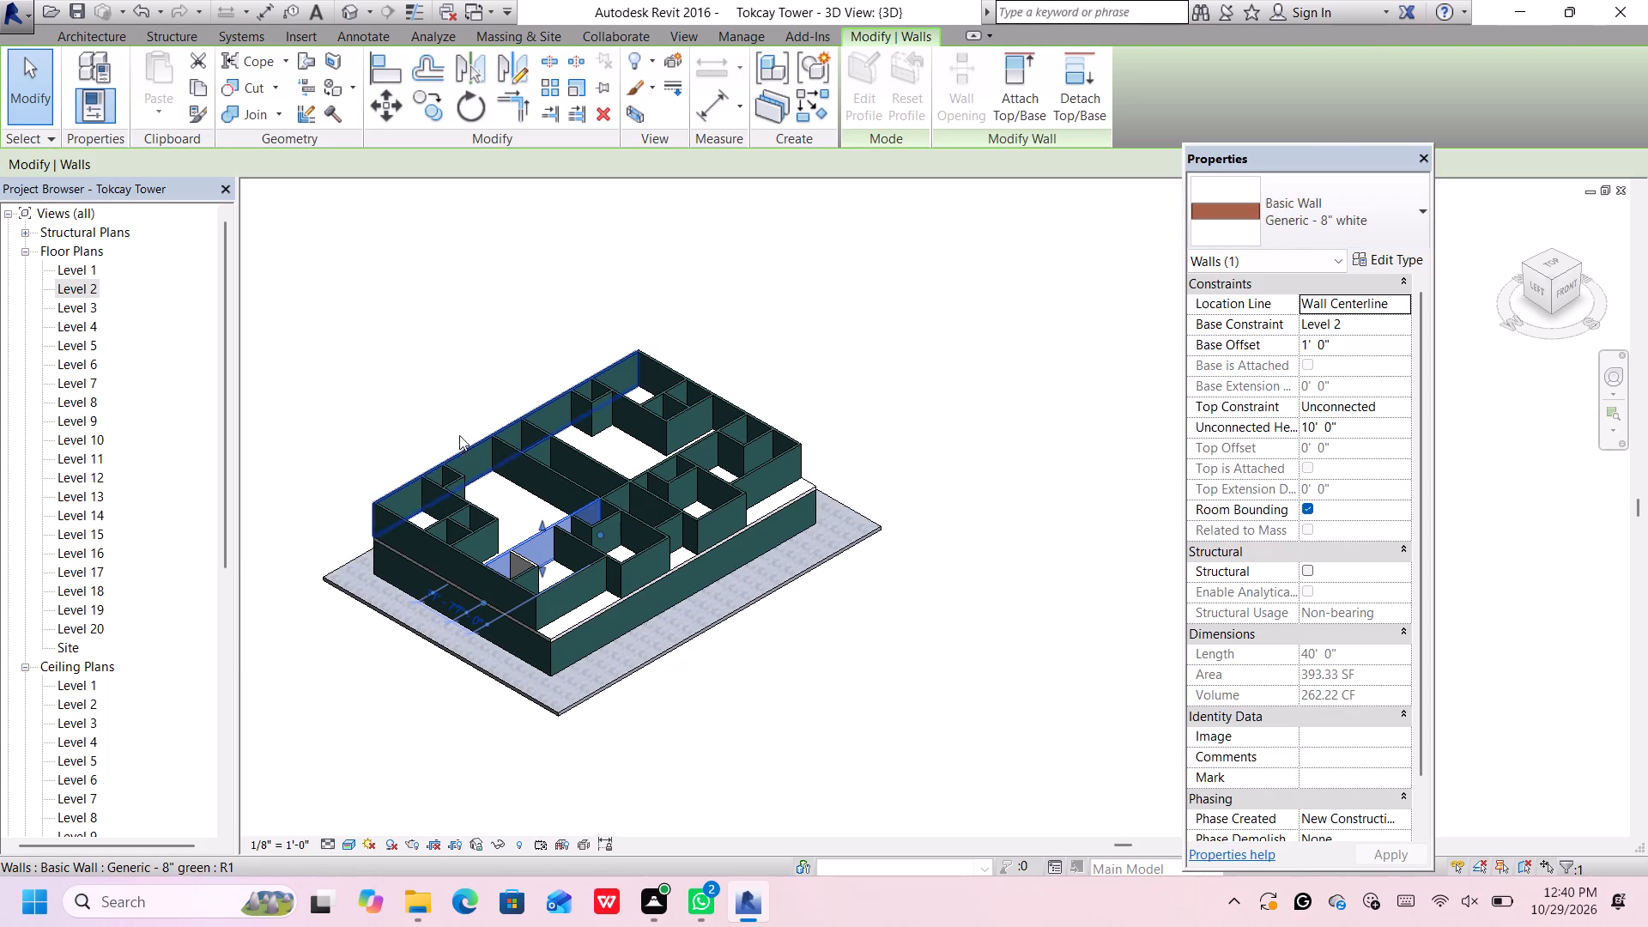
pyautogui.click(449, 406)
pyautogui.scroll(5, 453, 546)
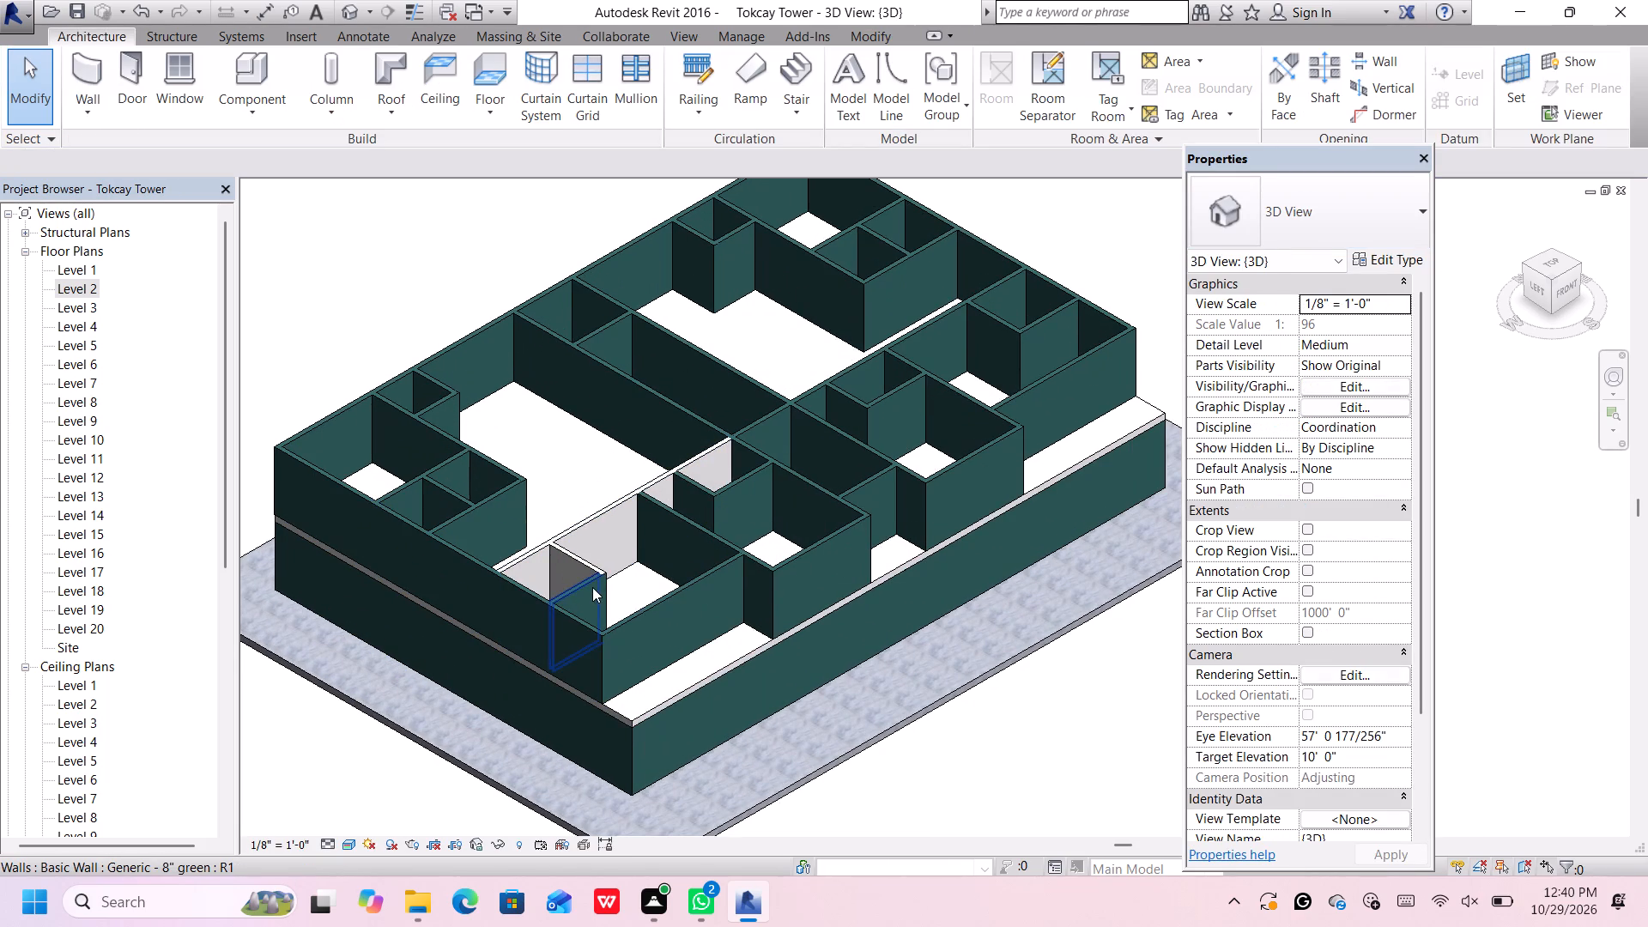
pyautogui.click(592, 587)
pyautogui.click(1278, 213)
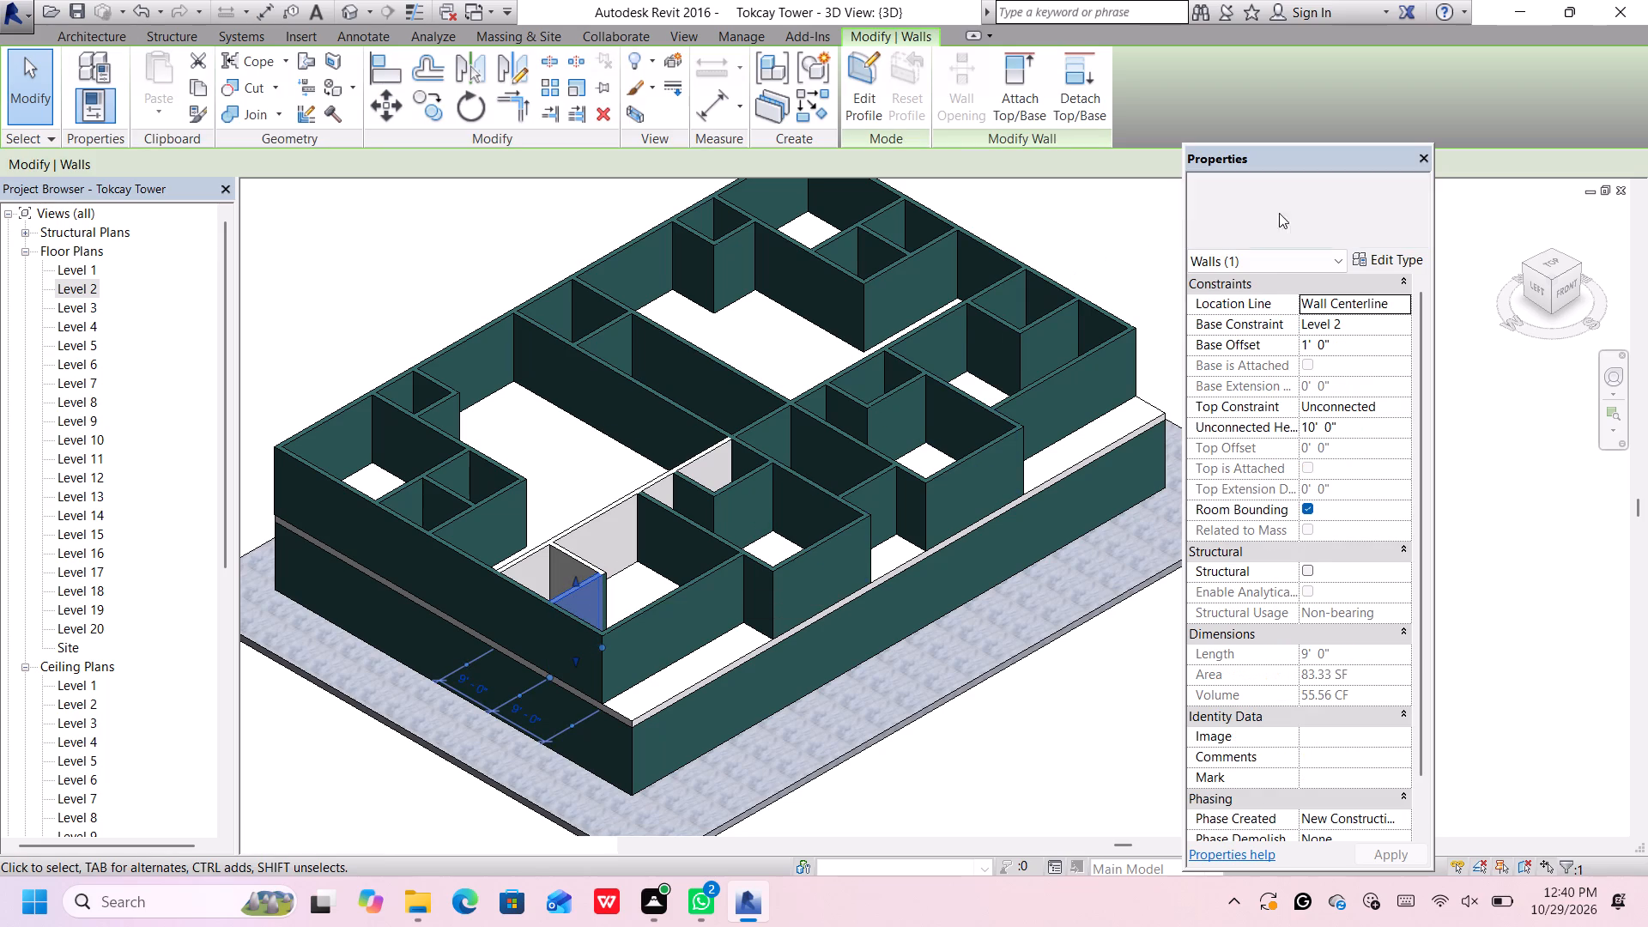
pyautogui.click(1317, 414)
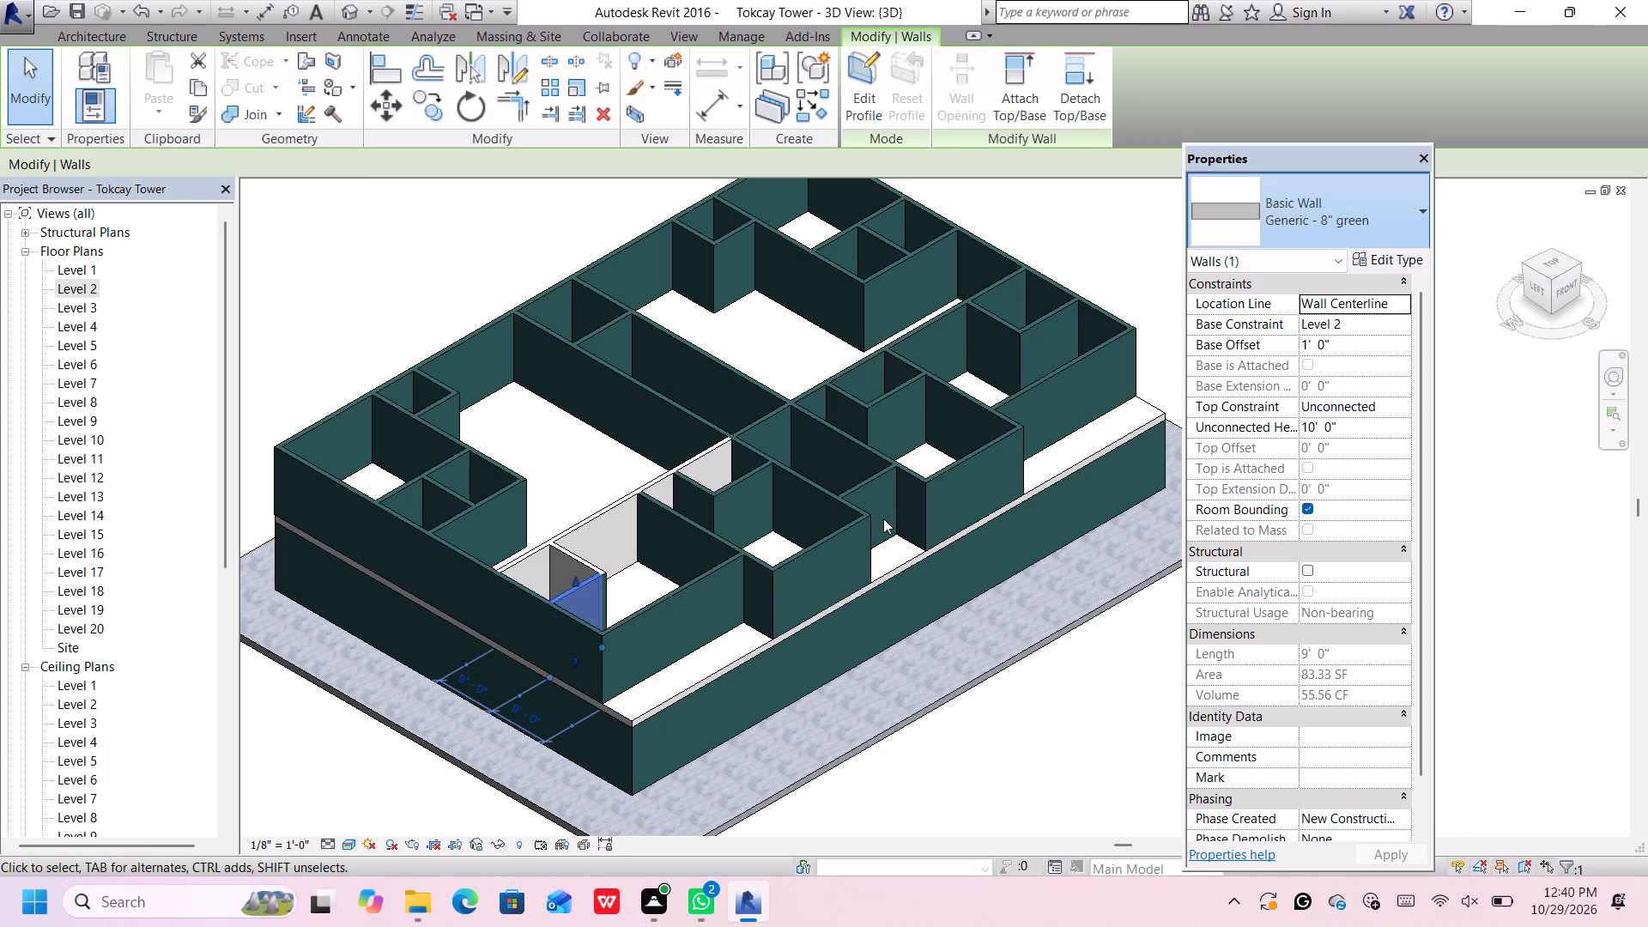
# Change the 23' north-south wall on the east side of the southwest room to Generic - 8" white.
pyautogui.click(726, 542)
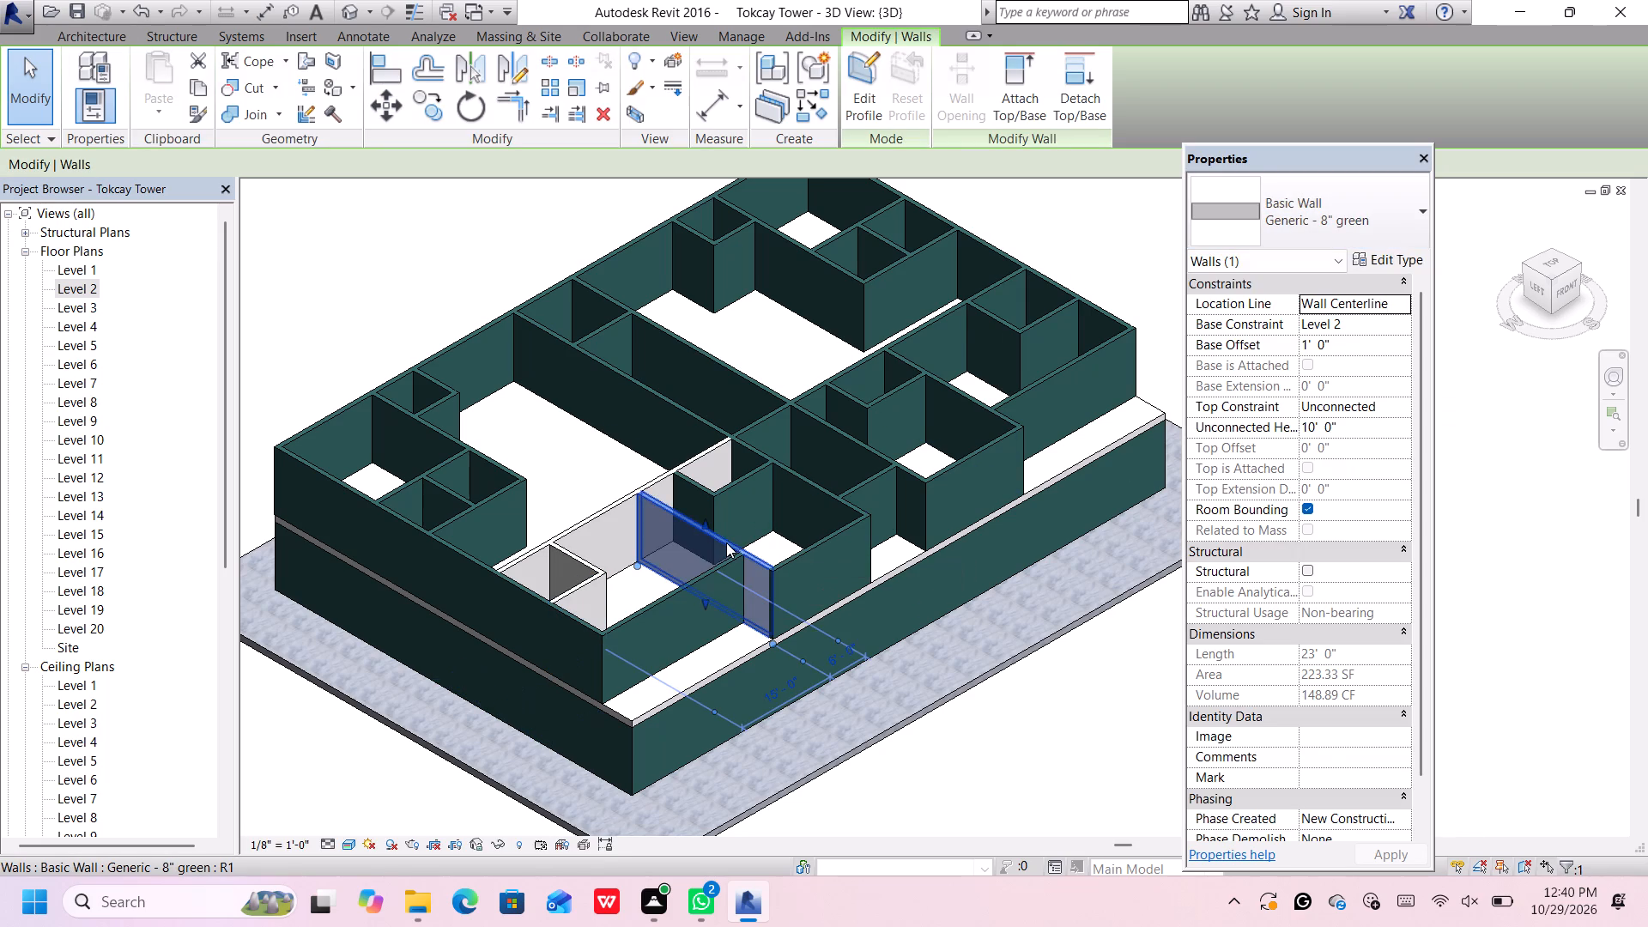
pyautogui.click(1280, 222)
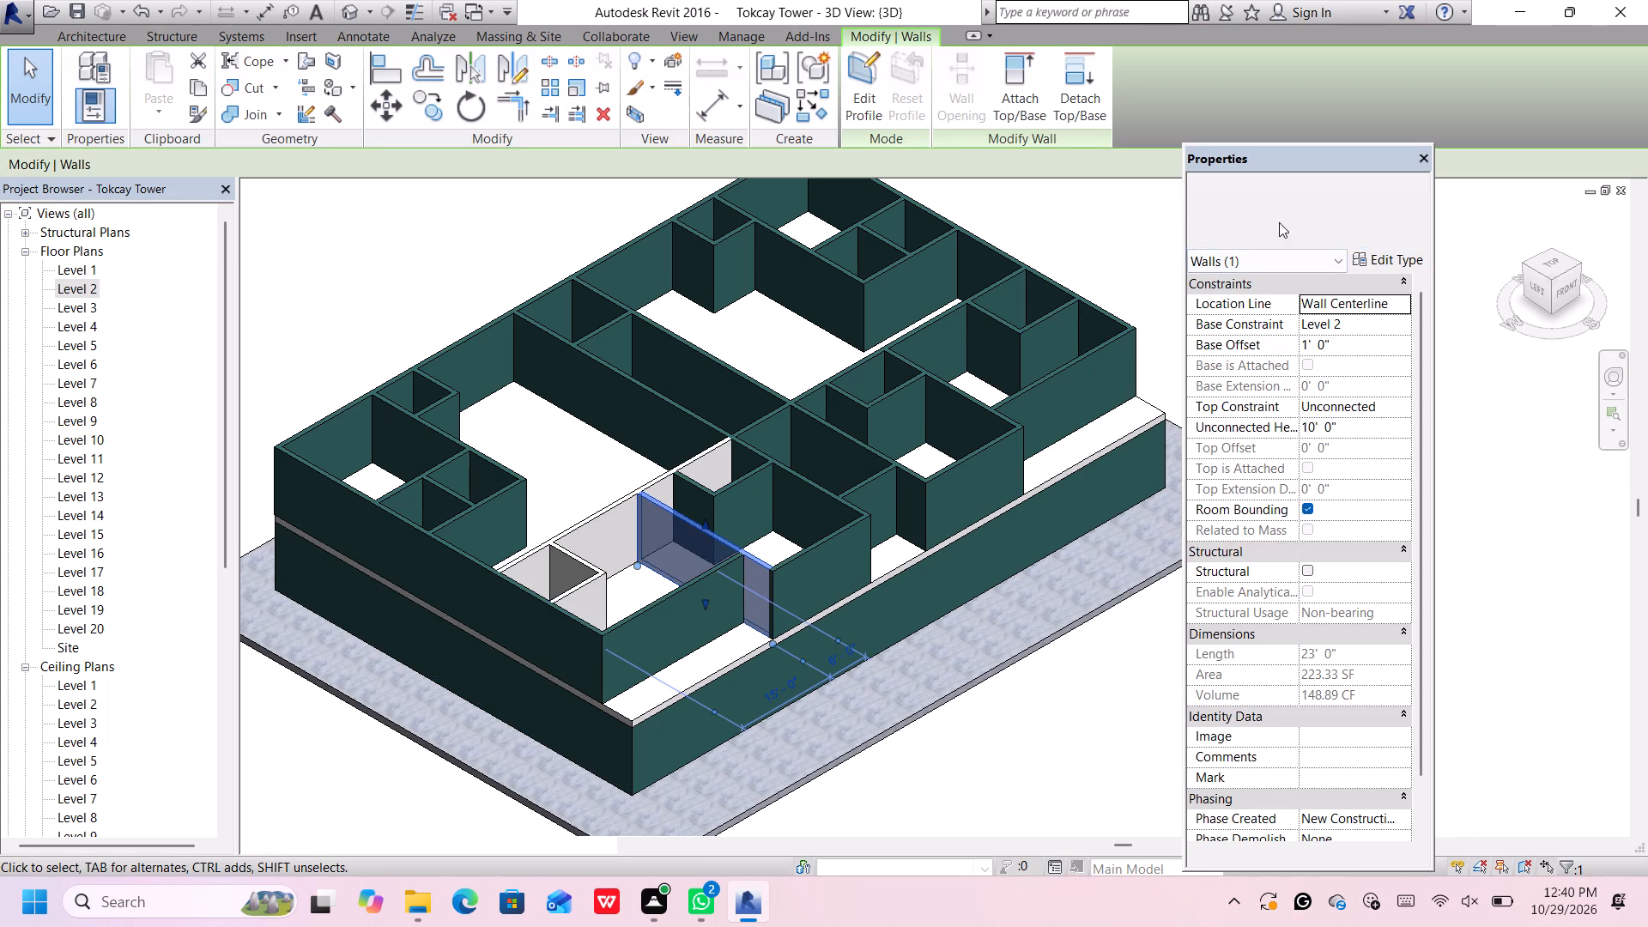
pyautogui.click(1277, 403)
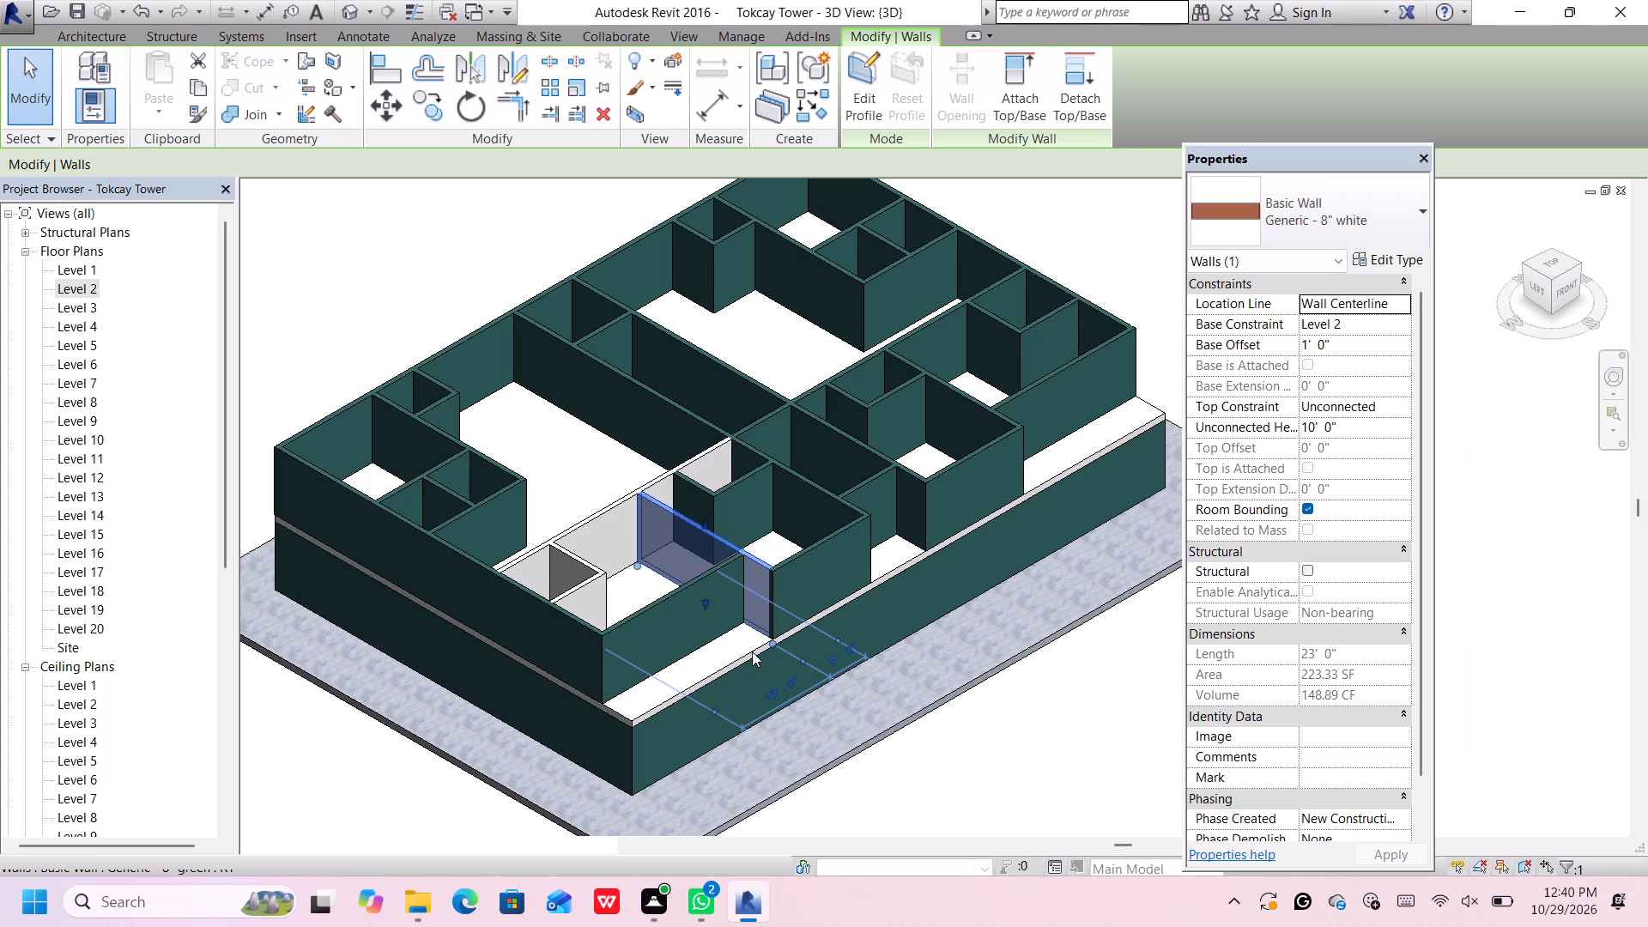
pyautogui.scroll(-3, 767, 632)
pyautogui.click(924, 724)
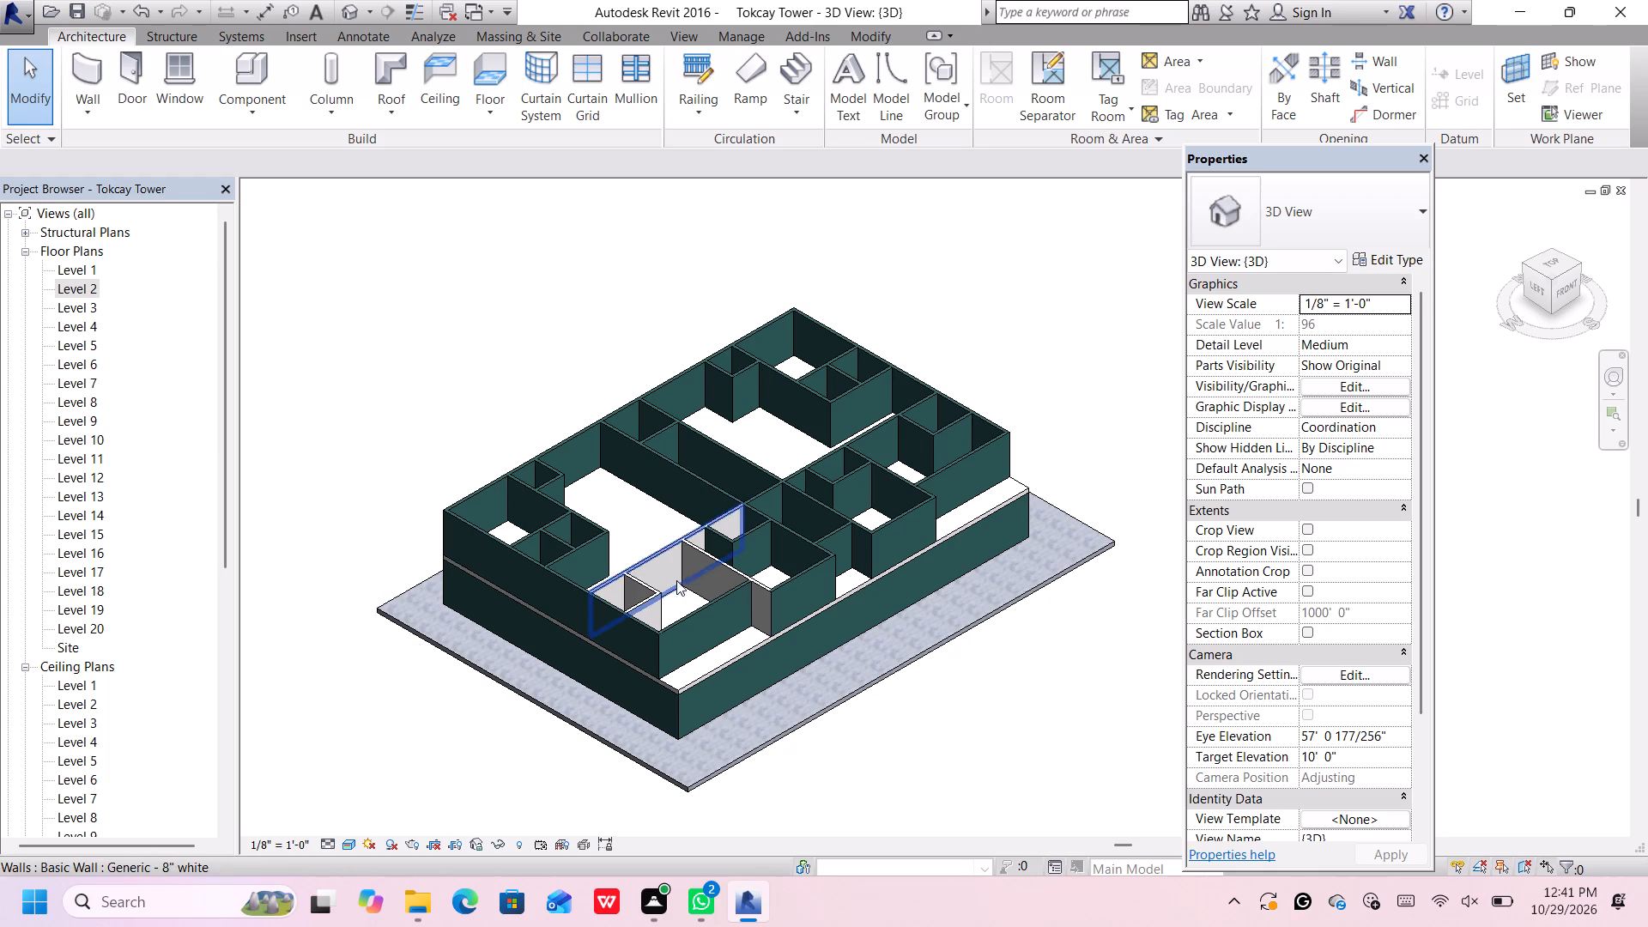
# Change the recessed south wall at the southwest corner and the 16' south wall east of it to Generic - 8" white.
pyautogui.click(689, 615)
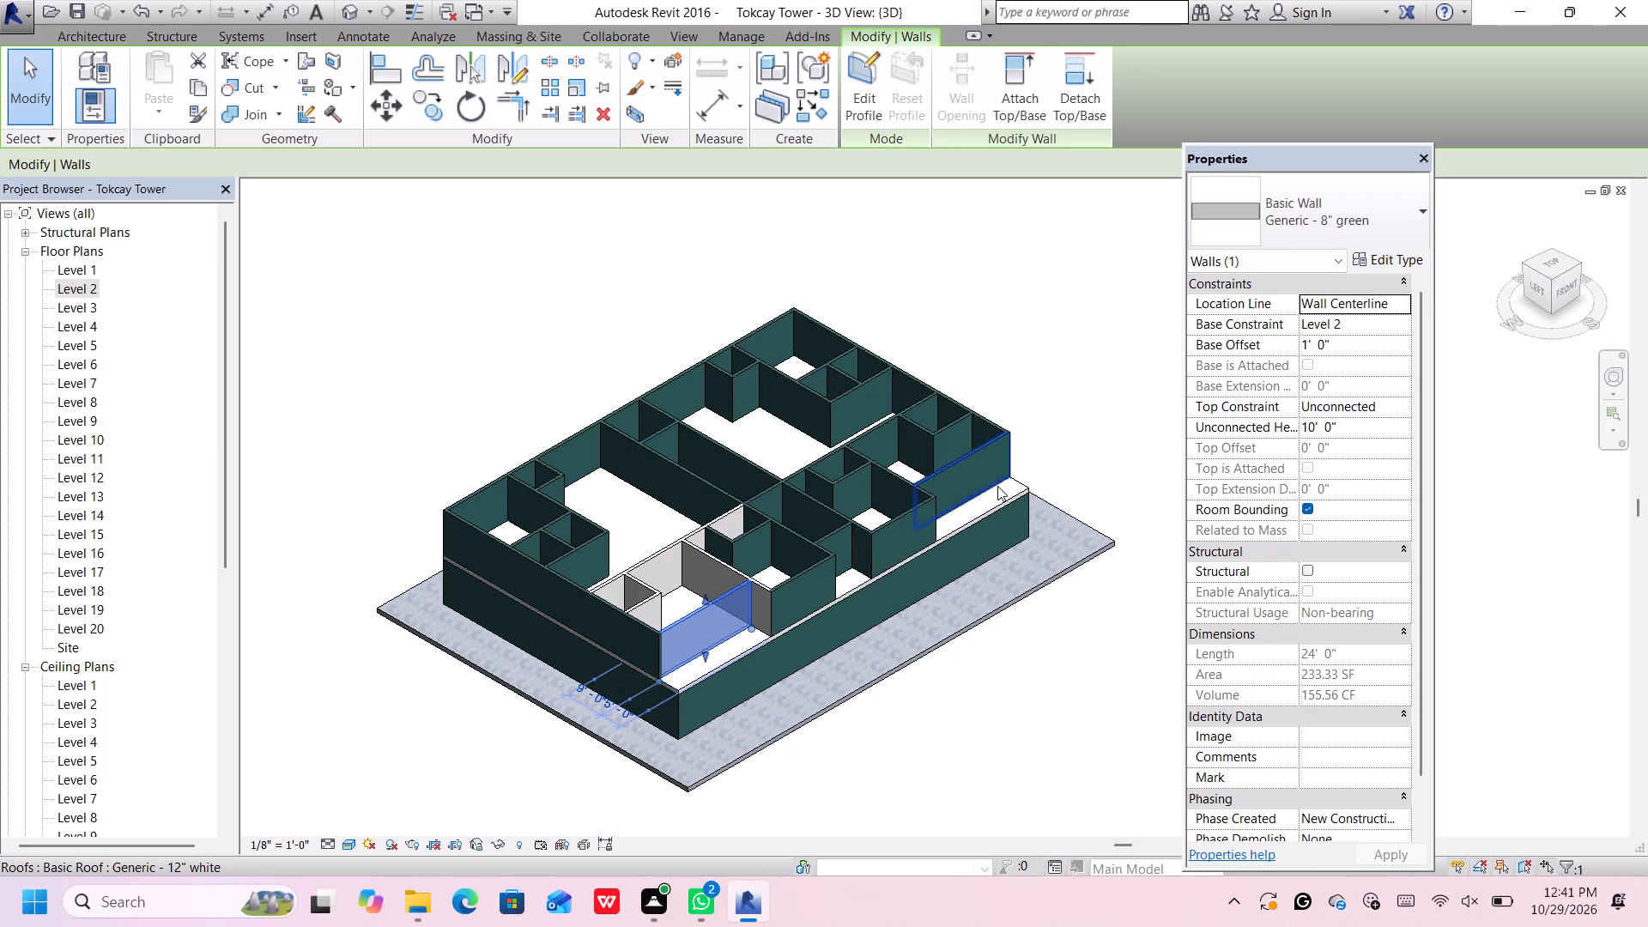
pyautogui.click(1332, 218)
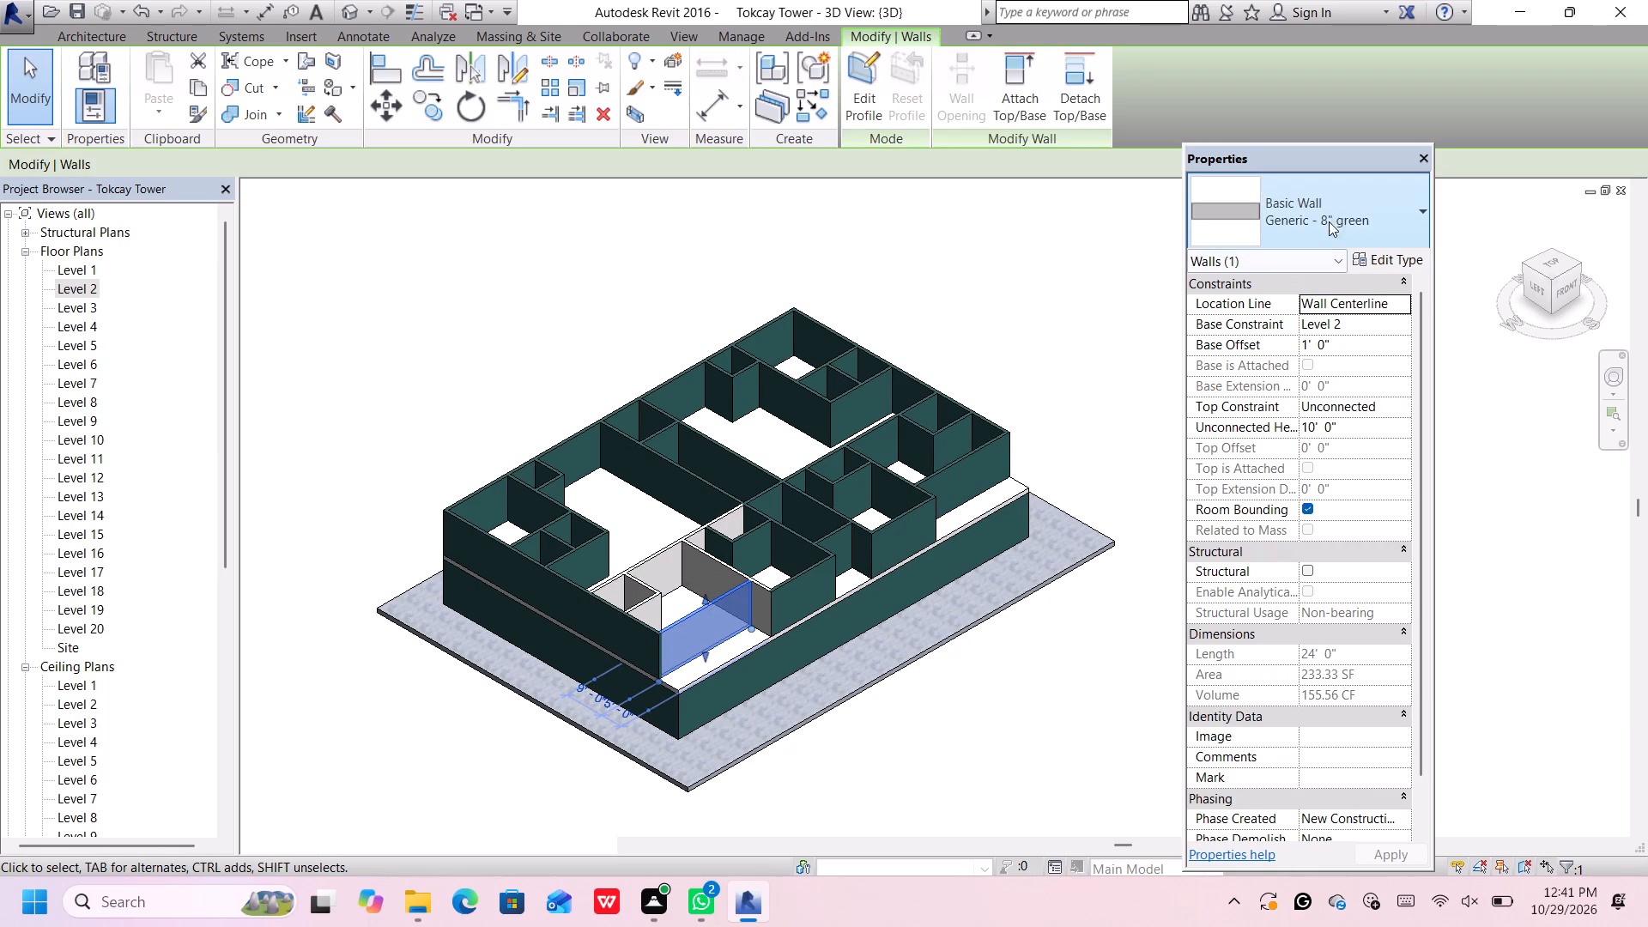
pyautogui.click(1304, 409)
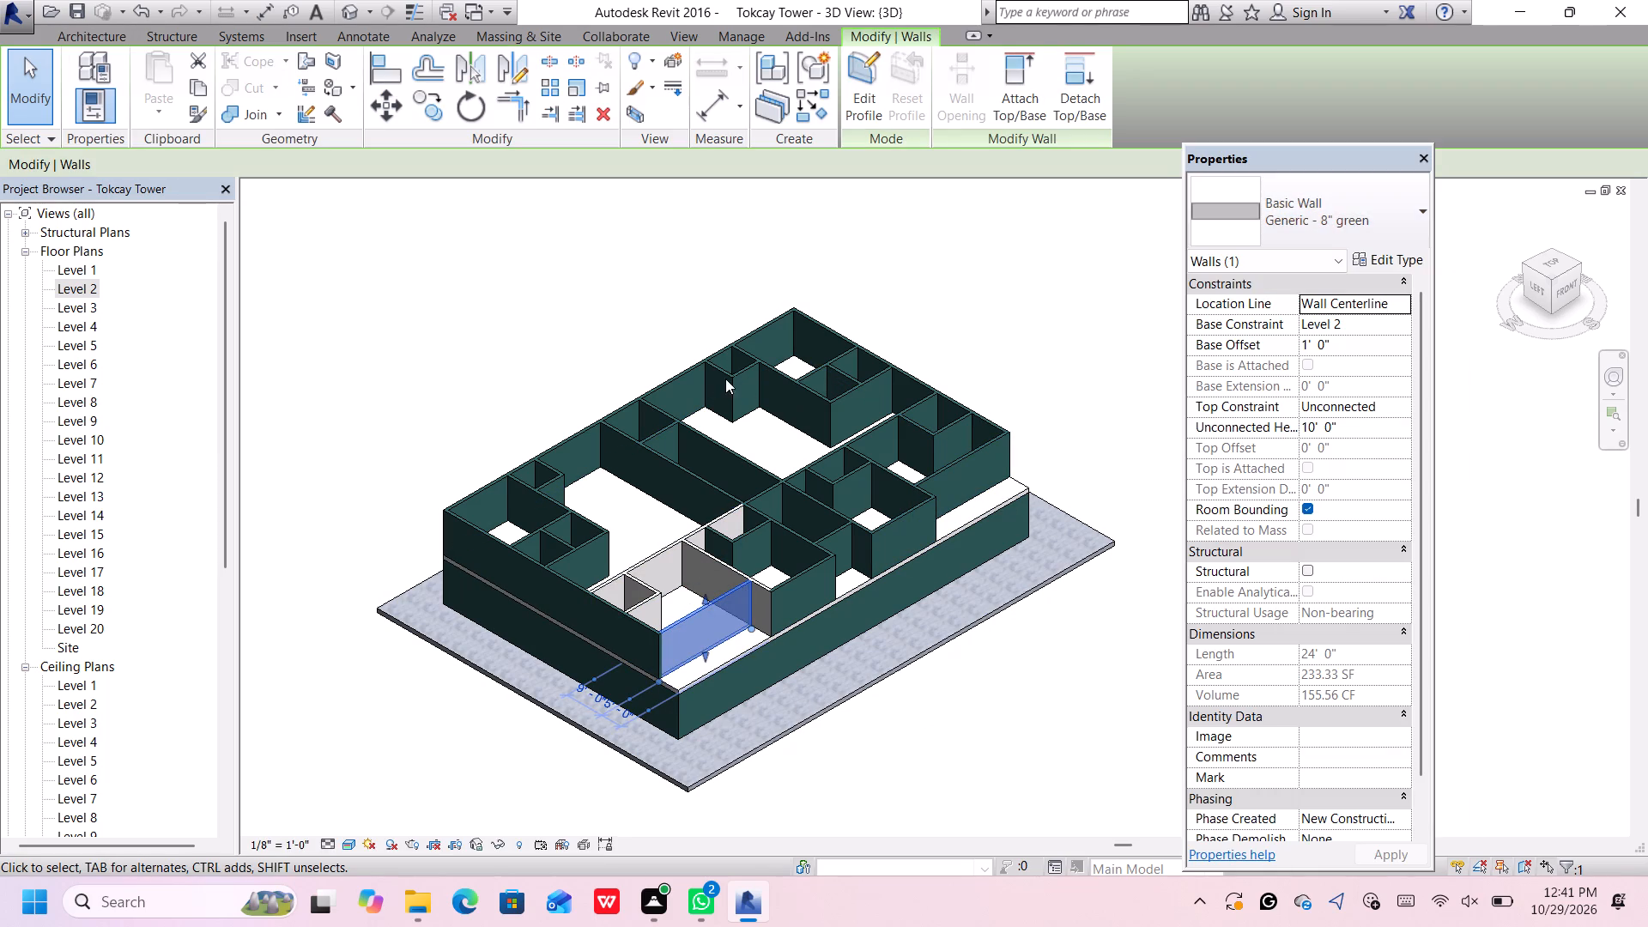
pyautogui.click(952, 275)
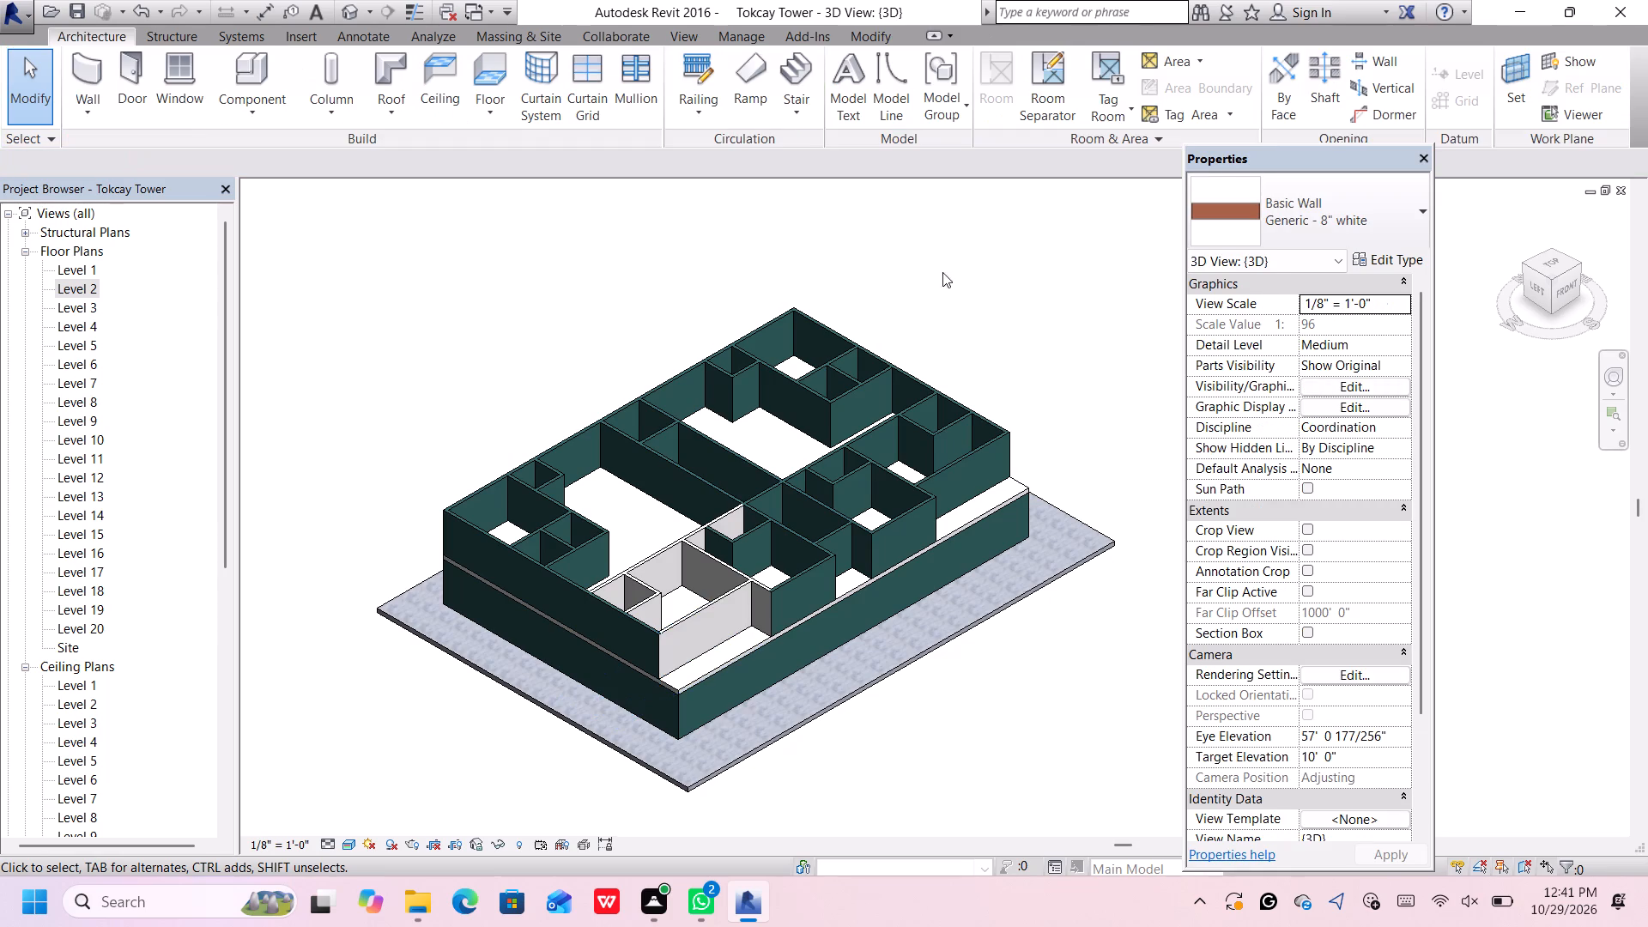
pyautogui.scroll(2, 740, 569)
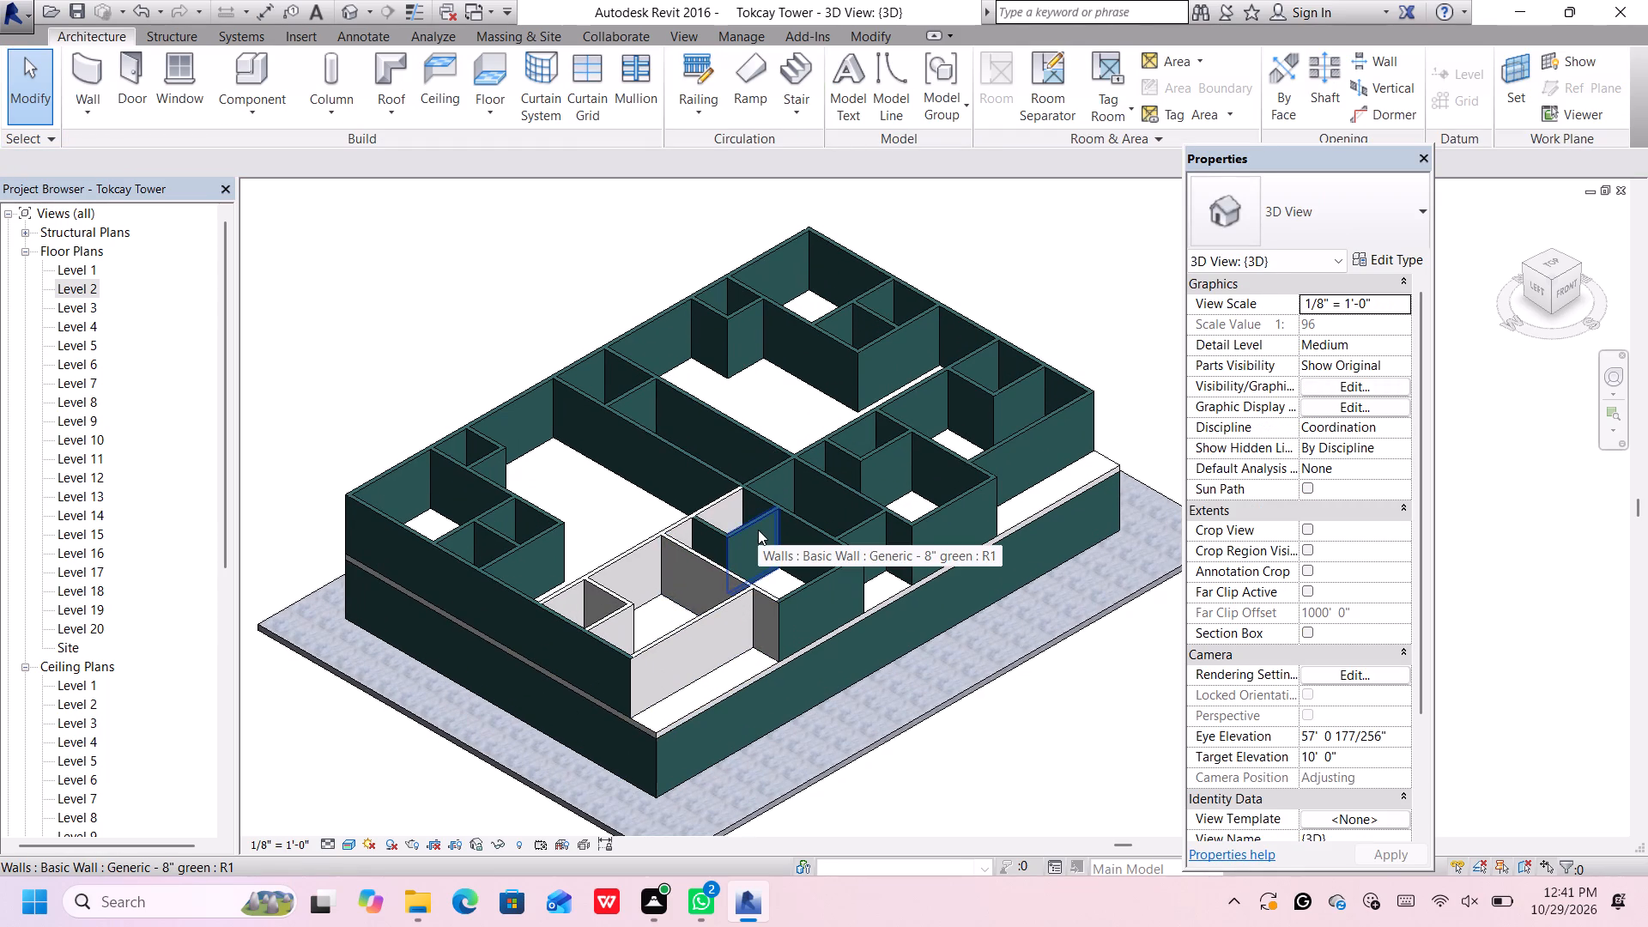
pyautogui.click(814, 584)
pyautogui.click(1306, 230)
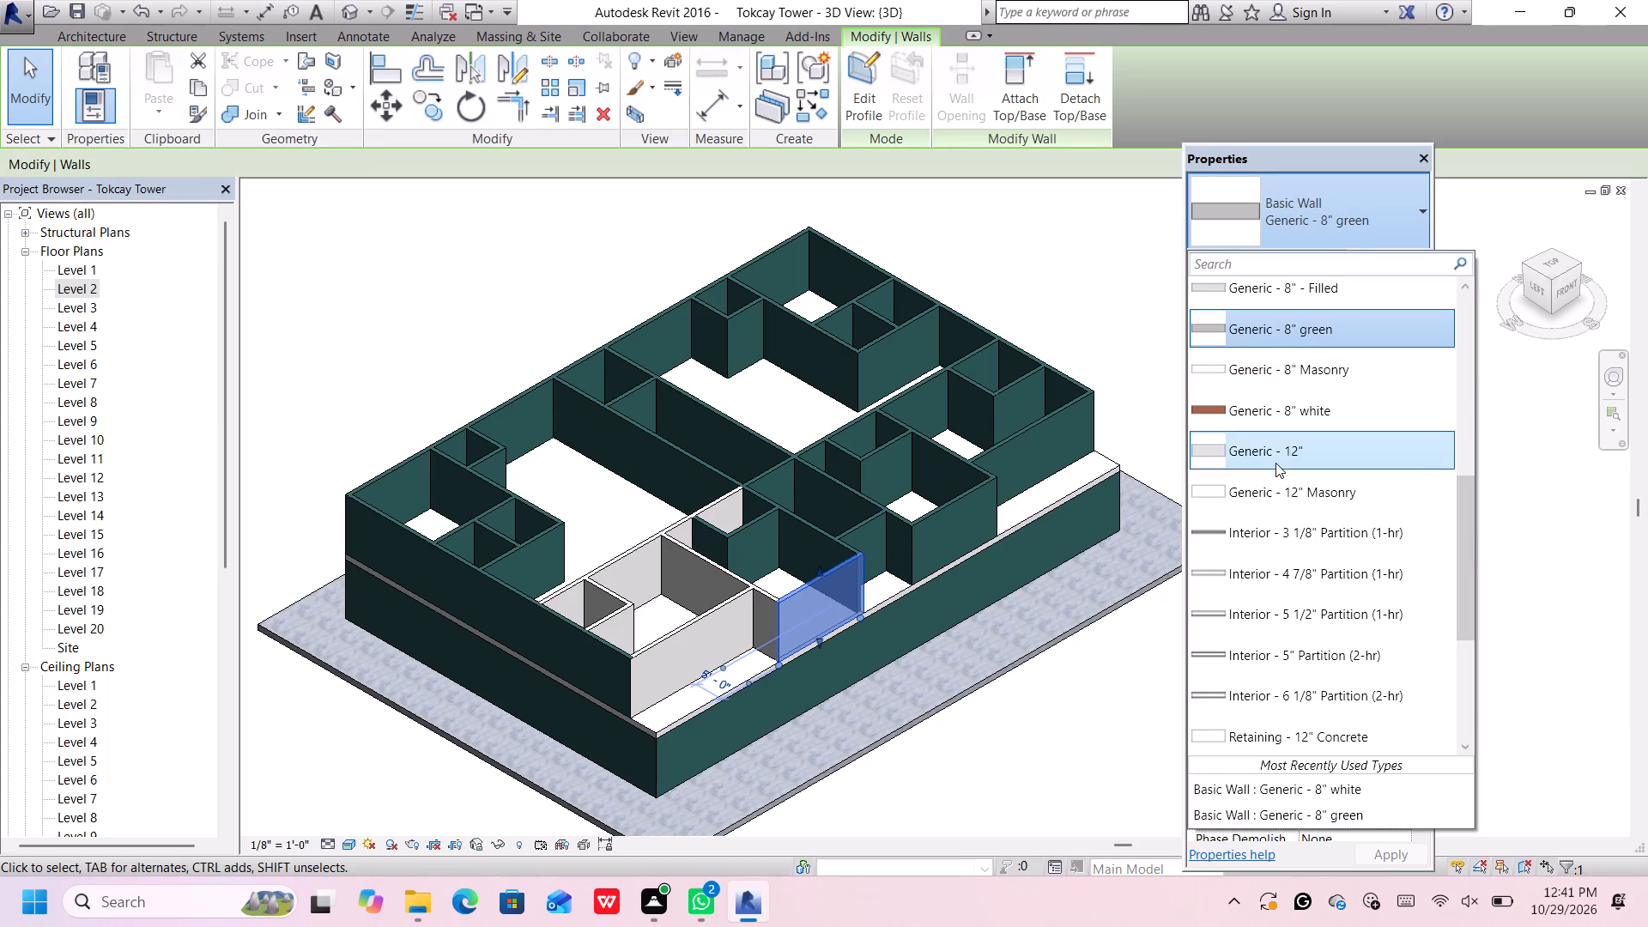
pyautogui.click(1295, 415)
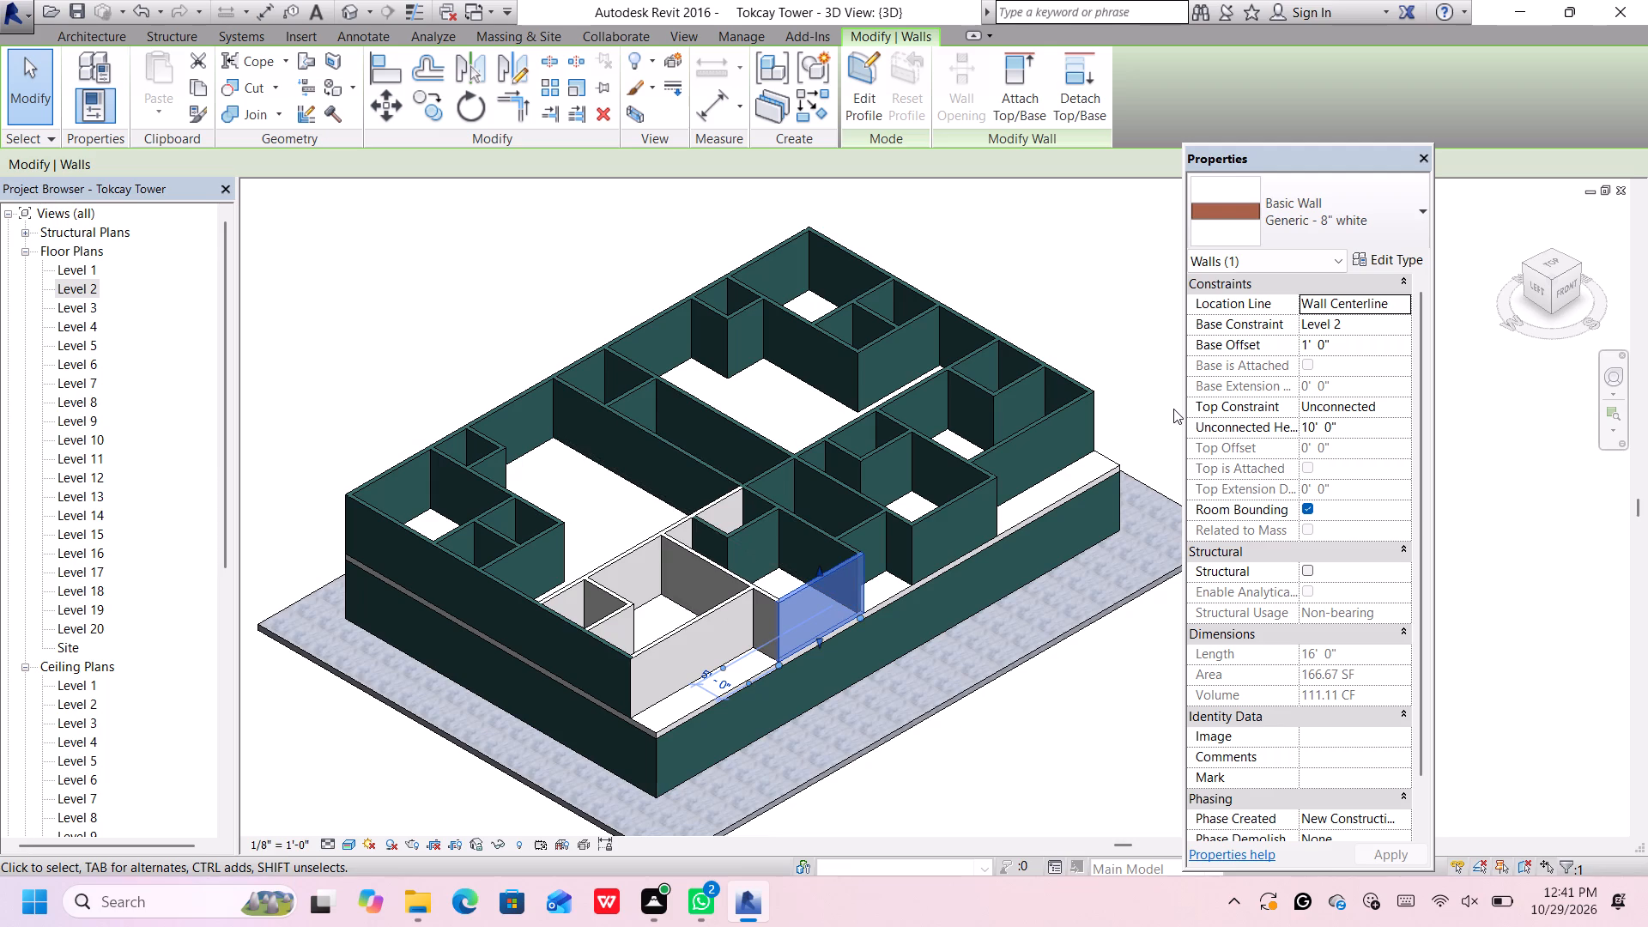
# Change the two partitions enclosing the small inner room north of the 16' south wall to Generic - 8" white.
pyautogui.click(754, 529)
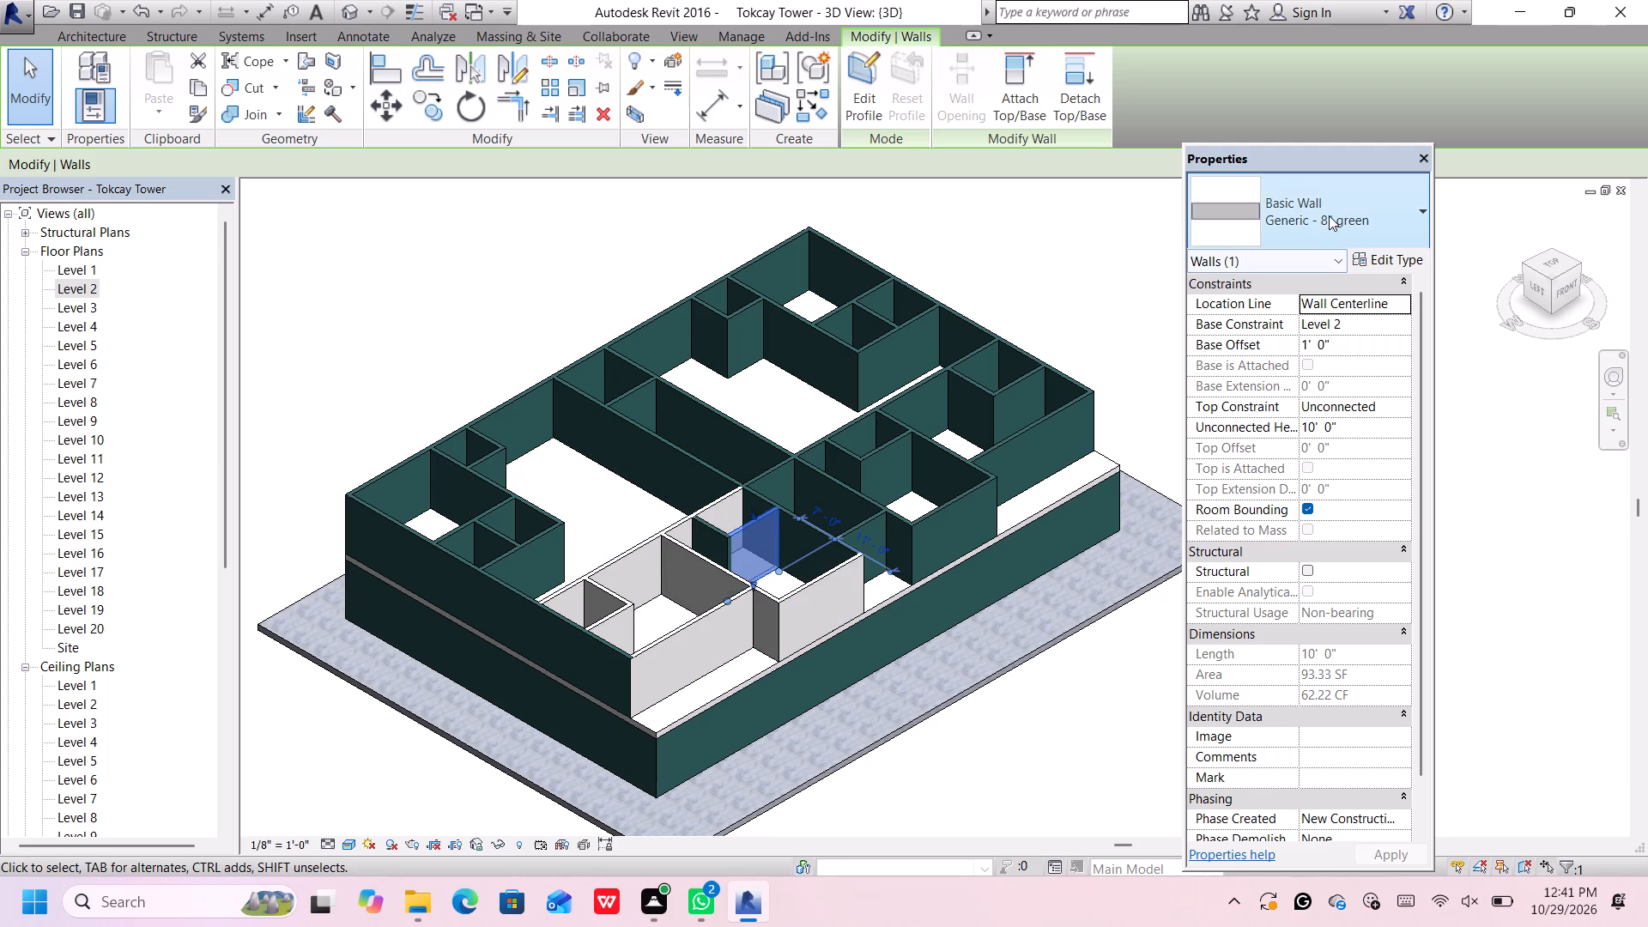
pyautogui.click(1329, 215)
pyautogui.click(1316, 403)
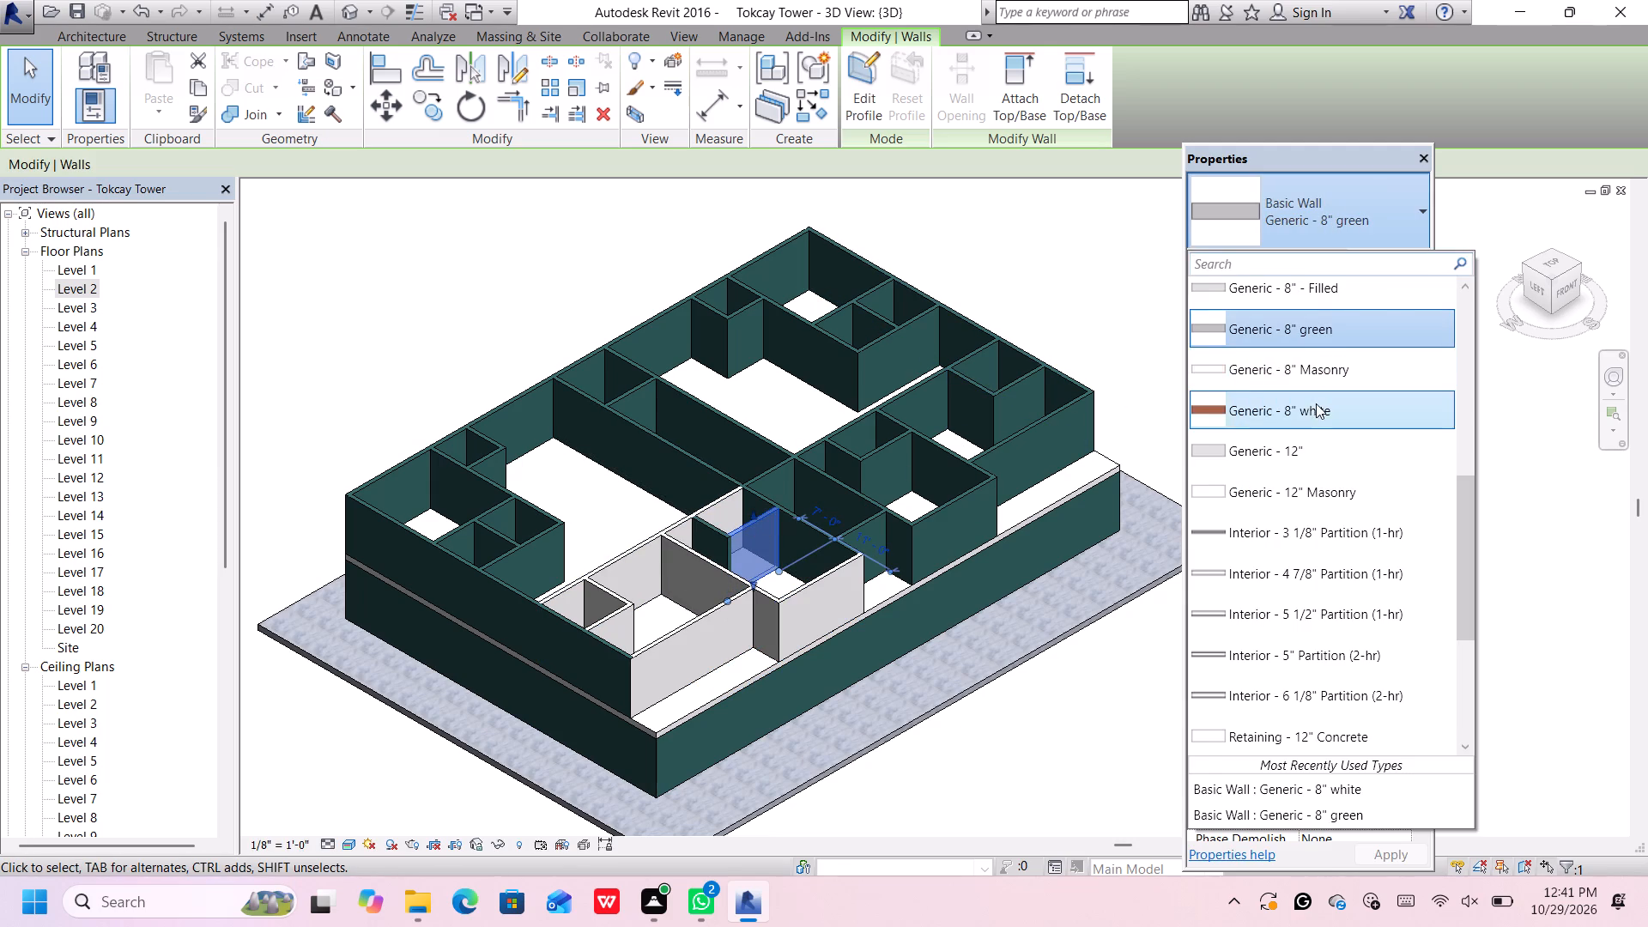
pyautogui.click(716, 526)
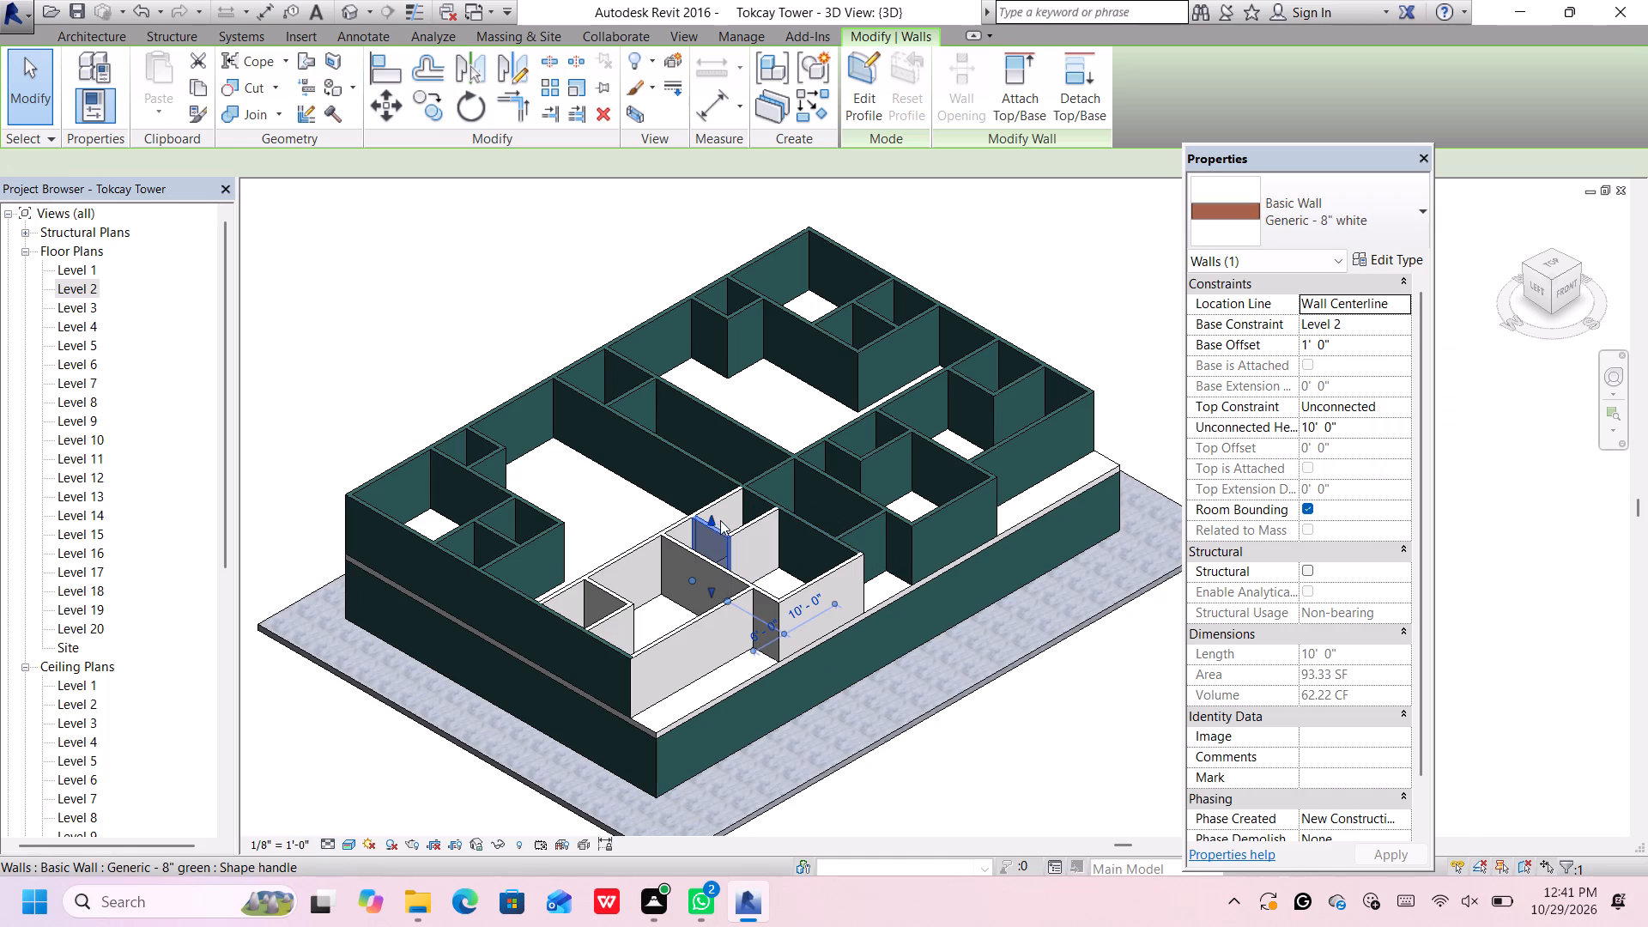
pyautogui.click(1303, 203)
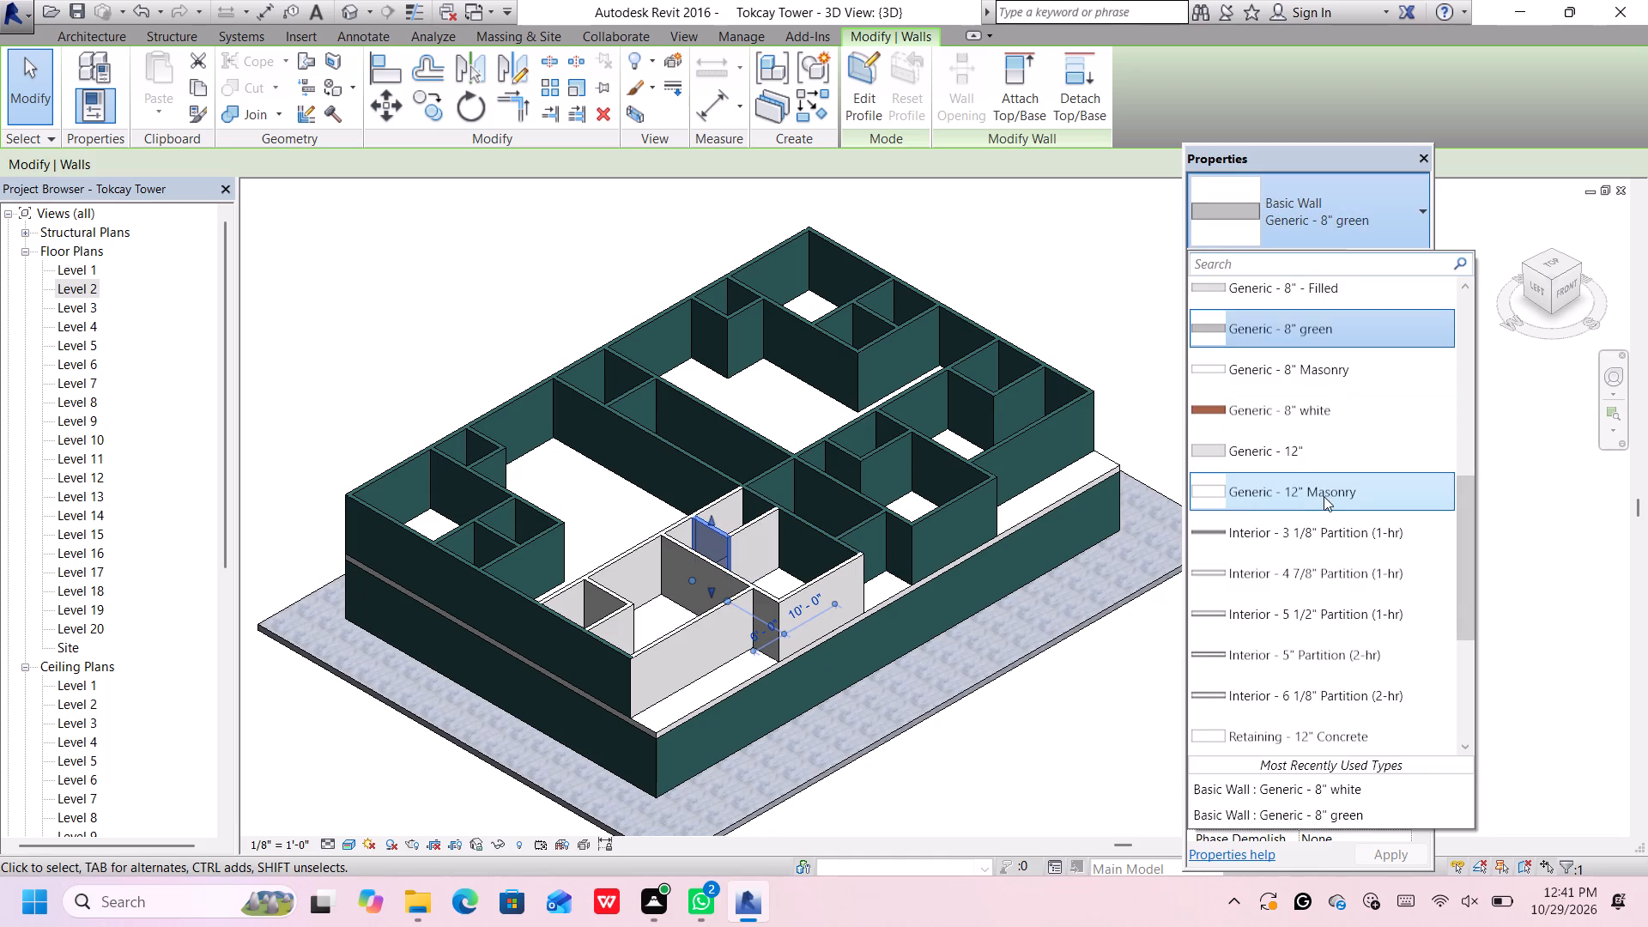
pyautogui.click(1340, 406)
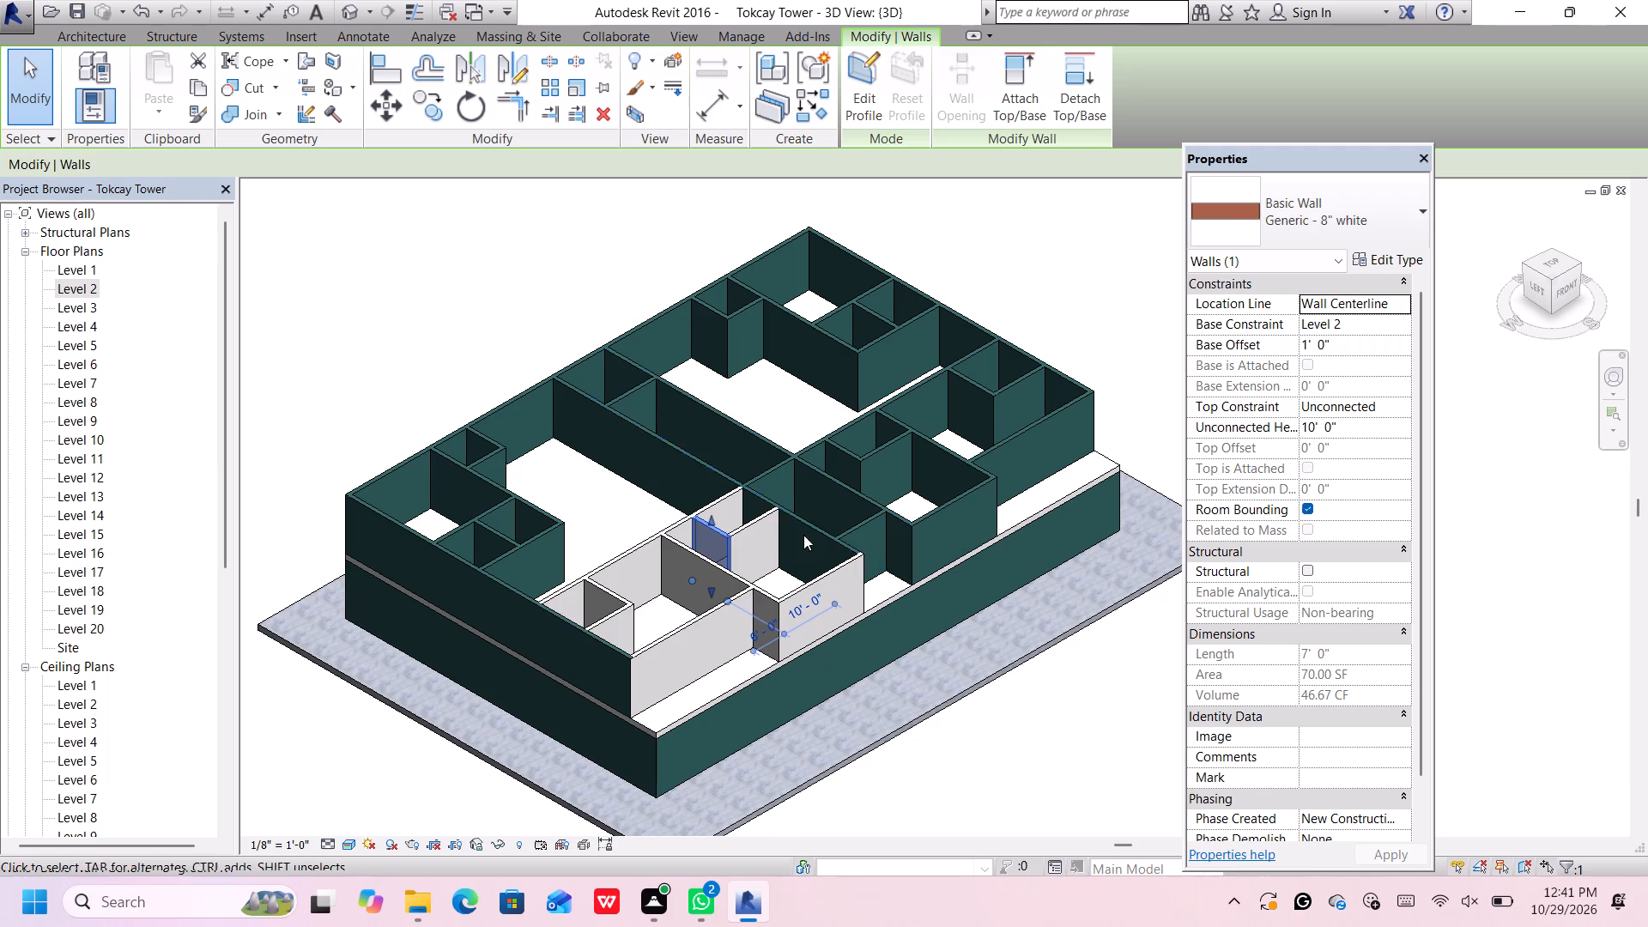
# Change the long north-south wall along the east side of the southwest unit to Generic - 8" white.
pyautogui.click(819, 517)
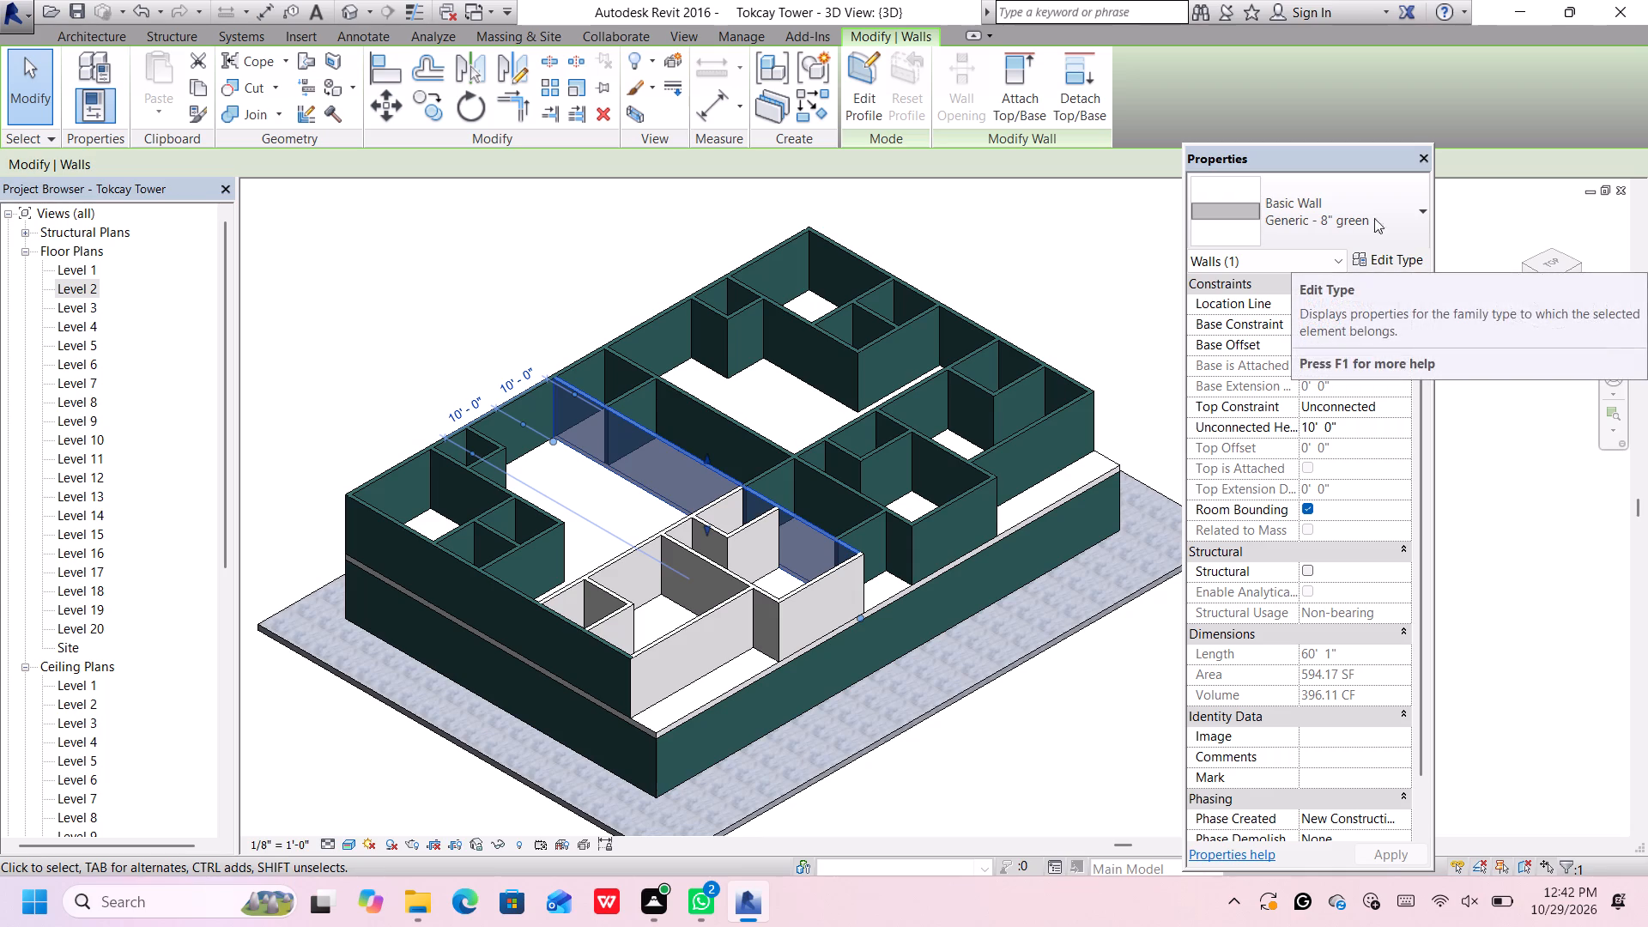
pyautogui.click(1372, 195)
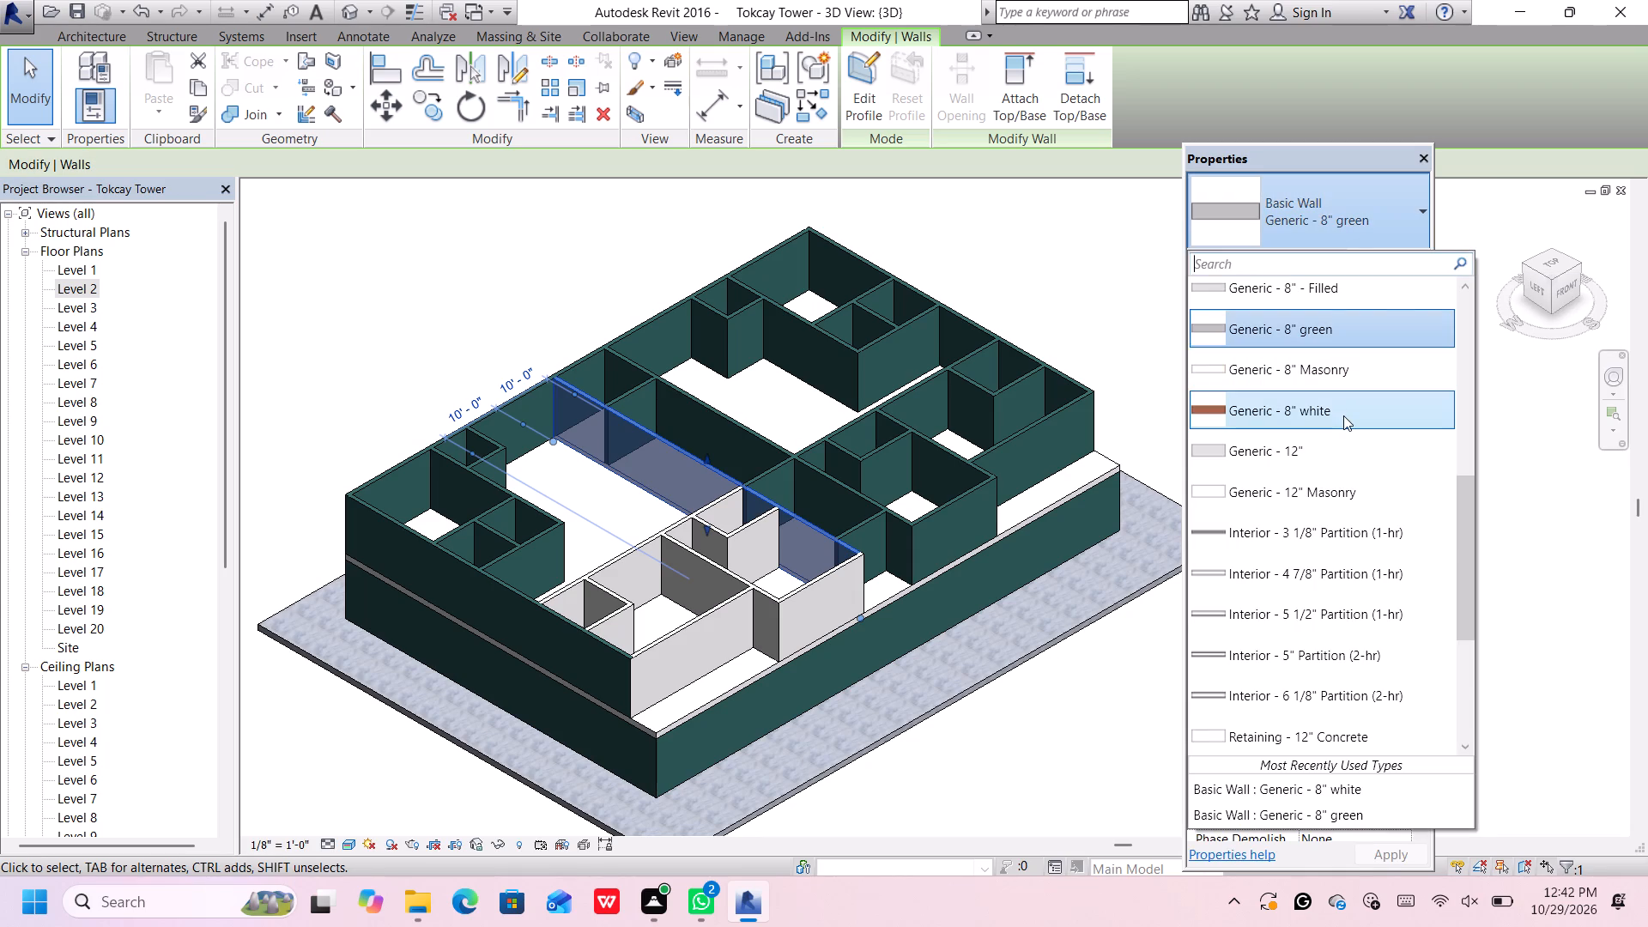
pyautogui.click(1343, 415)
# Duplicate the Generic - 8" white wall type of the southwest unit's long east wall as Generic - 2' white 2.
pyautogui.click(1379, 257)
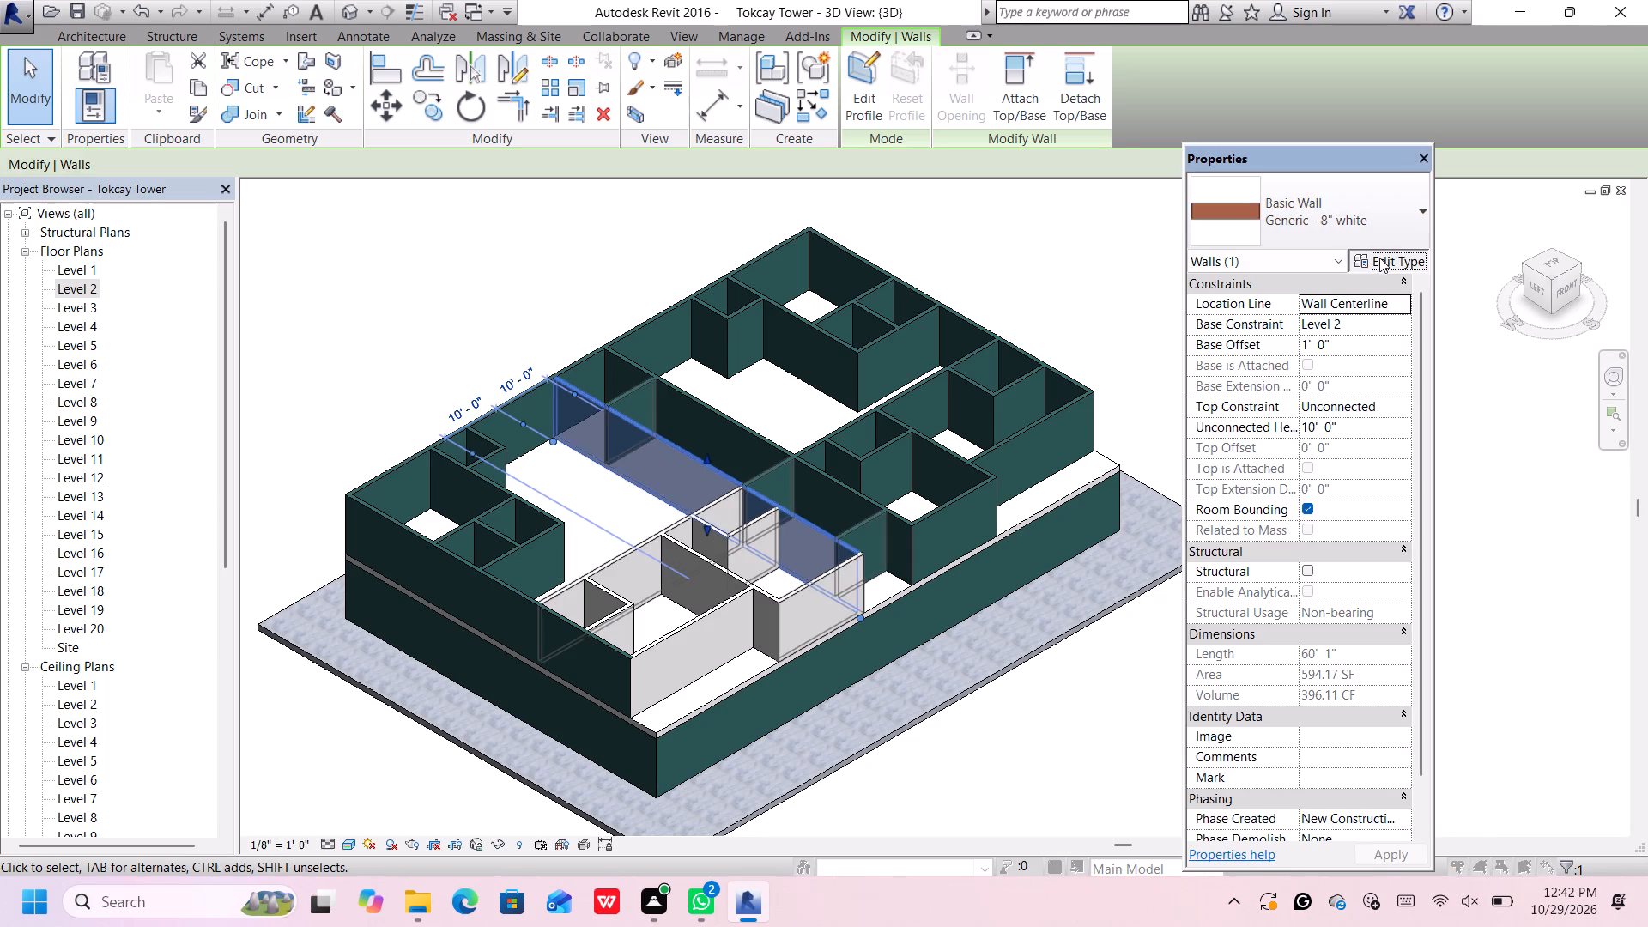
pyautogui.click(1572, 270)
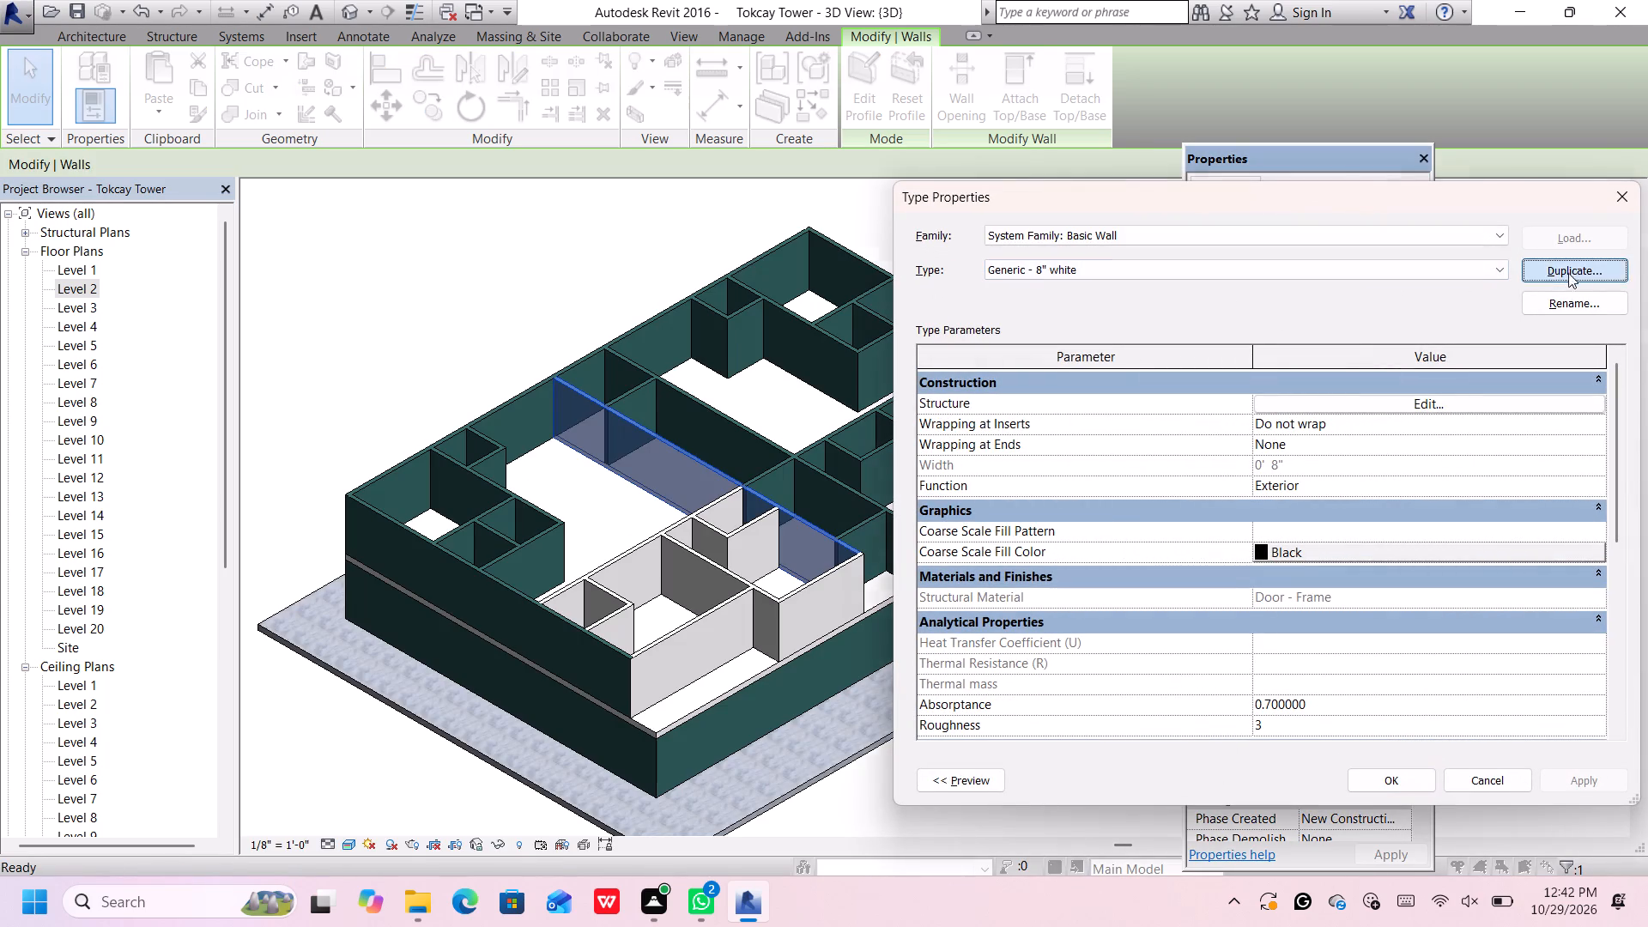
pyautogui.click(1245, 481)
pyautogui.click(1243, 486)
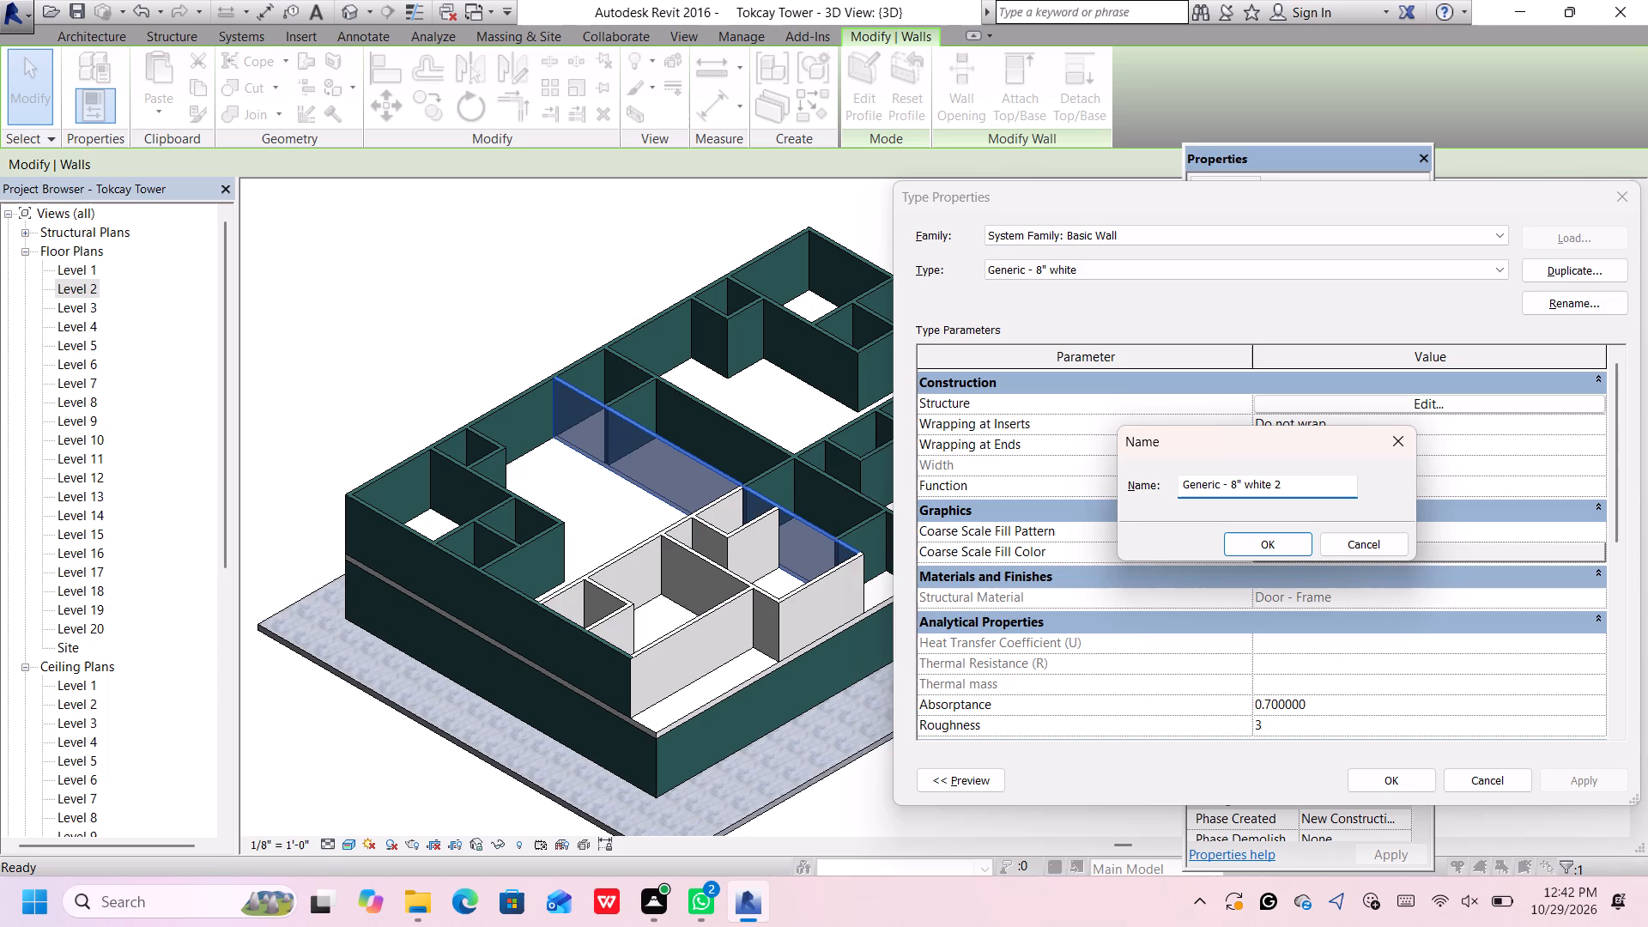
pyautogui.click(1240, 486)
pyautogui.press('BackSpace')
pyautogui.press('BackSpace')
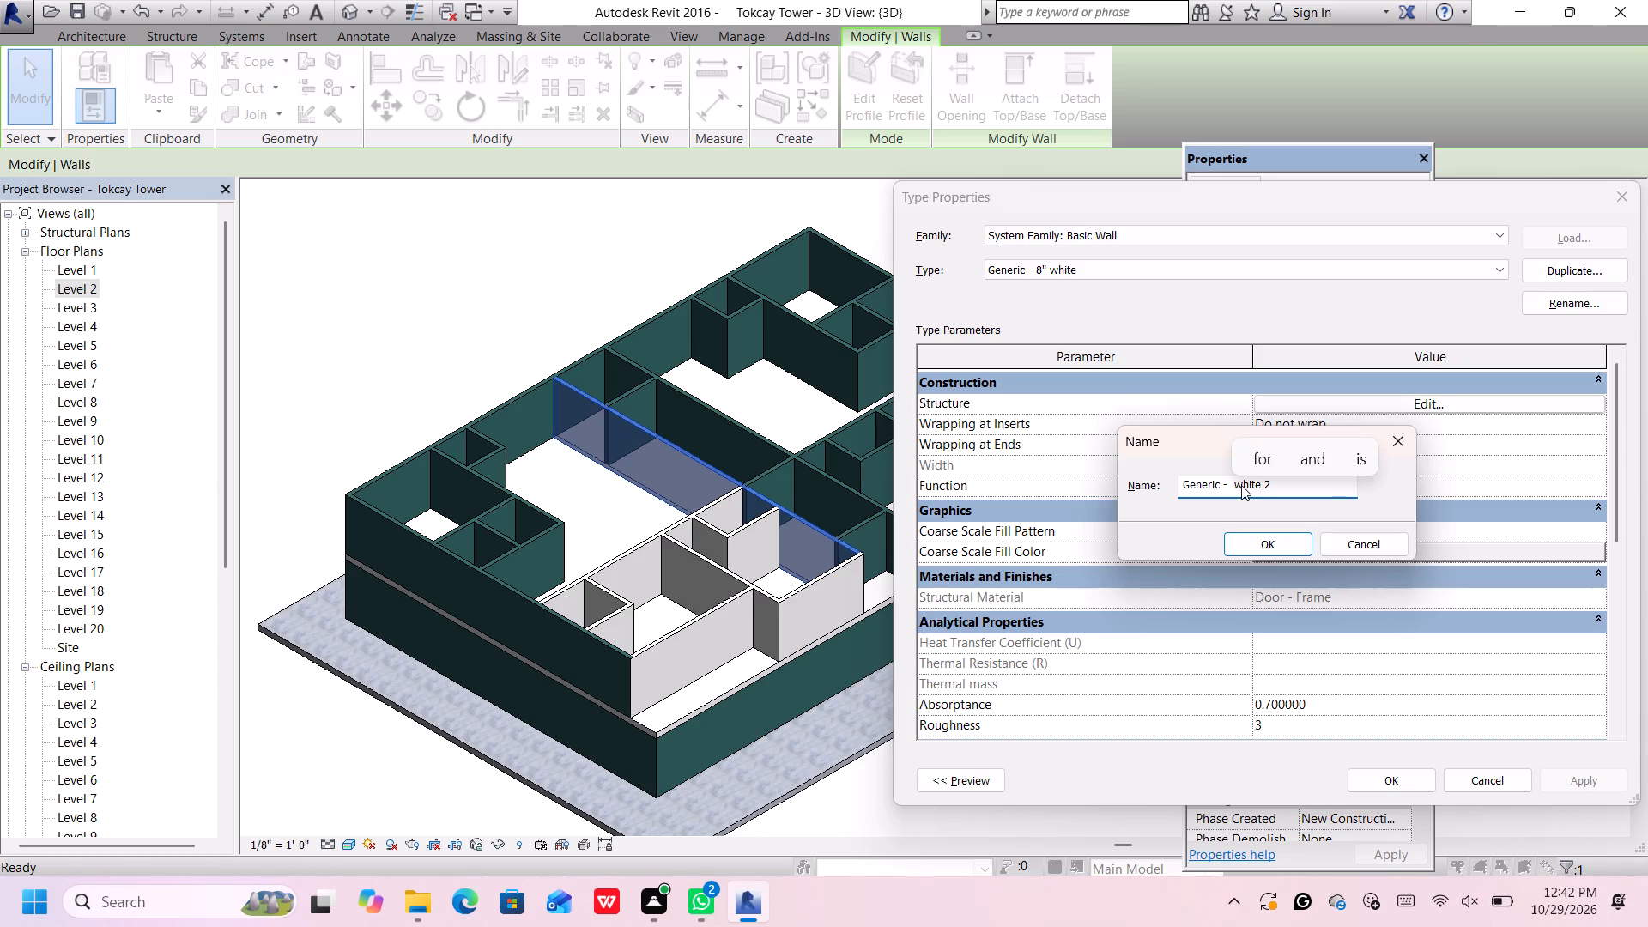
pyautogui.press('2')
pyautogui.press("'")
pyautogui.press('Return')
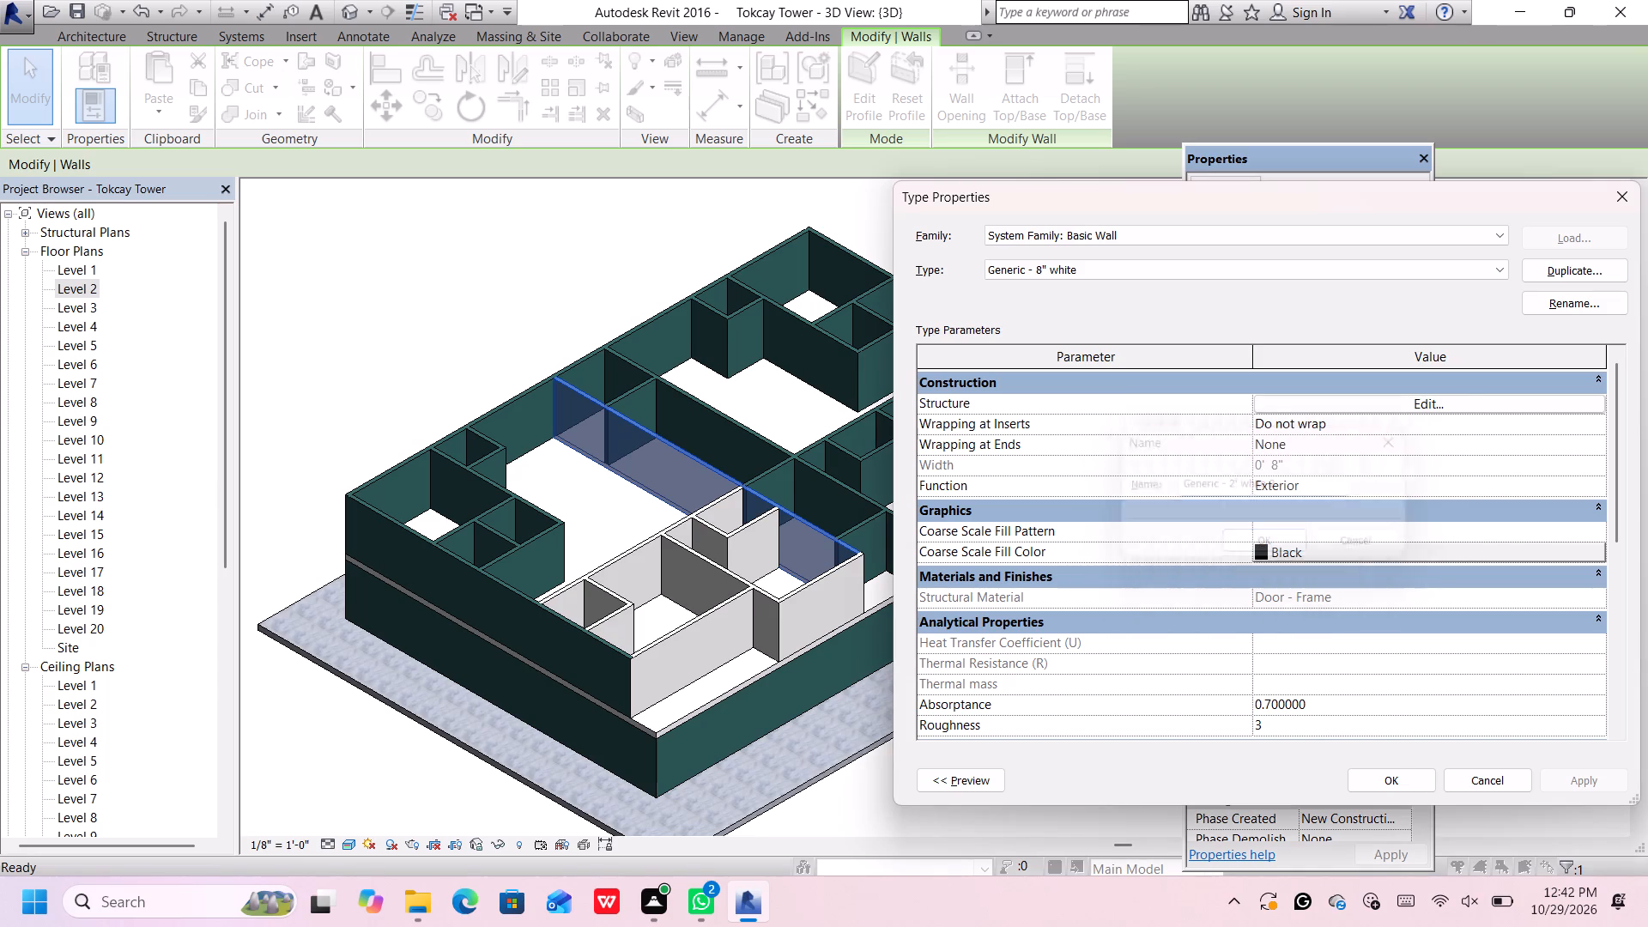
# Set the structure layer thickness of the Generic - 2' white 2 wall type to 2' and apply it to the wall.
pyautogui.click(1313, 399)
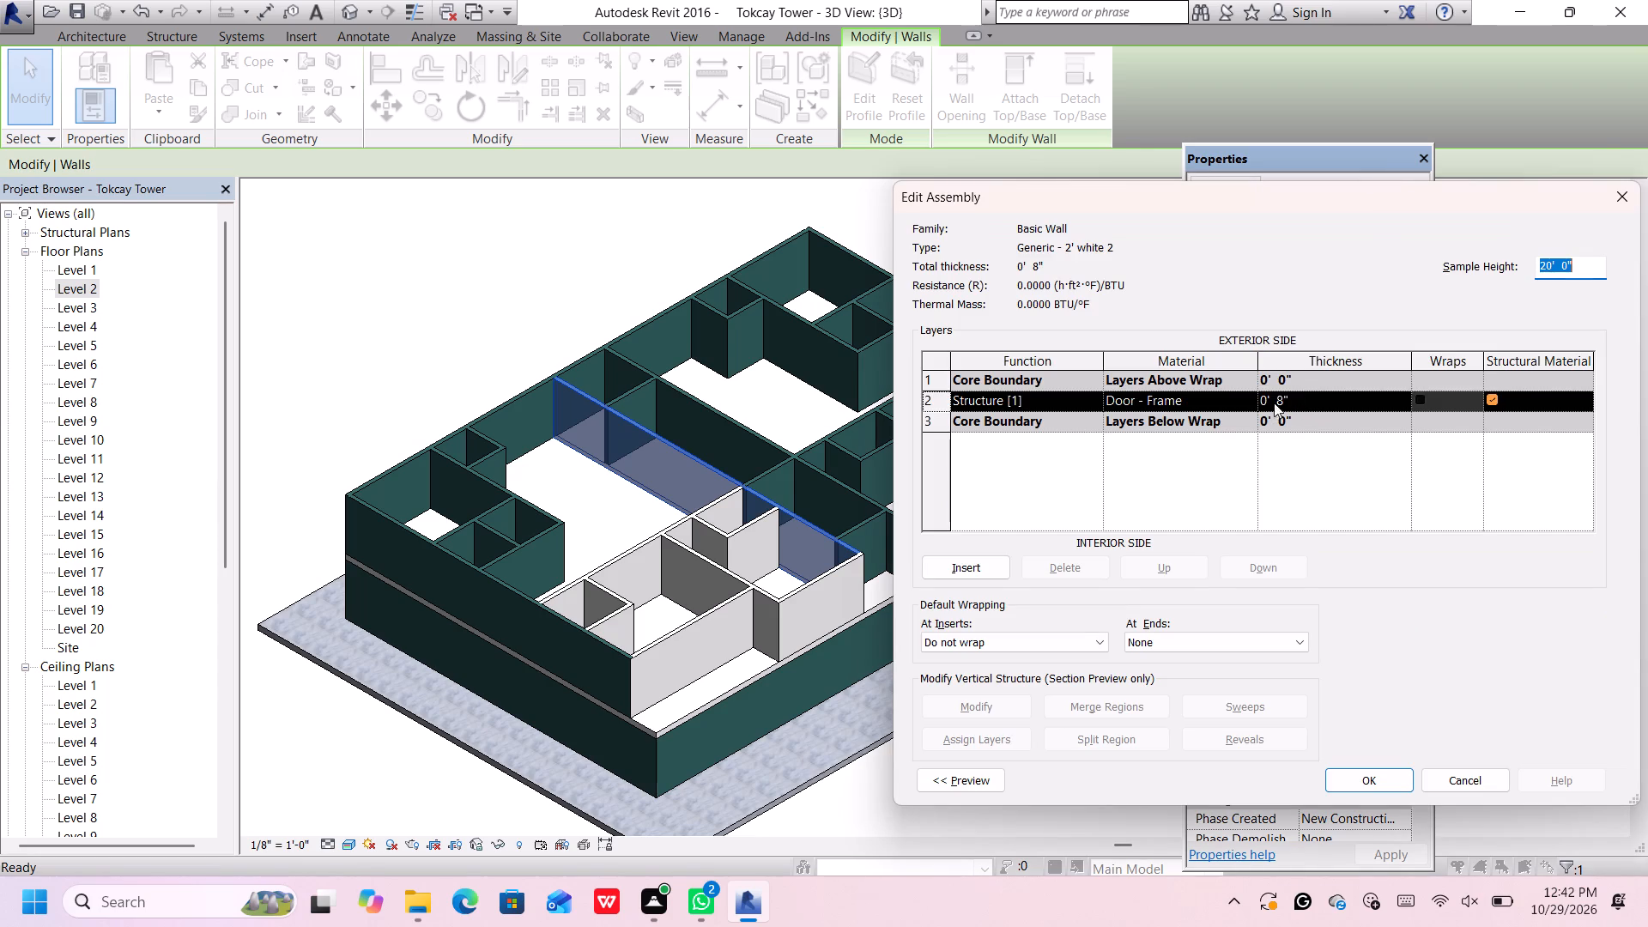
pyautogui.click(1308, 397)
pyautogui.press('BackSpace')
pyautogui.write("2'")
pyautogui.press('Return')
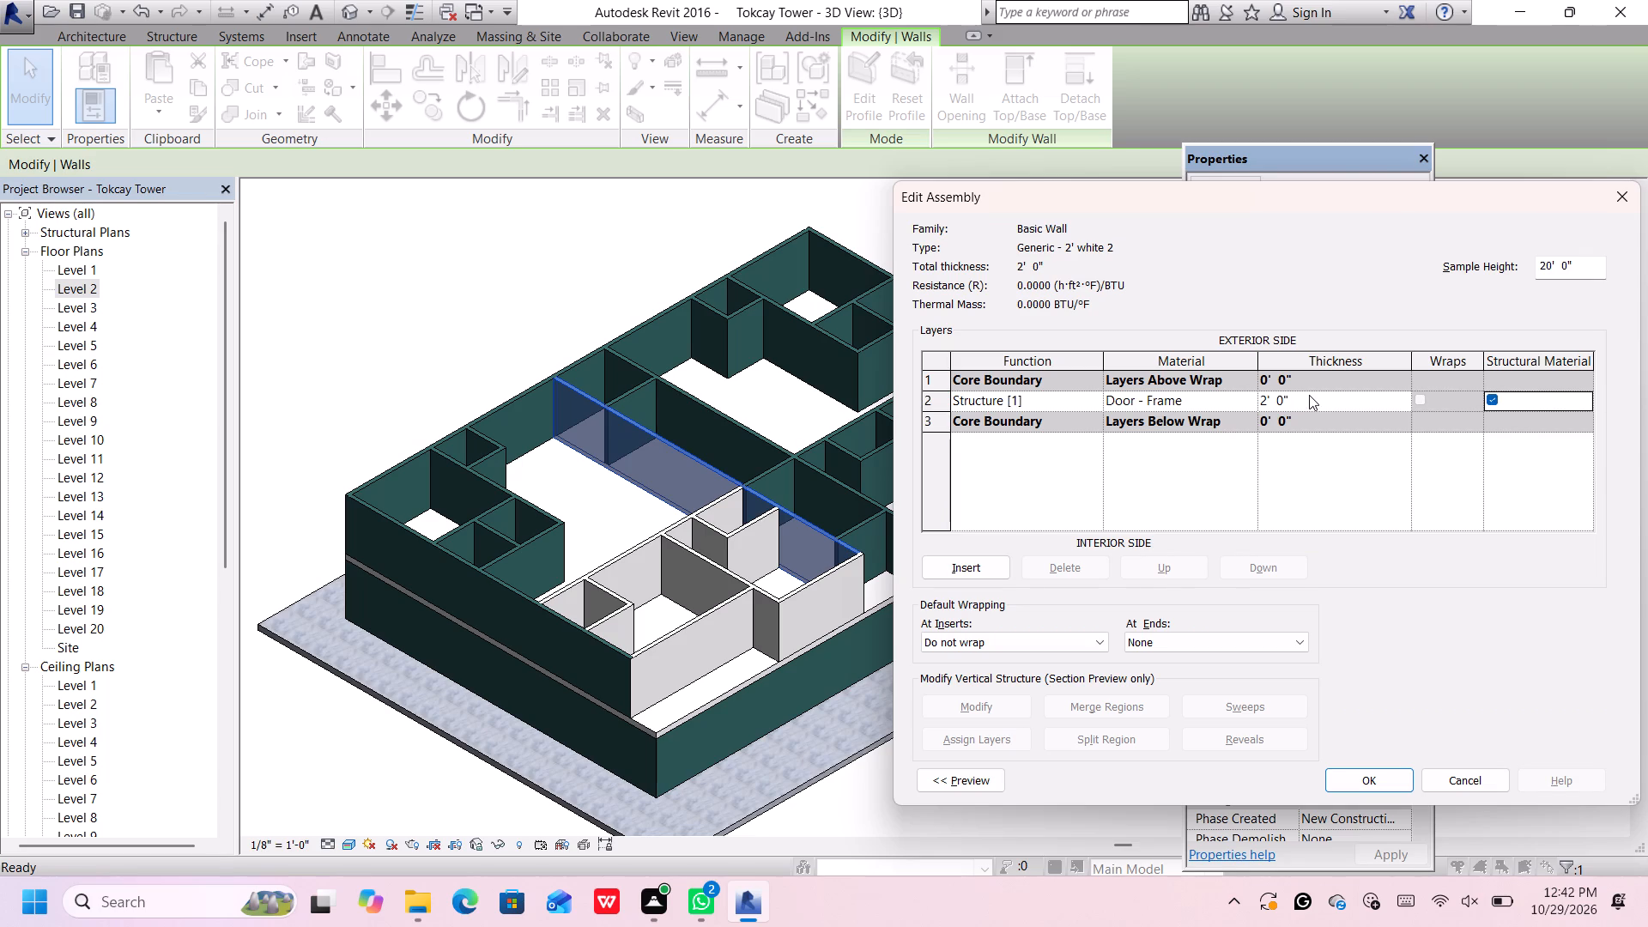
pyautogui.click(1372, 778)
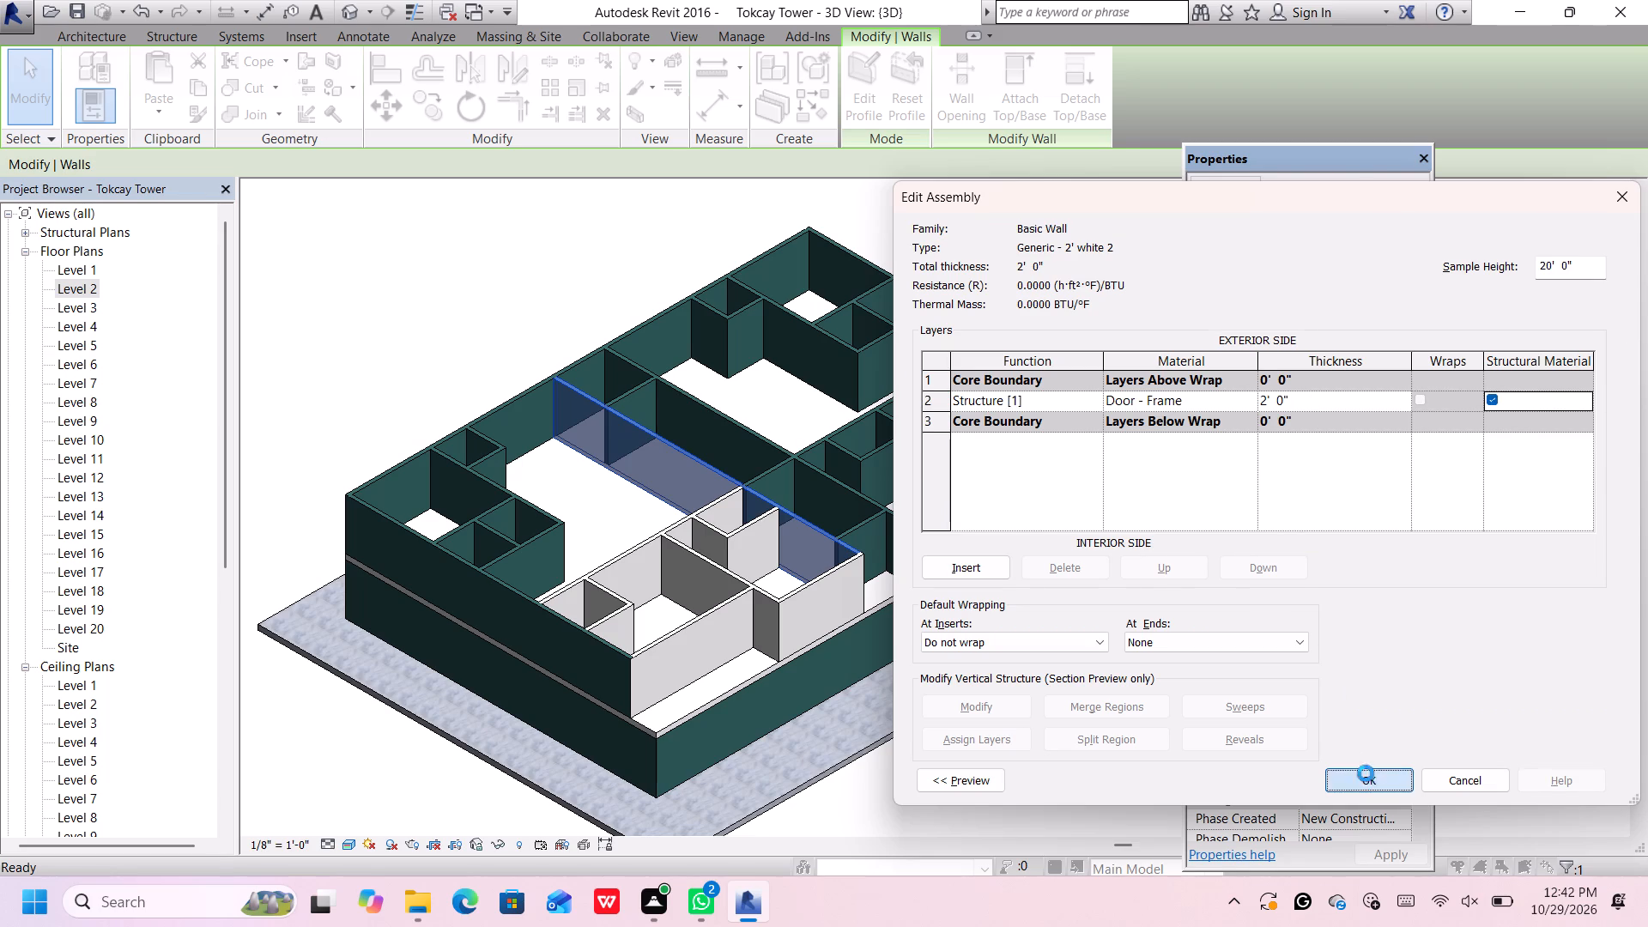
pyautogui.click(1375, 785)
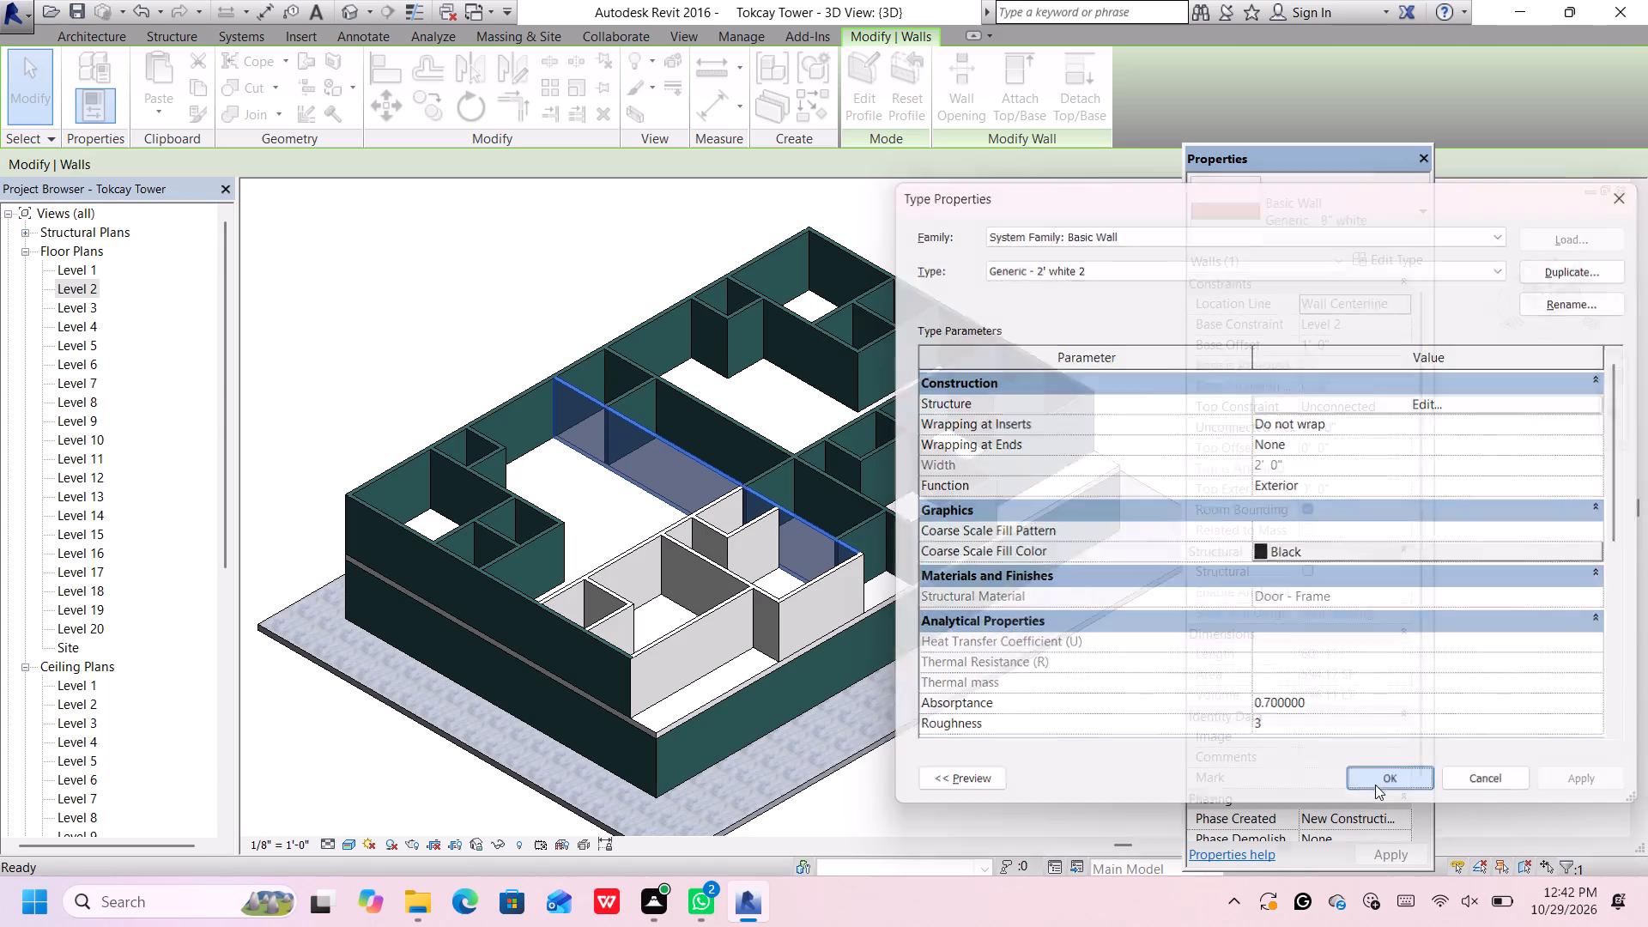
pyautogui.scroll(-2, 768, 417)
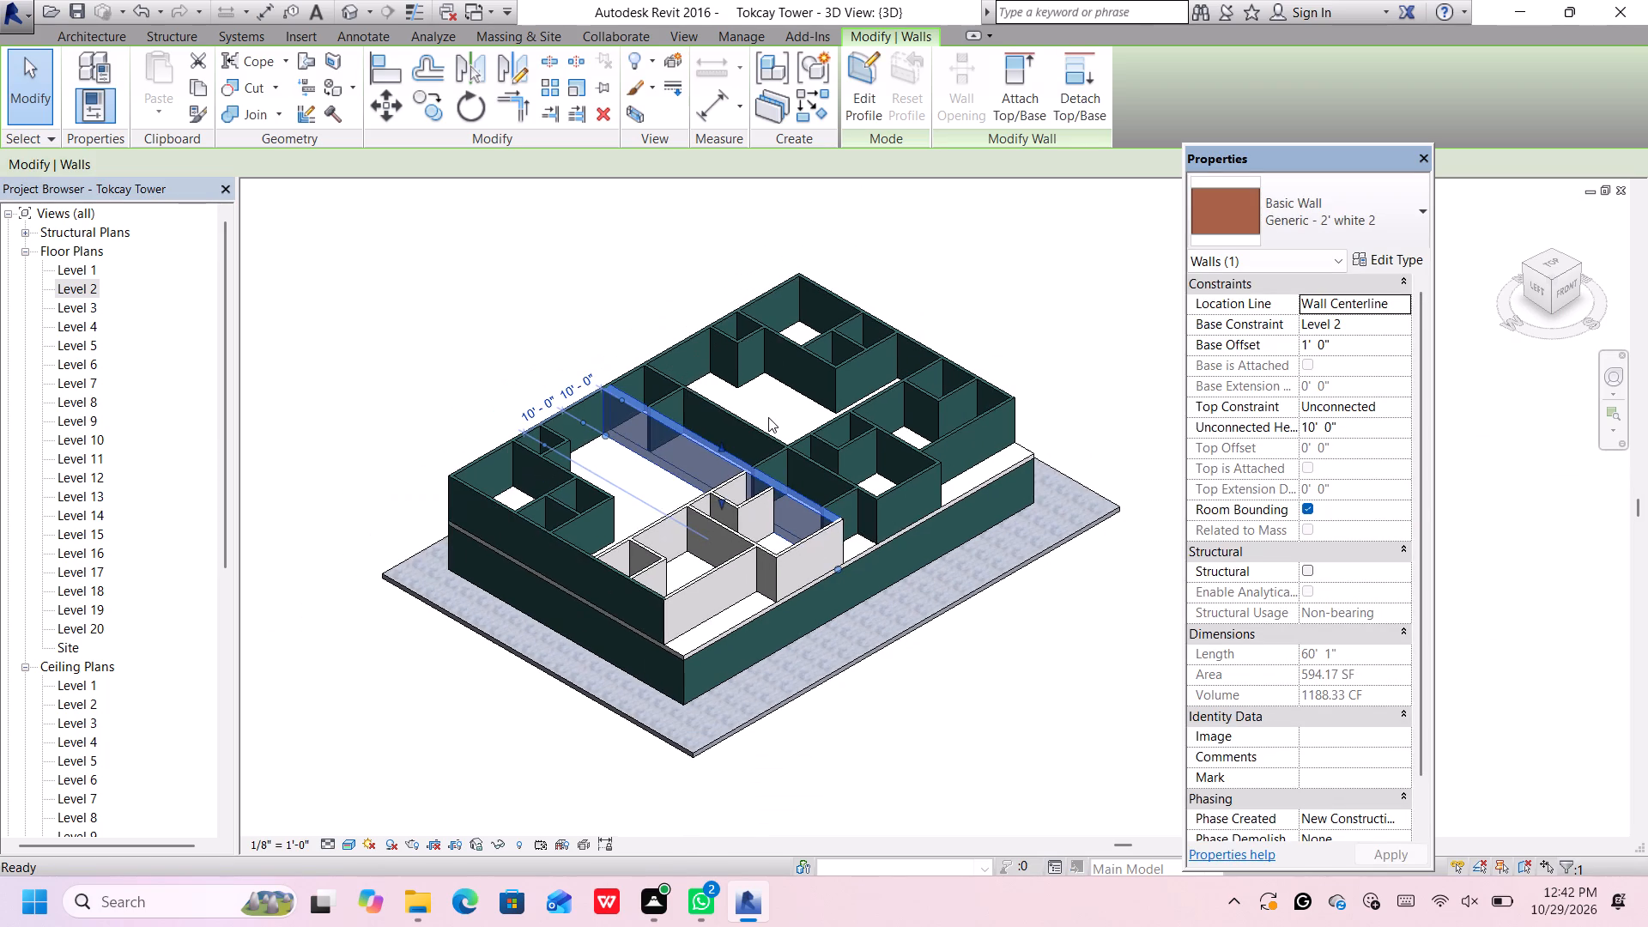
pyautogui.click(1060, 286)
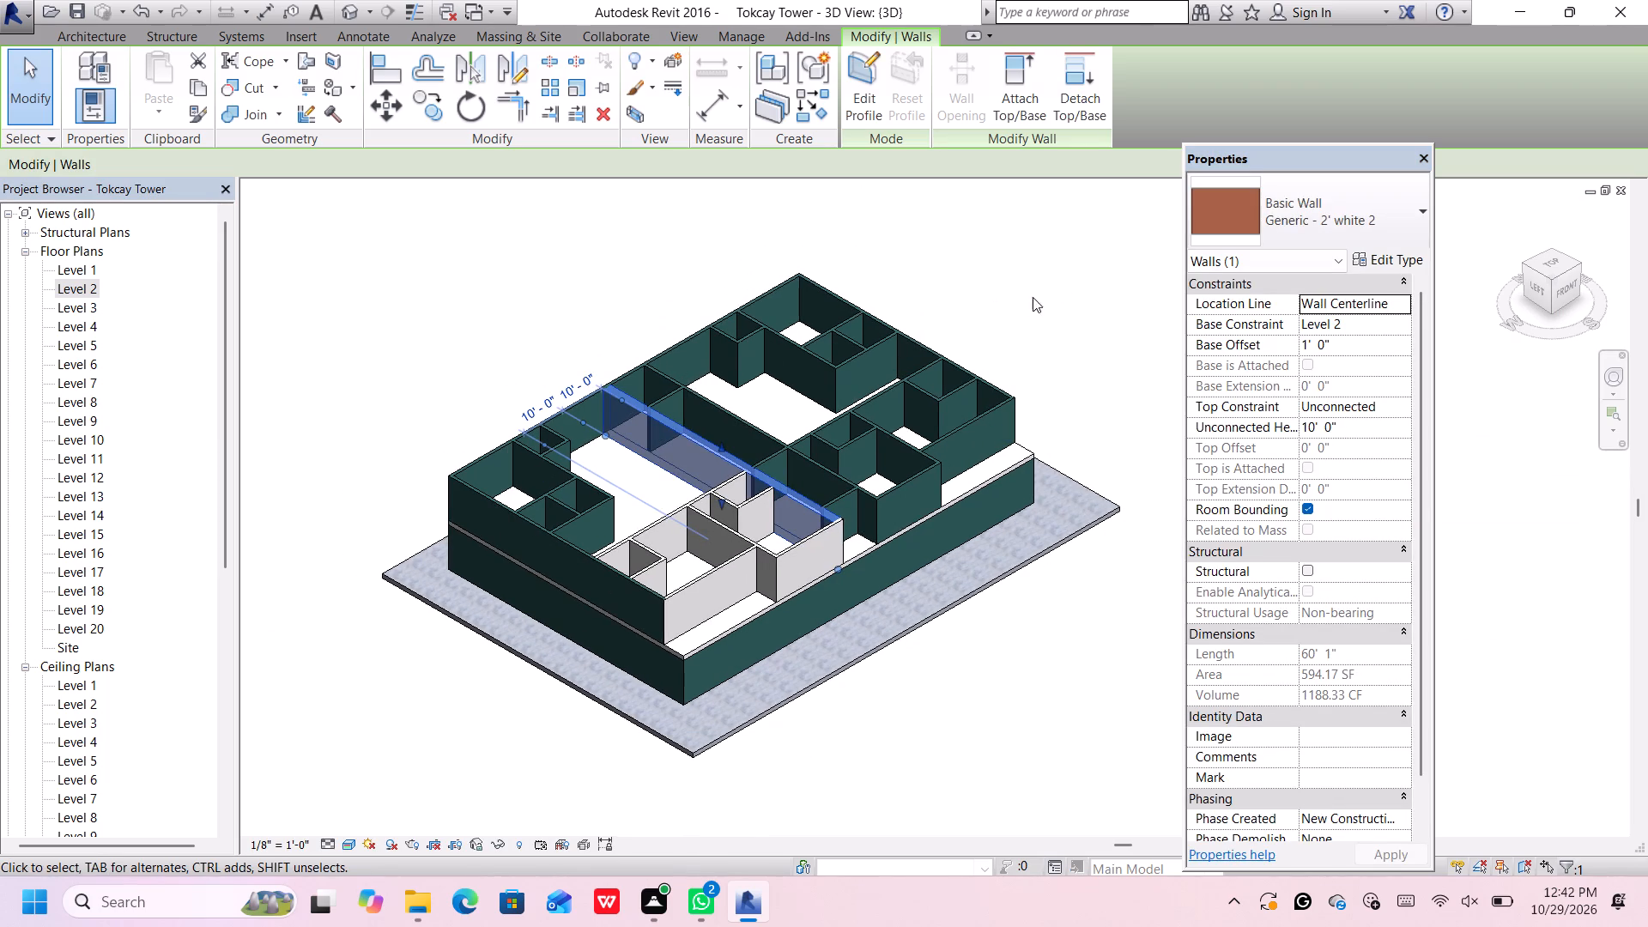
pyautogui.click(1158, 421)
# Select the long green north-south wall just east of the thick white wall.
pyautogui.scroll(5, 887, 465)
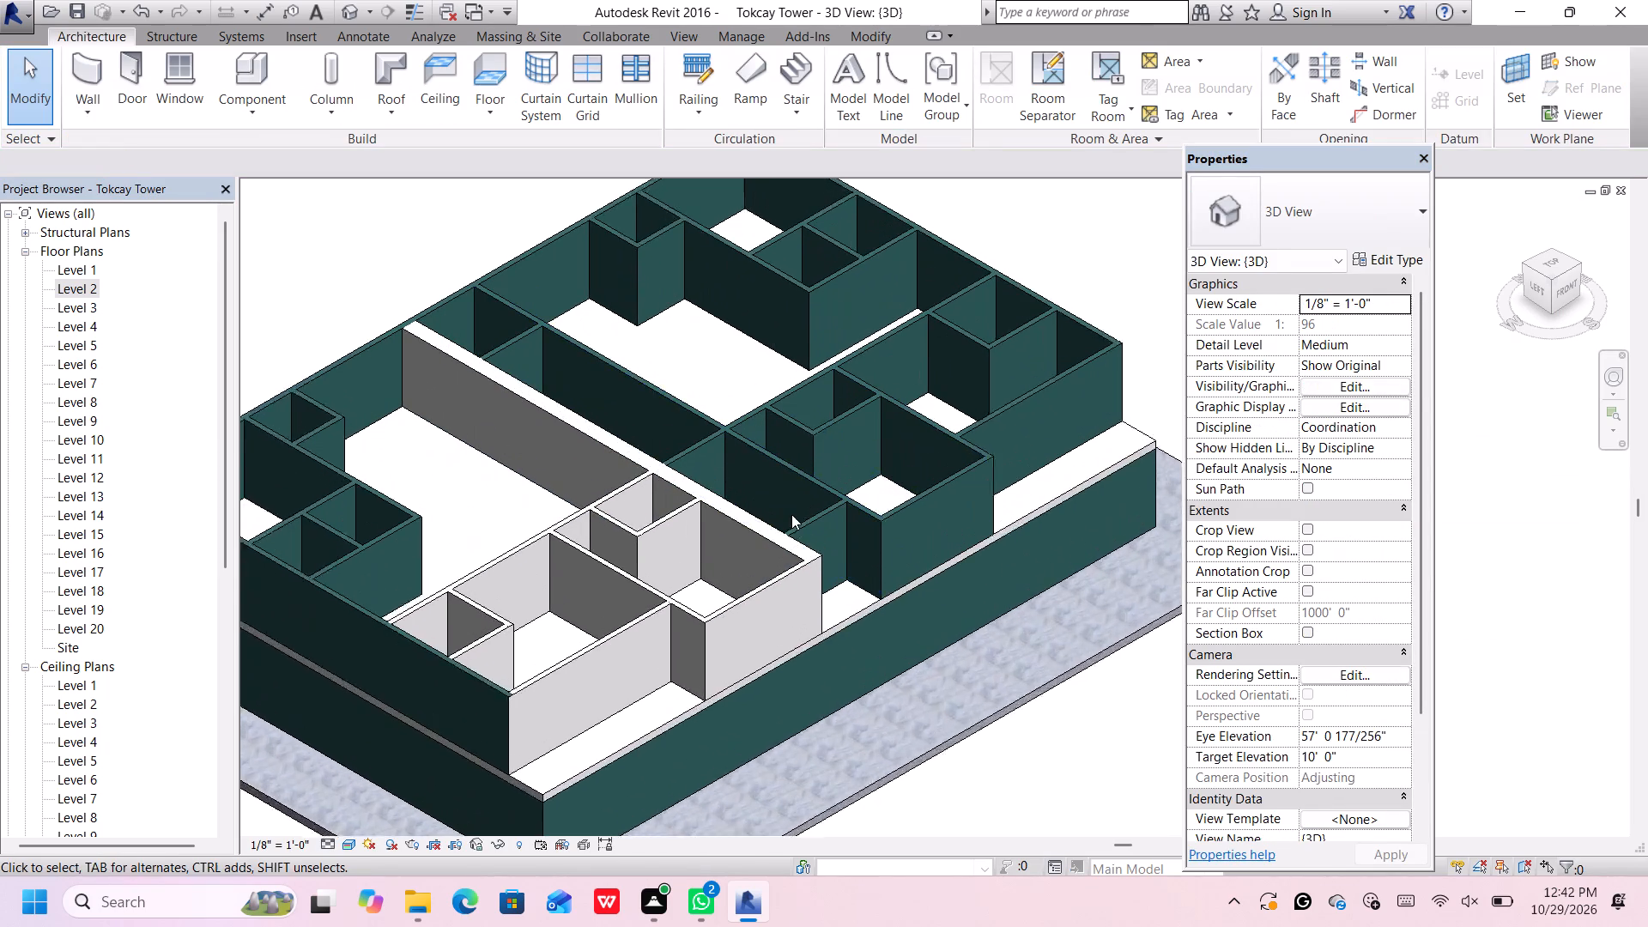
pyautogui.scroll(1, 789, 477)
pyautogui.click(796, 467)
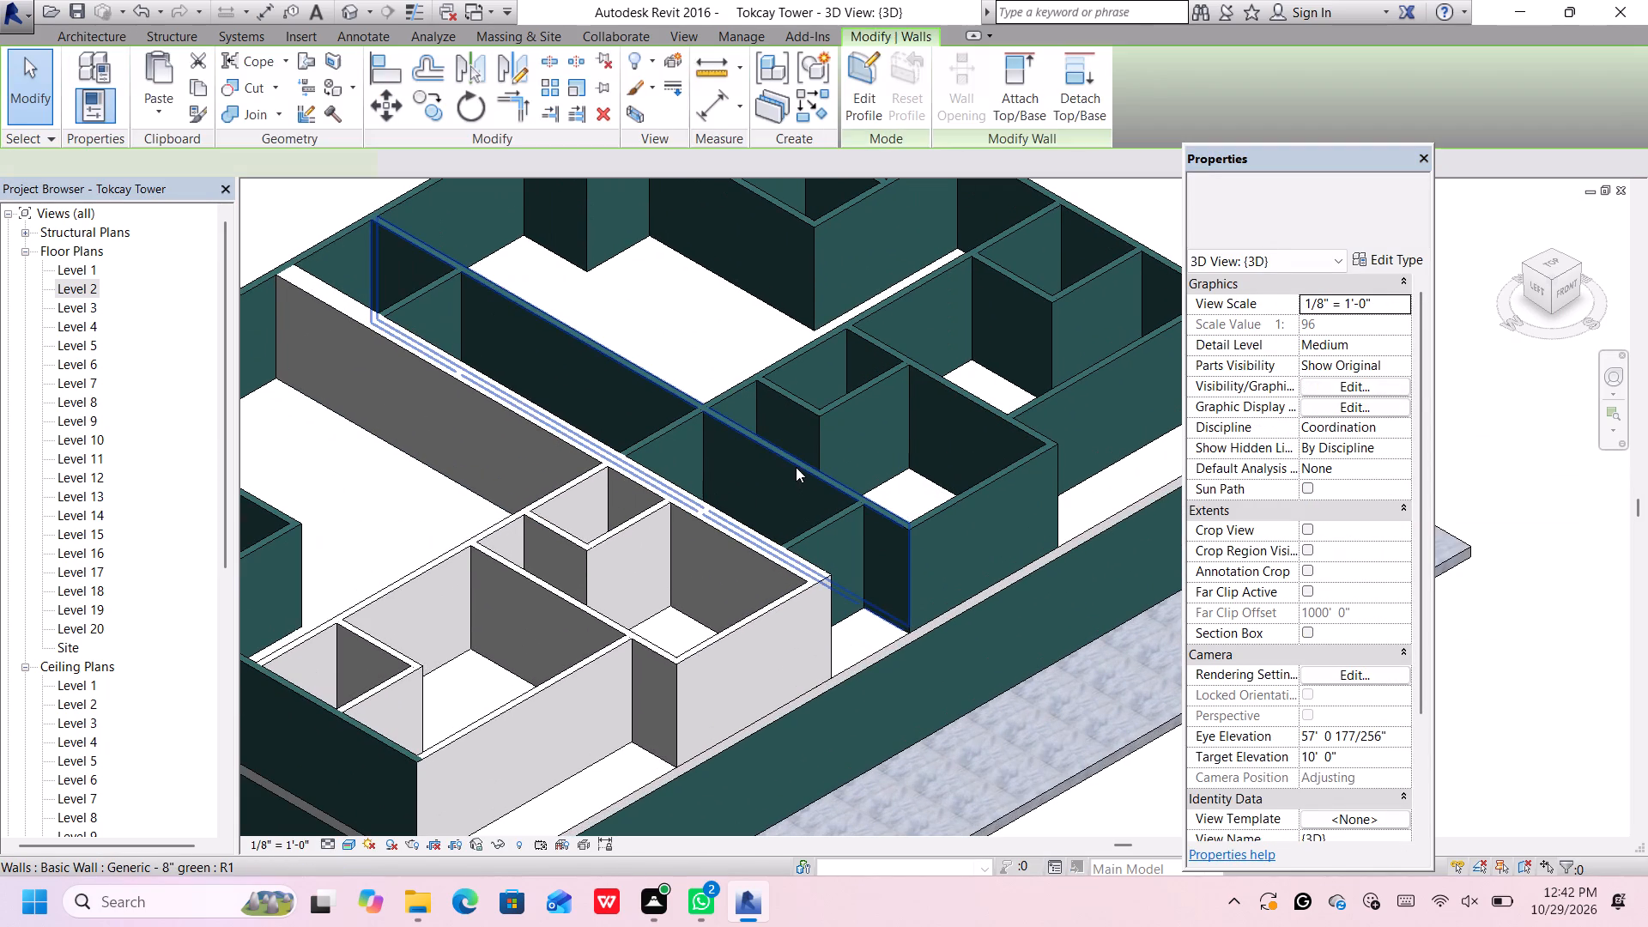
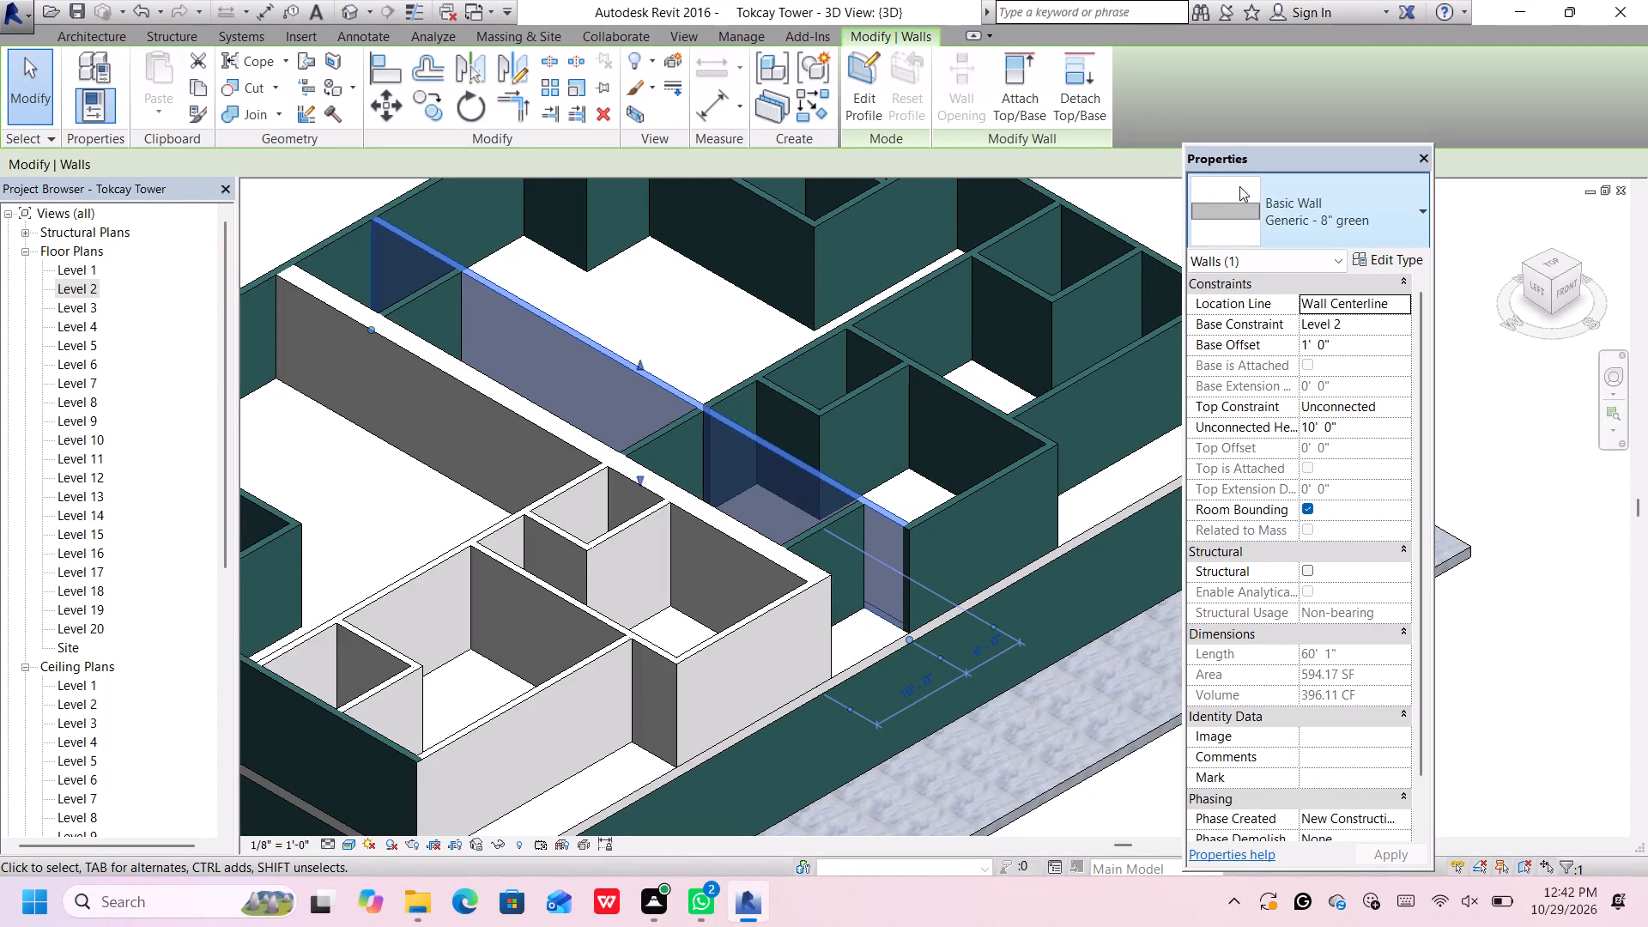
# Change the selected long Level 2 corridor wall's type to Generic - 2' white 2.
pyautogui.click(1263, 196)
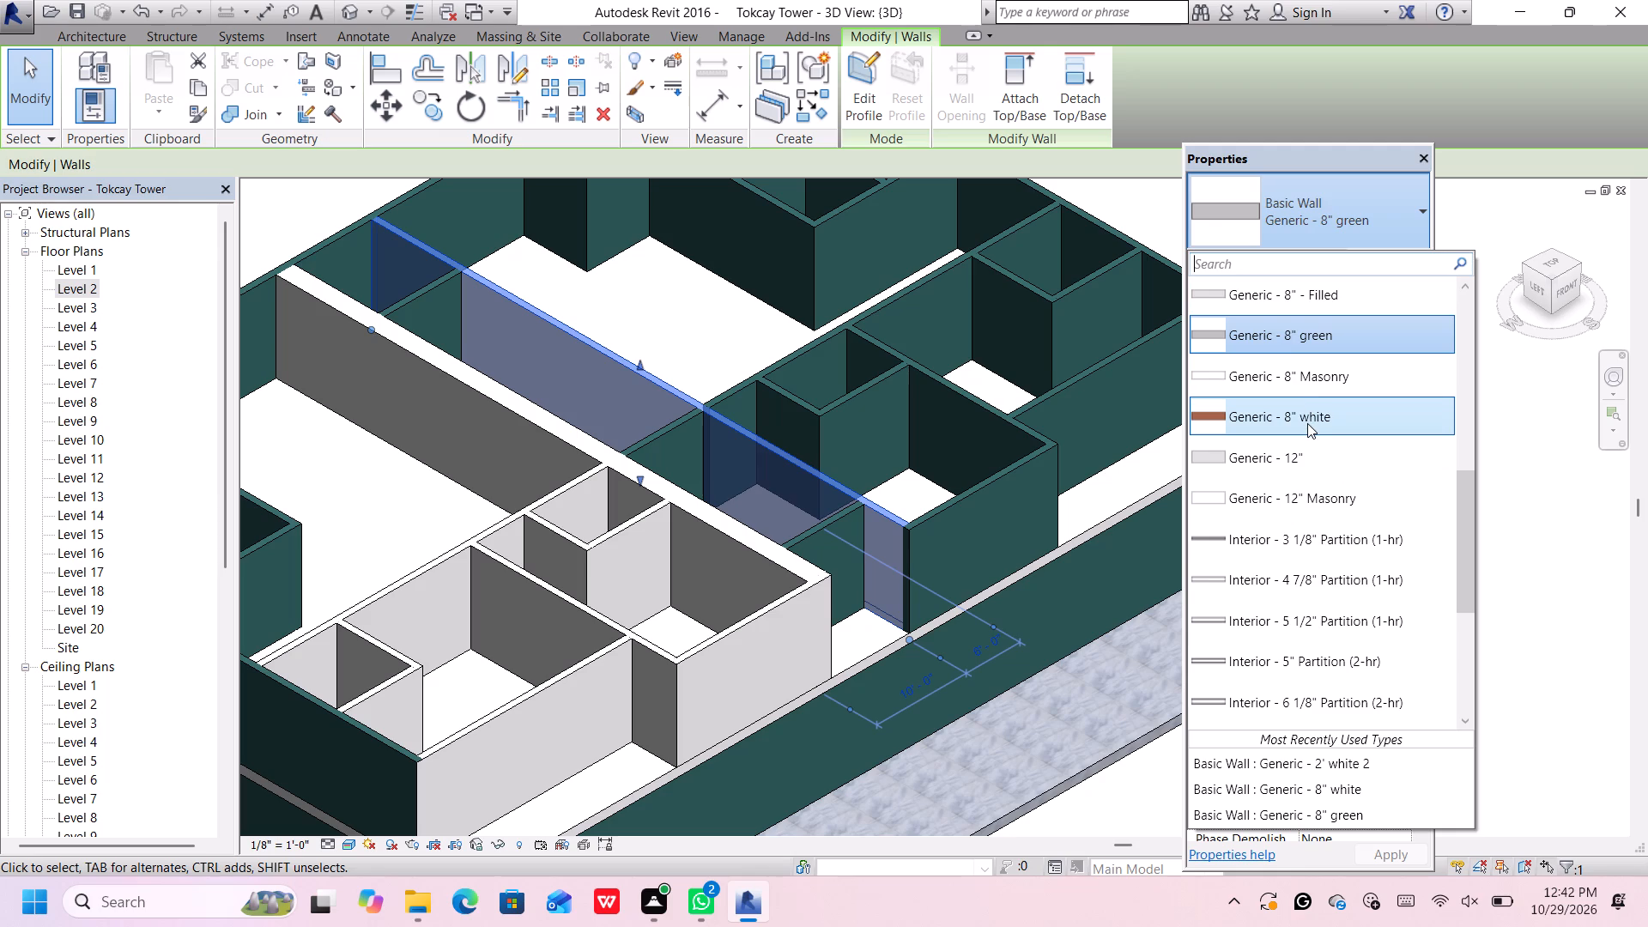
pyautogui.scroll(3, 1307, 423)
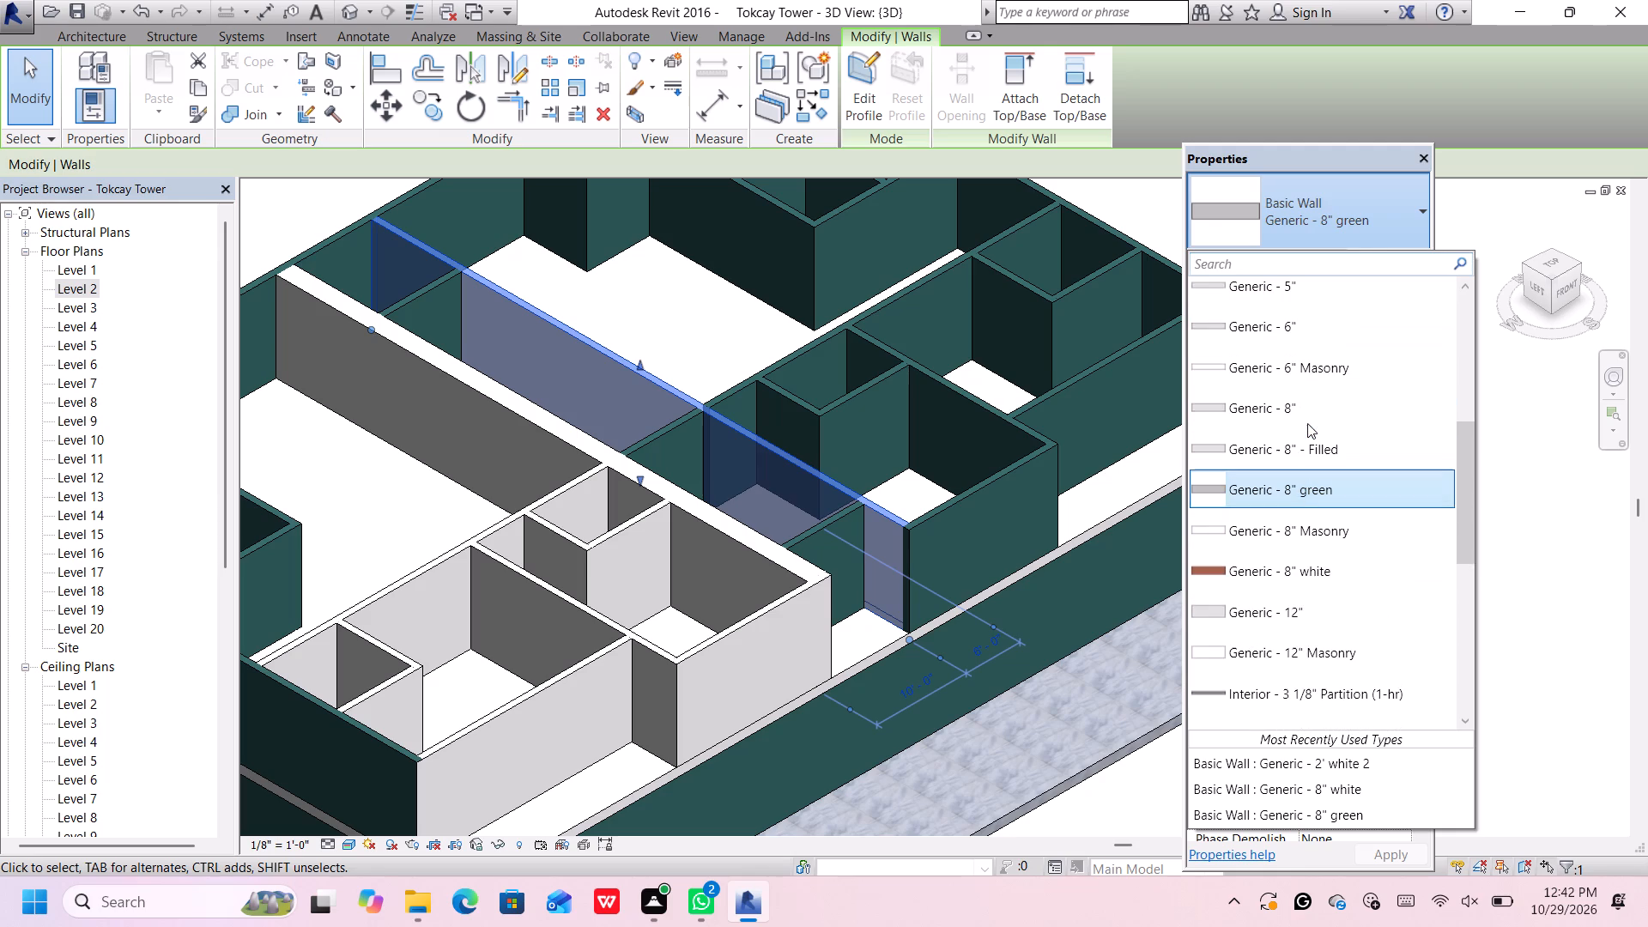
pyautogui.scroll(3, 1307, 423)
pyautogui.click(1324, 361)
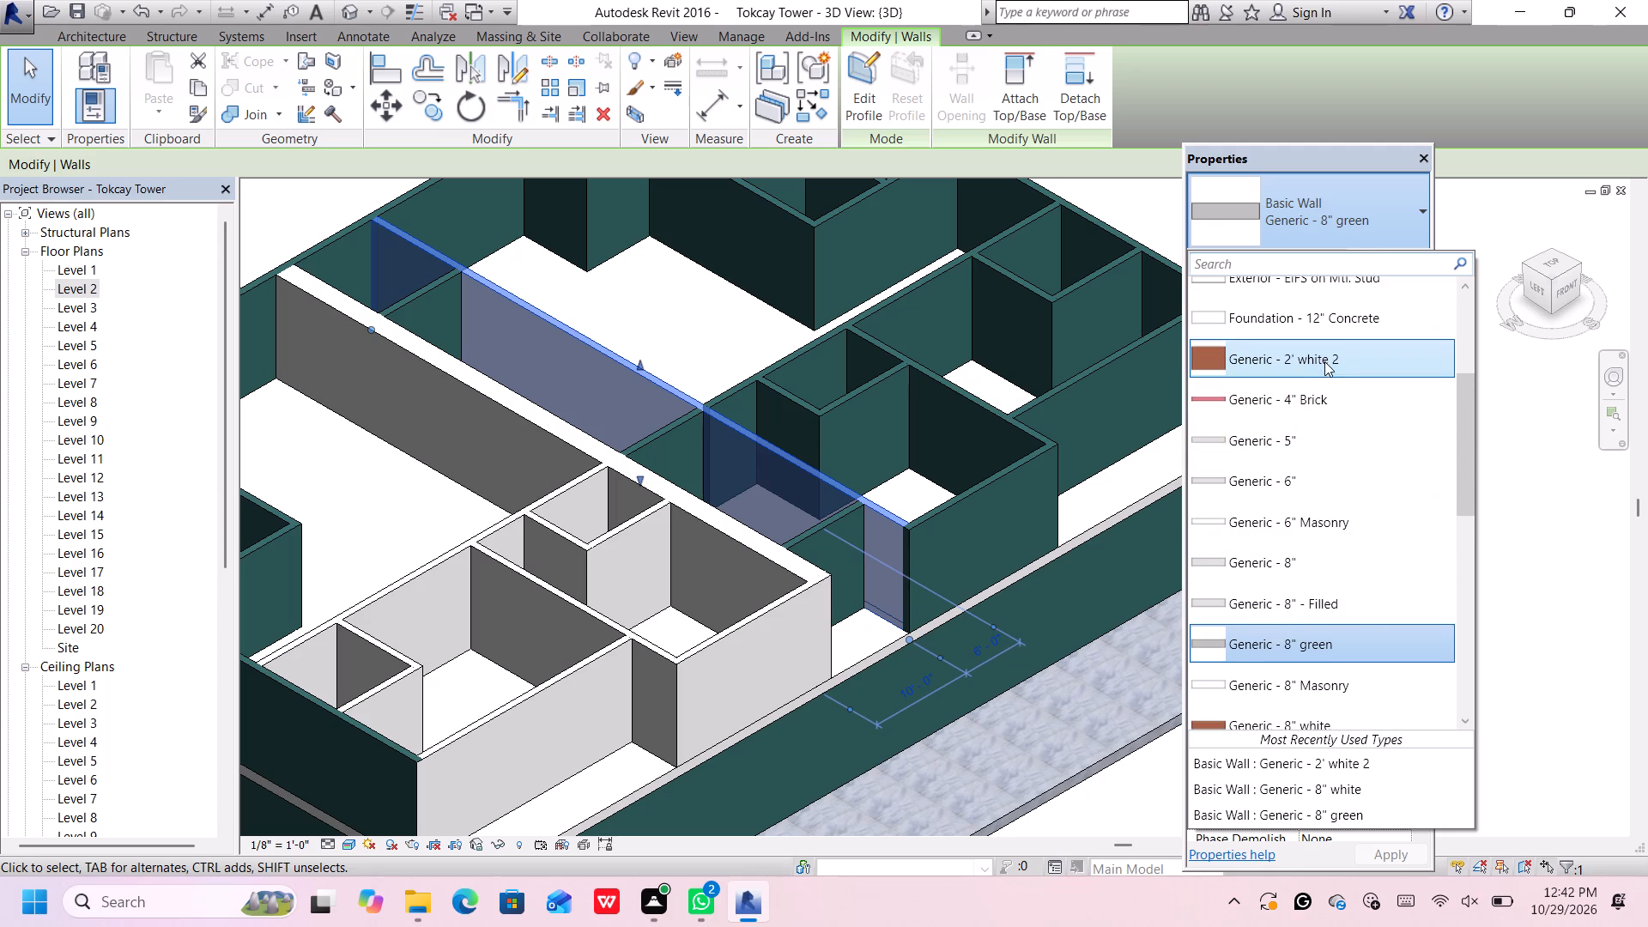
pyautogui.scroll(-3, 1021, 538)
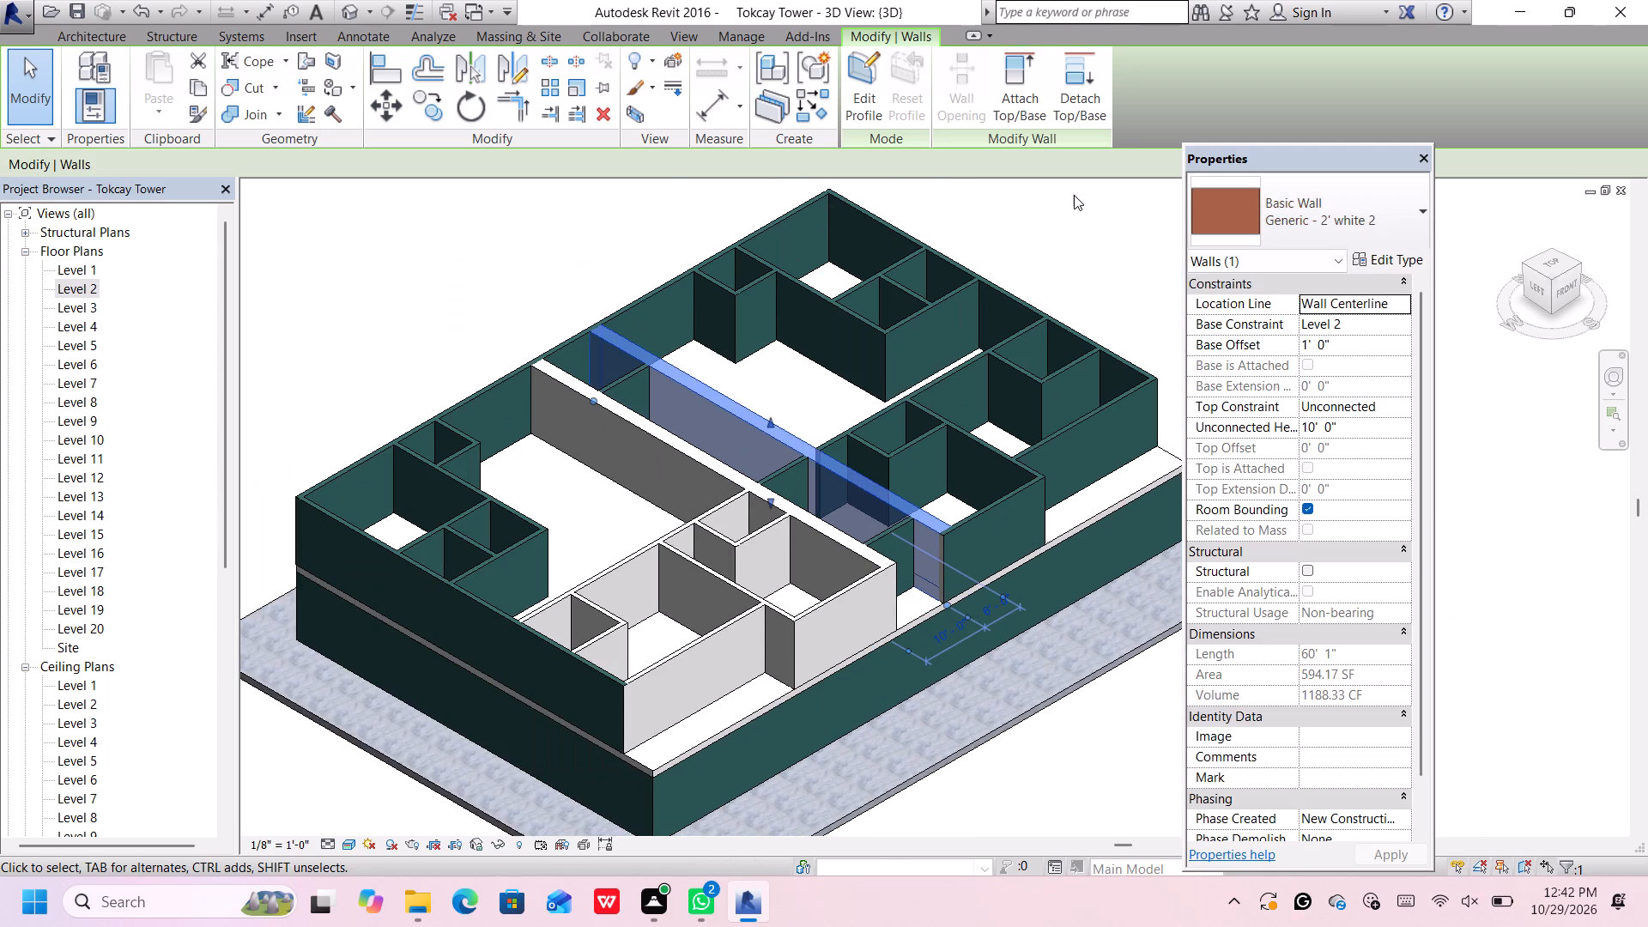
pyautogui.click(1125, 268)
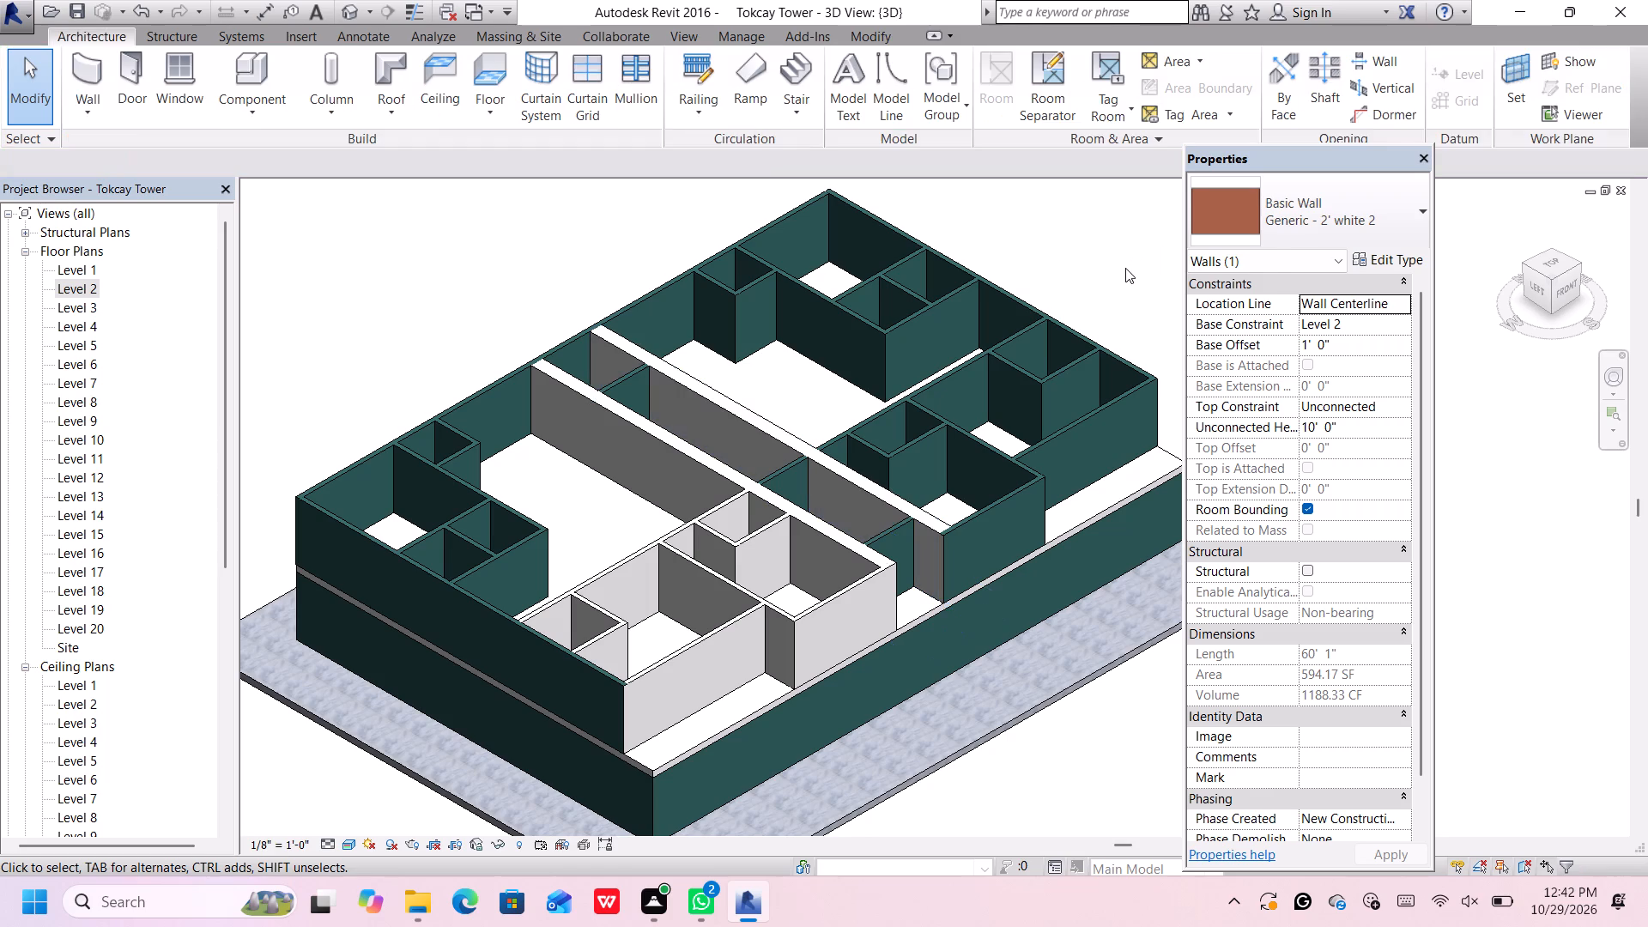
# Delete the white 8" front wall of the unit just west of the central corridor in the Level 2 floor plan.
pyautogui.click(1566, 284)
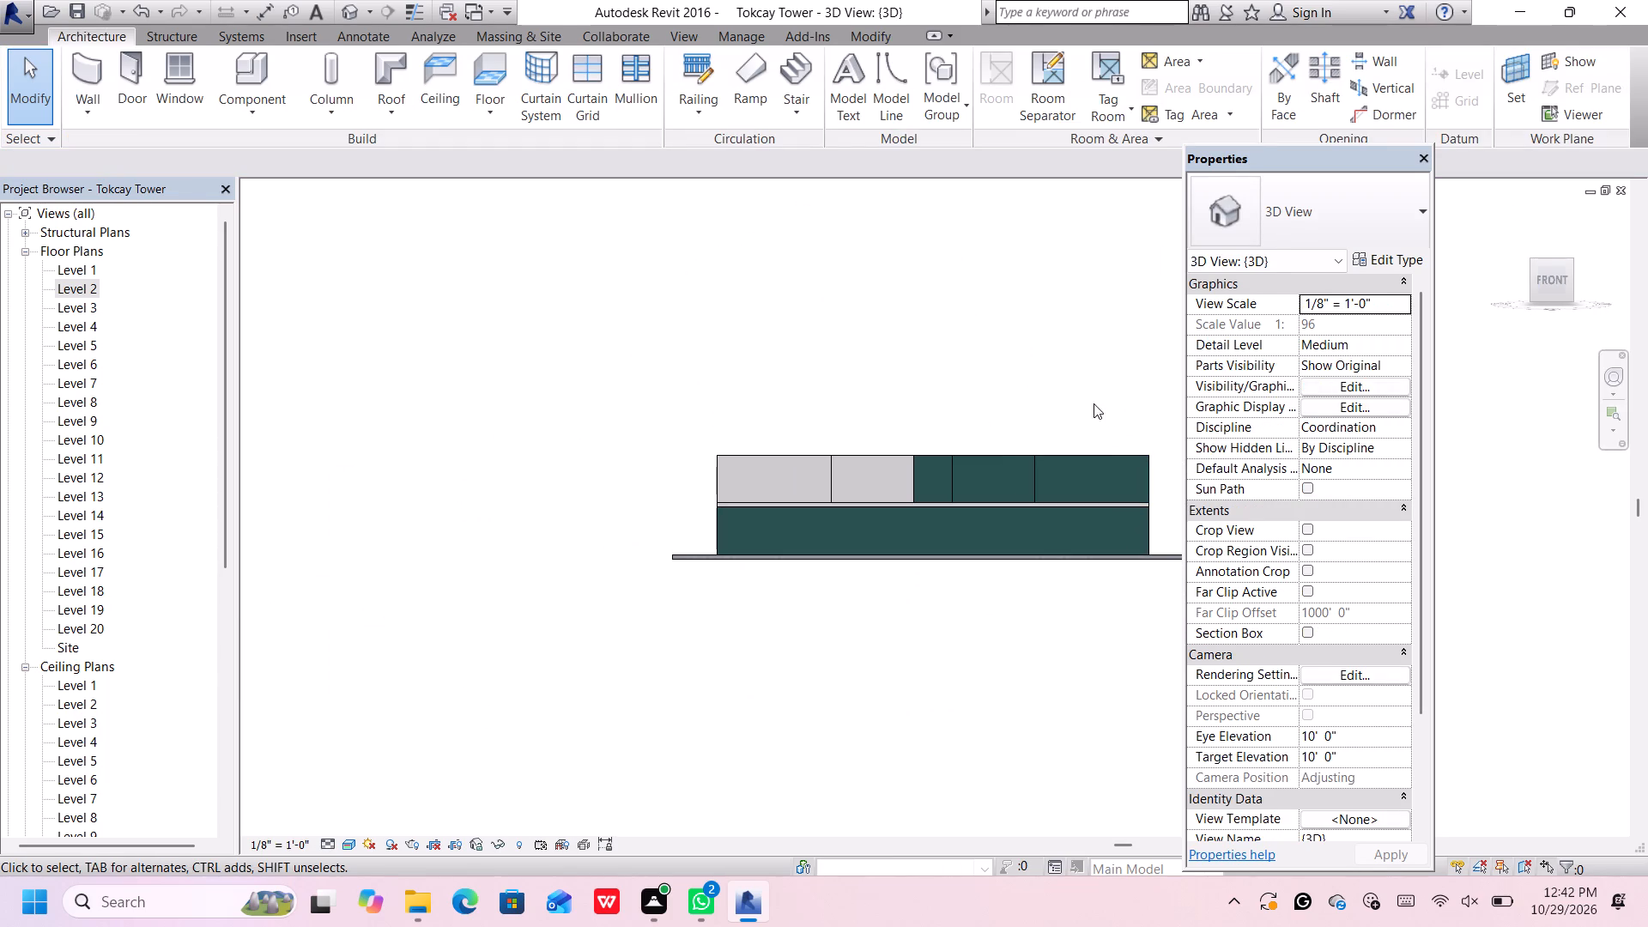
pyautogui.click(1530, 265)
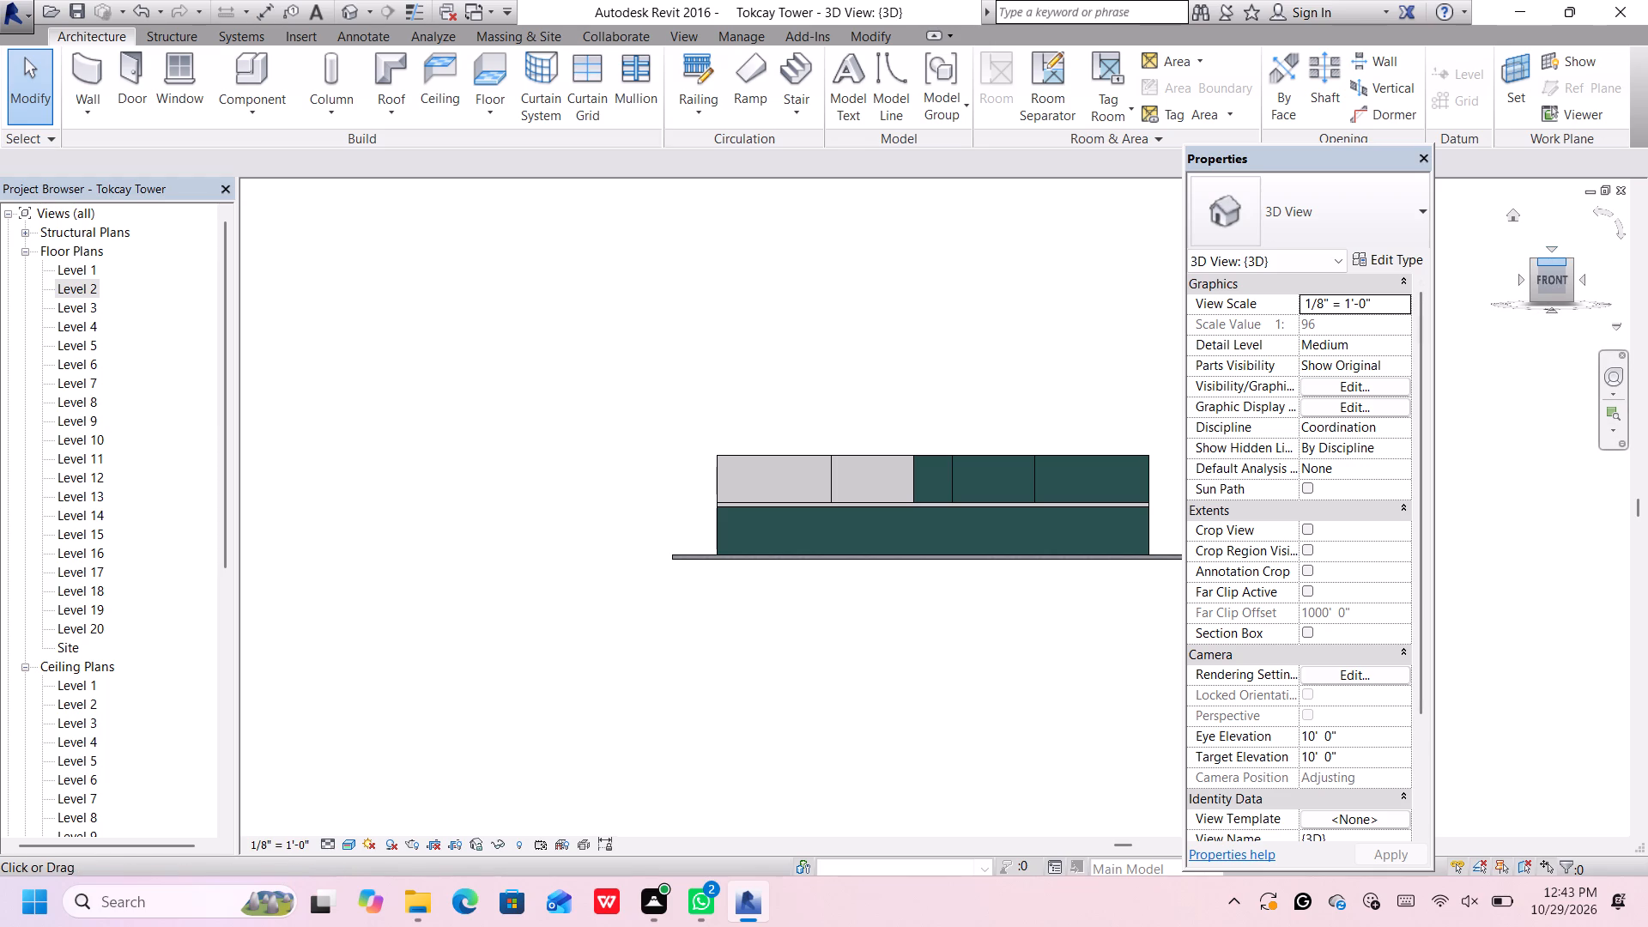
pyautogui.click(1532, 258)
pyautogui.click(1533, 263)
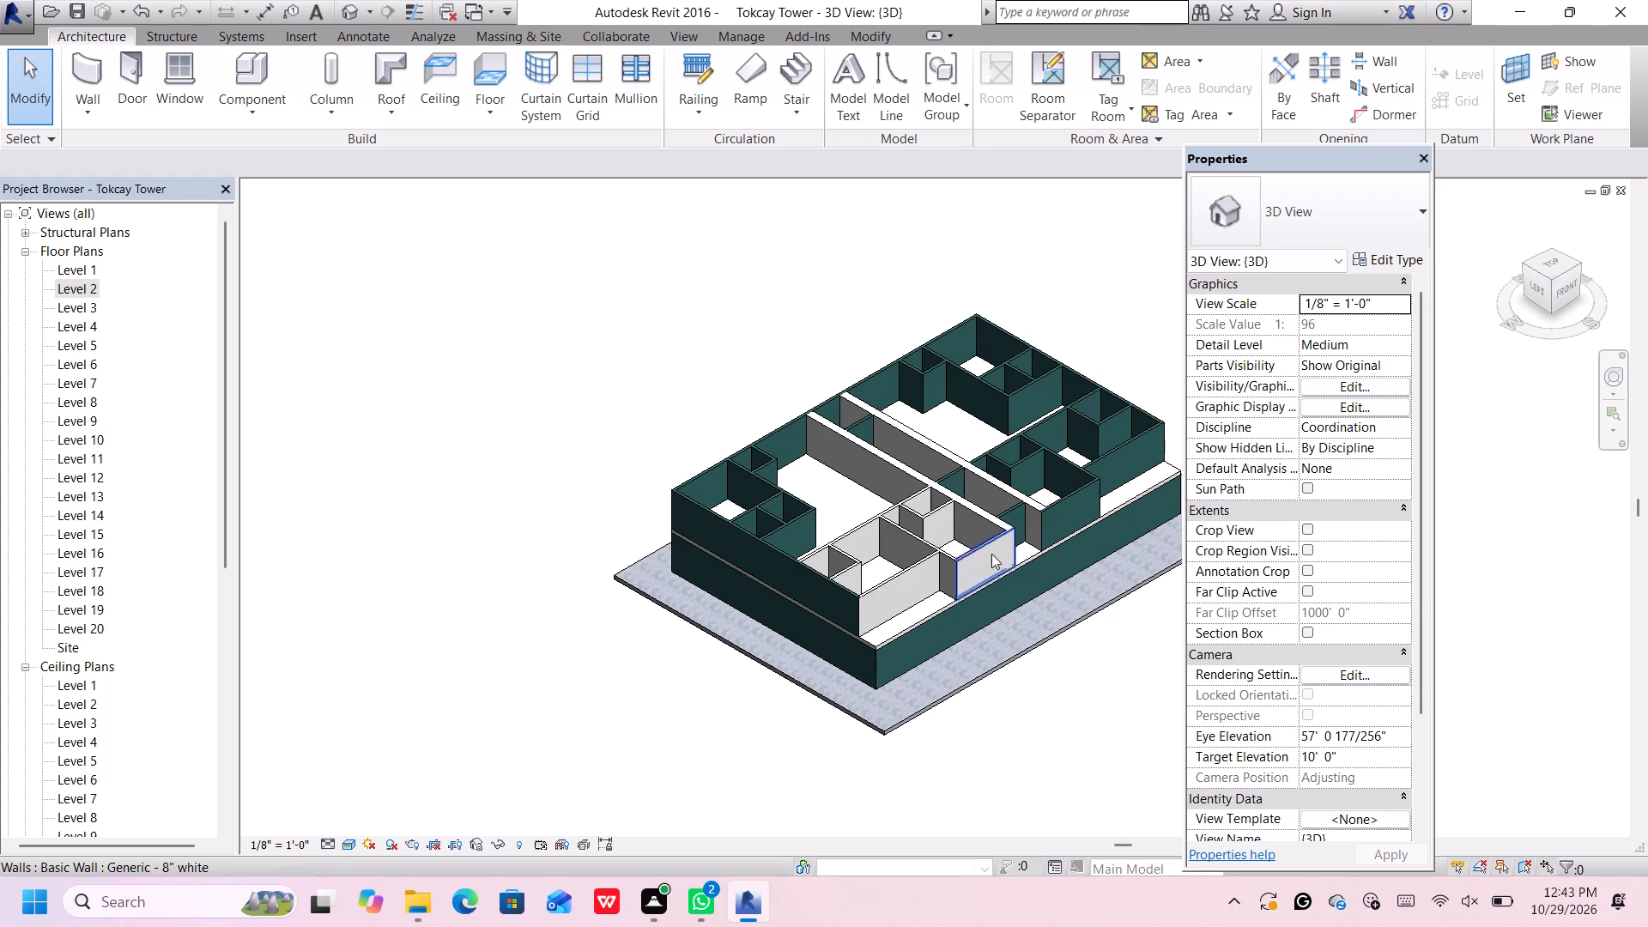
pyautogui.scroll(8, 984, 560)
pyautogui.moveTo(1015, 521); pyautogui.dragTo(899, 542, button='middle')
pyautogui.scroll(2, 894, 542)
pyautogui.scroll(-3, 895, 542)
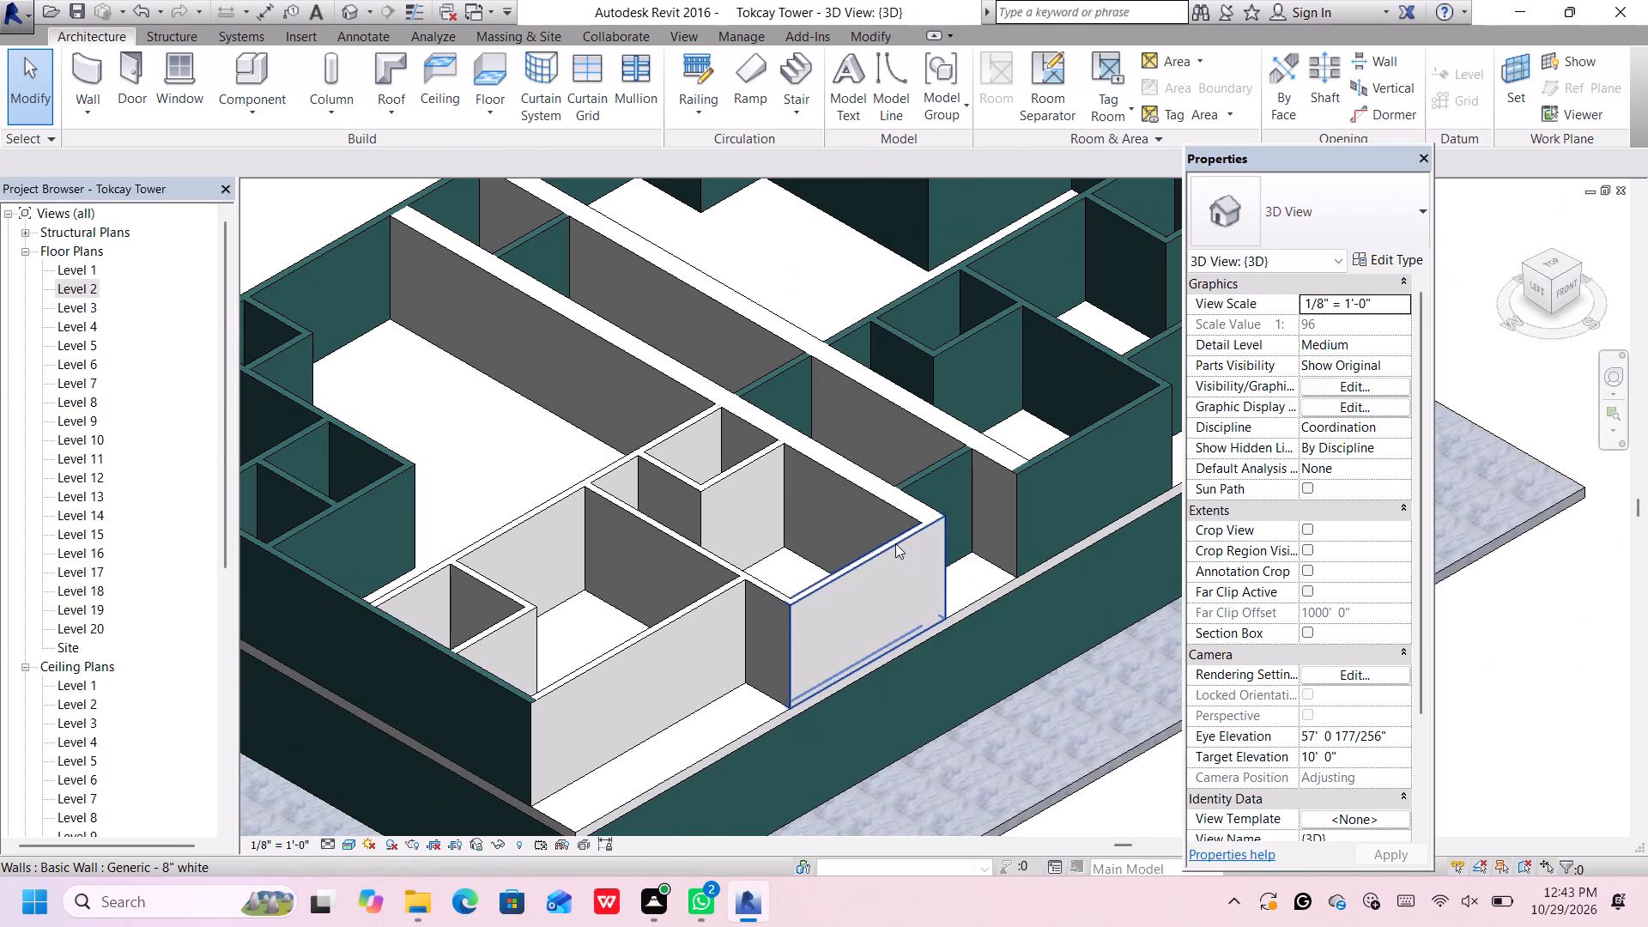
pyautogui.click(895, 543)
pyautogui.scroll(-3, 895, 543)
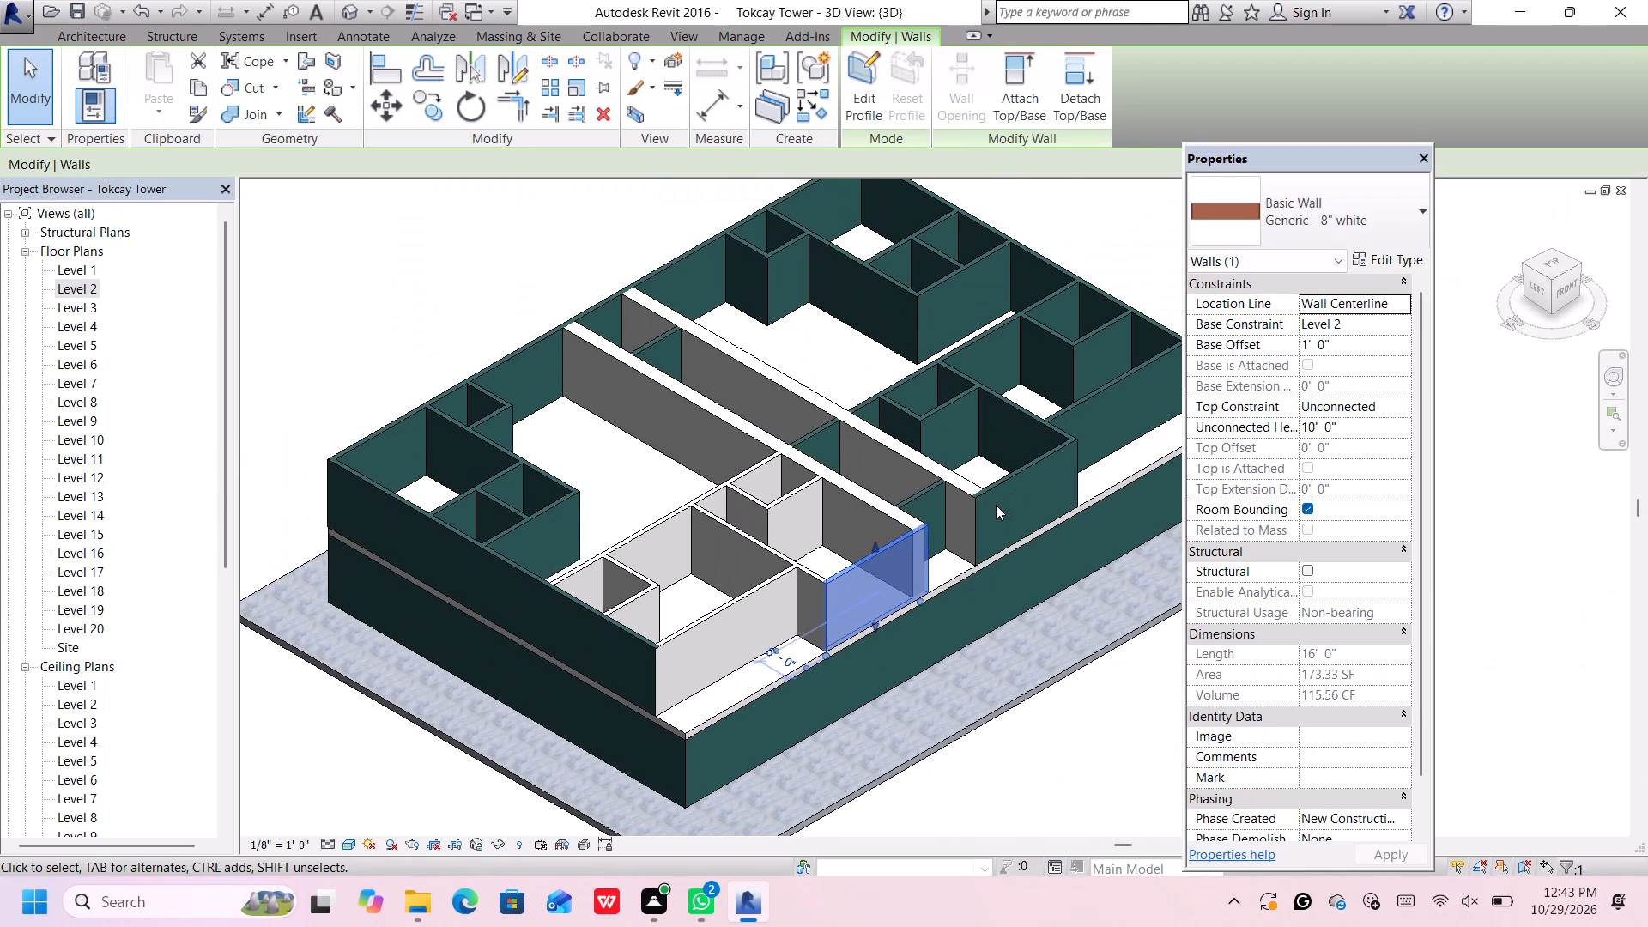
pyautogui.doubleClick(60, 285)
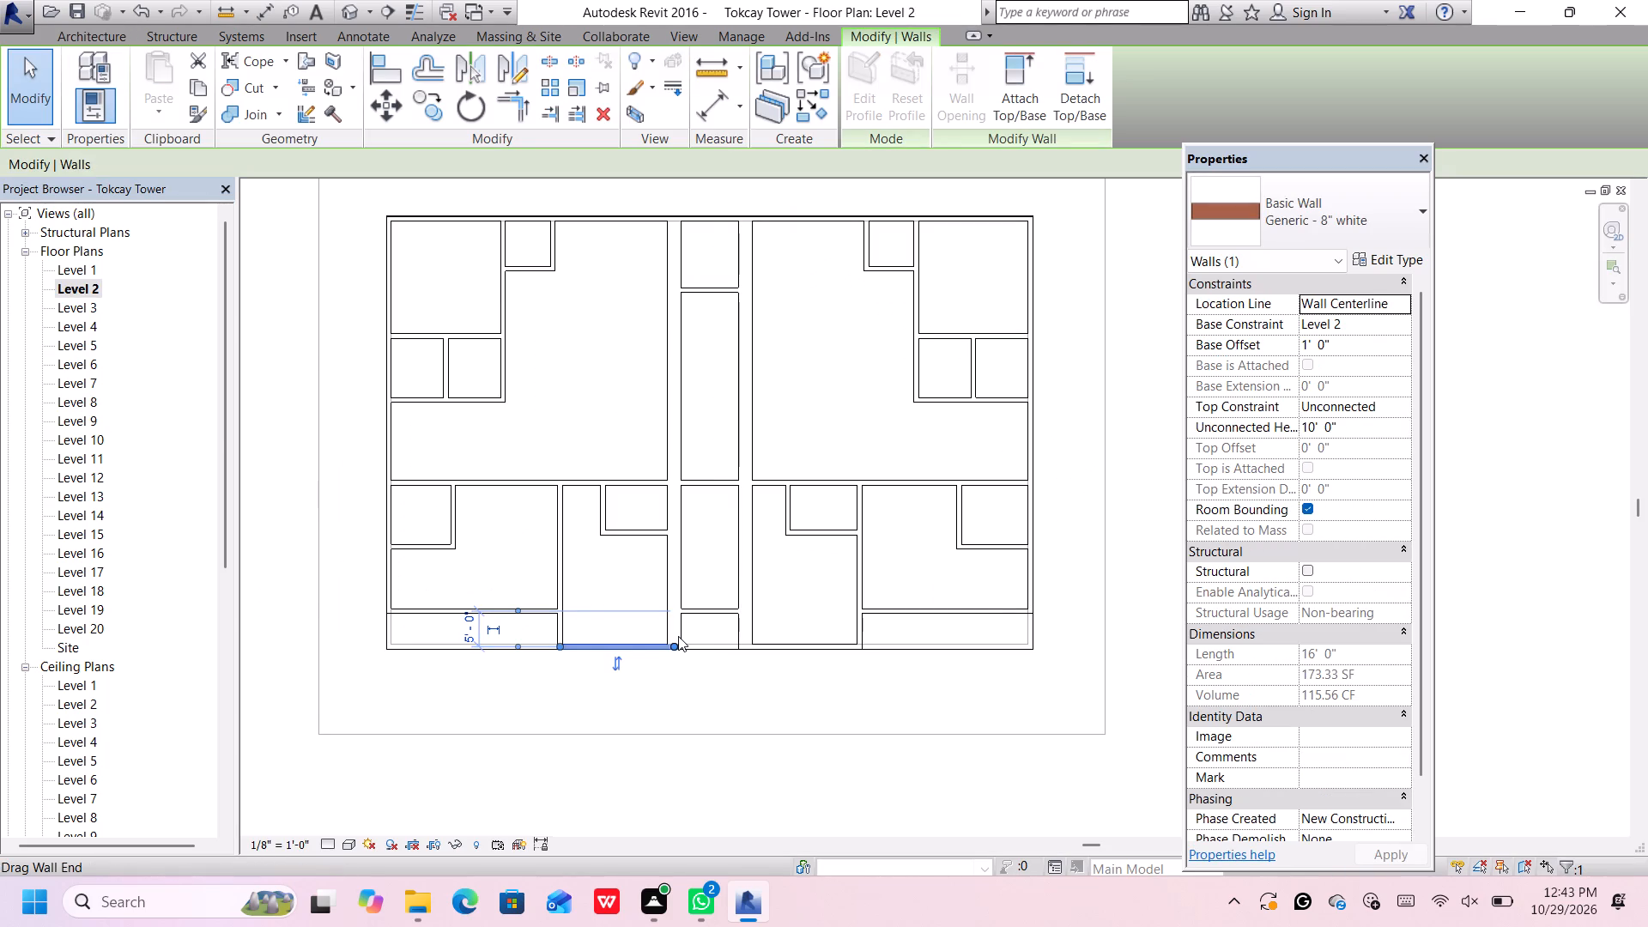
pyautogui.press('BackSpace')
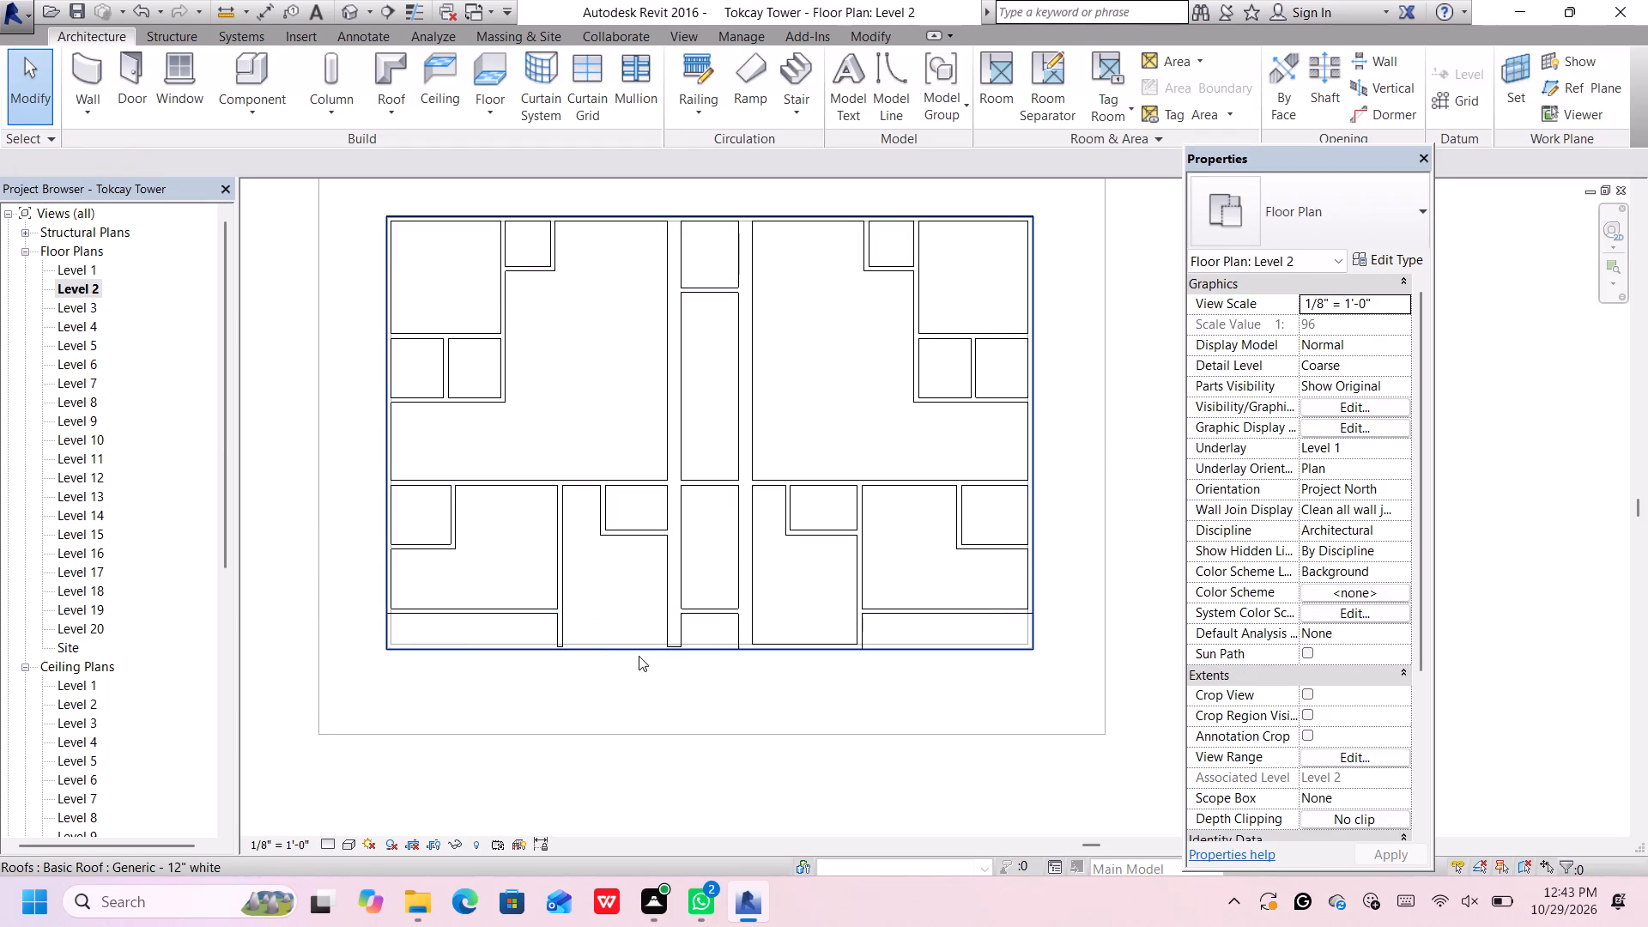
# Delete the green 8" front wall of the unit just east of the central corridor.
pyautogui.scroll(3, 590, 643)
pyautogui.click(874, 643)
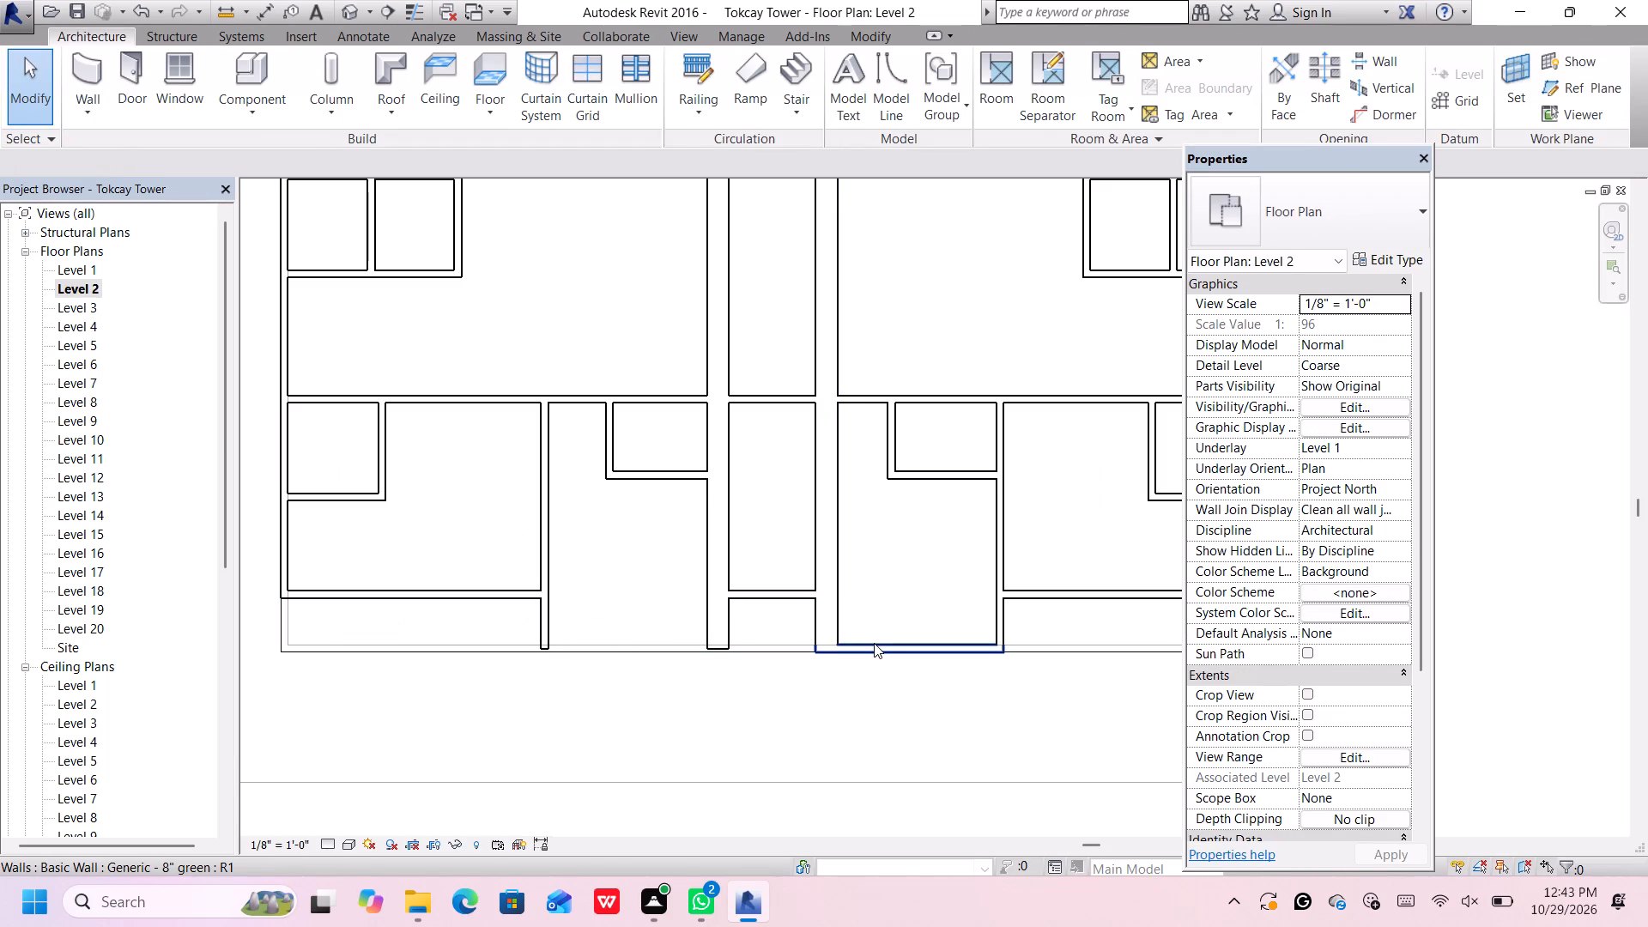
pyautogui.press('Delete')
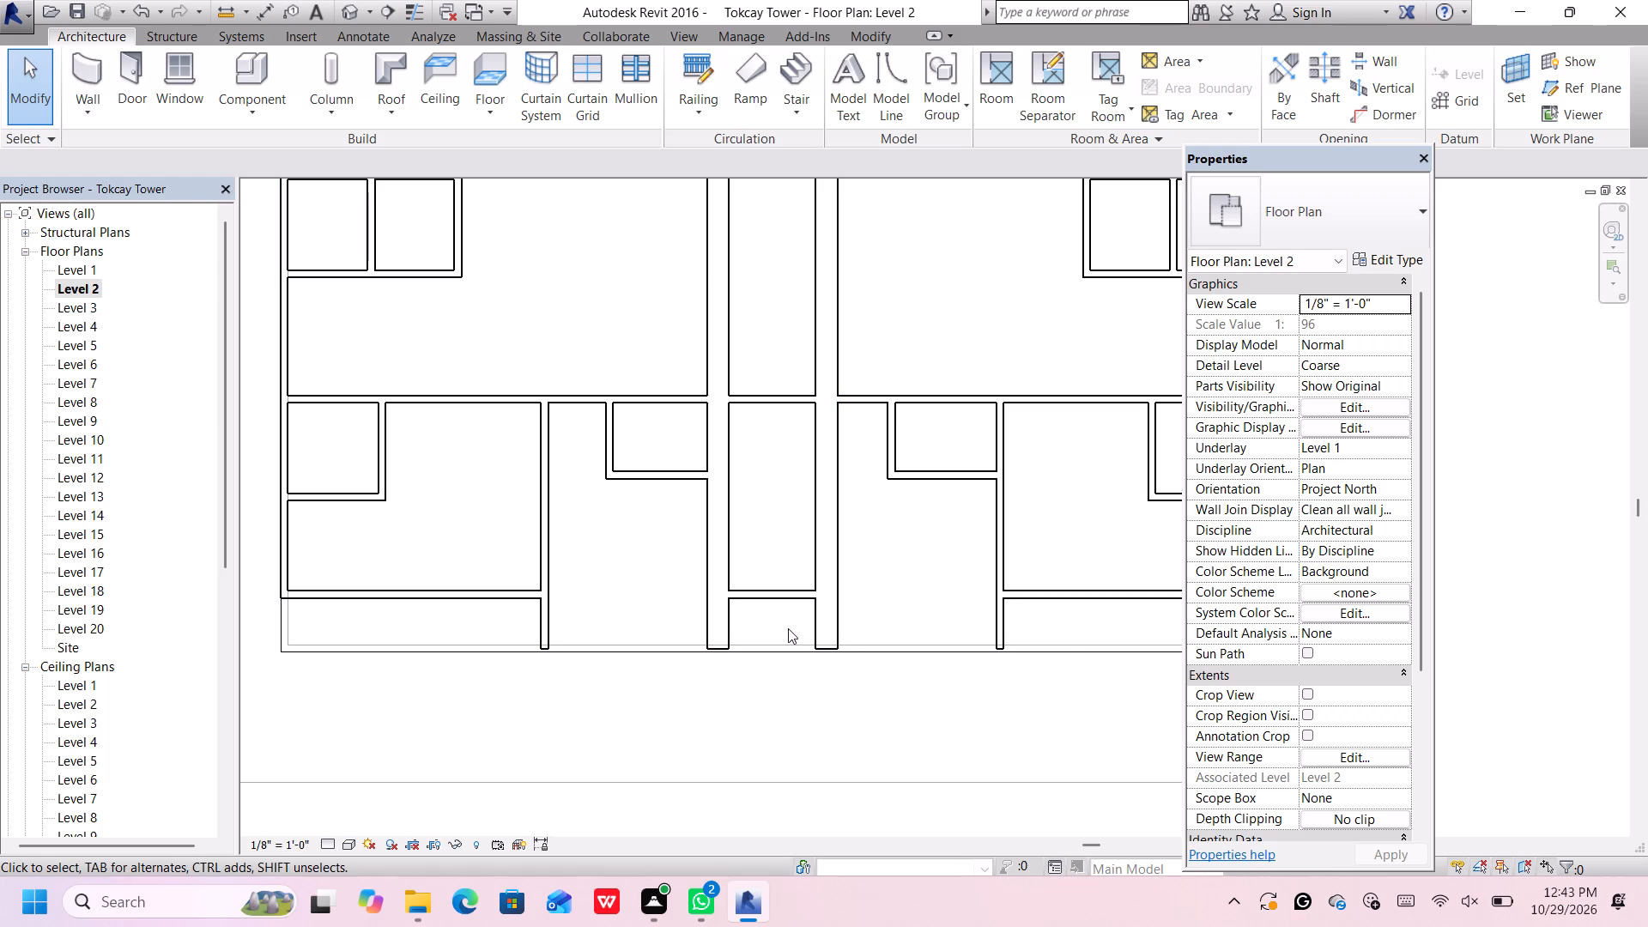
# Draw a Generic - 8" white wall, about 16' long, across the unit west of the corridor, set back from the front edge.
pyautogui.click(82, 75)
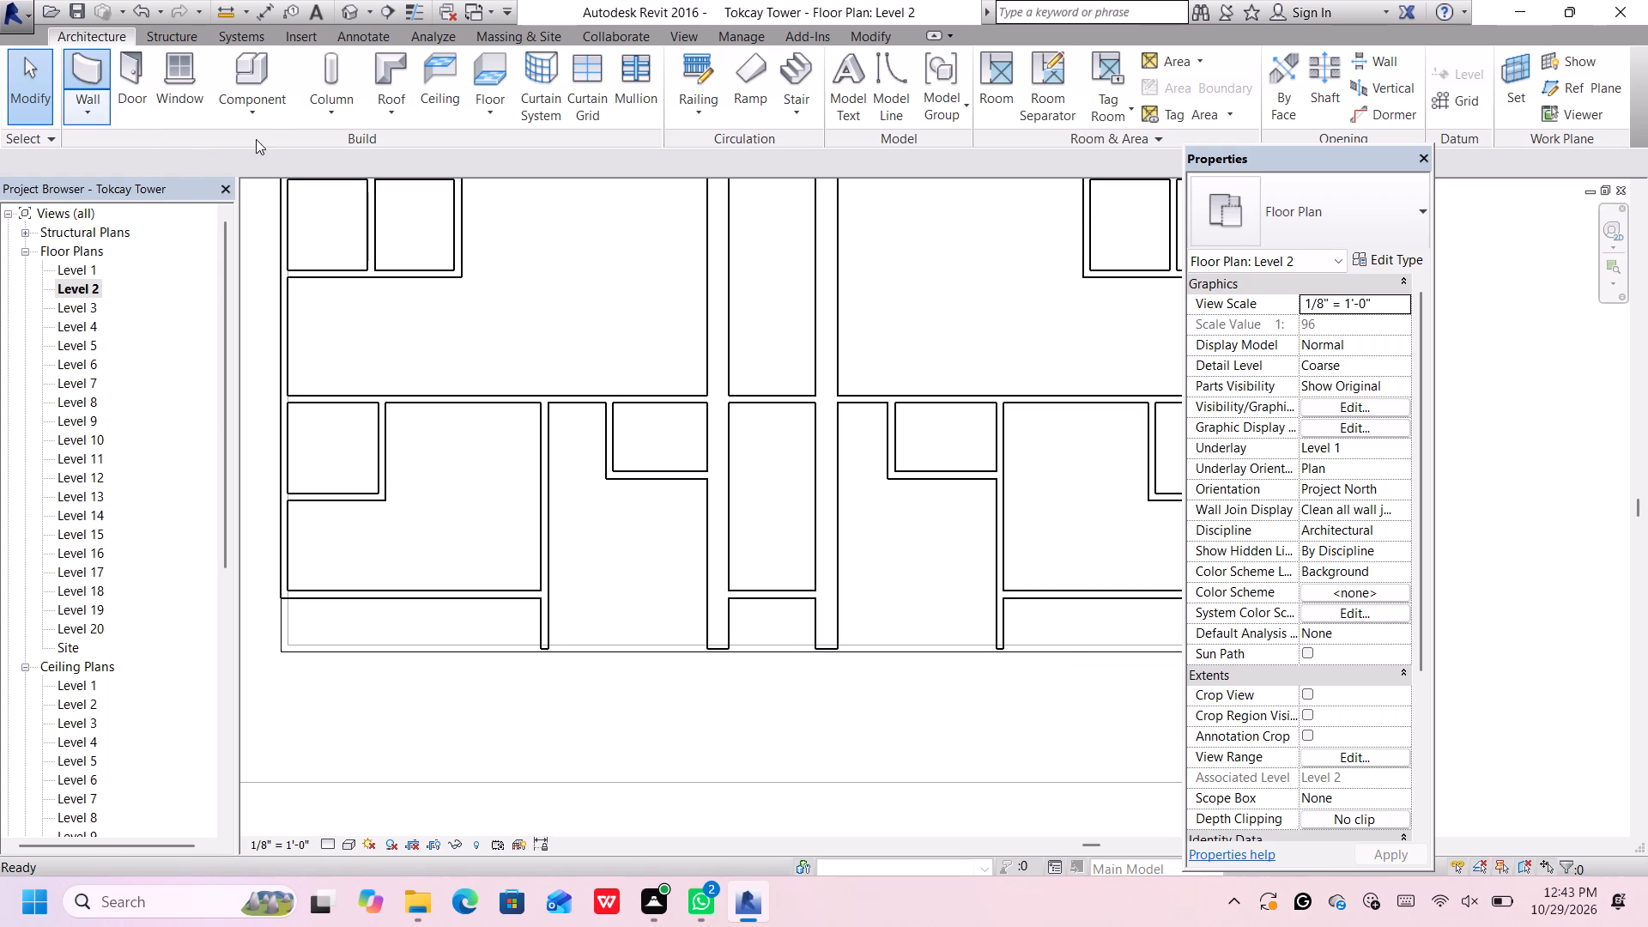
pyautogui.click(1268, 221)
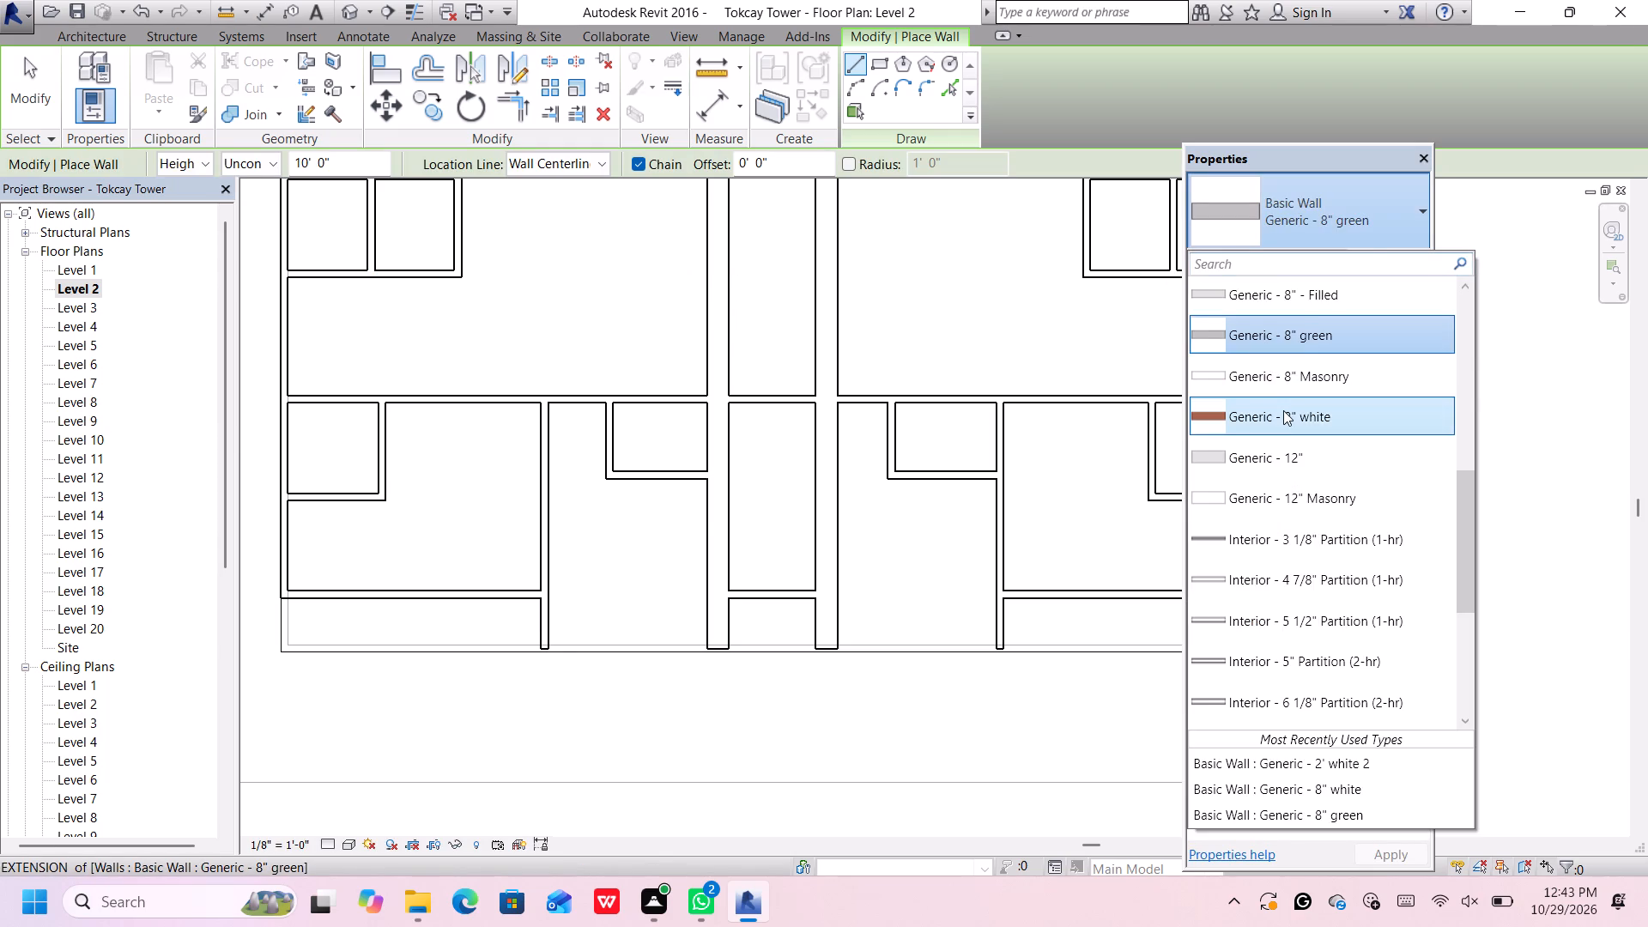
pyautogui.click(1283, 410)
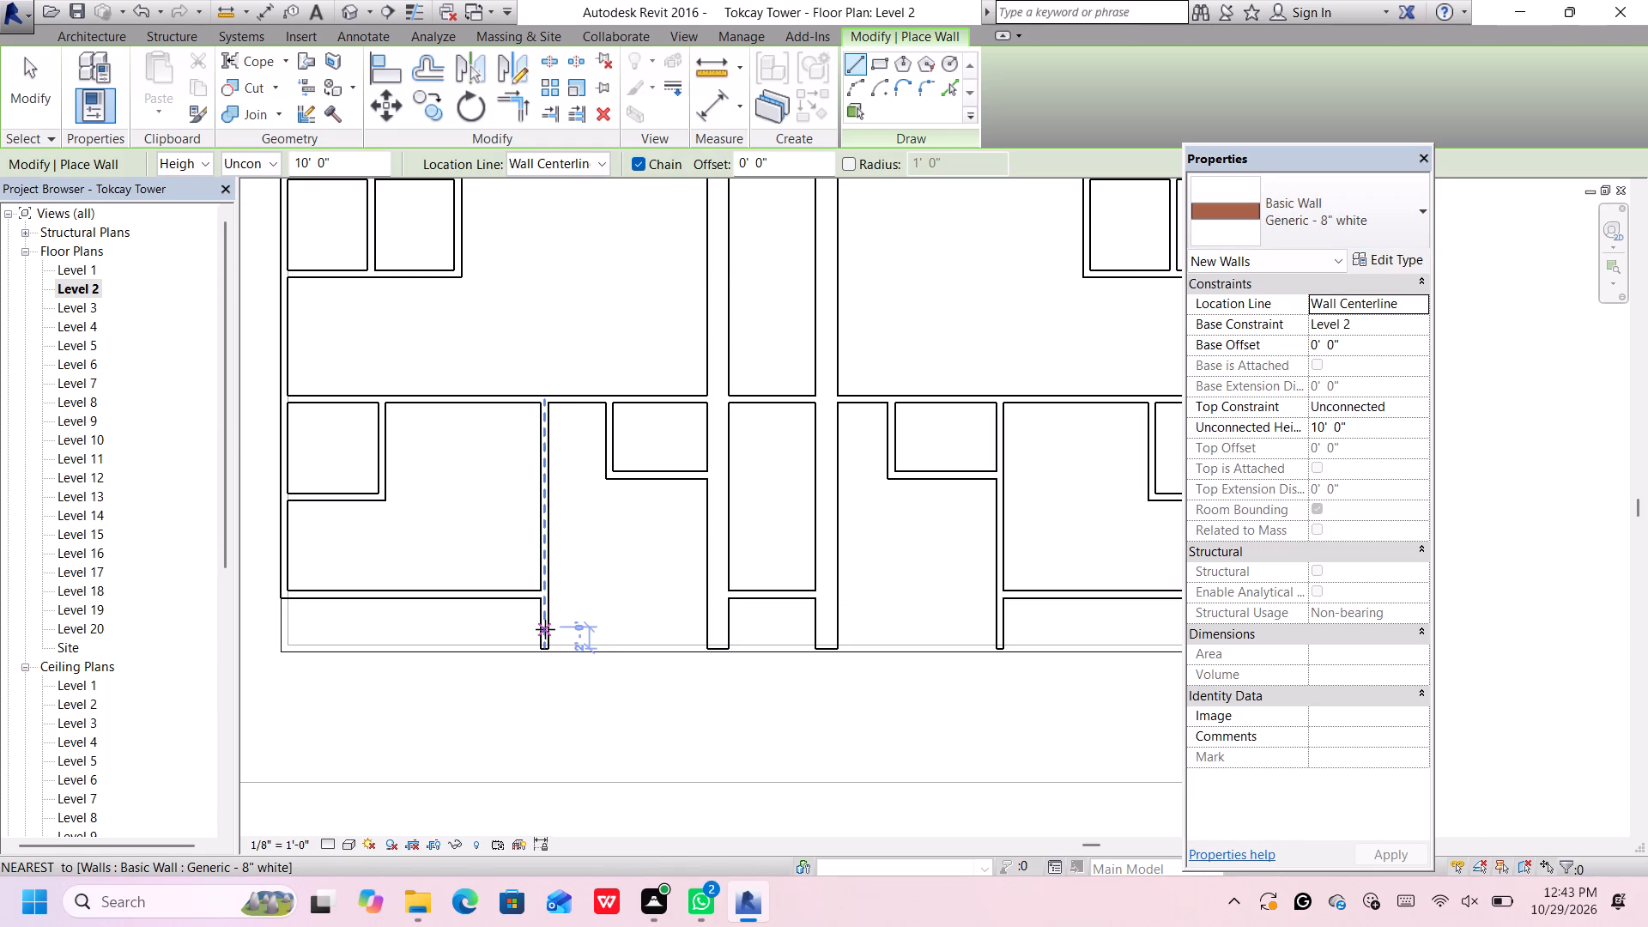
pyautogui.click(546, 632)
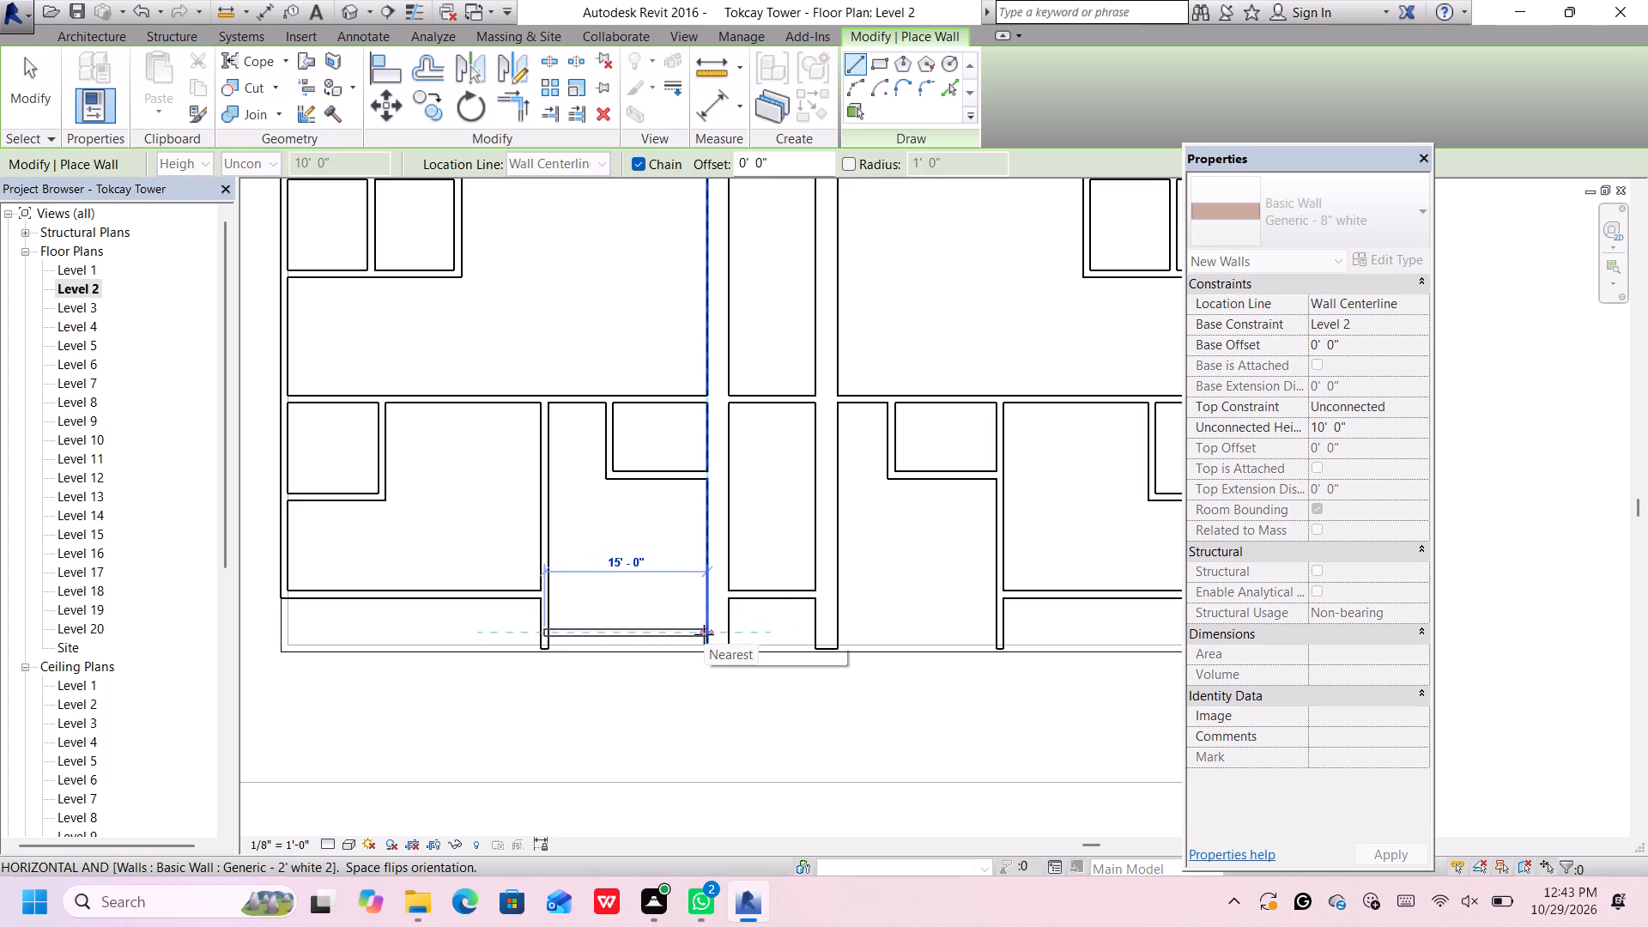
pyautogui.press('Escape')
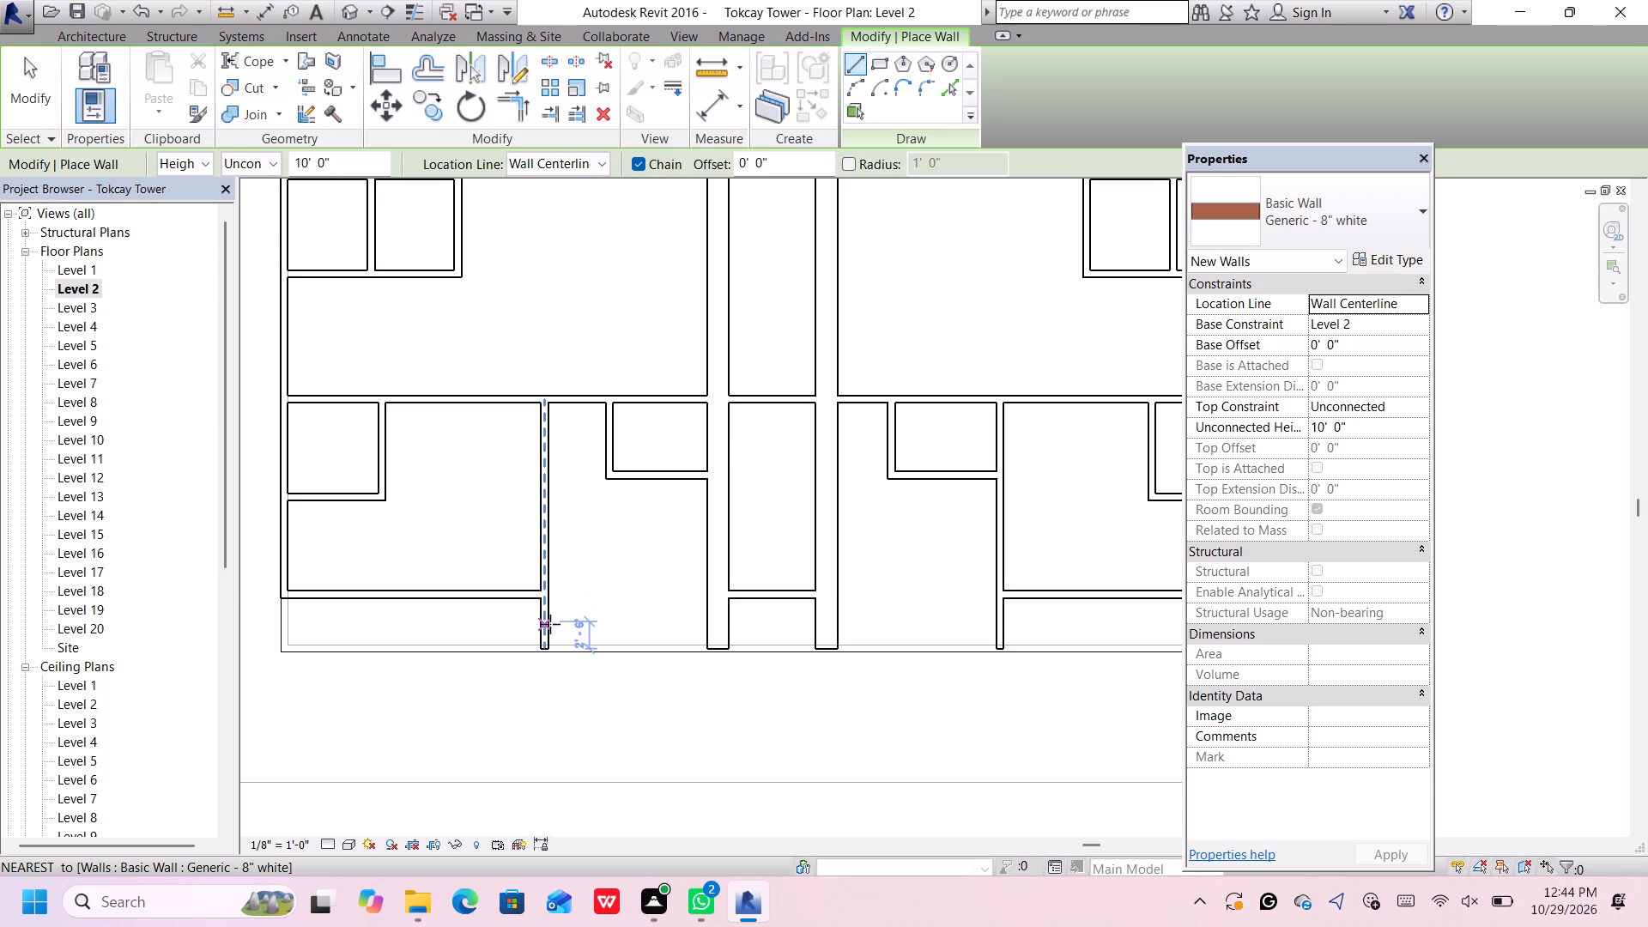
pyautogui.scroll(1, 550, 624)
pyautogui.scroll(-1, 550, 624)
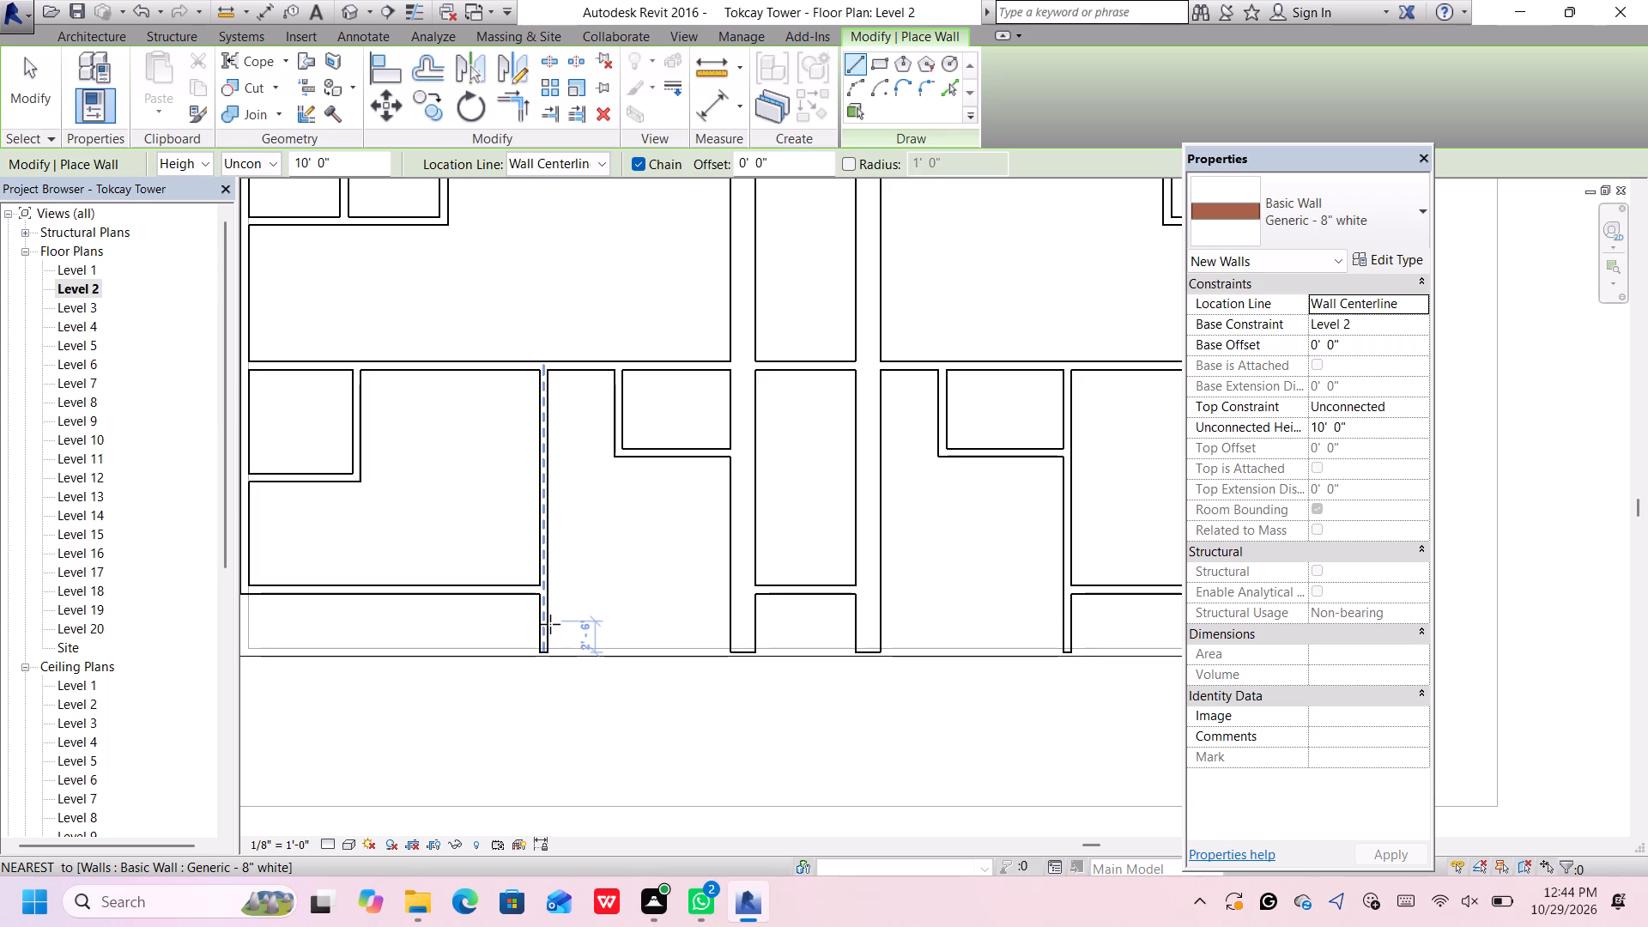
pyautogui.click(550, 624)
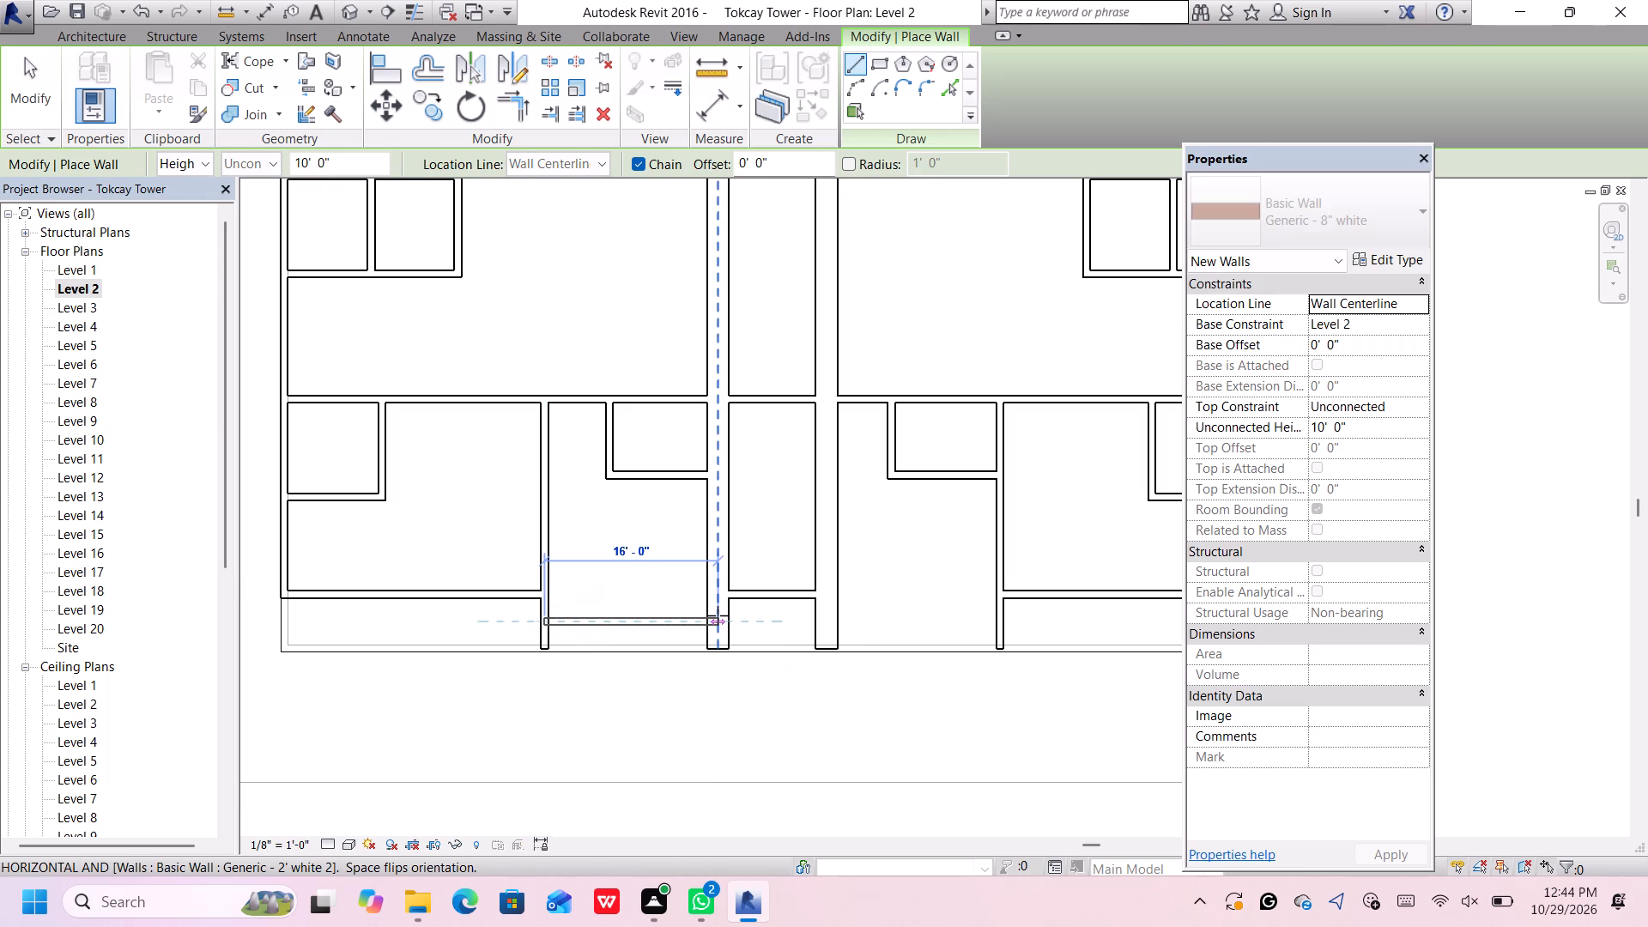
pyautogui.click(707, 615)
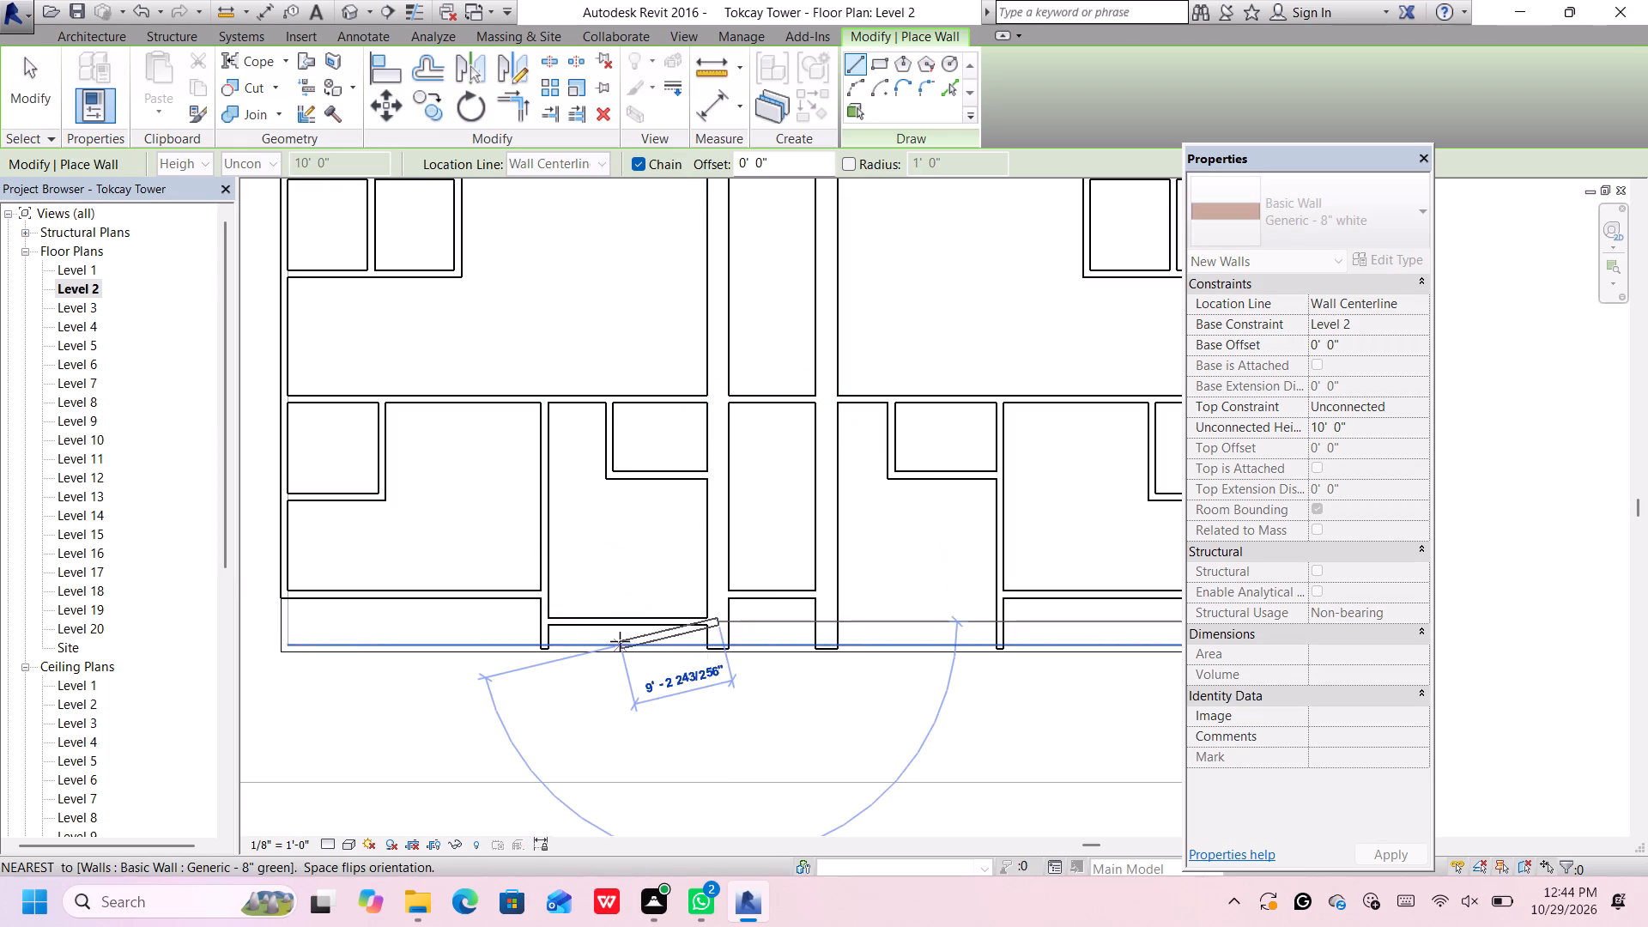
pyautogui.scroll(-3, 620, 641)
pyautogui.press('Escape')
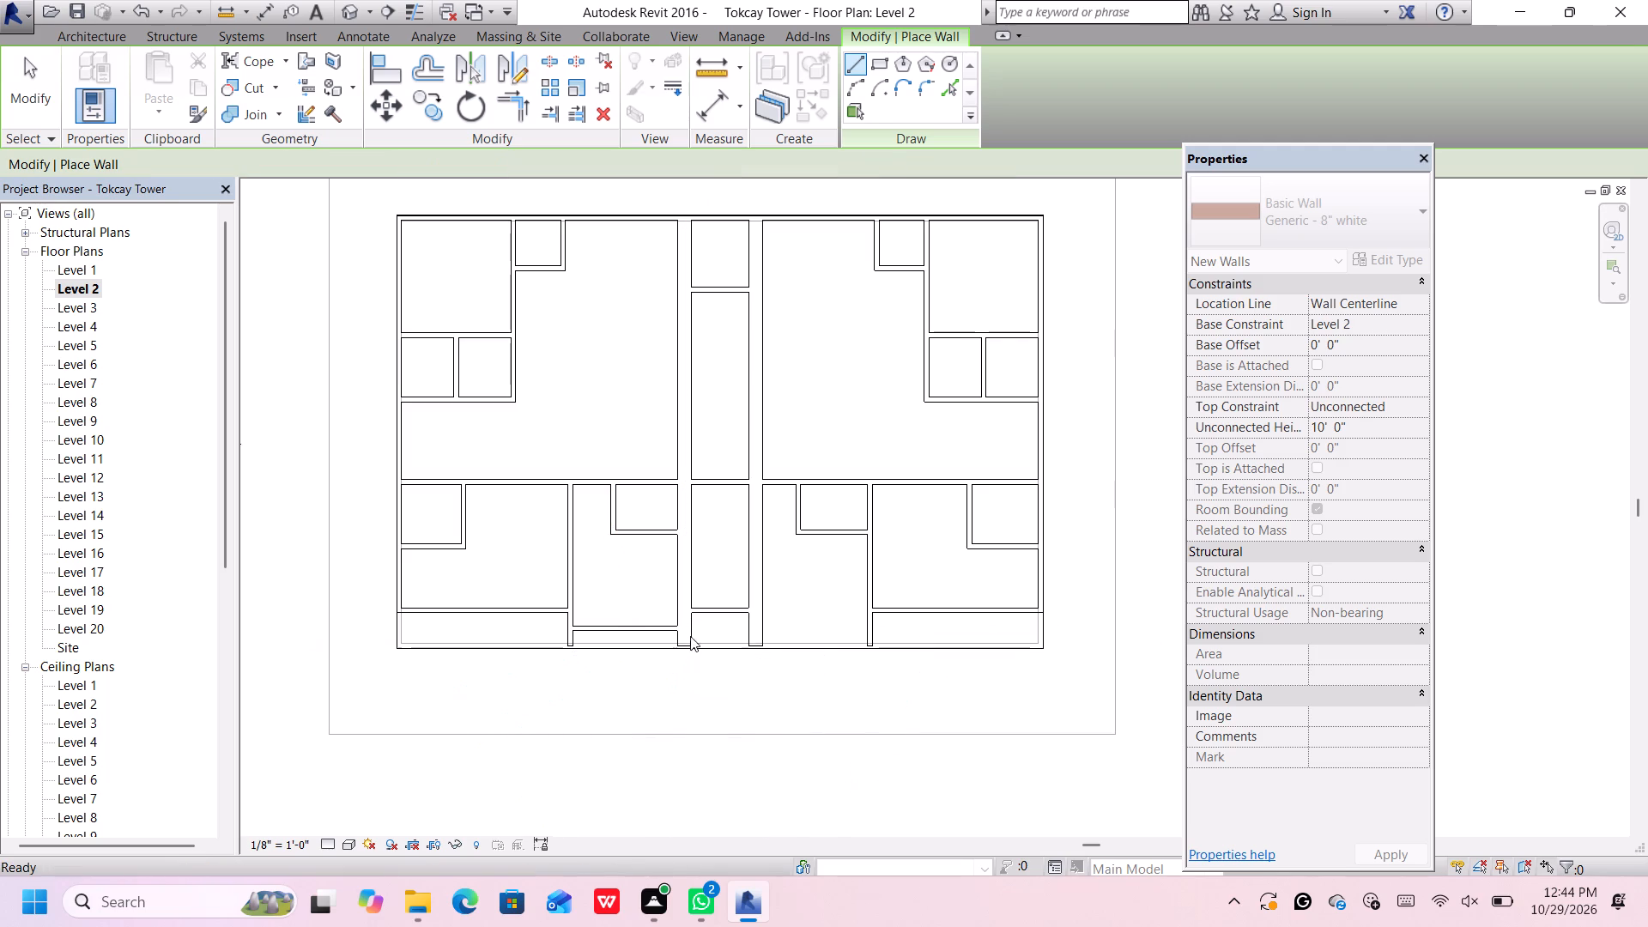
# Draw a matching Generic - 8" white wall, about 15' long, across the unit east of the corridor, aligned with the west one.
pyautogui.click(766, 630)
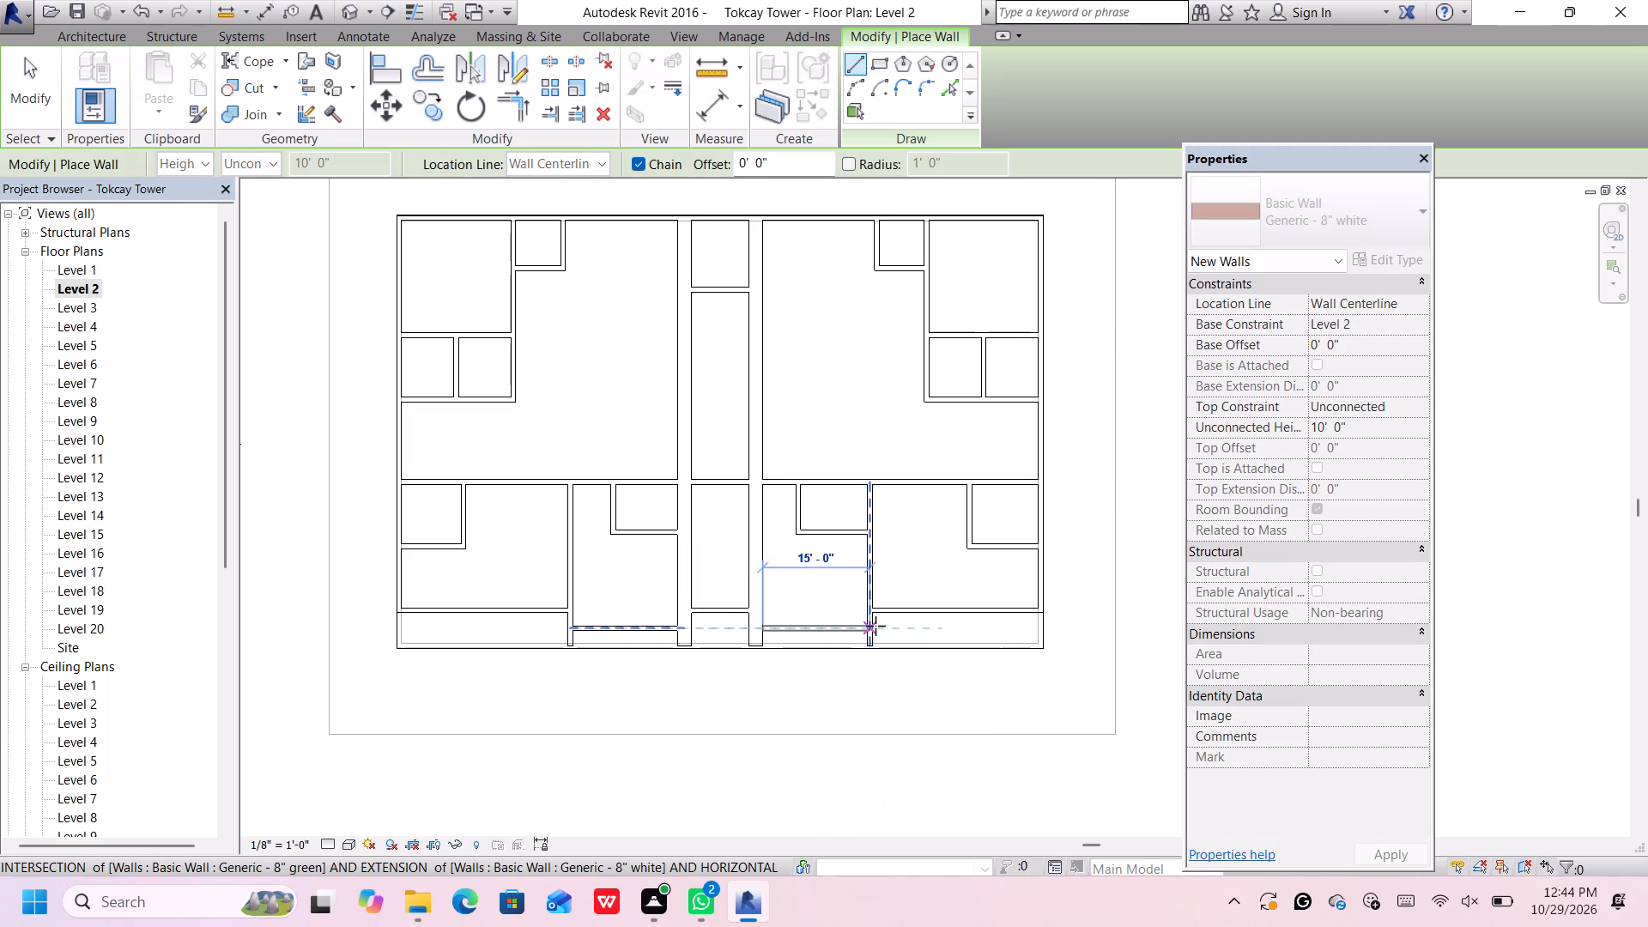
pyautogui.click(875, 627)
pyautogui.press('space')
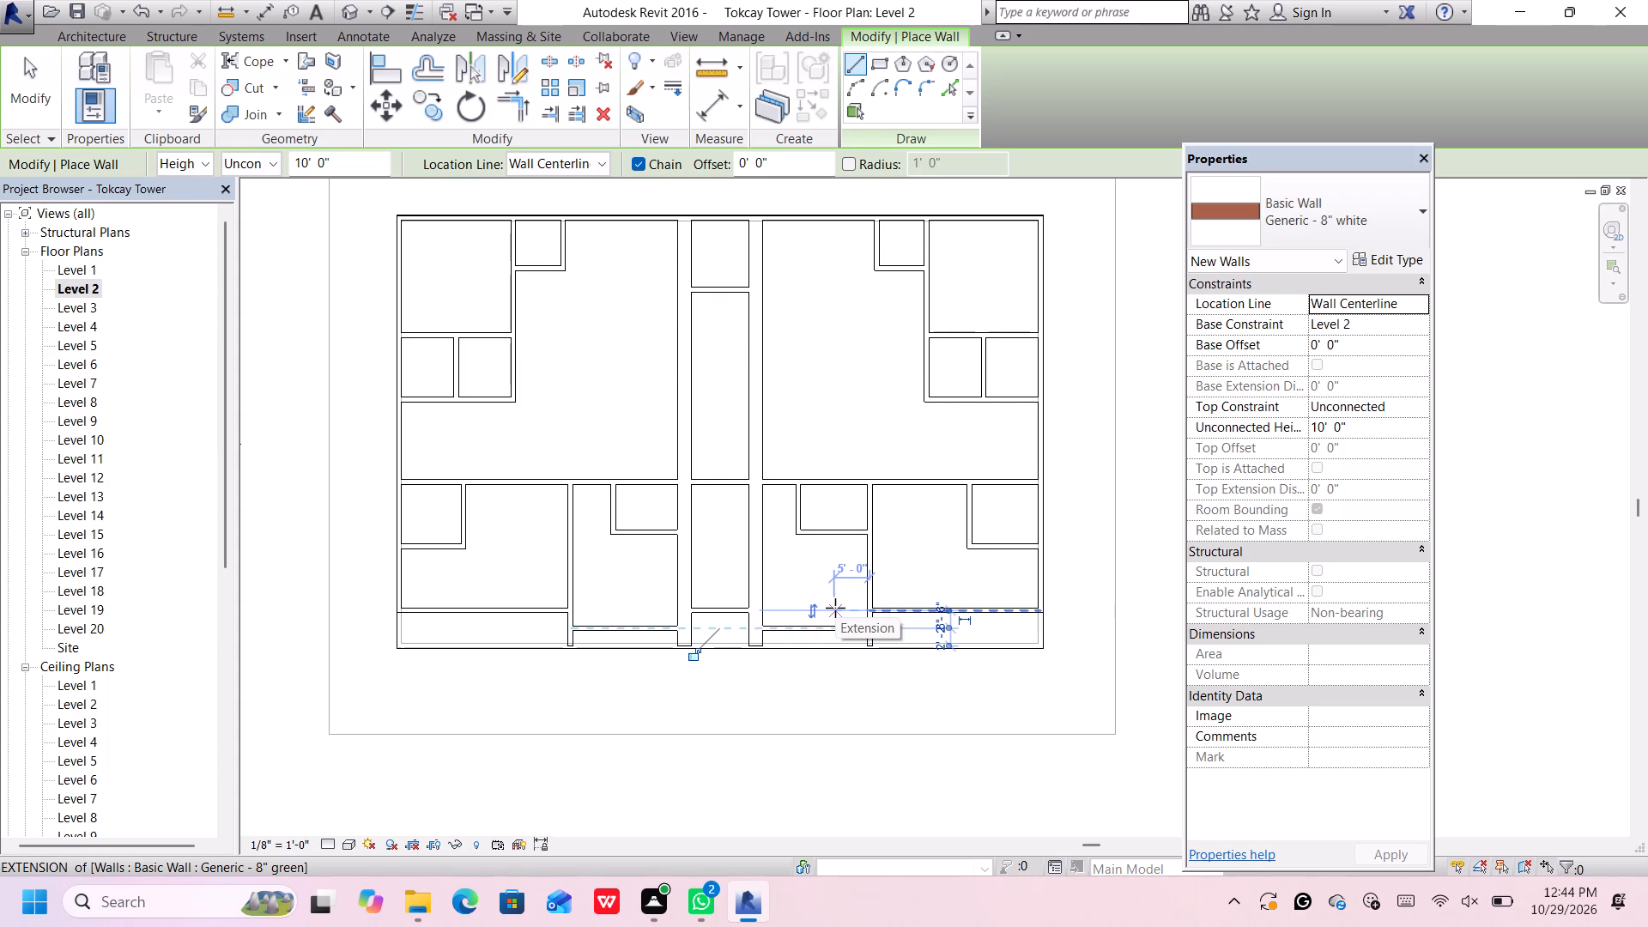
pyautogui.press('Escape')
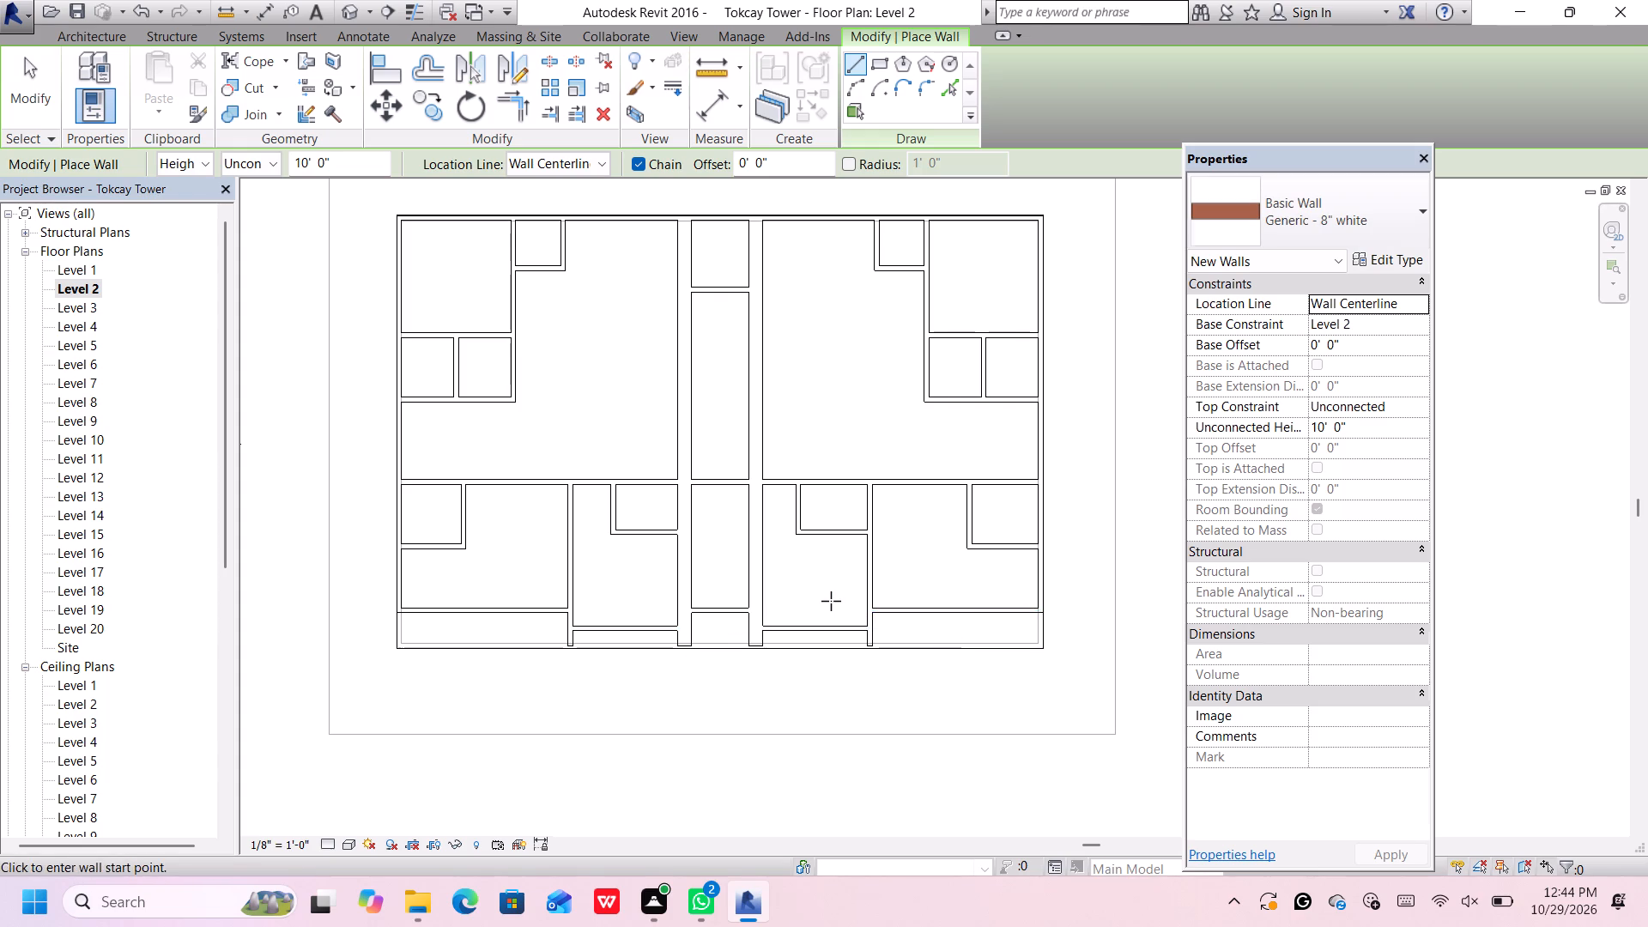
pyautogui.press('space')
pyautogui.press('space')
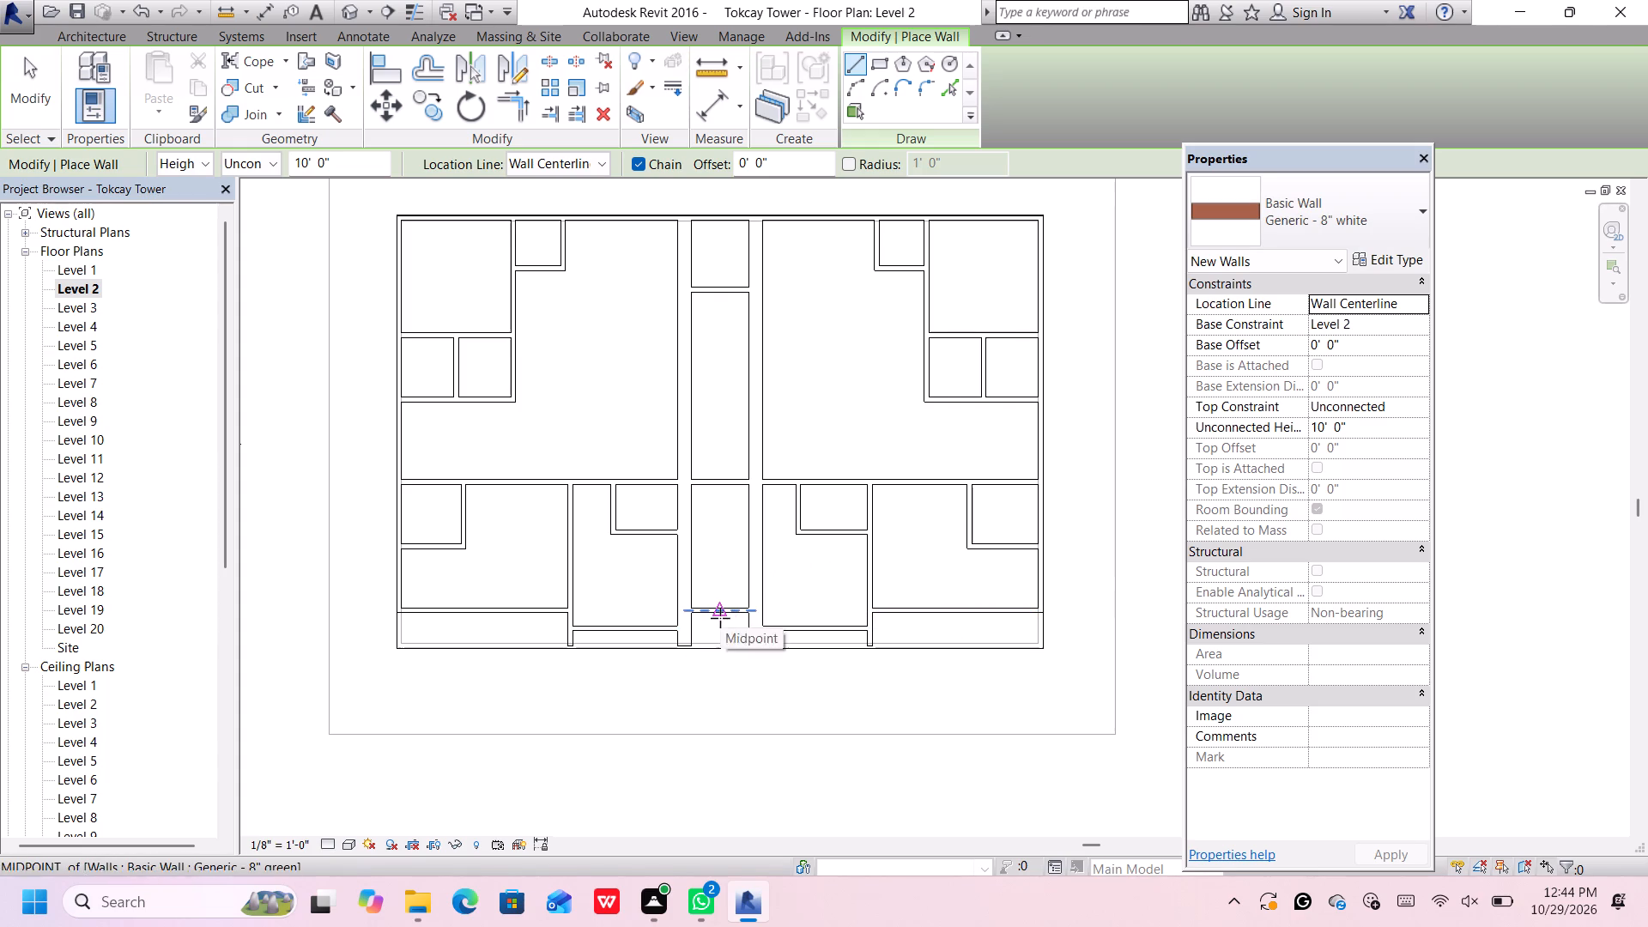
pyautogui.press('space')
pyautogui.press('Escape')
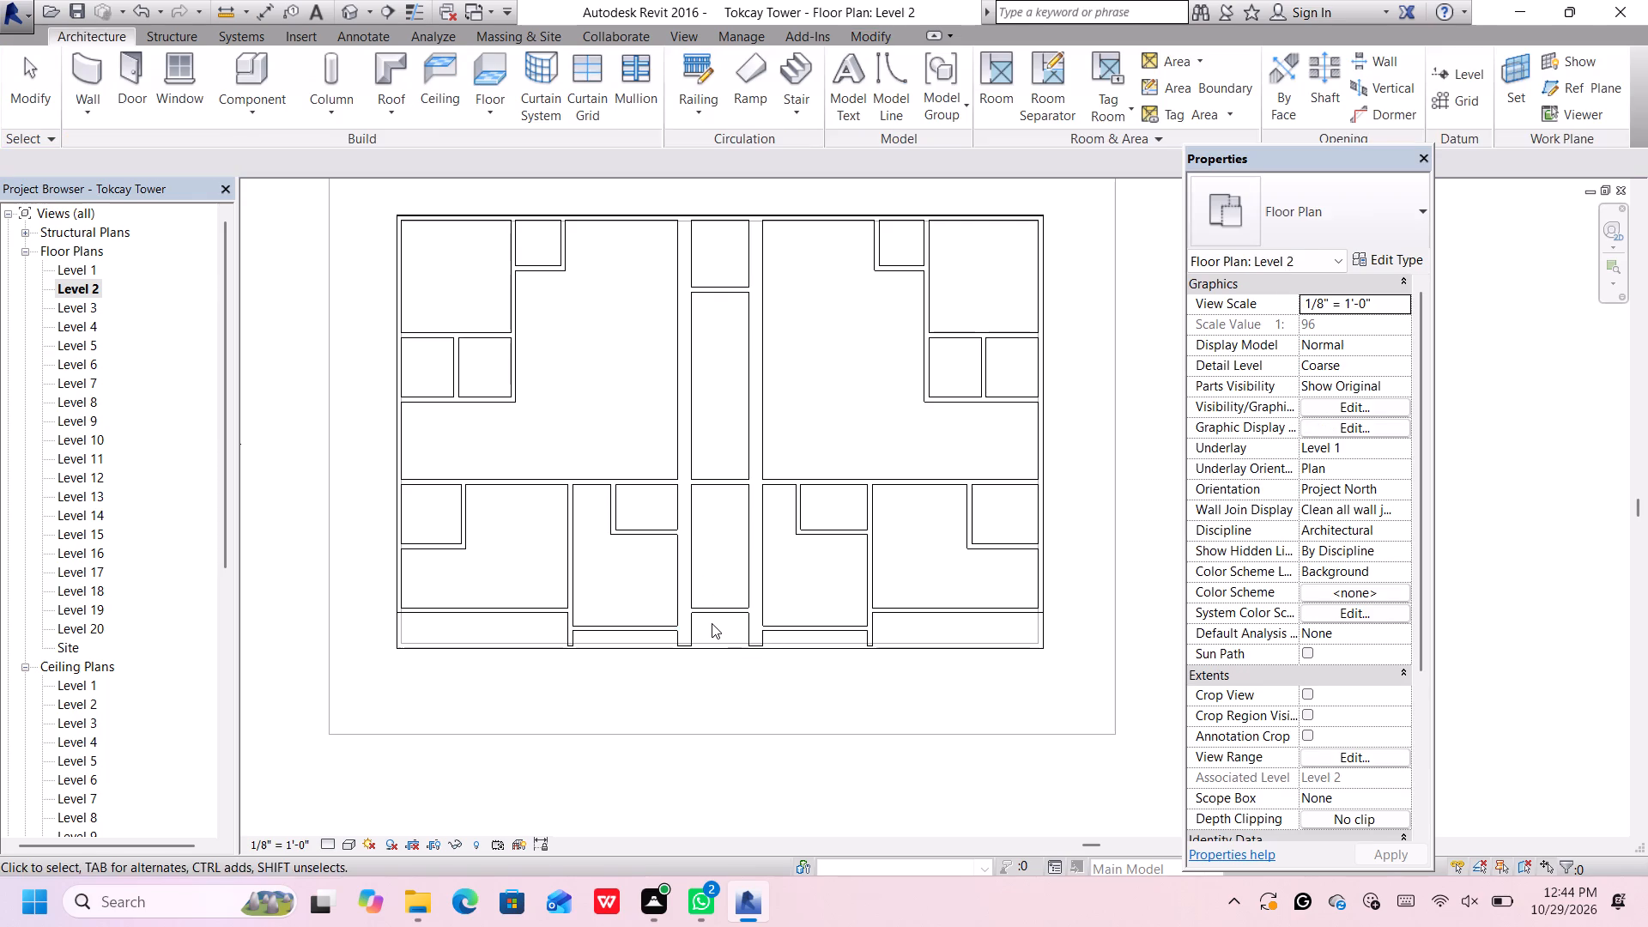
# Set the short green wall at the corridor's front end to 7' from the front edge.
pyautogui.click(723, 606)
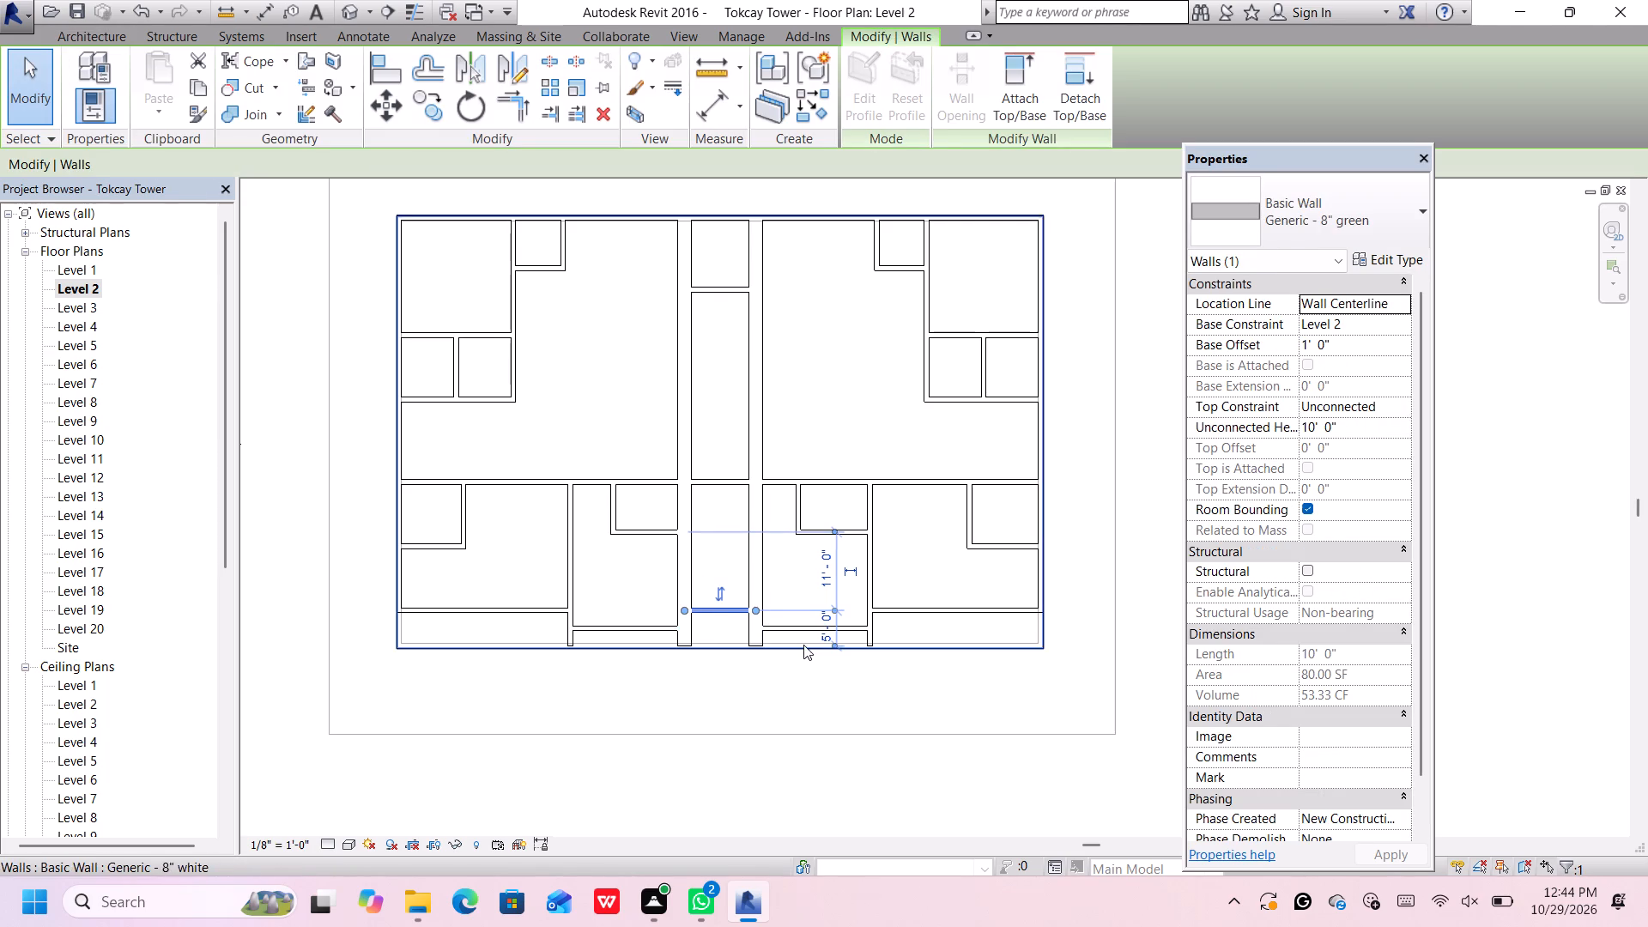
pyautogui.click(825, 623)
pyautogui.write("7'")
pyautogui.press('Return')
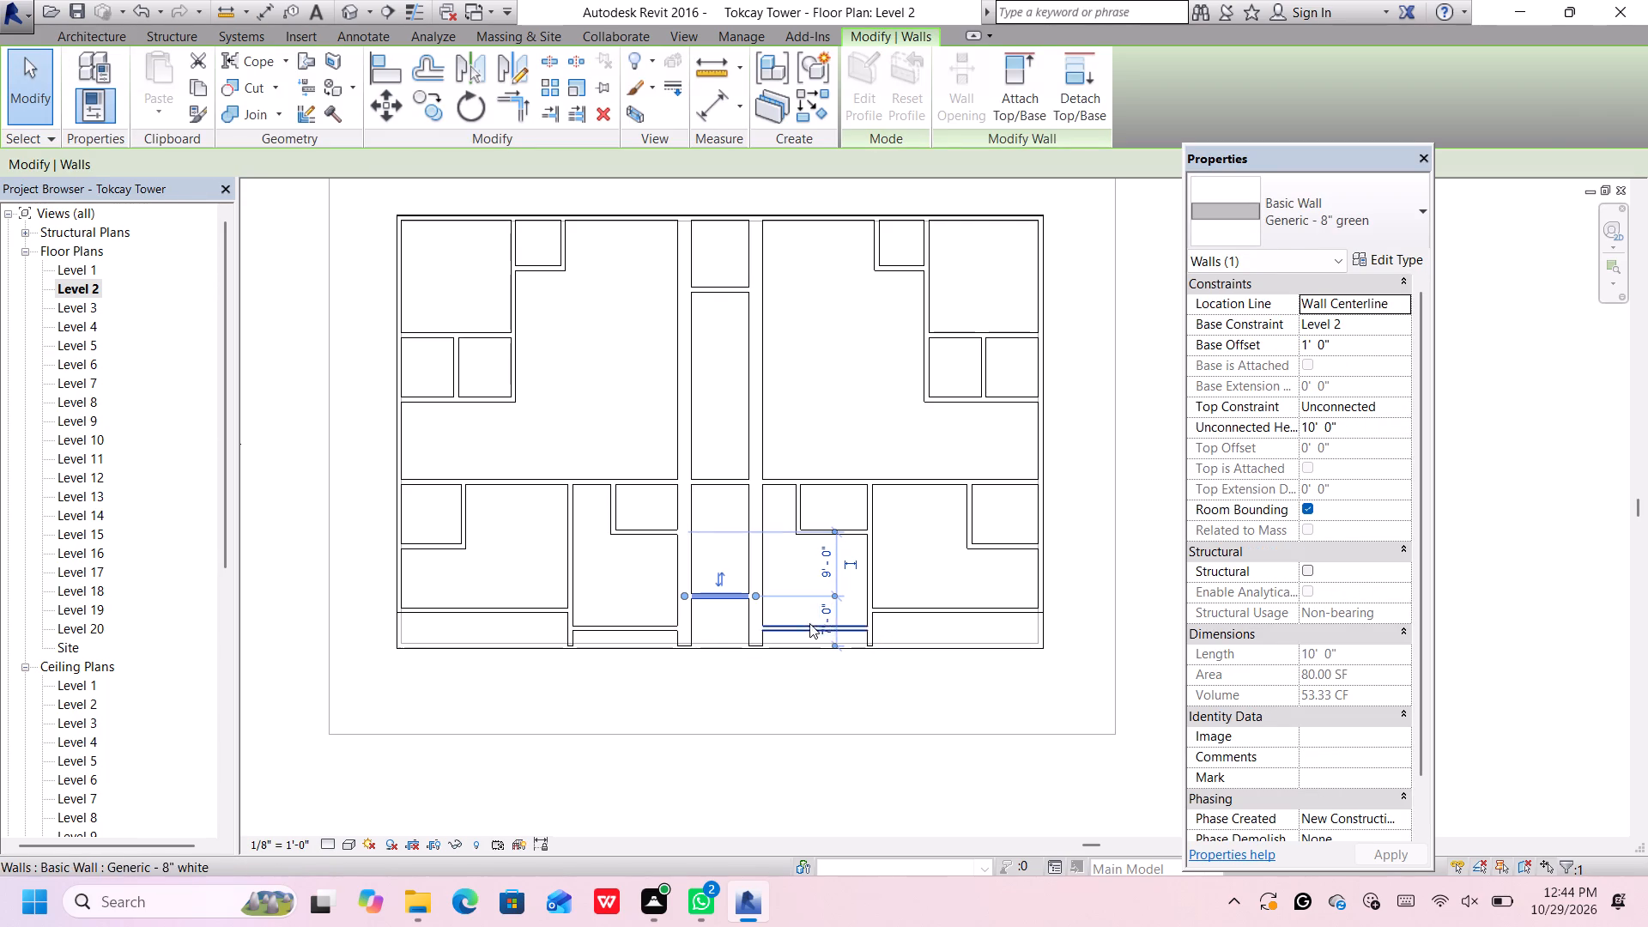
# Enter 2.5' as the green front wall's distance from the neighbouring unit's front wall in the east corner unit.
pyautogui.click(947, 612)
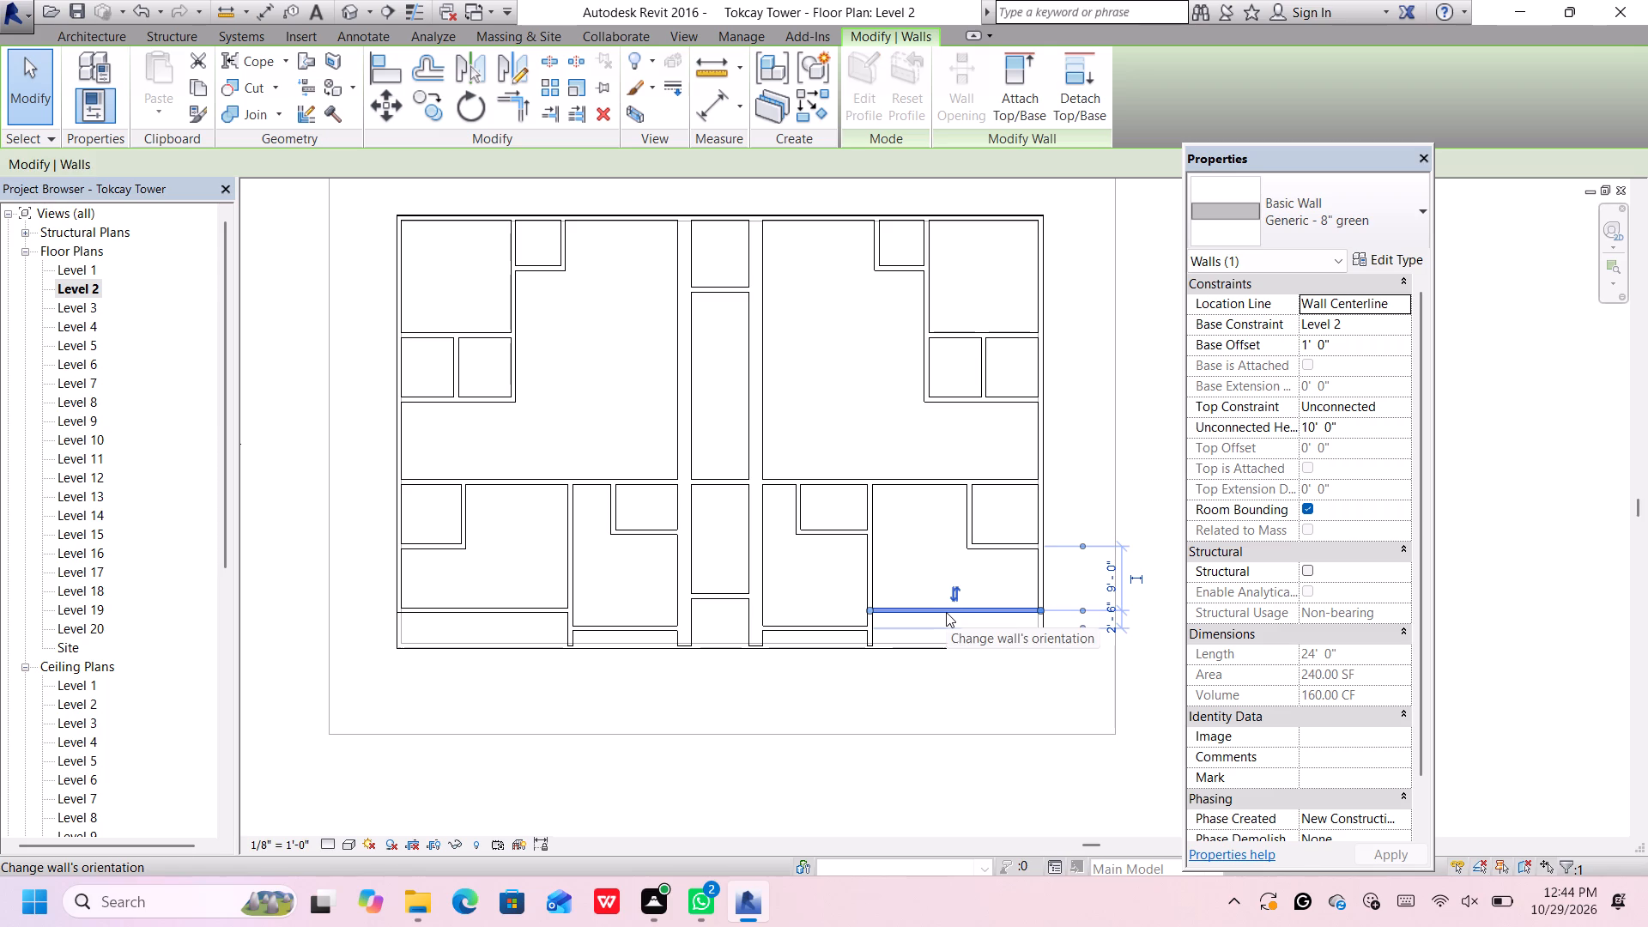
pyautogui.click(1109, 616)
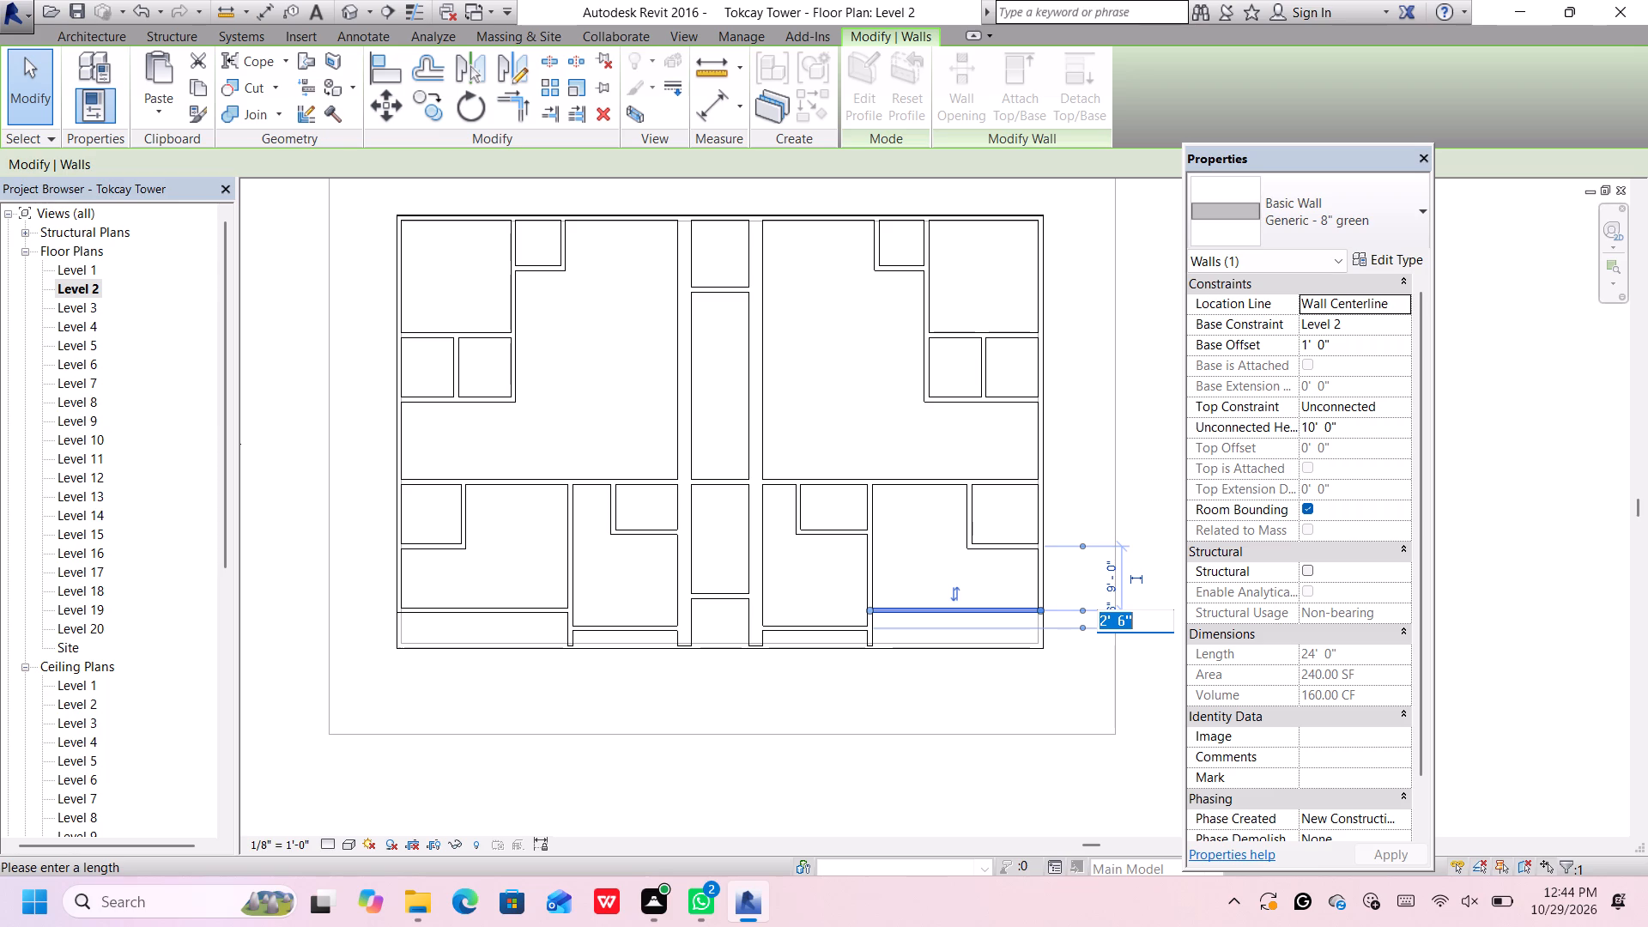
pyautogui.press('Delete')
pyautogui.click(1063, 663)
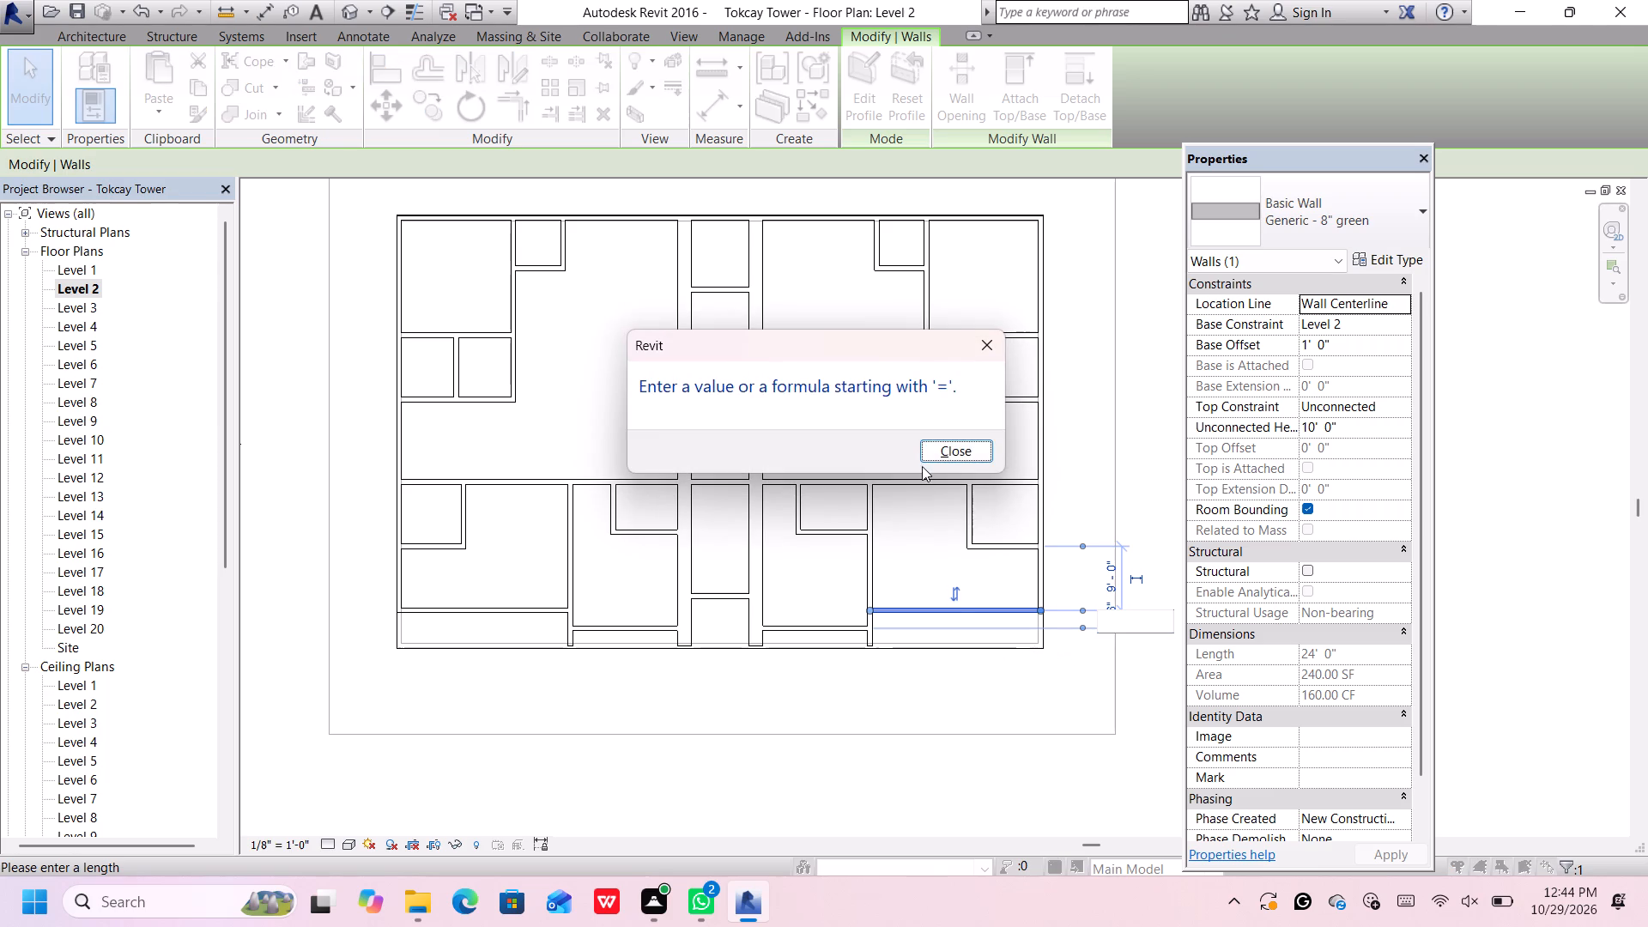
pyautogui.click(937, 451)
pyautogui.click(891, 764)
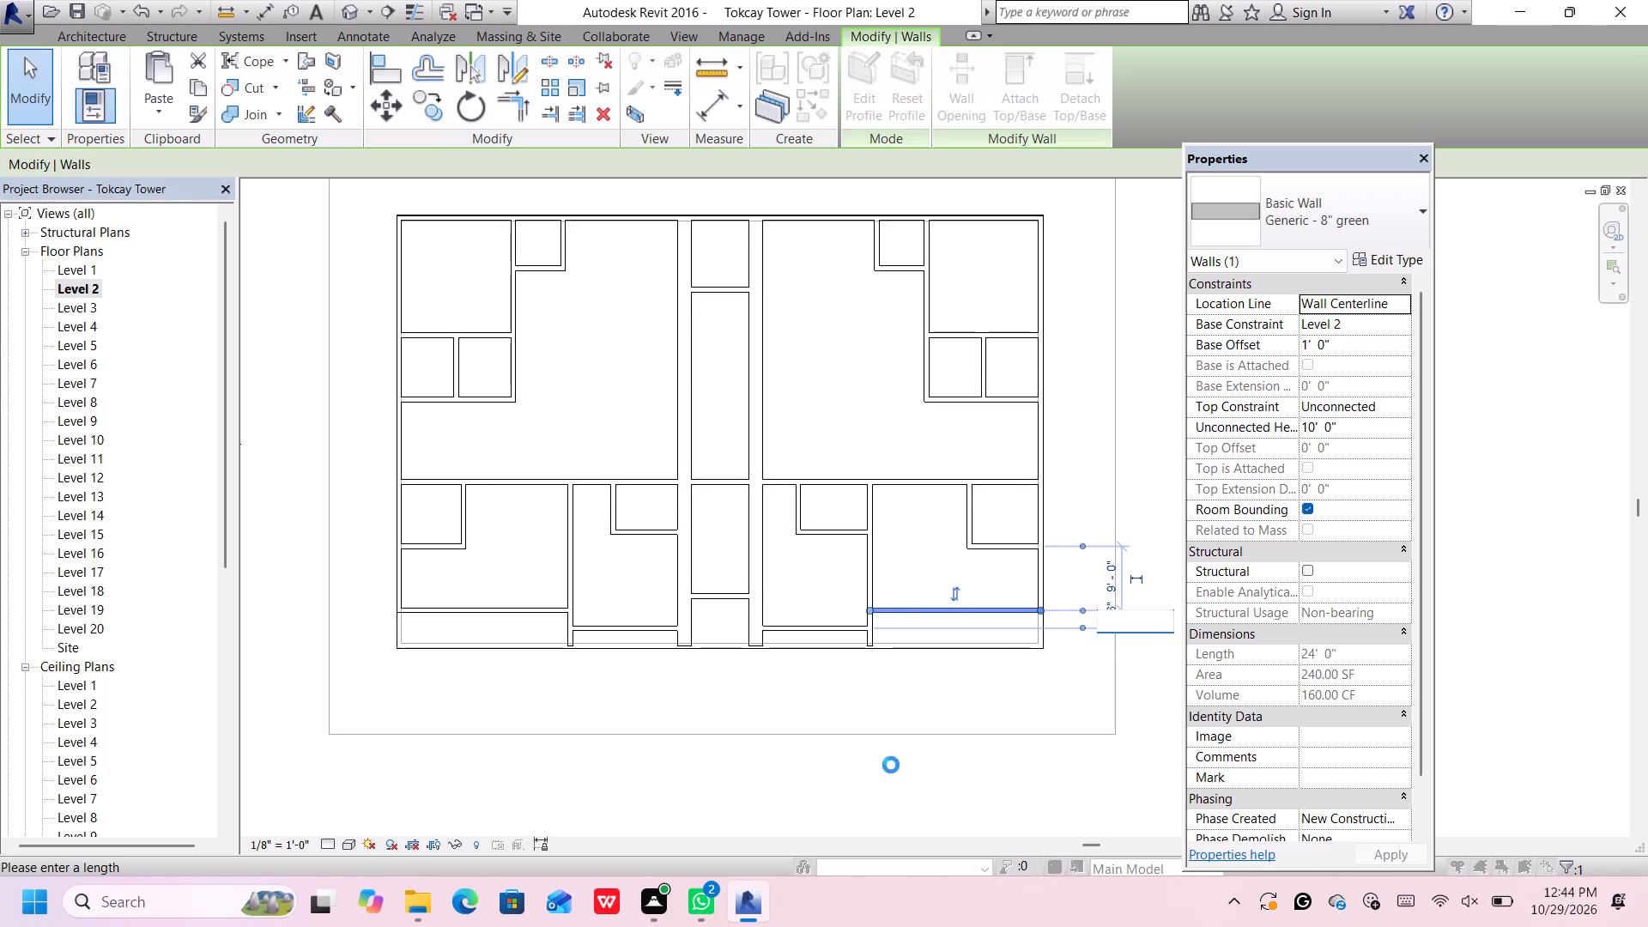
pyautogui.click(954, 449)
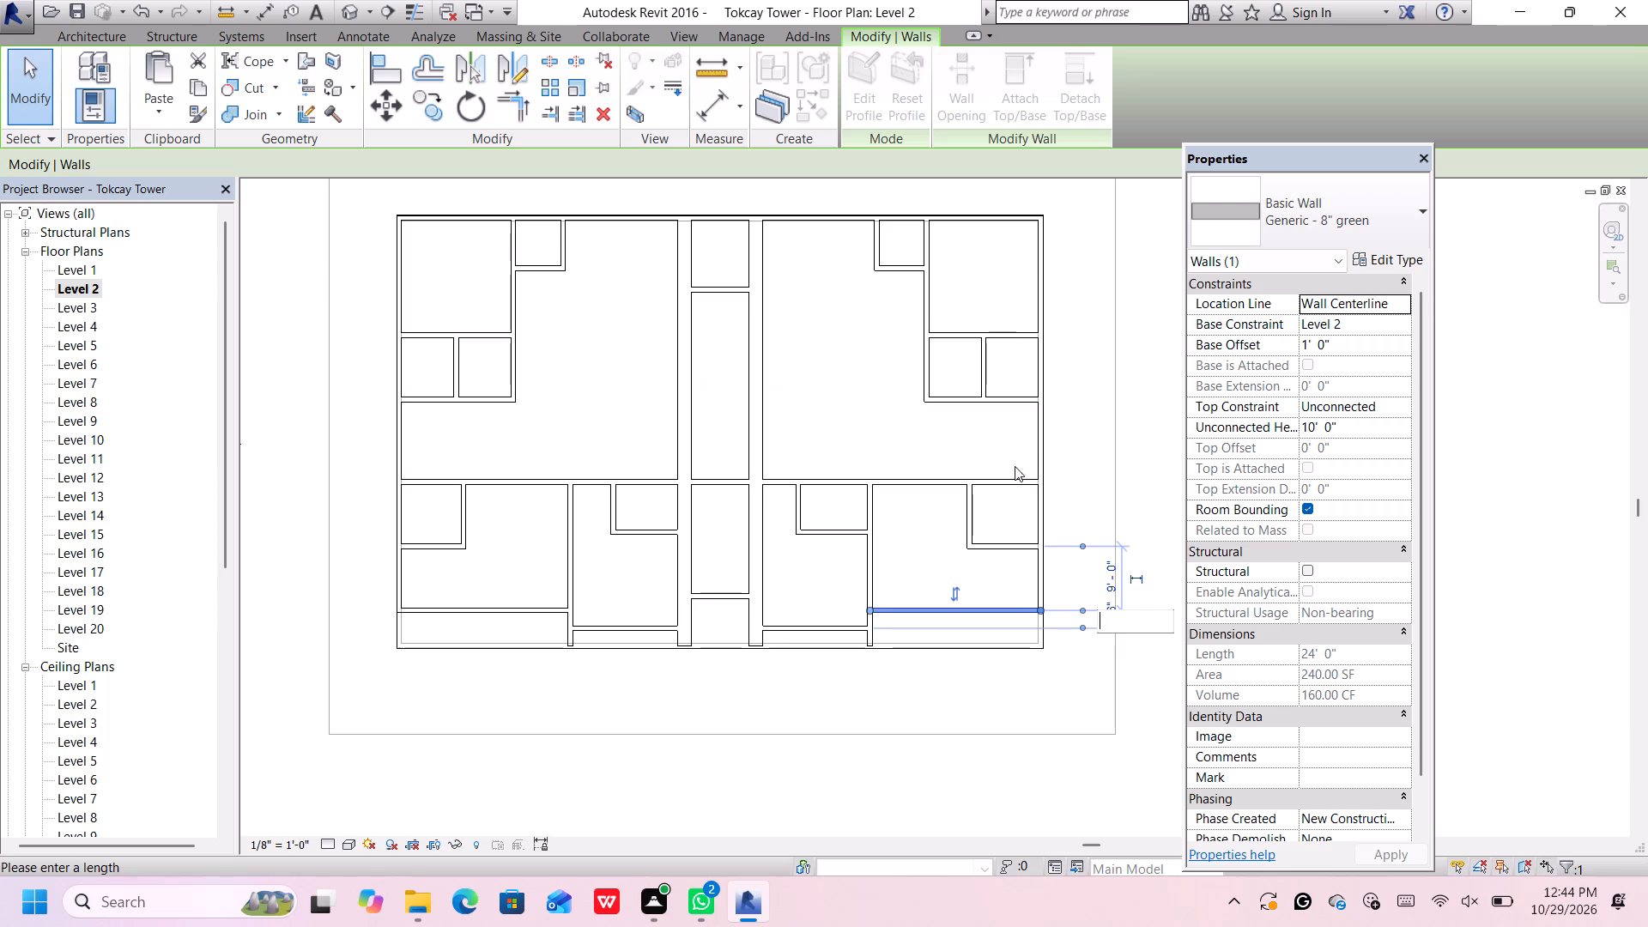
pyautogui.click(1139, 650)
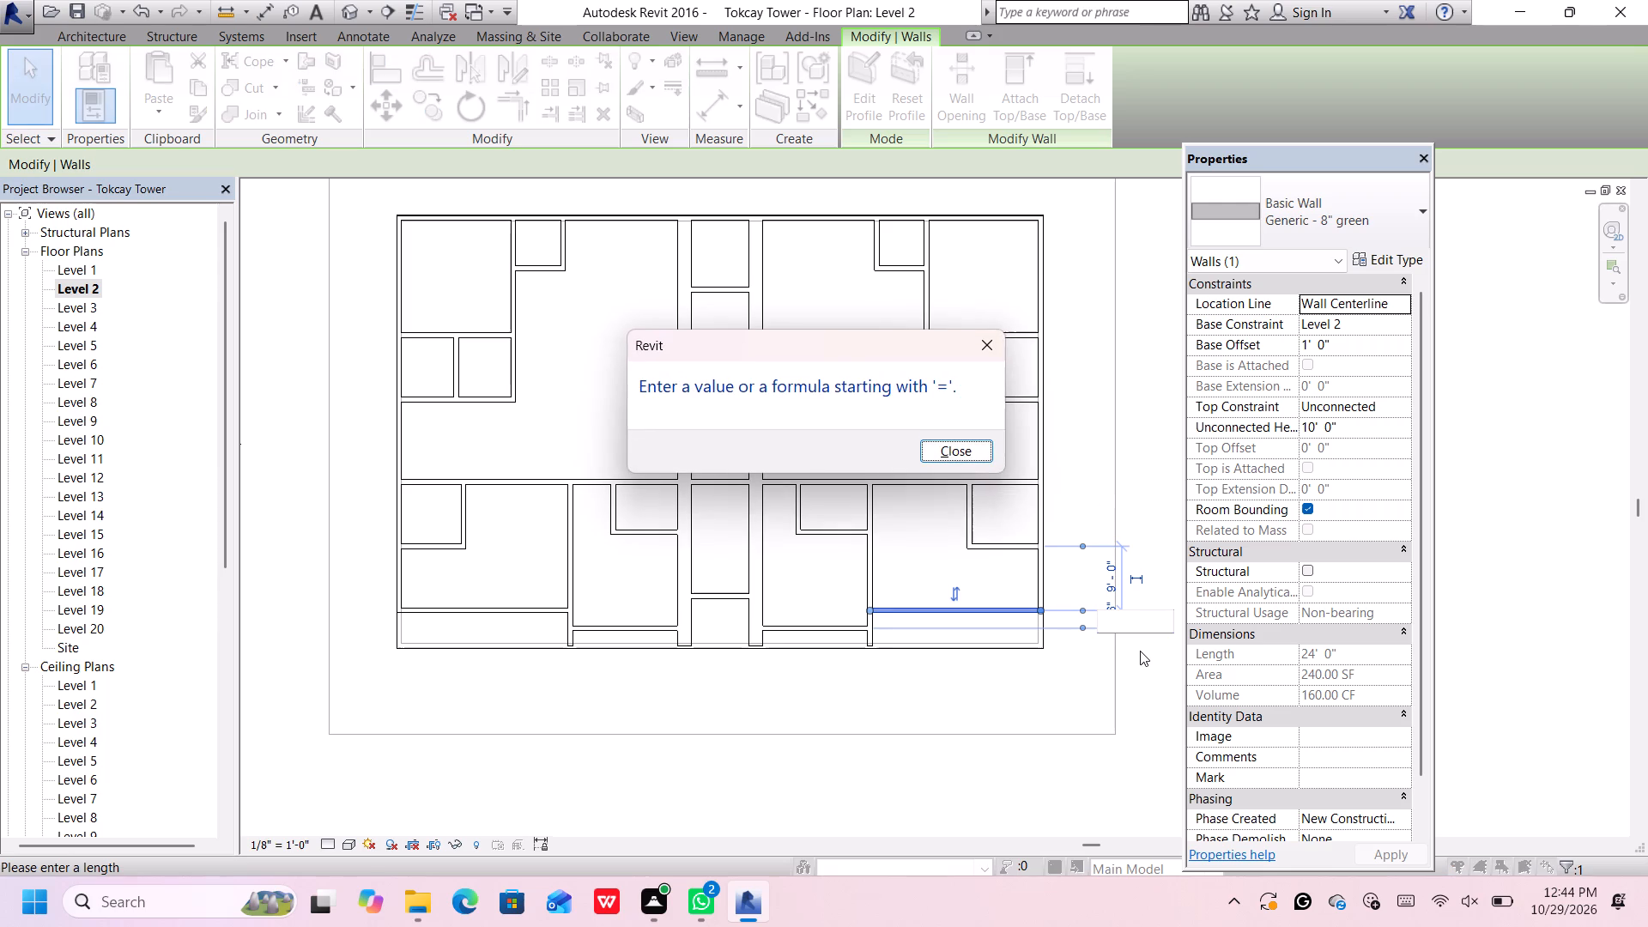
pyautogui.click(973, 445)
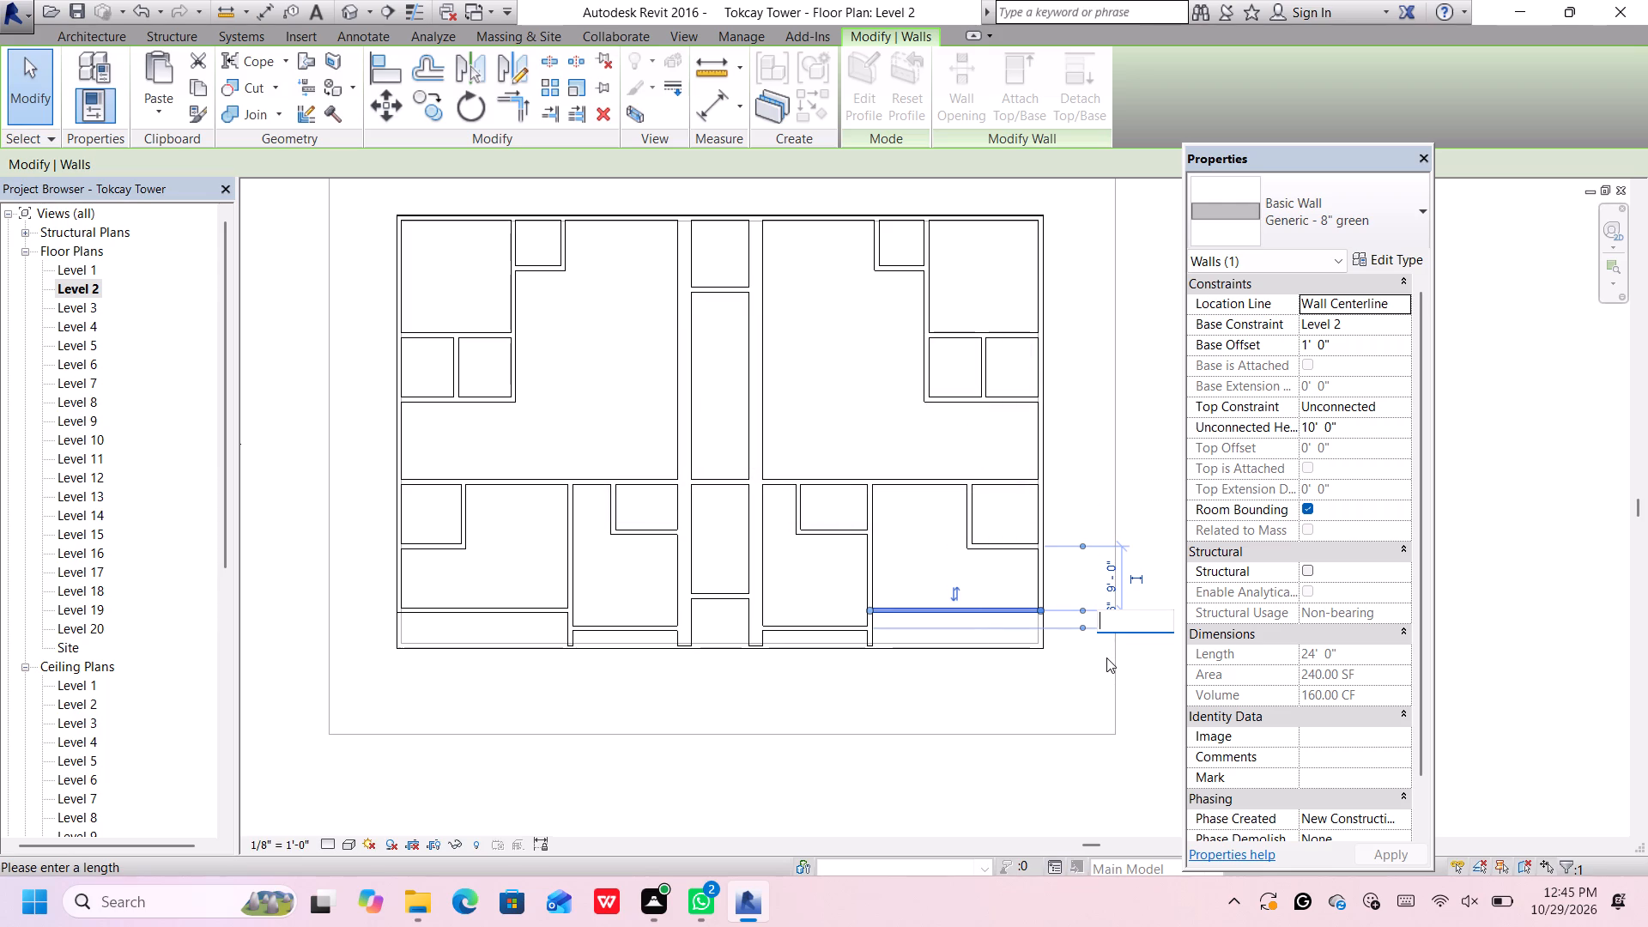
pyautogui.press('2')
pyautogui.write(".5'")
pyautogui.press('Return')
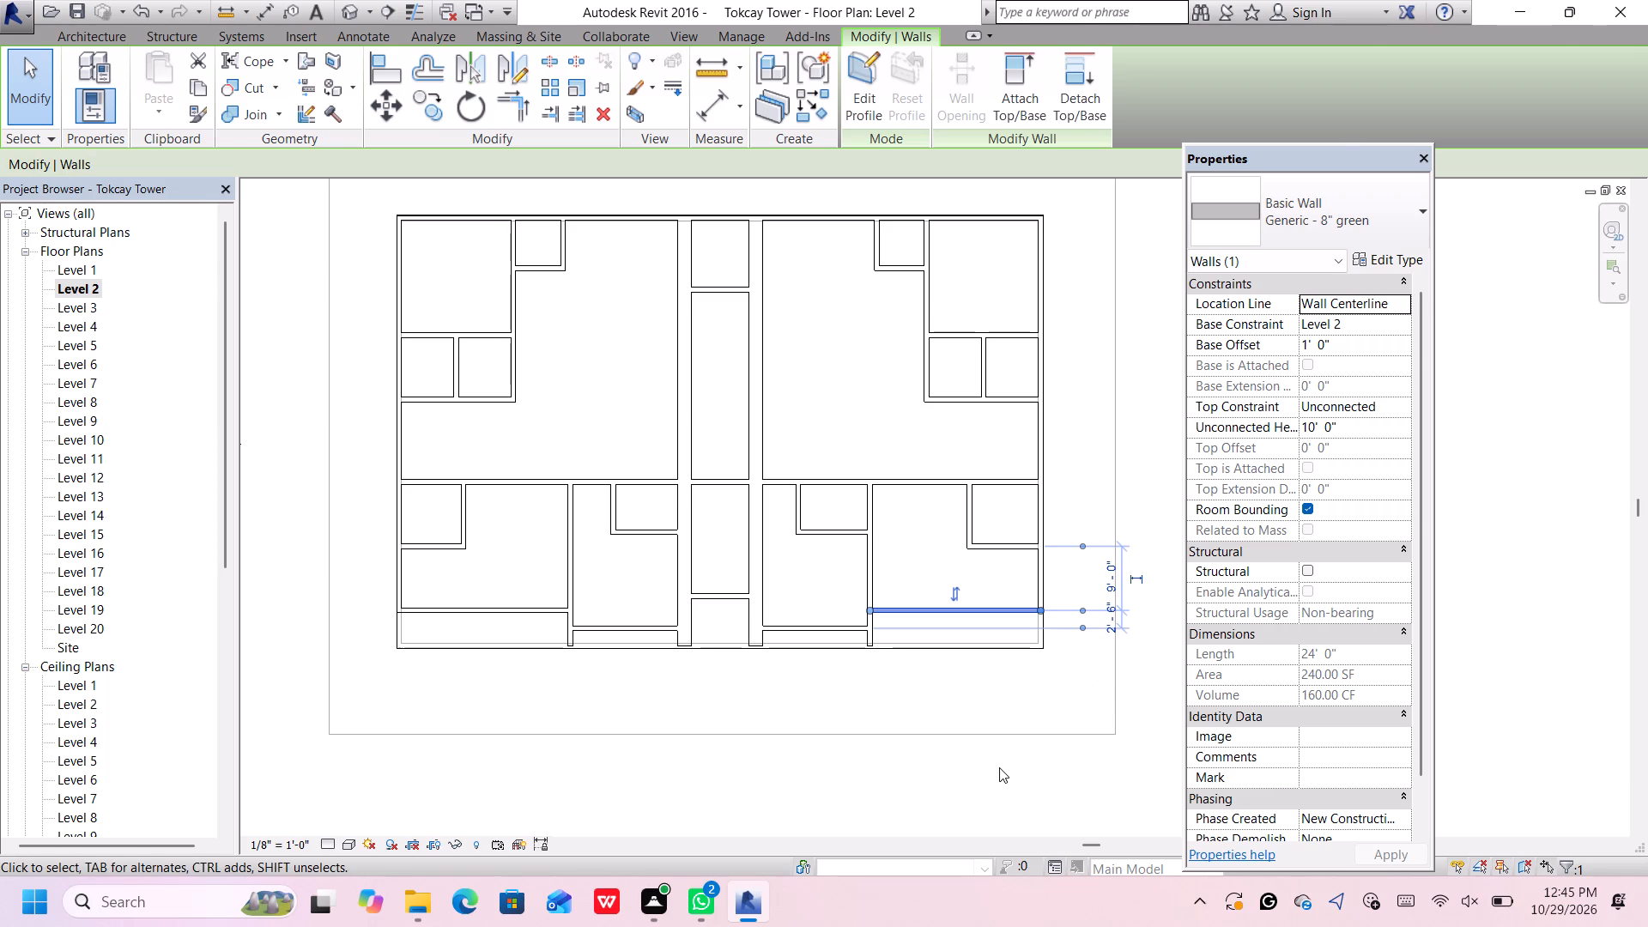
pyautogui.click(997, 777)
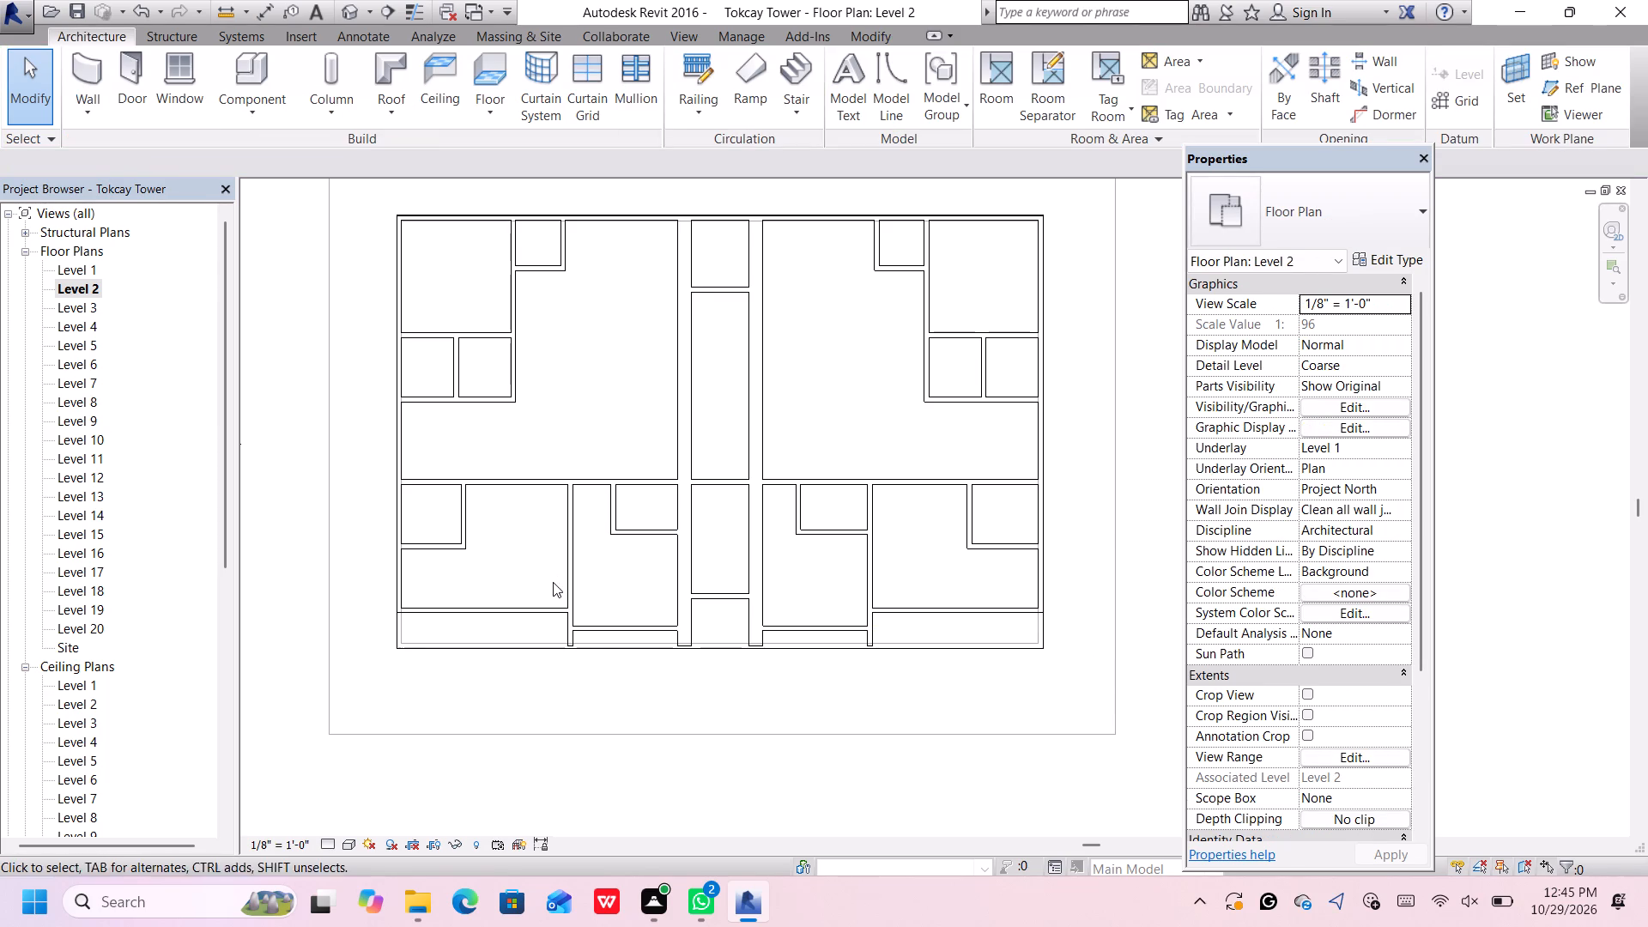
# Delete the green 8" front walls of the west and east corner units.
pyautogui.click(536, 607)
pyautogui.press('Delete')
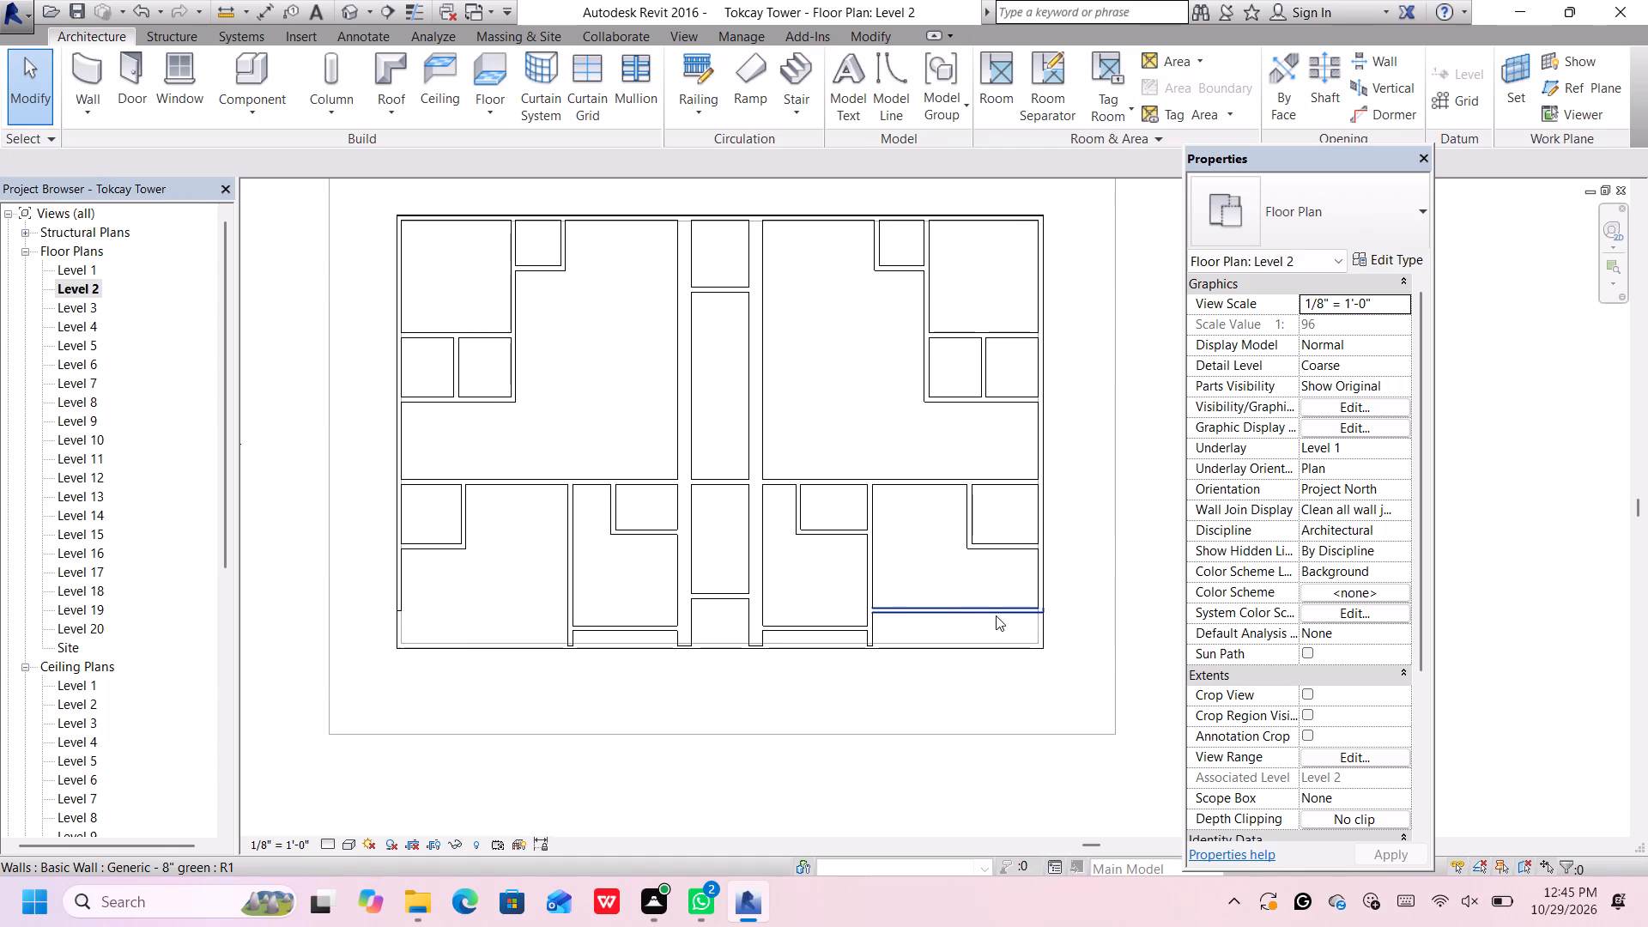
pyautogui.click(996, 613)
pyautogui.press('Delete')
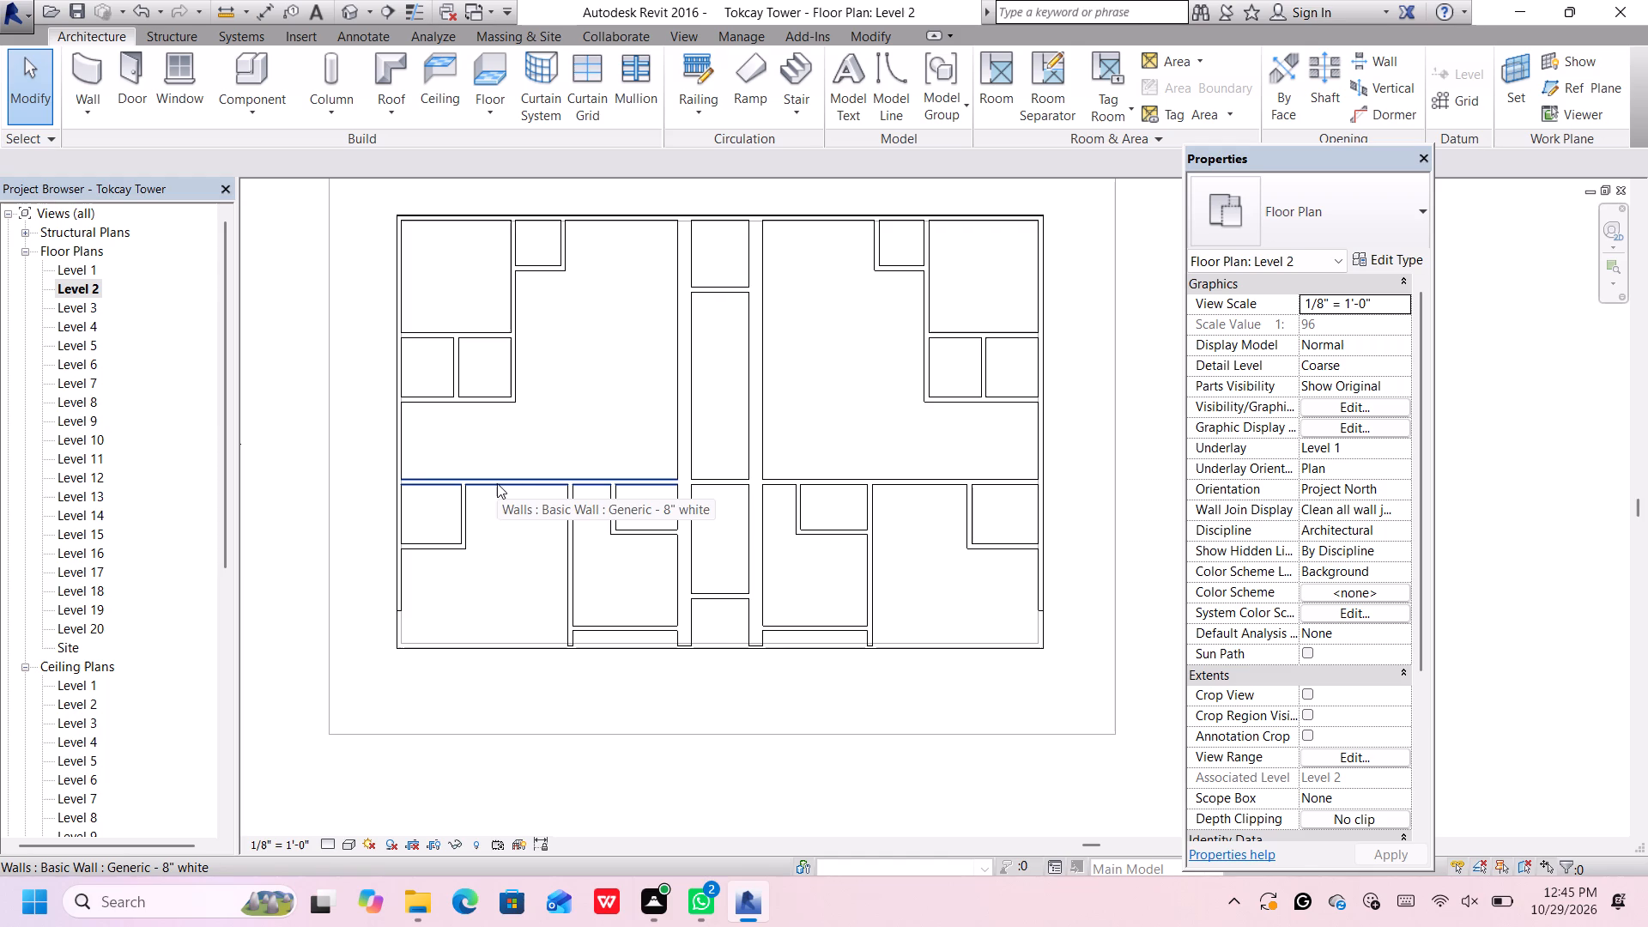
# Draw a Generic - 8" white wall, 24' long, across the west corner unit, aligned with the short wall at the corridor's front end.
pyautogui.press('l')
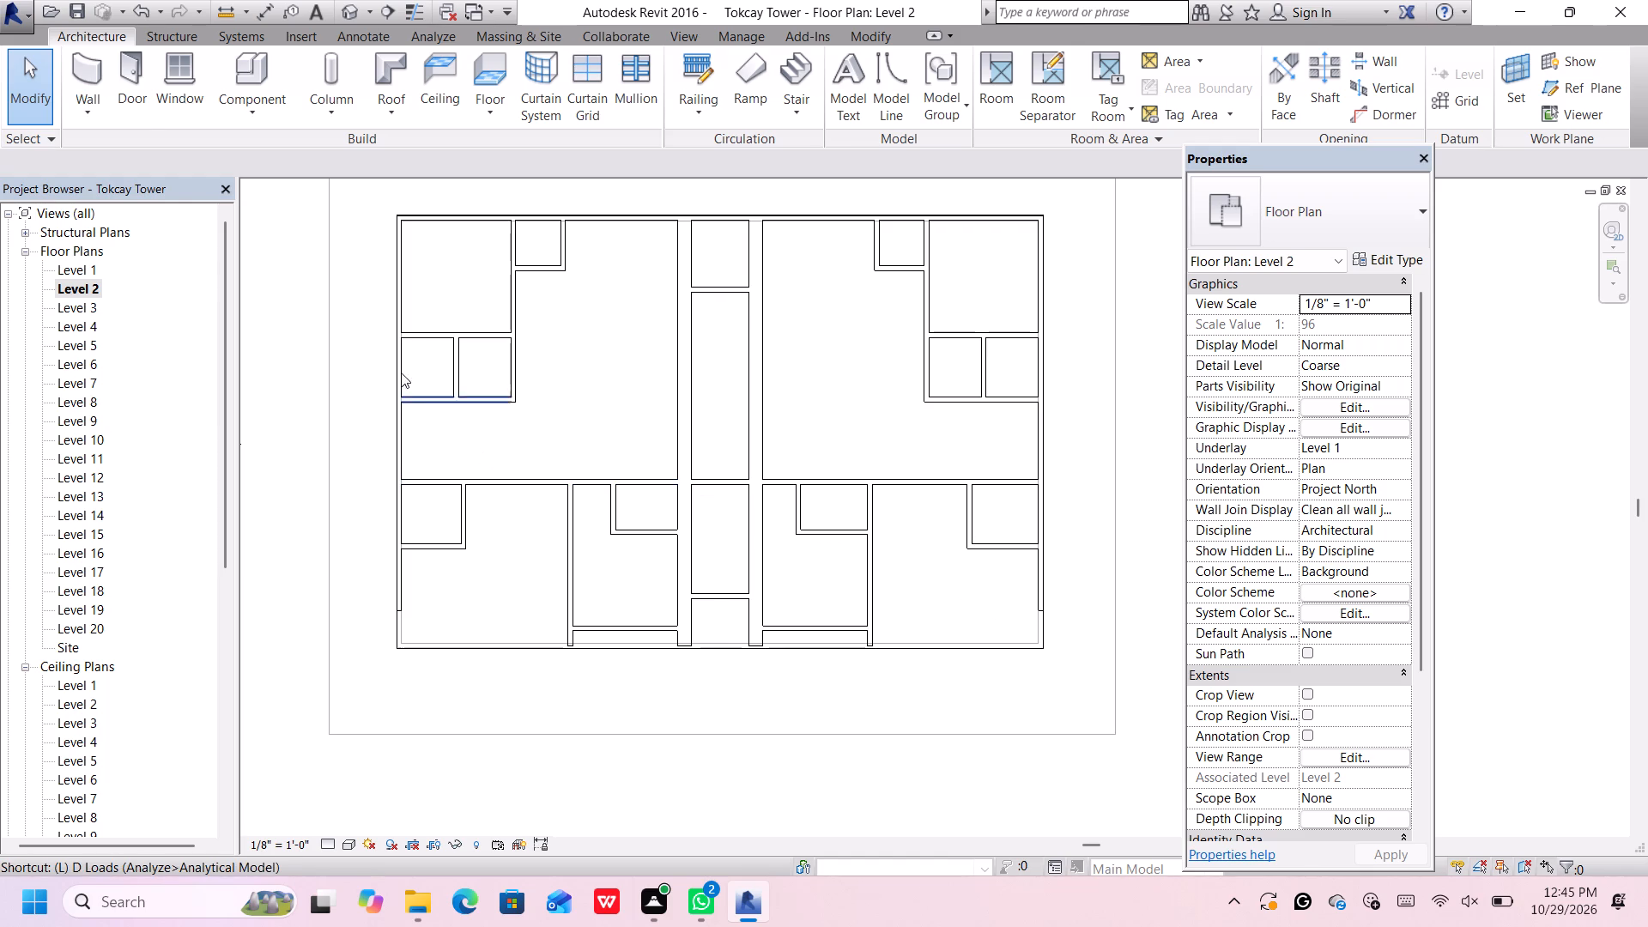
pyautogui.click(84, 61)
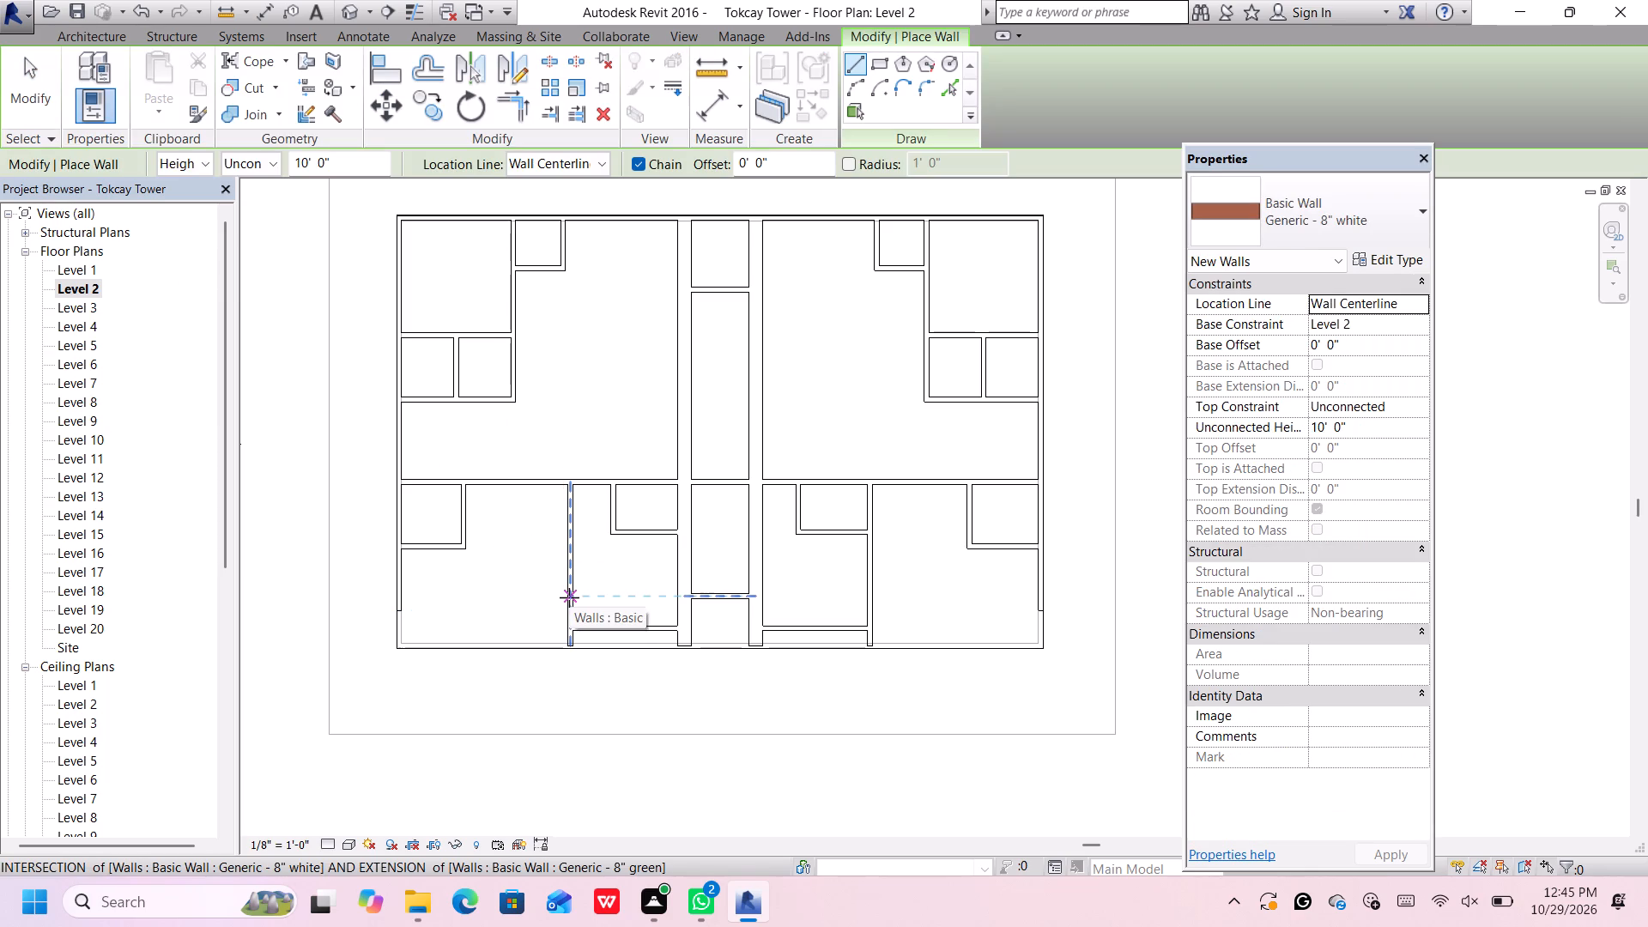
pyautogui.click(569, 597)
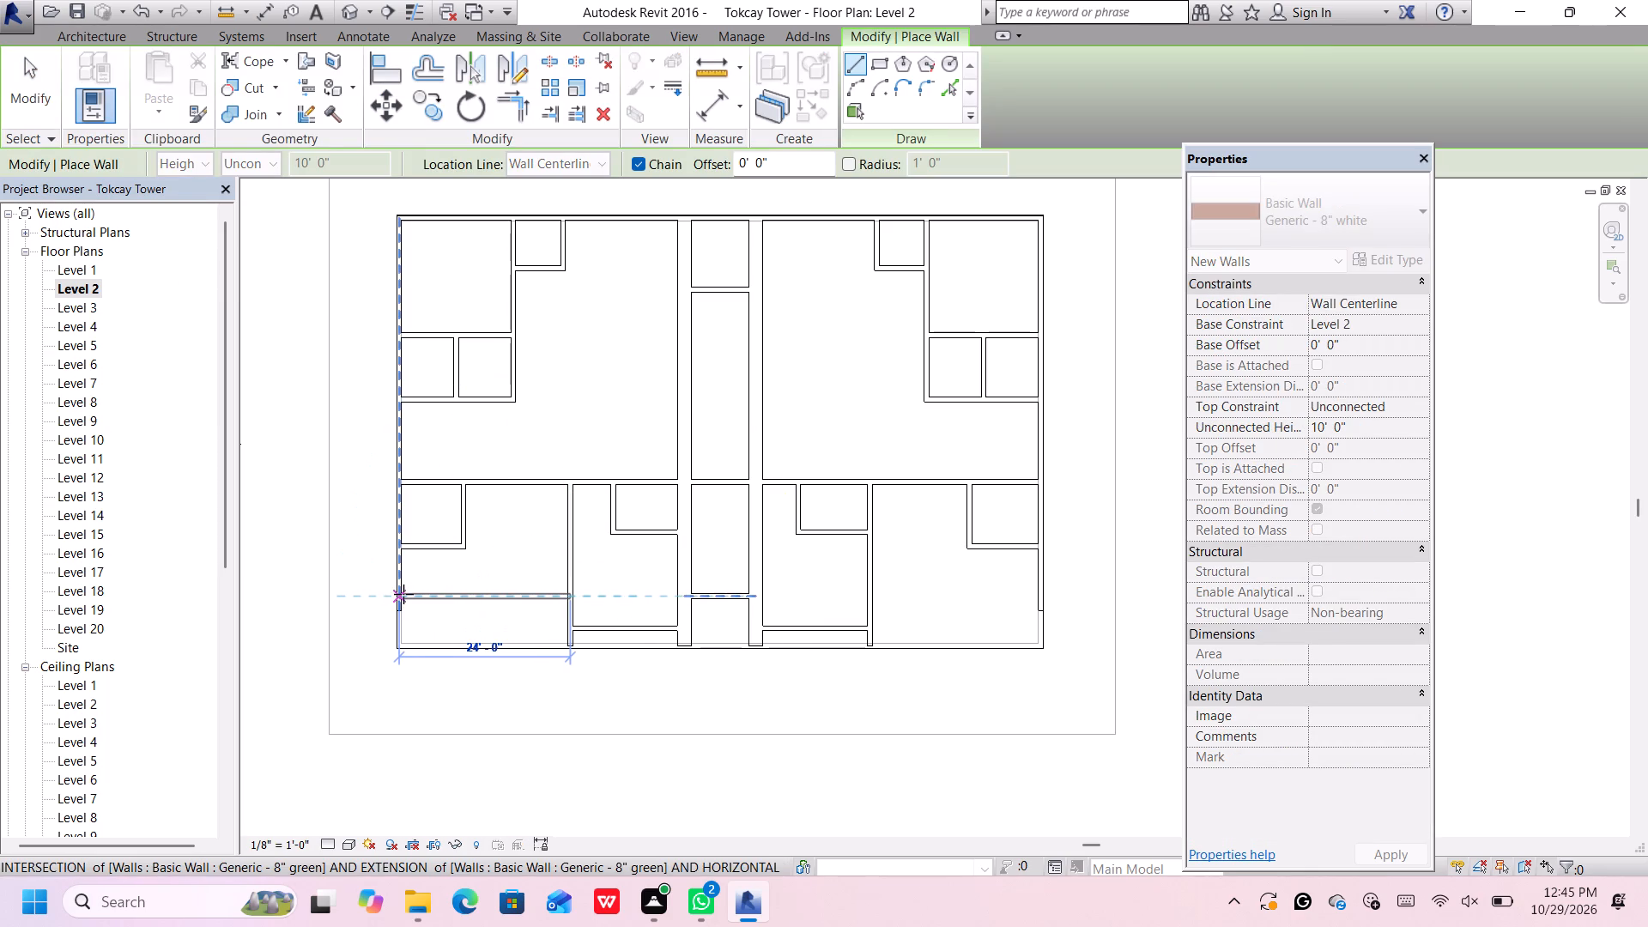
pyautogui.click(403, 594)
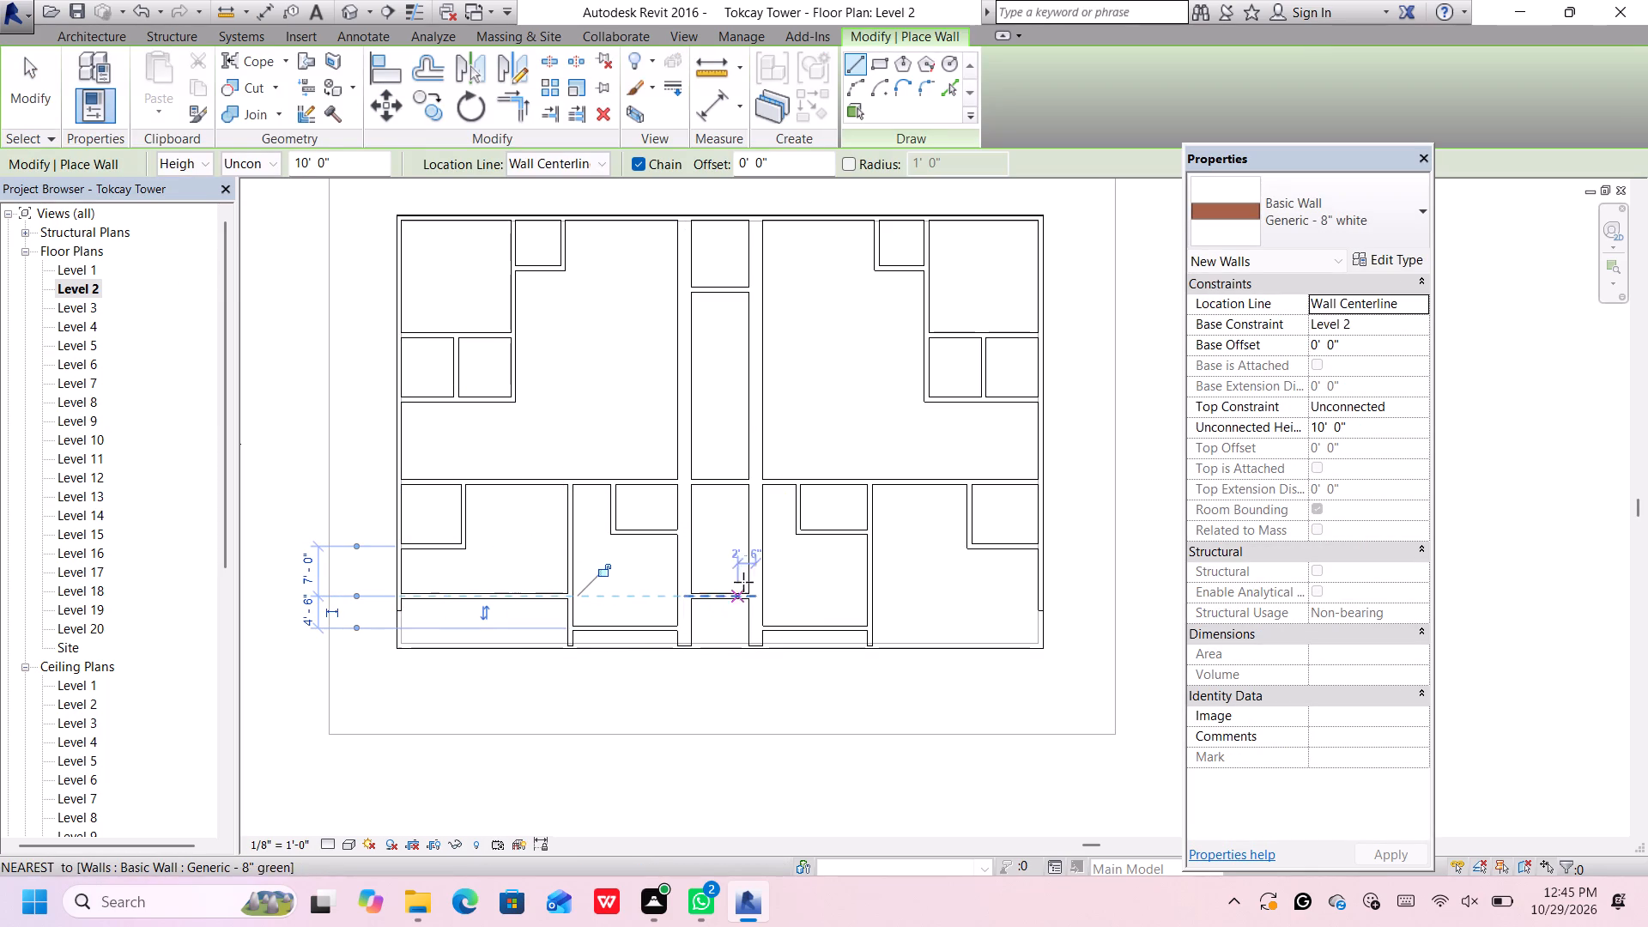
# Draw a matching Generic - 8" white wall across the east corner unit, aligned with the corridor's short front wall.
pyautogui.click(871, 600)
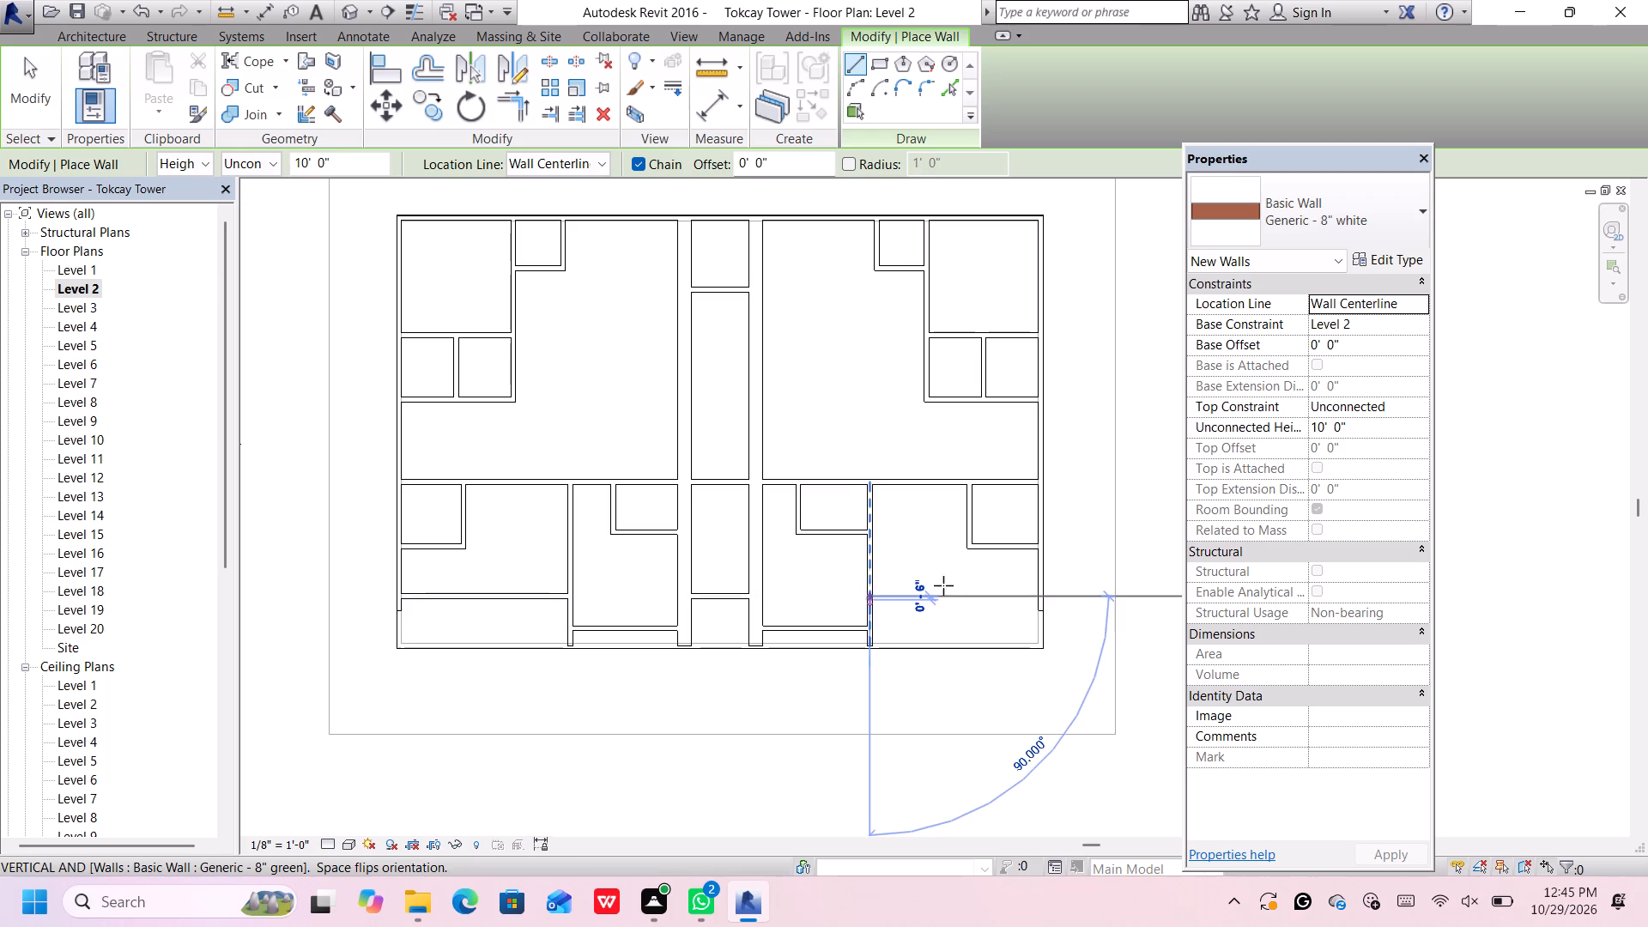
pyautogui.click(1042, 596)
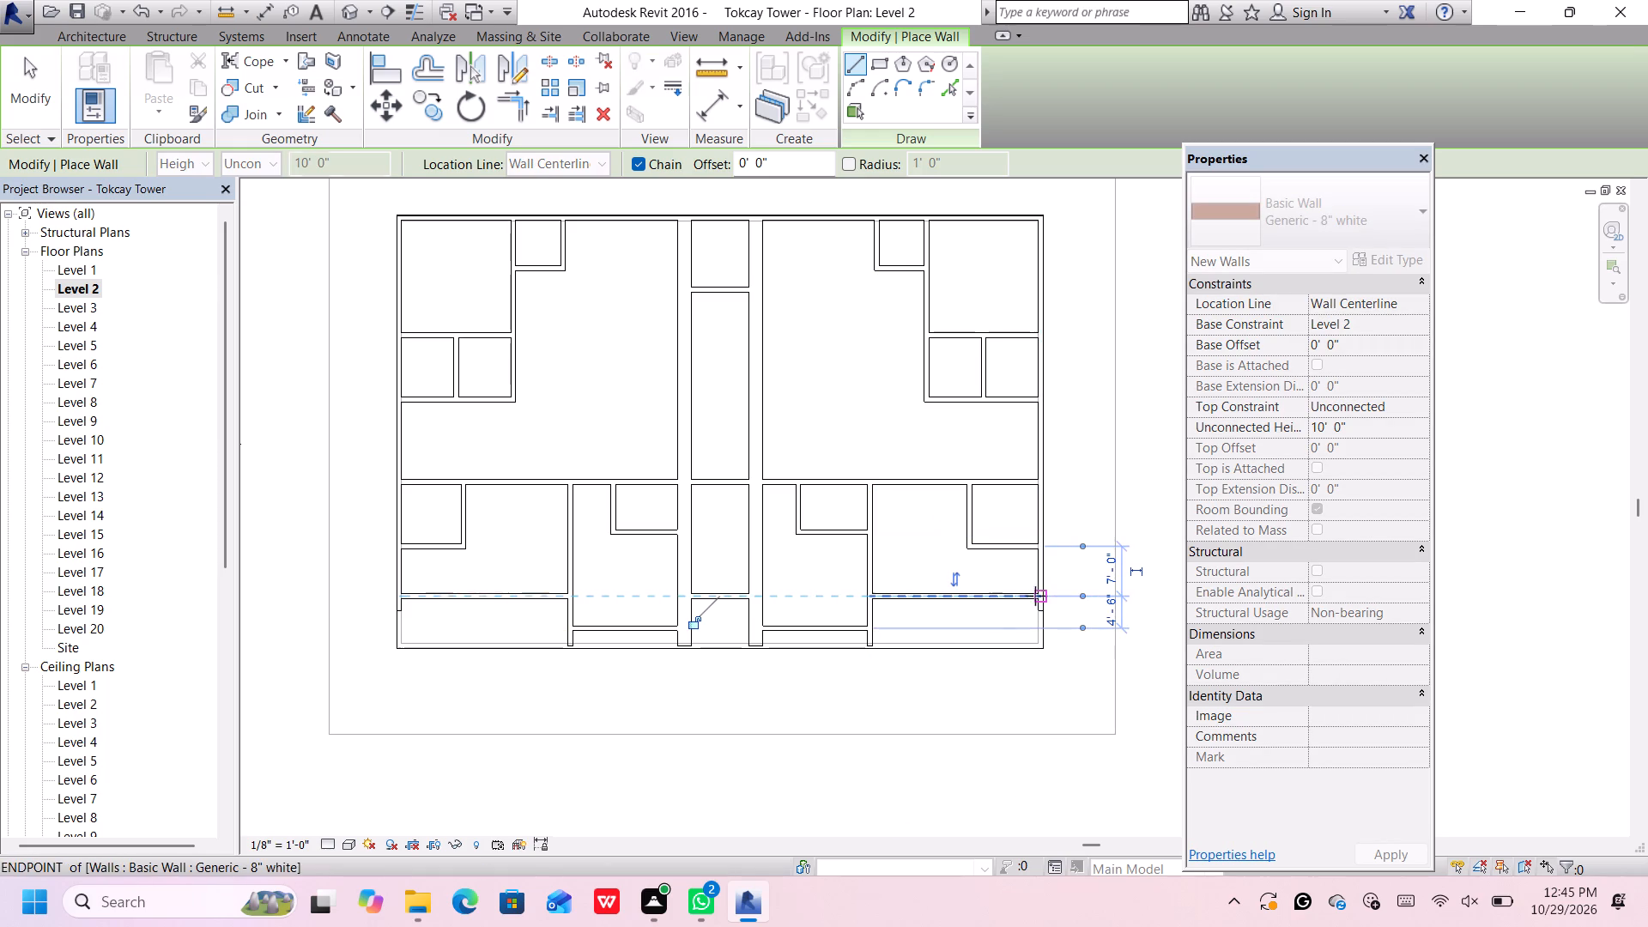
pyautogui.press('Escape')
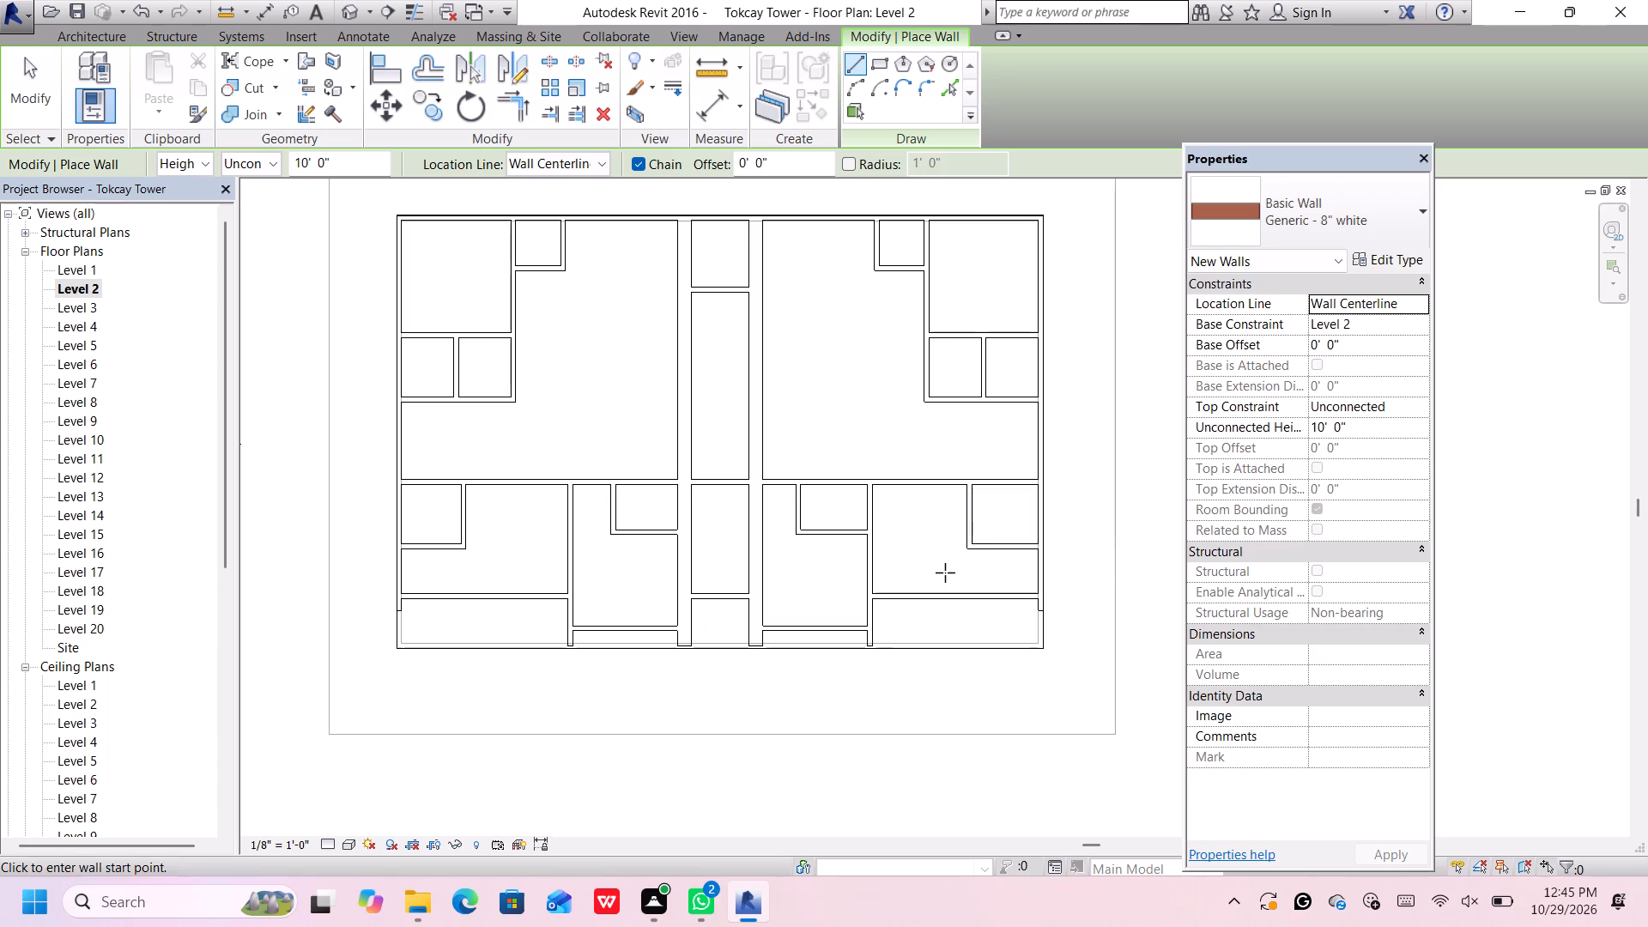
pyautogui.press('space')
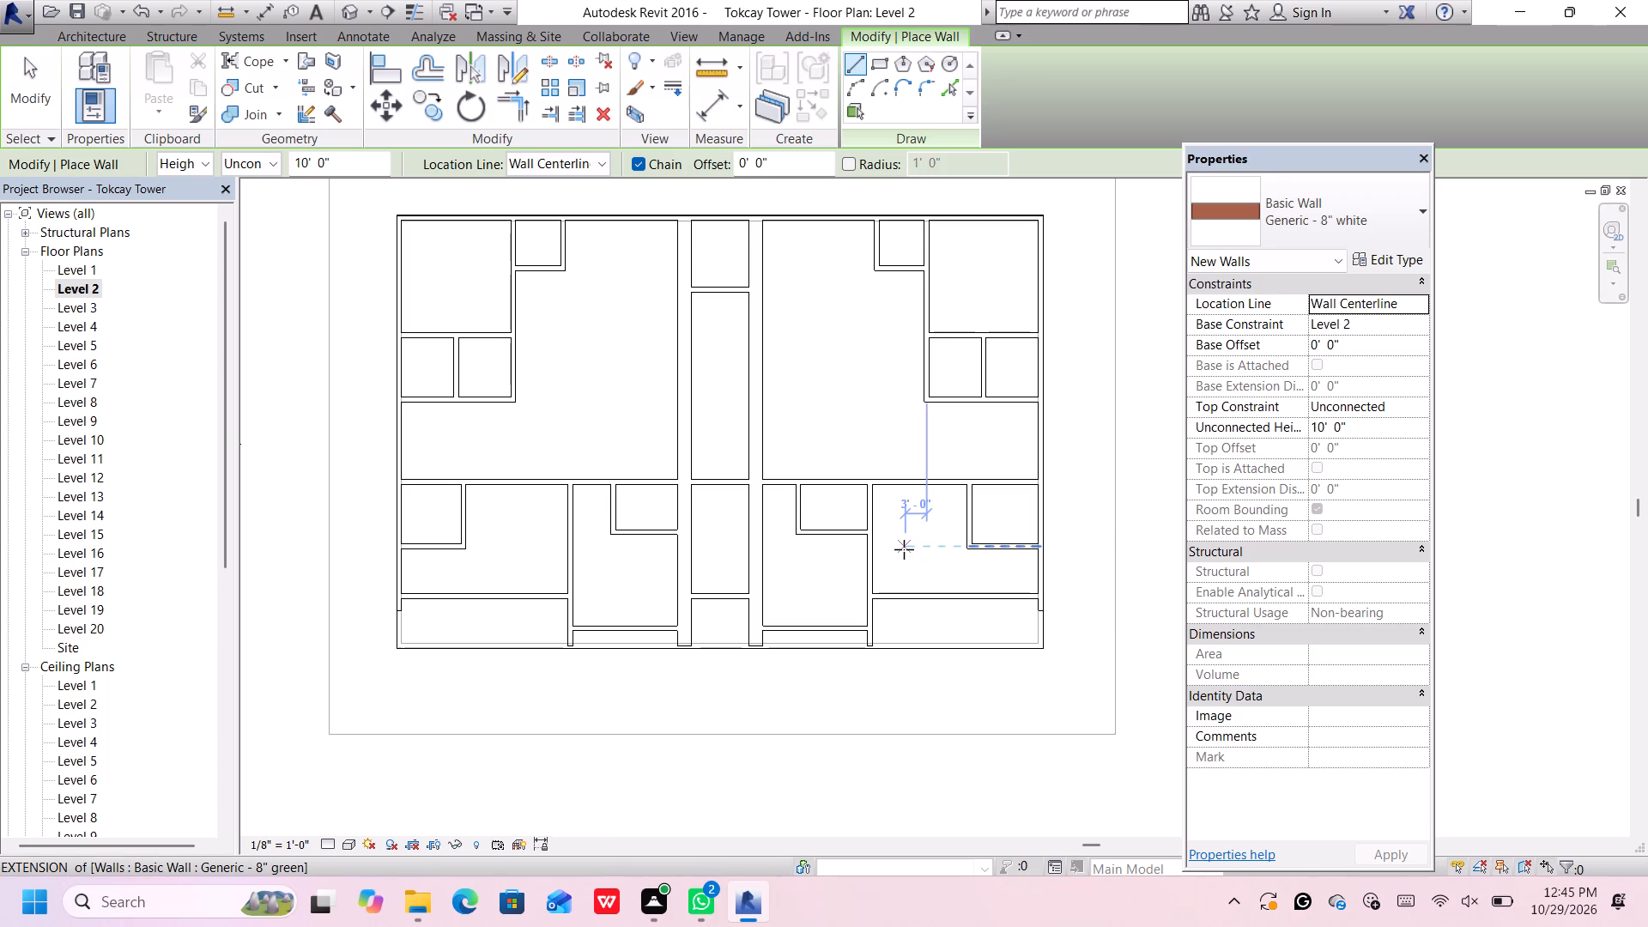
pyautogui.press('Escape')
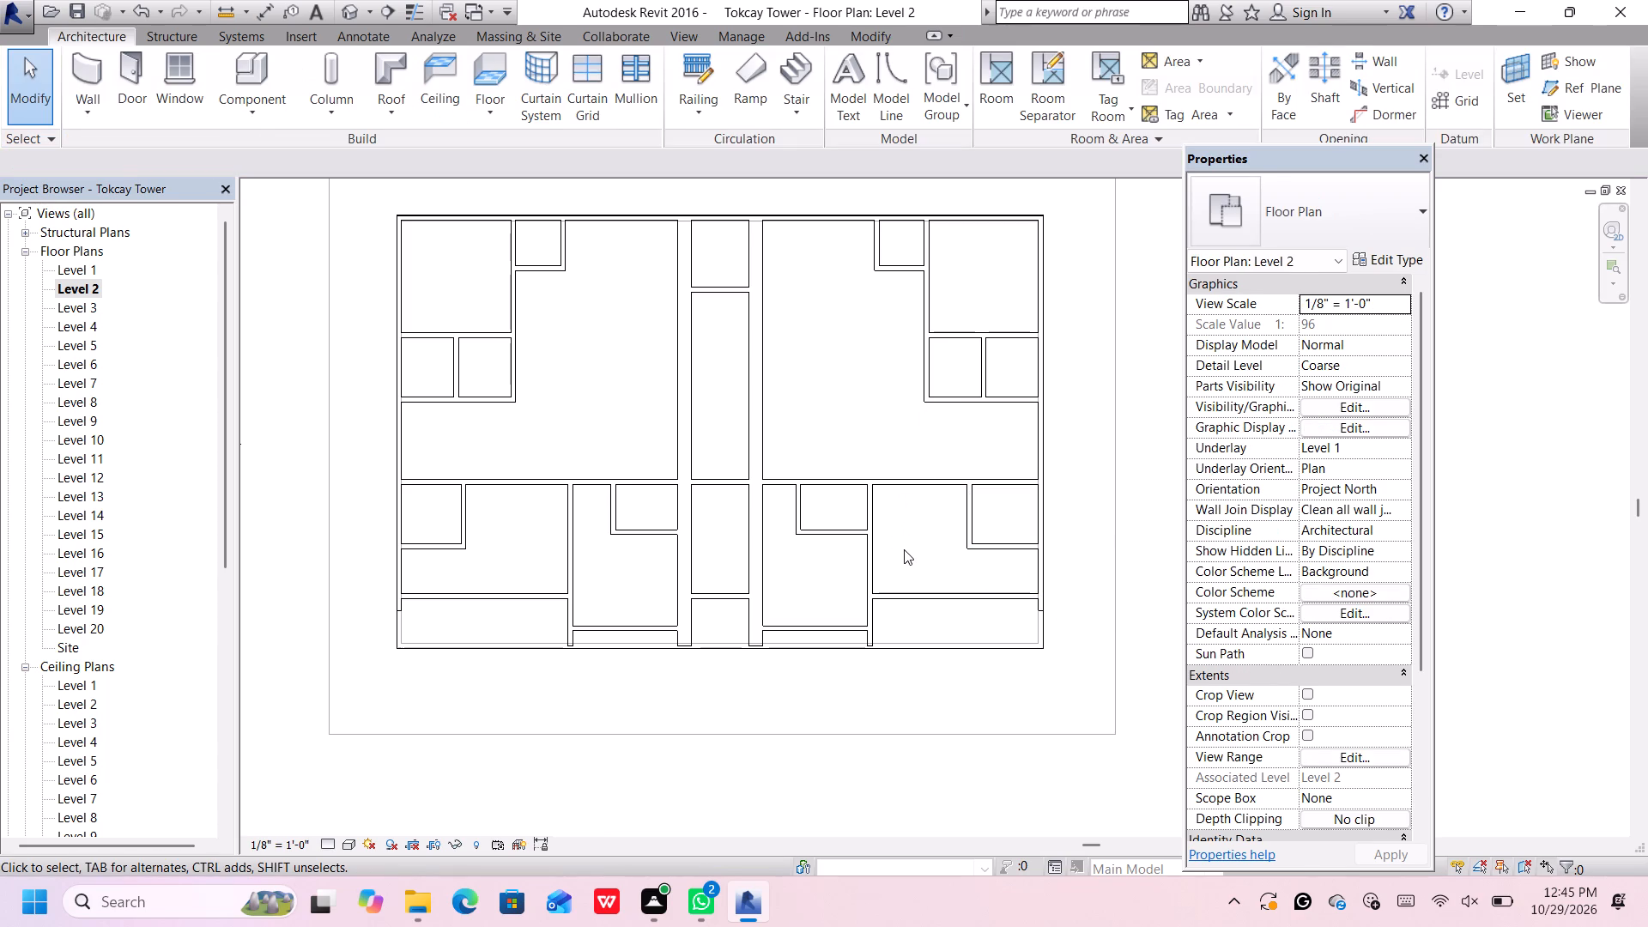
# Nudge the green wall dividing the east front and rear units rearward to 12' from the front wall of the small room nearest the corridor.
pyautogui.click(933, 488)
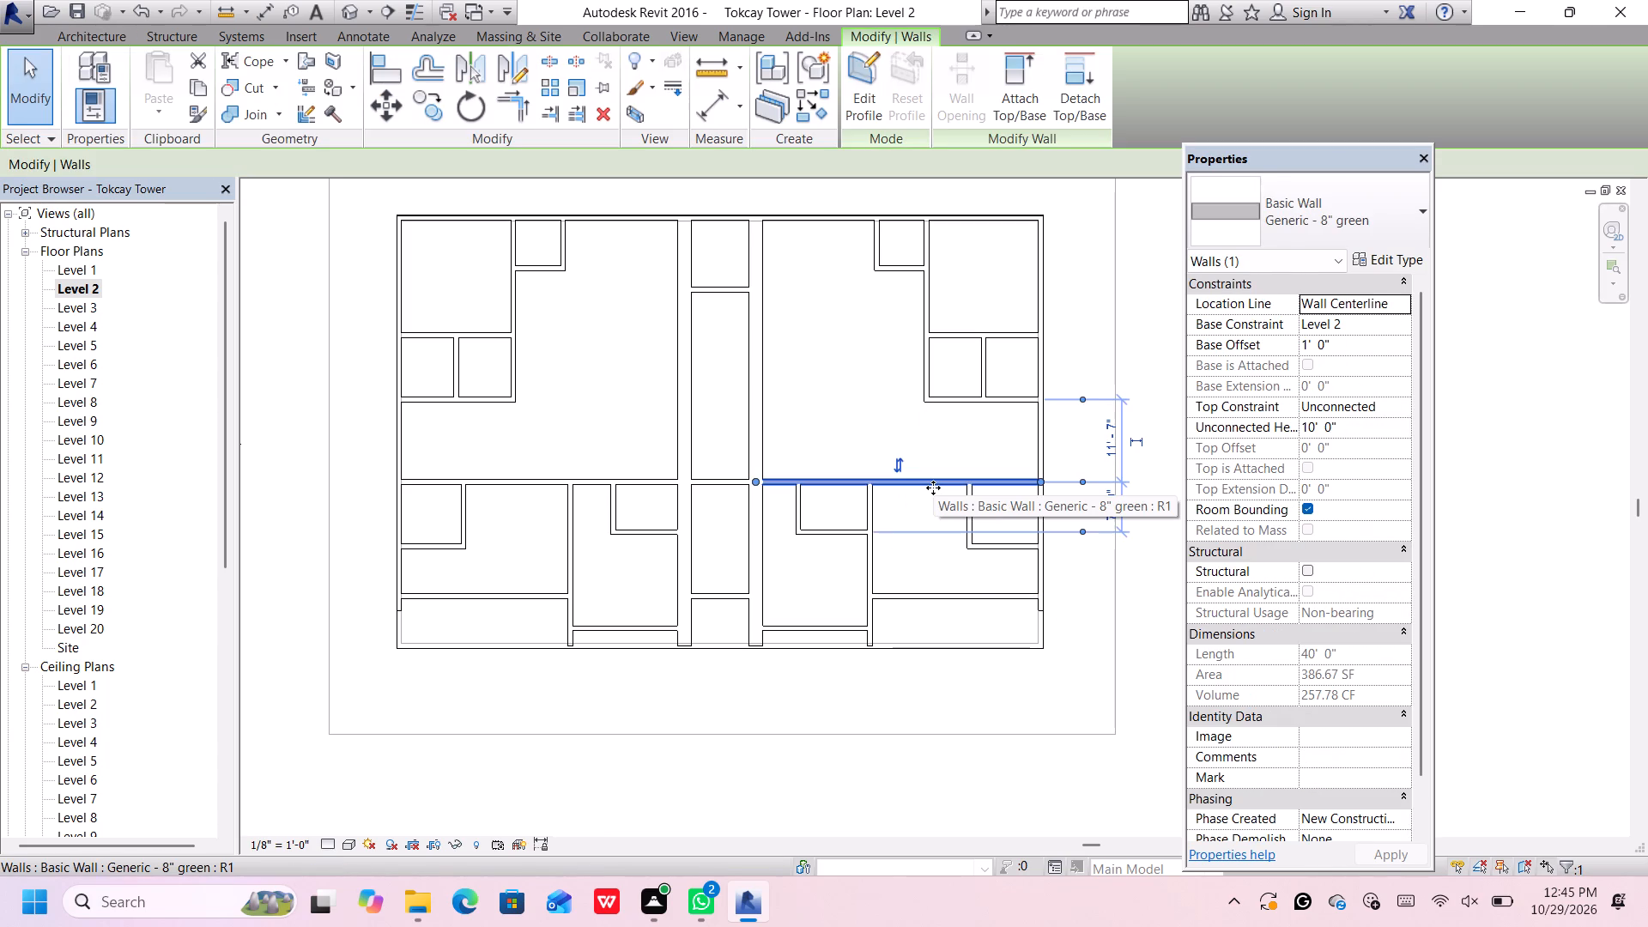
pyautogui.press('Up')
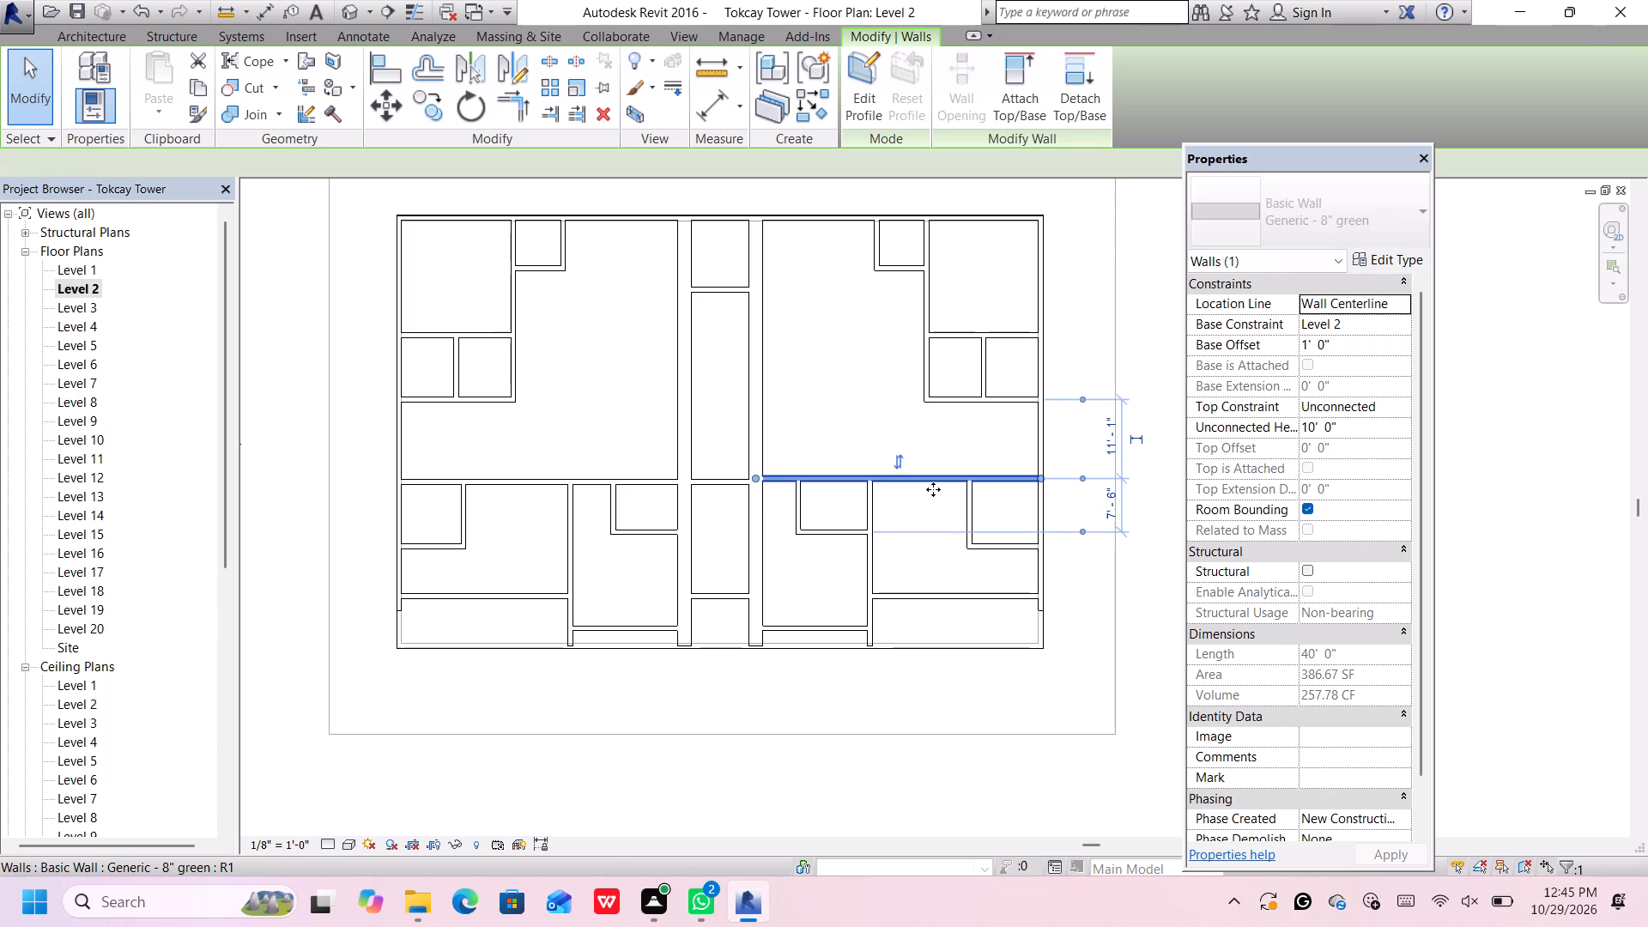
pyautogui.press('Up')
pyautogui.press('Up')
pyautogui.press('Up')
pyautogui.press('Up')
pyautogui.press('Up')
pyautogui.press('Up')
pyautogui.press('Up')
pyautogui.press('Up')
pyautogui.press('Up')
pyautogui.press('Up')
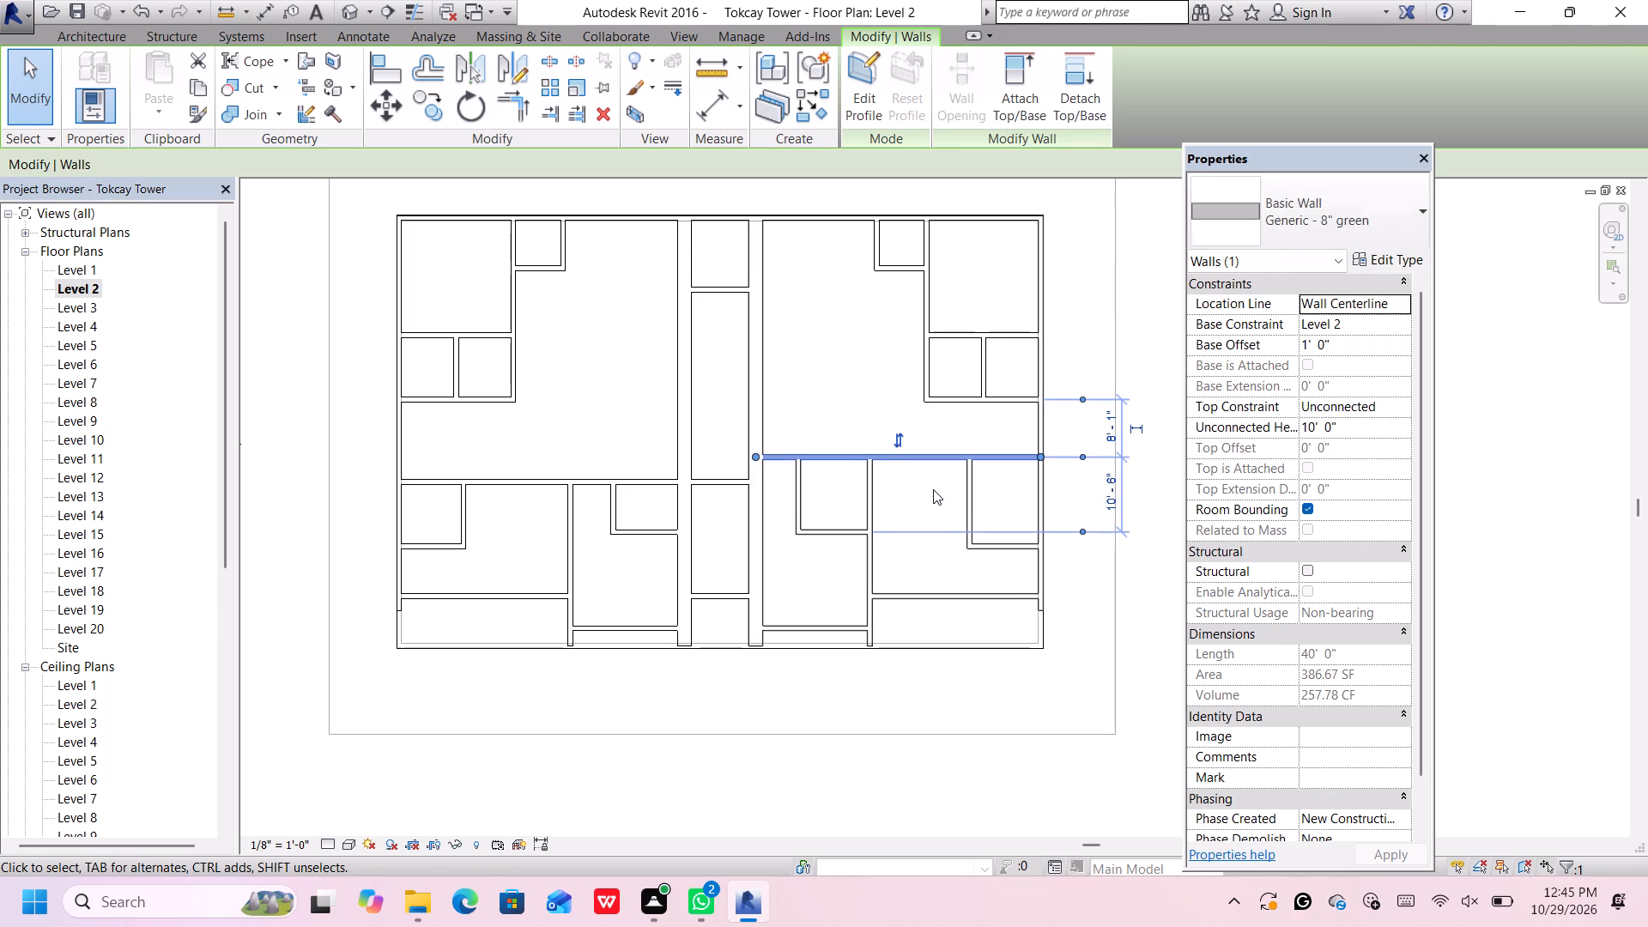
pyautogui.press('Up')
pyautogui.press('Up')
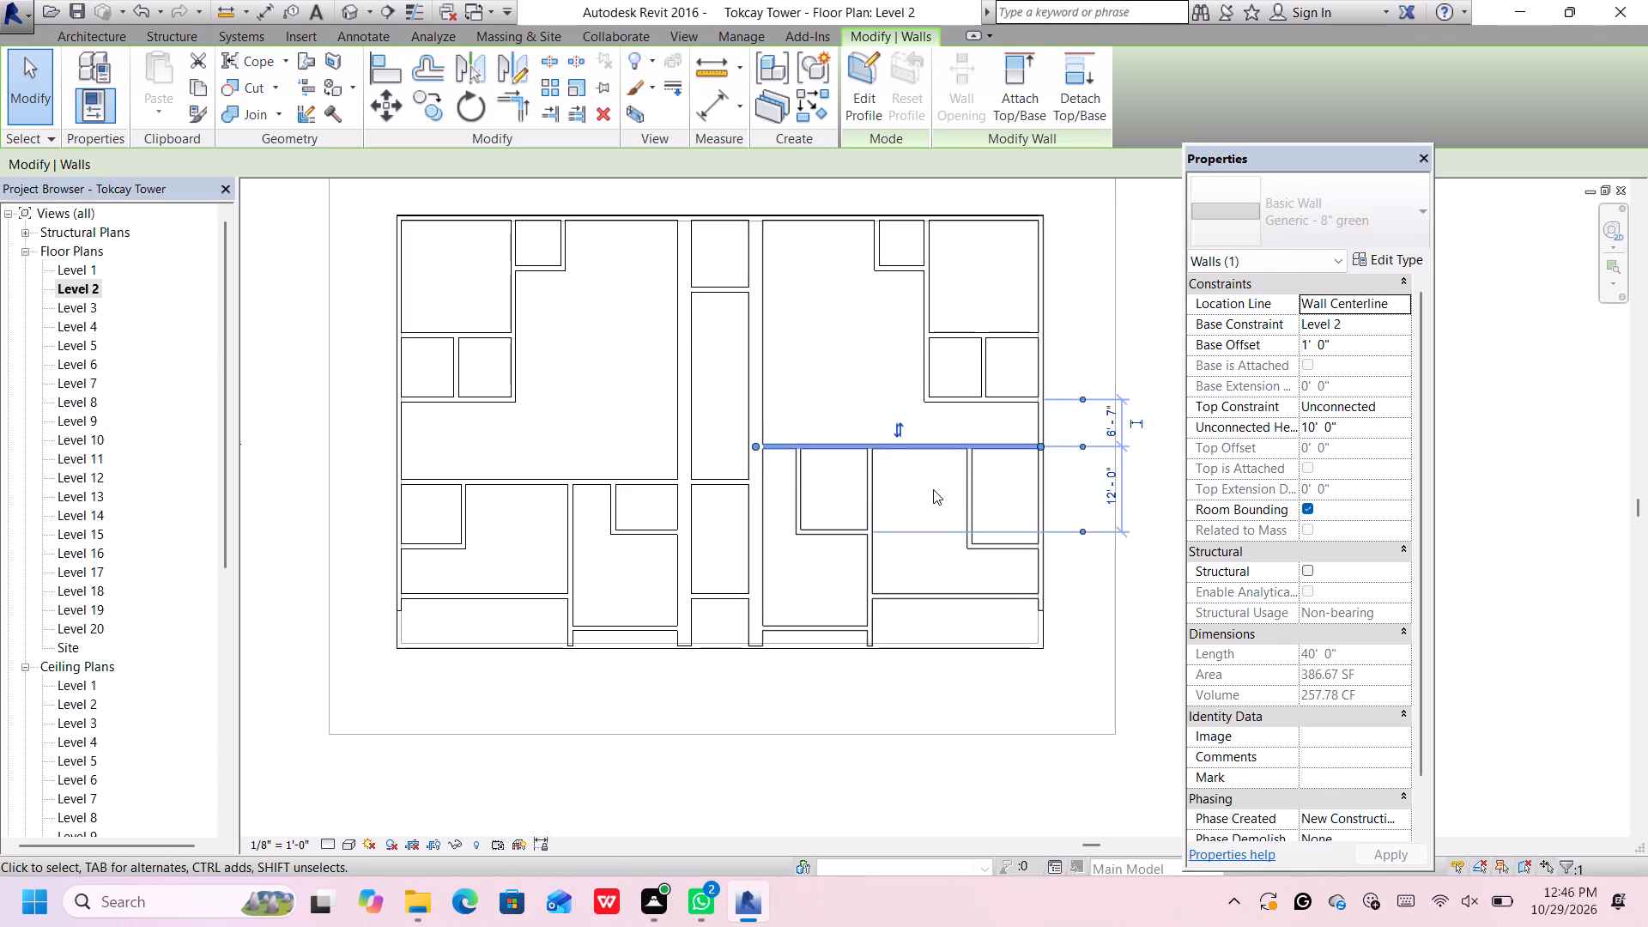
pyautogui.press('Up')
pyautogui.press('Up')
pyautogui.press('Up')
pyautogui.press('Up')
pyautogui.press('Up')
pyautogui.press('Up')
pyautogui.press('Up')
pyautogui.press('Up')
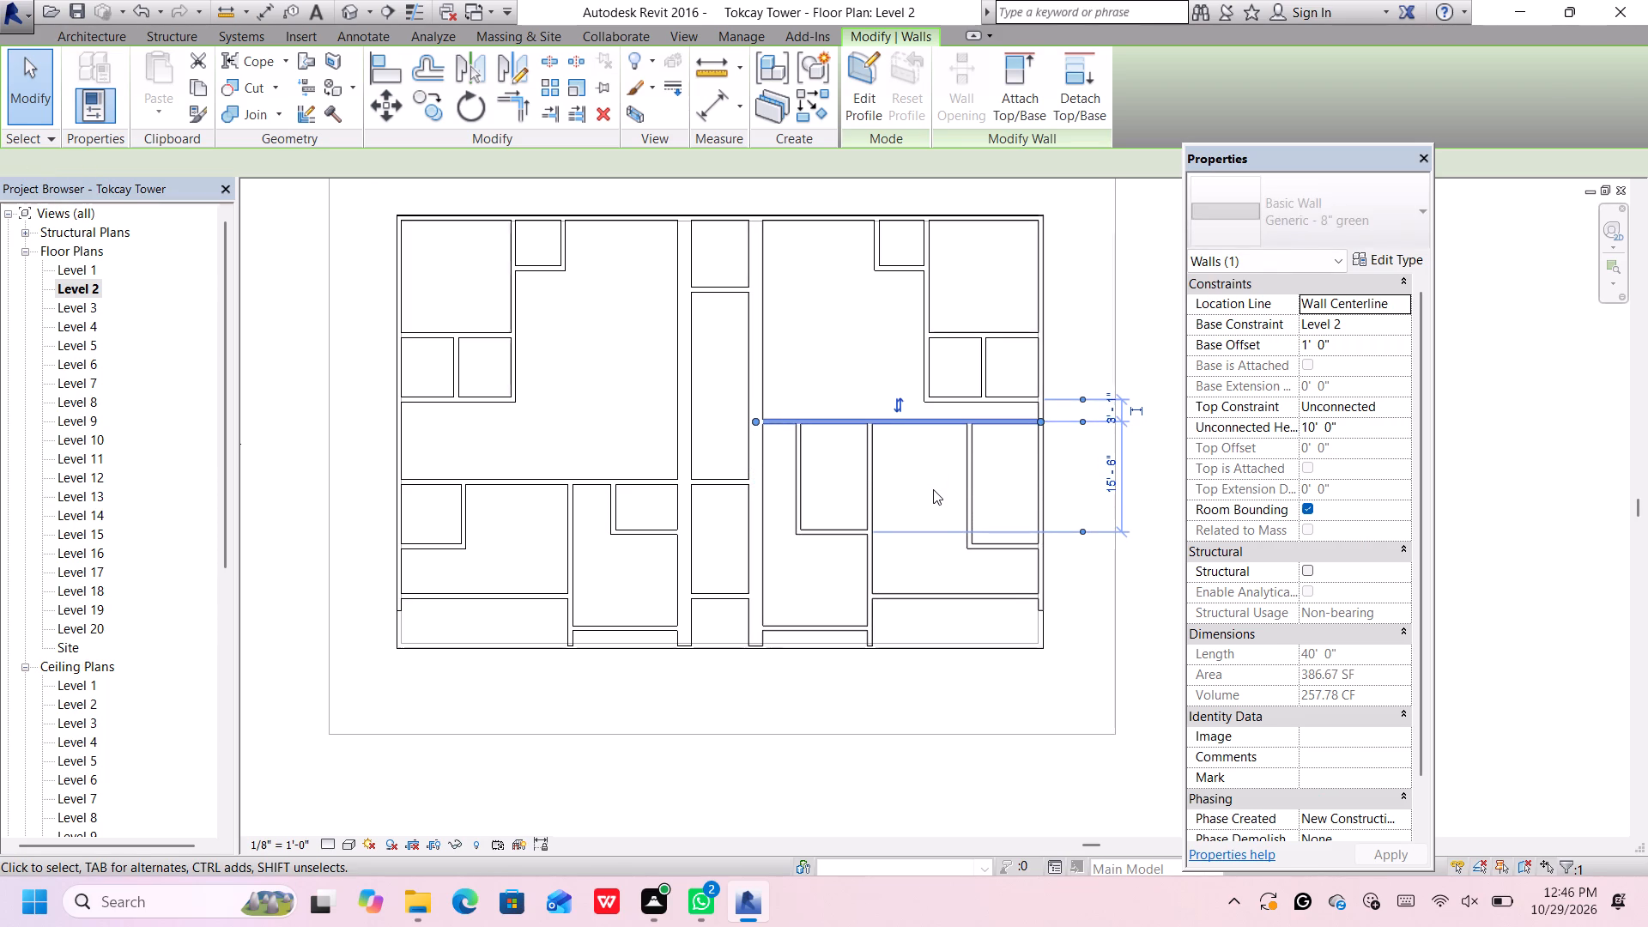
pyautogui.press('Up')
pyautogui.press('Up')
pyautogui.press('Up')
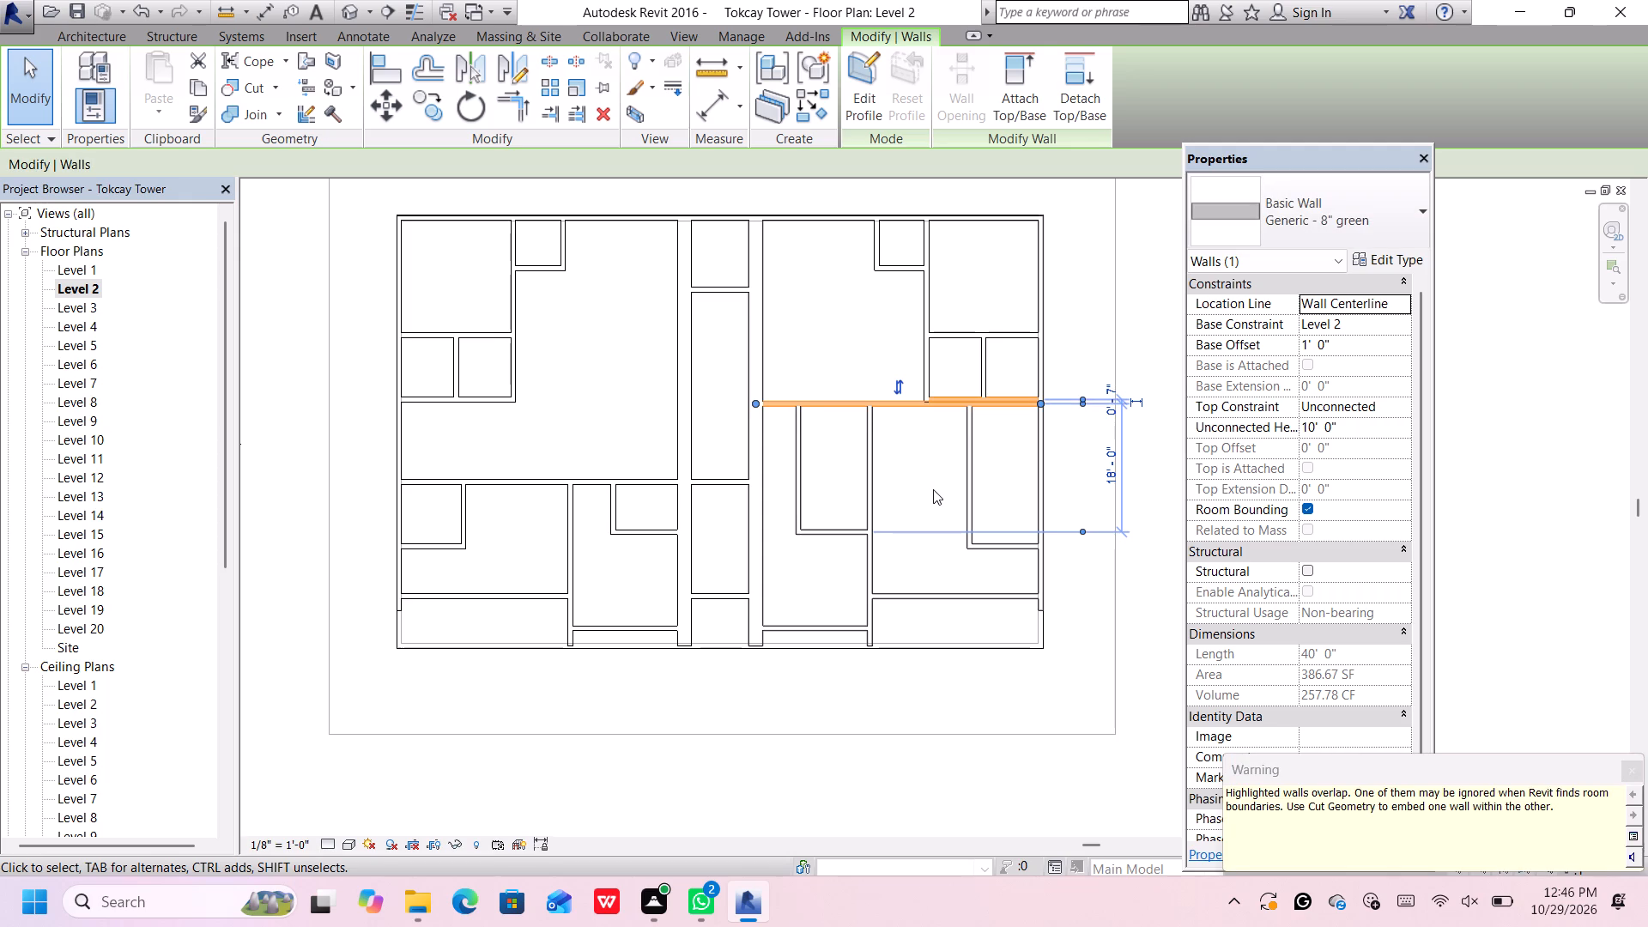
pyautogui.press('Down')
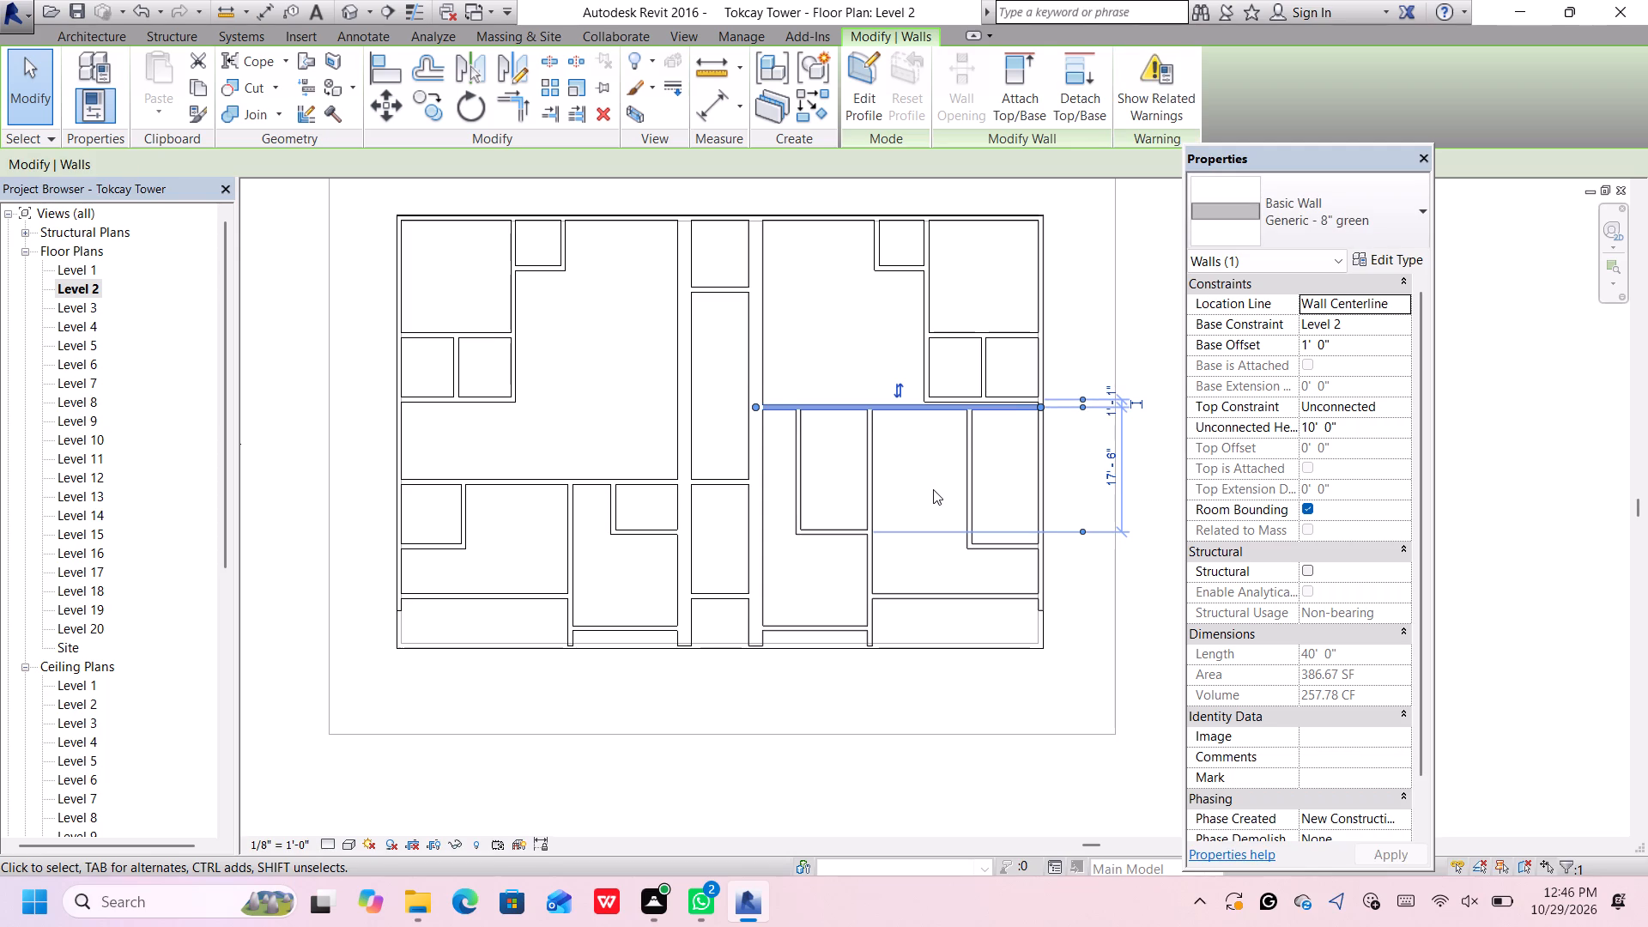
pyautogui.press('Down')
pyautogui.press('Down')
pyautogui.press('Down')
pyautogui.press('Down')
pyautogui.press('Down')
pyautogui.press('Down')
pyautogui.press('Down')
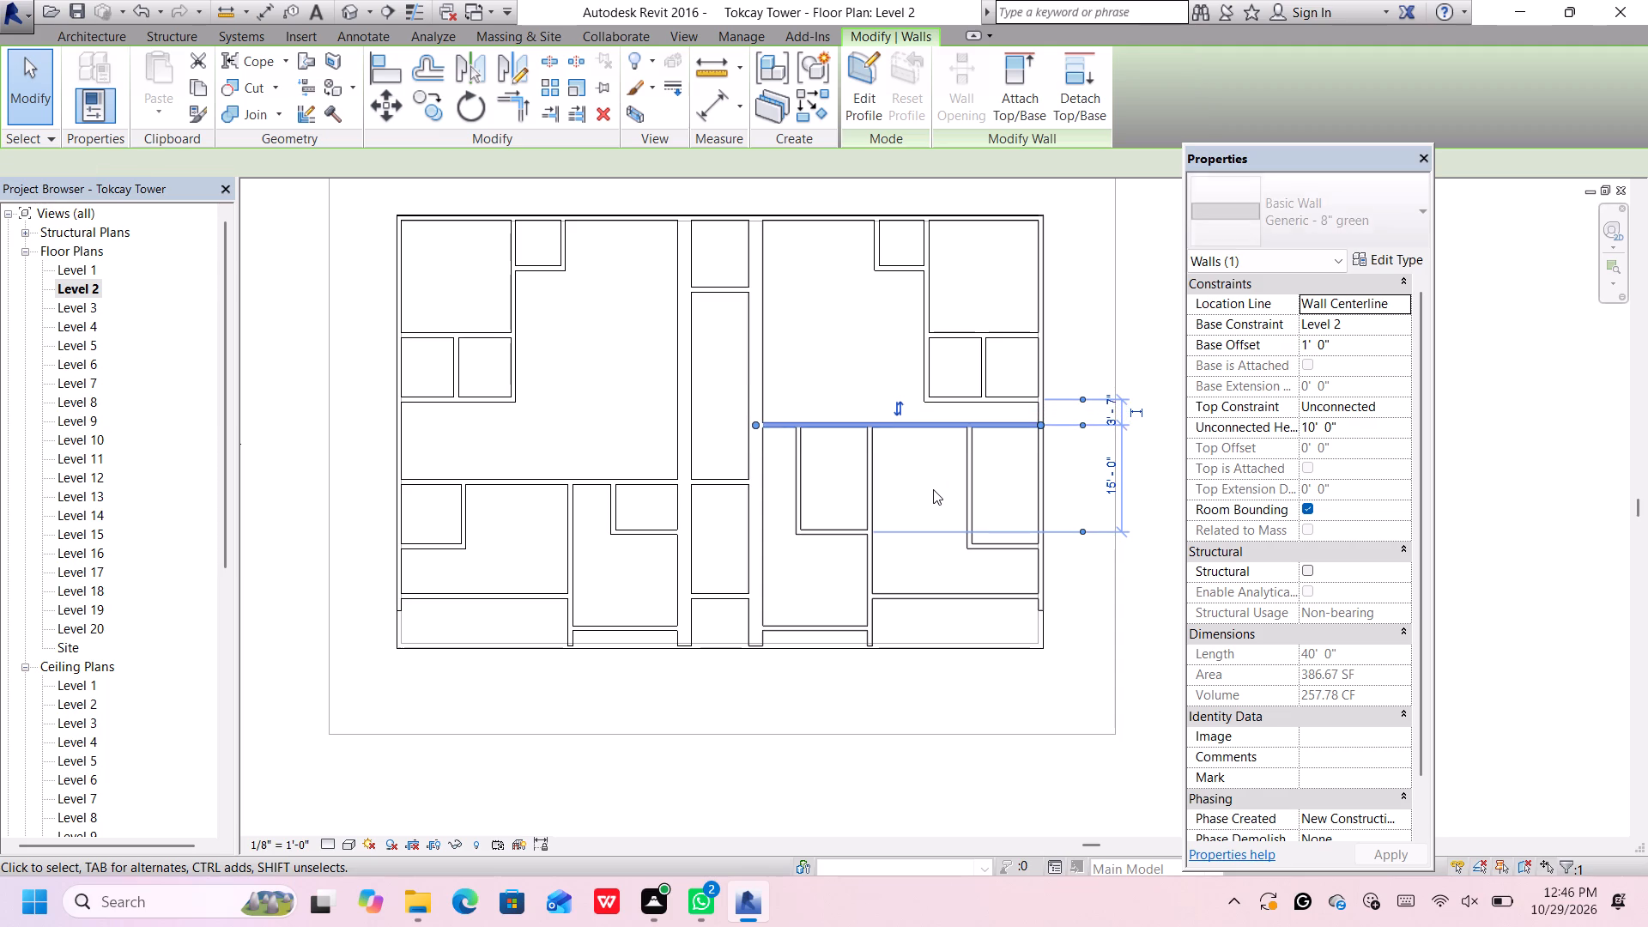
pyautogui.press('Down')
pyautogui.press('Down')
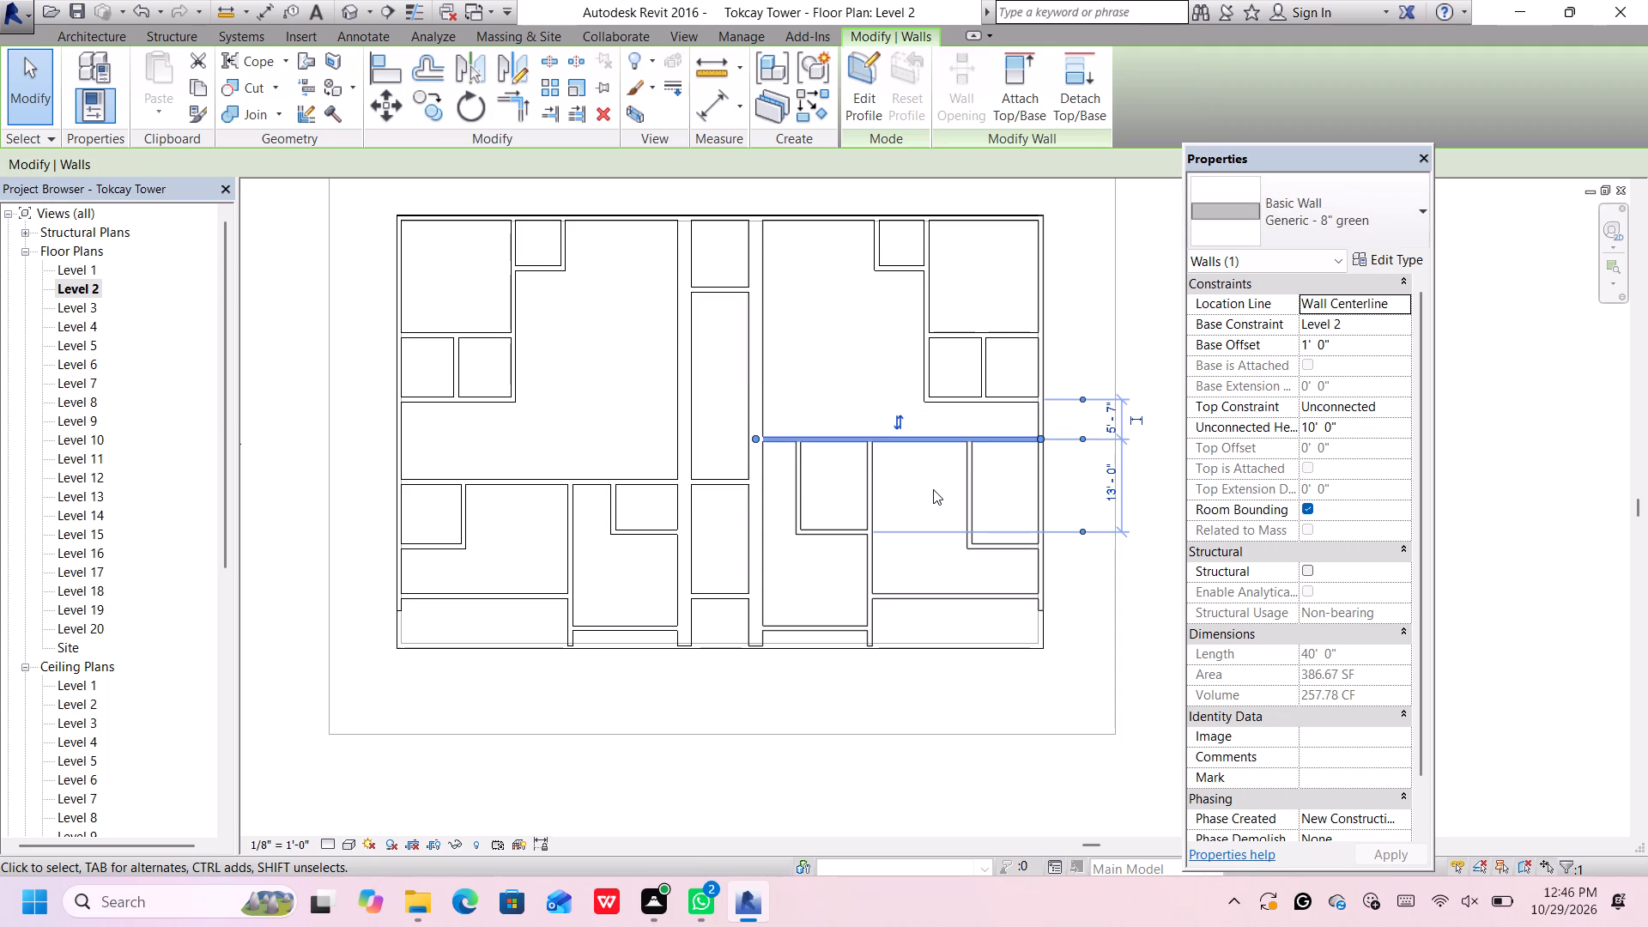
pyautogui.press('Down')
pyautogui.press('Down')
pyautogui.press('Down')
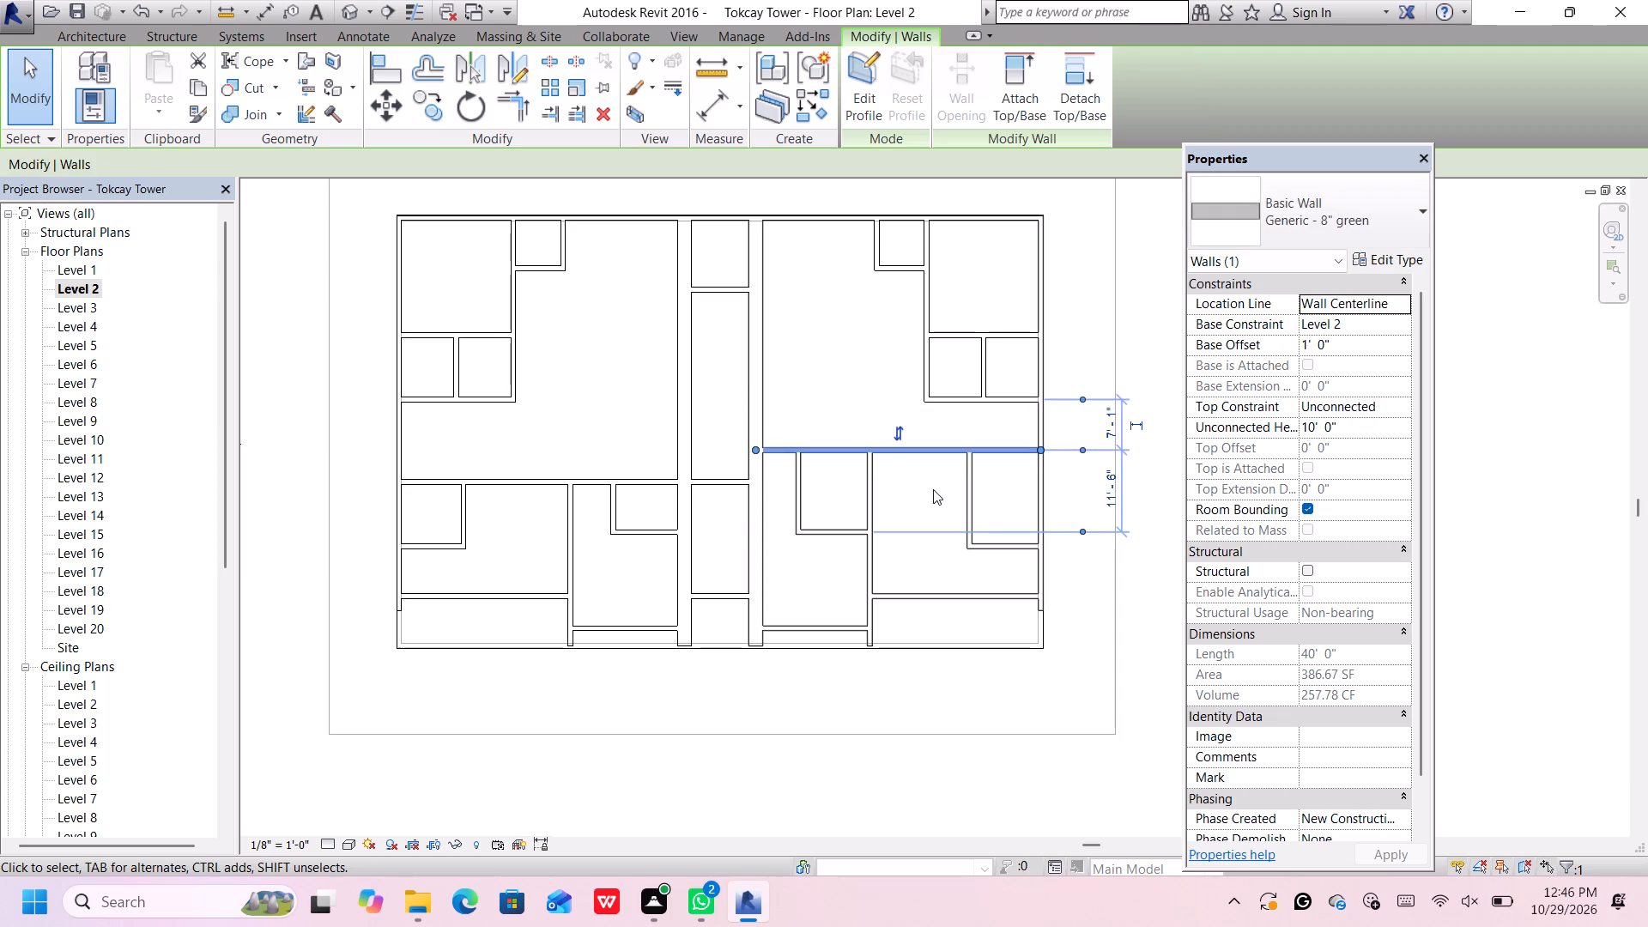
pyautogui.press('Up')
pyautogui.press('Up')
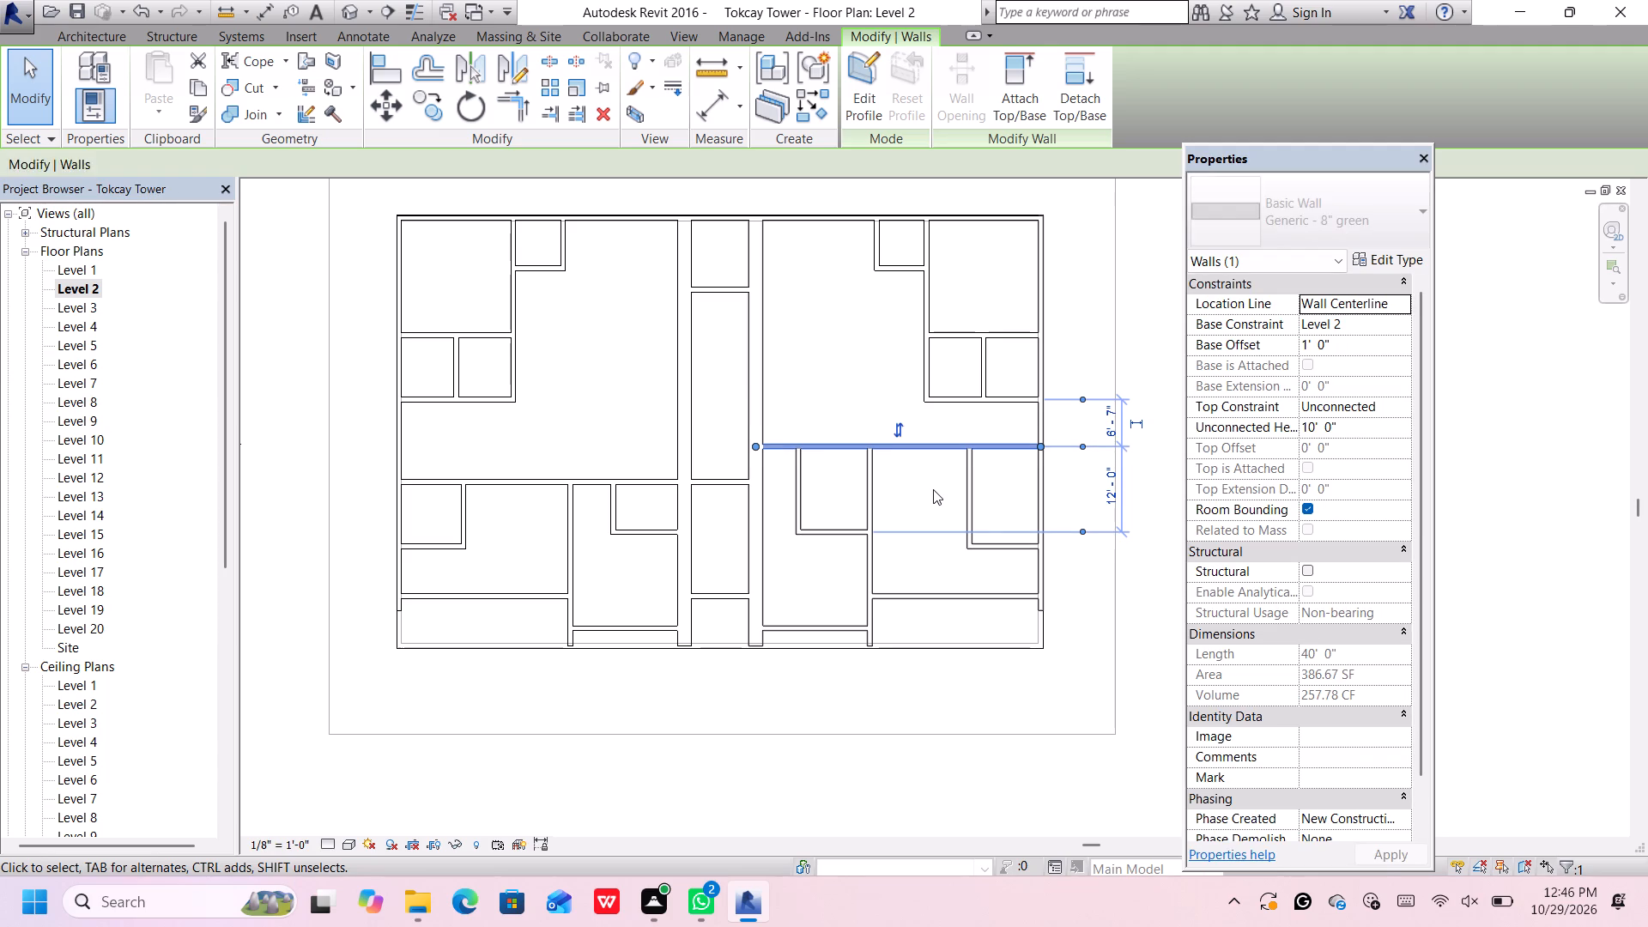
pyautogui.press('Down')
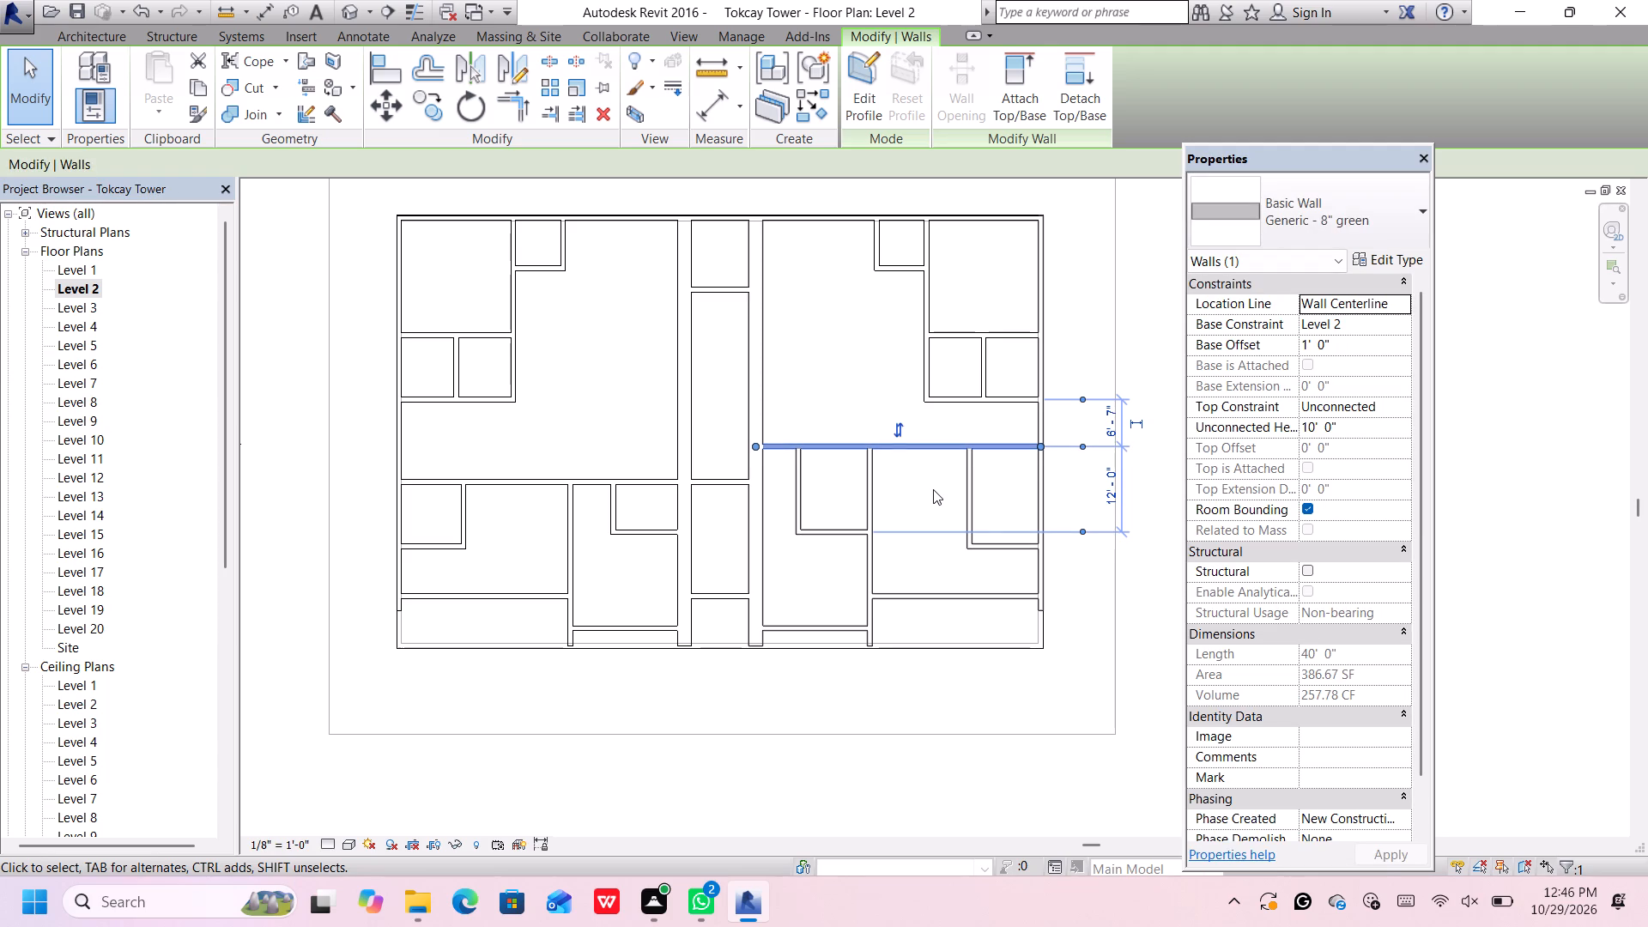
pyautogui.click(989, 779)
# Nudge the front wall of the east corner unit's small room rearward to 11' 6" from the unit's white front wall.
pyautogui.click(985, 550)
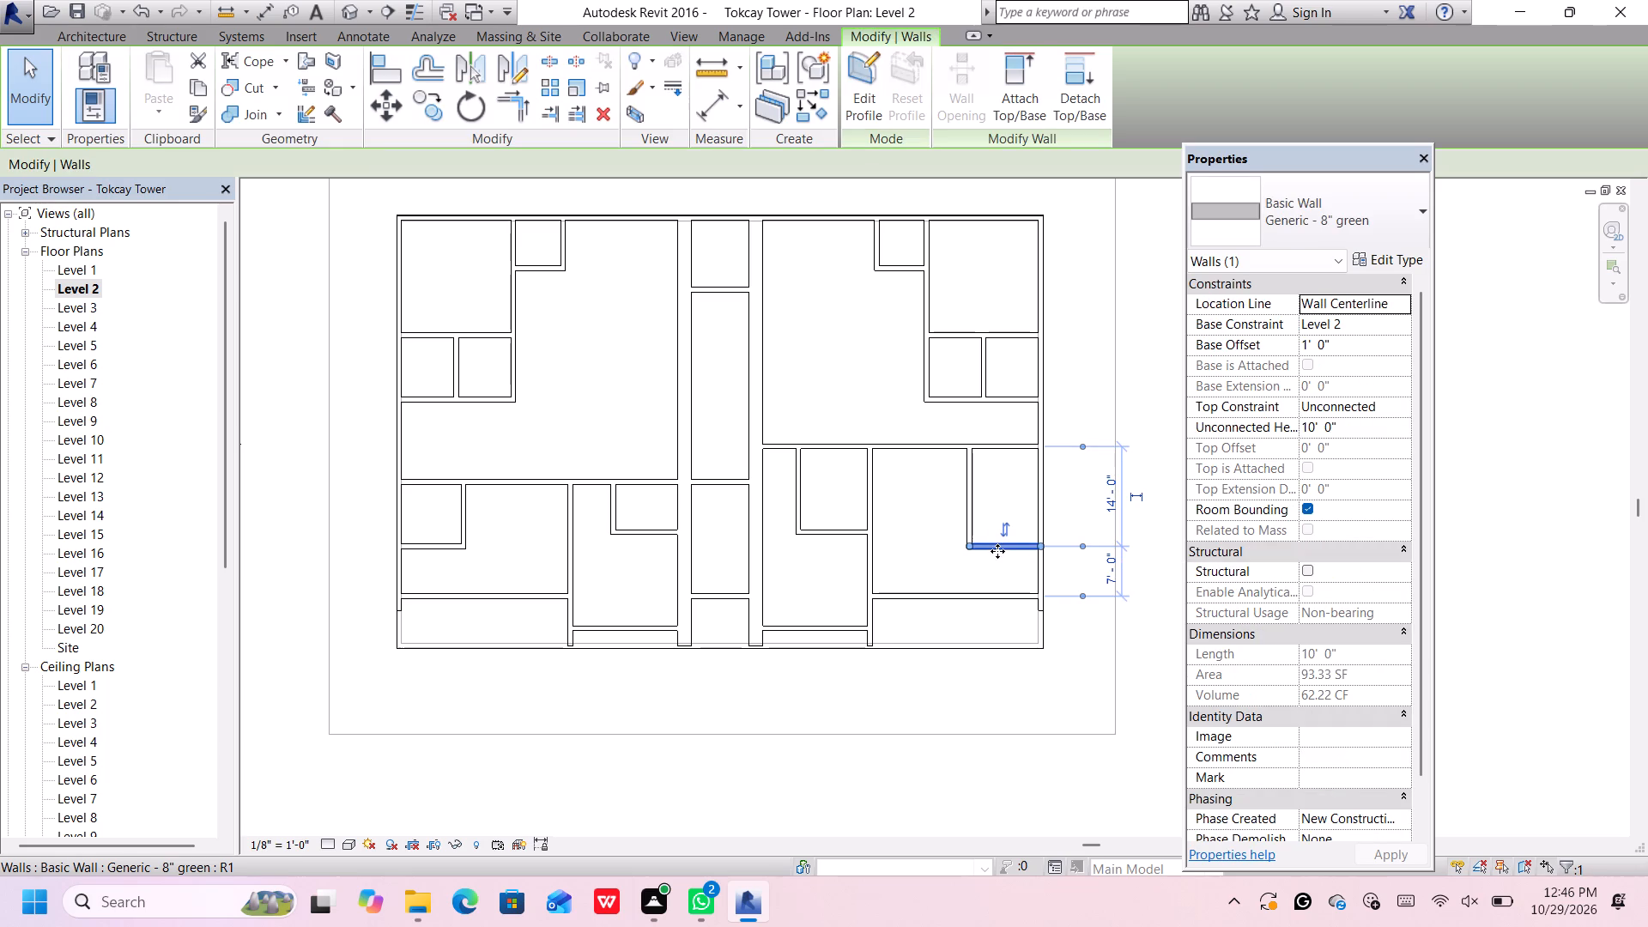
pyautogui.press('Up')
pyautogui.press('Up')
pyautogui.press('Up')
pyautogui.press('Up')
pyautogui.press('Up')
pyautogui.press('Up')
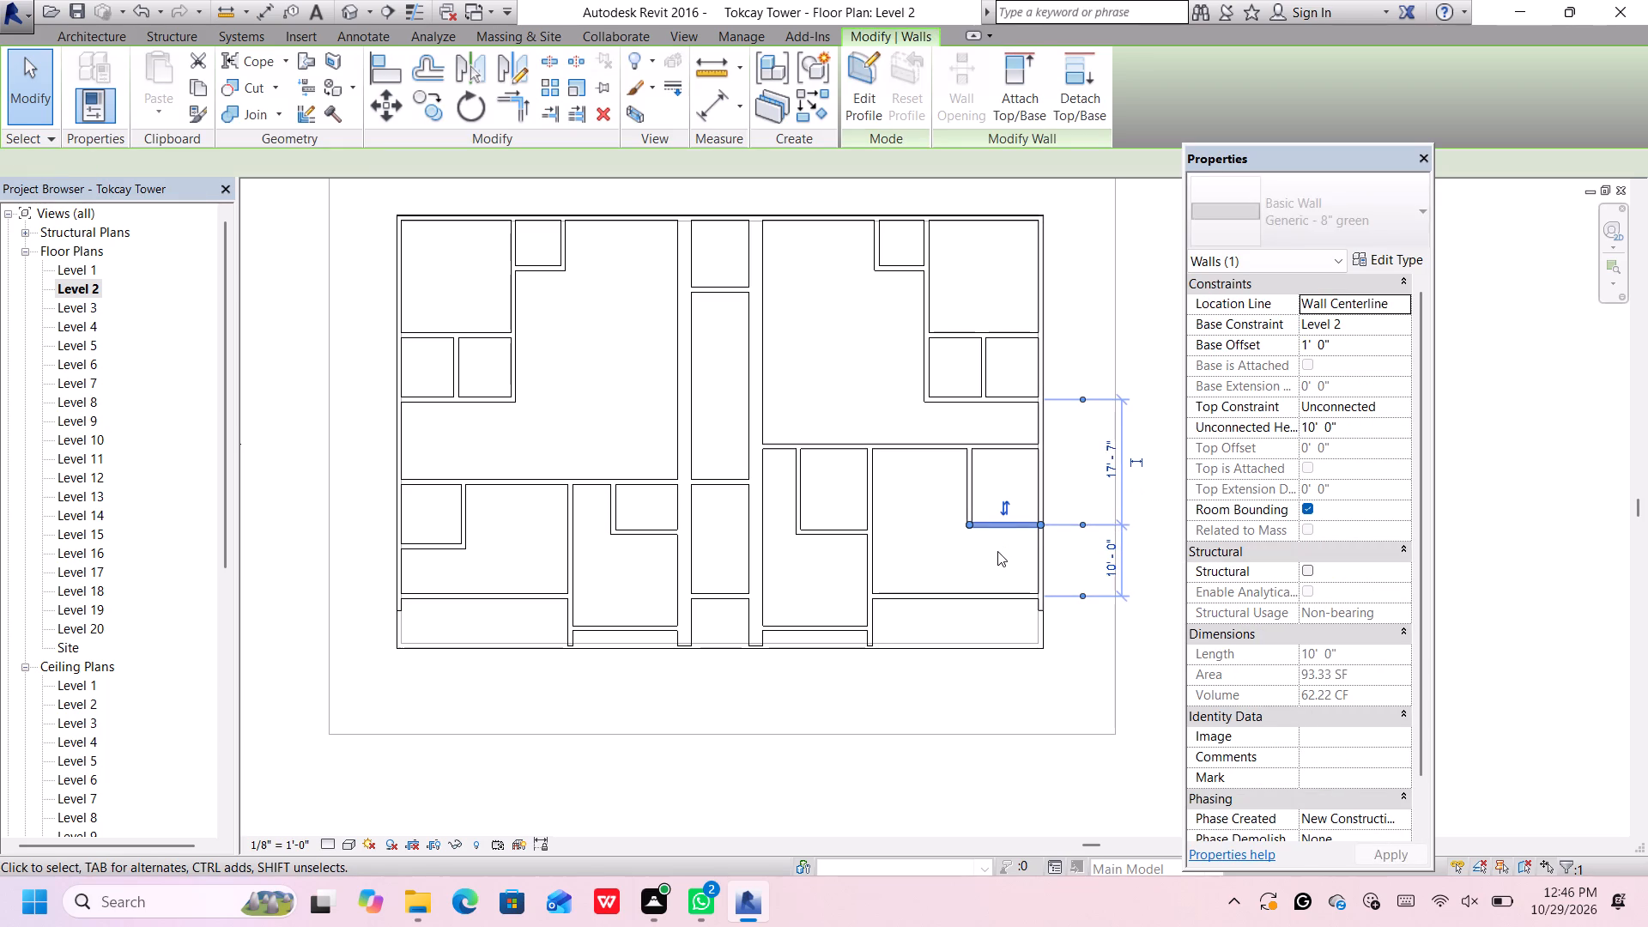
pyautogui.press('Up')
pyautogui.press('Up')
pyautogui.press('Up')
pyautogui.press('Up')
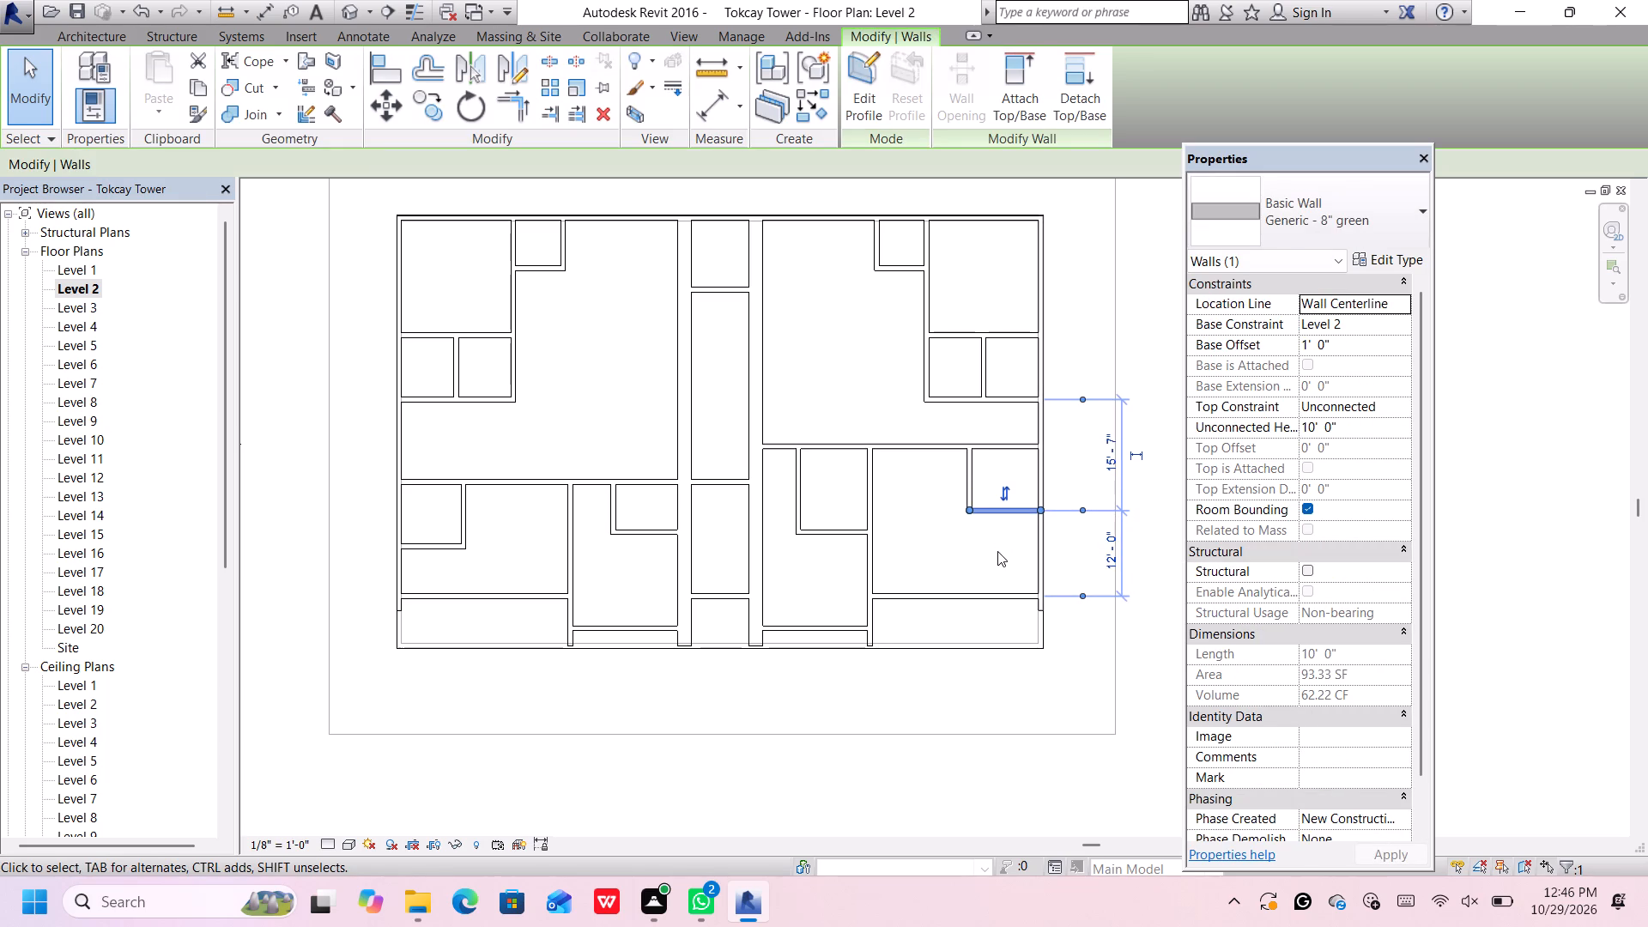
pyautogui.press('Down')
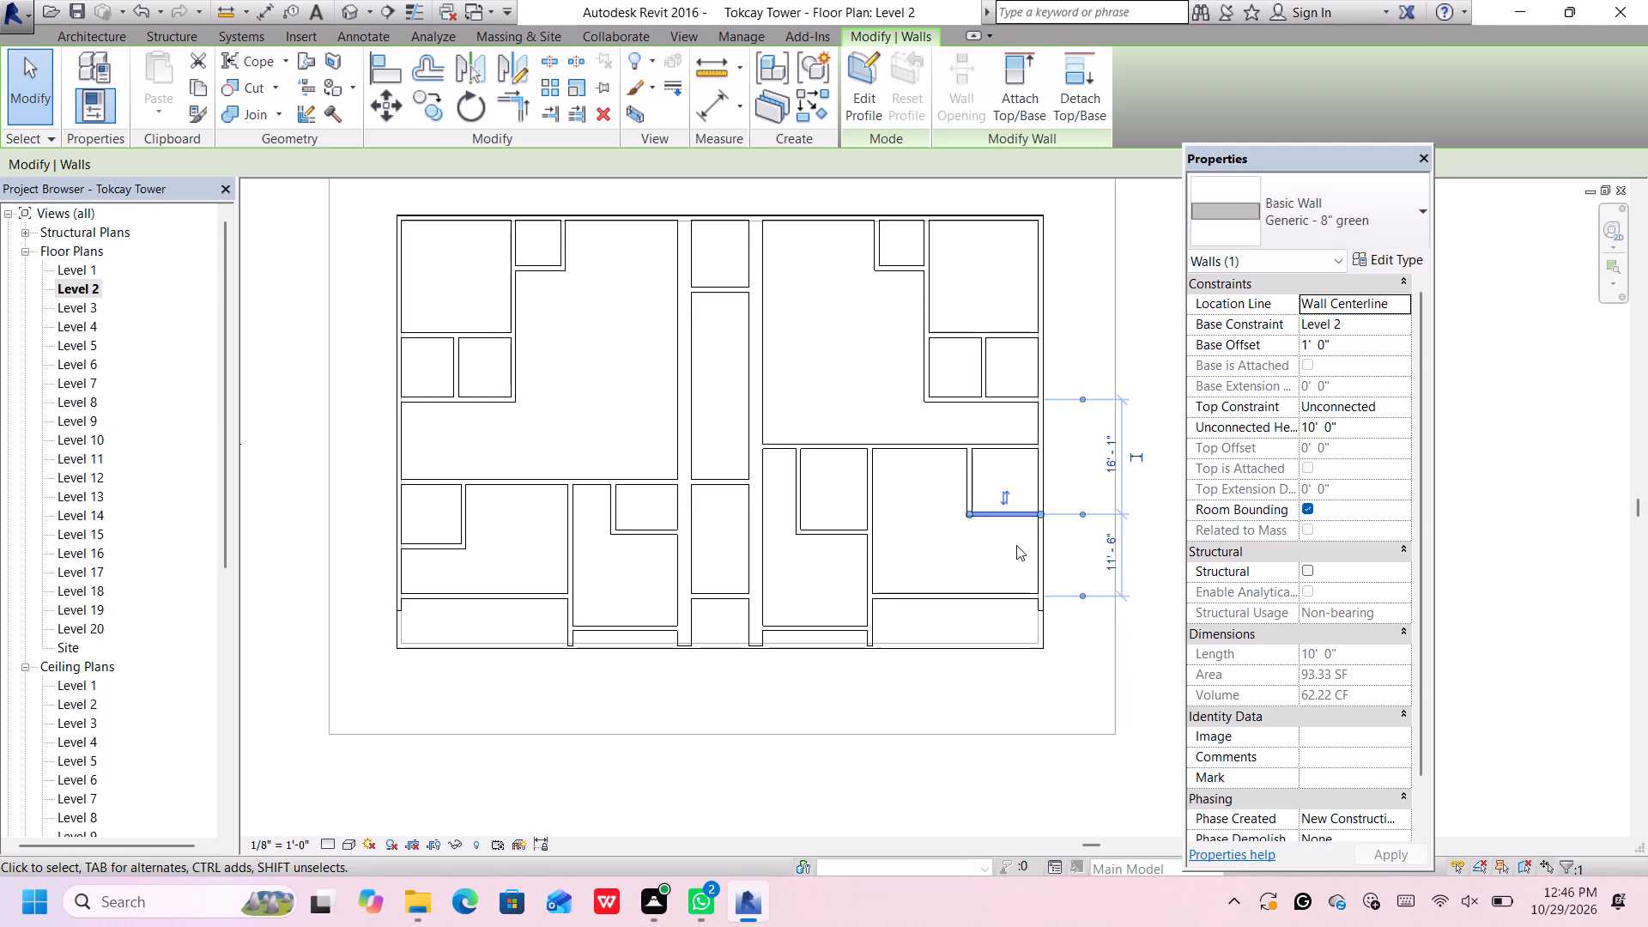
pyautogui.click(990, 789)
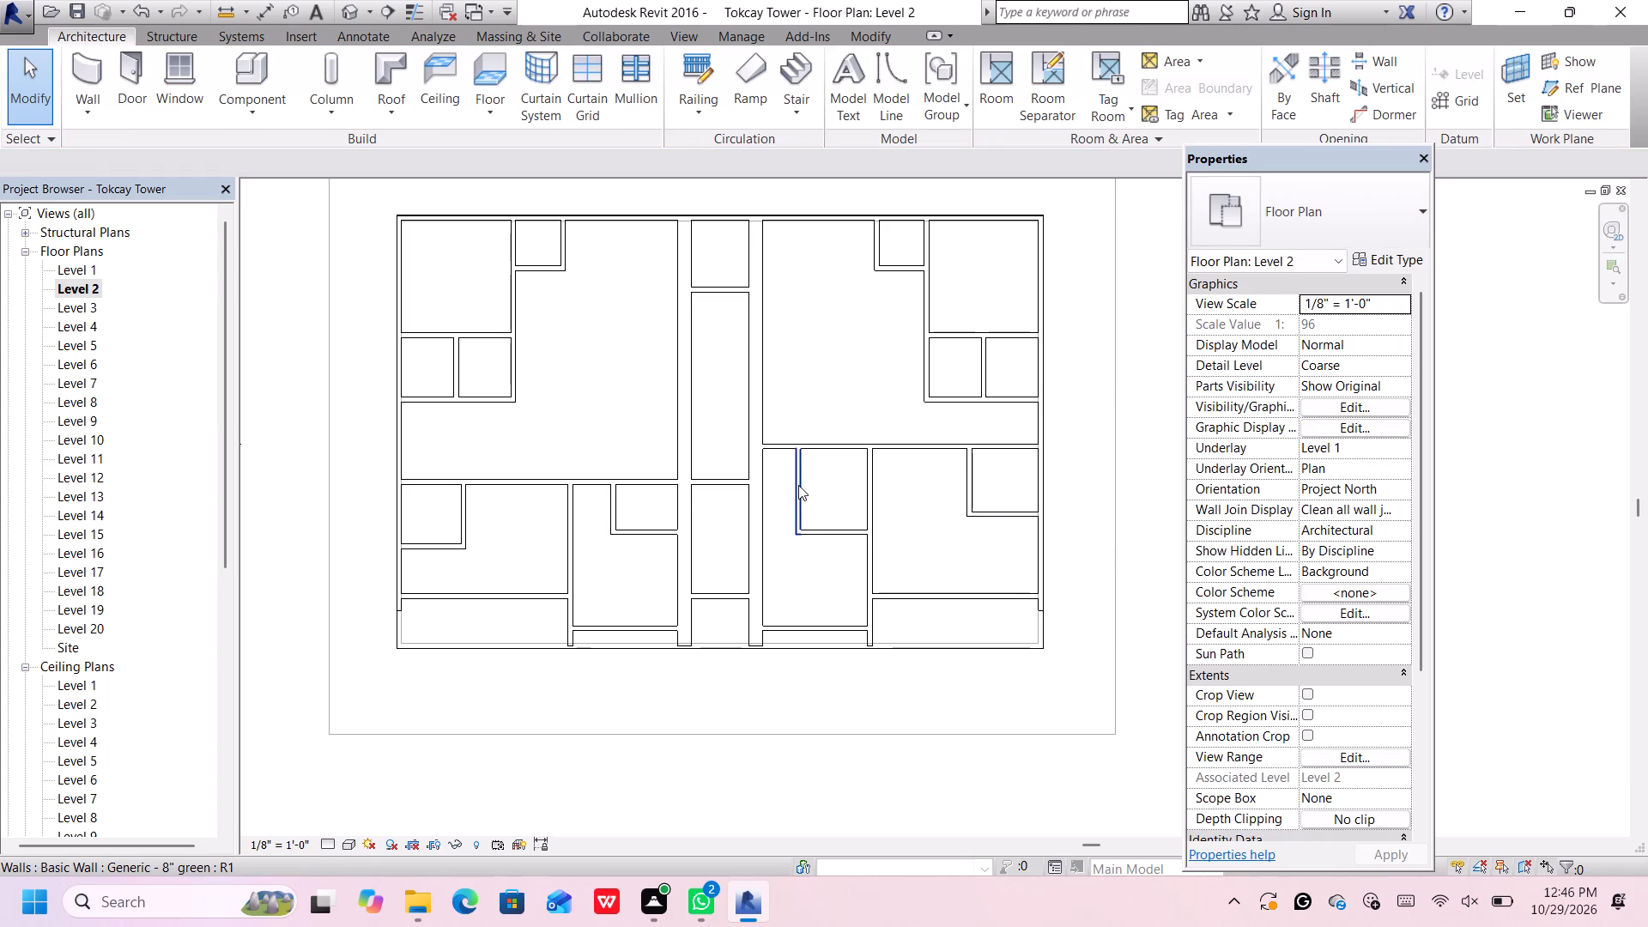
# Nudge the front wall of the small room in the east unit beside the corridor rearward to 9' from the unit-dividing wall.
pyautogui.click(812, 530)
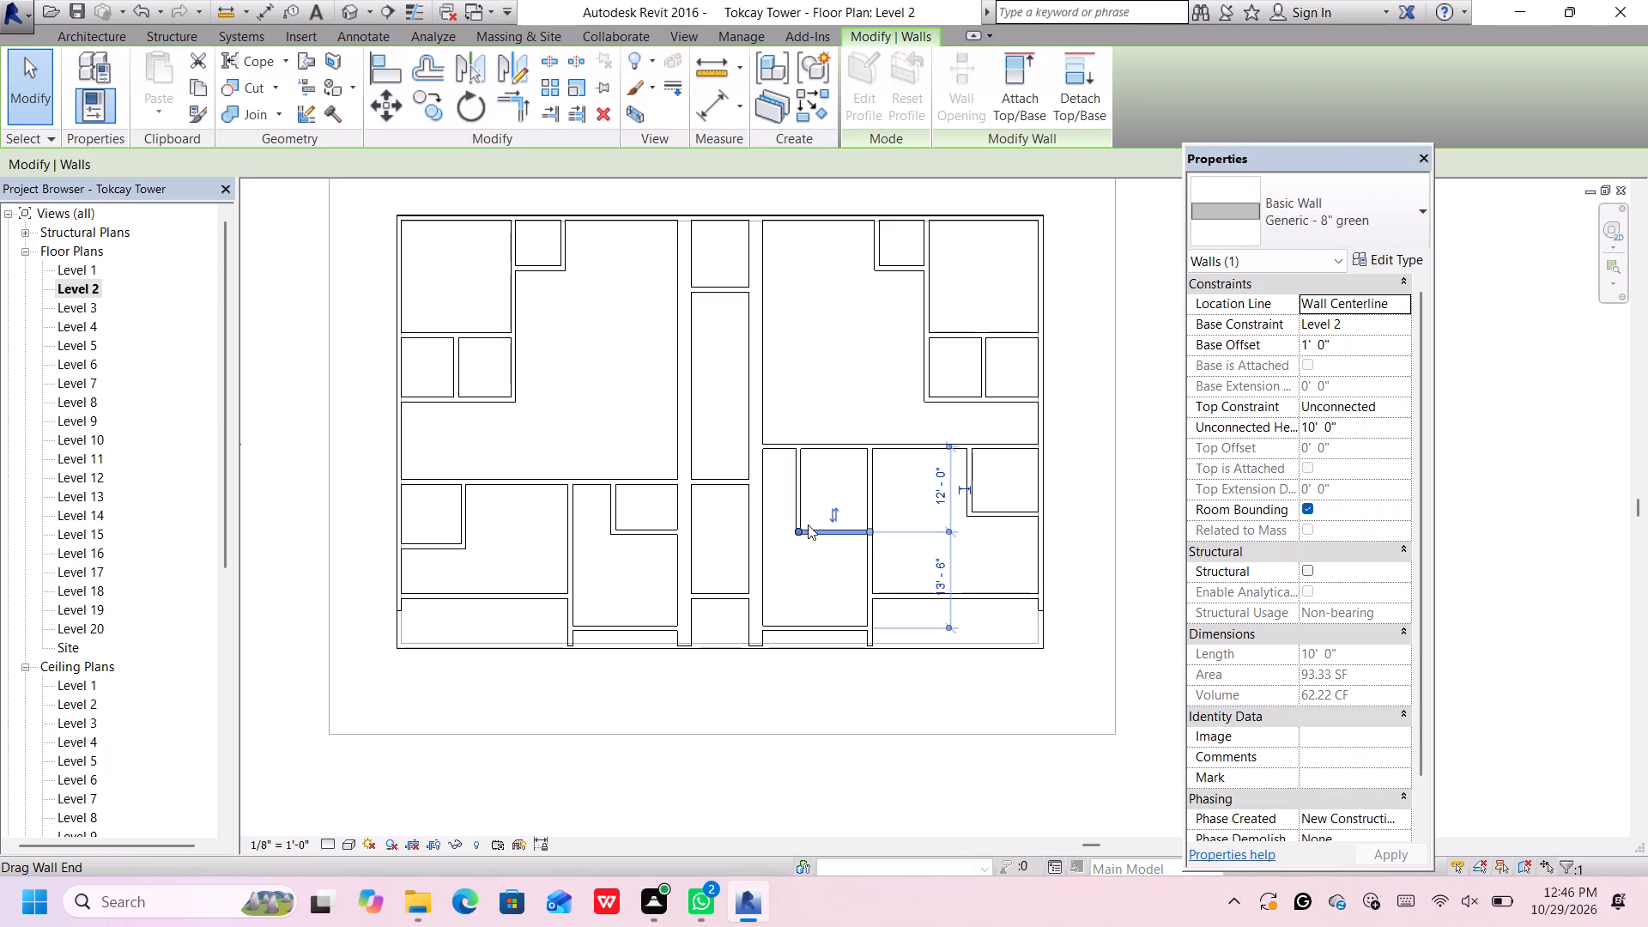
pyautogui.press('Up')
pyautogui.press('Up')
pyautogui.press('Up')
pyautogui.press('Up')
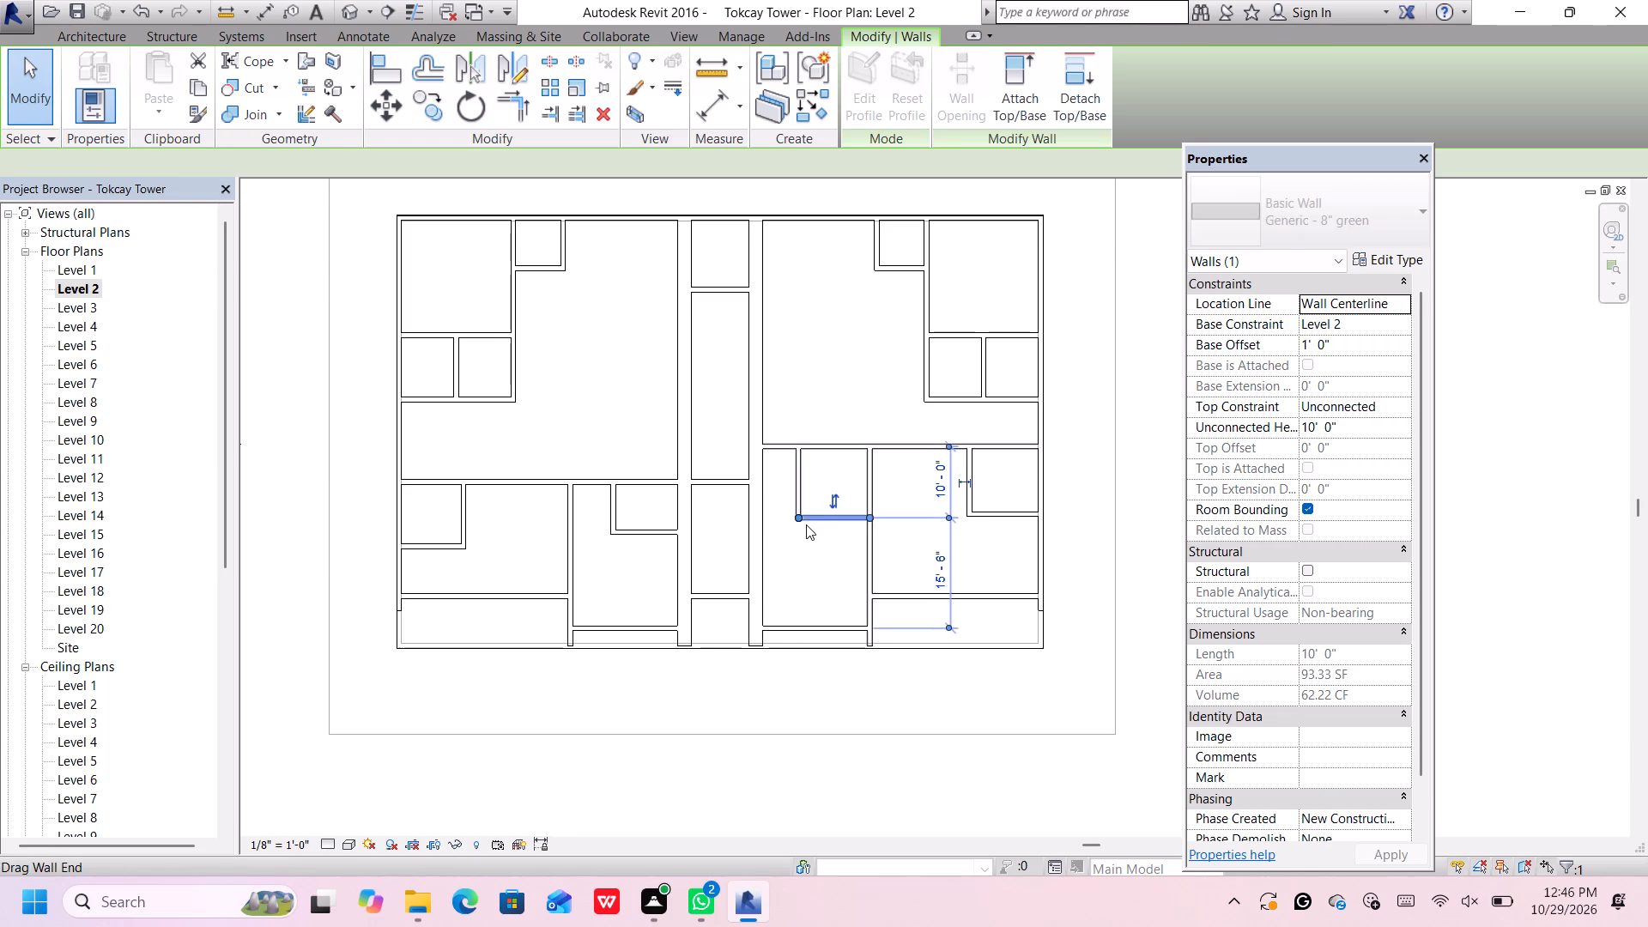
pyautogui.press('Up')
pyautogui.press('Up')
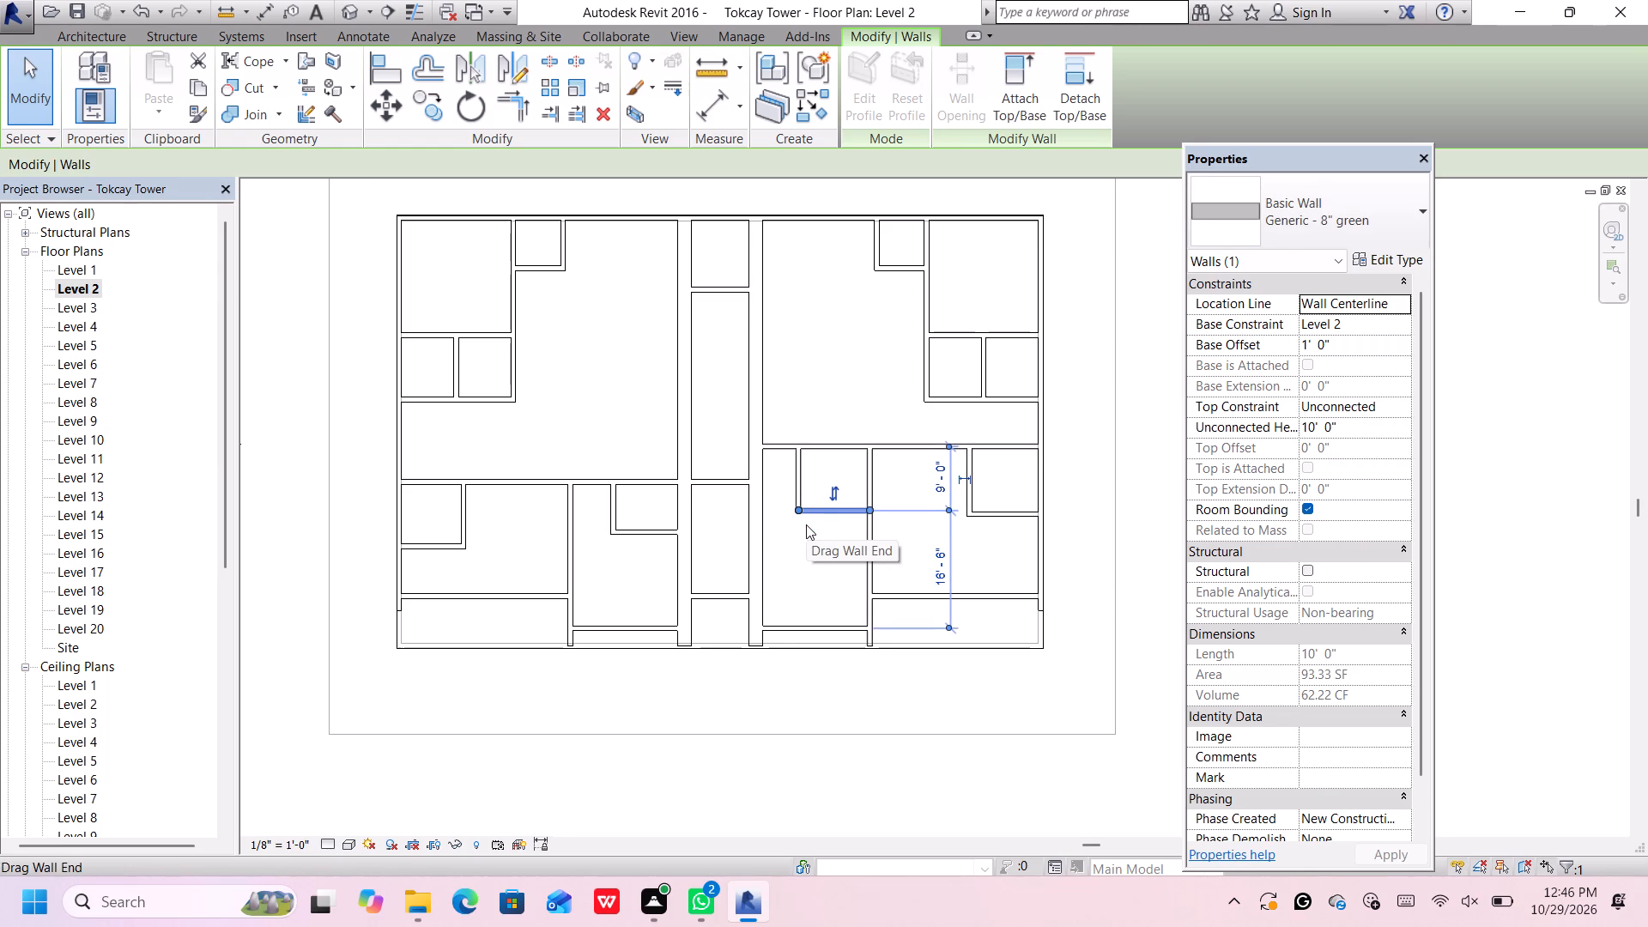
# Nudge that small room's corridor-side wall east to 8' 6" from the corridor wall.
pyautogui.click(801, 491)
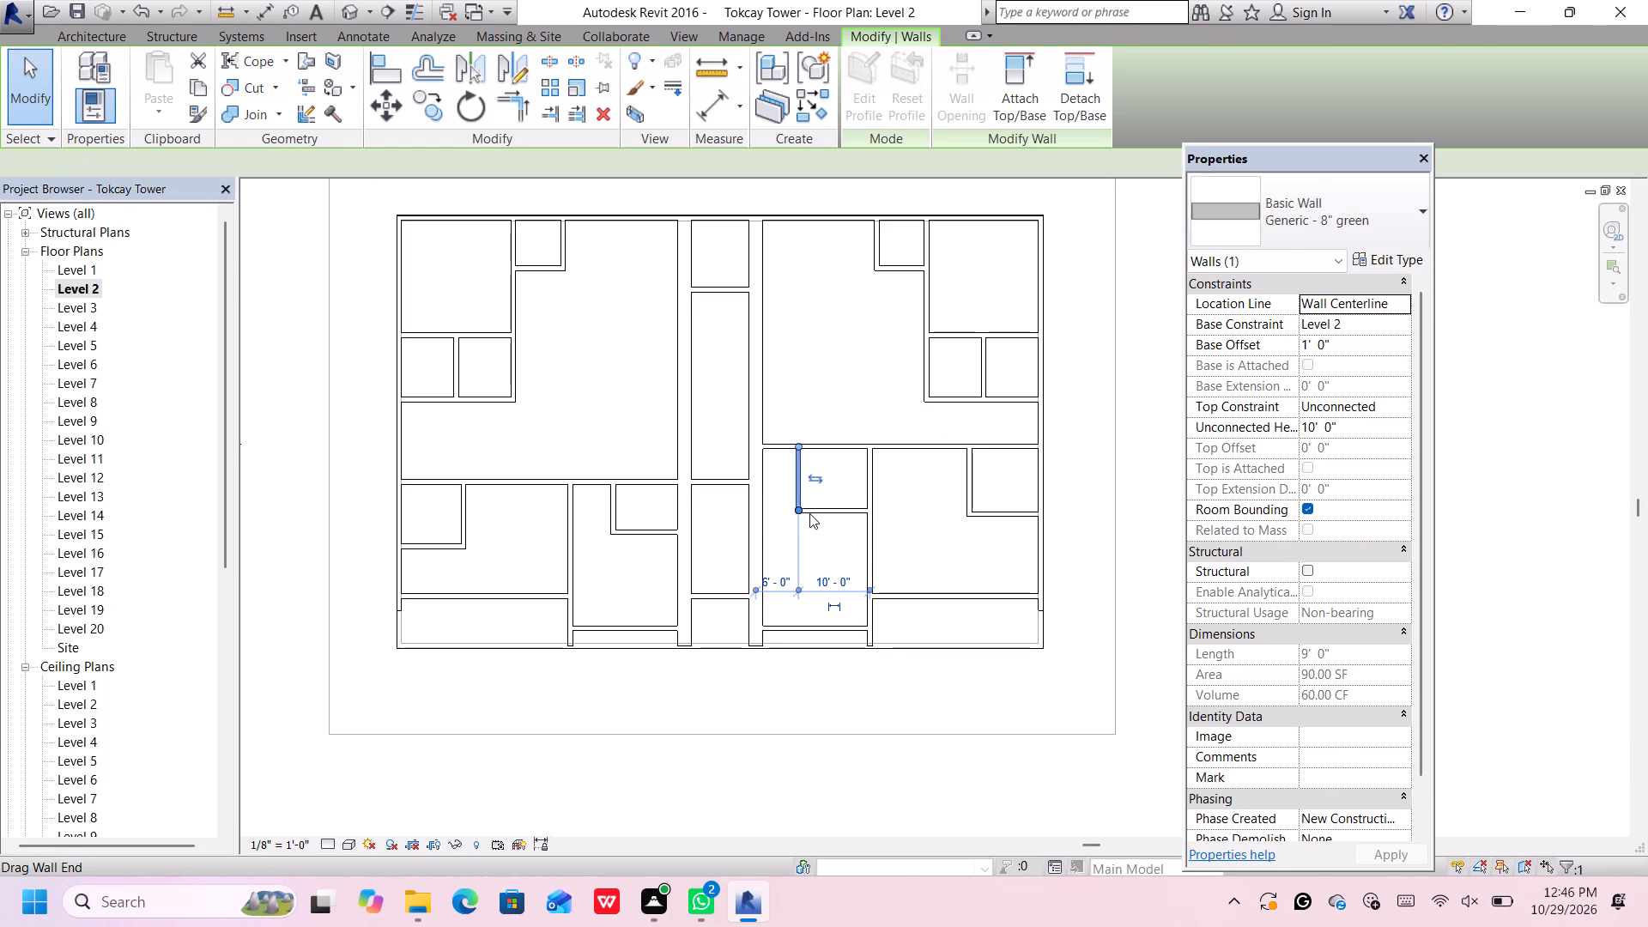
pyautogui.press('Right')
pyautogui.press('Right')
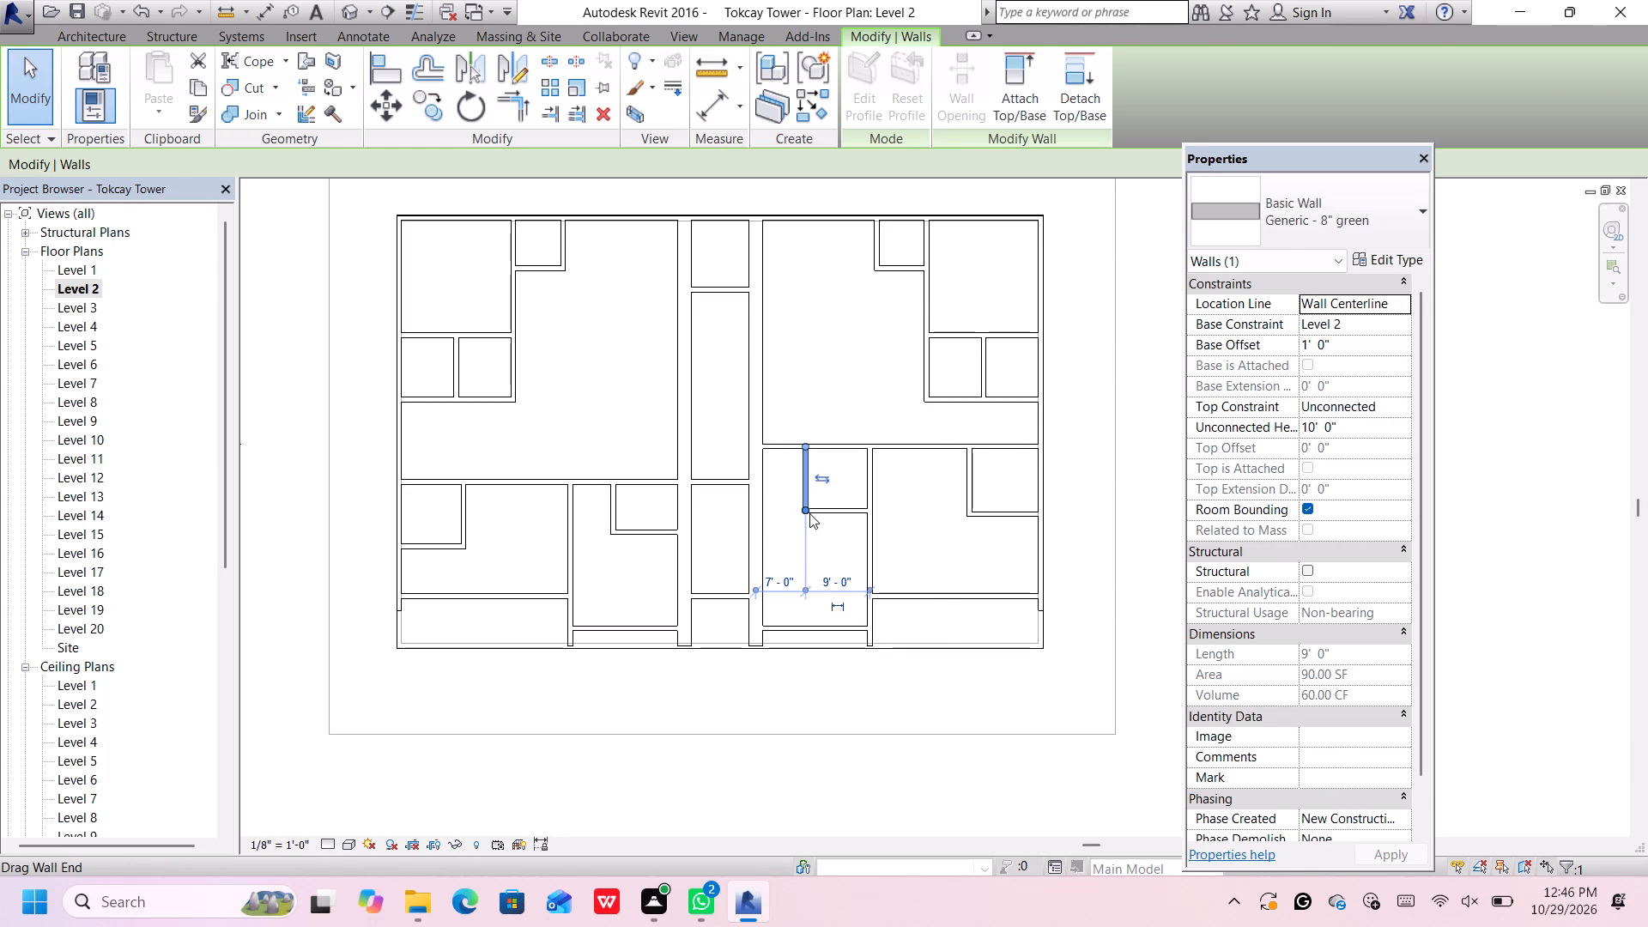
pyautogui.press('Right')
pyautogui.press('Right')
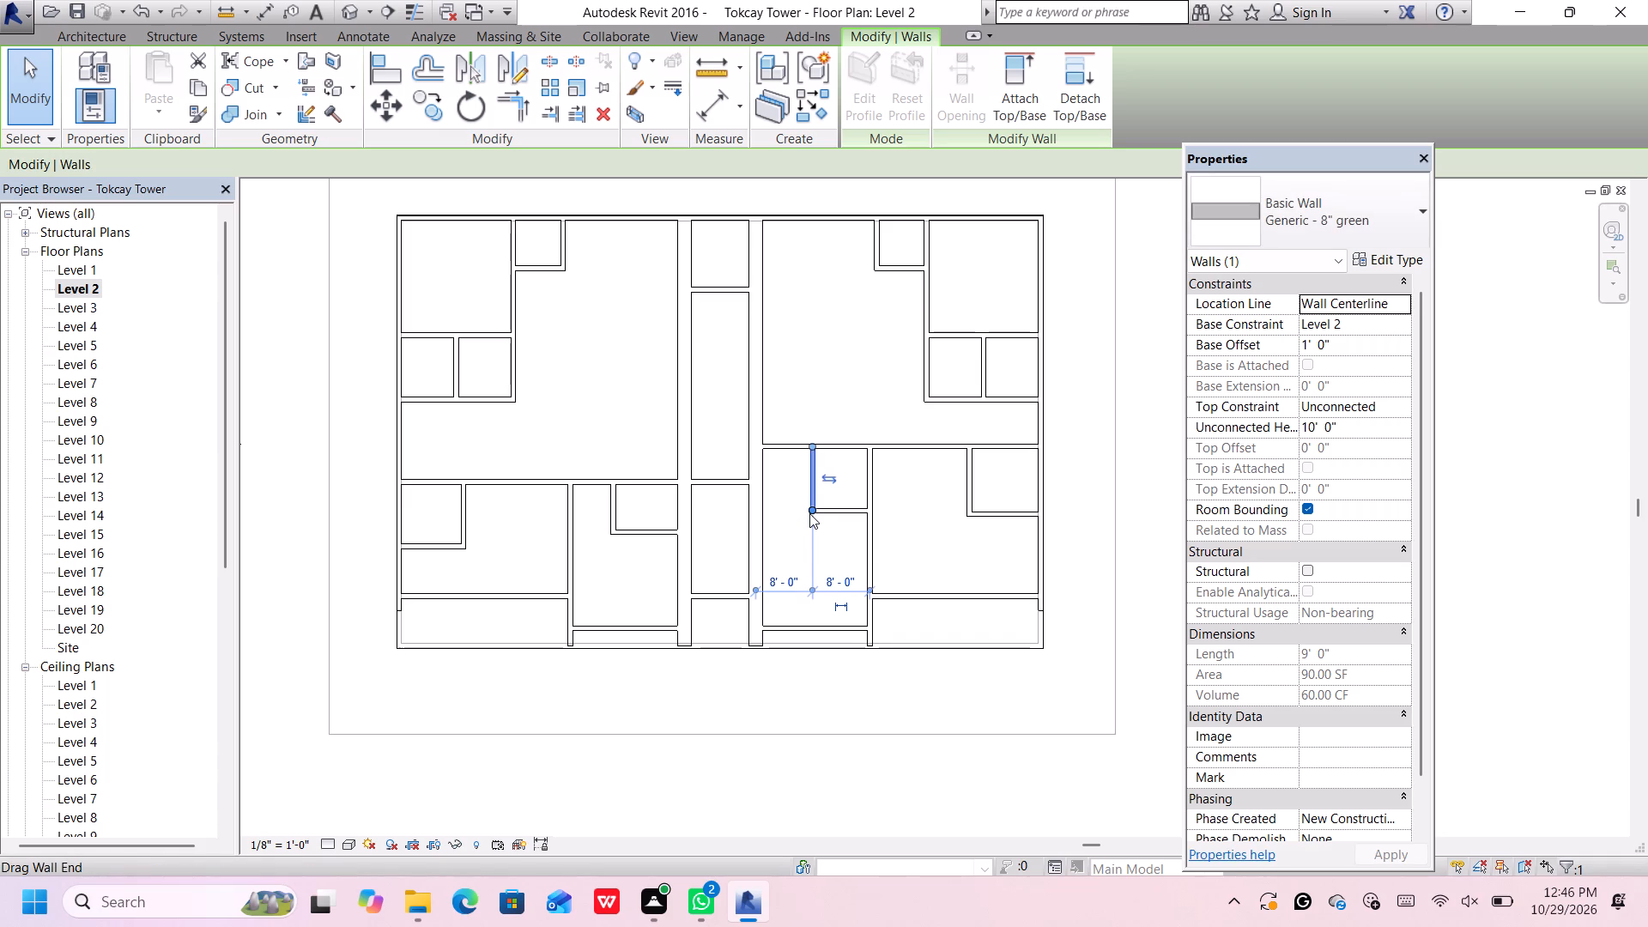
pyautogui.press('Right')
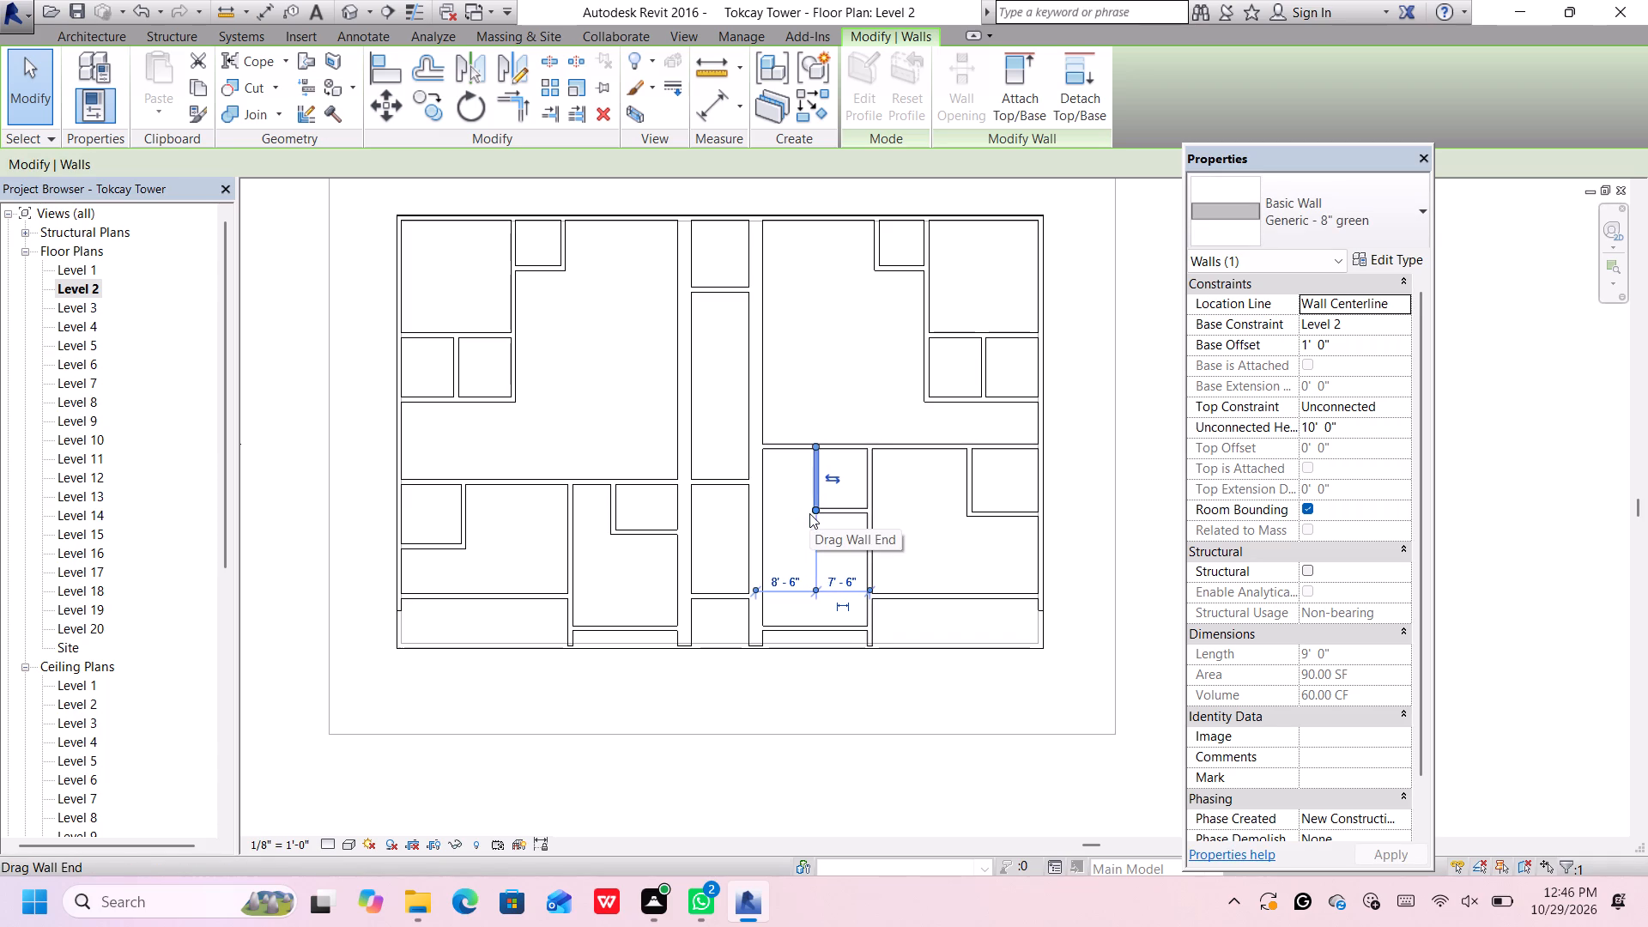
pyautogui.click(786, 799)
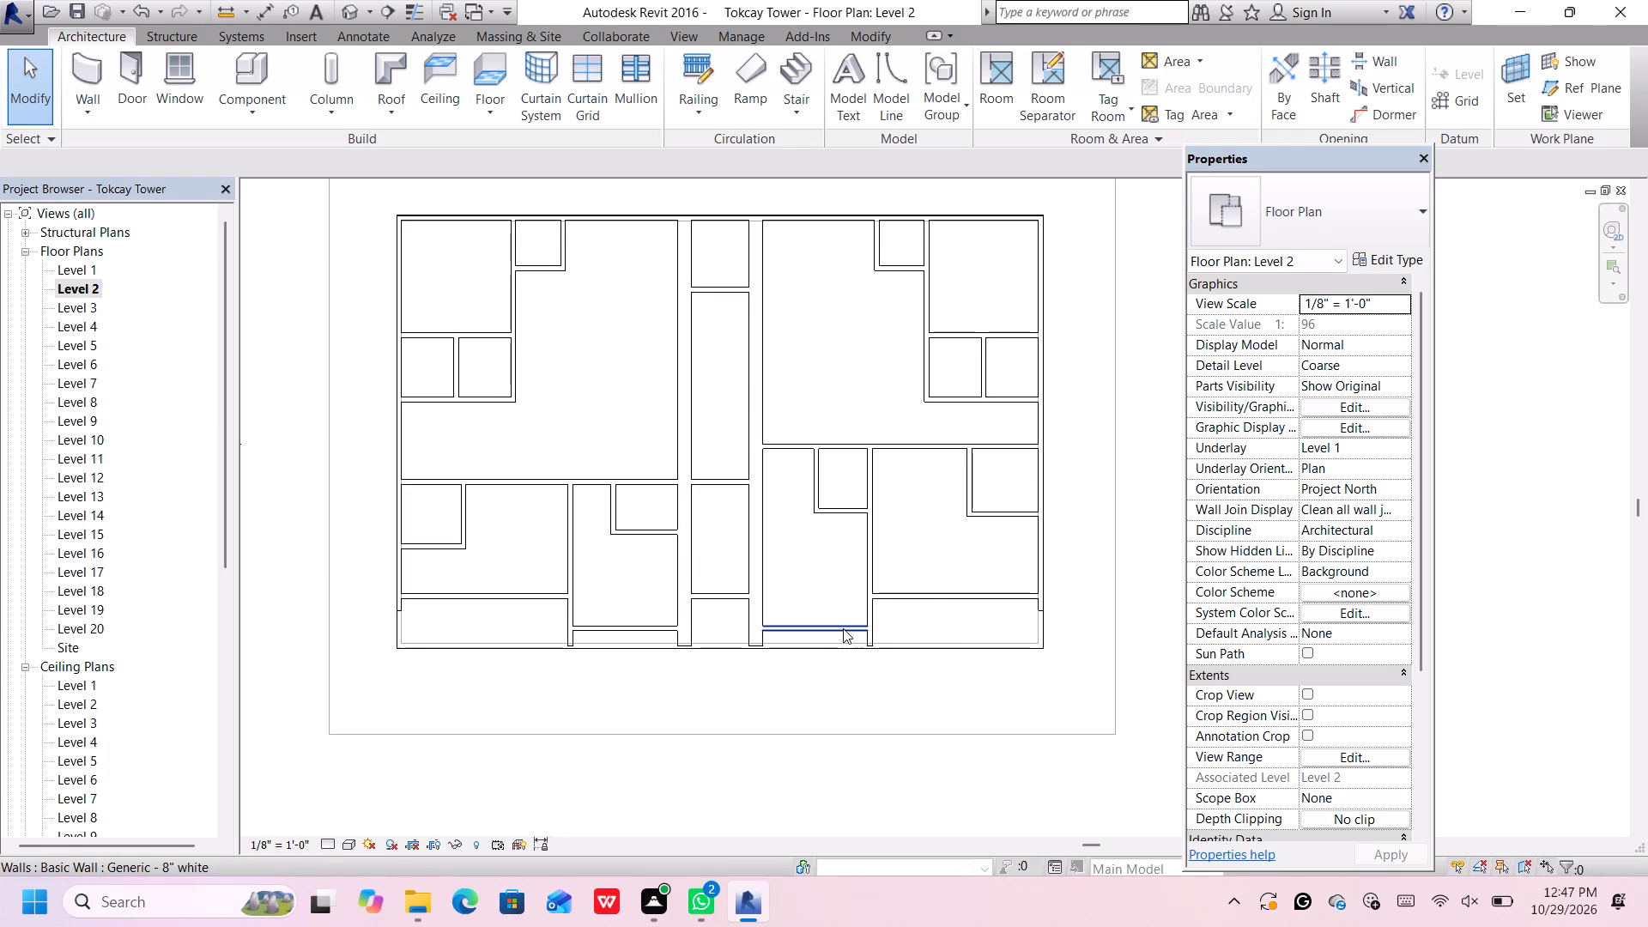
# Nudge the white wall dividing the west front and rear units rearward to 12' from the front wall of the small room nearest the corridor.
pyautogui.click(587, 481)
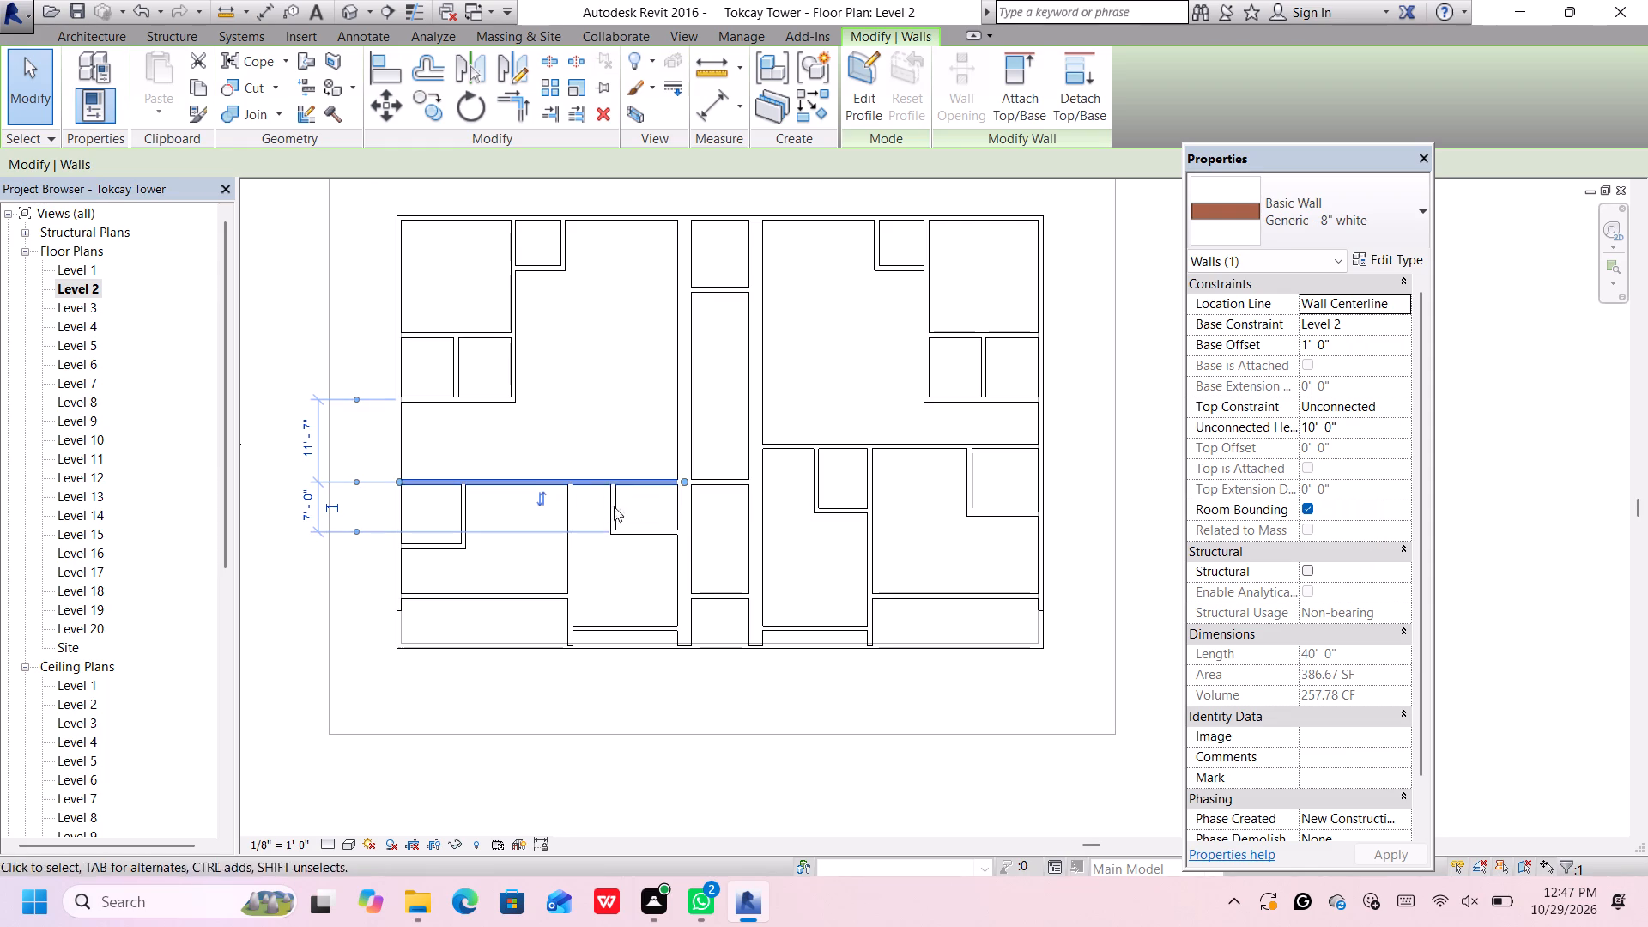
pyautogui.press('Up')
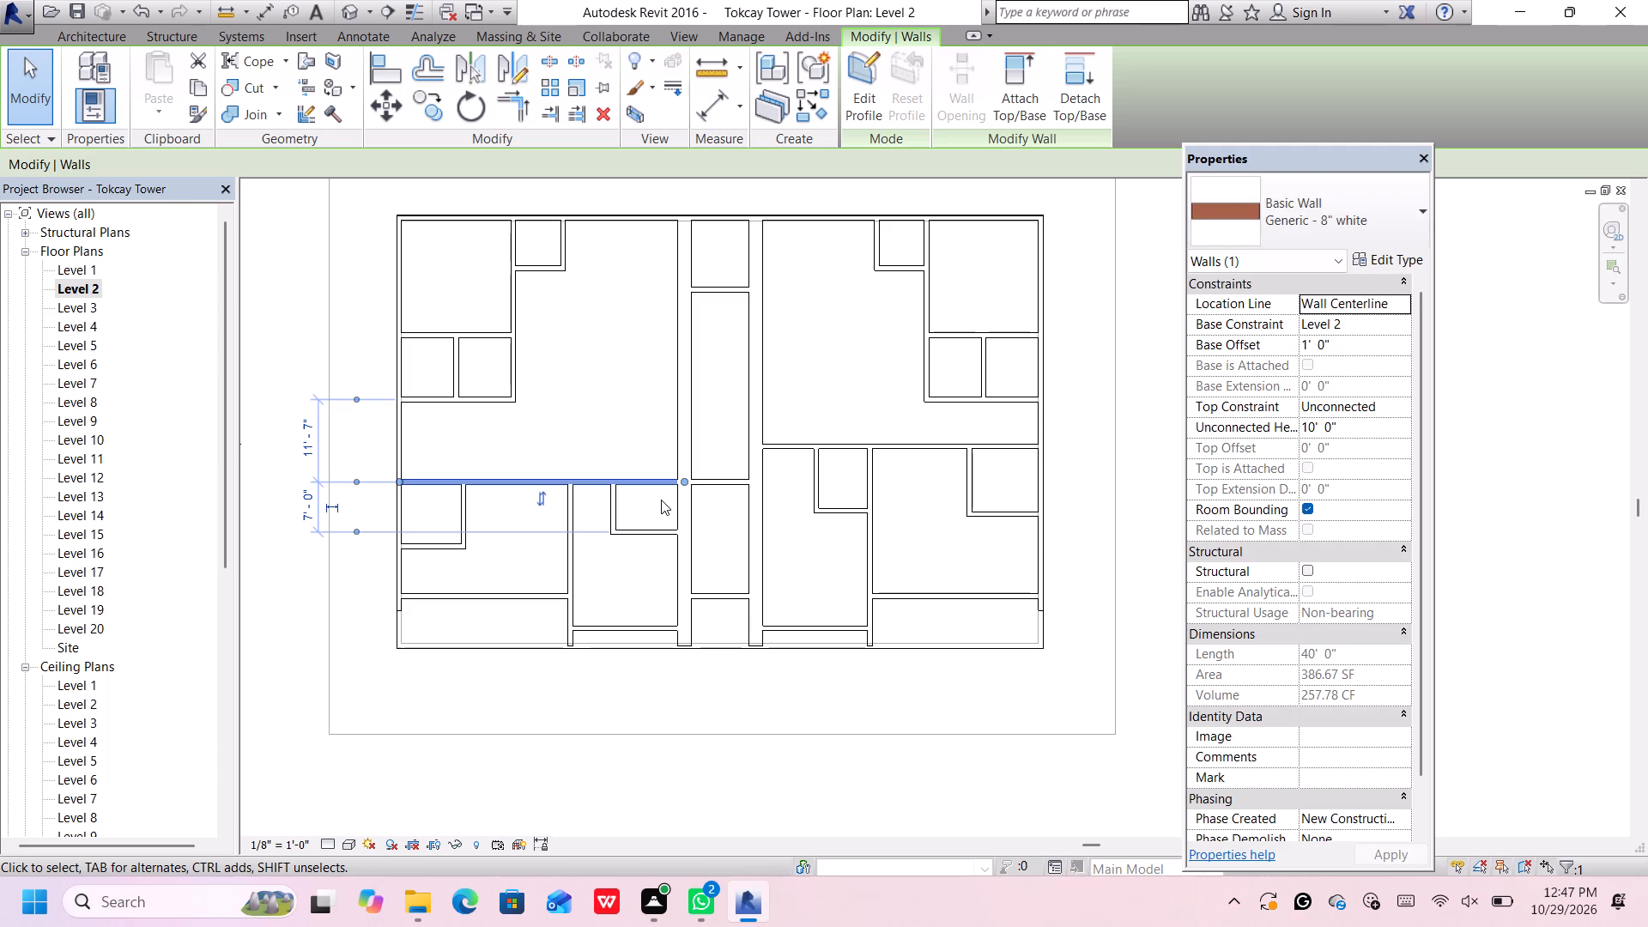
pyautogui.press('Up')
pyautogui.press('Up')
pyautogui.press('Up')
pyautogui.press('Up')
pyautogui.press('Up')
pyautogui.press('Up')
pyautogui.press('Up')
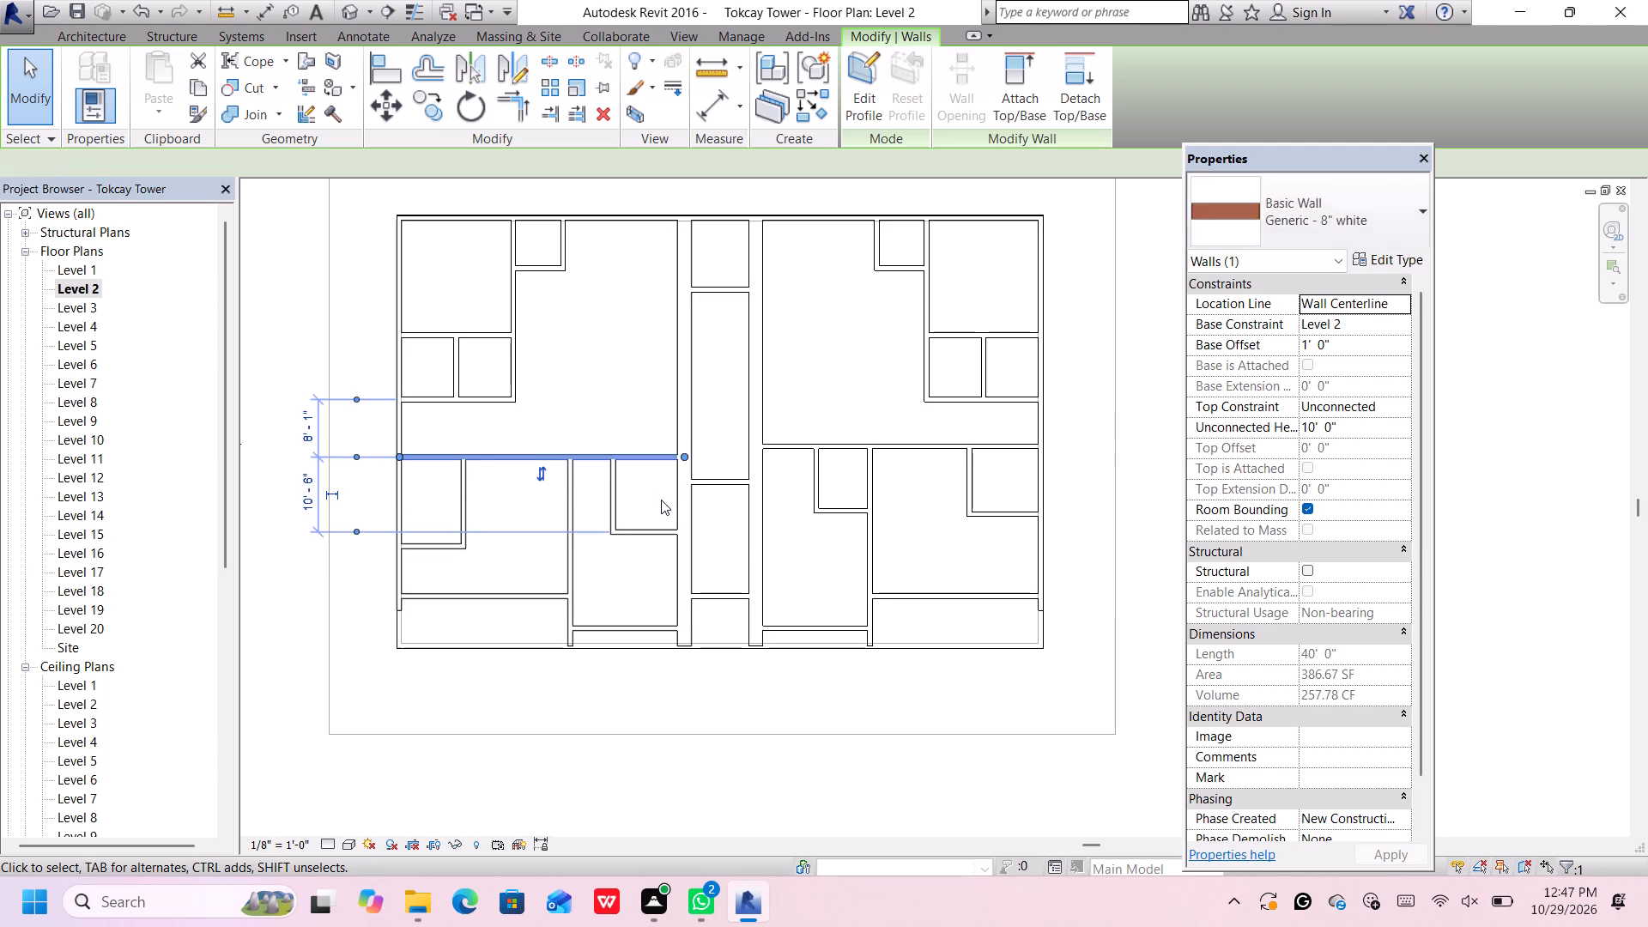
pyautogui.press('Up')
pyautogui.press('Up')
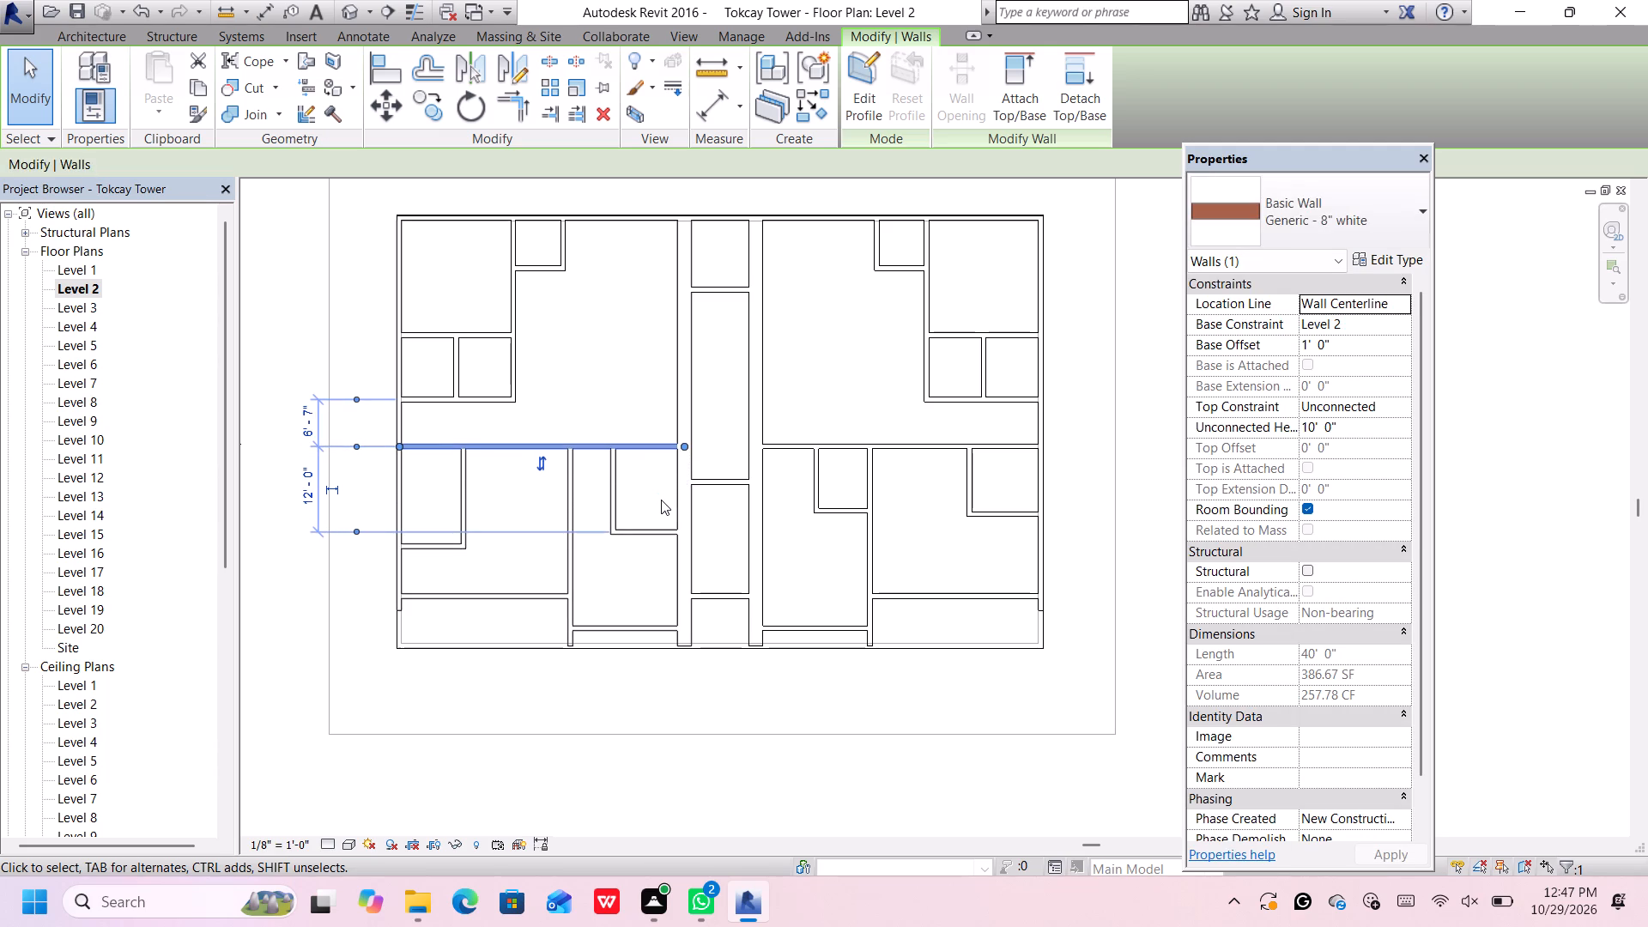
pyautogui.press('Up')
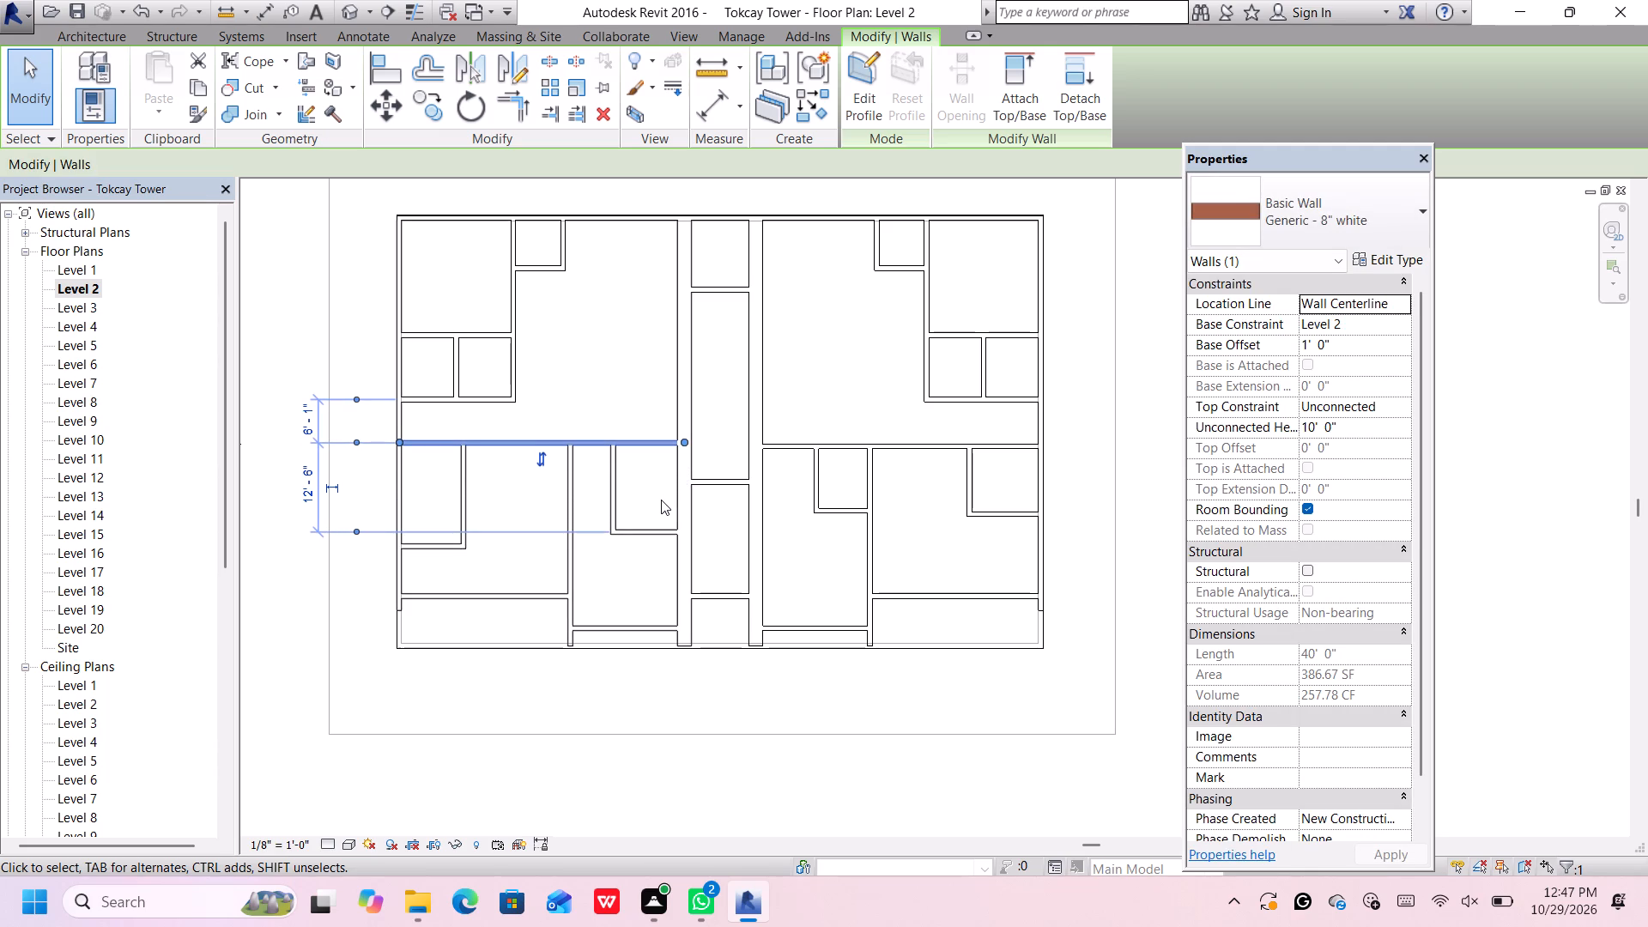
pyautogui.press('Down')
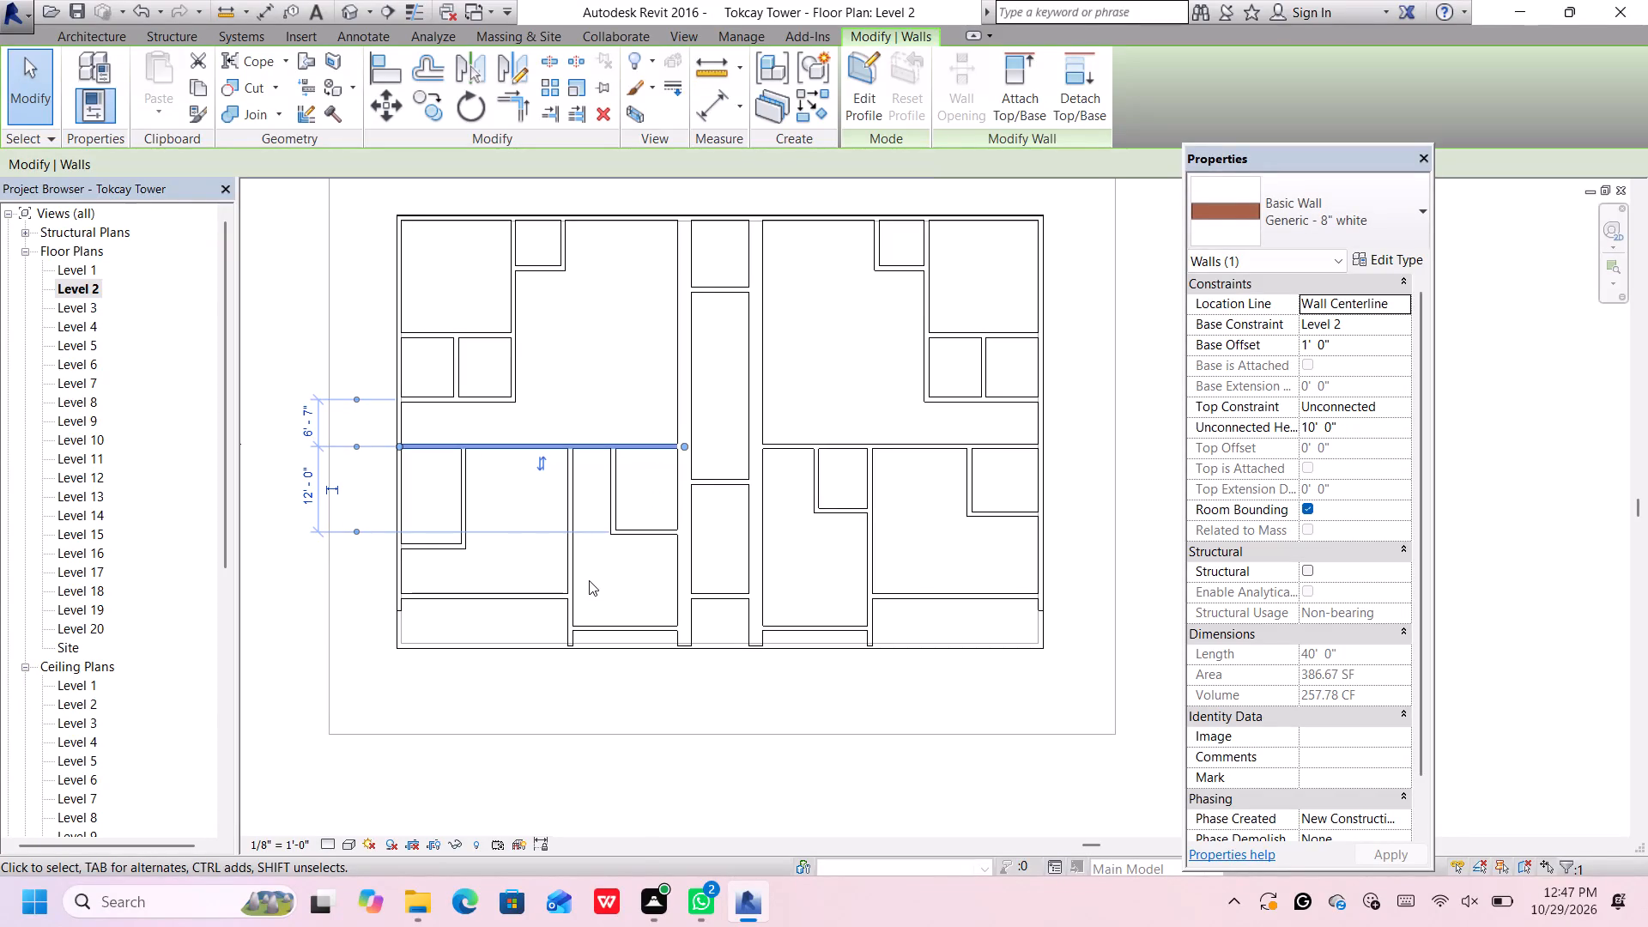
# Nudge the front wall of the west corner unit's small room rearward to 11' 6" from the unit's front wall.
pyautogui.click(451, 546)
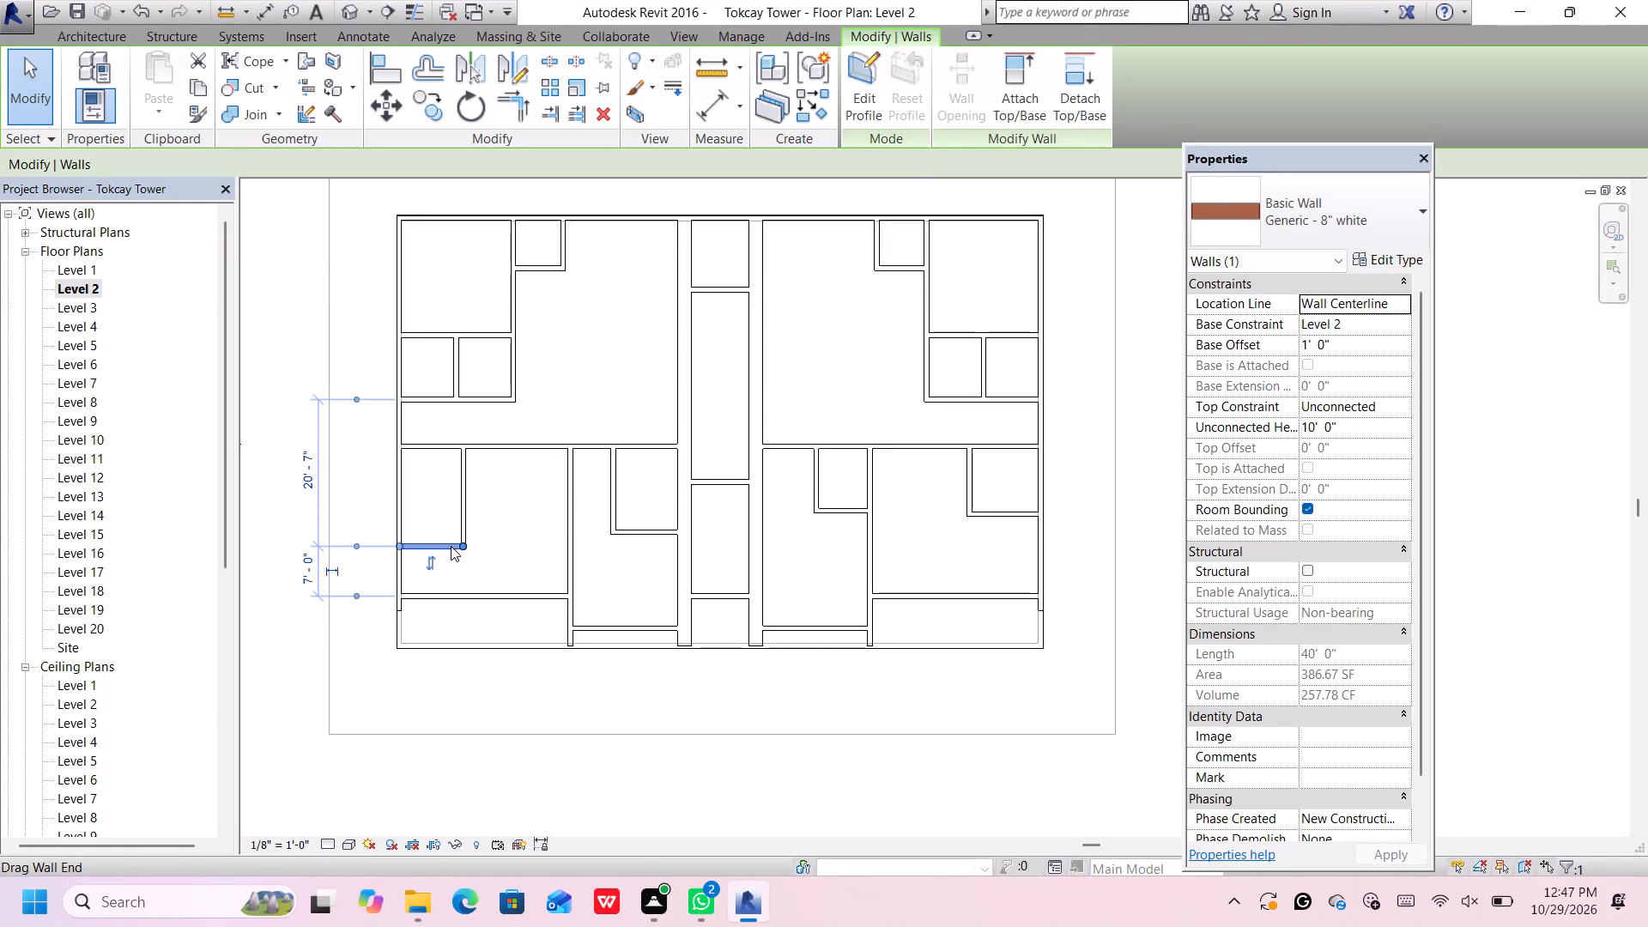
pyautogui.press('Up')
pyautogui.press('Up')
pyautogui.press('Up')
pyautogui.press('Up')
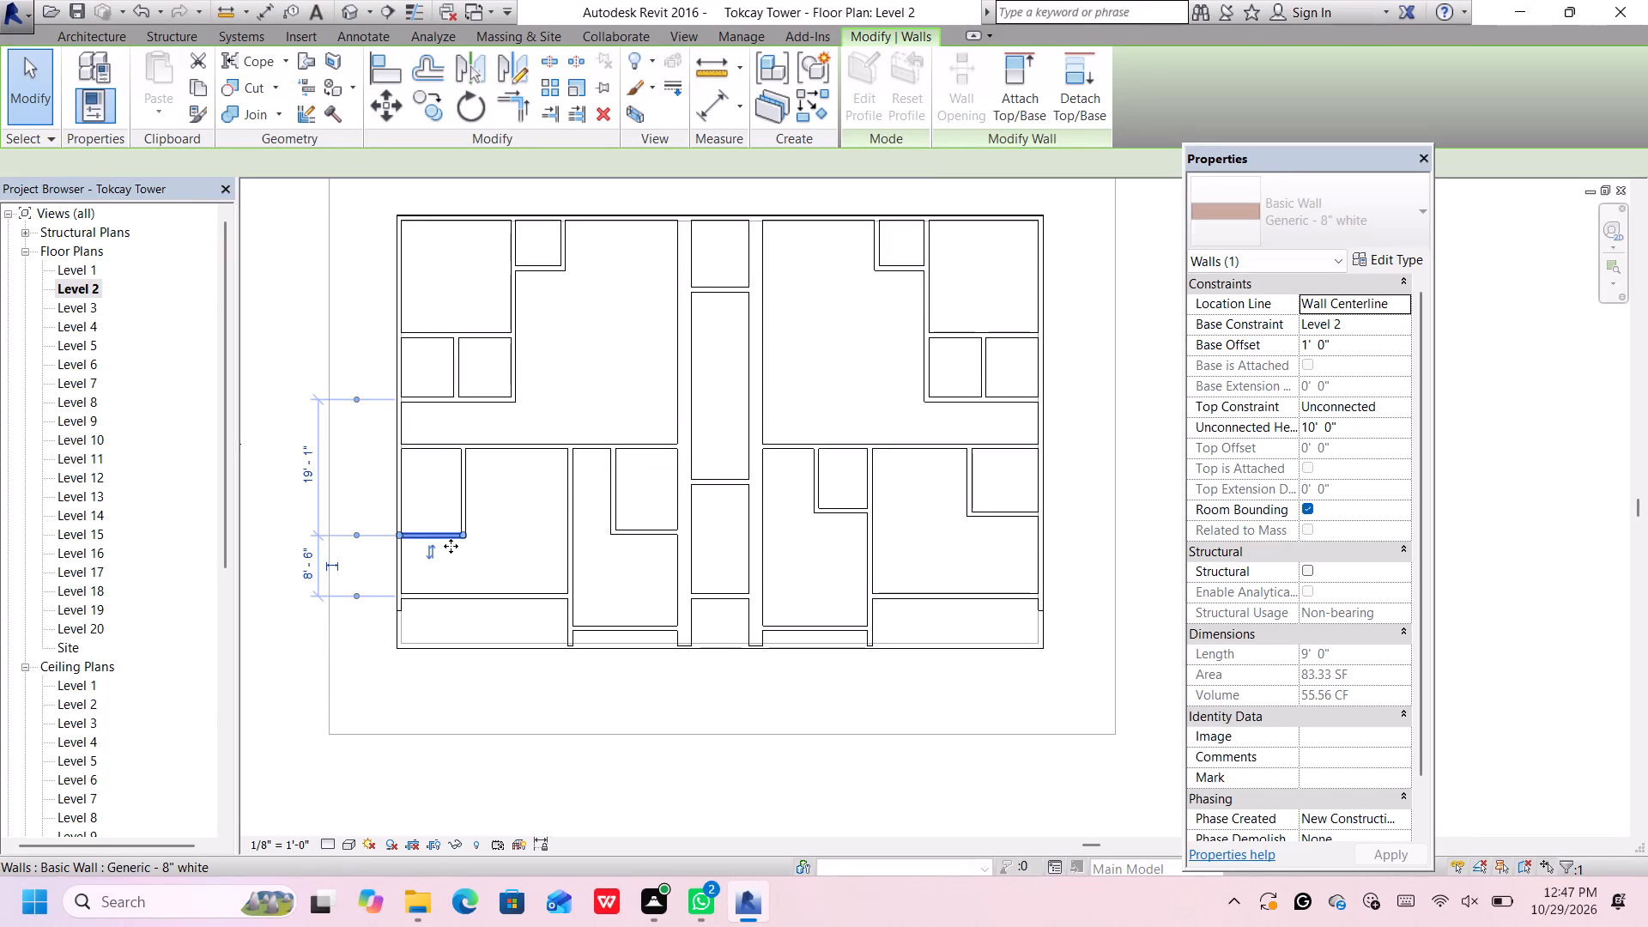
pyautogui.press('Up')
pyautogui.press('Up')
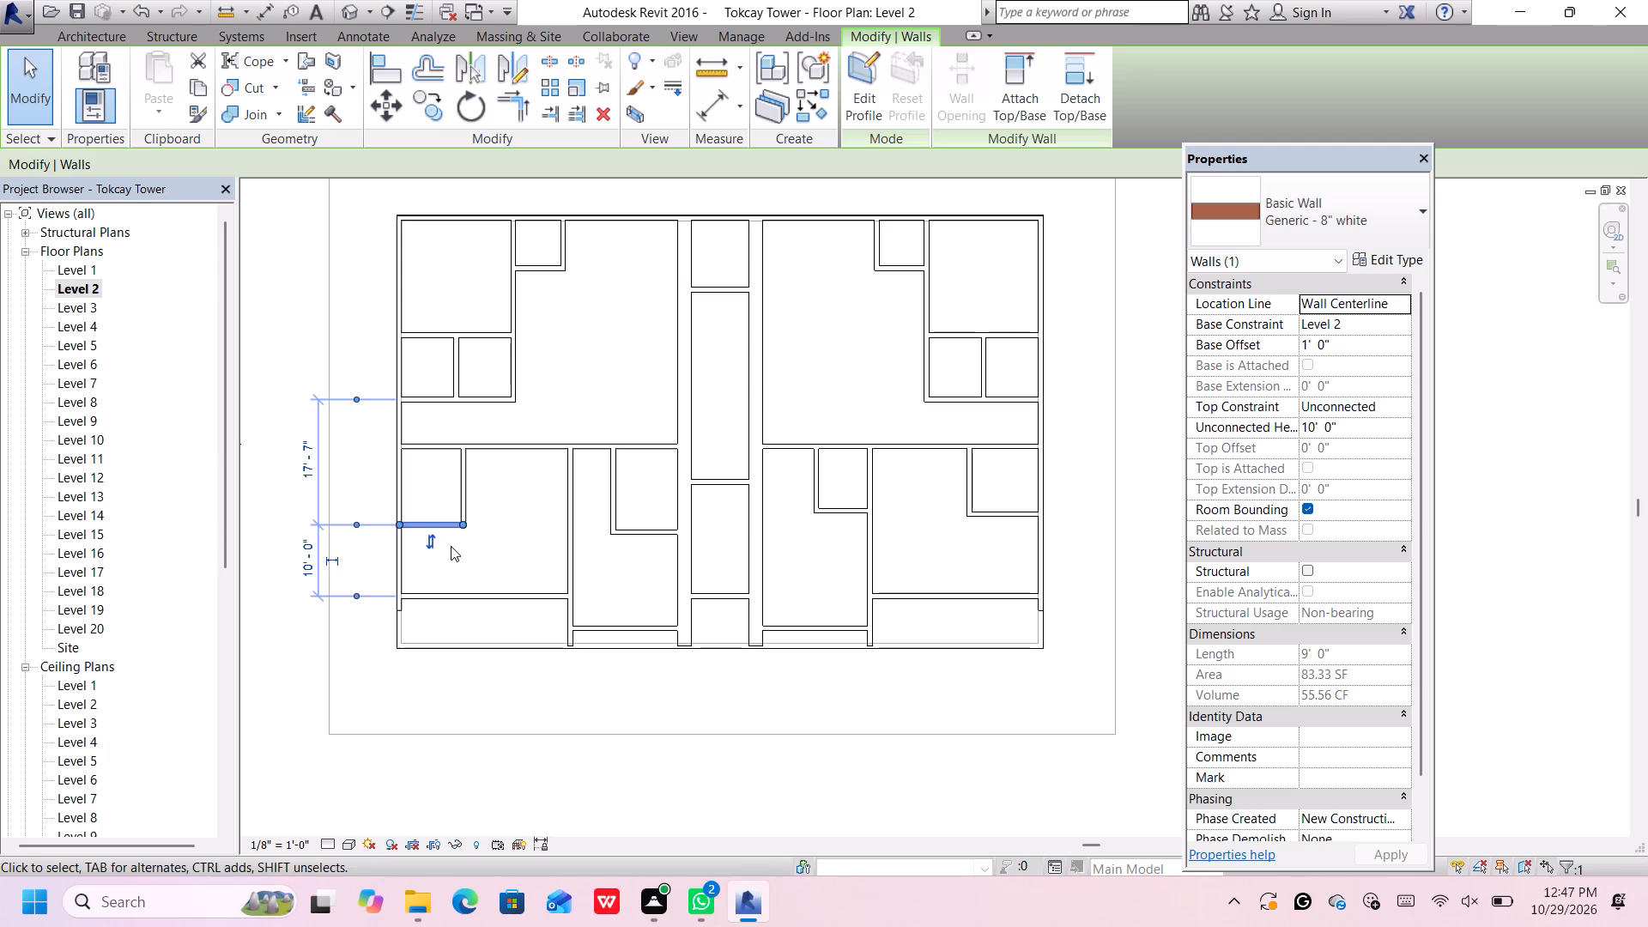
pyautogui.press('Up')
pyautogui.press('Up')
pyautogui.press('Up')
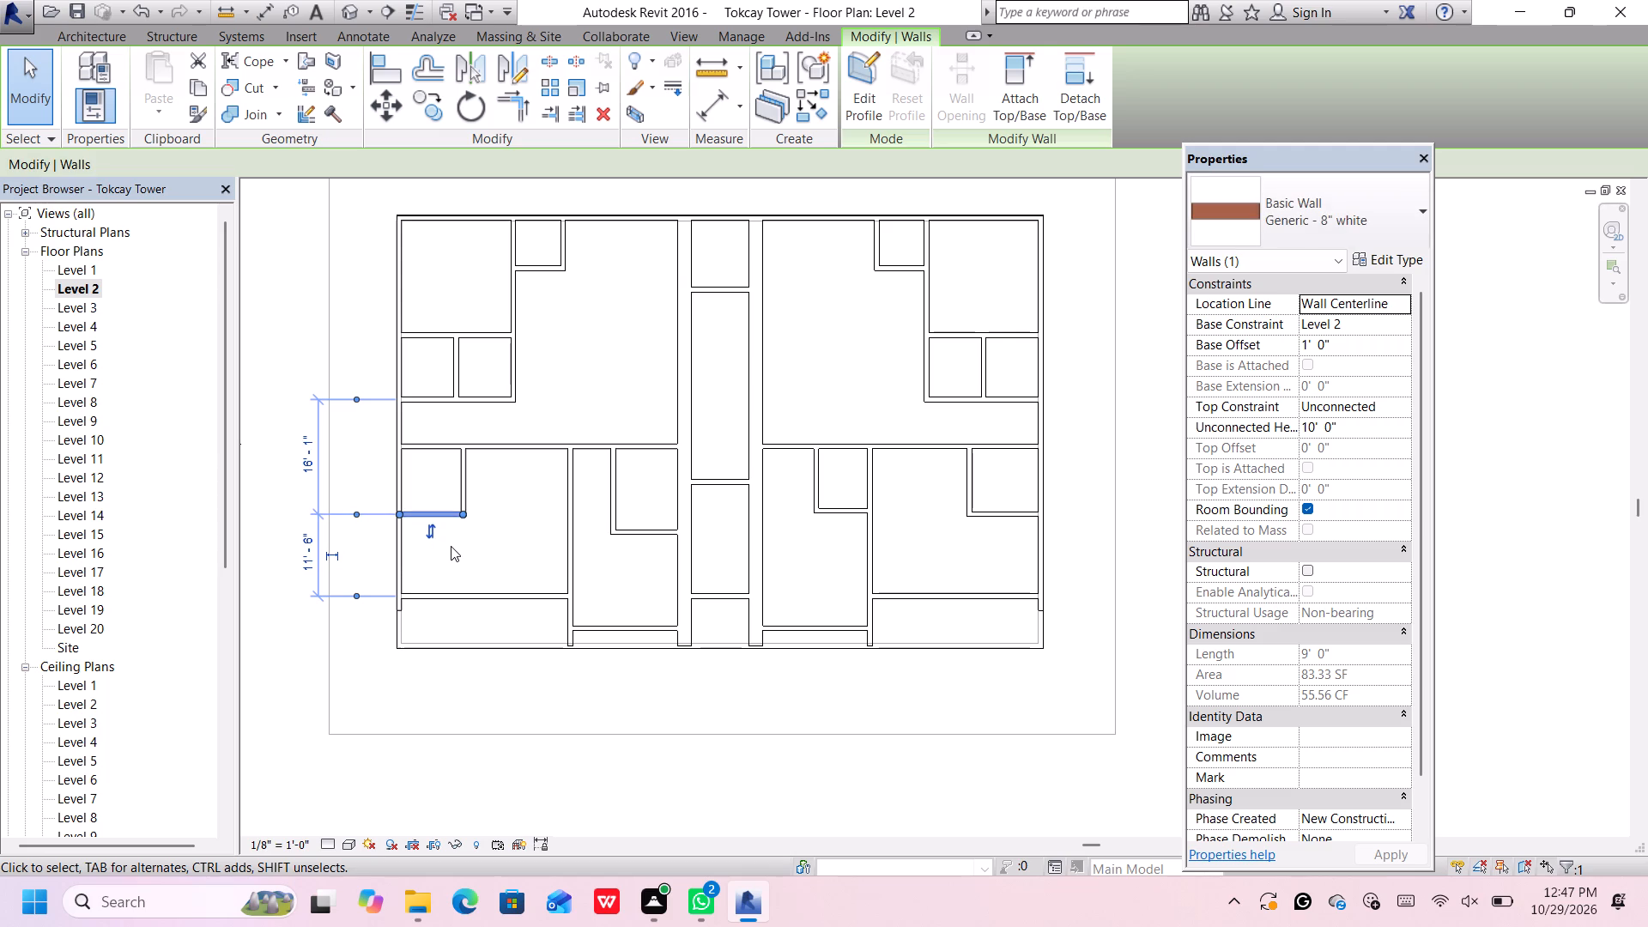
pyautogui.click(452, 545)
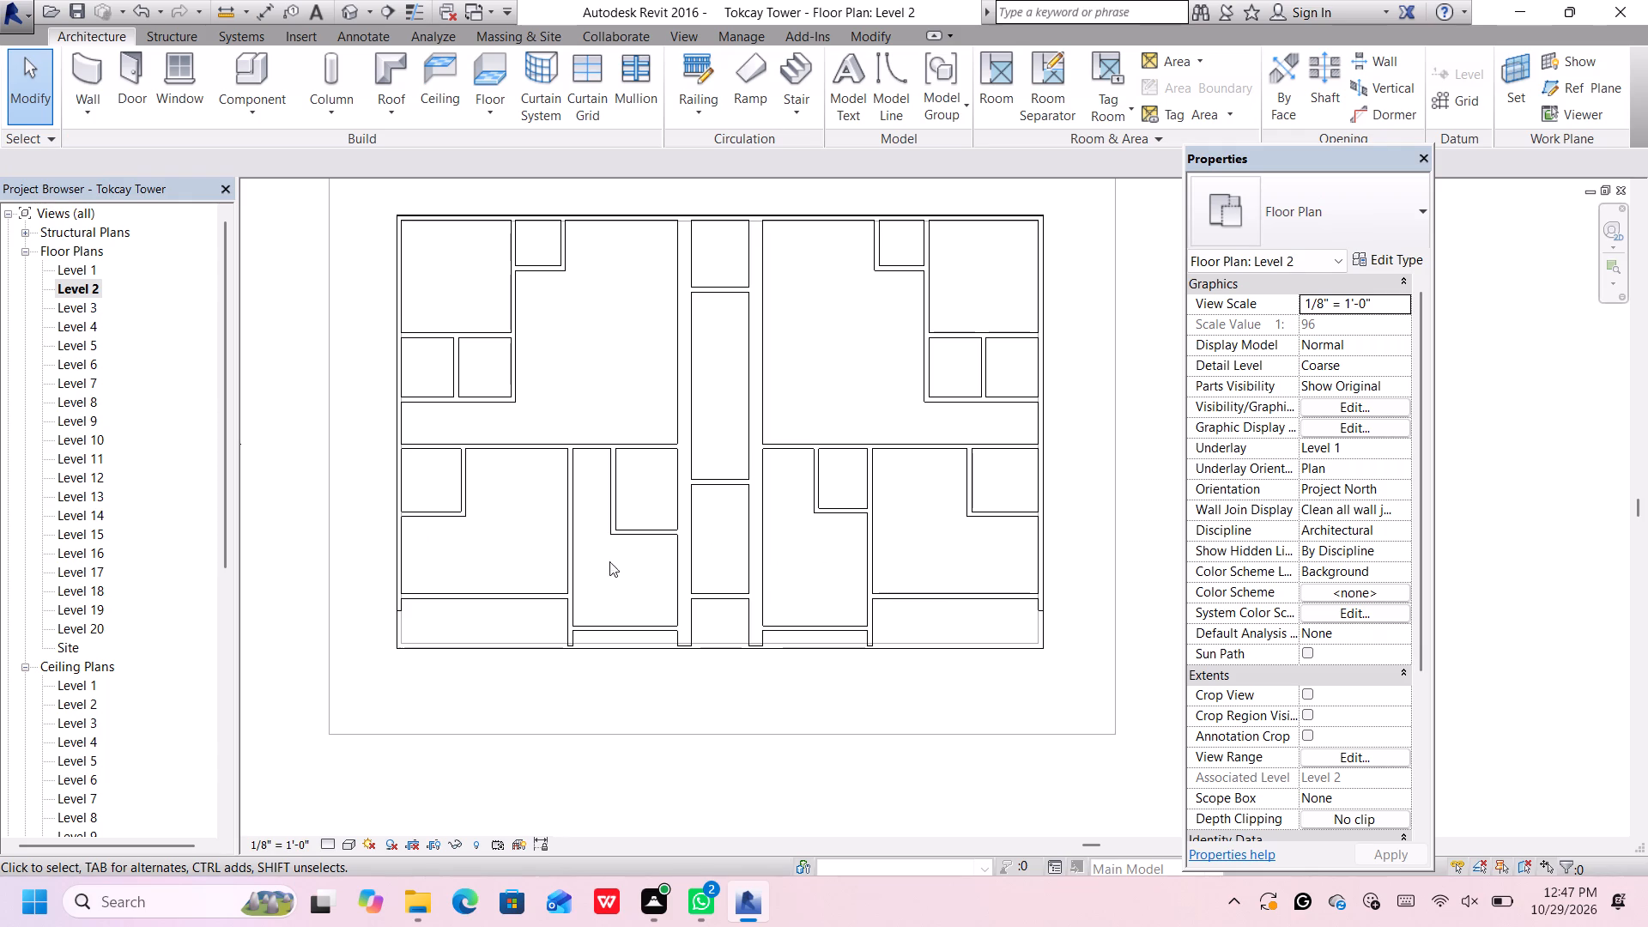
# Nudge the front wall of the west small room beside the corridor rearward to 12' from the corridor's short front wall.
pyautogui.click(642, 536)
pyautogui.press('Up')
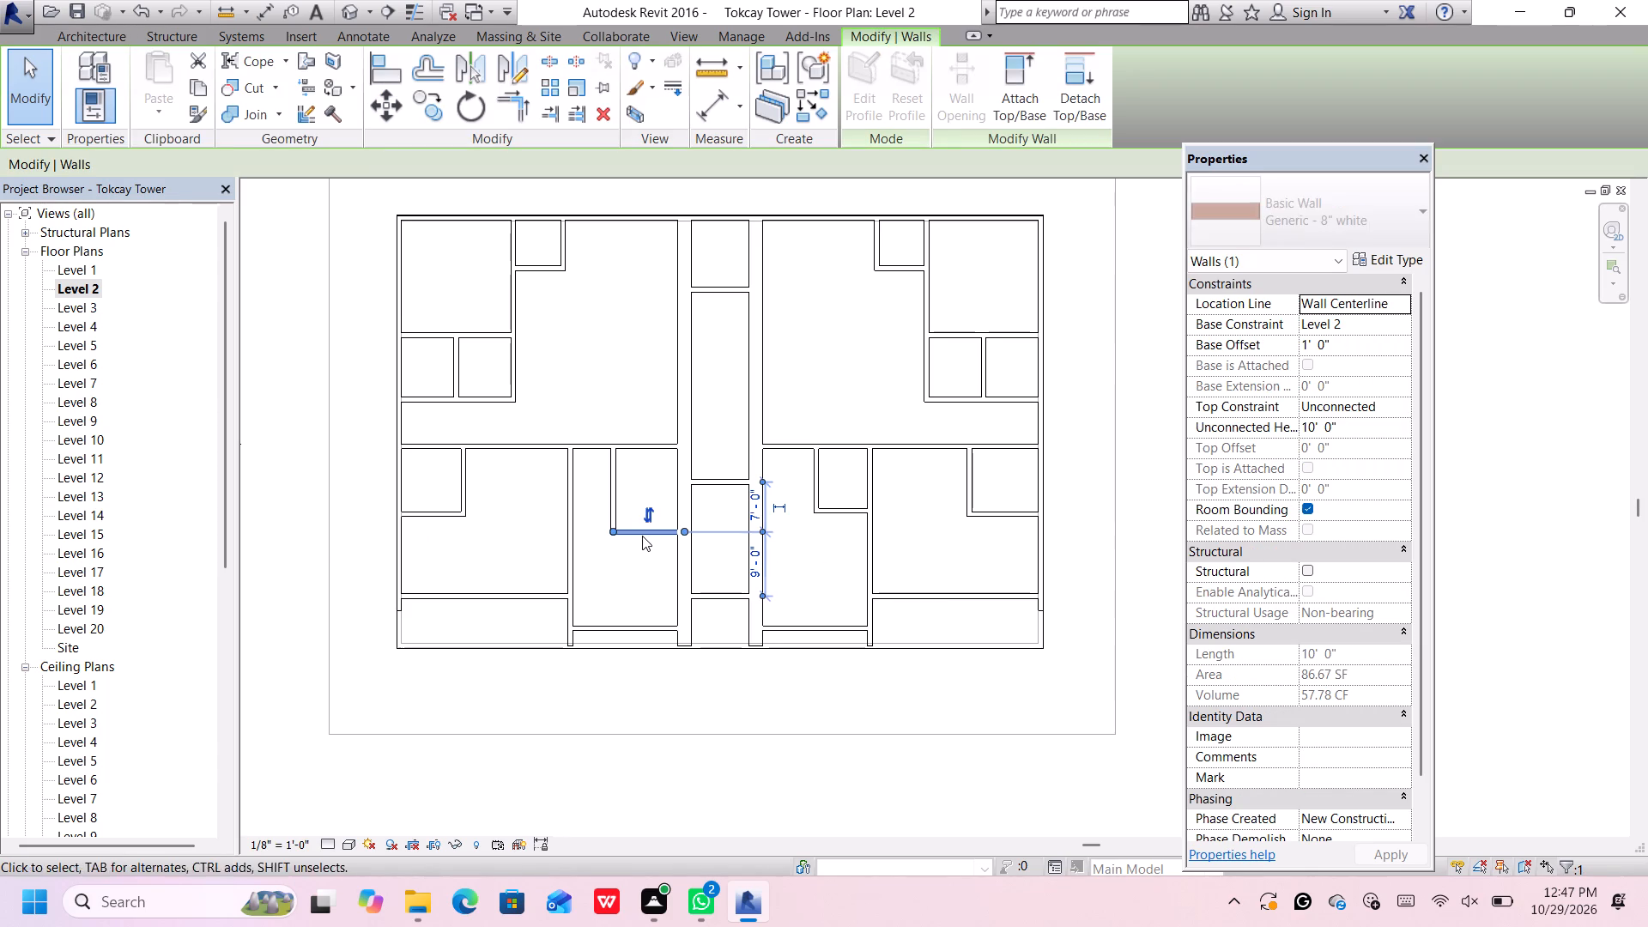
pyautogui.press('Up')
pyautogui.press('Up')
pyautogui.press('Up')
pyautogui.press('Up')
pyautogui.press('Up')
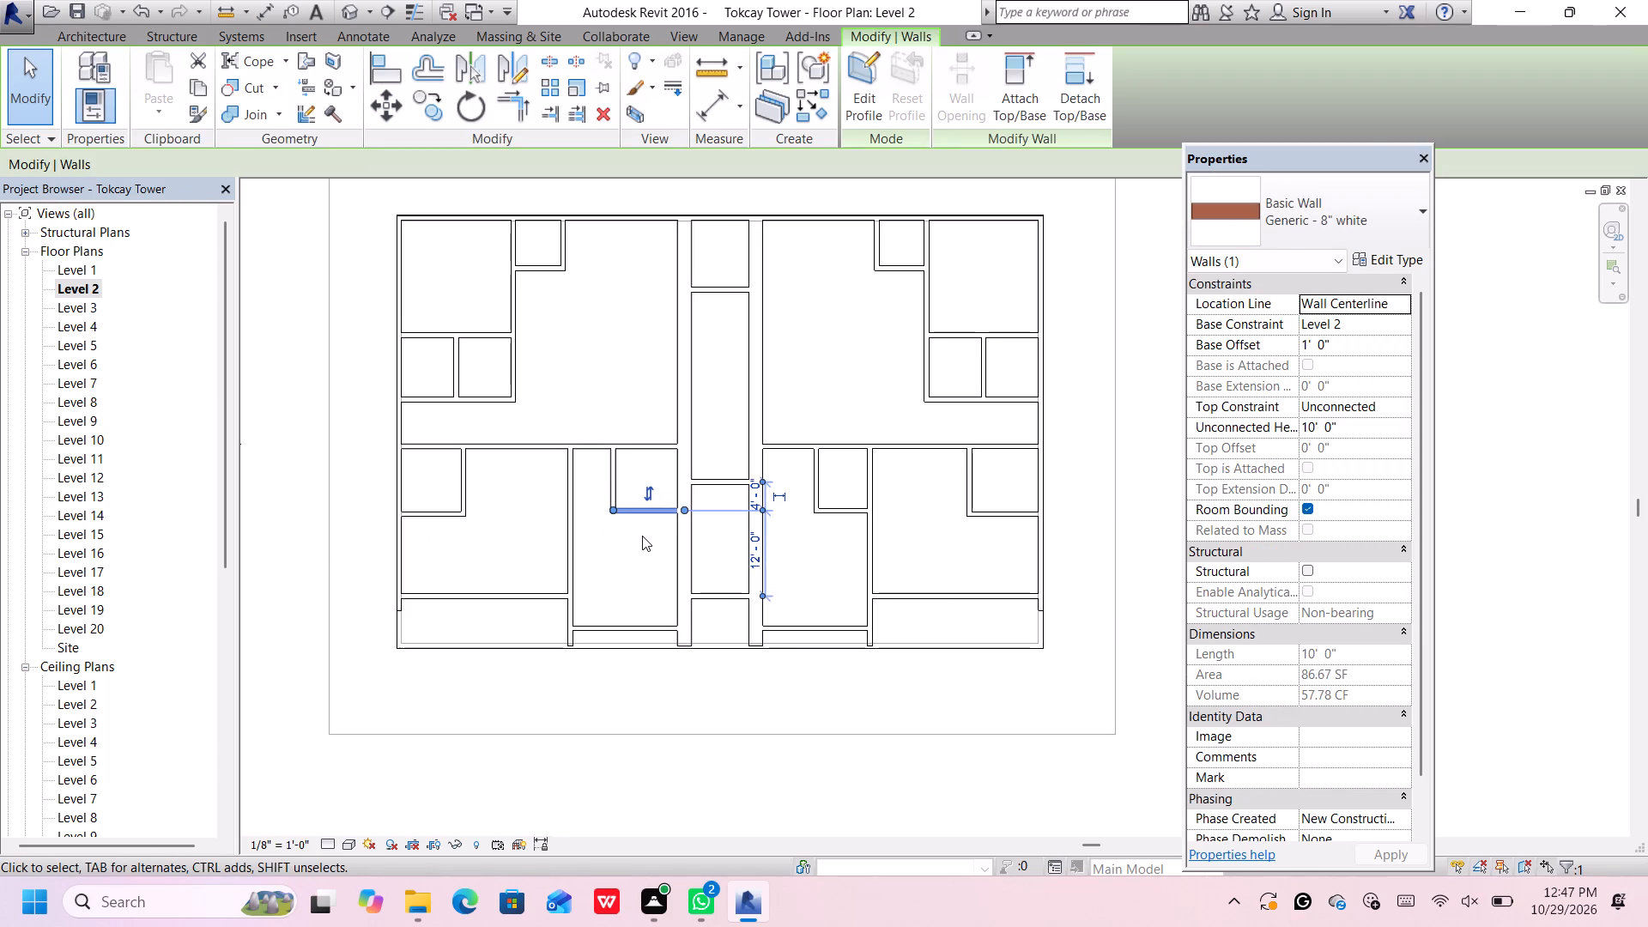
# Nudge the west side wall of the small room beside the corridor east to 8' from the corridor wall.
pyautogui.click(610, 482)
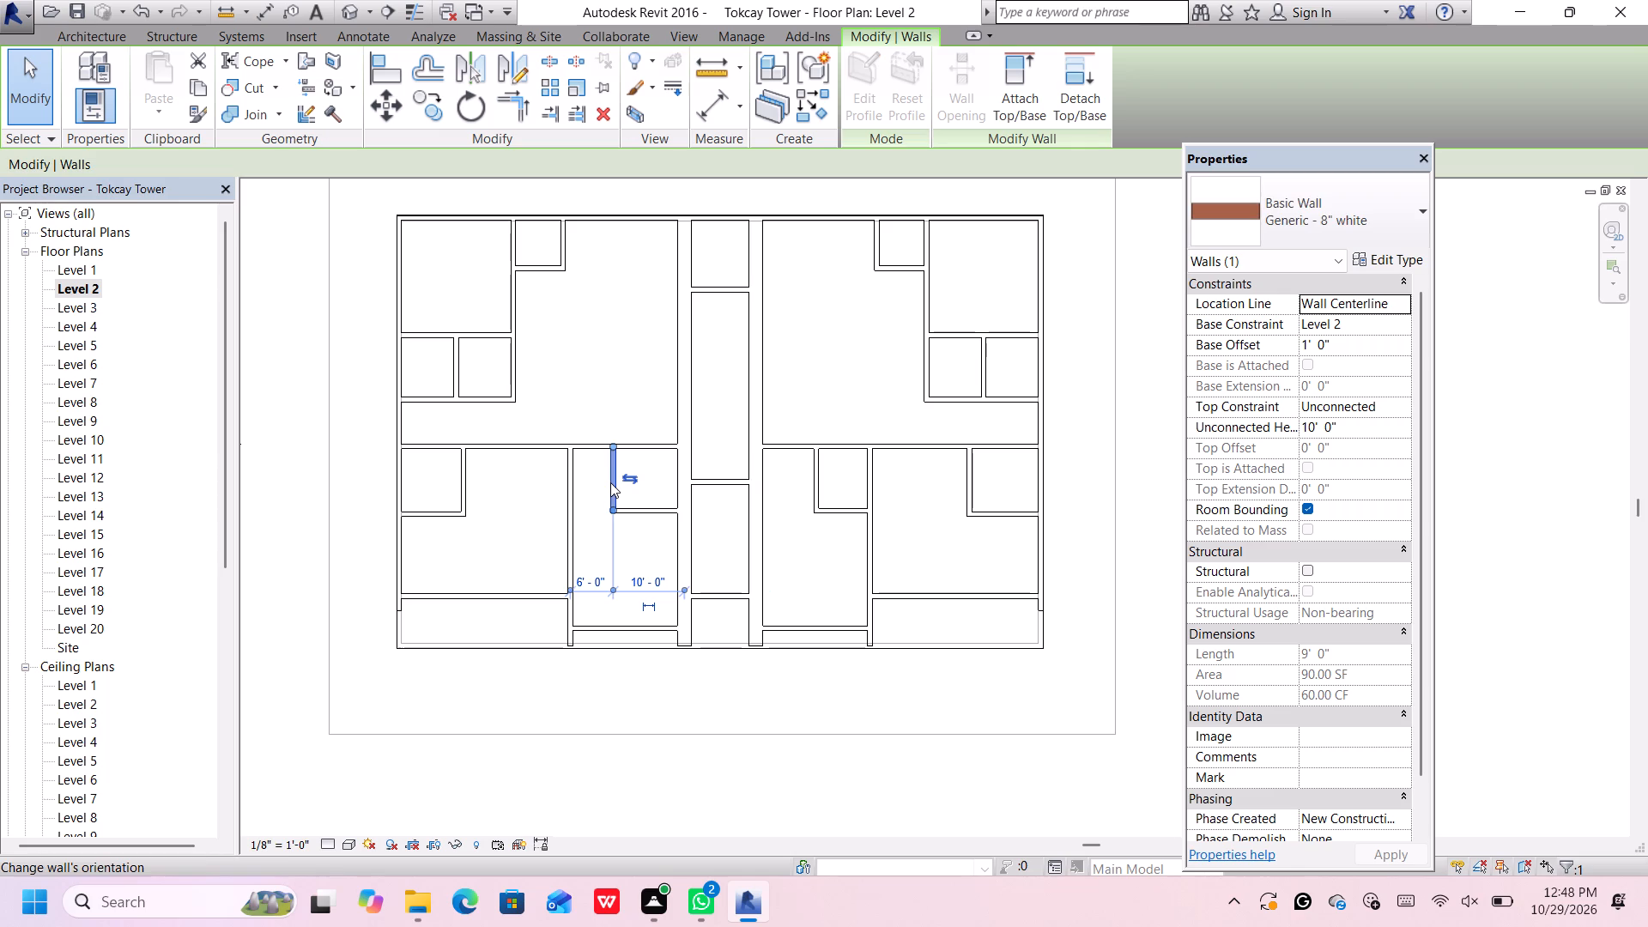
pyautogui.press('Right')
pyautogui.press('Right')
pyautogui.press('Right')
pyautogui.press('Right')
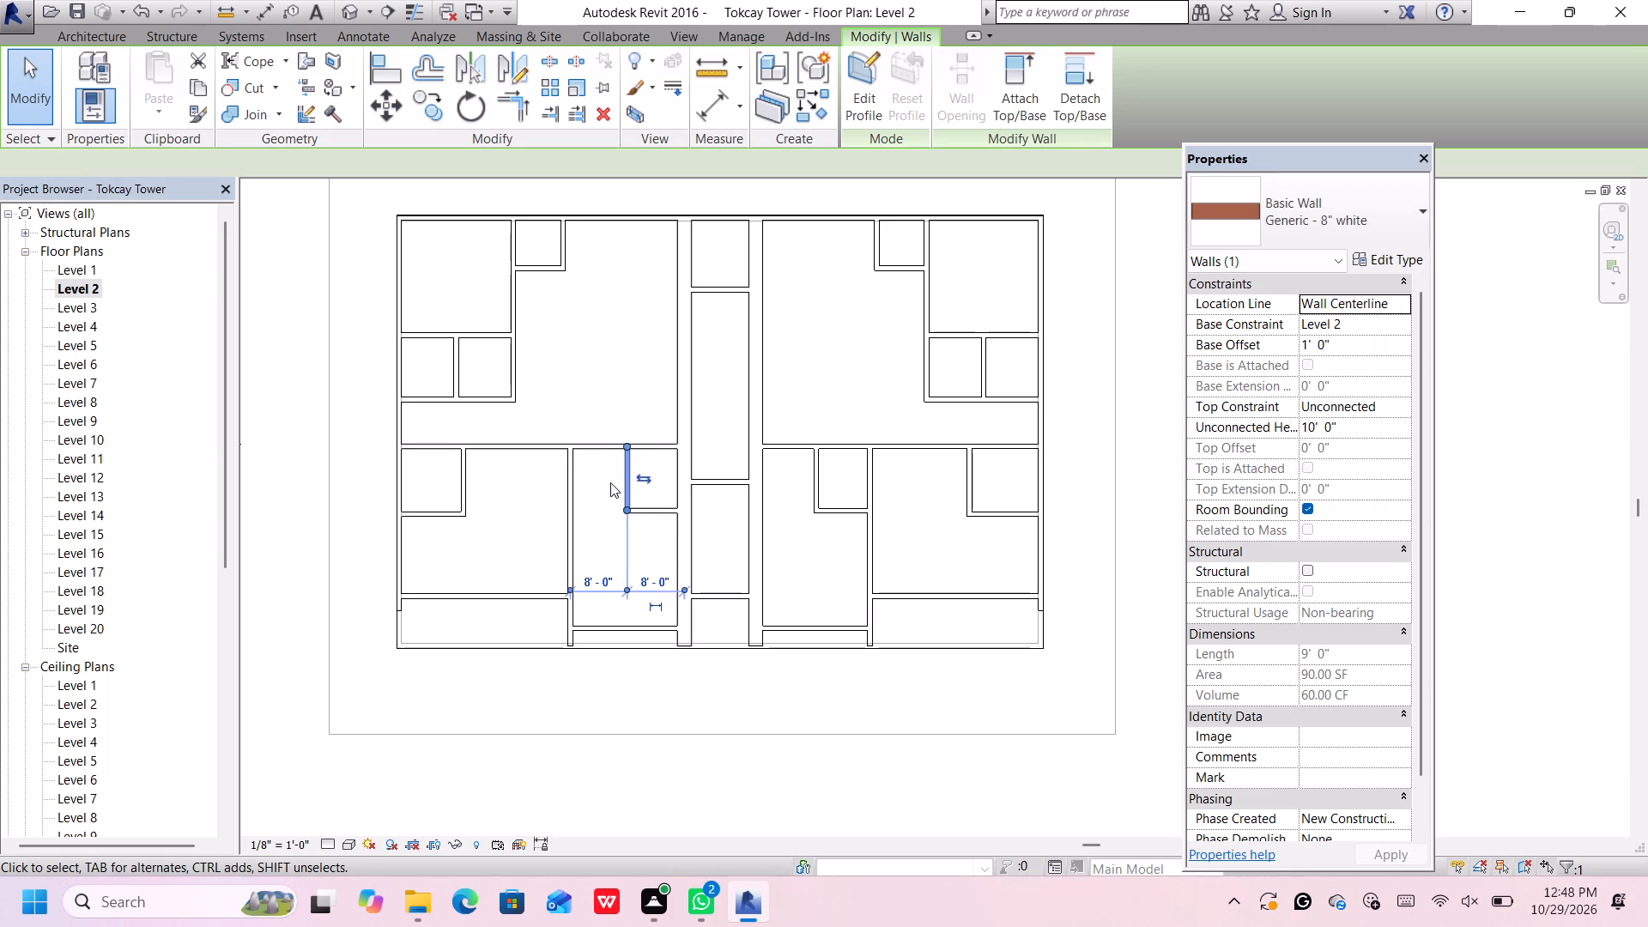
pyautogui.click(639, 403)
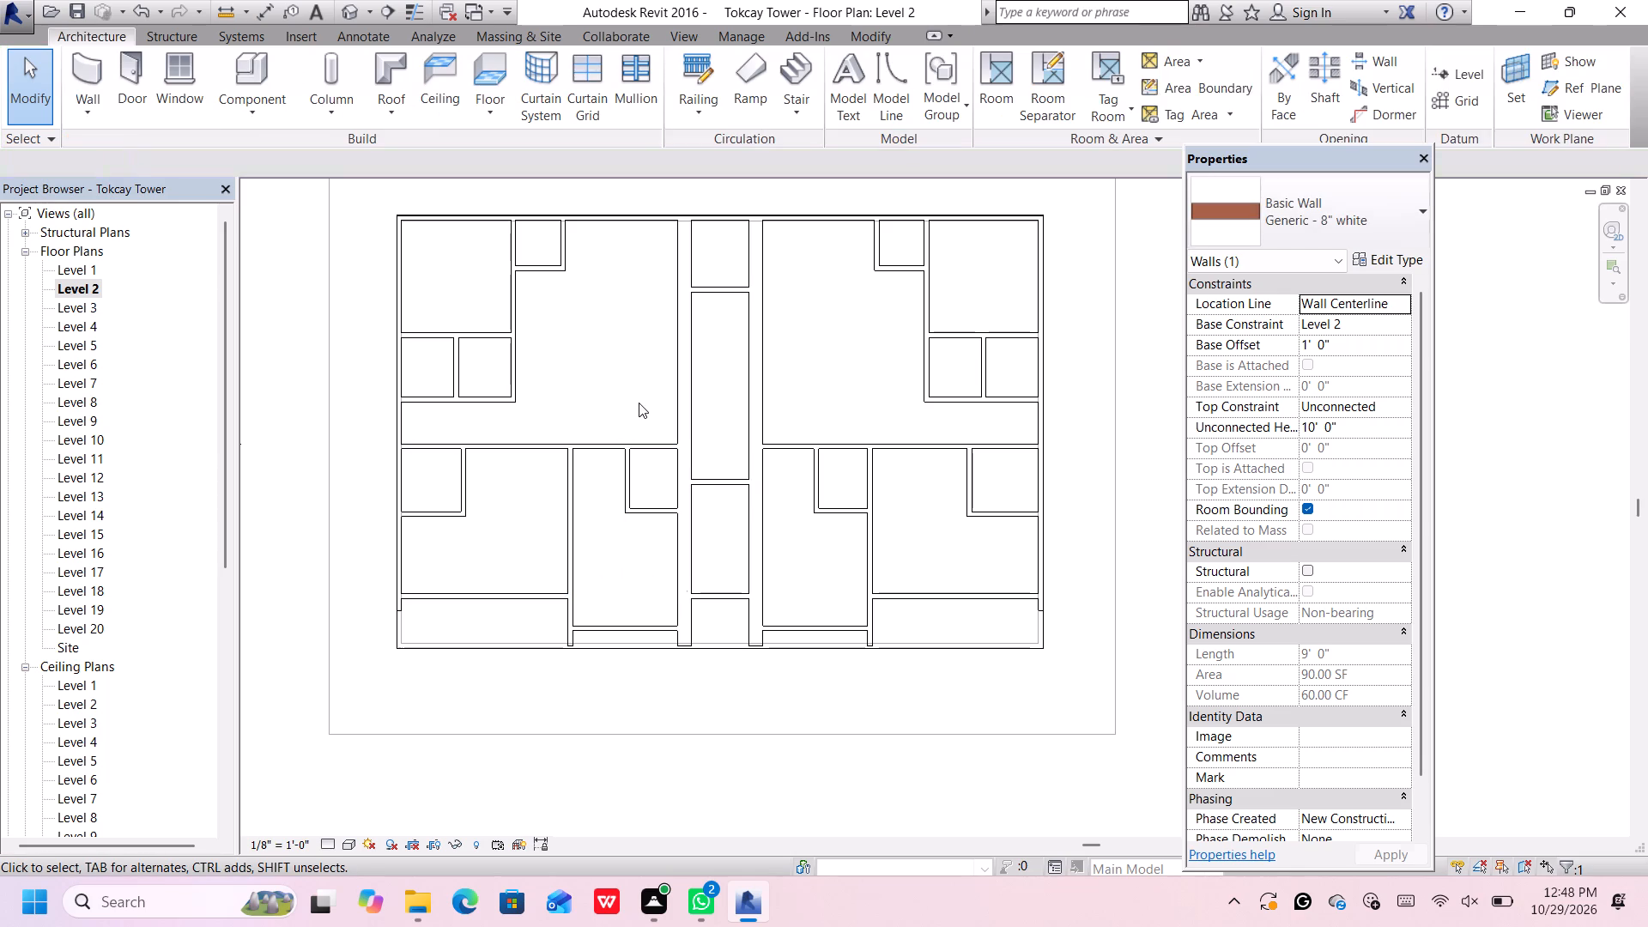
# Nudge the matching side wall of the east small room beside the corridor west to 8' from the corridor wall.
pyautogui.click(818, 488)
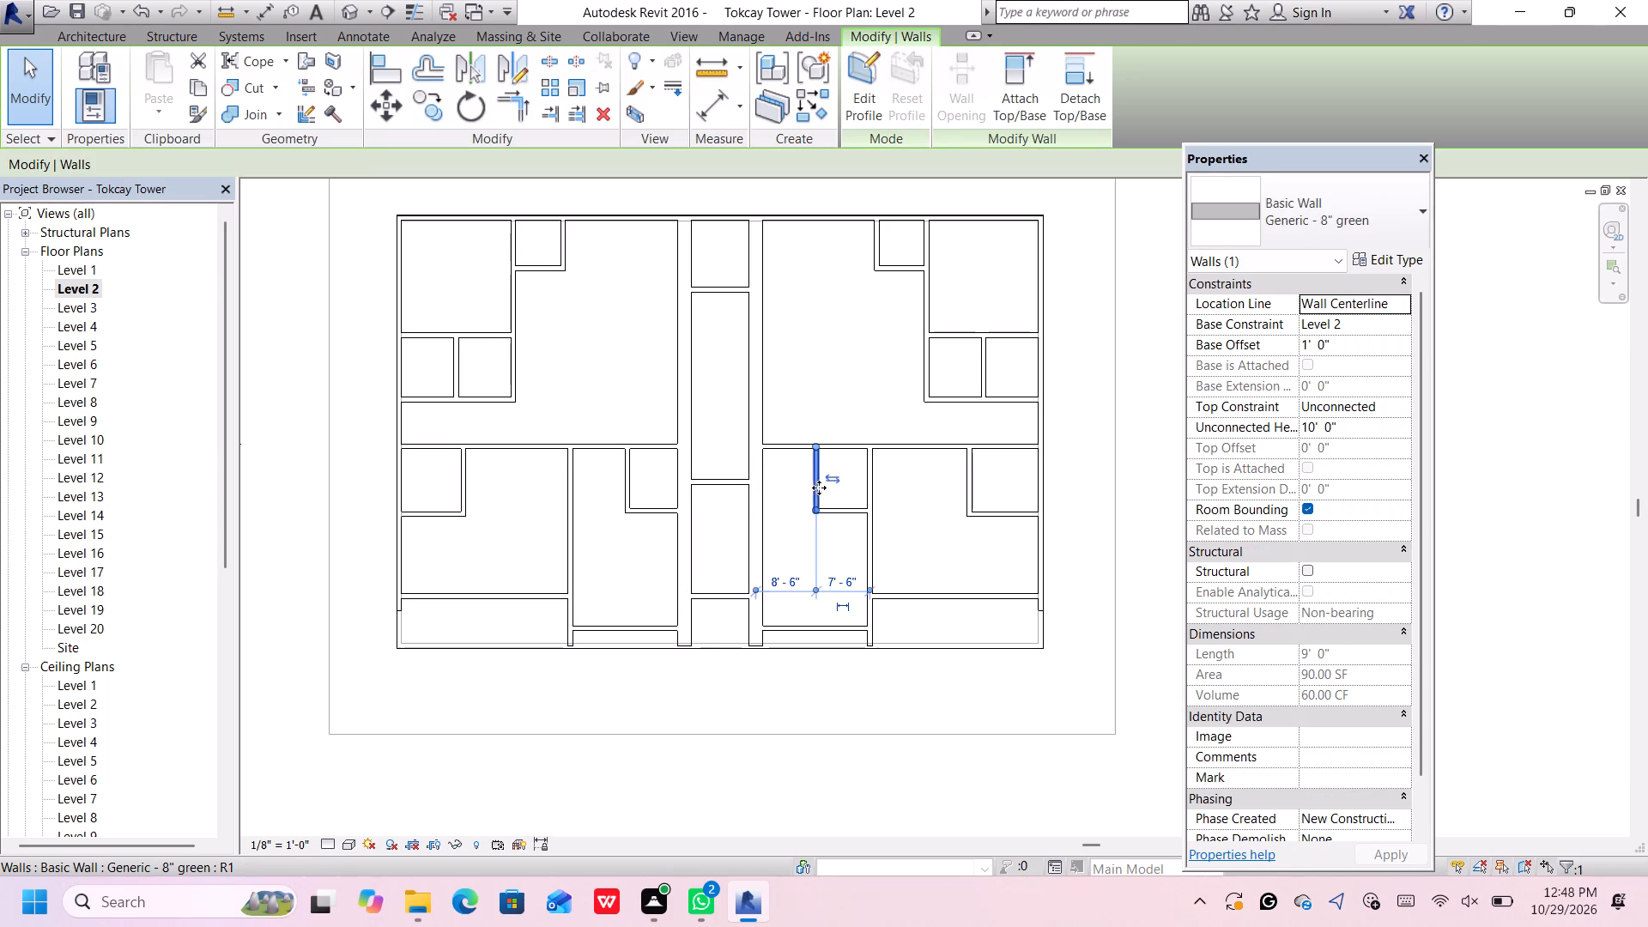
pyautogui.press('Left')
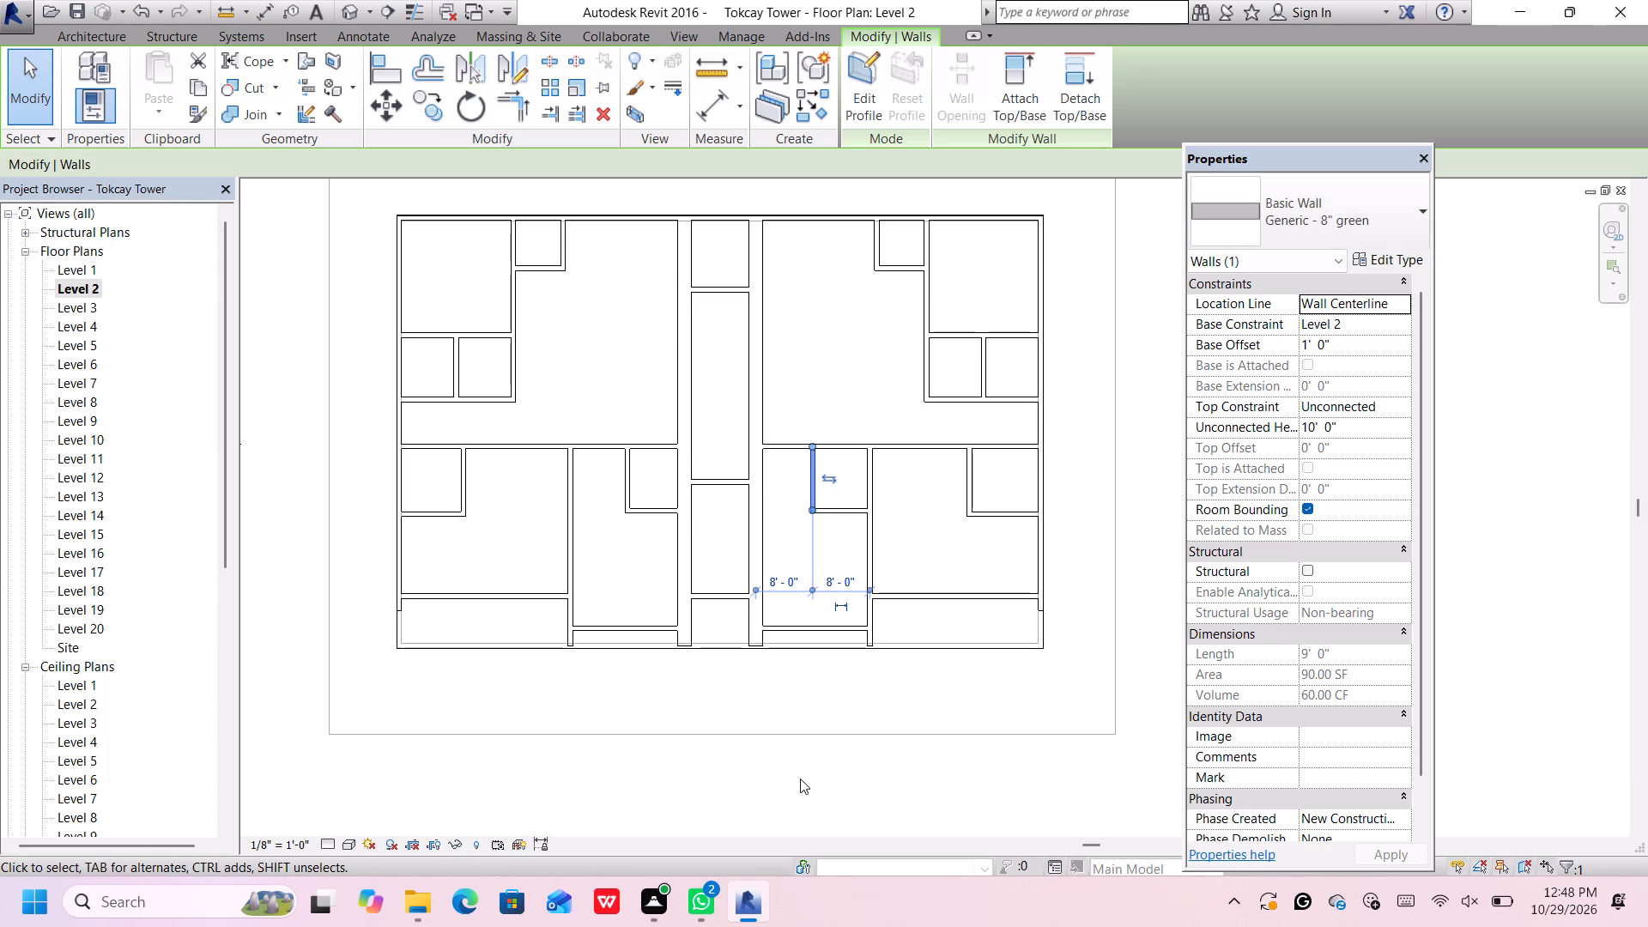
# Delete the green front wall of the small room in the east unit beside the corridor.
pyautogui.click(833, 516)
pyautogui.press('Delete')
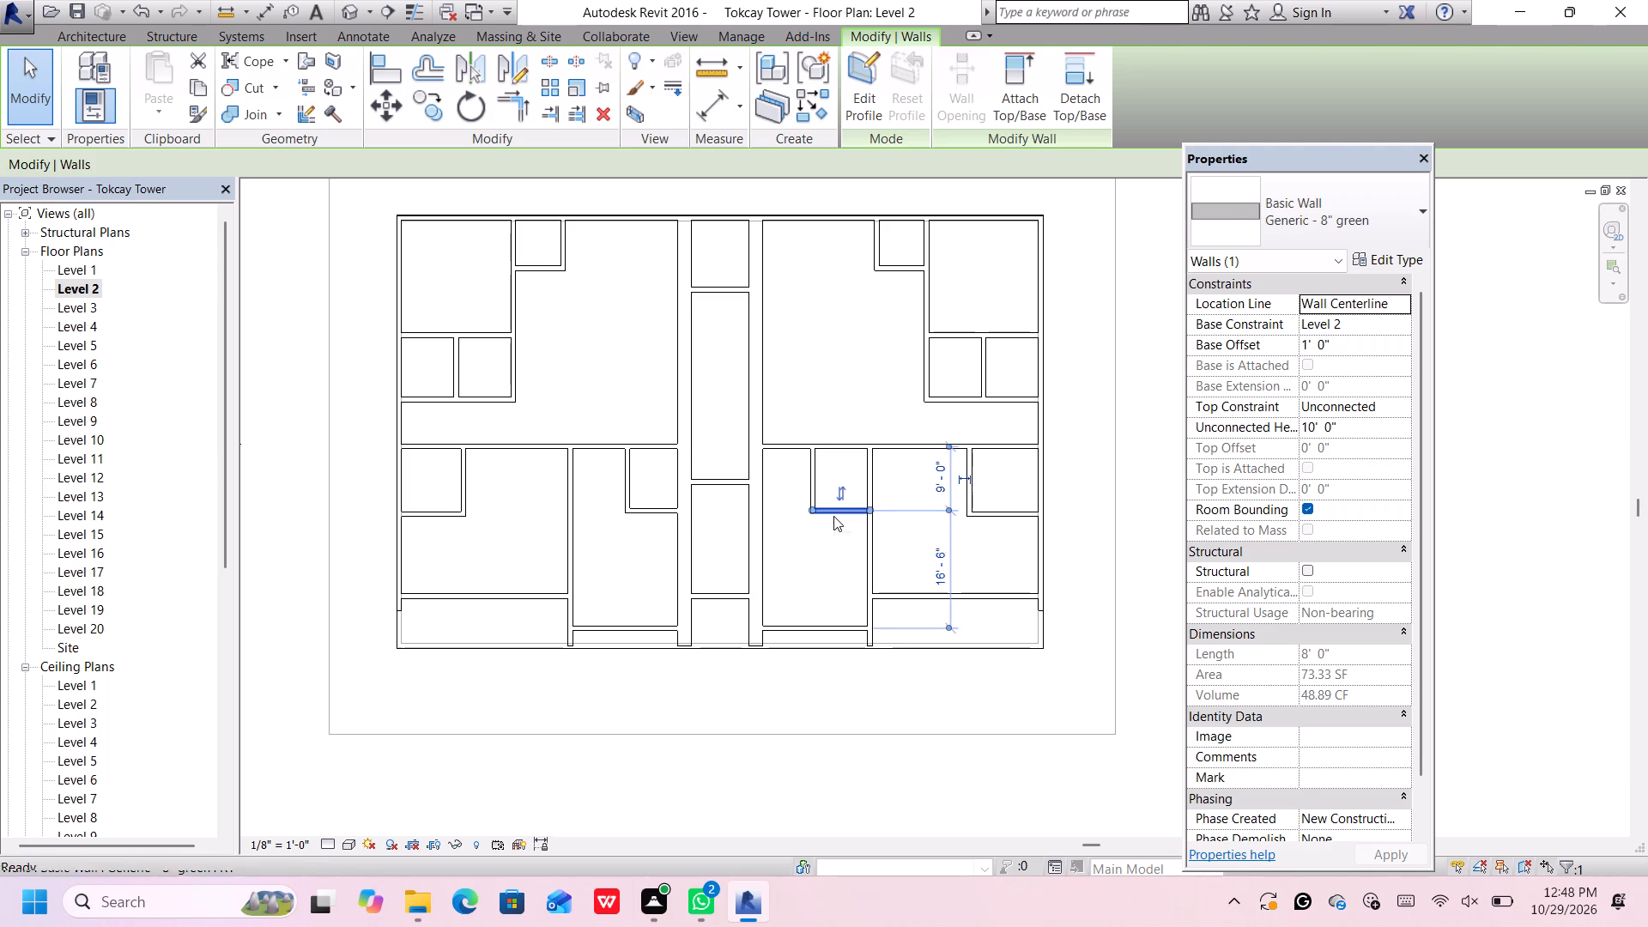
pyautogui.press('l')
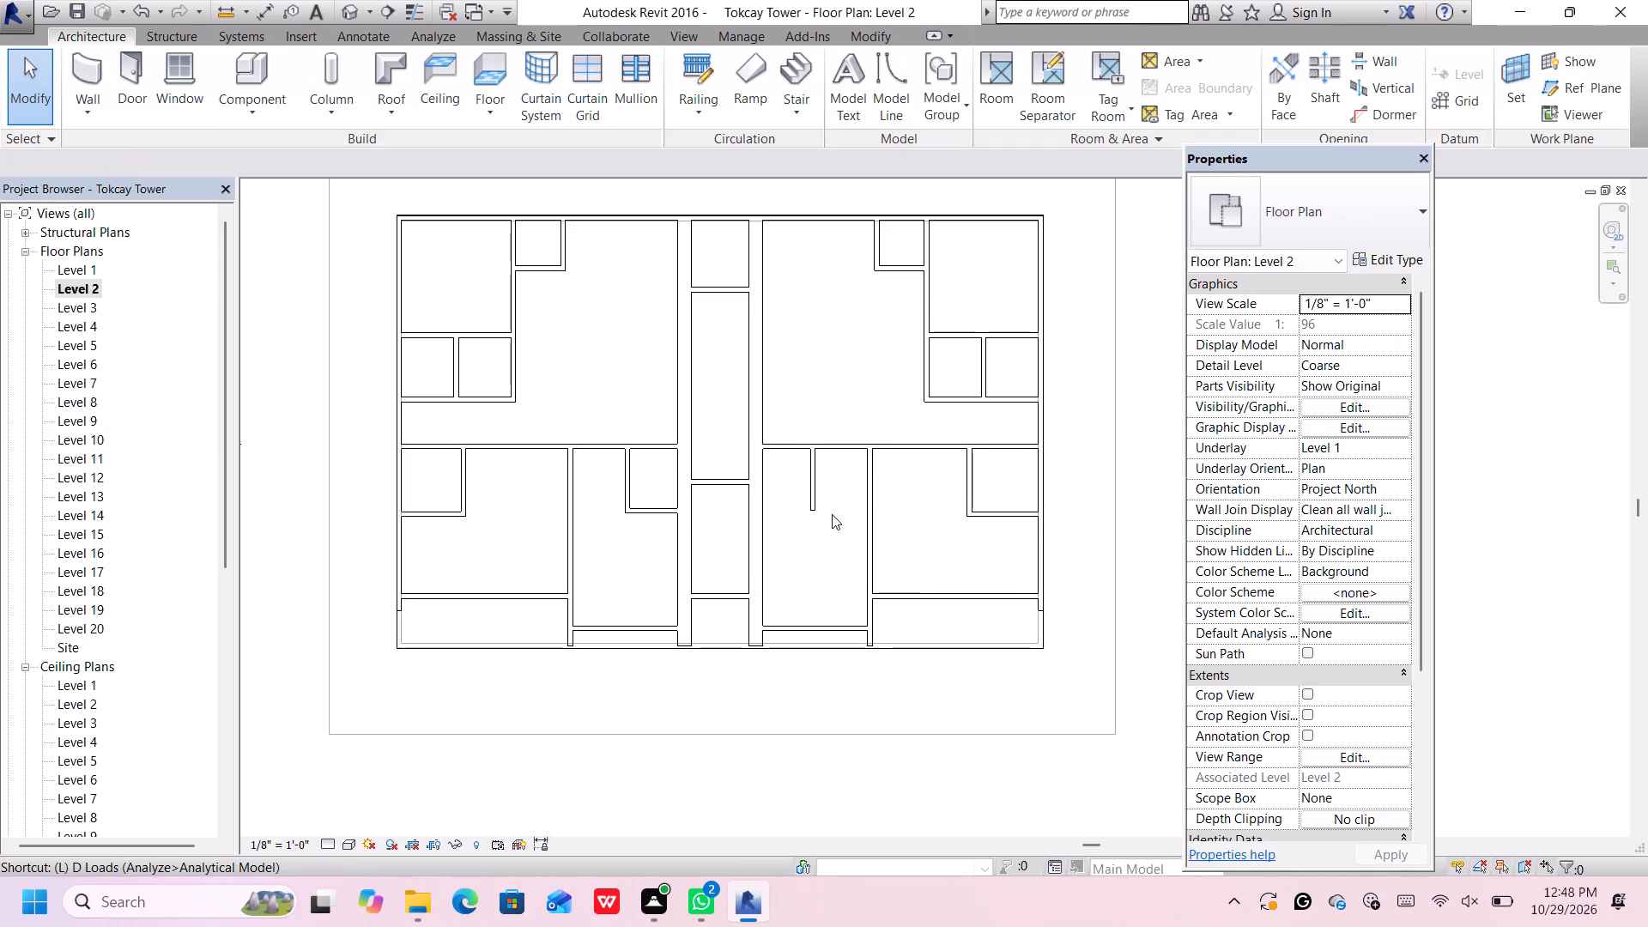
# Draw an 8' long Generic - 8" white wall as the front wall of the small east-unit room beside the corridor.
pyautogui.click(83, 70)
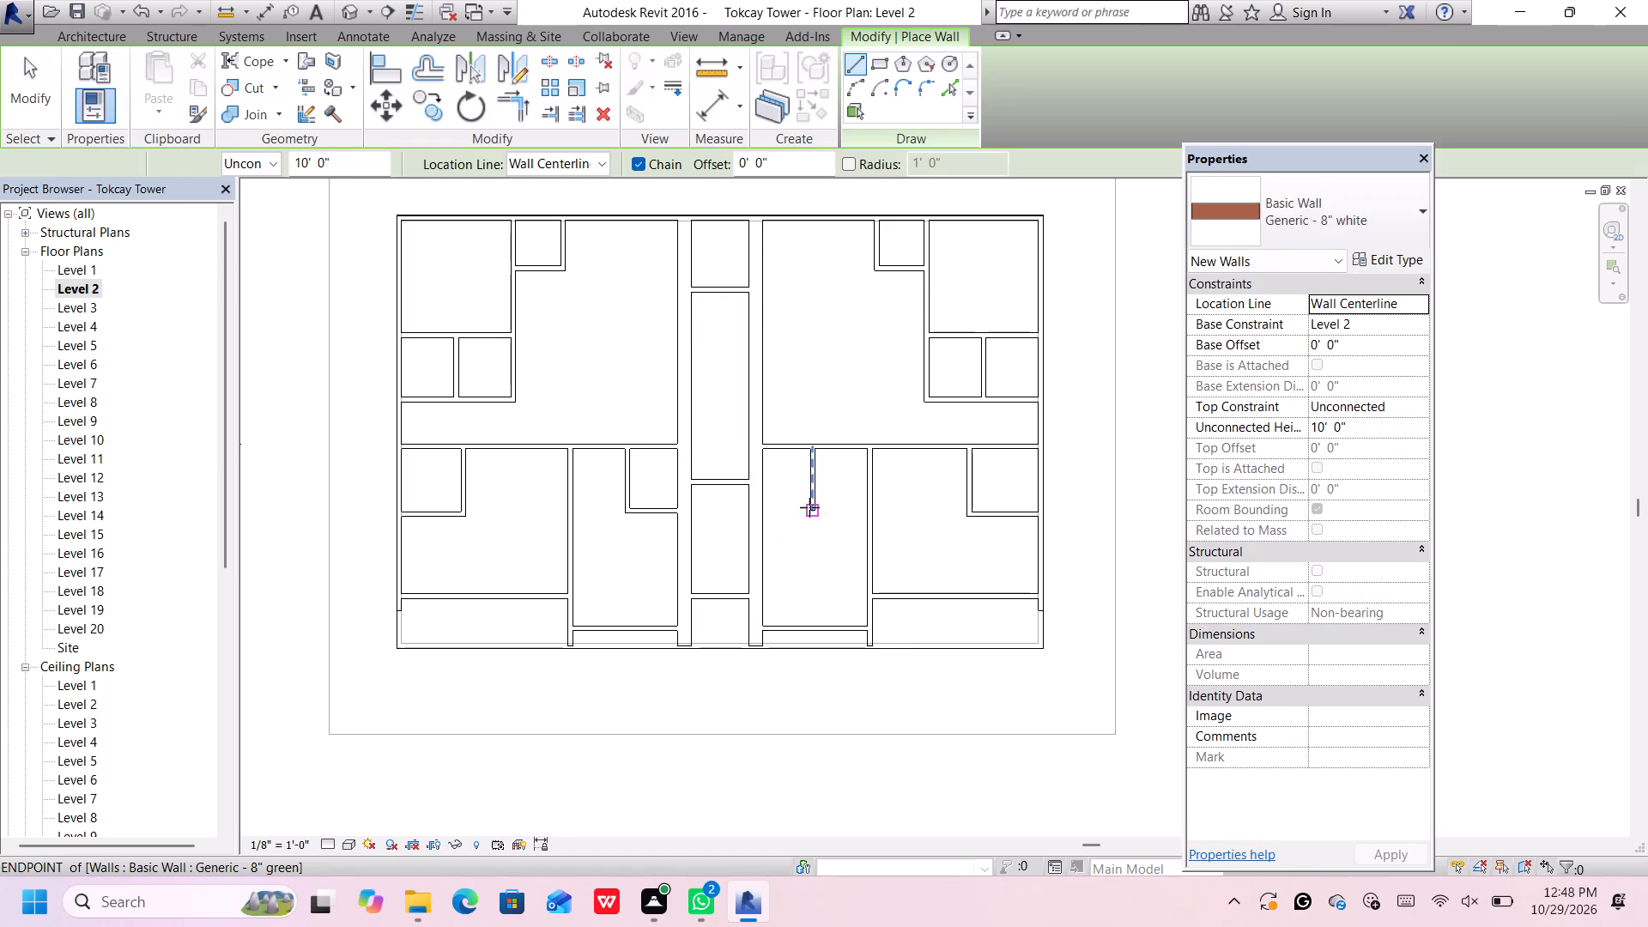
pyautogui.click(809, 507)
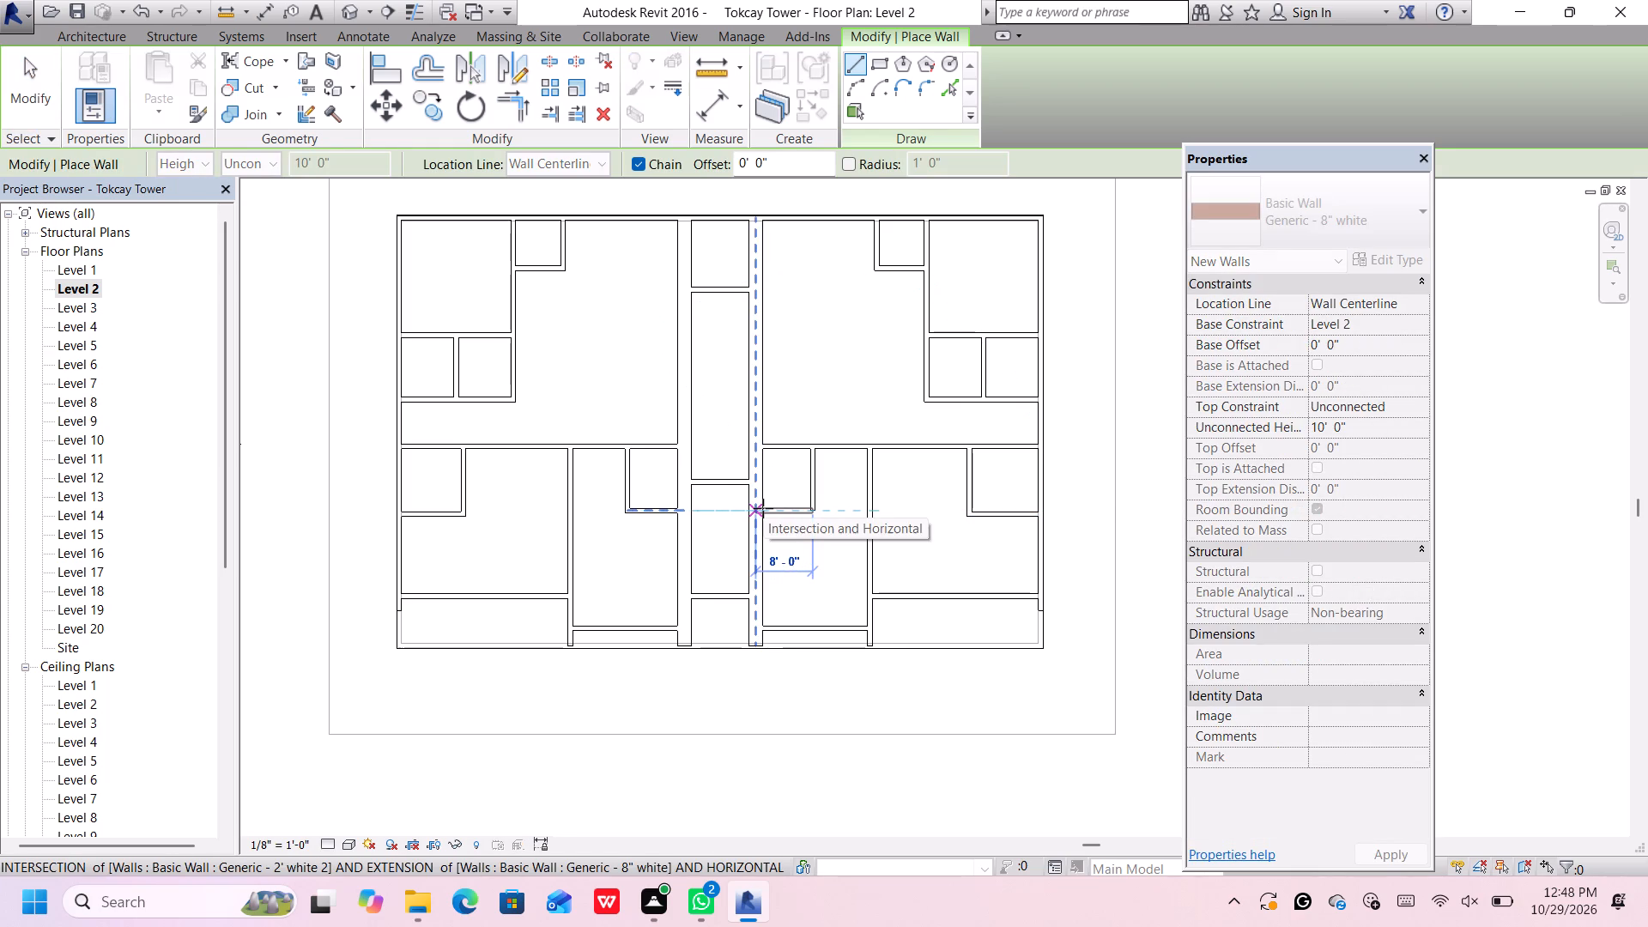
pyautogui.click(763, 508)
pyautogui.press('space')
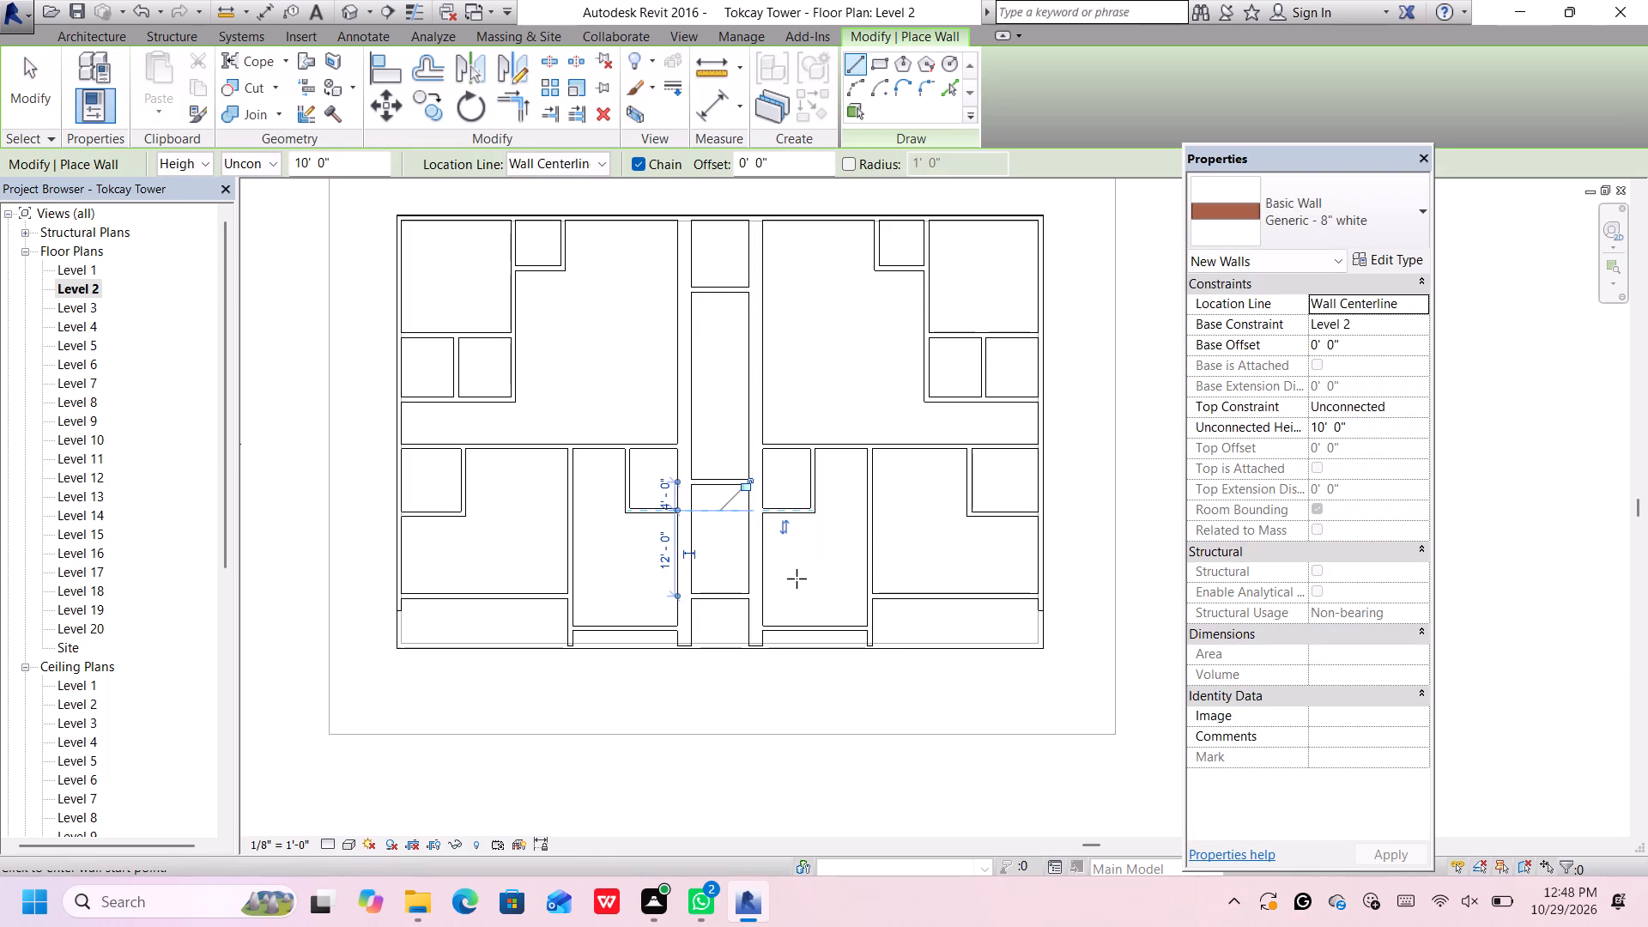
pyautogui.scroll(-2, 794, 576)
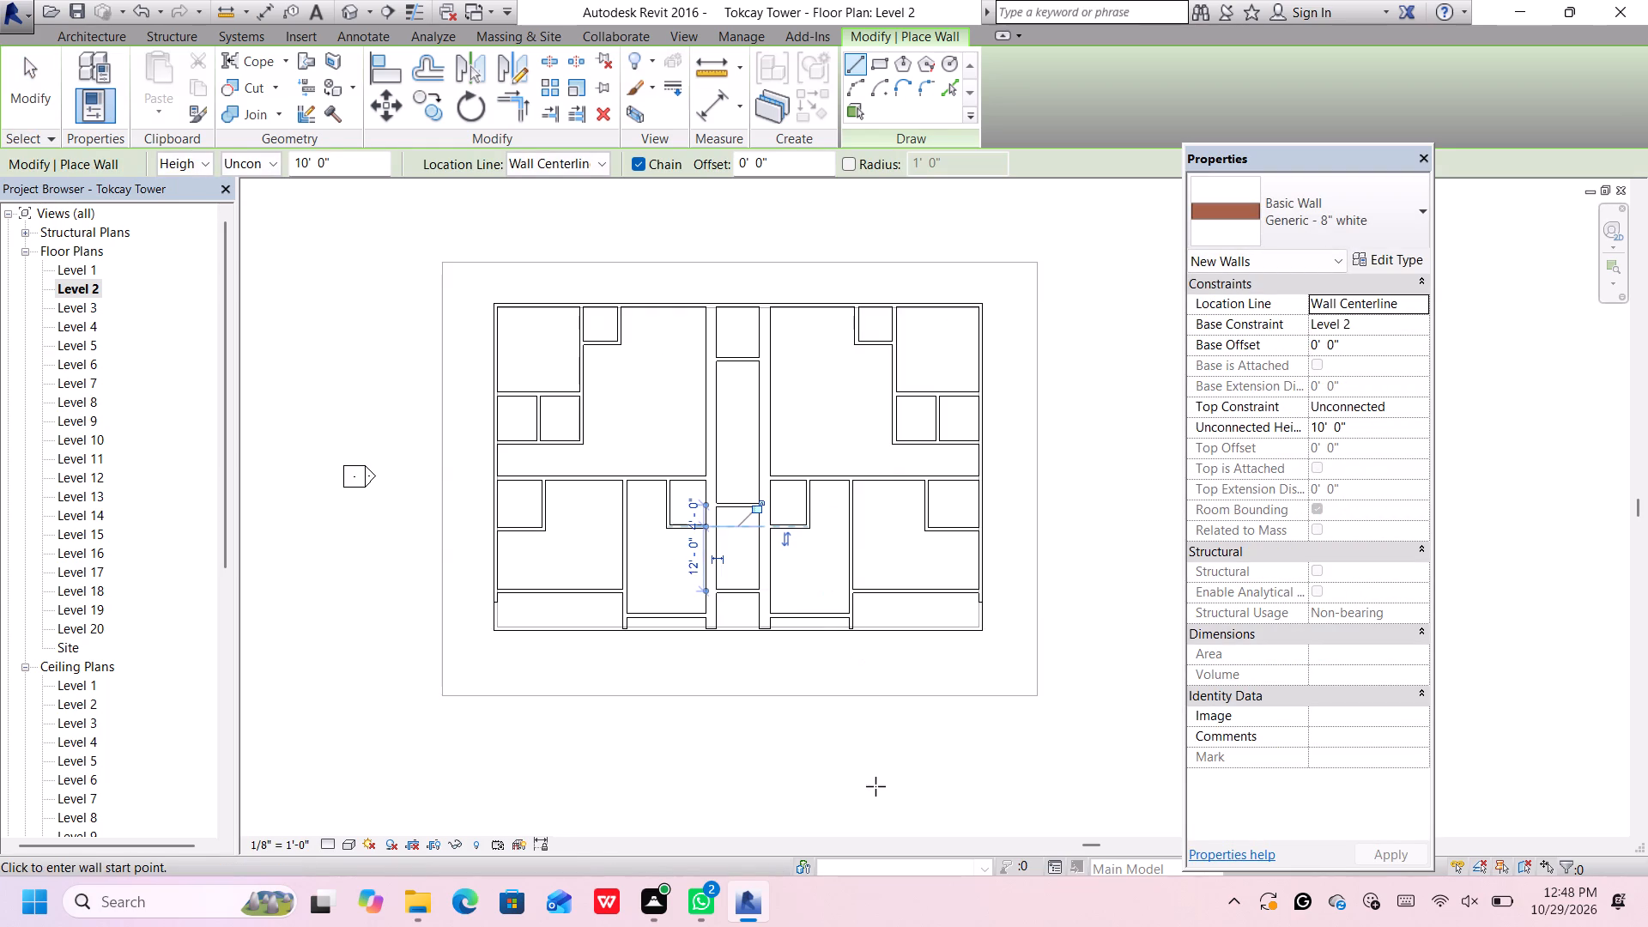
pyautogui.scroll(1, 880, 788)
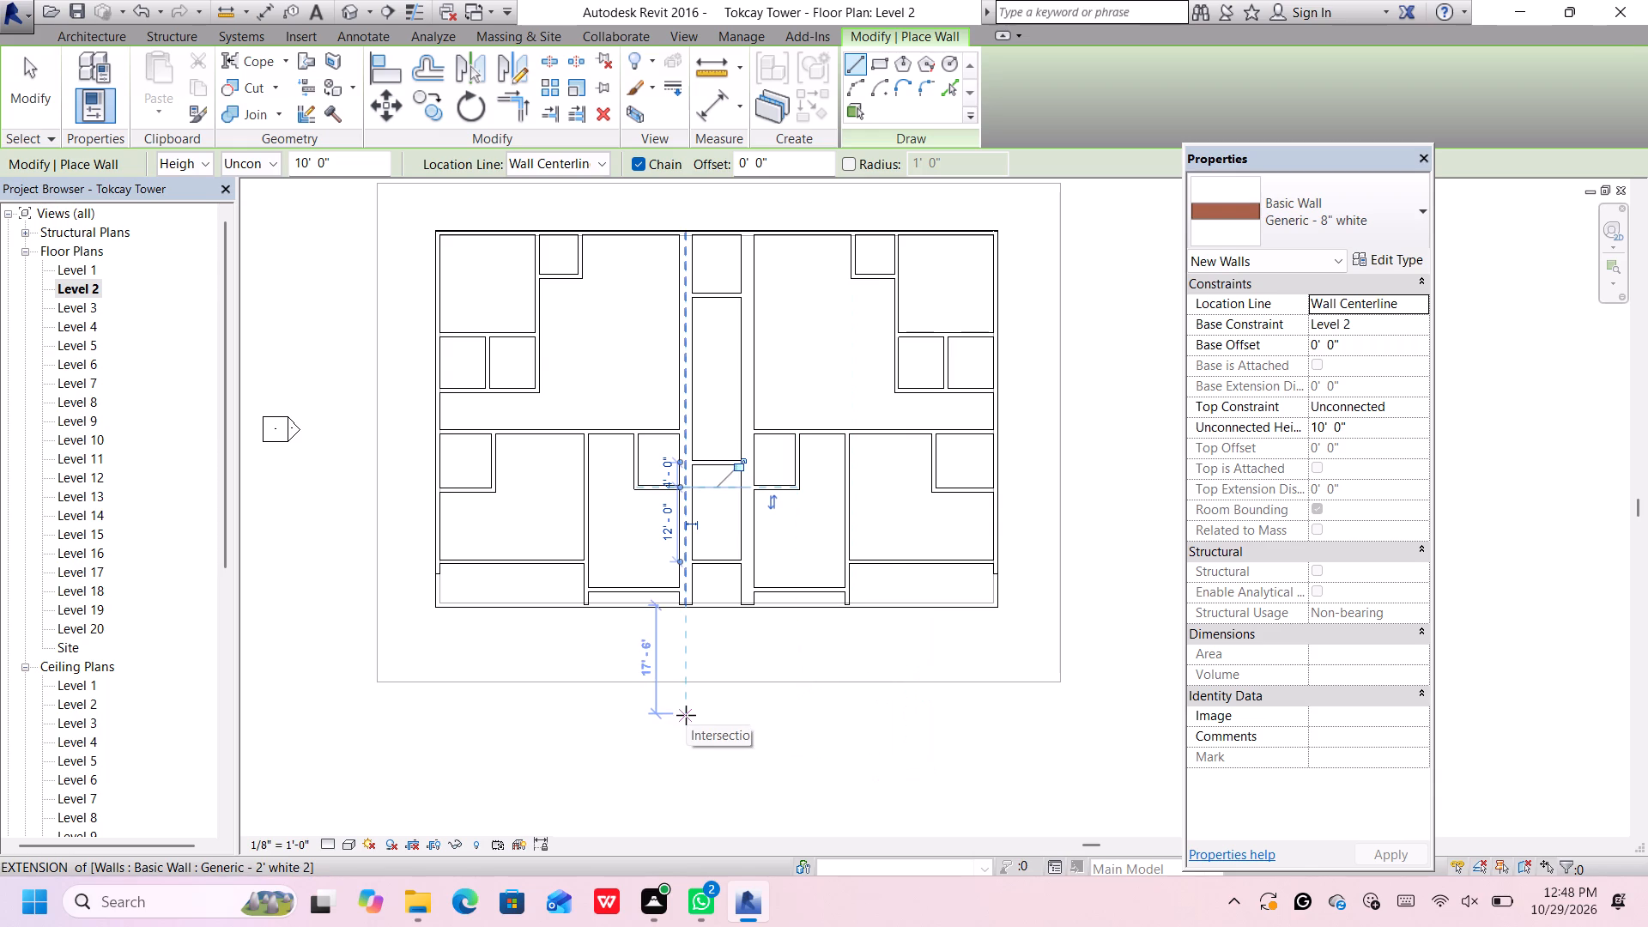
pyautogui.press('Escape')
pyautogui.press('Escape')
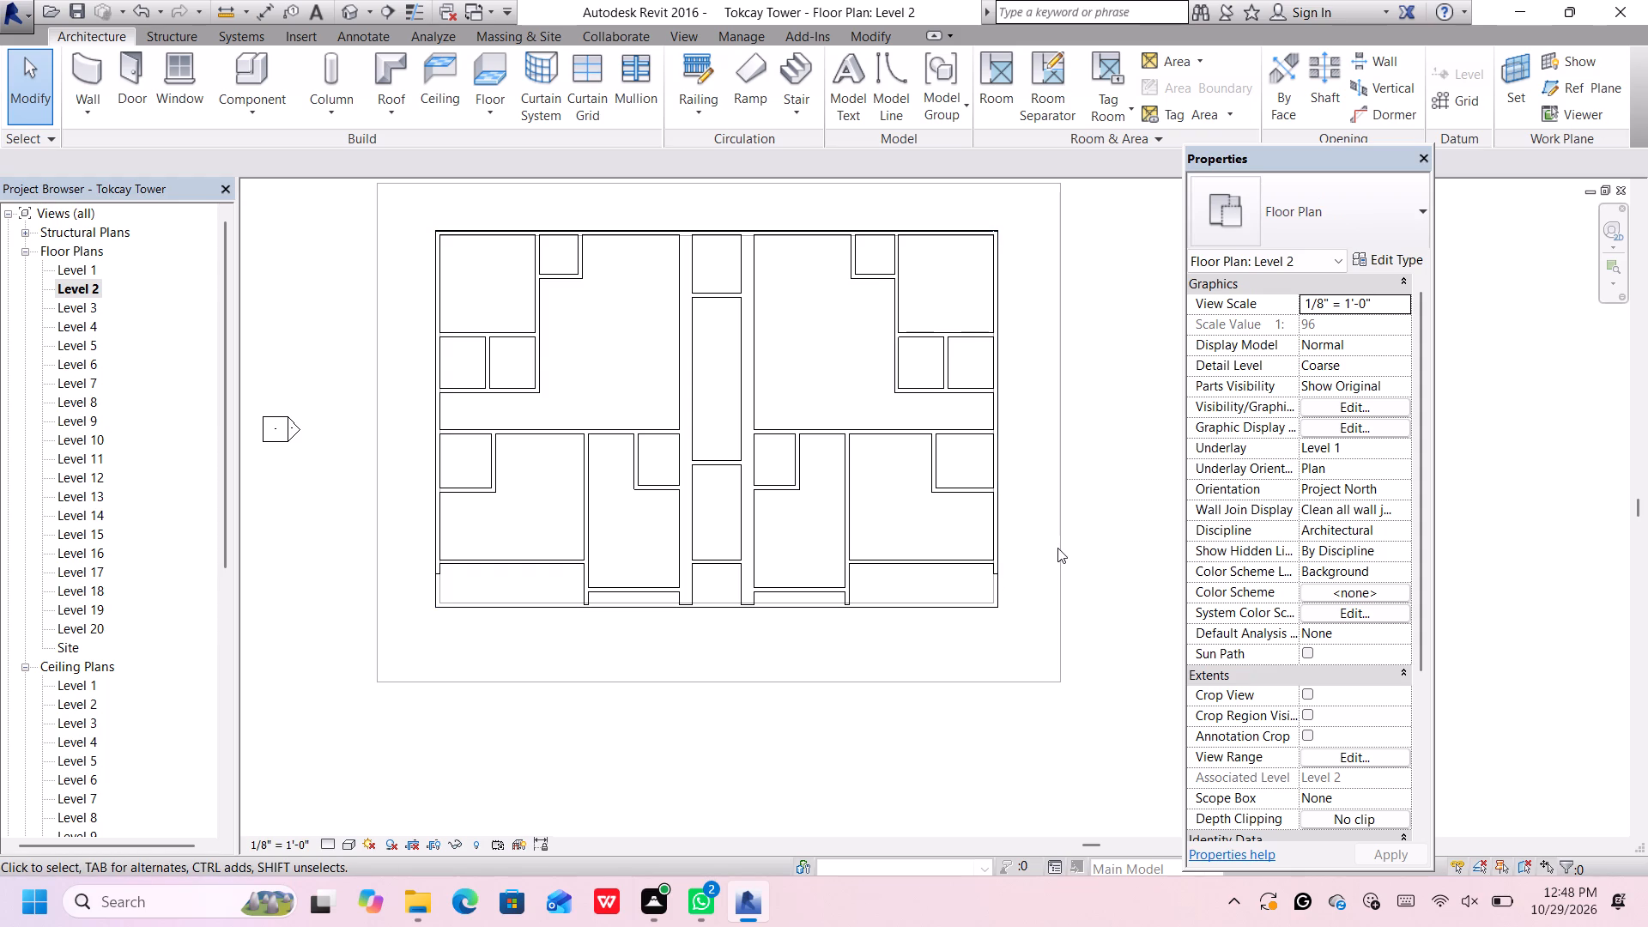
# Shorten the front end of the white unit-dividing wall in the west half to the adjoining front wall, 25' 6" long.
pyautogui.scroll(2, 593, 601)
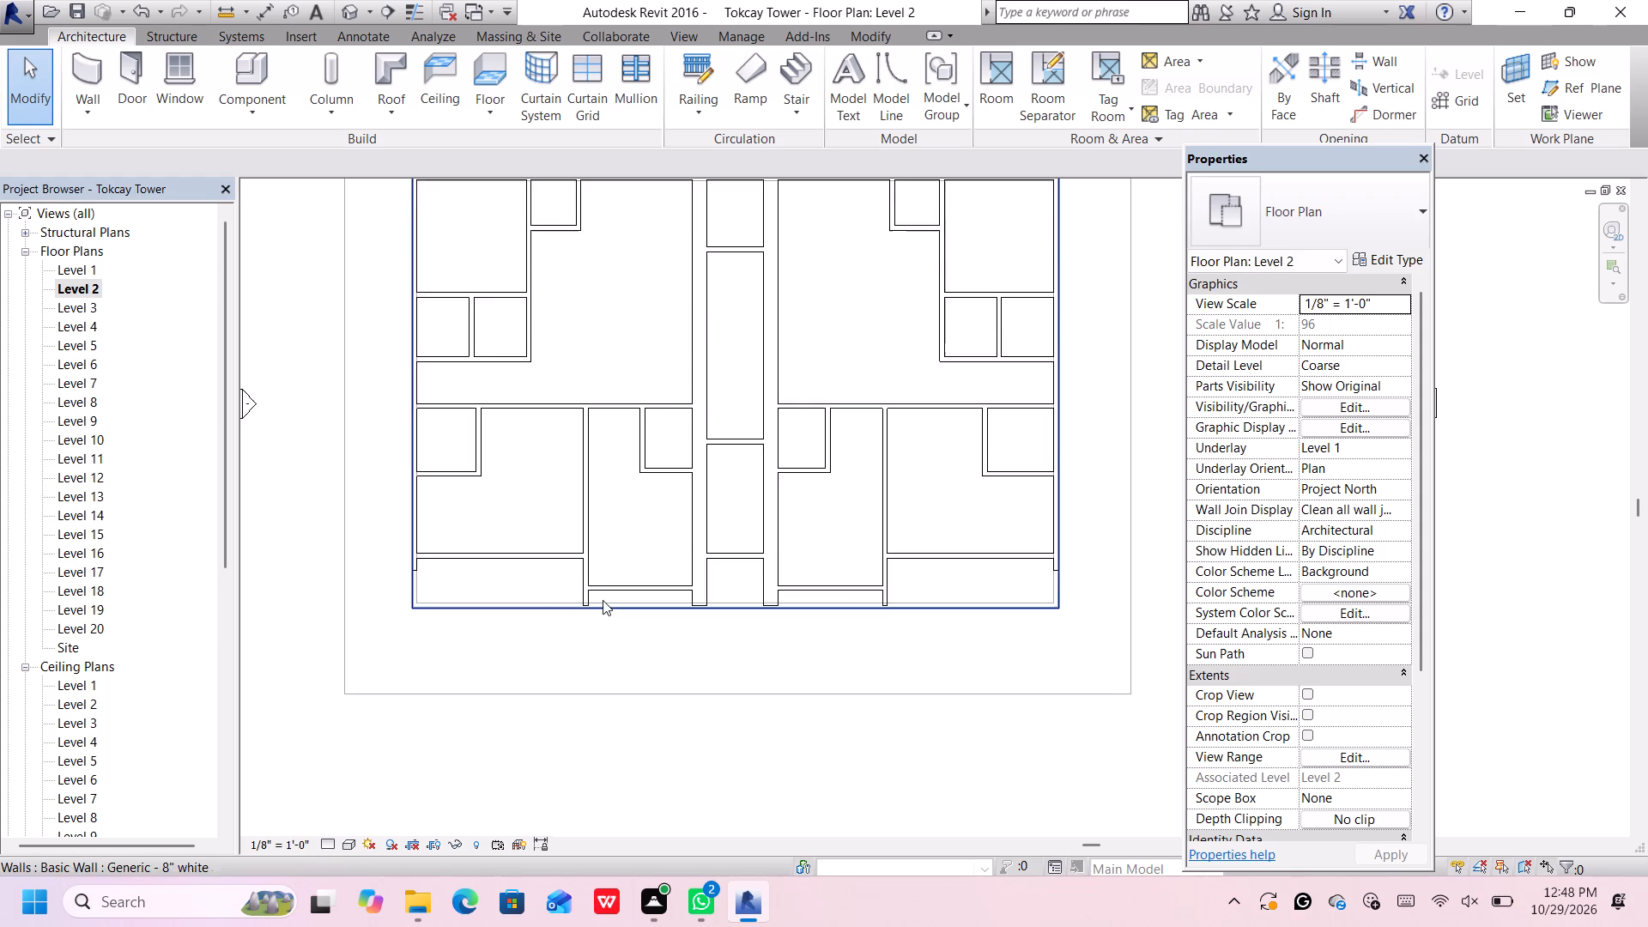
pyautogui.scroll(2, 603, 600)
pyautogui.click(579, 601)
pyautogui.scroll(2, 579, 610)
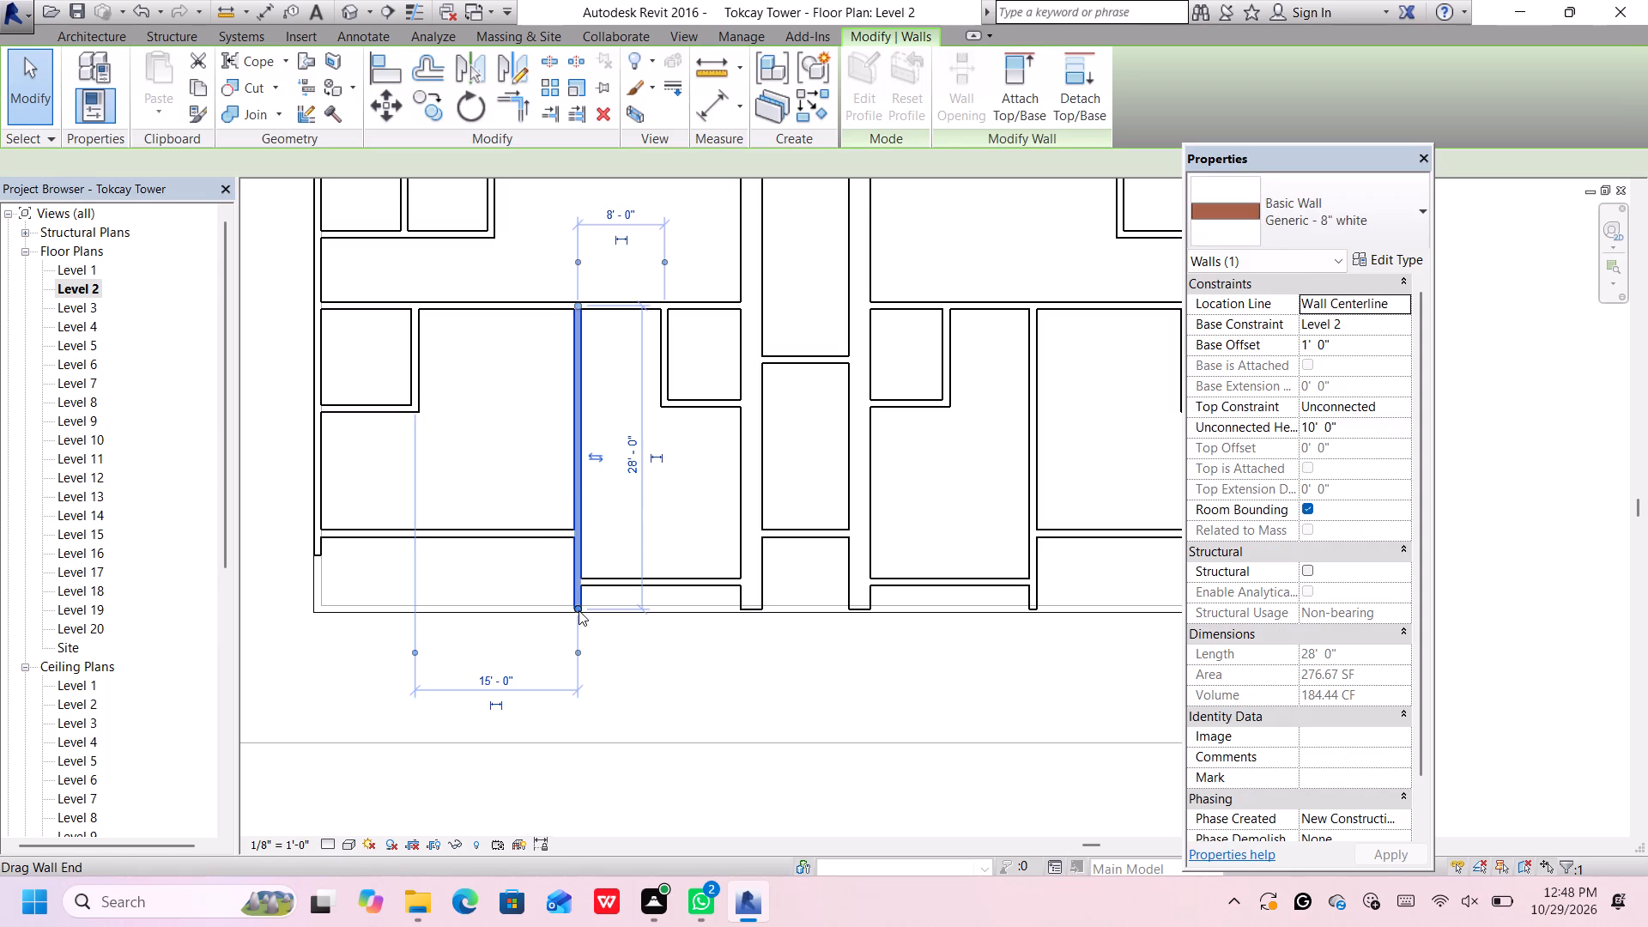
pyautogui.scroll(1, 579, 610)
pyautogui.moveTo(579, 607); pyautogui.dragTo(579, 572)
# Pull the front end of the green west exterior wall back to the west unit's front wall, making it 53' 1" long.
pyautogui.scroll(-7, 579, 574)
pyautogui.scroll(4, 385, 561)
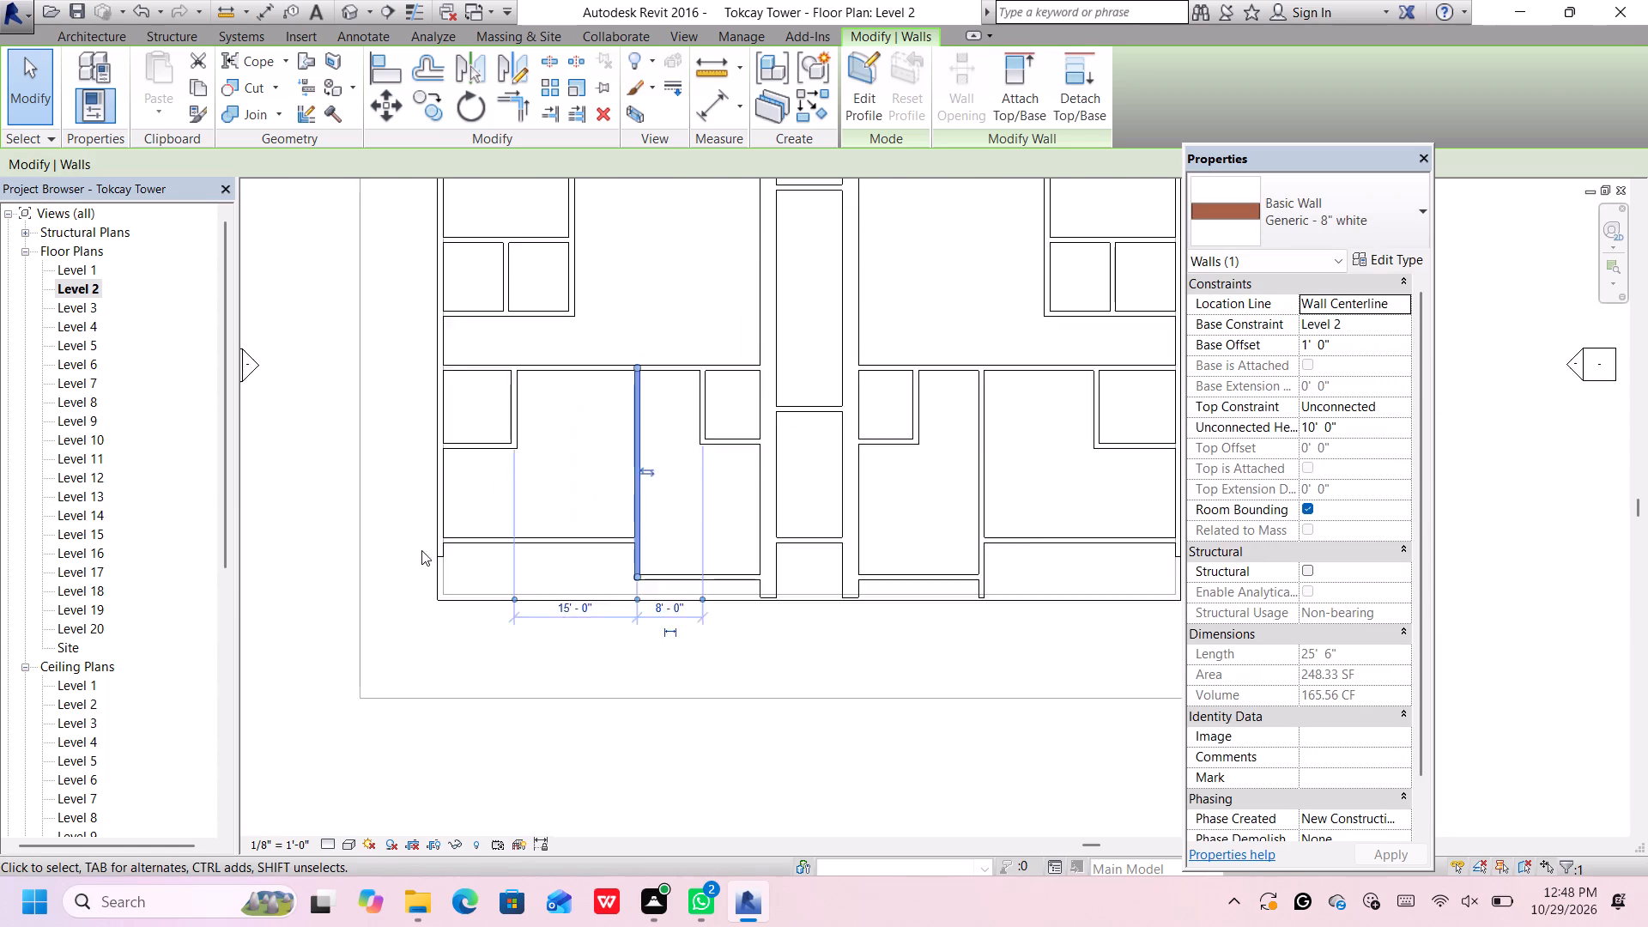
pyautogui.scroll(2, 421, 550)
pyautogui.click(459, 552)
pyautogui.scroll(5, 450, 566)
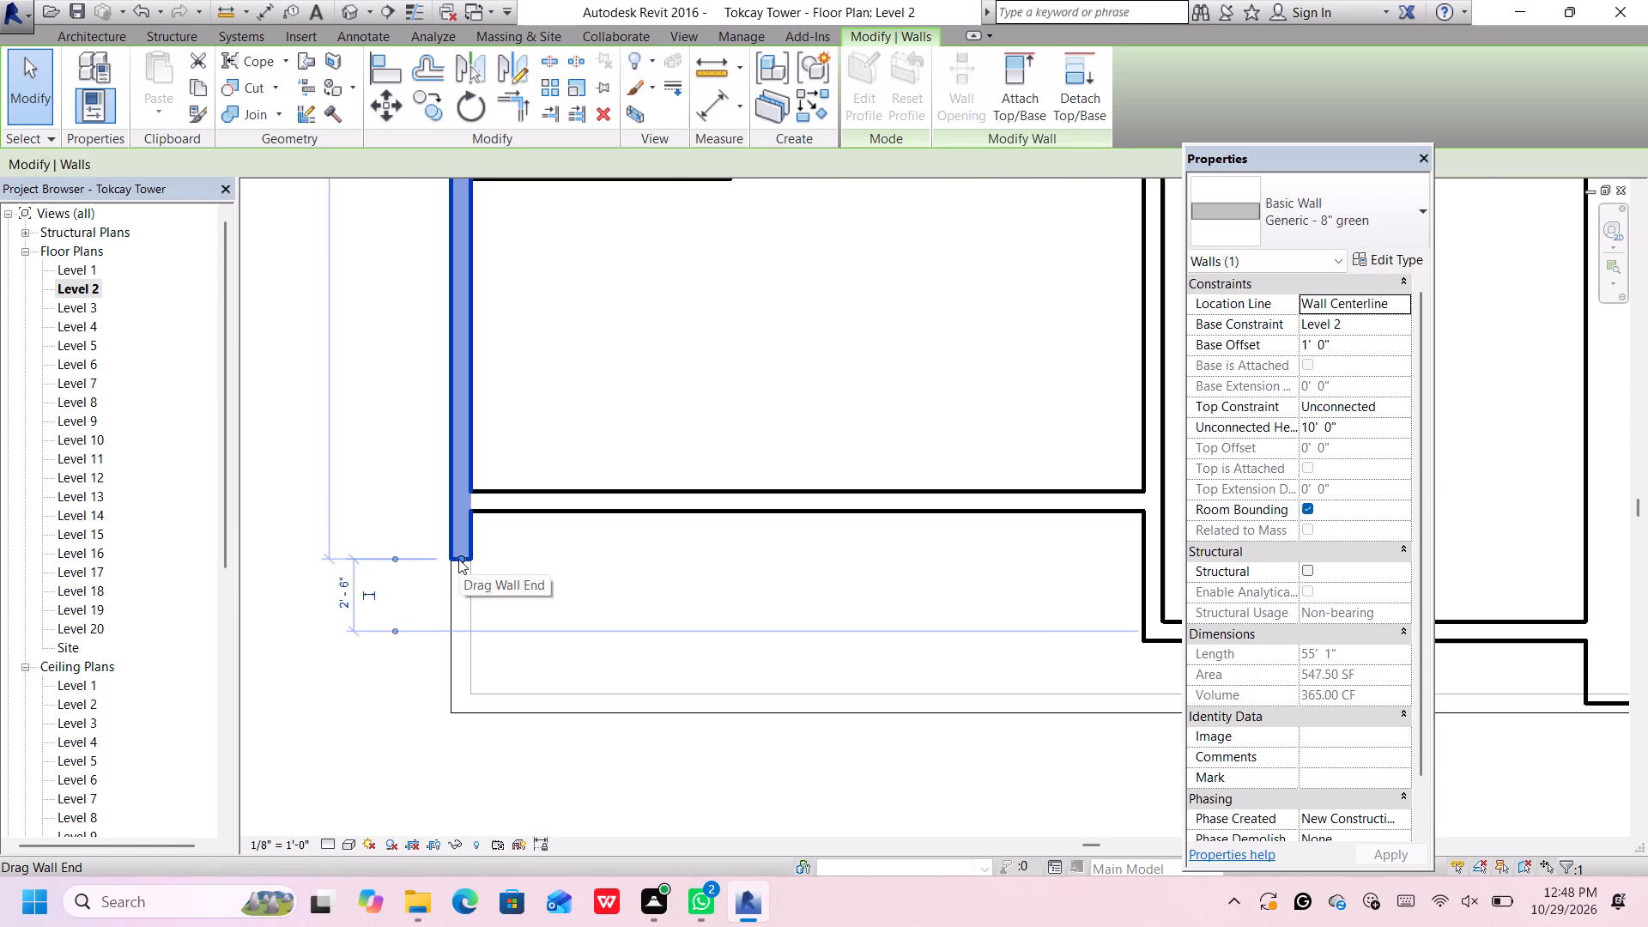
pyautogui.moveTo(458, 558); pyautogui.dragTo(468, 509)
# Shorten the front end of the green unit-dividing wall in the east half to the adjoining front wall, 25' 6" long.
pyautogui.scroll(-4, 468, 511)
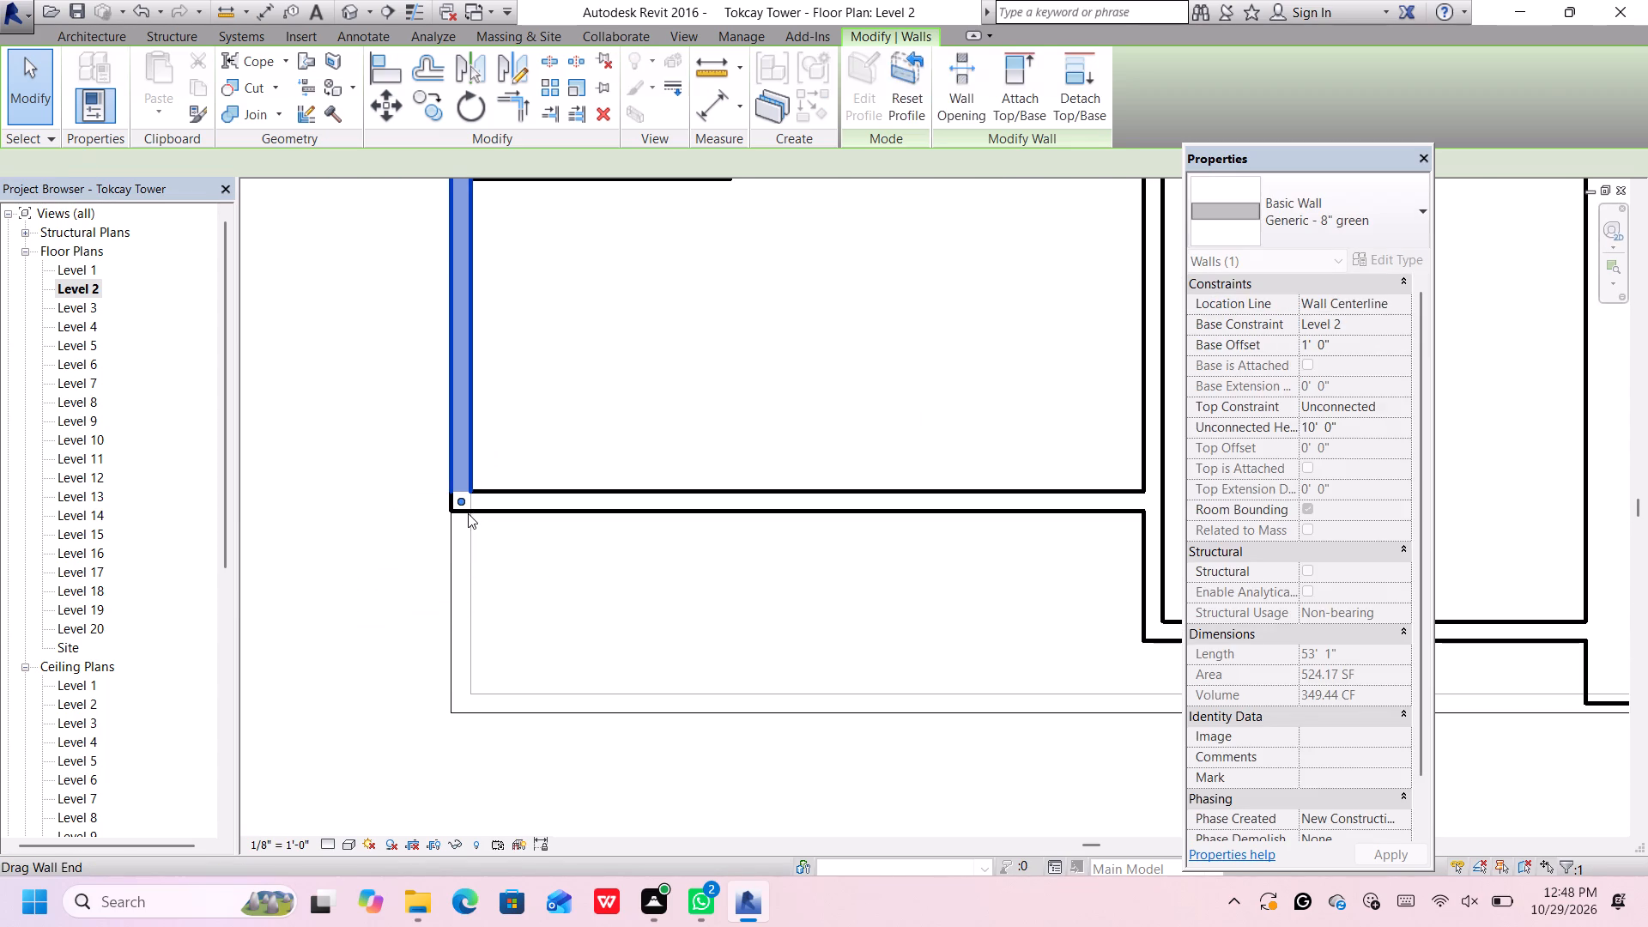
pyautogui.scroll(-10, 468, 513)
pyautogui.scroll(3, 861, 529)
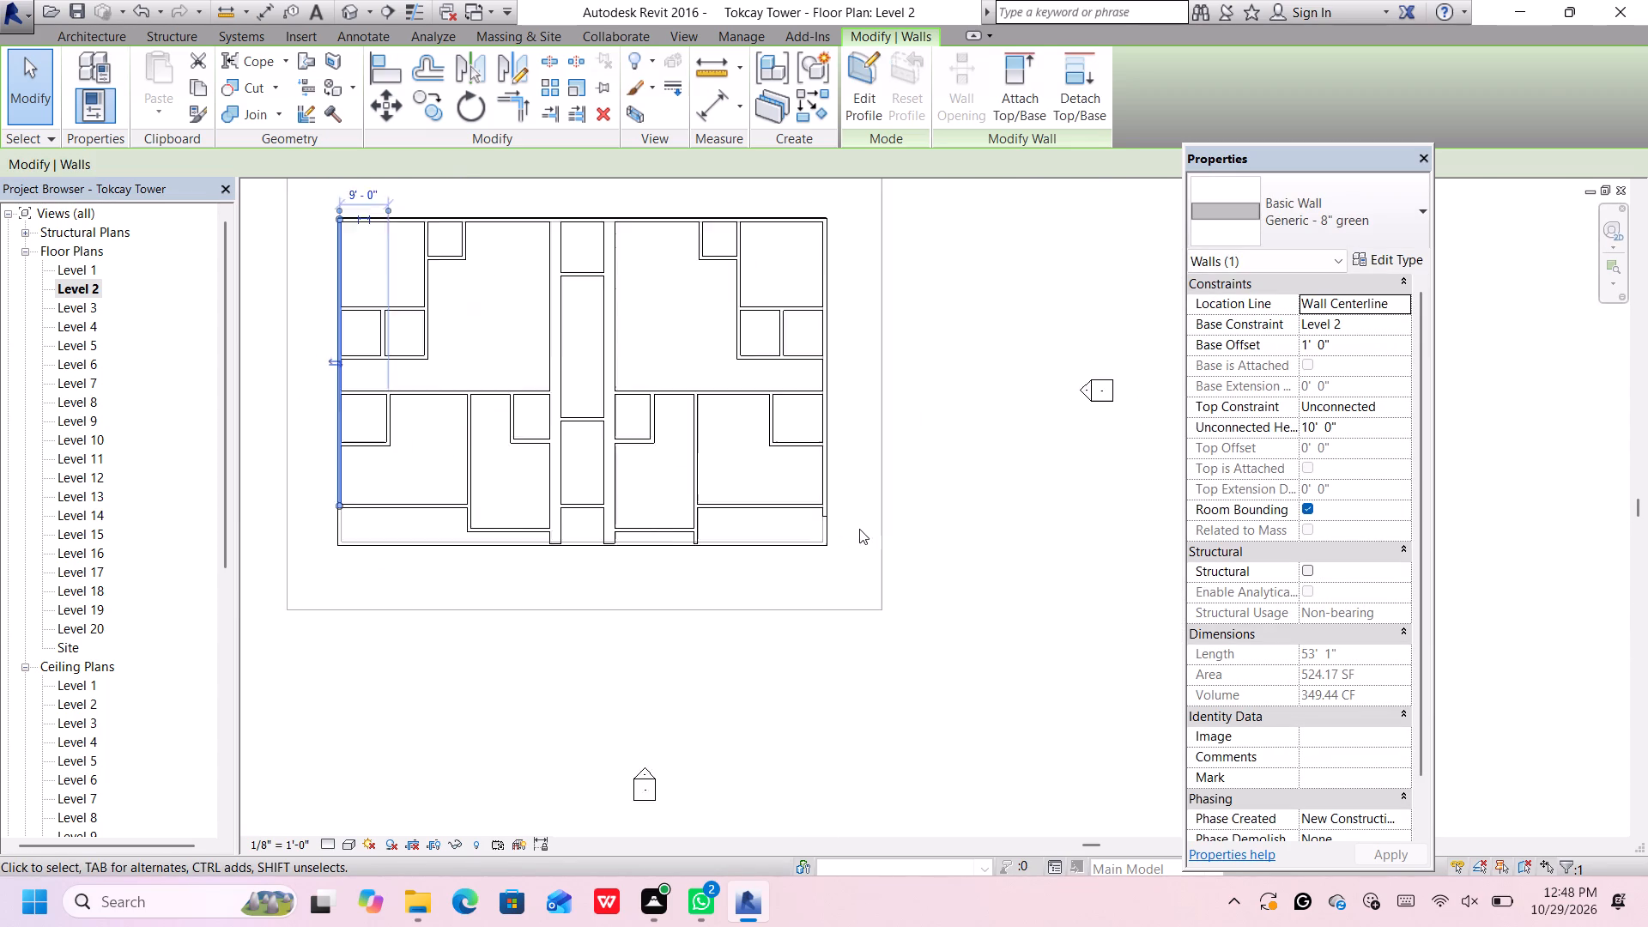
pyautogui.scroll(2, 859, 529)
pyautogui.scroll(3, 643, 569)
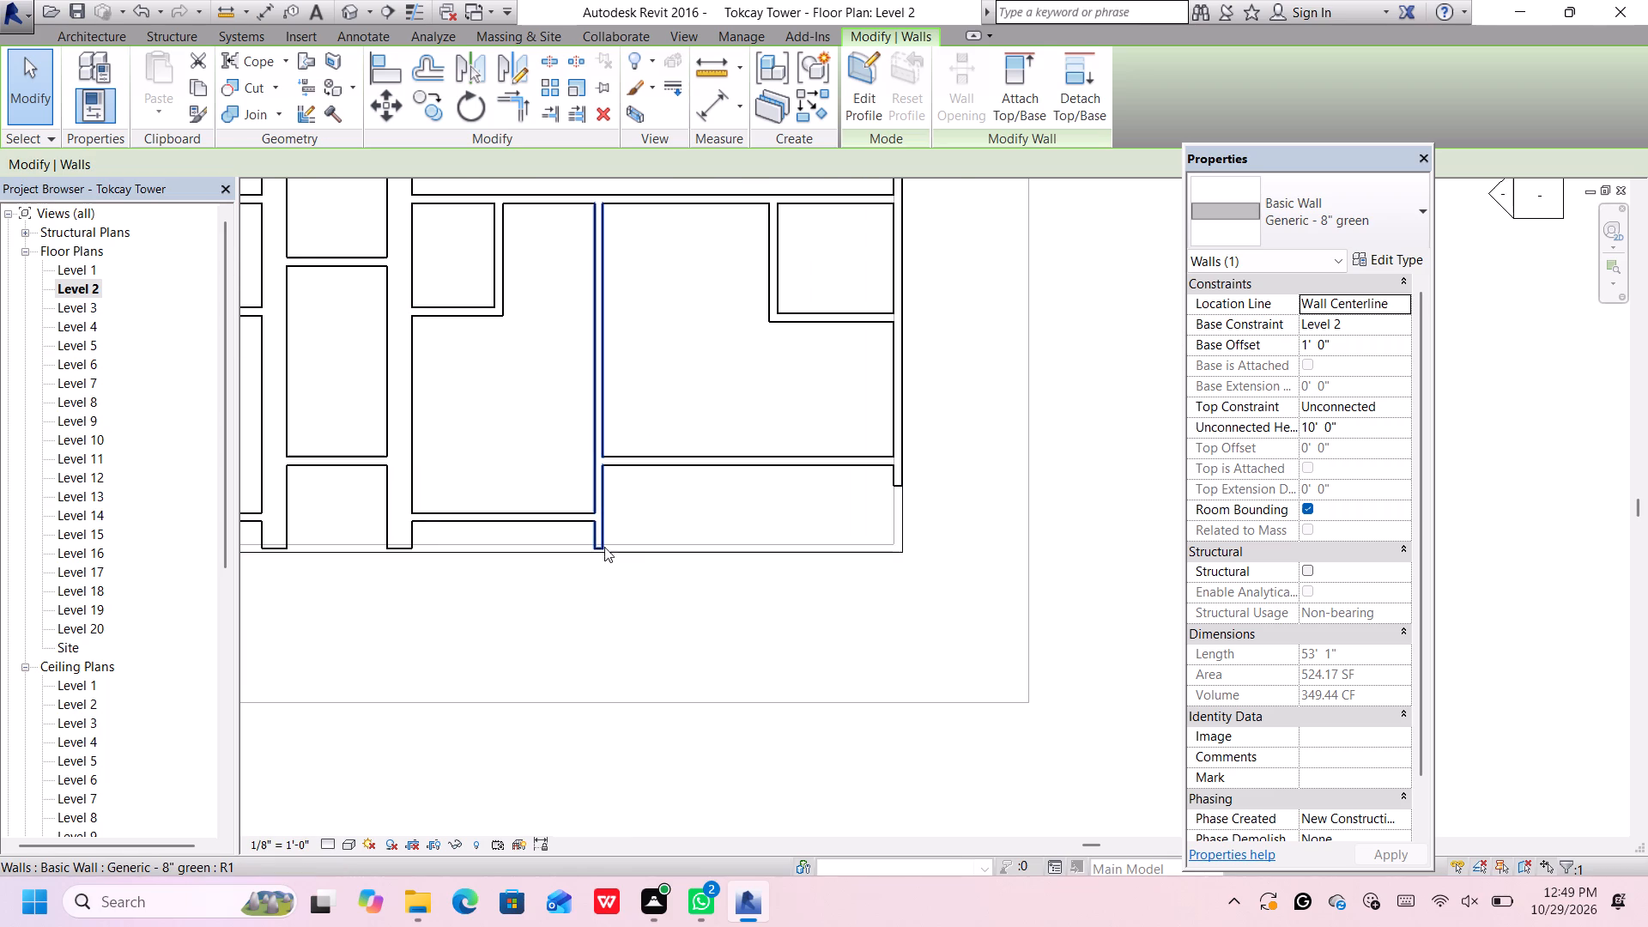
pyautogui.click(599, 530)
pyautogui.scroll(5, 599, 530)
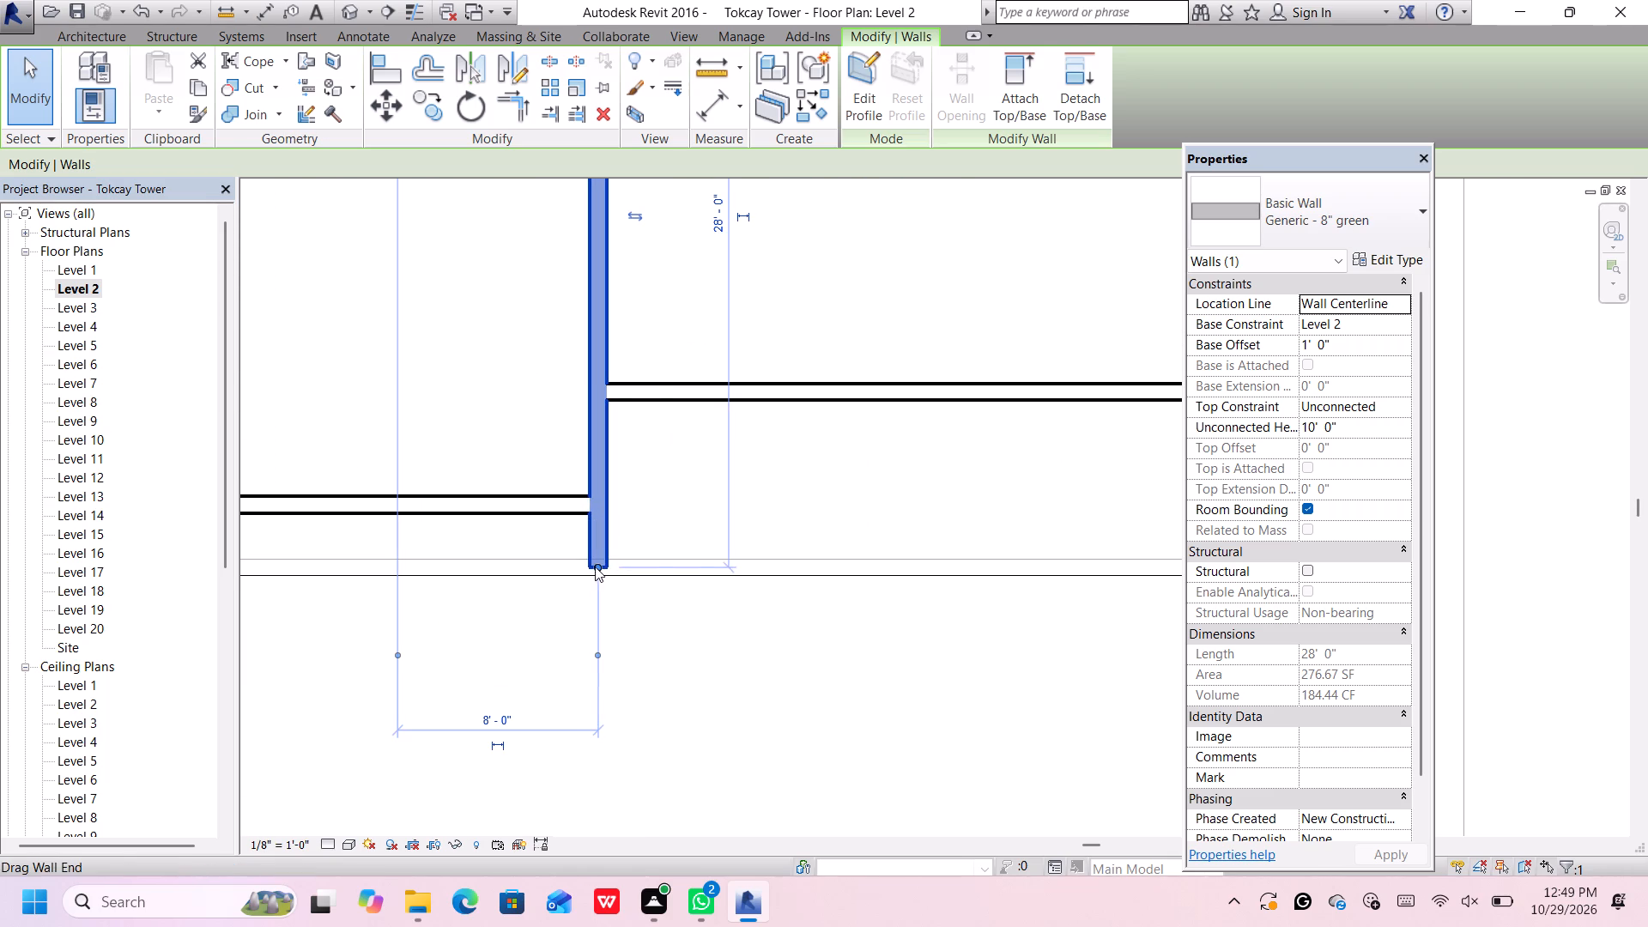
pyautogui.moveTo(596, 567); pyautogui.dragTo(603, 512)
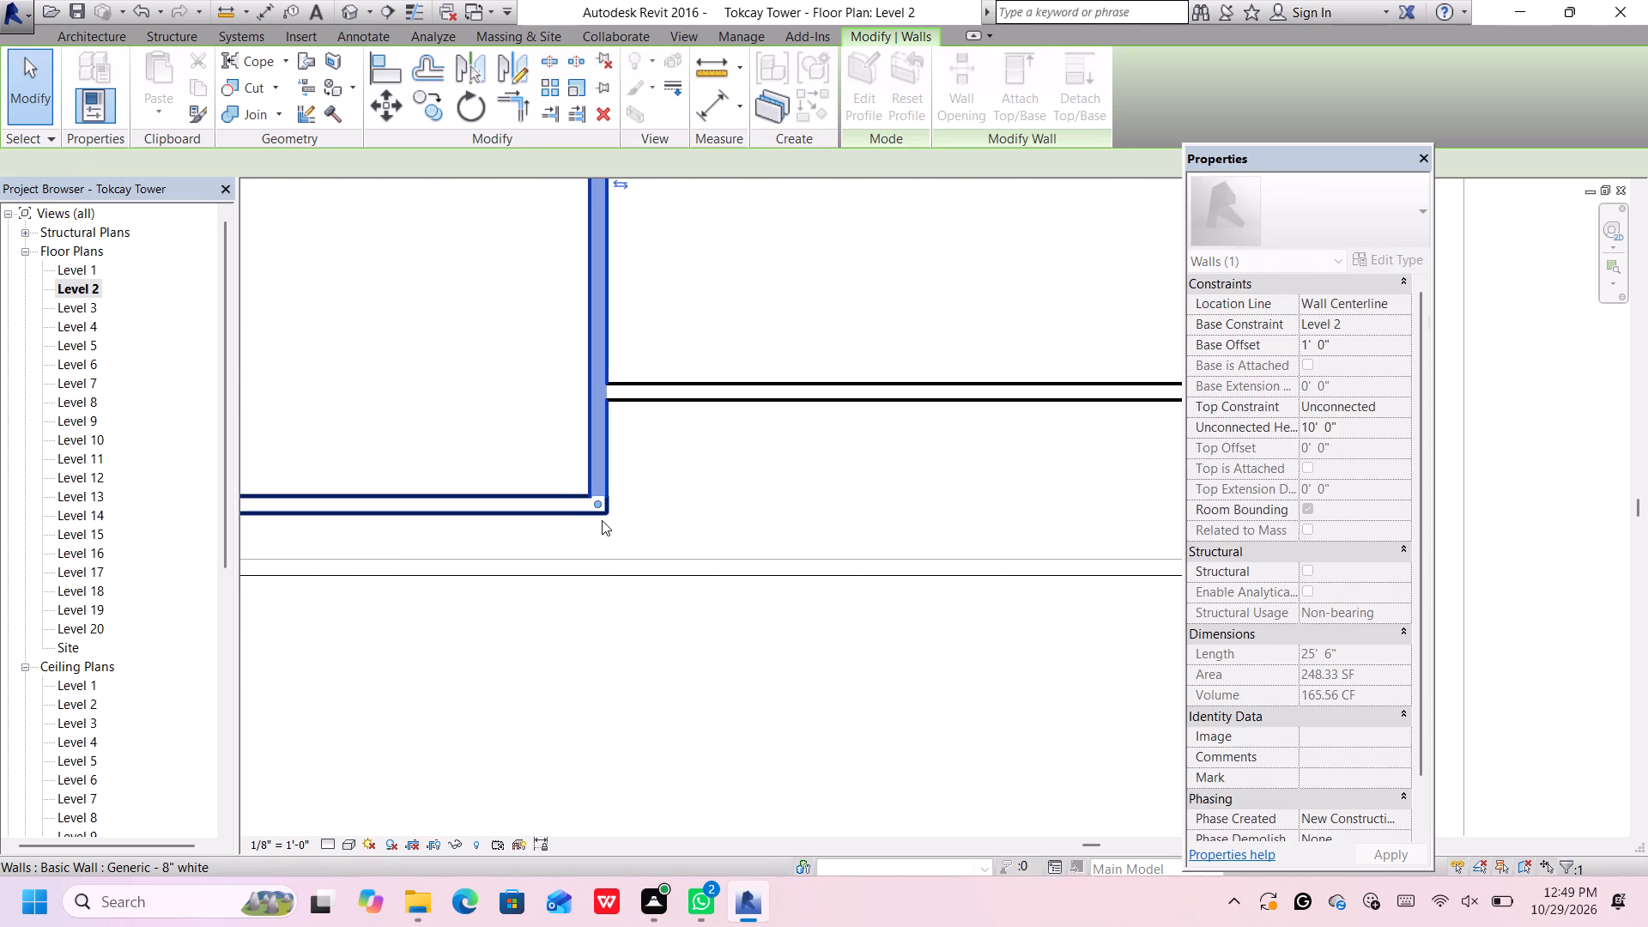
# Pull the front end of the green east exterior wall back to the east unit's front wall, making it 53' 1" long.
pyautogui.scroll(-6, 602, 523)
pyautogui.scroll(4, 862, 474)
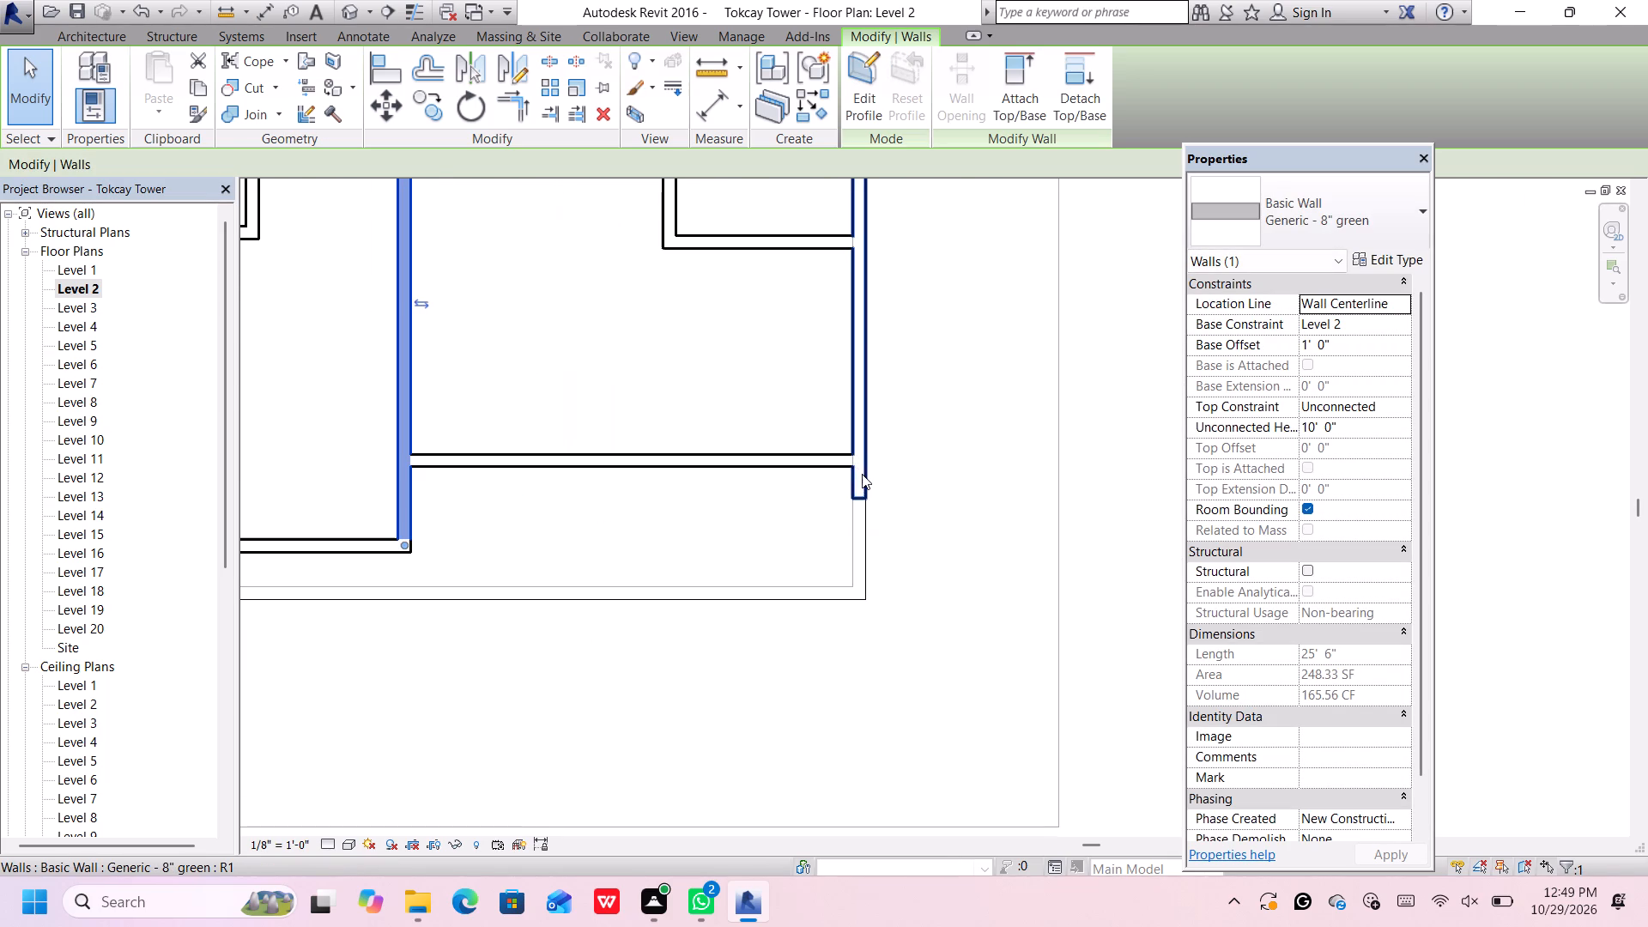
pyautogui.click(861, 475)
pyautogui.scroll(5, 858, 477)
pyautogui.moveTo(856, 512); pyautogui.dragTo(851, 439)
pyautogui.scroll(-7, 852, 455)
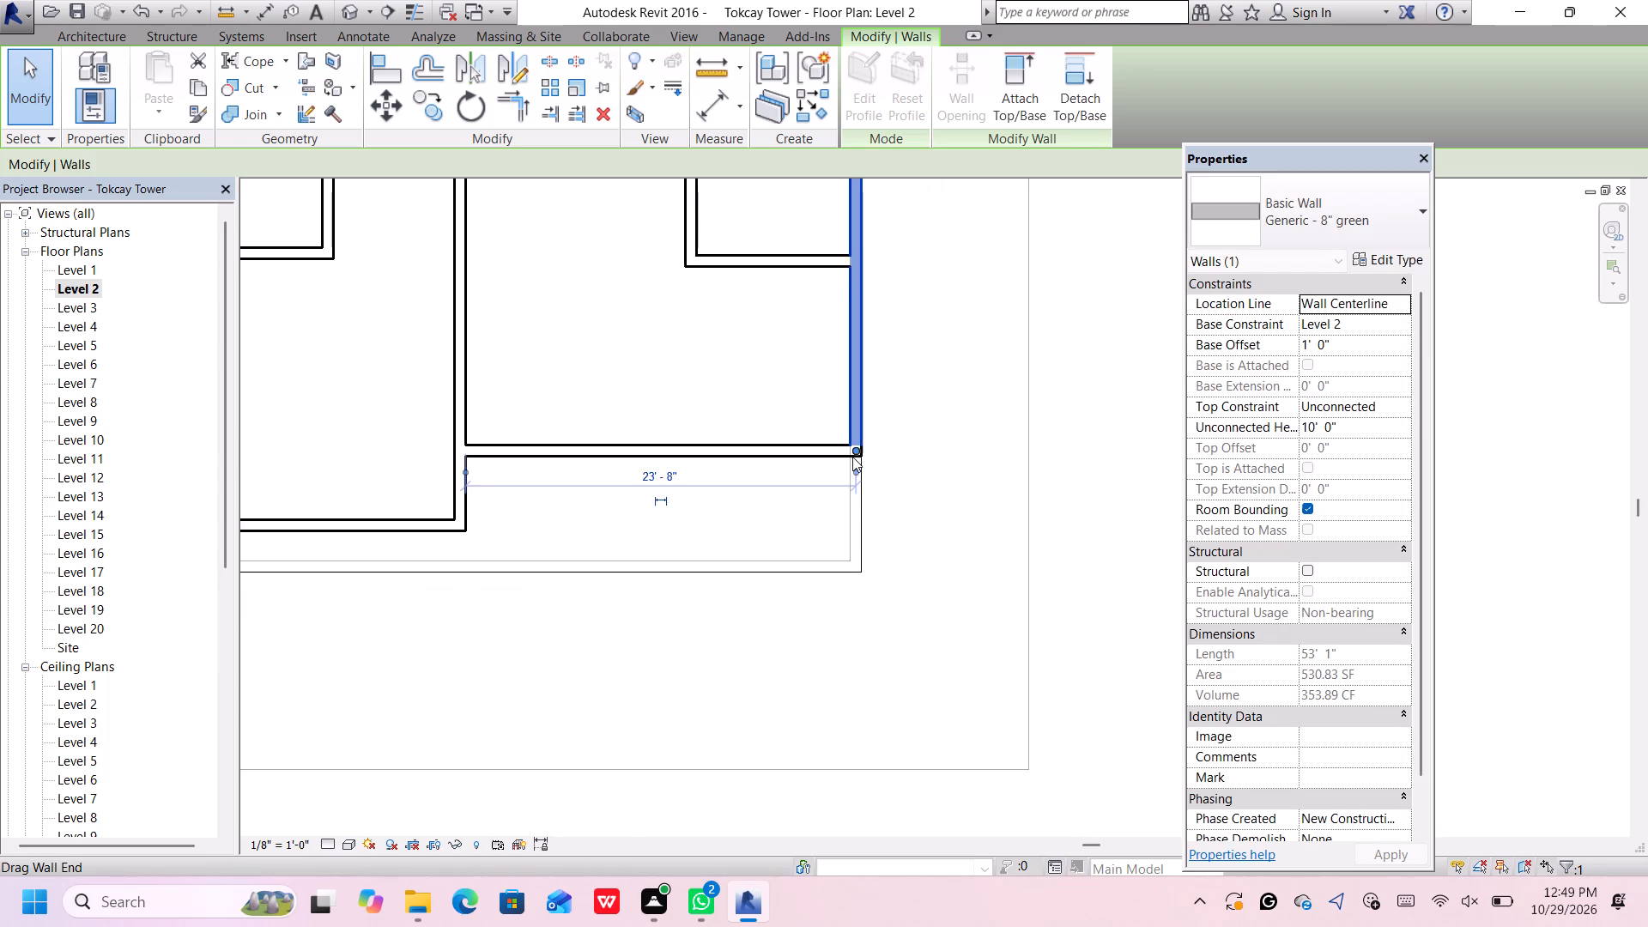
pyautogui.scroll(-9, 852, 457)
pyautogui.click(855, 608)
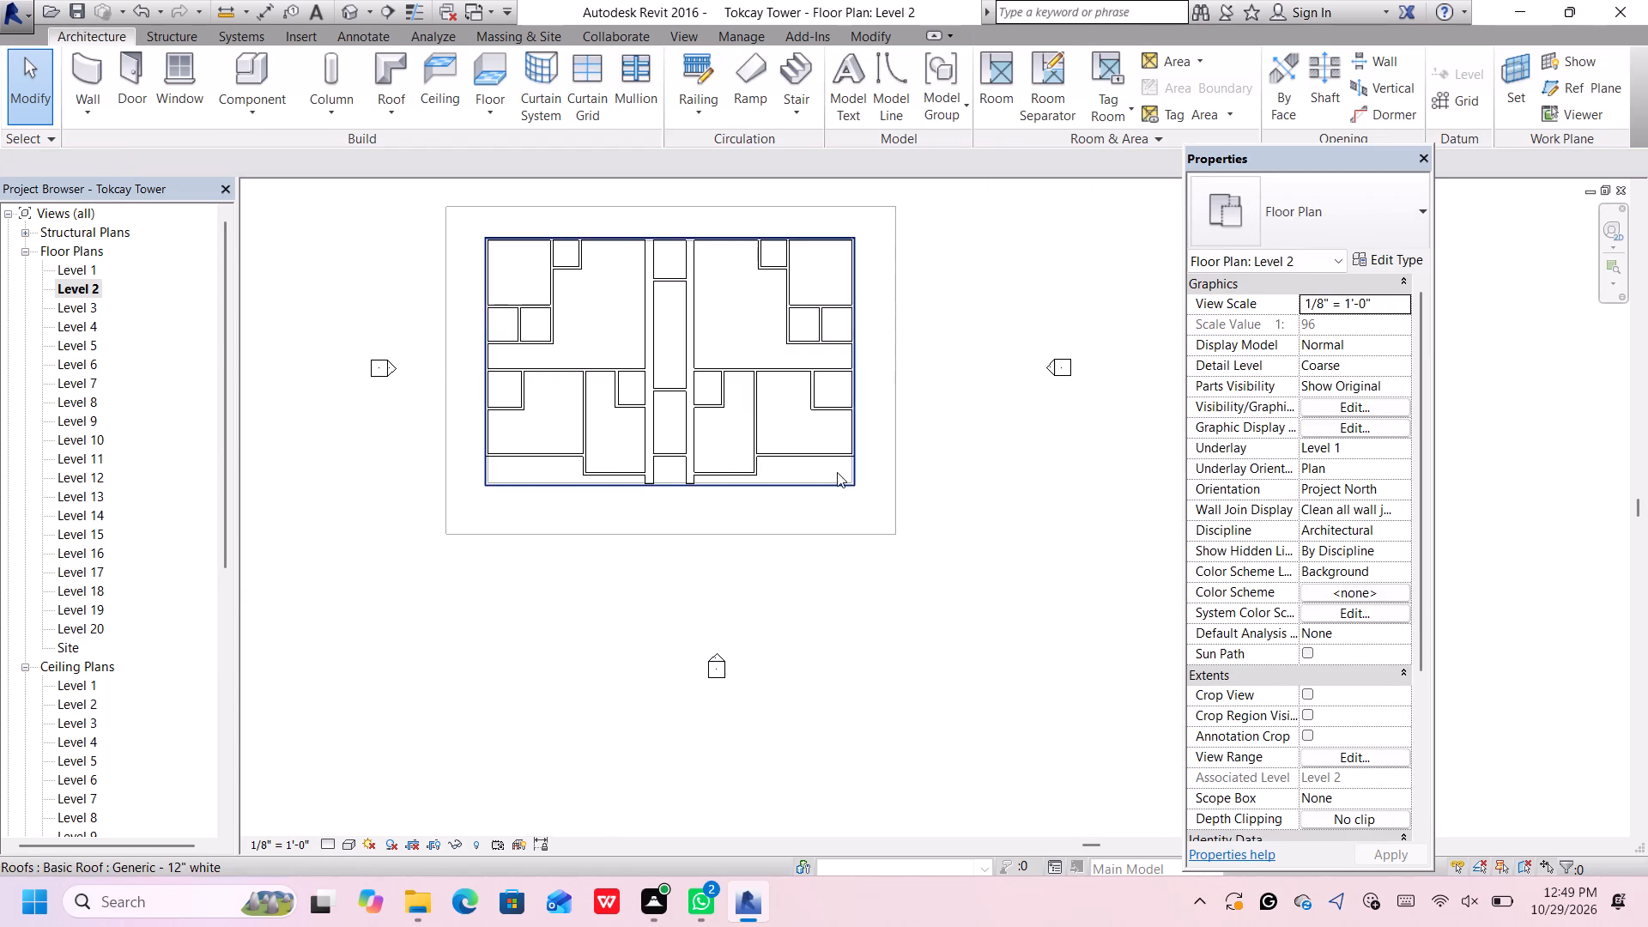
# Examine the reworked wall layout and corner joins across both halves of the Level 2 plan.
pyautogui.scroll(-1, 837, 470)
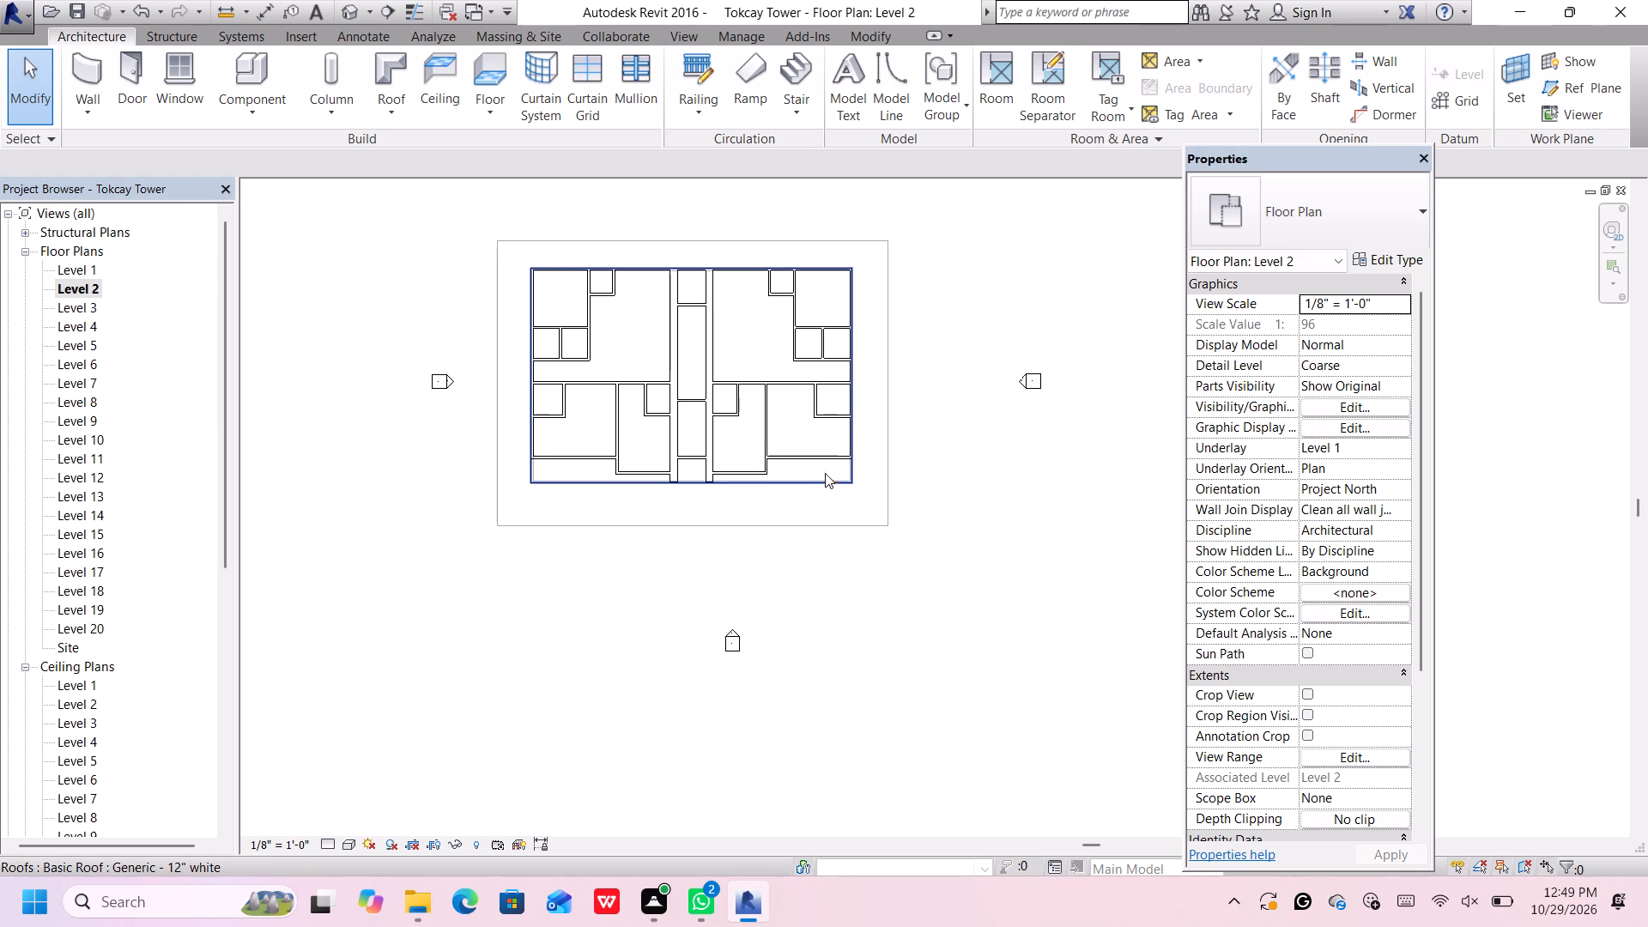
pyautogui.scroll(5, 691, 386)
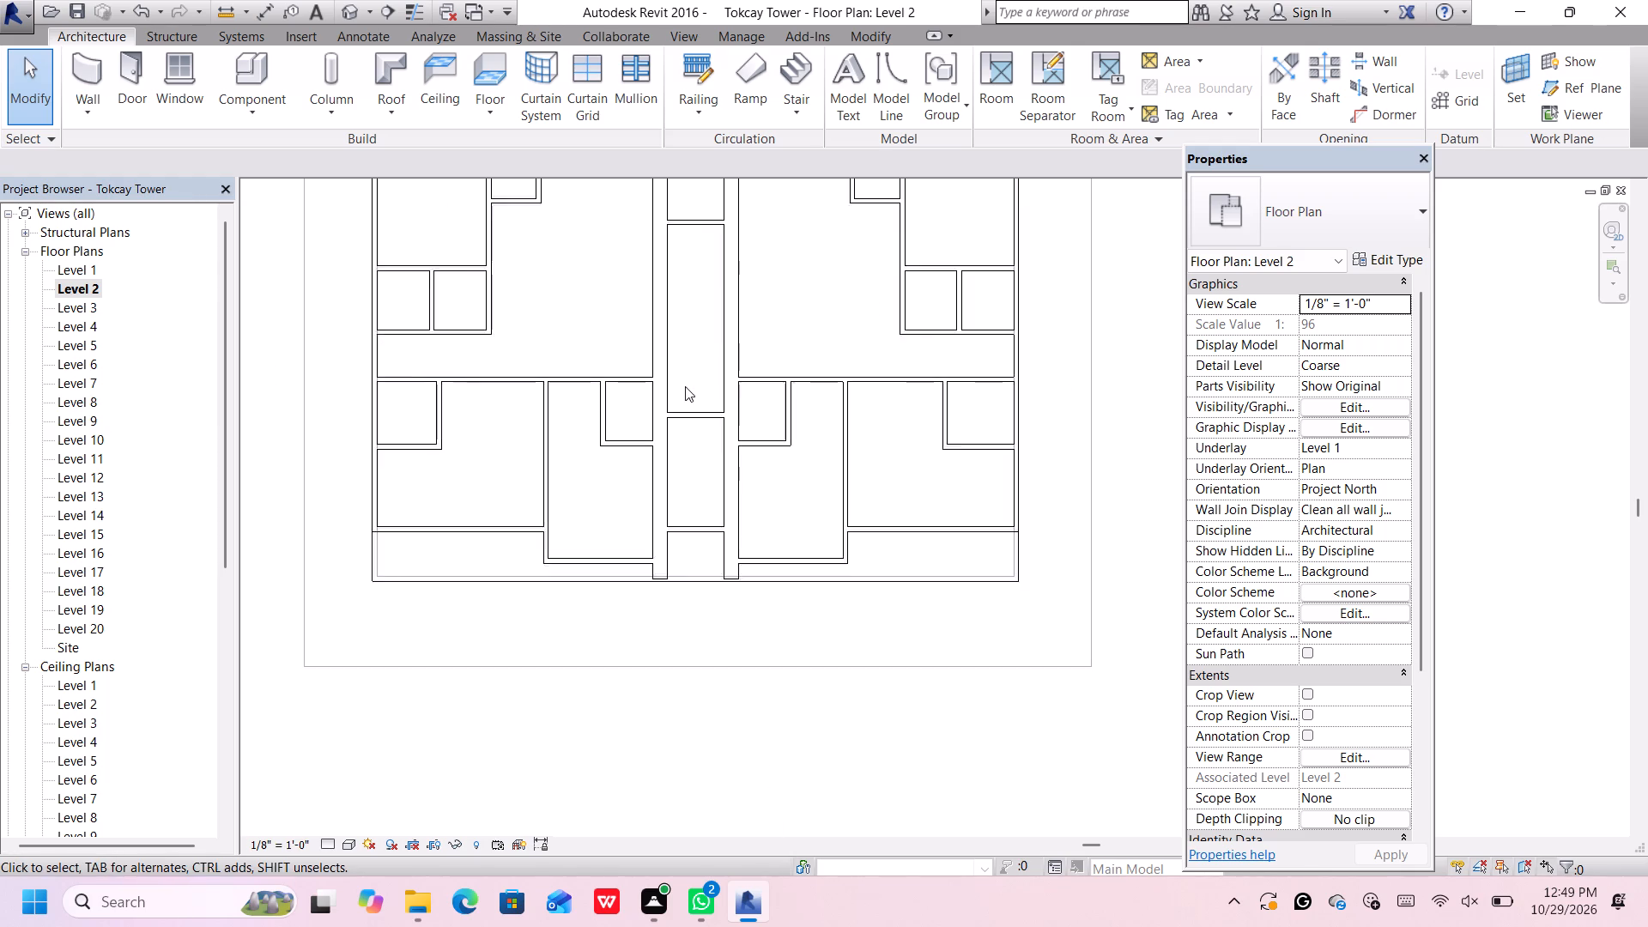
pyautogui.scroll(2, 685, 386)
pyautogui.moveTo(700, 420); pyautogui.dragTo(702, 473, button='middle')
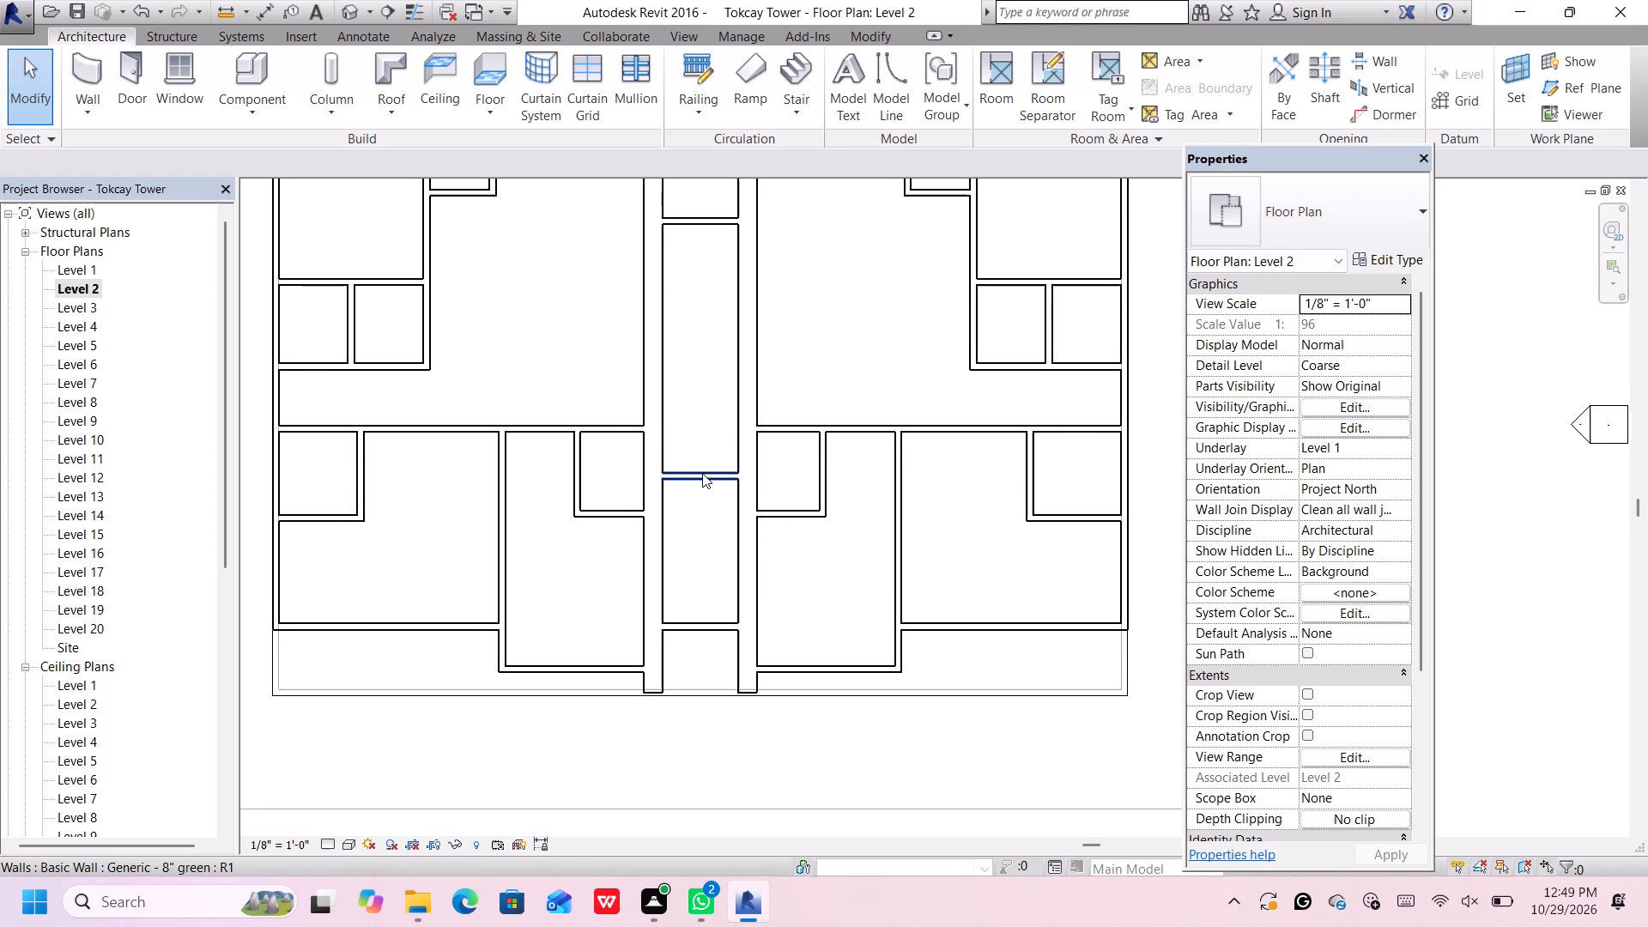
pyautogui.scroll(-1, 702, 471)
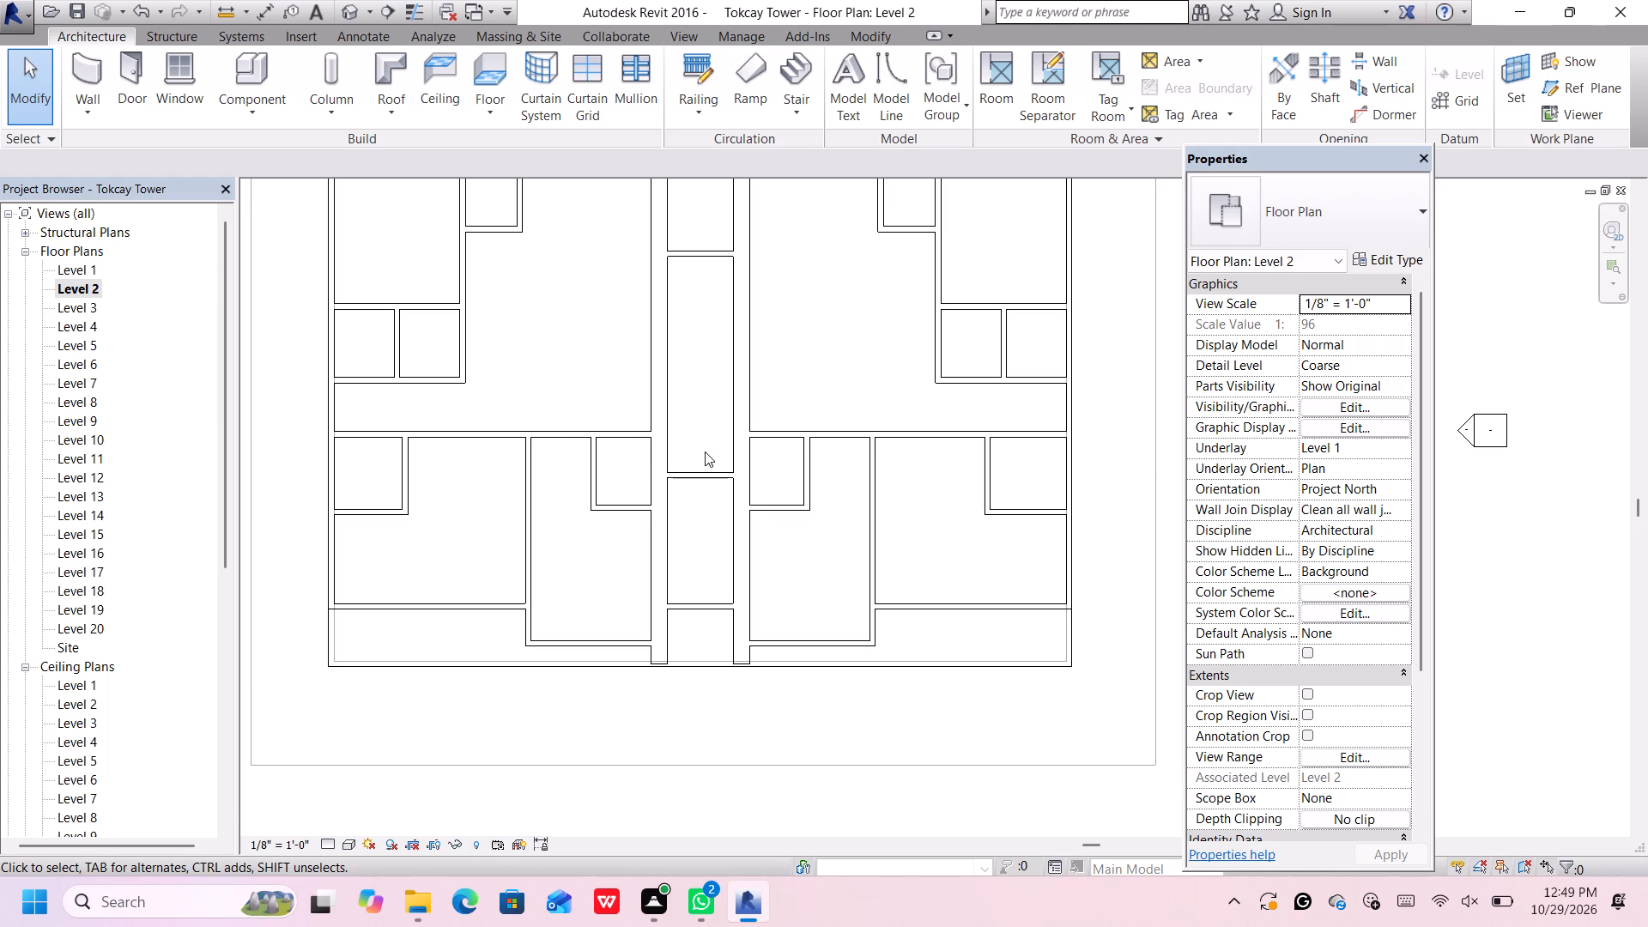
pyautogui.scroll(-1, 698, 441)
pyautogui.moveTo(698, 445); pyautogui.dragTo(709, 506, button='middle')
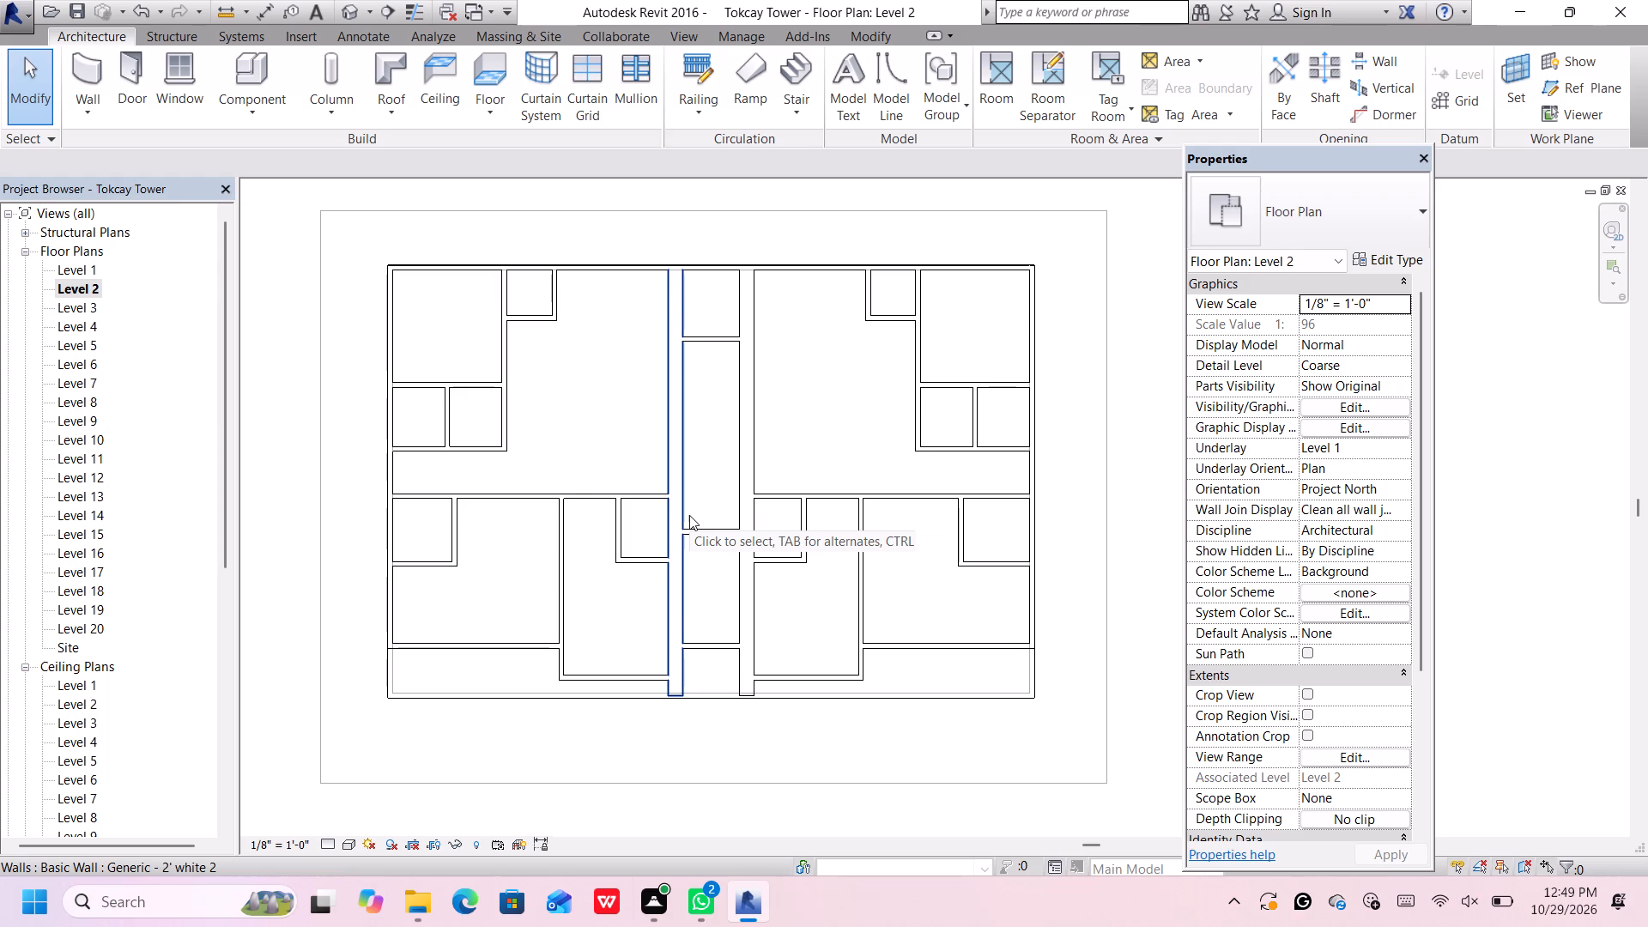
pyautogui.scroll(-4, 689, 515)
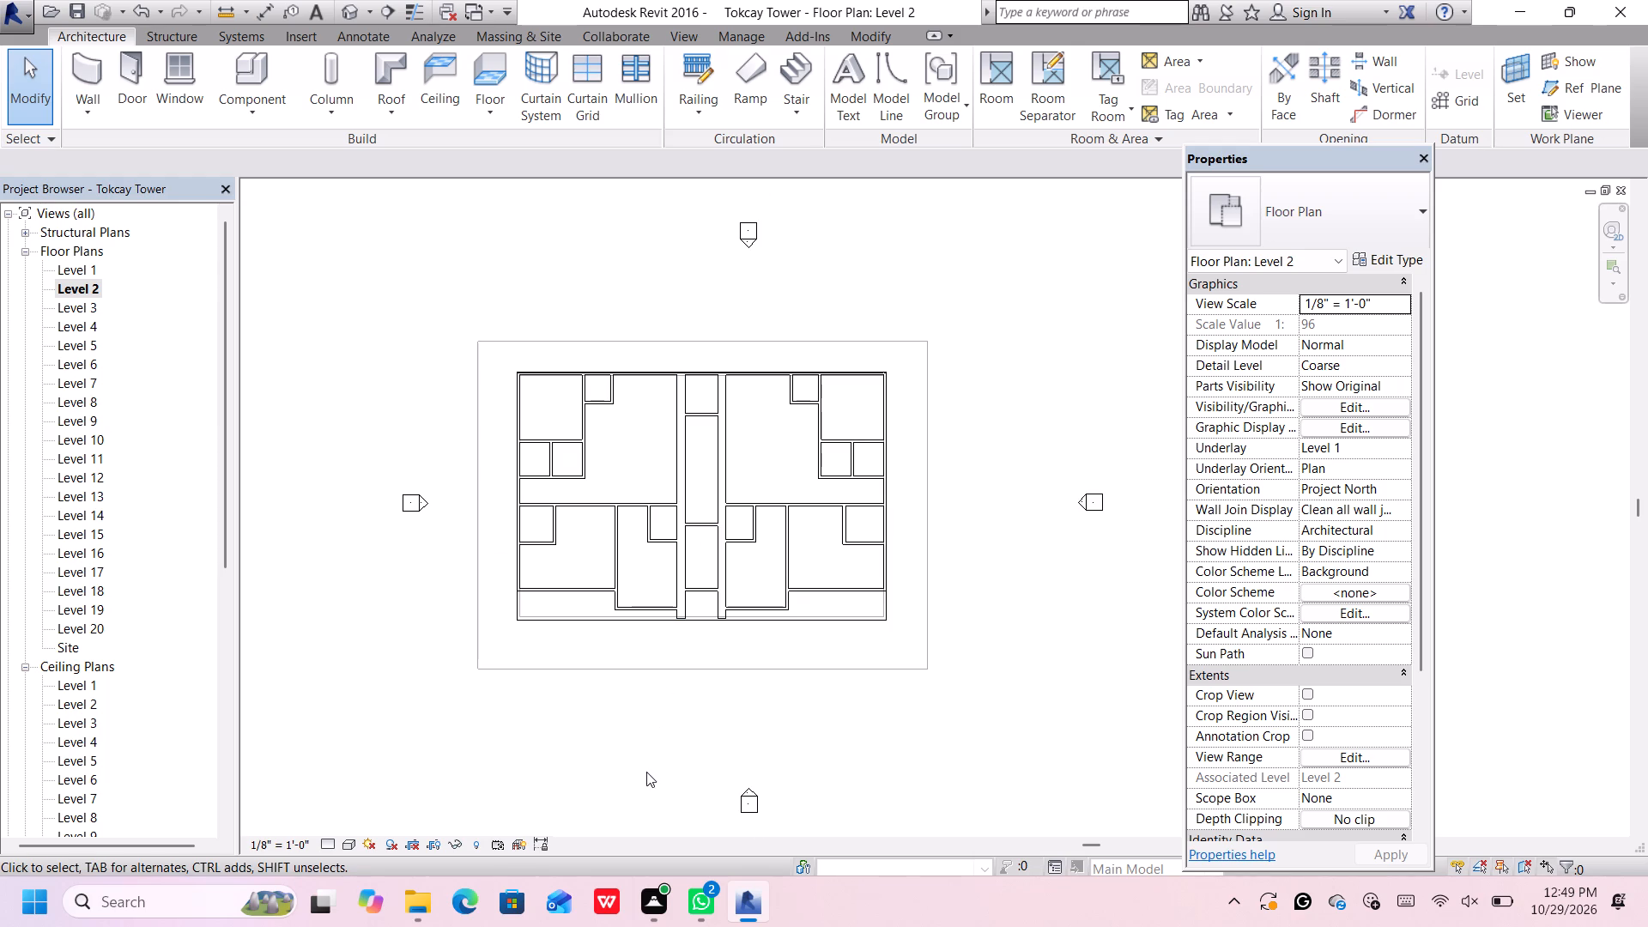
pyautogui.scroll(6, 631, 428)
pyautogui.scroll(-5, 631, 428)
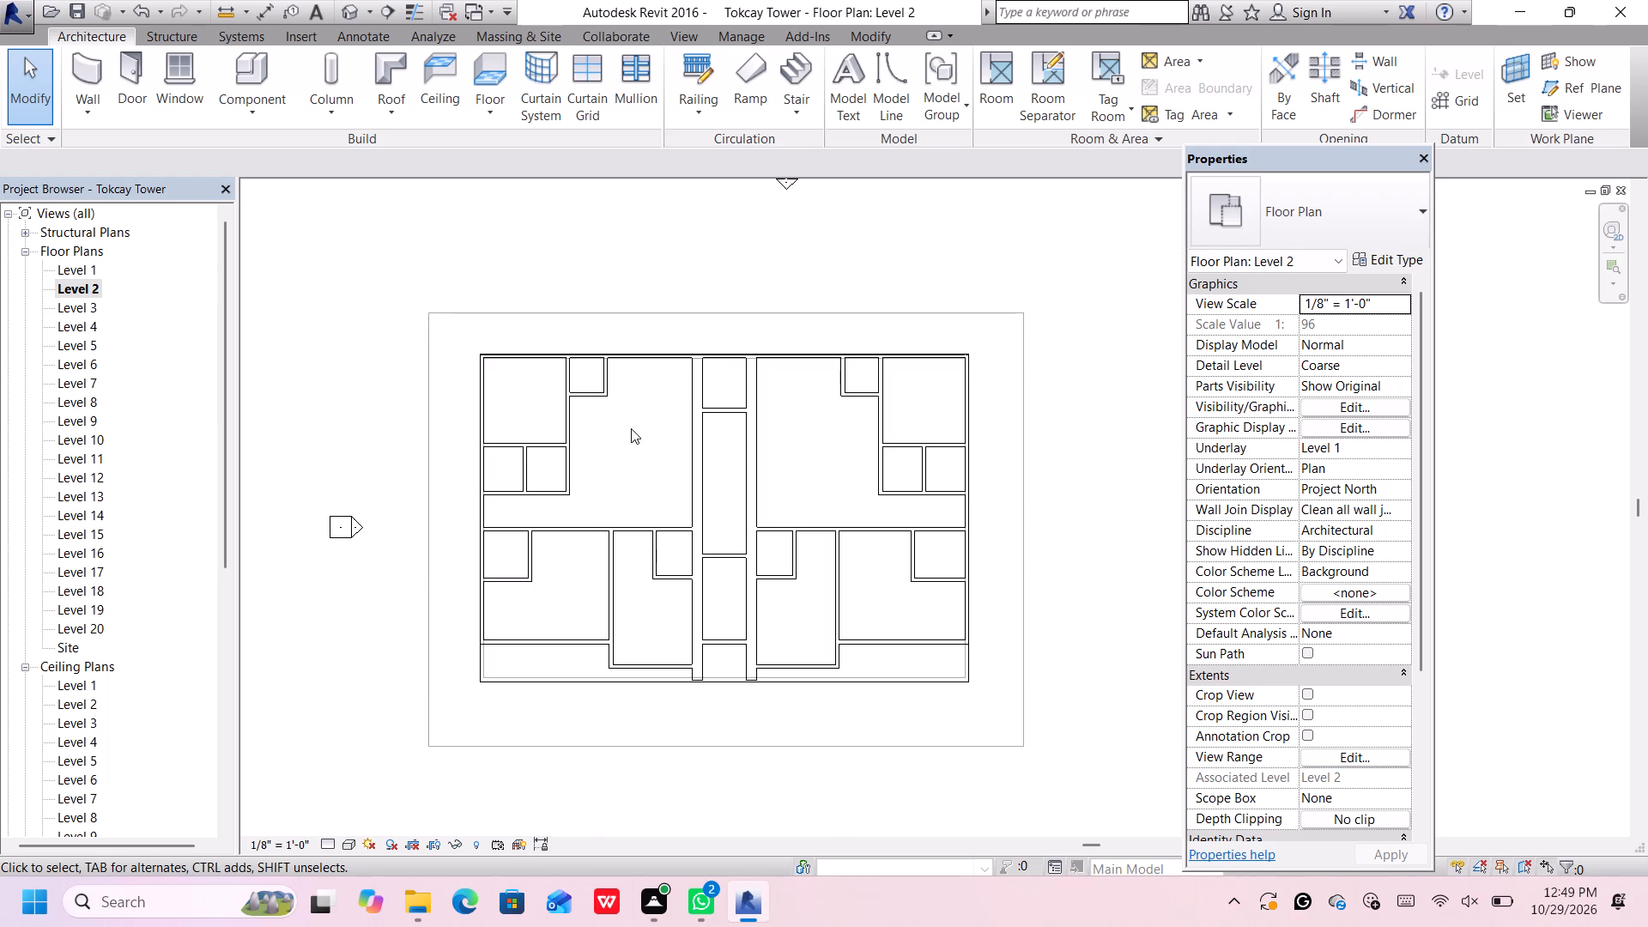
pyautogui.scroll(5, 755, 519)
pyautogui.scroll(-2, 760, 529)
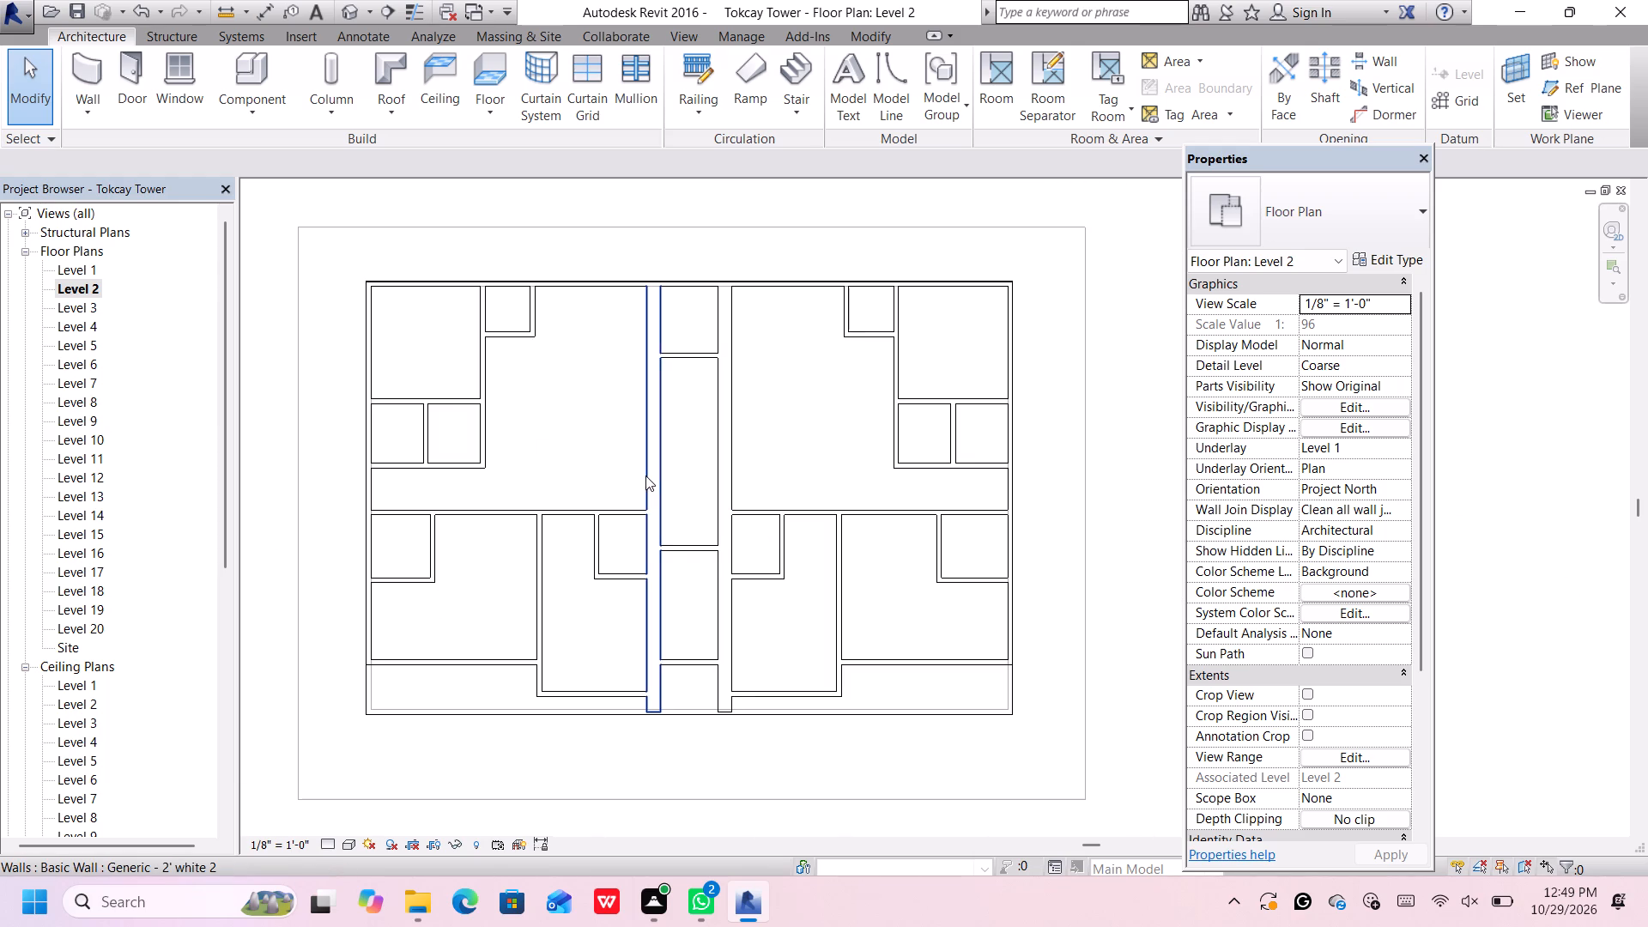
pyautogui.scroll(3, 881, 488)
pyautogui.scroll(-1, 885, 481)
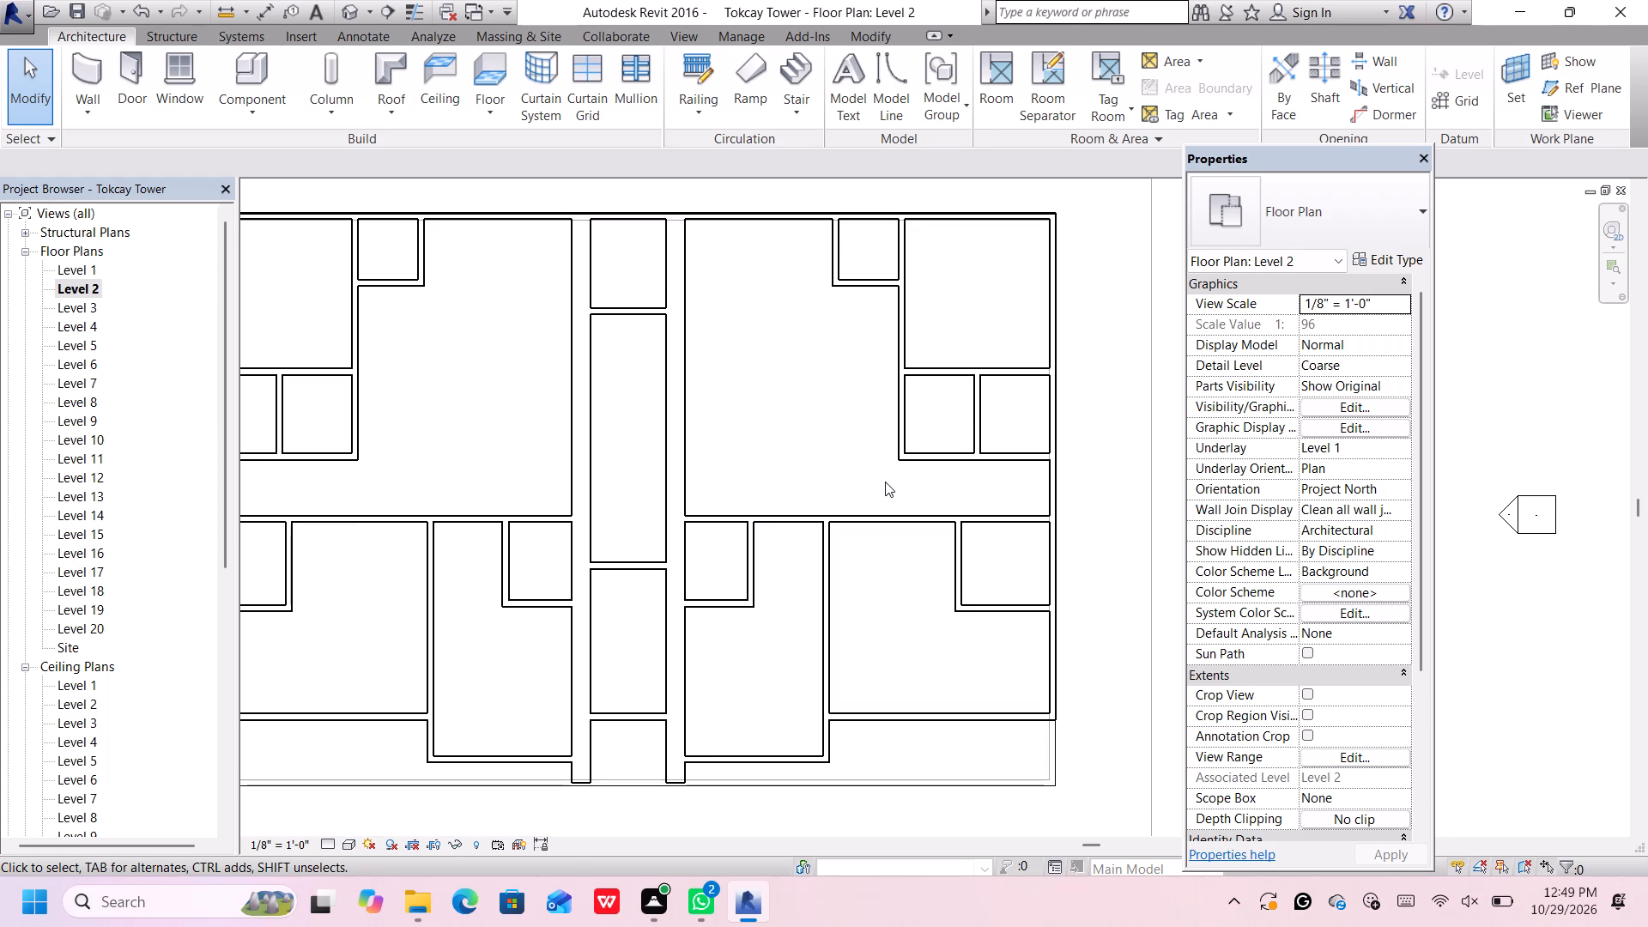
pyautogui.moveTo(885, 486); pyautogui.dragTo(953, 550, button='middle')
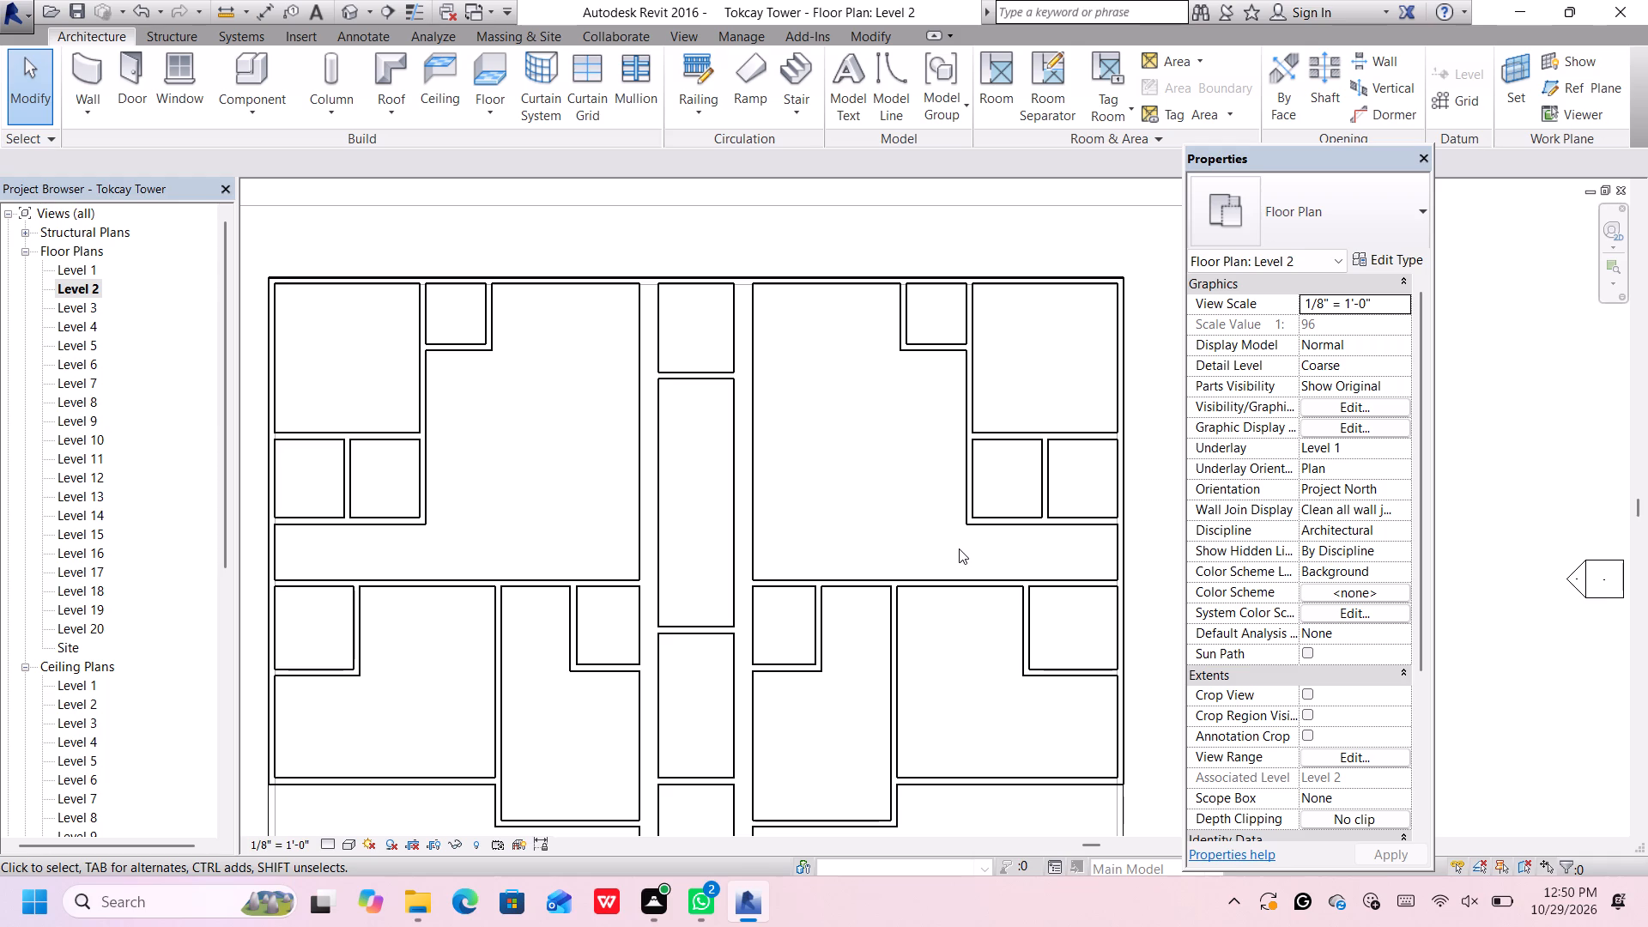
pyautogui.scroll(1, 959, 548)
pyautogui.scroll(-1, 960, 547)
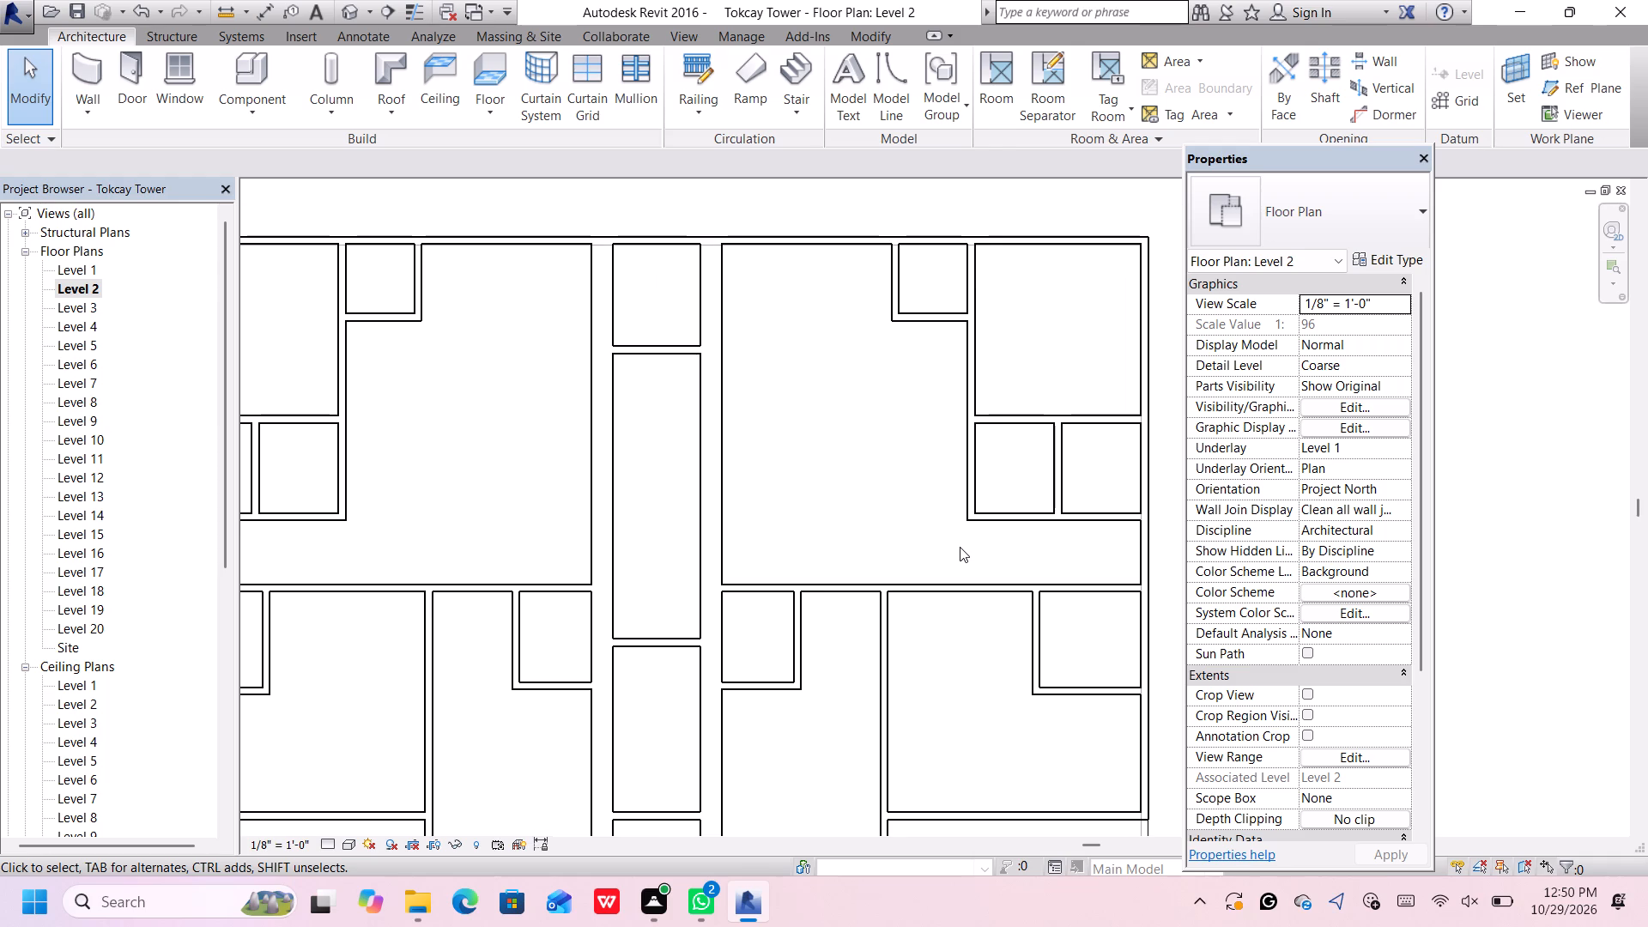
pyautogui.scroll(-3, 960, 547)
pyautogui.moveTo(994, 679); pyautogui.dragTo(994, 598, button='middle')
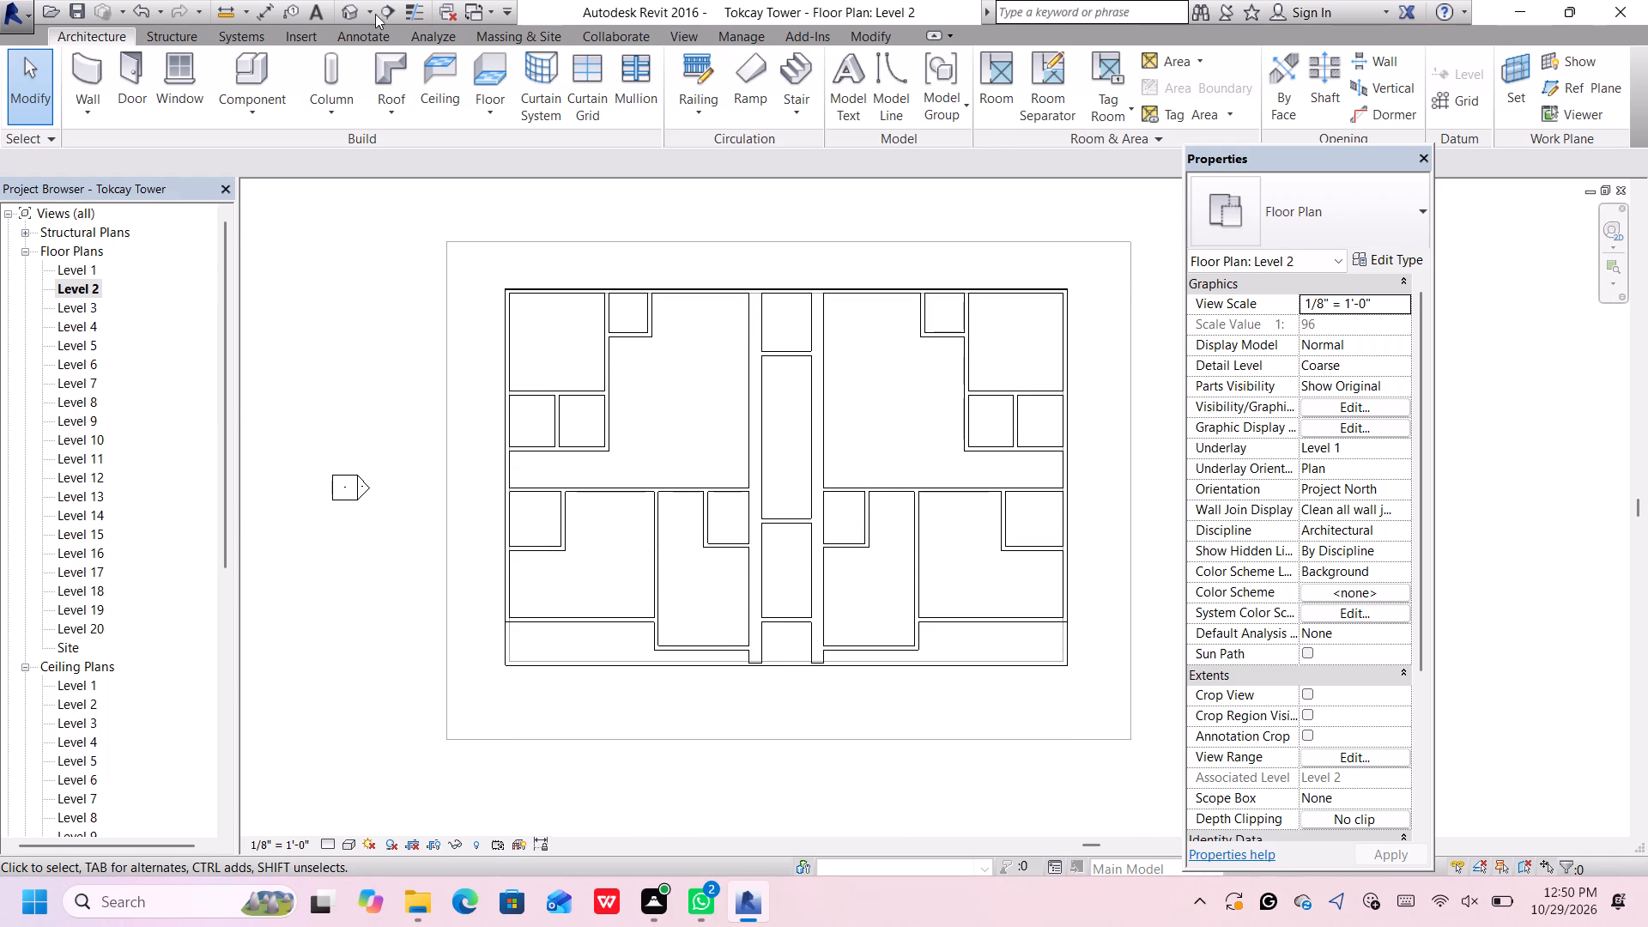
# In the 3D view, set the base offset to 1' for the 8' white front wall of the small room beside the core, east half.
pyautogui.click(353, 12)
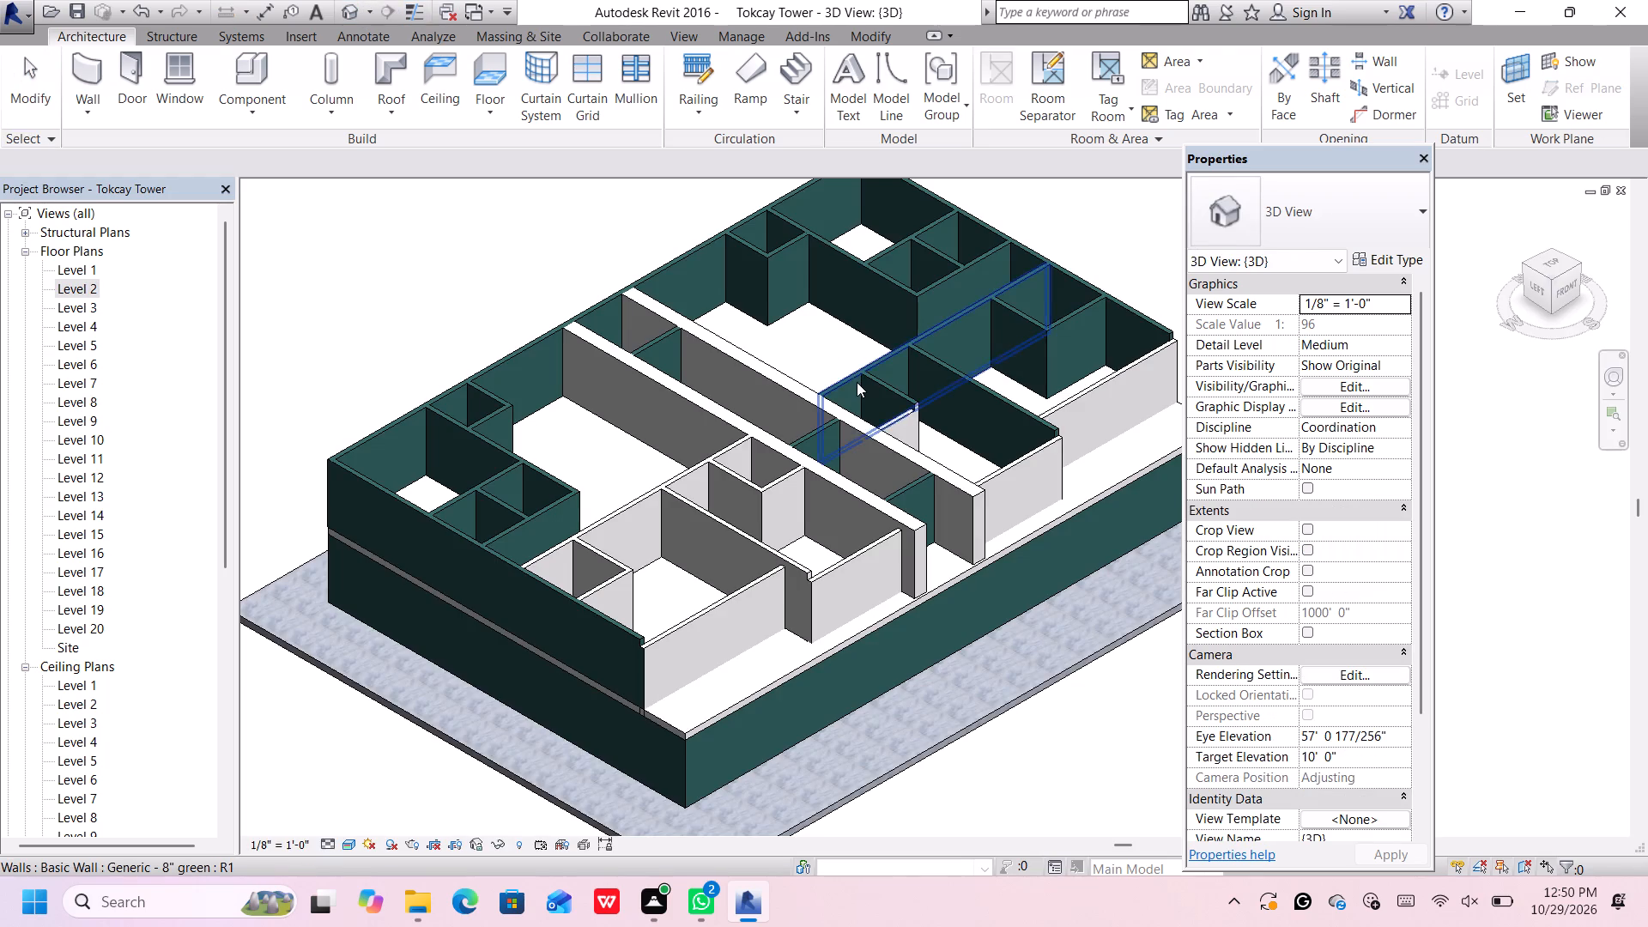
pyautogui.scroll(-2, 855, 385)
pyautogui.scroll(5, 936, 407)
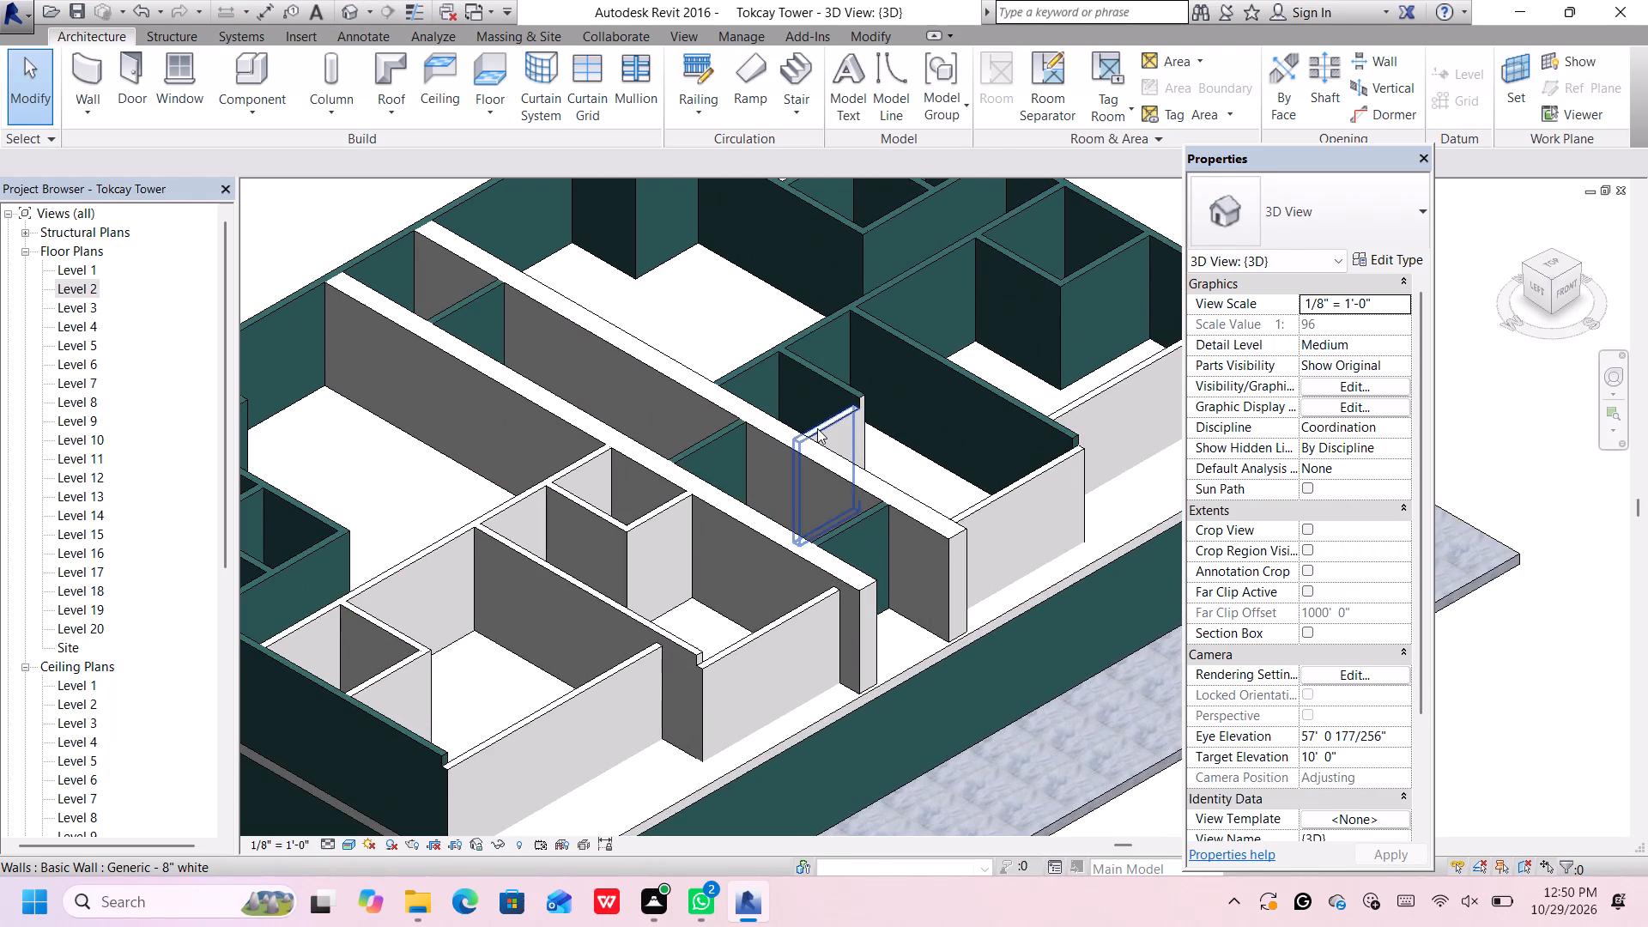
pyautogui.scroll(4, 818, 428)
pyautogui.click(821, 425)
pyautogui.scroll(-5, 821, 425)
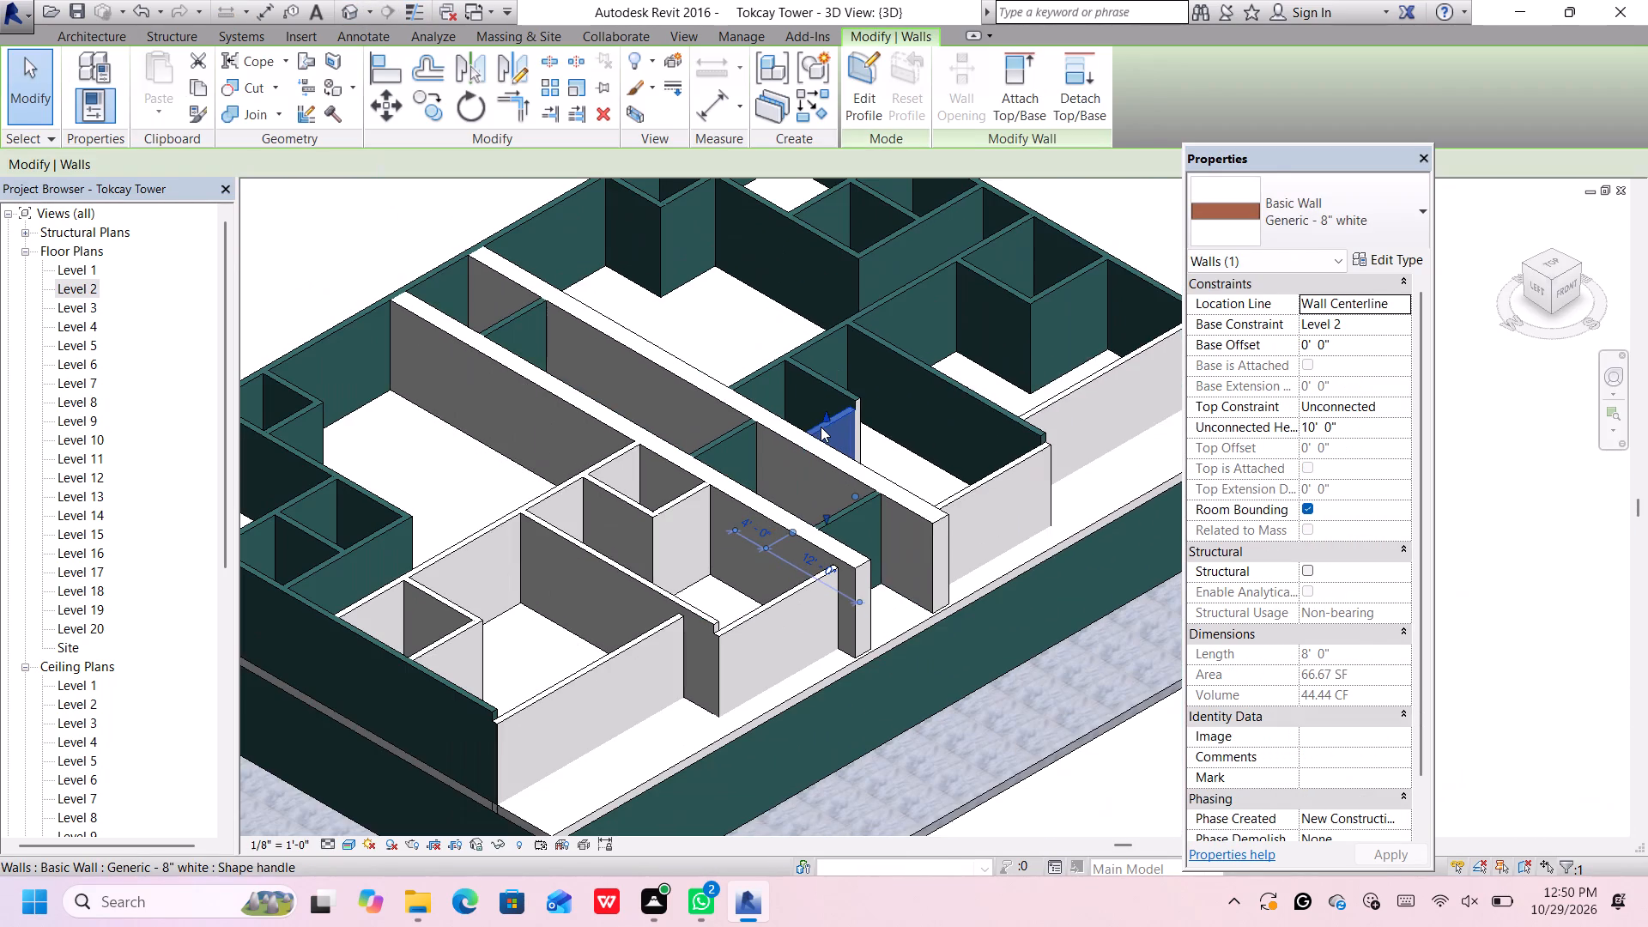
pyautogui.click(1346, 342)
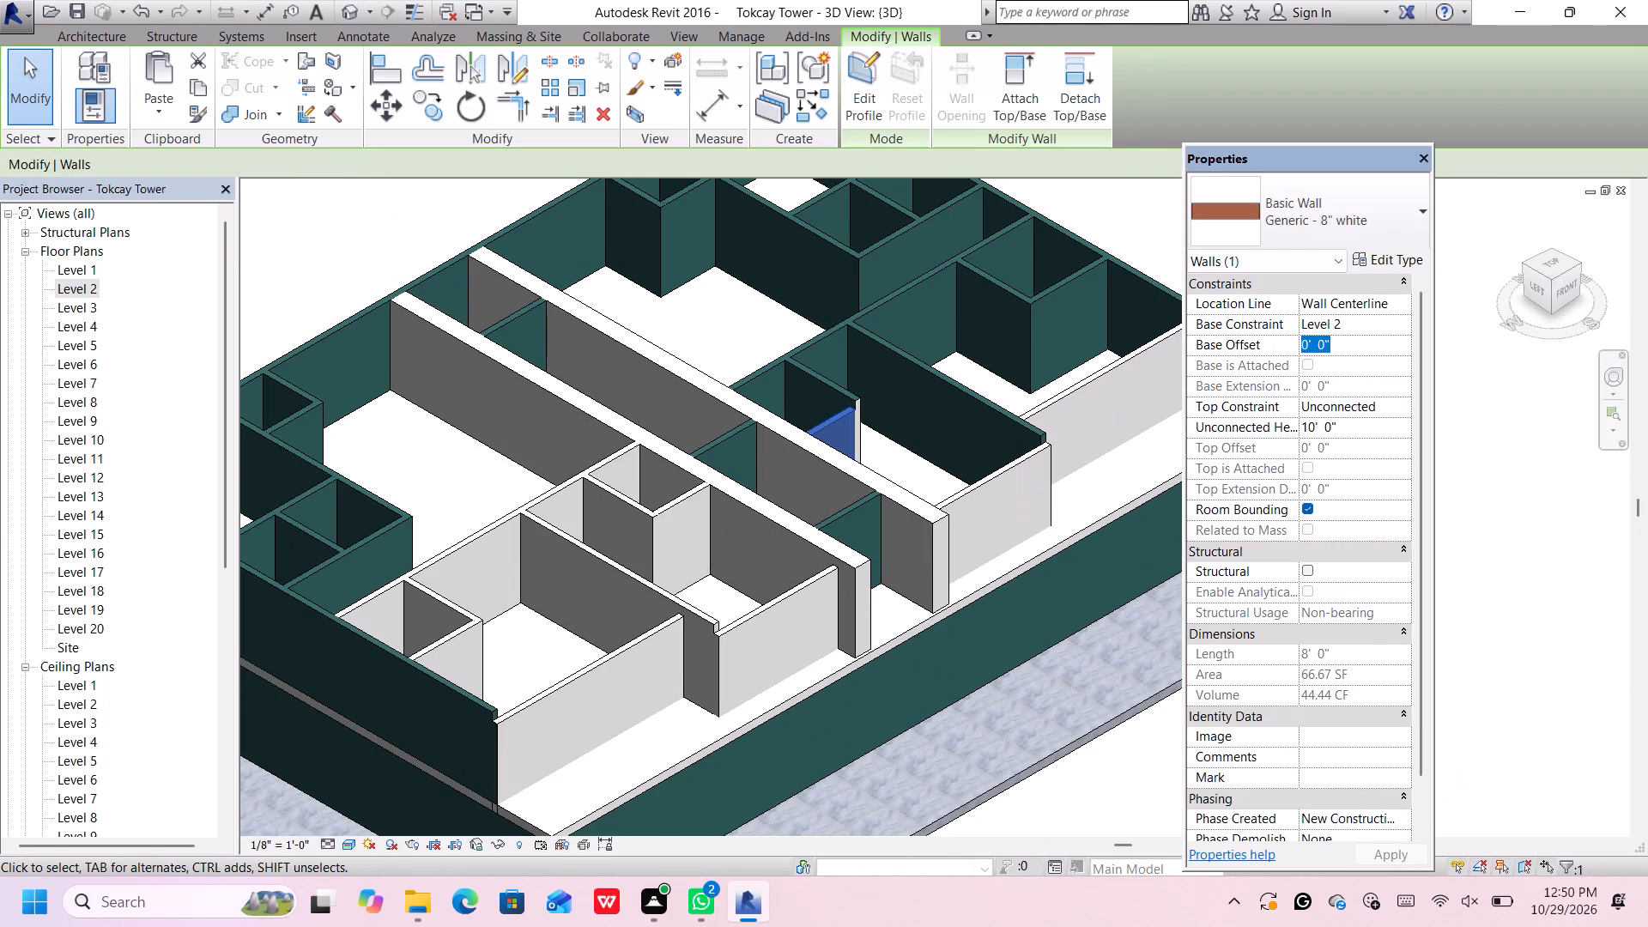
pyautogui.press('BackSpace')
pyautogui.write("1'")
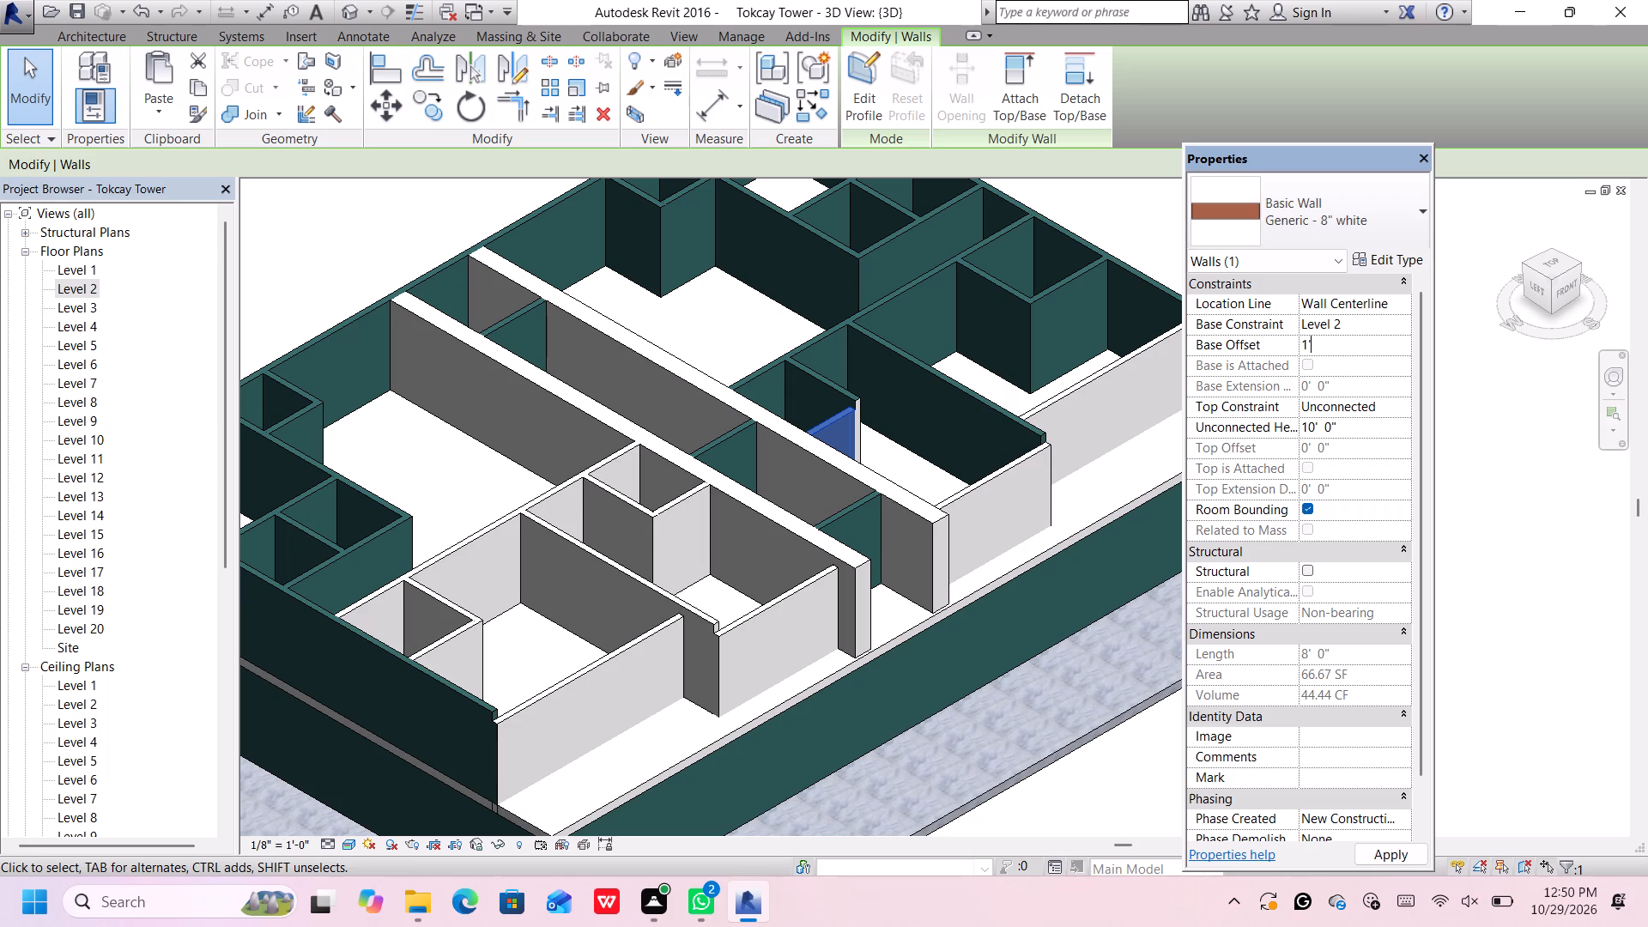
pyautogui.press('Return')
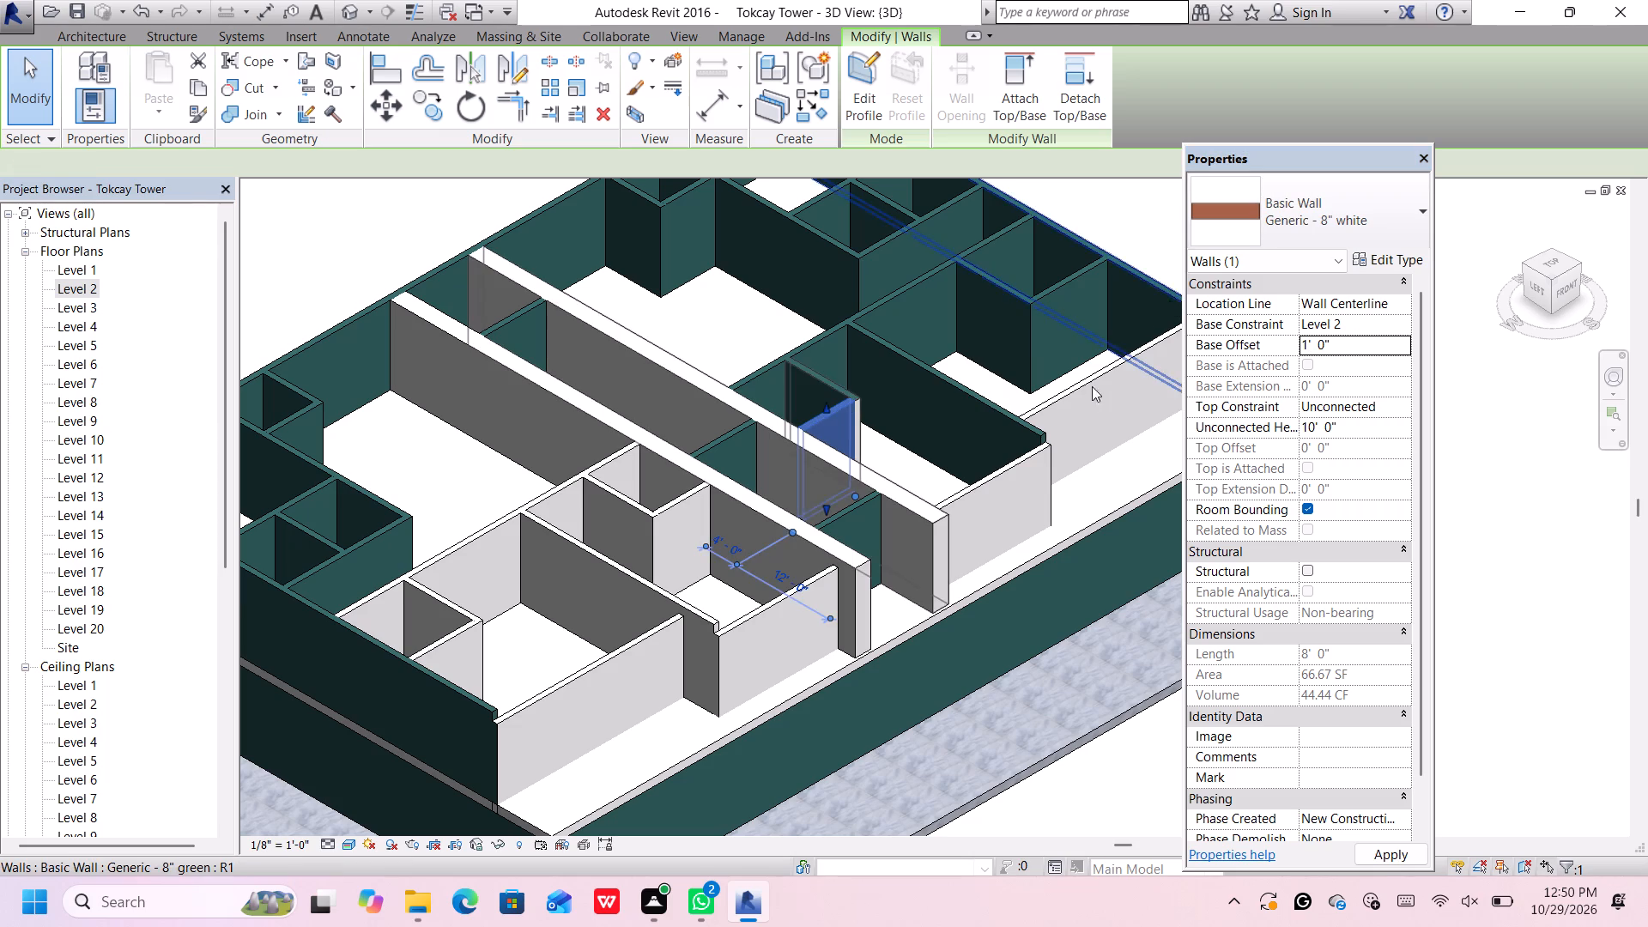
# Set the base offset of the 16' white front wall next to the core in the east half to 1'.
pyautogui.scroll(-4, 1027, 434)
pyautogui.scroll(5, 1028, 437)
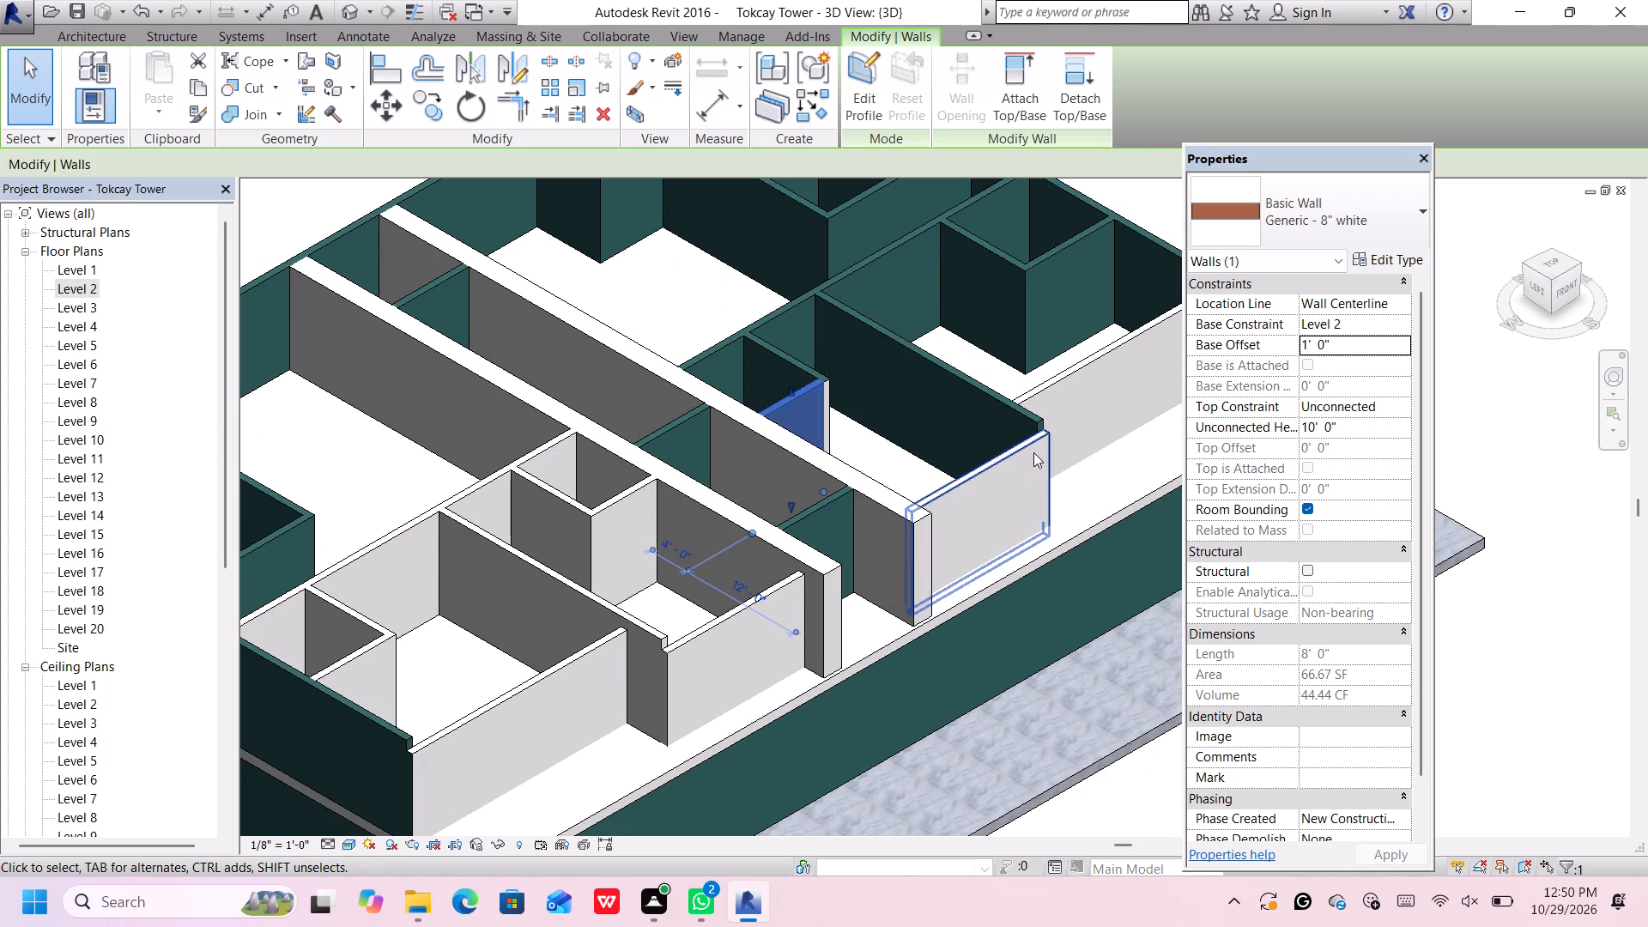
pyautogui.click(1033, 449)
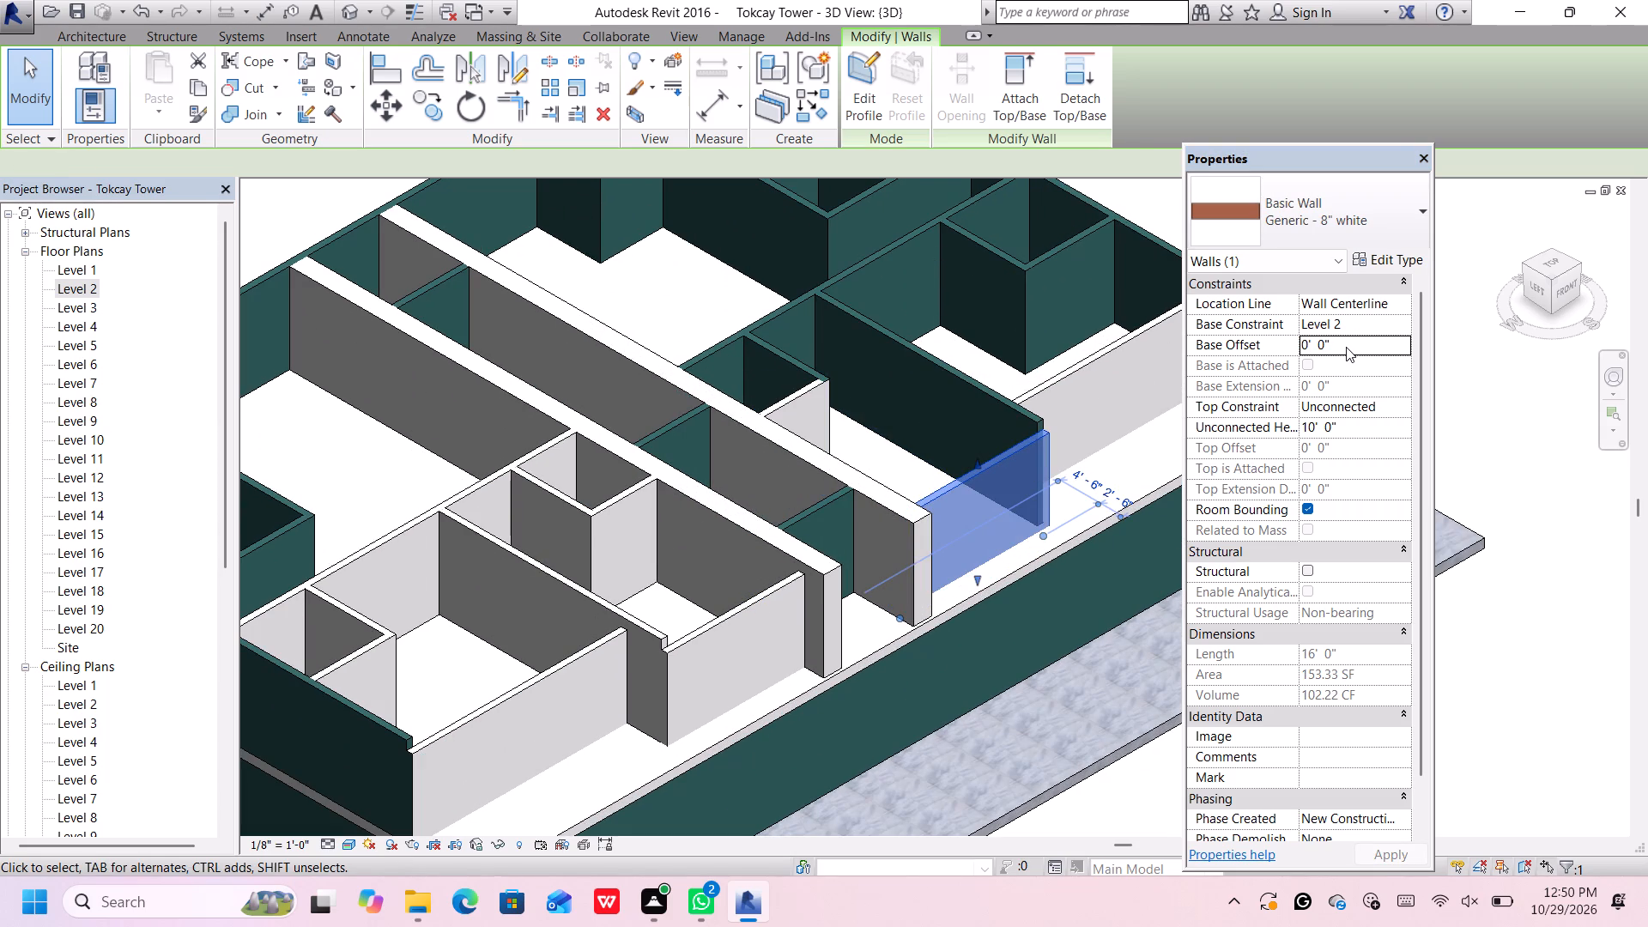
pyautogui.click(1346, 348)
pyautogui.press('BackSpace')
pyautogui.write("1'")
pyautogui.press('Return')
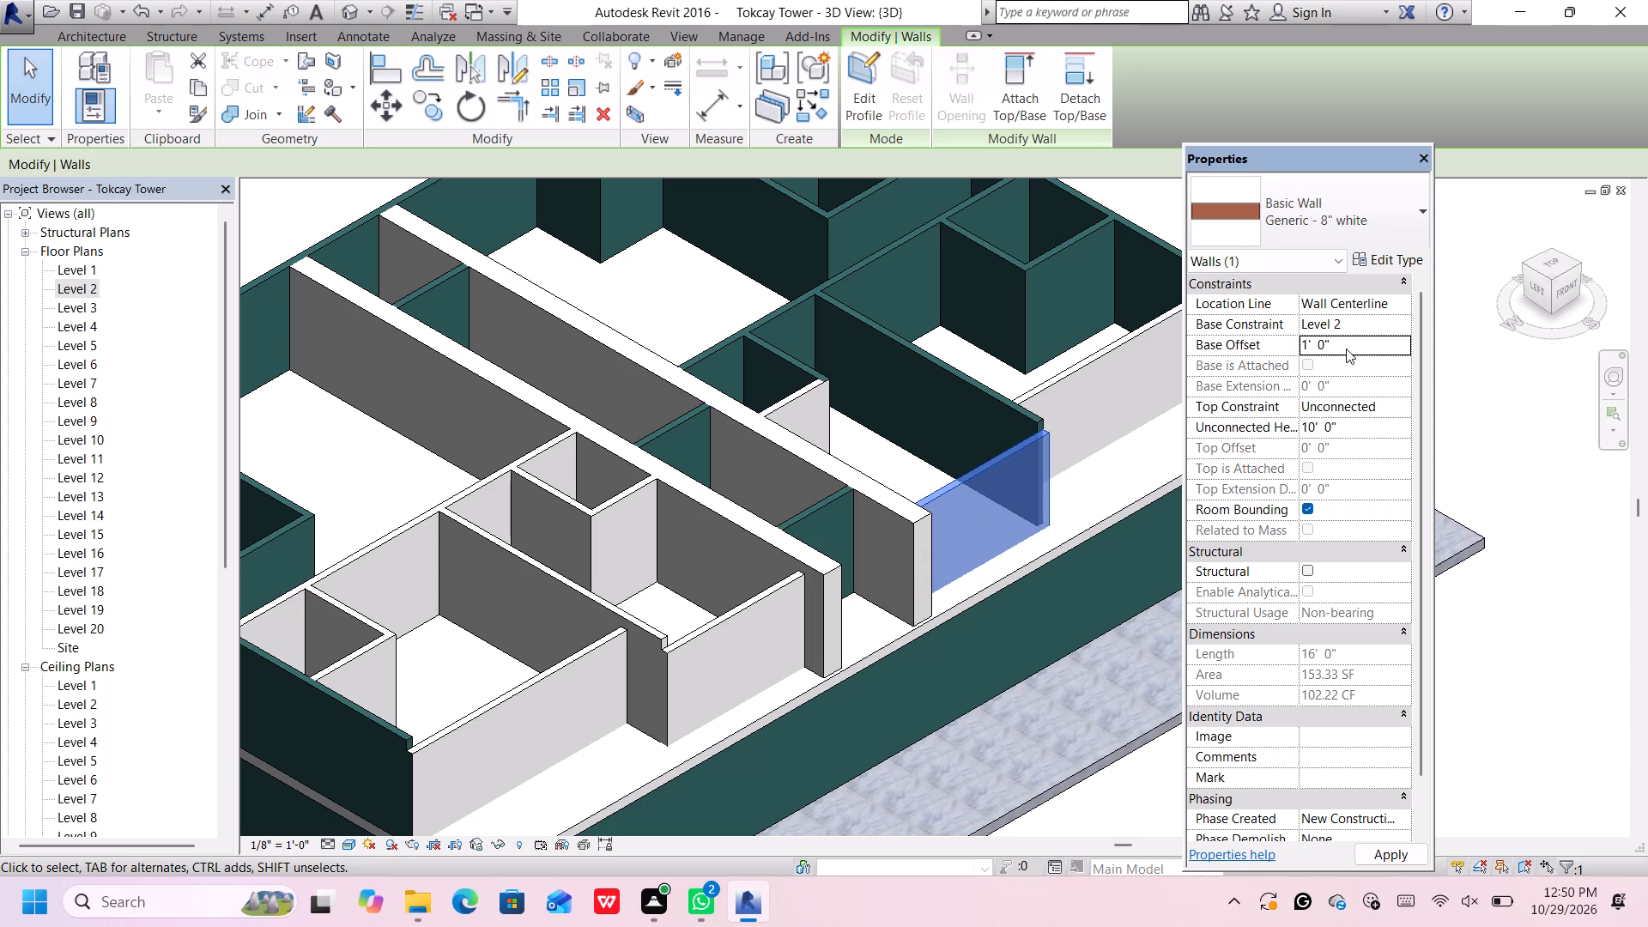
pyautogui.scroll(-3, 1003, 506)
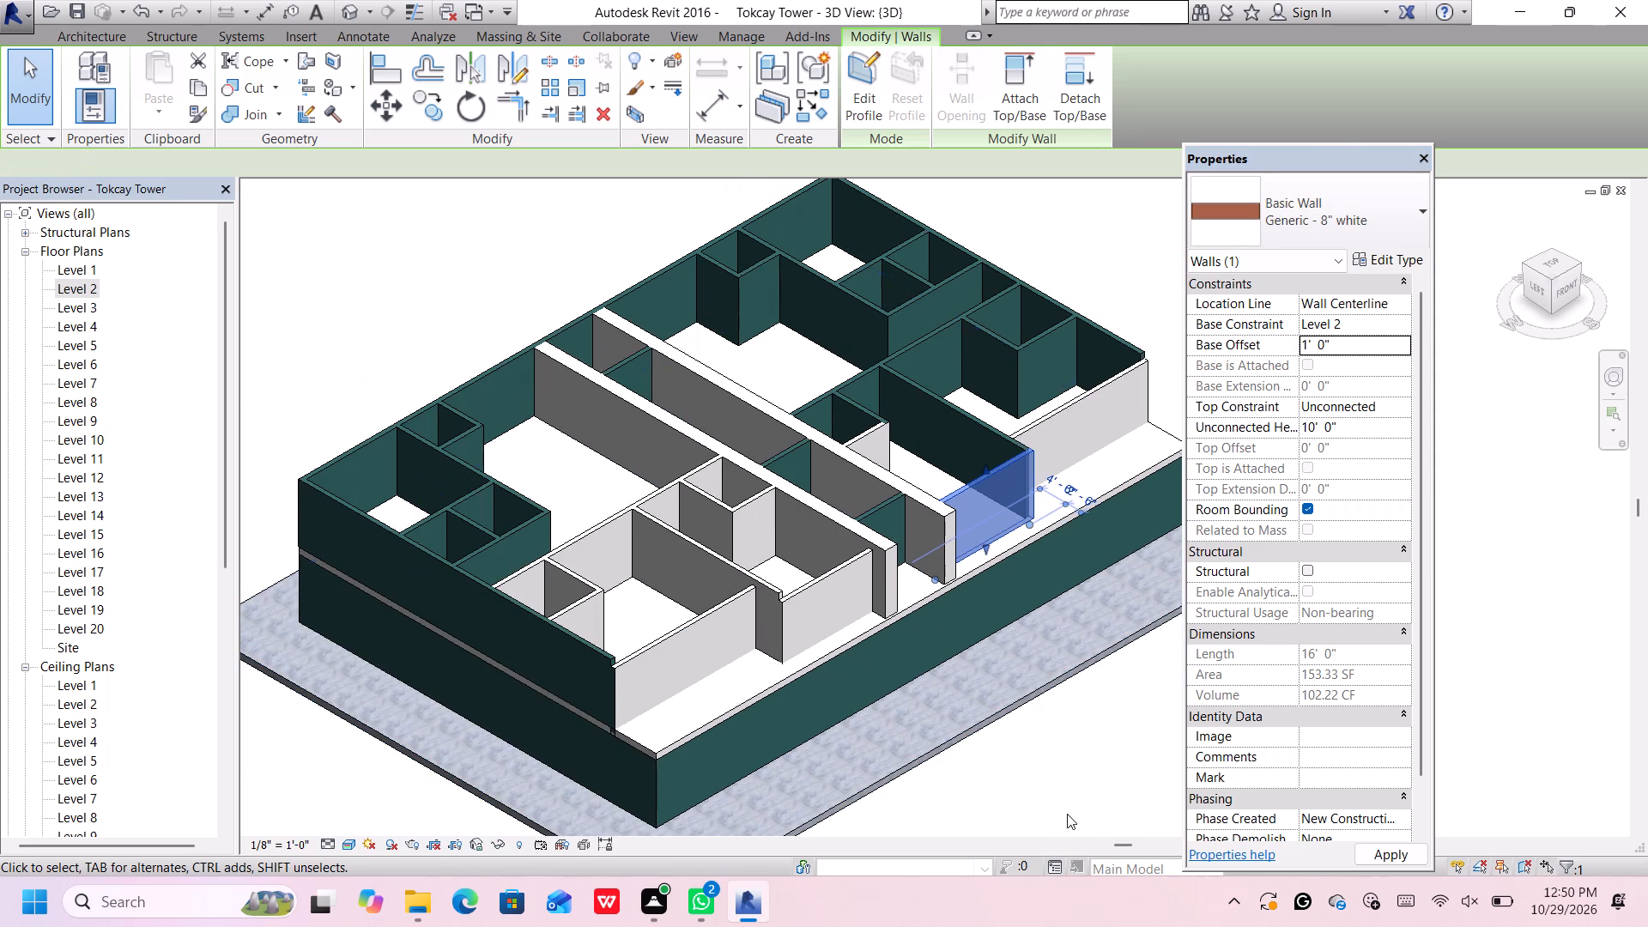
pyautogui.moveTo(1079, 812); pyautogui.dragTo(1071, 806)
# Set the base offset of the 16' white front wall next to the core in the west half to 1'.
pyautogui.click(824, 577)
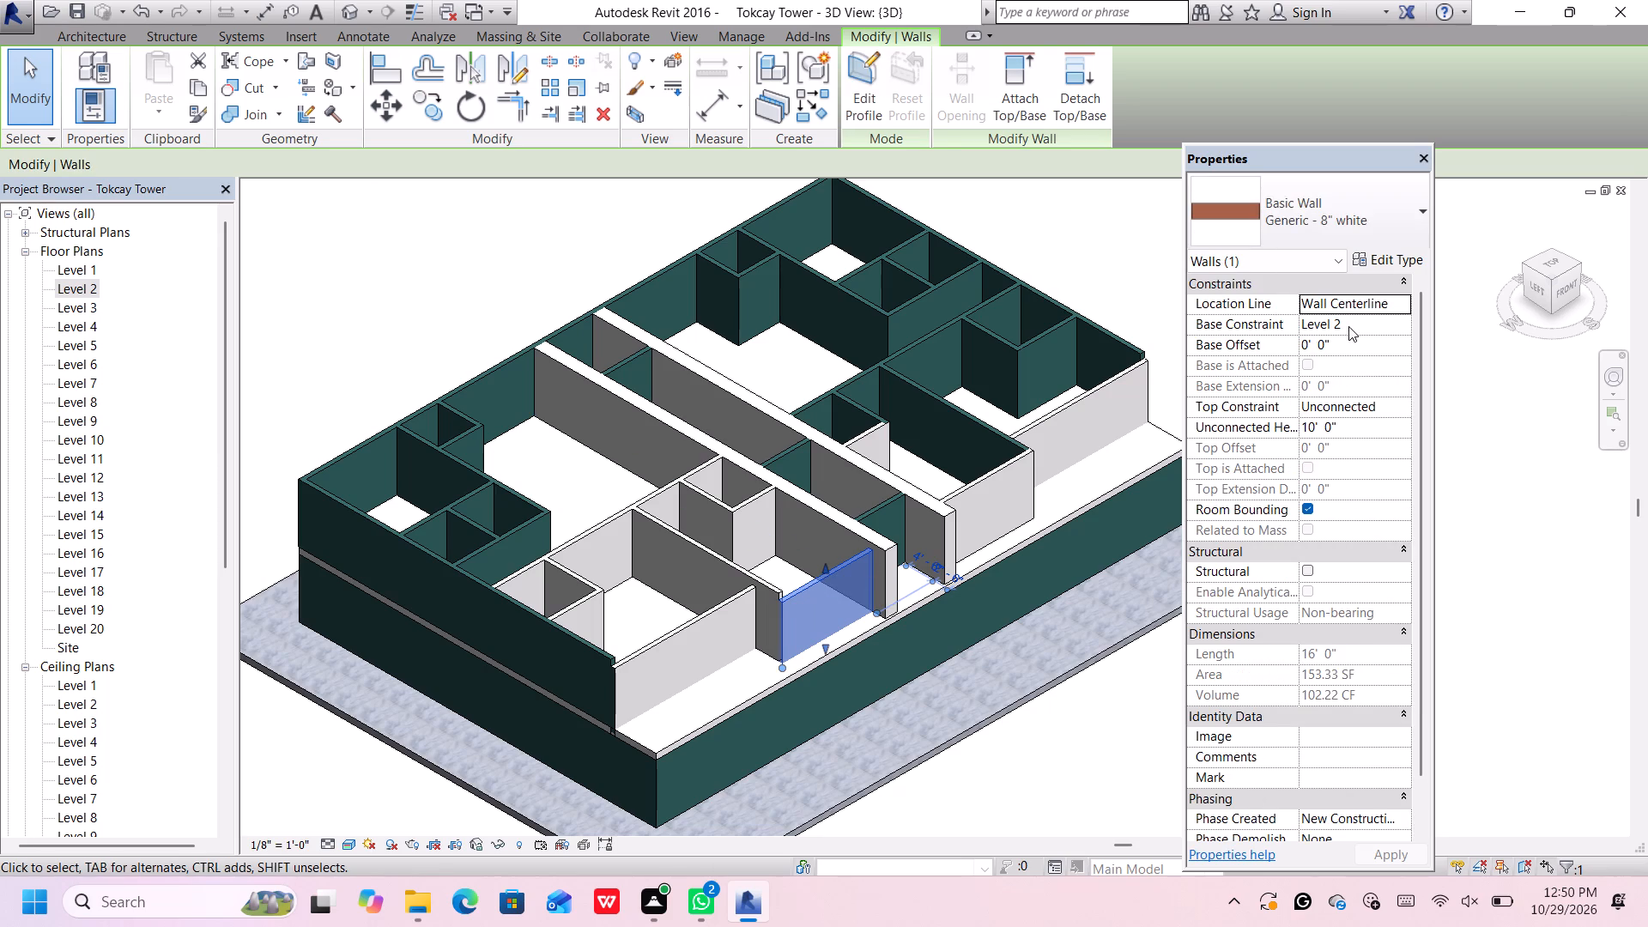
pyautogui.click(1348, 326)
pyautogui.click(1348, 344)
pyautogui.press('`')
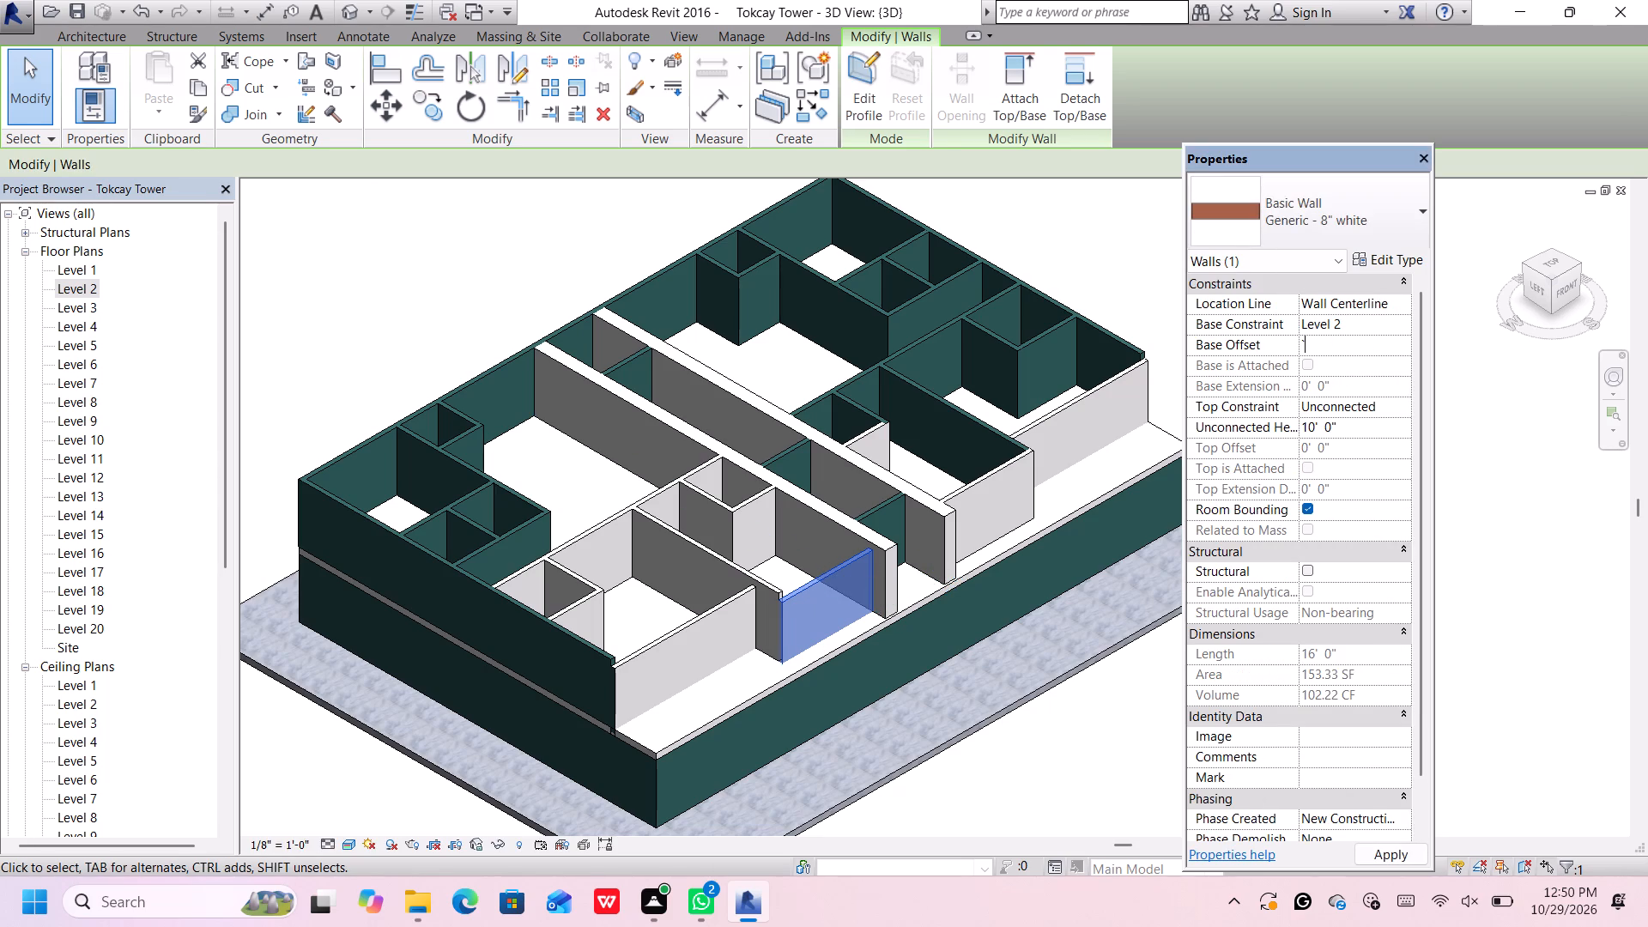
pyautogui.write("1'")
pyautogui.press('Return')
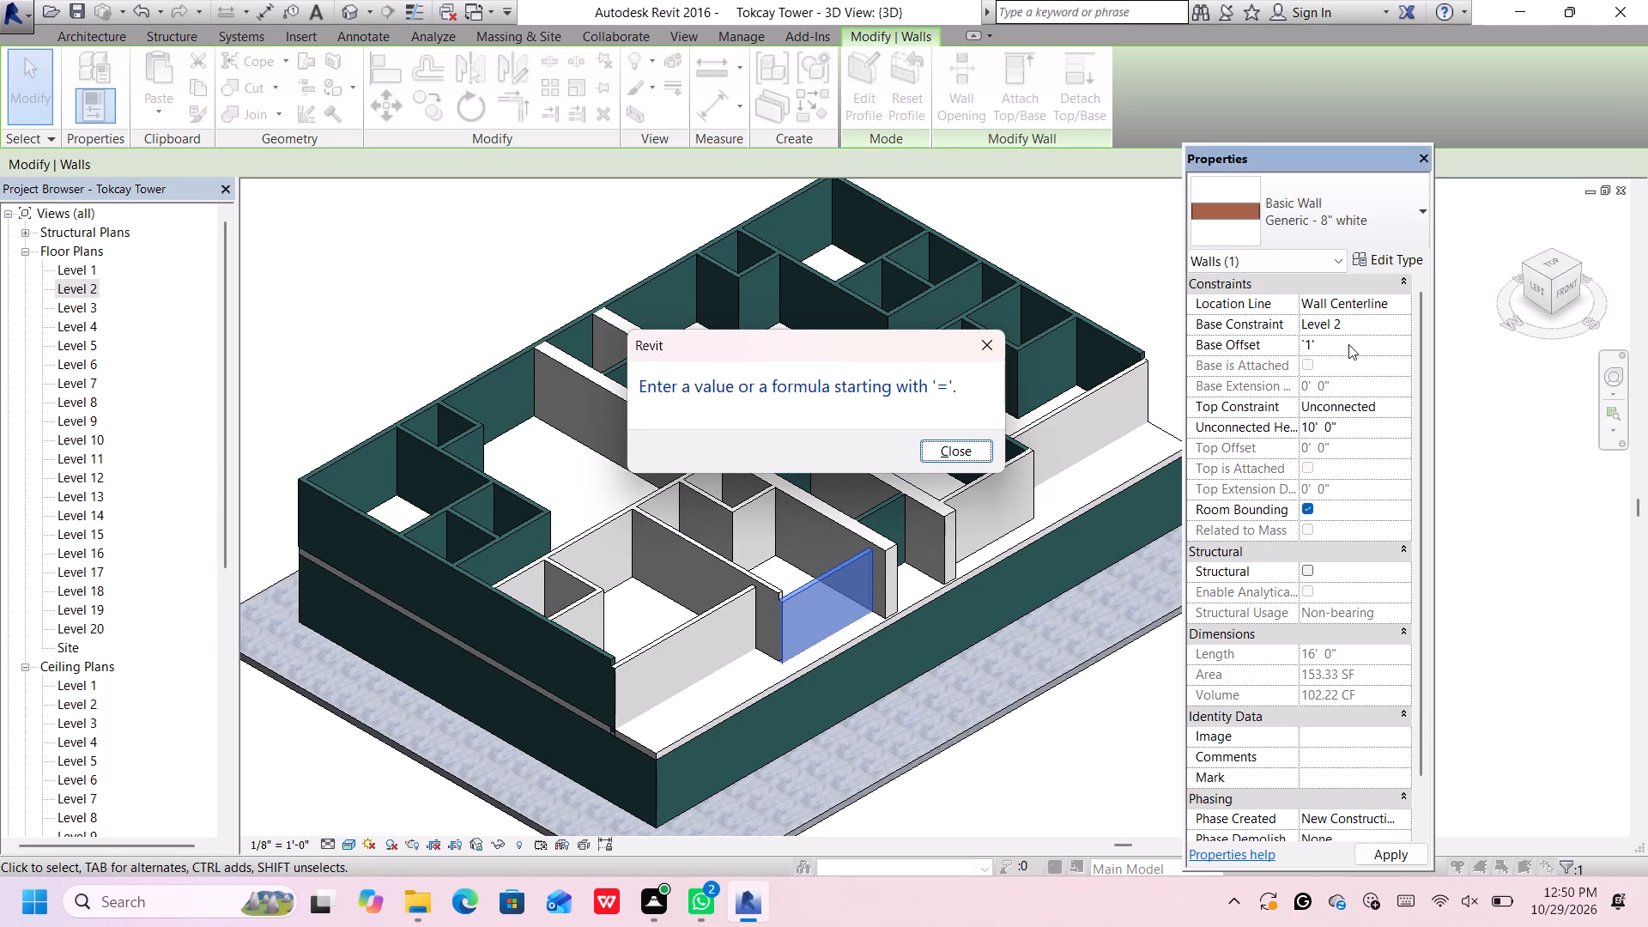
pyautogui.click(942, 445)
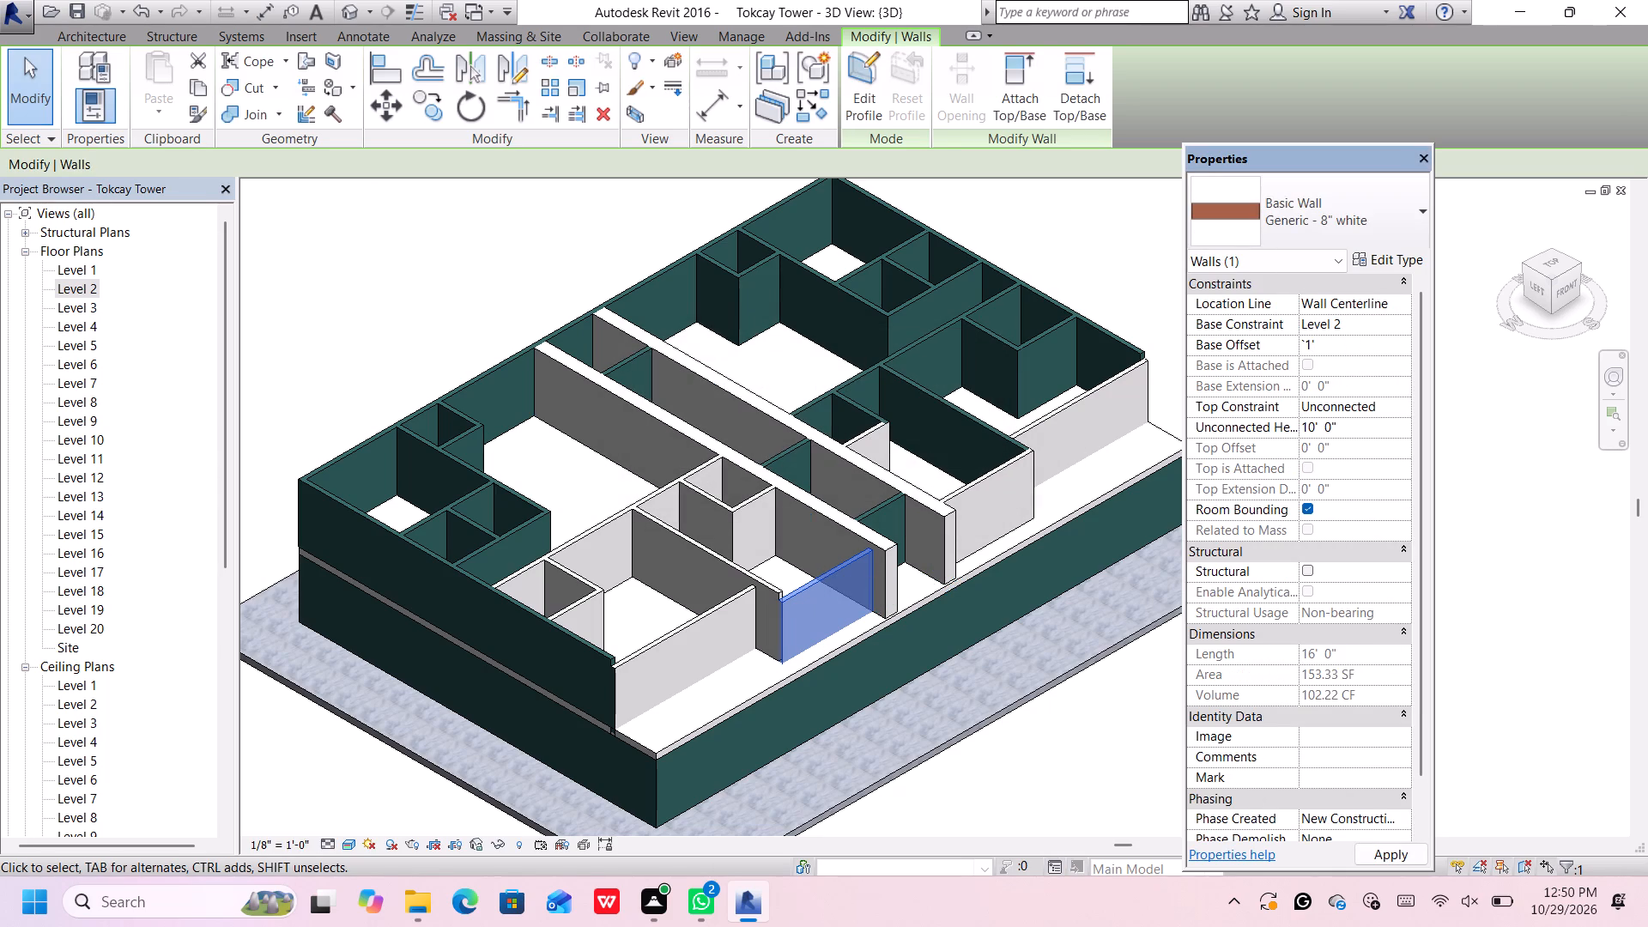
pyautogui.press('BackSpace')
pyautogui.press('BackSpace')
pyautogui.press('BackSpace')
pyautogui.press('BackSpace')
pyautogui.press('BackSpace')
pyautogui.press('BackSpace')
pyautogui.press('BackSpace')
pyautogui.press('BackSpace')
pyautogui.press('BackSpace')
pyautogui.press('End')
pyautogui.press('End')
pyautogui.press('End')
pyautogui.press('1')
pyautogui.press("'")
pyautogui.press('Return')
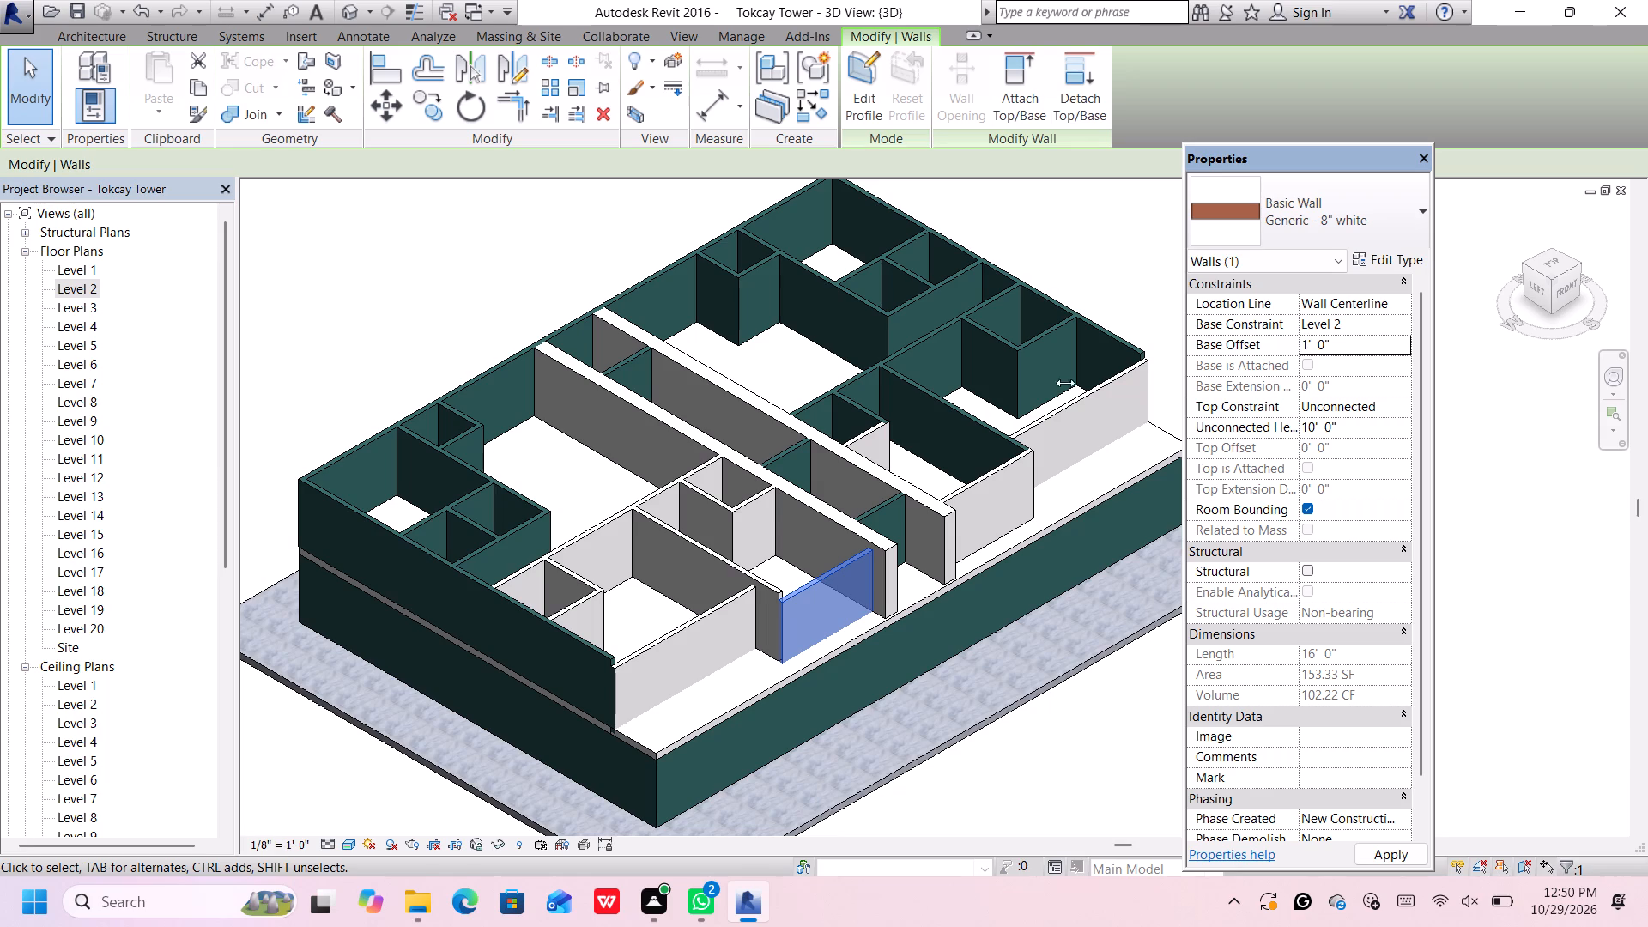
# Set the base offset of the 24' white front wall at the building's west corner to 1'.
pyautogui.click(683, 636)
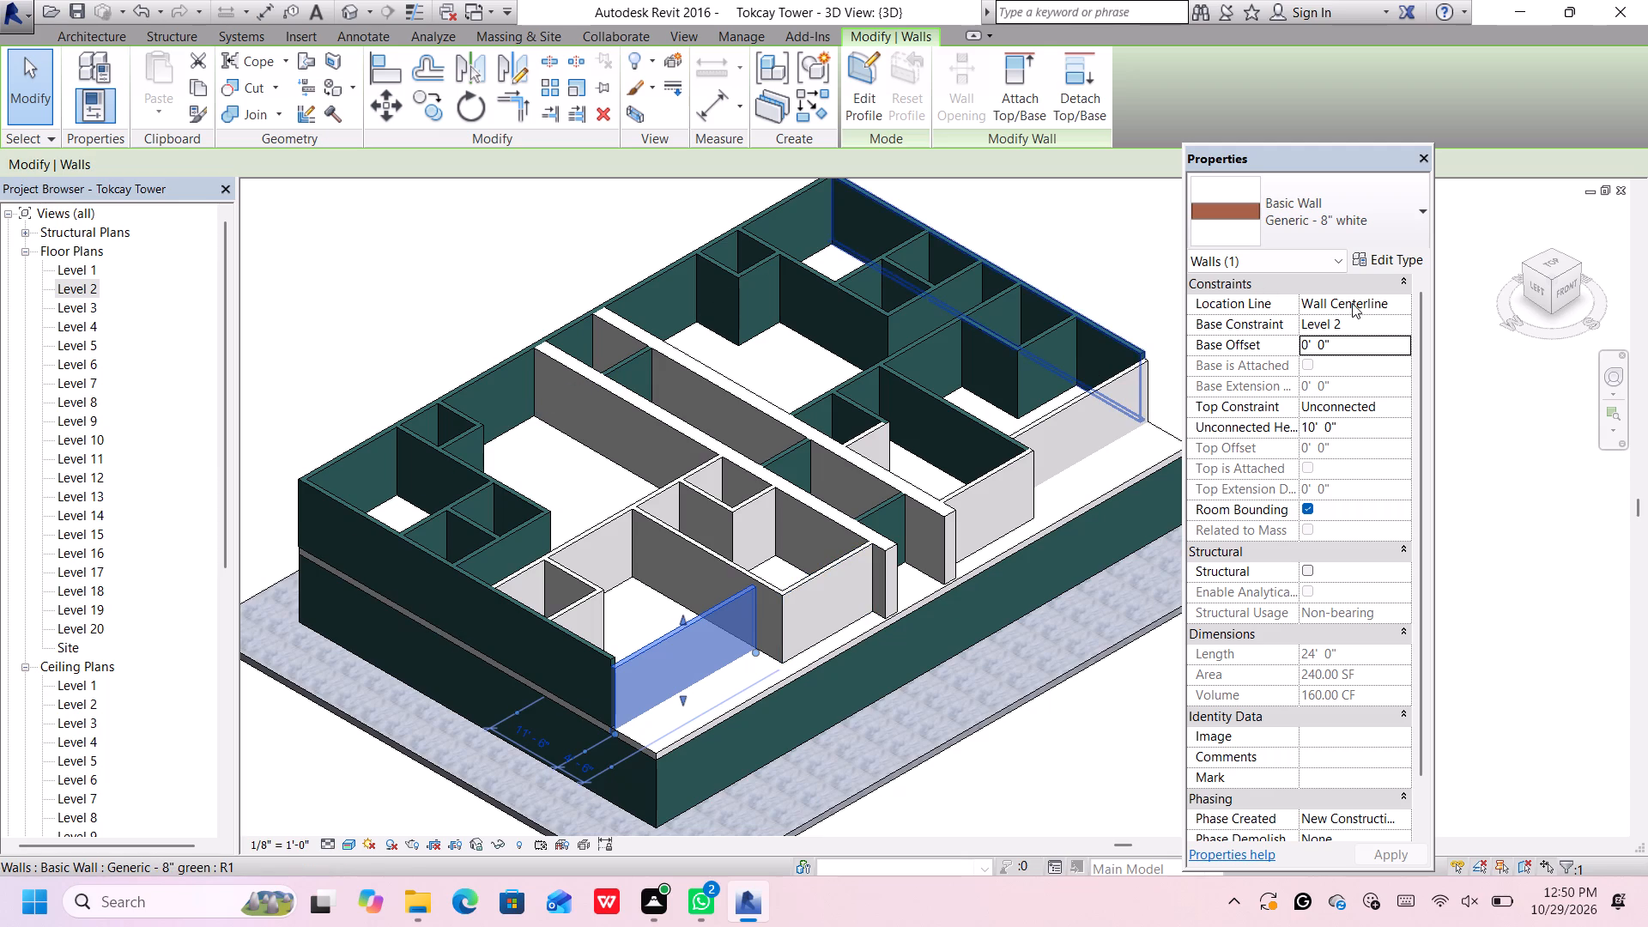
pyautogui.click(1360, 340)
pyautogui.press('BackSpace')
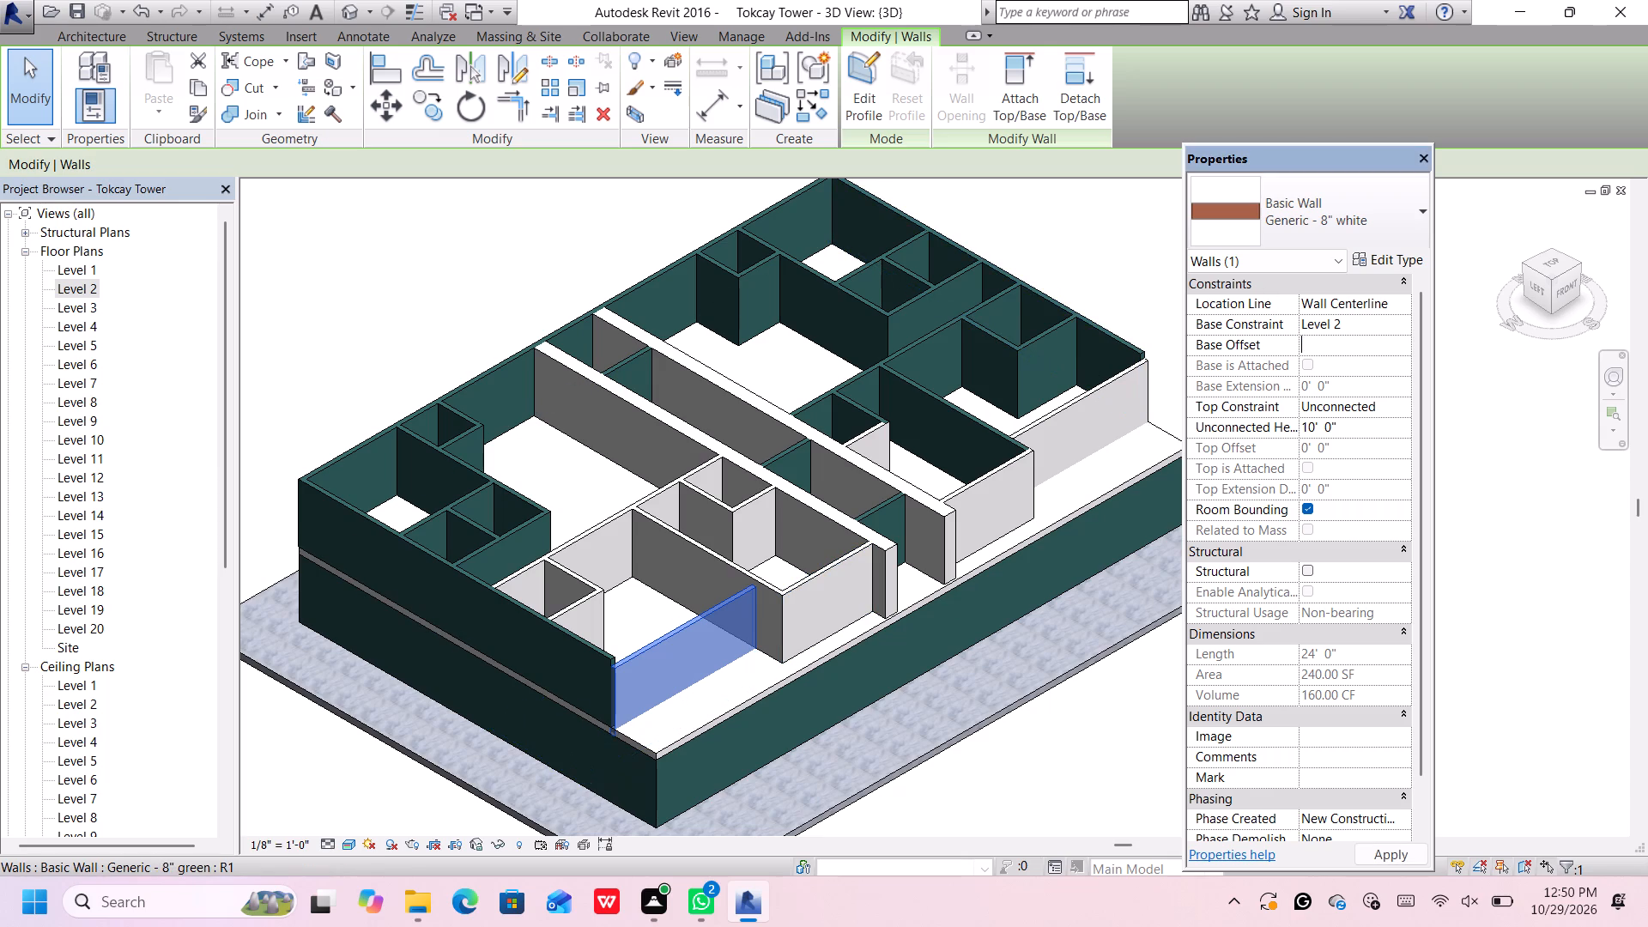
pyautogui.write("1'")
pyautogui.press('Return')
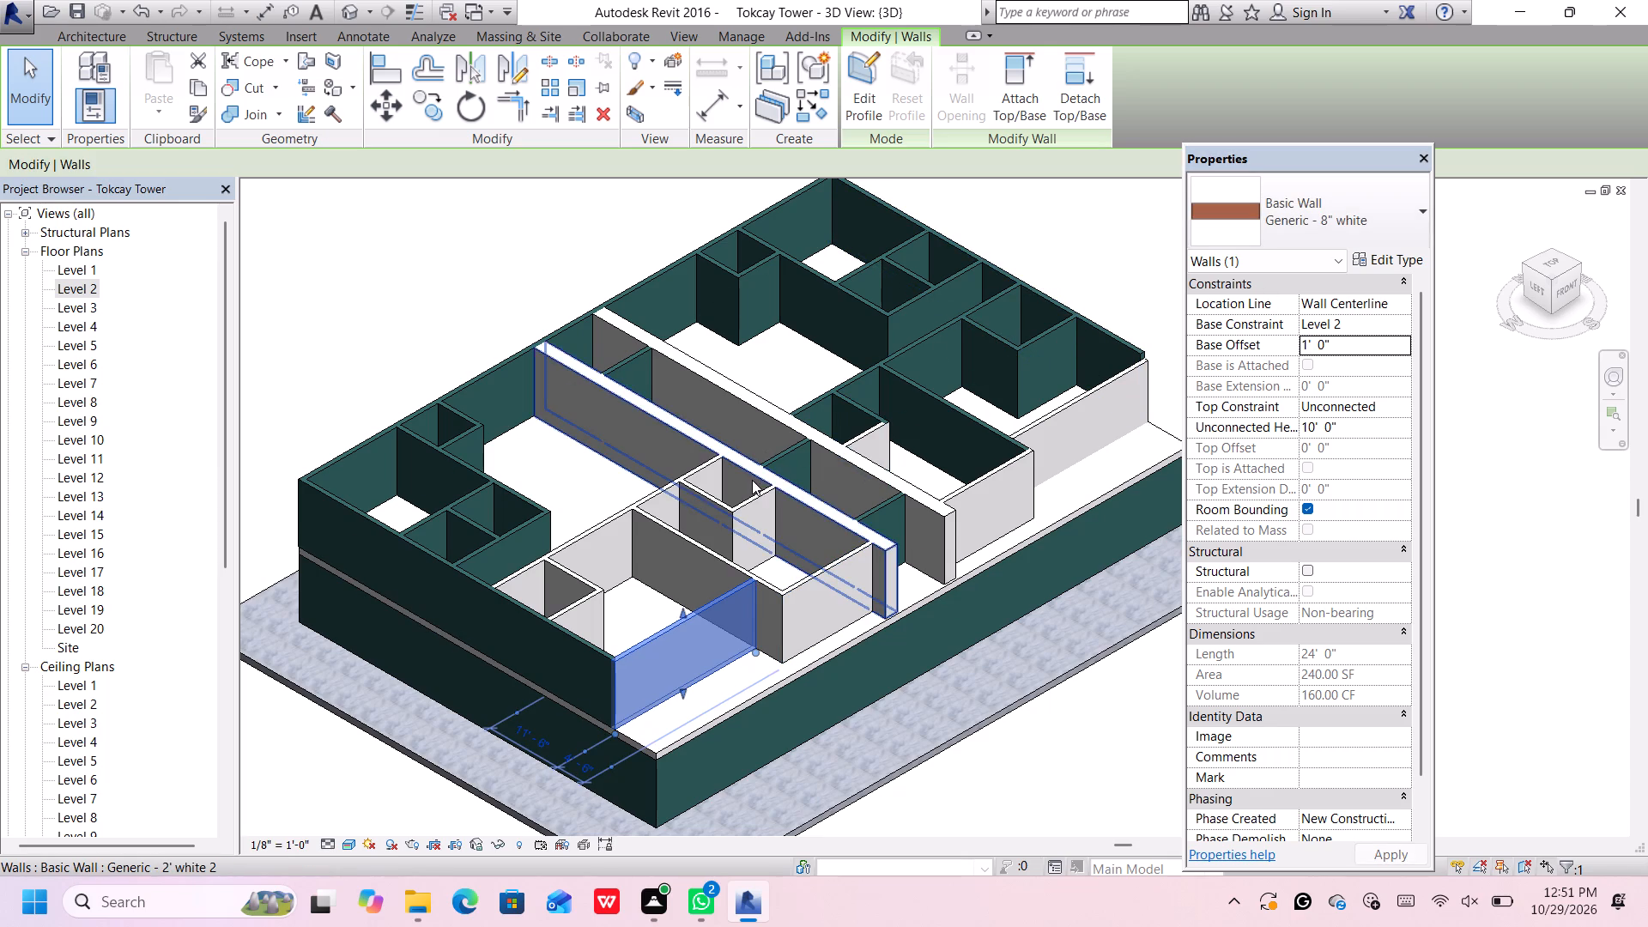
pyautogui.scroll(-3, 752, 480)
pyautogui.click(948, 724)
# Change the middle green cross wall between the two thick core walls to the Generic - 8" white type.
pyautogui.scroll(5, 824, 514)
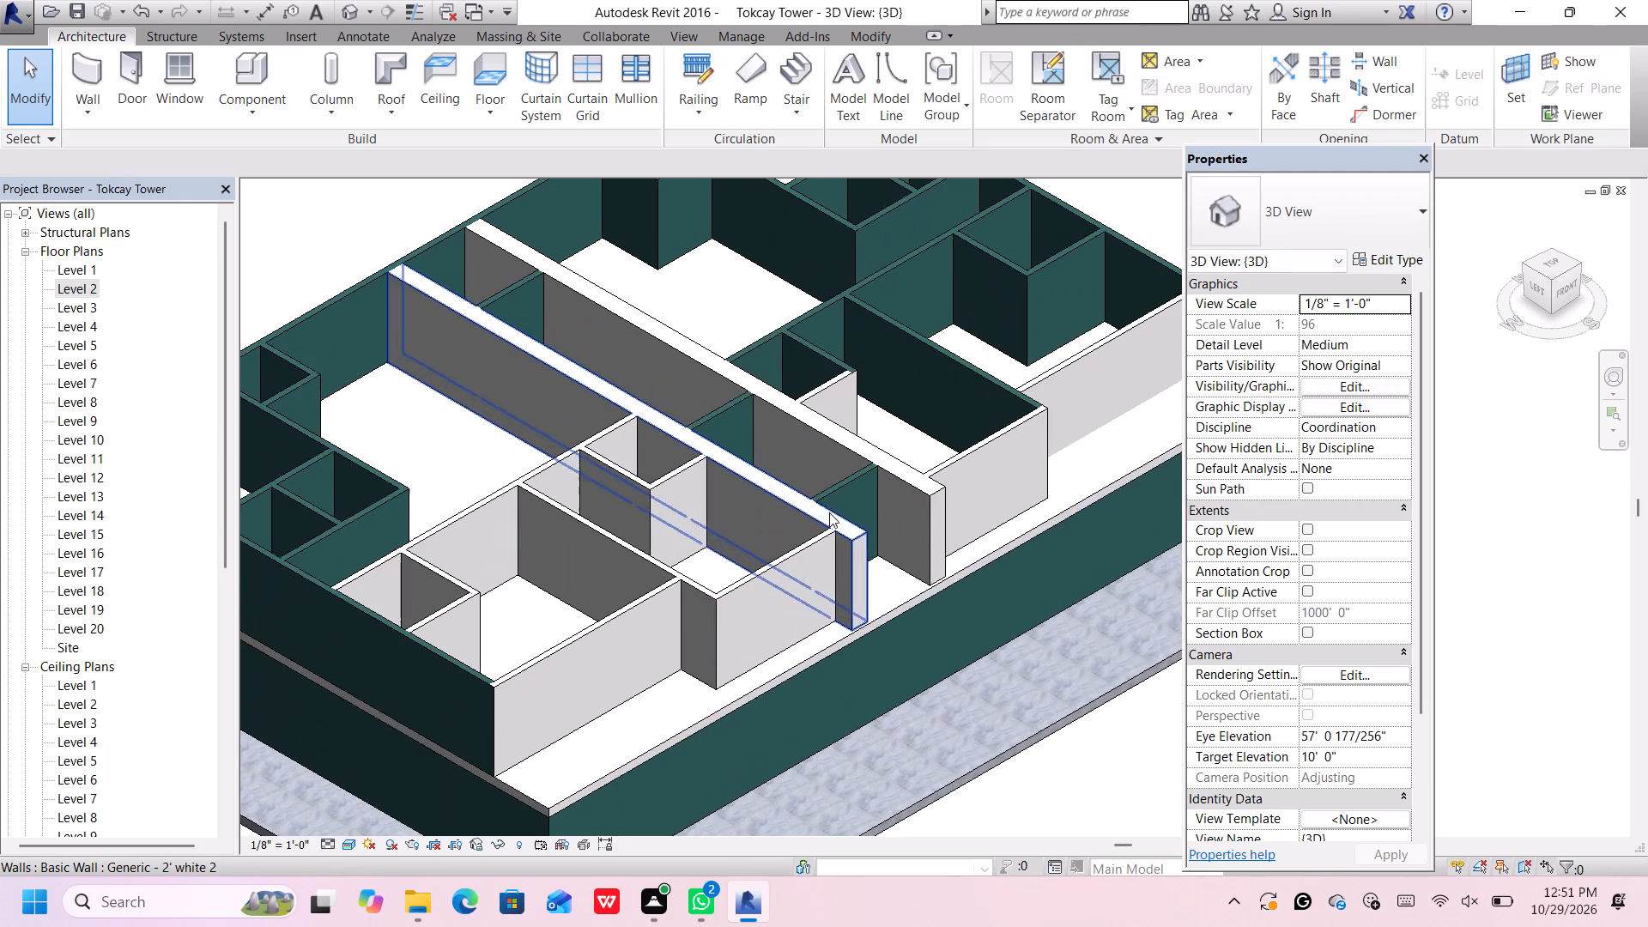
pyautogui.click(730, 410)
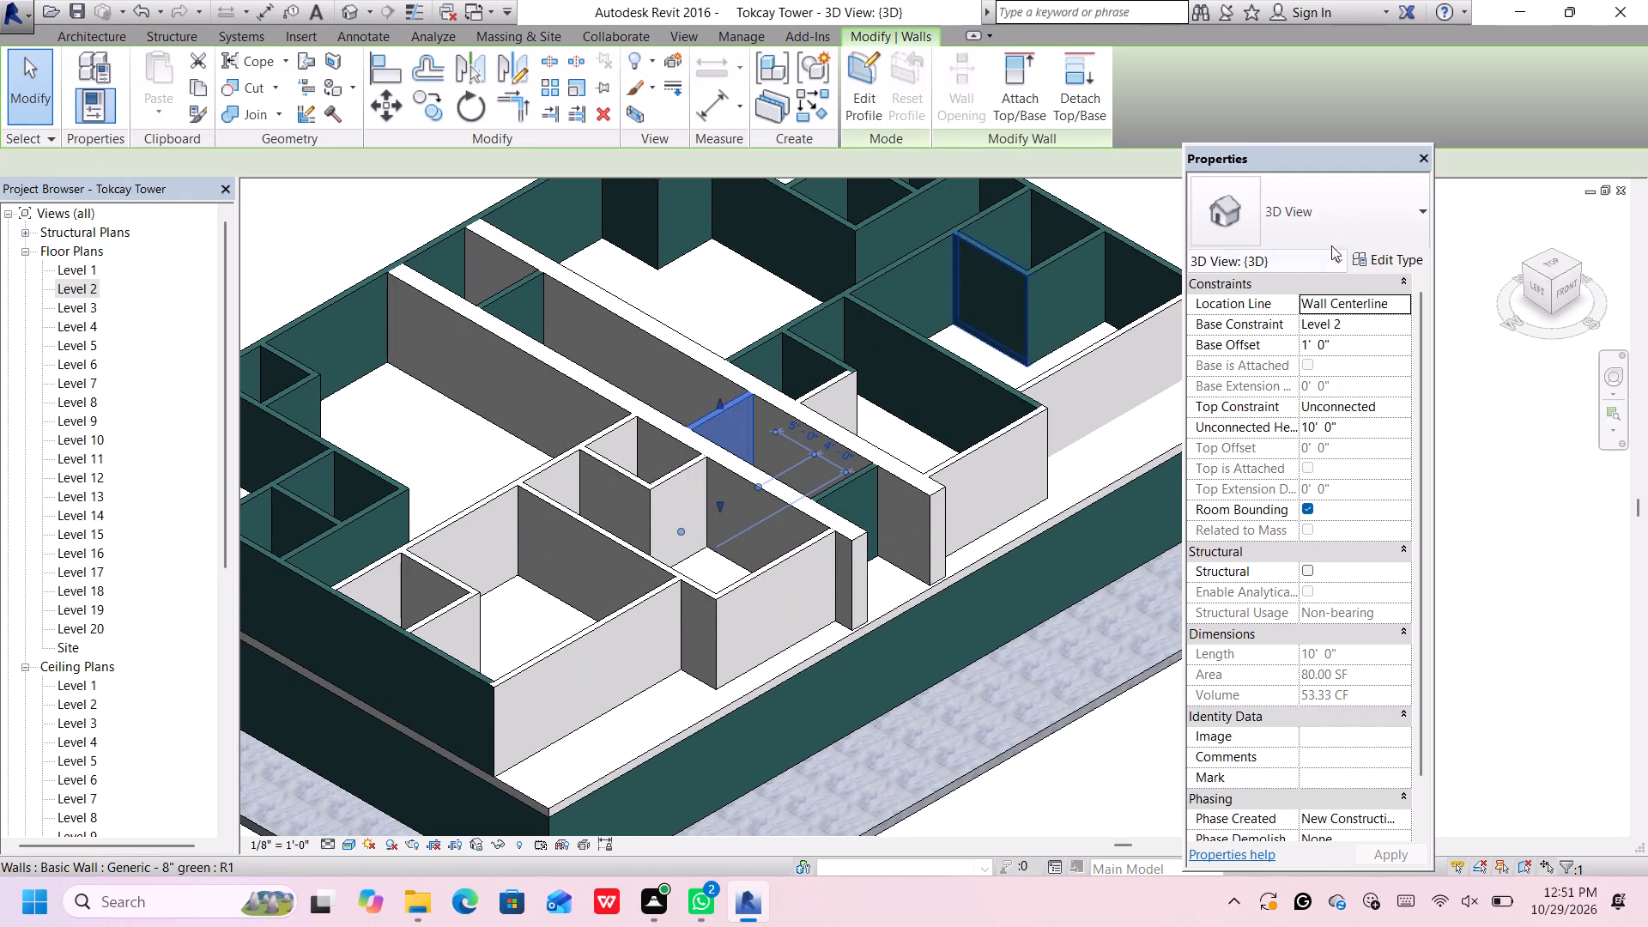
pyautogui.click(1351, 215)
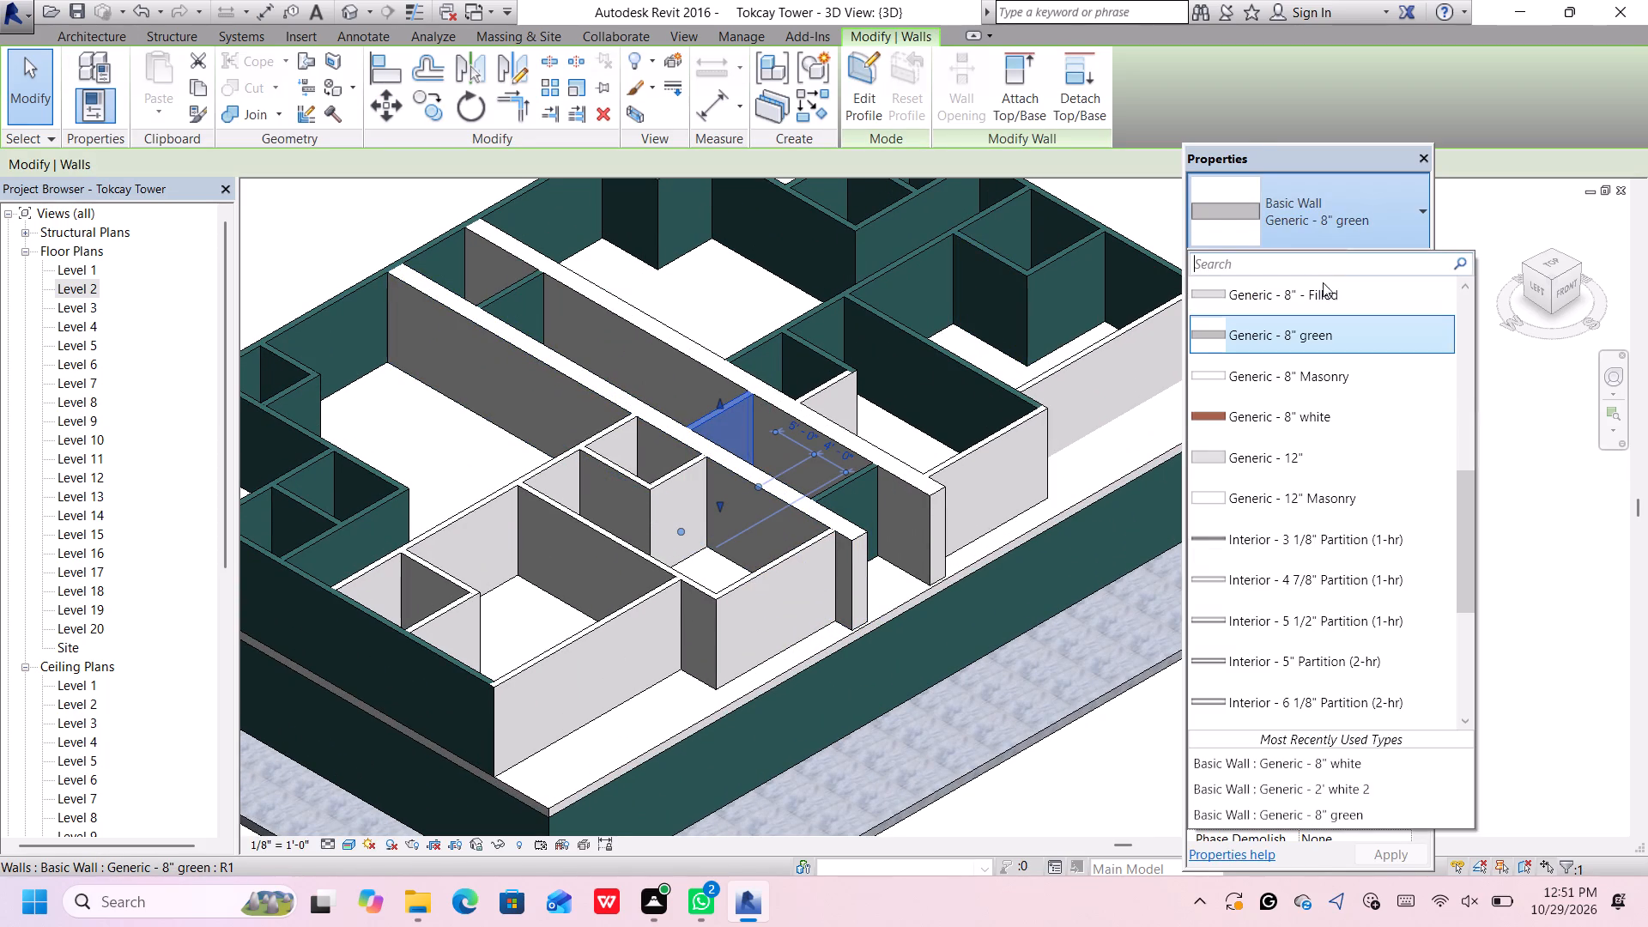
pyautogui.click(1351, 401)
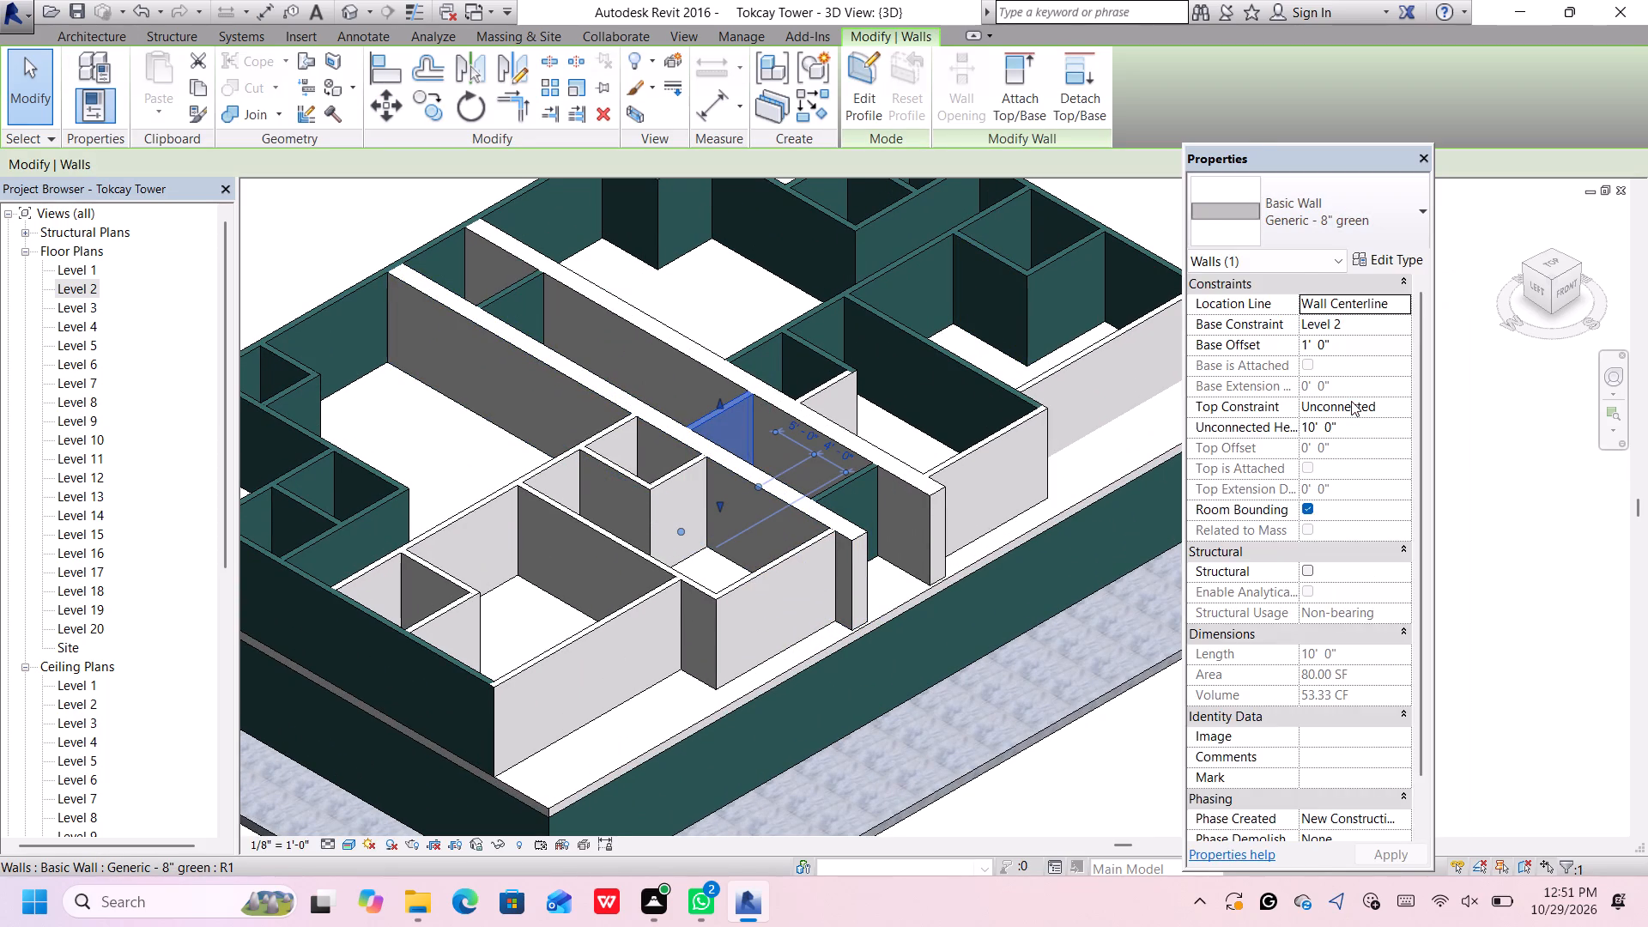
pyautogui.scroll(-4, 1351, 402)
pyautogui.scroll(-3, 810, 302)
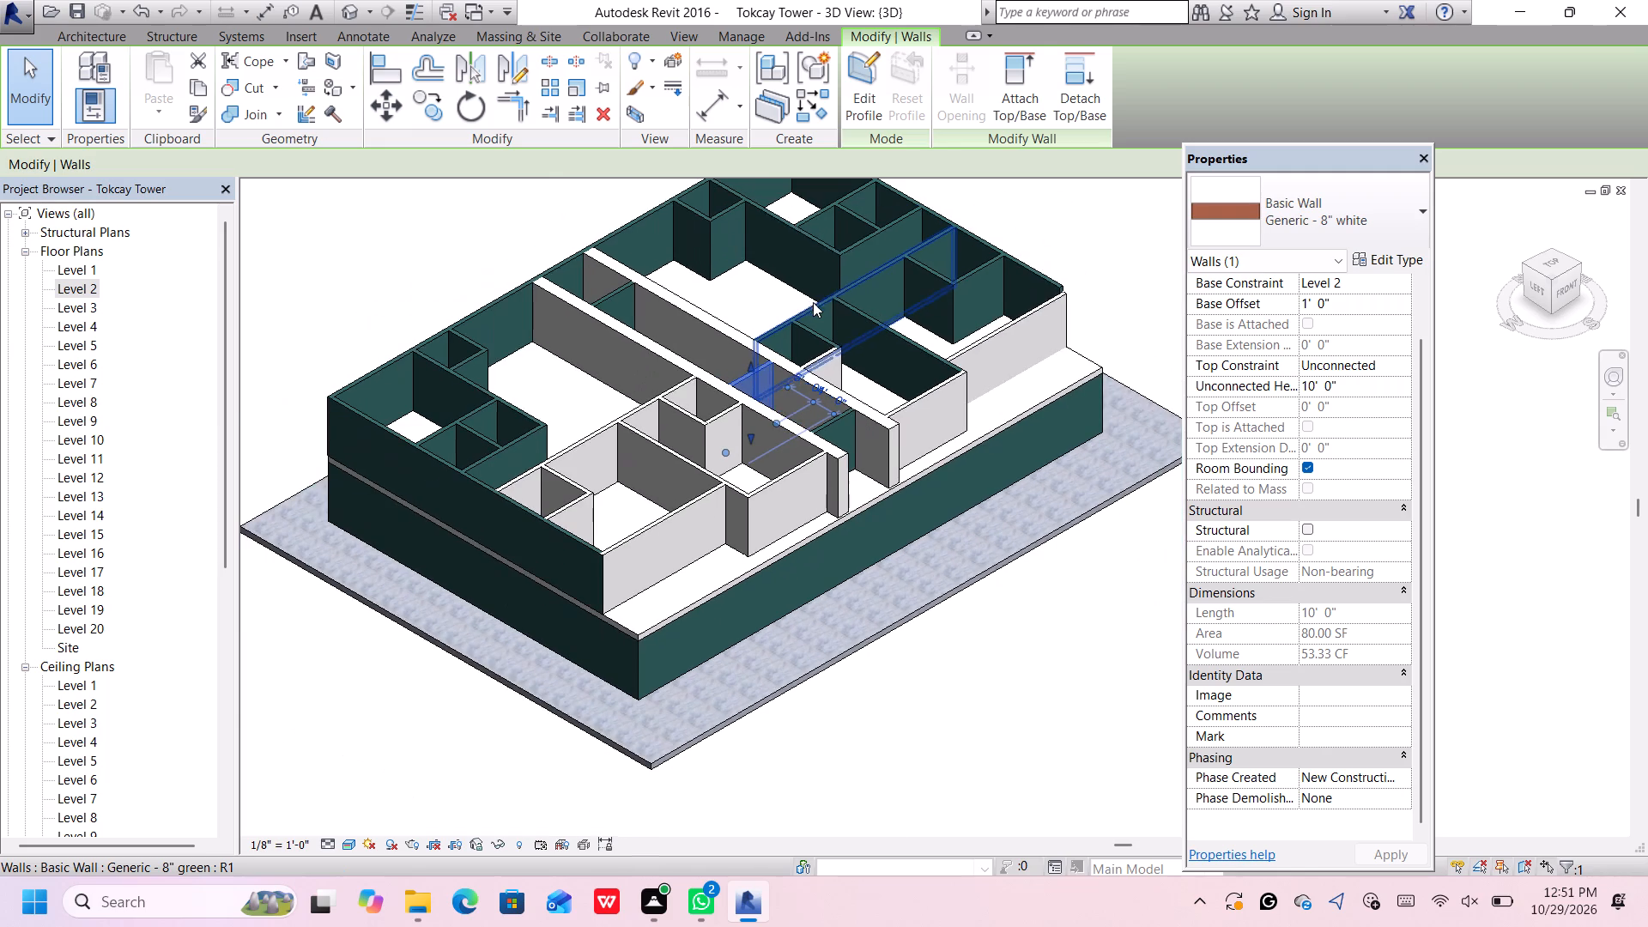
pyautogui.click(1004, 698)
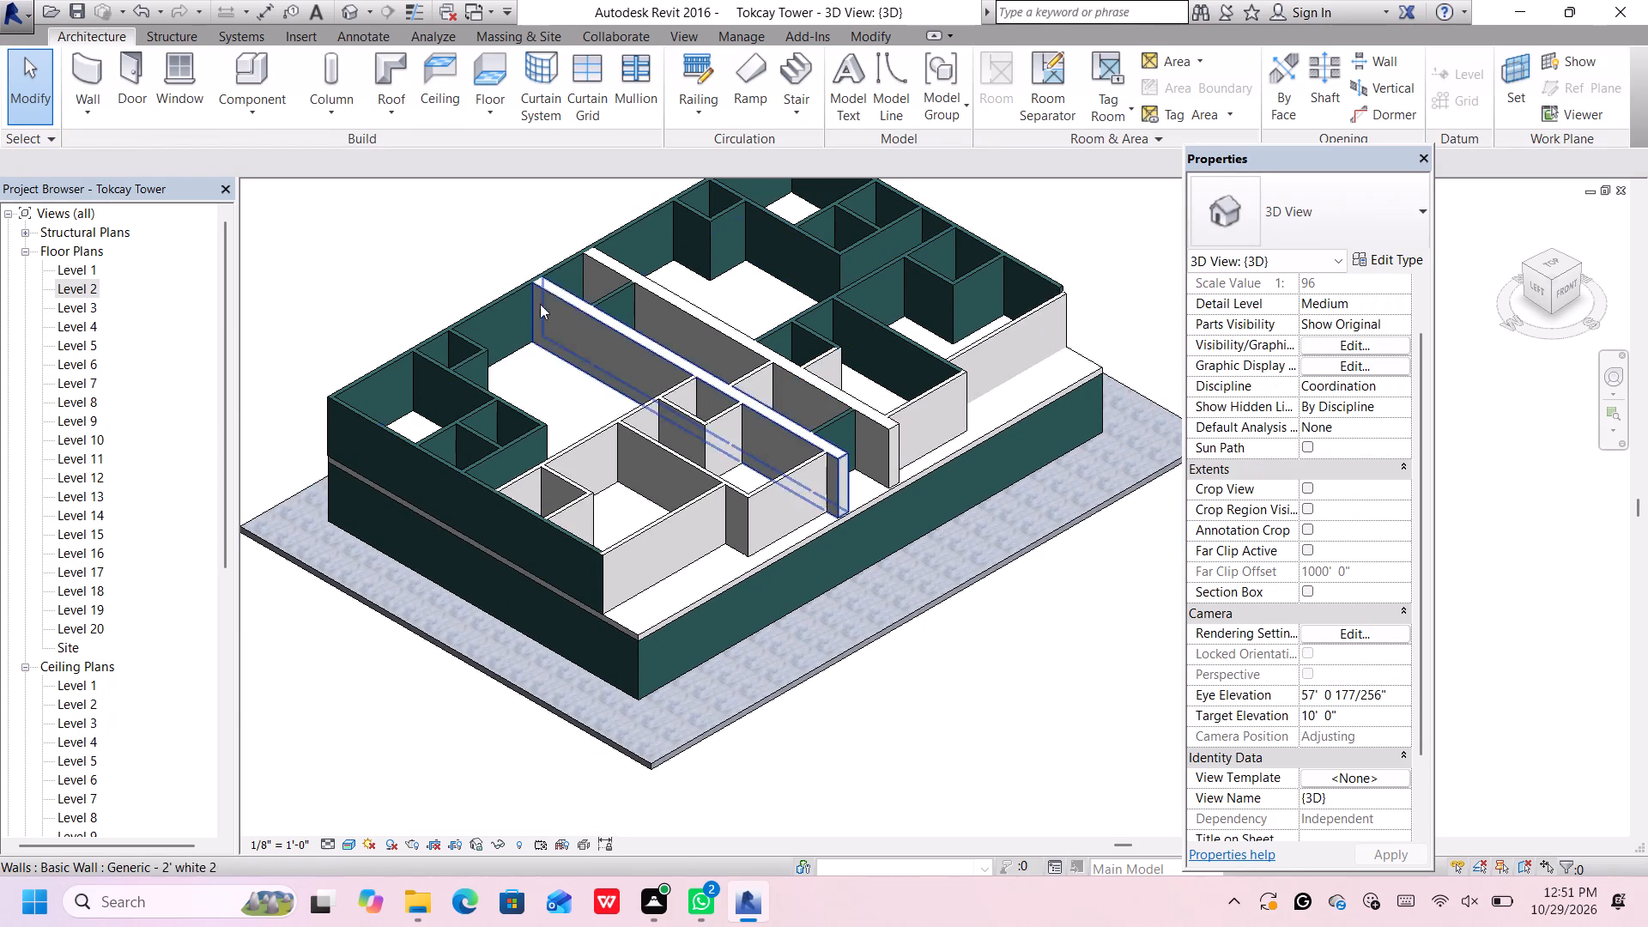
# Change the rear green cross wall between the two thick core walls to the Generic - 8" white type.
pyautogui.scroll(4, 611, 276)
pyautogui.click(621, 305)
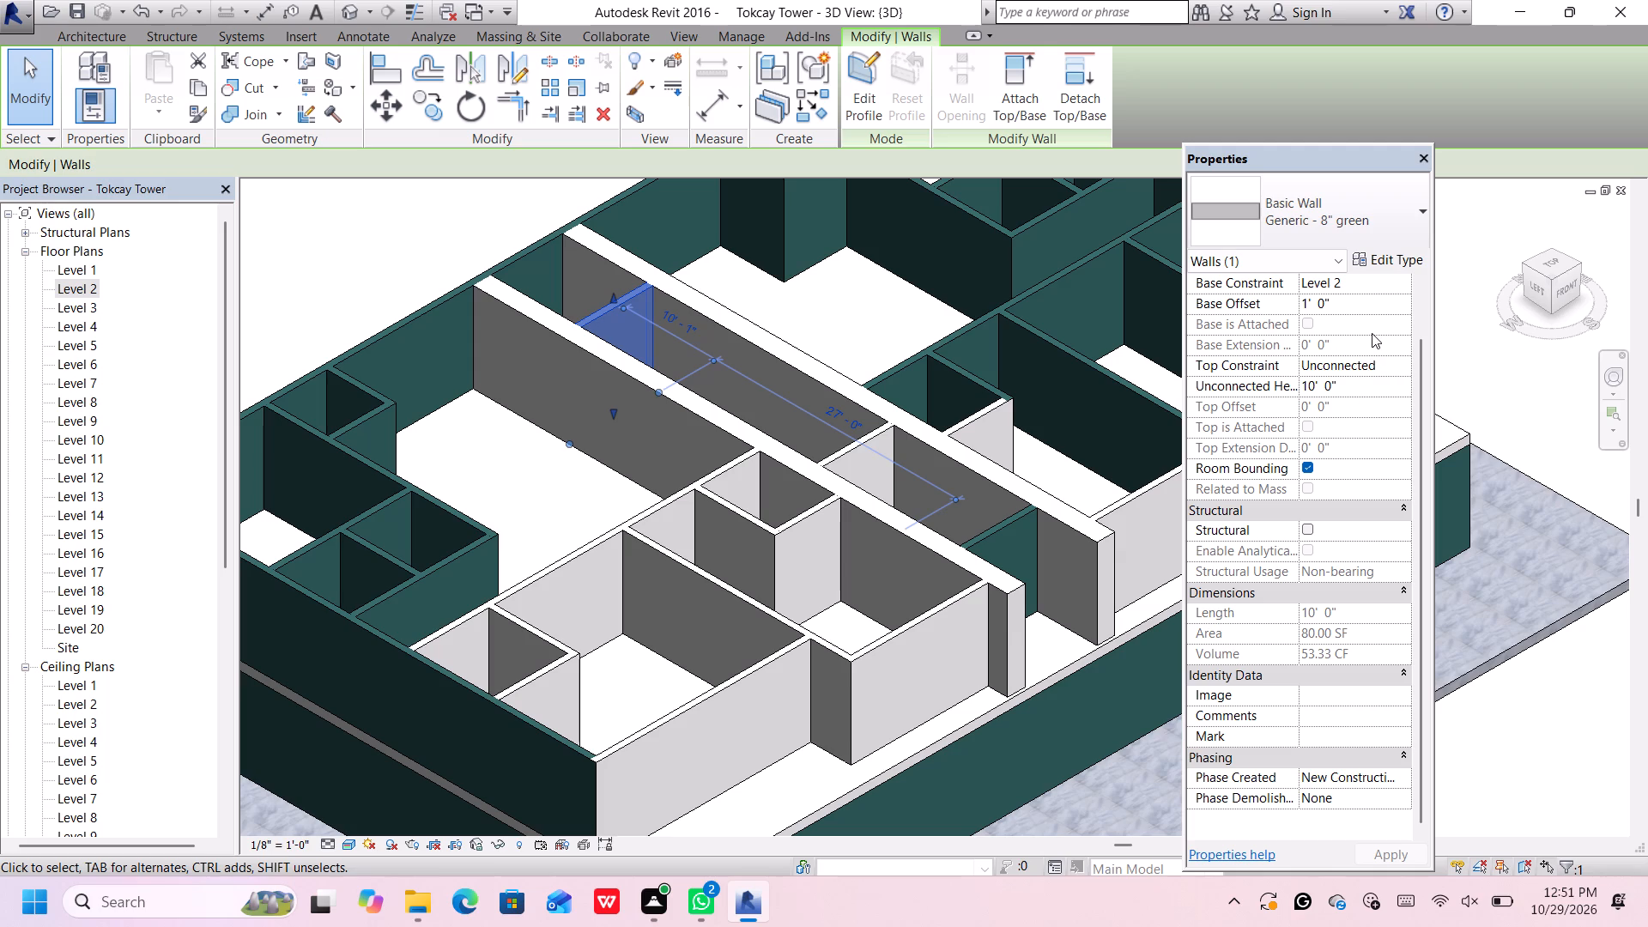
pyautogui.click(1380, 221)
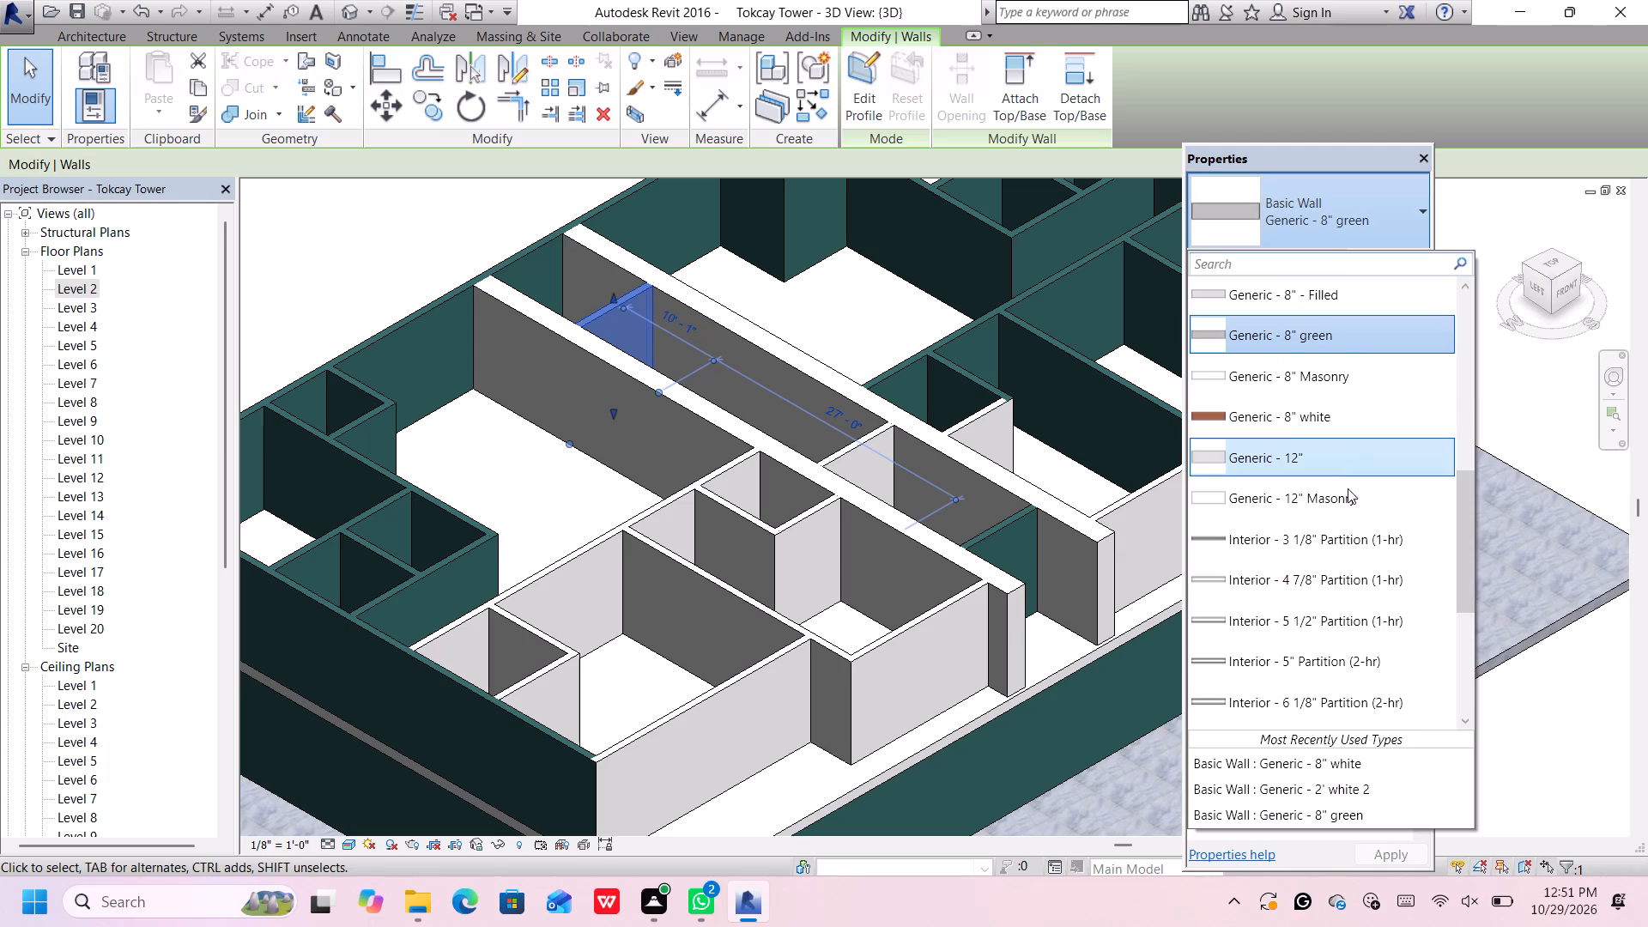
pyautogui.click(1369, 416)
pyautogui.scroll(-4, 1041, 474)
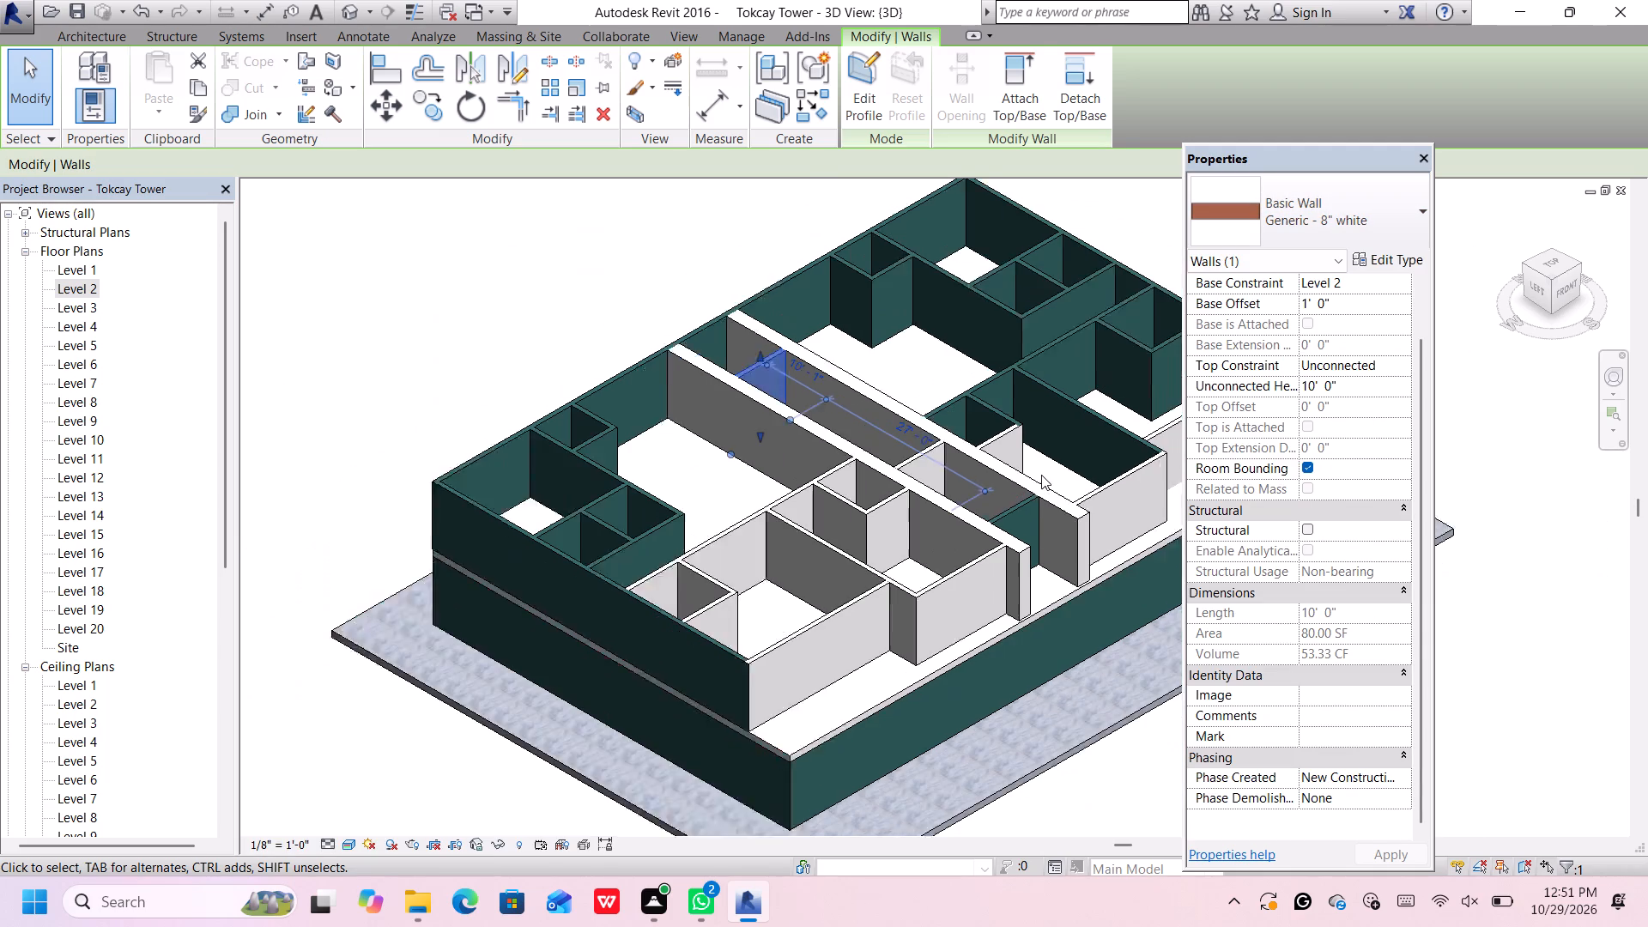
pyautogui.click(1094, 766)
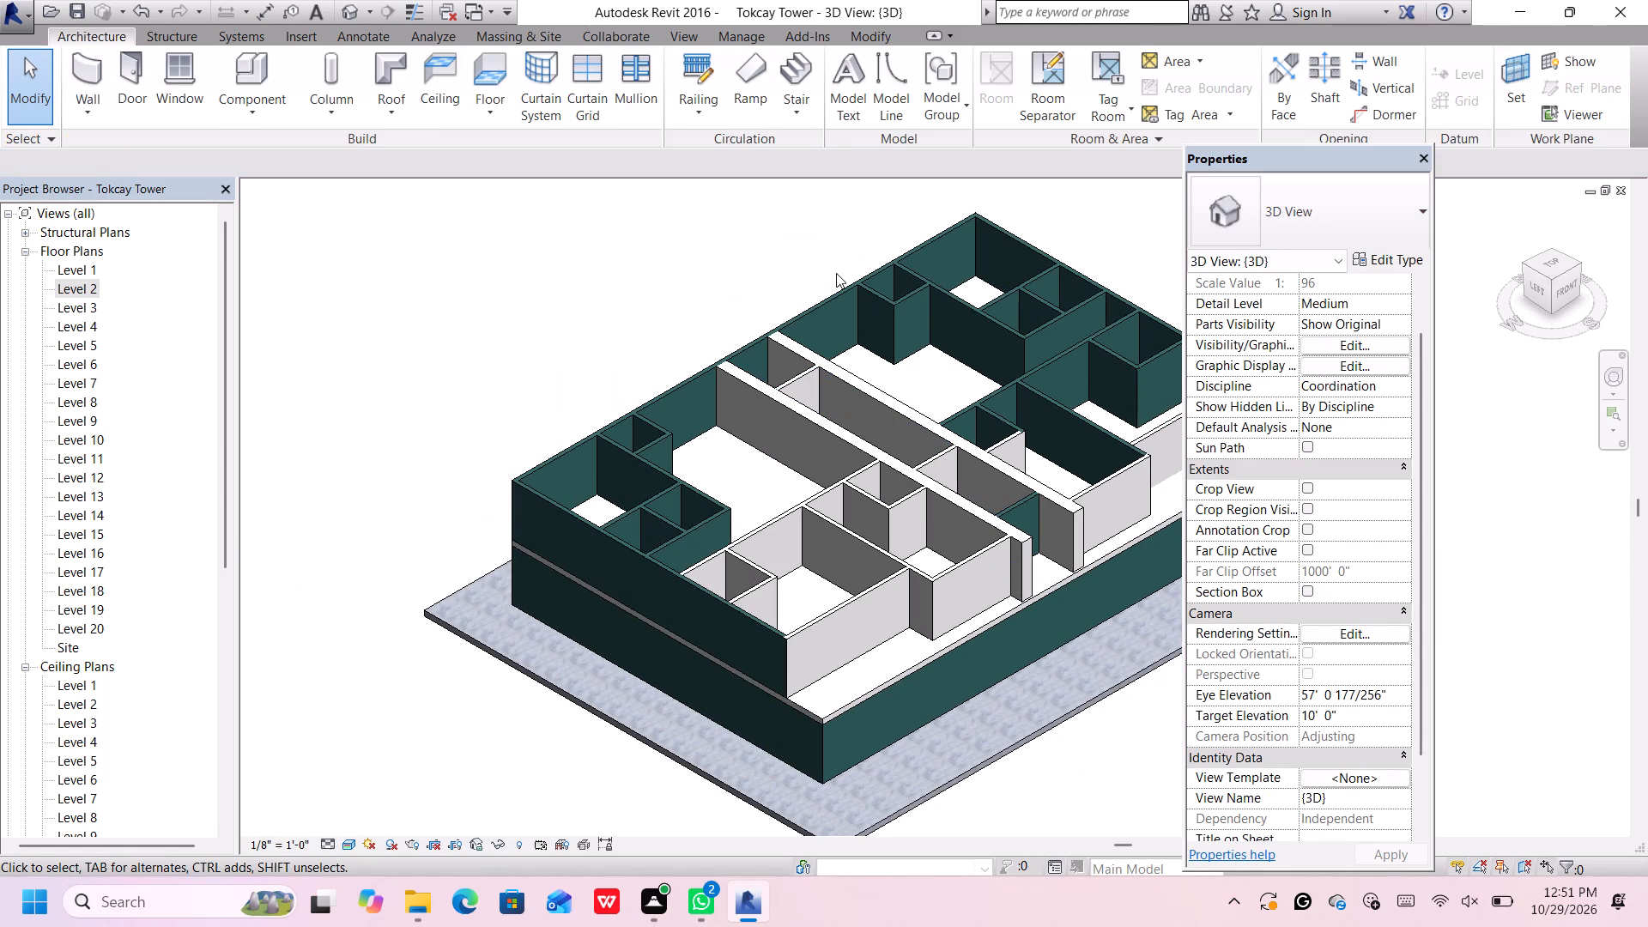
# Change the long green interior wall of the west half's rear rooms, parallel to the west exterior wall, to Generic - 8" white.
pyautogui.scroll(5, 656, 439)
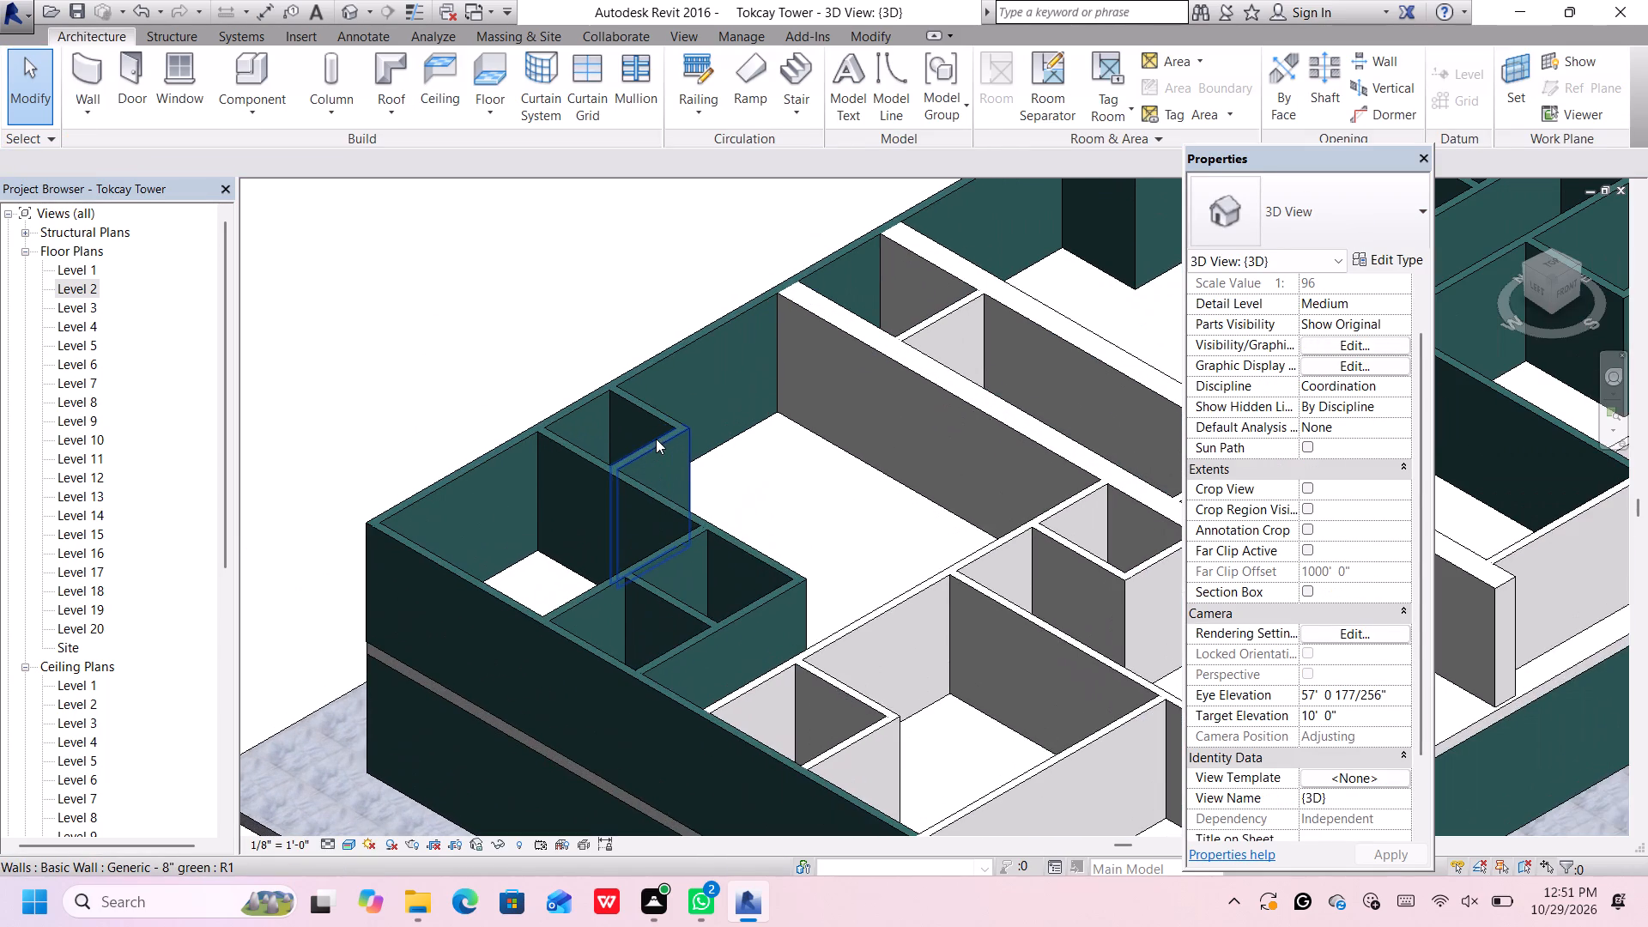
pyautogui.click(580, 442)
pyautogui.scroll(-5, 580, 441)
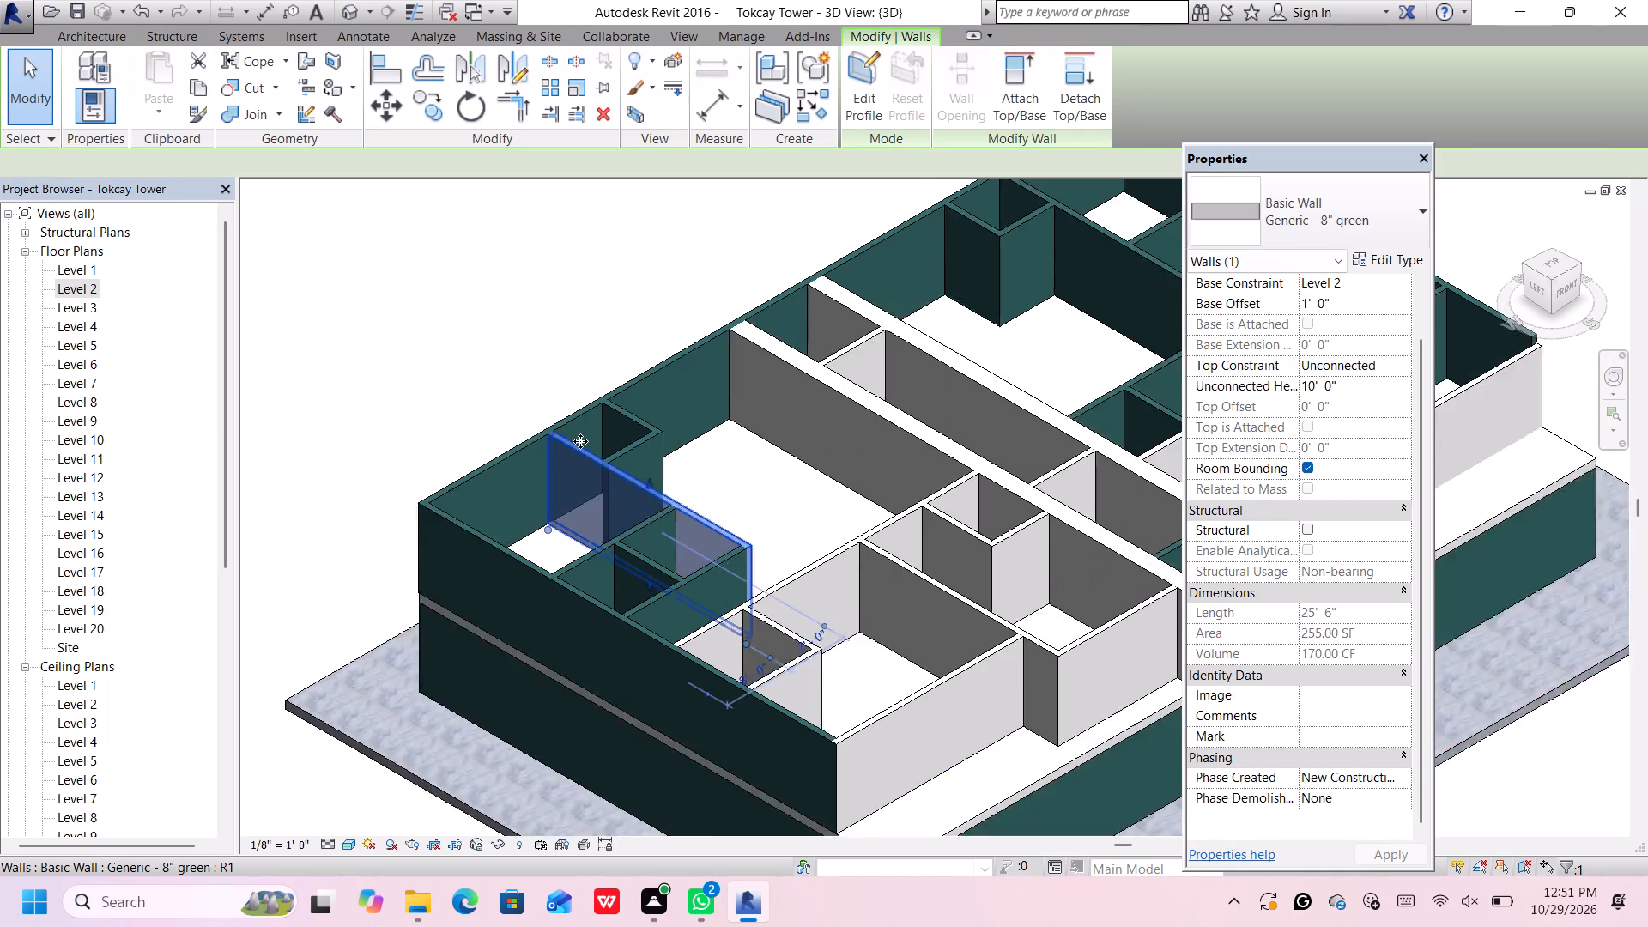
pyautogui.scroll(-2, 580, 441)
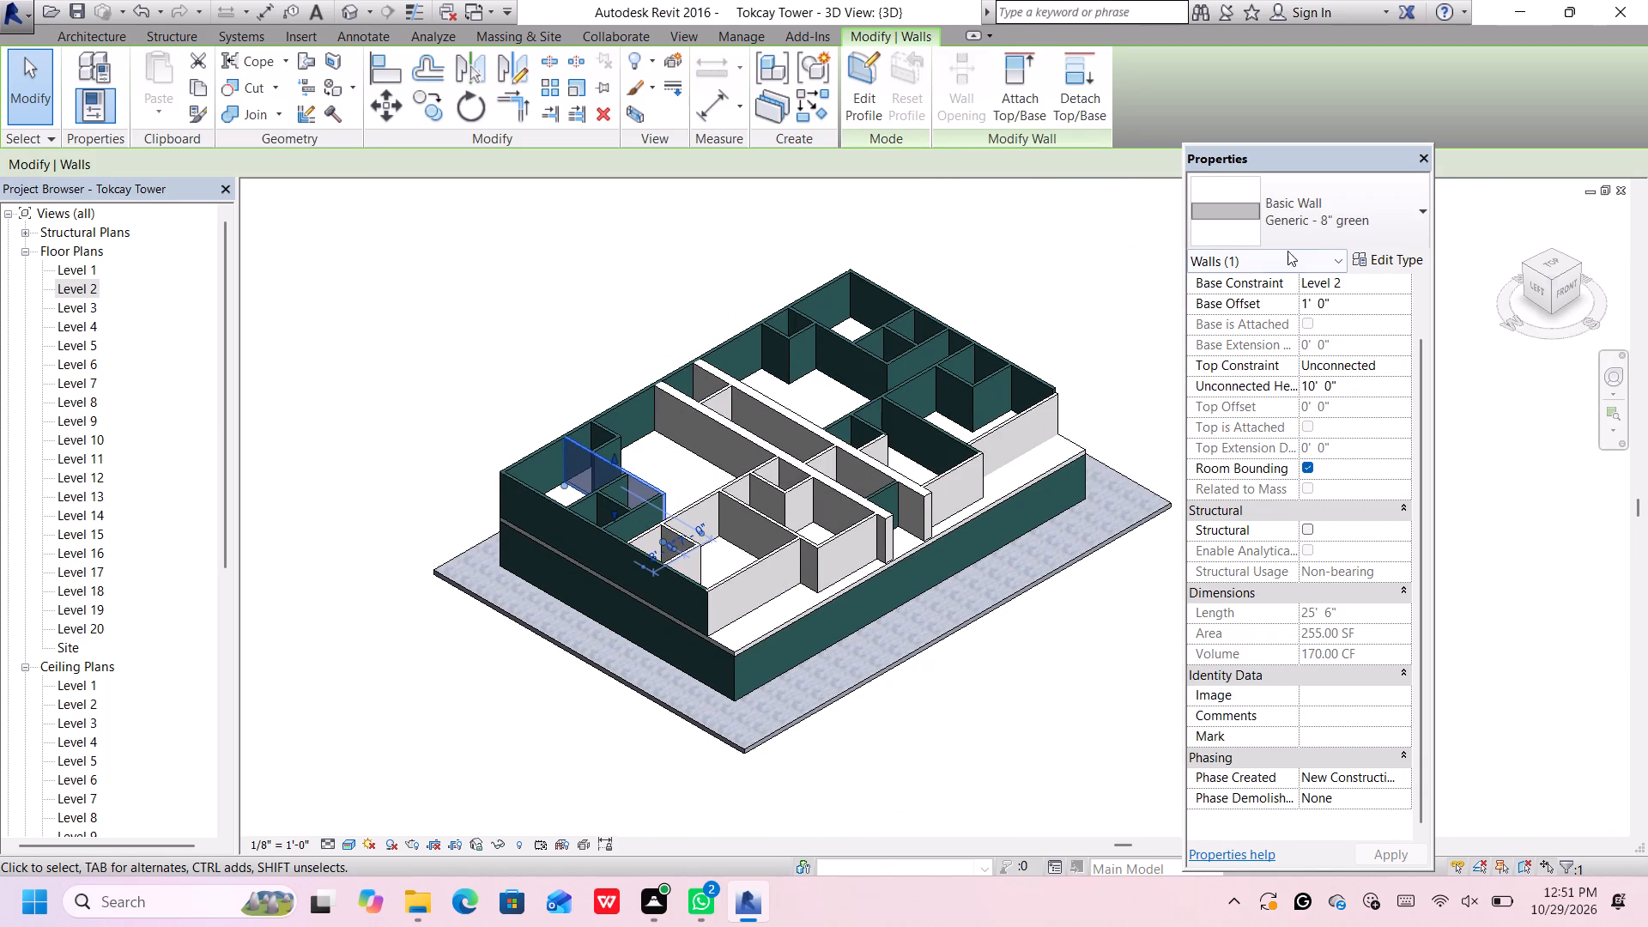
pyautogui.click(1302, 233)
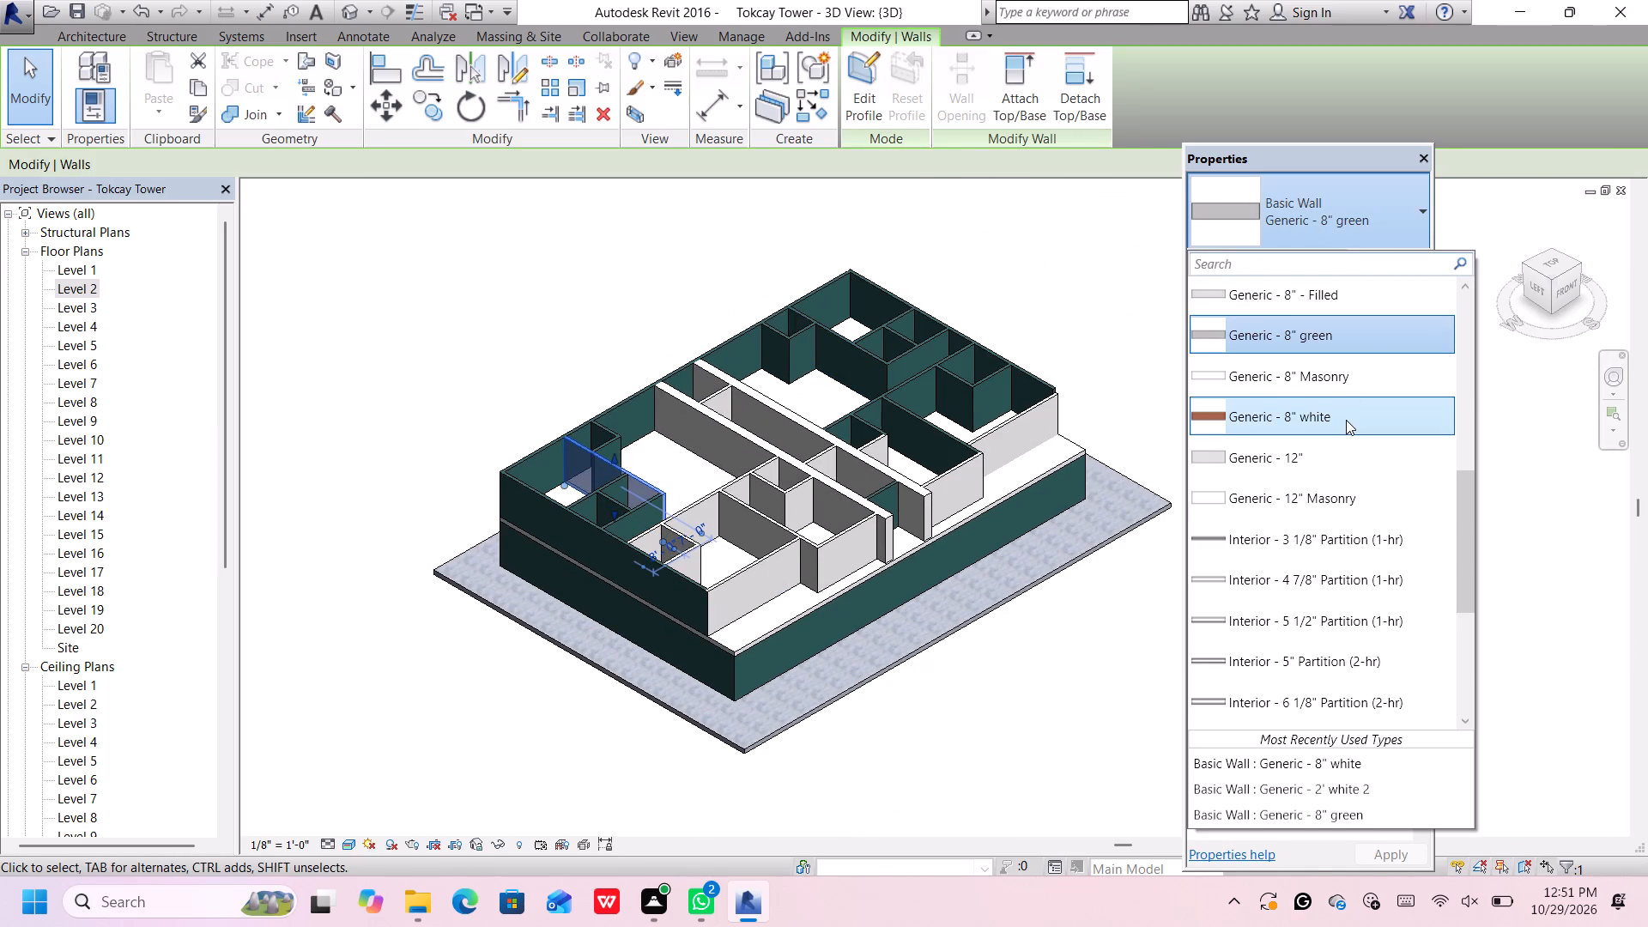
pyautogui.click(1346, 421)
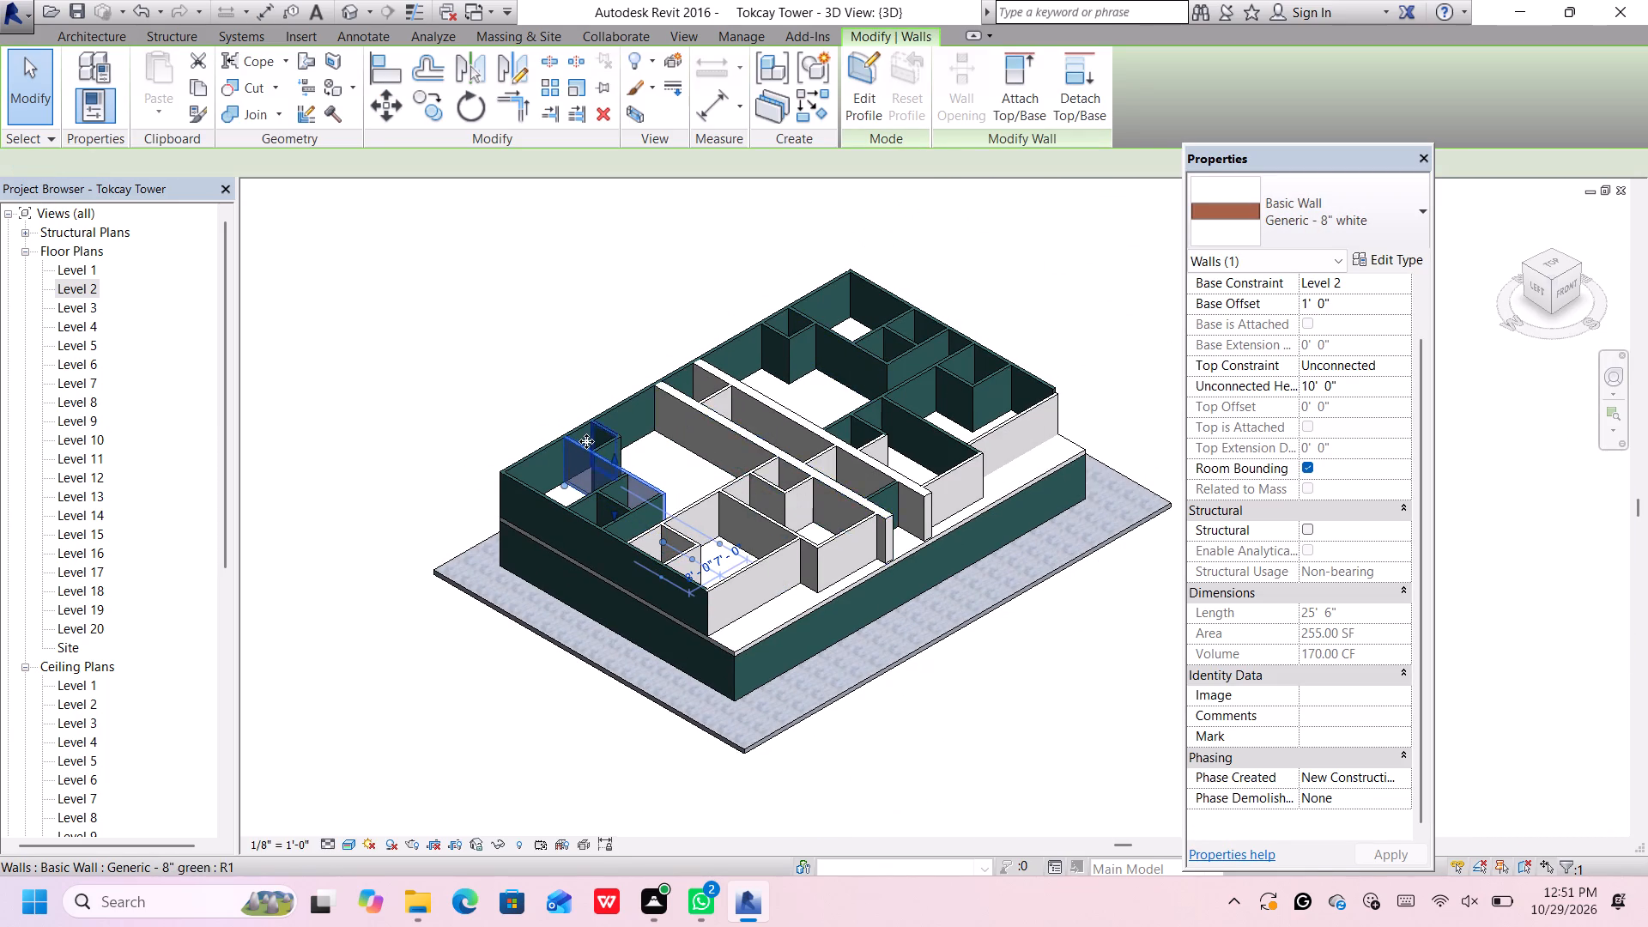
# Change both green walls of the small closet against the rear exterior wall in the west half to Generic - 8" white.
pyautogui.scroll(5, 586, 442)
pyautogui.click(619, 427)
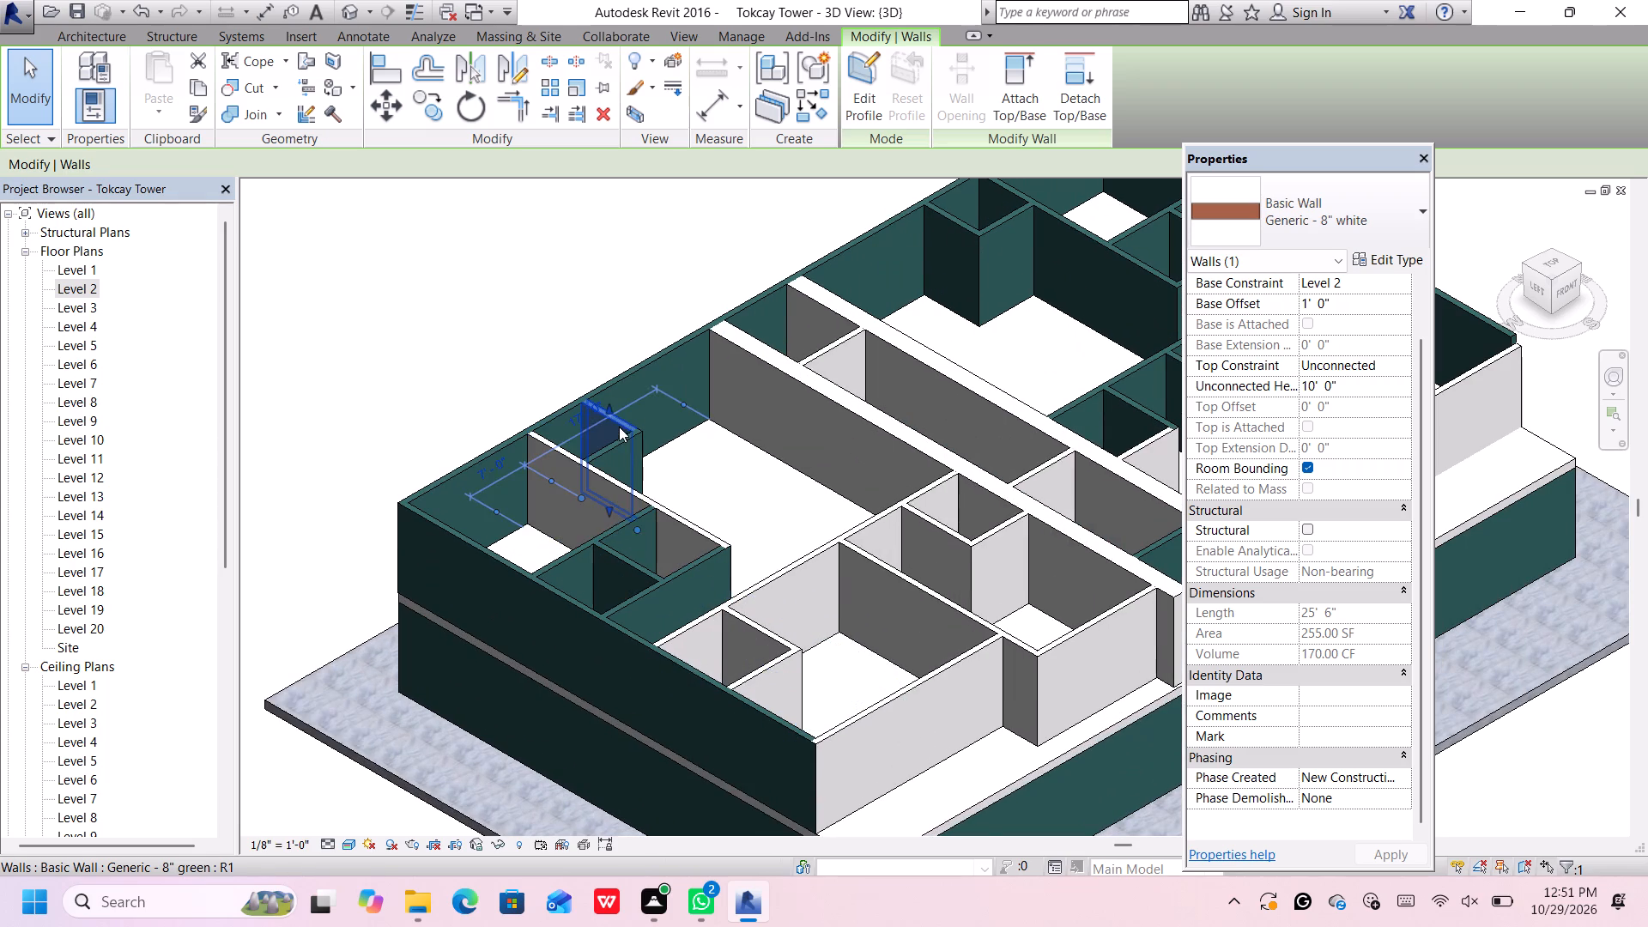
pyautogui.scroll(-5, 617, 427)
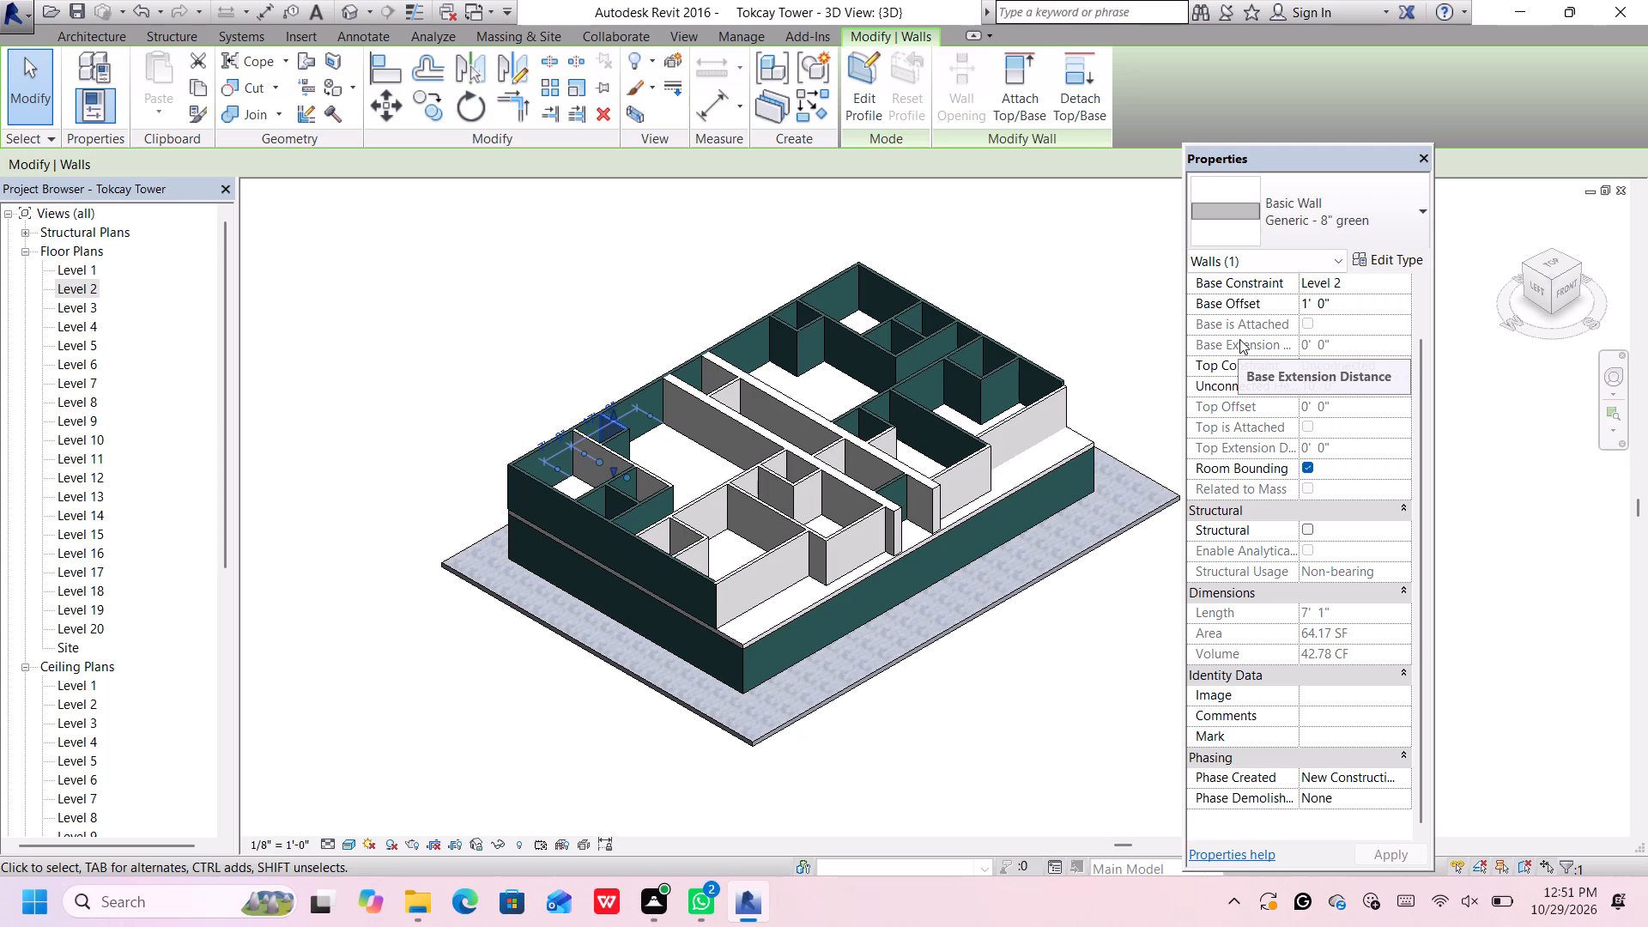
pyautogui.click(1327, 206)
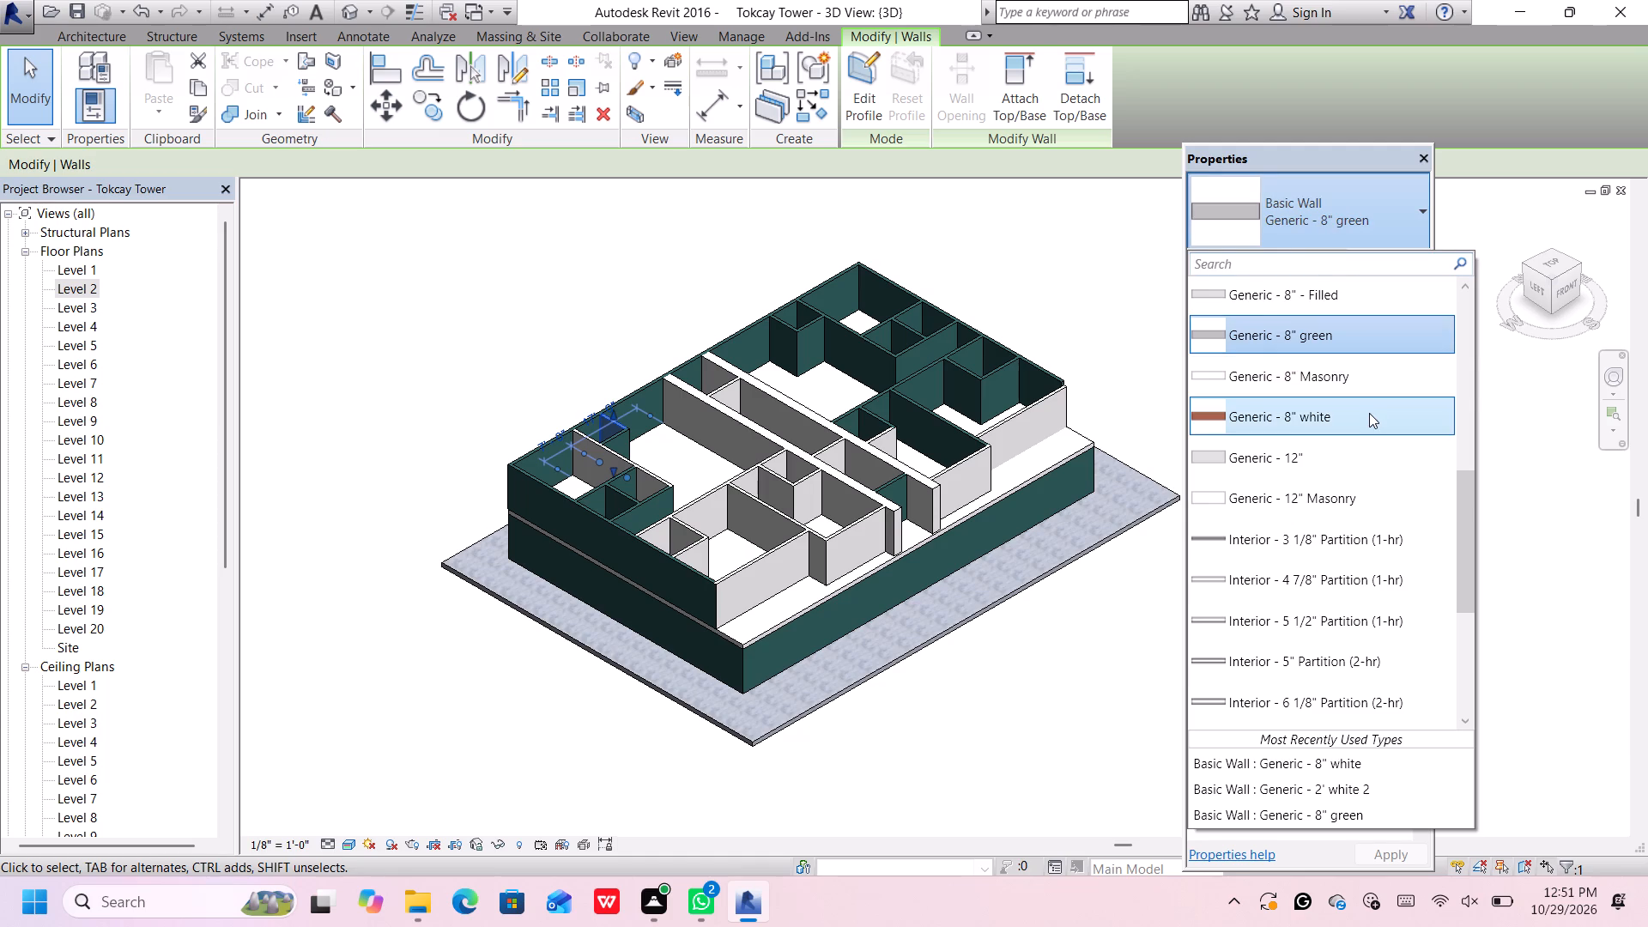
pyautogui.click(1367, 413)
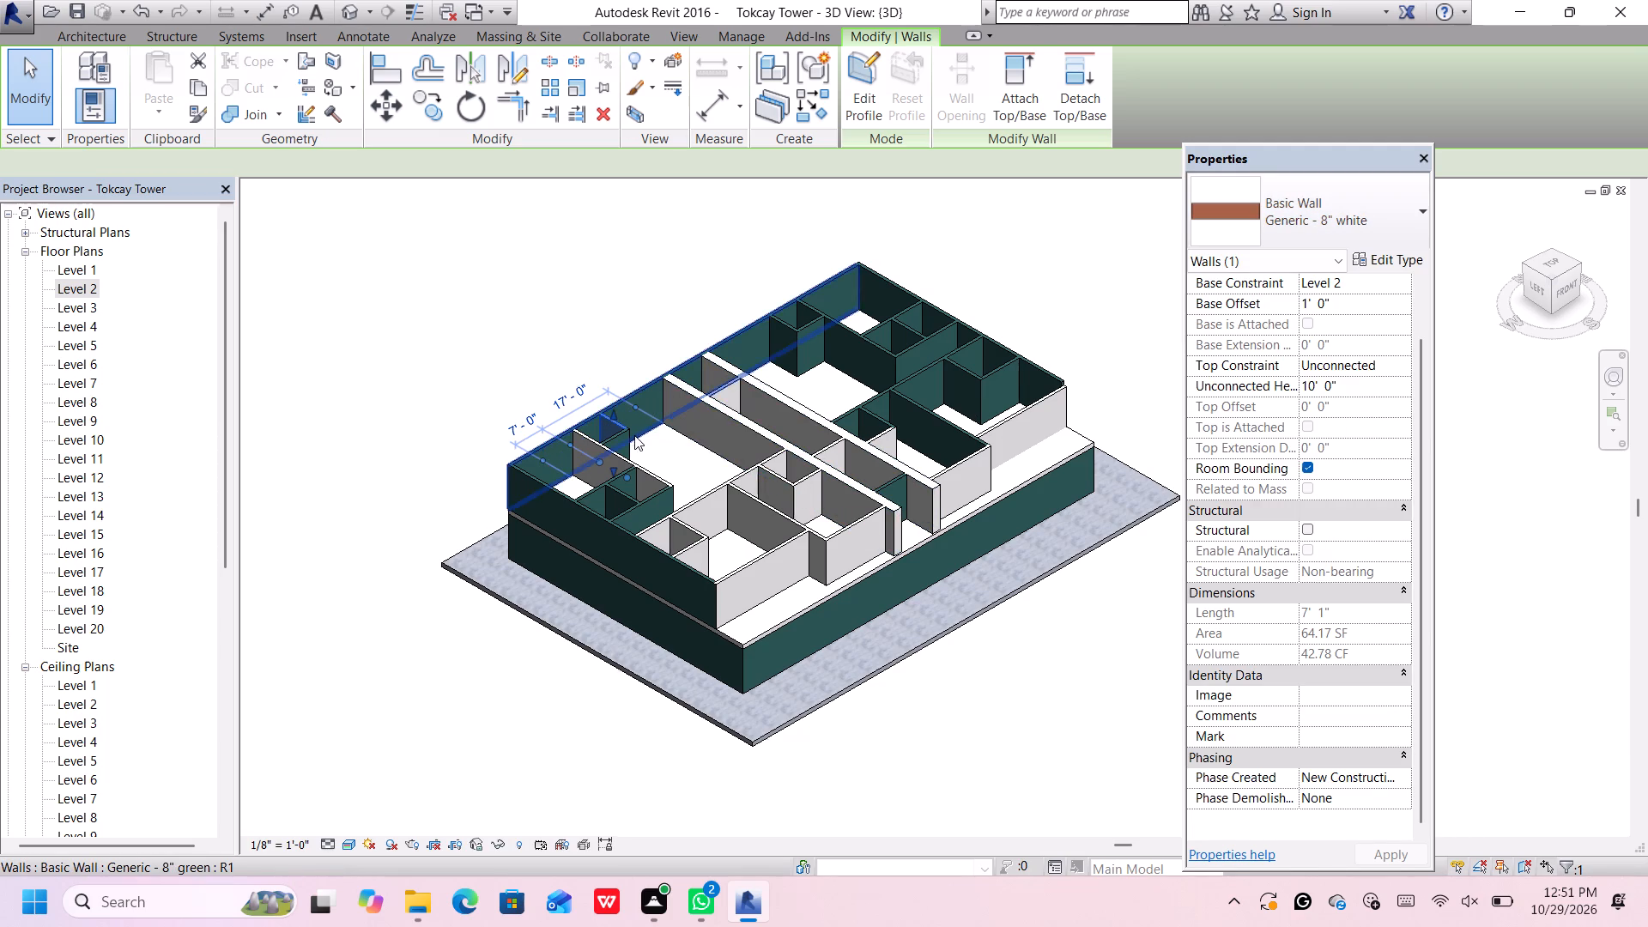
pyautogui.scroll(9, 633, 437)
pyautogui.click(602, 427)
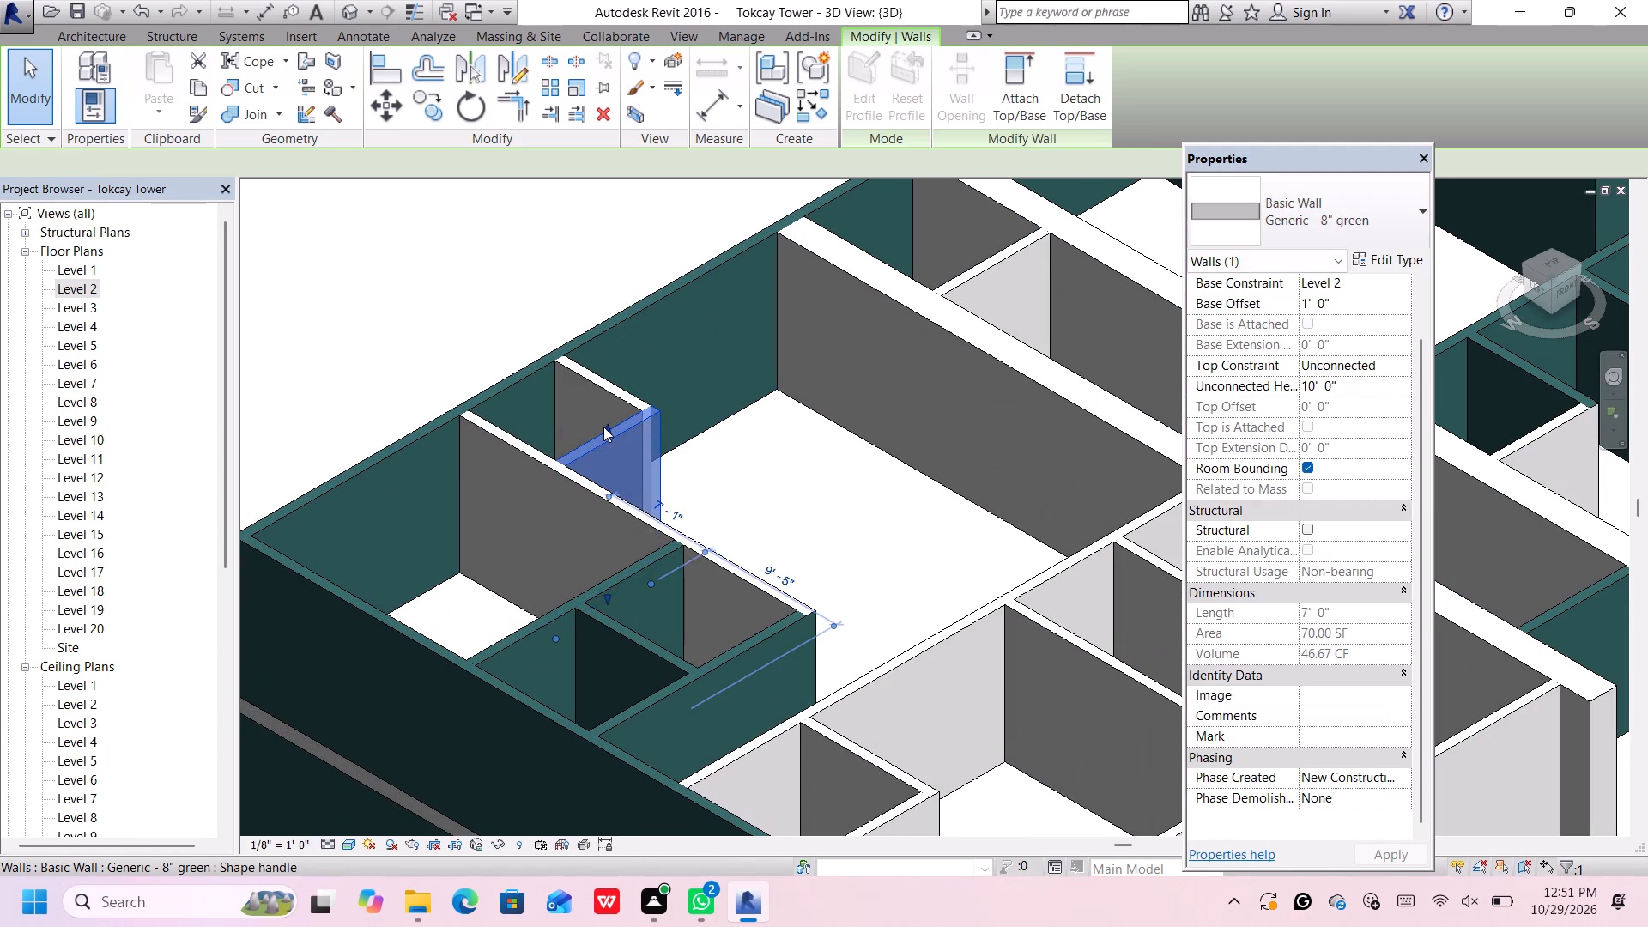
pyautogui.scroll(-5, 603, 427)
pyautogui.click(1388, 214)
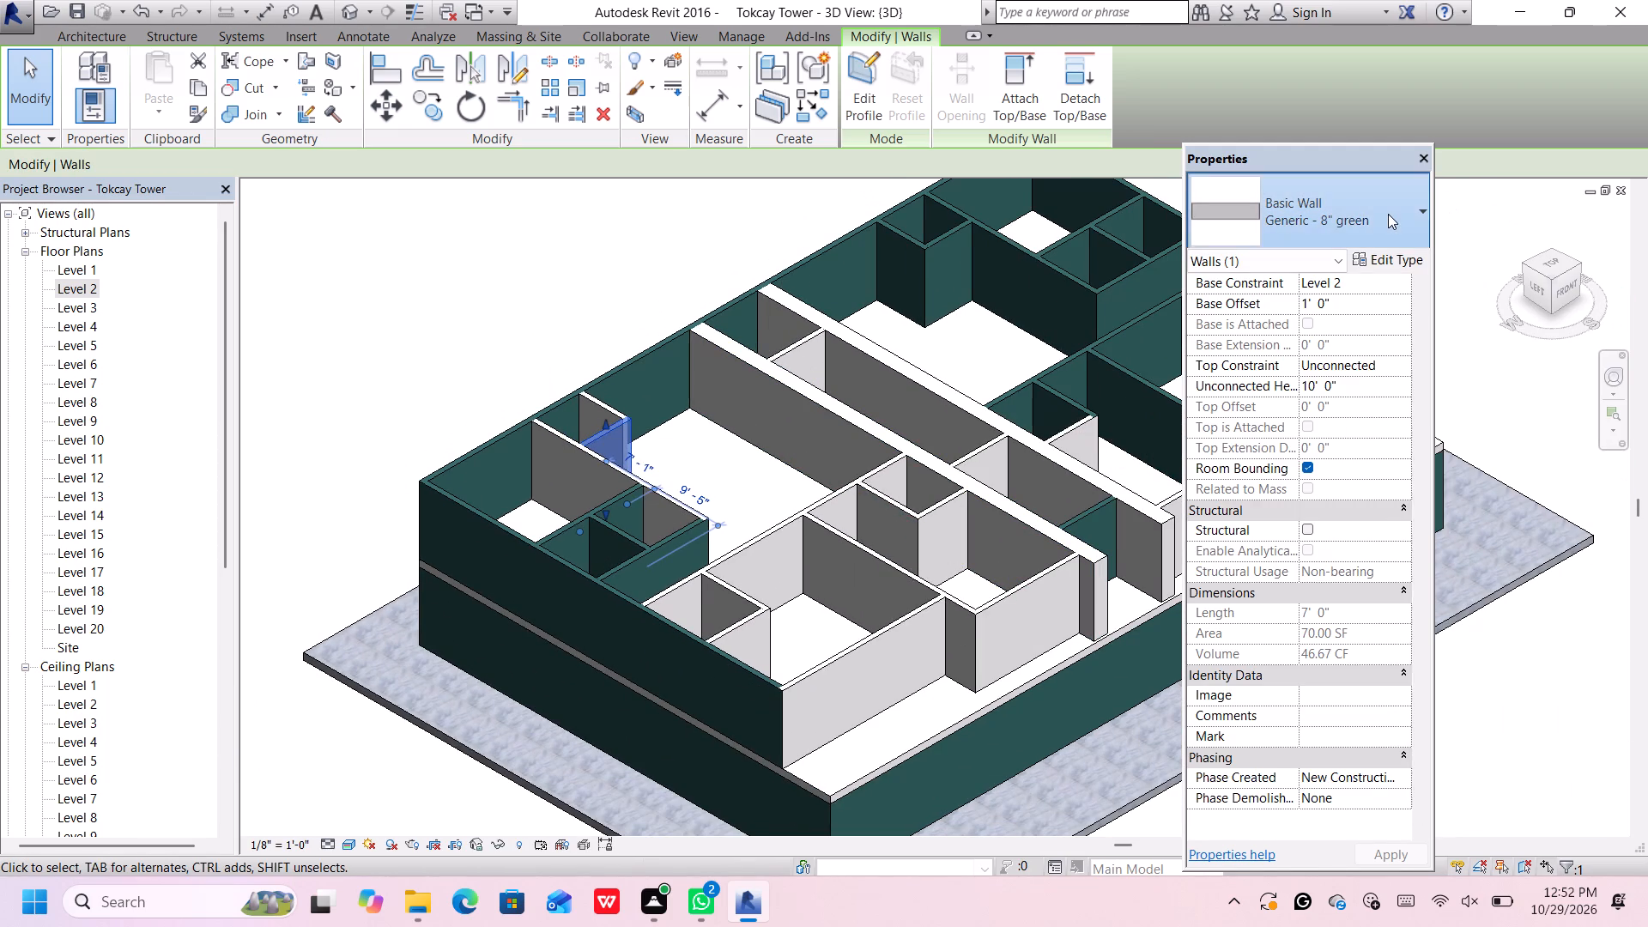
pyautogui.click(1364, 422)
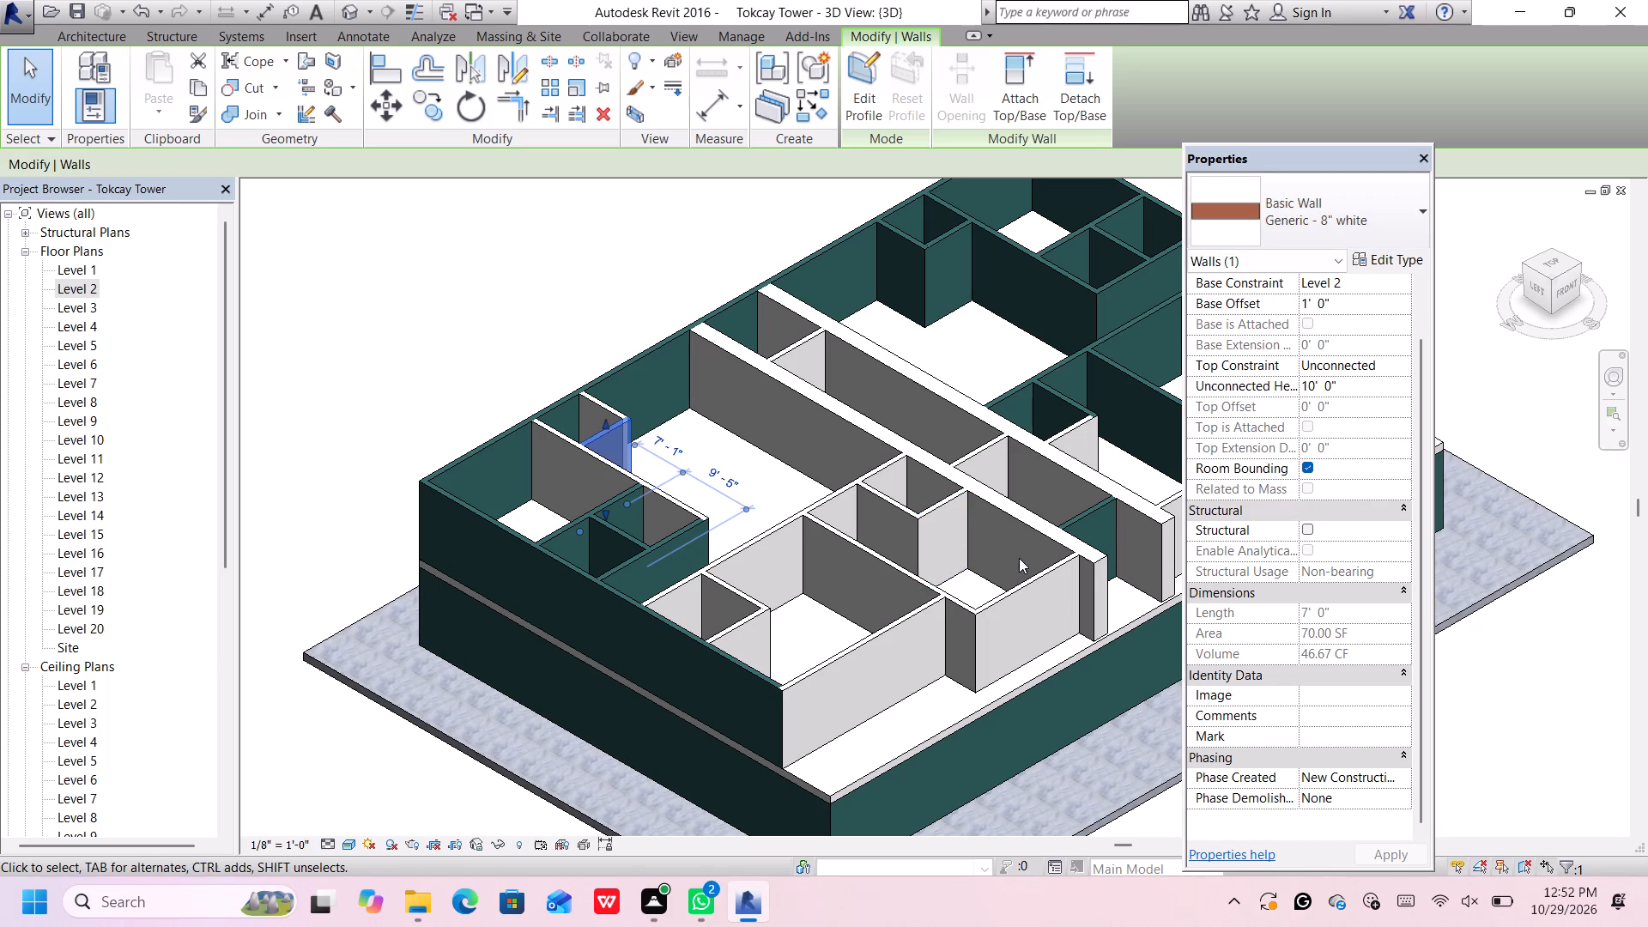
pyautogui.scroll(-3, 666, 470)
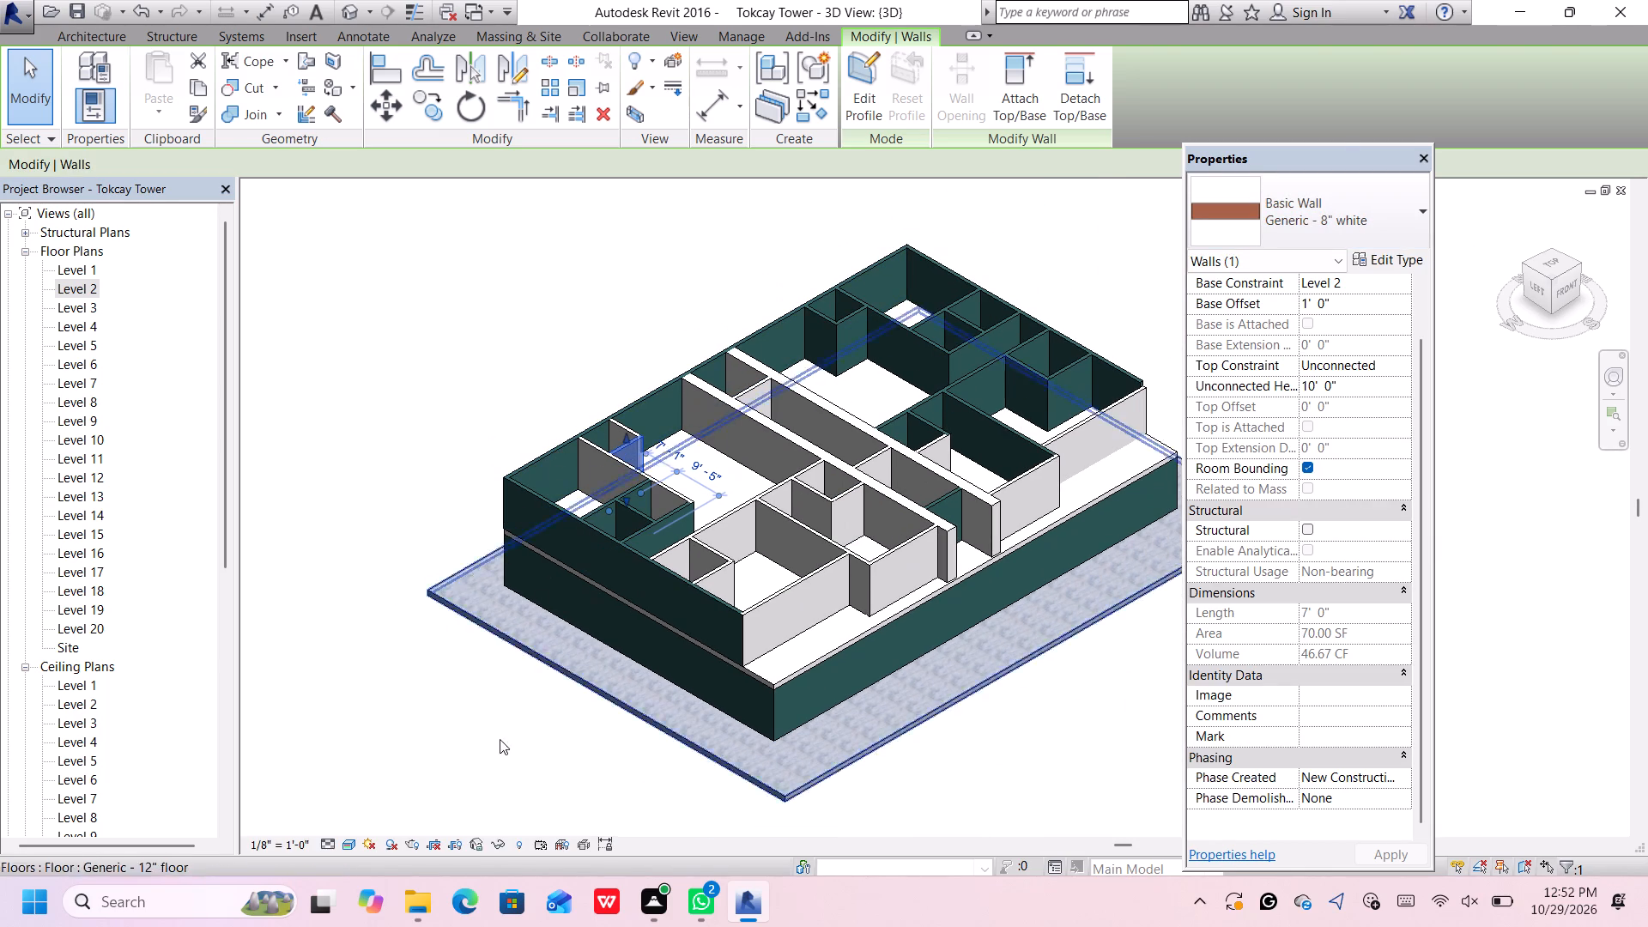
pyautogui.click(482, 791)
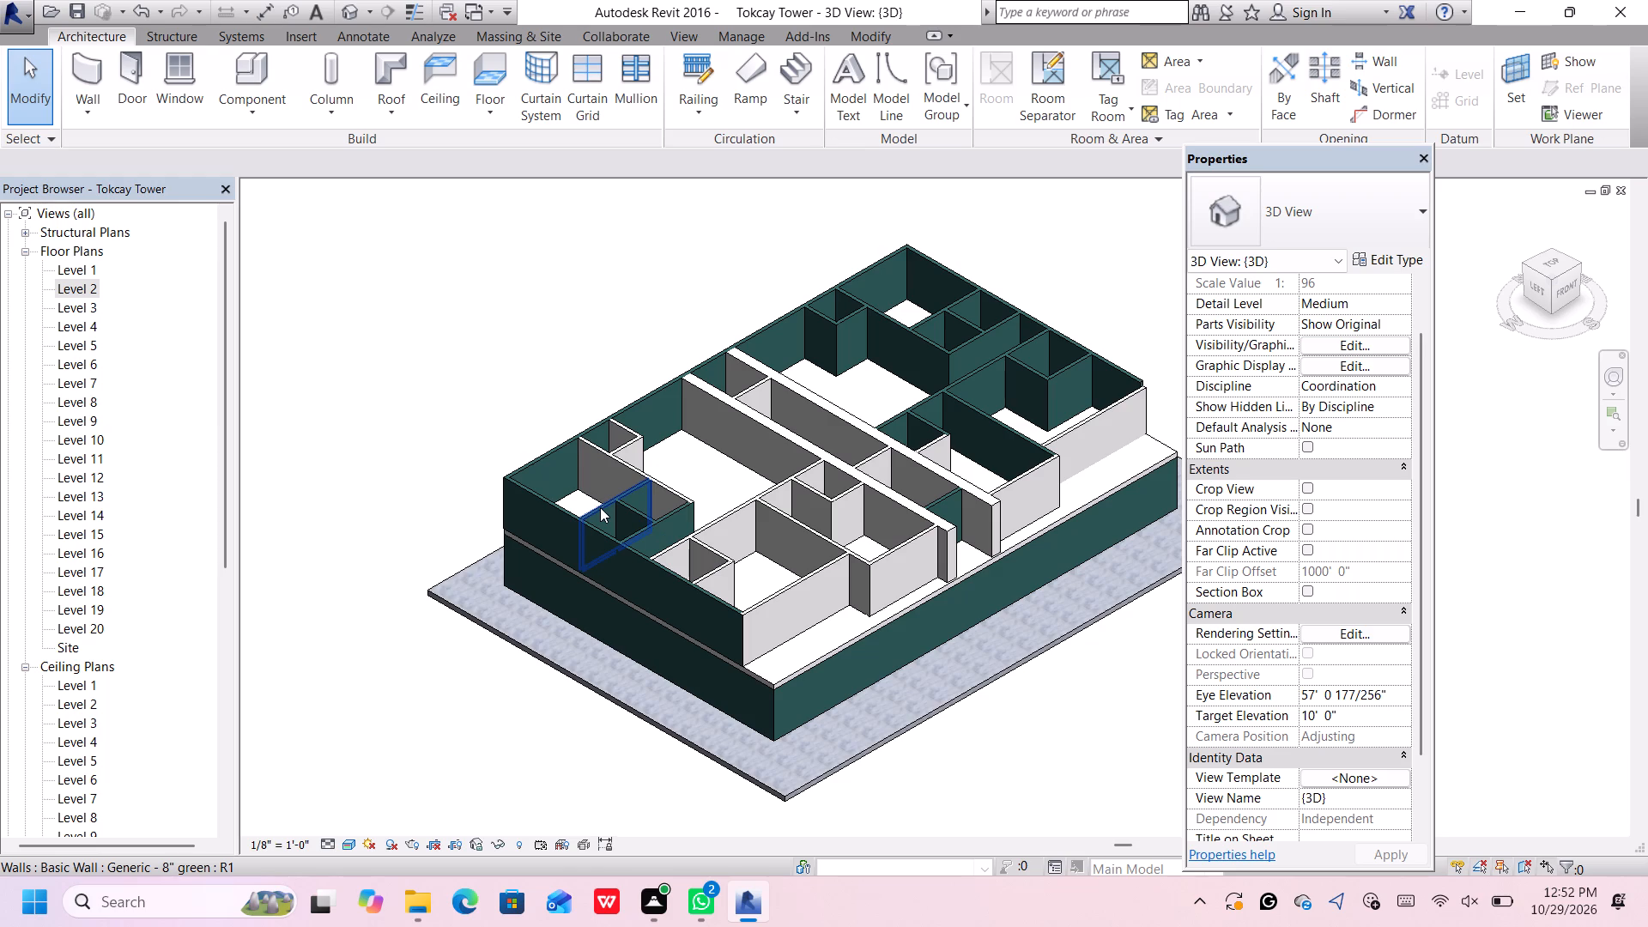
# Change the two 16' green cross walls off the west exterior wall and the 9' wall between them to Generic - 8" white.
pyautogui.click(600, 509)
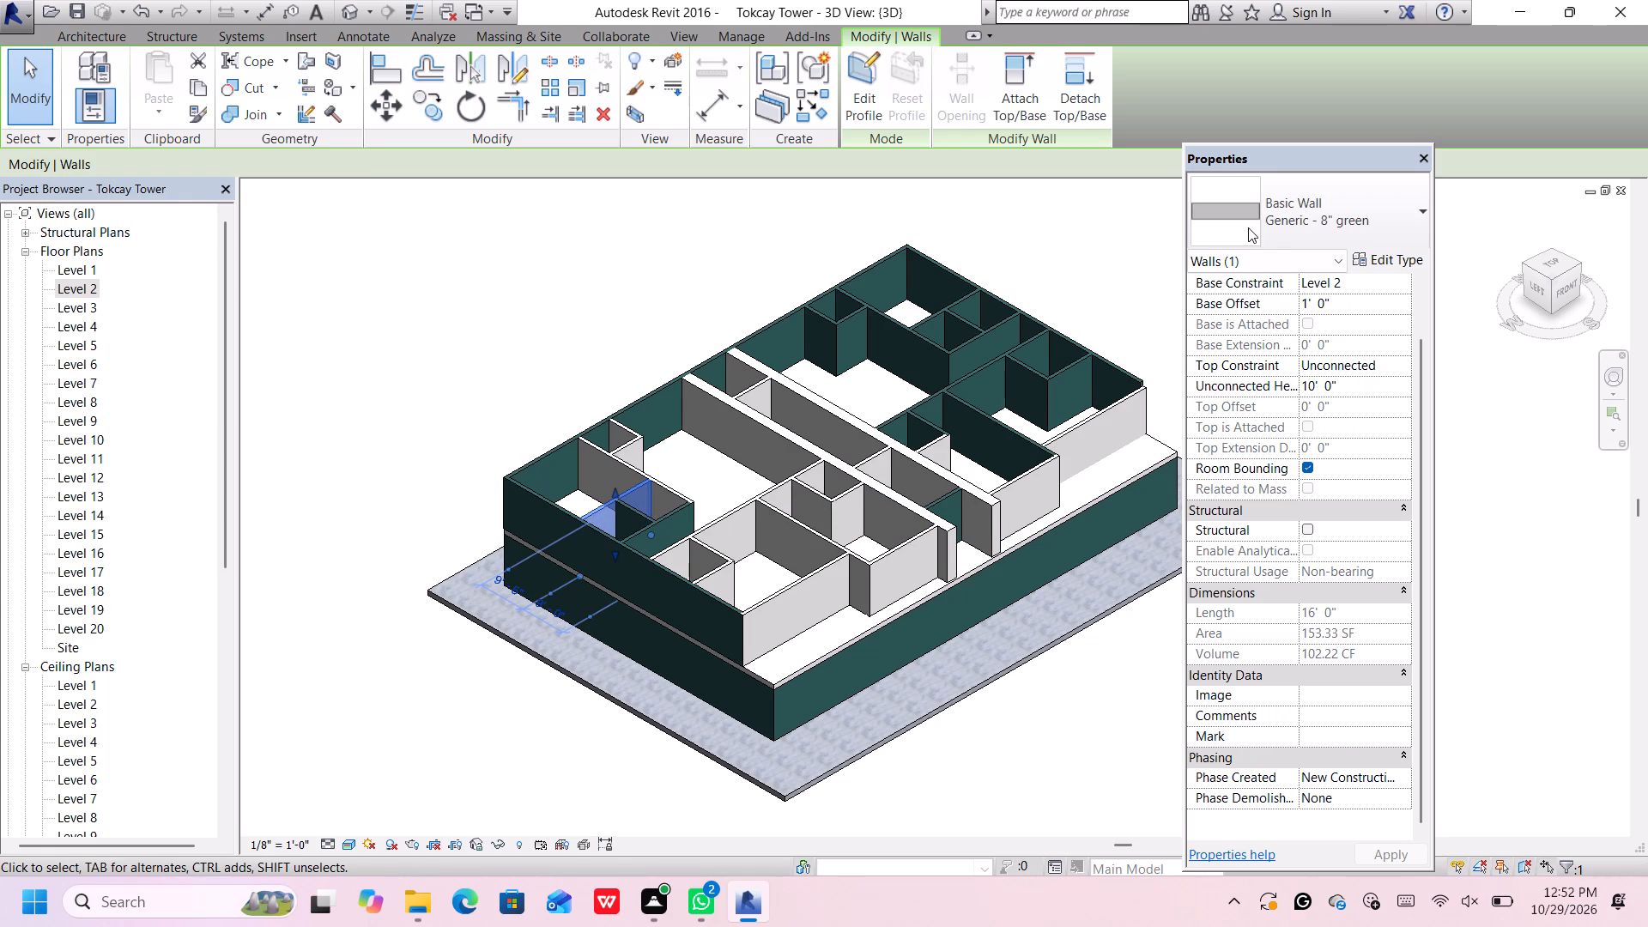
pyautogui.click(1268, 214)
pyautogui.click(1318, 409)
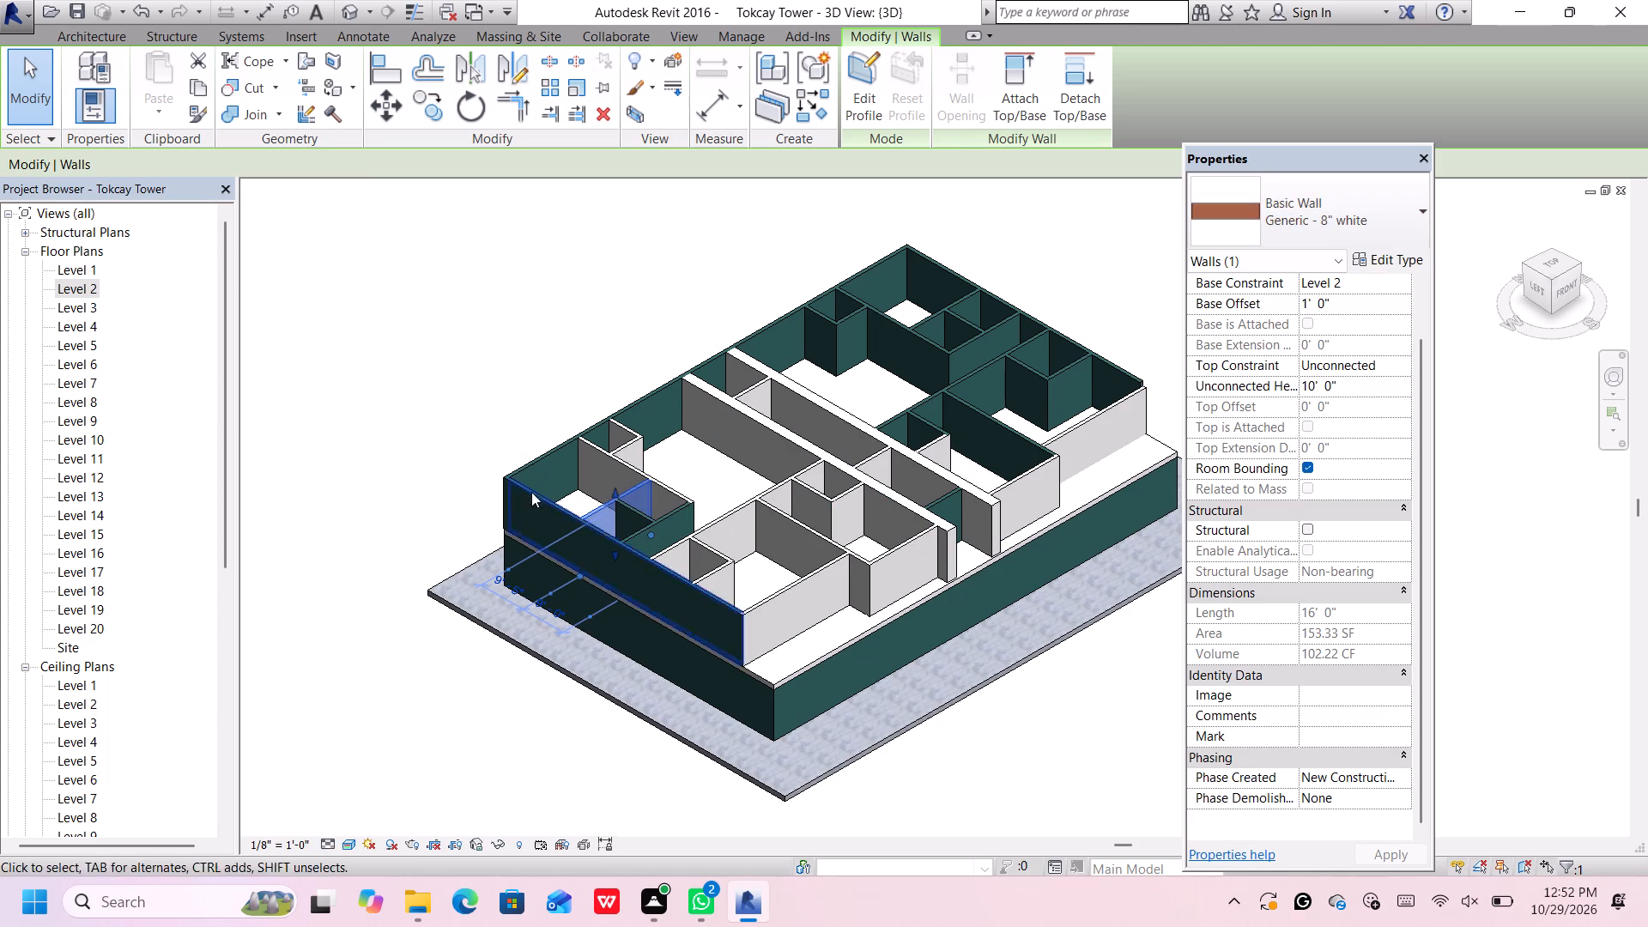
pyautogui.scroll(2, 639, 512)
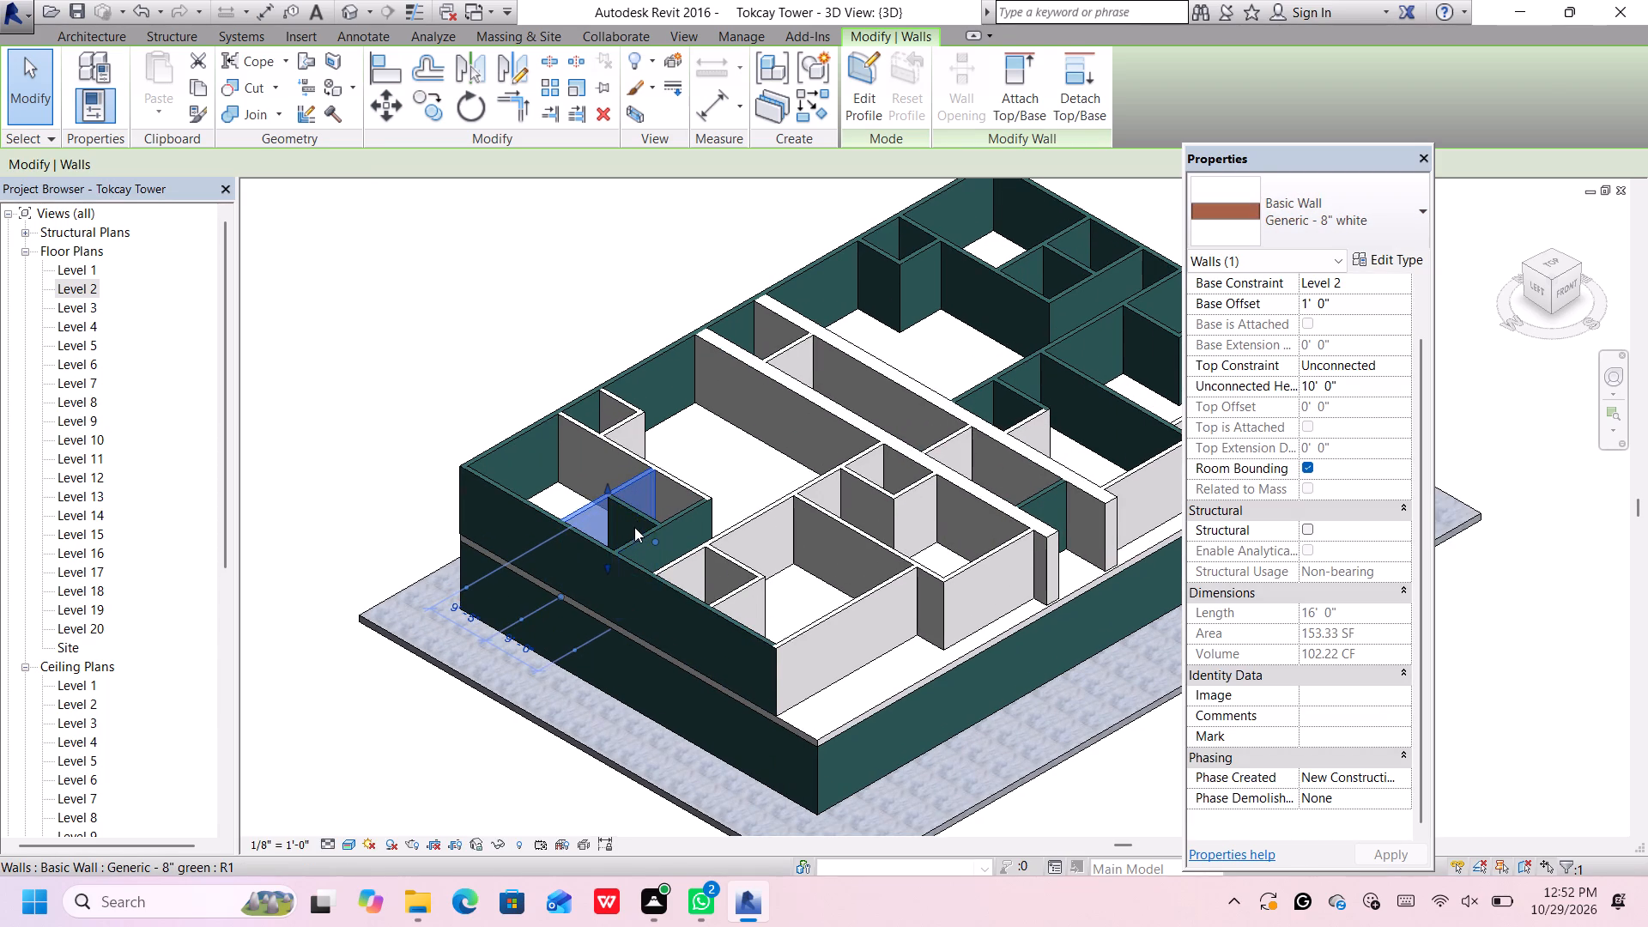
pyautogui.click(639, 519)
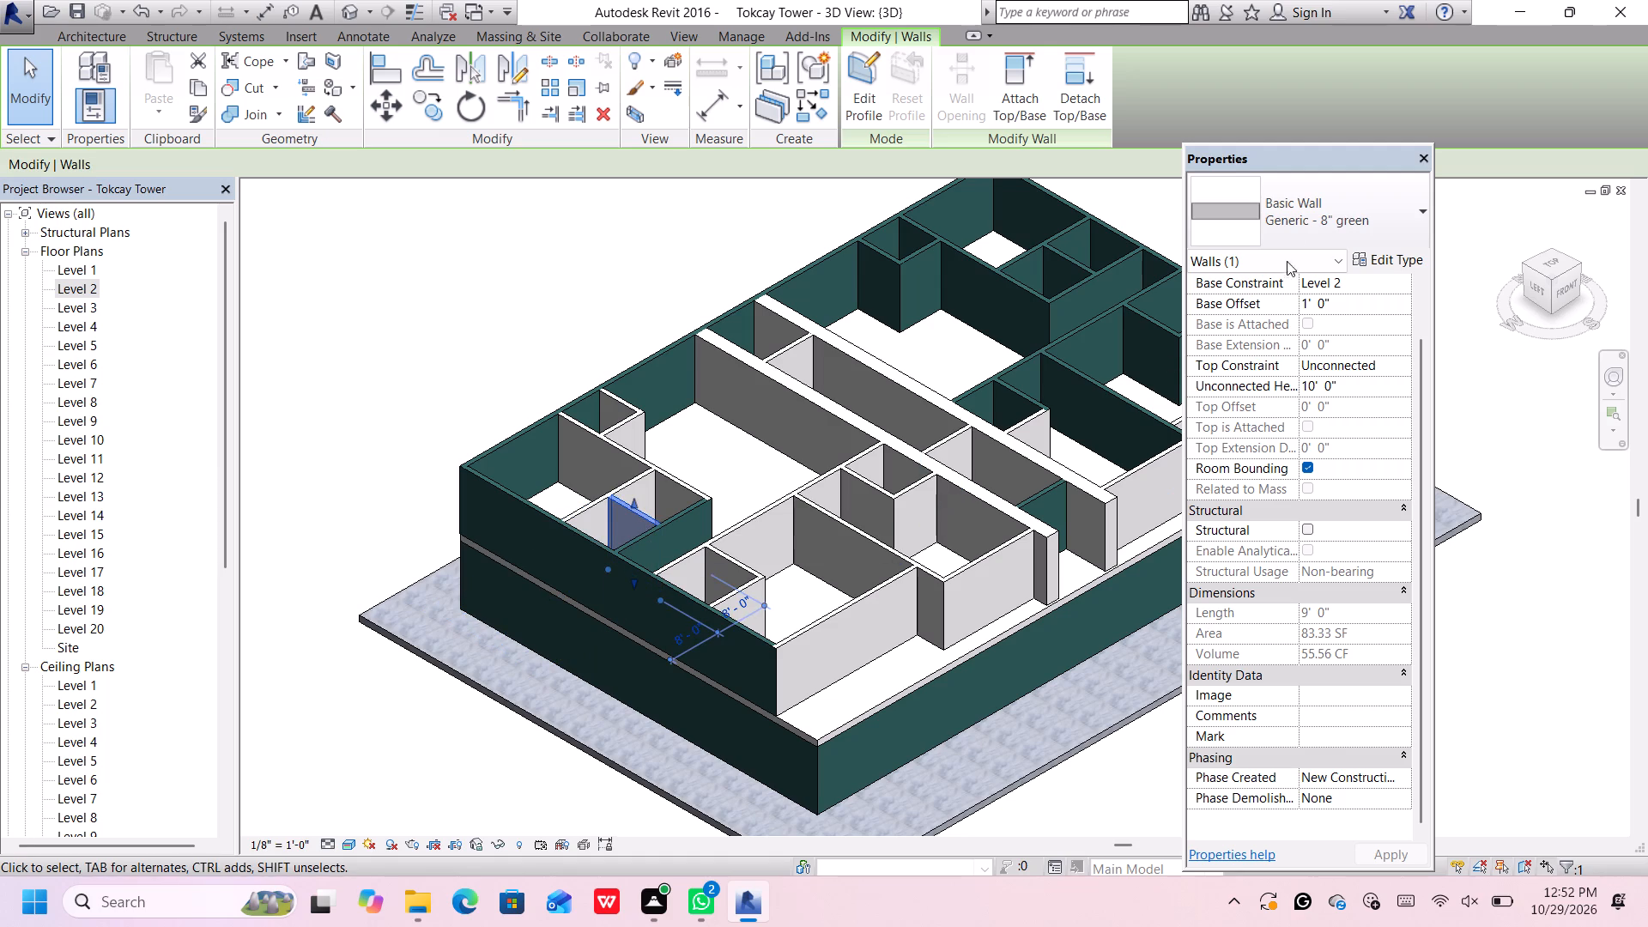
pyautogui.click(1319, 214)
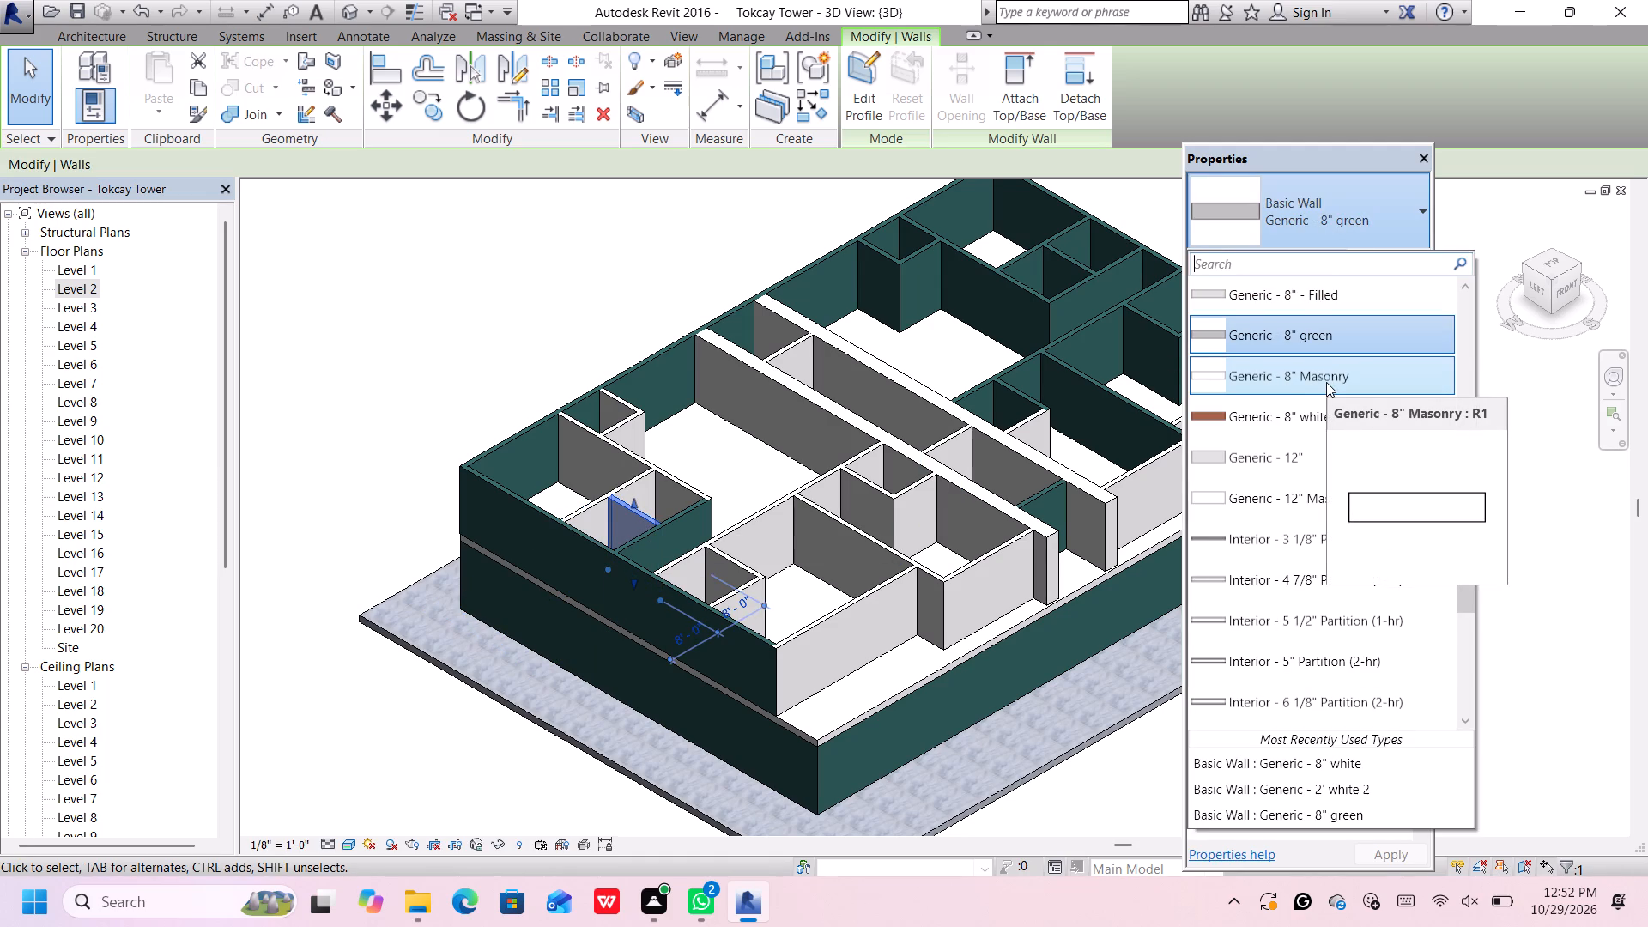
pyautogui.click(1302, 416)
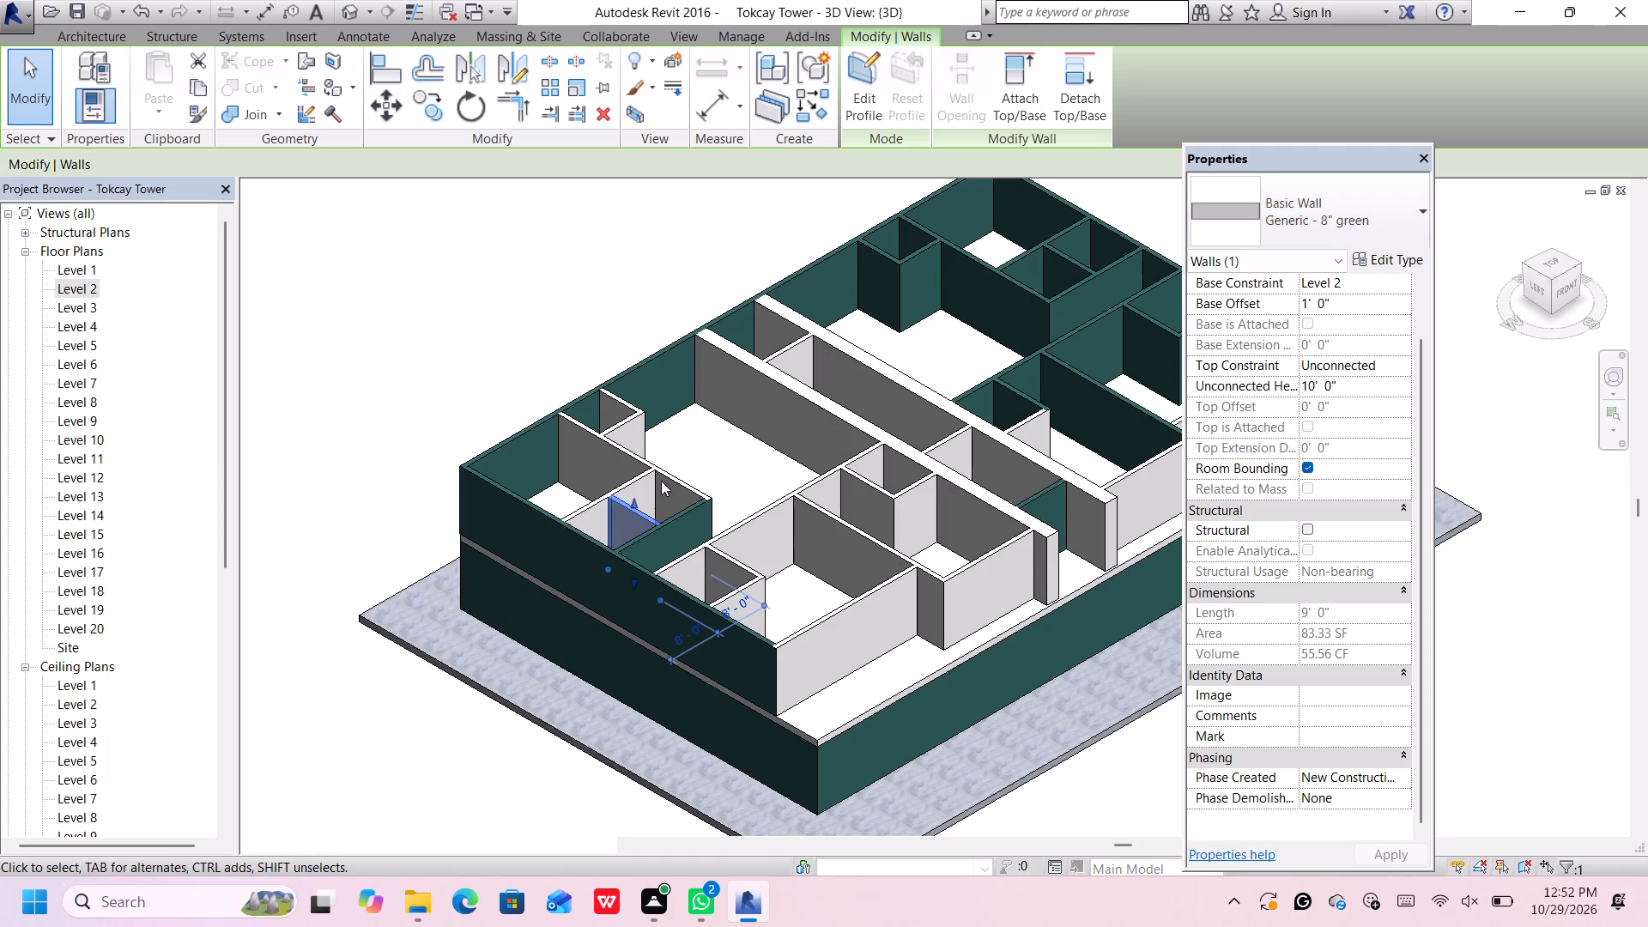
pyautogui.click(675, 515)
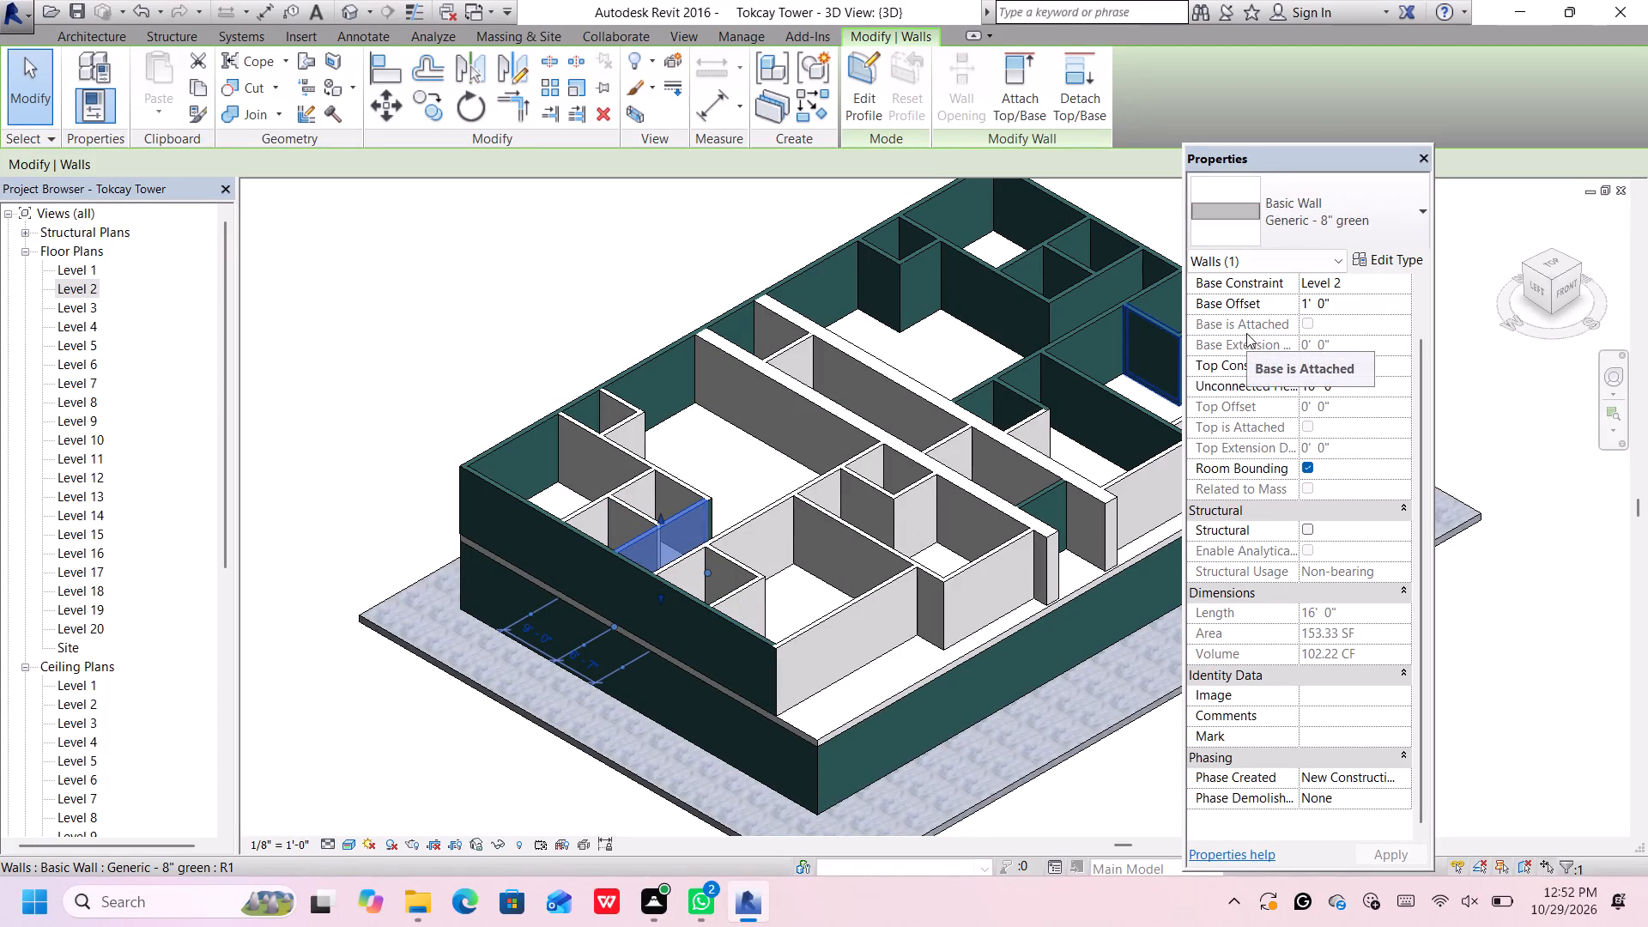
pyautogui.click(1310, 221)
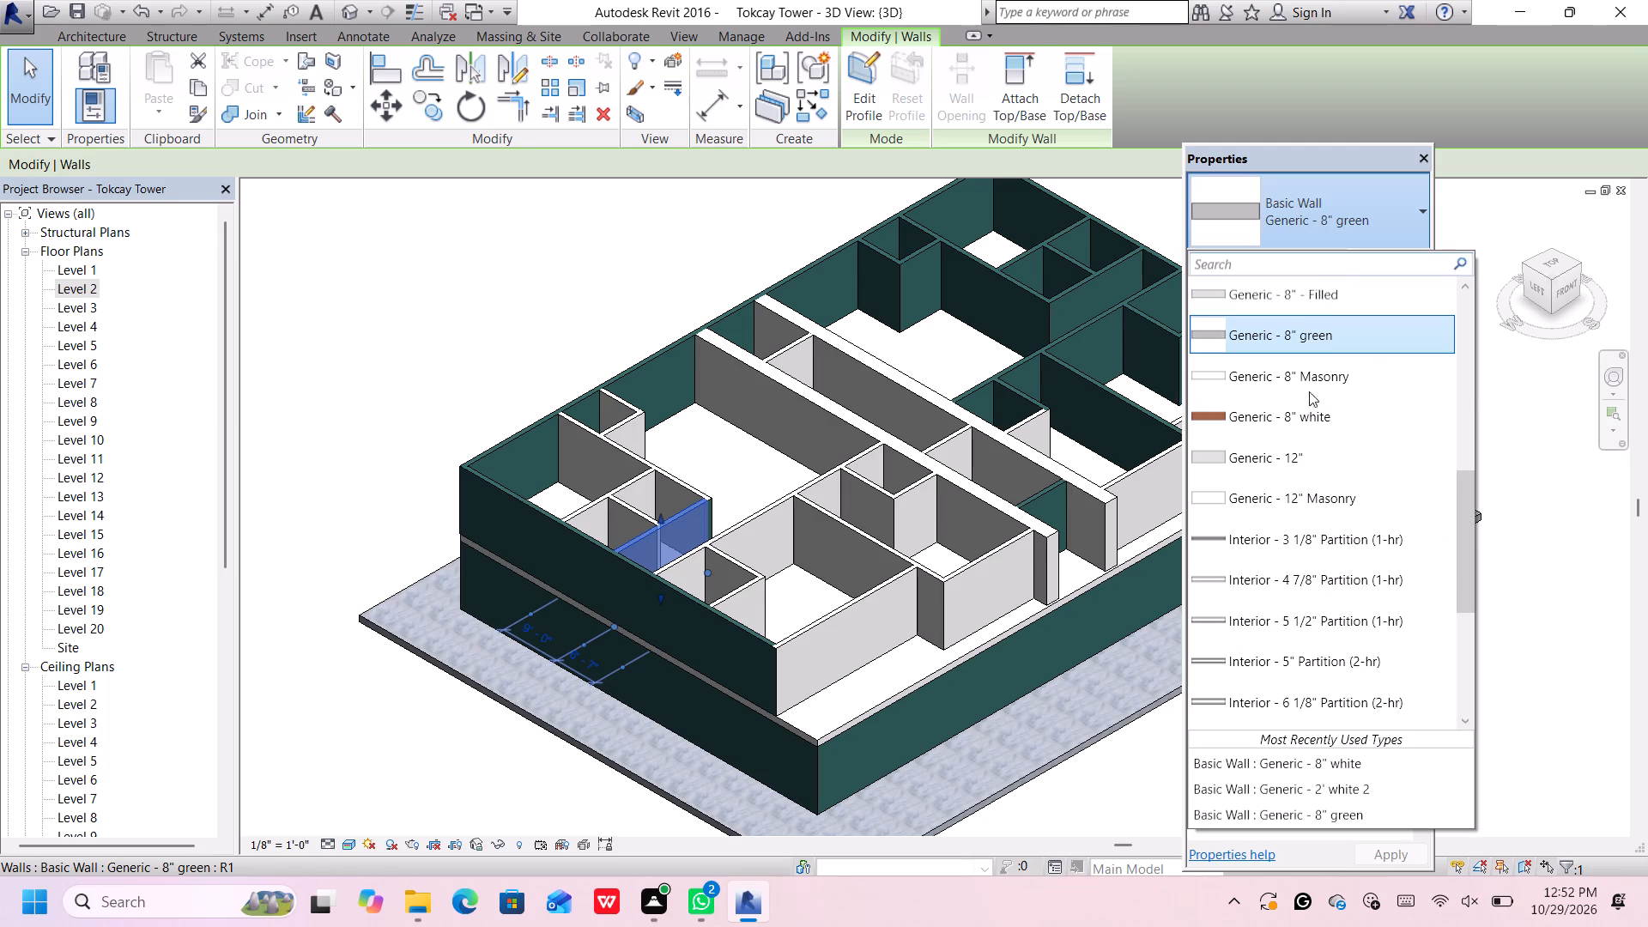
pyautogui.click(1306, 420)
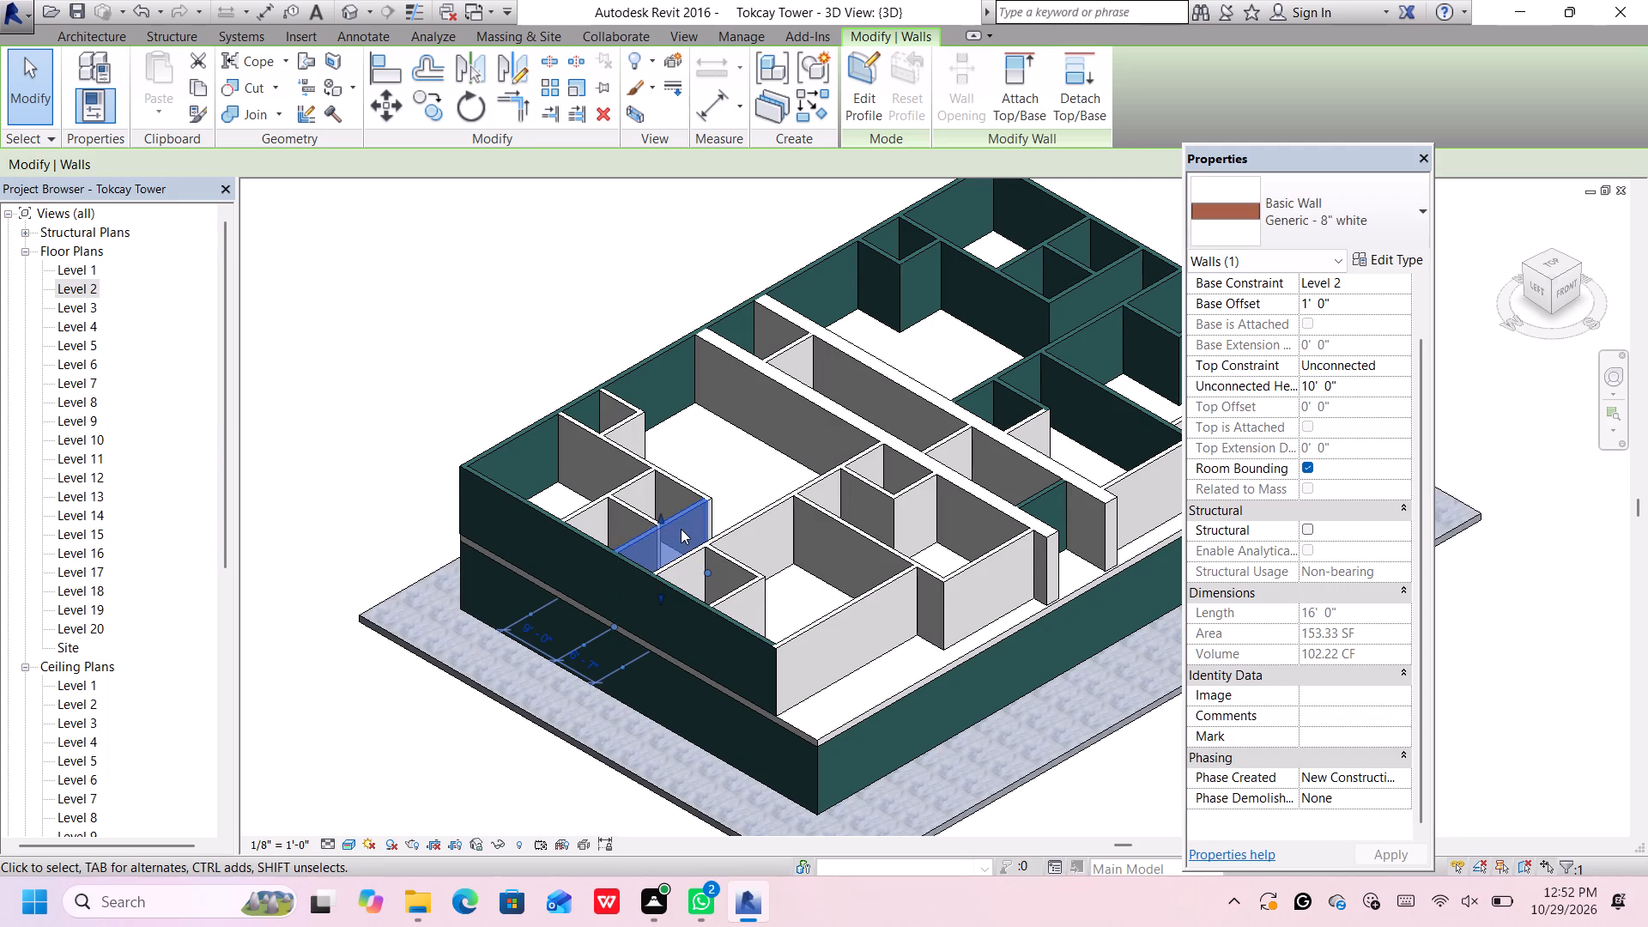
pyautogui.scroll(-2, 681, 524)
pyautogui.scroll(2, 861, 322)
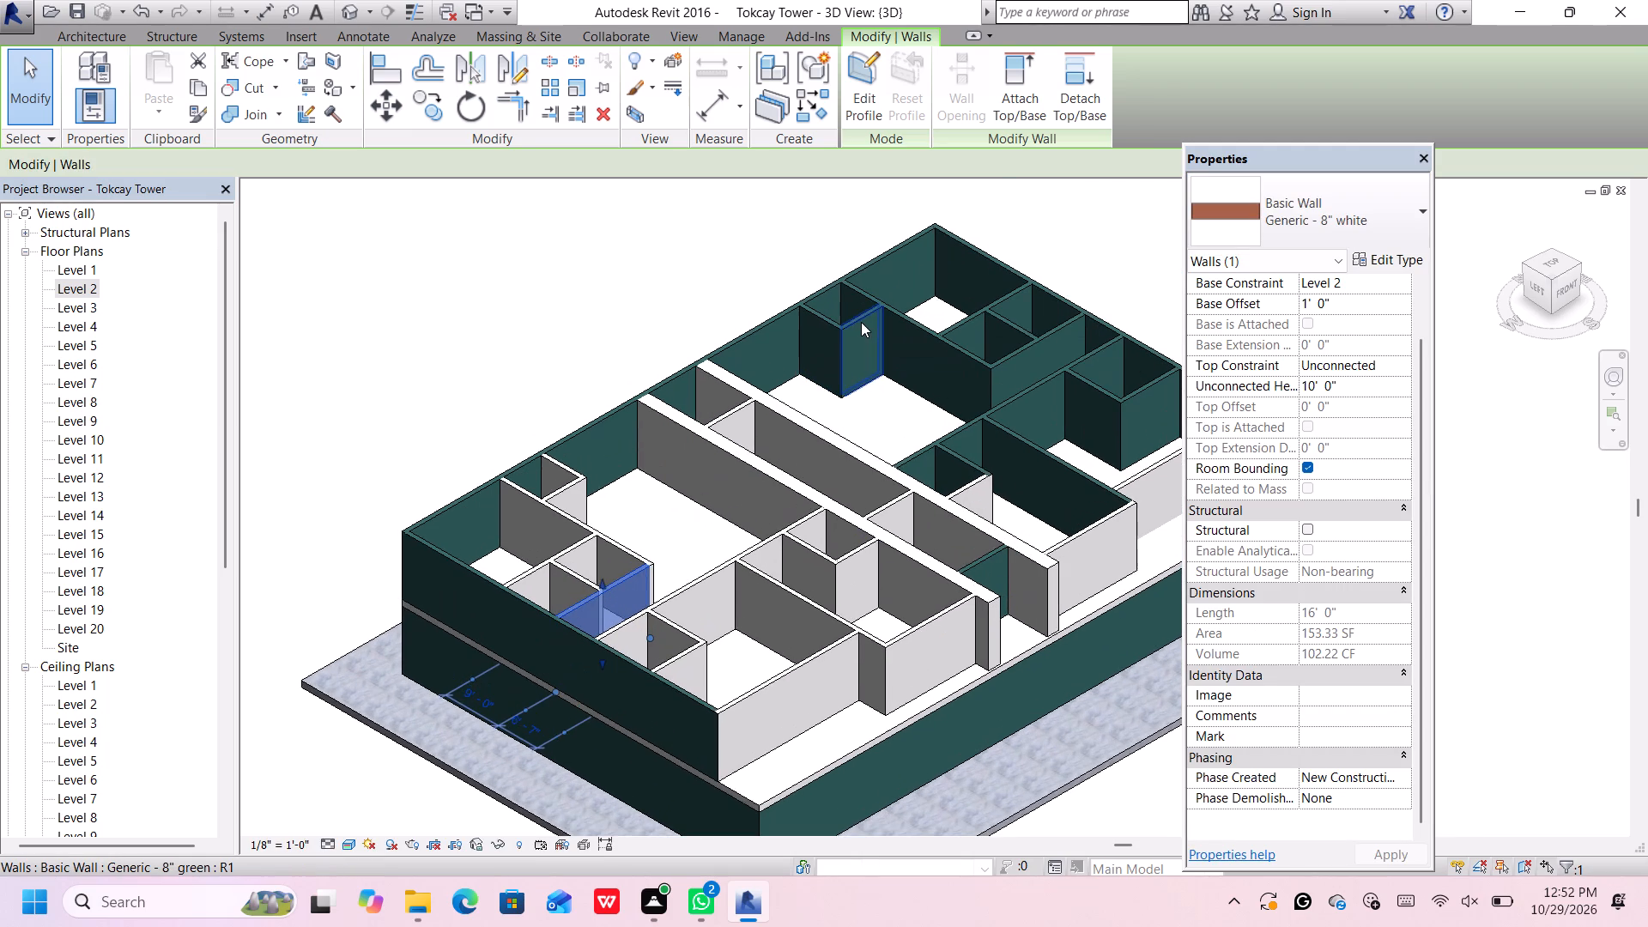
# Change both green walls of the small closet against the rear exterior wall in the east half to Generic - 8" white.
pyautogui.click(863, 324)
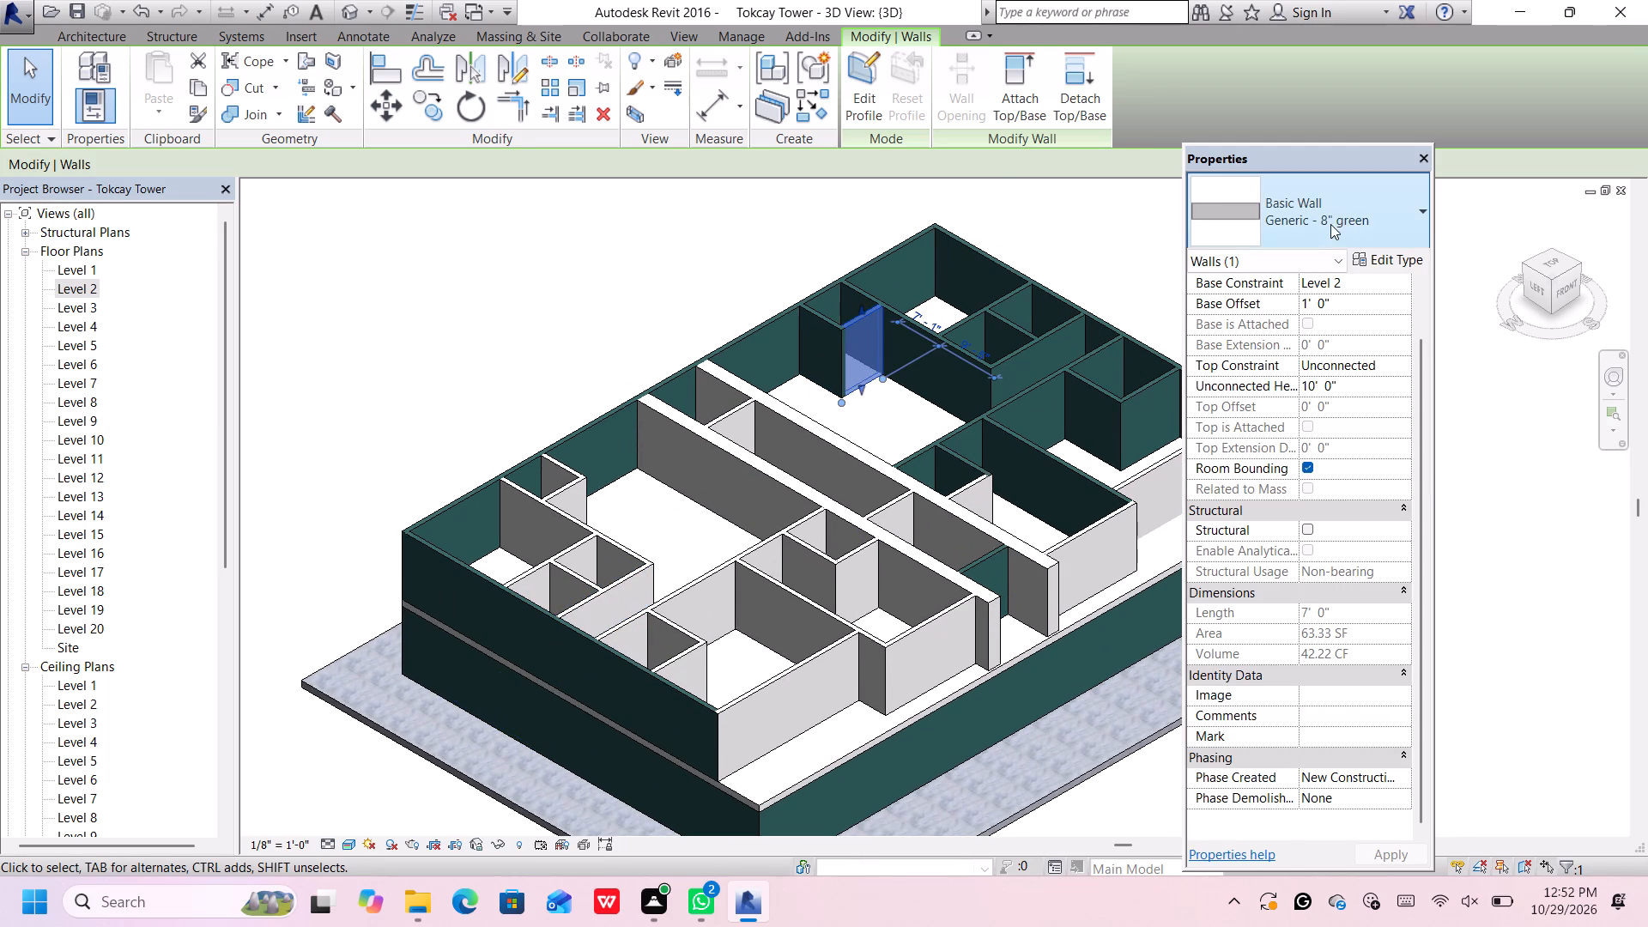
pyautogui.click(1332, 220)
pyautogui.click(1339, 413)
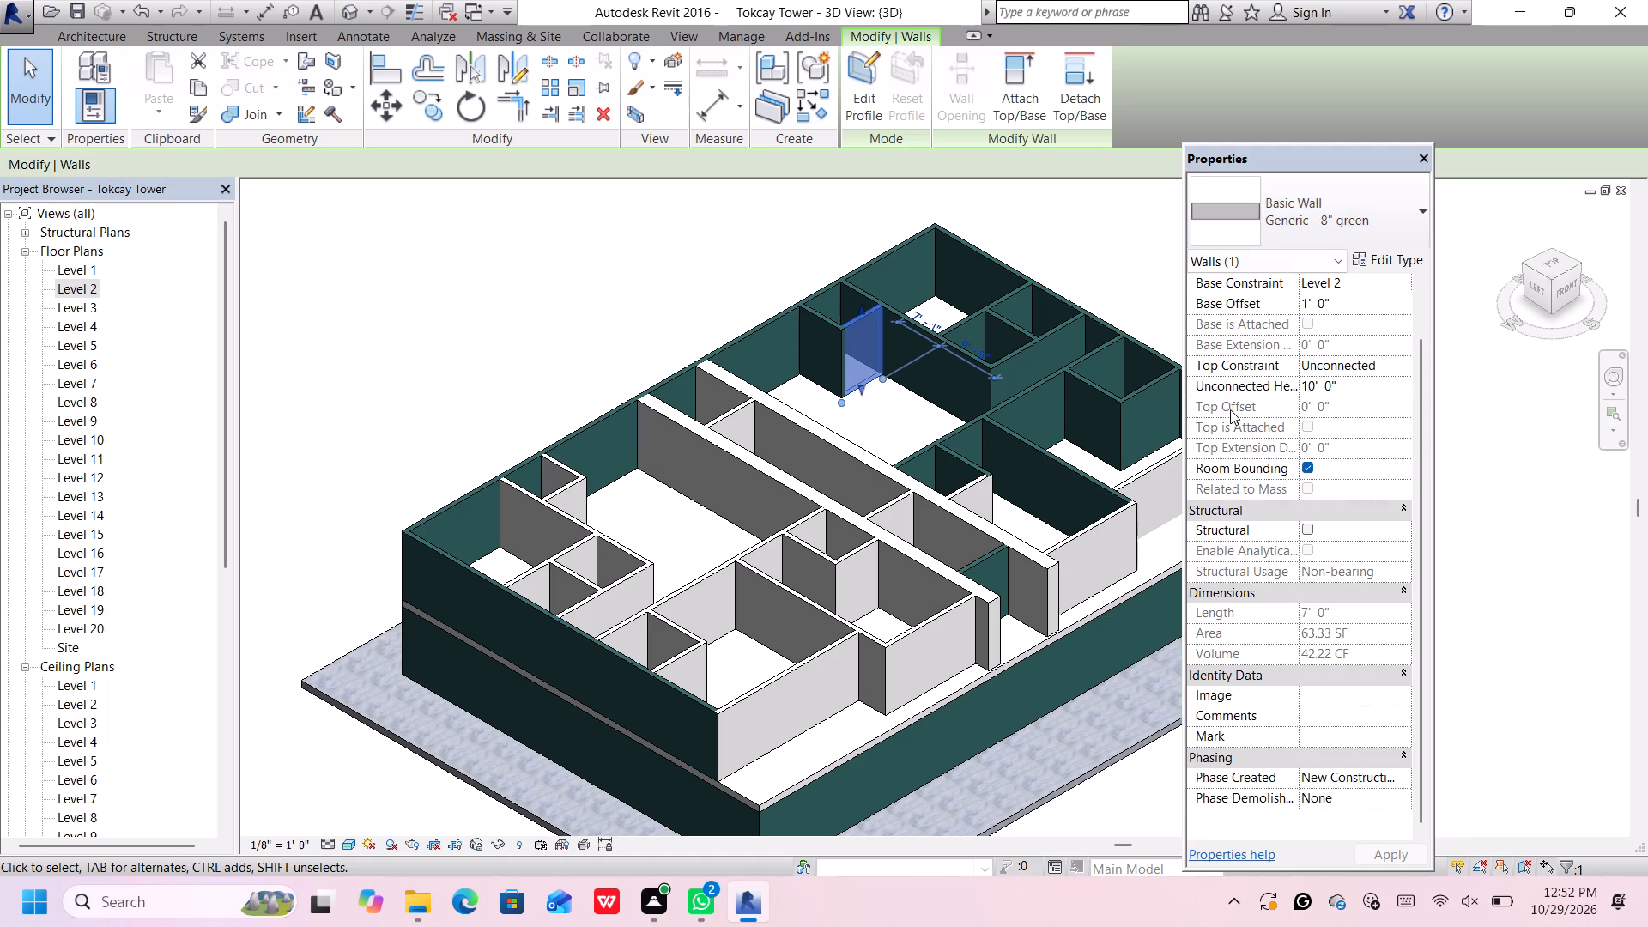
pyautogui.click(816, 318)
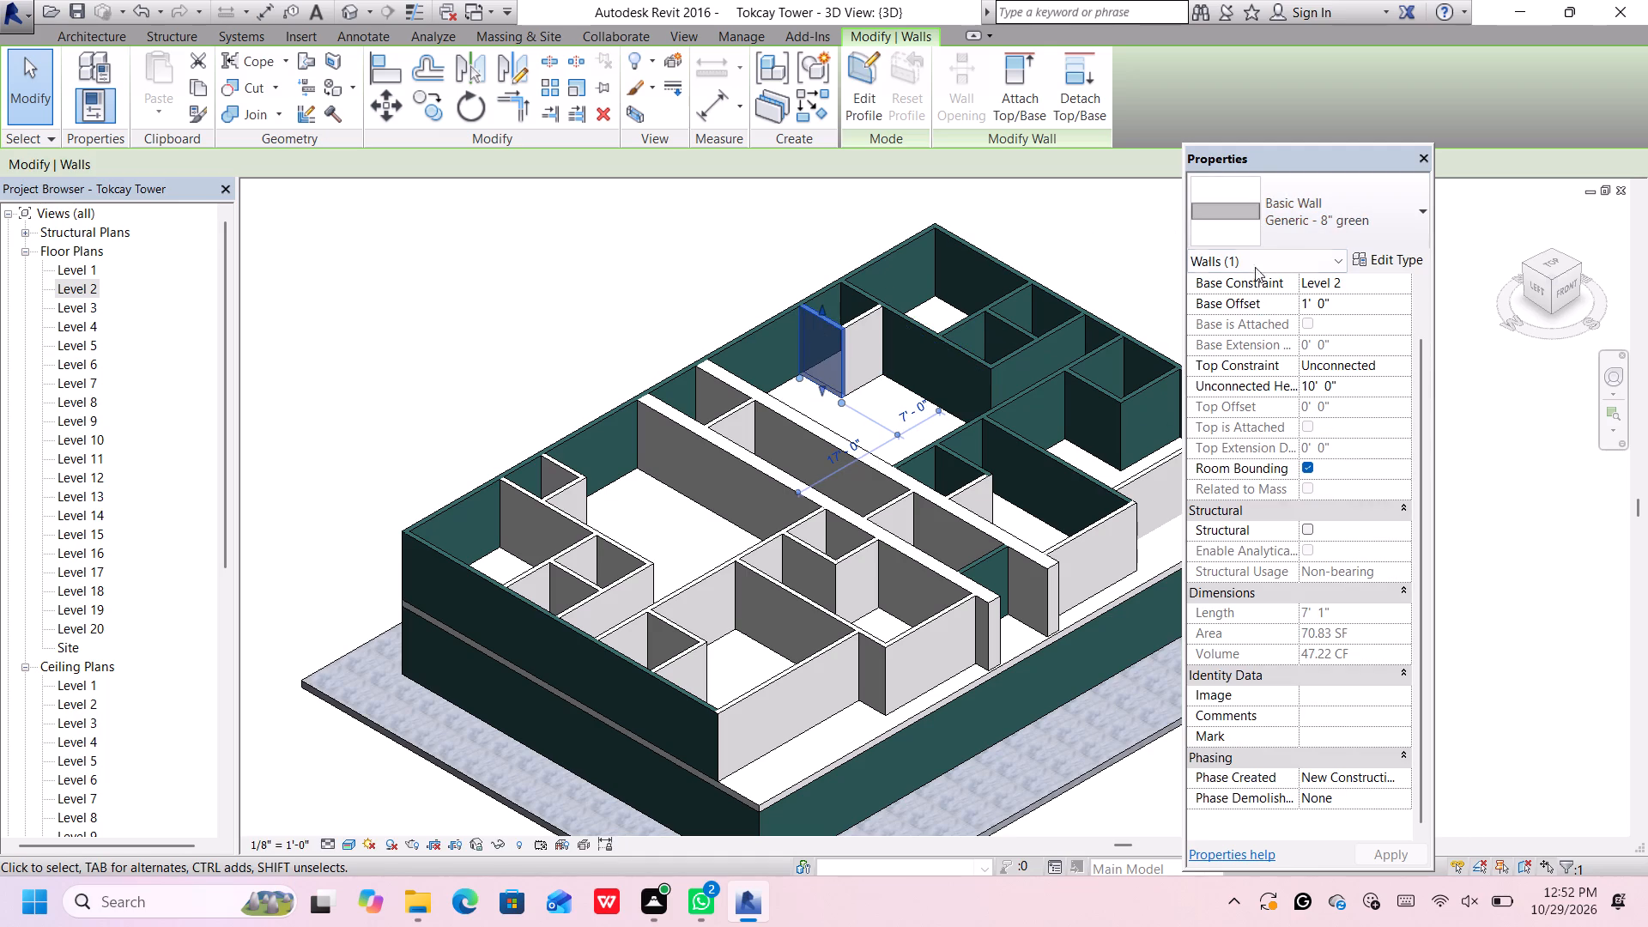
pyautogui.click(1335, 216)
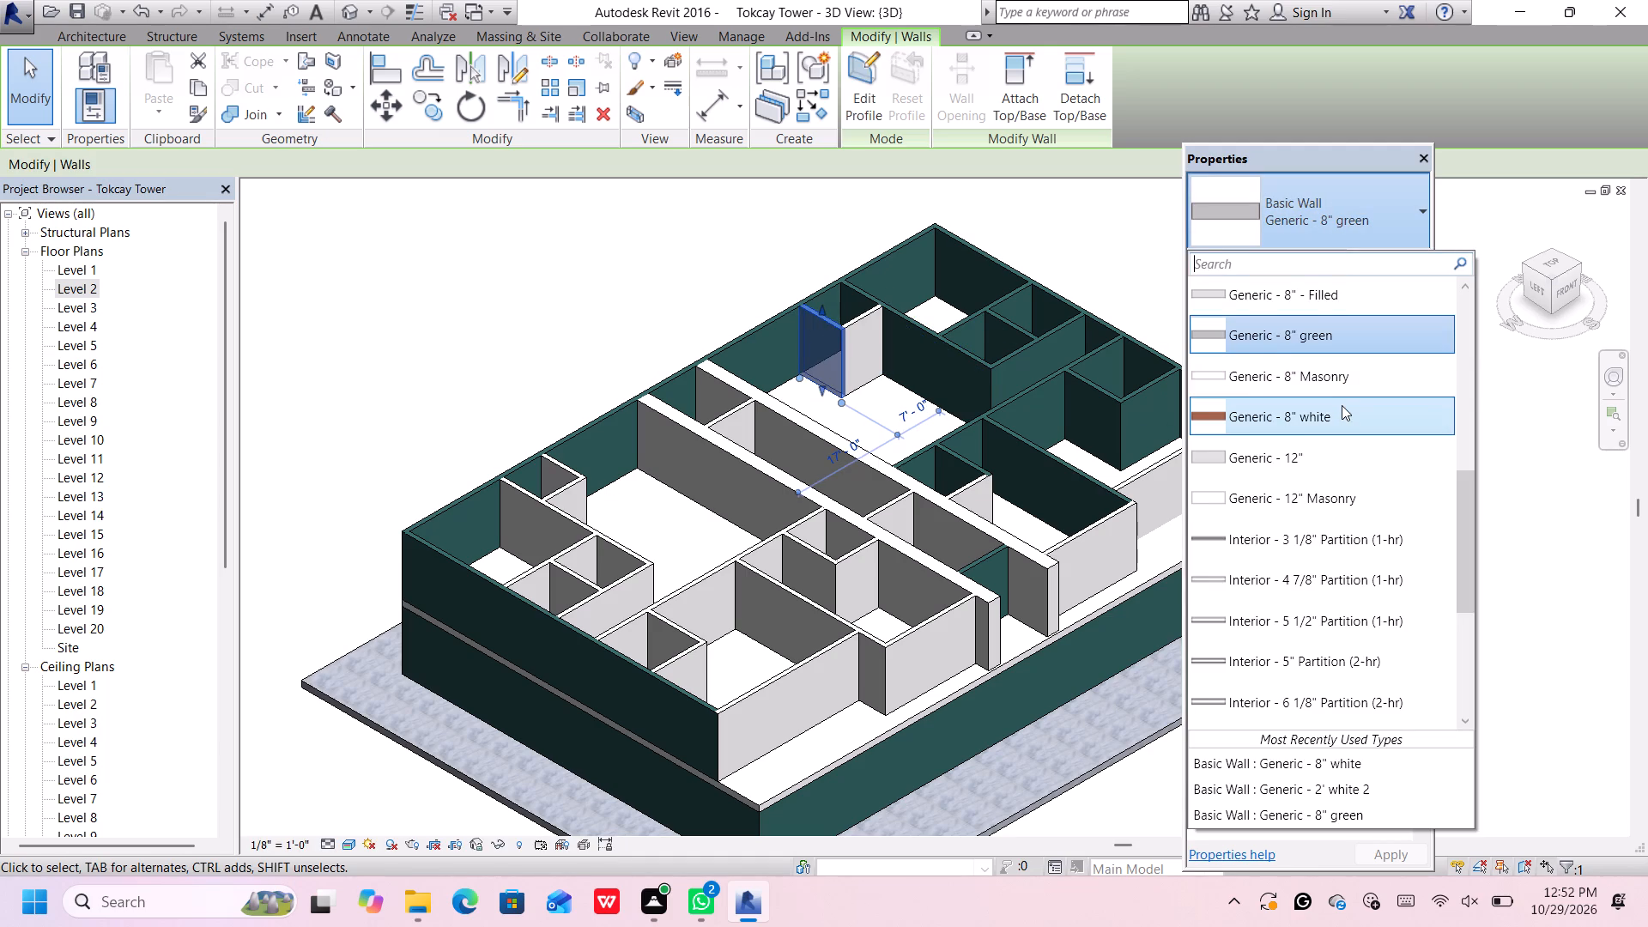
pyautogui.click(1342, 405)
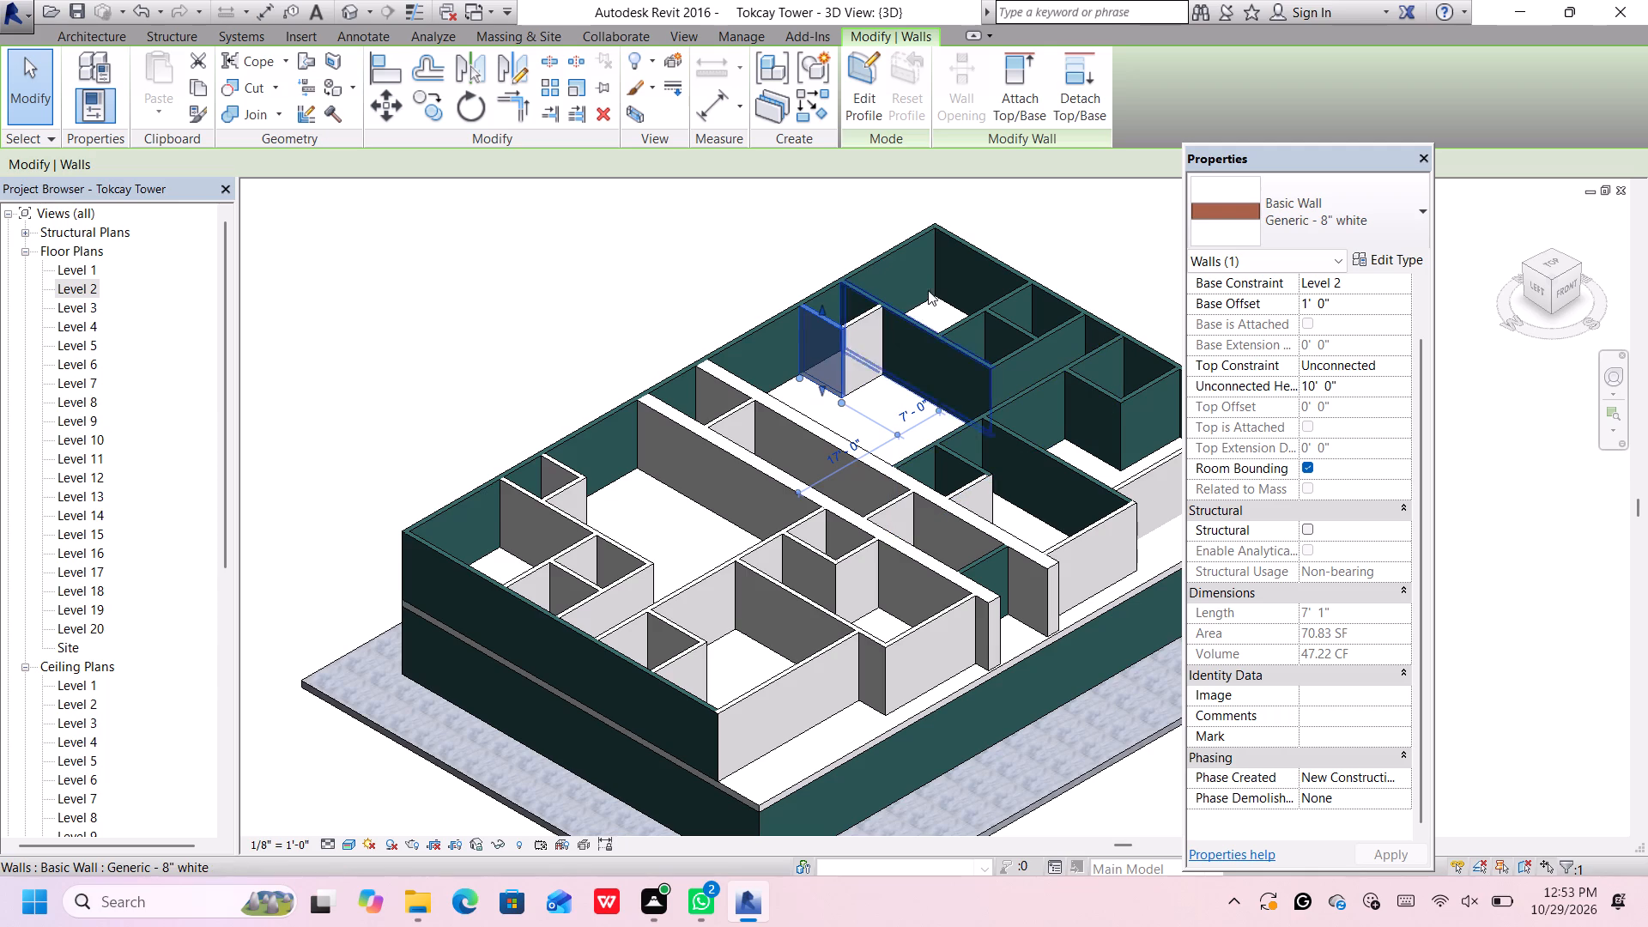
# Change the long green interior wall of the east half's rear rooms, parallel to the east exterior wall, to Generic - 8" white.
pyautogui.click(920, 334)
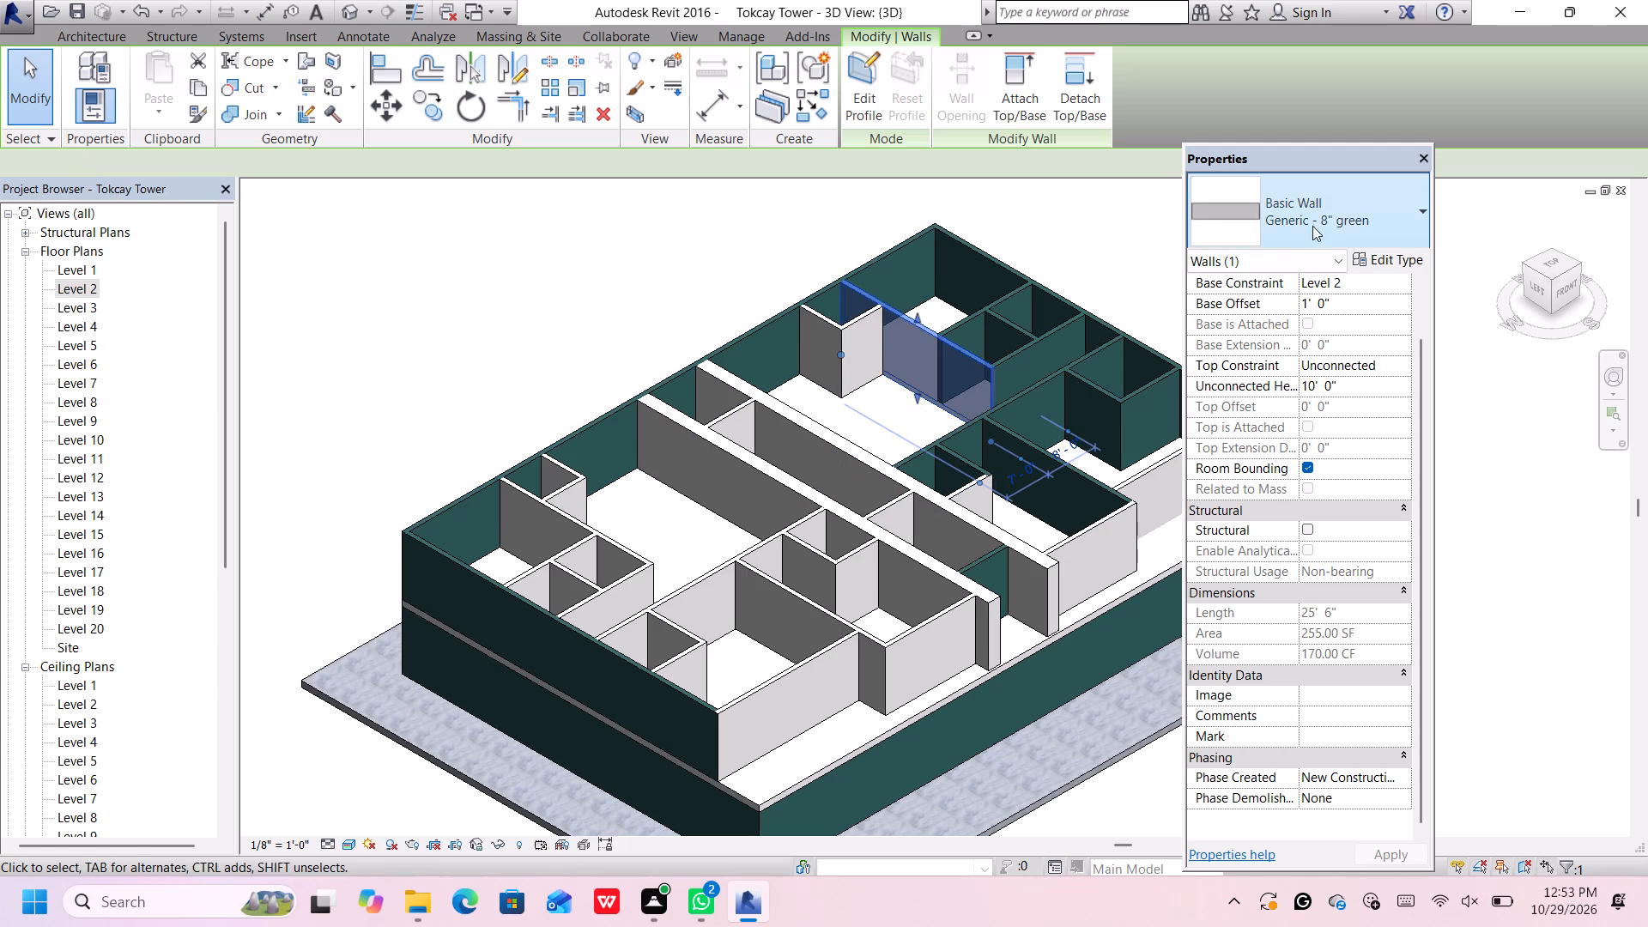
pyautogui.click(1313, 225)
pyautogui.click(1289, 406)
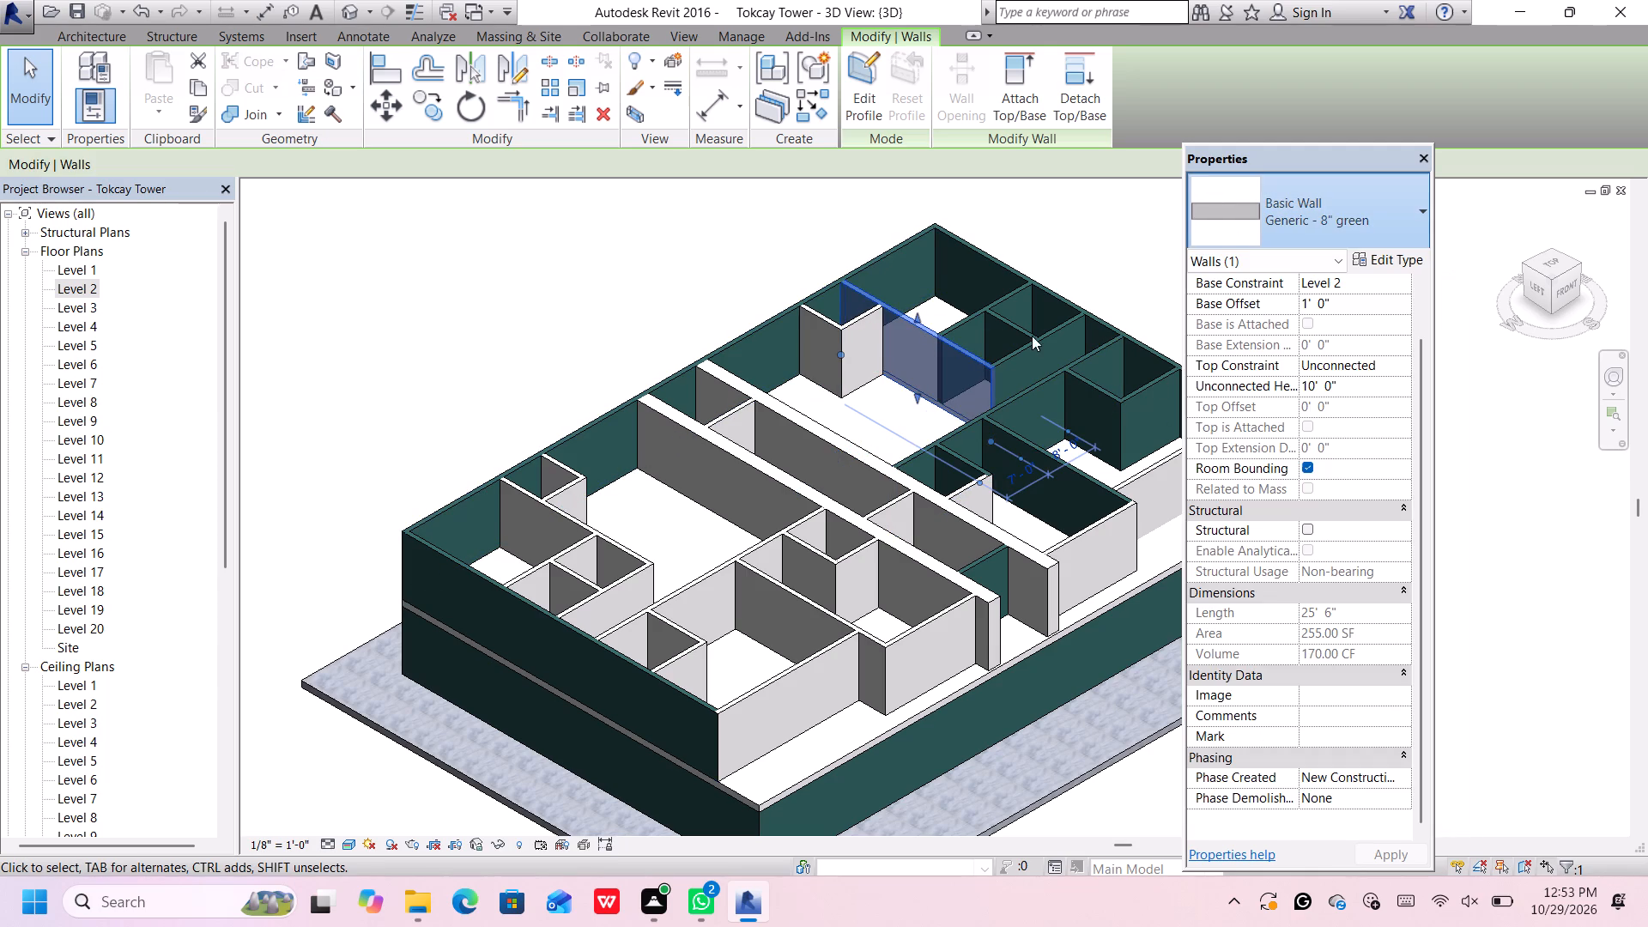
# Change the rearmost 16' green cross wall between the long interior wall and the east exterior wall to Generic - 8" white.
pyautogui.click(968, 318)
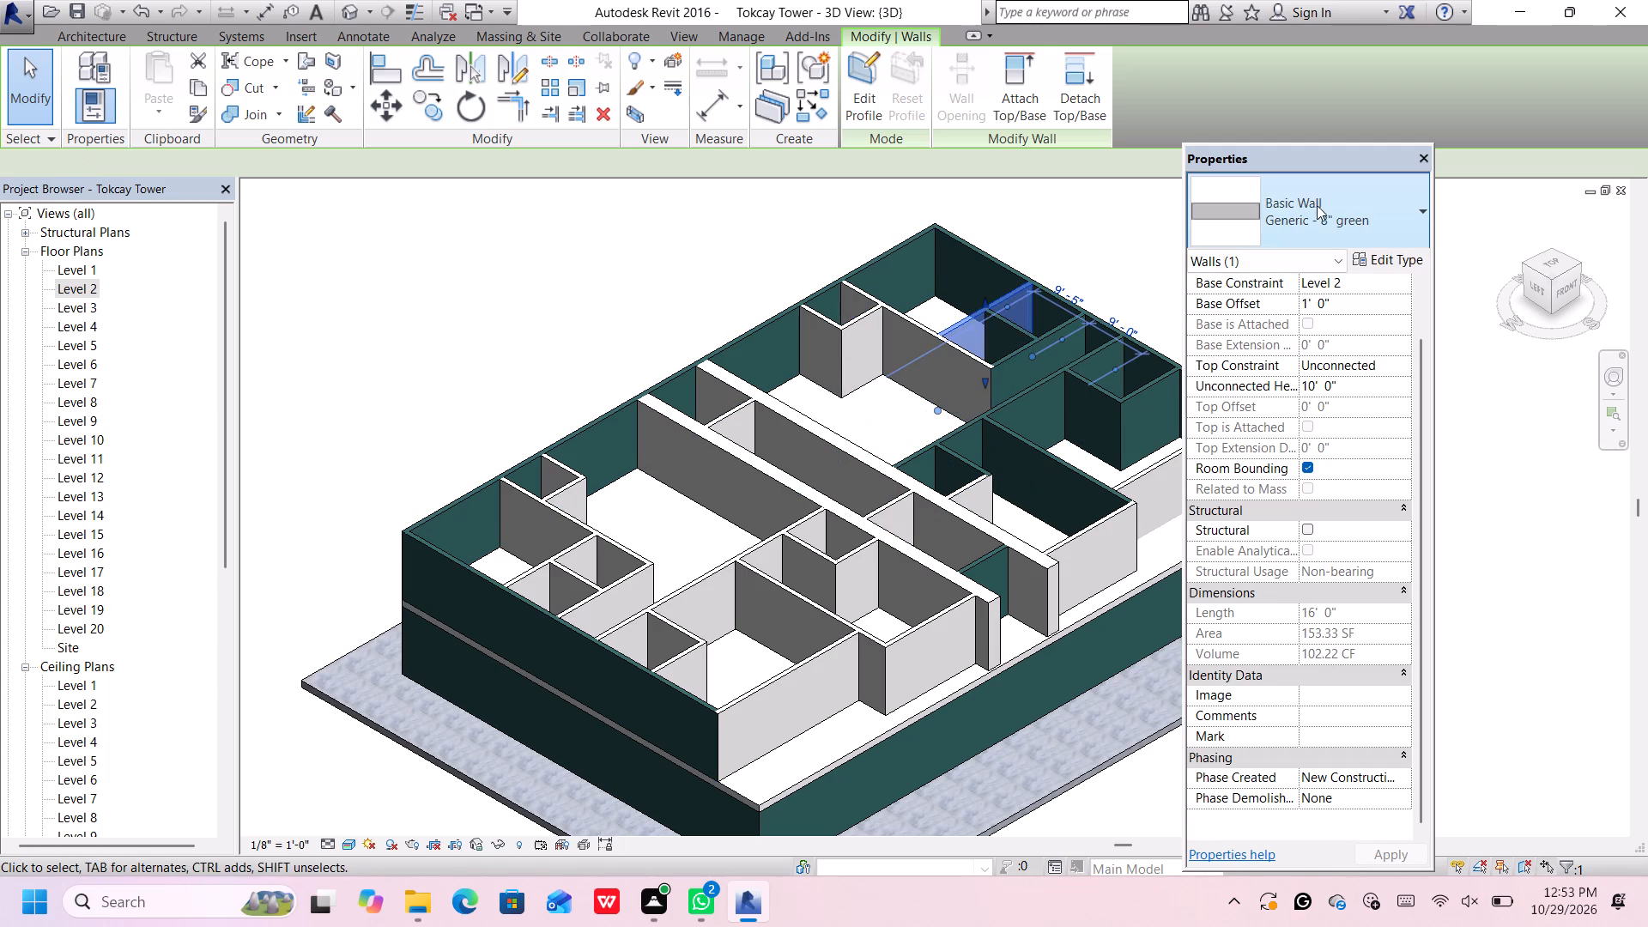
pyautogui.click(1323, 202)
pyautogui.click(1332, 421)
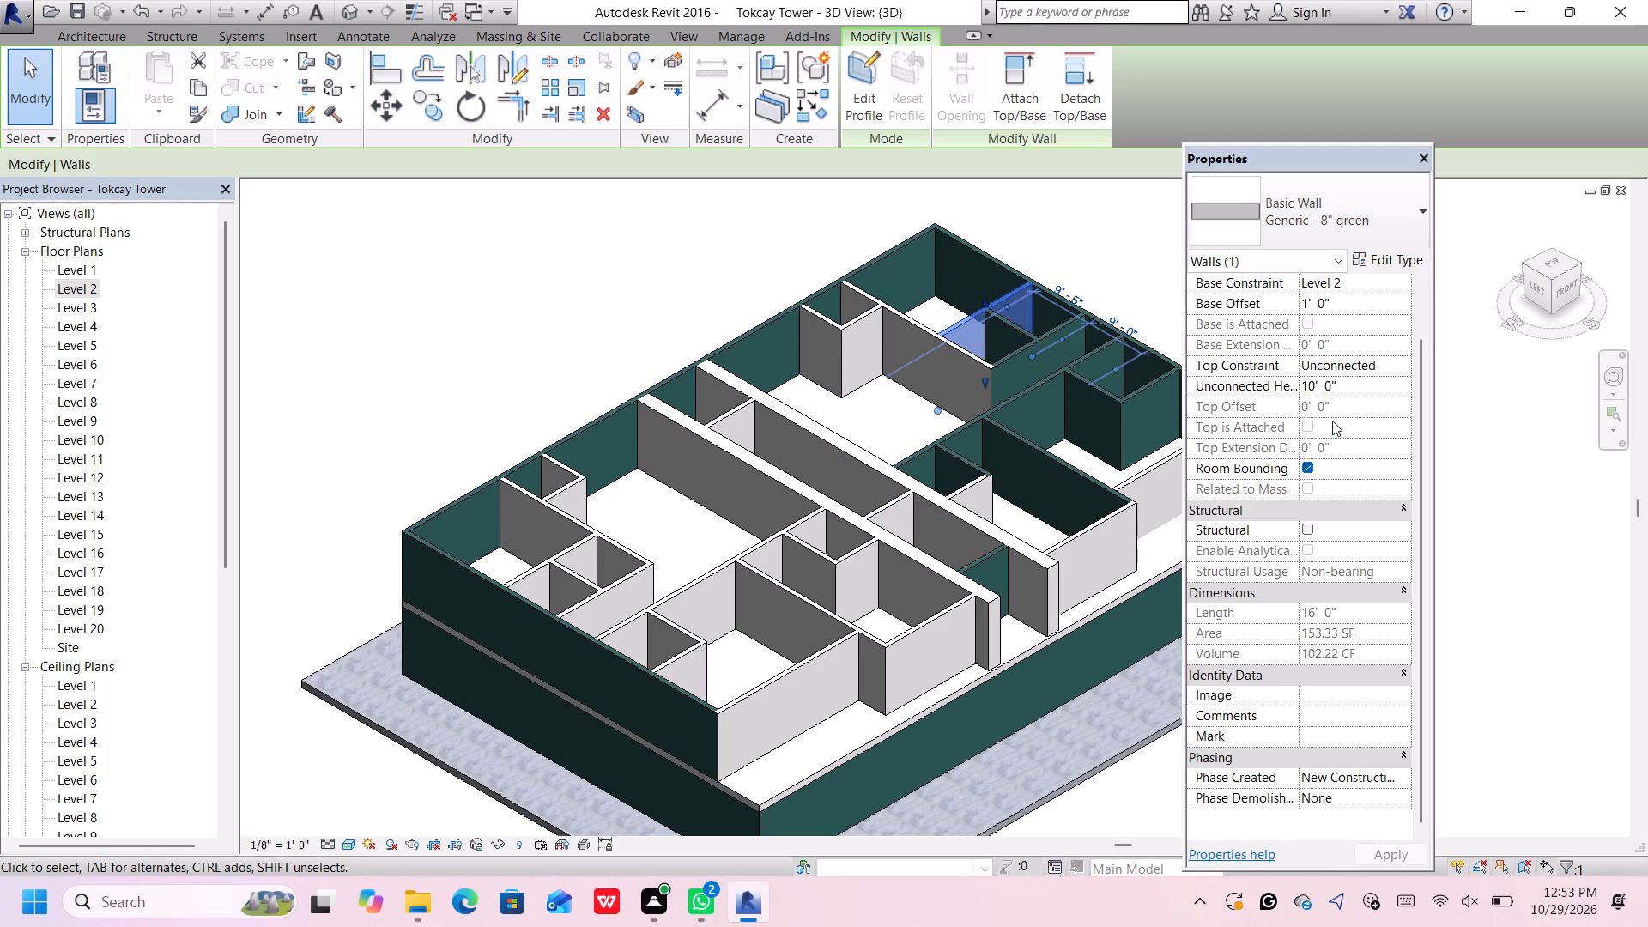
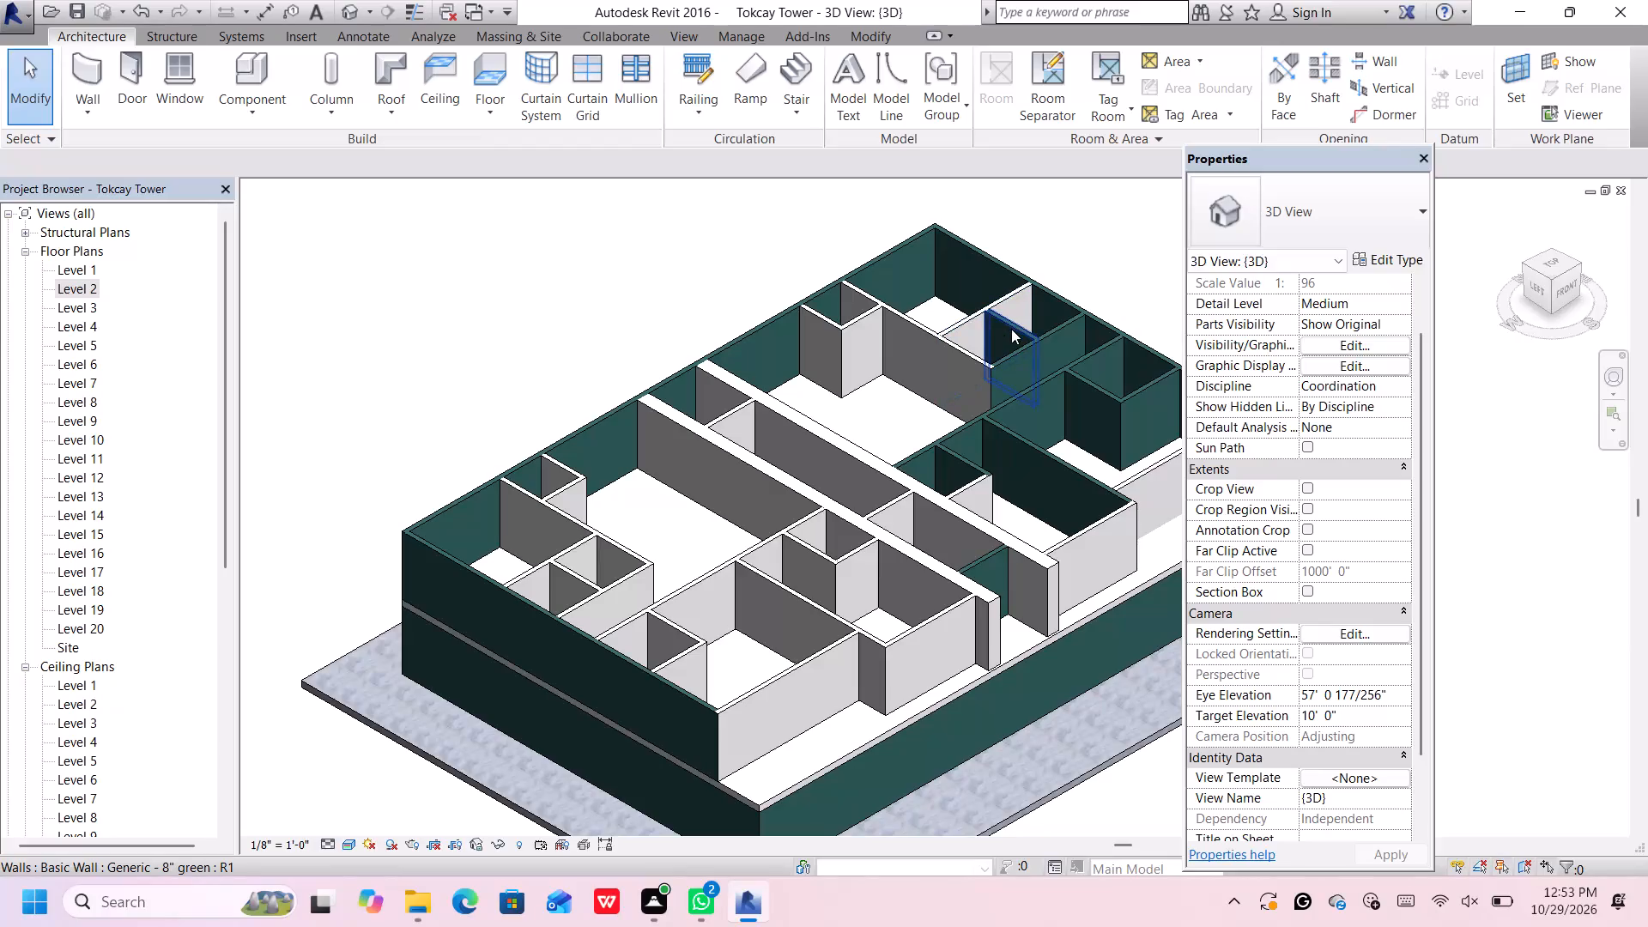
# Change the 9' green wall between the rear 16' cross walls off the east exterior wall, and the second cross wall, to Generic - 8" white.
pyautogui.click(1011, 329)
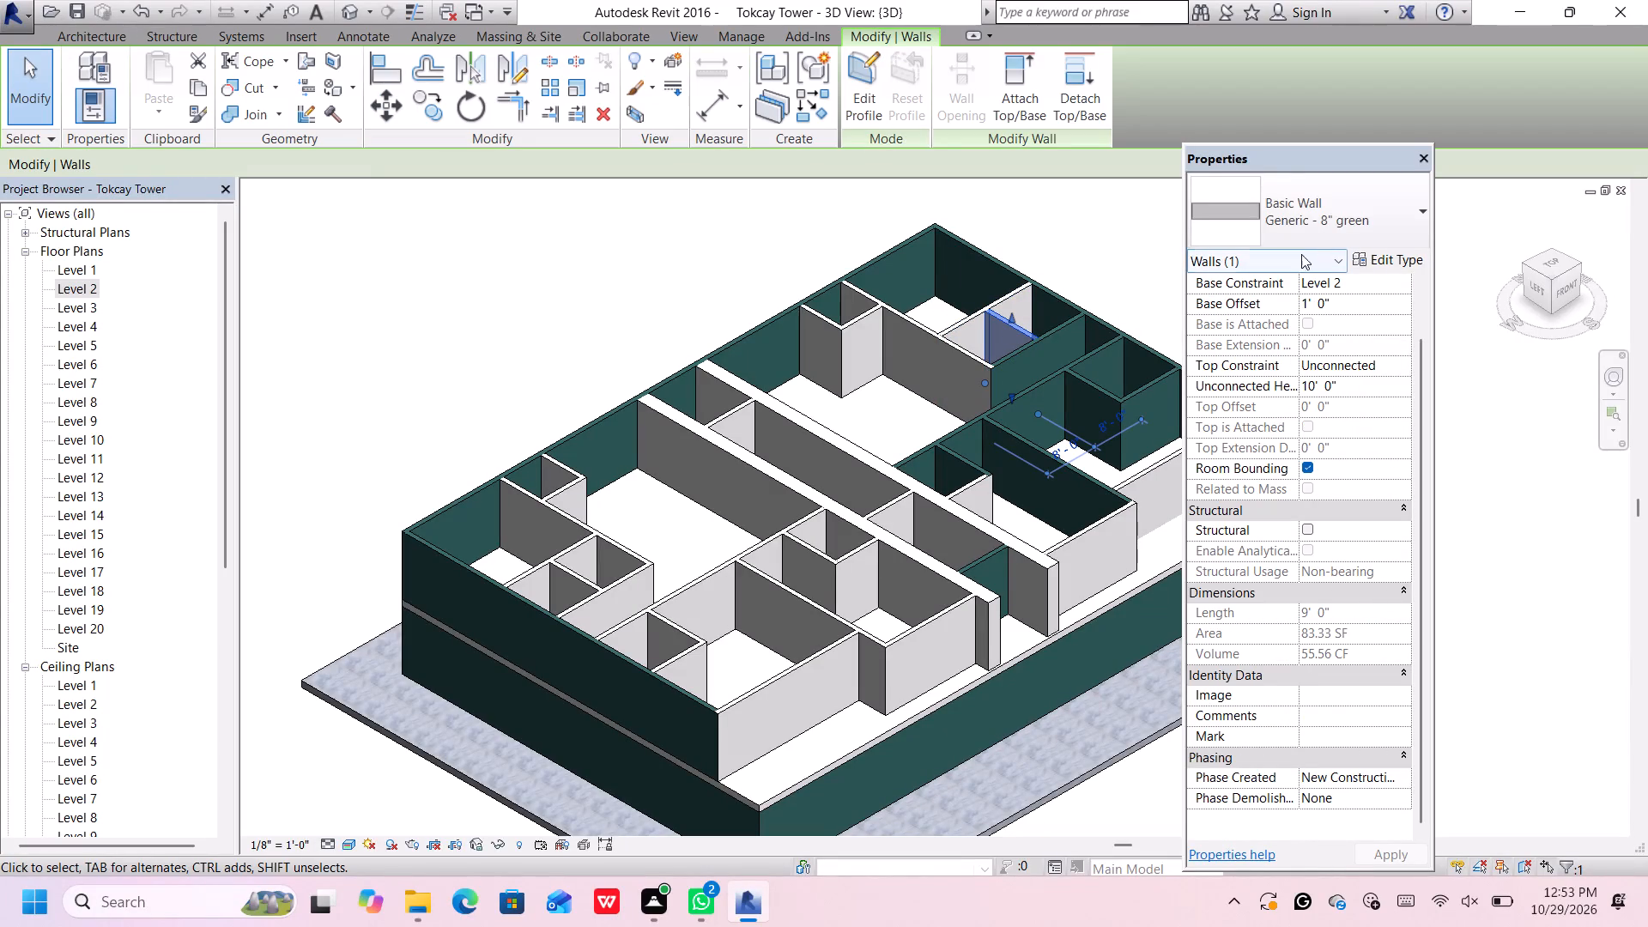
pyautogui.click(1332, 227)
pyautogui.click(1330, 420)
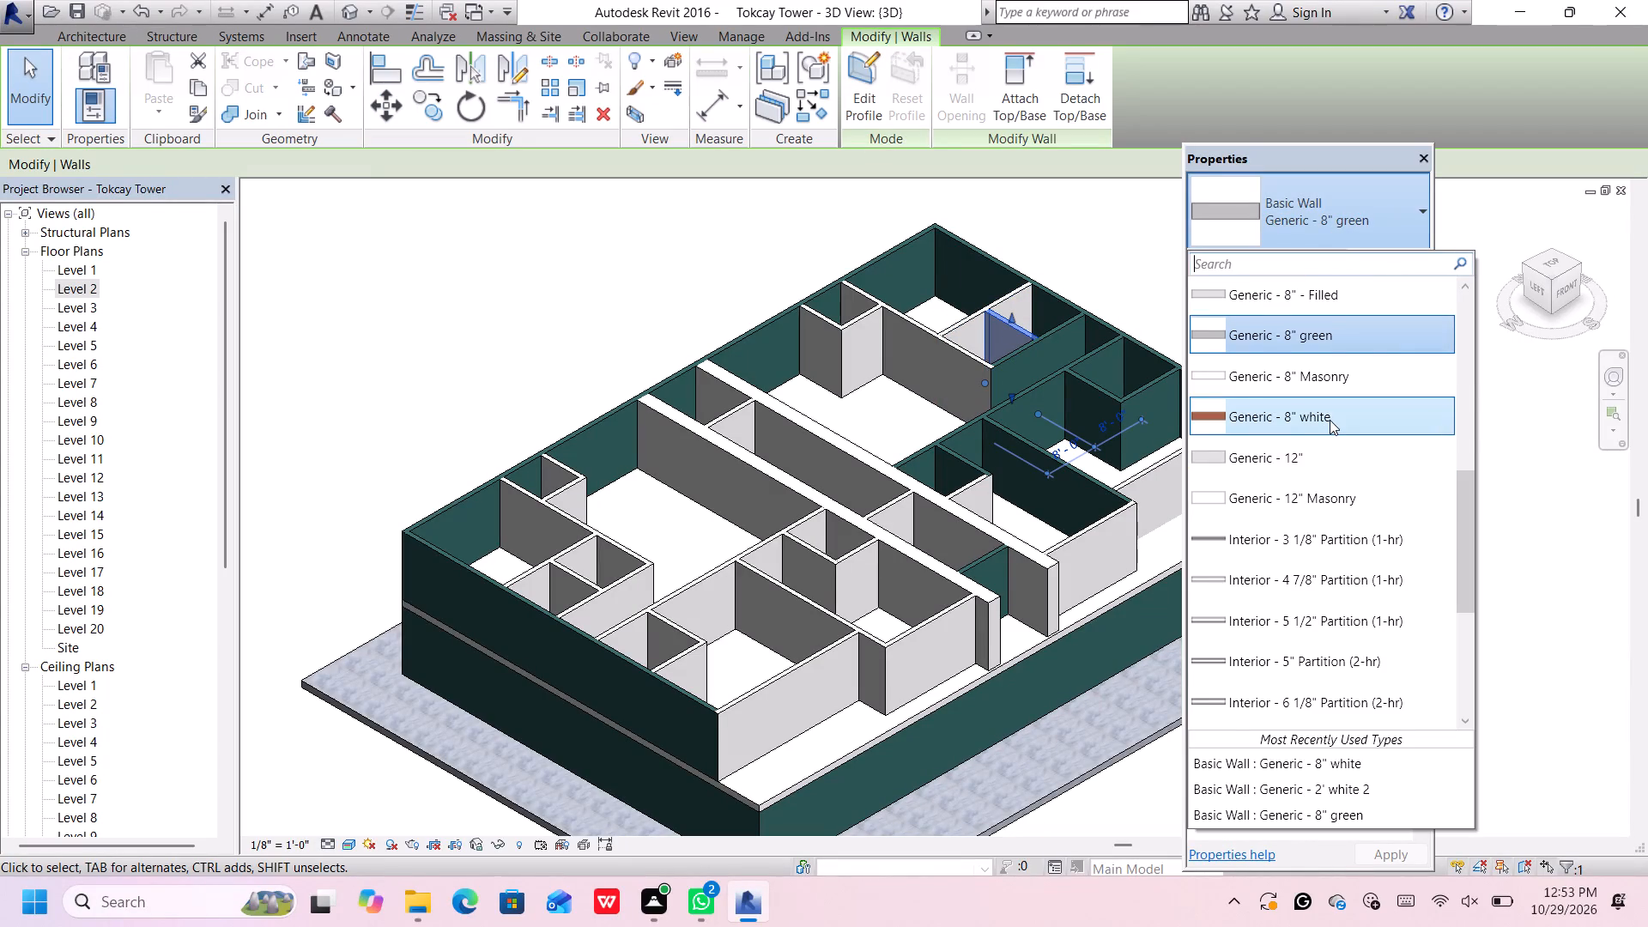
pyautogui.click(1127, 263)
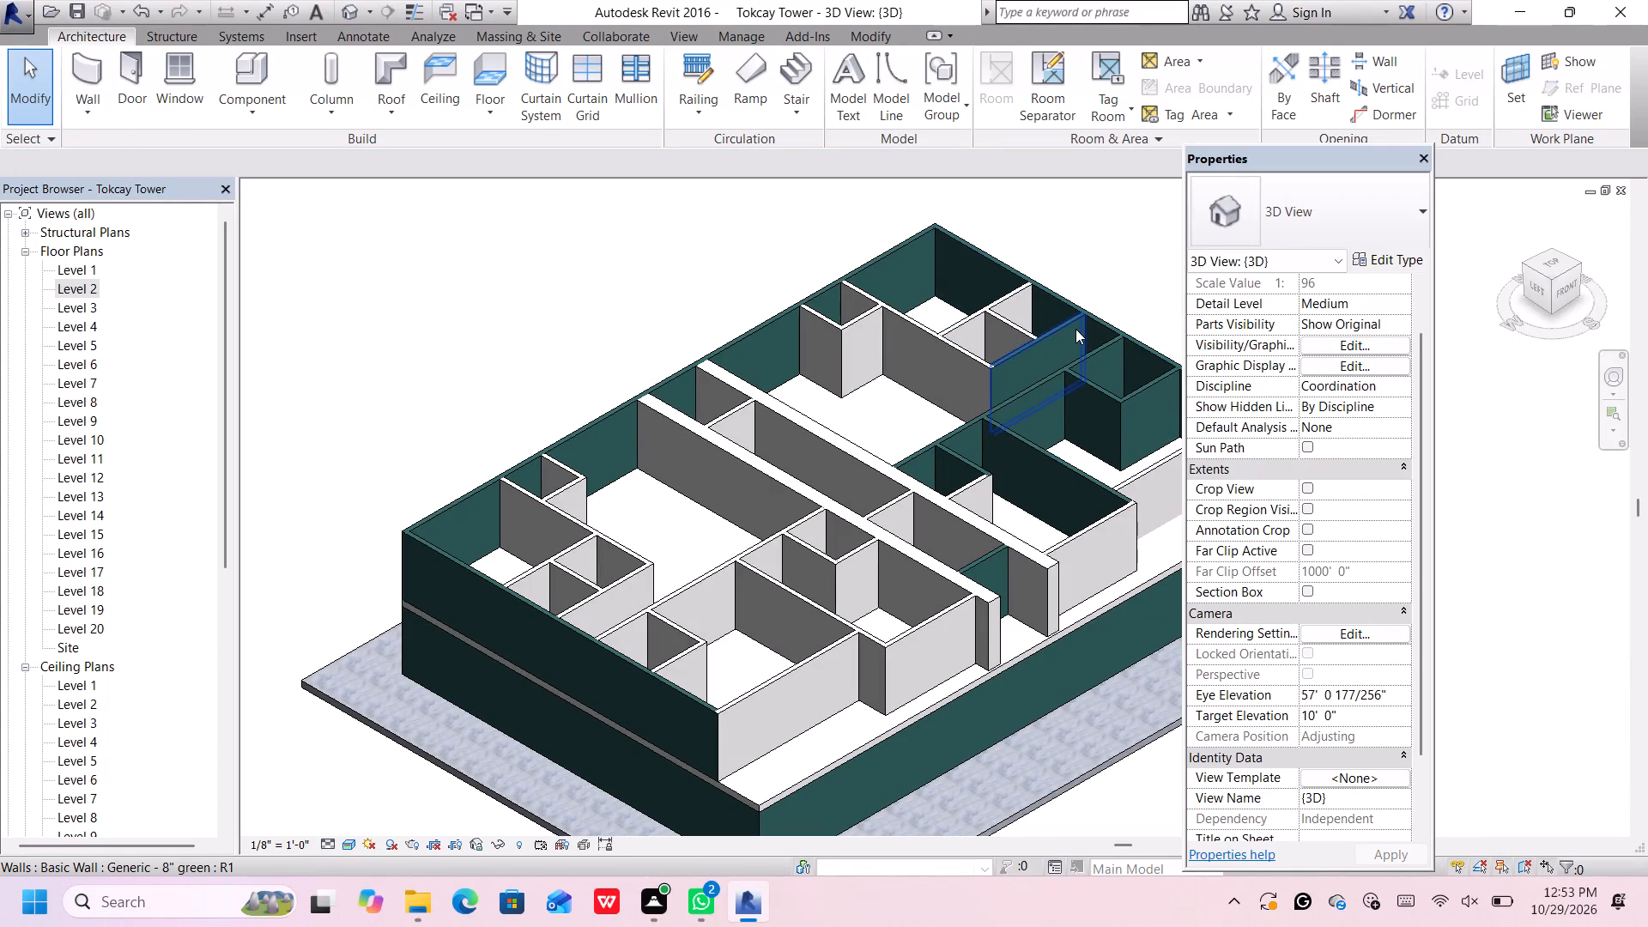
pyautogui.click(1075, 329)
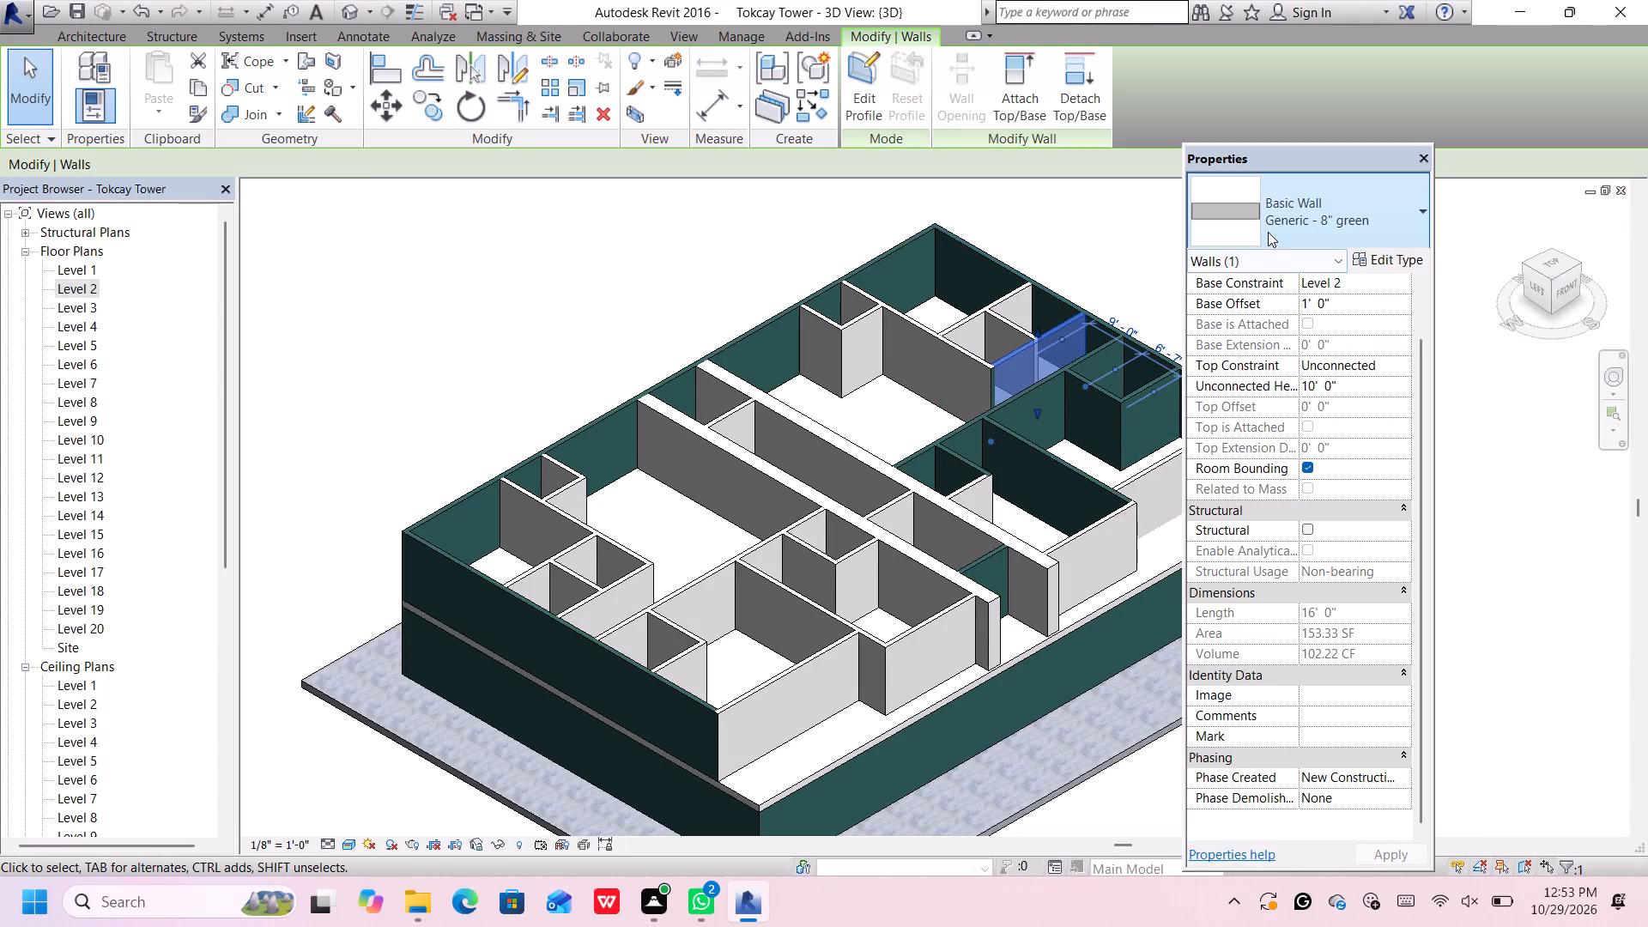
pyautogui.click(1268, 232)
pyautogui.click(1300, 422)
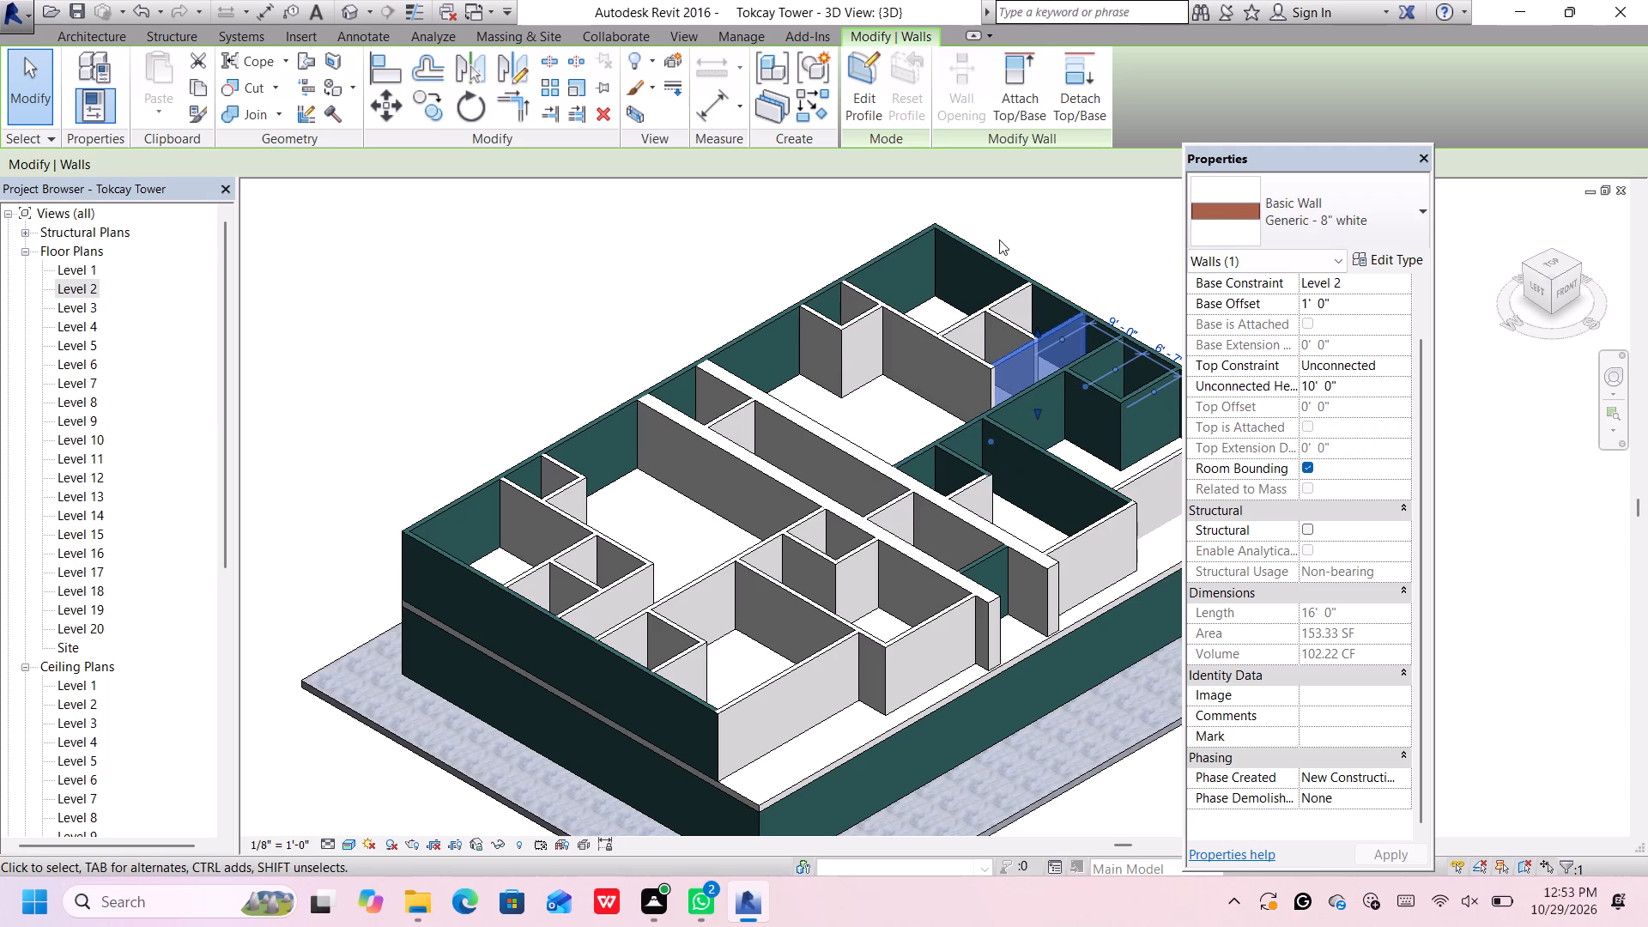
pyautogui.click(1102, 257)
# Change the long green cross wall running from the central corridor to the east exterior wall to Generic - 8" white.
pyautogui.click(965, 429)
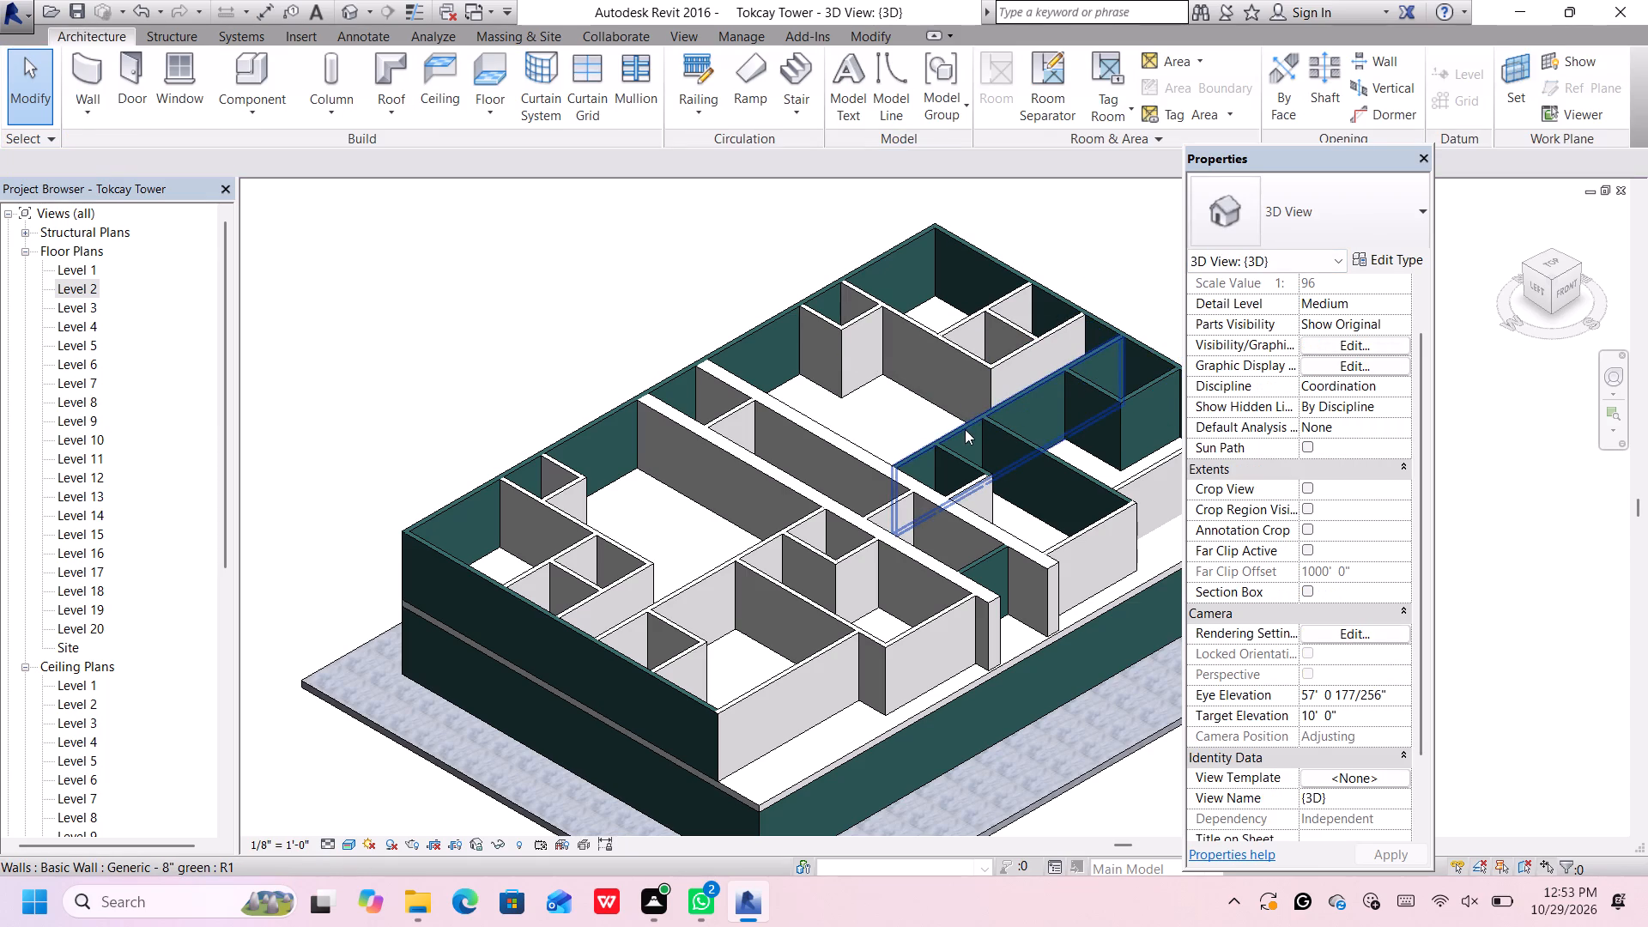
pyautogui.click(1378, 214)
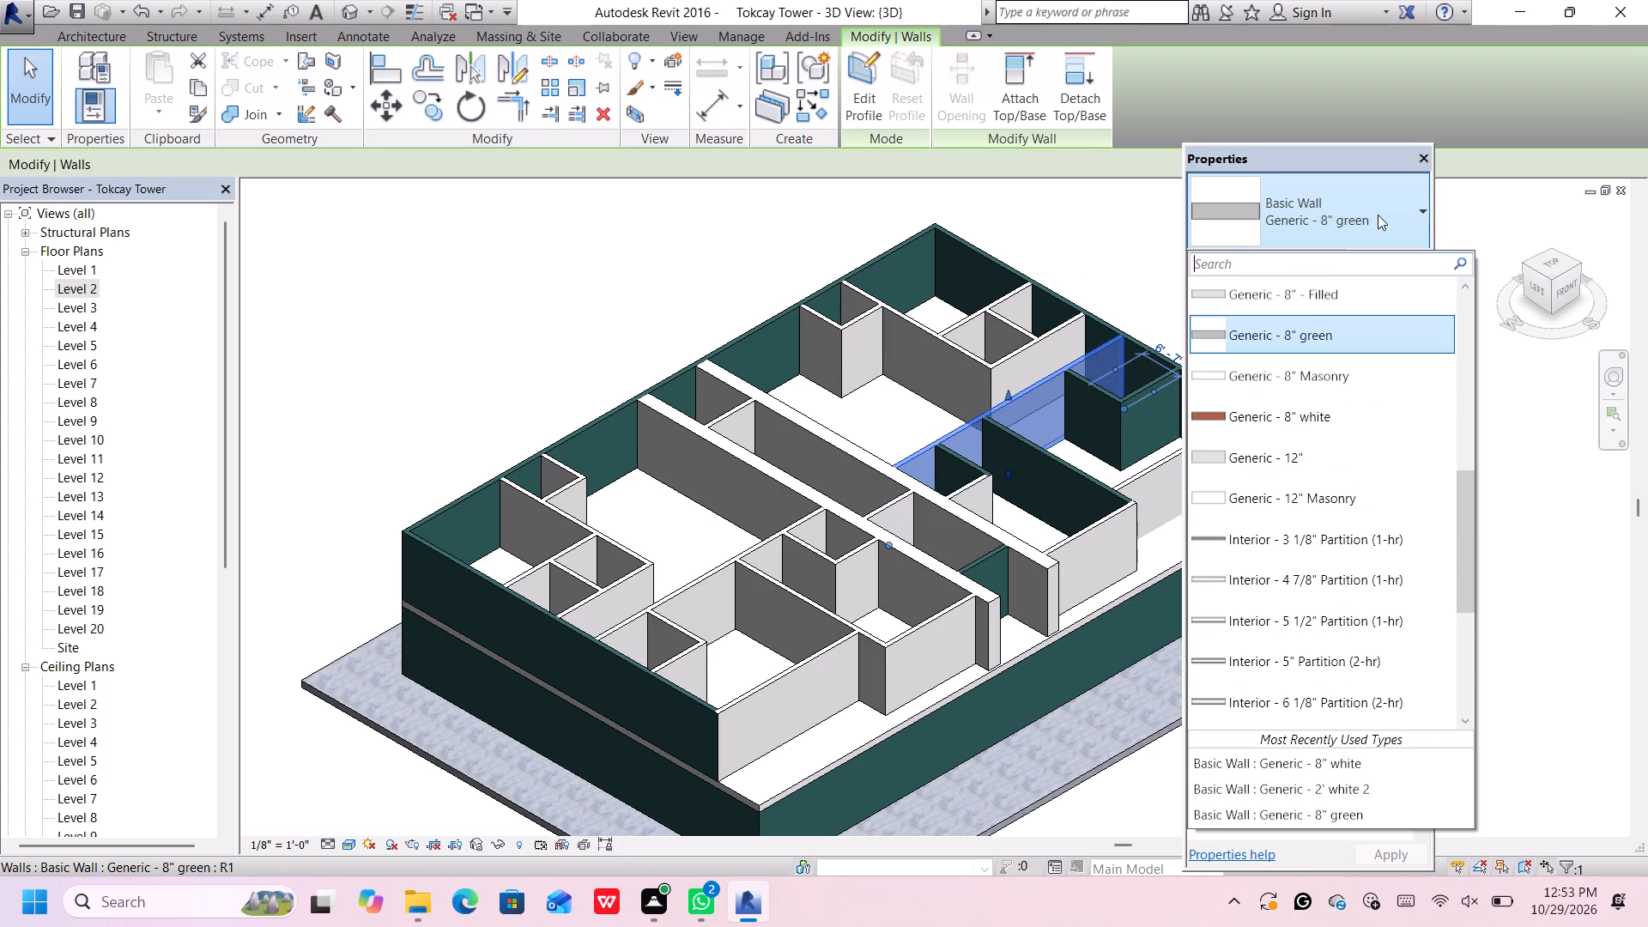
pyautogui.click(1330, 407)
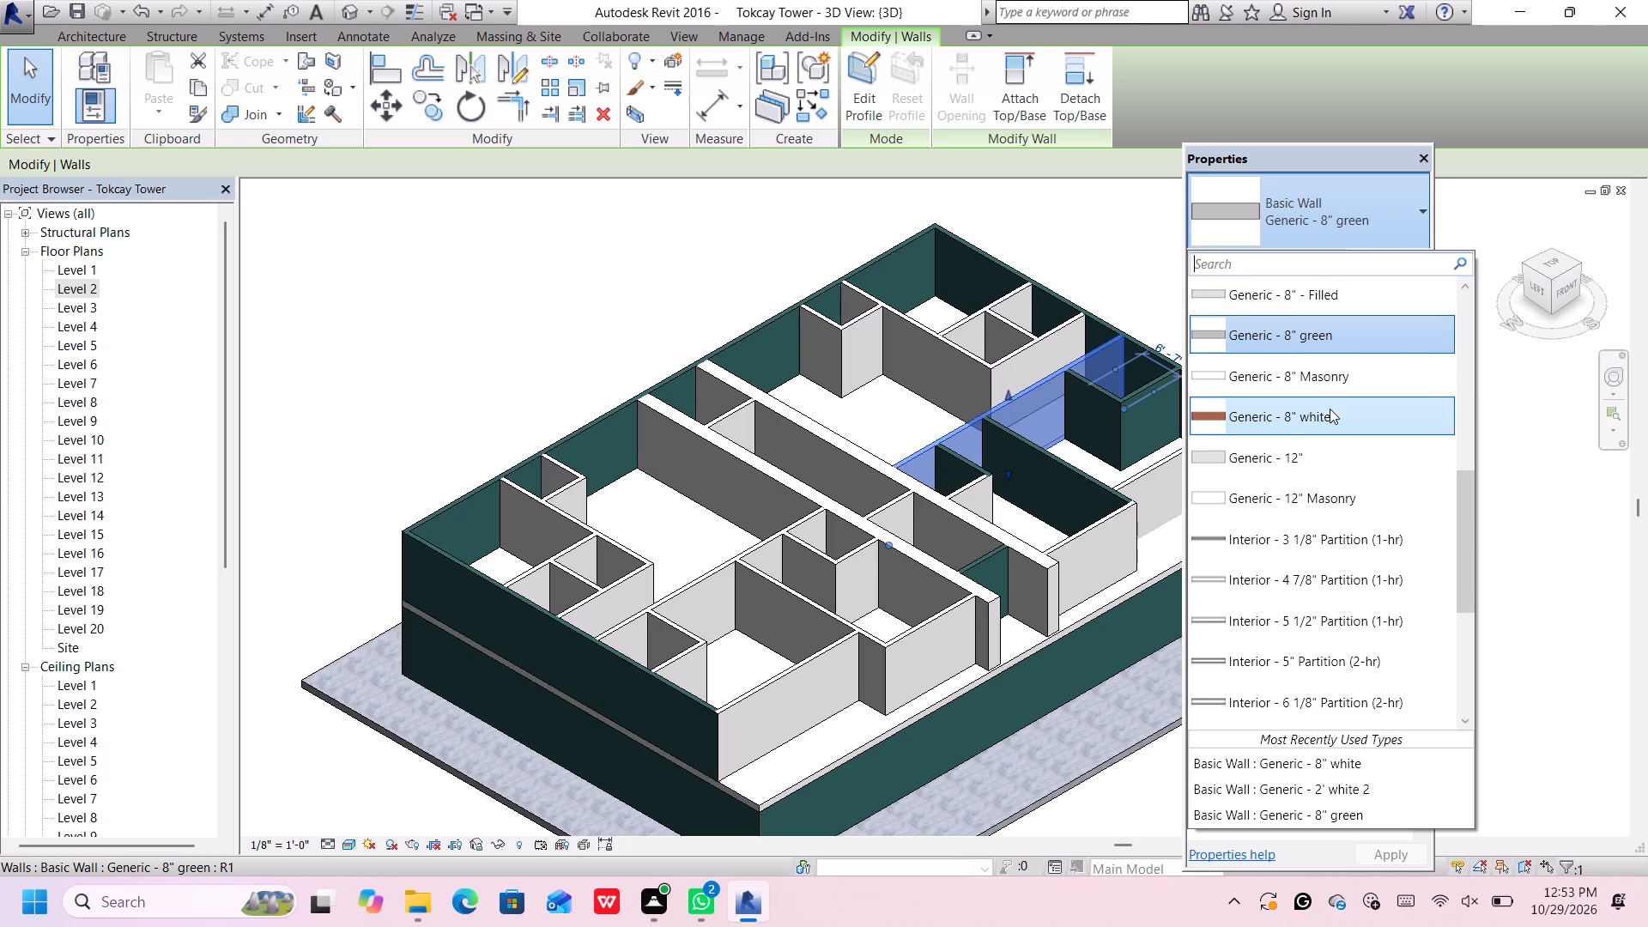
pyautogui.click(1130, 235)
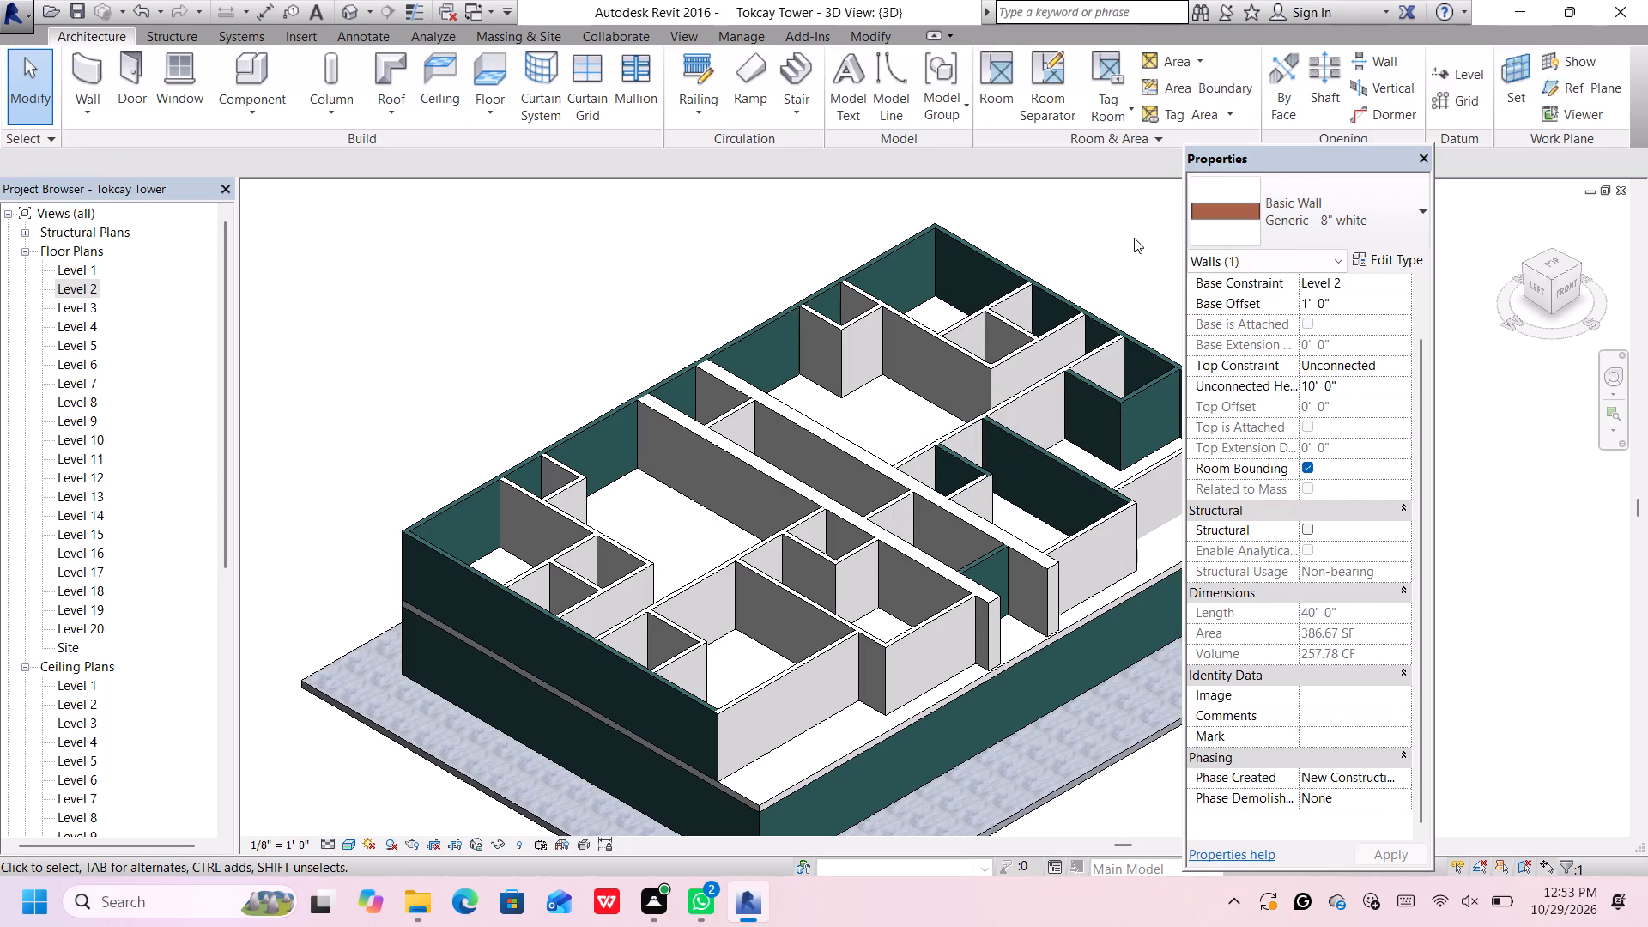
# Change the 25' 6" and 9' green walls running forward from the long east-half cross wall to Generic - 8" white.
pyautogui.click(1036, 459)
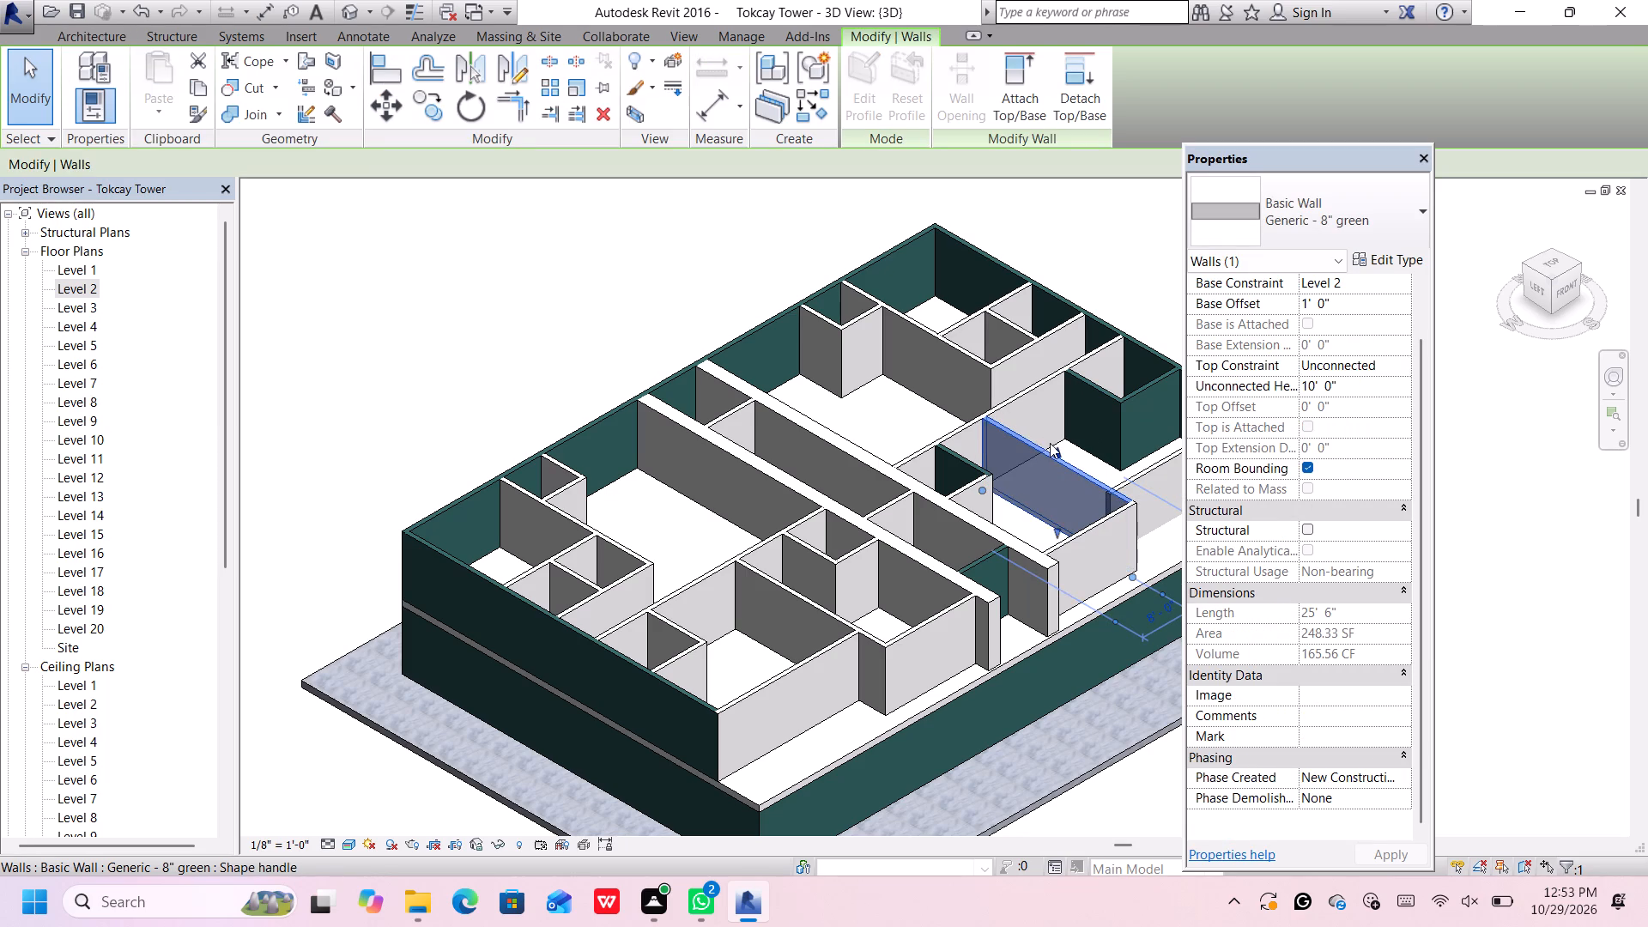
pyautogui.click(1375, 215)
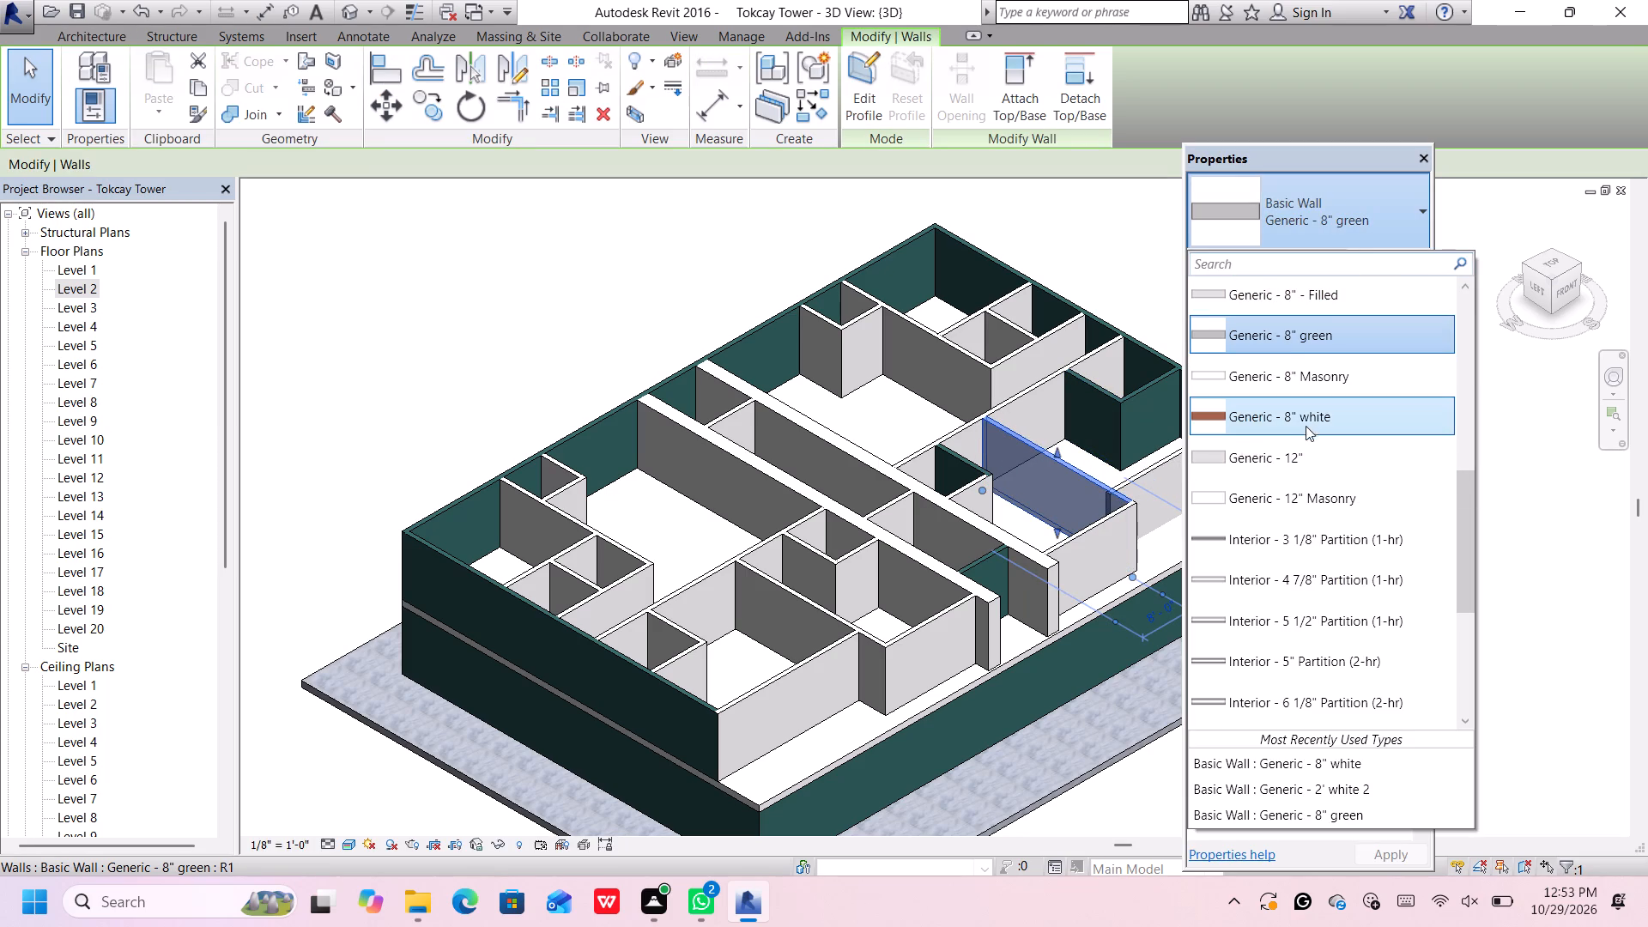
pyautogui.click(1308, 422)
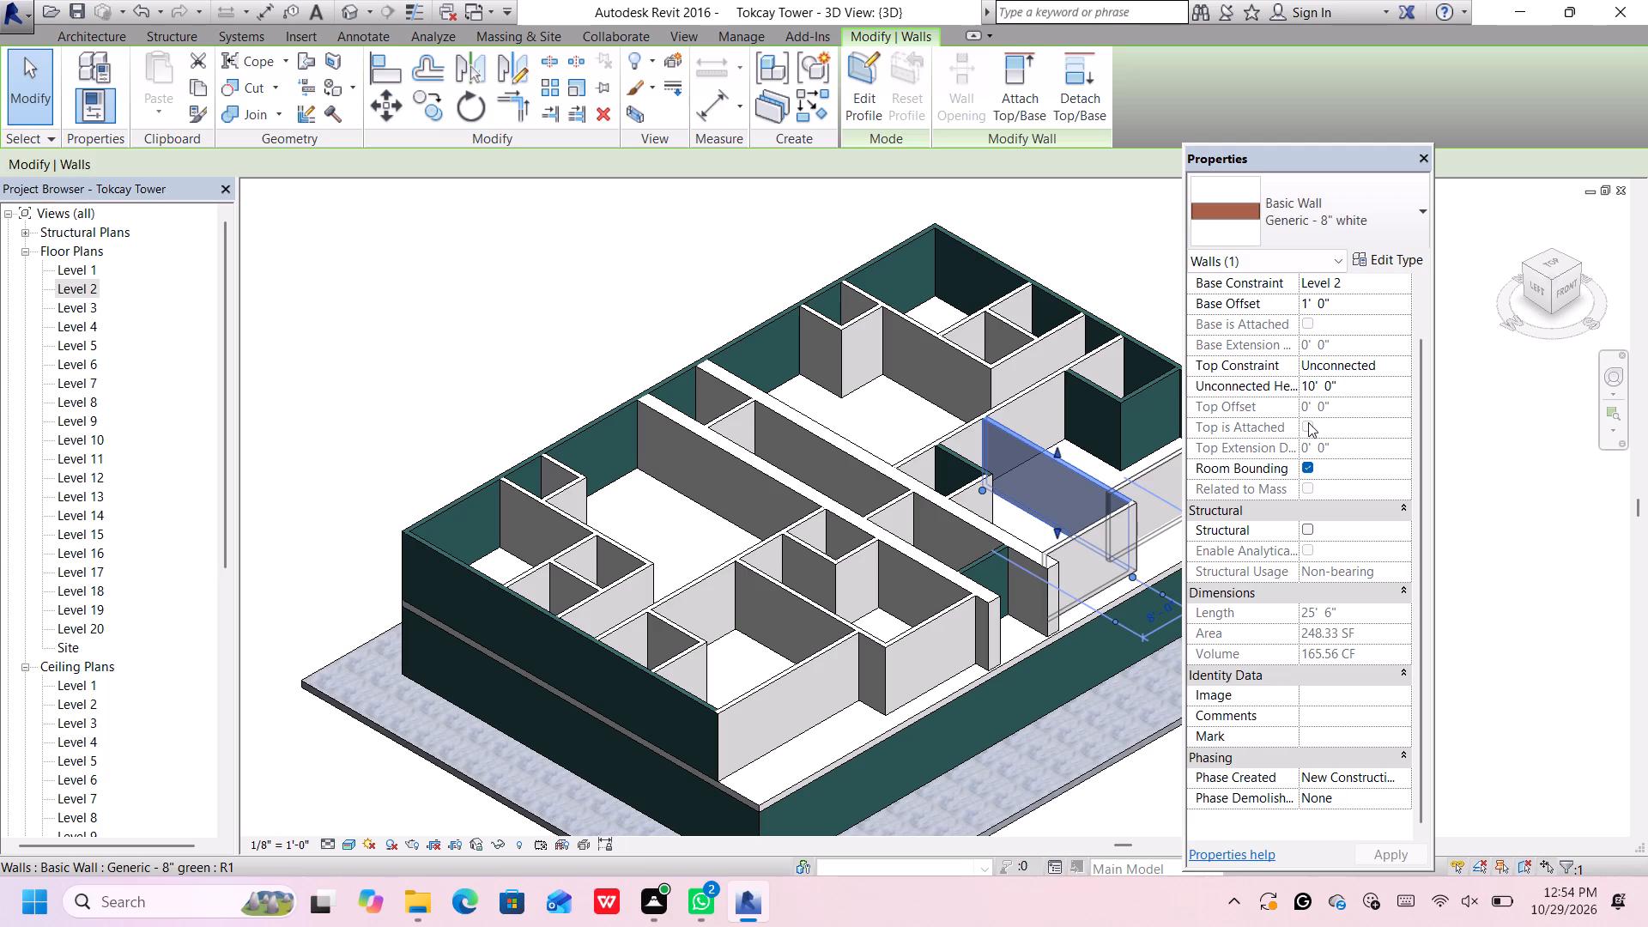
pyautogui.scroll(-4, 942, 445)
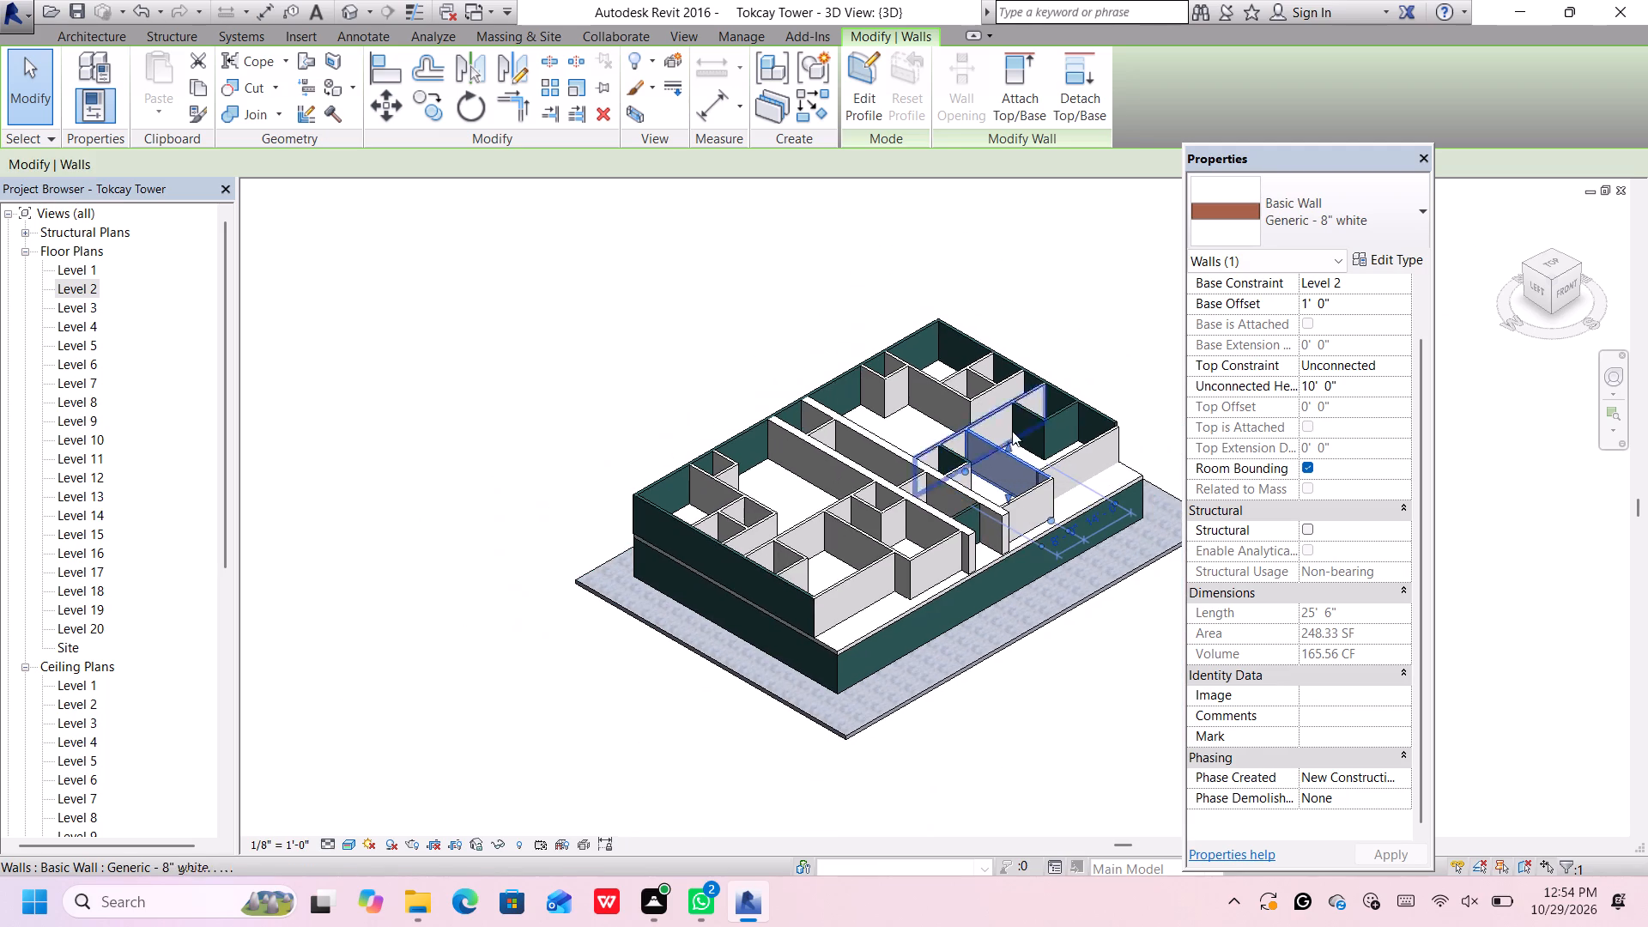
pyautogui.scroll(2, 1112, 327)
pyautogui.click(1112, 330)
pyautogui.scroll(4, 901, 494)
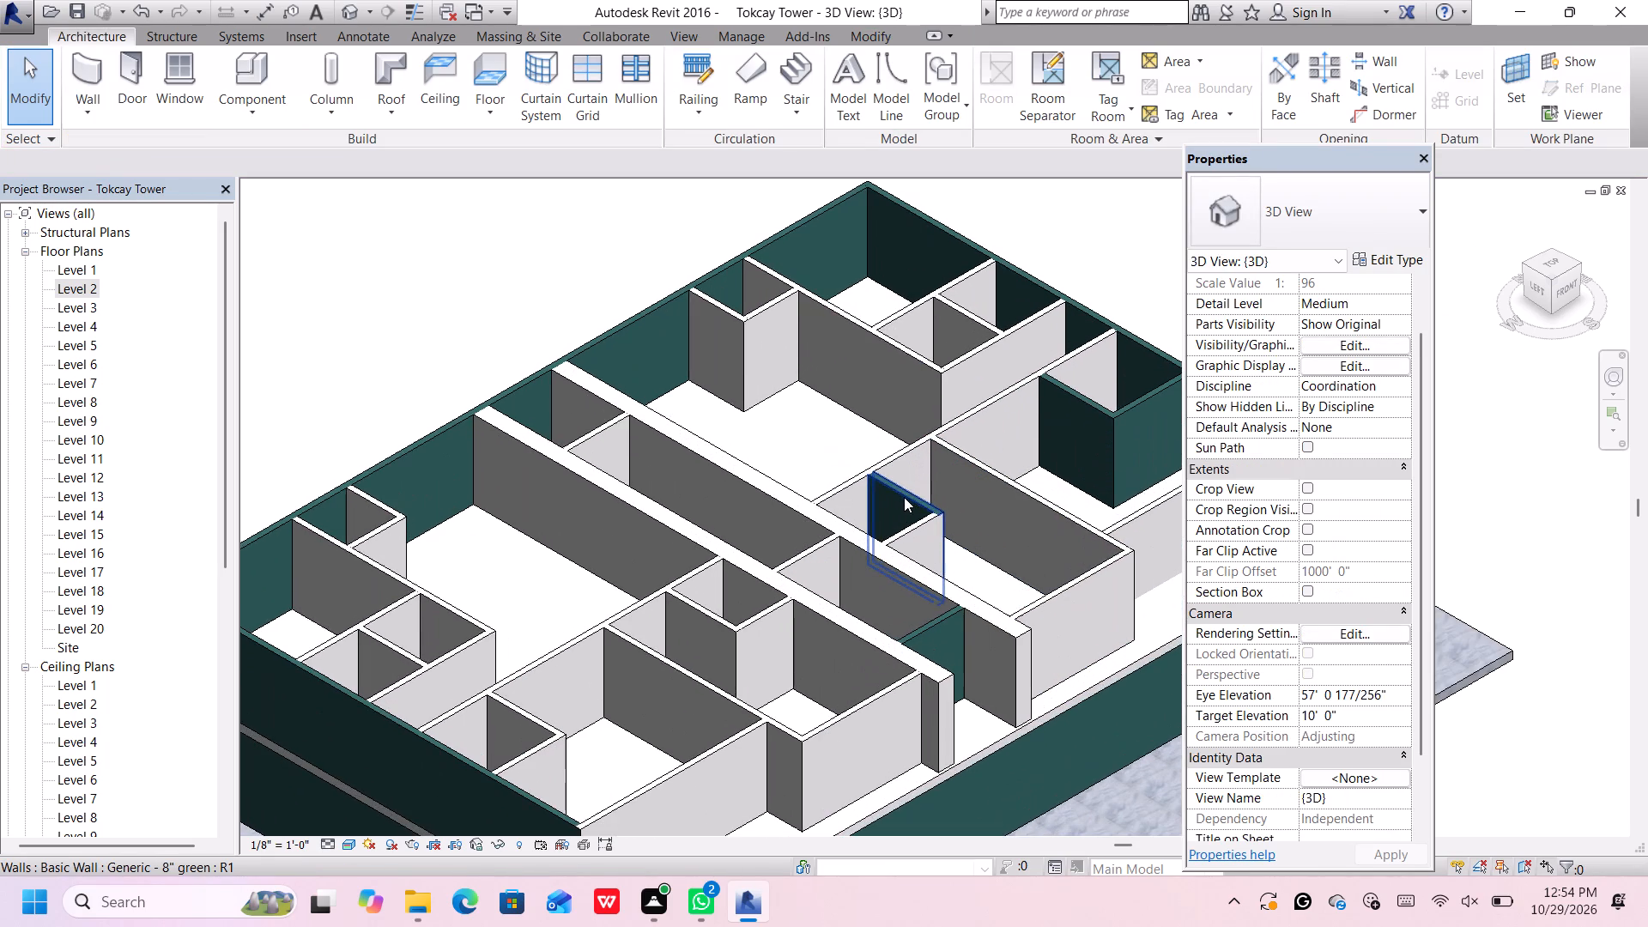
pyautogui.click(905, 499)
pyautogui.click(1335, 223)
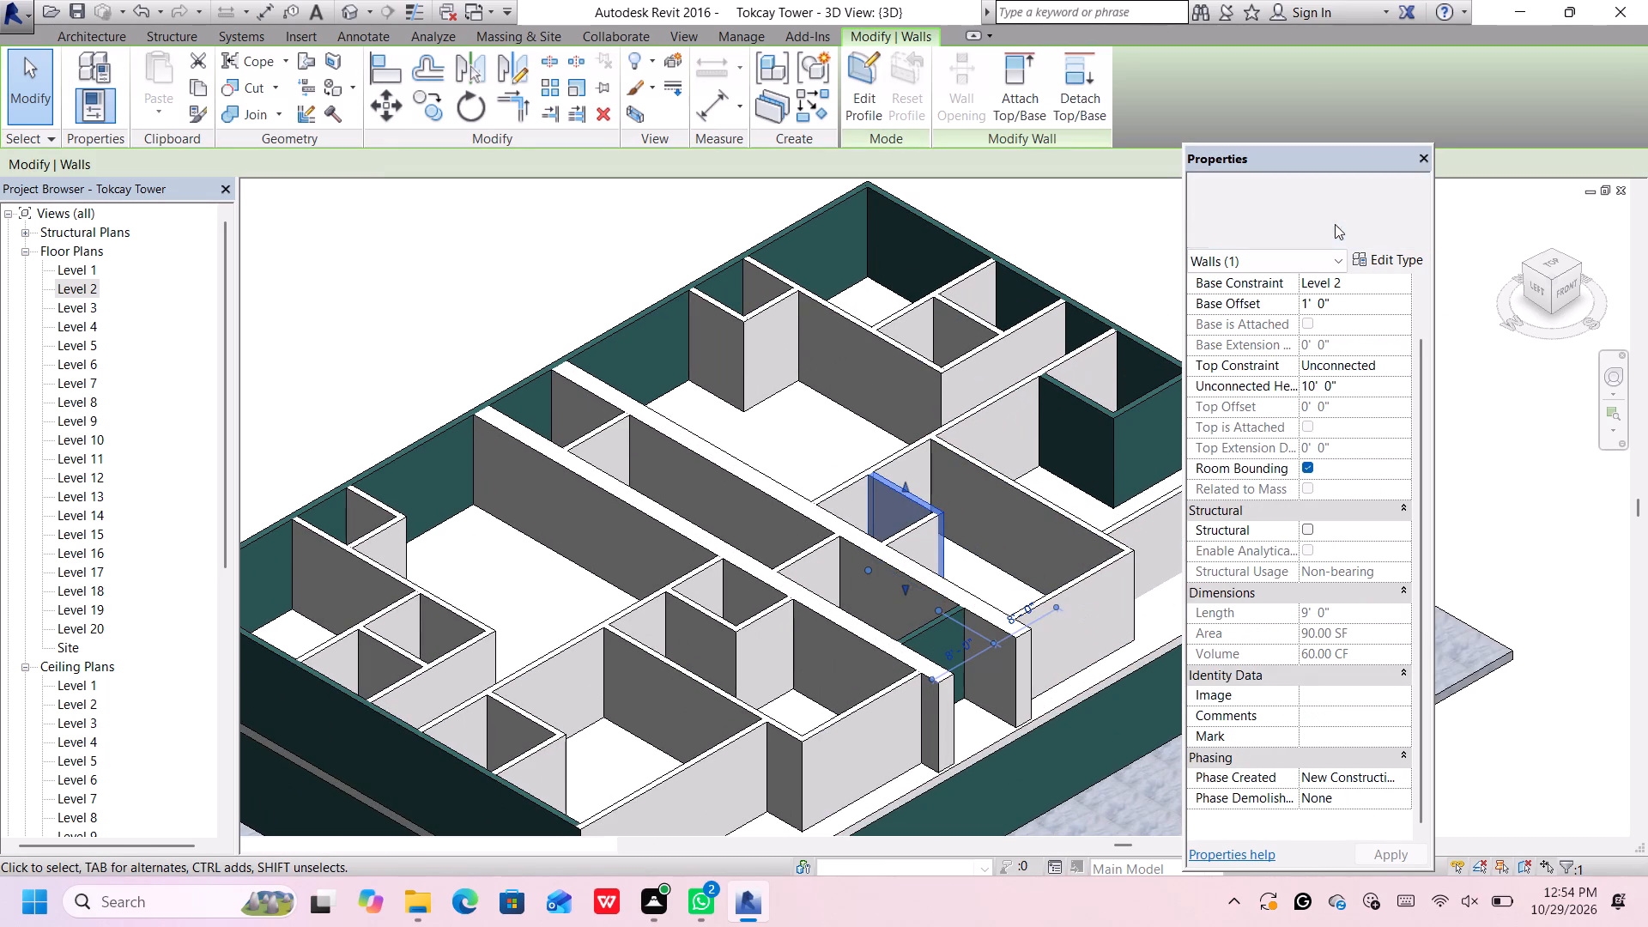
pyautogui.click(1319, 409)
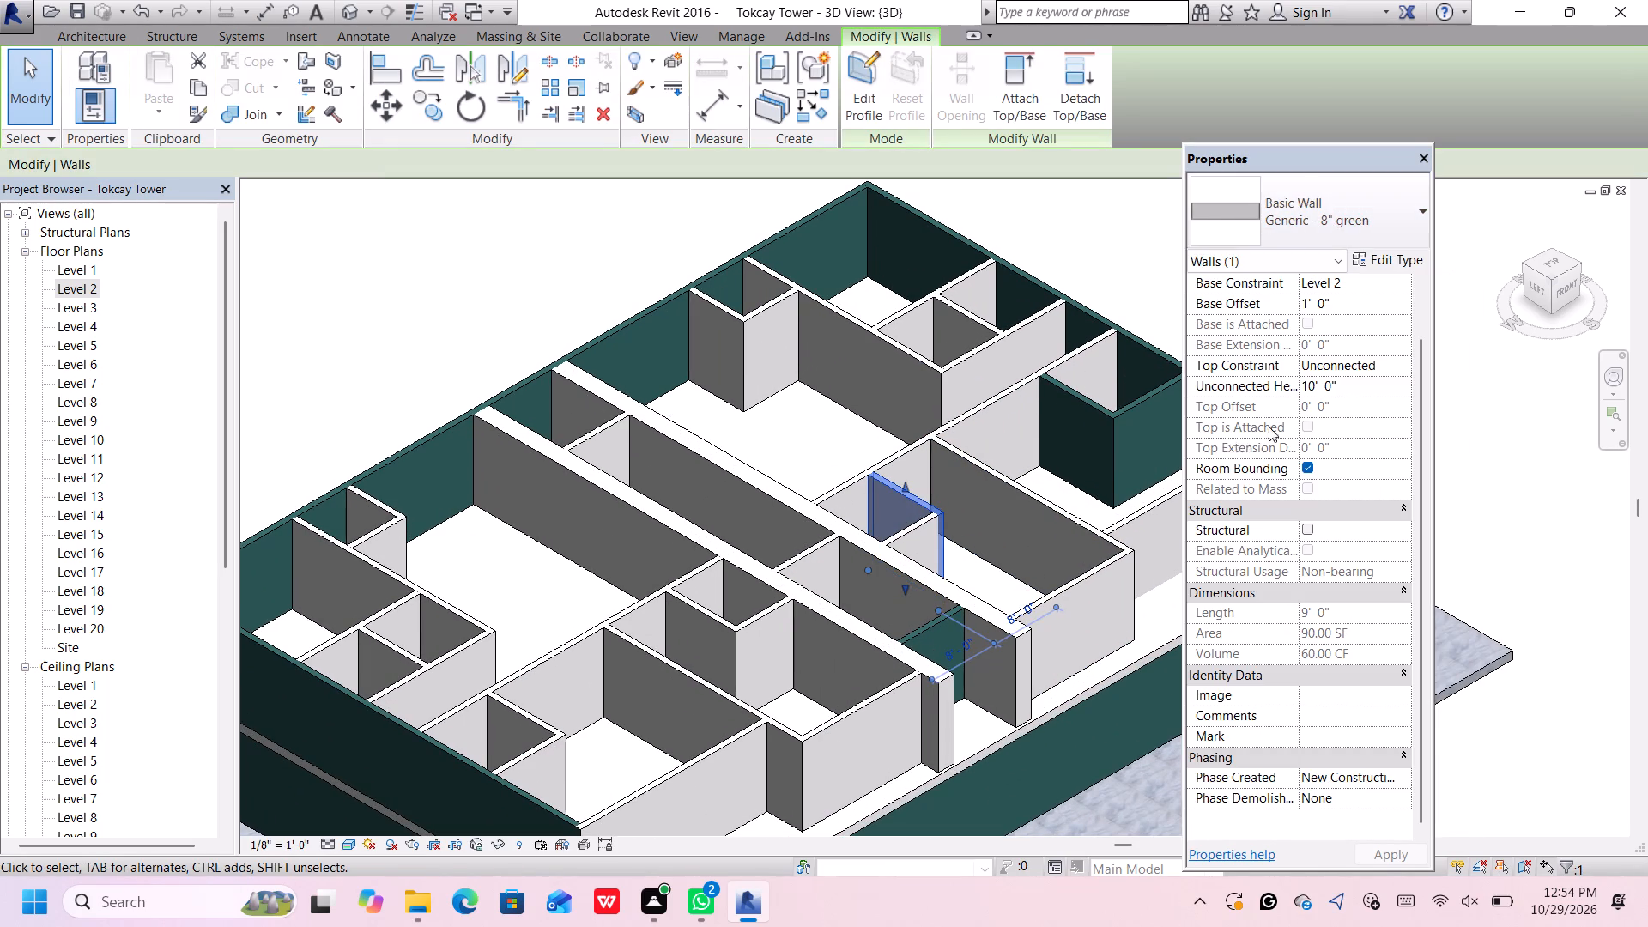
pyautogui.scroll(-4, 994, 475)
pyautogui.click(1166, 345)
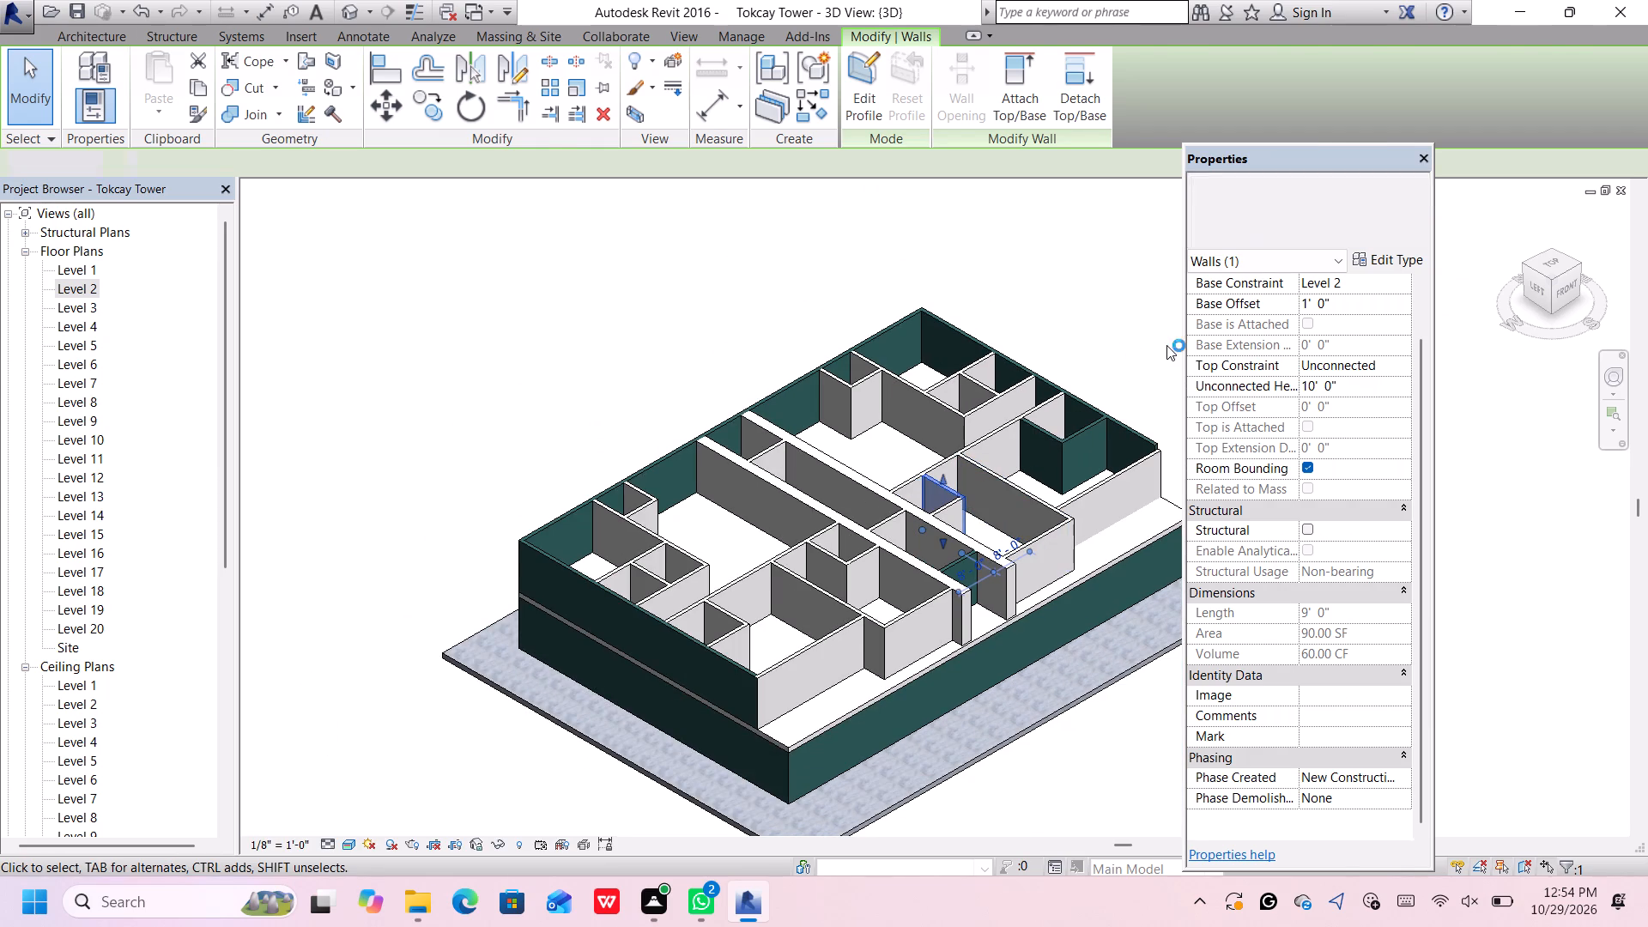
# Change both green walls of the small room between the long cross wall and the east exterior wall to Generic - 8" white.
pyautogui.scroll(3, 1148, 407)
pyautogui.scroll(3, 1081, 454)
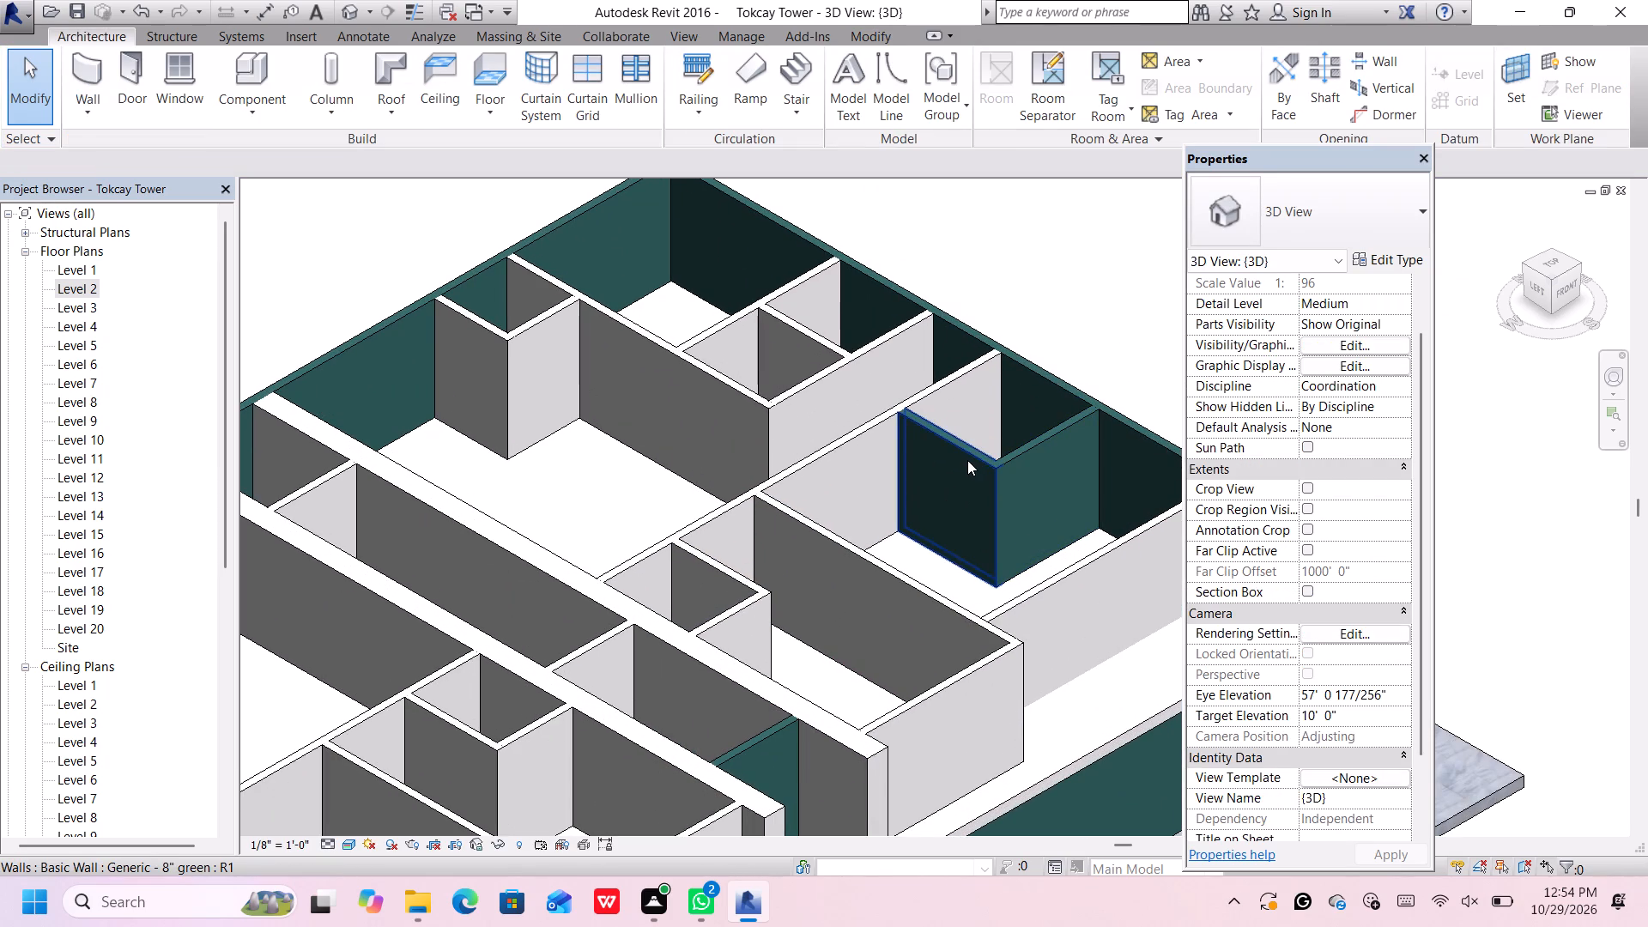
pyautogui.click(967, 460)
pyautogui.click(1267, 215)
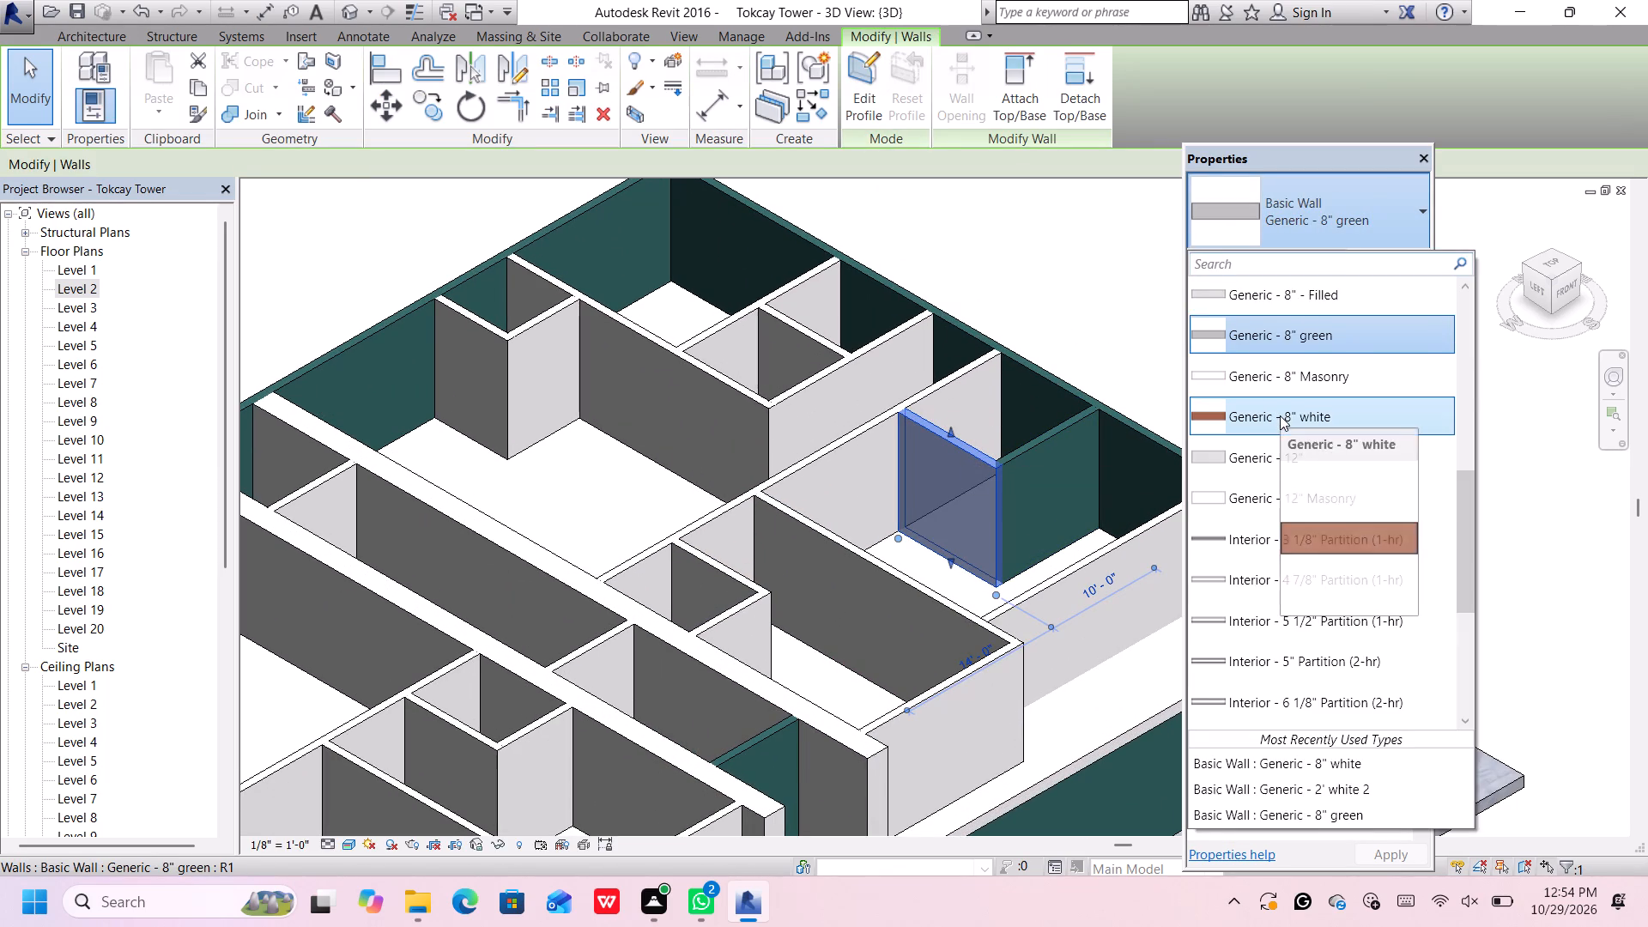
pyautogui.click(1280, 415)
pyautogui.click(1069, 319)
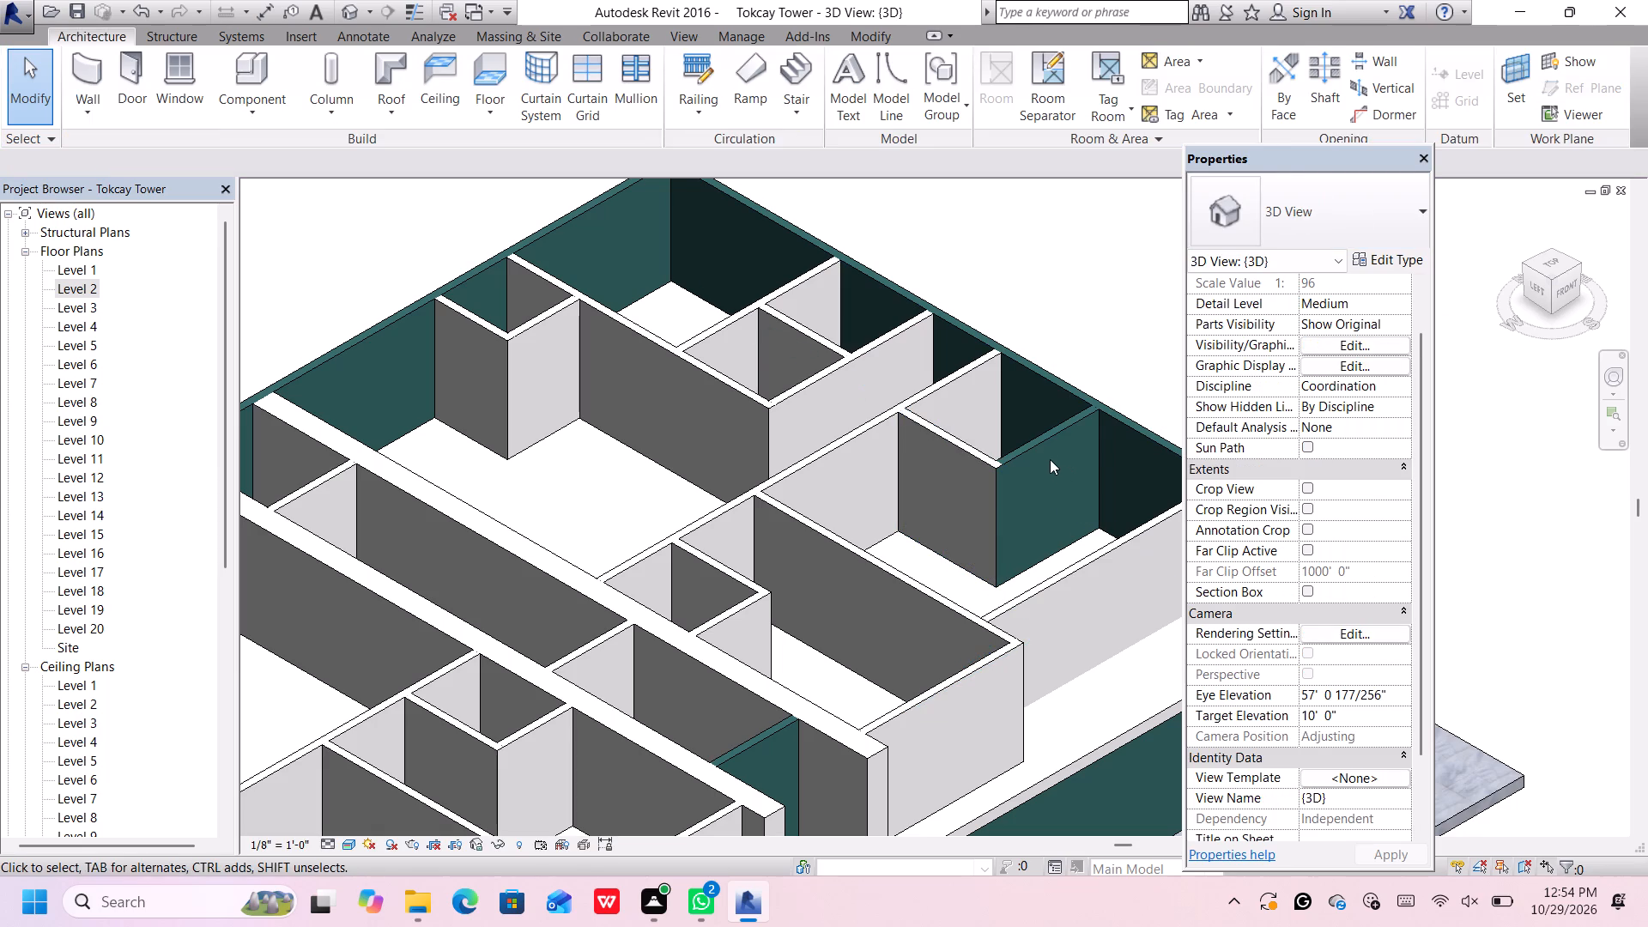
pyautogui.click(1045, 436)
pyautogui.click(1329, 208)
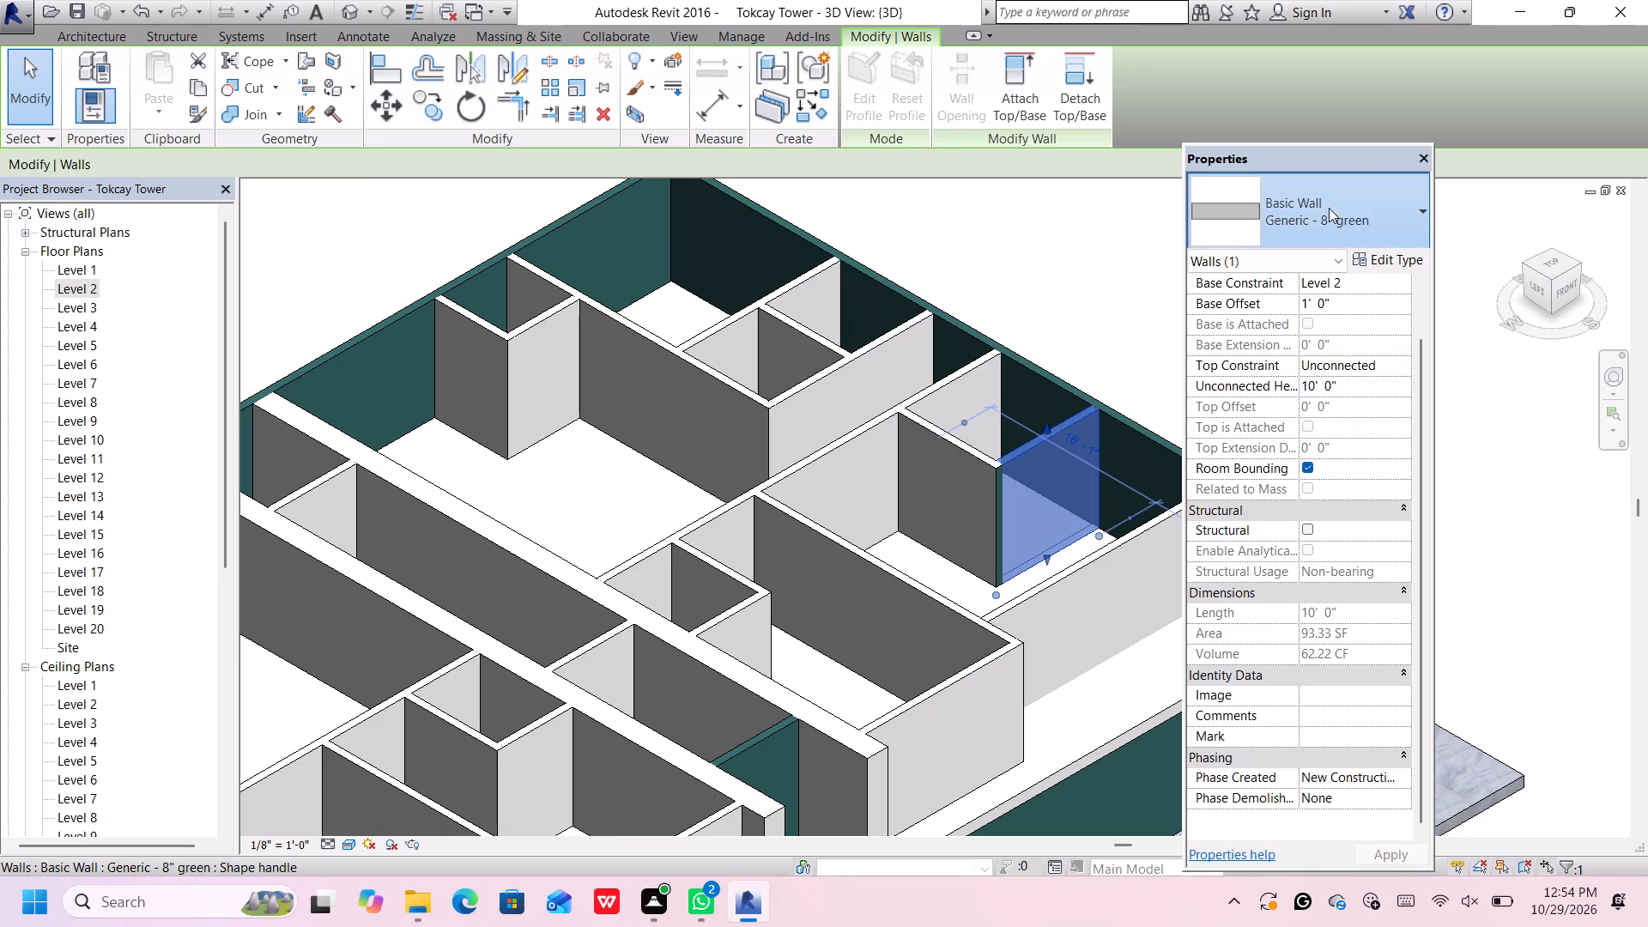
pyautogui.click(1324, 416)
pyautogui.scroll(-2, 982, 398)
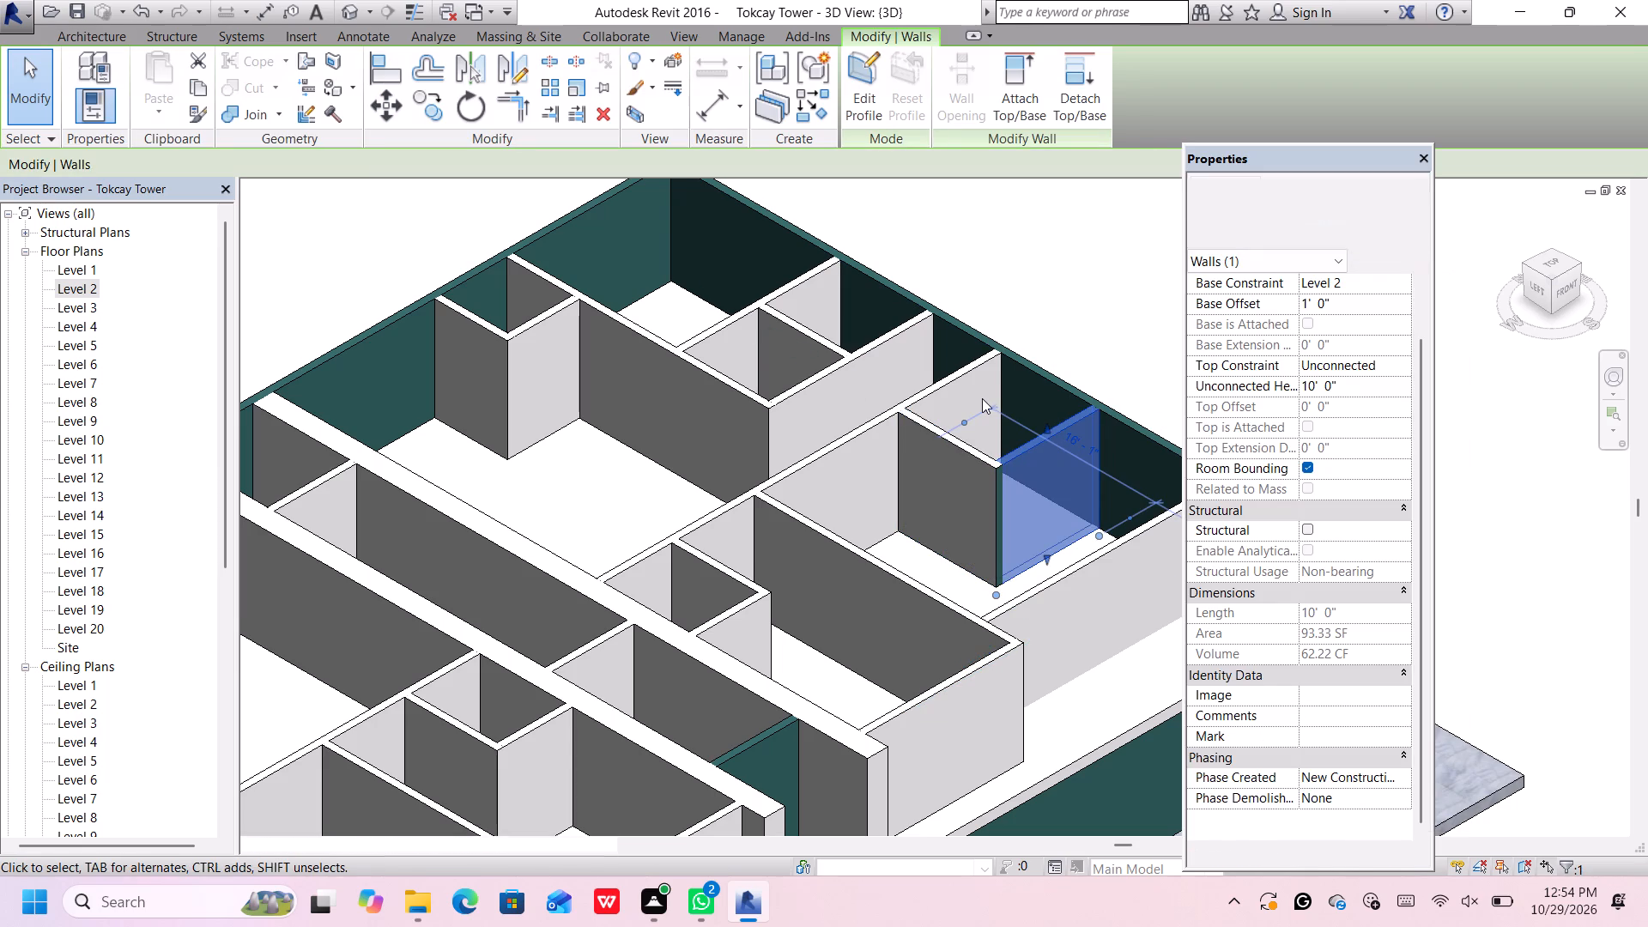
pyautogui.scroll(-4, 982, 398)
pyautogui.click(1089, 342)
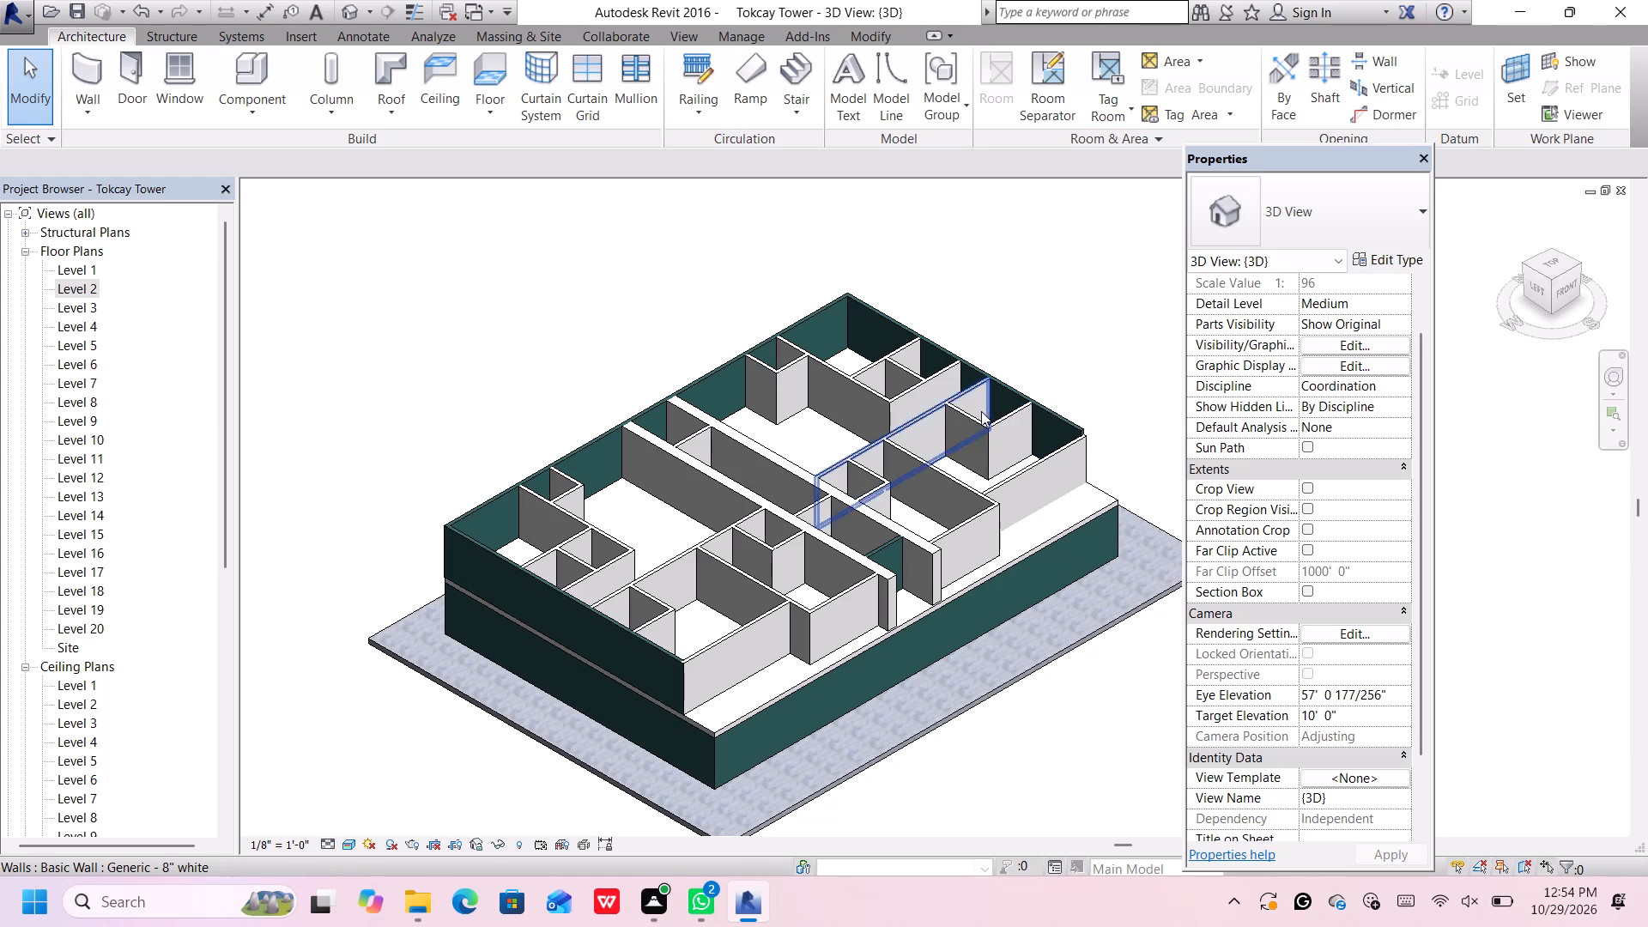
# Change Level 2's green rear exterior wall to Generic - 8" white.
pyautogui.scroll(-1, 1050, 300)
pyautogui.moveTo(1049, 313); pyautogui.dragTo(1059, 334, button='middle')
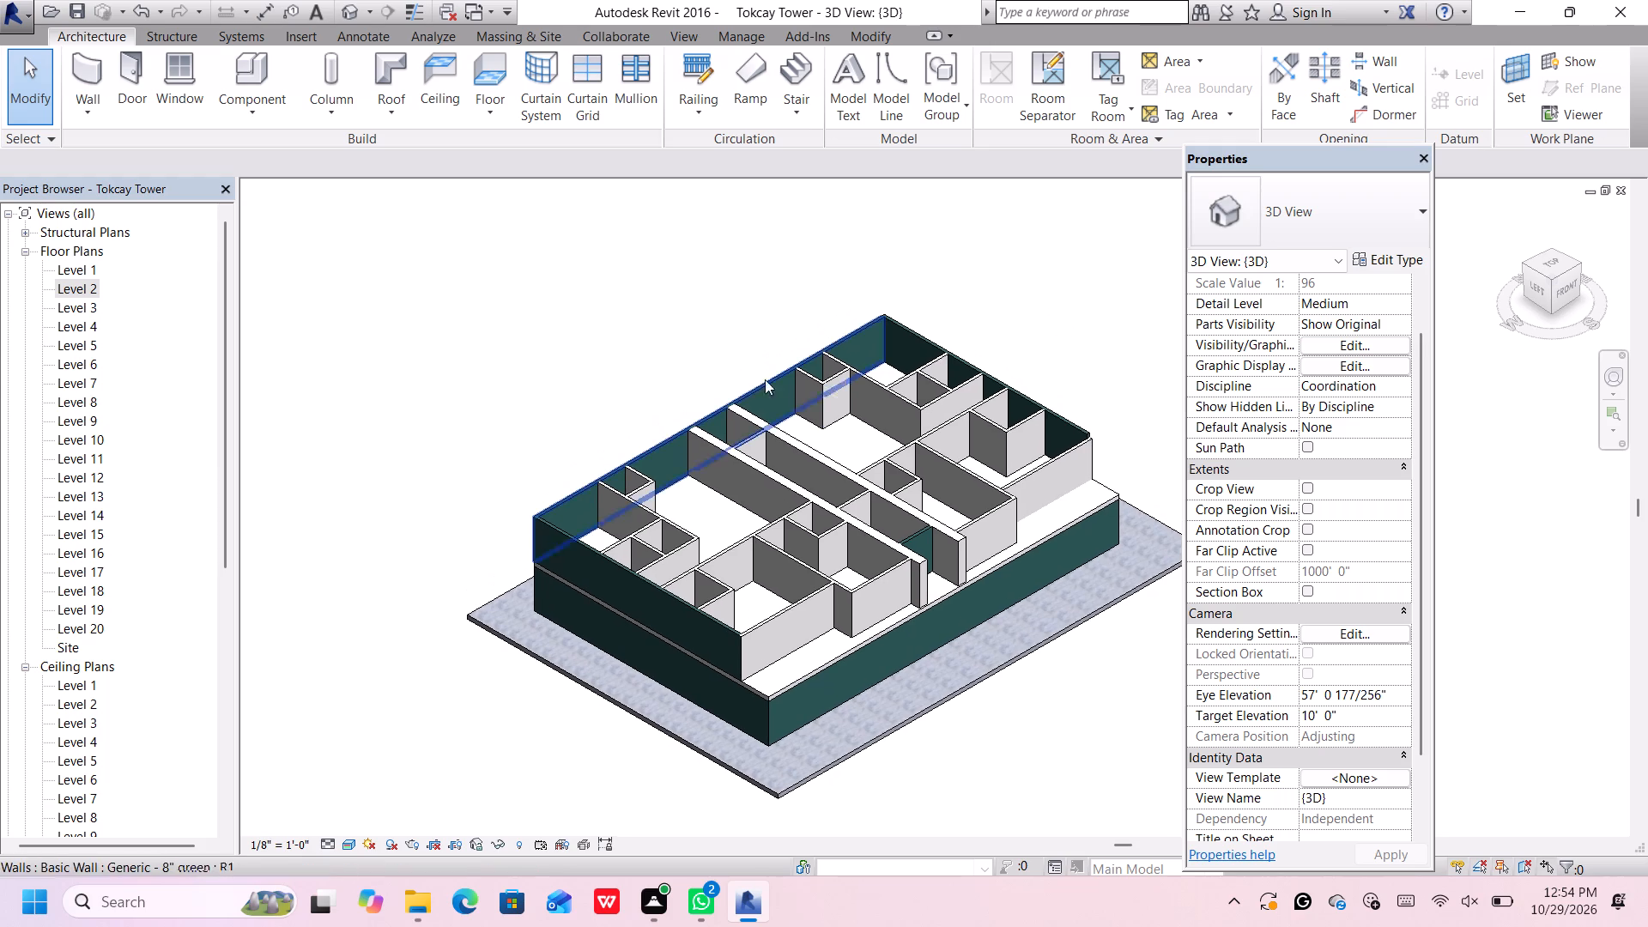
pyautogui.click(742, 394)
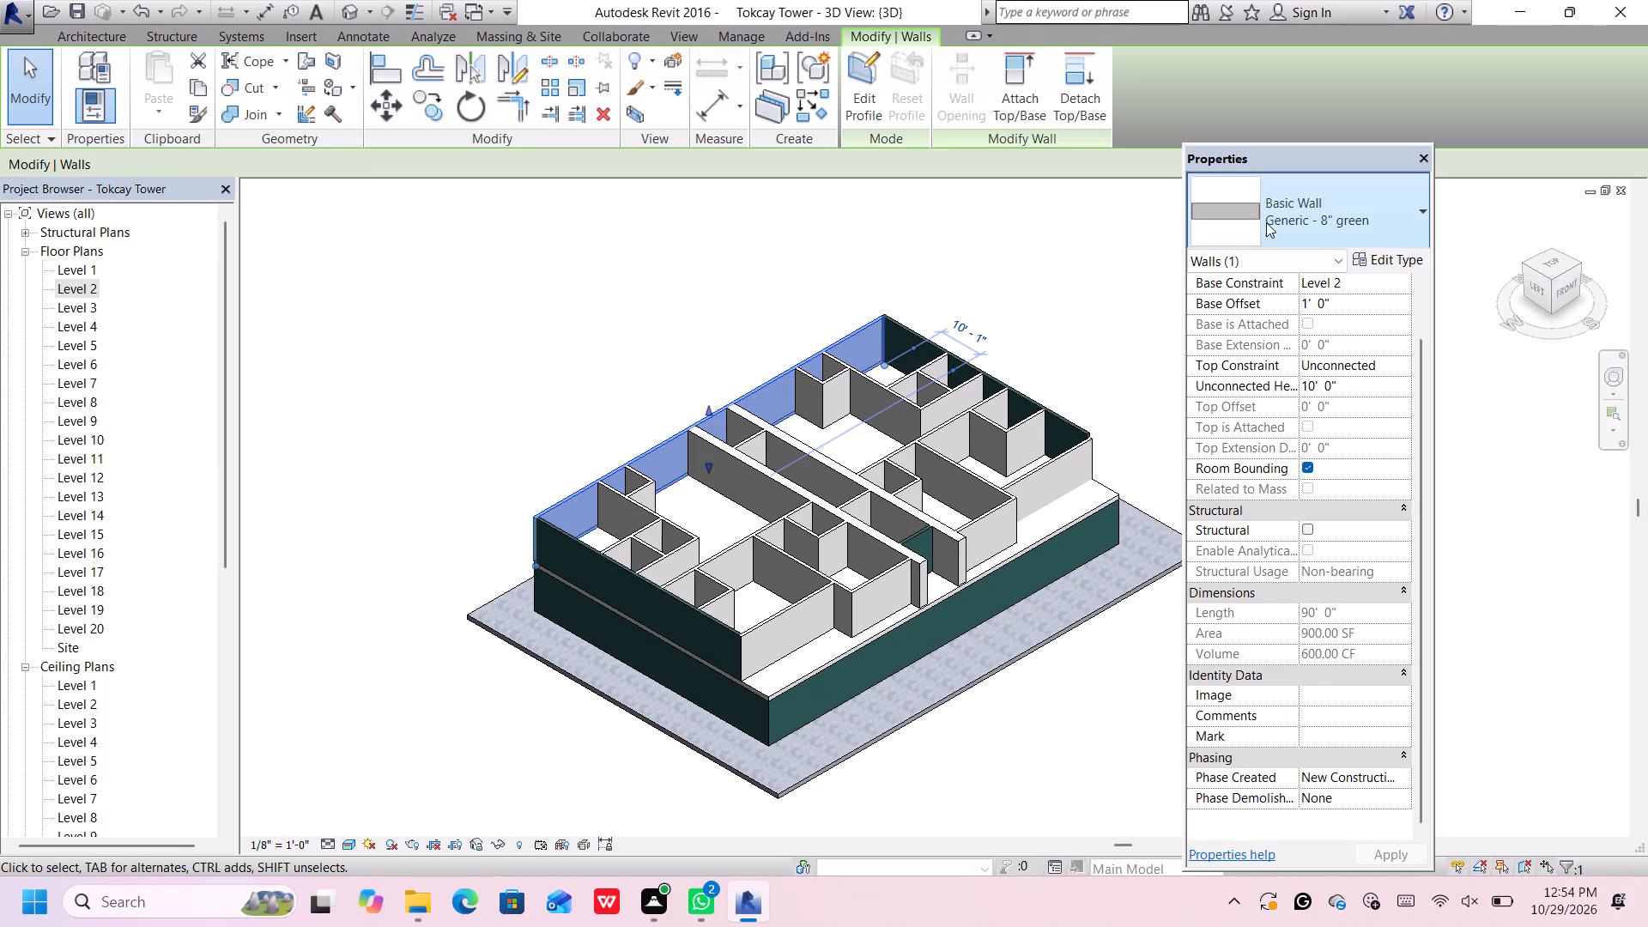
pyautogui.click(1384, 227)
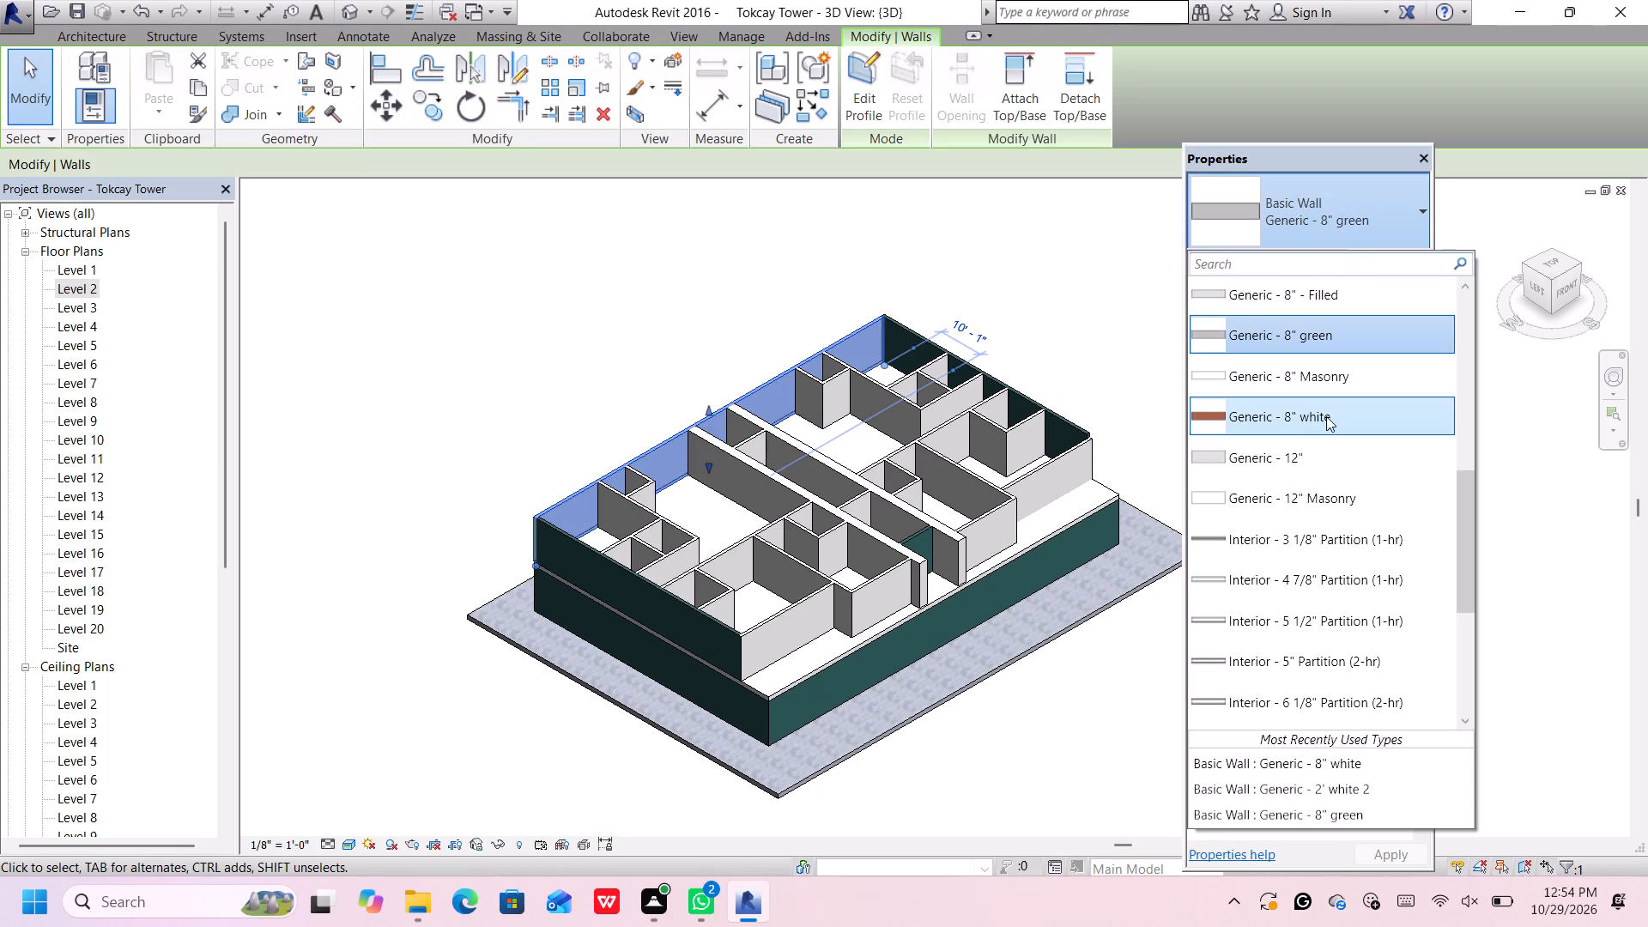
pyautogui.click(1326, 416)
pyautogui.click(928, 286)
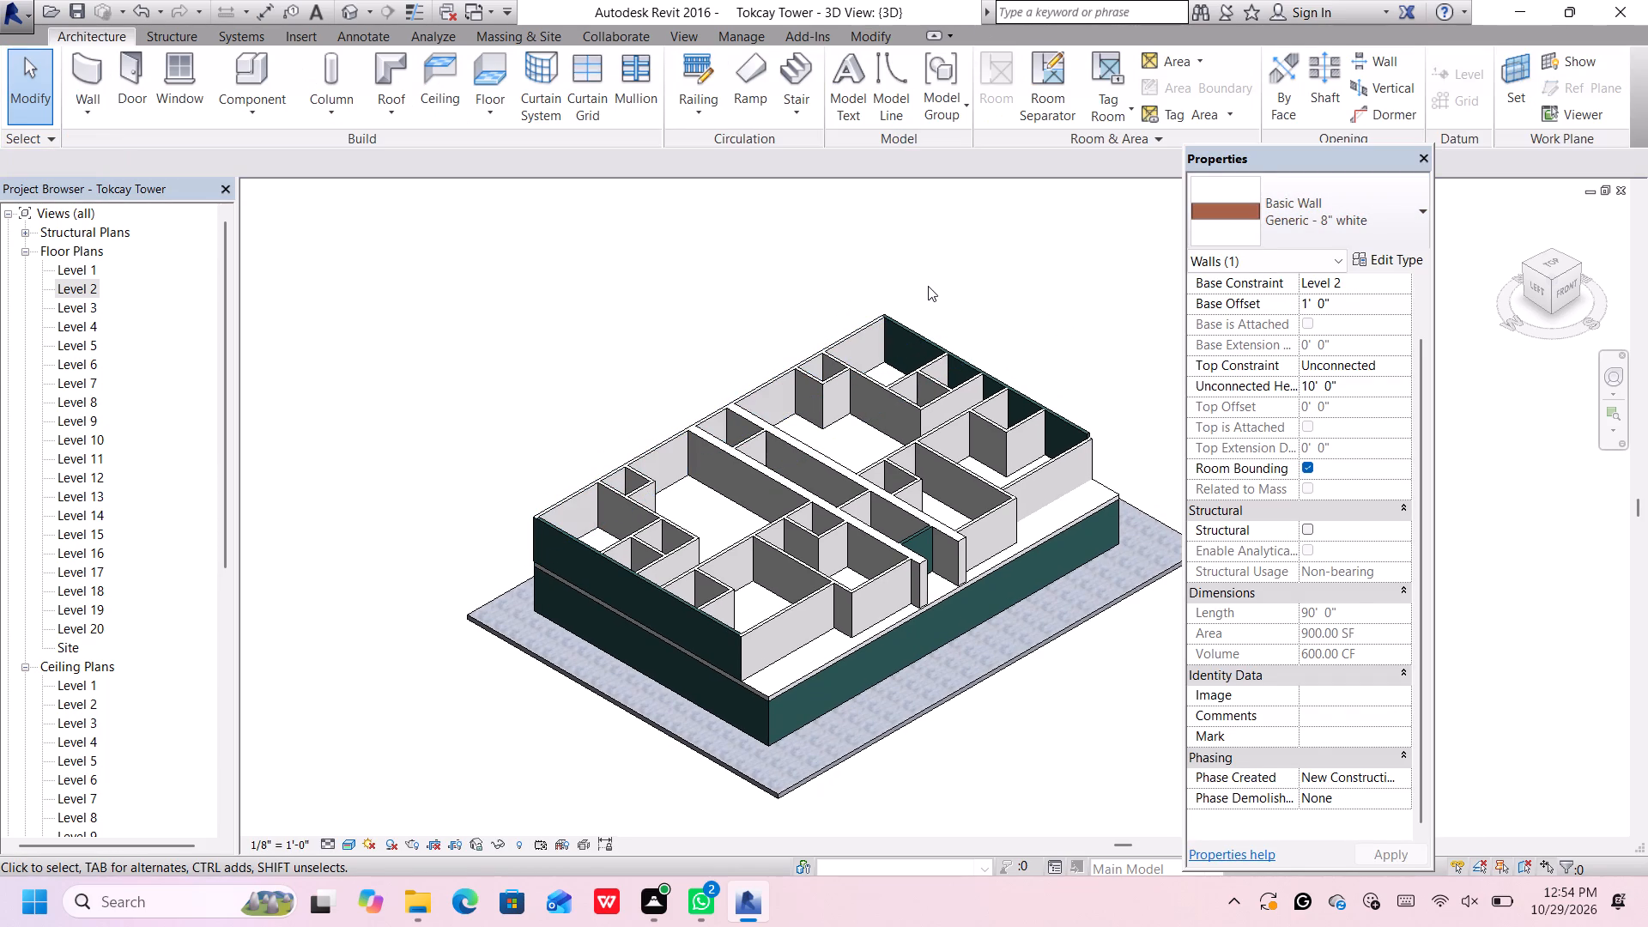
# Change Level 2's green east and west exterior walls to Generic - 8" white.
pyautogui.click(907, 330)
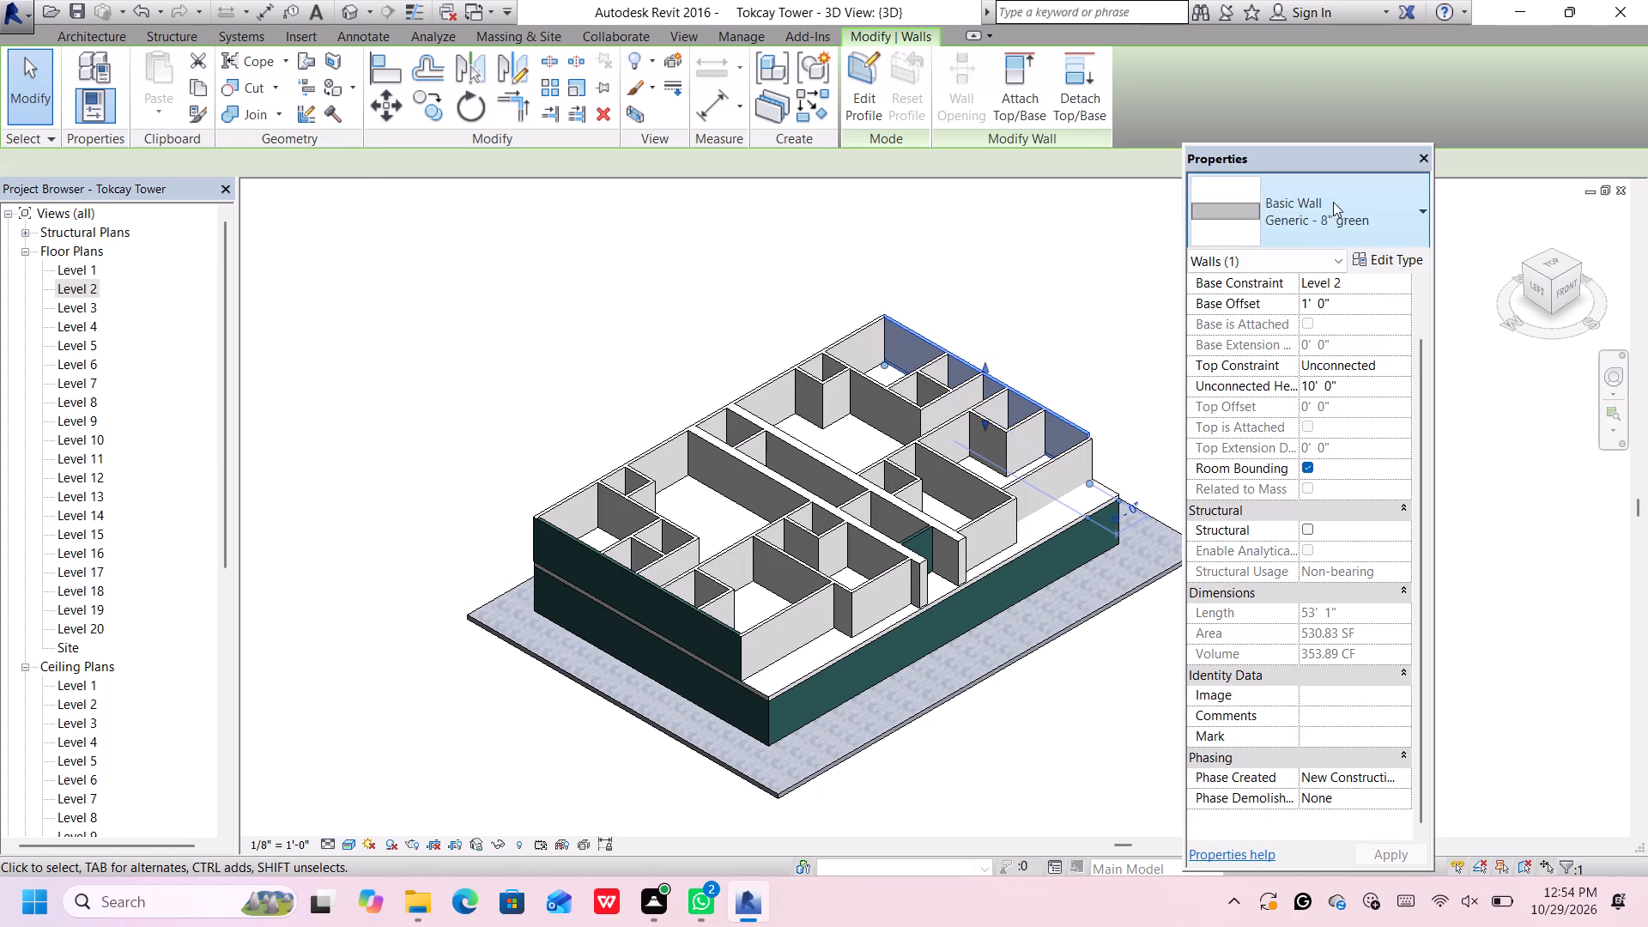
pyautogui.click(1342, 201)
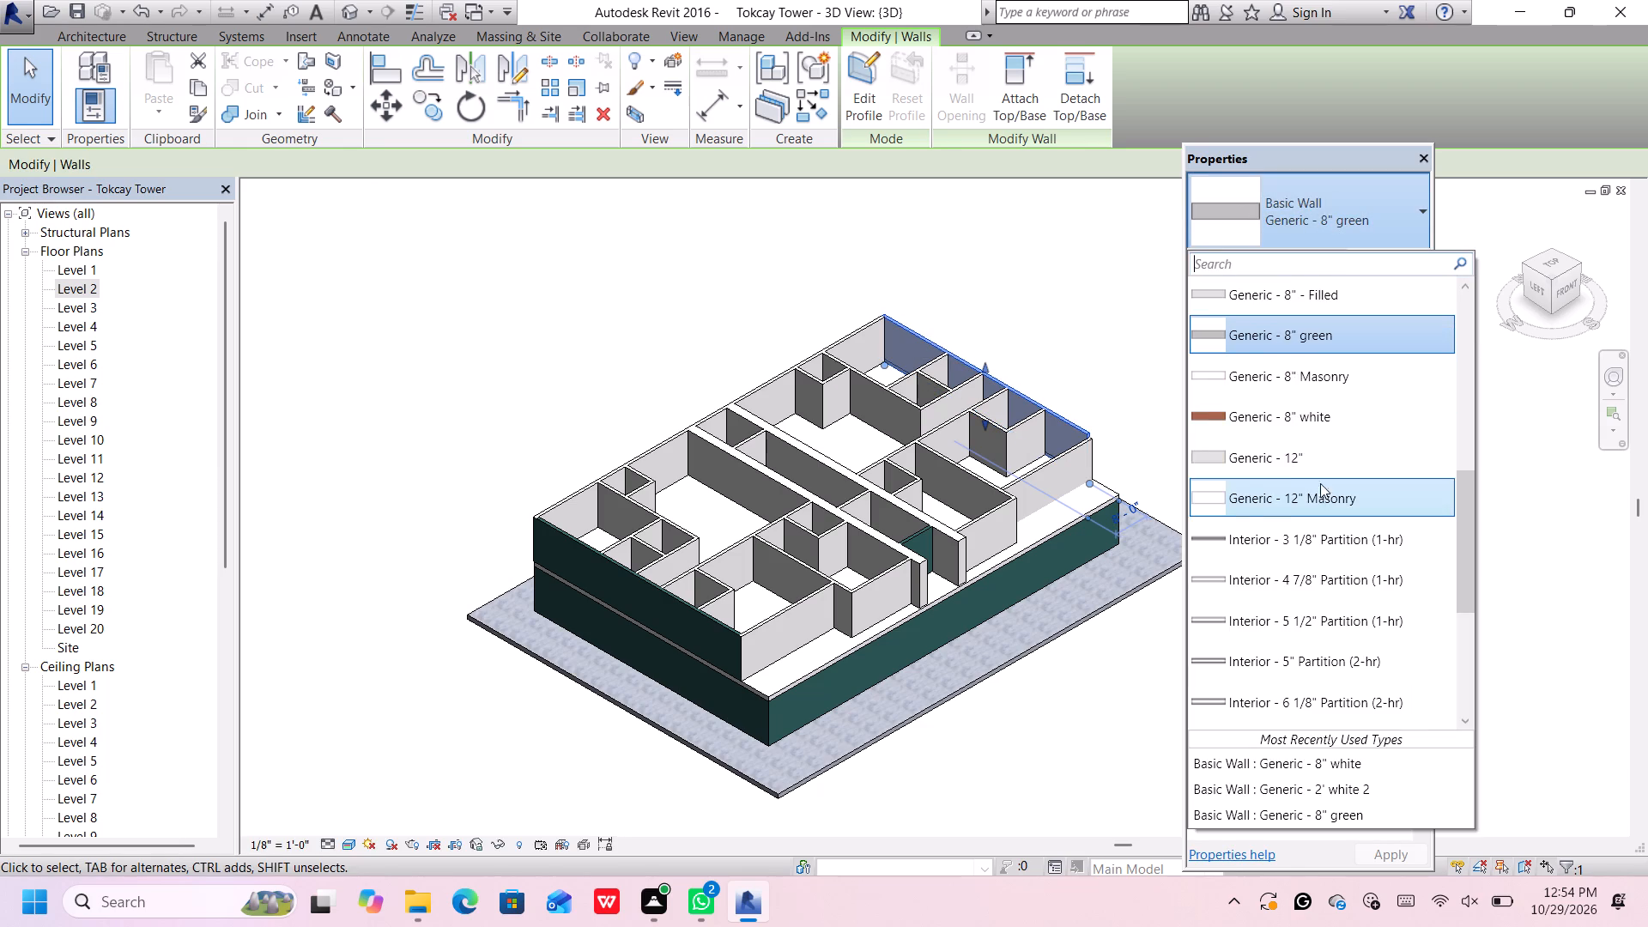
pyautogui.click(1324, 415)
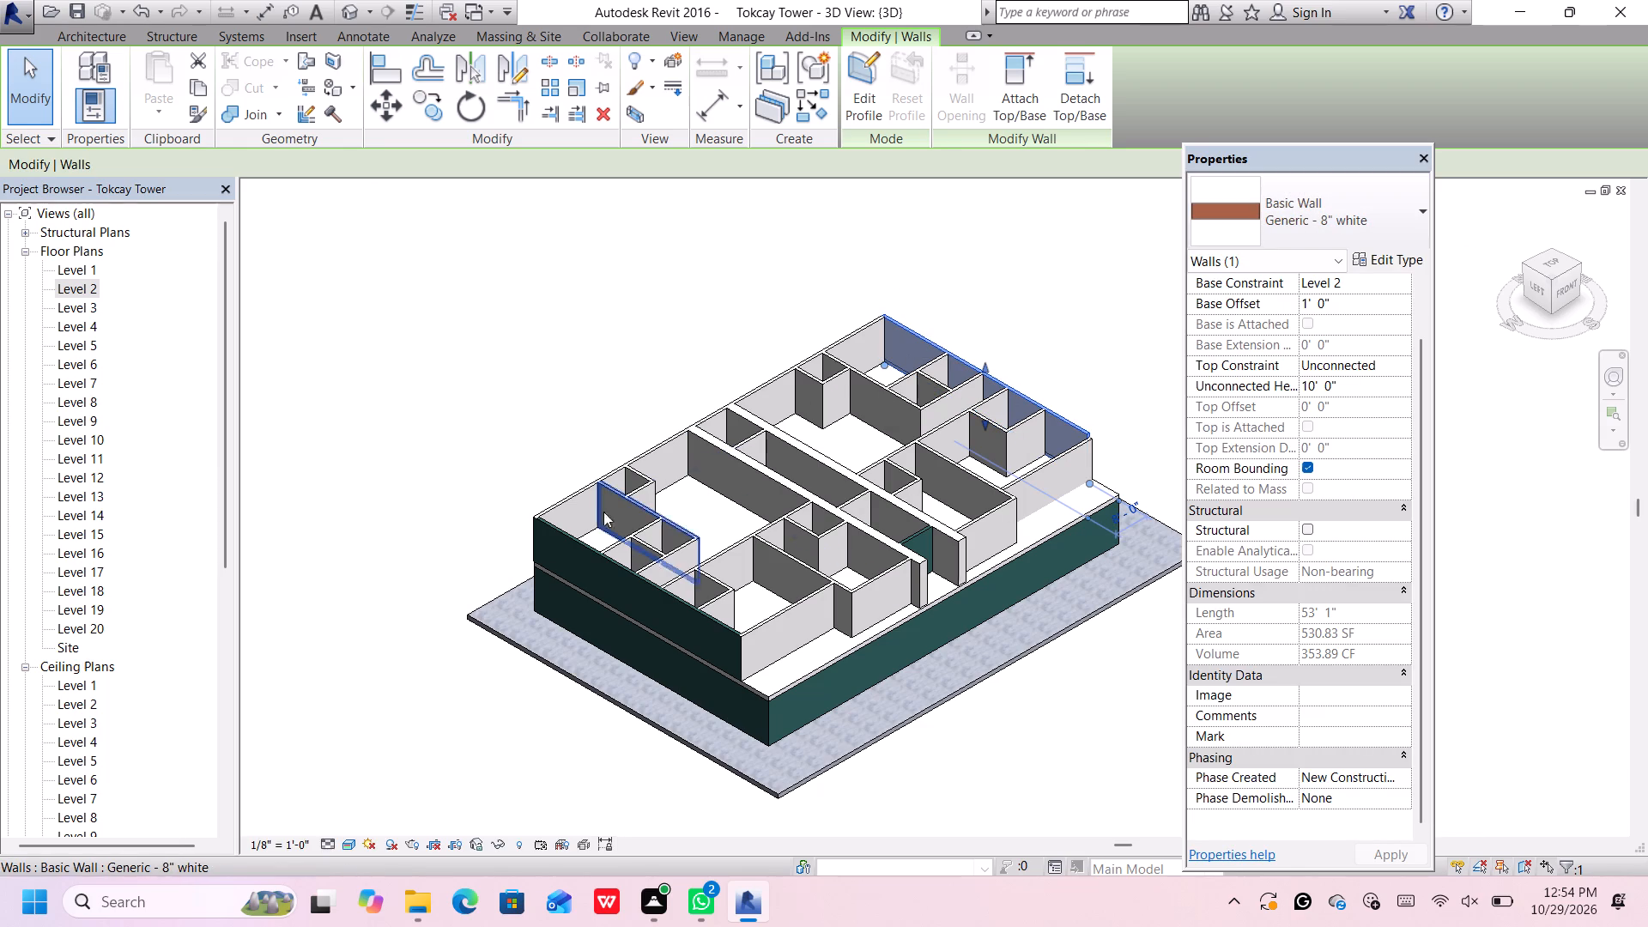
pyautogui.click(561, 534)
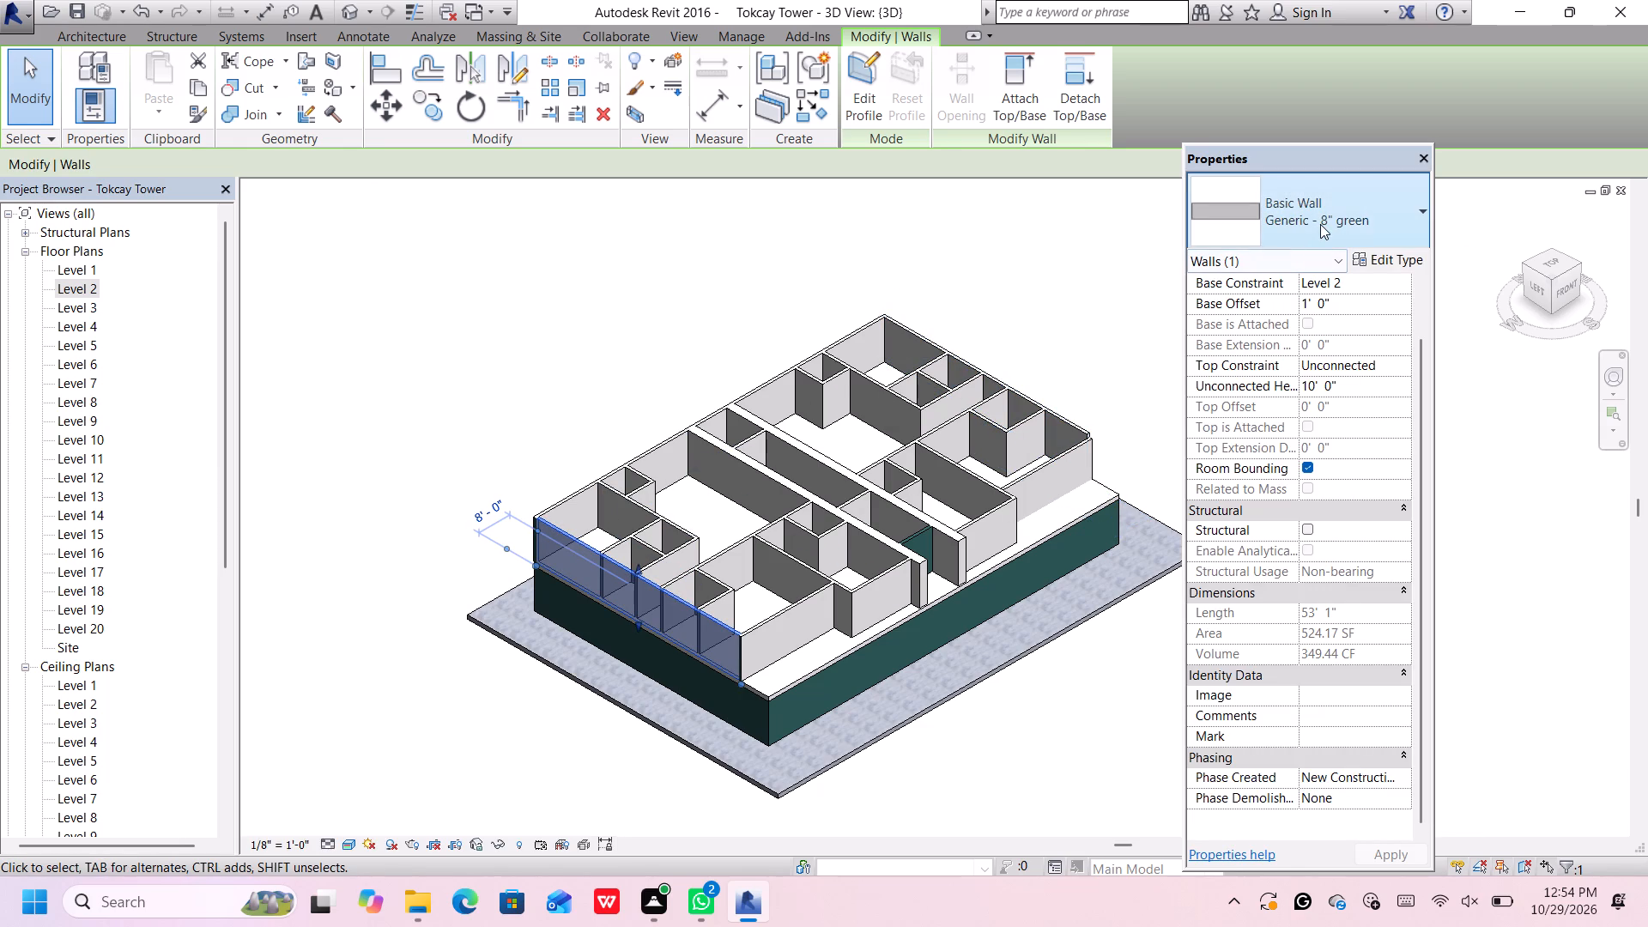
pyautogui.click(1322, 223)
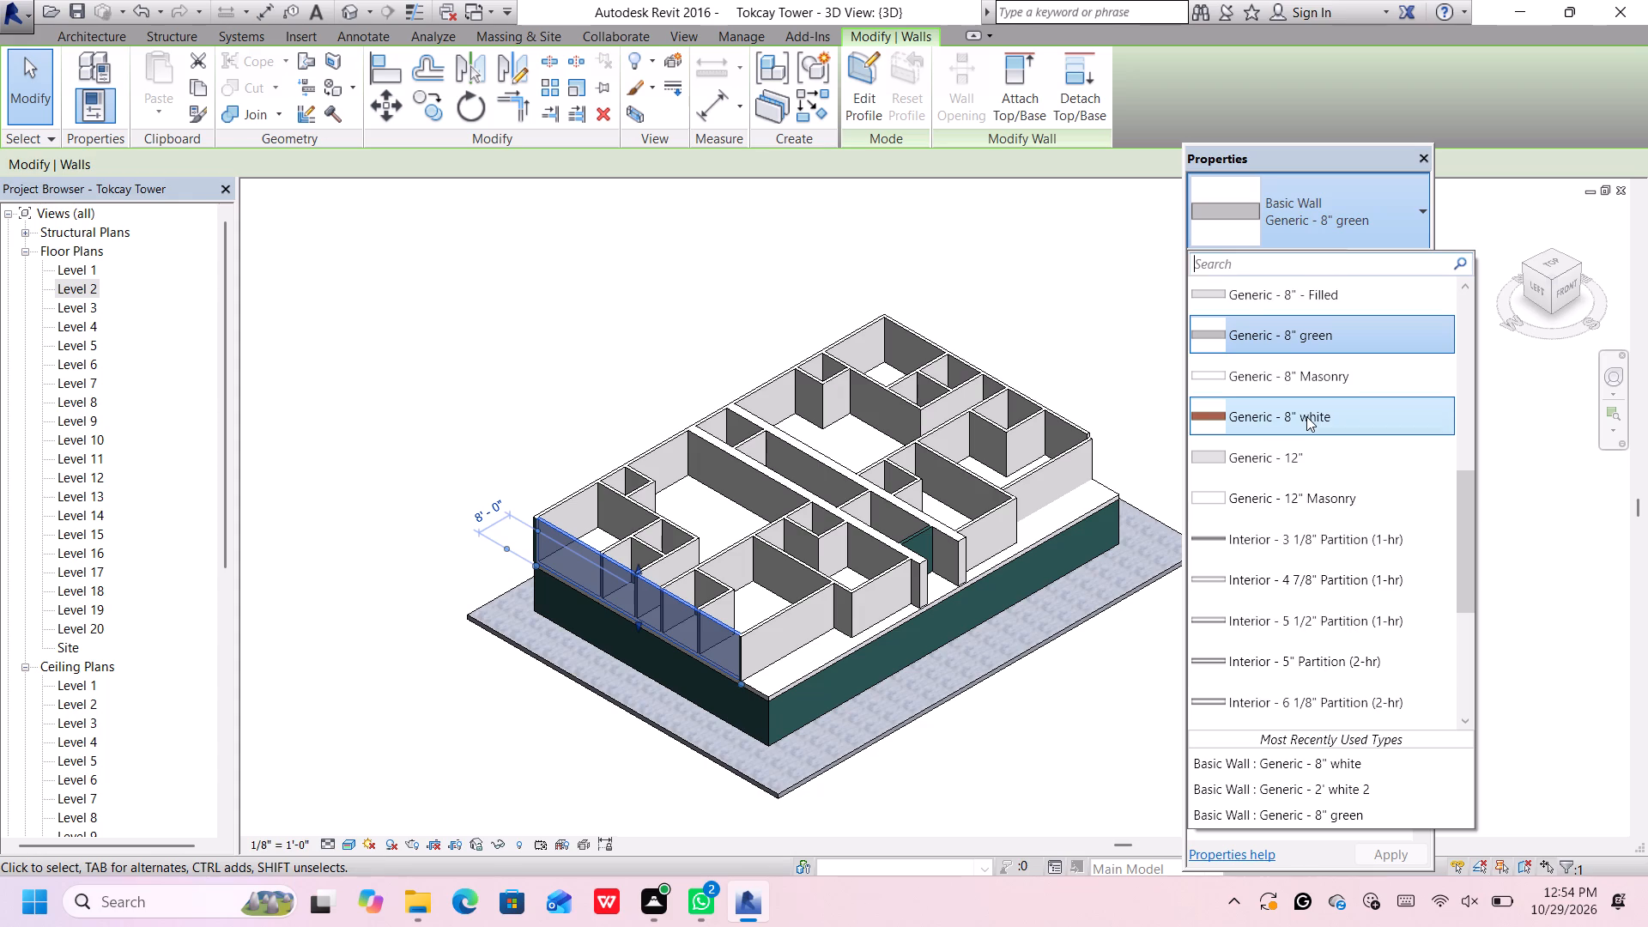
pyautogui.click(1306, 416)
pyautogui.click(1038, 318)
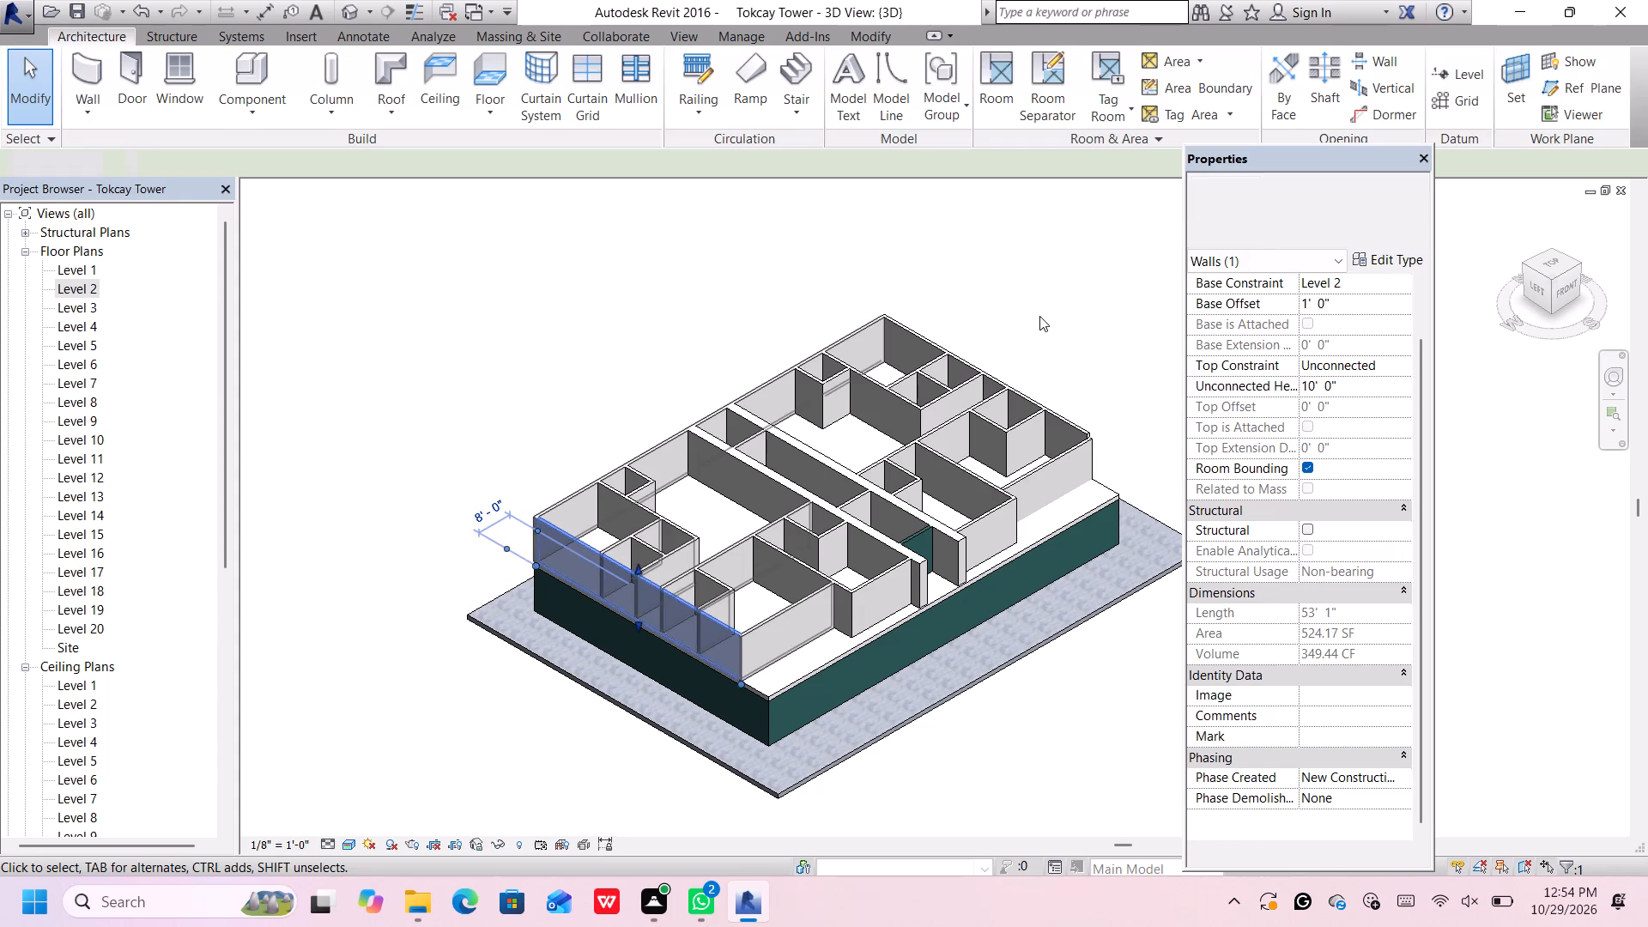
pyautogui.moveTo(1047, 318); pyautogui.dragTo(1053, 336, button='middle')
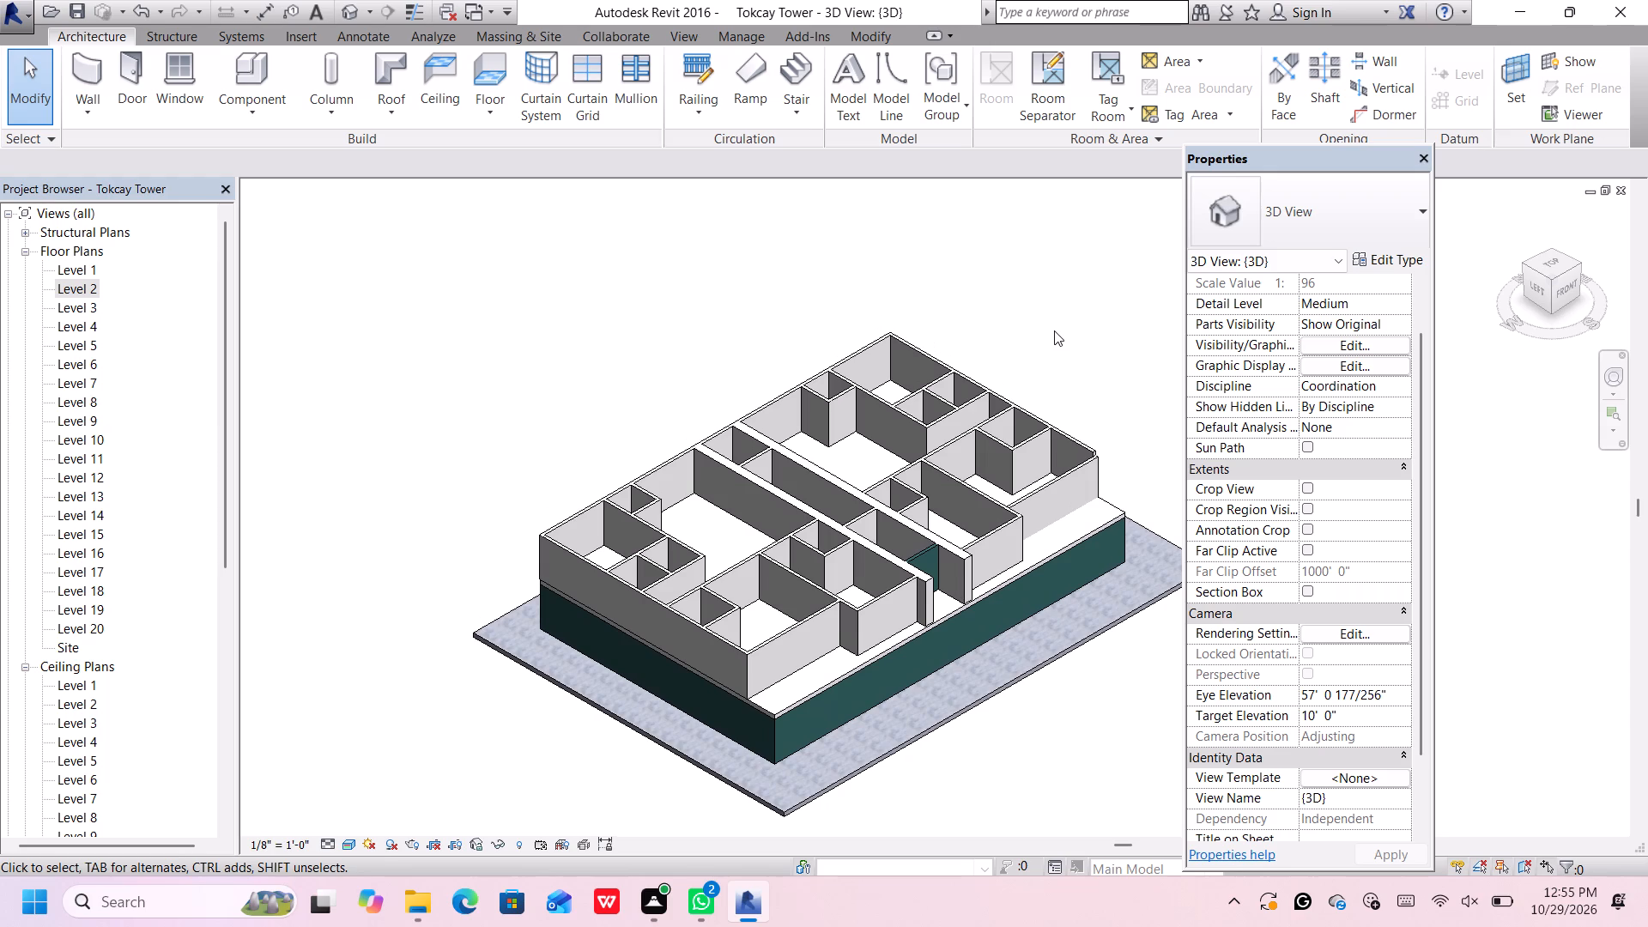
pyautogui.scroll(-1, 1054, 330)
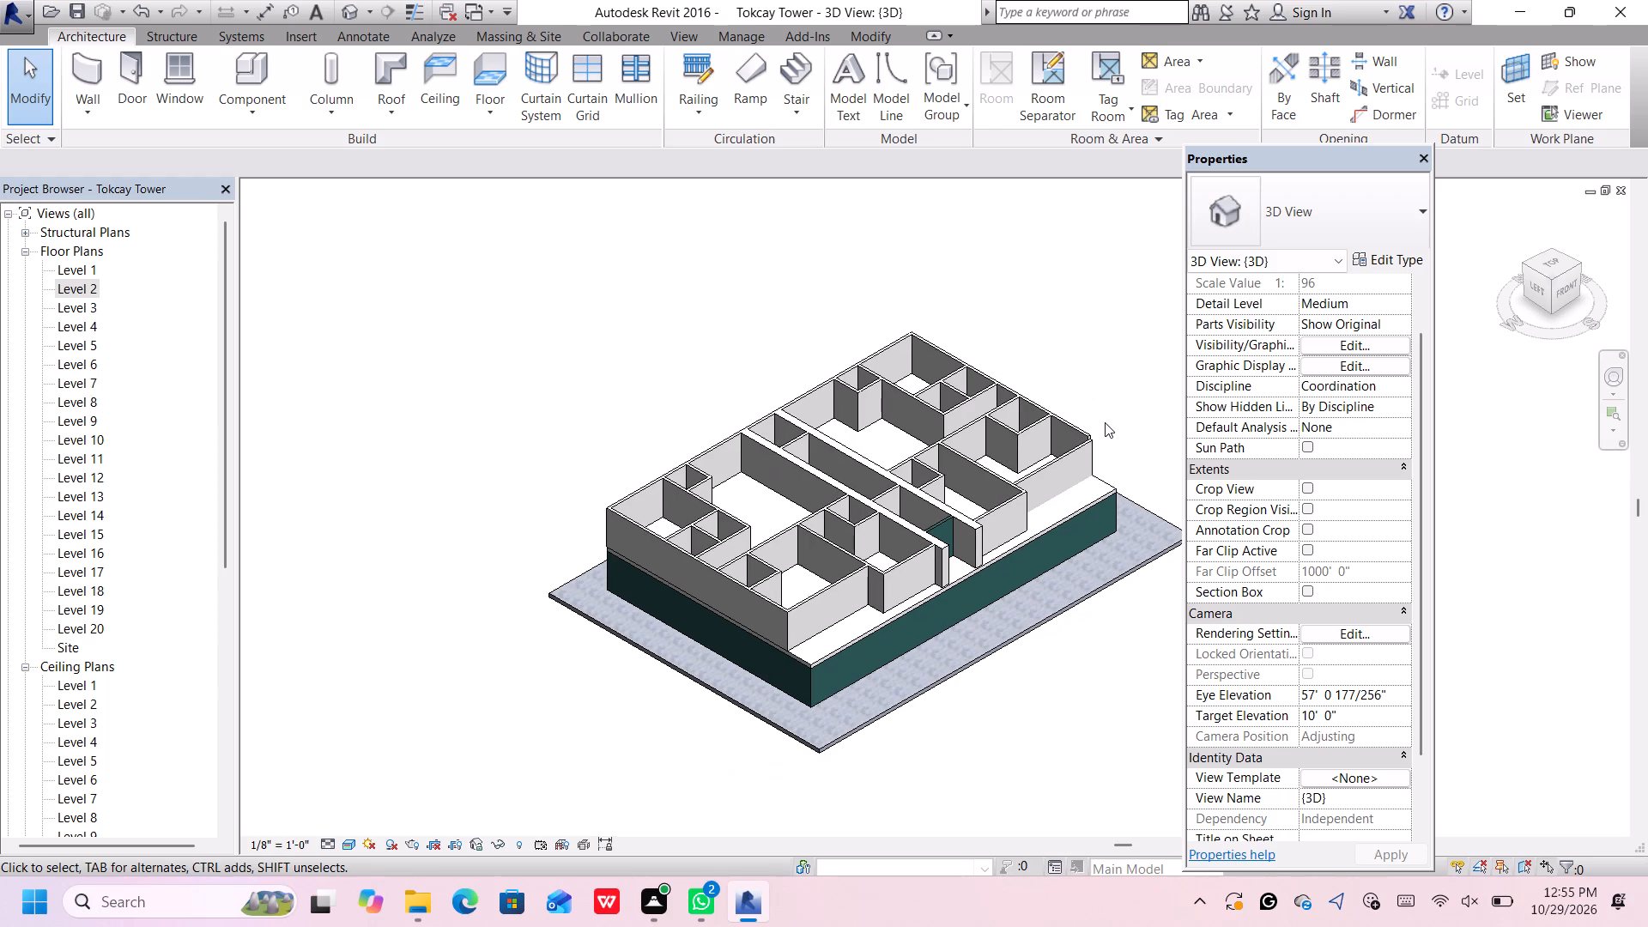
# Set the base offset of the 24' white front wall at the east end of Level 2 to 1'.
pyautogui.scroll(-1, 1105, 422)
pyautogui.scroll(5, 1081, 447)
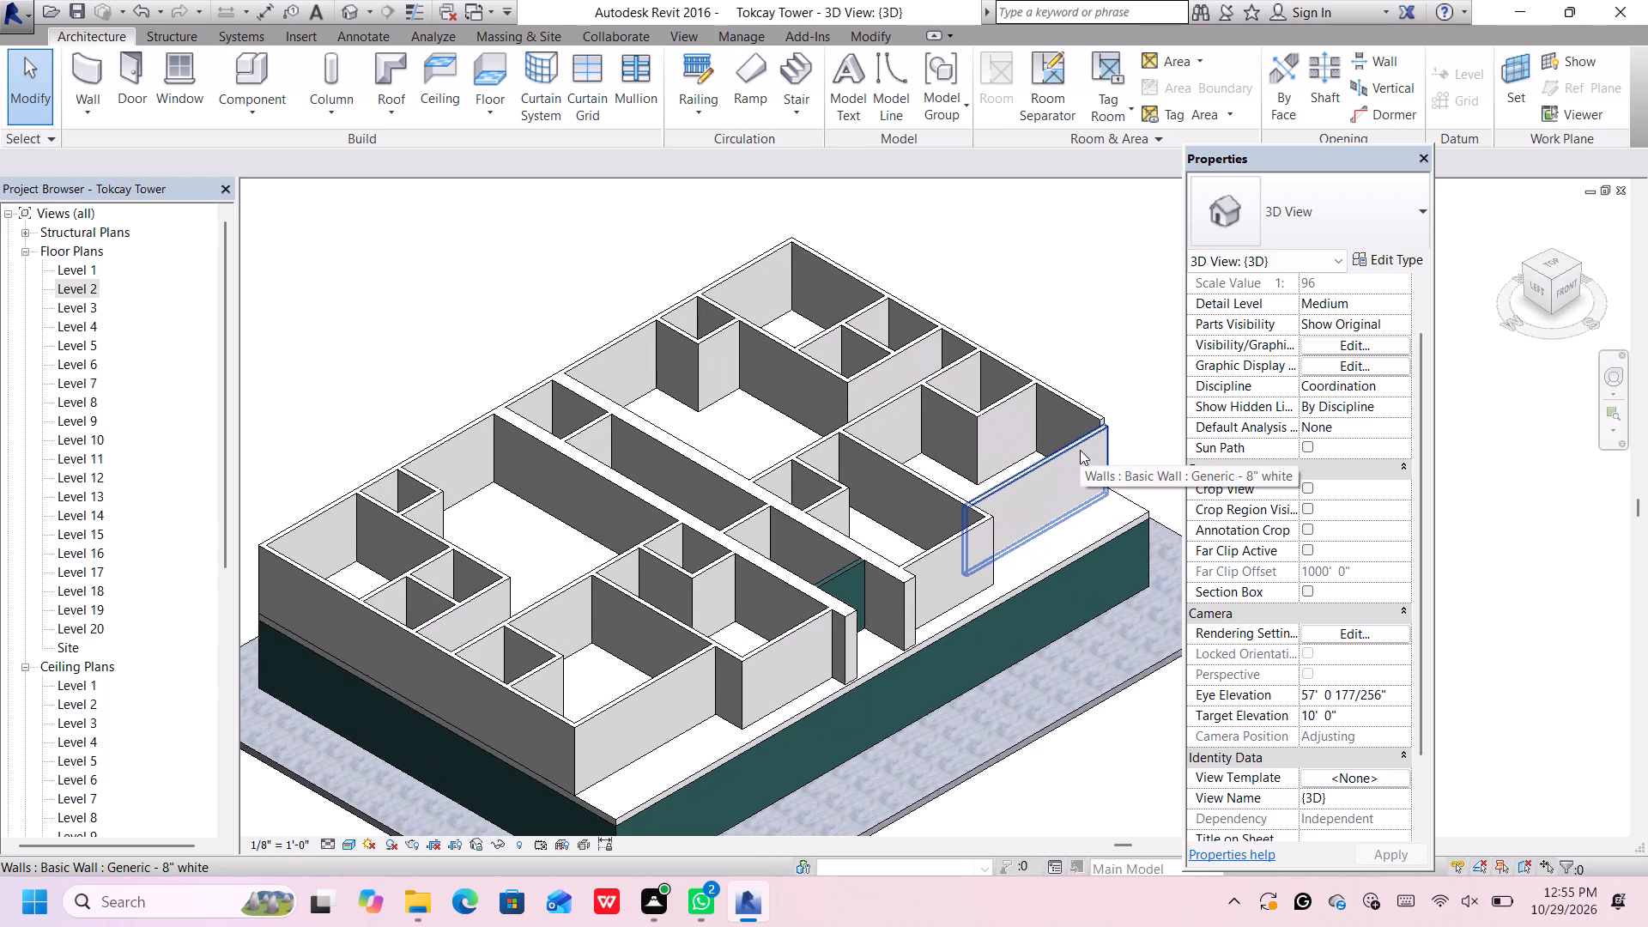
pyautogui.scroll(1, 1080, 450)
pyautogui.click(1080, 450)
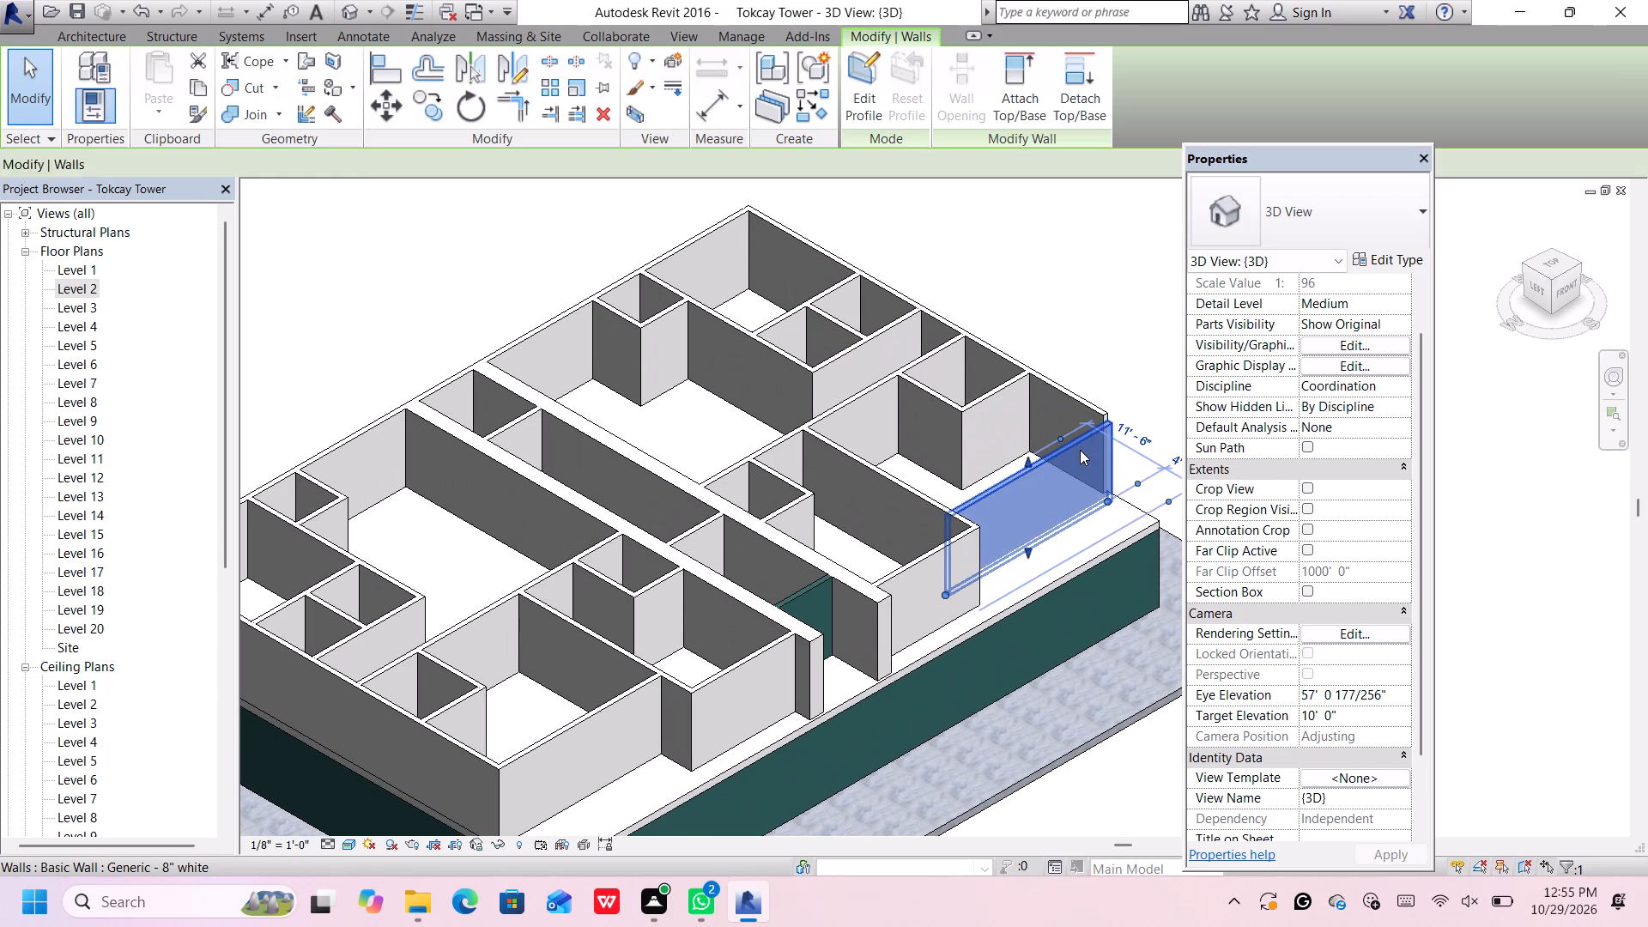
pyautogui.scroll(-4, 1080, 450)
pyautogui.click(1355, 304)
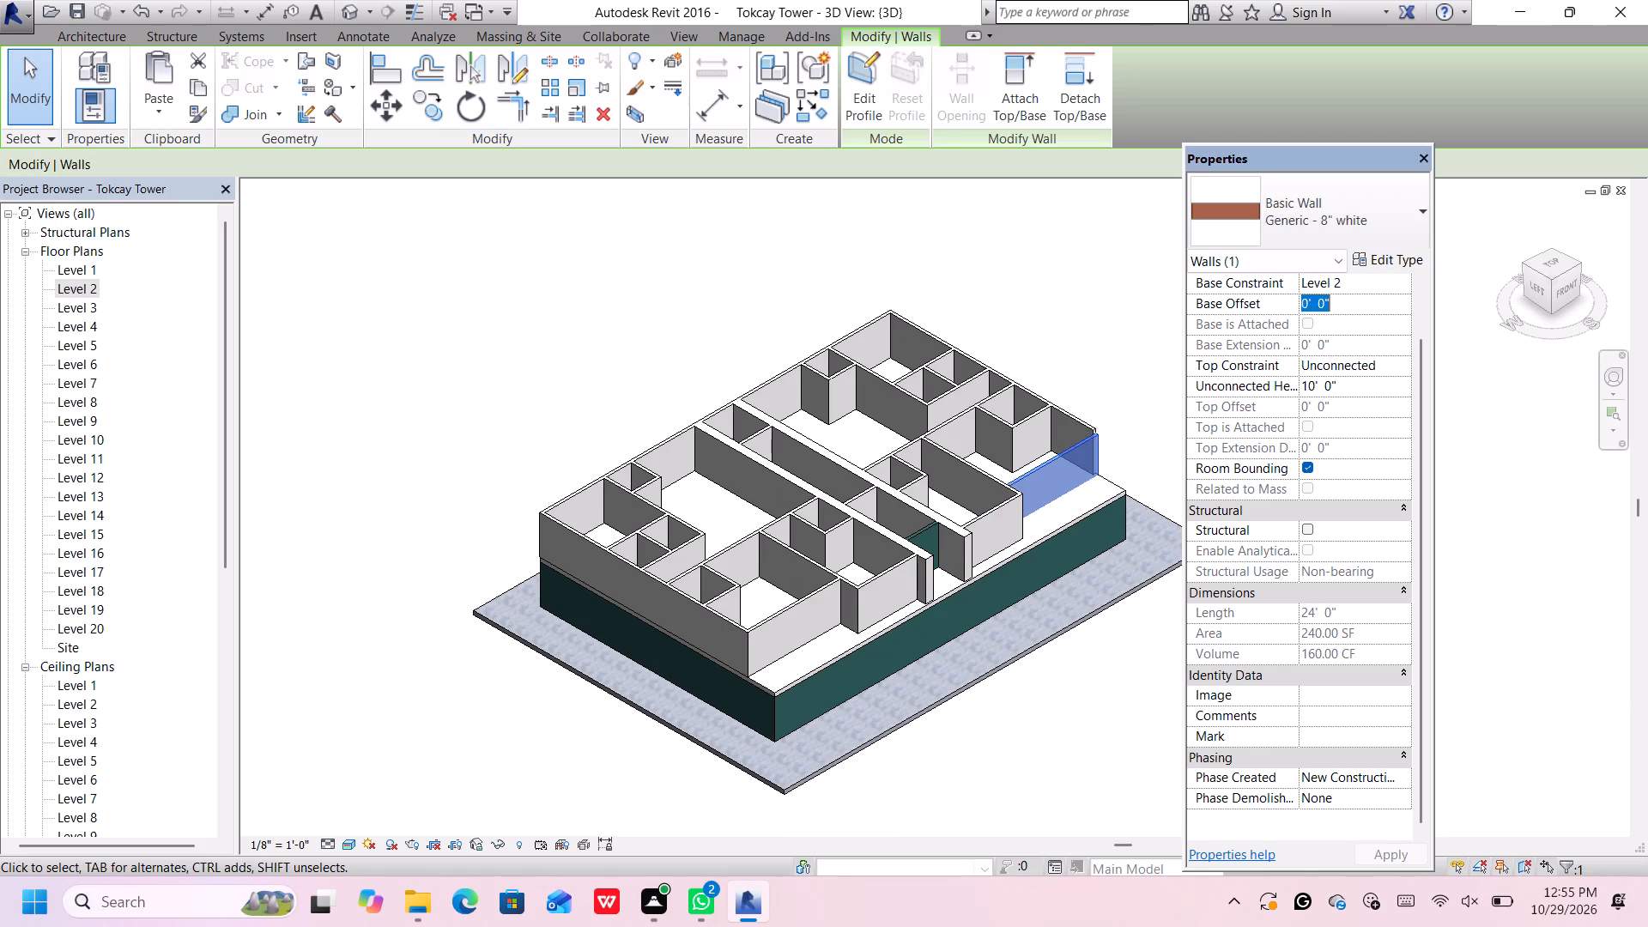
pyautogui.press('BackSpace')
pyautogui.write("1'")
pyautogui.press('Return')
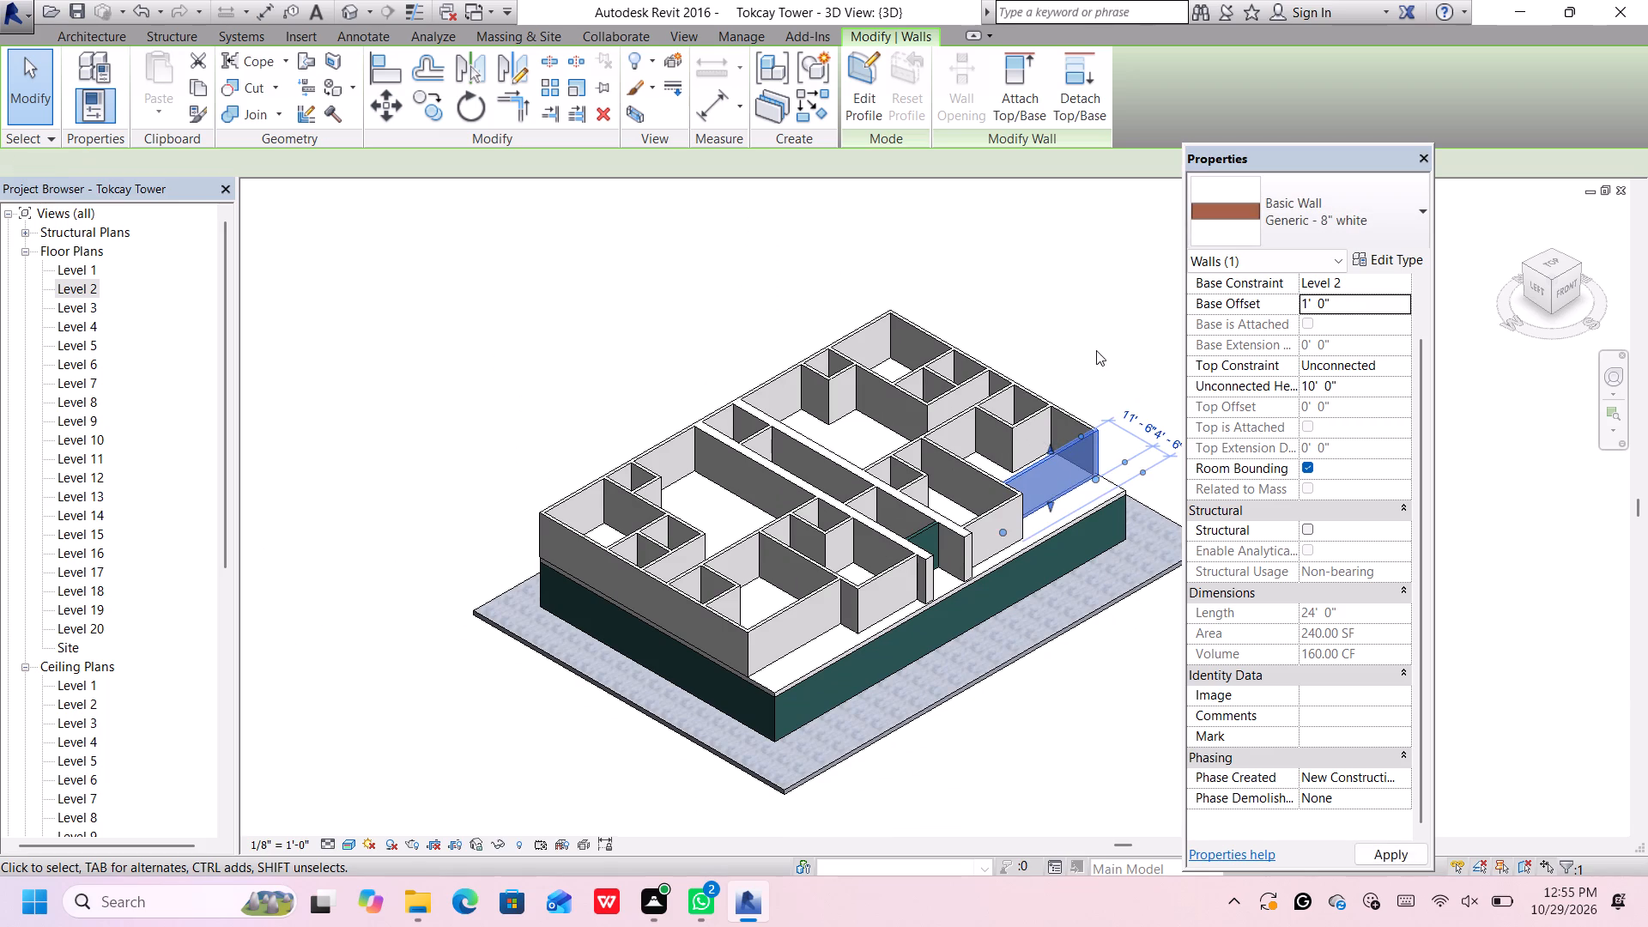
pyautogui.scroll(2, 1097, 368)
pyautogui.click(1097, 367)
pyautogui.scroll(-3, 1097, 367)
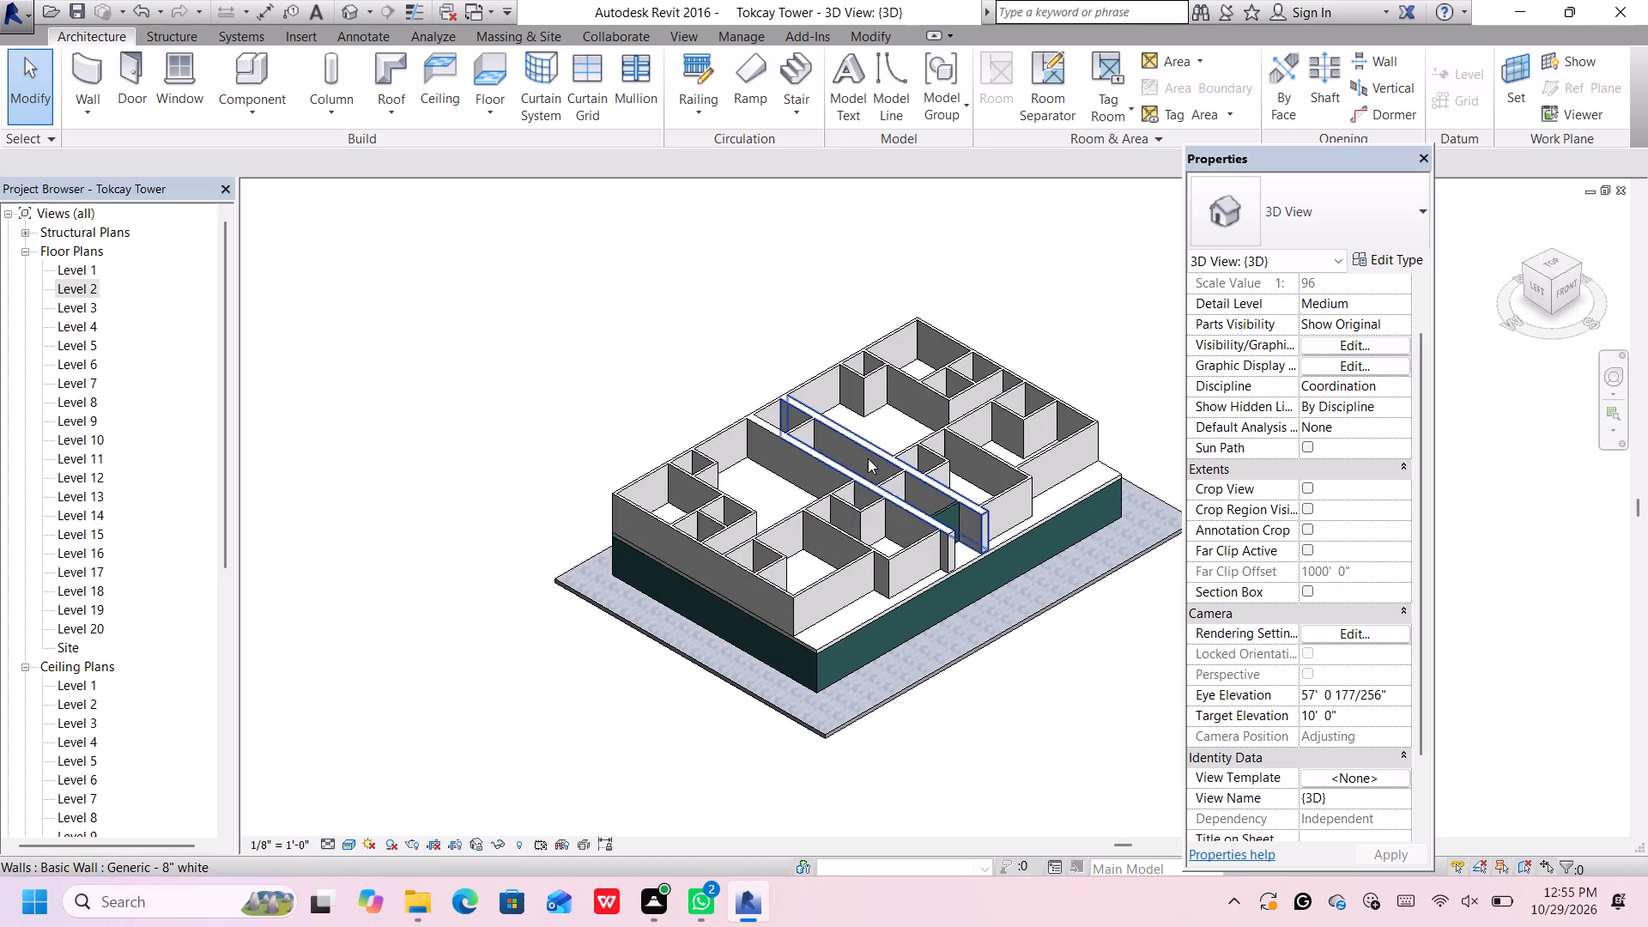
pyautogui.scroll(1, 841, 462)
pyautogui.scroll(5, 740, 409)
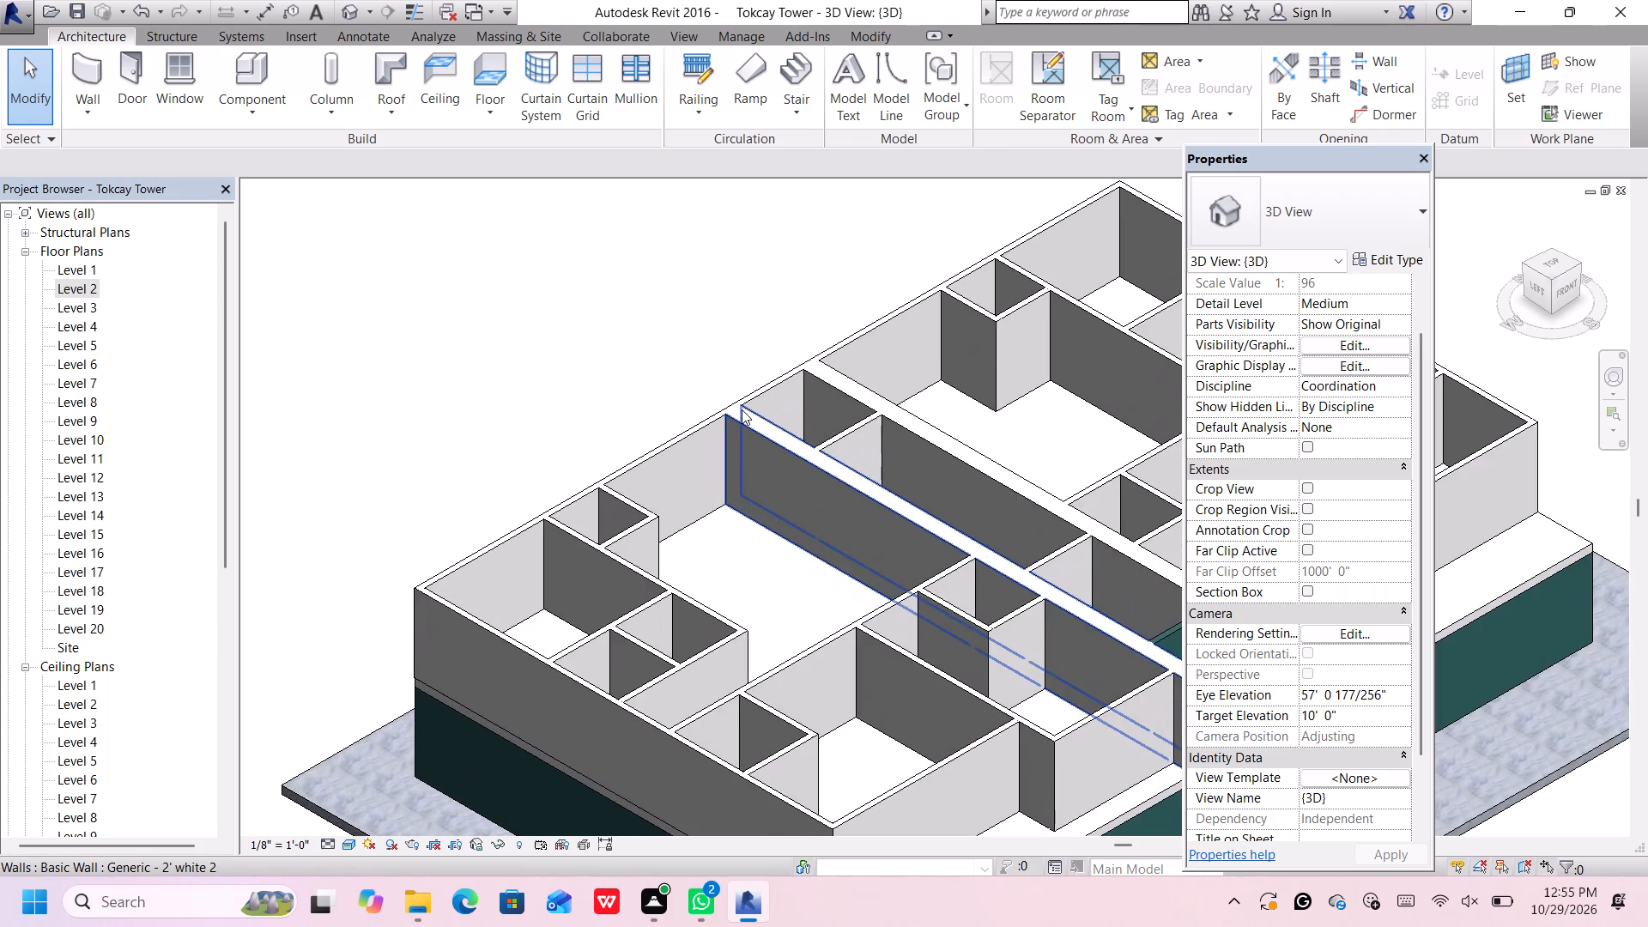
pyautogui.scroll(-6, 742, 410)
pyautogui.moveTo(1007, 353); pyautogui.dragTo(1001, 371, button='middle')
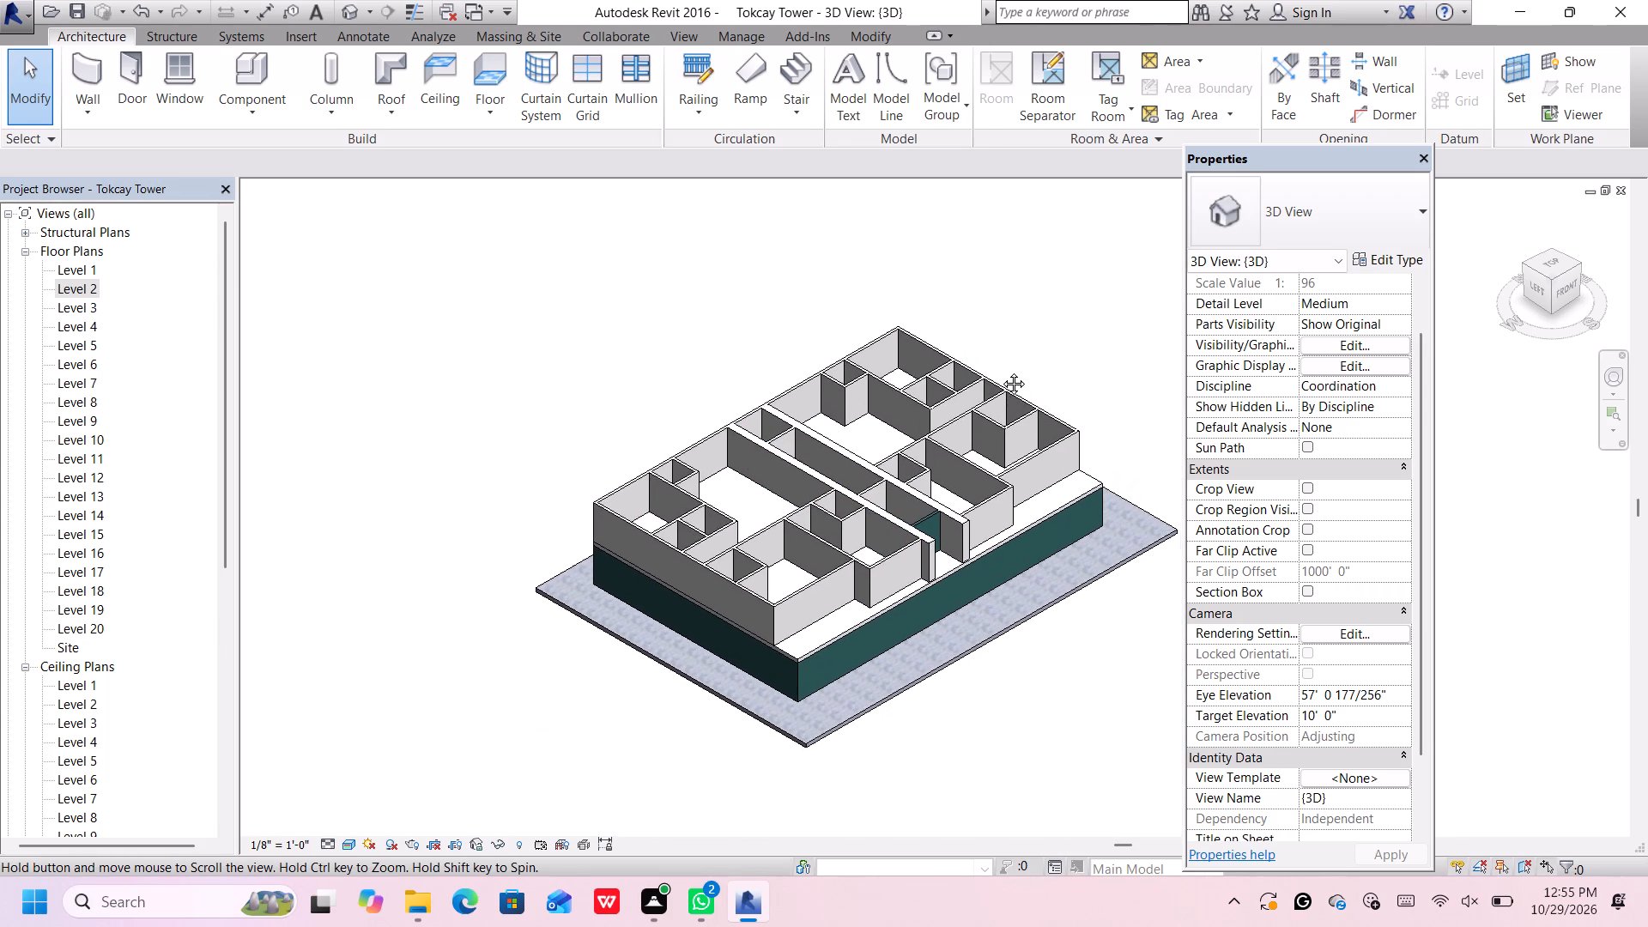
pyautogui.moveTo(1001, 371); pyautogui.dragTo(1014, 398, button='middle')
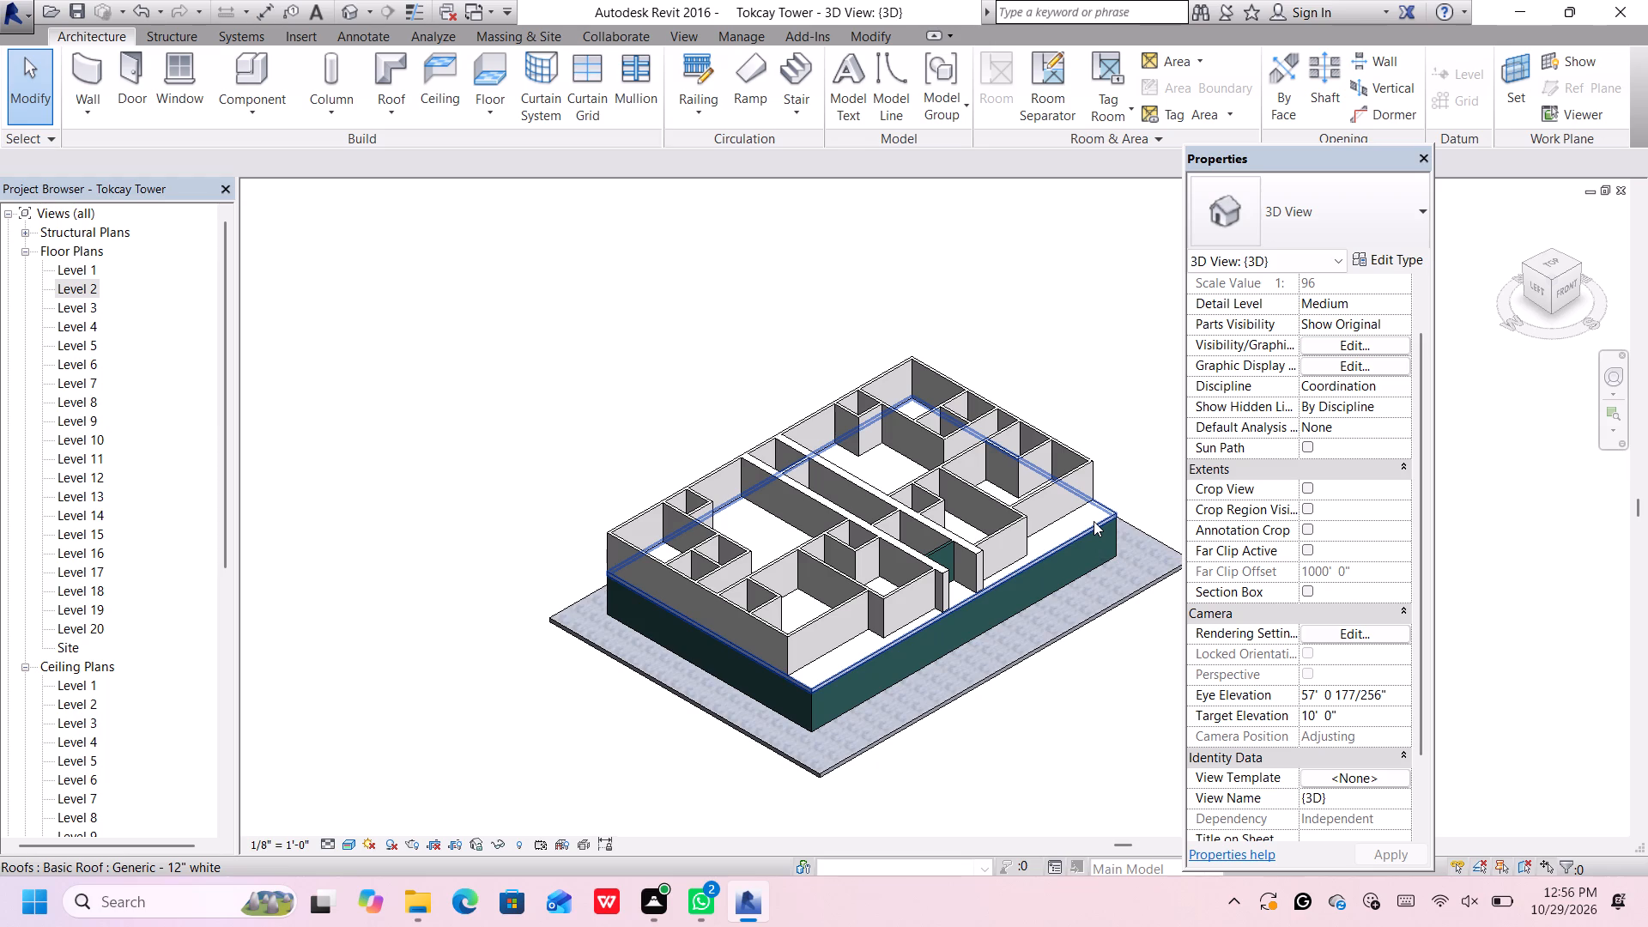
# Open the footprint sketch of the Generic - 12" white roof at Level 2 for editing and view it from the top.
pyautogui.doubleClick(1094, 521)
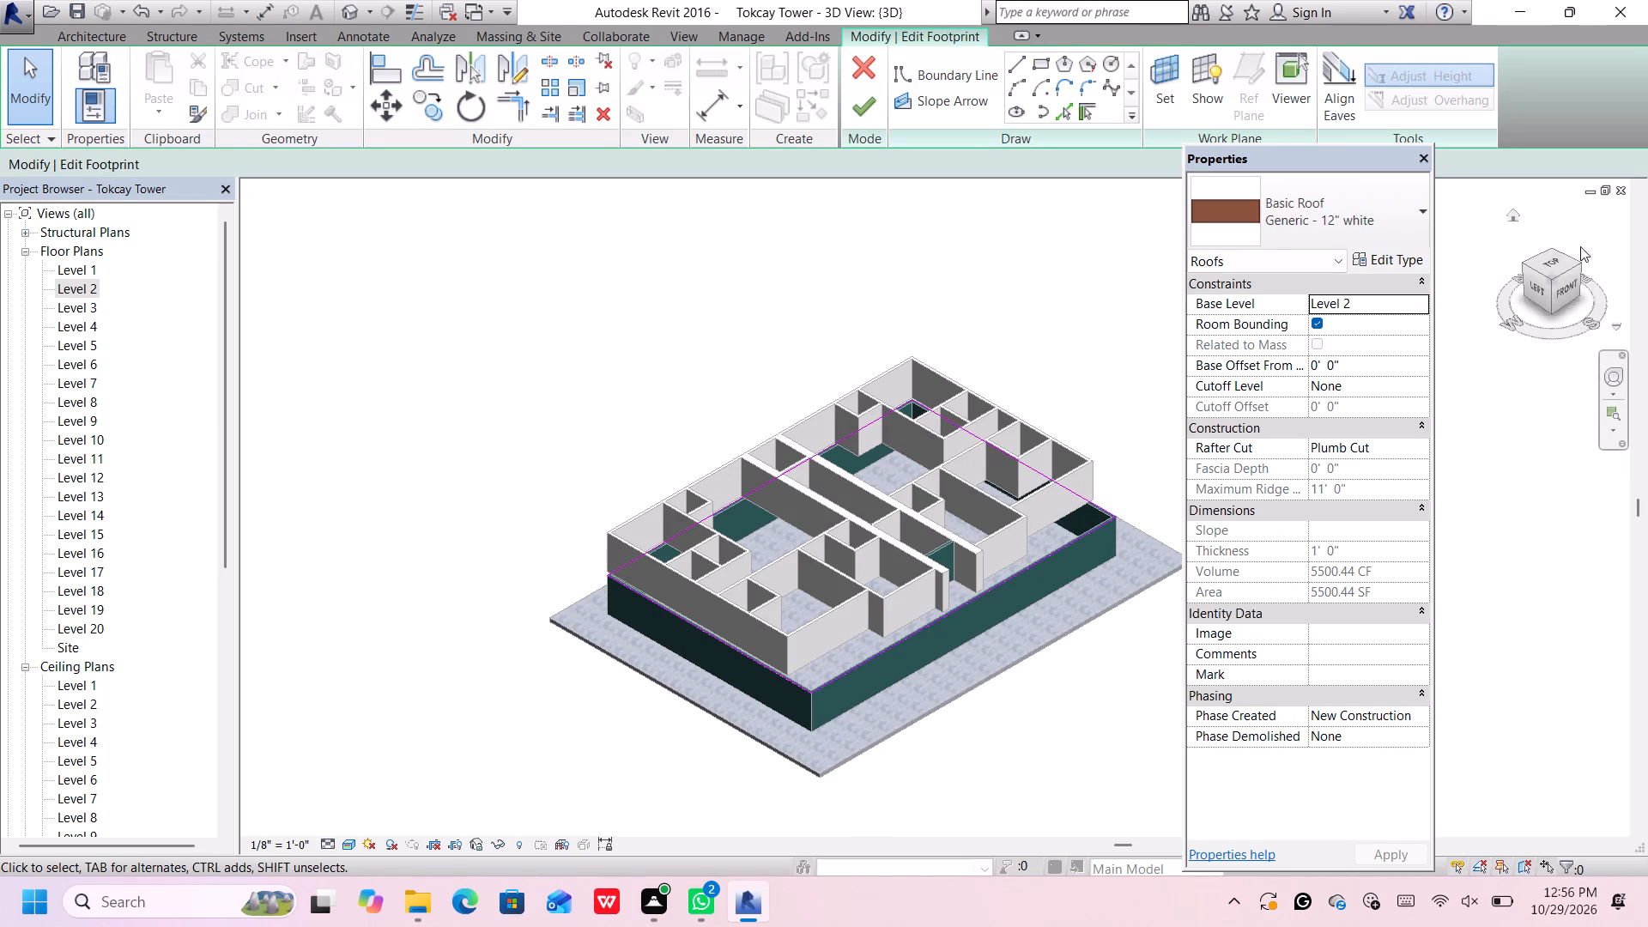
pyautogui.click(1557, 262)
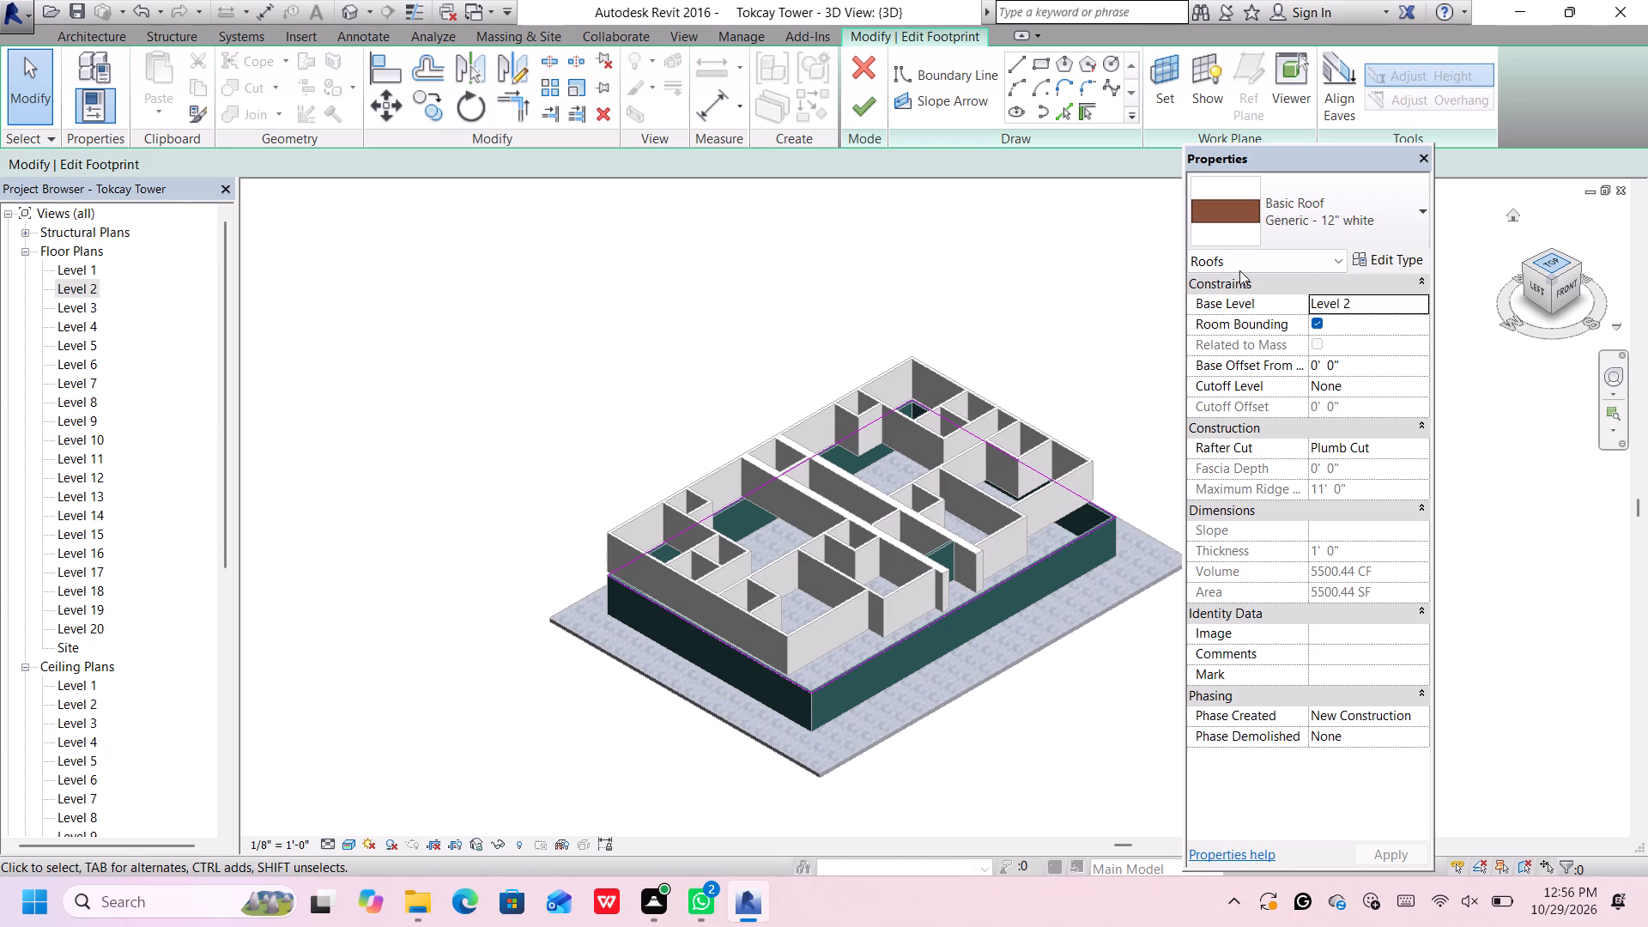
pyautogui.scroll(2, 995, 343)
pyautogui.scroll(-4, 995, 343)
pyautogui.scroll(3, 1142, 459)
pyautogui.moveTo(1157, 503); pyautogui.dragTo(1105, 484, button='middle')
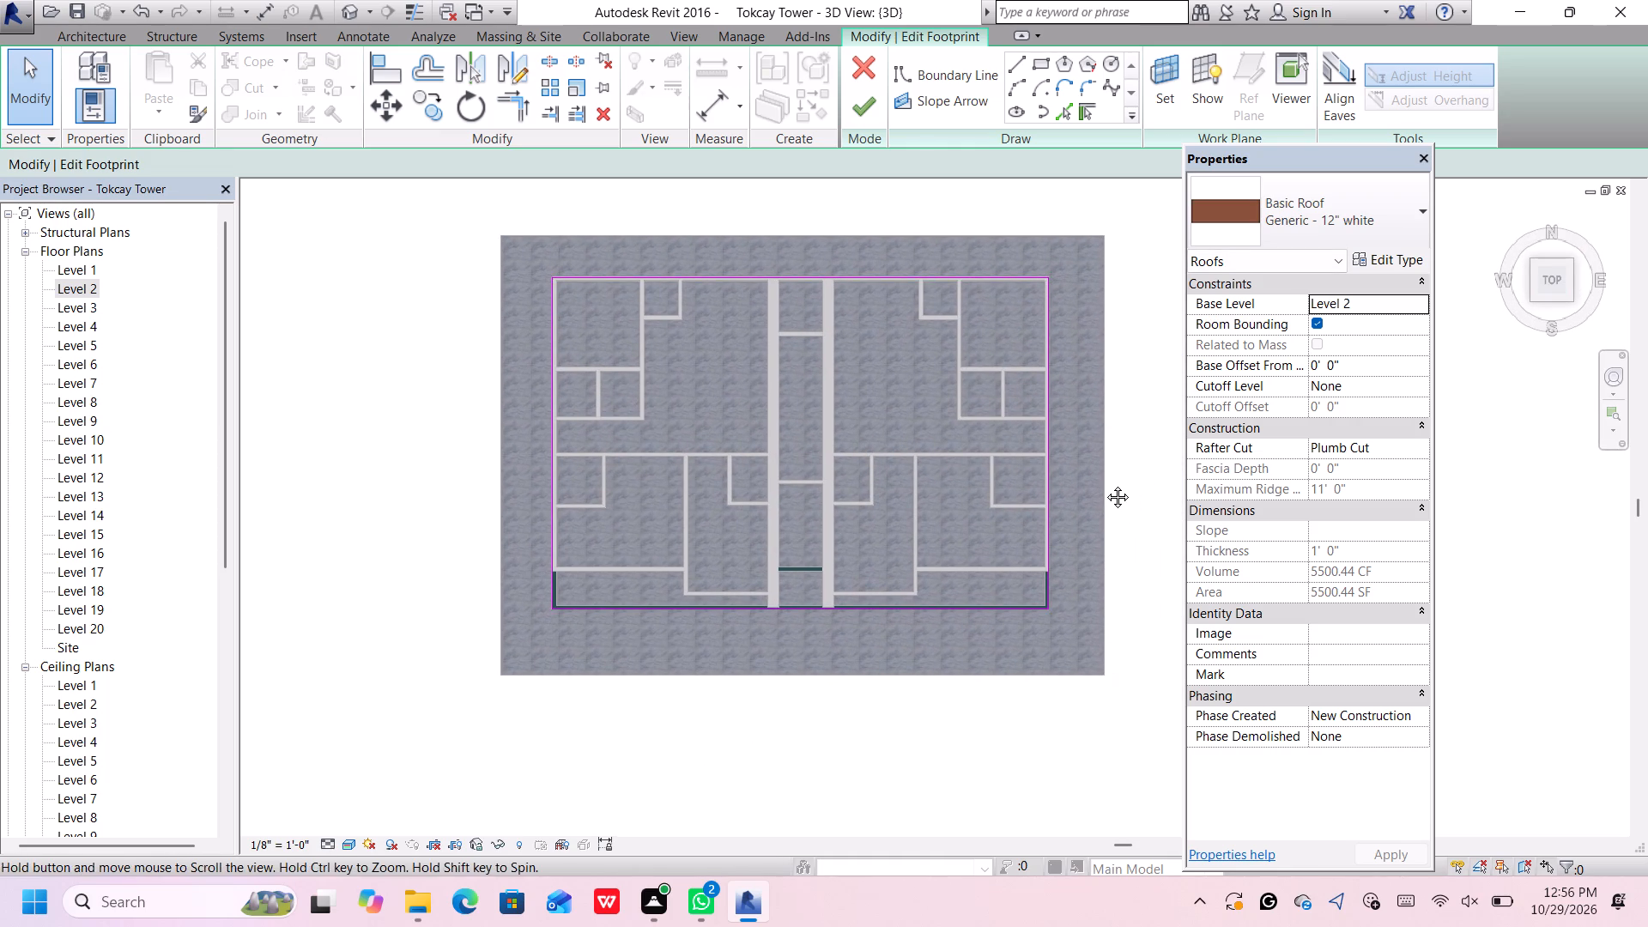
pyautogui.moveTo(1105, 484); pyautogui.dragTo(1102, 483, button='middle')
pyautogui.scroll(1, 1106, 482)
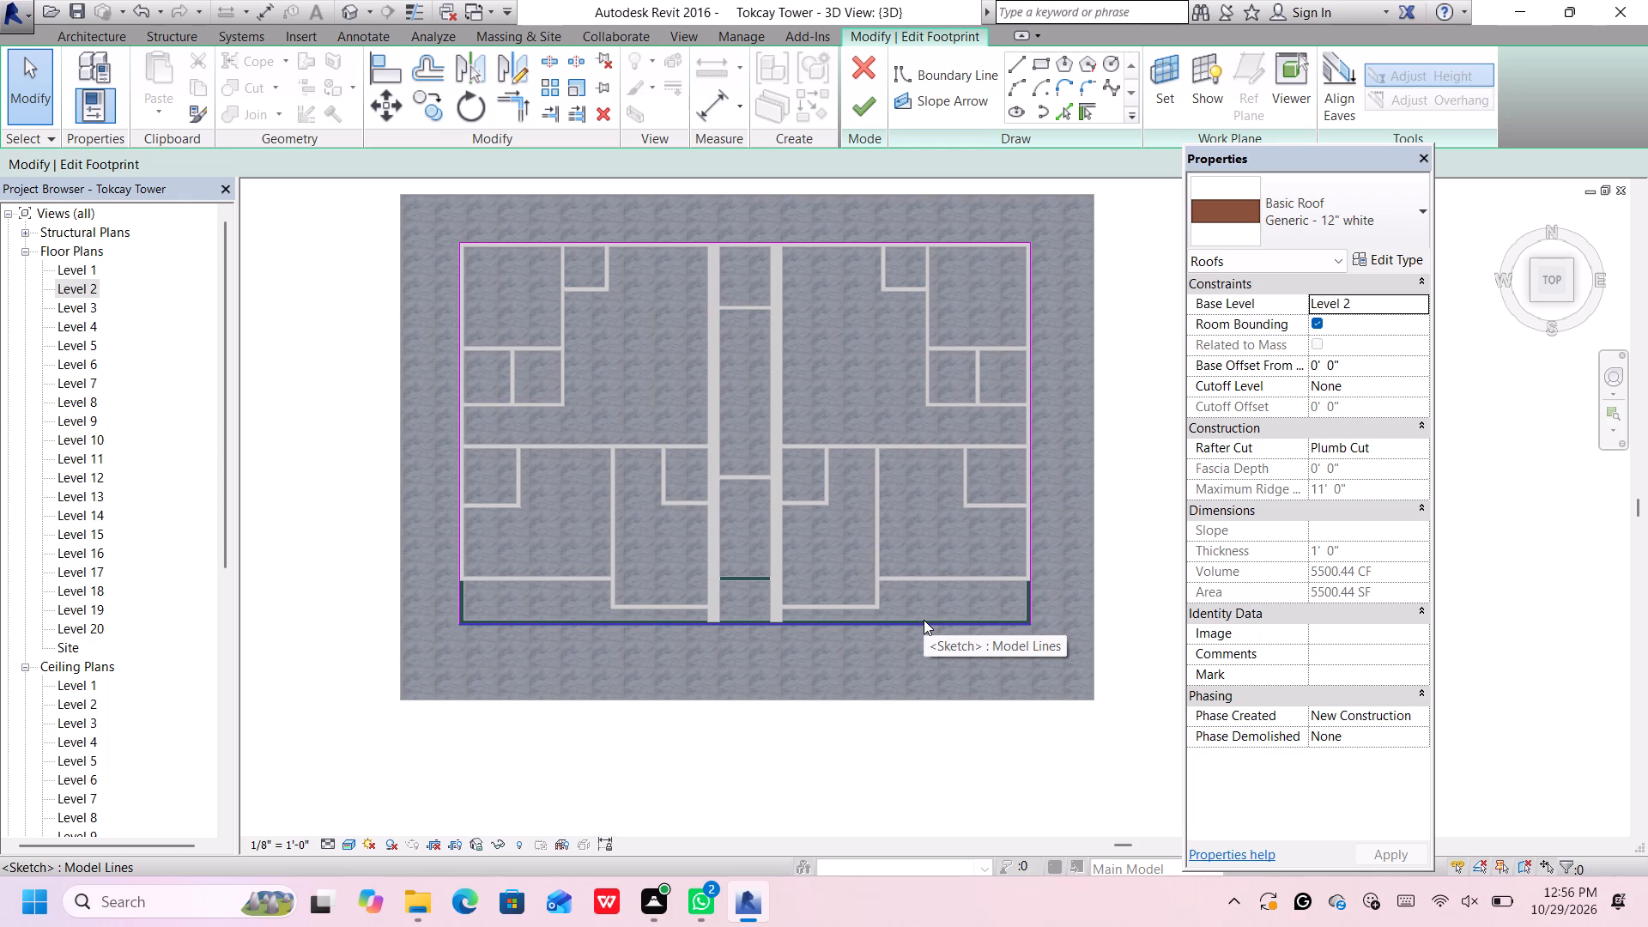
# Move the roof footprint's front boundary line outward to 3' from the front wall's centreline.
pyautogui.click(924, 620)
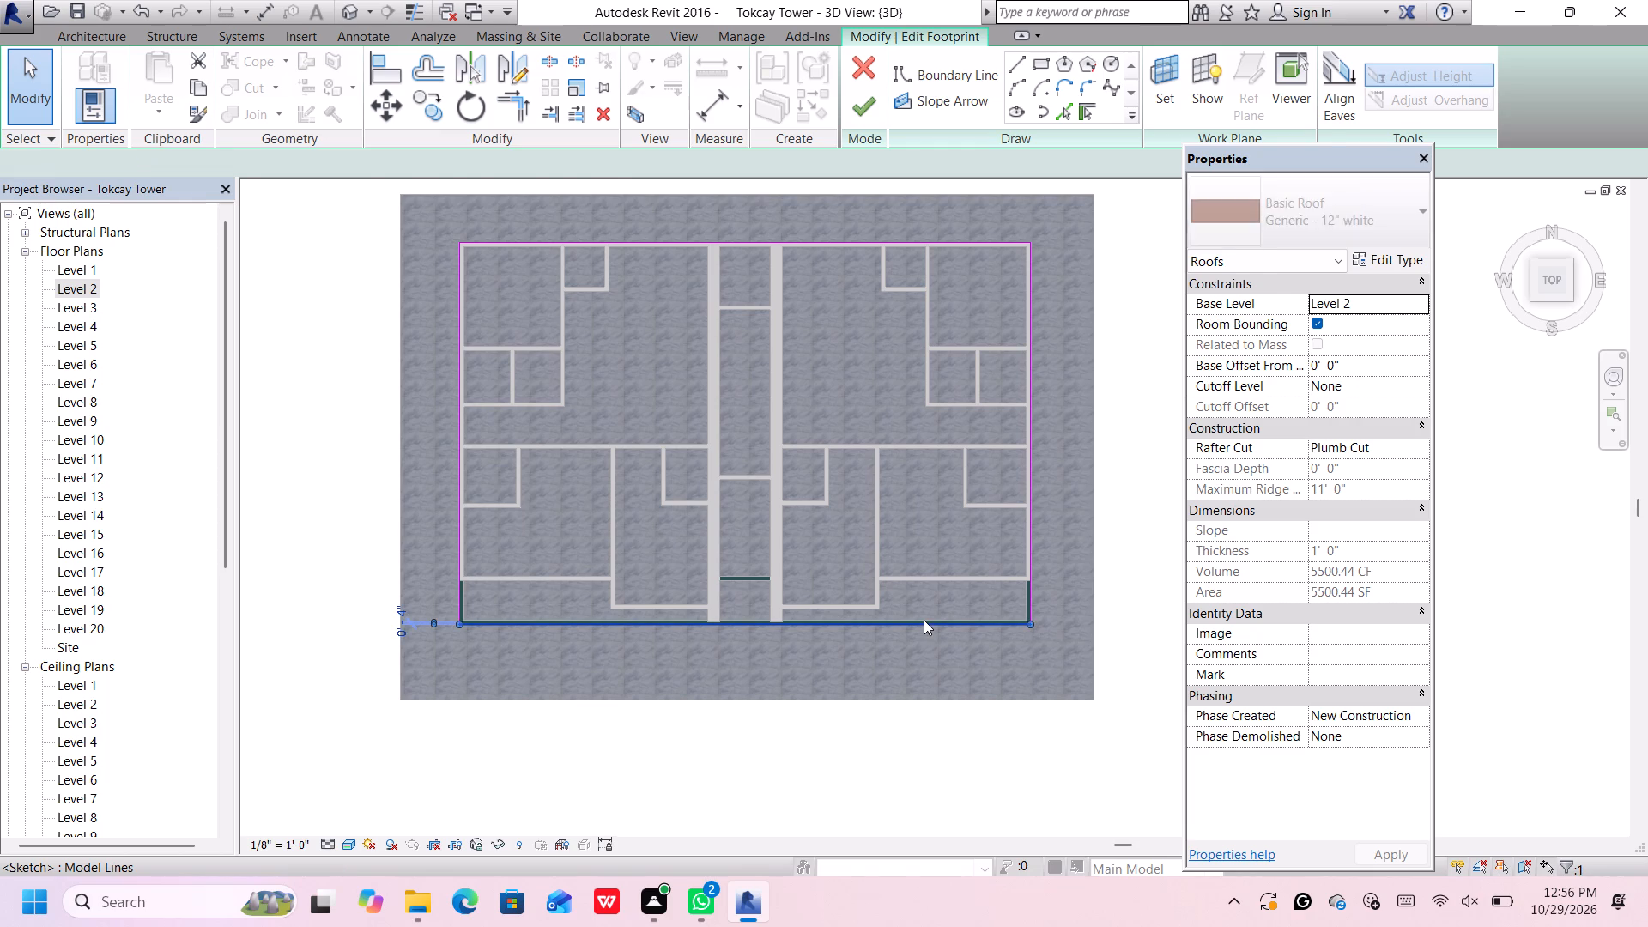
pyautogui.press('Down')
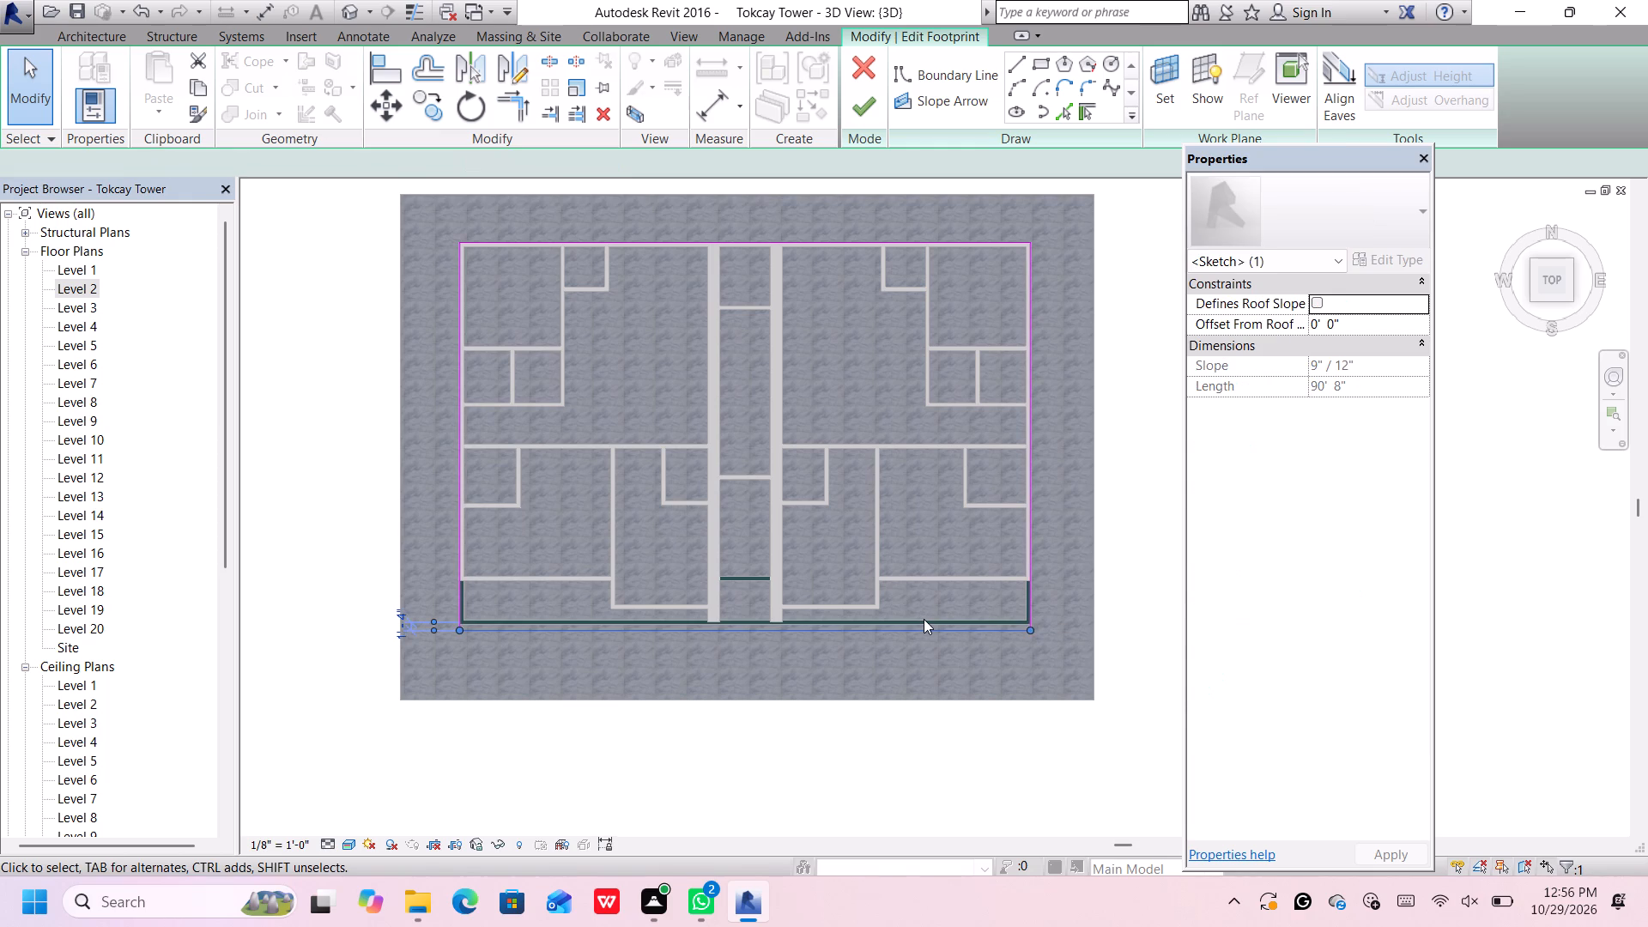
pyautogui.press('Down')
pyautogui.press('Down')
pyautogui.press('Down')
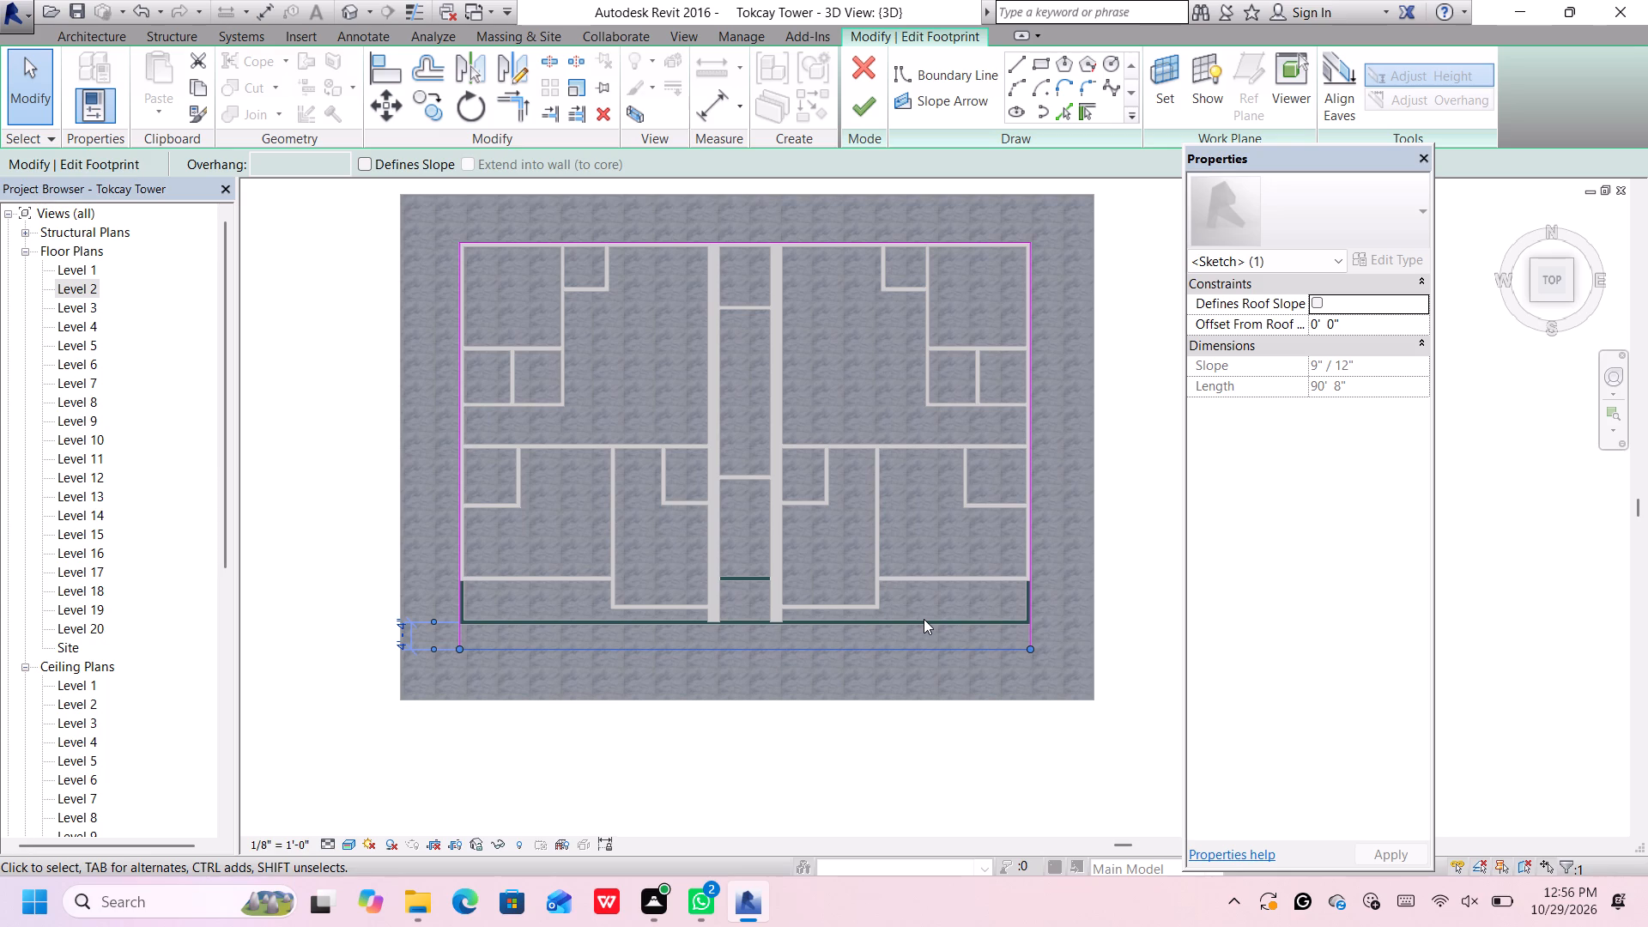
pyautogui.press('Up')
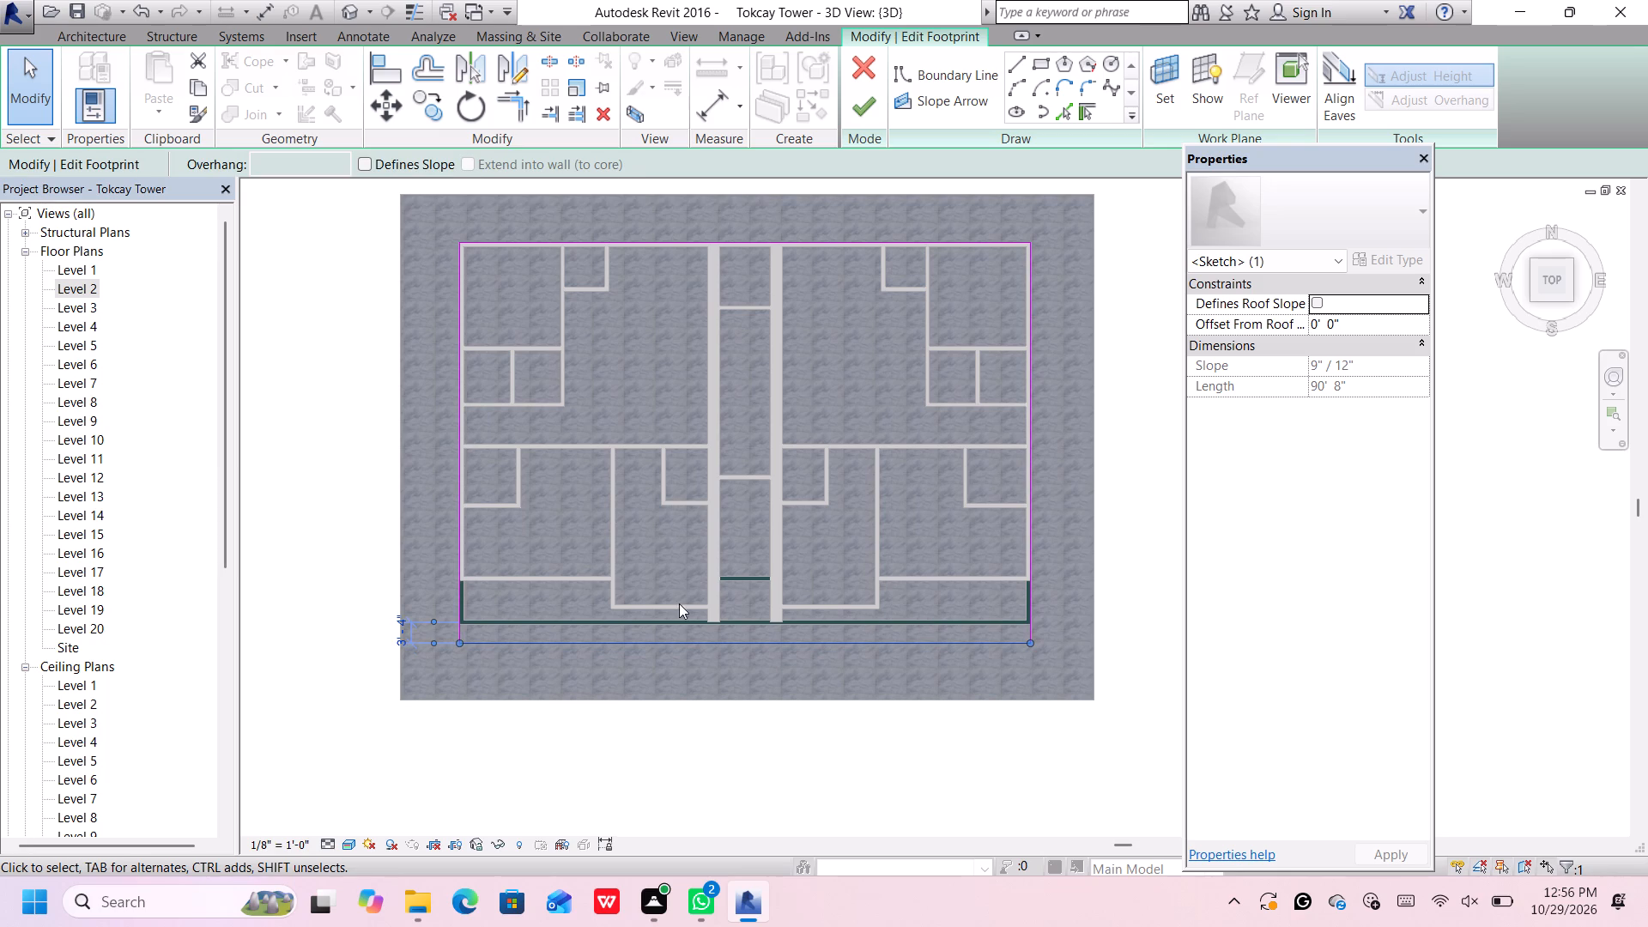
pyautogui.scroll(6, 395, 639)
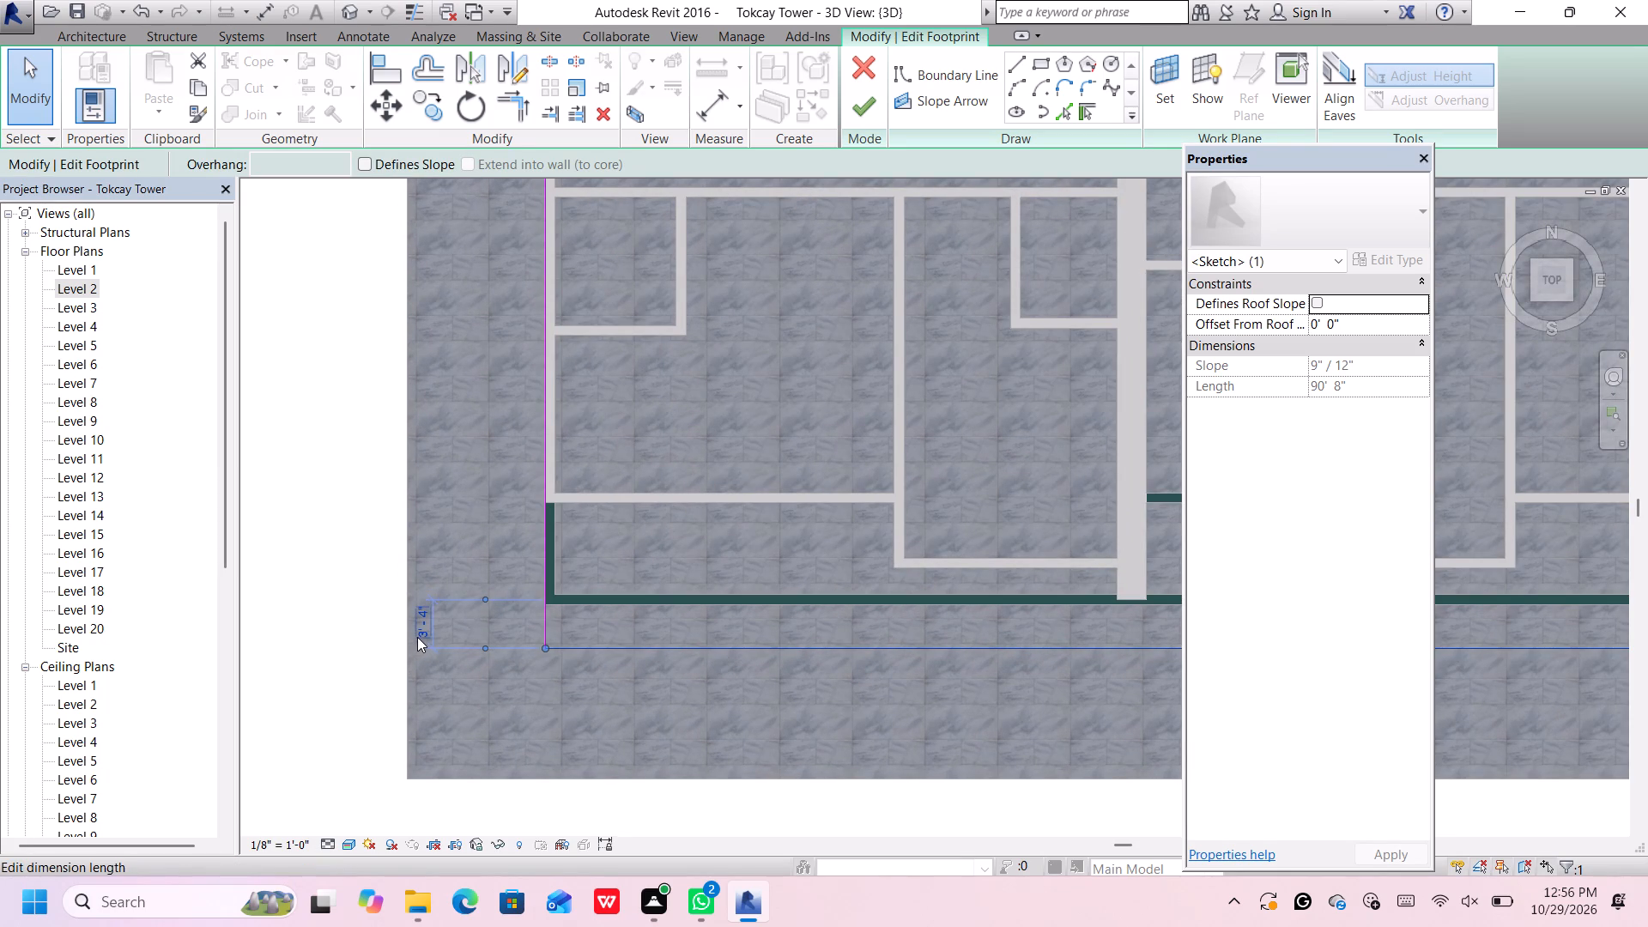
pyautogui.scroll(4, 421, 628)
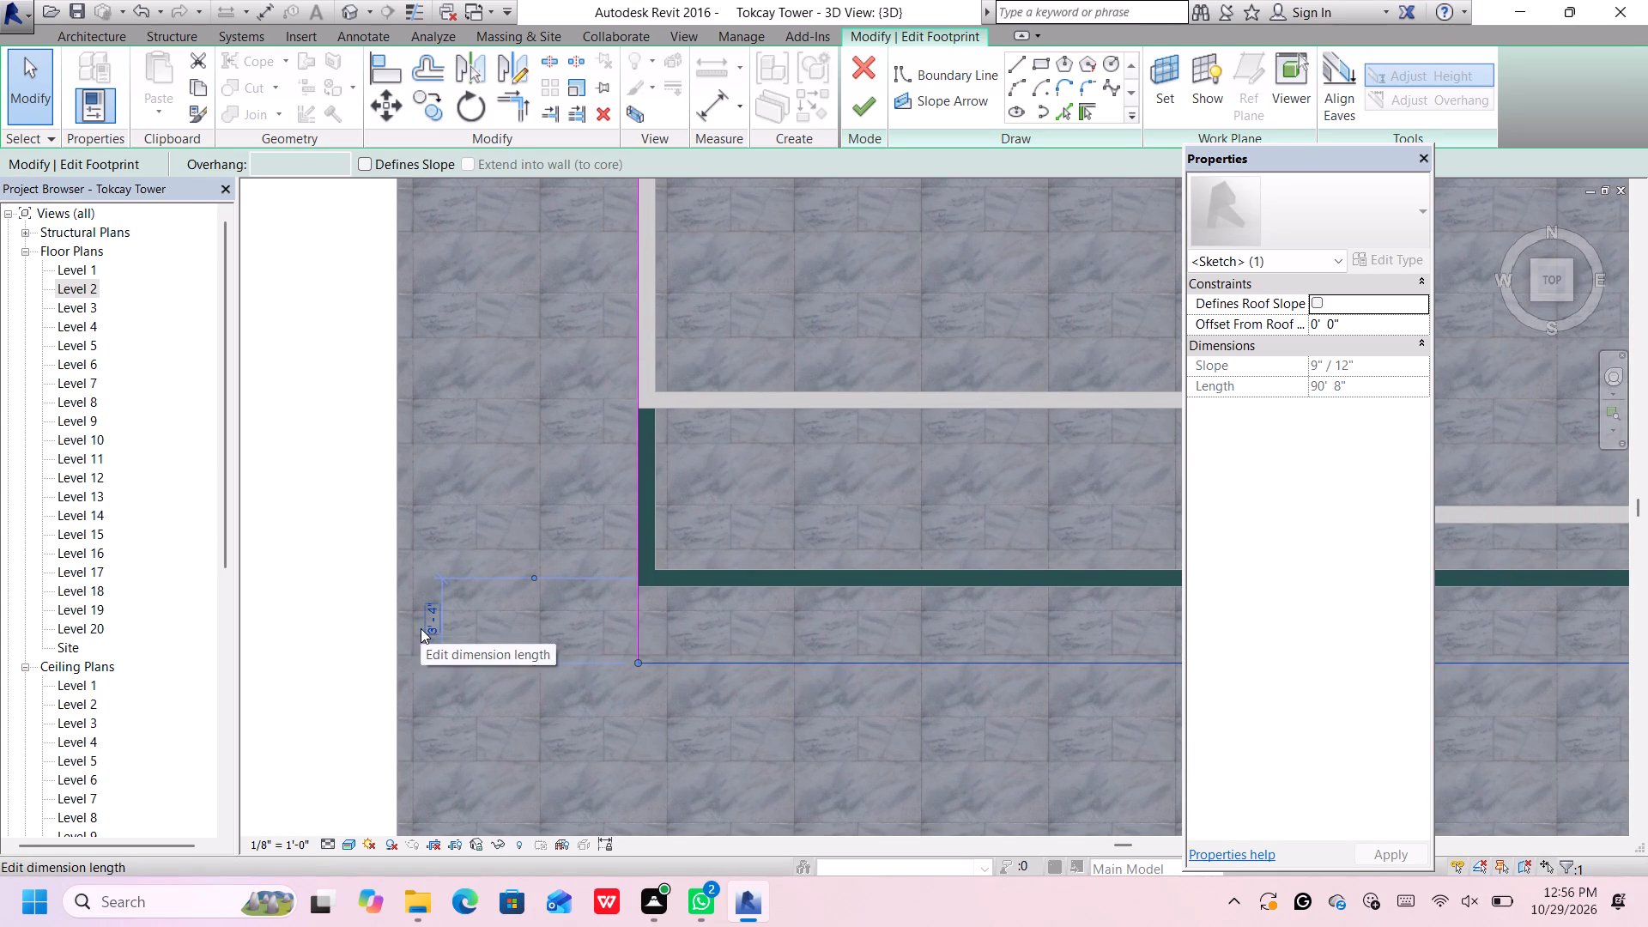
pyautogui.scroll(-2, 422, 628)
pyautogui.click(422, 629)
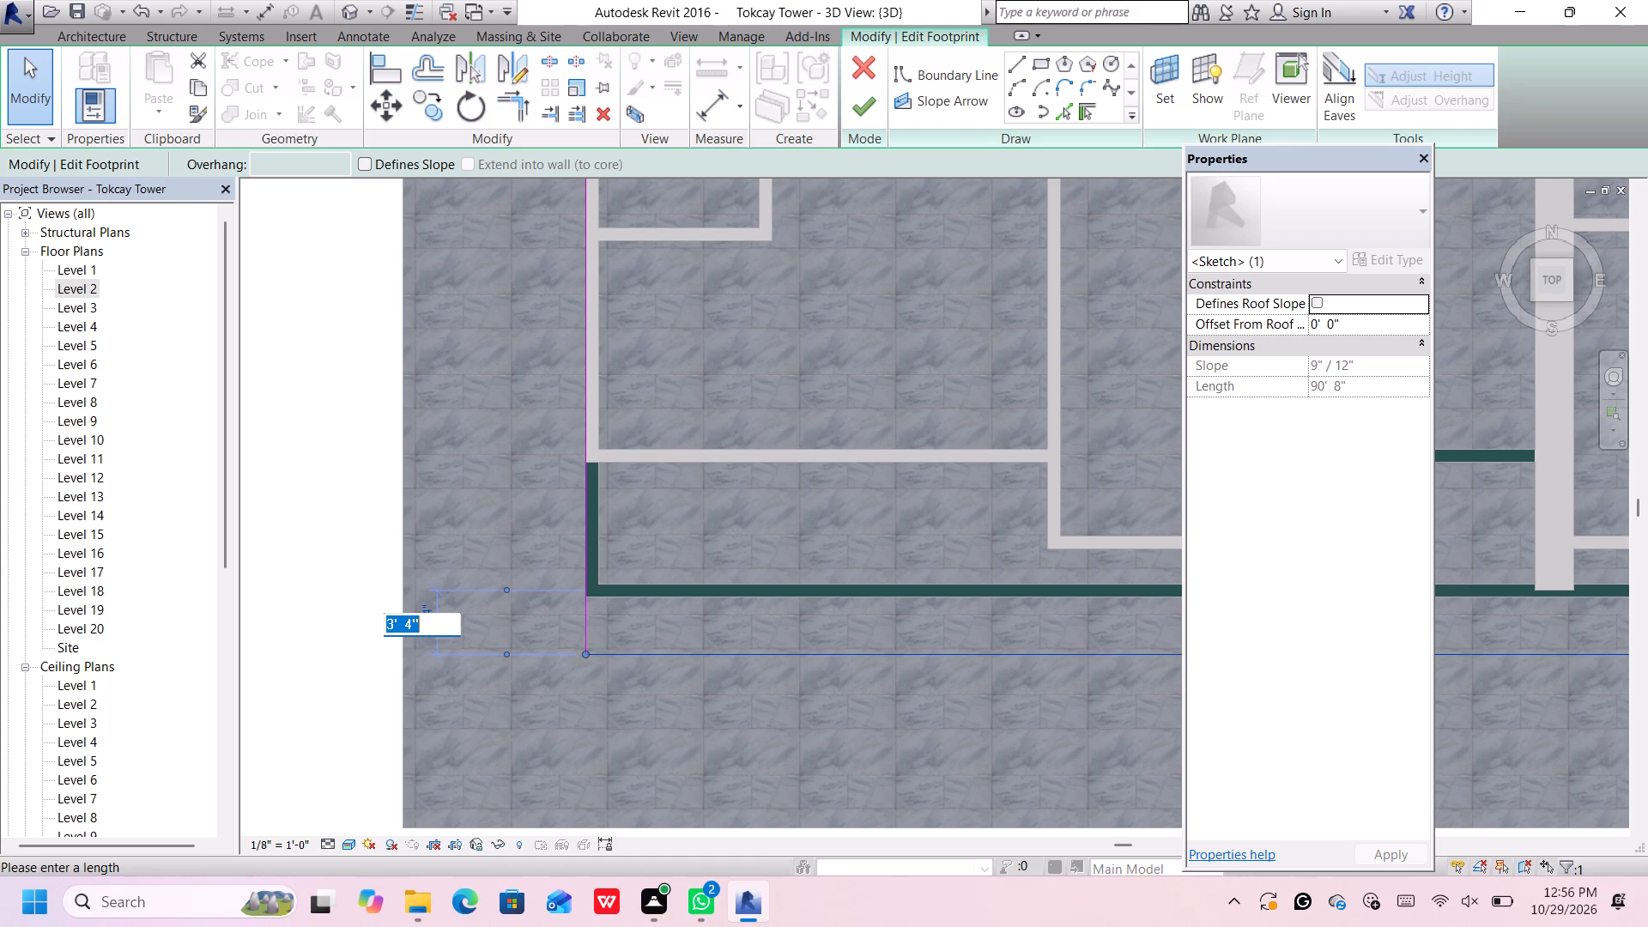
pyautogui.write("3'")
pyautogui.press('Return')
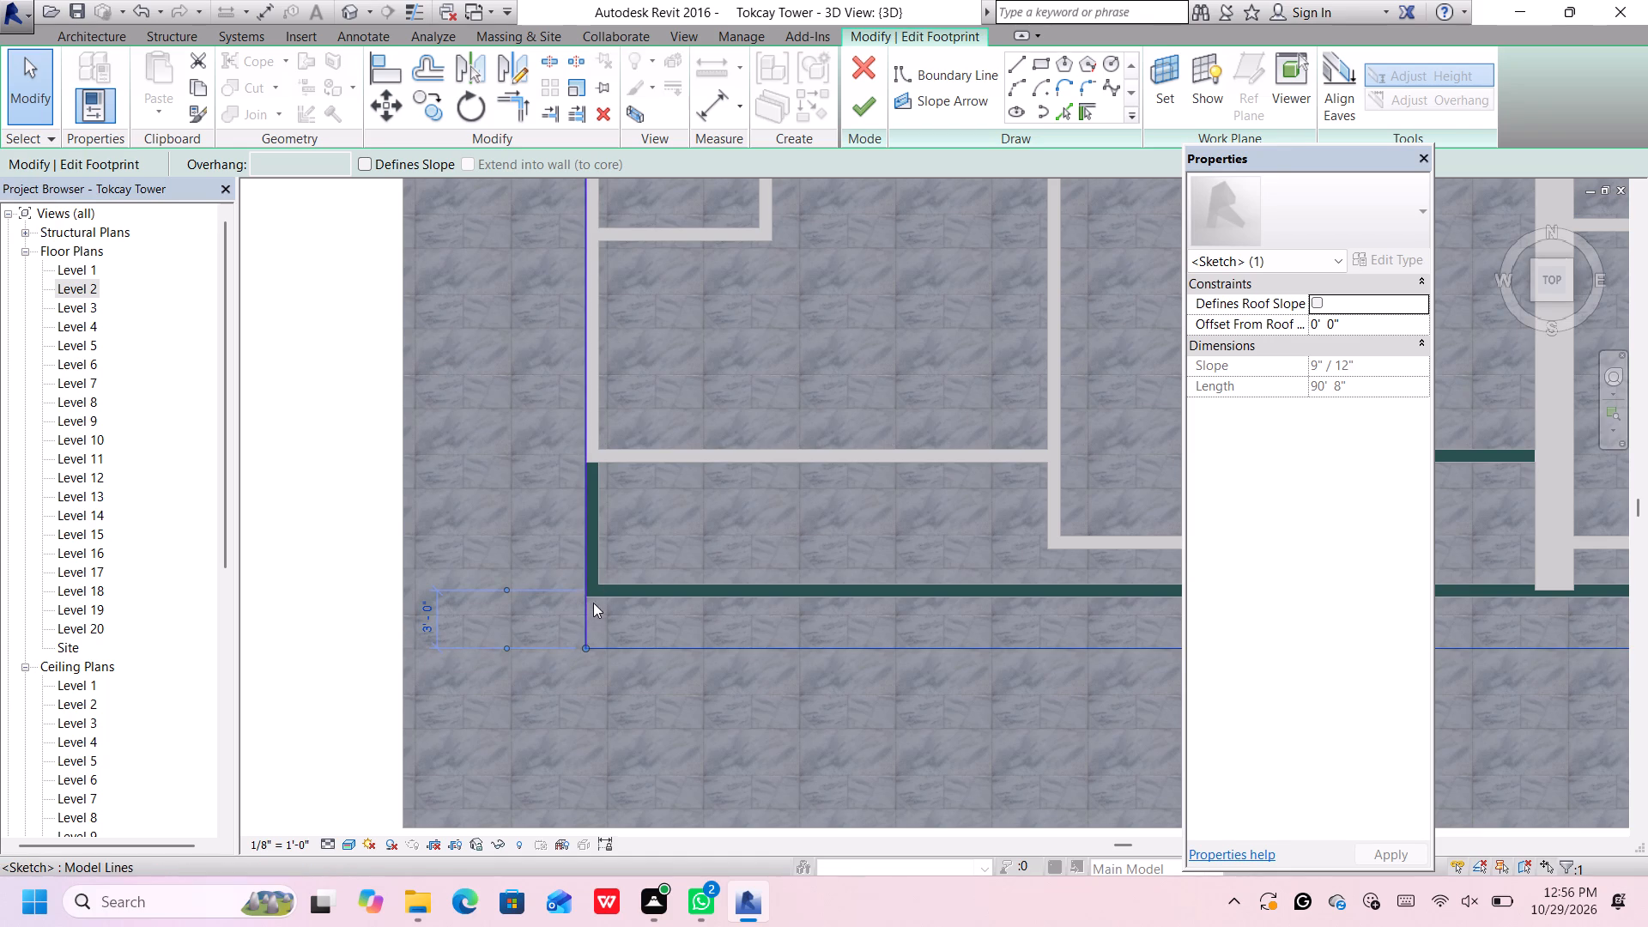
# Move the roof footprint's west boundary line outward to 3' from the west exterior wall's centreline.
pyautogui.click(585, 586)
pyautogui.scroll(-9, 585, 585)
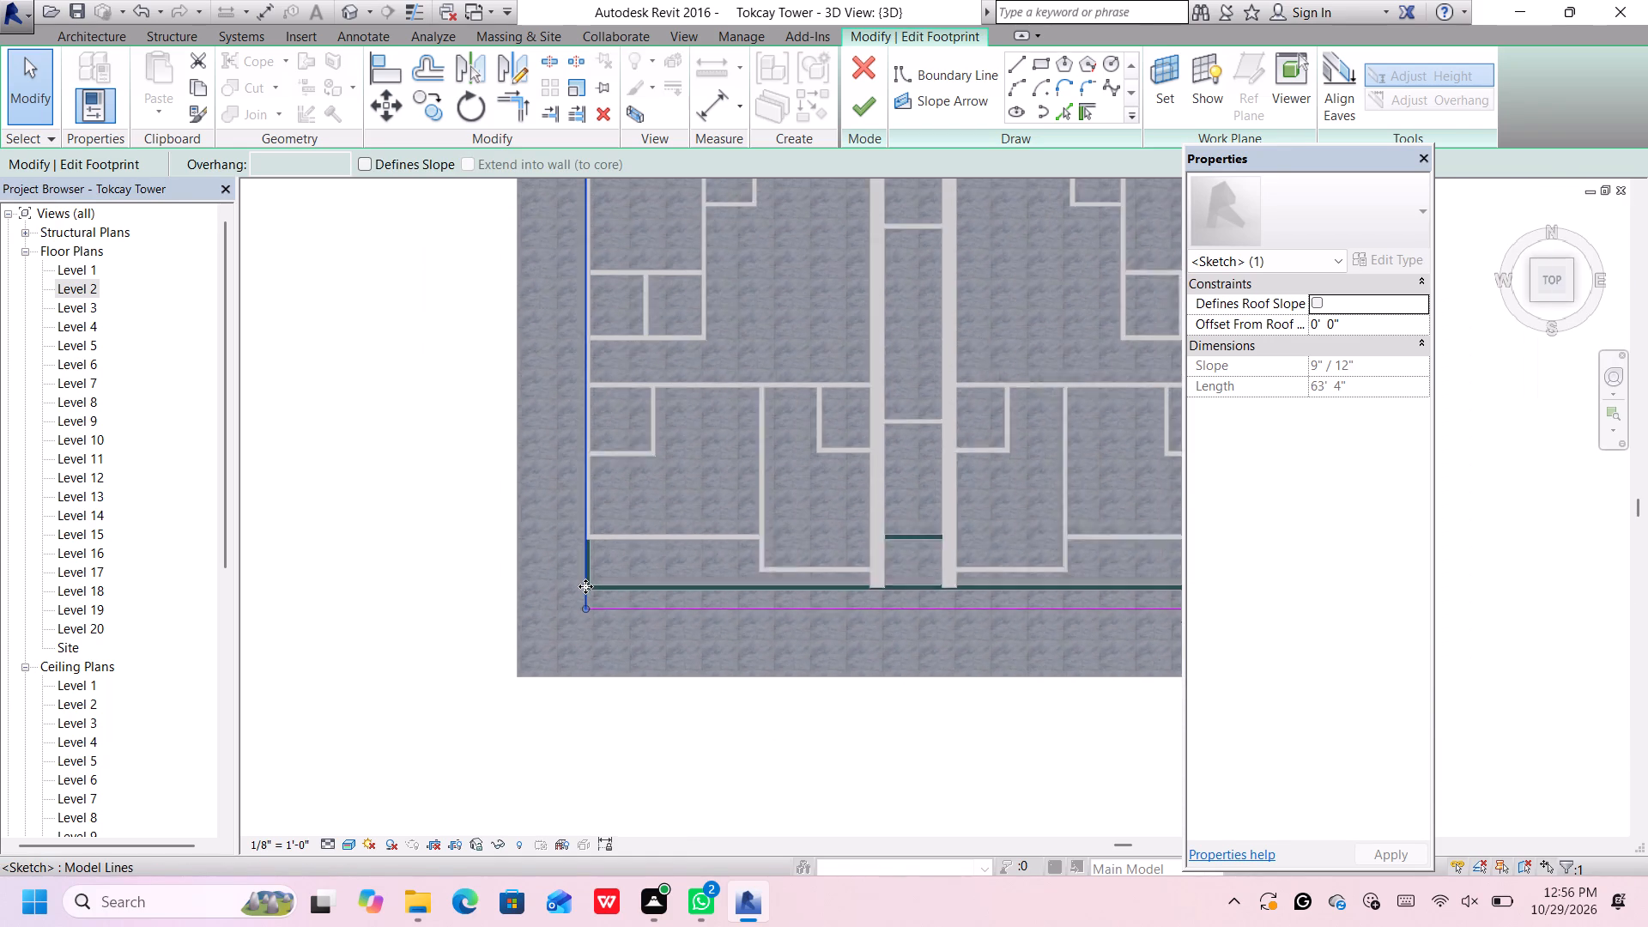
pyautogui.scroll(-2, 585, 586)
pyautogui.scroll(7, 610, 331)
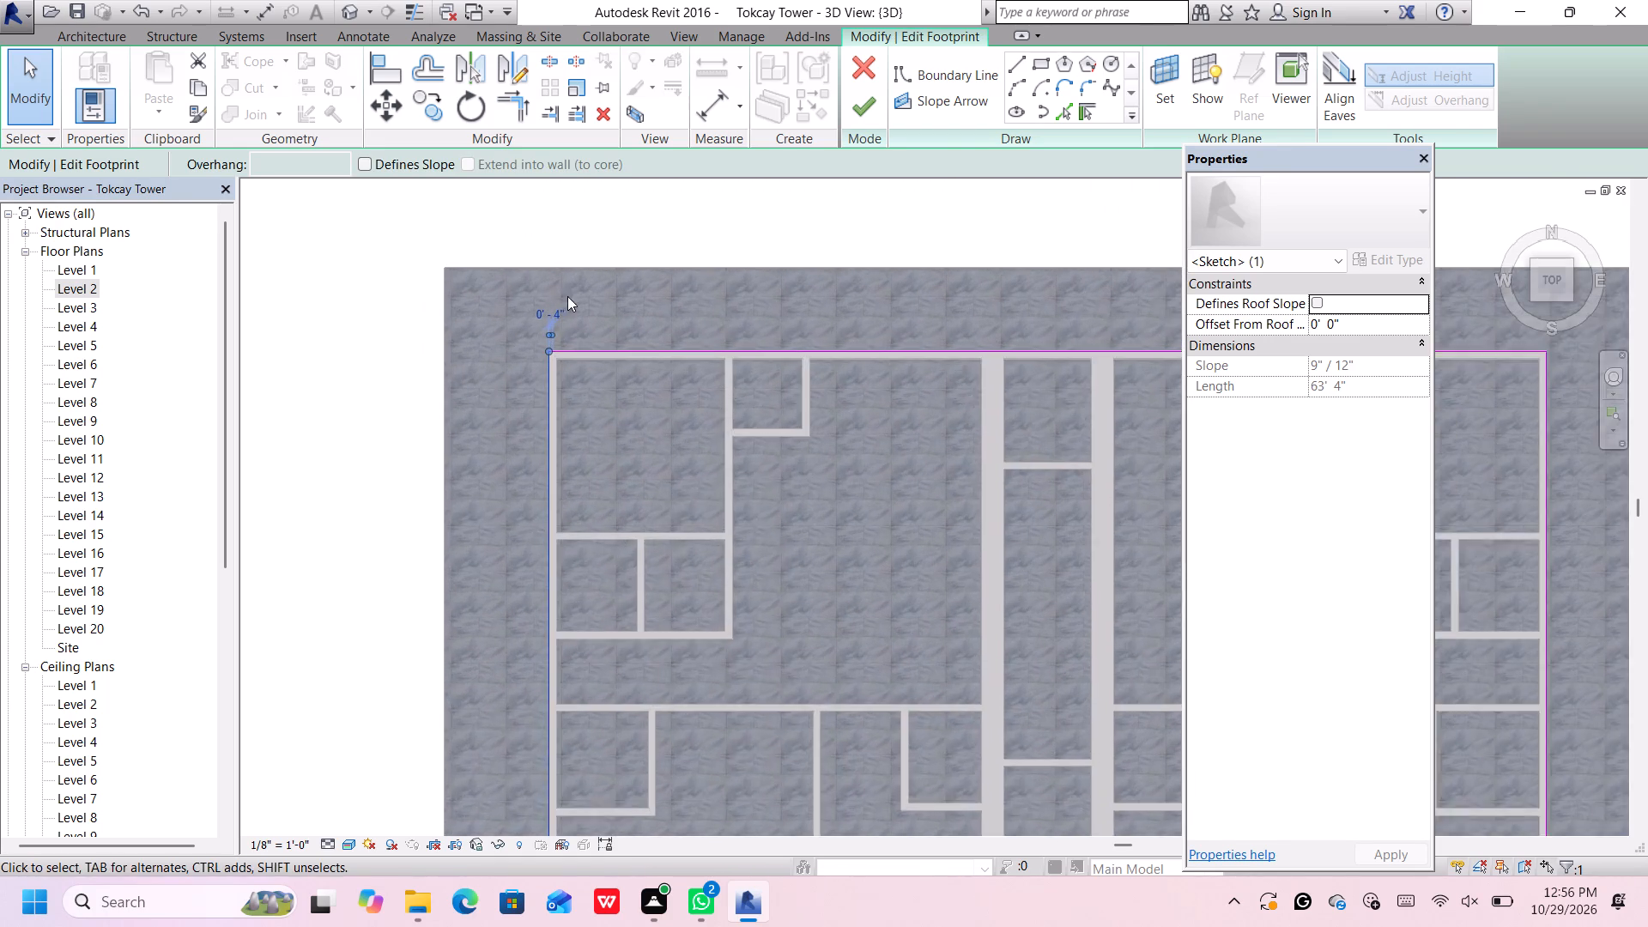
pyautogui.scroll(1, 567, 296)
pyautogui.click(533, 314)
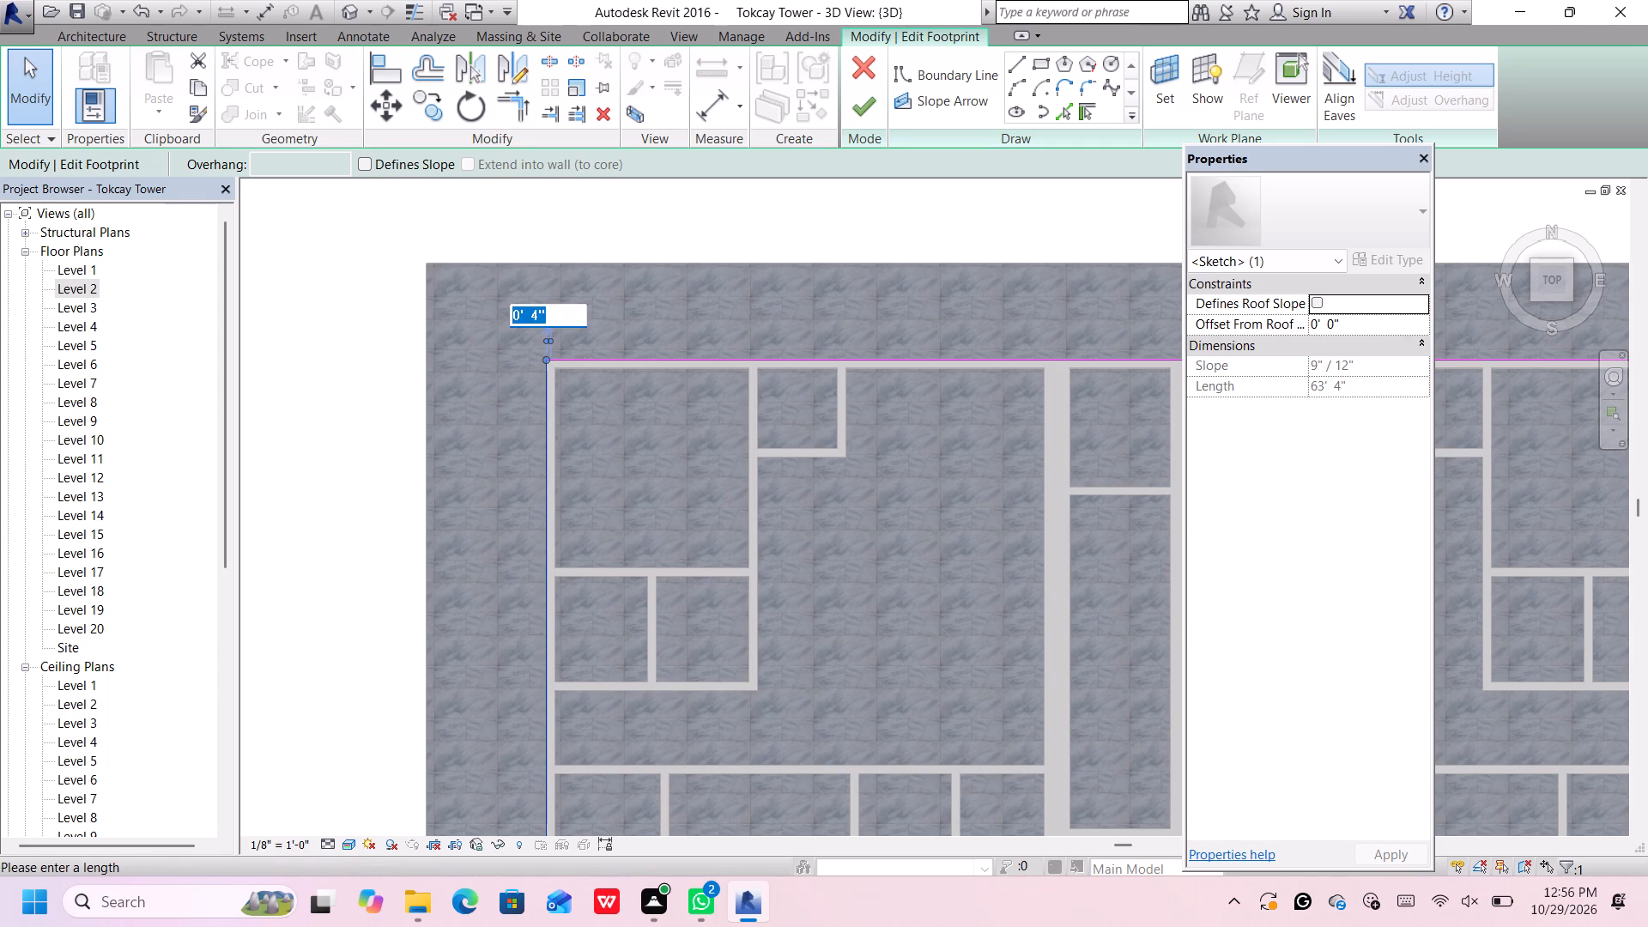
pyautogui.write("3'")
pyautogui.press('Return')
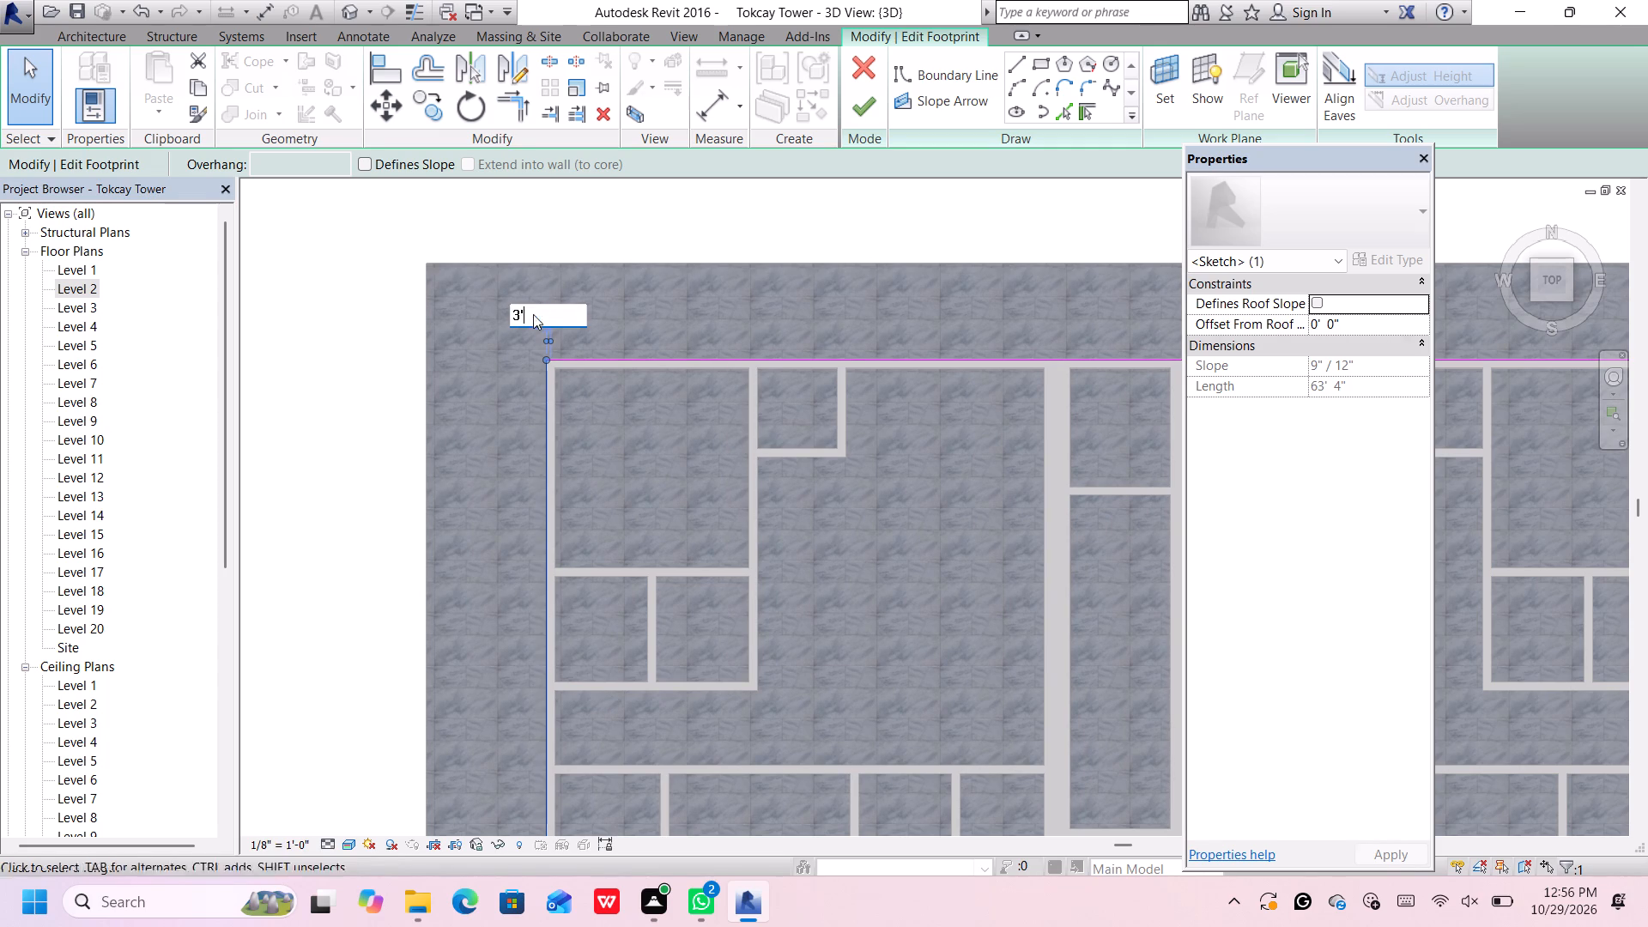
# Move the roof footprint's east boundary line outward to 3' from the east exterior wall's centreline.
pyautogui.scroll(-7, 532, 322)
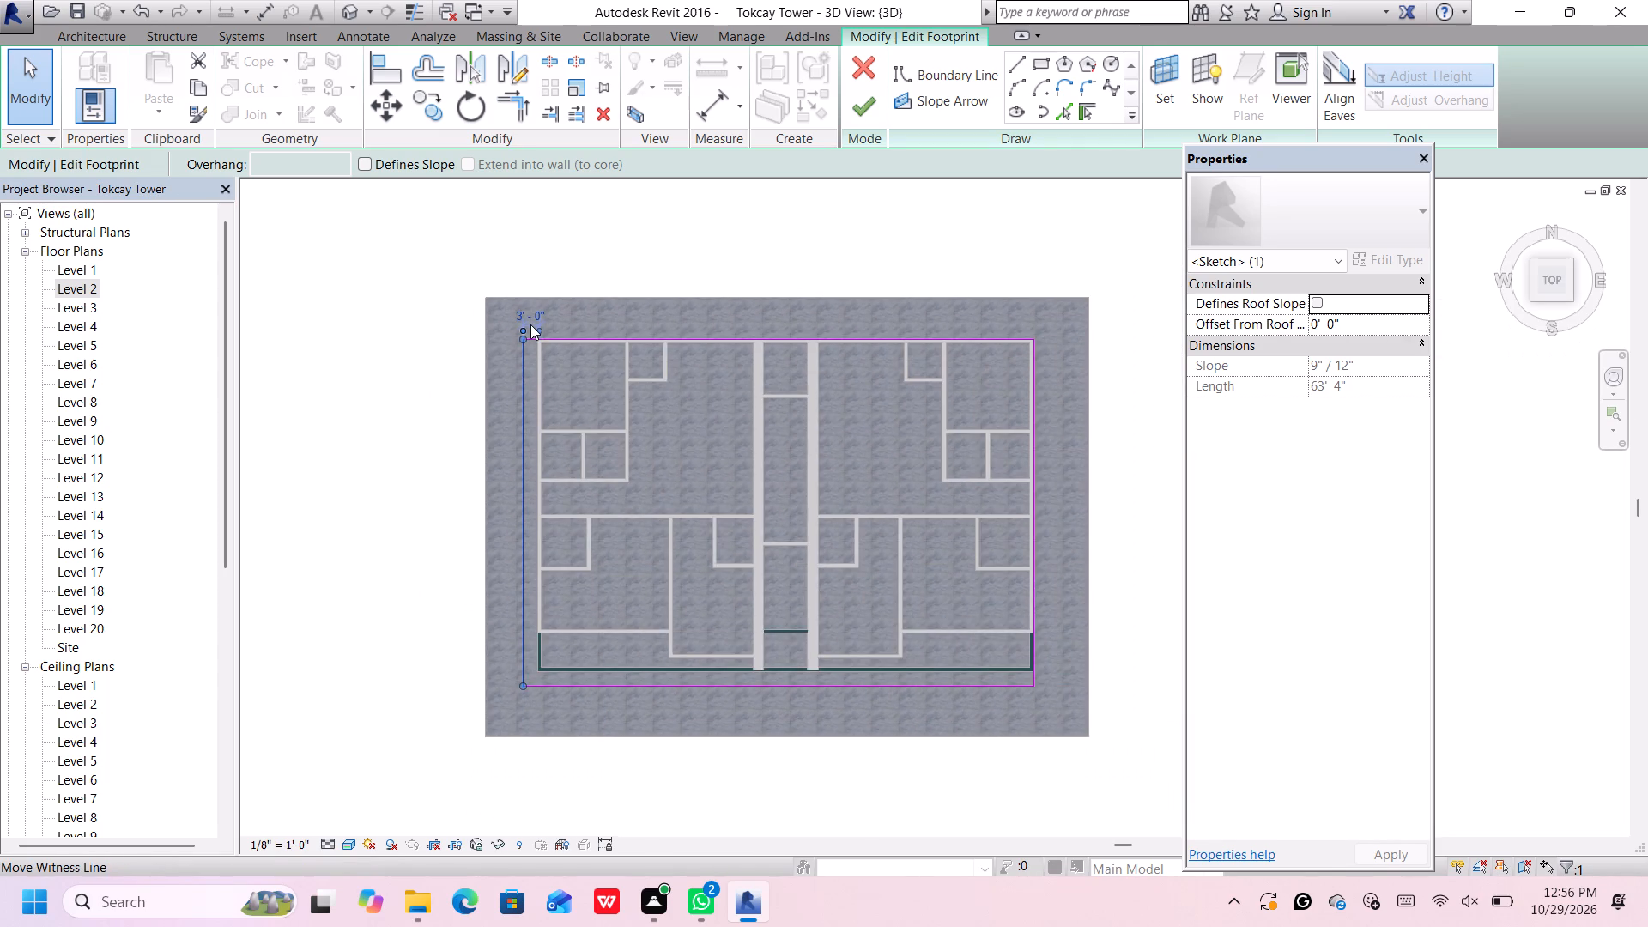
pyautogui.scroll(4, 910, 627)
pyautogui.click(986, 615)
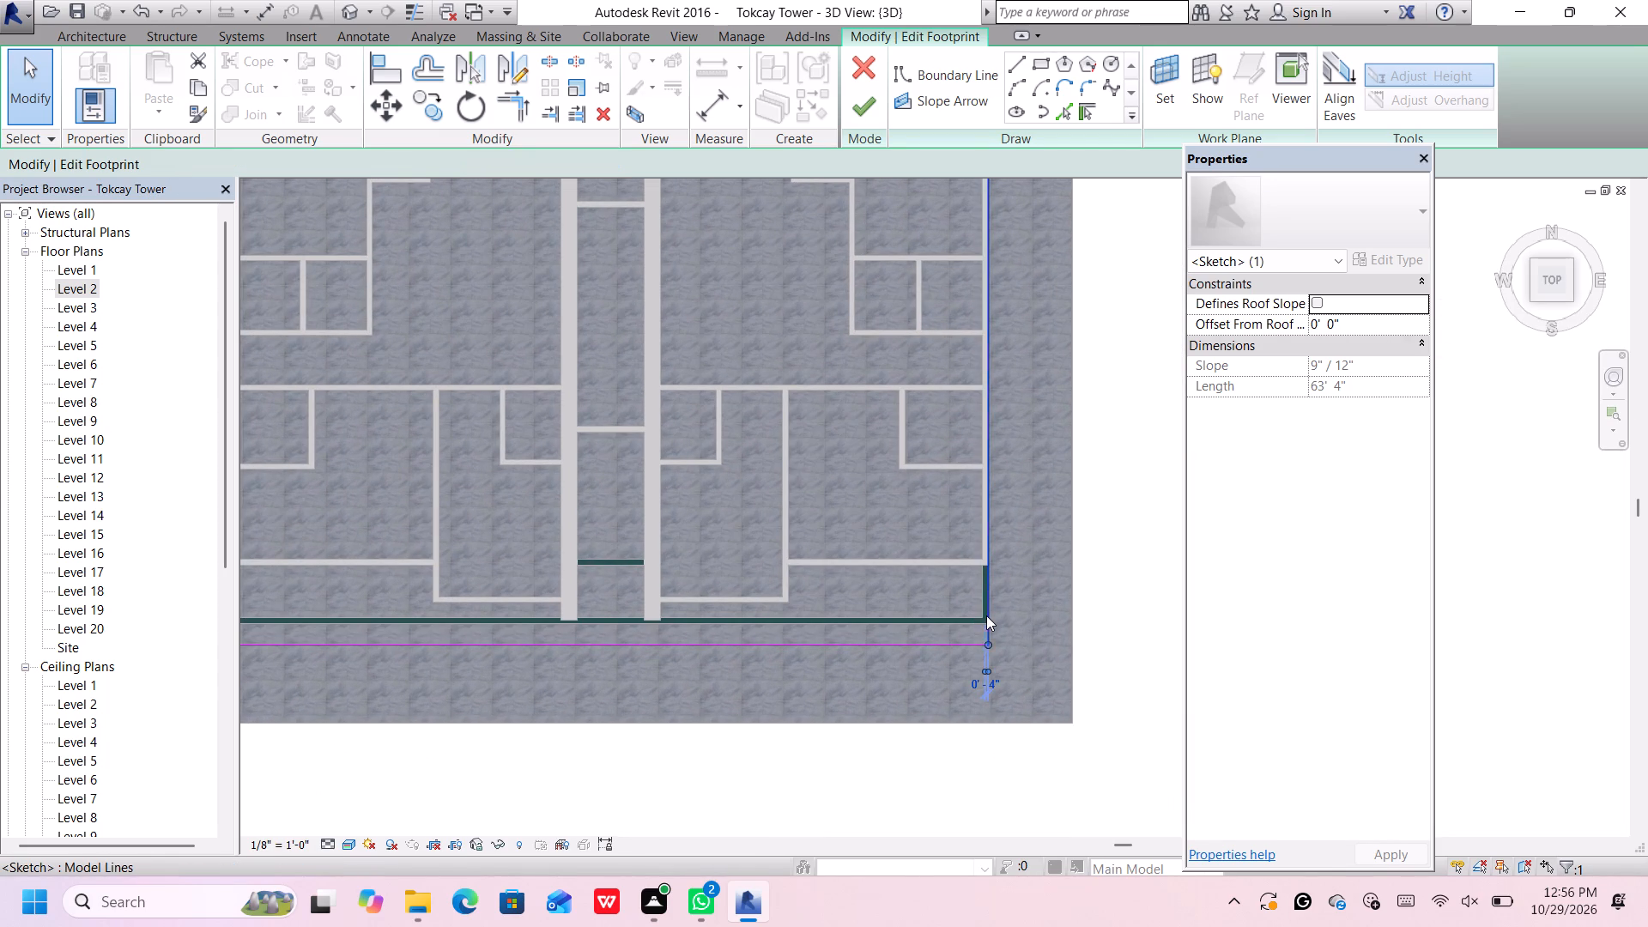
pyautogui.scroll(1, 976, 641)
pyautogui.click(982, 688)
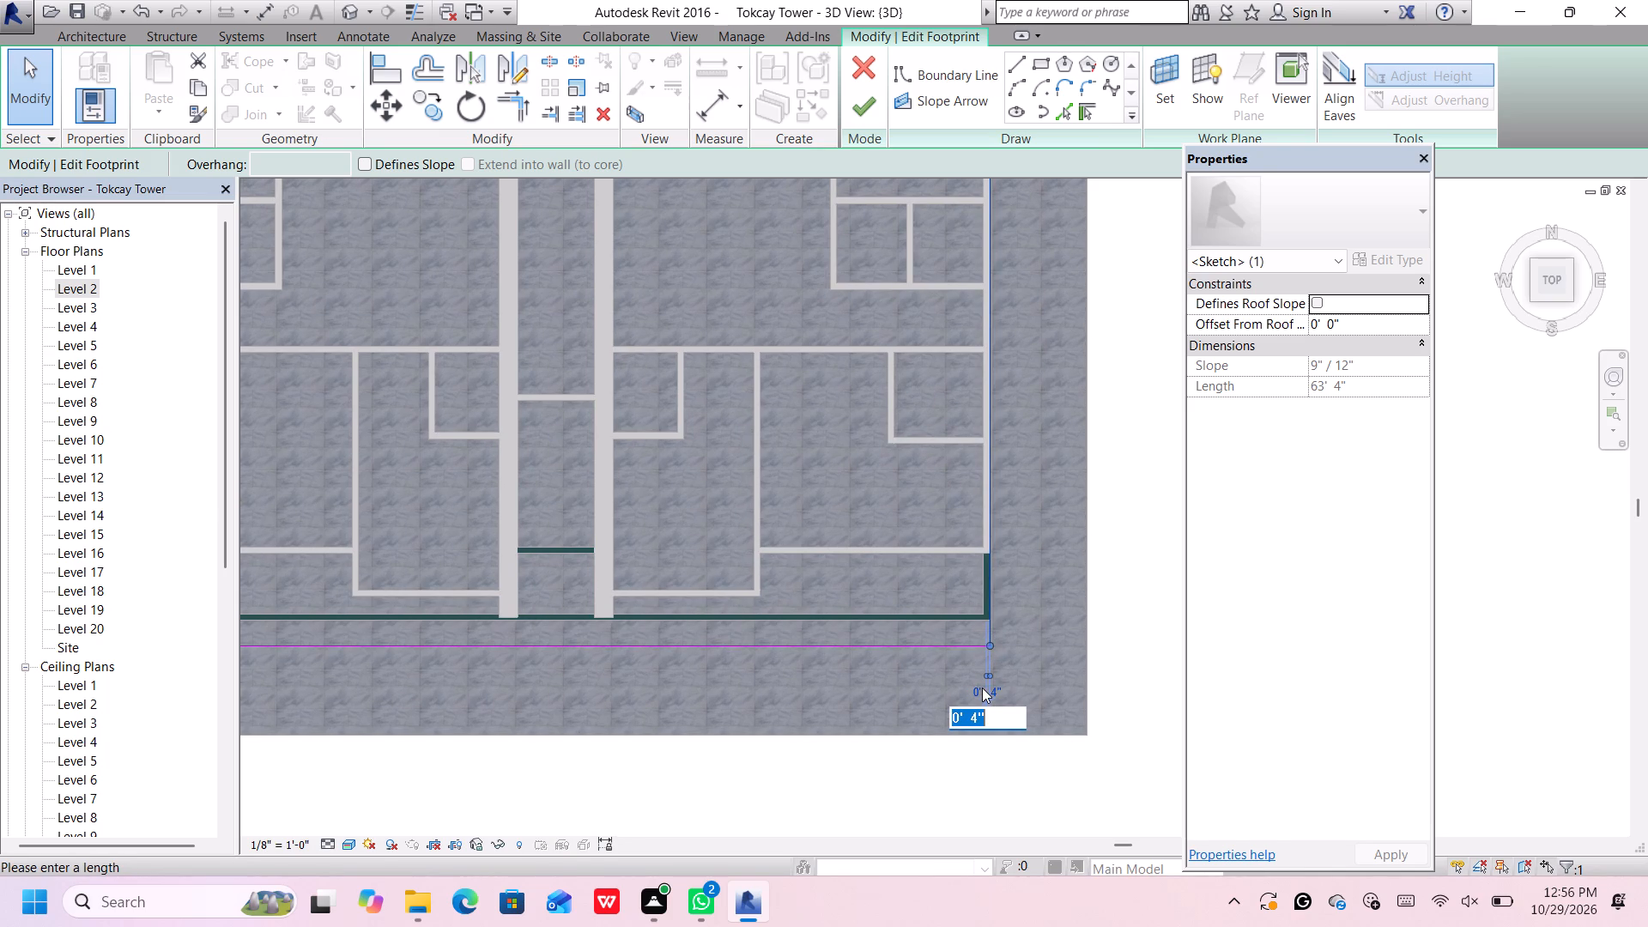
pyautogui.write("3'")
pyautogui.press('Return')
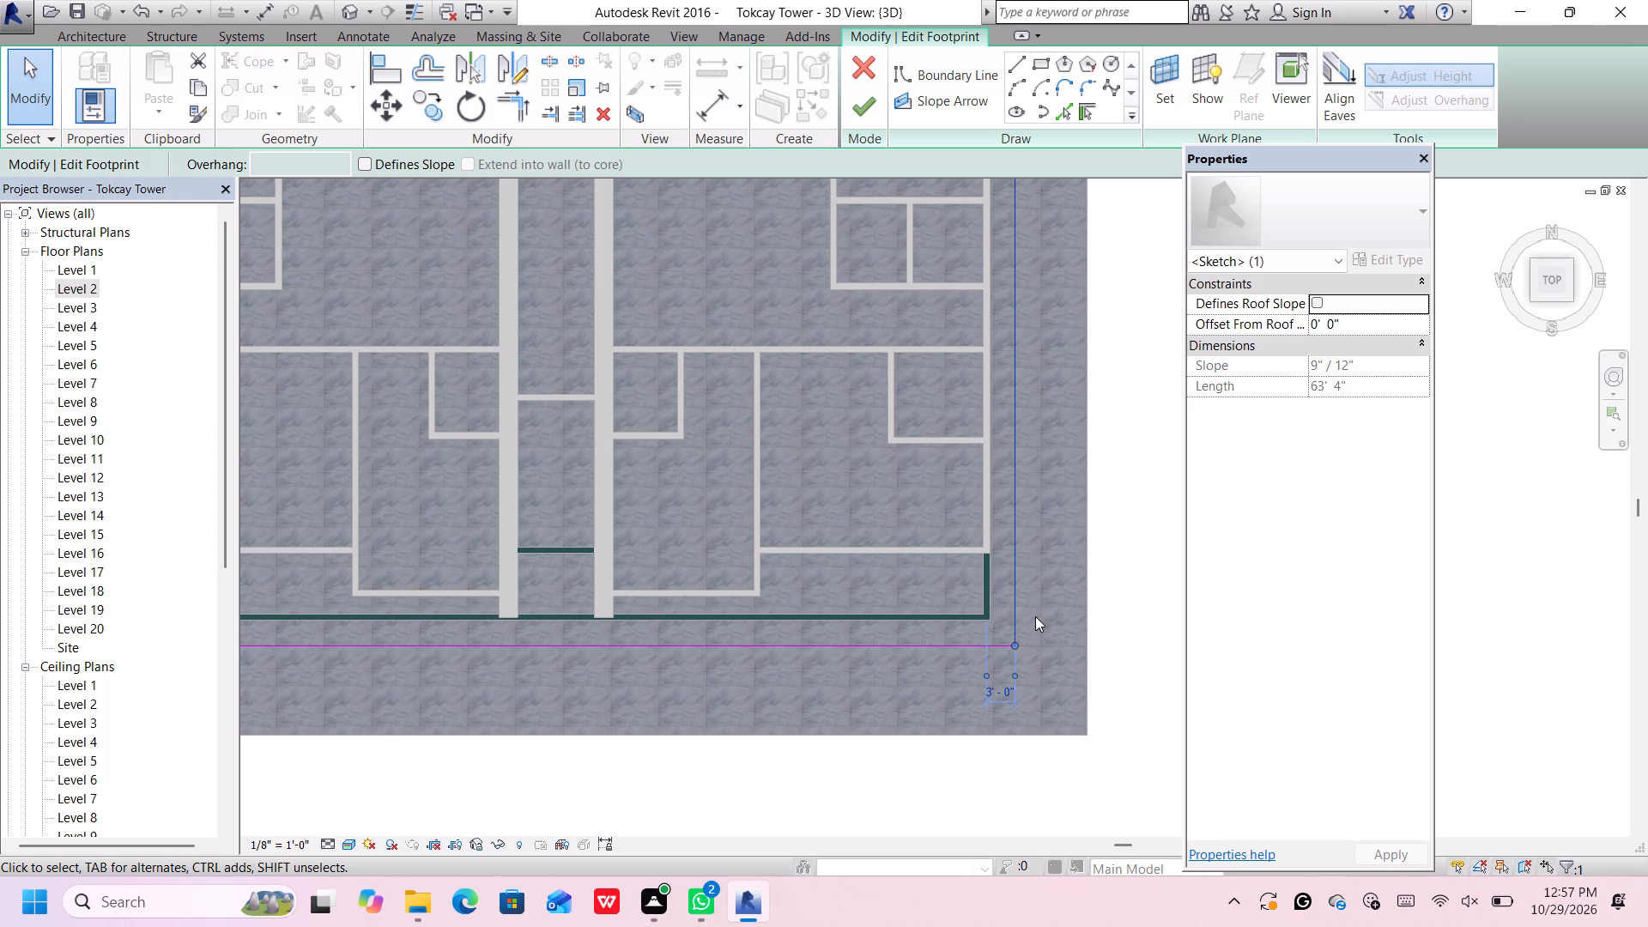
pyautogui.scroll(-3, 1035, 616)
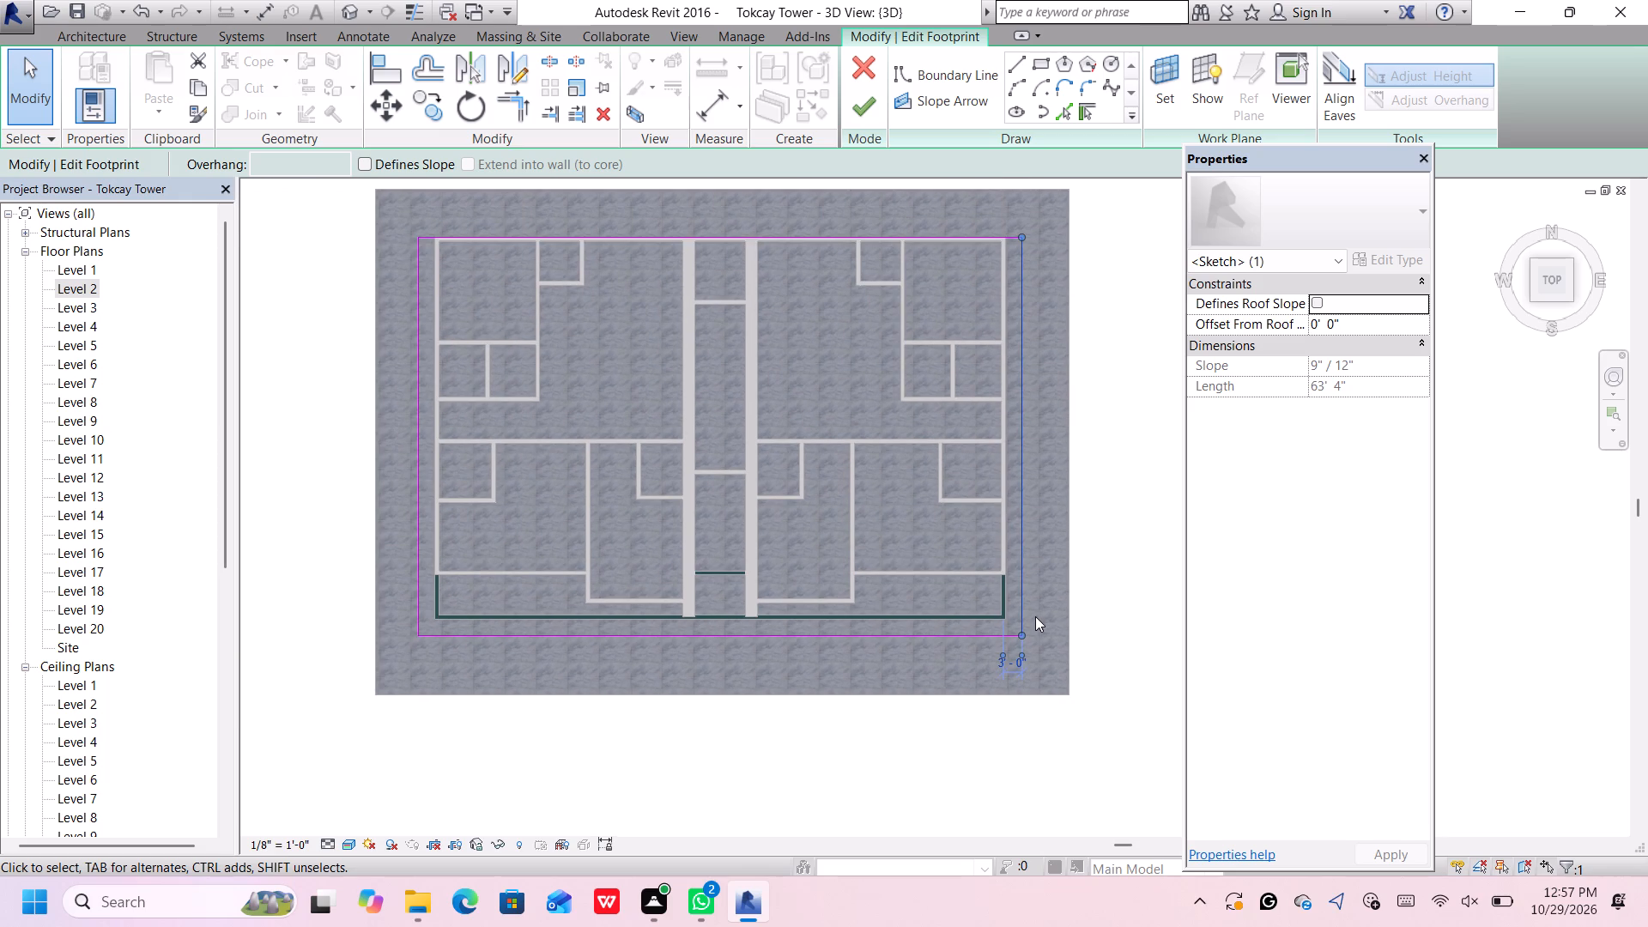
pyautogui.click(1097, 570)
# Draw a start-end-radius boundary arc of 3' 4" radius across the roof footprint's front-east corner, joining the front and east lines.
pyautogui.scroll(1, 760, 630)
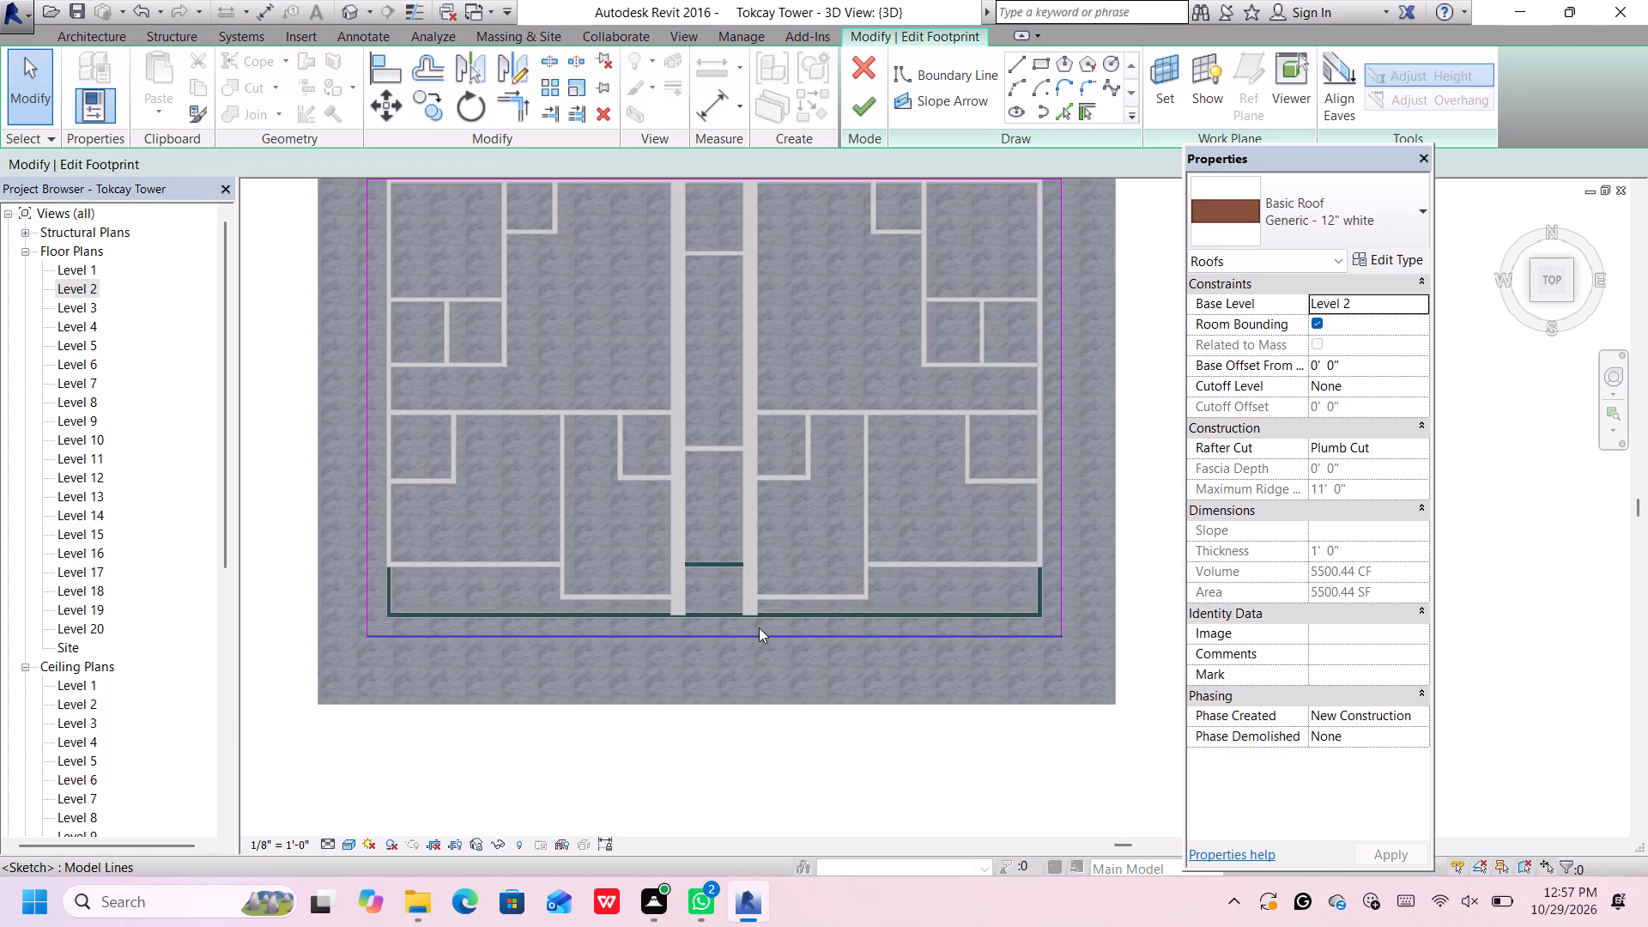
pyautogui.scroll(2, 759, 627)
pyautogui.scroll(-2, 762, 621)
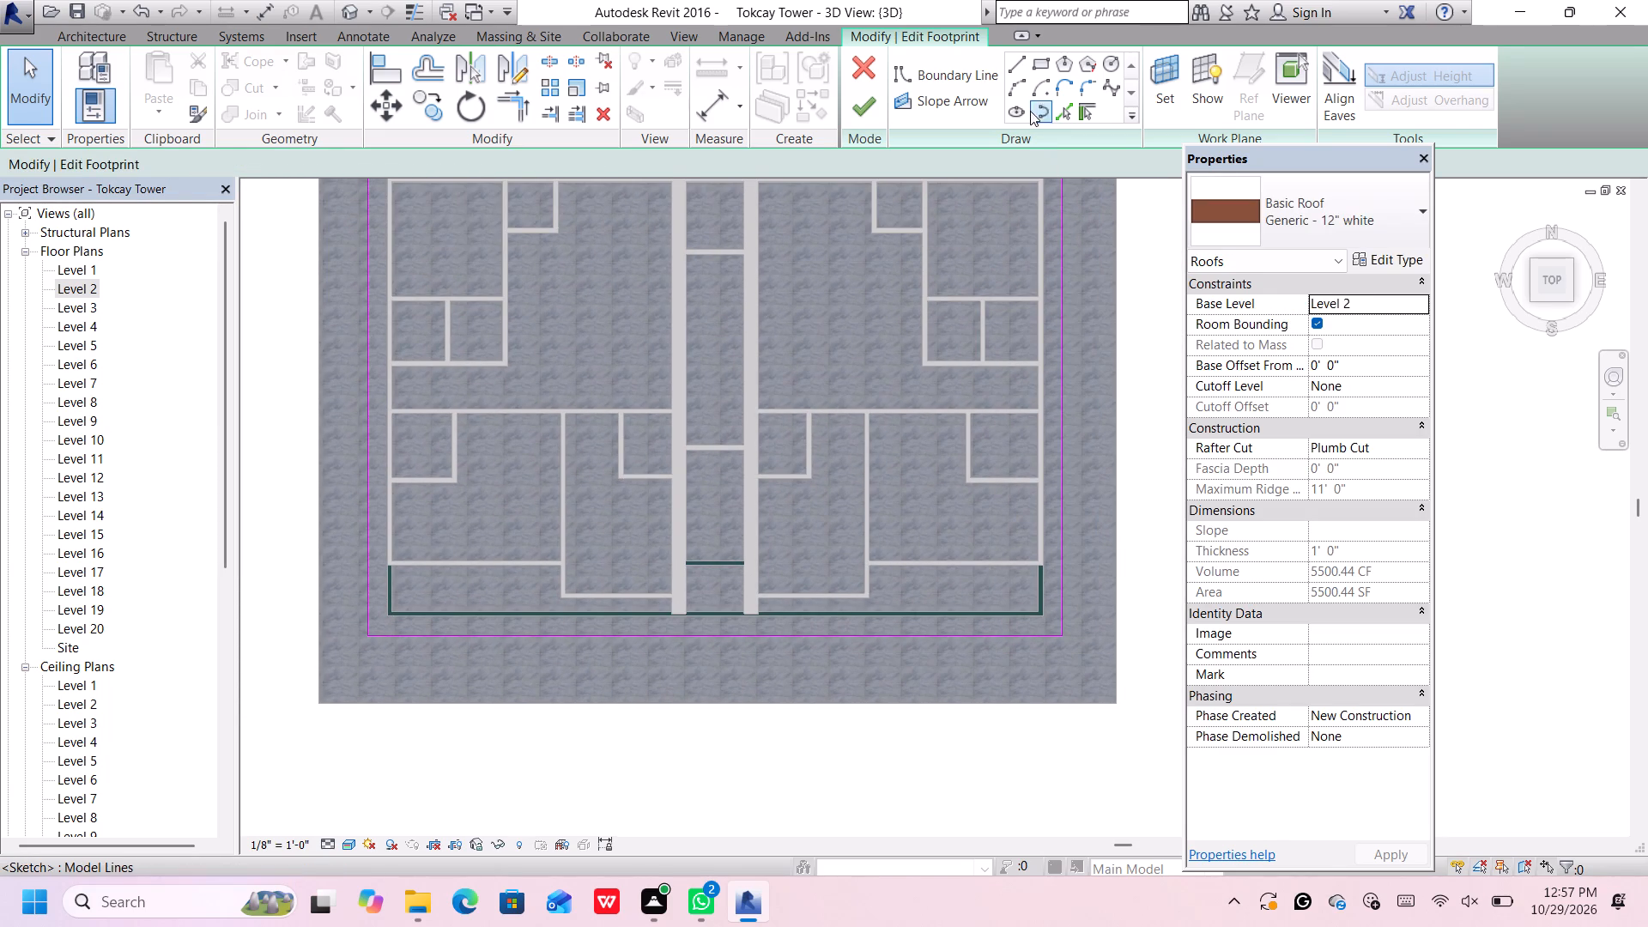
pyautogui.click(1013, 84)
pyautogui.scroll(1, 1007, 629)
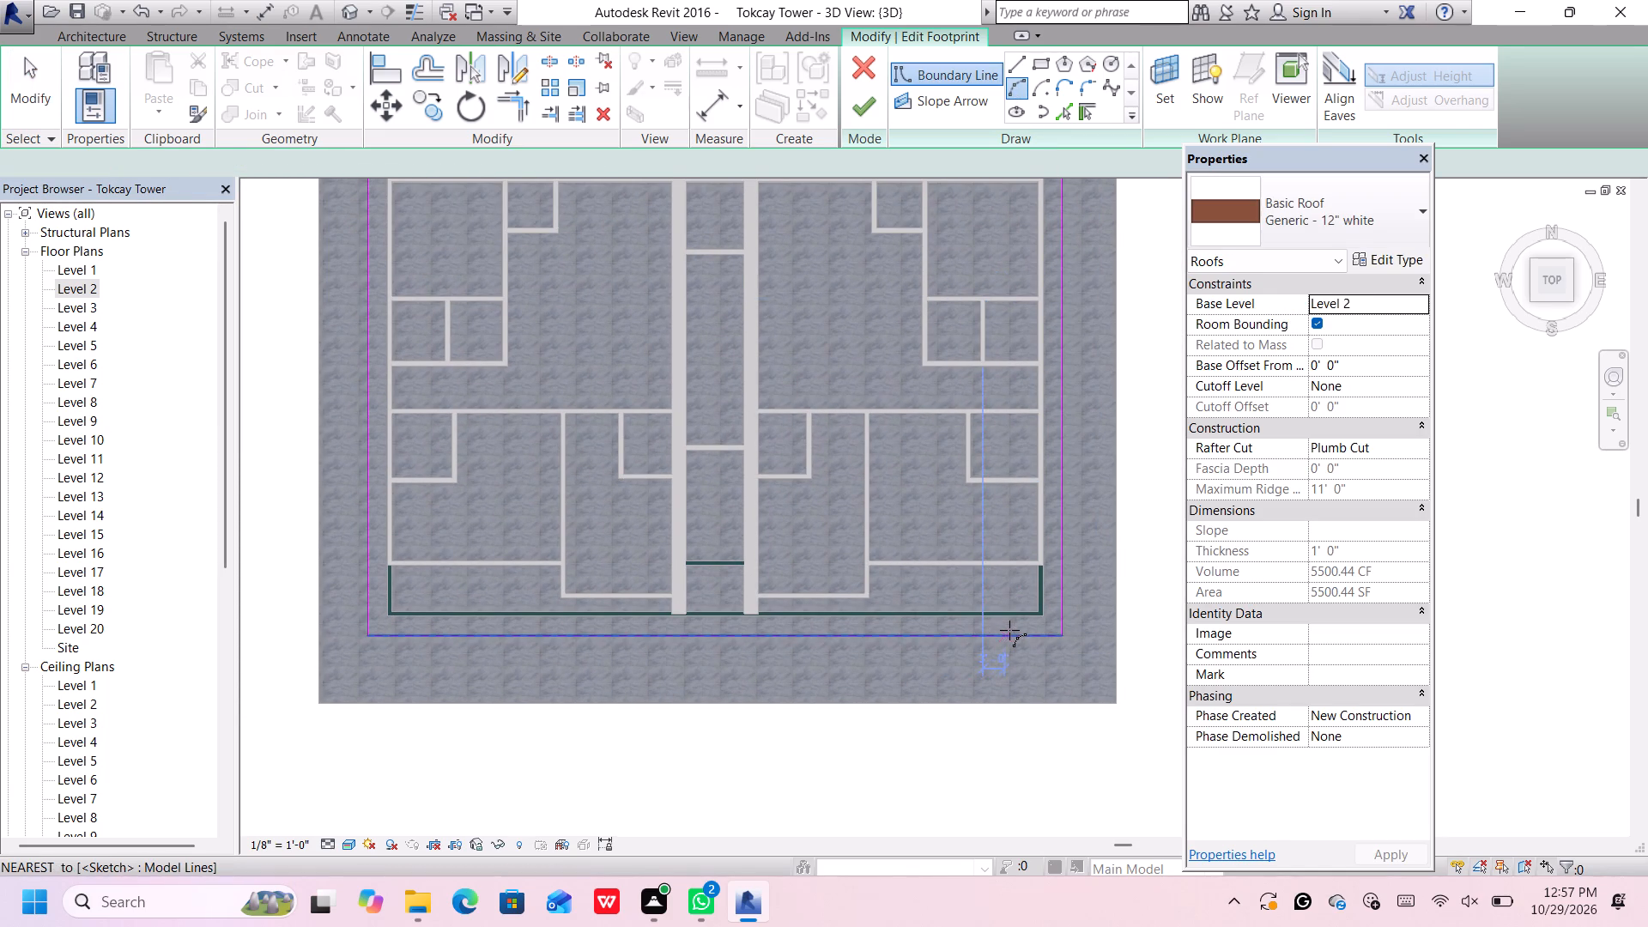
pyautogui.scroll(3, 1009, 631)
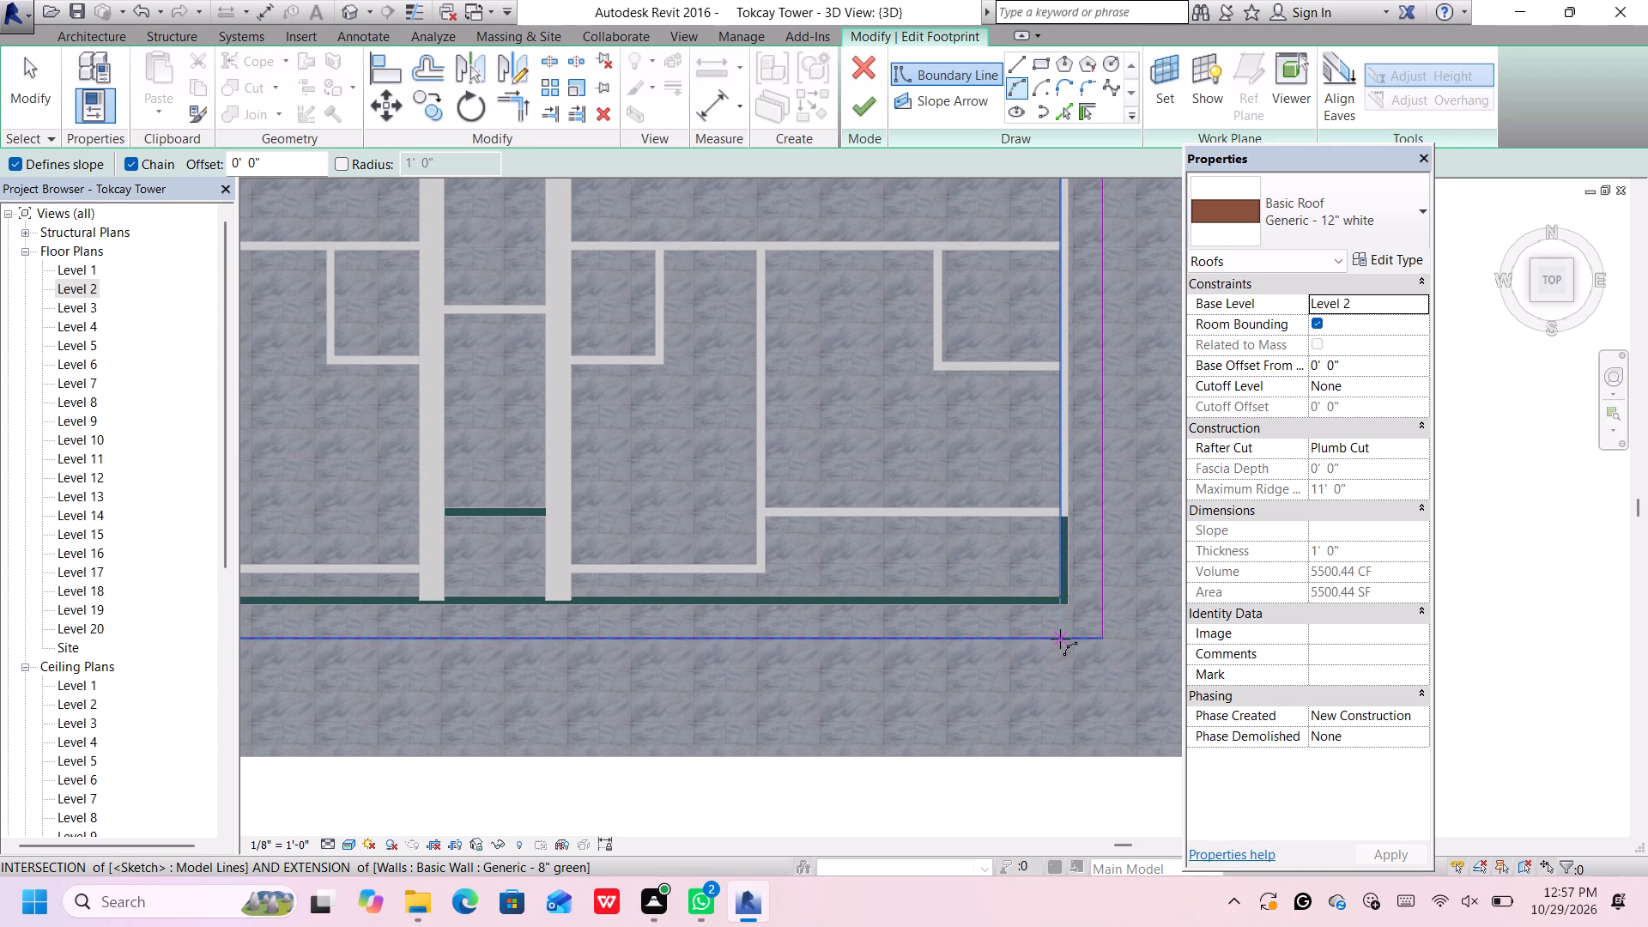
pyautogui.click(1060, 639)
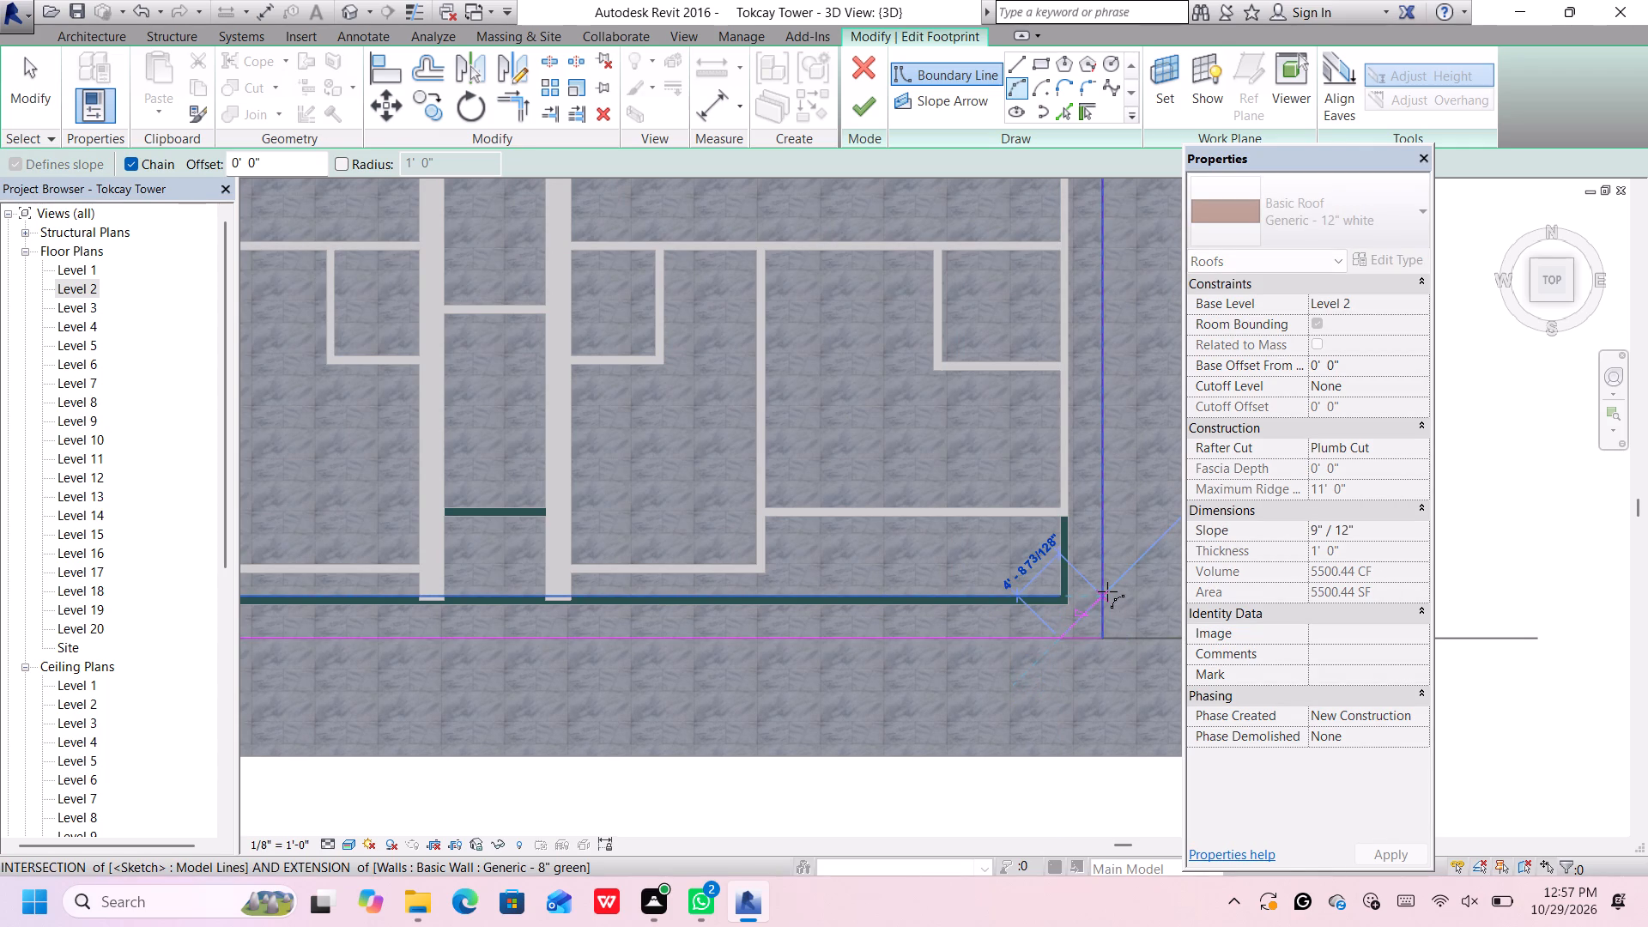
pyautogui.click(1107, 595)
pyautogui.scroll(3, 1098, 621)
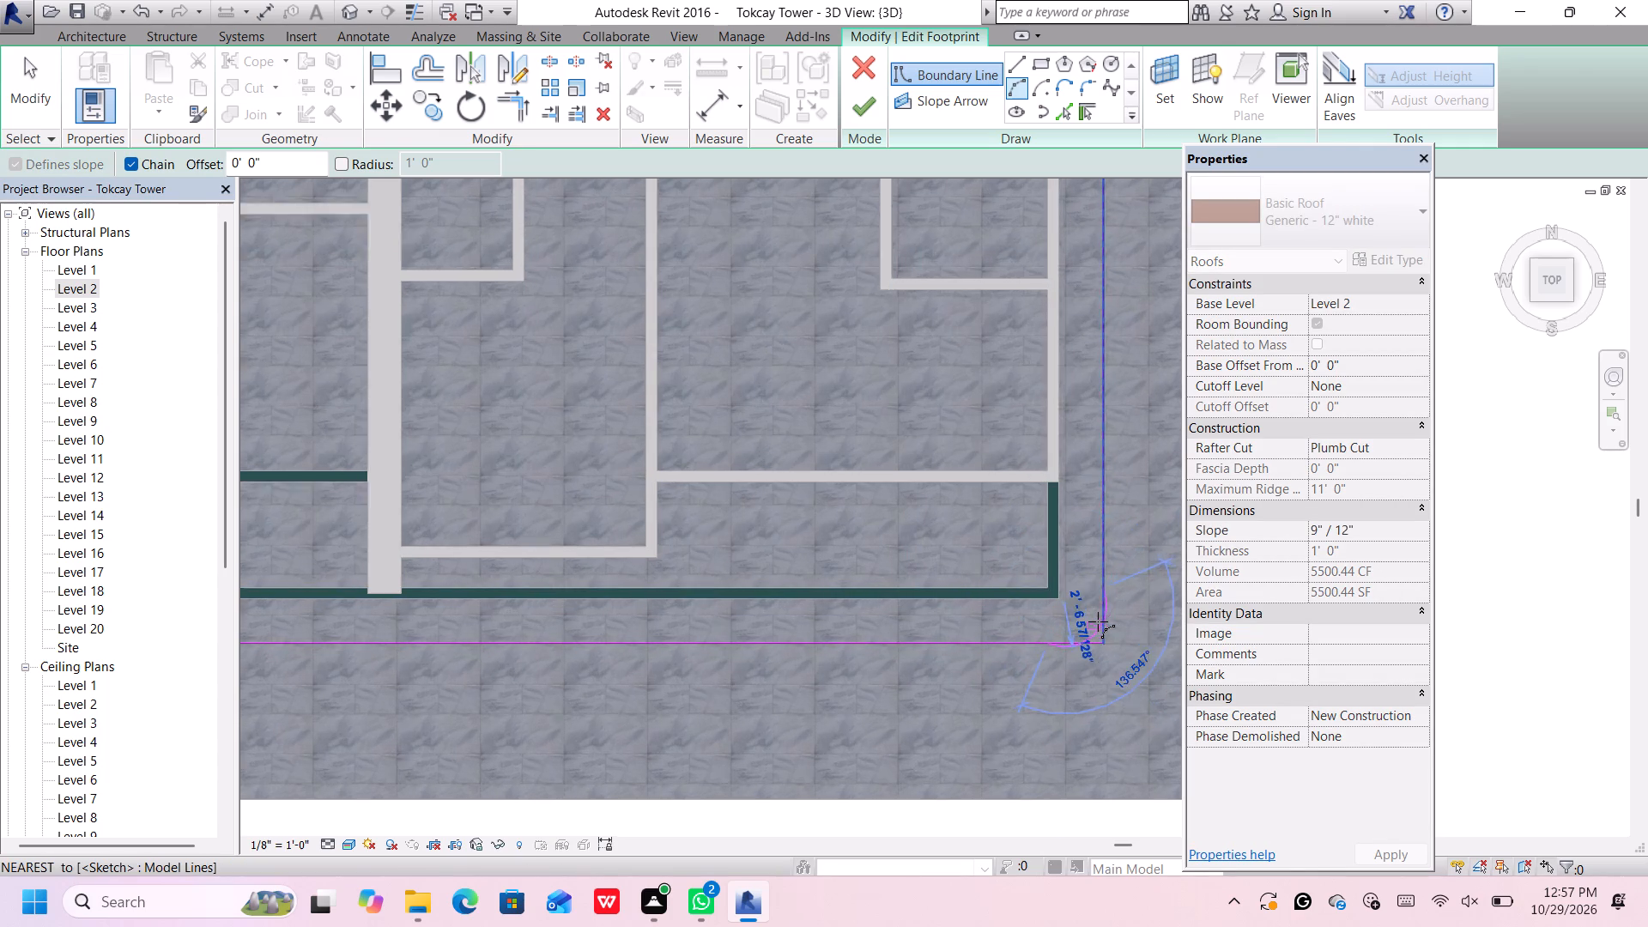
pyautogui.scroll(8, 1098, 621)
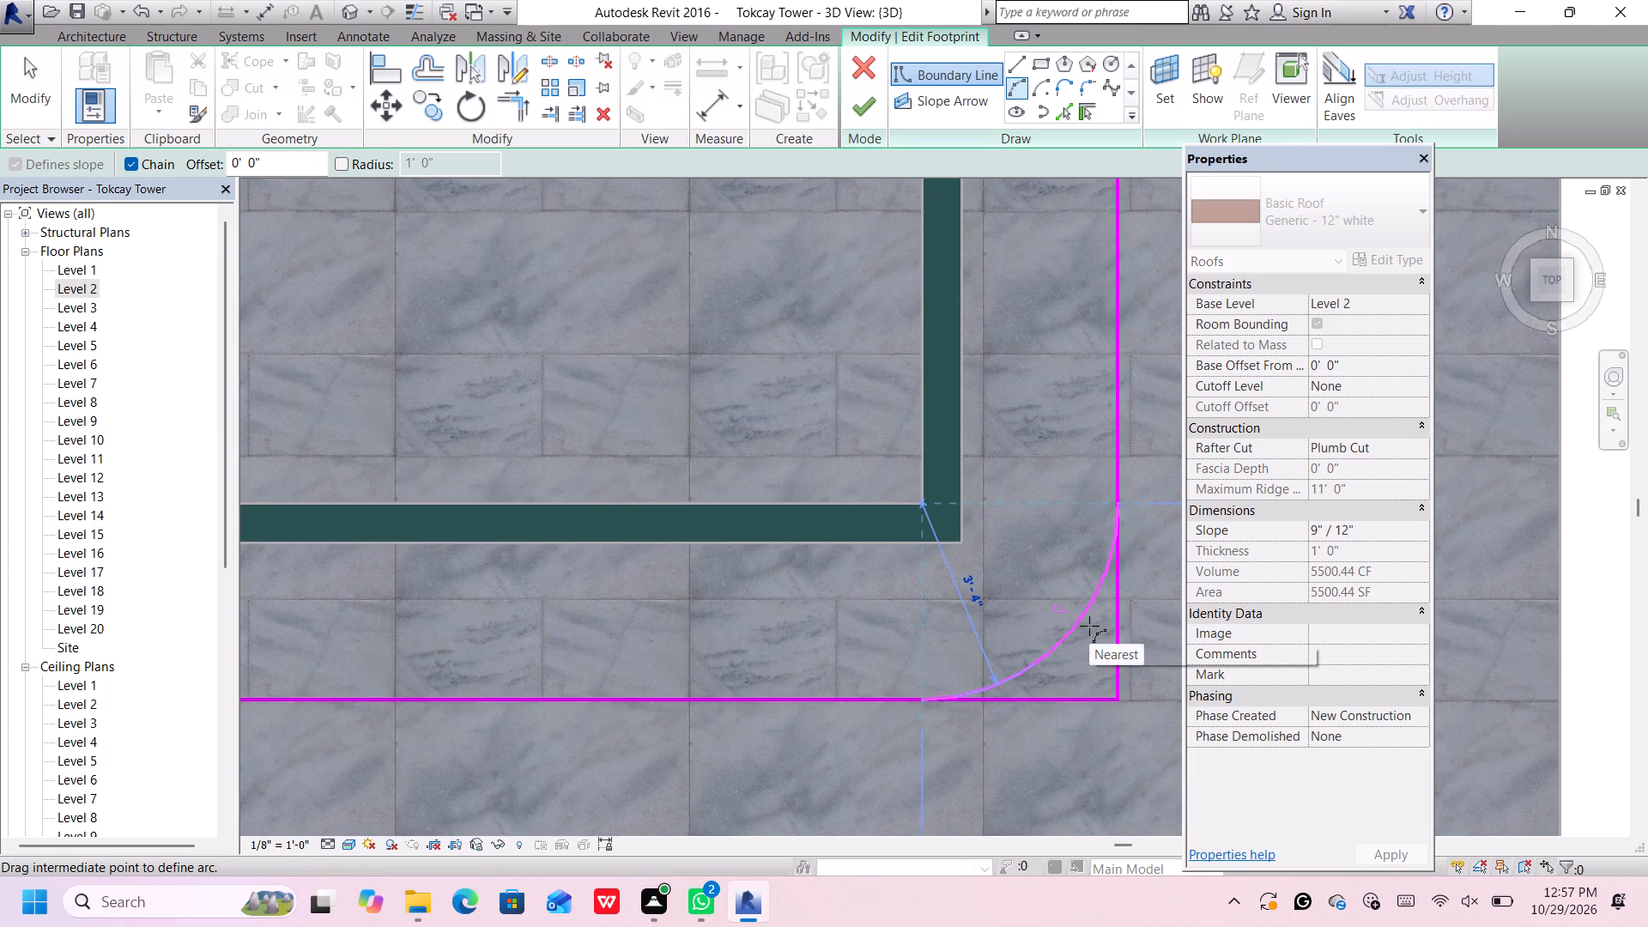
pyautogui.click(1089, 626)
# Draw a boundary arc of 2' 8" radius across the roof footprint's front-west corner, joining the front and west lines.
pyautogui.scroll(-12, 1089, 626)
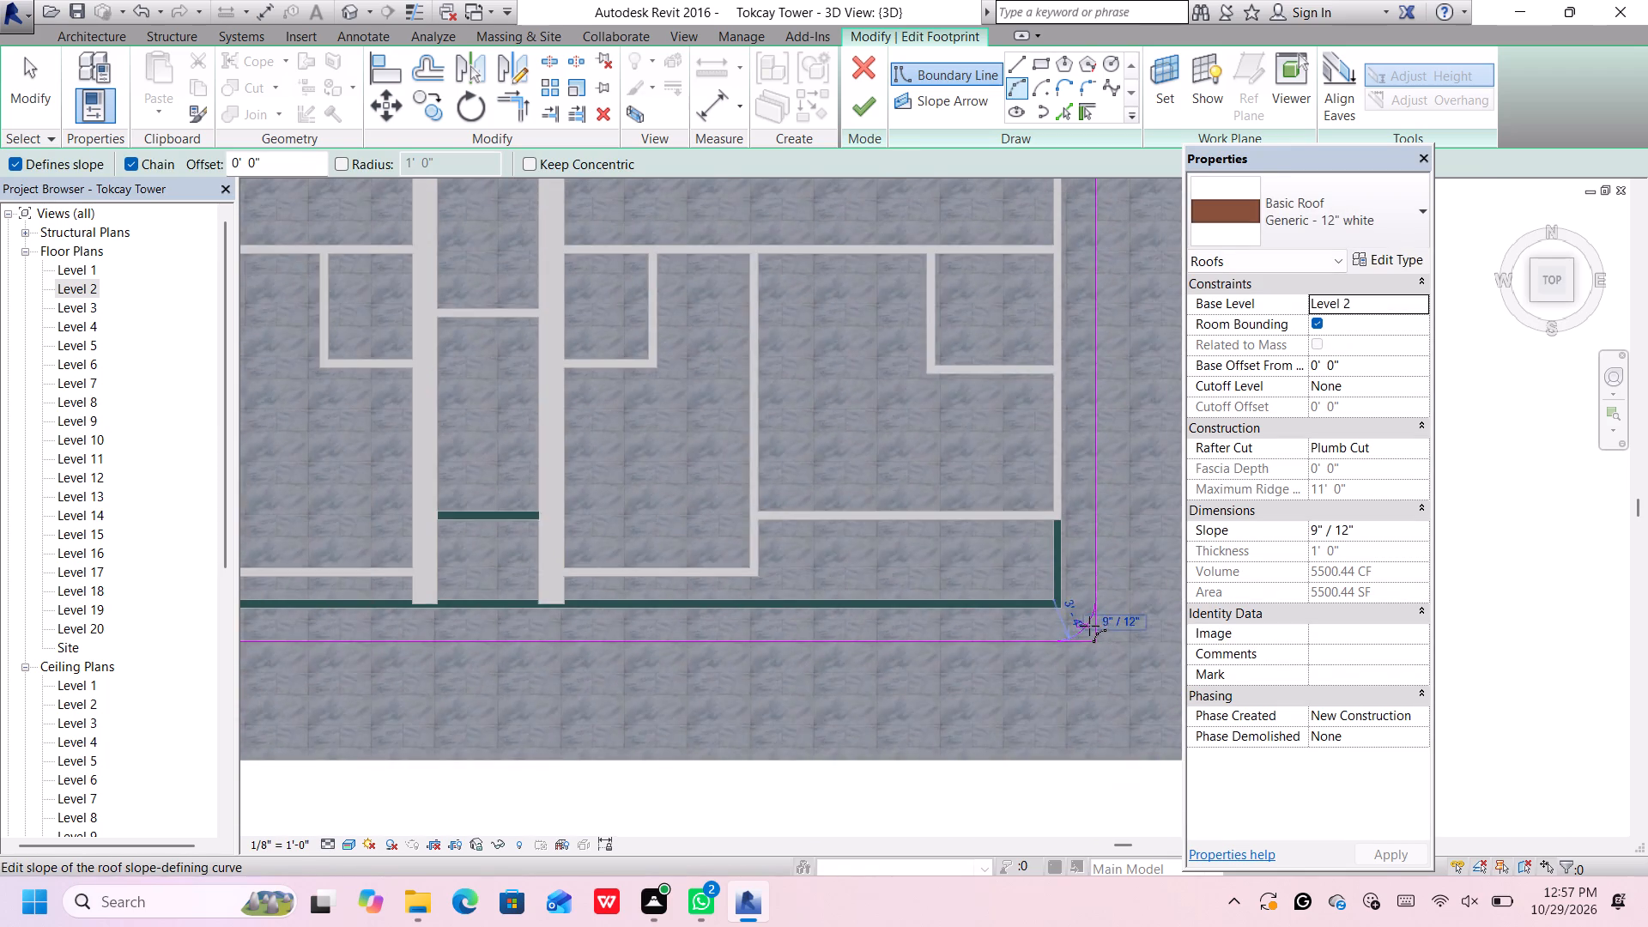
pyautogui.scroll(-5, 1089, 626)
pyautogui.scroll(5, 484, 629)
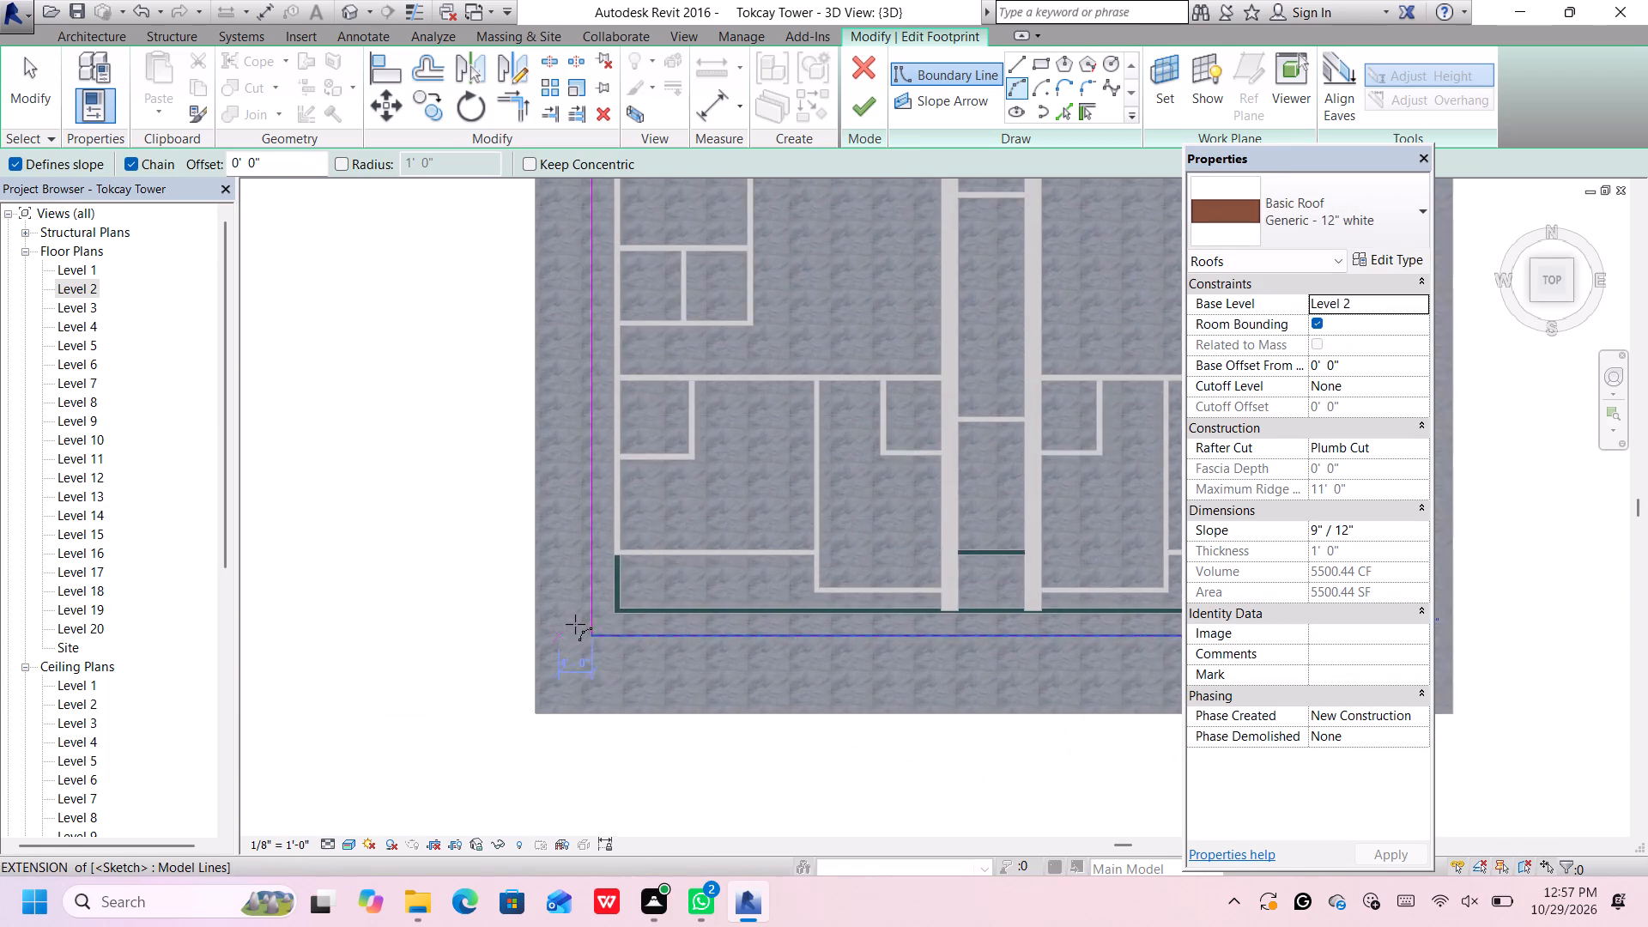
pyautogui.scroll(3, 621, 635)
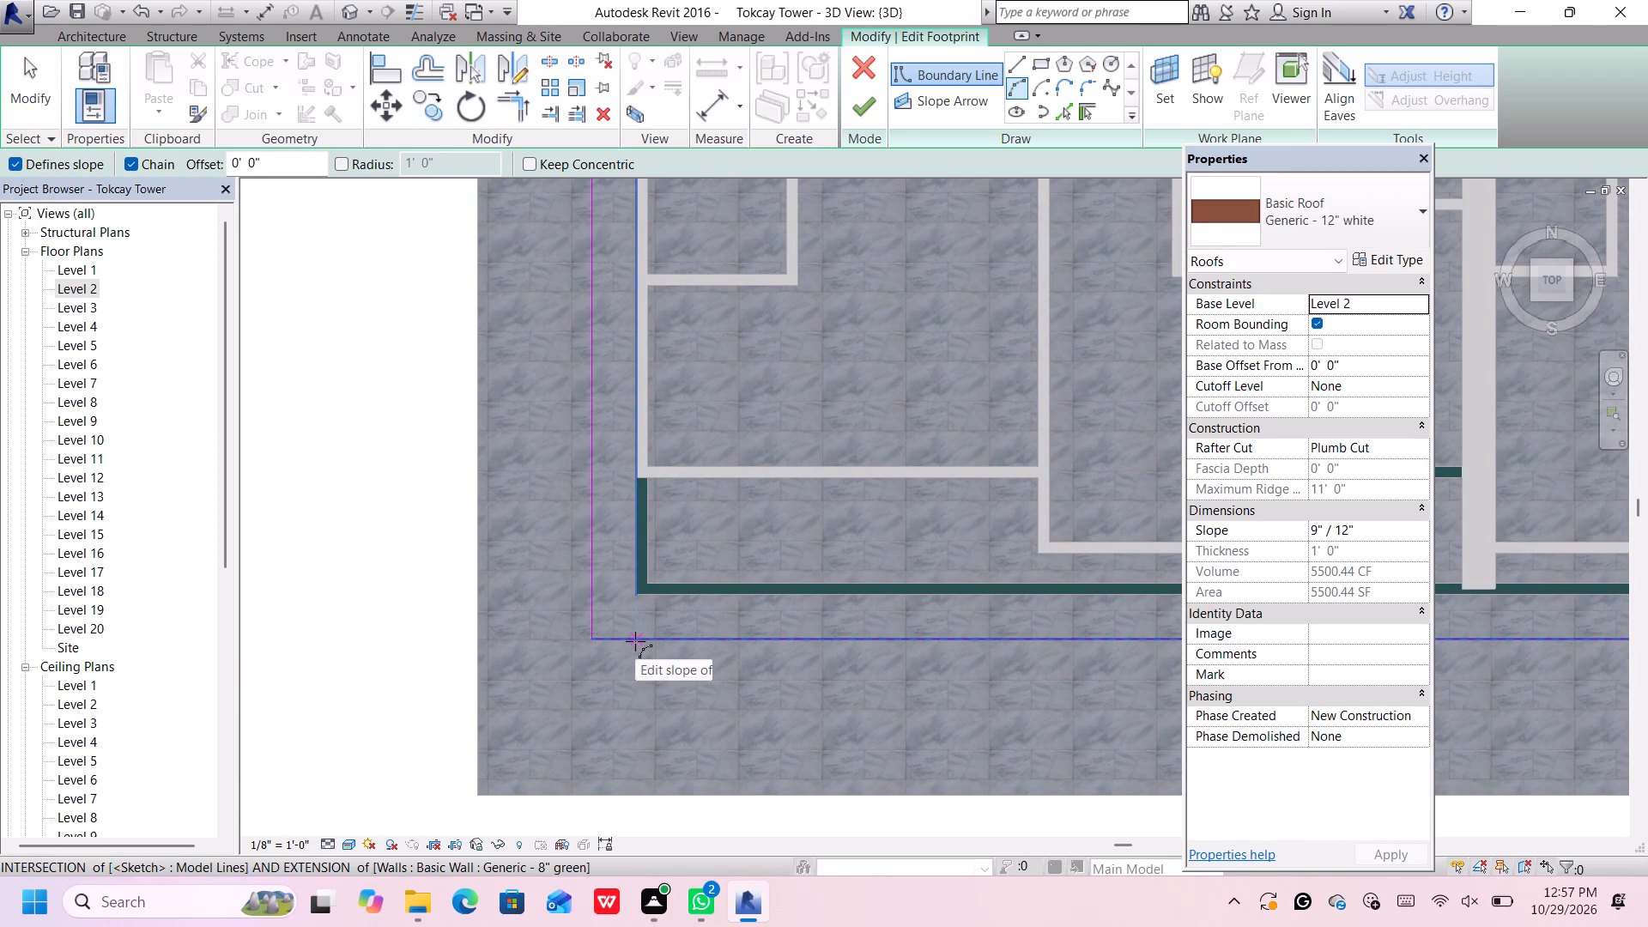
pyautogui.click(635, 641)
pyautogui.click(588, 579)
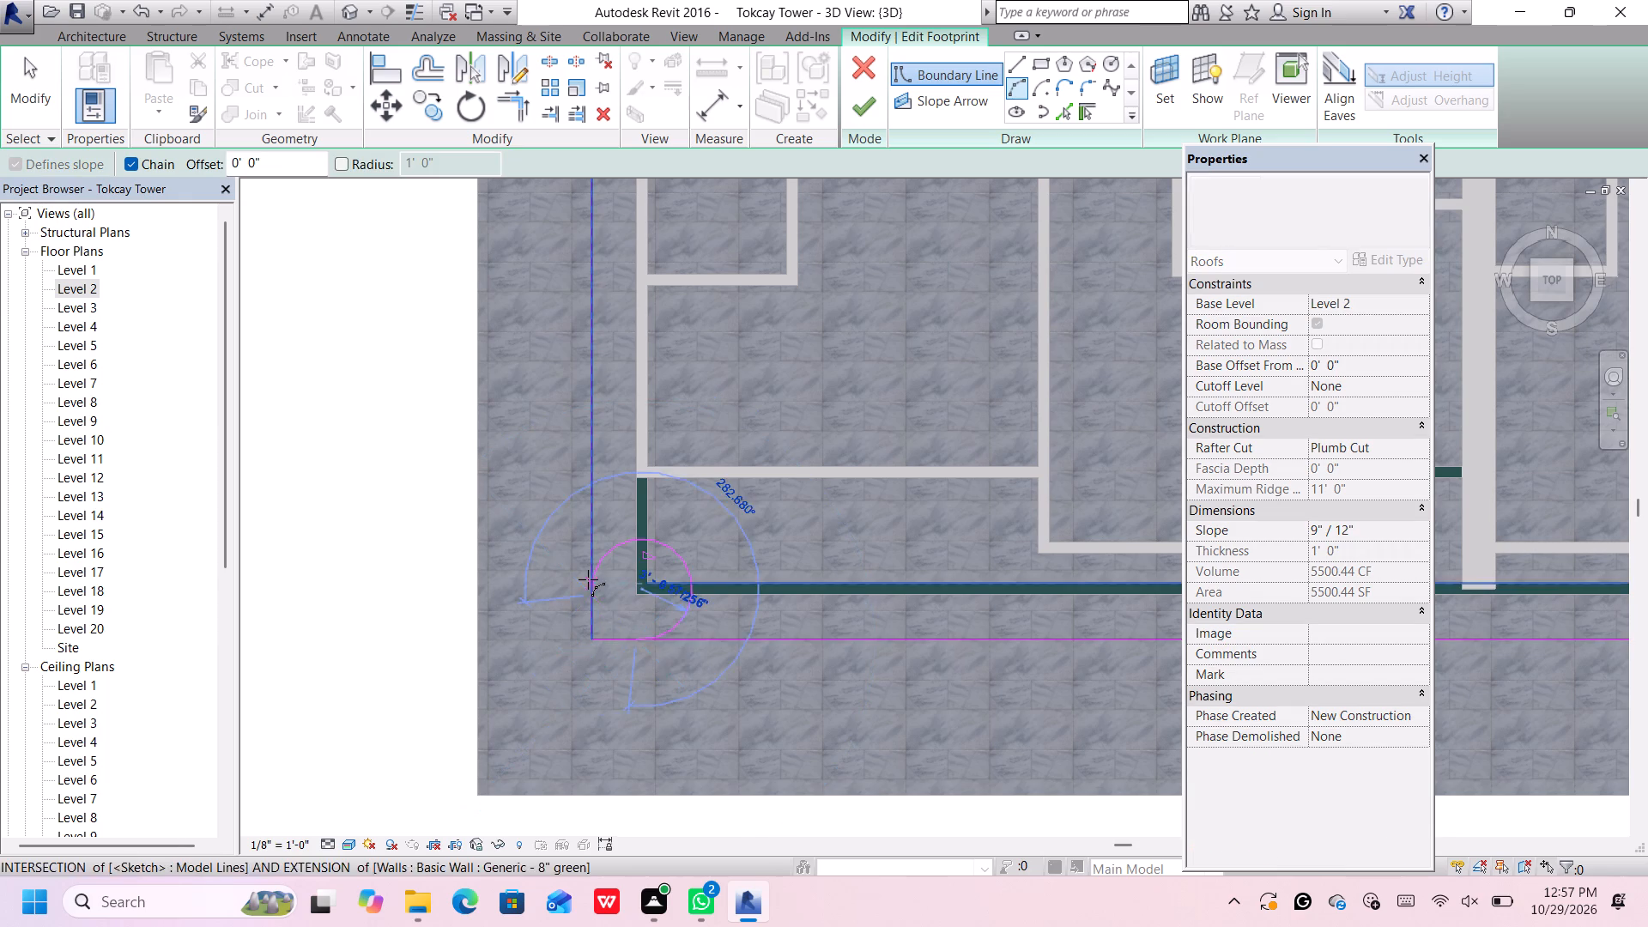
pyautogui.scroll(9, 598, 609)
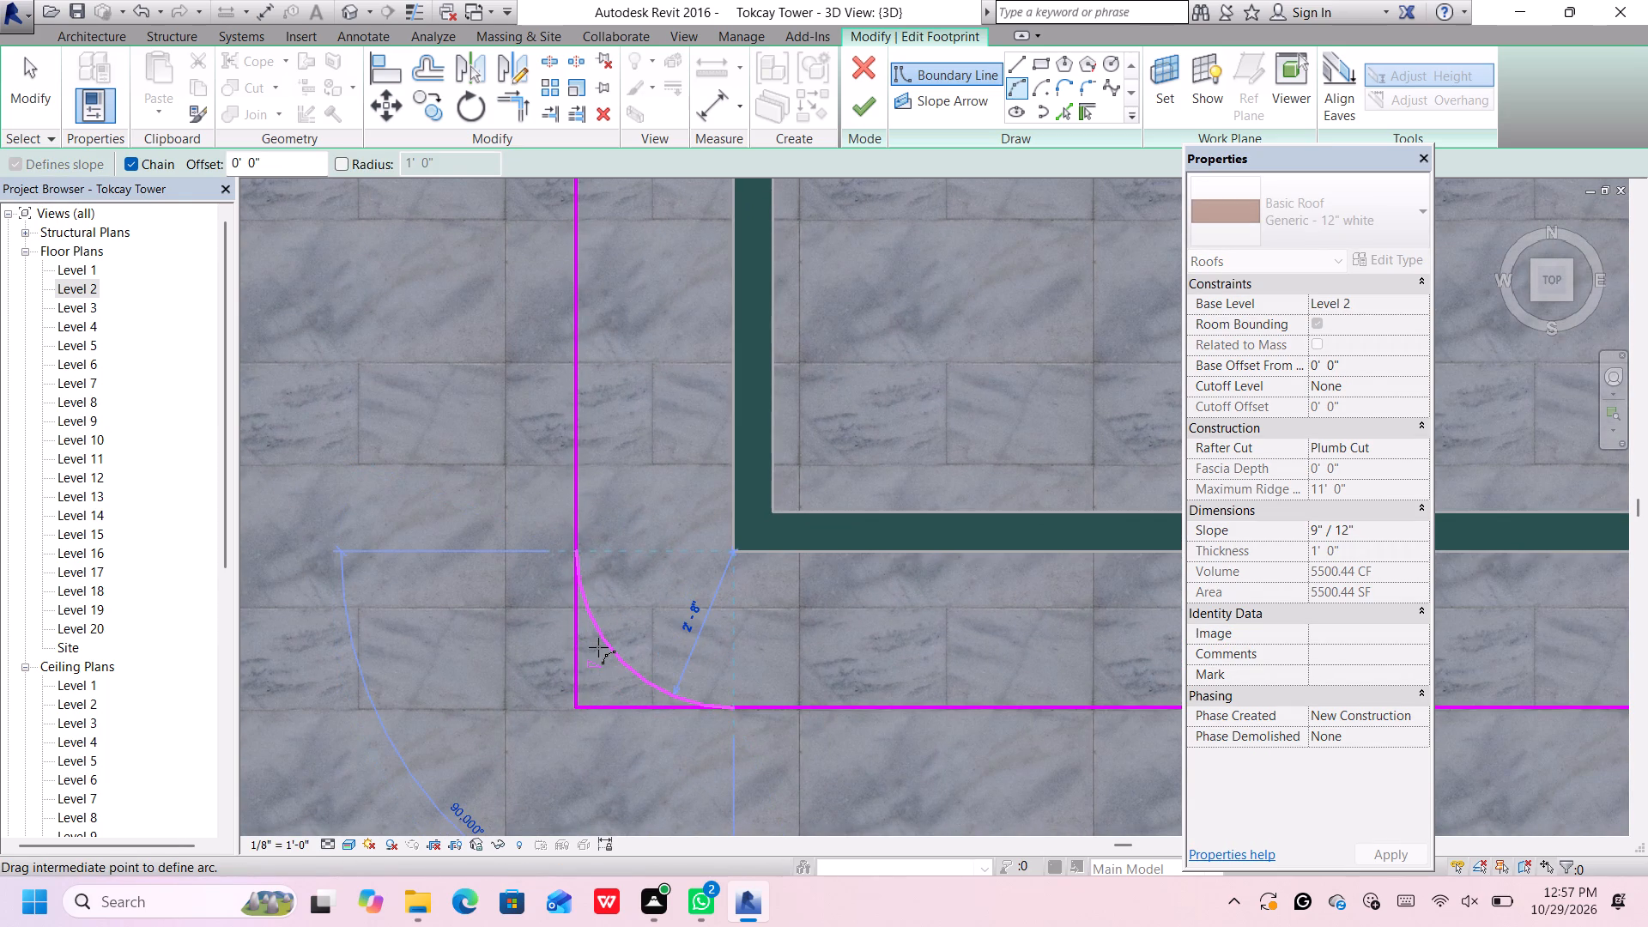
pyautogui.click(598, 647)
# Examine the roof footprint's rear boundary and north-west corner in relation to the exterior walls, and end arc drawing.
pyautogui.scroll(-2, 598, 648)
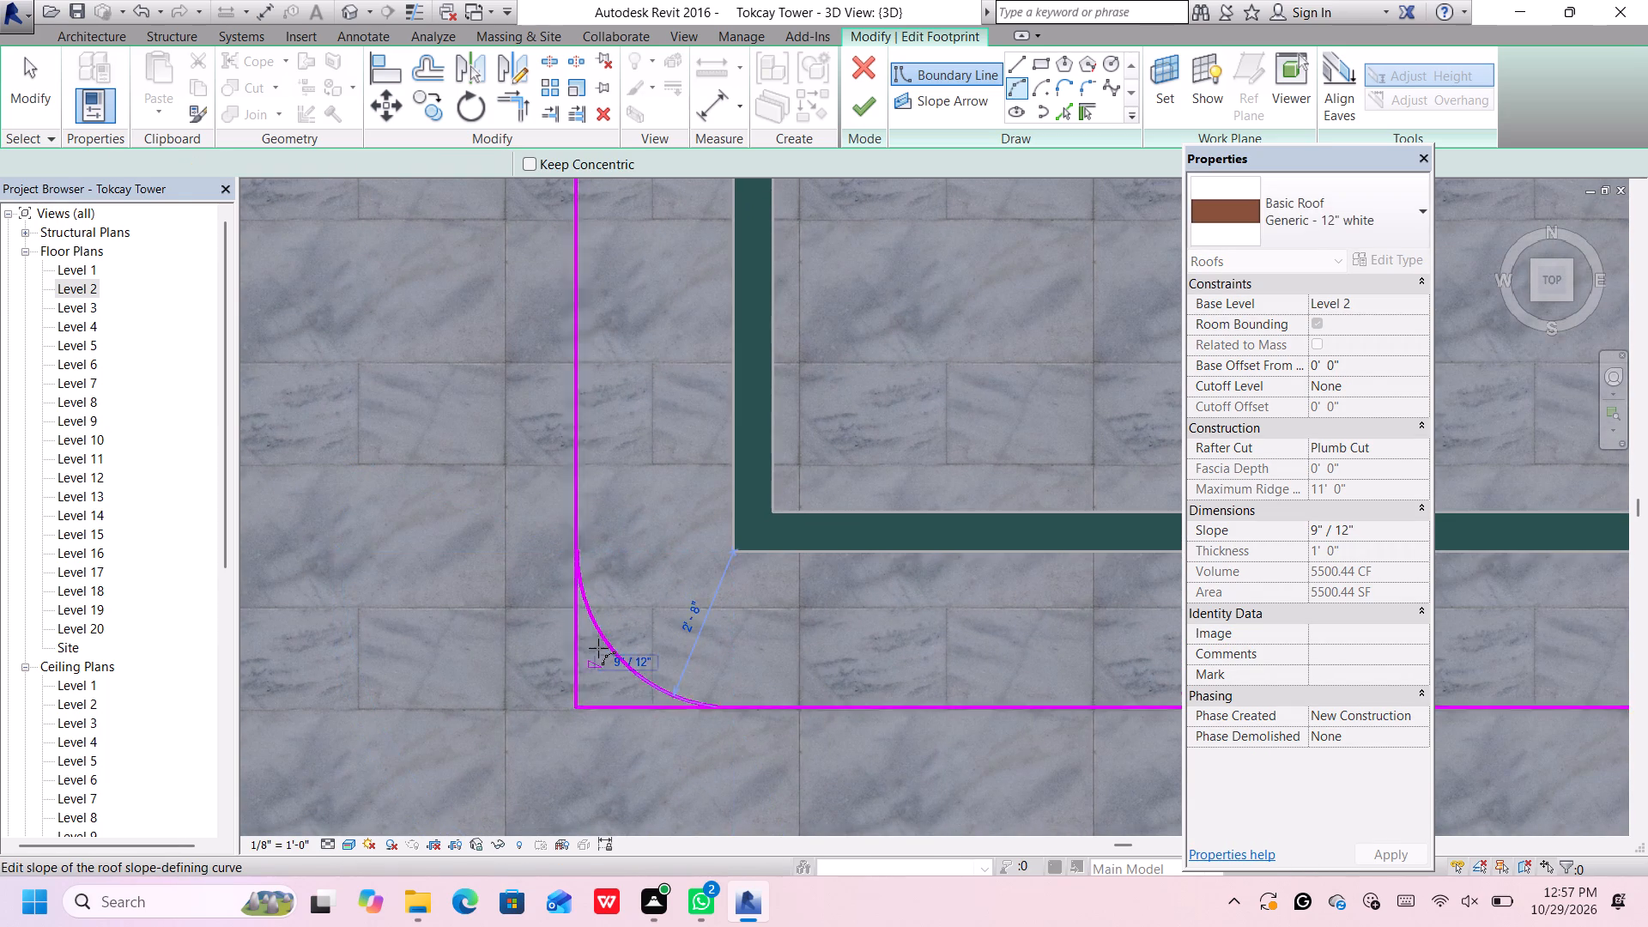
pyautogui.scroll(-16, 598, 648)
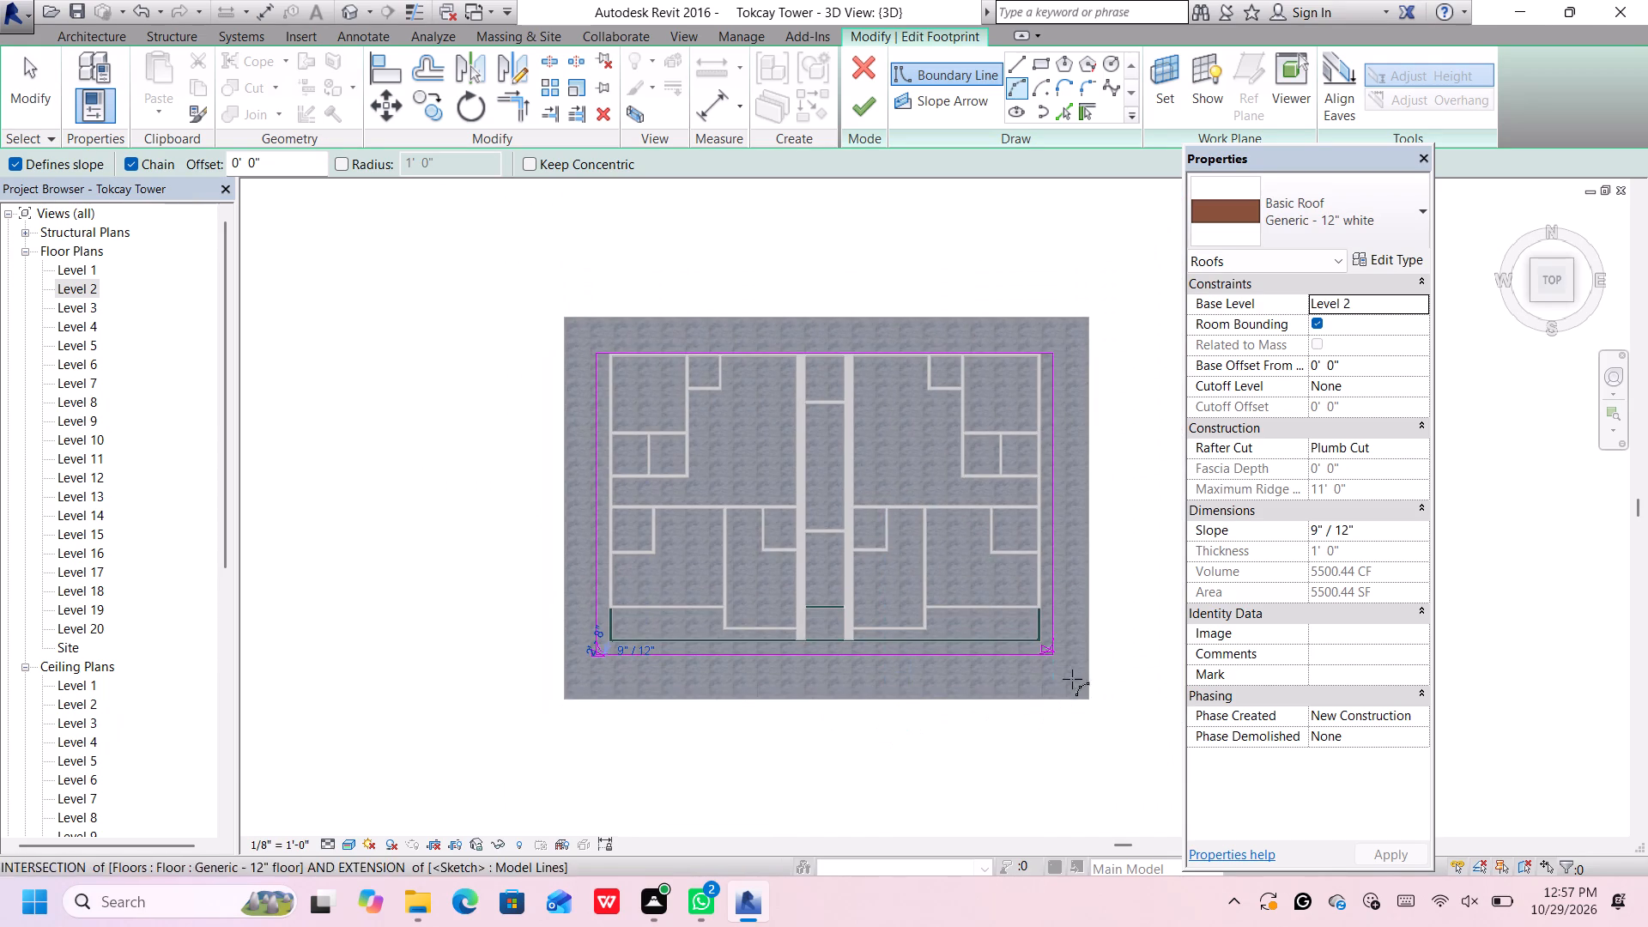
pyautogui.scroll(6, 1078, 651)
pyautogui.scroll(-4, 1073, 647)
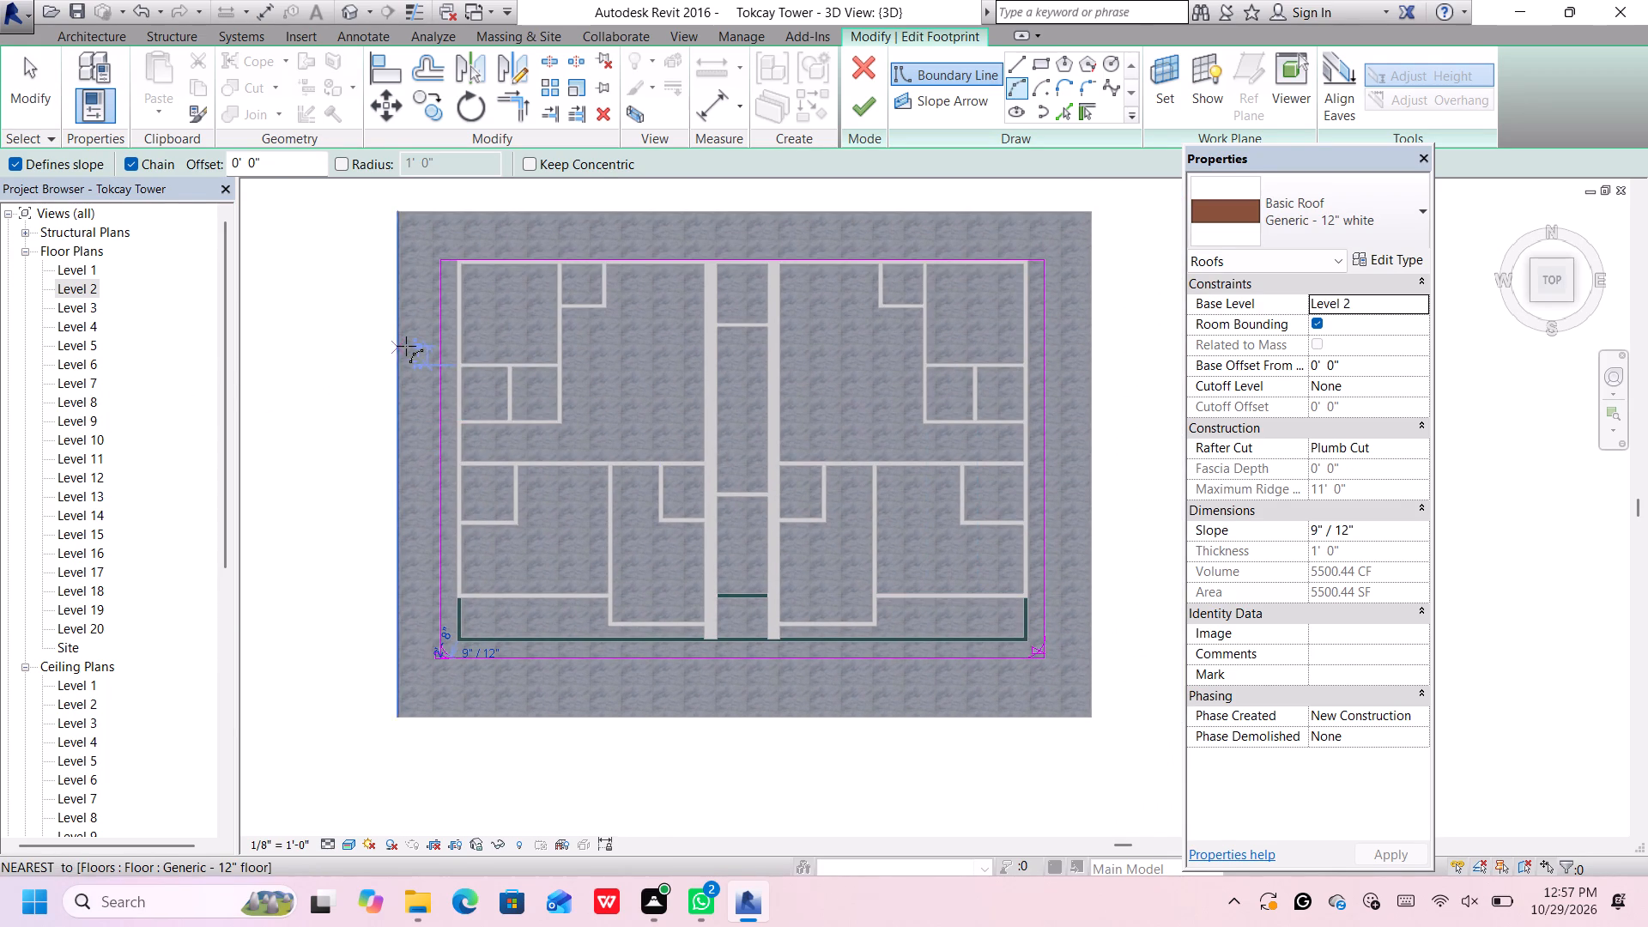
pyautogui.scroll(1, 406, 347)
pyautogui.scroll(-1, 406, 347)
pyautogui.scroll(2, 484, 260)
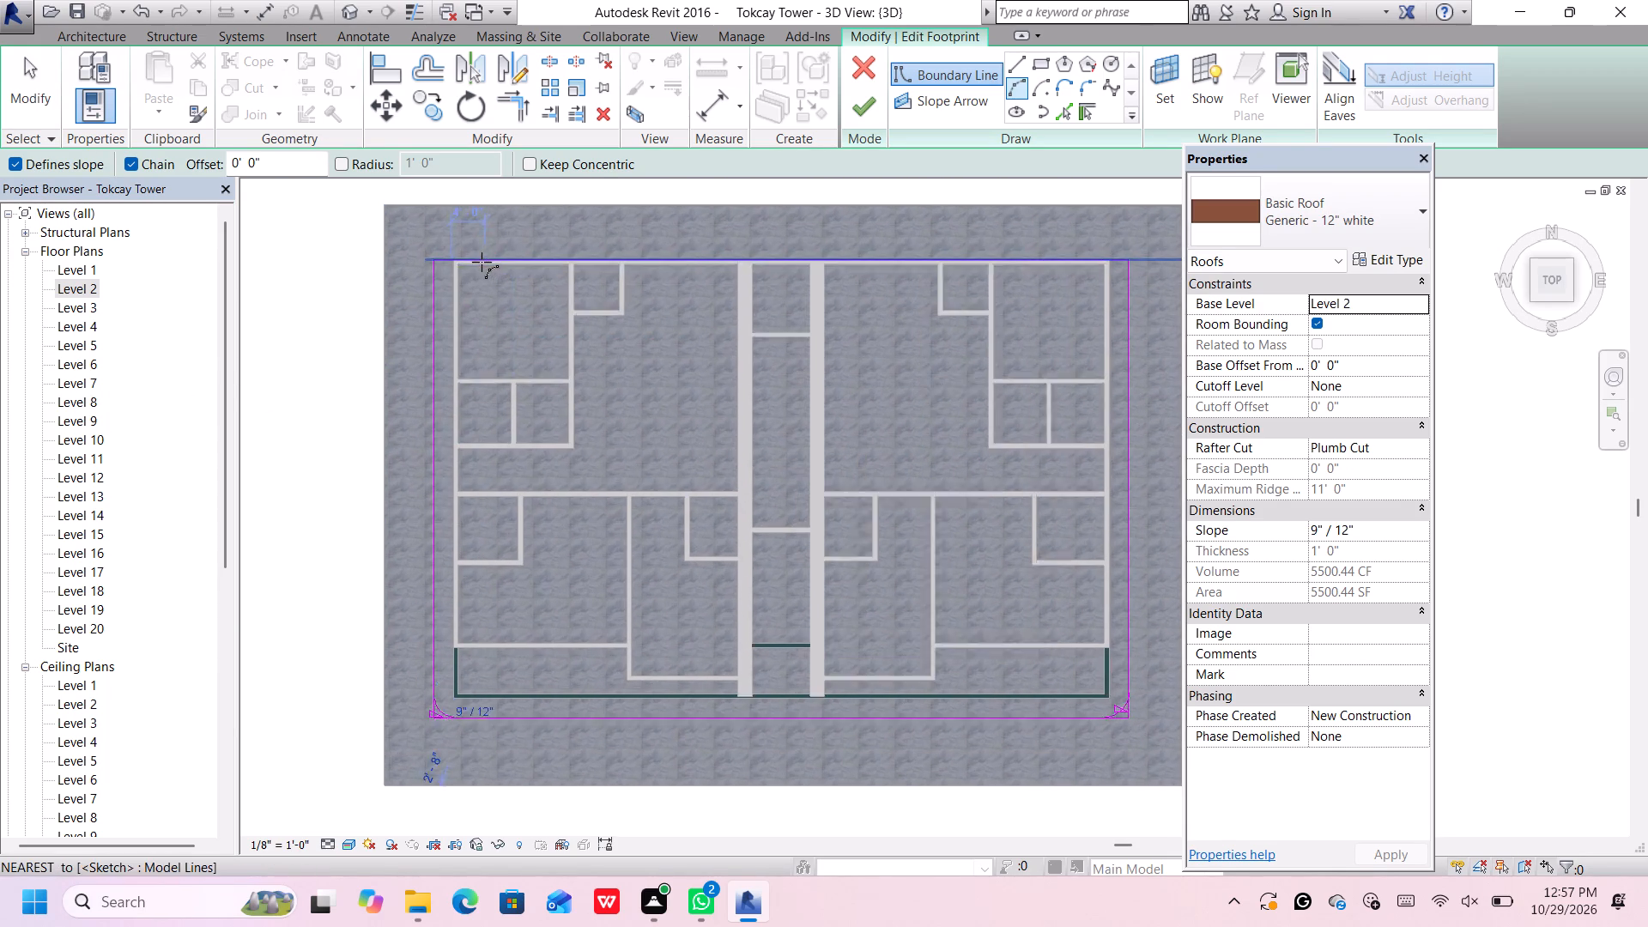
pyautogui.scroll(13, 482, 262)
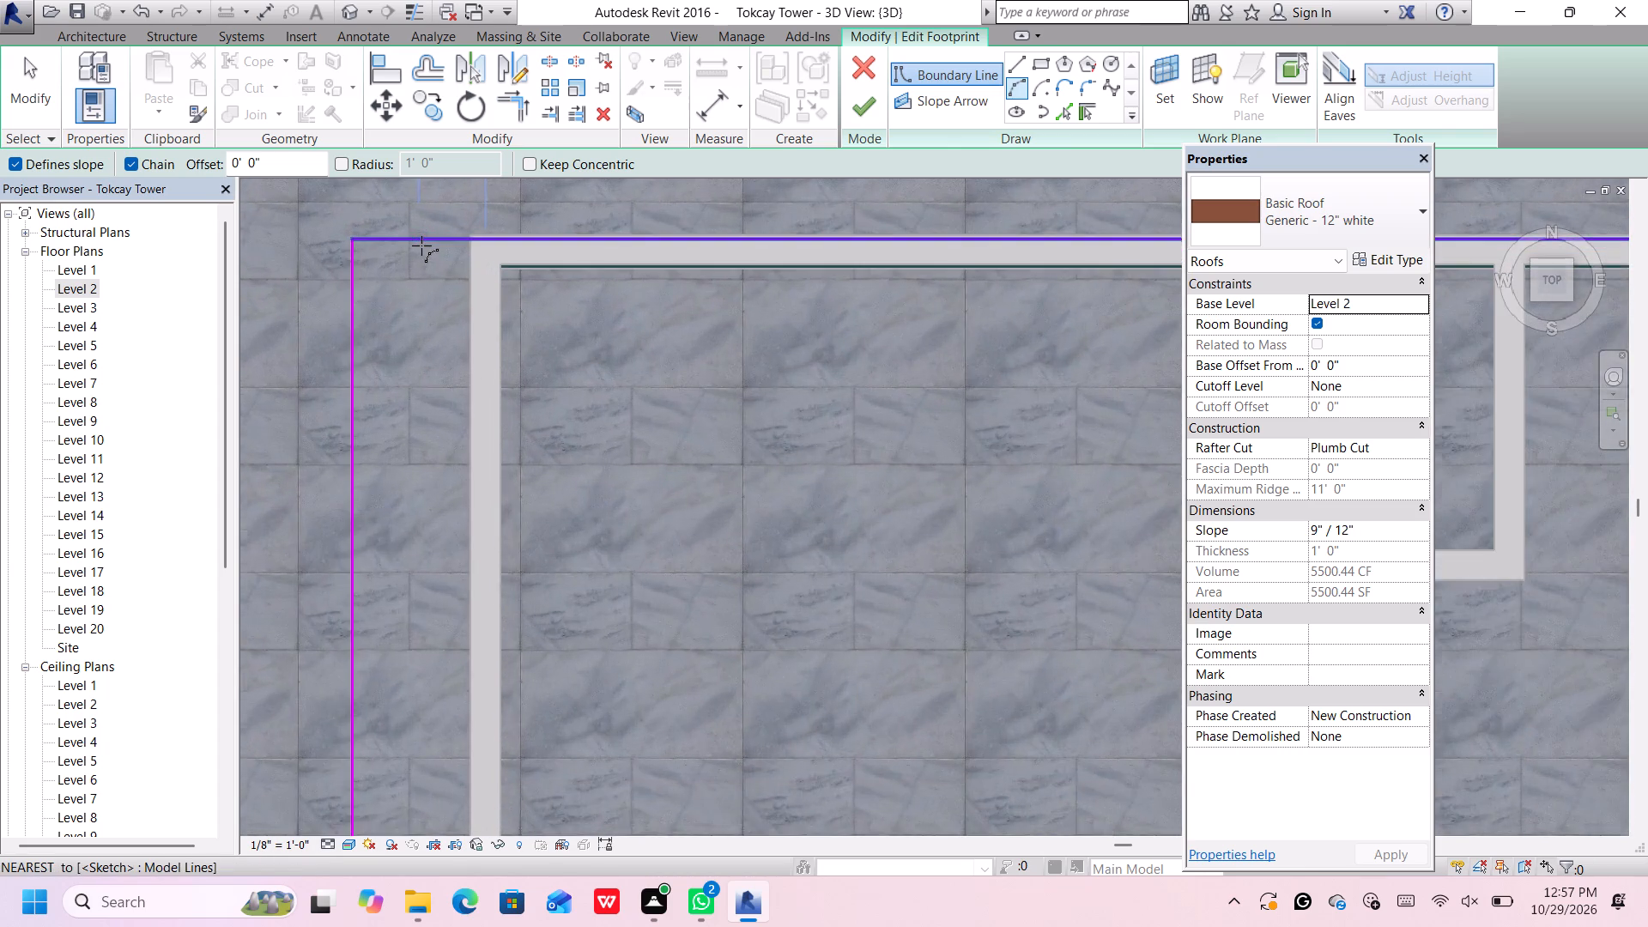
pyautogui.scroll(-1, 421, 245)
pyautogui.moveTo(421, 248); pyautogui.dragTo(458, 304, button='middle')
pyautogui.scroll(-4, 431, 308)
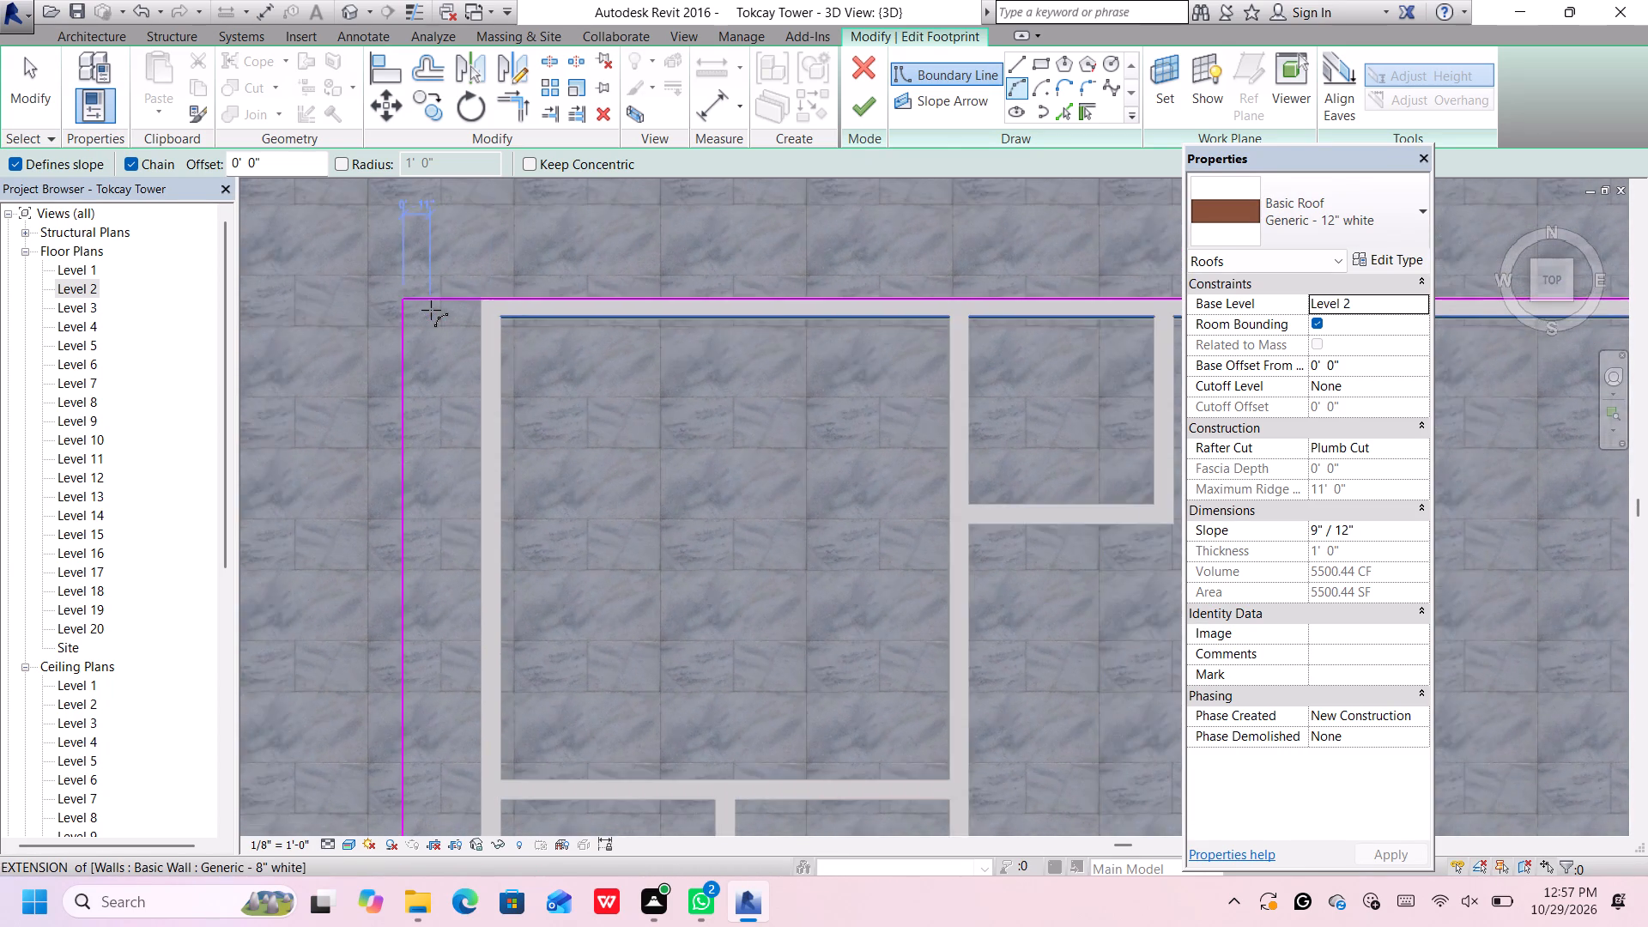
pyautogui.scroll(-12, 431, 310)
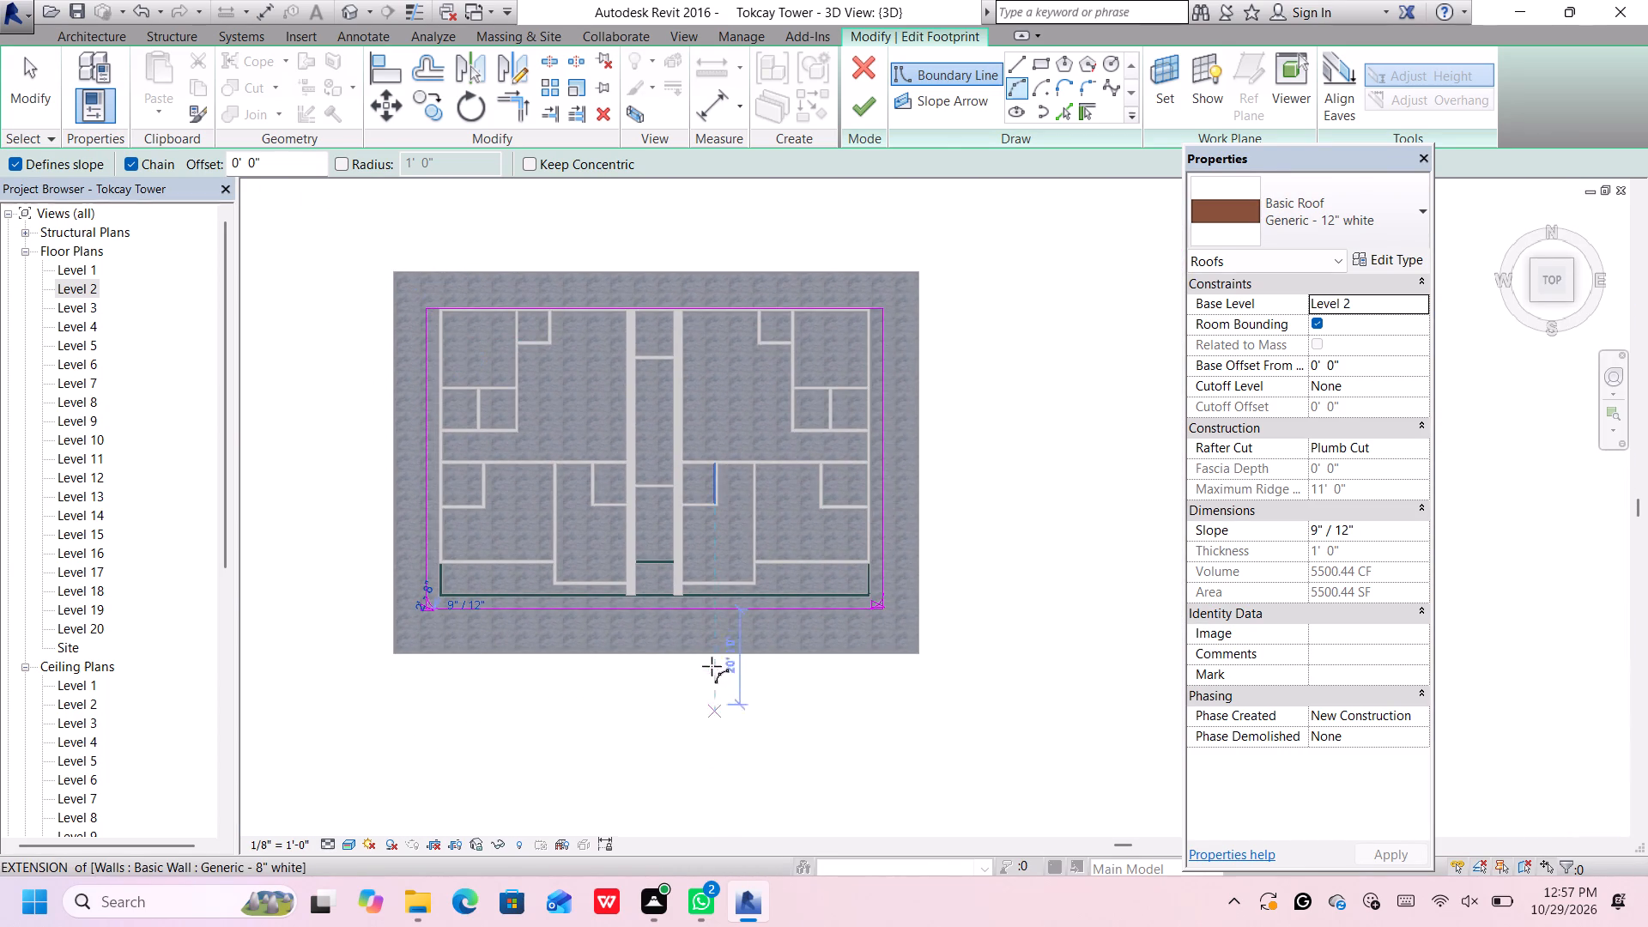
pyautogui.scroll(2, 744, 751)
pyautogui.press('space')
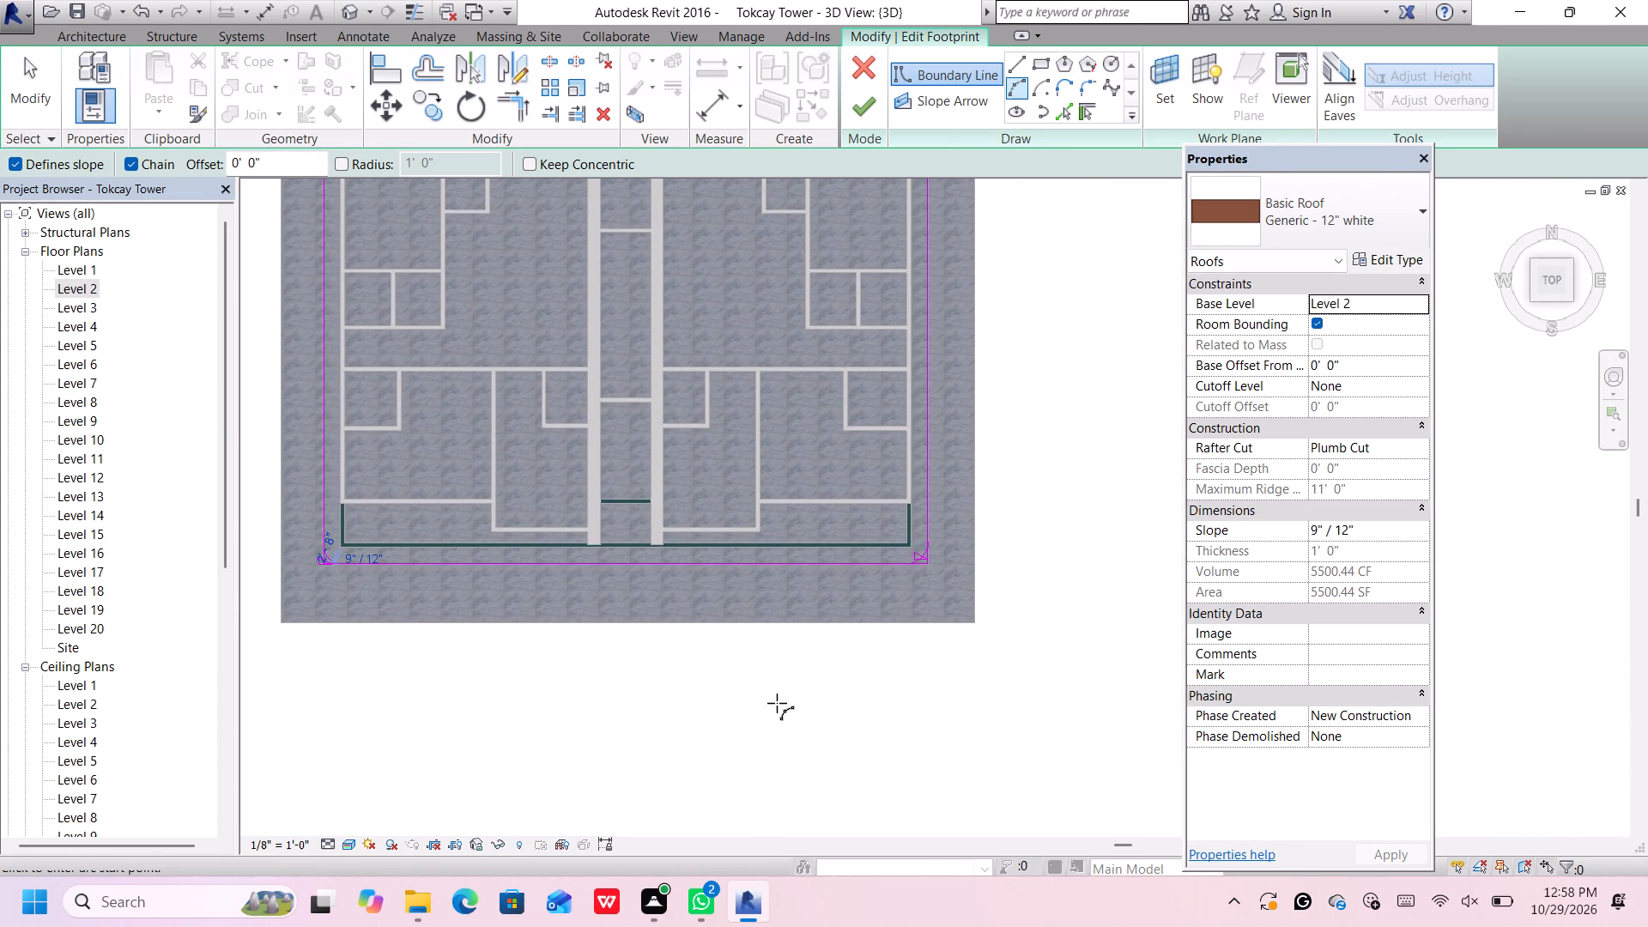
pyautogui.press('Escape')
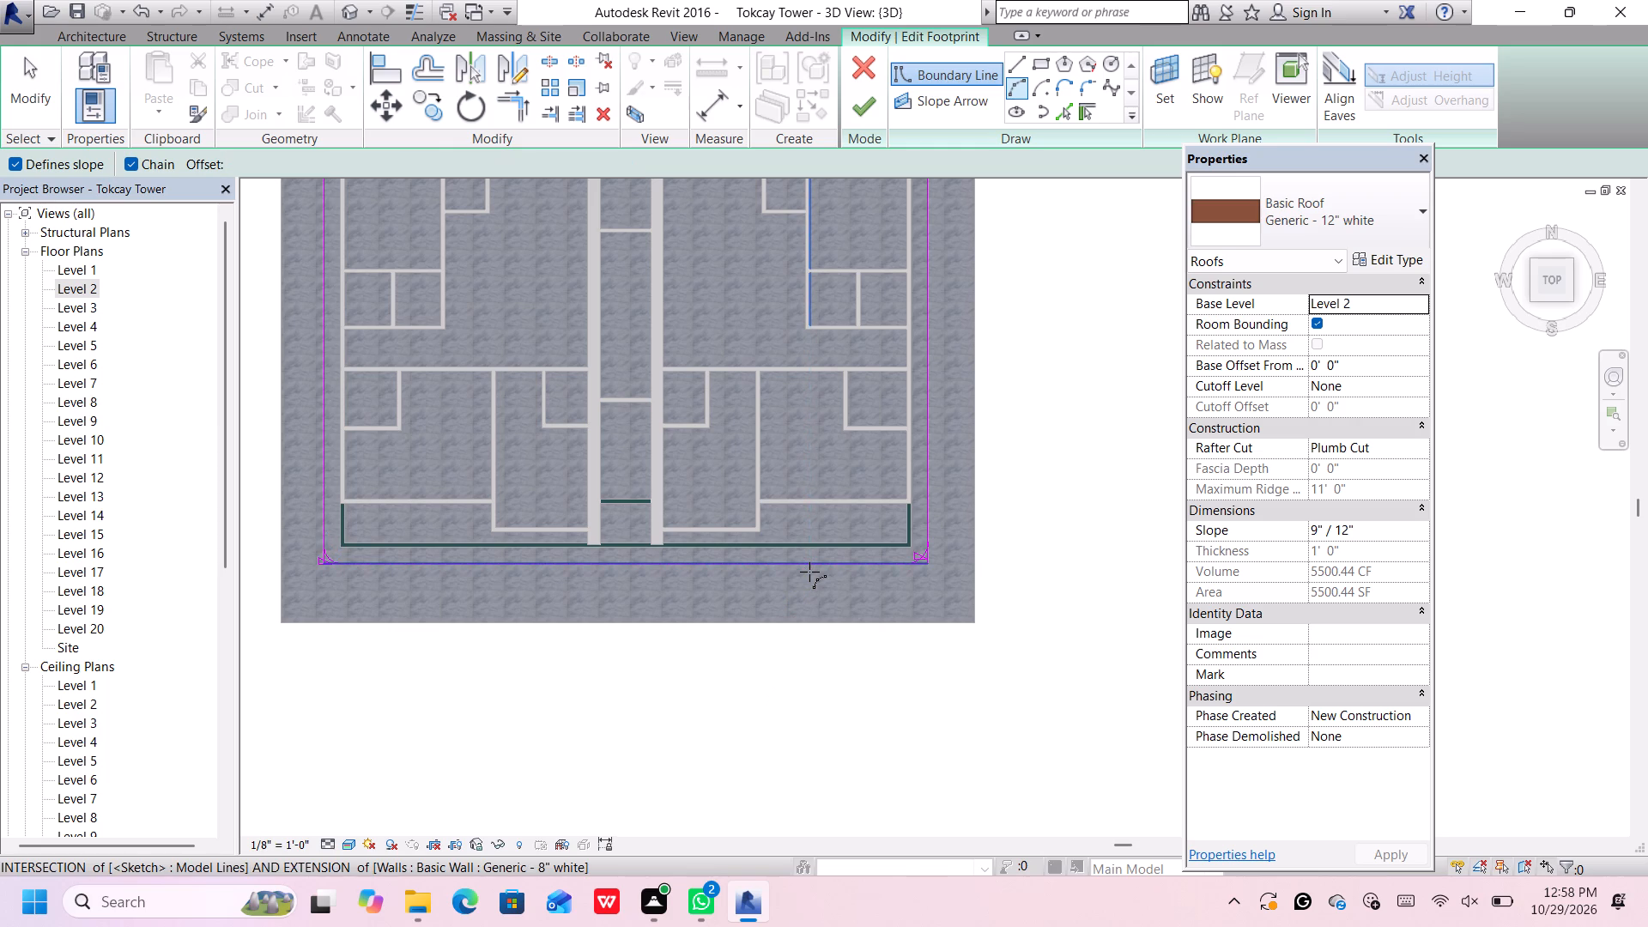
pyautogui.press('Escape')
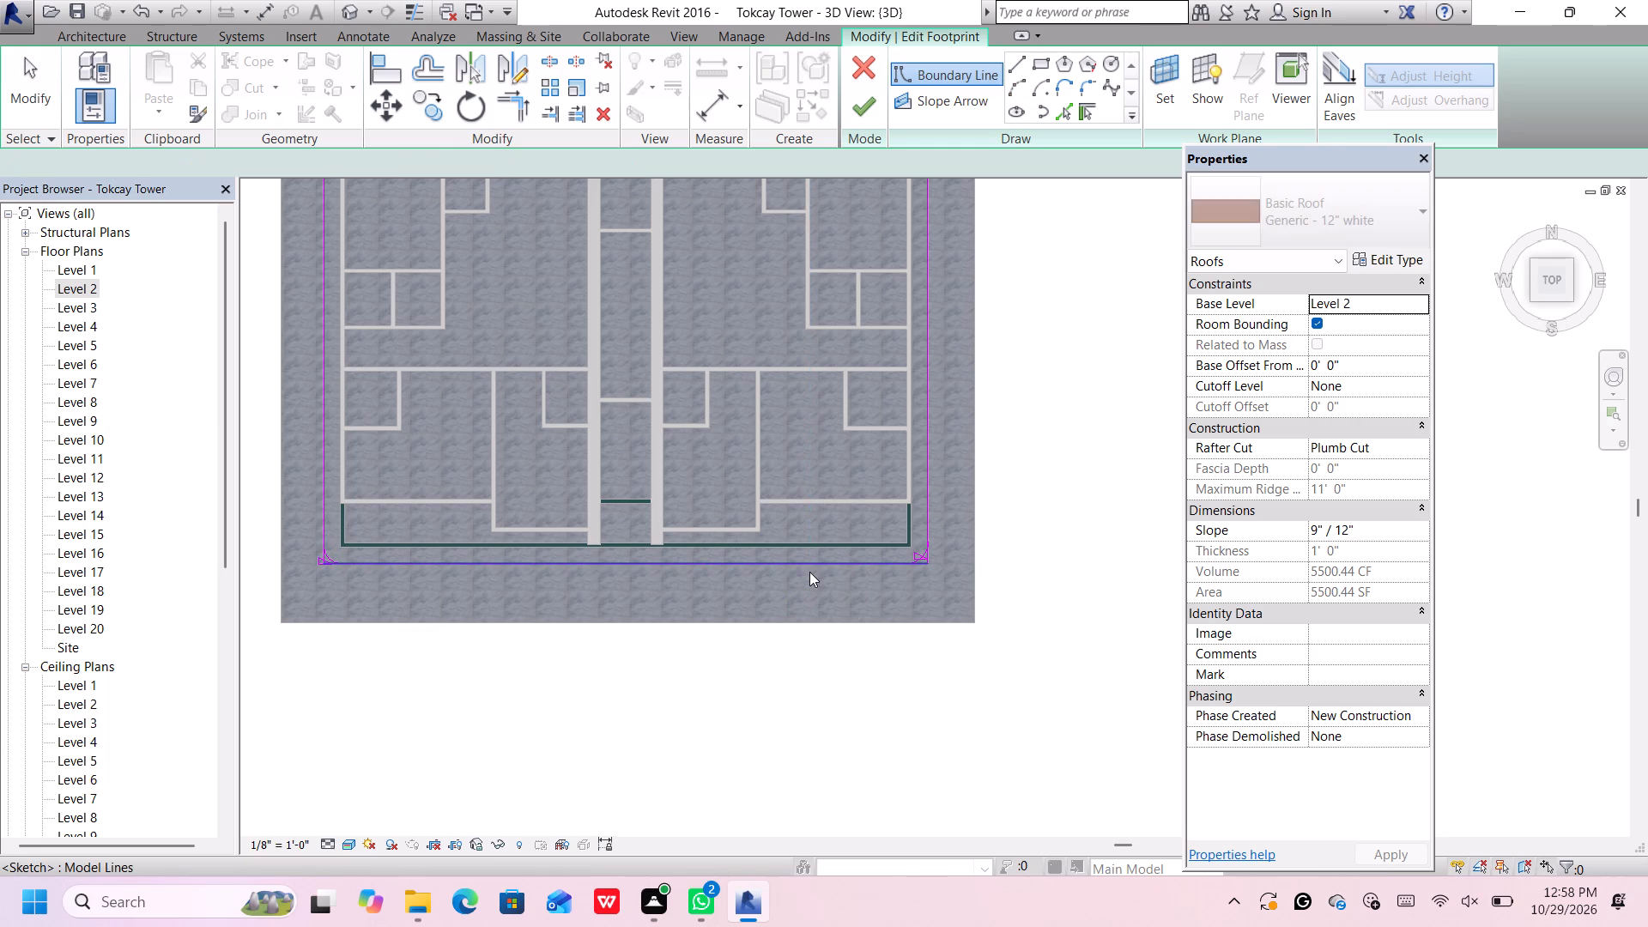
# Trim the west and front boundary lines to the front-west corner arc, removing the square corner outside it.
pyautogui.scroll(7, 948, 548)
pyautogui.scroll(3, 881, 581)
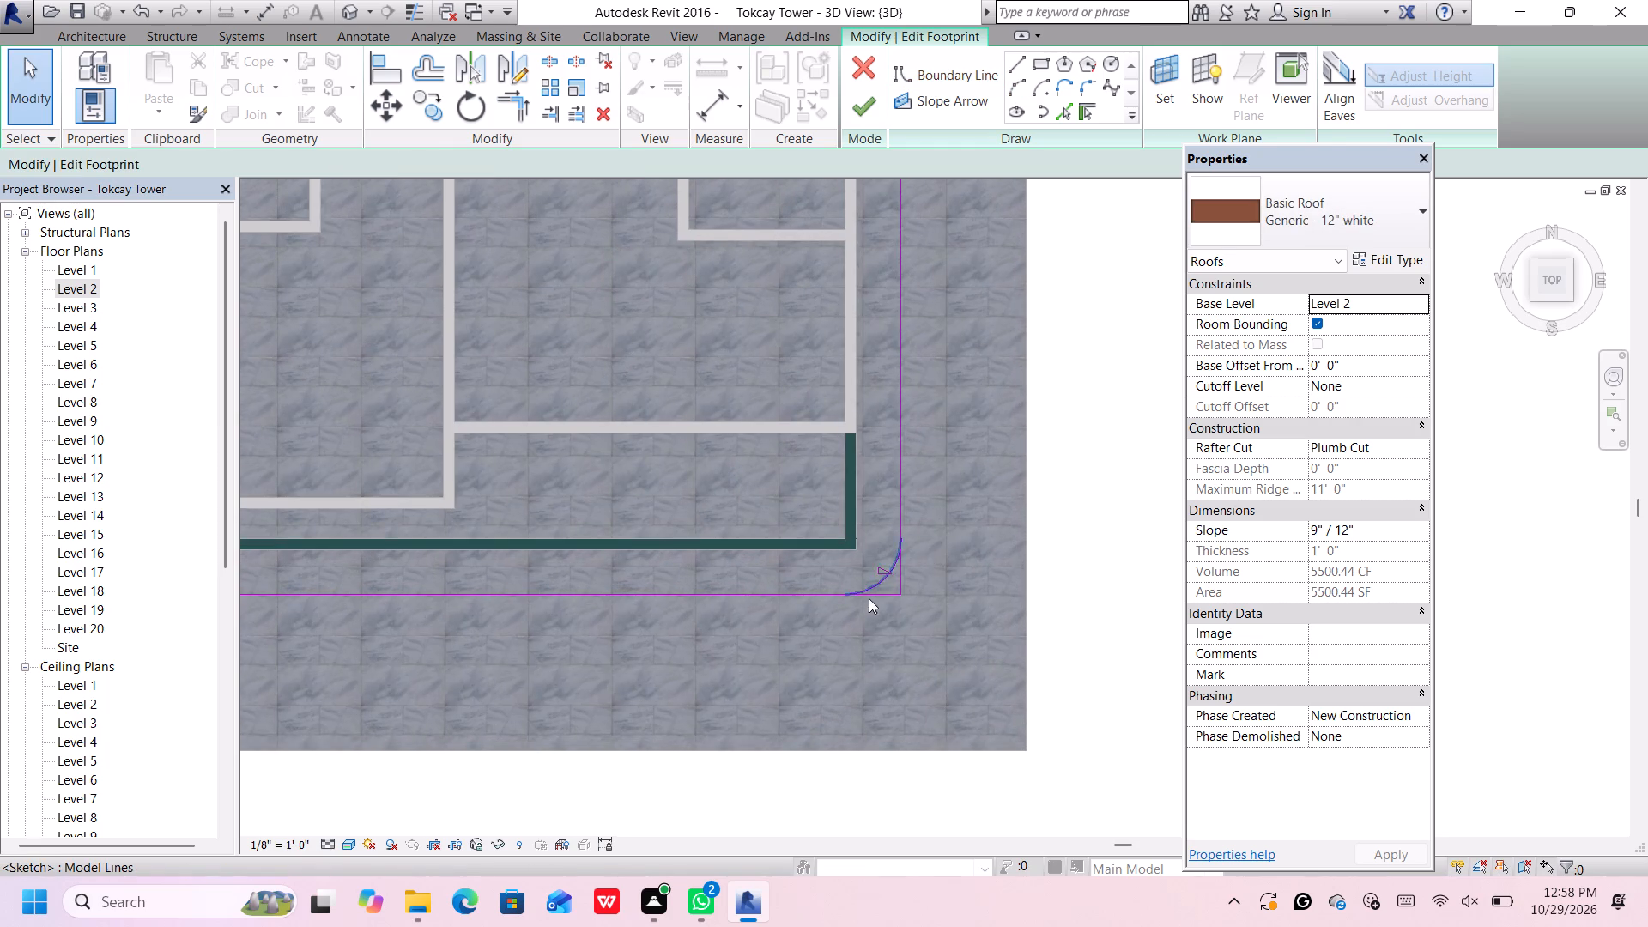
pyautogui.scroll(5, 869, 598)
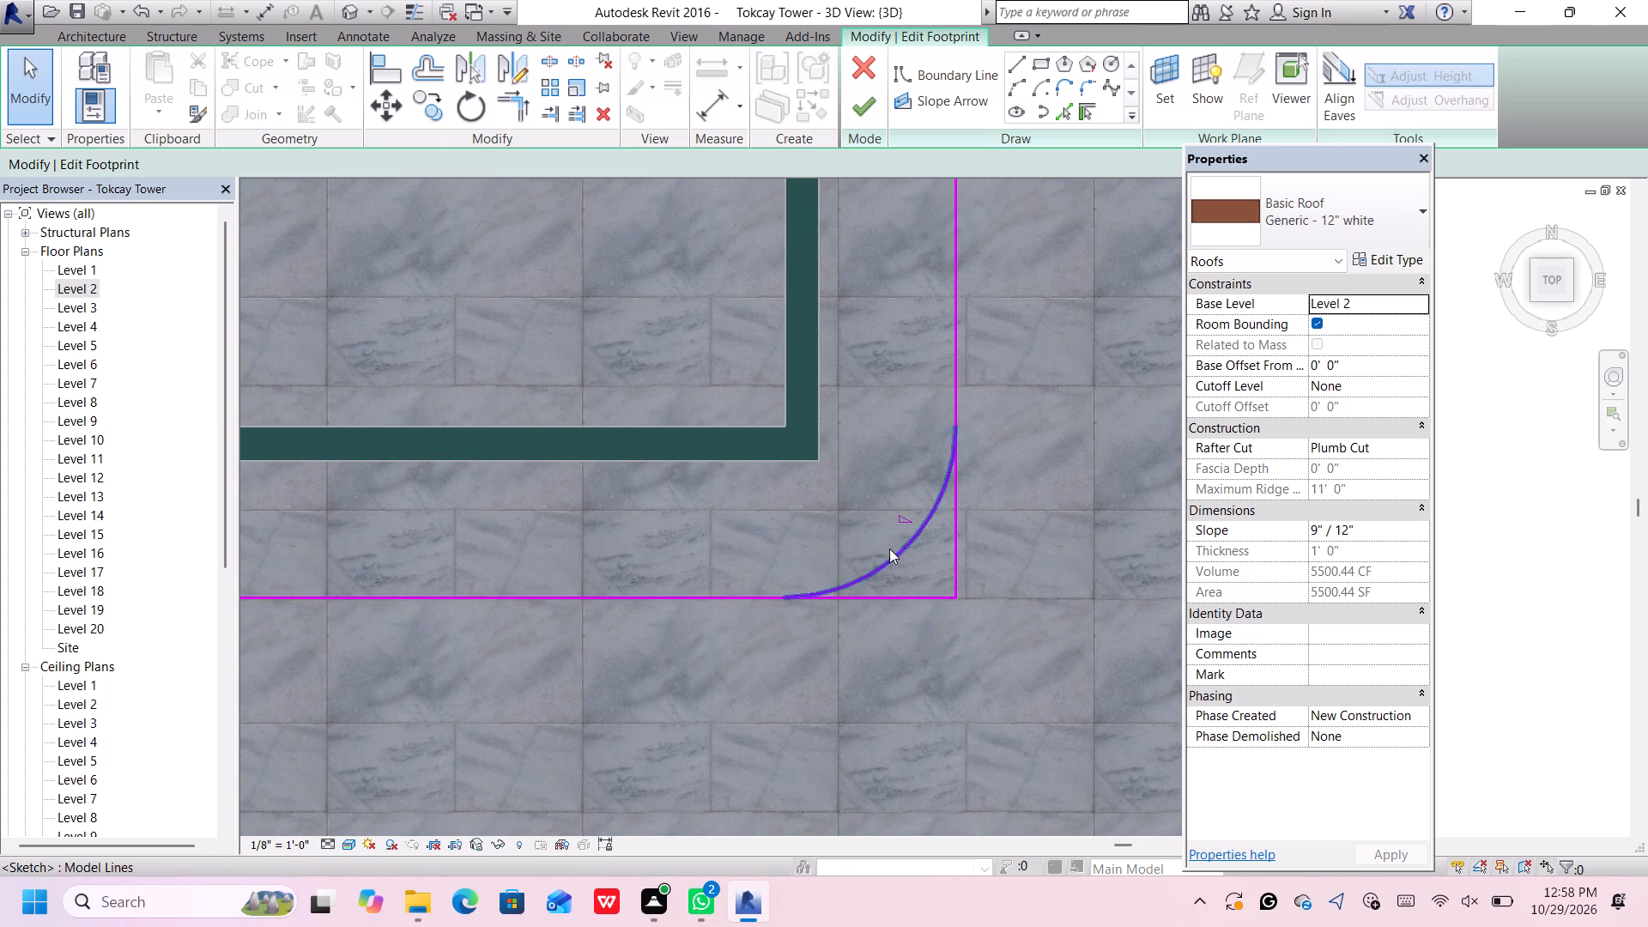
pyautogui.scroll(-5, 903, 512)
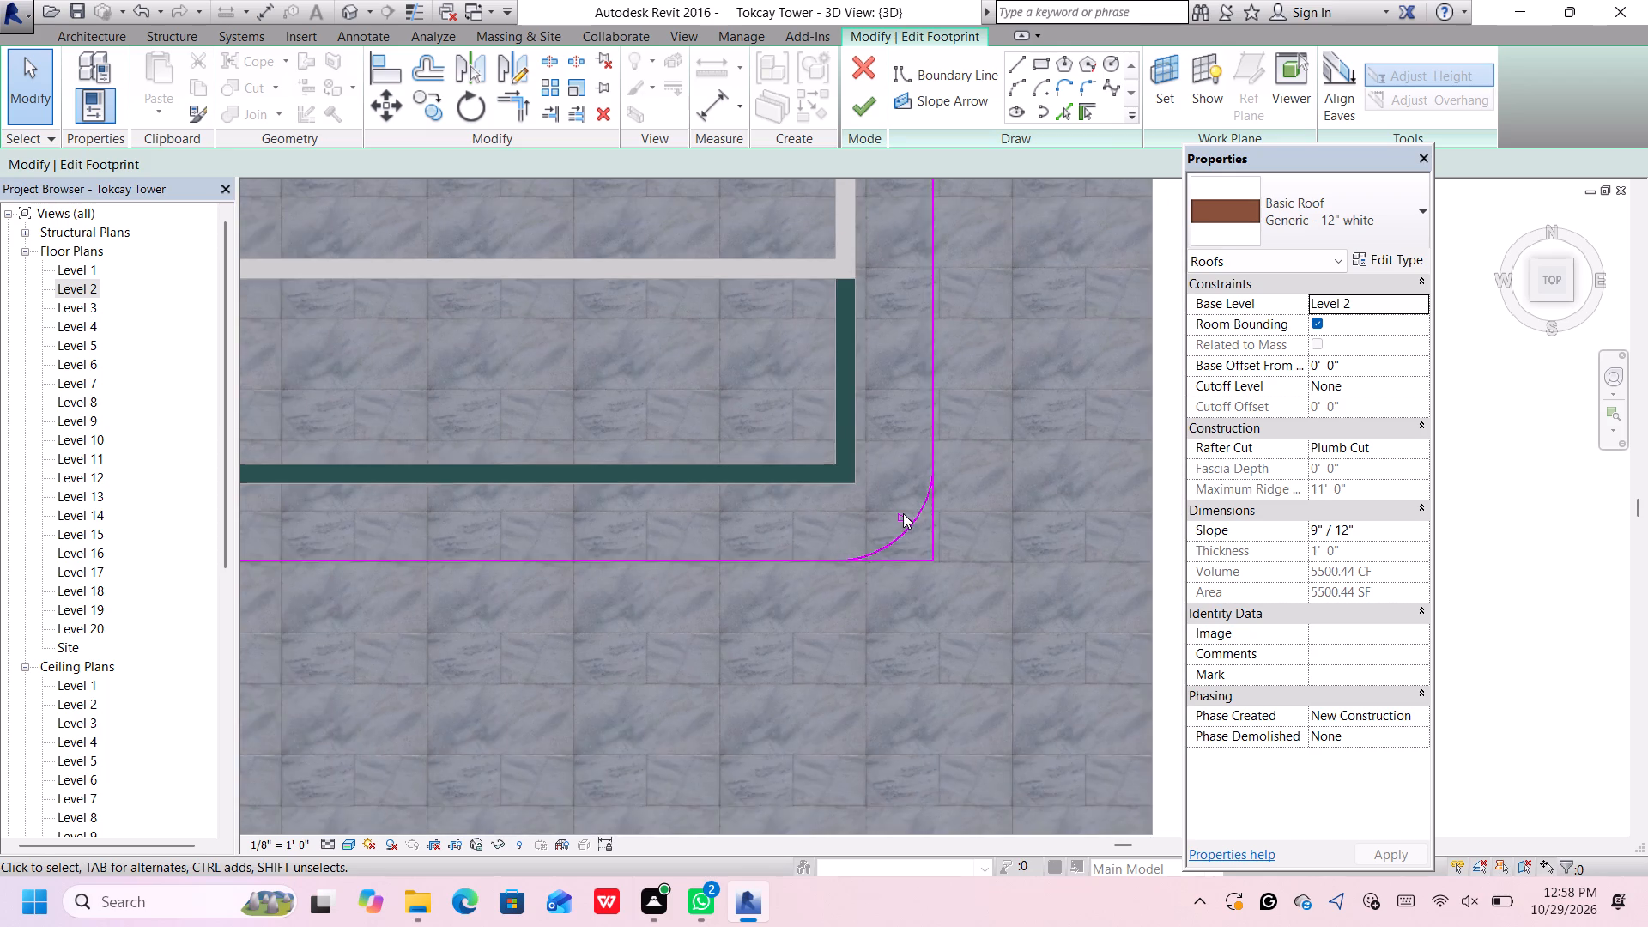
pyautogui.scroll(-10, 903, 517)
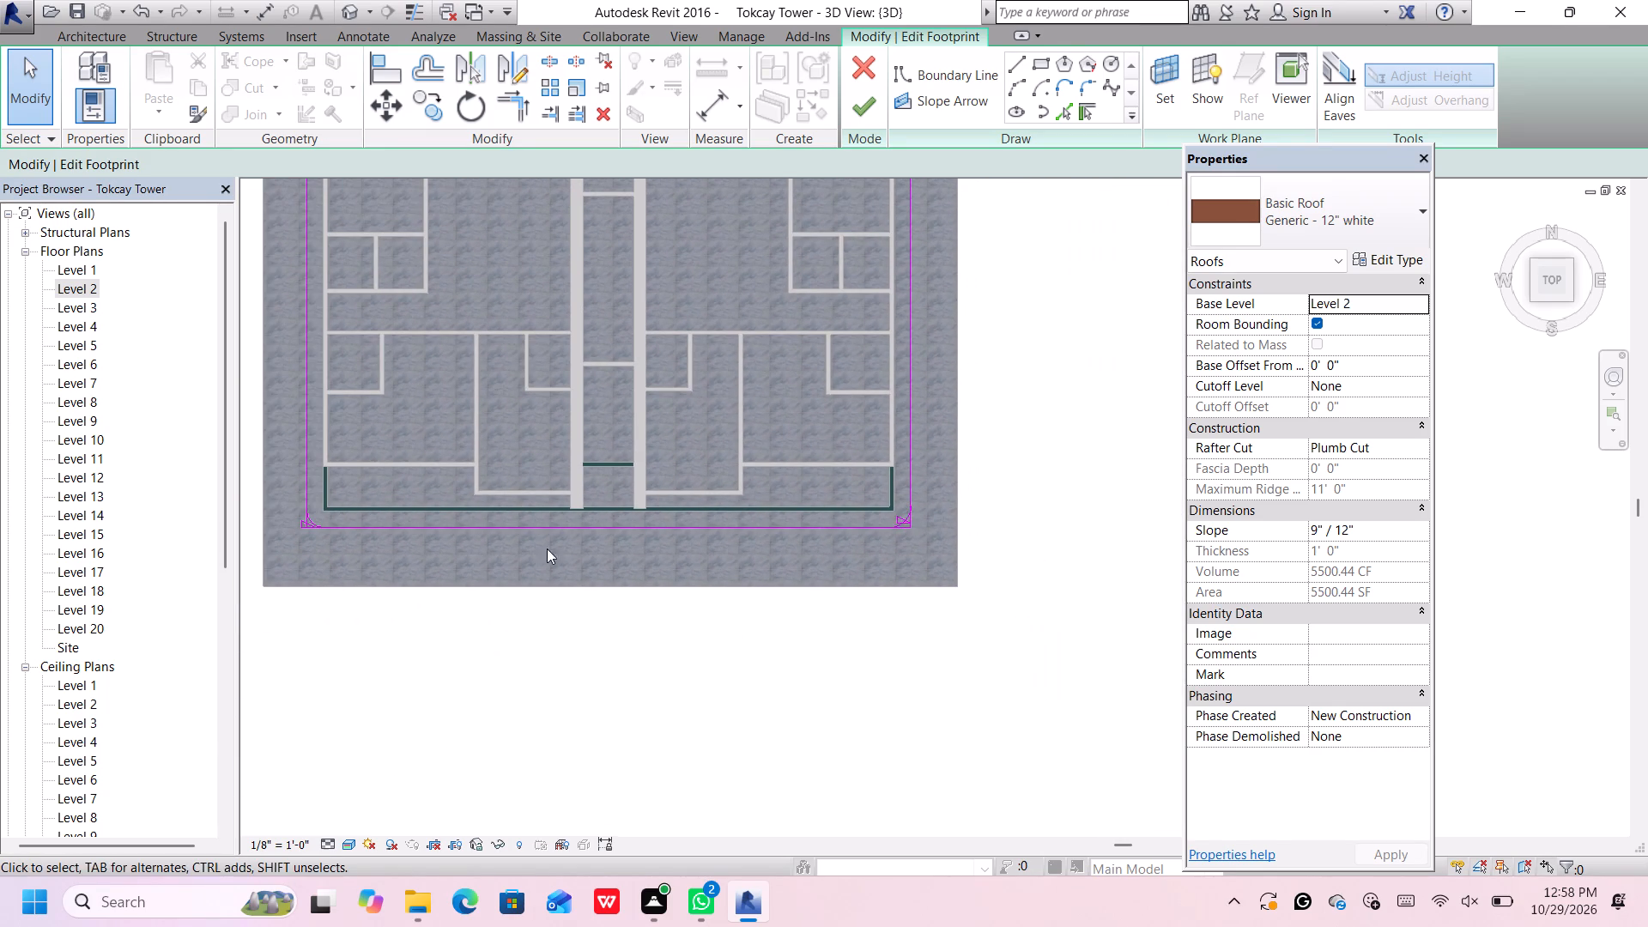
pyautogui.scroll(15, 321, 508)
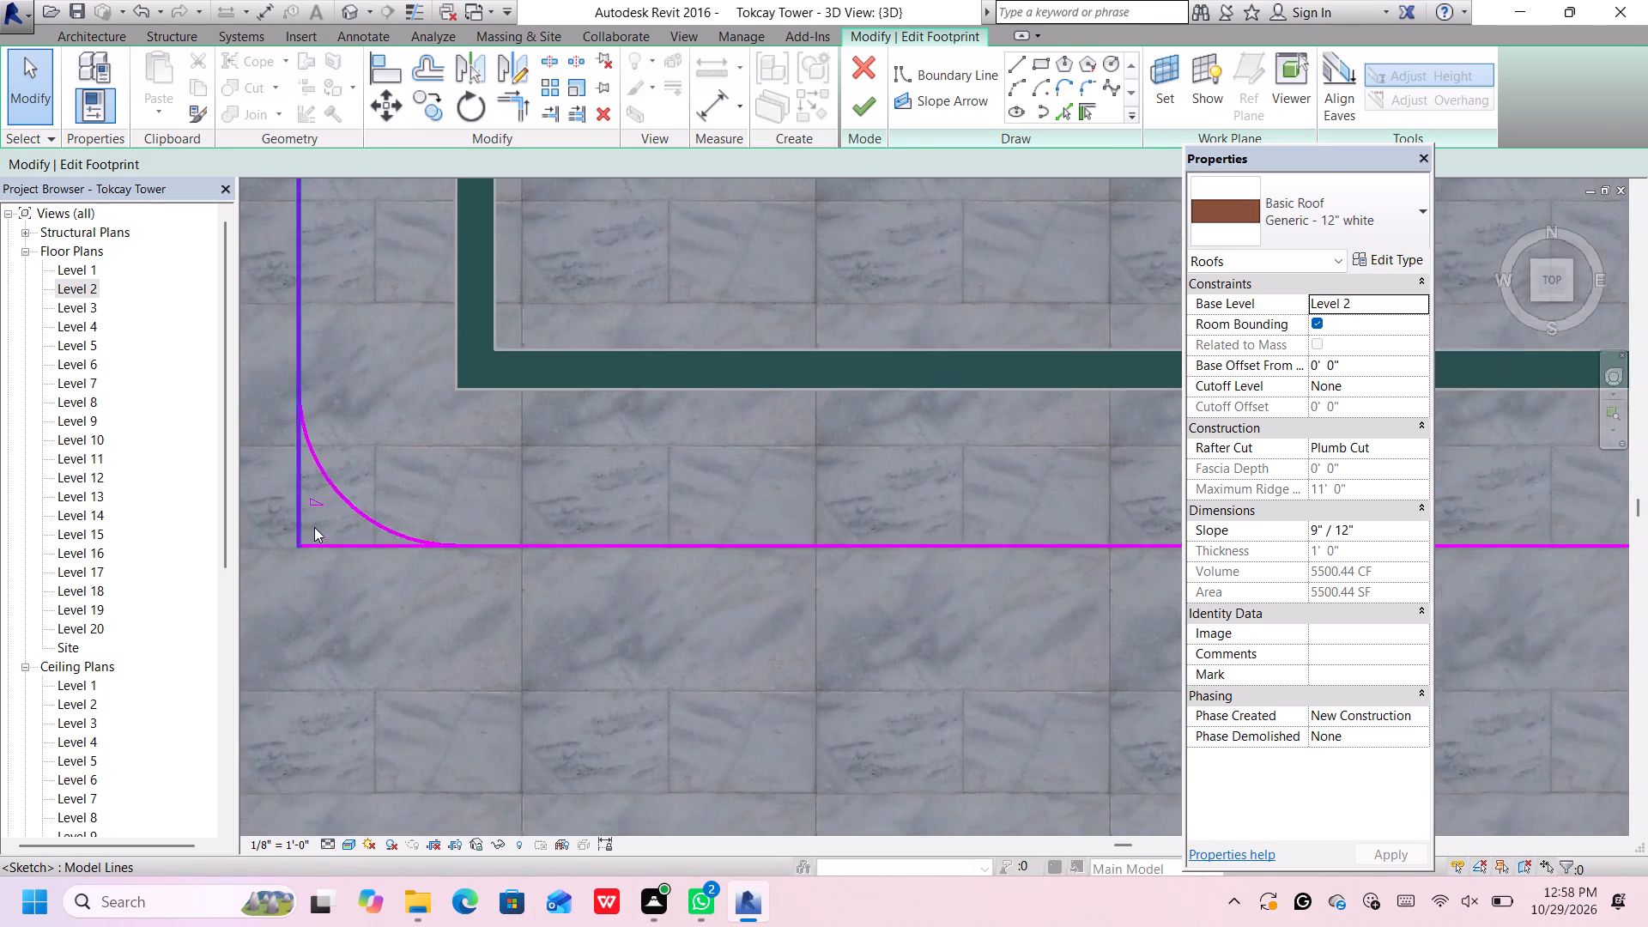
pyautogui.scroll(6, 314, 527)
pyautogui.scroll(-1, 314, 524)
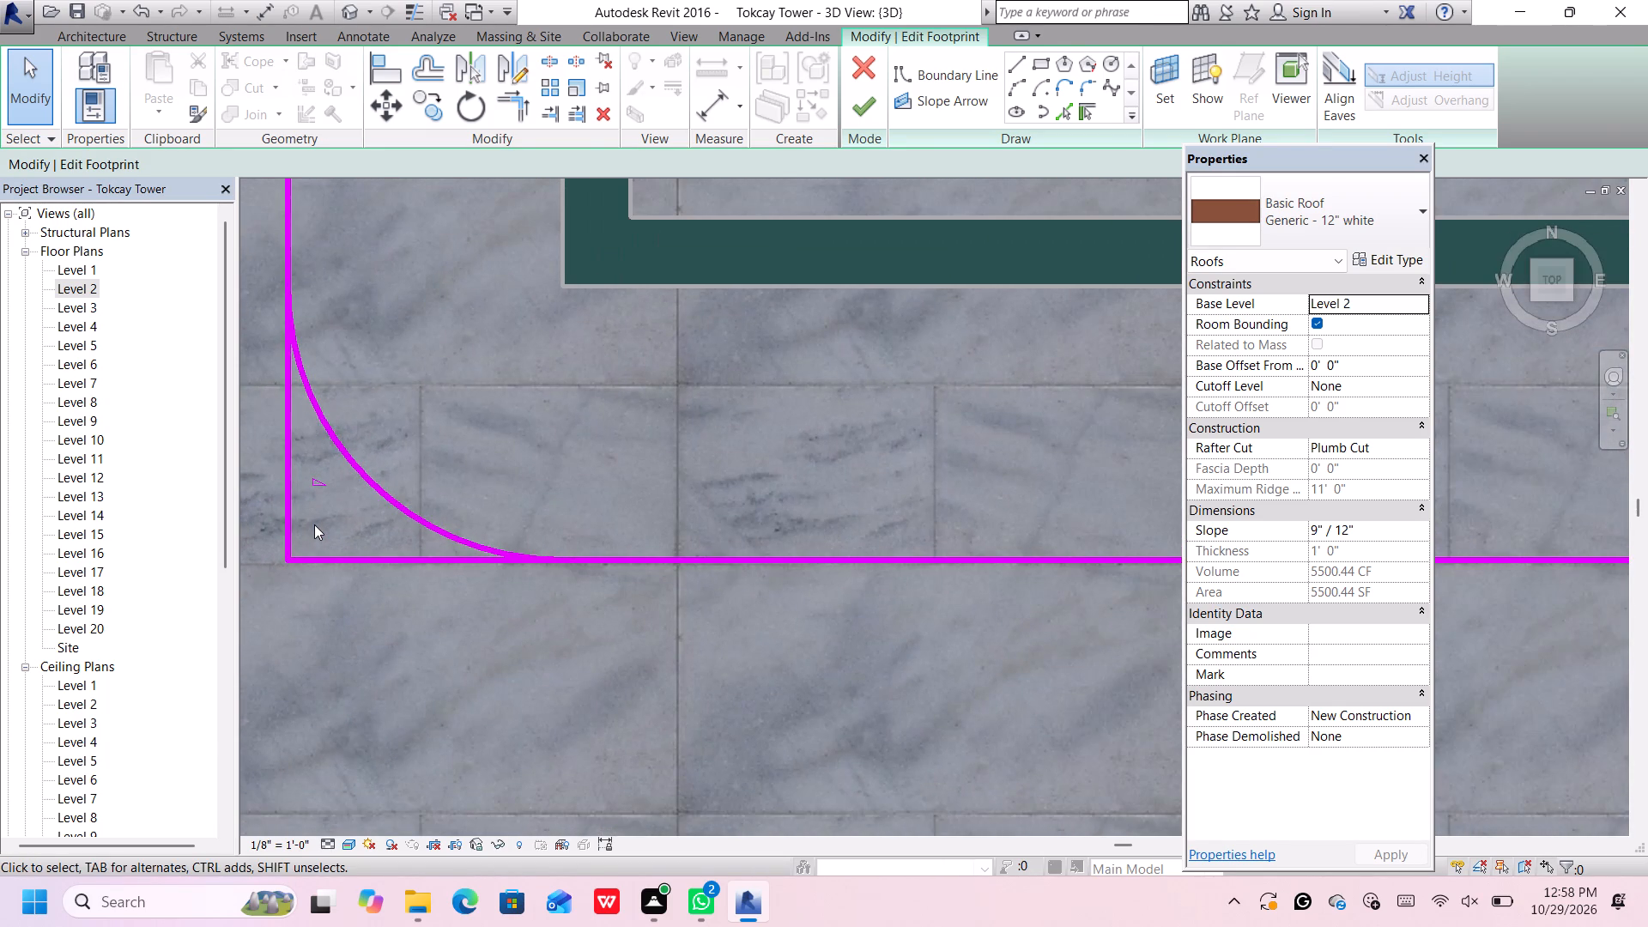
pyautogui.scroll(-2, 450, 455)
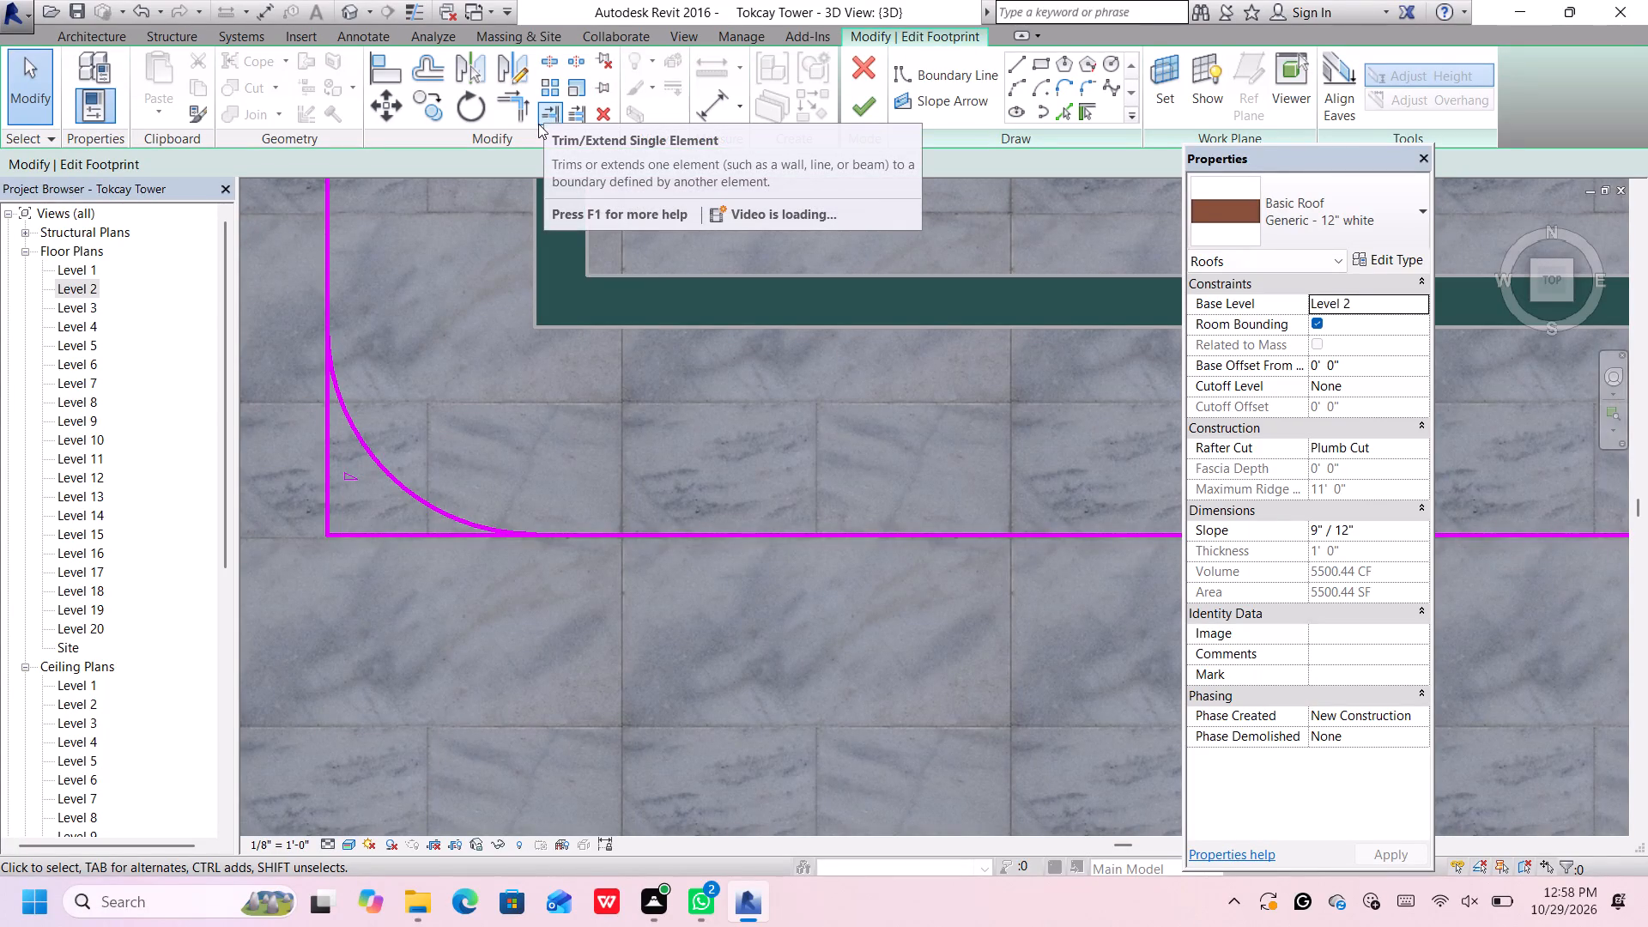
pyautogui.click(513, 101)
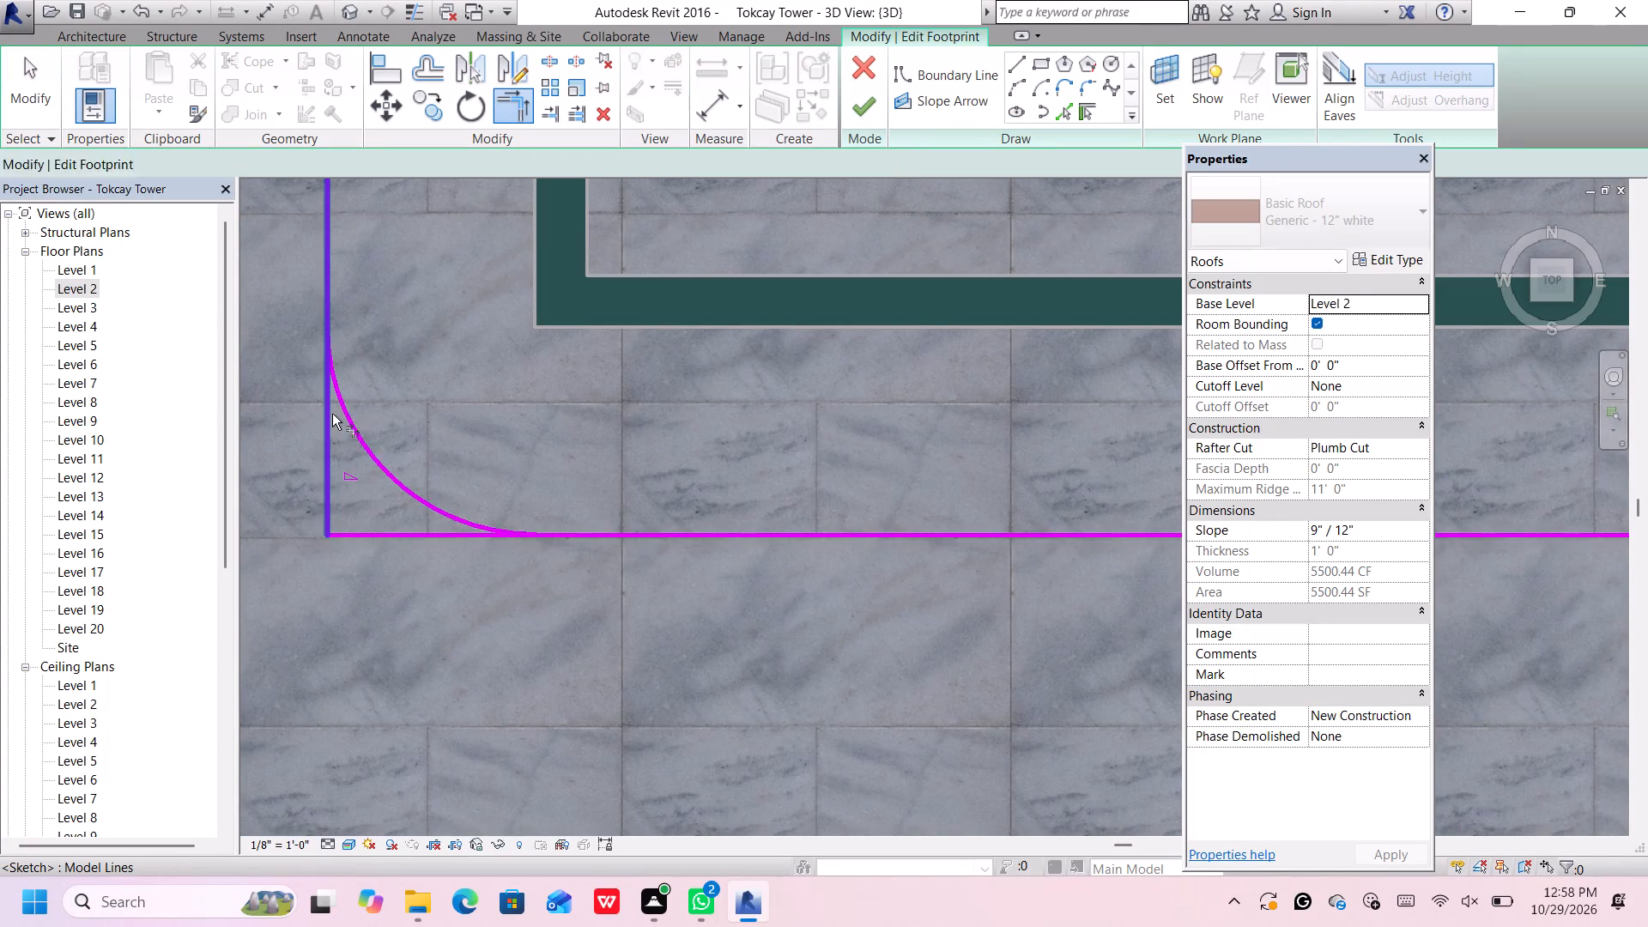
pyautogui.click(338, 401)
pyautogui.click(327, 294)
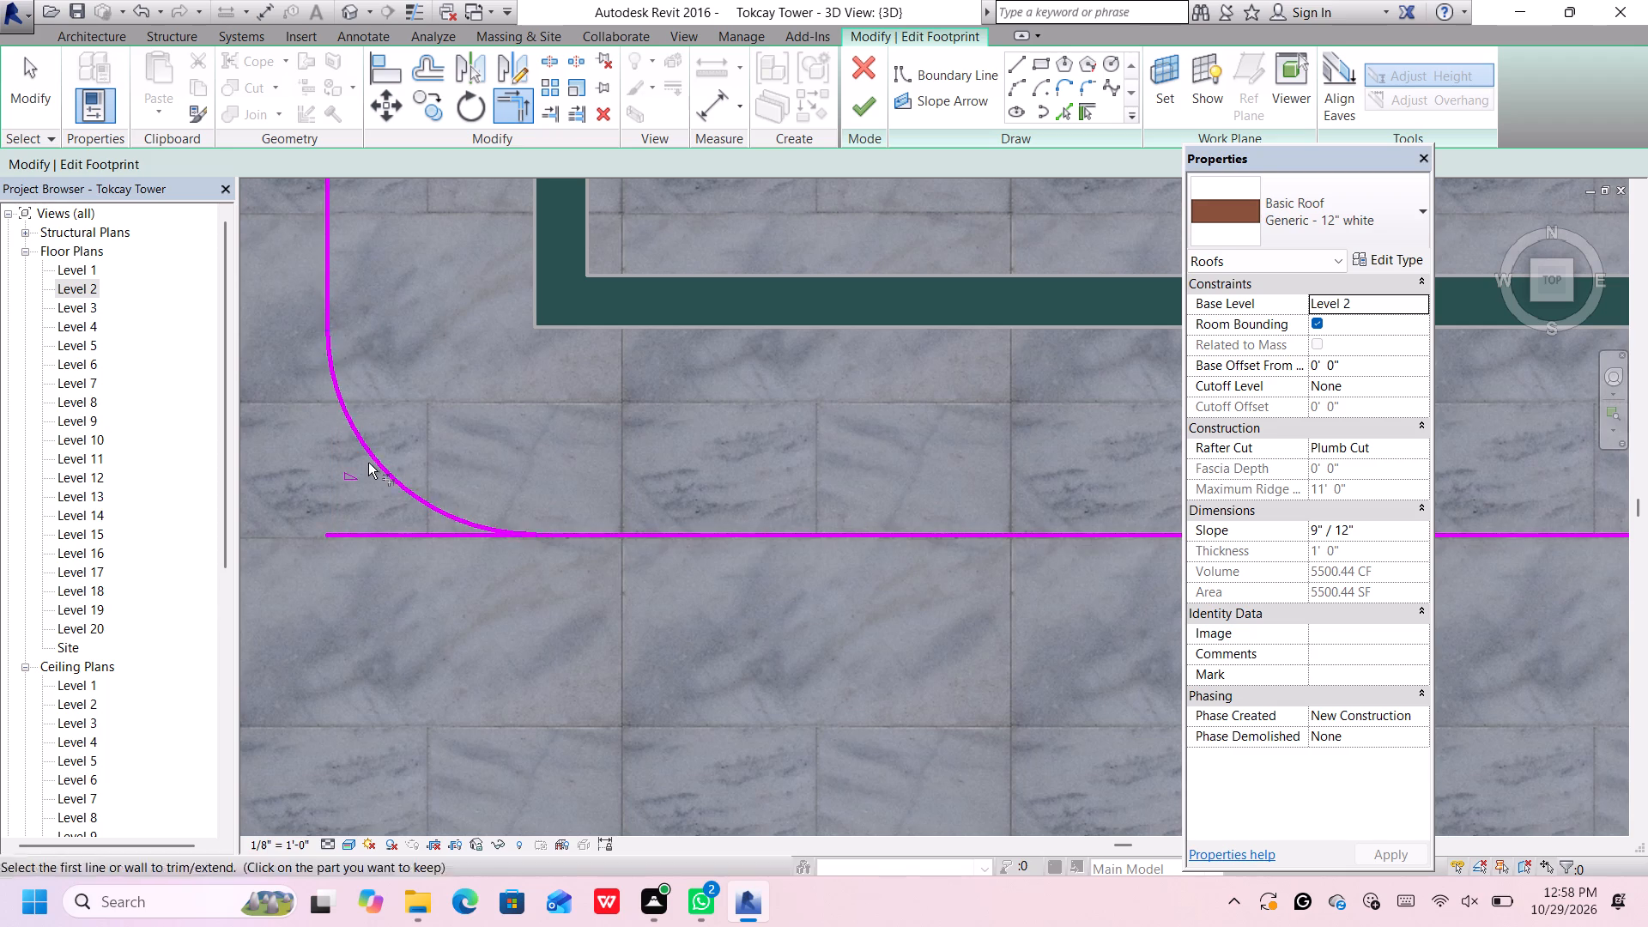
pyautogui.click(373, 454)
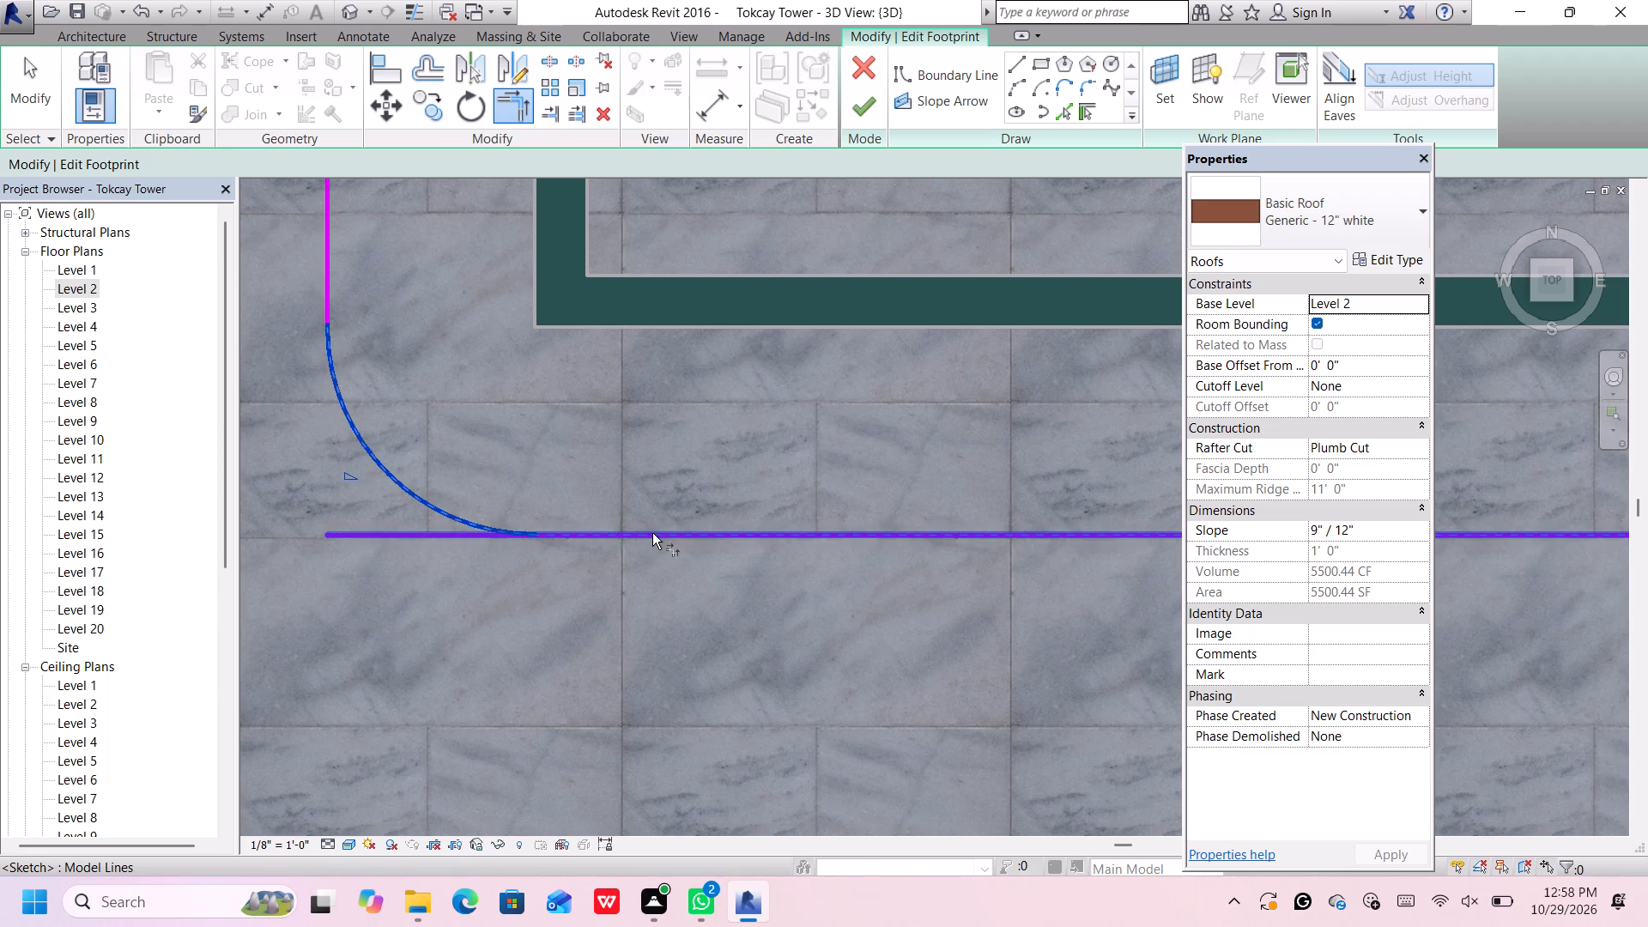
pyautogui.click(652, 533)
# Trim the east and front boundary lines to the front-east corner arc, removing the square corner outside it.
pyautogui.scroll(-18, 615, 555)
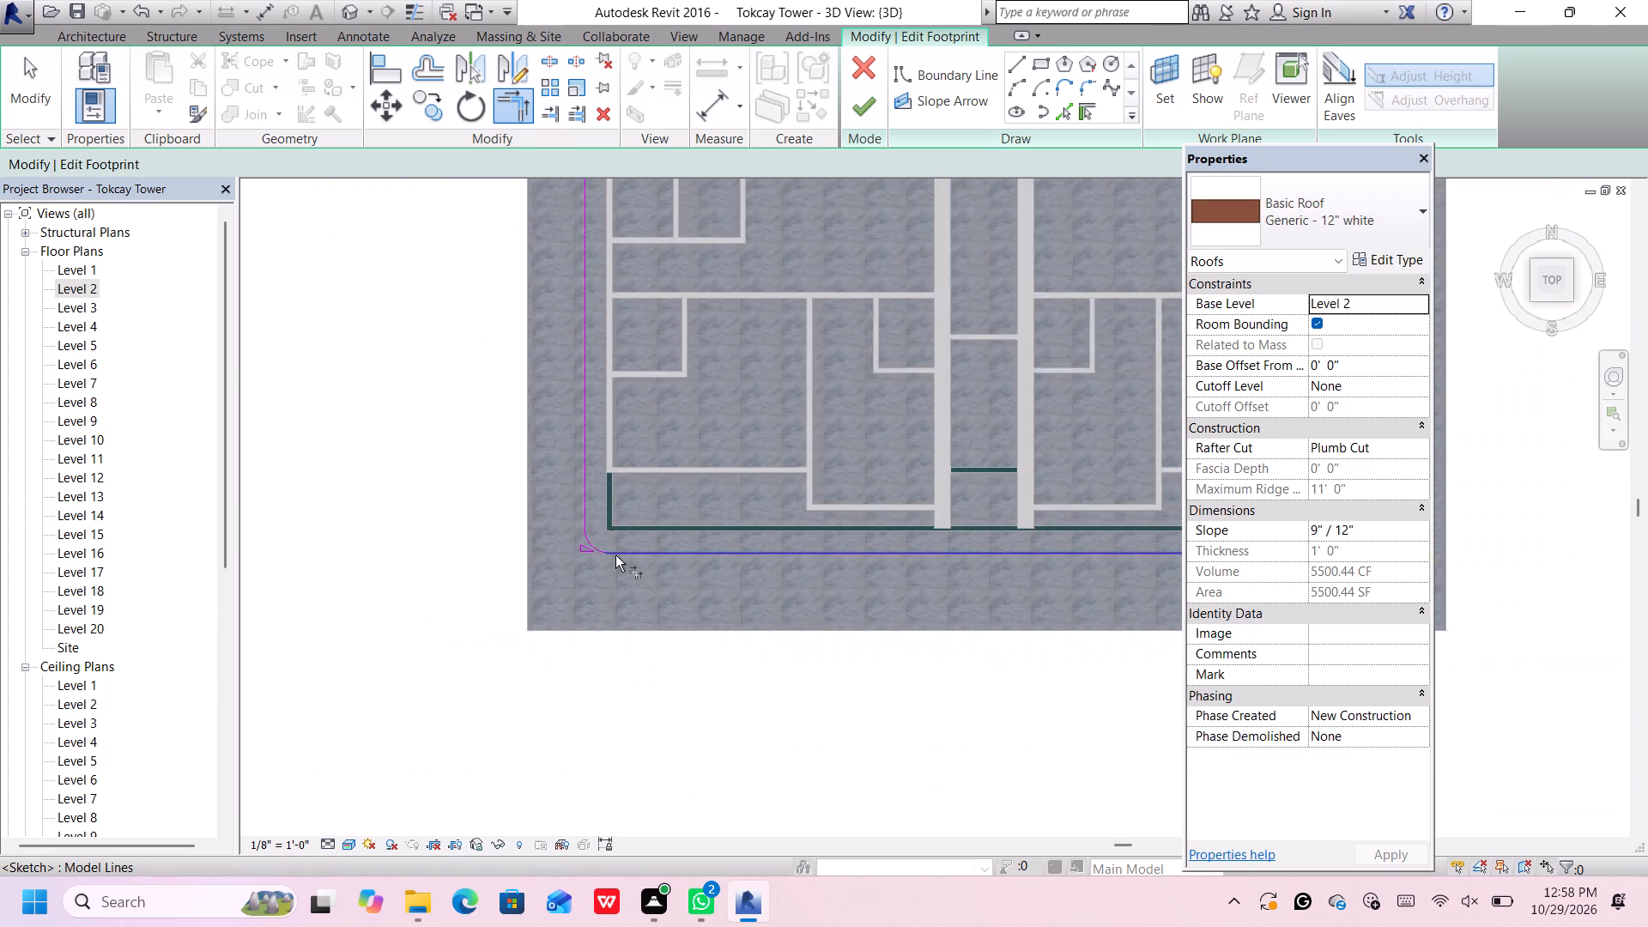
pyautogui.scroll(-4, 615, 555)
pyautogui.scroll(6, 981, 530)
pyautogui.scroll(9, 904, 574)
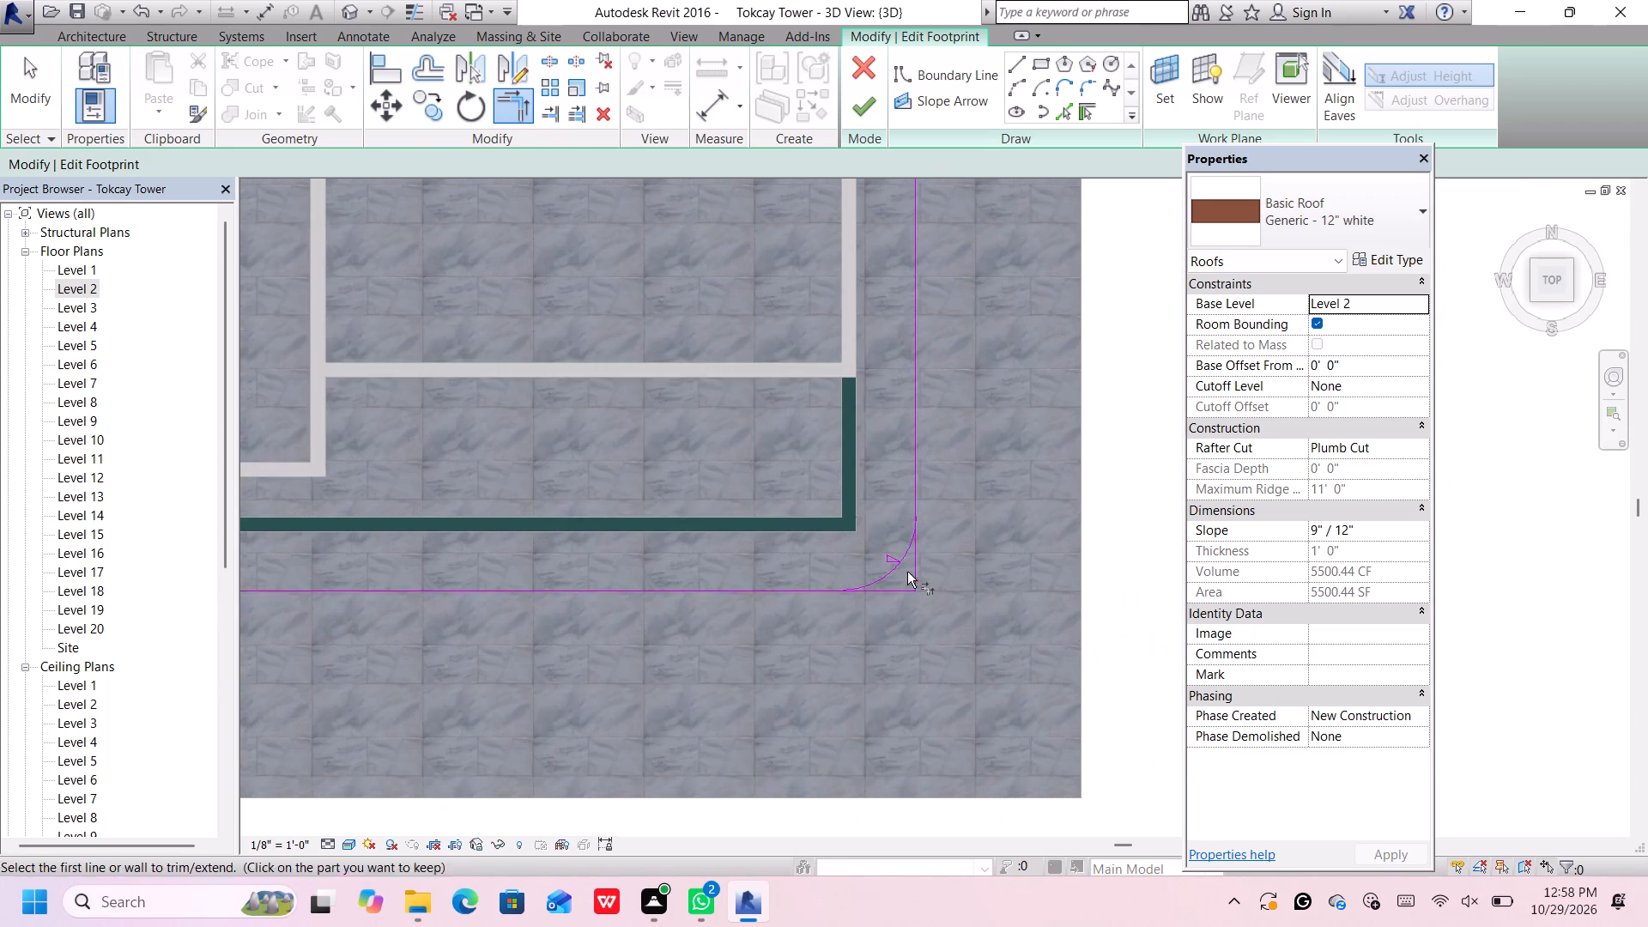
pyautogui.scroll(3, 907, 572)
pyautogui.click(901, 542)
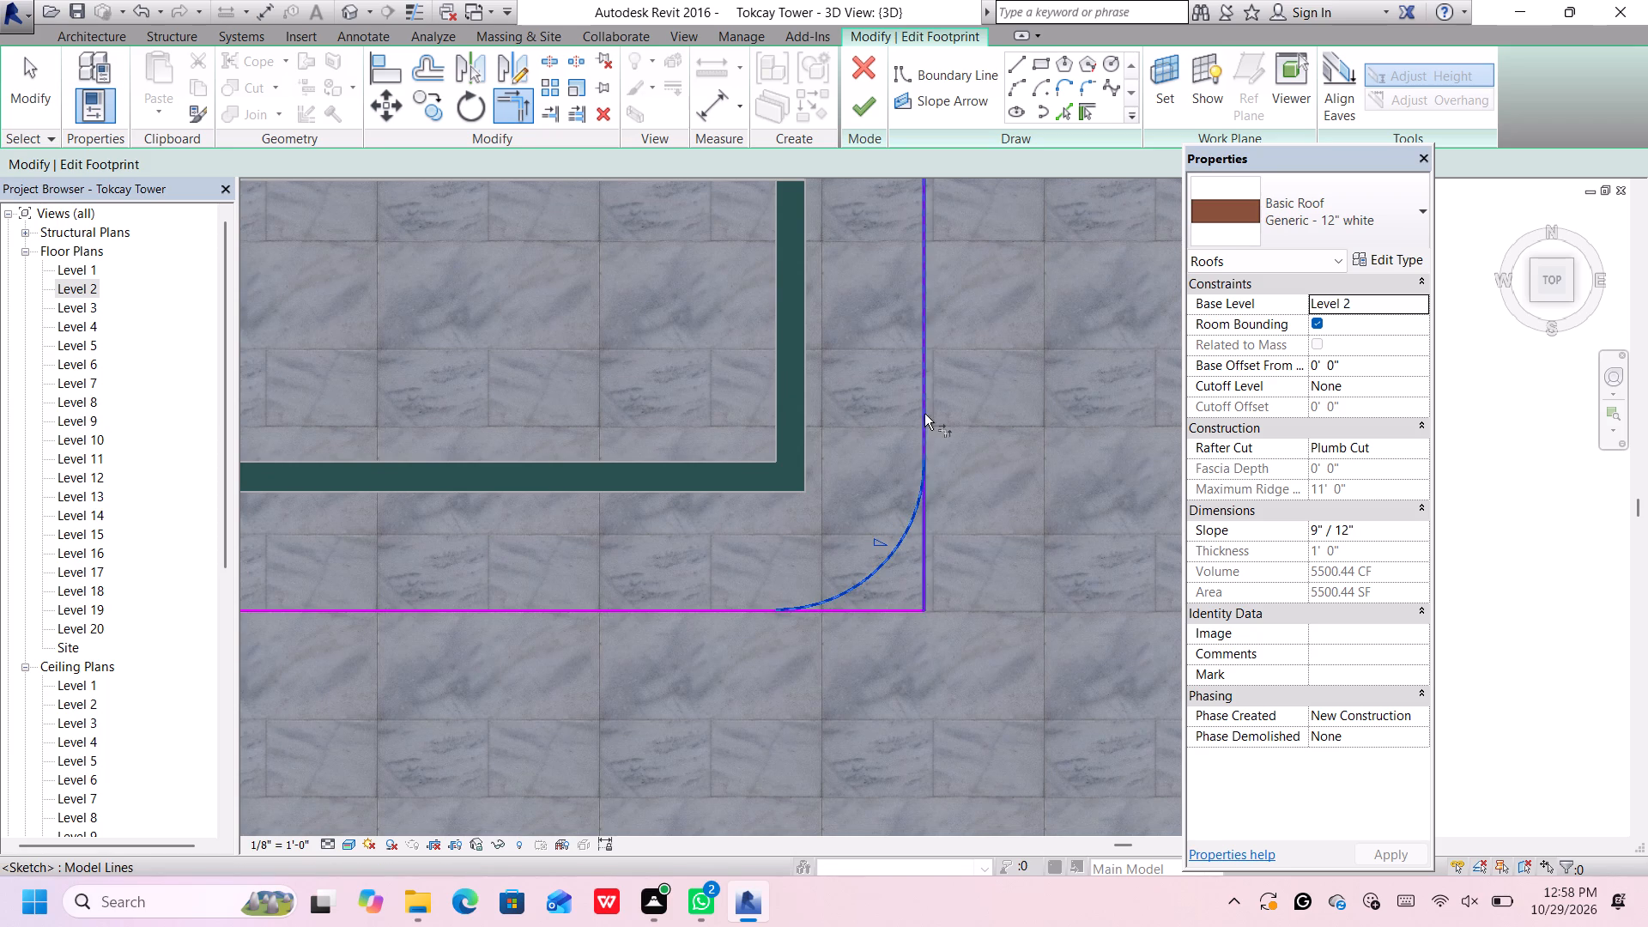
pyautogui.click(924, 415)
pyautogui.click(882, 569)
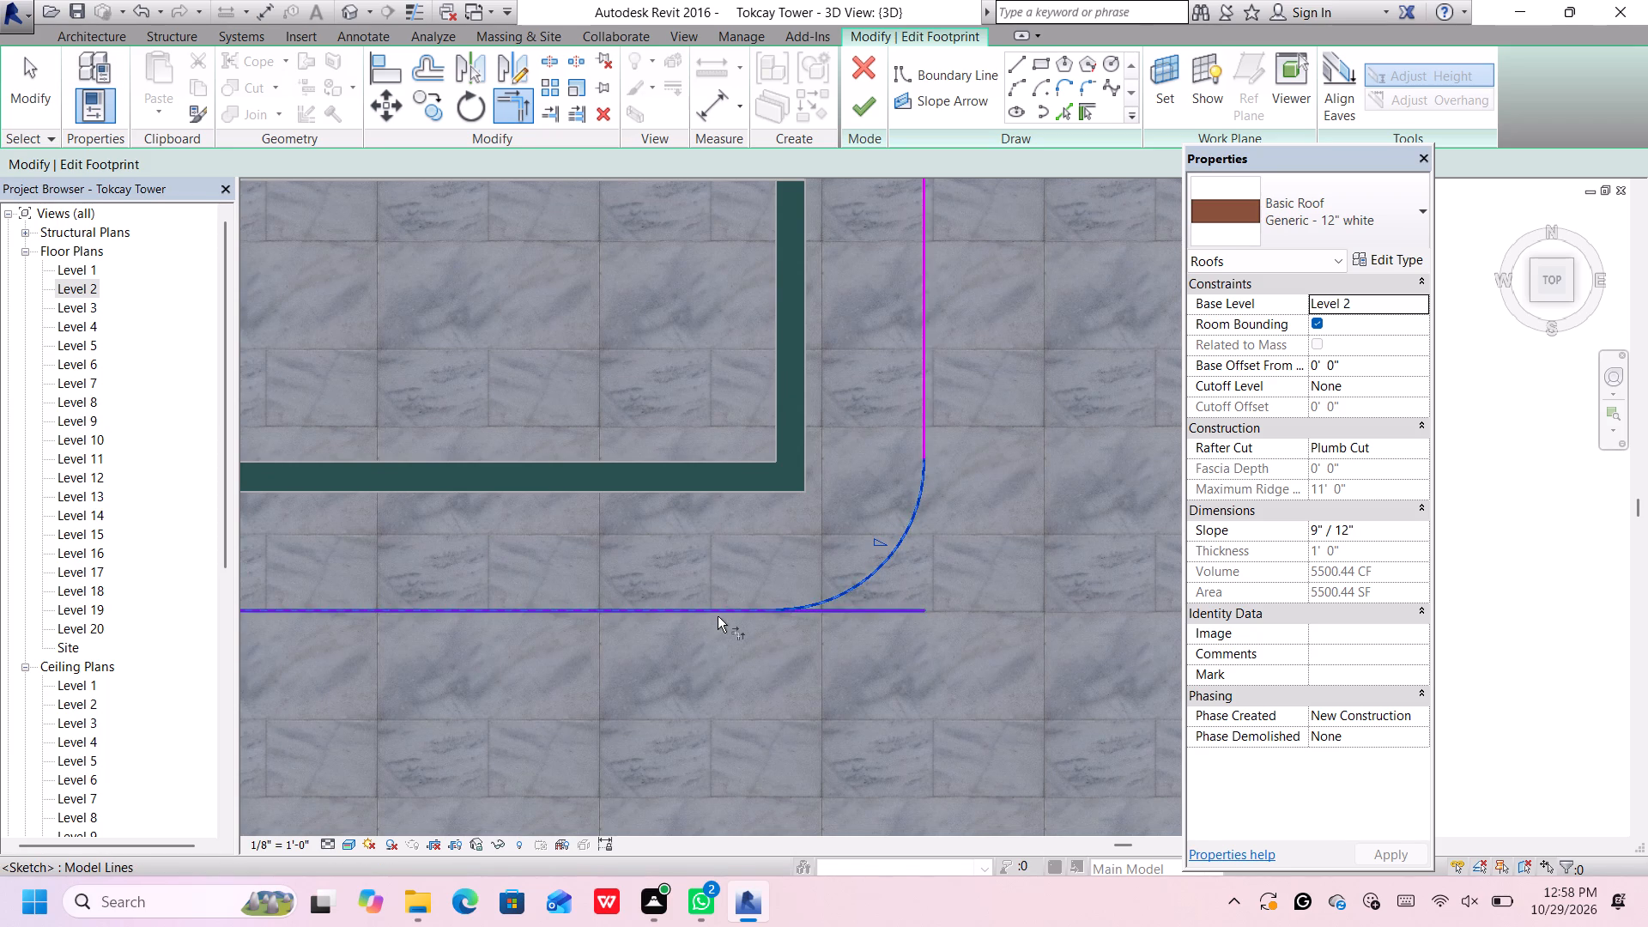
pyautogui.click(718, 615)
# Finish the roof footprint edit and decline attaching the highlighted walls to the roof.
pyautogui.scroll(-16, 721, 616)
pyautogui.moveTo(734, 635); pyautogui.dragTo(736, 638, button='middle')
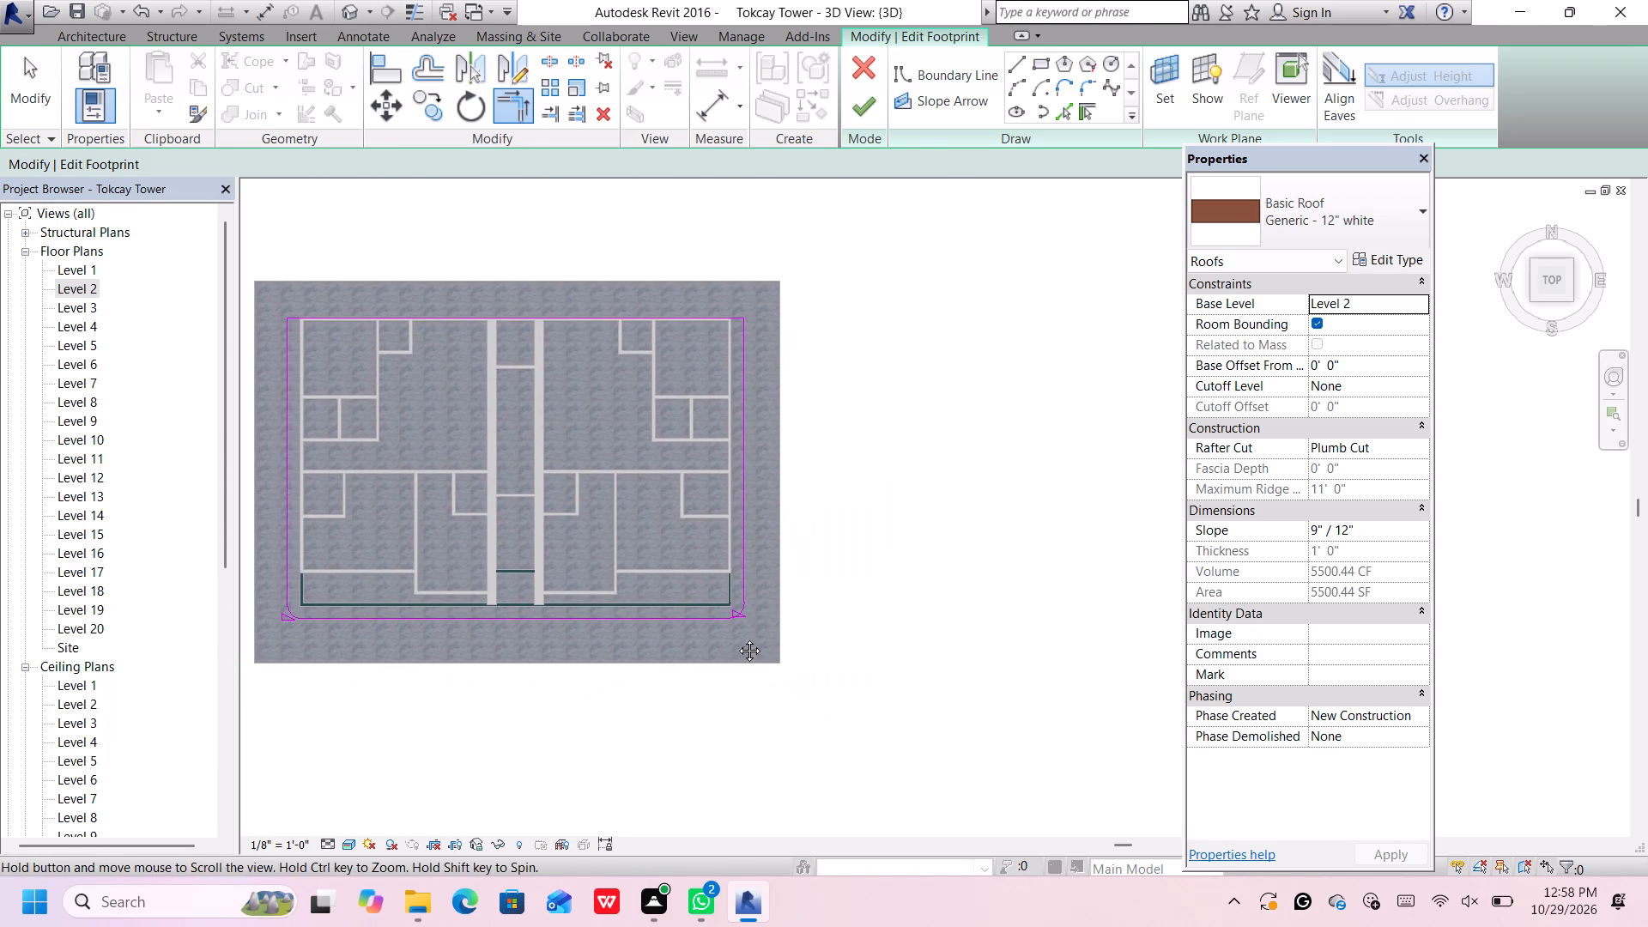
pyautogui.moveTo(736, 638); pyautogui.dragTo(831, 611, button='middle')
pyautogui.click(856, 101)
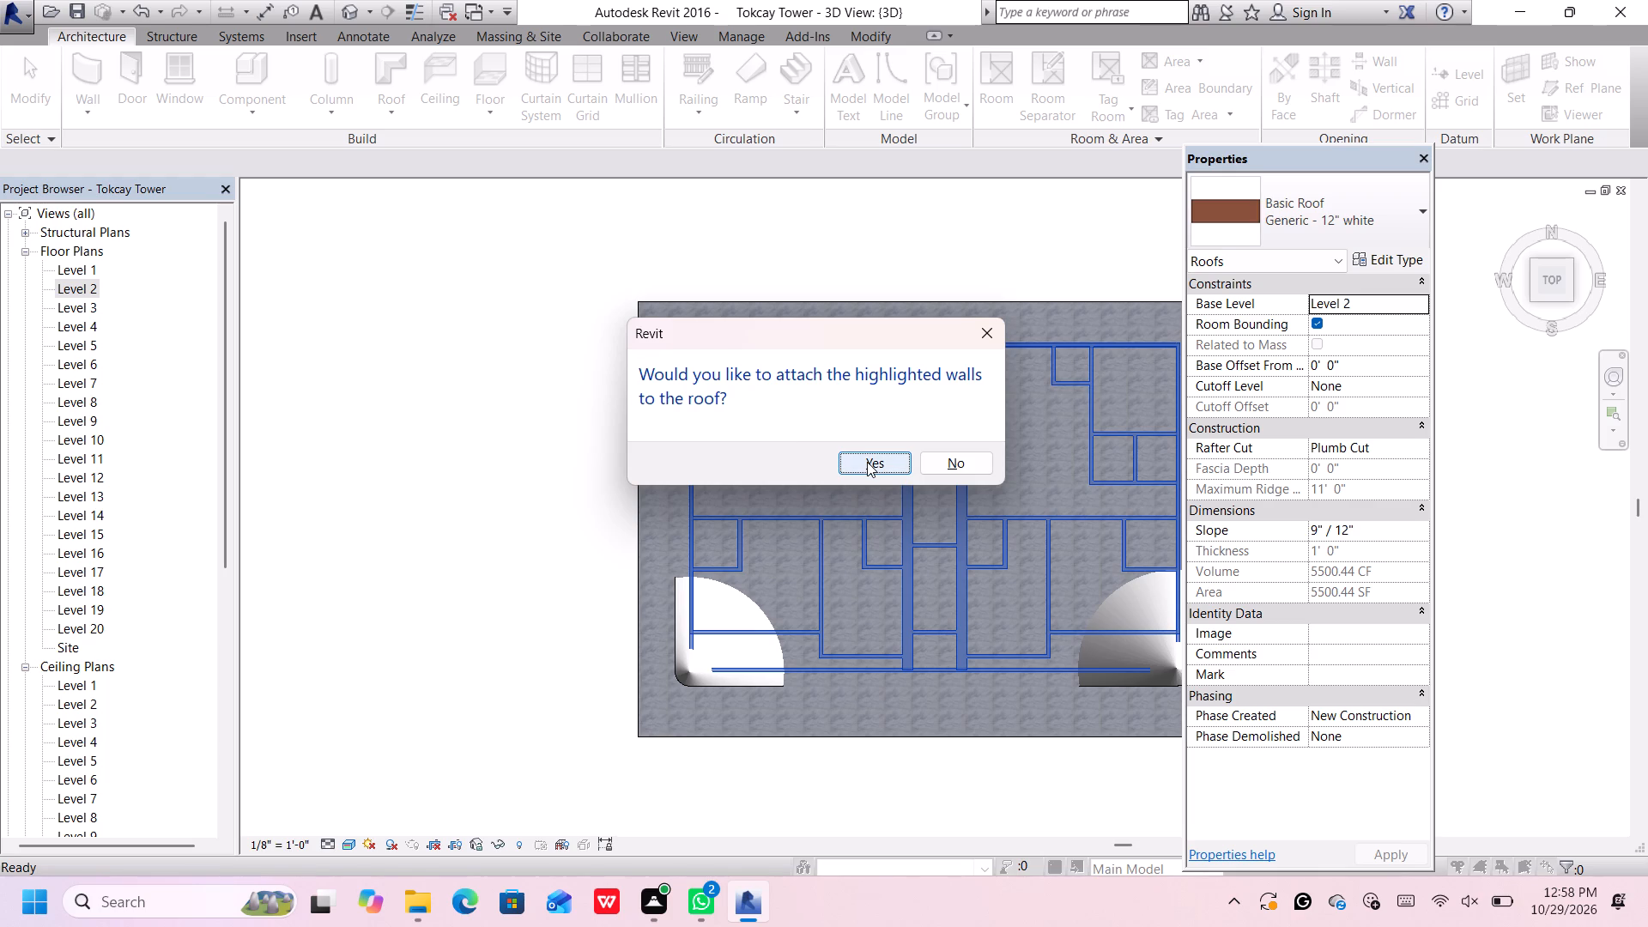
pyautogui.click(936, 462)
# Examine the reshaped roof and its rounded front corners from above and in an isometric 3D view.
pyautogui.scroll(-4, 759, 556)
pyautogui.scroll(6, 812, 546)
pyautogui.moveTo(814, 545); pyautogui.dragTo(1009, 582, button='middle')
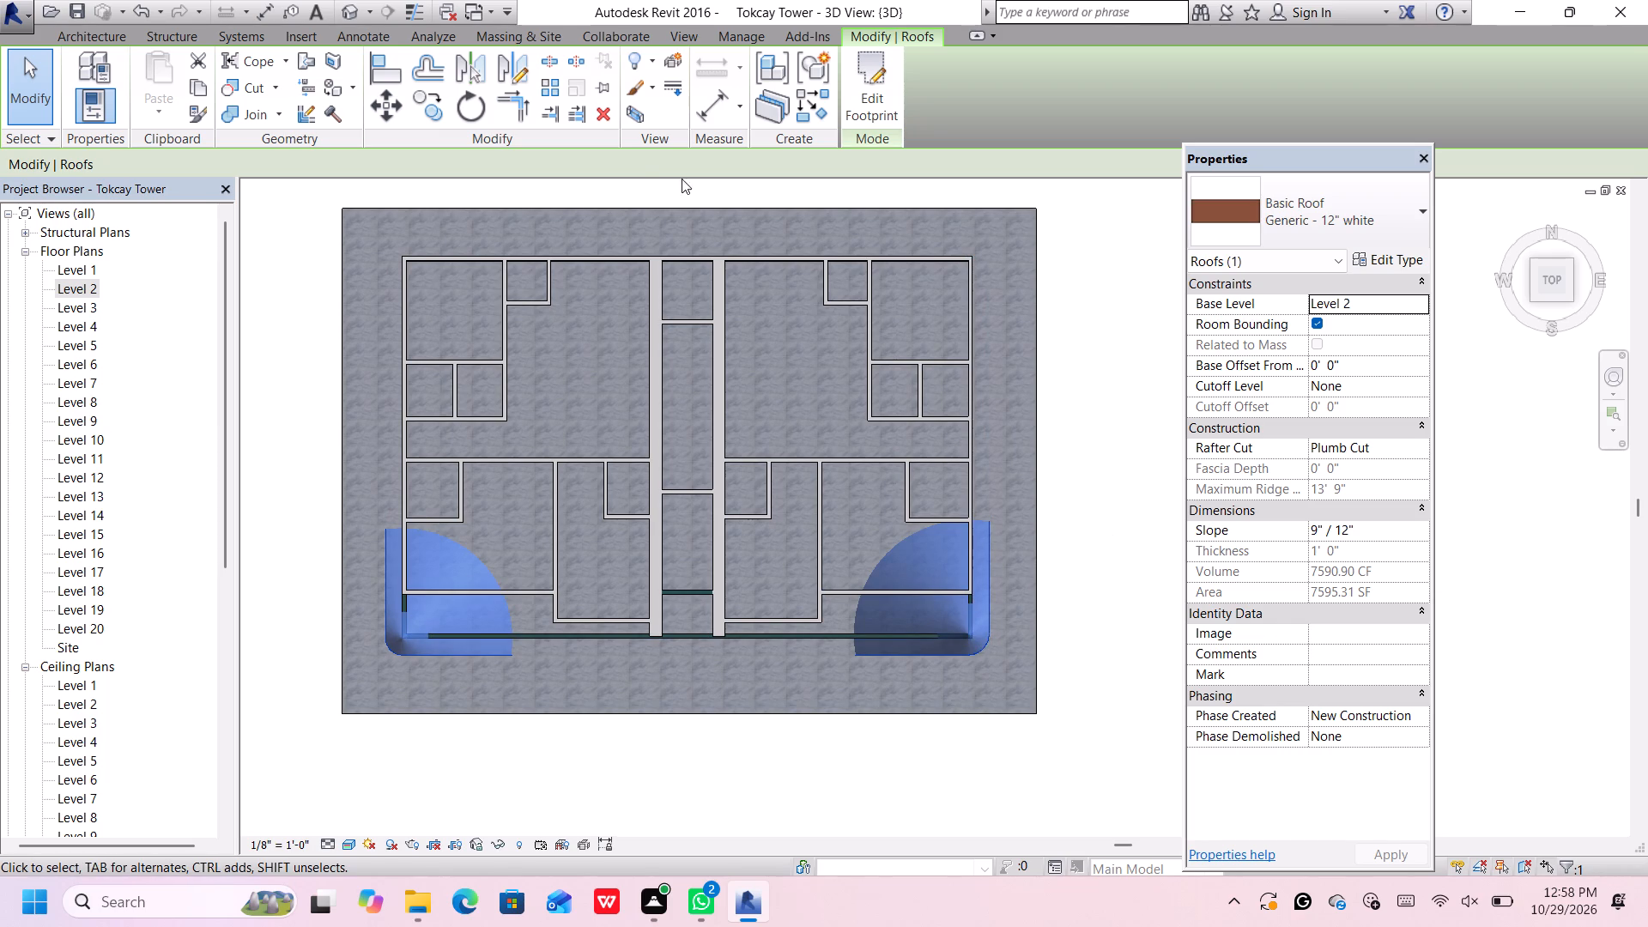
pyautogui.click(350, 10)
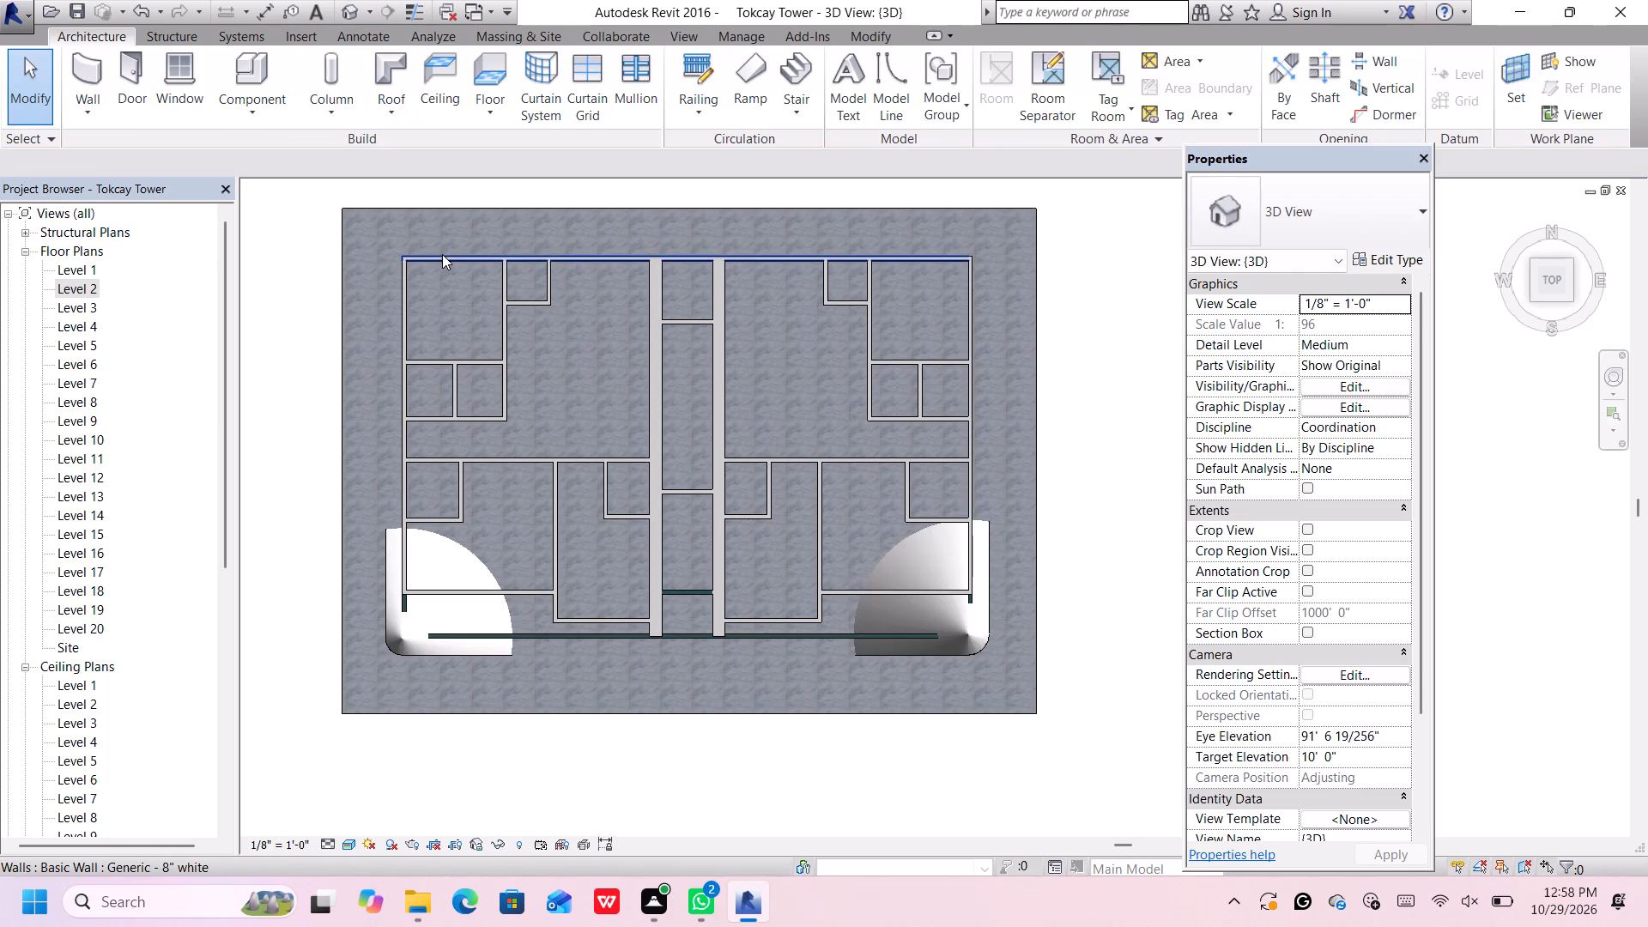
pyautogui.click(1535, 302)
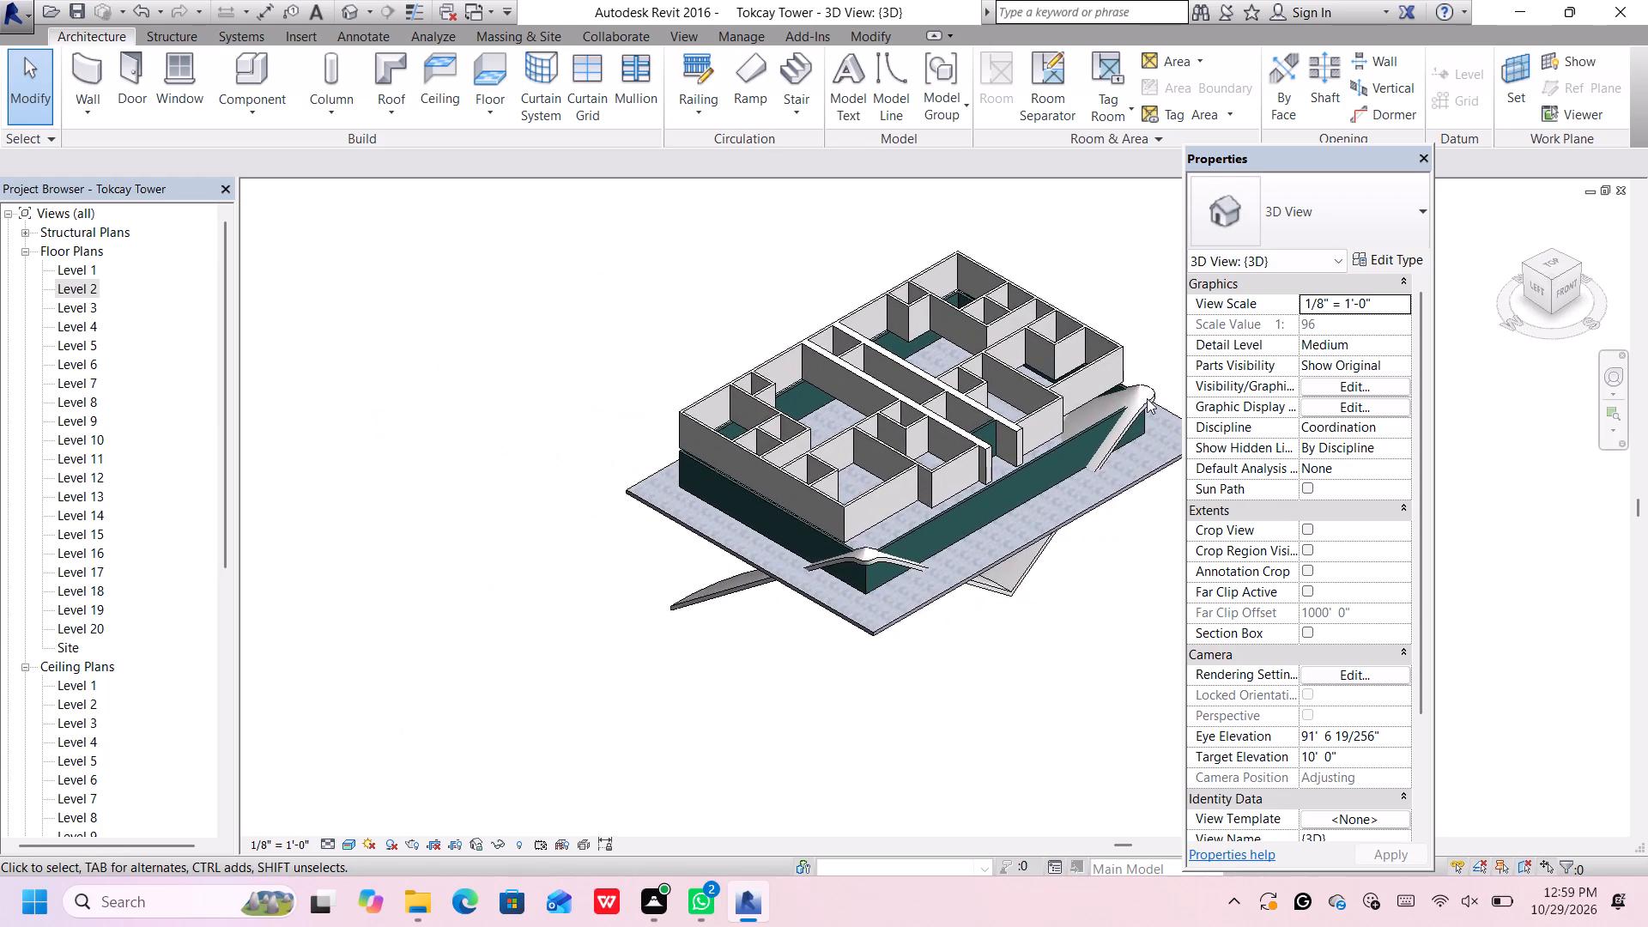
pyautogui.scroll(-2, 1063, 415)
pyautogui.scroll(4, 1147, 427)
pyautogui.moveTo(1148, 427); pyautogui.dragTo(1118, 418, button='middle')
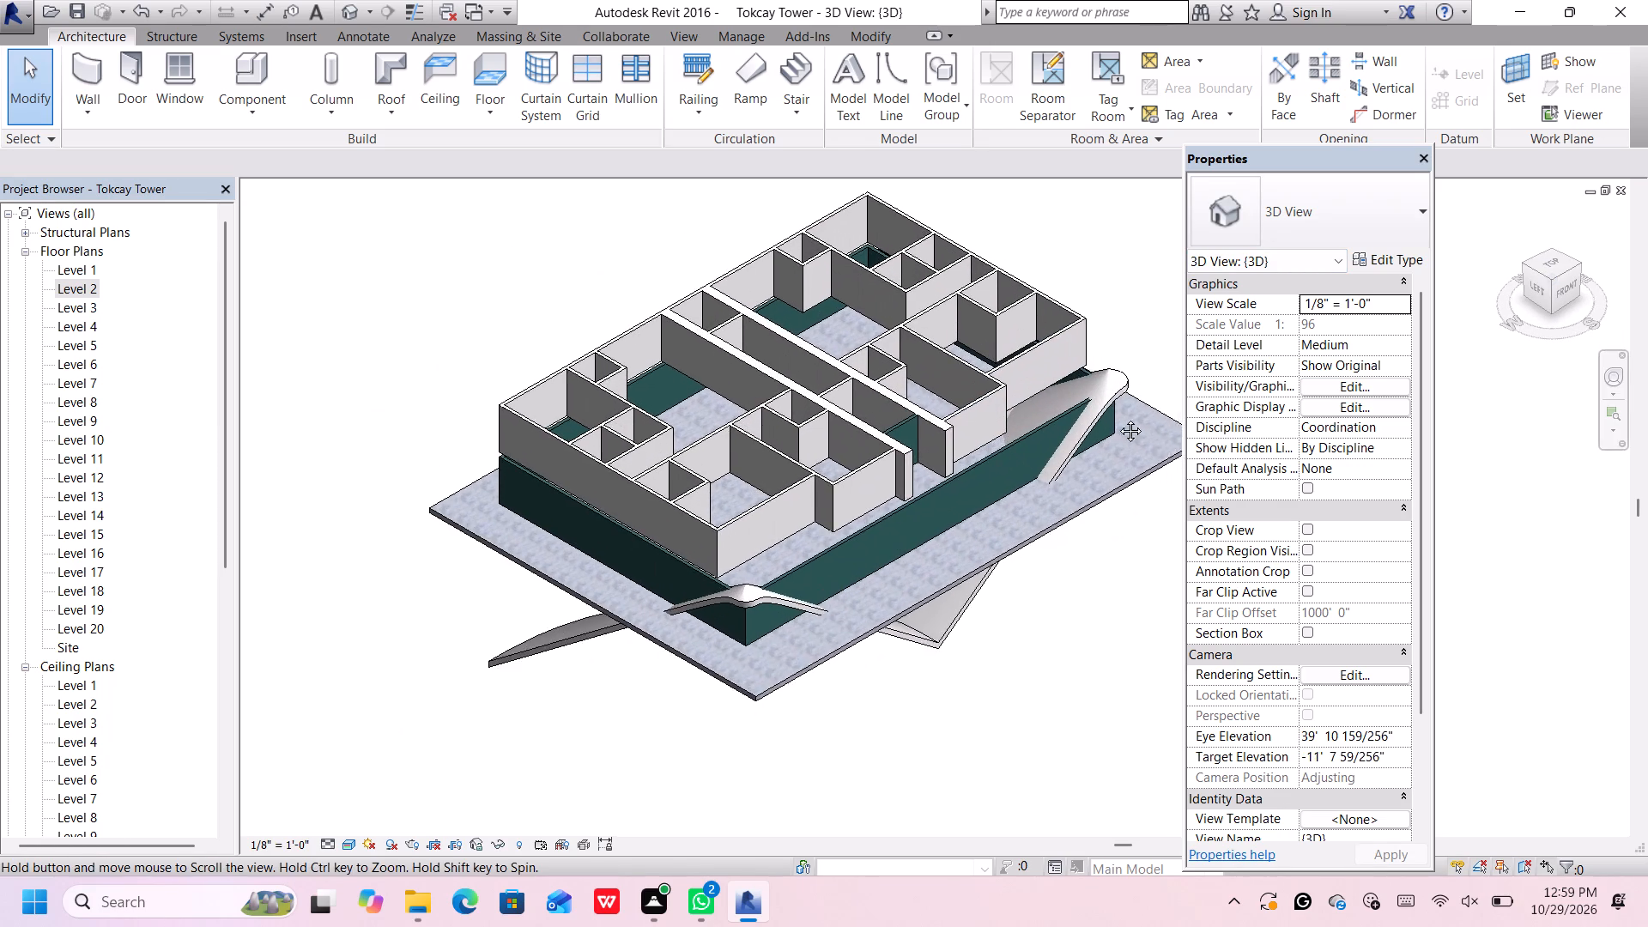
pyautogui.moveTo(1118, 418); pyautogui.dragTo(1032, 391, button='middle')
pyautogui.scroll(3, 1031, 381)
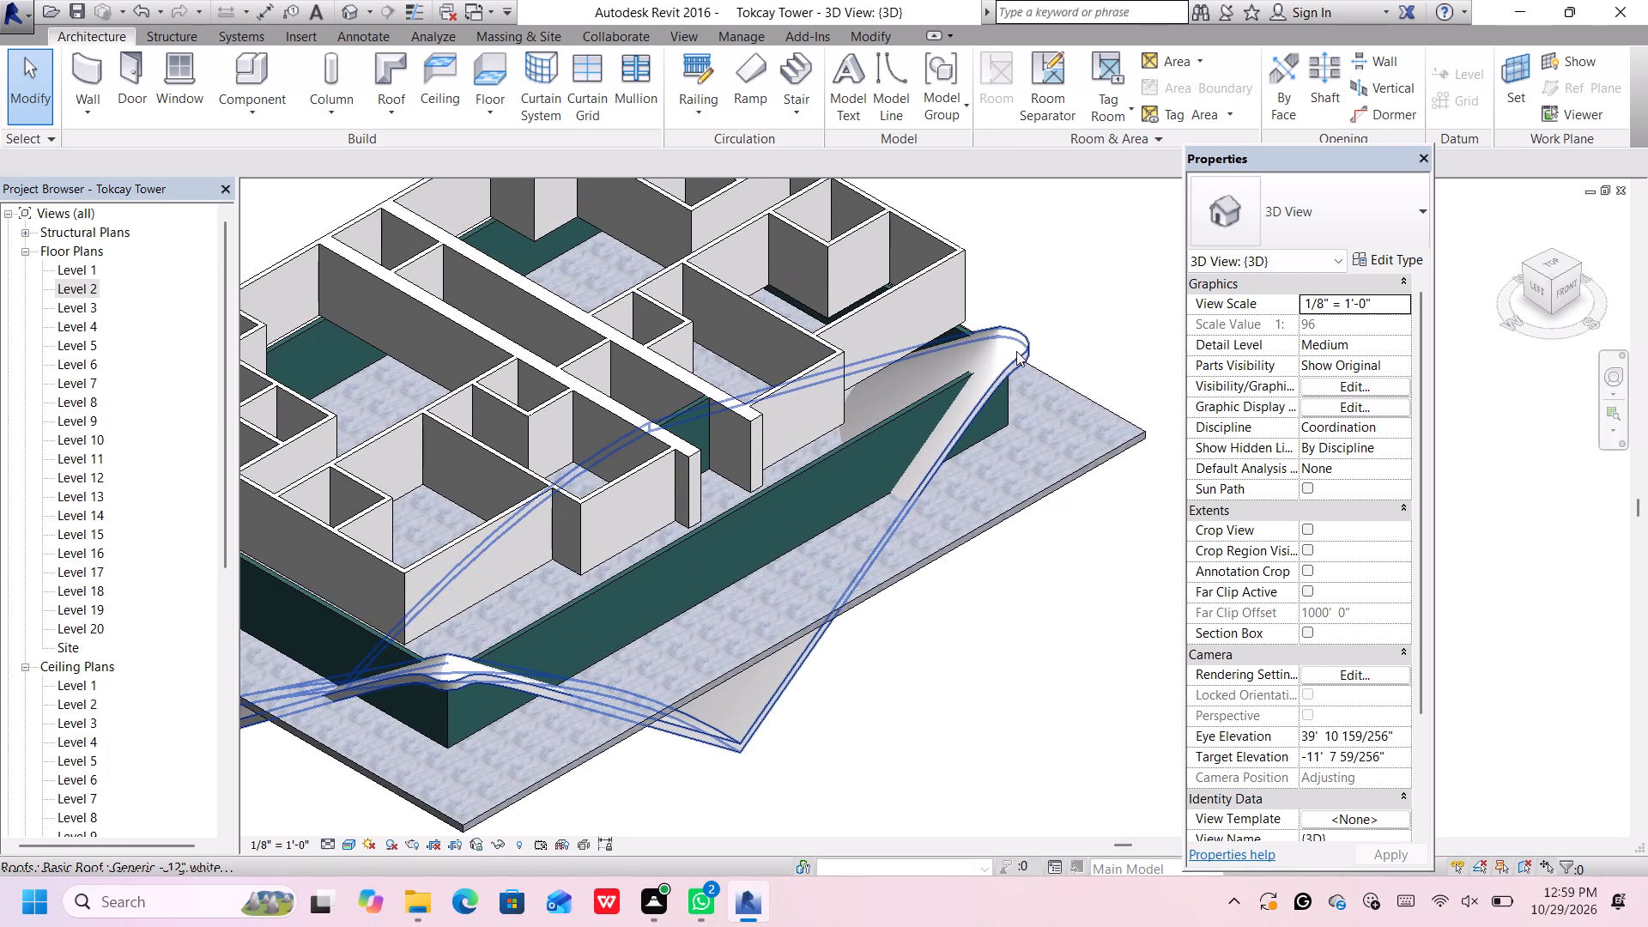
# Reopen the roof's footprint and turn off Defines Slope for the front-east and front-west corner arcs.
pyautogui.doubleClick(1016, 351)
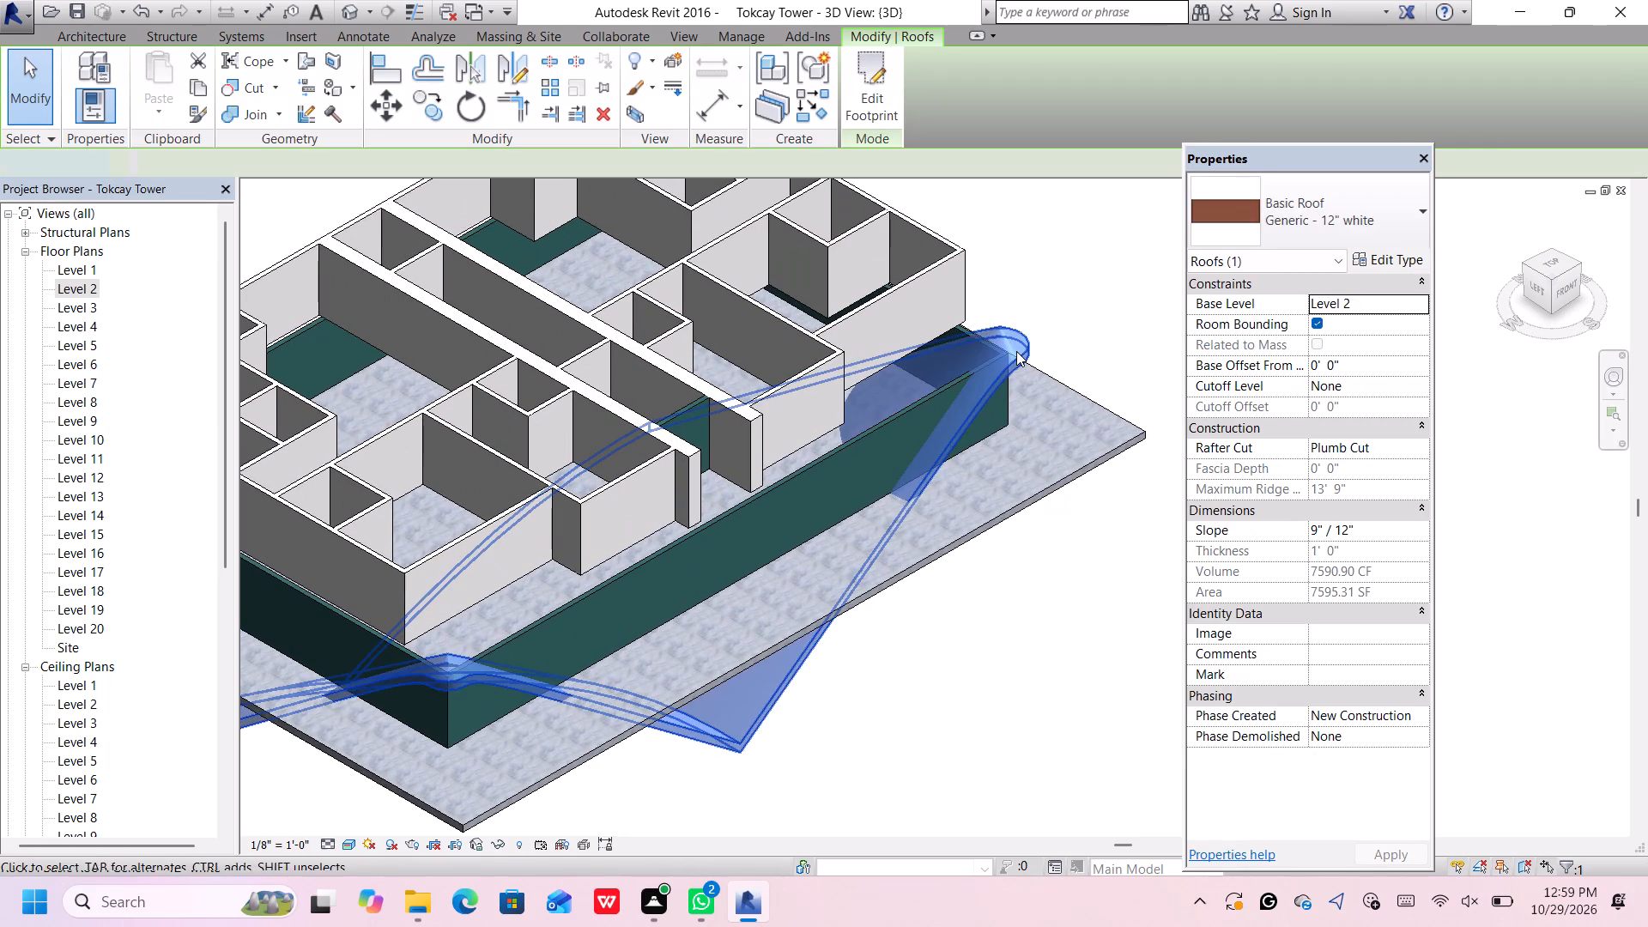
pyautogui.scroll(-1, 1018, 351)
pyautogui.scroll(5, 1021, 351)
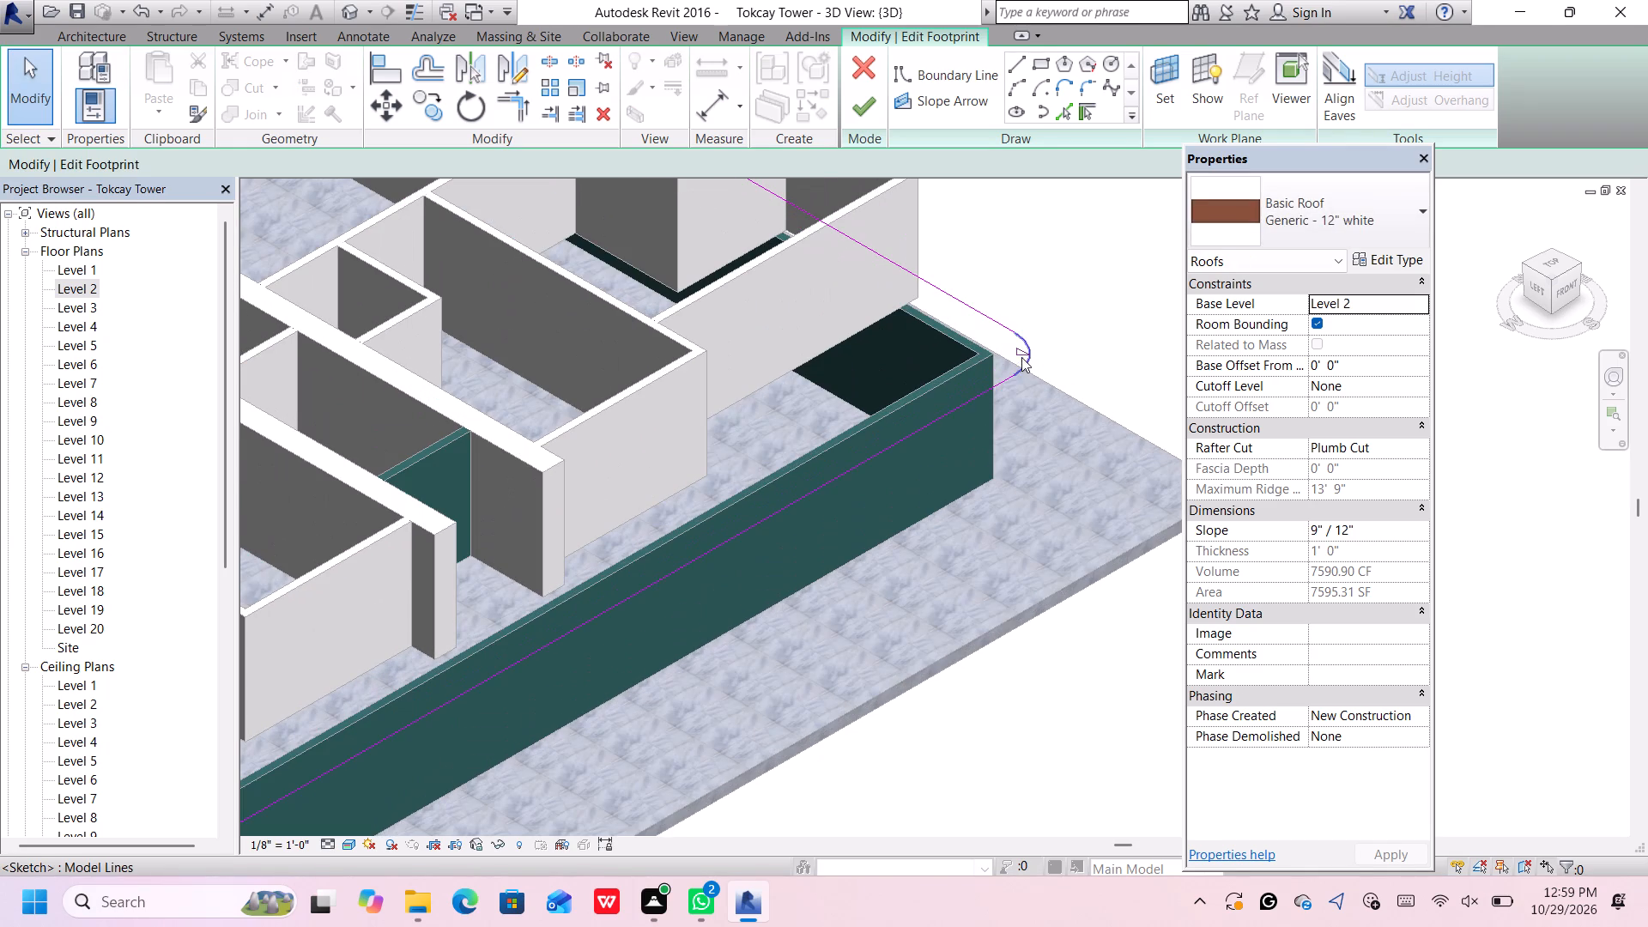
pyautogui.click(1020, 355)
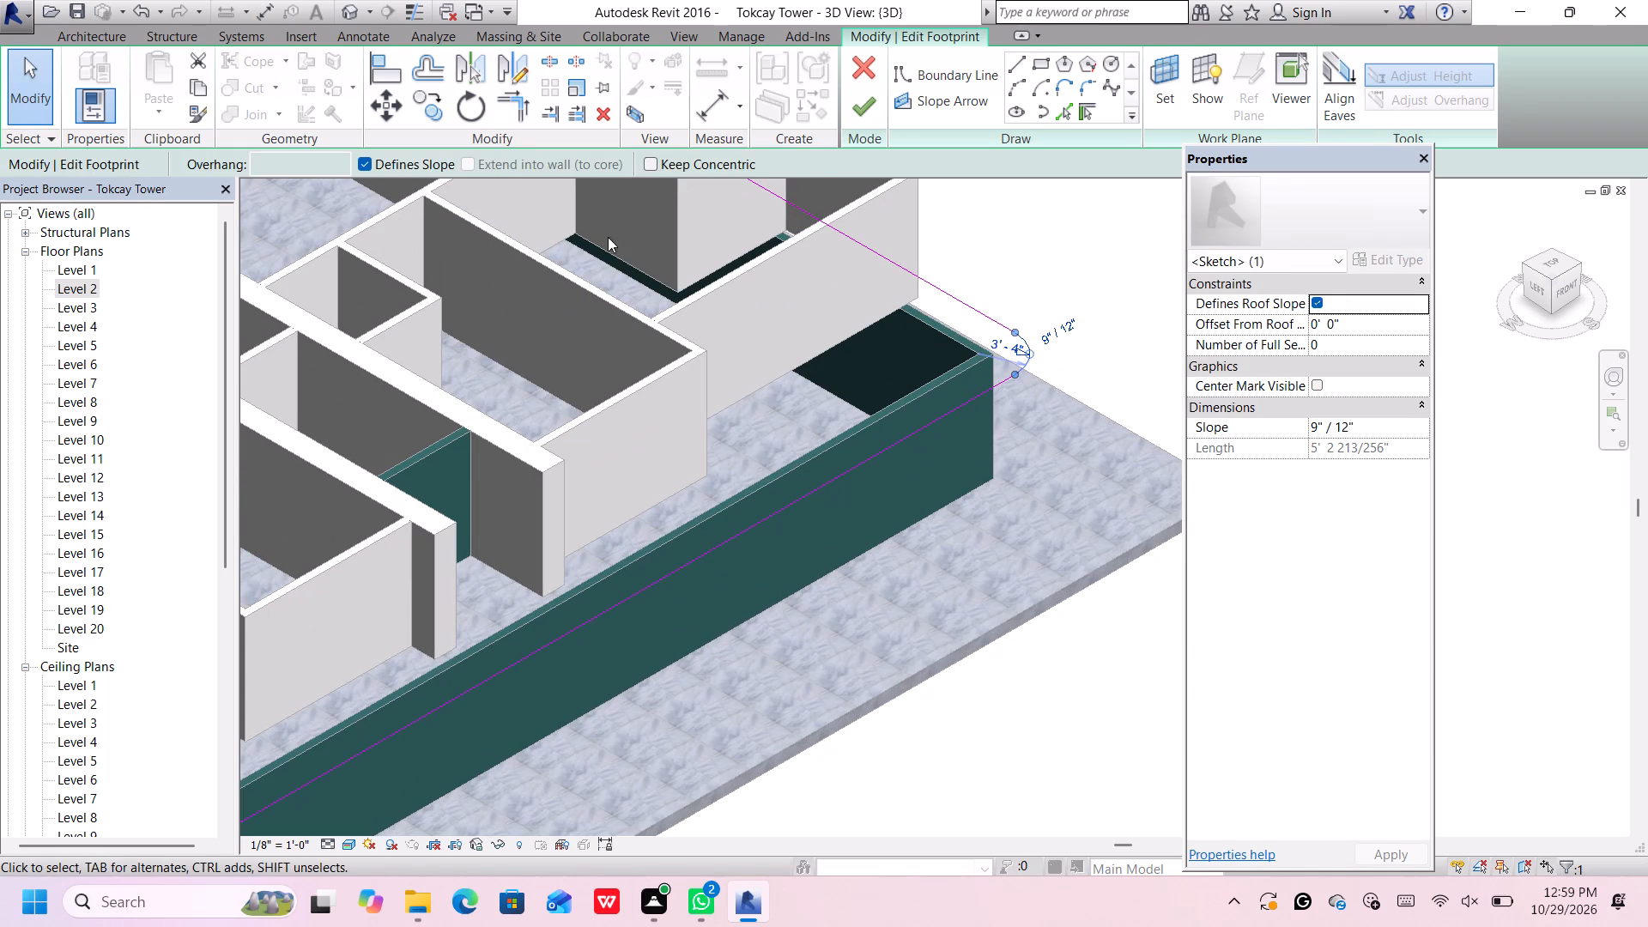
pyautogui.click(373, 164)
pyautogui.scroll(-6, 1300, 432)
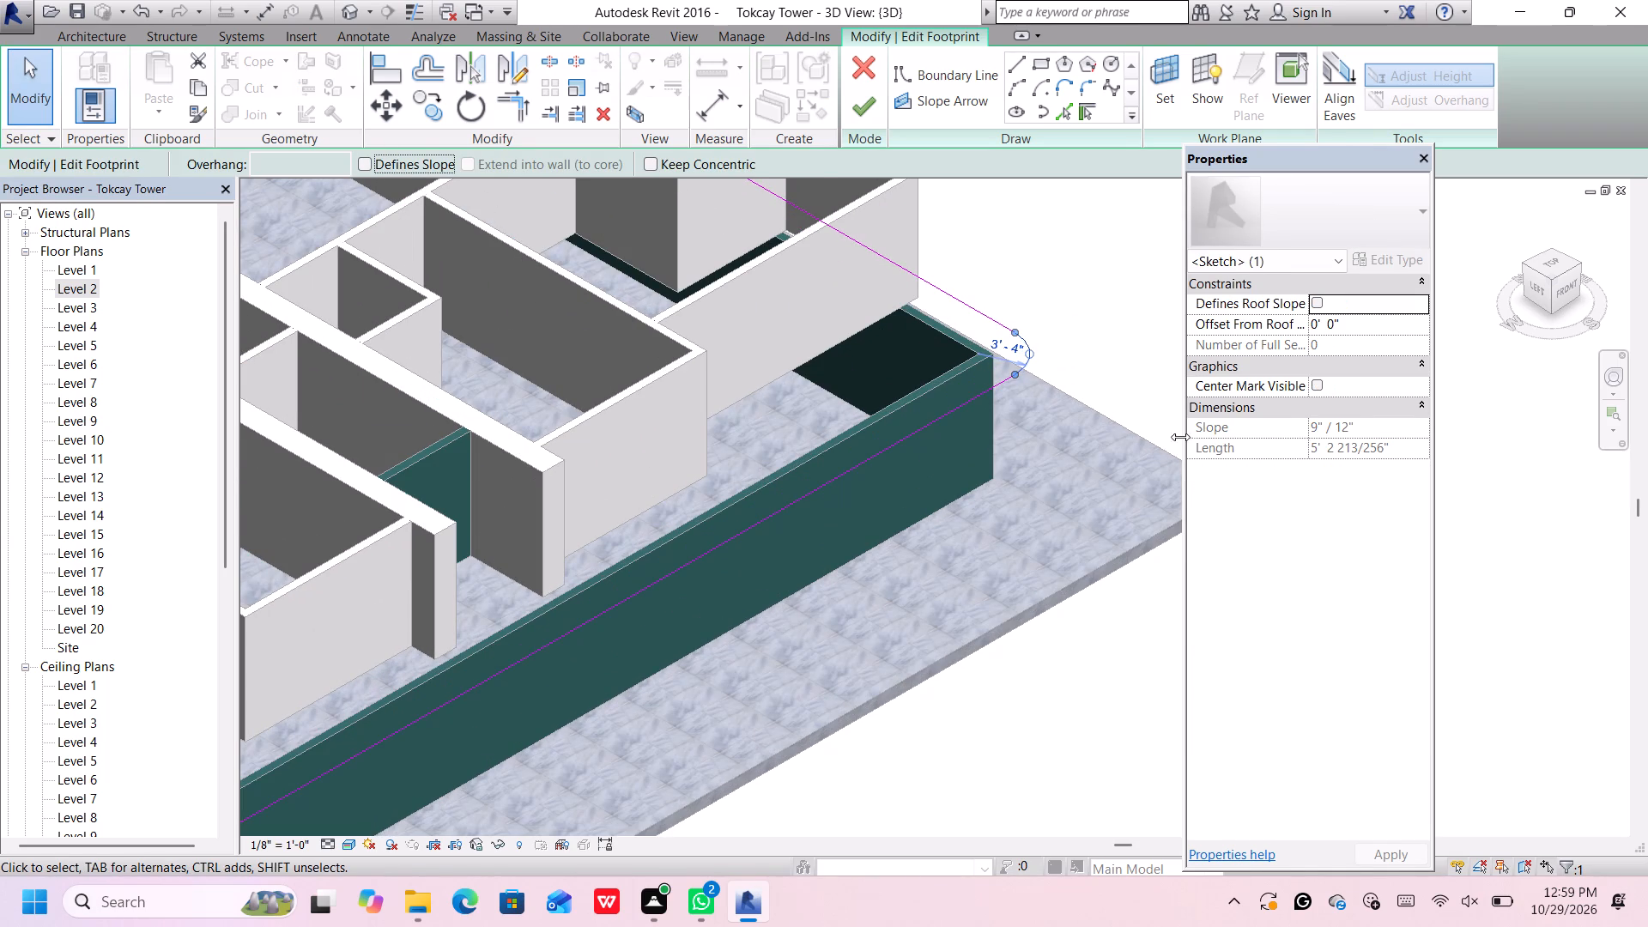
pyautogui.scroll(-5, 1081, 518)
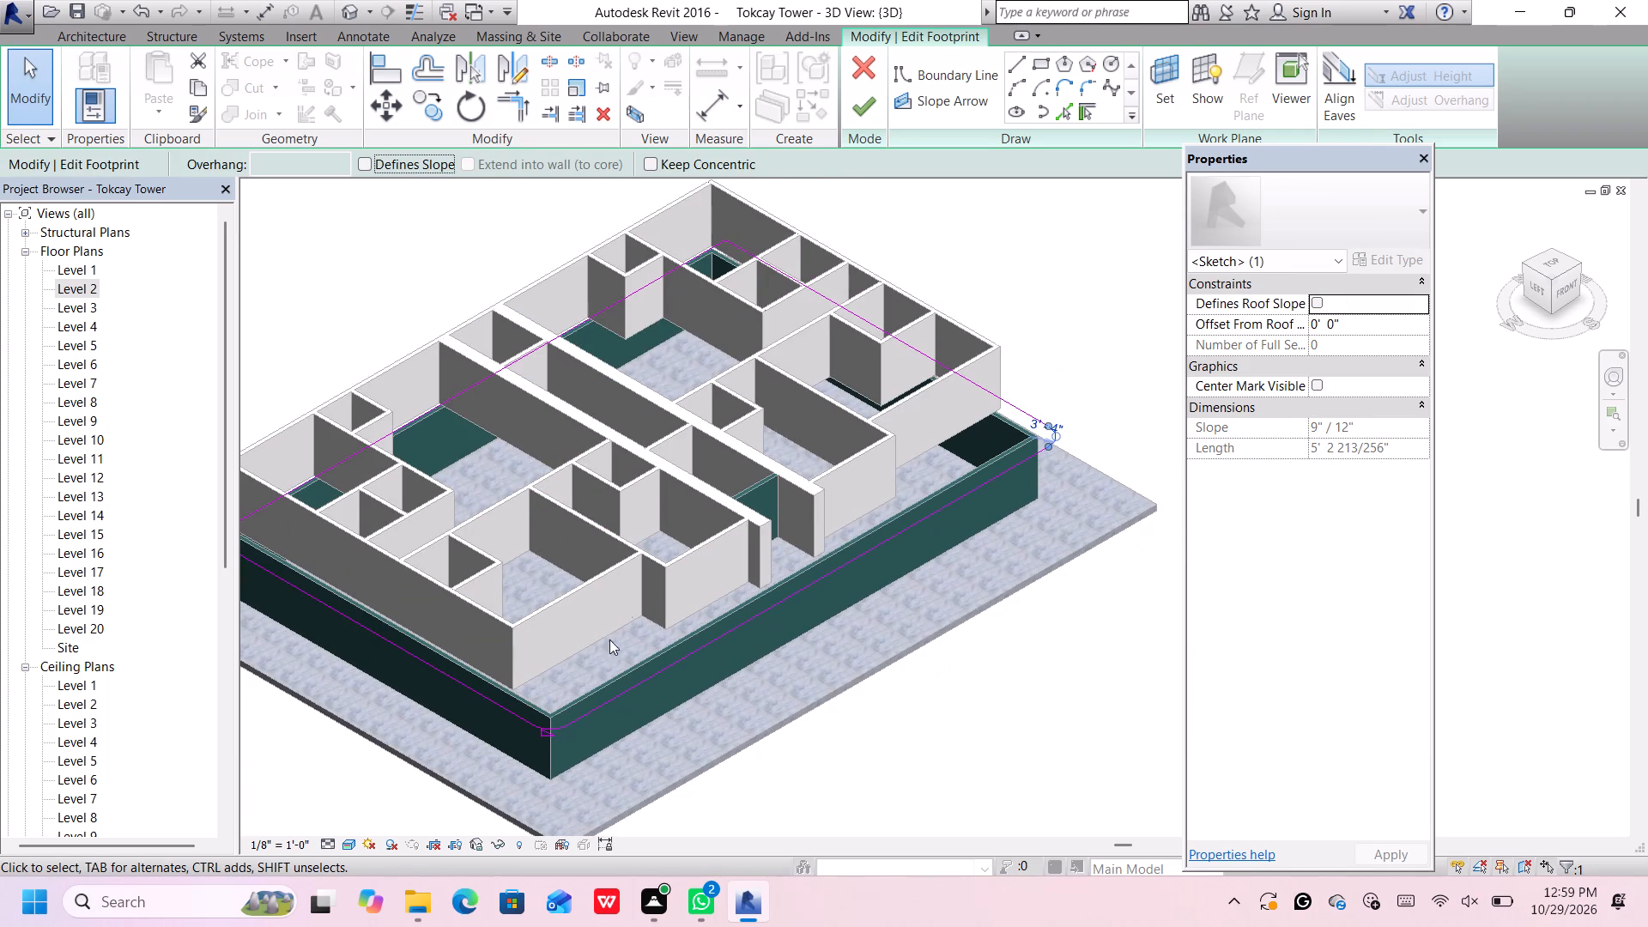
pyautogui.scroll(3, 557, 724)
pyautogui.click(542, 739)
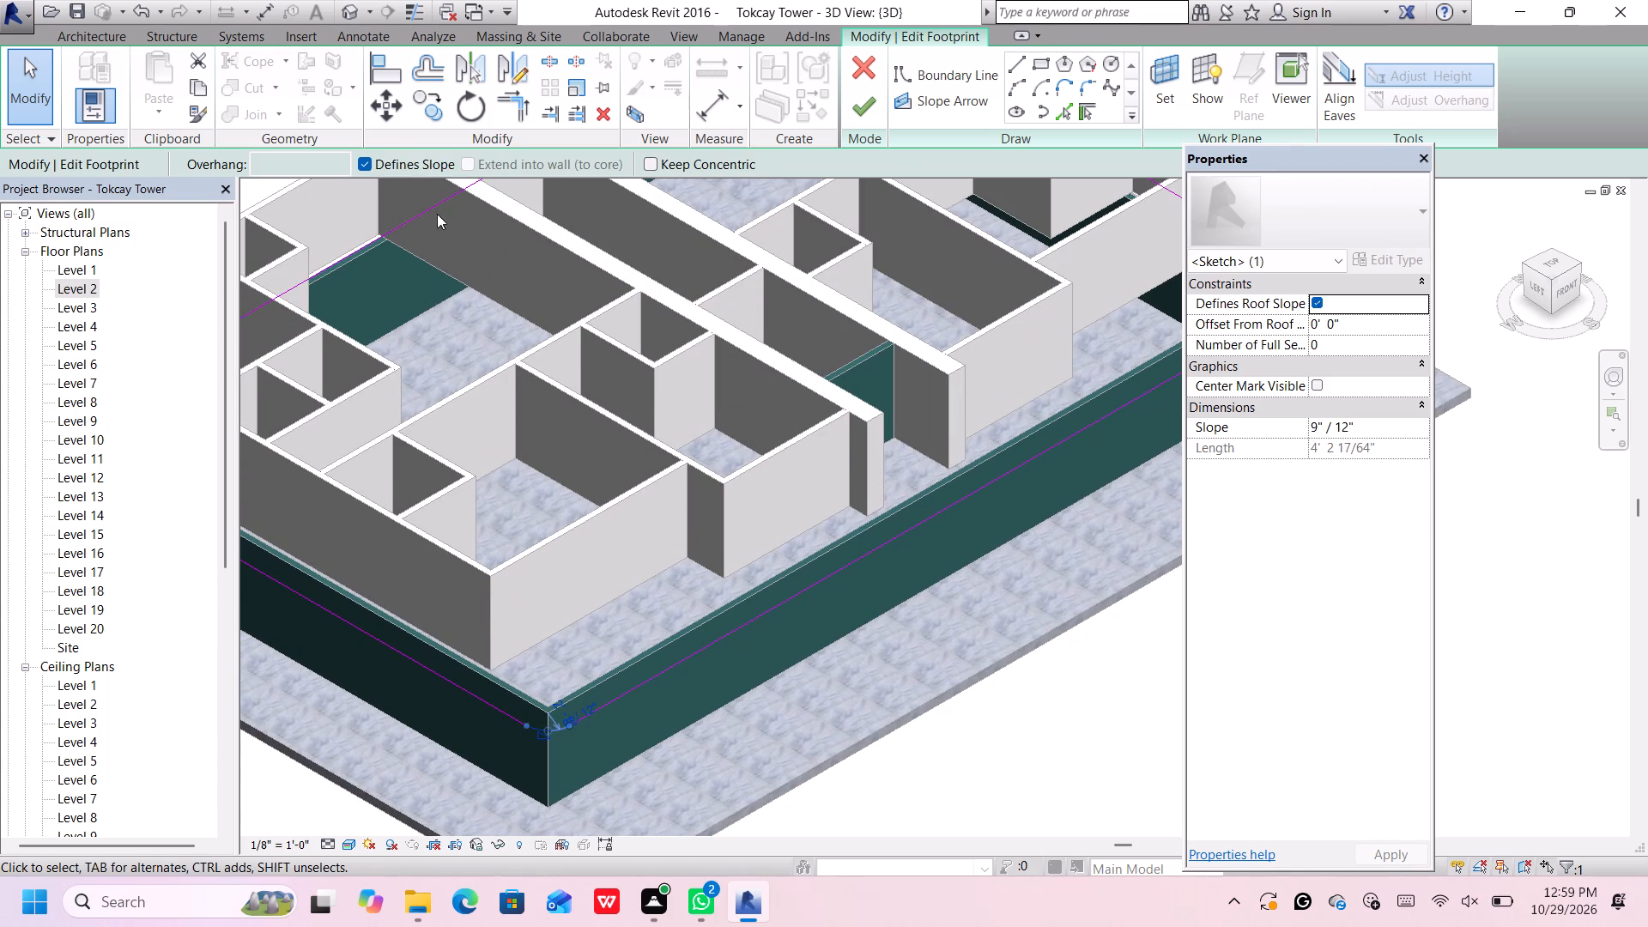
pyautogui.click(363, 166)
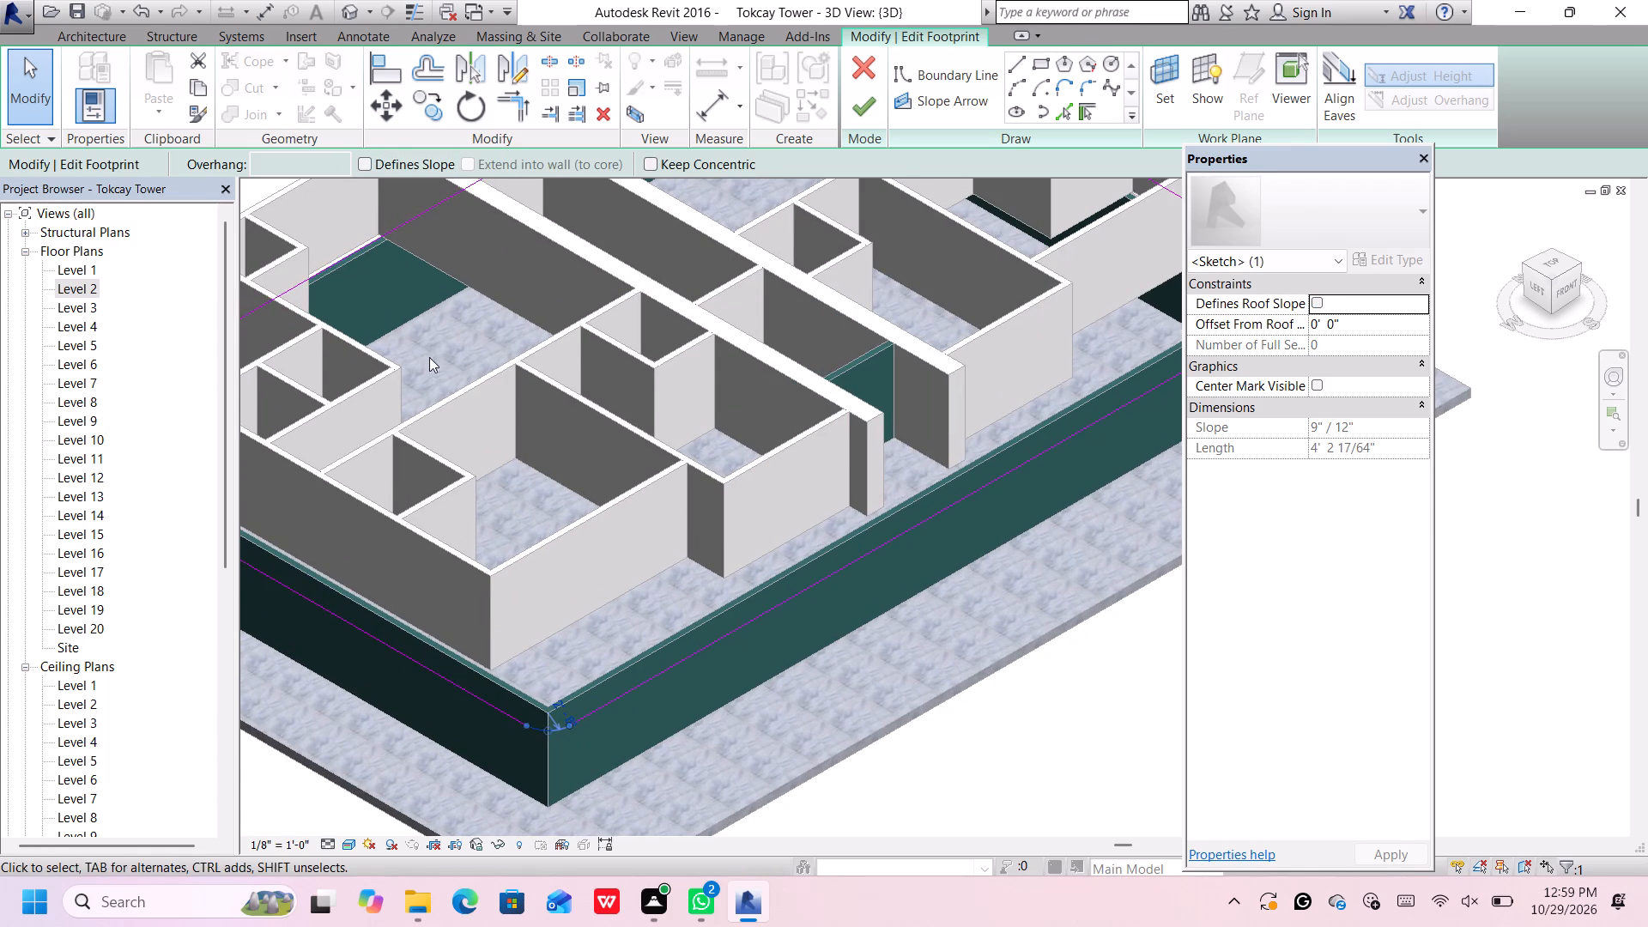
# Finish the flat roof footprint, decline attaching the highlighted walls to the roof, and deselect the roof.
pyautogui.scroll(-4, 436, 363)
pyautogui.scroll(3, 689, 604)
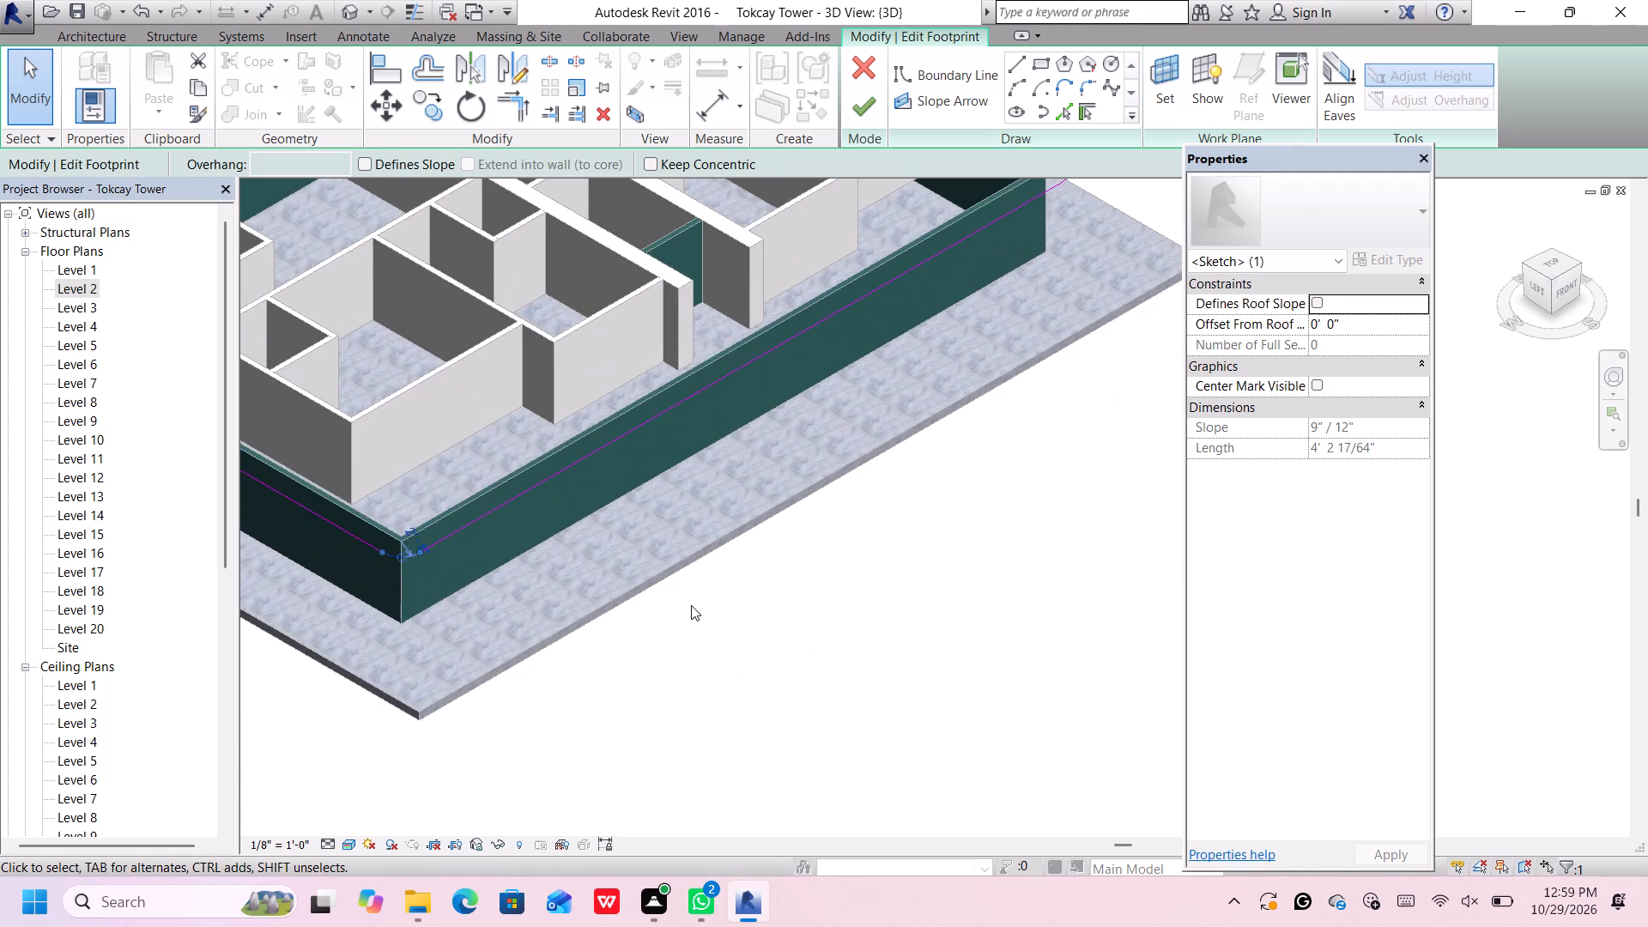
pyautogui.scroll(-3, 691, 605)
pyautogui.click(864, 102)
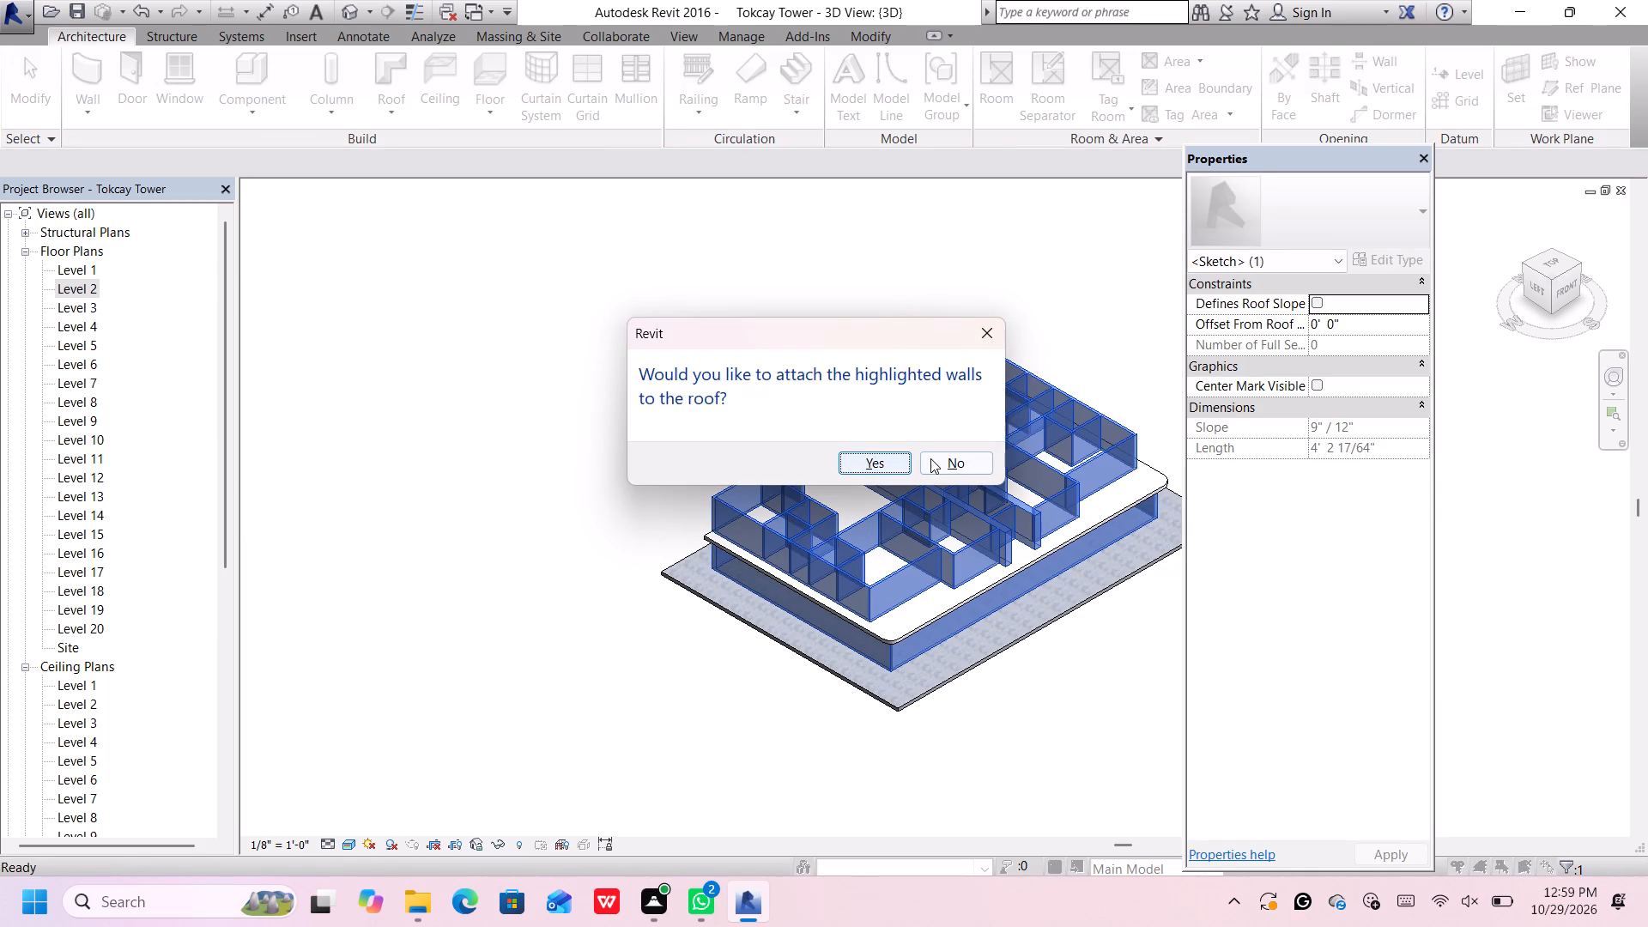
pyautogui.click(936, 458)
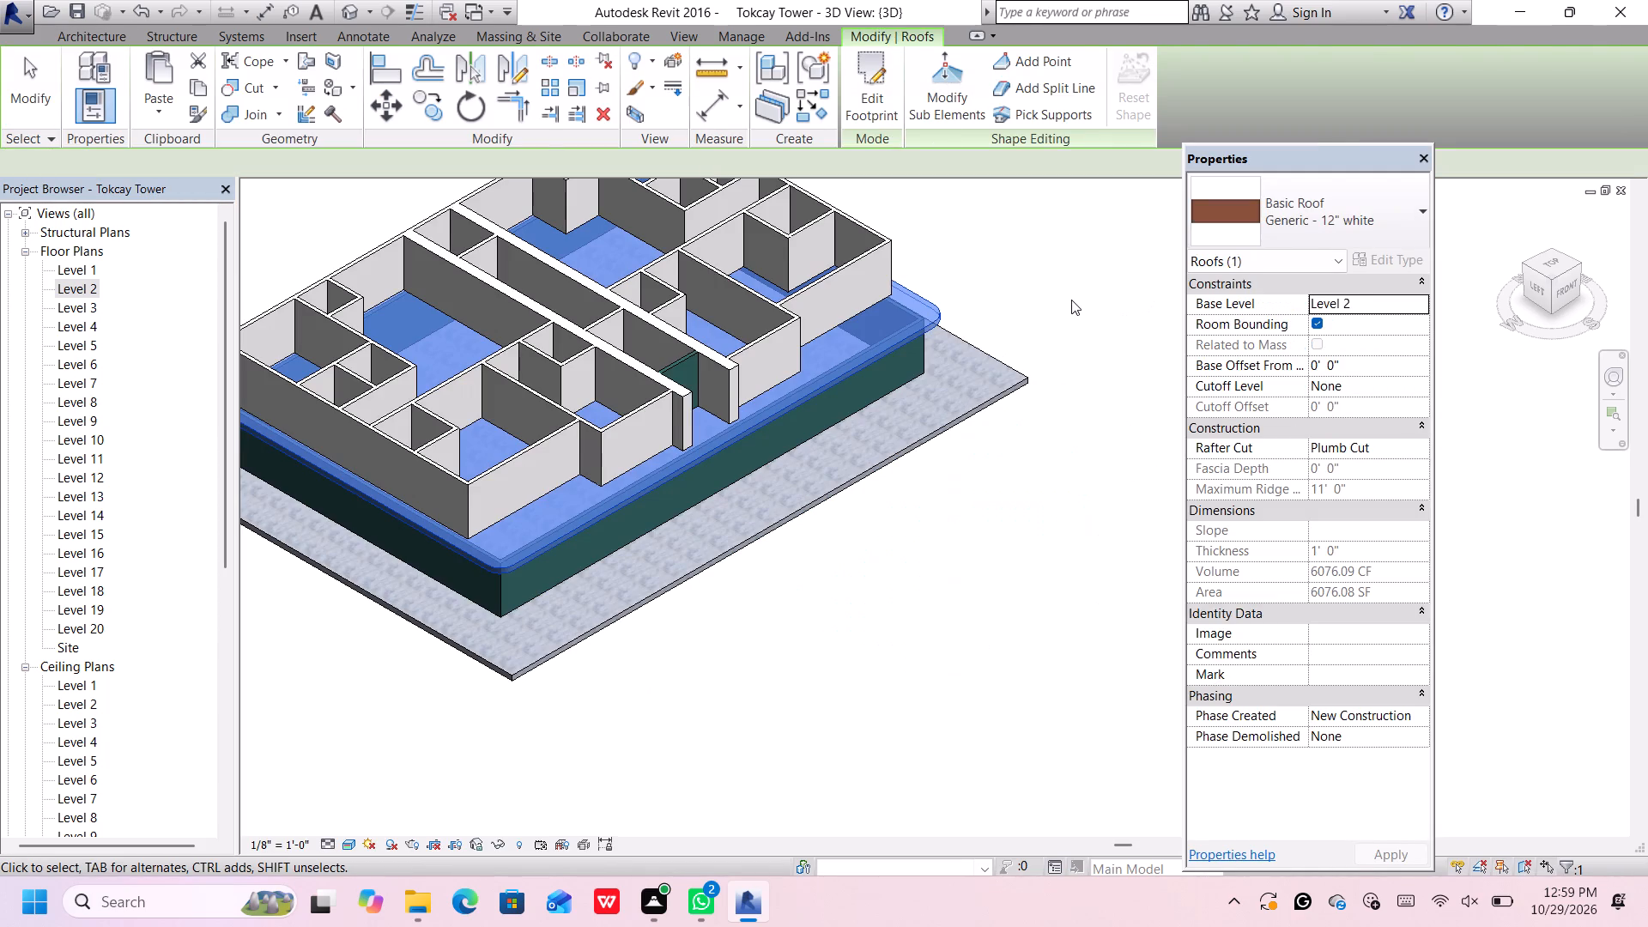
pyautogui.click(1071, 299)
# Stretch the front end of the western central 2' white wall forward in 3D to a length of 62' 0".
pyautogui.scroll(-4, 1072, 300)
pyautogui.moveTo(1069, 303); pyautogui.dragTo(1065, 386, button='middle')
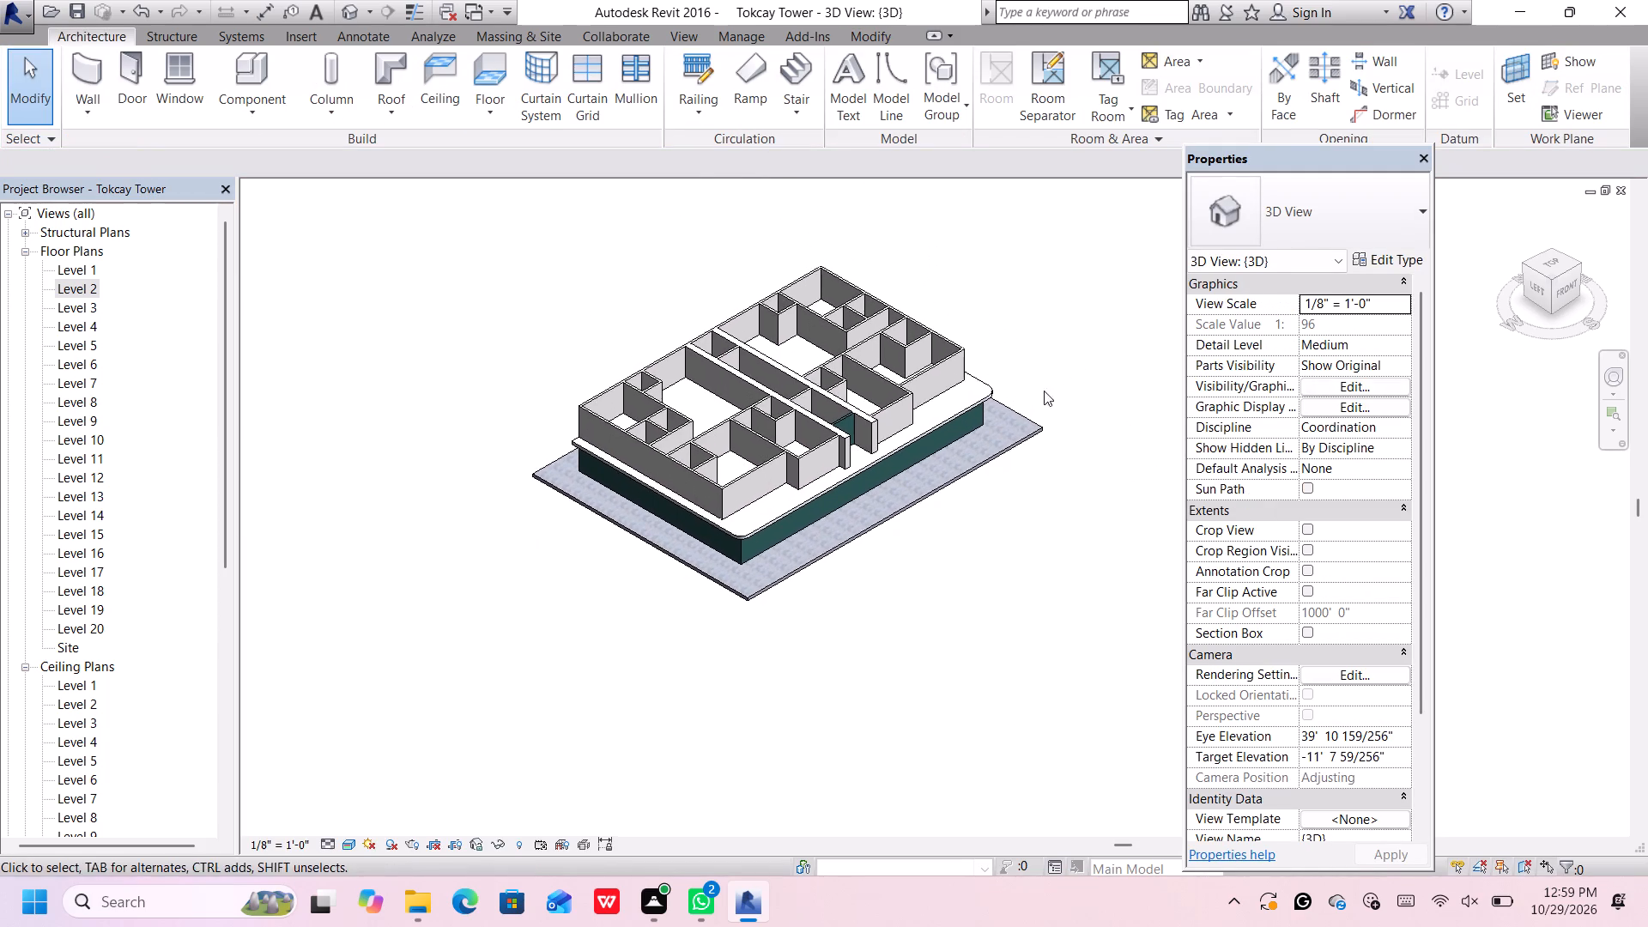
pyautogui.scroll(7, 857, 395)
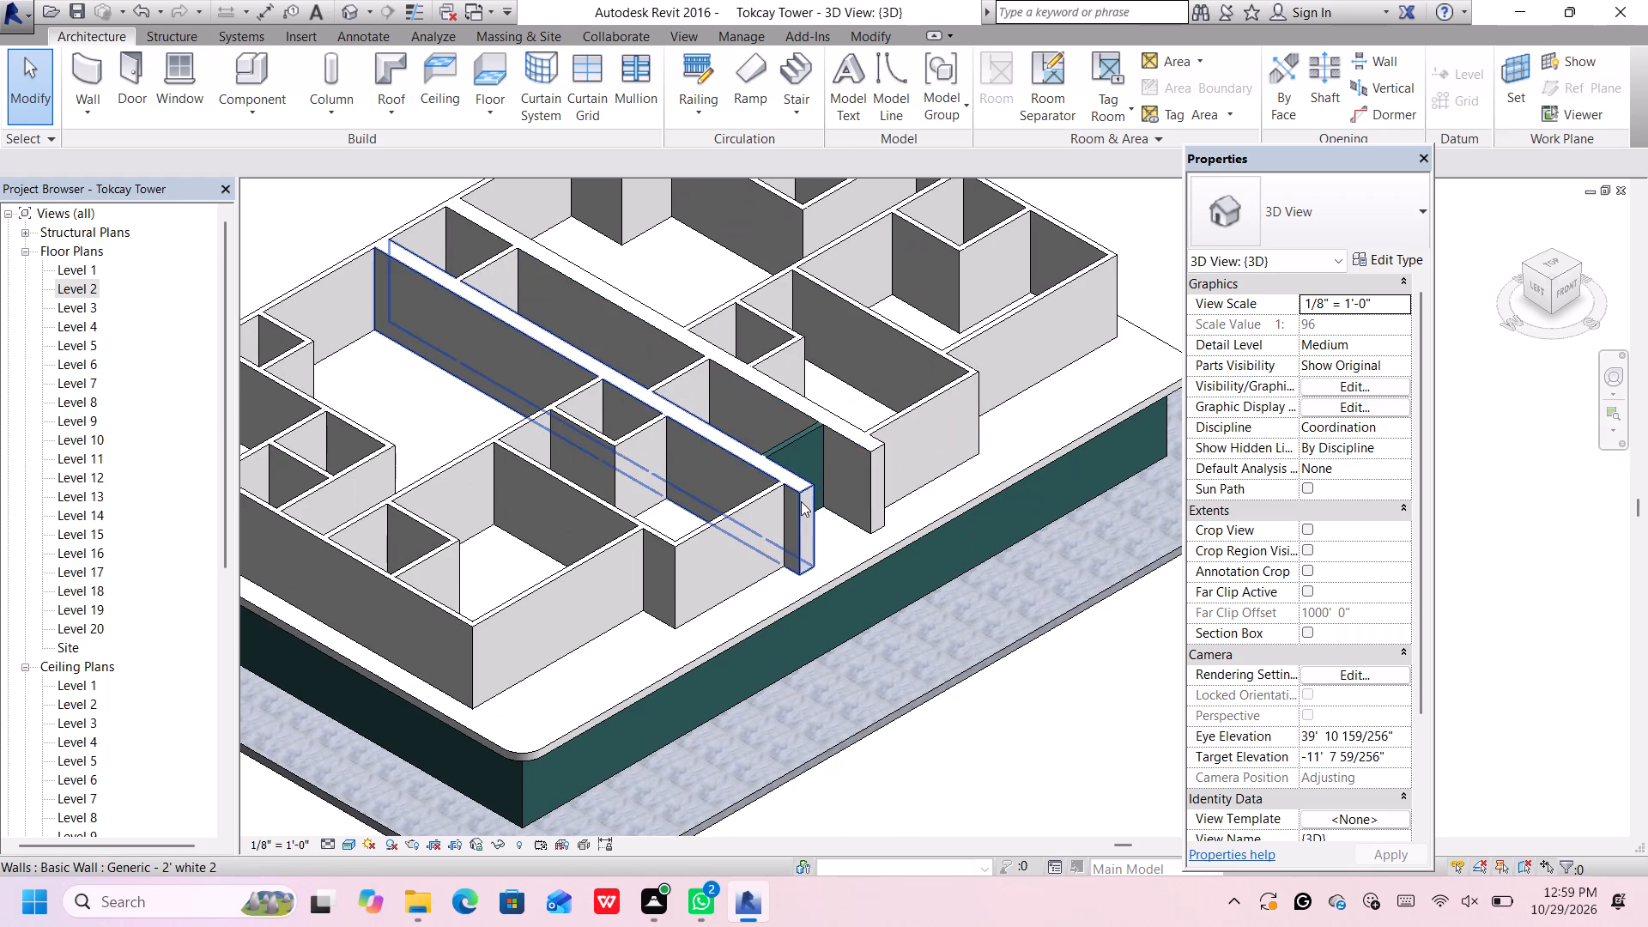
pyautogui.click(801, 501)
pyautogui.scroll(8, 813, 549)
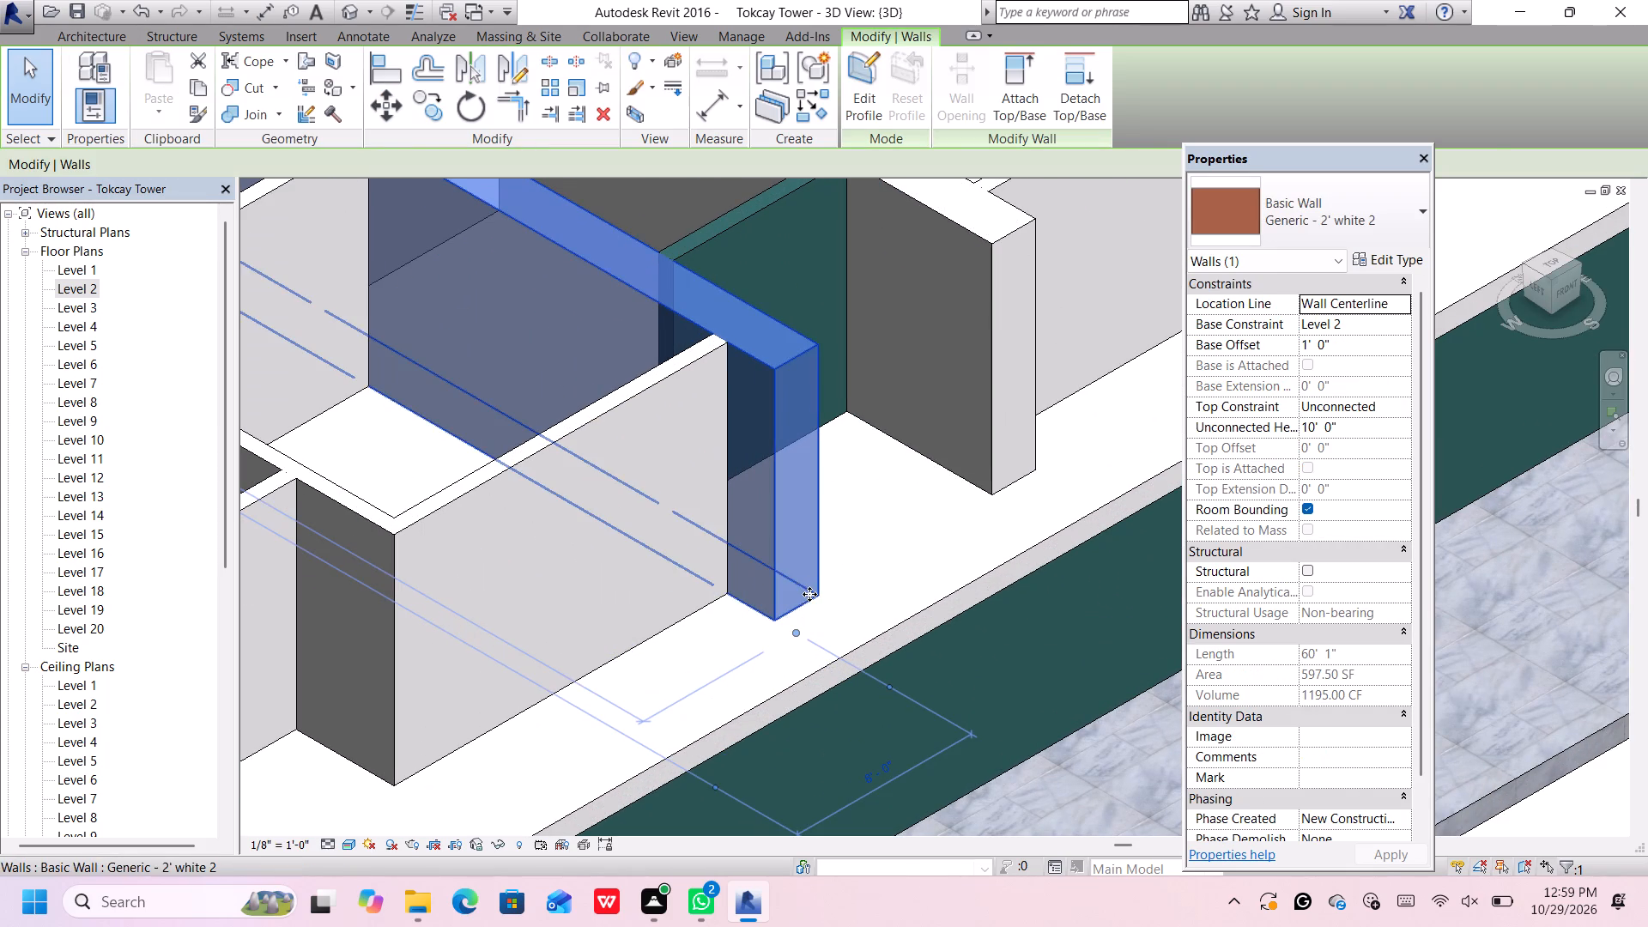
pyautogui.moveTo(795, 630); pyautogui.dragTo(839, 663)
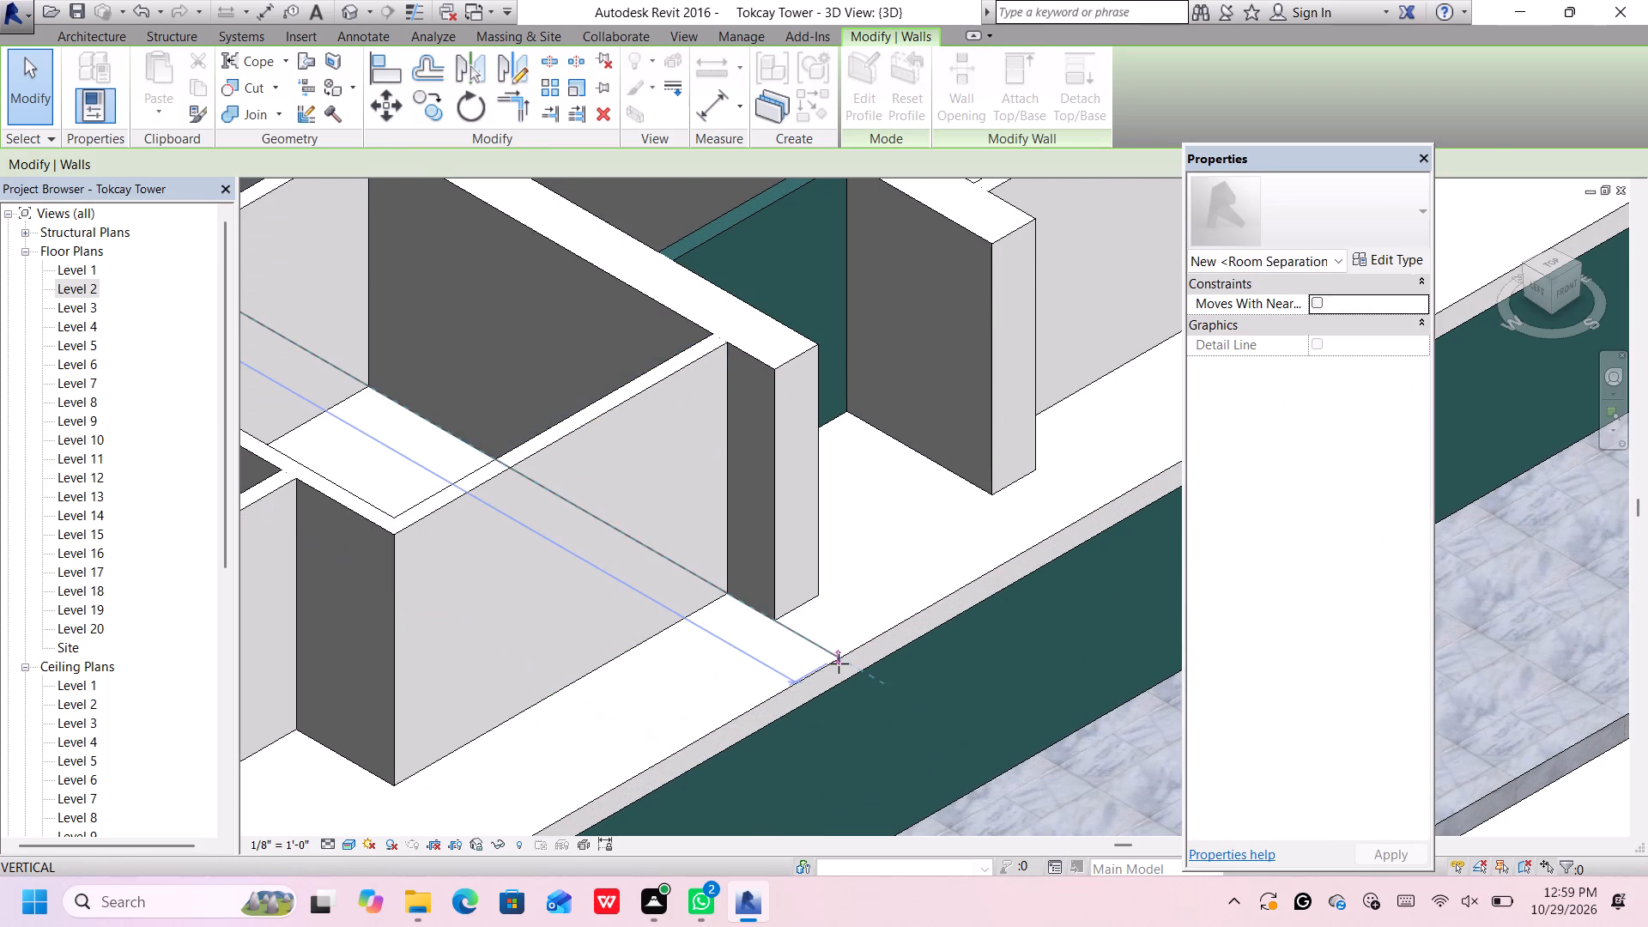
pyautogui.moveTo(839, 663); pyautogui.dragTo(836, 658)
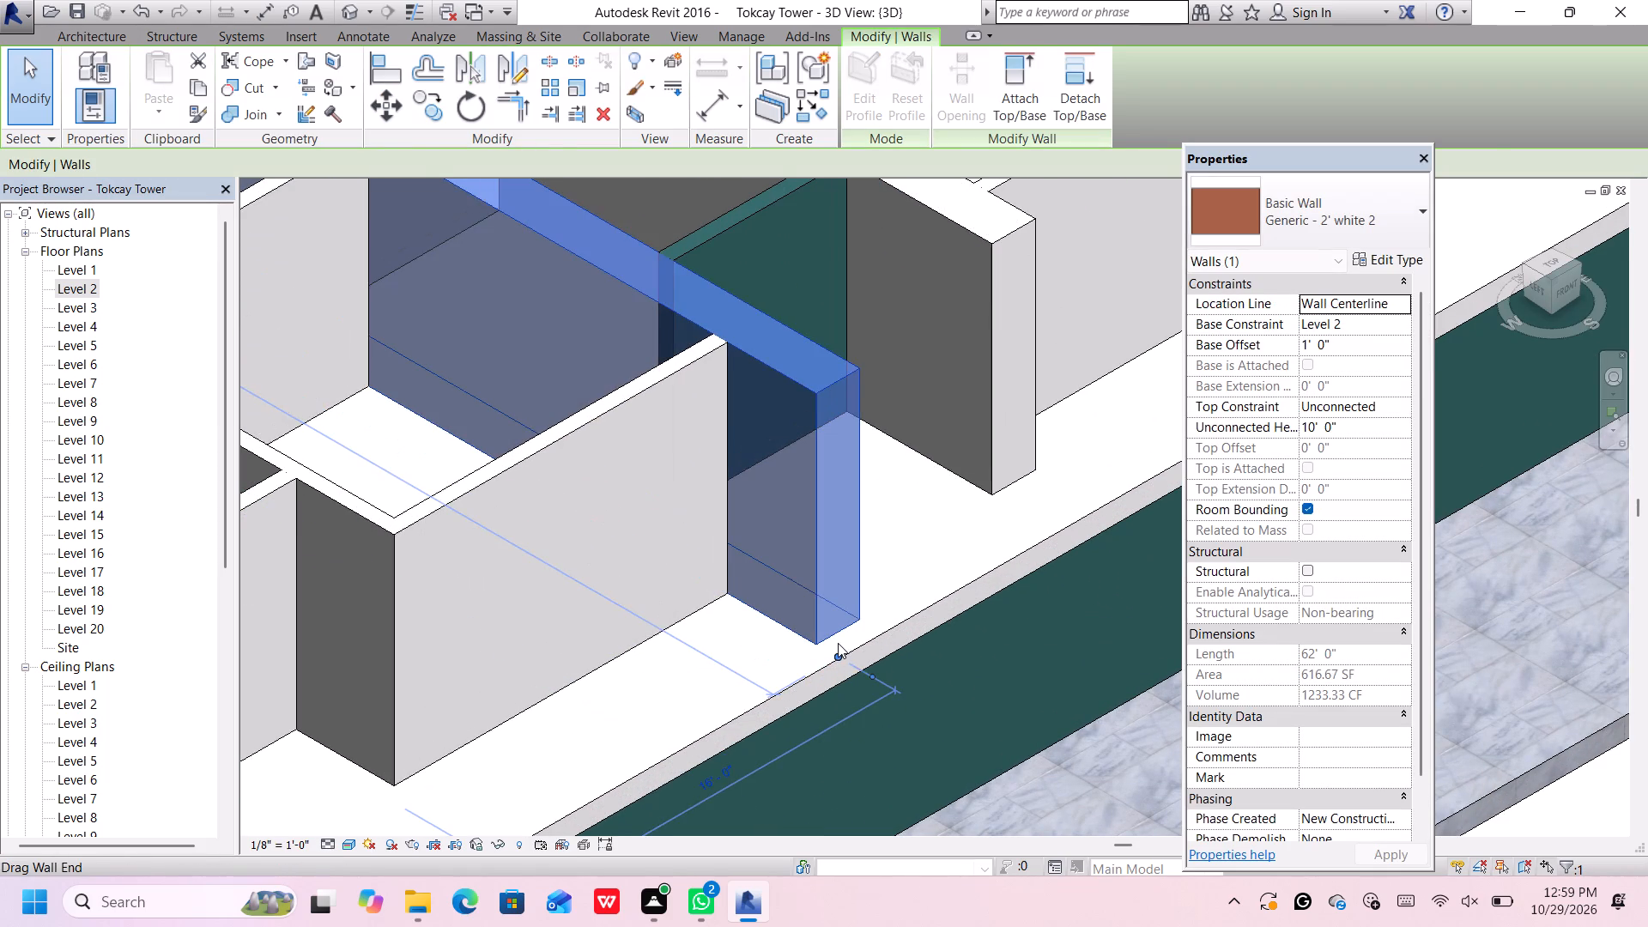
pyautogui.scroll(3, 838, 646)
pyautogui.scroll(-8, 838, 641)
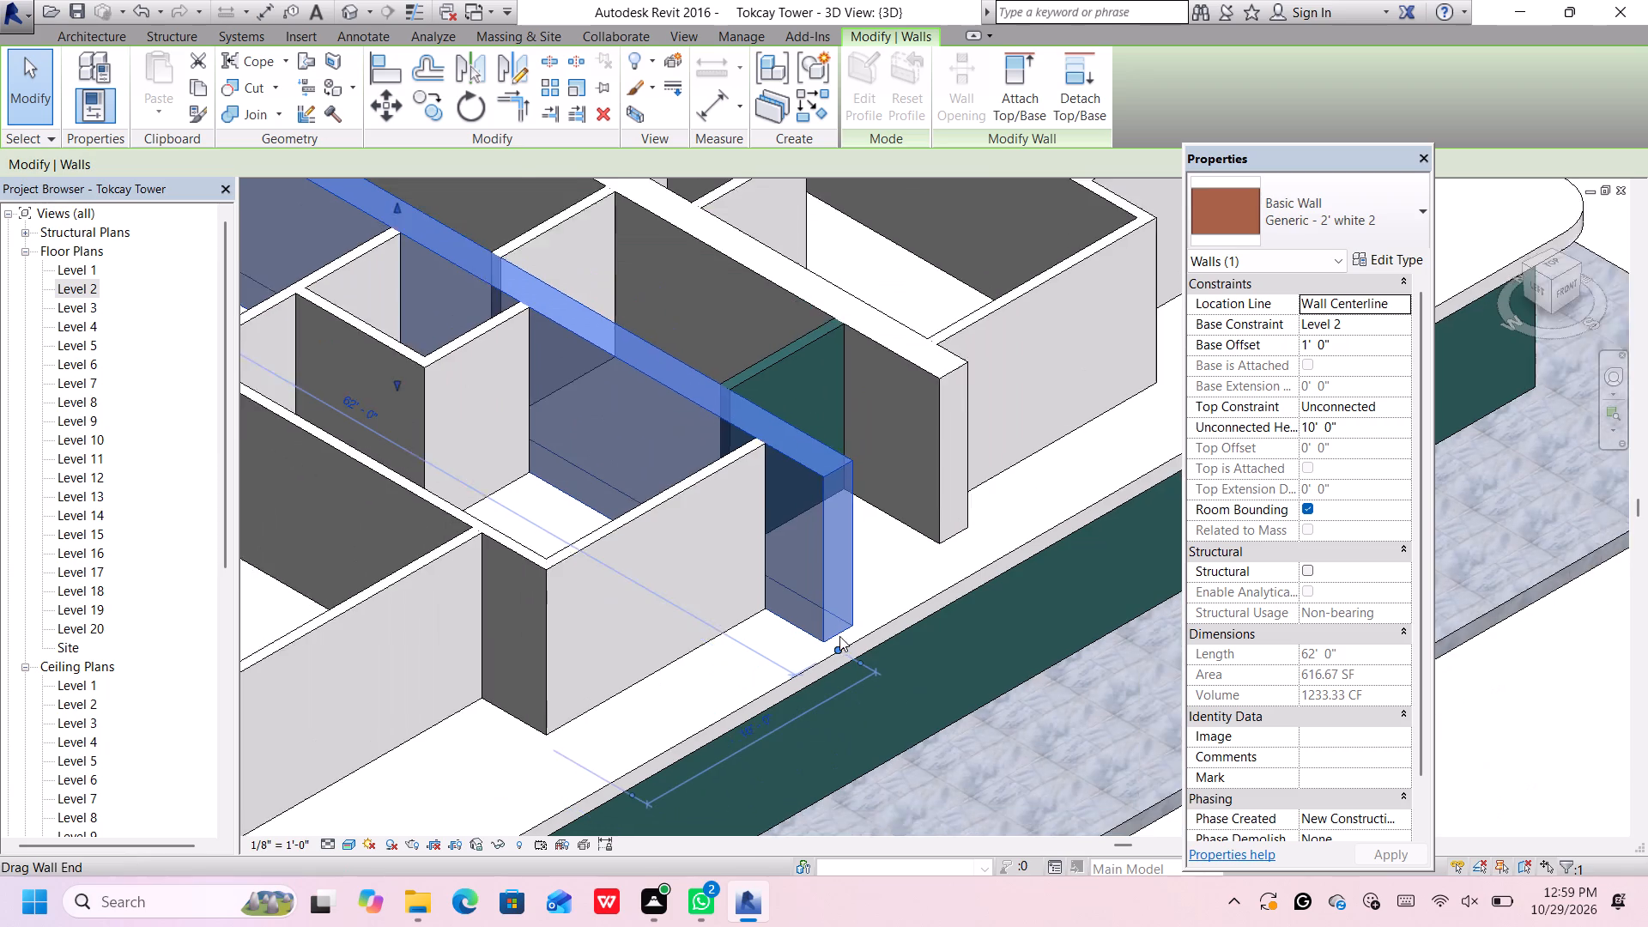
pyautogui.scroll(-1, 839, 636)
# In the Level 2 floor plan, extend the western central 2' white wall to the roof's front edge, 63' 1" long.
pyautogui.doubleClick(67, 287)
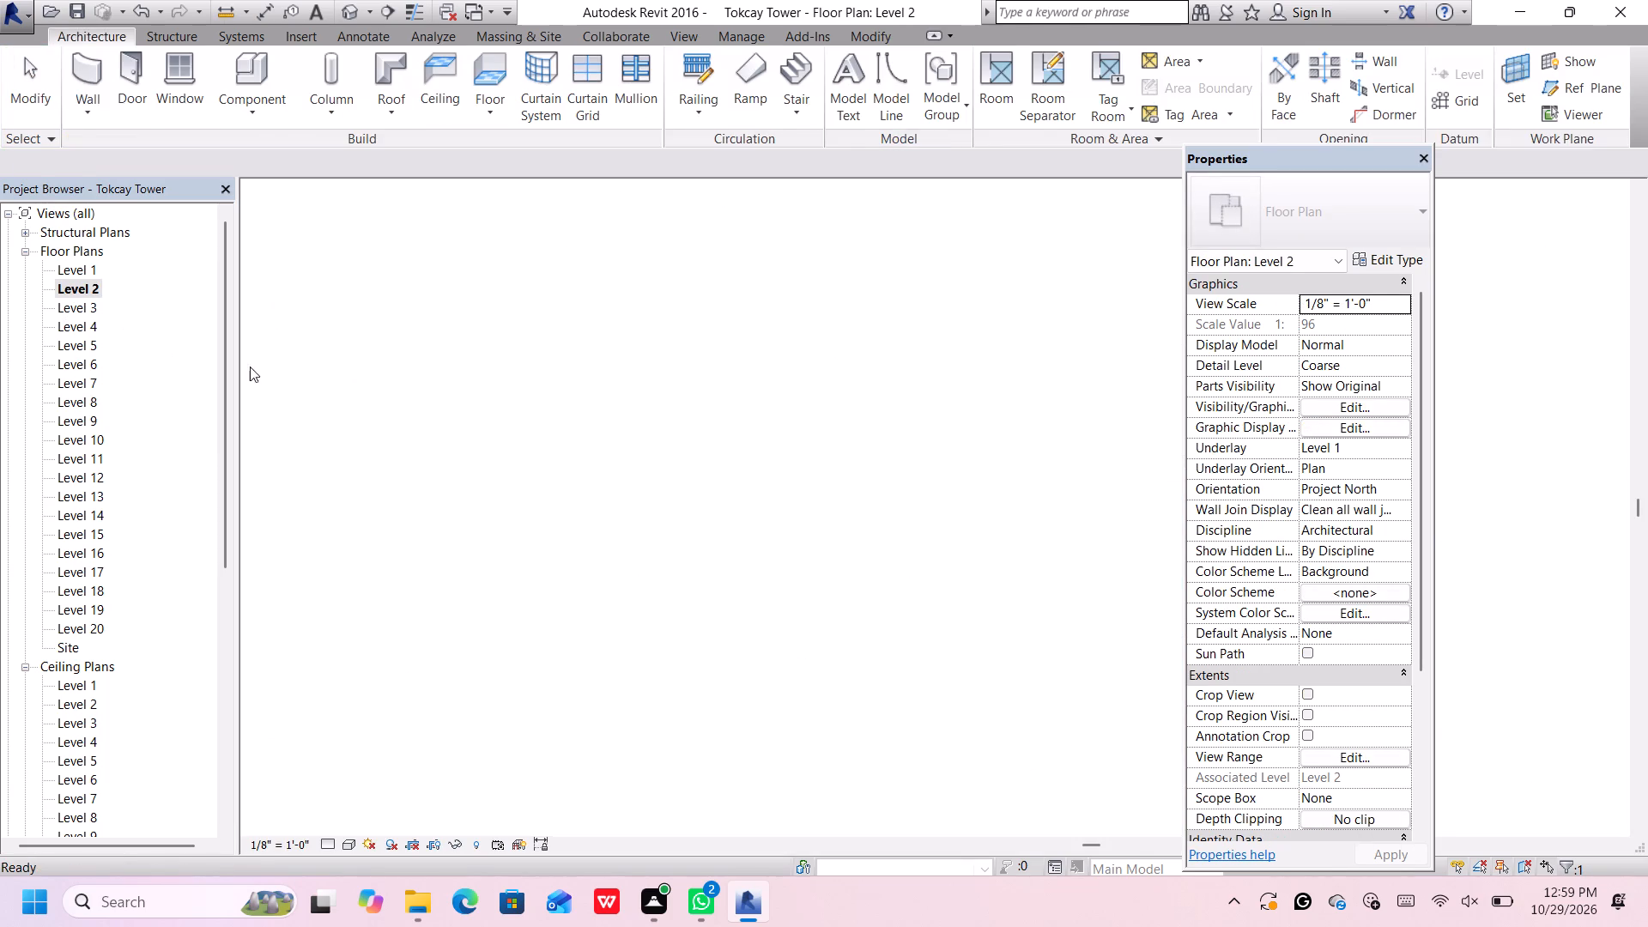
pyautogui.scroll(-1, 575, 440)
pyautogui.scroll(6, 666, 615)
pyautogui.scroll(1, 752, 662)
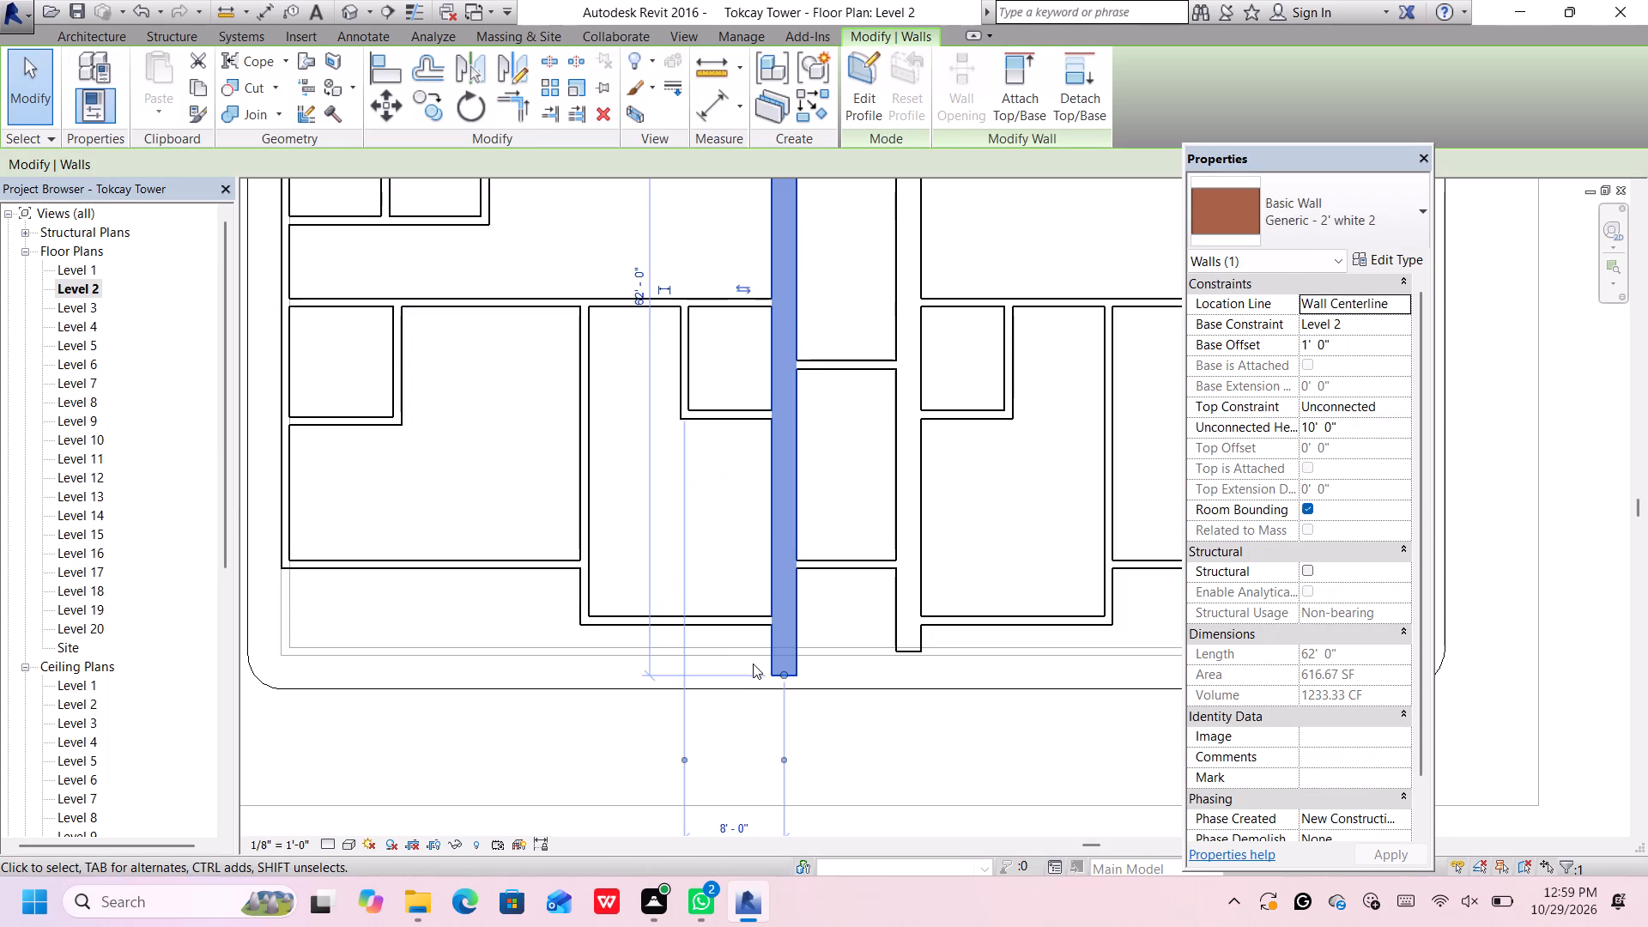
pyautogui.scroll(2, 753, 663)
pyautogui.moveTo(797, 682); pyautogui.dragTo(795, 700)
pyautogui.scroll(-10, 780, 690)
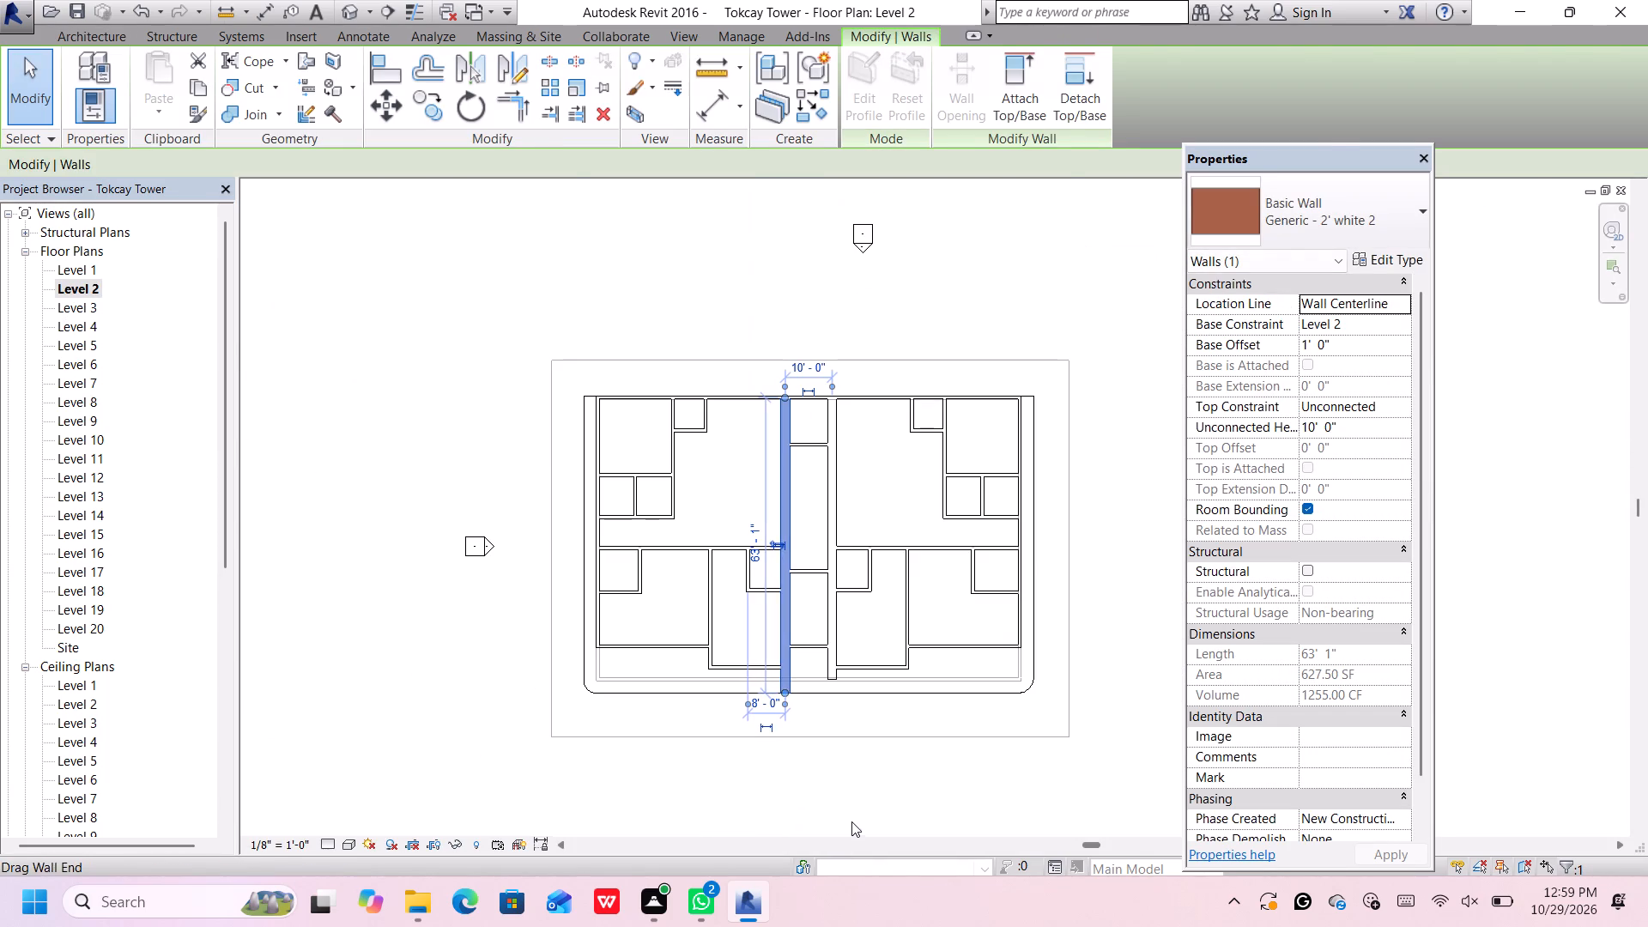
pyautogui.click(853, 819)
# Extend the front end of the eastern central 2' white wall to the roof's front edge, 63' 1" long.
pyautogui.scroll(6, 817, 700)
pyautogui.click(844, 656)
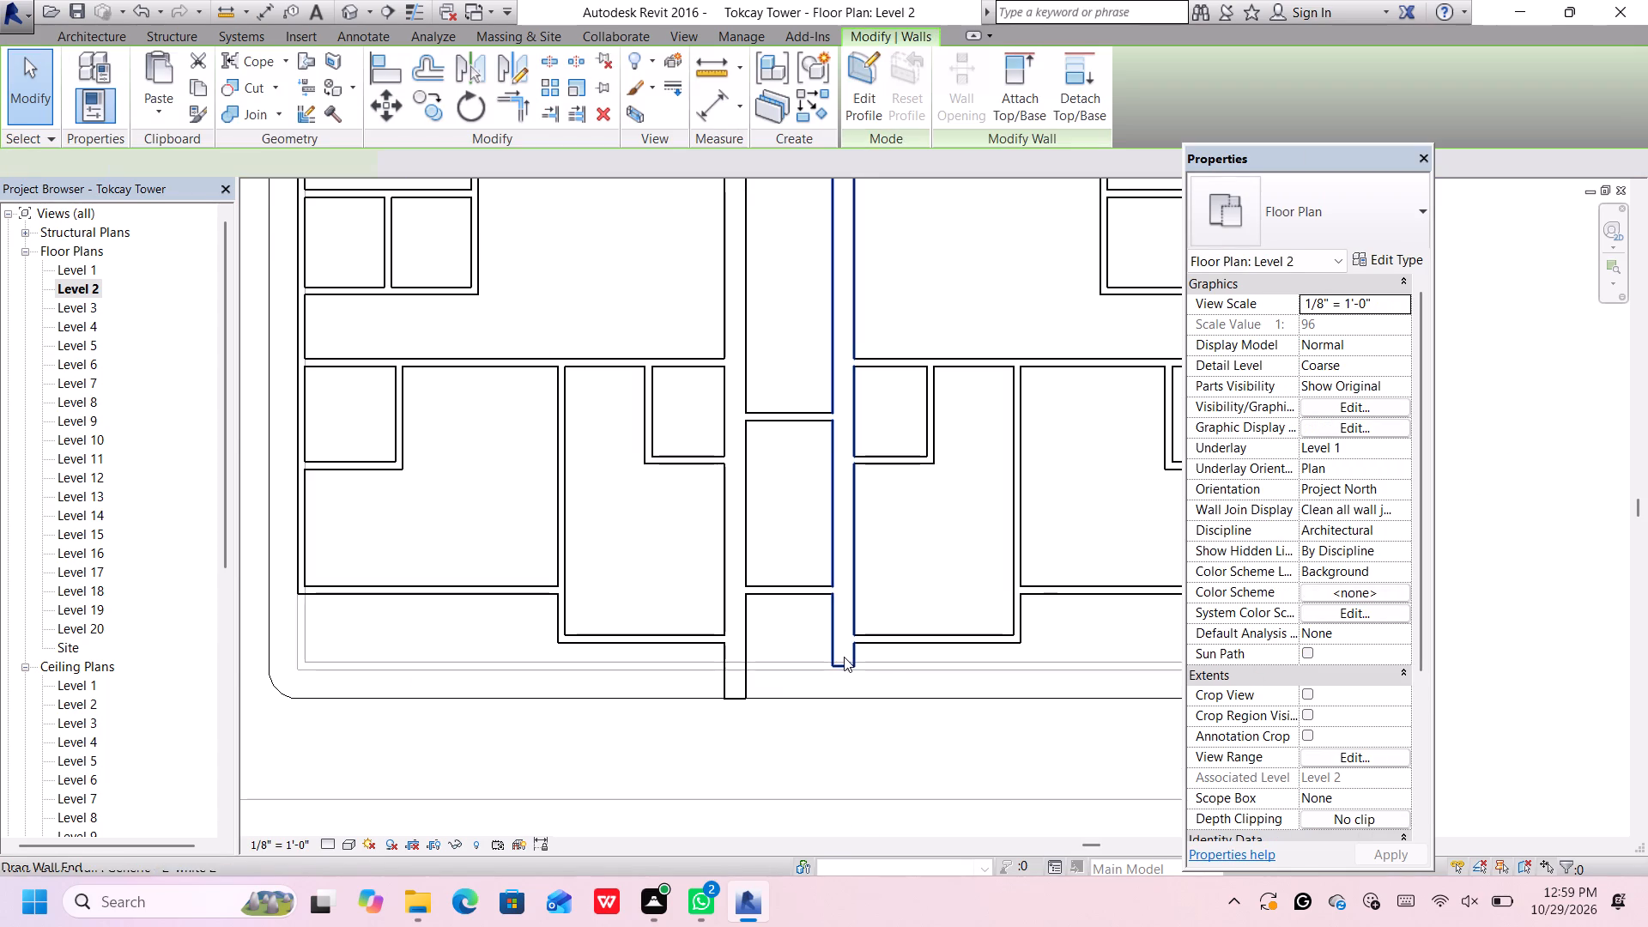
pyautogui.scroll(5, 844, 664)
pyautogui.moveTo(842, 663); pyautogui.dragTo(841, 702)
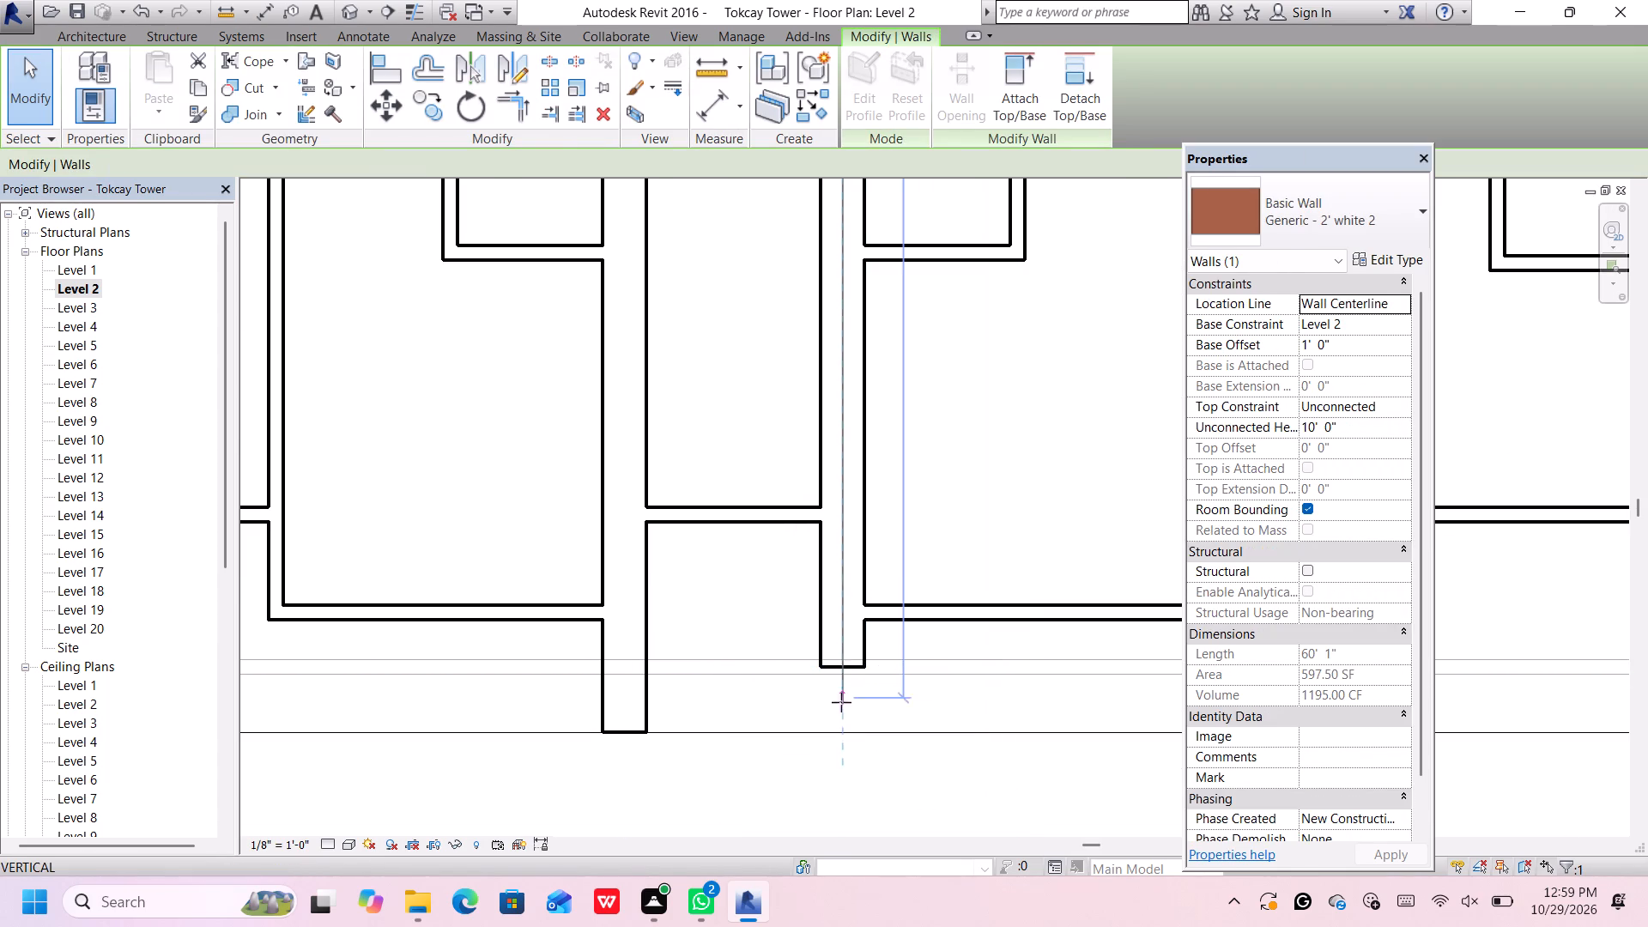
pyautogui.moveTo(841, 702); pyautogui.dragTo(841, 733)
pyautogui.scroll(-6, 841, 730)
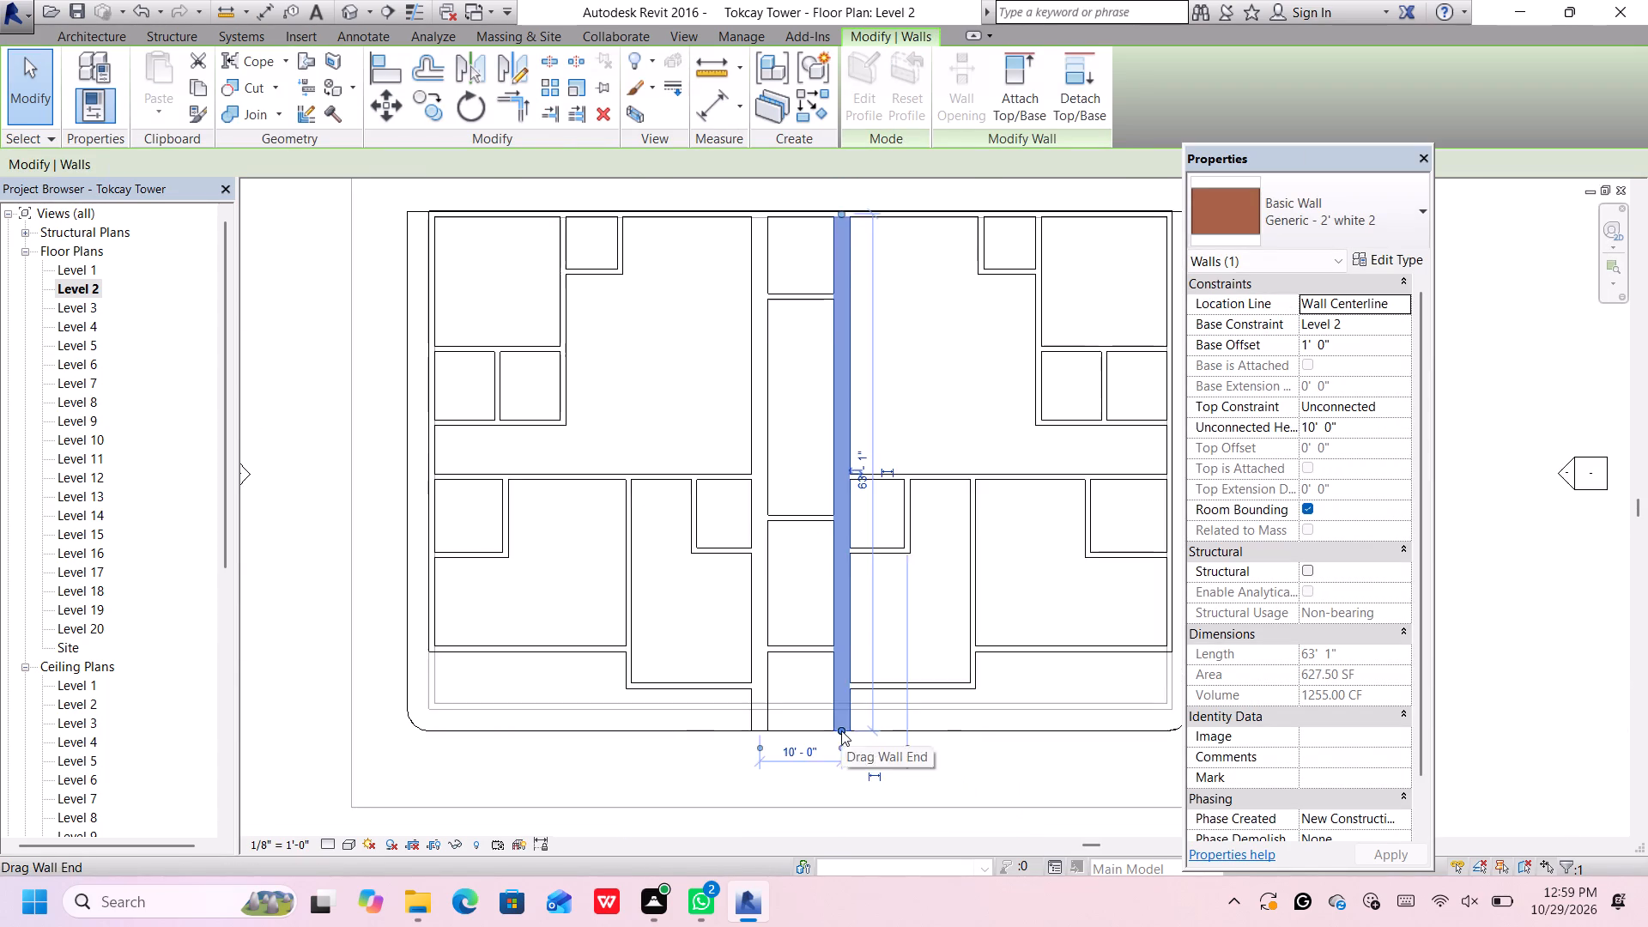
pyautogui.scroll(-6, 841, 730)
pyautogui.click(1119, 536)
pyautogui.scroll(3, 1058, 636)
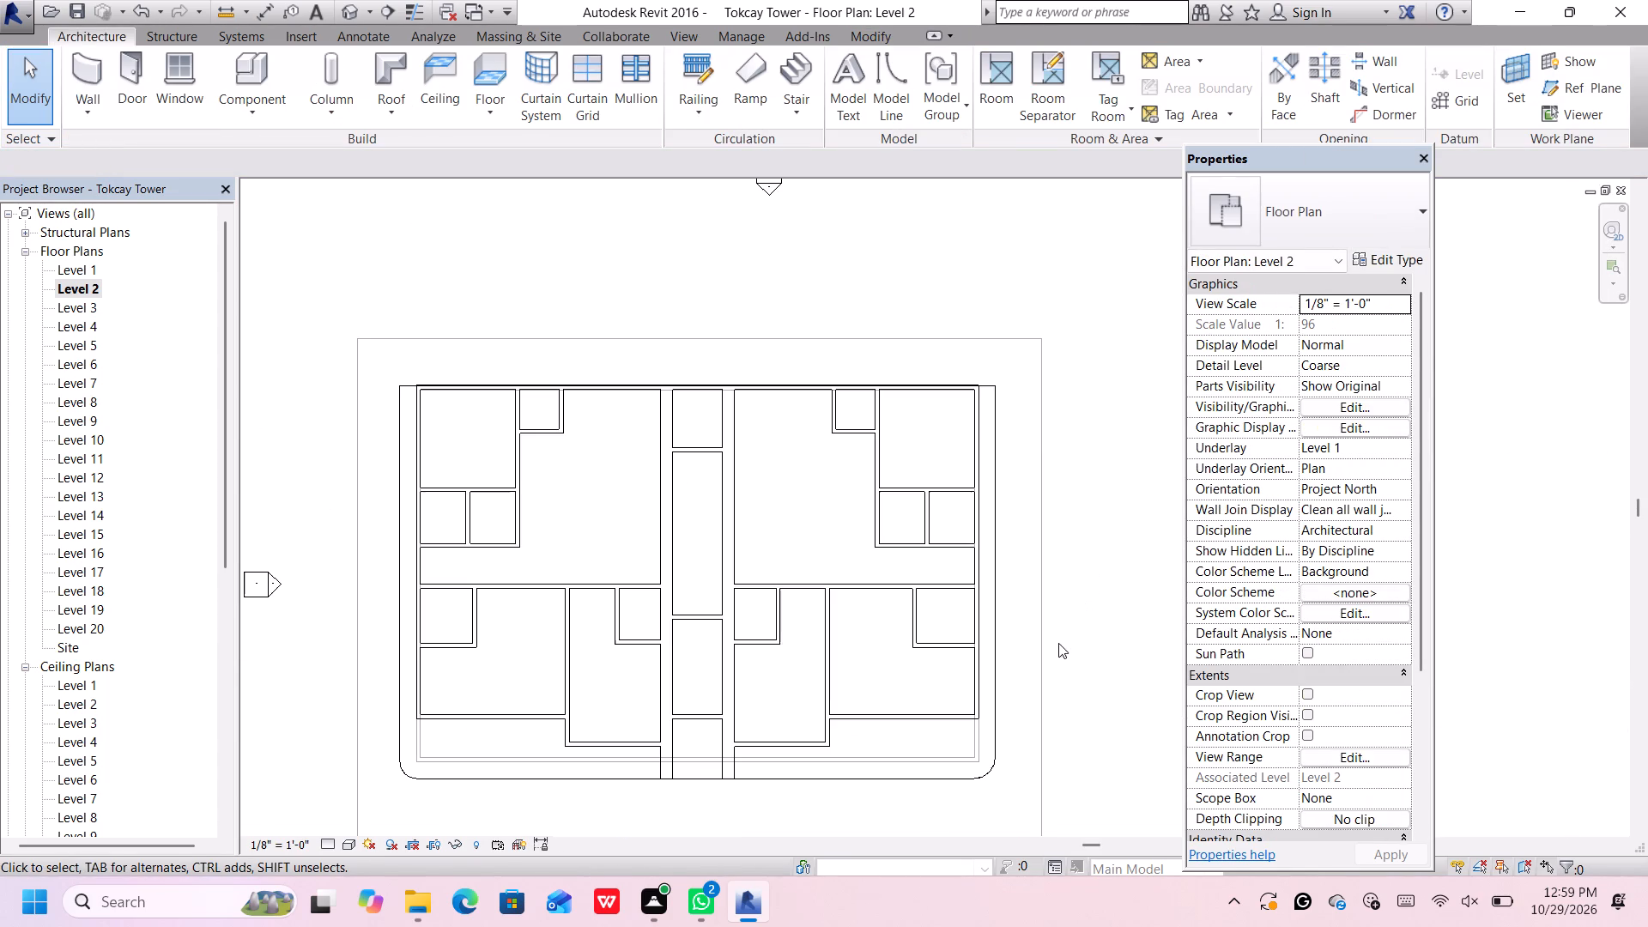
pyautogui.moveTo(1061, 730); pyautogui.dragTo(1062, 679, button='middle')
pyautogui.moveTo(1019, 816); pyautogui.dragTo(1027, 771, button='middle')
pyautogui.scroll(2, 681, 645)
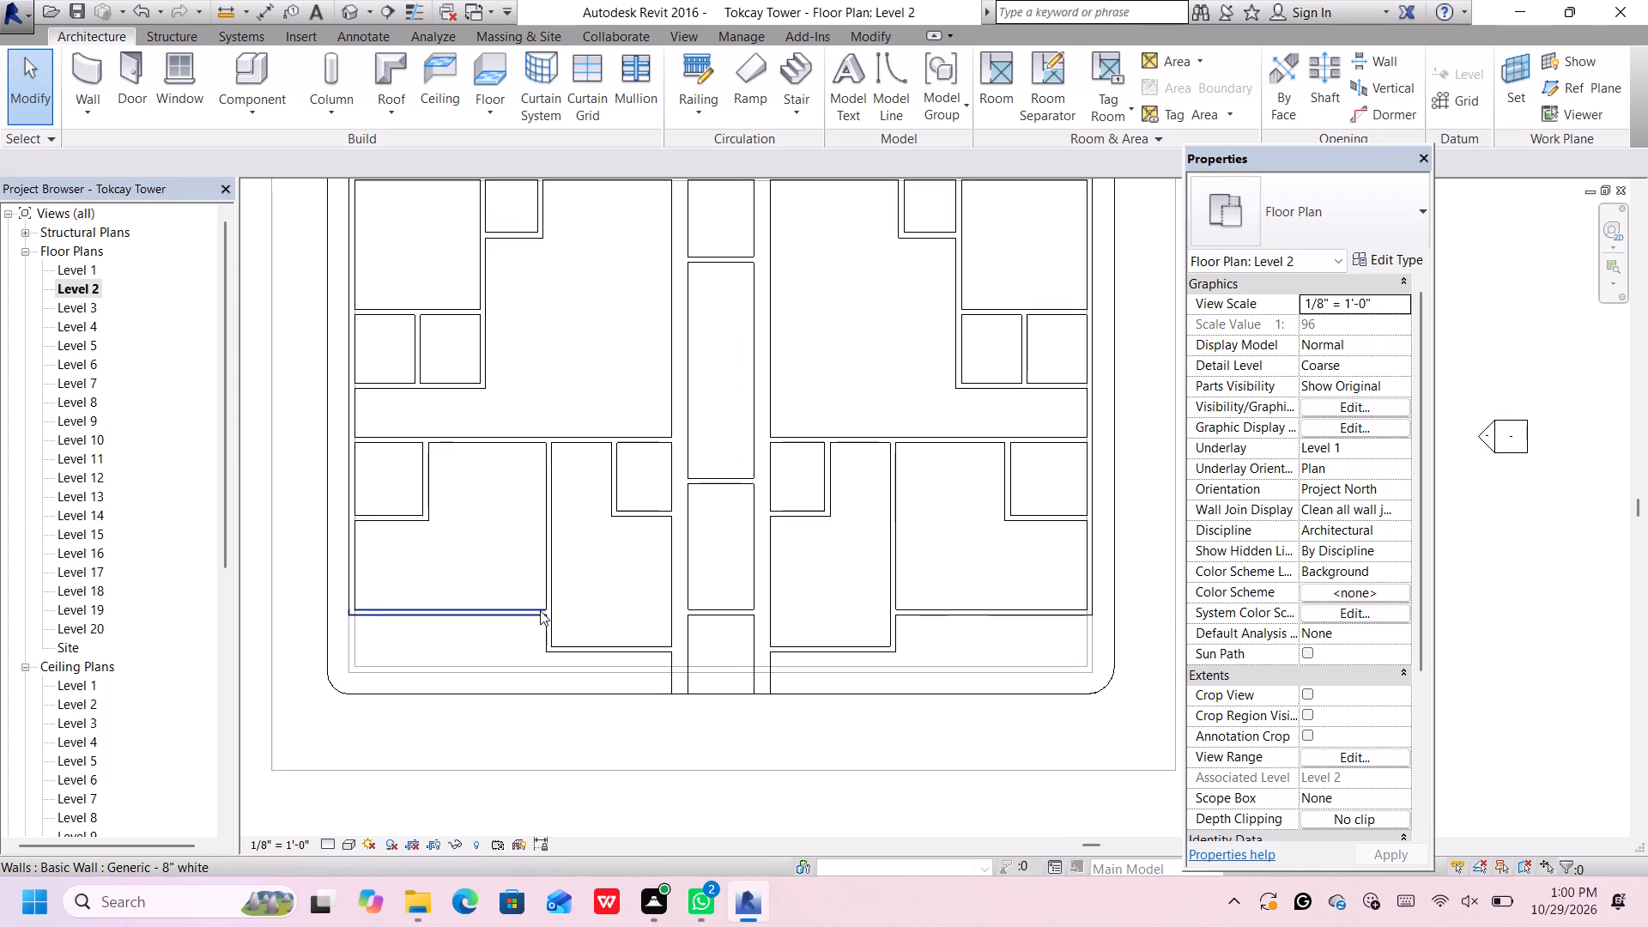
# Move the 16' white front wall just west of the central corridor forward until it sits 3' 0" from the roof's front edge.
pyautogui.scroll(2, 540, 609)
pyautogui.scroll(-3, 541, 609)
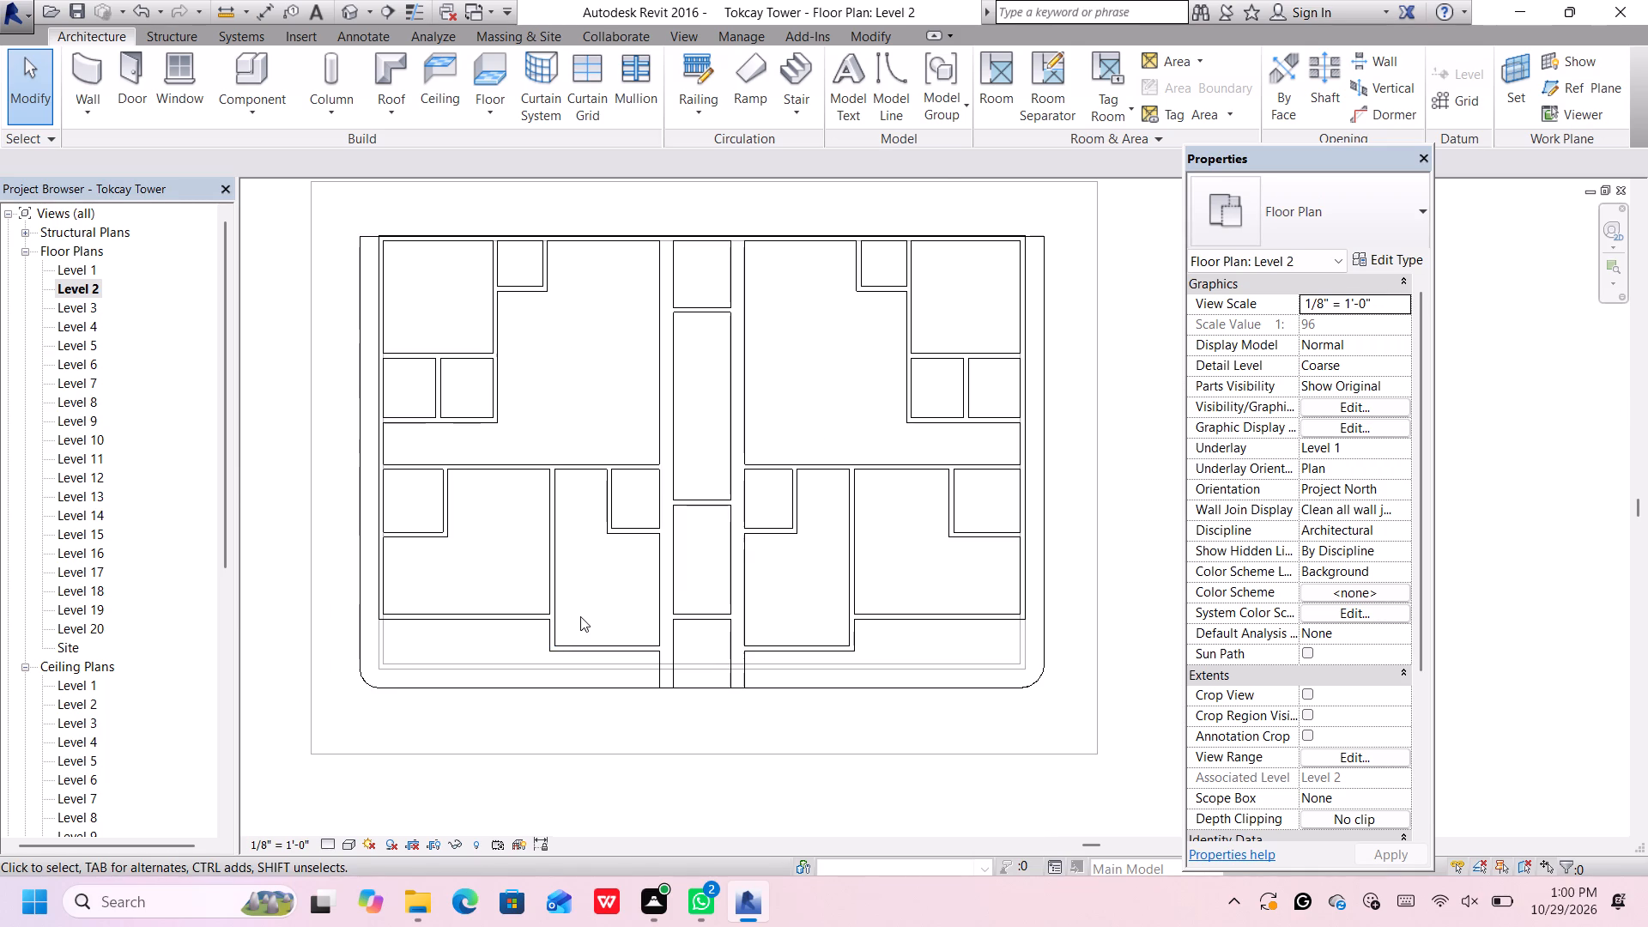
pyautogui.moveTo(589, 619); pyautogui.dragTo(602, 628, button='middle')
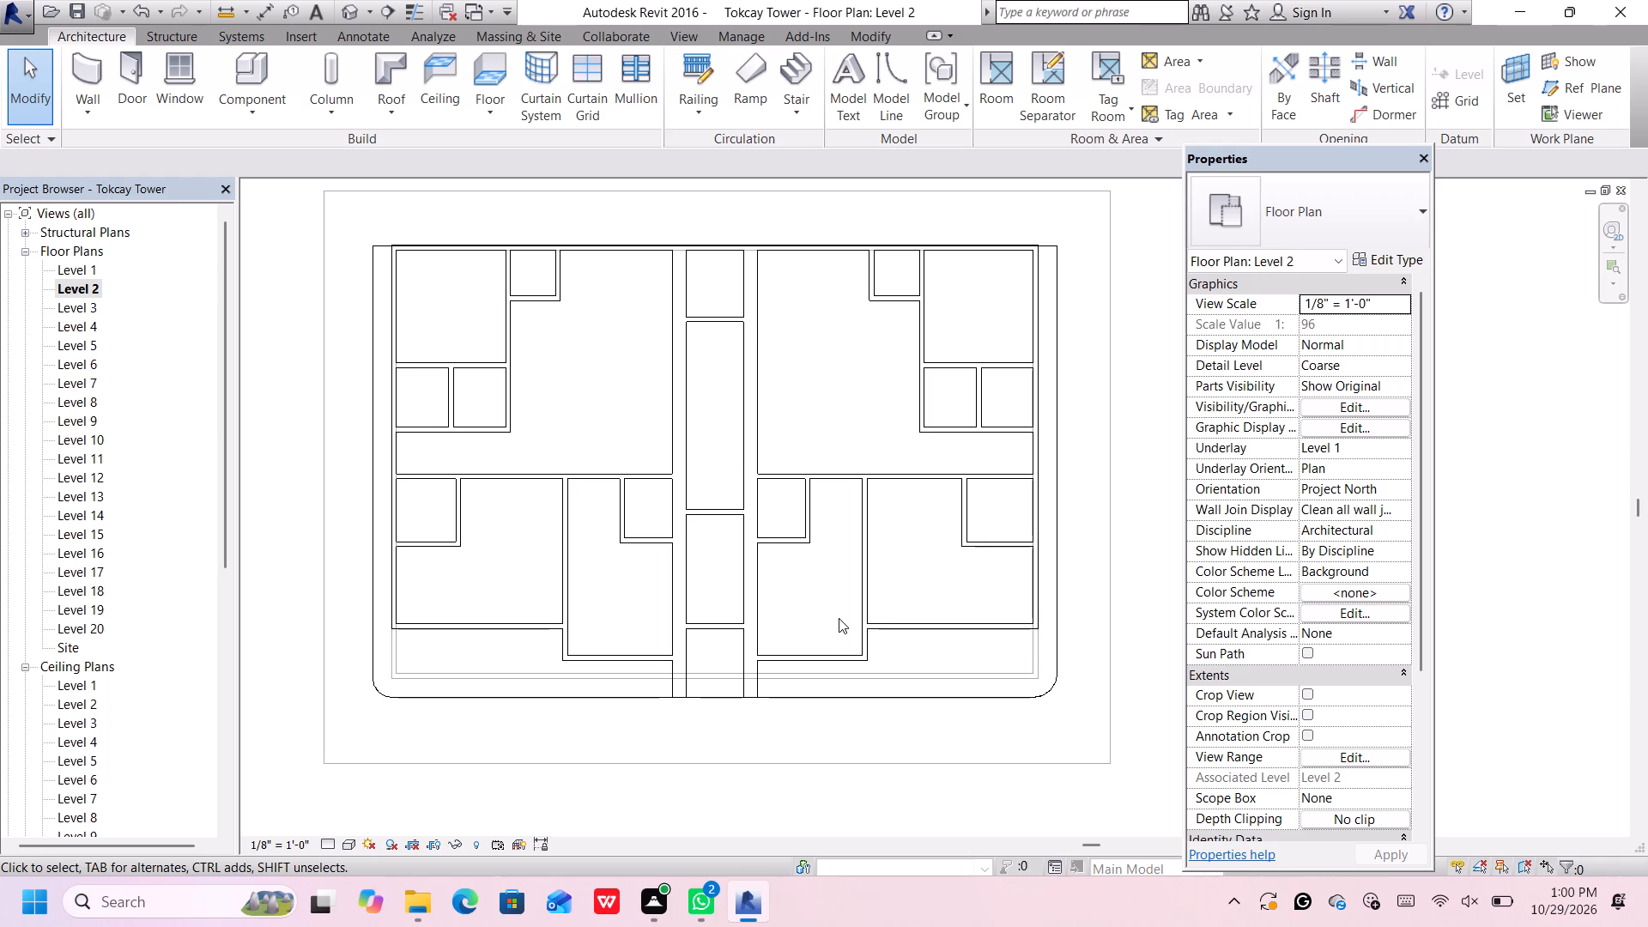
pyautogui.scroll(2, 593, 655)
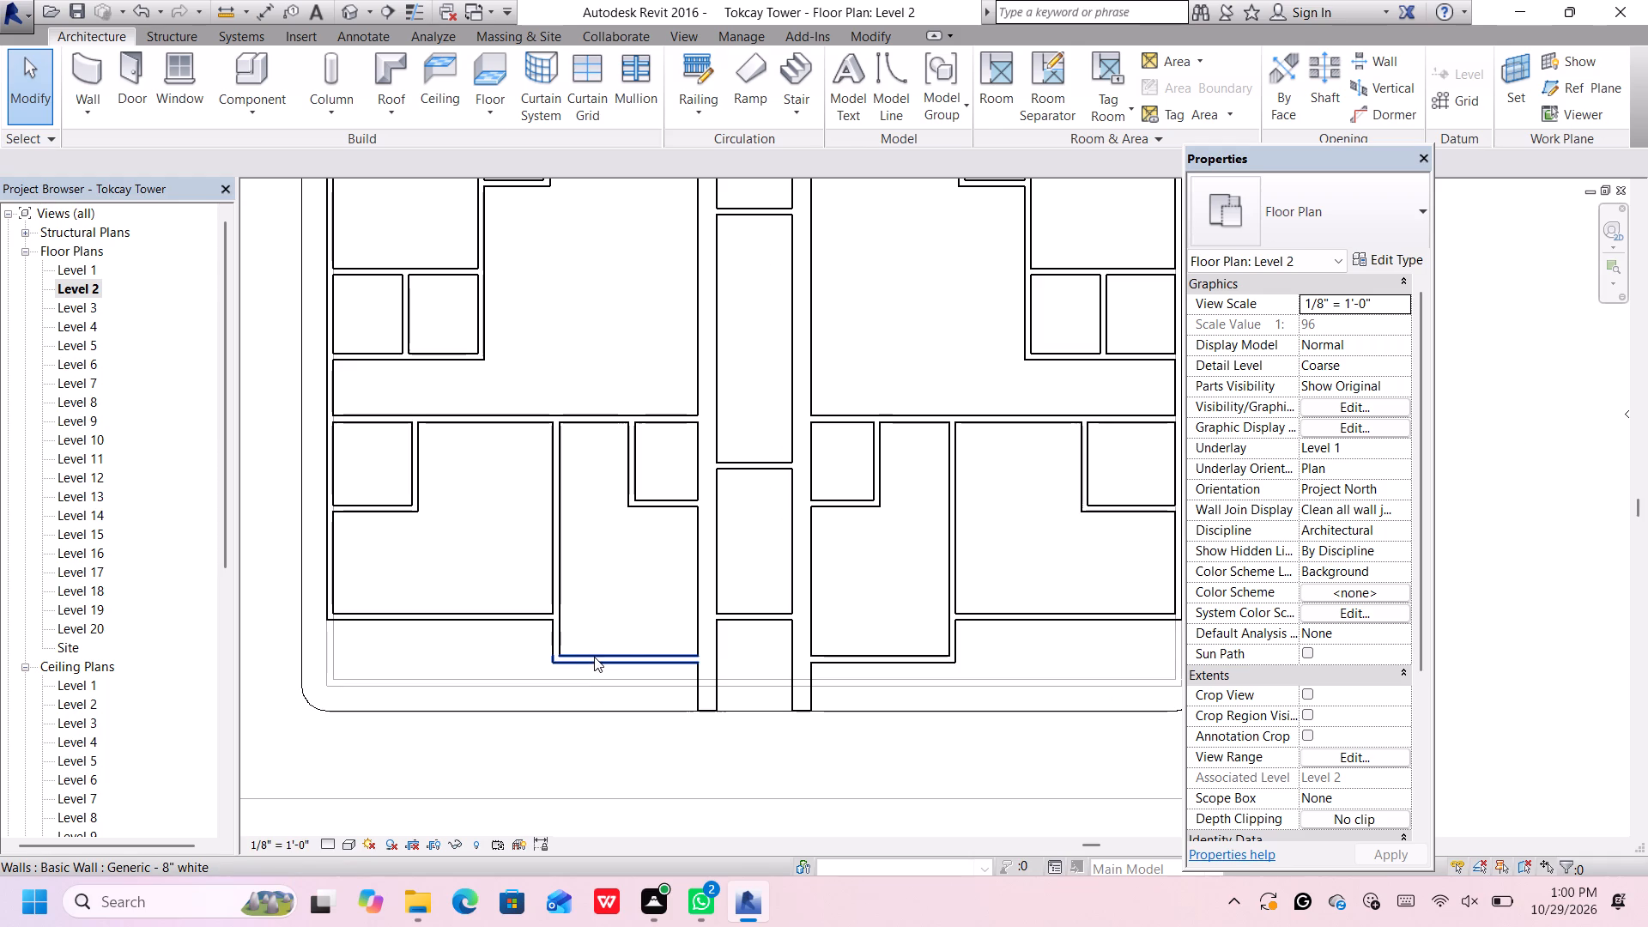
pyautogui.click(594, 657)
pyautogui.press('Down')
pyautogui.press('Down')
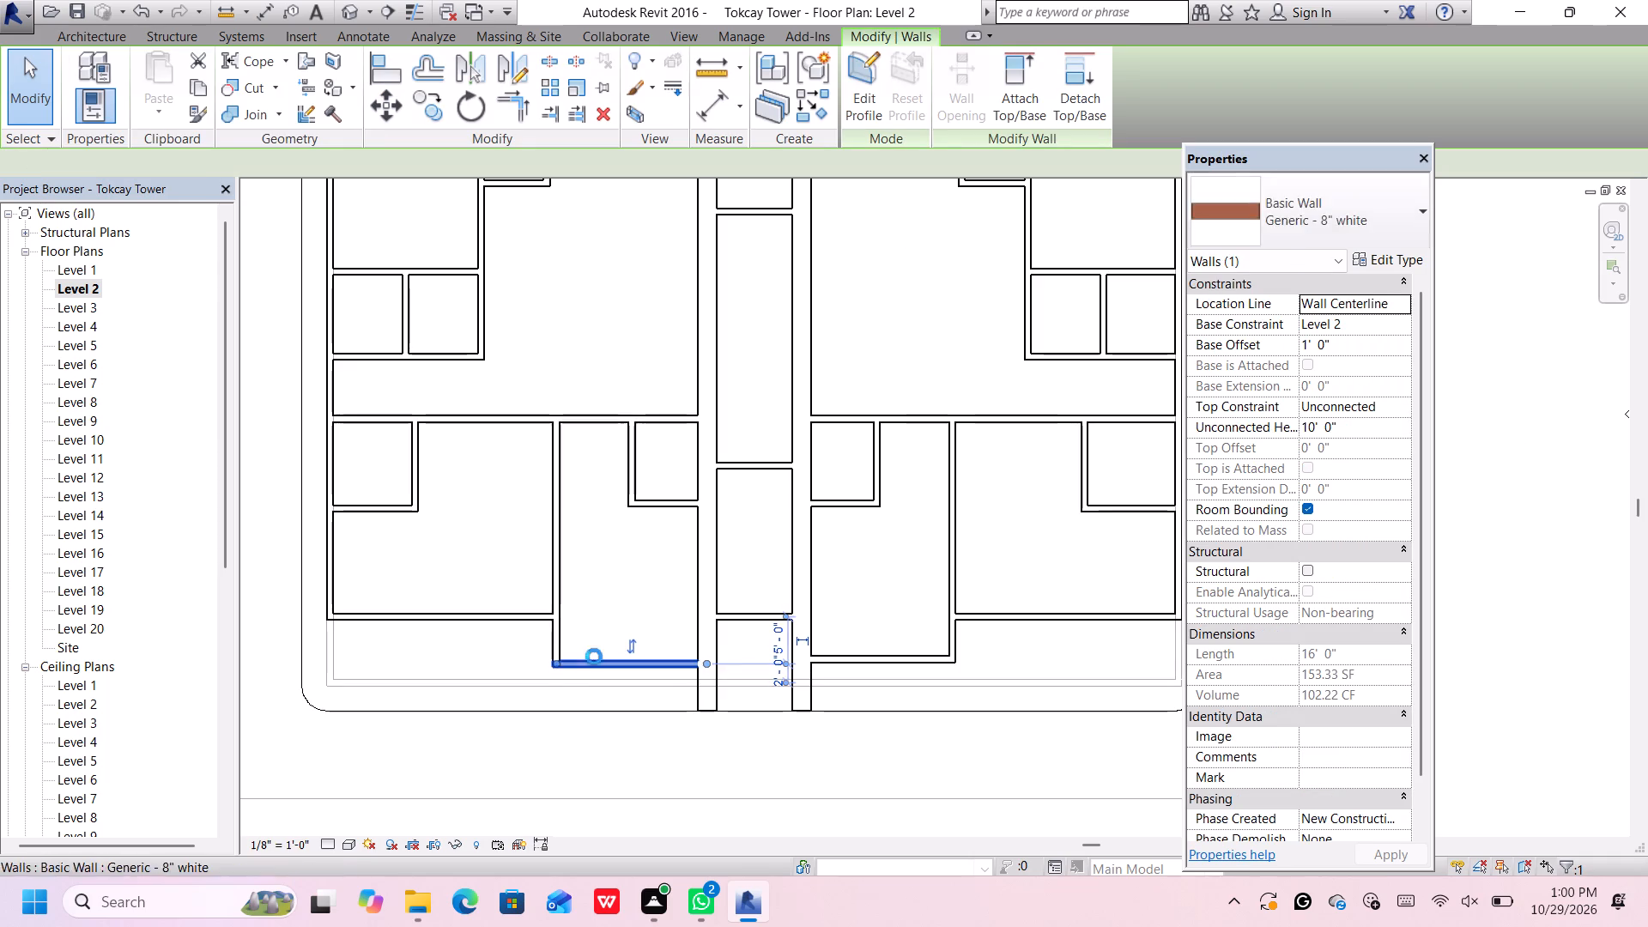
pyautogui.press('Down')
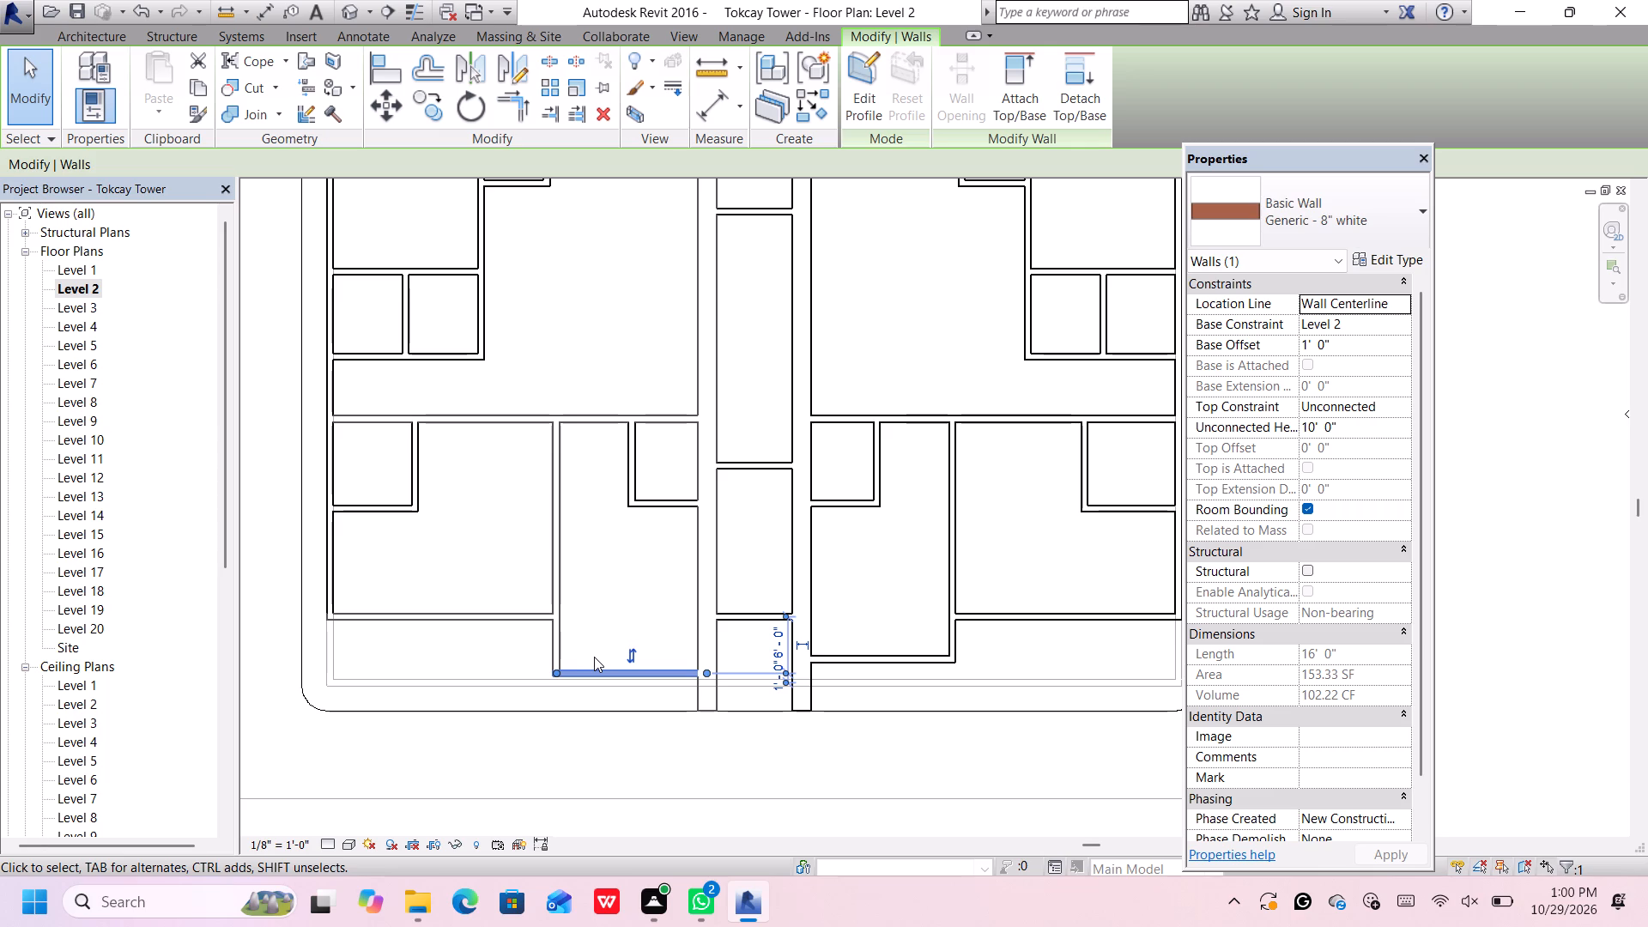
pyautogui.press('Down')
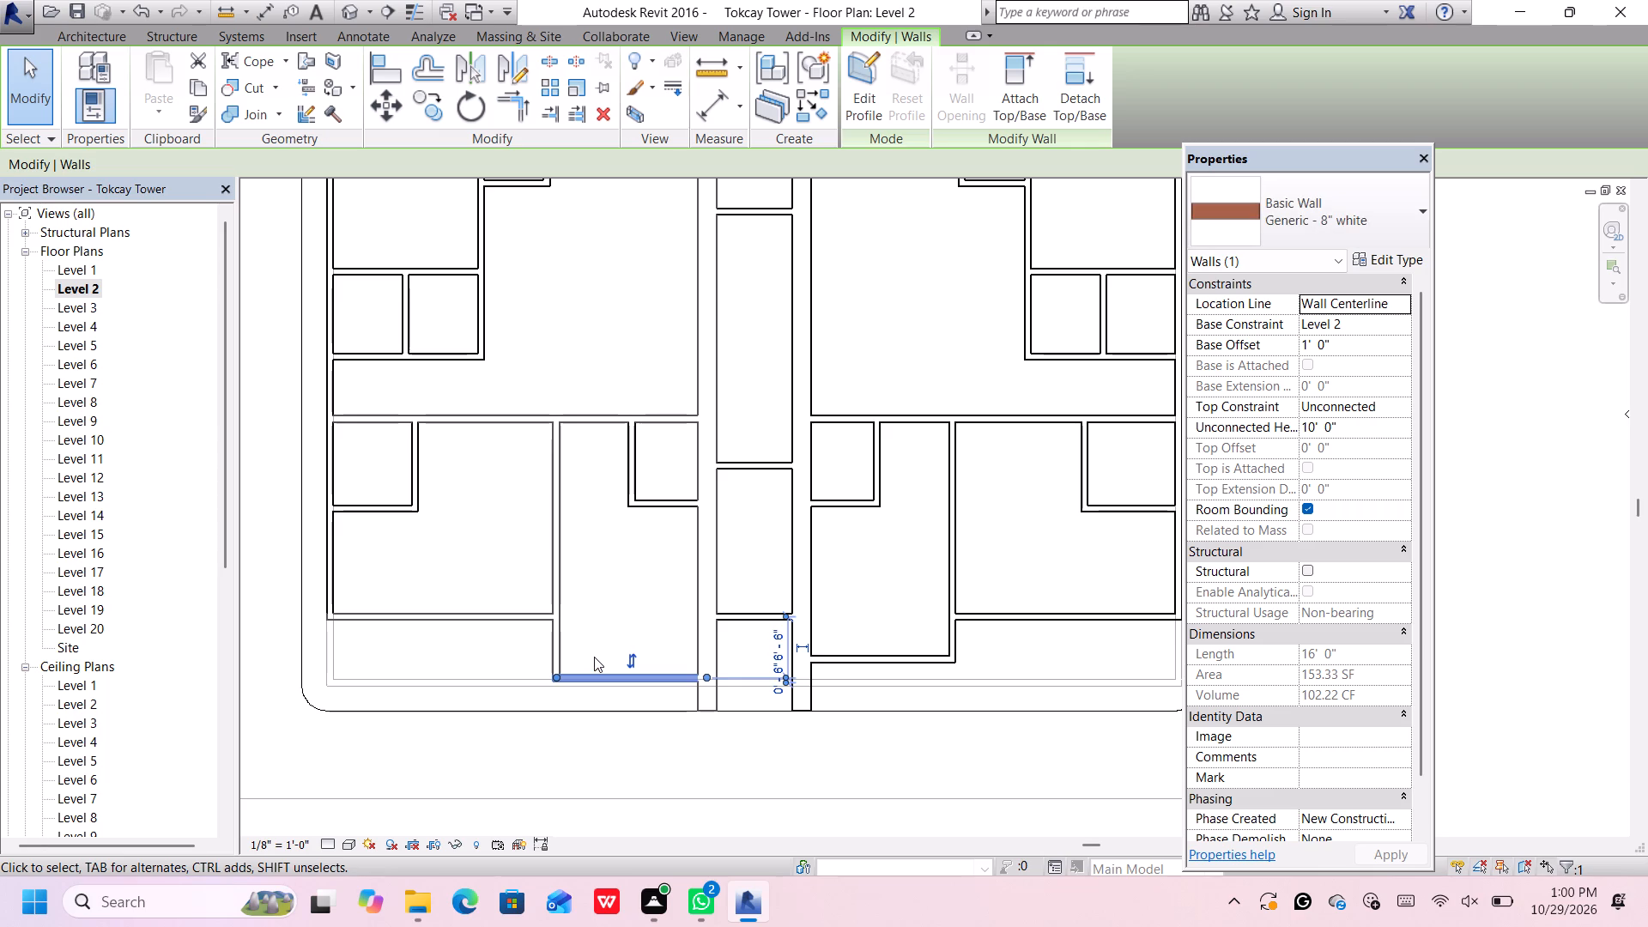
pyautogui.scroll(5, 843, 694)
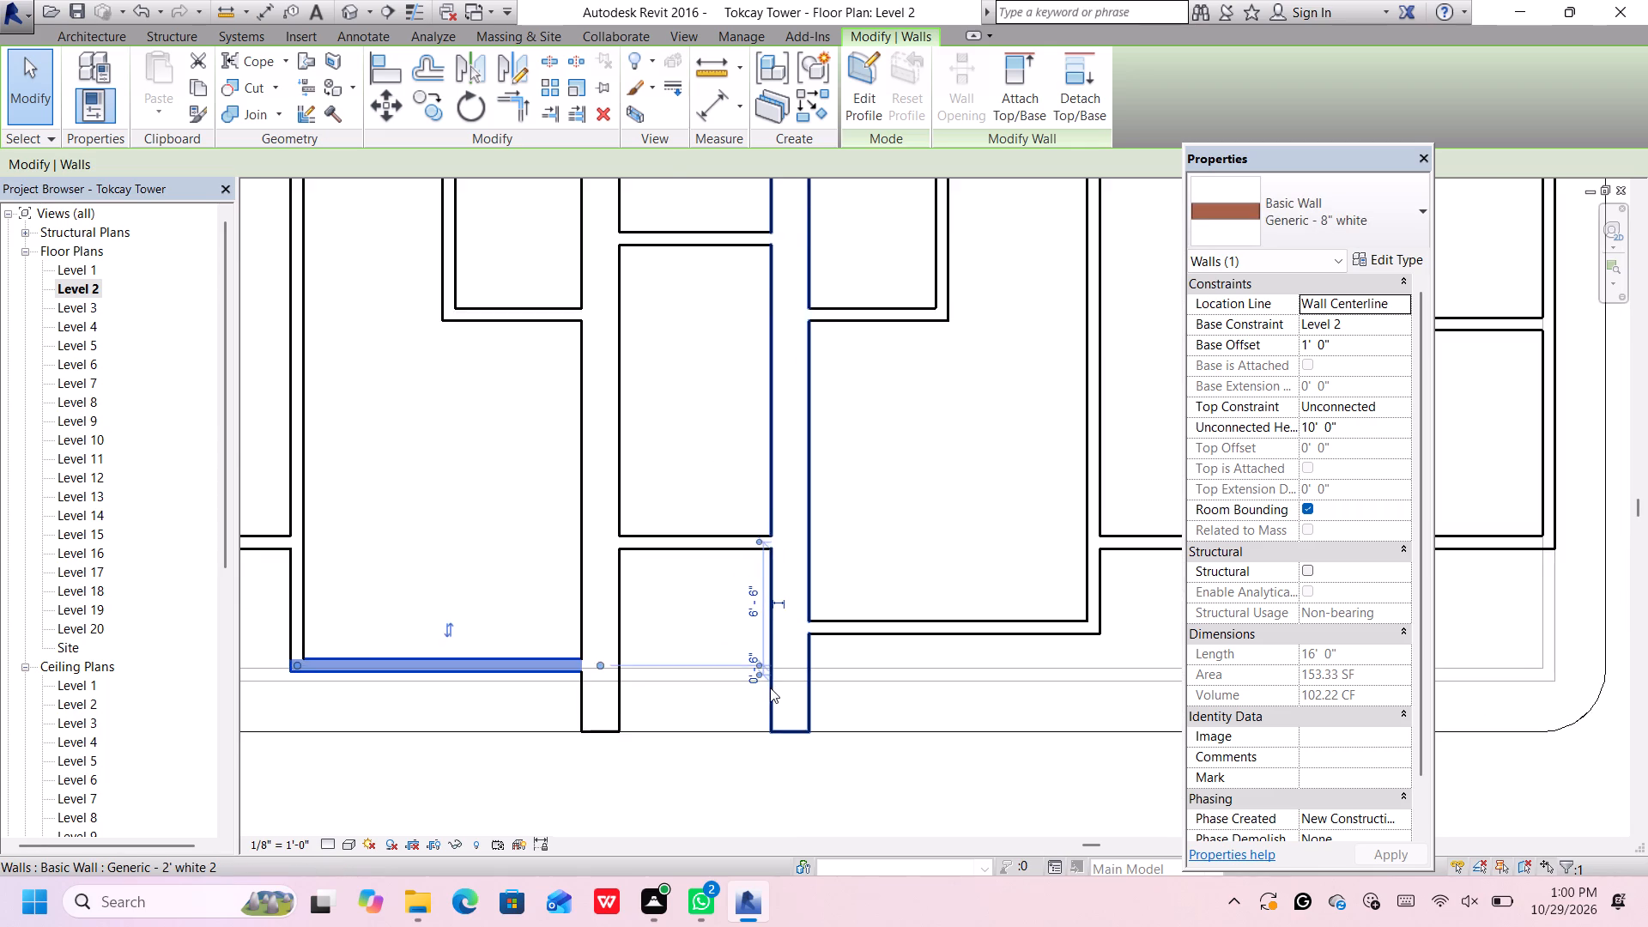
pyautogui.scroll(4, 770, 688)
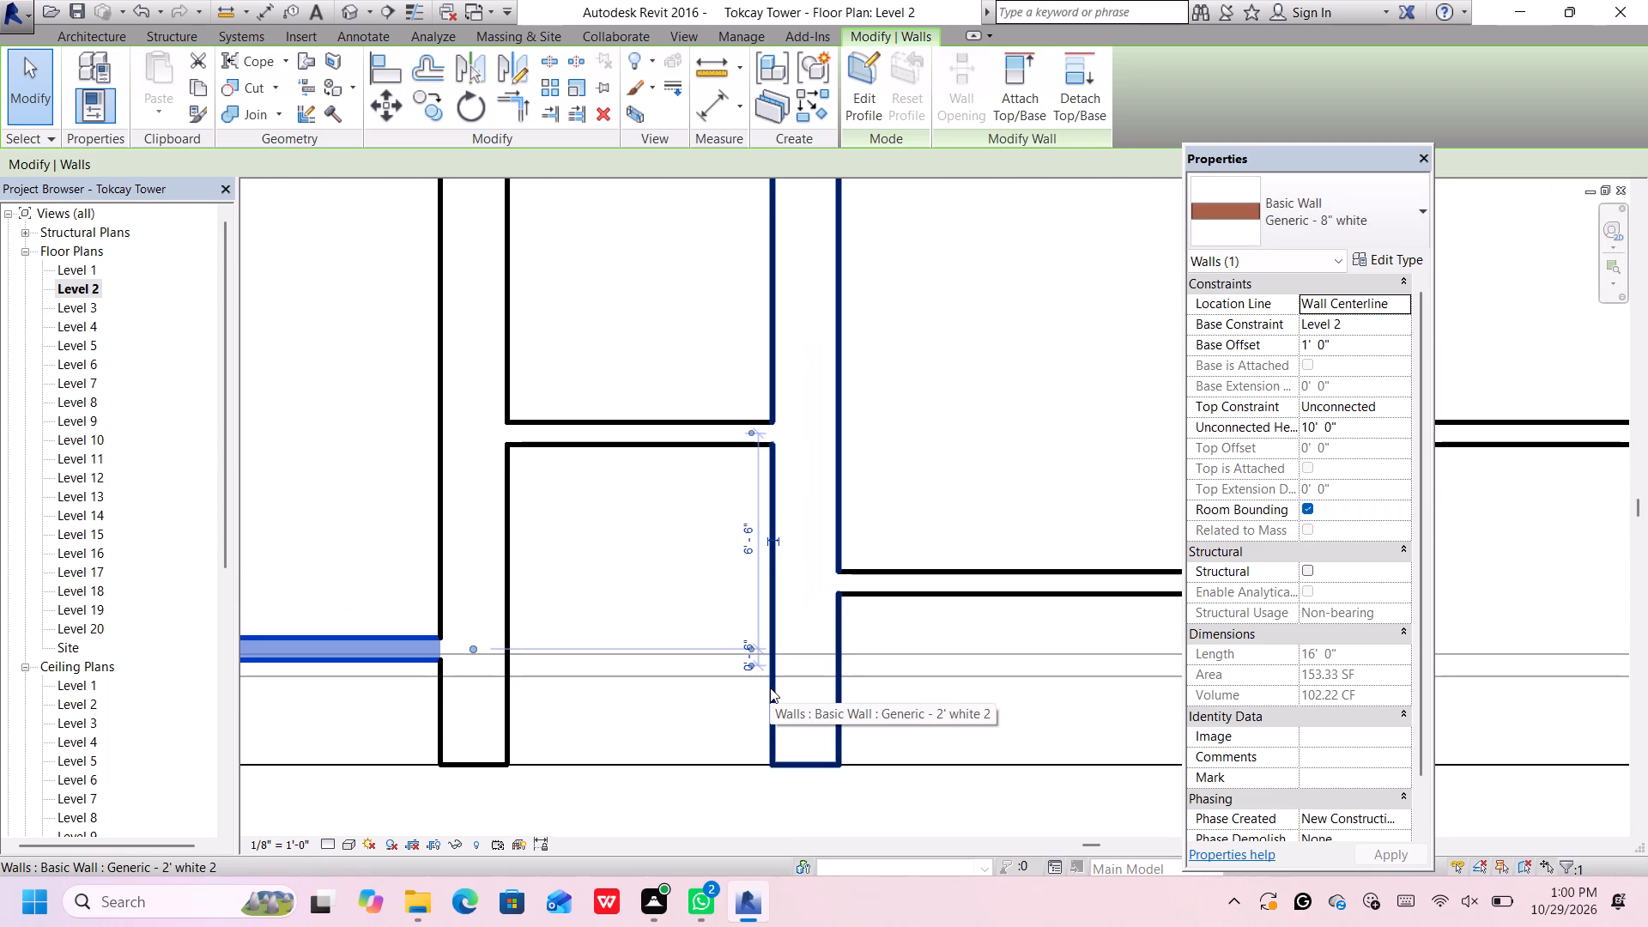
pyautogui.scroll(-5, 770, 688)
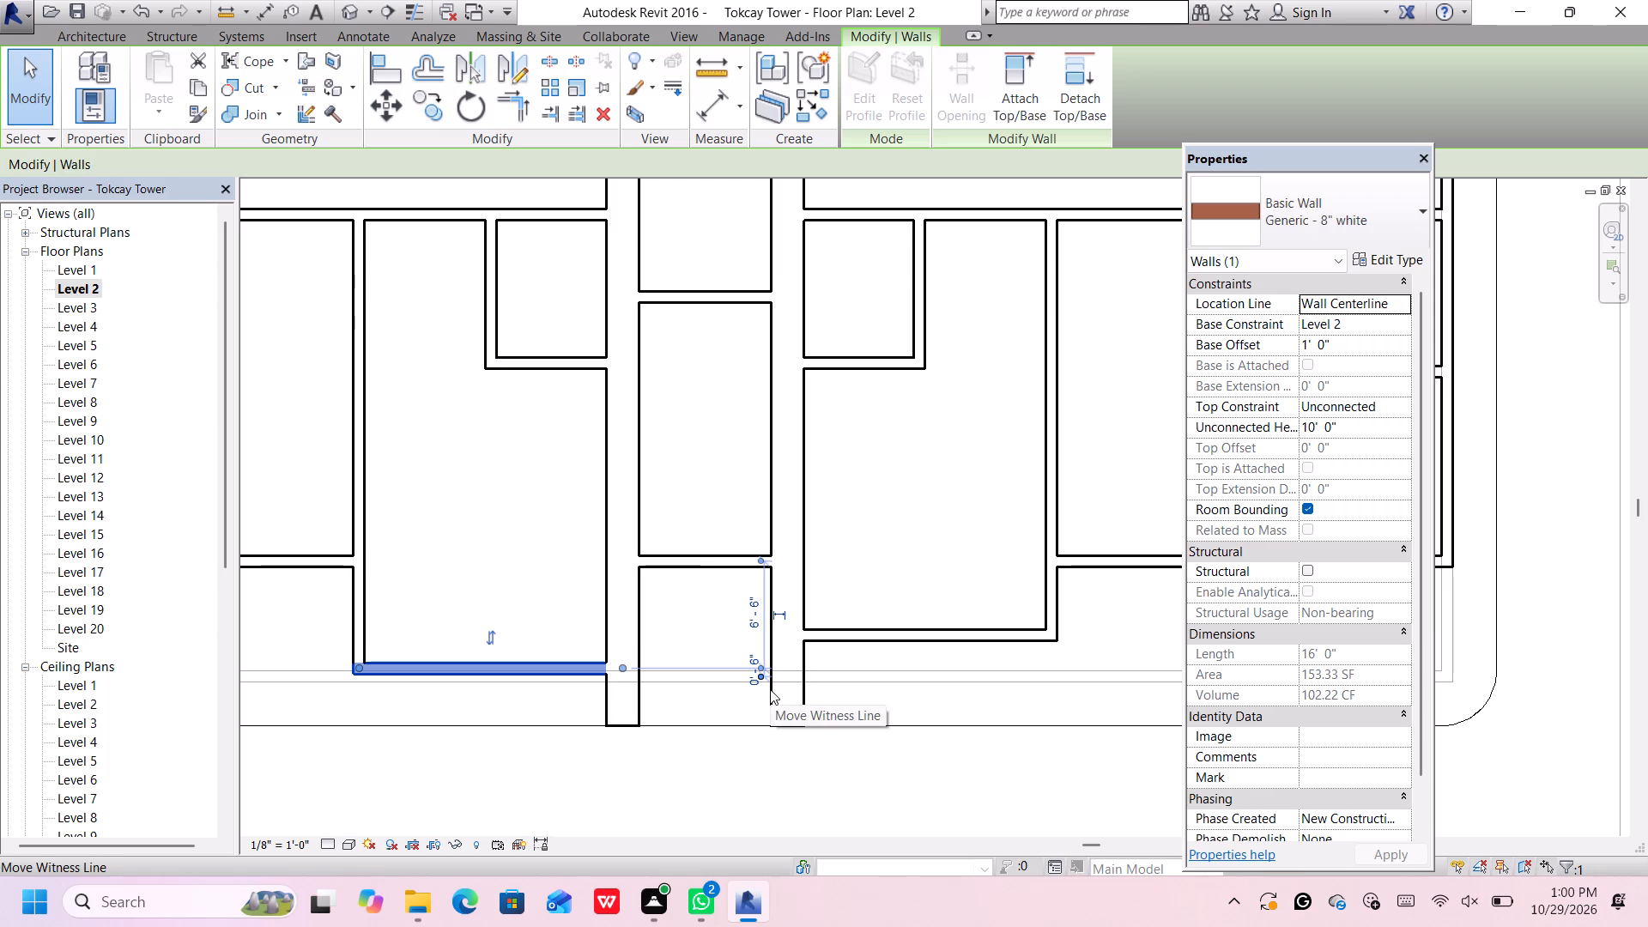
pyautogui.press('Down')
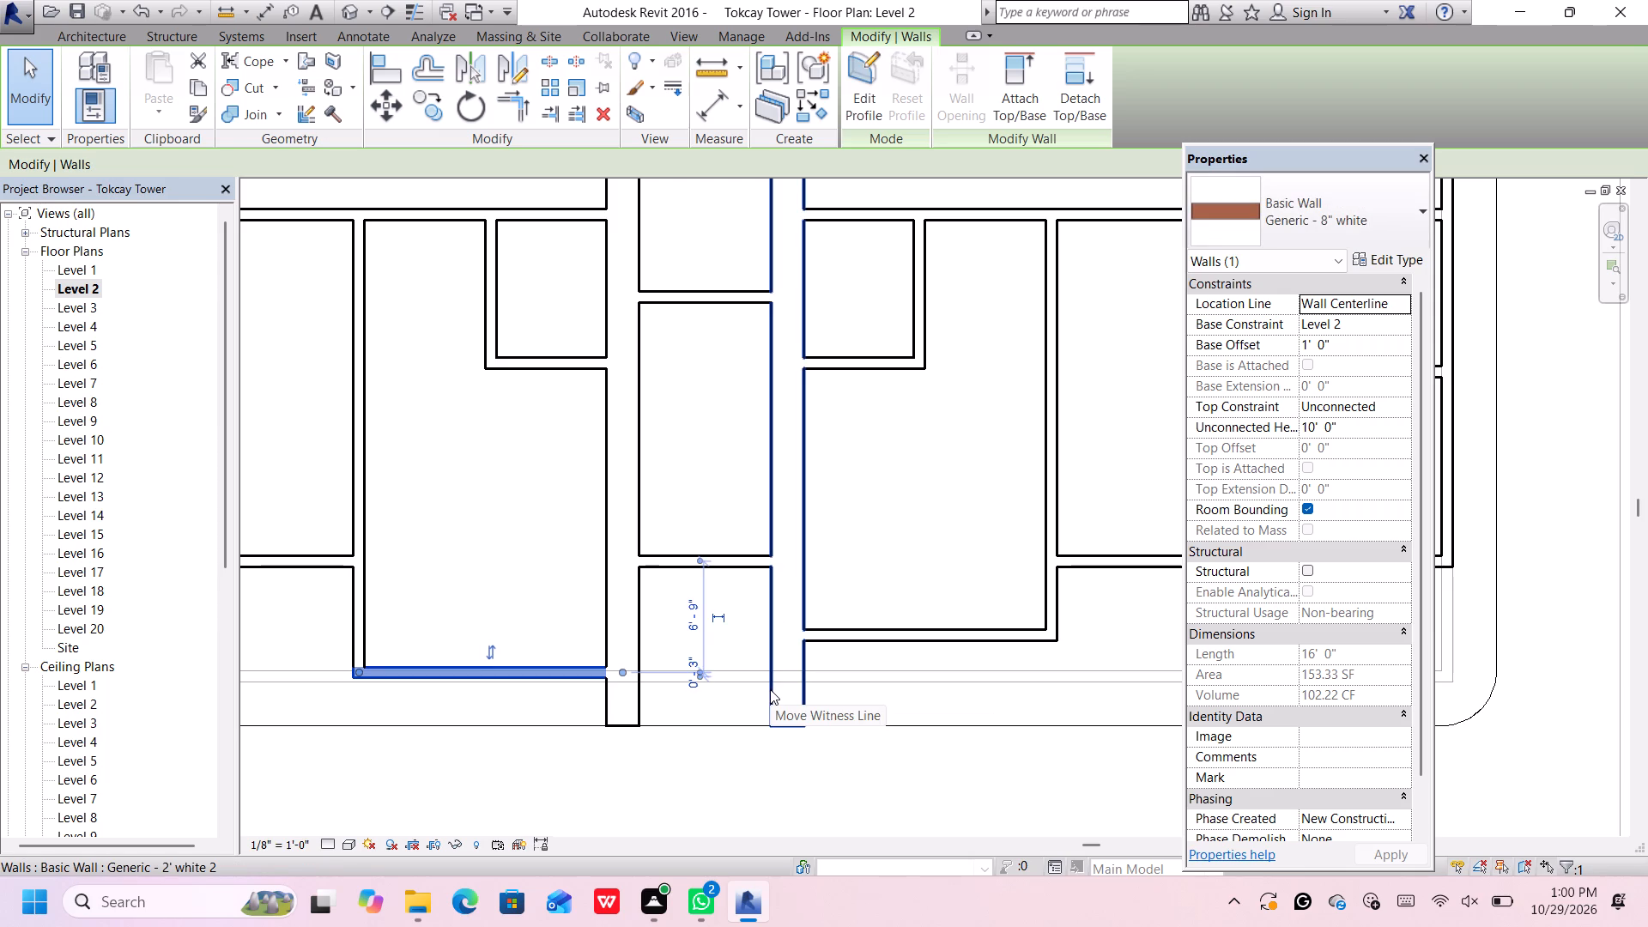
pyautogui.press('Down')
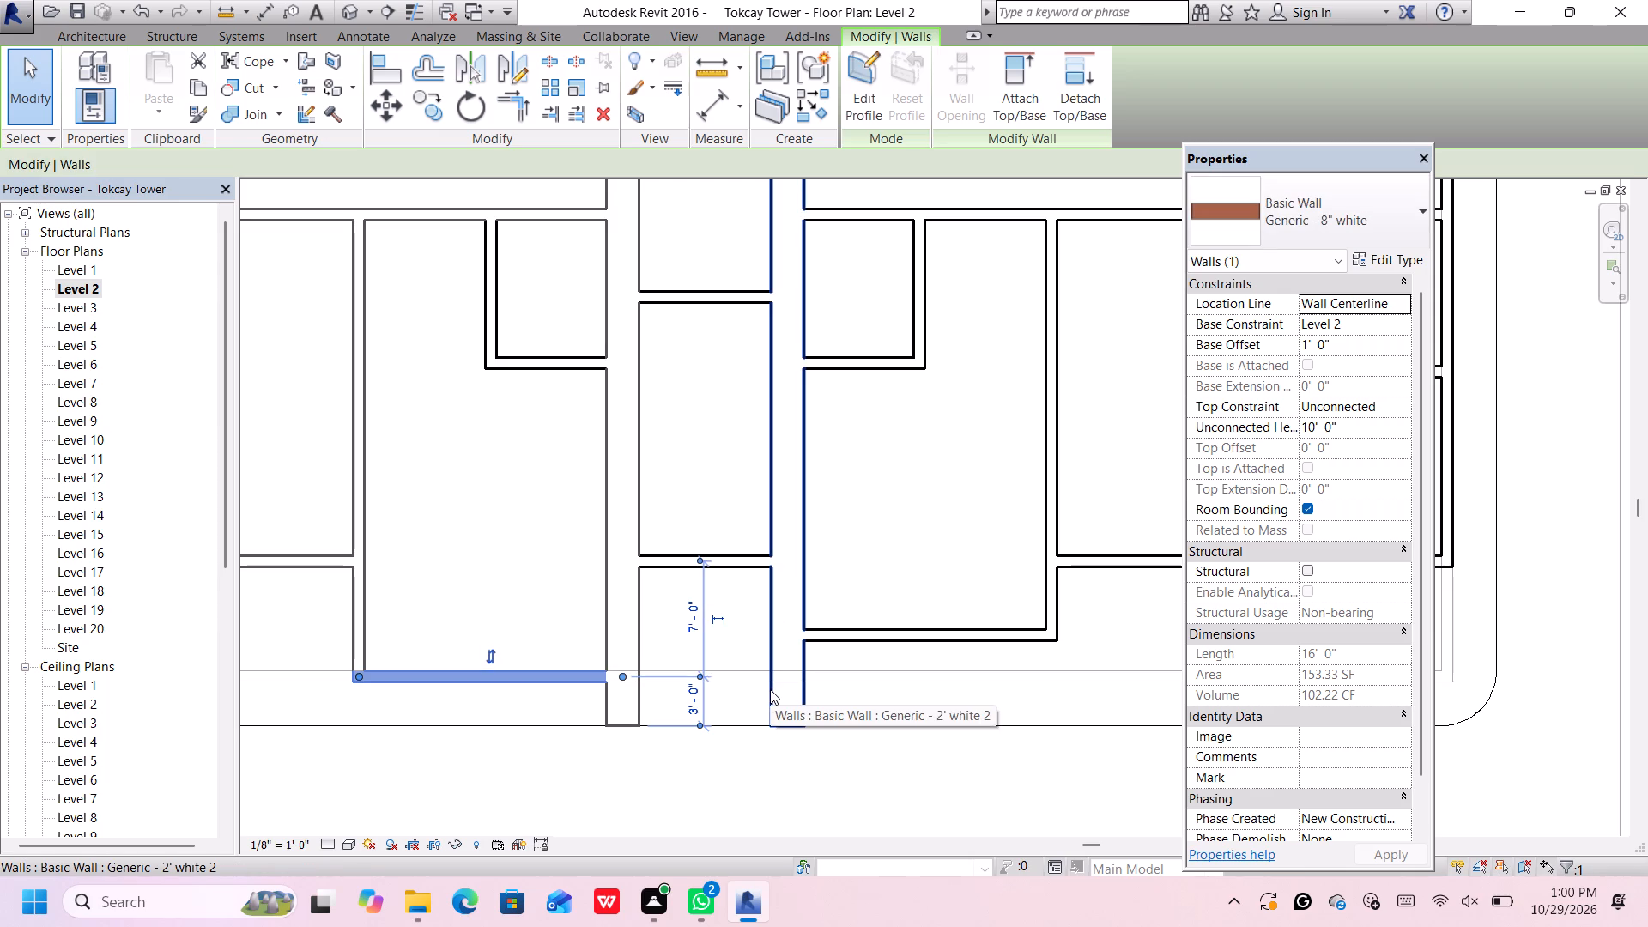
pyautogui.scroll(-6, 770, 691)
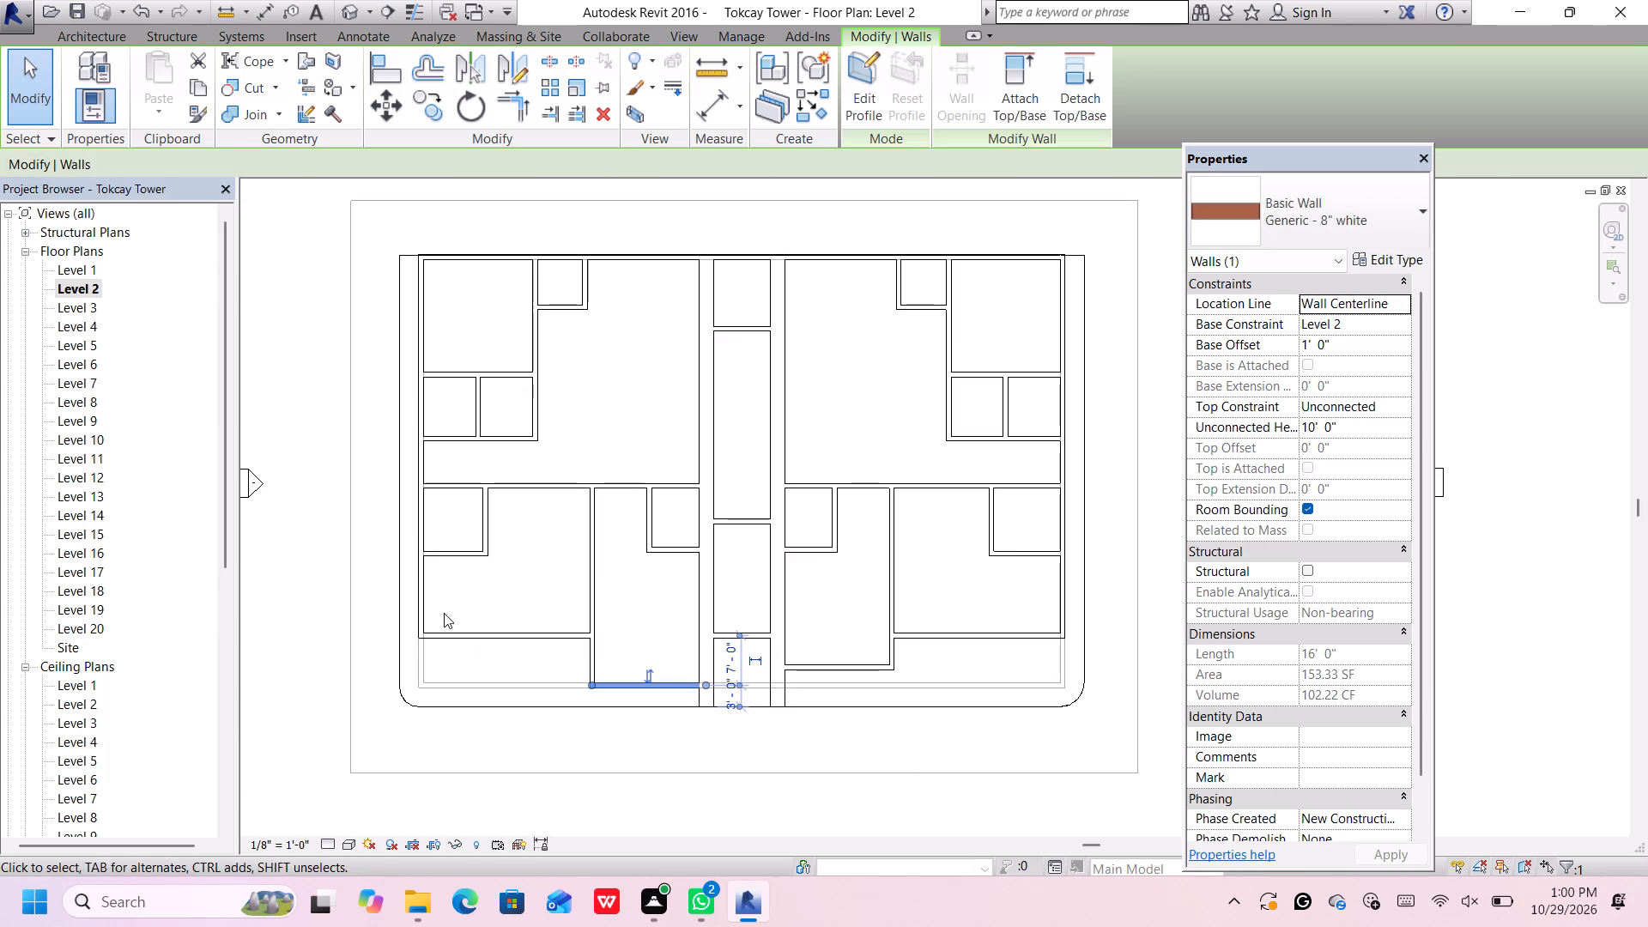
# Move the 24' white front wall of the southwest corner room forward until it is 12' 0" from the small room's wall behind it.
pyautogui.scroll(3, 458, 628)
pyautogui.click(463, 630)
pyautogui.scroll(2, 520, 627)
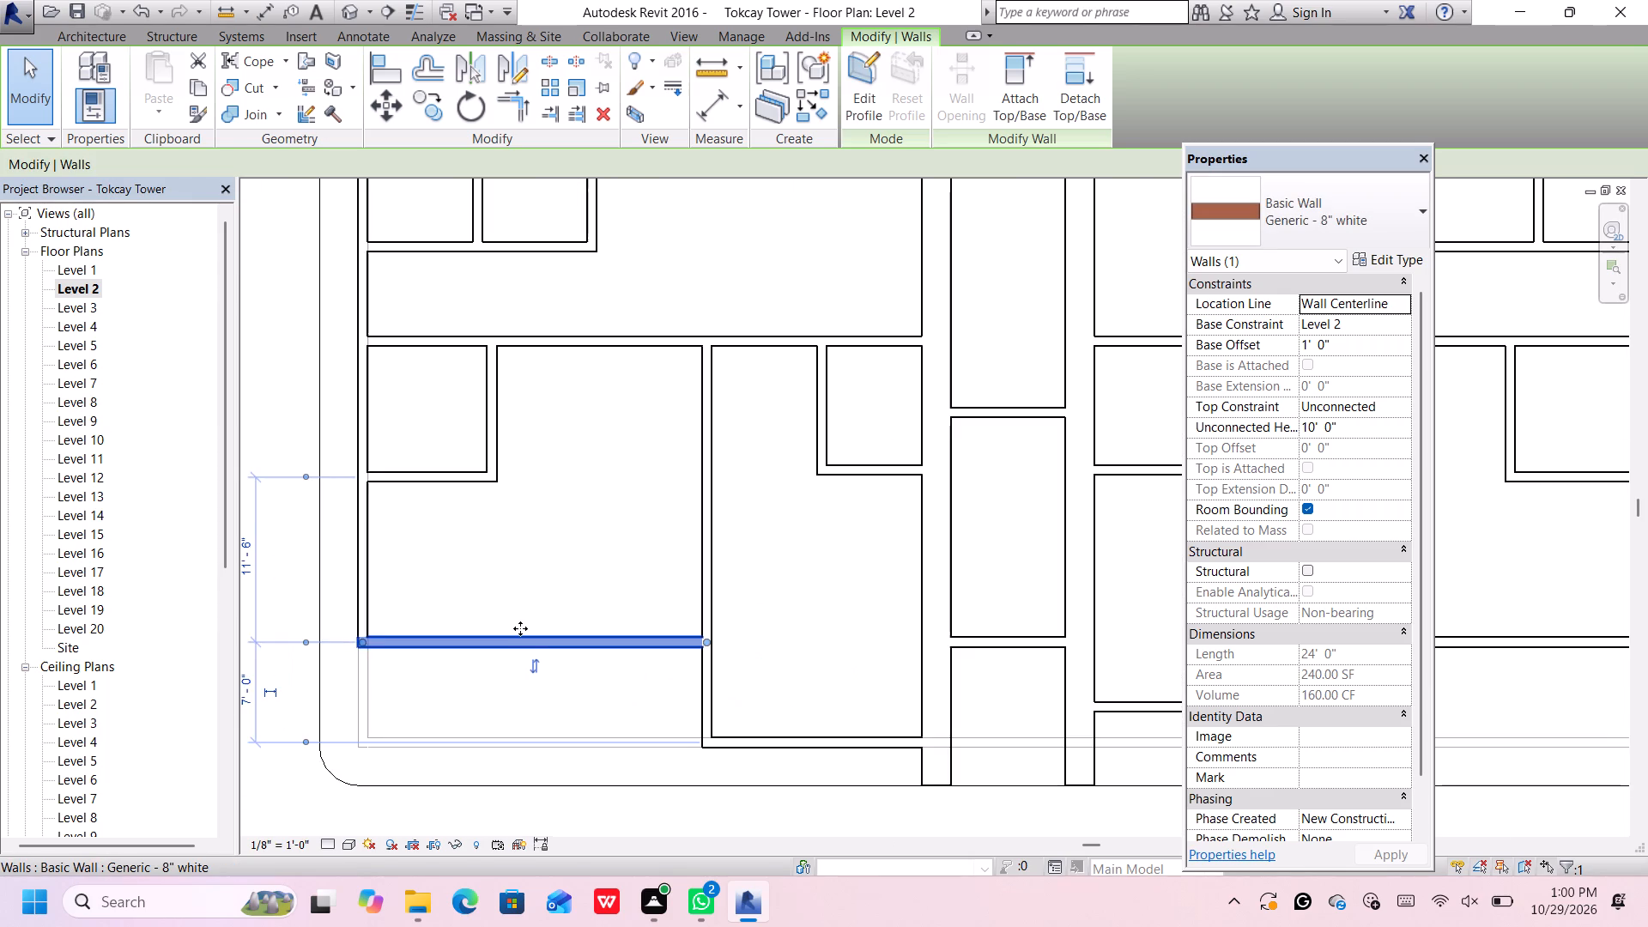
pyautogui.scroll(-2, 520, 628)
pyautogui.press('Down')
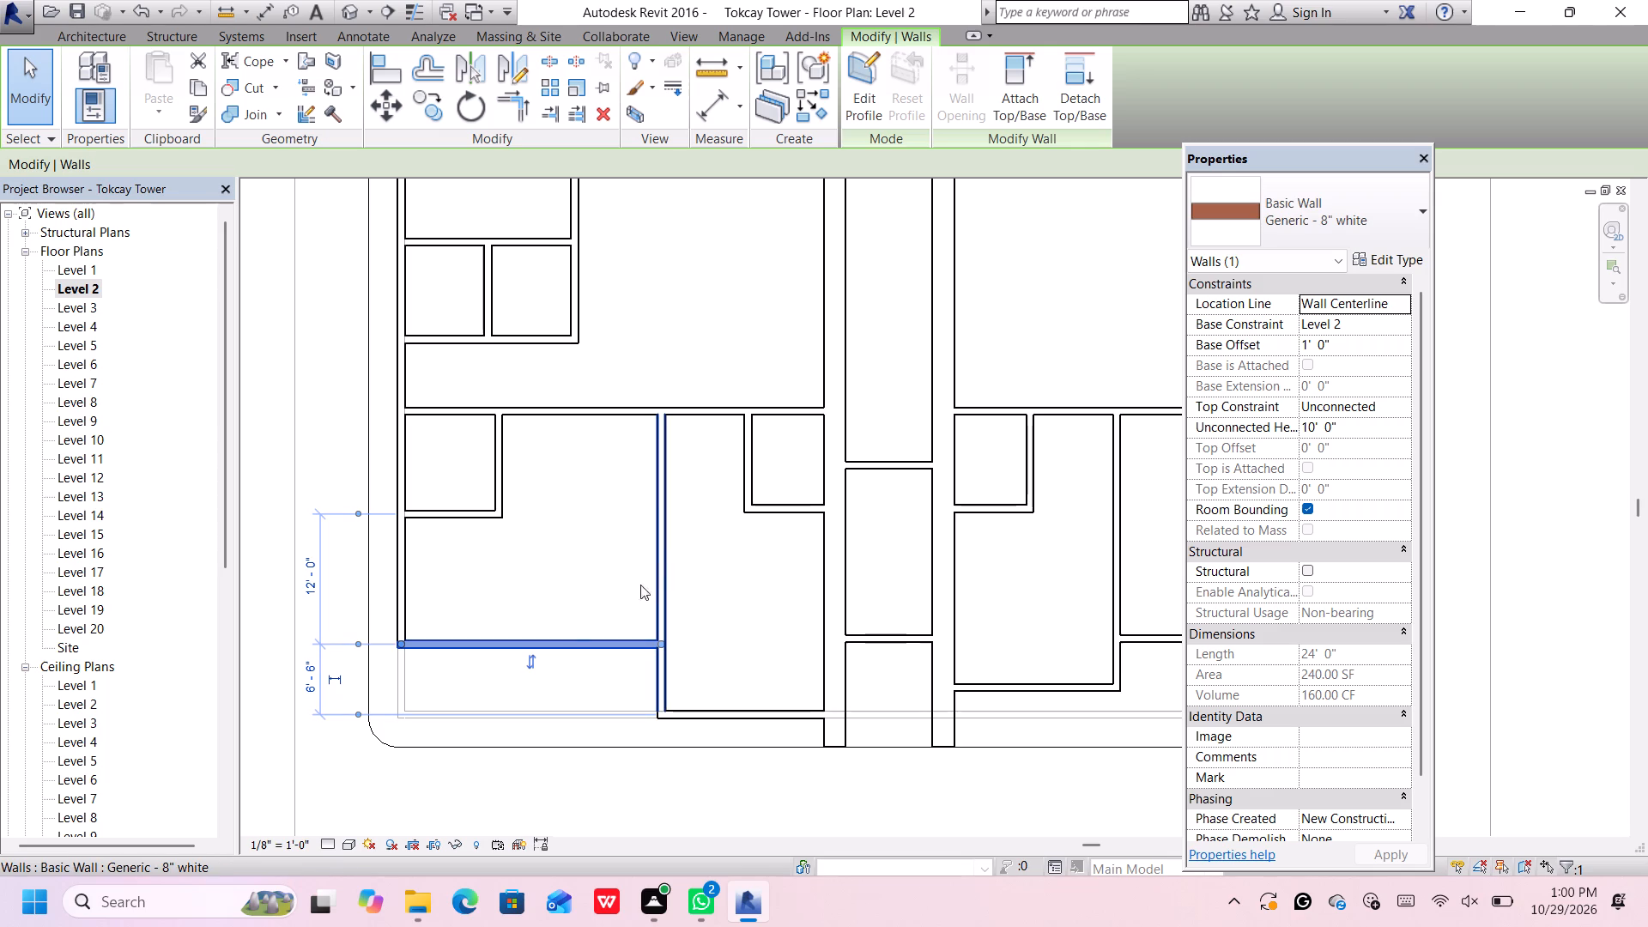
pyautogui.scroll(-4, 421, 674)
pyautogui.scroll(3, 663, 796)
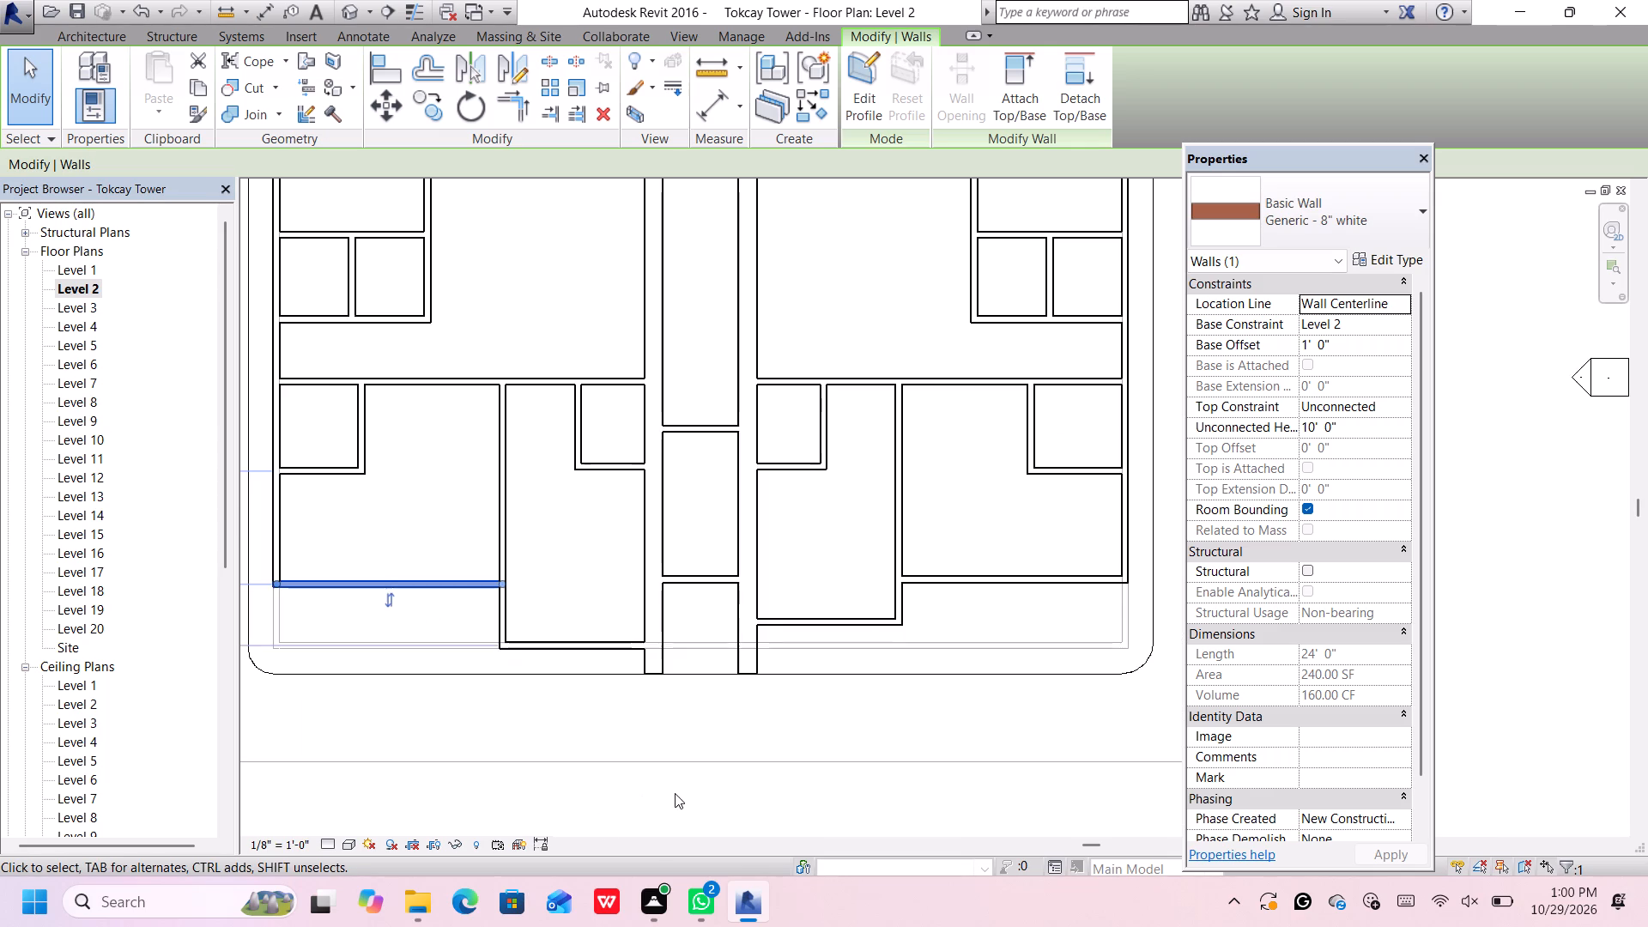
pyautogui.scroll(-1, 684, 786)
pyautogui.click(684, 786)
# Move the 16' white front wall just east of the central corridor forward until it sits 3' 0" from the roof's front edge.
pyautogui.click(820, 642)
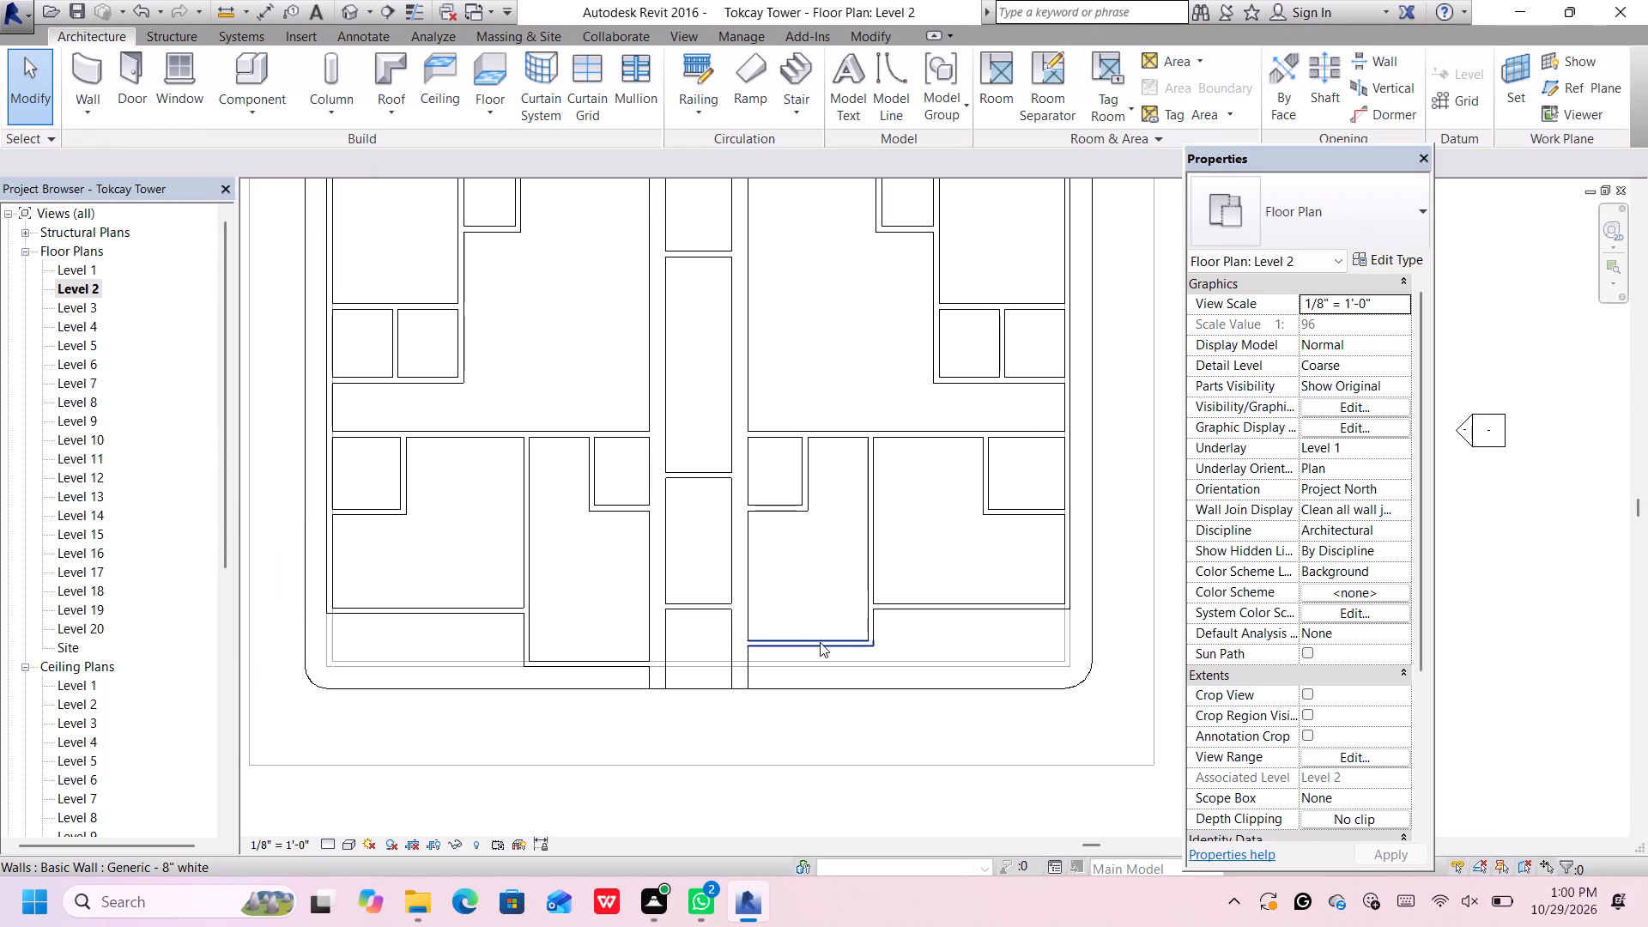
pyautogui.press('Down')
pyautogui.press('Down')
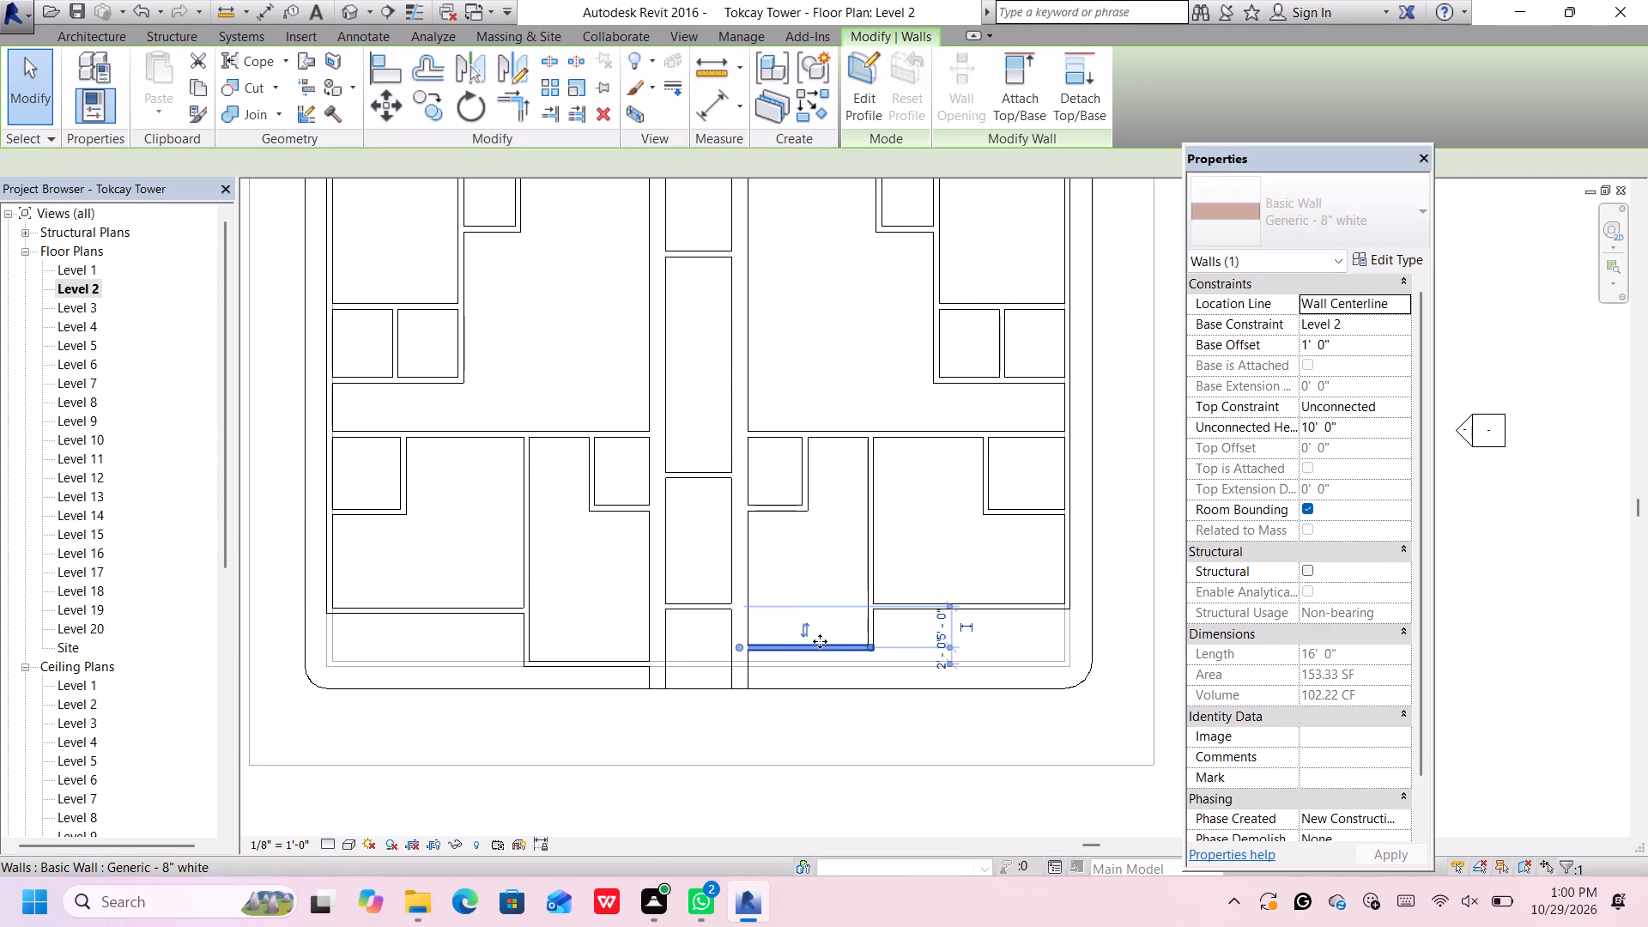
pyautogui.press('Down')
pyautogui.press('Down')
pyautogui.press('Down')
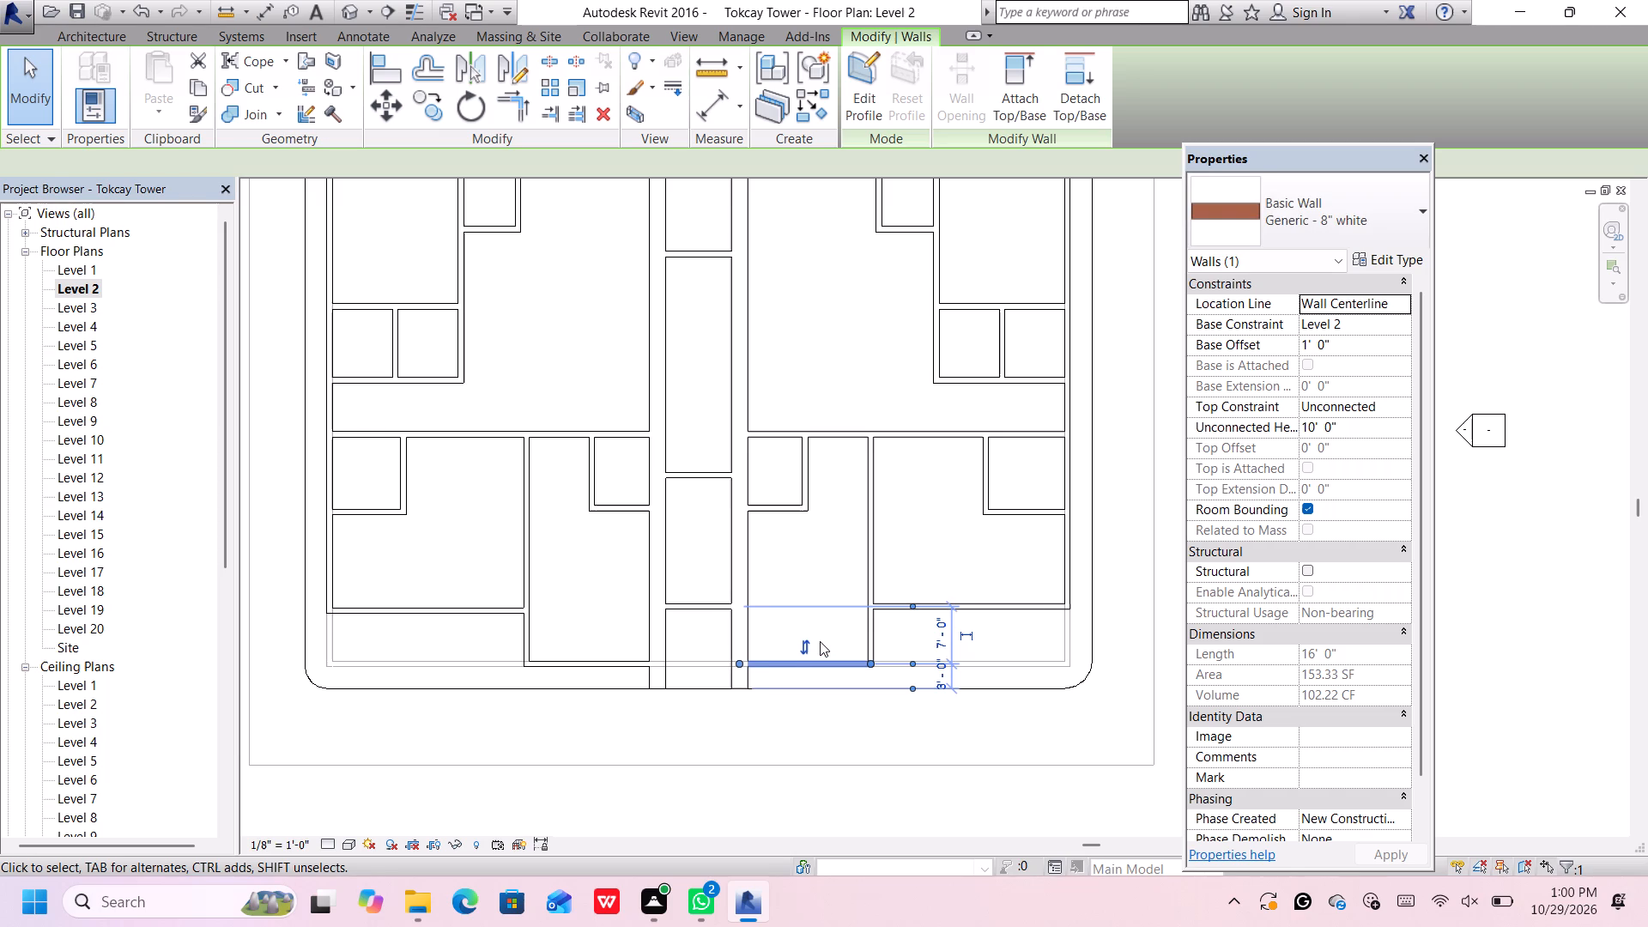
pyautogui.click(855, 739)
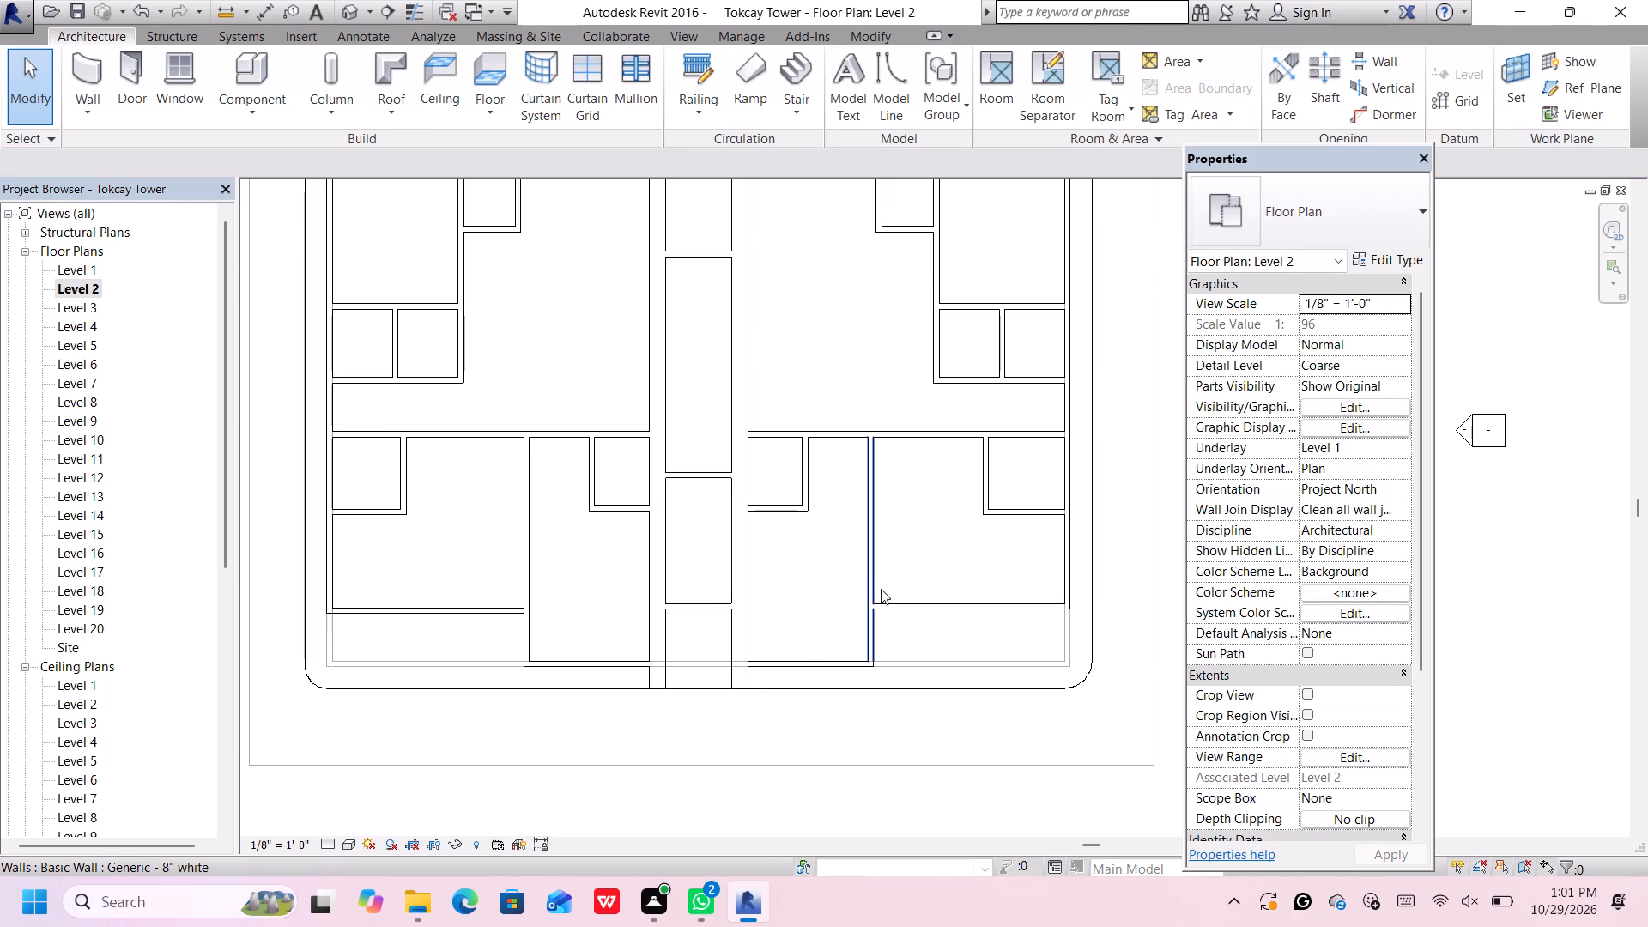
# Move the 24' white front wall of the southeast corner room forward until it is 12' 0" from the small room's wall behind it.
pyautogui.click(891, 607)
pyautogui.scroll(1, 891, 609)
pyautogui.scroll(-2, 891, 609)
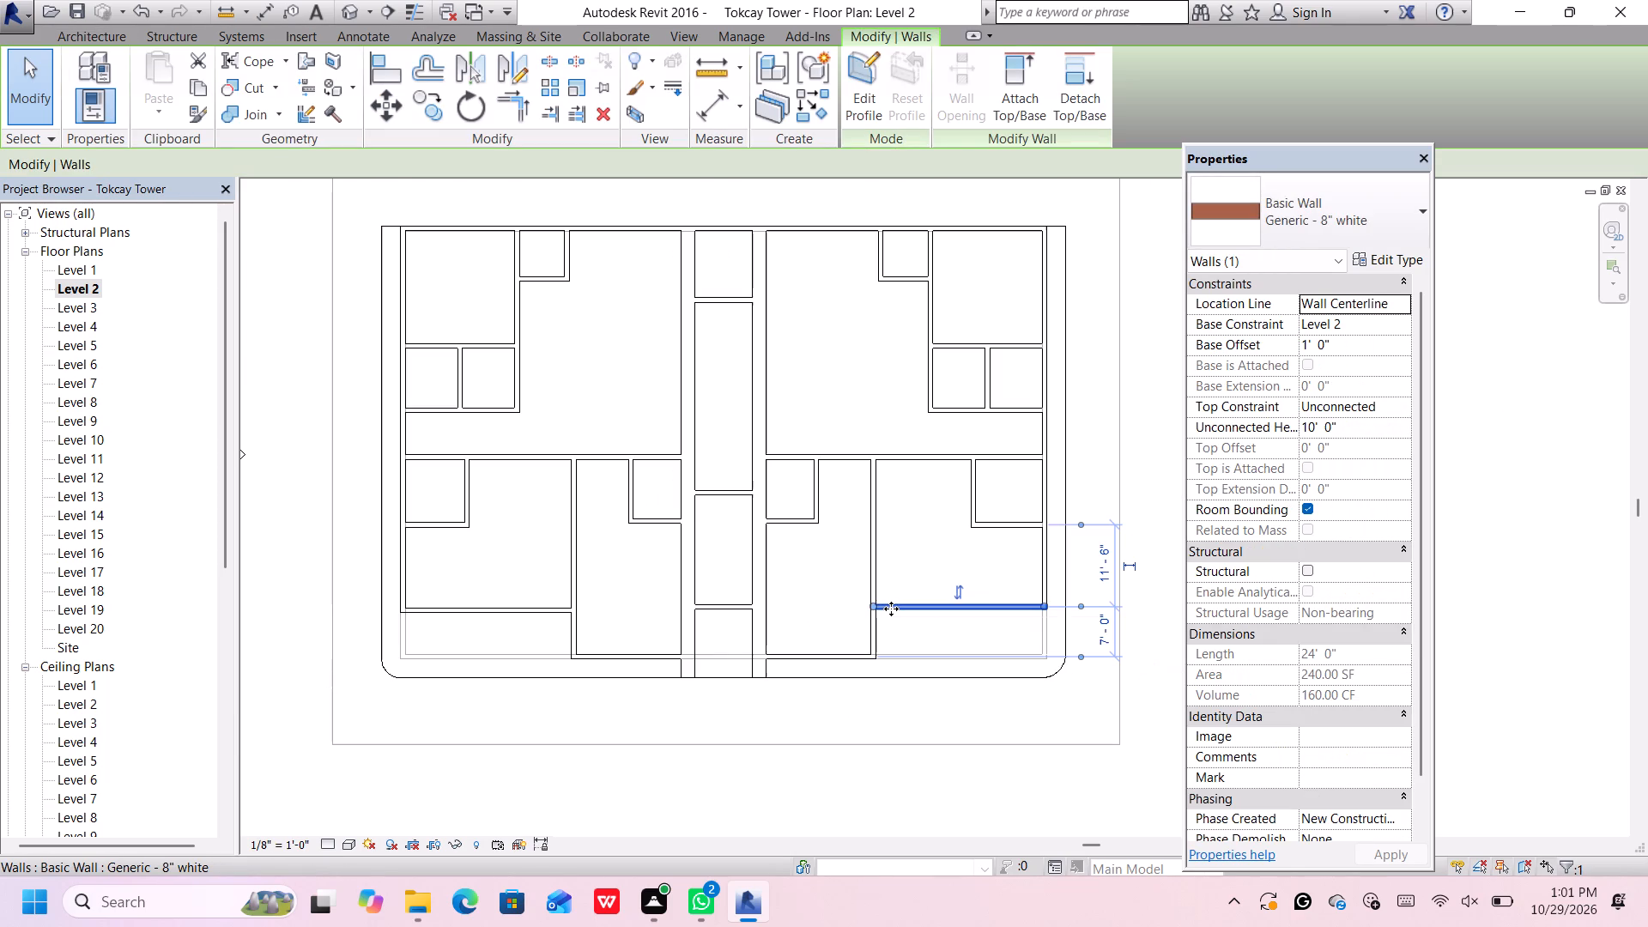
pyautogui.press('Down')
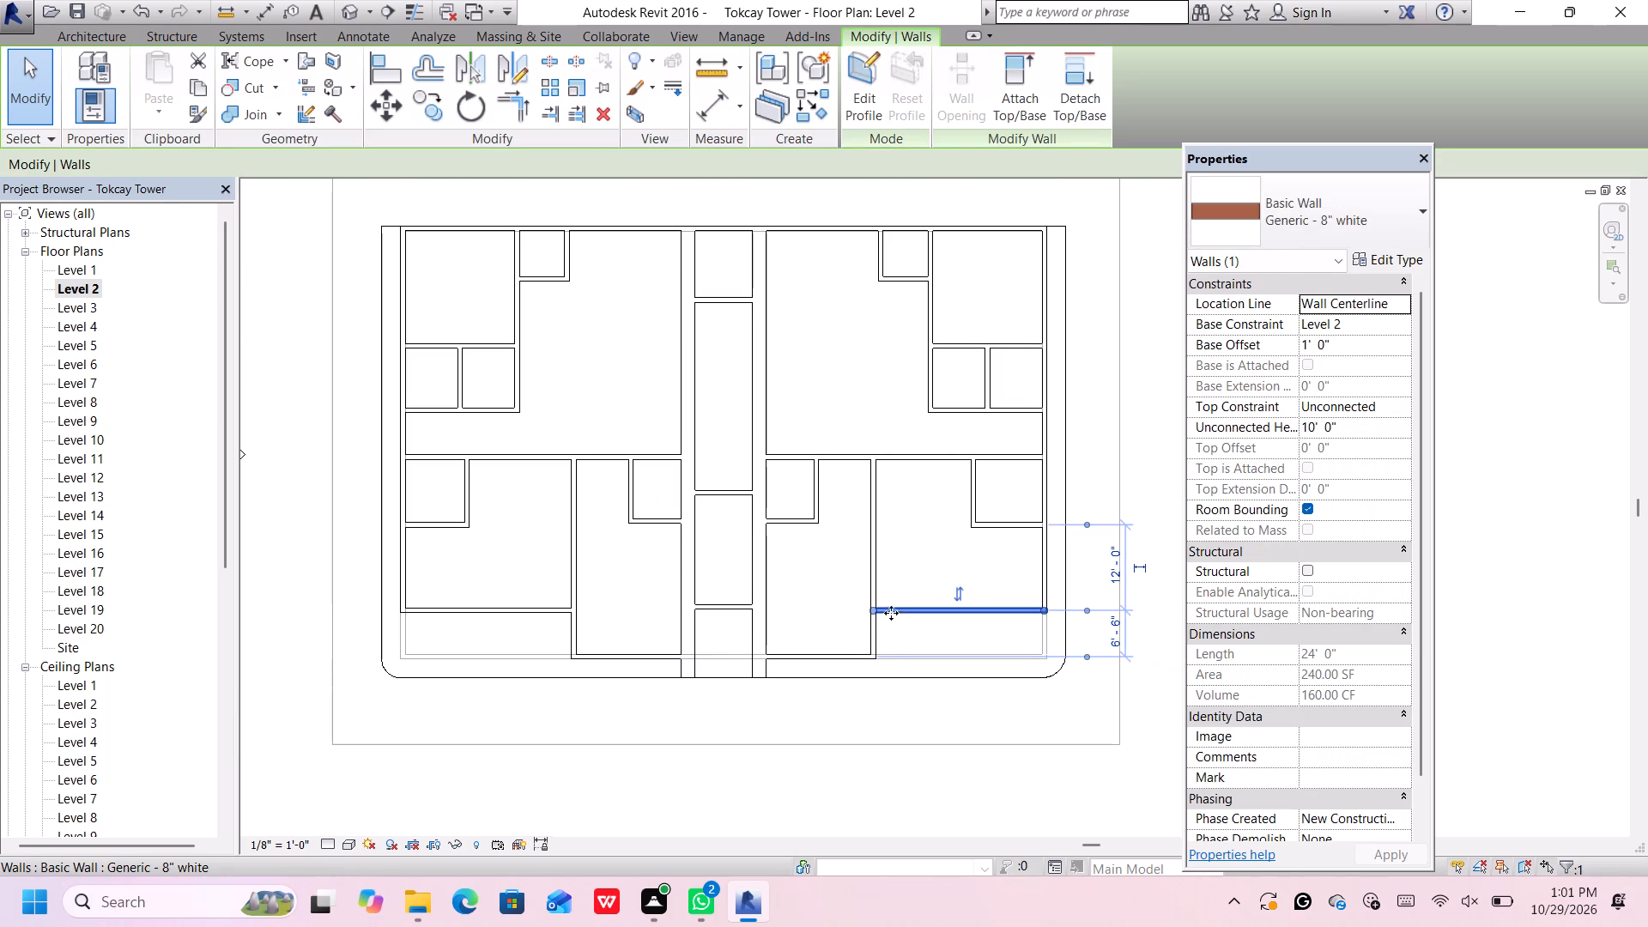
pyautogui.click(888, 804)
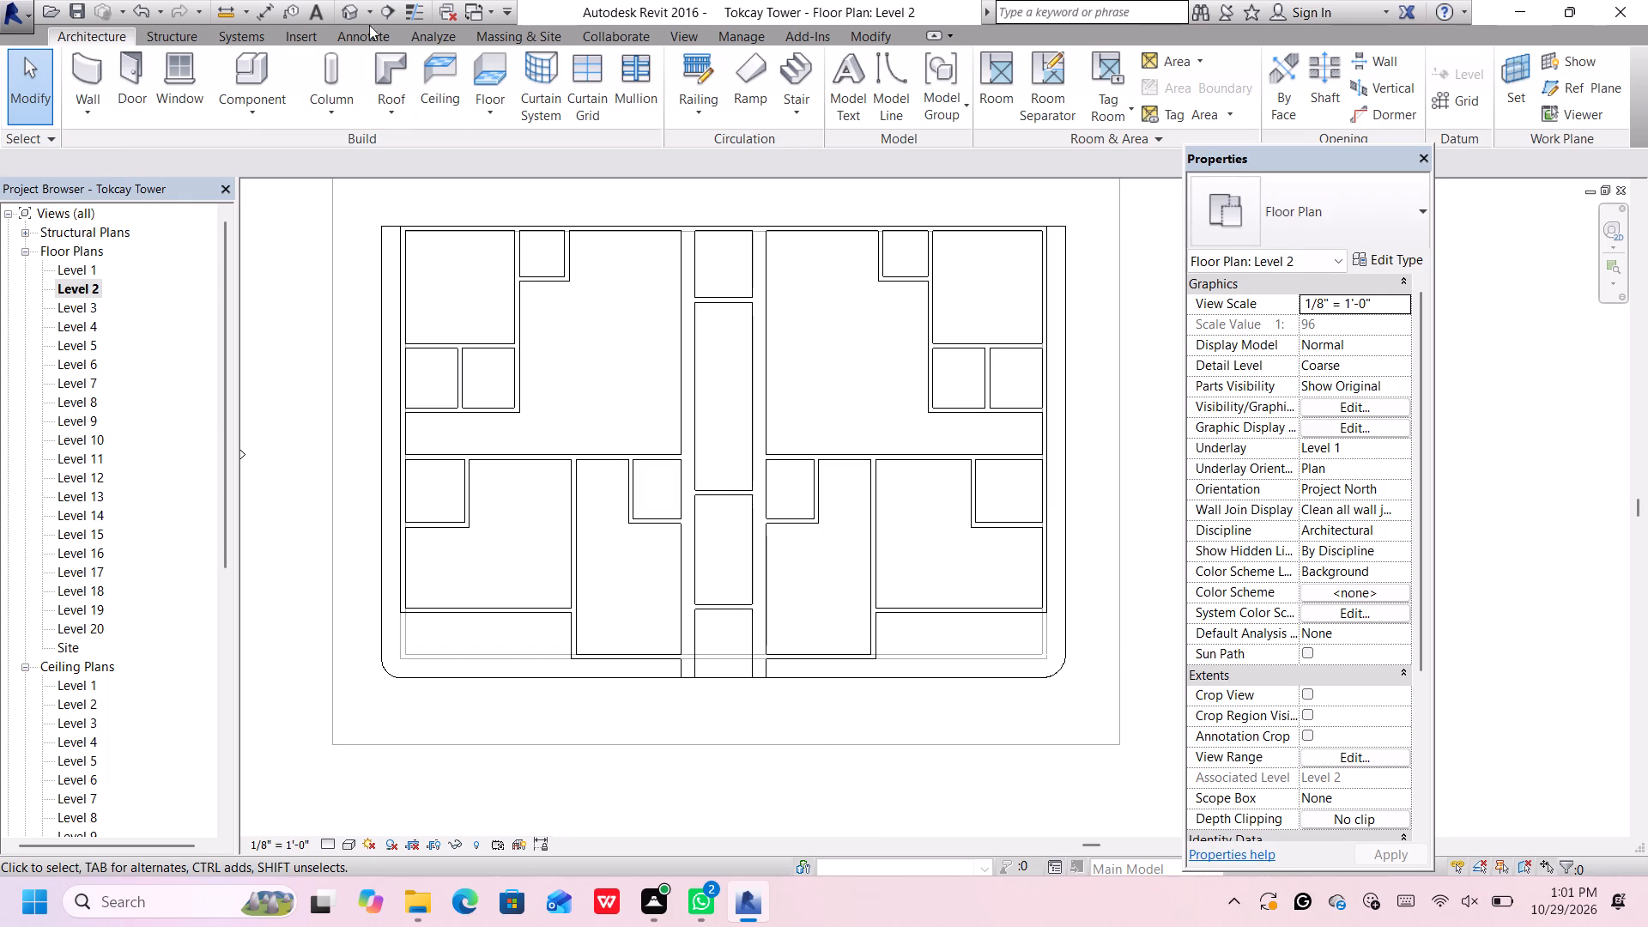
# Examine the adjusted front walls and the green corridor wall in 3D, from the front and from the front-left corner.
pyautogui.click(347, 13)
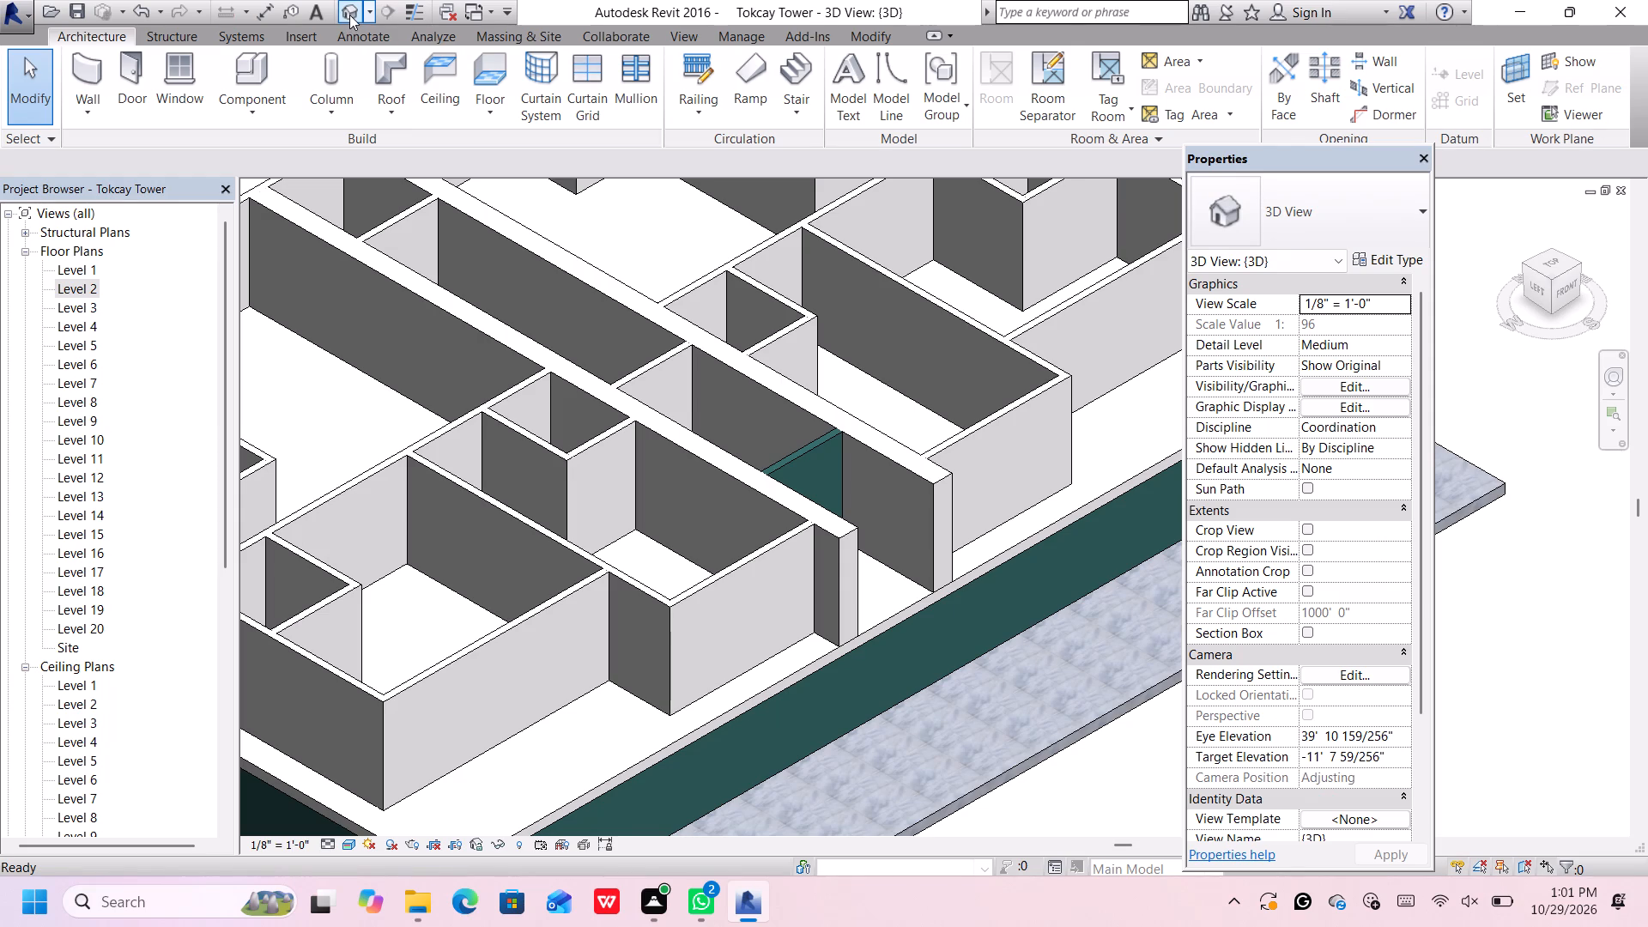
pyautogui.scroll(-3, 737, 435)
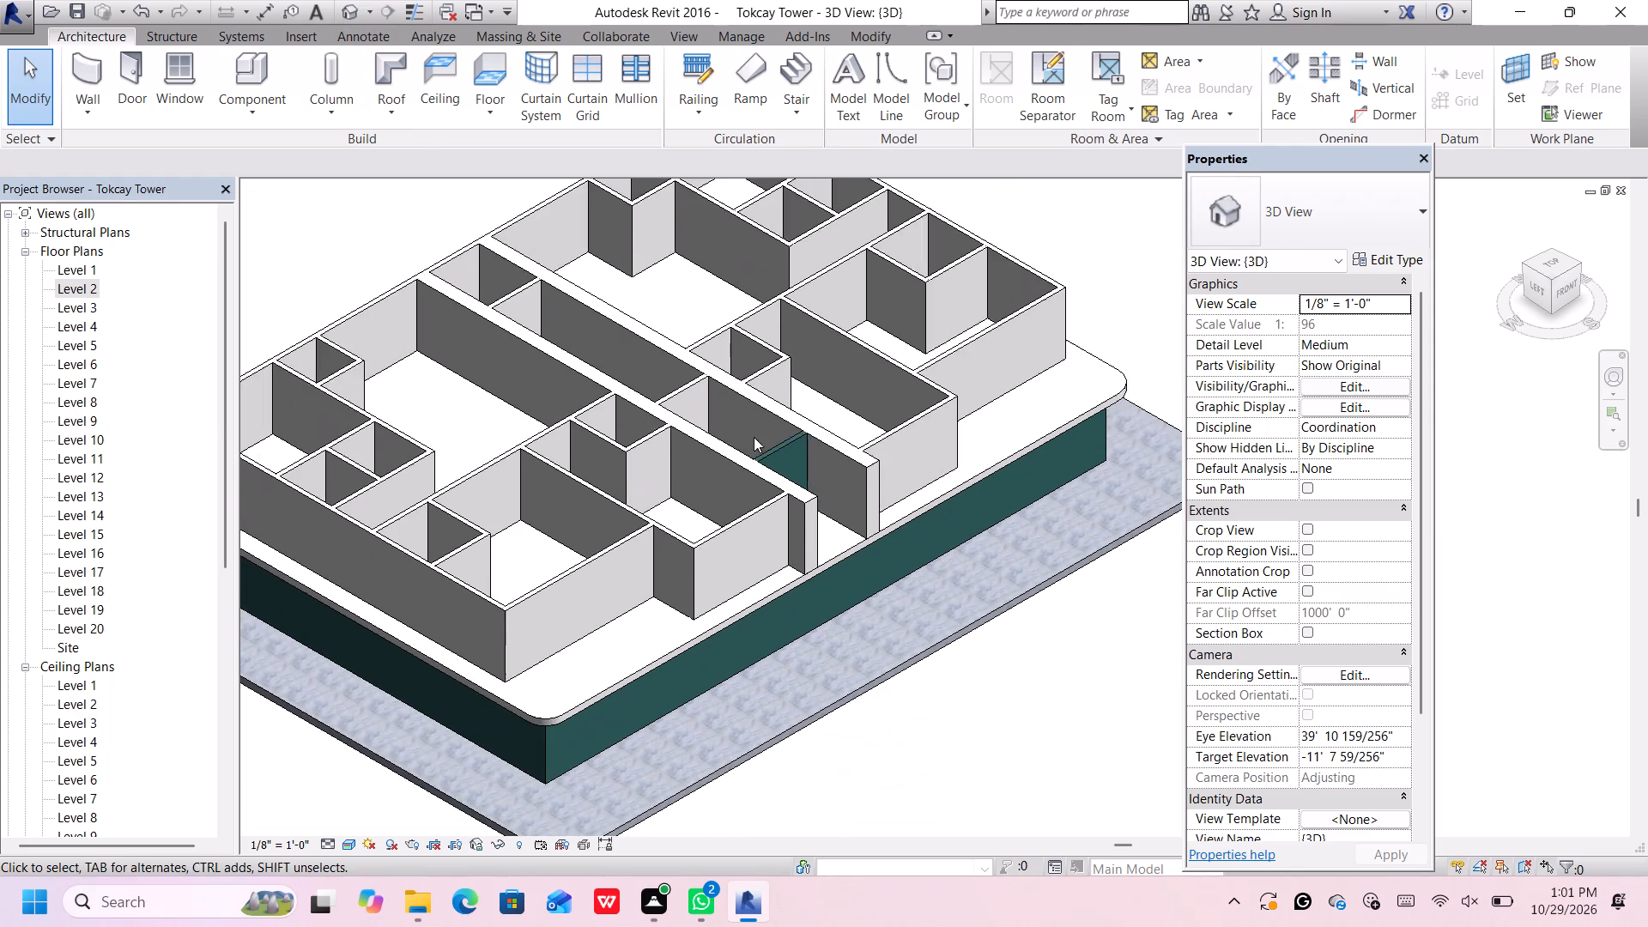
pyautogui.scroll(4, 805, 451)
pyautogui.scroll(-2, 779, 438)
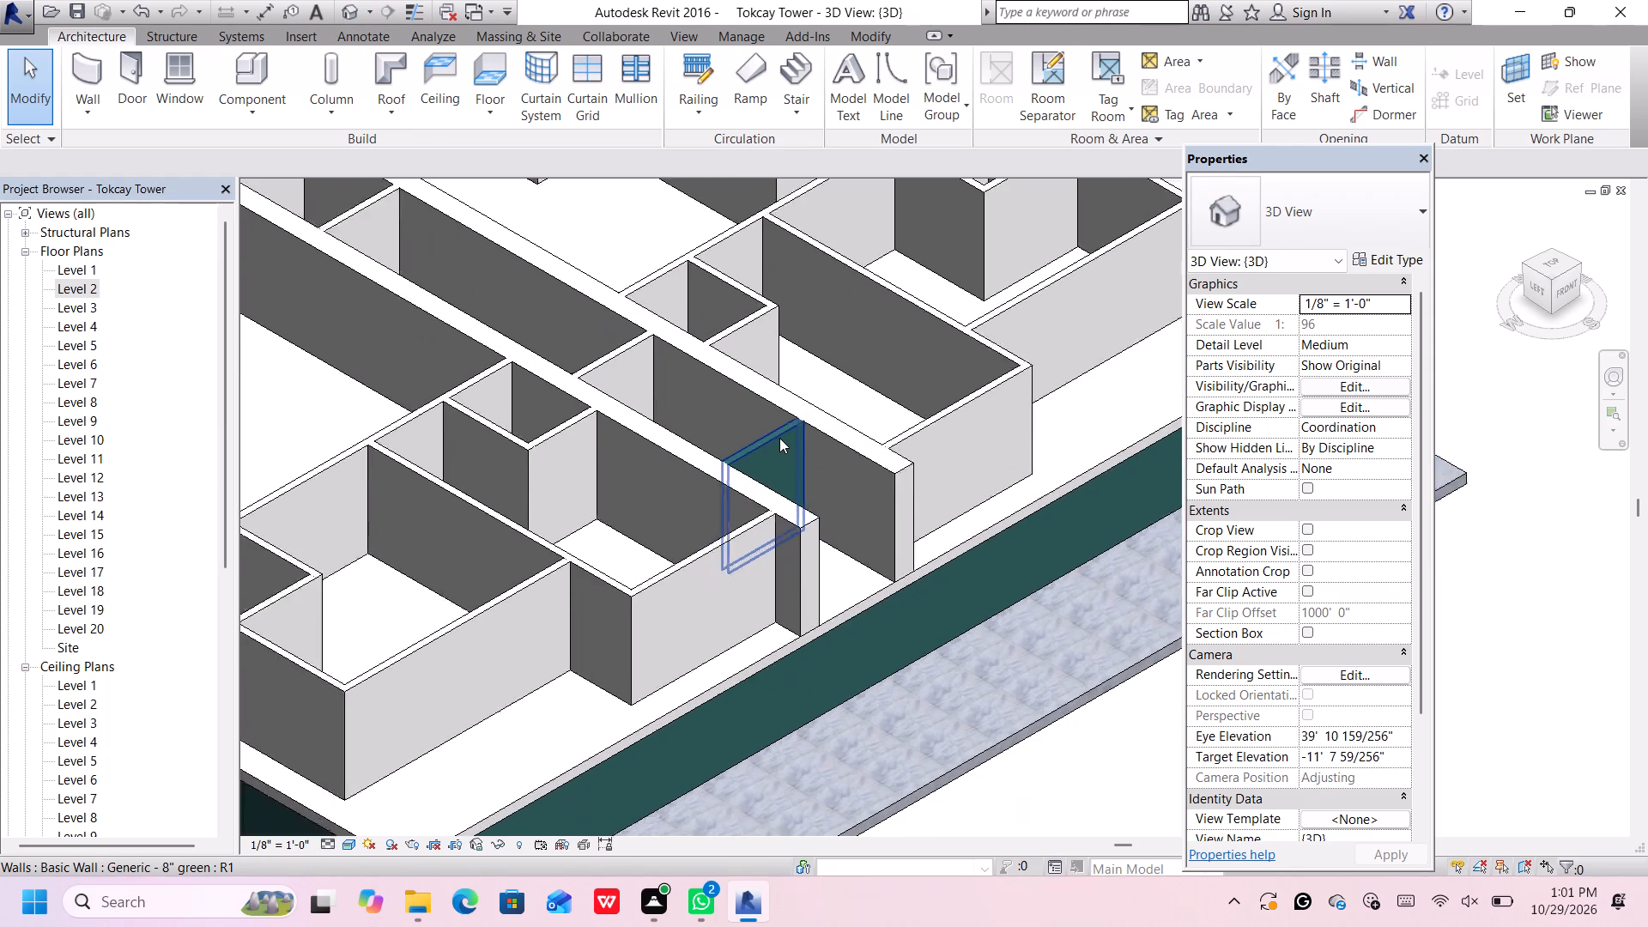
pyautogui.scroll(-2, 779, 438)
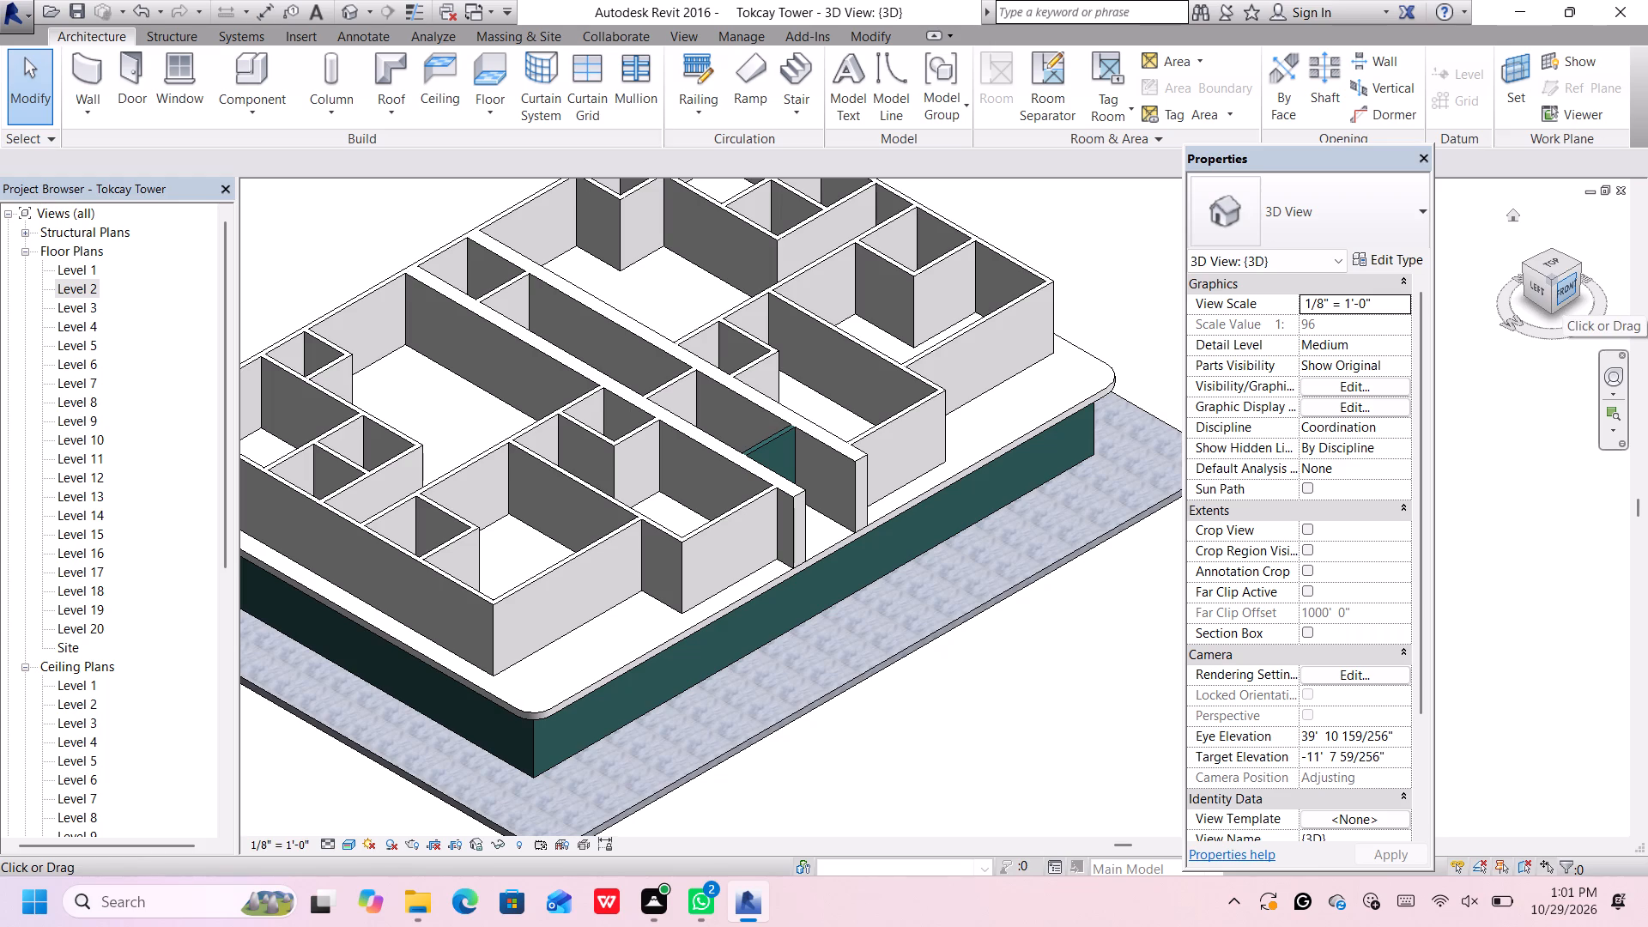
pyautogui.click(1566, 292)
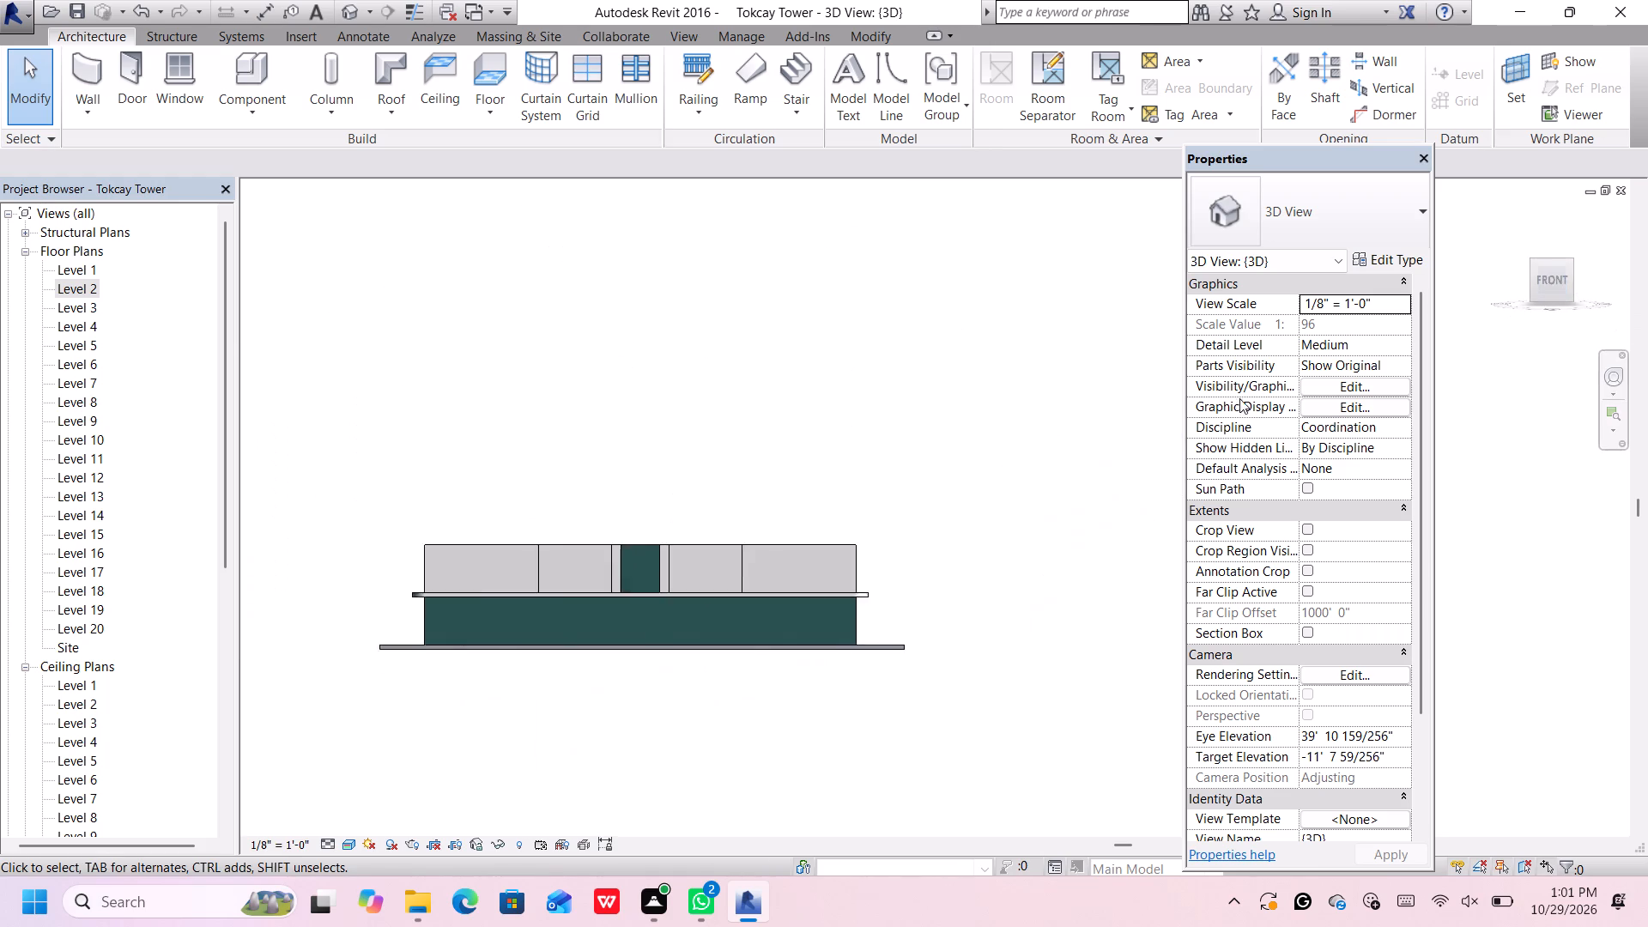
pyautogui.scroll(3, 1028, 398)
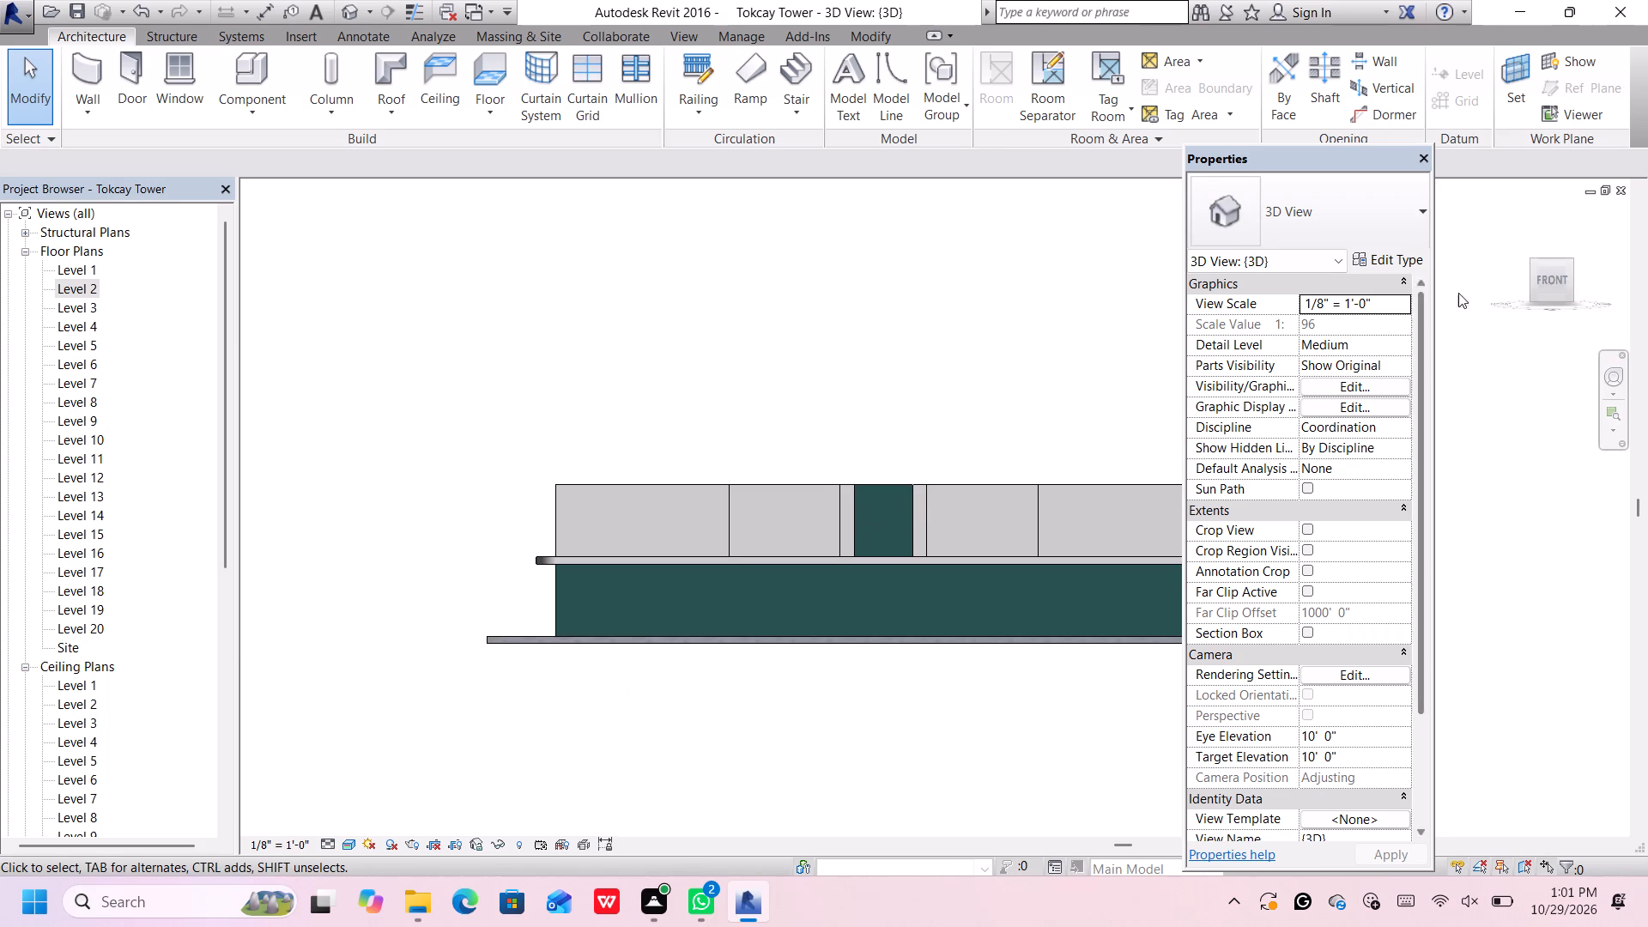
pyautogui.click(1532, 257)
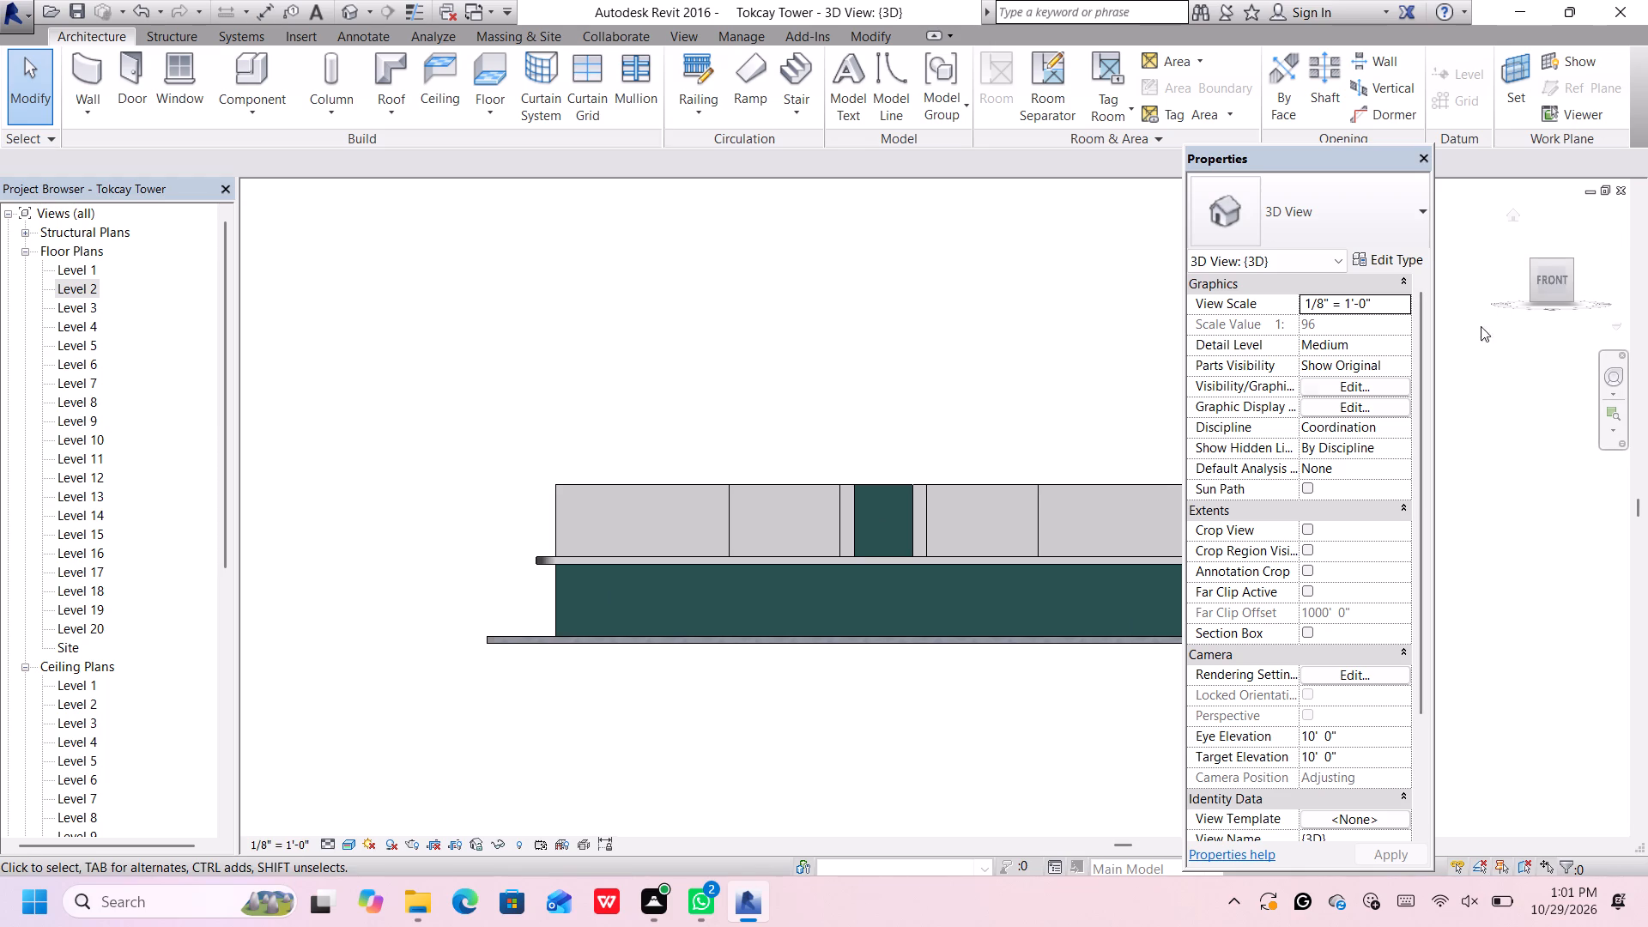
pyautogui.click(1534, 261)
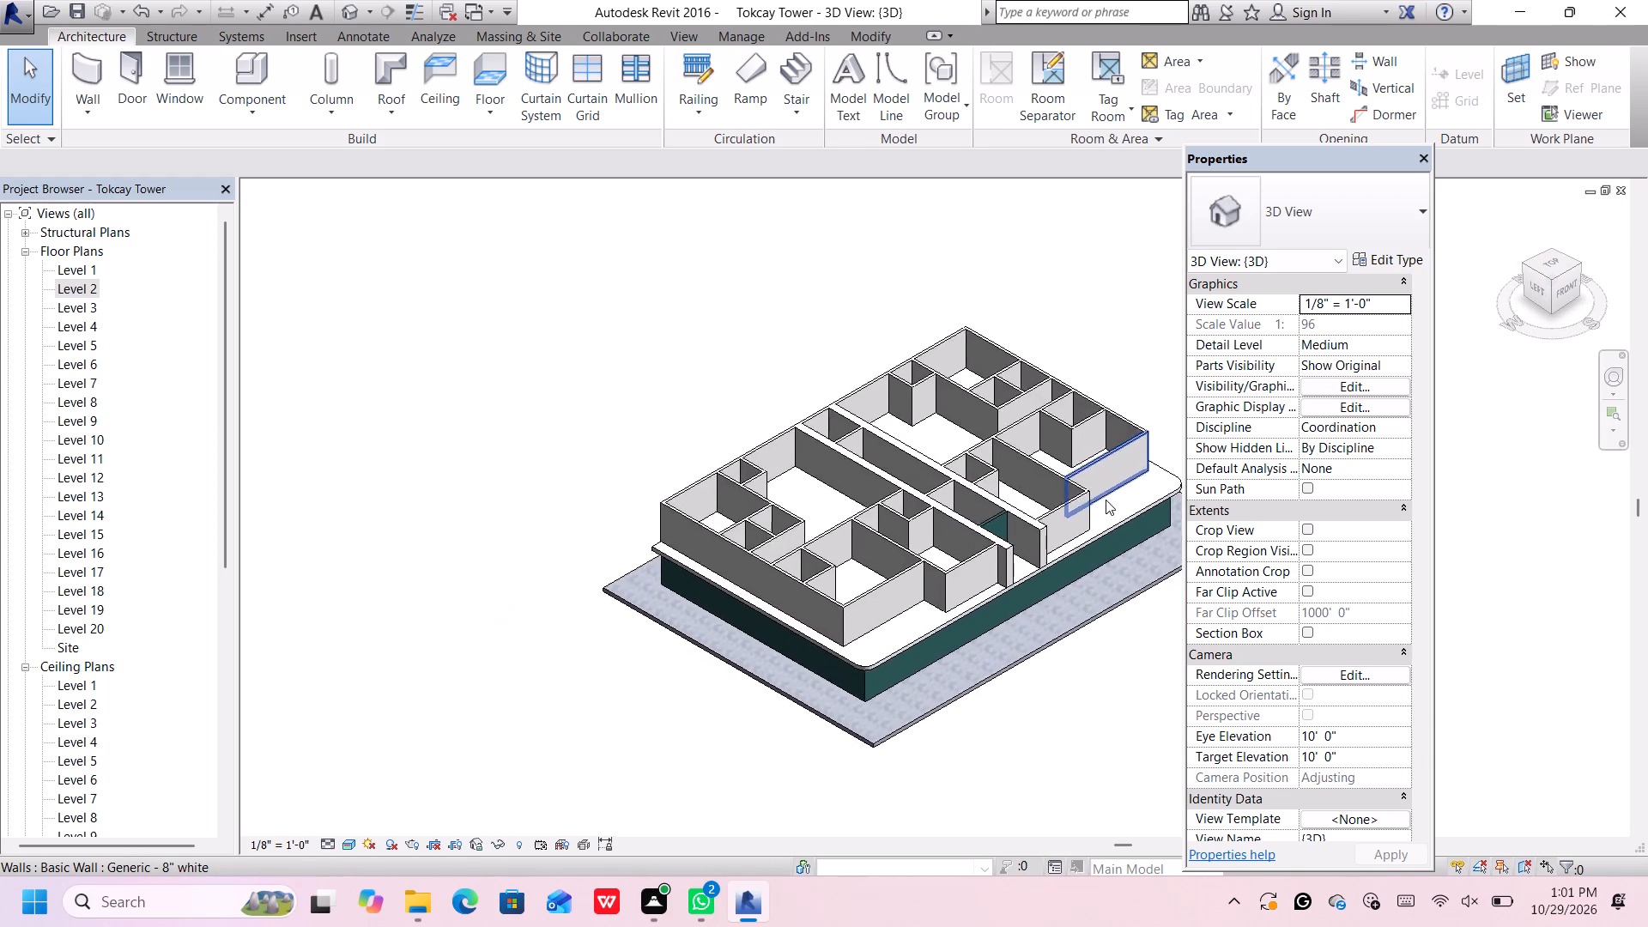
pyautogui.scroll(4, 1106, 500)
pyautogui.scroll(-1, 1106, 500)
pyautogui.moveTo(1094, 502); pyautogui.dragTo(1016, 484, button='middle')
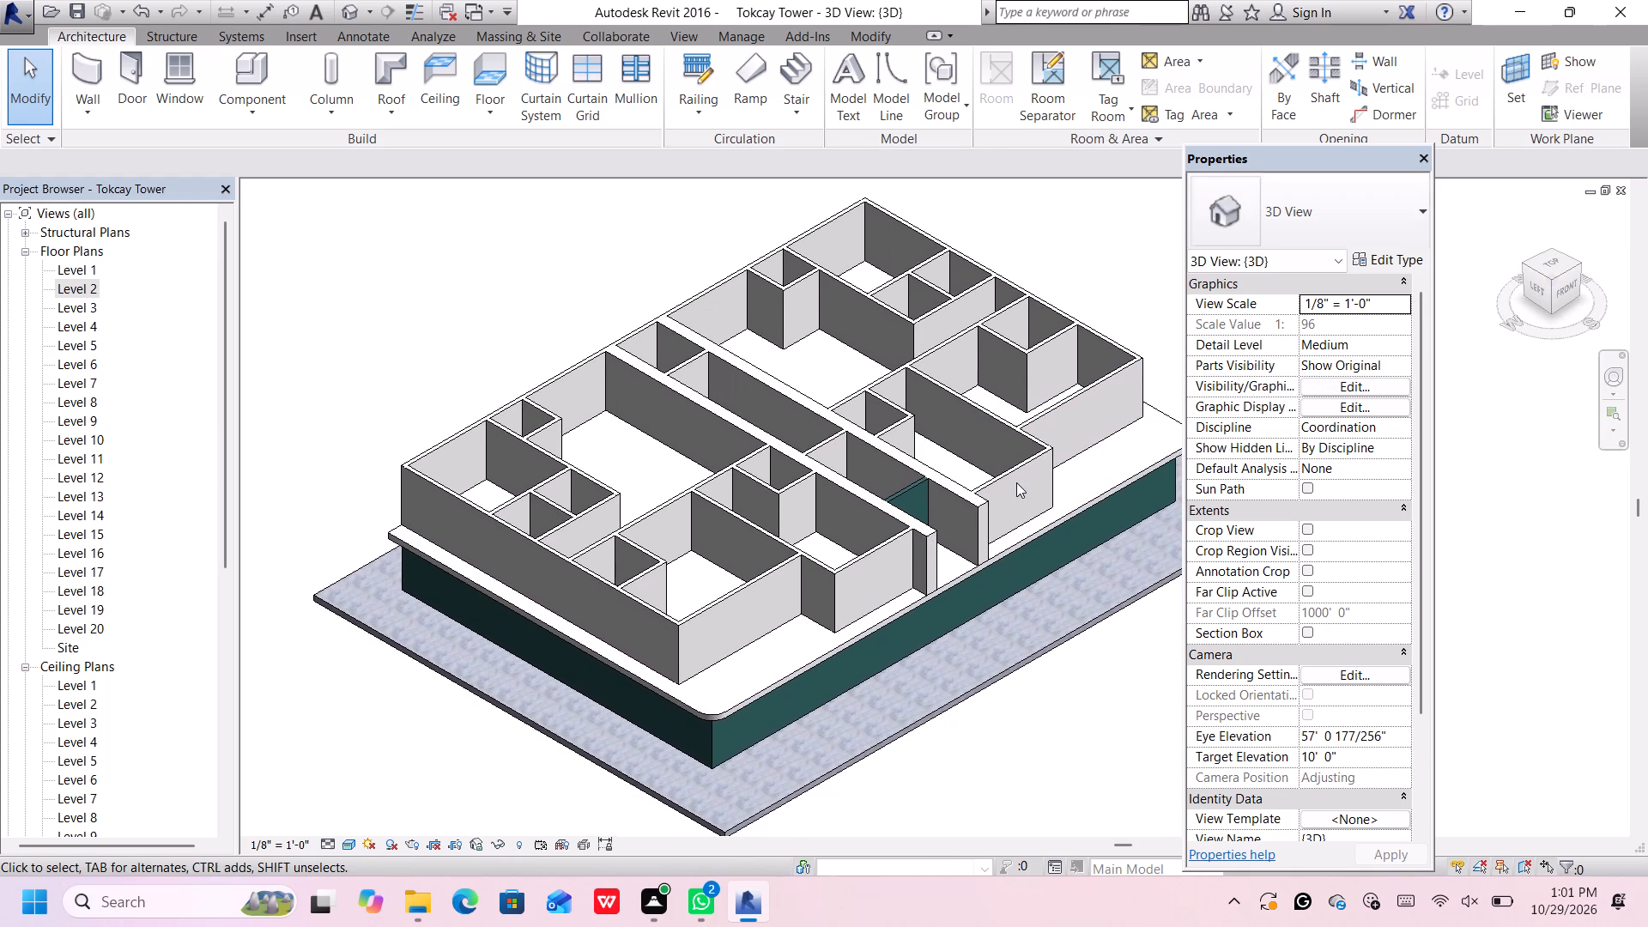
pyautogui.scroll(2, 1016, 482)
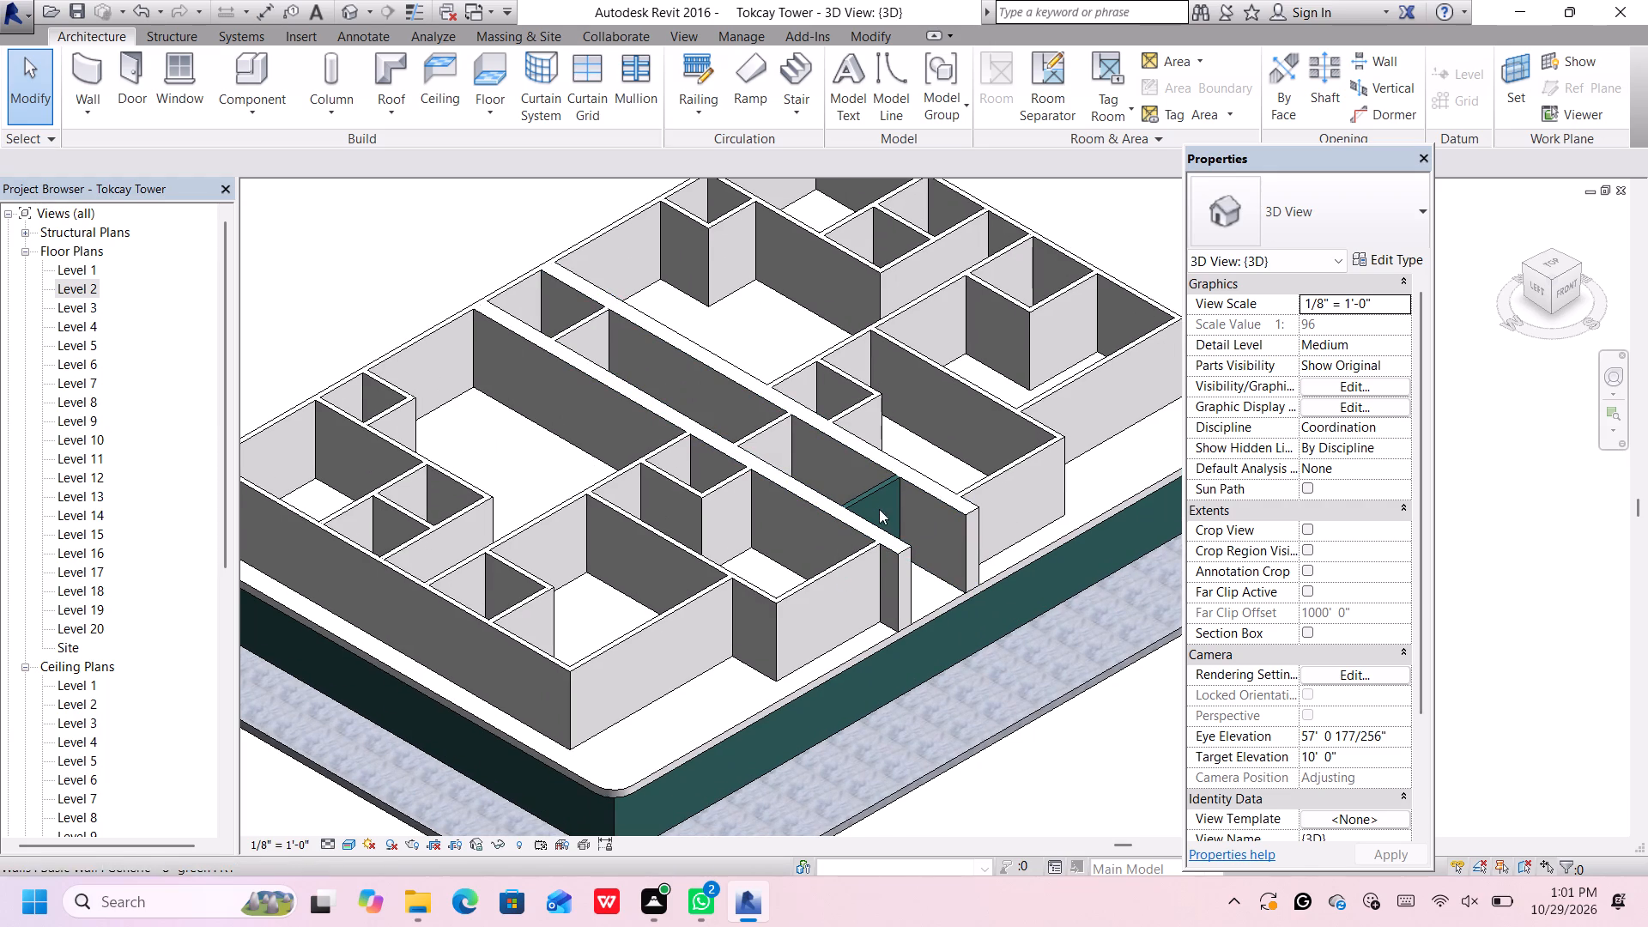
pyautogui.scroll(1, 871, 497)
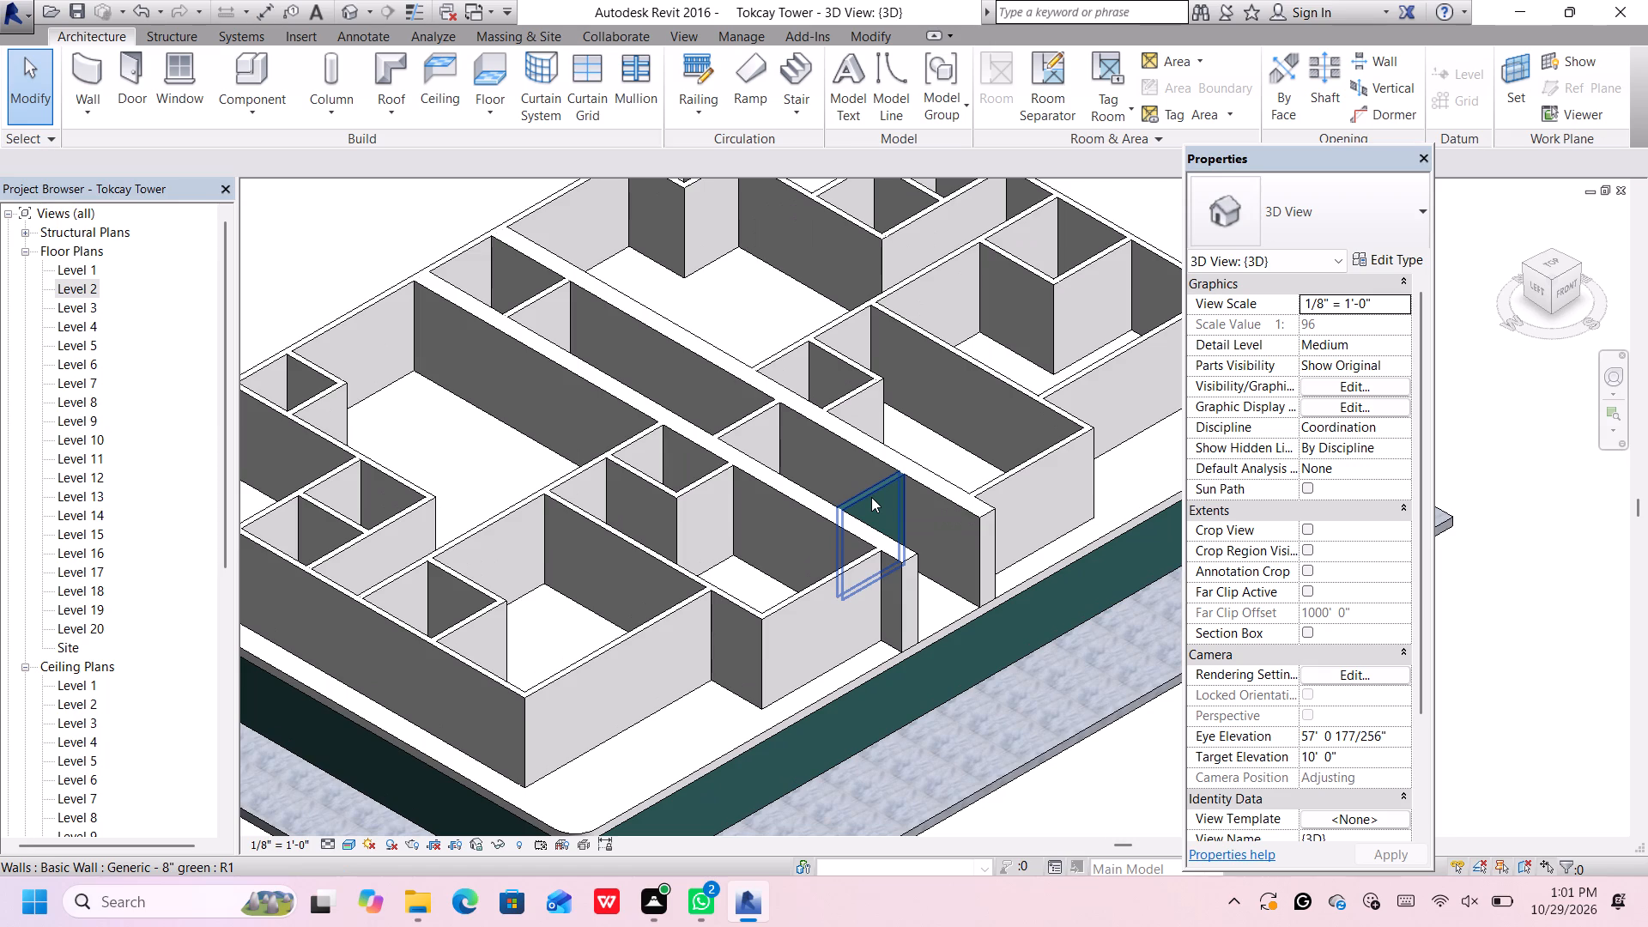
pyautogui.scroll(1, 871, 497)
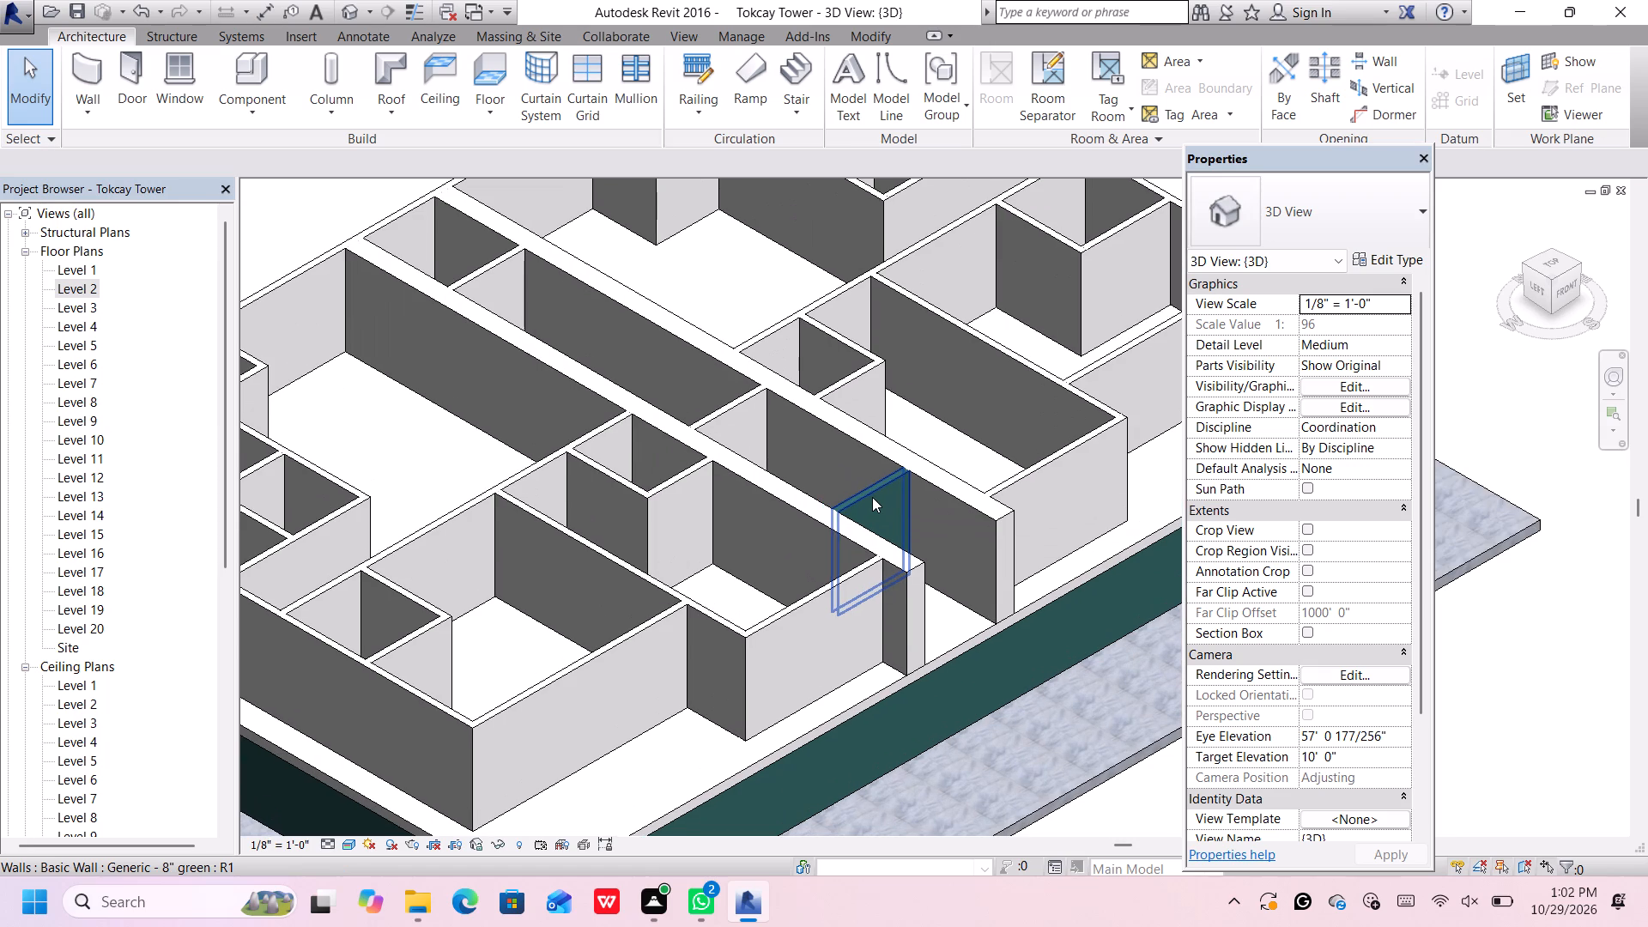
# Delete the 8" green wall crossing the central corridor near its front end on the Level 2 floor plan.
pyautogui.doubleClick(89, 290)
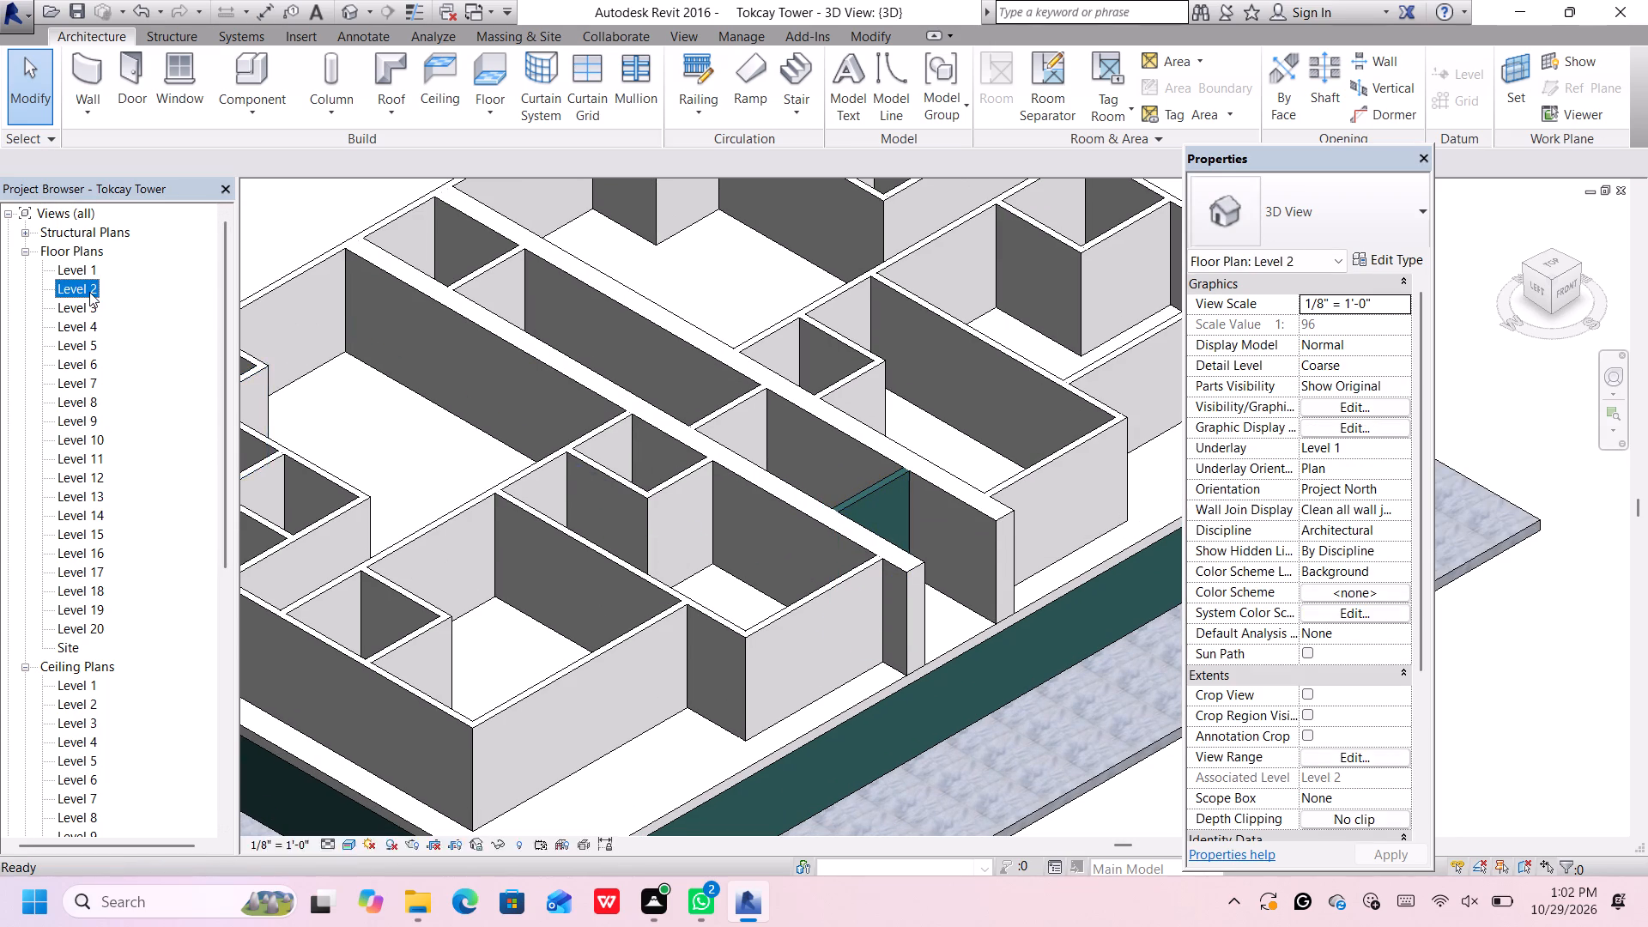
pyautogui.scroll(5, 823, 656)
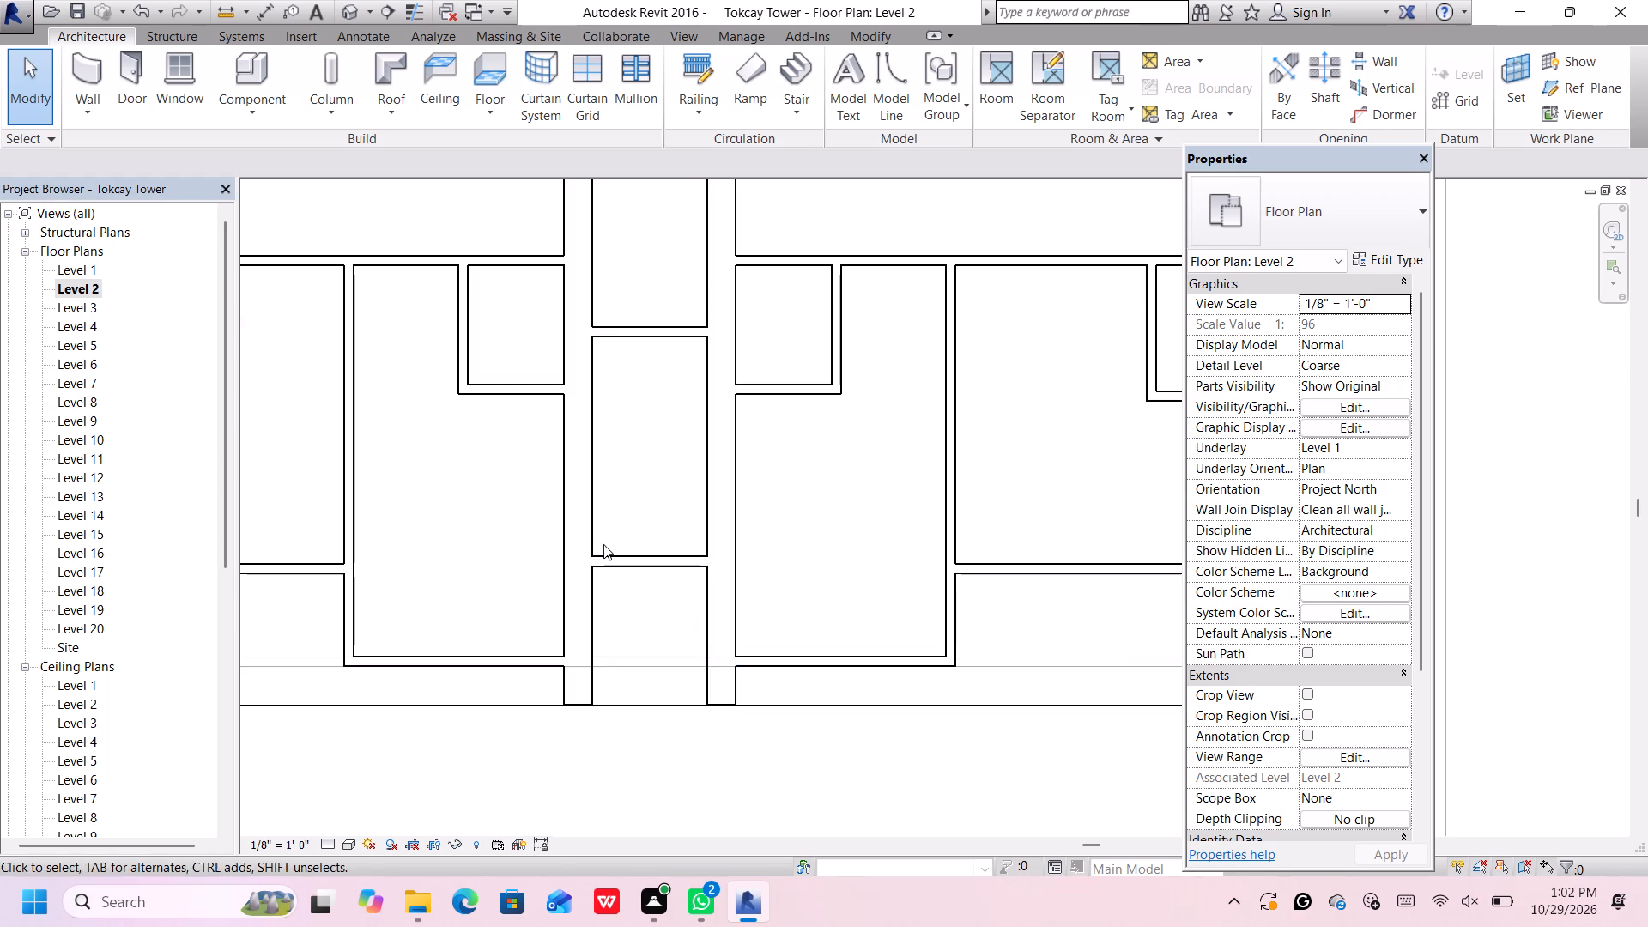
pyautogui.scroll(3, 603, 544)
pyautogui.click(617, 559)
pyautogui.scroll(2, 632, 567)
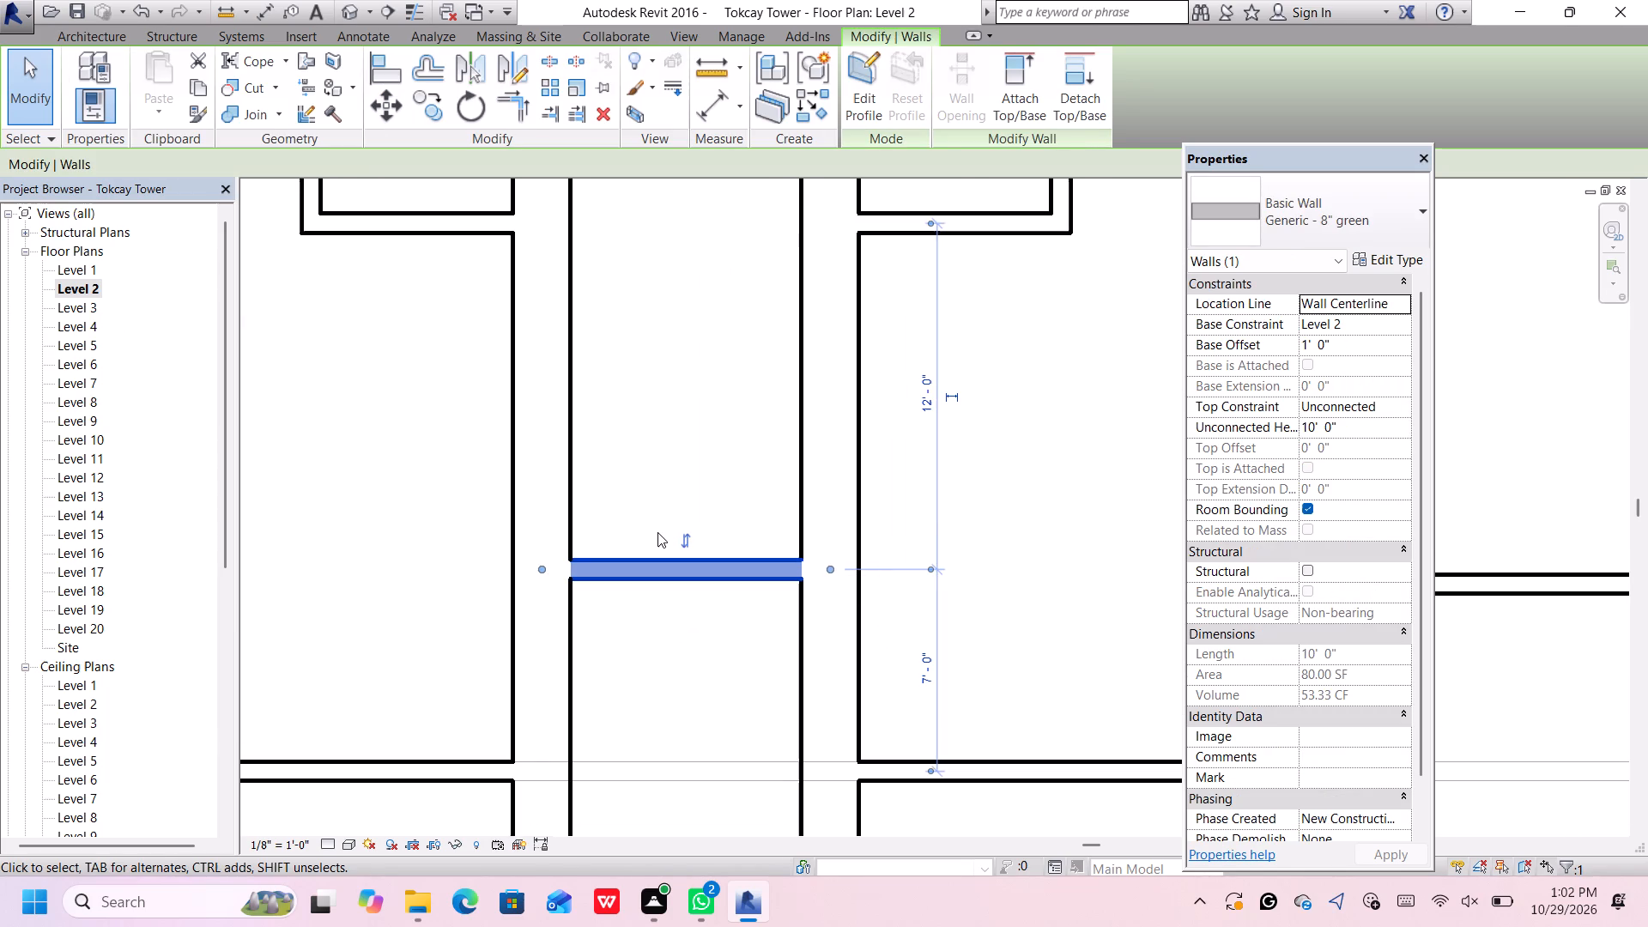
pyautogui.press('Delete')
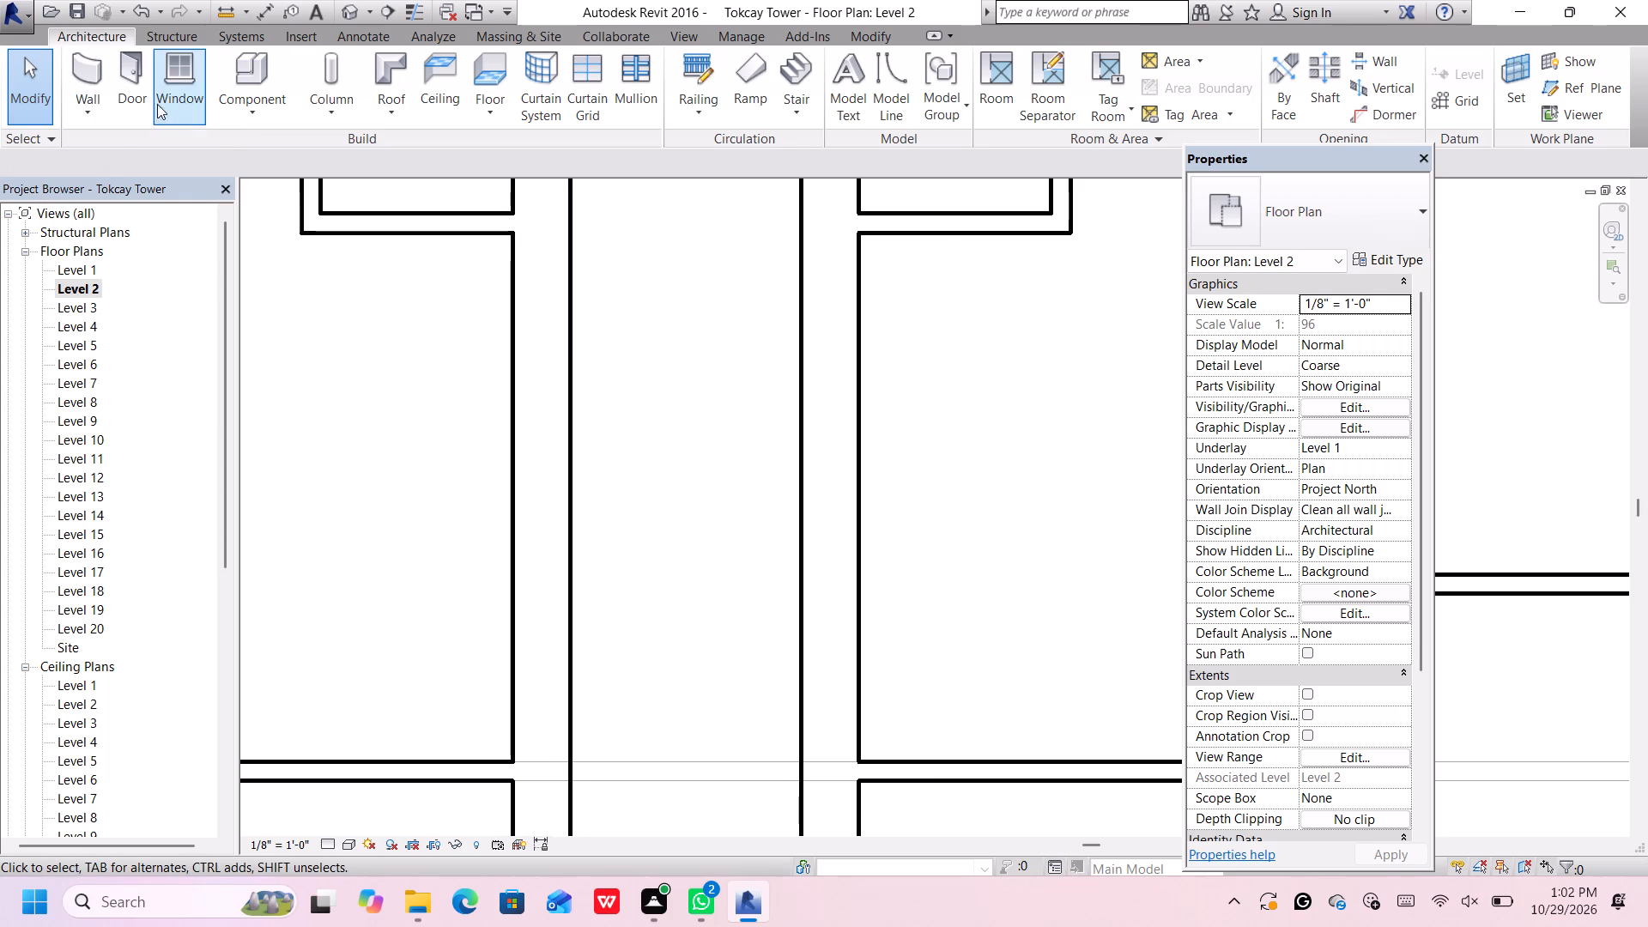
# Draw an 8" white wall segment about 3' 0" long at 45° forward from the corridor's west wall where the green wall stood.
pyautogui.click(82, 71)
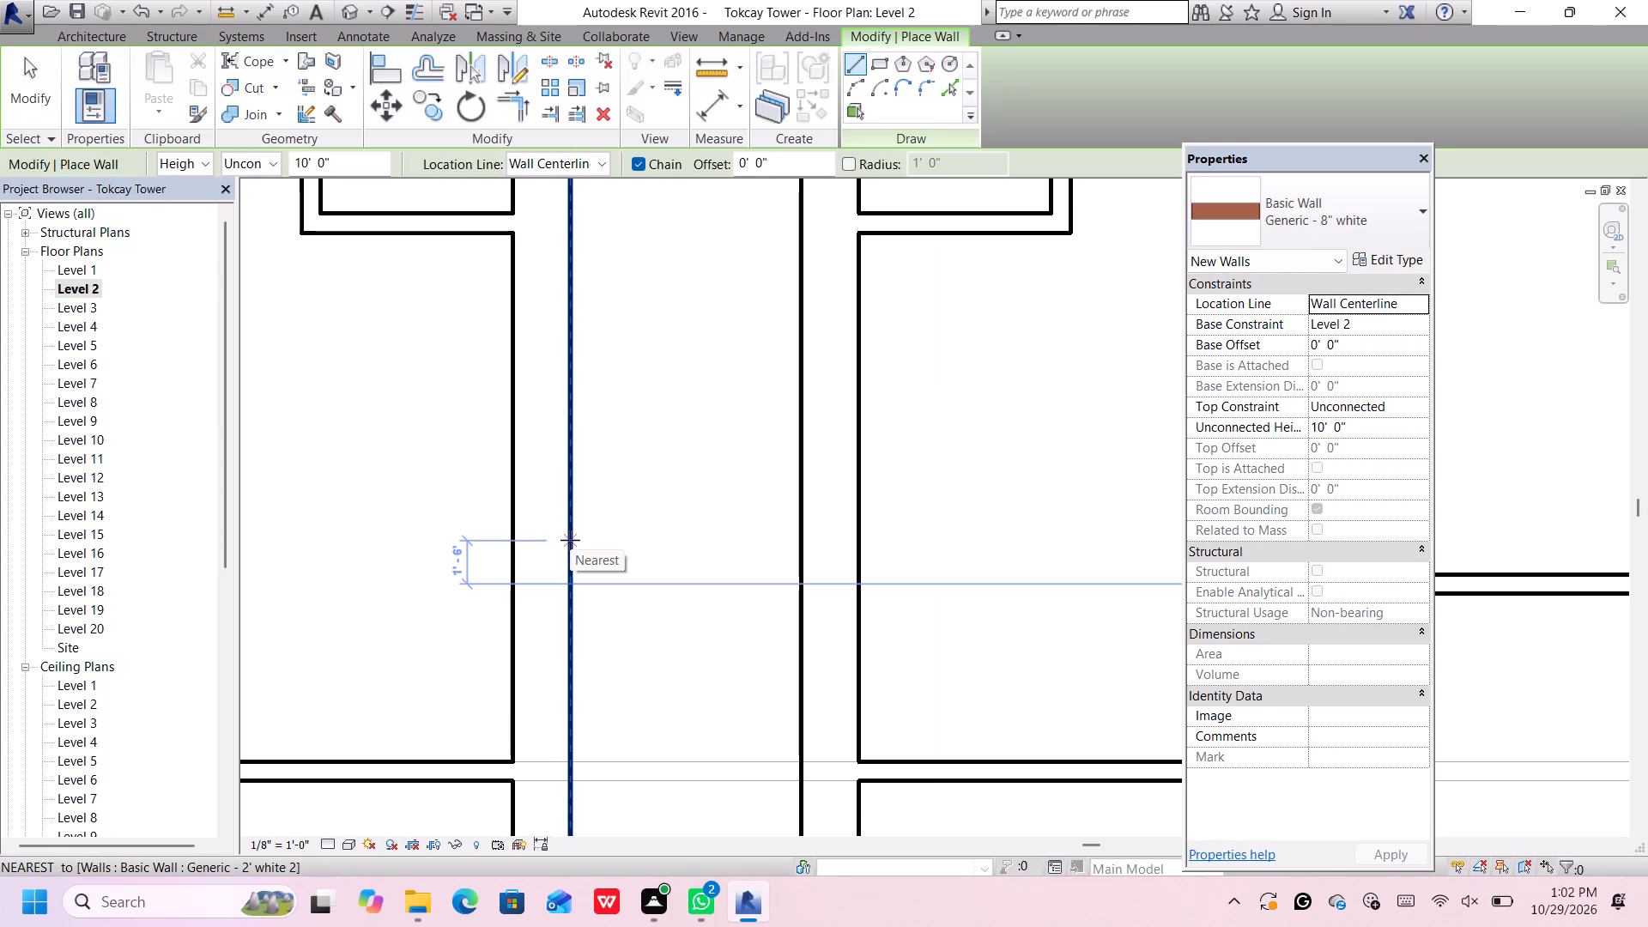
pyautogui.scroll(-5, 570, 540)
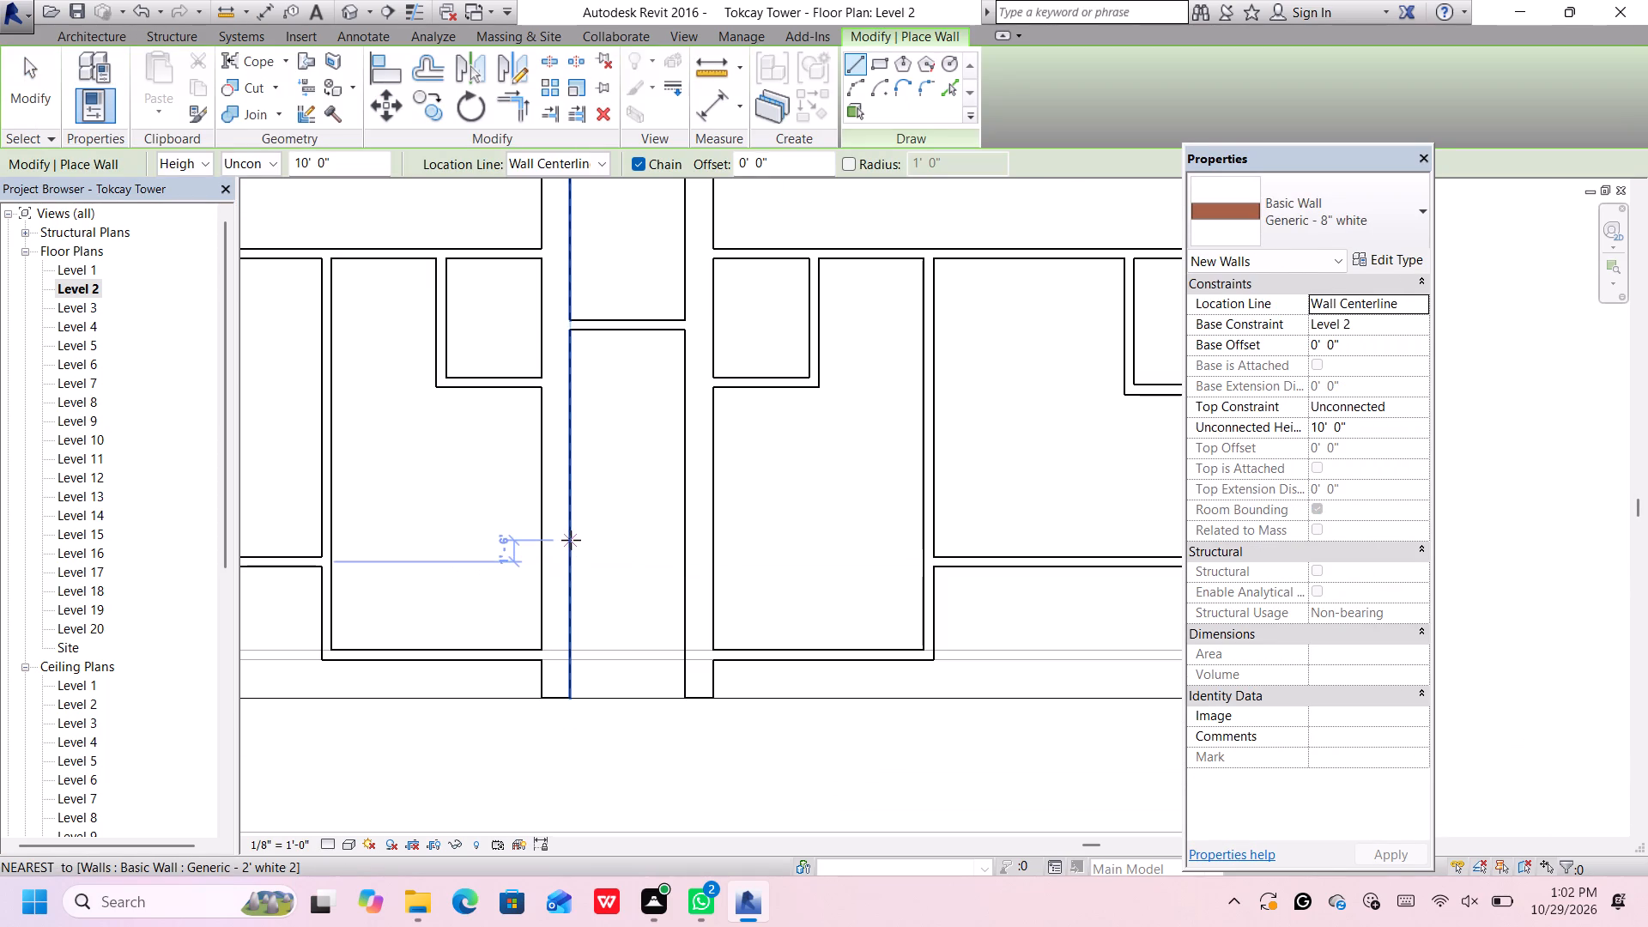
pyautogui.click(566, 561)
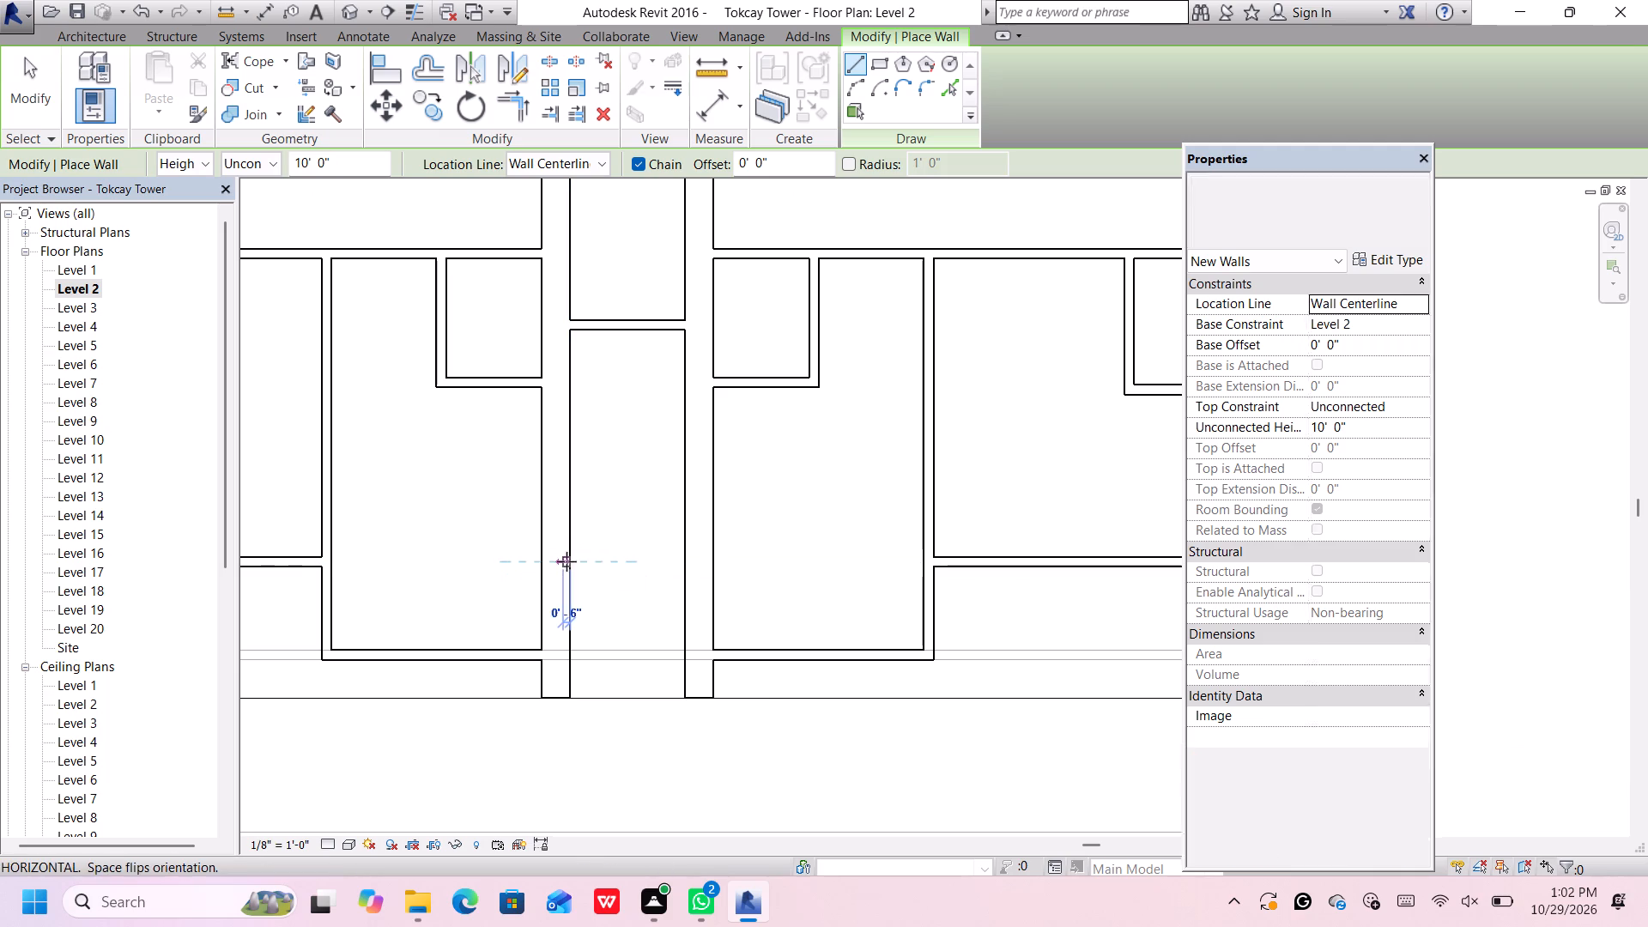
pyautogui.scroll(5, 594, 597)
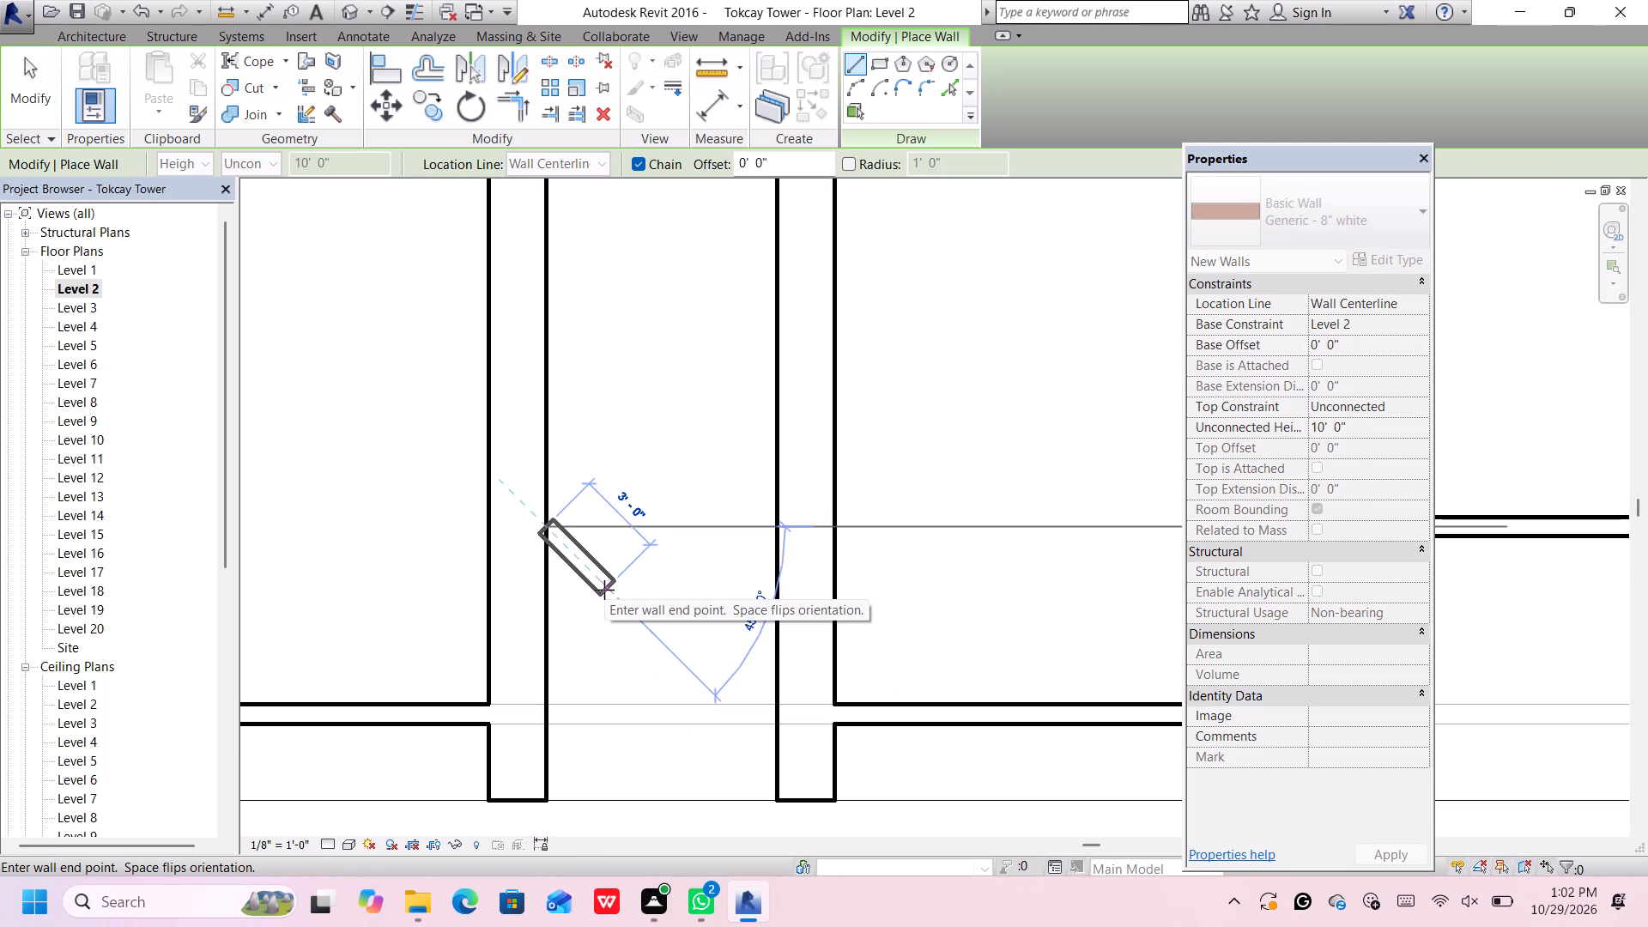
pyautogui.click(604, 590)
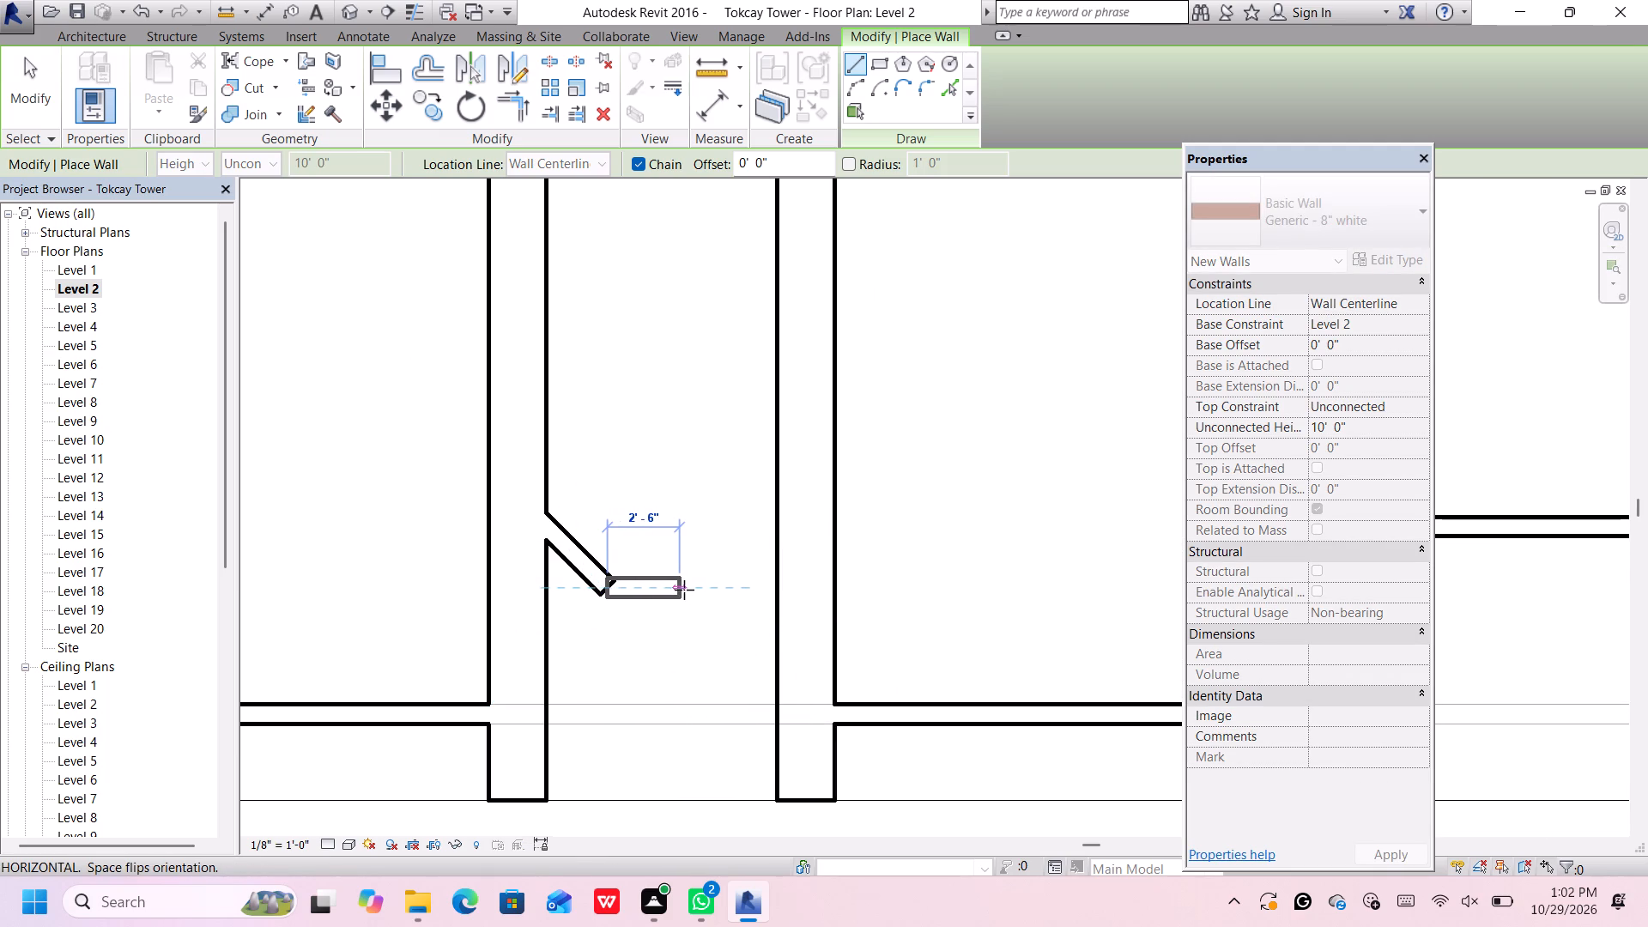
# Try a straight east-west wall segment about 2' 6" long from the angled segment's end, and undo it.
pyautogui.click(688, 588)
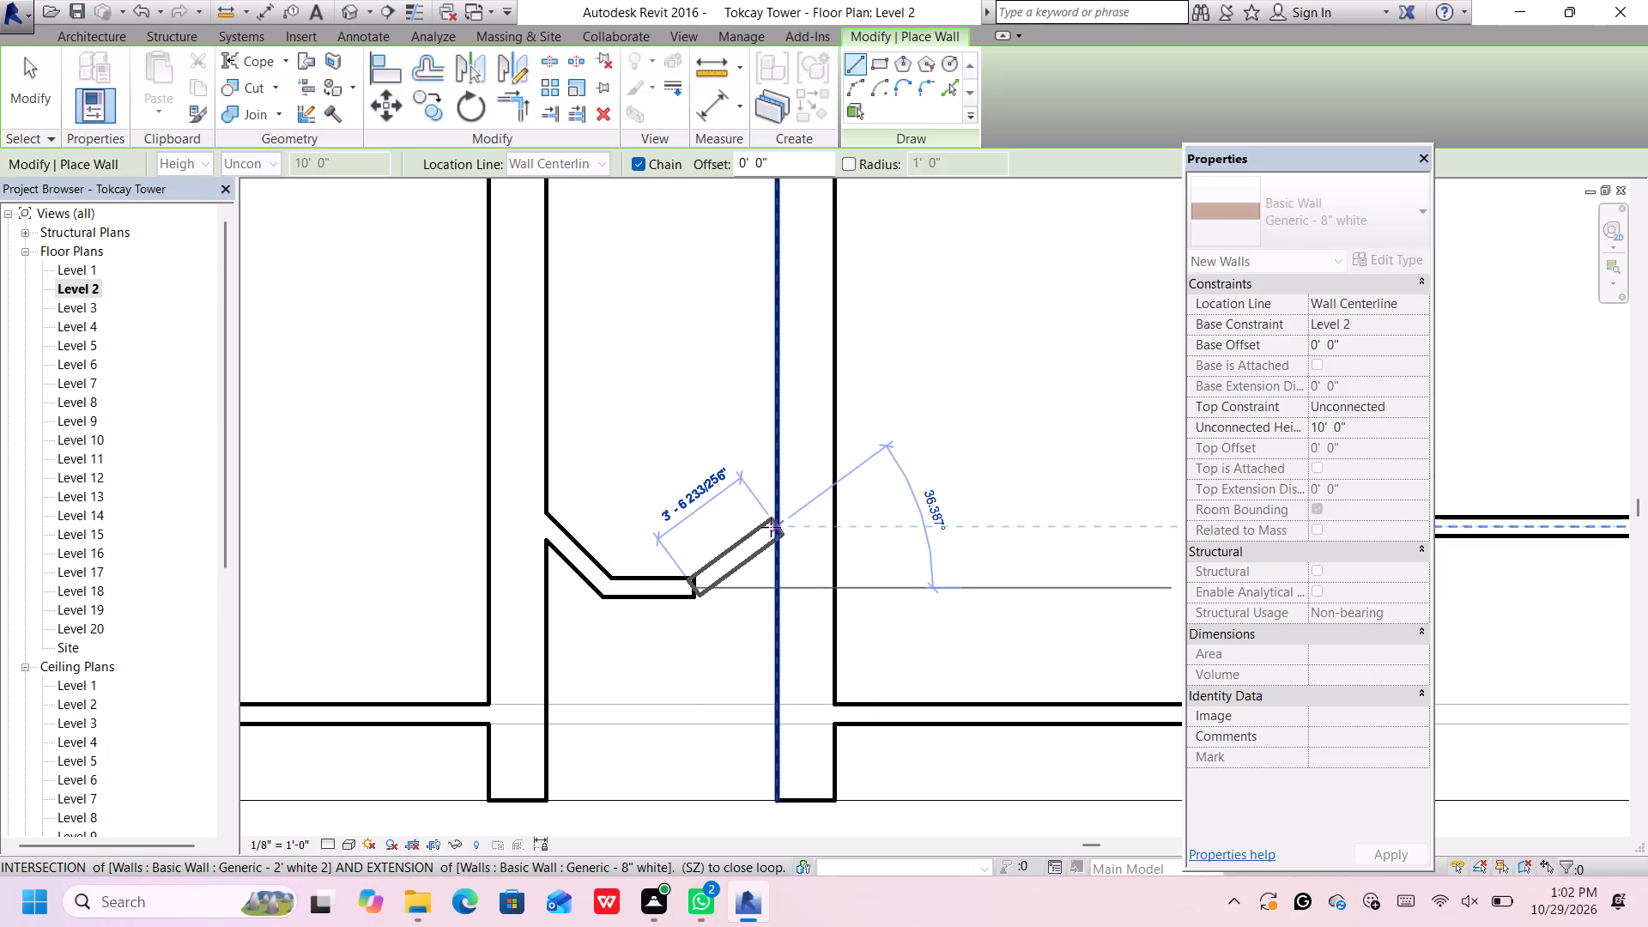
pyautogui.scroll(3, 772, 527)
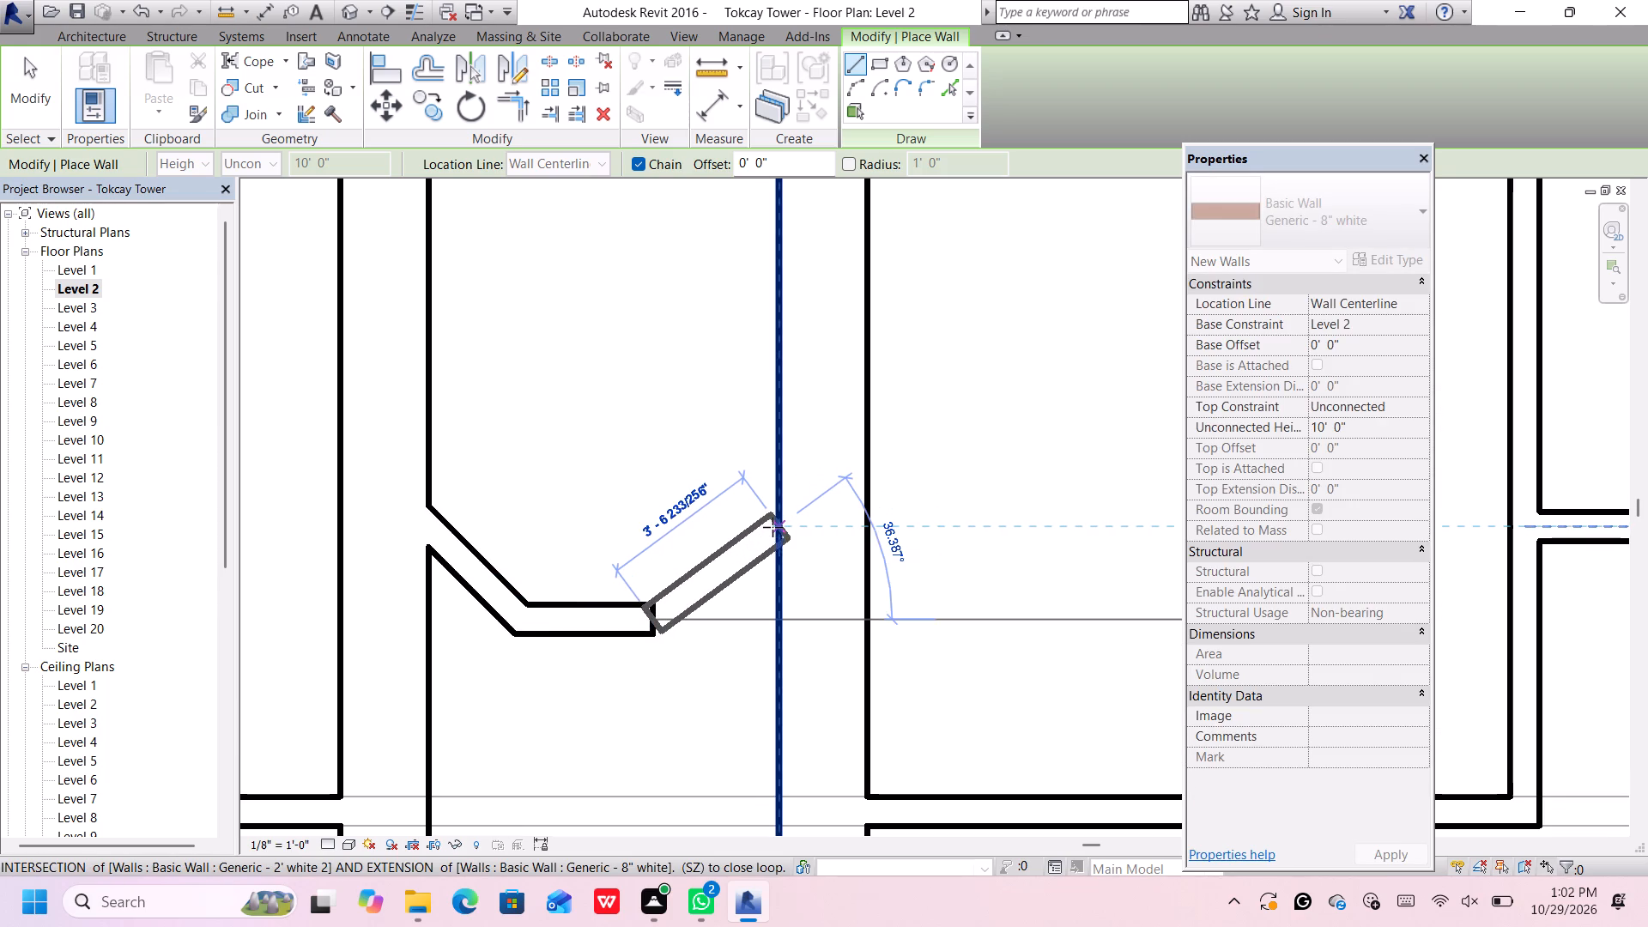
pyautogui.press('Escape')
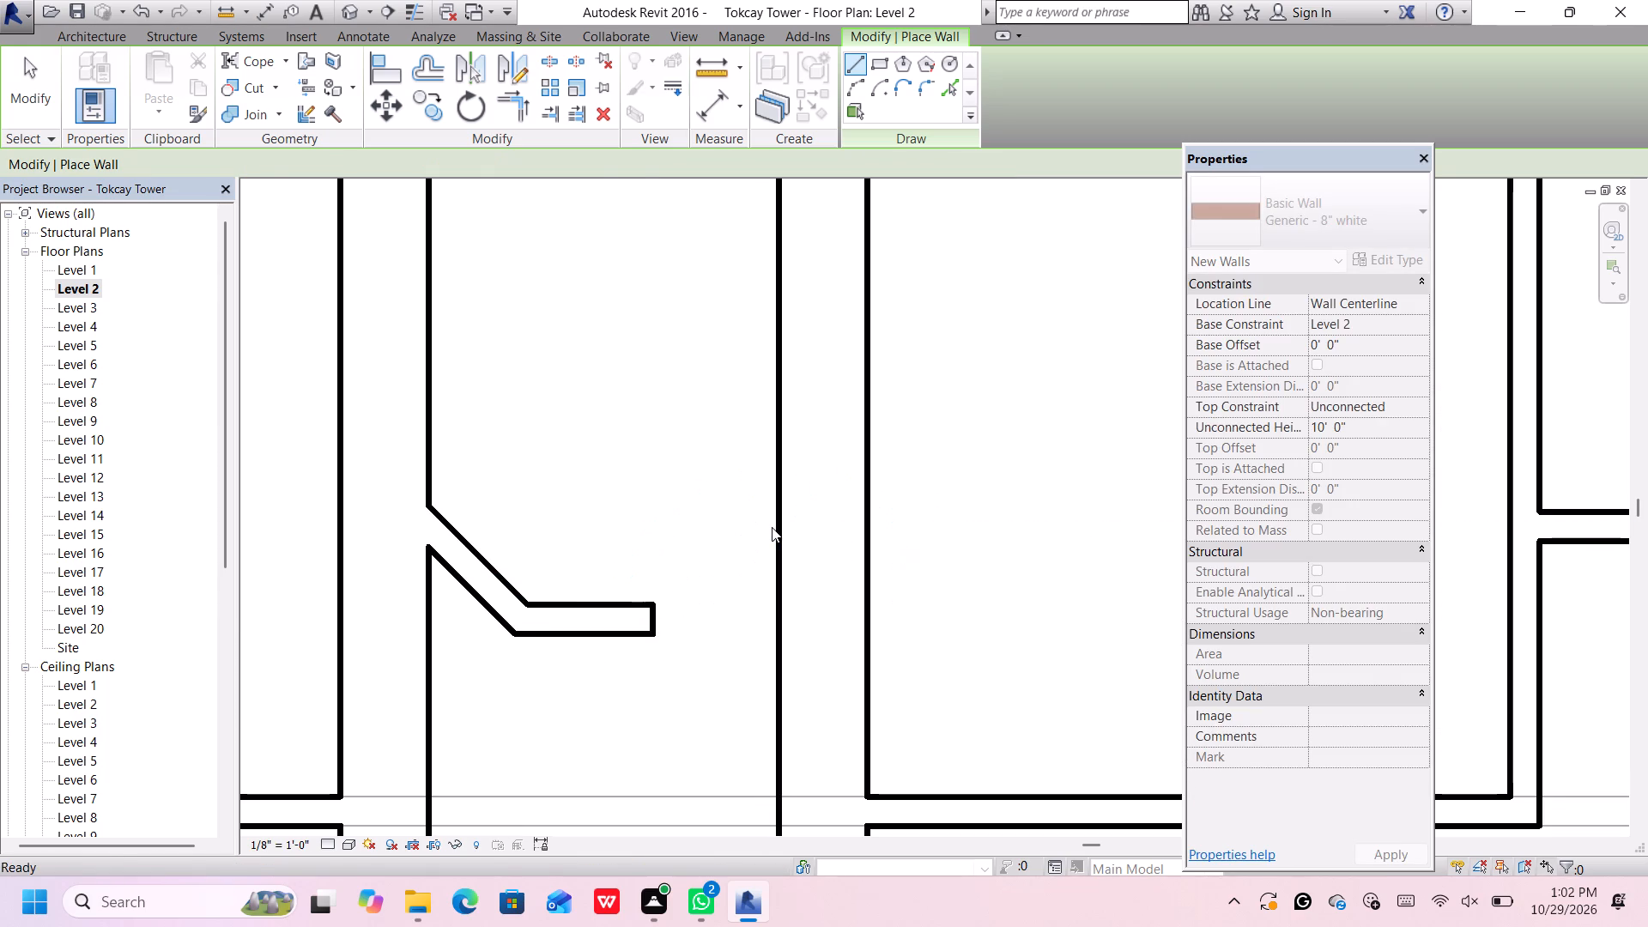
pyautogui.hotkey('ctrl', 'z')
# Draw a straight east-west 8" white wall segment about 3' 6" long from the end of the angled segment.
pyautogui.scroll(2, 609, 582)
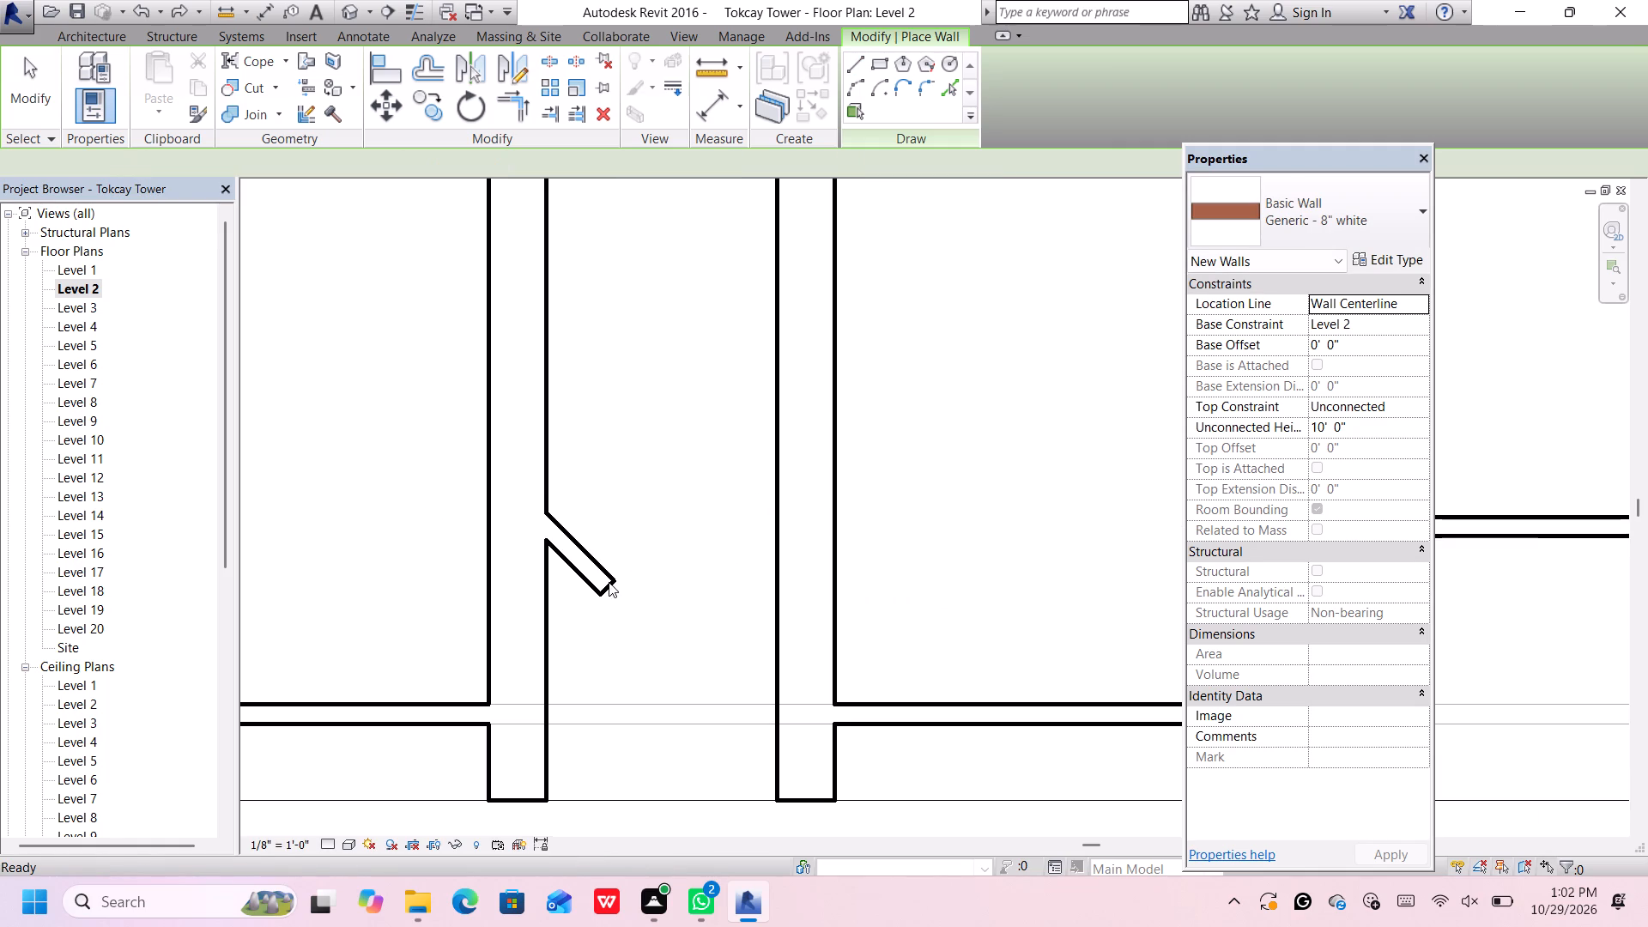
pyautogui.scroll(2, 609, 582)
pyautogui.click(609, 584)
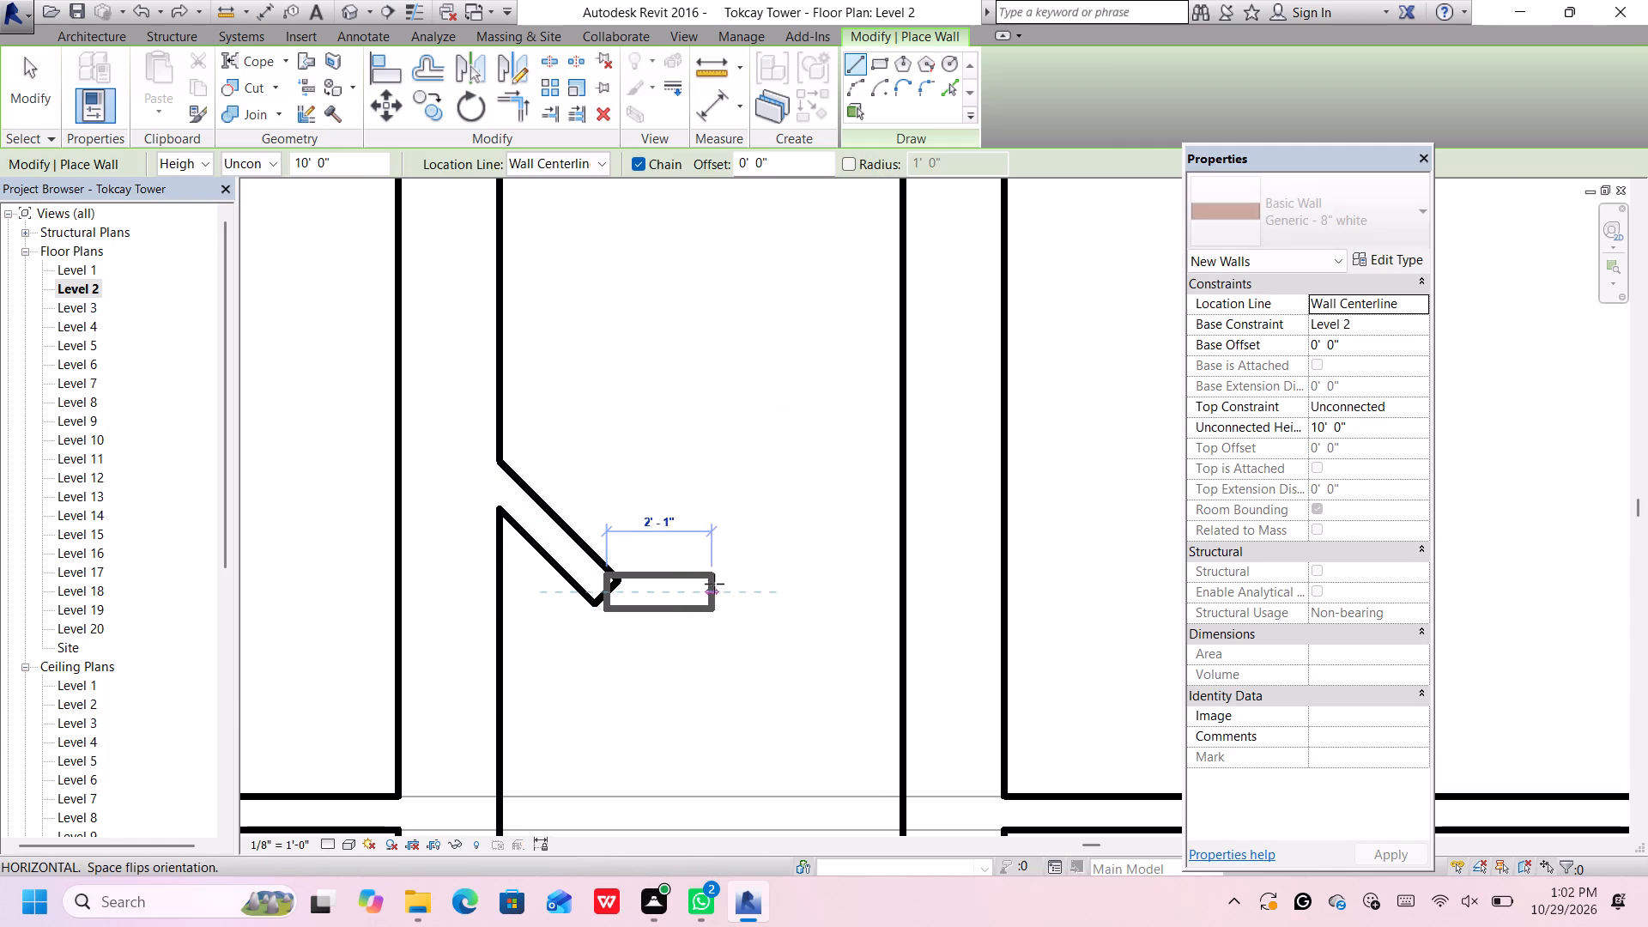
pyautogui.click(785, 584)
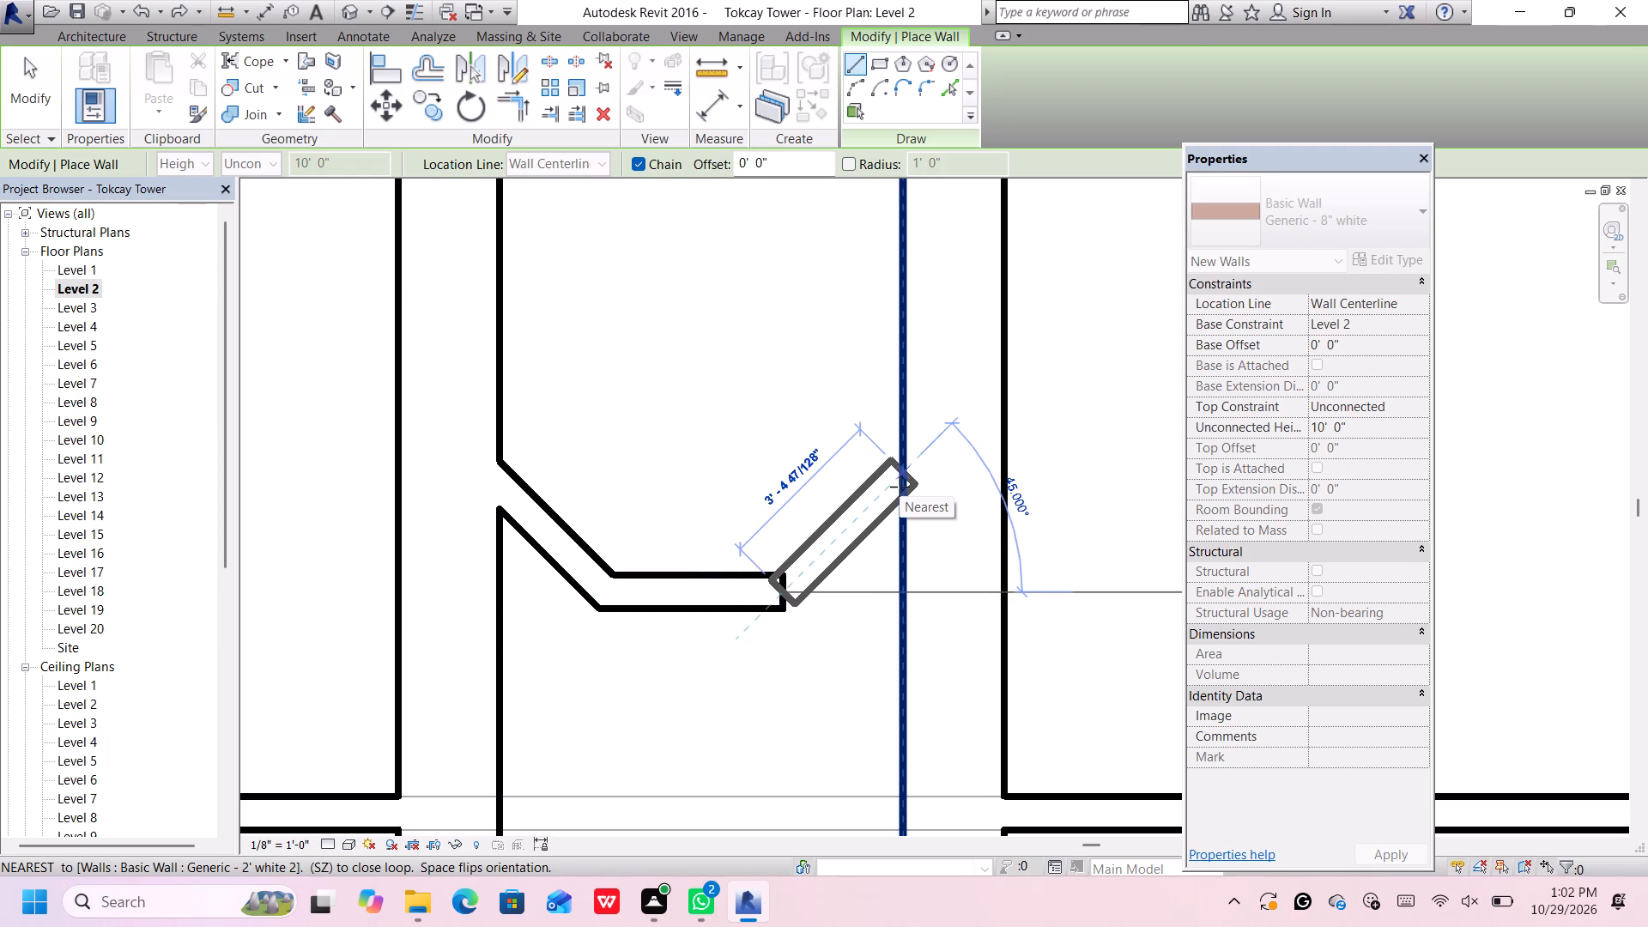
# Close the corridor wall with an angled segment from the straight part back to the east wall, mirroring the west one, and finish drawing.
pyautogui.scroll(-5, 918, 459)
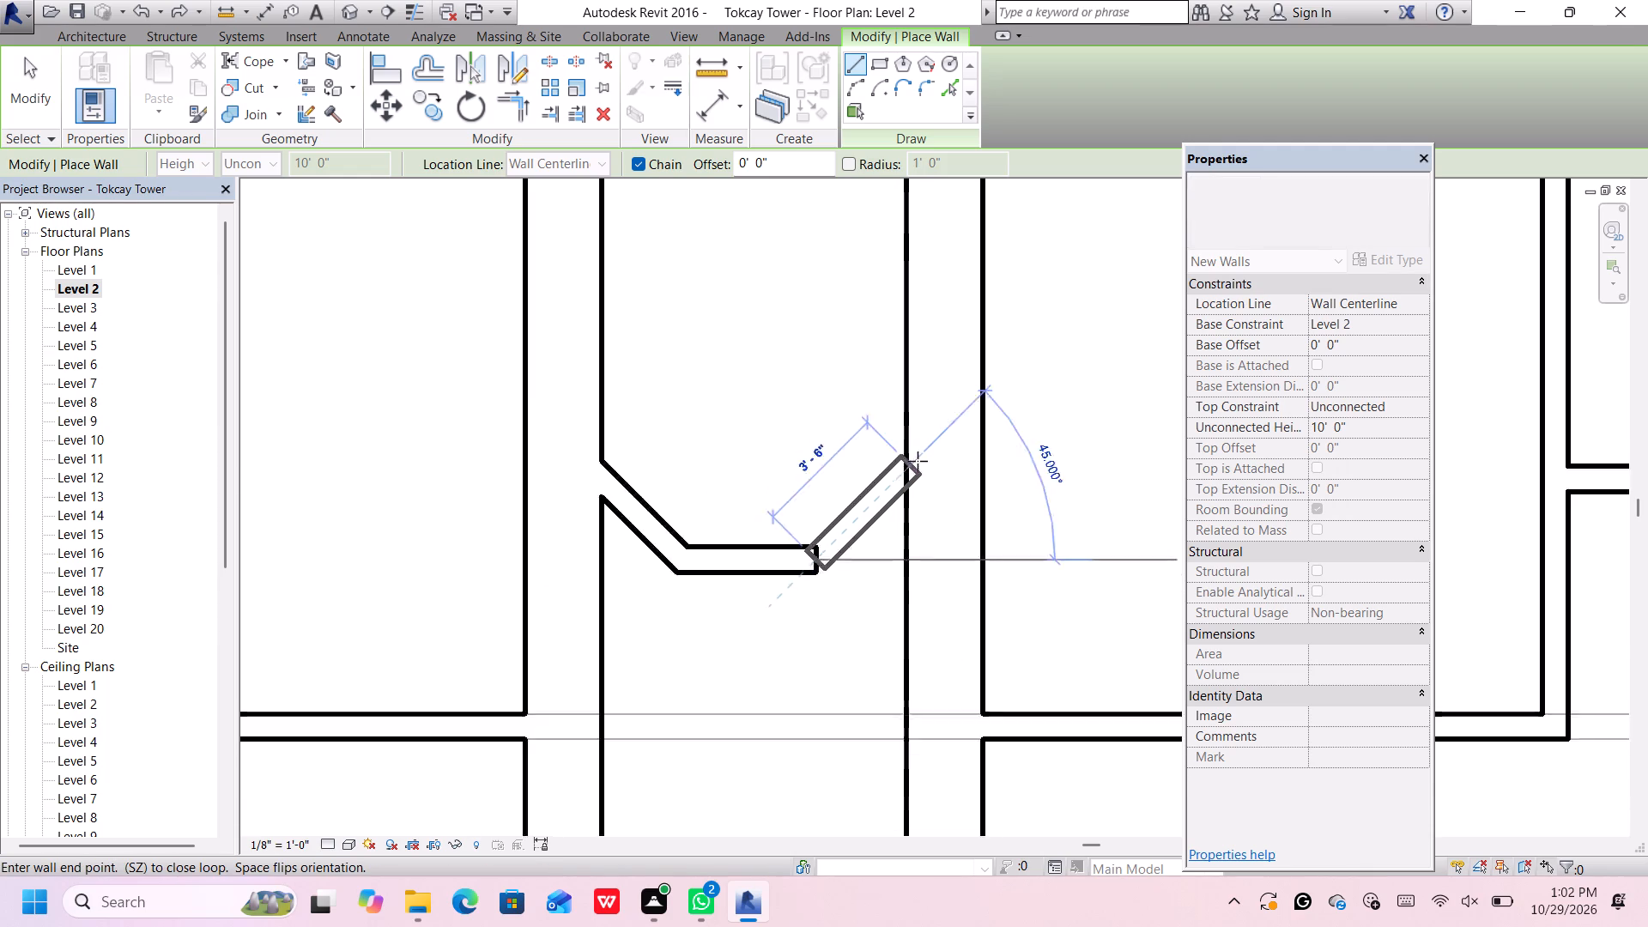
pyautogui.scroll(-7, 918, 461)
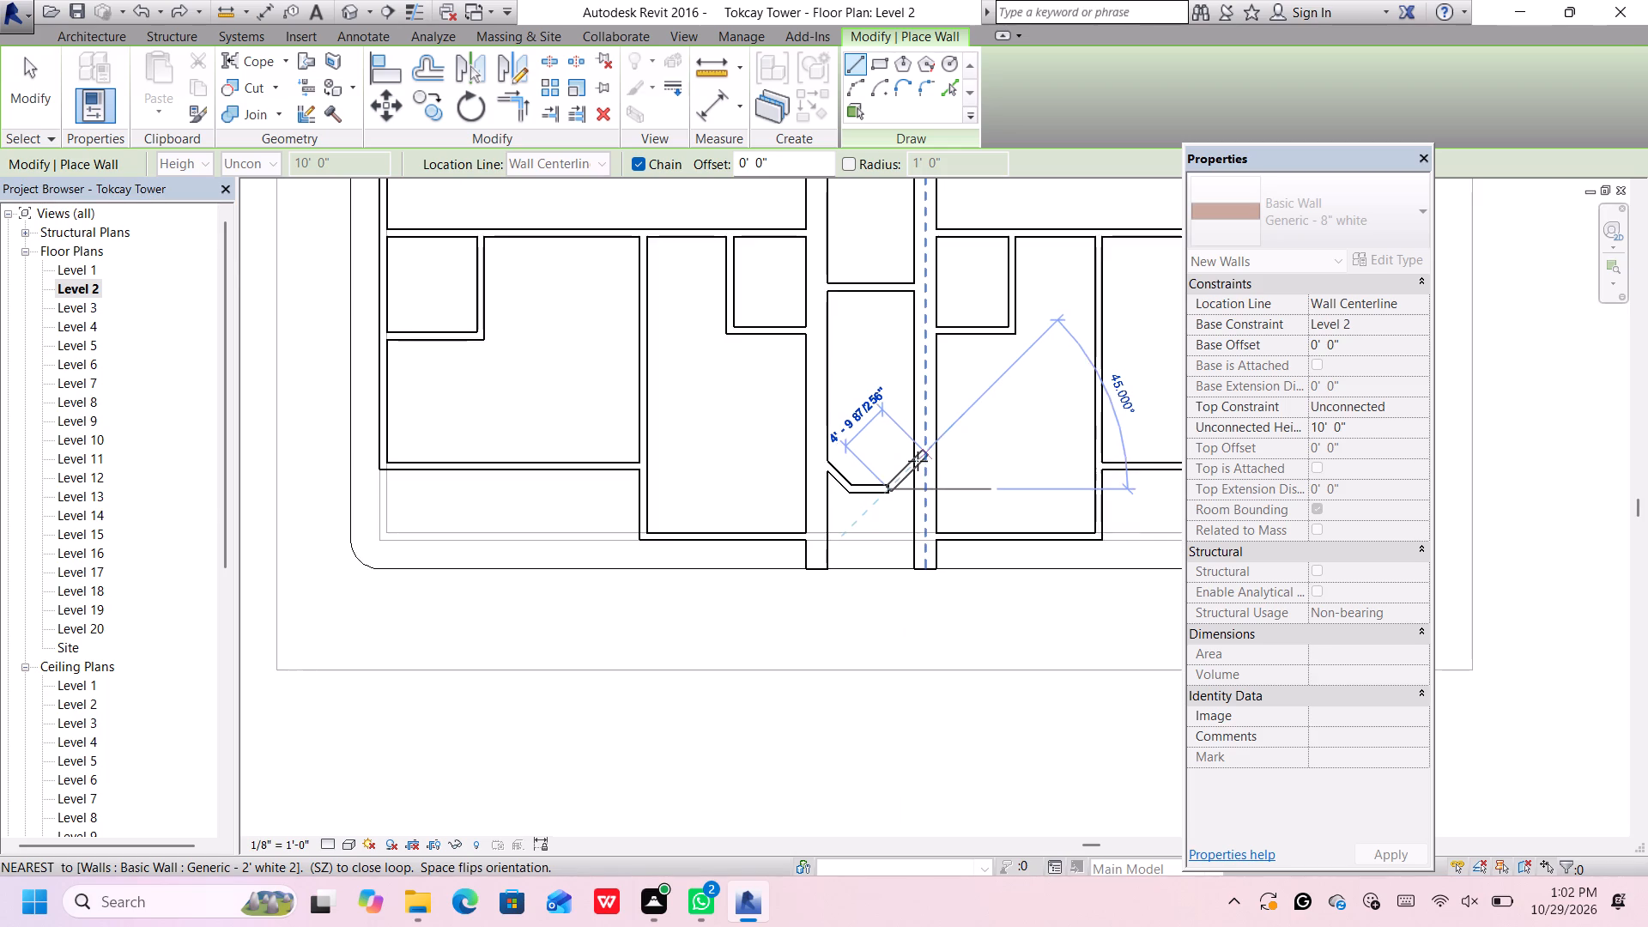
pyautogui.scroll(1, 914, 467)
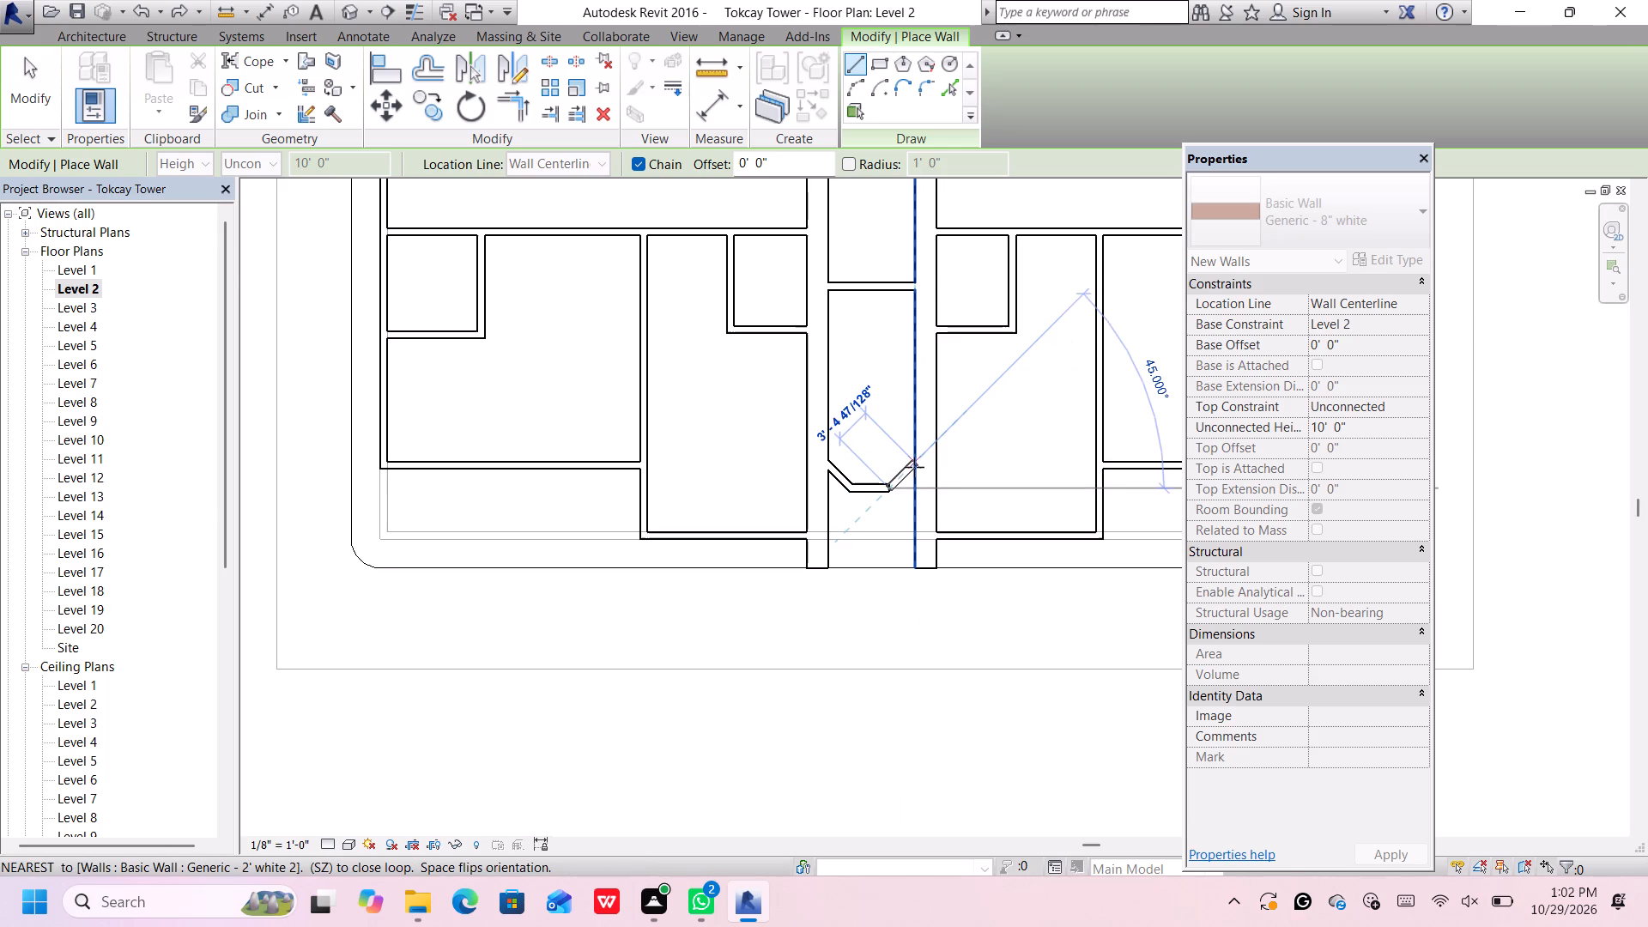
pyautogui.scroll(3, 916, 469)
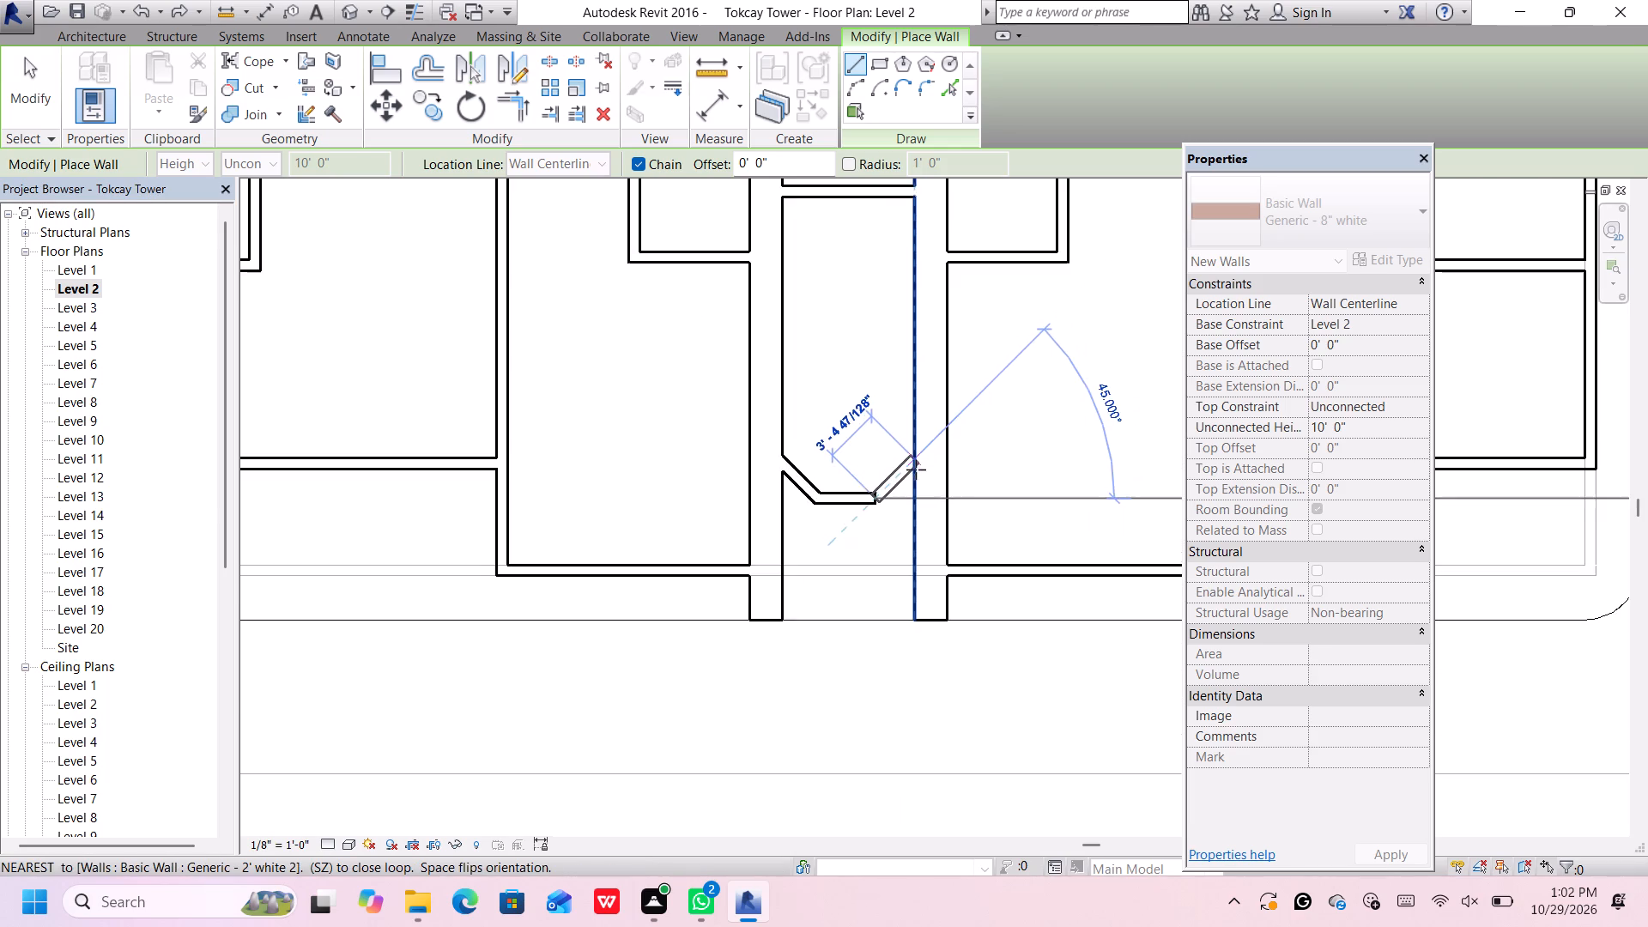
pyautogui.scroll(6, 916, 470)
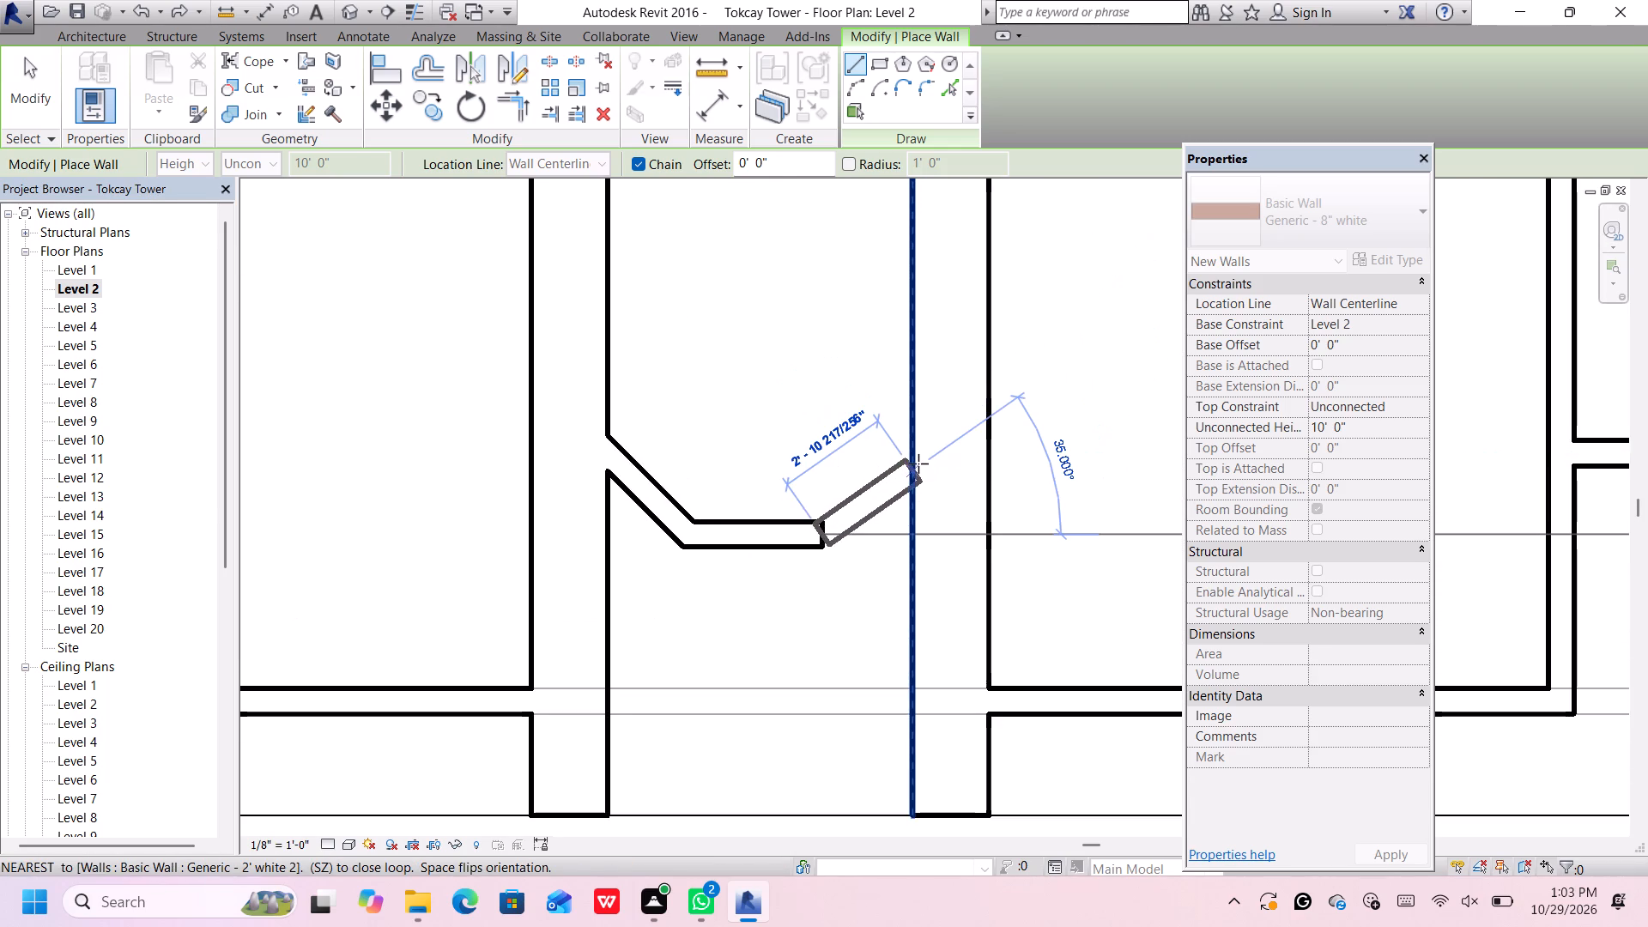
pyautogui.click(919, 460)
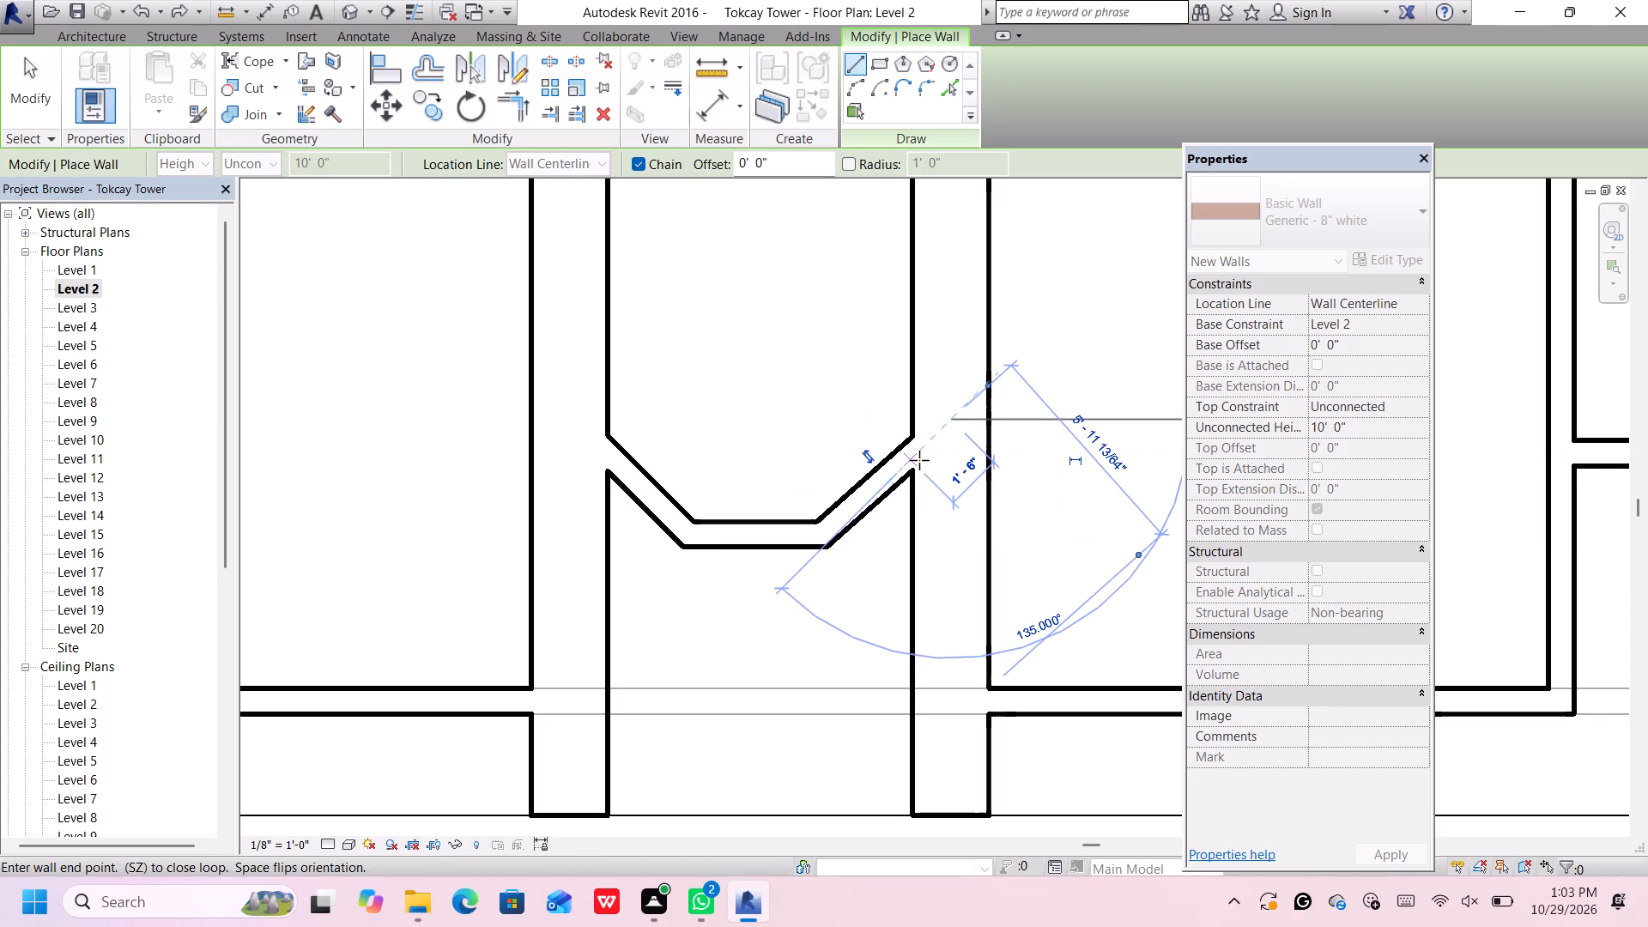
pyautogui.scroll(-6, 913, 505)
pyautogui.scroll(4, 927, 520)
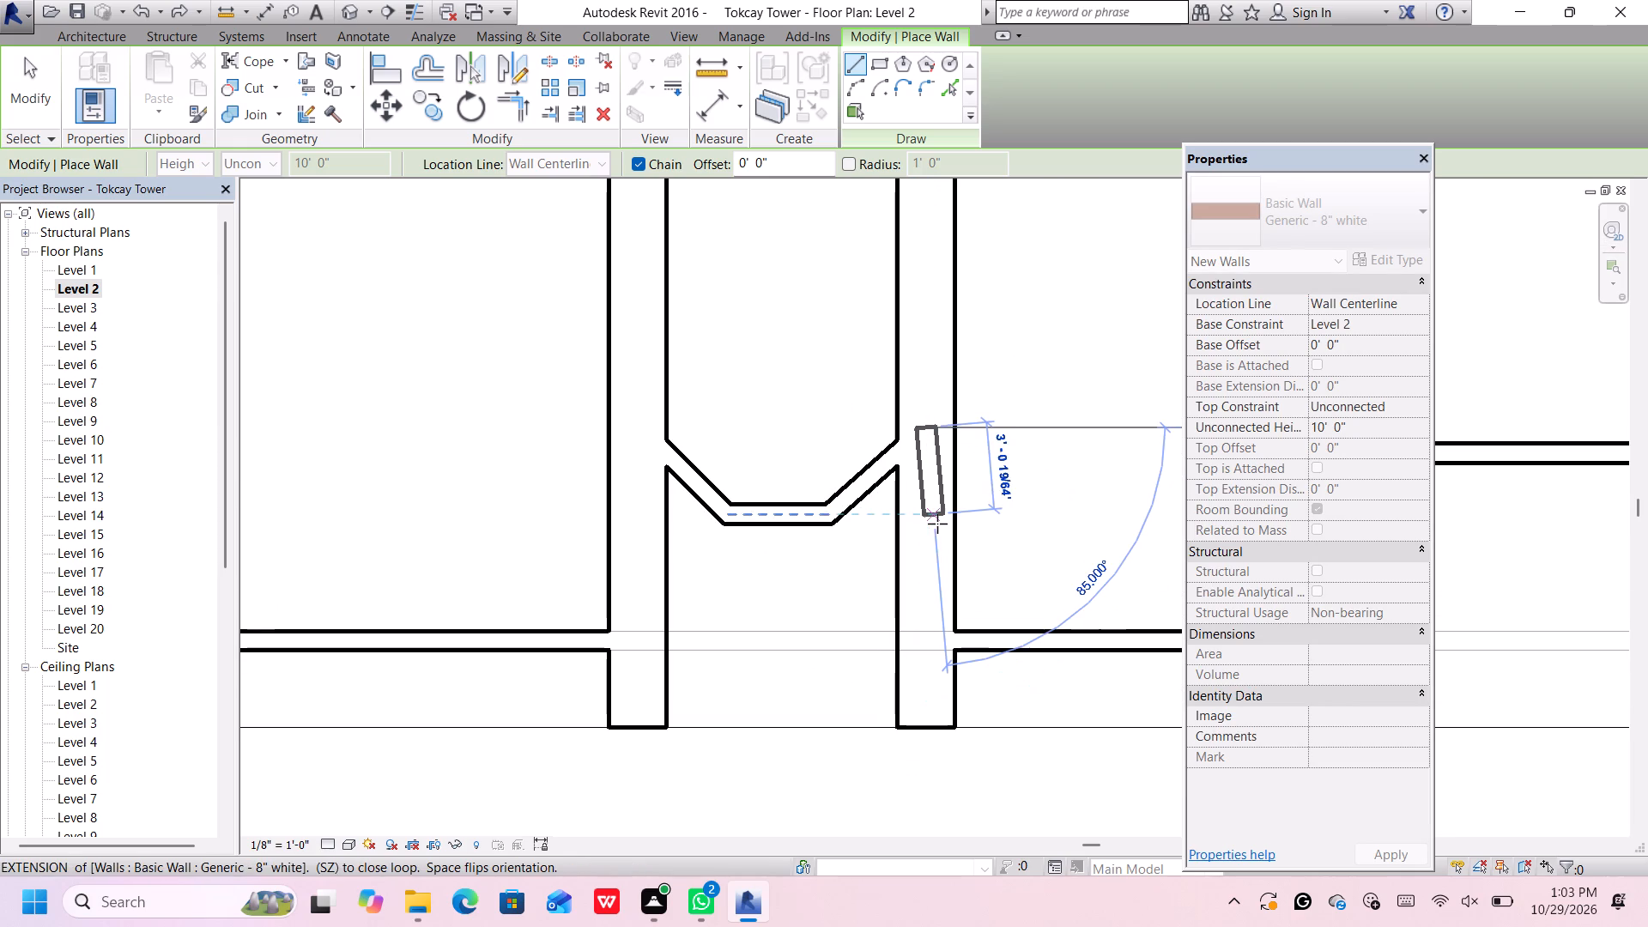
pyautogui.press('Escape')
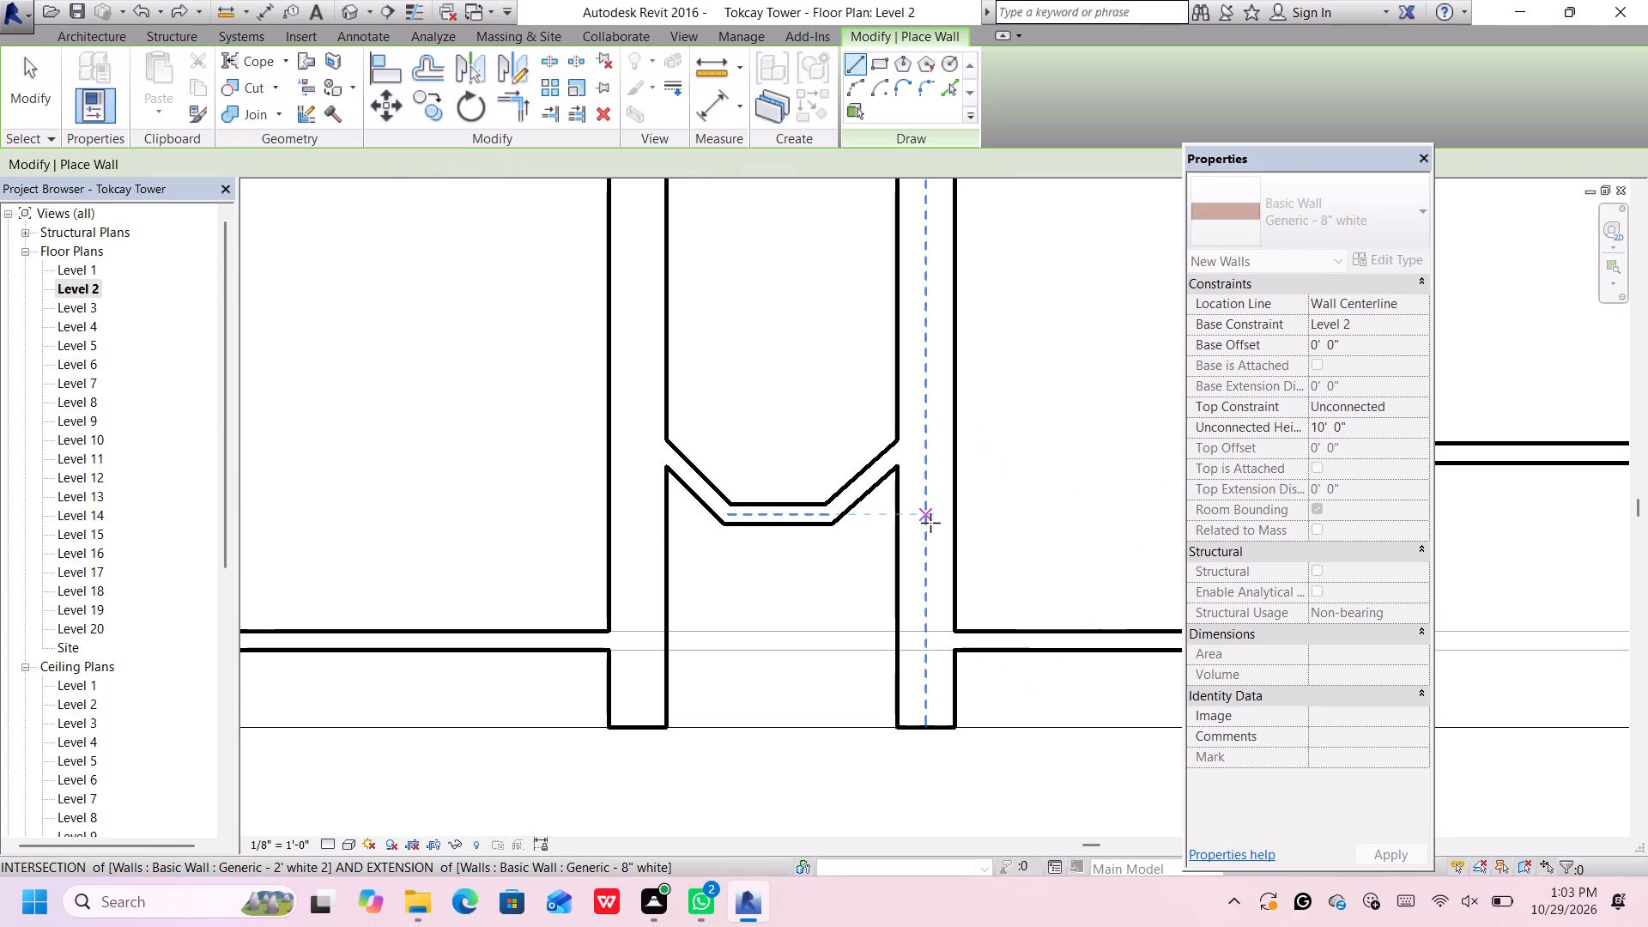
pyautogui.press('space')
pyautogui.press('Escape')
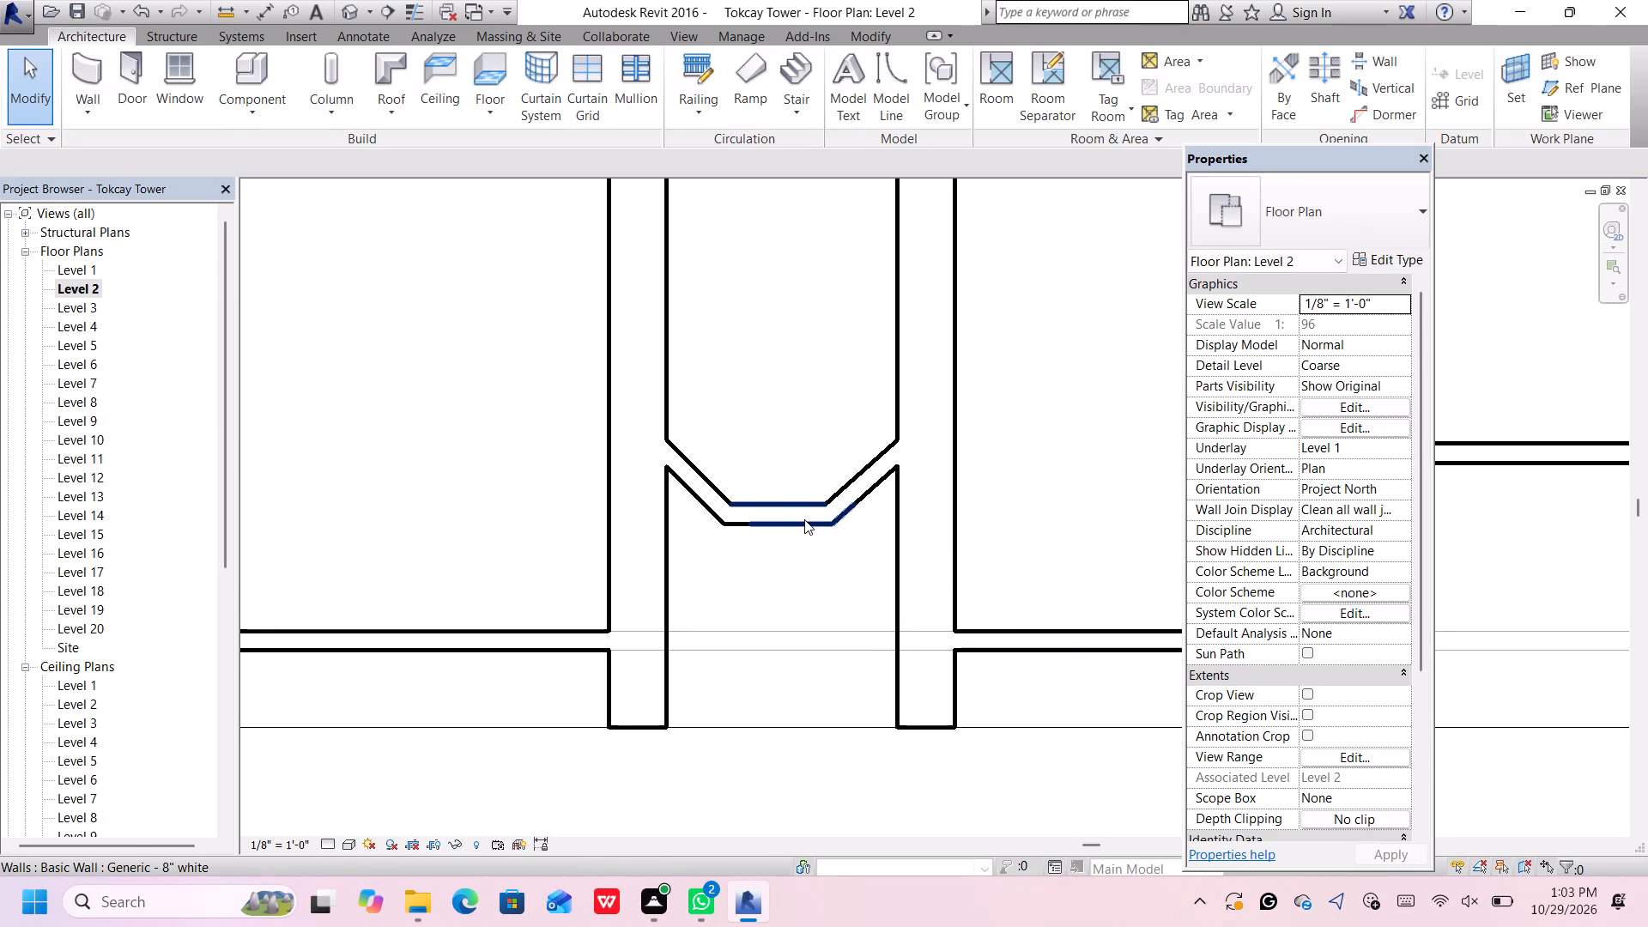
# Nudge the straight middle segment of the angled corridor wall slightly north, making it about 3' 10" long.
pyautogui.click(804, 518)
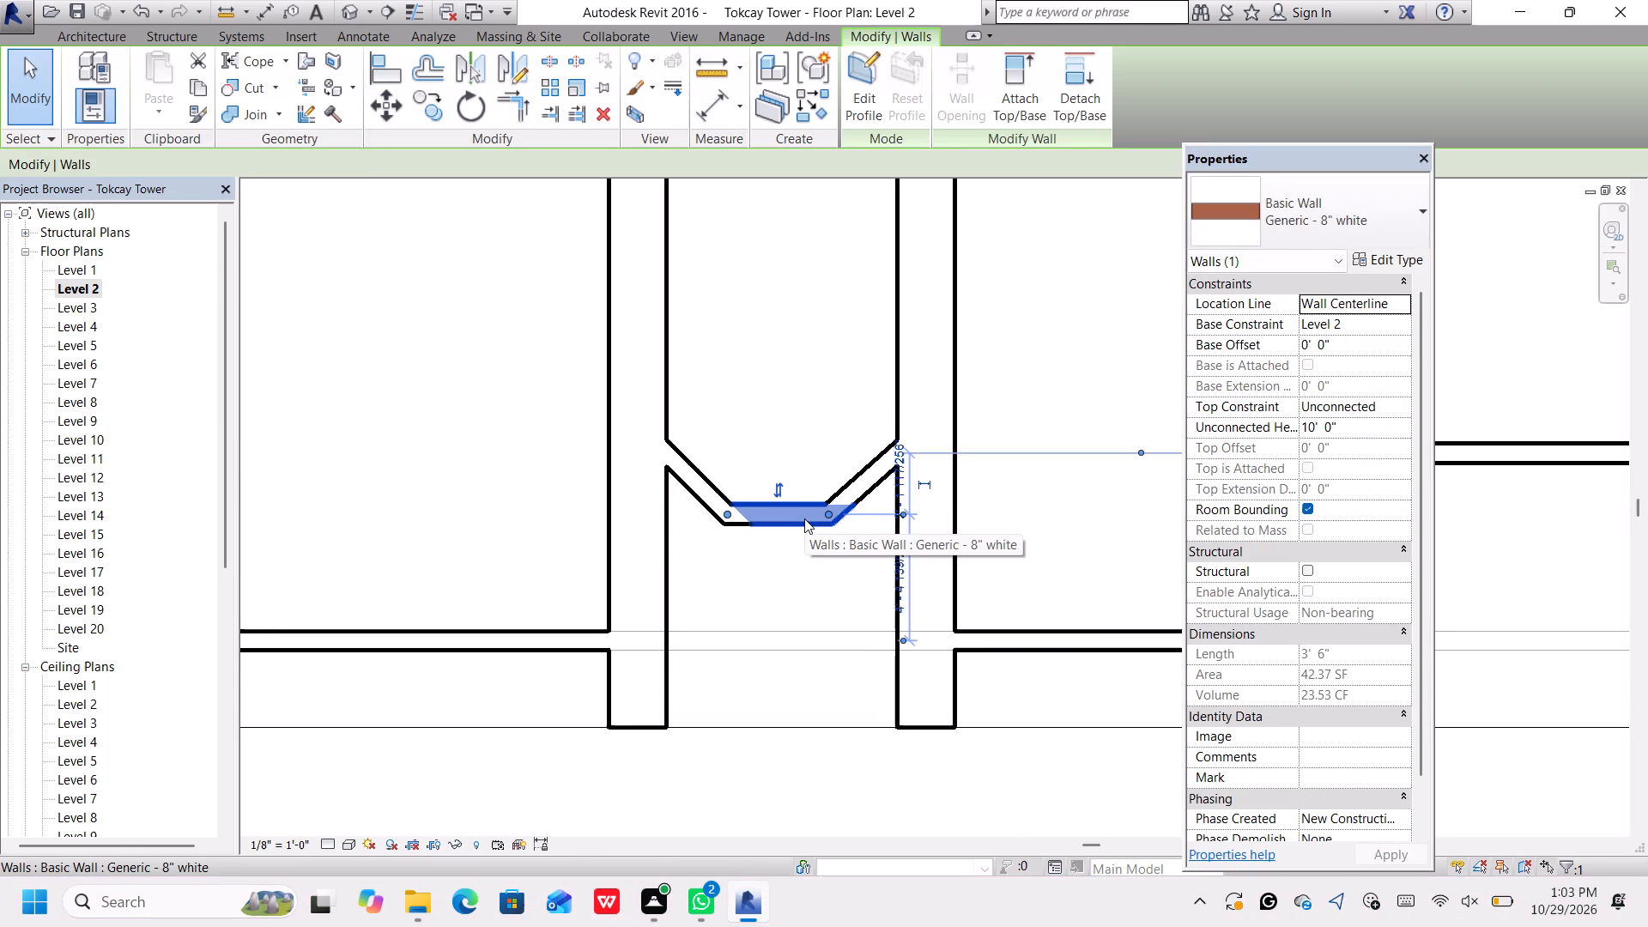
pyautogui.press('Right')
pyautogui.scroll(1, 784, 529)
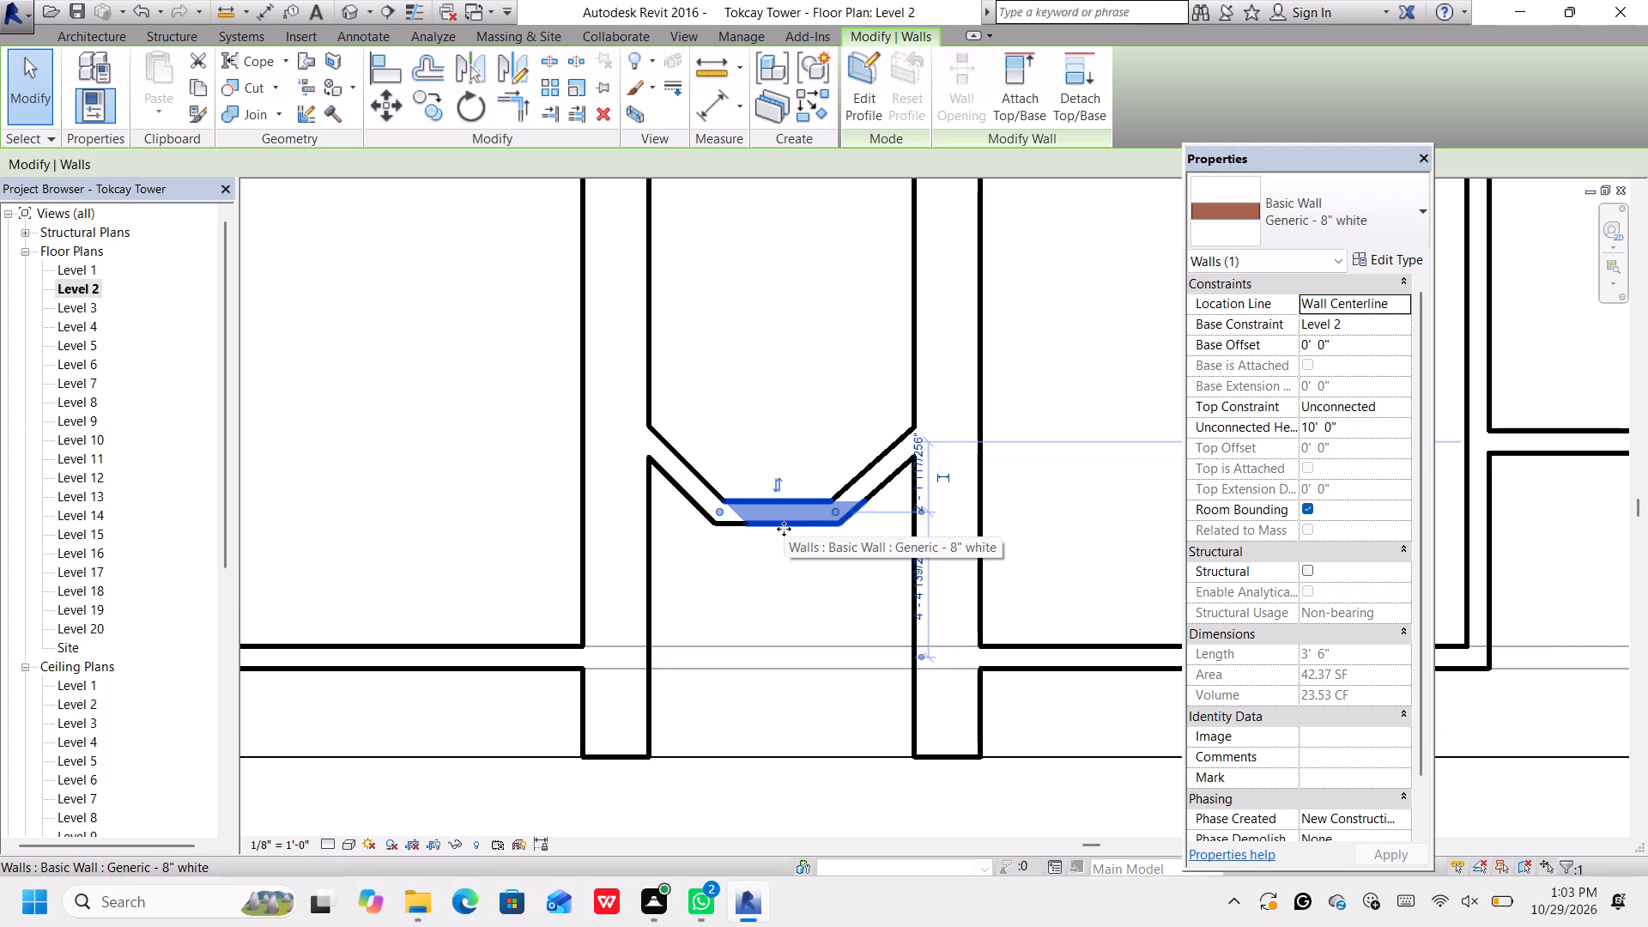
pyautogui.press('Up')
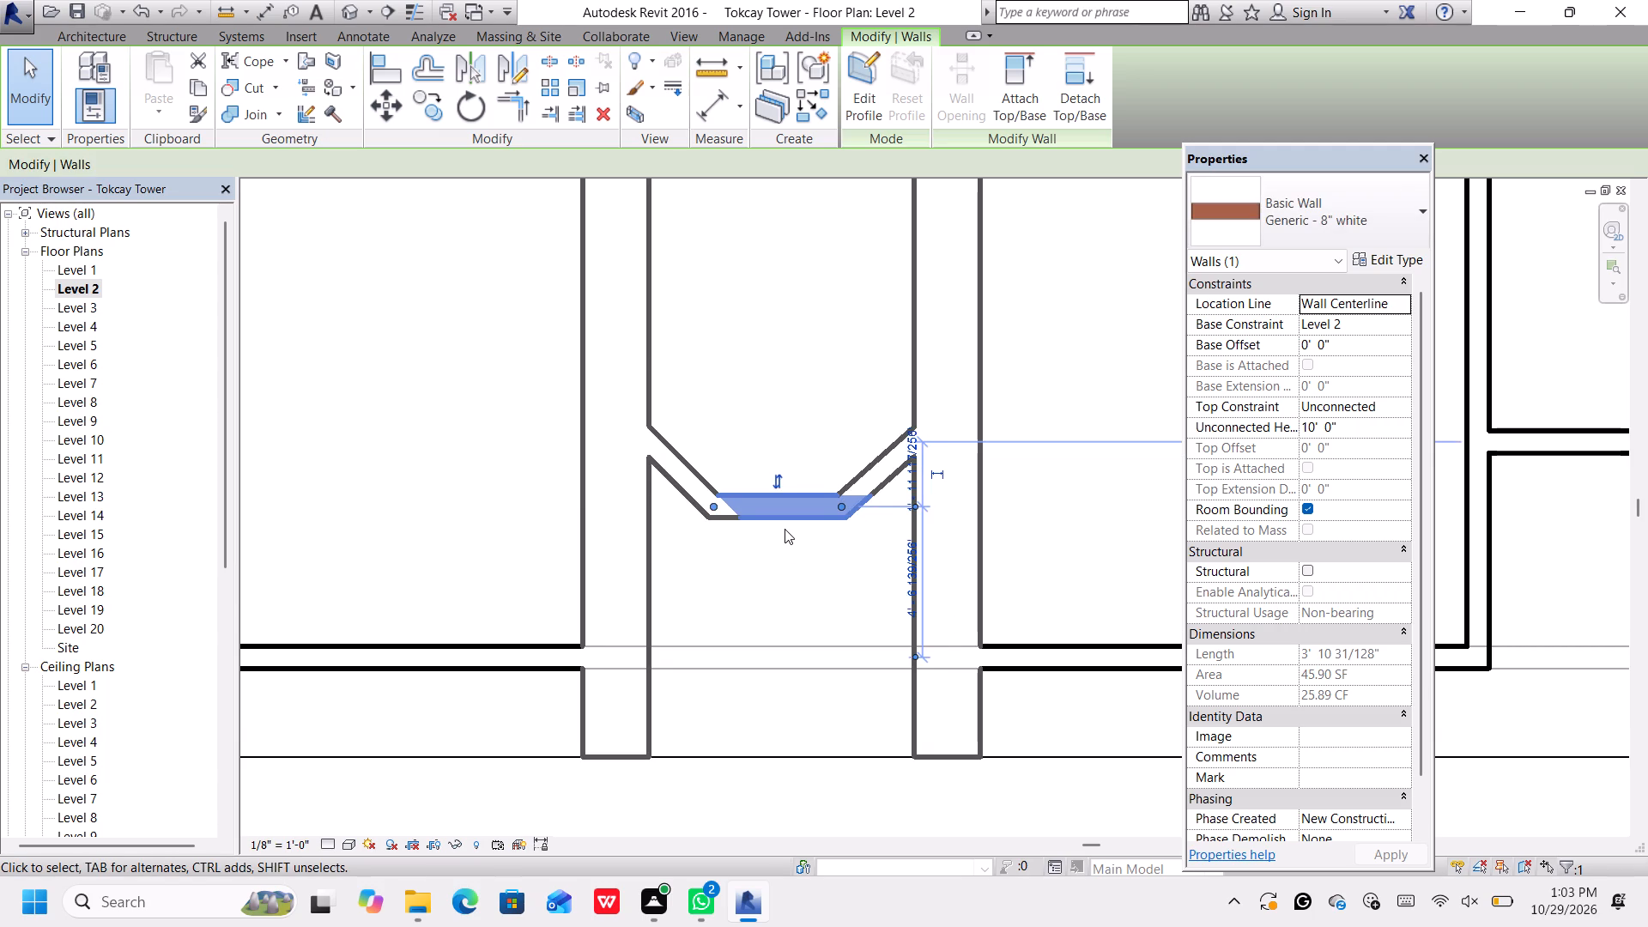
pyautogui.press('Down')
pyautogui.press('Up')
pyautogui.press('Right')
pyautogui.press('Right')
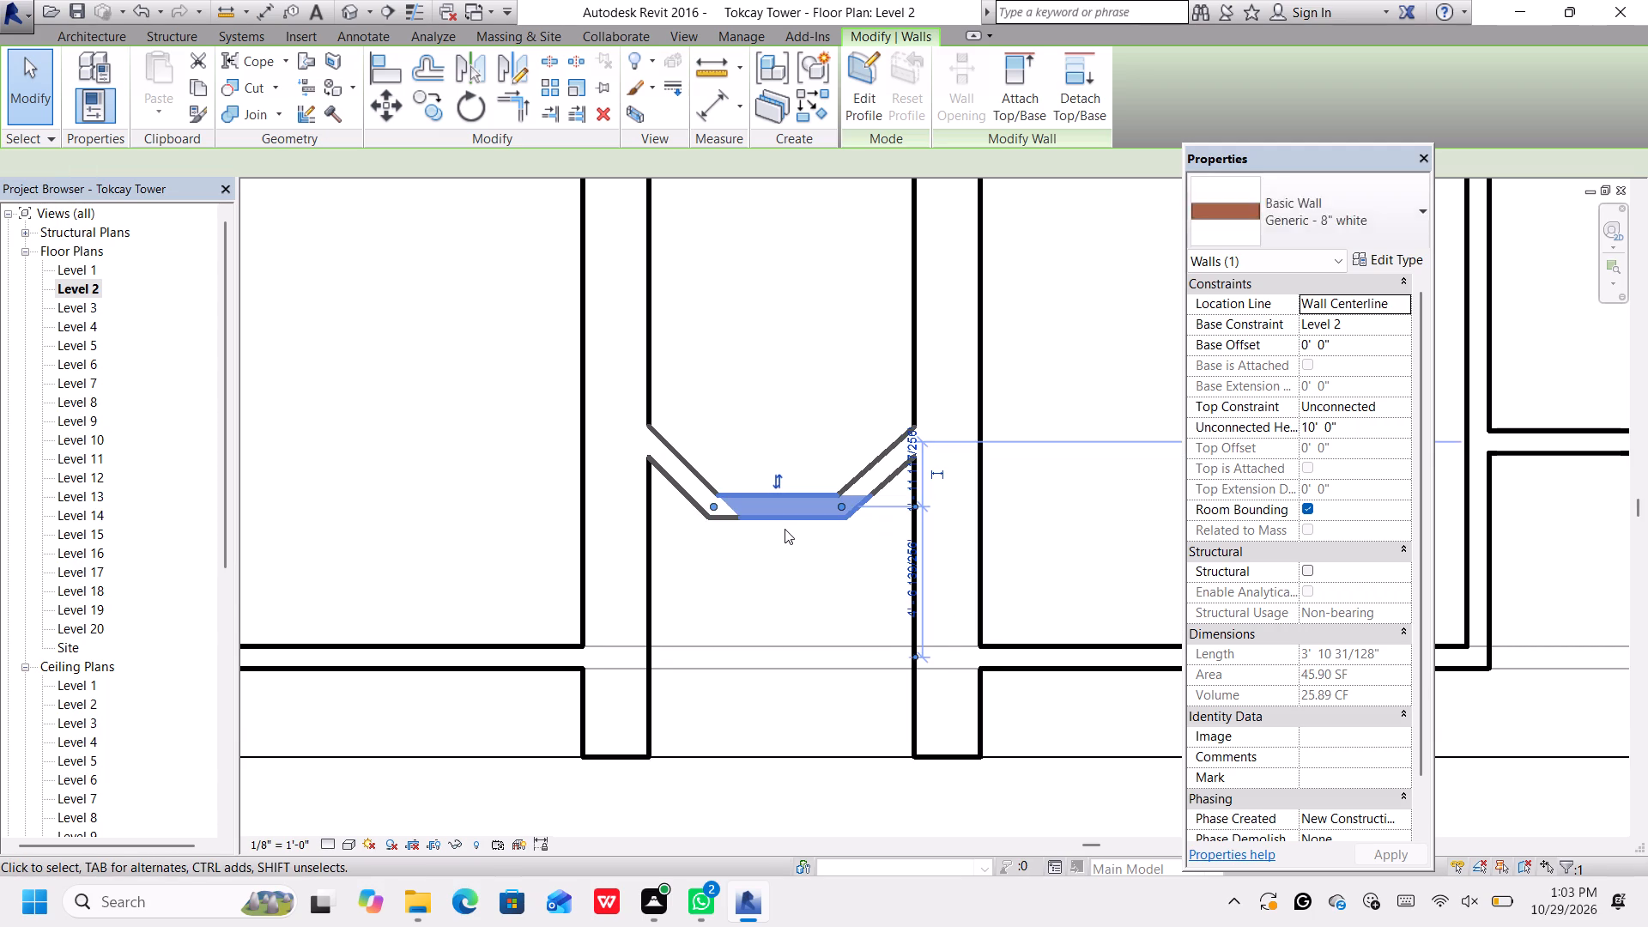
pyautogui.click(798, 558)
# Examine the new angled corridor wall in the Level 2 plan and up close in 3D.
pyautogui.scroll(-10, 797, 567)
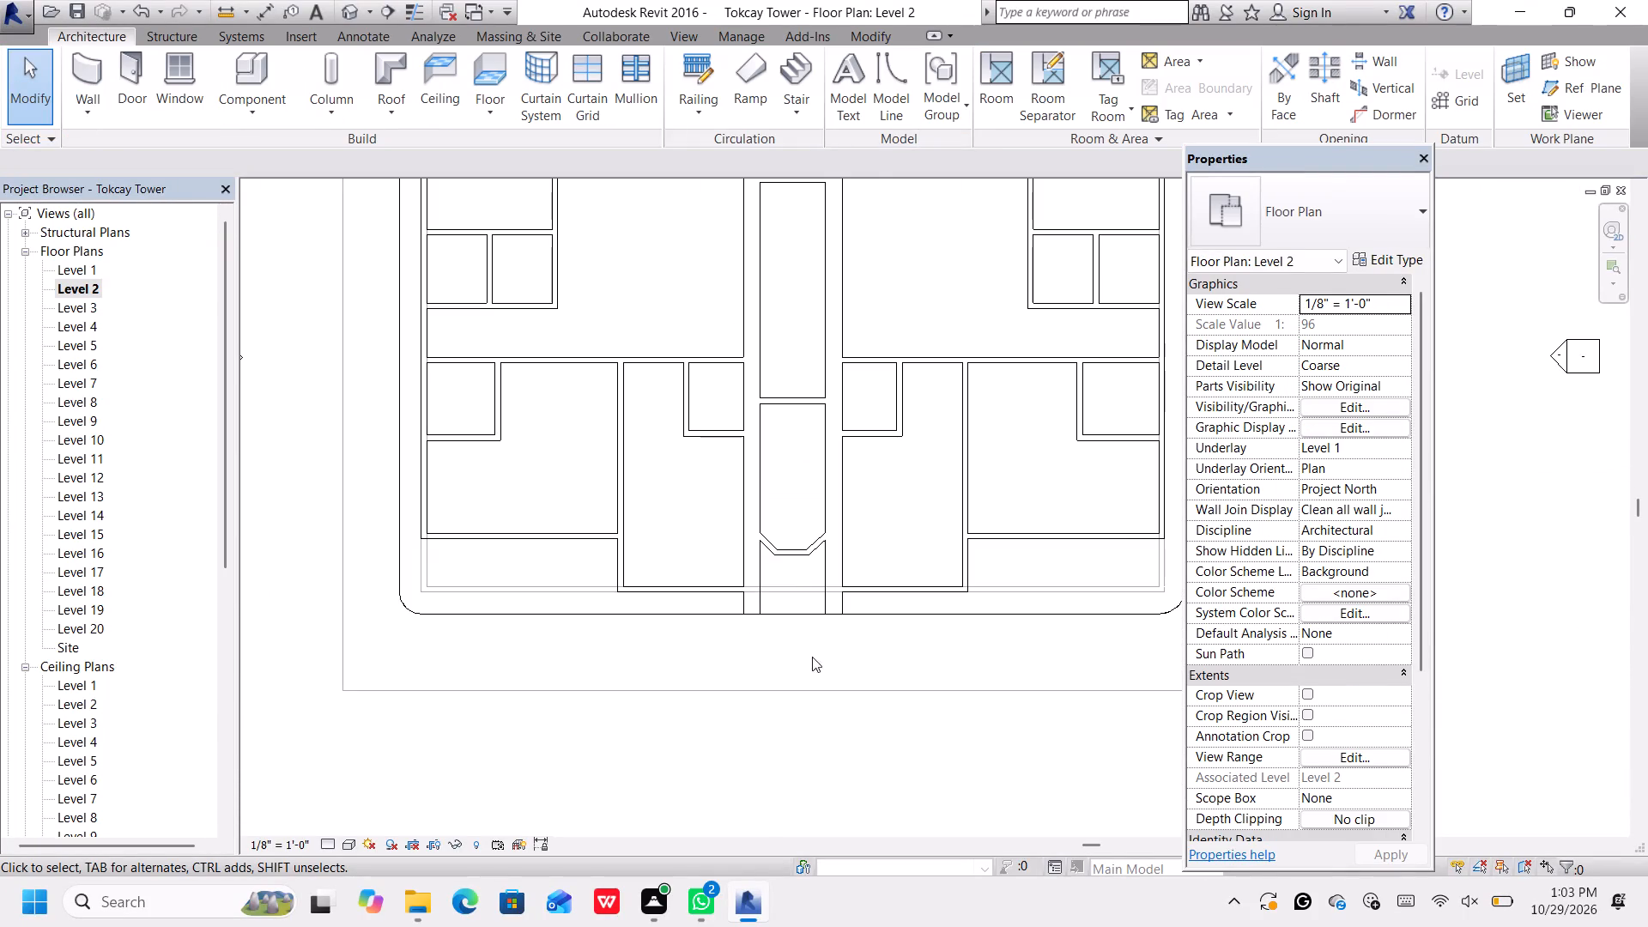
pyautogui.scroll(-1, 819, 676)
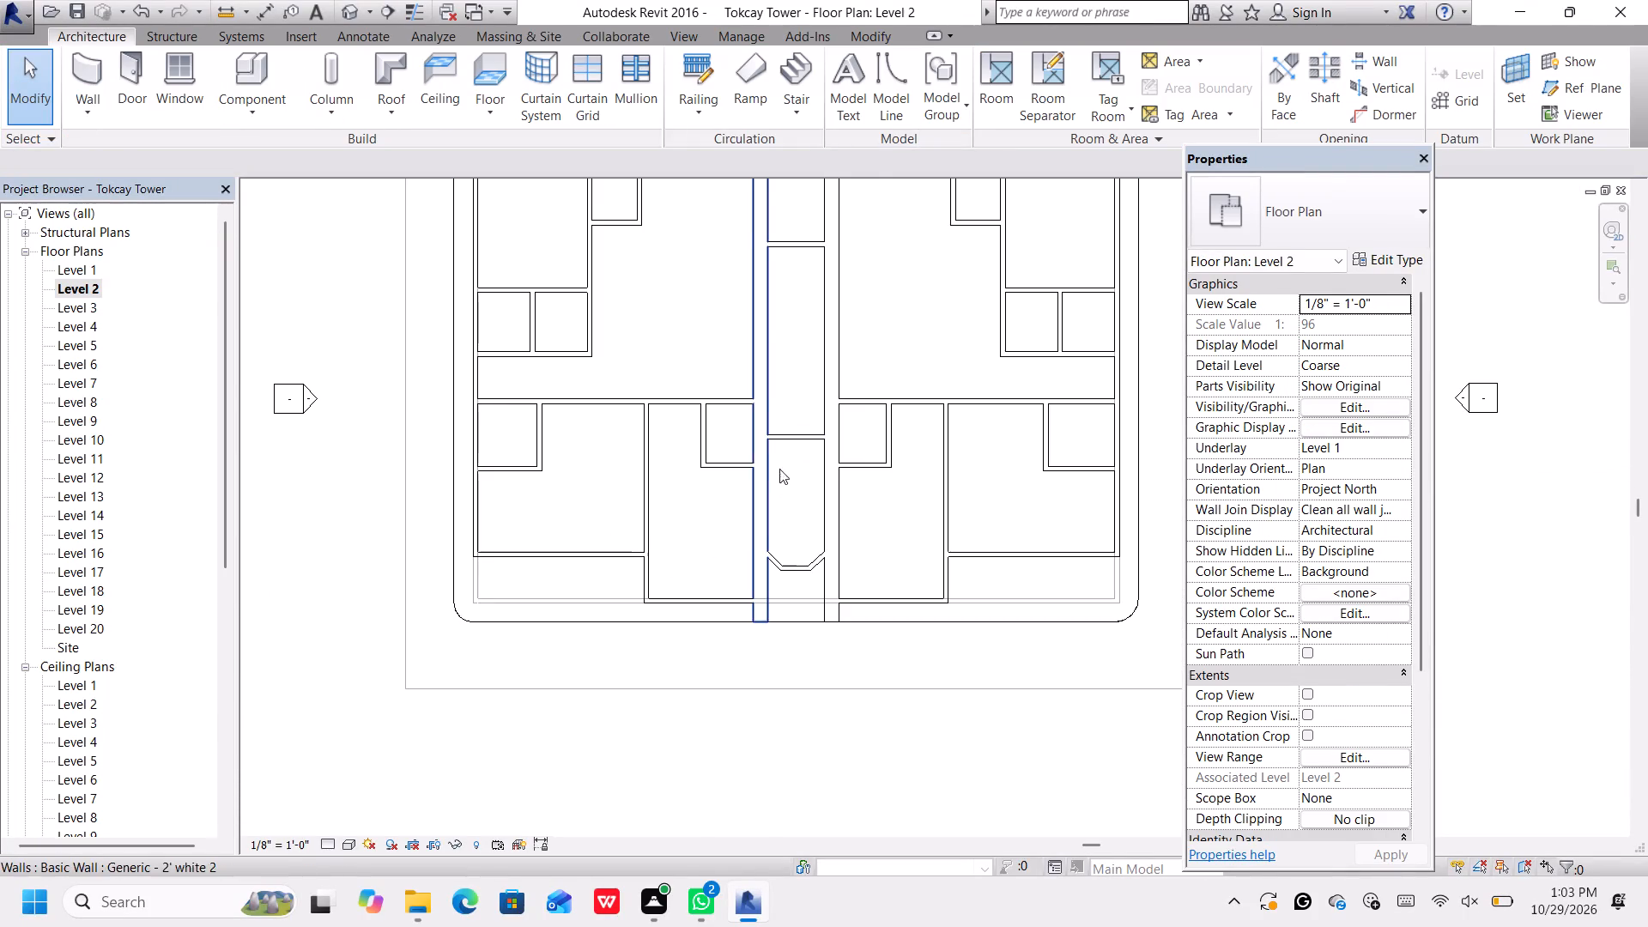
pyautogui.scroll(1, 799, 436)
pyautogui.moveTo(786, 483); pyautogui.dragTo(779, 483, button='middle')
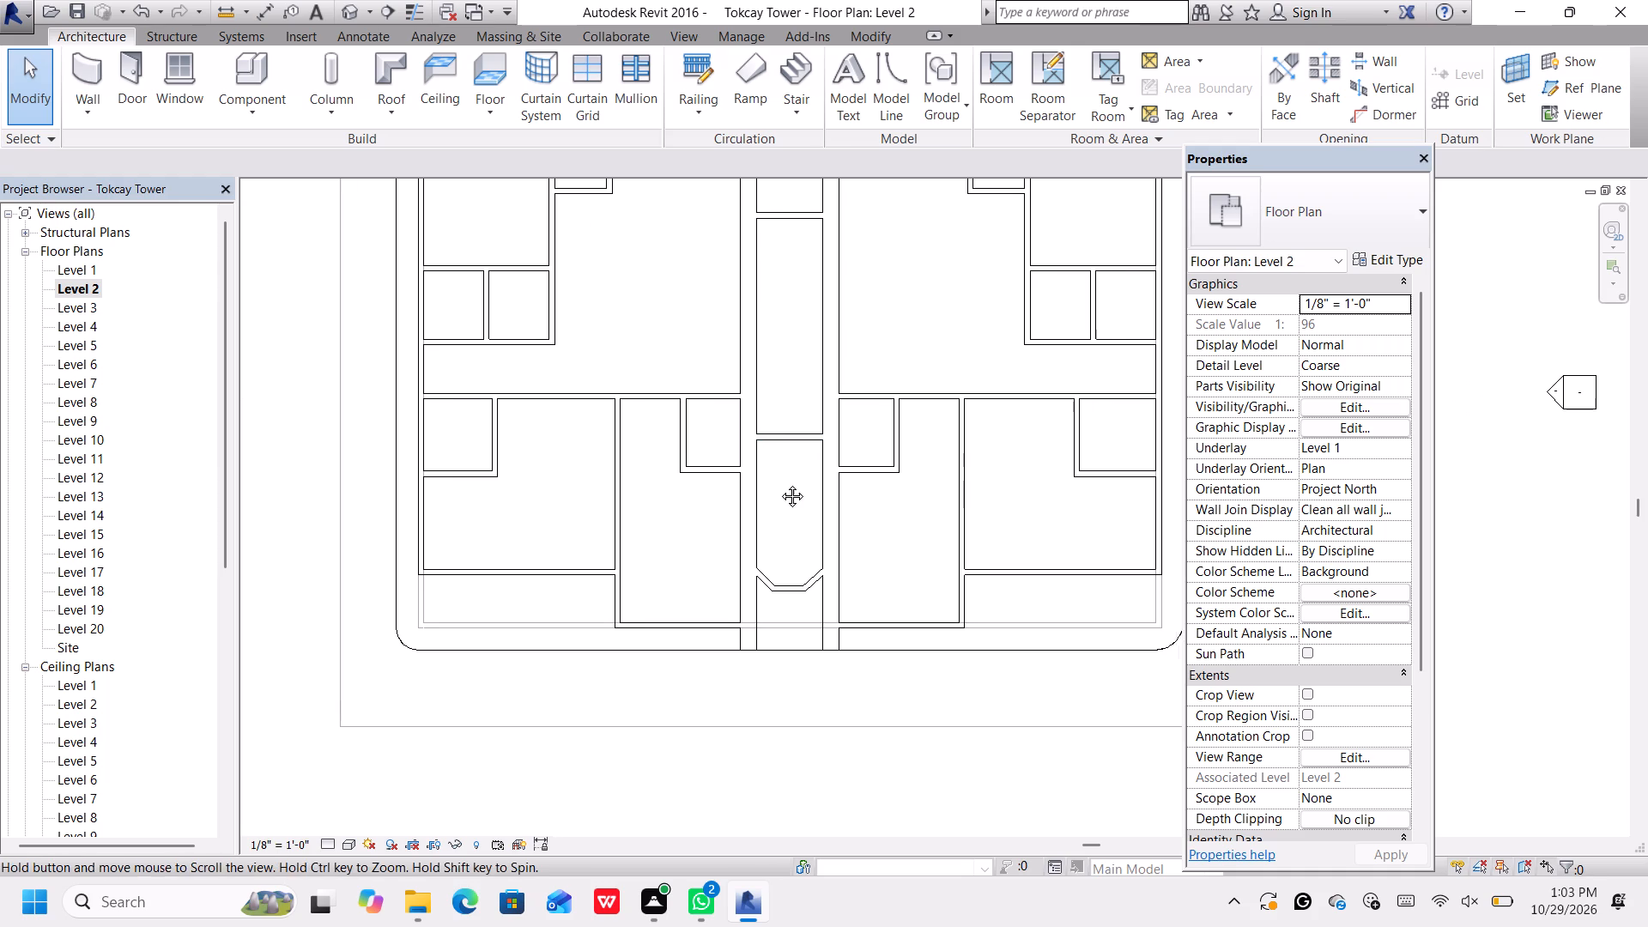
pyautogui.moveTo(779, 483); pyautogui.dragTo(735, 475, button='middle')
pyautogui.scroll(-1, 735, 475)
pyautogui.moveTo(739, 488); pyautogui.dragTo(742, 514, button='middle')
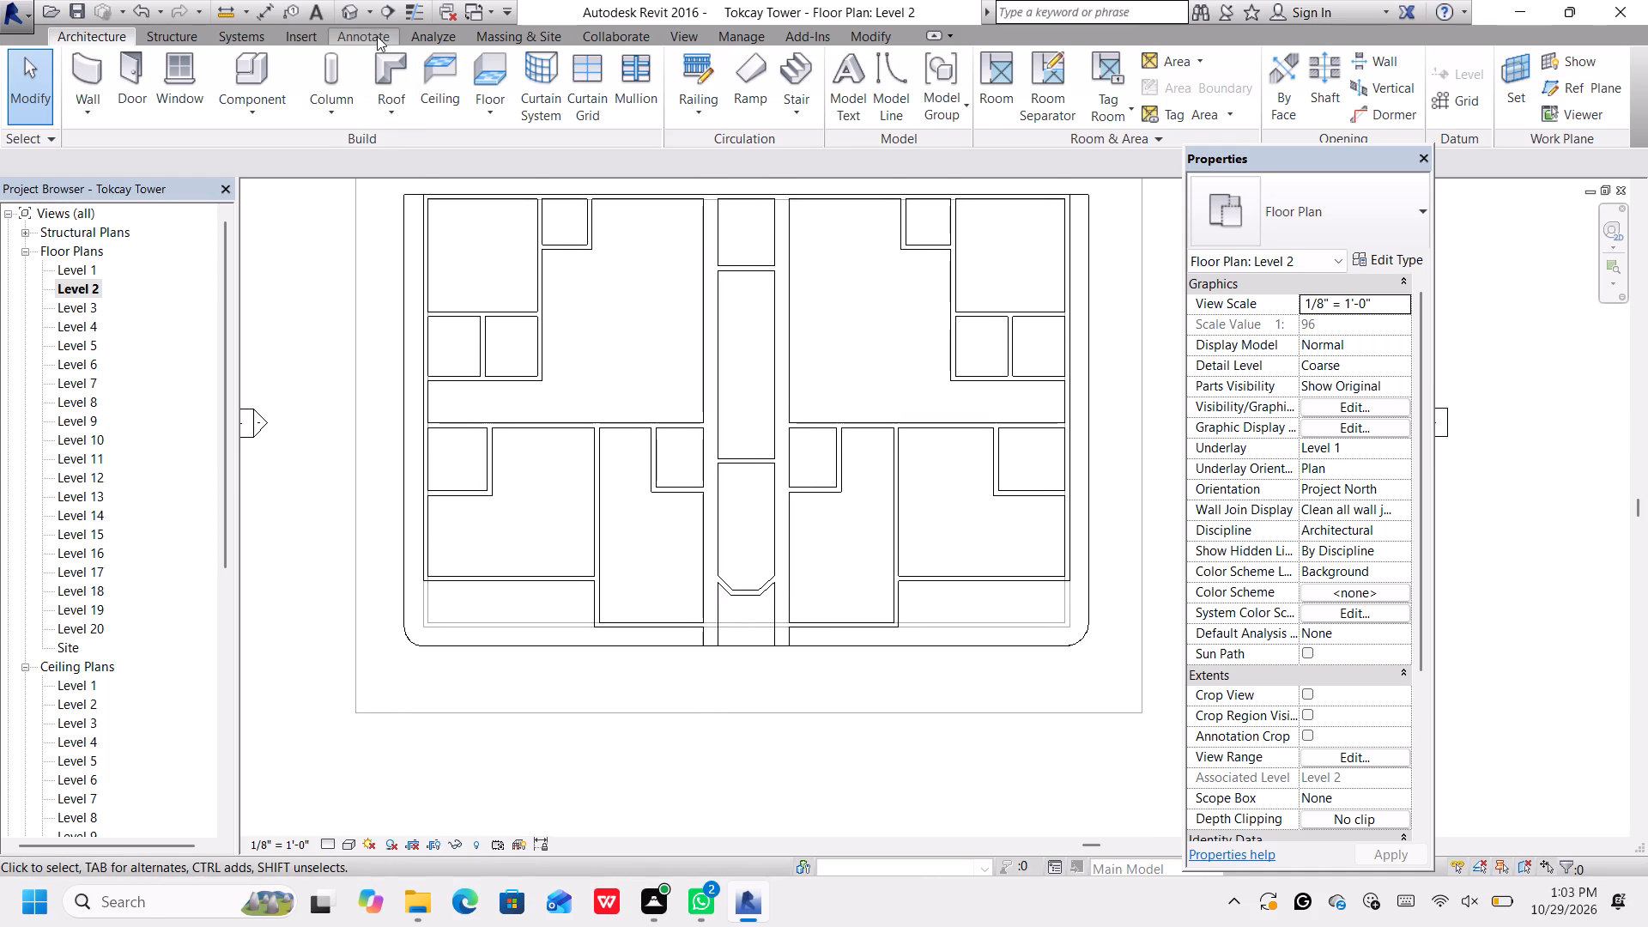
pyautogui.click(356, 10)
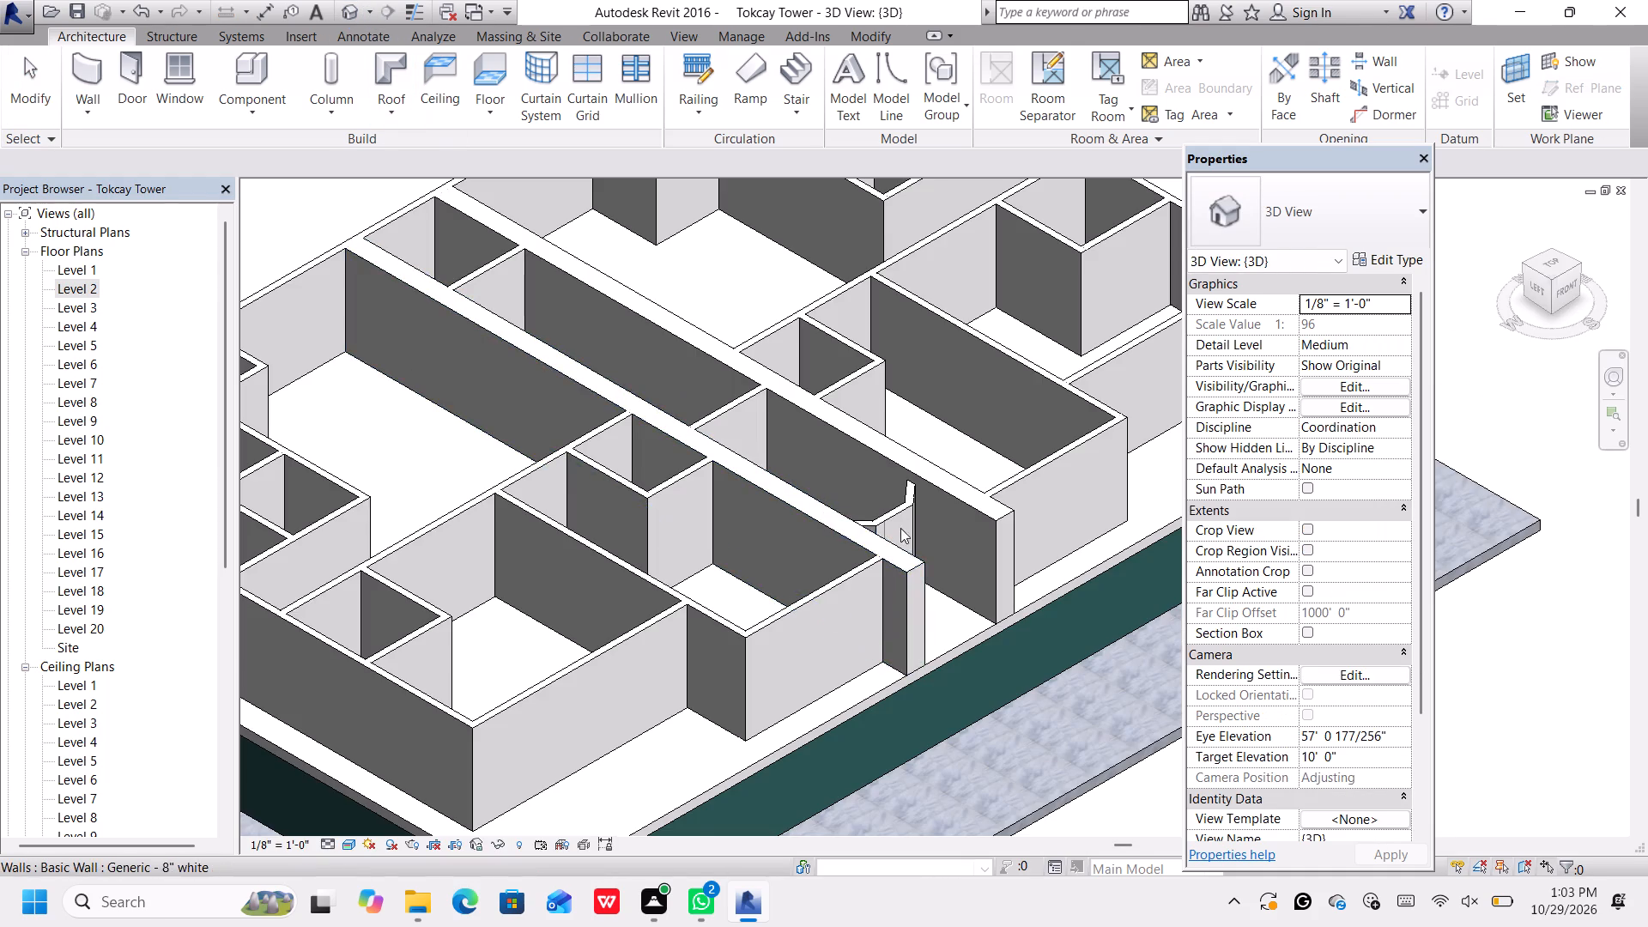
pyautogui.scroll(4, 916, 530)
pyautogui.scroll(-2, 916, 532)
pyautogui.scroll(6, 902, 518)
pyautogui.moveTo(900, 512); pyautogui.dragTo(900, 495, button='middle')
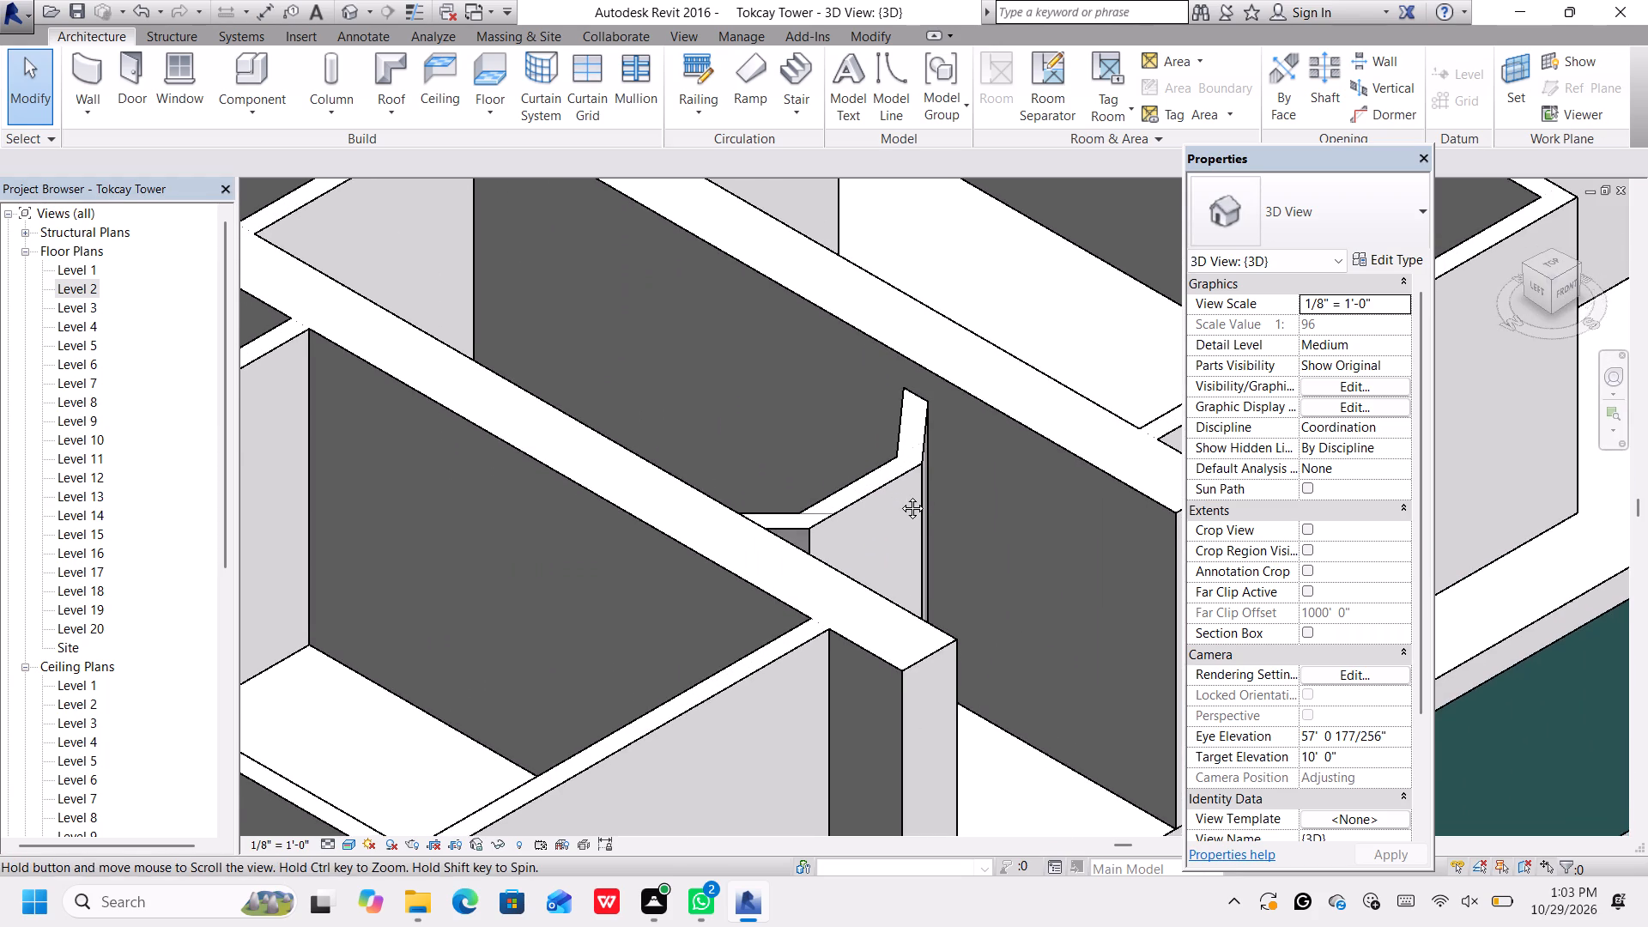
# Change the straight middle segment of the angled corridor wall to the Generic - 8" green wall type.
pyautogui.moveTo(900, 495); pyautogui.dragTo(900, 468, button='middle')
pyautogui.scroll(3, 887, 469)
pyautogui.click(879, 445)
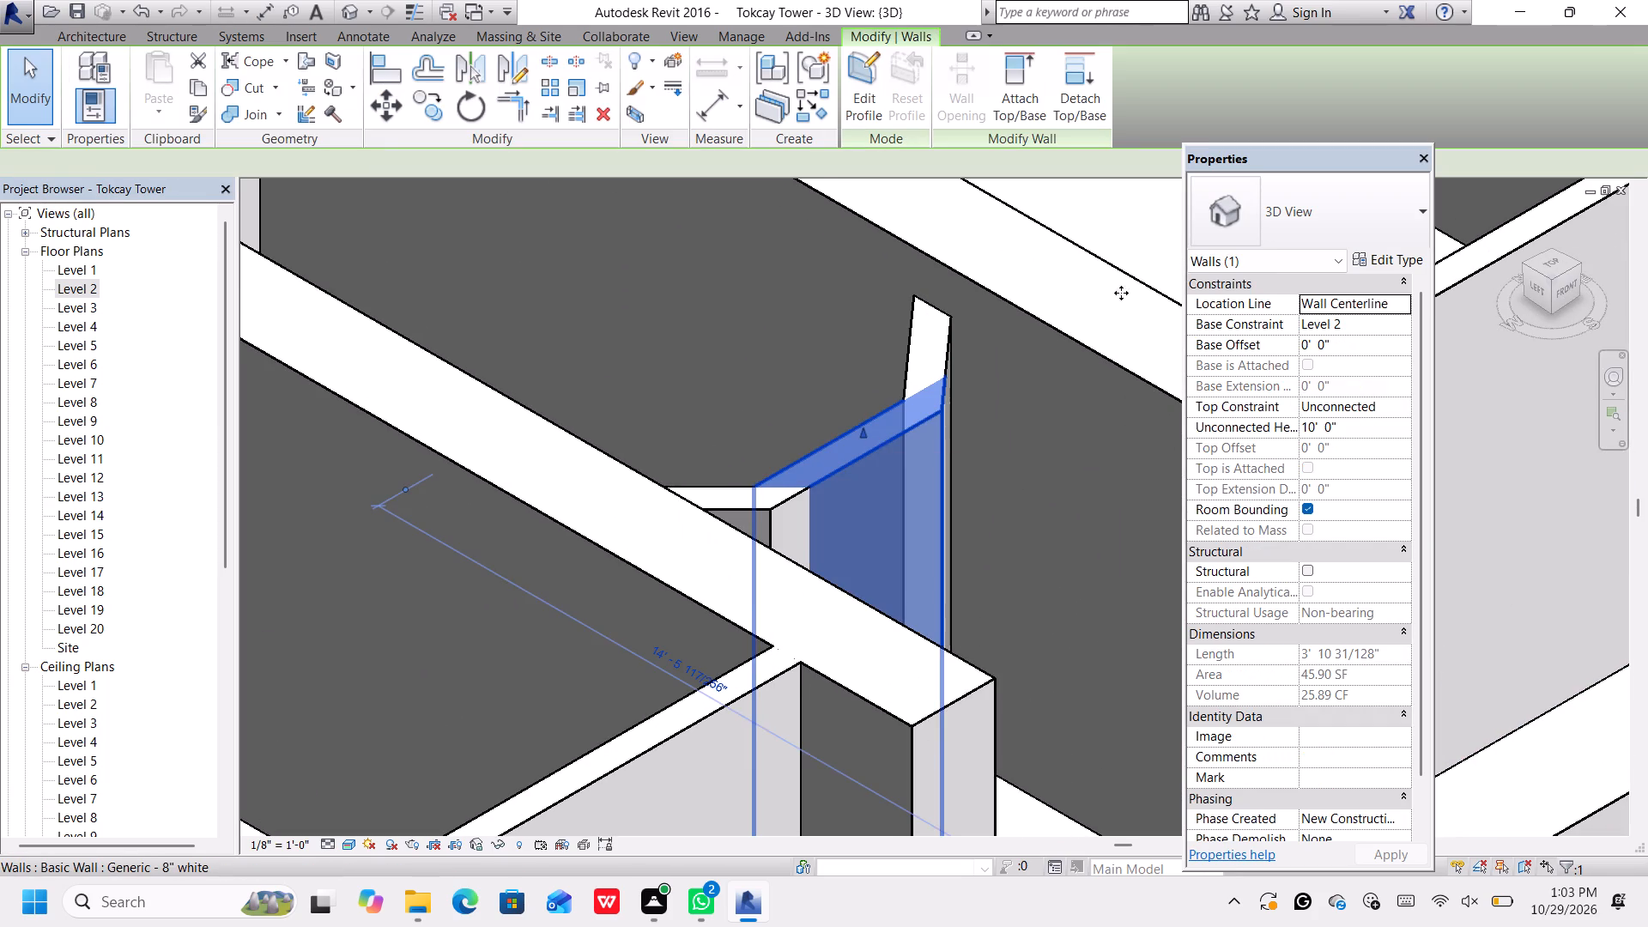
pyautogui.click(1362, 215)
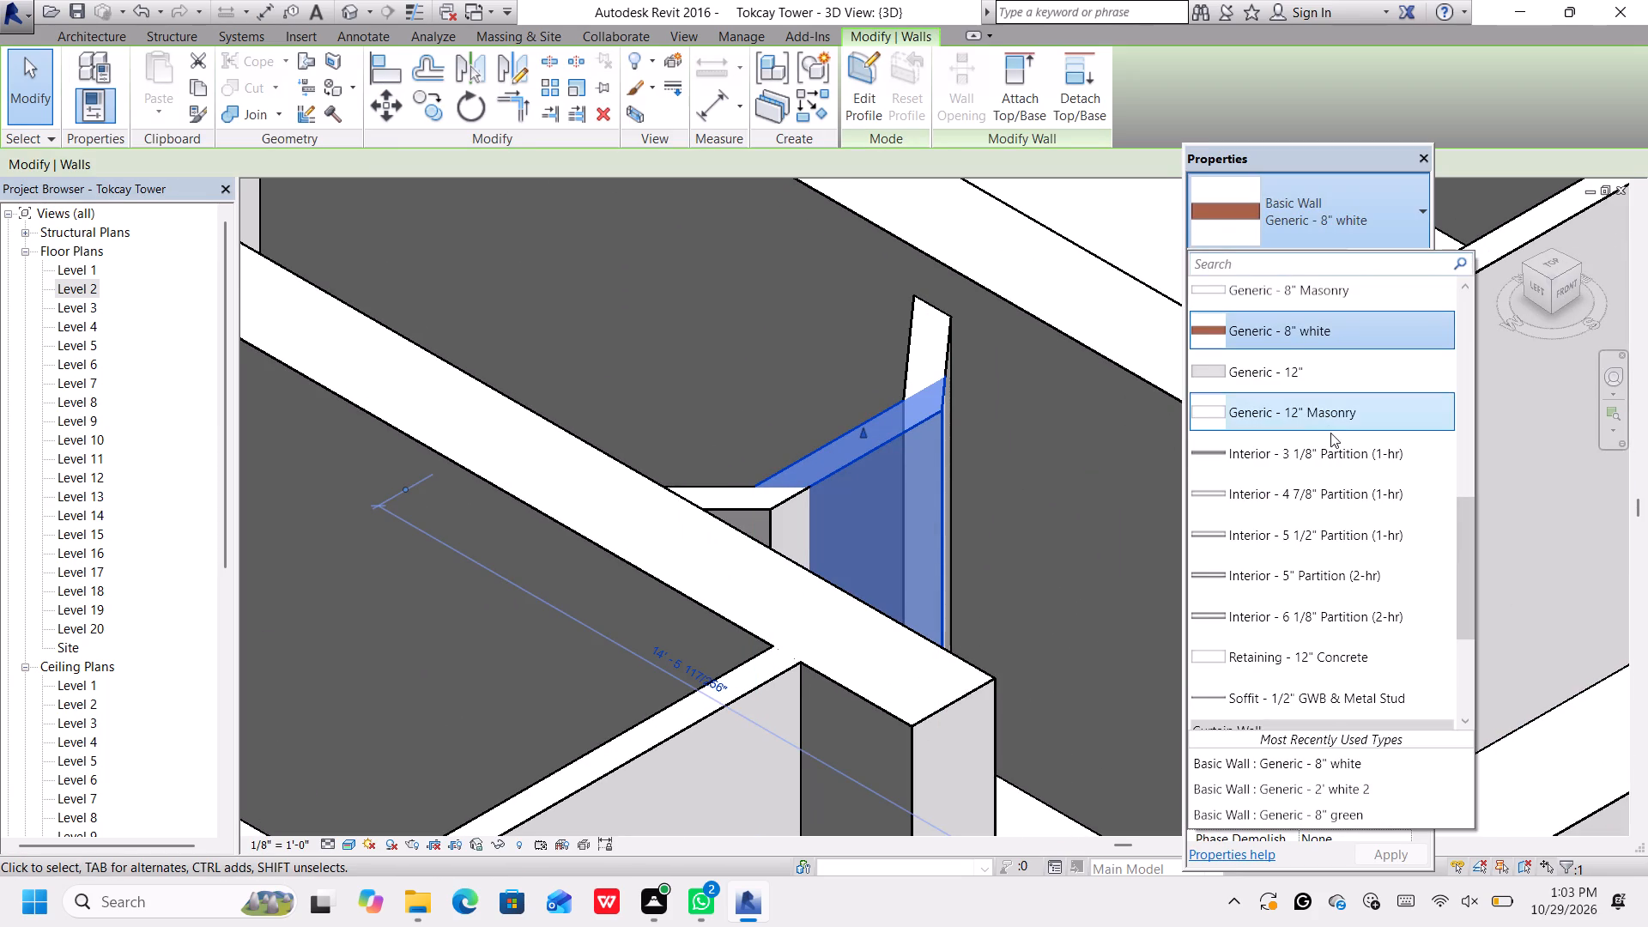
pyautogui.scroll(1, 1355, 468)
pyautogui.click(1354, 299)
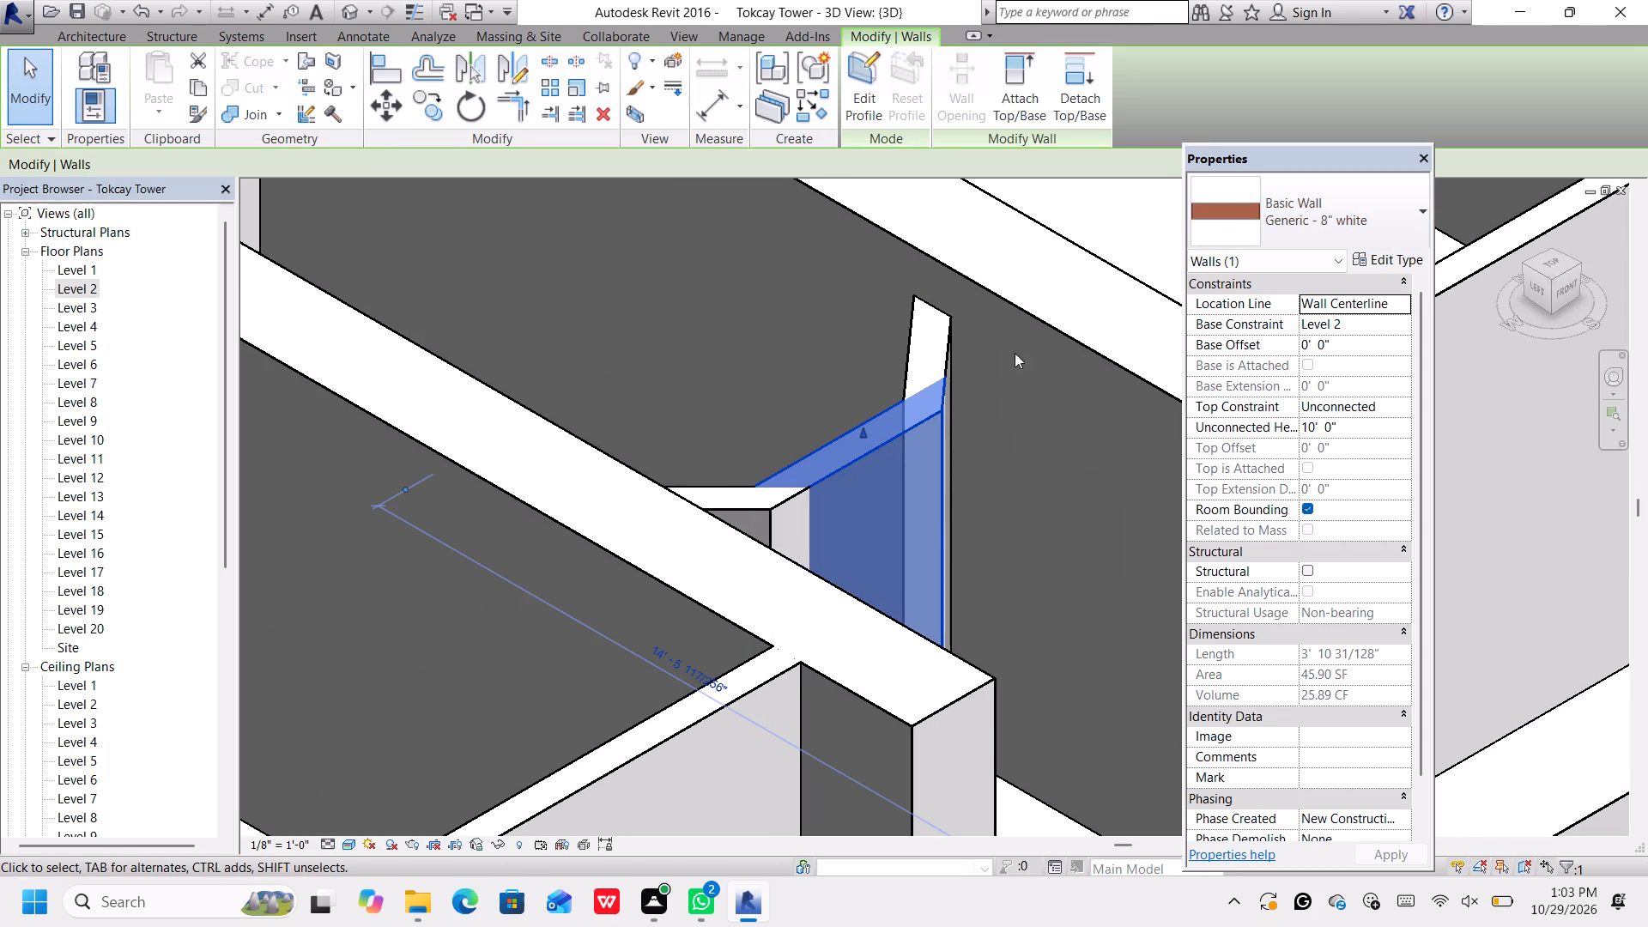
# Change the west angled segment of the corridor wall to the Generic - 8" green wall type.
pyautogui.scroll(1, 768, 516)
pyautogui.click(766, 516)
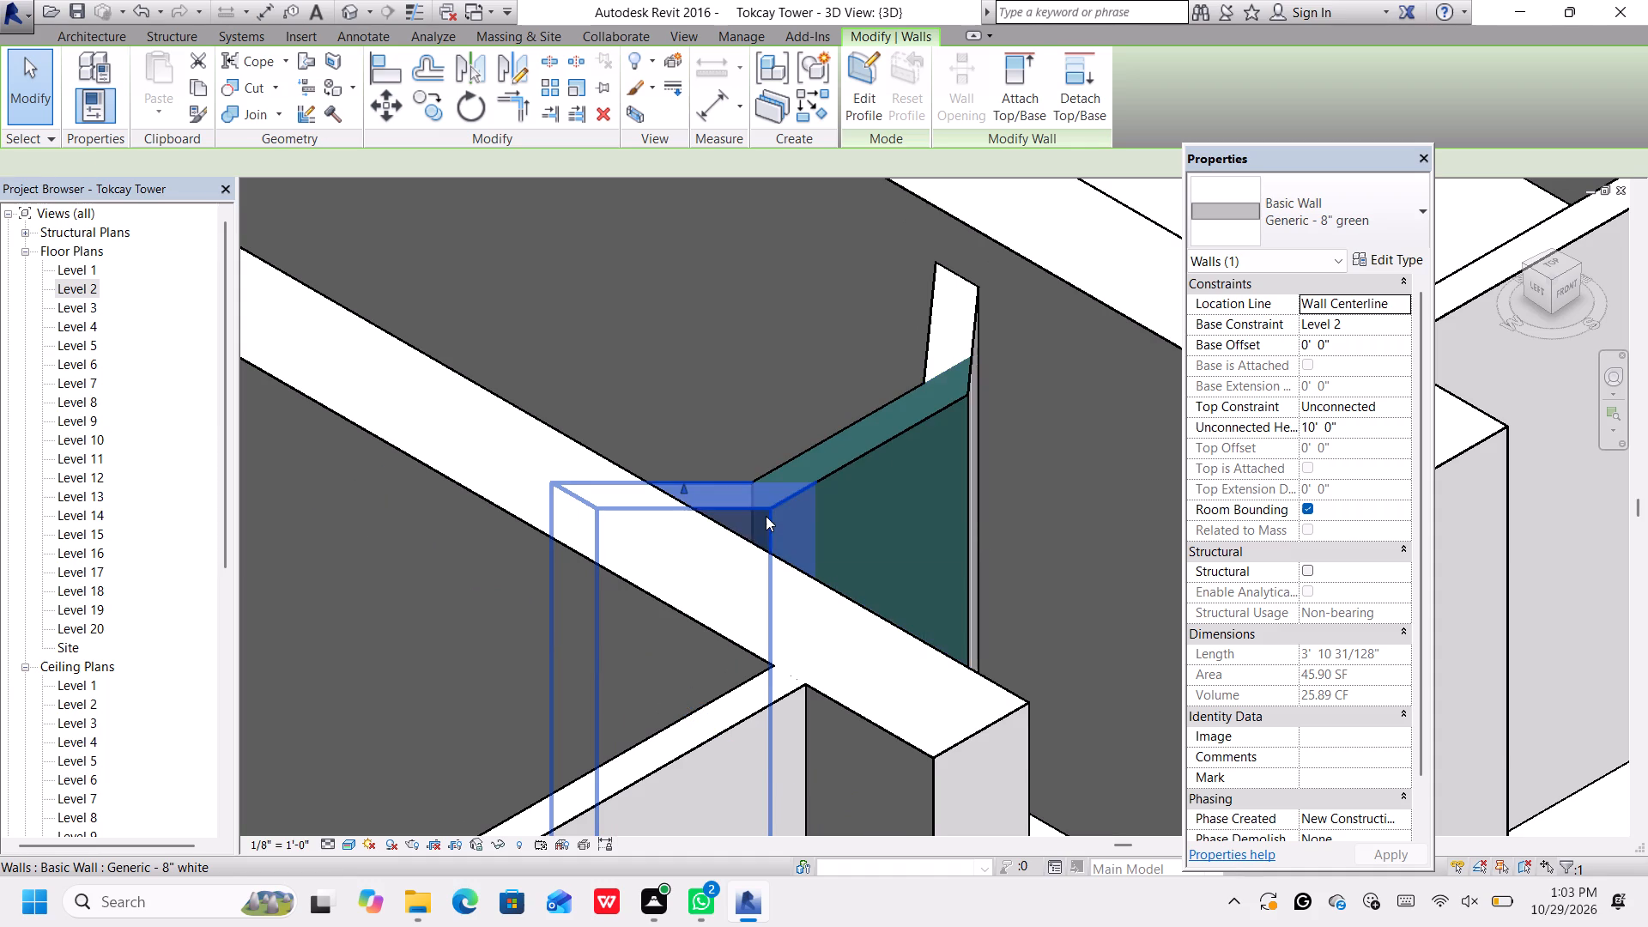
pyautogui.click(1314, 221)
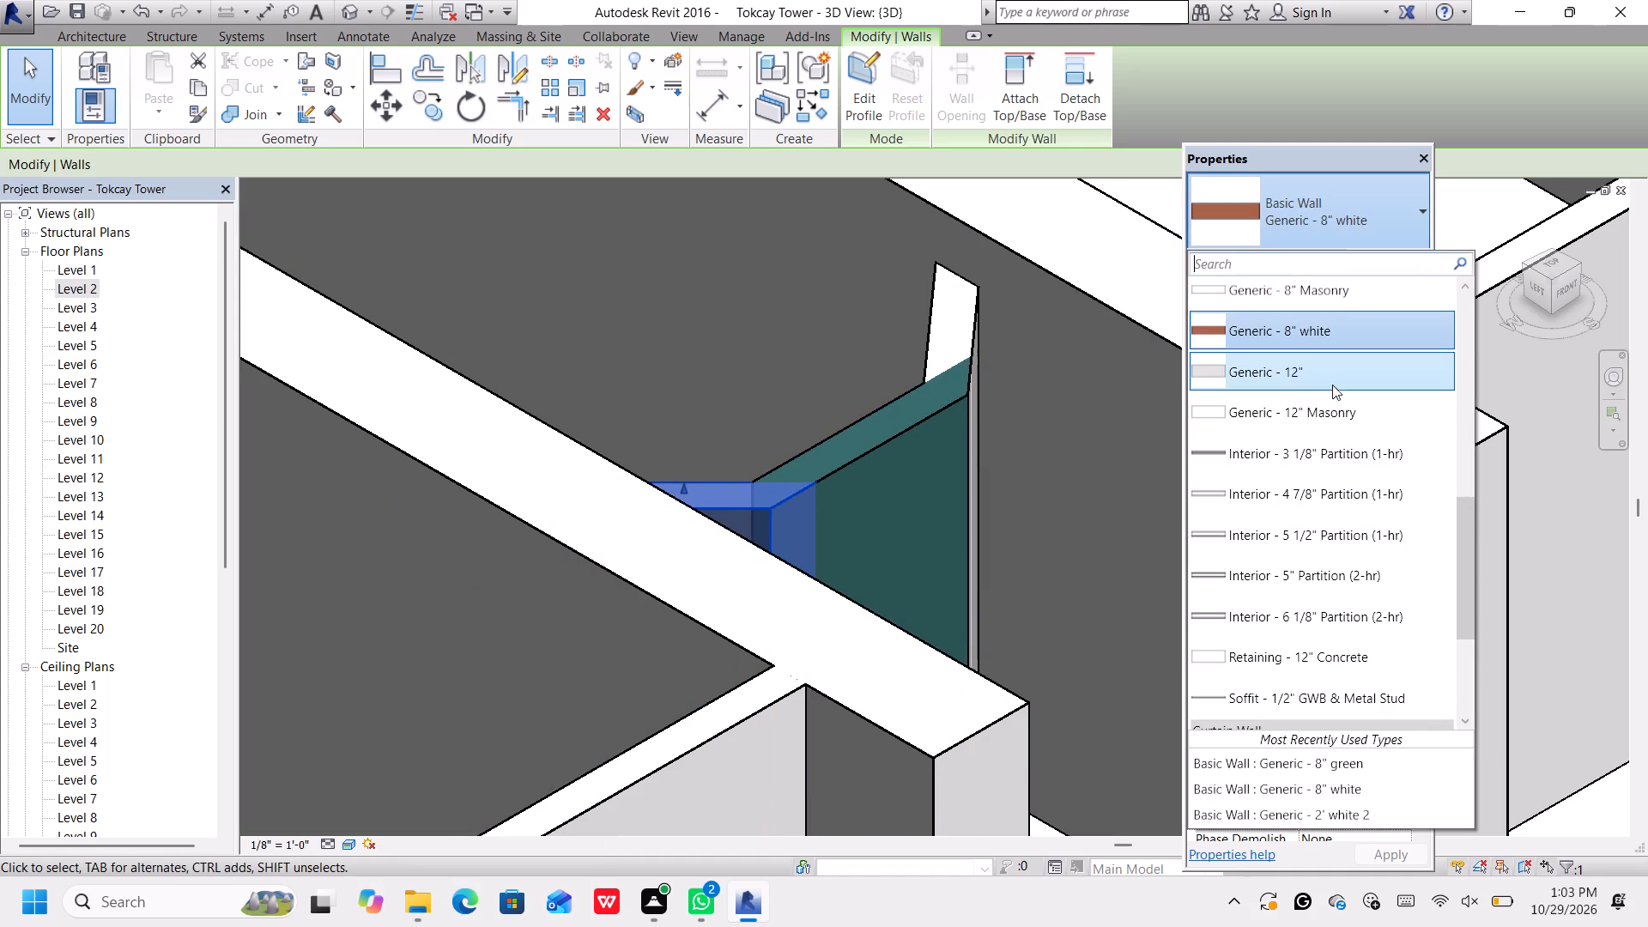
pyautogui.scroll(1, 1321, 405)
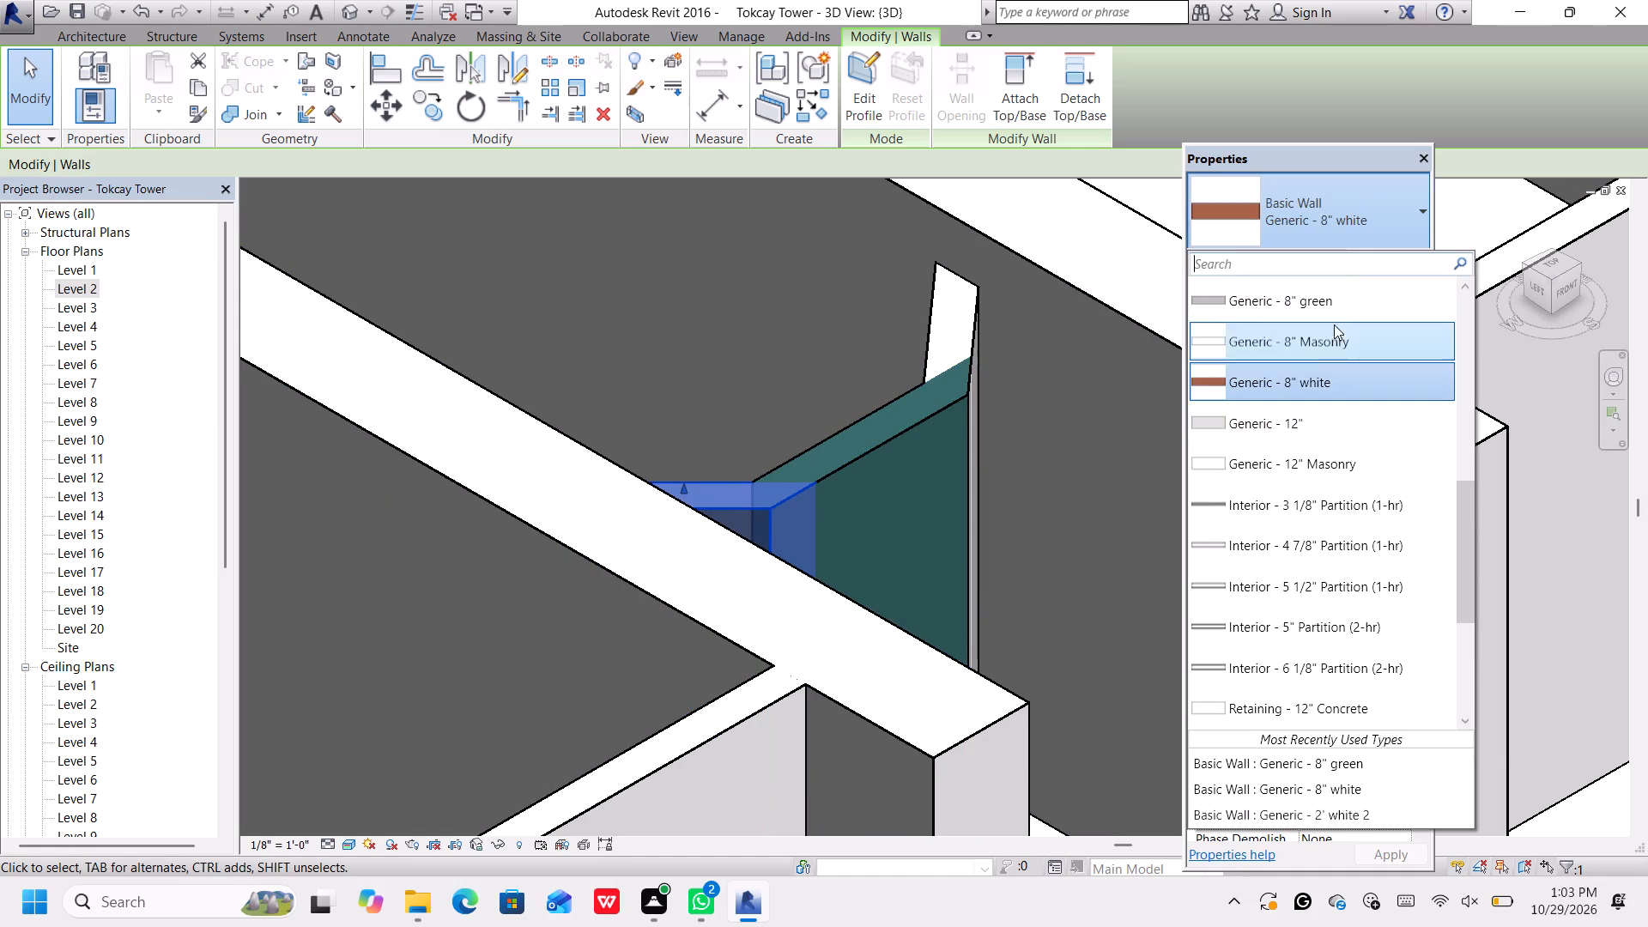
pyautogui.click(1342, 307)
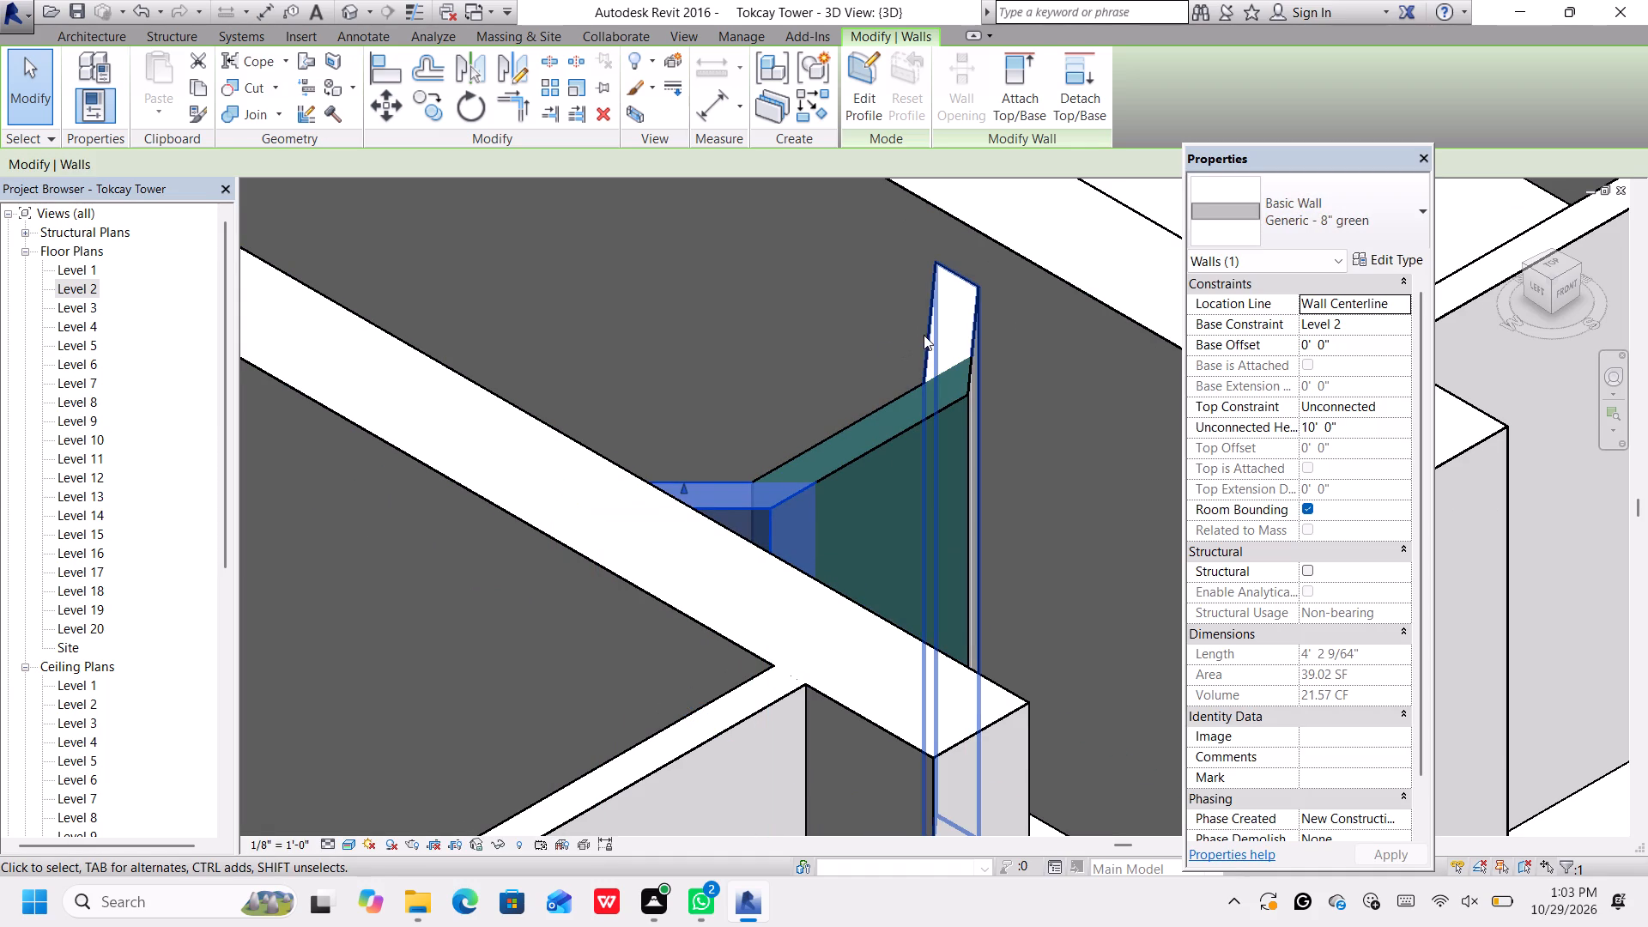
# Change the east angled segment of the corridor wall to the Generic - 8" green wall type and deselect it.
pyautogui.click(930, 331)
pyautogui.click(1255, 211)
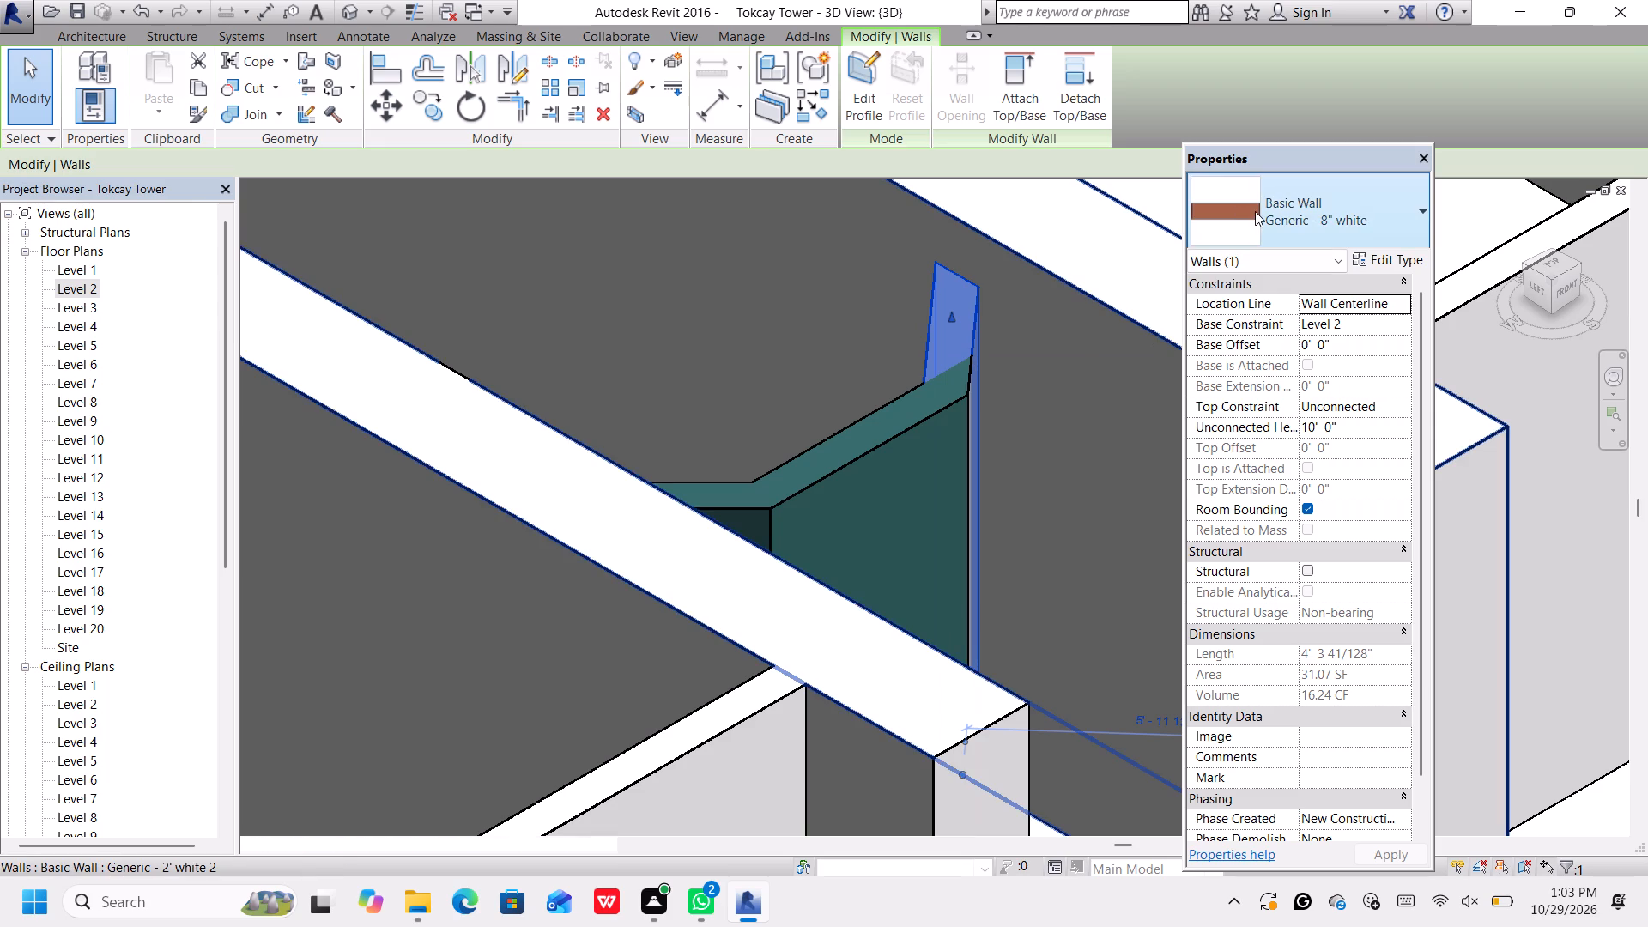
pyautogui.scroll(2, 1304, 373)
pyautogui.click(1320, 348)
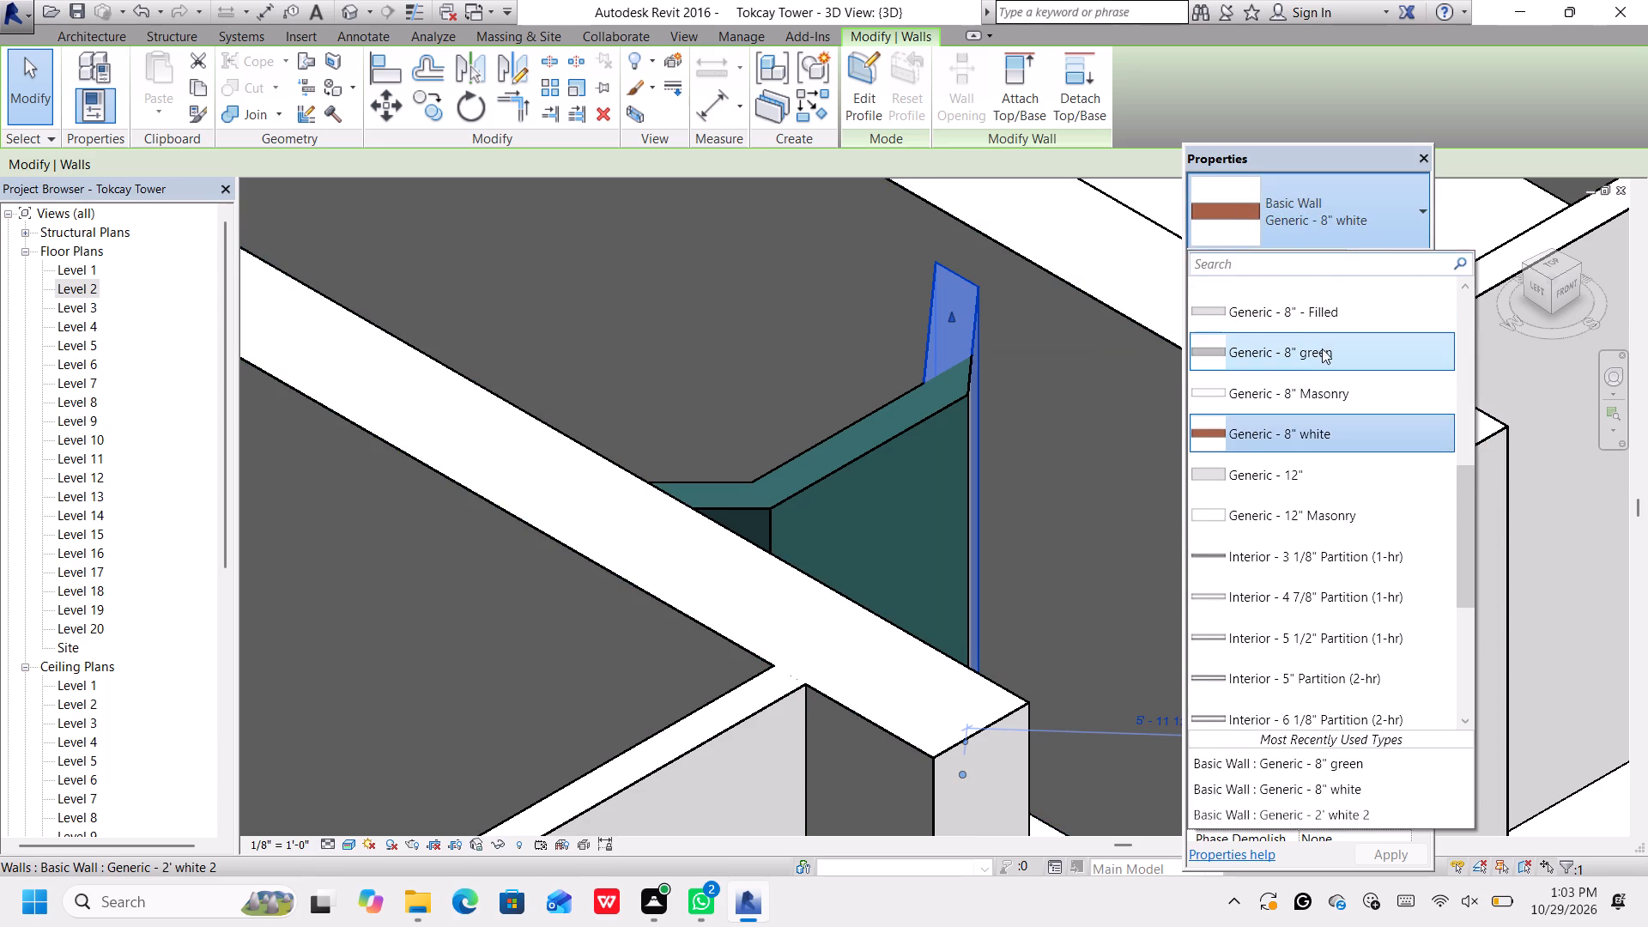
pyautogui.scroll(-15, 1085, 441)
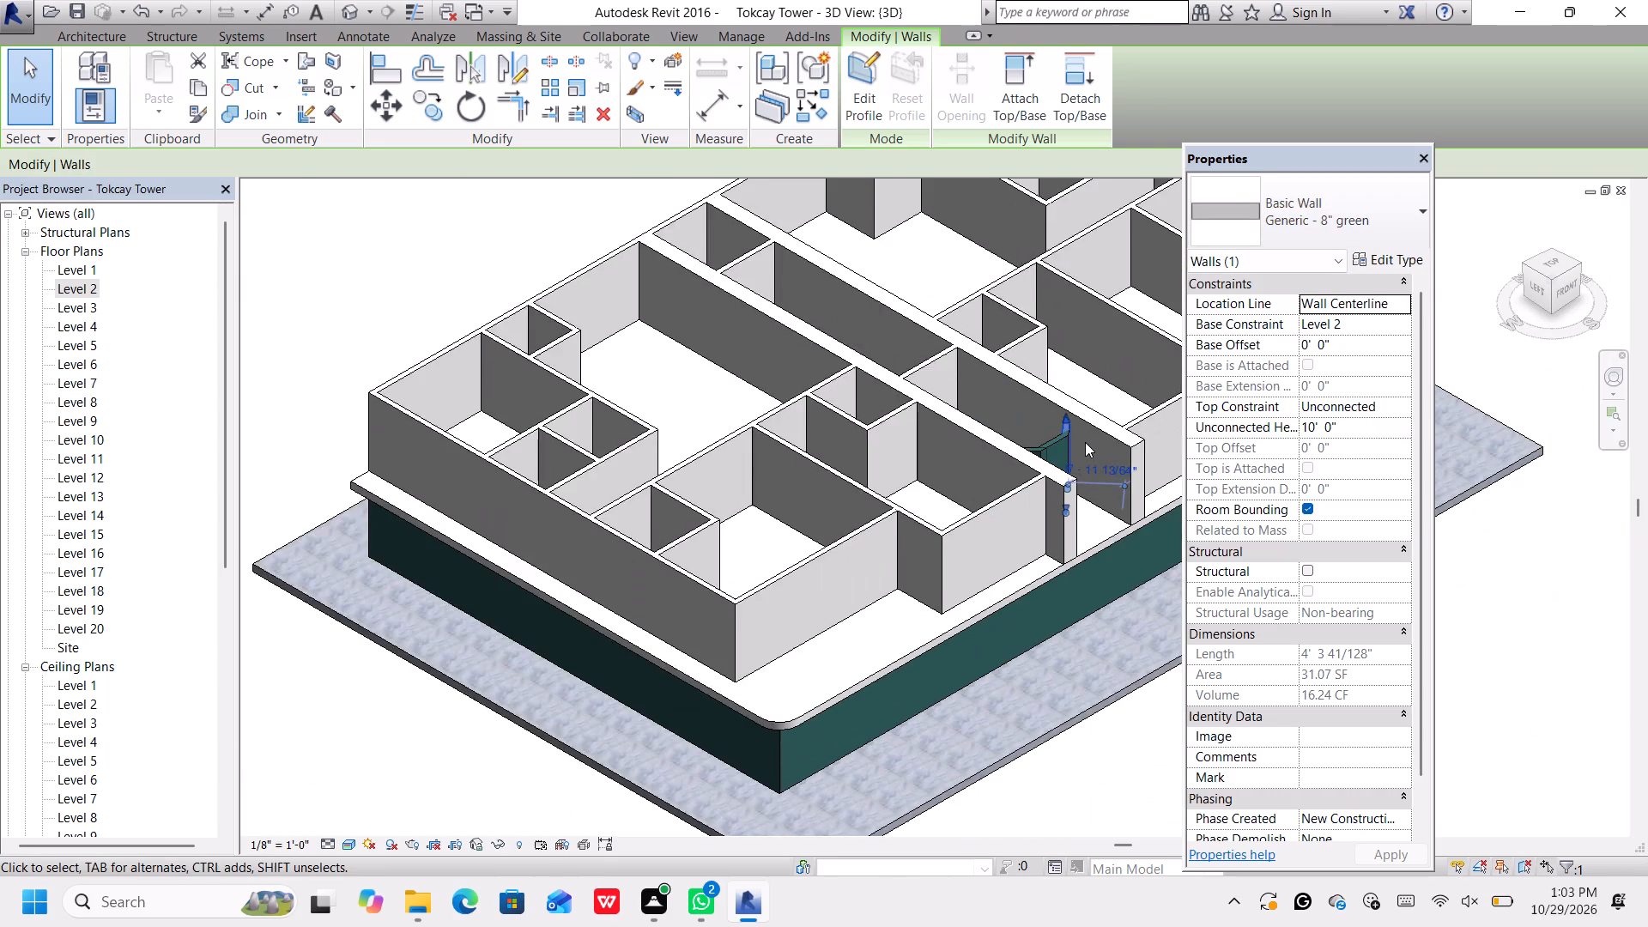
pyautogui.scroll(-3, 1085, 442)
pyautogui.click(1100, 658)
# Duplicate the Level 2 roof slab's type under the name Generic - 2' white 2.
pyautogui.scroll(4, 1106, 658)
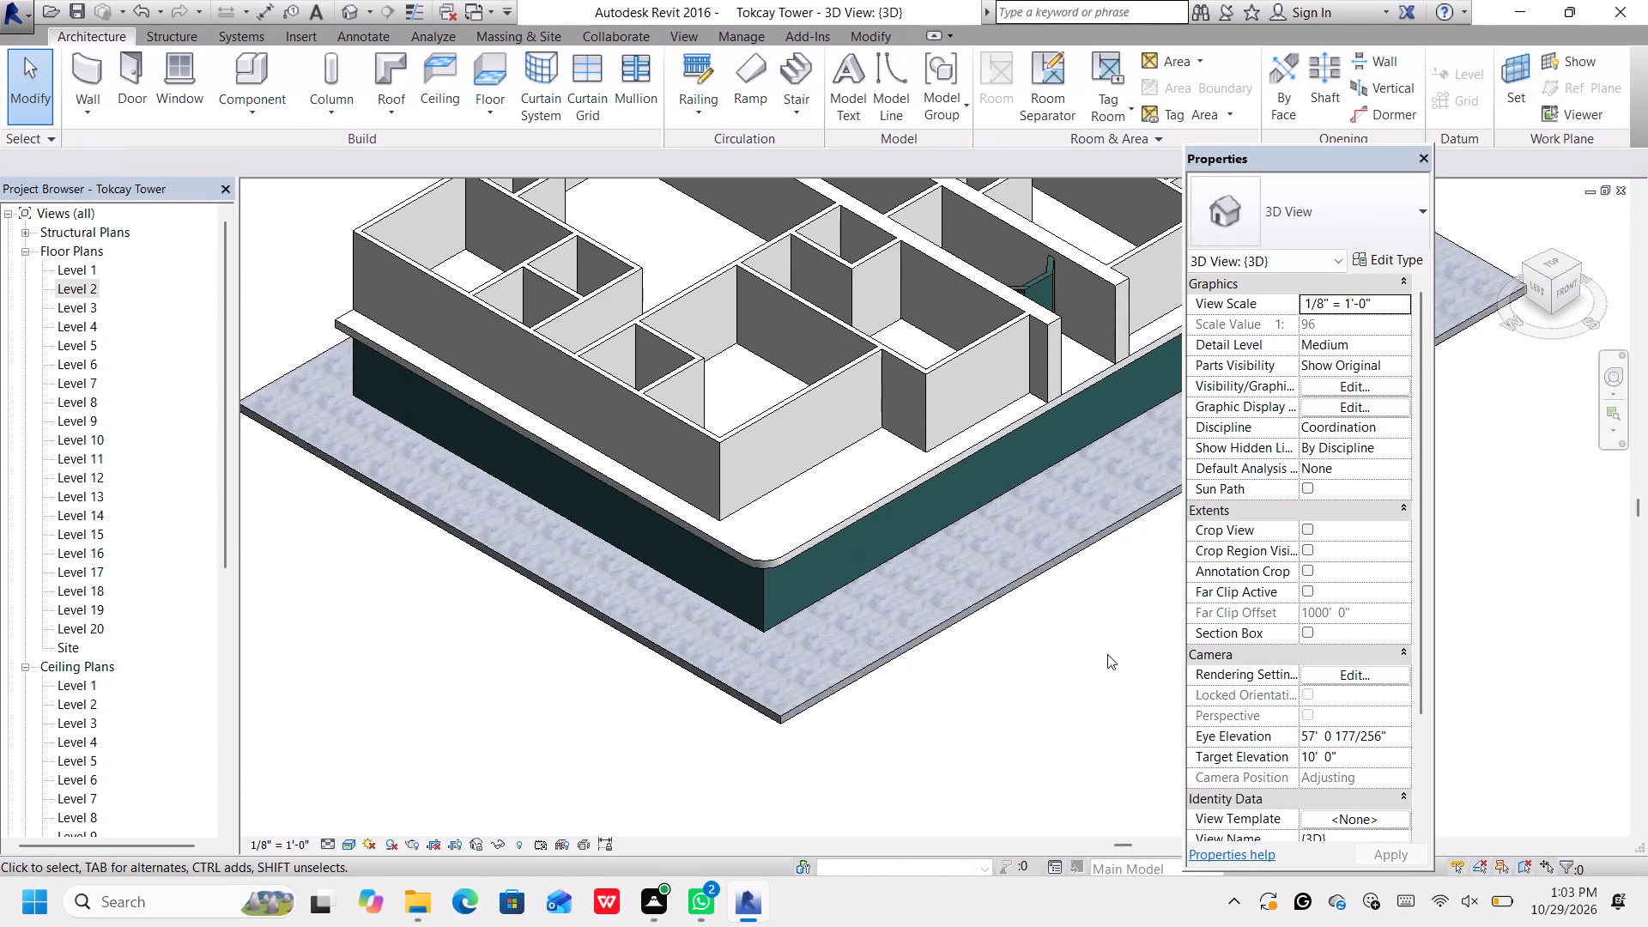
pyautogui.scroll(-4, 1107, 654)
pyautogui.scroll(2, 1107, 654)
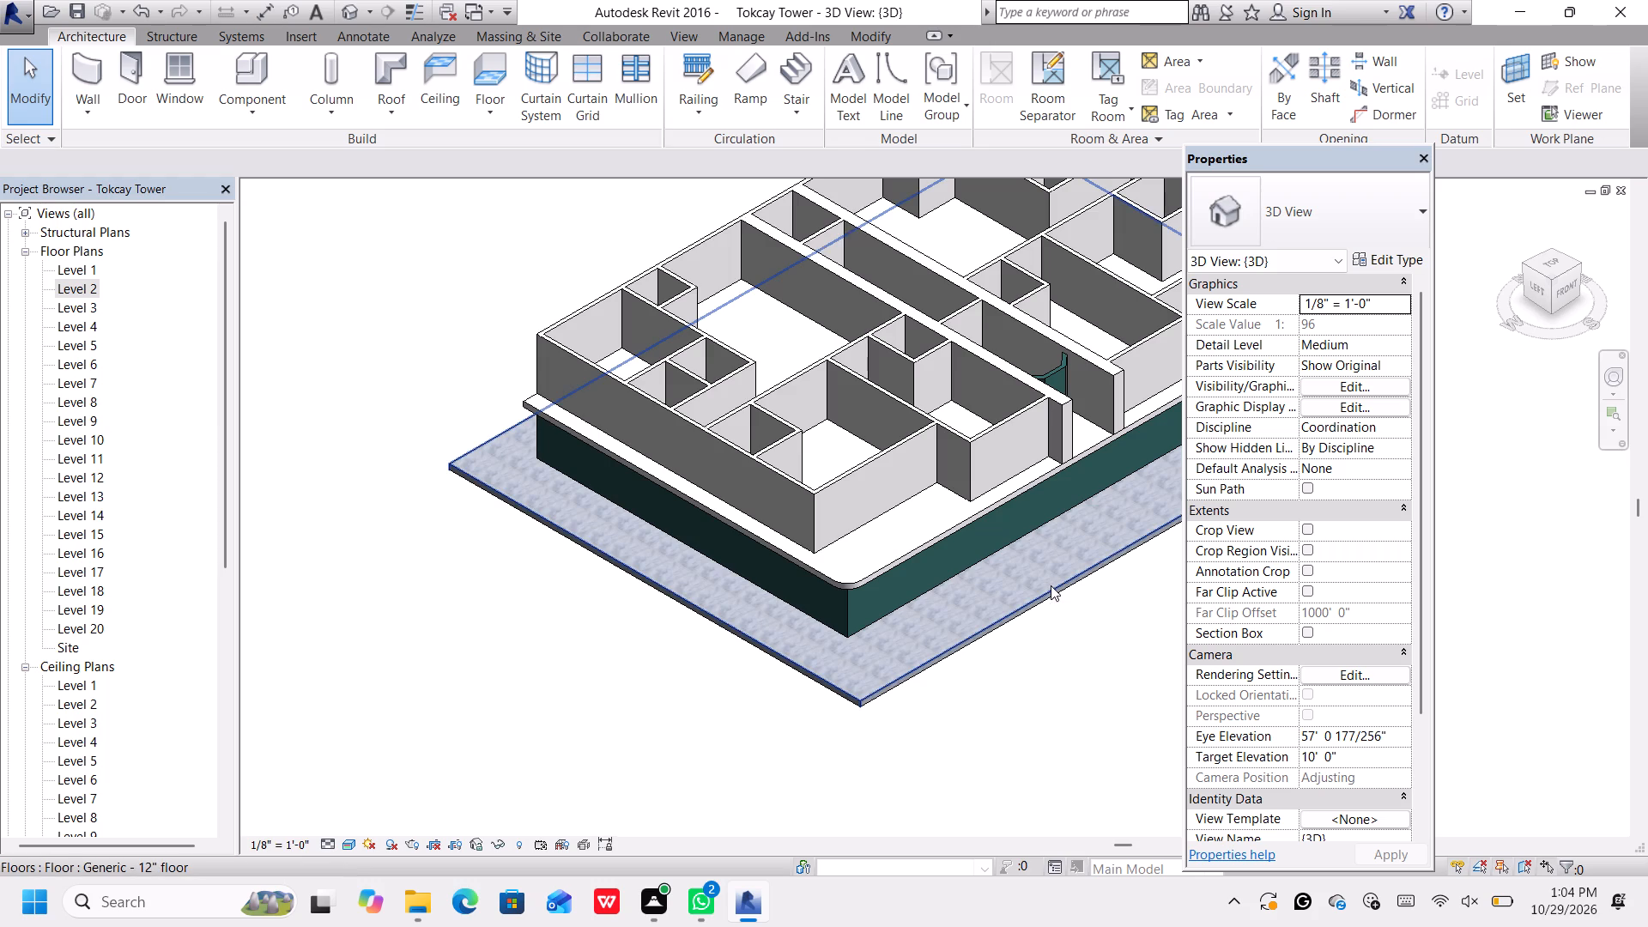
pyautogui.moveTo(875, 491); pyautogui.dragTo(732, 534, button='middle')
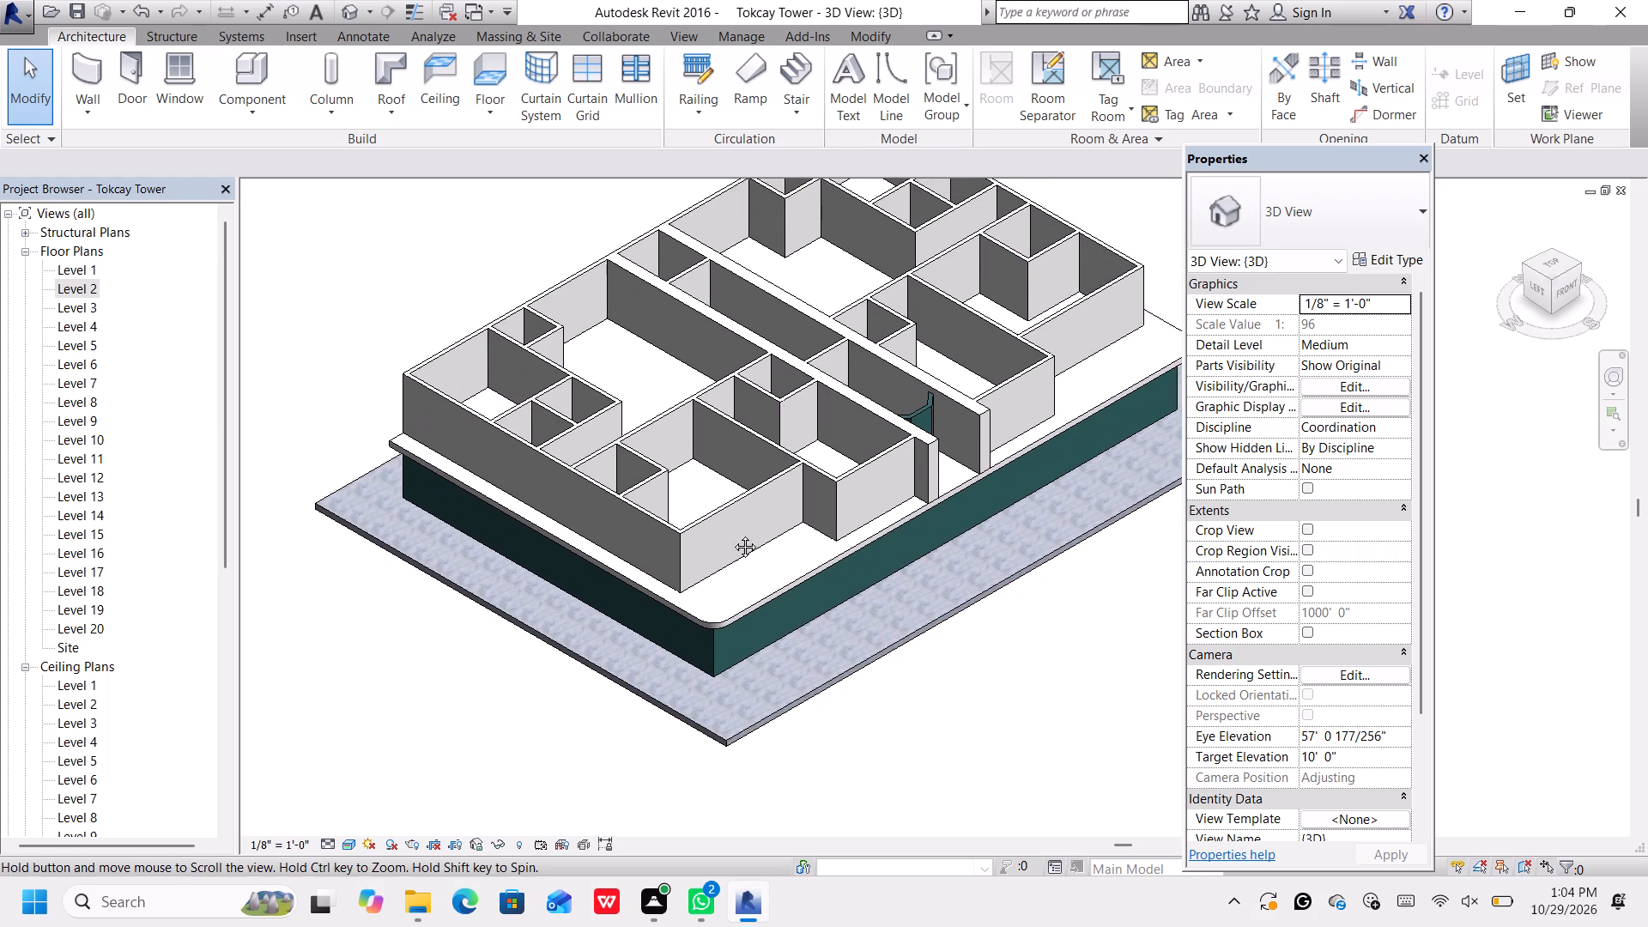
pyautogui.moveTo(732, 534); pyautogui.dragTo(730, 534, button='middle')
pyautogui.moveTo(912, 488); pyautogui.dragTo(875, 508, button='middle')
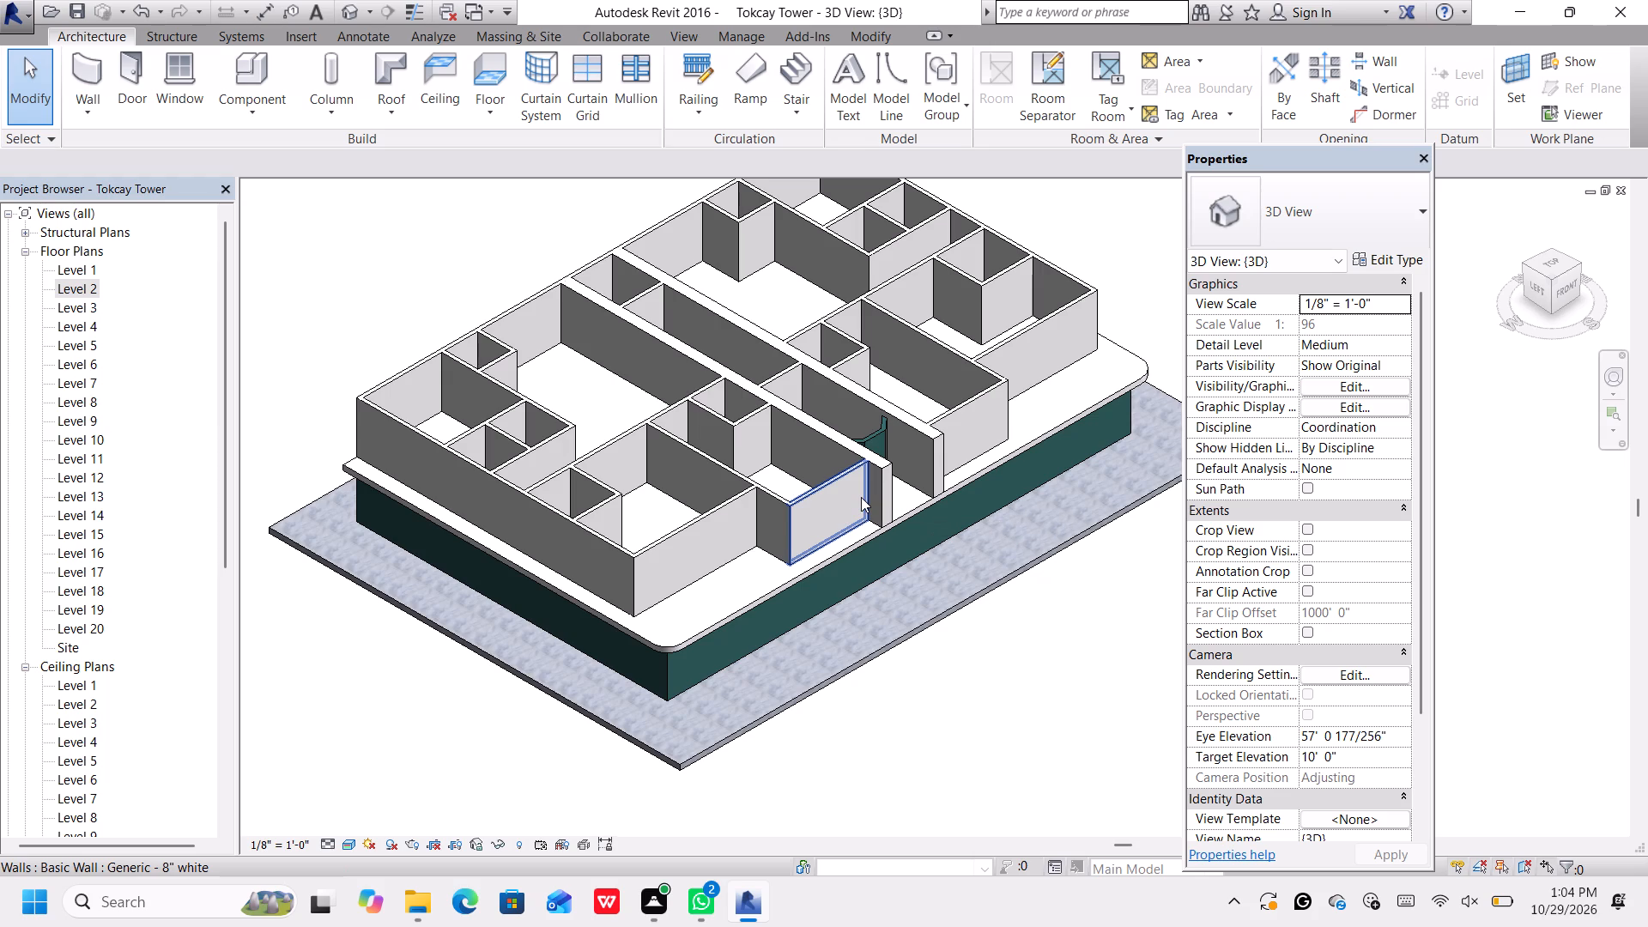
pyautogui.click(785, 580)
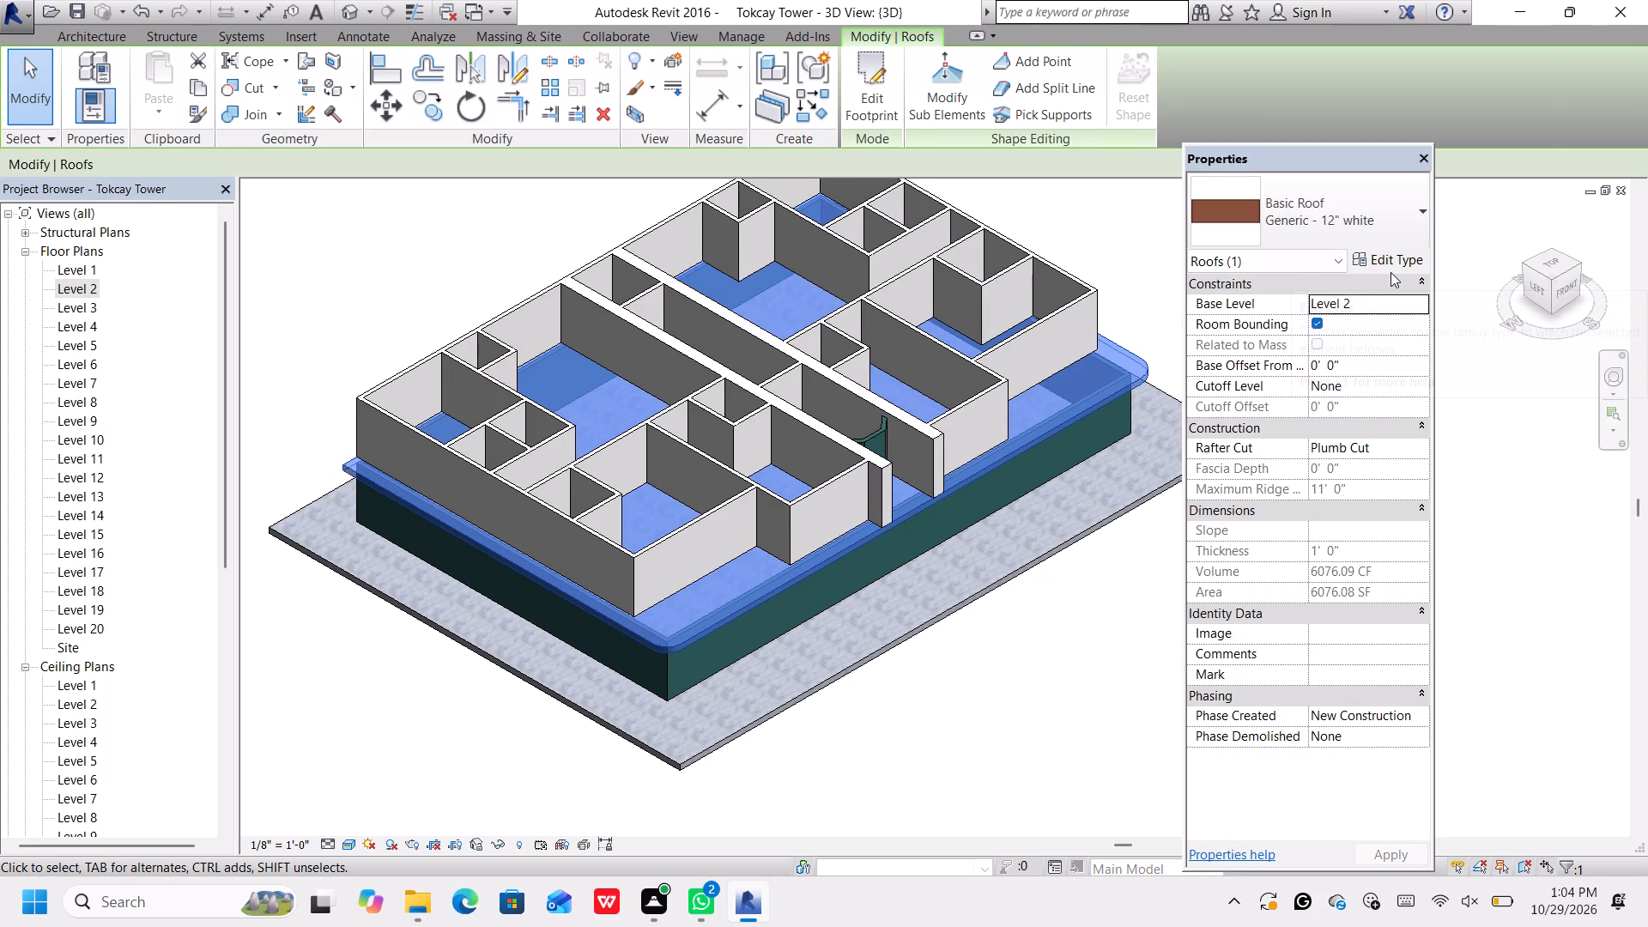
pyautogui.click(1391, 257)
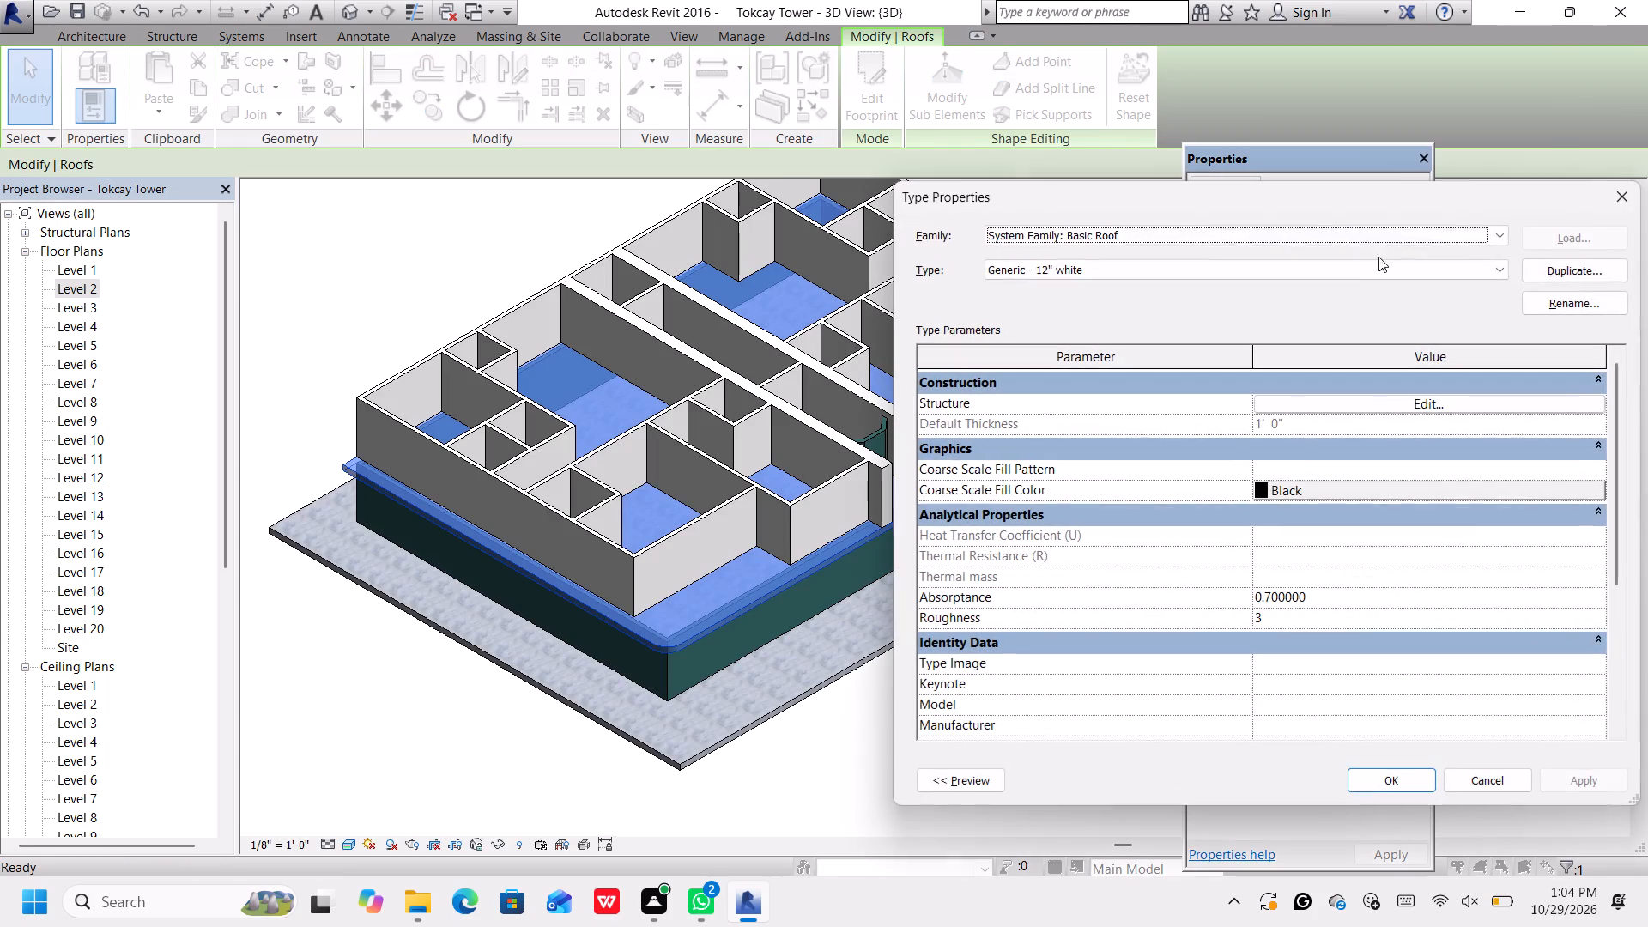
pyautogui.click(1572, 264)
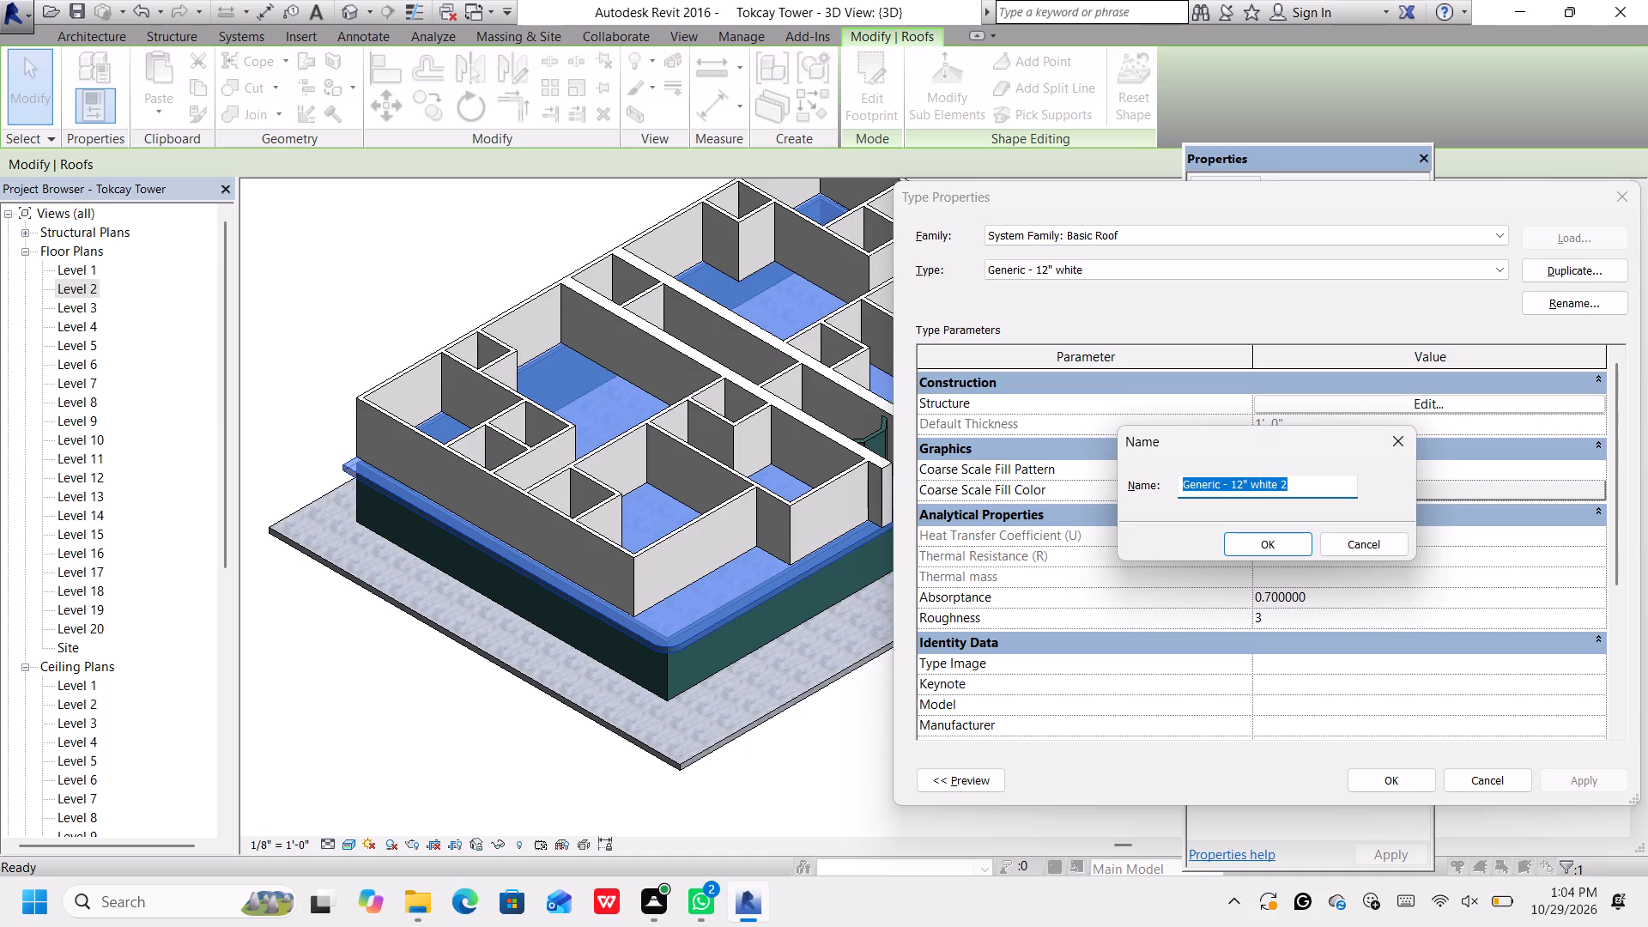
pyautogui.click(1247, 488)
pyautogui.click(1233, 485)
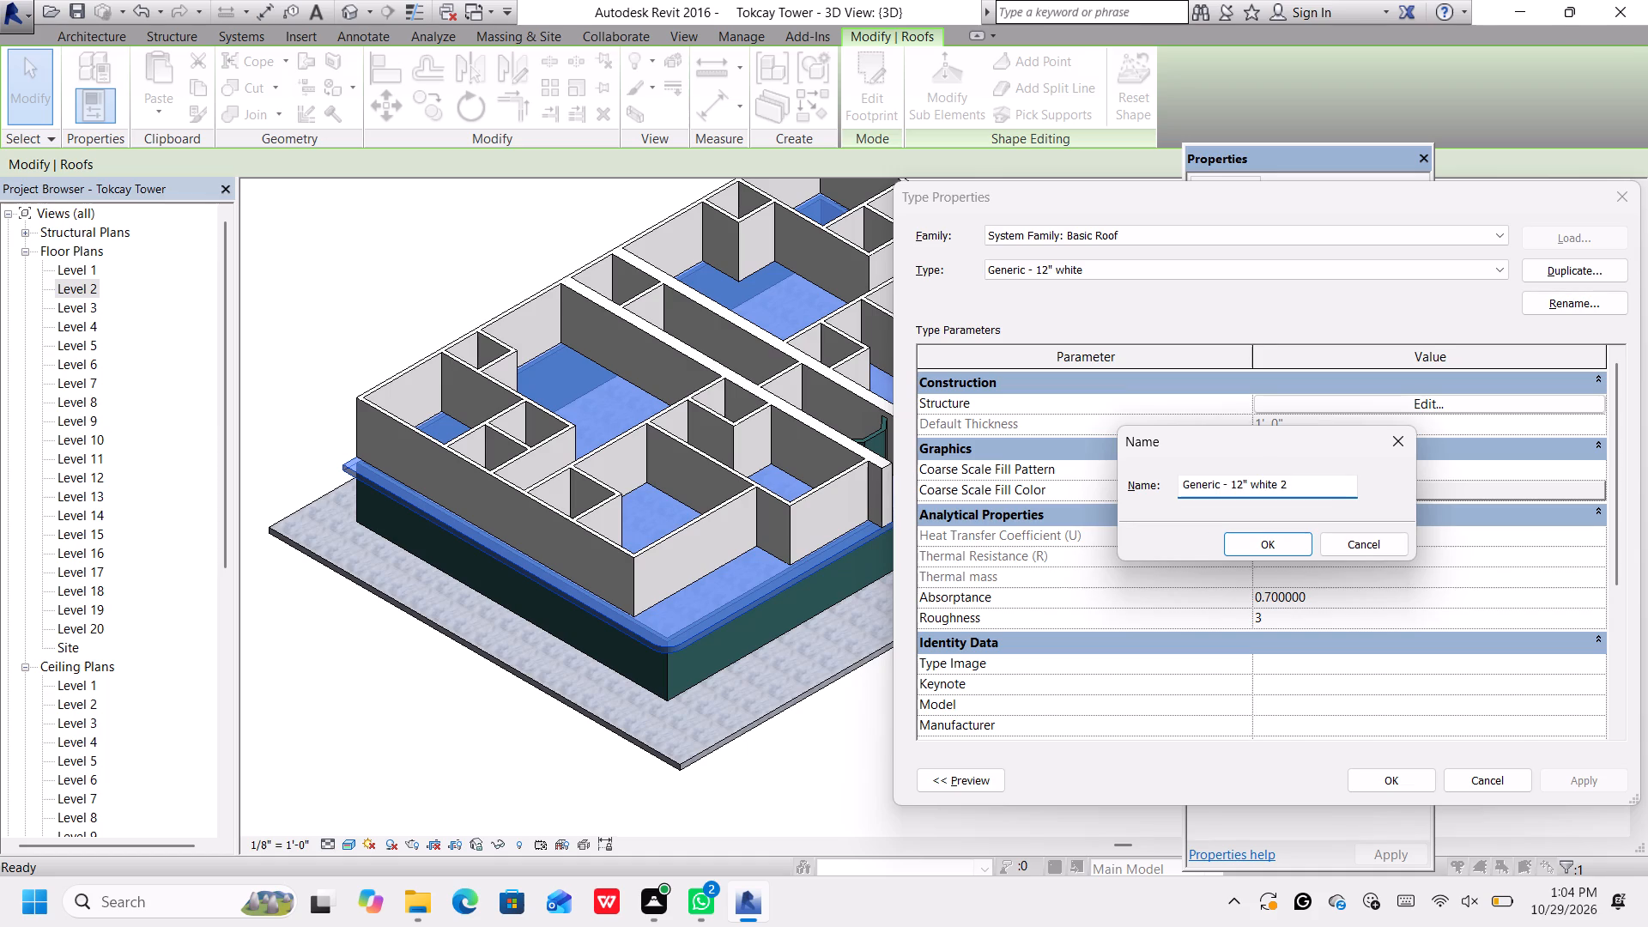
pyautogui.click(1248, 485)
pyautogui.press('BackSpace')
pyautogui.press('BackSpace')
pyautogui.press('BackSpace')
pyautogui.write("2'")
pyautogui.press('Return')
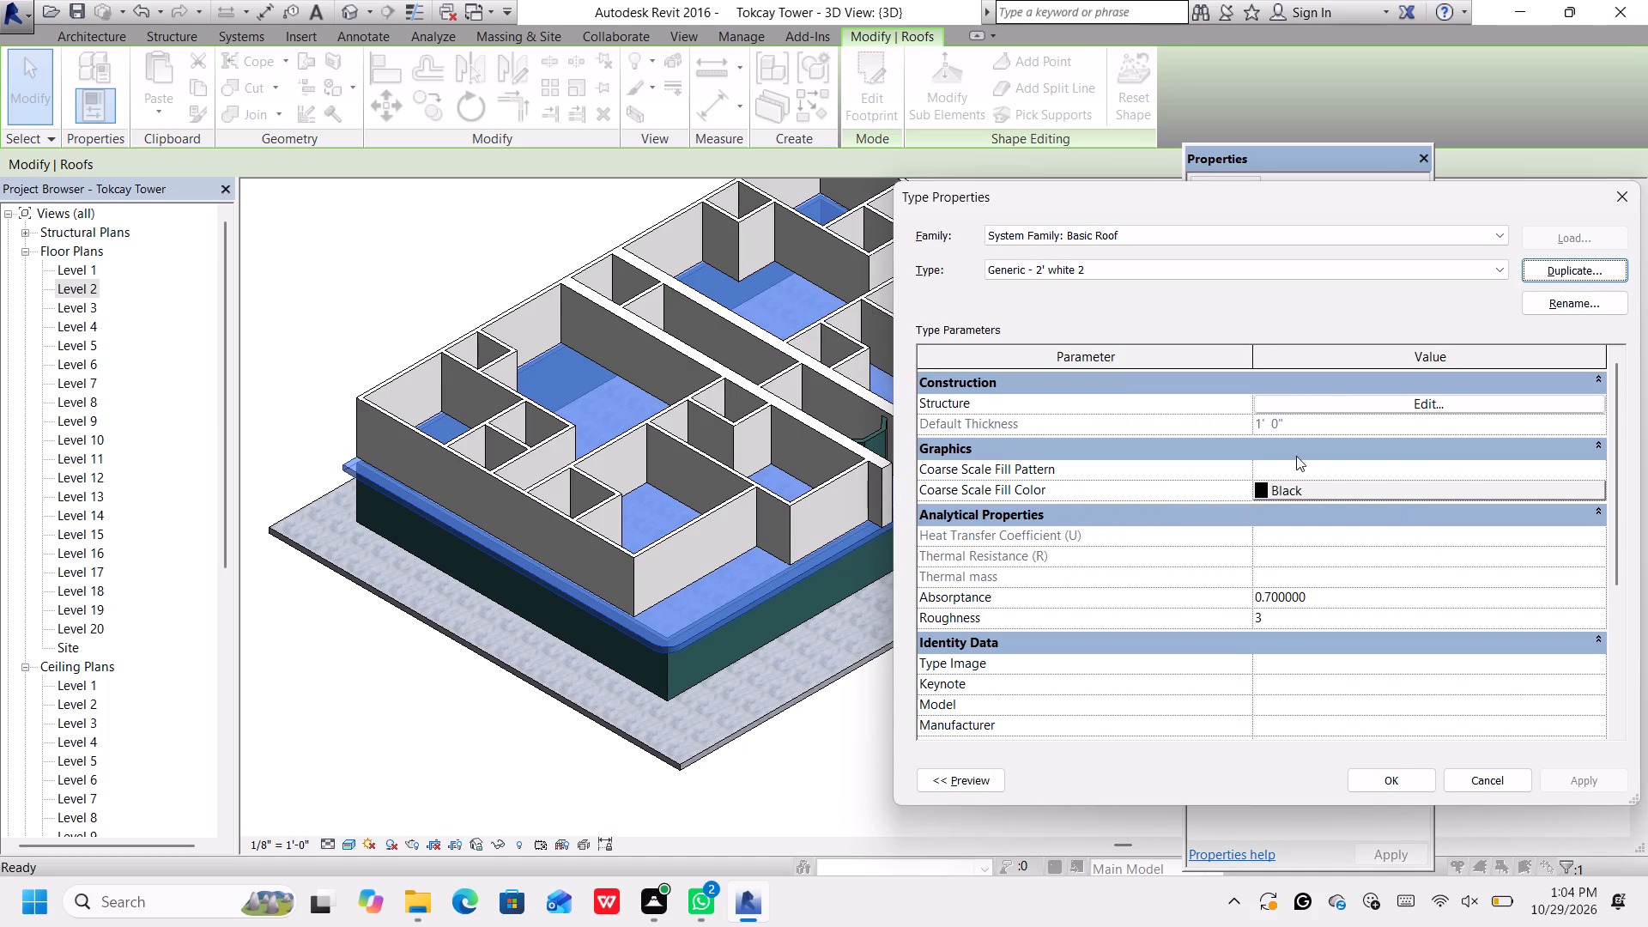
# Set the new roof type's structure layer thickness to 2' and apply it to the Level 2 roof slab.
pyautogui.click(1383, 403)
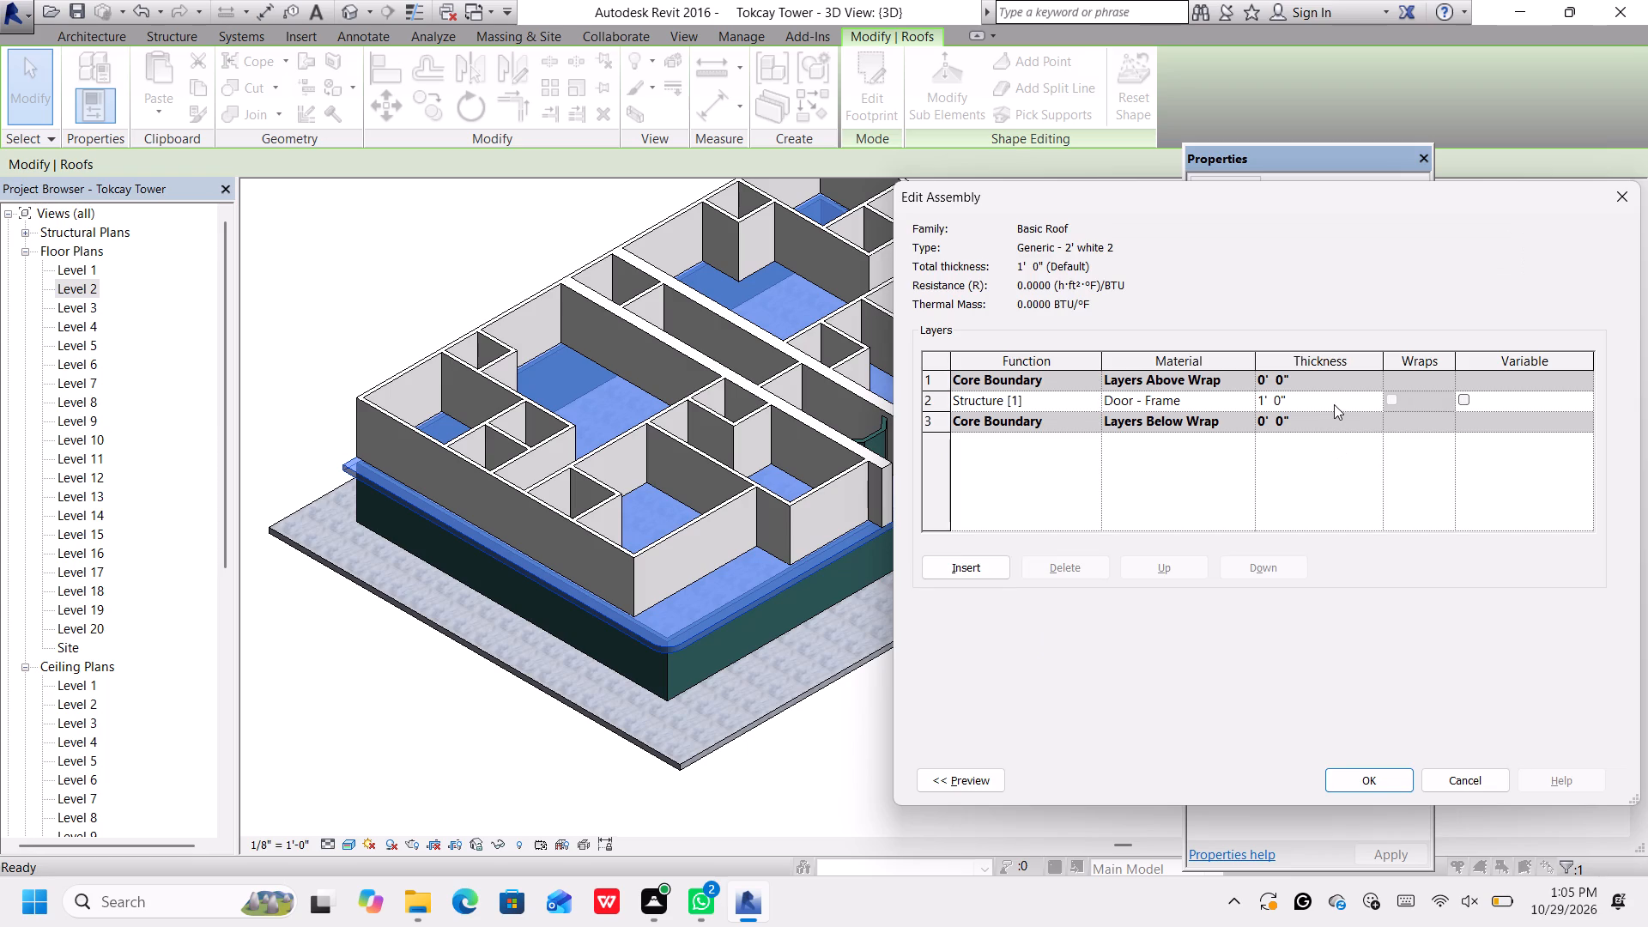
pyautogui.click(1336, 404)
pyautogui.press('BackSpace')
pyautogui.write("2'")
pyautogui.press('Return')
pyautogui.click(1350, 779)
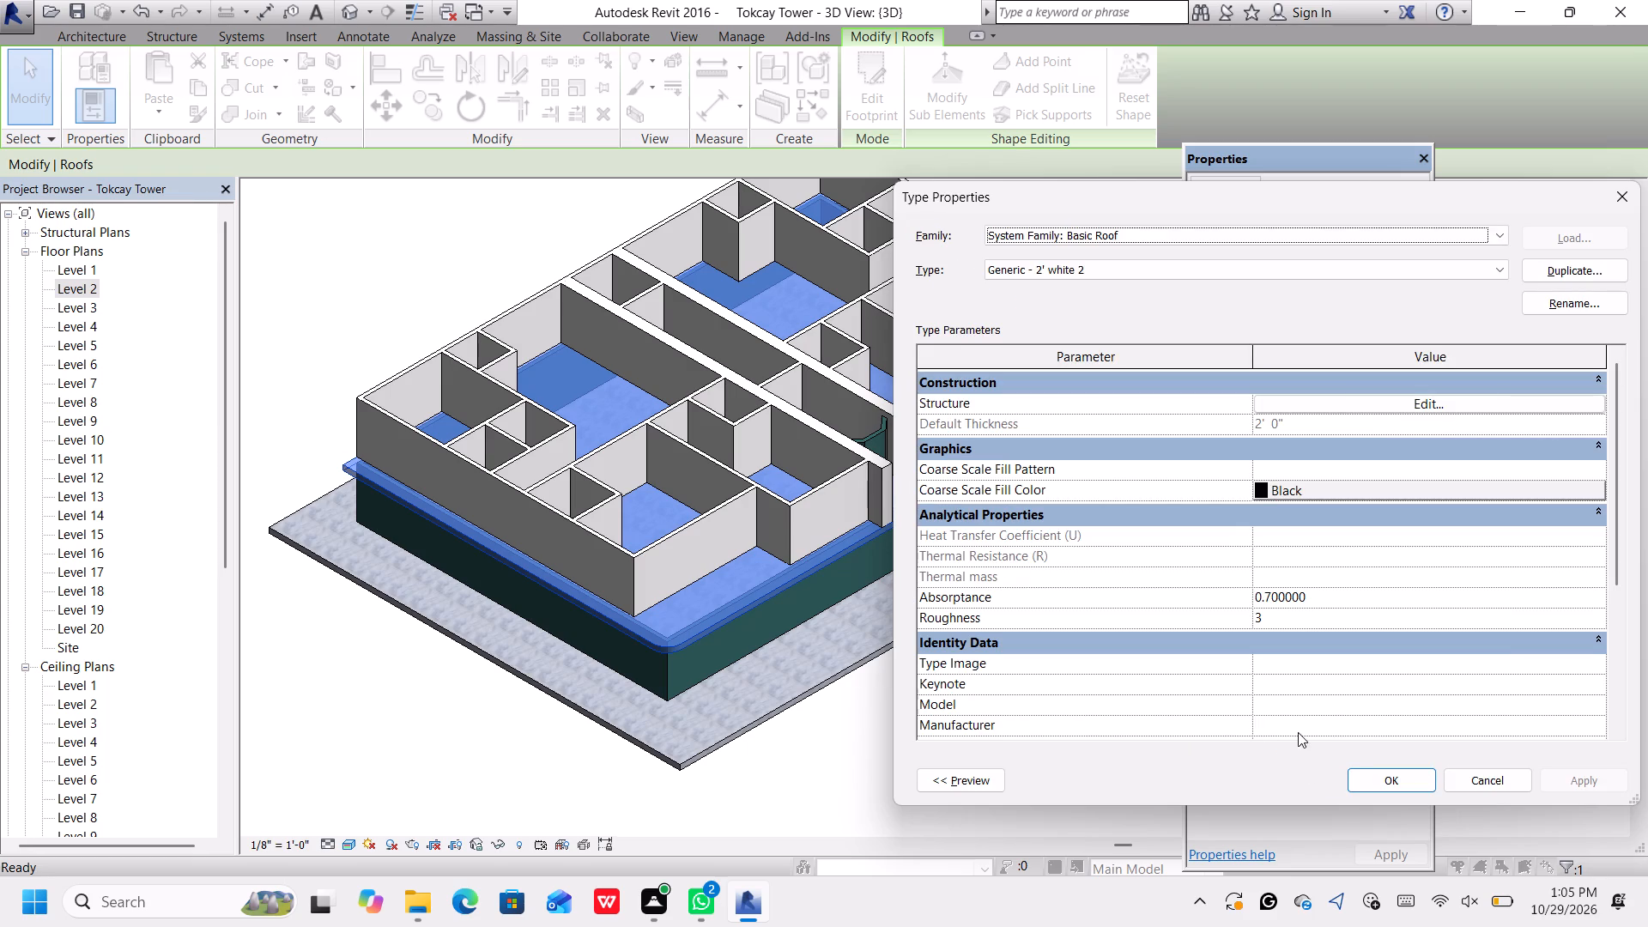
pyautogui.click(1383, 785)
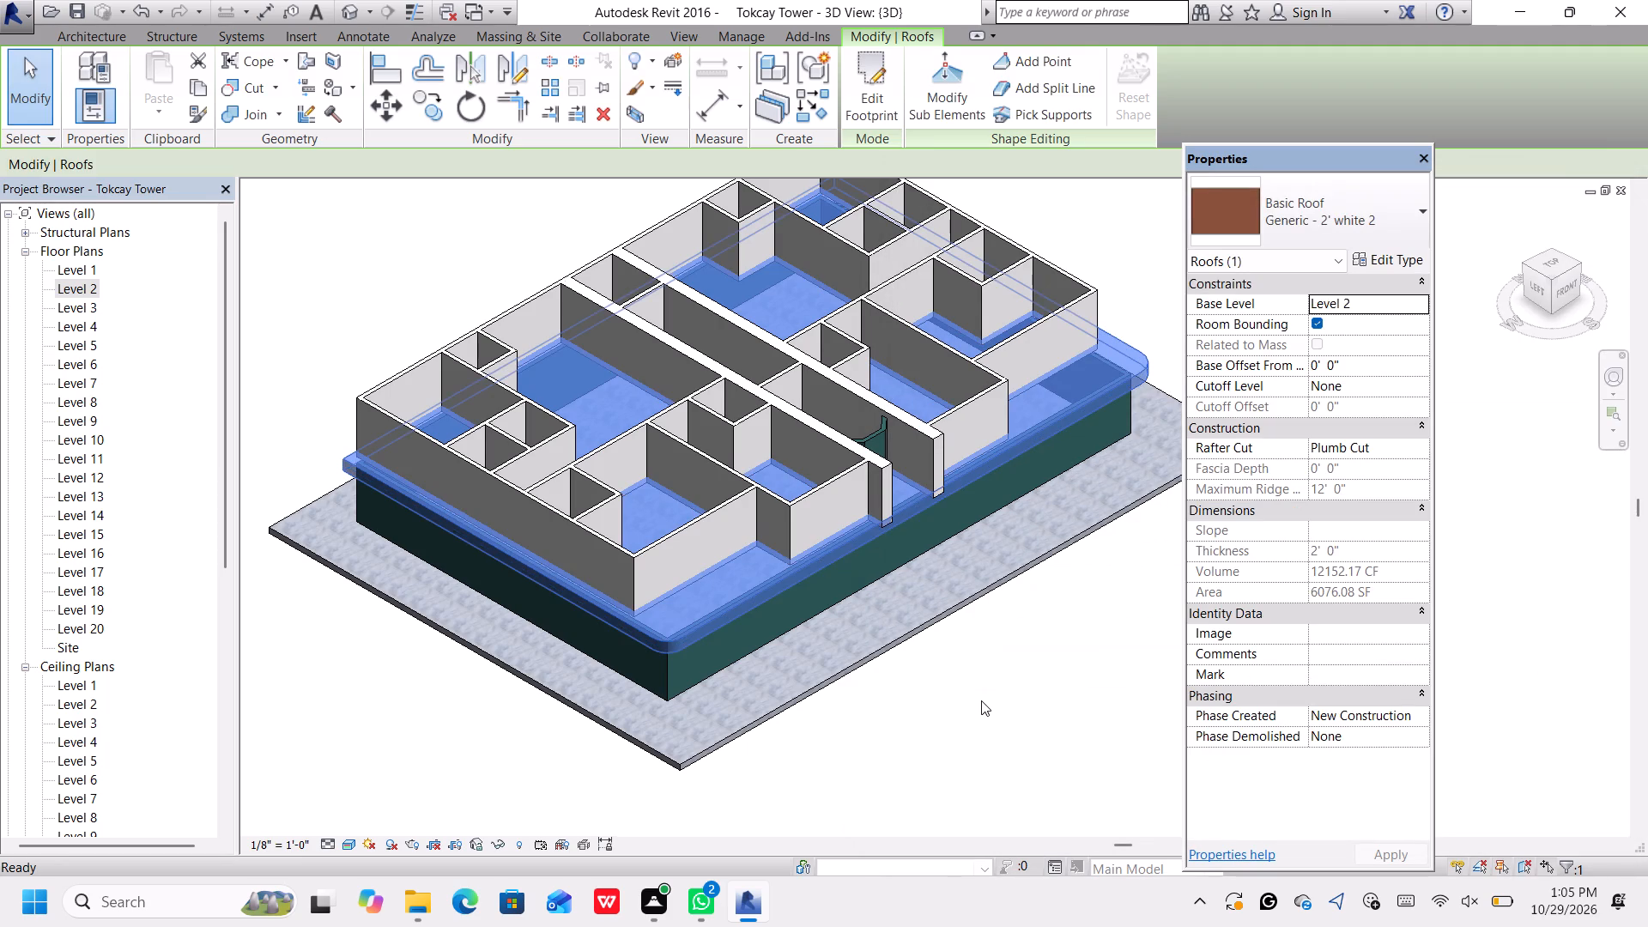
pyautogui.click(981, 698)
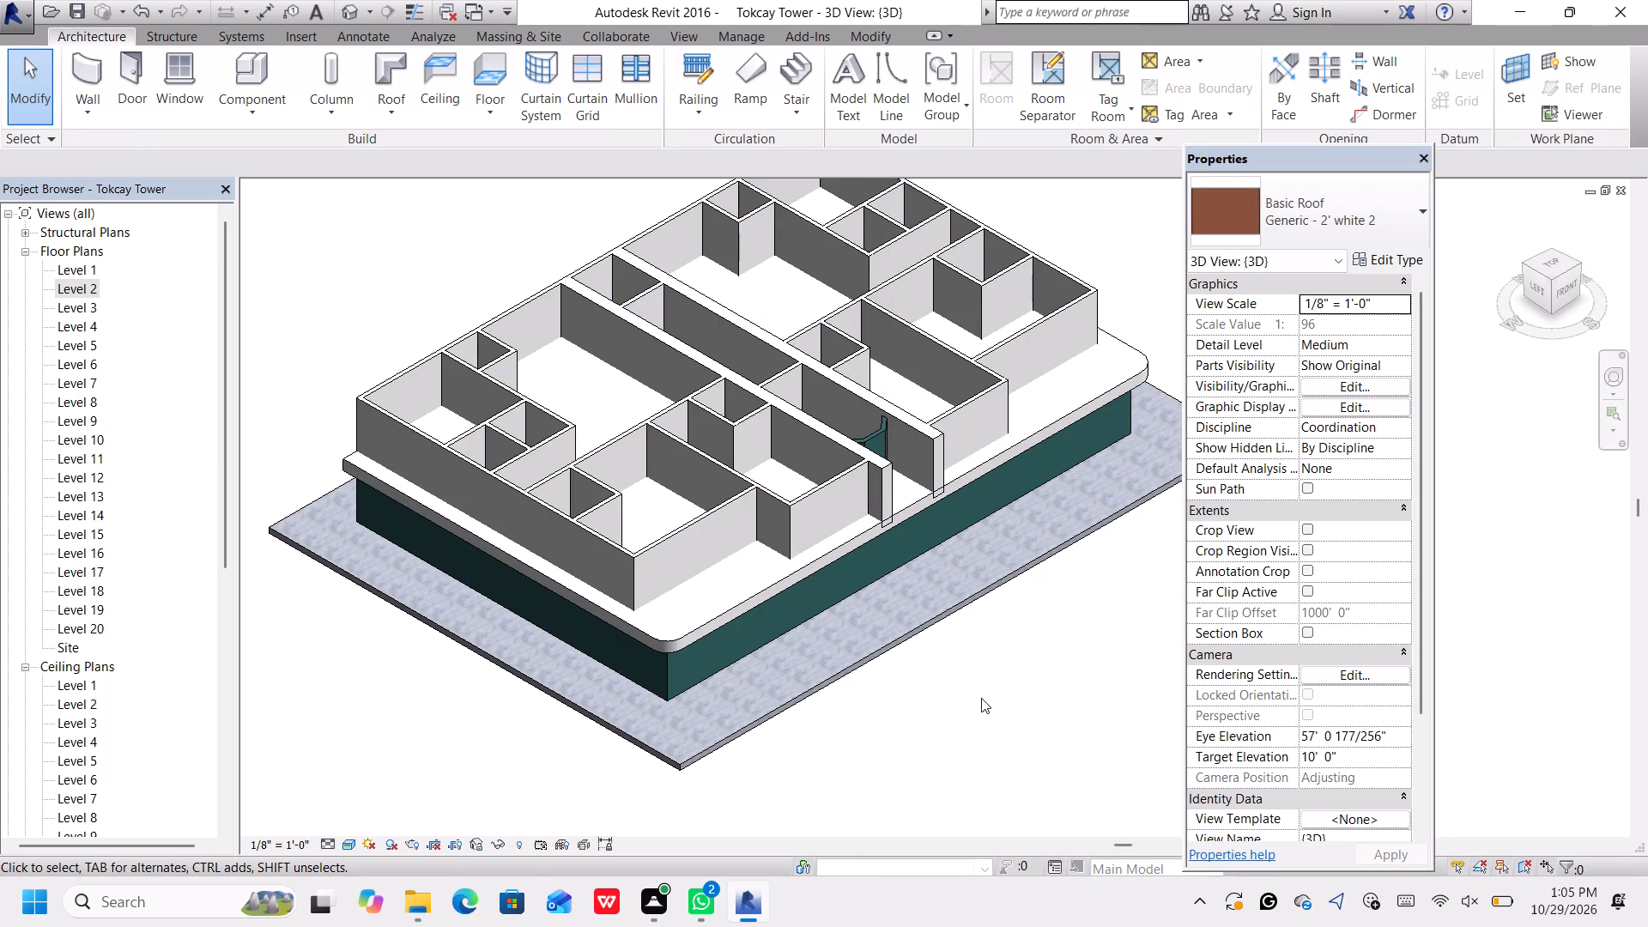
# Examine from the front how the corridor walls meet the thickened roof slab.
pyautogui.moveTo(987, 685); pyautogui.dragTo(970, 696, button='middle')
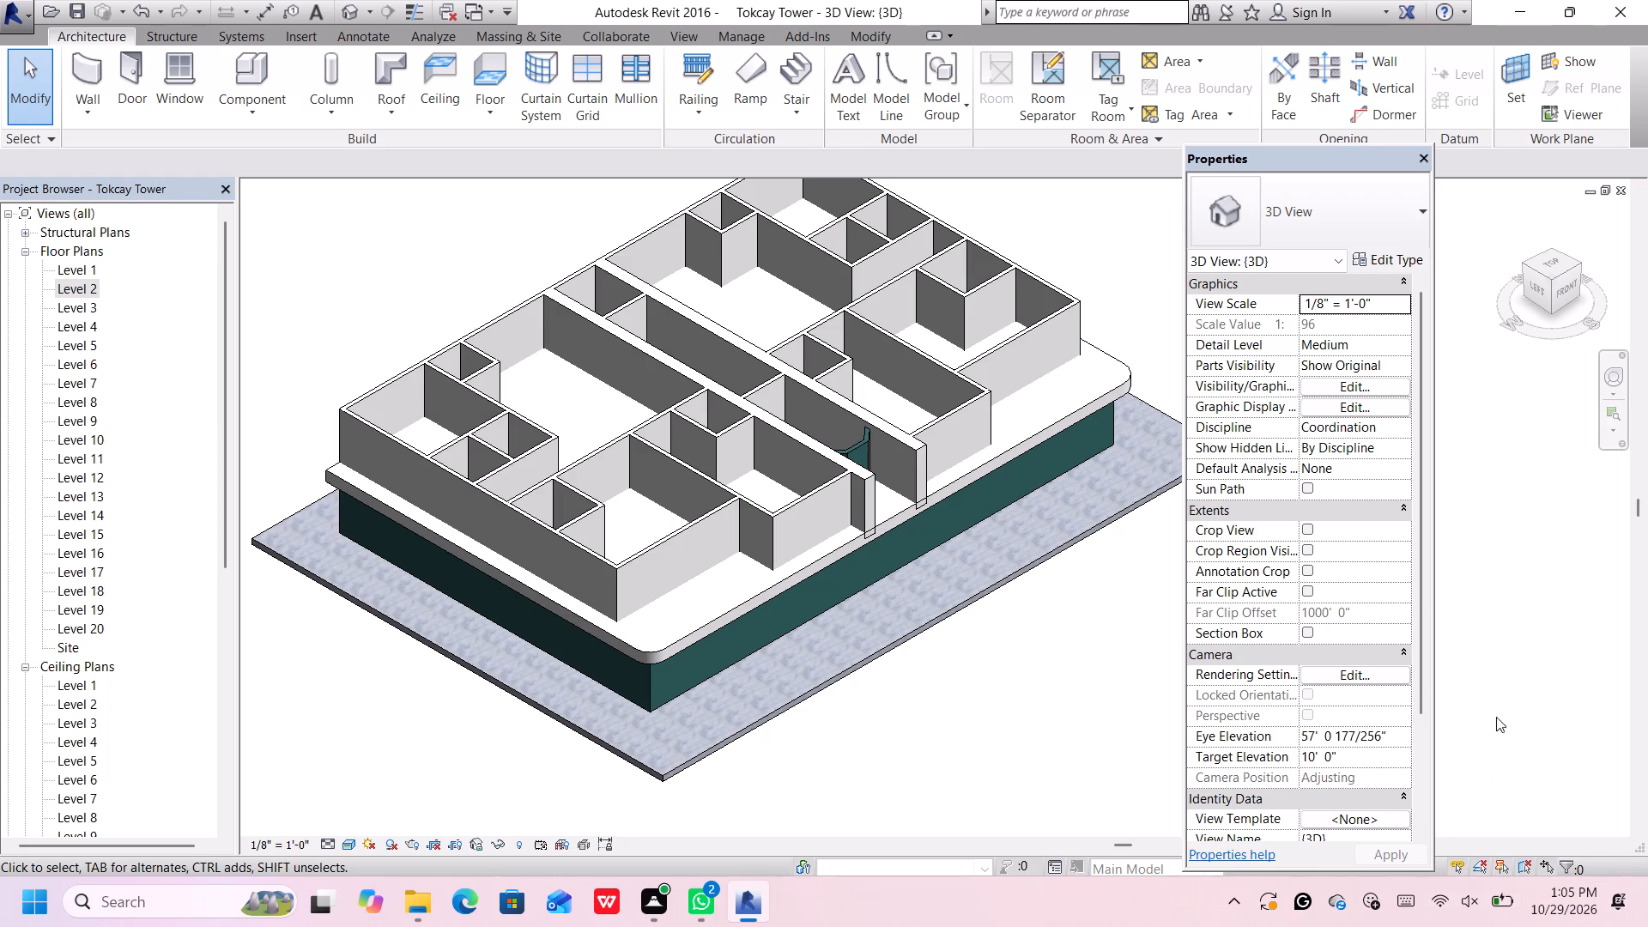
pyautogui.click(1565, 286)
pyautogui.scroll(3, 1048, 402)
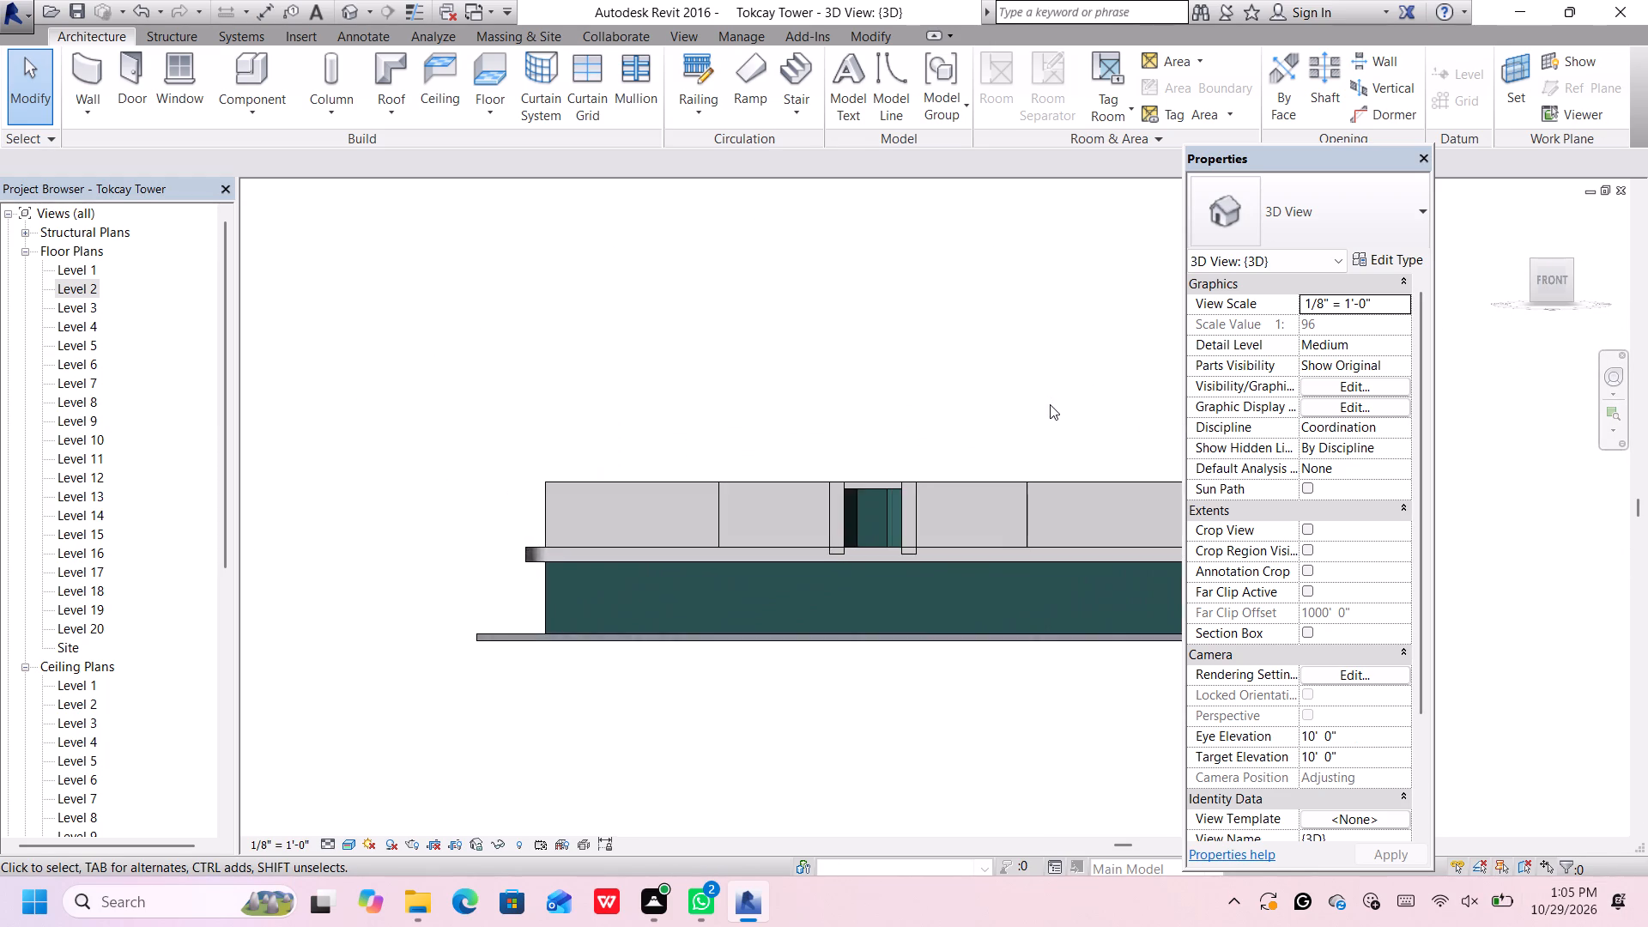
pyautogui.scroll(-3, 1050, 404)
pyautogui.moveTo(1045, 415); pyautogui.dragTo(878, 378, button='middle')
pyautogui.scroll(2, 918, 397)
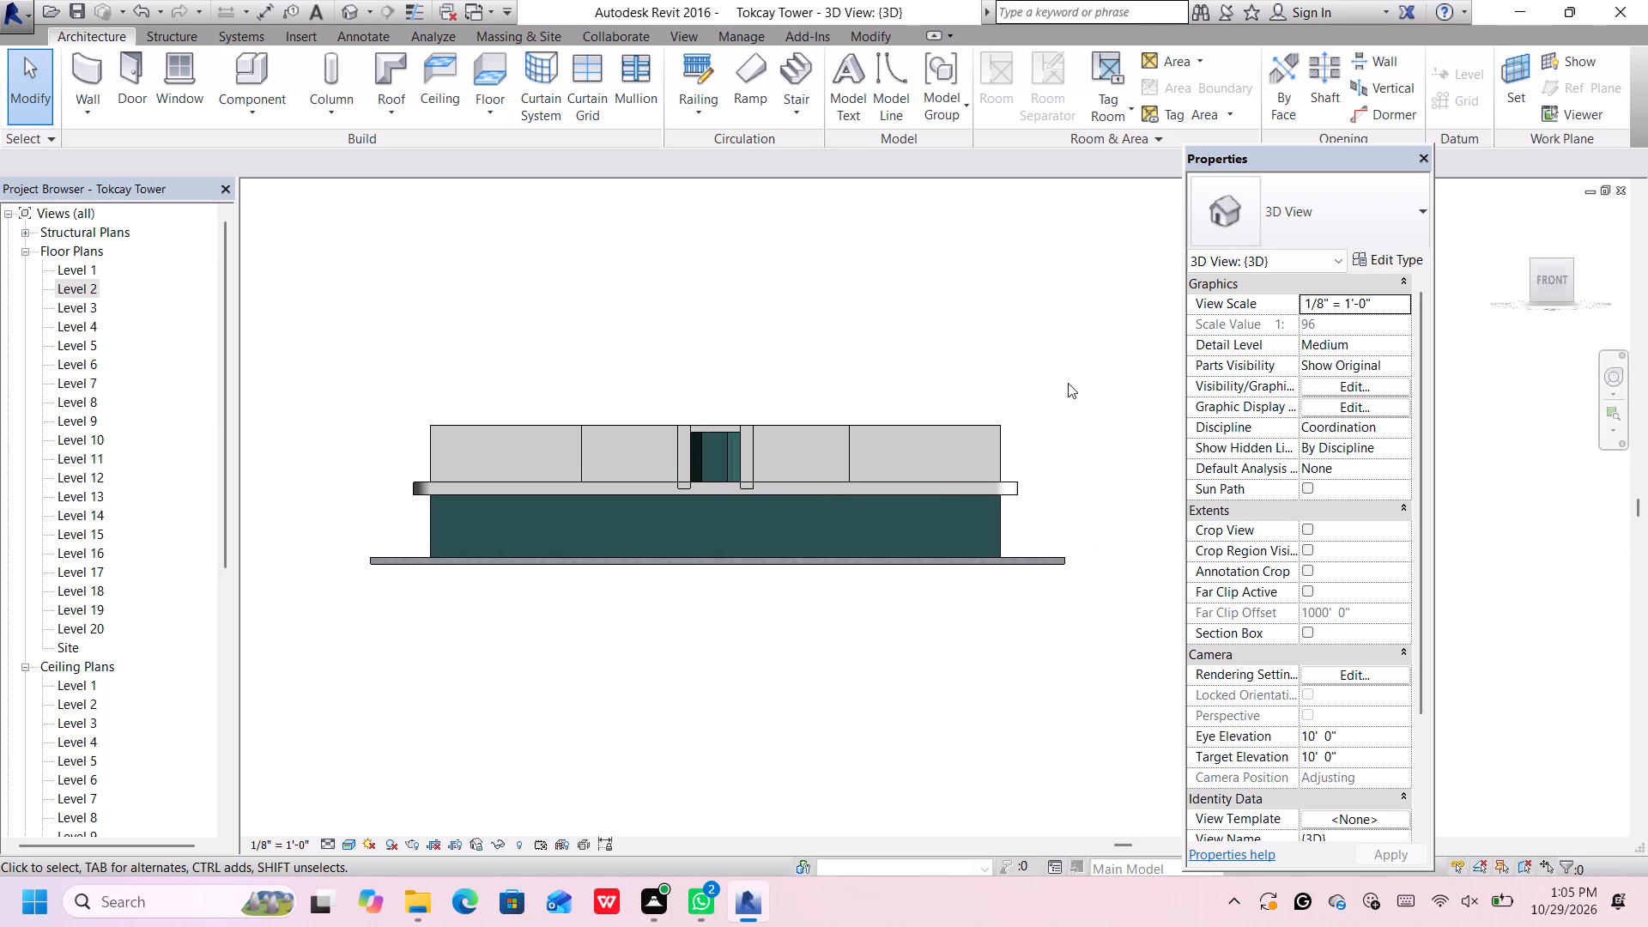
pyautogui.scroll(7, 730, 441)
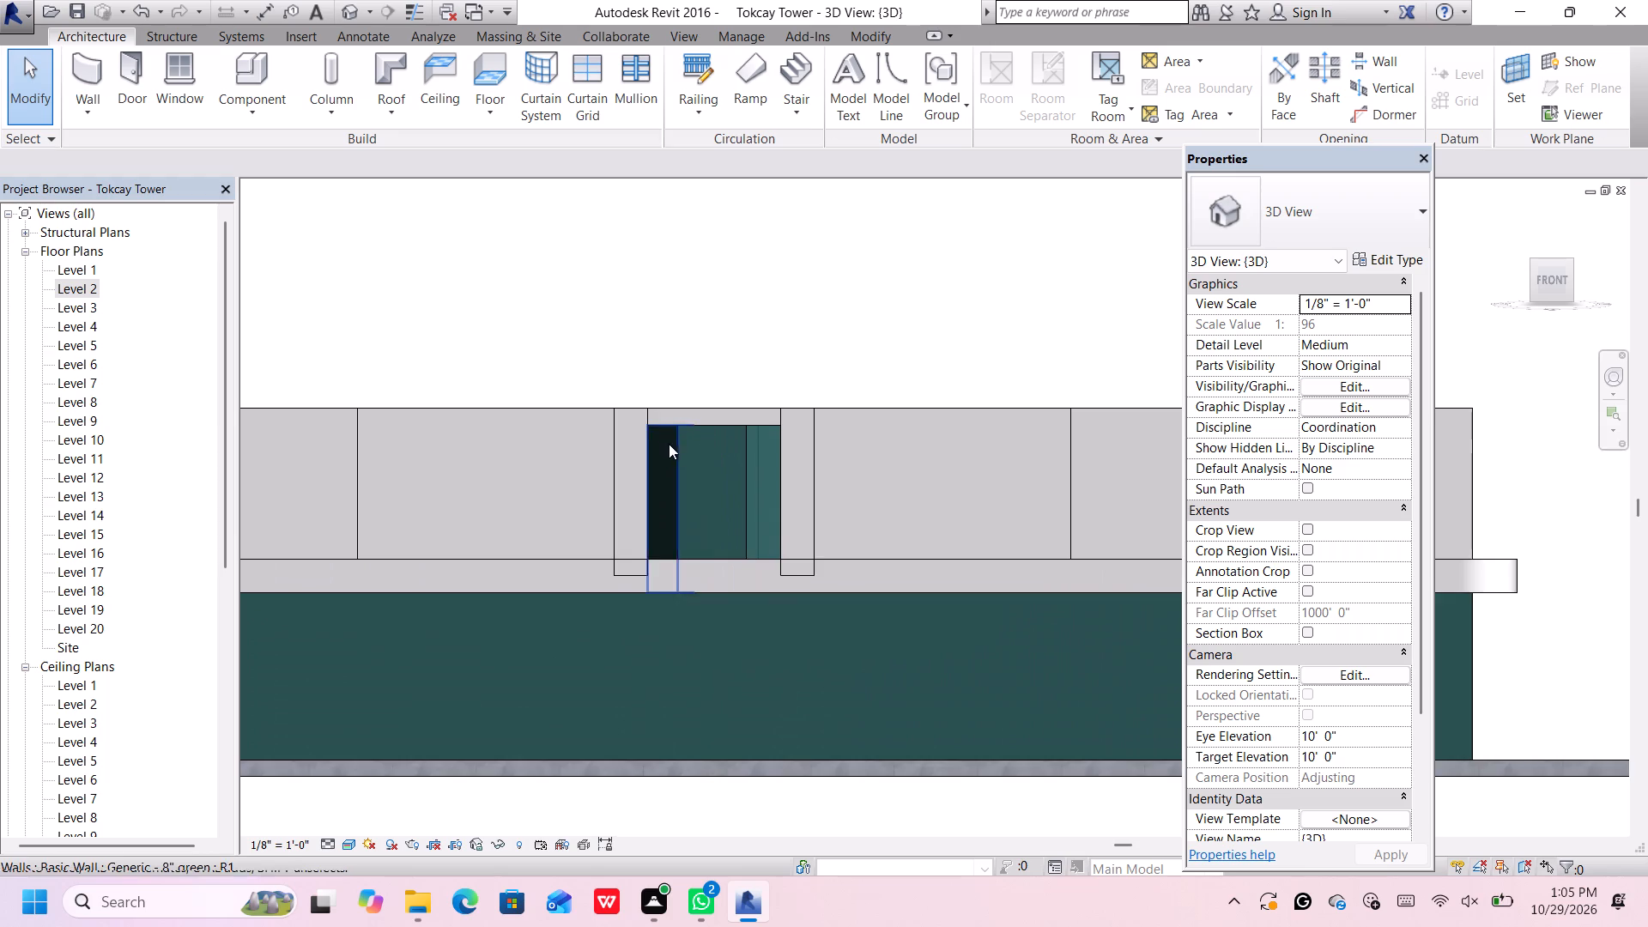
pyautogui.scroll(3, 665, 440)
pyautogui.scroll(-9, 669, 435)
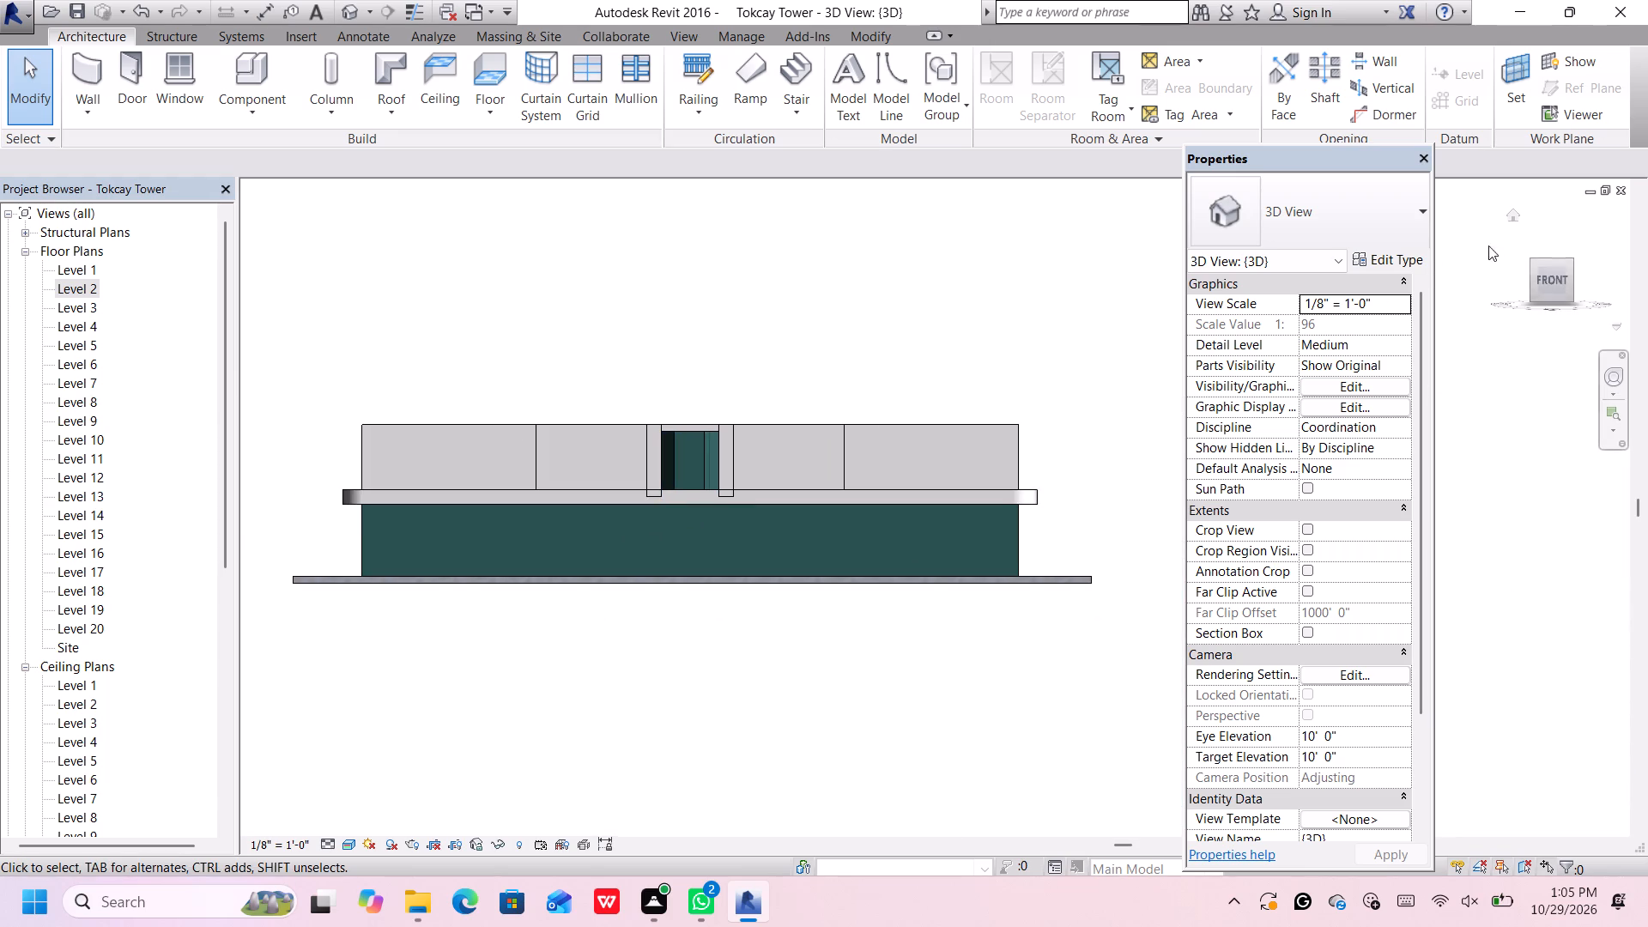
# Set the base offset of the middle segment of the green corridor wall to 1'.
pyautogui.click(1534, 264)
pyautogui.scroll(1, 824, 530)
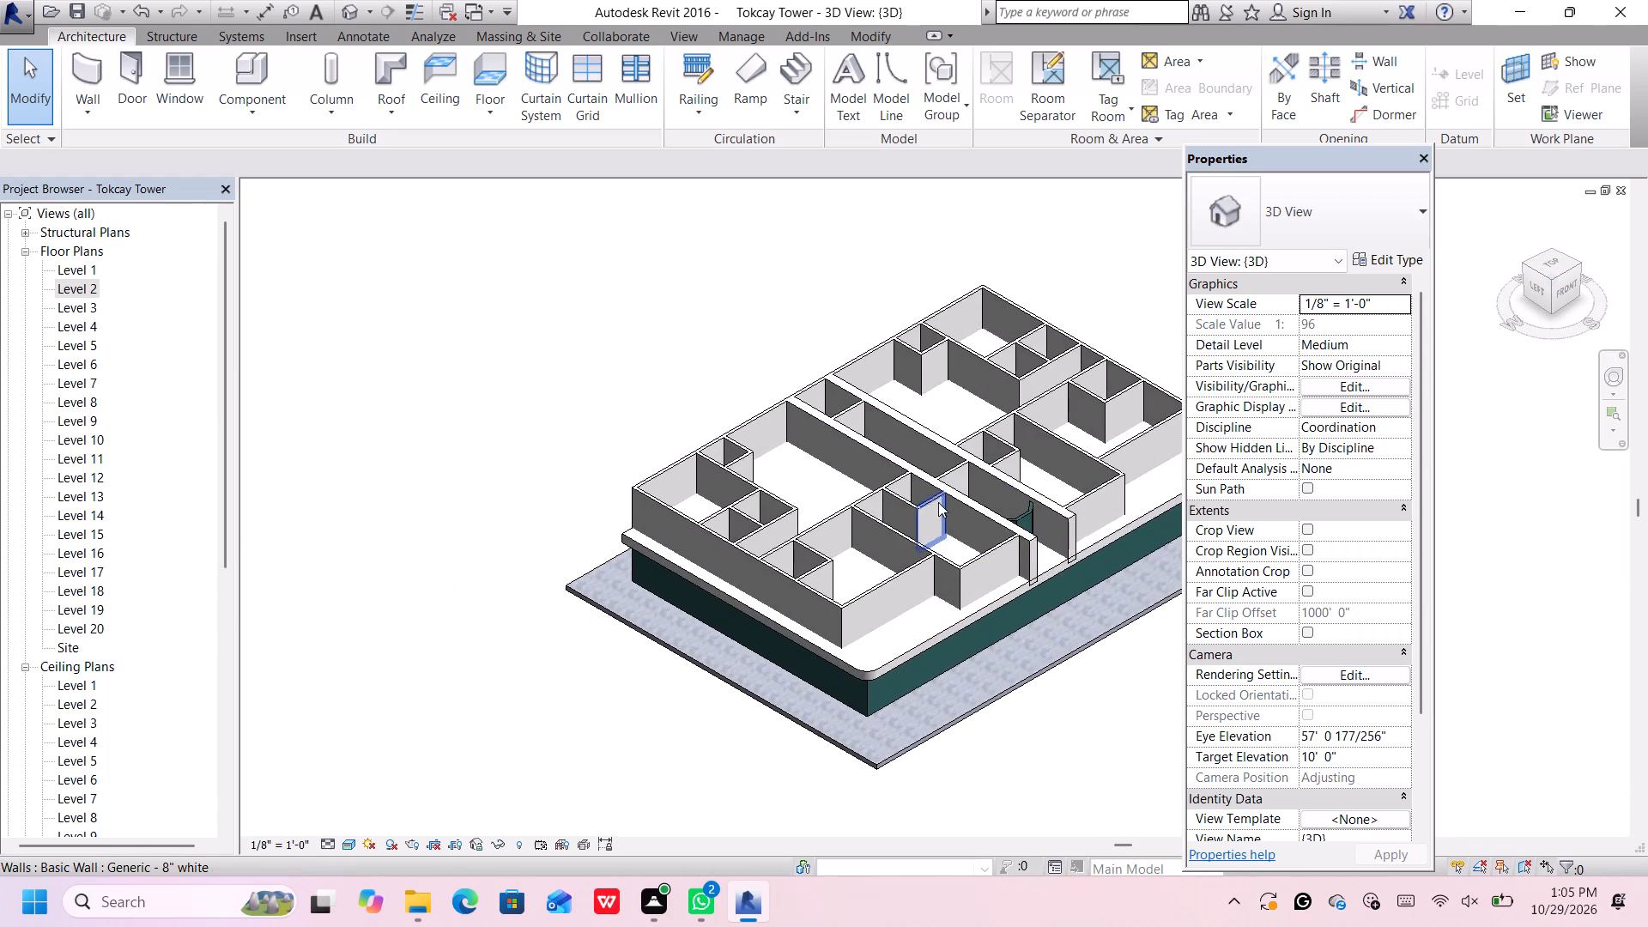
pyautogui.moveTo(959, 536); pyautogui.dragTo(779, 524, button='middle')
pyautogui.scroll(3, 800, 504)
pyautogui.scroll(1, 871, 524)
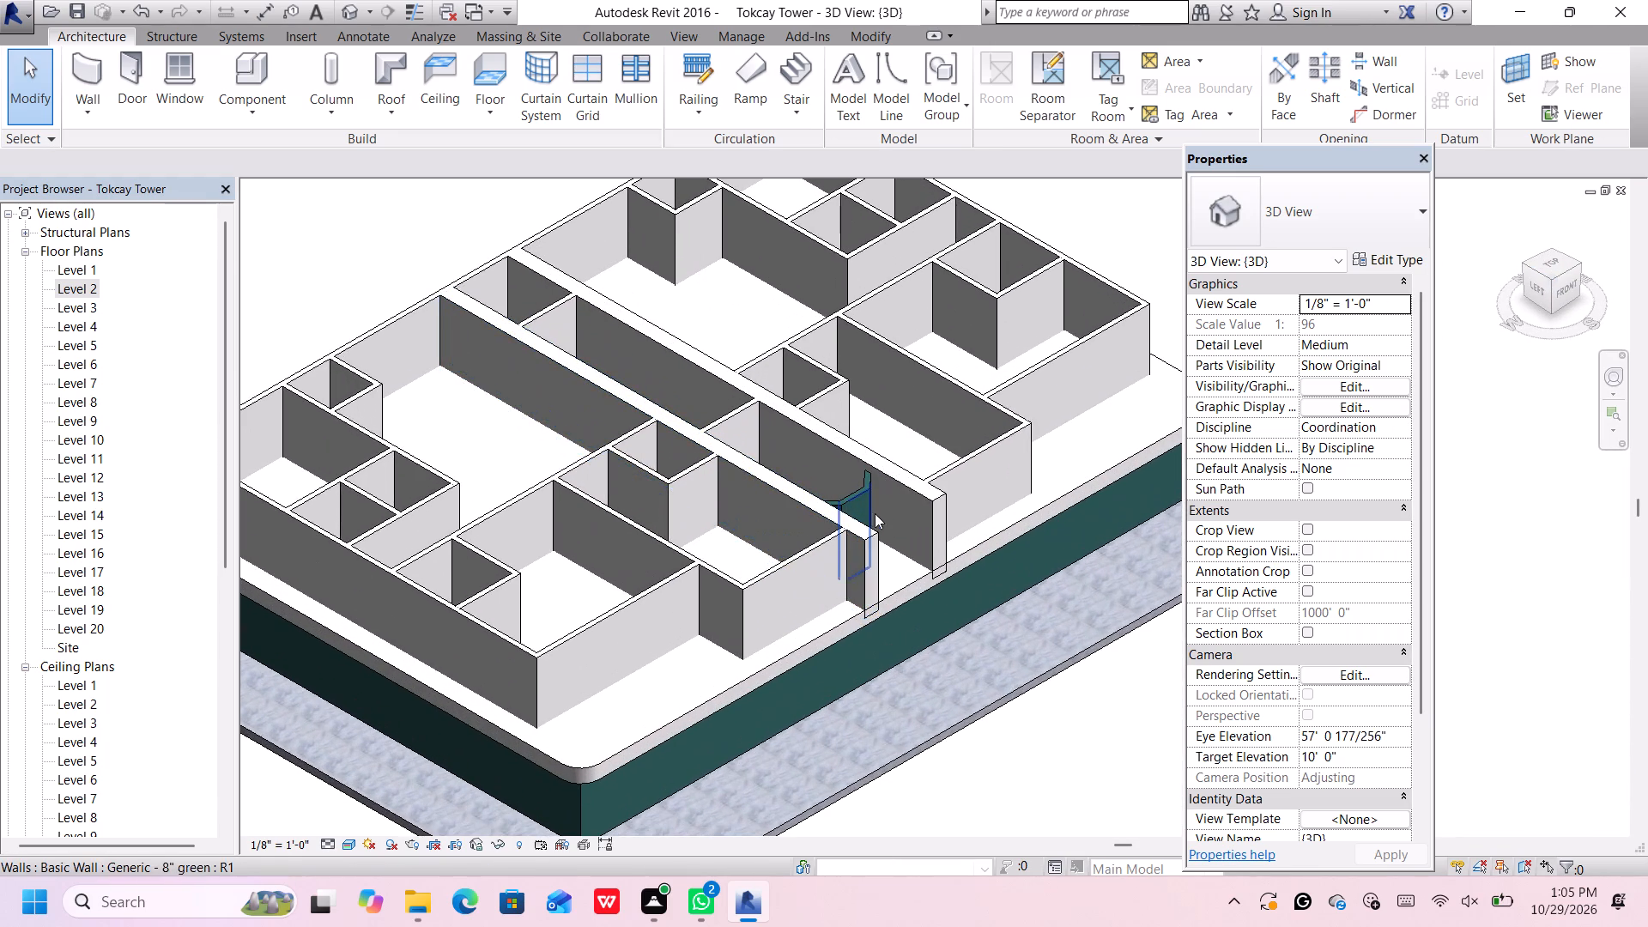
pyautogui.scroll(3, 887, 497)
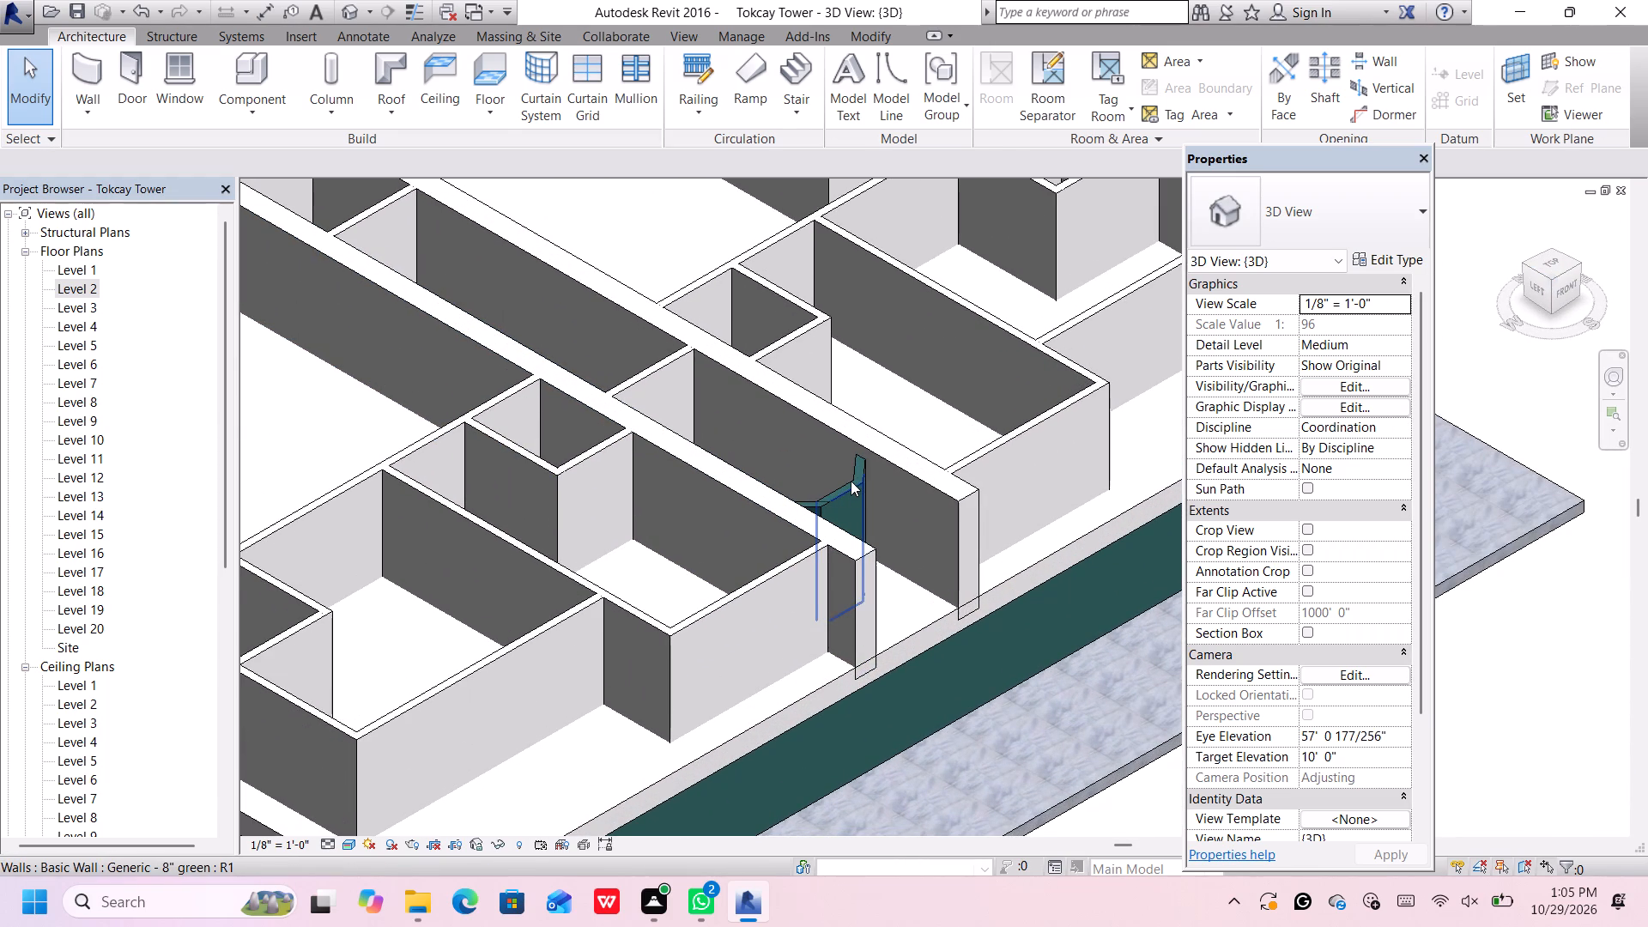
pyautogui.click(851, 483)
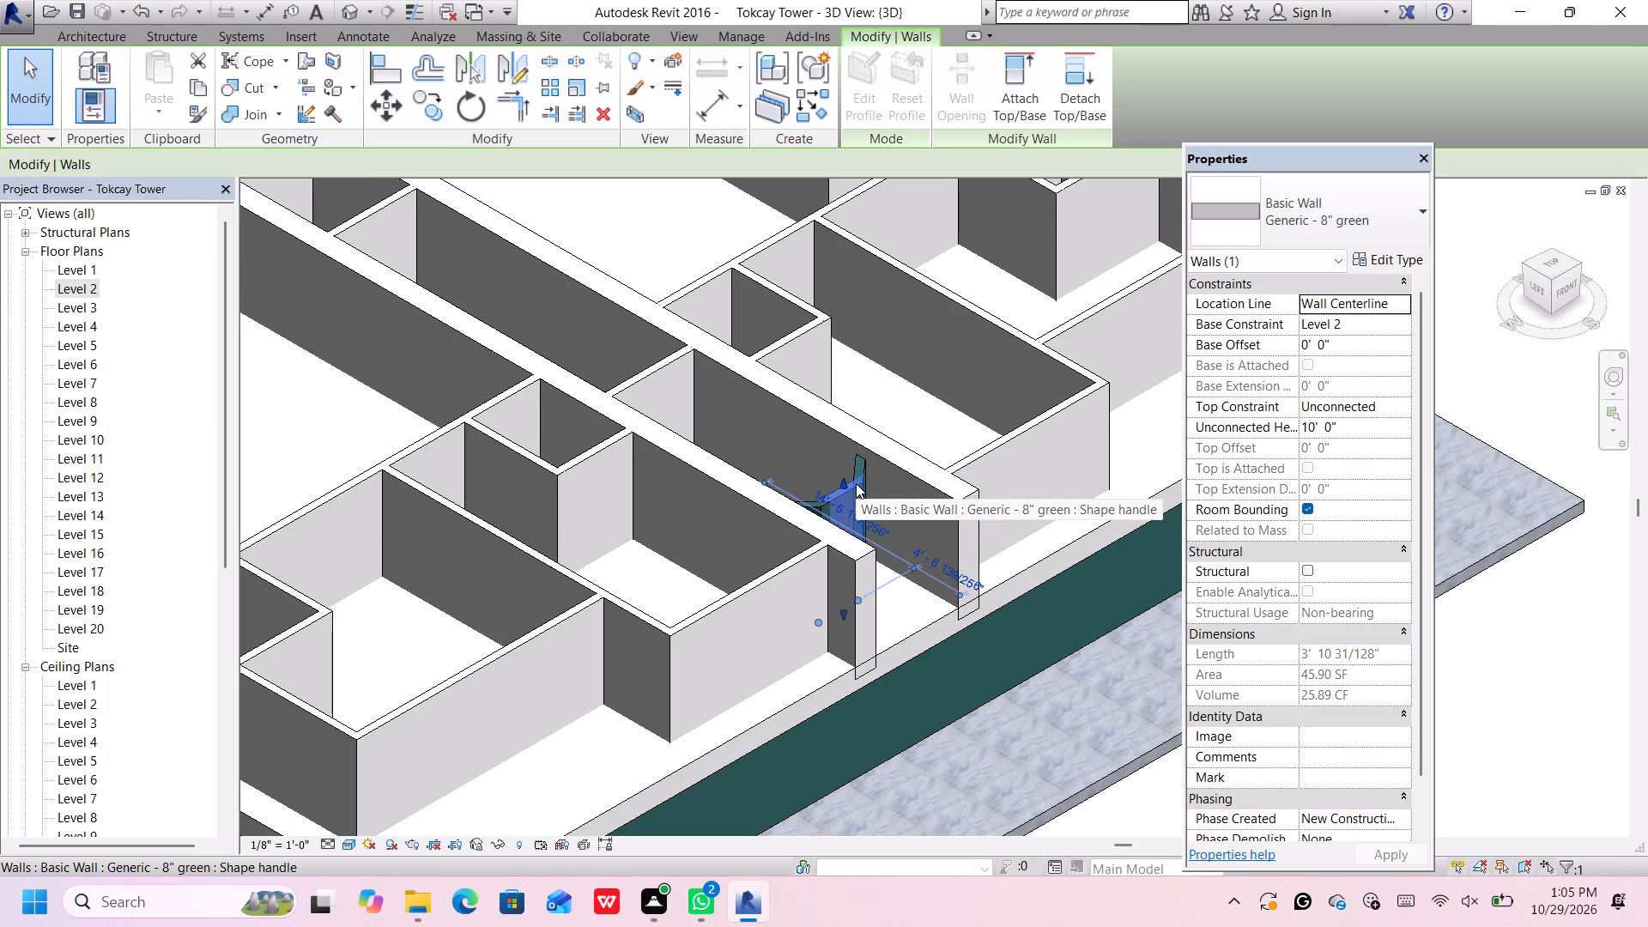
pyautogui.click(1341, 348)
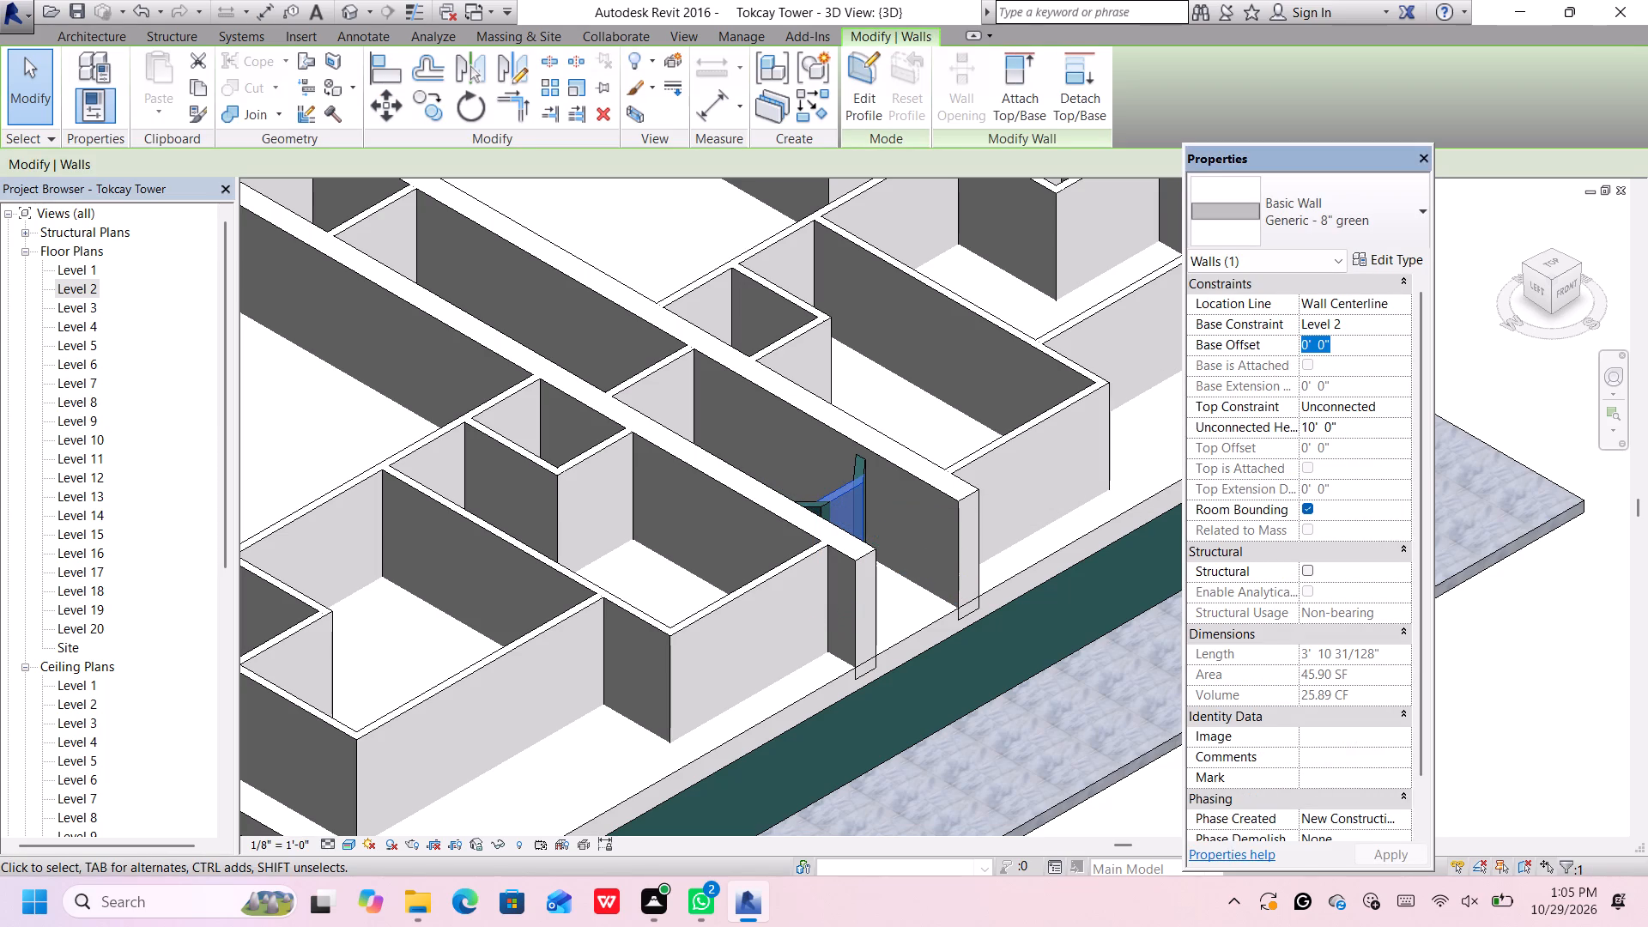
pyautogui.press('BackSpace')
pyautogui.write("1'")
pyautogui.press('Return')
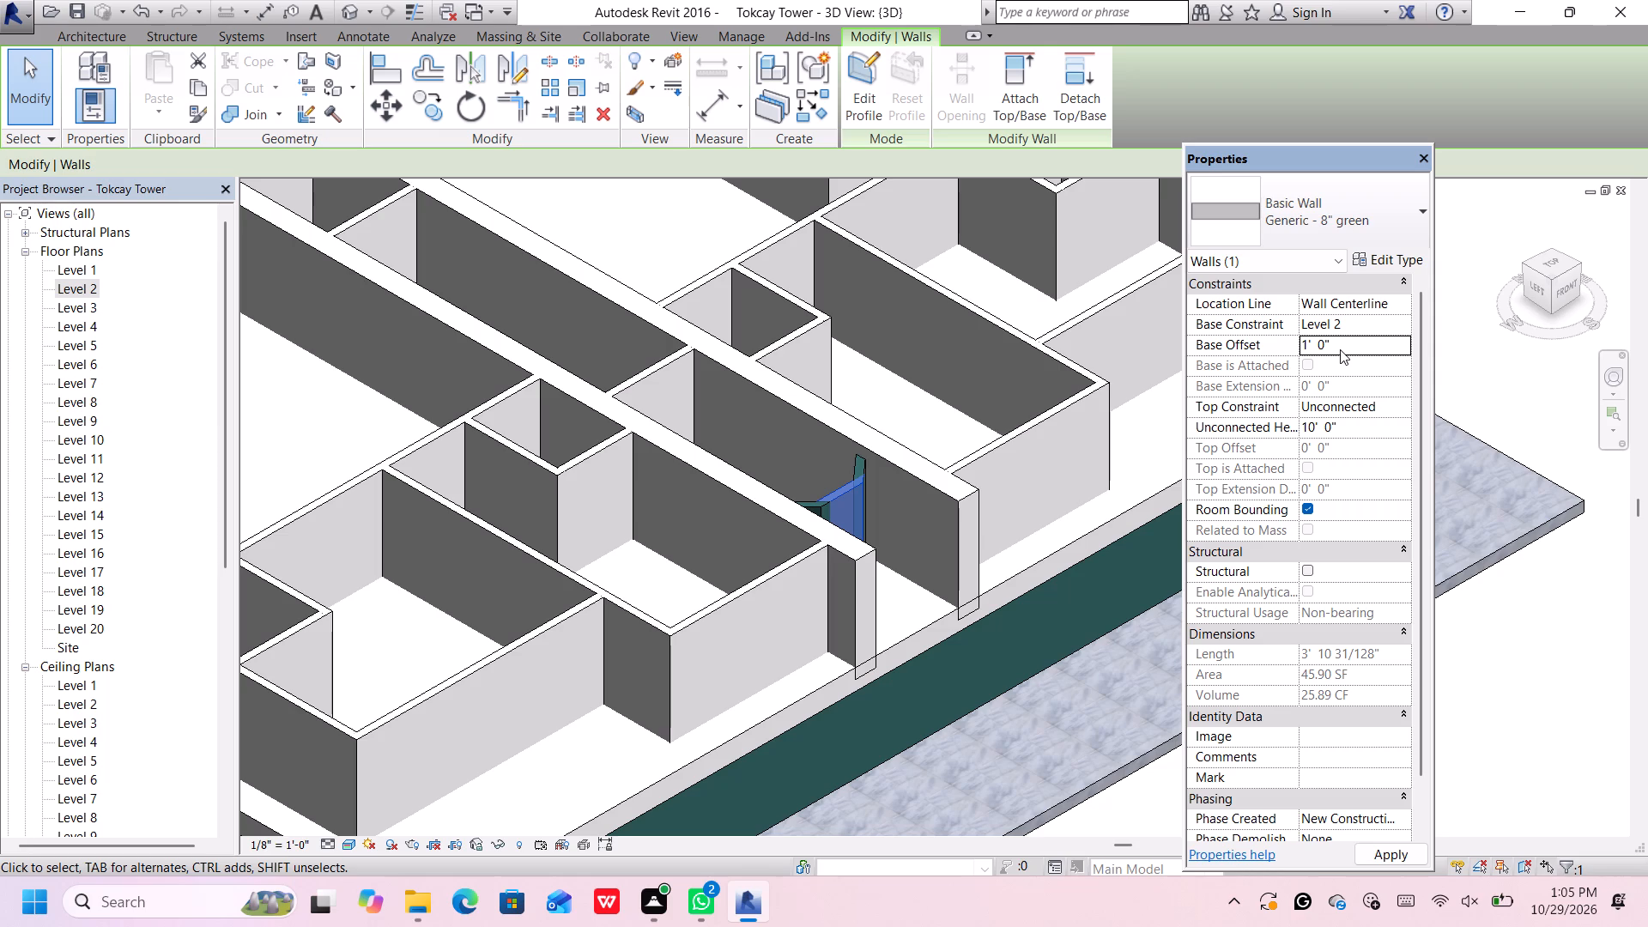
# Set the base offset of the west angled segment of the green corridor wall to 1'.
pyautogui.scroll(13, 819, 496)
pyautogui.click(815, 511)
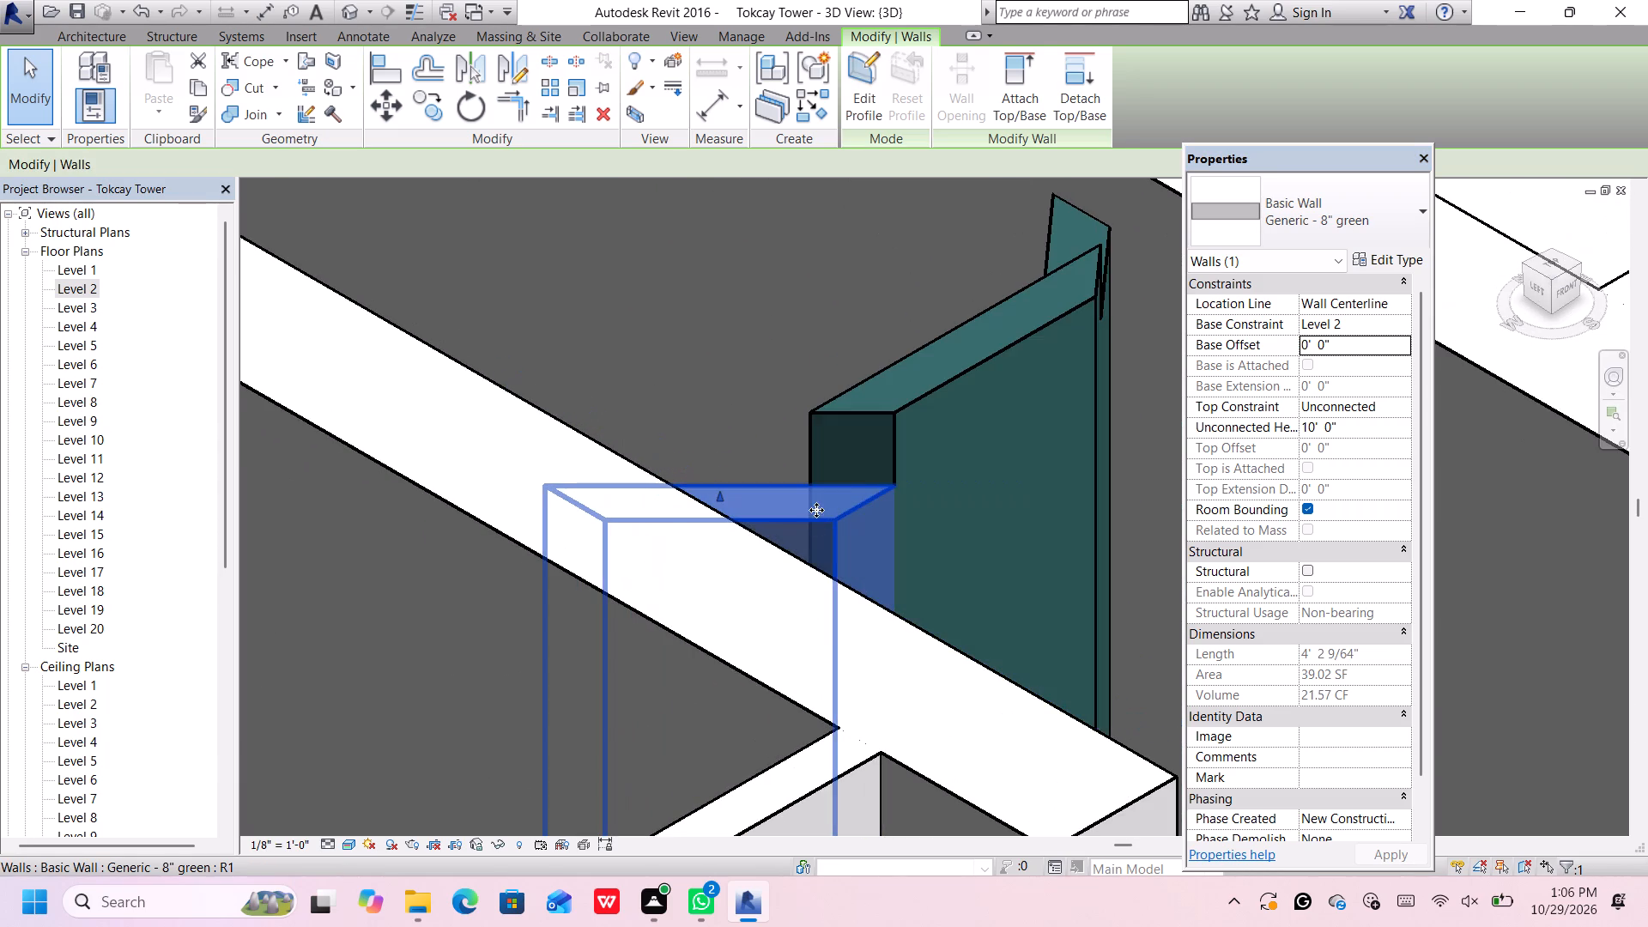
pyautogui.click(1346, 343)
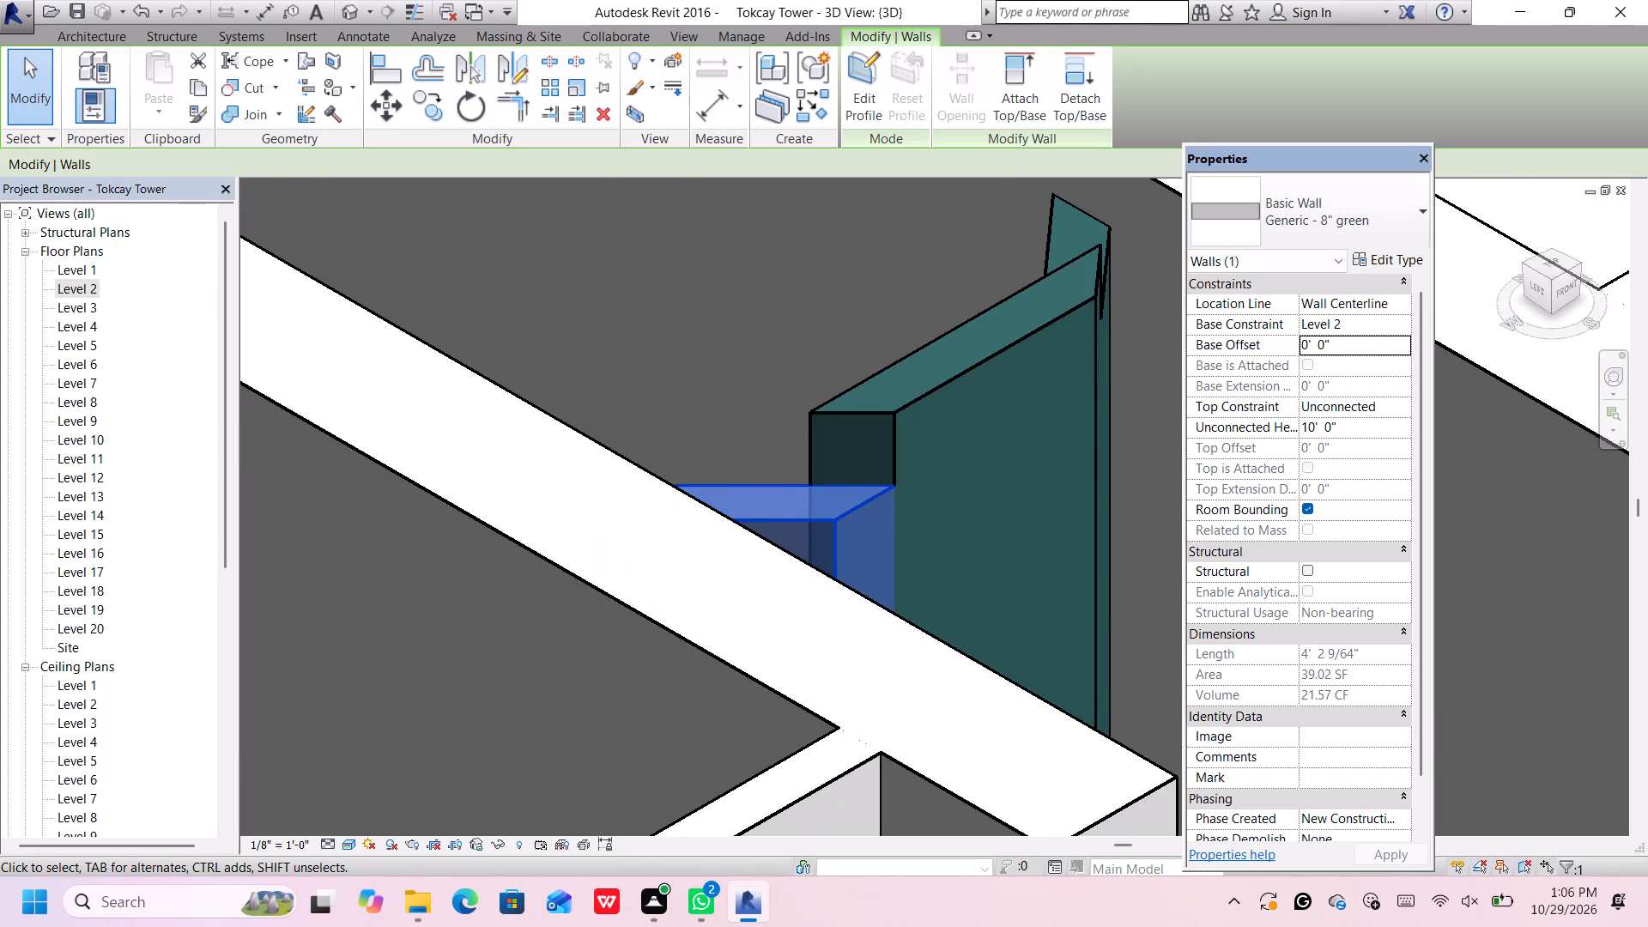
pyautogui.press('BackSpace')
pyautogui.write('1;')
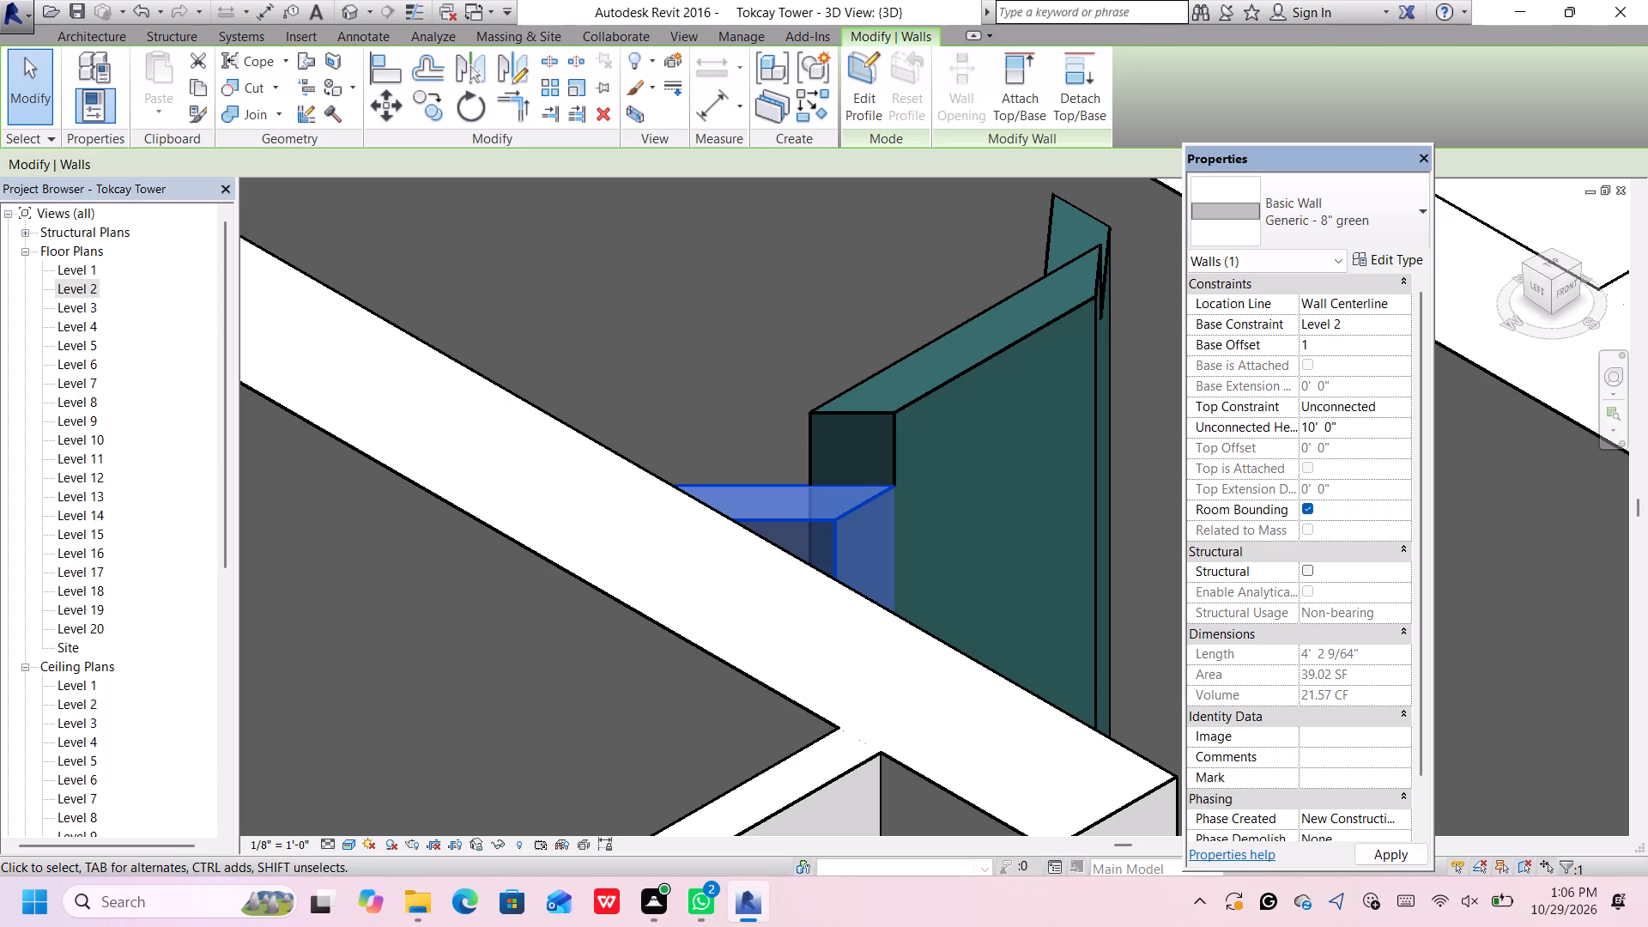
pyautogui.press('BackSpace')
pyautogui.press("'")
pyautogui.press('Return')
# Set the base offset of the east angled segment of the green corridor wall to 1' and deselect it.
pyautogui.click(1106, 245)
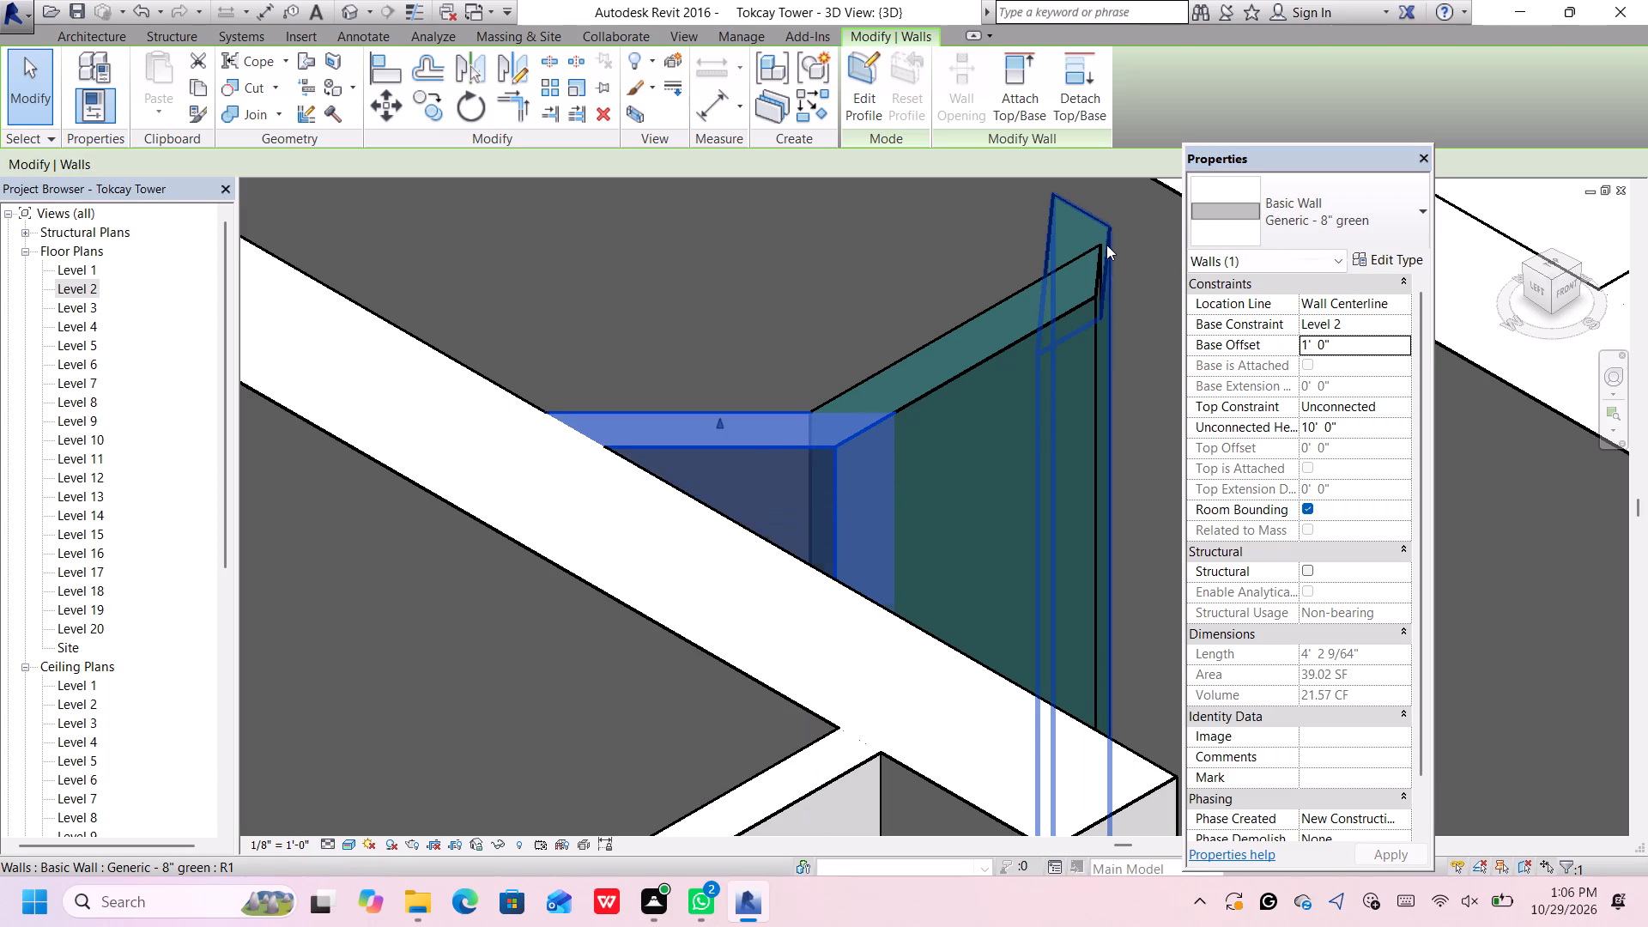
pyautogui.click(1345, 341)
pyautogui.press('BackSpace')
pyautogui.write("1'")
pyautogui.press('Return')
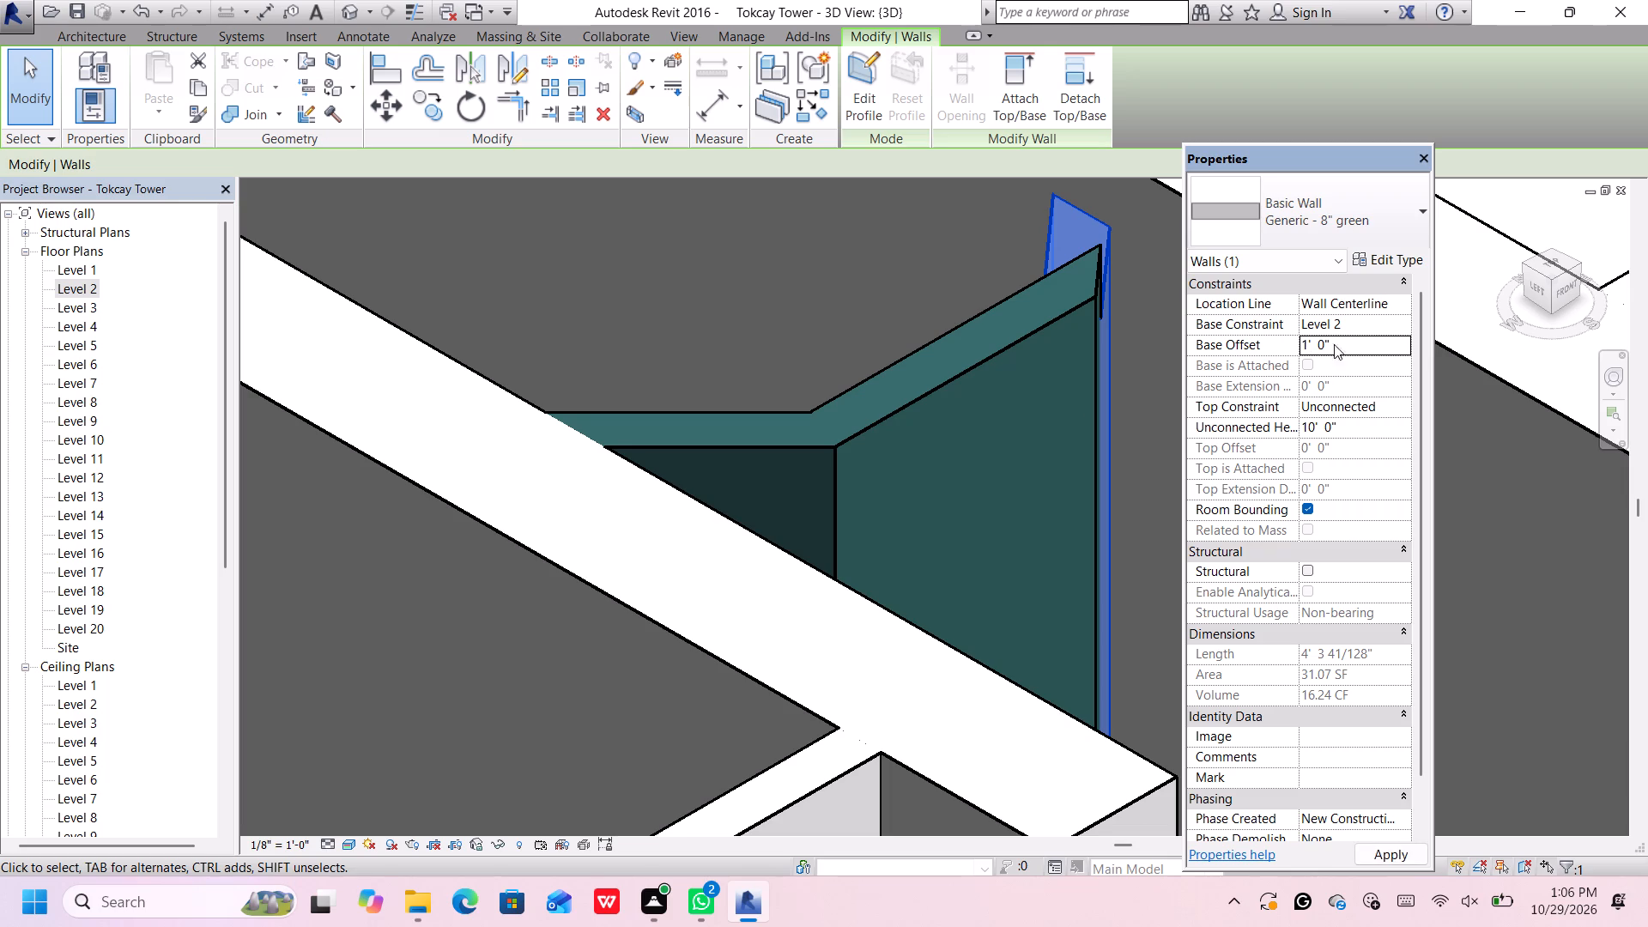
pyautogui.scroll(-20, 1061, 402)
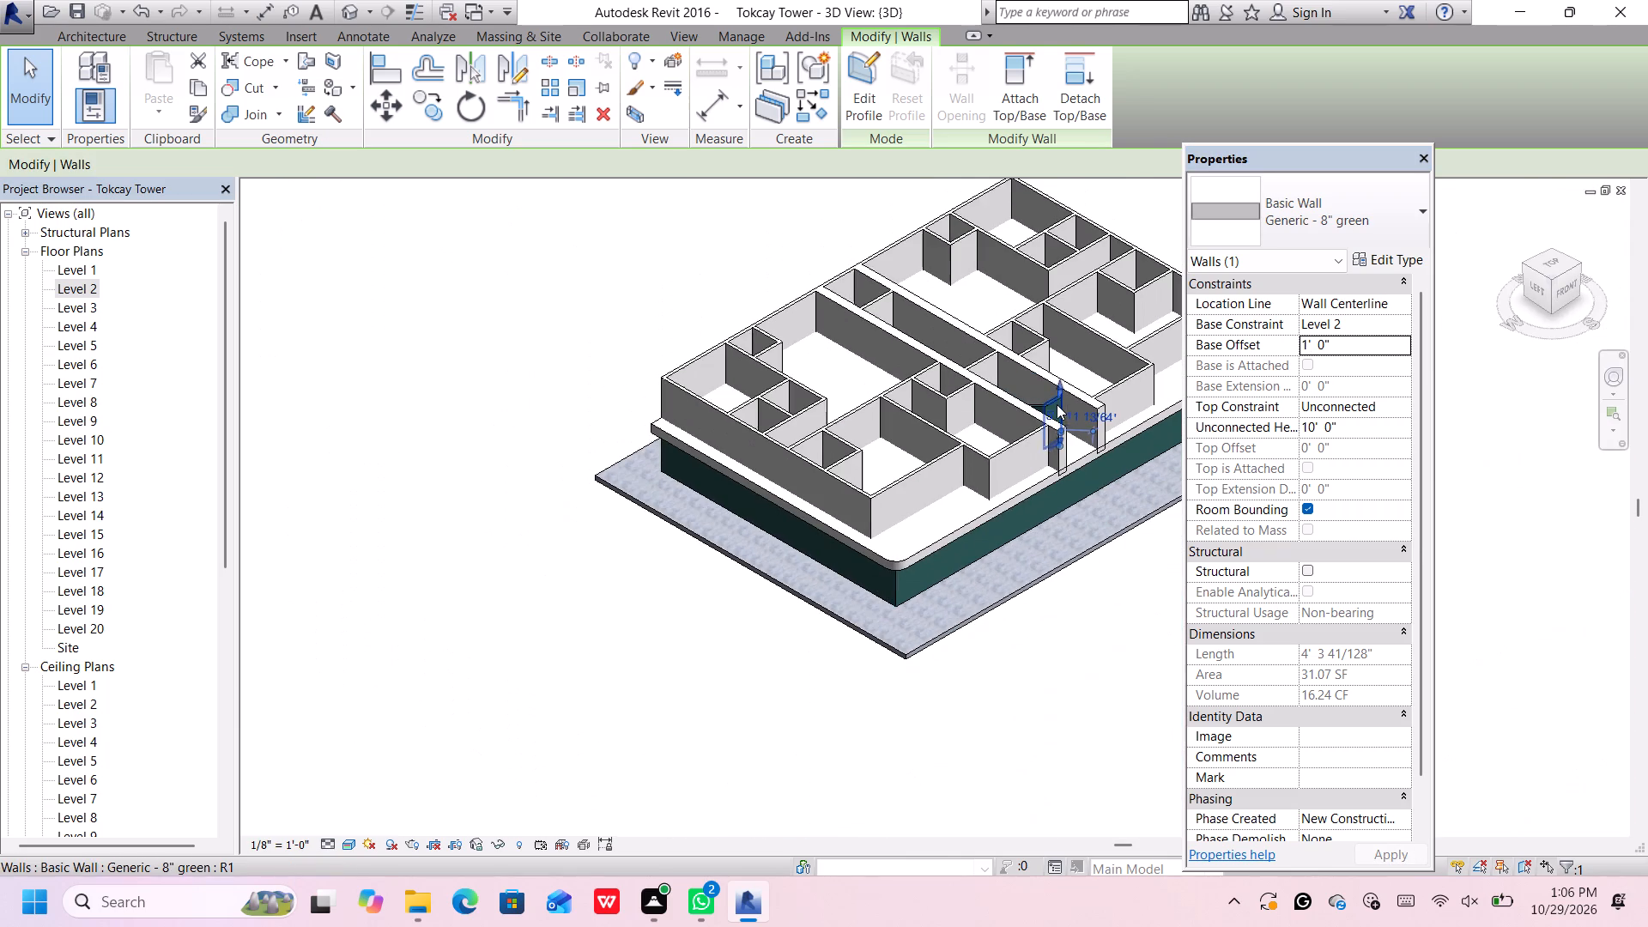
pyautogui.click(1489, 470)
# Select all the Level 2 walls together from the front, set their base offset to 2' and deselect them.
pyautogui.click(1568, 289)
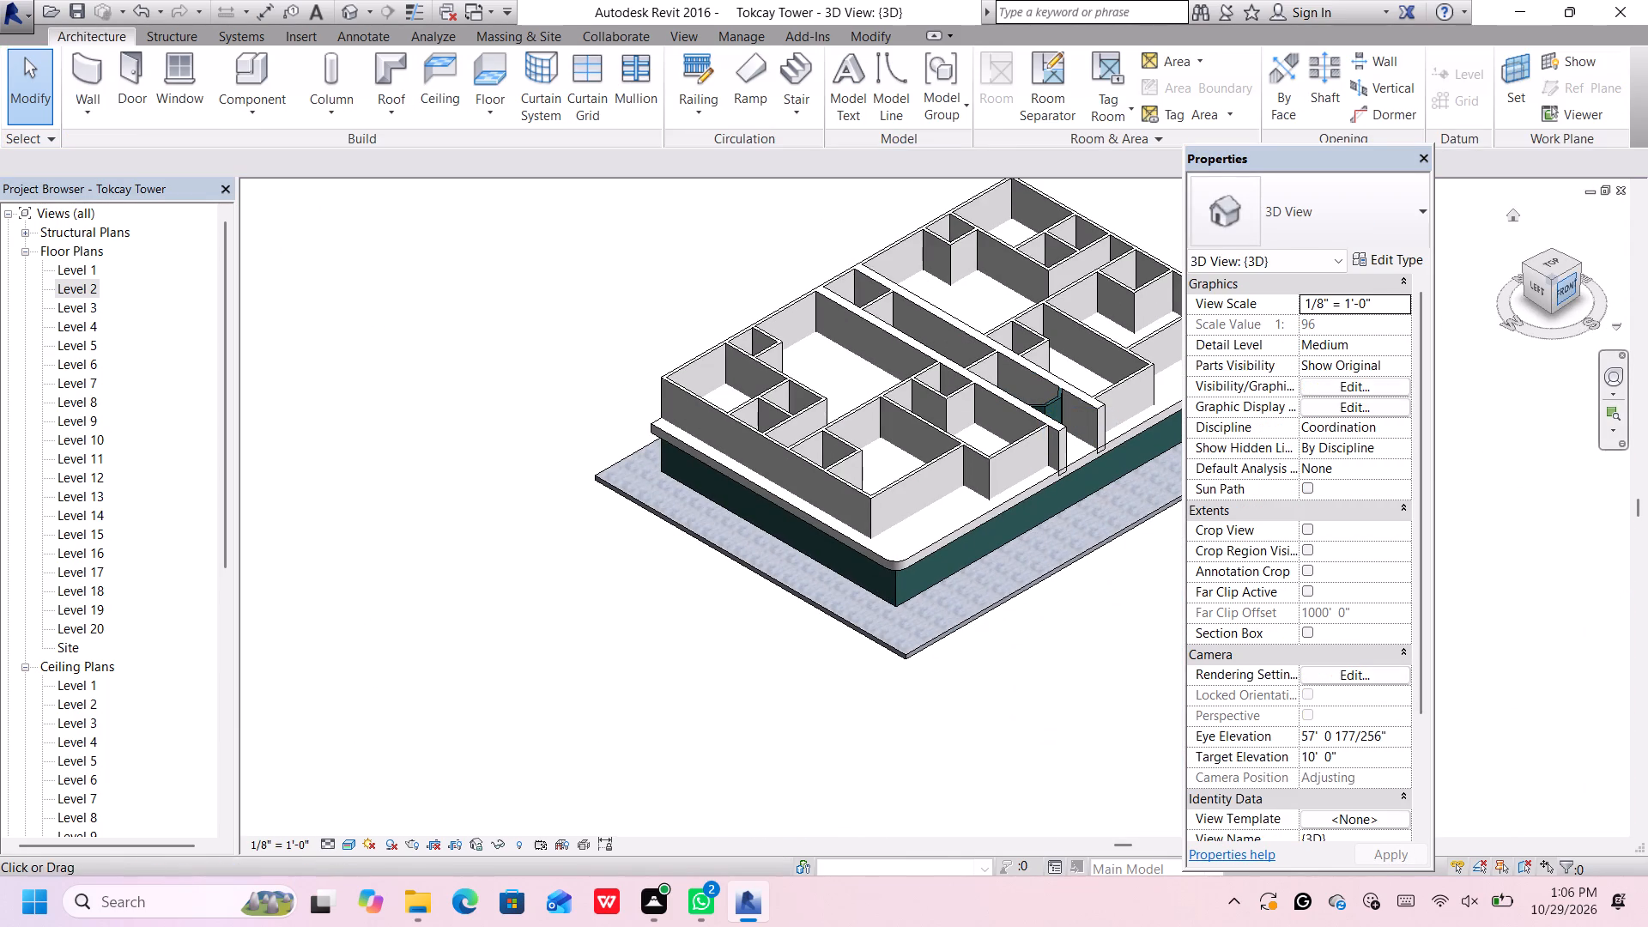
pyautogui.scroll(5, 951, 414)
pyautogui.scroll(-7, 939, 411)
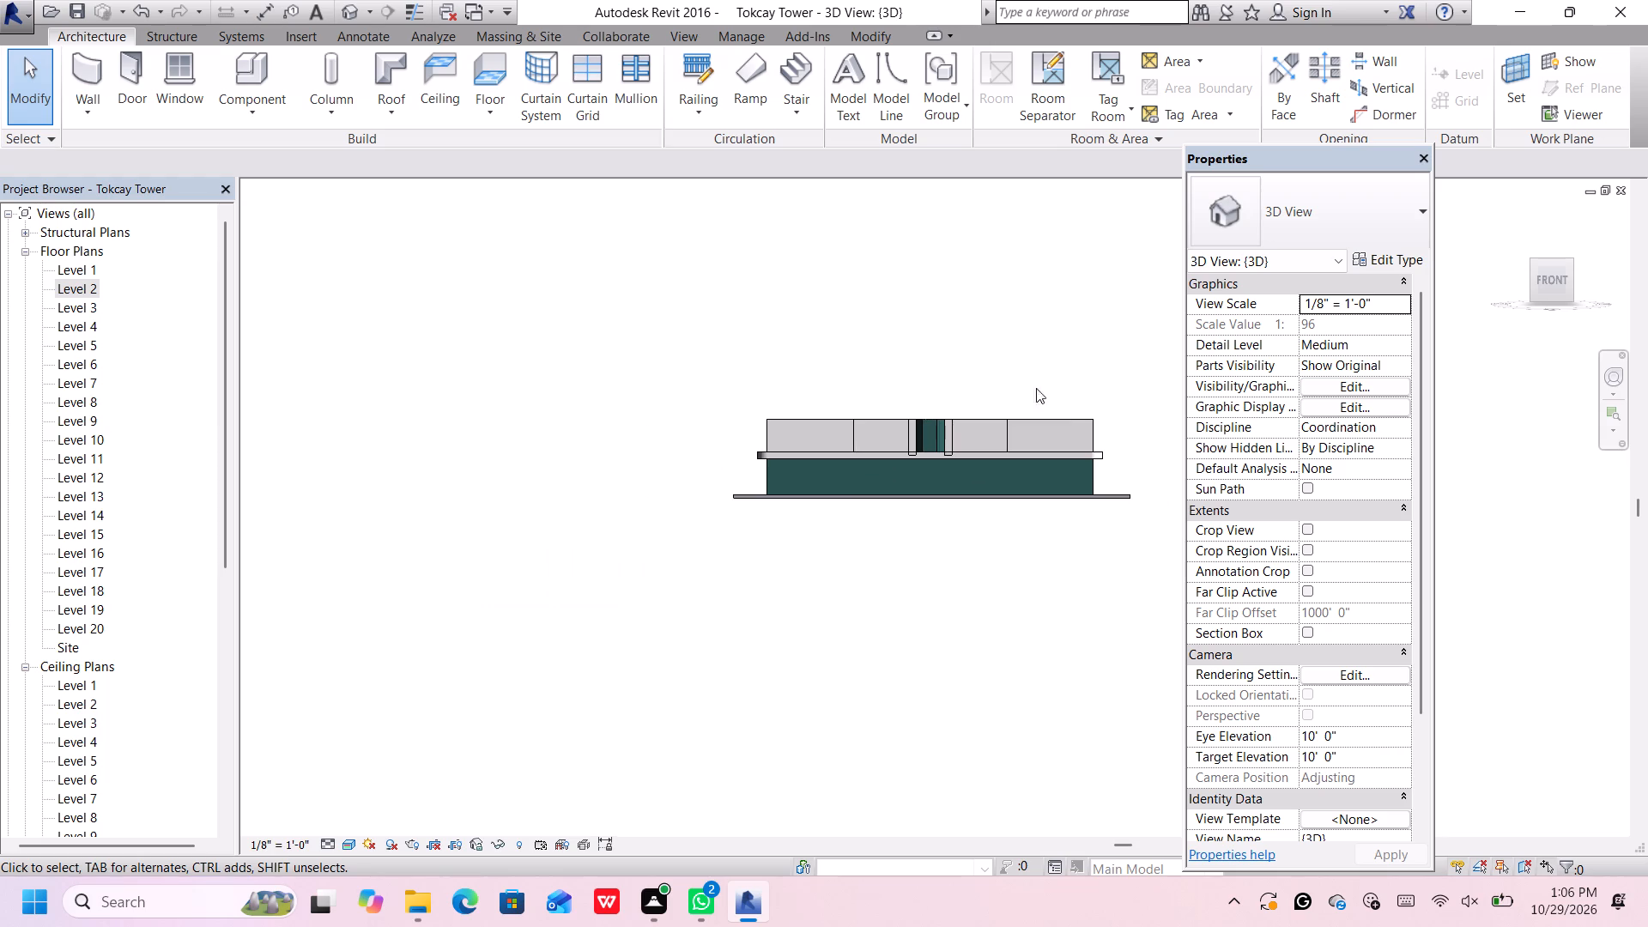
pyautogui.scroll(2, 1136, 393)
pyautogui.moveTo(1104, 397); pyautogui.dragTo(816, 462)
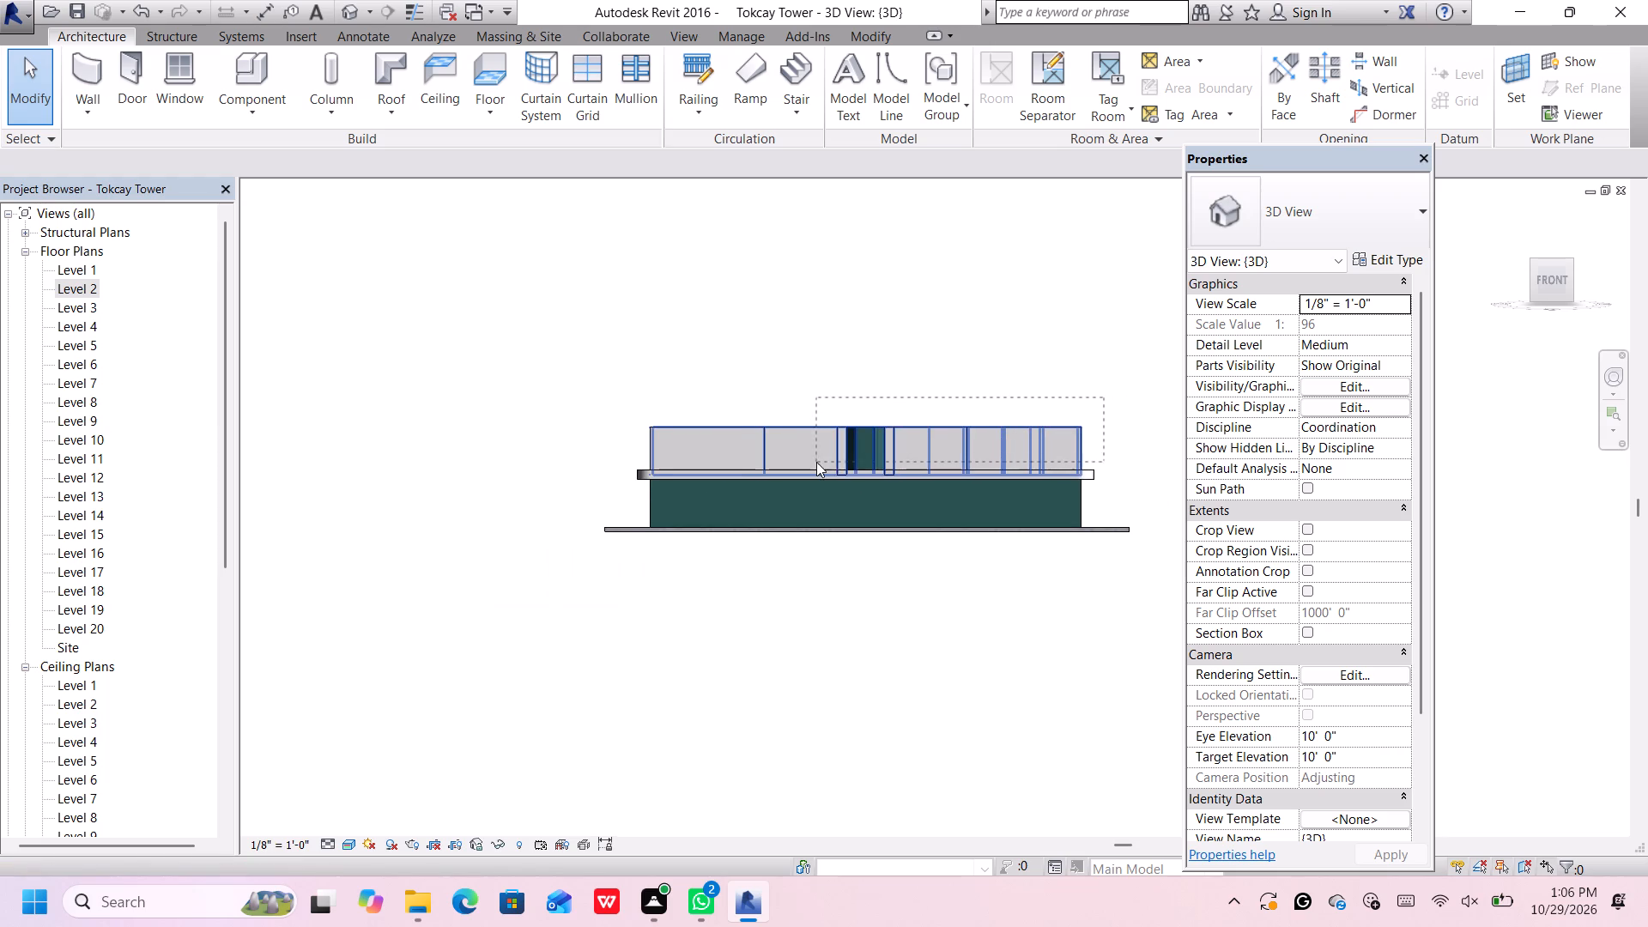
pyautogui.moveTo(816, 462); pyautogui.dragTo(621, 458)
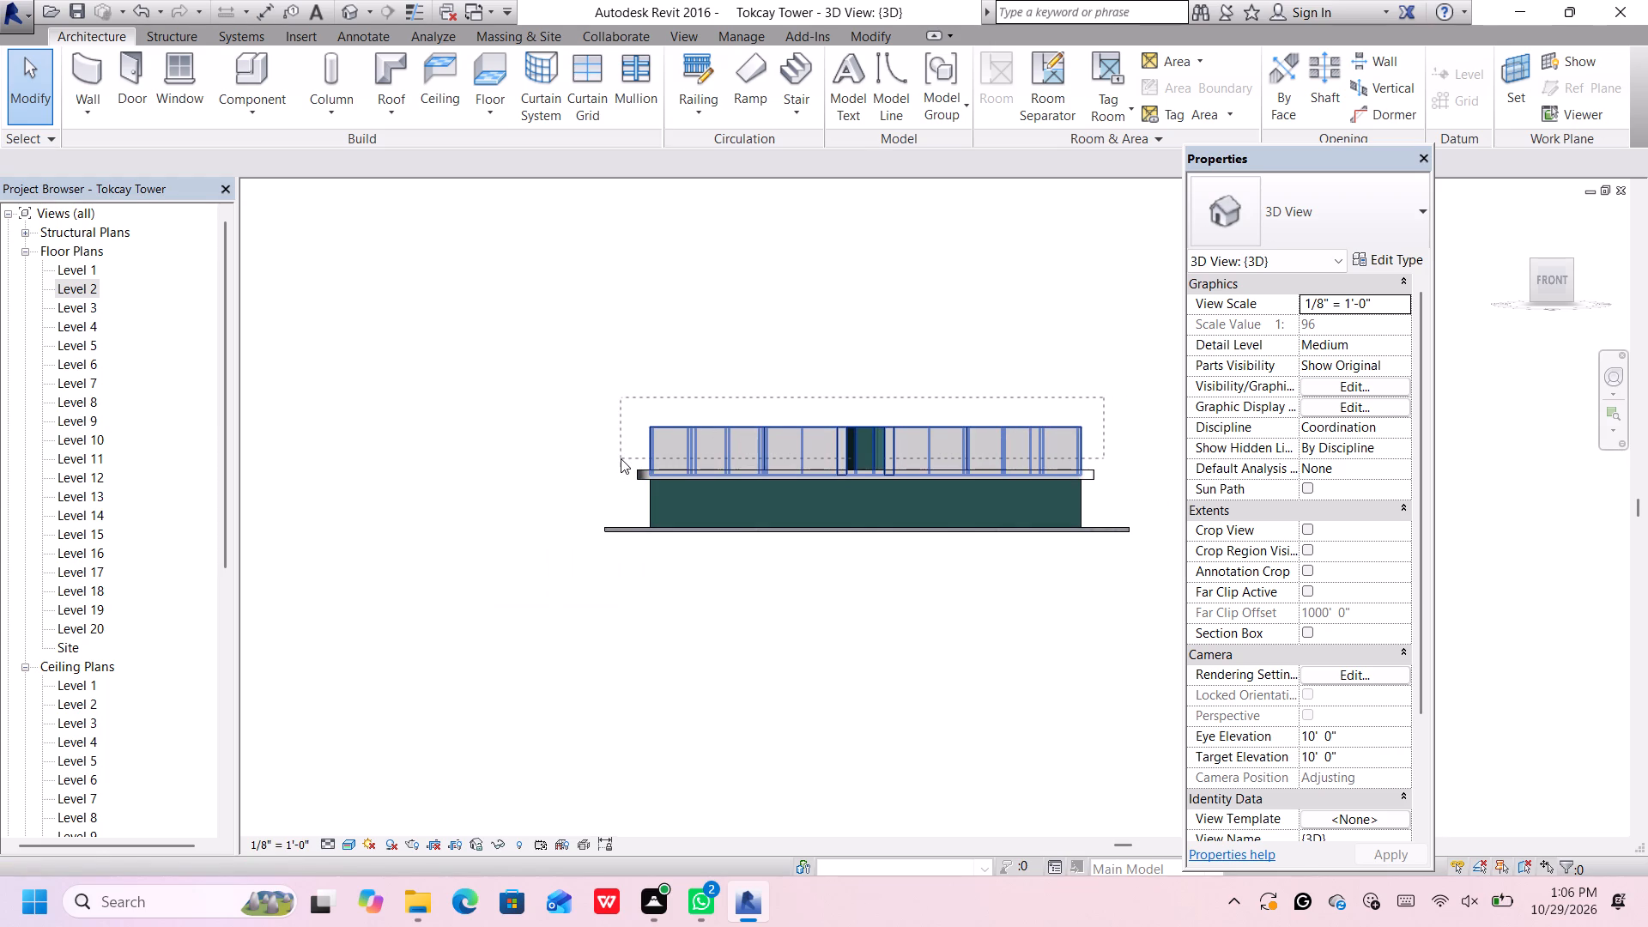
pyautogui.moveTo(621, 458); pyautogui.dragTo(621, 457)
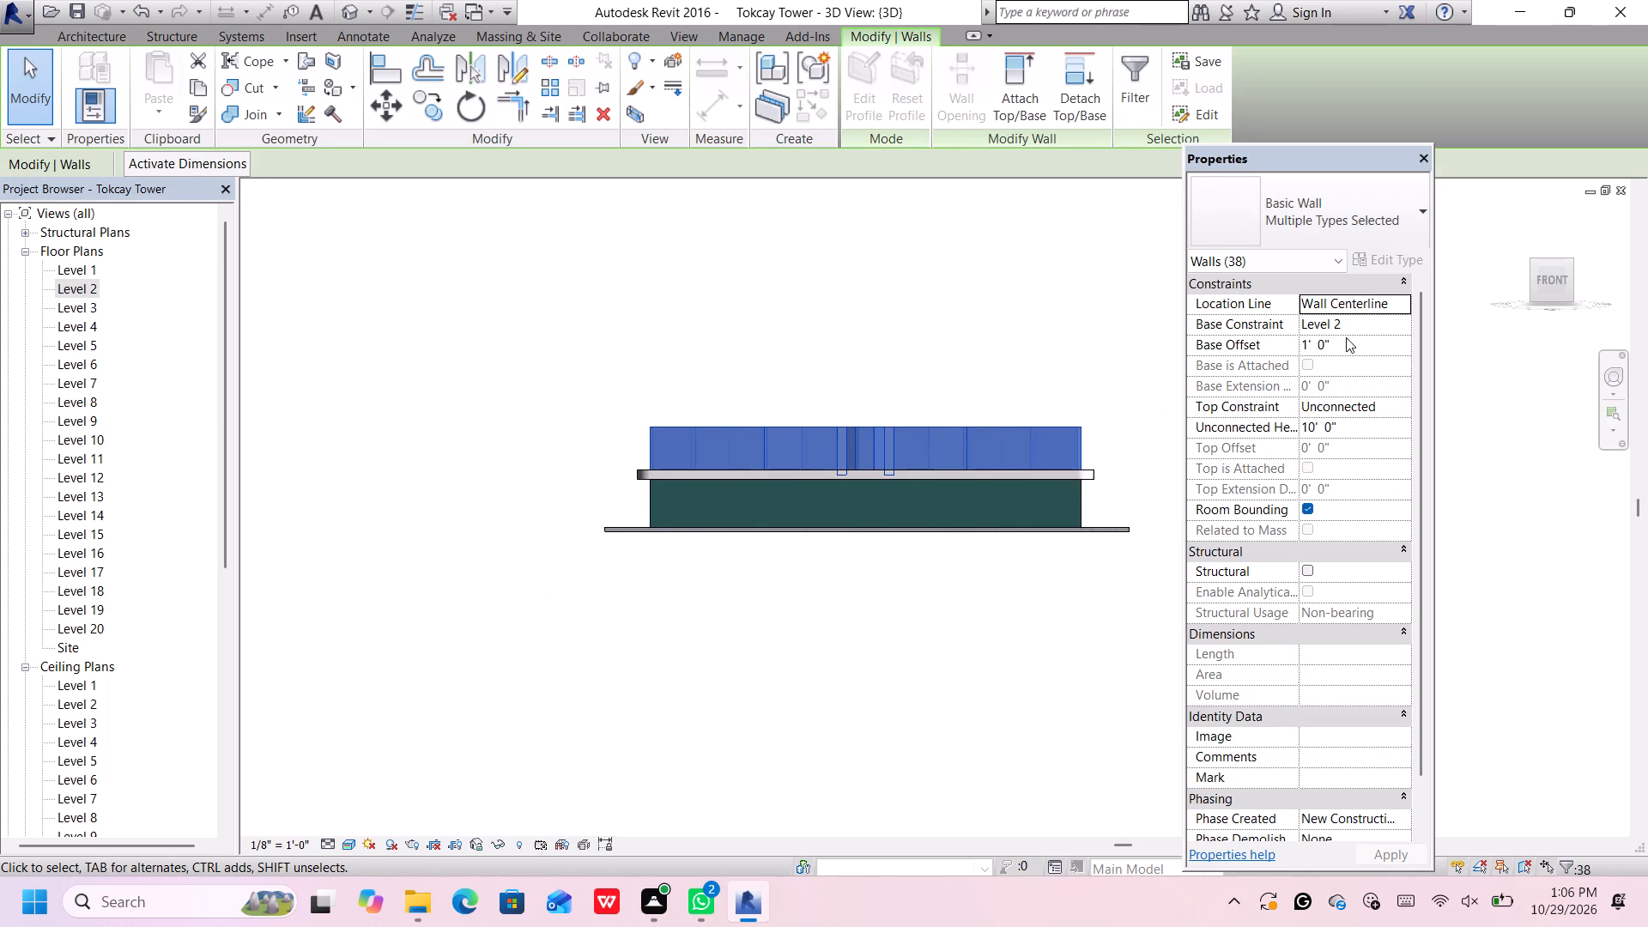
pyautogui.moveTo(1346, 337); pyautogui.dragTo(1354, 341)
pyautogui.press('BackSpace')
pyautogui.write("2'")
pyautogui.press('Return')
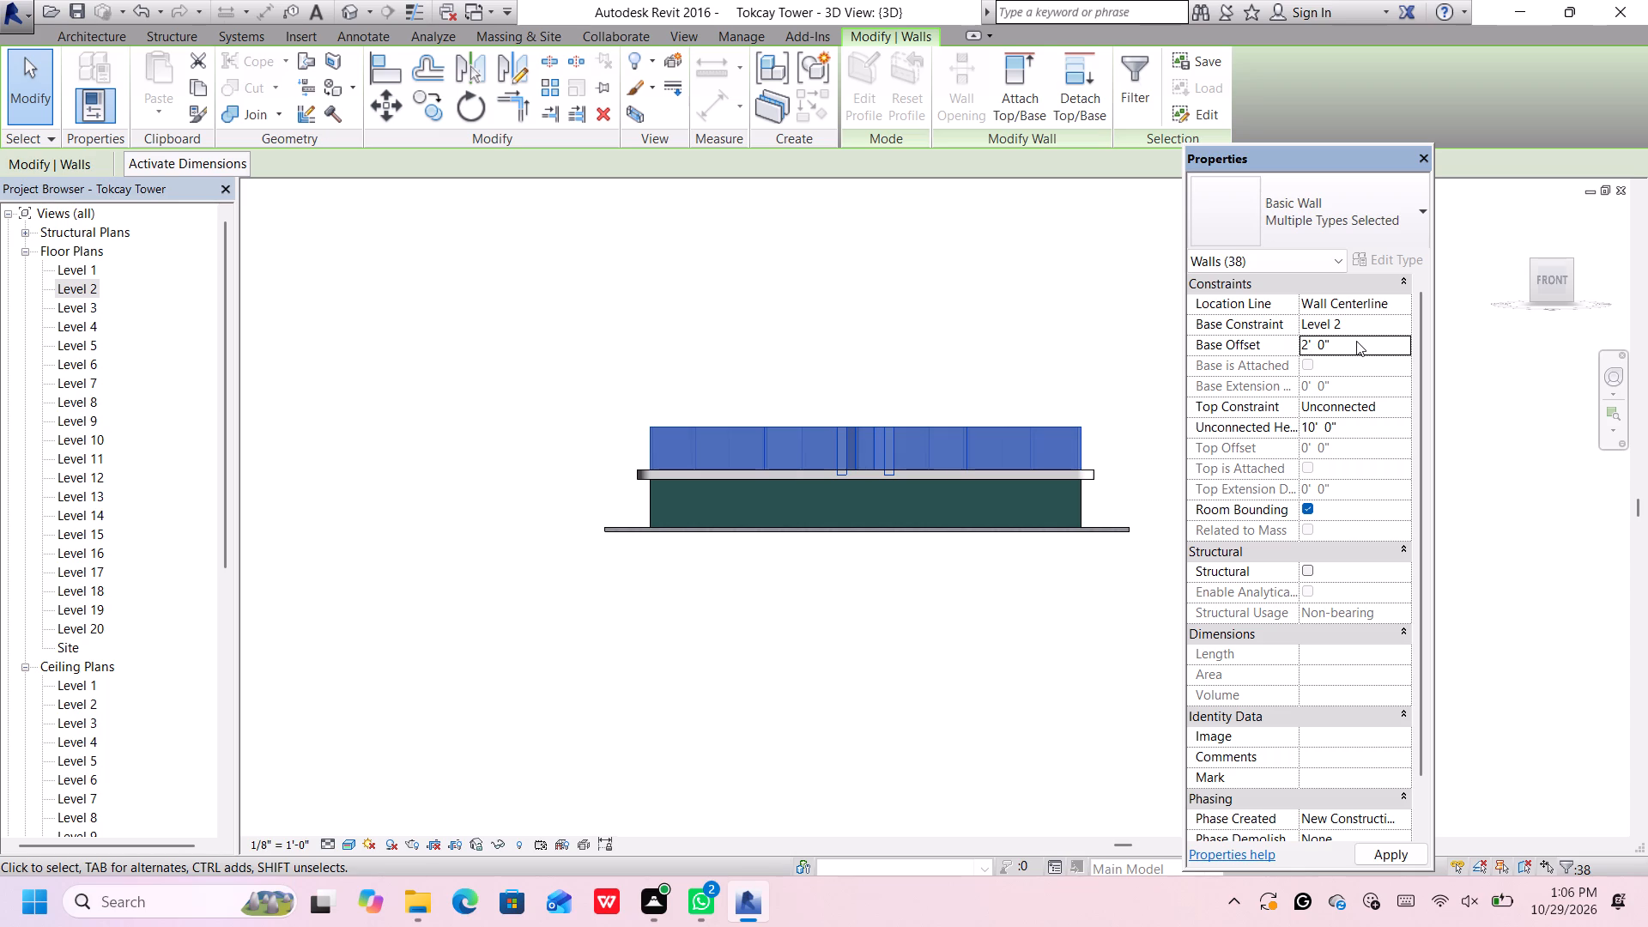
pyautogui.press('Return')
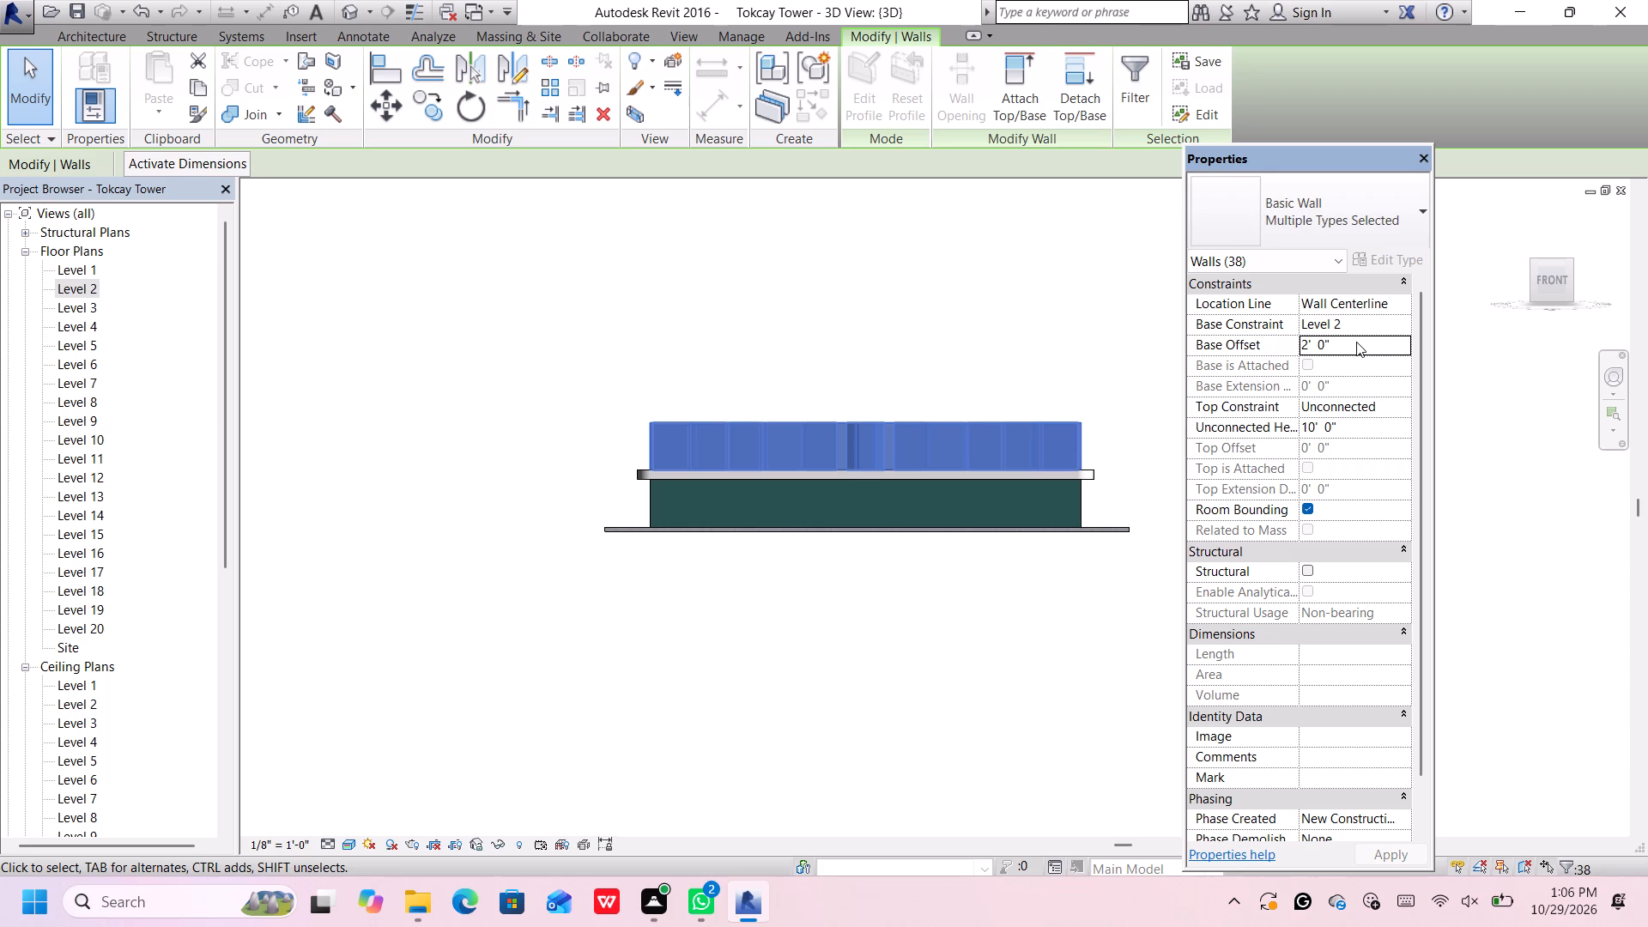
pyautogui.click(897, 645)
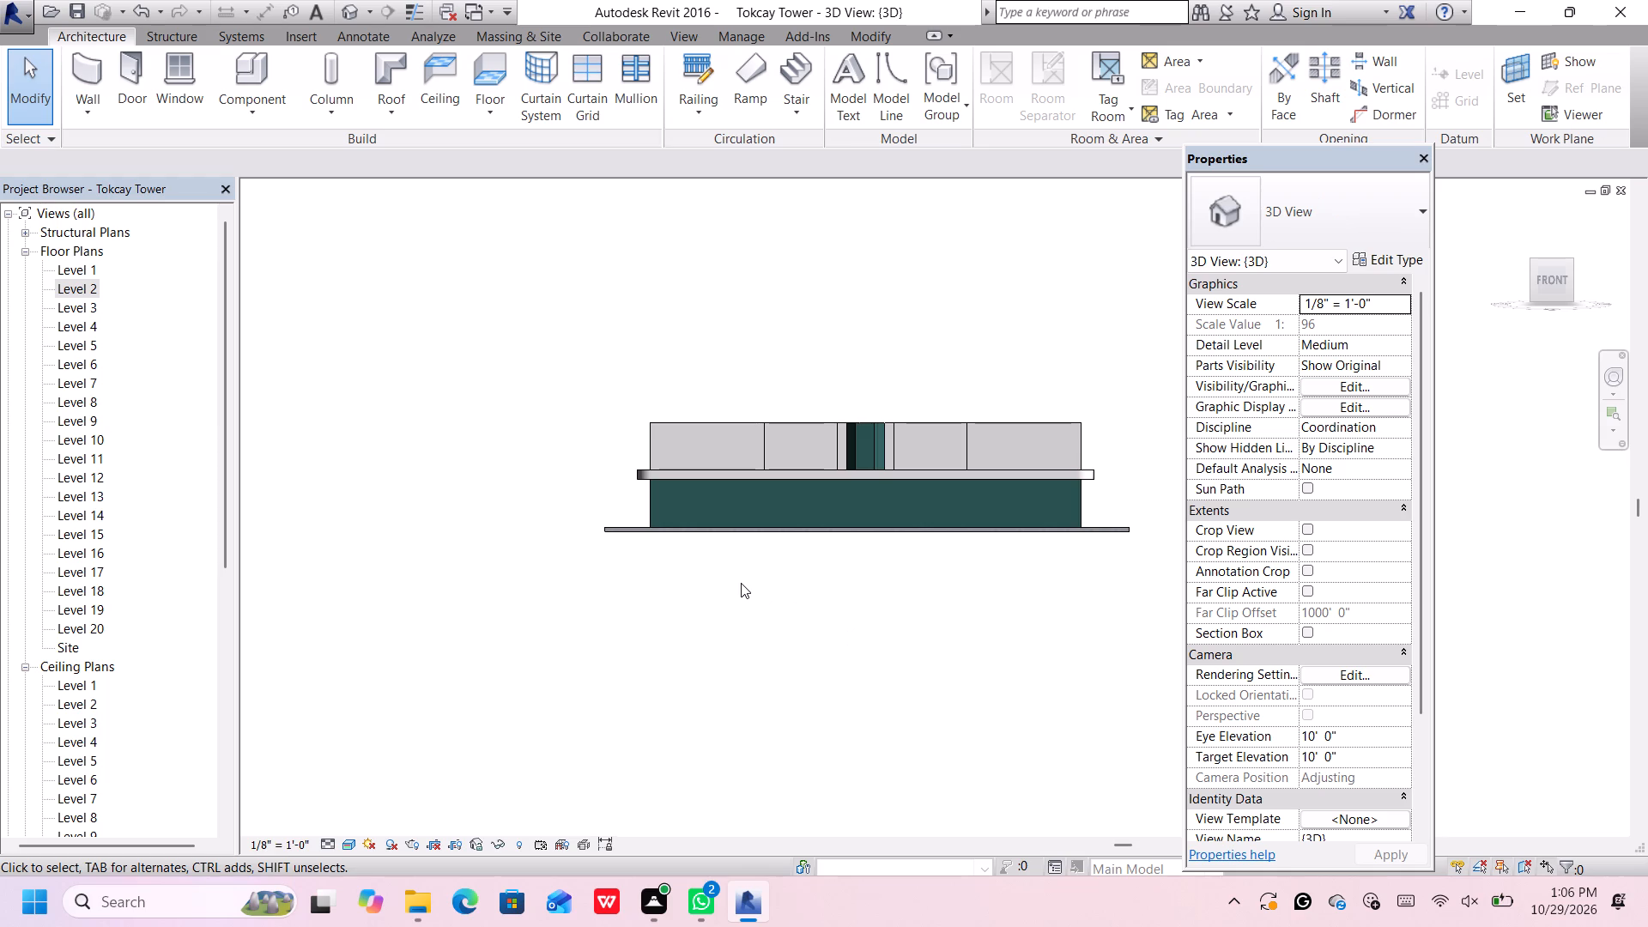
# Duplicate the wall type of the Level 2 front wall just west of the corridor under the name Generic - 8" cream.
pyautogui.scroll(-2, 739, 581)
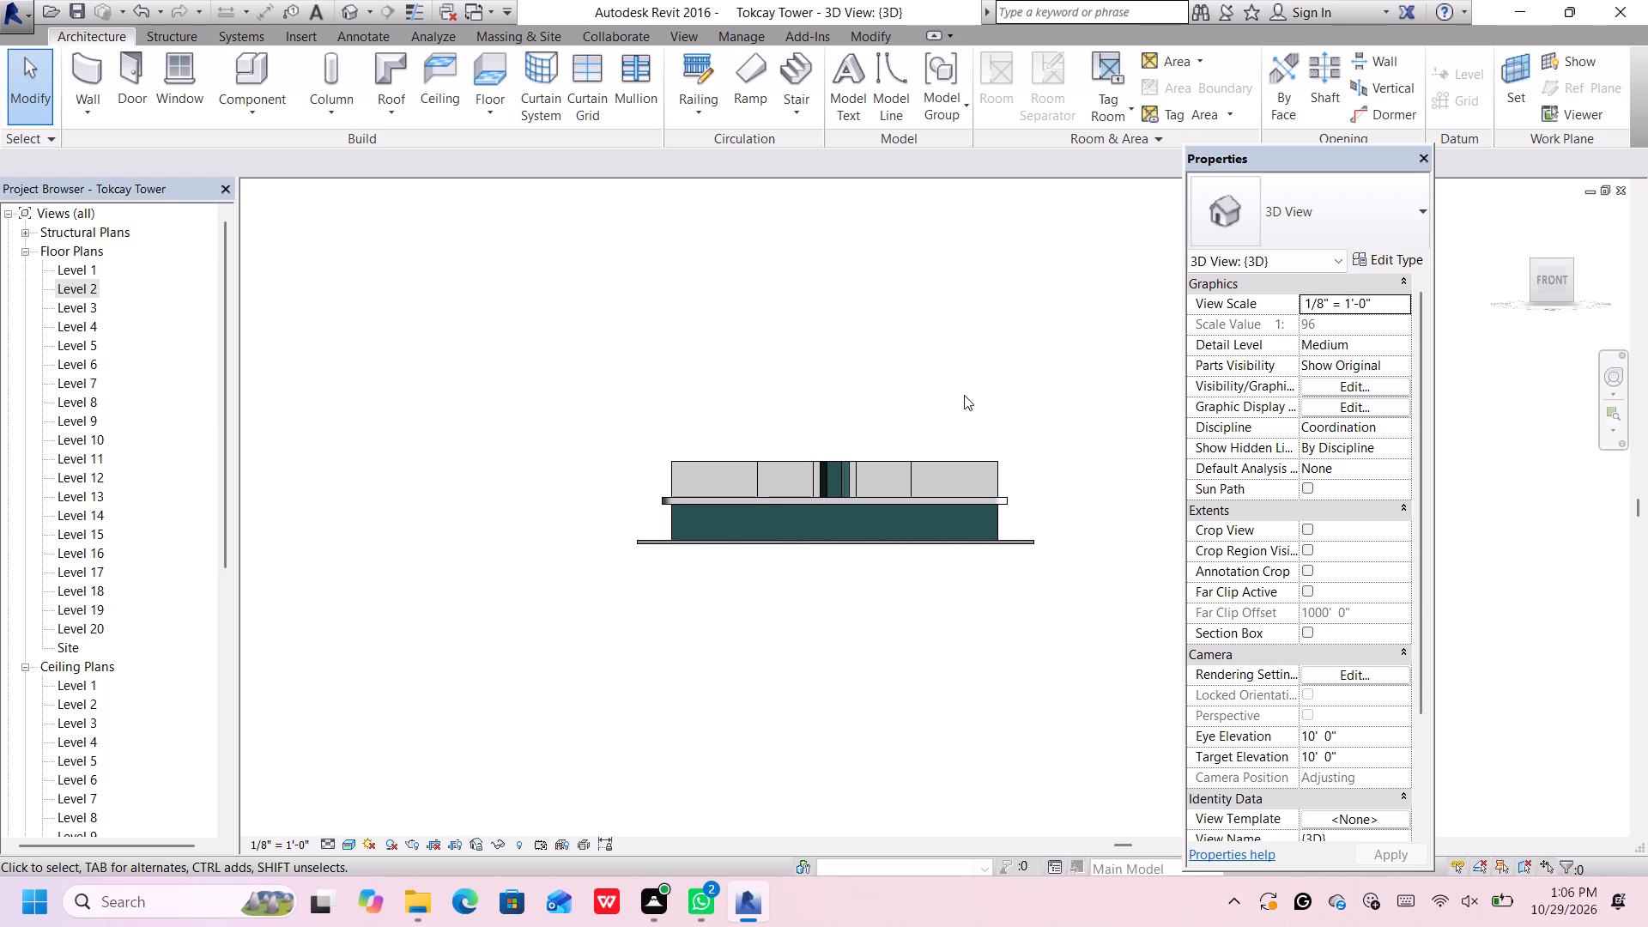
pyautogui.scroll(4, 857, 462)
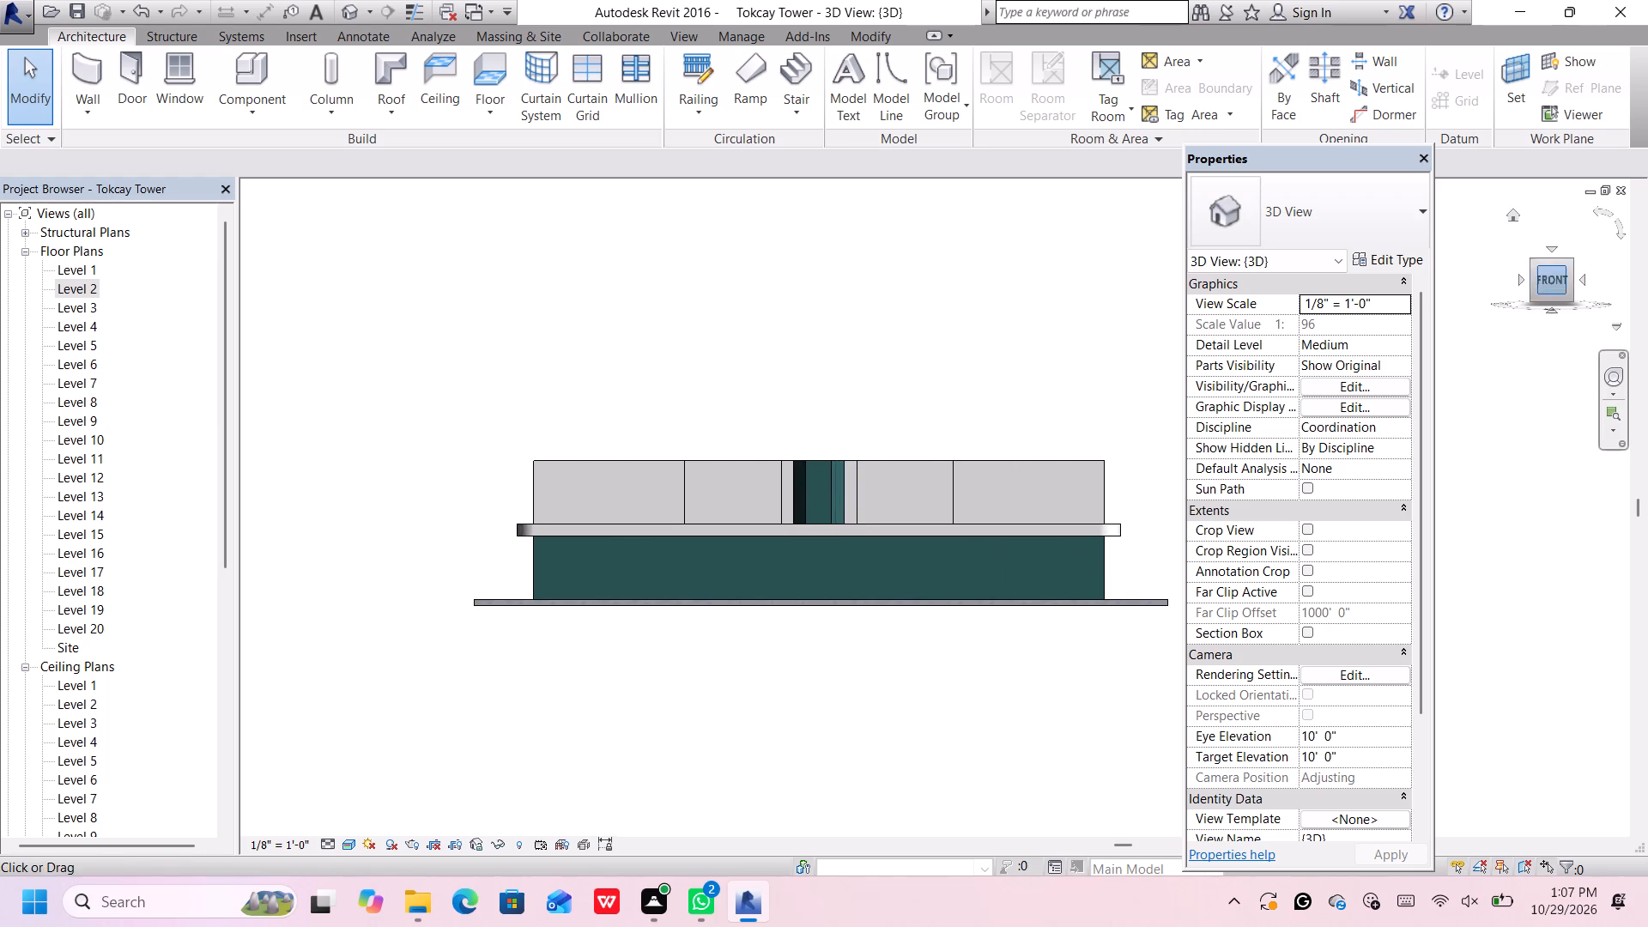
pyautogui.click(1532, 262)
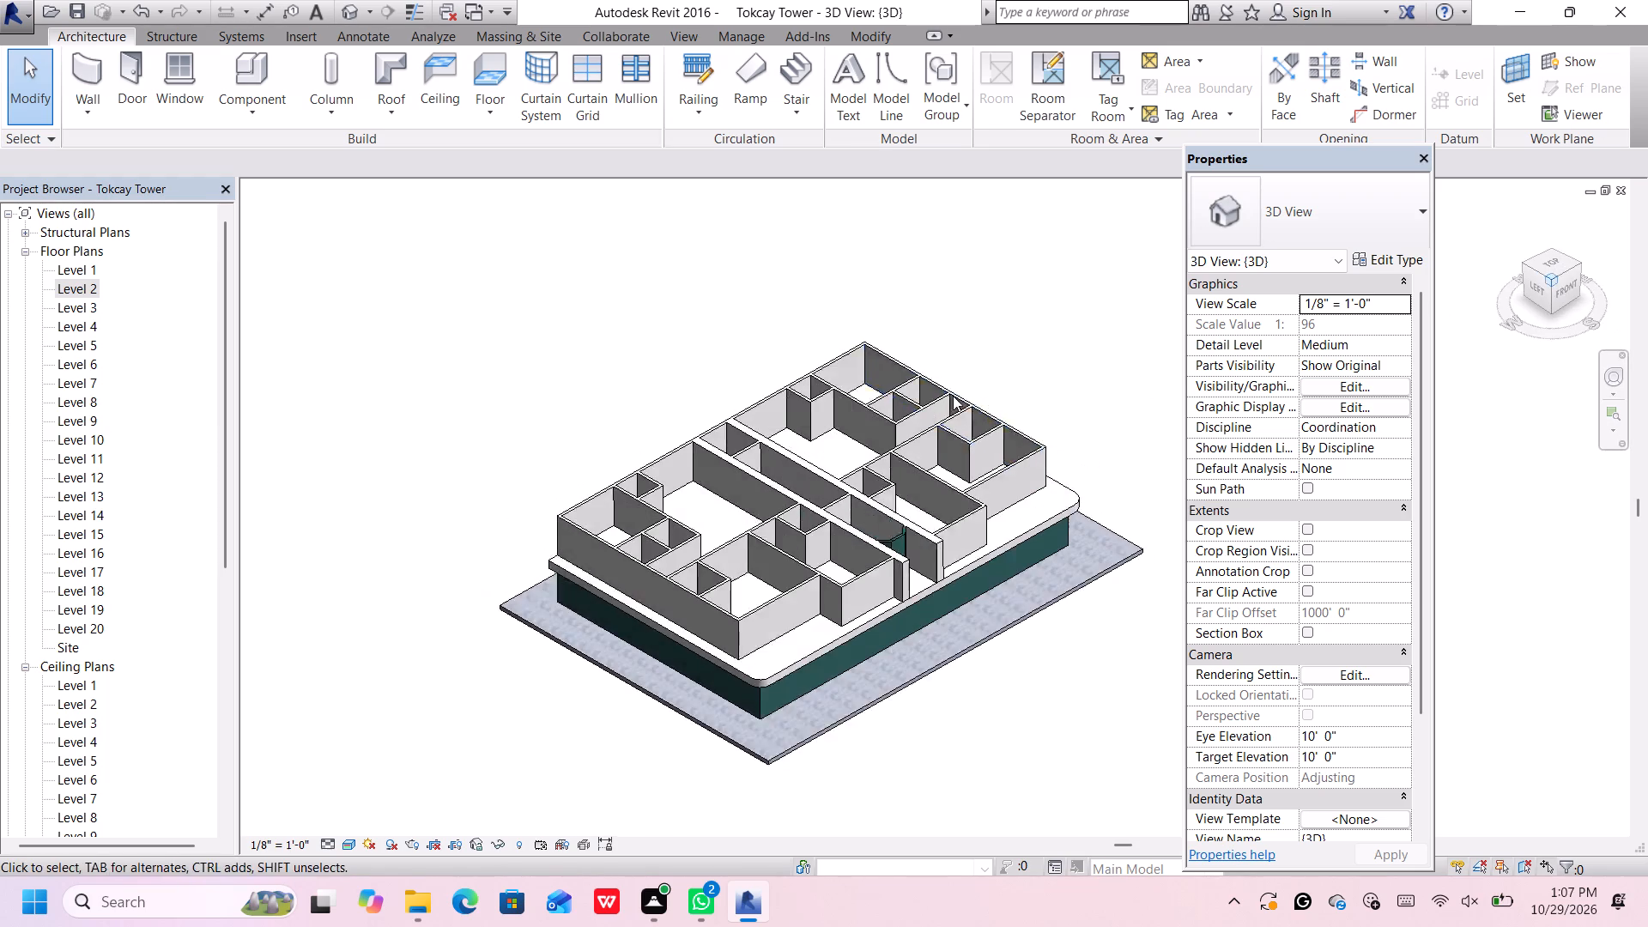
pyautogui.moveTo(954, 391); pyautogui.dragTo(863, 391, button='middle')
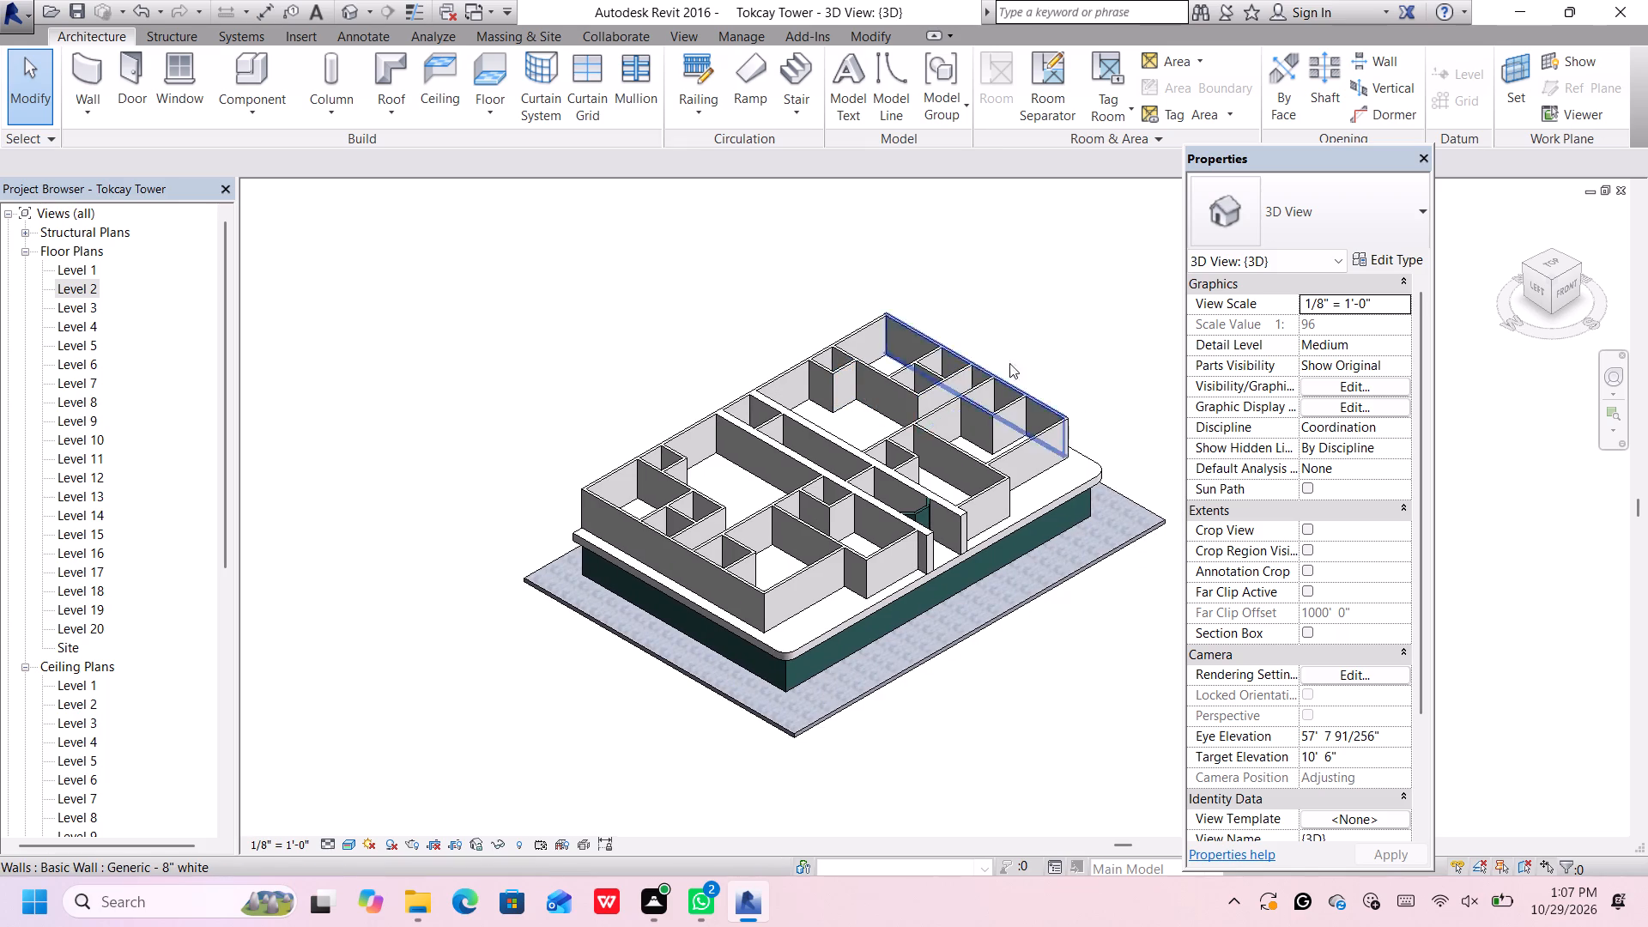
pyautogui.scroll(2, 1045, 360)
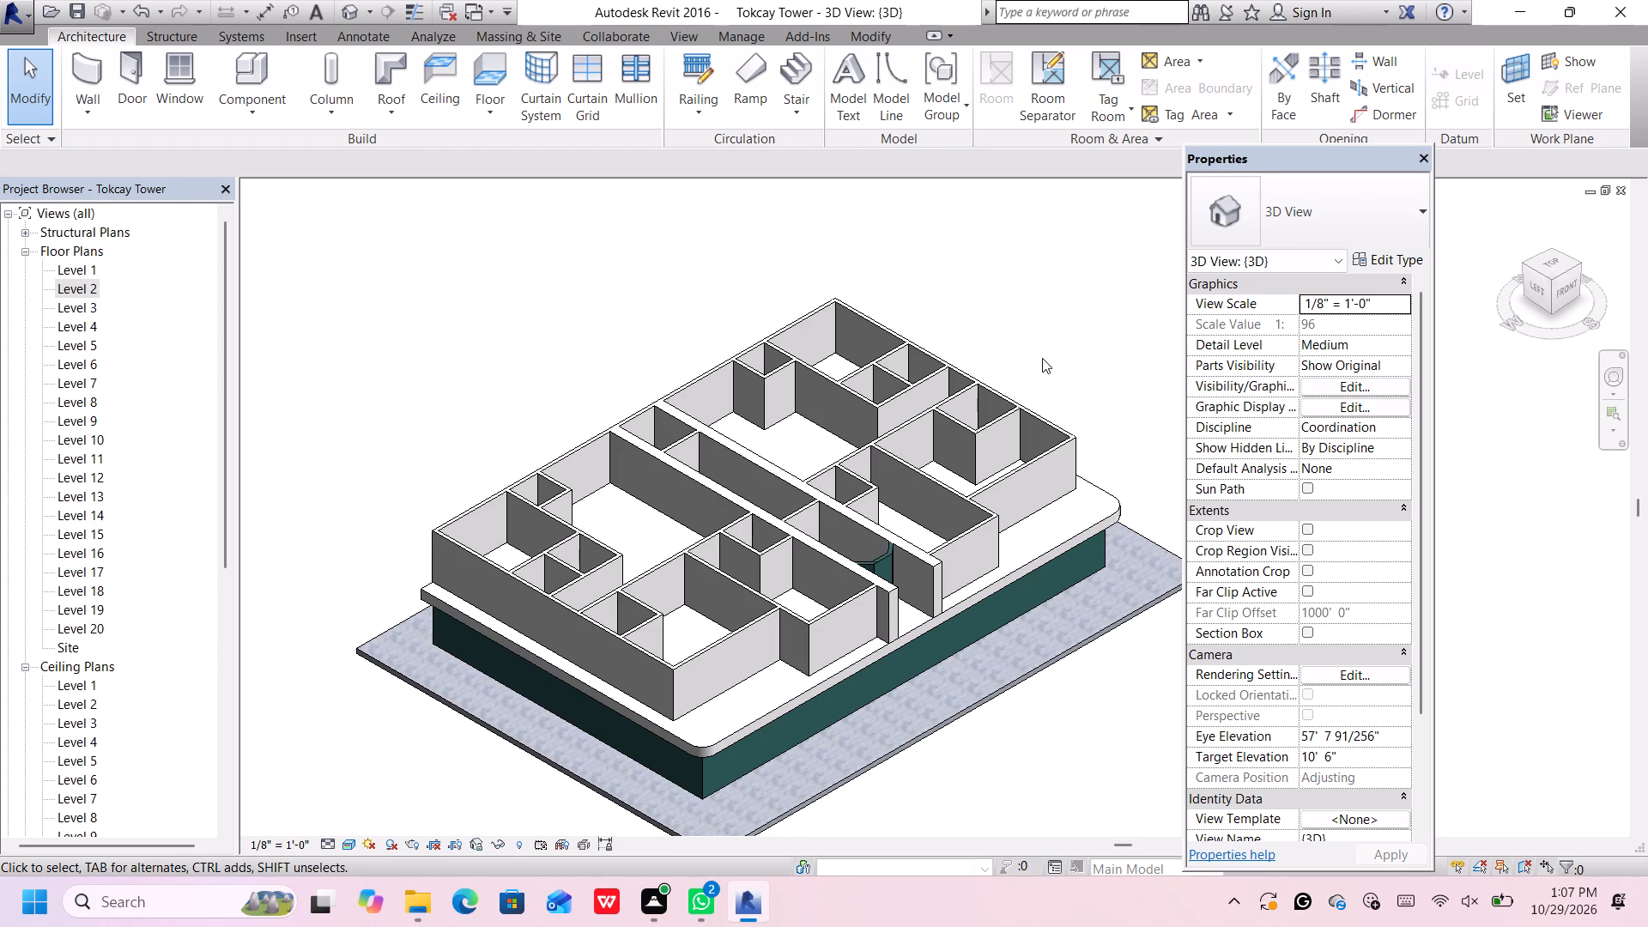
pyautogui.click(844, 609)
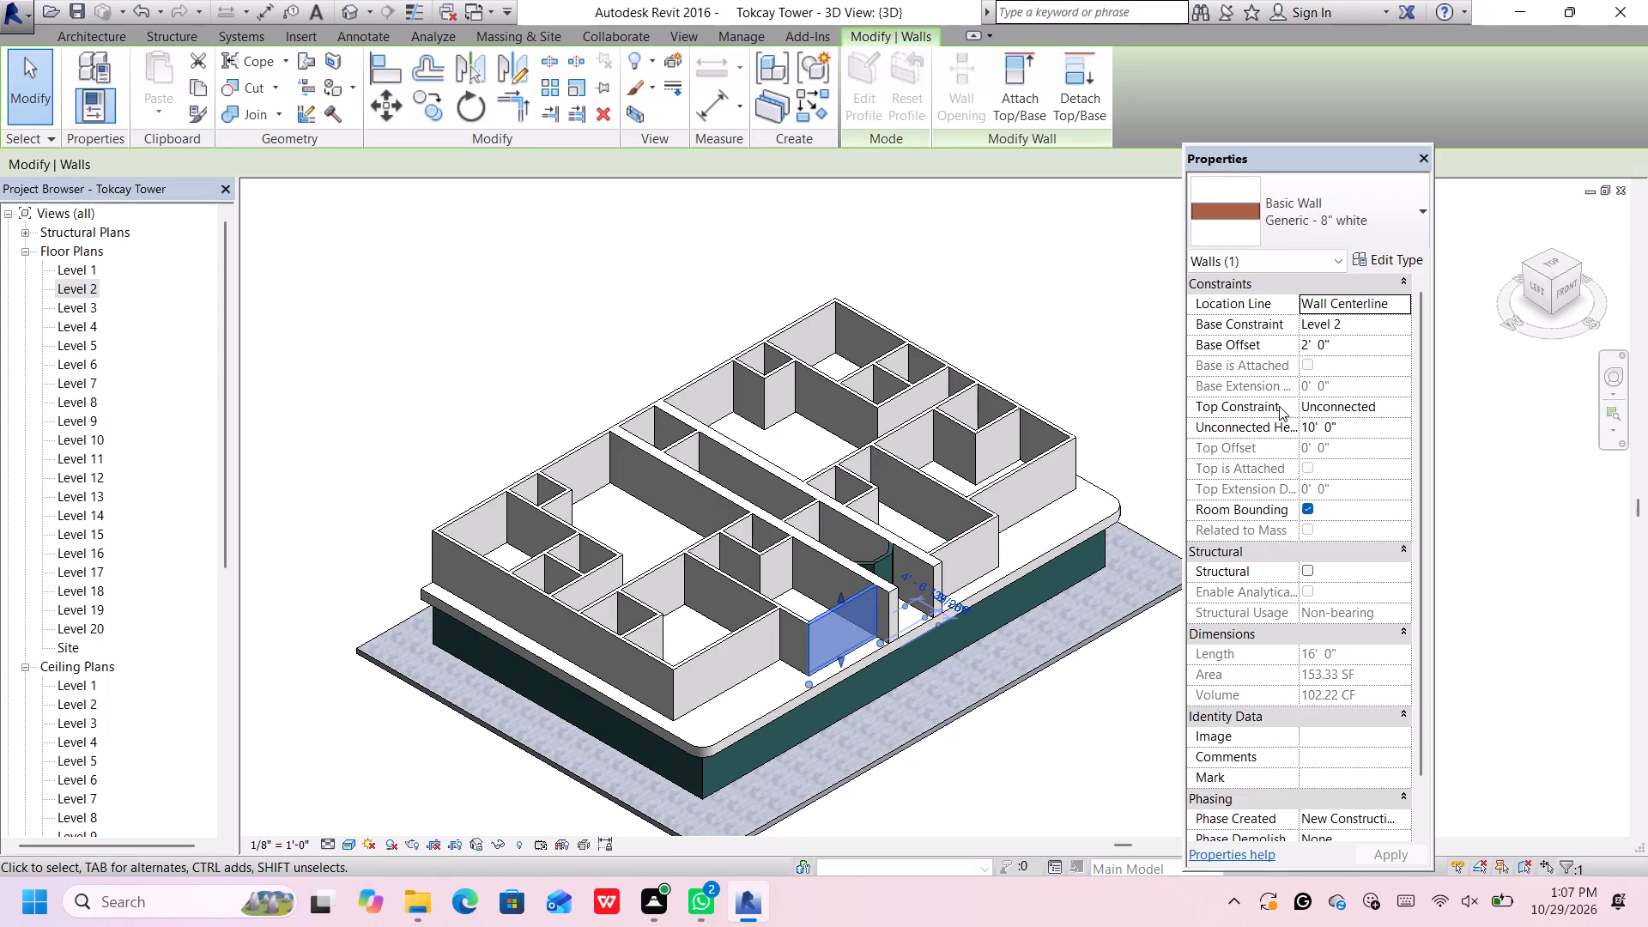
pyautogui.click(1377, 257)
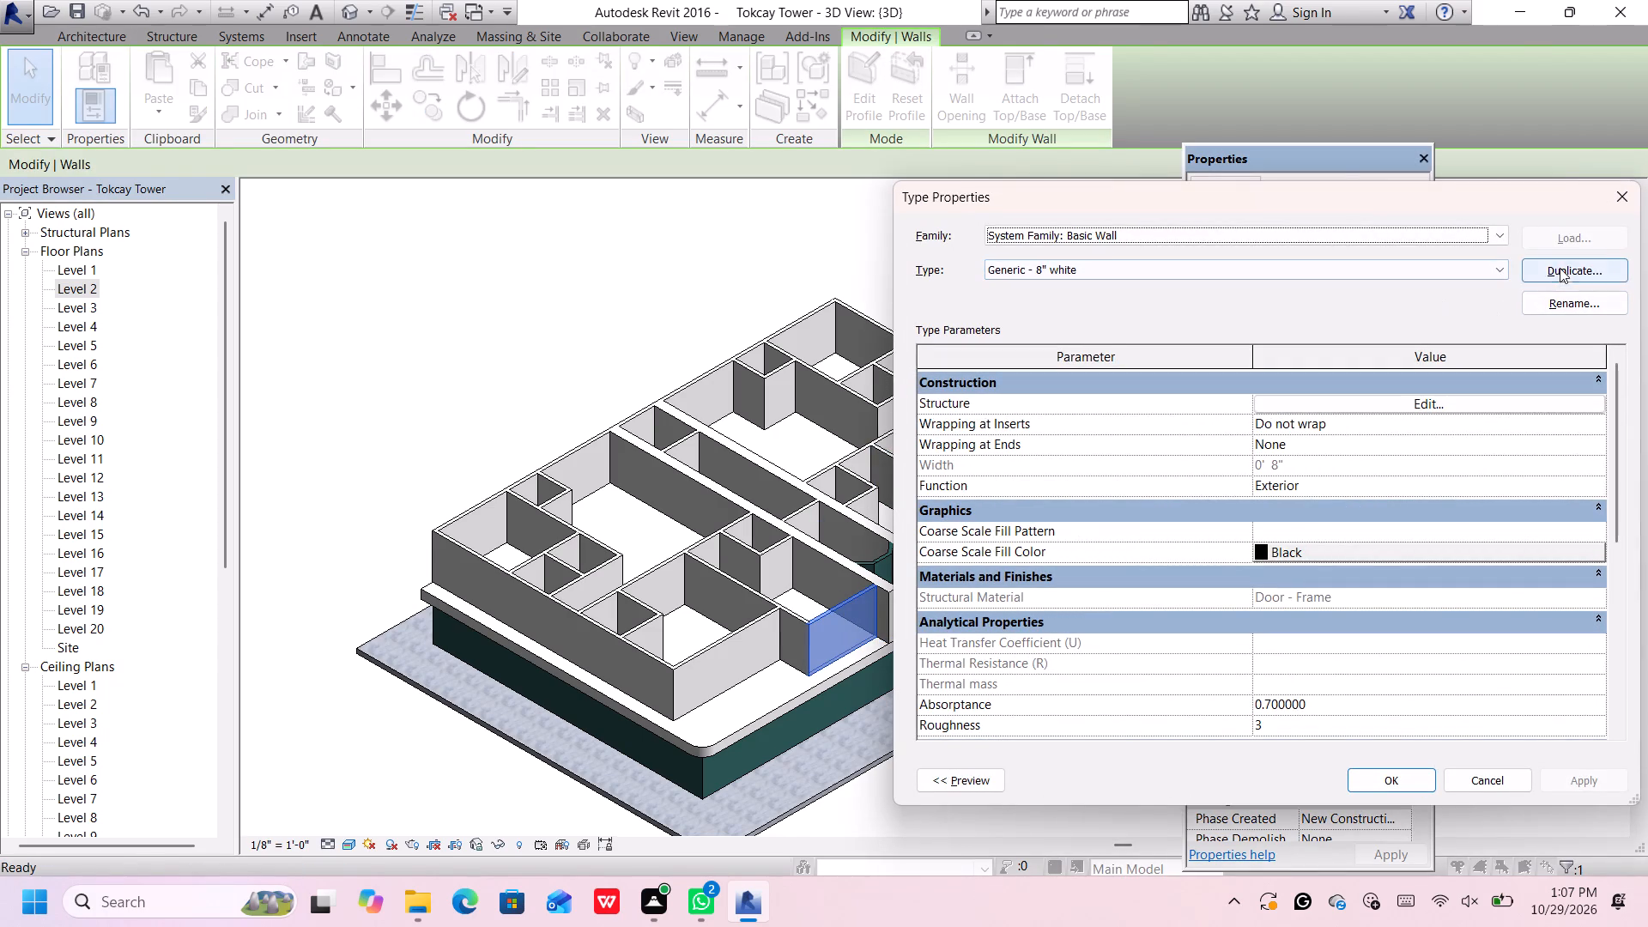
pyautogui.click(1560, 269)
pyautogui.click(1318, 488)
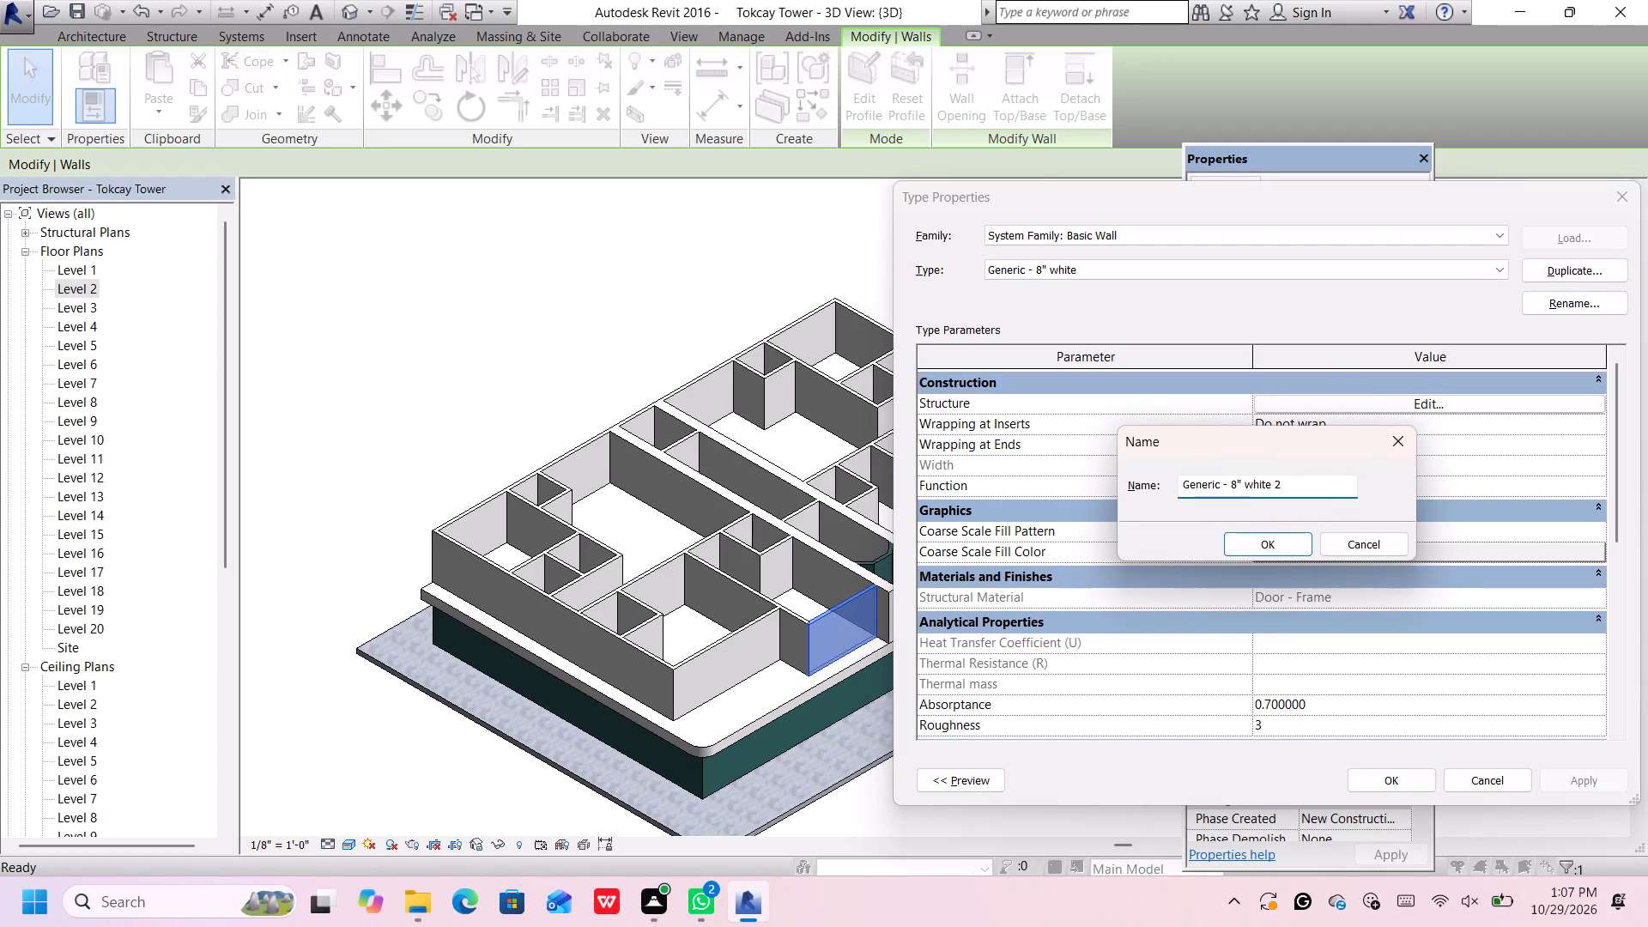
pyautogui.press('BackSpace')
pyautogui.press('BackSpace')
pyautogui.press('BackSpace')
pyautogui.press('BackSpace')
pyautogui.press('BackSpace')
pyautogui.press('BackSpace')
pyautogui.press('BackSpace')
pyautogui.write('cream')
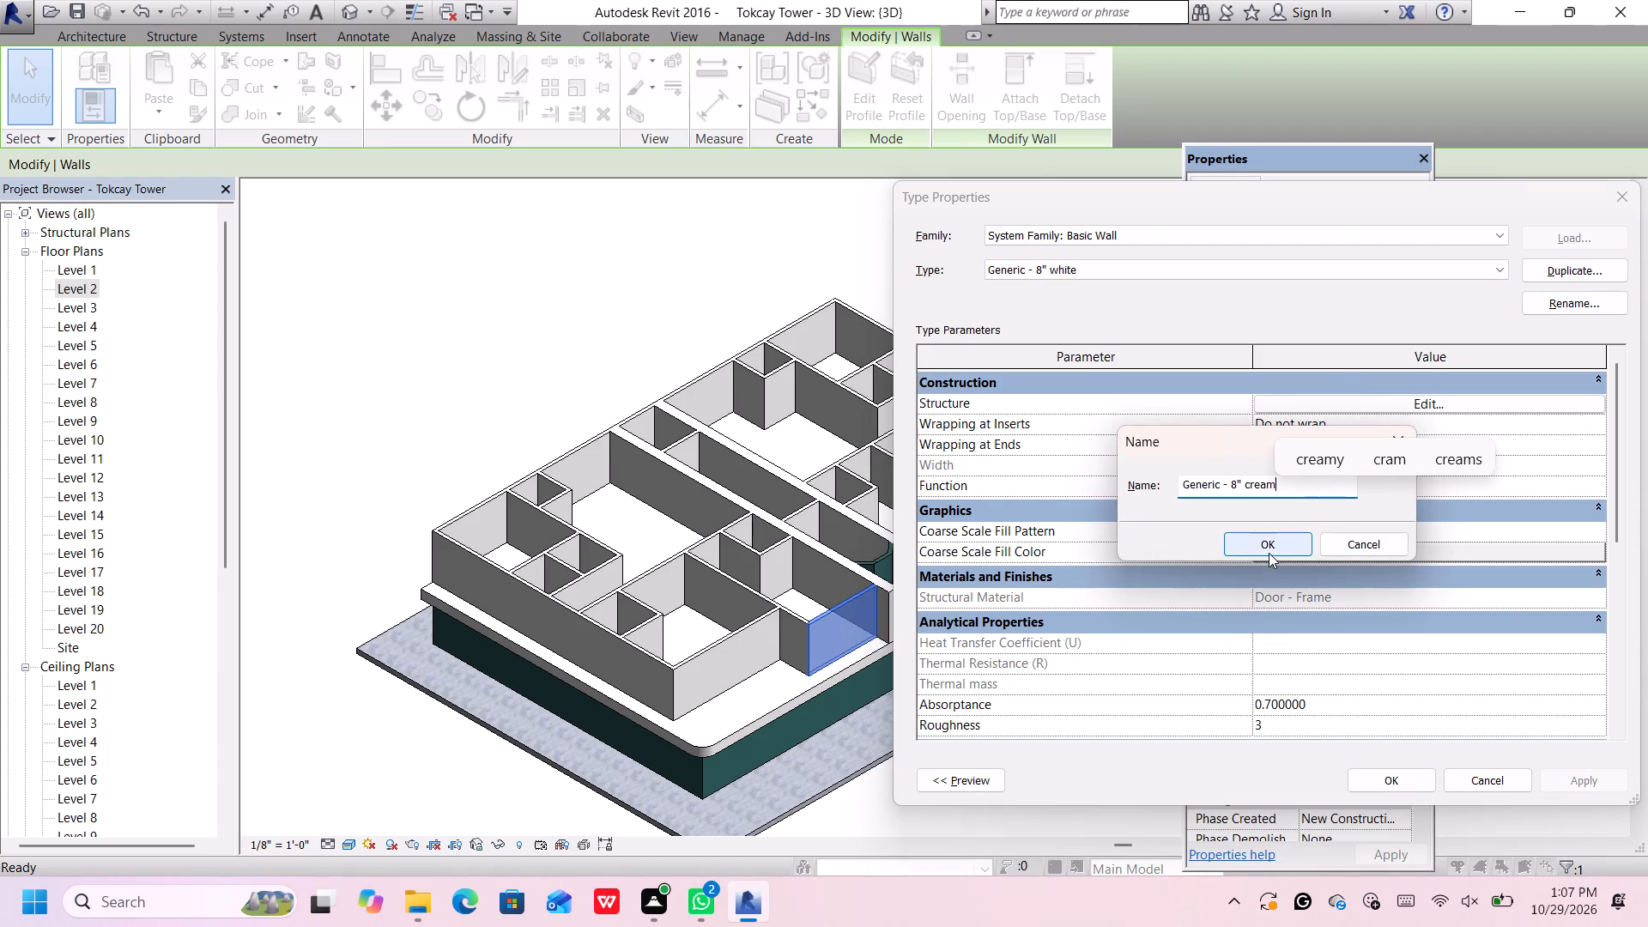
pyautogui.click(1269, 545)
# In the structure of the Generic - 8" cream wall type, choose Parking Stripe as the structure layer's material.
pyautogui.click(1328, 405)
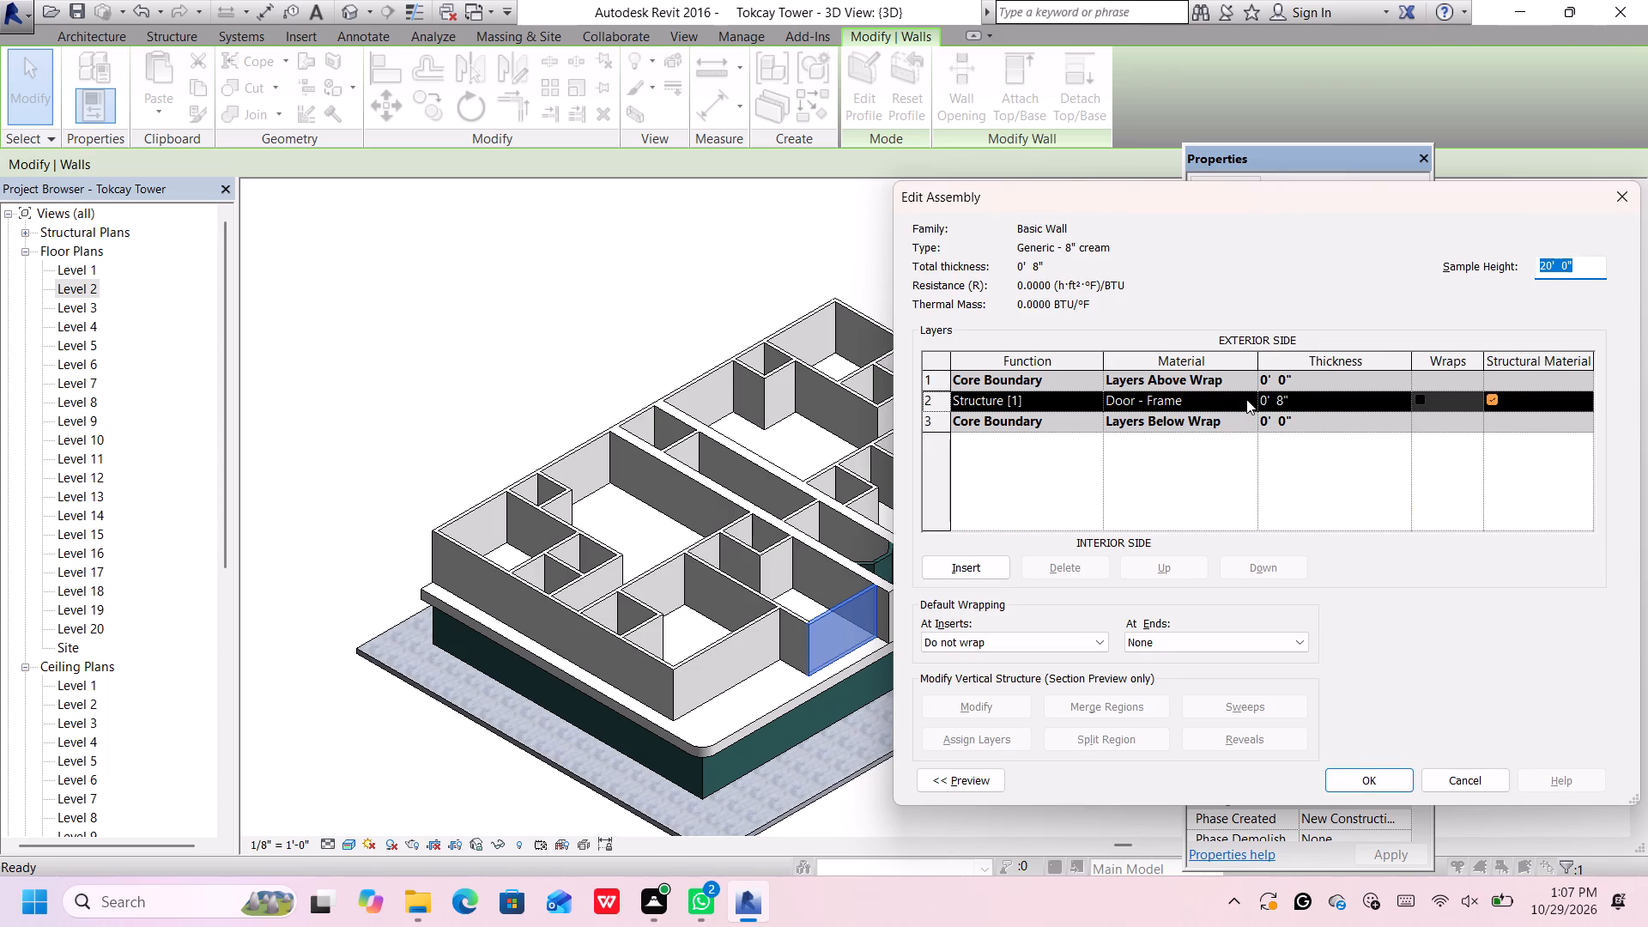
pyautogui.click(1246, 399)
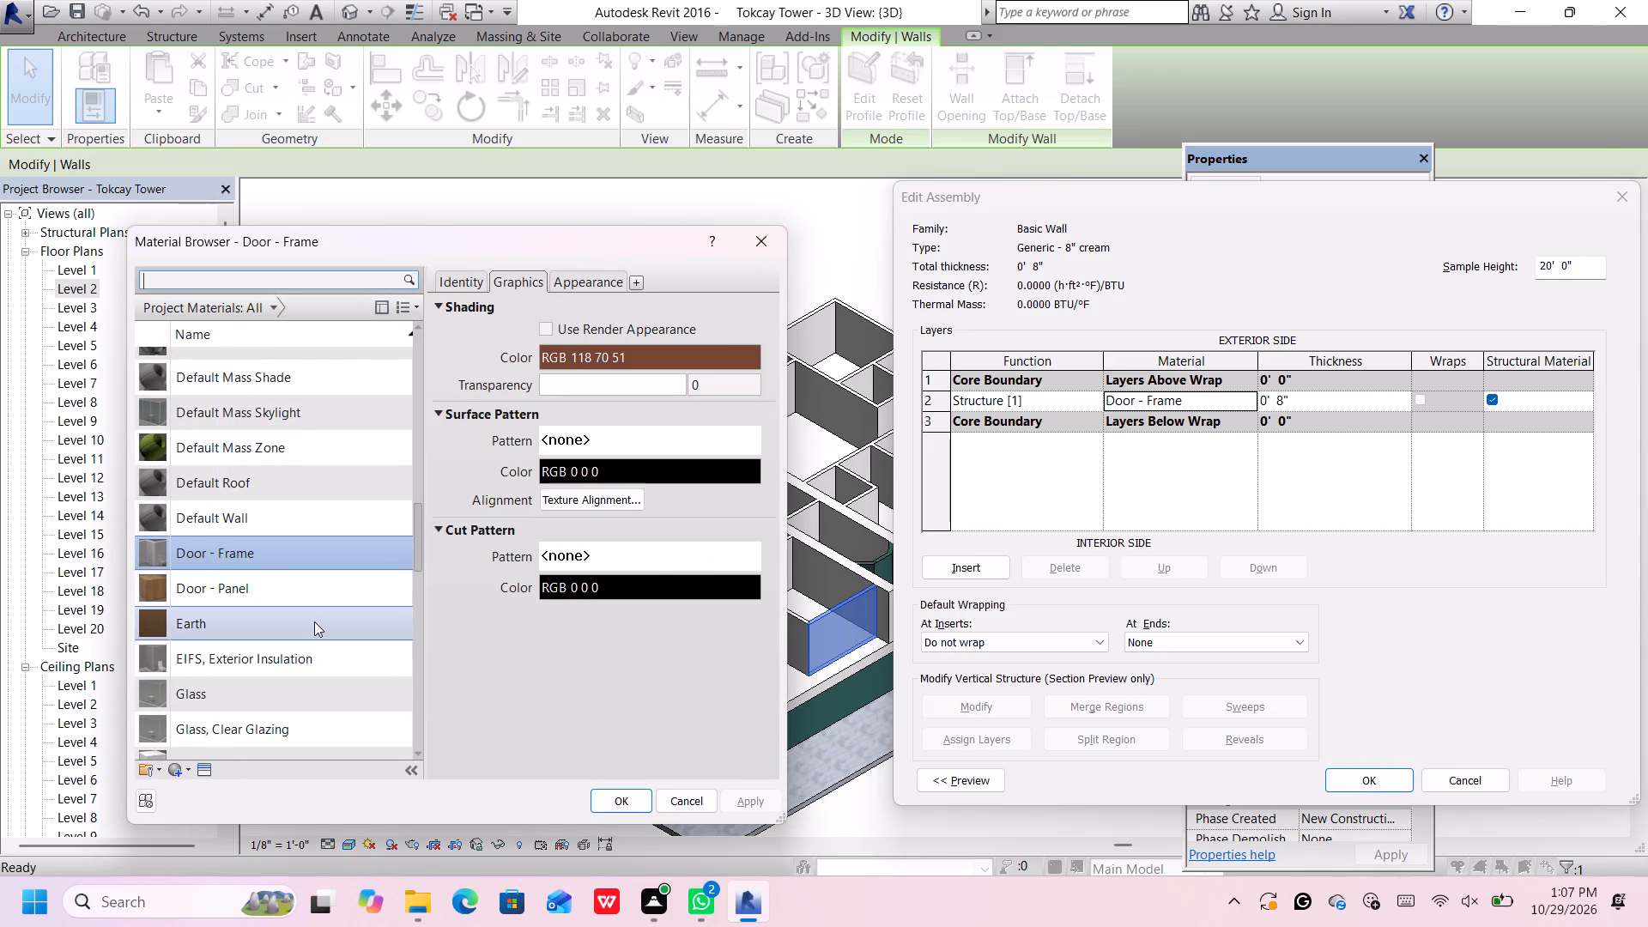
pyautogui.scroll(-3, 314, 623)
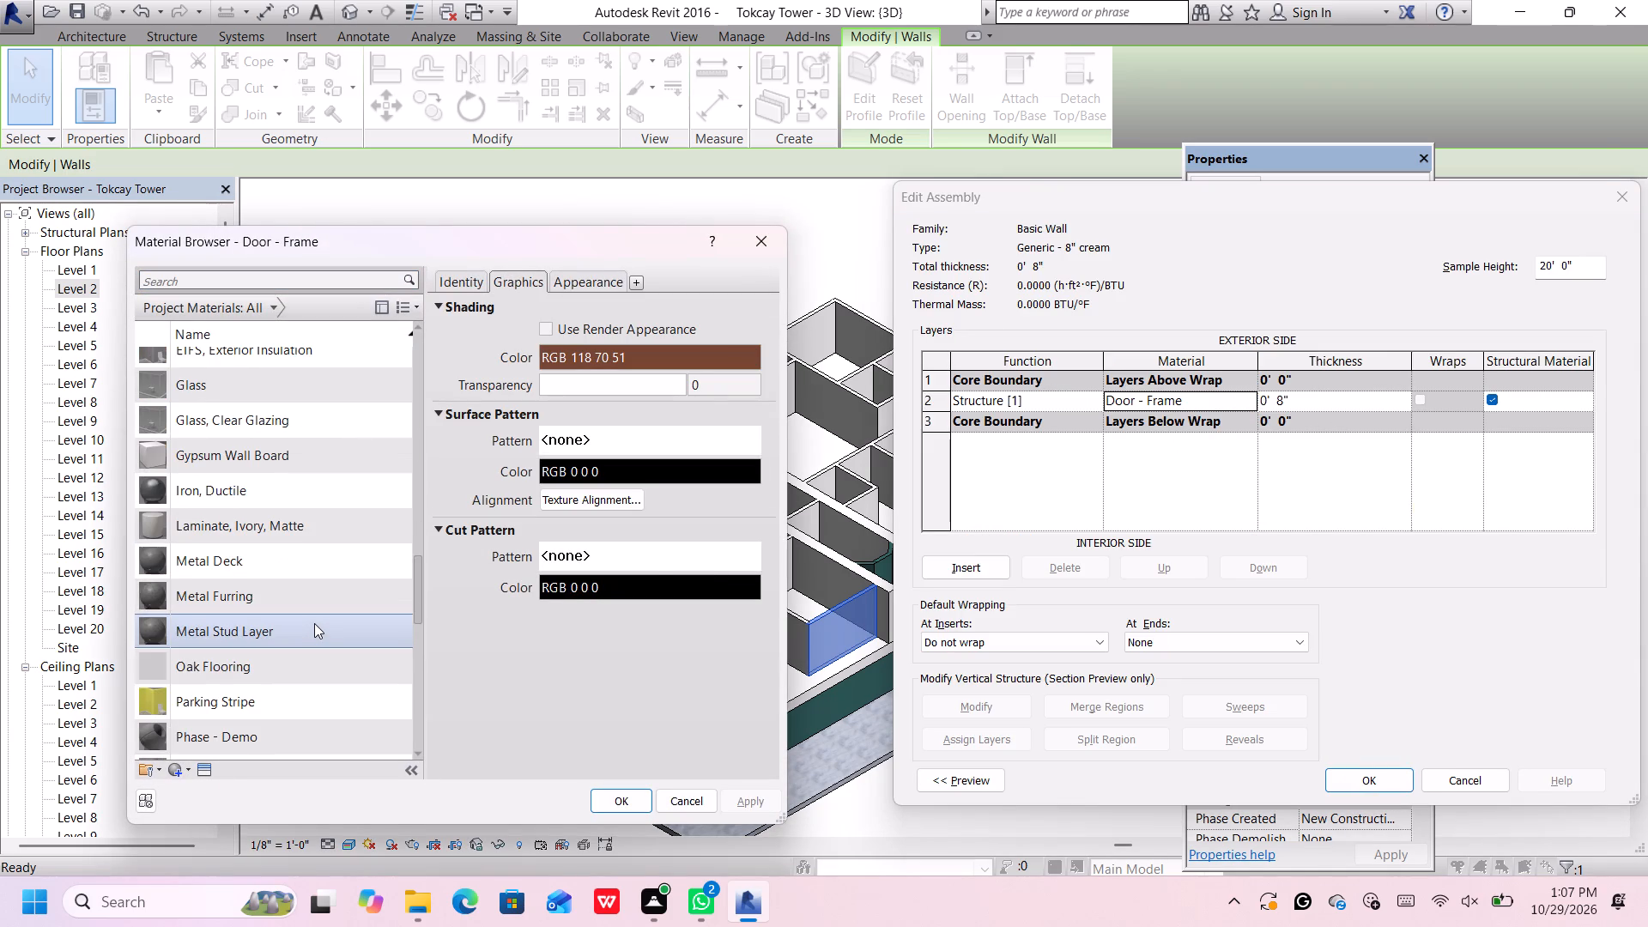
pyautogui.scroll(-1, 314, 623)
pyautogui.click(326, 603)
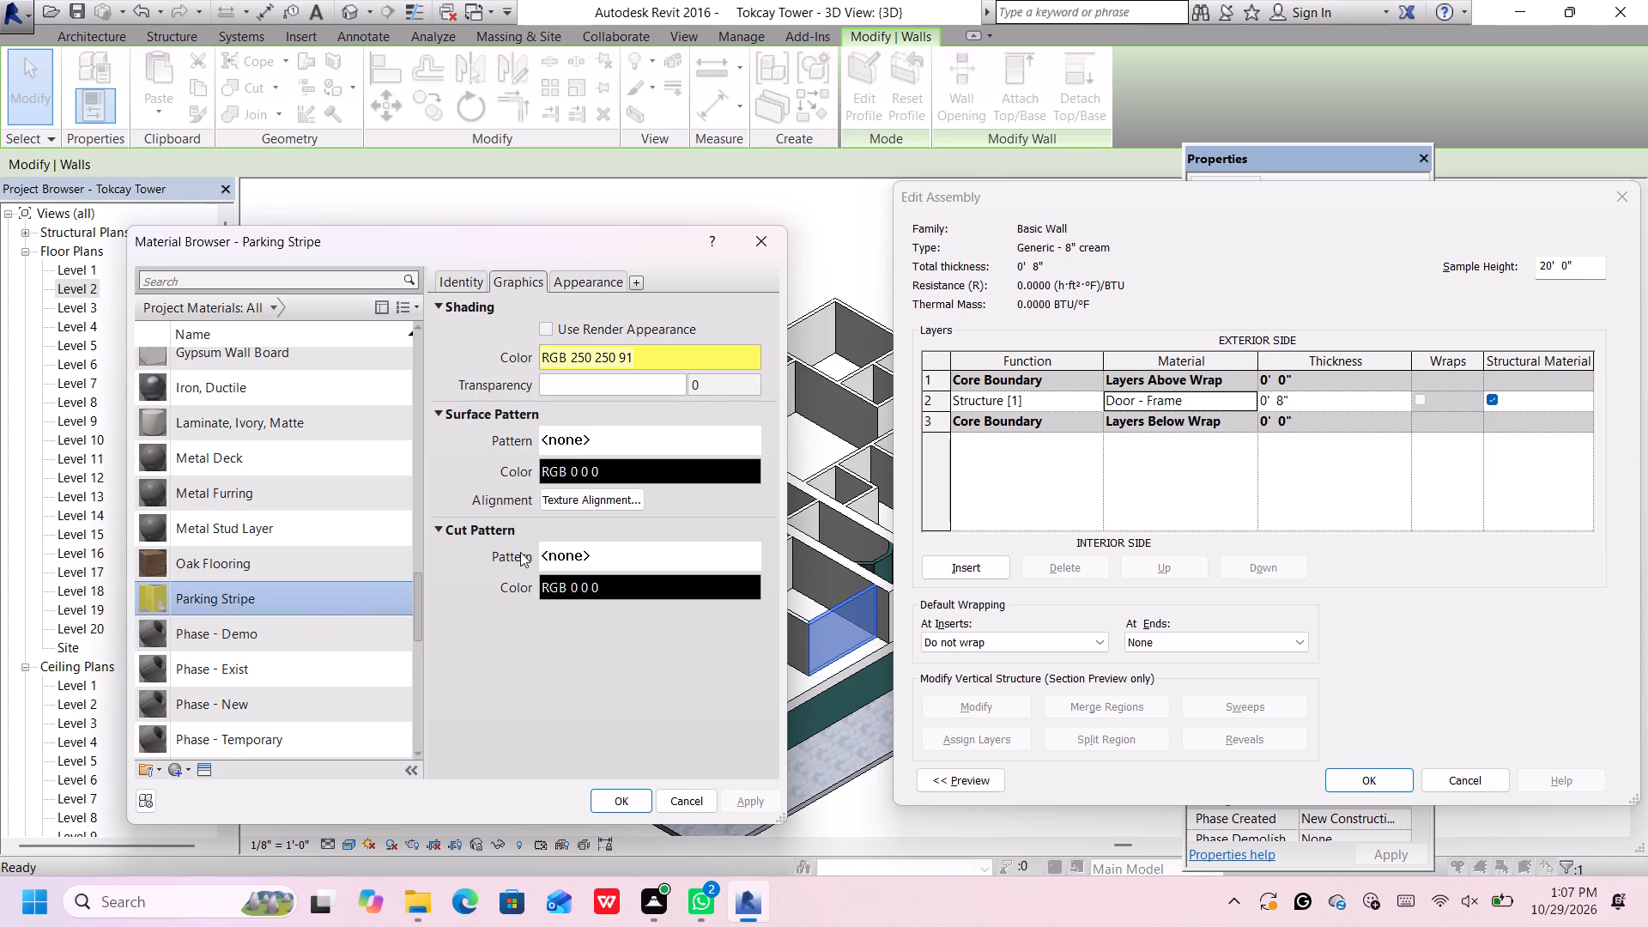
# Set the Parking Stripe wall paint colour to a cream of RGB 239 225 199, apply the wall type changes and deselect the wall.
pyautogui.click(601, 282)
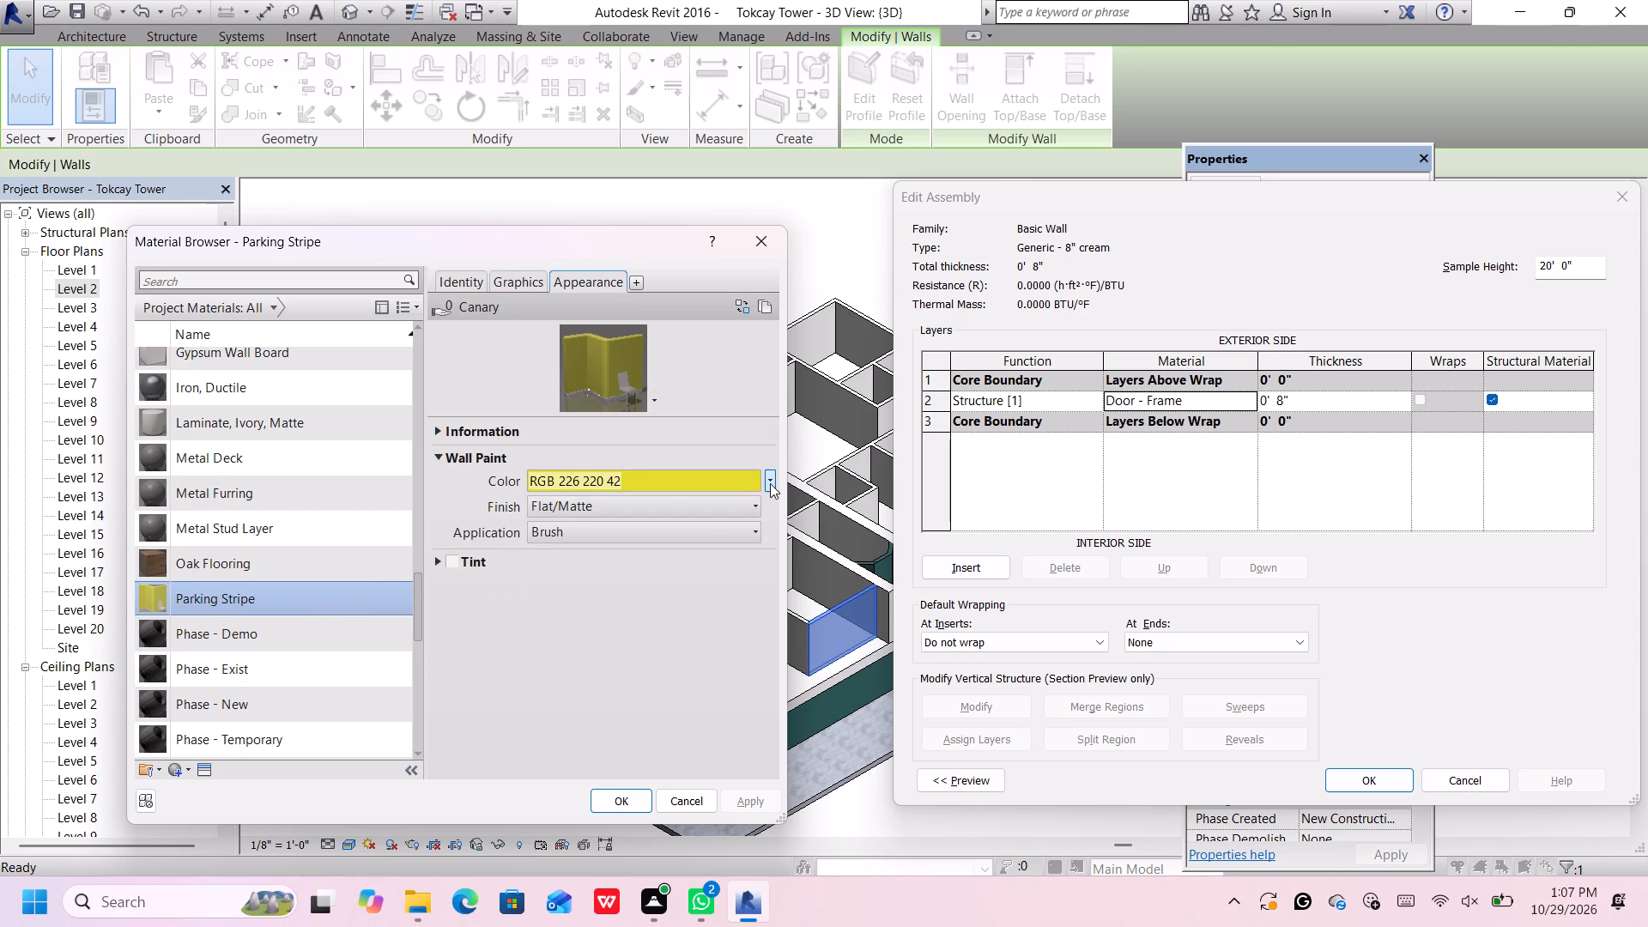
pyautogui.click(770, 482)
pyautogui.click(714, 502)
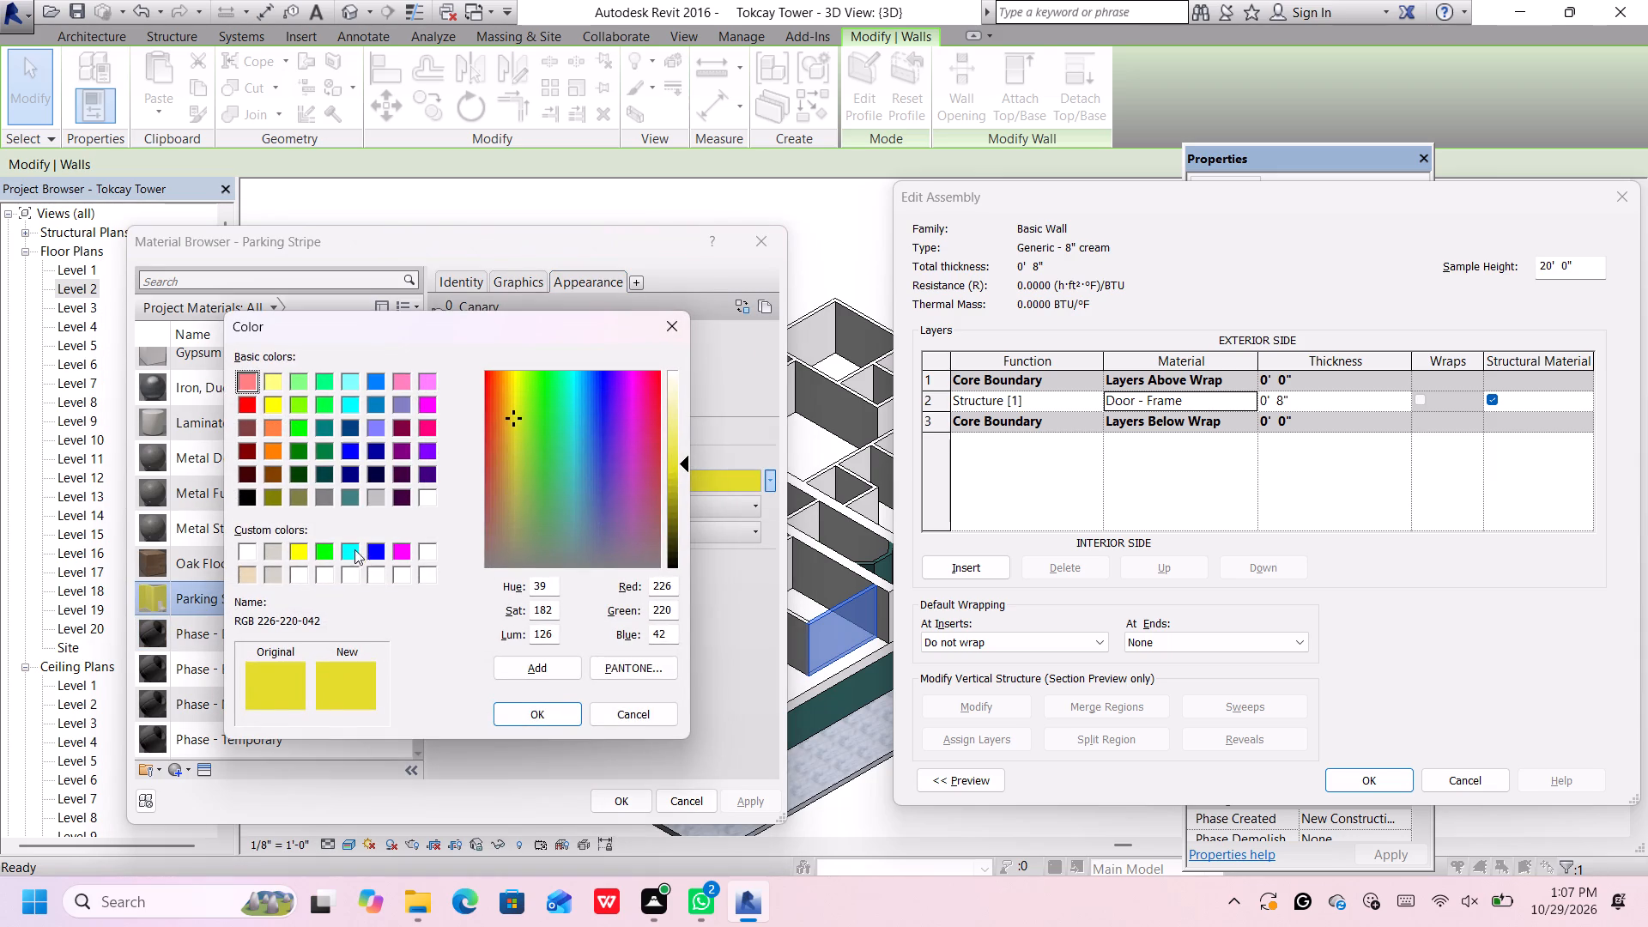
pyautogui.click(242, 567)
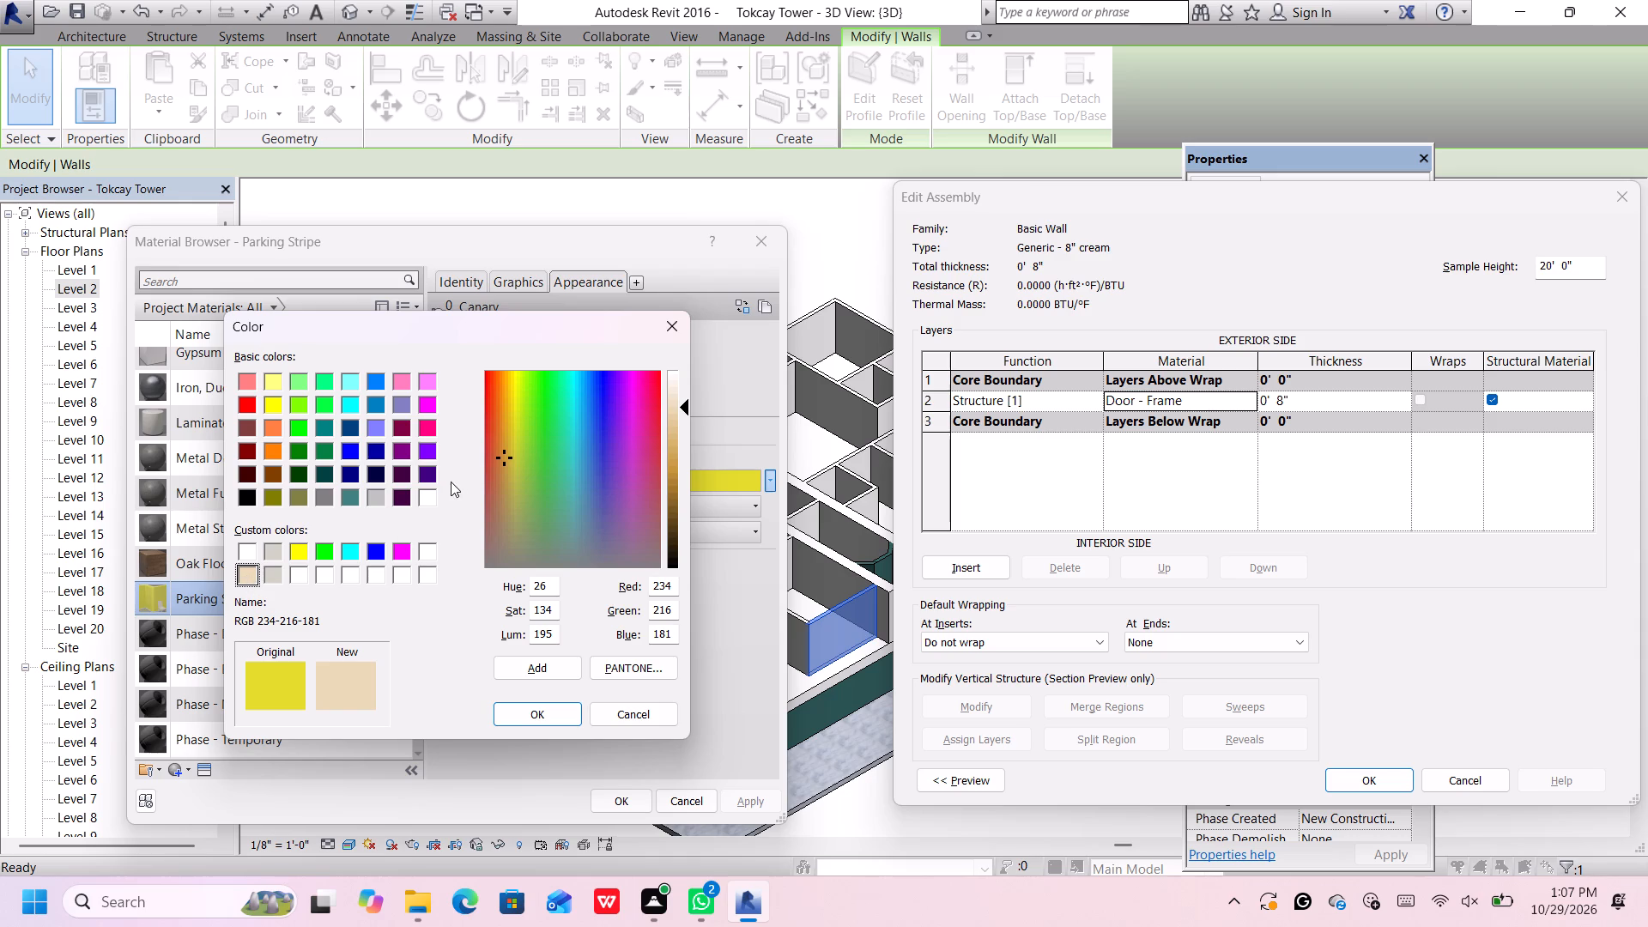
pyautogui.click(673, 399)
pyautogui.click(548, 709)
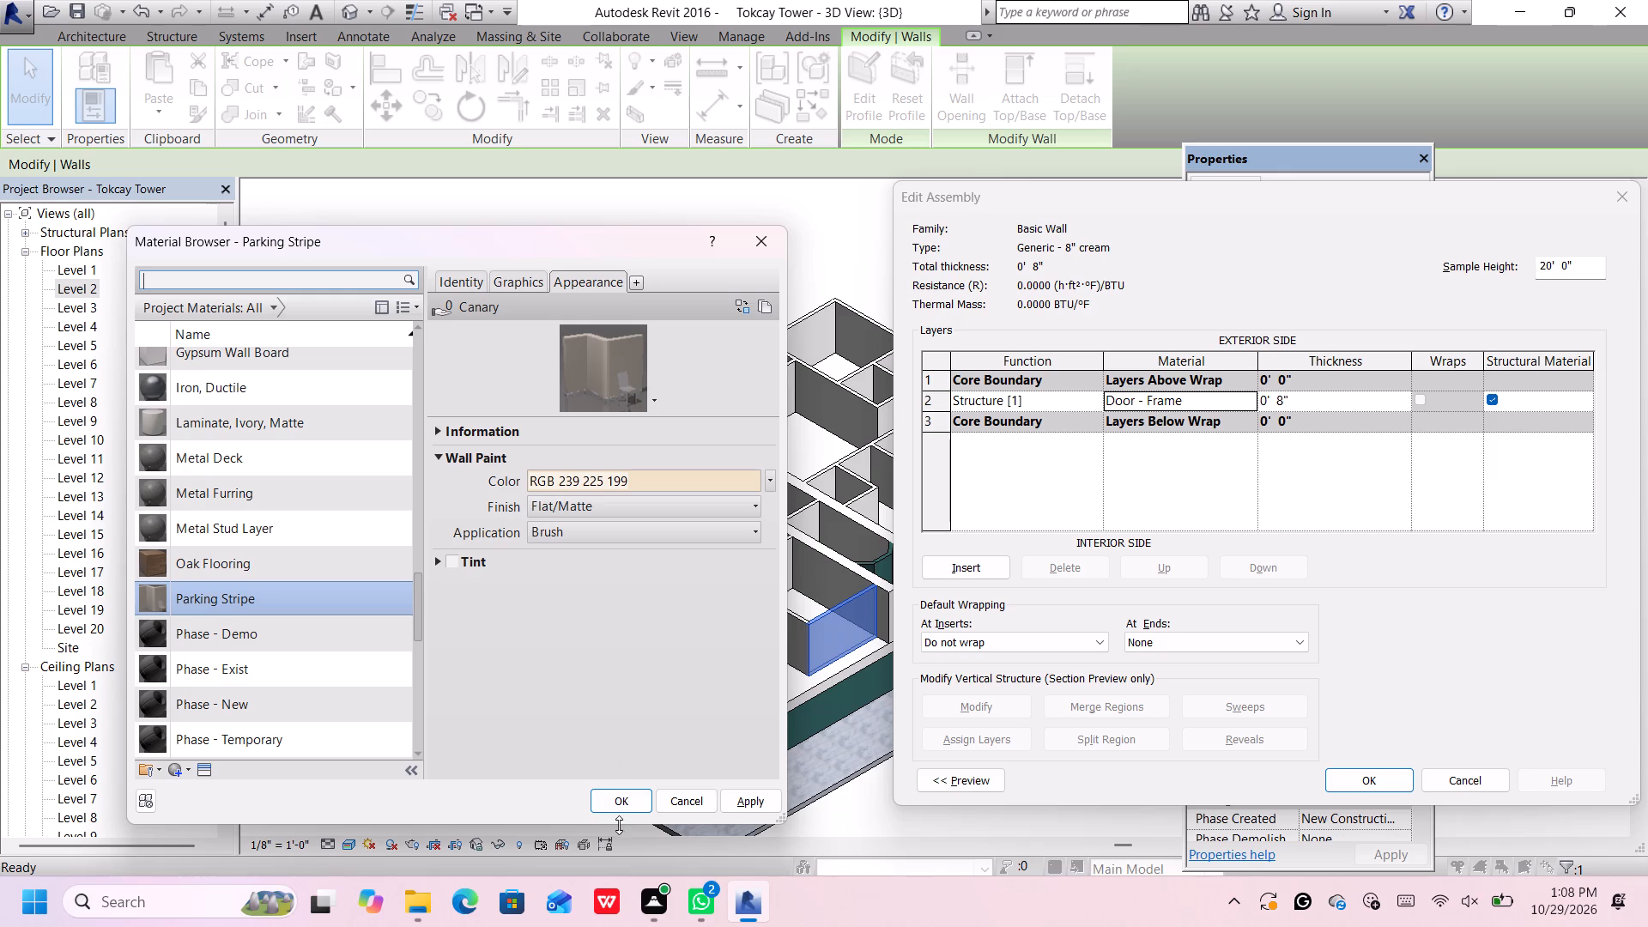
pyautogui.click(615, 797)
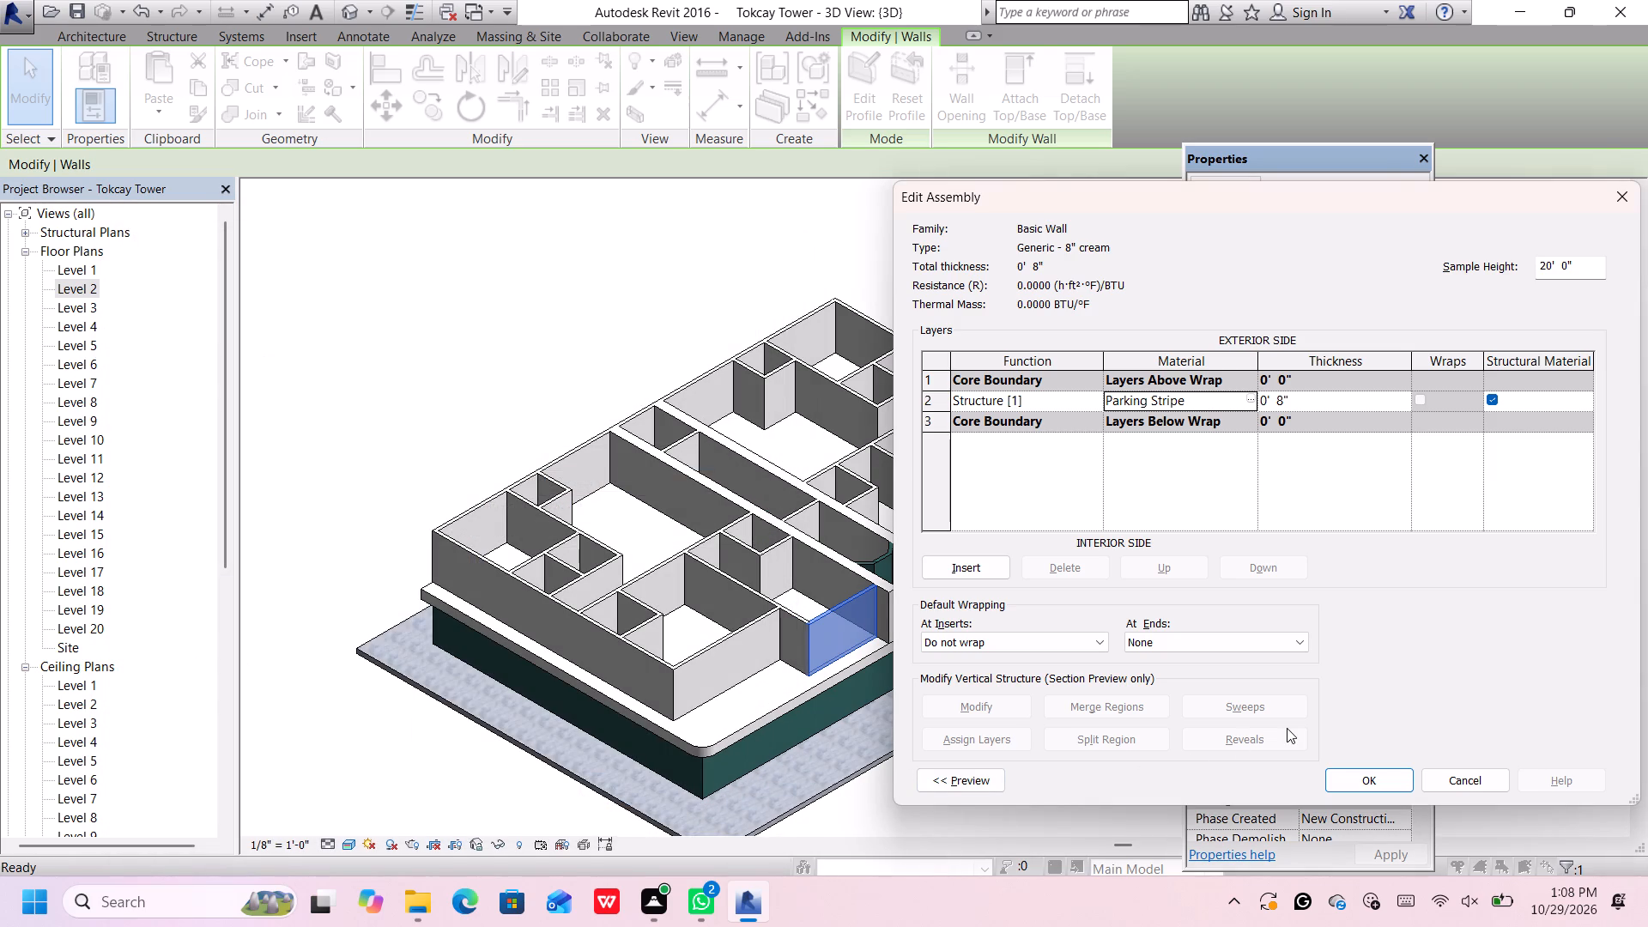
pyautogui.click(1372, 777)
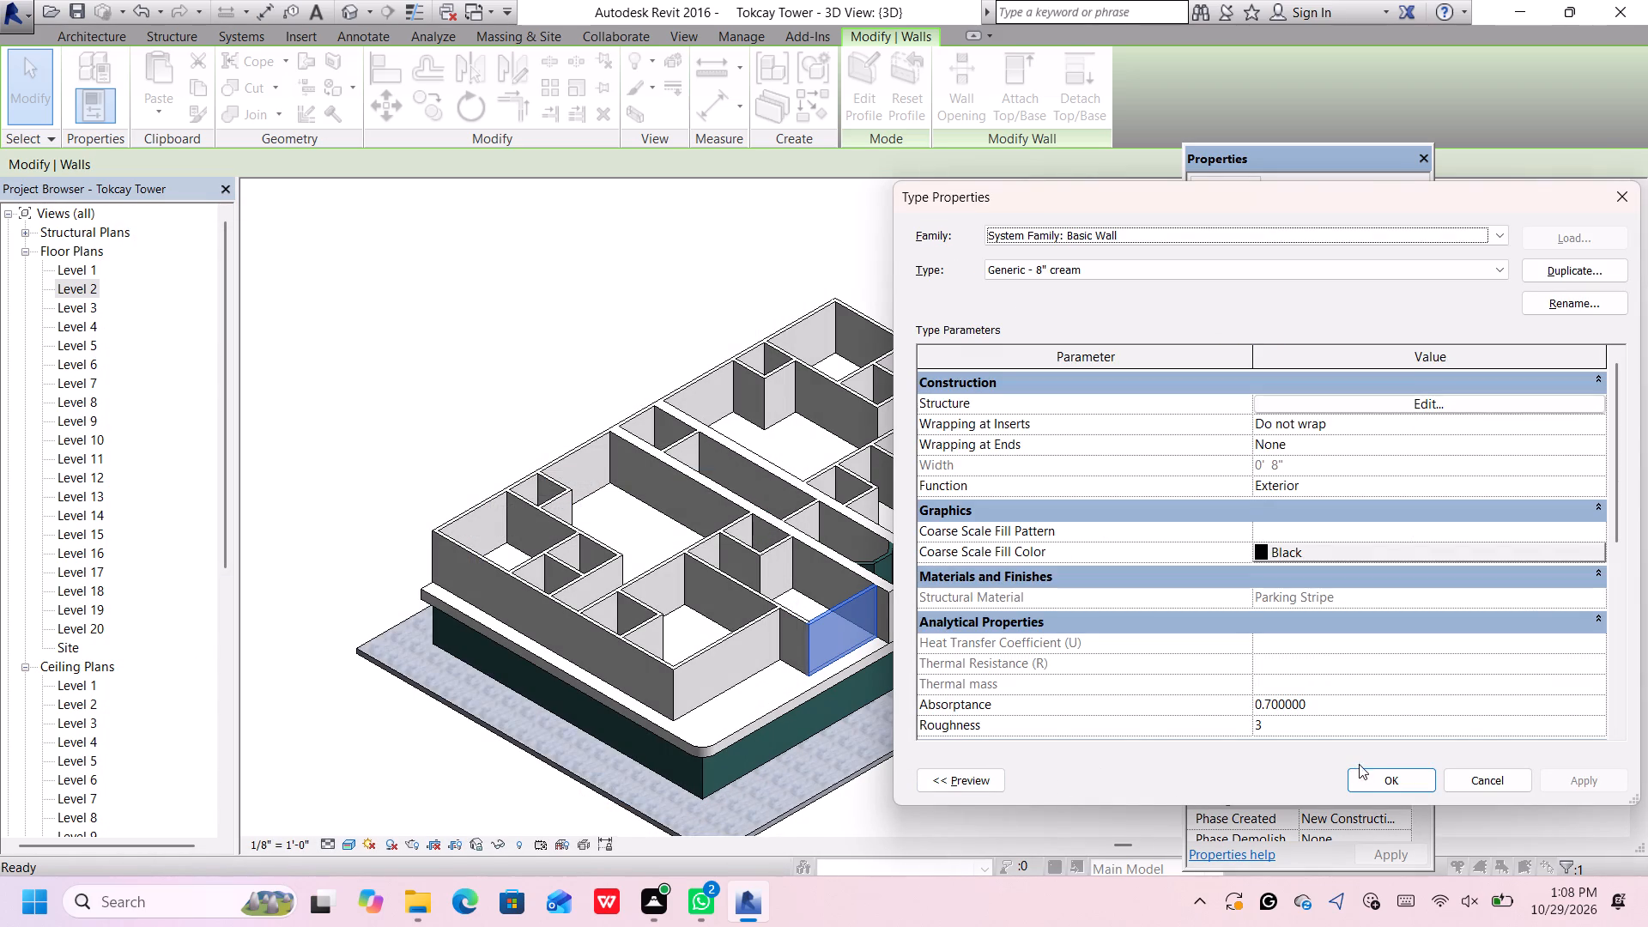
pyautogui.click(1383, 779)
pyautogui.click(984, 764)
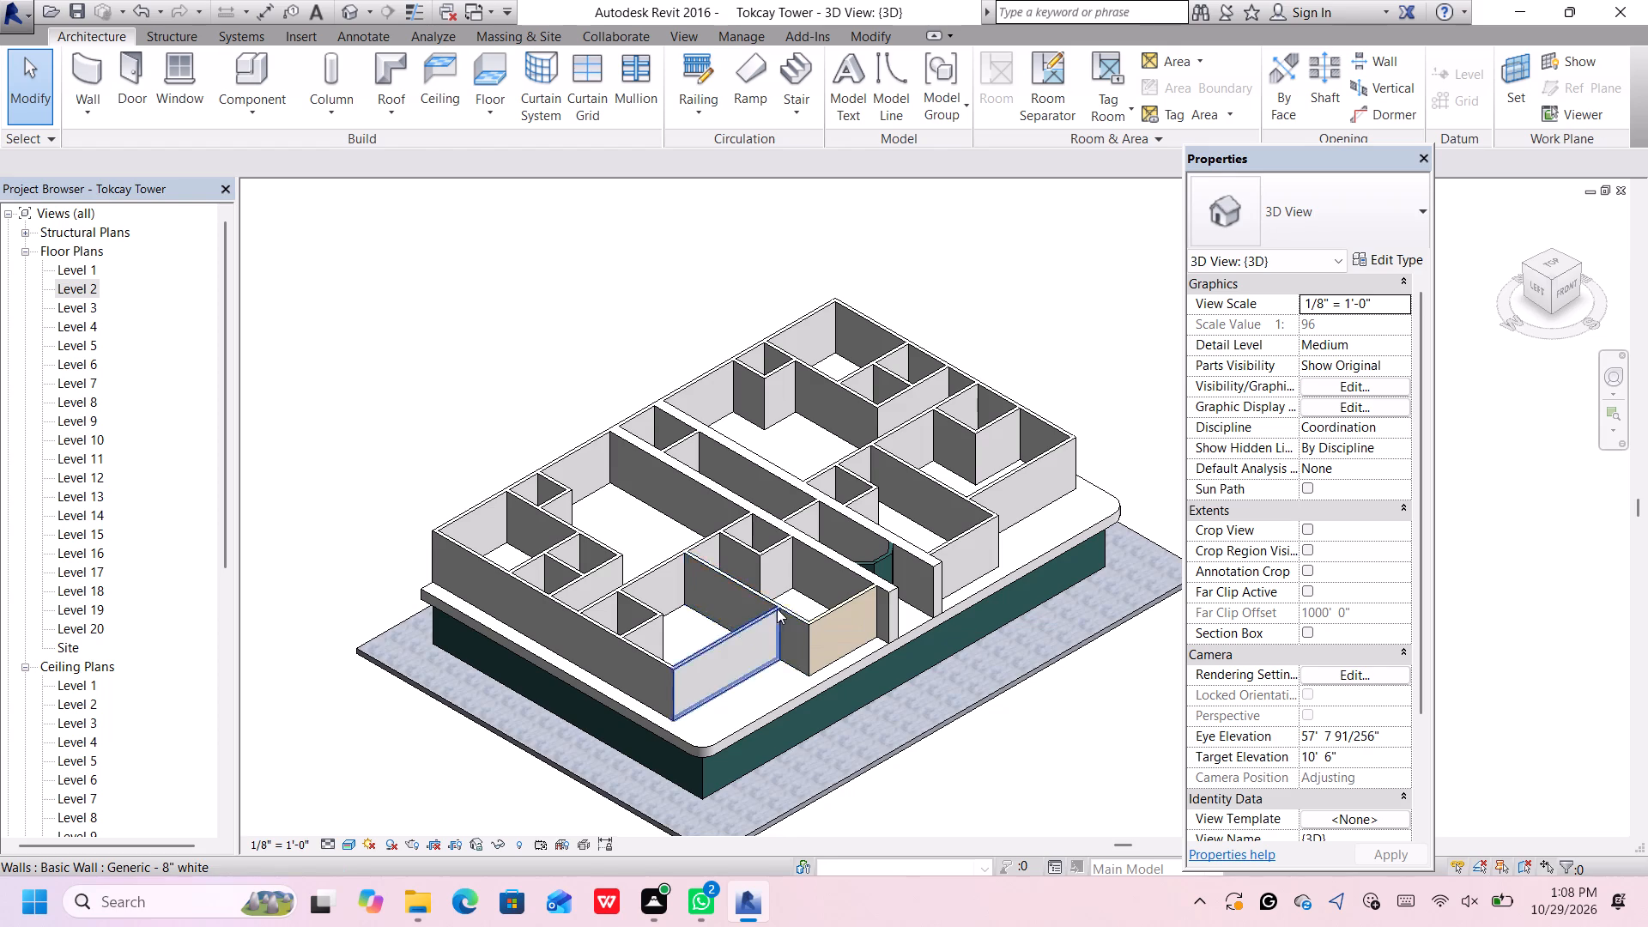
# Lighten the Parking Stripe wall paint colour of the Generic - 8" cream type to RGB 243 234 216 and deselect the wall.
pyautogui.click(842, 609)
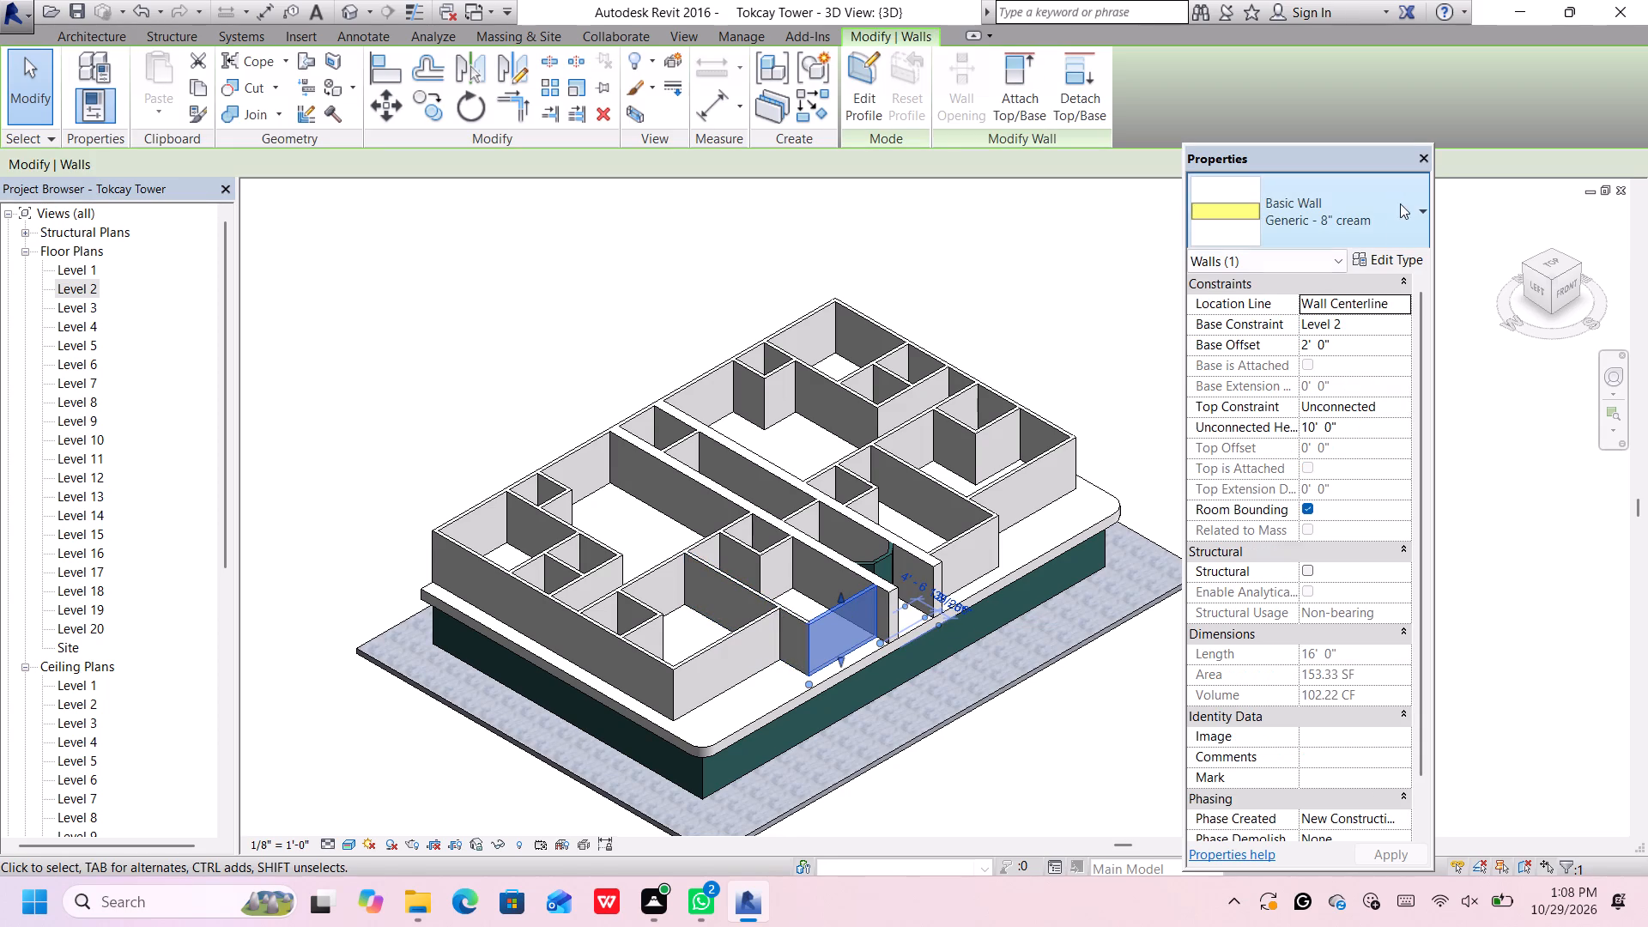
pyautogui.click(1383, 265)
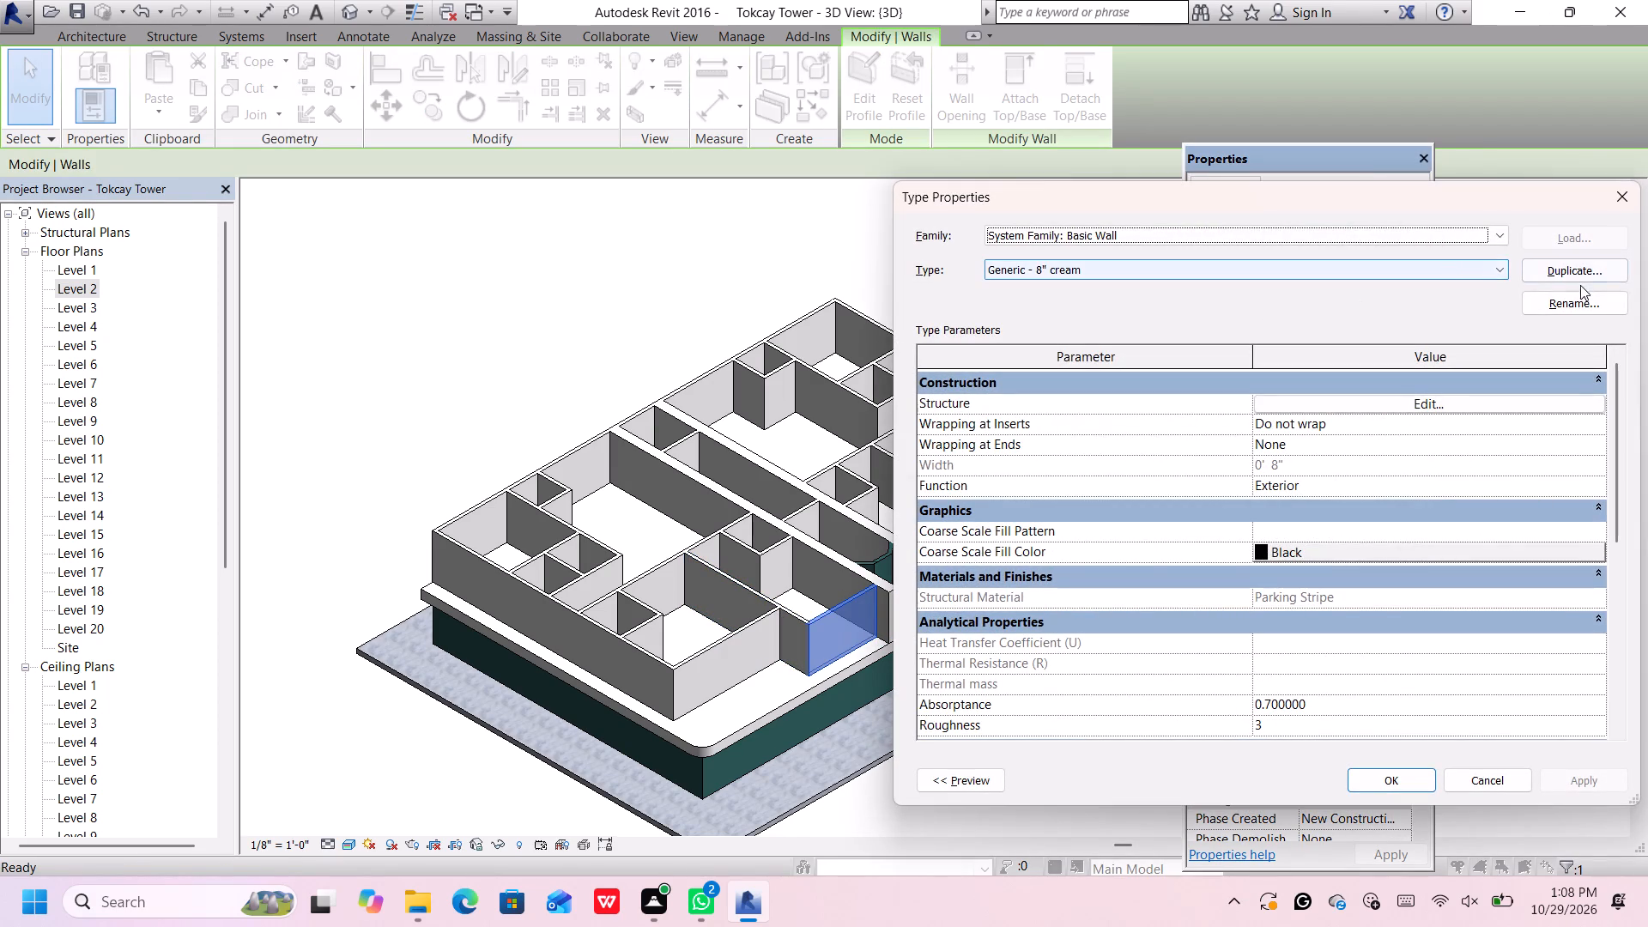
pyautogui.click(1433, 403)
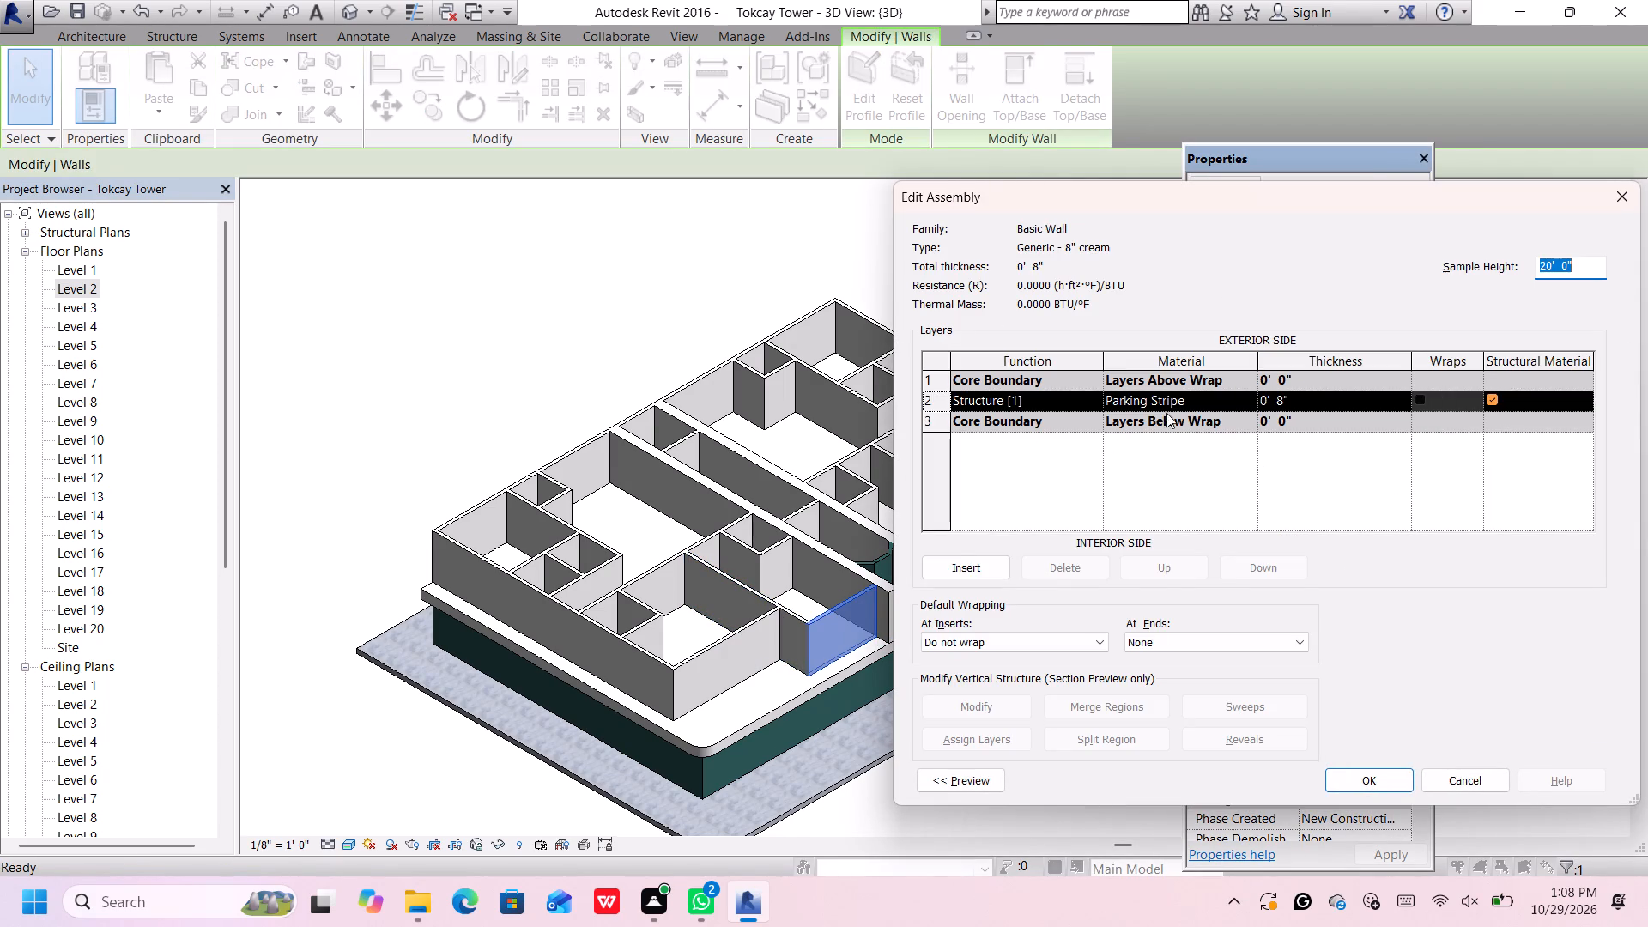
pyautogui.click(1252, 401)
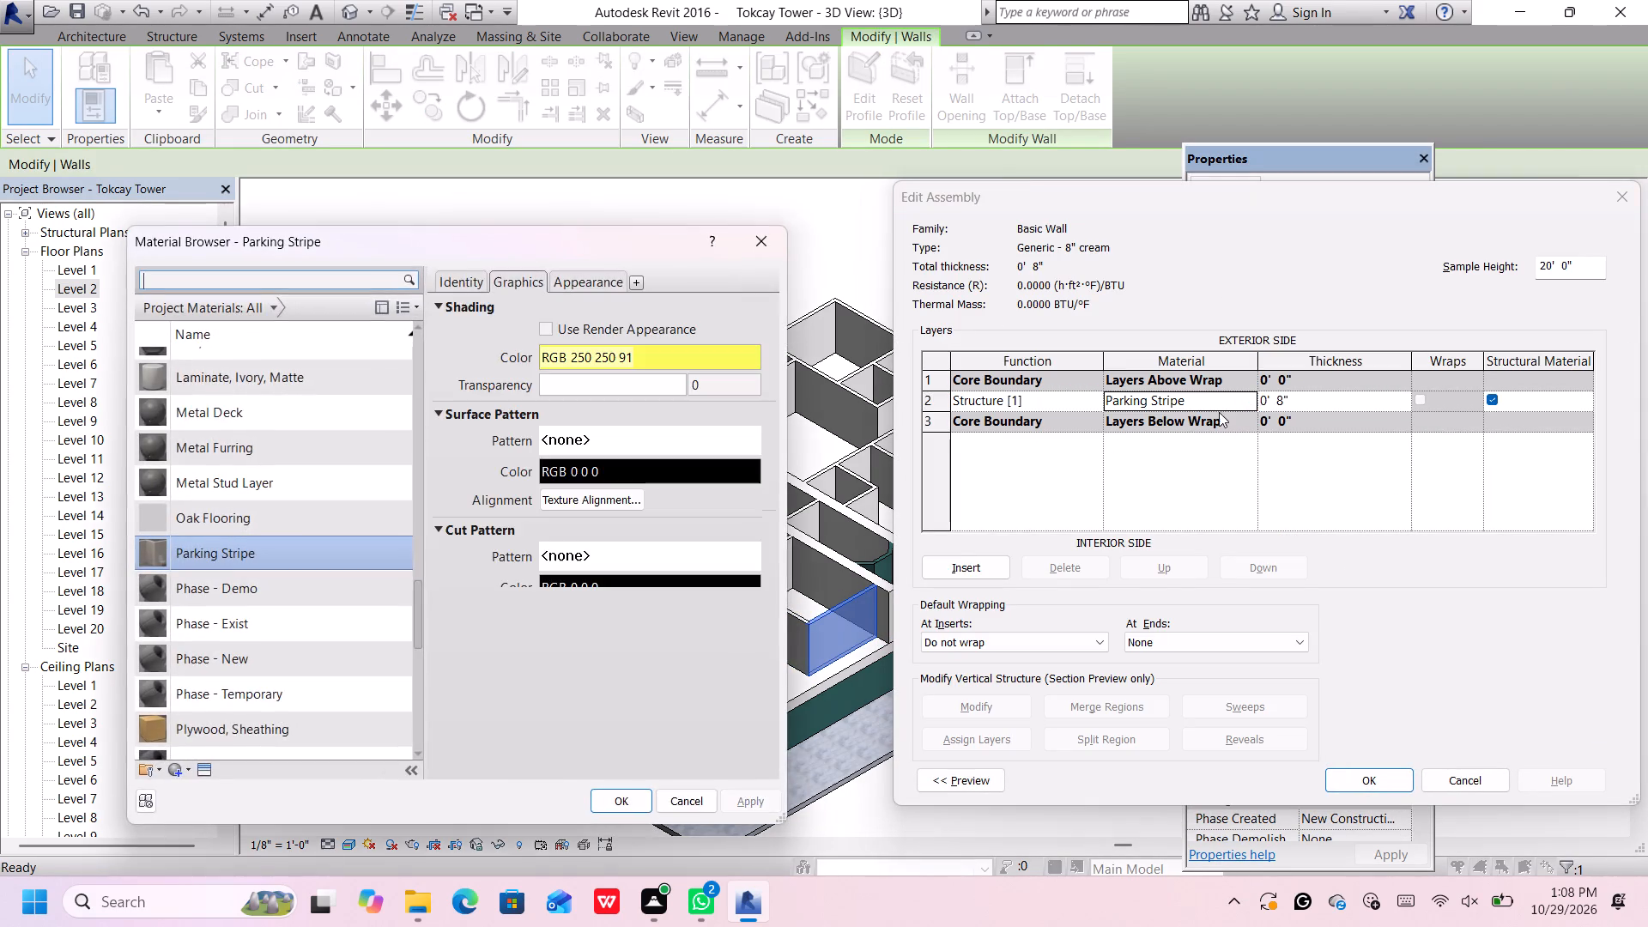
pyautogui.click(595, 281)
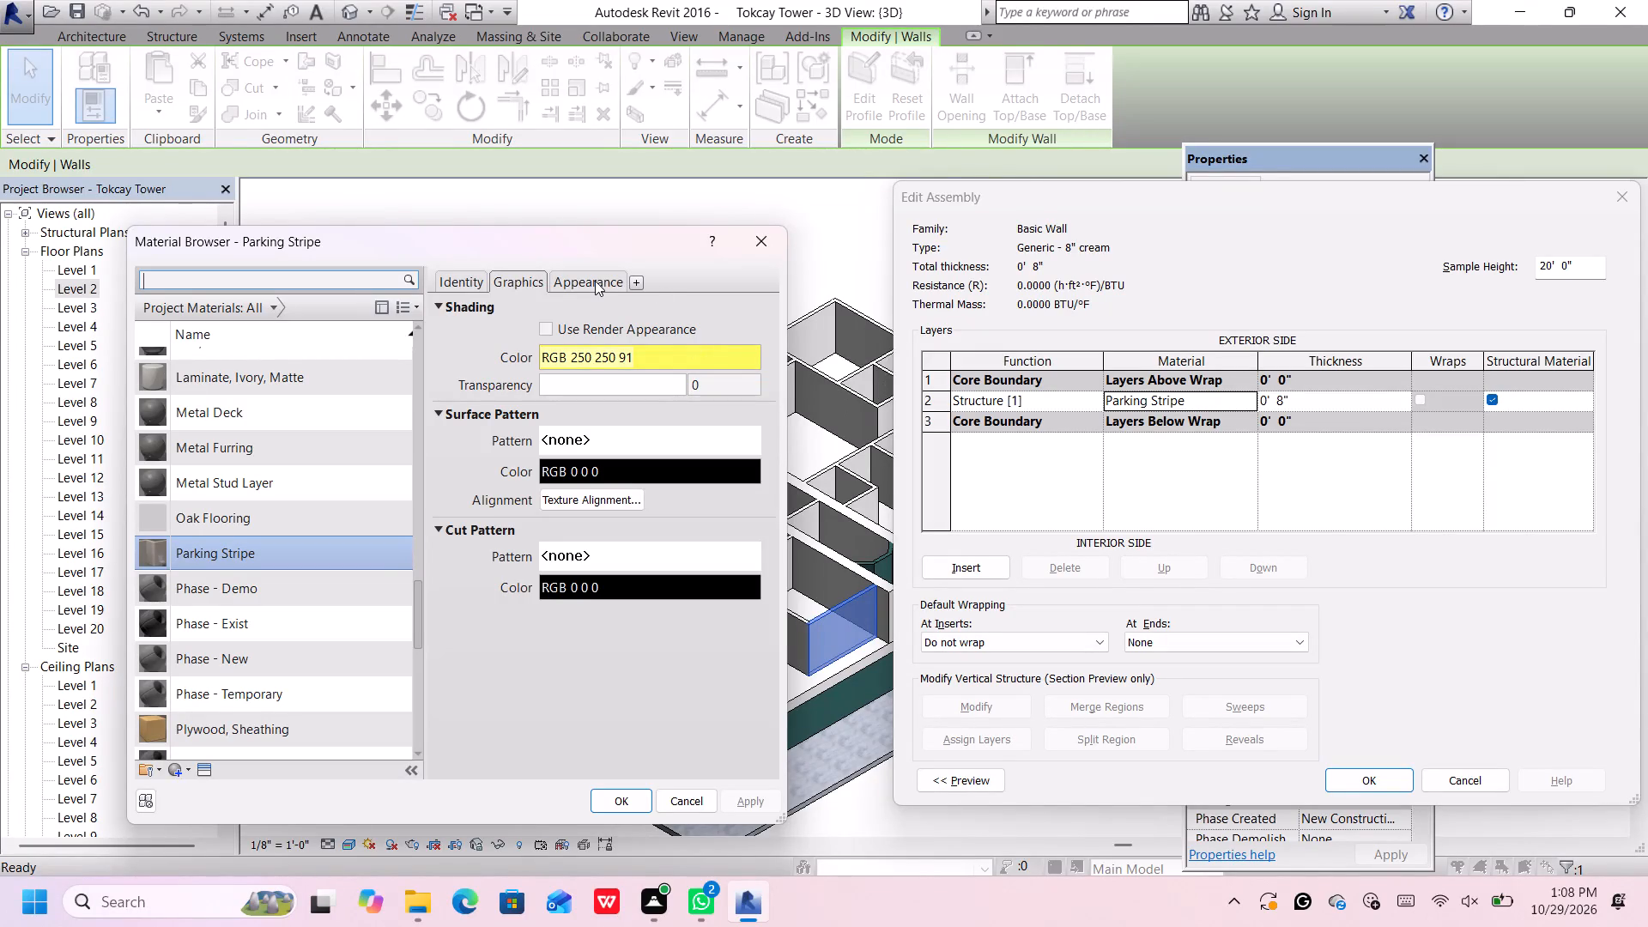
pyautogui.click(761, 479)
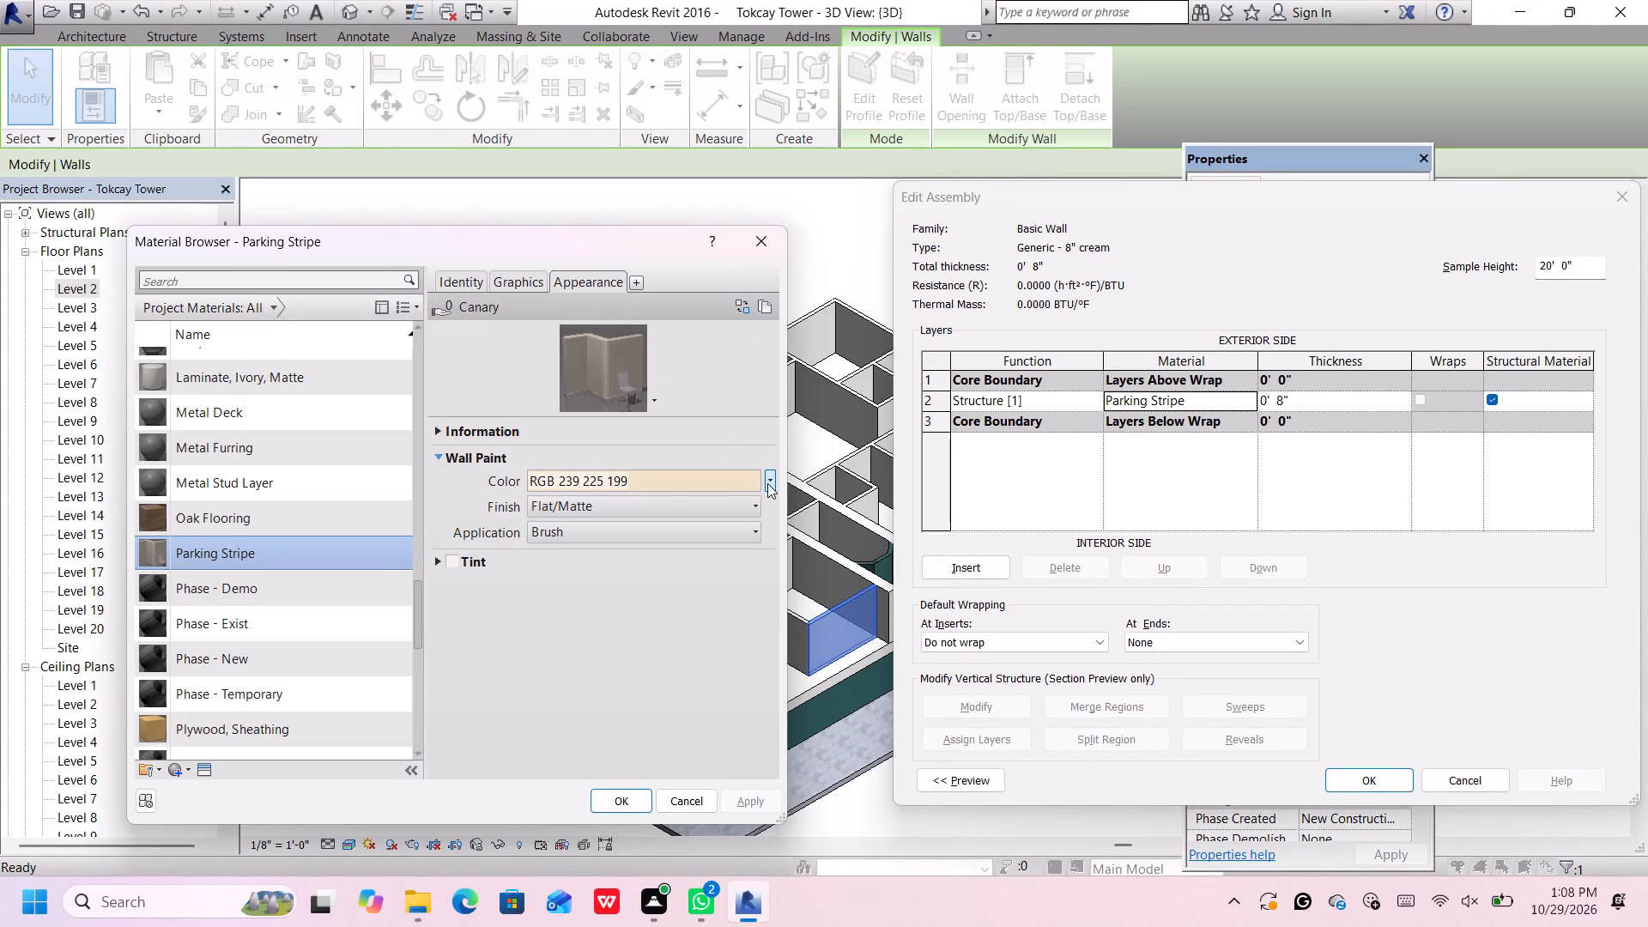
pyautogui.click(767, 483)
pyautogui.click(759, 500)
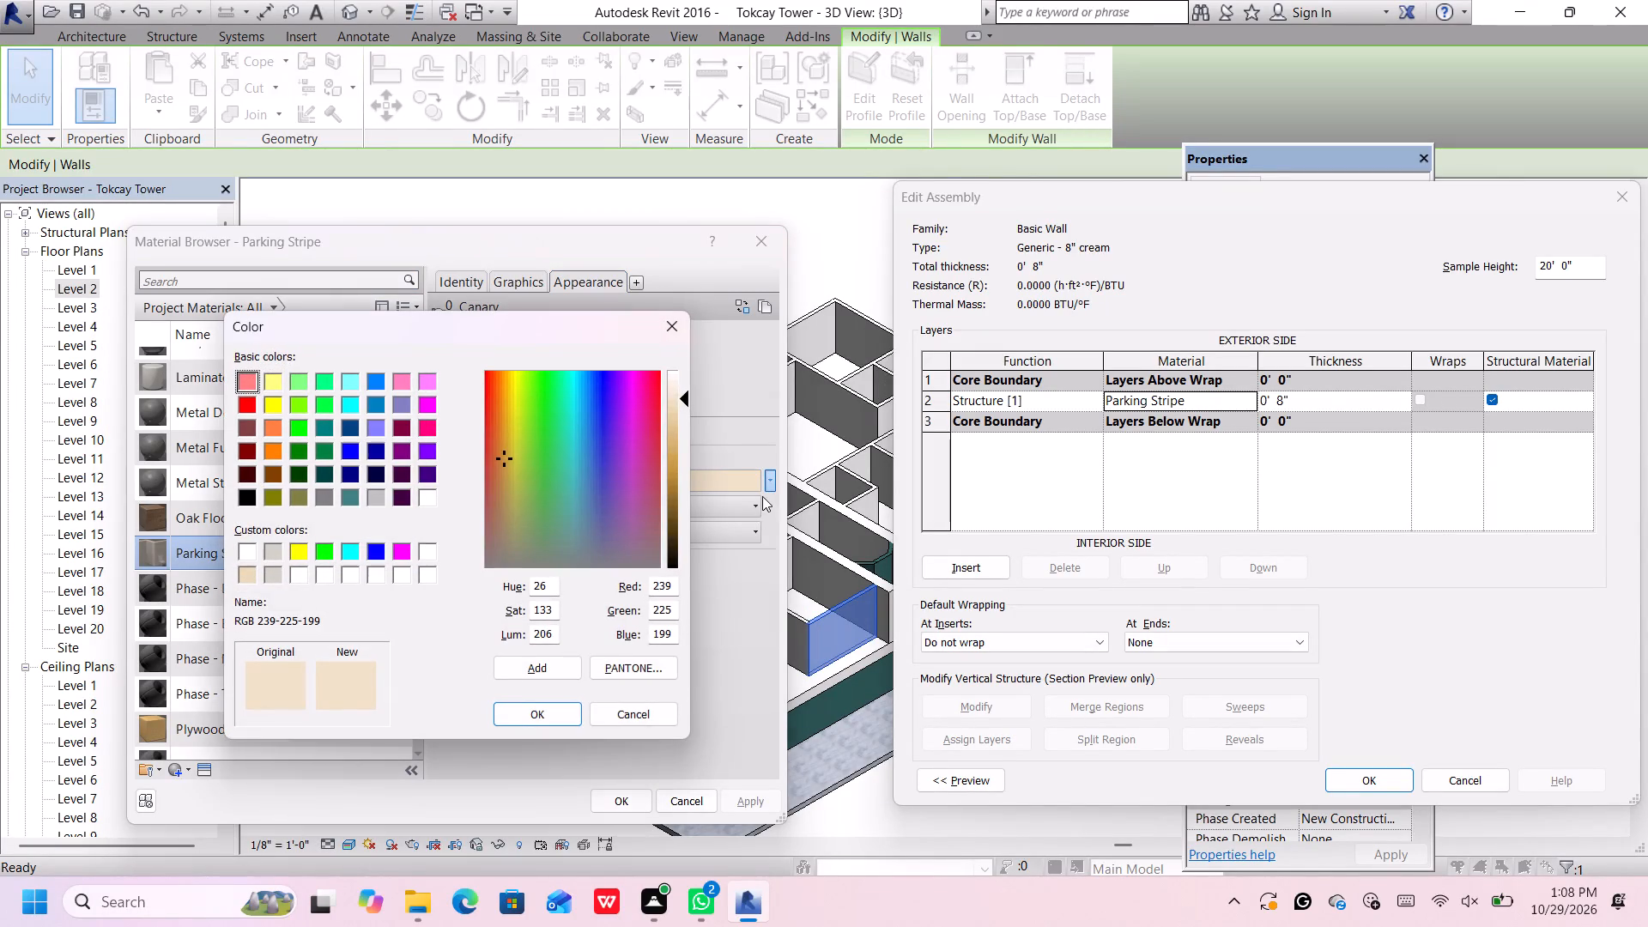
pyautogui.click(678, 391)
pyautogui.click(550, 712)
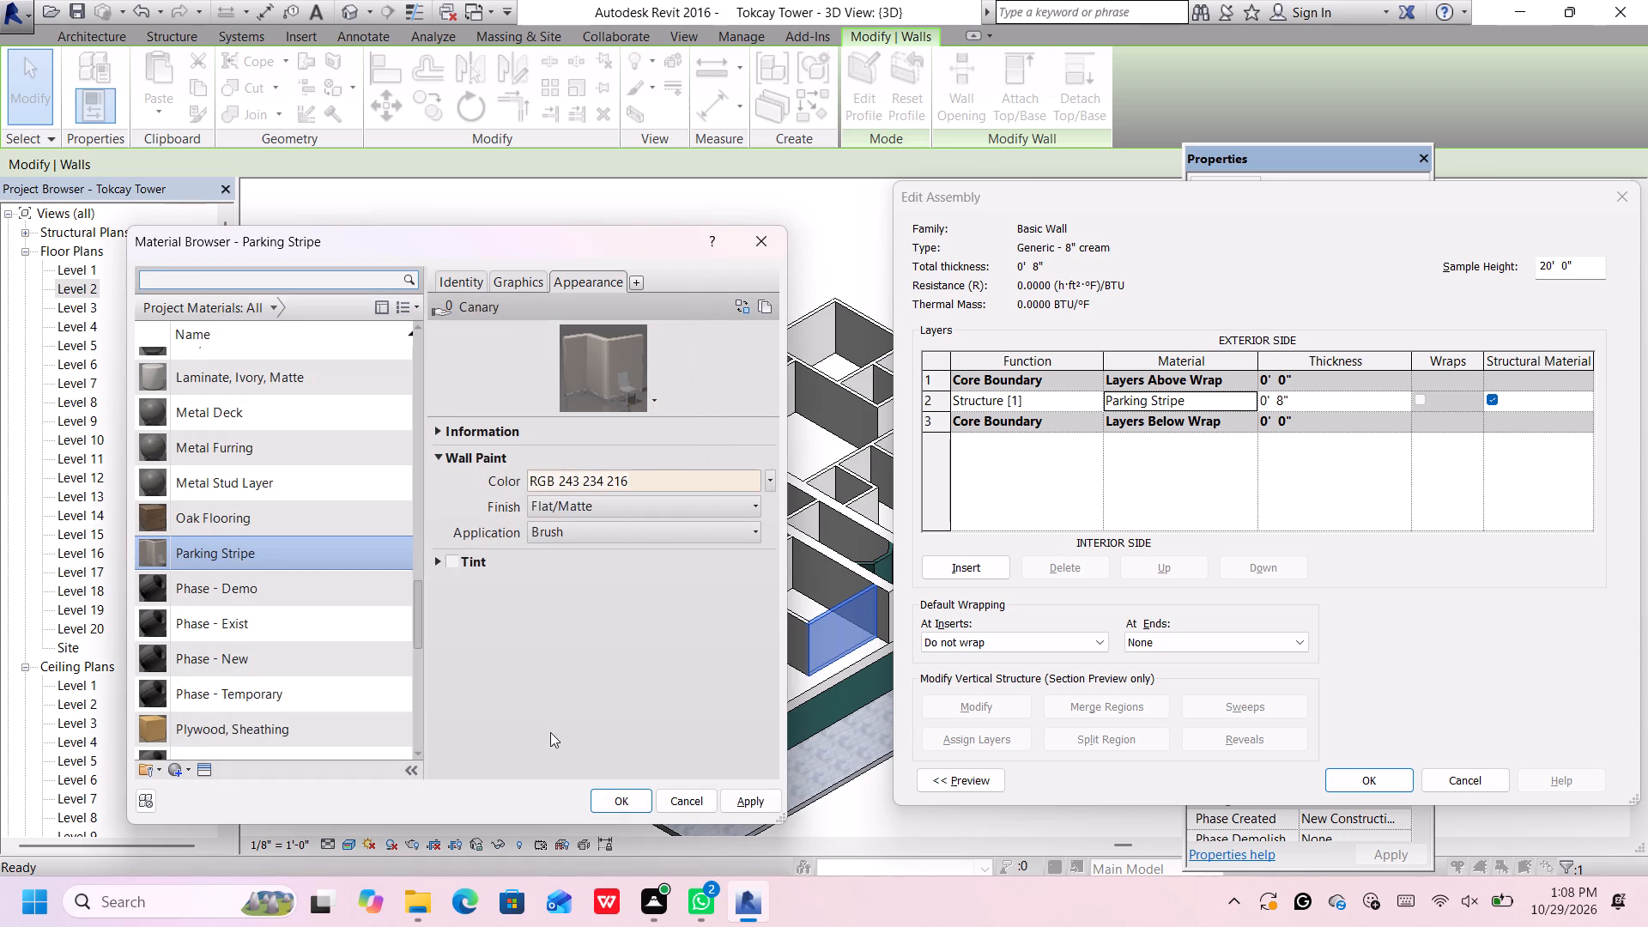
pyautogui.click(611, 797)
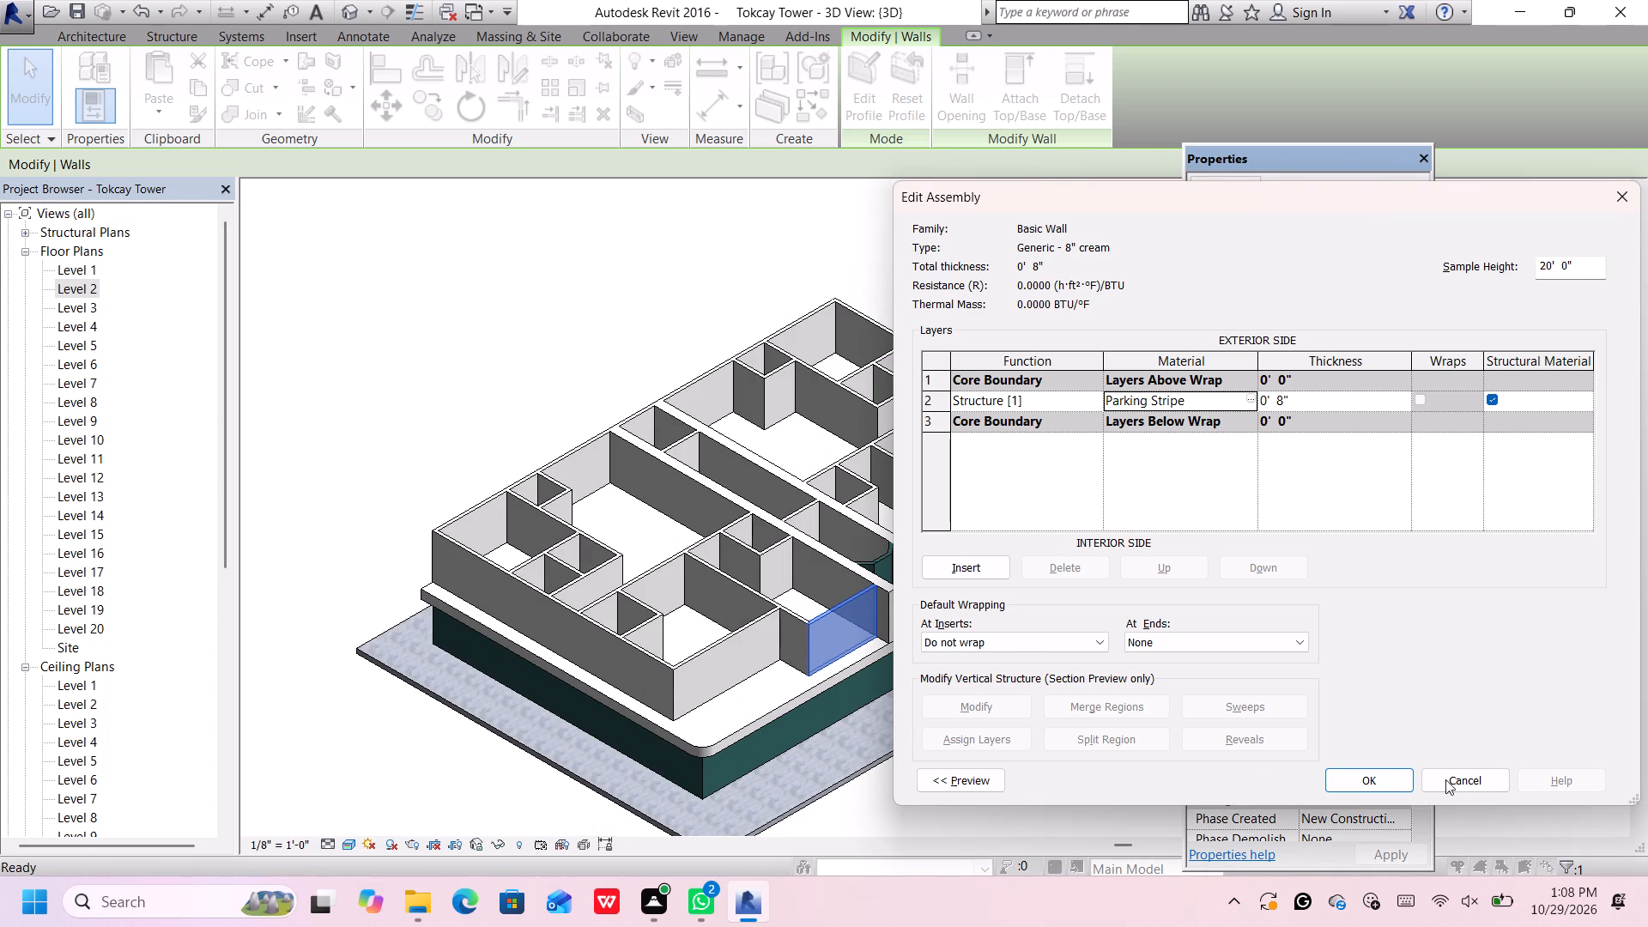
pyautogui.click(1371, 785)
pyautogui.click(1365, 779)
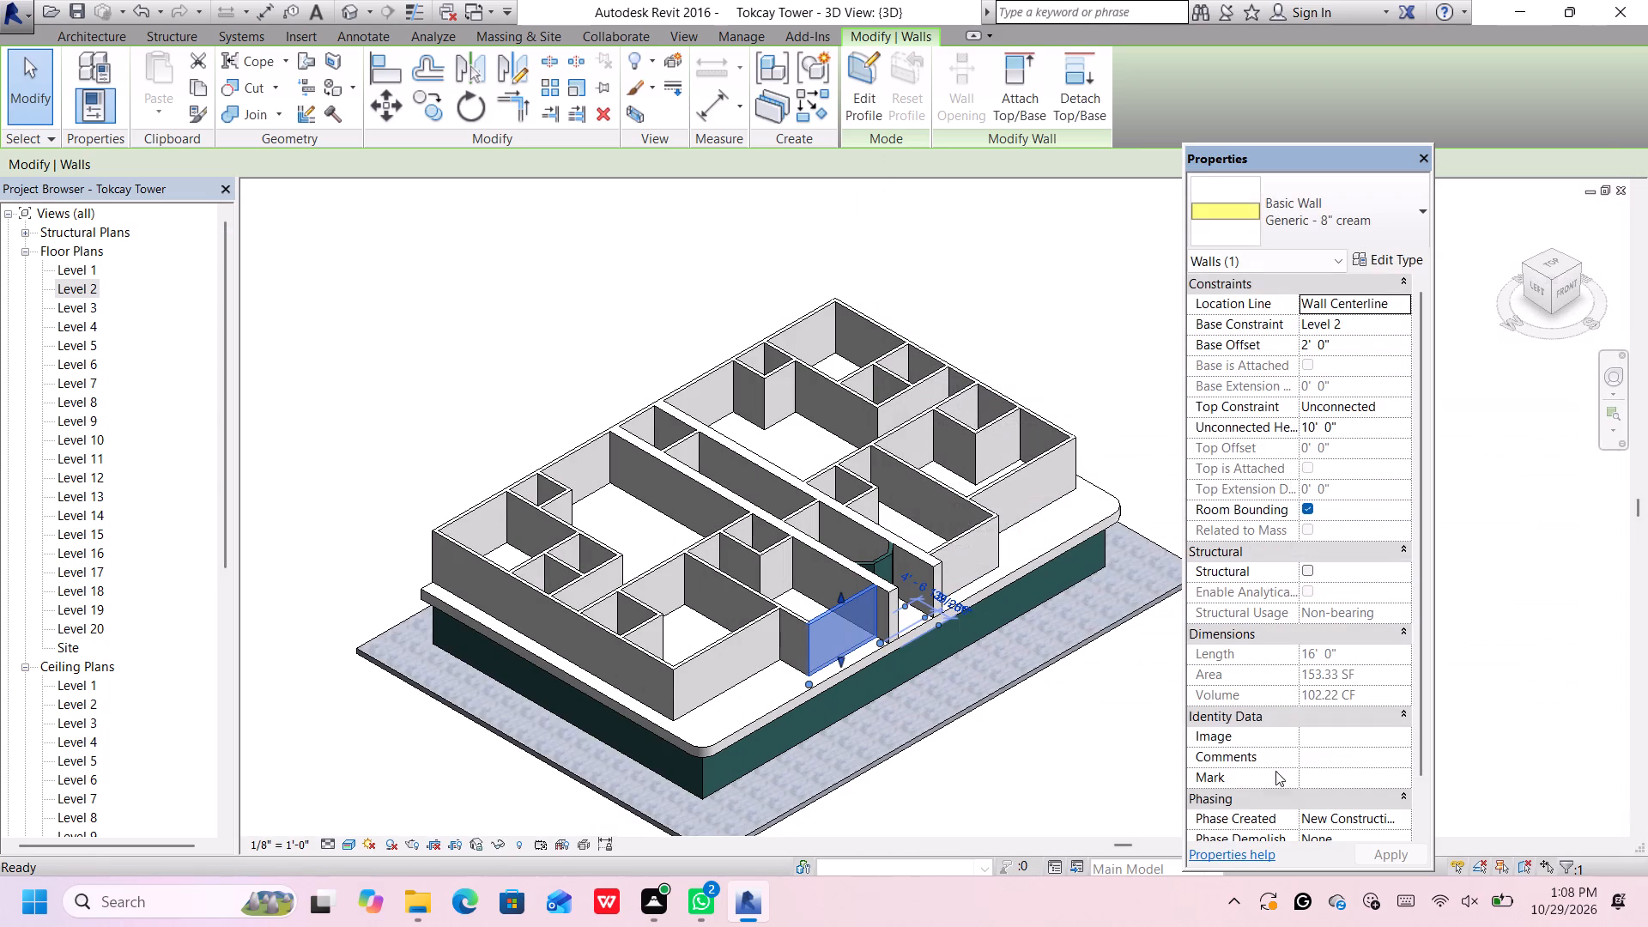
pyautogui.click(1070, 776)
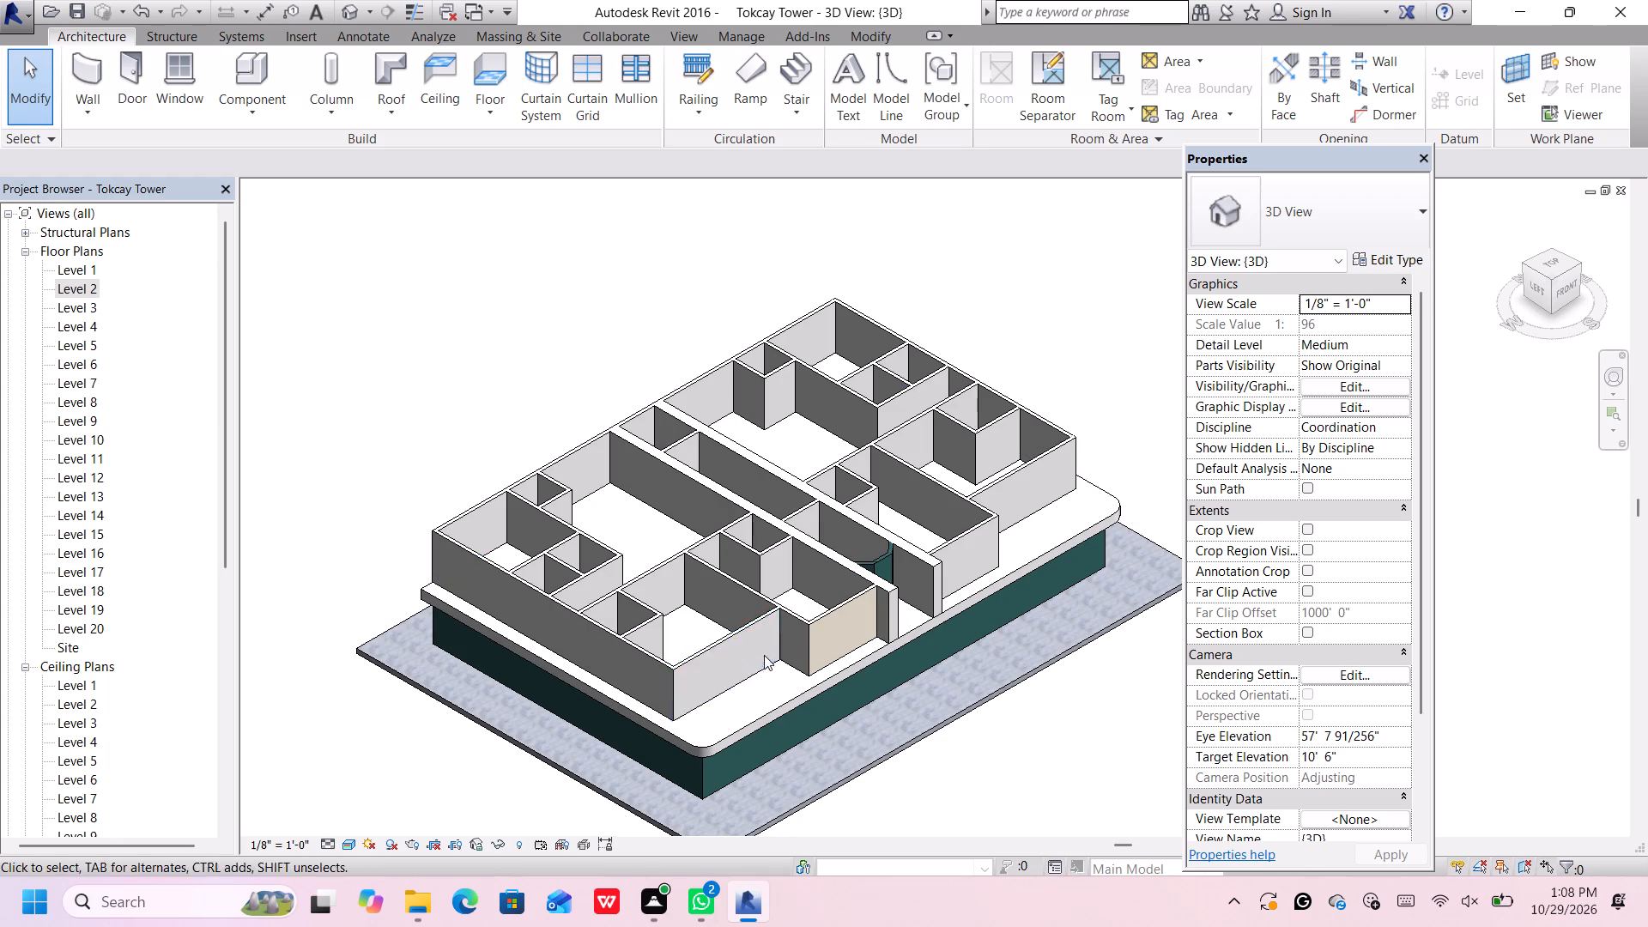
# Change the Level 2 return wall at the west end of the cream front wall to Generic - 8" cream and deselect it.
pyautogui.scroll(1, 791, 619)
pyautogui.click(793, 615)
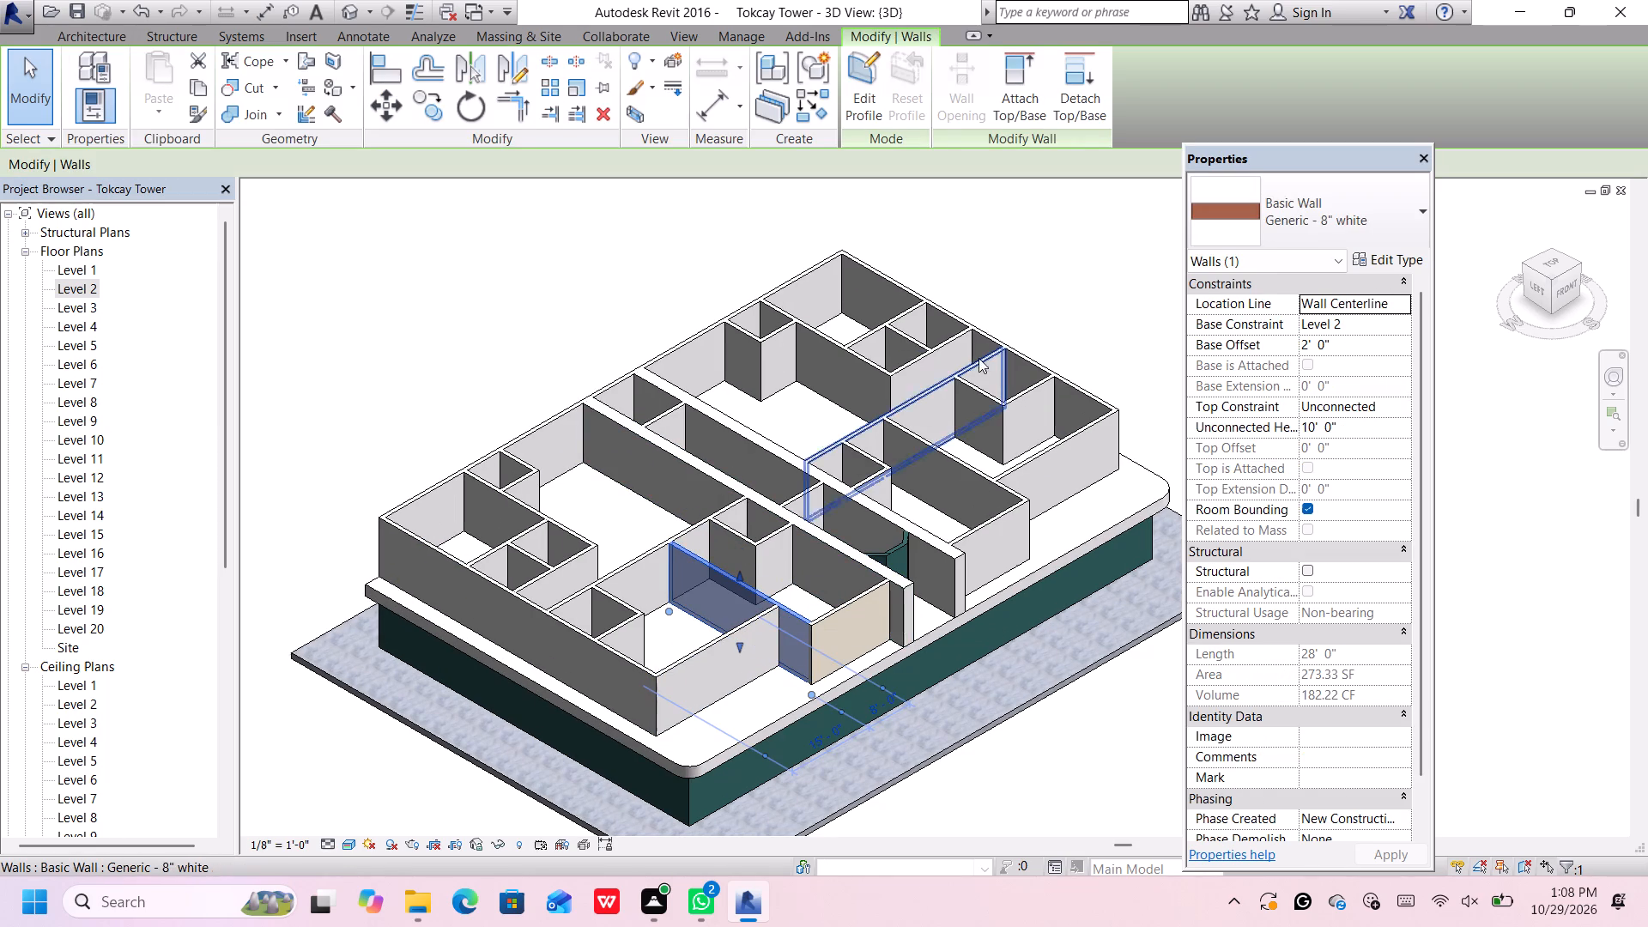
pyautogui.click(1242, 206)
pyautogui.scroll(2, 1294, 451)
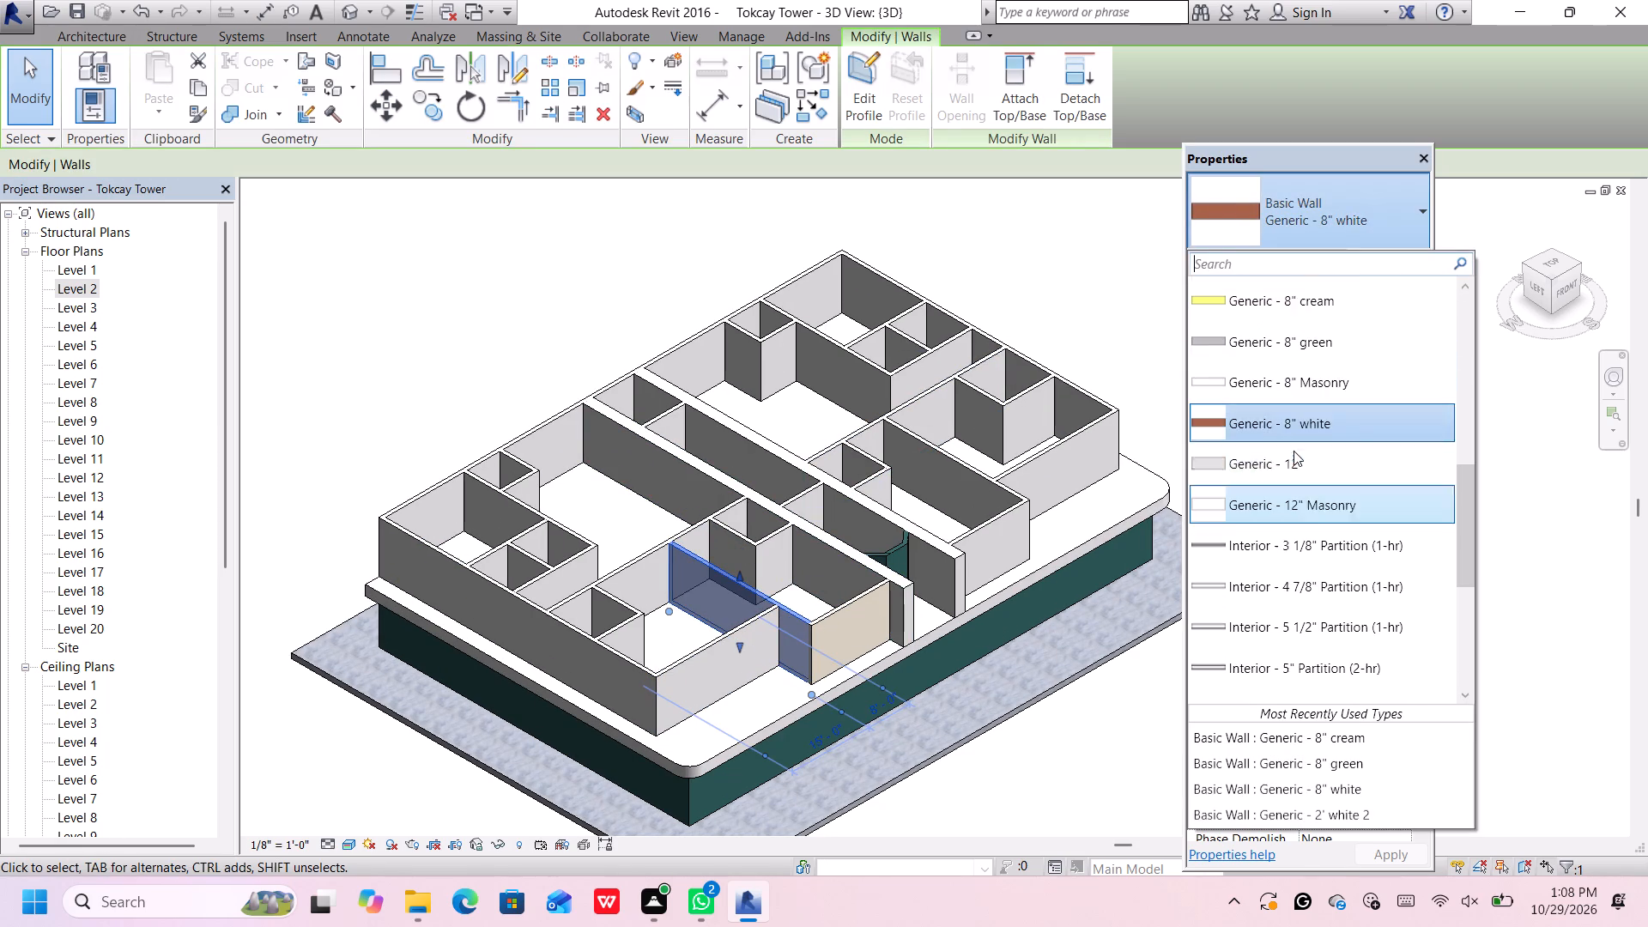
pyautogui.scroll(1, 1294, 451)
pyautogui.click(1324, 344)
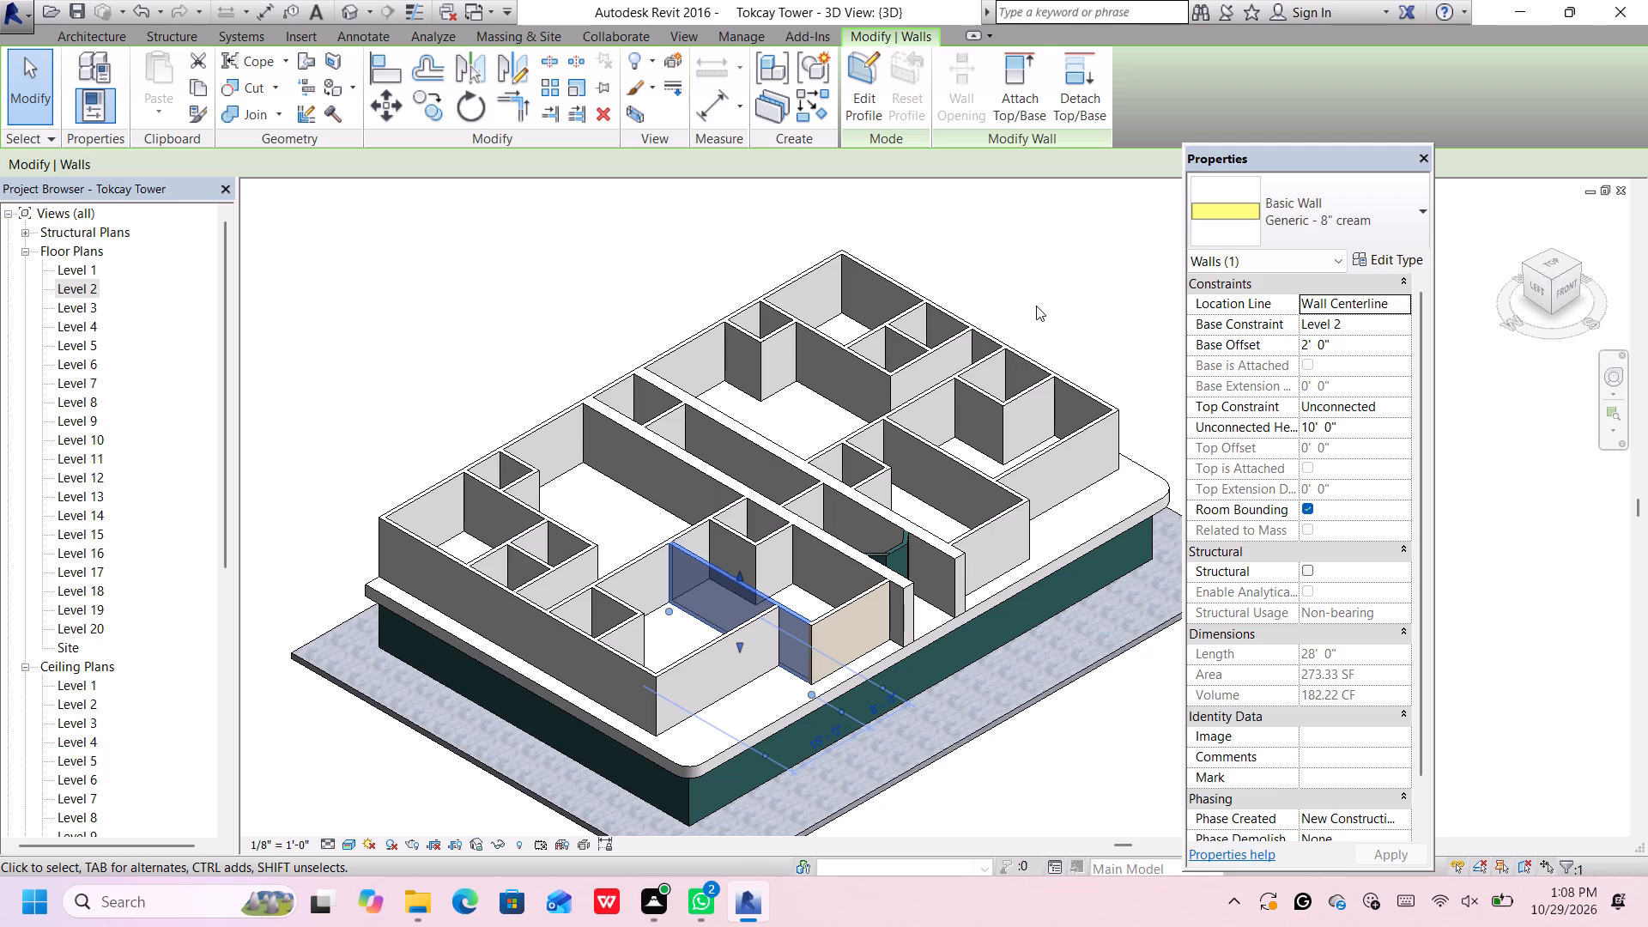
pyautogui.click(963, 270)
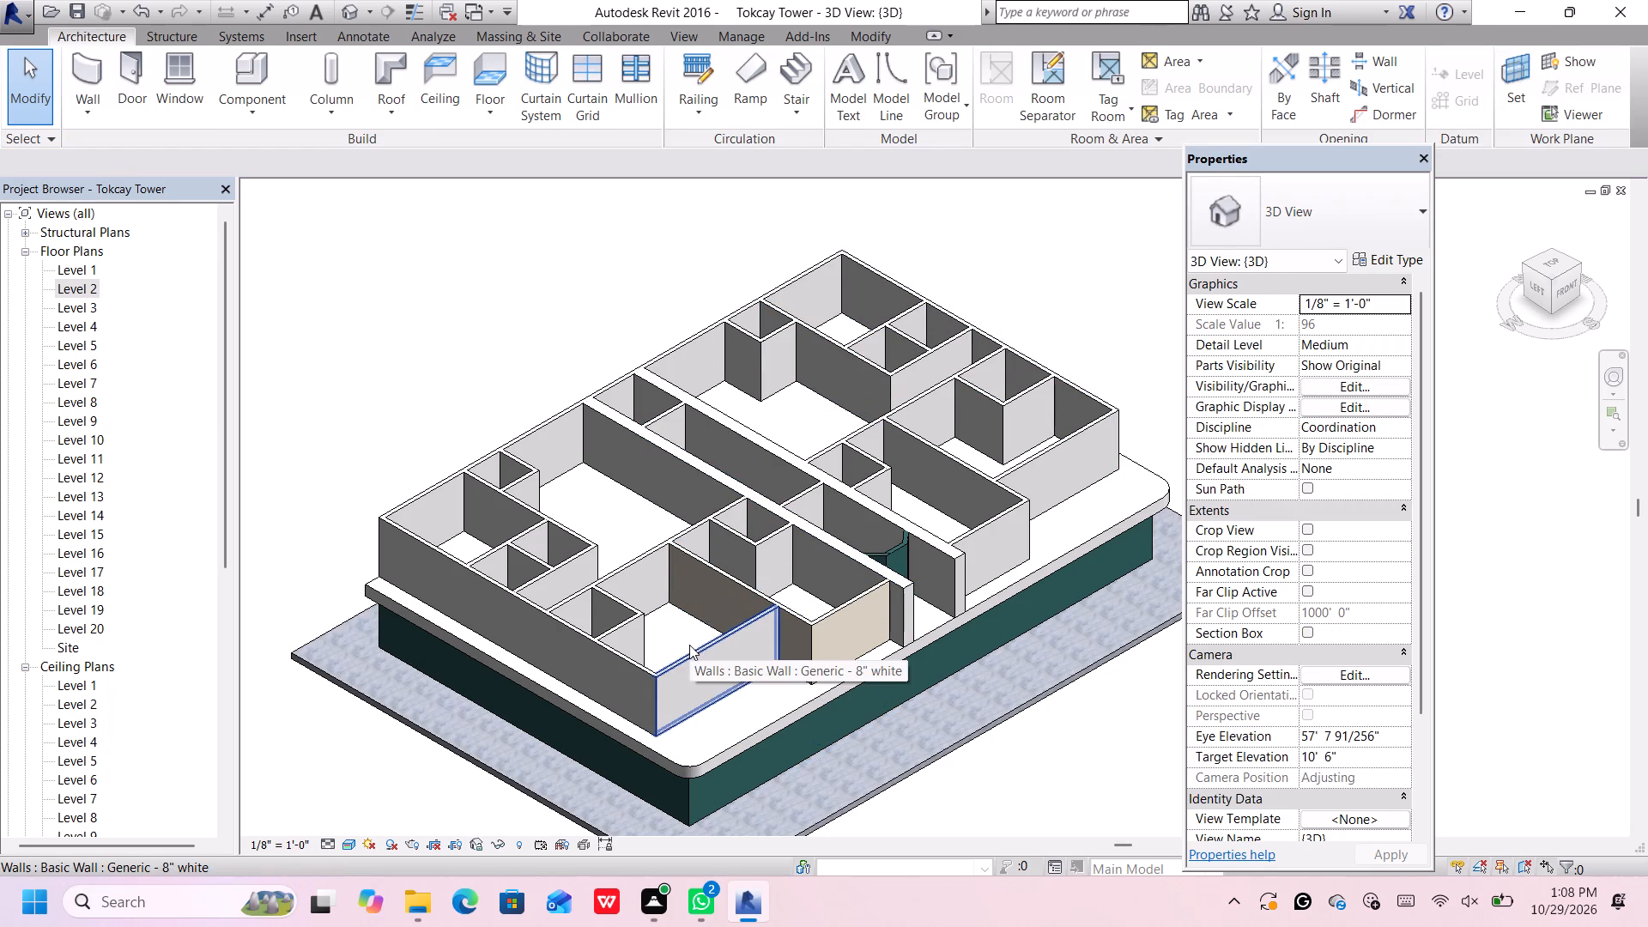
# Change the Level 2 front wall at the southwest corner to the Generic - 8" cream type.
pyautogui.click(689, 645)
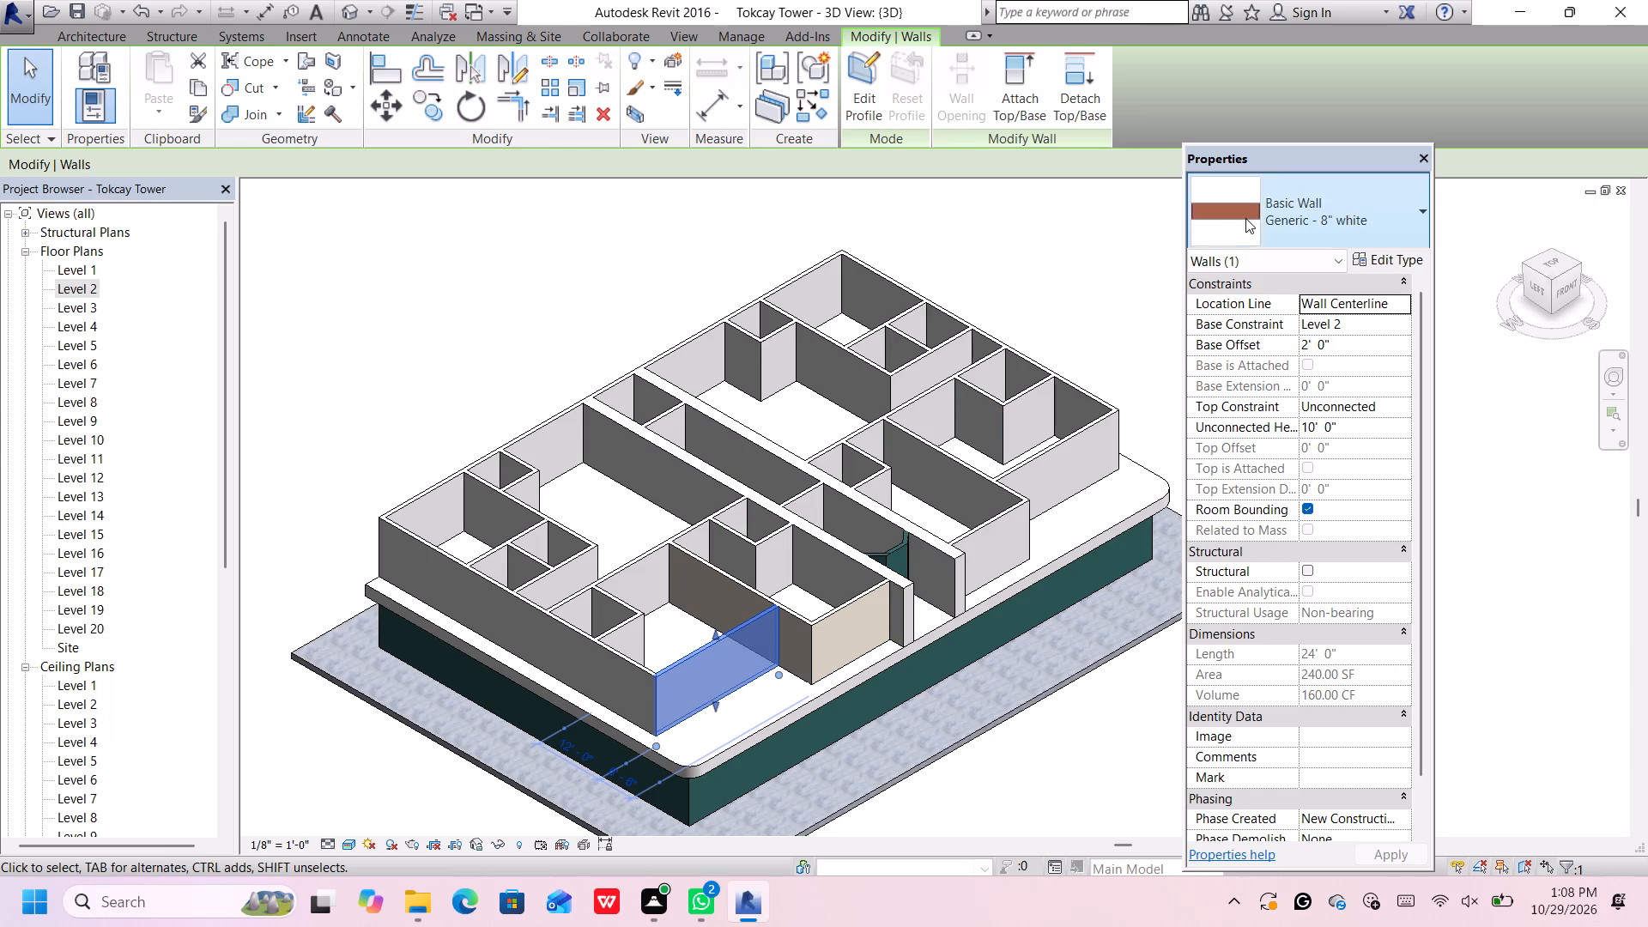
pyautogui.click(1245, 218)
pyautogui.scroll(2, 1232, 381)
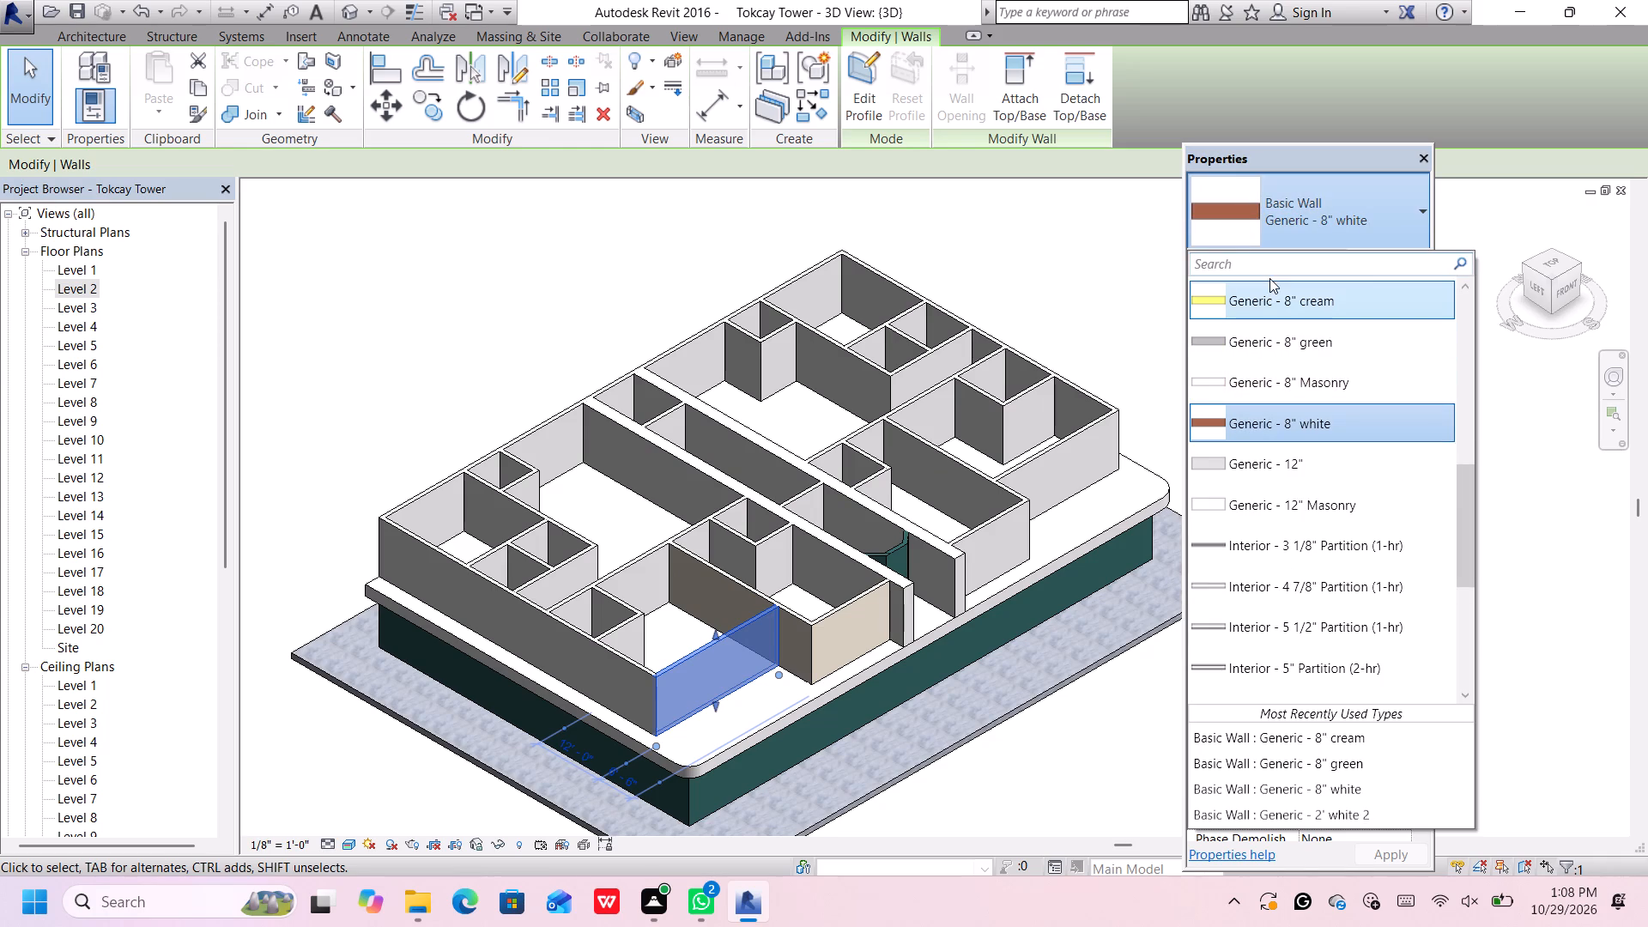
pyautogui.click(1268, 296)
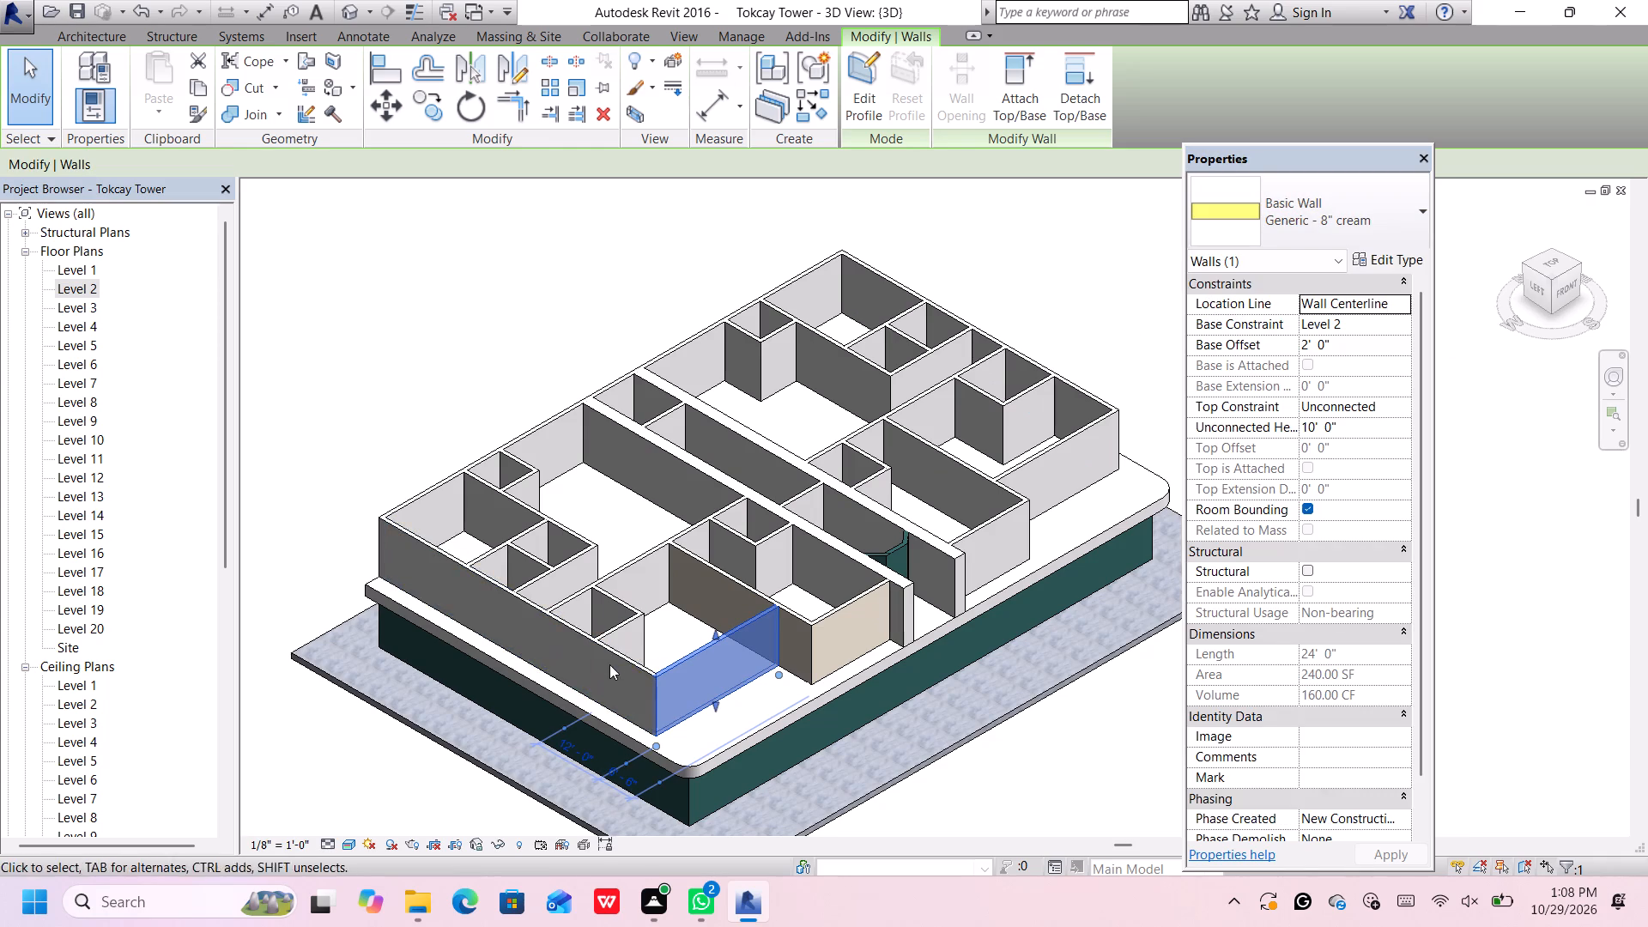
# Change the long west exterior wall running back from the southwest corner of Level 2 to Generic - 8" cream.
pyautogui.click(613, 657)
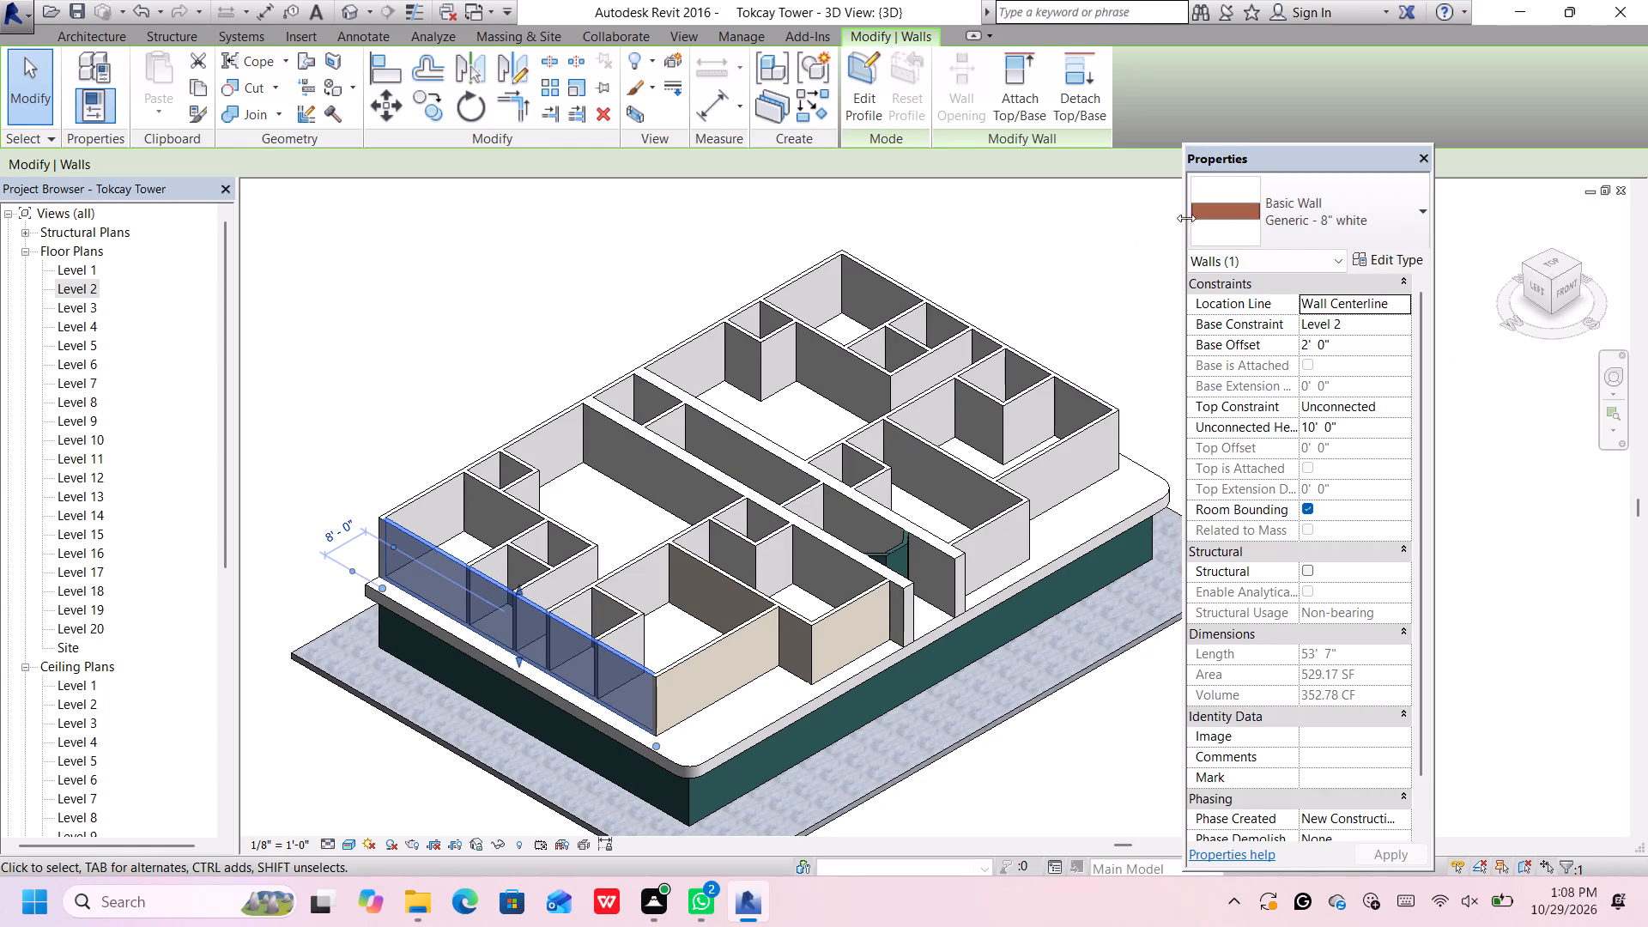
pyautogui.click(1306, 194)
pyautogui.scroll(1, 1282, 341)
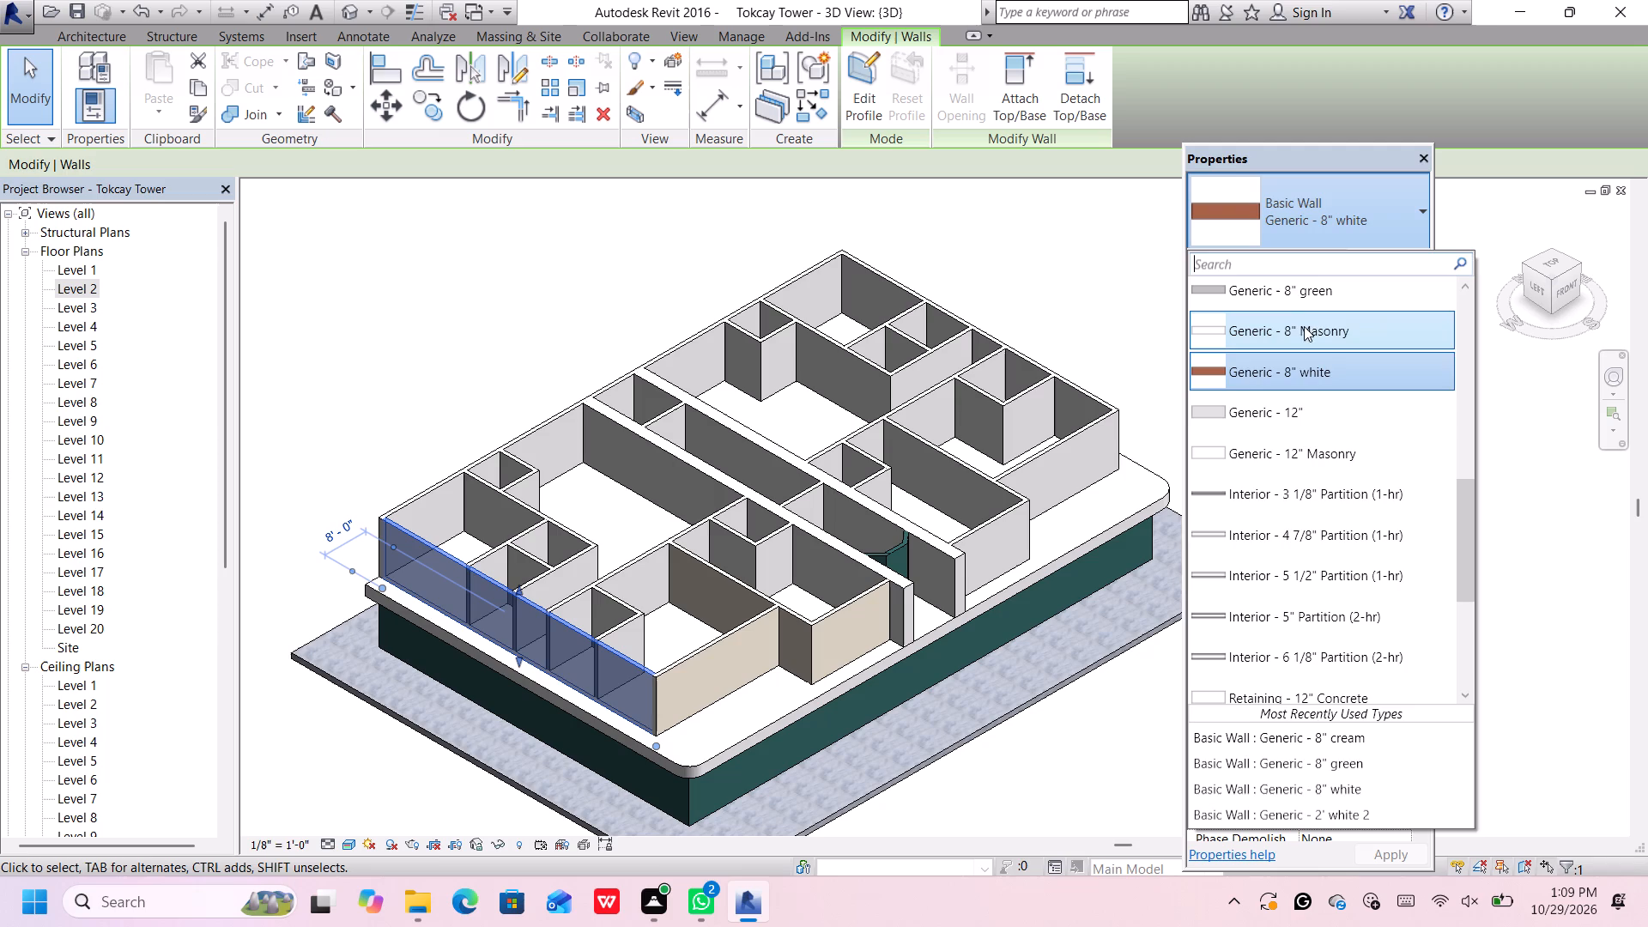
pyautogui.scroll(1, 1311, 317)
pyautogui.click(1312, 307)
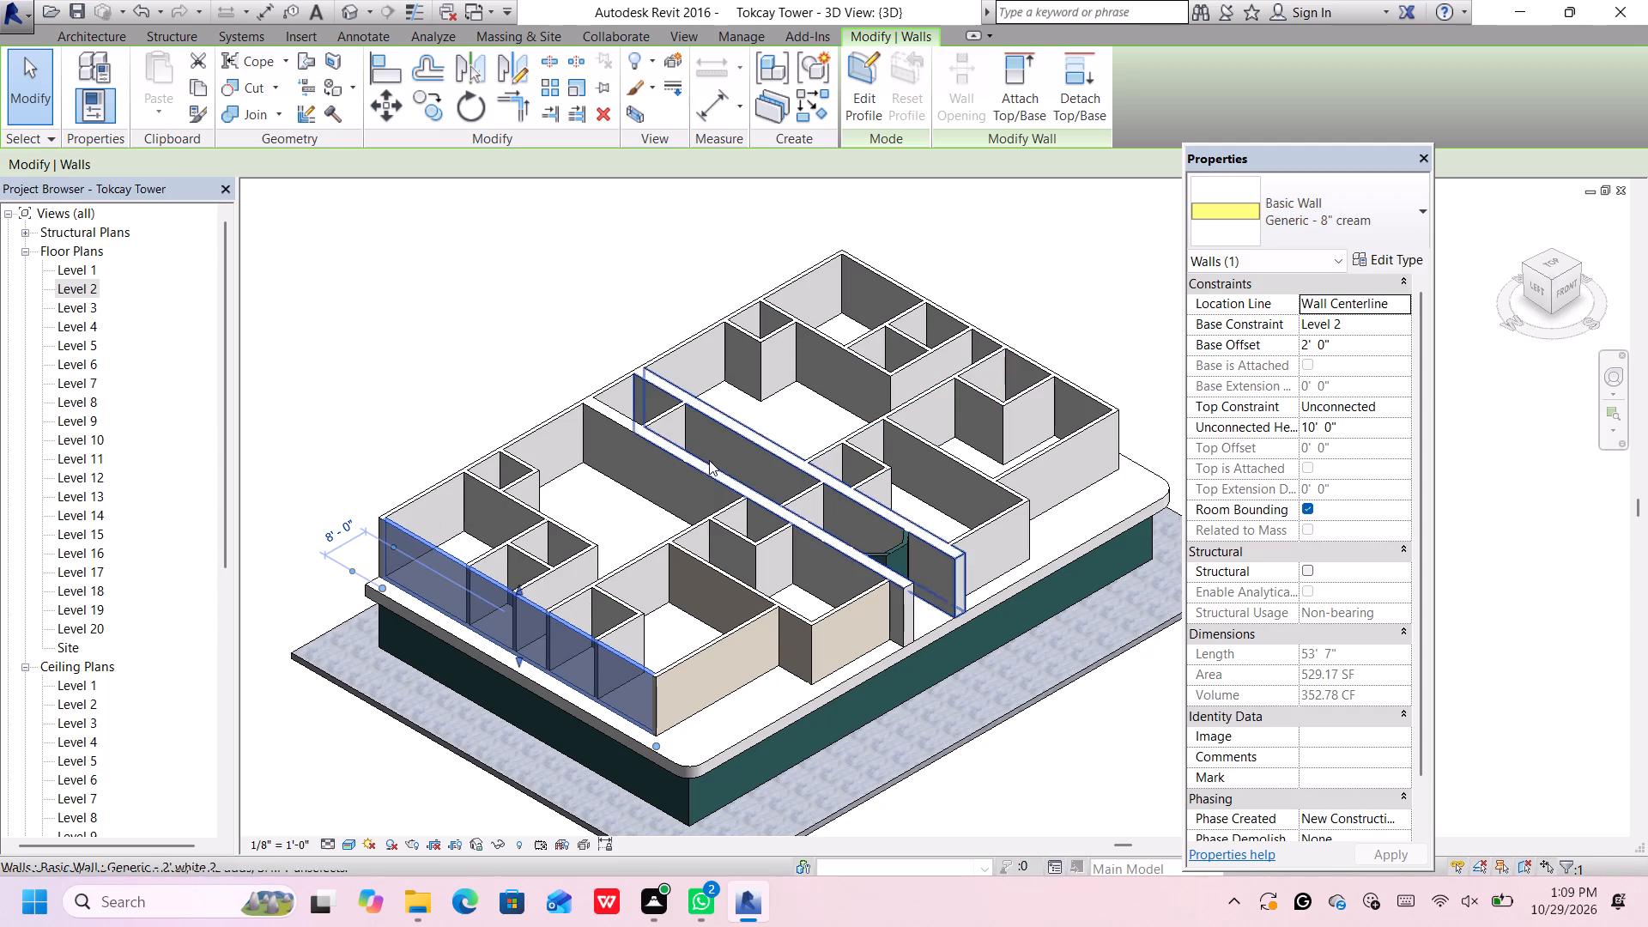
pyautogui.scroll(1, 478, 488)
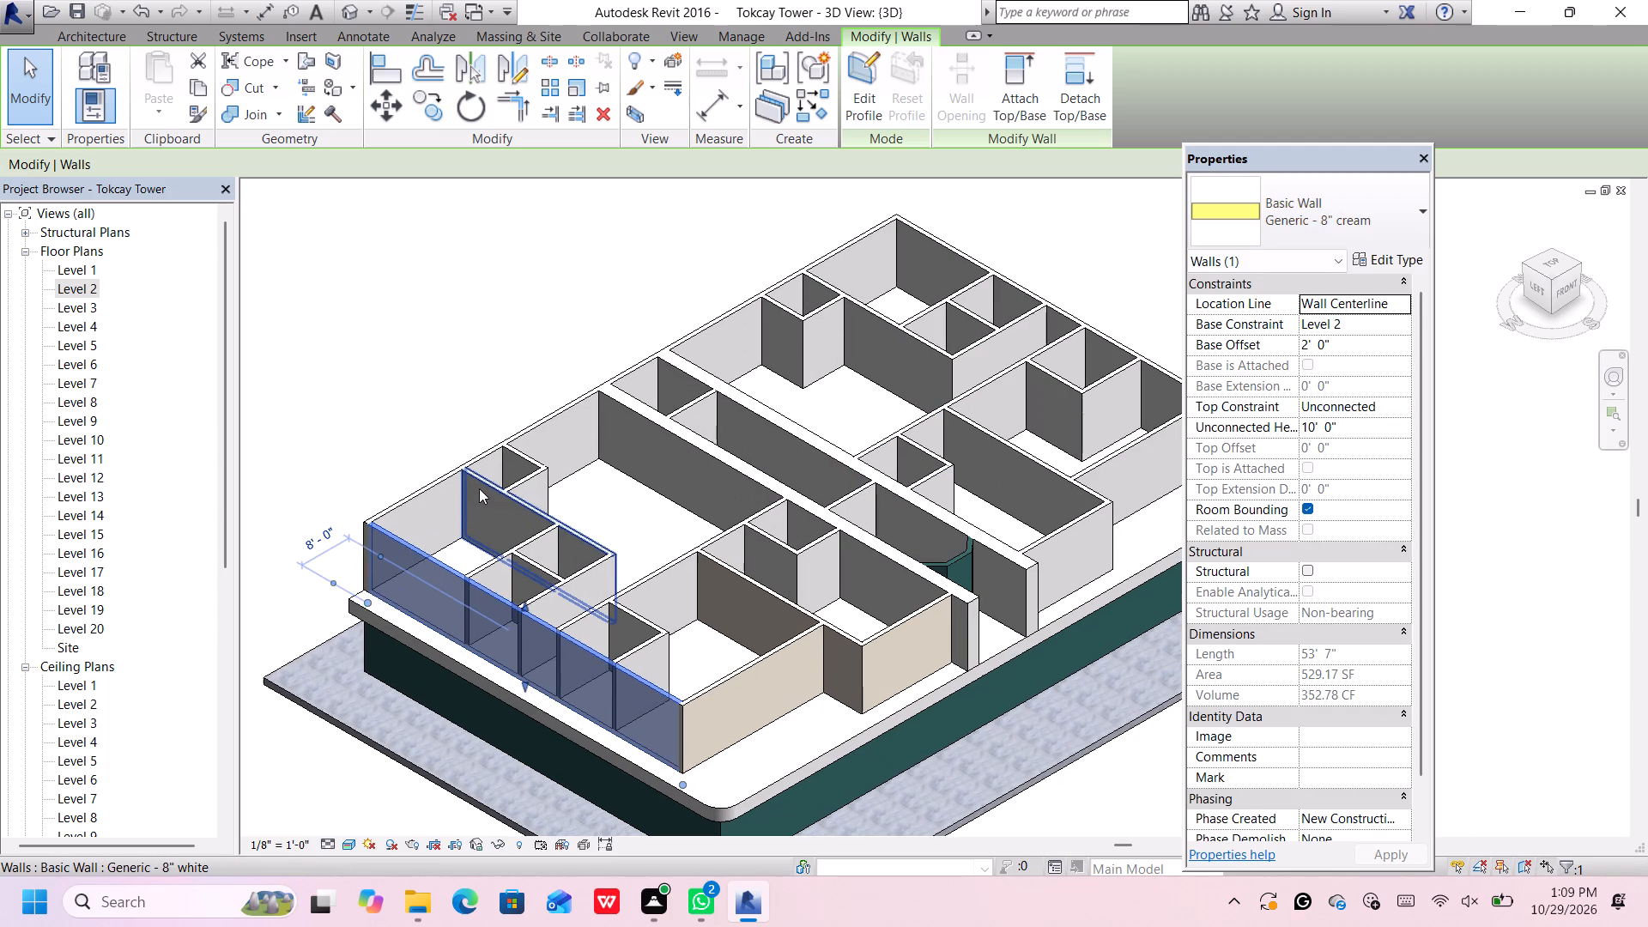
# Change the 25' 6" partition and the 16' cross partition in the northwest rooms of Level 2 to Generic - 8" cream.
pyautogui.click(479, 488)
pyautogui.click(1307, 223)
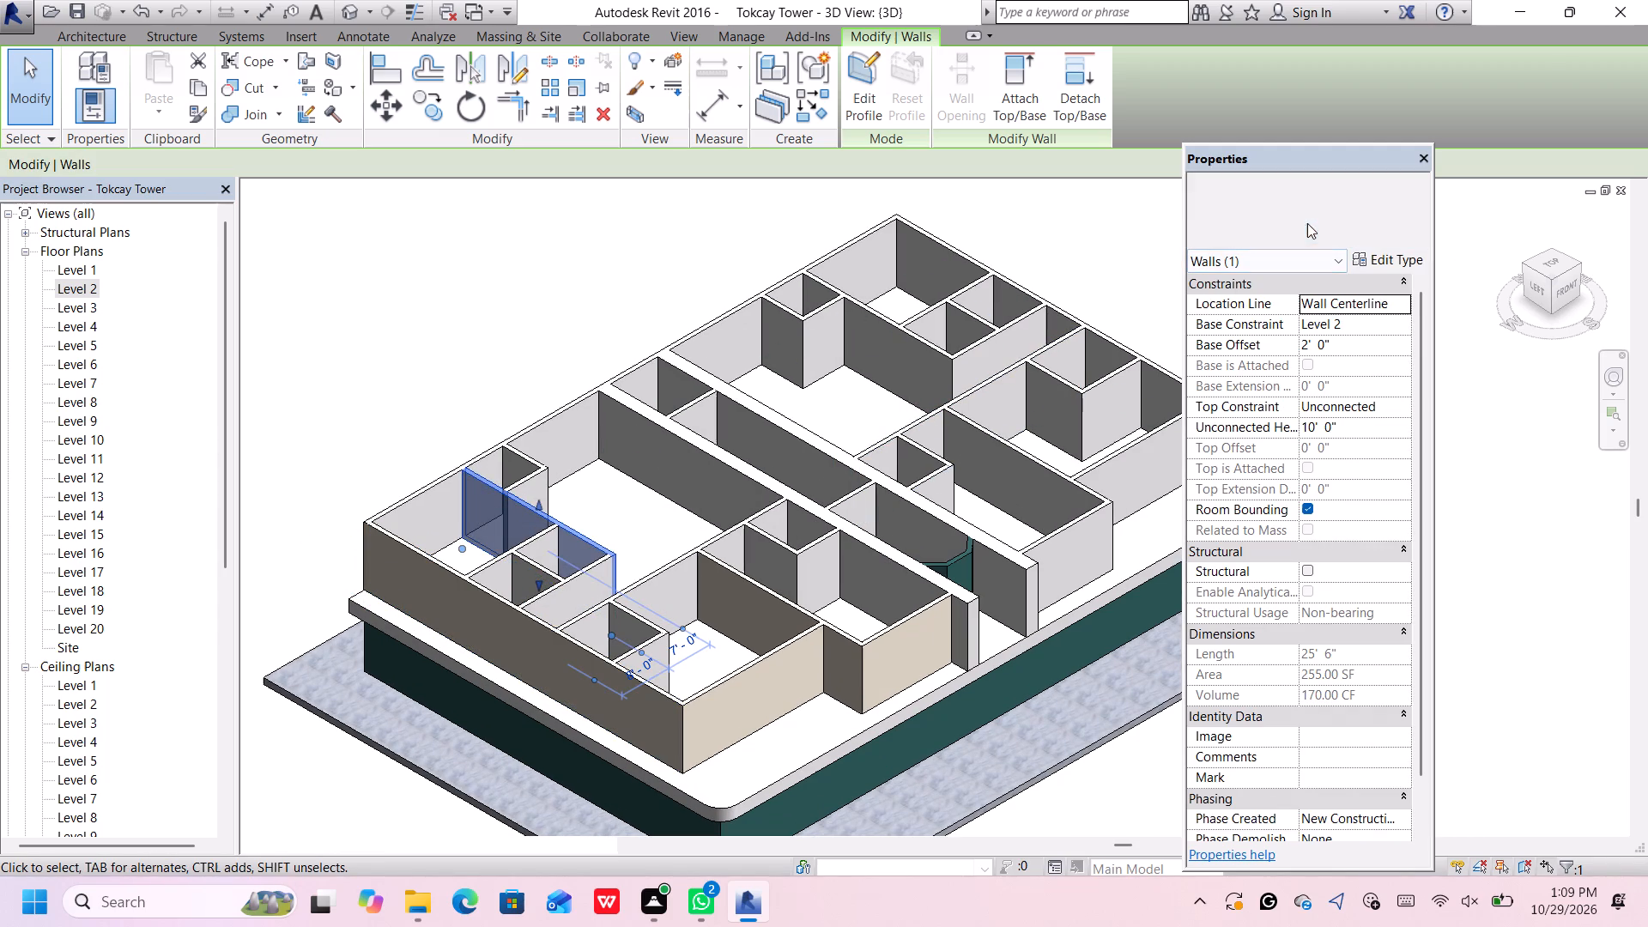
pyautogui.scroll(2, 1234, 431)
pyautogui.click(1301, 296)
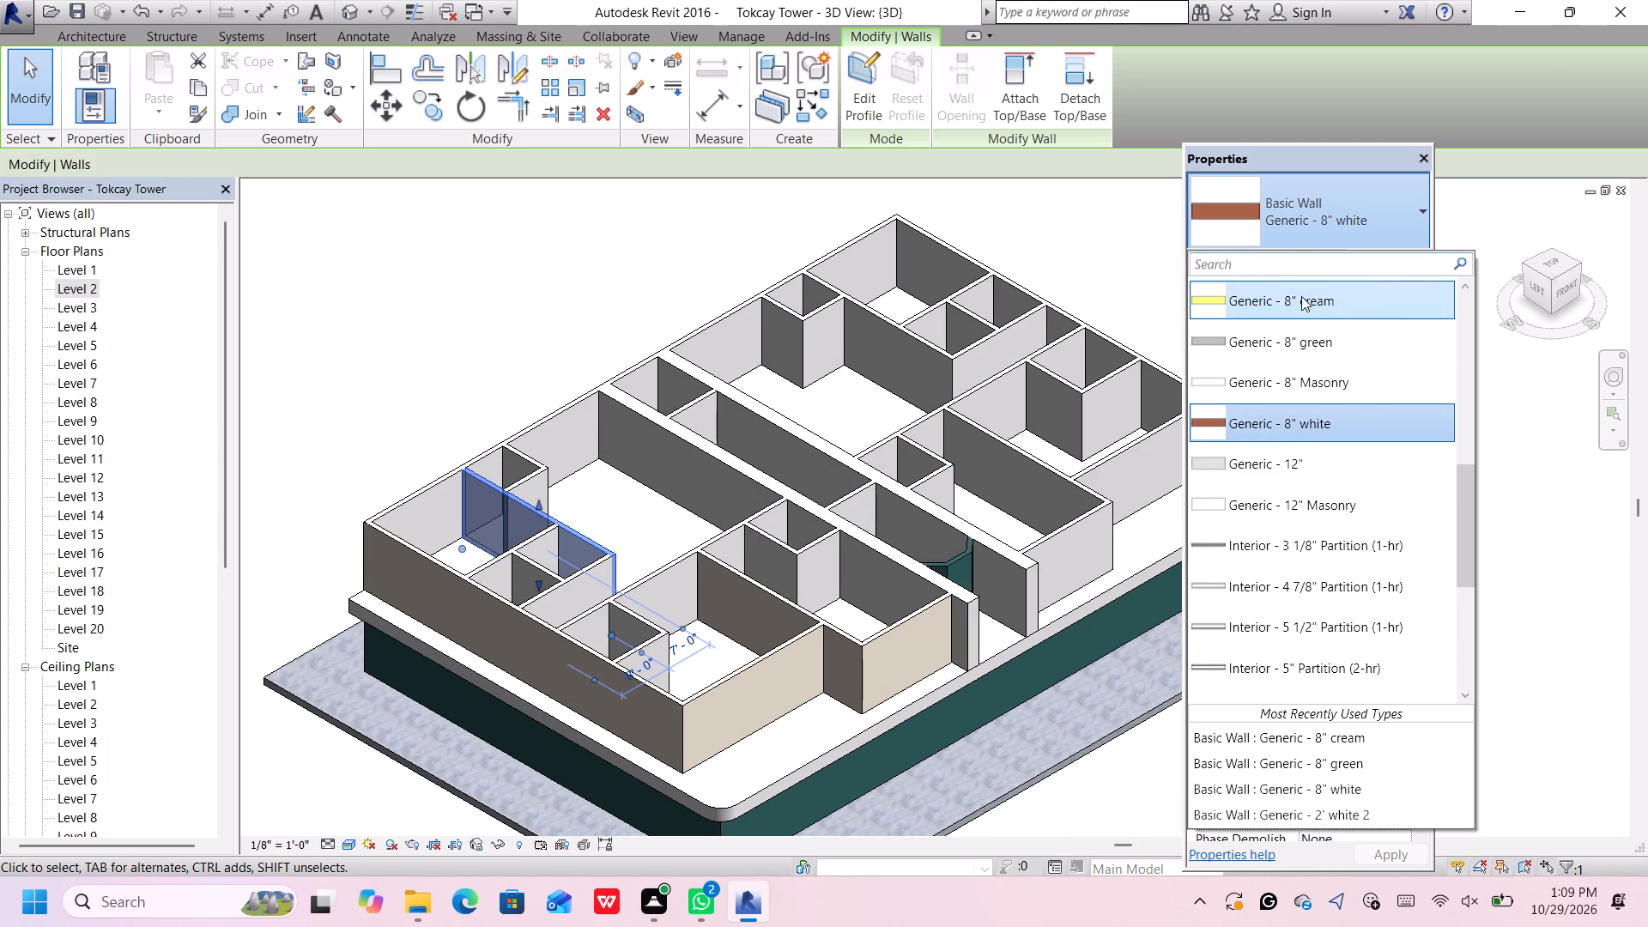
pyautogui.click(495, 561)
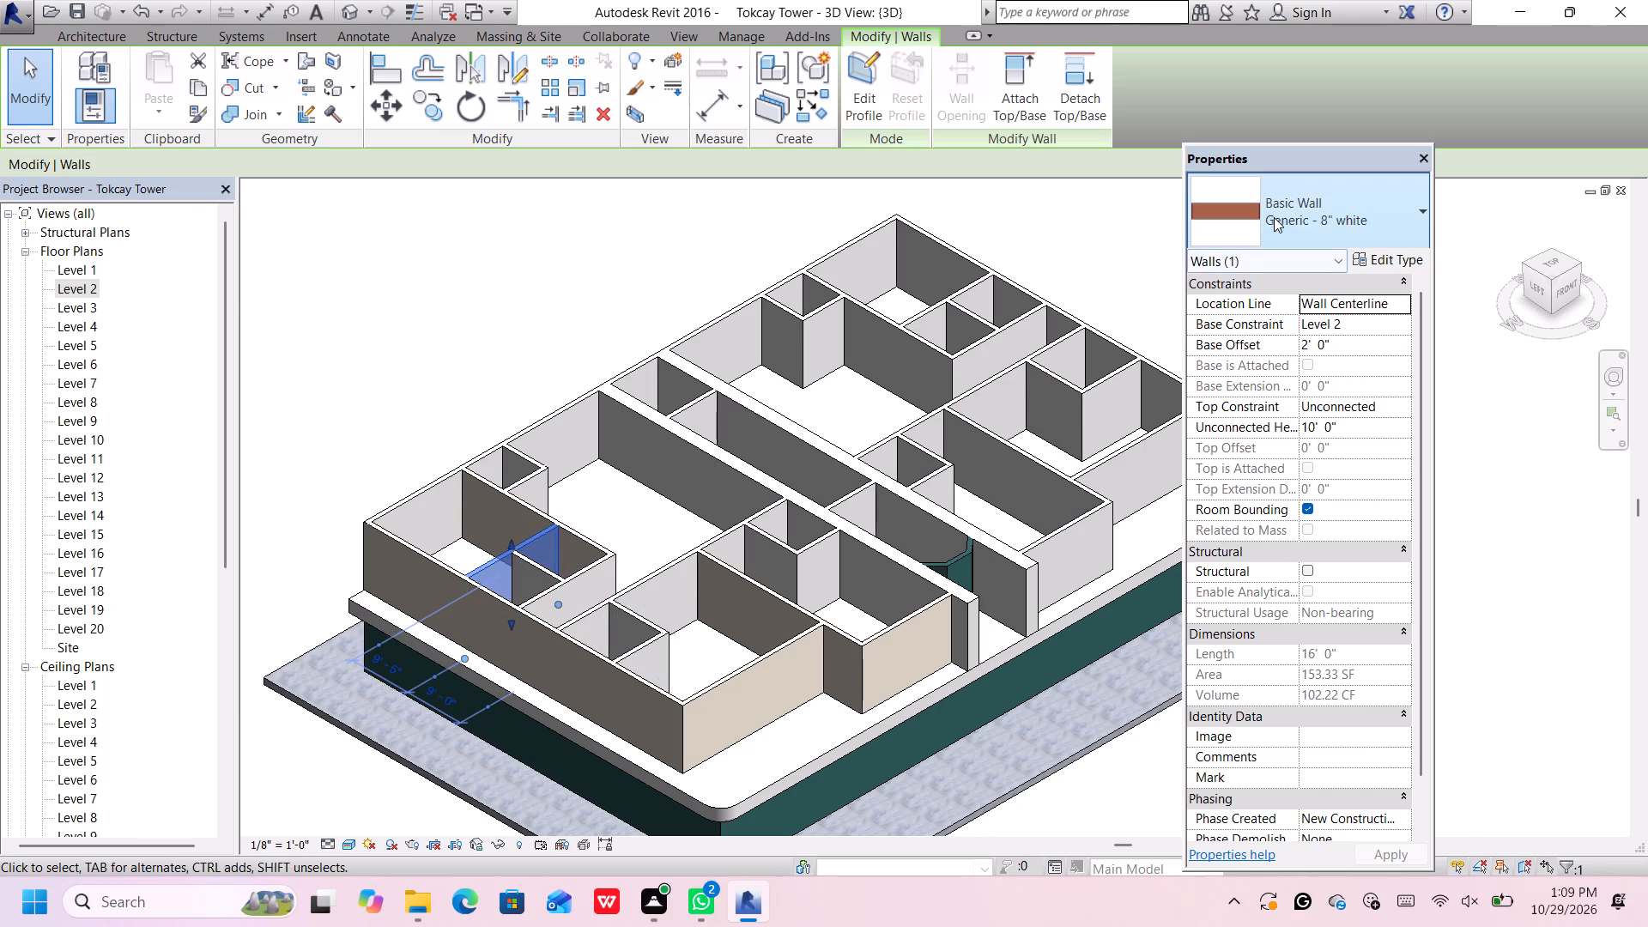
pyautogui.click(1274, 213)
pyautogui.scroll(2, 1263, 317)
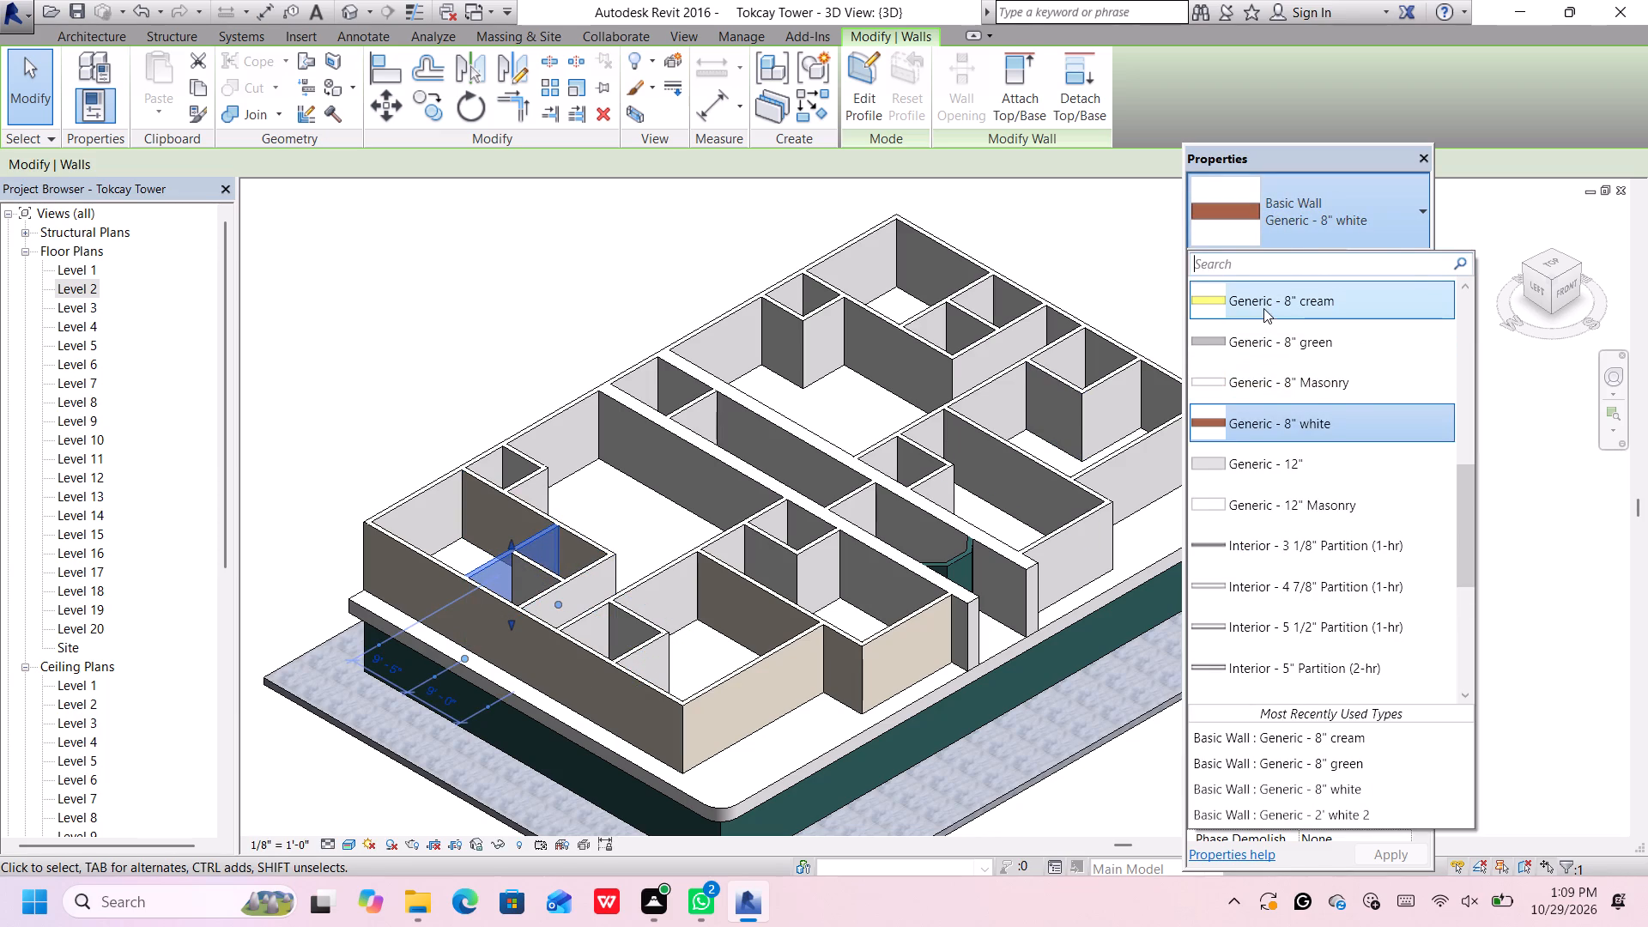
pyautogui.click(1263, 308)
# Change the long 90' north exterior wall along the back of Level 2 to the Generic - 8" cream type.
pyautogui.click(422, 500)
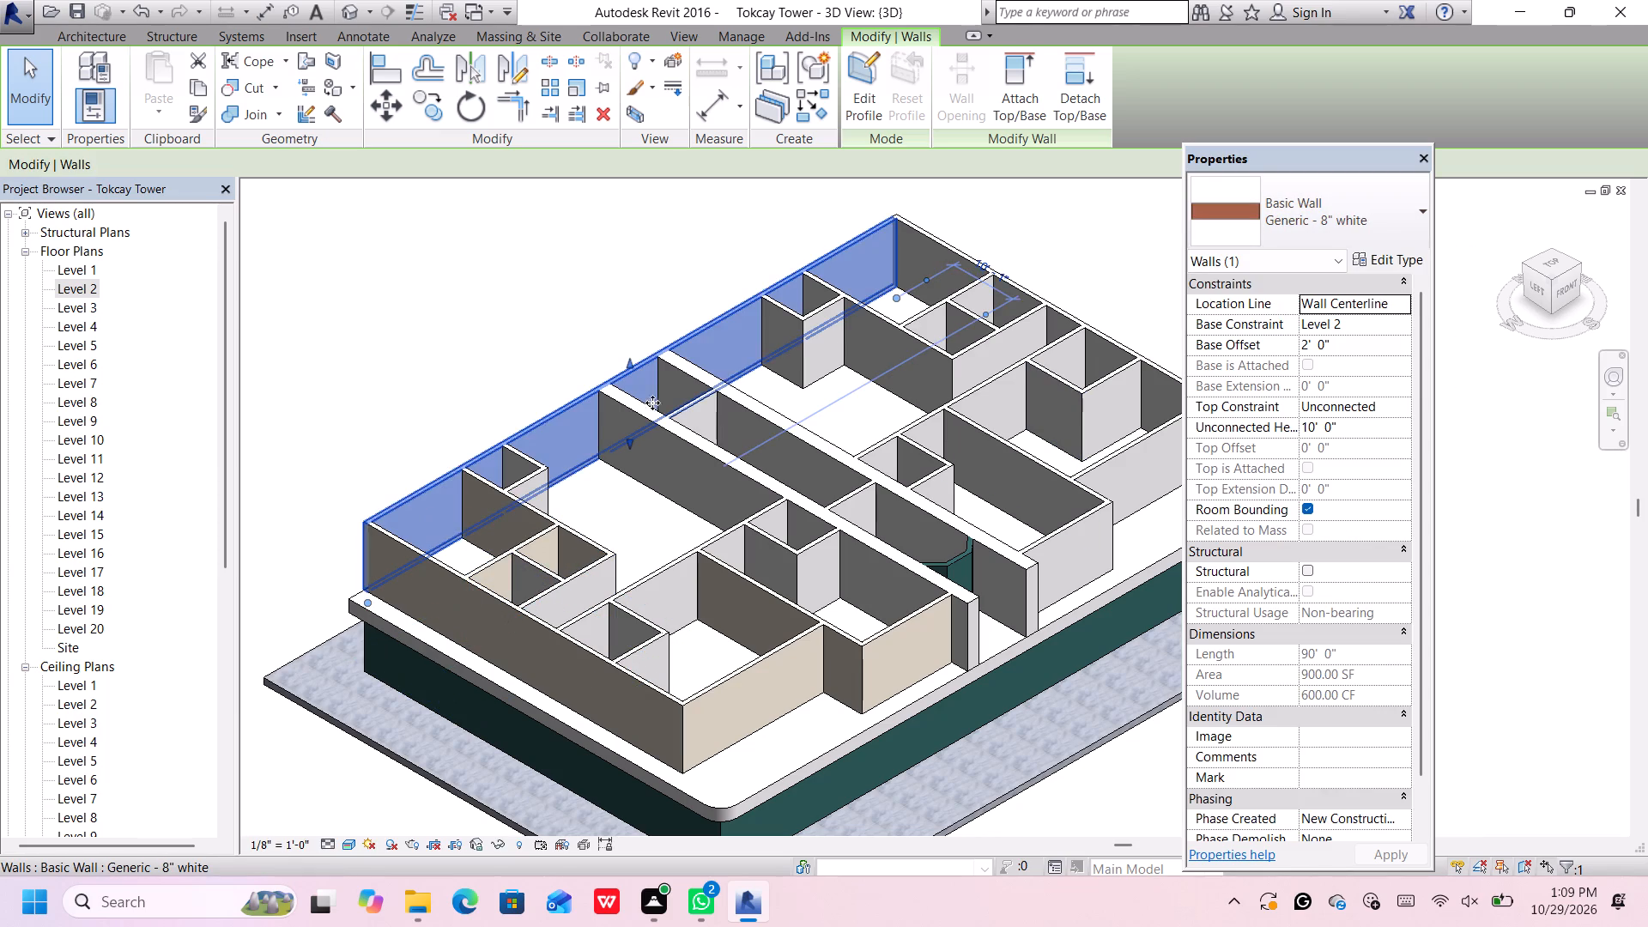
pyautogui.click(1372, 213)
pyautogui.scroll(2, 1327, 397)
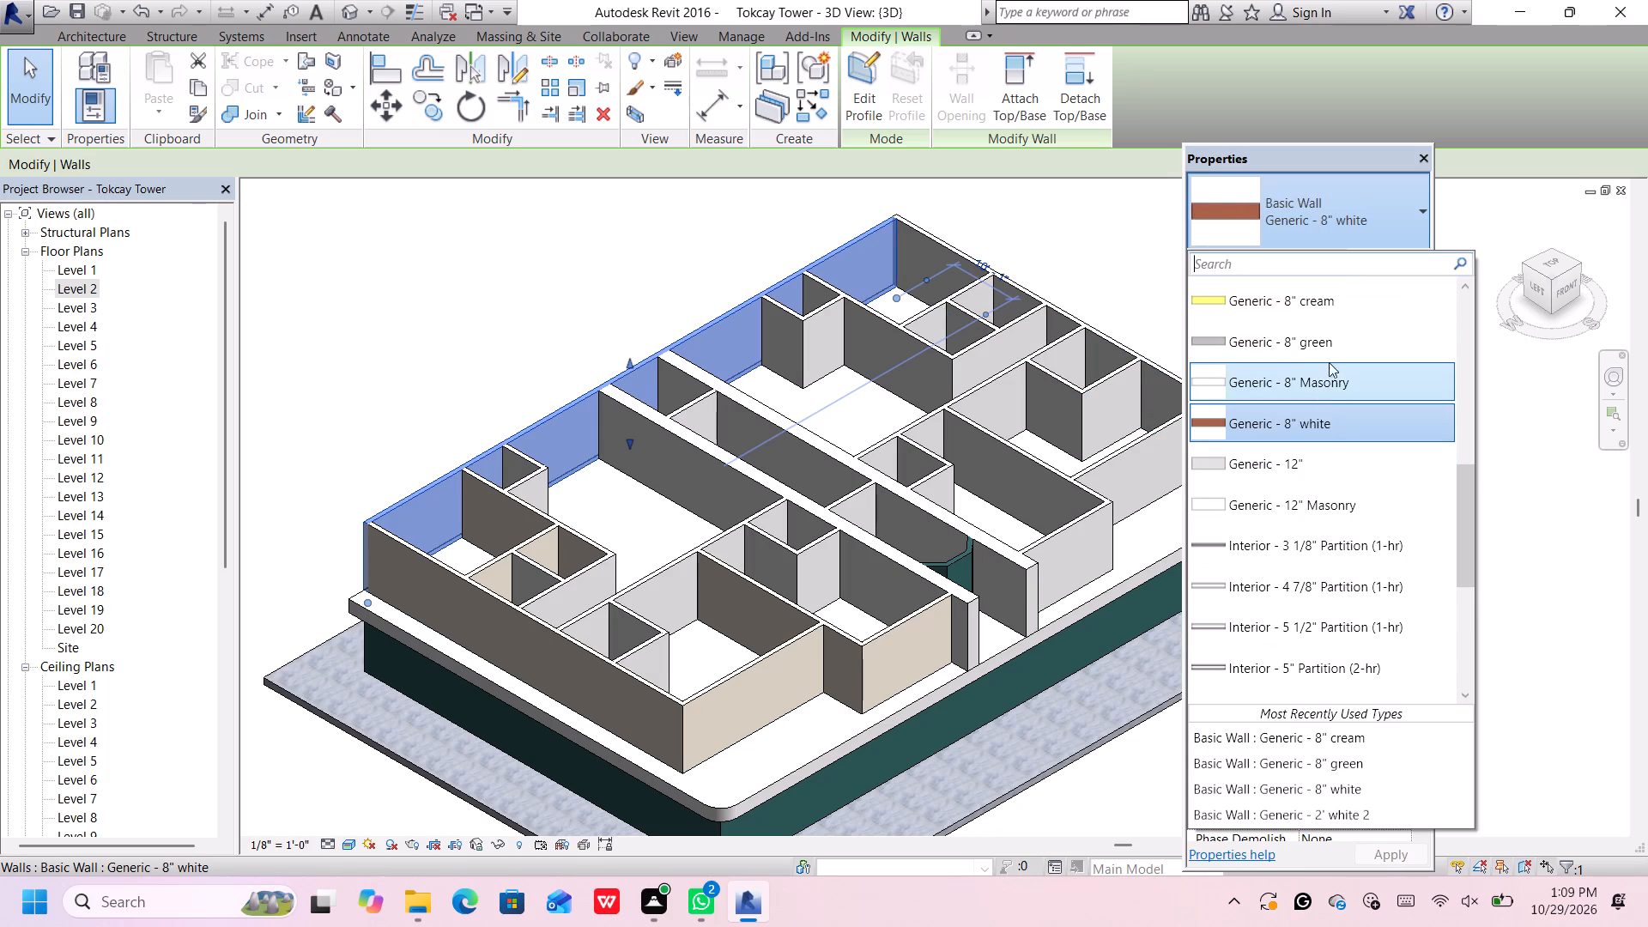
pyautogui.click(1342, 300)
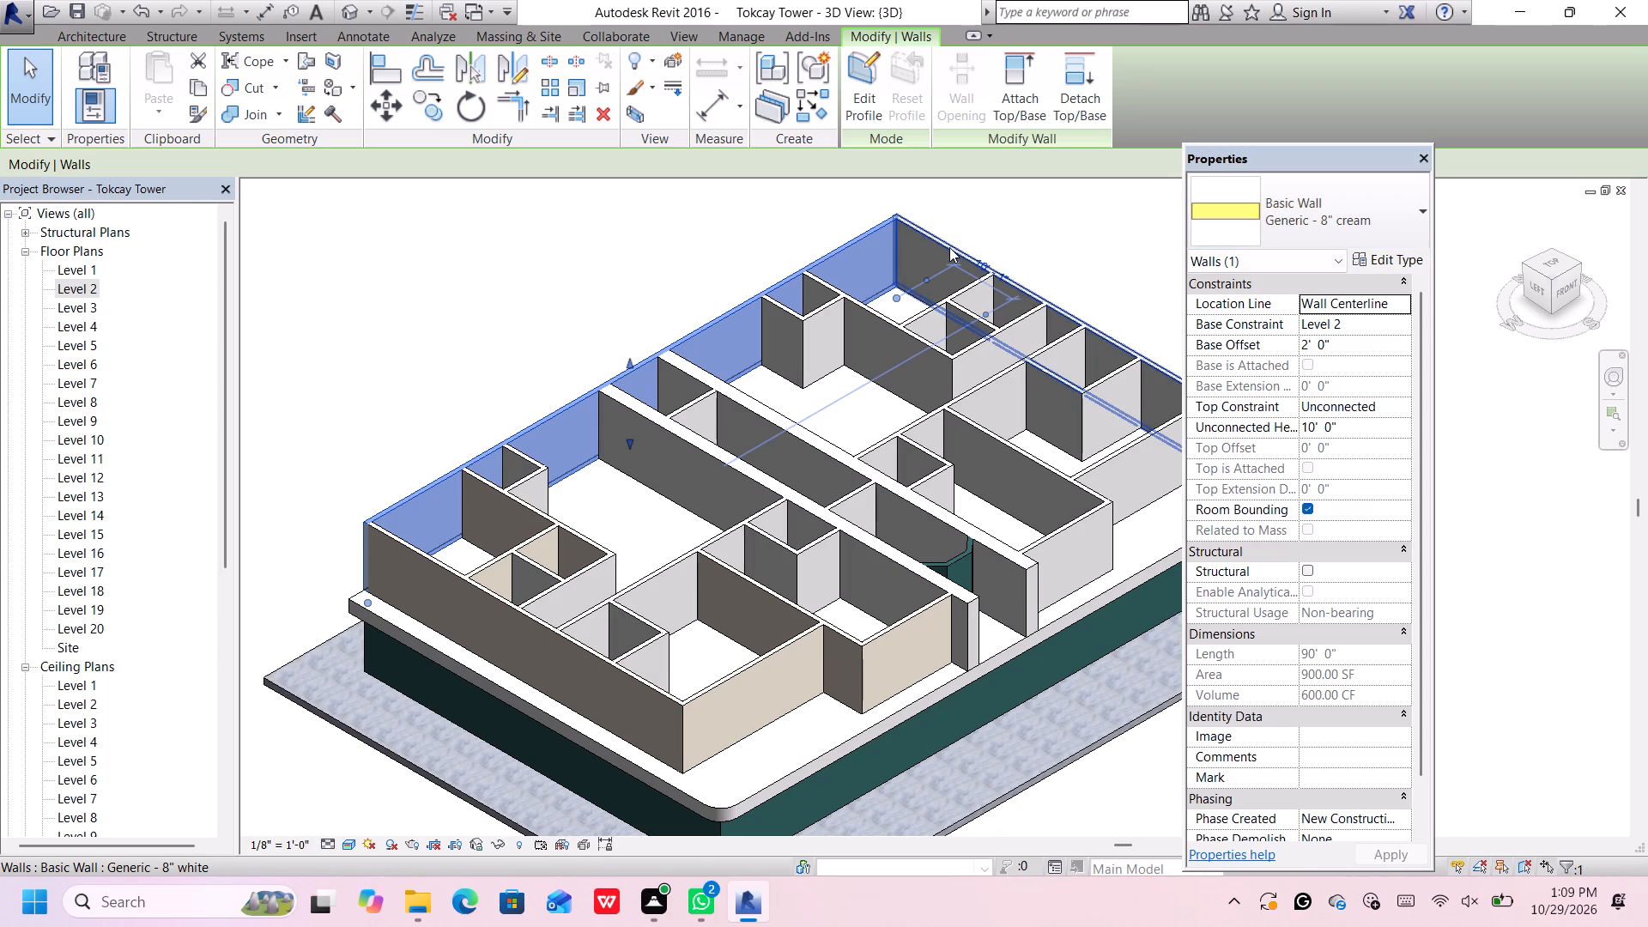
# Change the long east exterior wall of Level 2 to Generic - 8" cream and deselect it.
pyautogui.click(949, 247)
pyautogui.click(1296, 216)
pyautogui.scroll(2, 1257, 371)
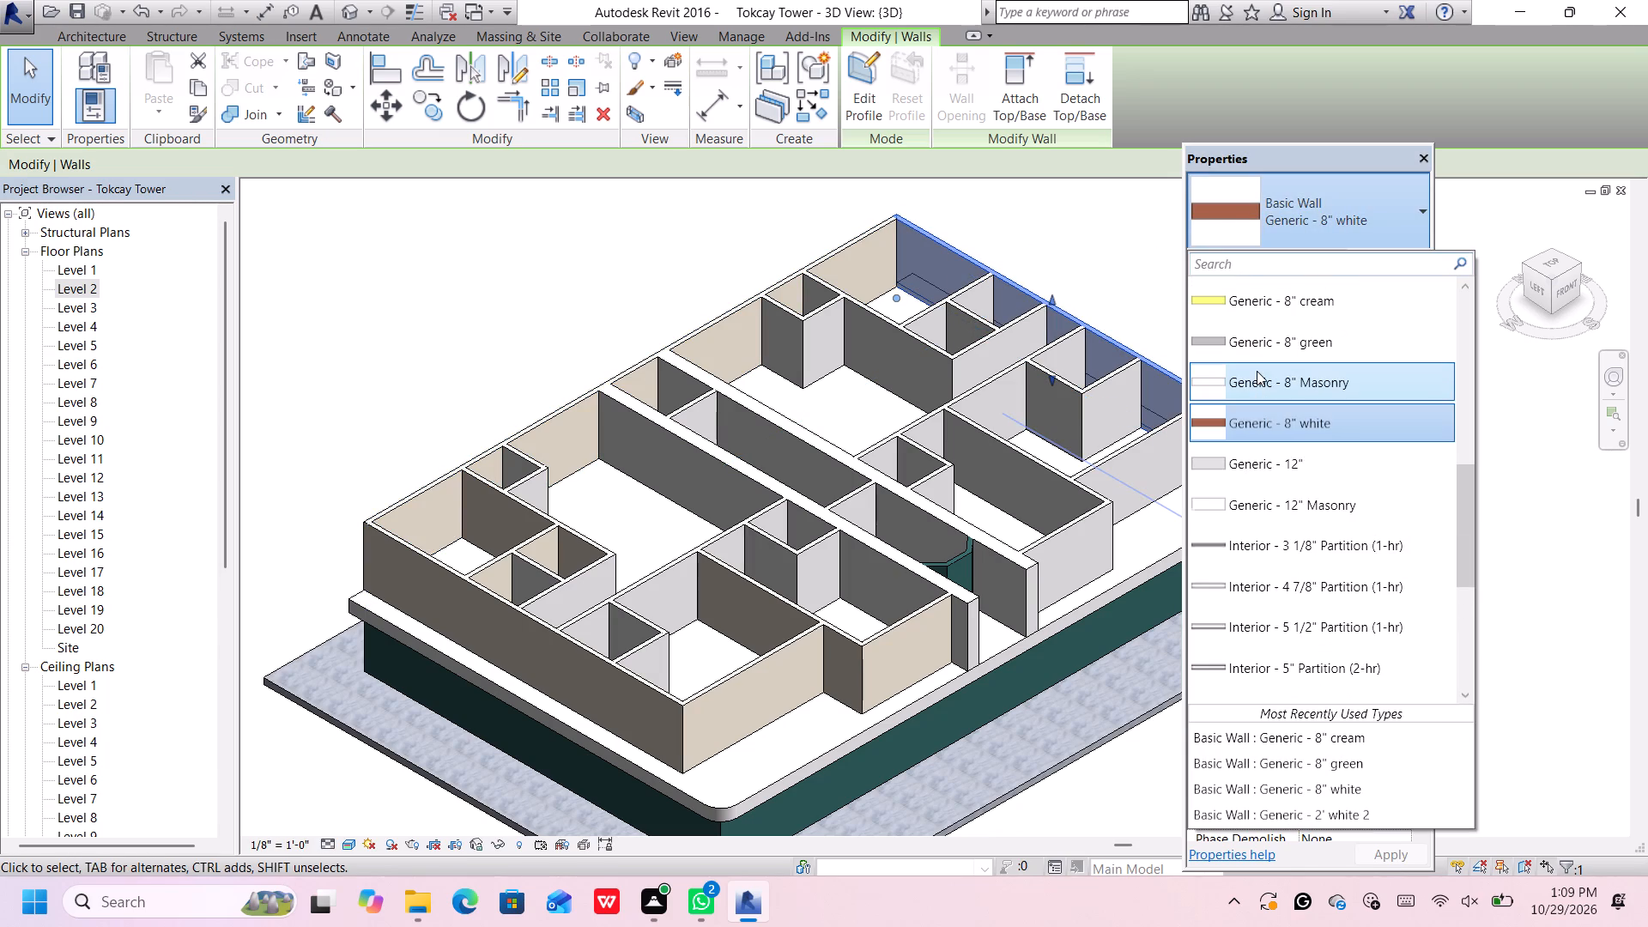
pyautogui.scroll(1, 1257, 368)
pyautogui.click(1269, 348)
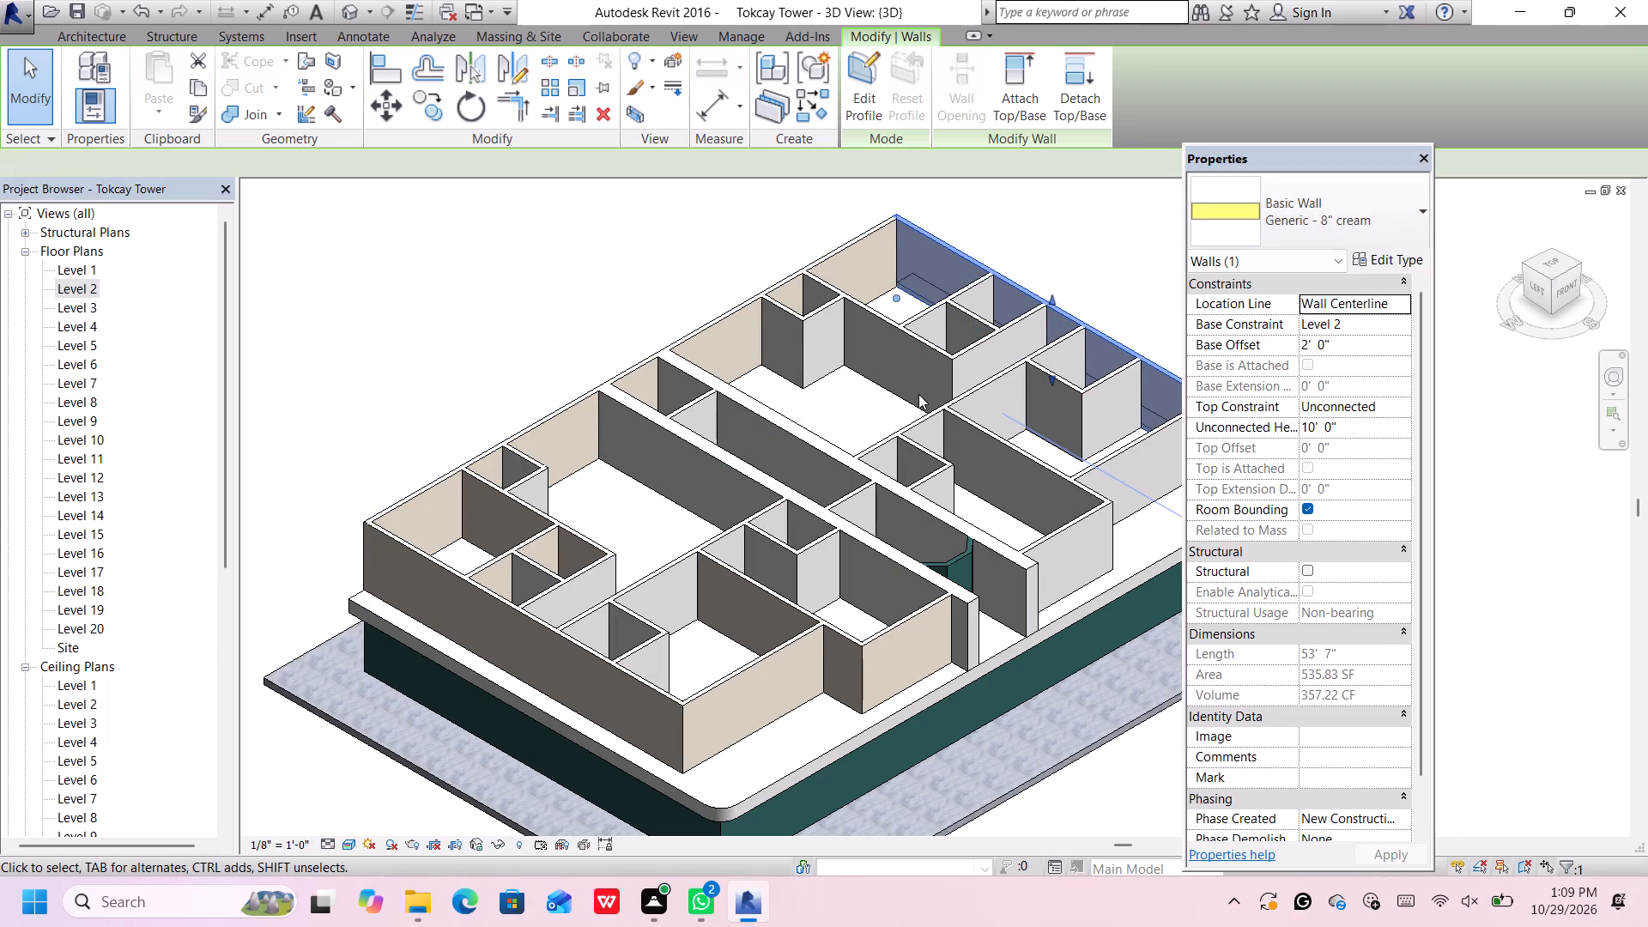
pyautogui.scroll(-3, 918, 395)
pyautogui.click(1111, 338)
# Change the 24' front exterior wall at the southeast corner of Level 2 to Generic - 8" cream.
pyautogui.scroll(1, 1106, 395)
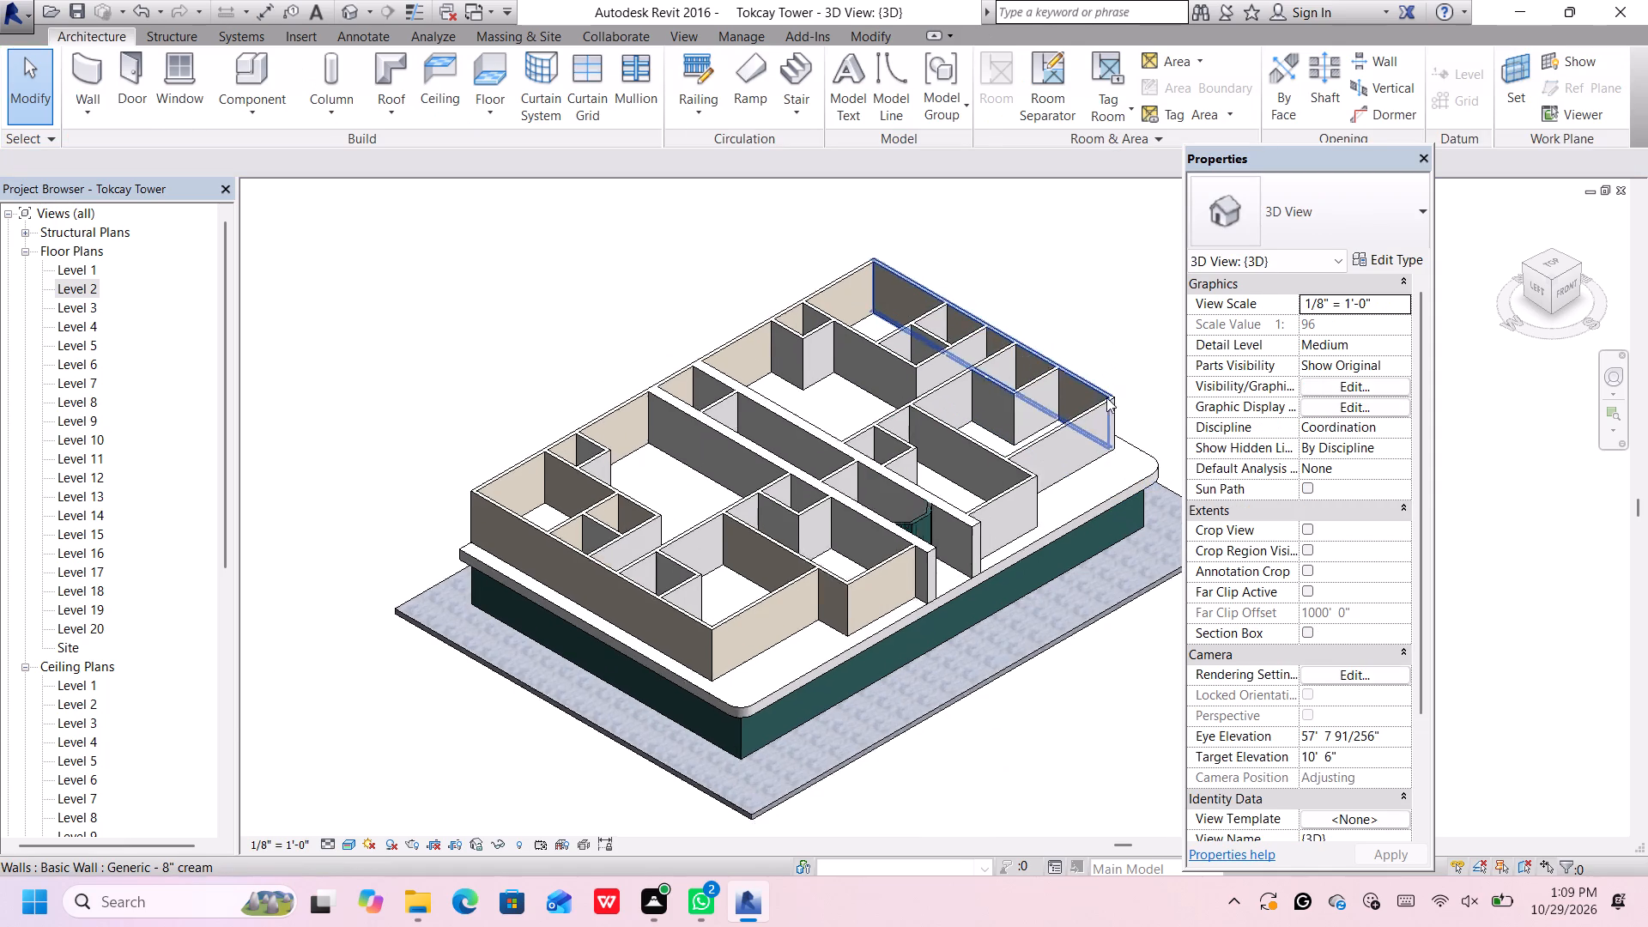
pyautogui.scroll(2, 1106, 397)
pyautogui.click(1063, 432)
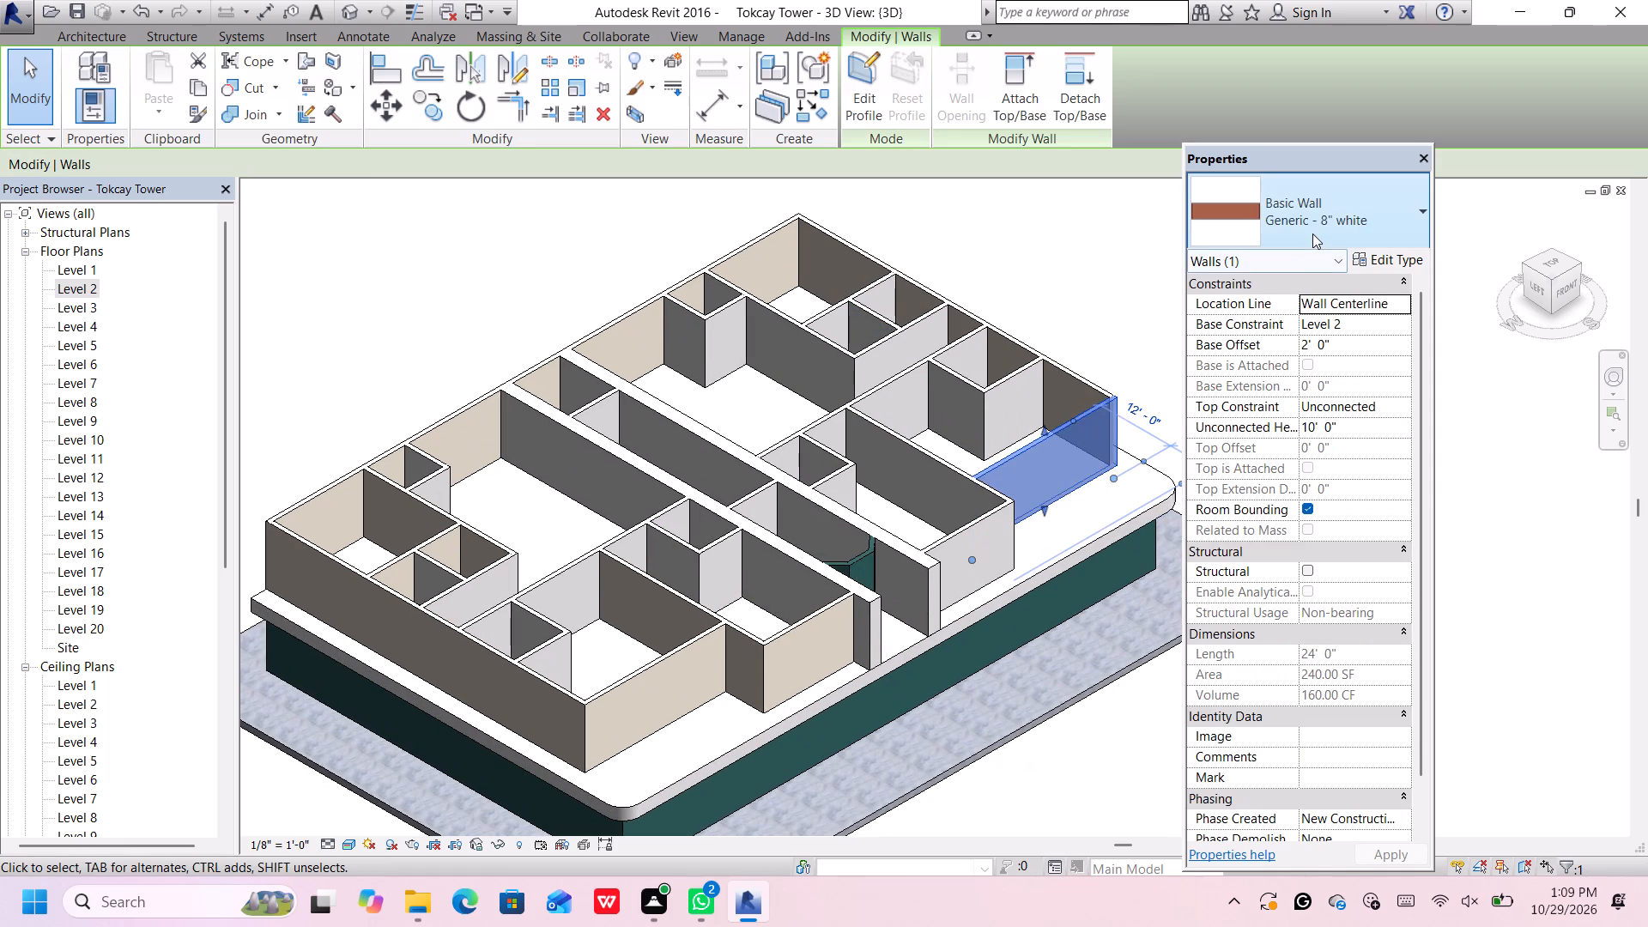
pyautogui.click(1313, 233)
pyautogui.scroll(3, 1271, 398)
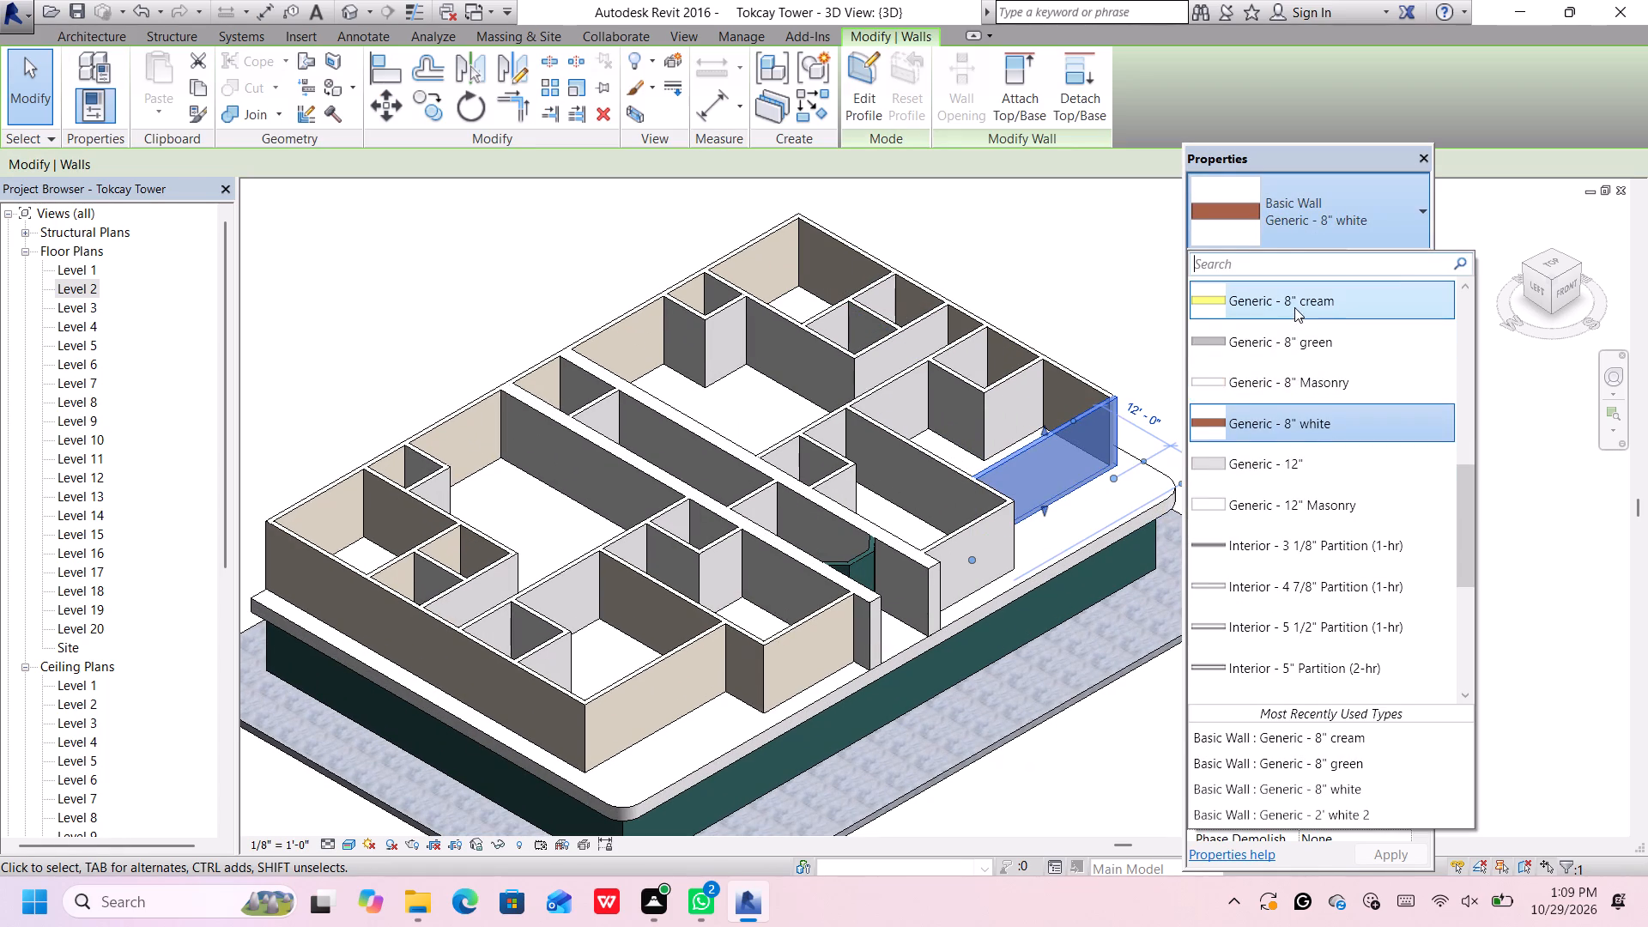
pyautogui.click(1294, 307)
# Change the 16' front exterior wall just east of the corridor to Generic - 8" cream and deselect it.
pyautogui.scroll(-2, 1017, 423)
pyautogui.scroll(2, 960, 524)
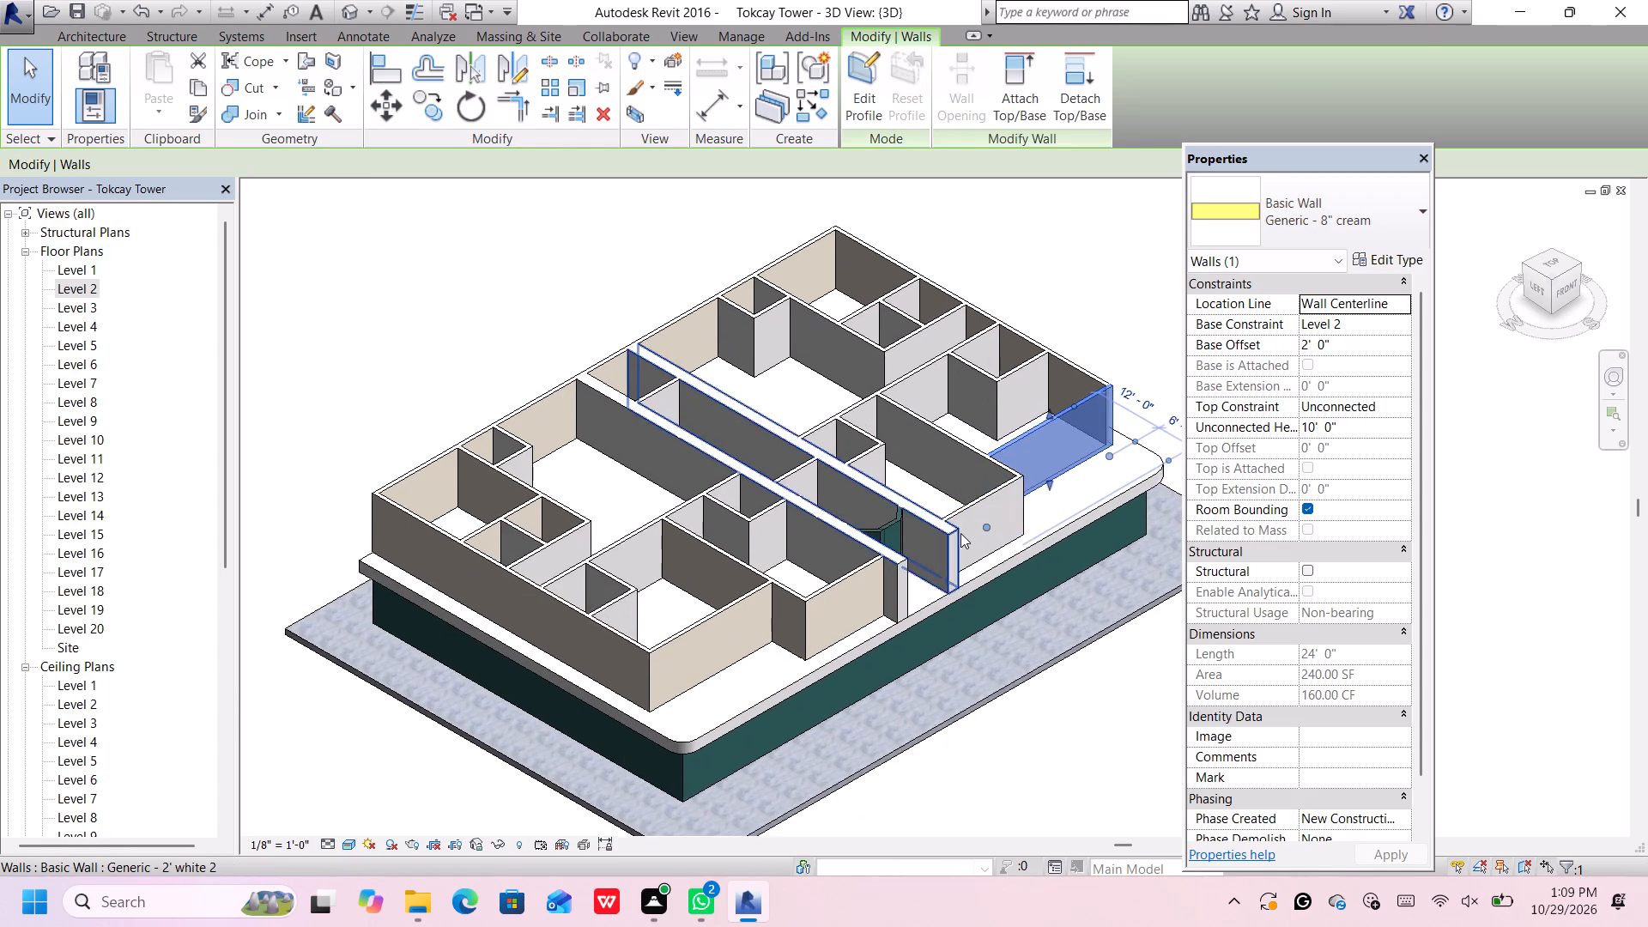
pyautogui.click(977, 497)
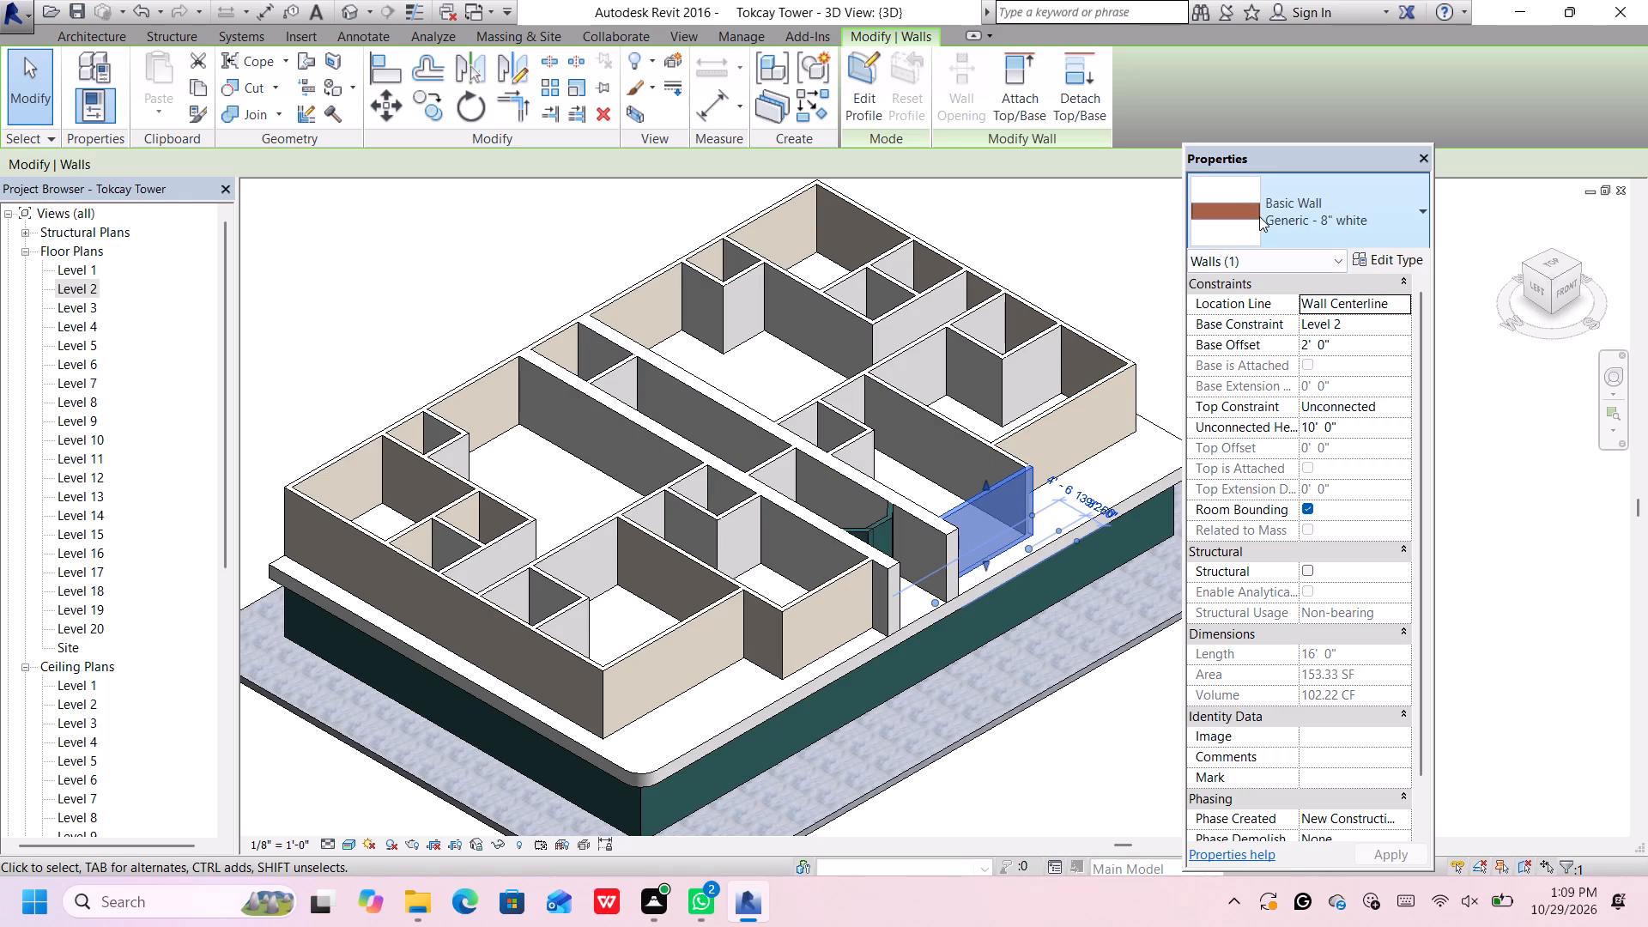
pyautogui.click(1255, 212)
pyautogui.scroll(3, 1277, 327)
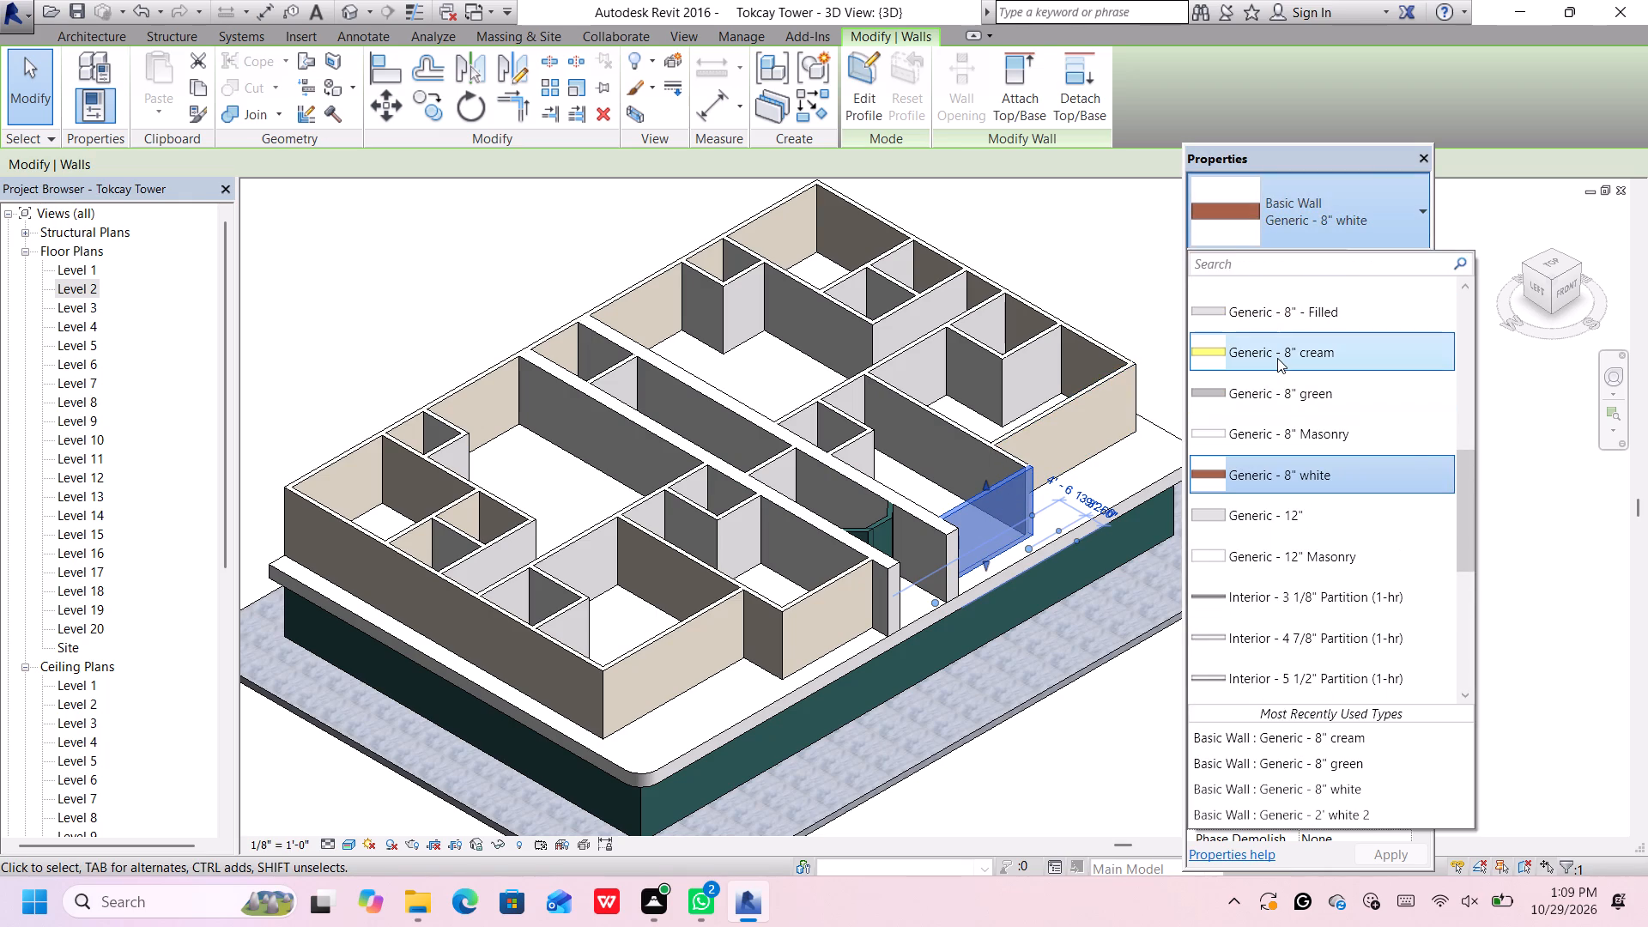
pyautogui.click(1277, 355)
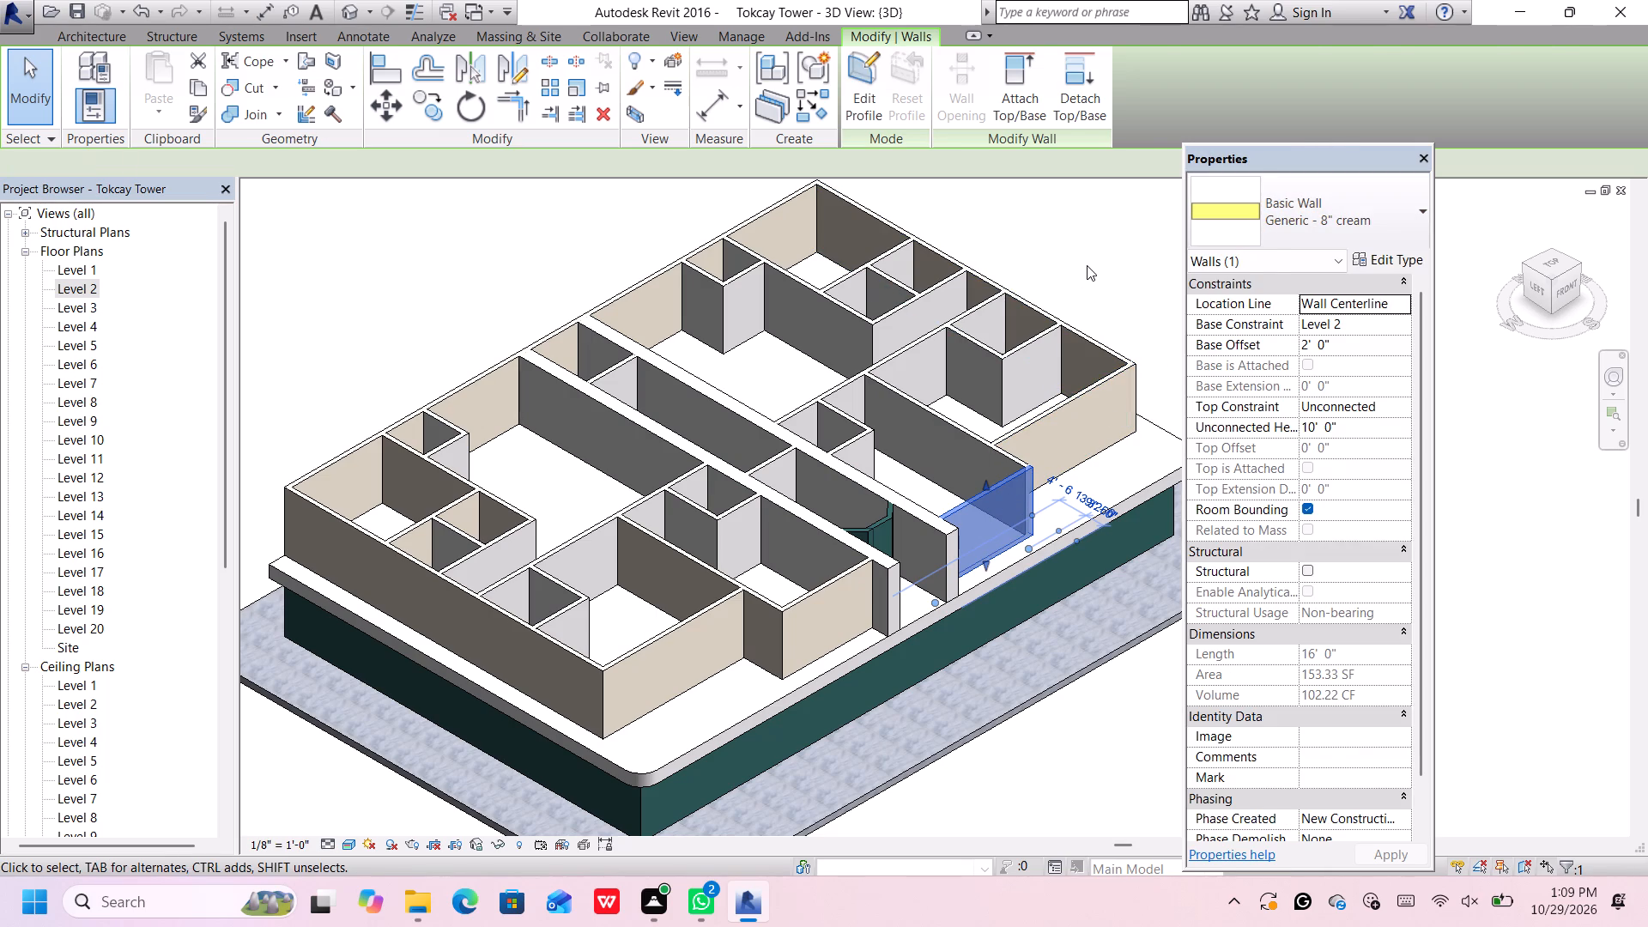
pyautogui.click(1087, 265)
# Change the 28' wall running back from the front wall between the southeast rooms to Generic - 8" cream.
pyautogui.click(944, 428)
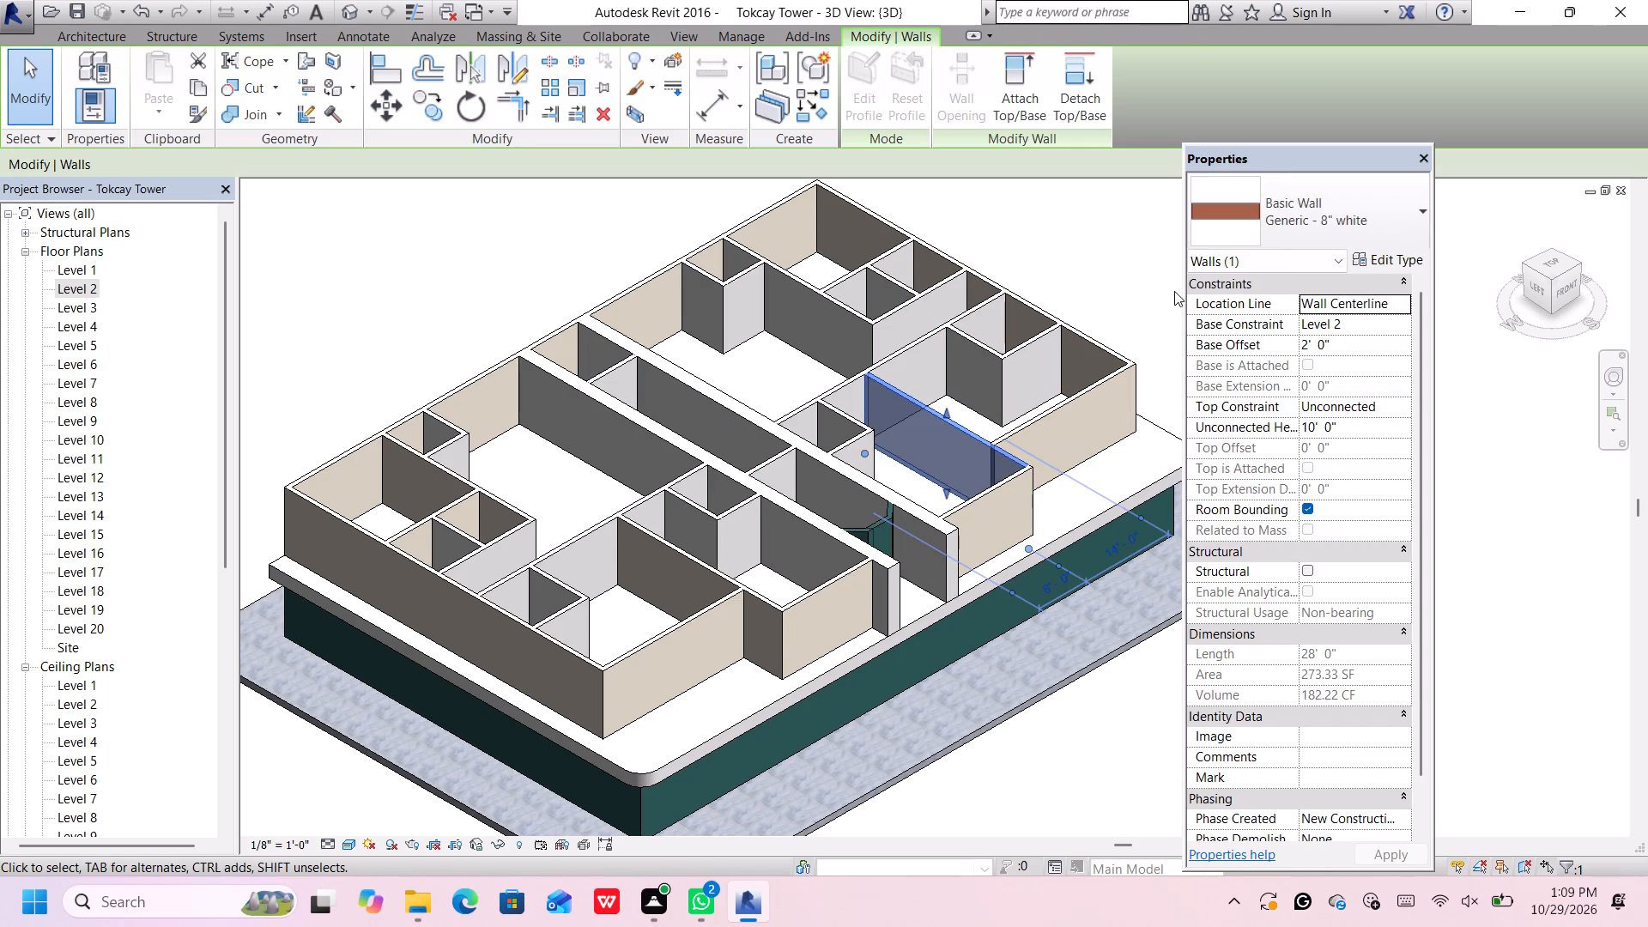
pyautogui.click(1301, 219)
pyautogui.scroll(1, 1280, 373)
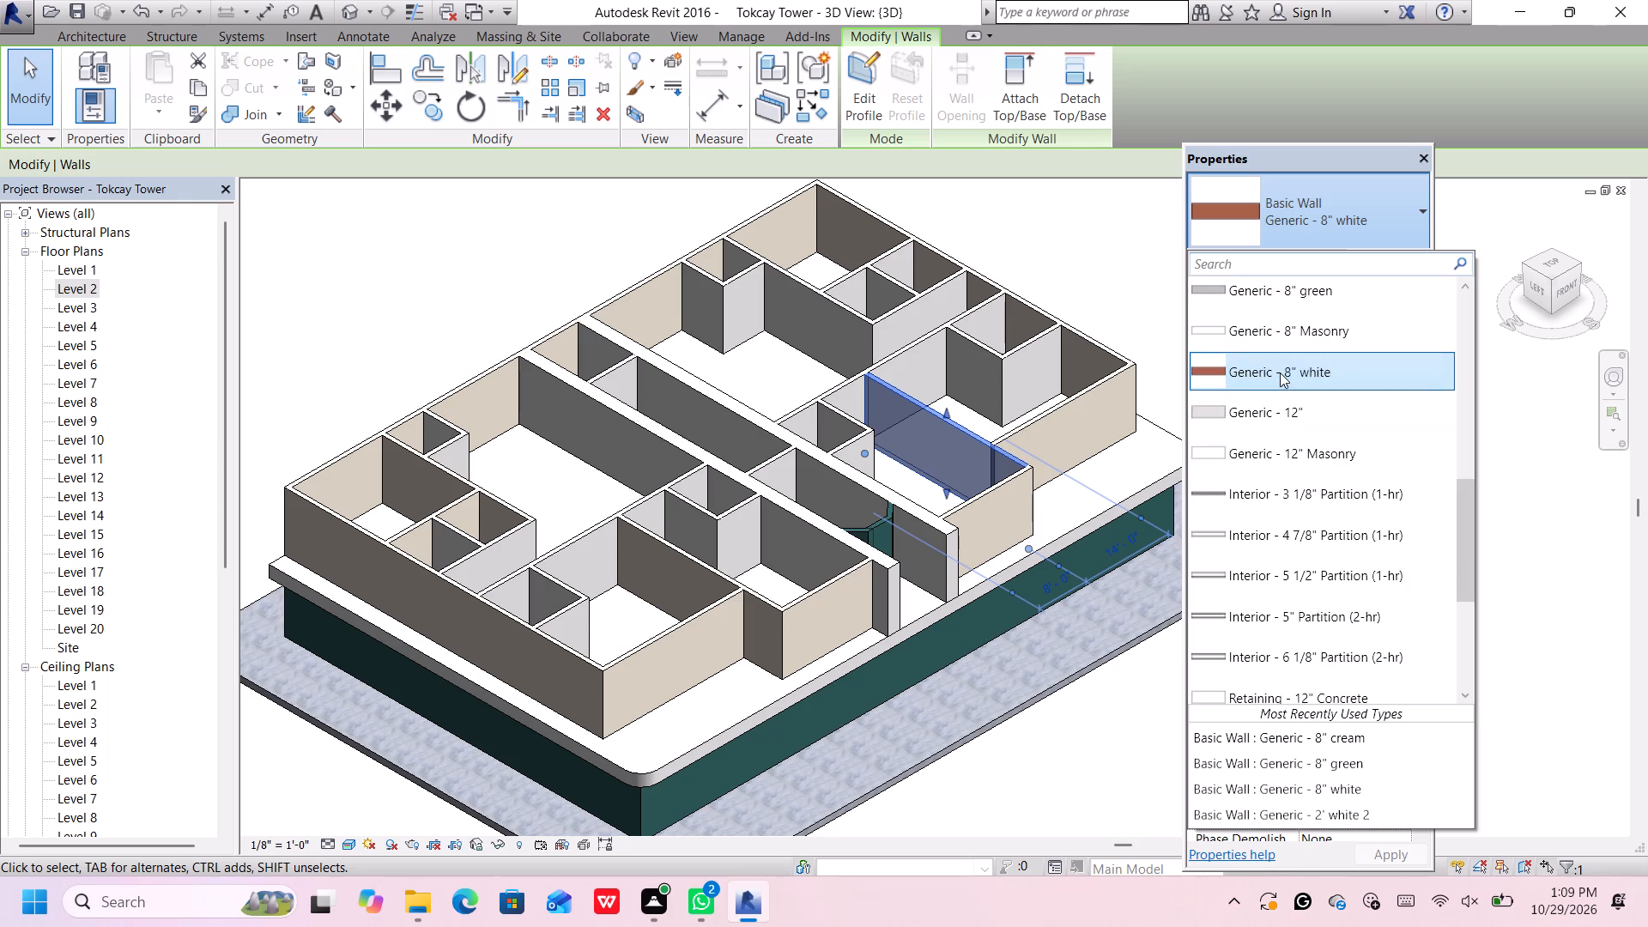
pyautogui.scroll(1, 1280, 373)
pyautogui.click(1300, 311)
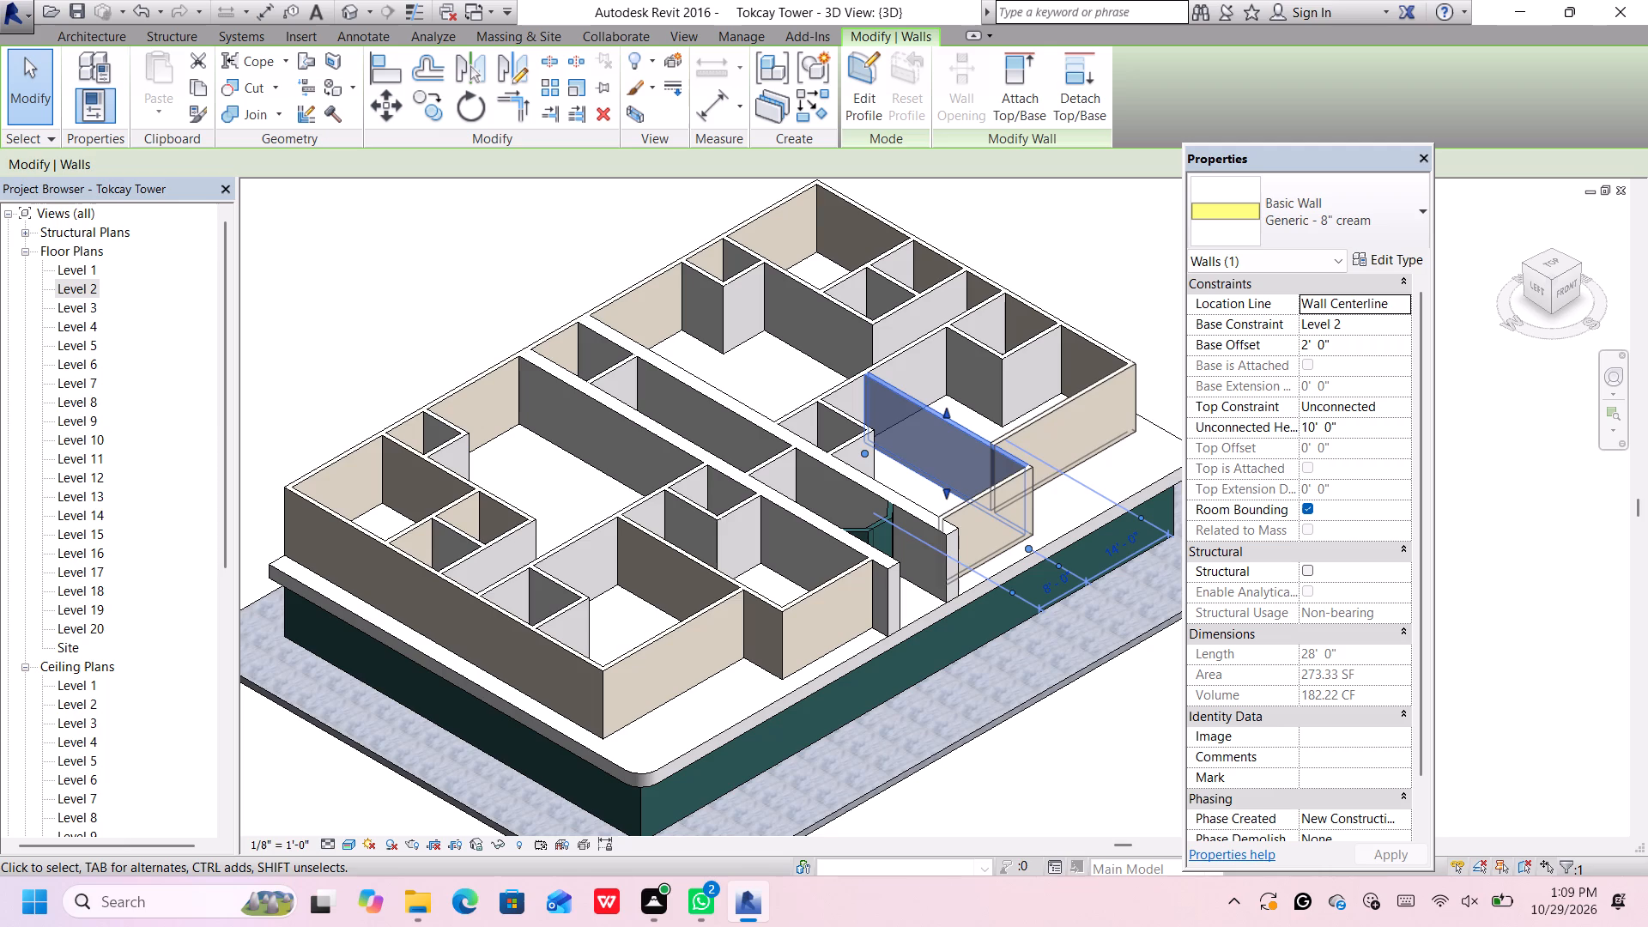
# Change the two partitions enclosing the small room against the east exterior wall in the southeast unit to Generic - 8" cream.
pyautogui.click(972, 353)
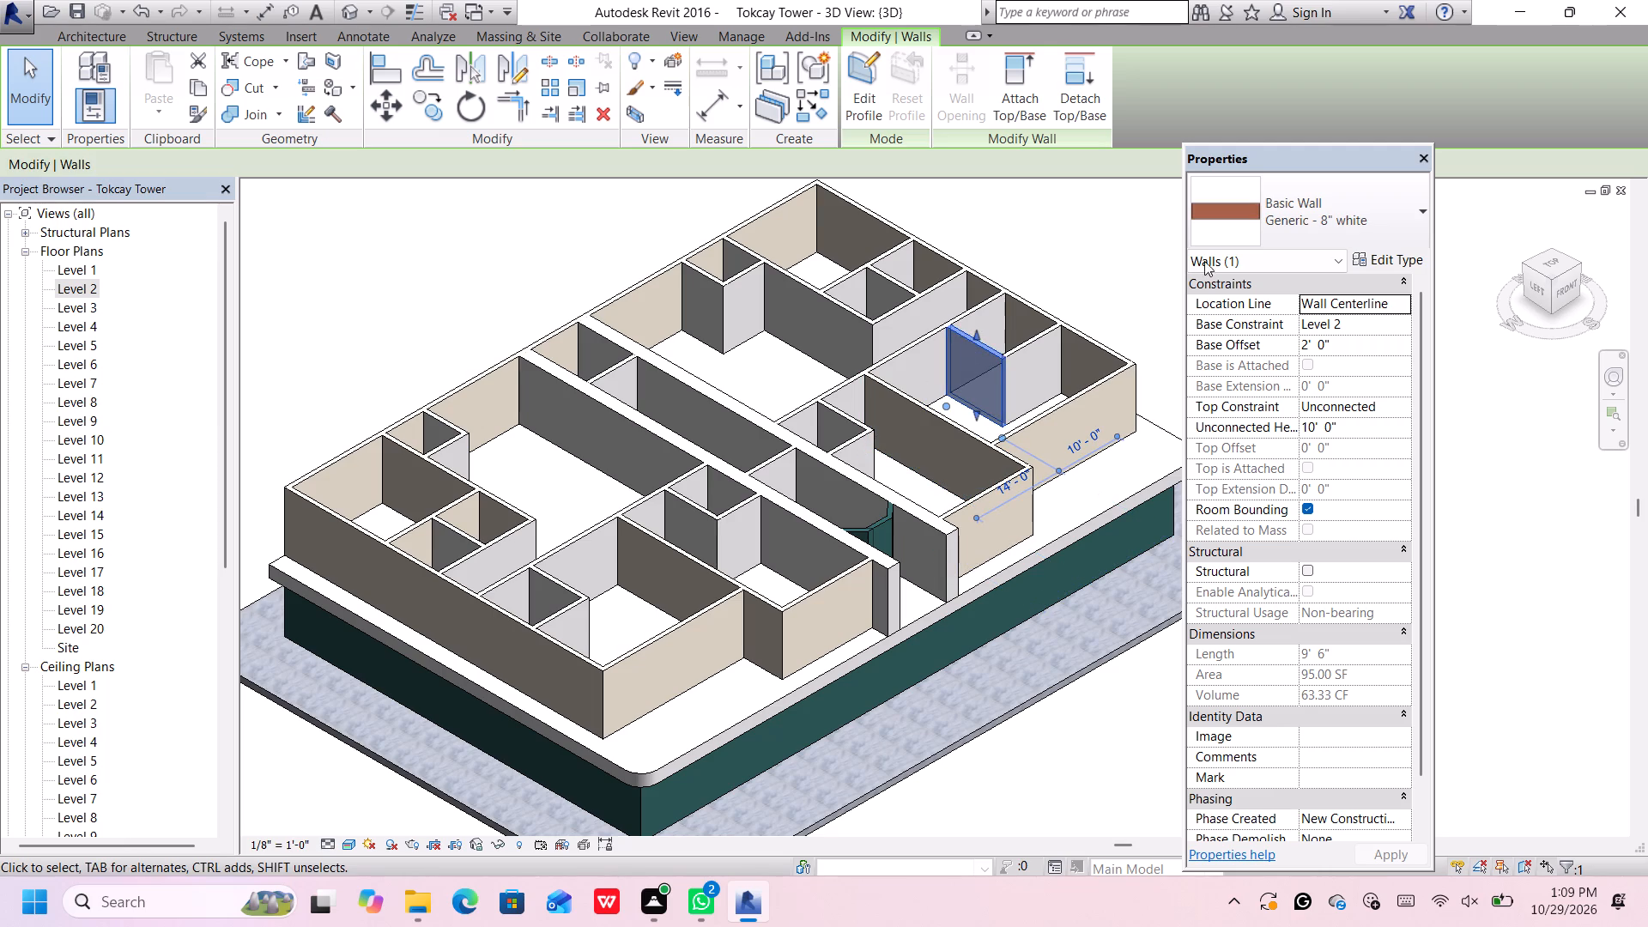
pyautogui.click(1281, 225)
pyautogui.scroll(2, 1274, 362)
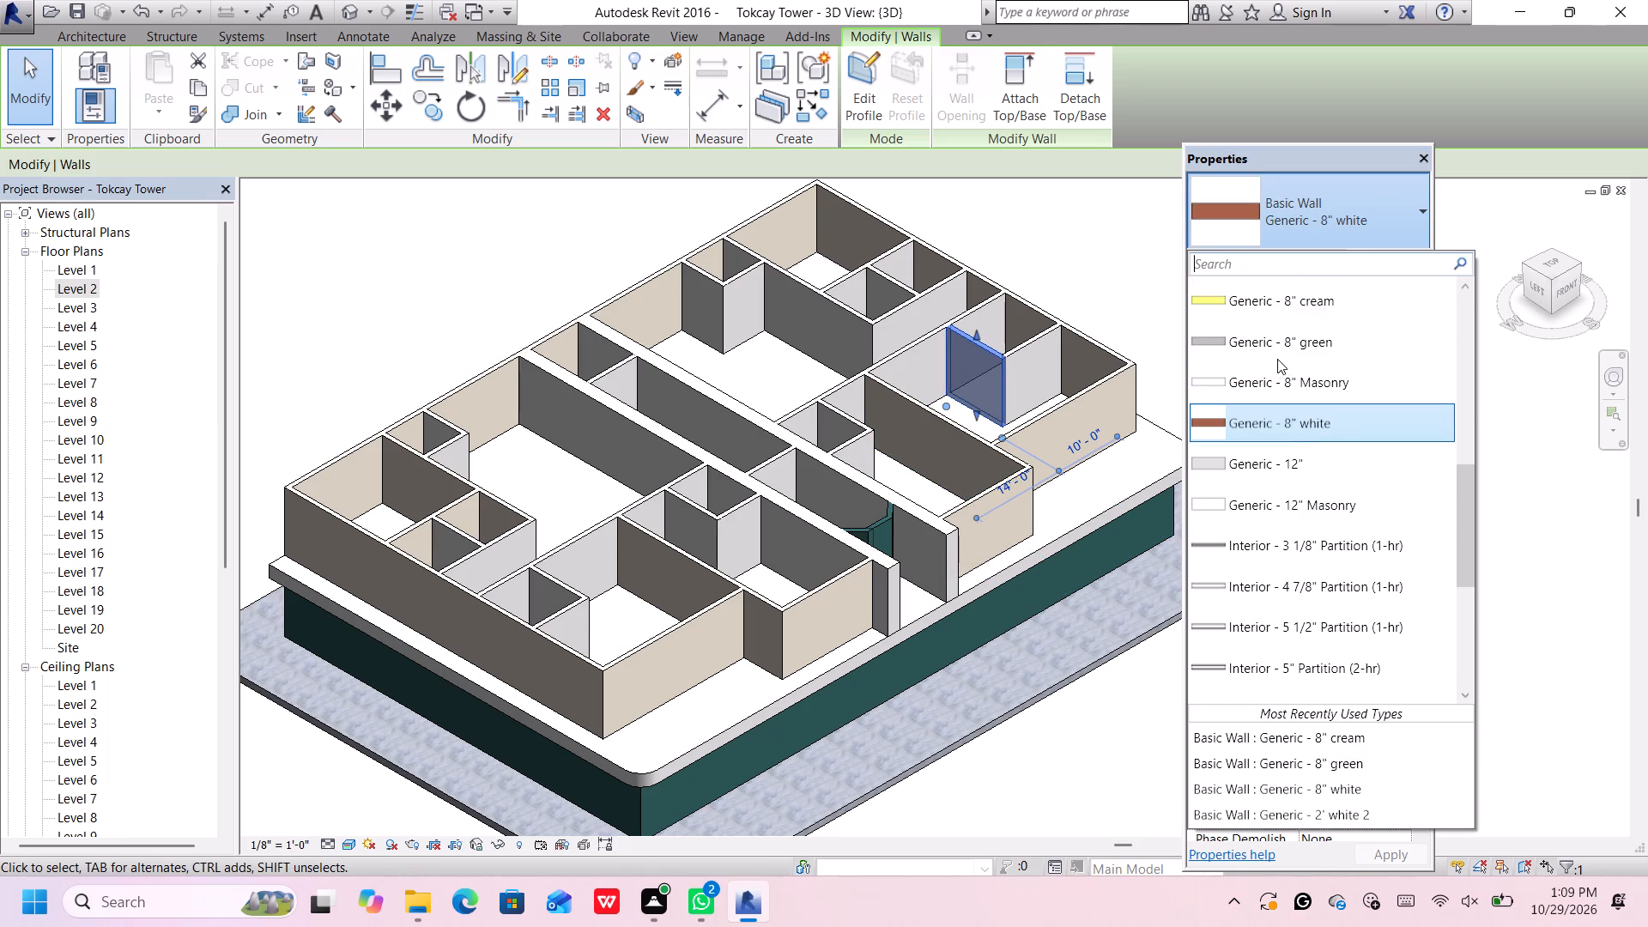
pyautogui.click(1305, 306)
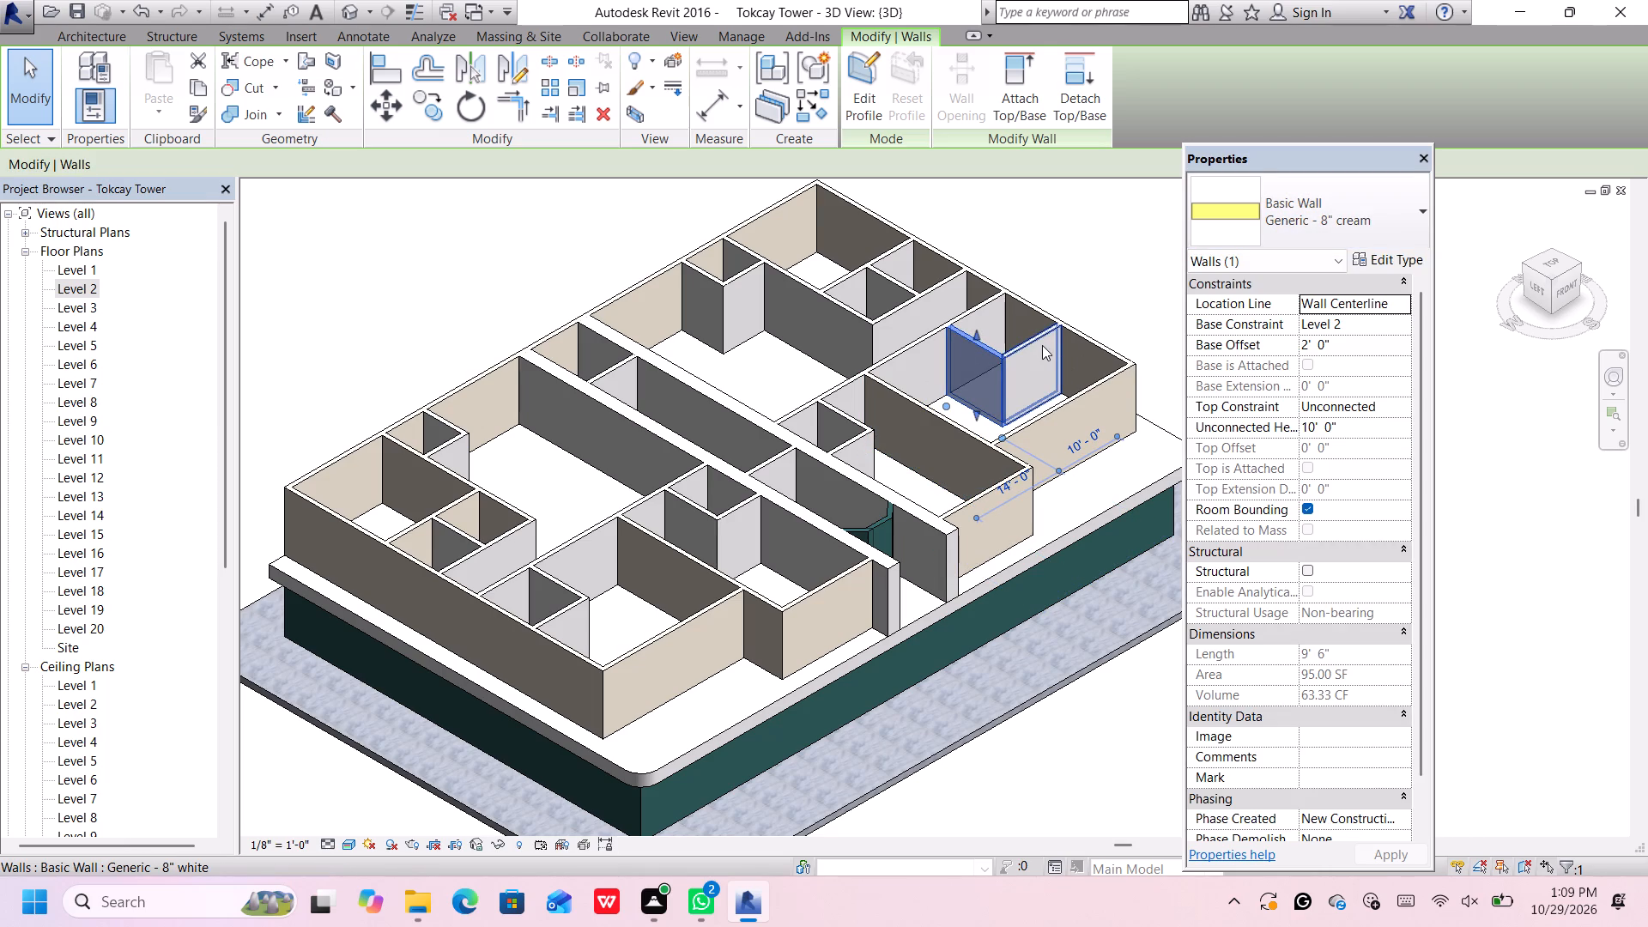
pyautogui.click(1042, 345)
pyautogui.click(1328, 199)
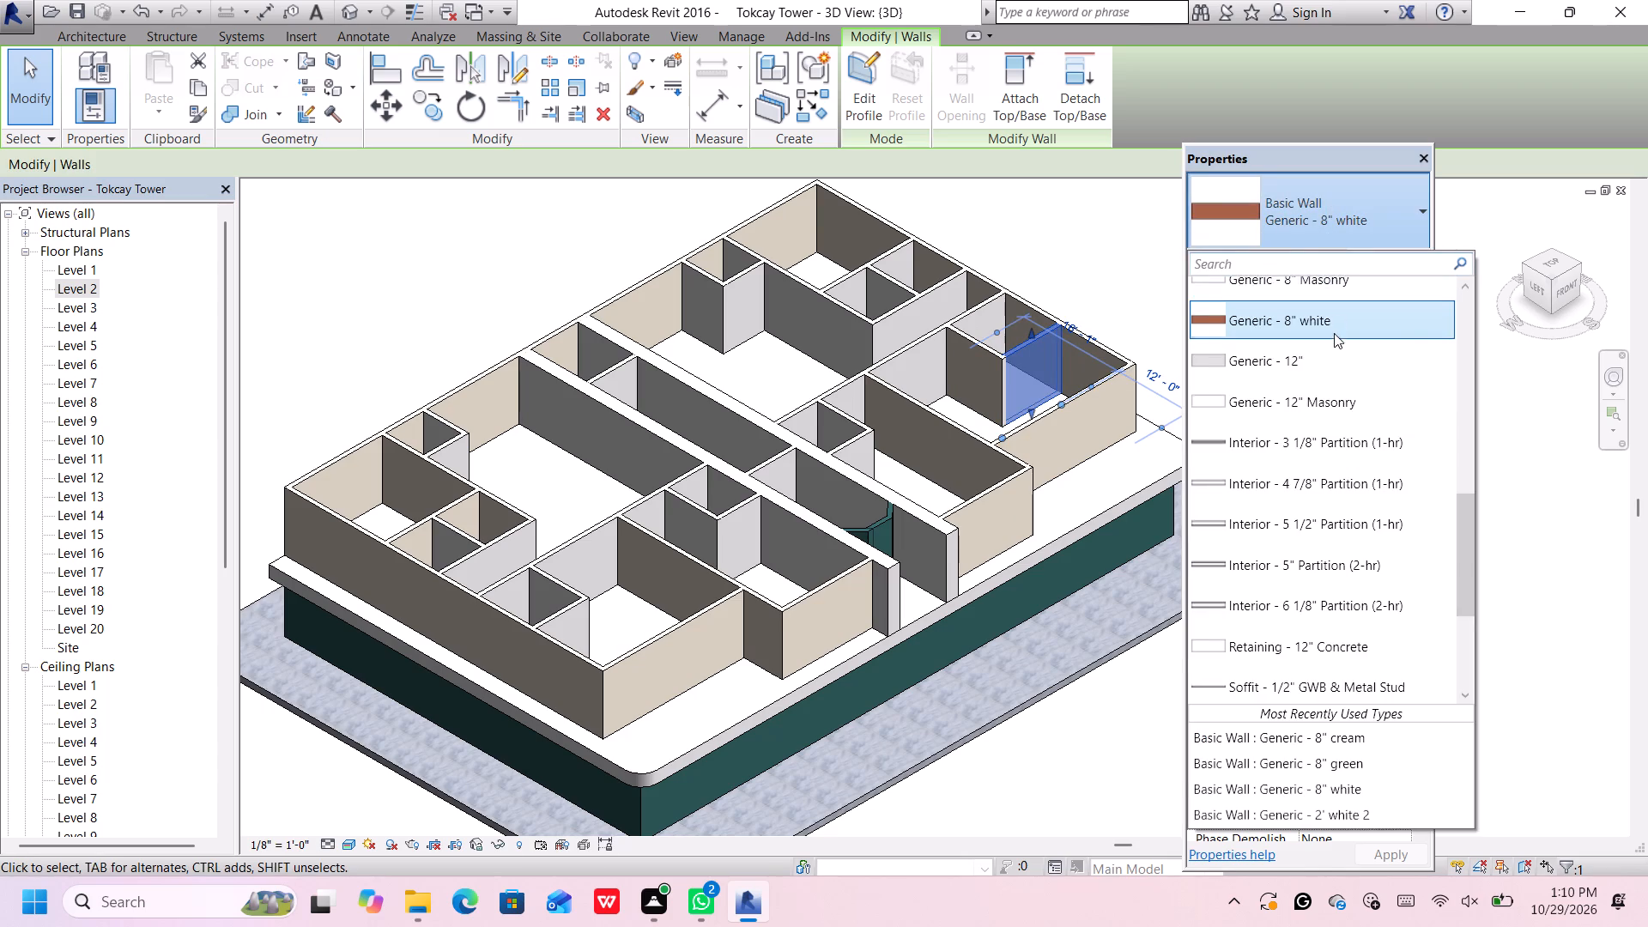
pyautogui.scroll(3, 1334, 336)
pyautogui.click(1337, 342)
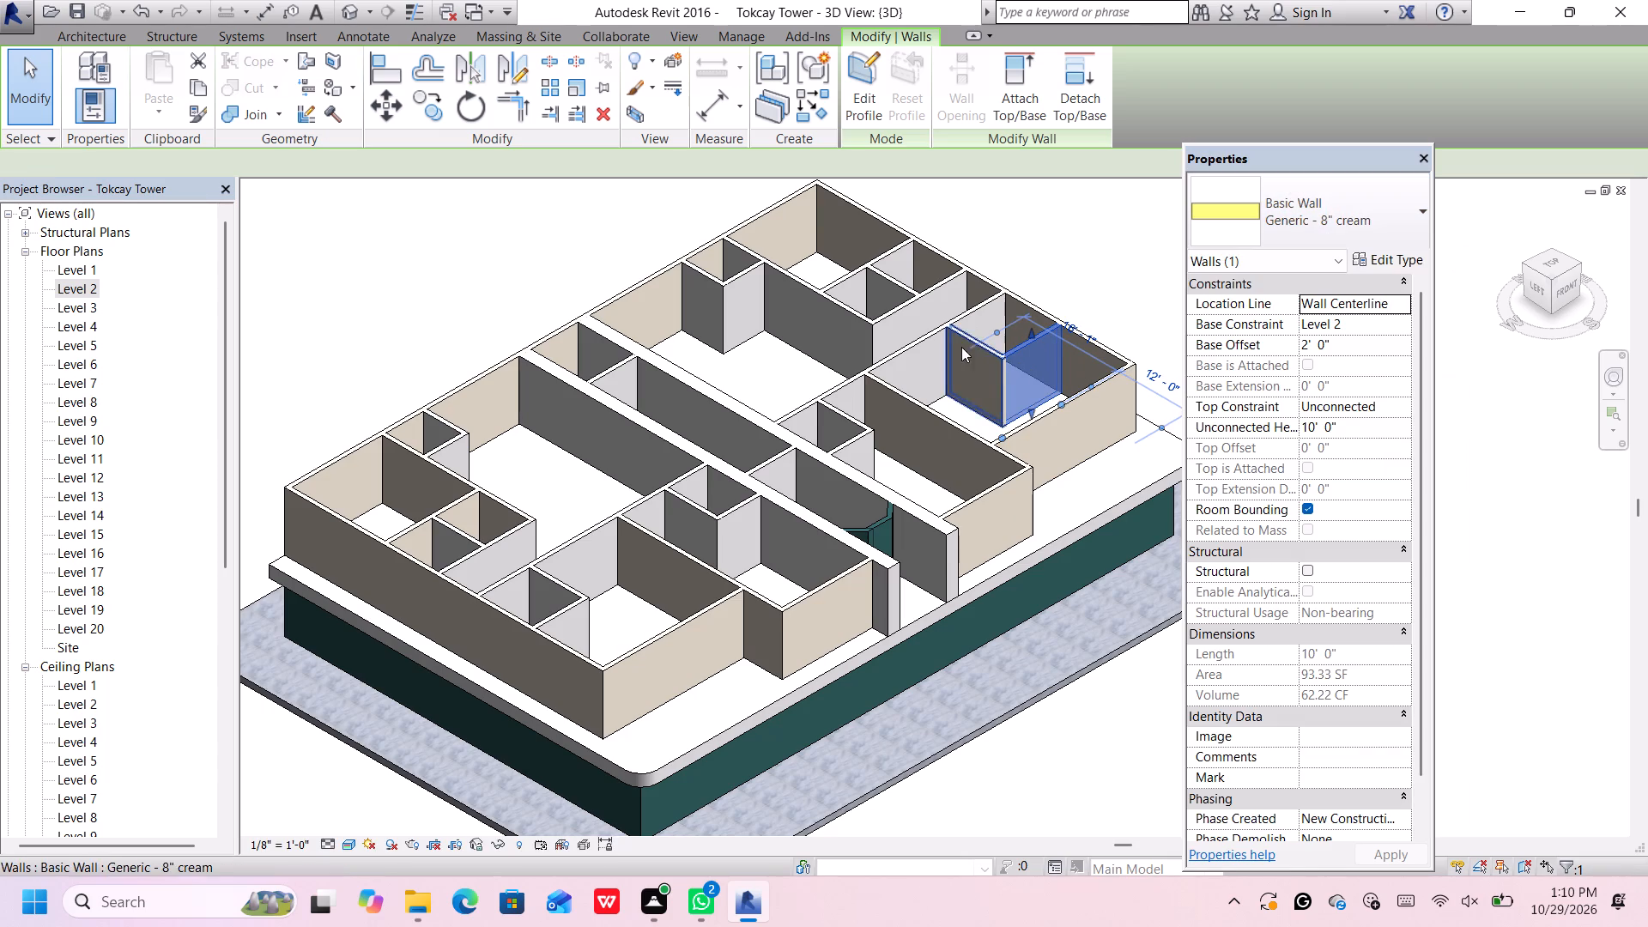
# Change the 40' dividing wall between the corridor and the east exterior wall to Generic - 8" cream.
pyautogui.click(912, 346)
pyautogui.click(1301, 224)
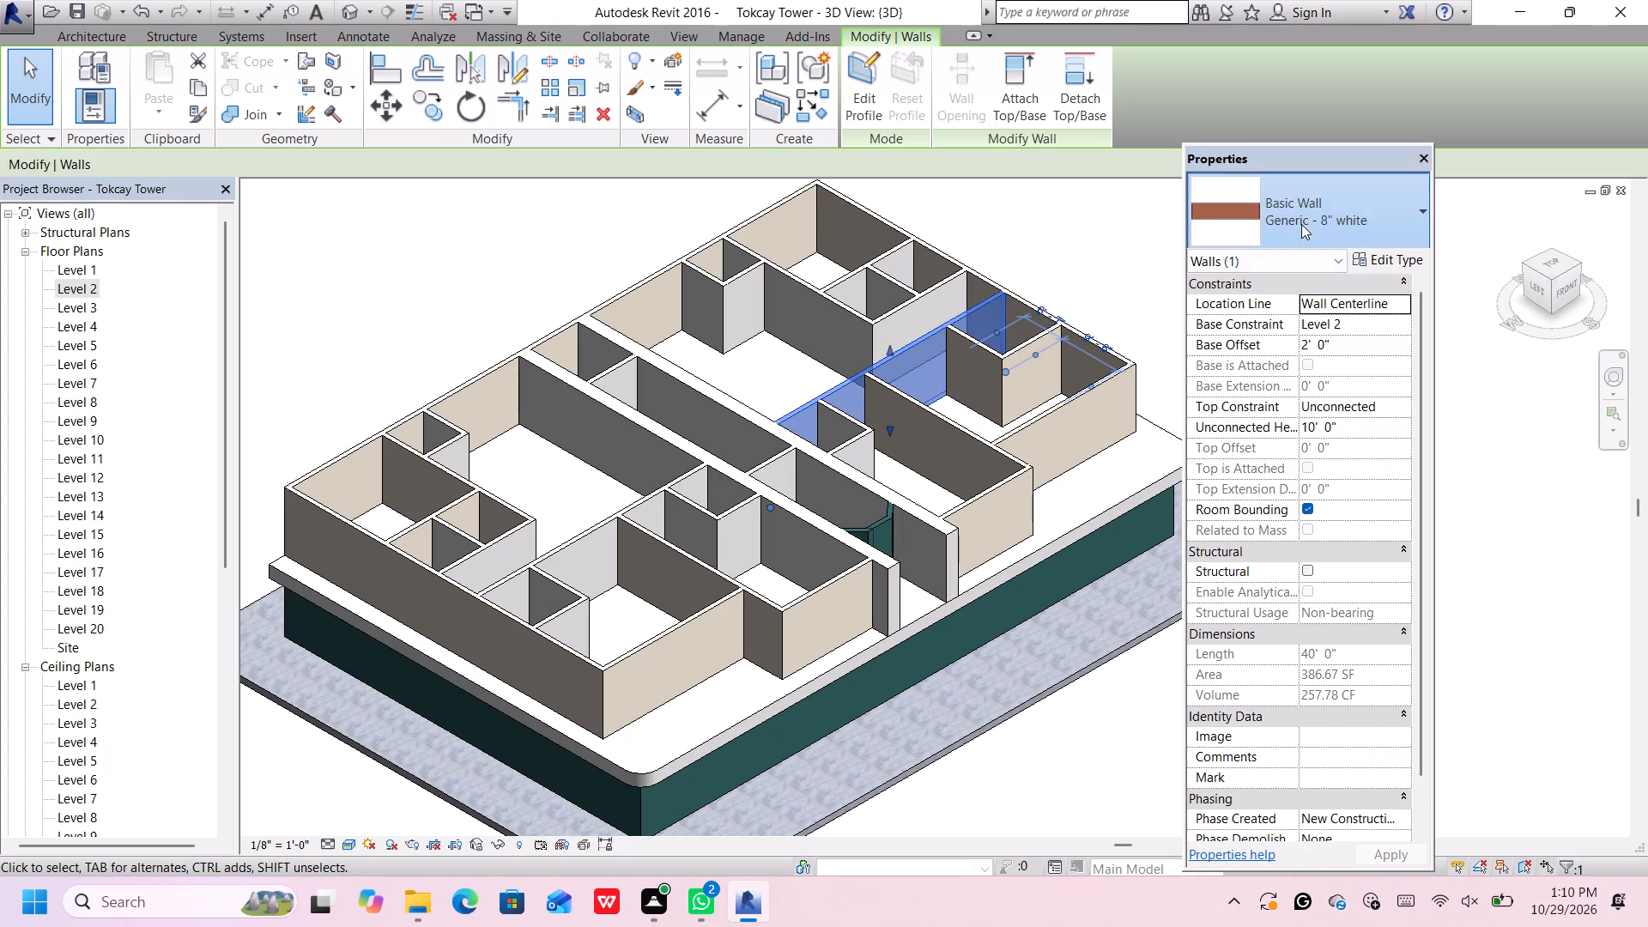
pyautogui.scroll(3, 1324, 379)
pyautogui.click(1334, 366)
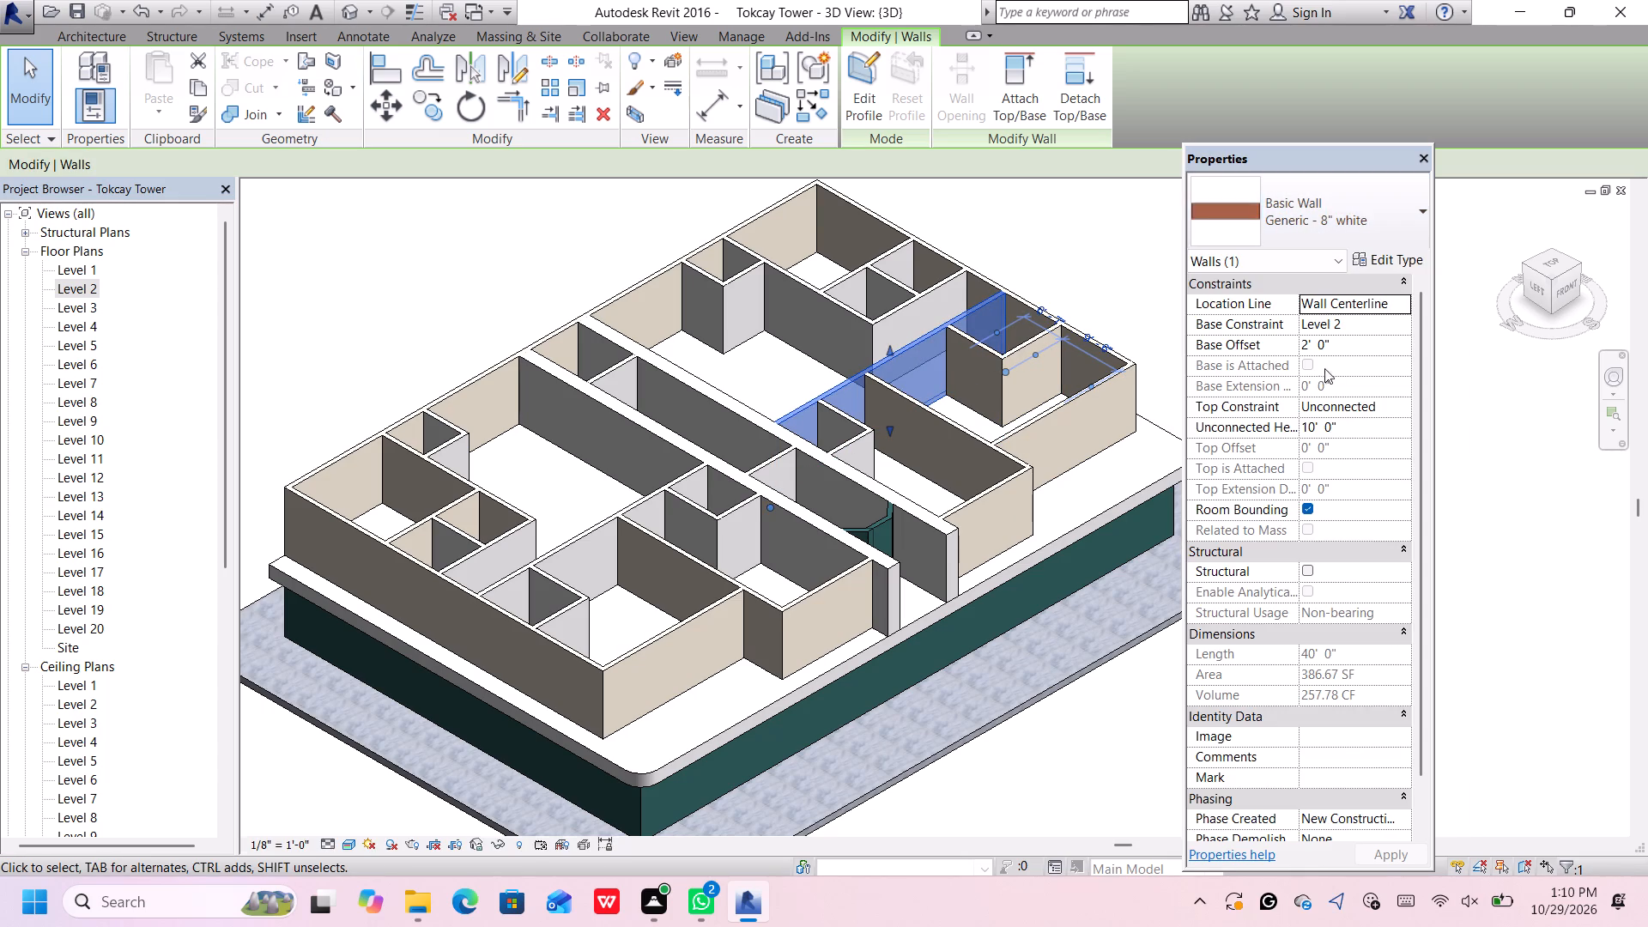
# Change the 9' and 8' partitions of the small room beside the corridor in the southeast unit to Generic - 8" cream and deselect.
pyautogui.click(847, 421)
pyautogui.click(1251, 219)
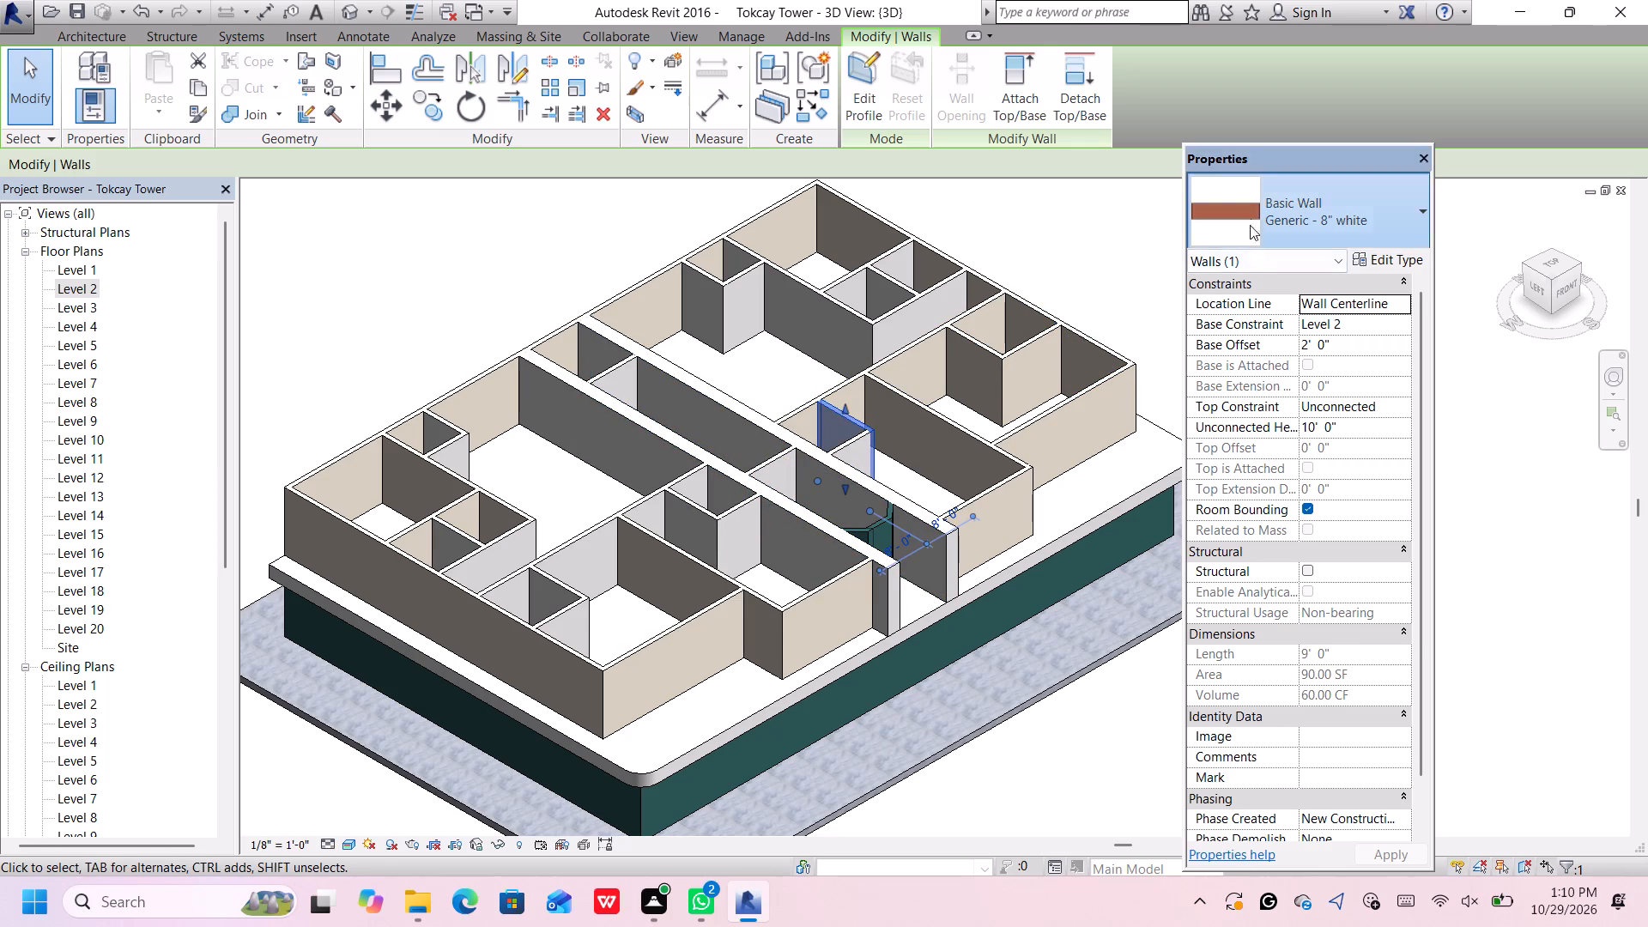
pyautogui.scroll(2, 1250, 398)
pyautogui.click(1277, 304)
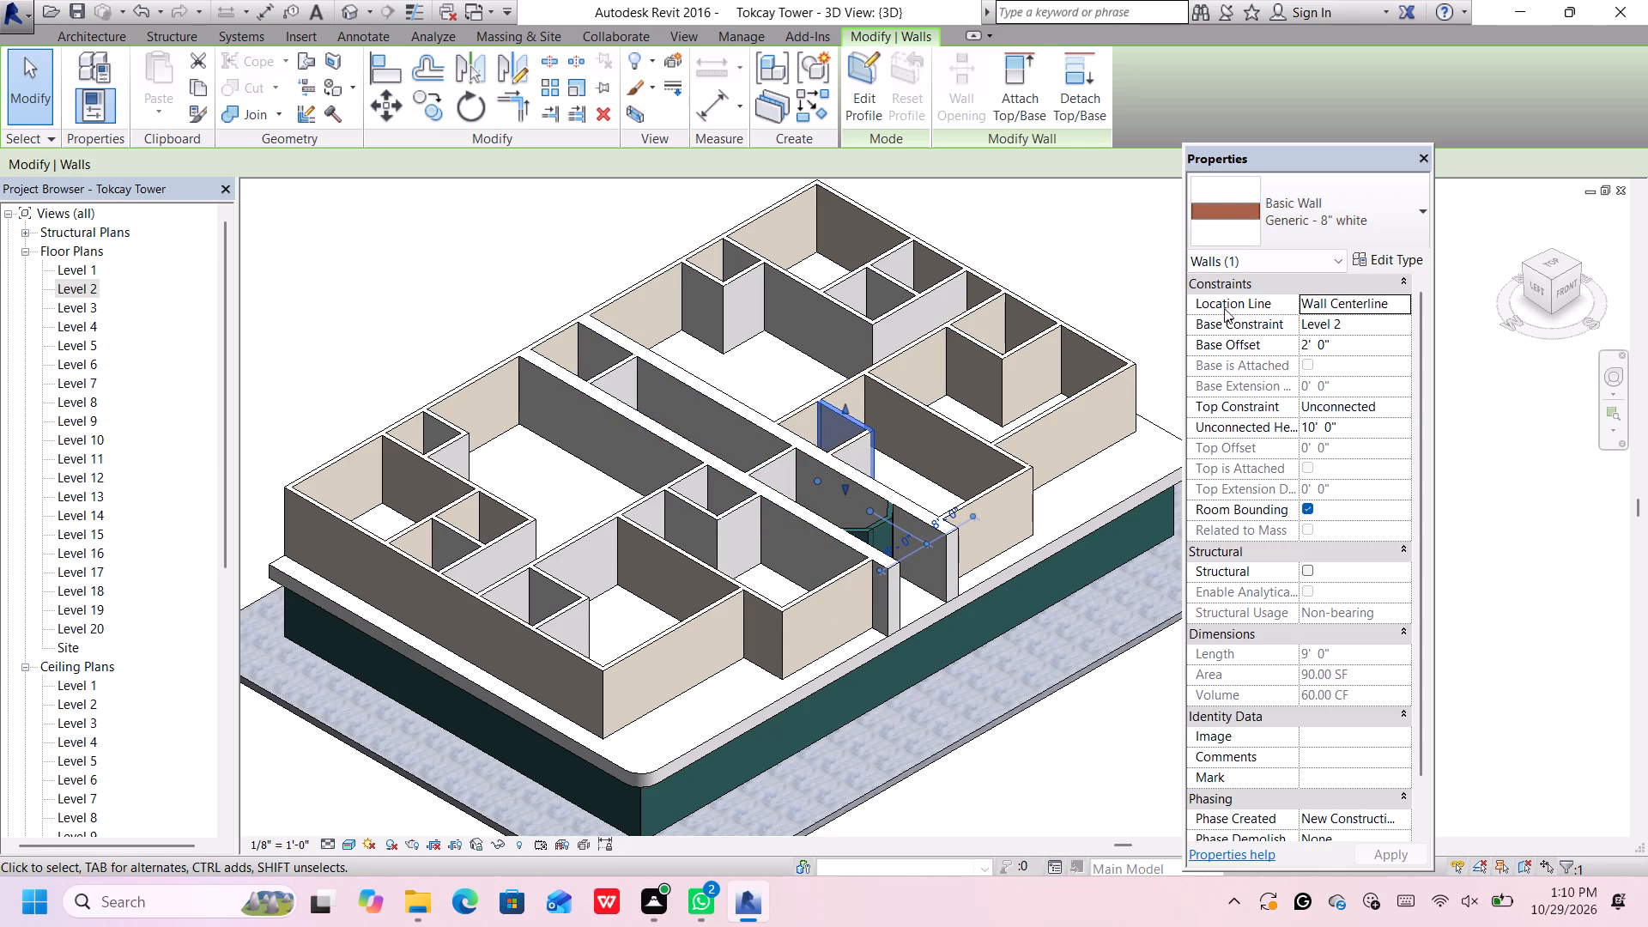
pyautogui.scroll(3, 860, 461)
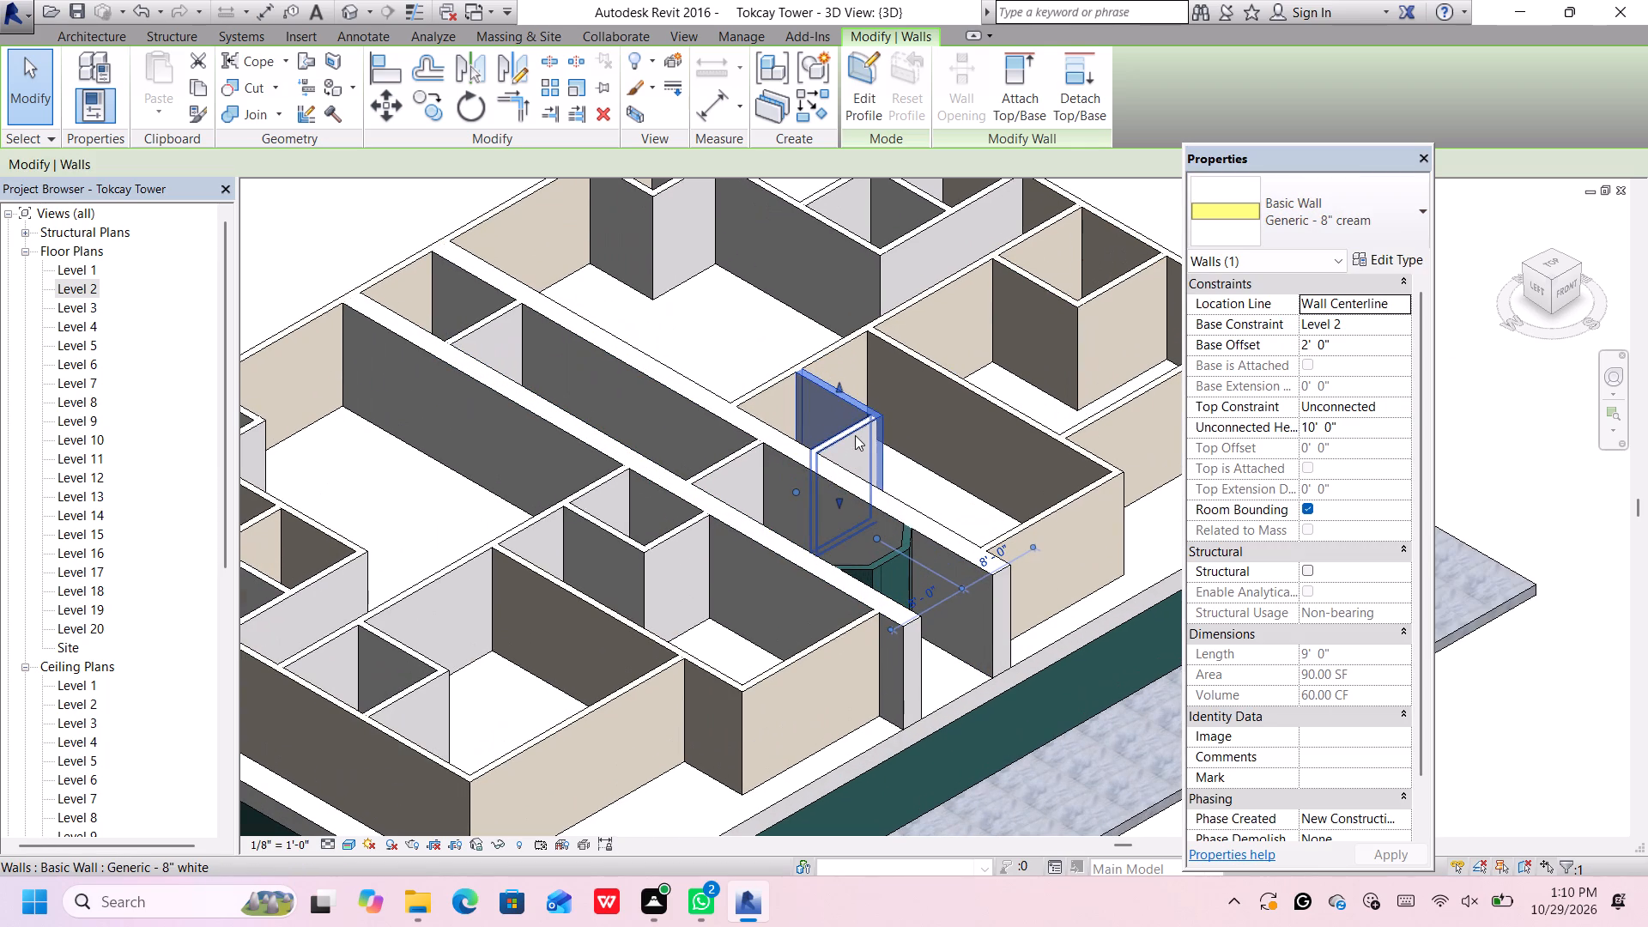
pyautogui.click(855, 433)
pyautogui.click(1374, 210)
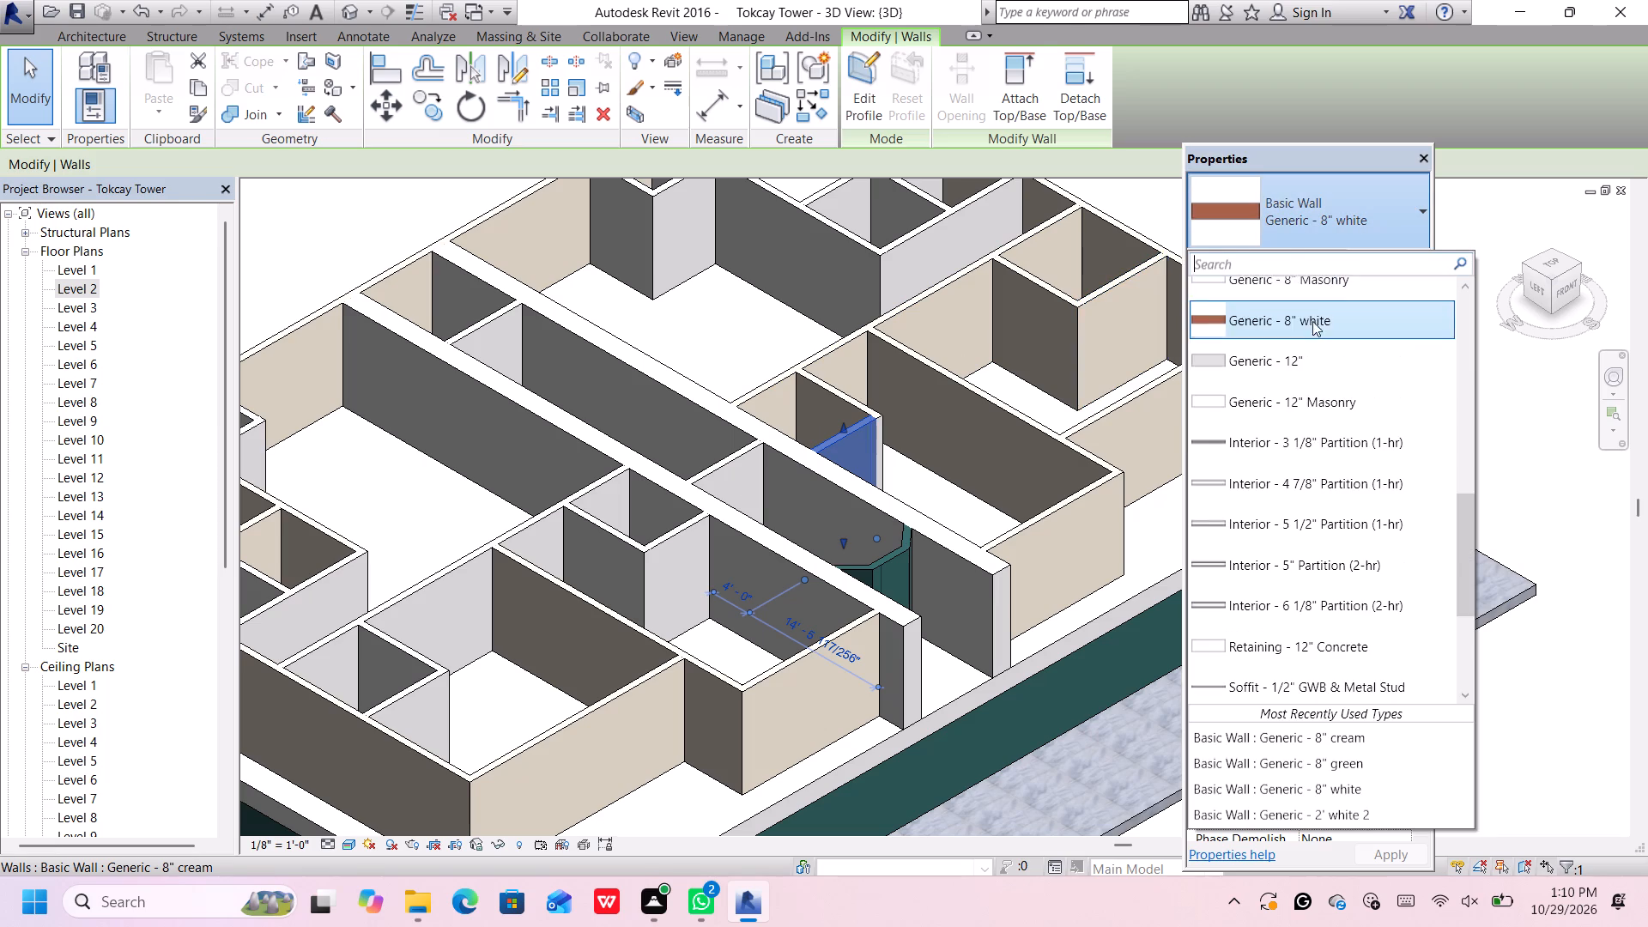
pyautogui.scroll(2, 1308, 346)
pyautogui.click(1322, 311)
pyautogui.scroll(-2, 902, 311)
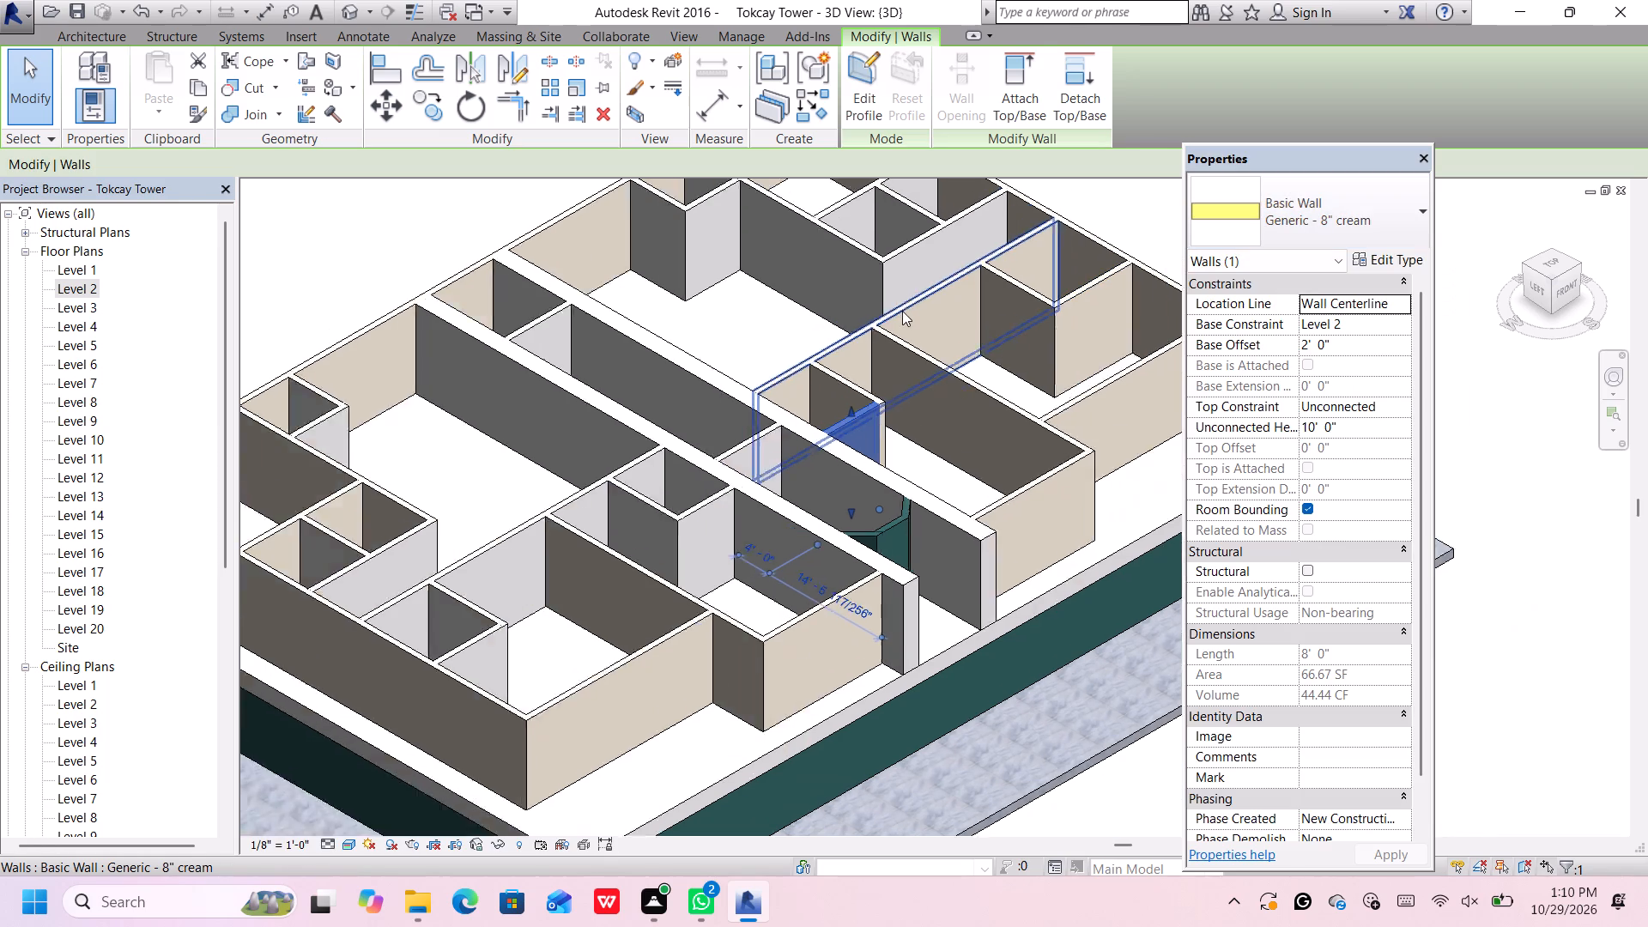
pyautogui.scroll(-2, 902, 311)
pyautogui.moveTo(969, 235); pyautogui.dragTo(1002, 298, button='middle')
pyautogui.click(1030, 251)
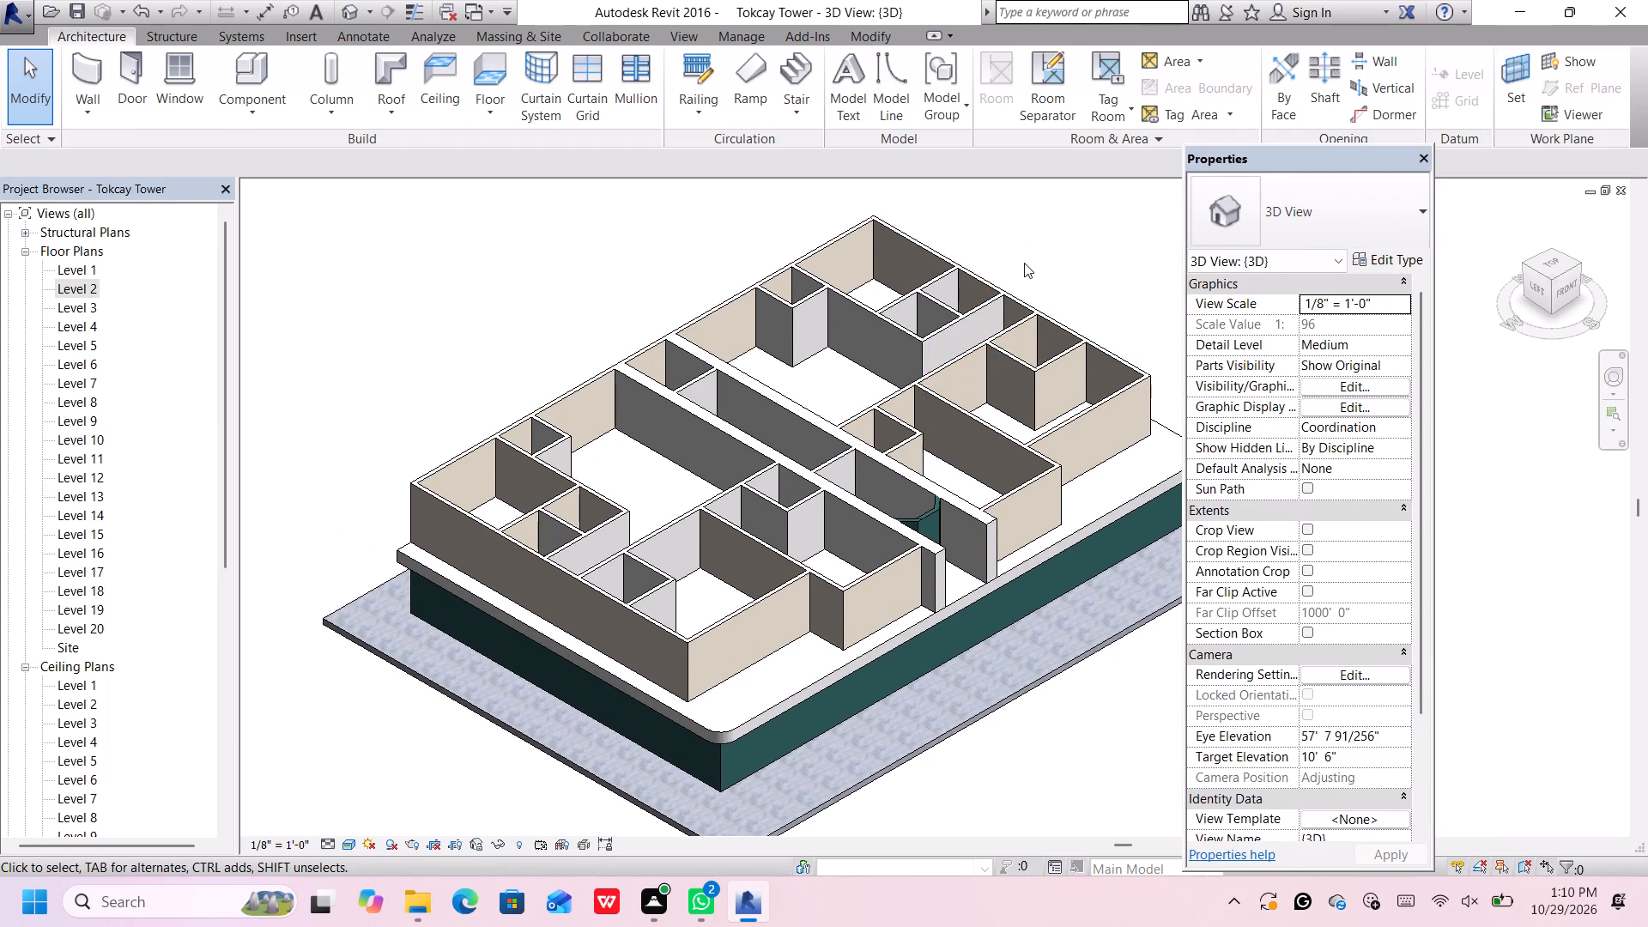
# Change the 9' partition on the inner side of the small room at the northeast unit's east wall to Generic - 8" cream.
pyautogui.click(941, 316)
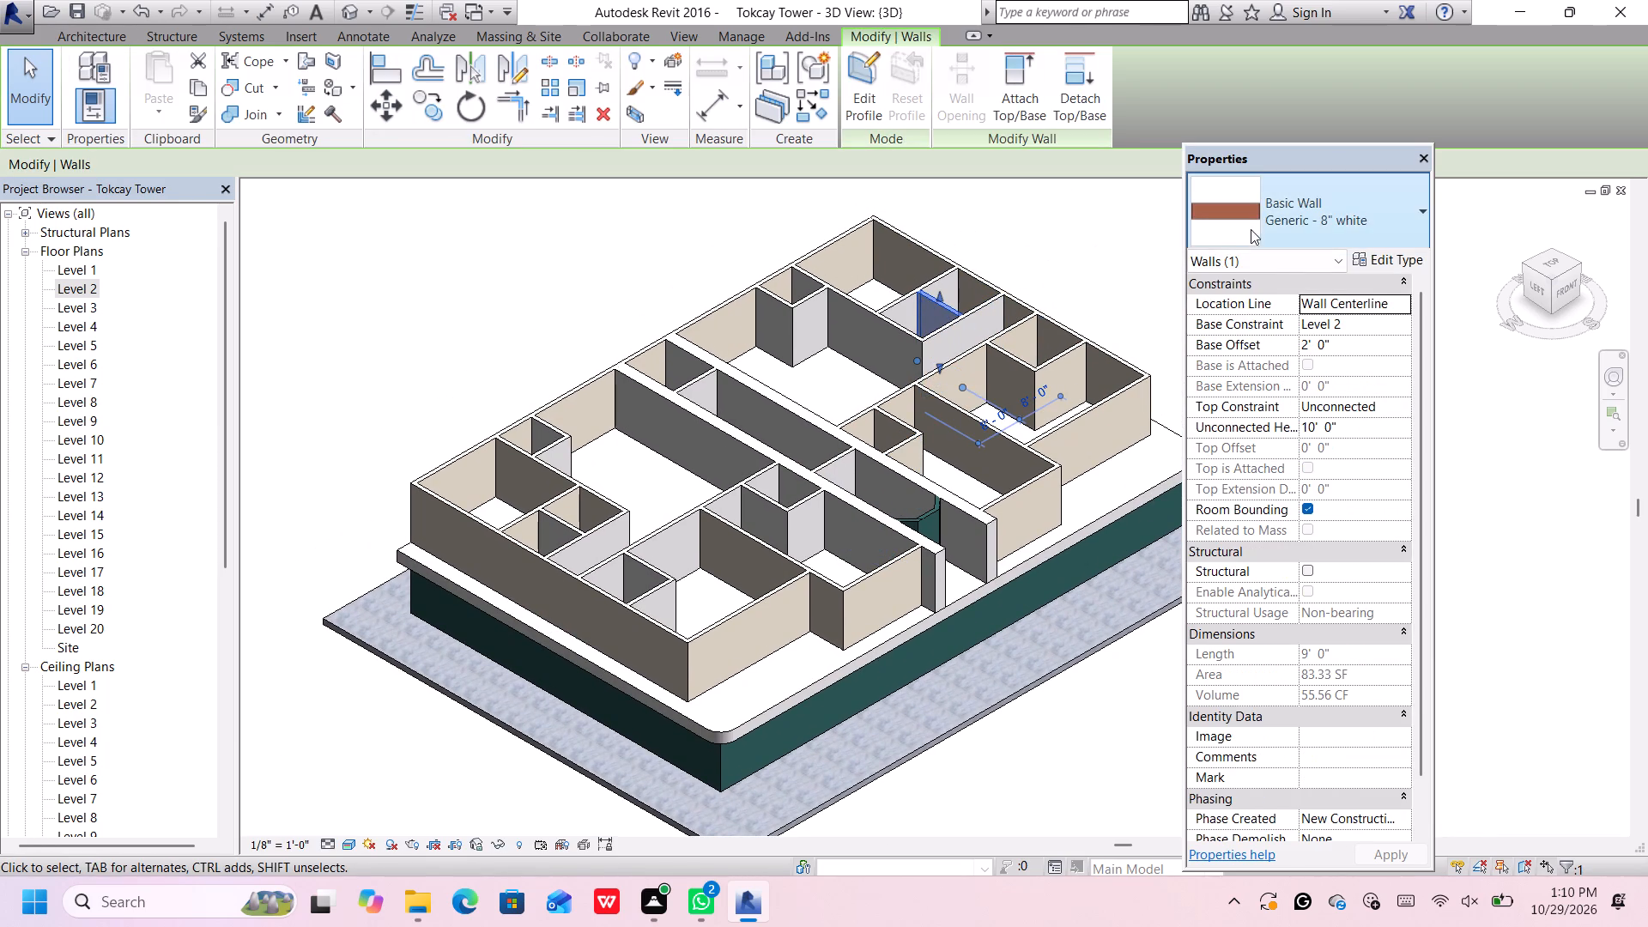
pyautogui.click(1253, 230)
pyautogui.scroll(2, 1257, 391)
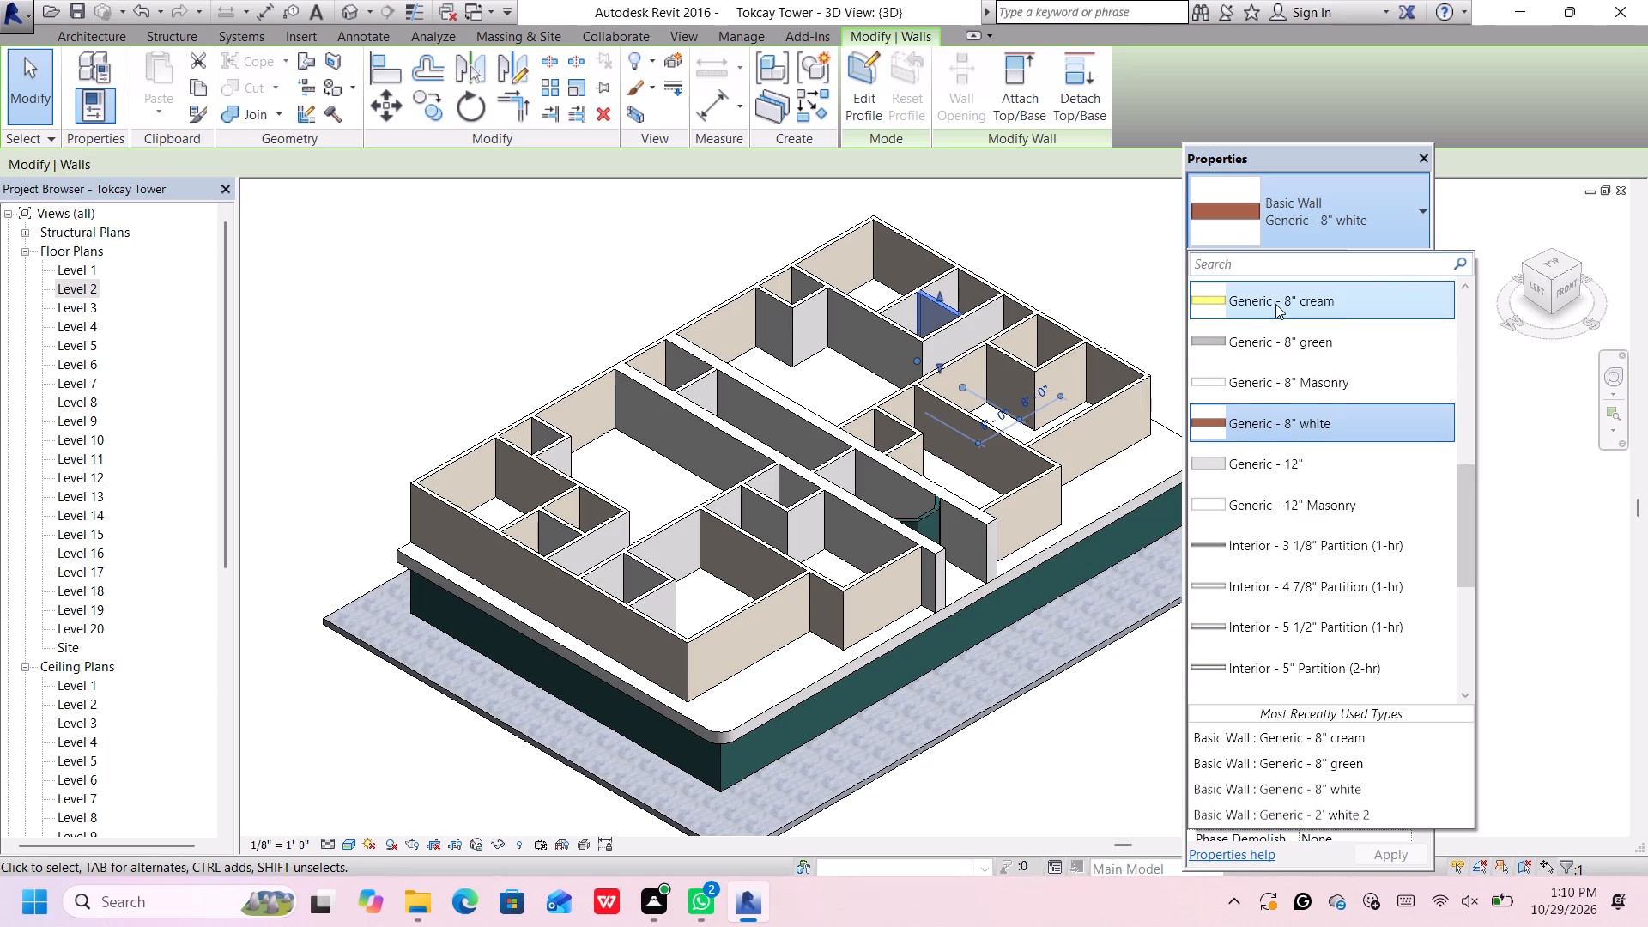
pyautogui.click(1275, 304)
# Change the two 16' partitions running off the east exterior wall at the northeast unit's small room to Generic - 8" cream.
pyautogui.scroll(2, 886, 298)
pyautogui.click(893, 304)
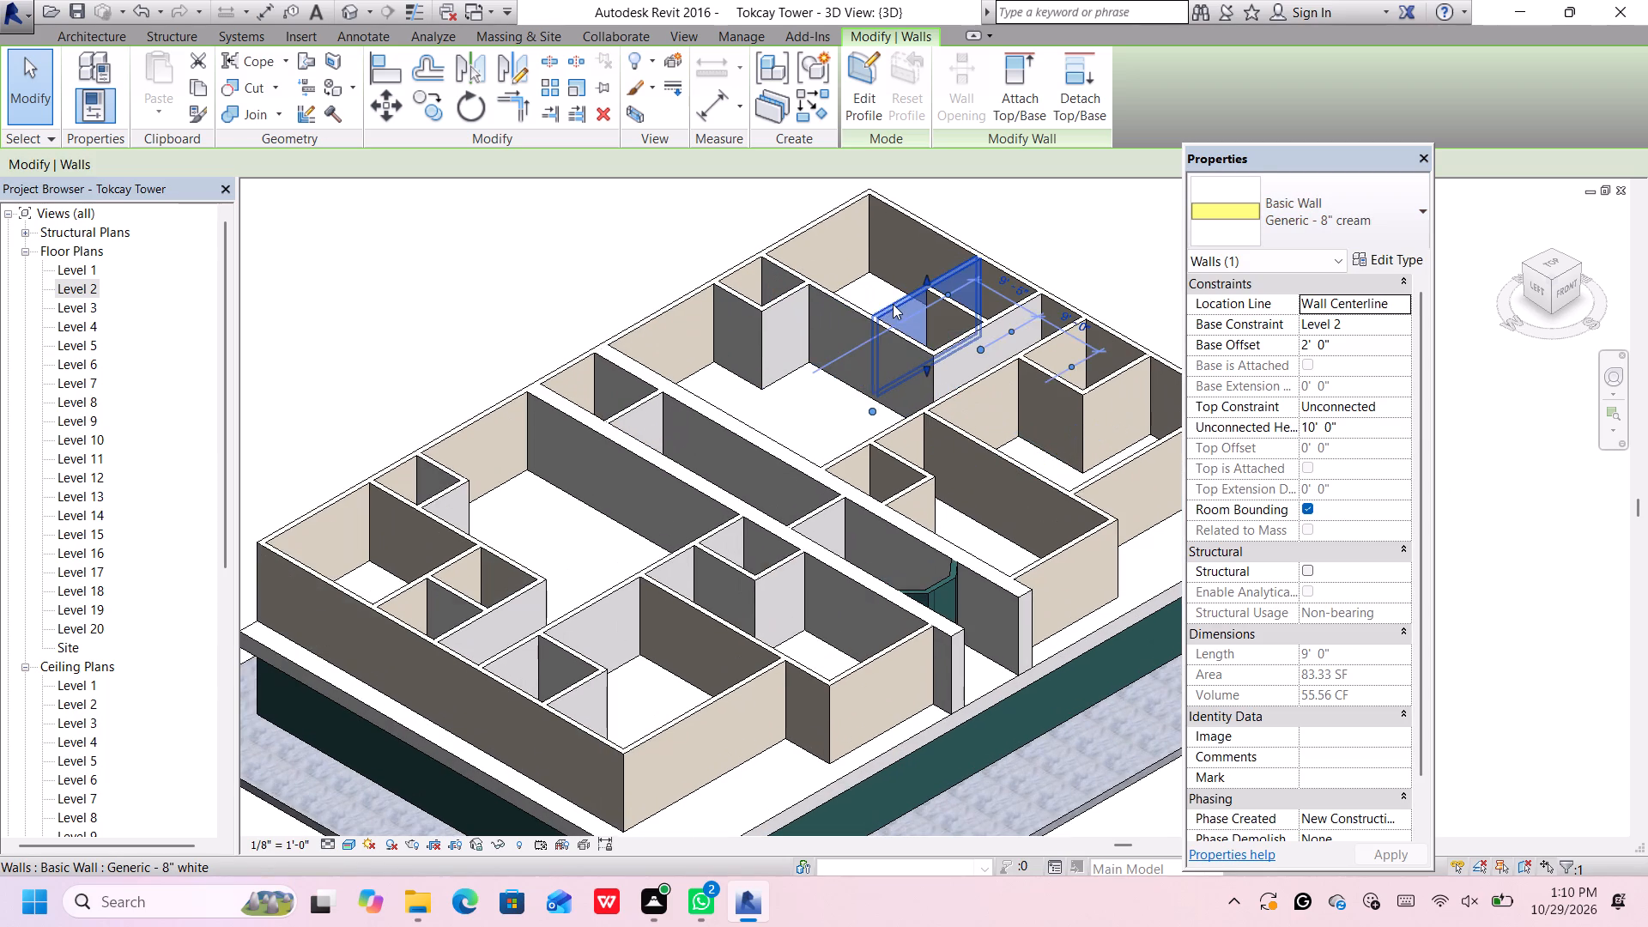
pyautogui.click(1257, 223)
pyautogui.scroll(2, 1246, 346)
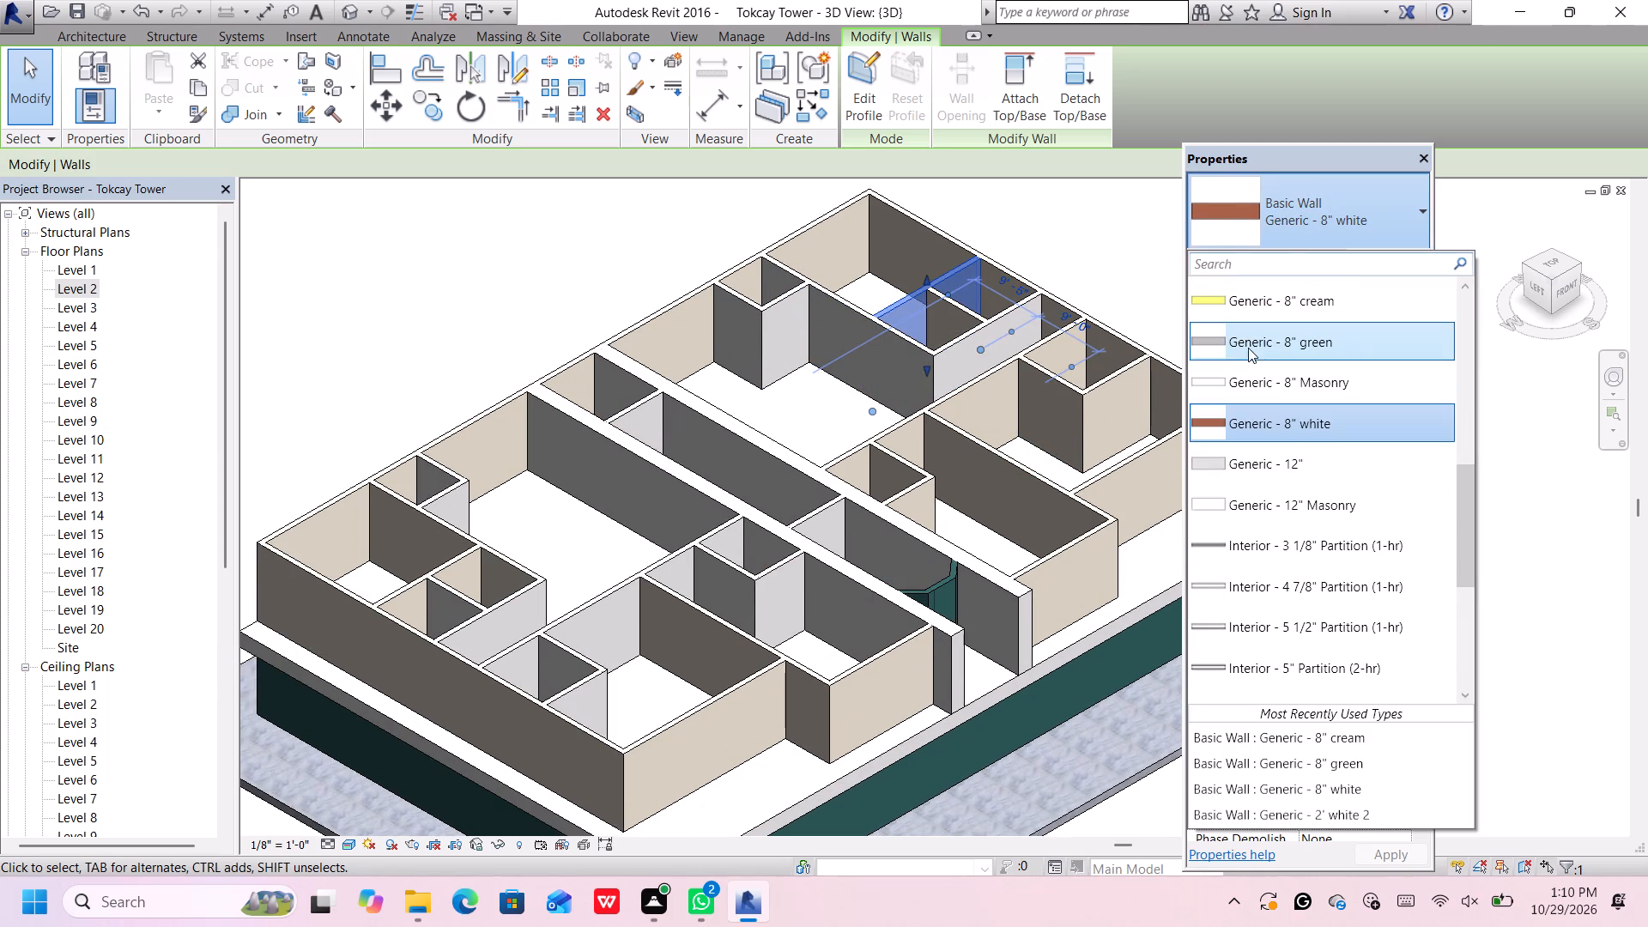
pyautogui.click(1262, 310)
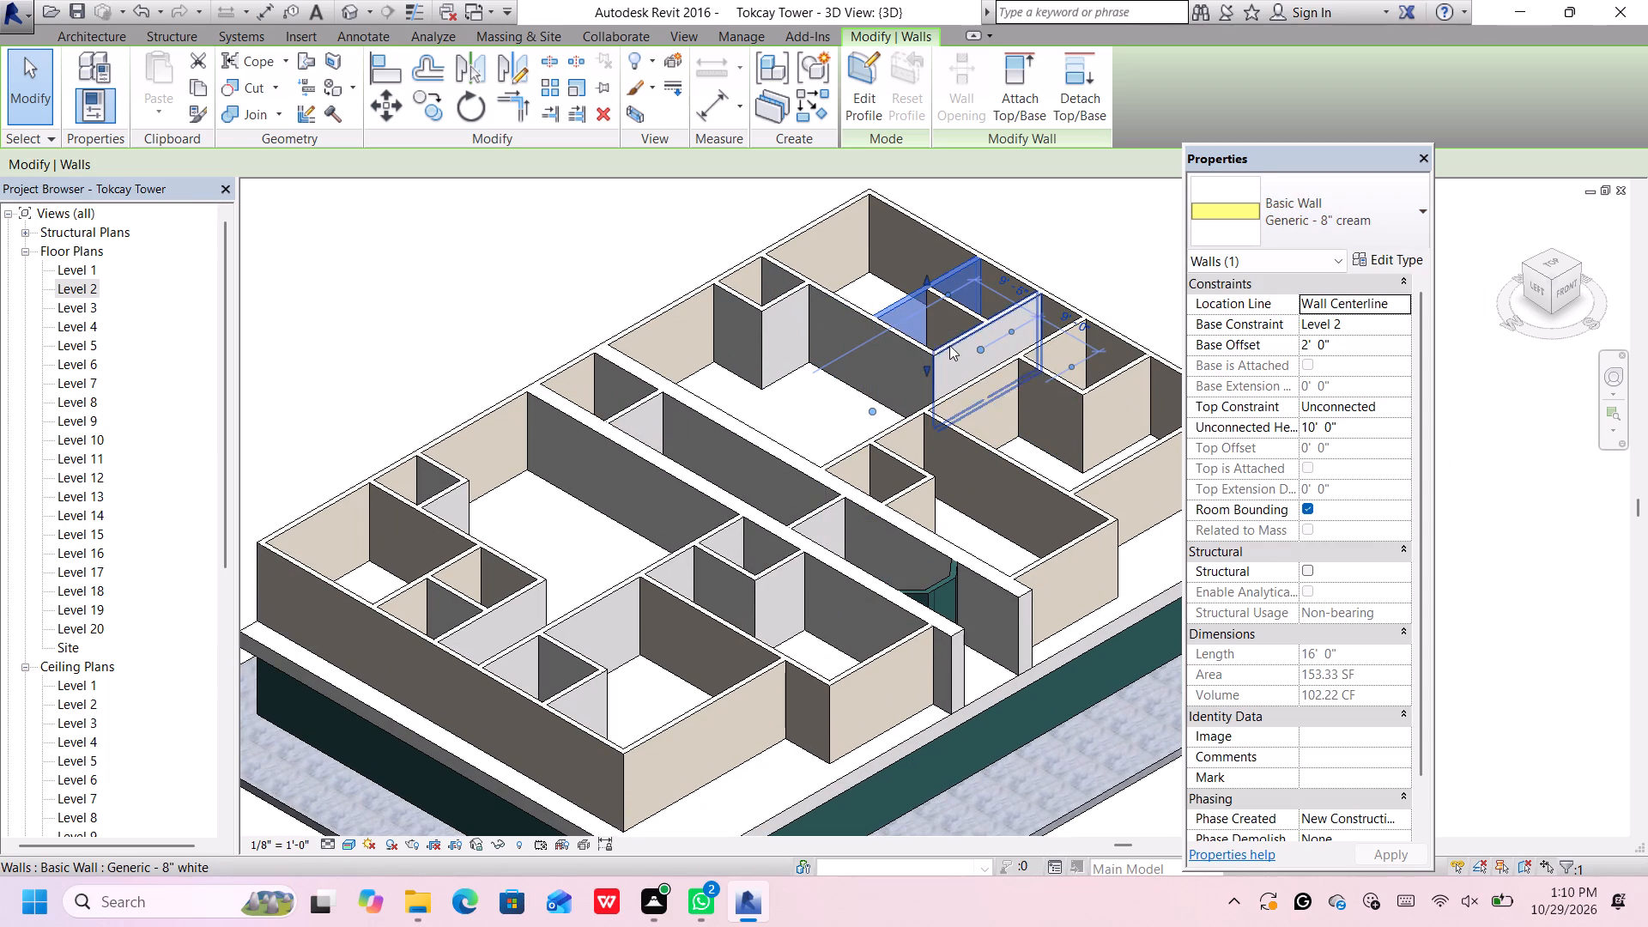
pyautogui.click(953, 354)
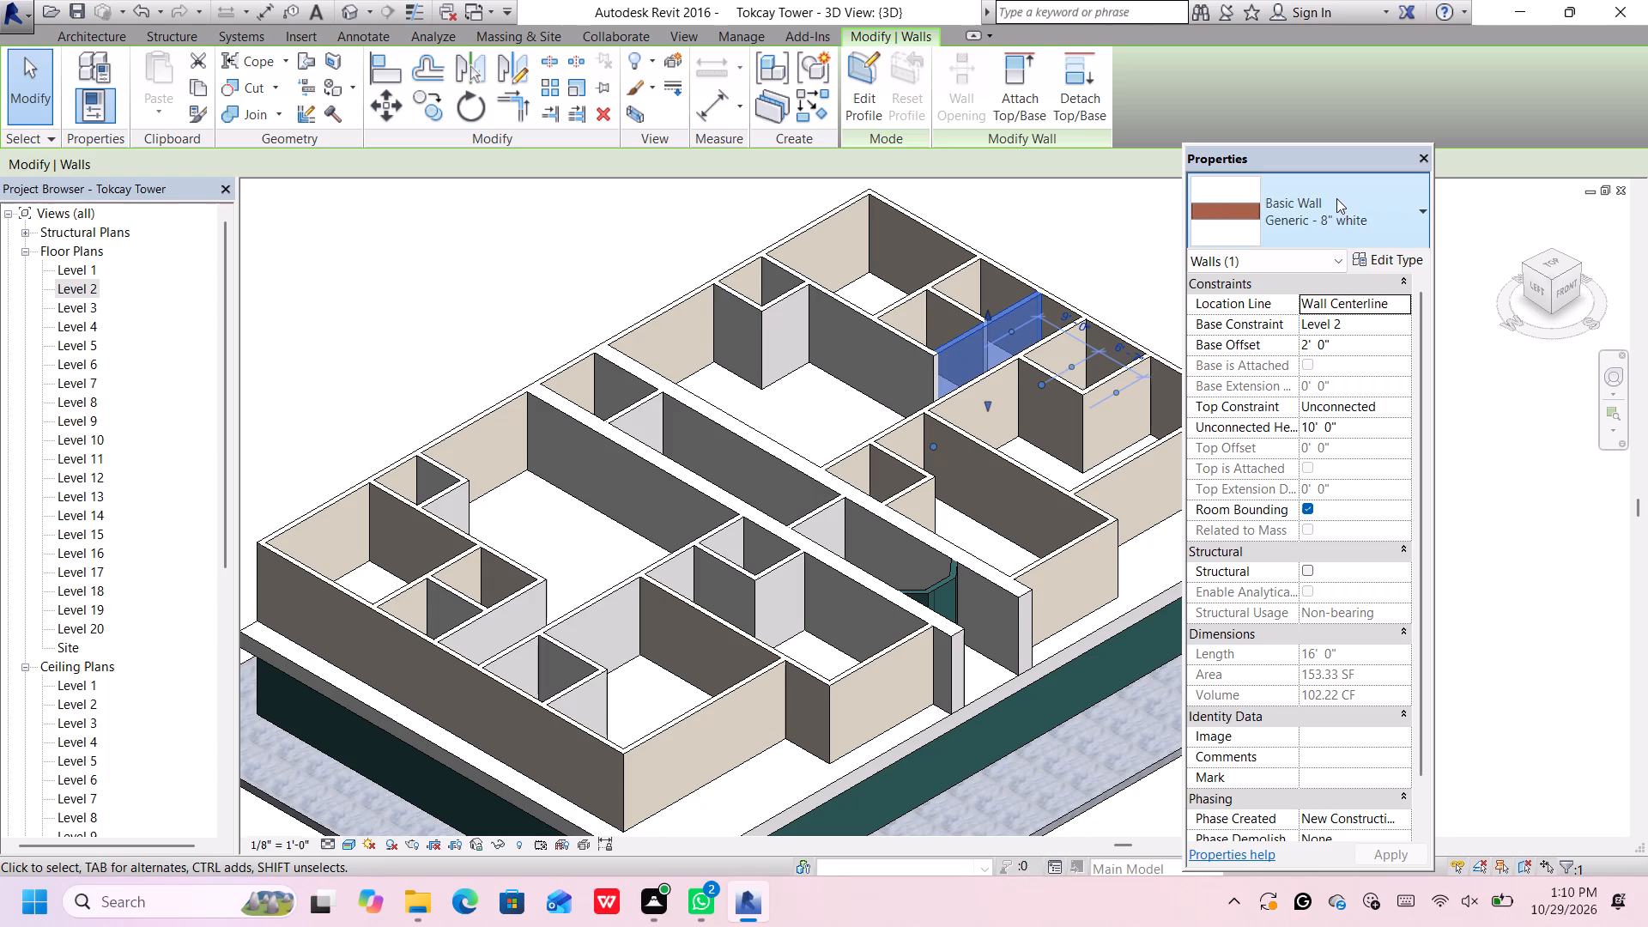
pyautogui.click(1336, 198)
pyautogui.scroll(2, 1278, 430)
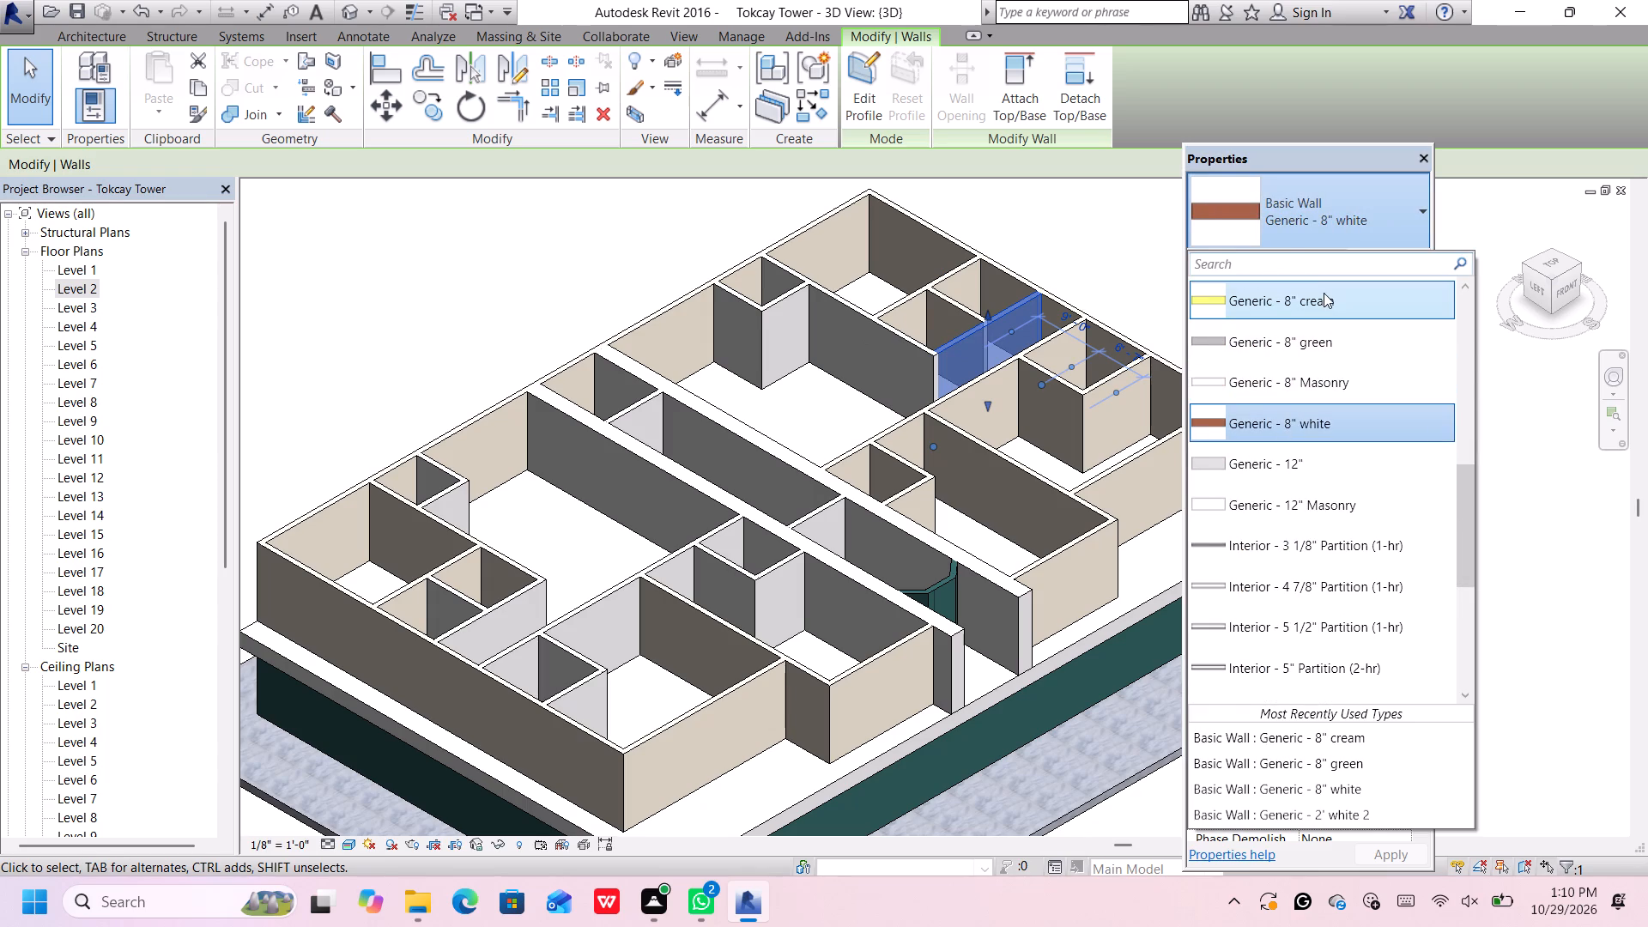
pyautogui.click(1324, 294)
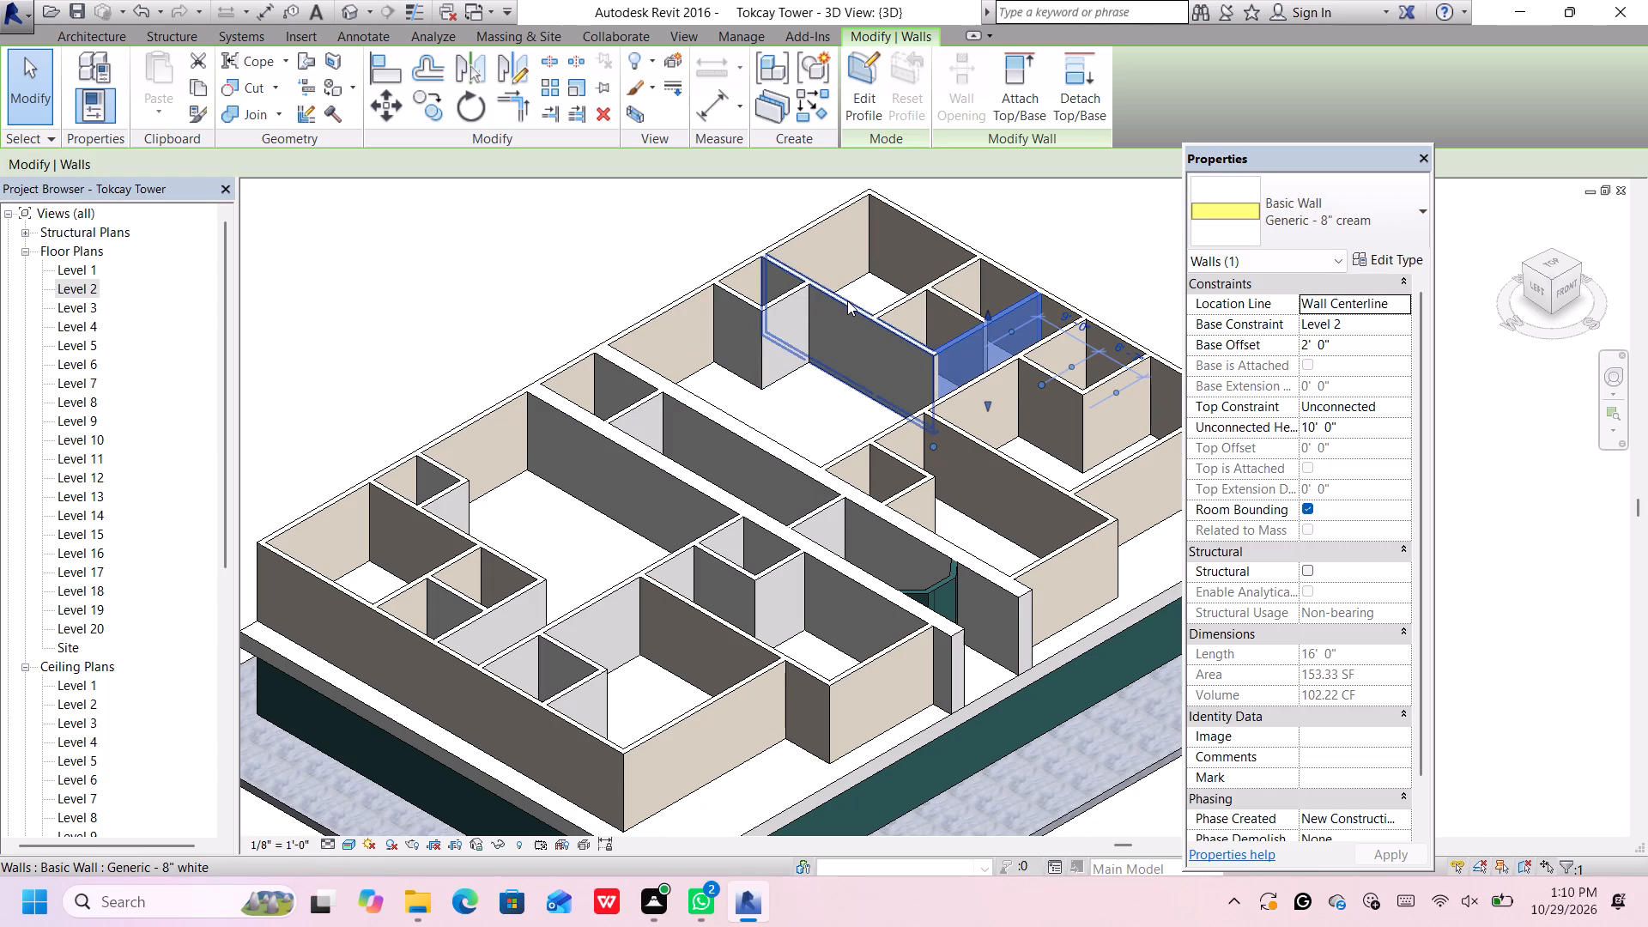
# In the northeast unit, change the 25' 6" north-south partition and the 7' partition of the north-wall small room to Generic - 8" cream.
pyautogui.click(847, 302)
pyautogui.click(1238, 221)
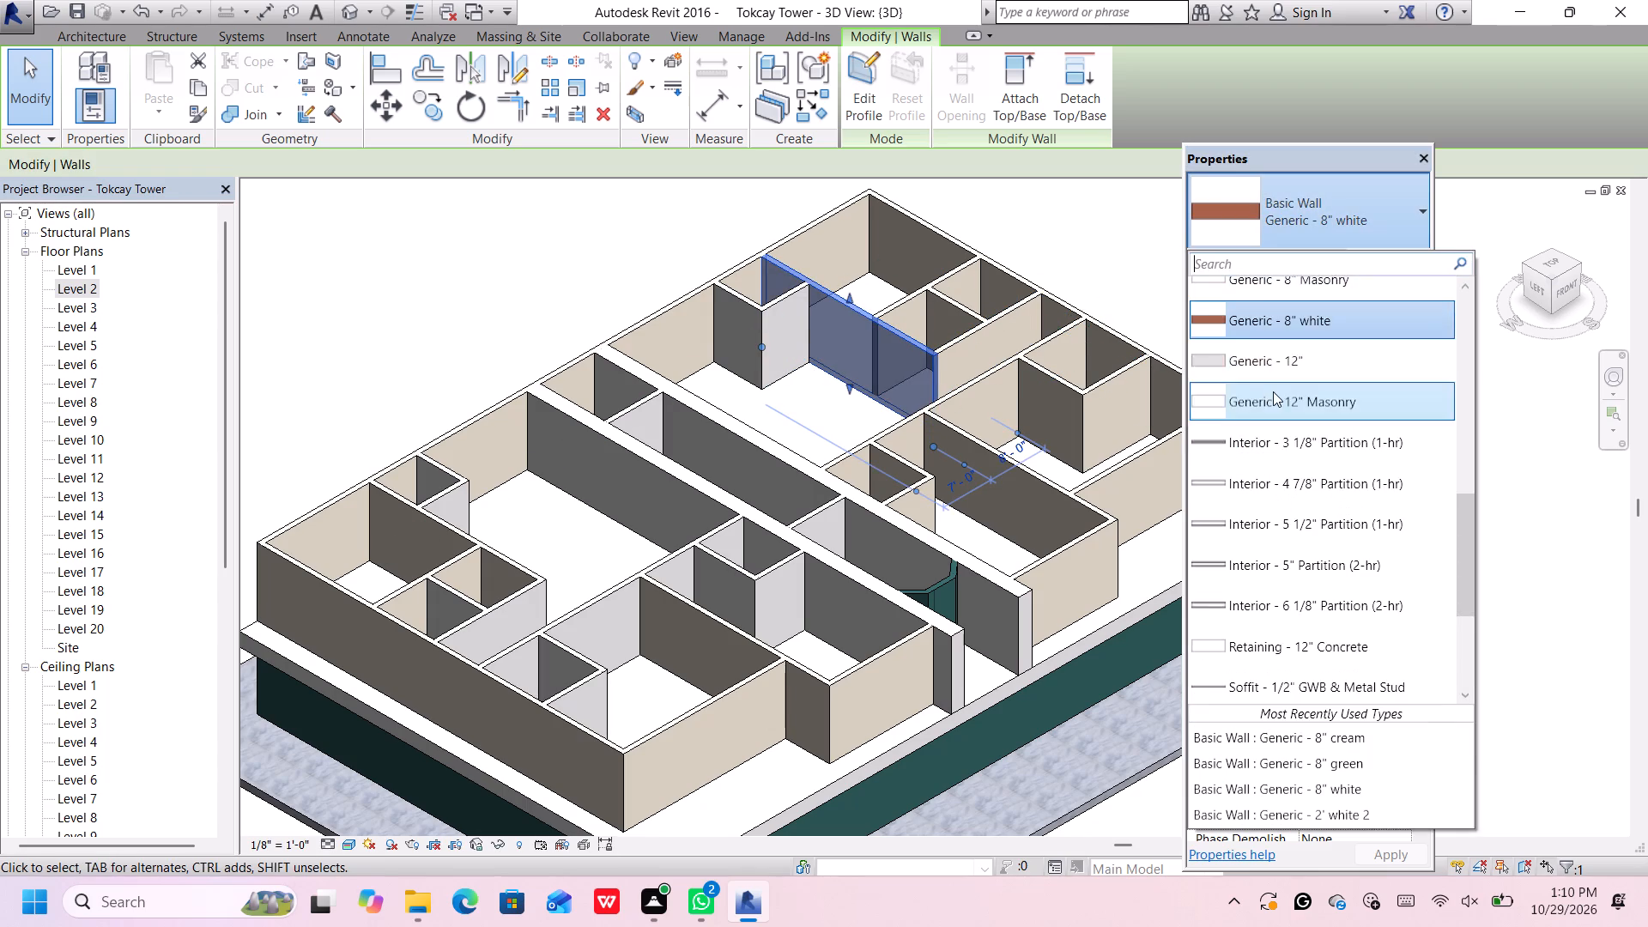
pyautogui.scroll(2, 1274, 391)
pyautogui.click(1317, 306)
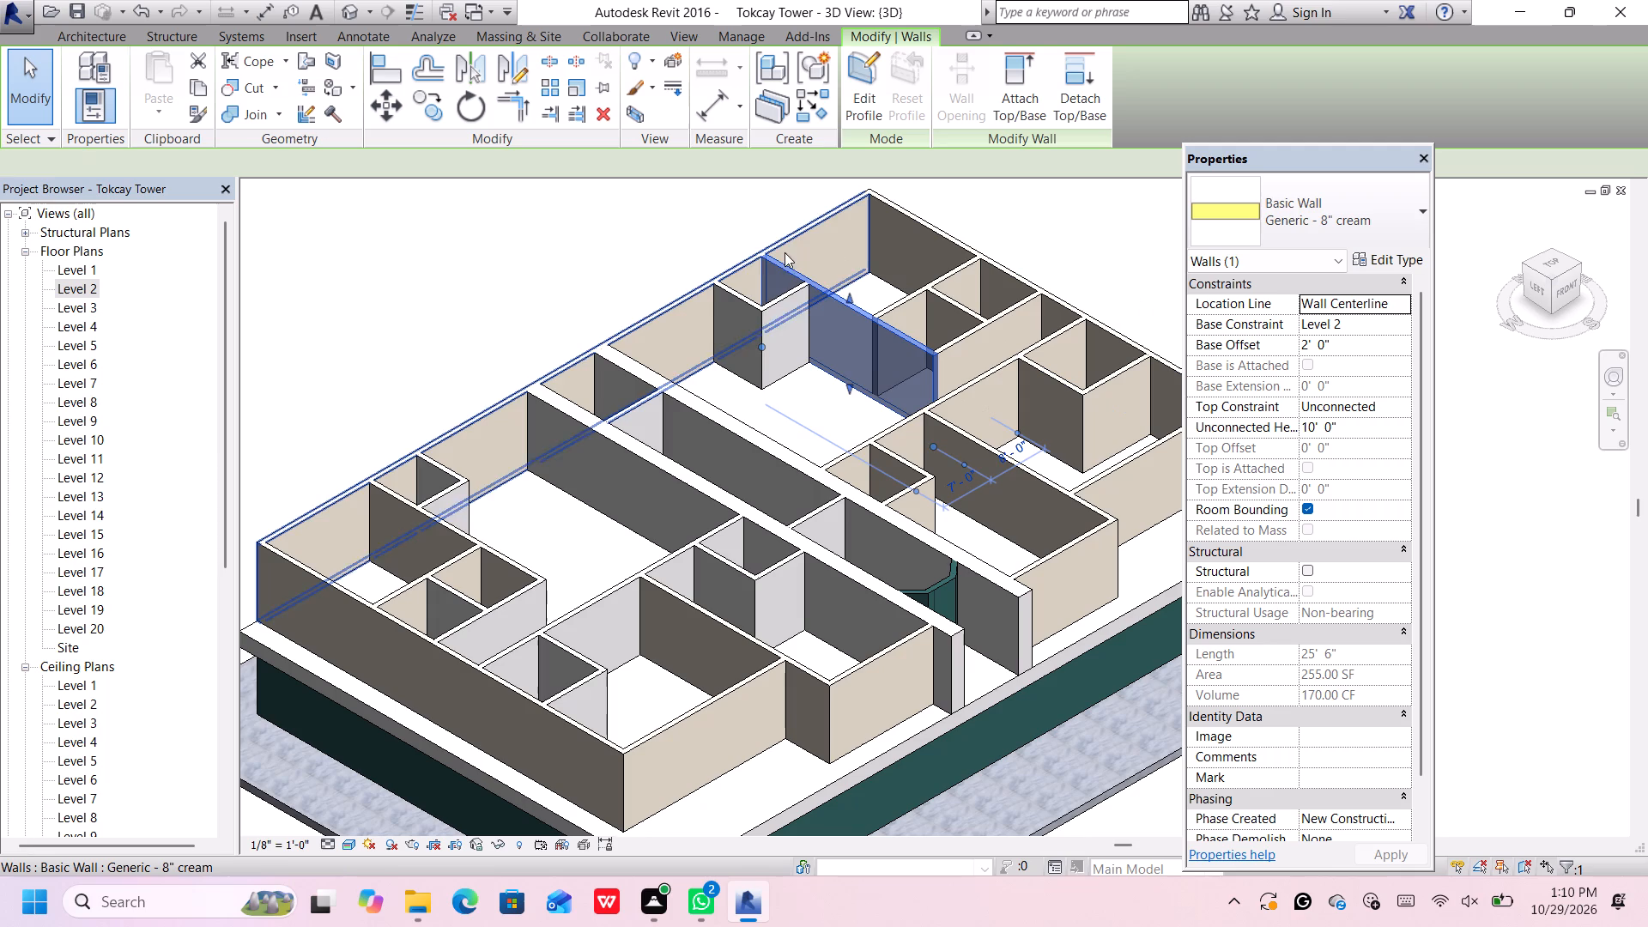
pyautogui.click(786, 295)
pyautogui.click(1323, 232)
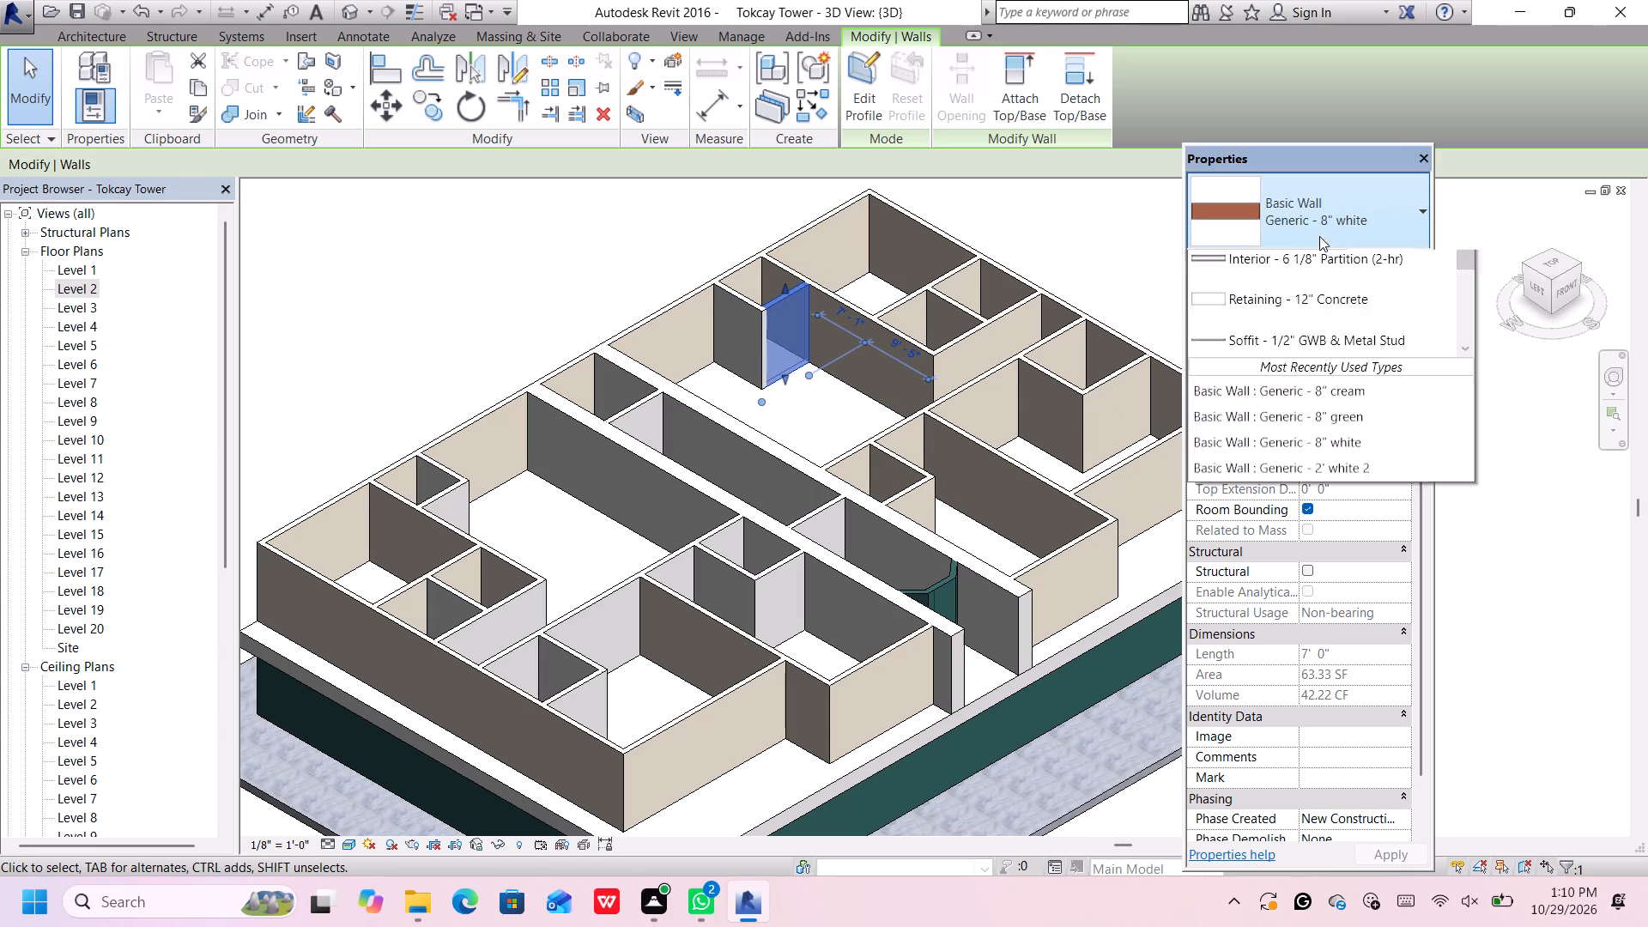
pyautogui.scroll(2, 1294, 409)
pyautogui.click(1320, 317)
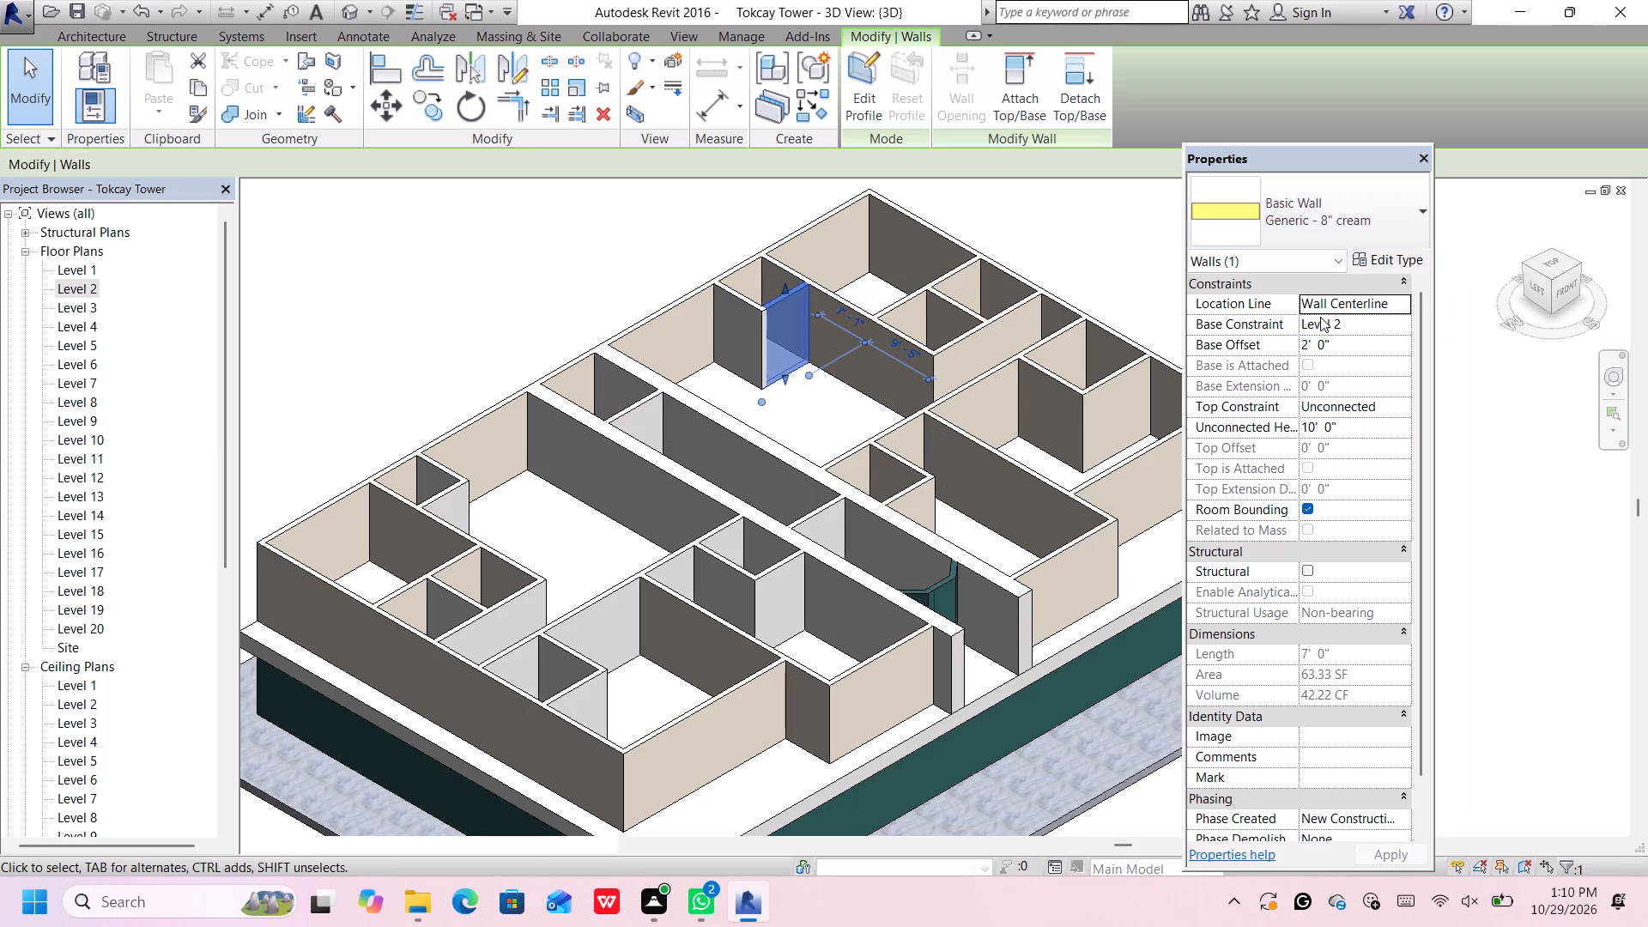
# Change the two 10' cross partitions between the long corridor walls to Generic - 8" cream.
pyautogui.scroll(-4, 1320, 317)
pyautogui.scroll(-3, 564, 398)
pyautogui.scroll(2, 566, 460)
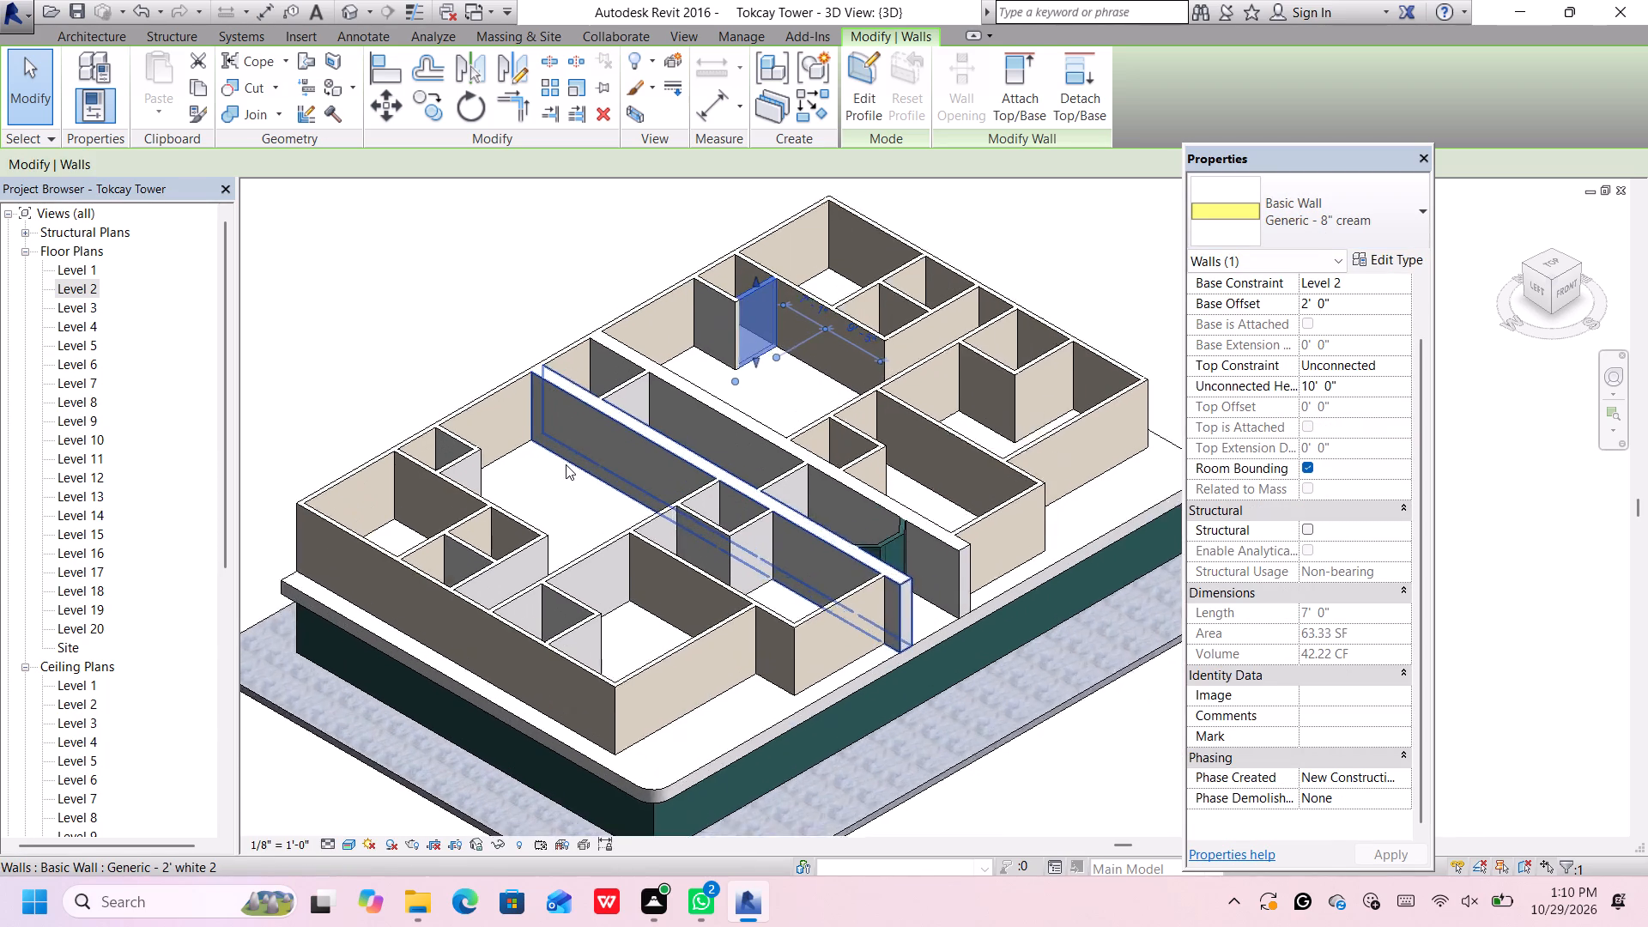
pyautogui.scroll(1, 566, 464)
pyautogui.moveTo(566, 465); pyautogui.dragTo(676, 447, button='middle')
pyautogui.click(742, 359)
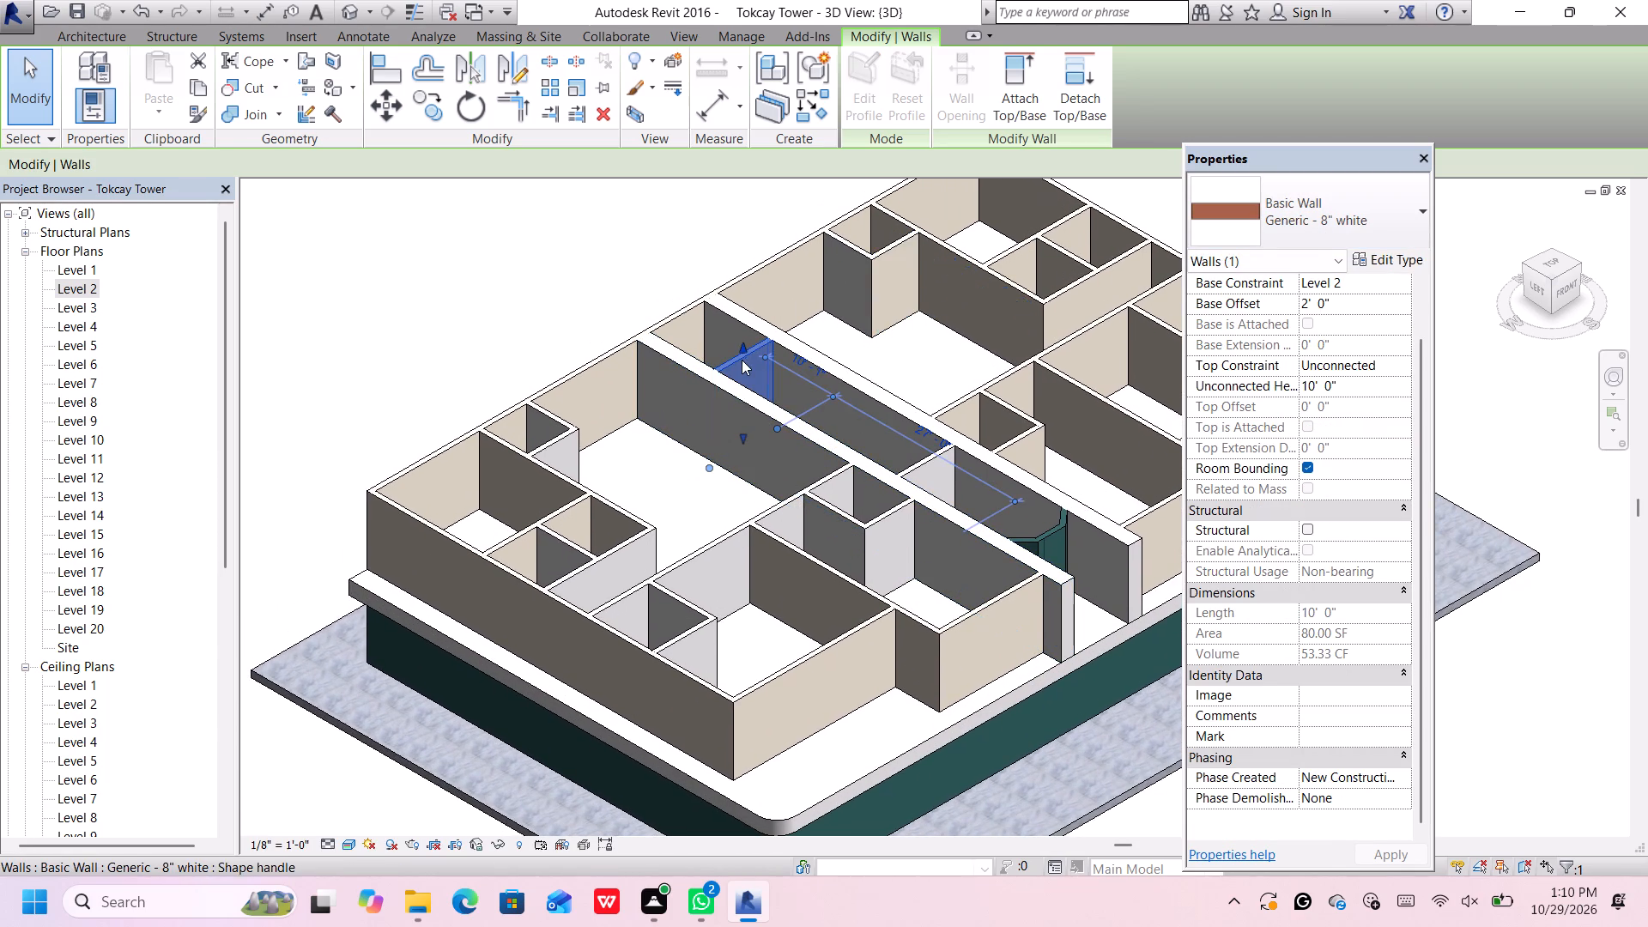
pyautogui.click(1282, 192)
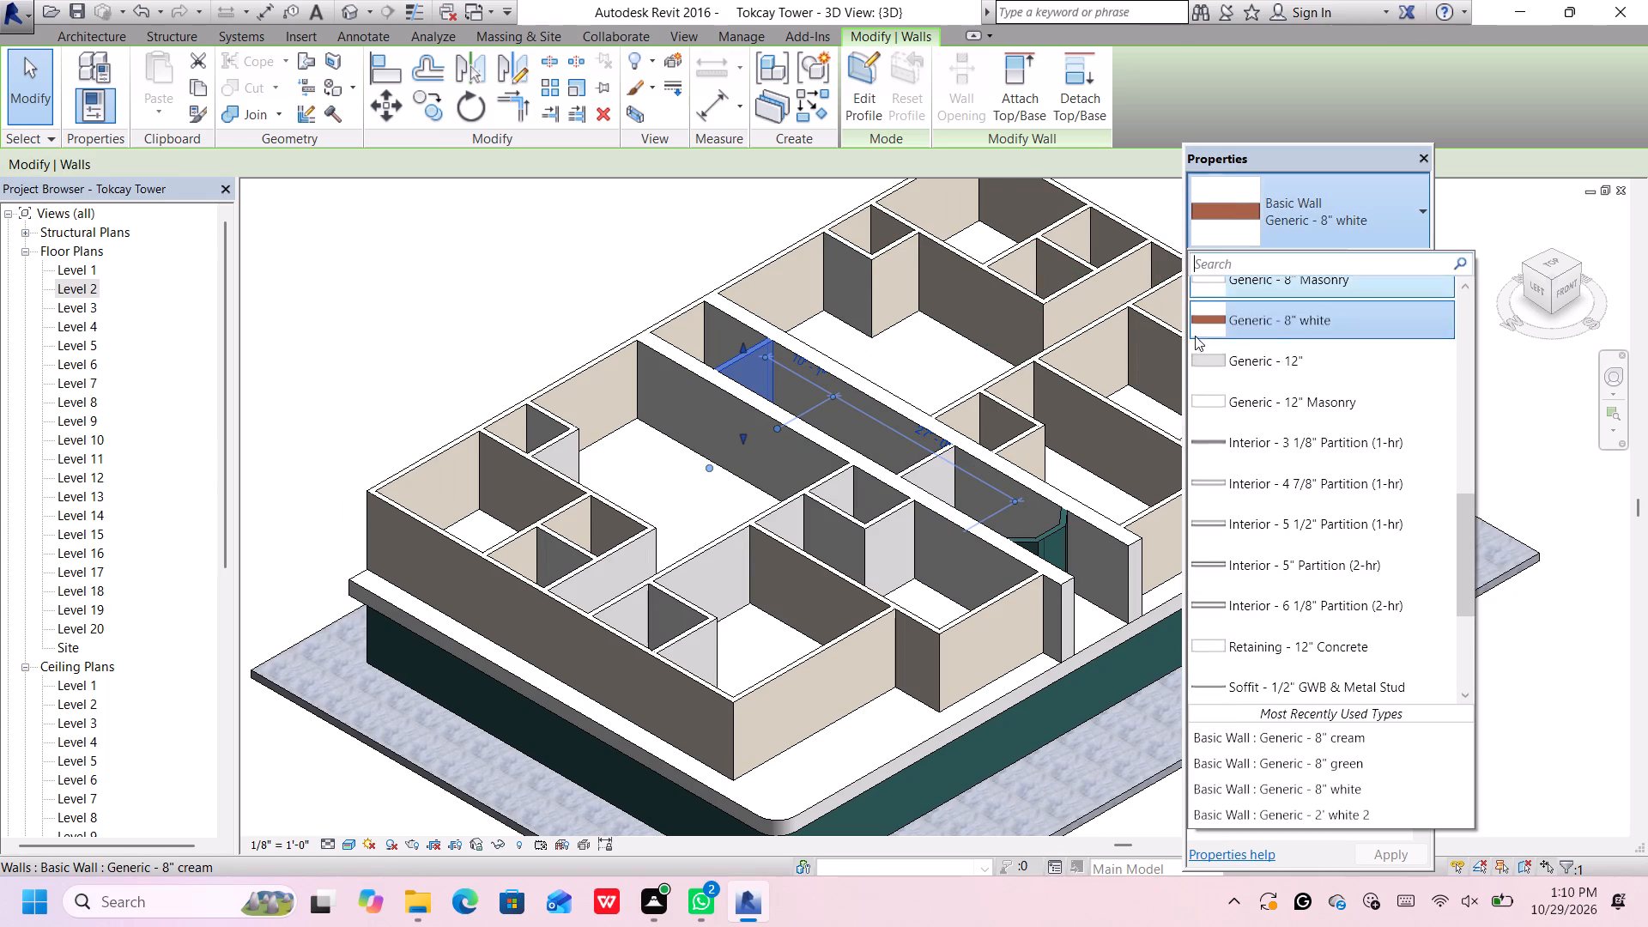
pyautogui.scroll(2, 1249, 423)
pyautogui.click(1301, 308)
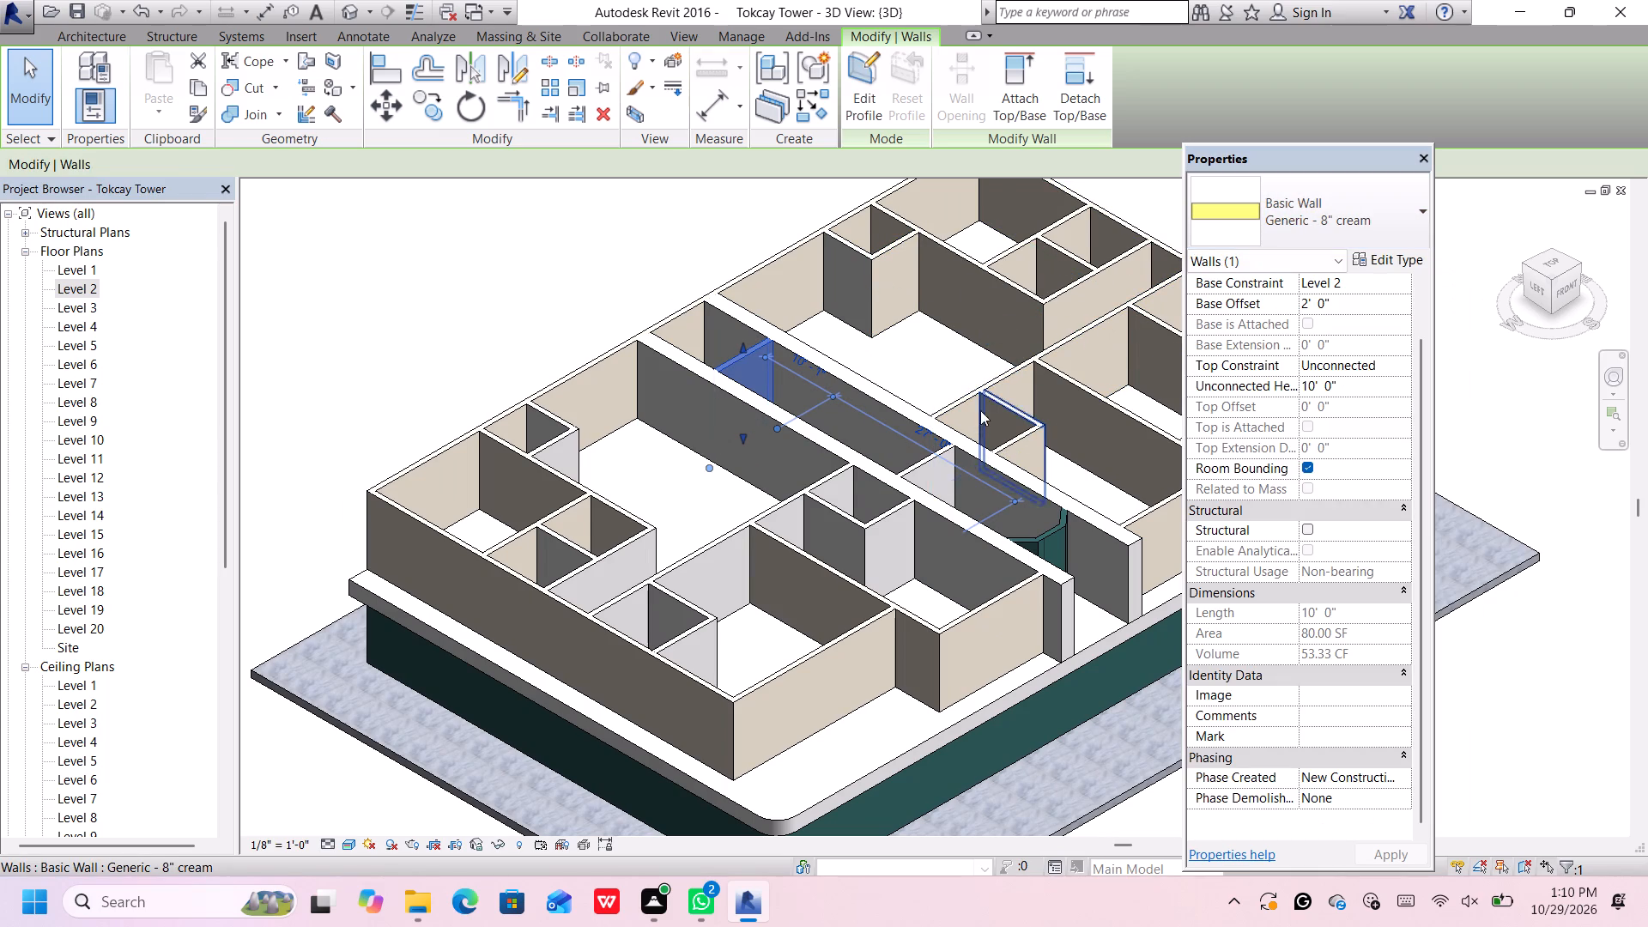
pyautogui.click(924, 457)
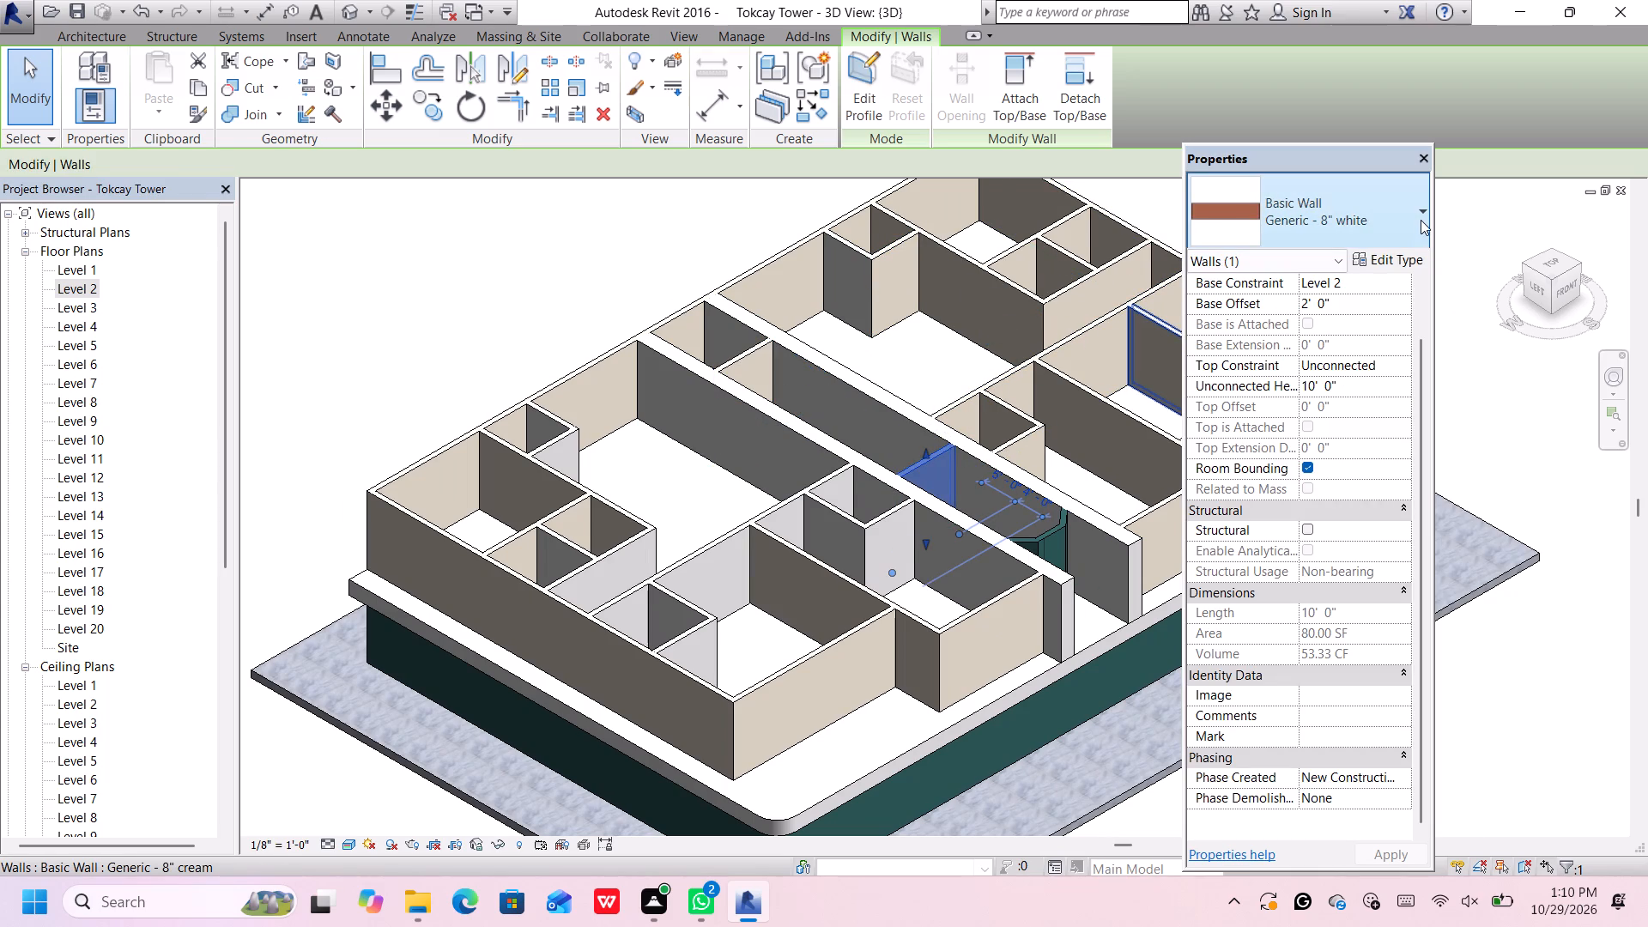
pyautogui.click(1390, 219)
pyautogui.scroll(2, 1343, 382)
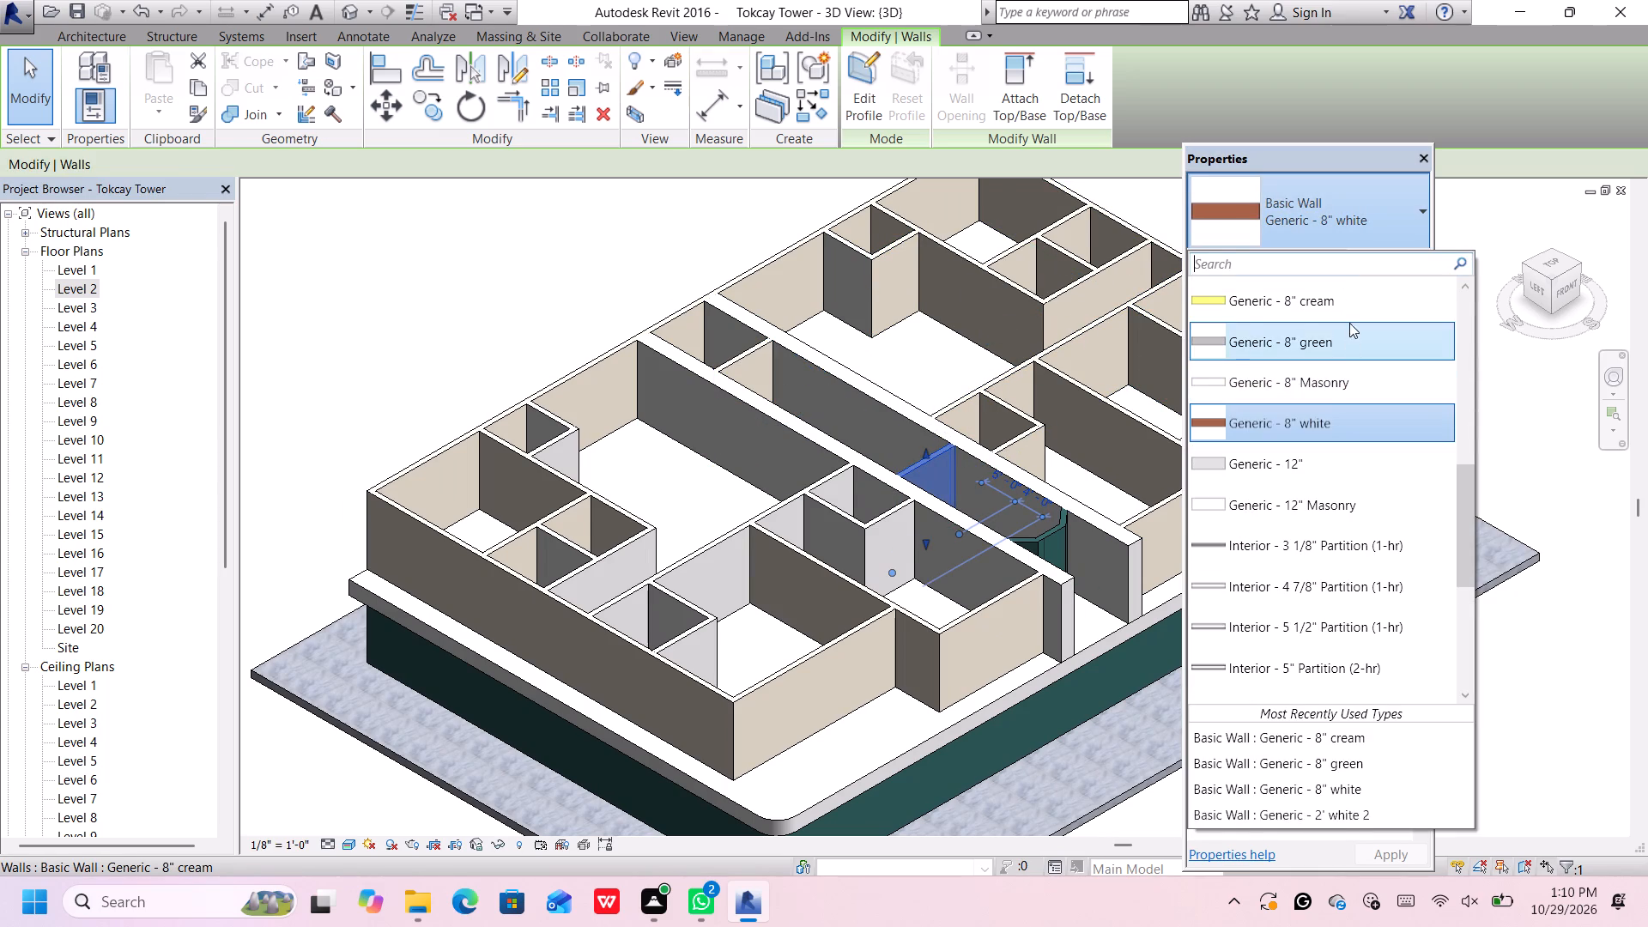
pyautogui.click(1354, 306)
# Change the two partitions enclosing the small room against the north exterior wall in the northwest unit to Generic - 8" cream.
pyautogui.scroll(1, 845, 420)
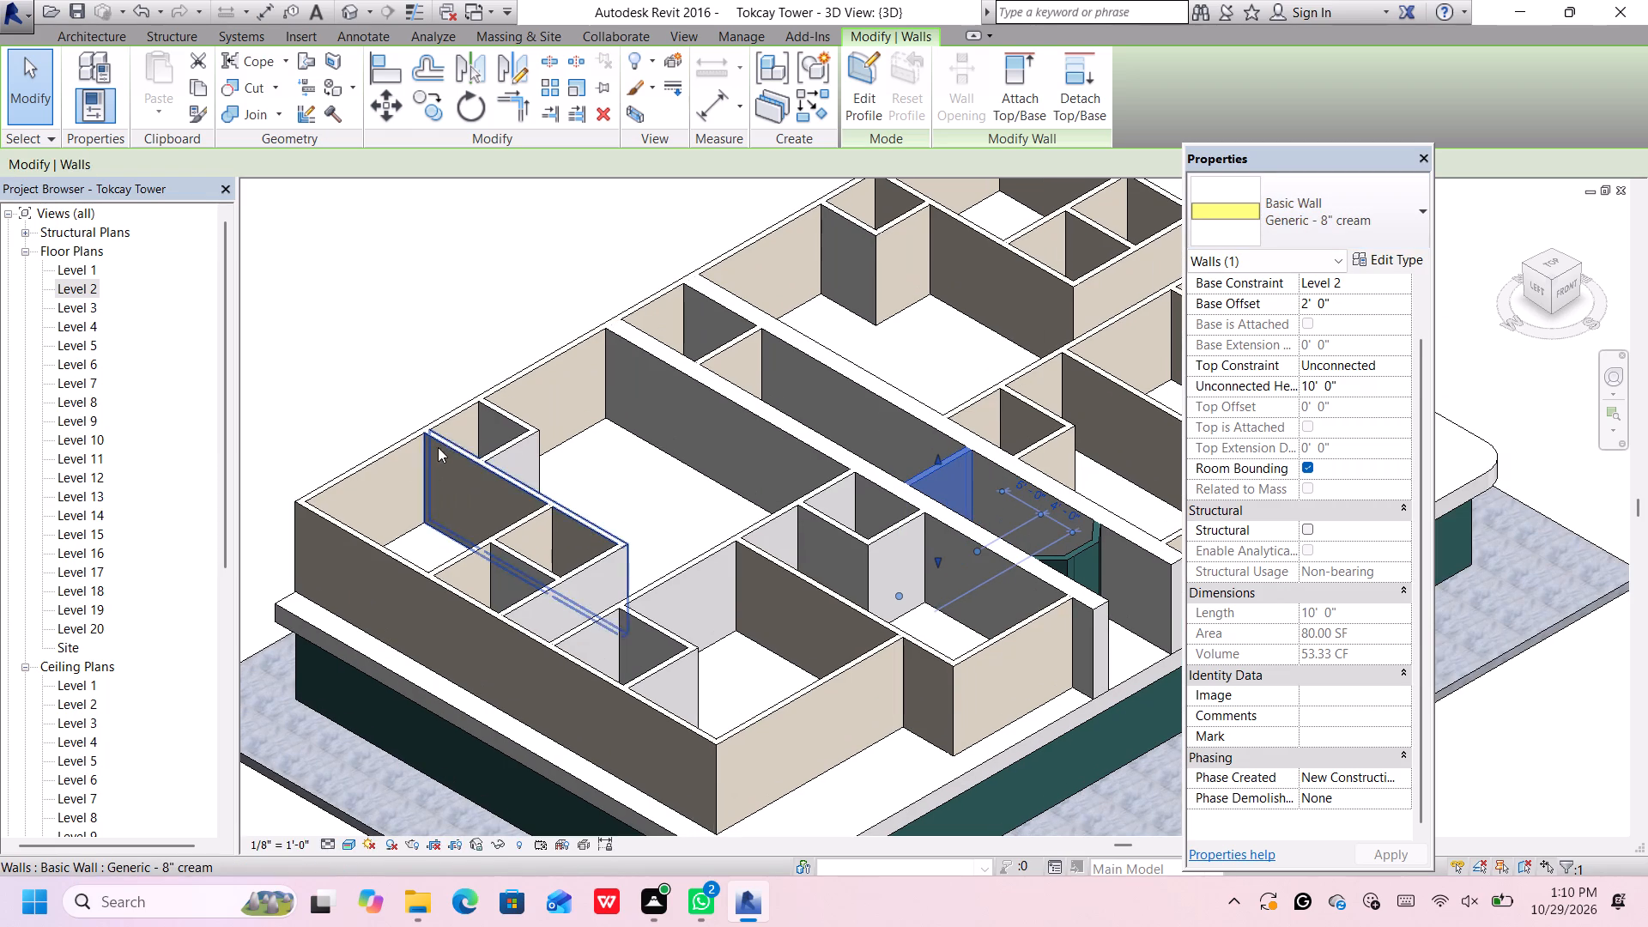
pyautogui.click(504, 421)
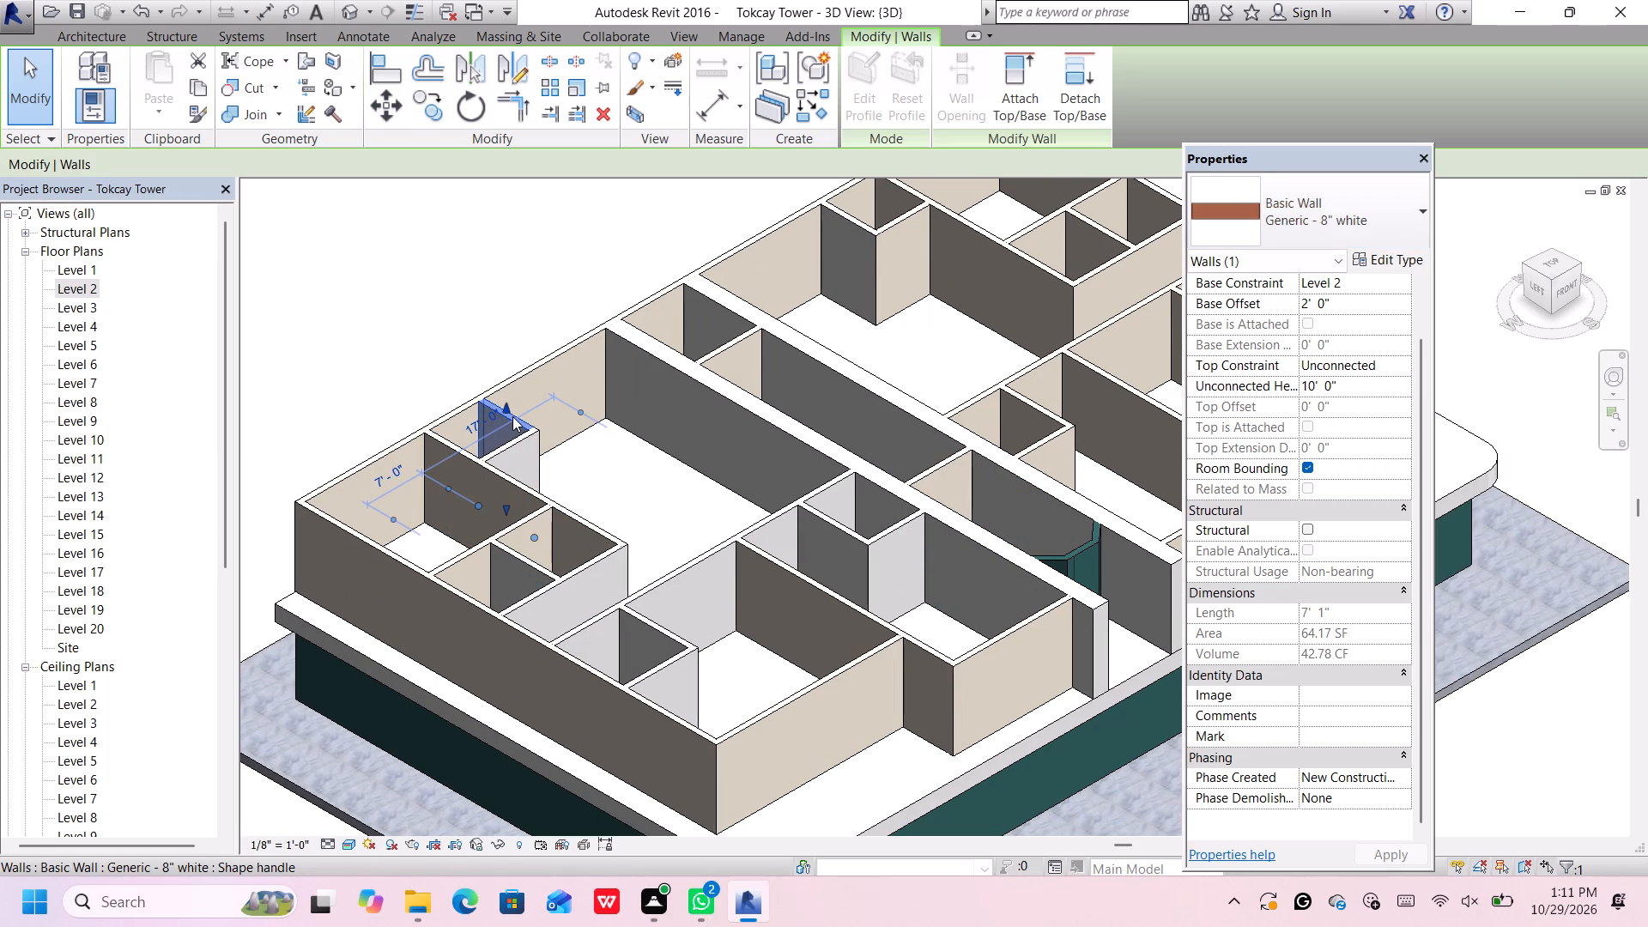
pyautogui.click(1296, 208)
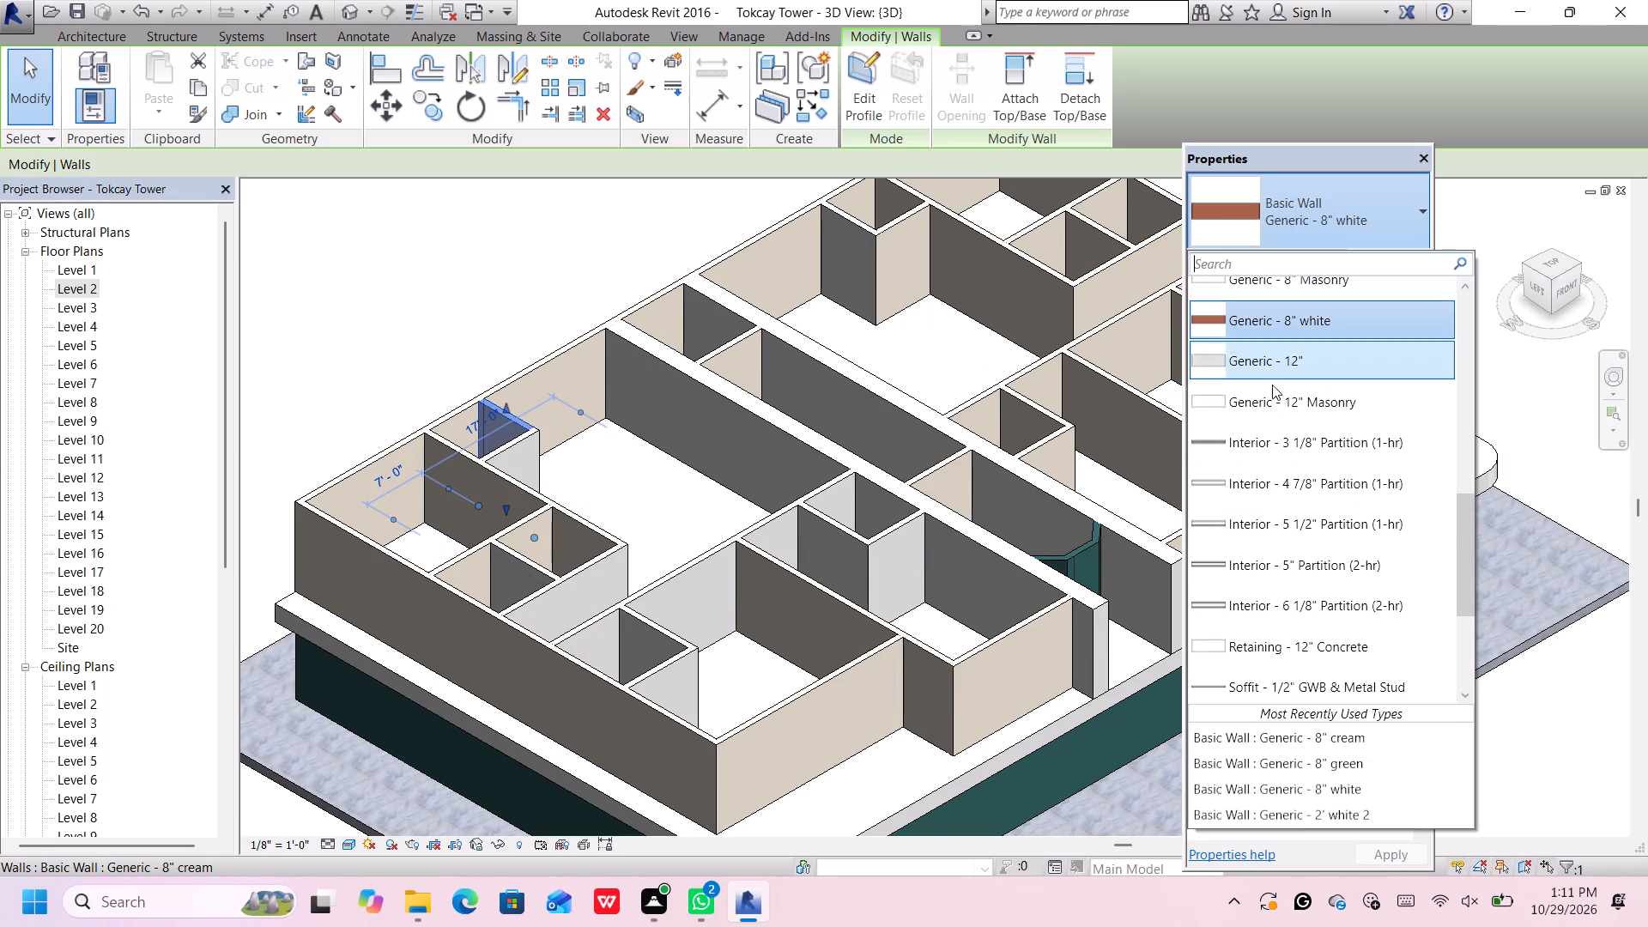
pyautogui.scroll(2, 1273, 392)
pyautogui.click(1308, 303)
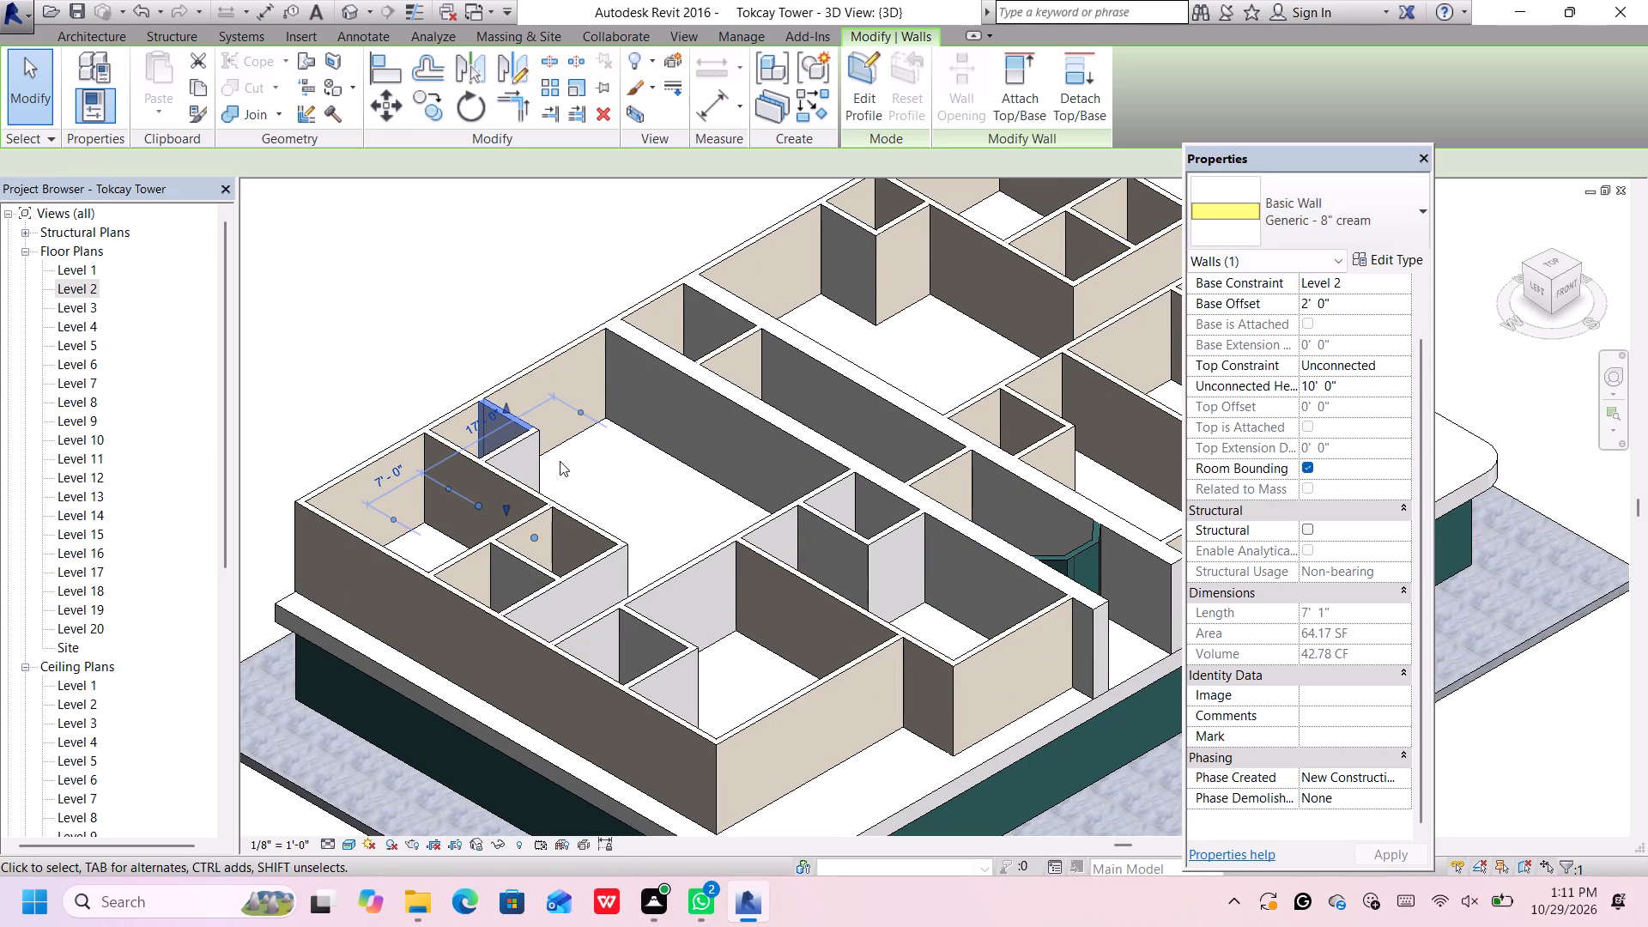
pyautogui.click(512, 445)
pyautogui.click(1251, 215)
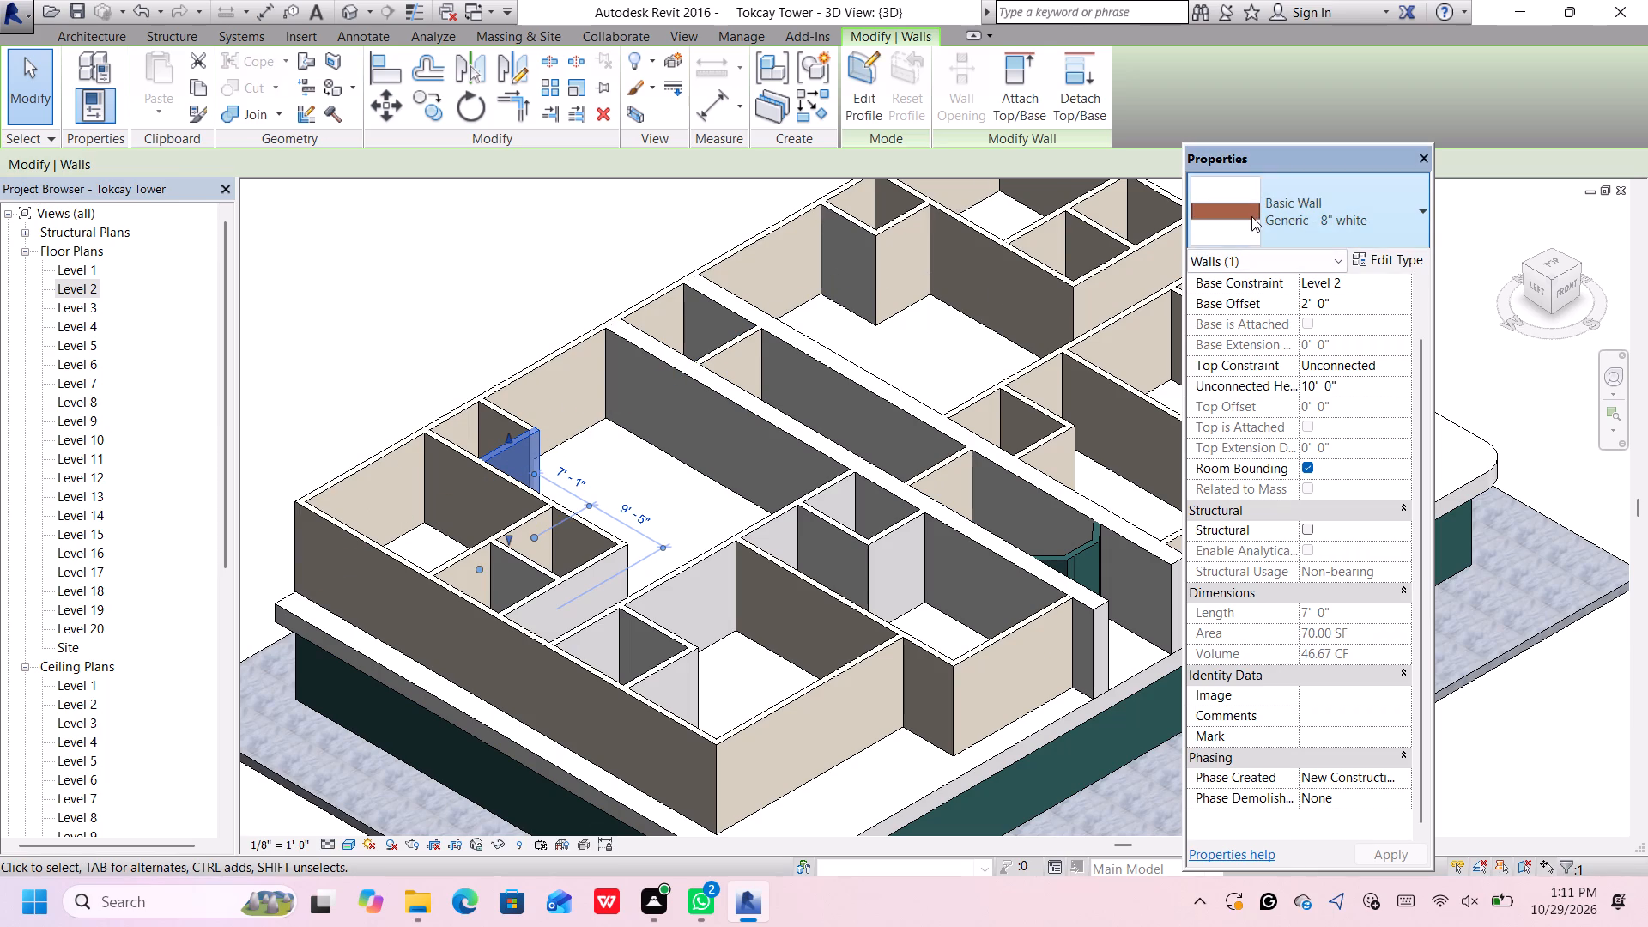
pyautogui.scroll(2, 1302, 383)
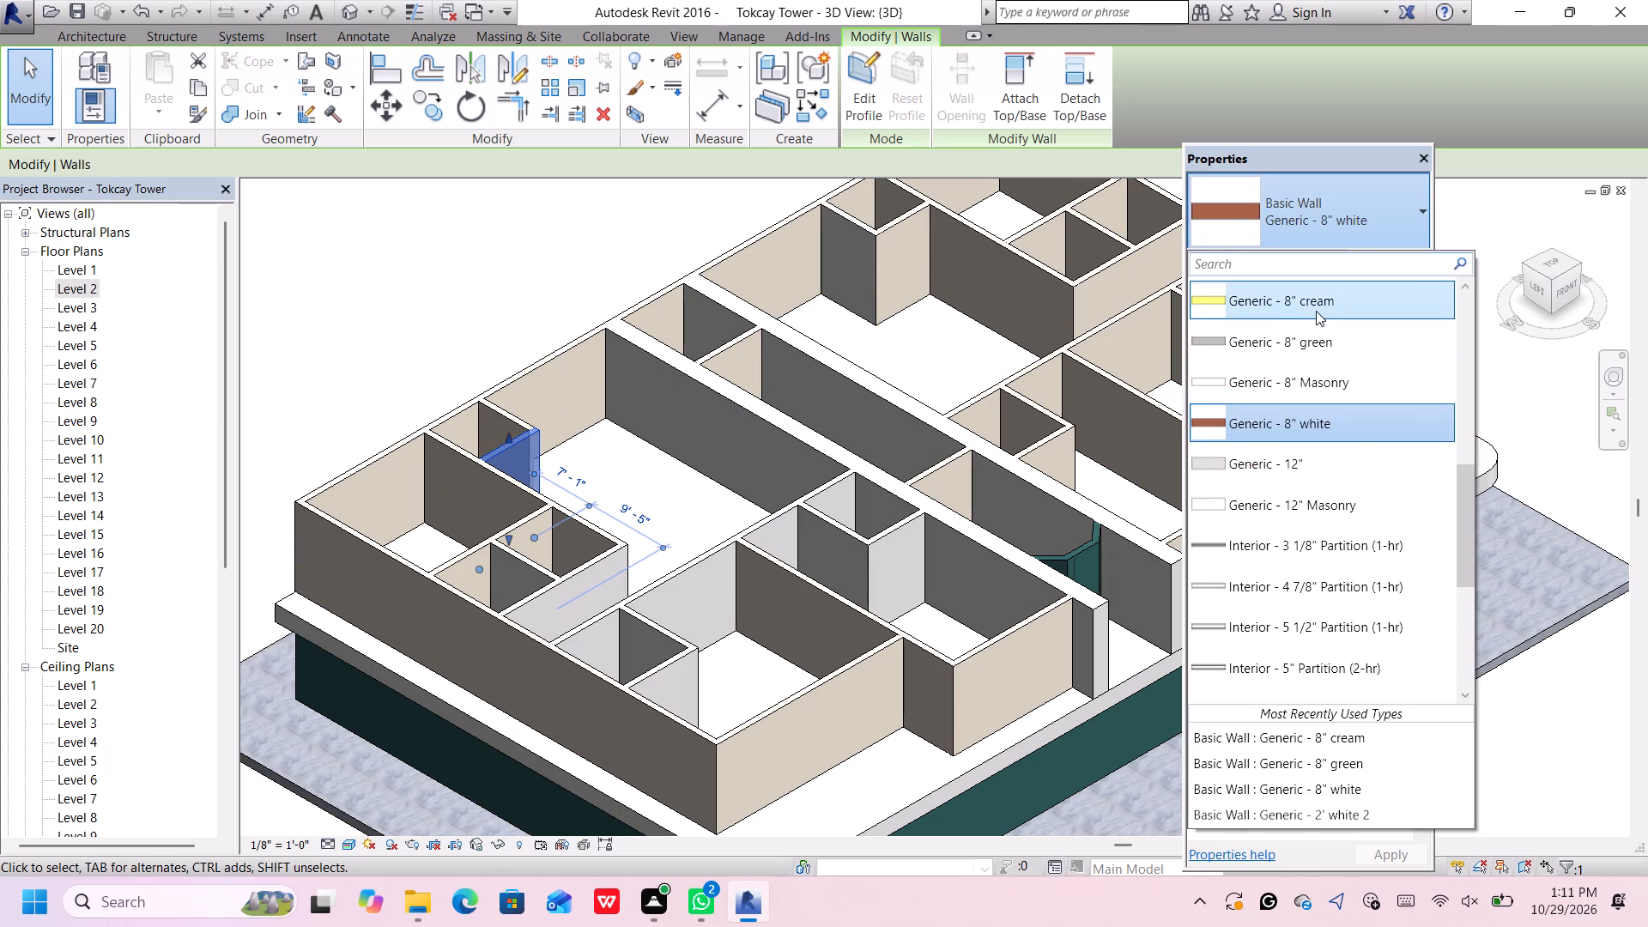
pyautogui.click(1316, 311)
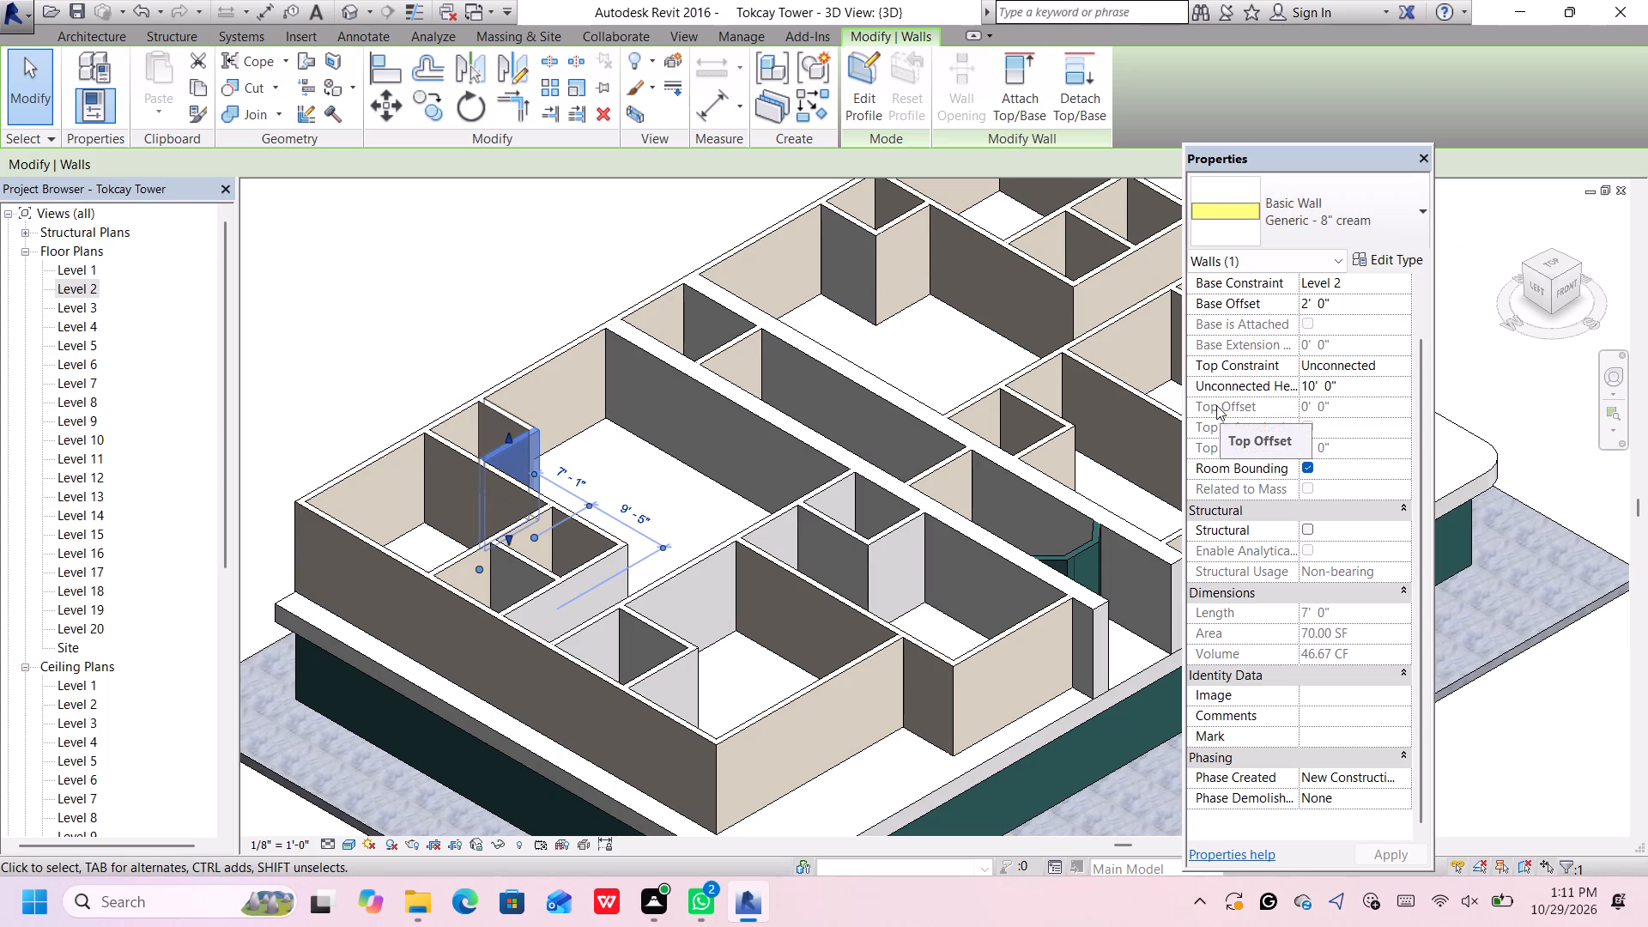
# Change the 40' dividing wall between the corridor and the west exterior wall to Generic - 8" cream.
pyautogui.click(679, 578)
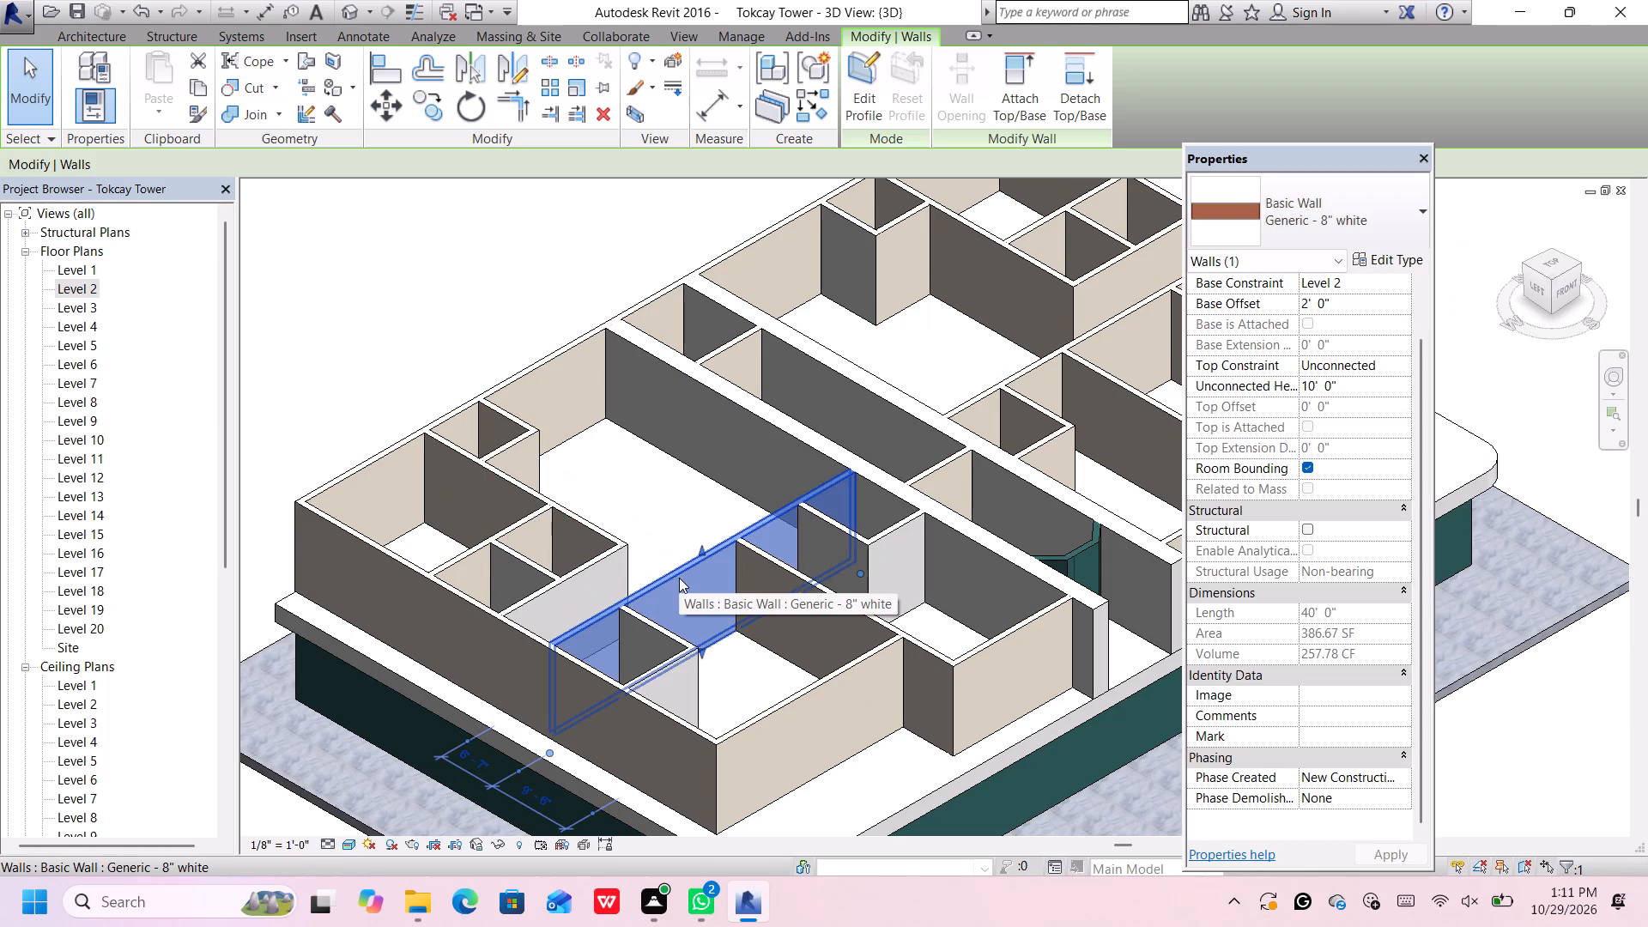
pyautogui.click(1325, 237)
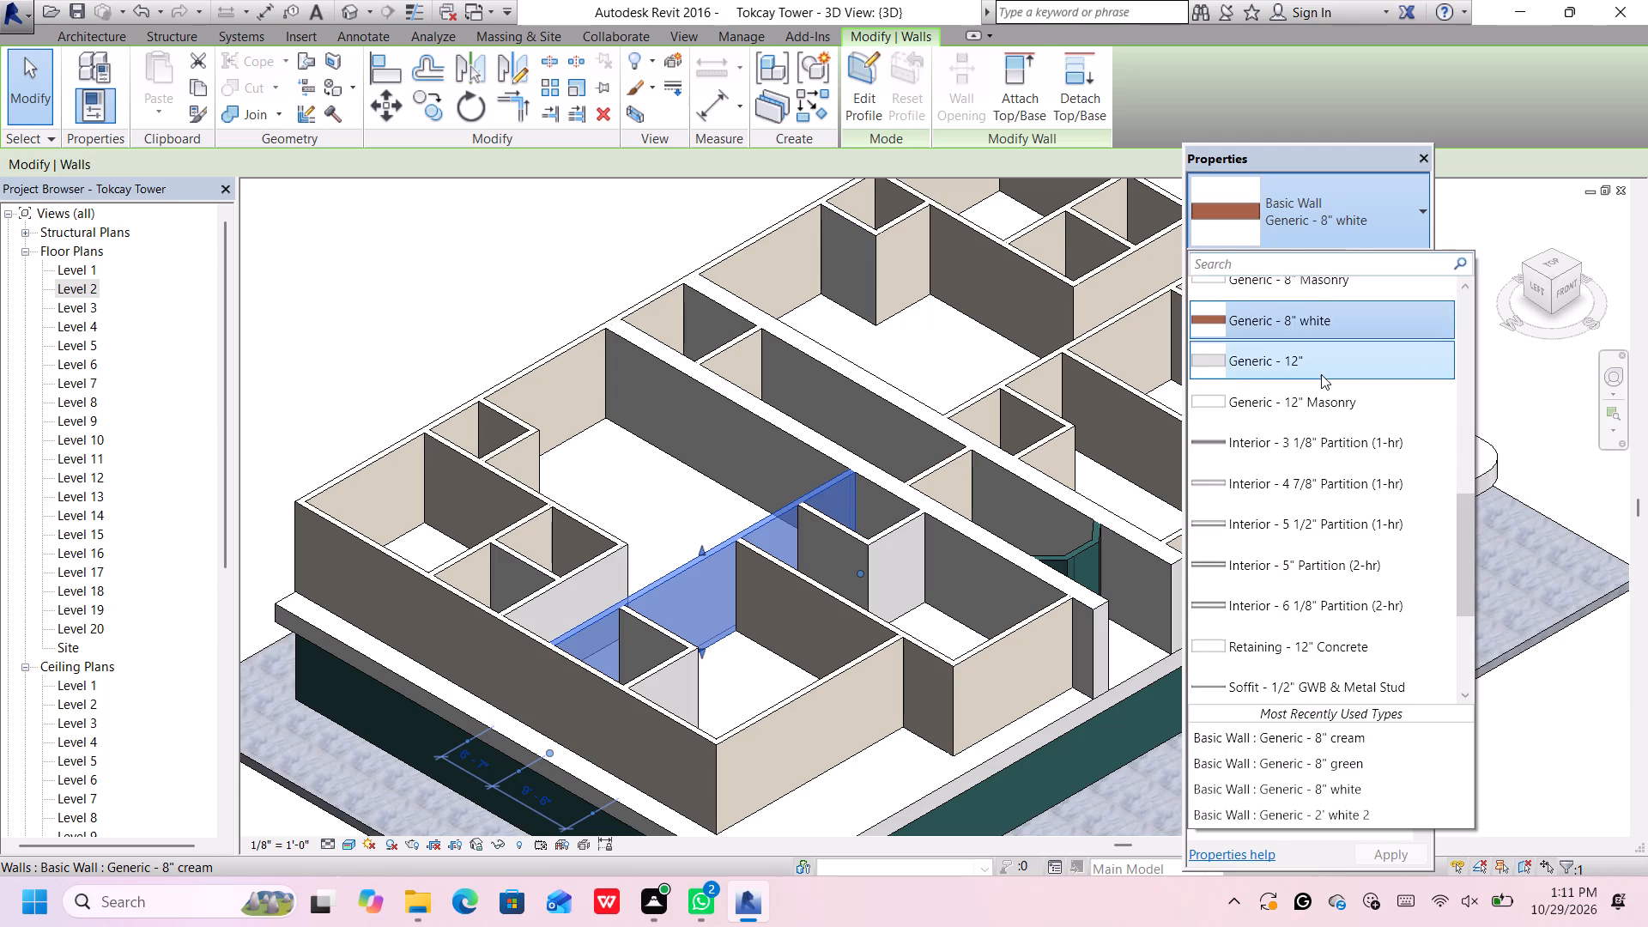
pyautogui.scroll(2, 1321, 374)
pyautogui.click(1336, 309)
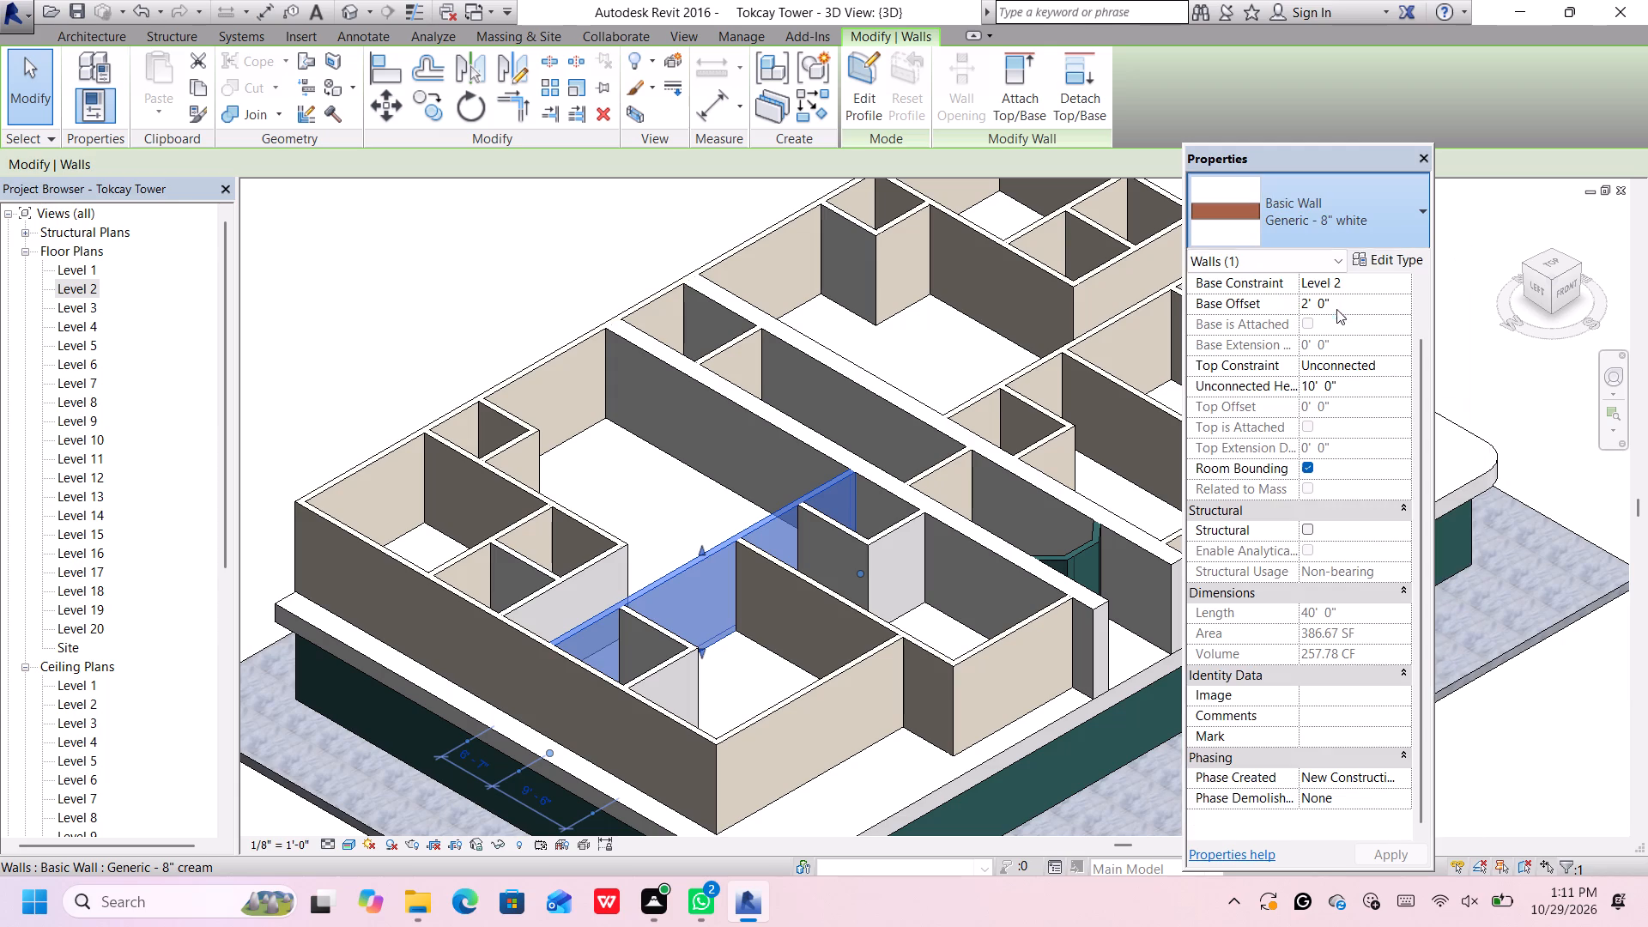
# Change the 16' partition on the south side of the northwest unit's small rooms at the west exterior wall to Generic - 8" cream.
pyautogui.click(597, 553)
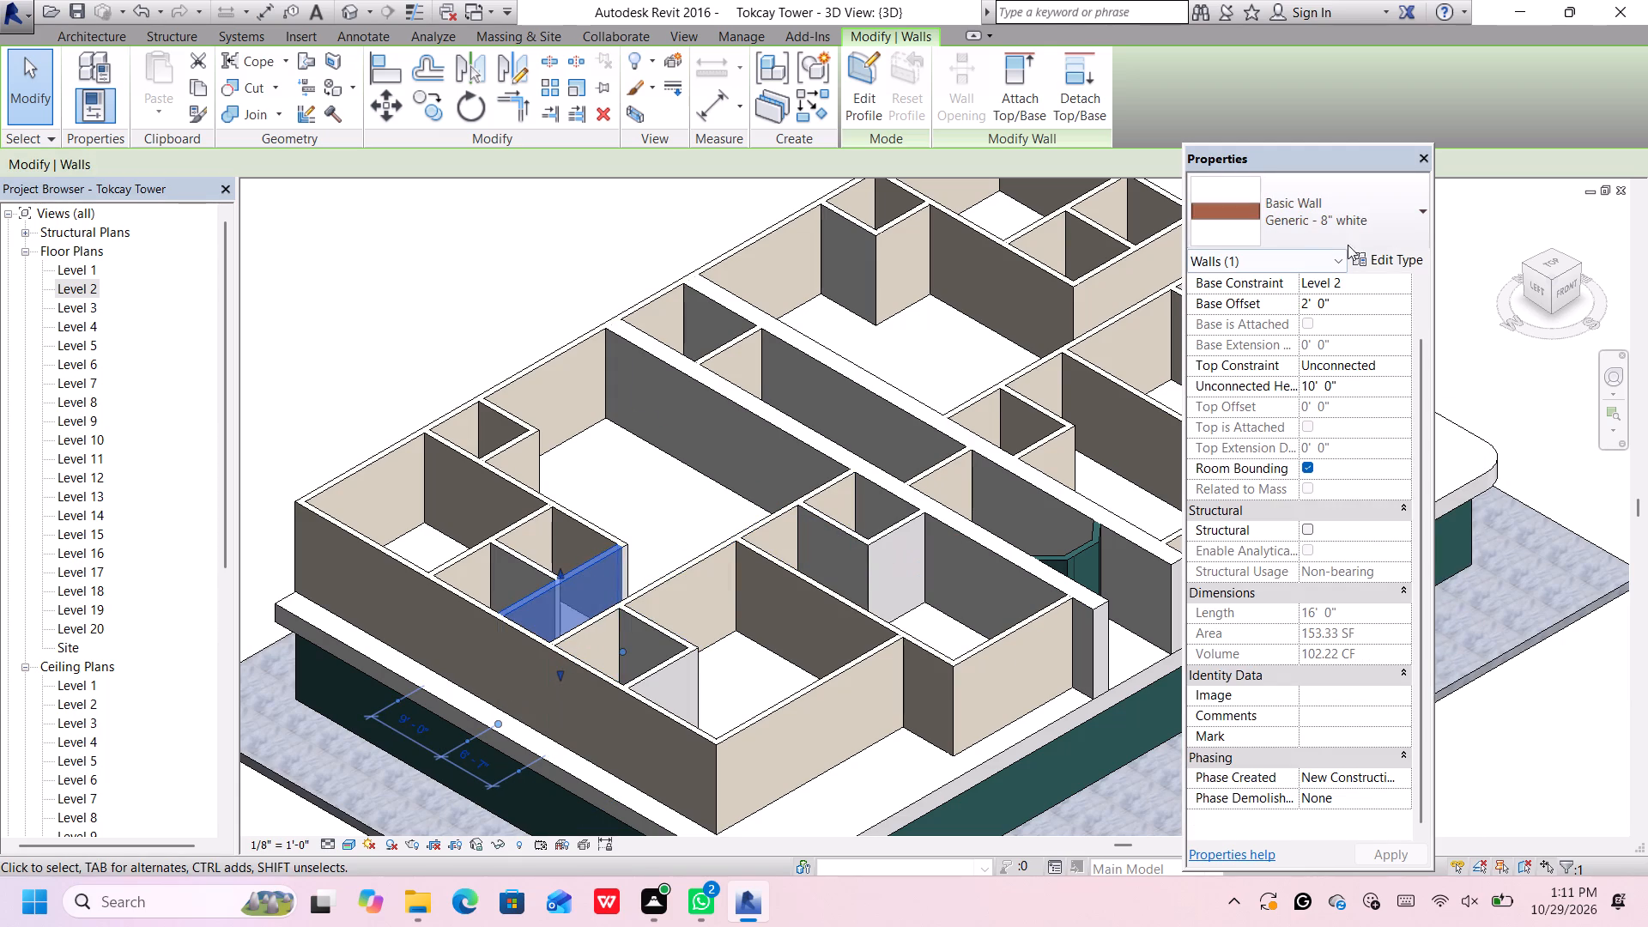
pyautogui.click(1366, 217)
pyautogui.scroll(2, 1317, 412)
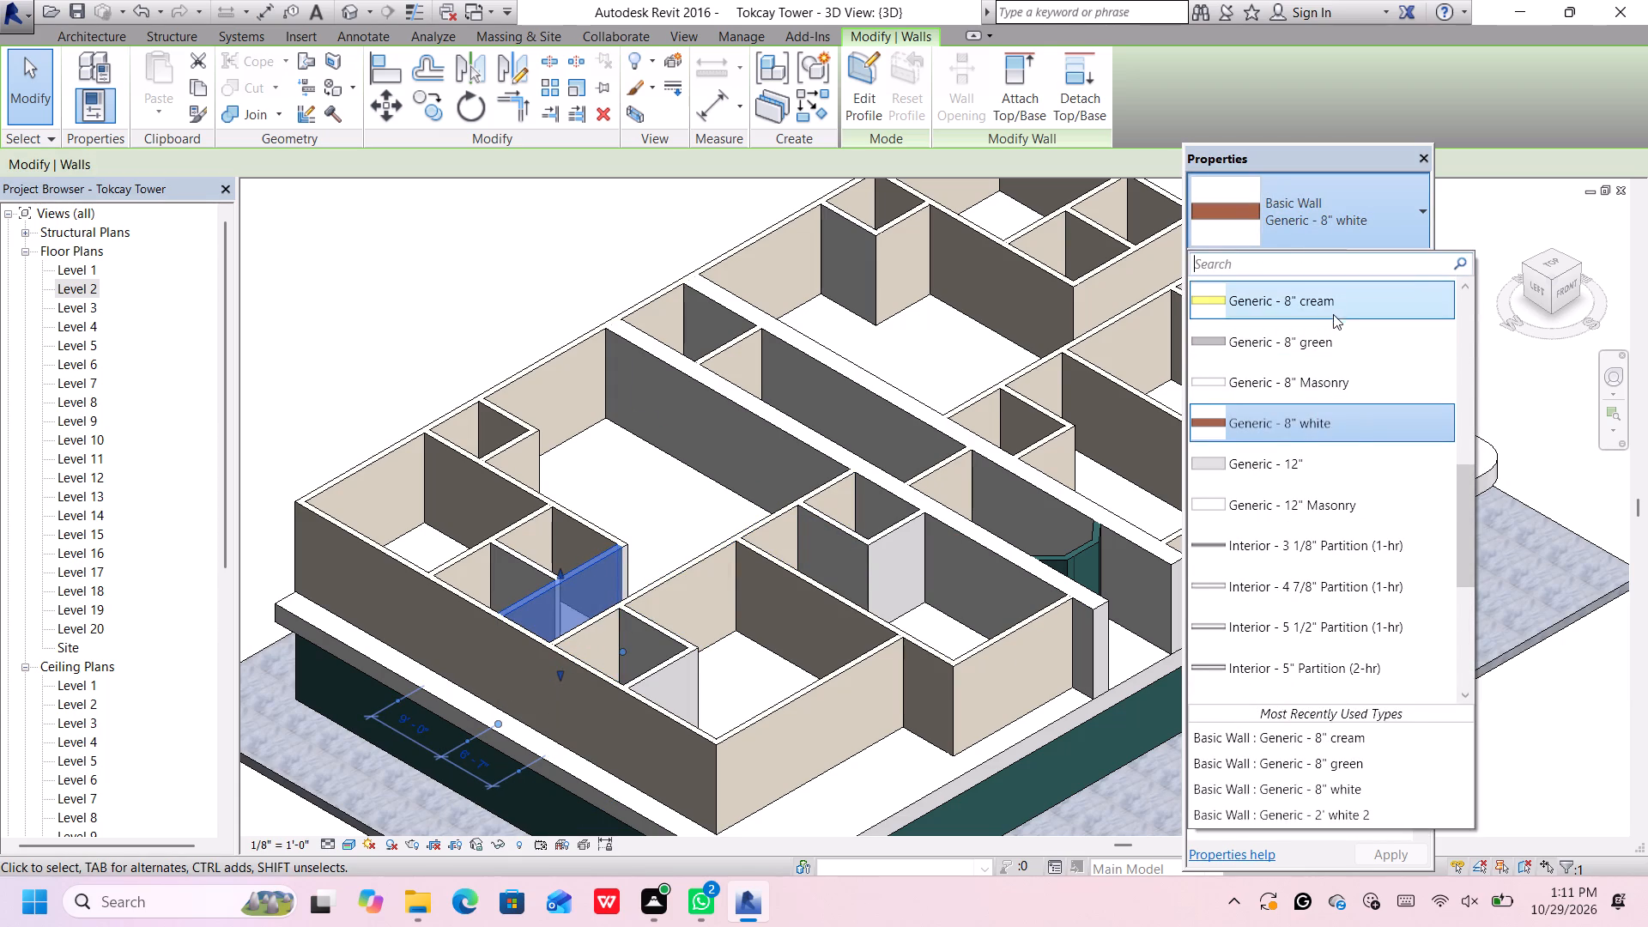
pyautogui.click(1339, 307)
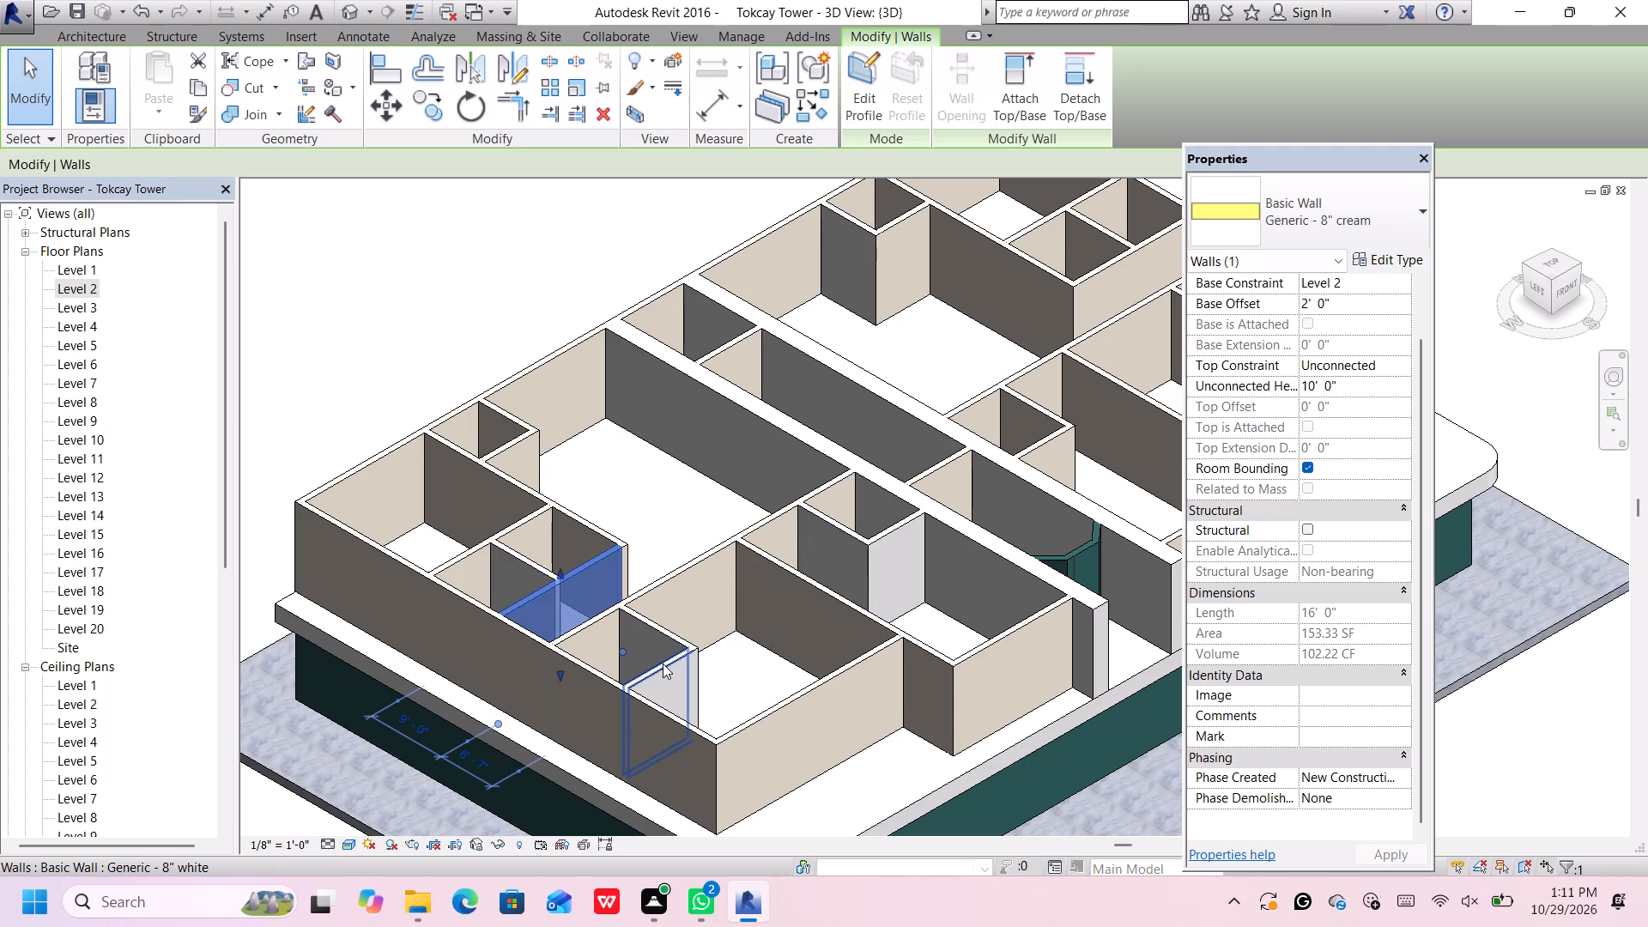
# Change the 9' and 9' 6" partitions of the small room against the west exterior wall in the southwest unit to Generic - 8" cream.
pyautogui.click(663, 662)
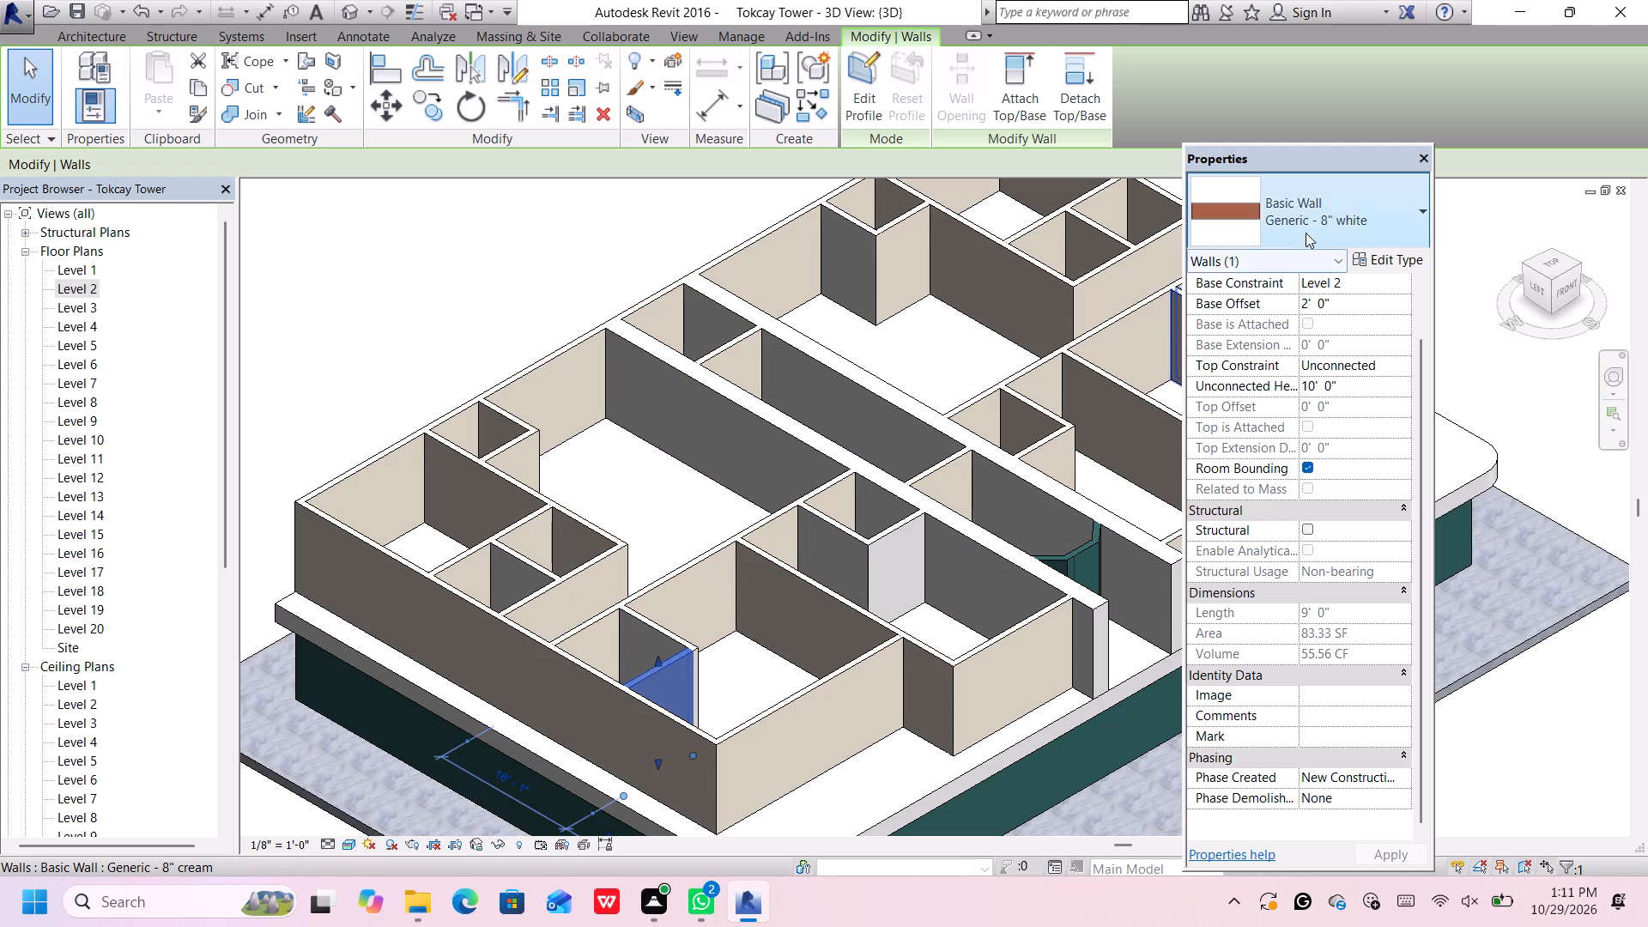
pyautogui.click(1318, 217)
pyautogui.scroll(3, 1256, 547)
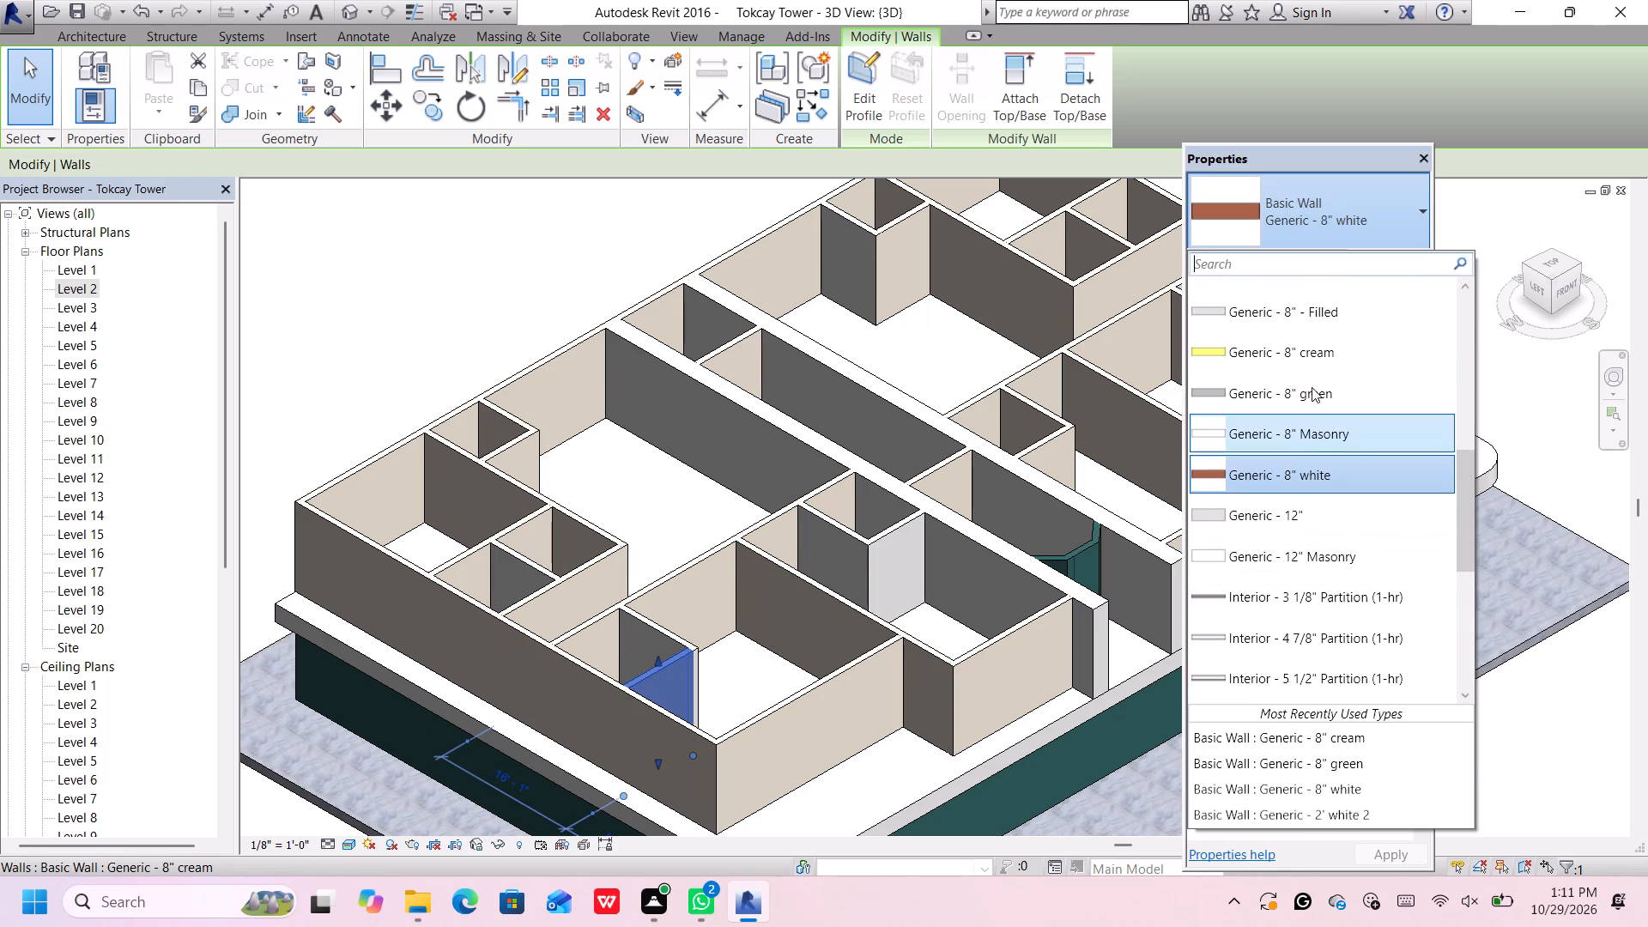
pyautogui.click(1320, 353)
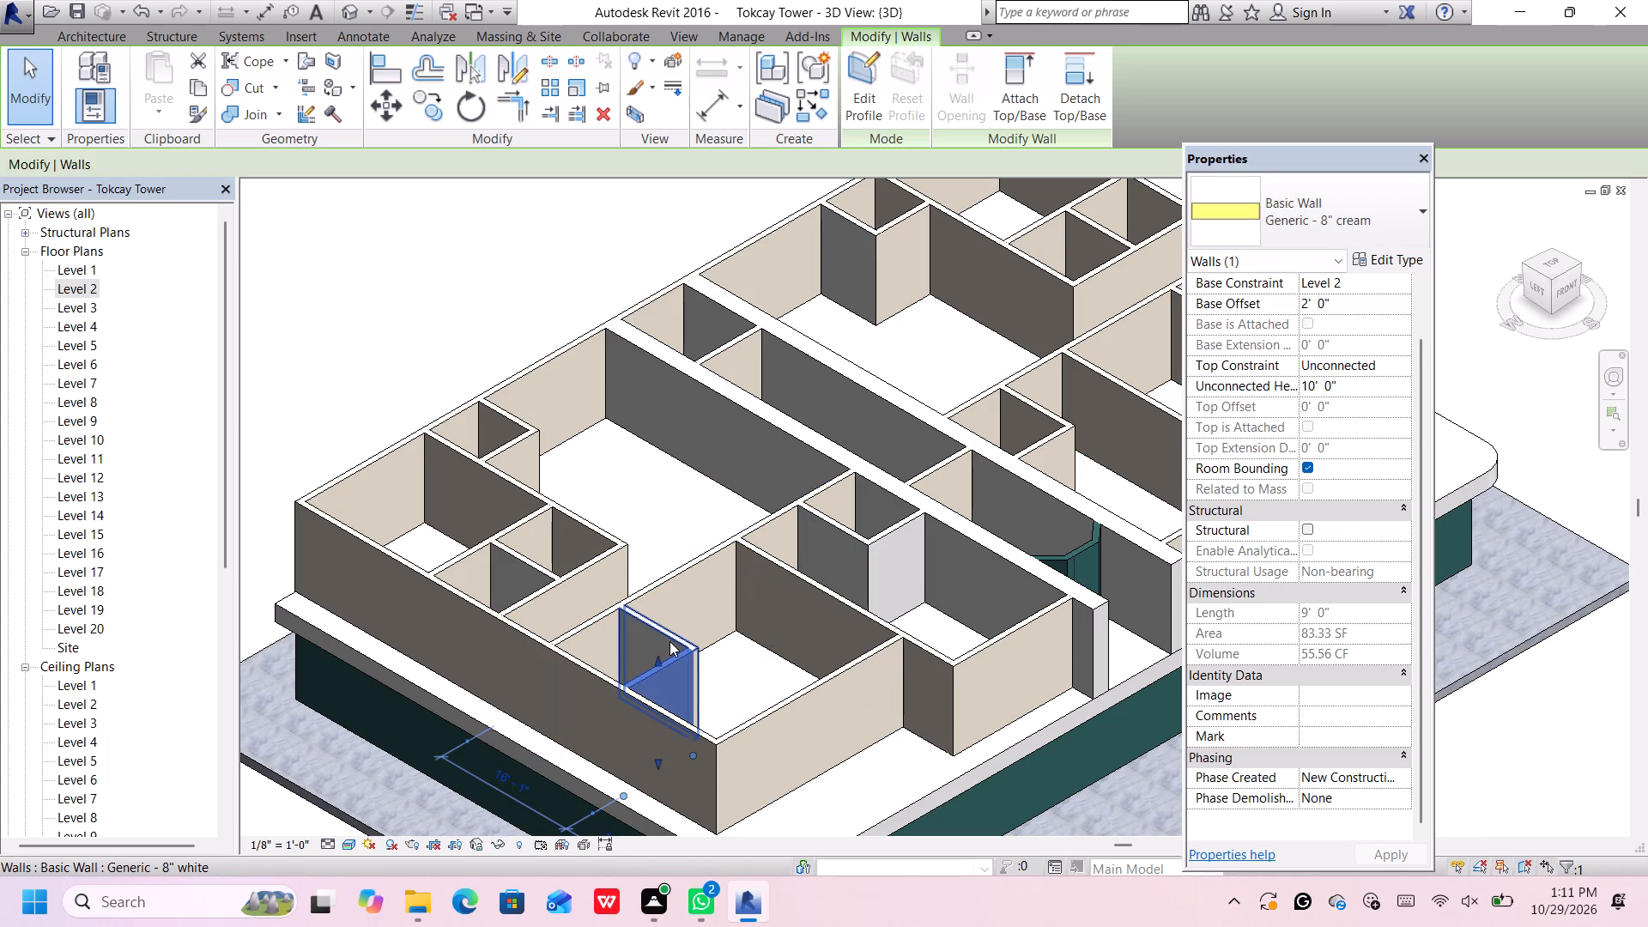
pyautogui.click(669, 641)
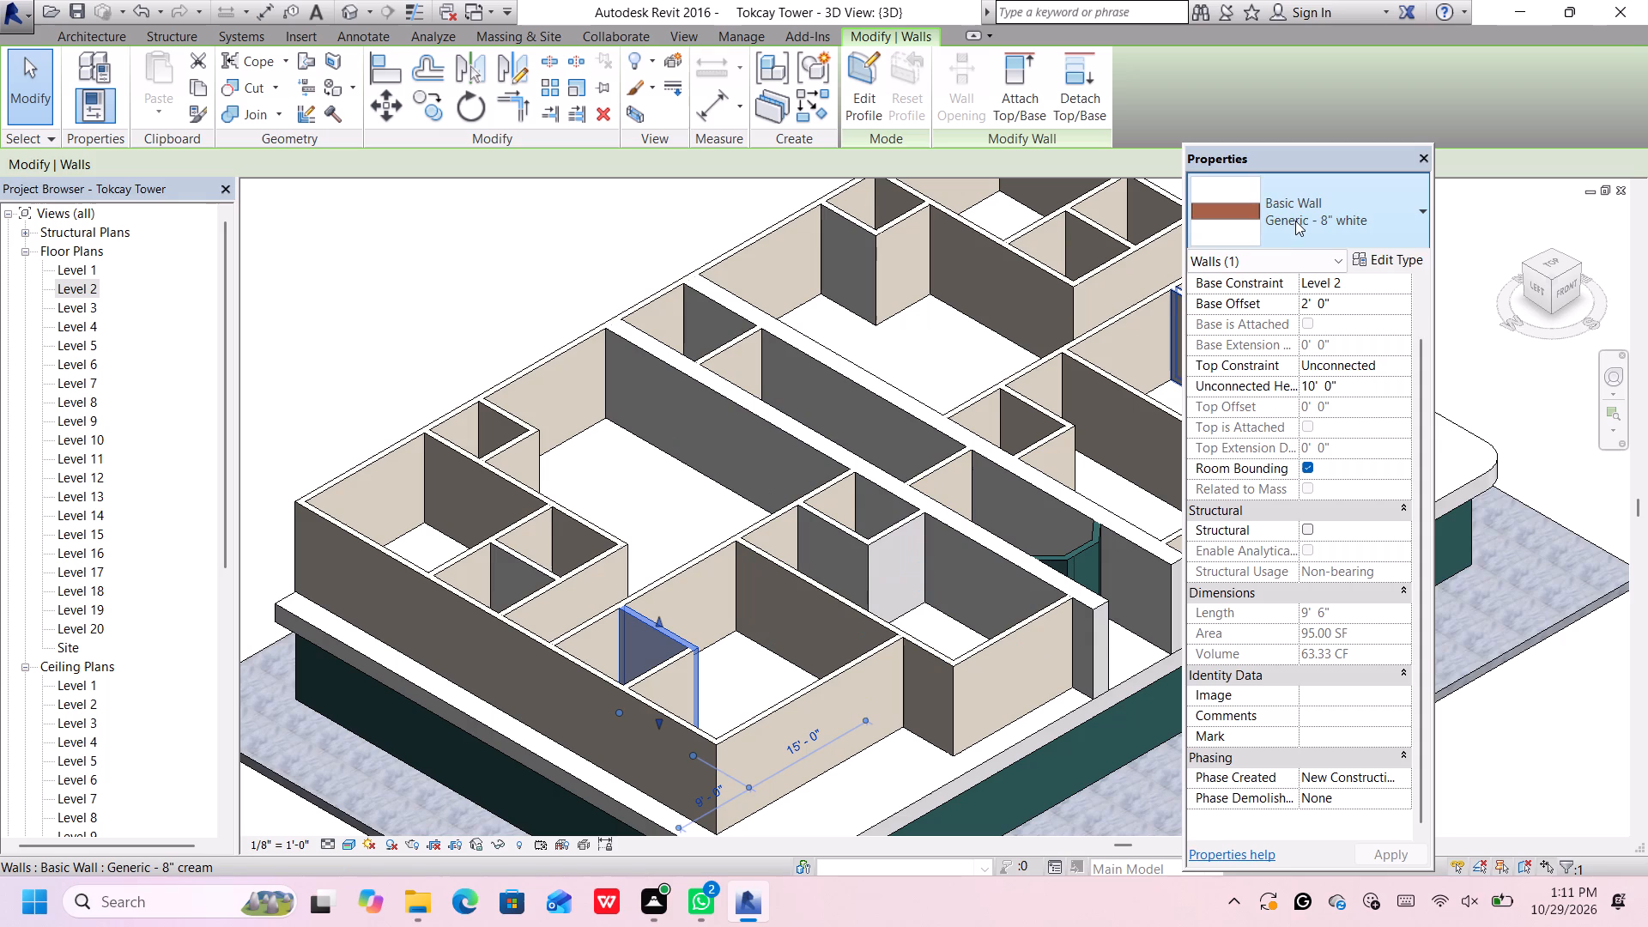
pyautogui.click(1302, 215)
pyautogui.scroll(2, 1278, 459)
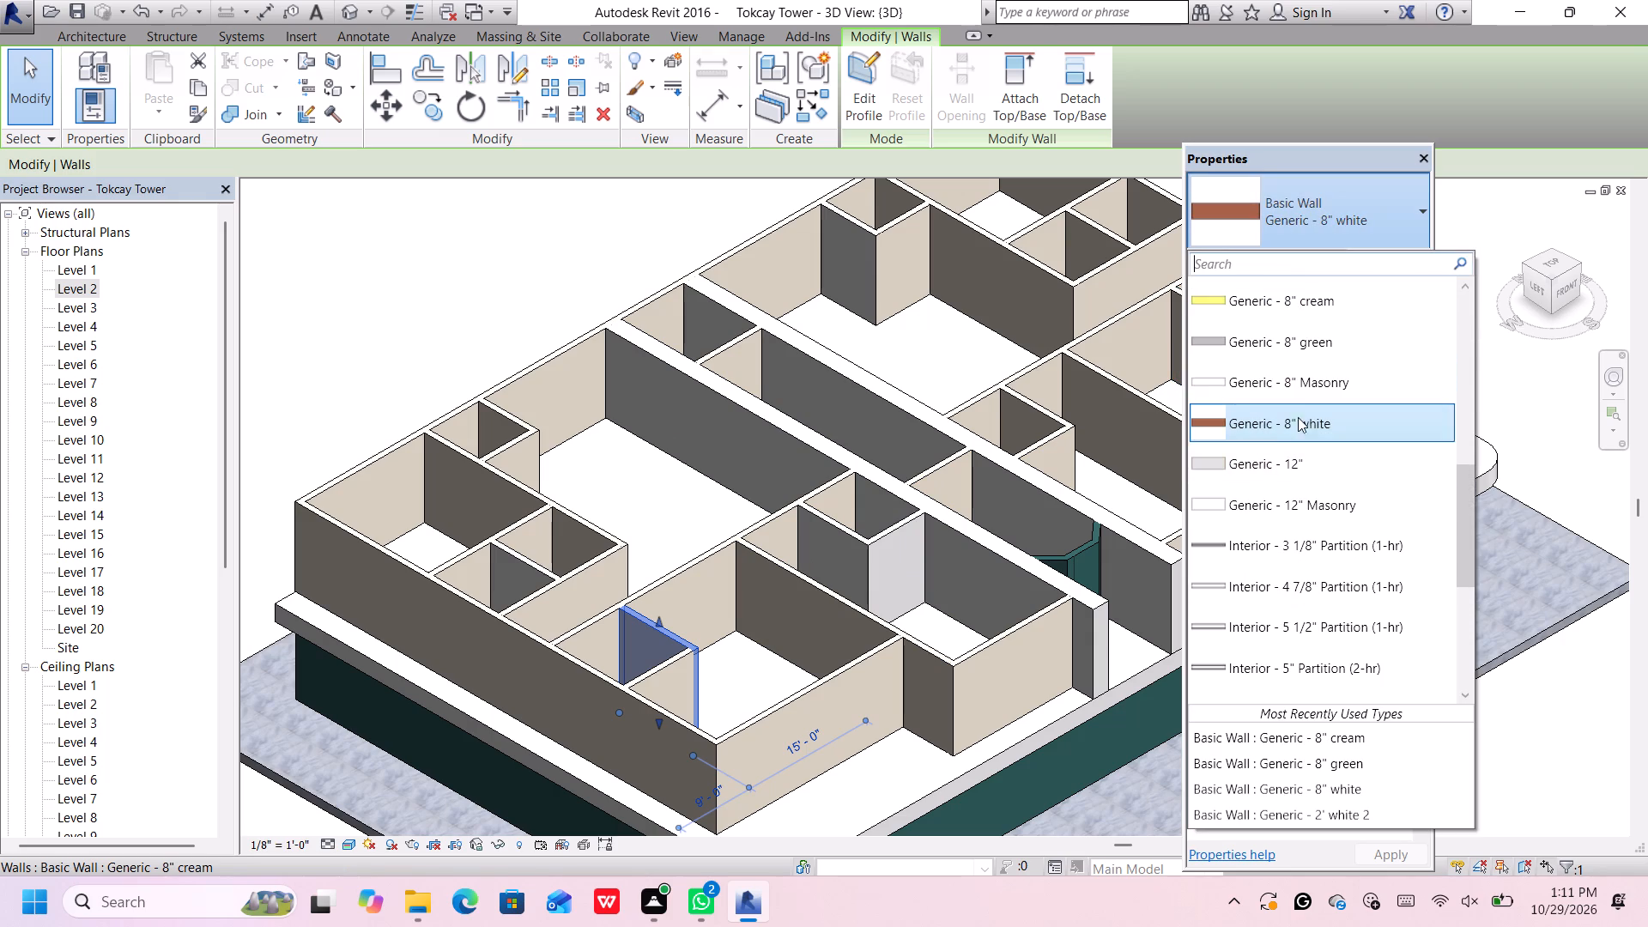
pyautogui.click(1334, 302)
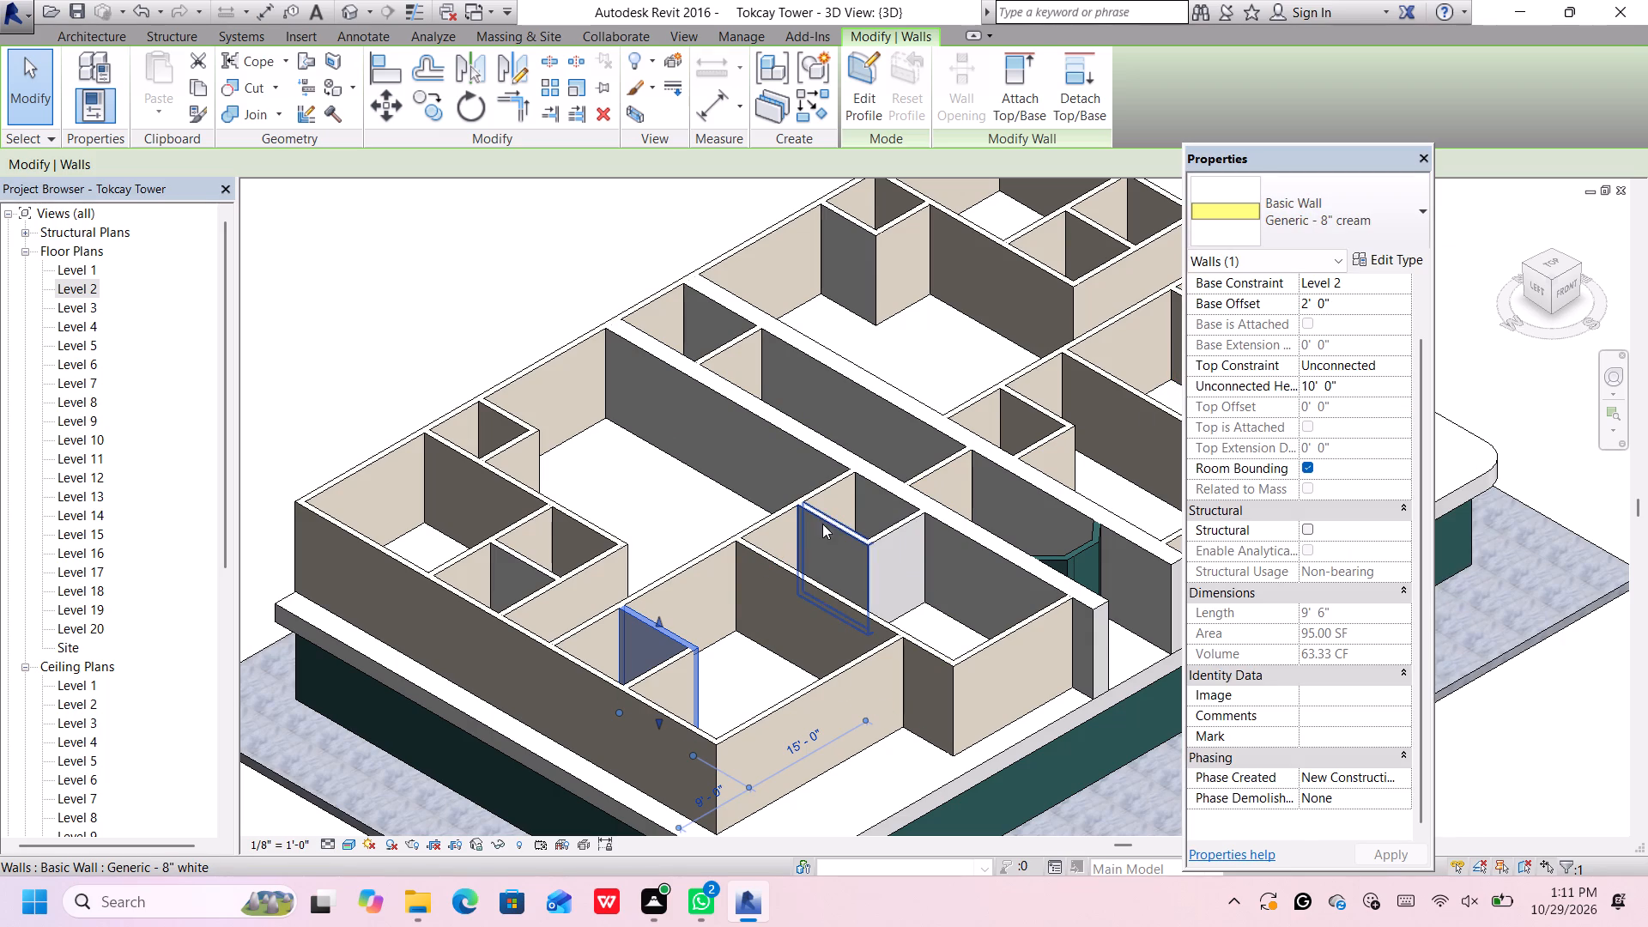
# Change the 9' and 8' partitions of the small room beside the corridor in the southwest unit to Generic - 8" cream.
pyautogui.click(833, 523)
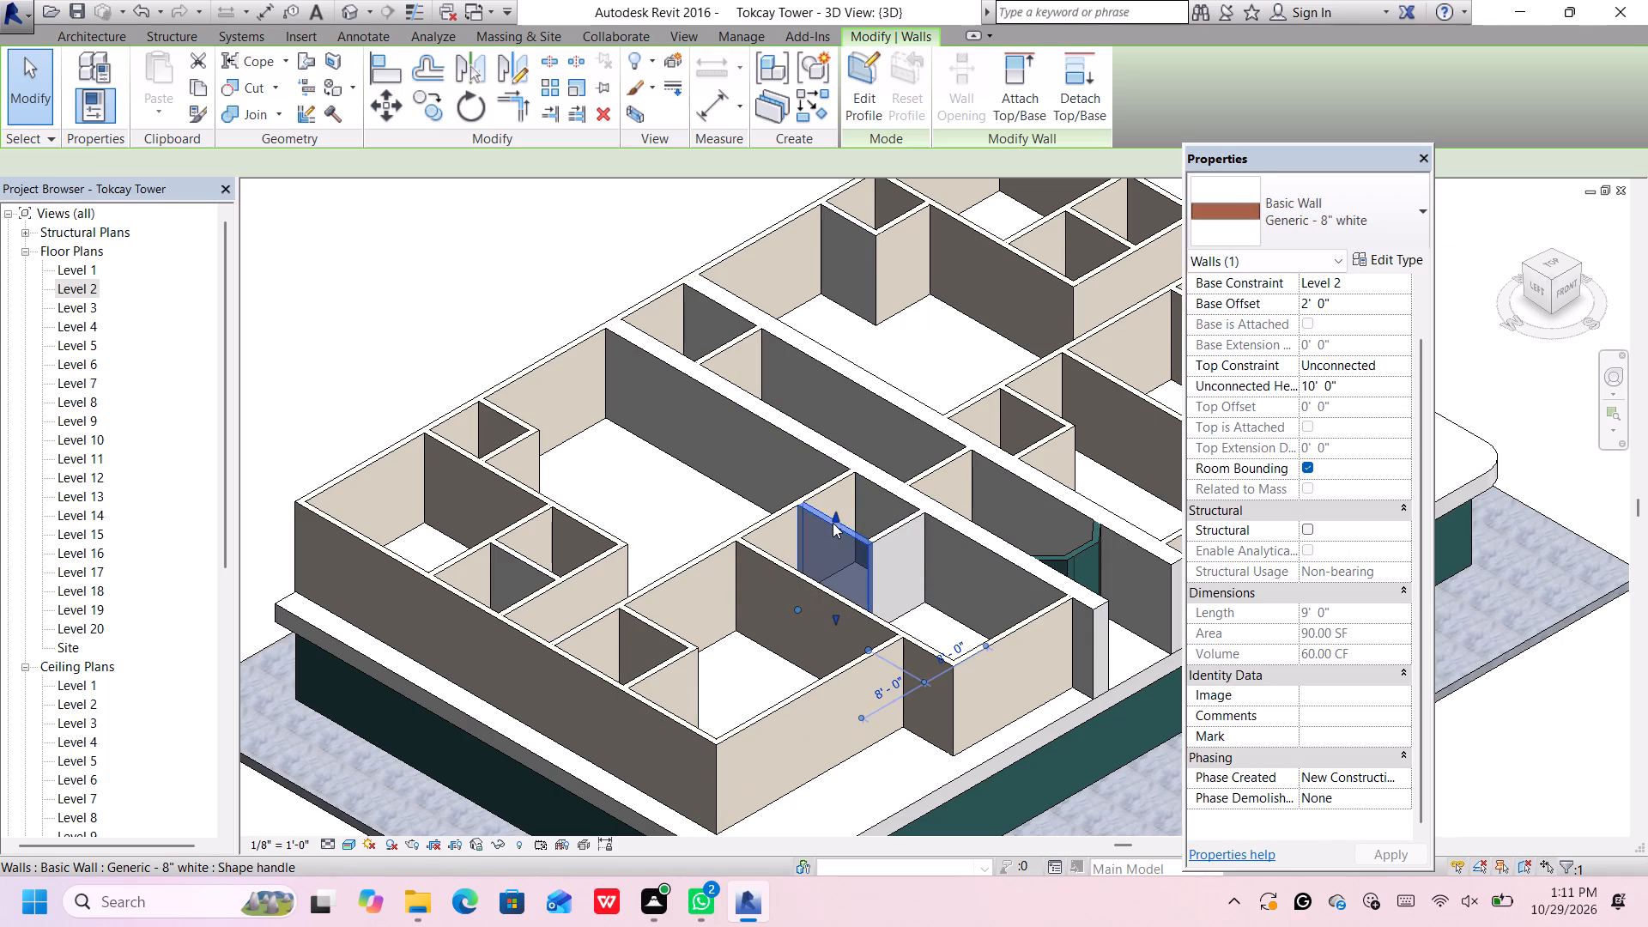
pyautogui.click(1269, 200)
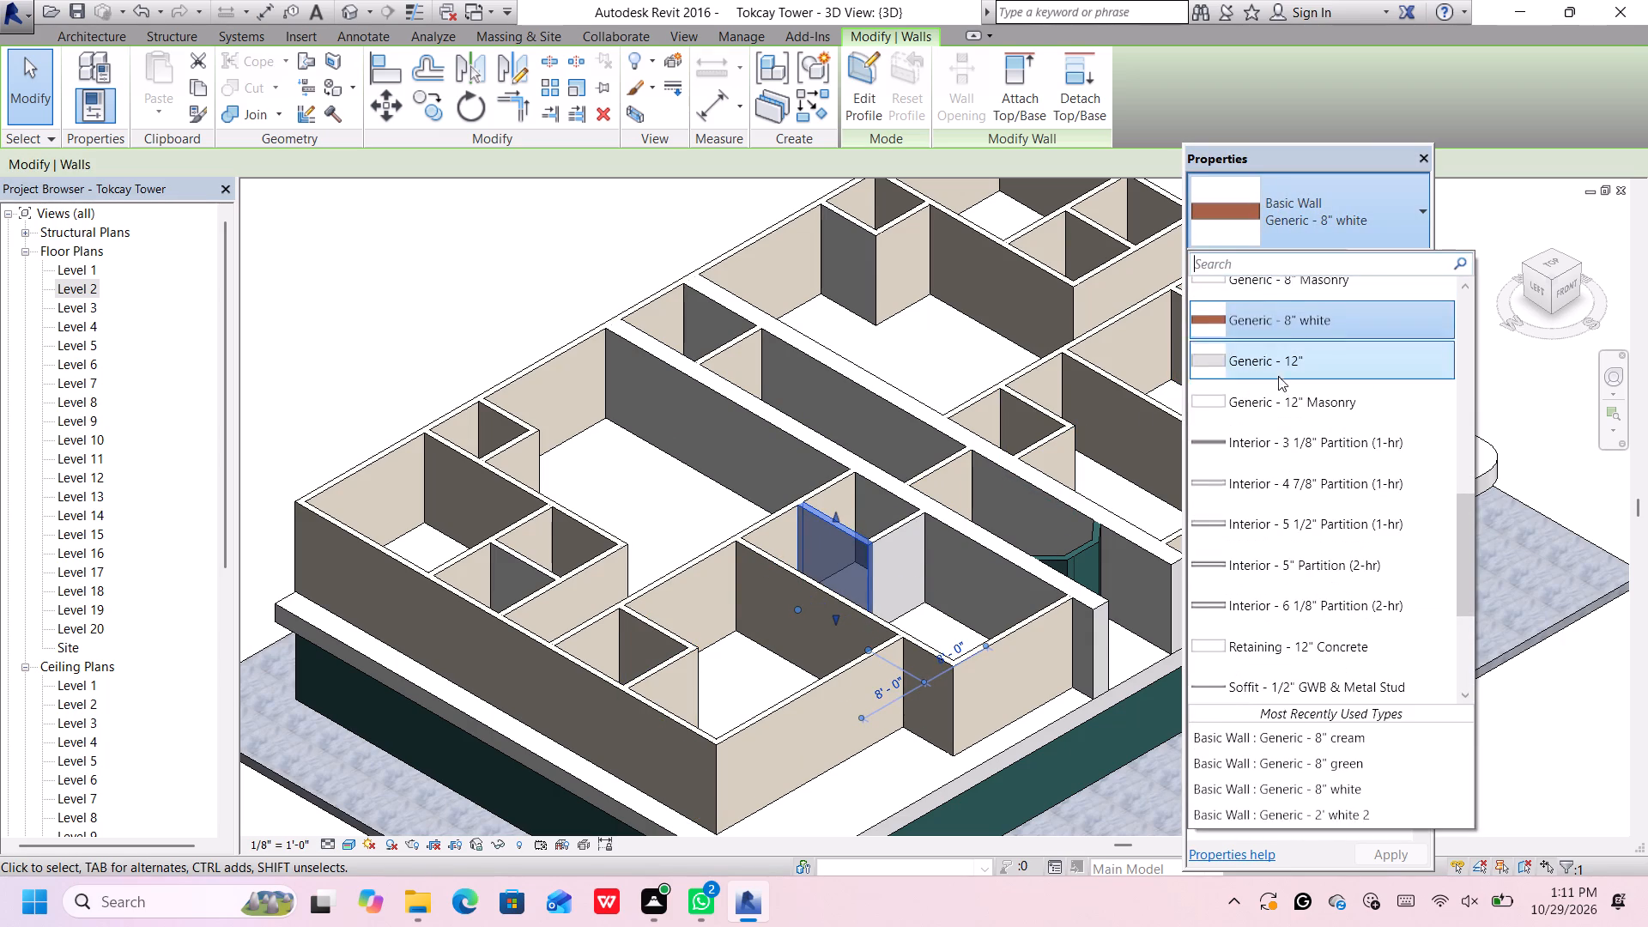
pyautogui.scroll(2, 1297, 408)
pyautogui.click(1319, 301)
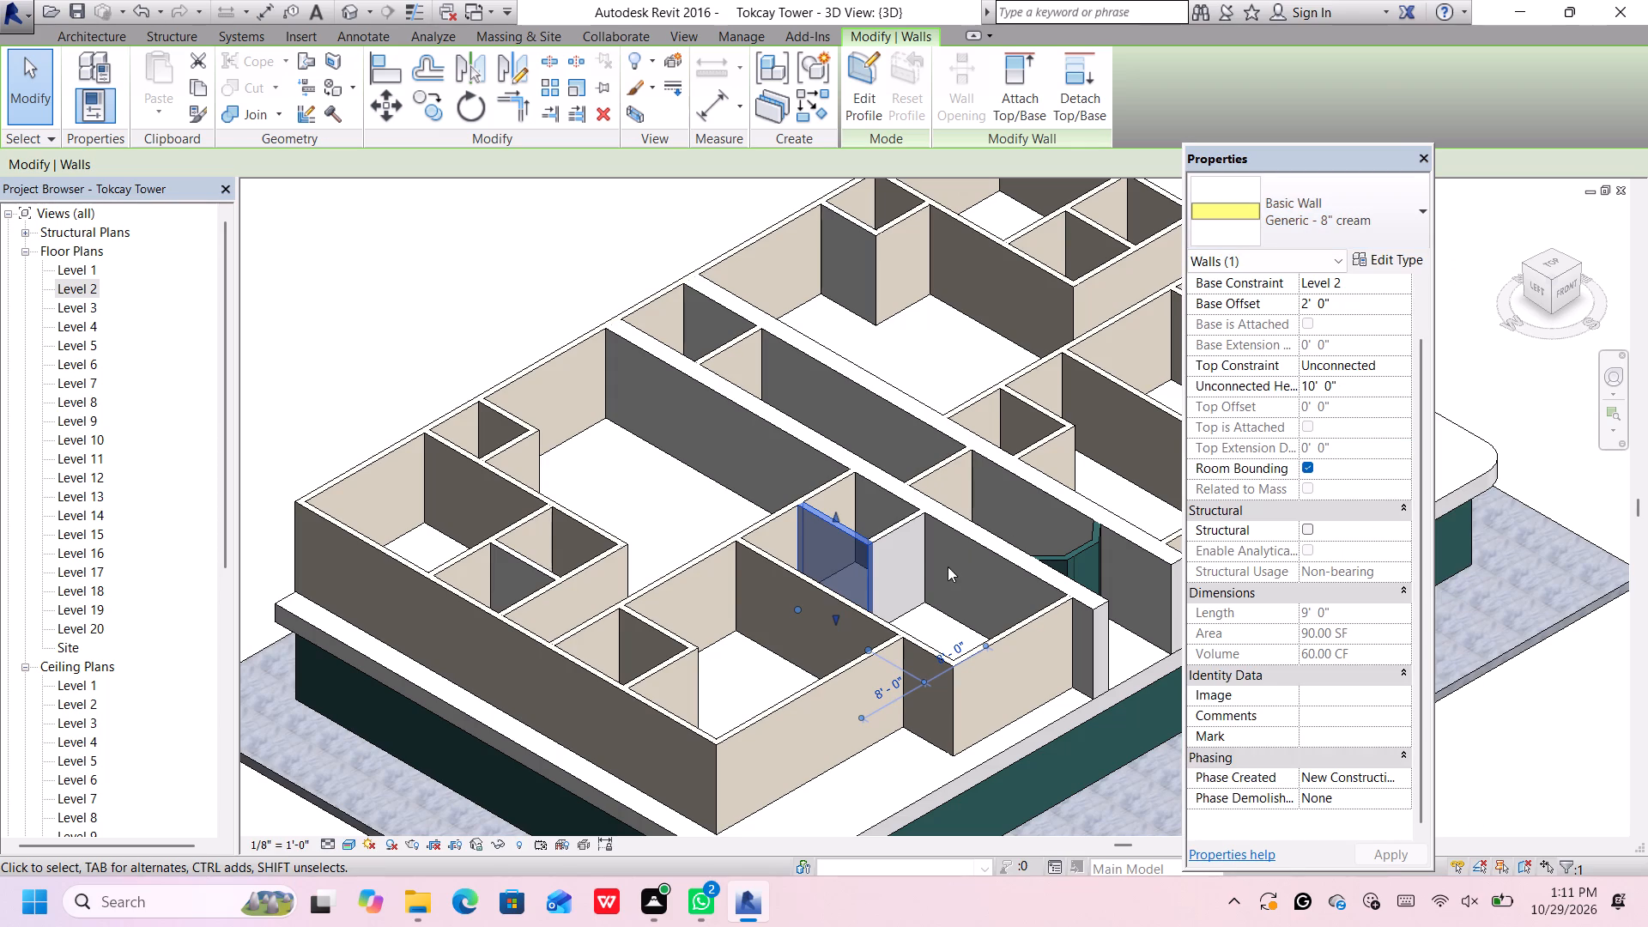
pyautogui.click(897, 536)
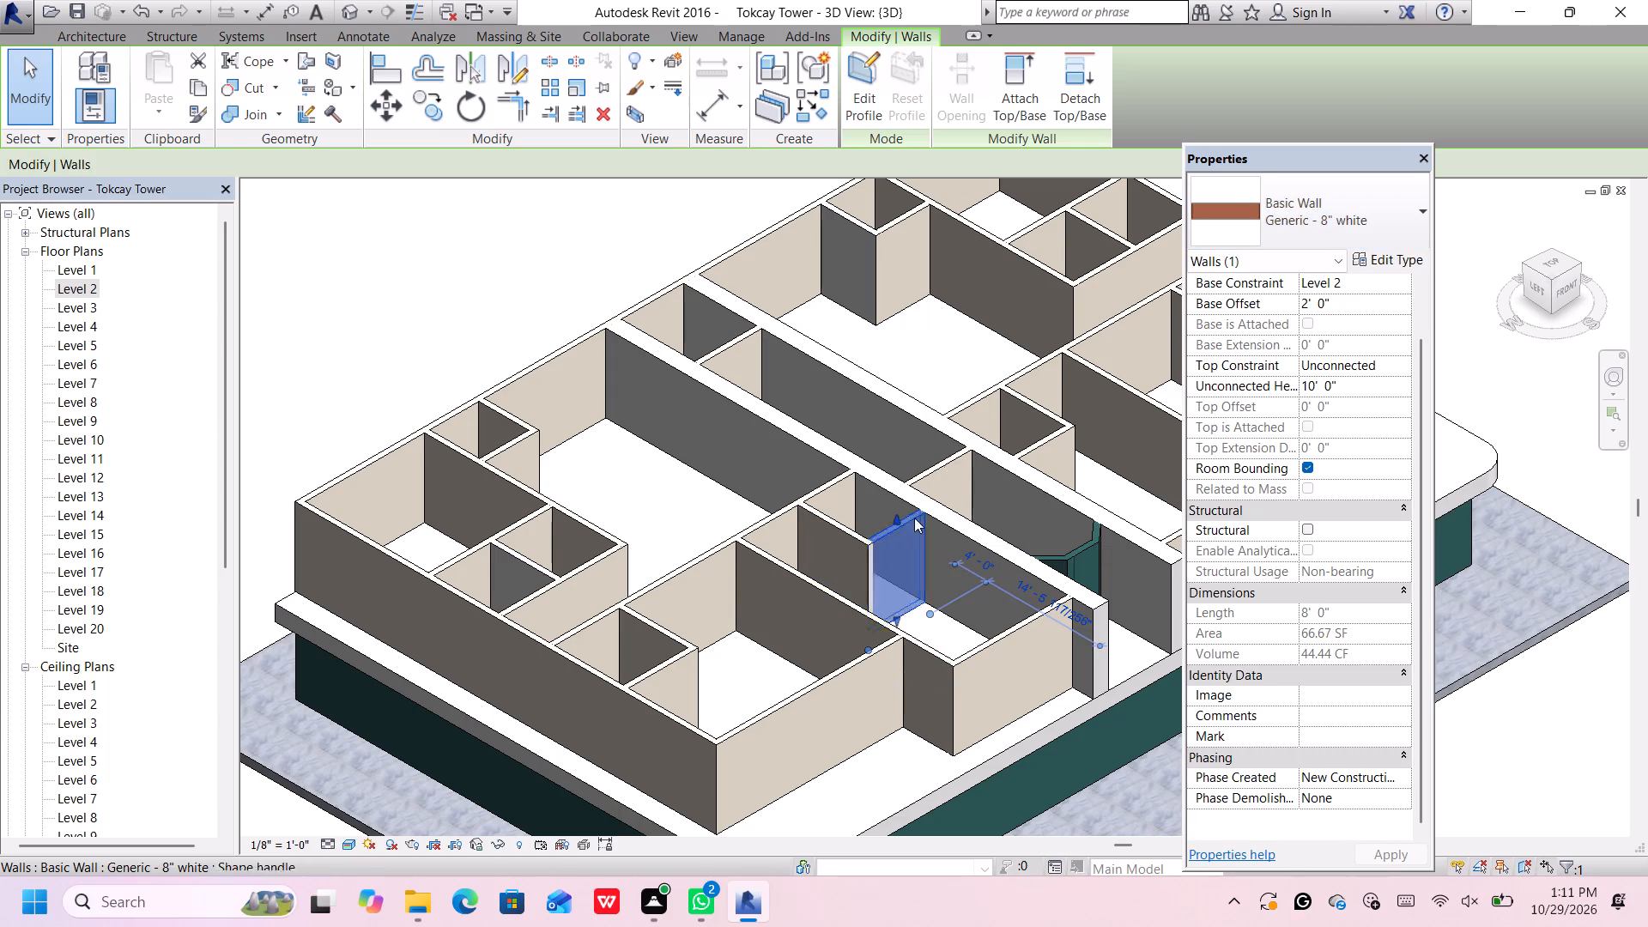
pyautogui.click(1251, 221)
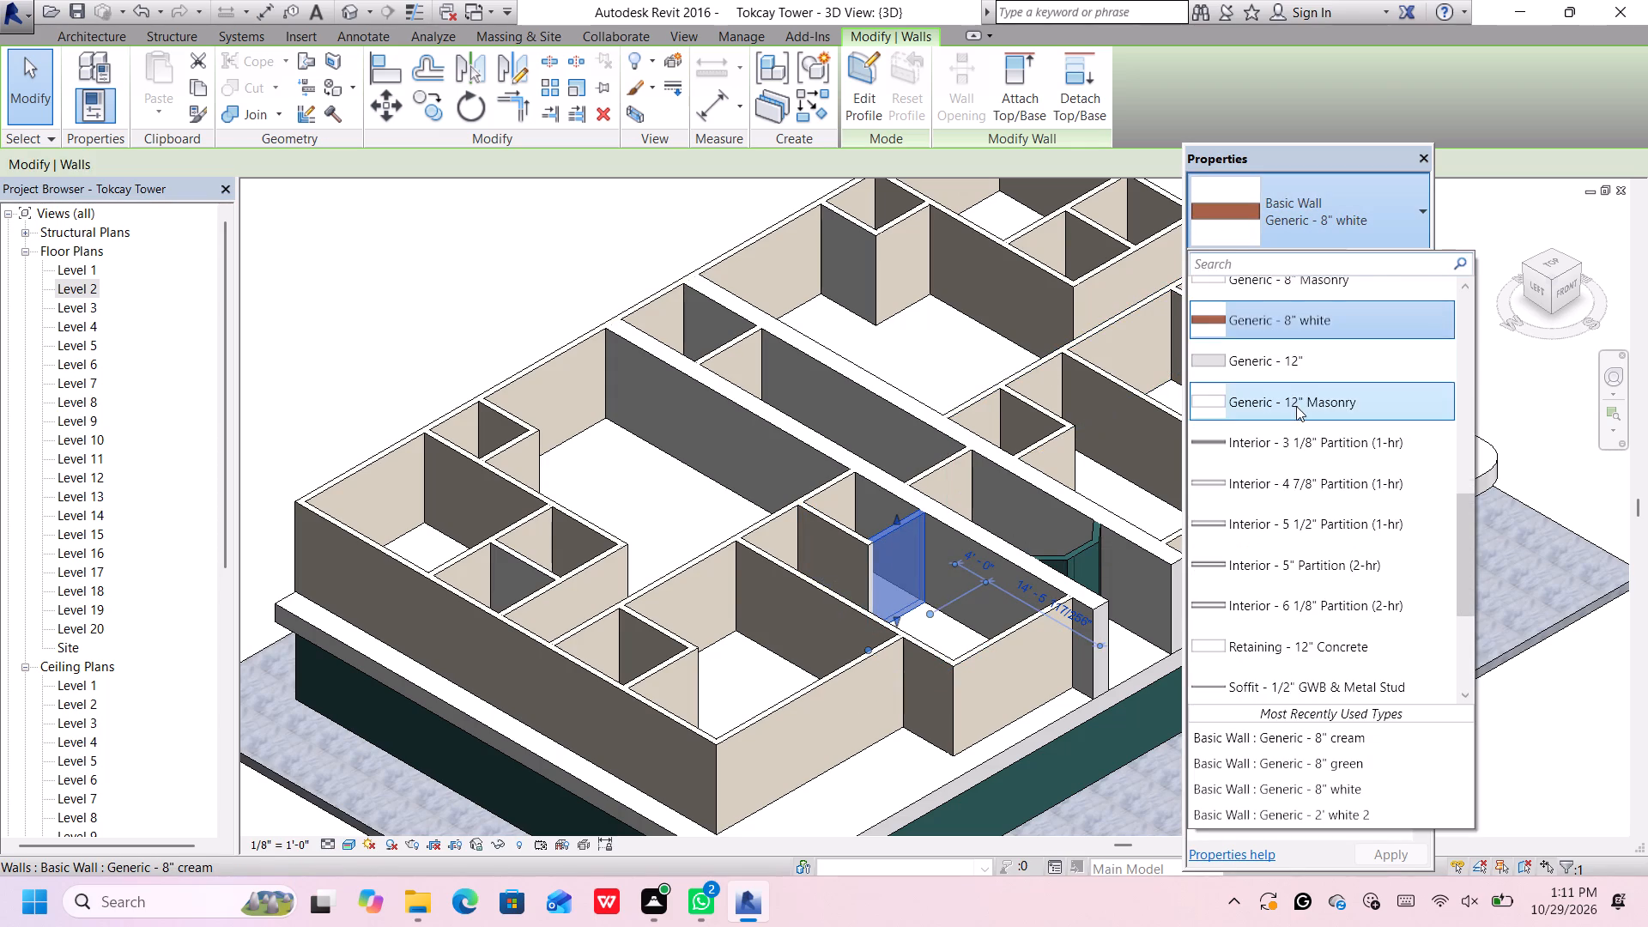
pyautogui.scroll(2, 1296, 406)
pyautogui.click(1319, 313)
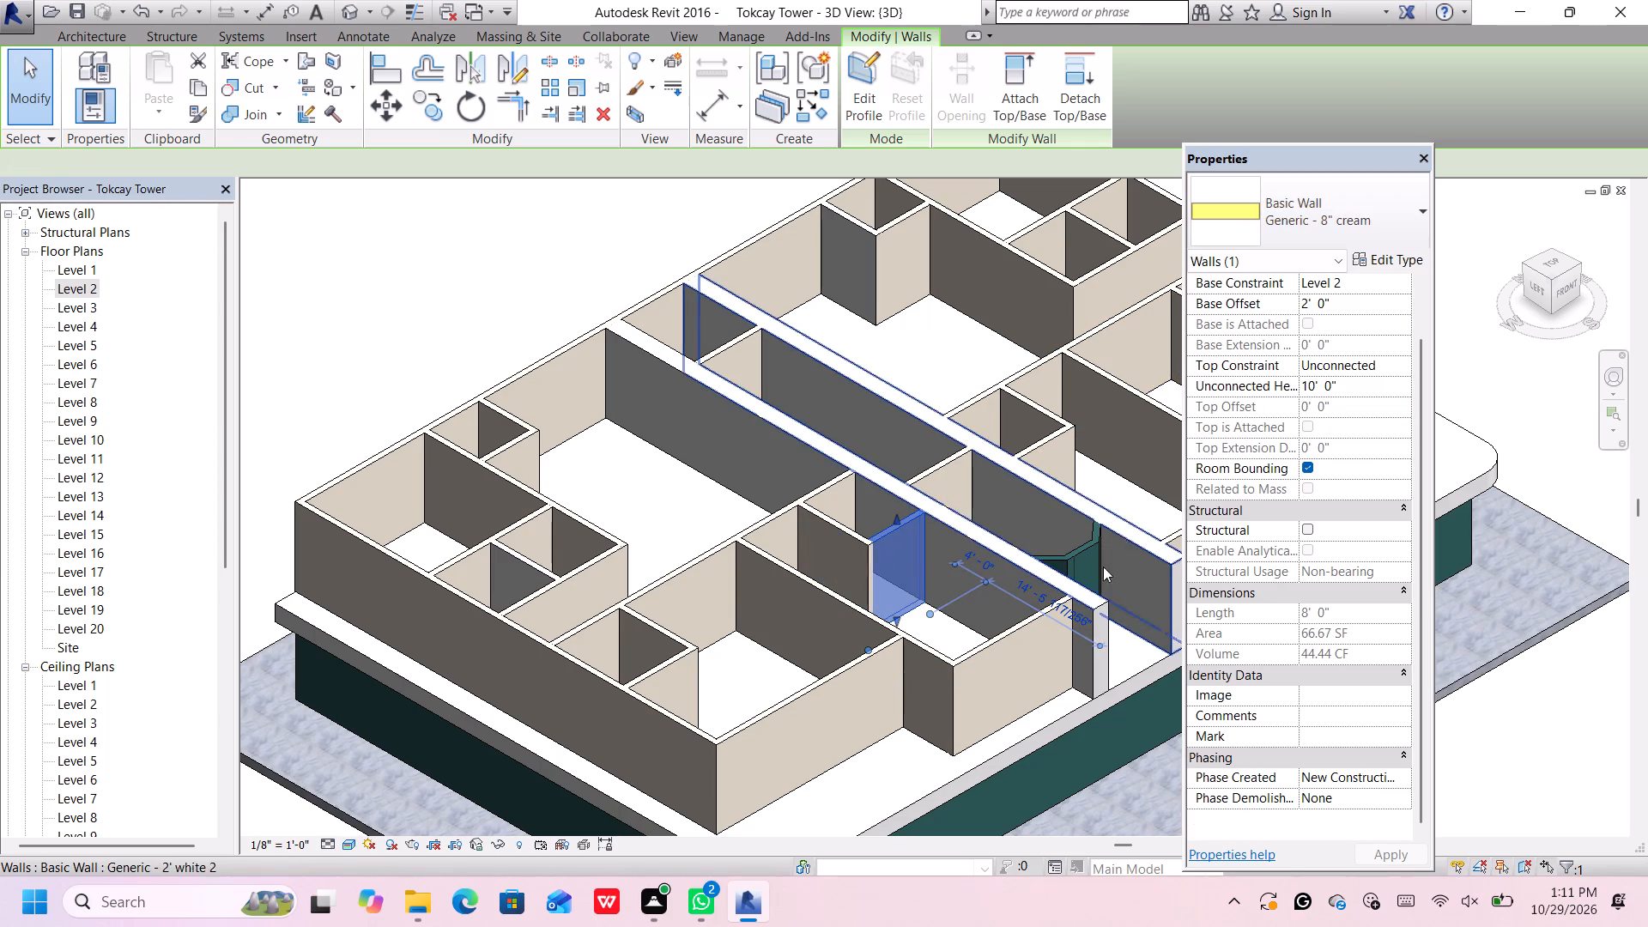
# Examine the recoloured Level 2 walls in 3D, from the southwest corner and from directly above.
pyautogui.scroll(-7, 1008, 621)
pyautogui.moveTo(1048, 774); pyautogui.dragTo(1032, 758, button='middle')
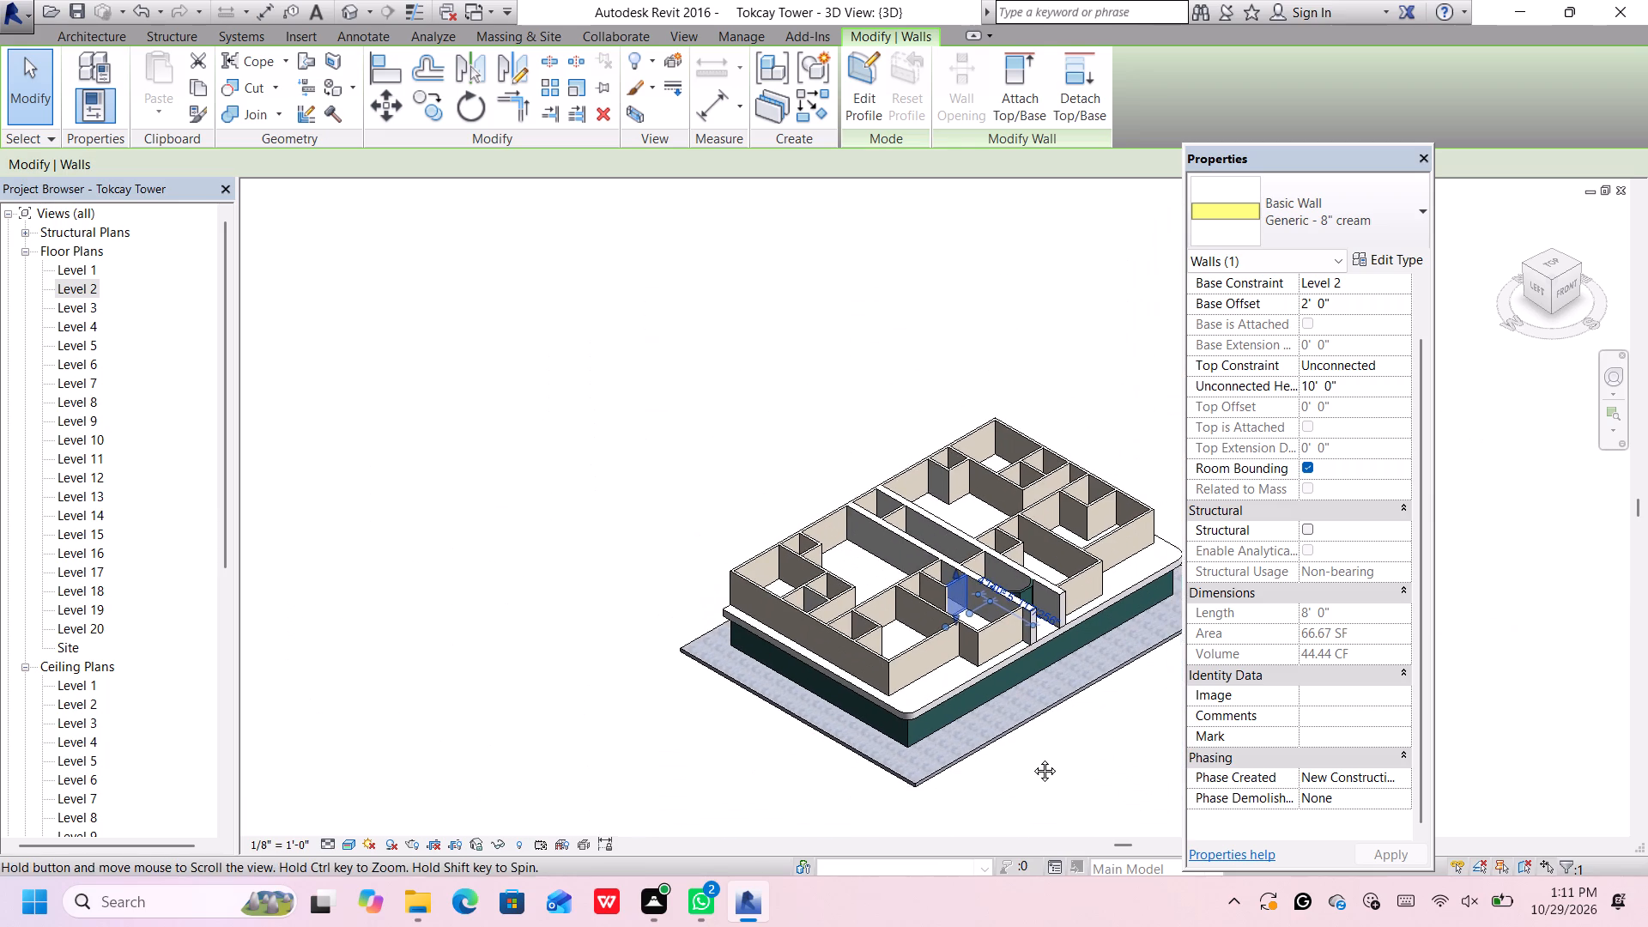
pyautogui.moveTo(1032, 758); pyautogui.dragTo(1027, 752, button='middle')
pyautogui.scroll(3, 1031, 754)
pyautogui.moveTo(1039, 743); pyautogui.dragTo(1056, 797, button='middle')
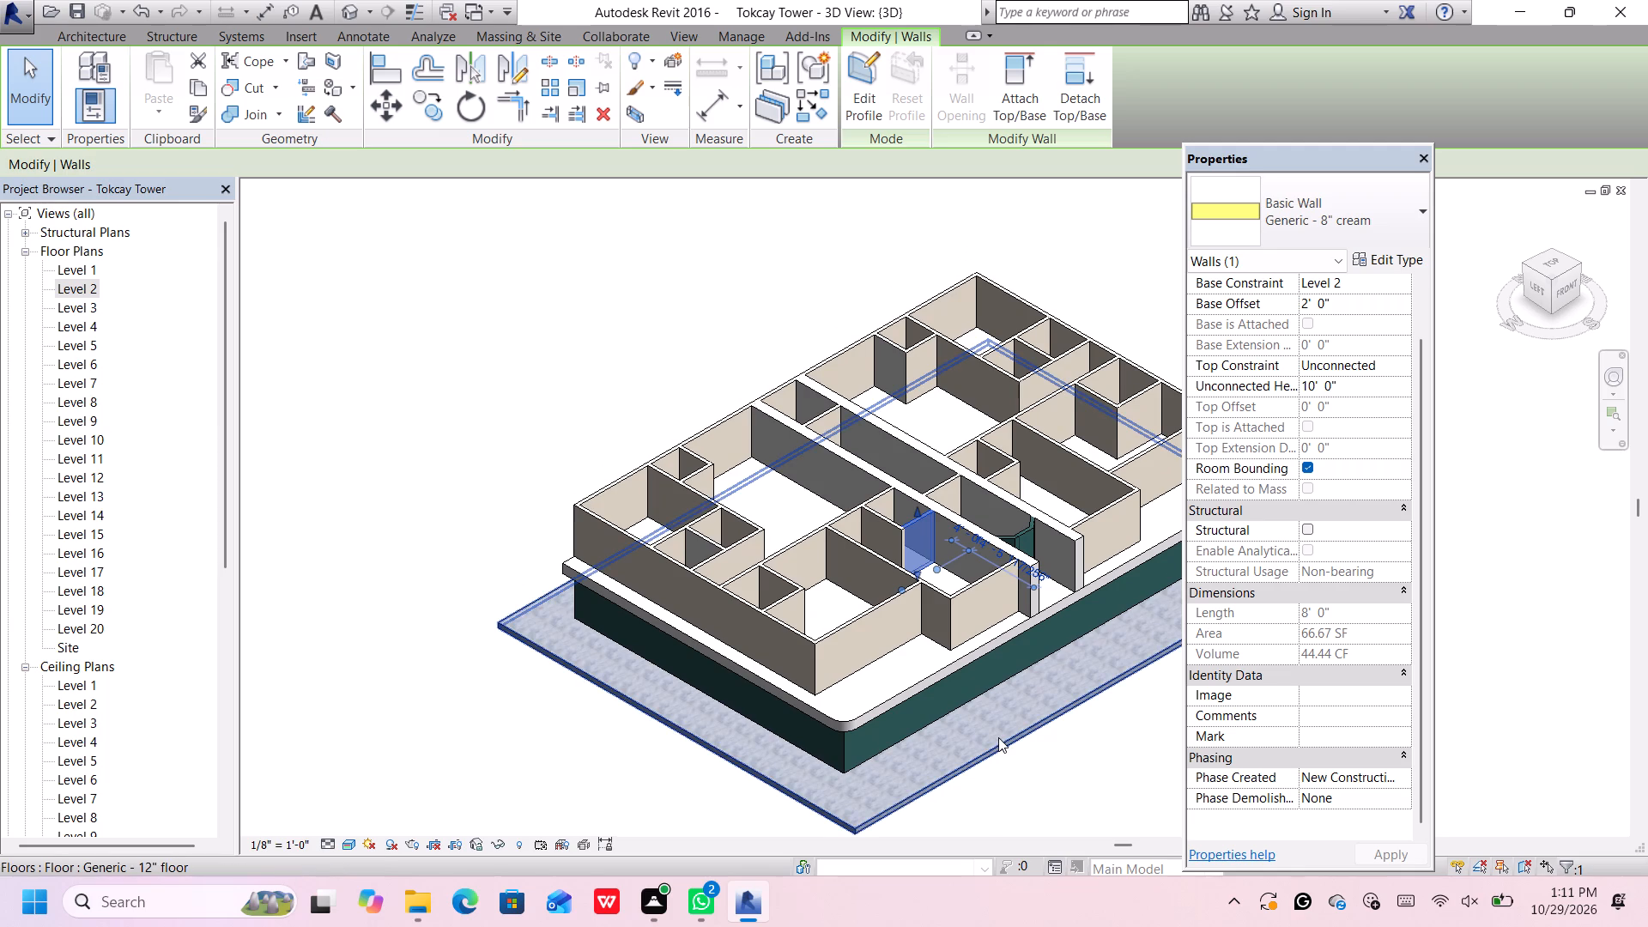
pyautogui.moveTo(998, 739); pyautogui.dragTo(982, 746, button='middle')
pyautogui.click(1053, 800)
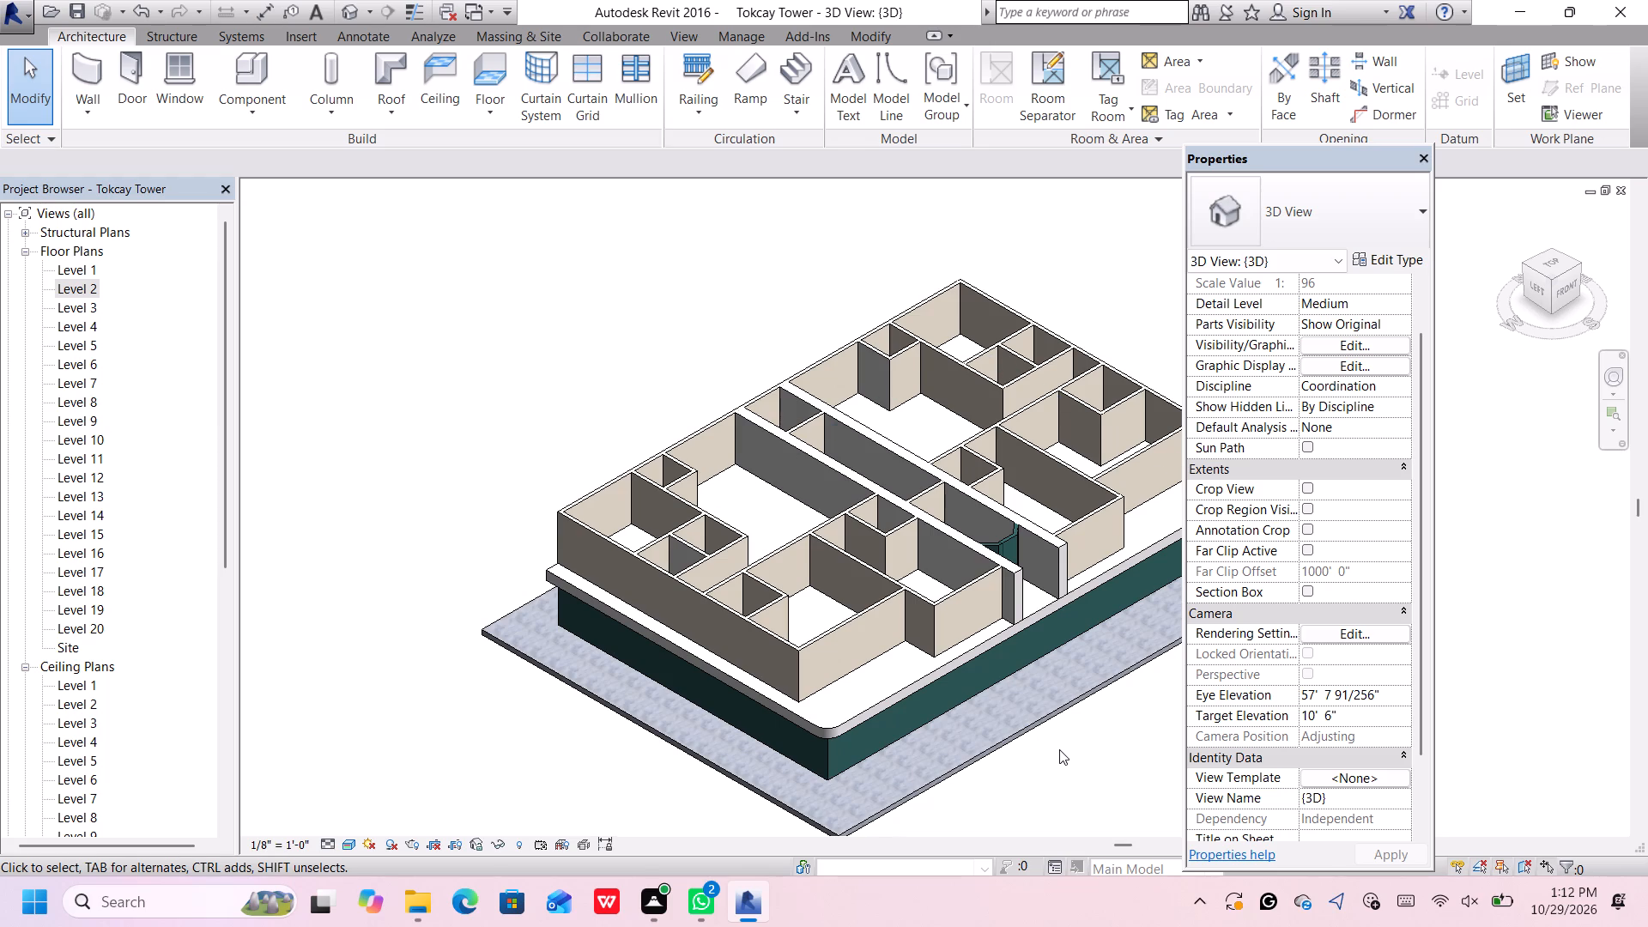
pyautogui.scroll(-1, 1095, 796)
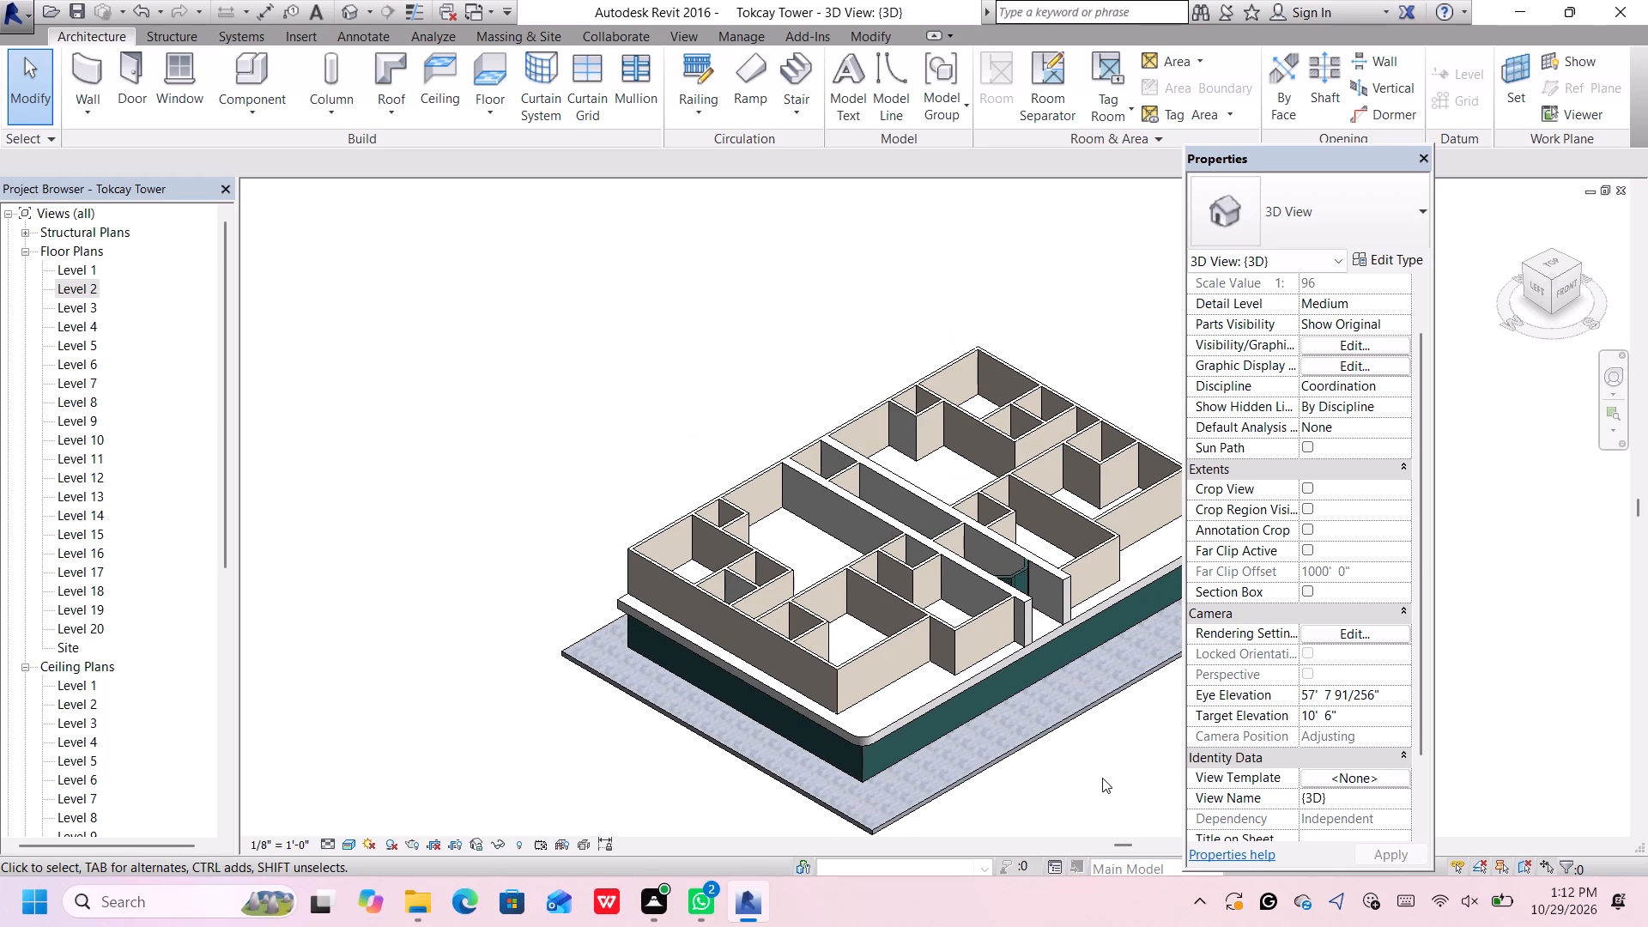
pyautogui.click(1544, 263)
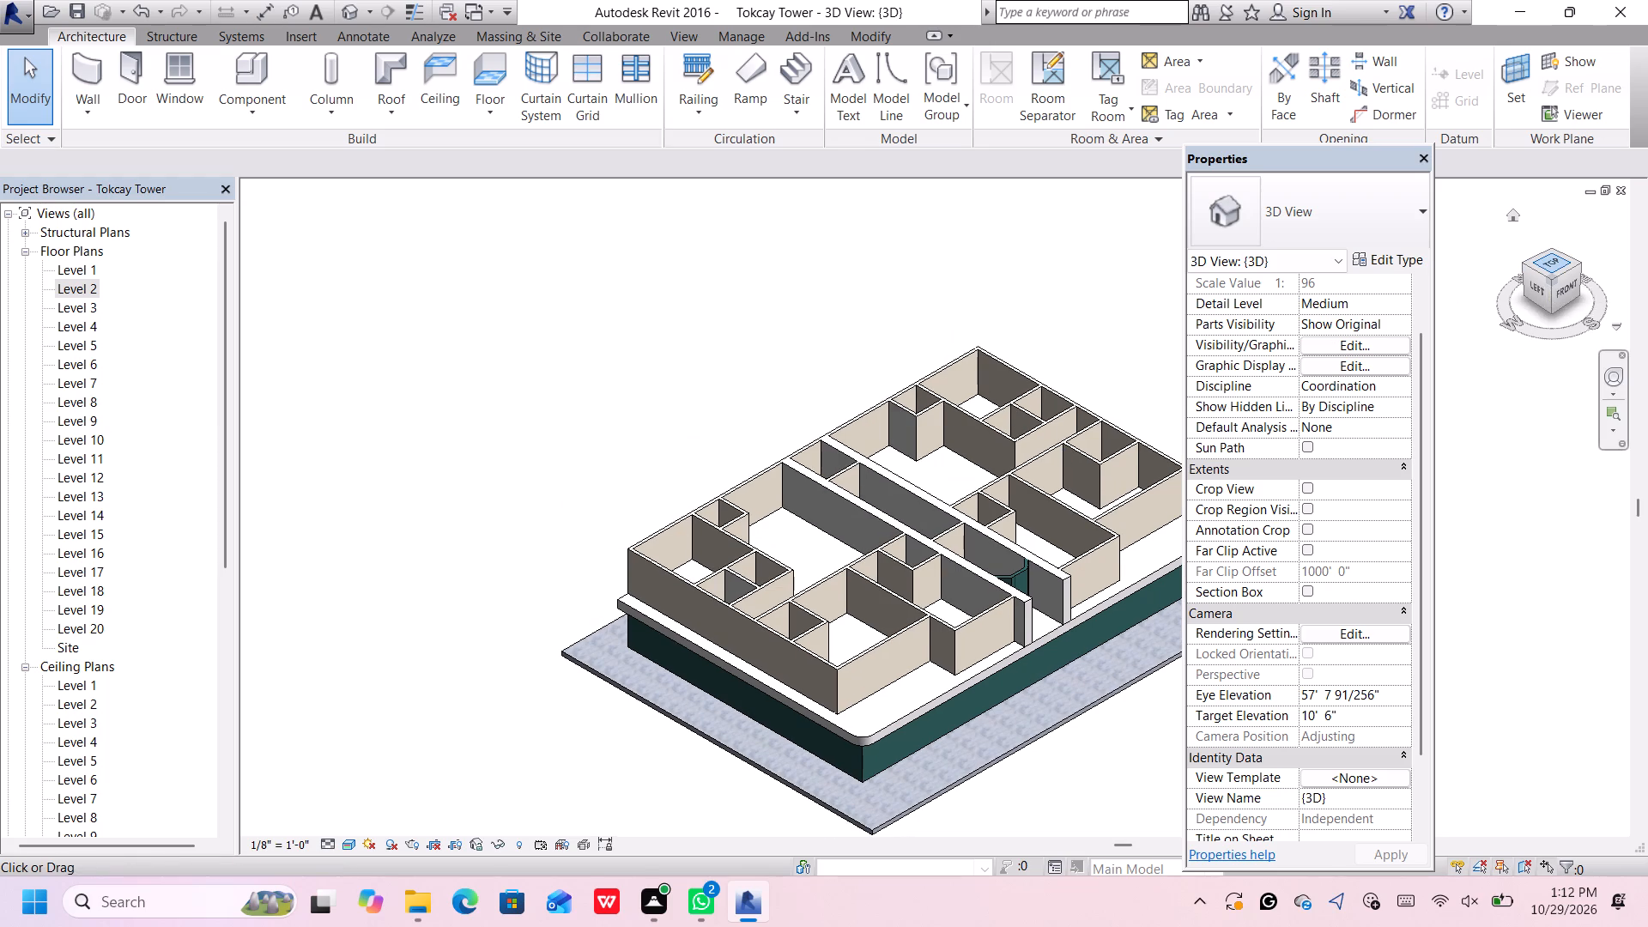
pyautogui.scroll(-1, 715, 595)
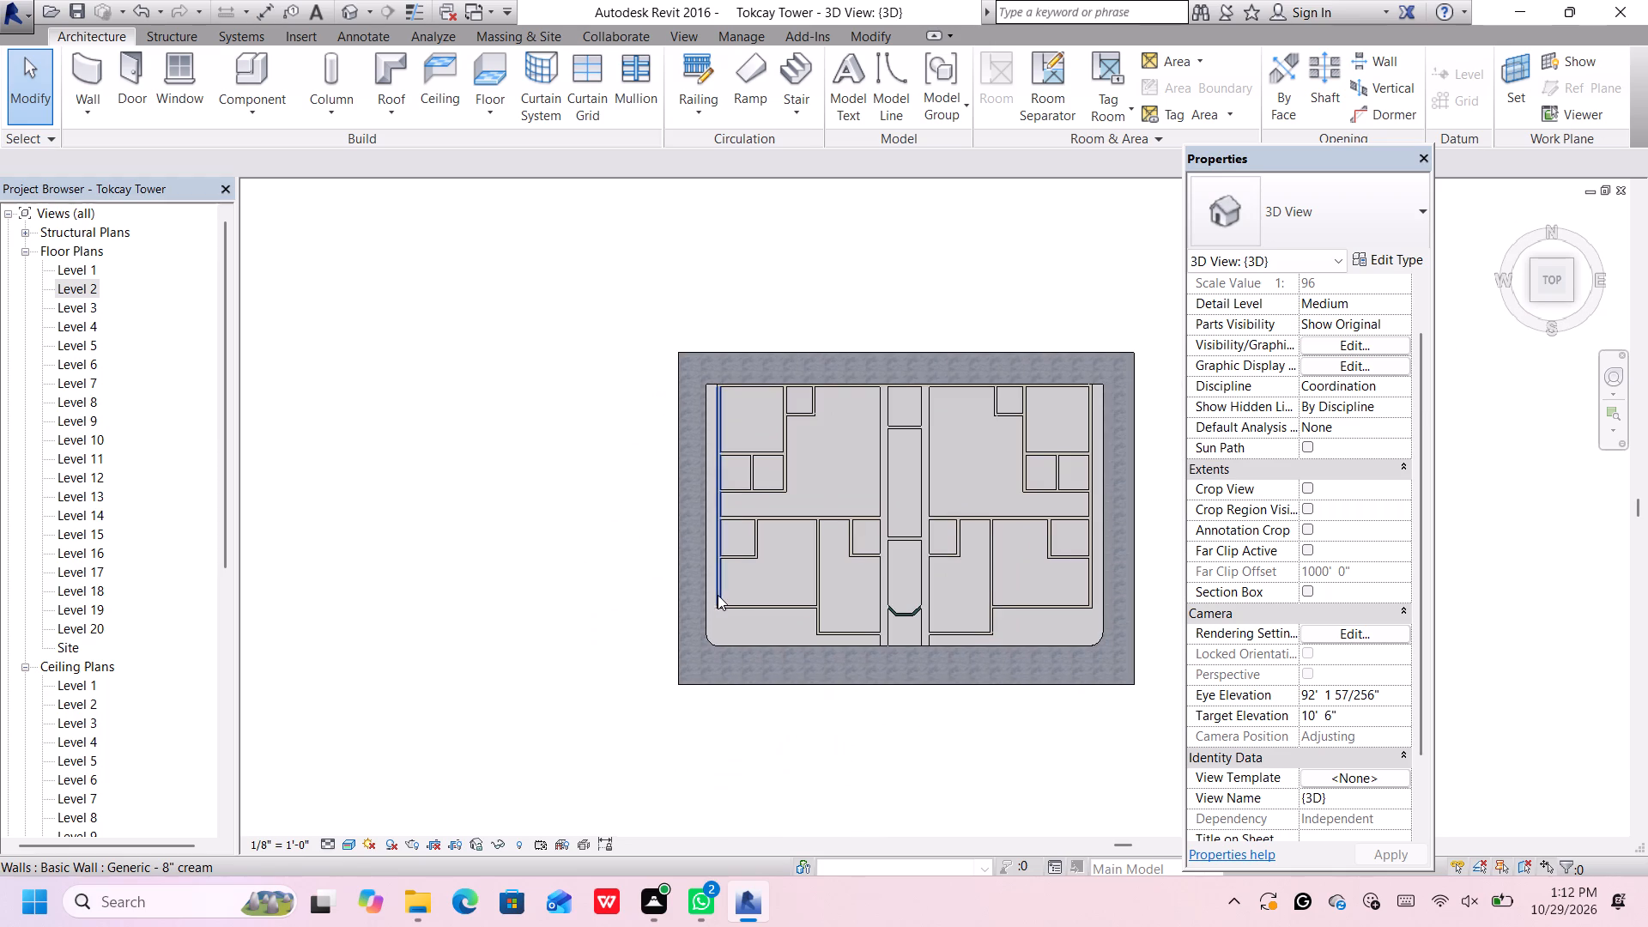
pyautogui.scroll(1, 826, 568)
pyautogui.moveTo(822, 569); pyautogui.dragTo(759, 542, button='middle')
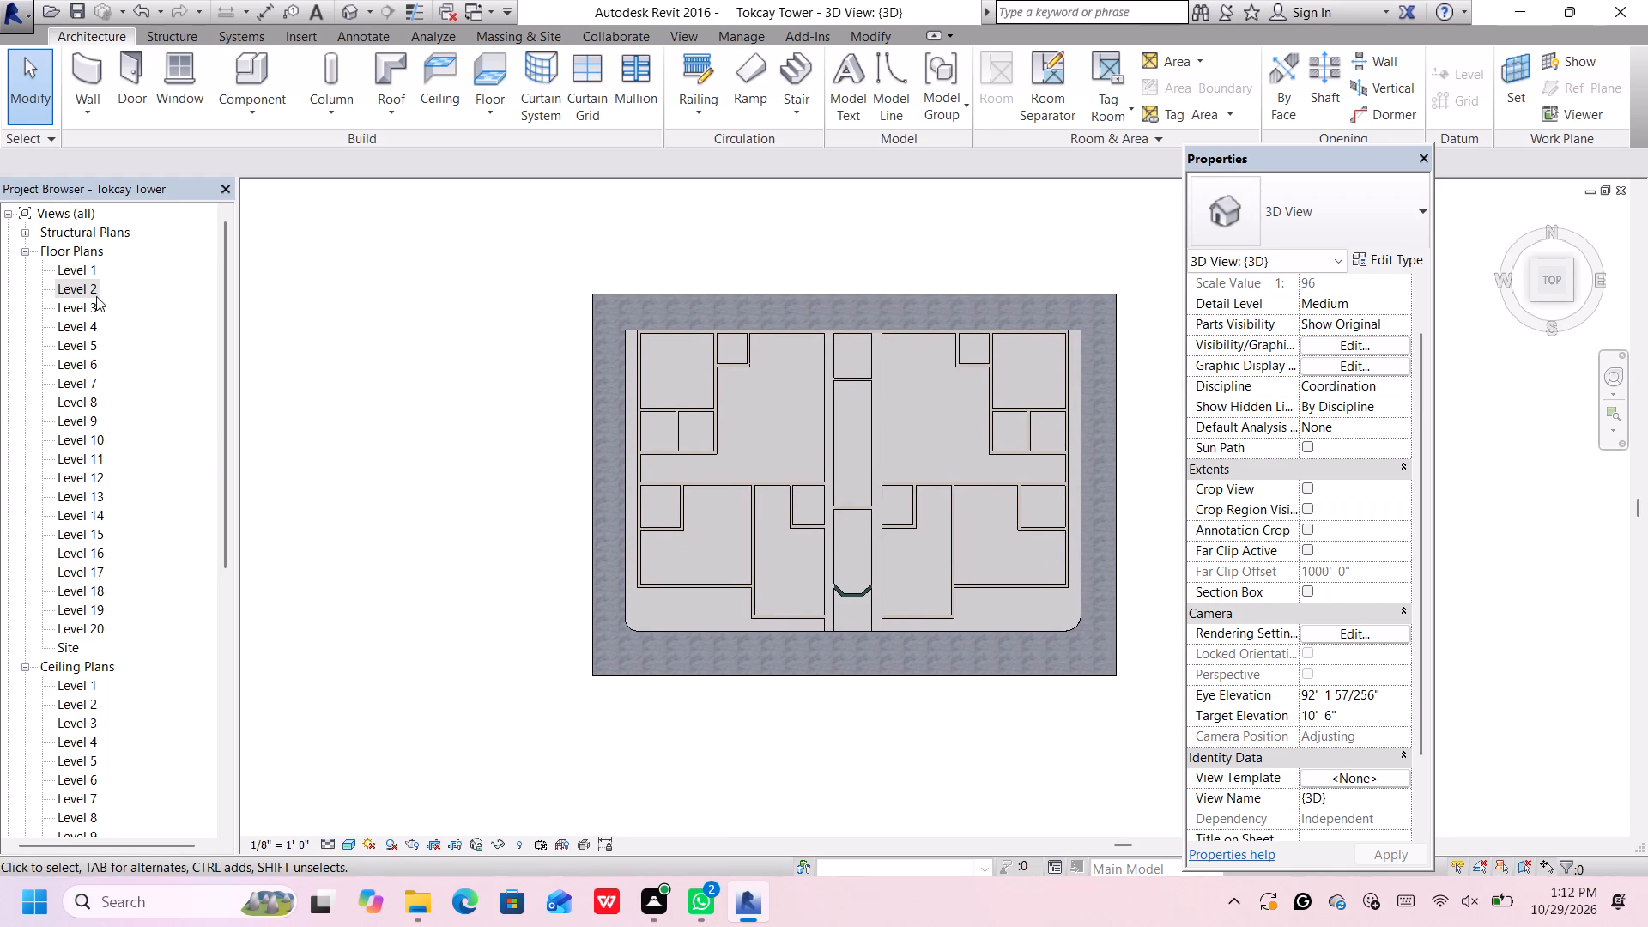
# Load the Round Column.0004 family from the Columns library as an architectural column for the Level 2 floor plan.
pyautogui.doubleClick(83, 285)
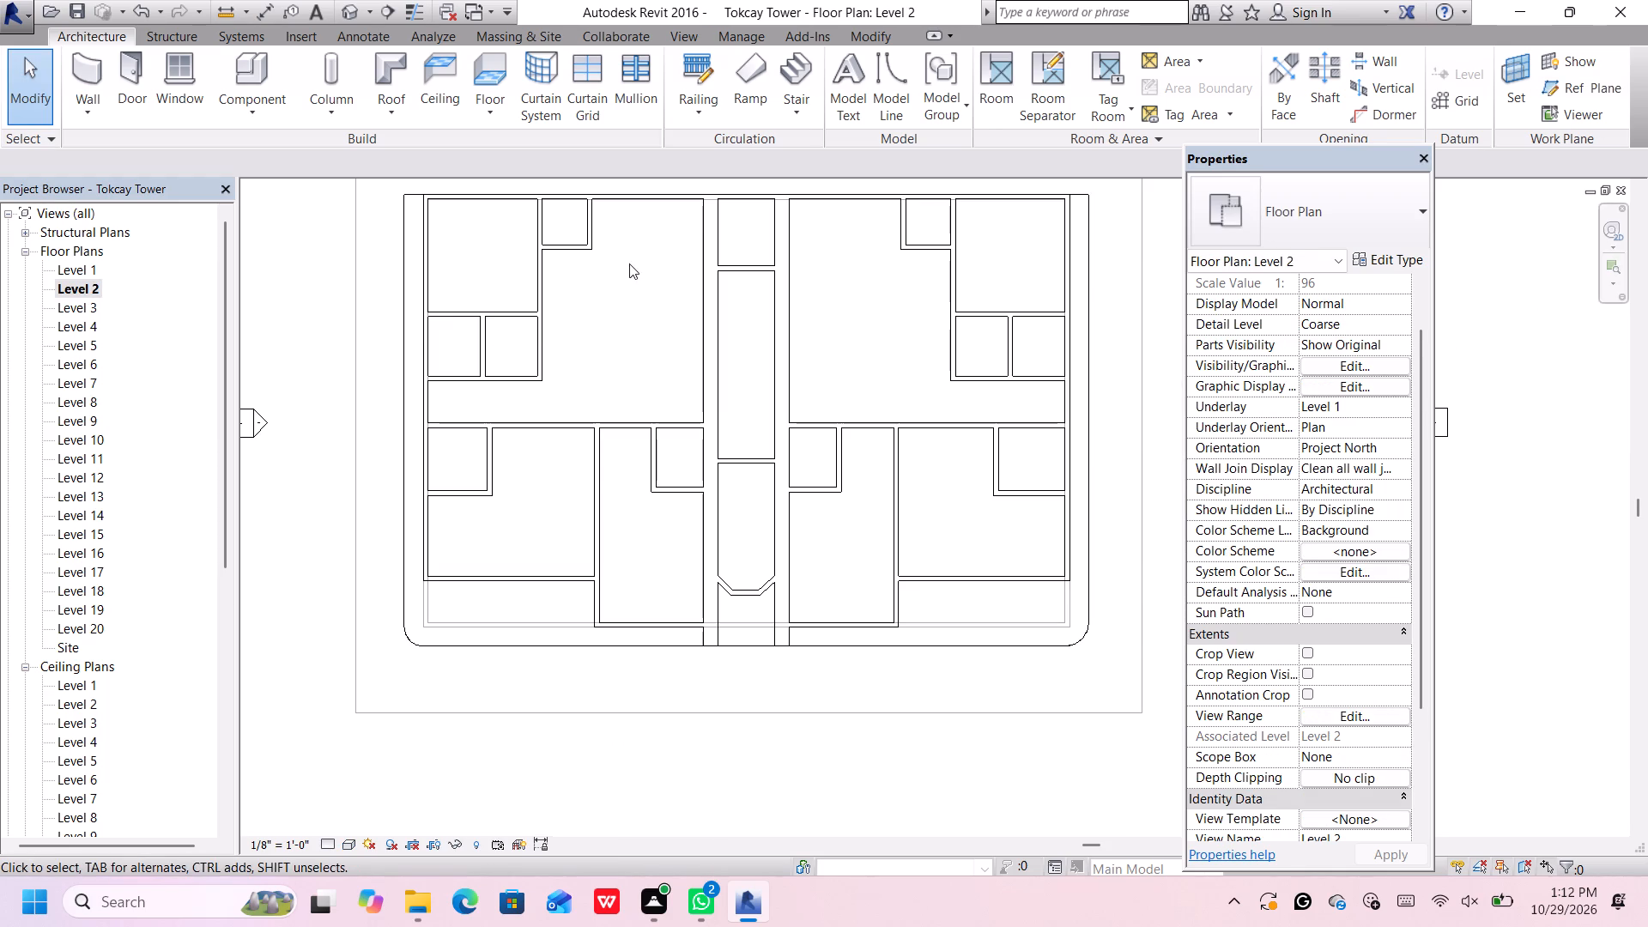
pyautogui.click(314, 100)
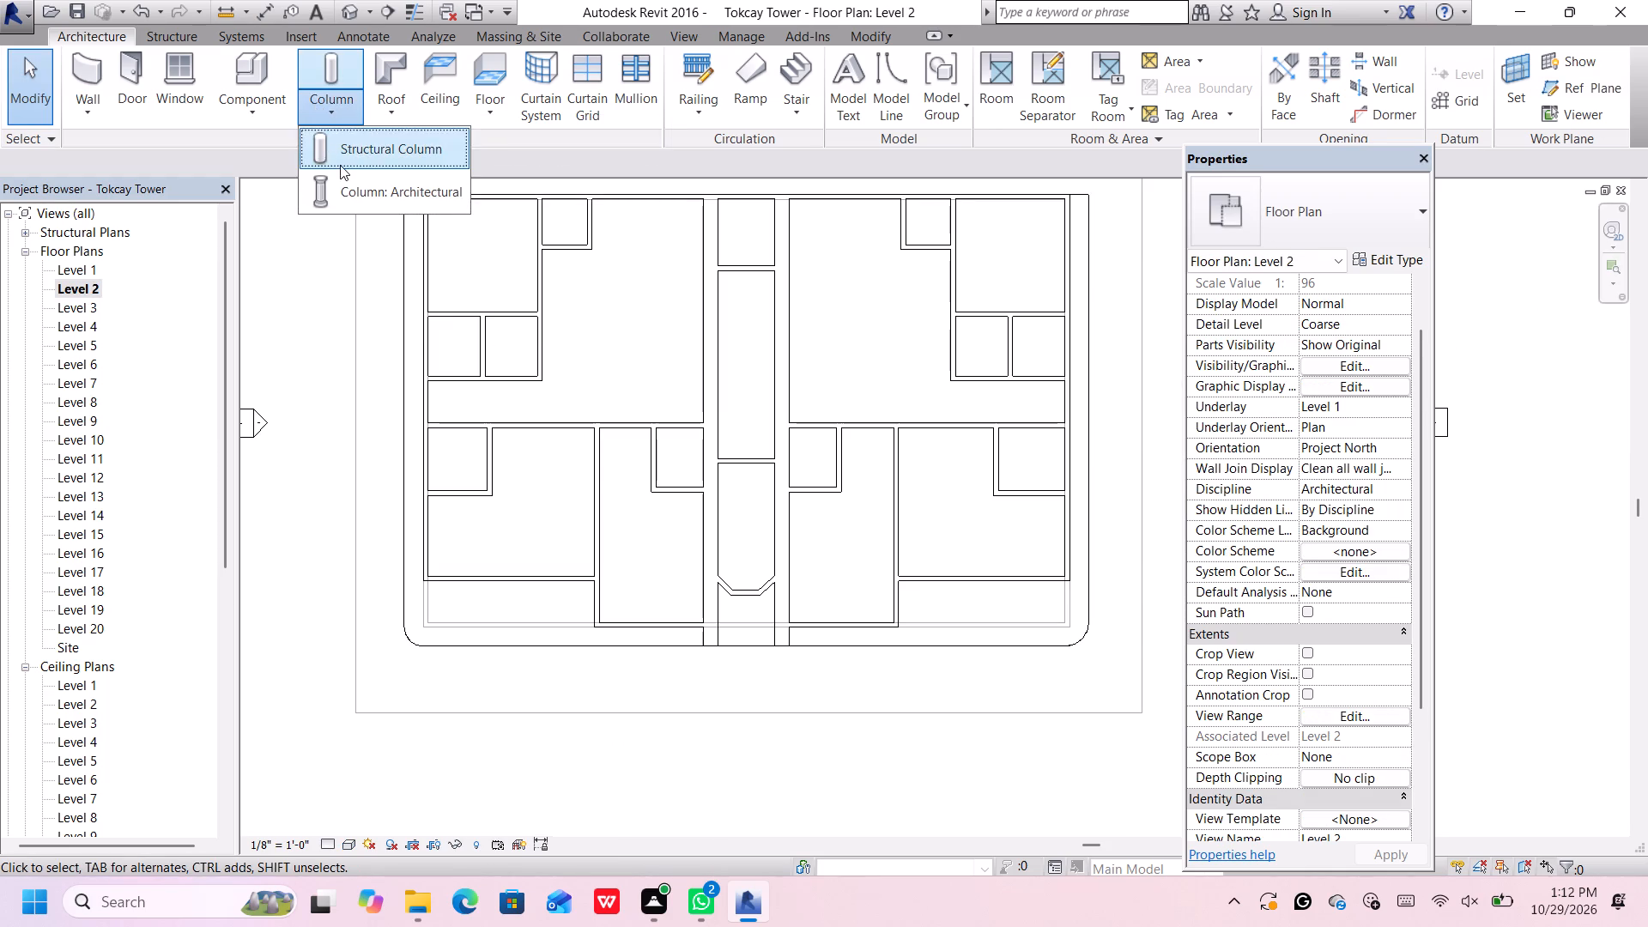
pyautogui.click(343, 184)
pyautogui.click(906, 389)
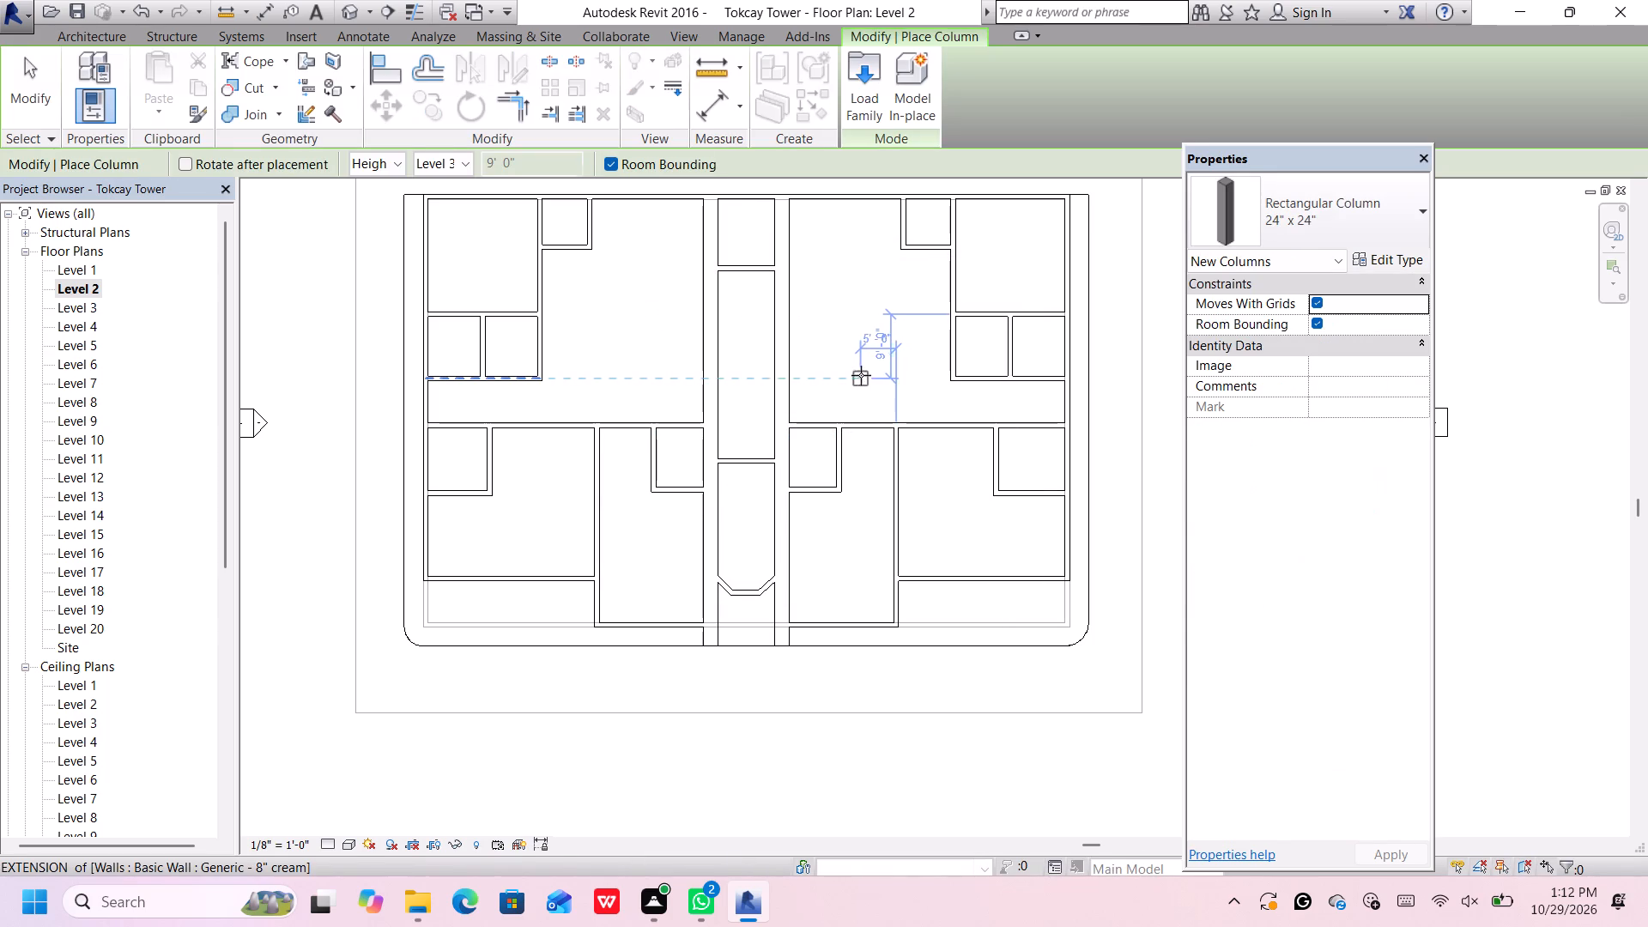
pyautogui.click(866, 92)
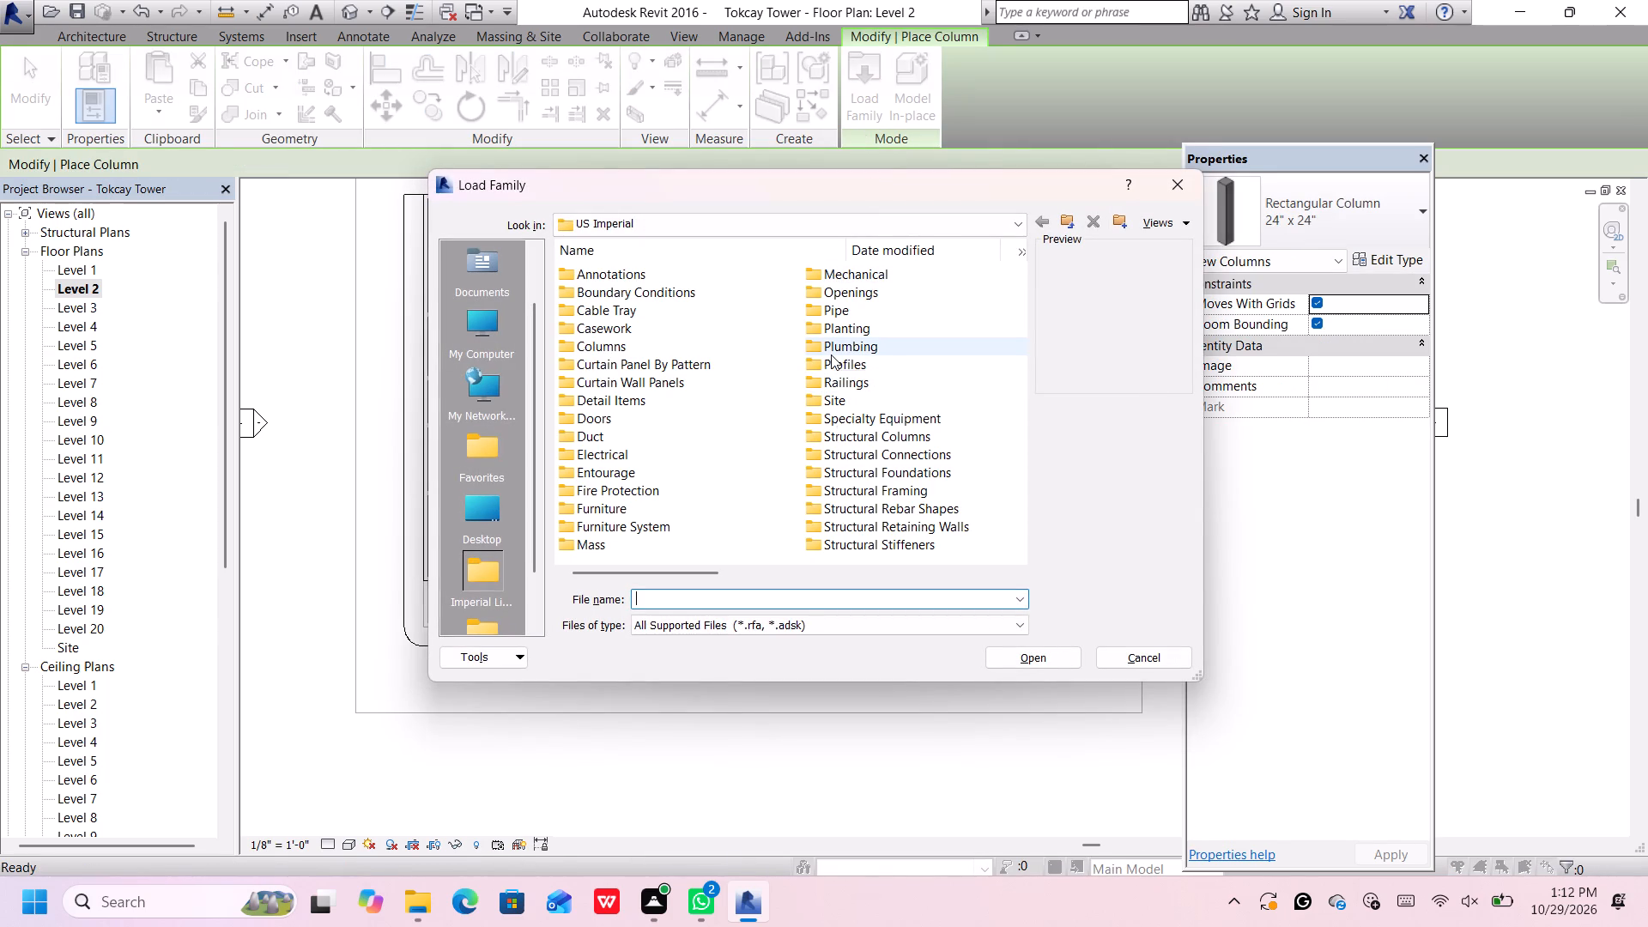
pyautogui.doubleClick(688, 342)
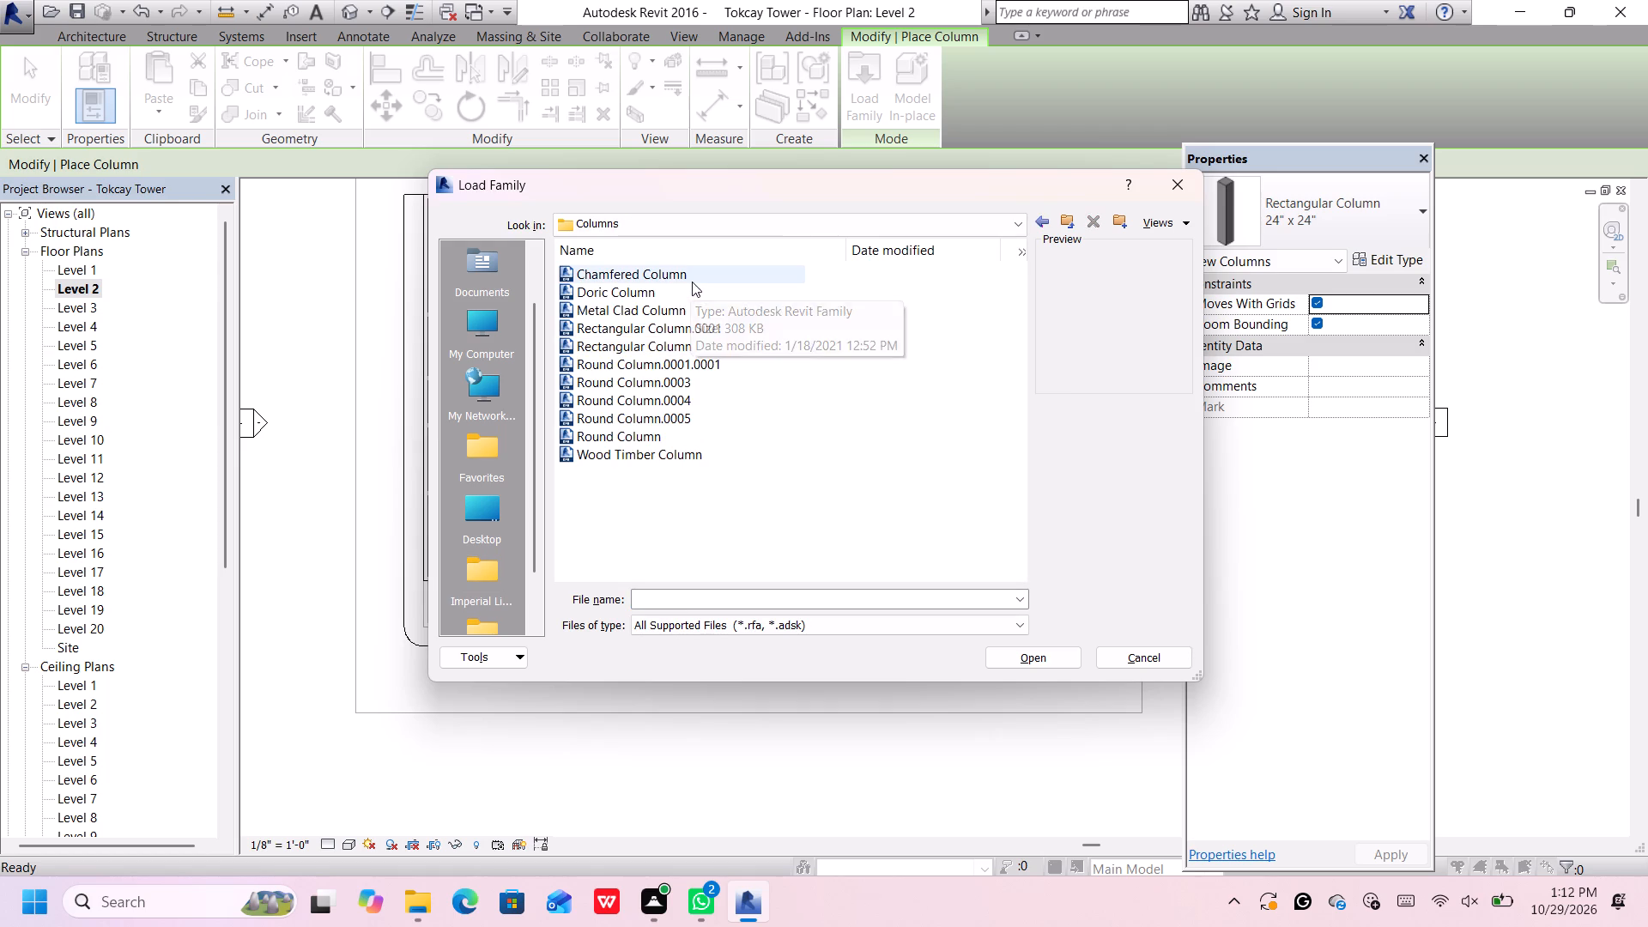
pyautogui.click(692, 370)
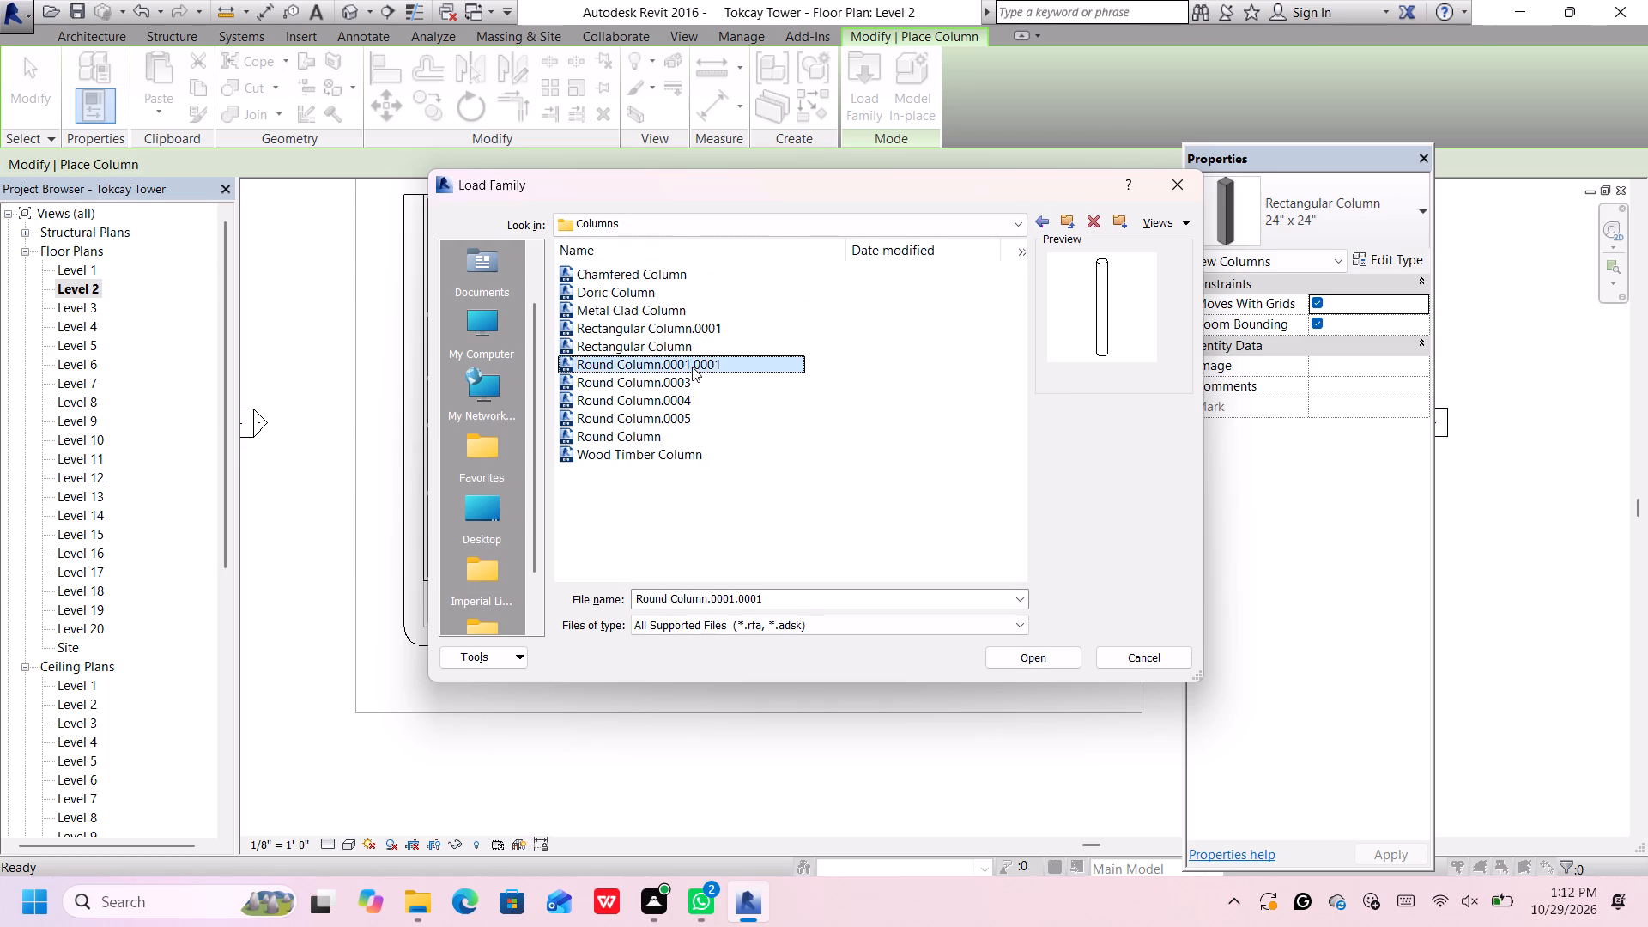
pyautogui.click(692, 379)
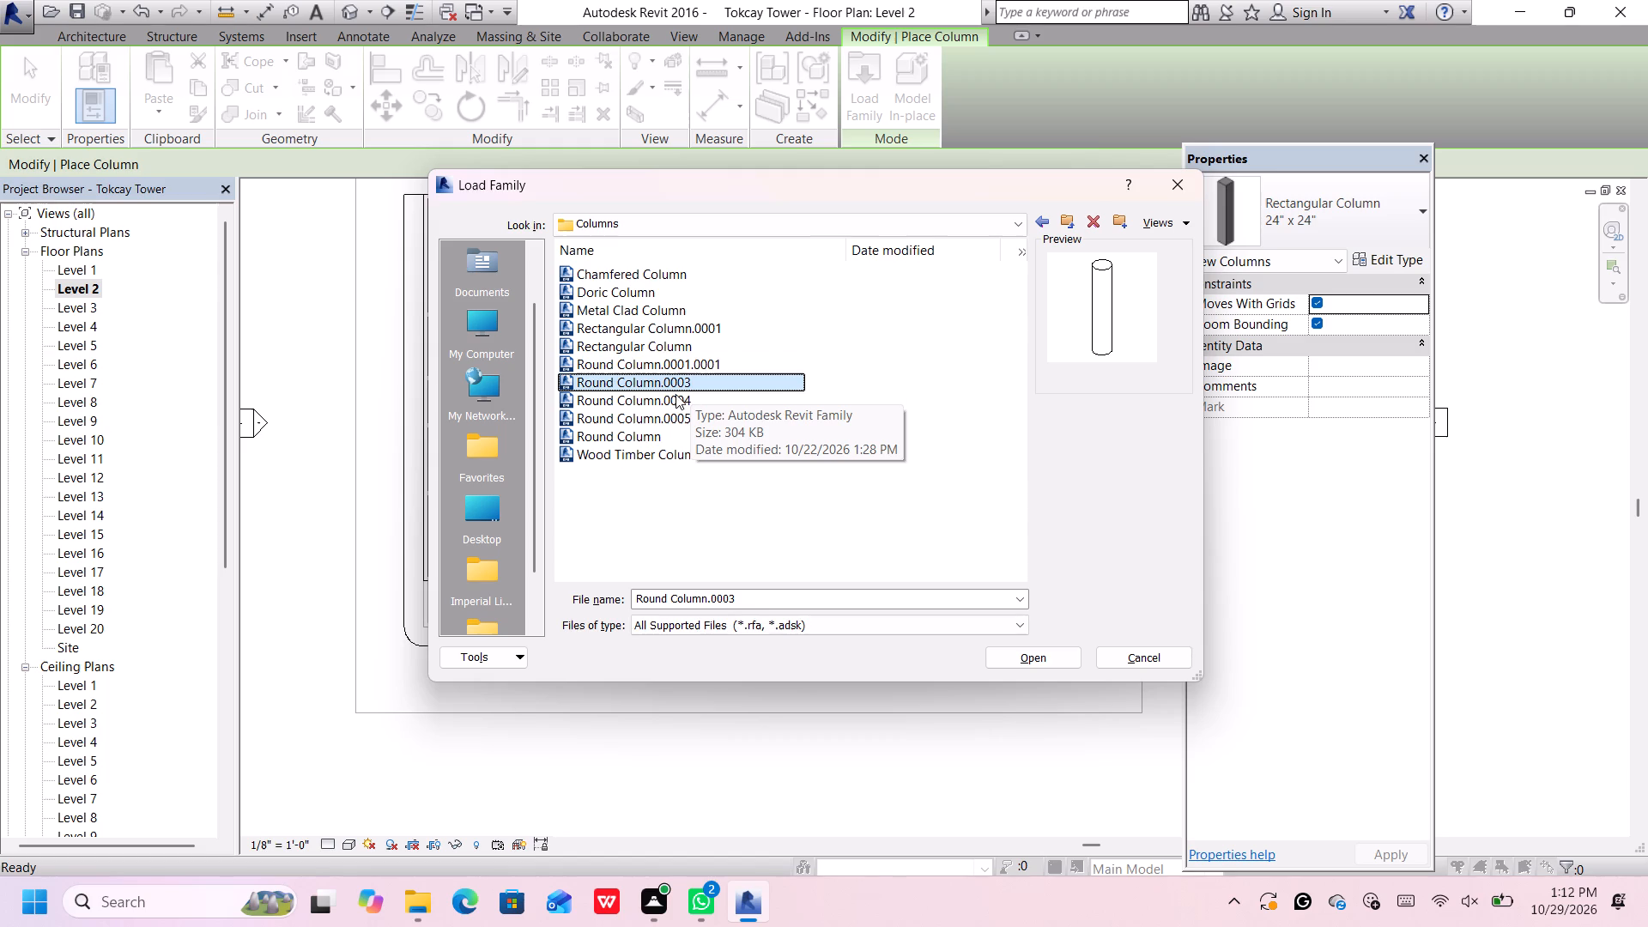
pyautogui.click(676, 394)
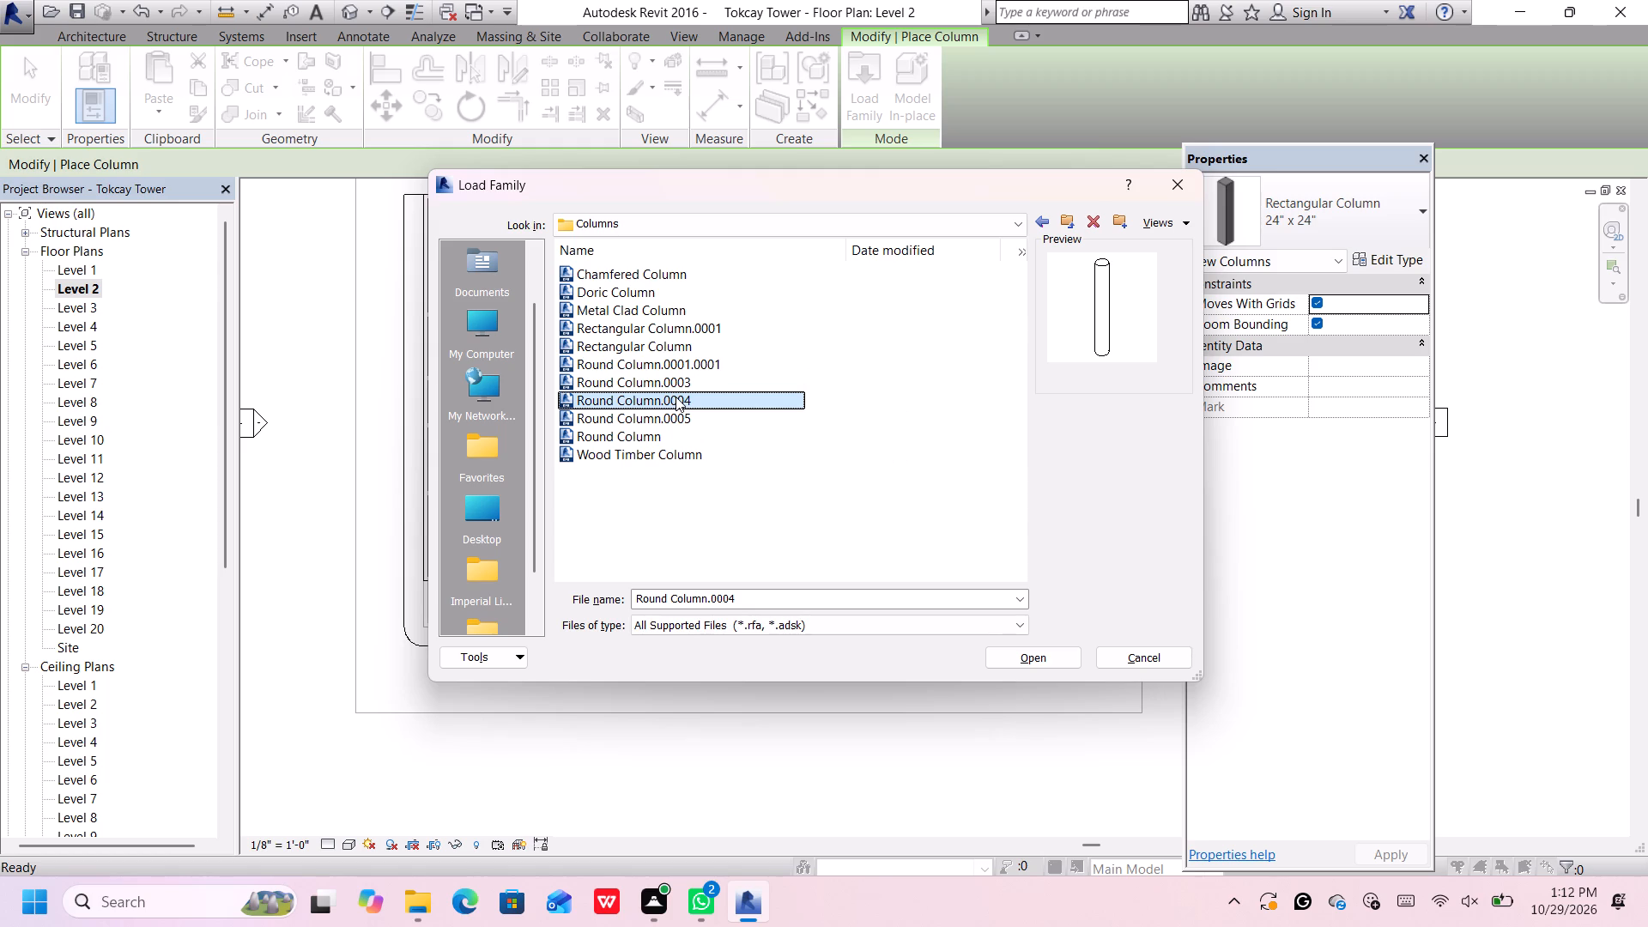
pyautogui.doubleClick(676, 397)
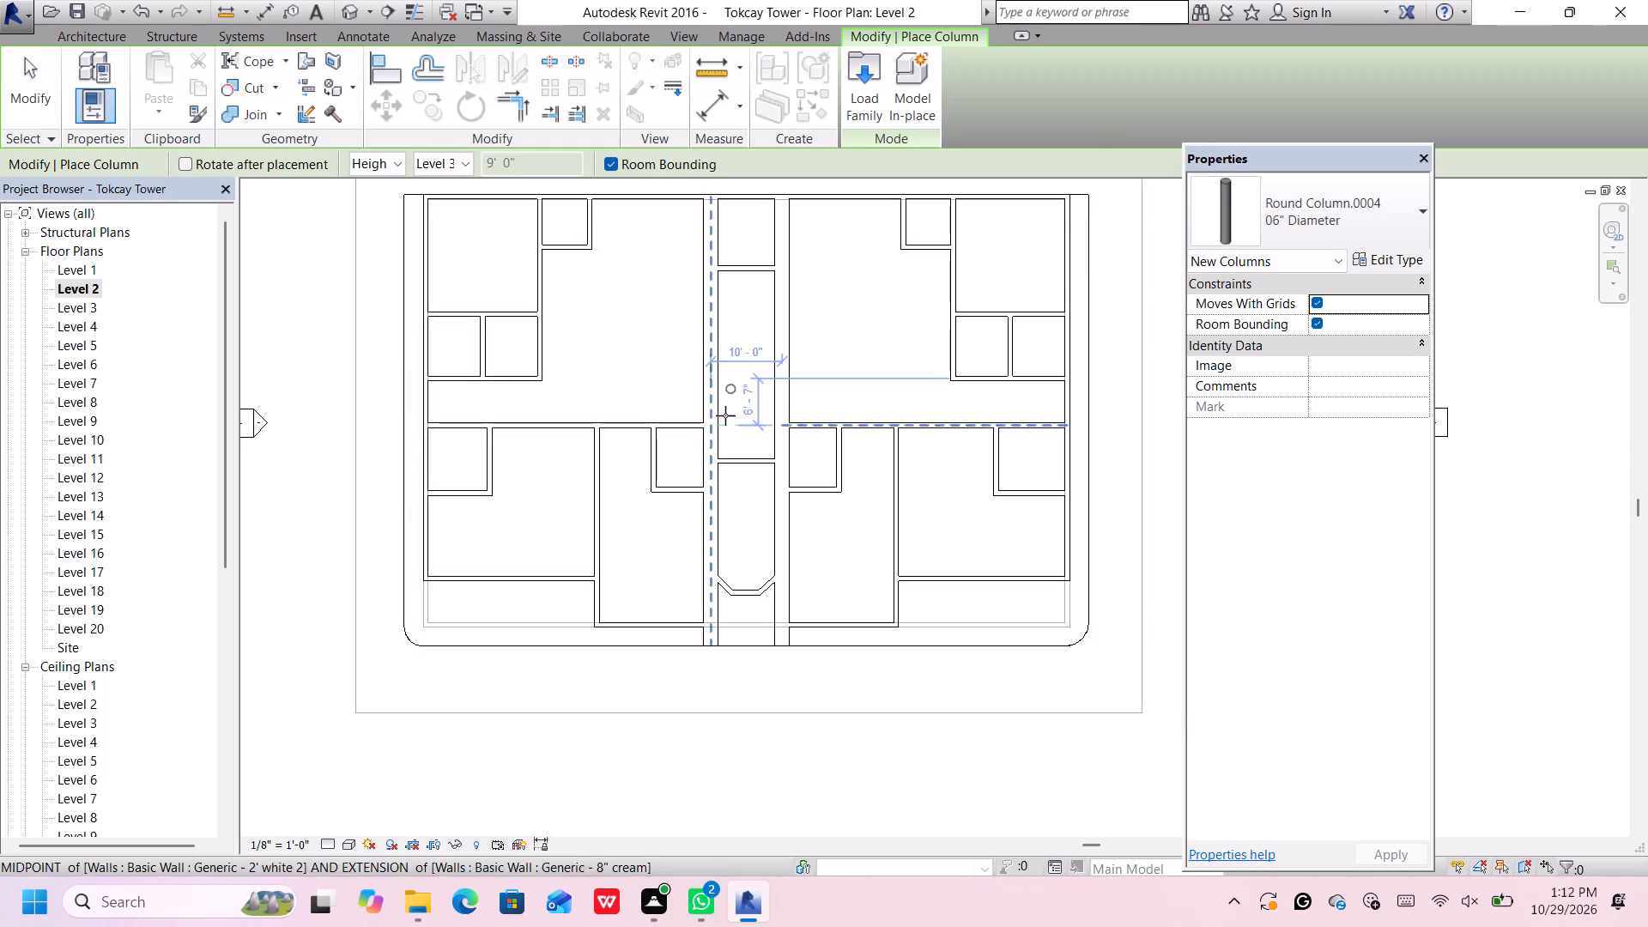
# Place 06" Diameter round columns up to Level 3 near the southwest and southeast rounded corners of the Level 2 roof slab.
pyautogui.scroll(2, 440, 637)
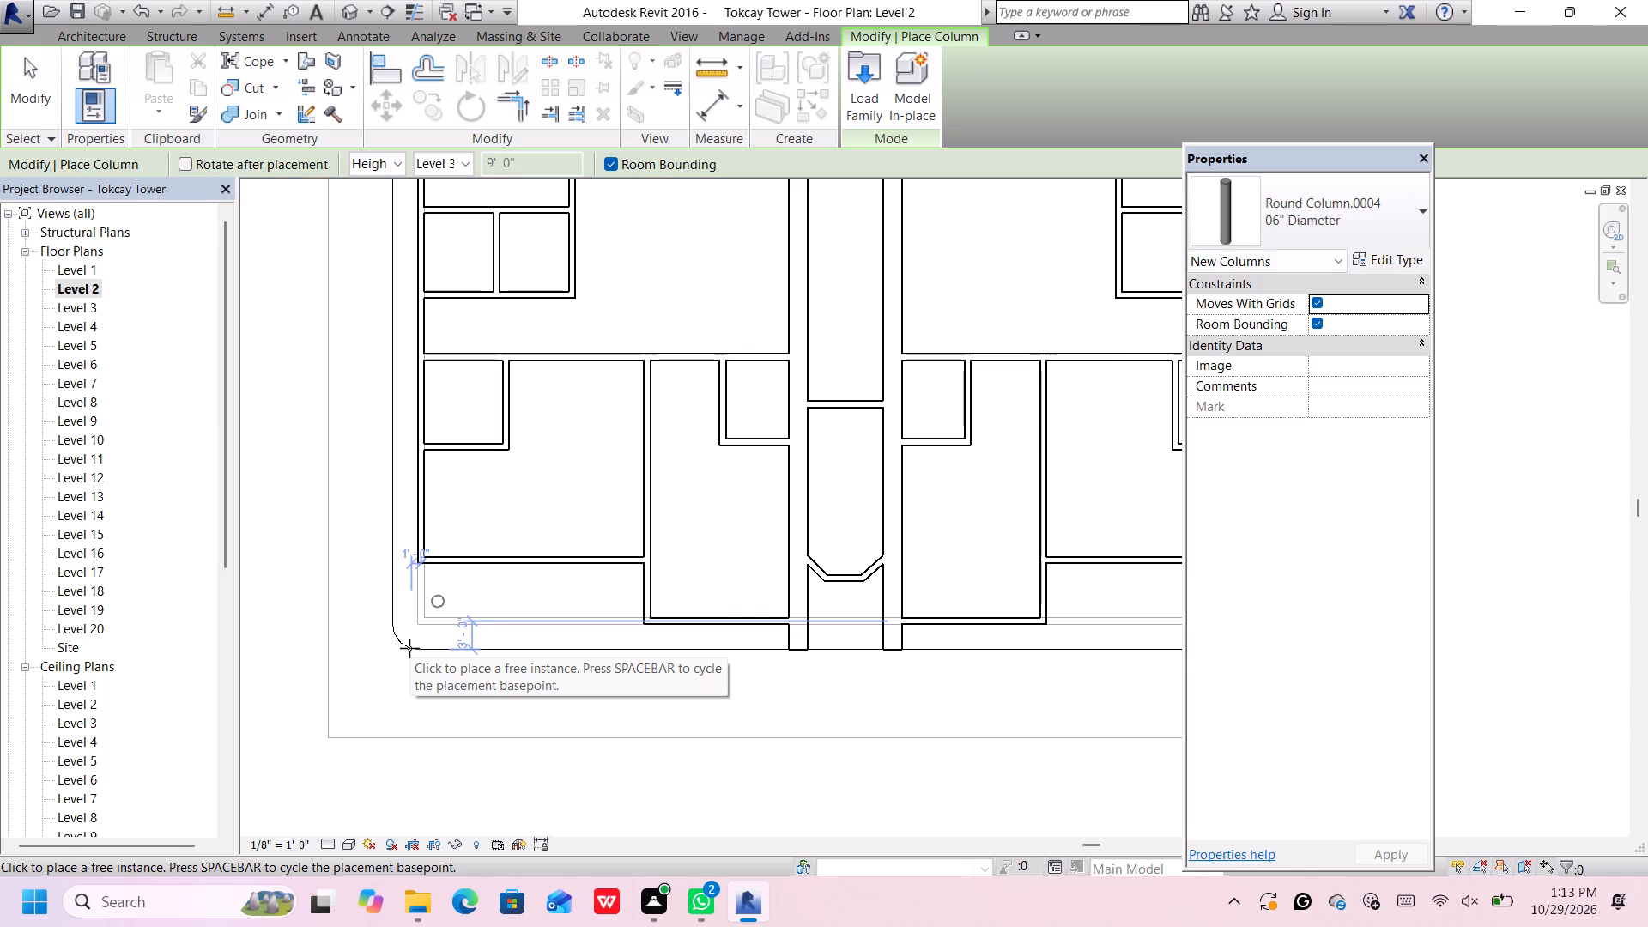
pyautogui.click(409, 648)
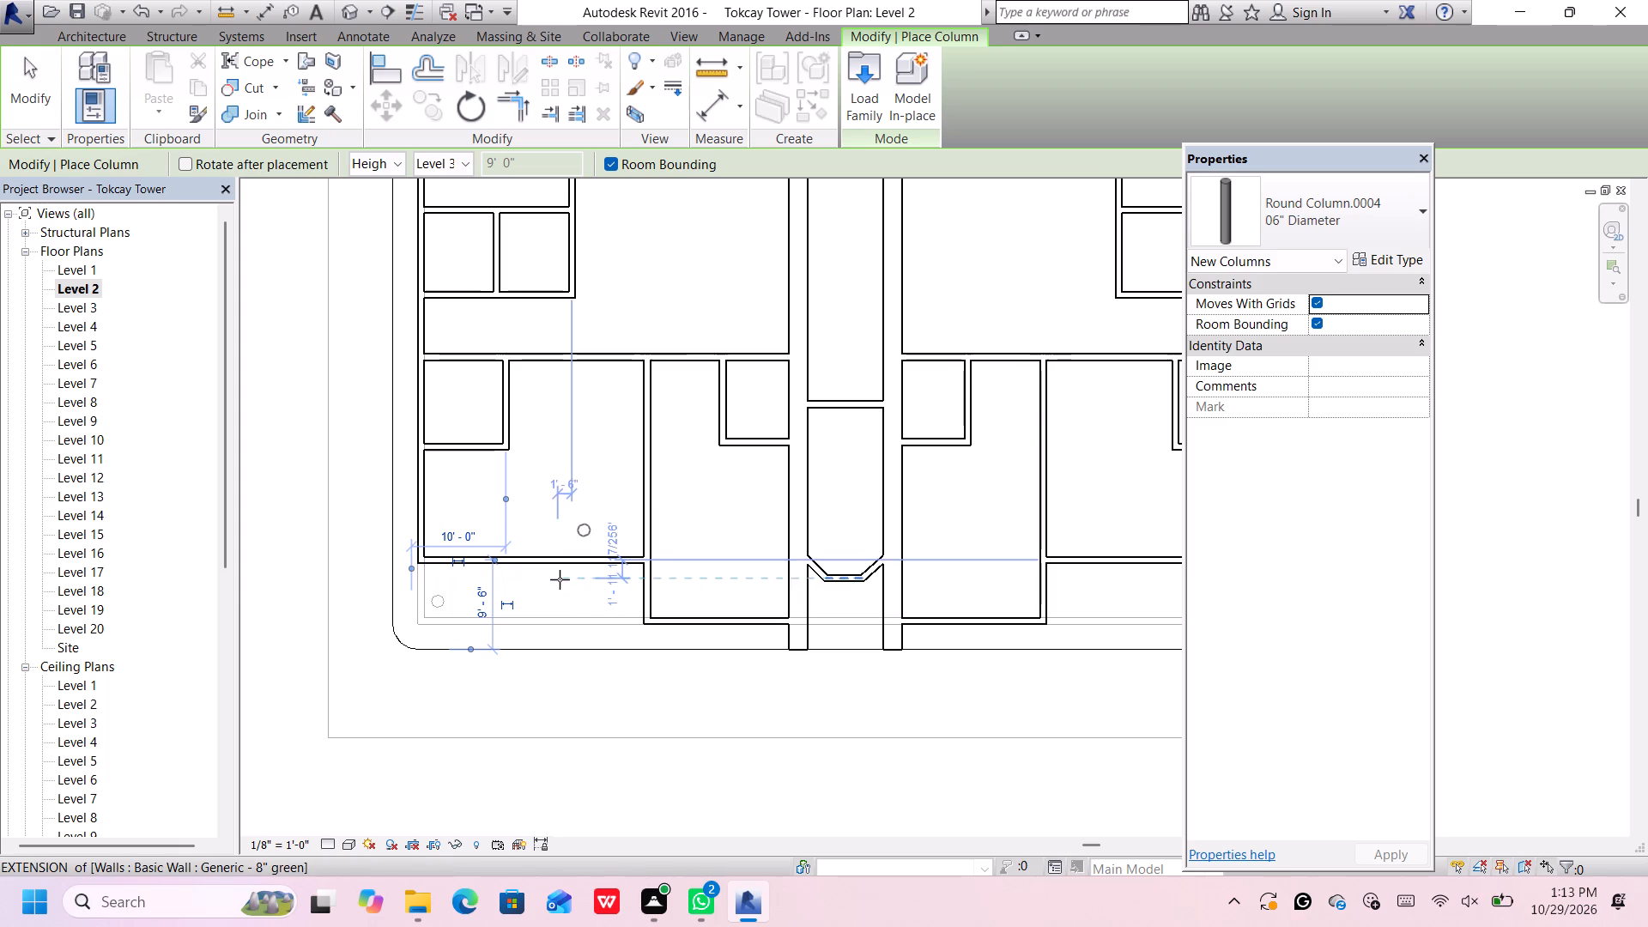
pyautogui.scroll(-5, 557, 579)
pyautogui.scroll(2, 882, 609)
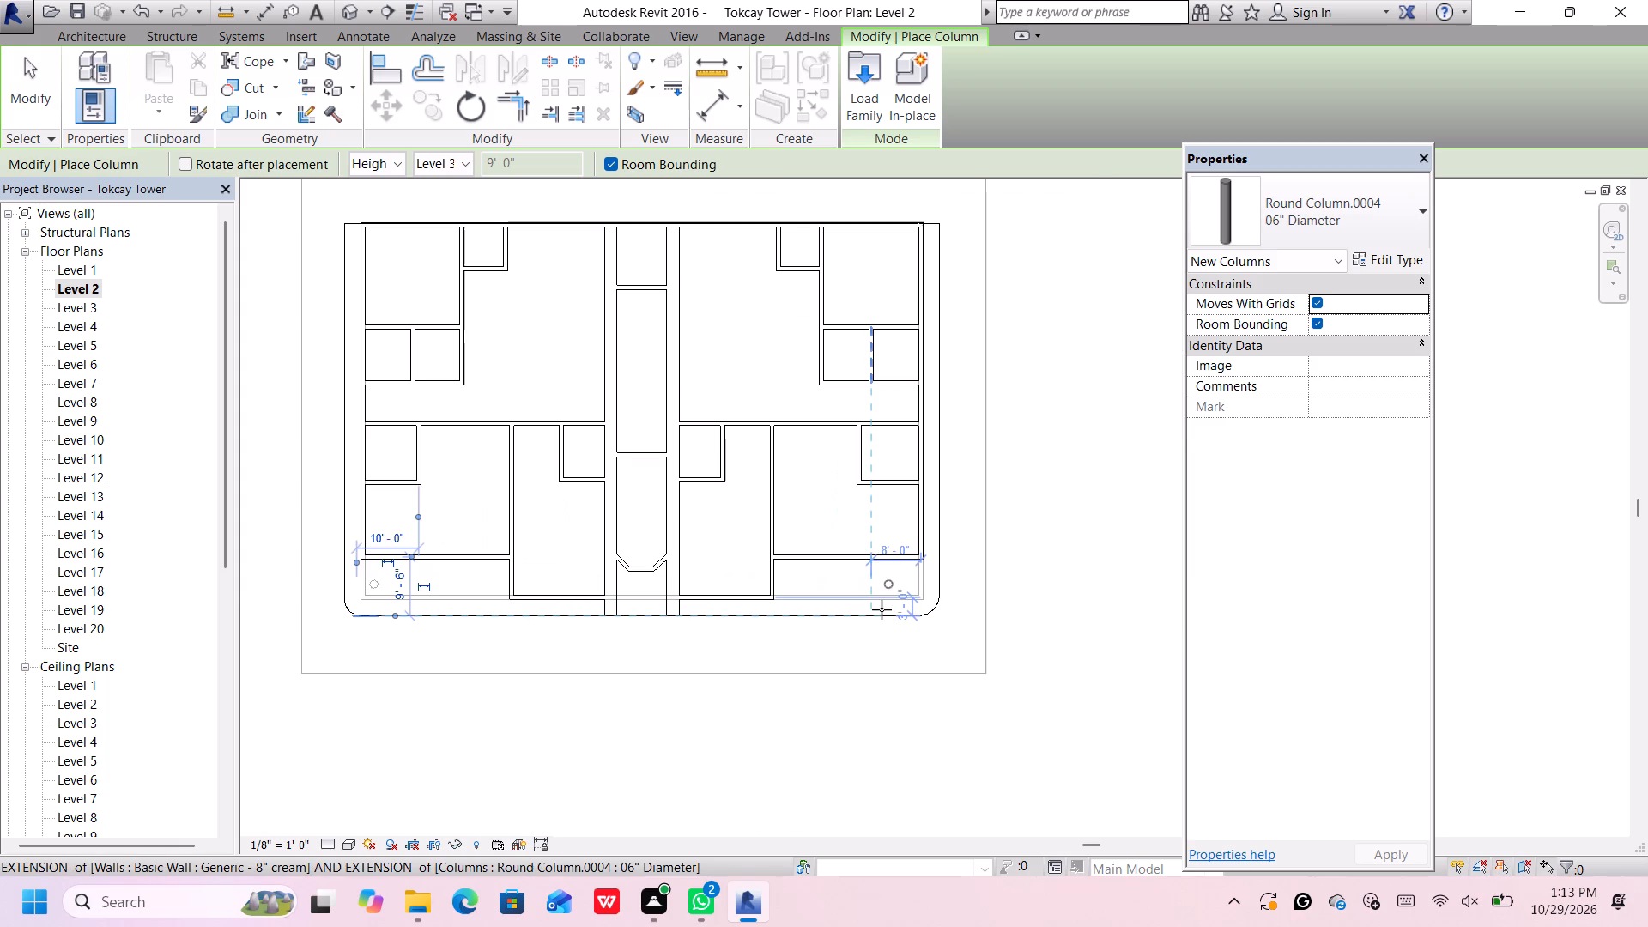
pyautogui.scroll(1, 882, 609)
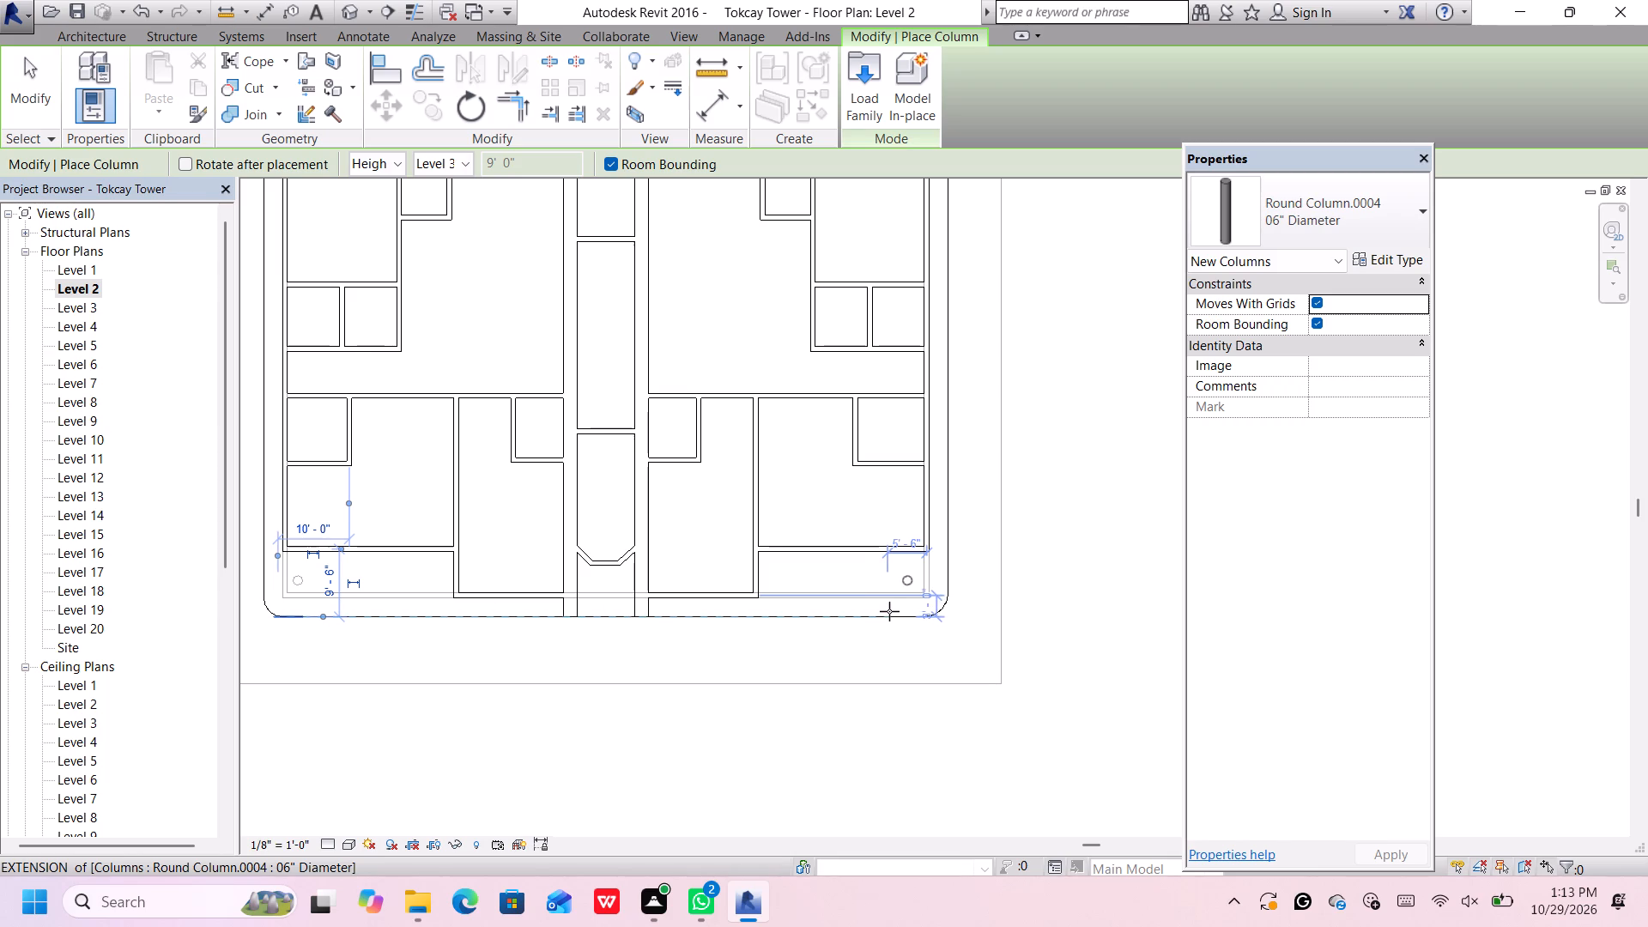
pyautogui.click(892, 611)
pyautogui.scroll(-5, 891, 611)
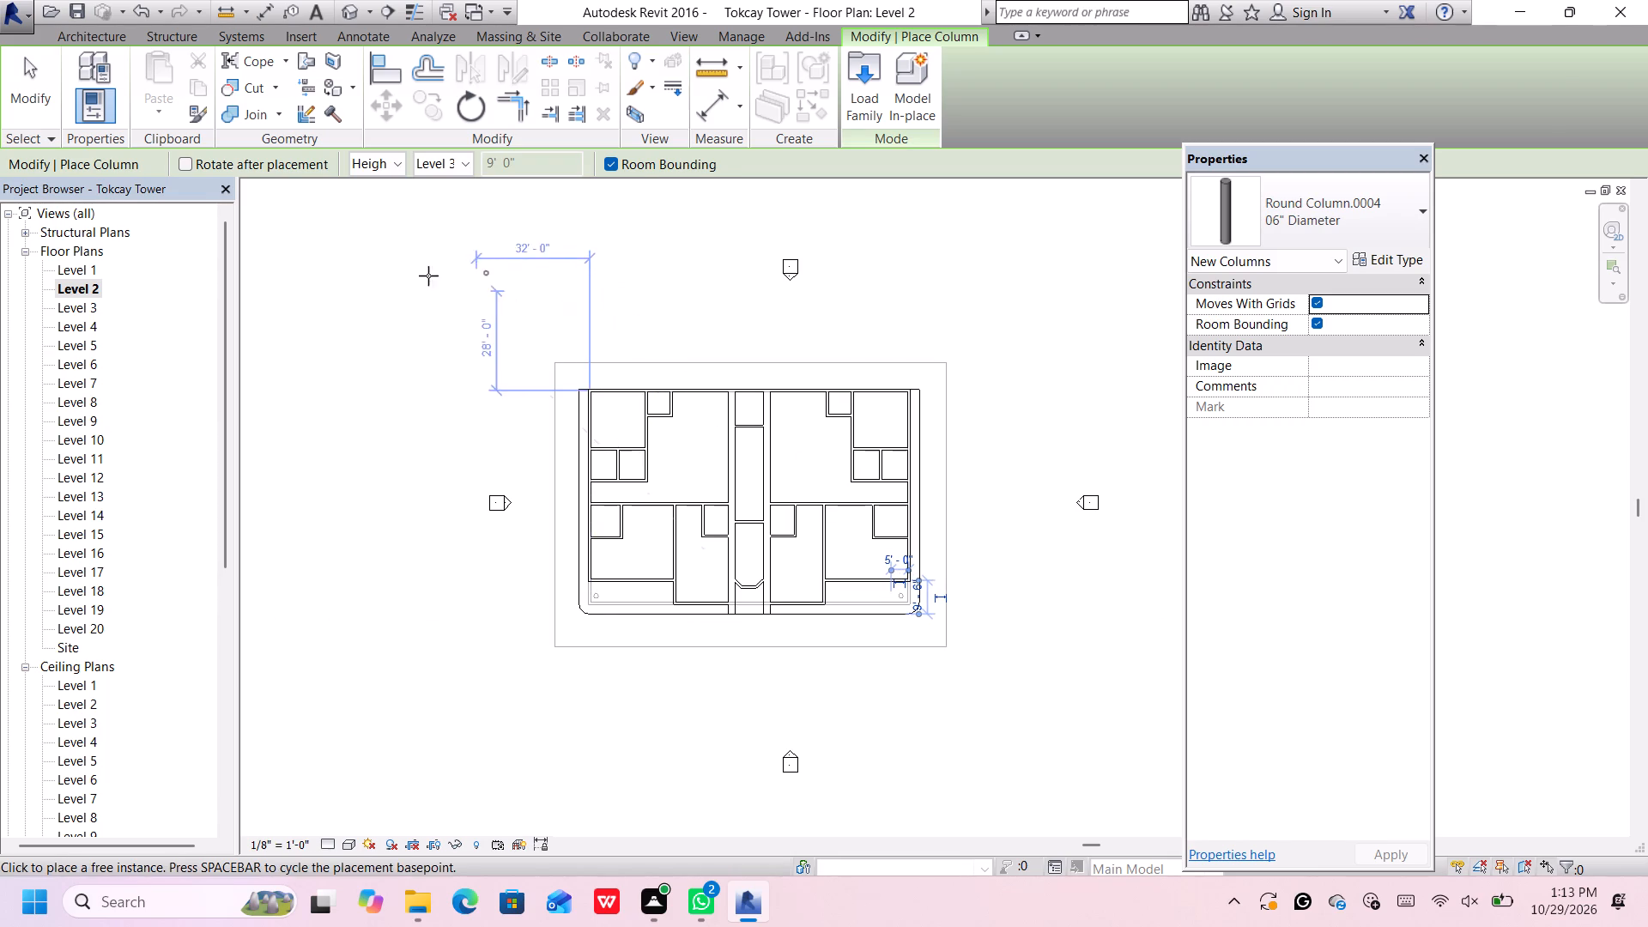
# Examine in 3D how the round column sits in the roof slab's rounded southwest corner.
pyautogui.click(341, 9)
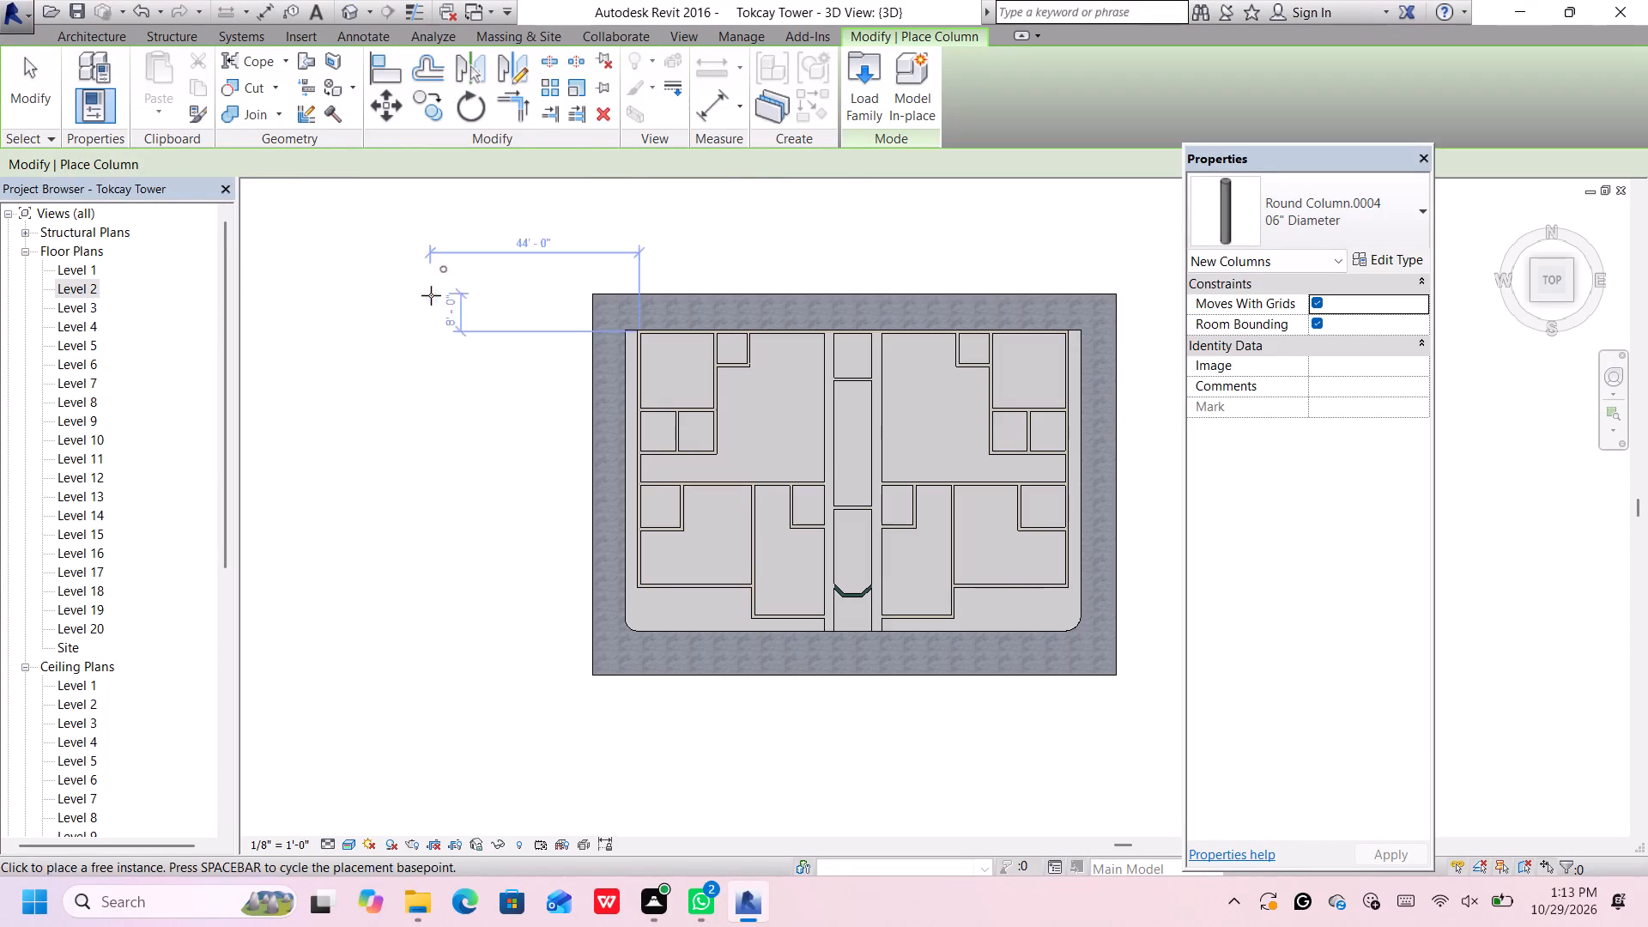
pyautogui.press('Escape')
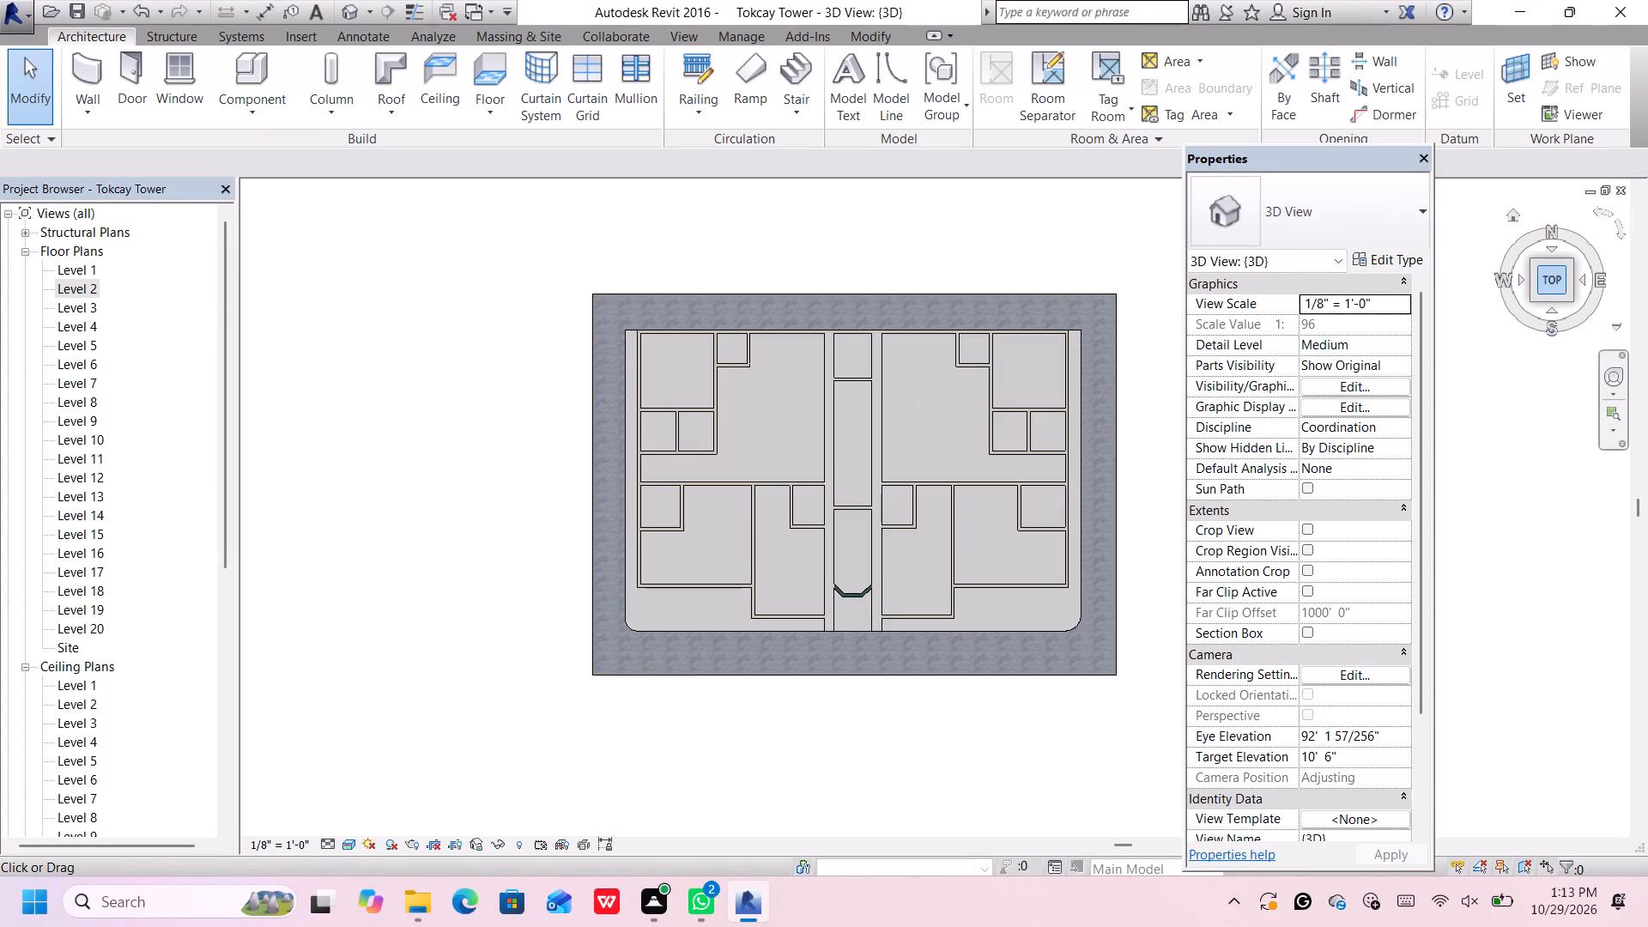
pyautogui.click(1534, 296)
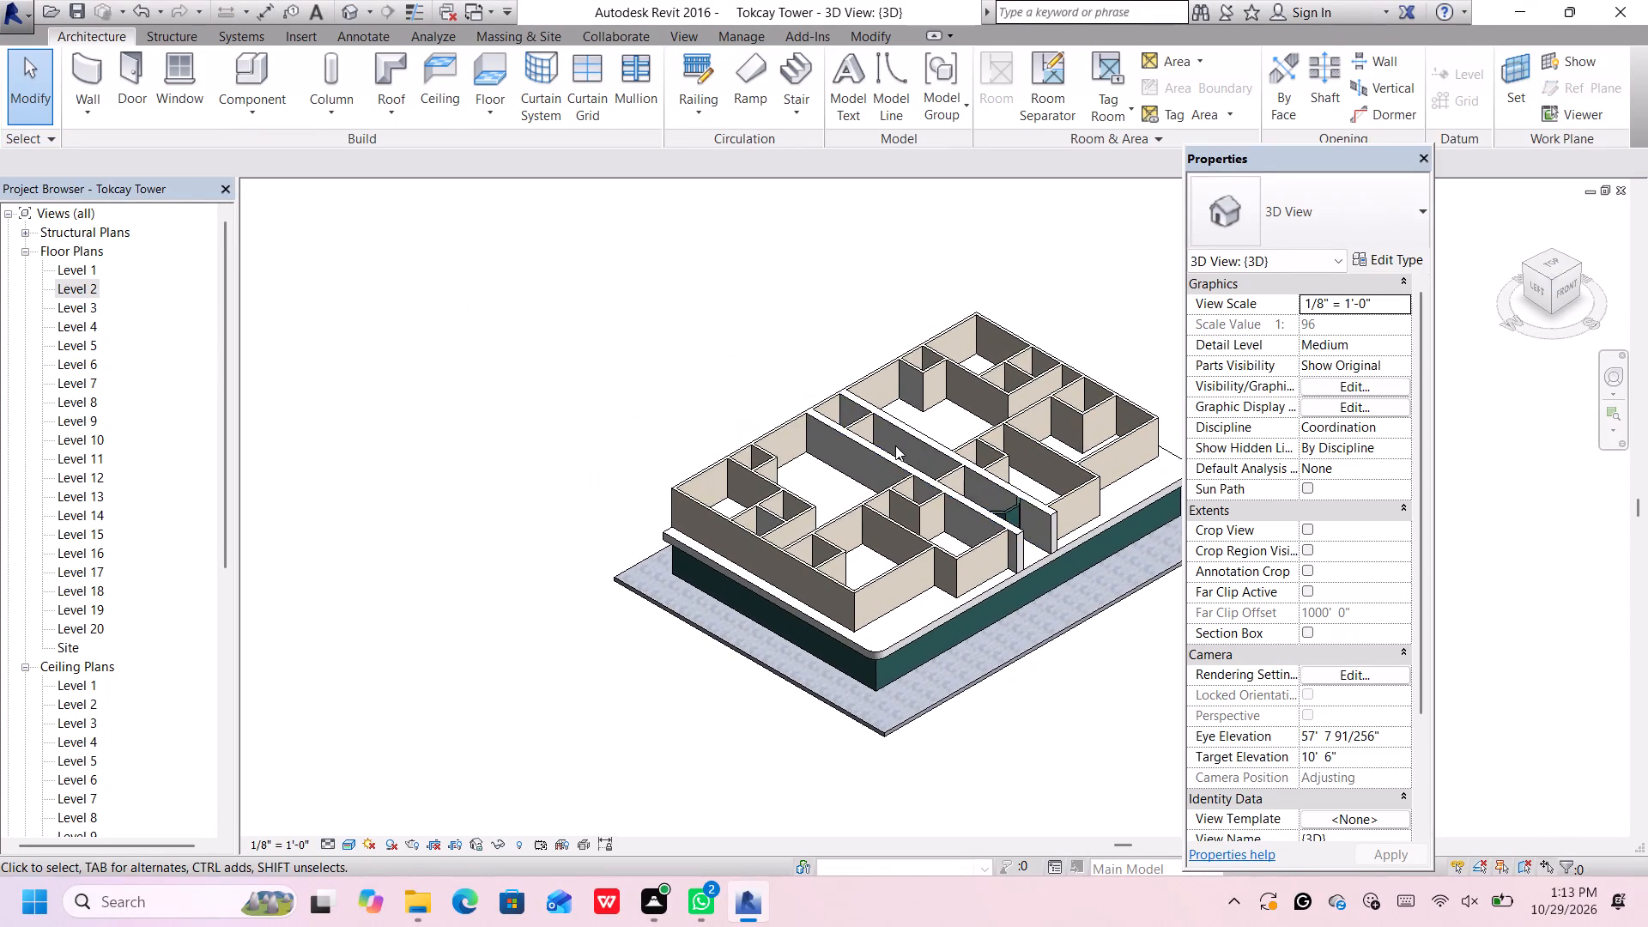
pyautogui.scroll(3, 896, 447)
pyautogui.moveTo(897, 737); pyautogui.dragTo(748, 646, button='middle')
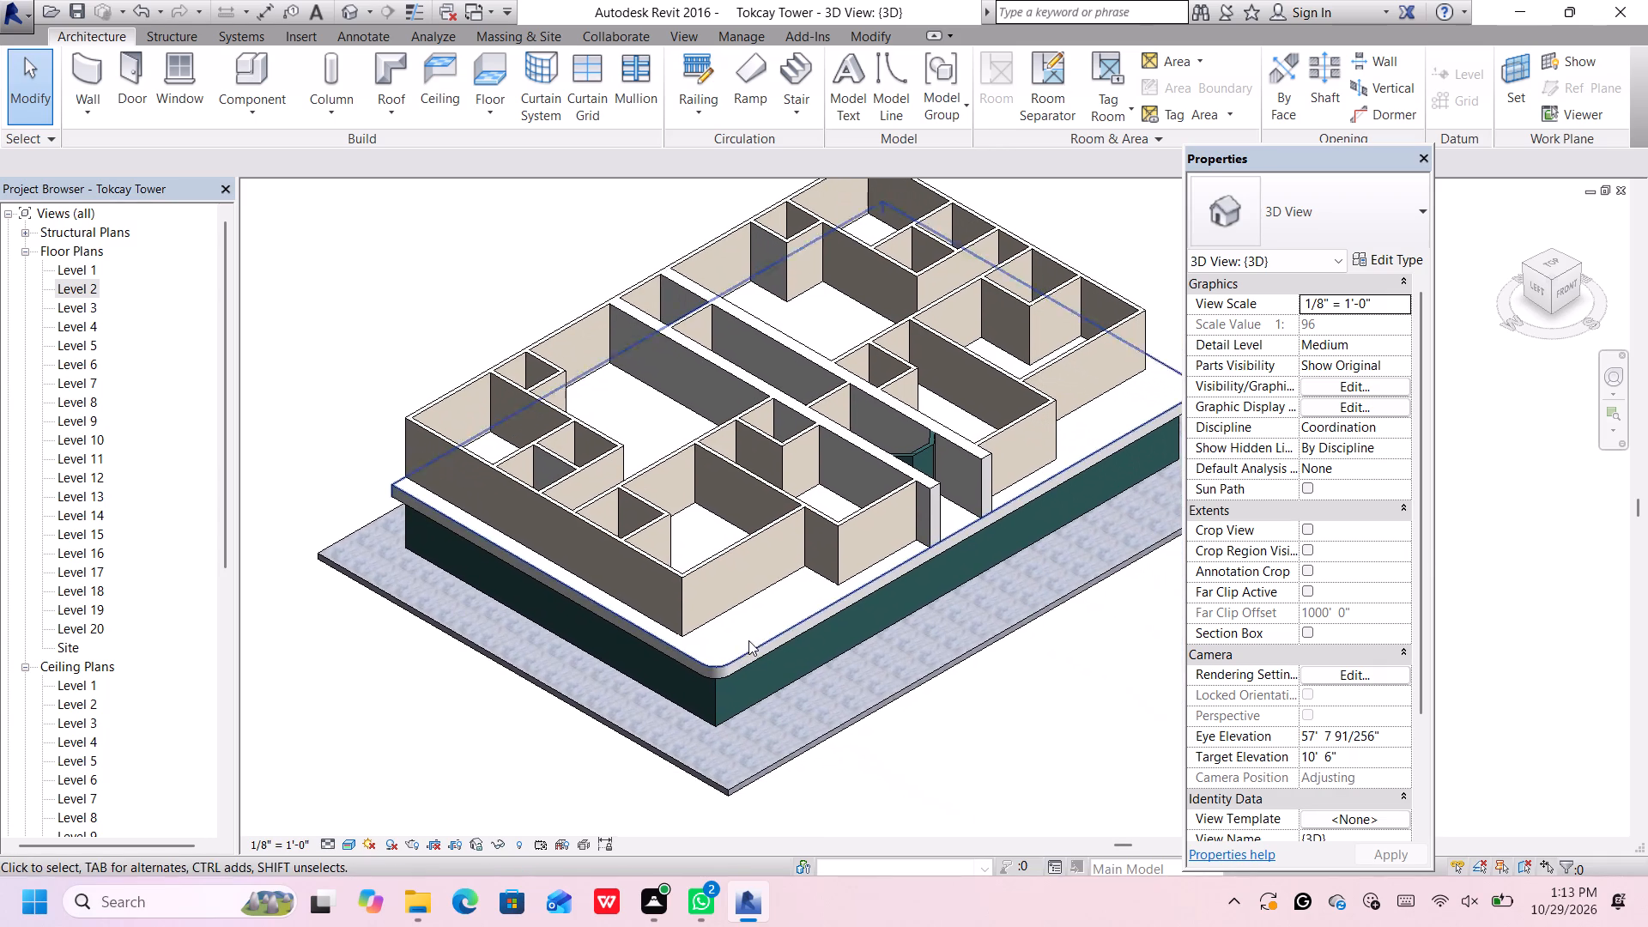
pyautogui.scroll(6, 756, 636)
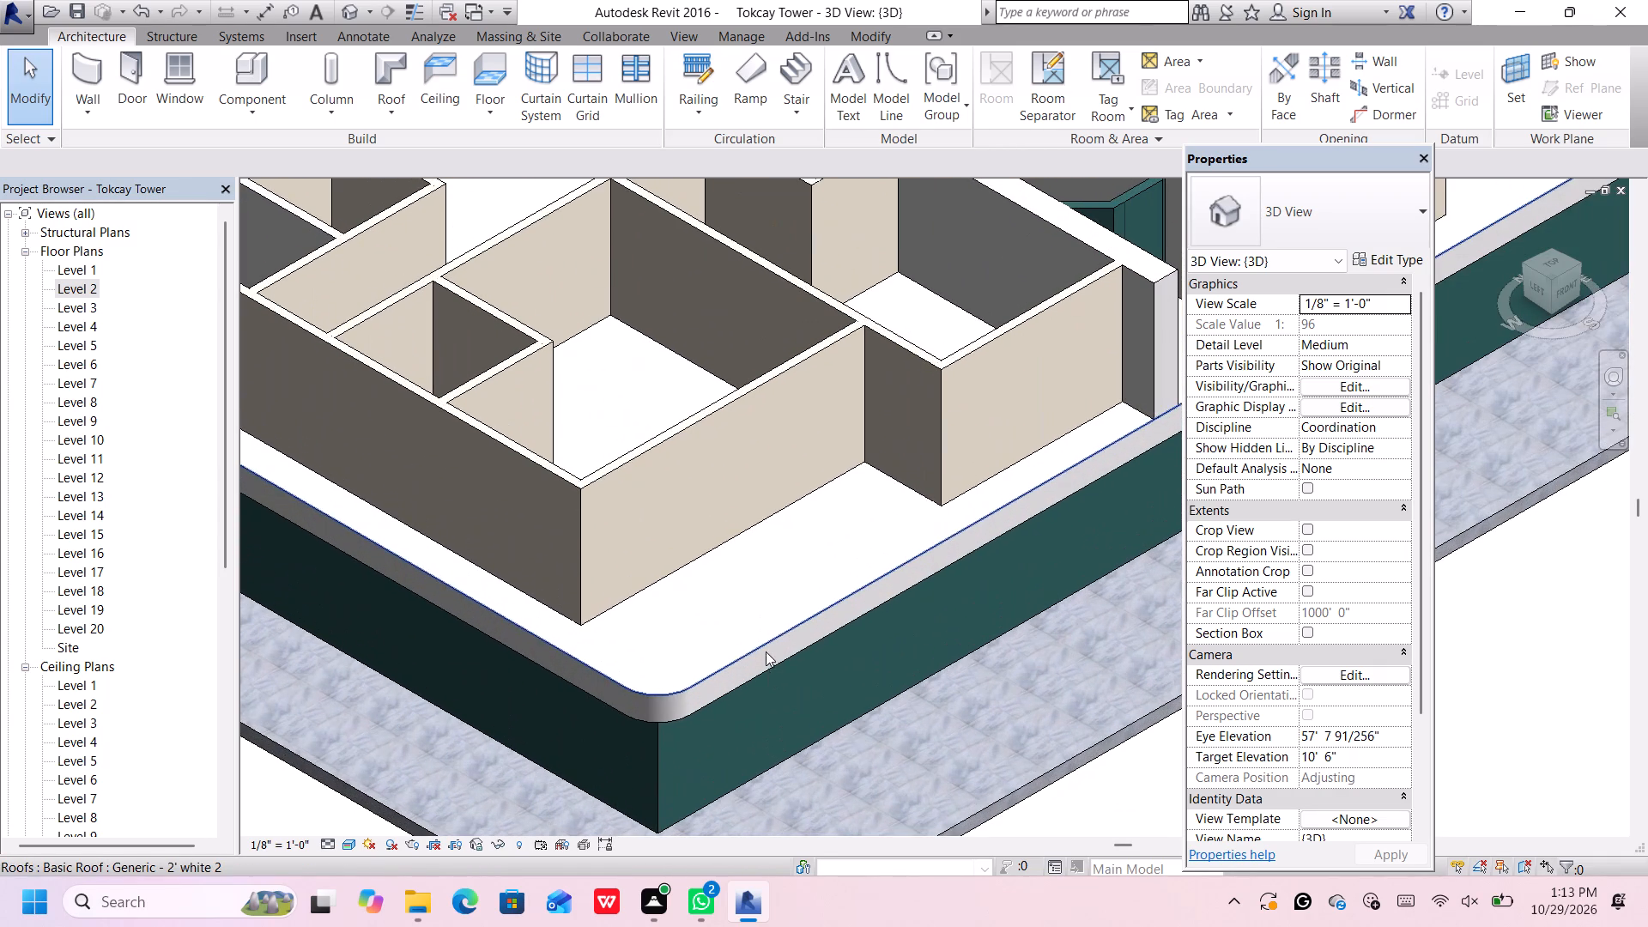
pyautogui.click(765, 651)
pyautogui.scroll(3, 659, 665)
pyautogui.click(651, 672)
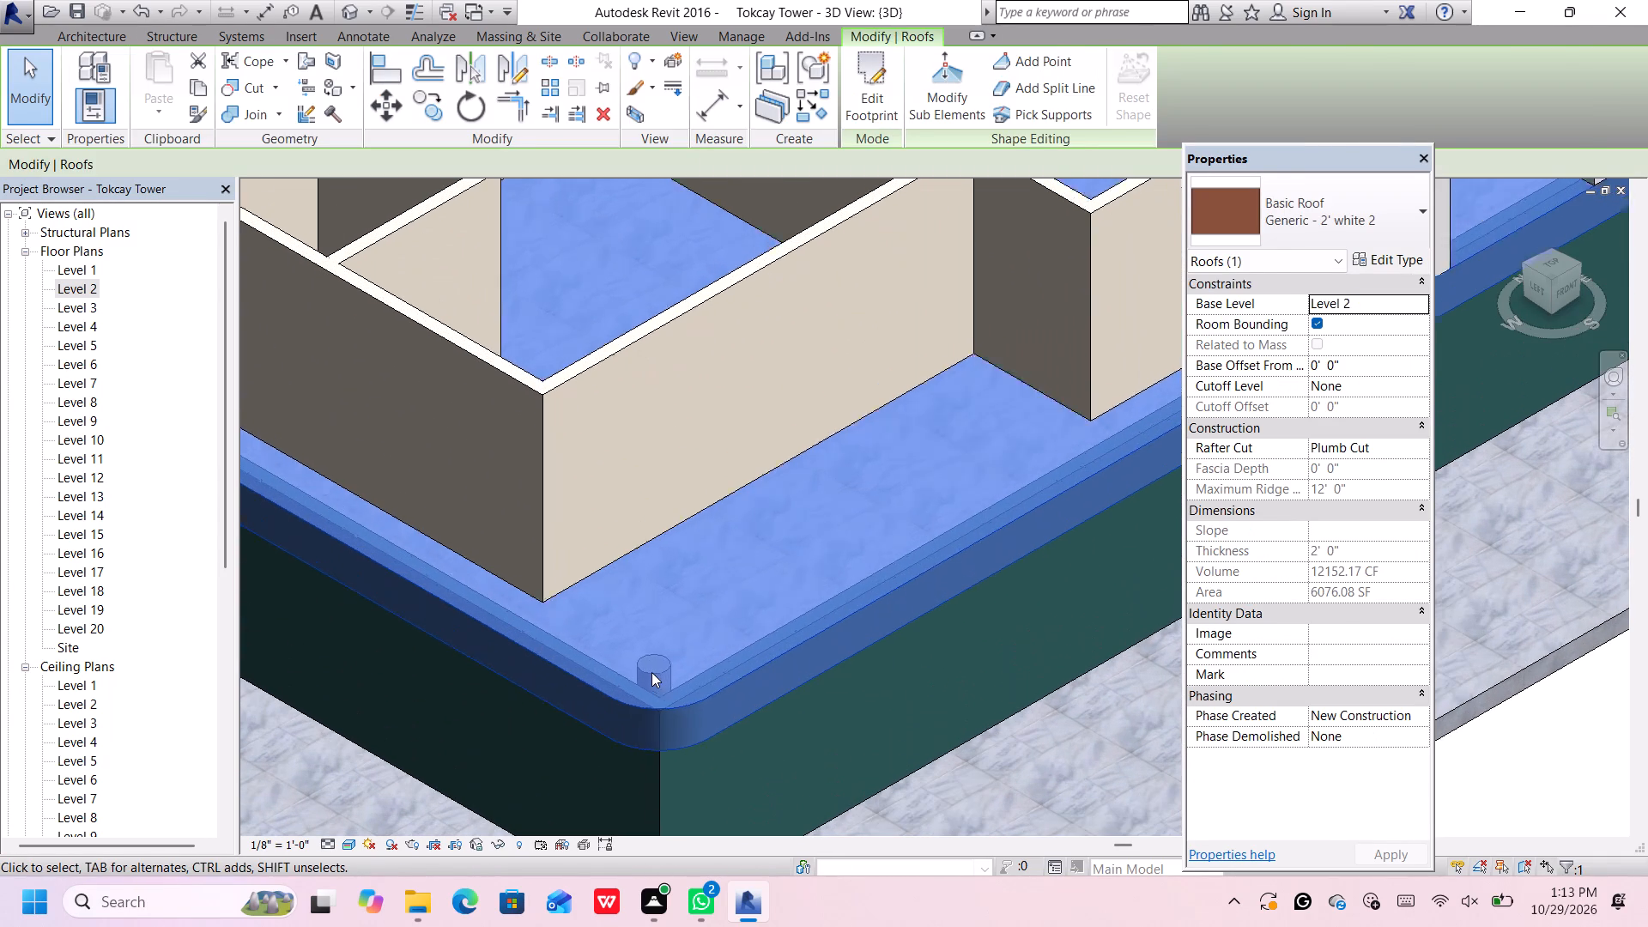
pyautogui.scroll(1, 652, 671)
pyautogui.scroll(-9, 652, 671)
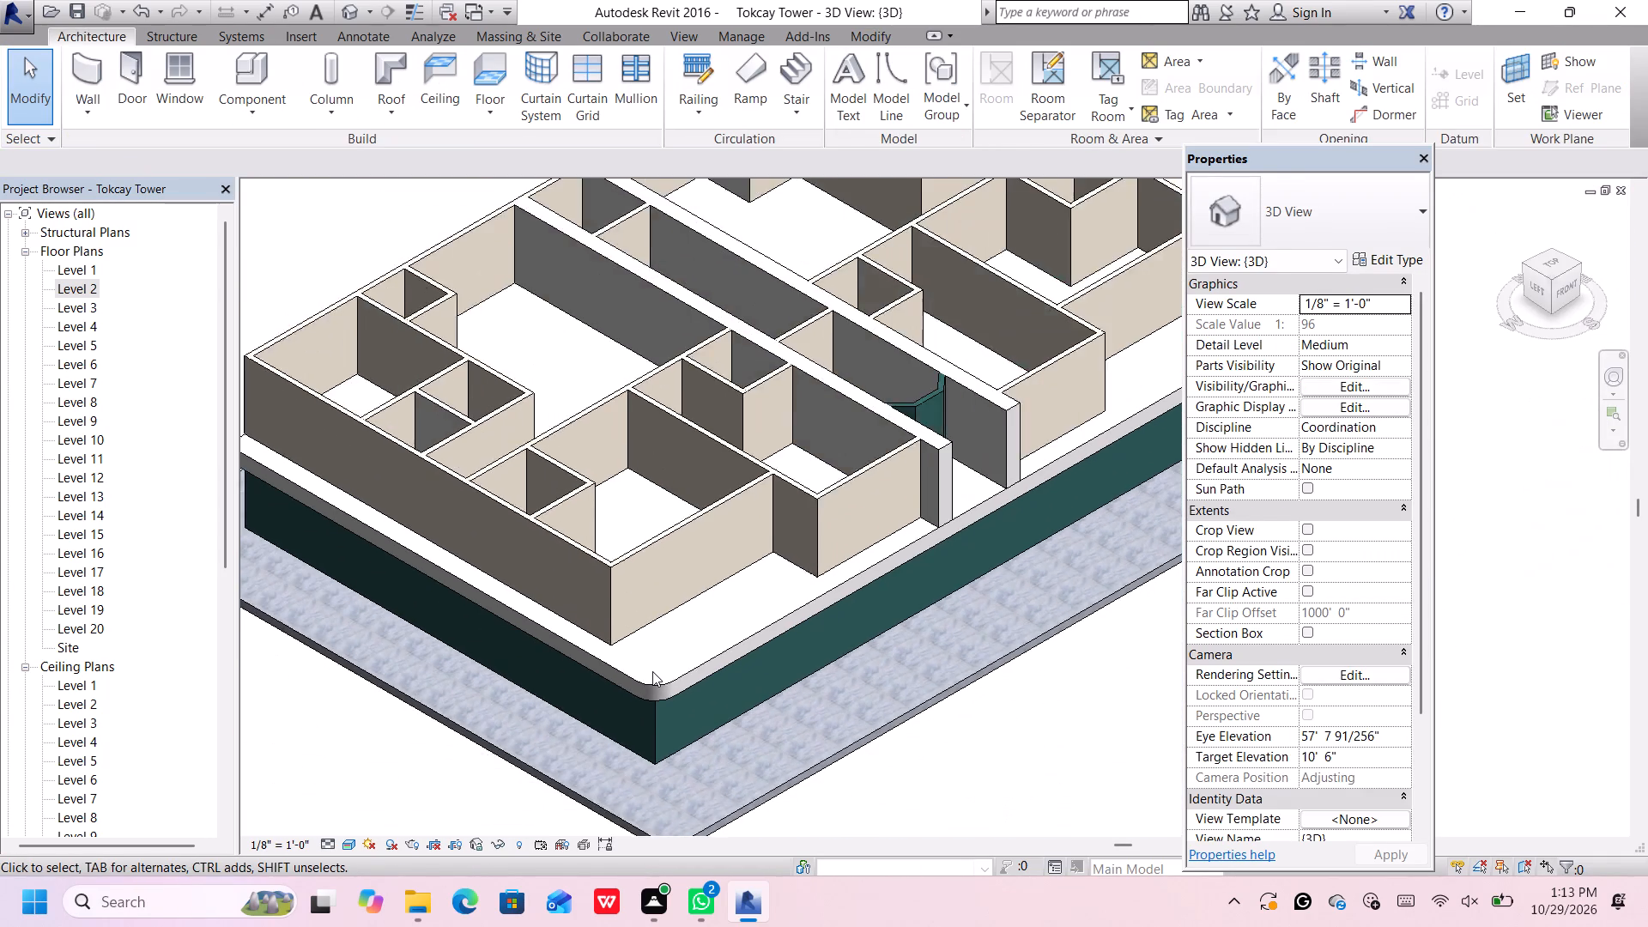
pyautogui.scroll(4, 658, 724)
pyautogui.scroll(6, 647, 624)
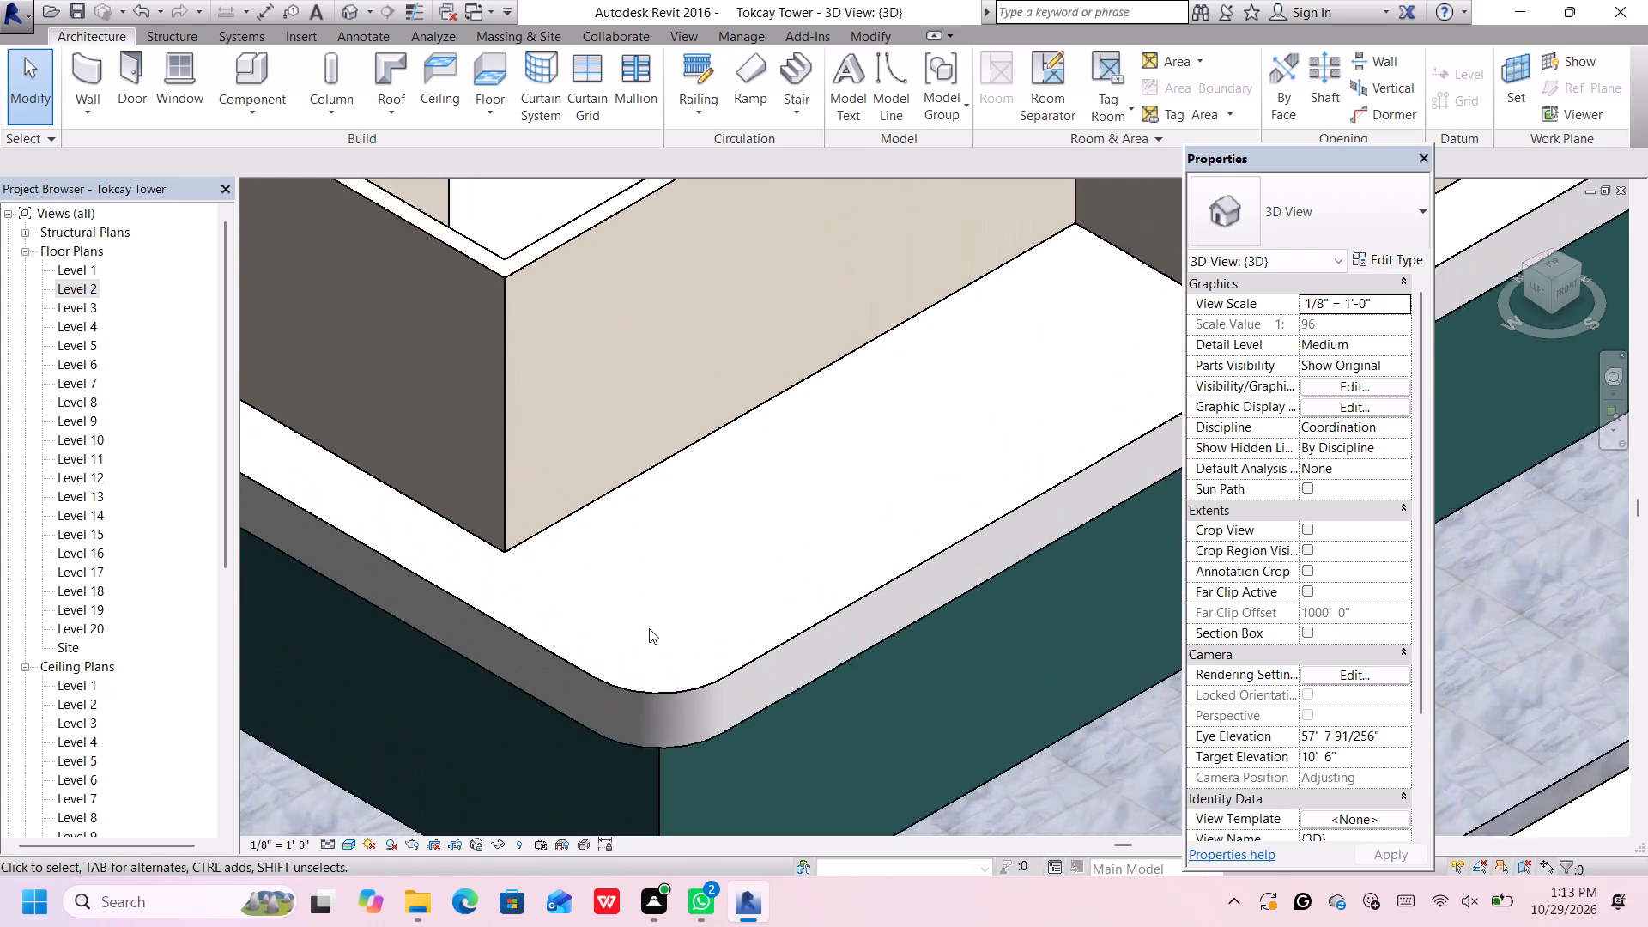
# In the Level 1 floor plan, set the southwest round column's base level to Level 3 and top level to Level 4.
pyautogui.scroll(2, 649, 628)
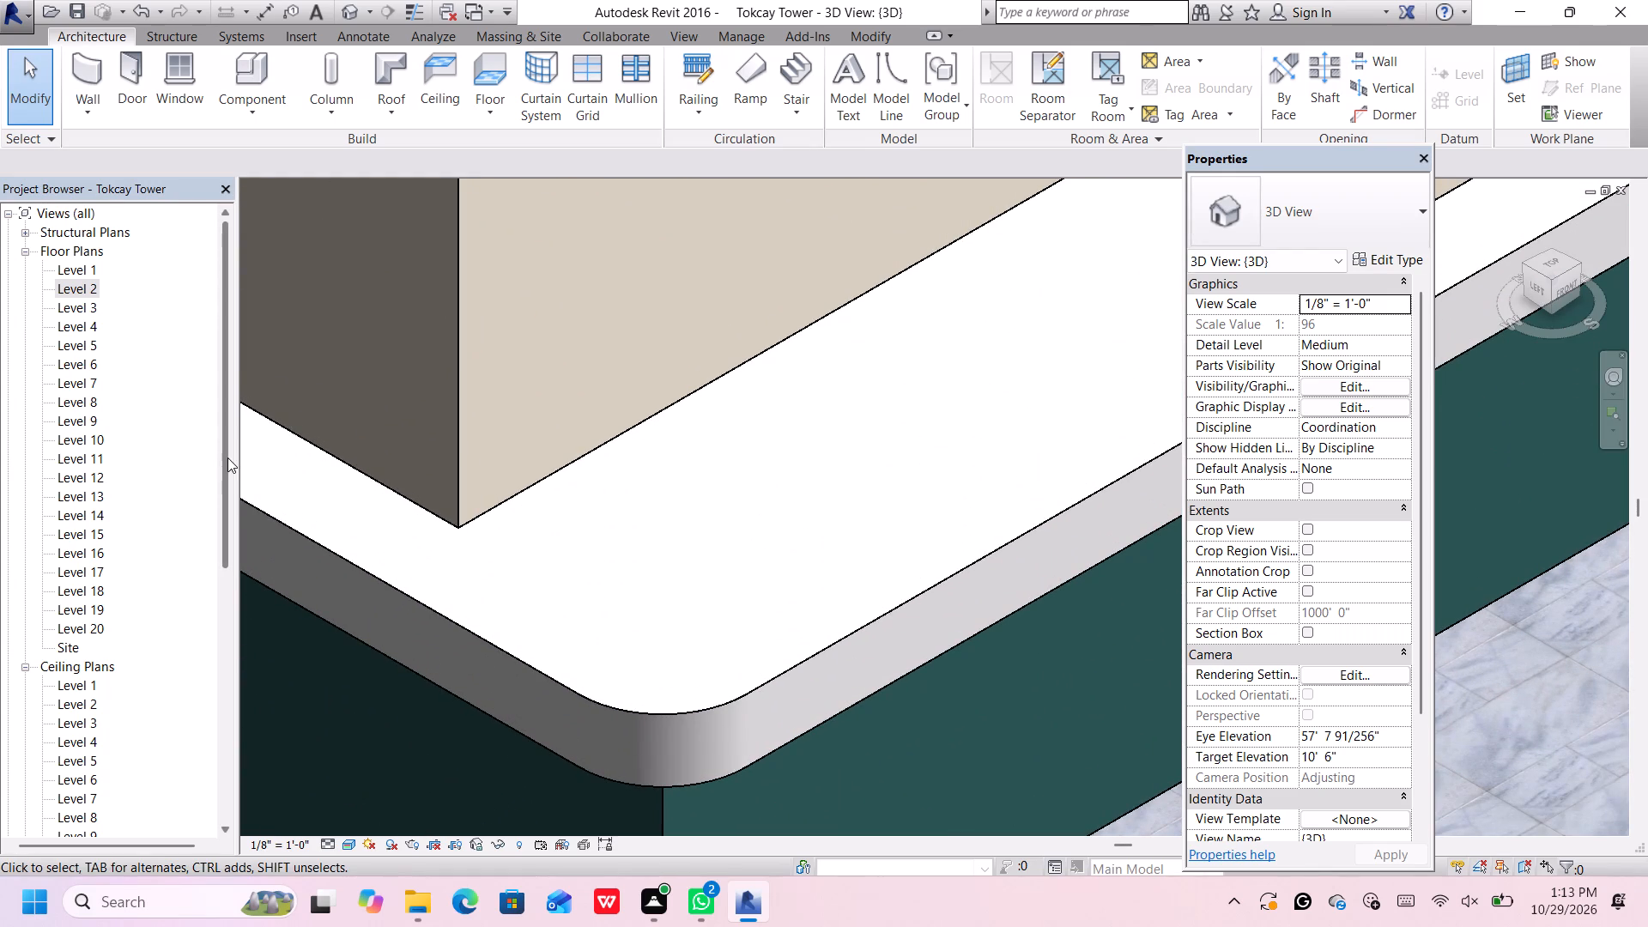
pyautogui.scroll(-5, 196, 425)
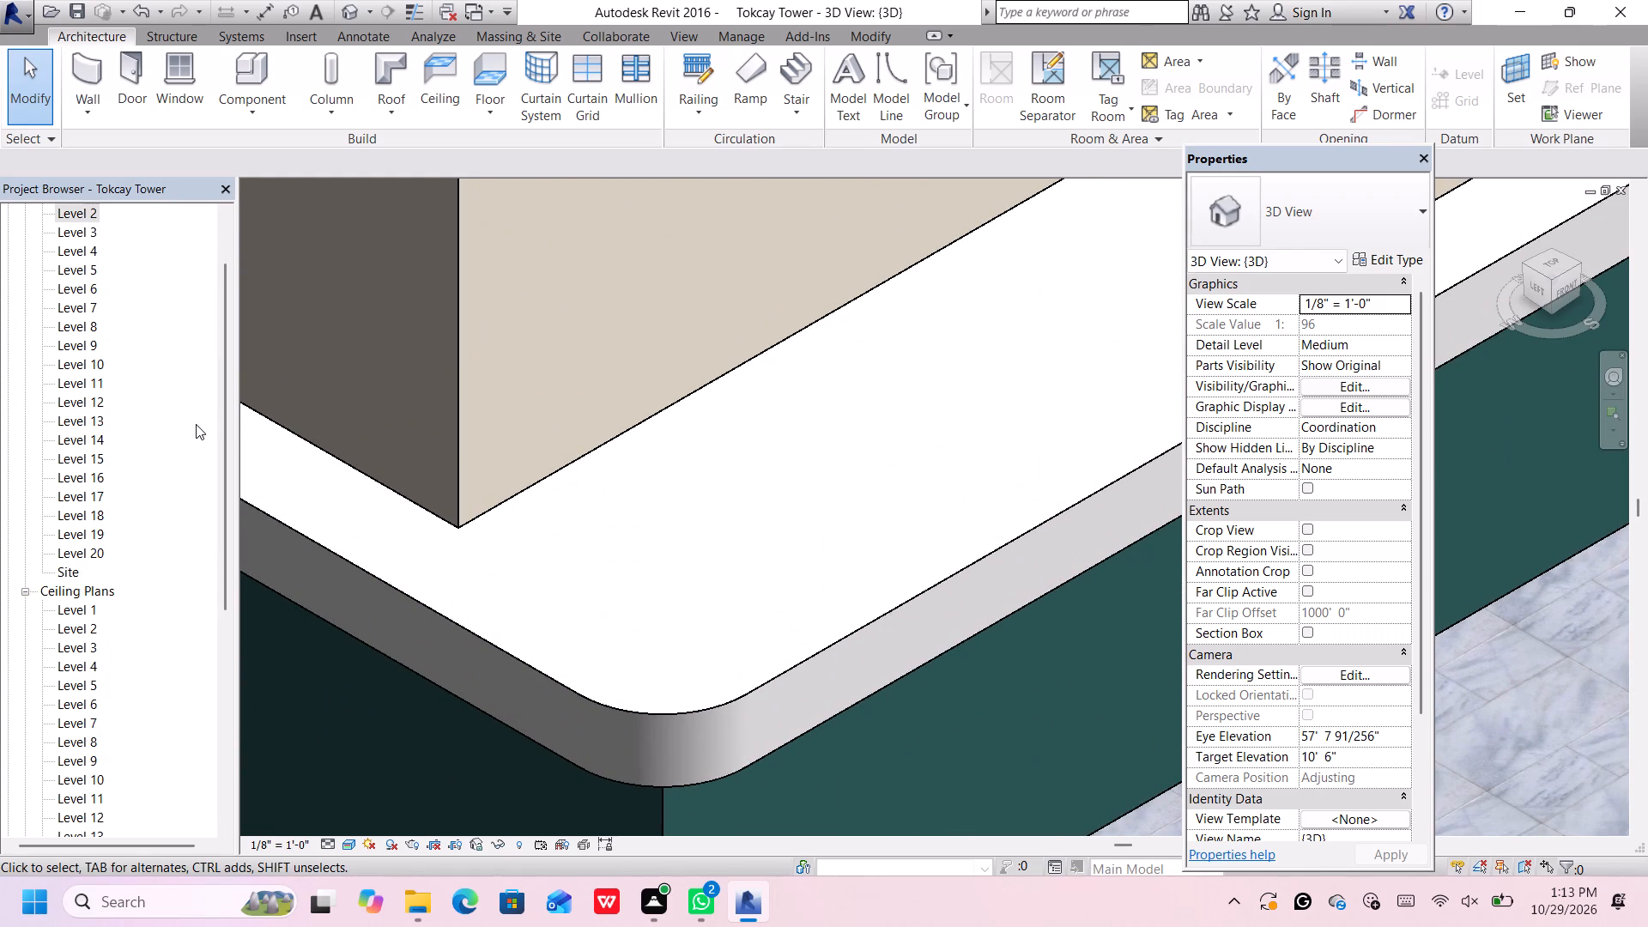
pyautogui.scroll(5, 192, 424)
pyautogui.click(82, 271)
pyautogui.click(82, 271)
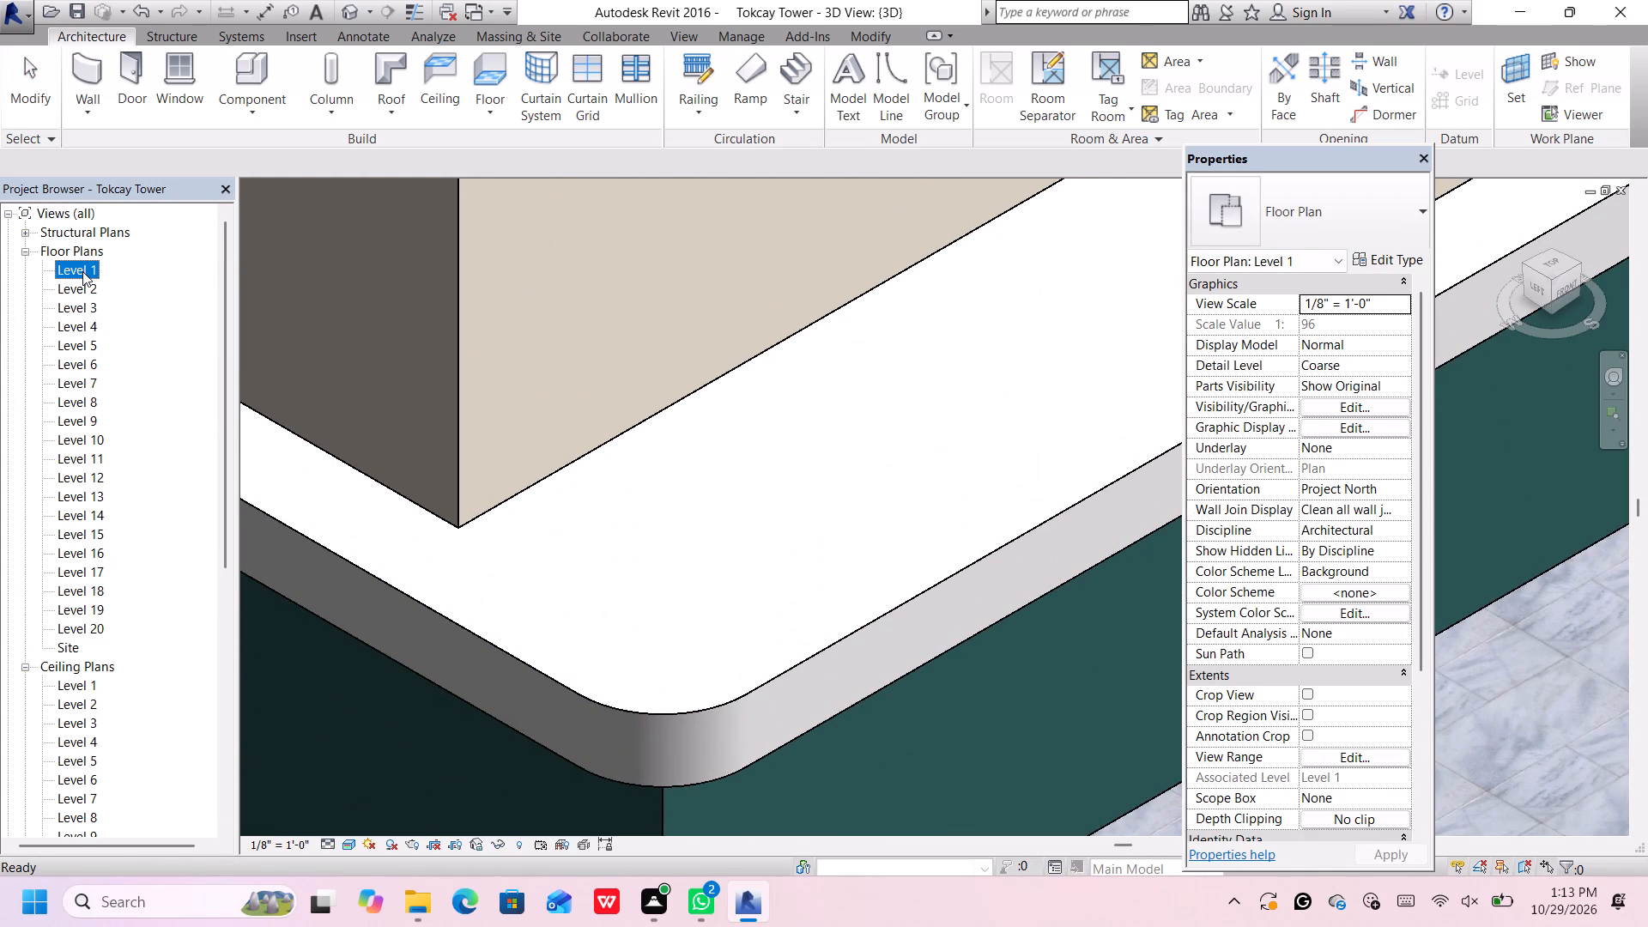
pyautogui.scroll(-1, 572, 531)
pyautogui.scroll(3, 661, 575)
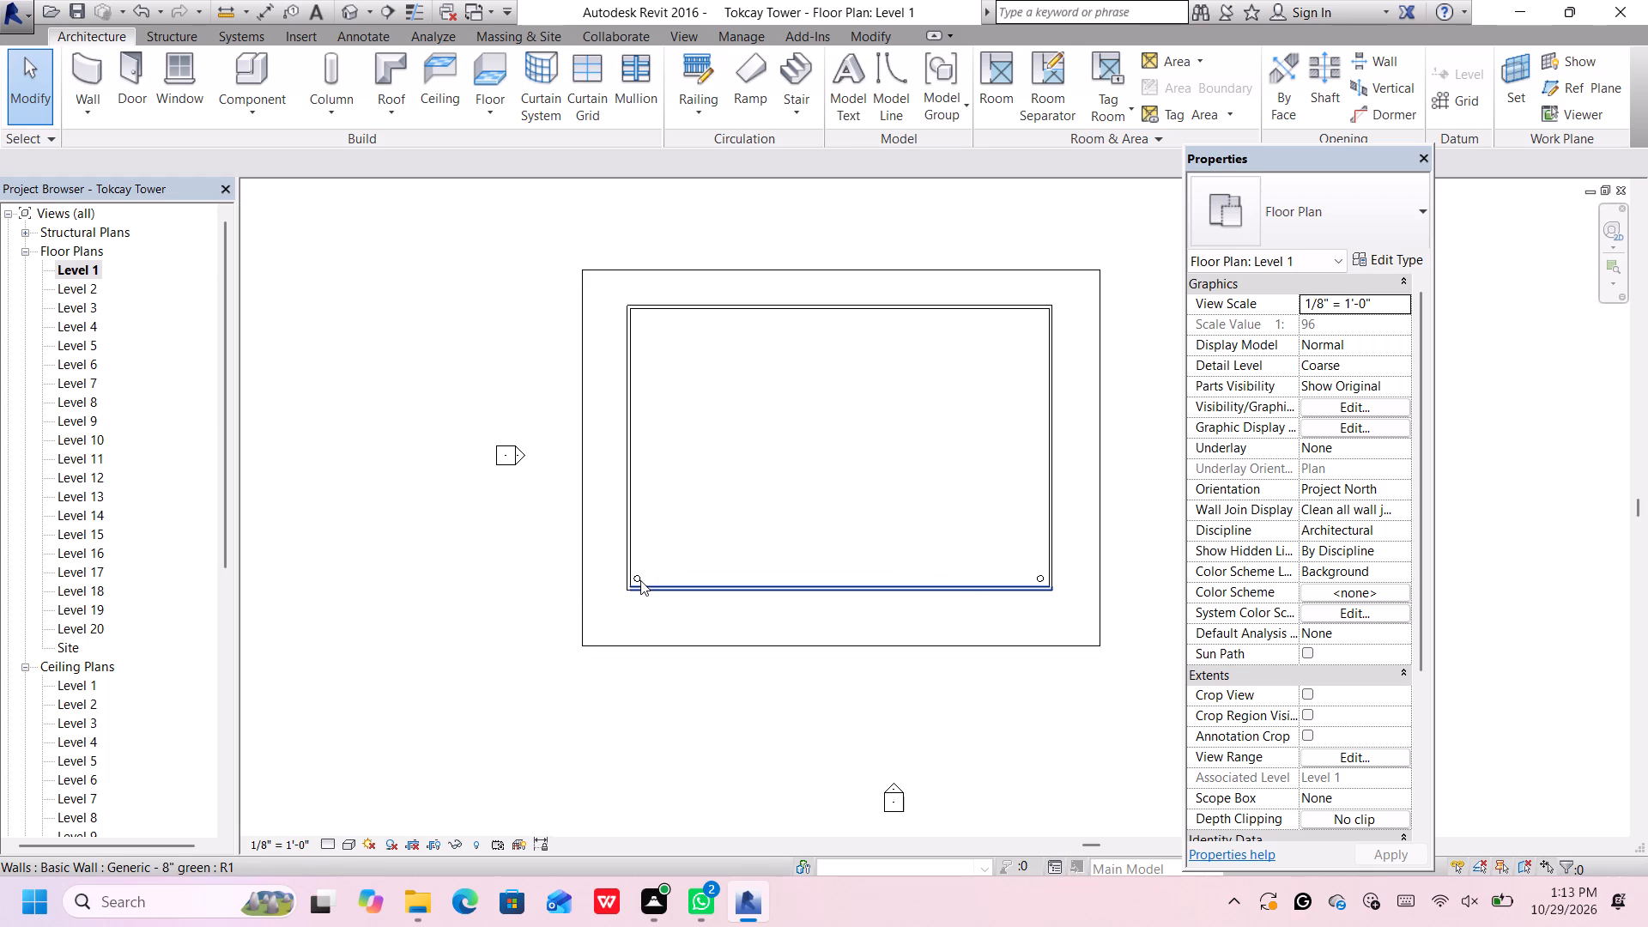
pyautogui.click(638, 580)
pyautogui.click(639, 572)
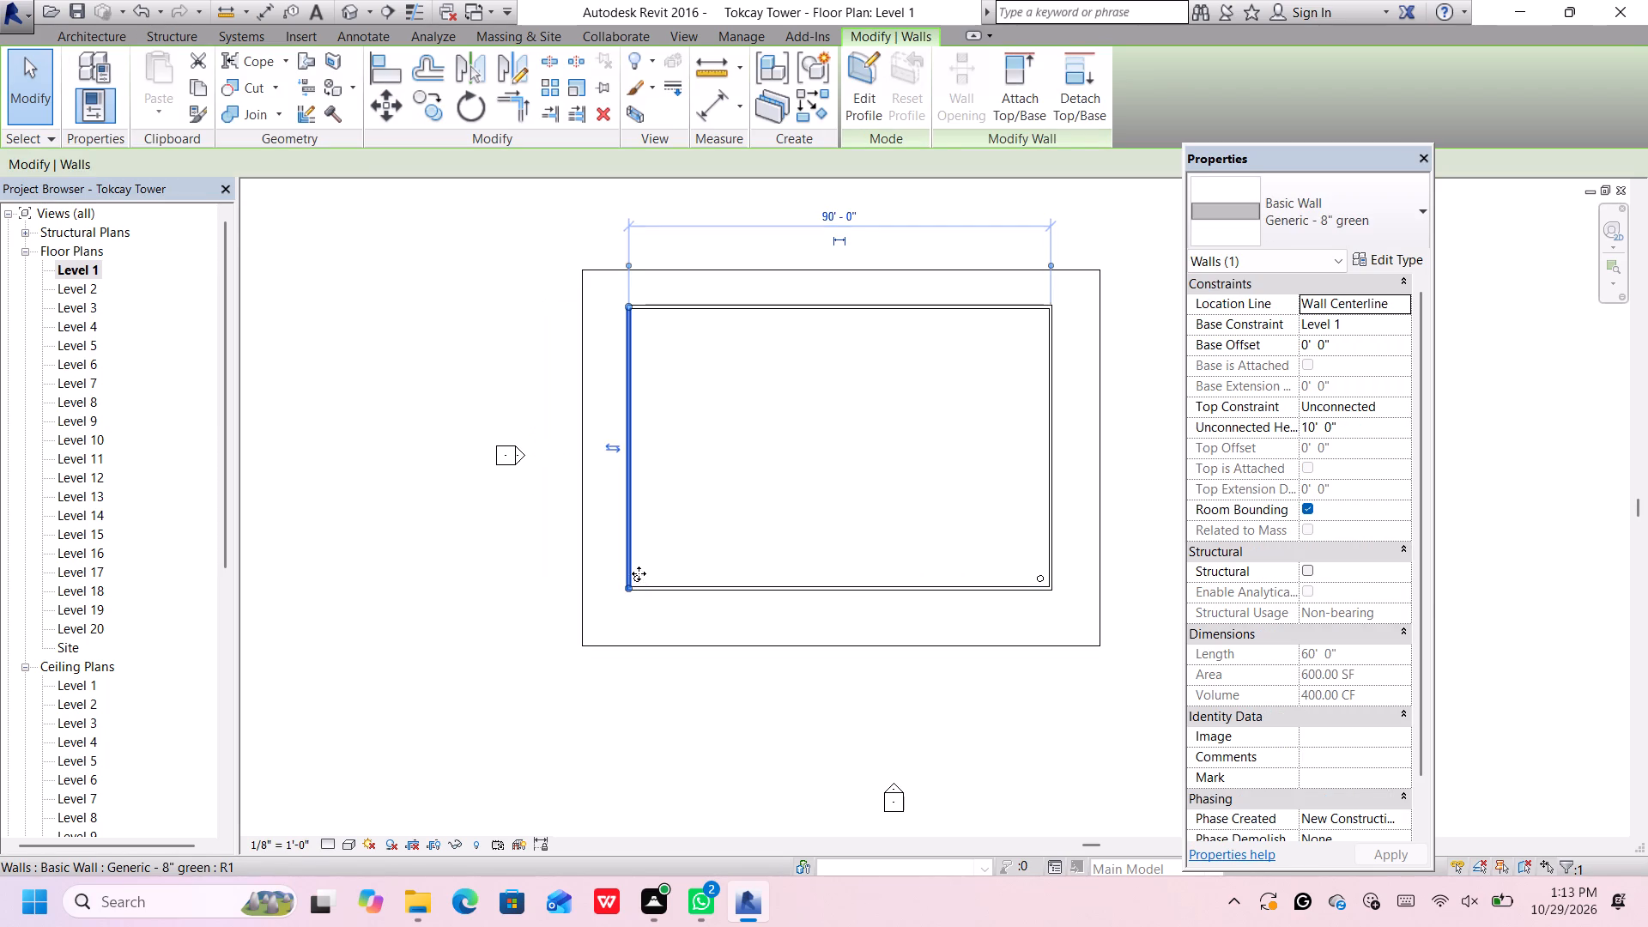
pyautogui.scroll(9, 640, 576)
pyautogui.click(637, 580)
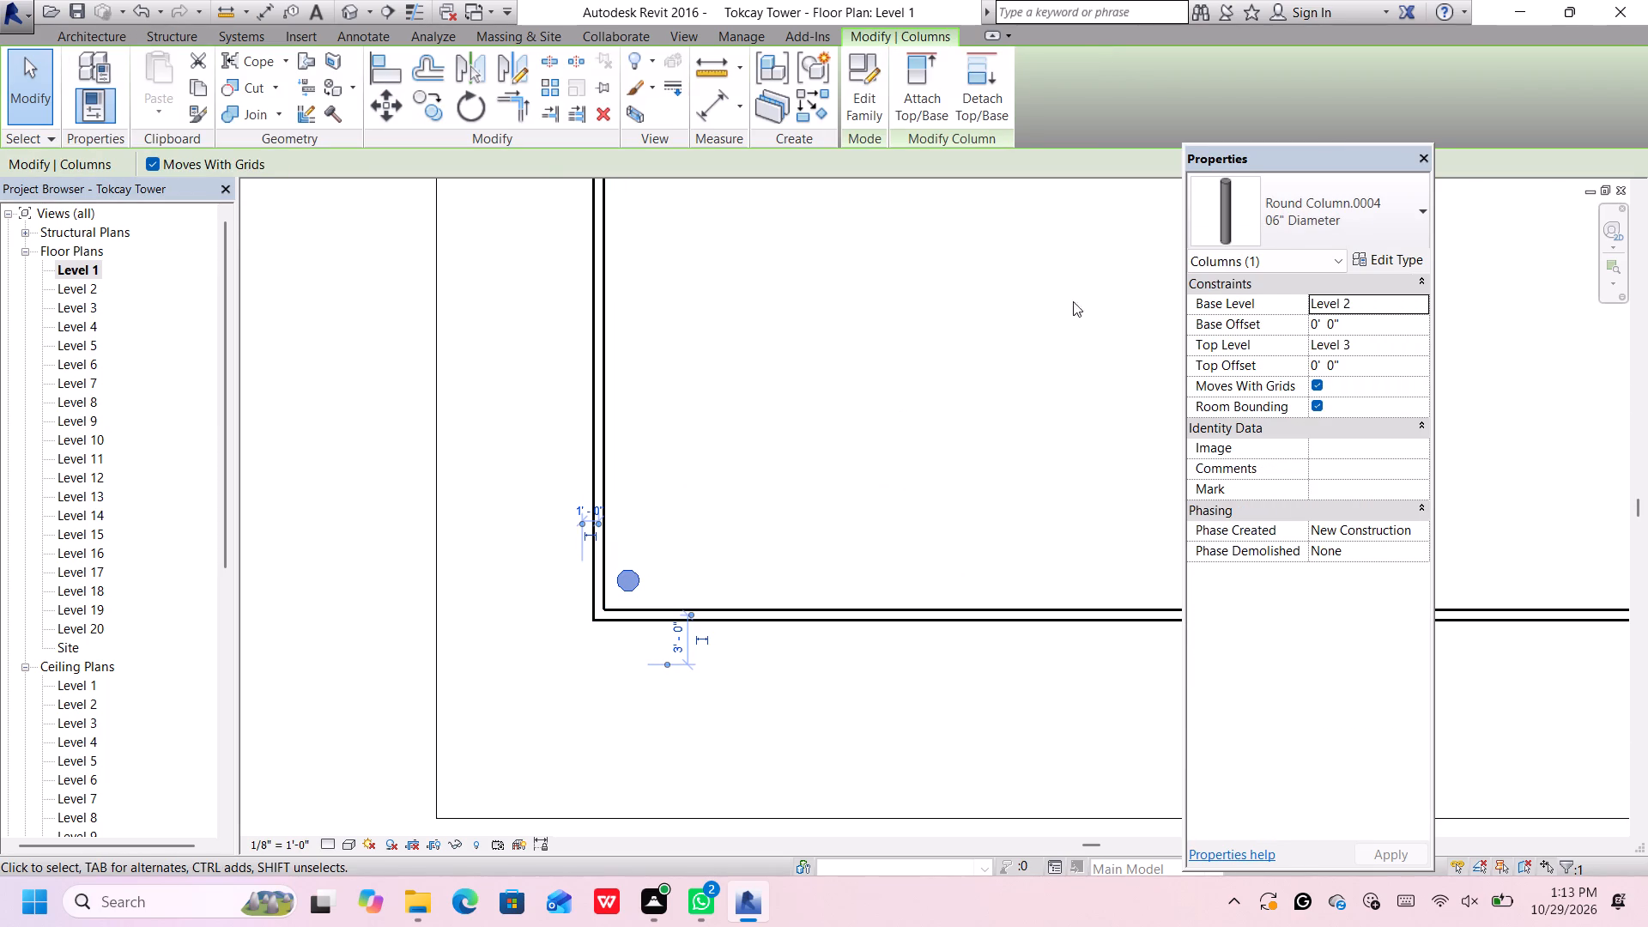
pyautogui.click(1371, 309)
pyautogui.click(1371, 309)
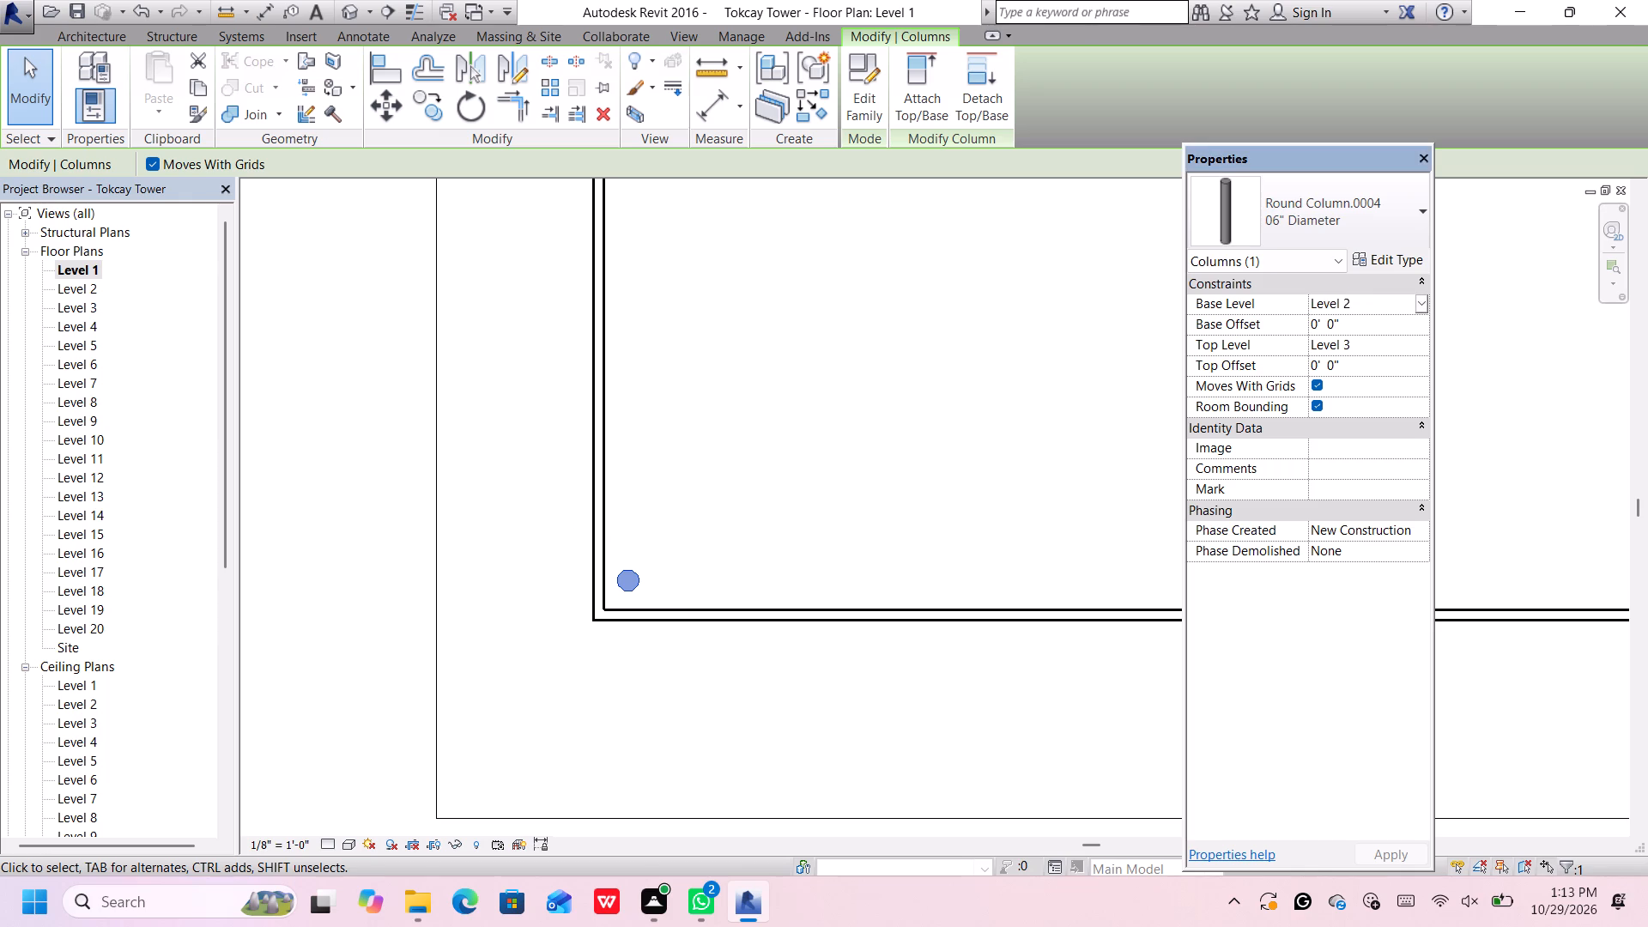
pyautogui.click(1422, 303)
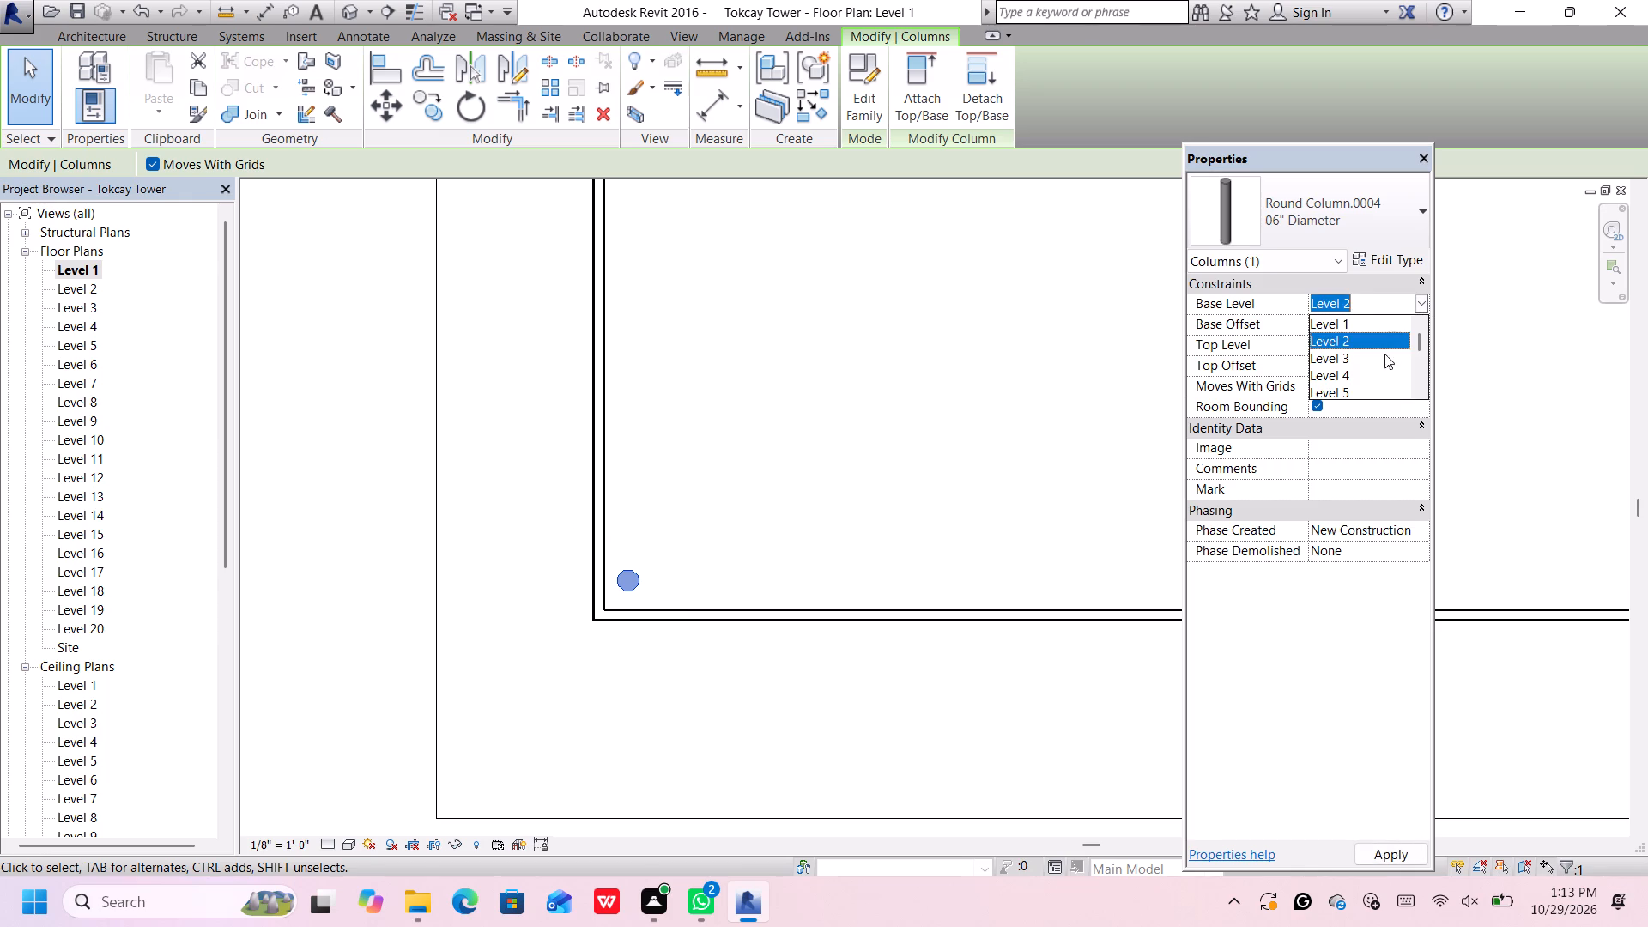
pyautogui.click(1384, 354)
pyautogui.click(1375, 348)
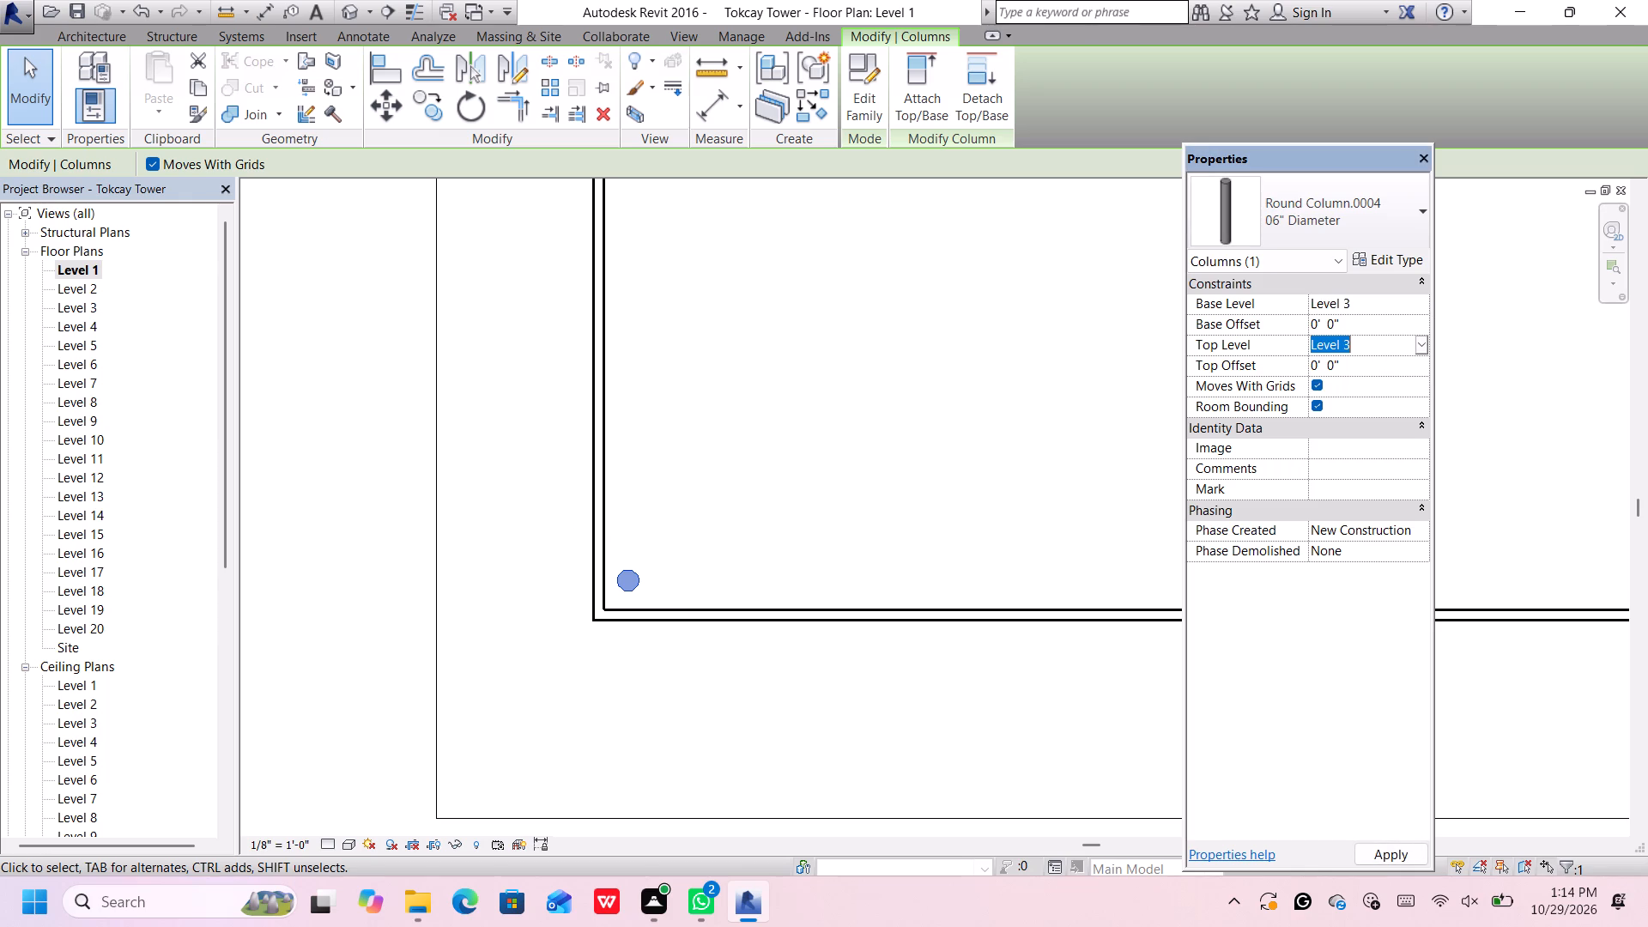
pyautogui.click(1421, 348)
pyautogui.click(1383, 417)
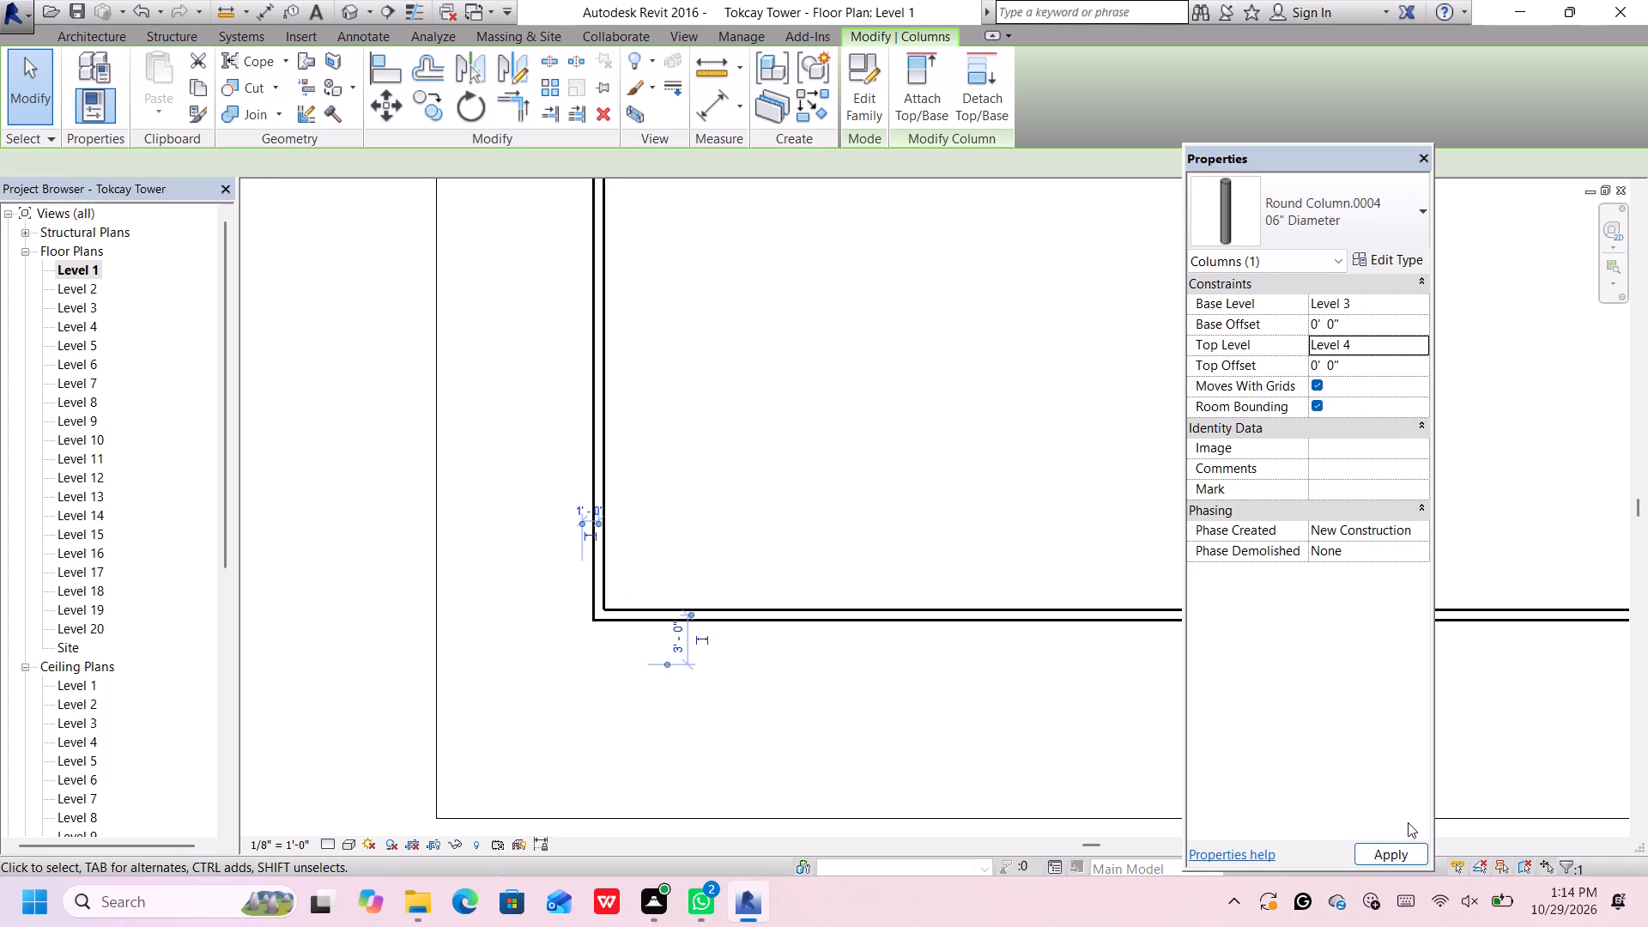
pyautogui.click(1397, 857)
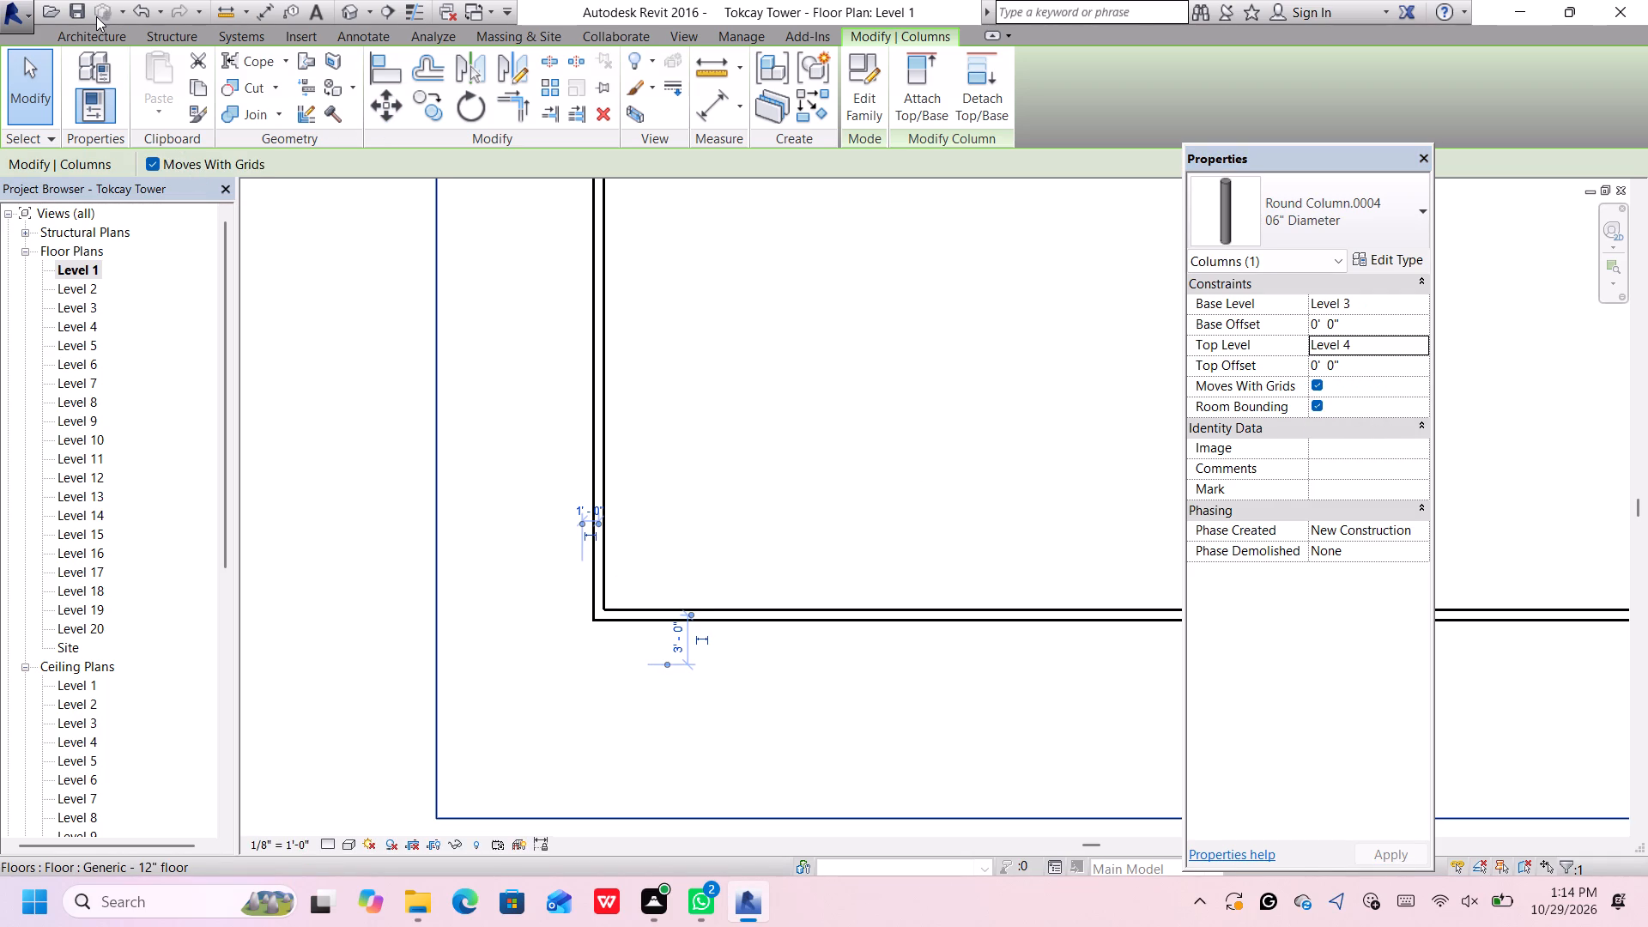
# Examine in 3D how the southwest round column sits against the roof slab's rounded corner, highlighting the roof to see through it.
pyautogui.click(353, 12)
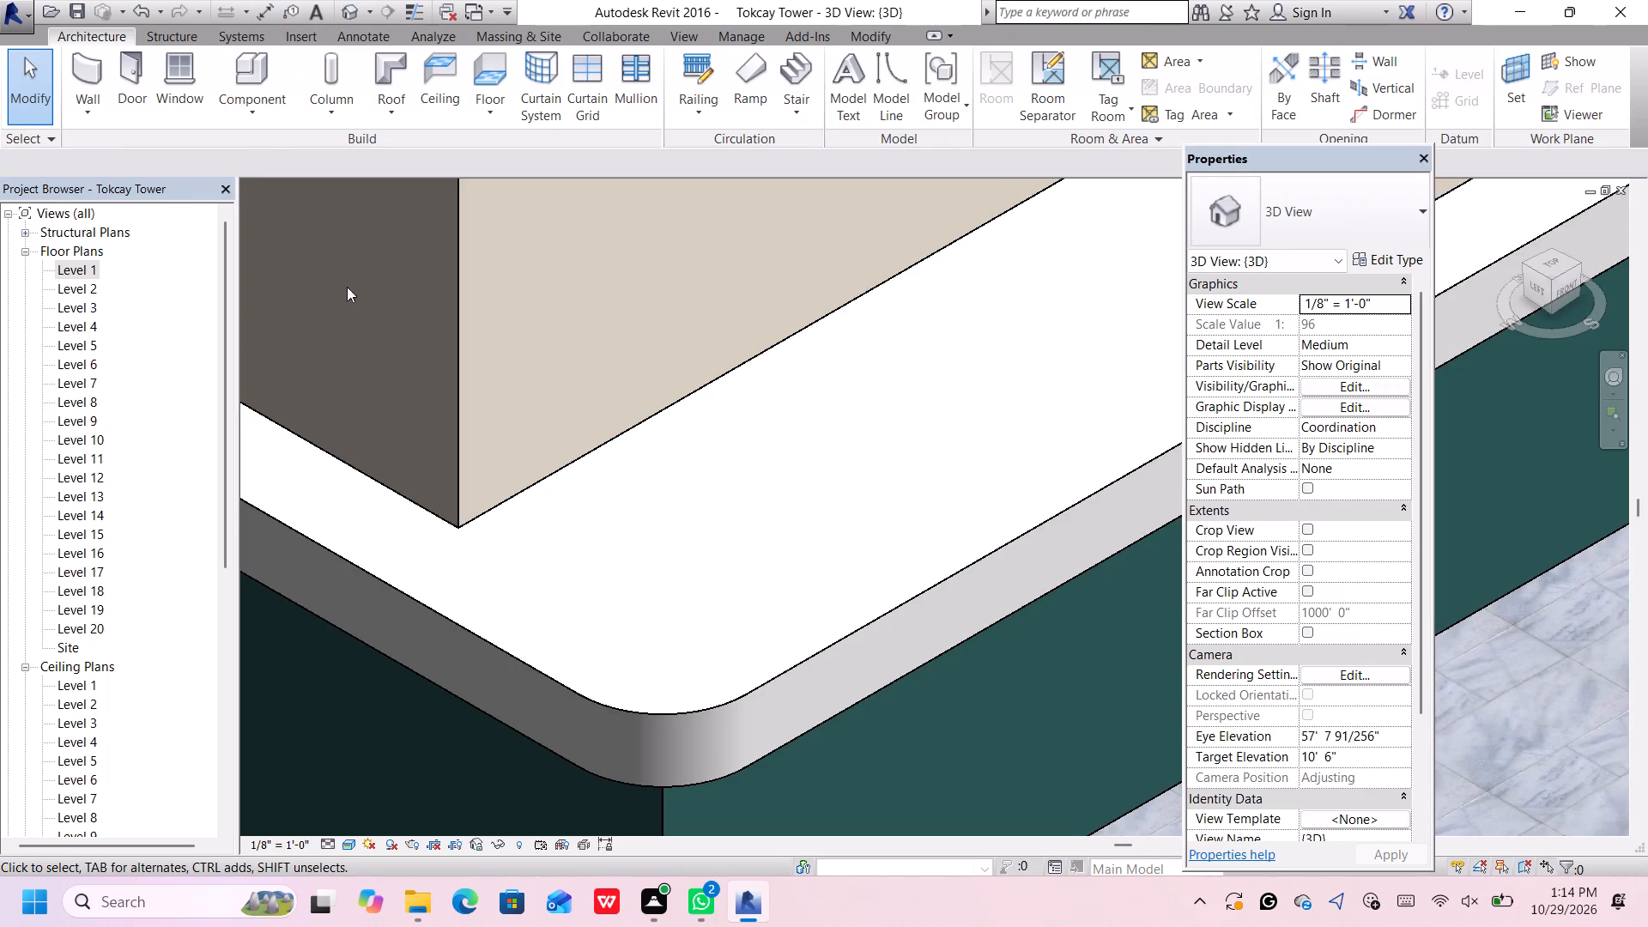
pyautogui.scroll(-18, 387, 311)
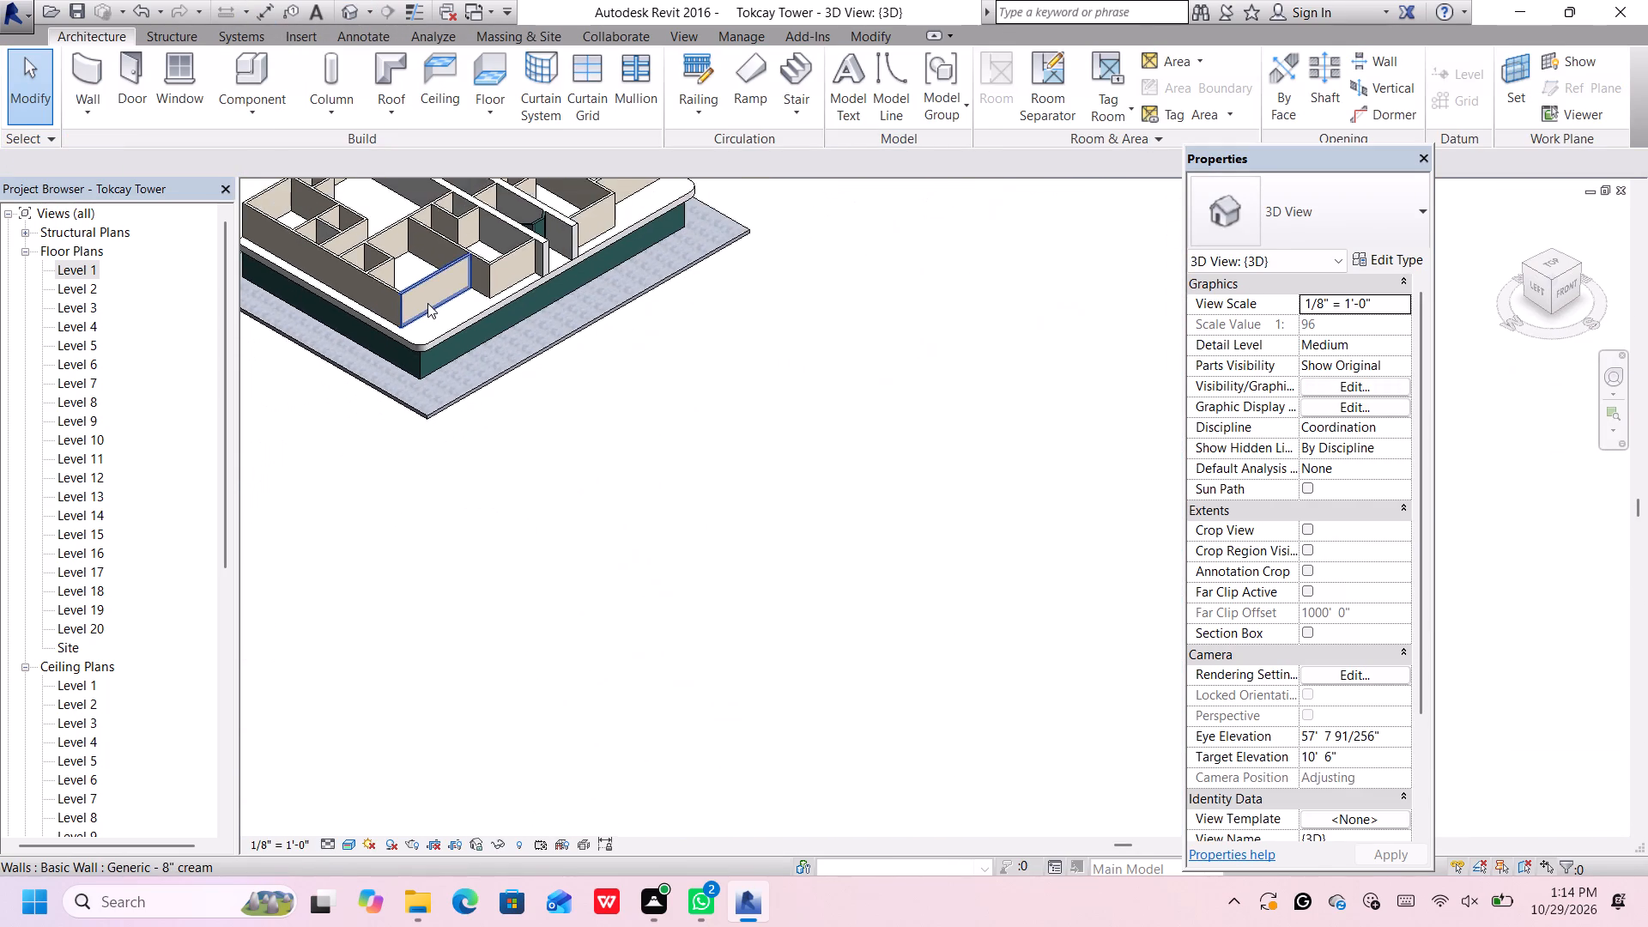
pyautogui.scroll(-3, 428, 303)
pyautogui.moveTo(432, 310); pyautogui.dragTo(510, 533, button='middle')
pyautogui.scroll(6, 517, 556)
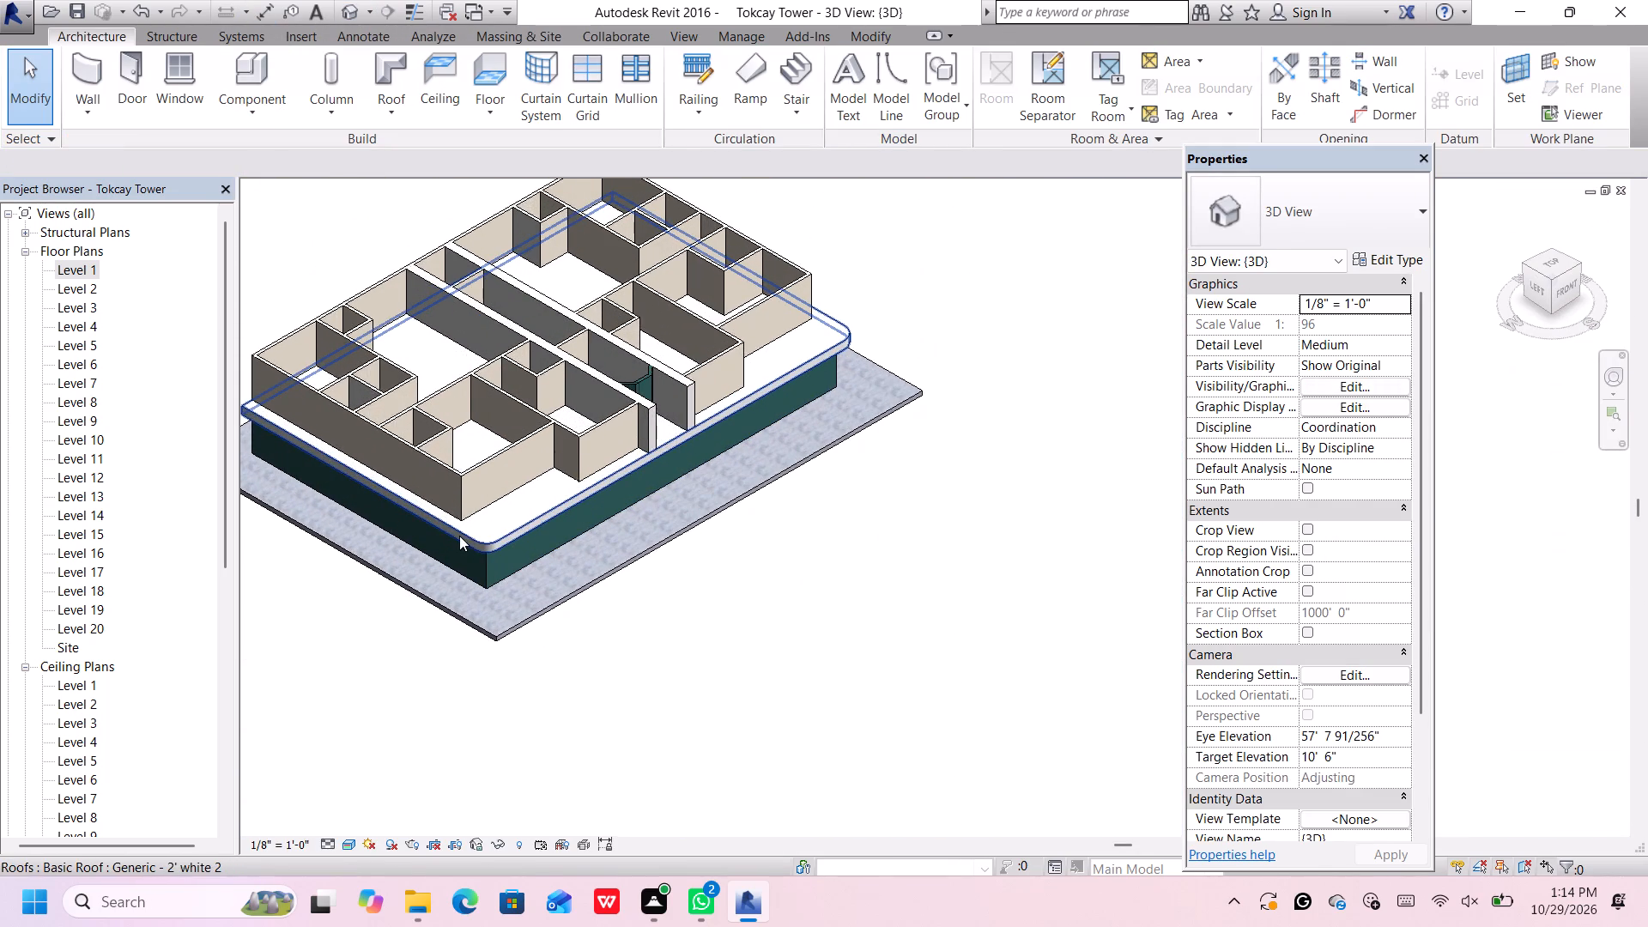
pyautogui.moveTo(459, 536); pyautogui.dragTo(542, 584, button='middle')
pyautogui.click(501, 715)
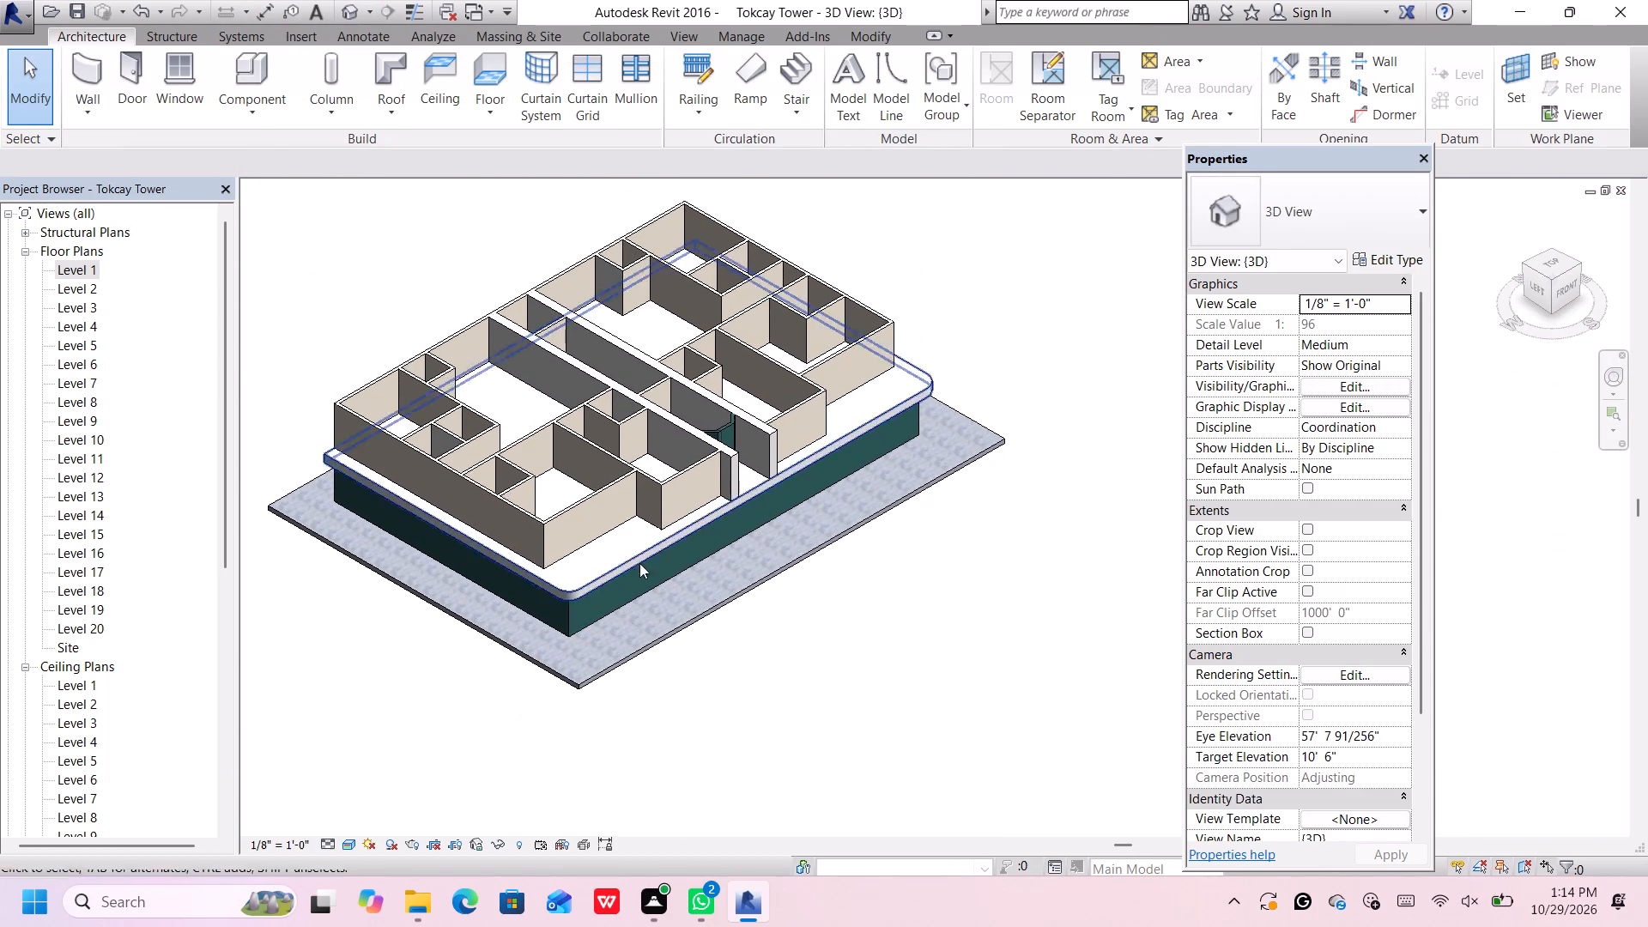
pyautogui.scroll(4, 655, 560)
pyautogui.scroll(4, 558, 587)
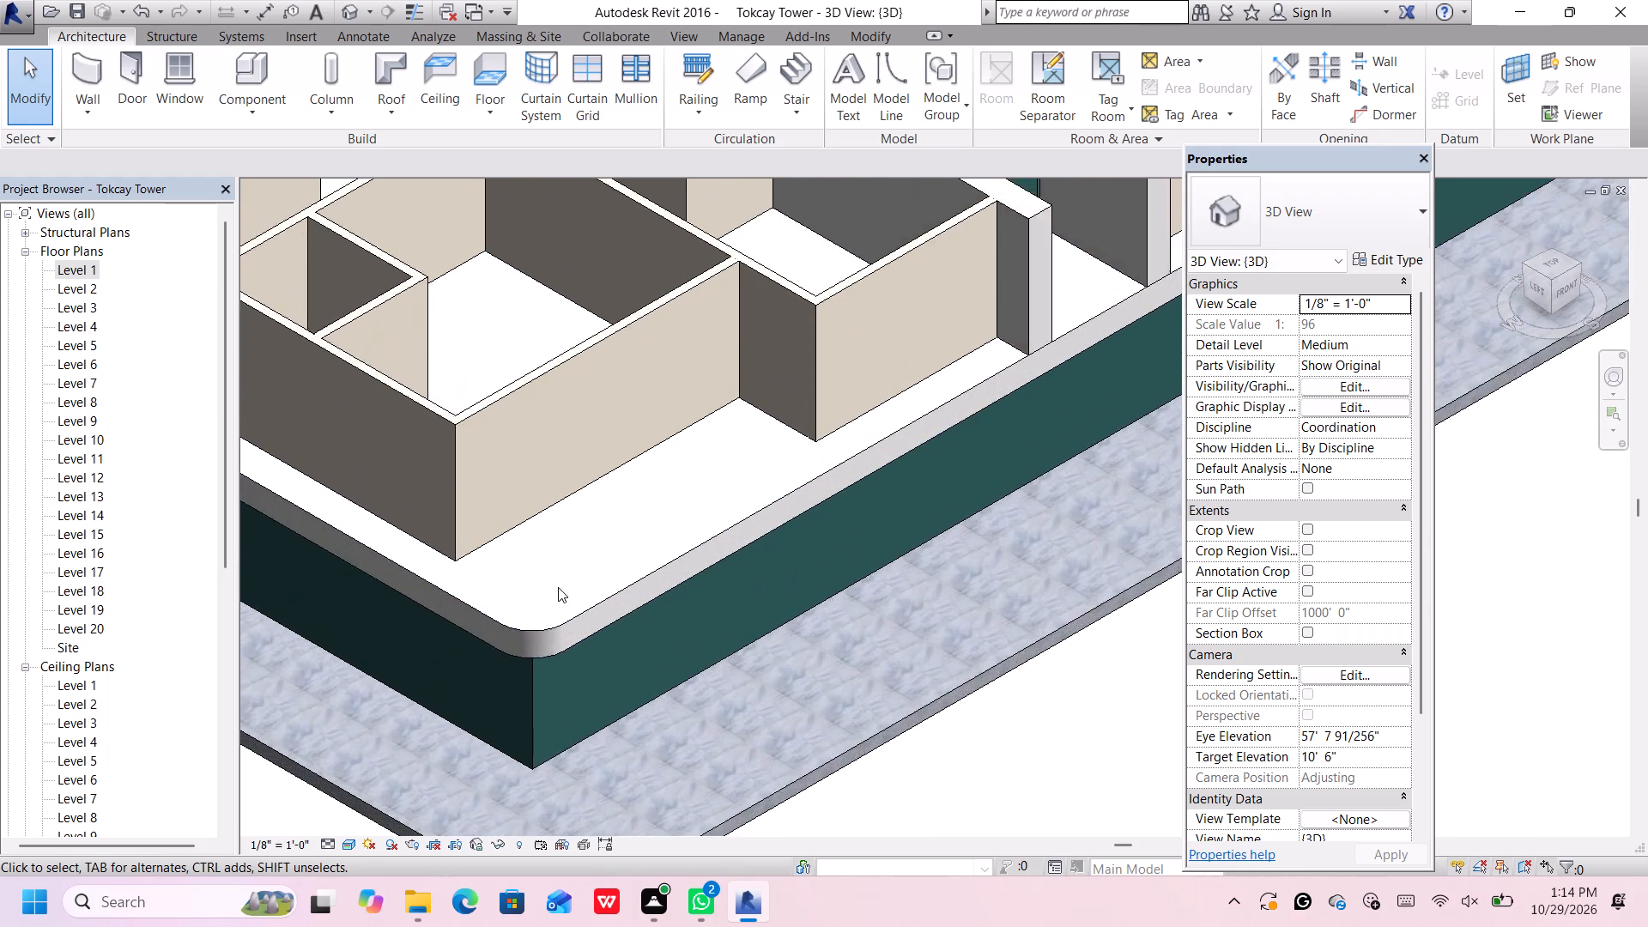
pyautogui.scroll(6, 558, 587)
pyautogui.scroll(-10, 558, 585)
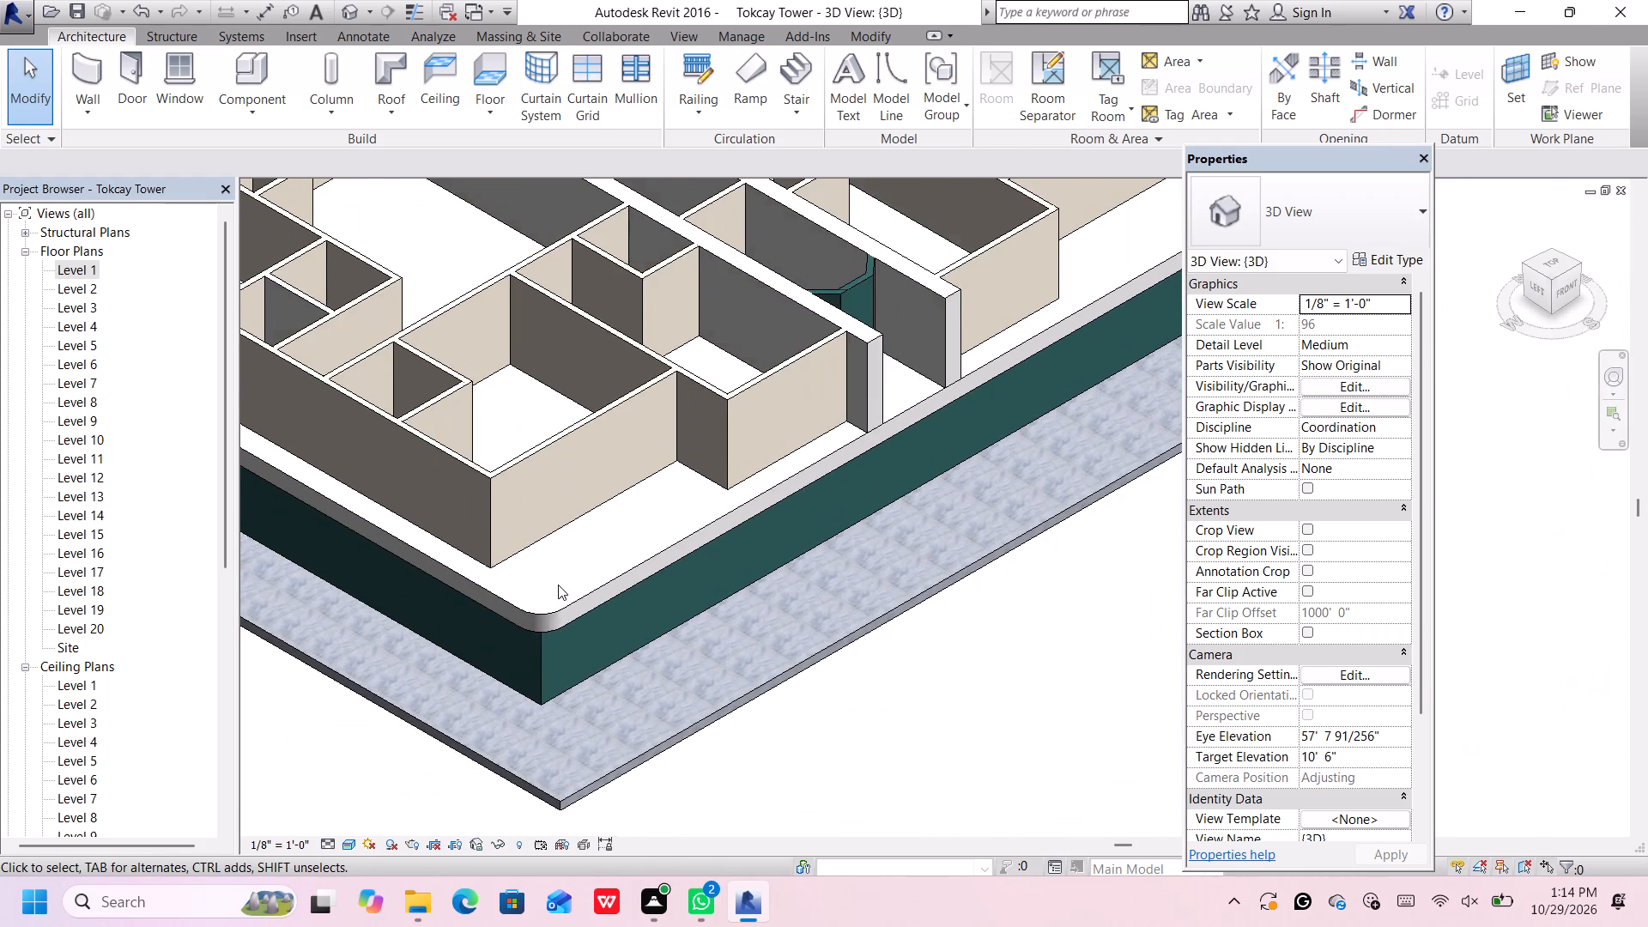
pyautogui.moveTo(558, 585); pyautogui.dragTo(629, 617, button='middle')
pyautogui.click(628, 640)
pyautogui.scroll(2, 627, 640)
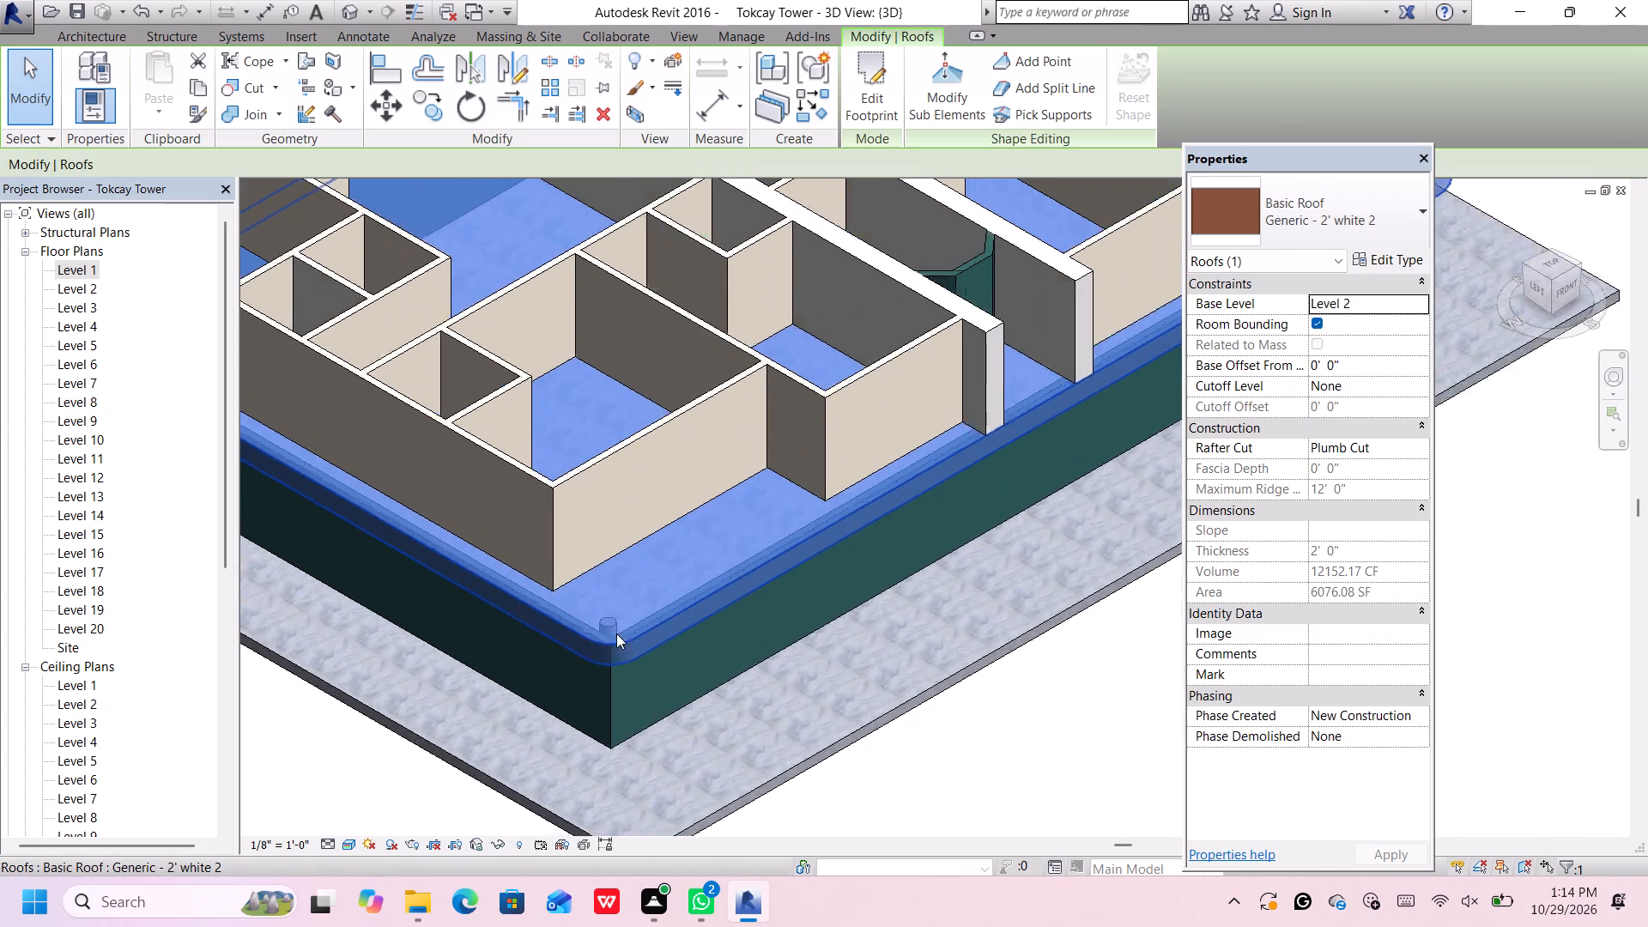
pyautogui.scroll(11, 616, 633)
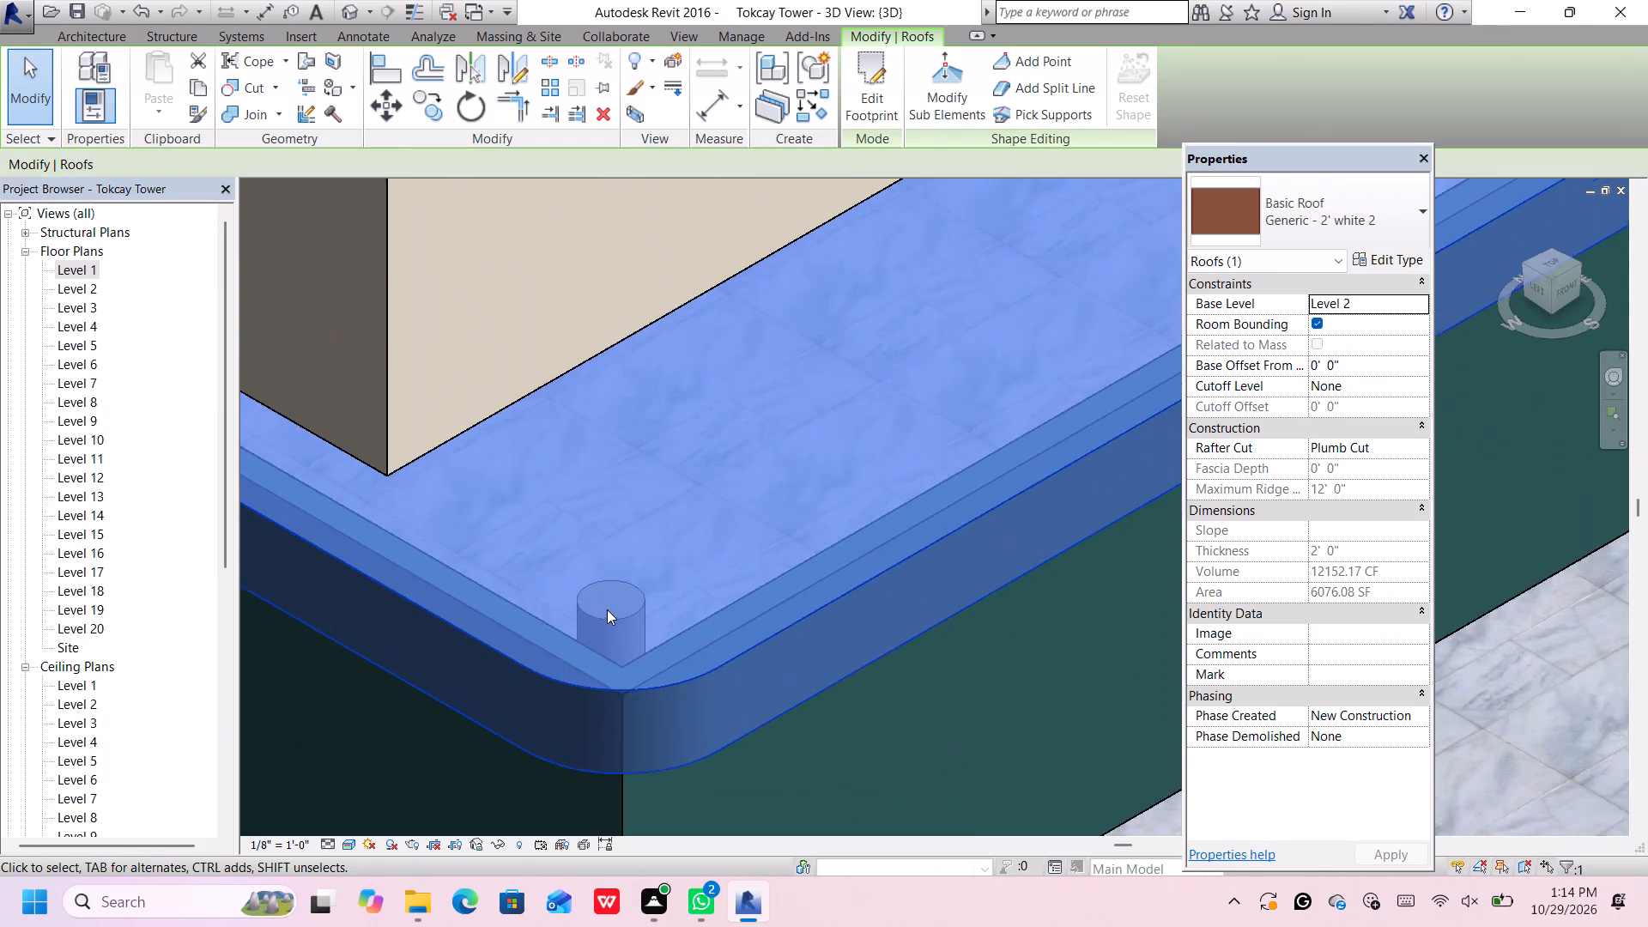
pyautogui.scroll(4, 607, 609)
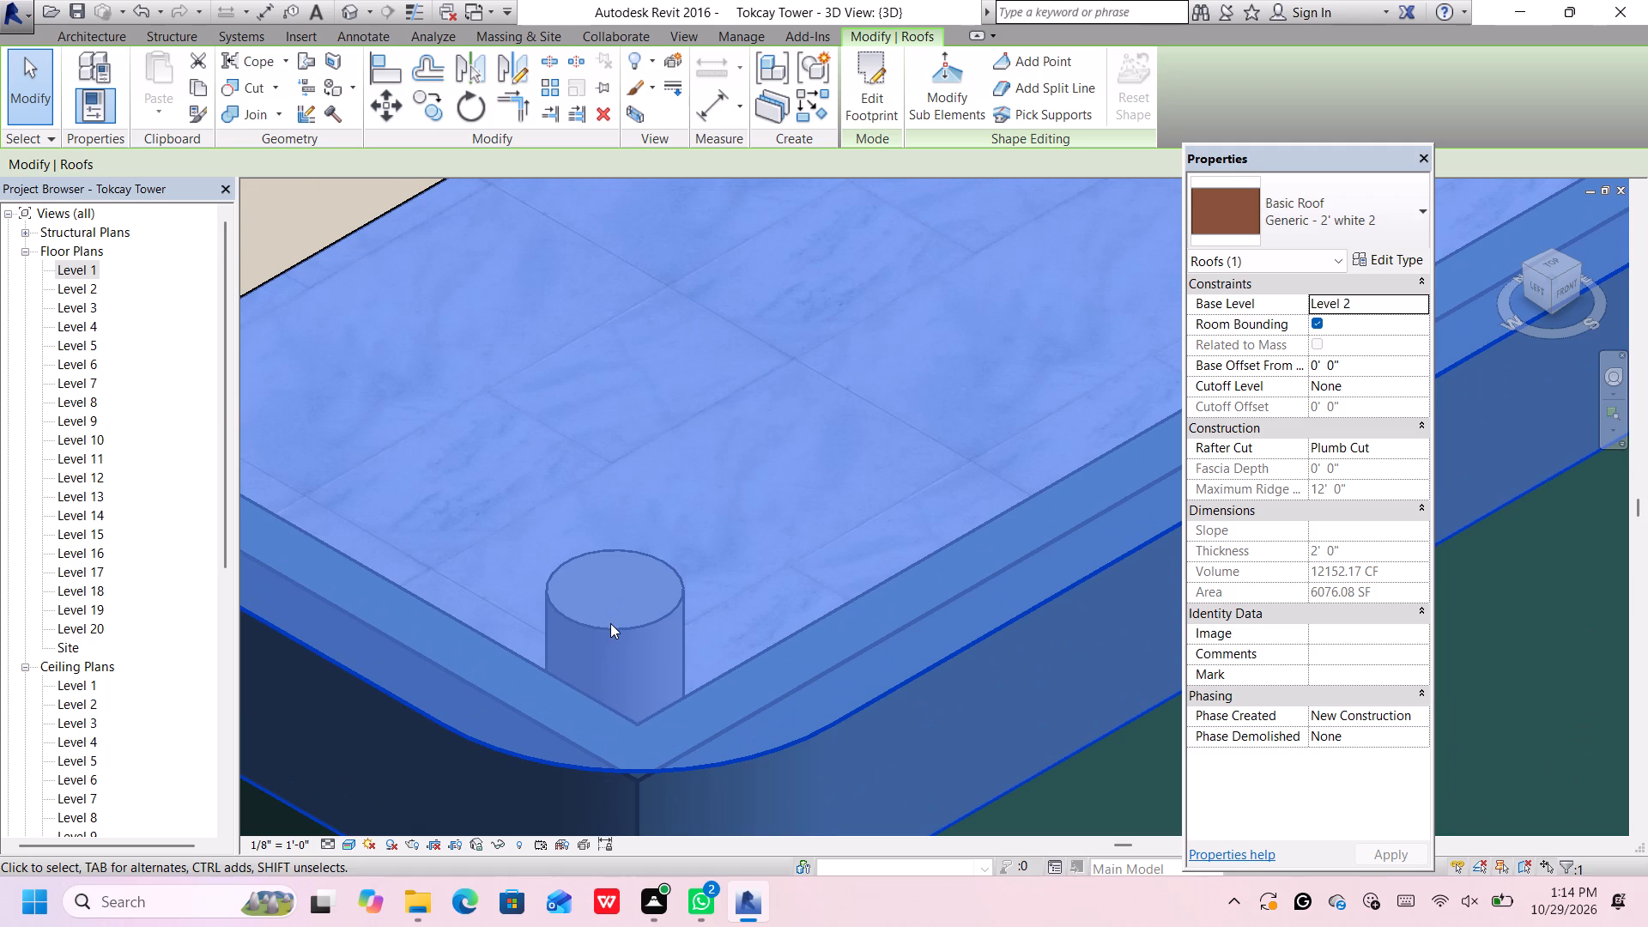
pyautogui.scroll(-7, 610, 623)
pyautogui.moveTo(715, 505); pyautogui.dragTo(827, 560, button='middle')
pyautogui.scroll(-8, 827, 558)
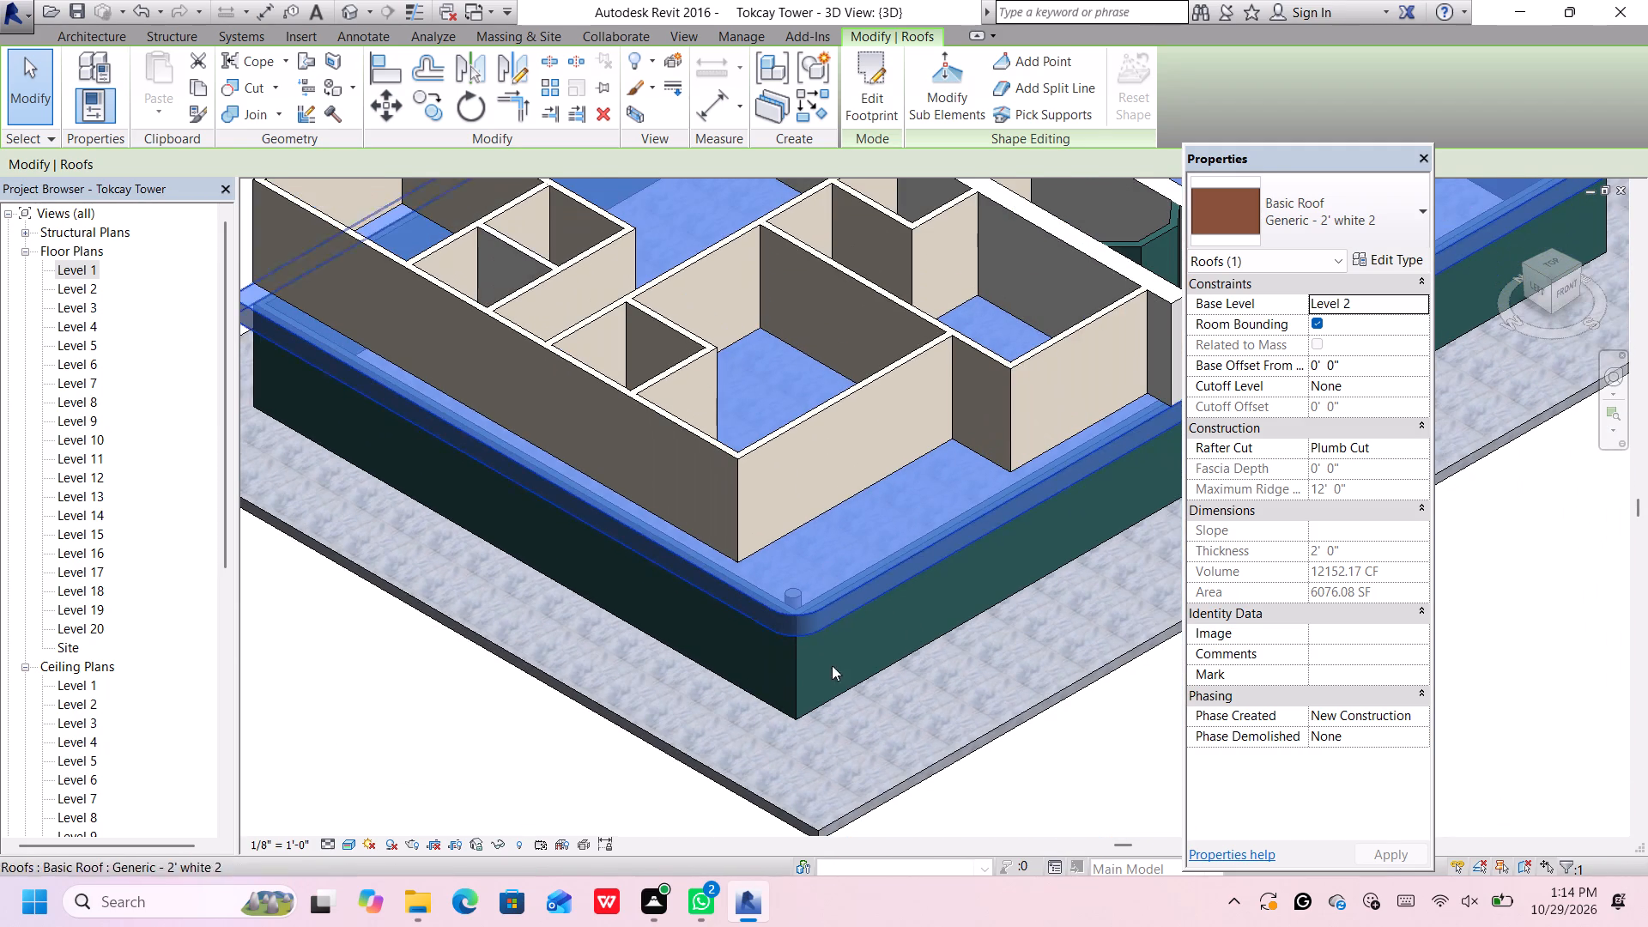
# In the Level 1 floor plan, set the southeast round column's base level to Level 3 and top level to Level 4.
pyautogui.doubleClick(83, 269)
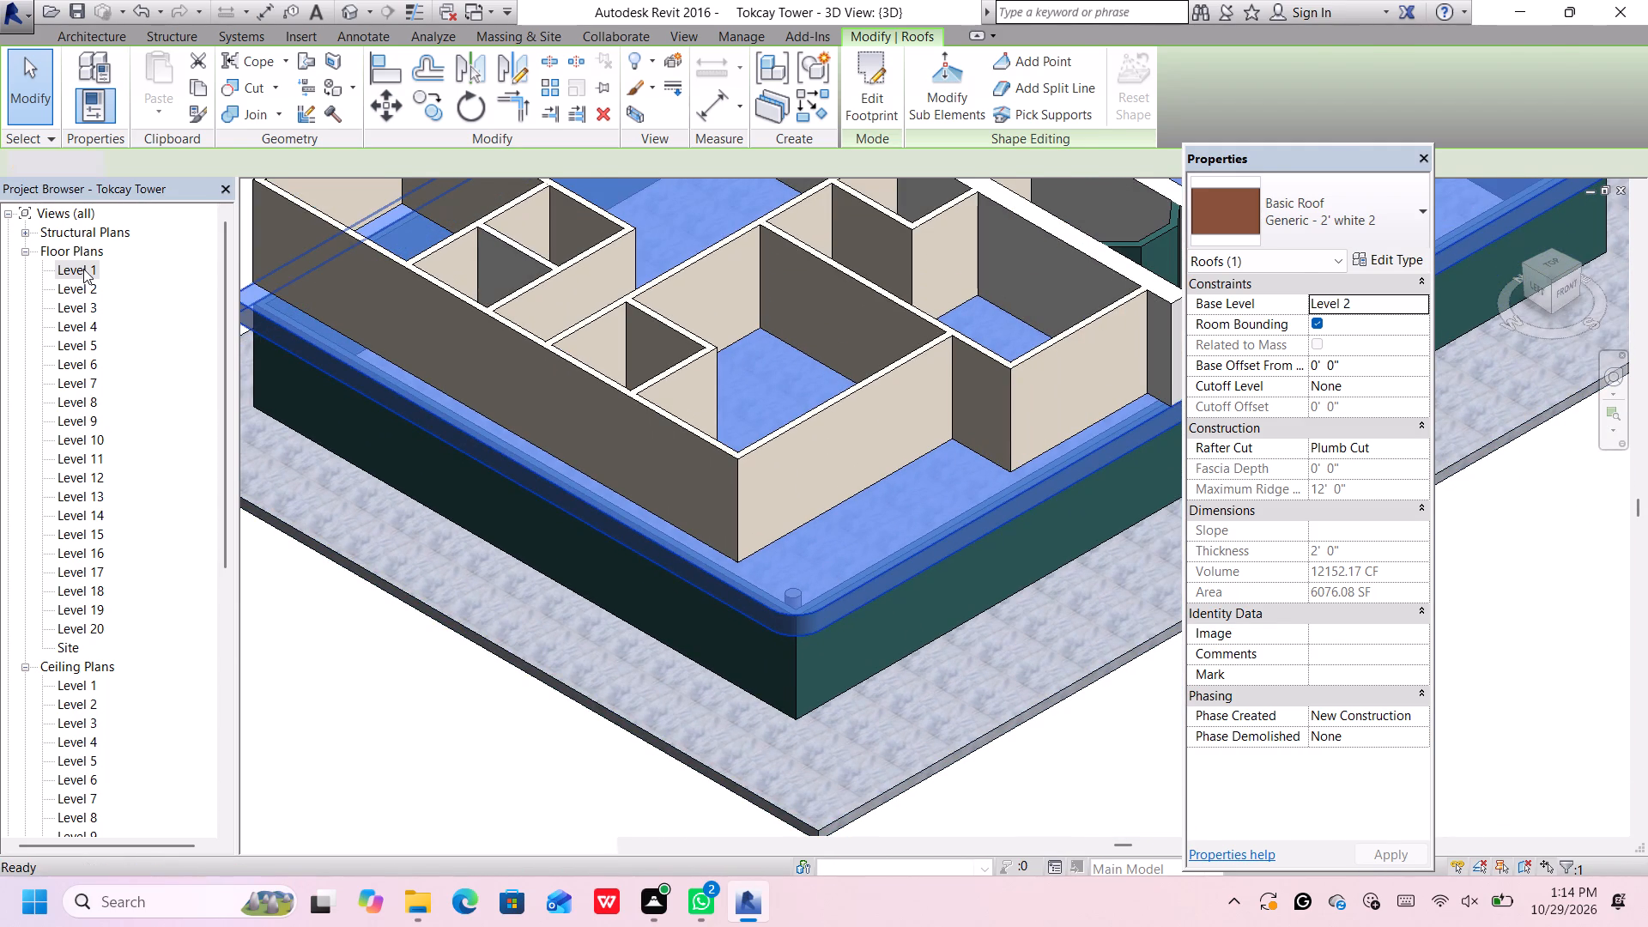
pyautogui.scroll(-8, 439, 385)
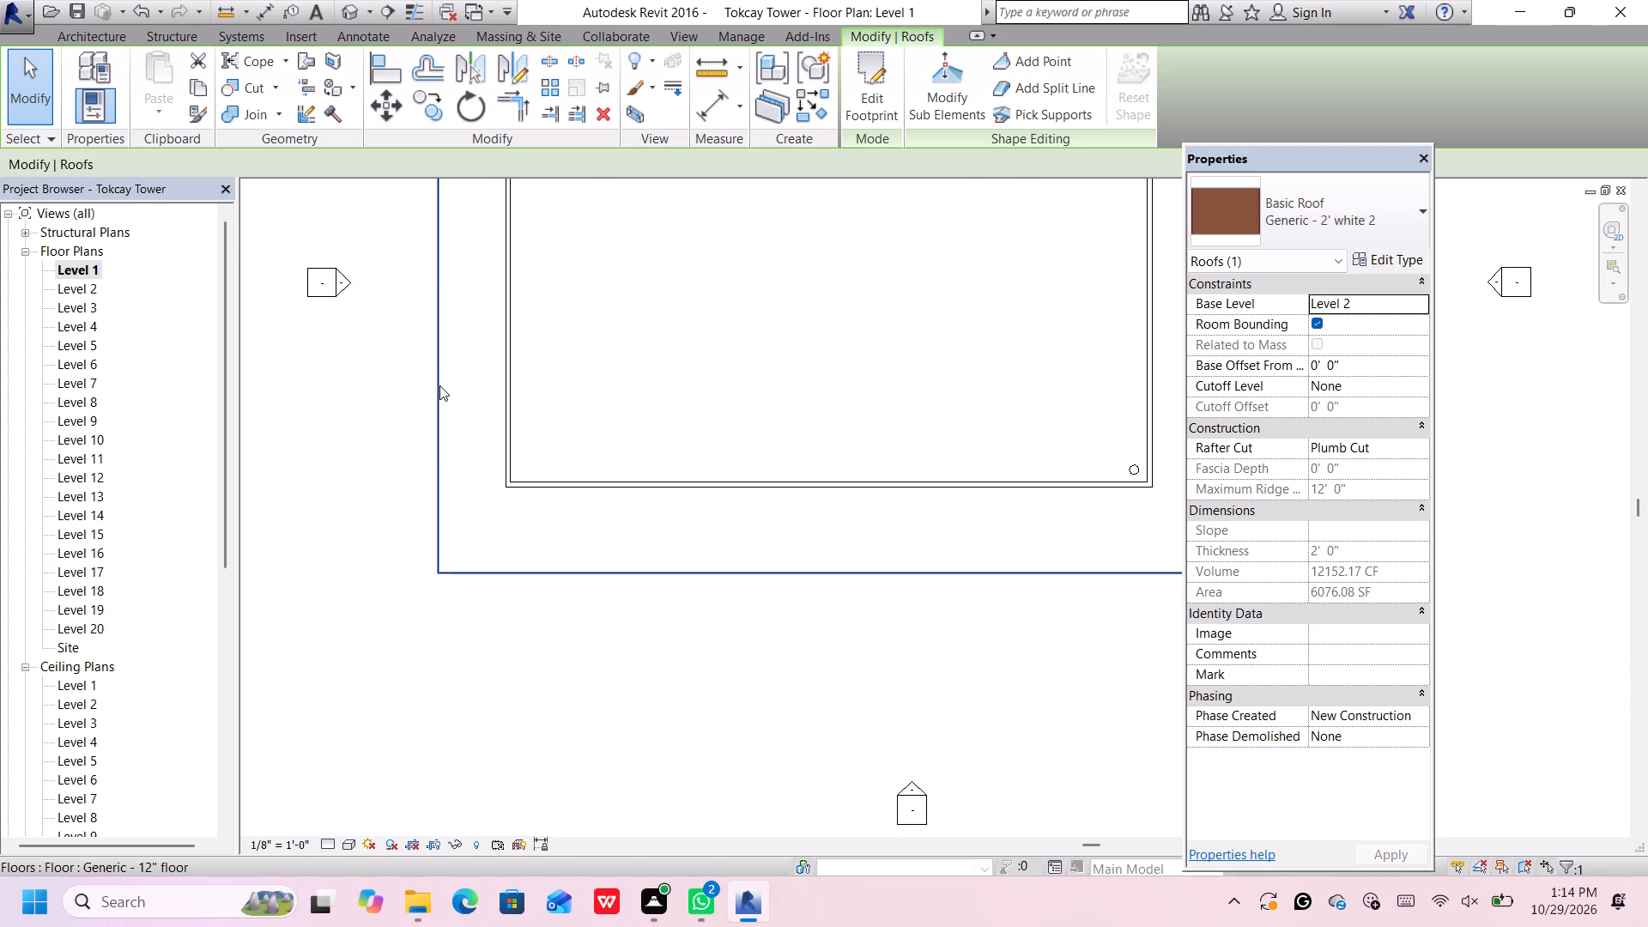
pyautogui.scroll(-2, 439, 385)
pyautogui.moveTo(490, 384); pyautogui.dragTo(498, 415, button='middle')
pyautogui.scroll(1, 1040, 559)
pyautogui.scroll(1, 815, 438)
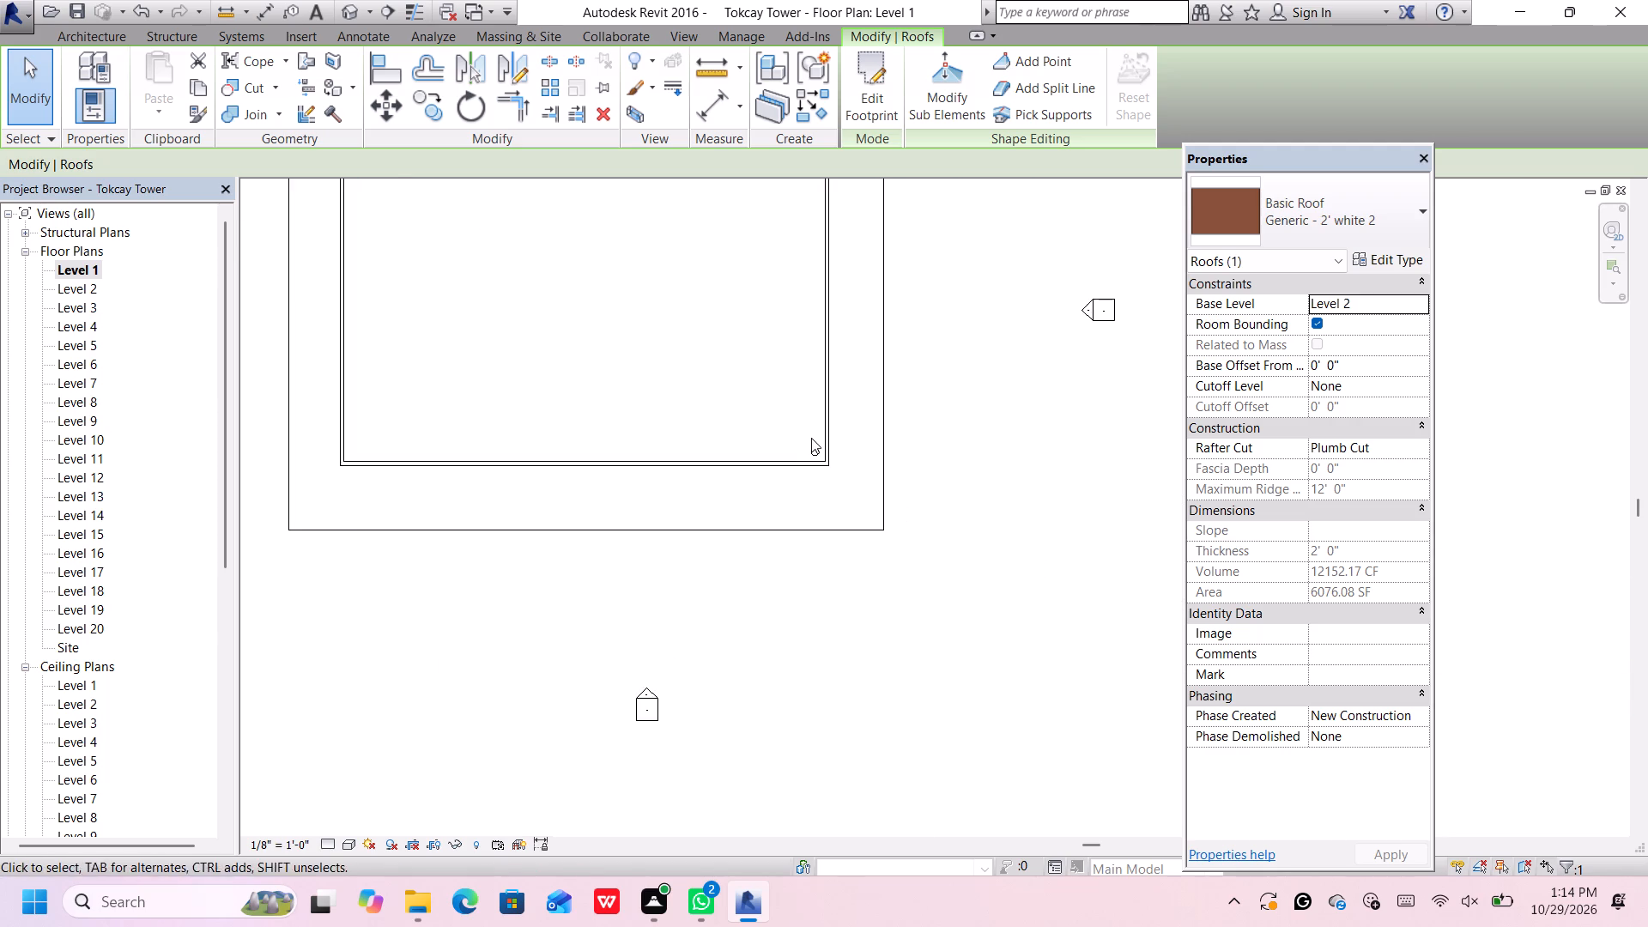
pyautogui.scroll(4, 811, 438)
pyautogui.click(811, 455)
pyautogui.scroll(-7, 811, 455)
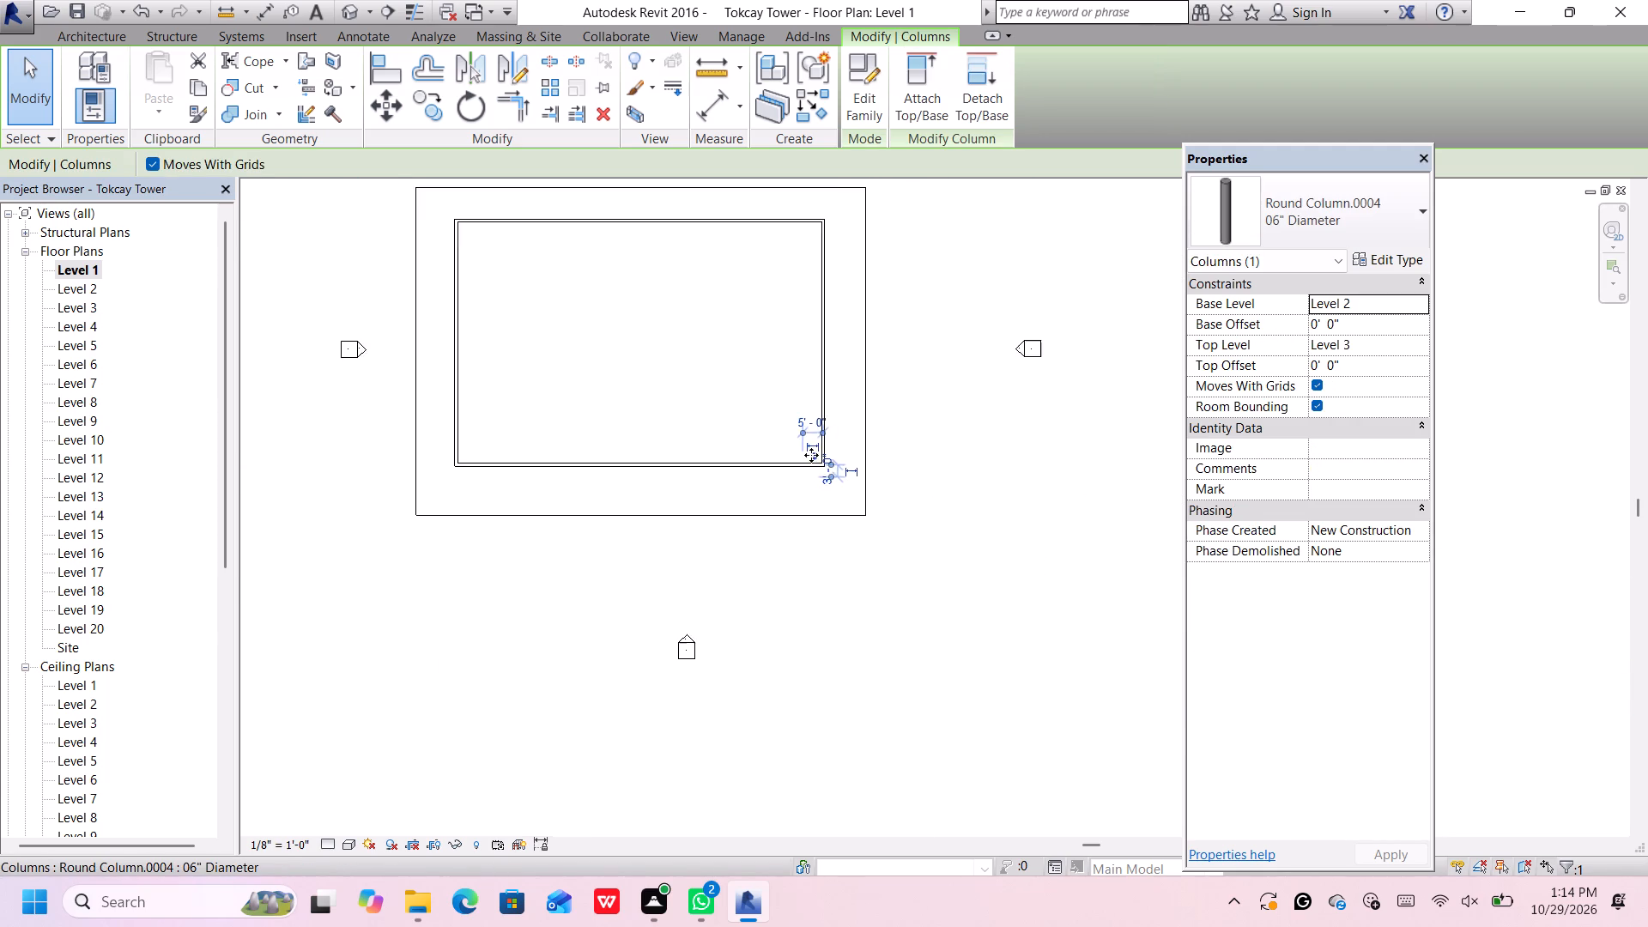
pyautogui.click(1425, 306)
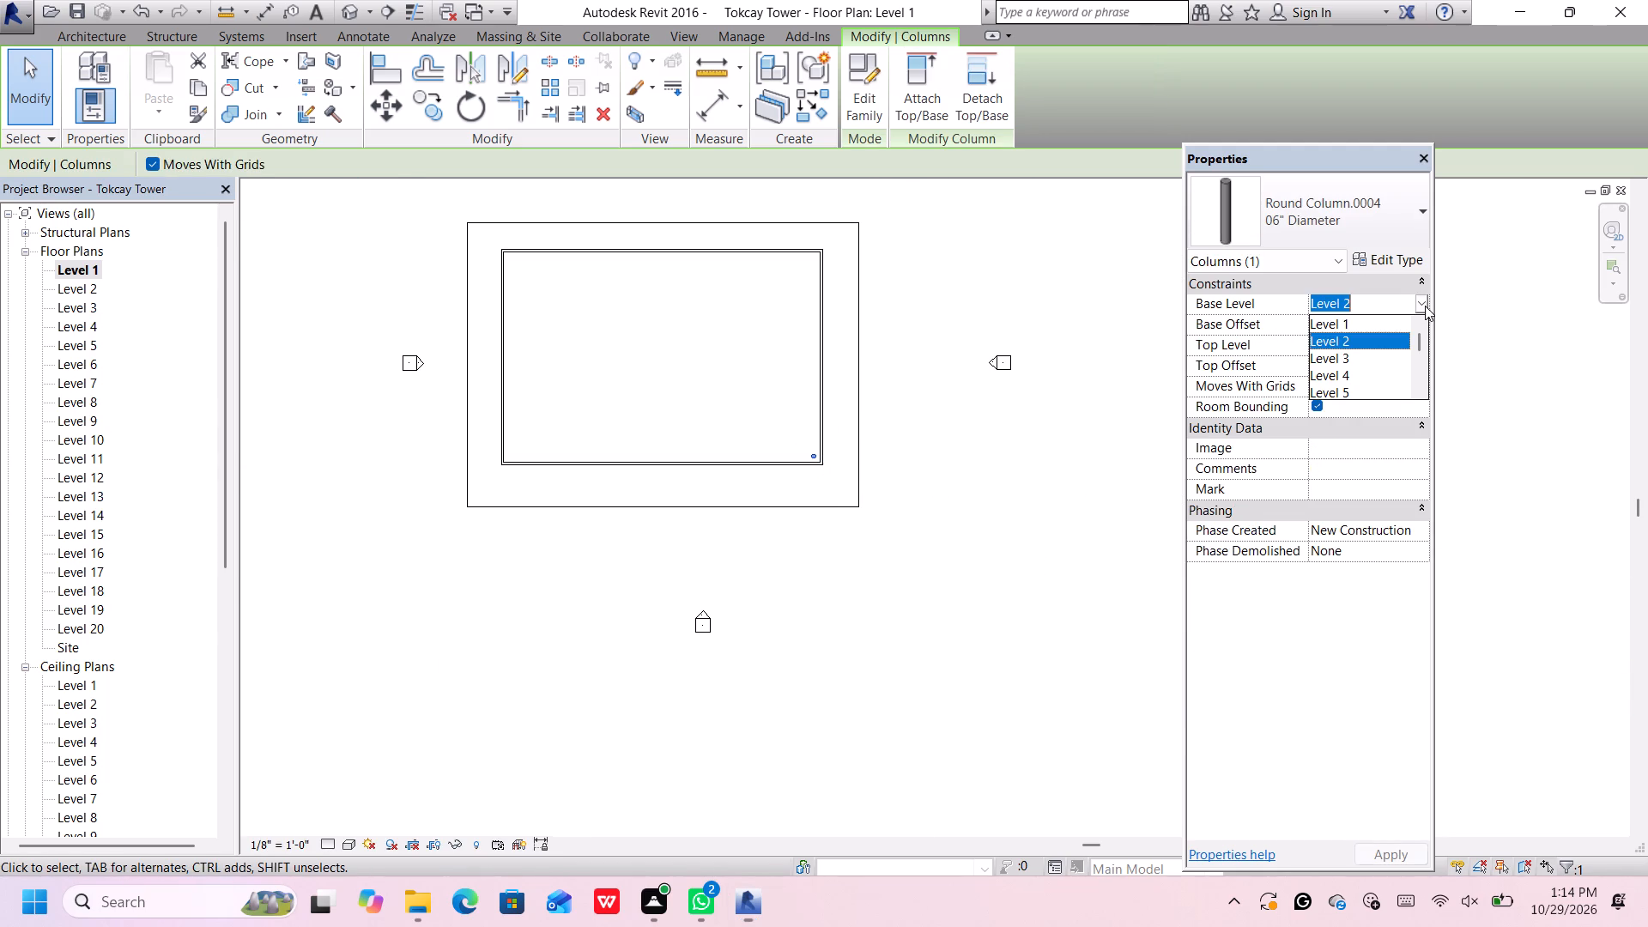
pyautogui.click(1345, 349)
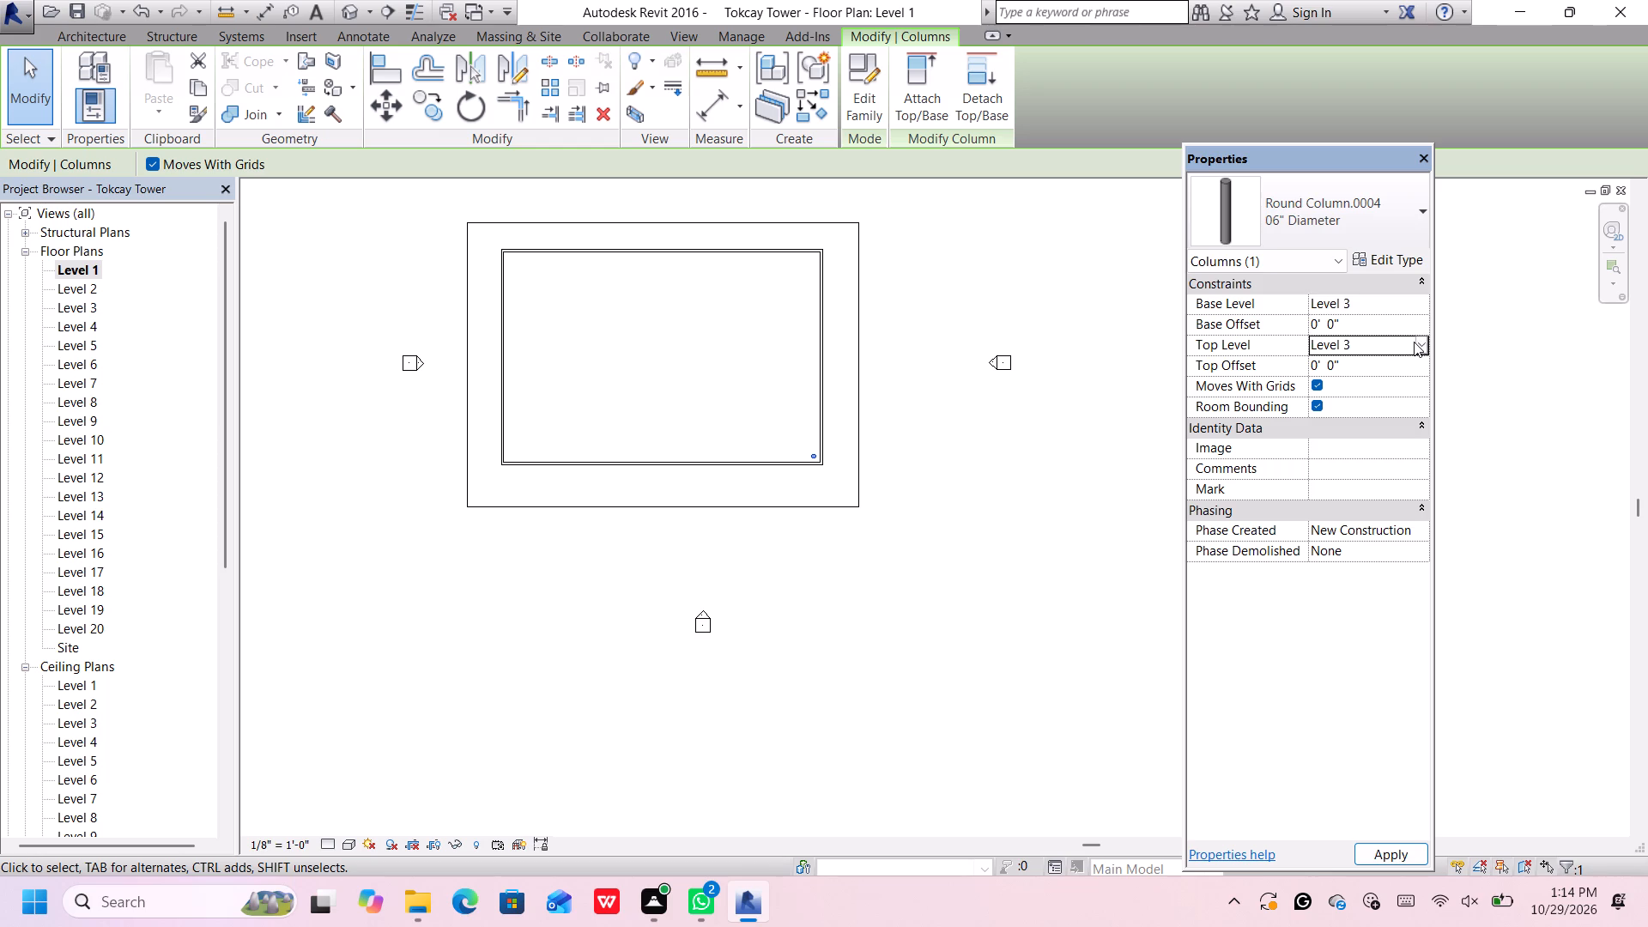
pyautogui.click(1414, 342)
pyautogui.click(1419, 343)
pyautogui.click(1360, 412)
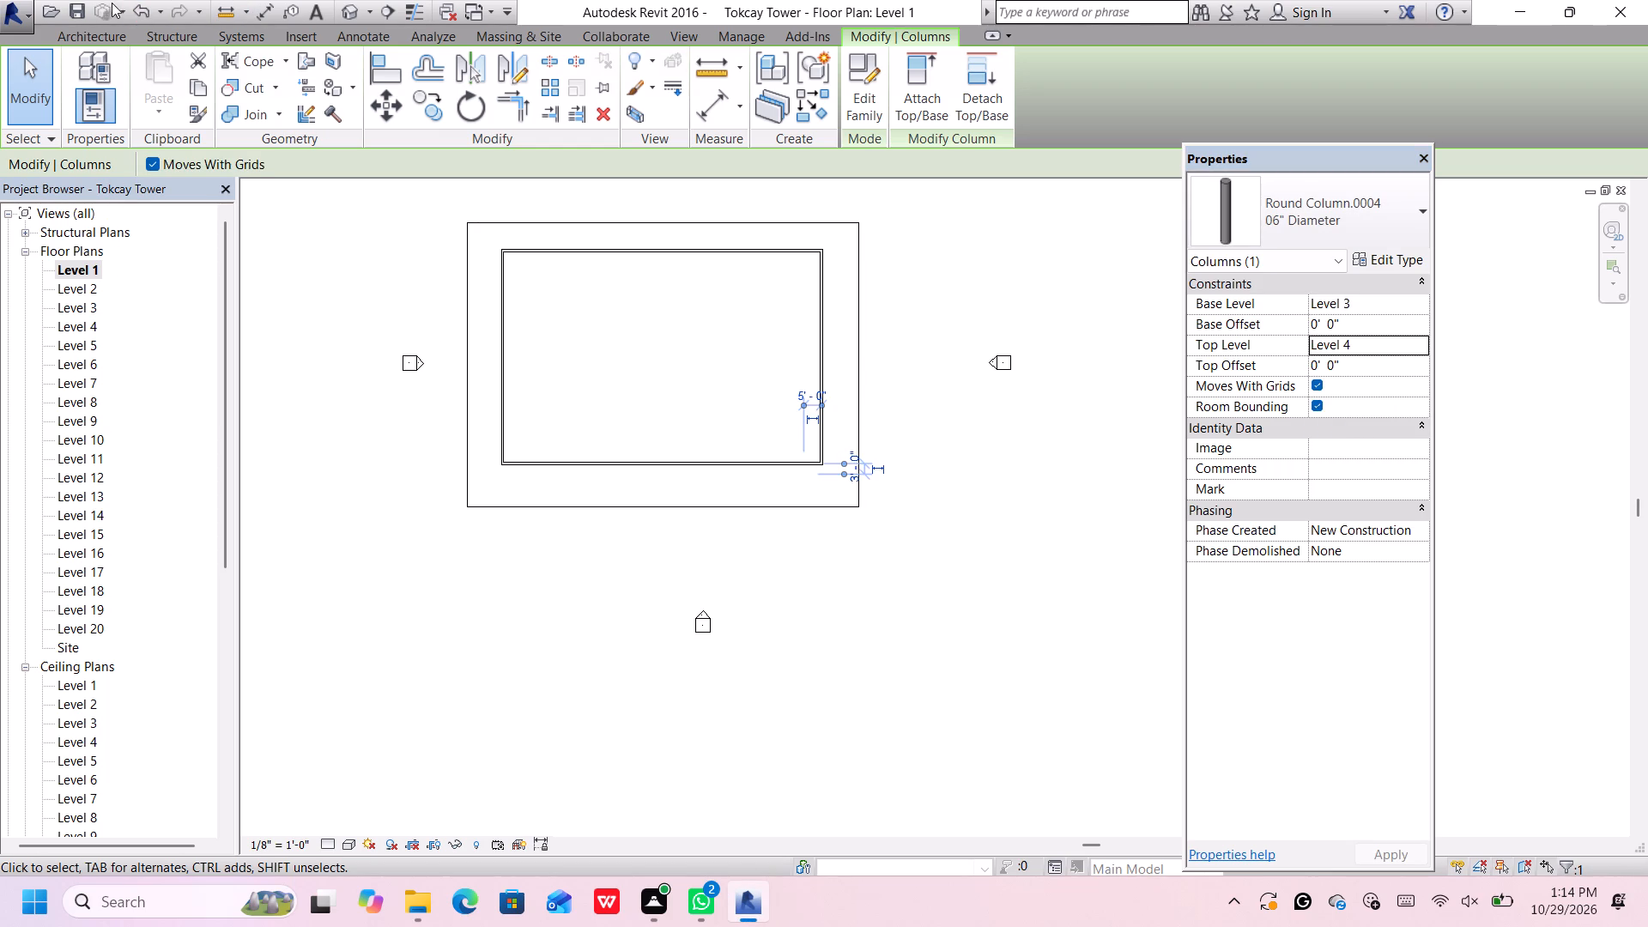
# Examine both round columns in 3D at the roof slab's front corners, with the roof highlighted.
pyautogui.click(342, 6)
pyautogui.scroll(-5, 734, 490)
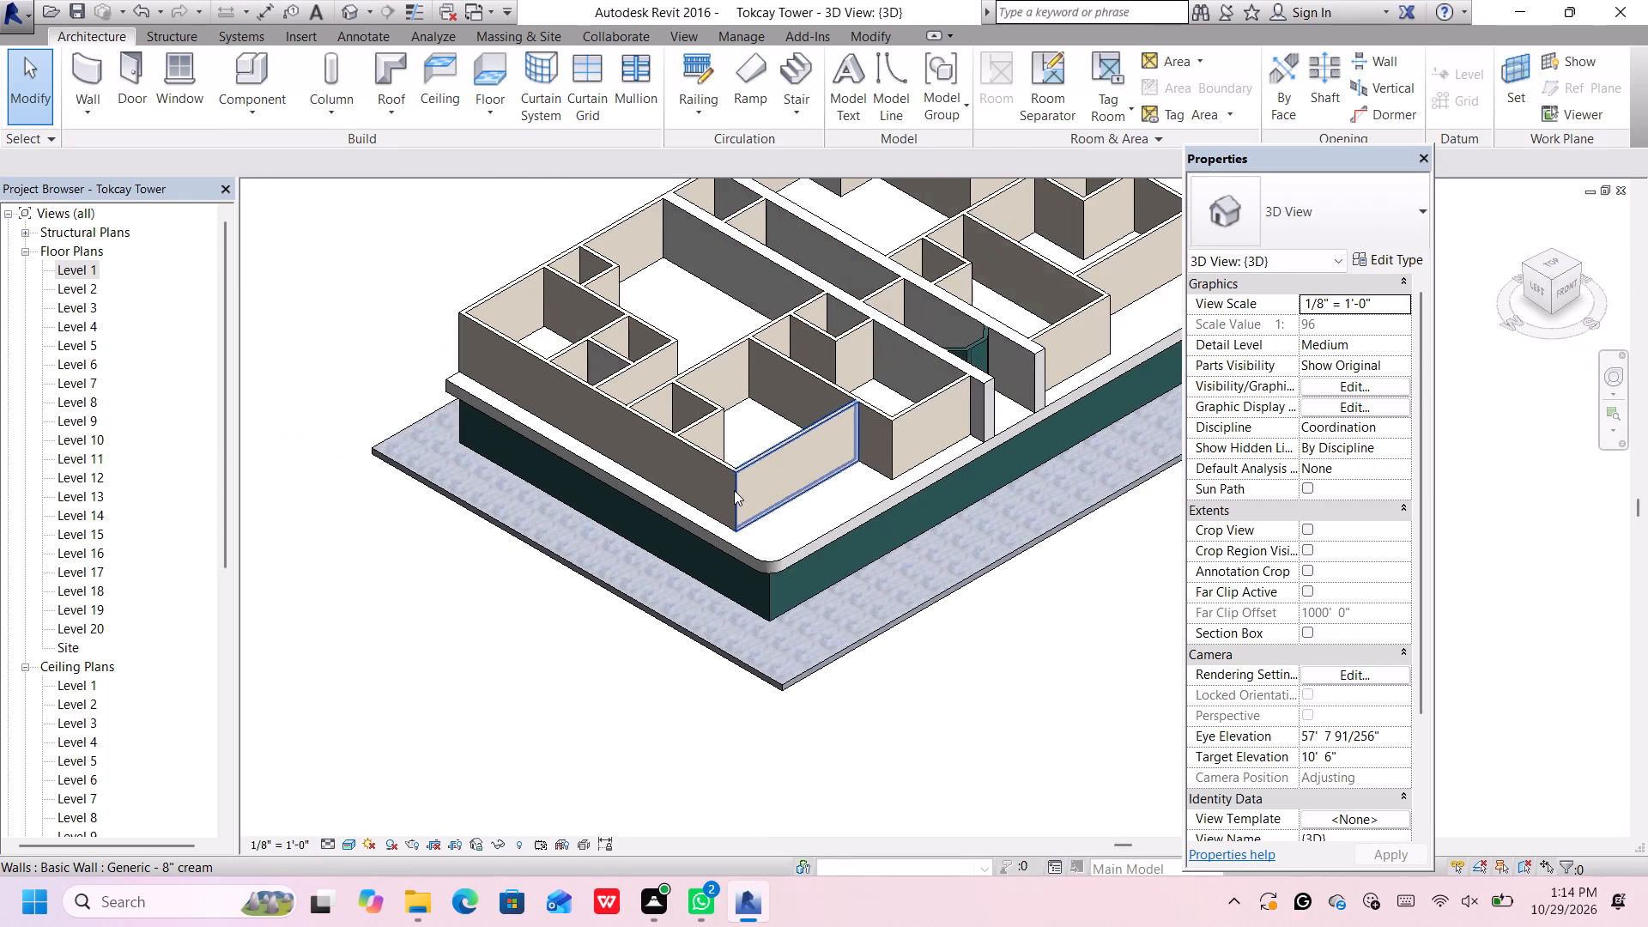
pyautogui.scroll(-2, 734, 490)
pyautogui.scroll(2, 777, 483)
pyautogui.click(772, 542)
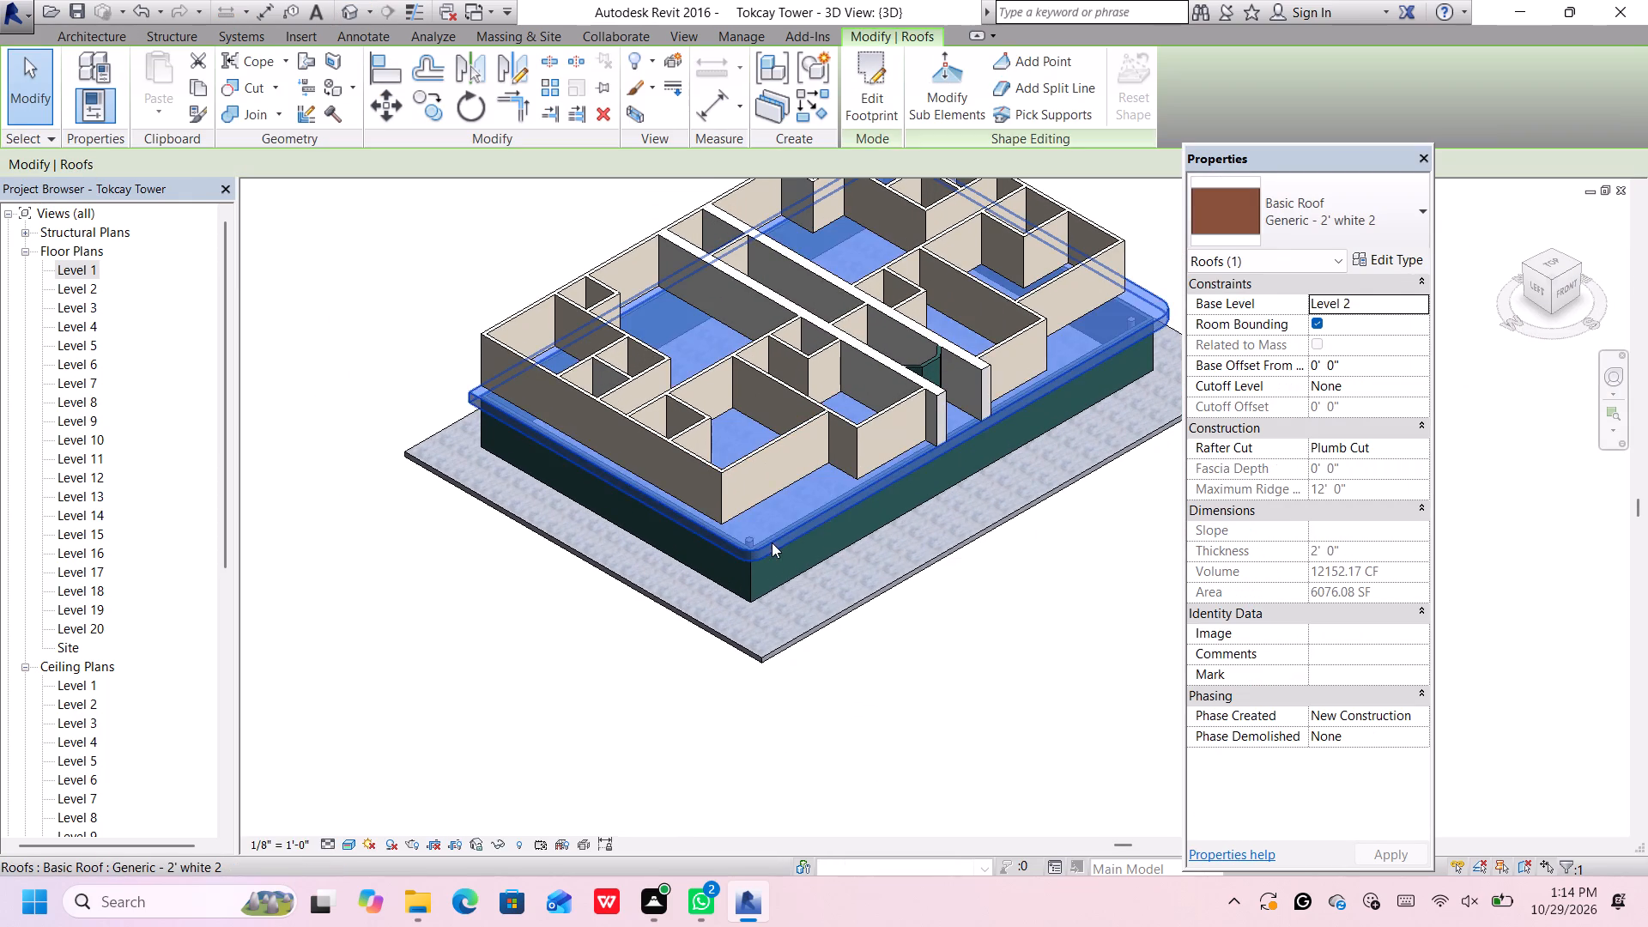
pyautogui.scroll(4, 771, 542)
pyautogui.scroll(-4, 771, 542)
pyautogui.scroll(2, 771, 542)
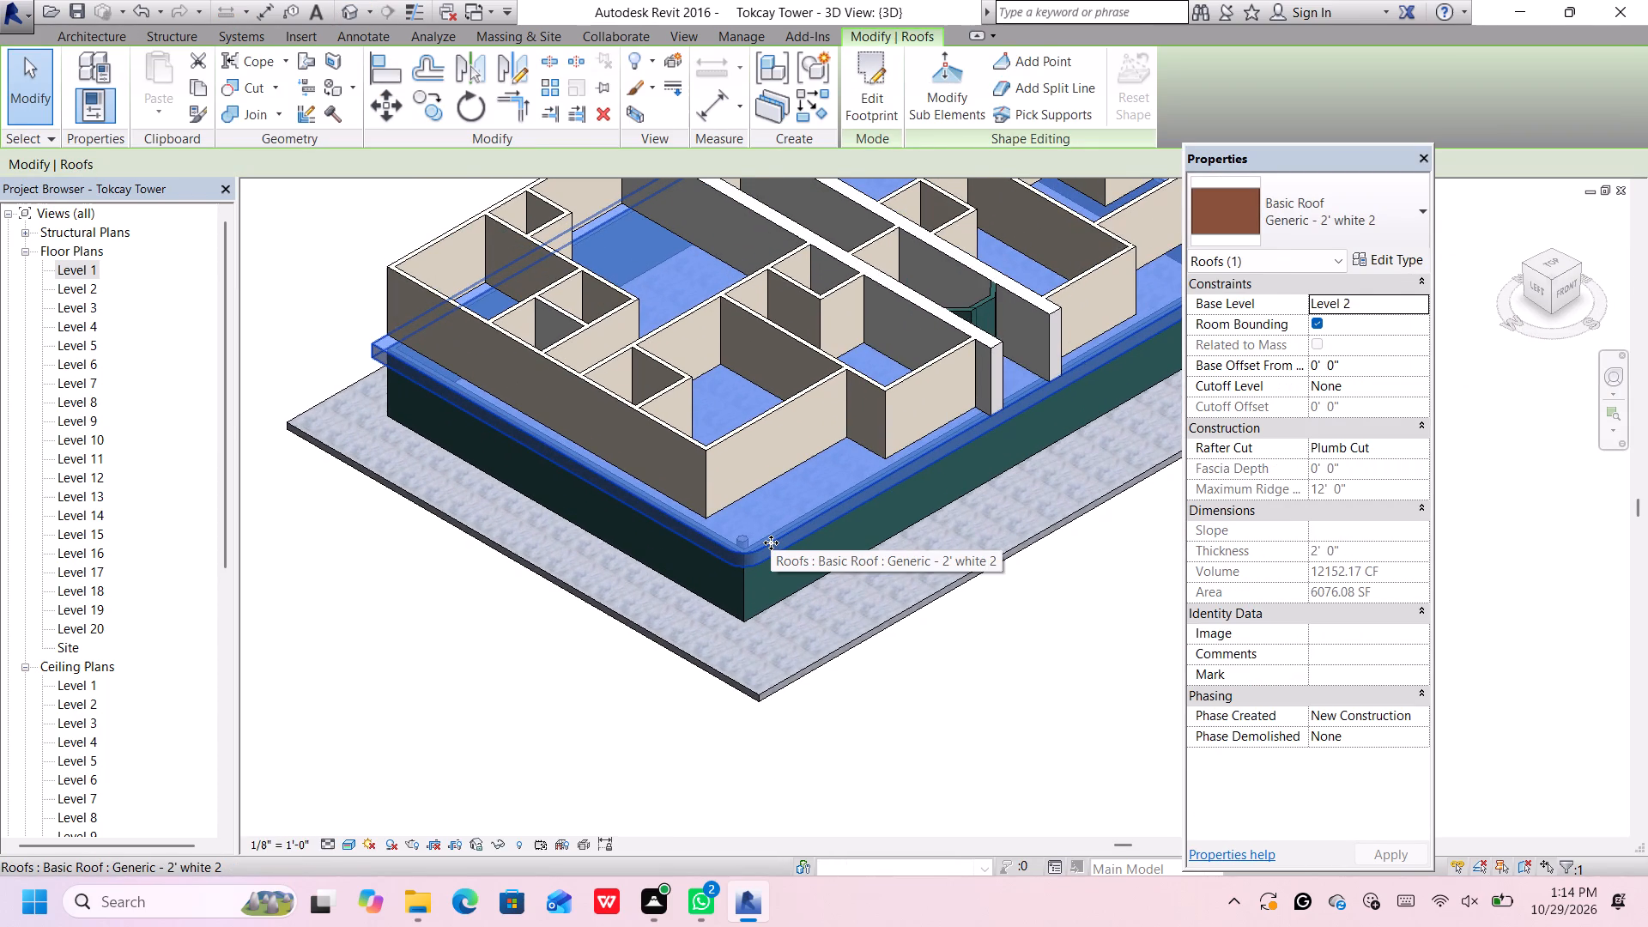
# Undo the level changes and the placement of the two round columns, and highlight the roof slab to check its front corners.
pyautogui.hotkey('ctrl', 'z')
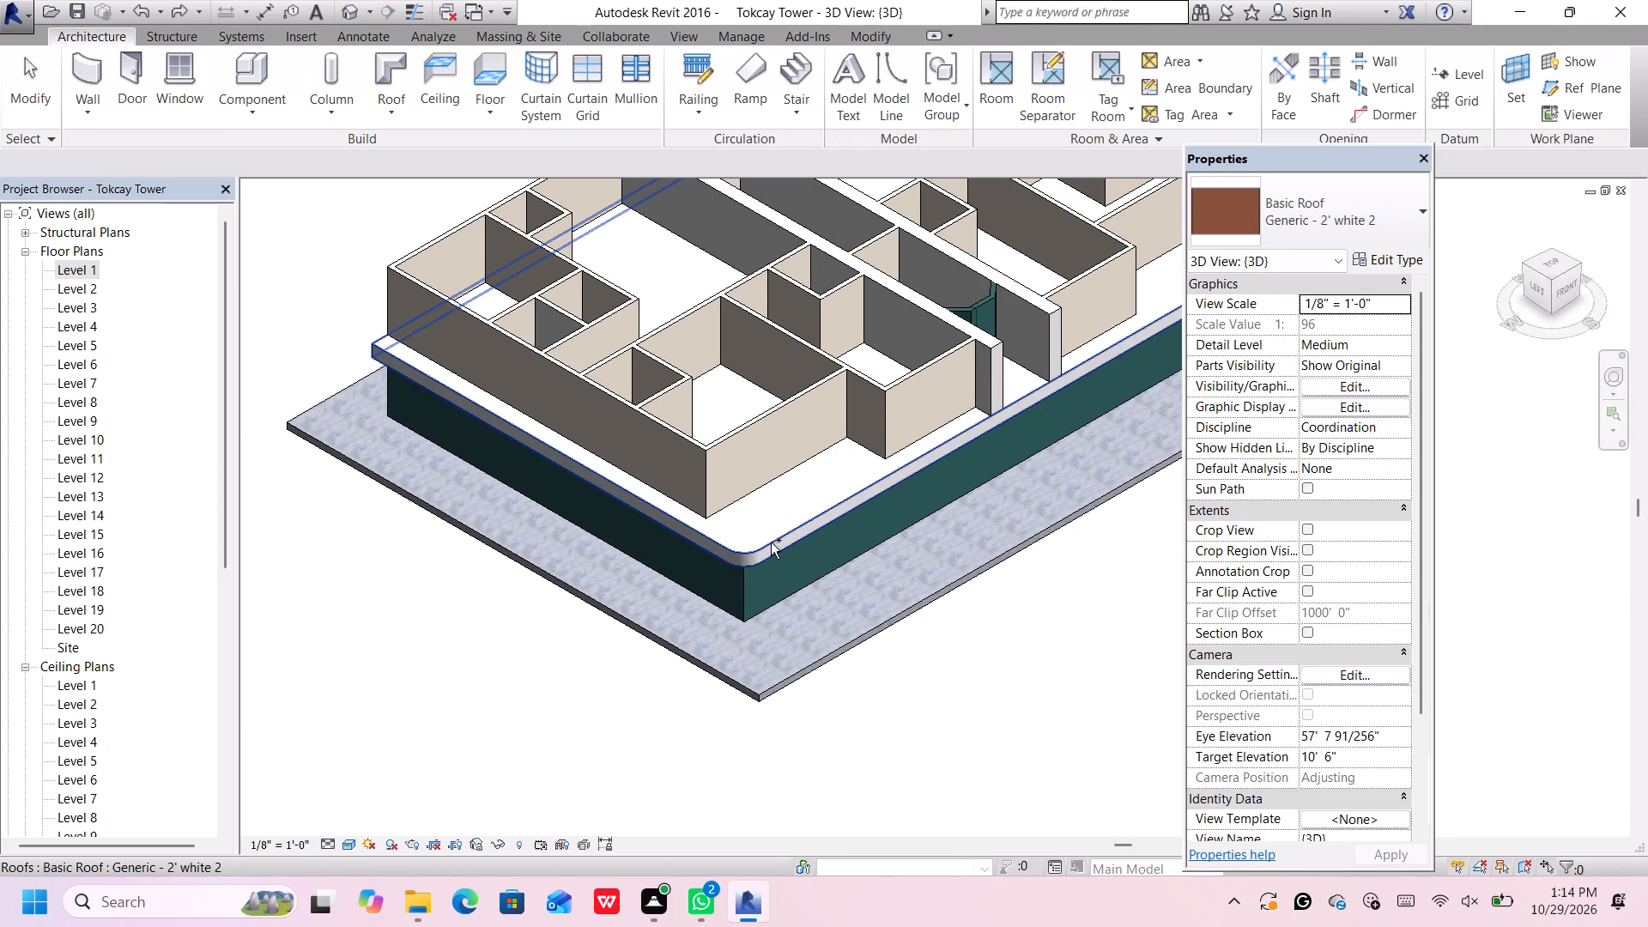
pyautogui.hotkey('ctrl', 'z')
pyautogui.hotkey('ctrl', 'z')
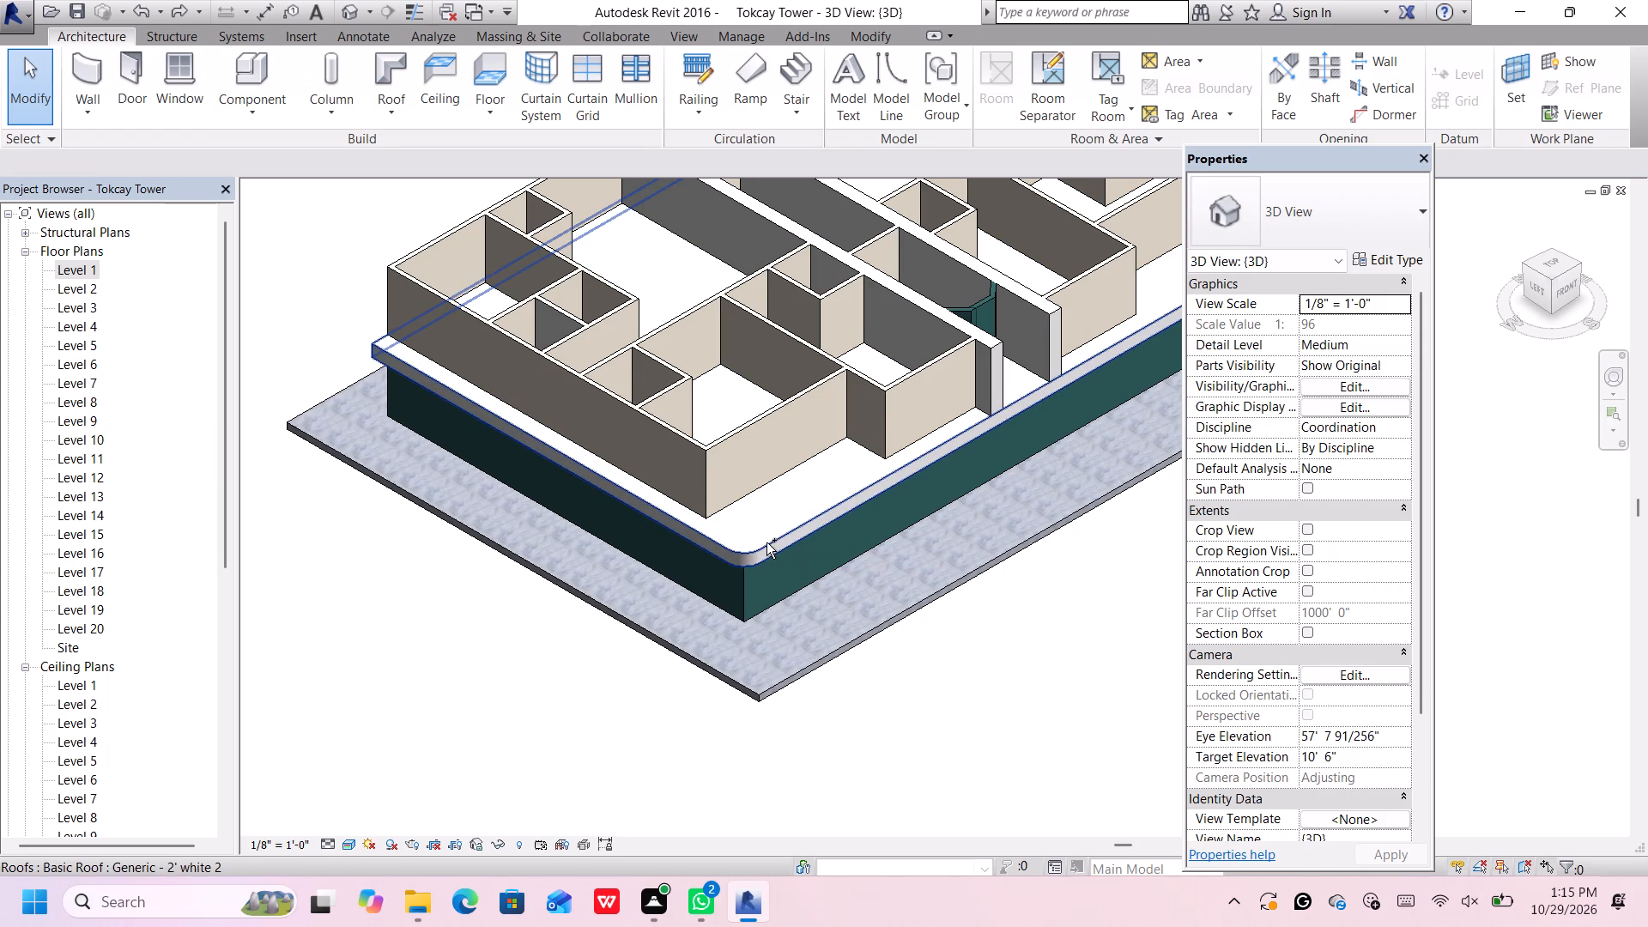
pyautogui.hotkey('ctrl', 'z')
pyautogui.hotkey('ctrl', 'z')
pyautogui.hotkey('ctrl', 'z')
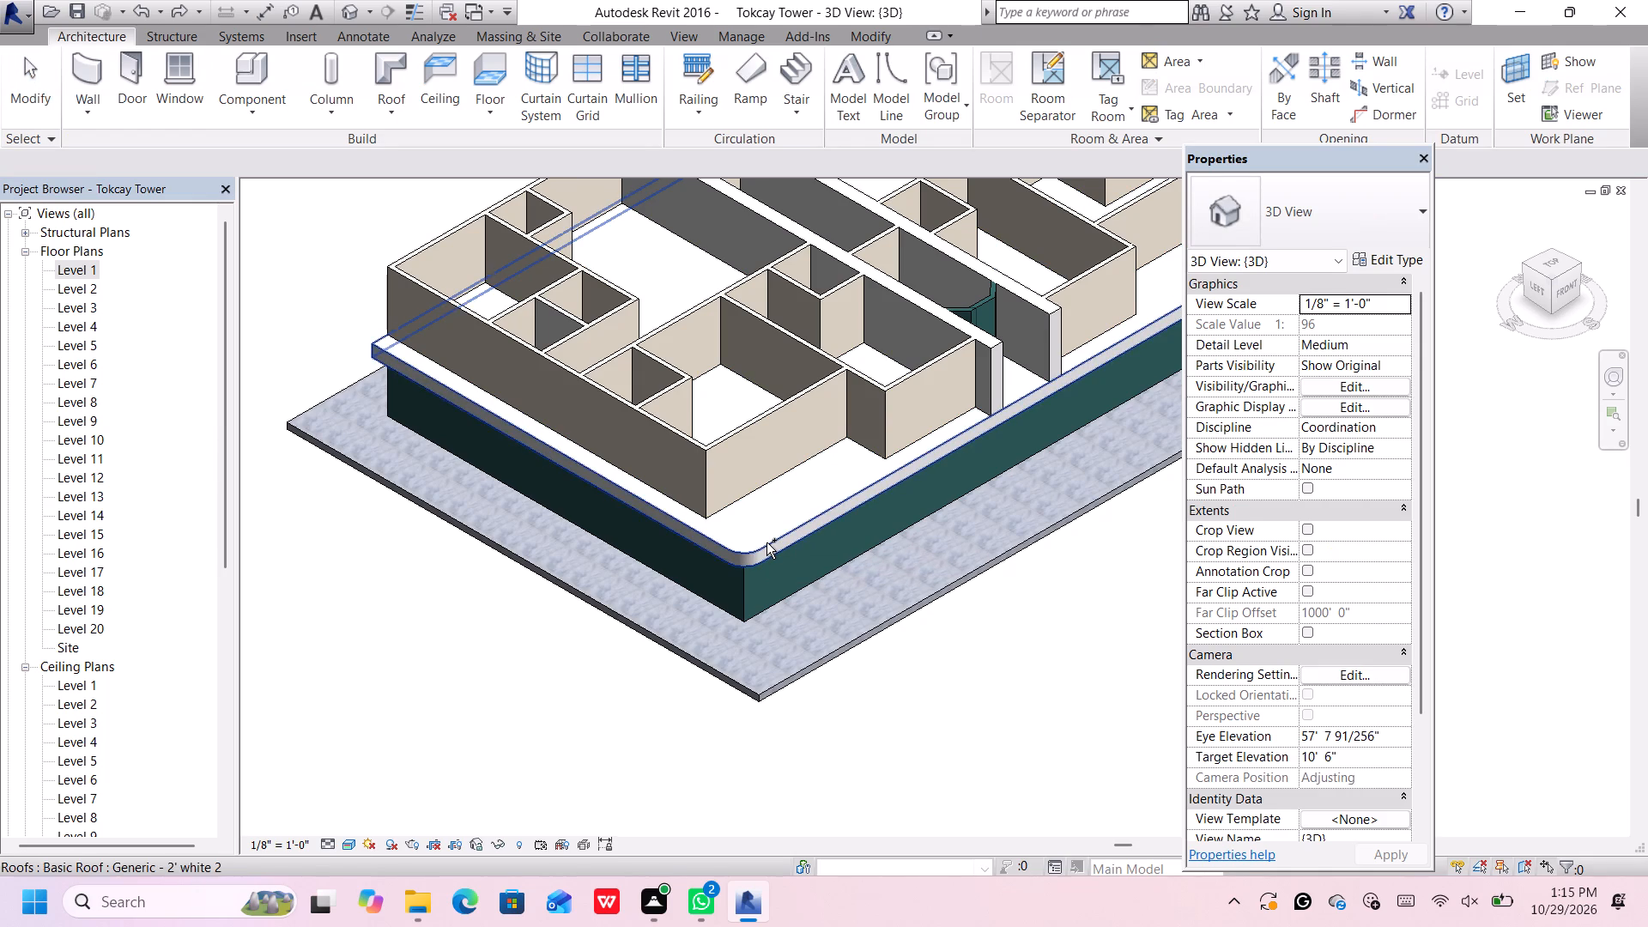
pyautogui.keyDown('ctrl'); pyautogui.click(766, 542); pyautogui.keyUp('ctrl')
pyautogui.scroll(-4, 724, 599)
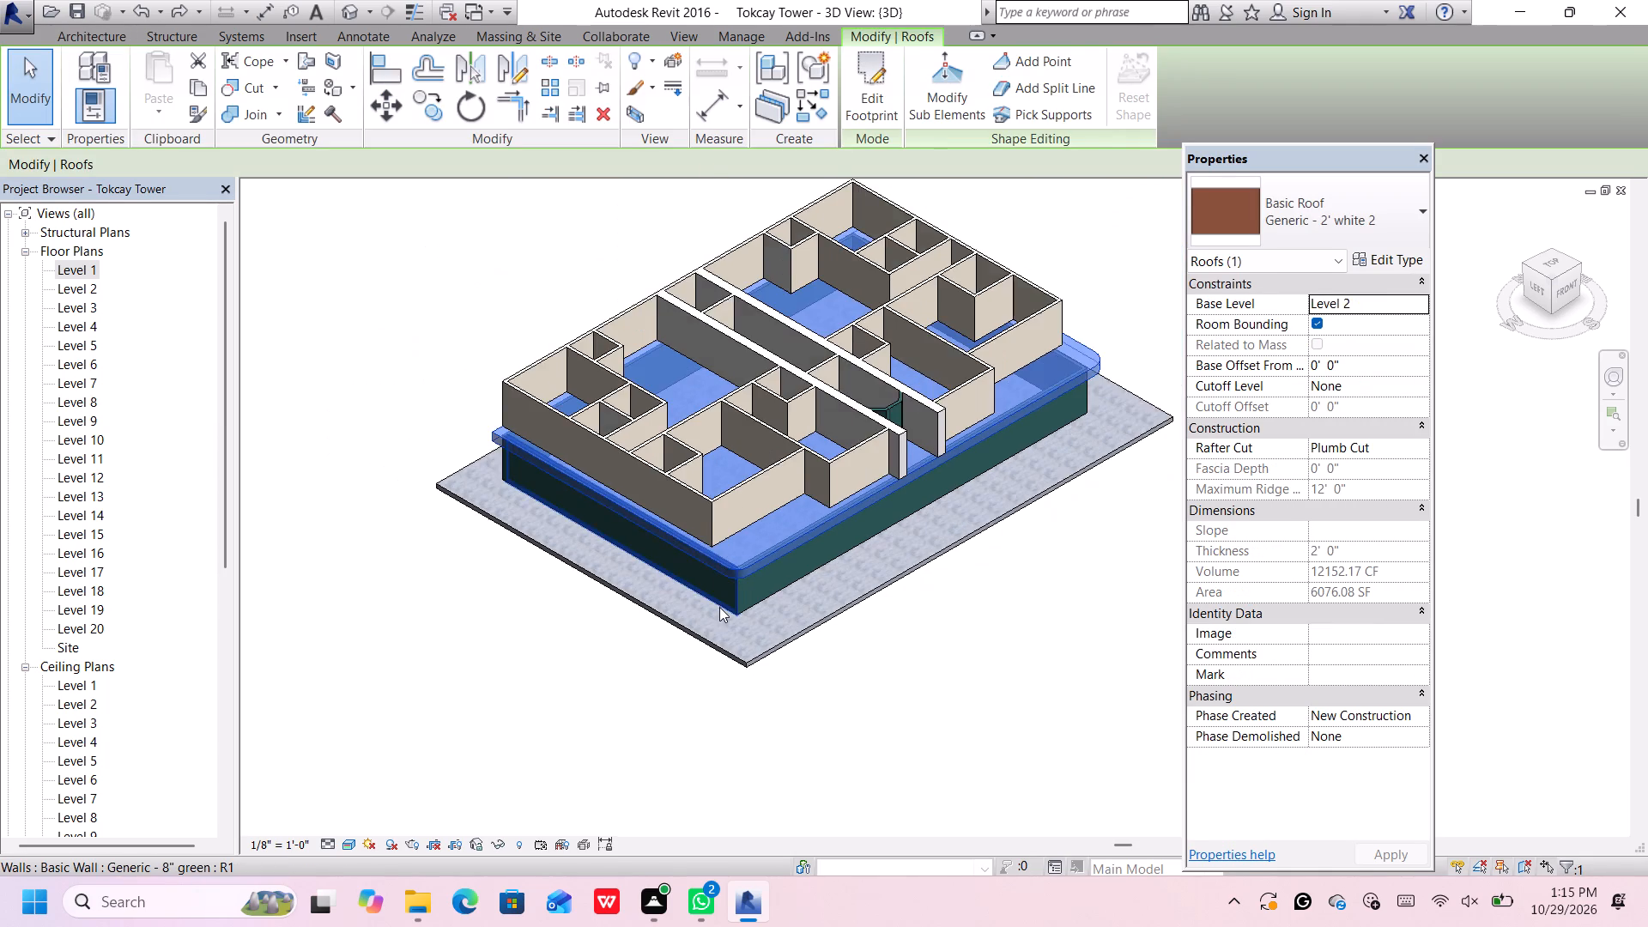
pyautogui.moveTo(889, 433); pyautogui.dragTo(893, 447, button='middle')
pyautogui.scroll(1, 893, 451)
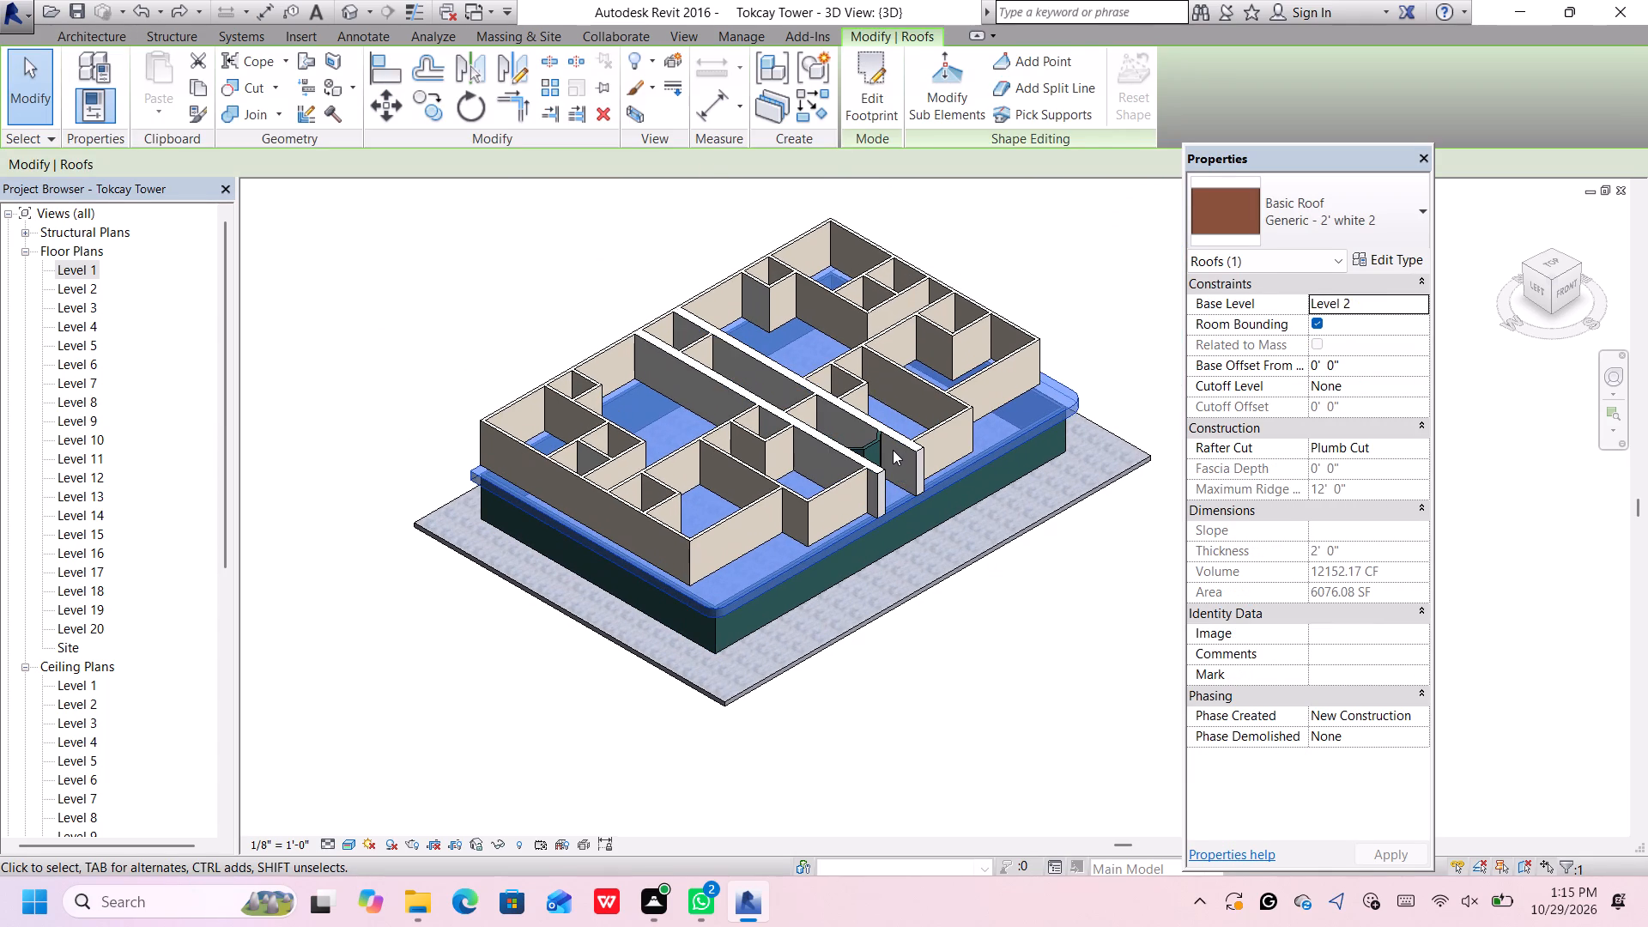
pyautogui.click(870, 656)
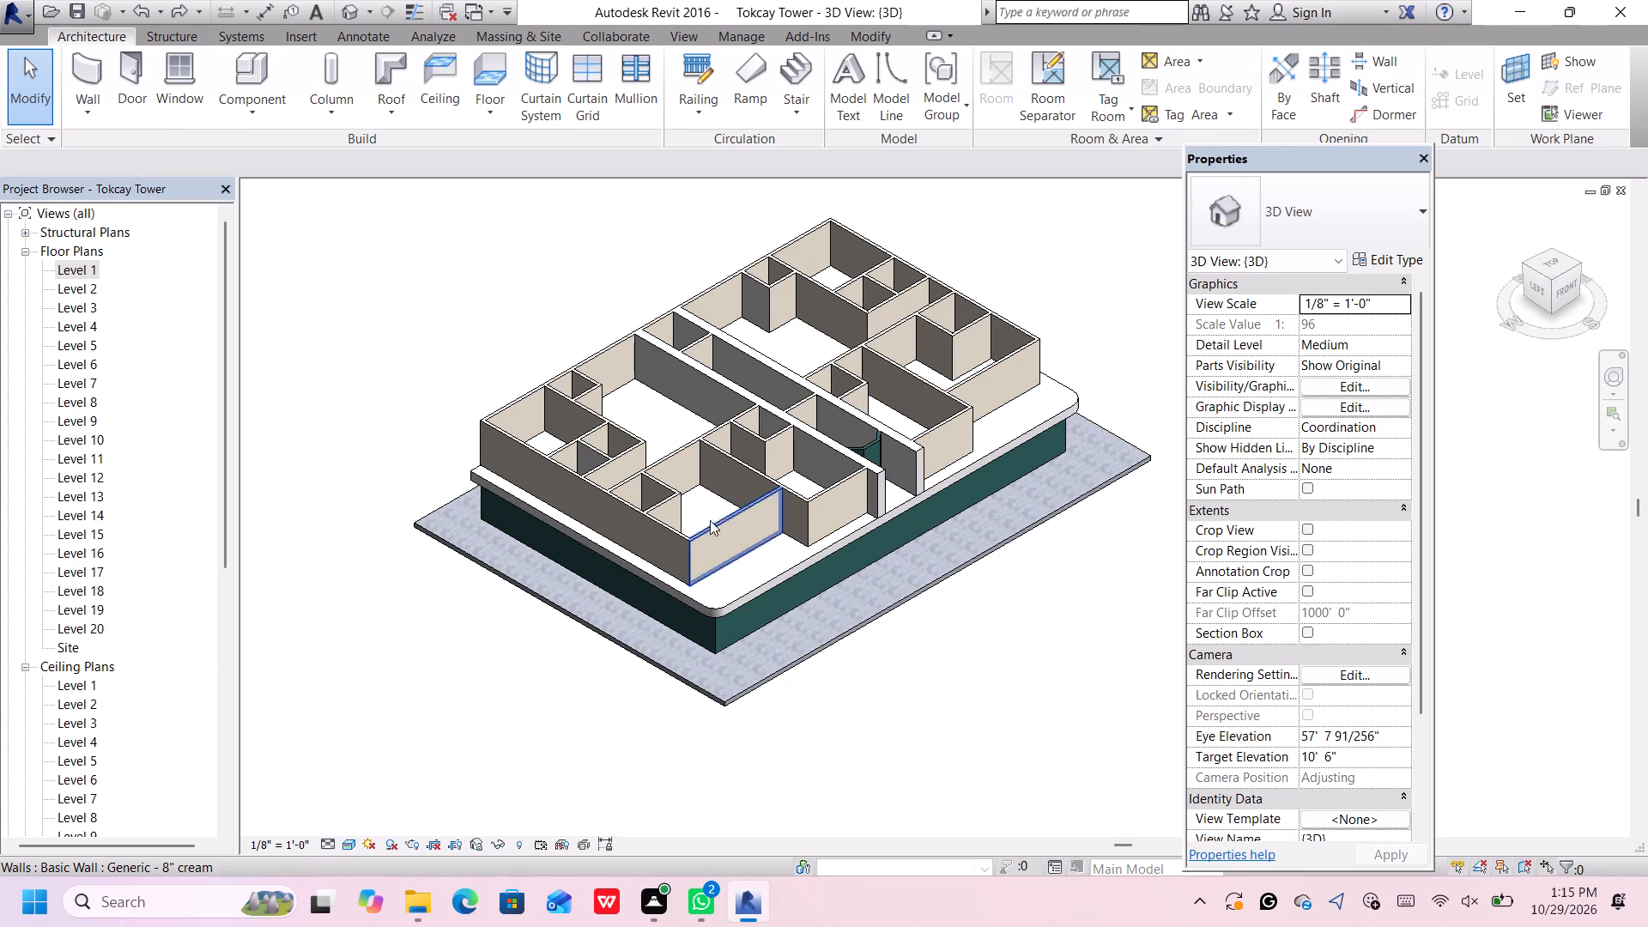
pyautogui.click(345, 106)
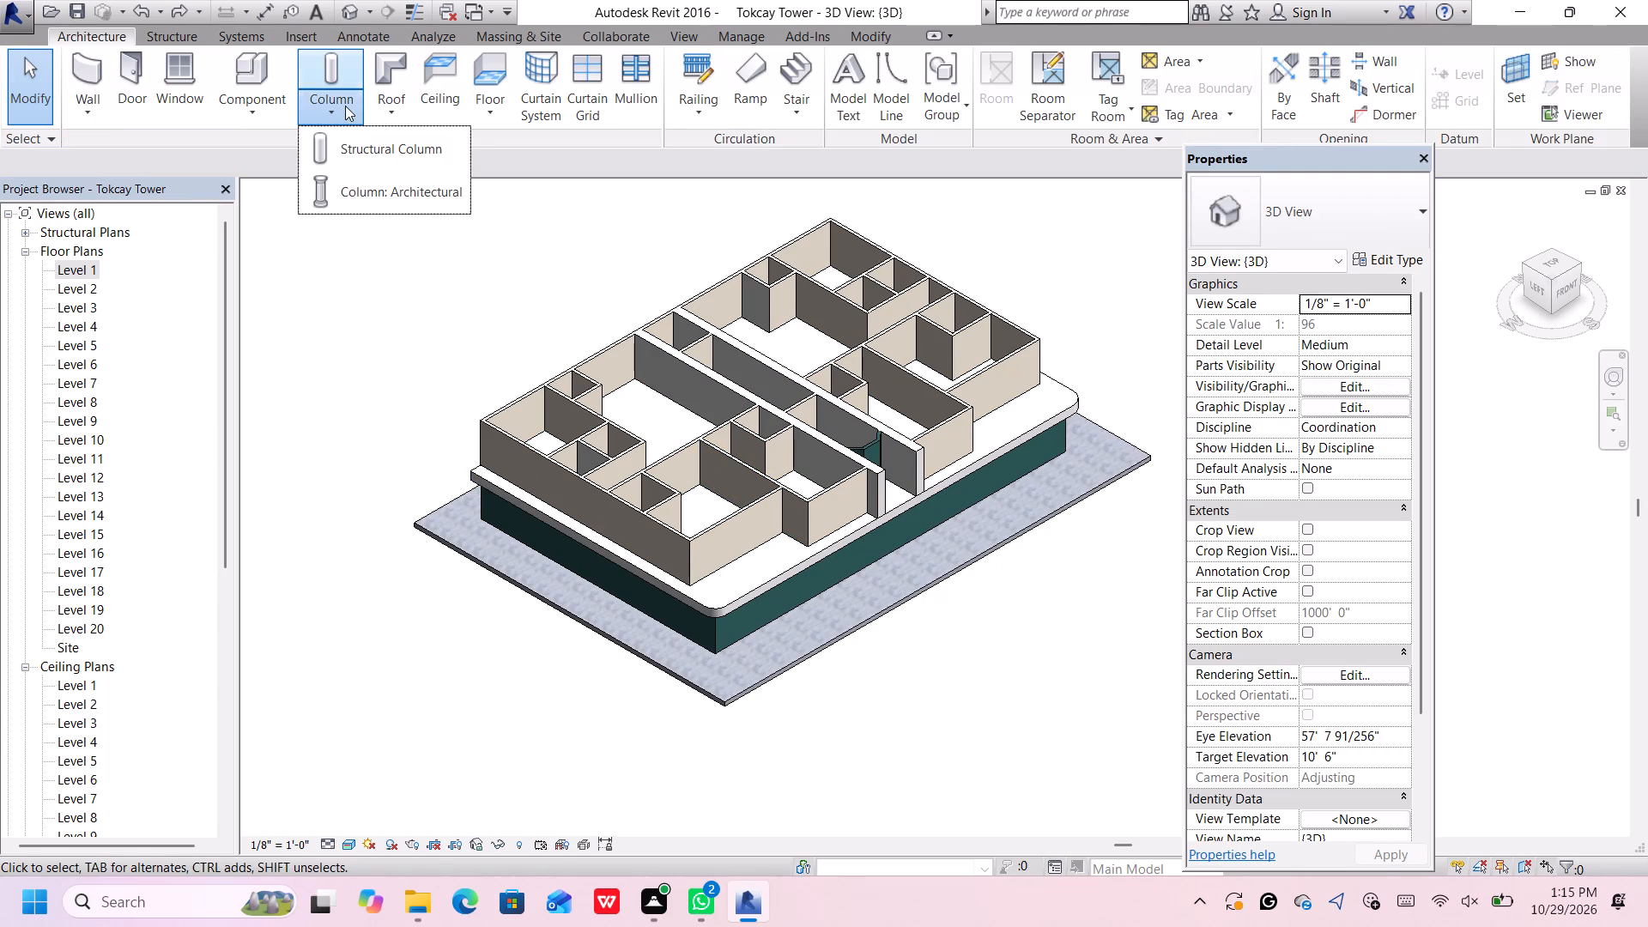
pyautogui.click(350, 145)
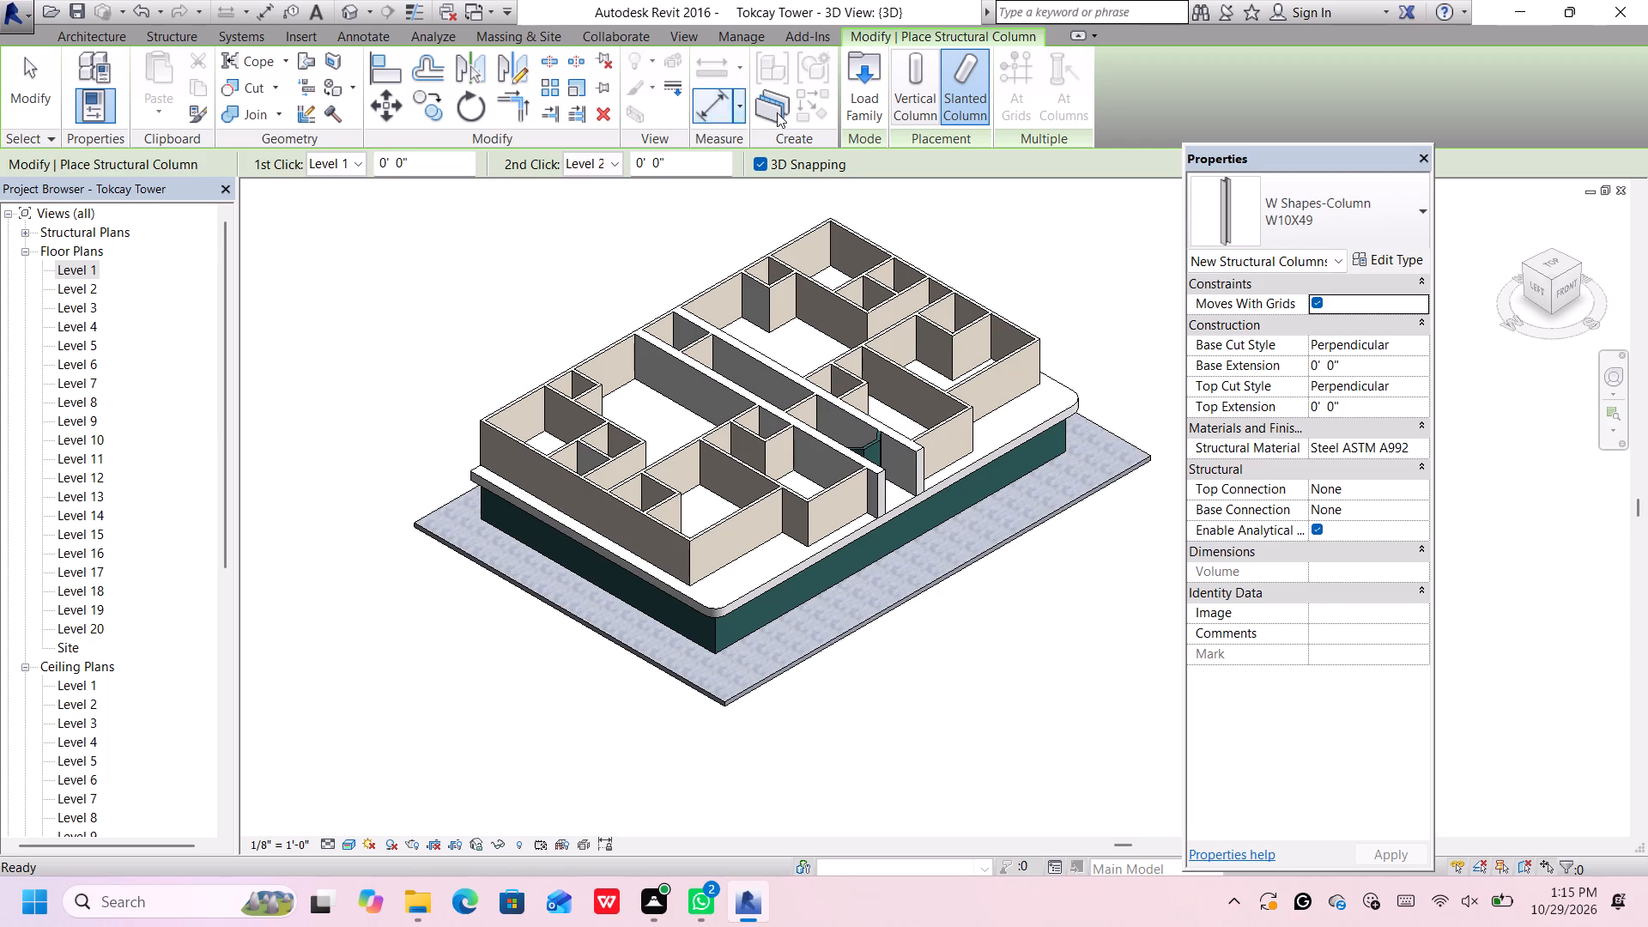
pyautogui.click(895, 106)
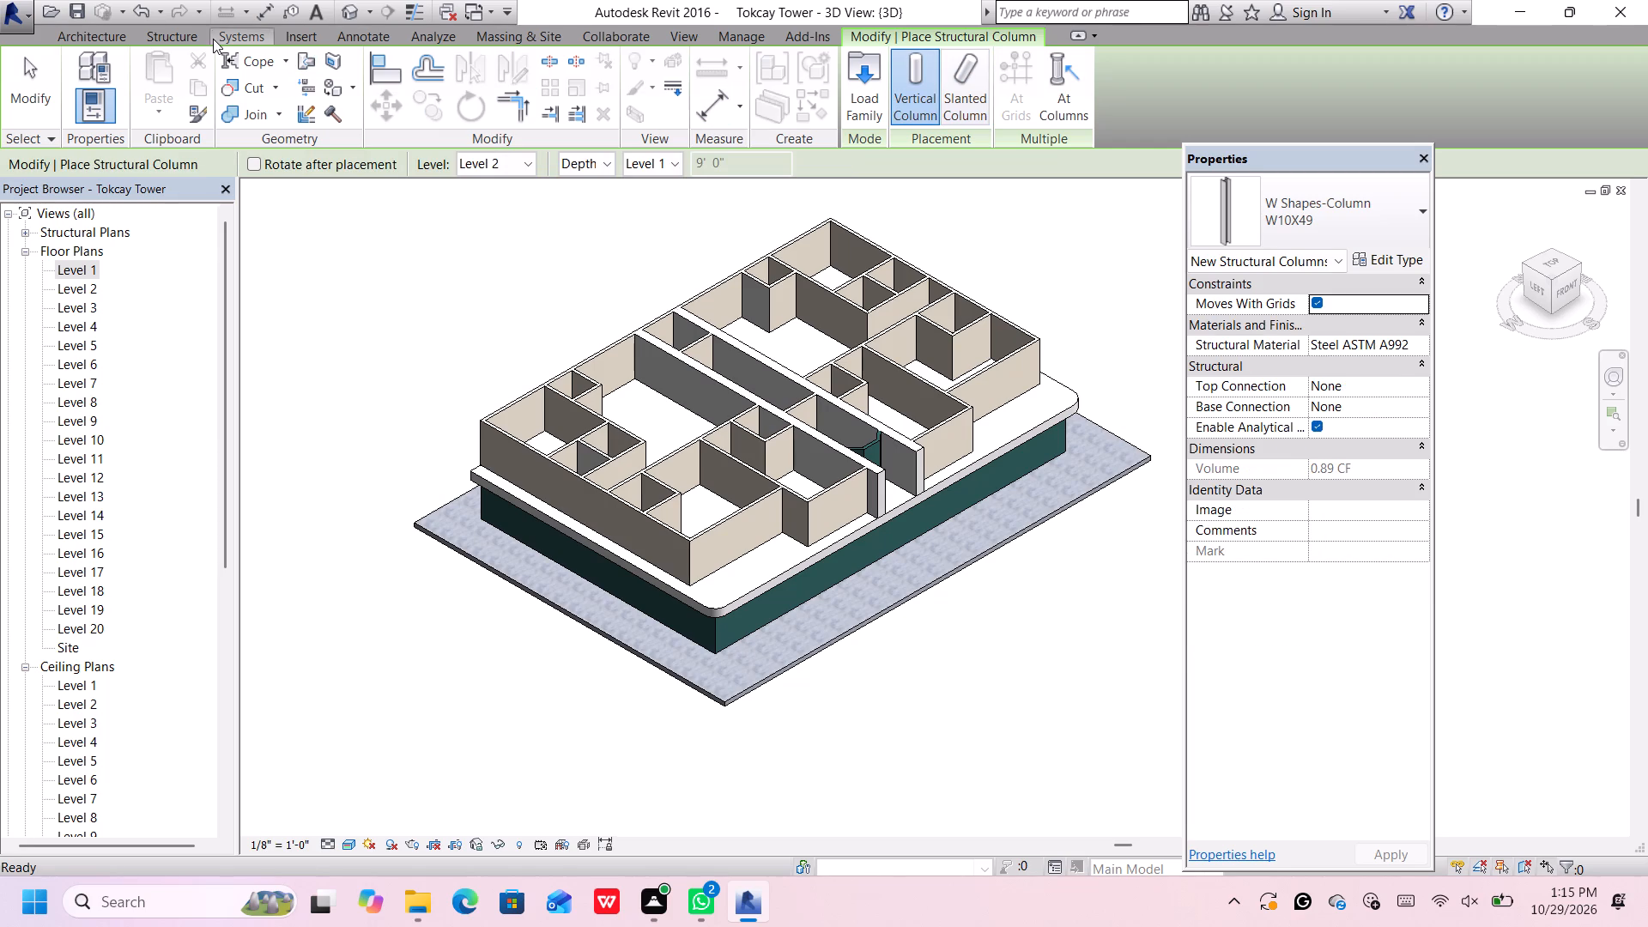
# Start an architectural column and load the Round Column.0004 family from the US Imperial Columns library.
pyautogui.click(117, 38)
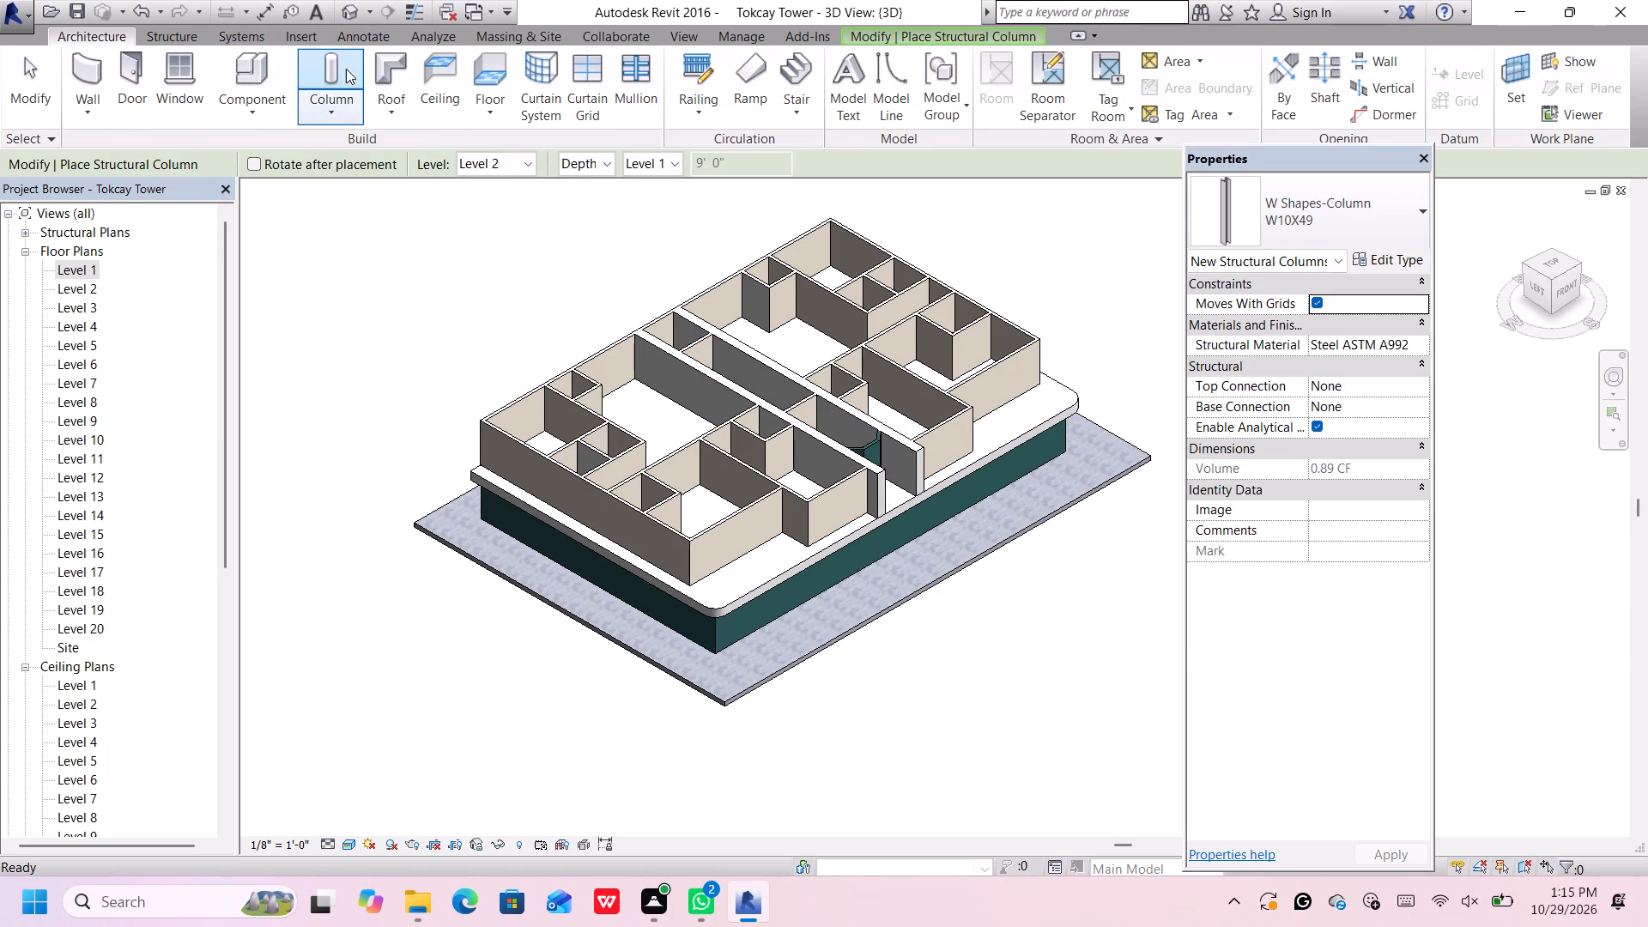
pyautogui.click(336, 110)
pyautogui.click(344, 188)
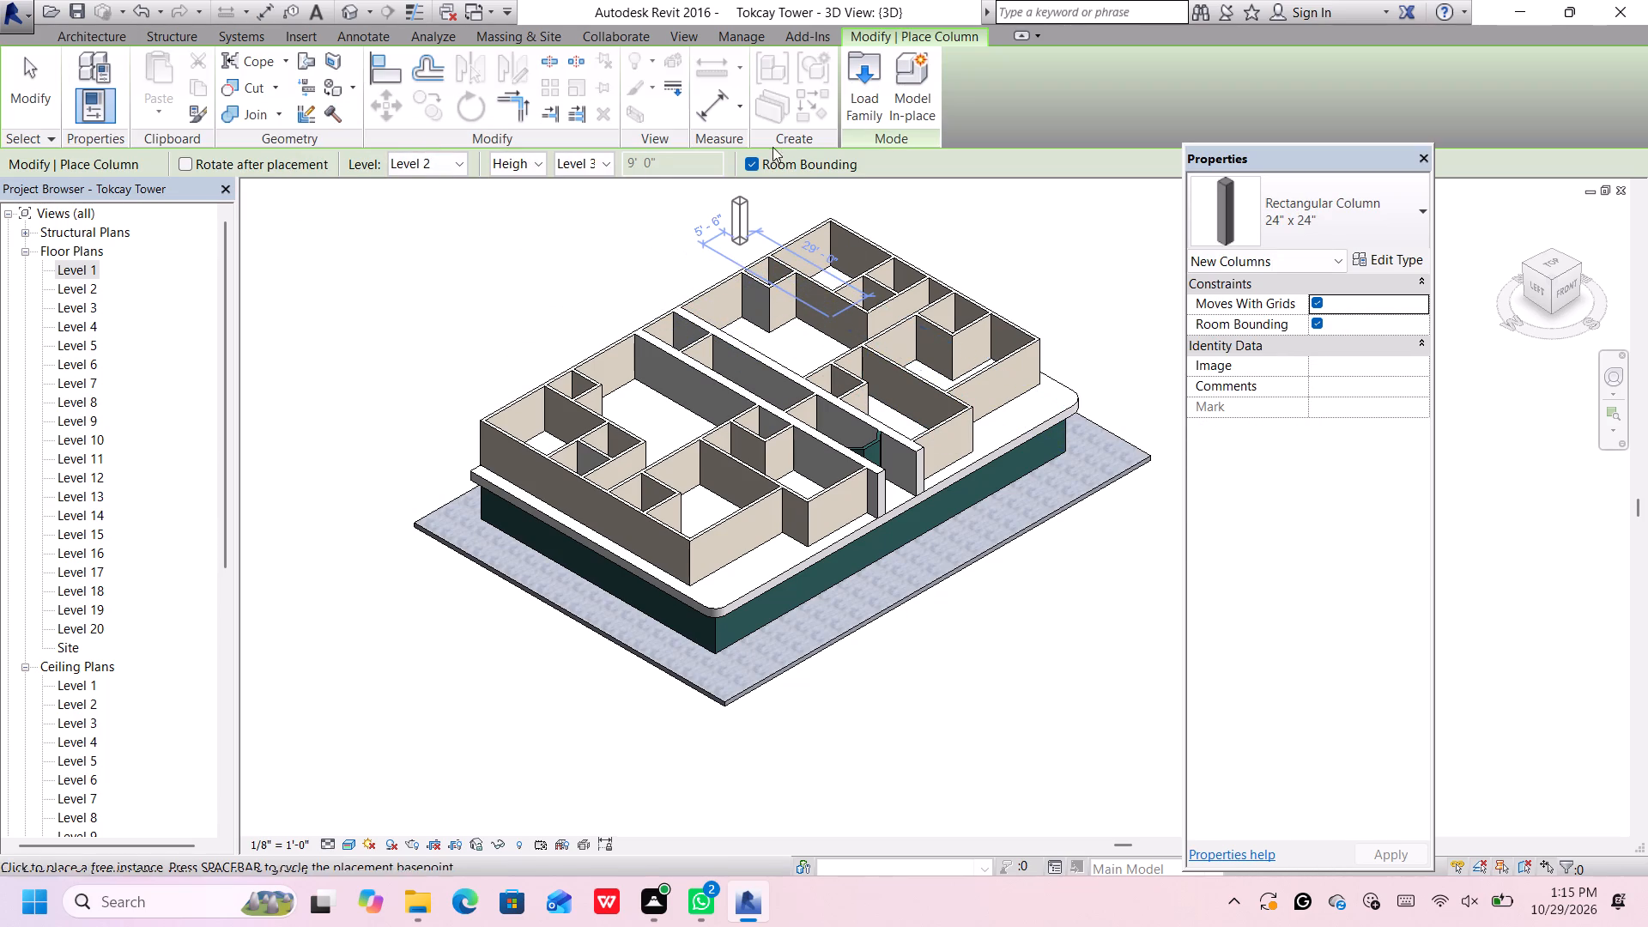
pyautogui.click(1376, 219)
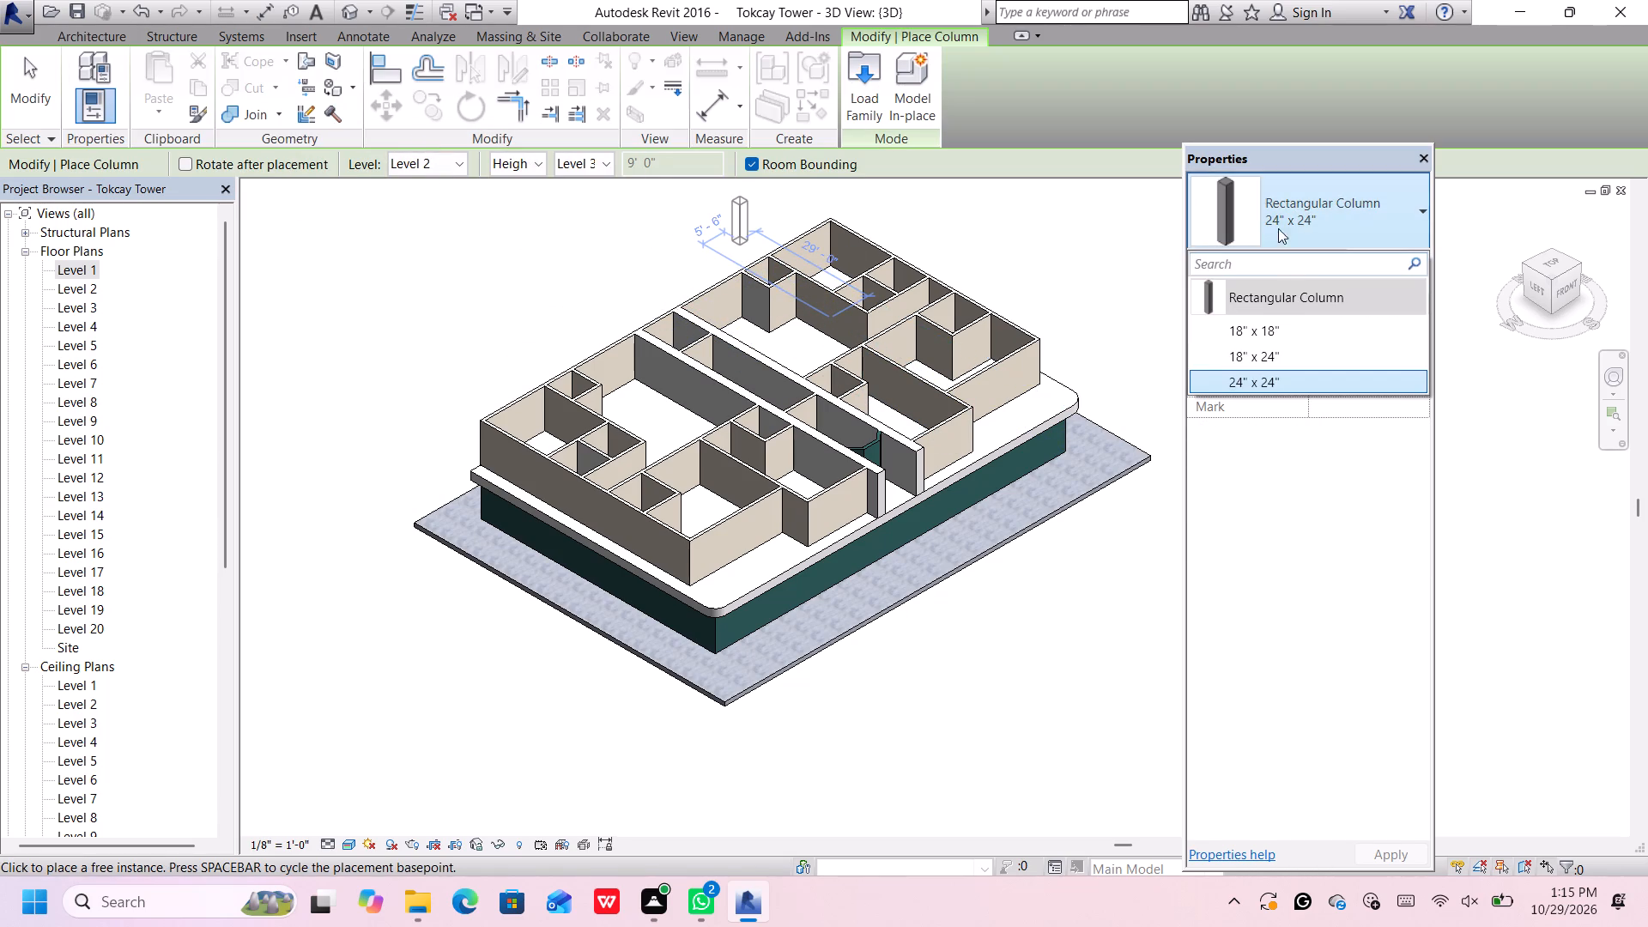
pyautogui.click(866, 108)
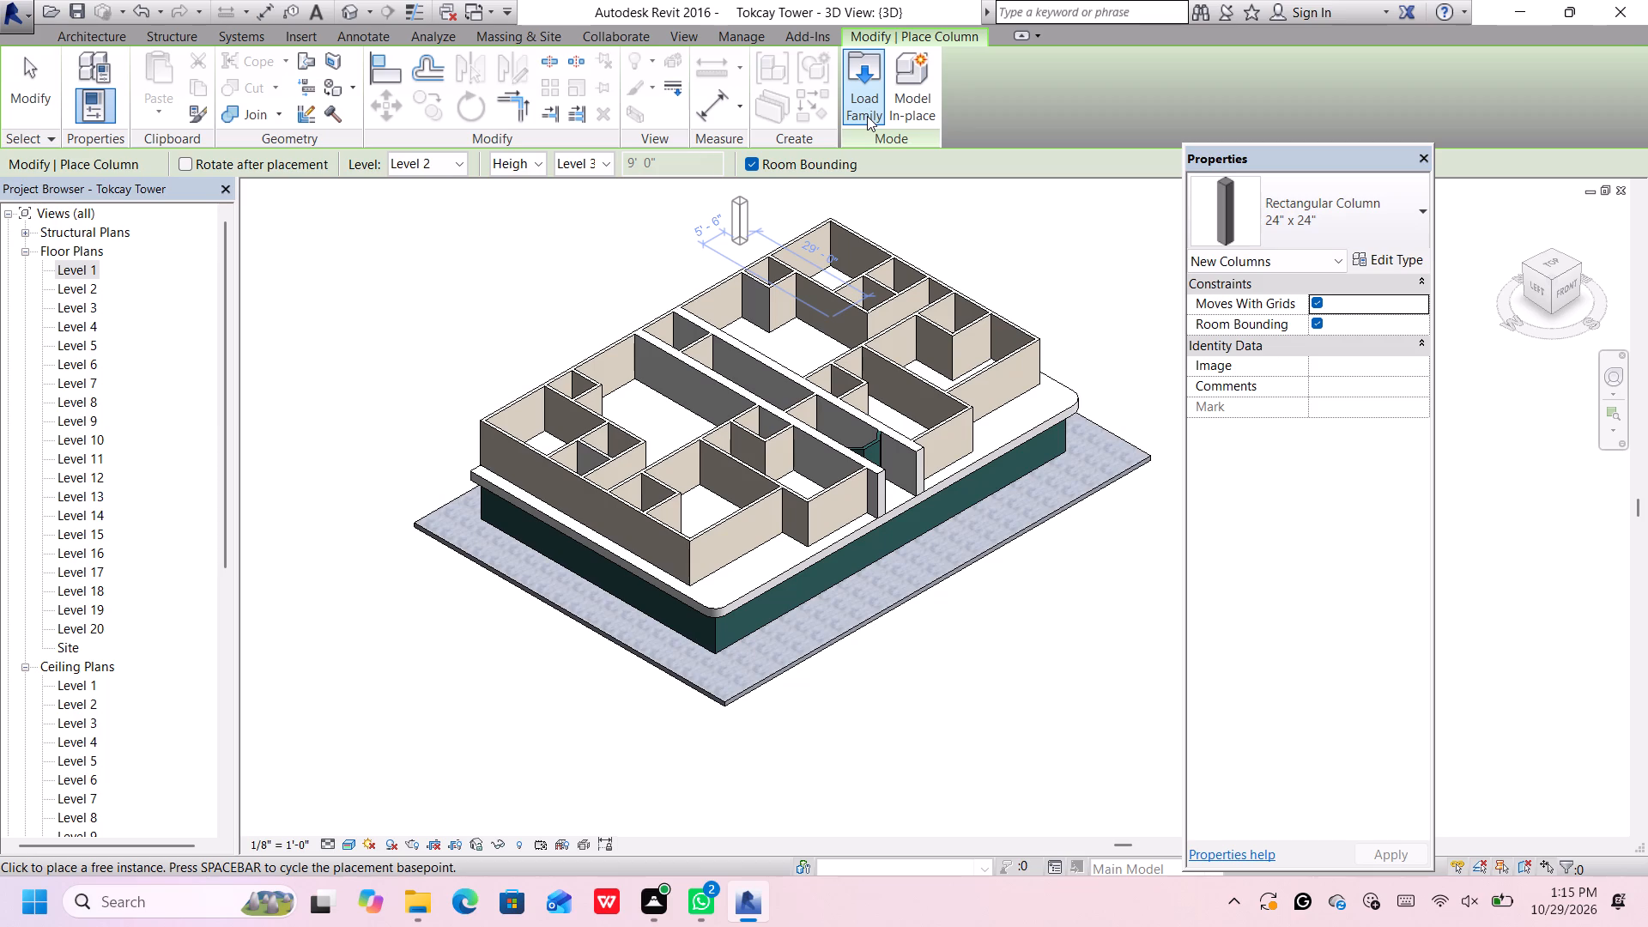
pyautogui.click(868, 100)
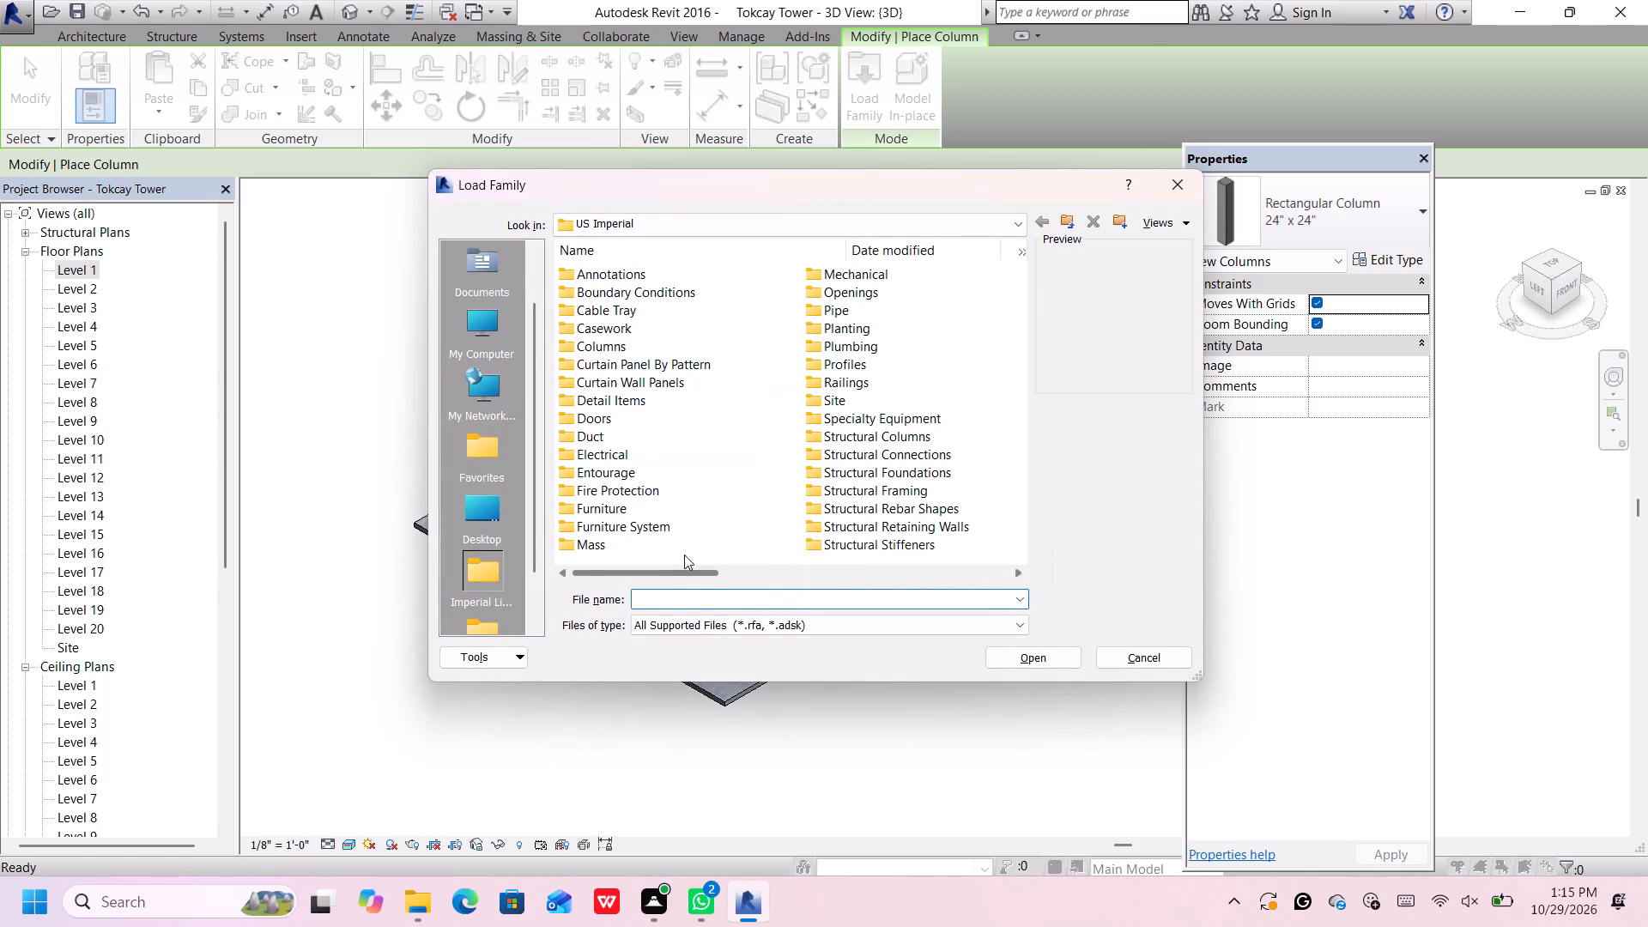
pyautogui.doubleClick(649, 348)
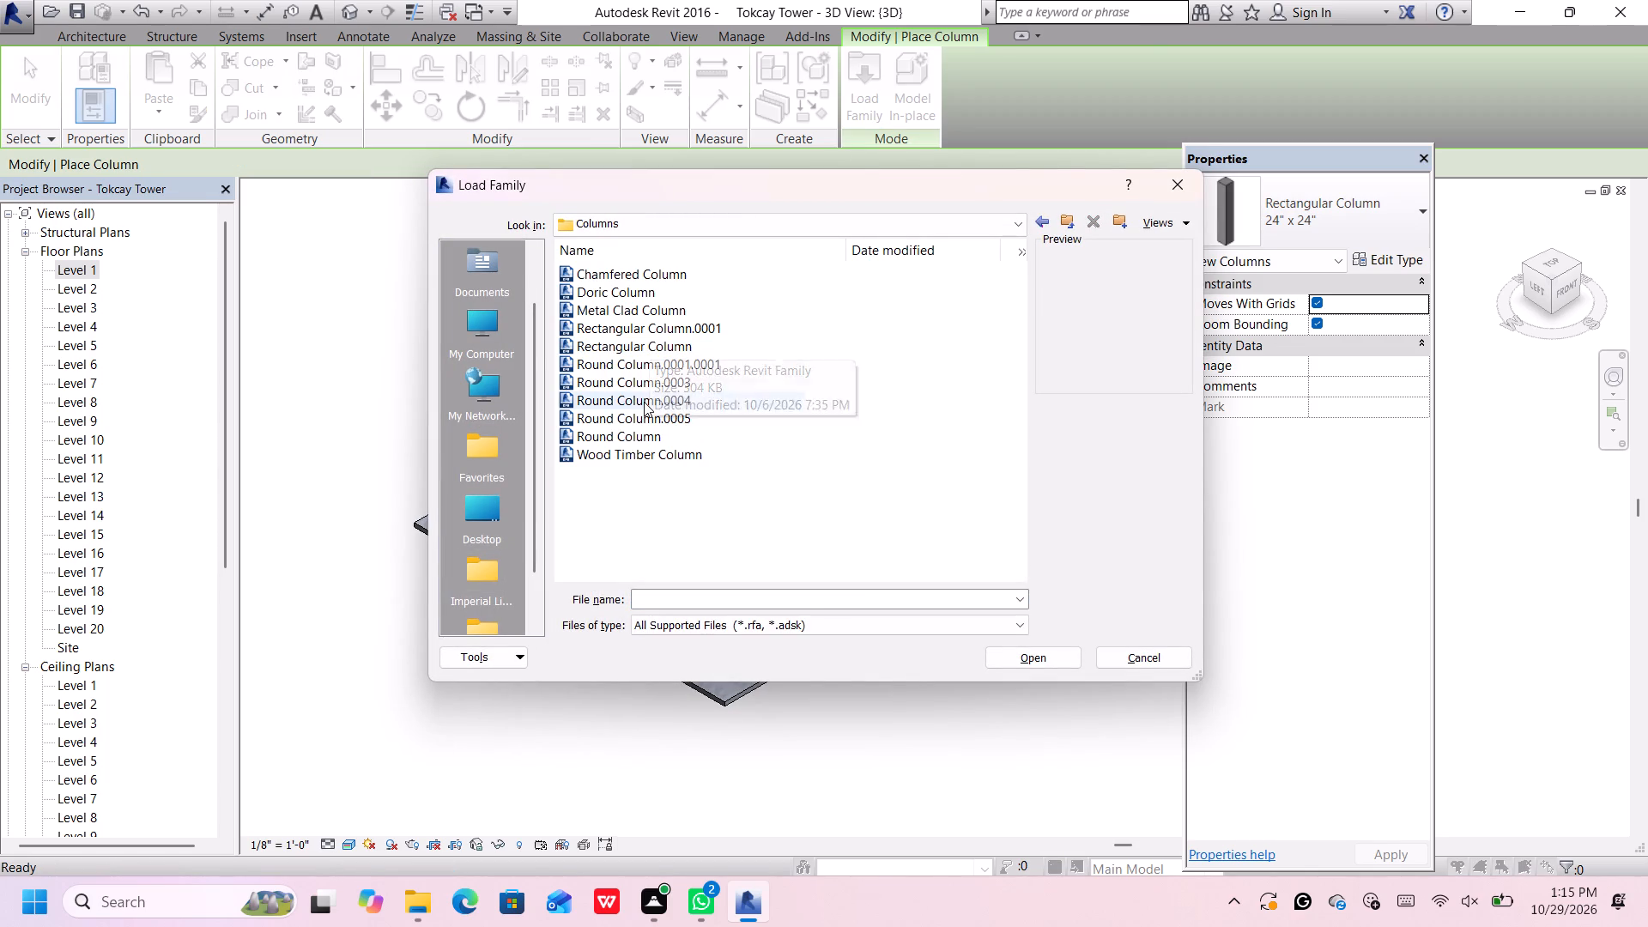
pyautogui.click(644, 402)
pyautogui.click(1040, 668)
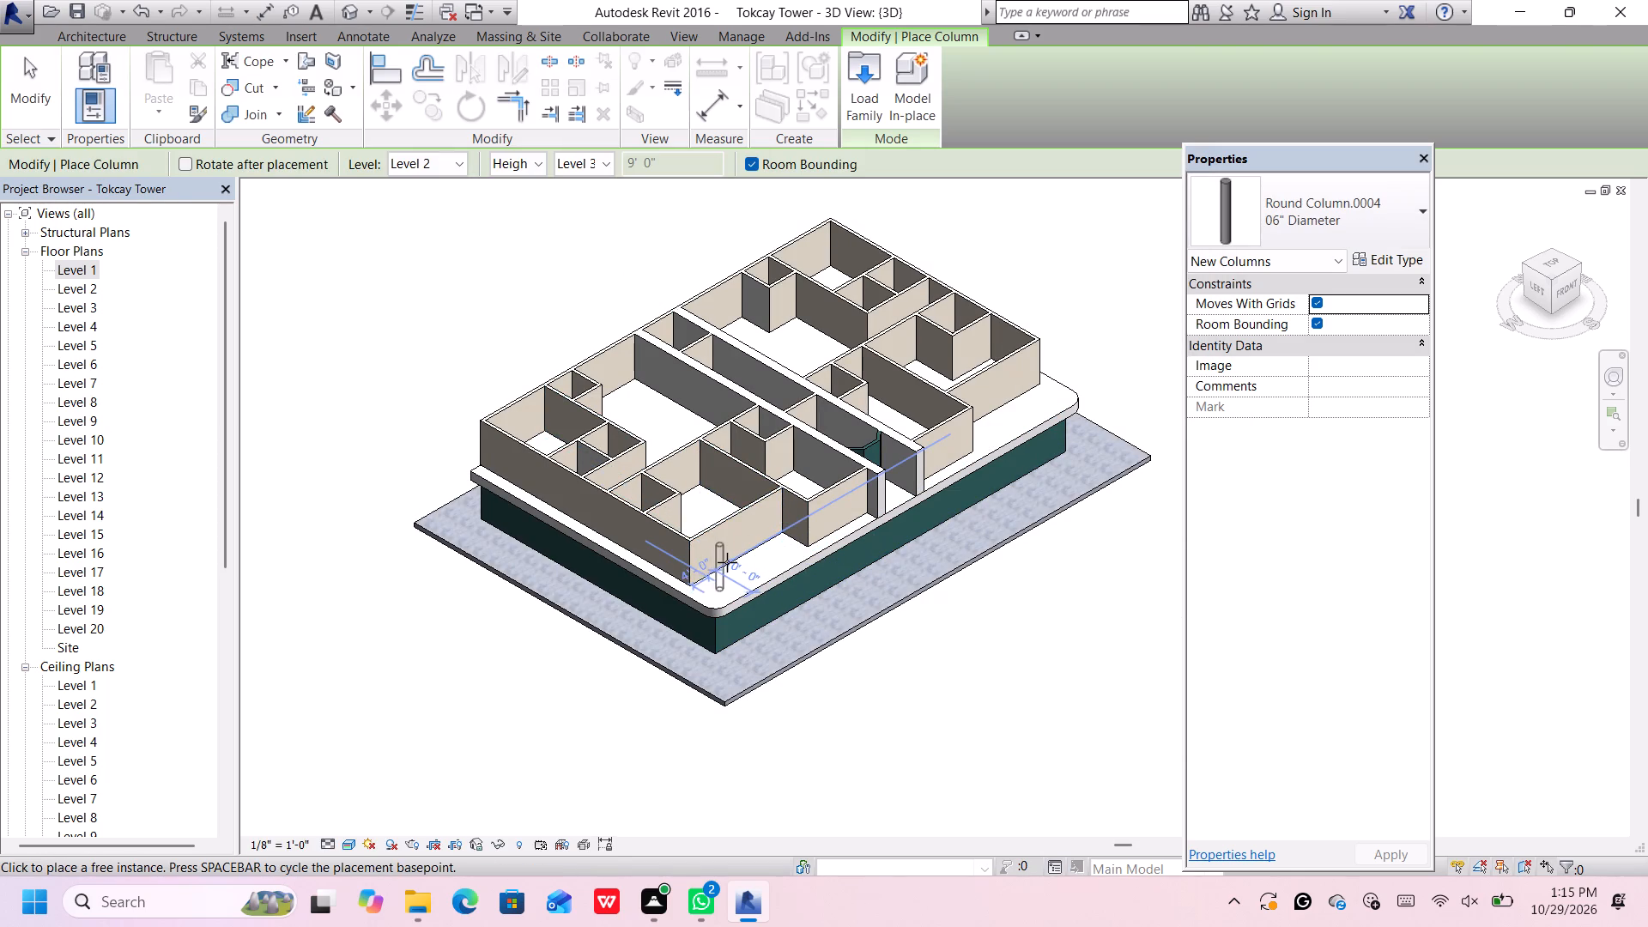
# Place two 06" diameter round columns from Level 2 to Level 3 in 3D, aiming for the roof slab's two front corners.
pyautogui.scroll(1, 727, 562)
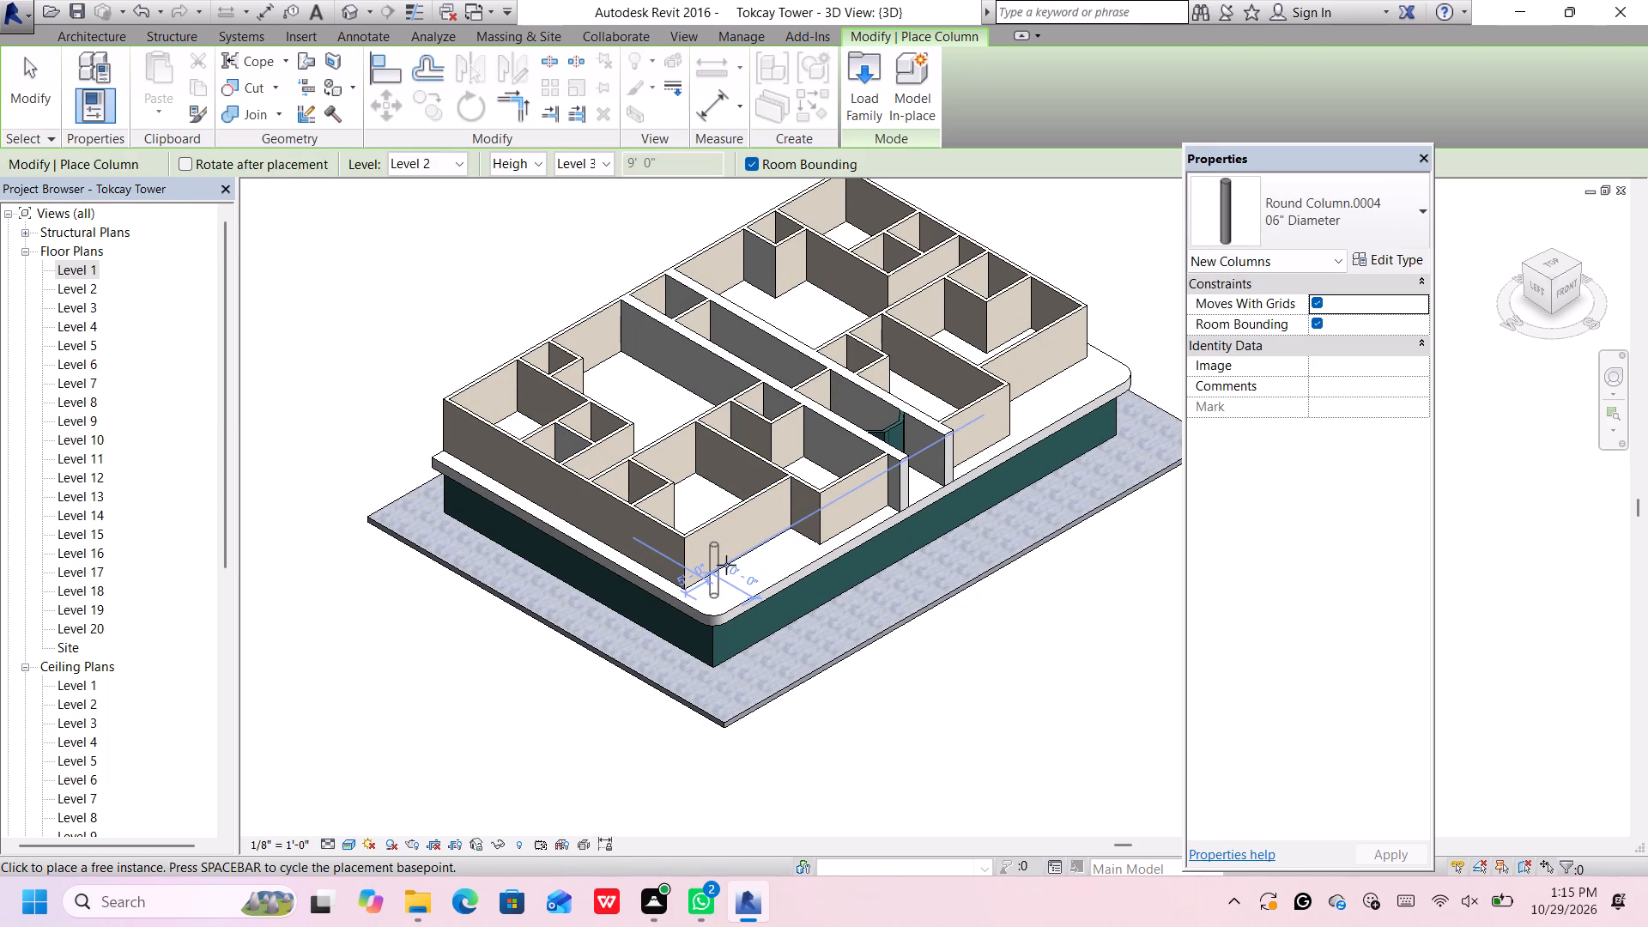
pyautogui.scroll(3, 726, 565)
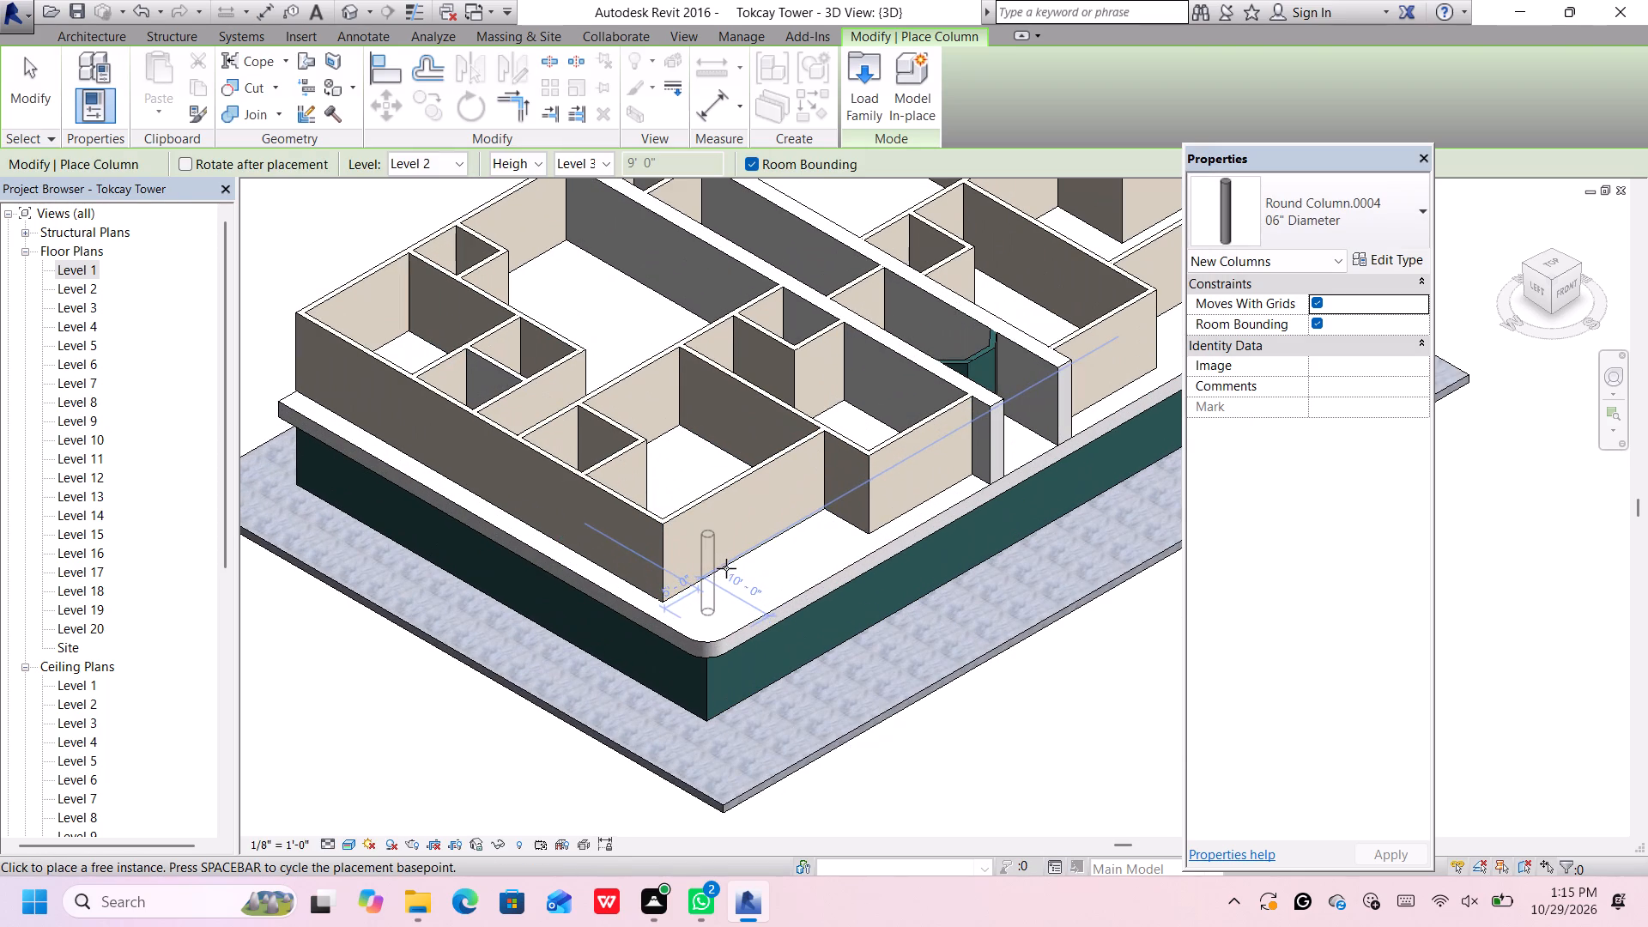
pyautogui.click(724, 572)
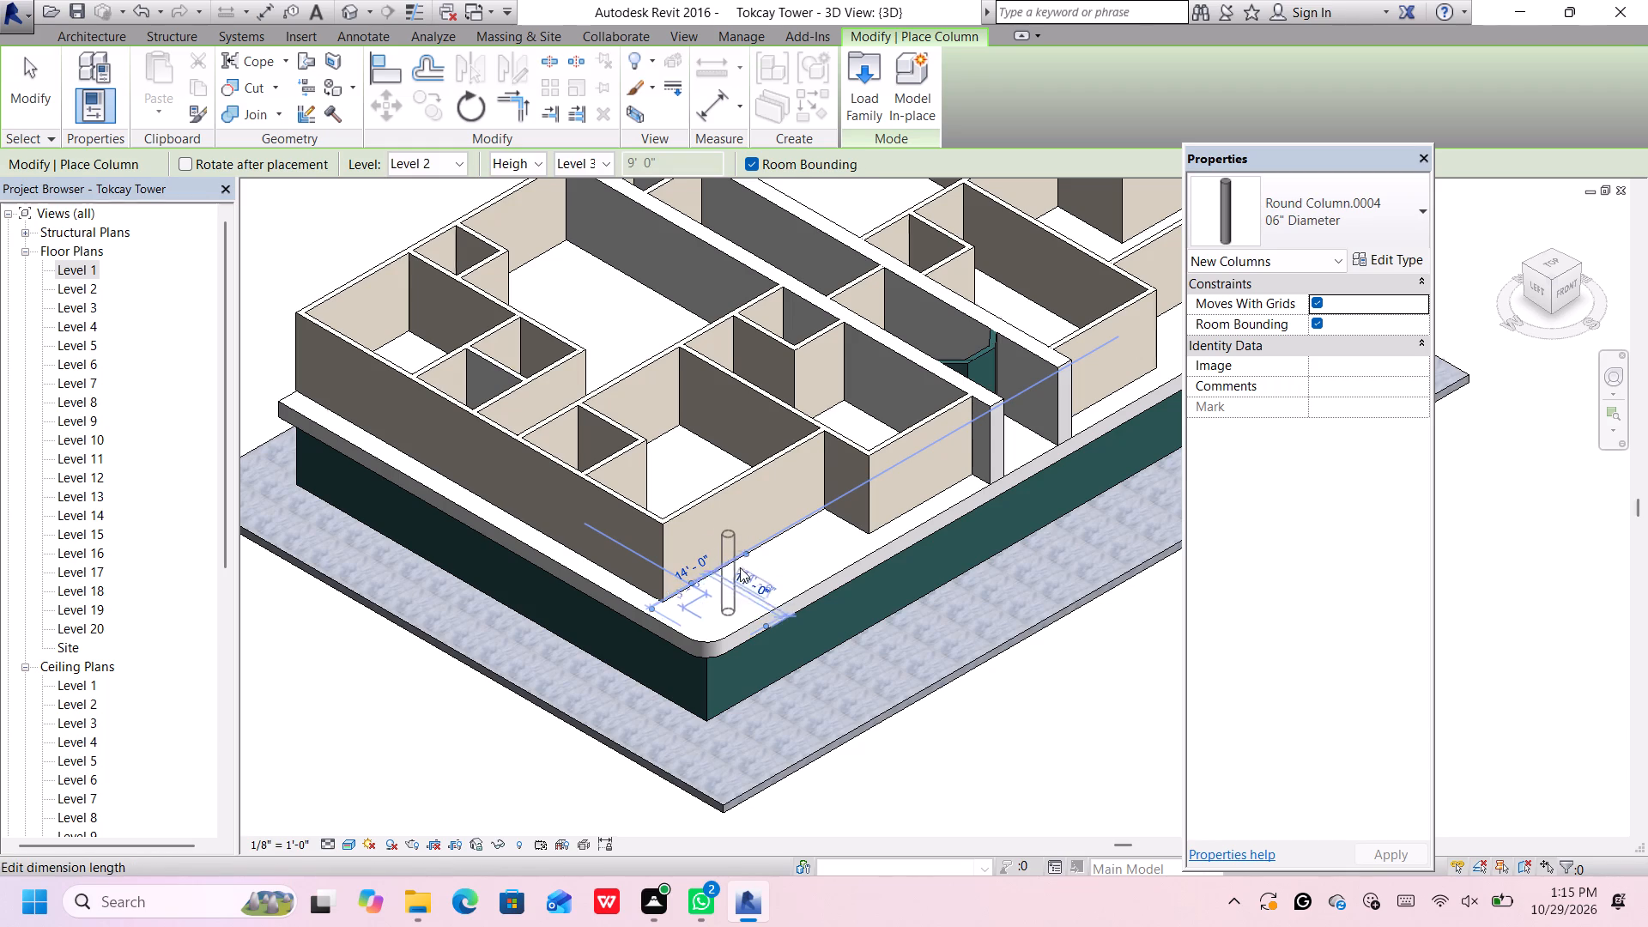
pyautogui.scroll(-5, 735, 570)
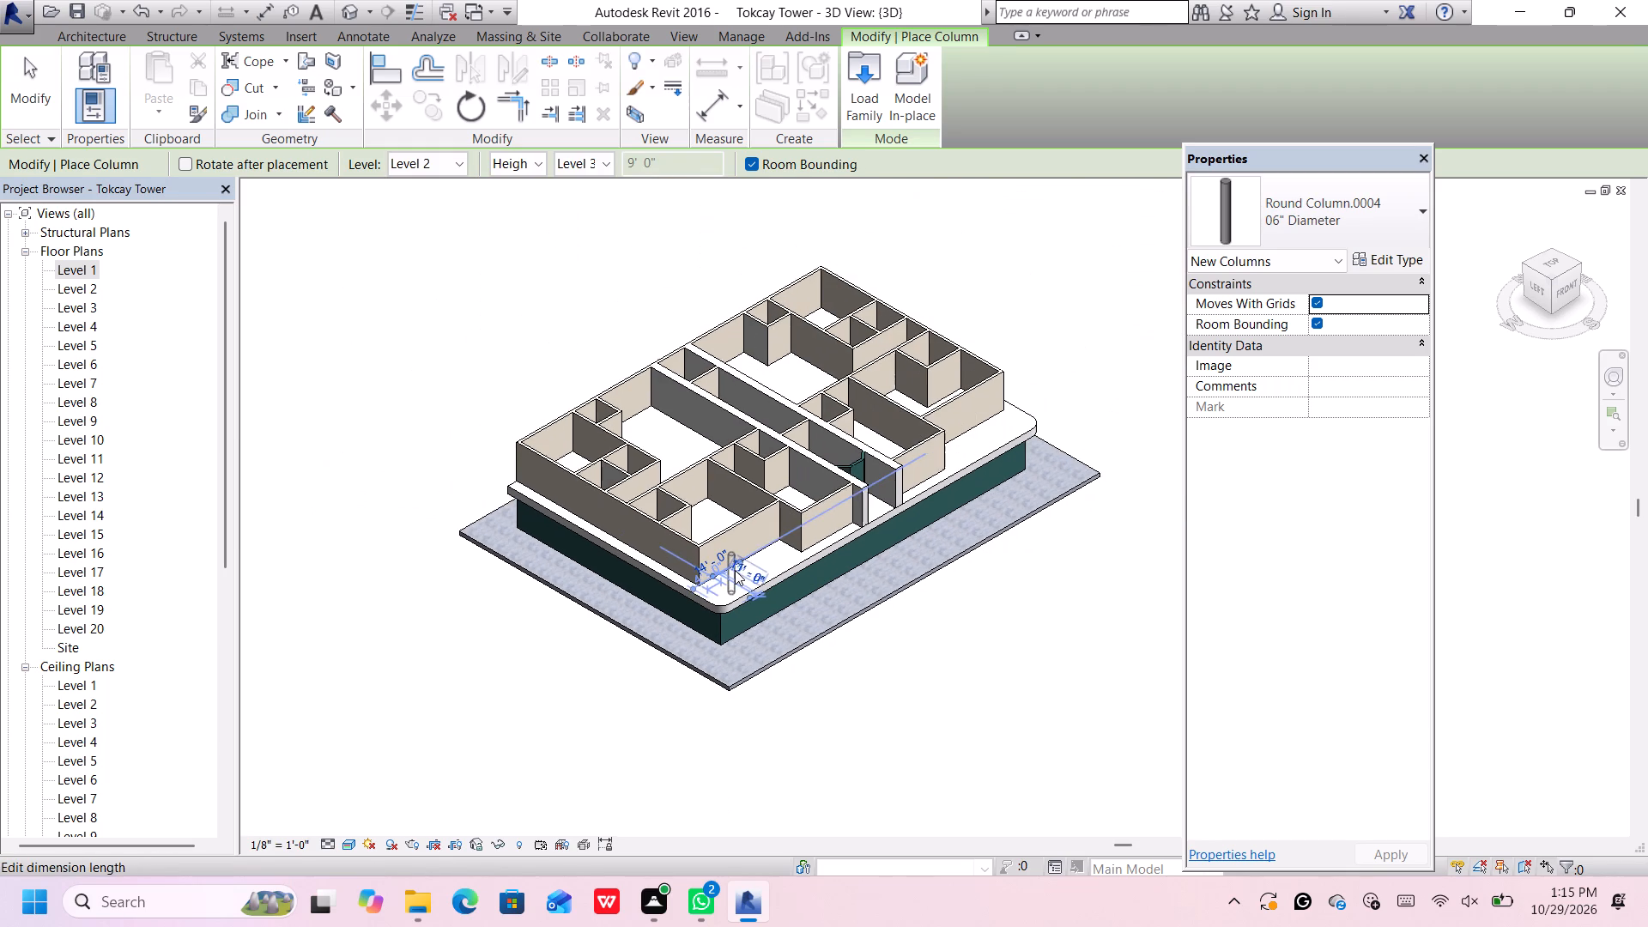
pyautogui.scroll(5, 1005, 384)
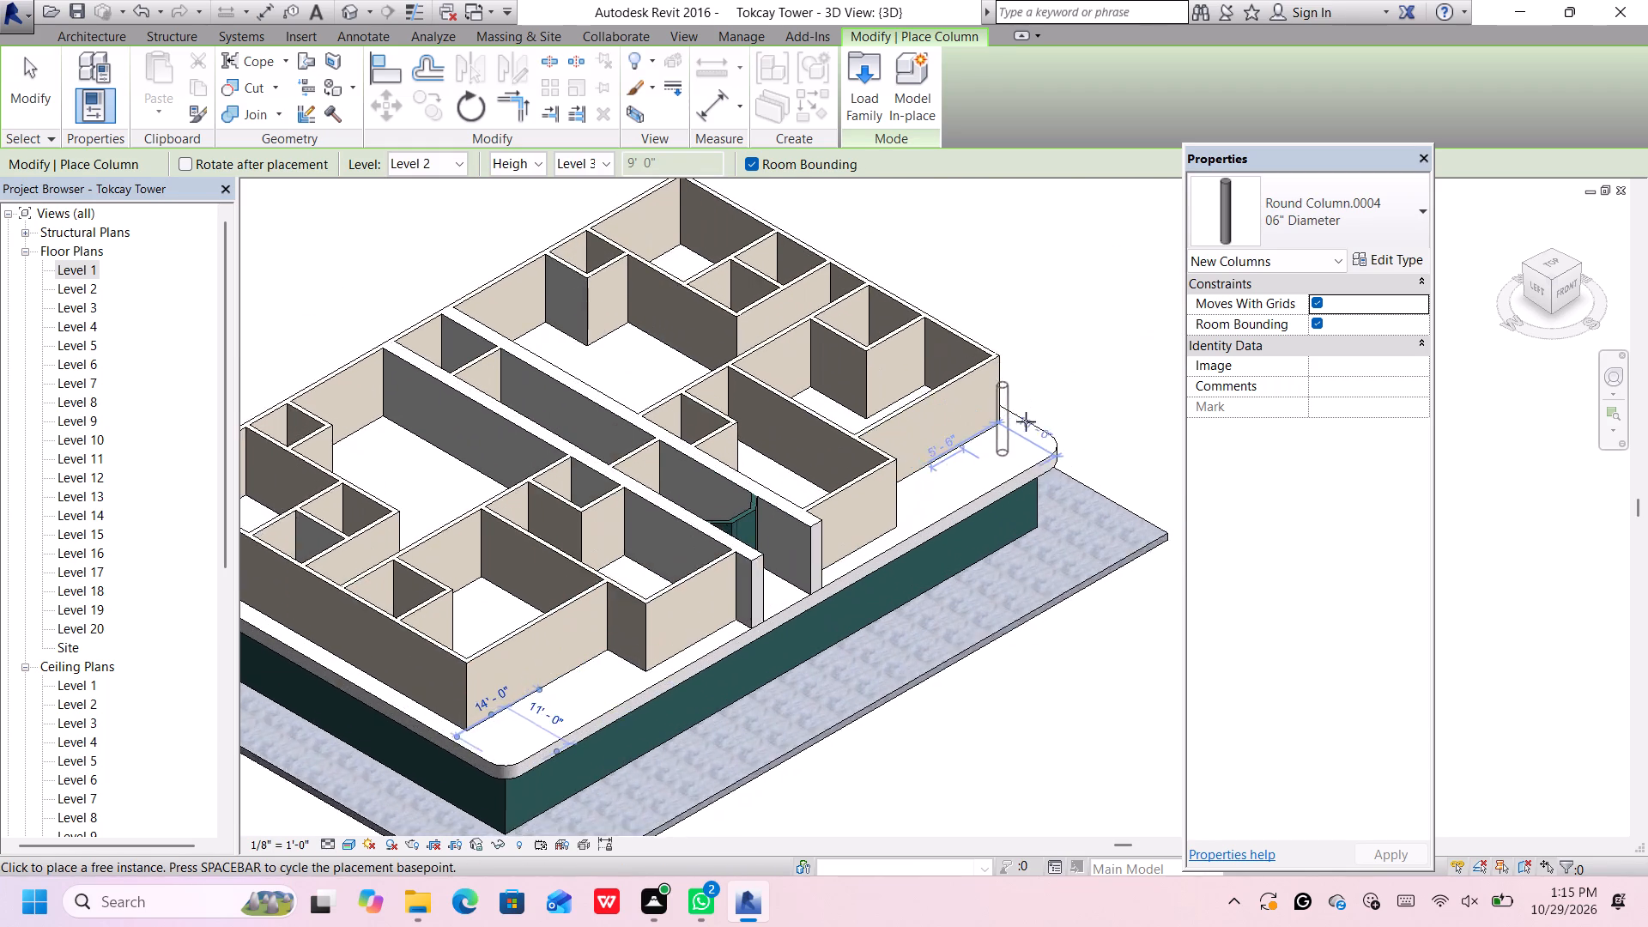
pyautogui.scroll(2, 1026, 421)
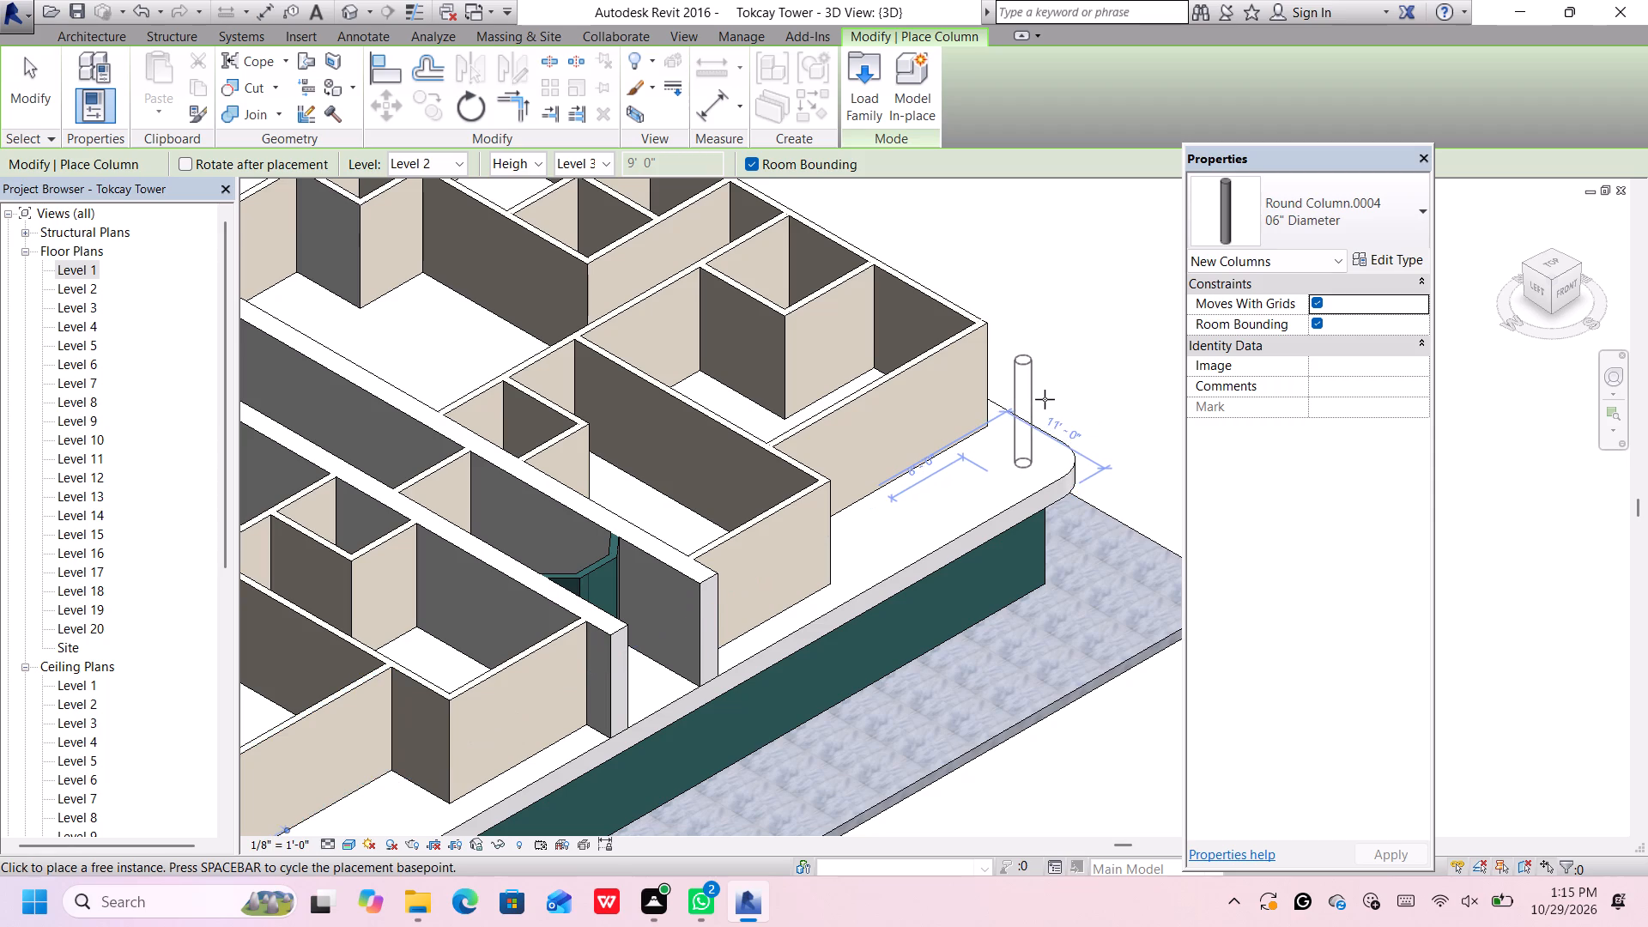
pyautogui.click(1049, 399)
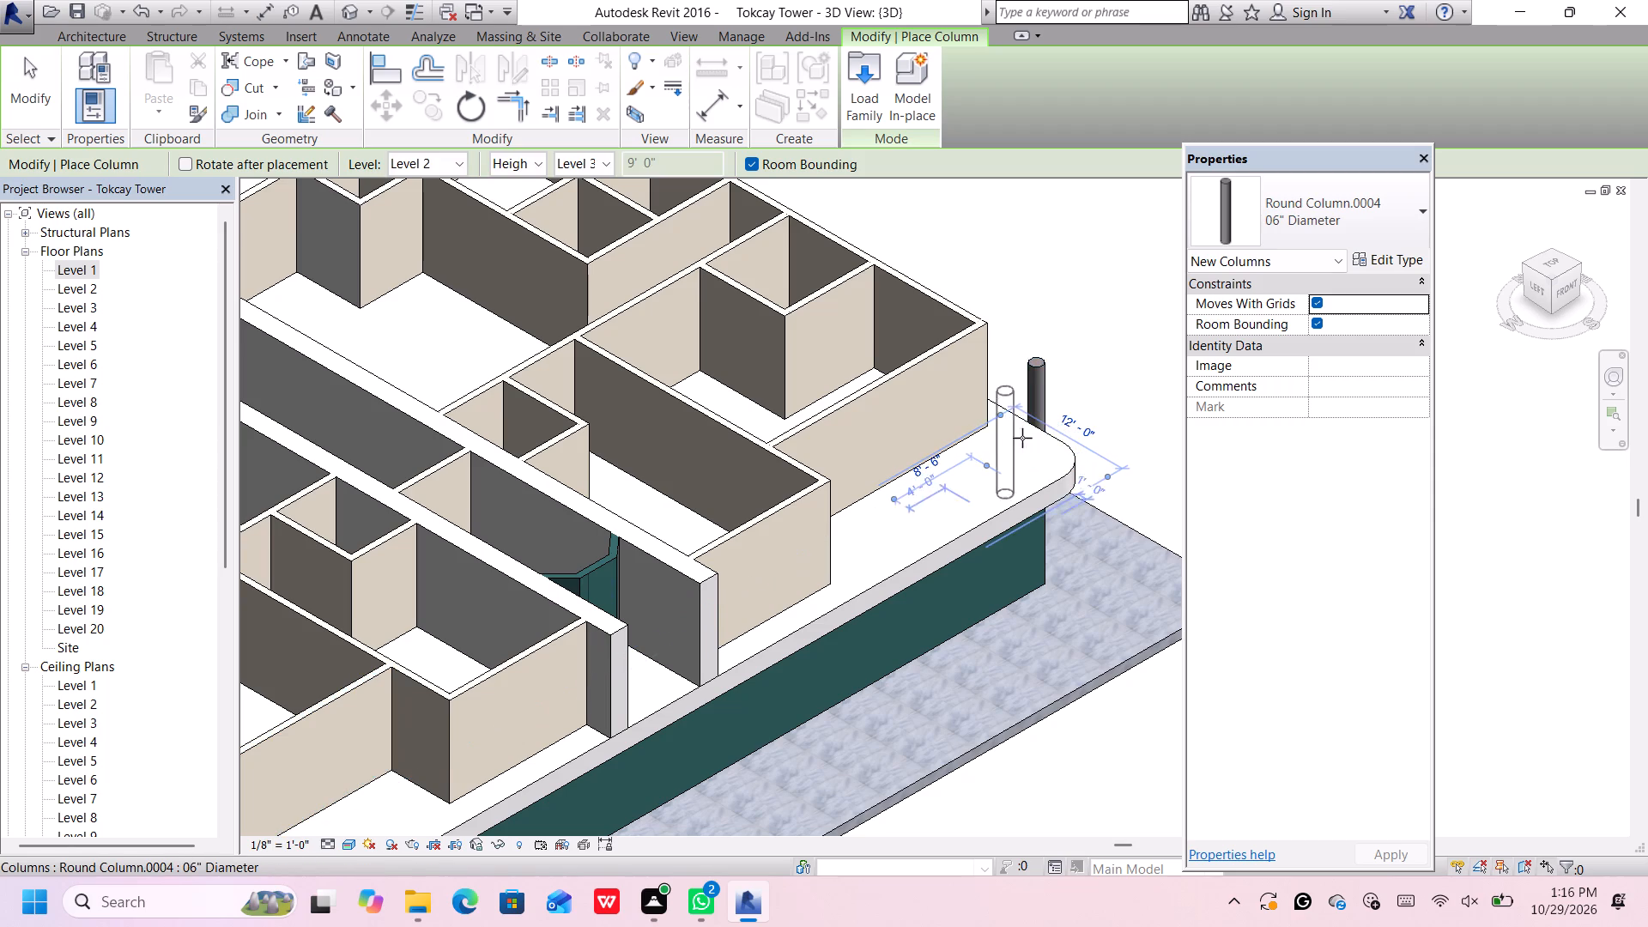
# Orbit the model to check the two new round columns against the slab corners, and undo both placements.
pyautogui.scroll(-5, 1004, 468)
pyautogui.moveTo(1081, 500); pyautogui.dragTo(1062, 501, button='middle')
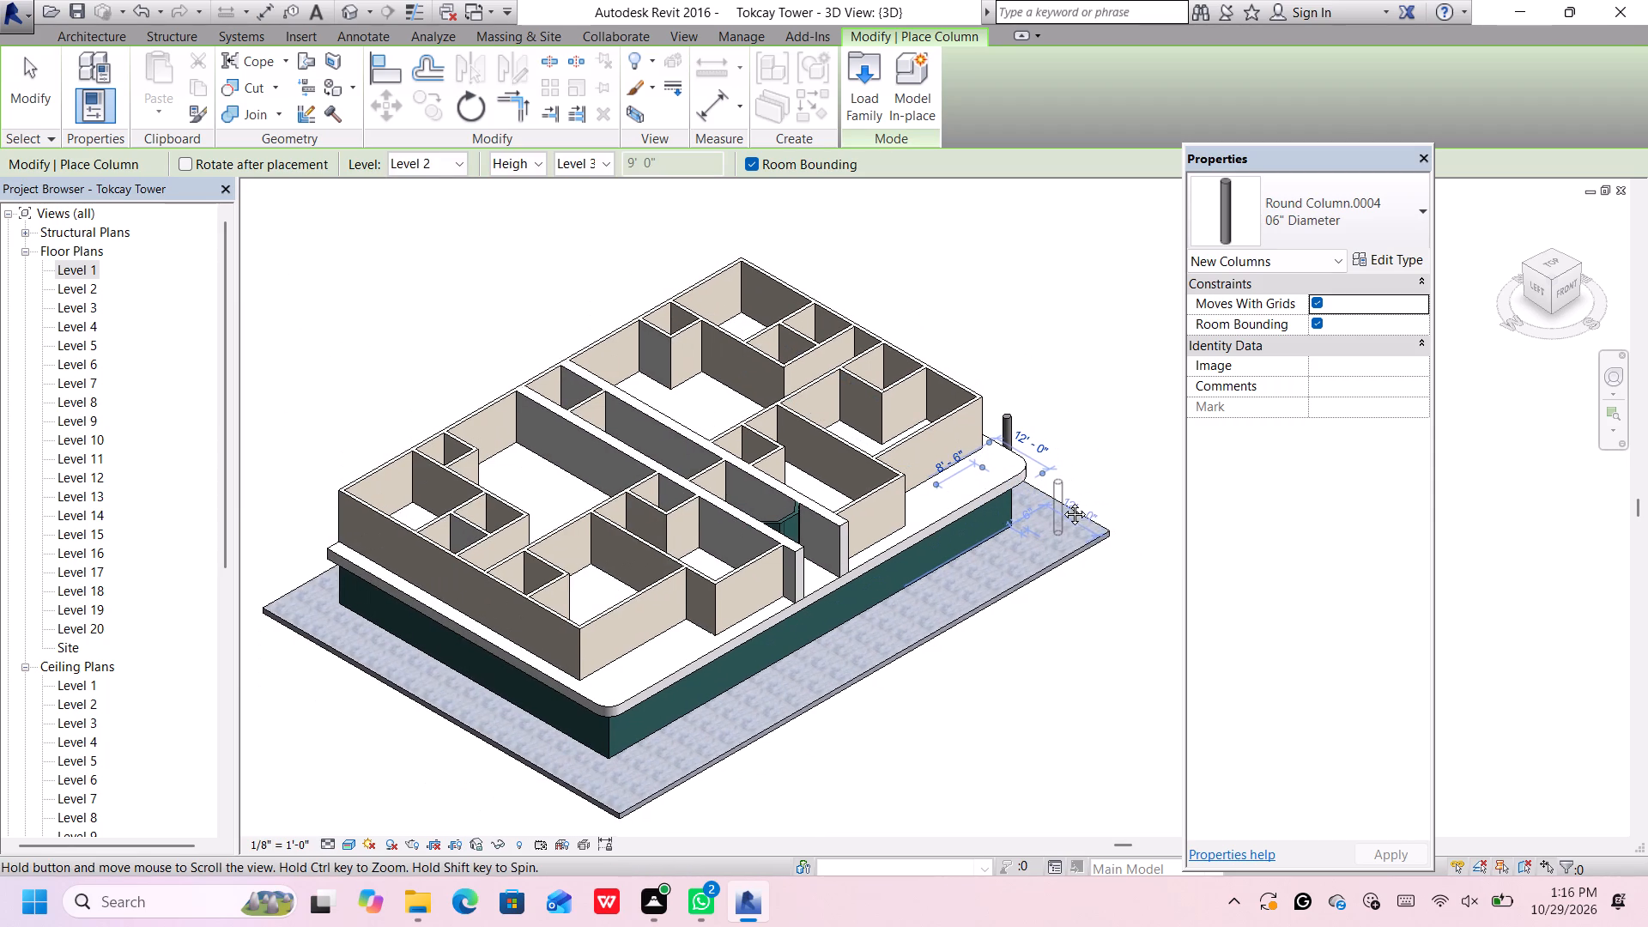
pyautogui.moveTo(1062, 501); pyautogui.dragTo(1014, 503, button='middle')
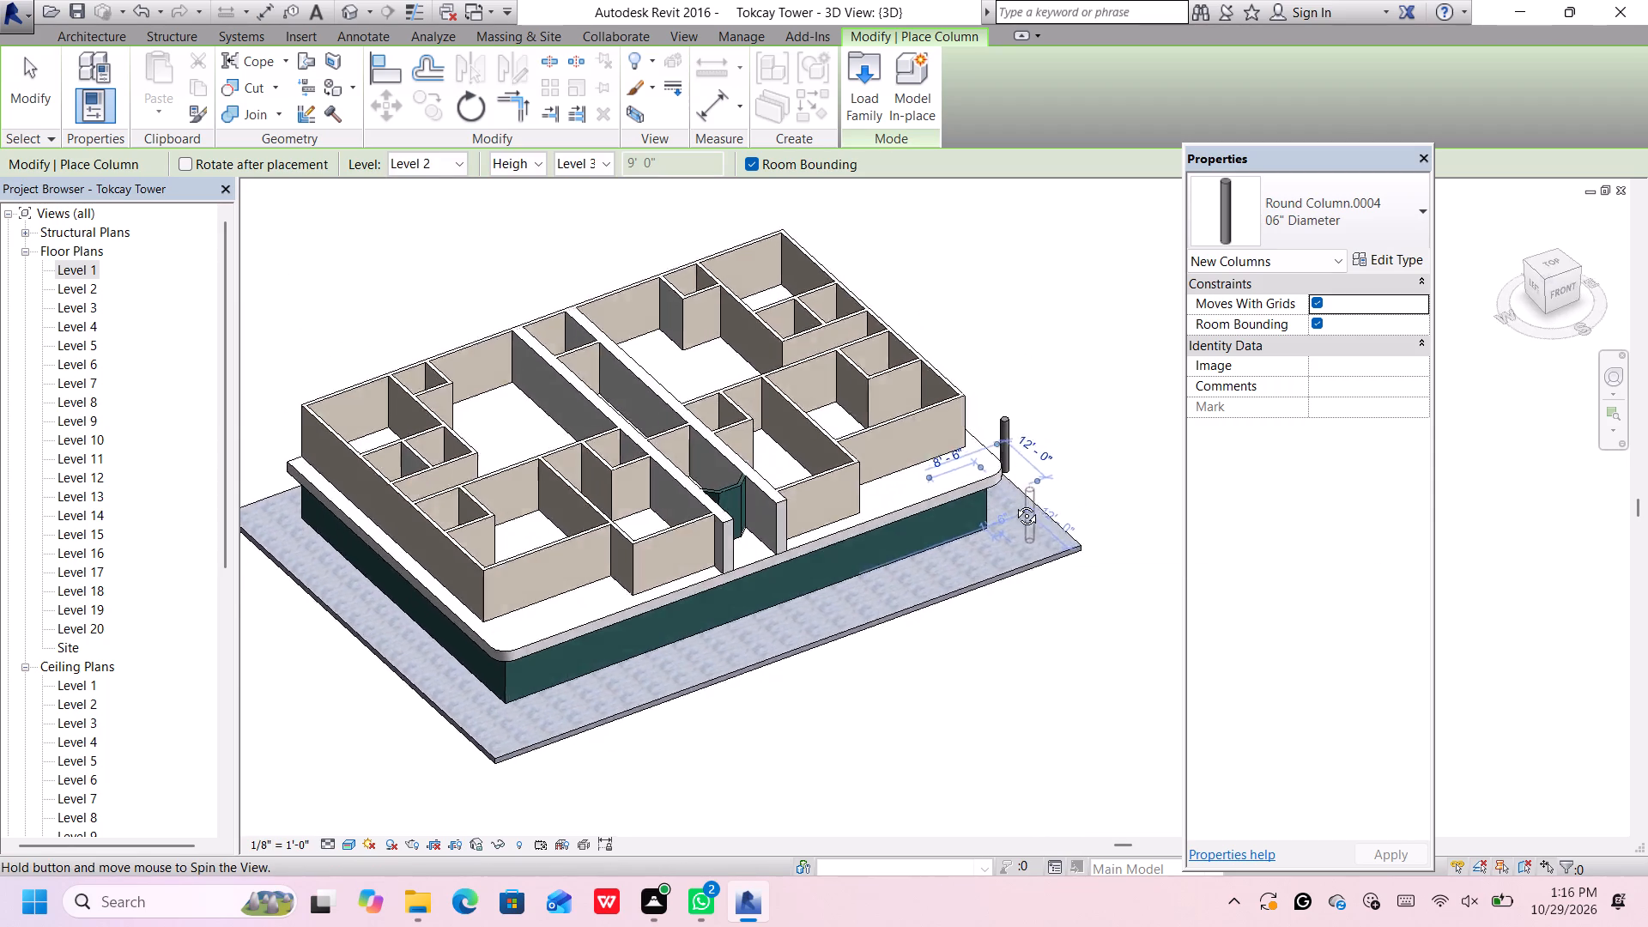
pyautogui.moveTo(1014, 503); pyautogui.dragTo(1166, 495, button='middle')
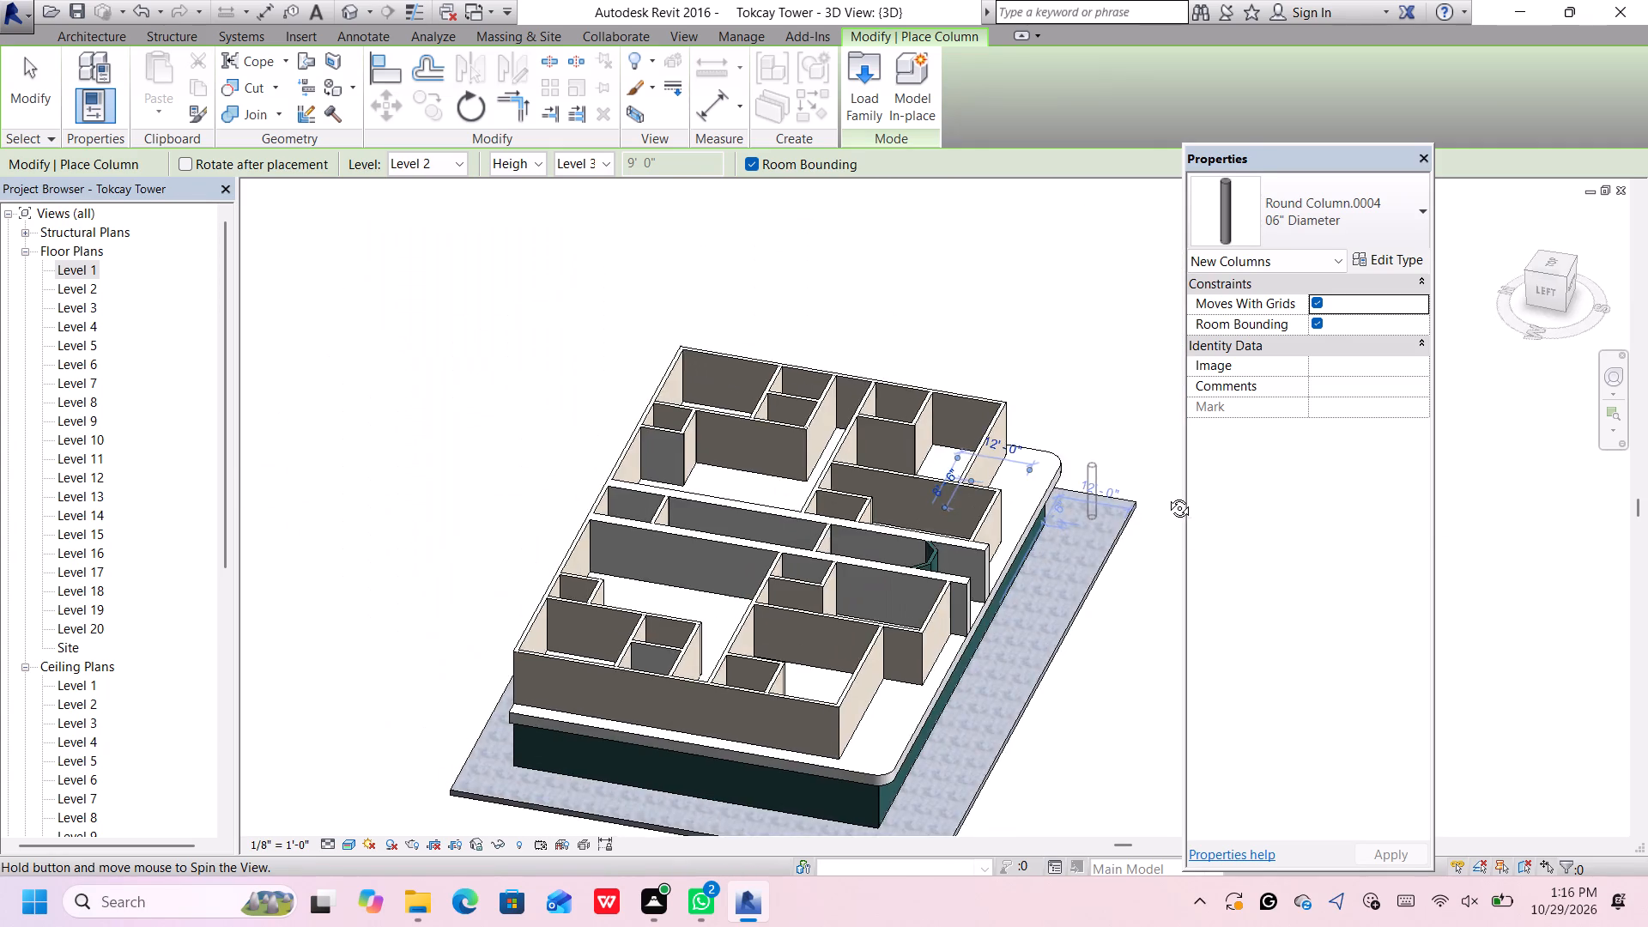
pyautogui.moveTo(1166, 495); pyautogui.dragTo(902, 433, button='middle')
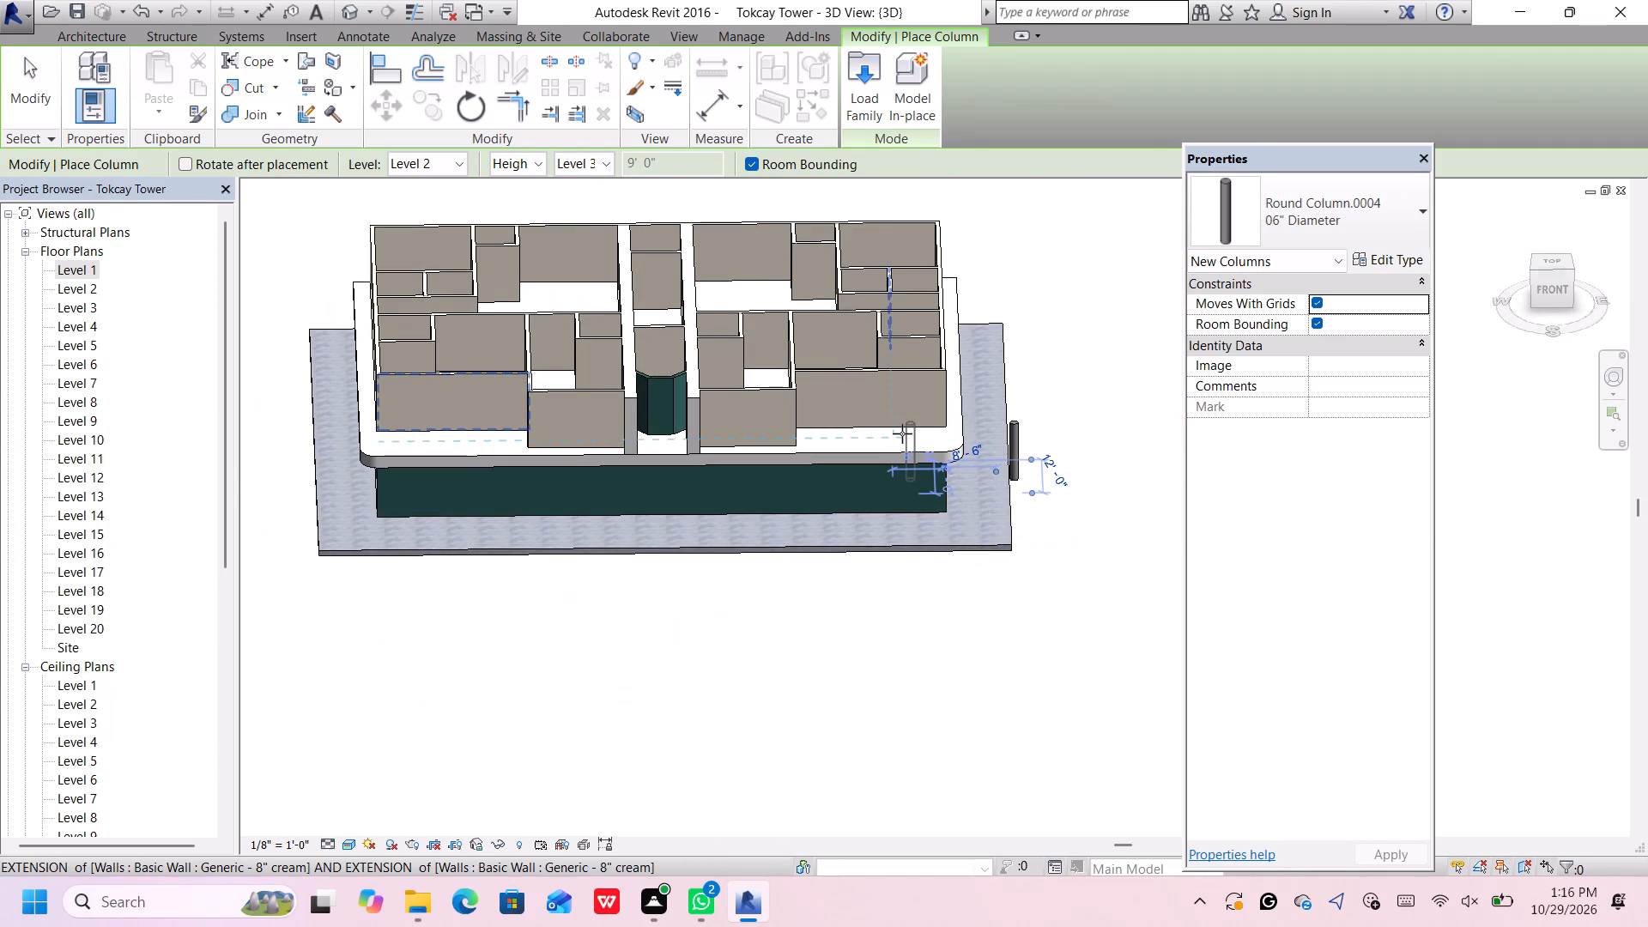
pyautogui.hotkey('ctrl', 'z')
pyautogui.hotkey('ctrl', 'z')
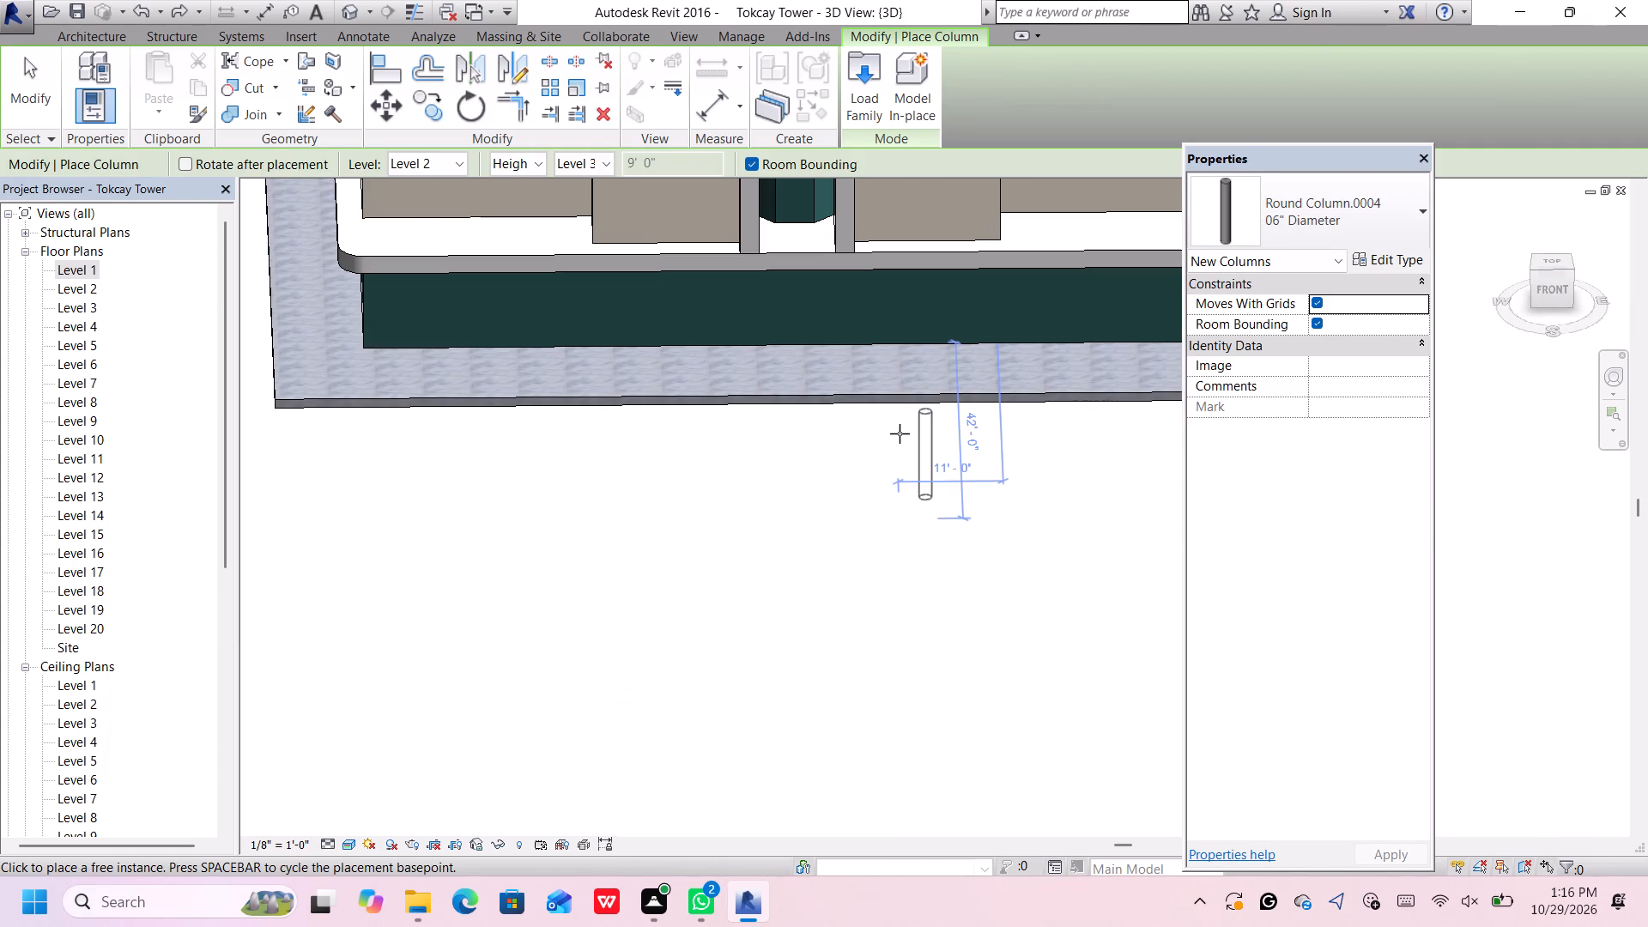
# Place a 06" diameter round column from Level 2 to Level 3 outside the southwest corner, about 17'-6" from the building's side wall.
pyautogui.moveTo(743, 499); pyautogui.dragTo(819, 609, button='middle')
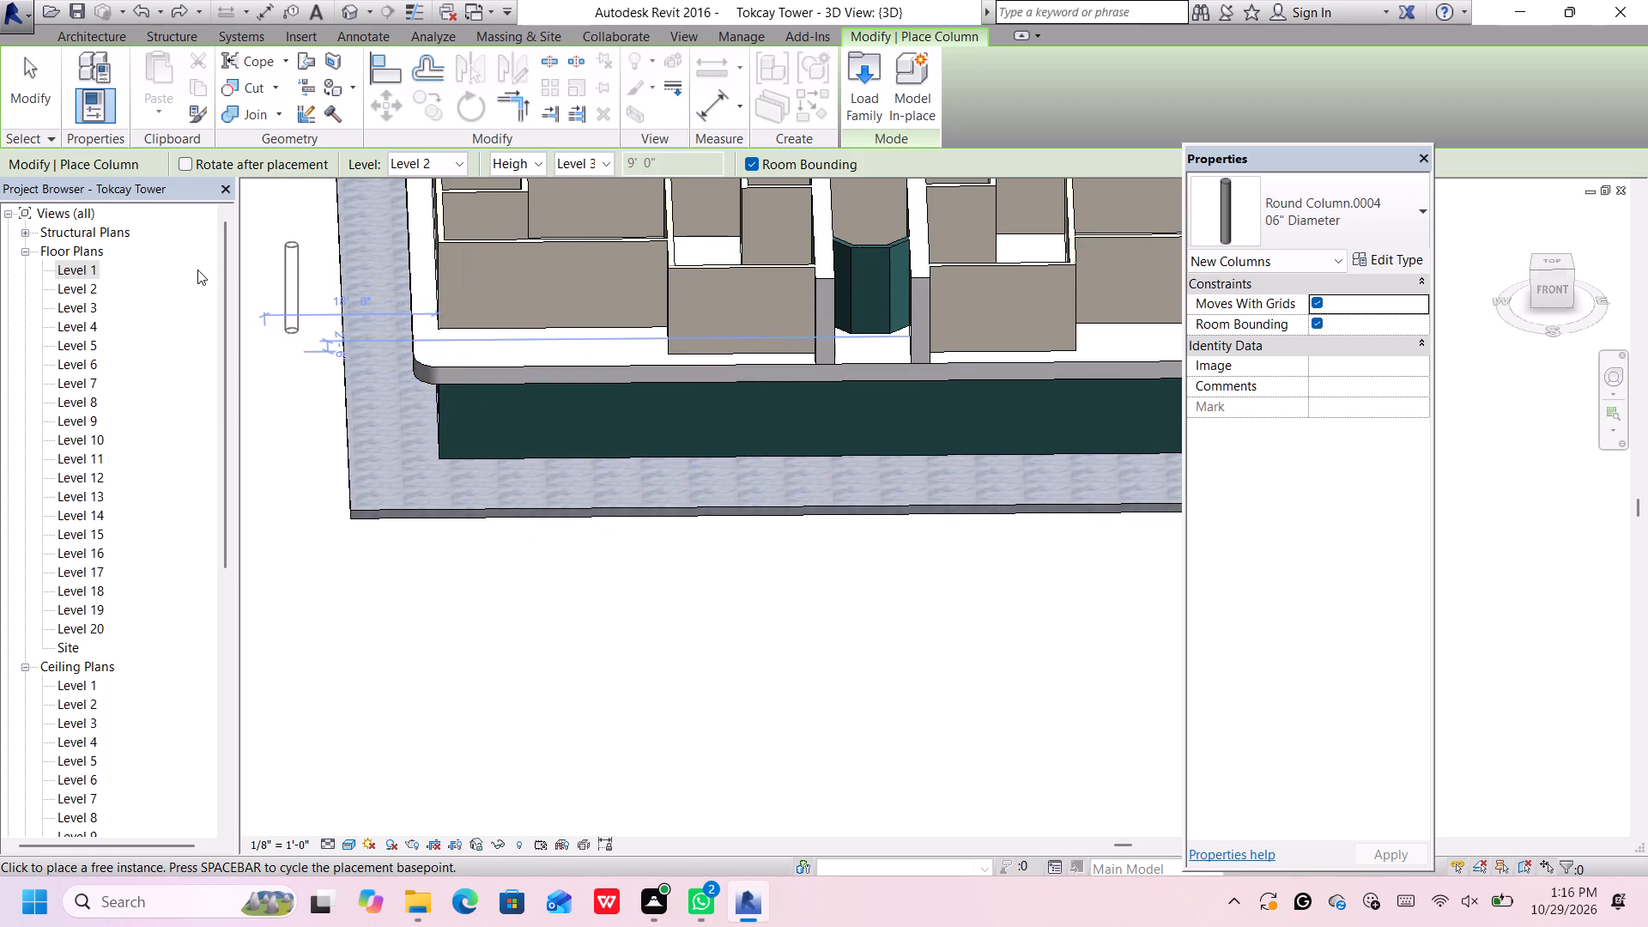
pyautogui.click(271, 328)
pyautogui.scroll(2, 282, 318)
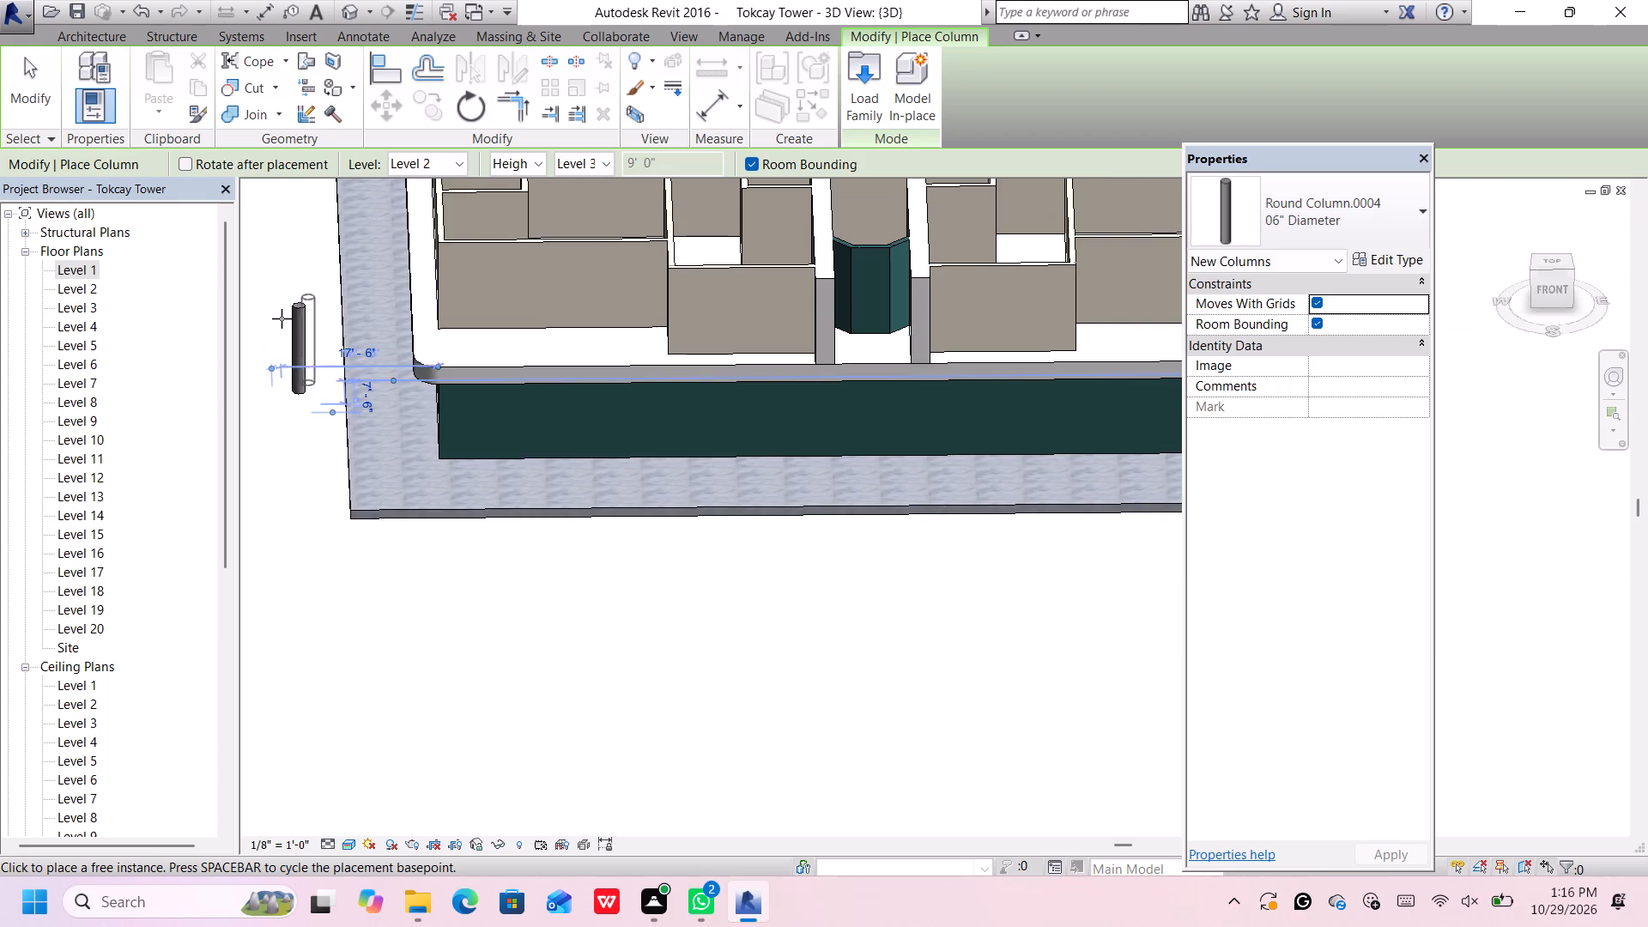
pyautogui.scroll(5, 282, 318)
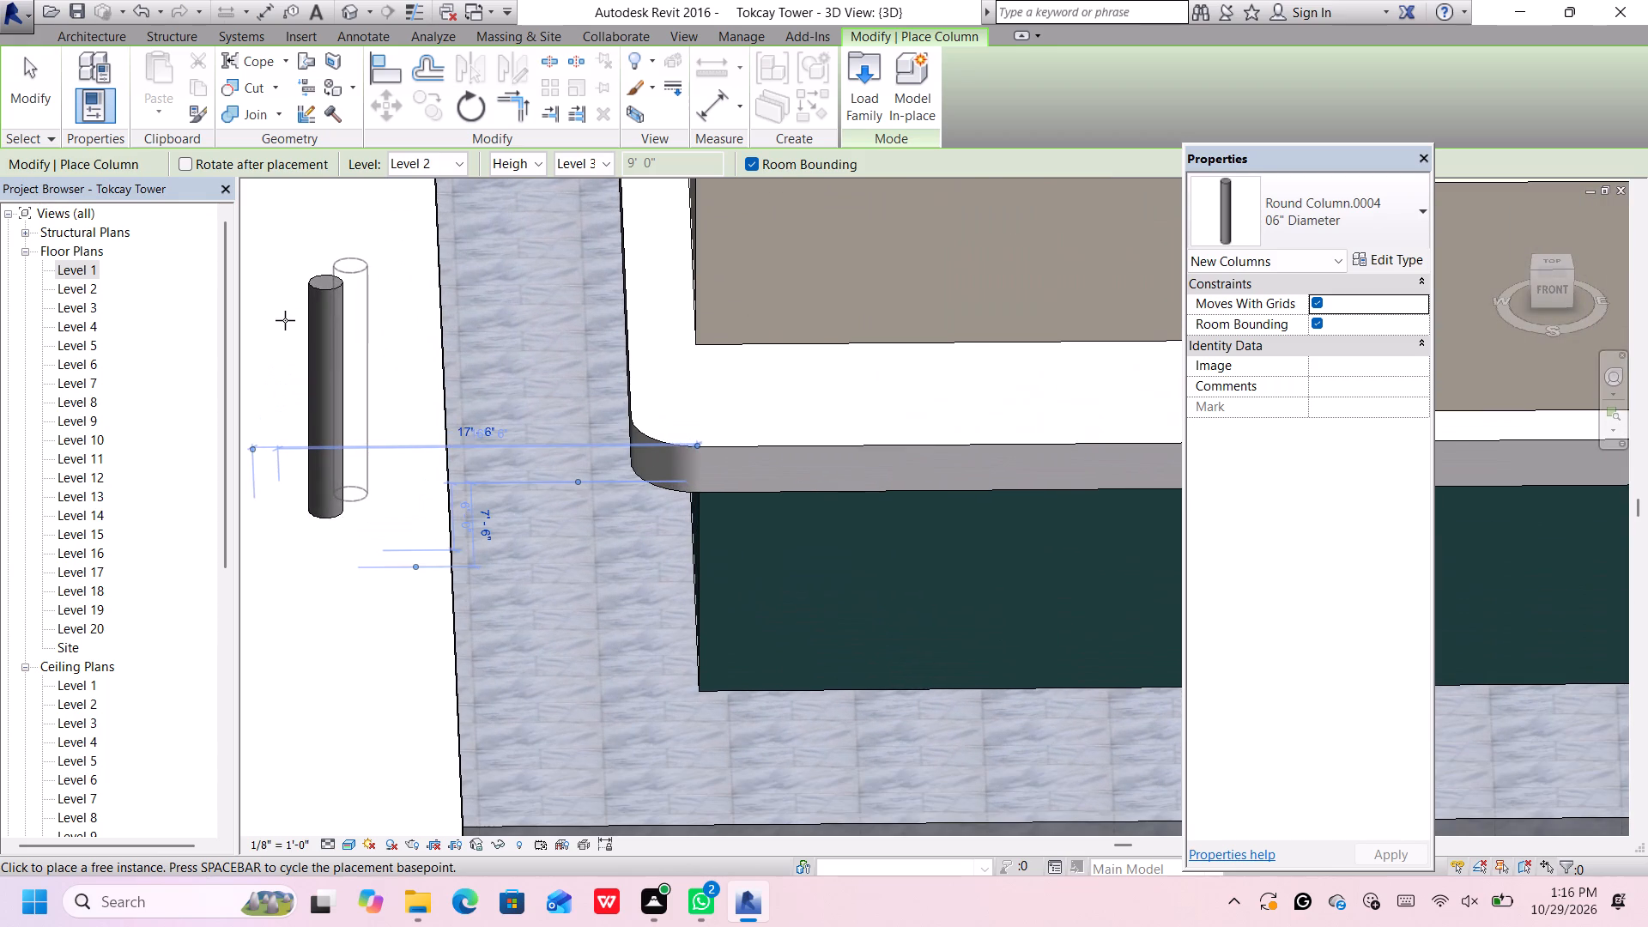
pyautogui.press('space')
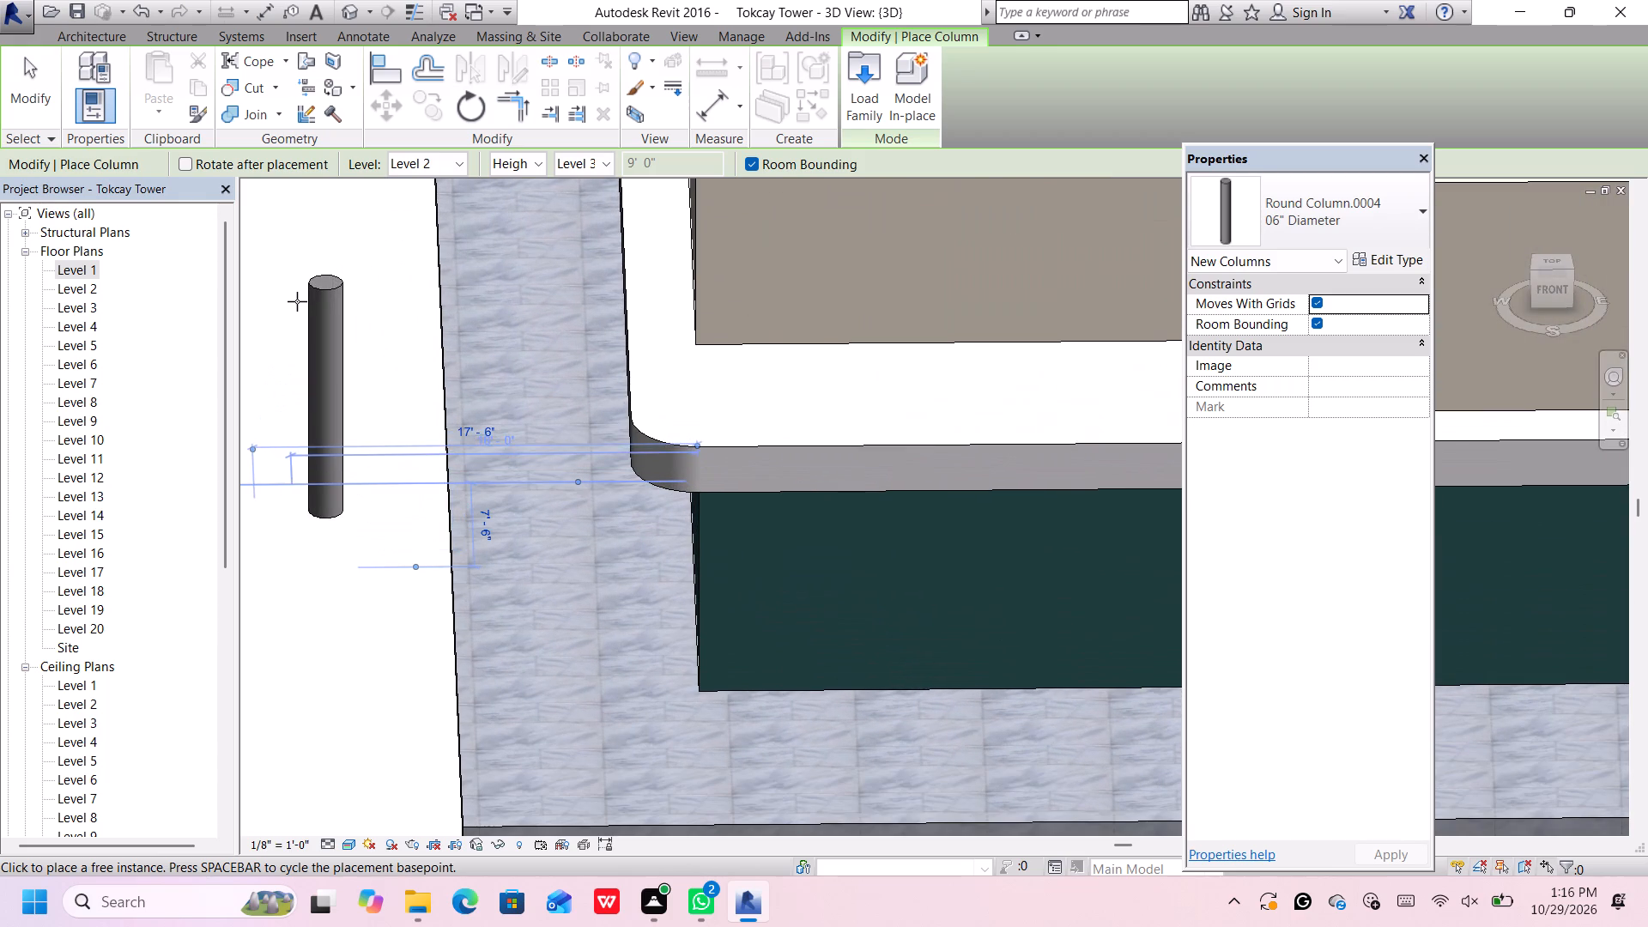
pyautogui.press('space')
pyautogui.press('space')
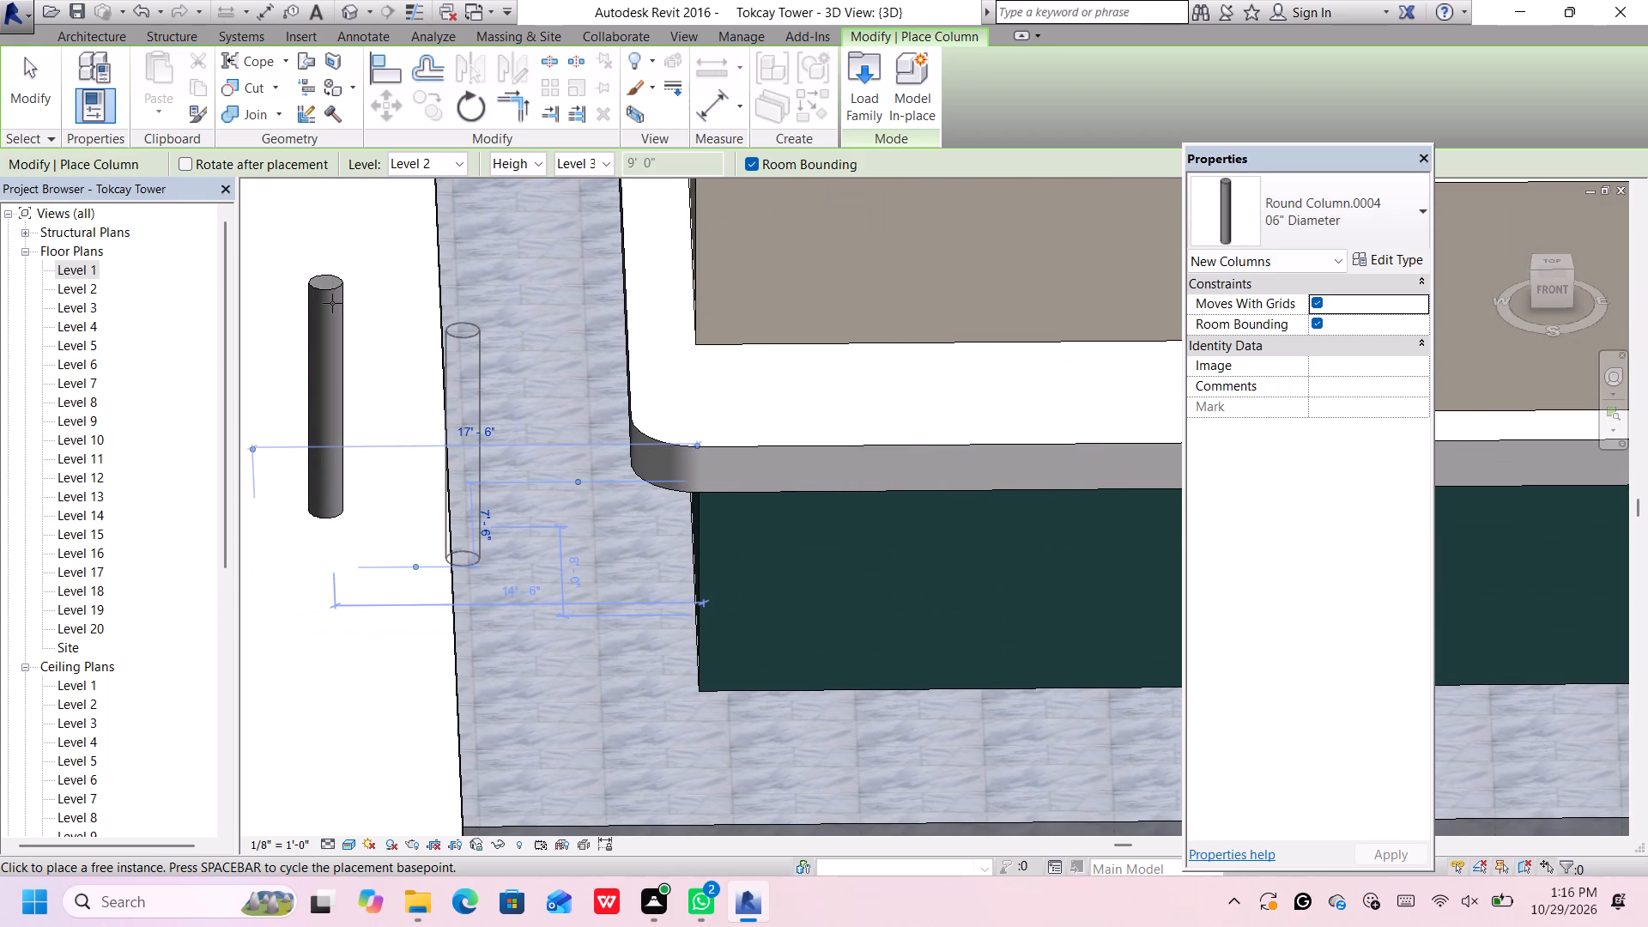
pyautogui.scroll(-5, 332, 304)
pyautogui.press('Escape')
pyautogui.press('space')
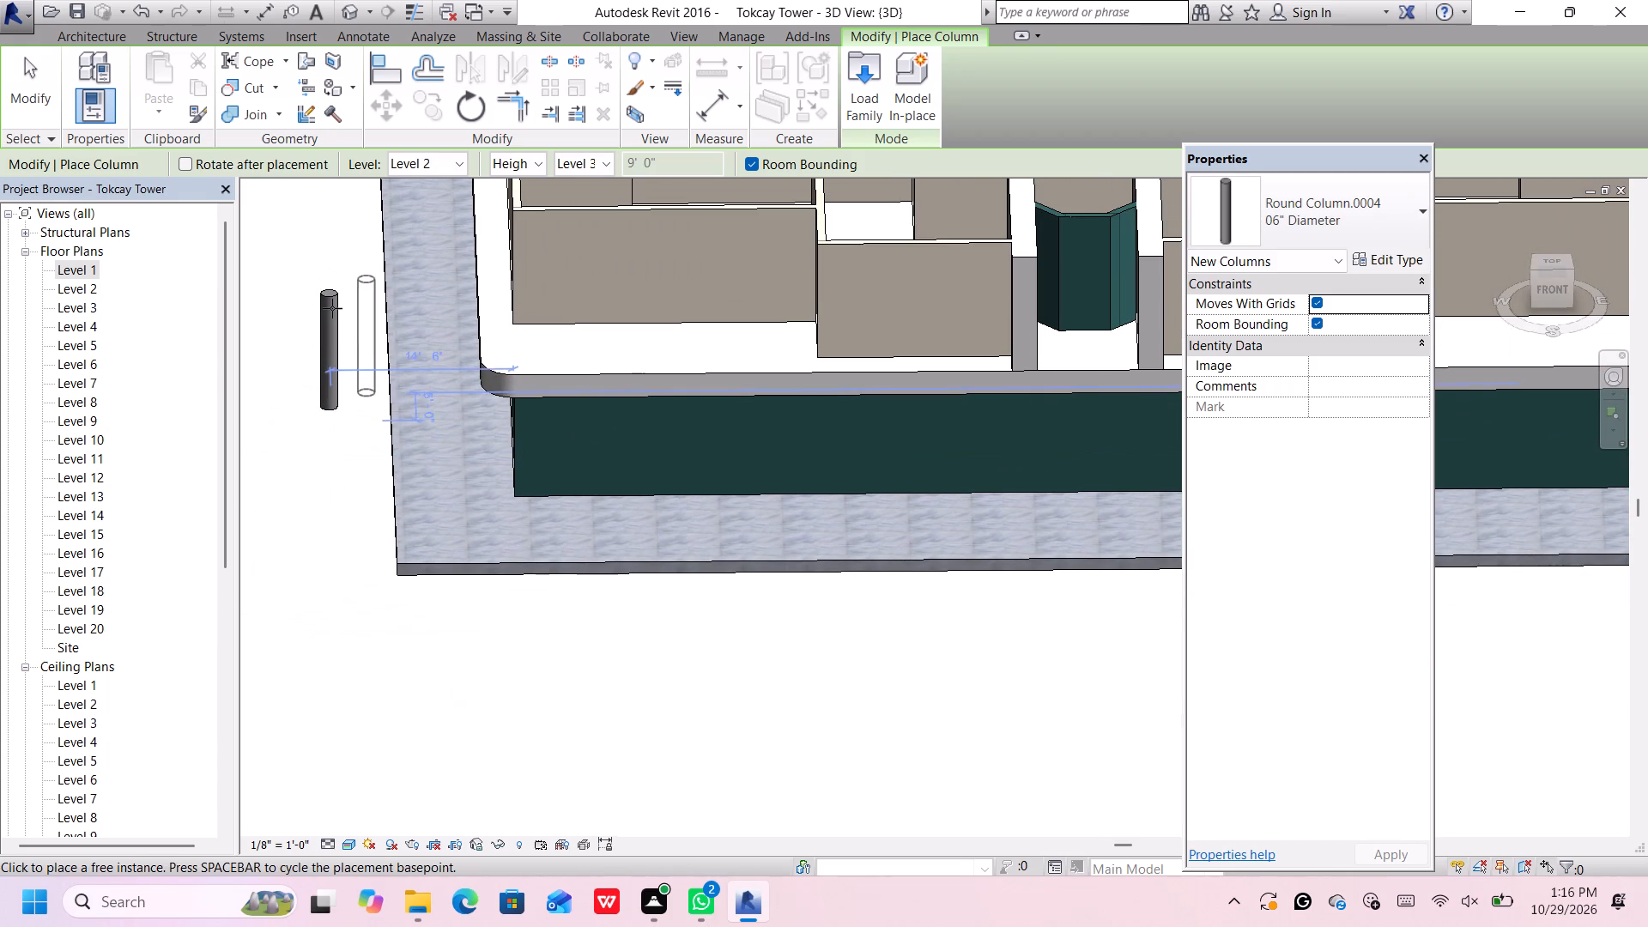
pyautogui.press('space')
pyautogui.press('space')
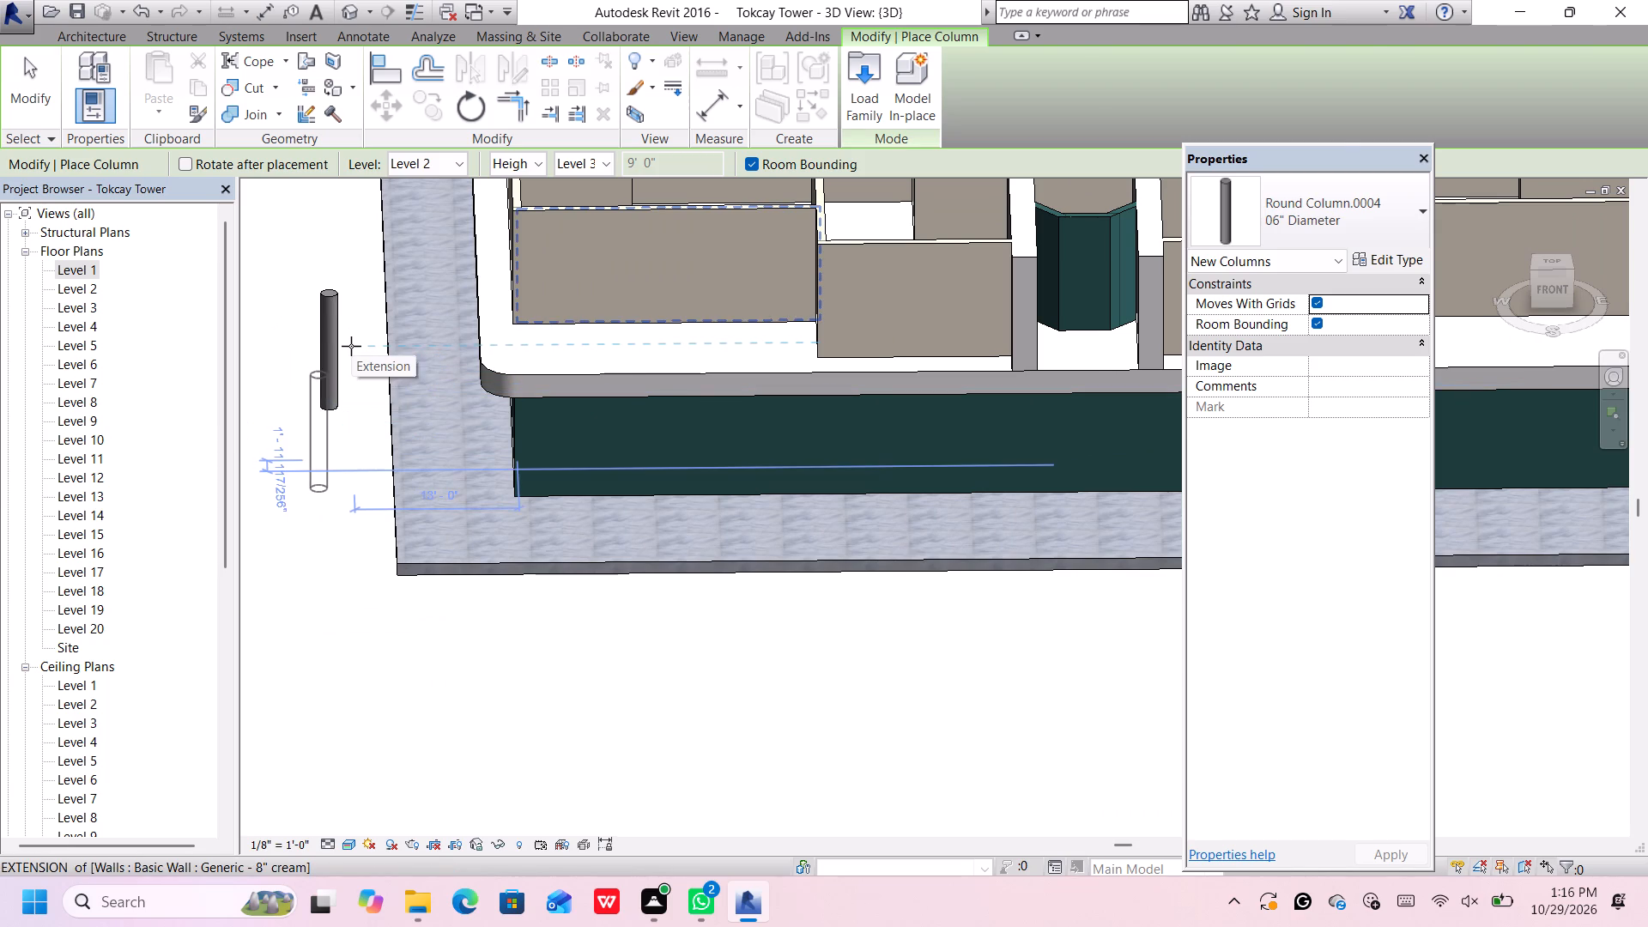
pyautogui.press('Escape')
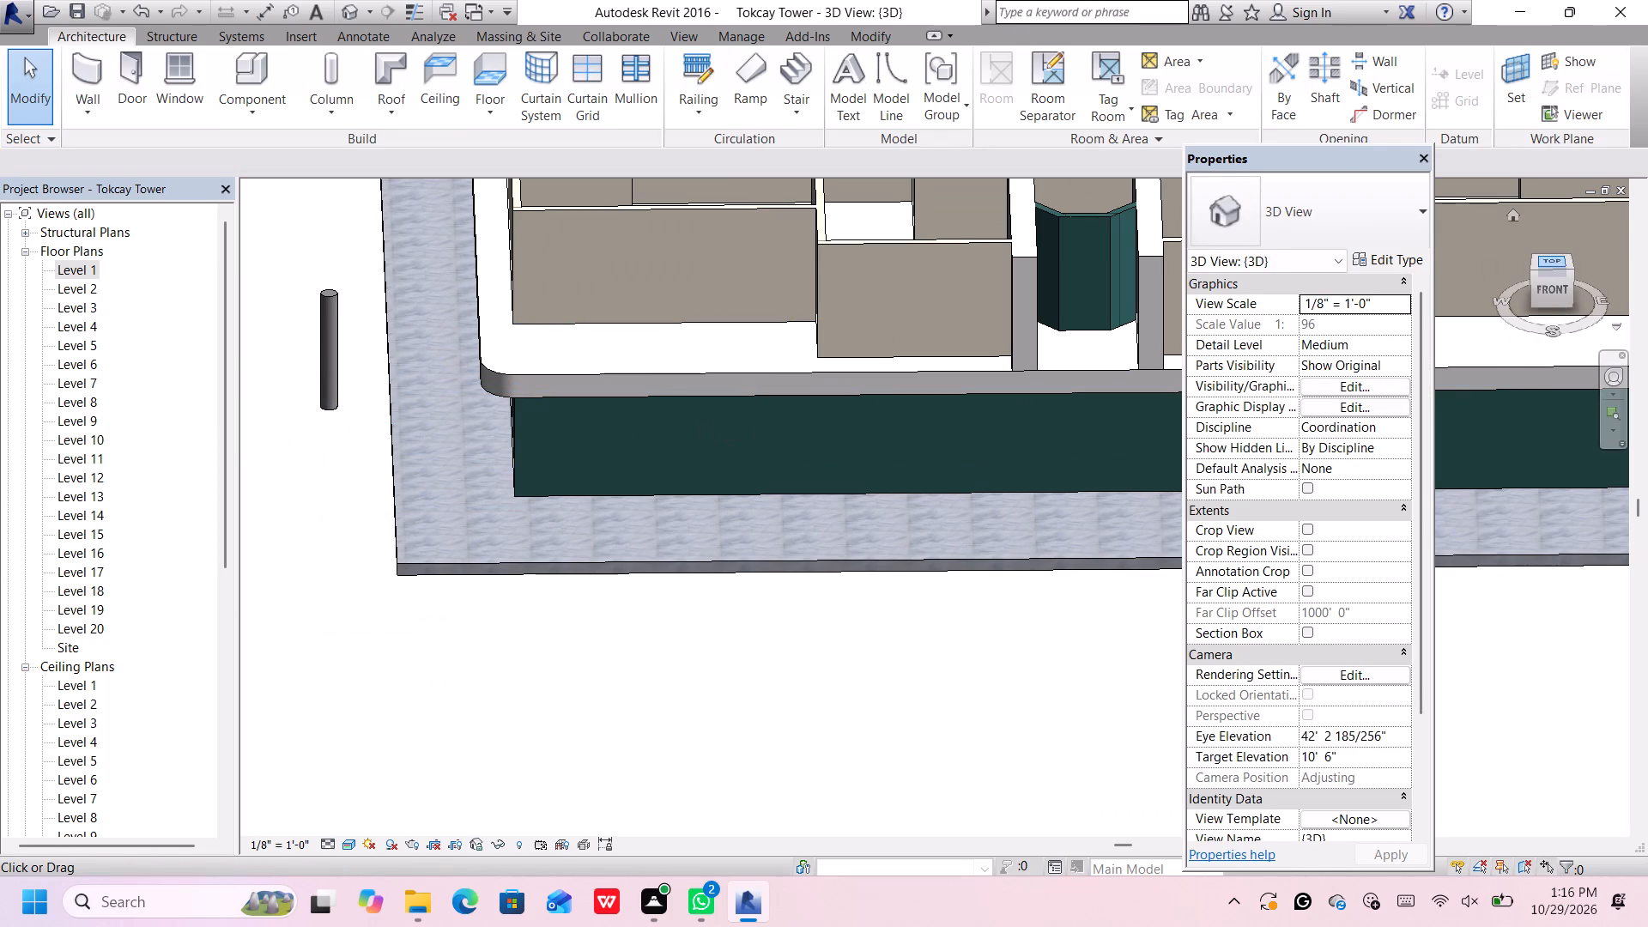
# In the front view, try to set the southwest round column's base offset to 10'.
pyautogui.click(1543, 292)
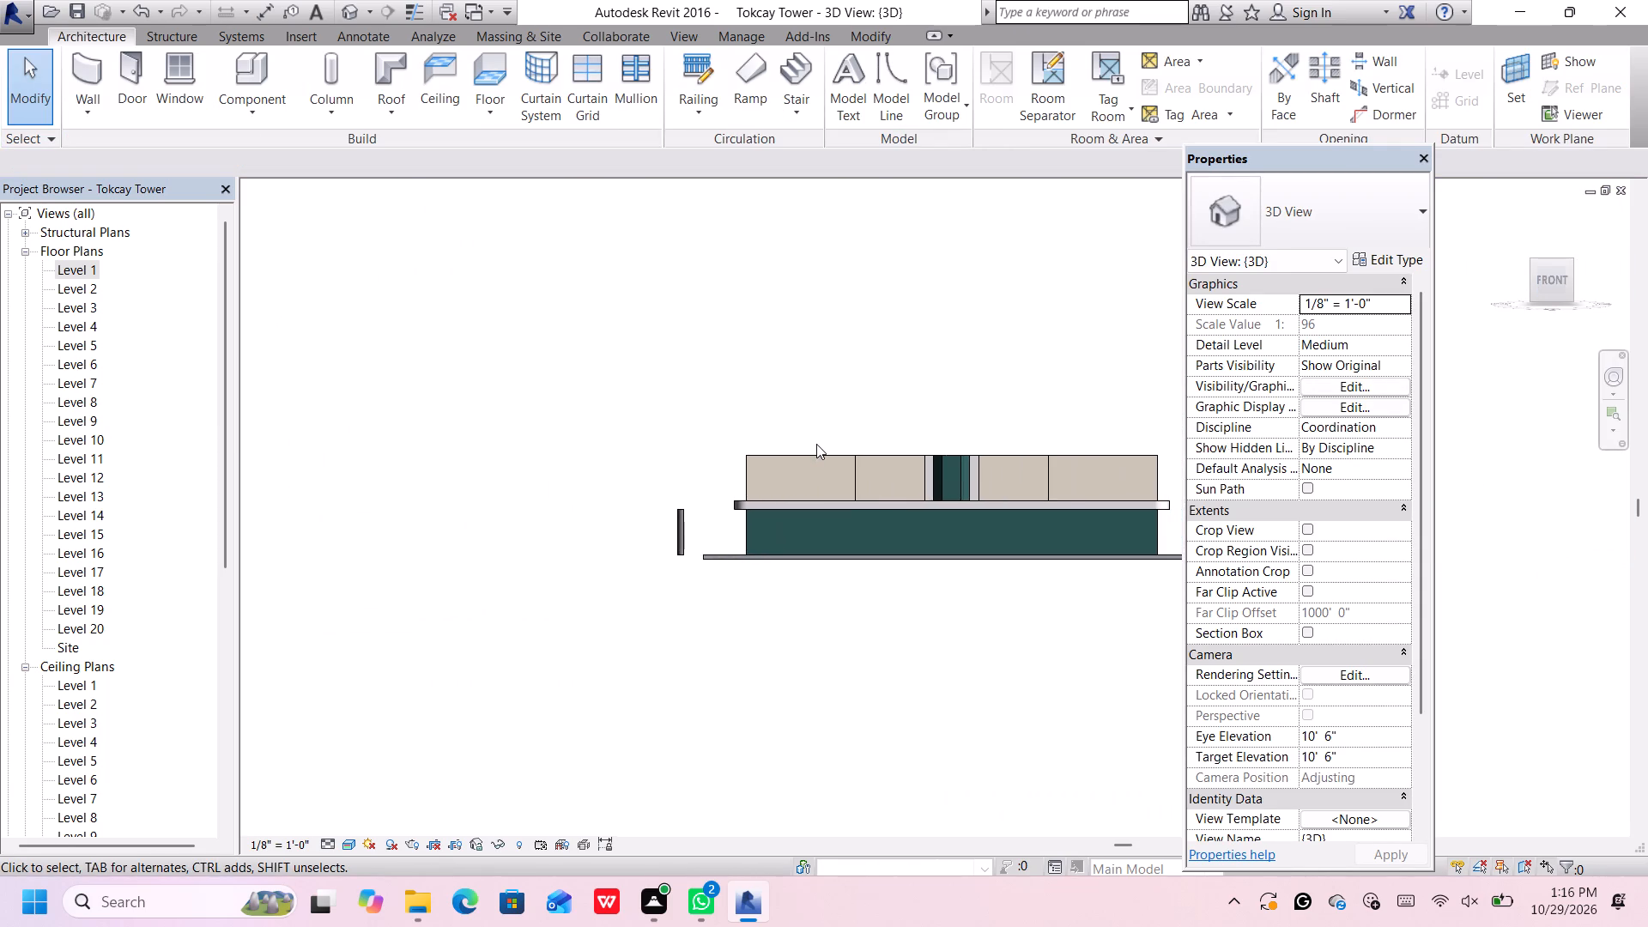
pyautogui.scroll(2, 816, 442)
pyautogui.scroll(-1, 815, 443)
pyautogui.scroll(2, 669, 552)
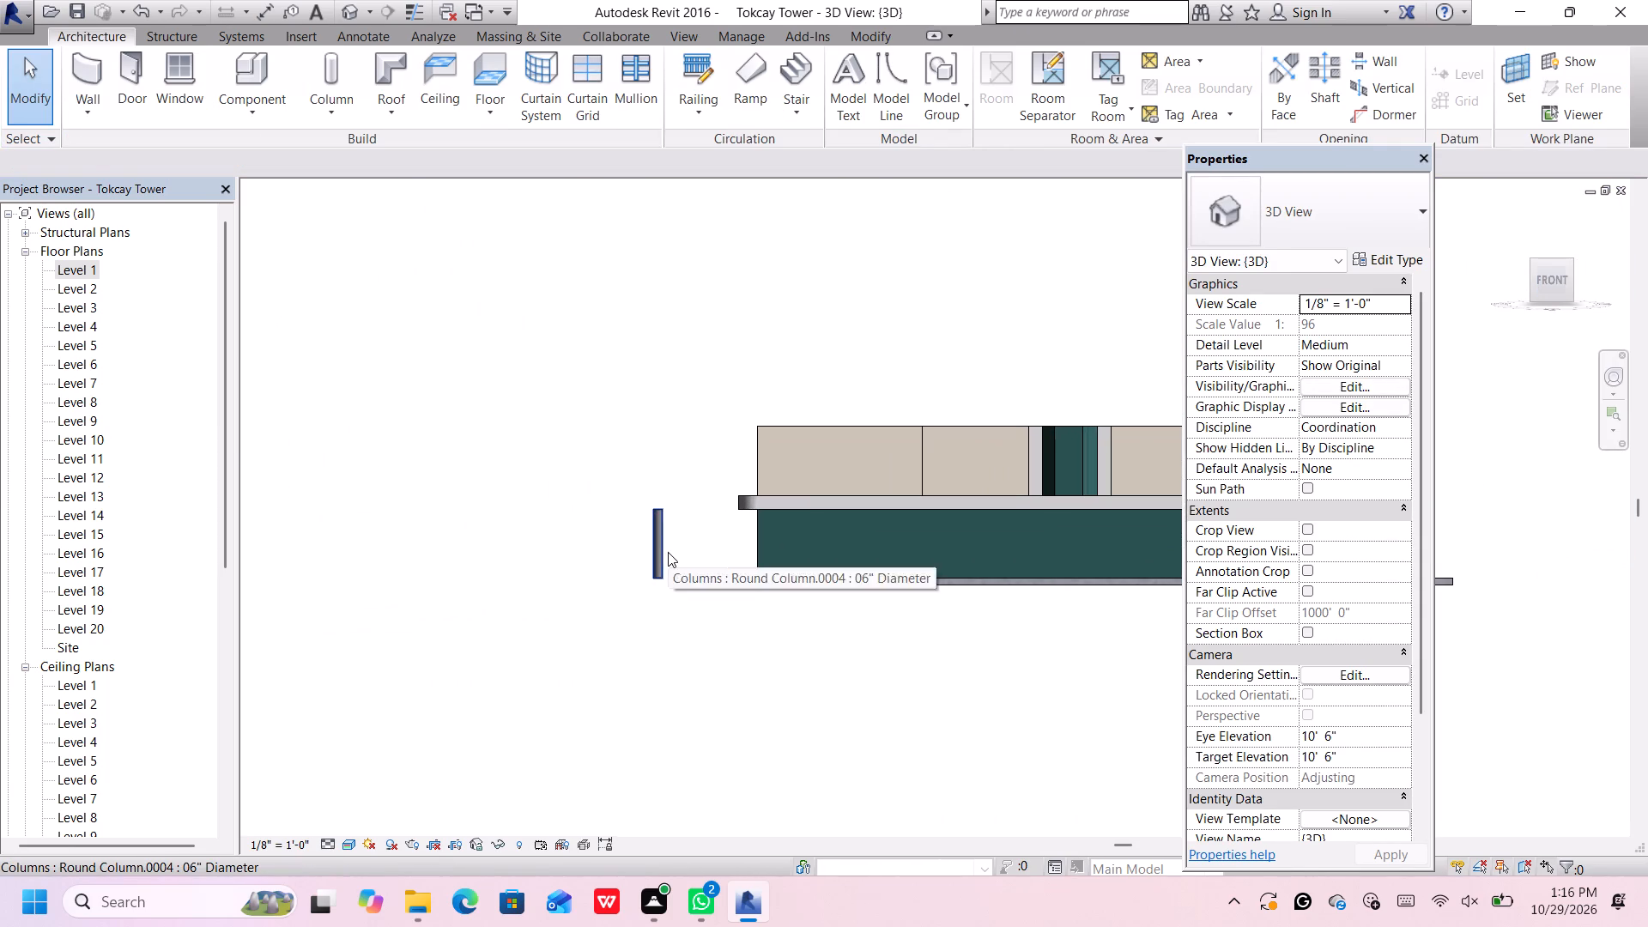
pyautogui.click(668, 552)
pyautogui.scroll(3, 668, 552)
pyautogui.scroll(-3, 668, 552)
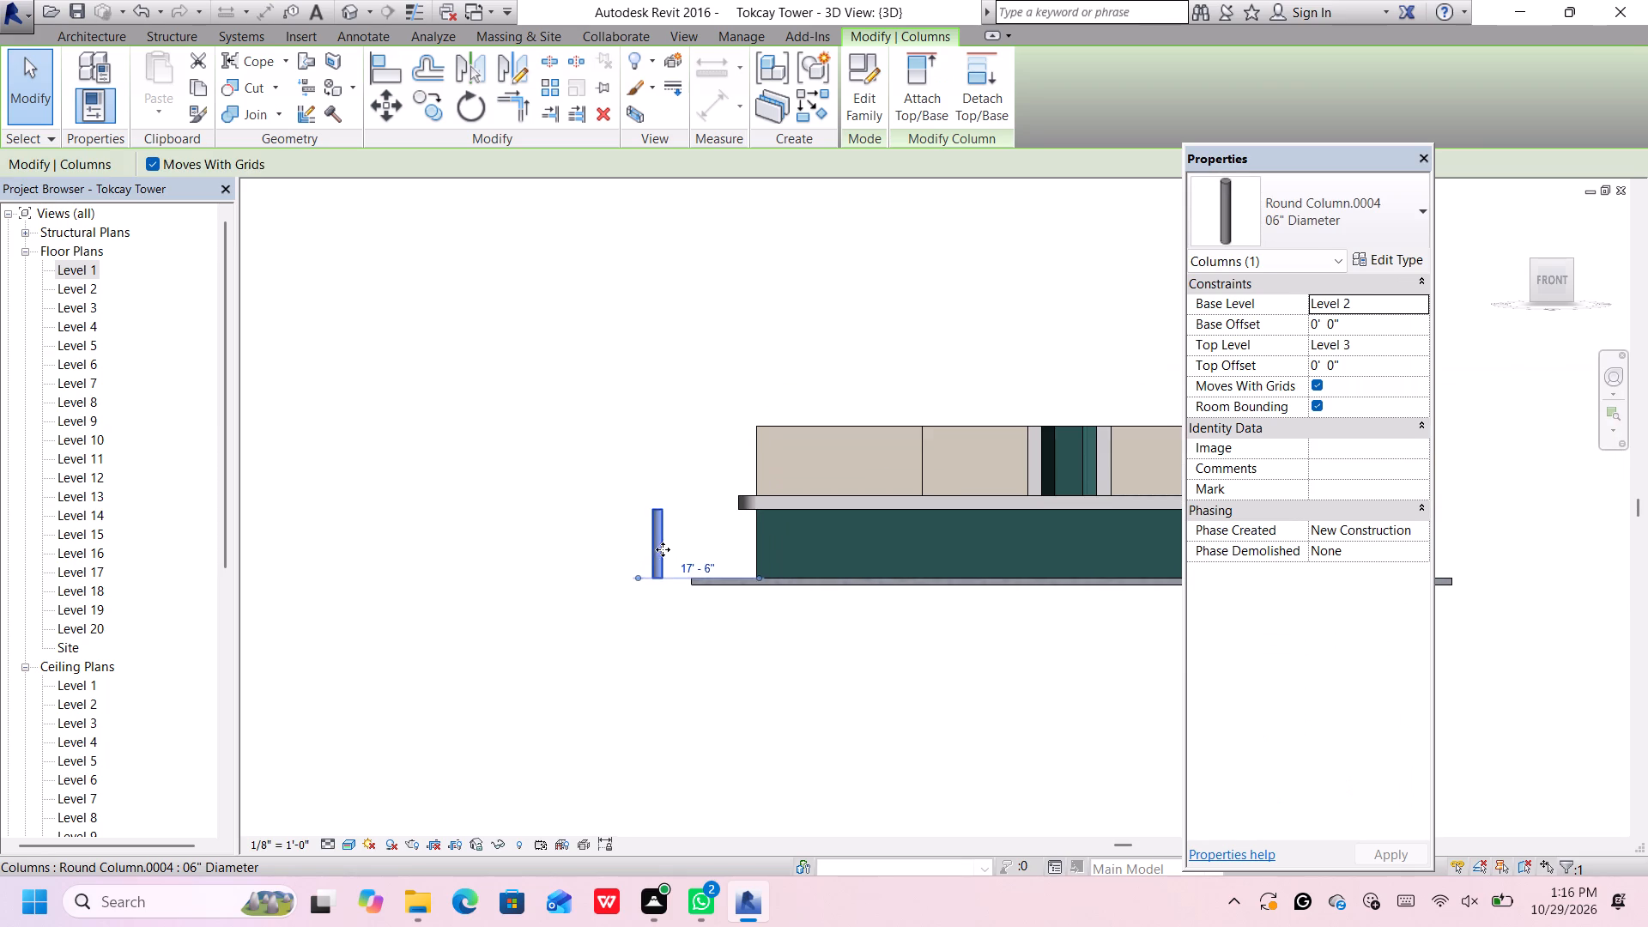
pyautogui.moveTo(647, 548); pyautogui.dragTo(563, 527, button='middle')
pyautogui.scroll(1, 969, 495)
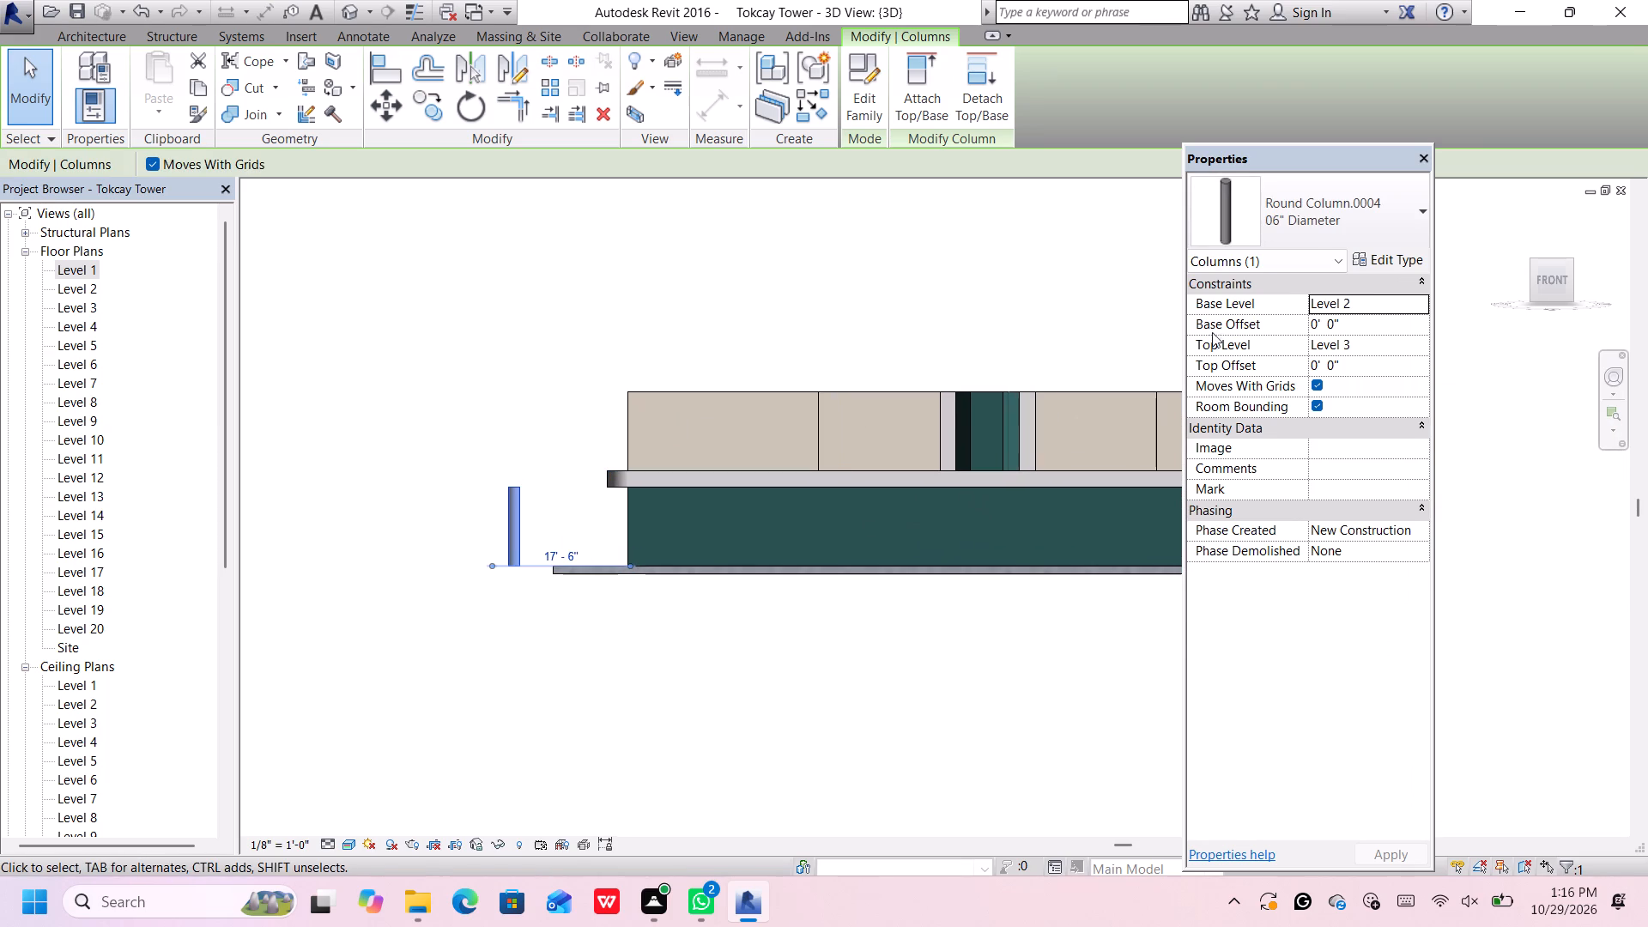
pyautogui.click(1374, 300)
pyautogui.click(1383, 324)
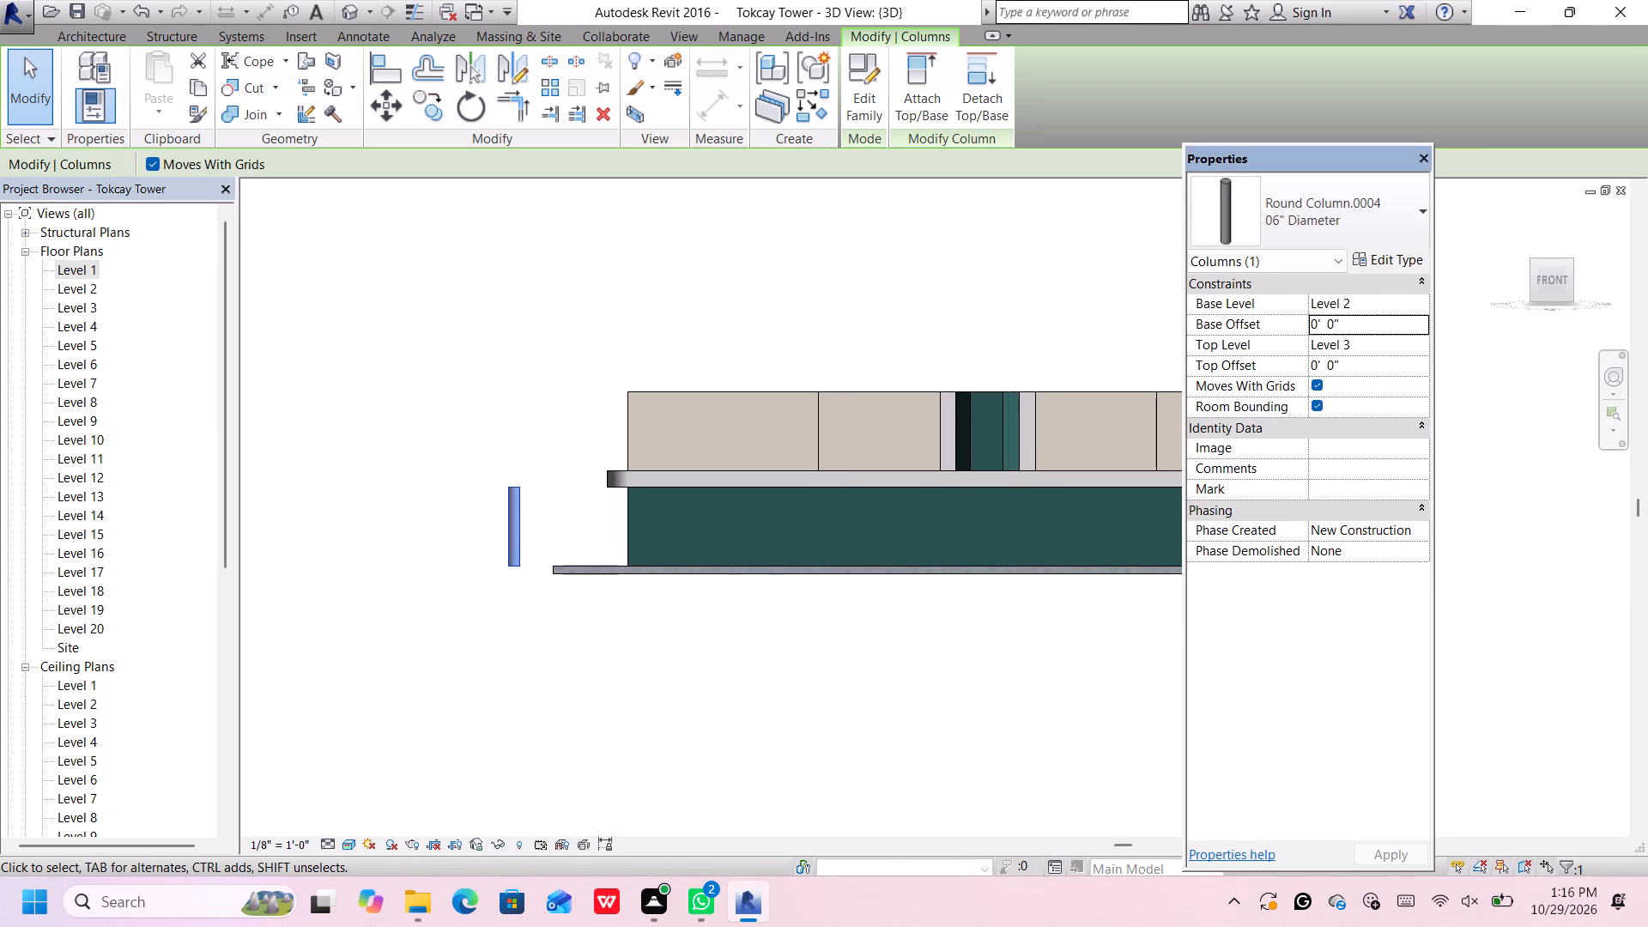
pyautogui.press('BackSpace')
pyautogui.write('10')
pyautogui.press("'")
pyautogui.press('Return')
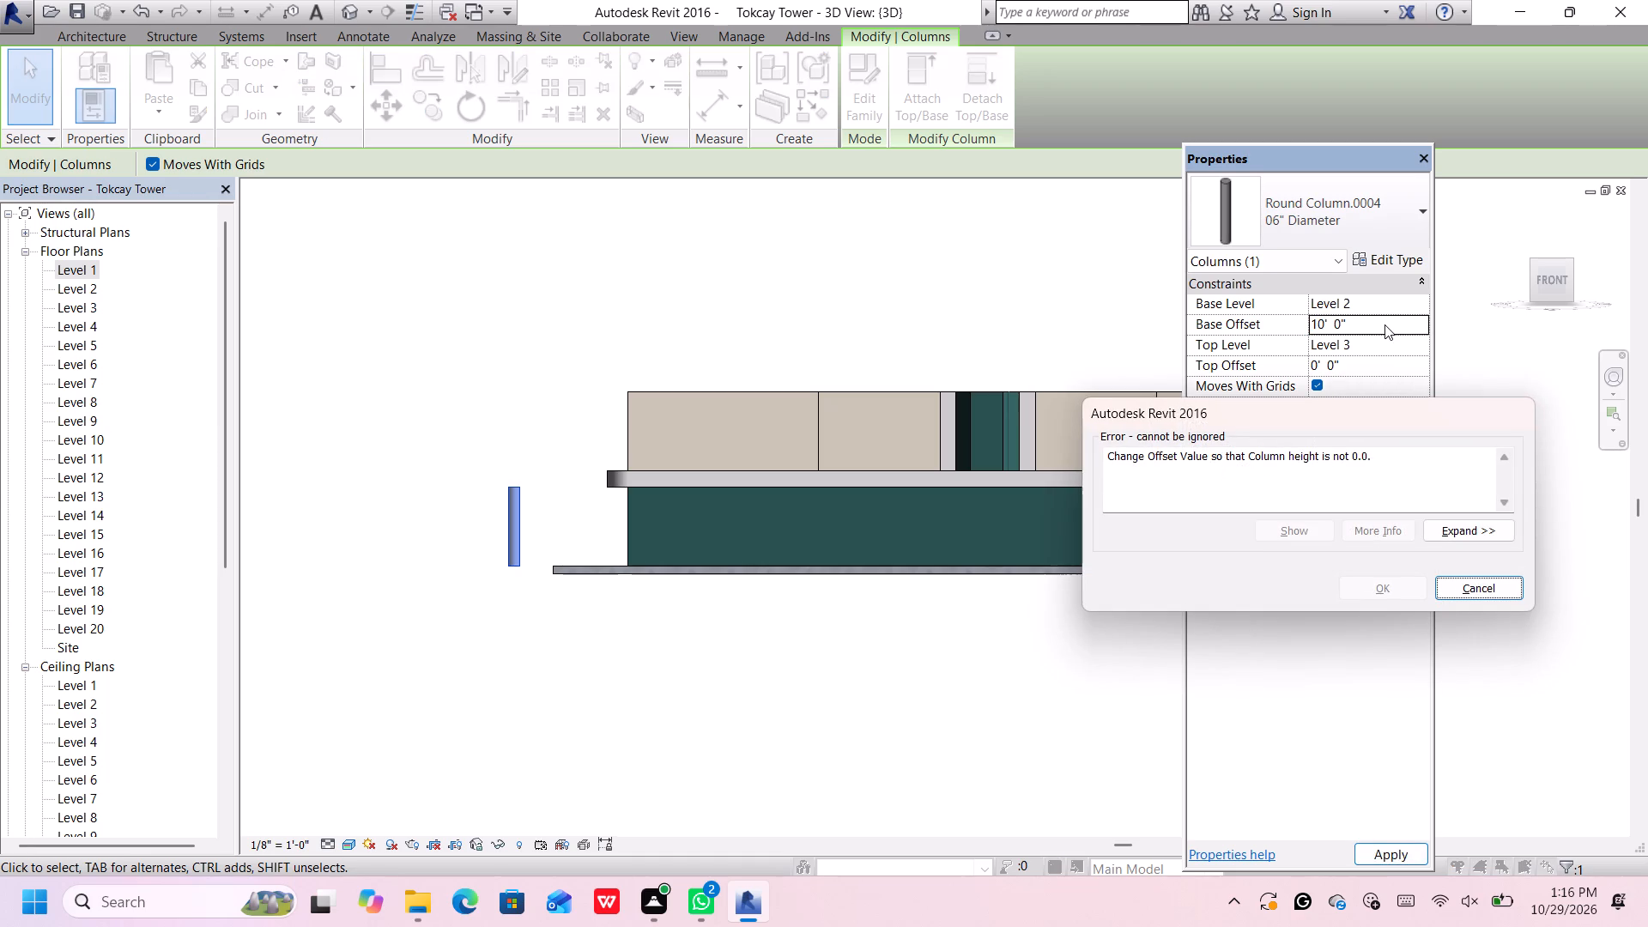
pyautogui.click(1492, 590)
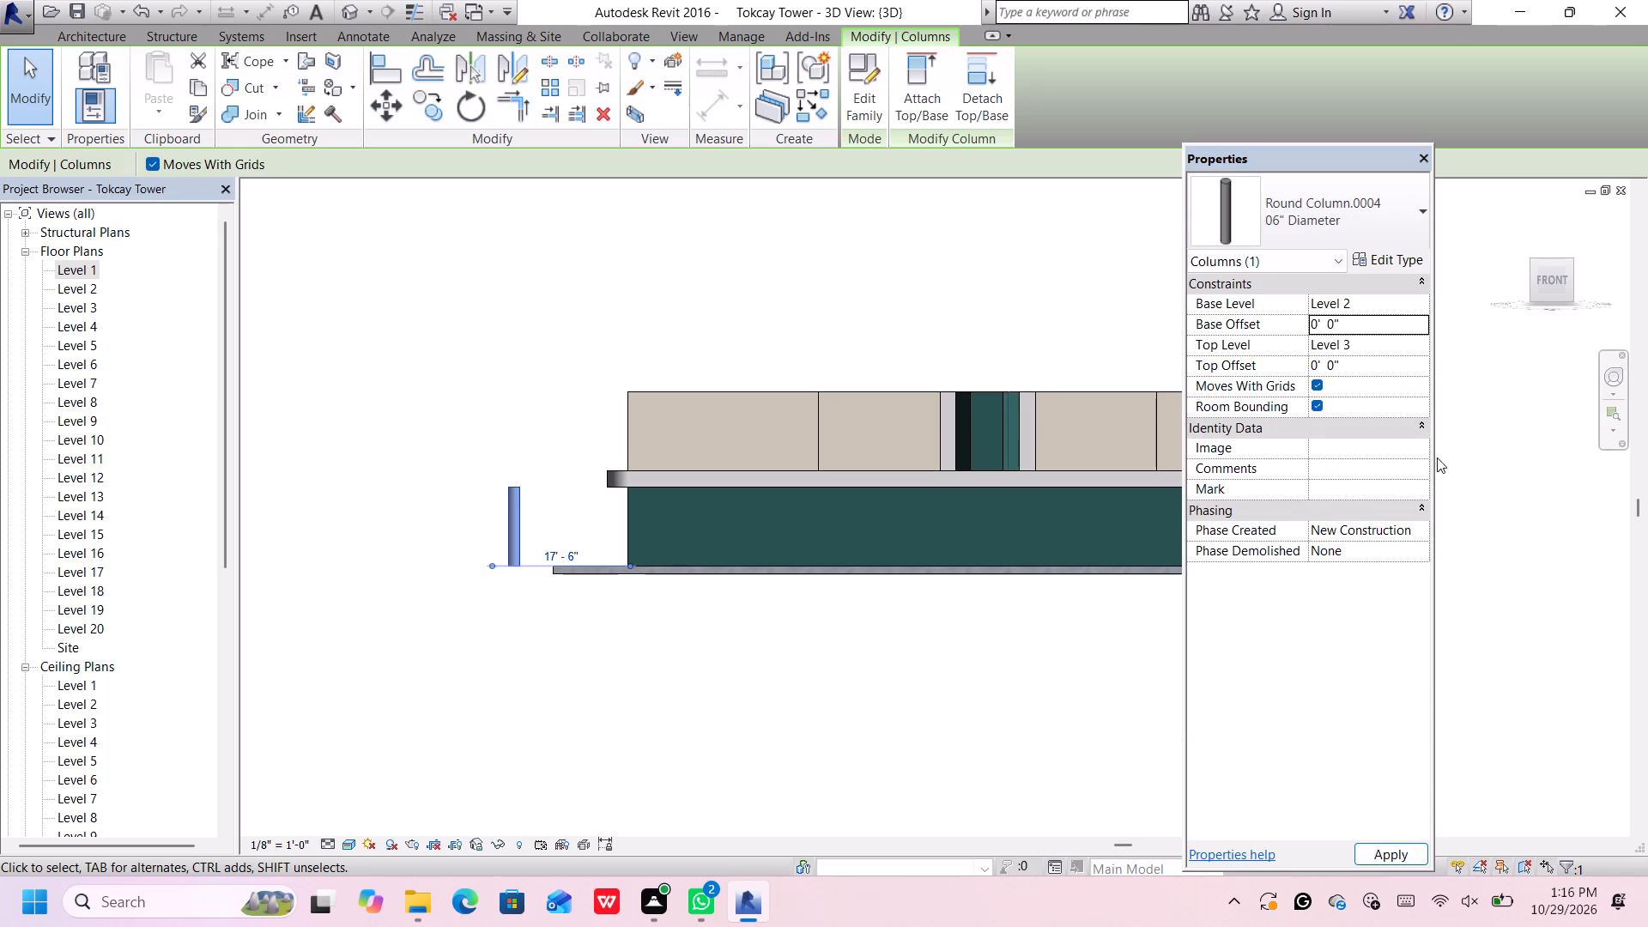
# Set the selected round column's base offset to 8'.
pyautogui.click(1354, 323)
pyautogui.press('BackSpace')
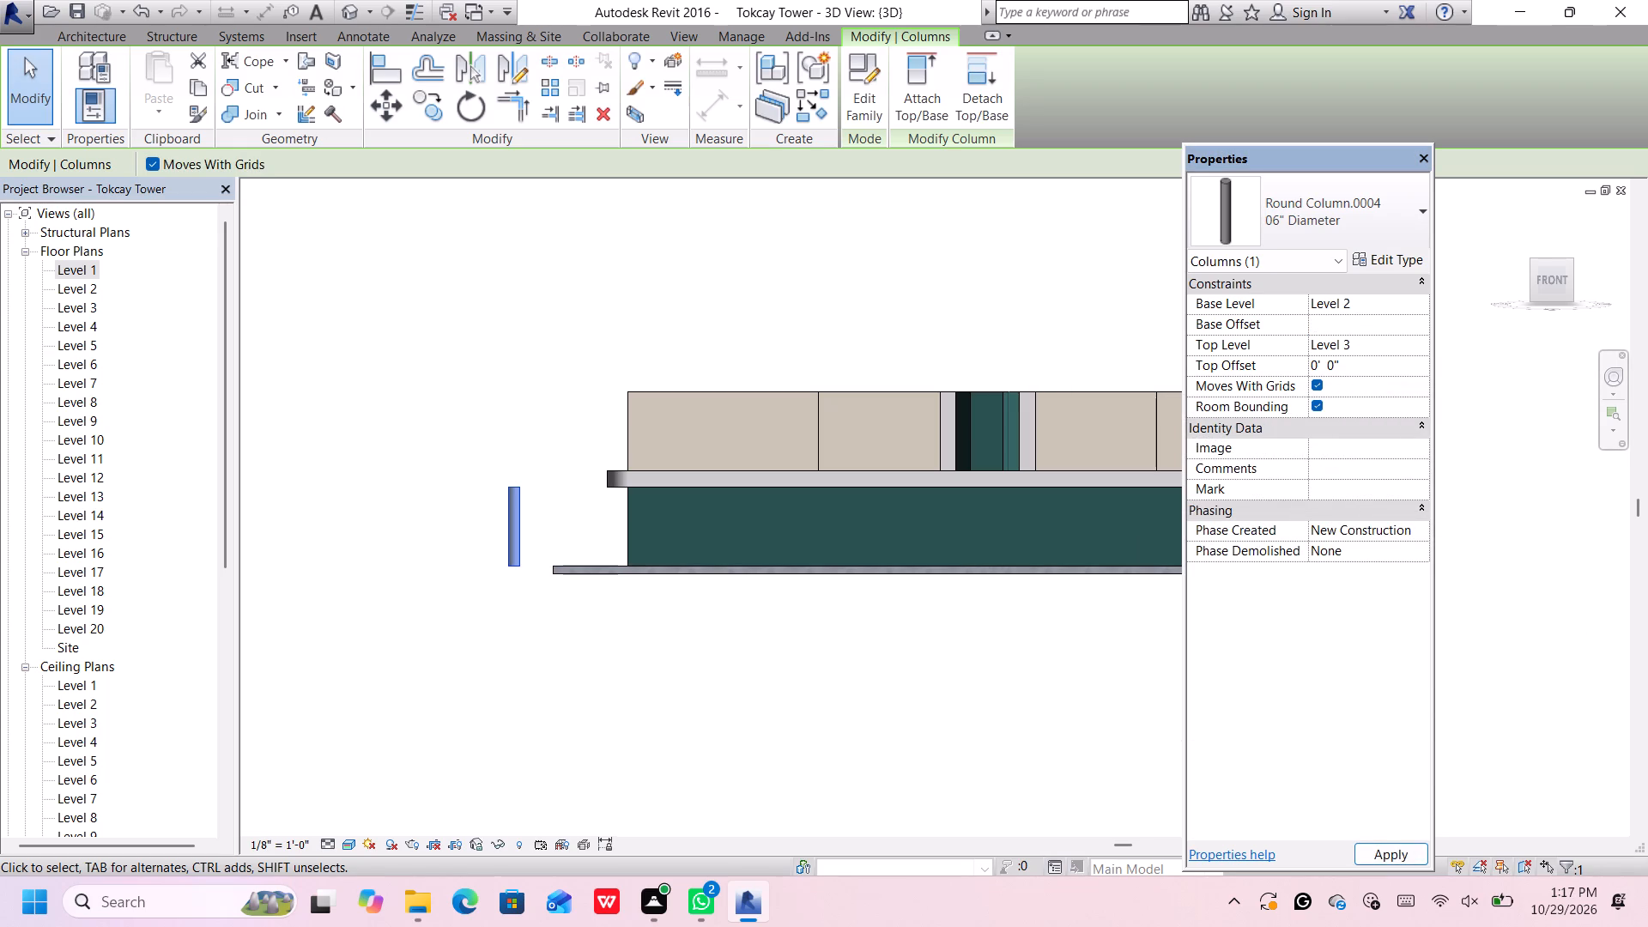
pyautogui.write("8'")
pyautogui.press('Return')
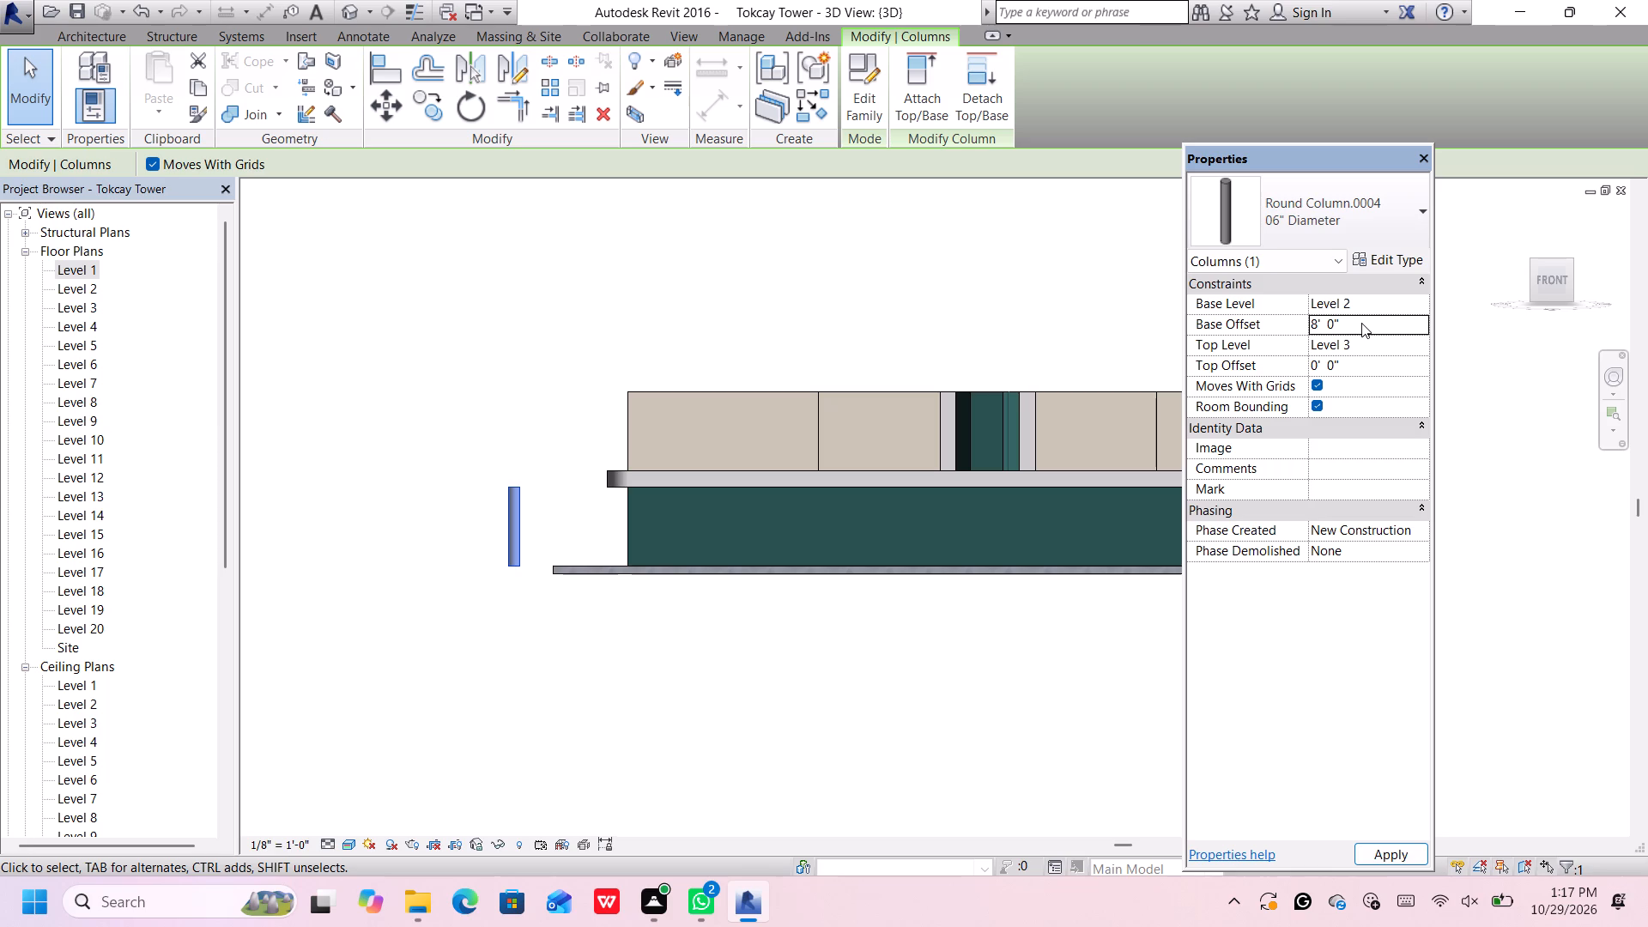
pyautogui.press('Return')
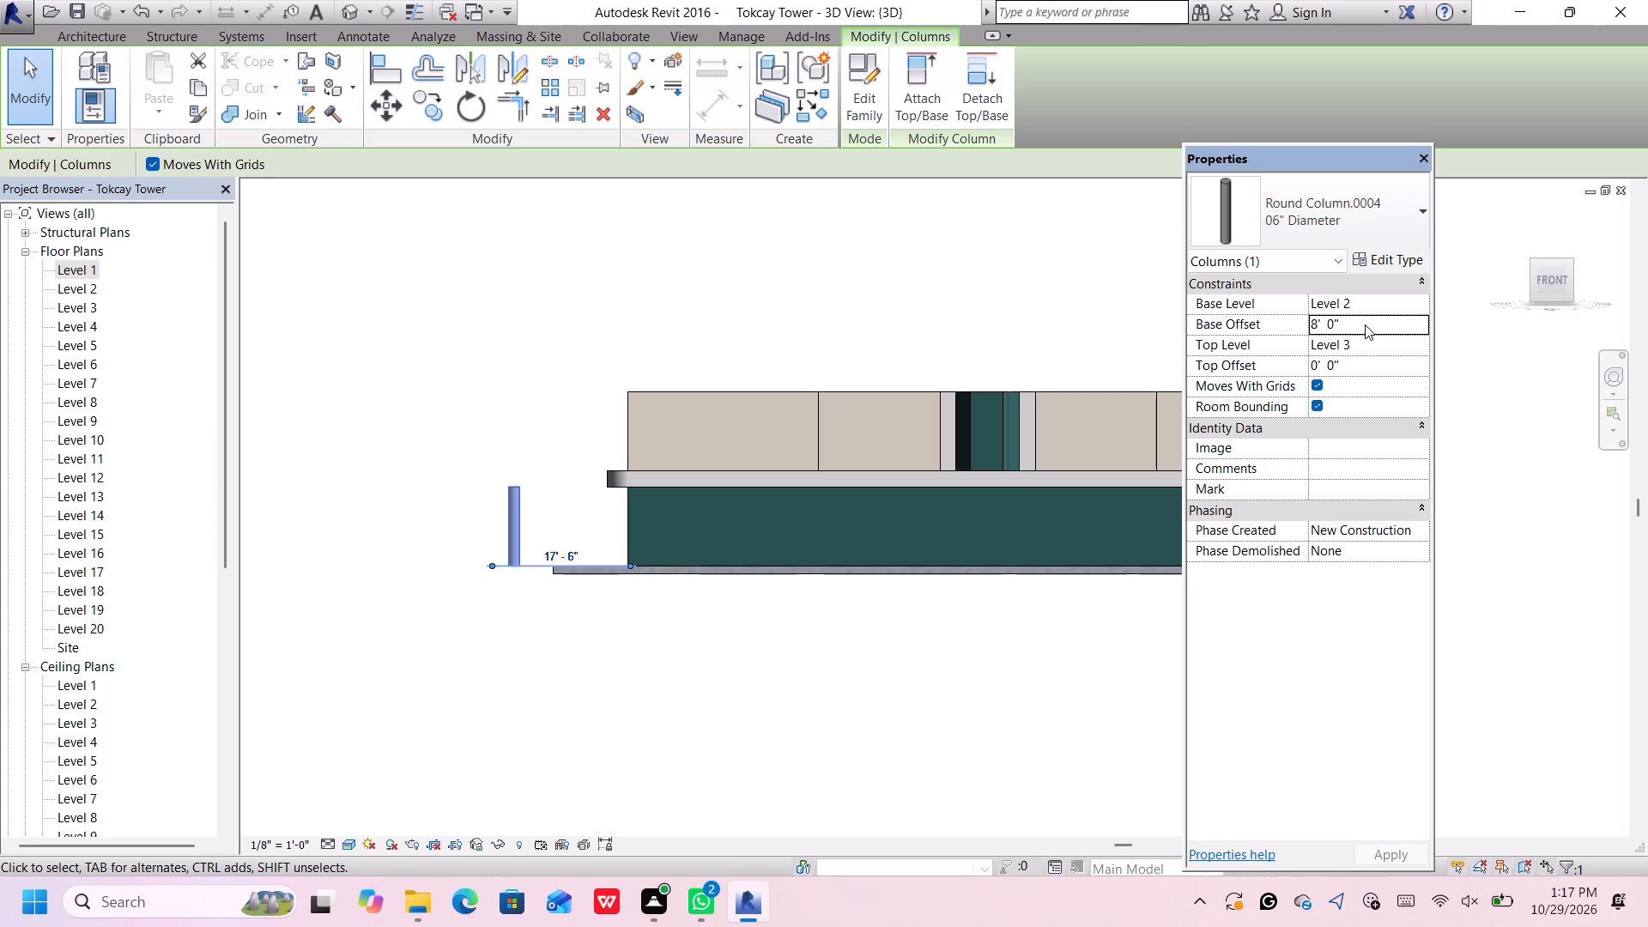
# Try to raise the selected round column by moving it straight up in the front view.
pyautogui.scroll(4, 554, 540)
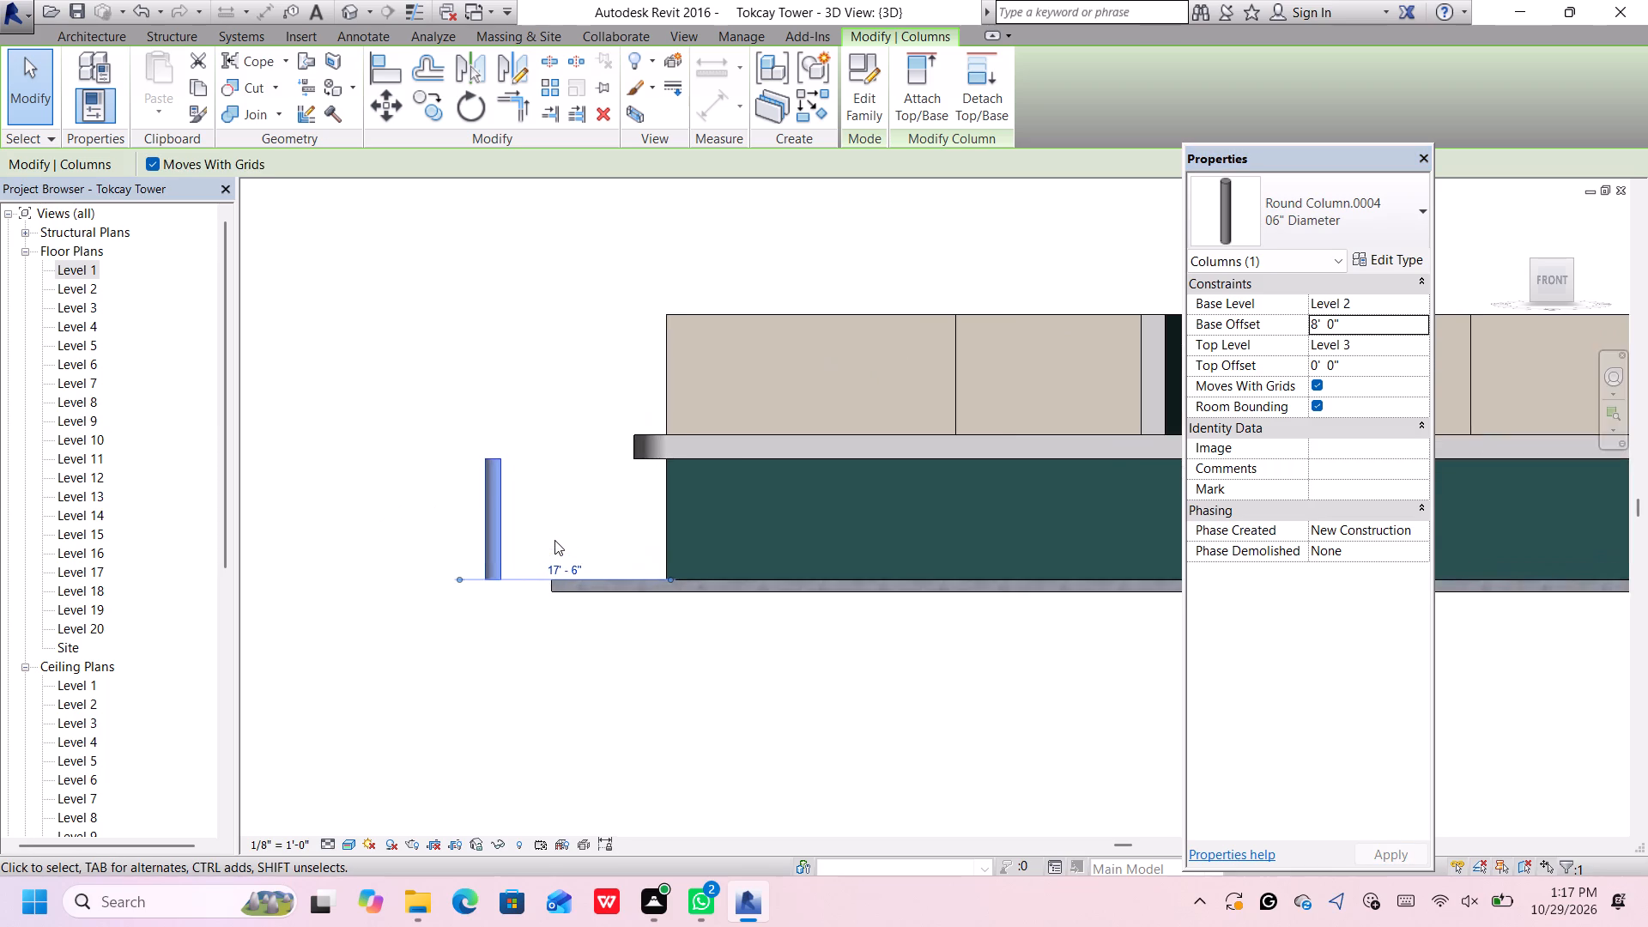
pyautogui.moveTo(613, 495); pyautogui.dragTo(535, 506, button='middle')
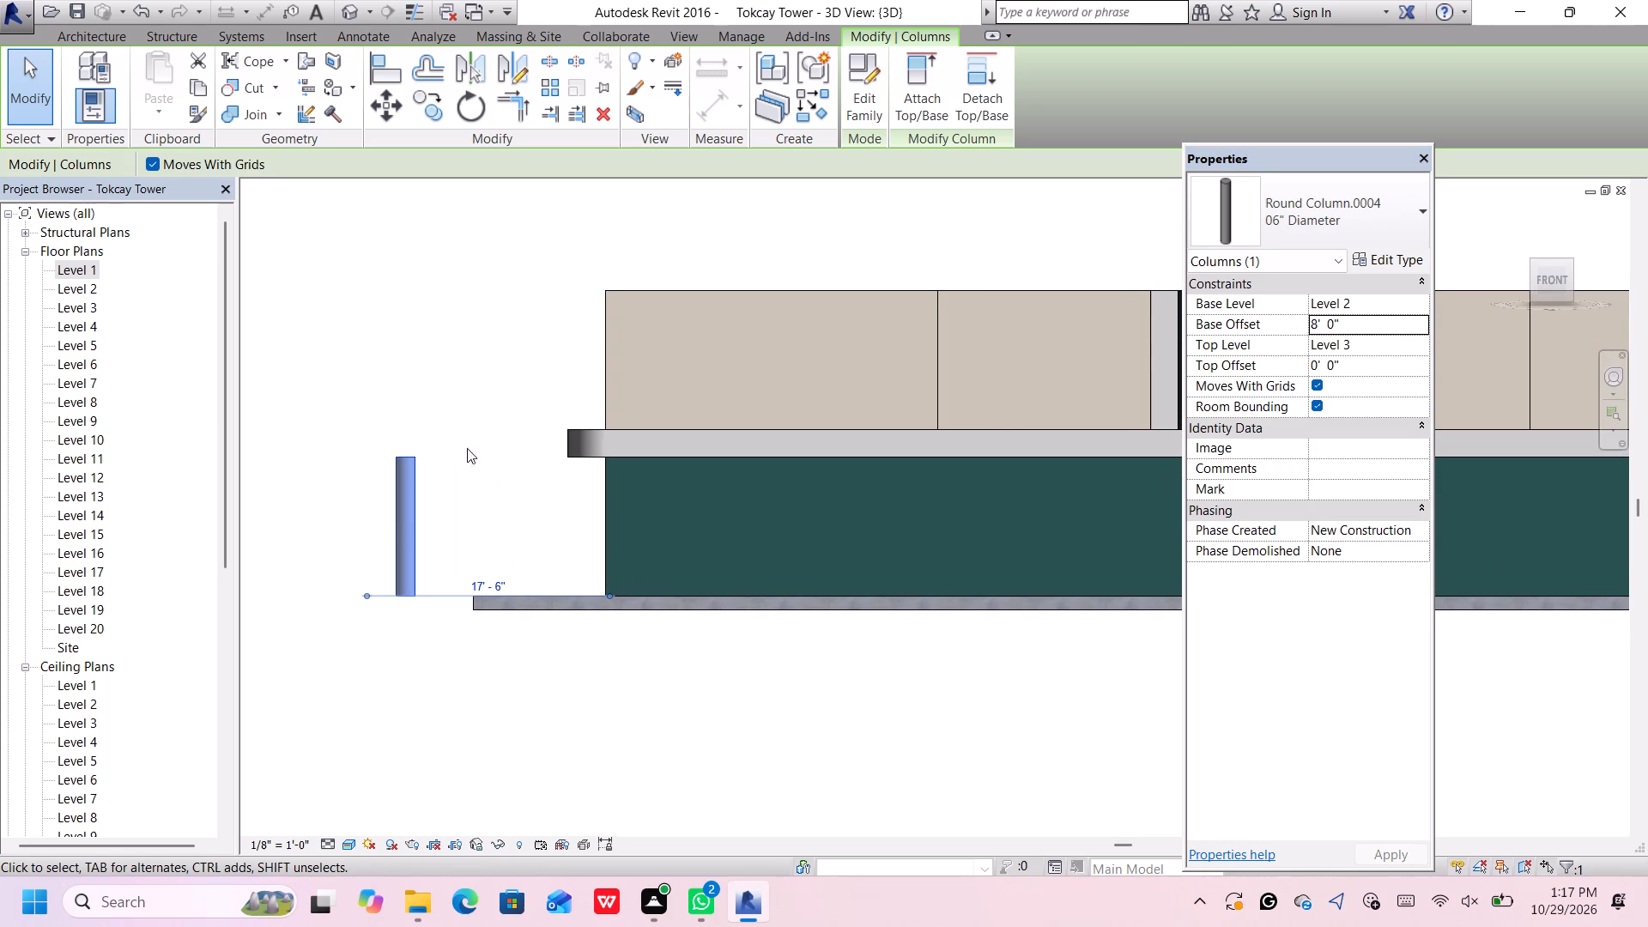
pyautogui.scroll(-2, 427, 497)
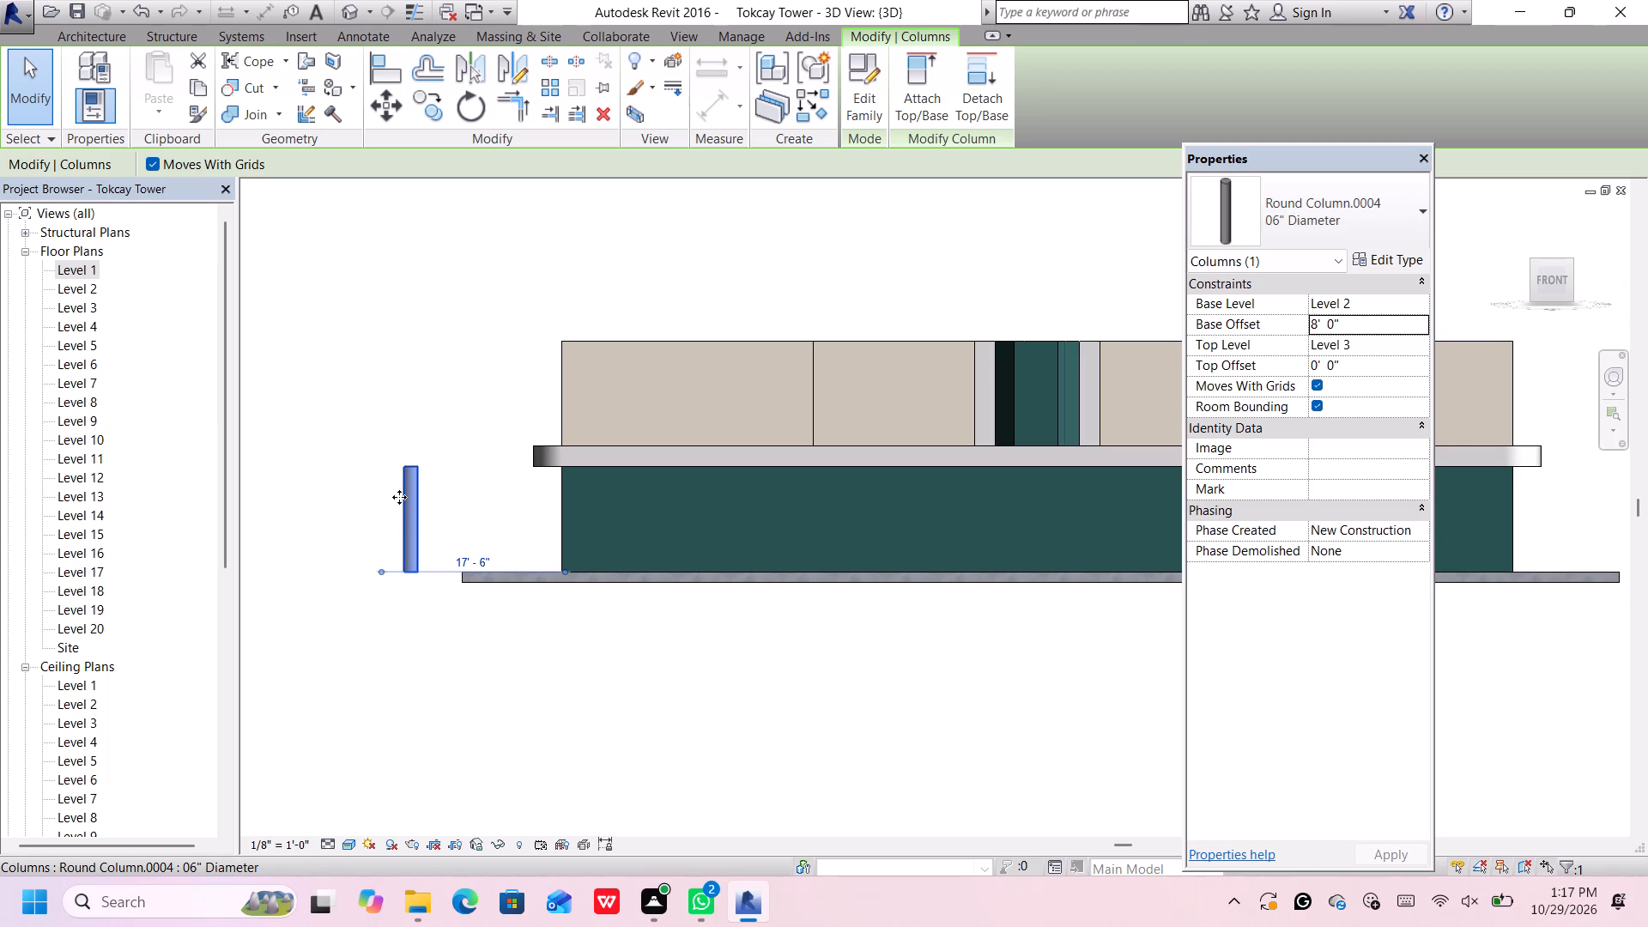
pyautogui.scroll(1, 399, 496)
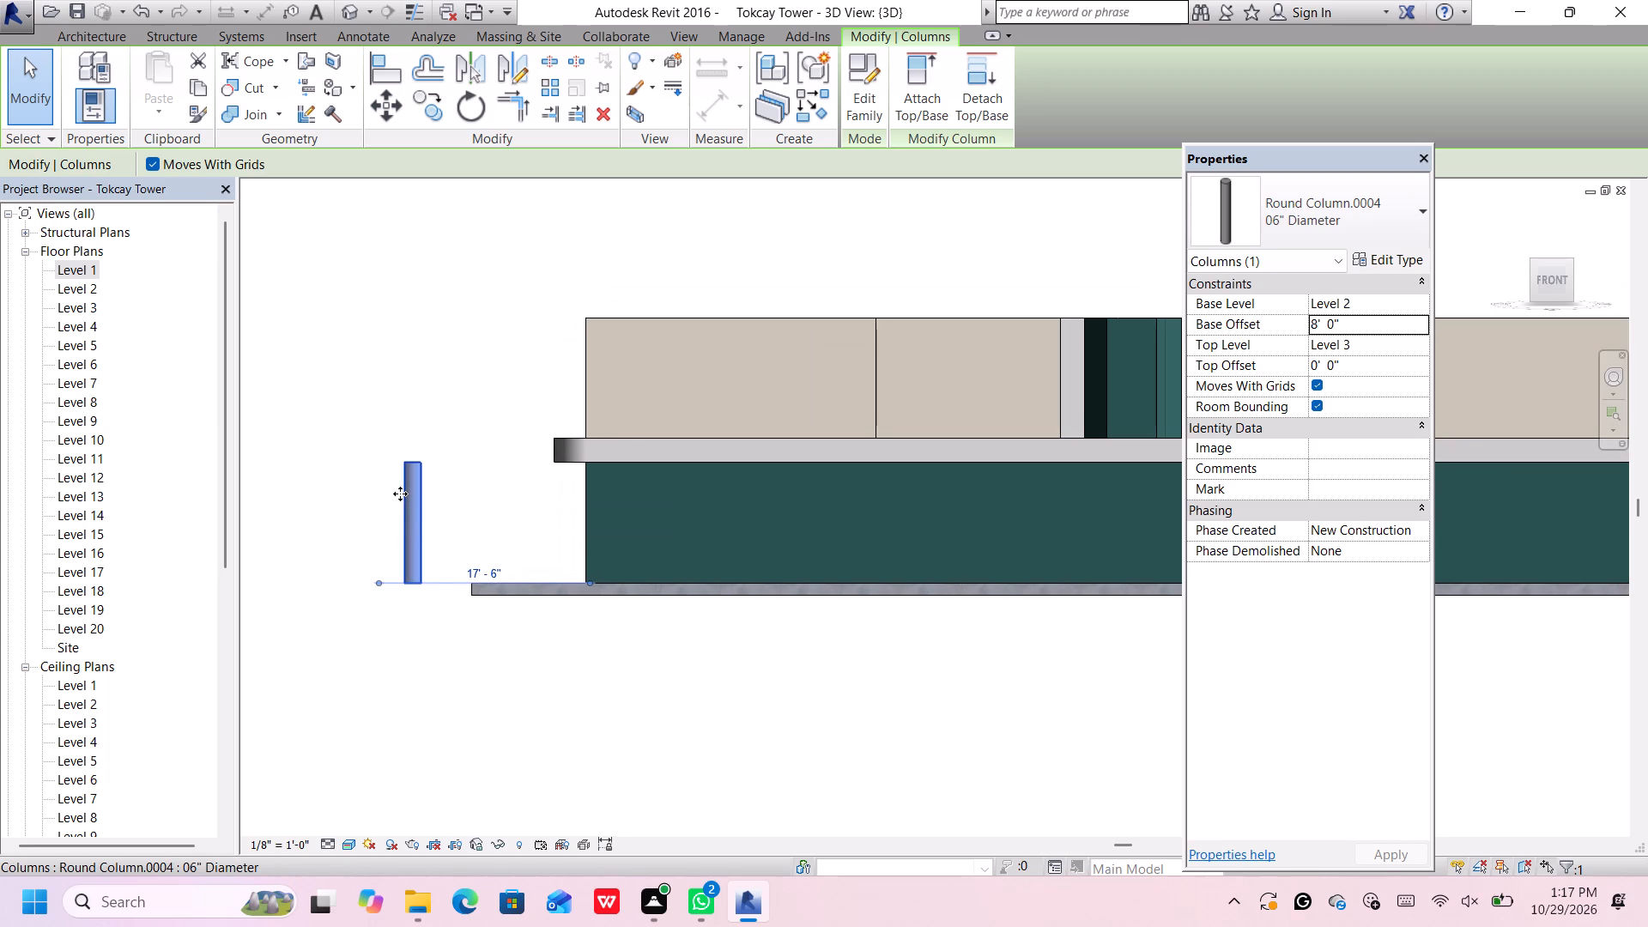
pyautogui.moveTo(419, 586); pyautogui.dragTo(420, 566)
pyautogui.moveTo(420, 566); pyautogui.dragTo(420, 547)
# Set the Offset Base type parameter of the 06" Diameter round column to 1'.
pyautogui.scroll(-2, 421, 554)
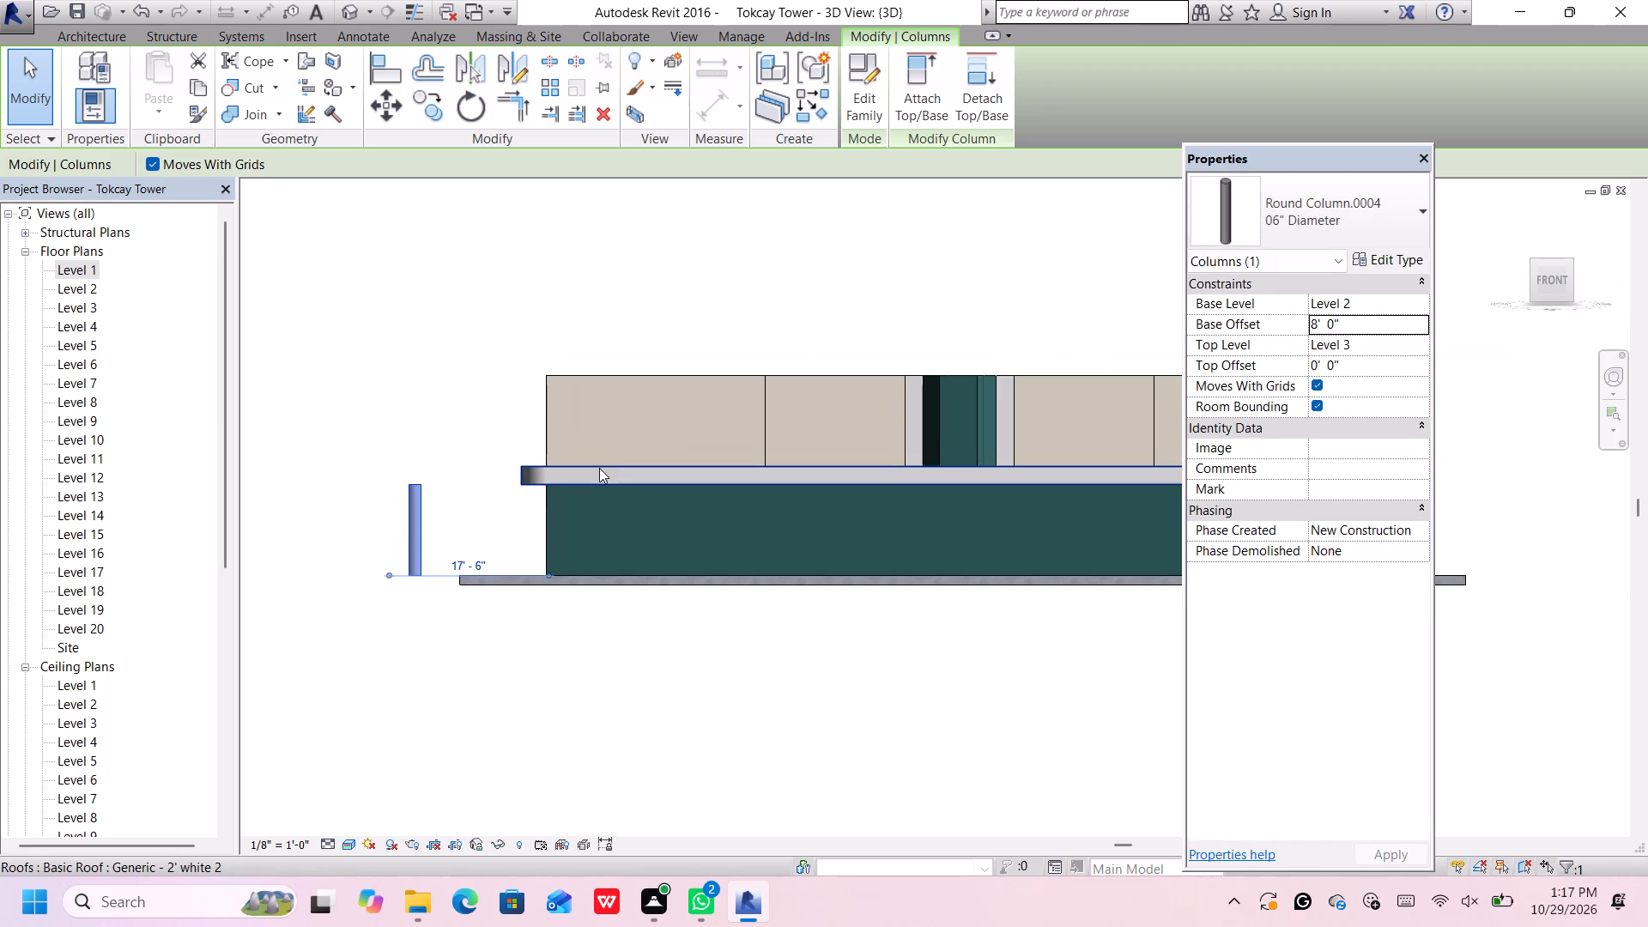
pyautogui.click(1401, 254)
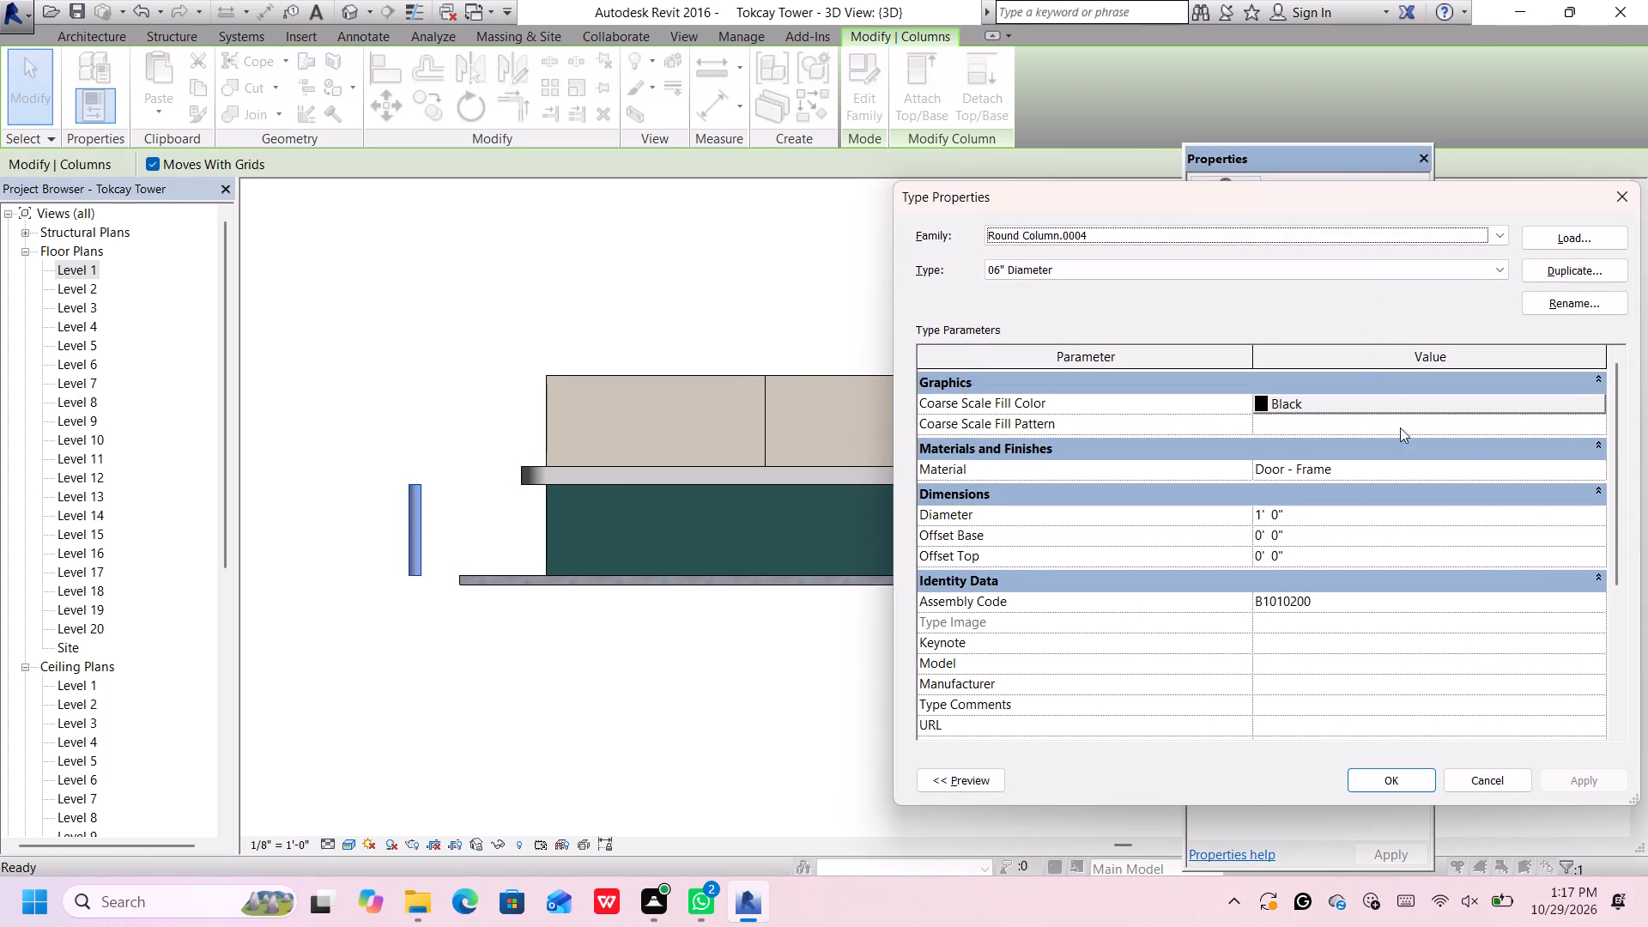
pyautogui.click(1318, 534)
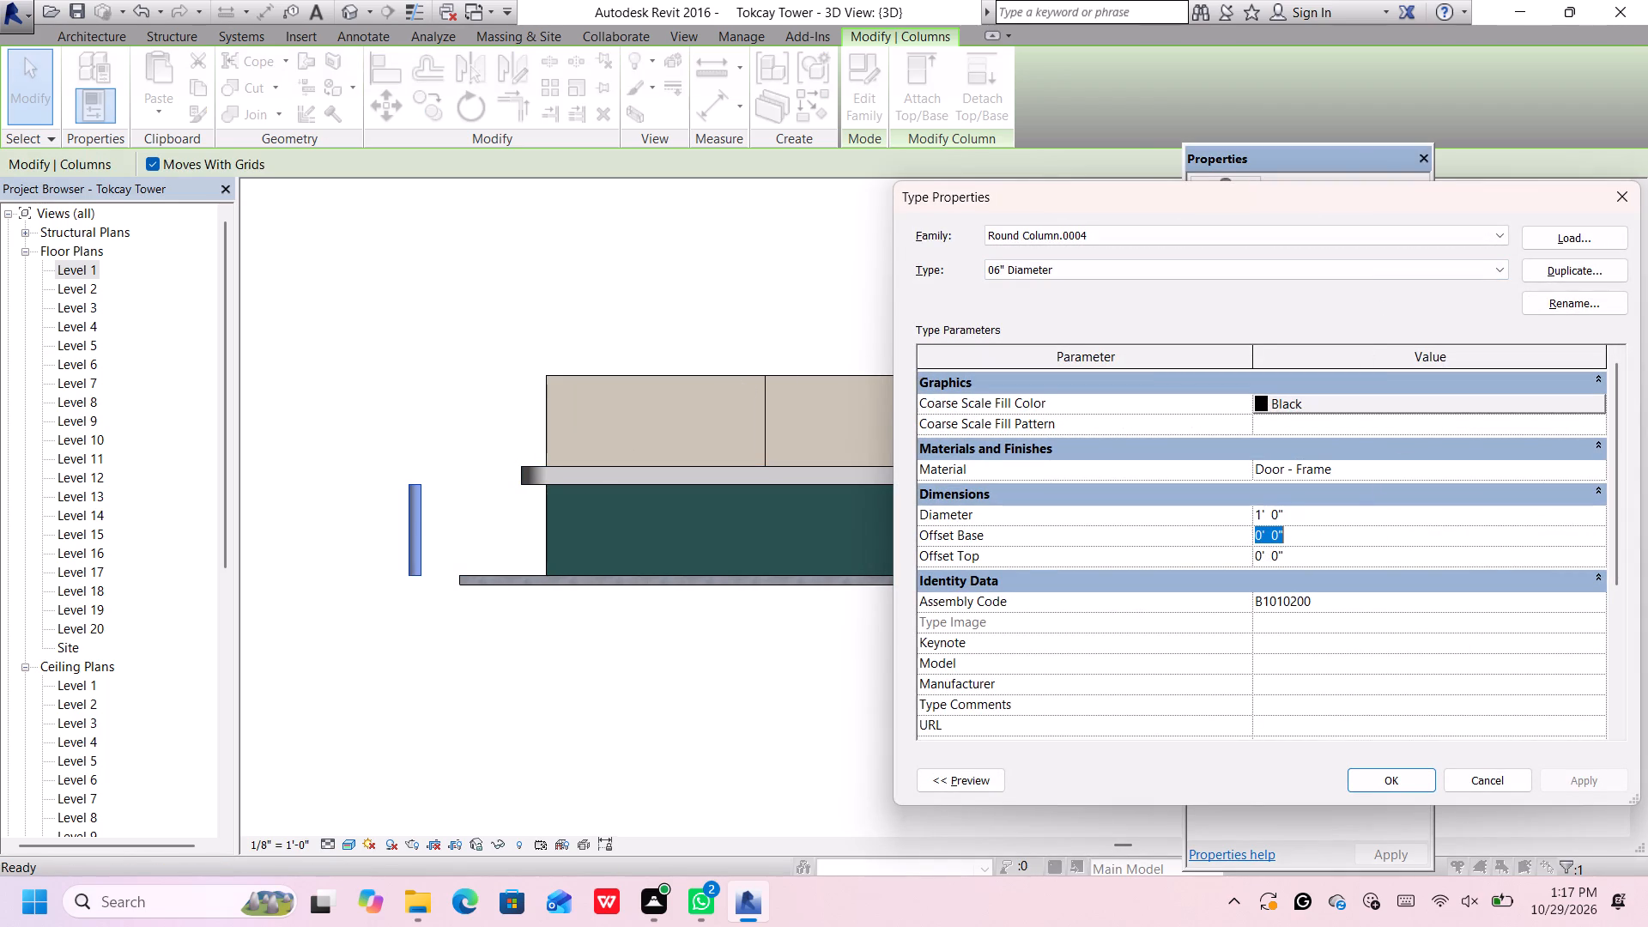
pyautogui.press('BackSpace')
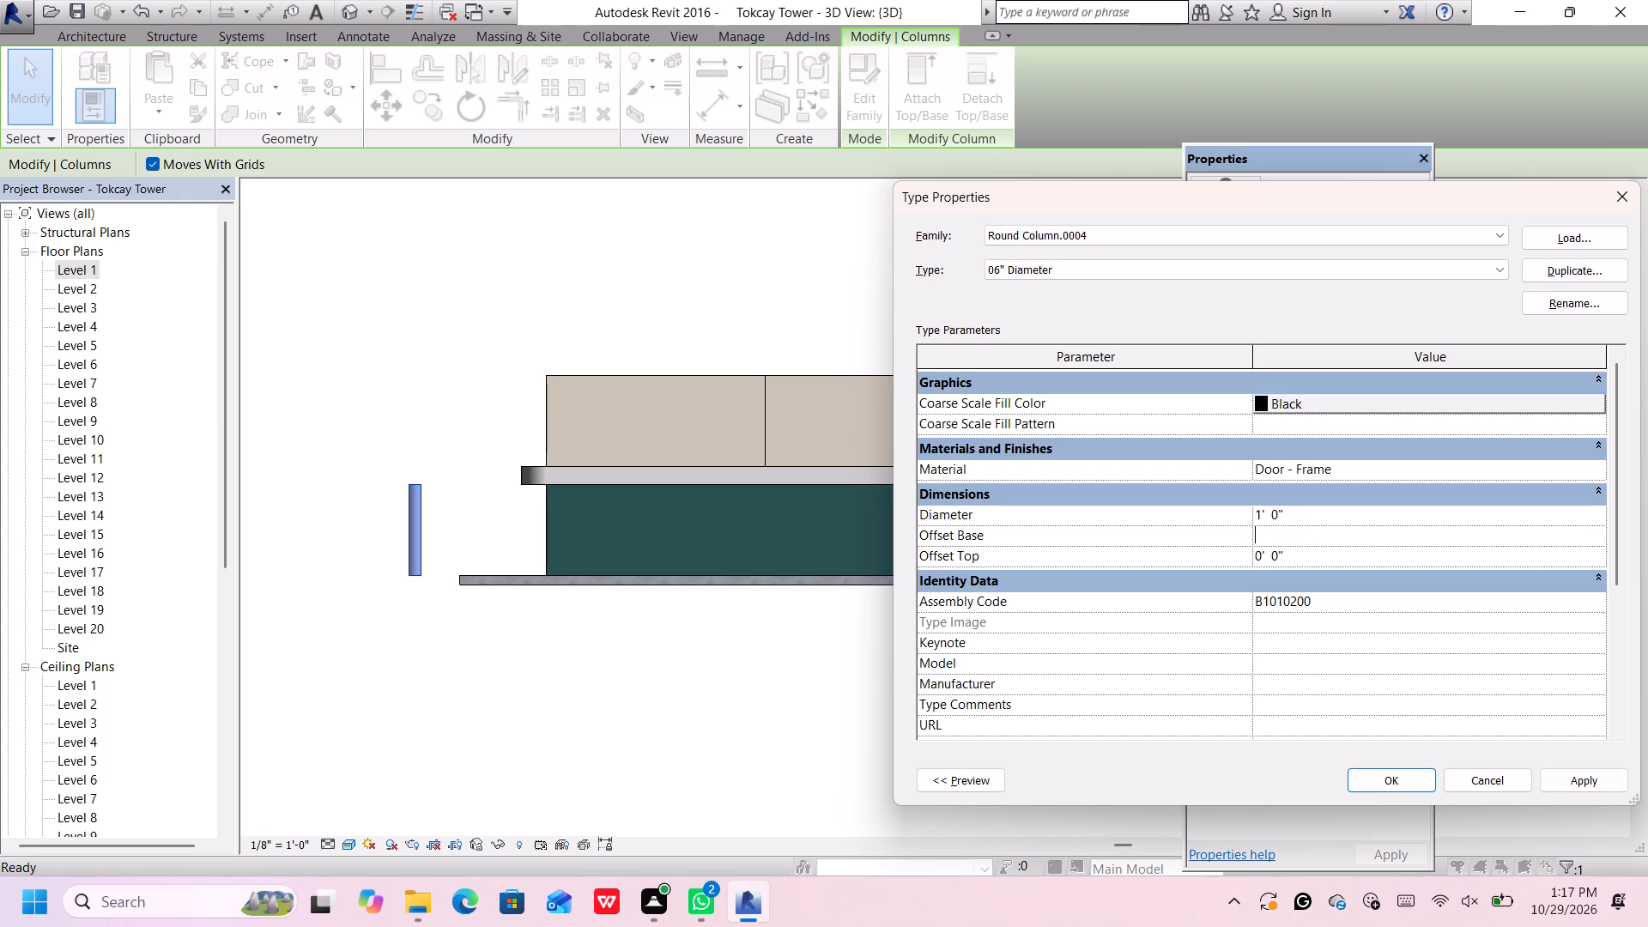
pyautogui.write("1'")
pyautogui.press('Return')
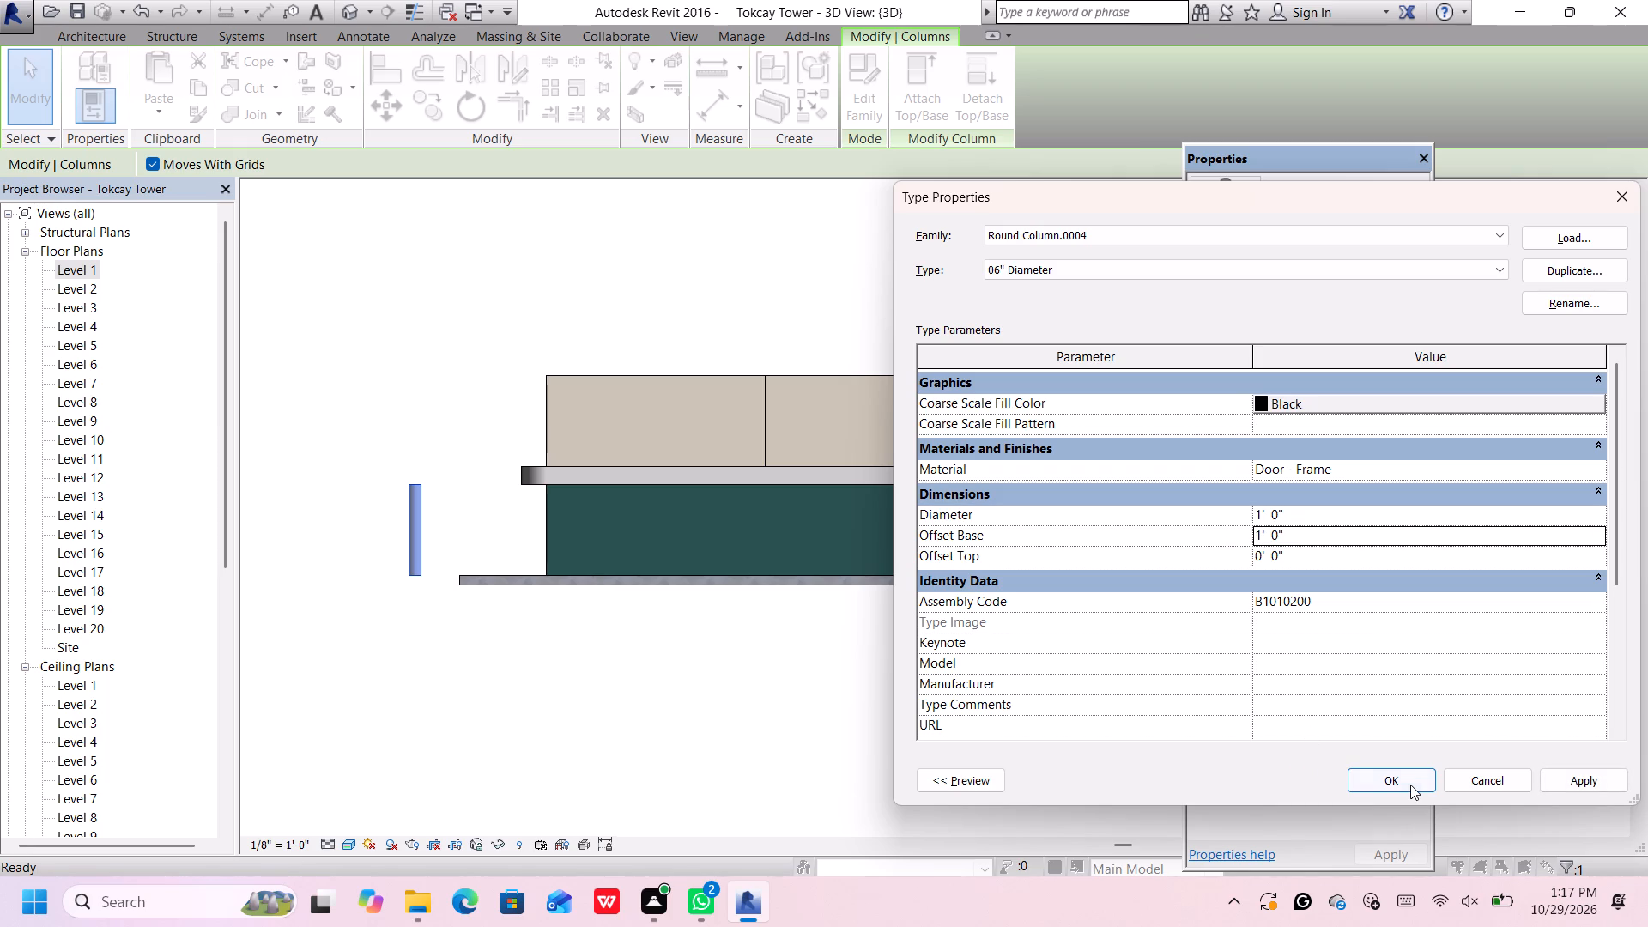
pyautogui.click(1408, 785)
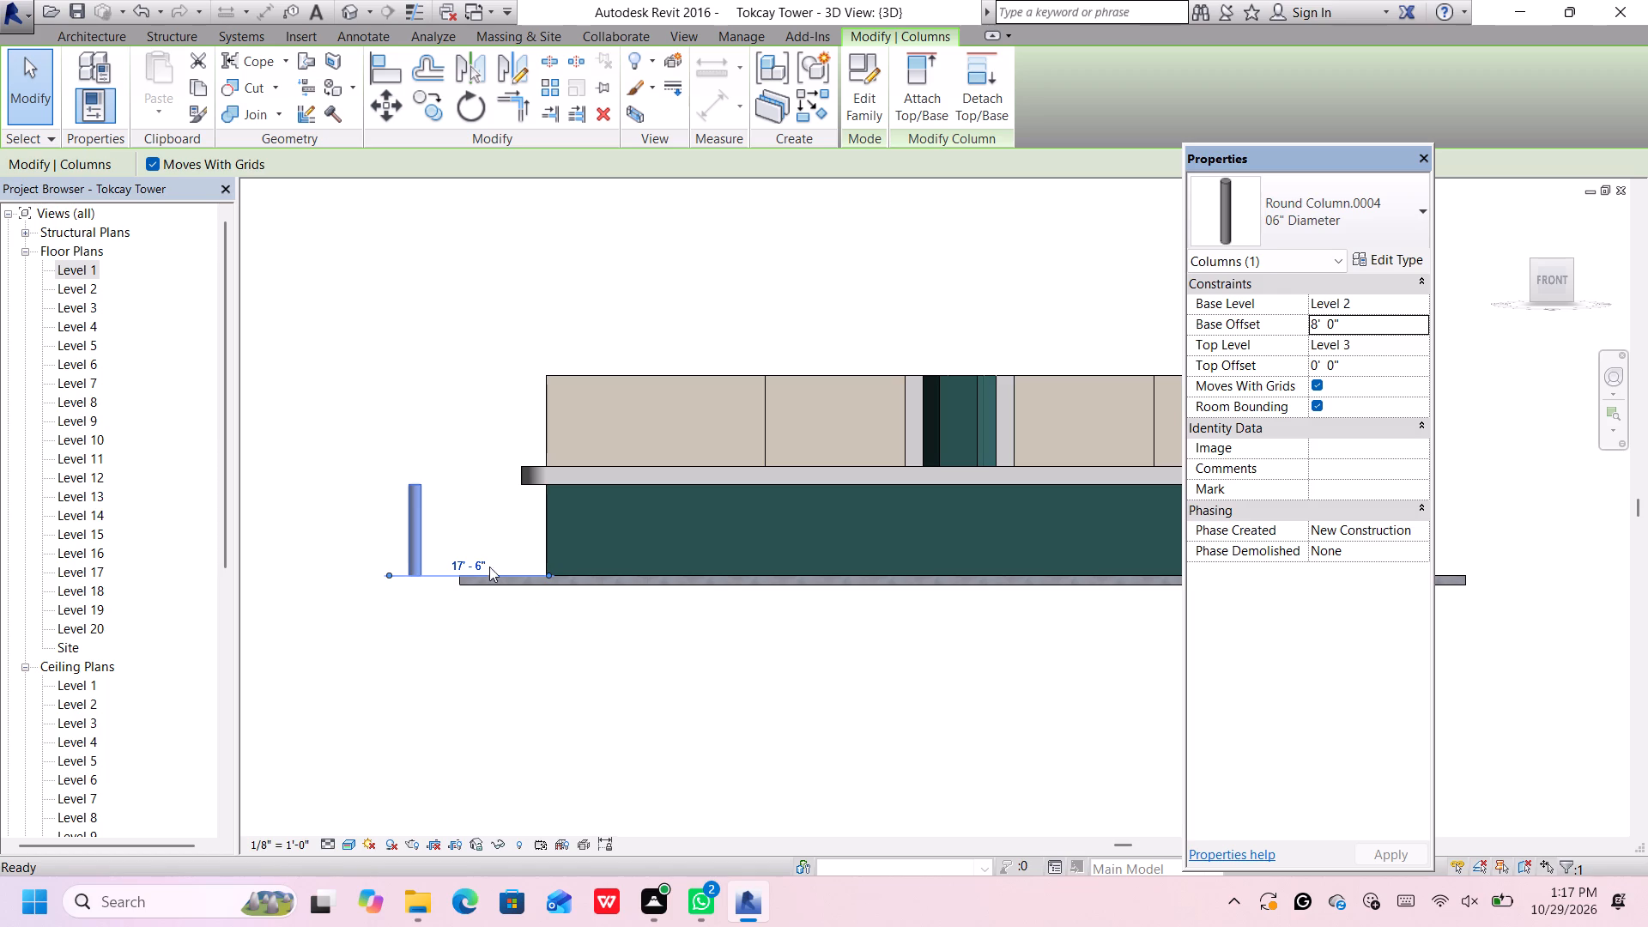
# Set the Offset Base type parameter of the 06" Diameter round column to 8'.
pyautogui.scroll(-2, 993, 548)
pyautogui.moveTo(930, 562); pyautogui.dragTo(913, 579, button='middle')
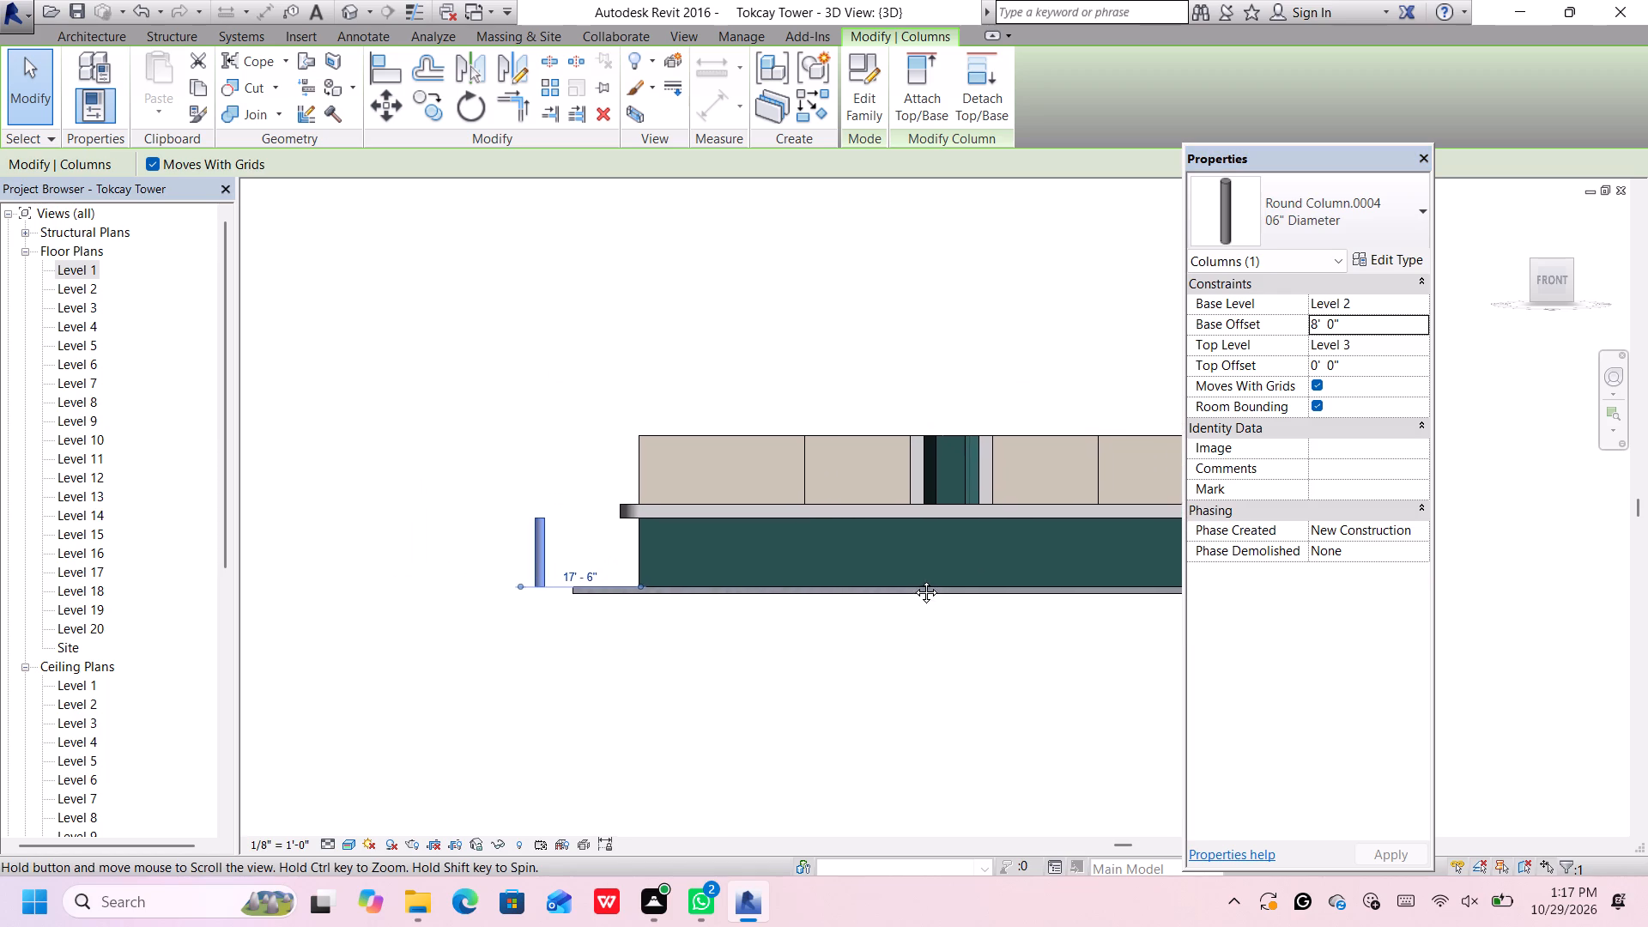
pyautogui.moveTo(913, 579); pyautogui.dragTo(912, 578, button='middle')
pyautogui.scroll(-1, 907, 577)
pyautogui.scroll(1, 907, 577)
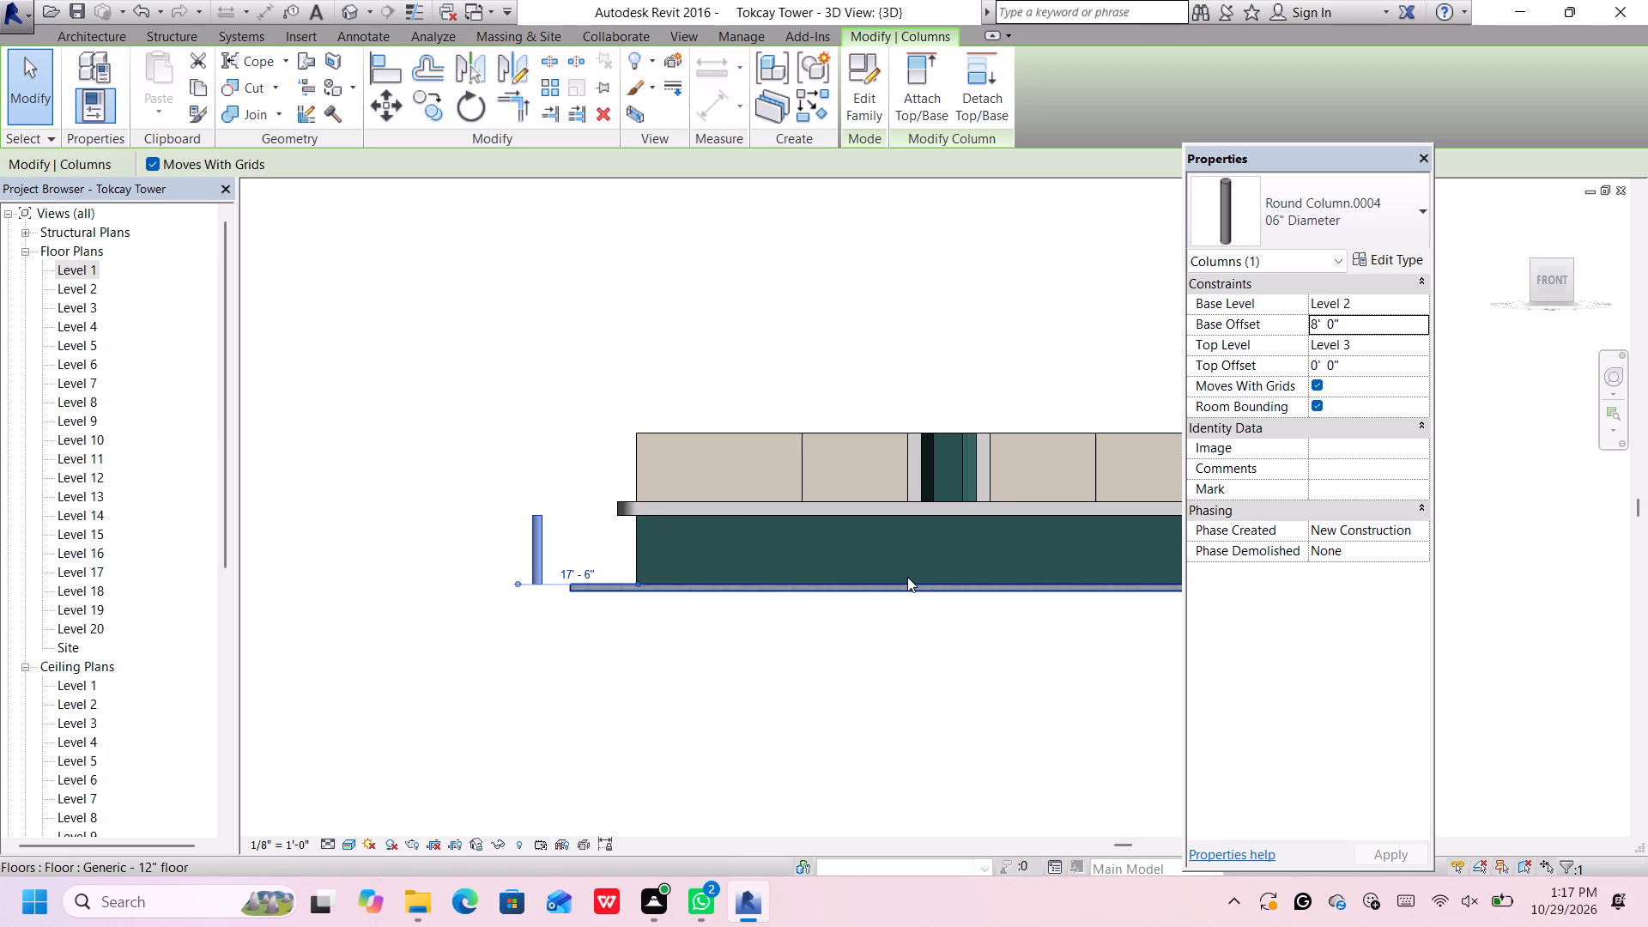
pyautogui.scroll(2, 907, 577)
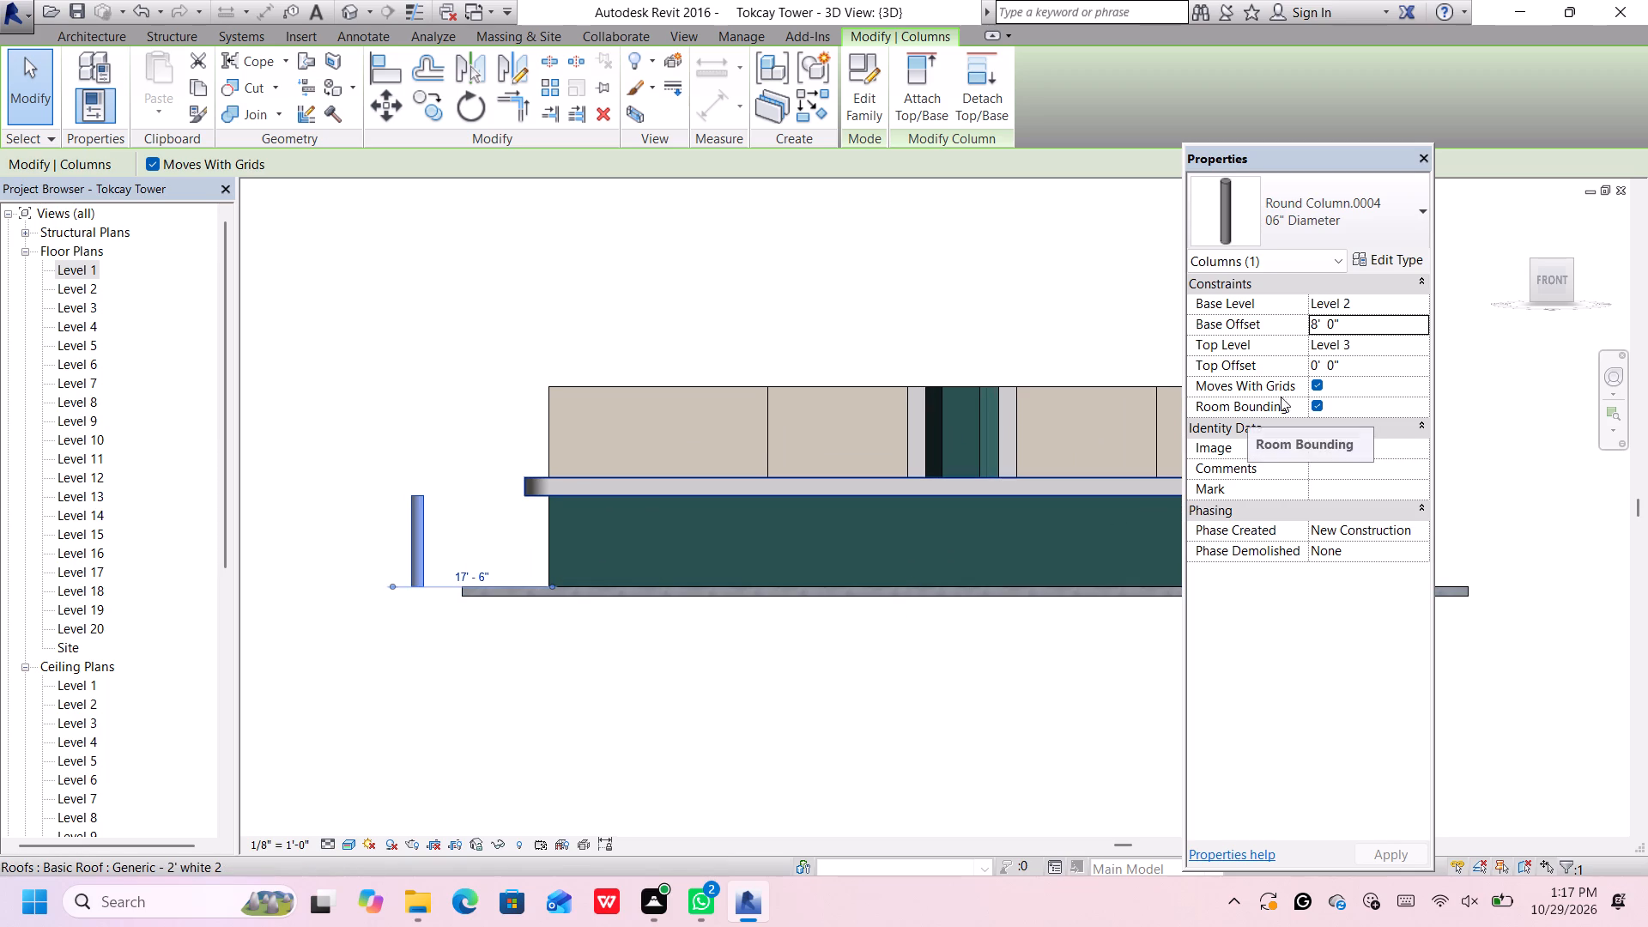
pyautogui.click(1379, 263)
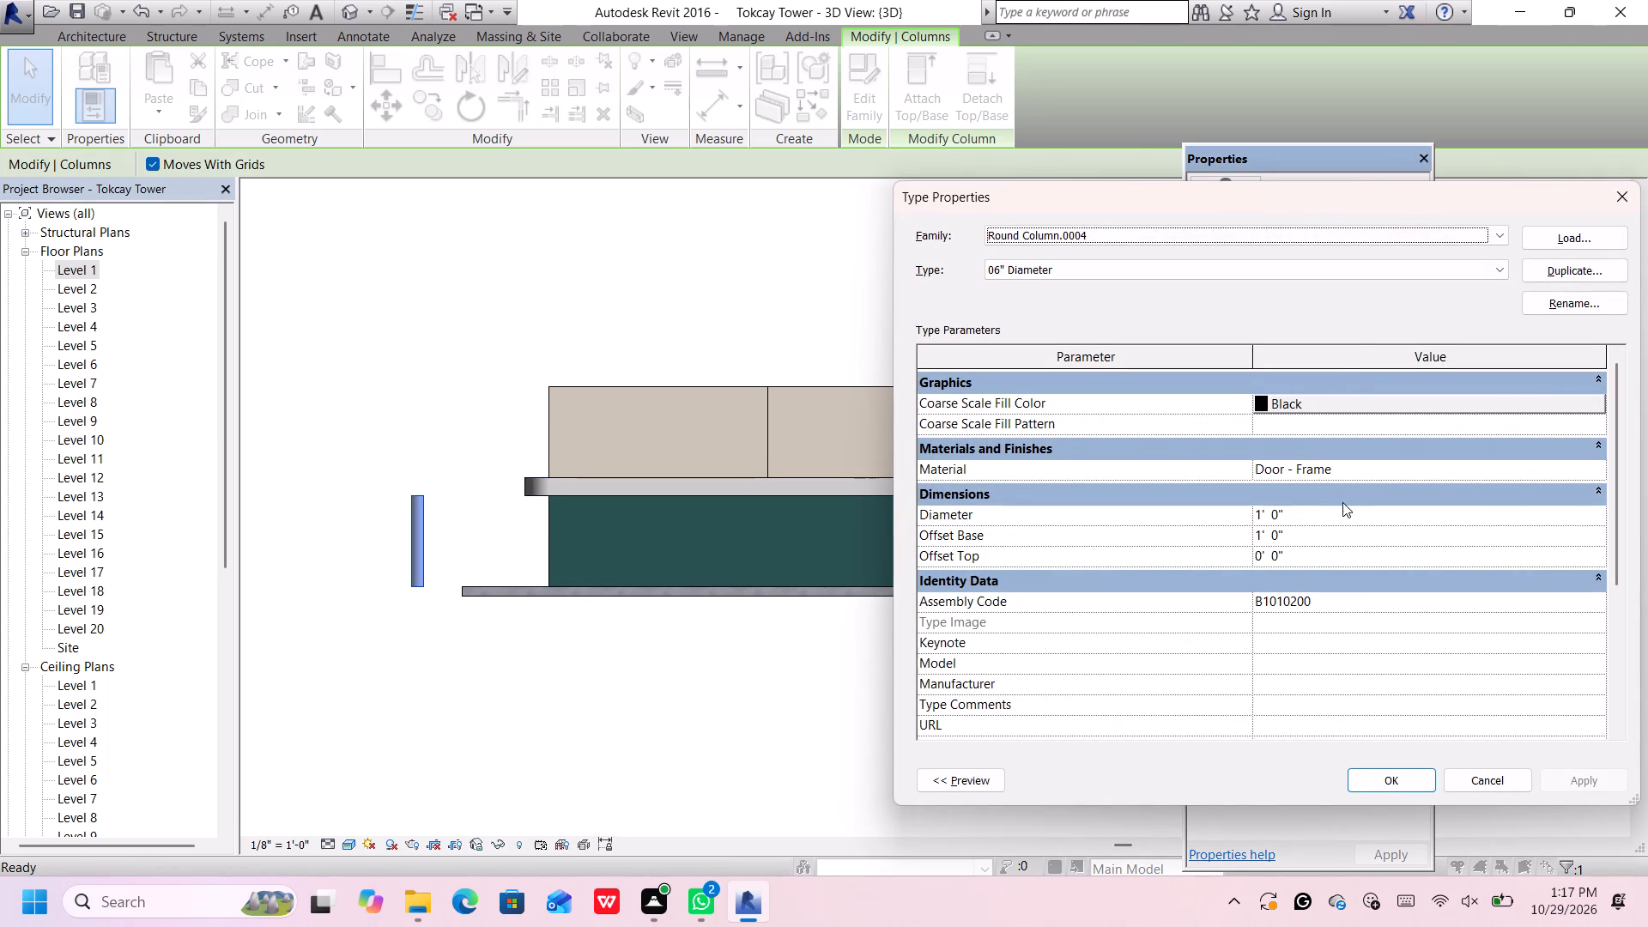
pyautogui.click(1330, 539)
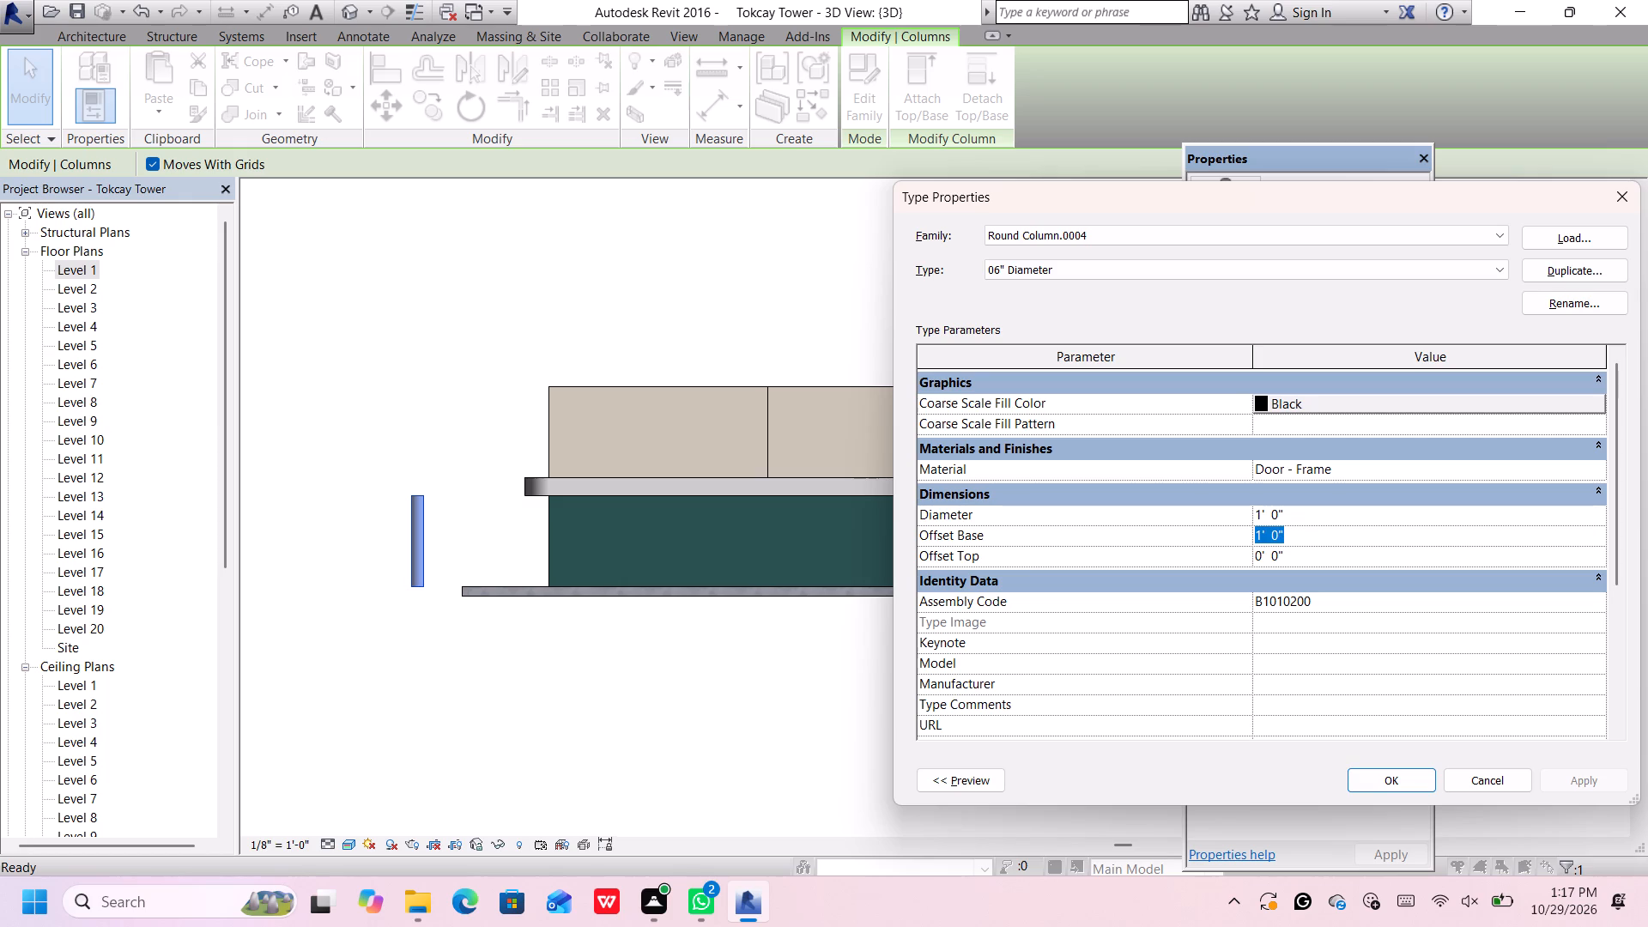
pyautogui.press('BackSpace')
pyautogui.write("8'")
pyautogui.press('Return')
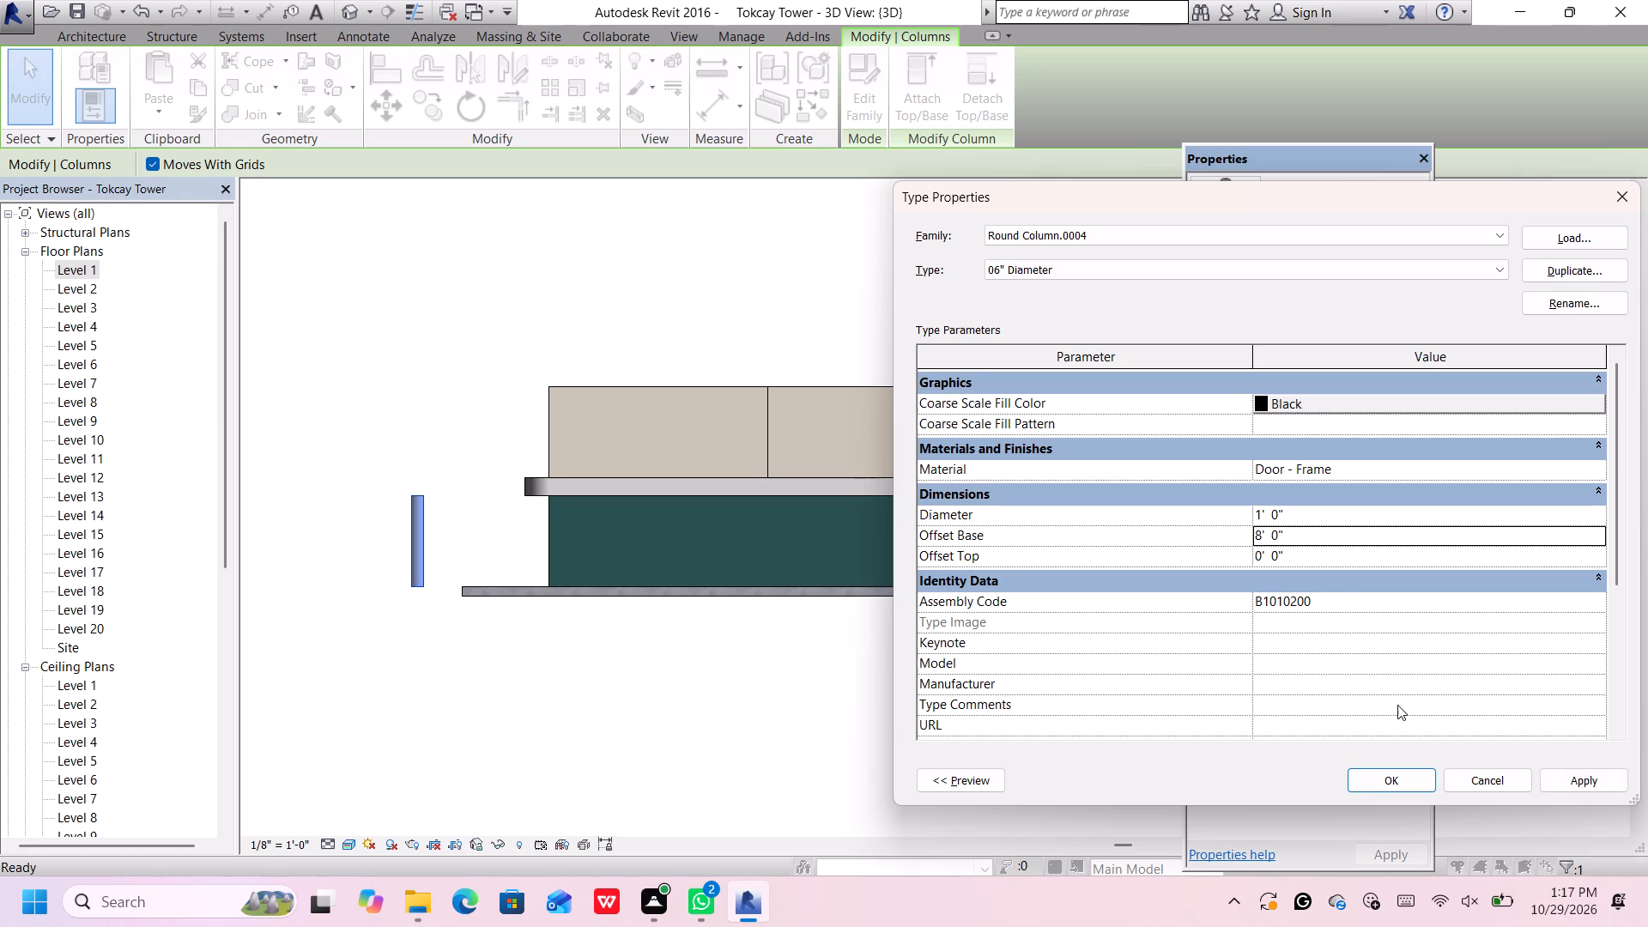
pyautogui.click(1388, 774)
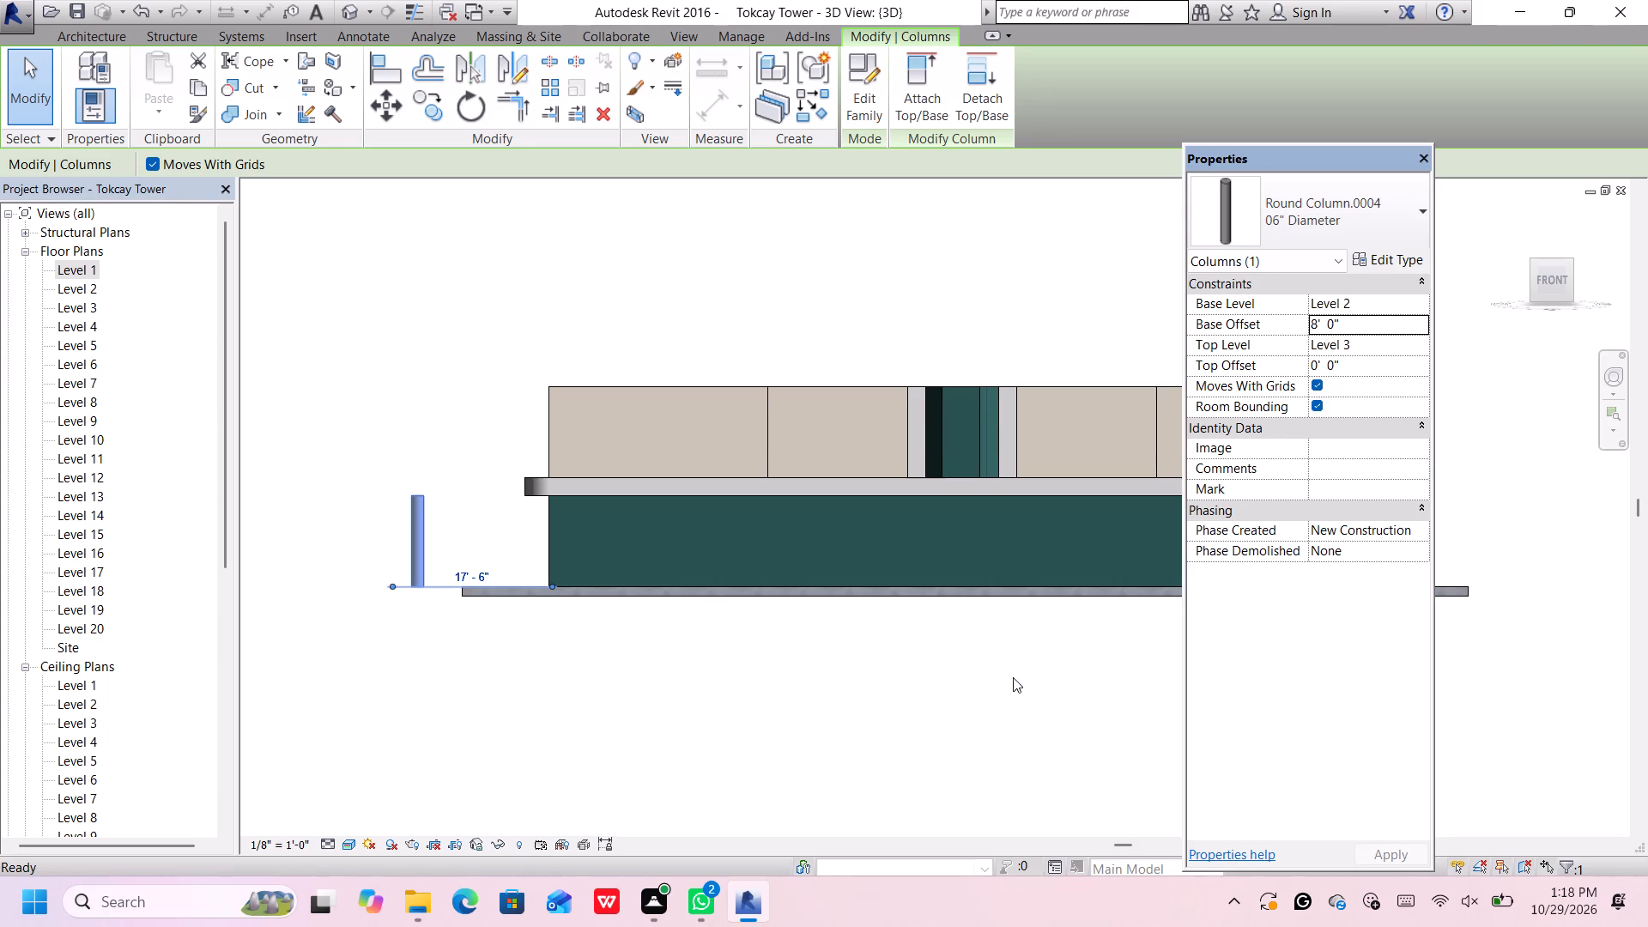
# Delete the round column standing outside the building's southwest corner and return the model to an isometric view.
pyautogui.scroll(-4, 1013, 677)
pyautogui.moveTo(1012, 677); pyautogui.dragTo(969, 670, button='middle')
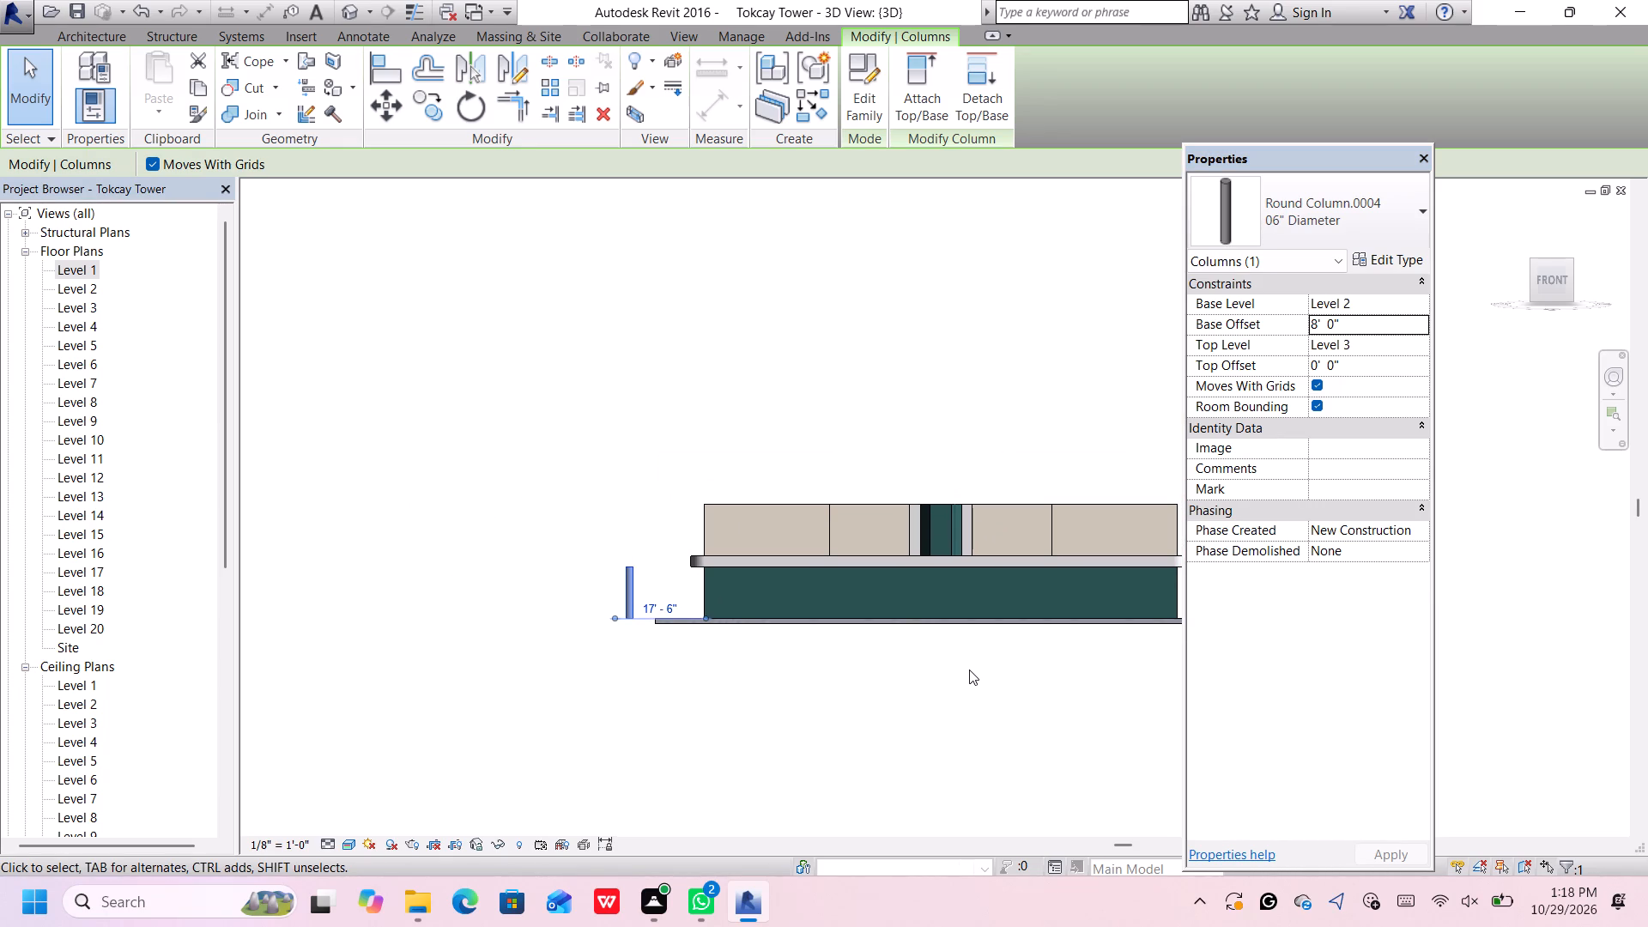
pyautogui.scroll(3, 742, 633)
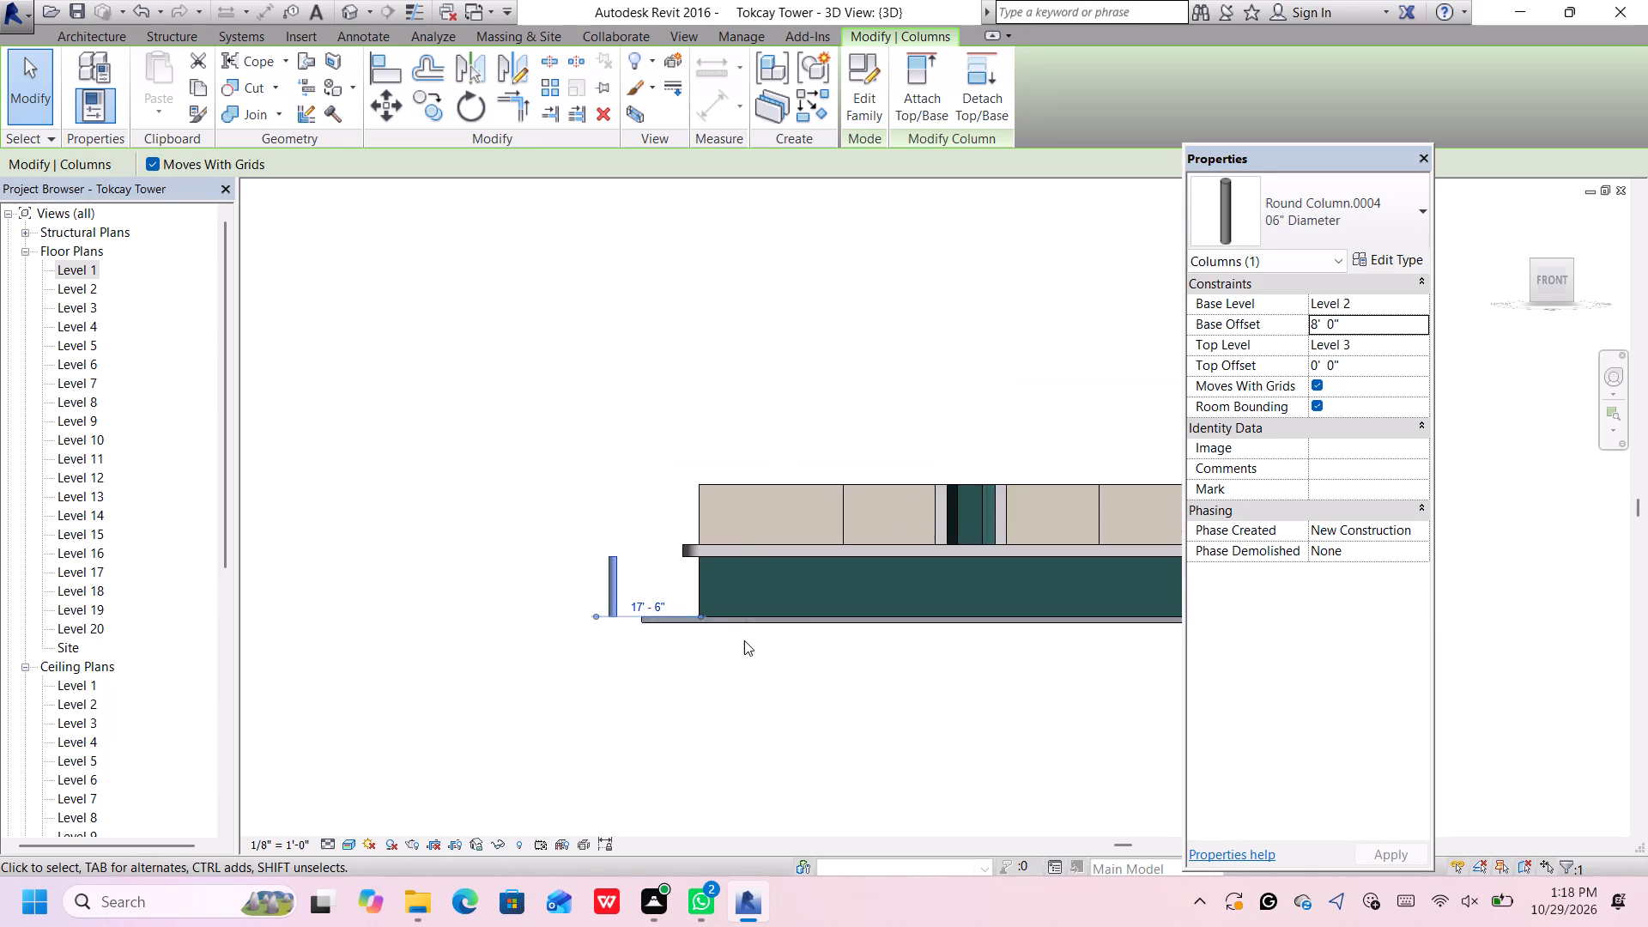
pyautogui.scroll(2, 744, 640)
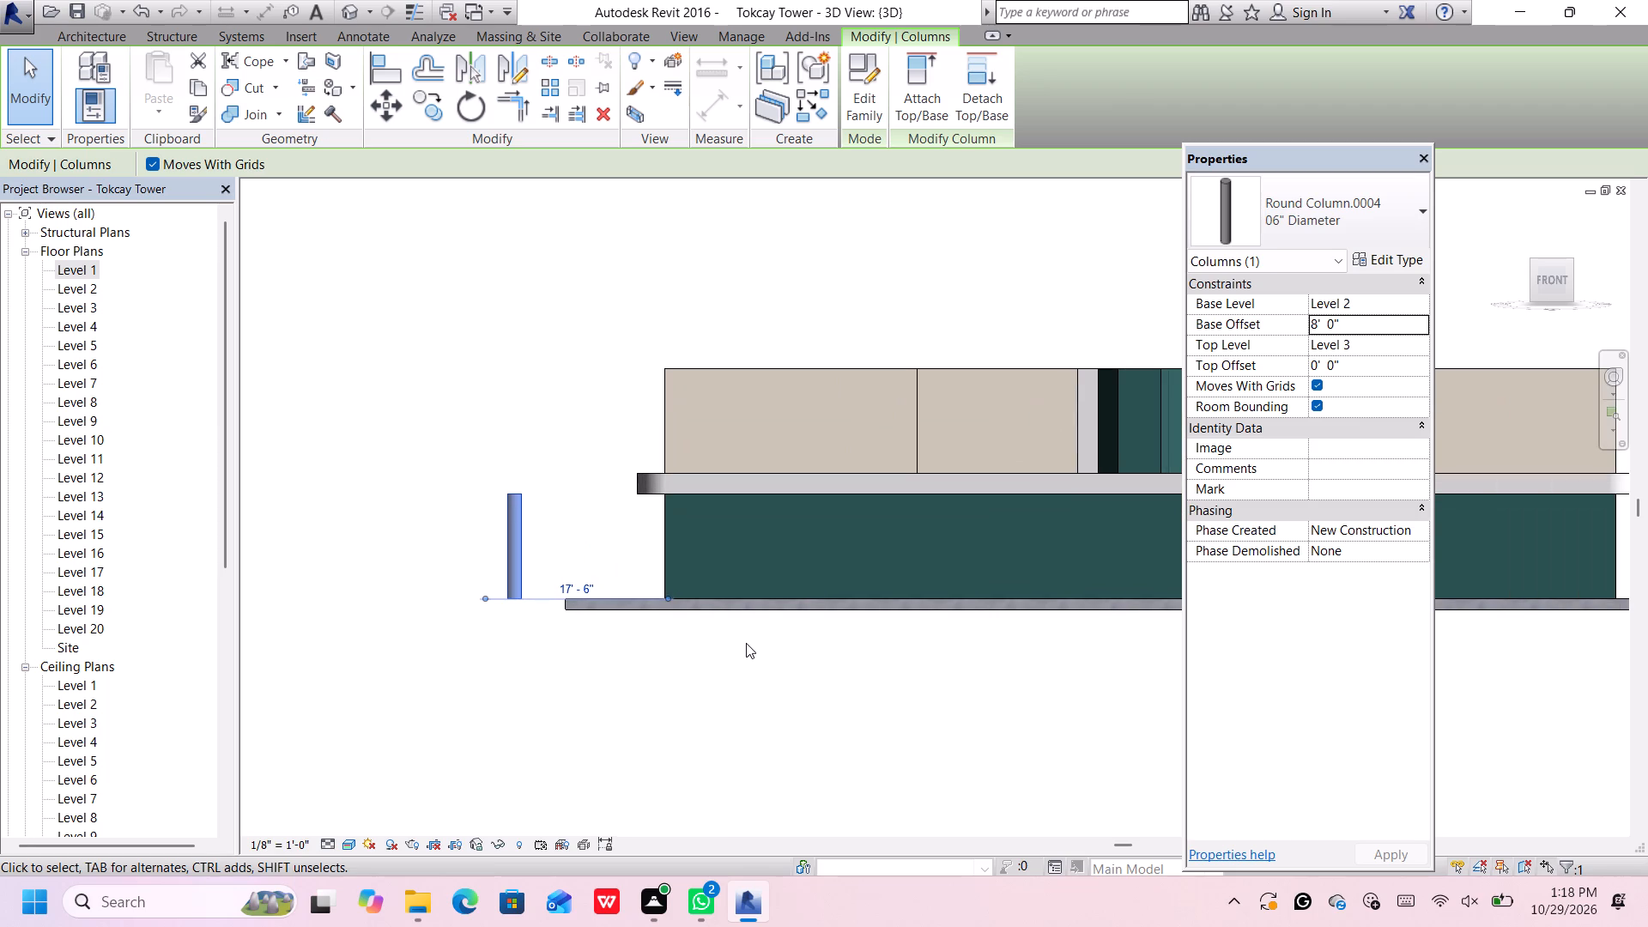
pyautogui.press('Delete')
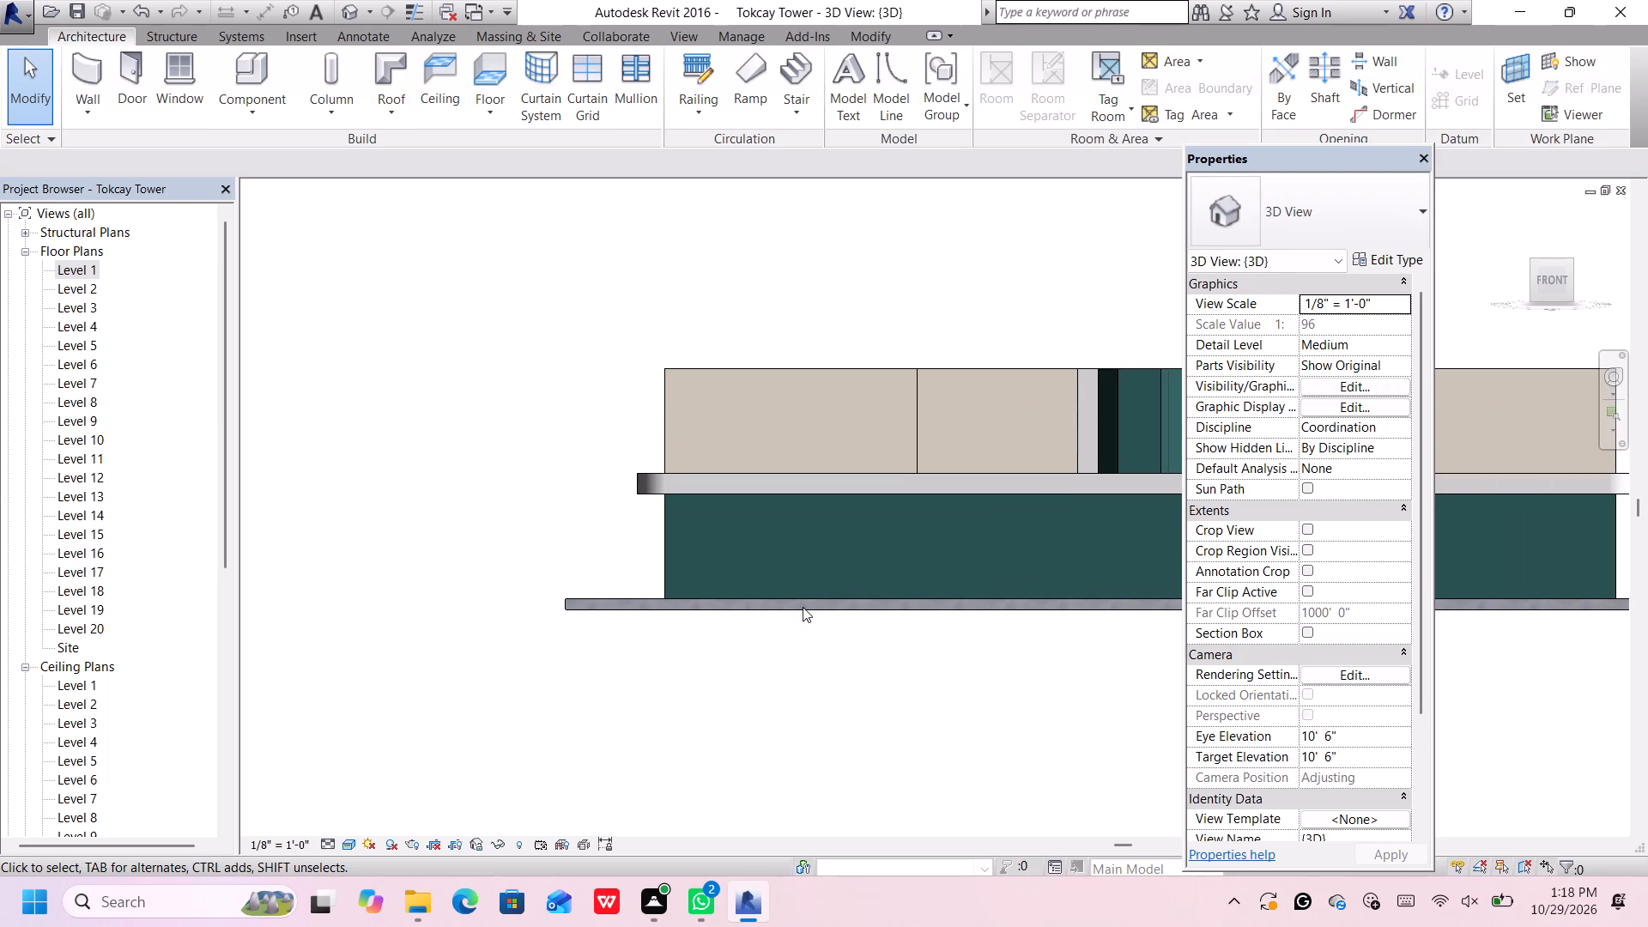
pyautogui.click(1533, 260)
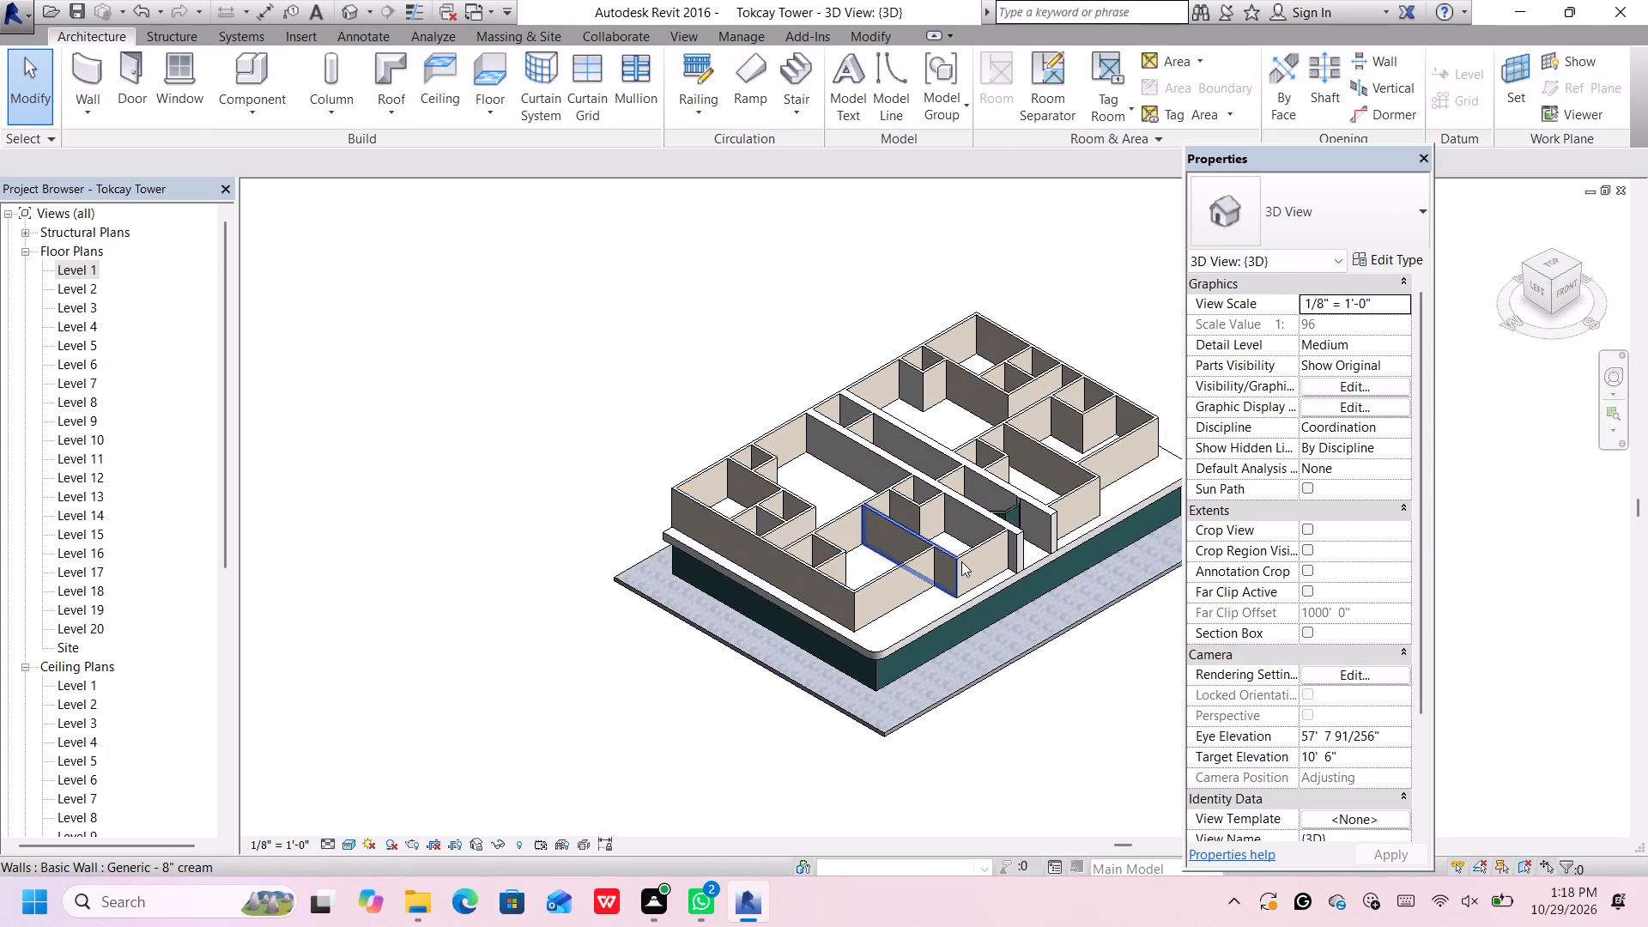
pyautogui.scroll(3, 1128, 510)
pyautogui.moveTo(1122, 515); pyautogui.dragTo(1070, 524, button='middle')
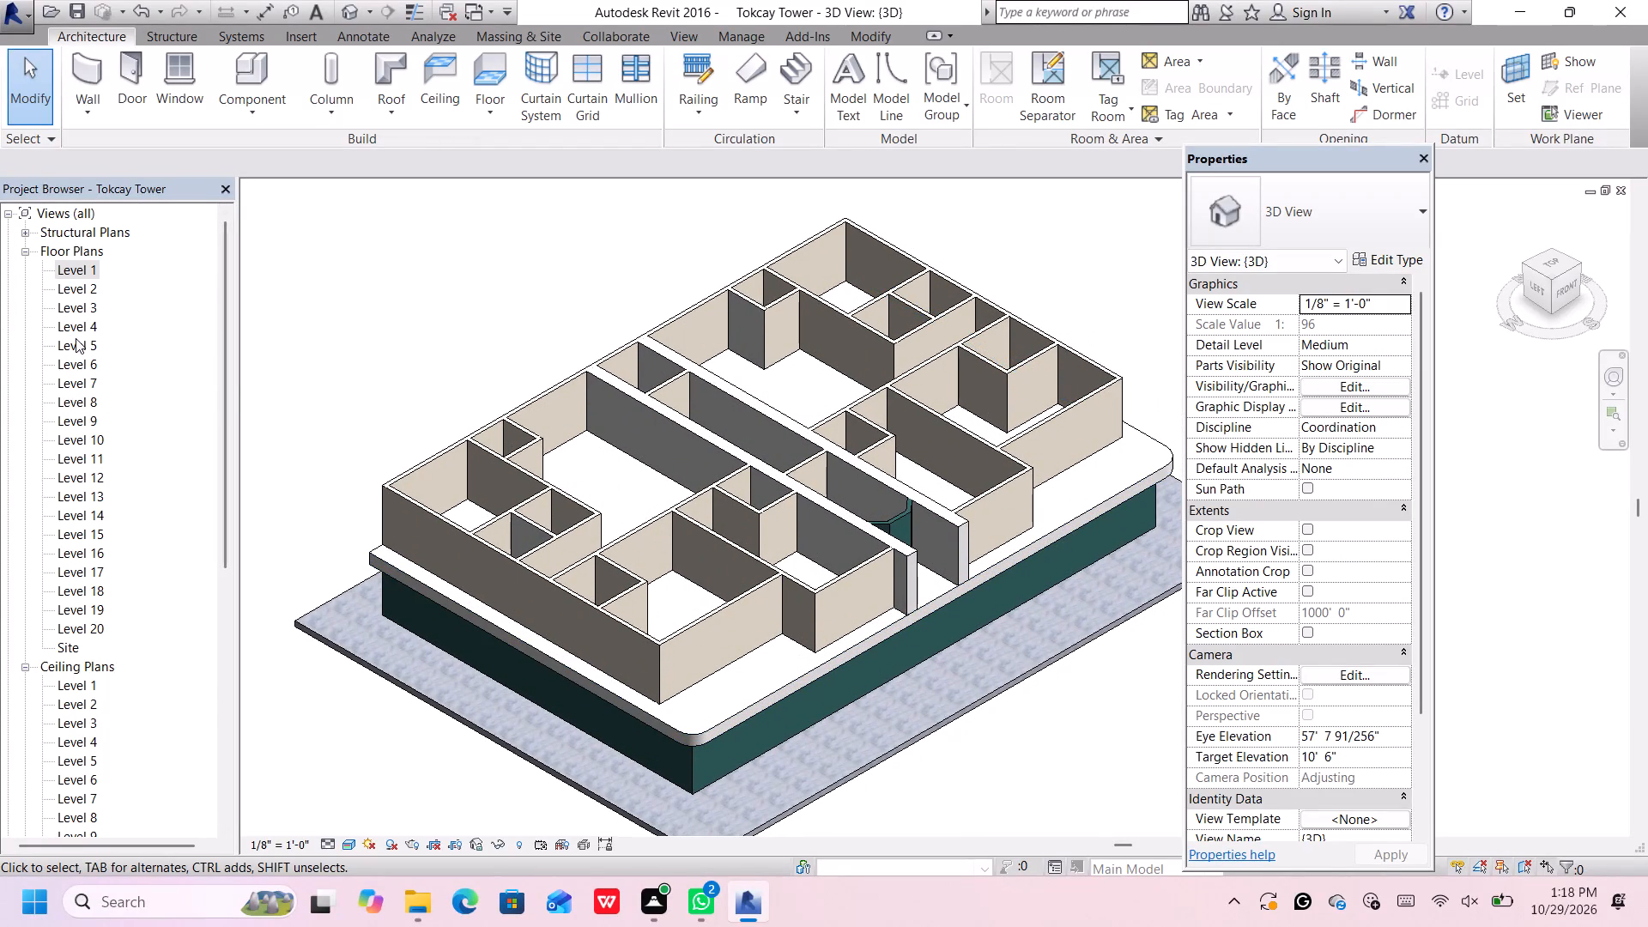
# Open the Level 2 floor plan at the roof slab's rounded southwest corner.
pyautogui.doubleClick(85, 287)
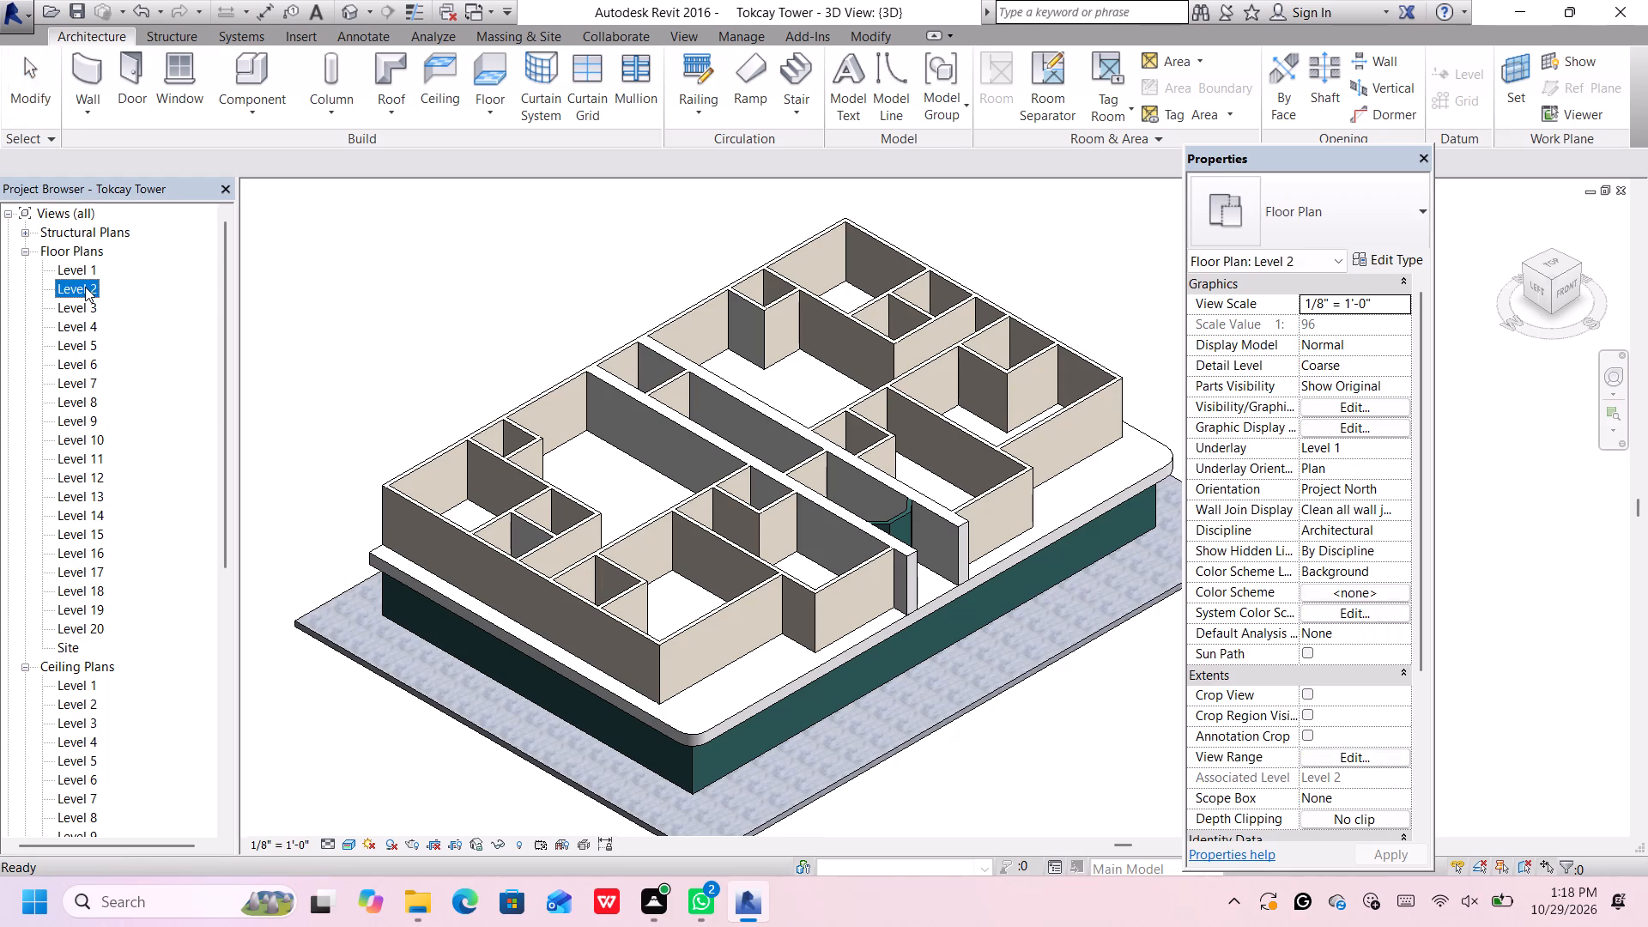
pyautogui.scroll(-2, 480, 556)
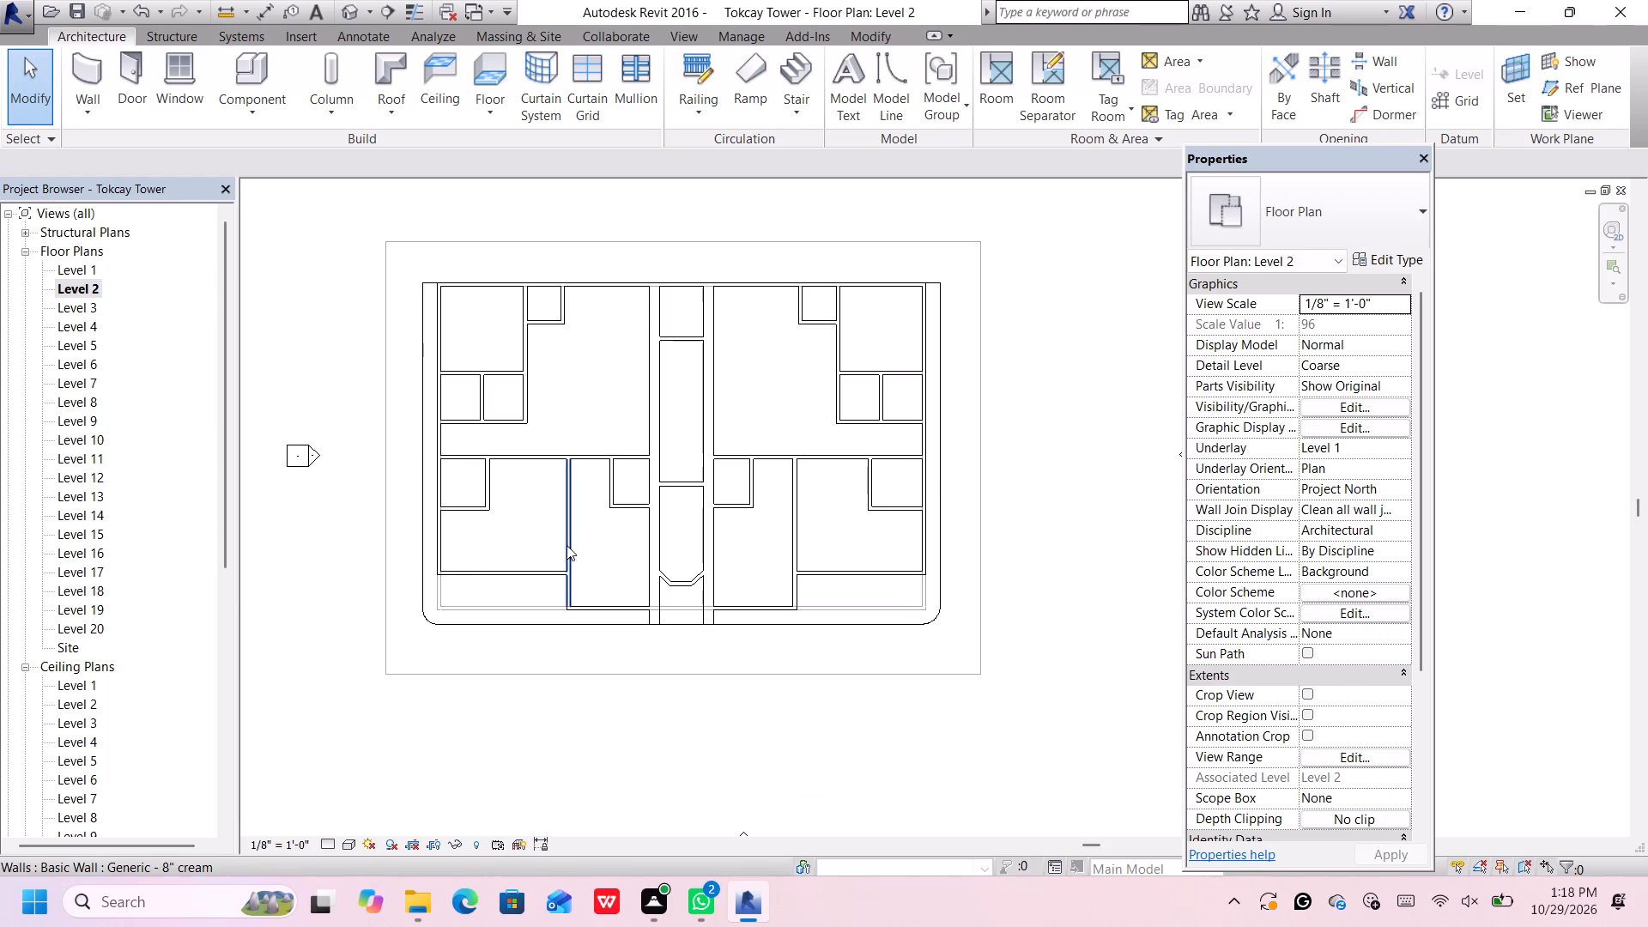
pyautogui.scroll(4, 460, 588)
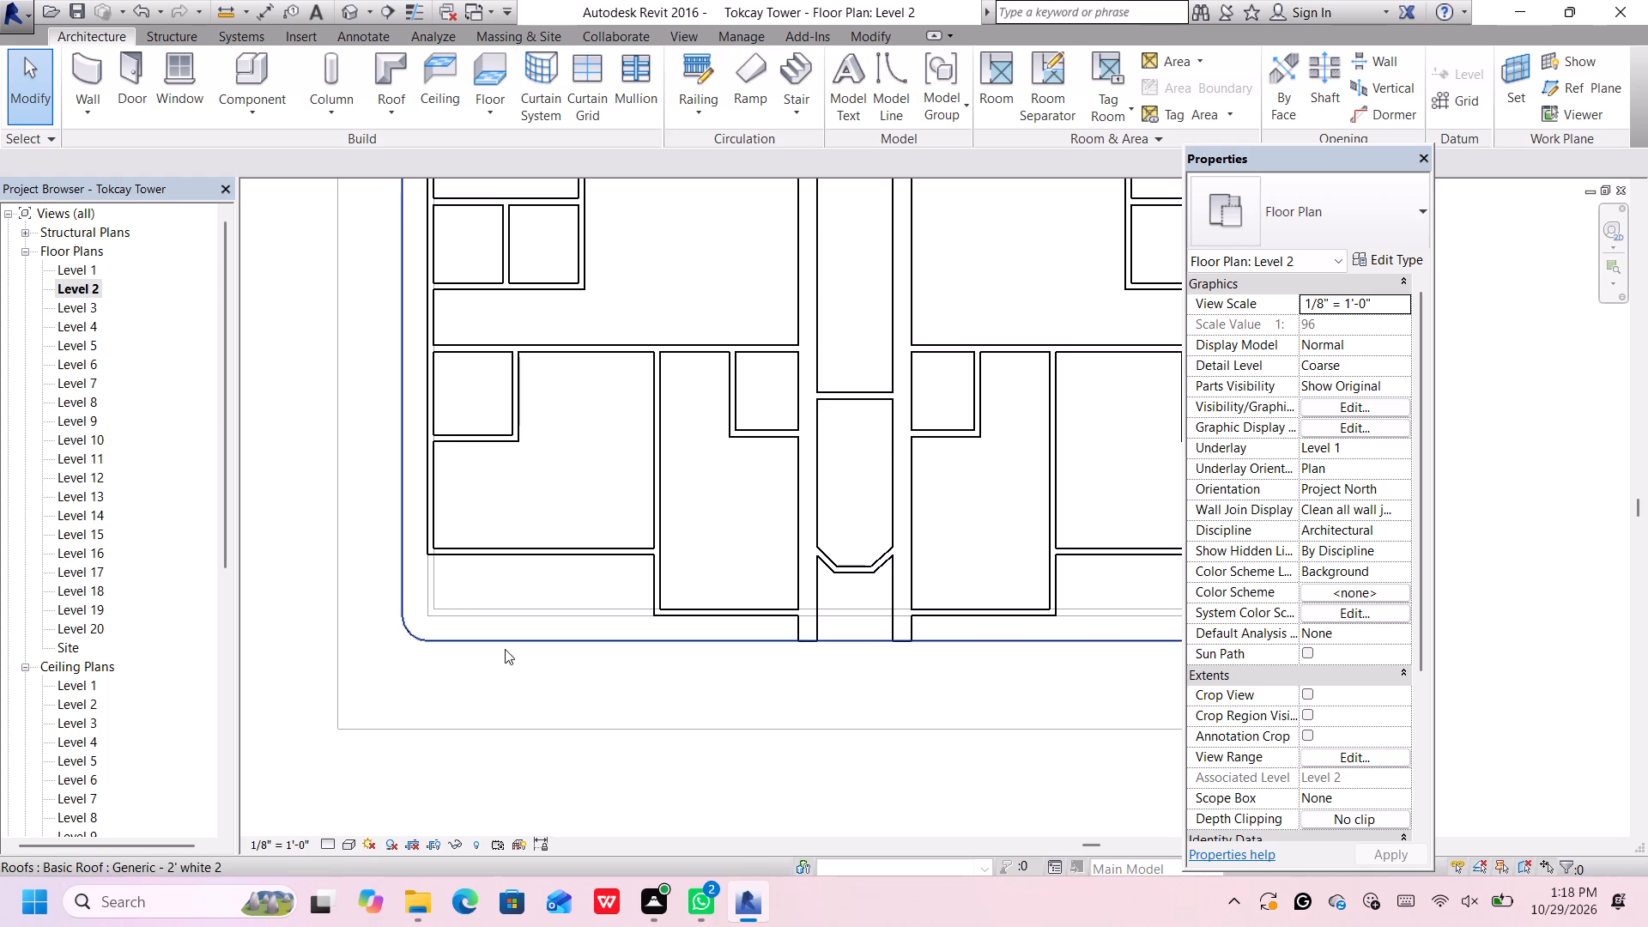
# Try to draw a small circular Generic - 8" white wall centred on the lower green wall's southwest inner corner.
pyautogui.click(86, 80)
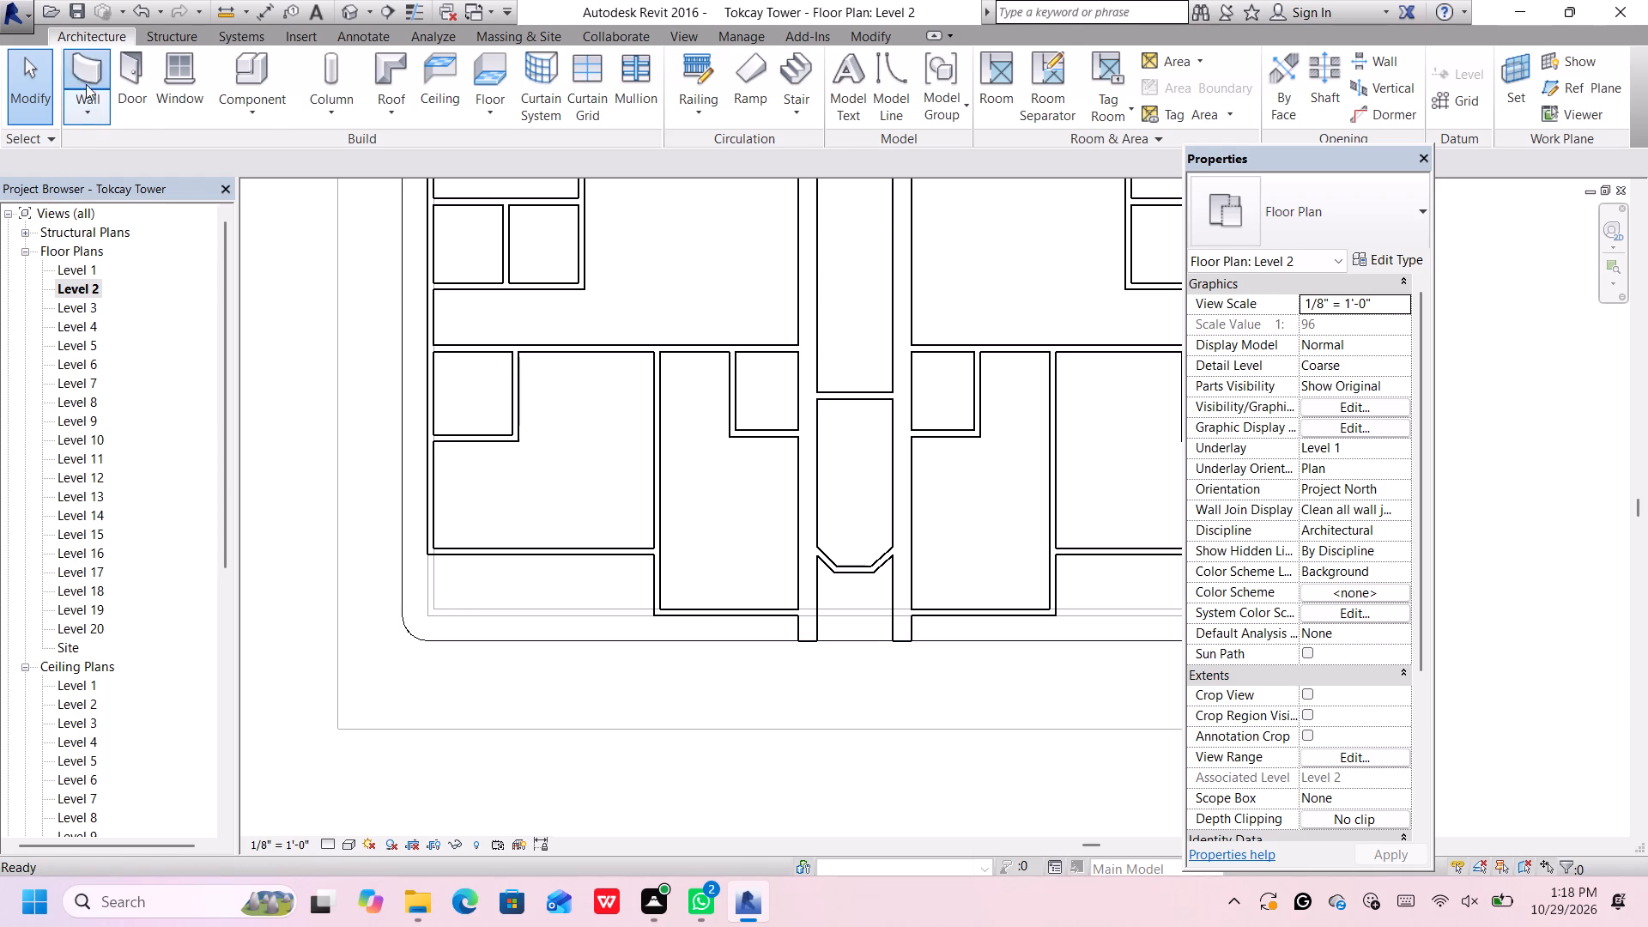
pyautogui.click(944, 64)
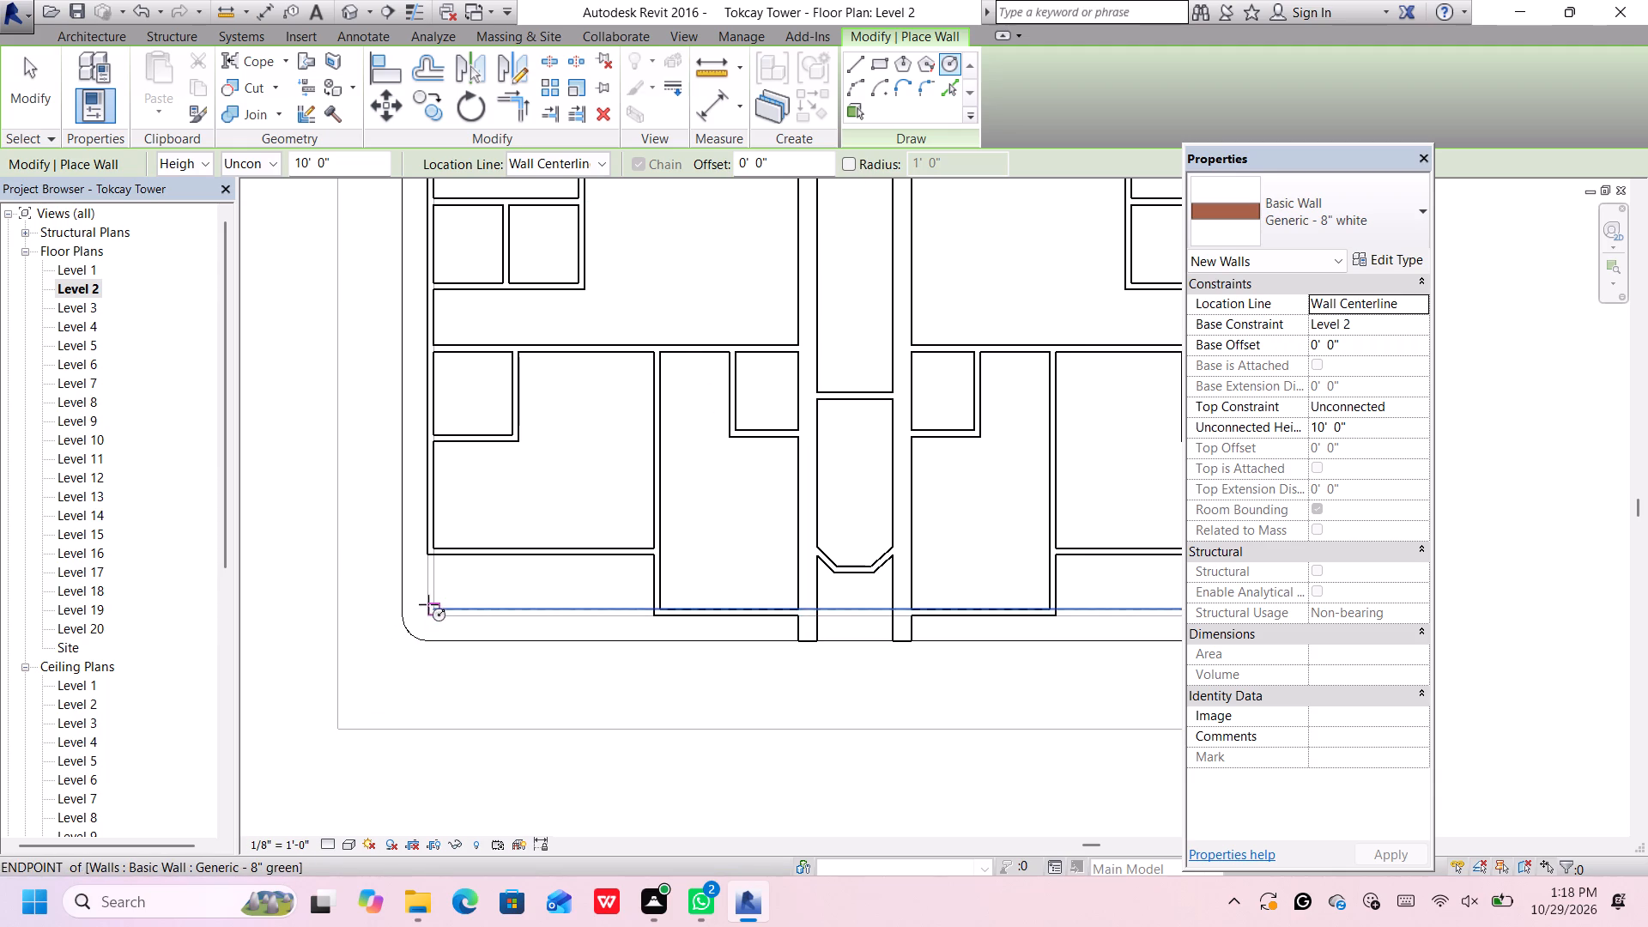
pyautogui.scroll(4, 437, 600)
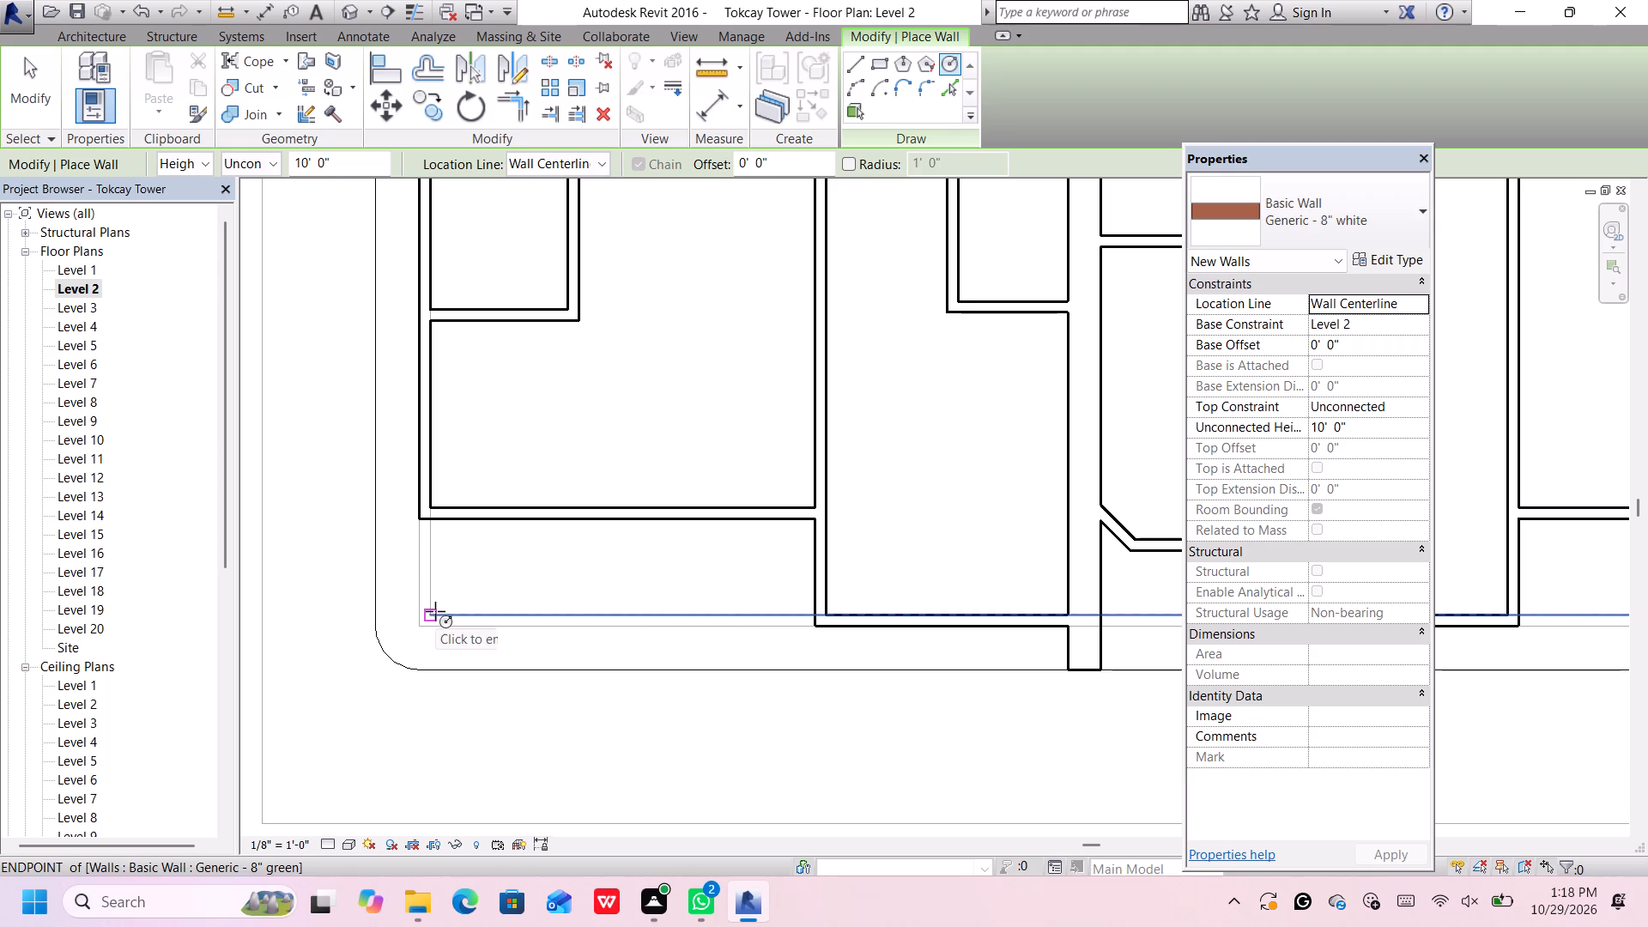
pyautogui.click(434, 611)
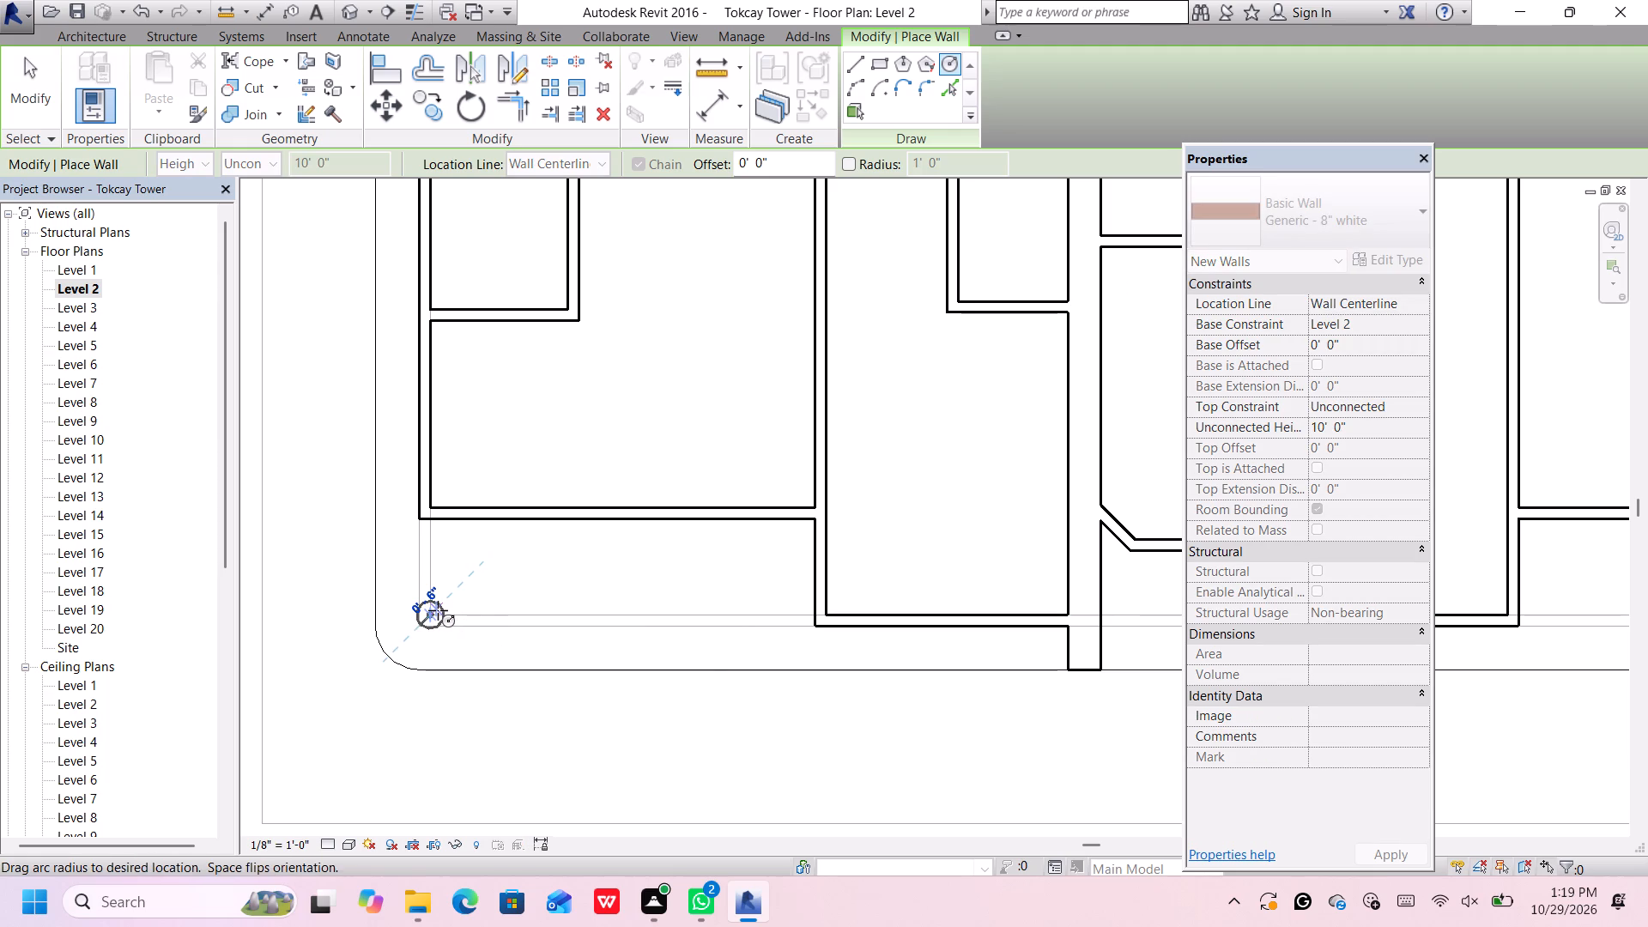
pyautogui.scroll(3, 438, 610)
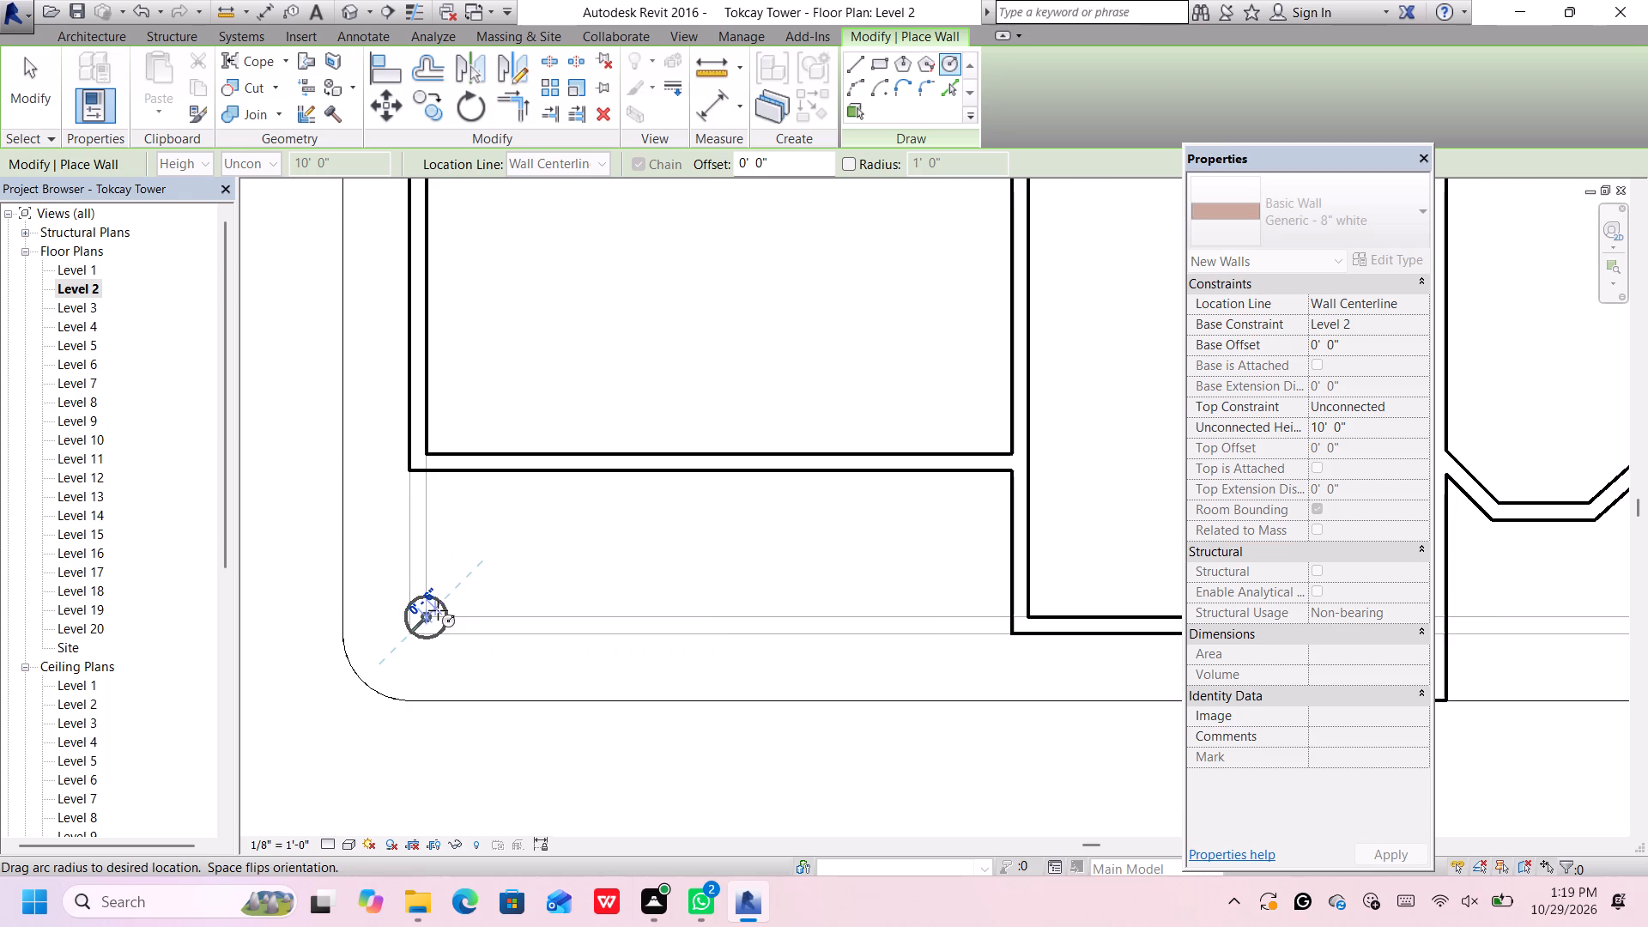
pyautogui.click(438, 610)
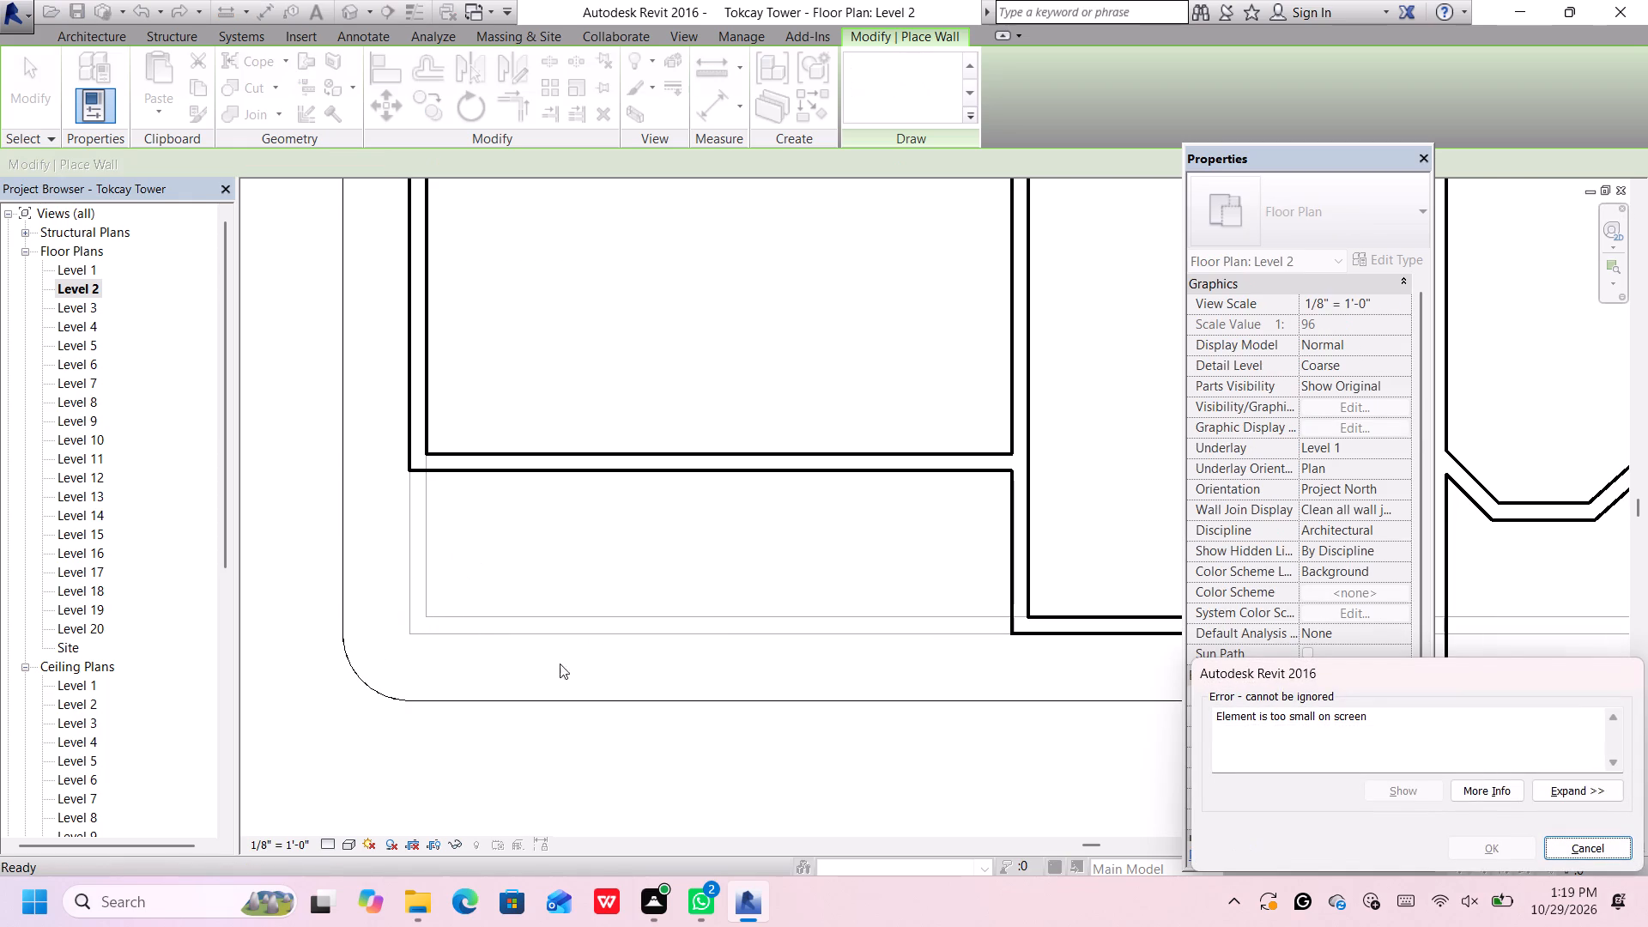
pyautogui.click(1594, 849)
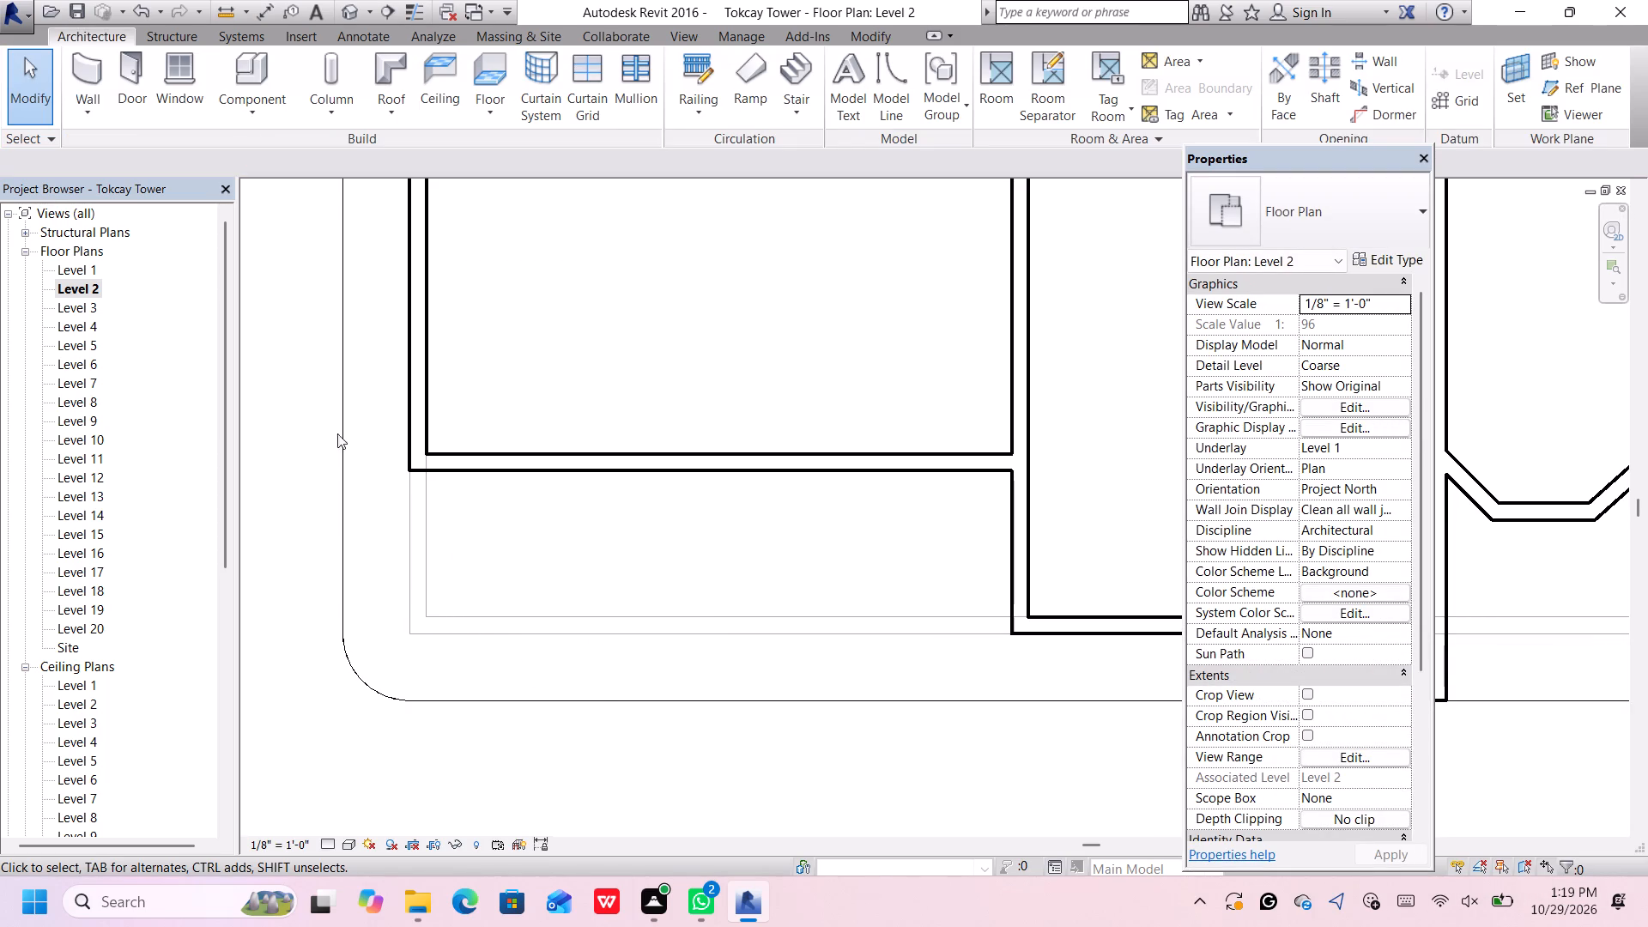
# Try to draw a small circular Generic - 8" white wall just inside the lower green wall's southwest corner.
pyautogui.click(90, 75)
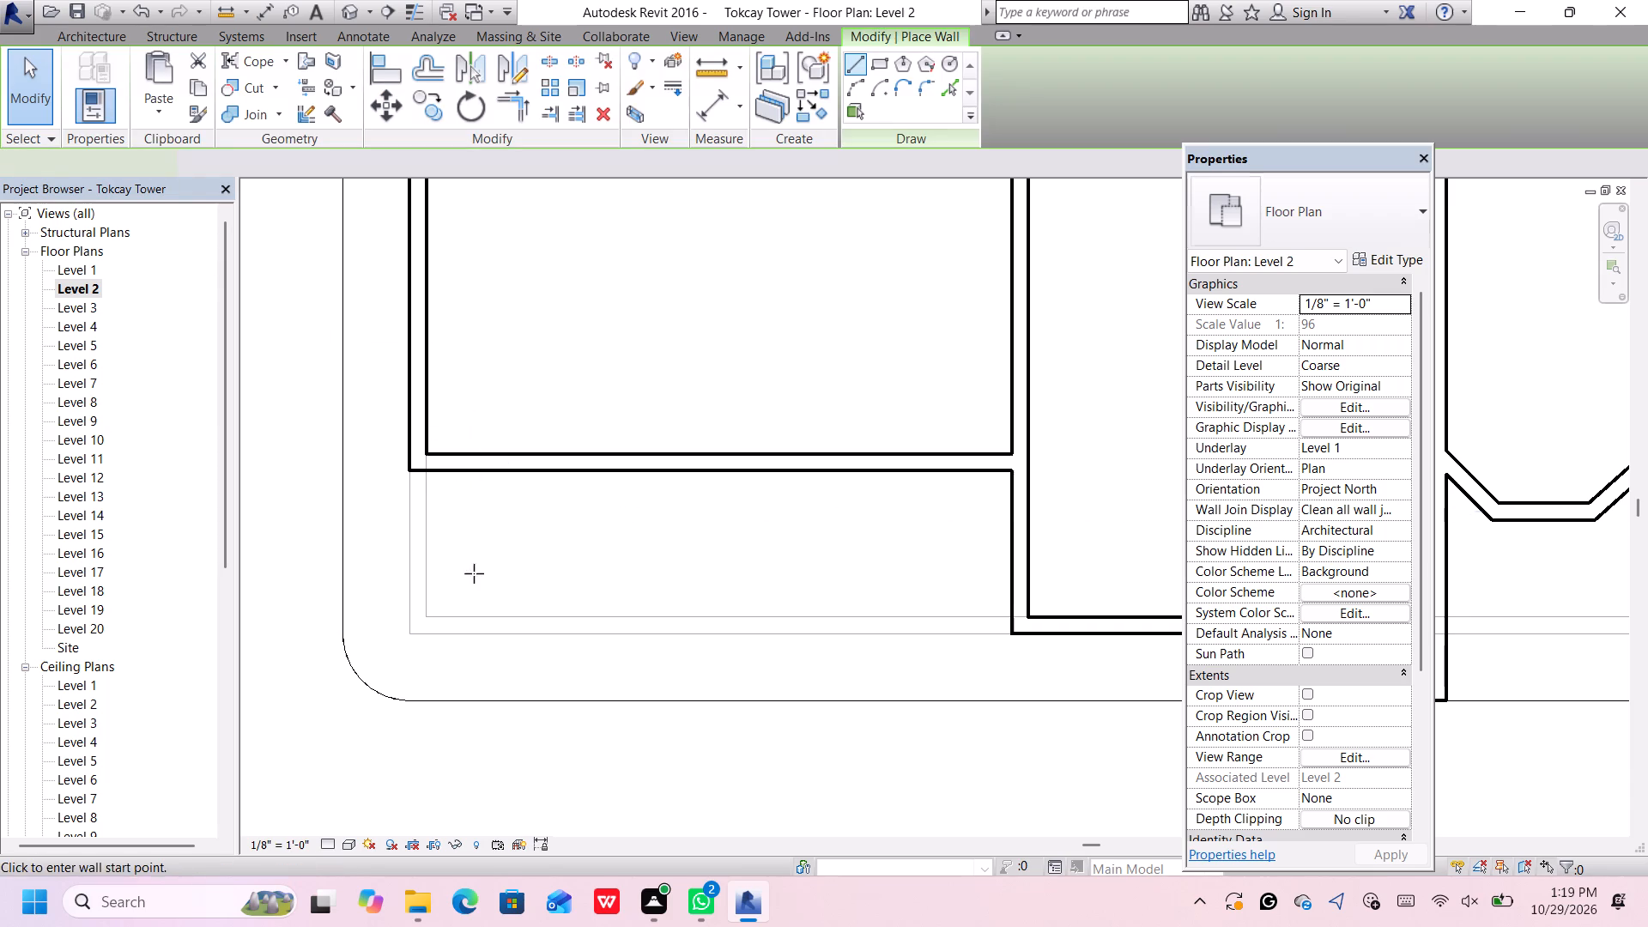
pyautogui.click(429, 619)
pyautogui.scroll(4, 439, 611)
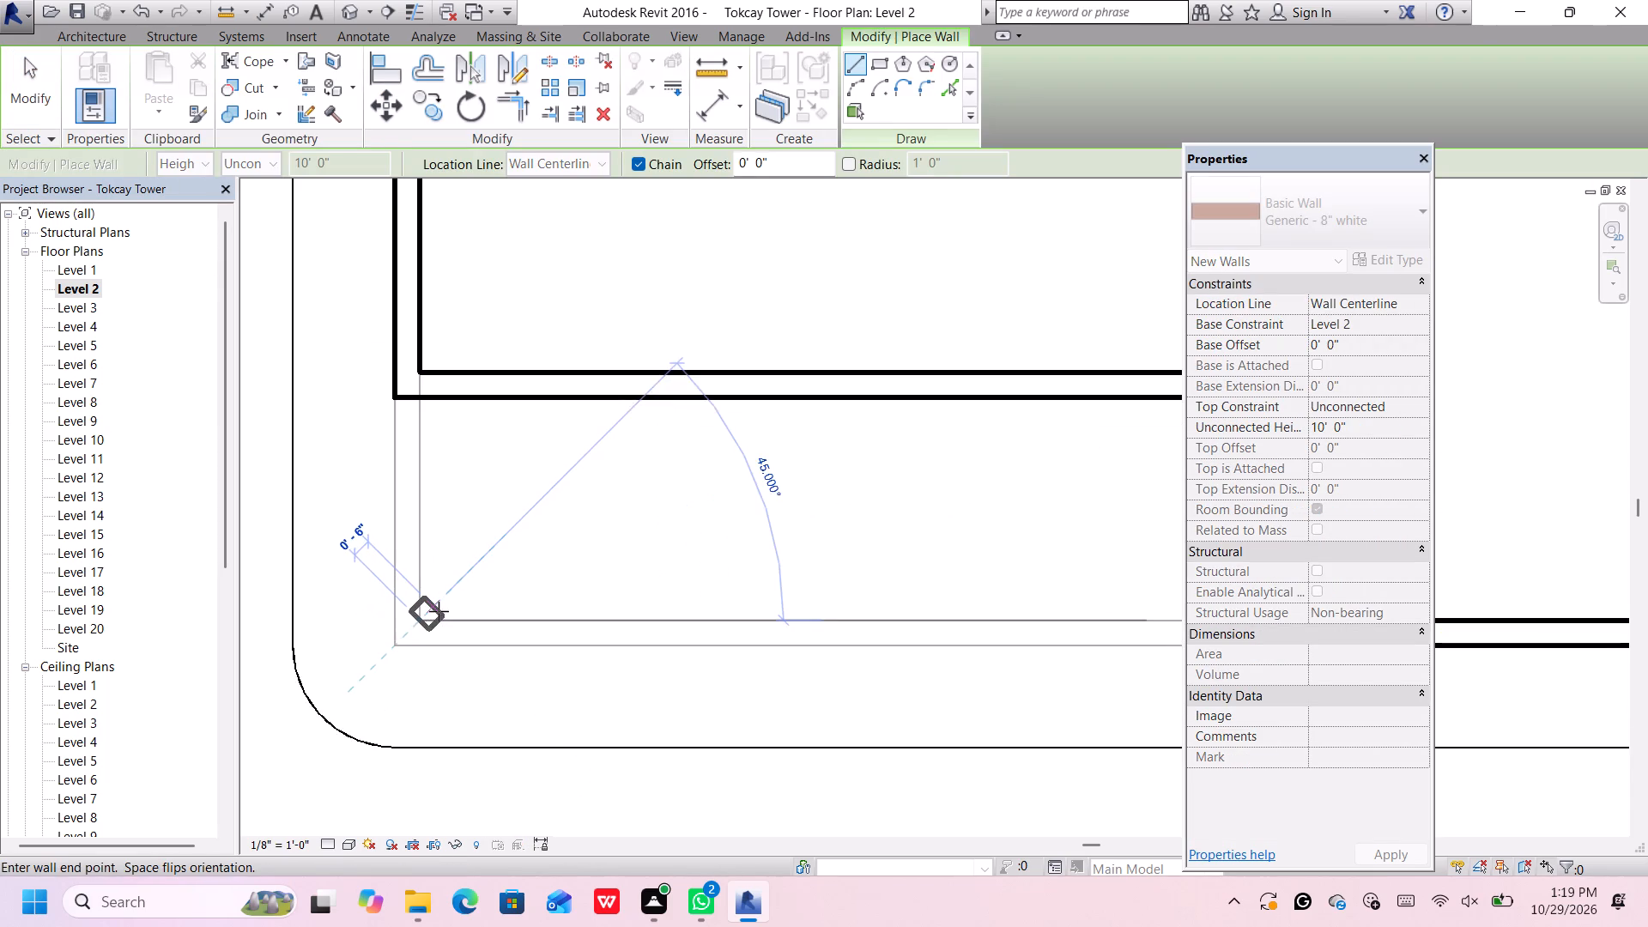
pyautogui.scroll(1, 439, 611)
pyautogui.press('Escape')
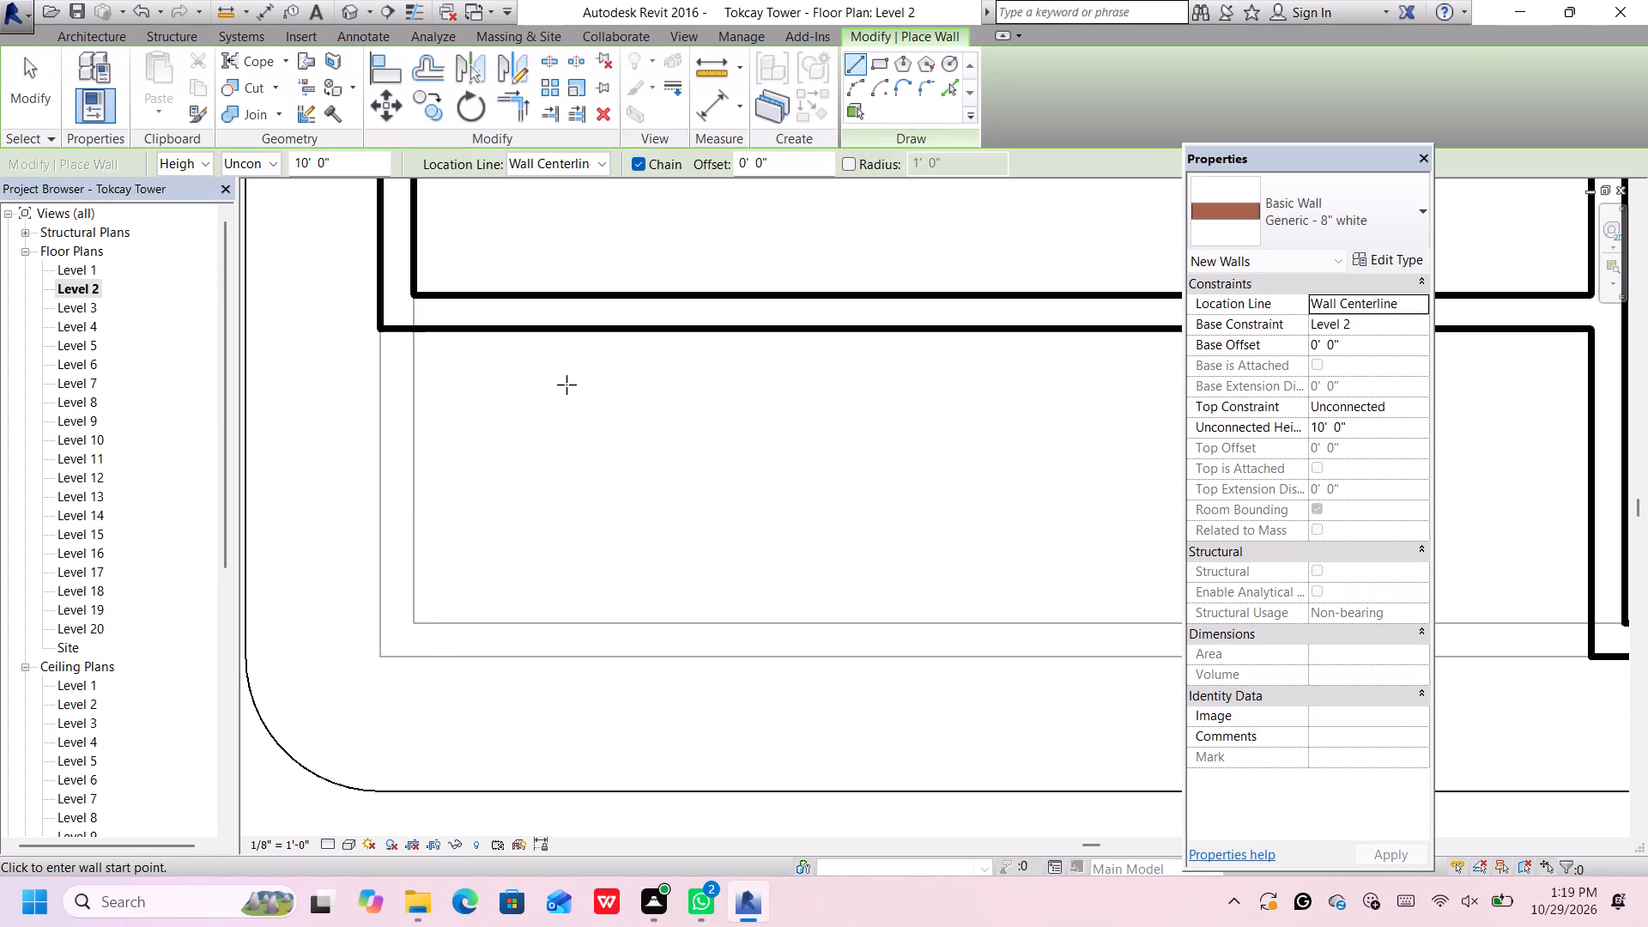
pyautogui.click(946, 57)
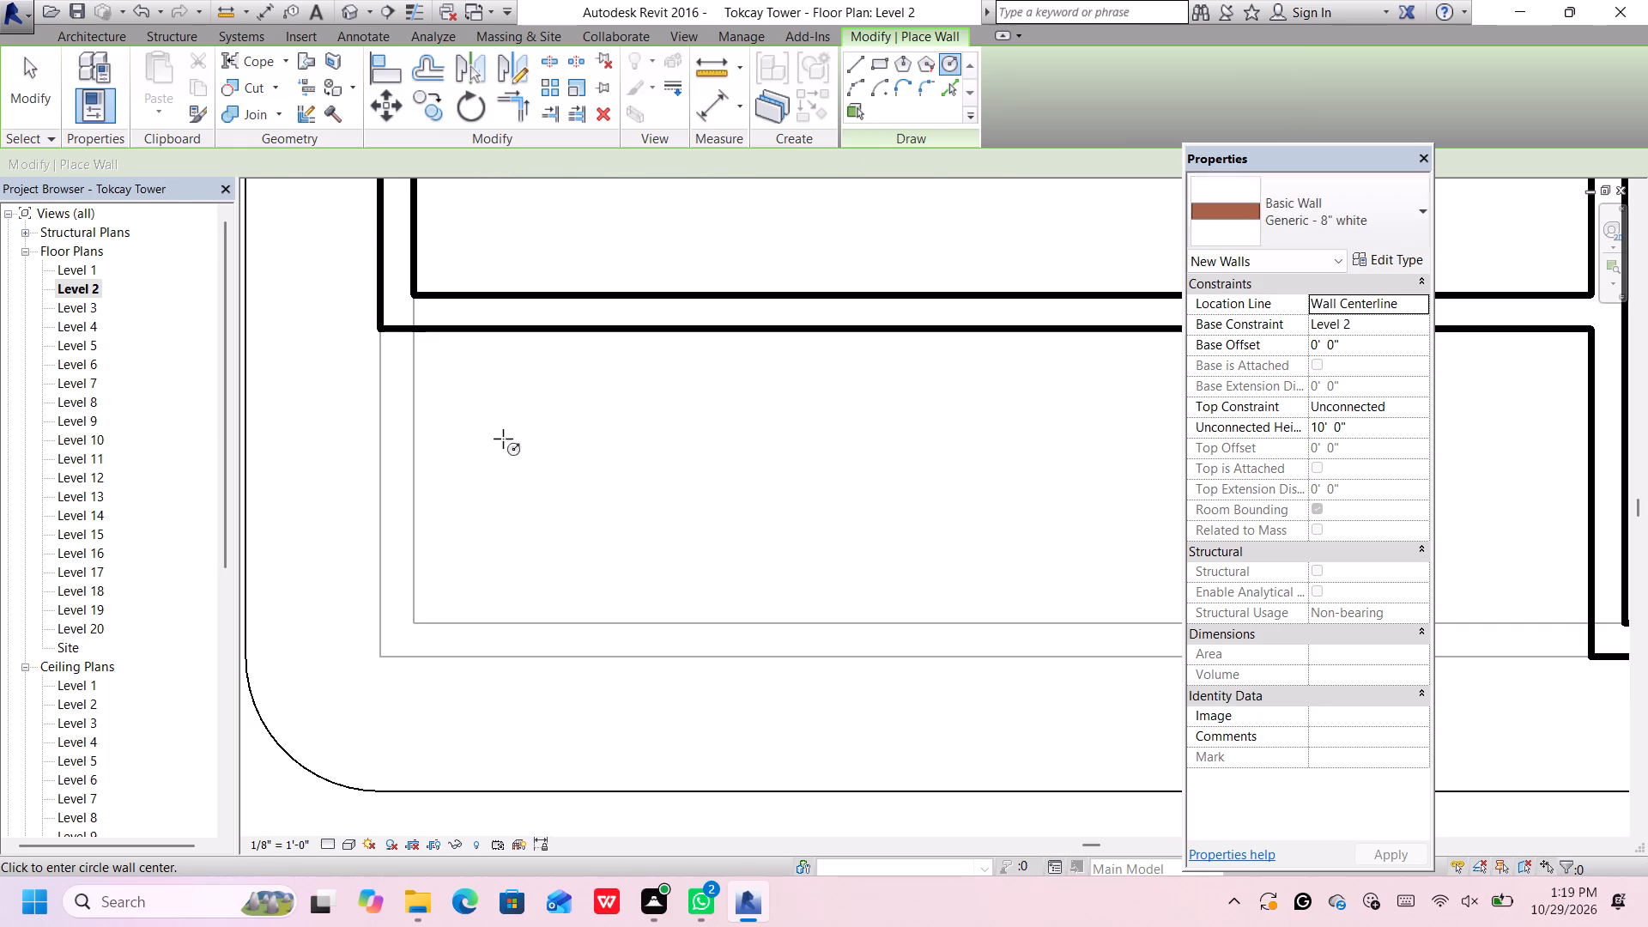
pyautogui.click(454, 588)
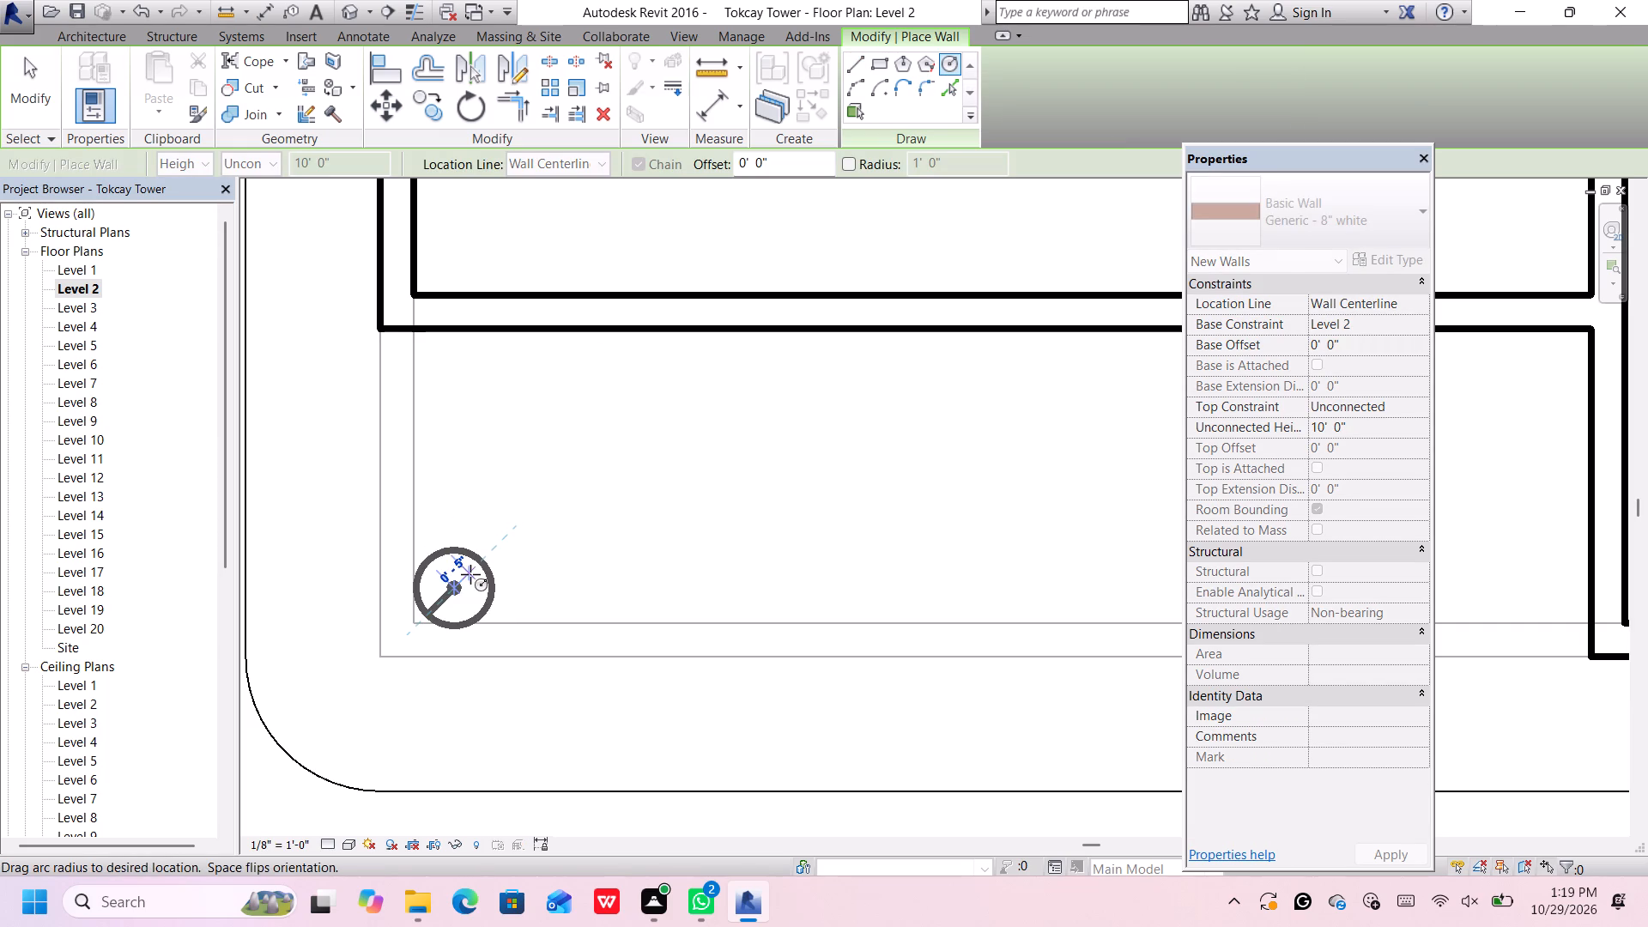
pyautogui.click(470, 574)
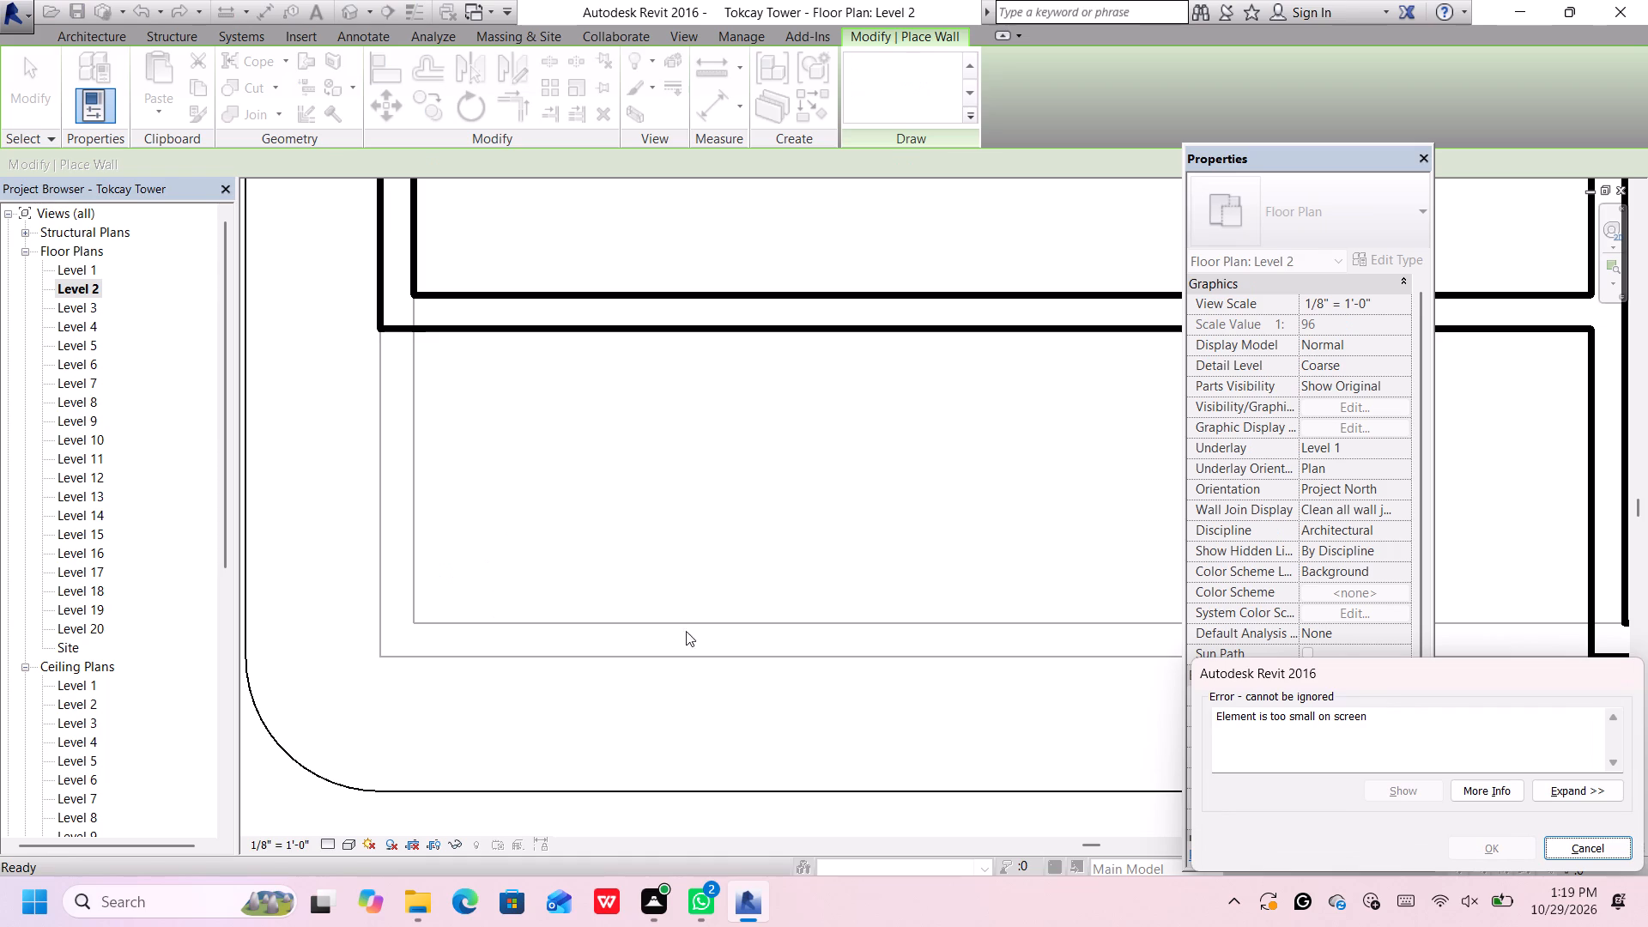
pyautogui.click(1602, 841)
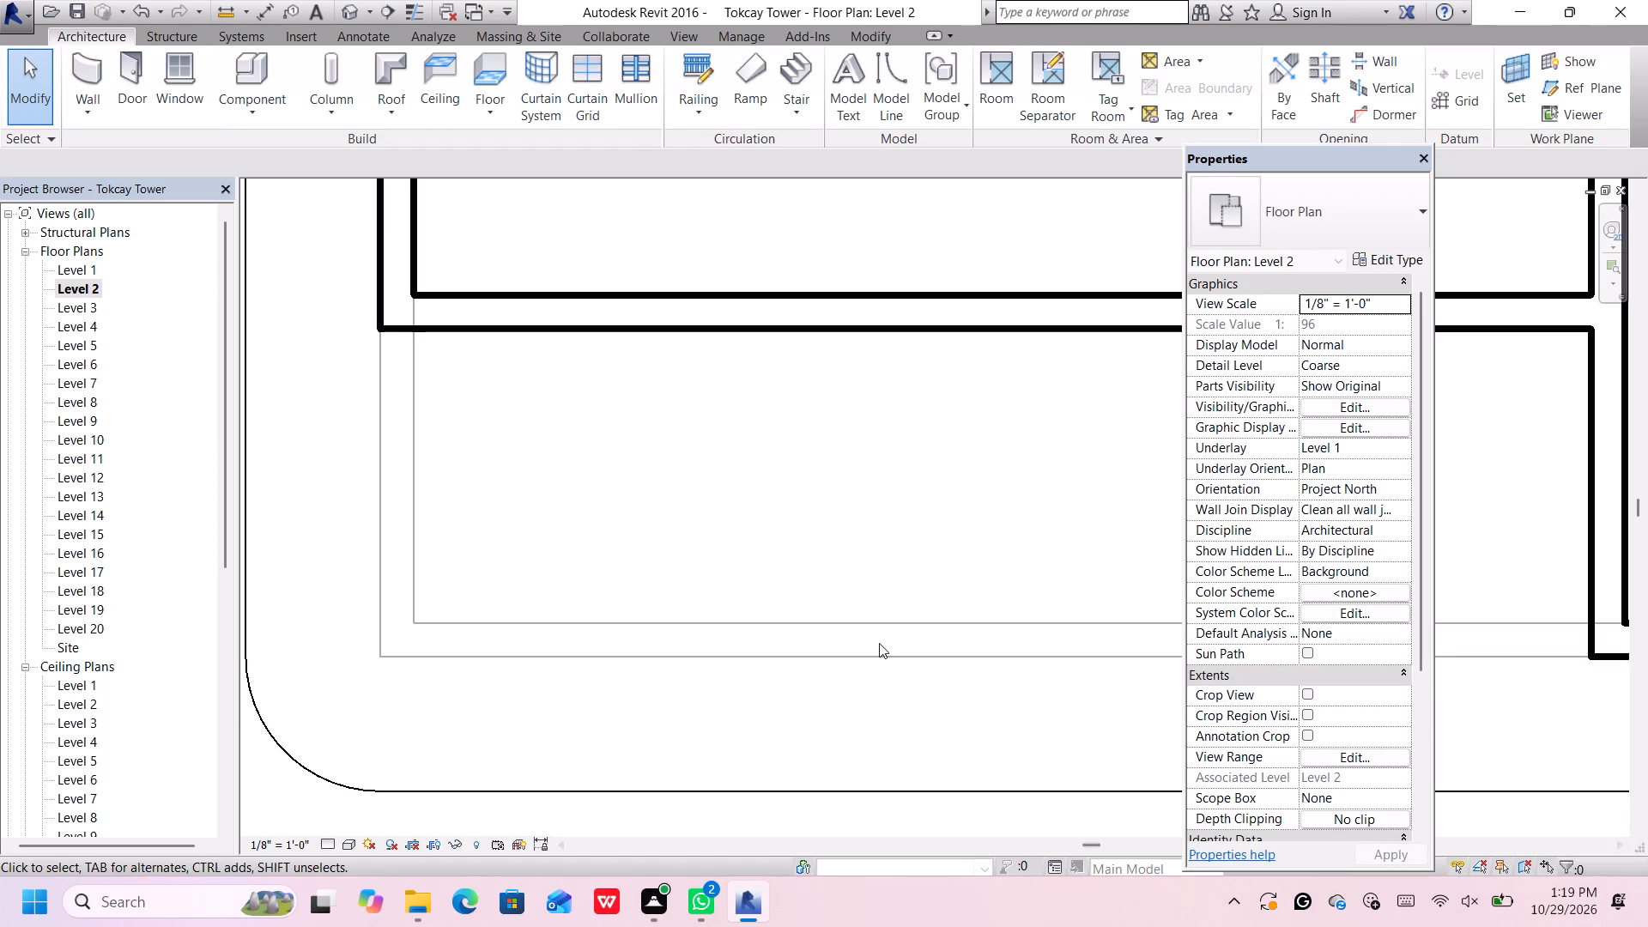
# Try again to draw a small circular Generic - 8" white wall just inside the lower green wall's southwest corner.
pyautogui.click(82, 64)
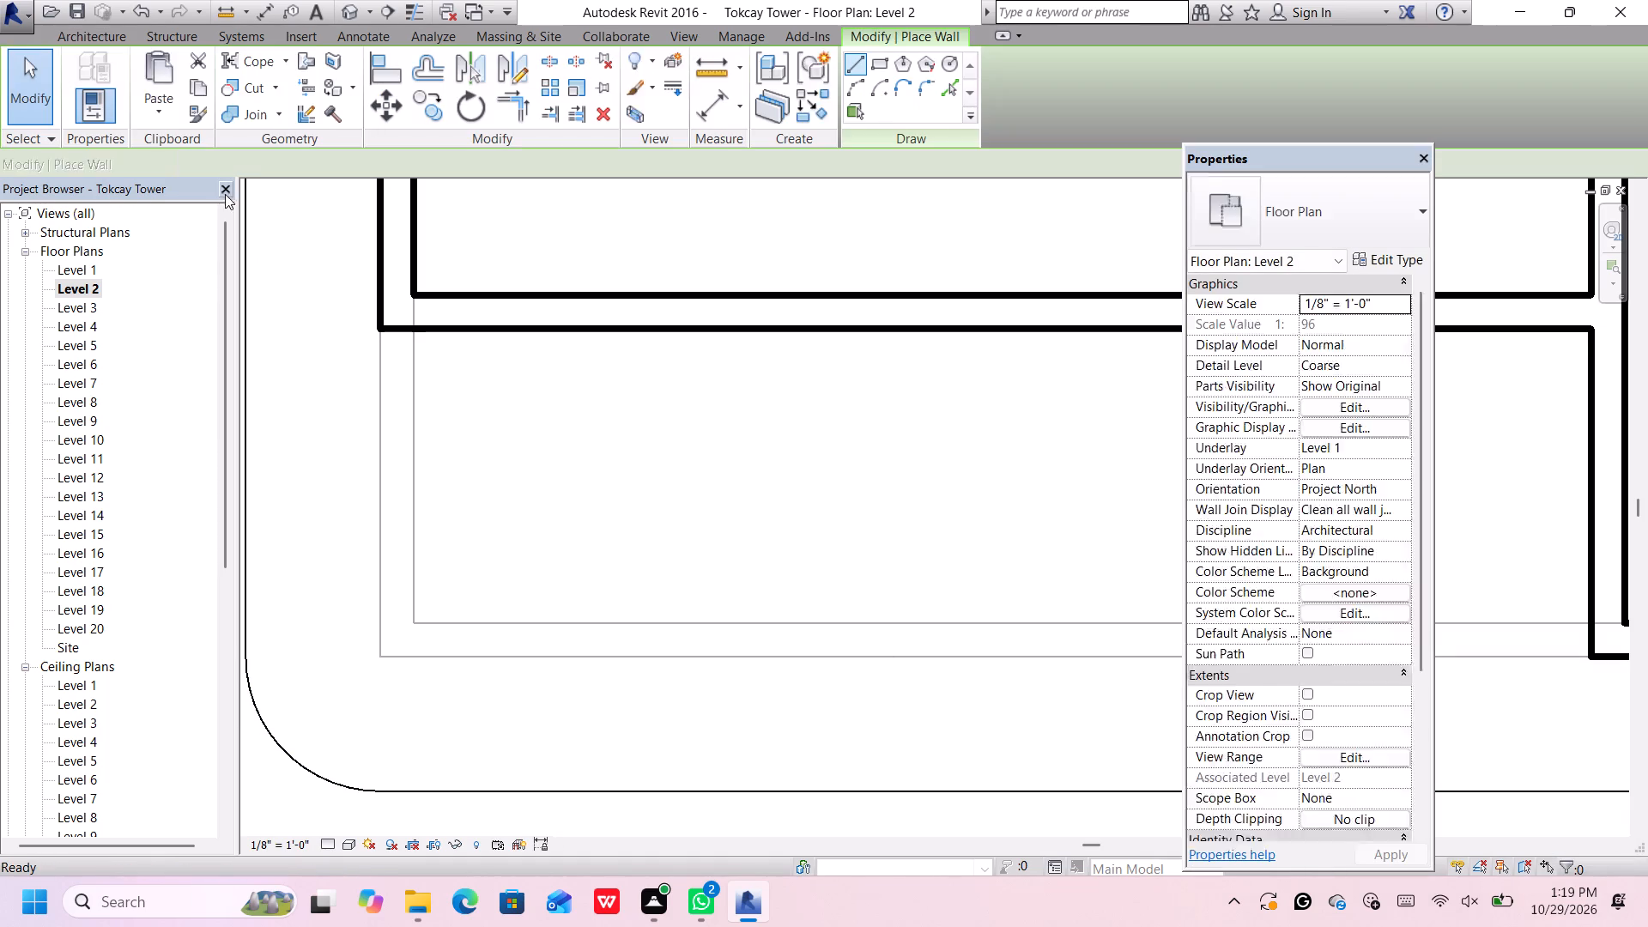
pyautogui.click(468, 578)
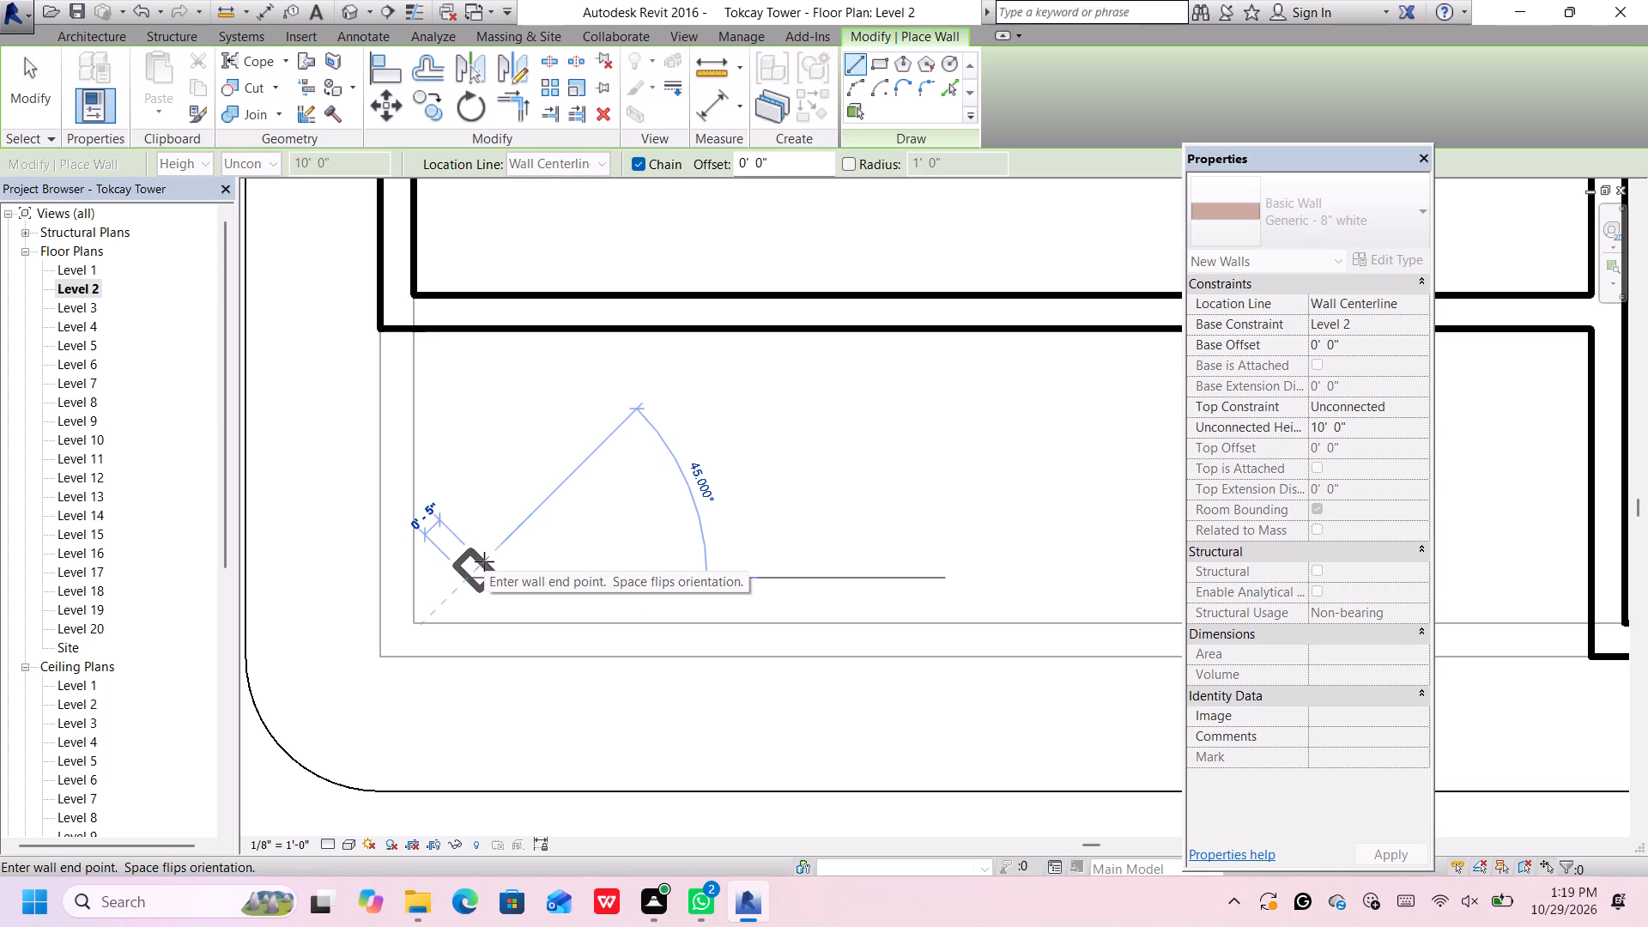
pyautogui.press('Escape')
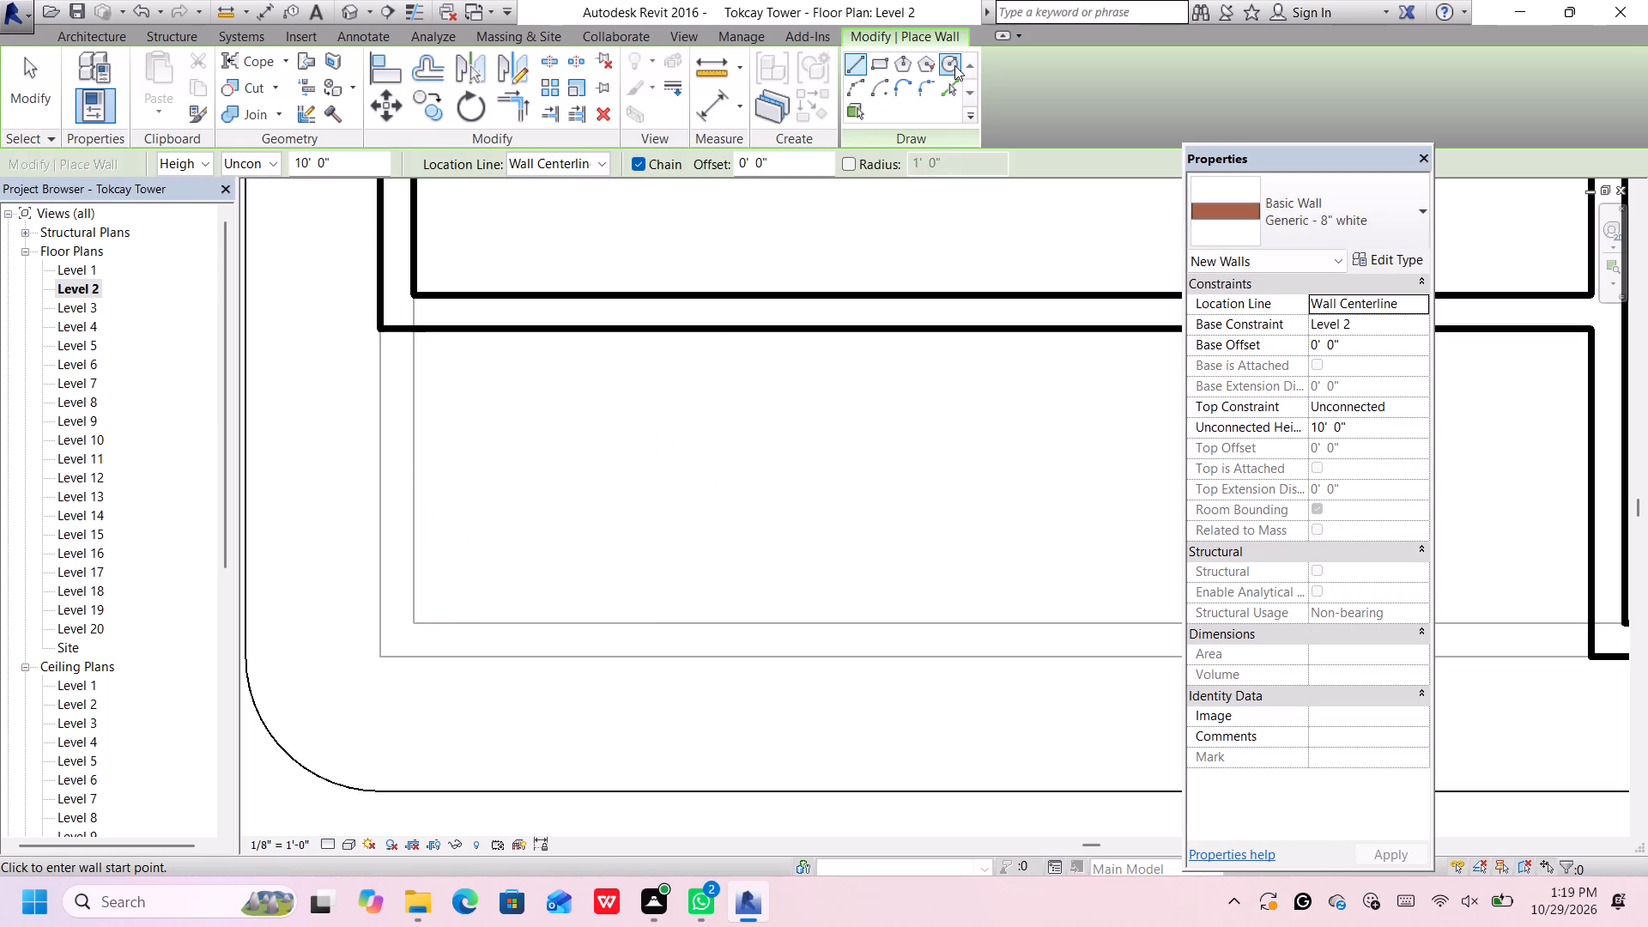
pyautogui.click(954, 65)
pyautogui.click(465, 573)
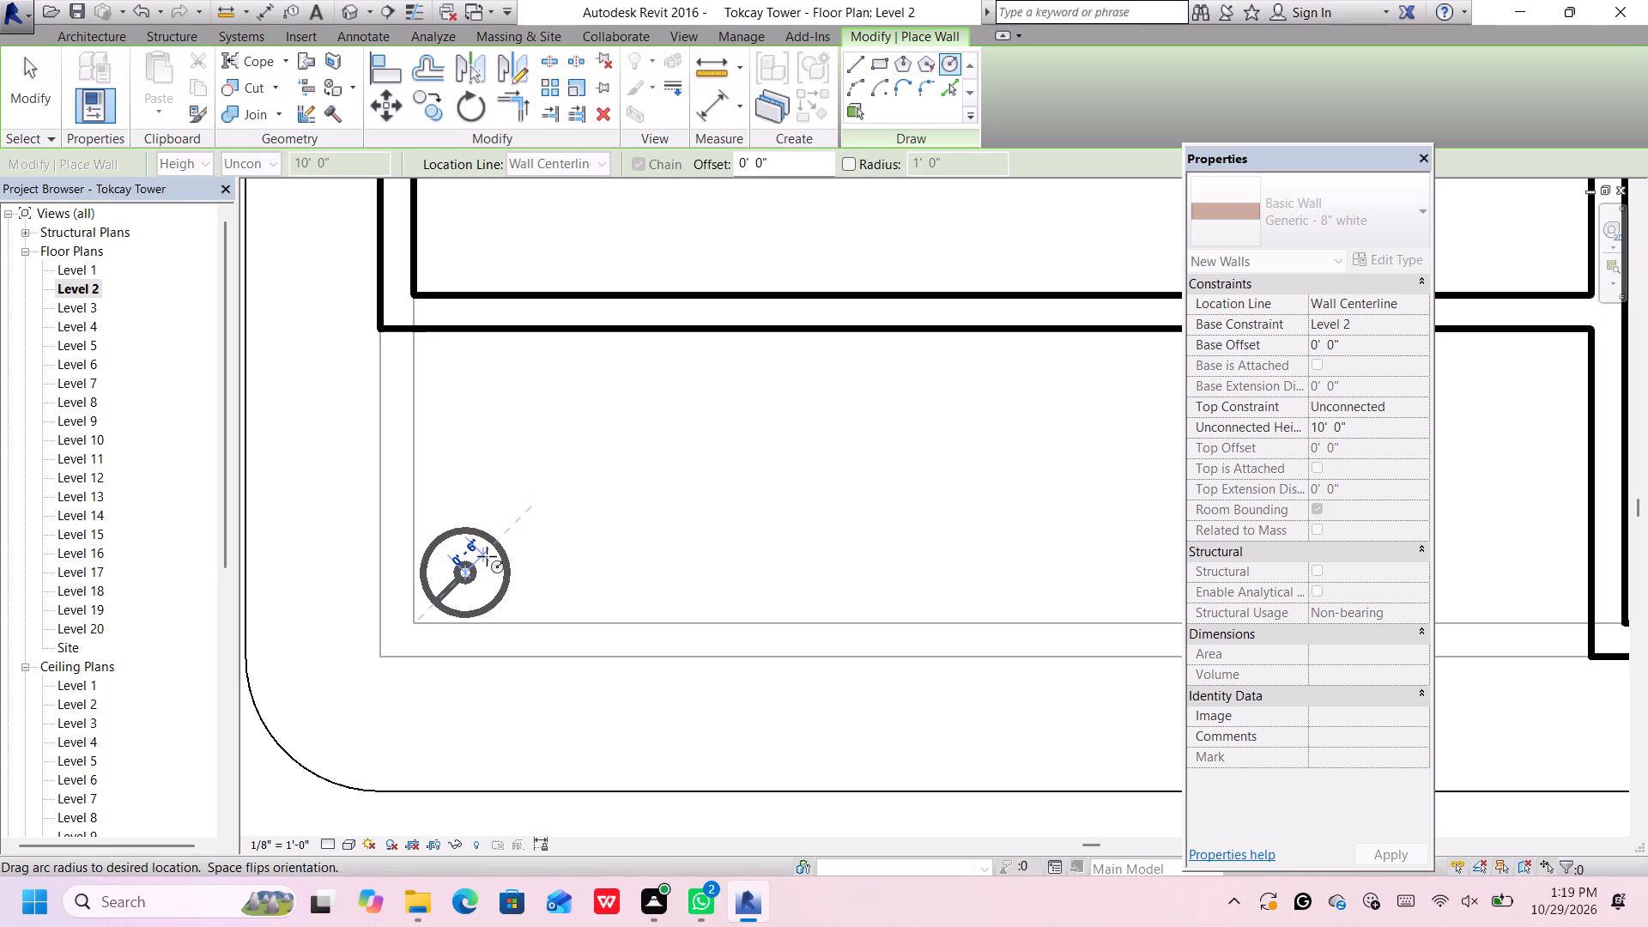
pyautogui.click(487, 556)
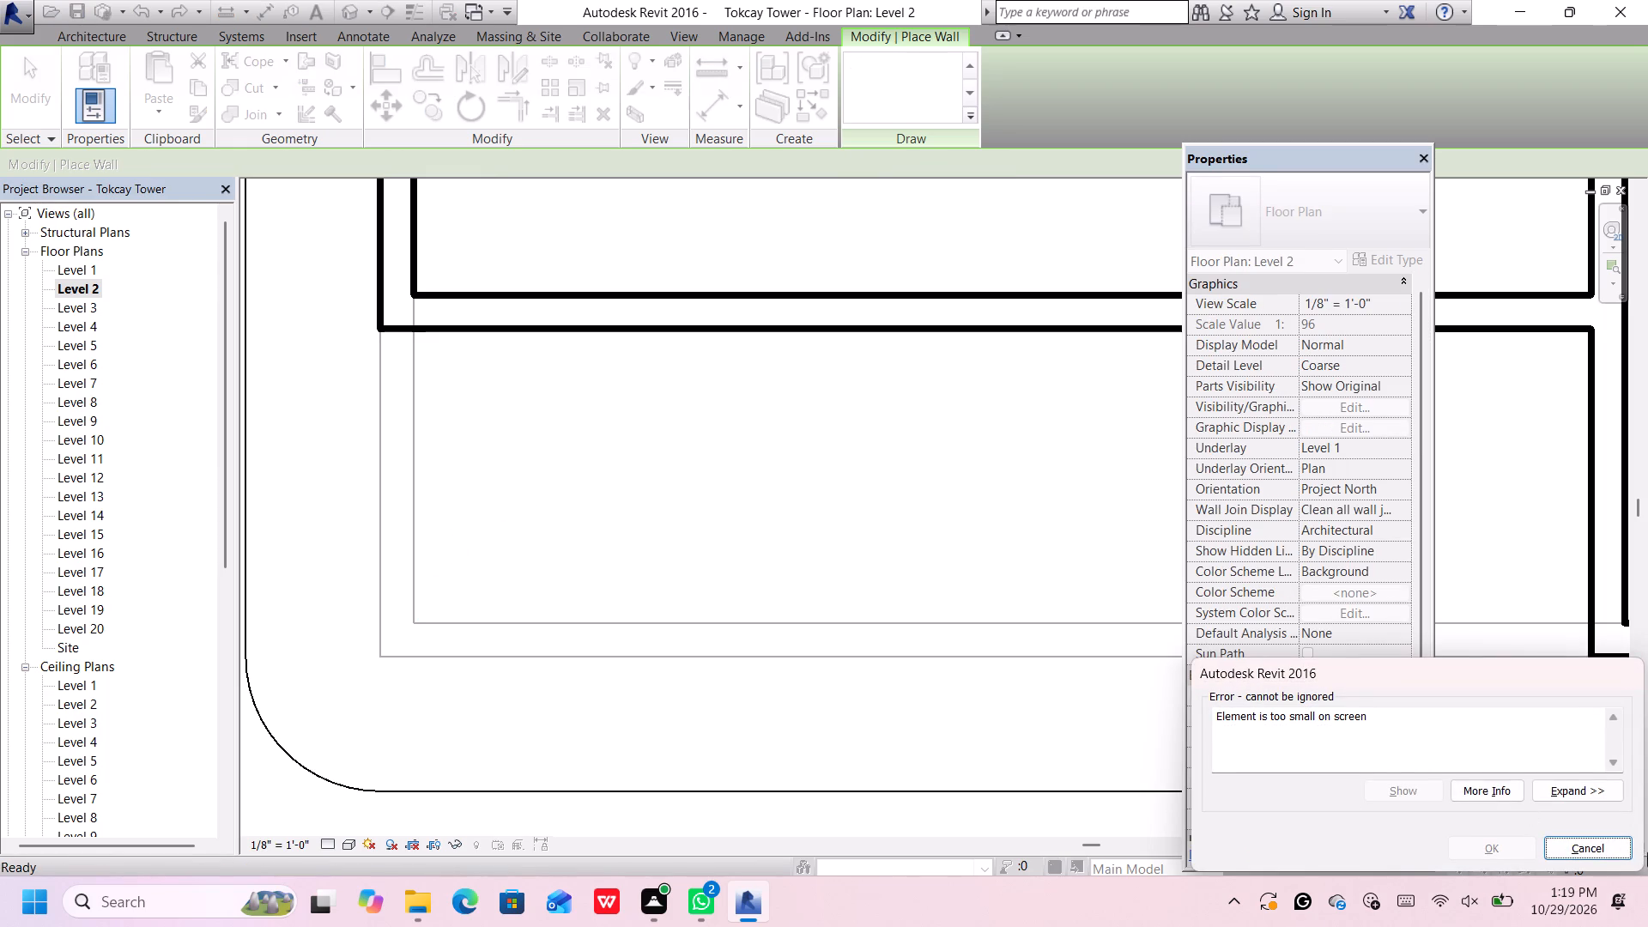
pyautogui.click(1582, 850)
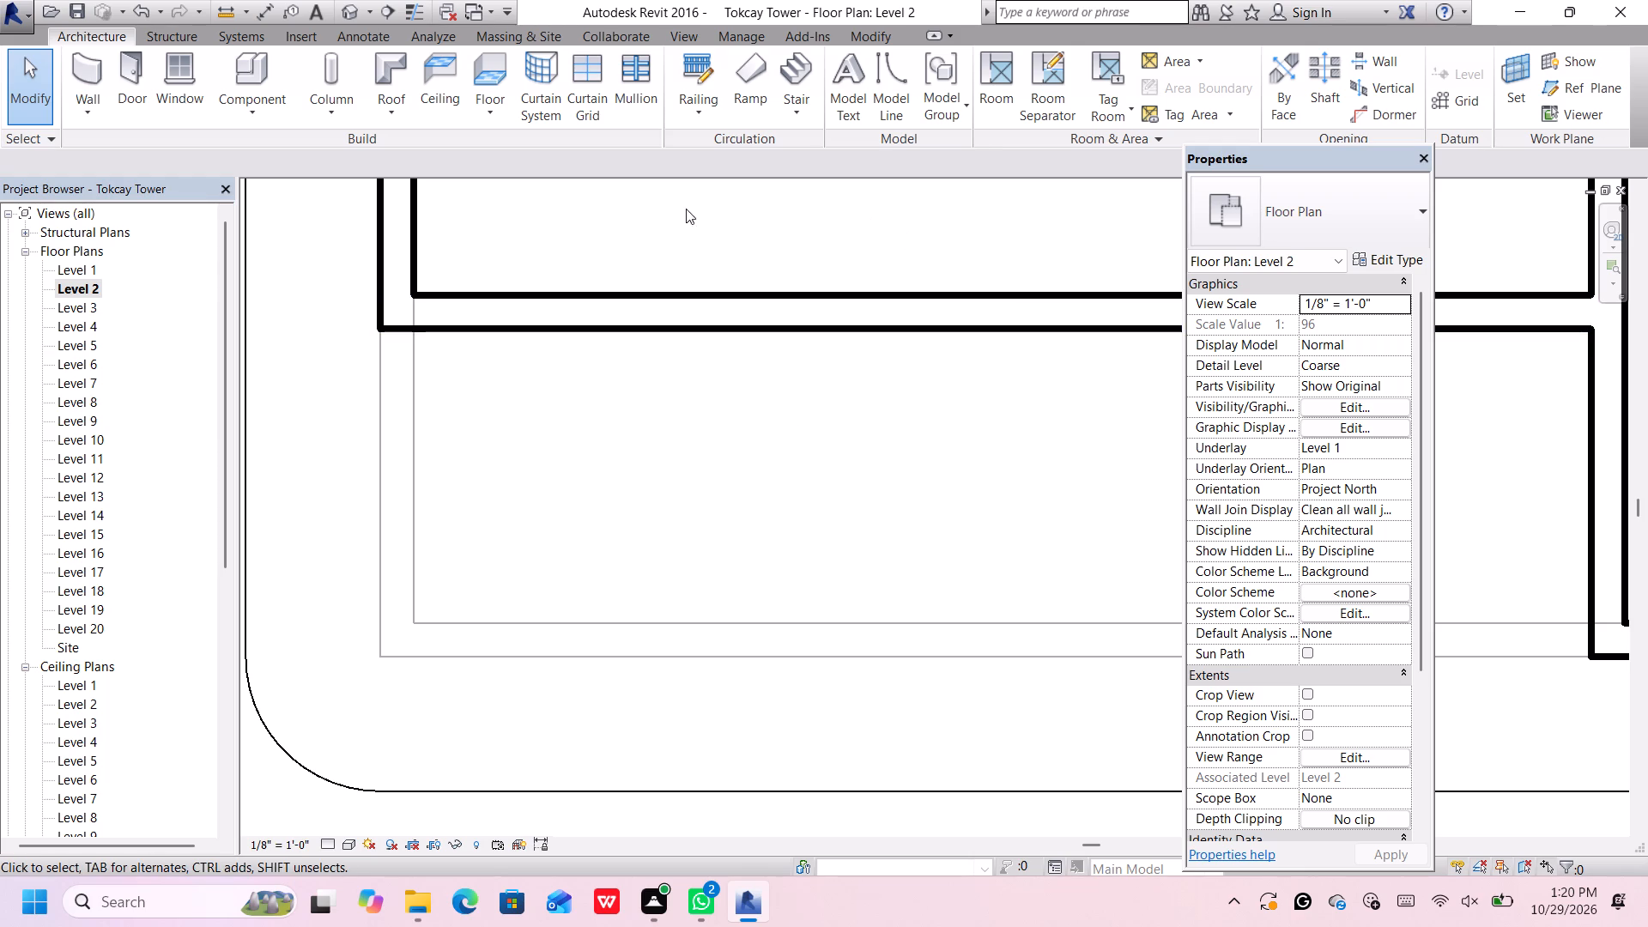
# Duplicate the Generic - 8" green wall type for a new wall, naming the copy Generic - 3" green 2.
pyautogui.click(91, 62)
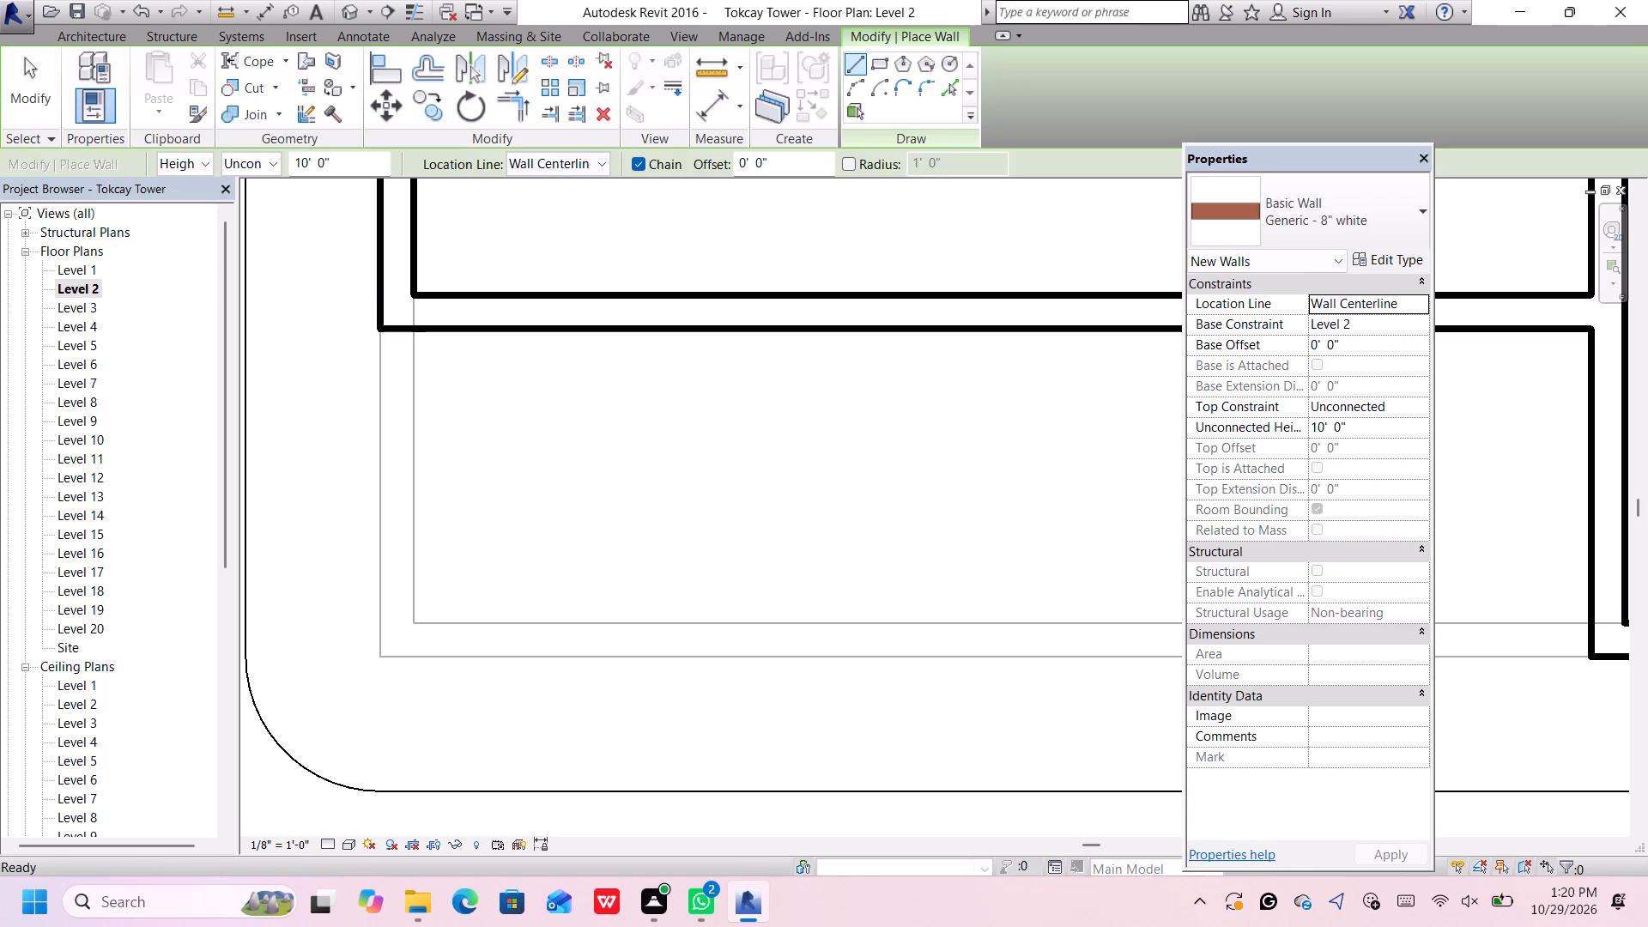
pyautogui.click(1323, 209)
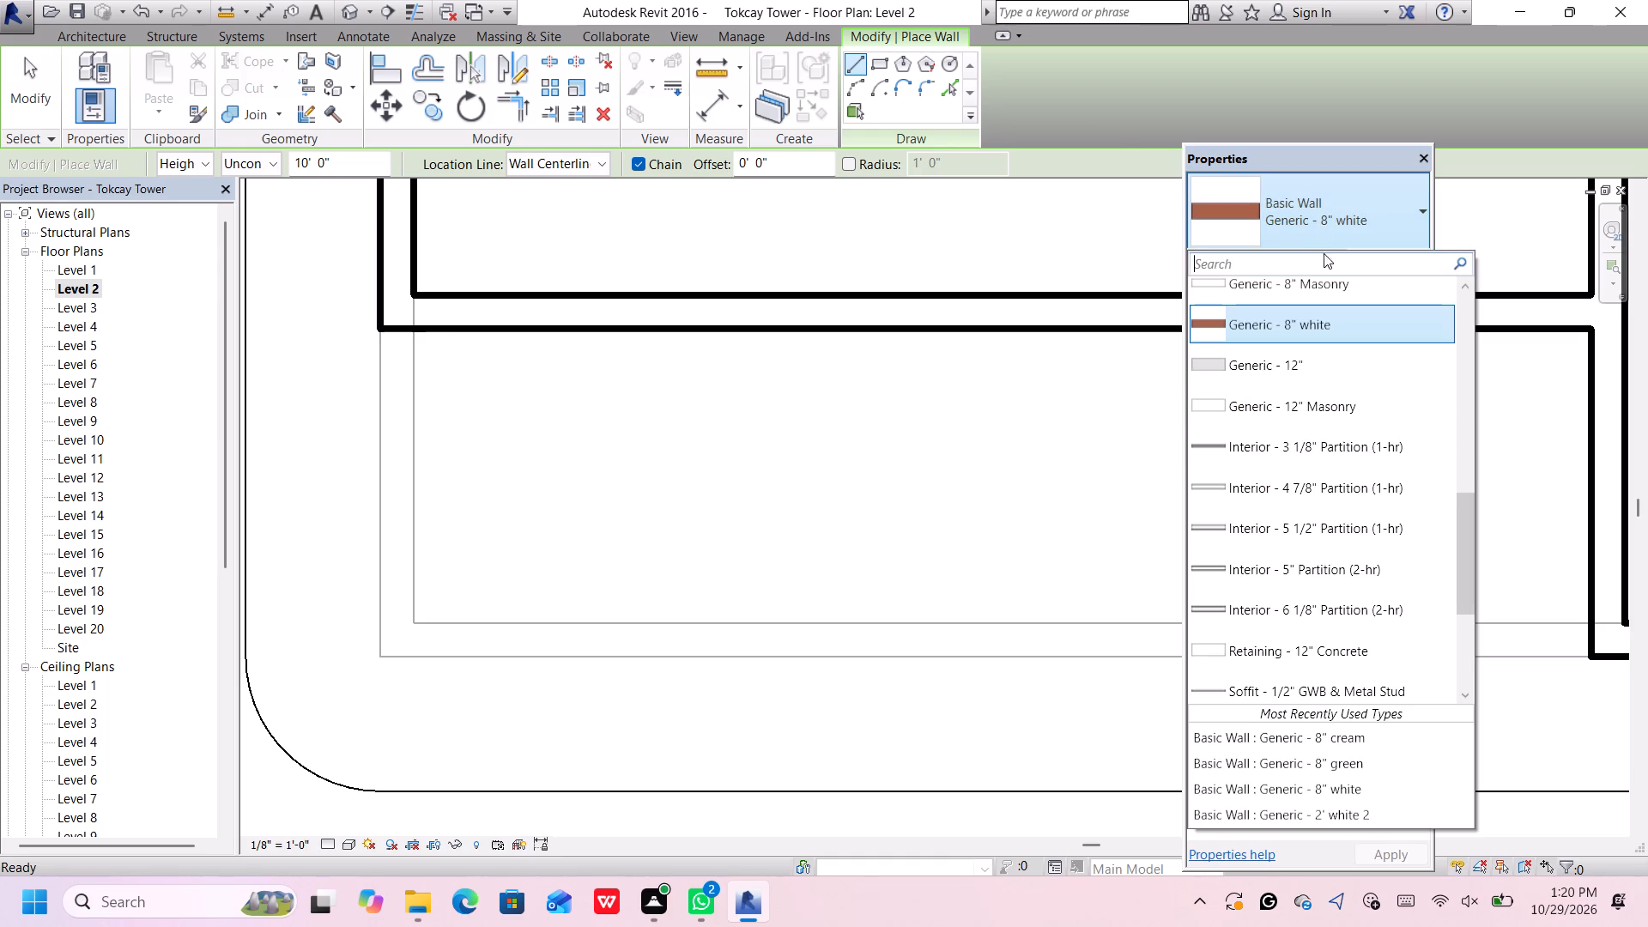
pyautogui.scroll(1, 1312, 409)
pyautogui.click(1339, 300)
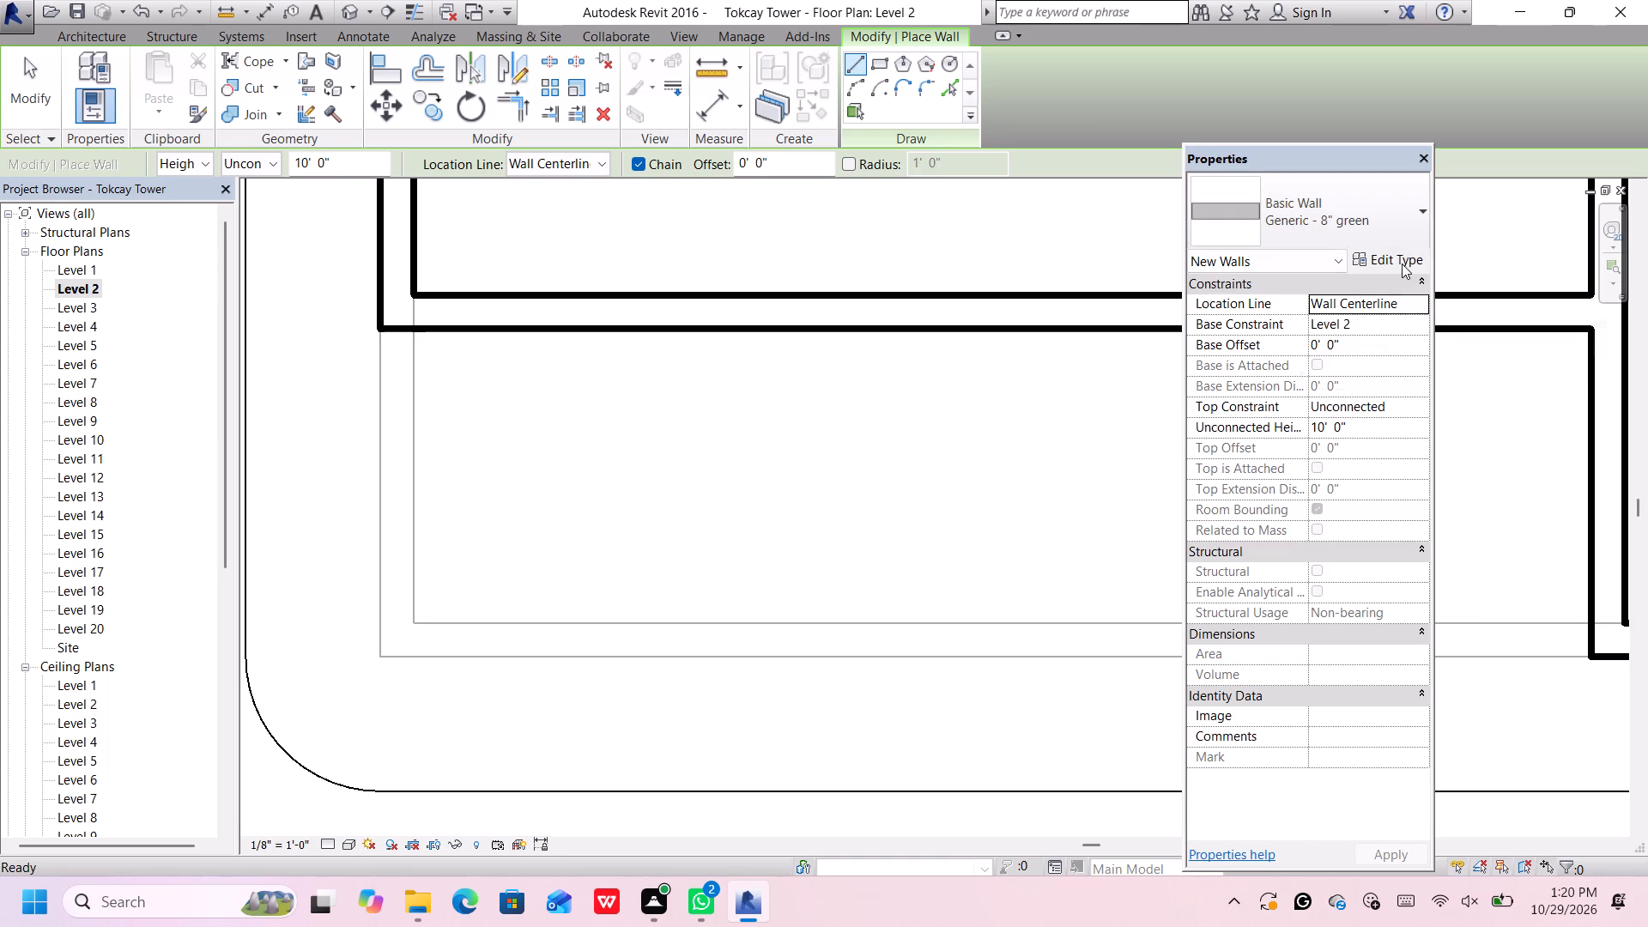
pyautogui.click(1400, 263)
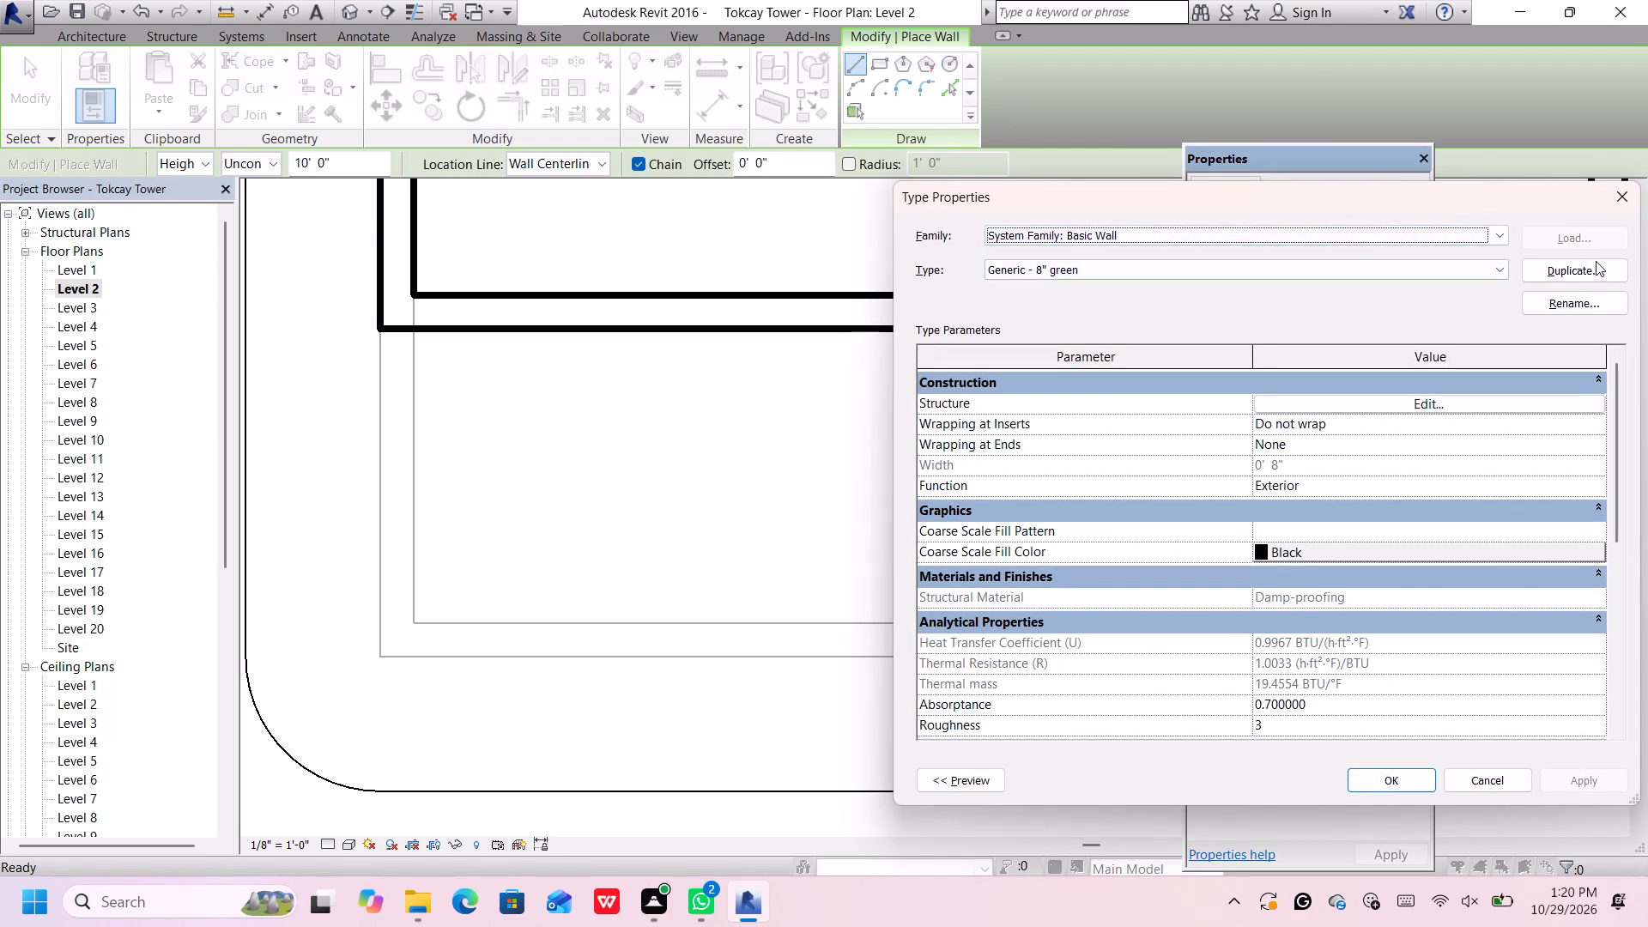
pyautogui.click(1594, 264)
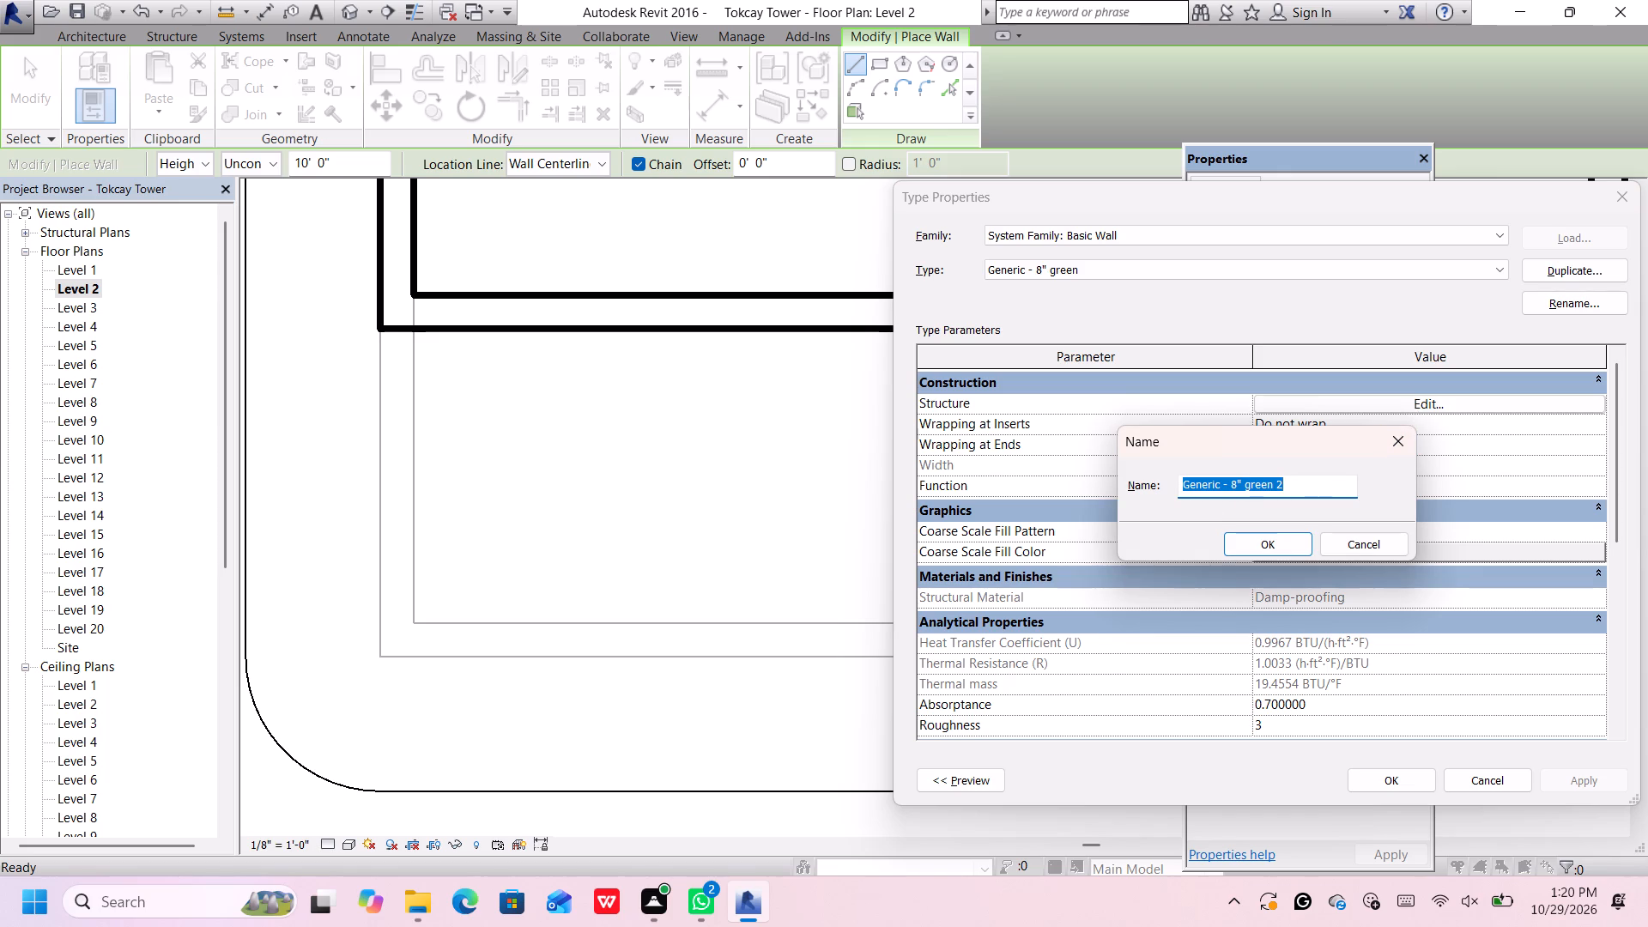
pyautogui.click(1240, 488)
pyautogui.press('BackSpace')
pyautogui.press('BackSpace')
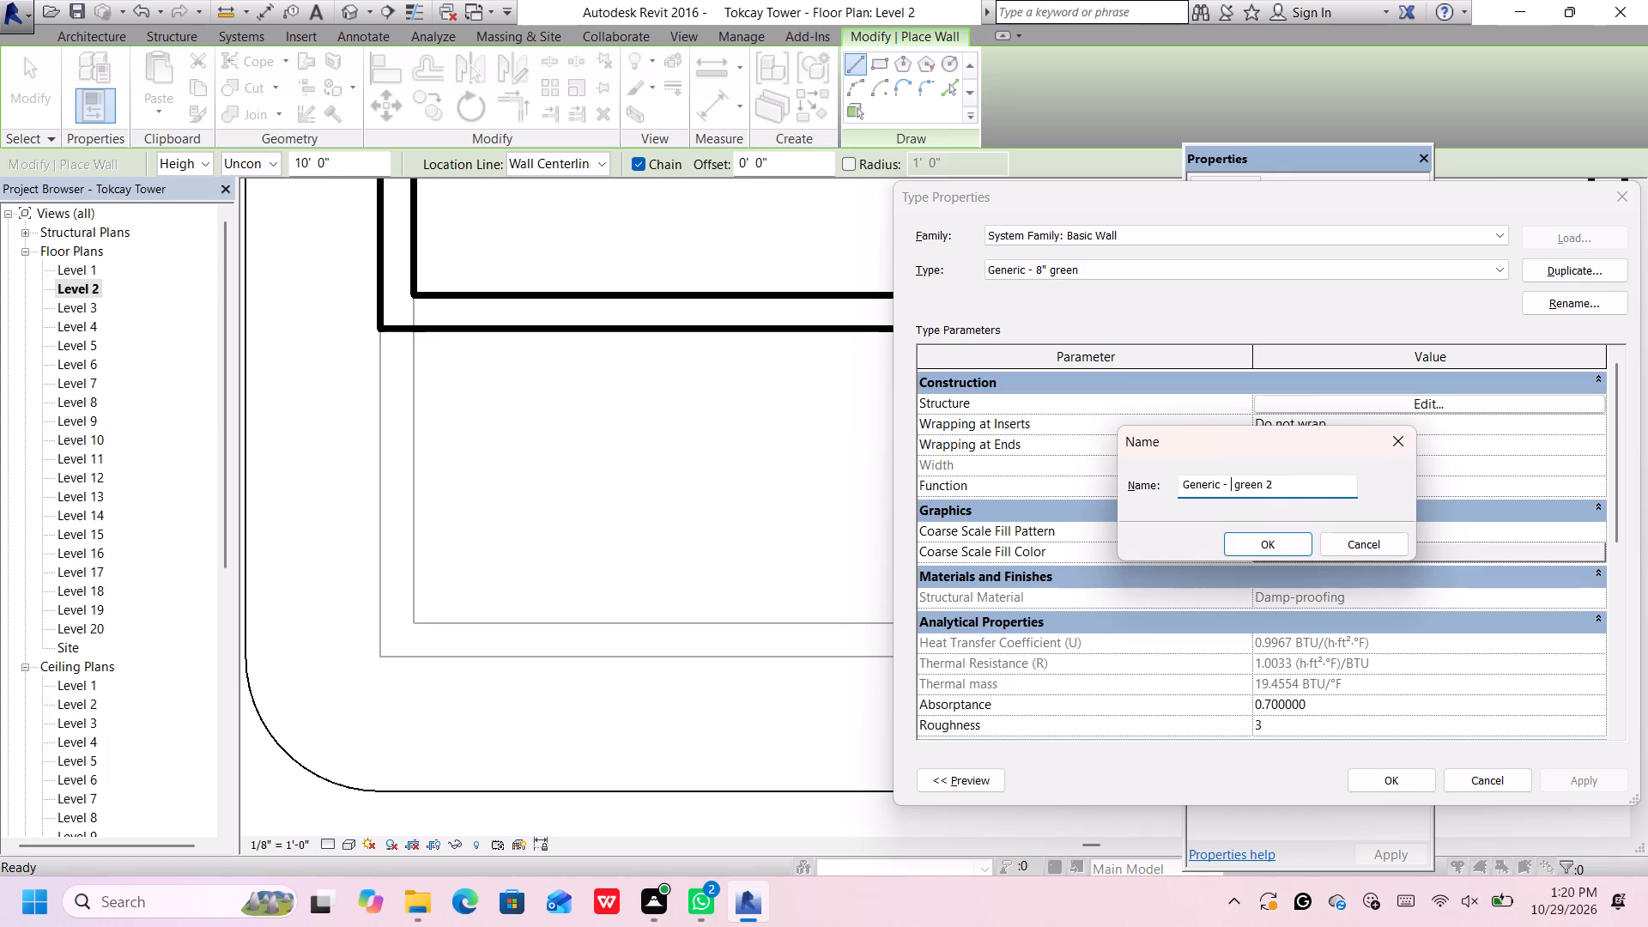
pyautogui.press('BackSpace')
pyautogui.press('space')
pyautogui.press('3')
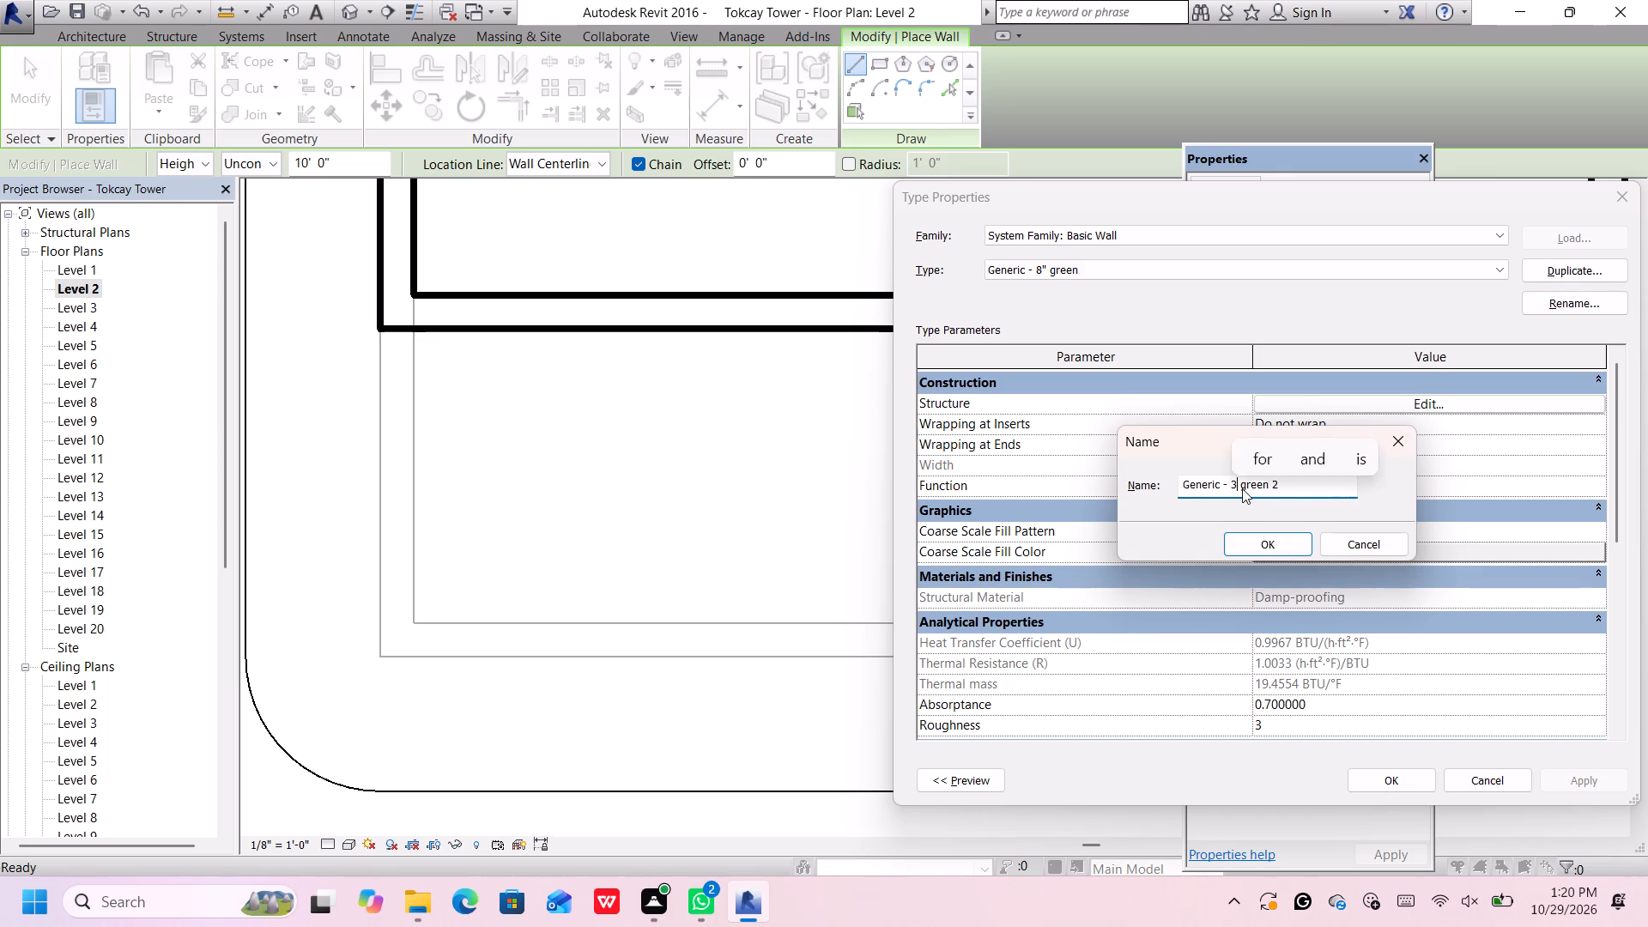
pyautogui.hotkey('shift', '"')
pyautogui.press('Return')
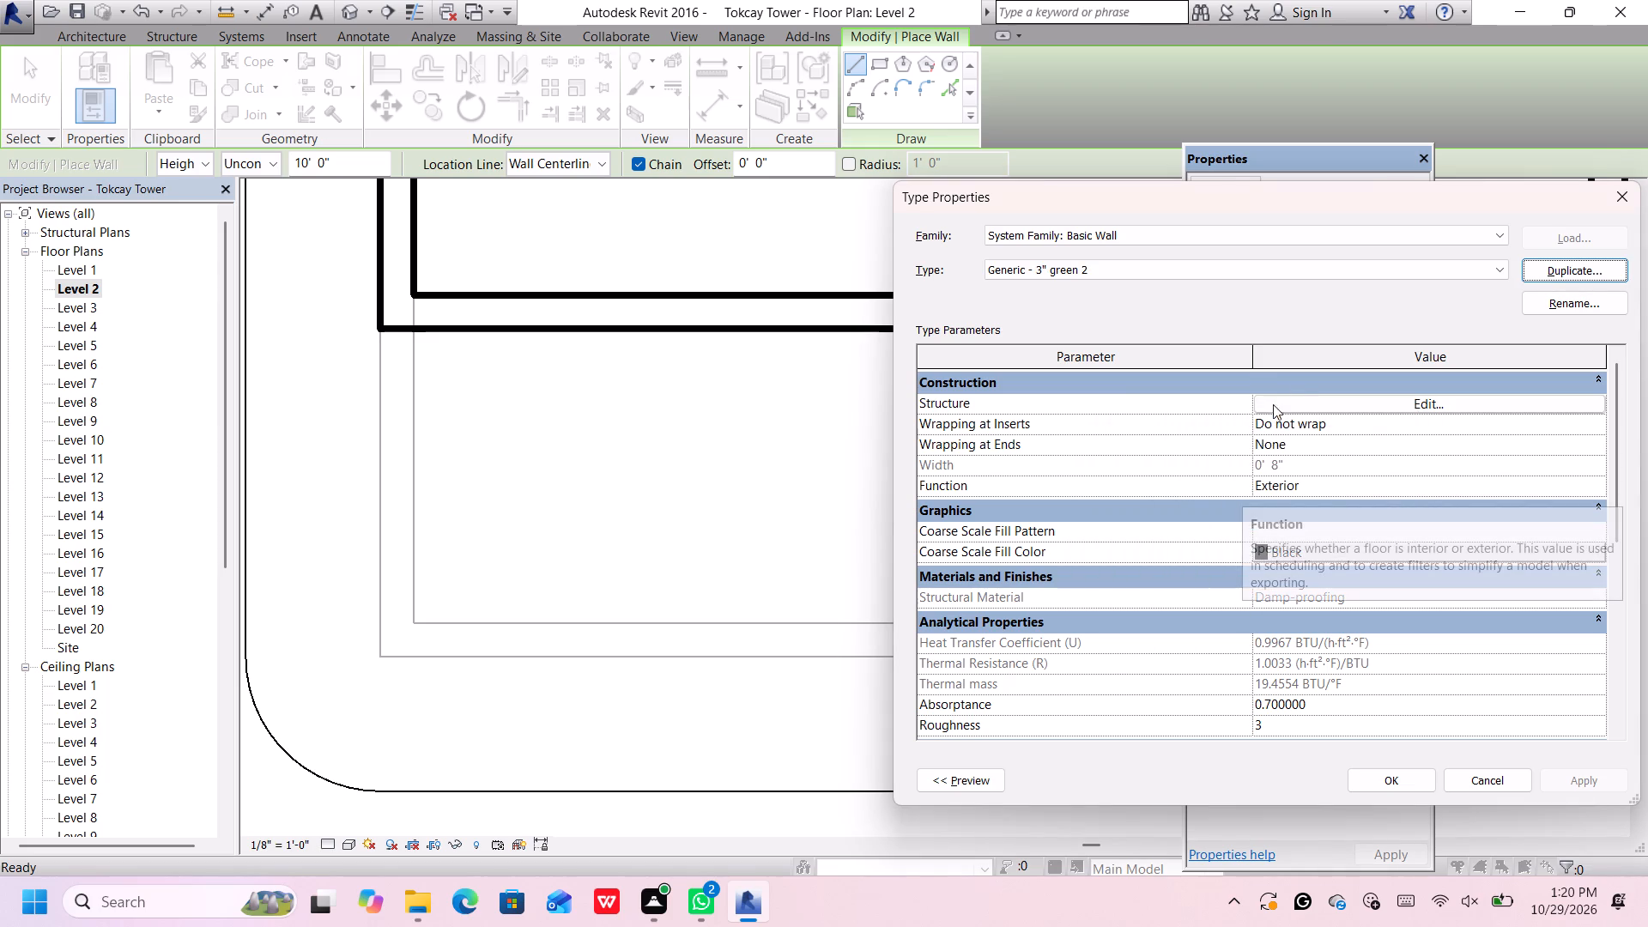
# Set the structure layer thickness of the Generic - 3" green 2 wall type to 3" and accept the type changes.
pyautogui.click(1294, 396)
pyautogui.click(1312, 403)
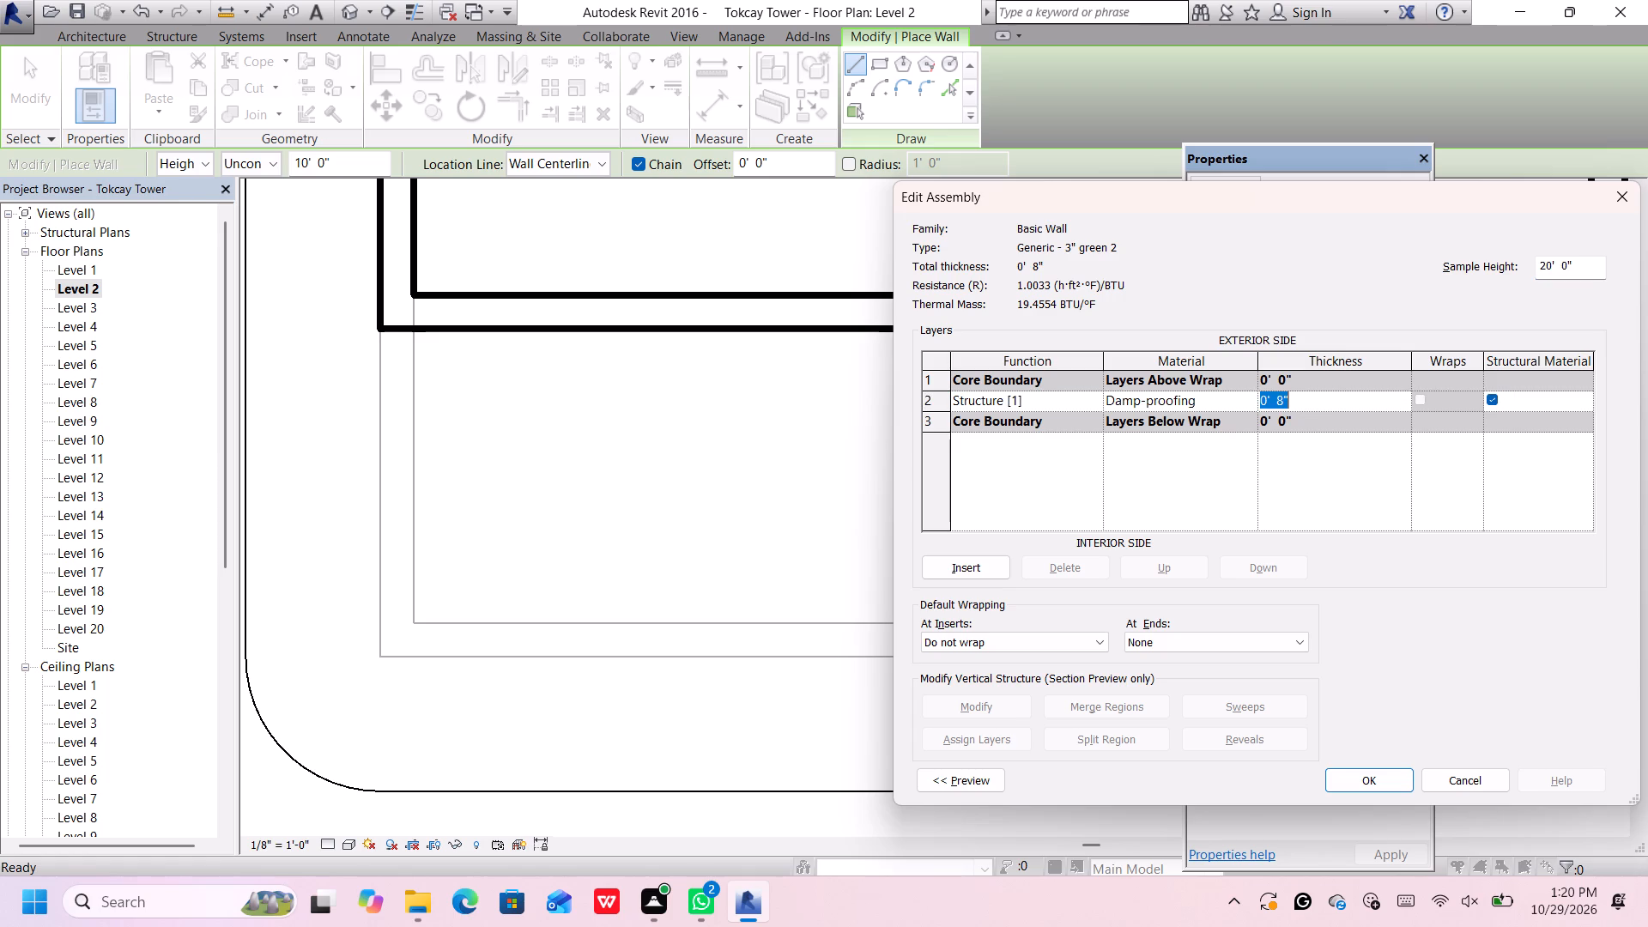
pyautogui.press('BackSpace')
pyautogui.press('3')
pyautogui.hotkey('shift', '"')
pyautogui.press('Return')
pyautogui.click(1372, 780)
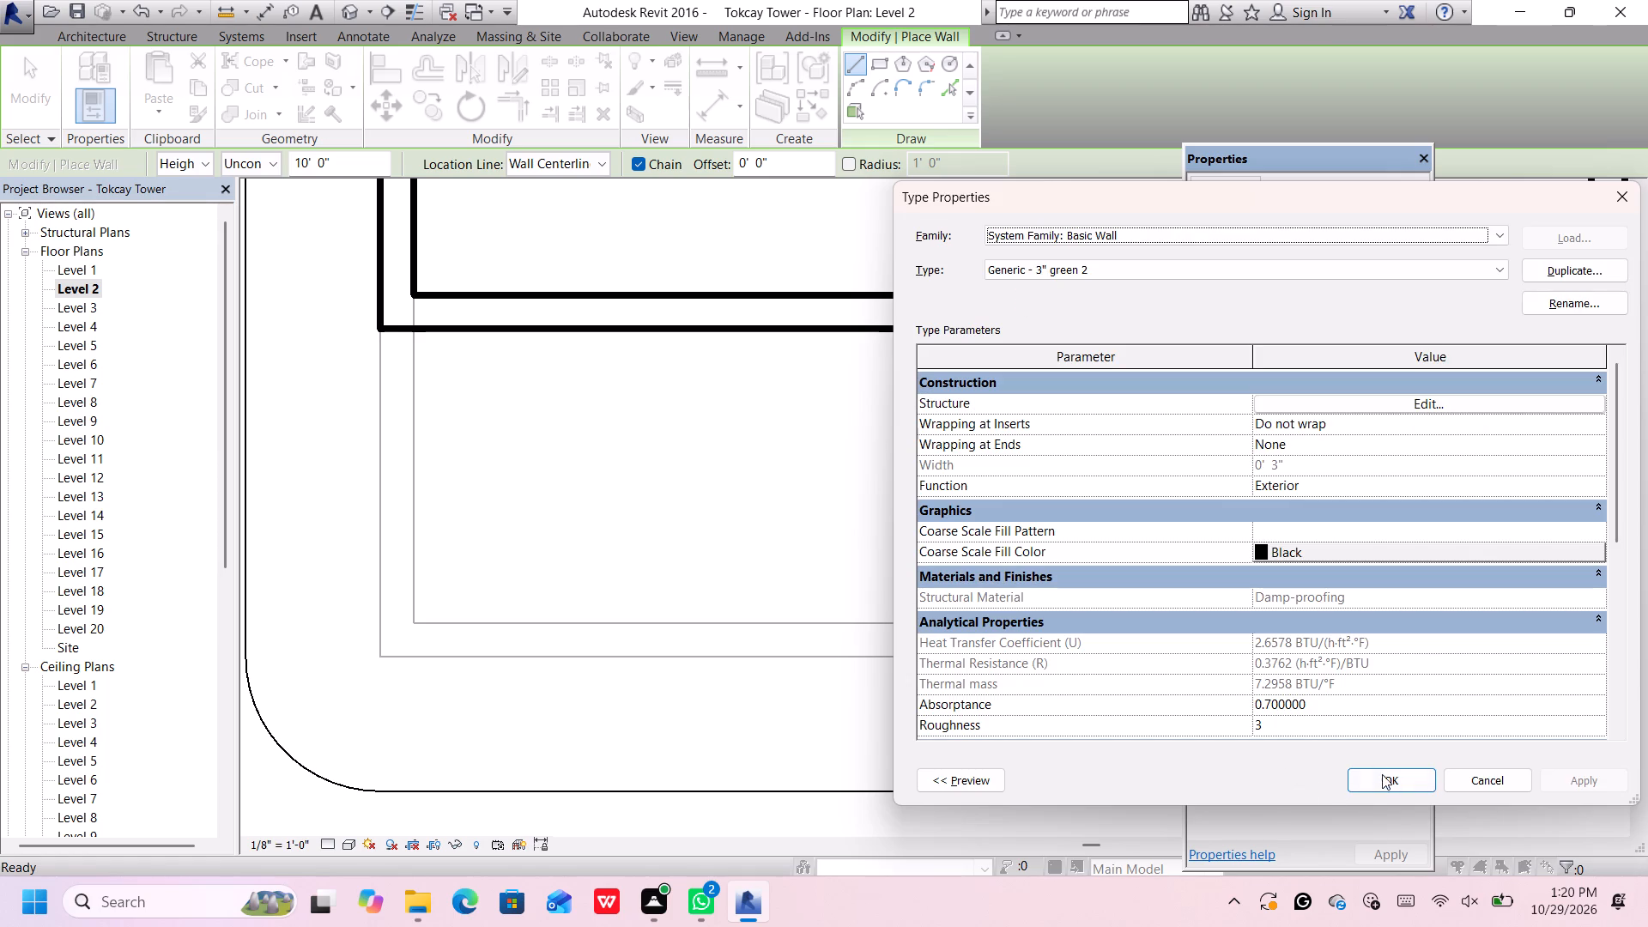
pyautogui.click(1385, 779)
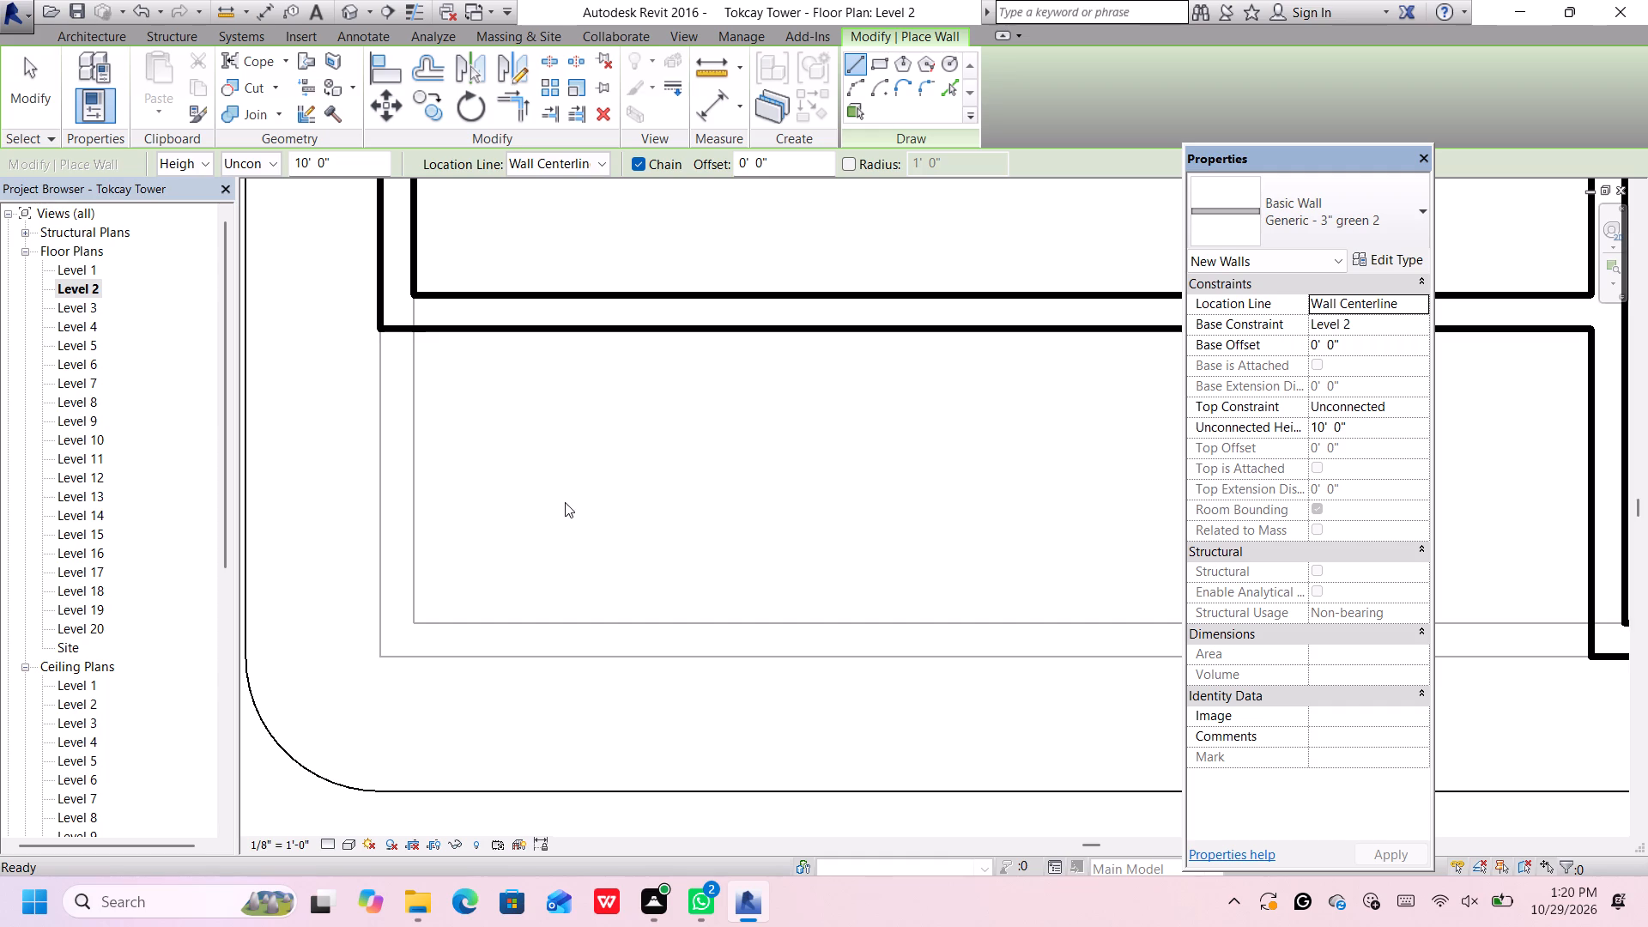
# Draw a circular Generic - 3" green 2 wall of about 6" radius centred on the lower green wall's southwest inner corner.
pyautogui.click(954, 60)
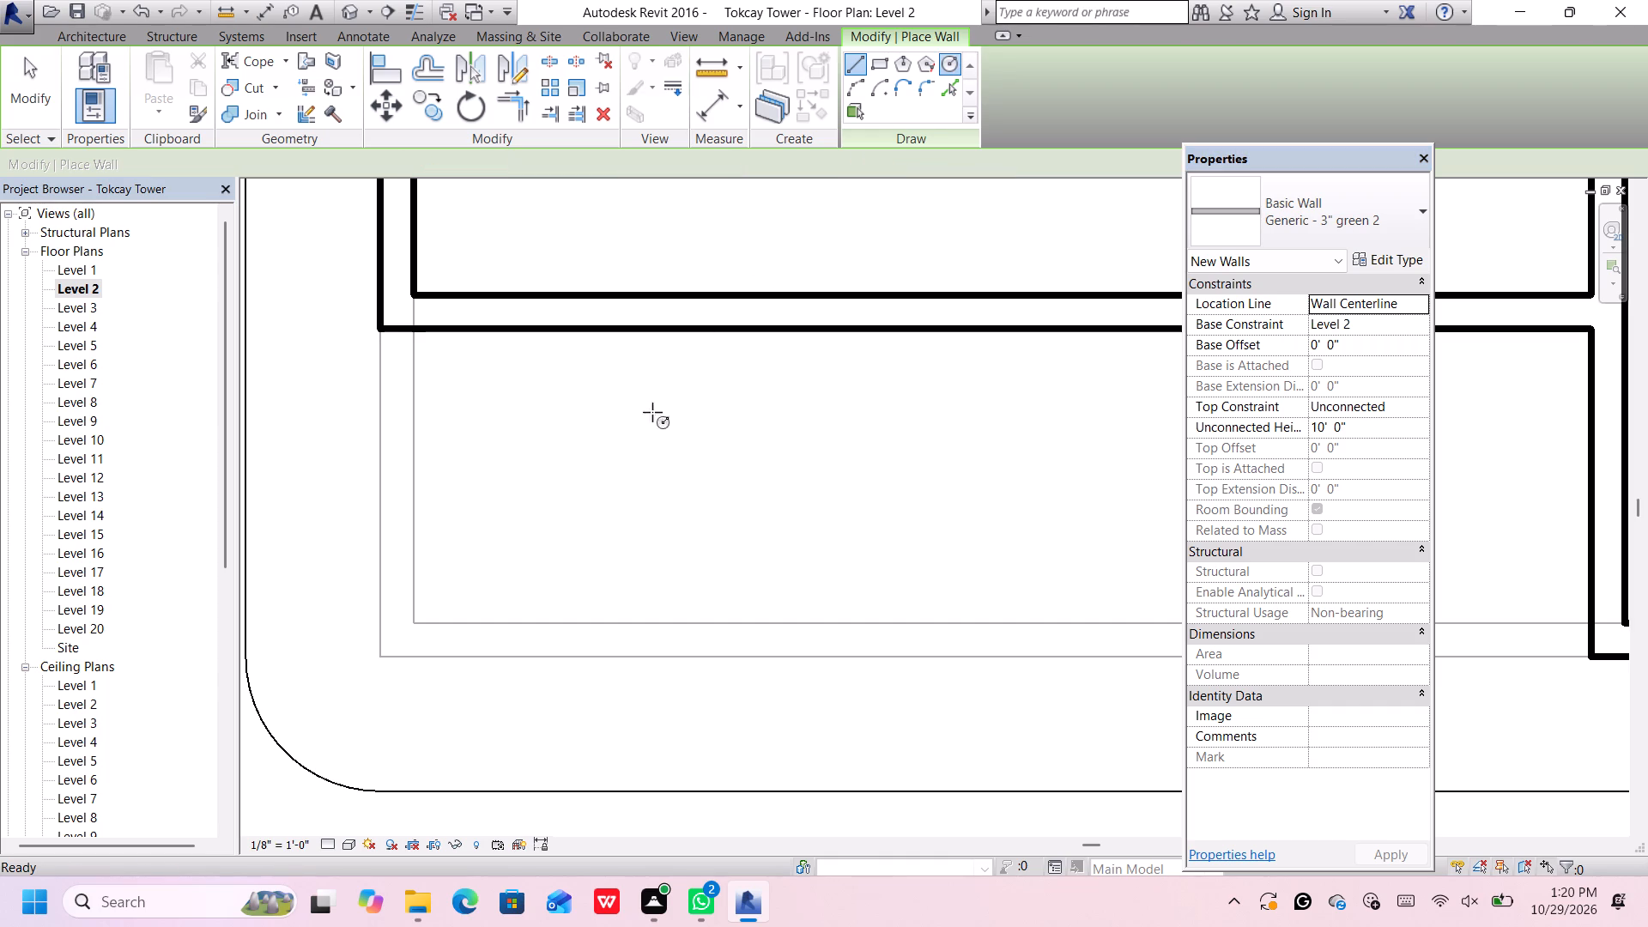
pyautogui.click(418, 619)
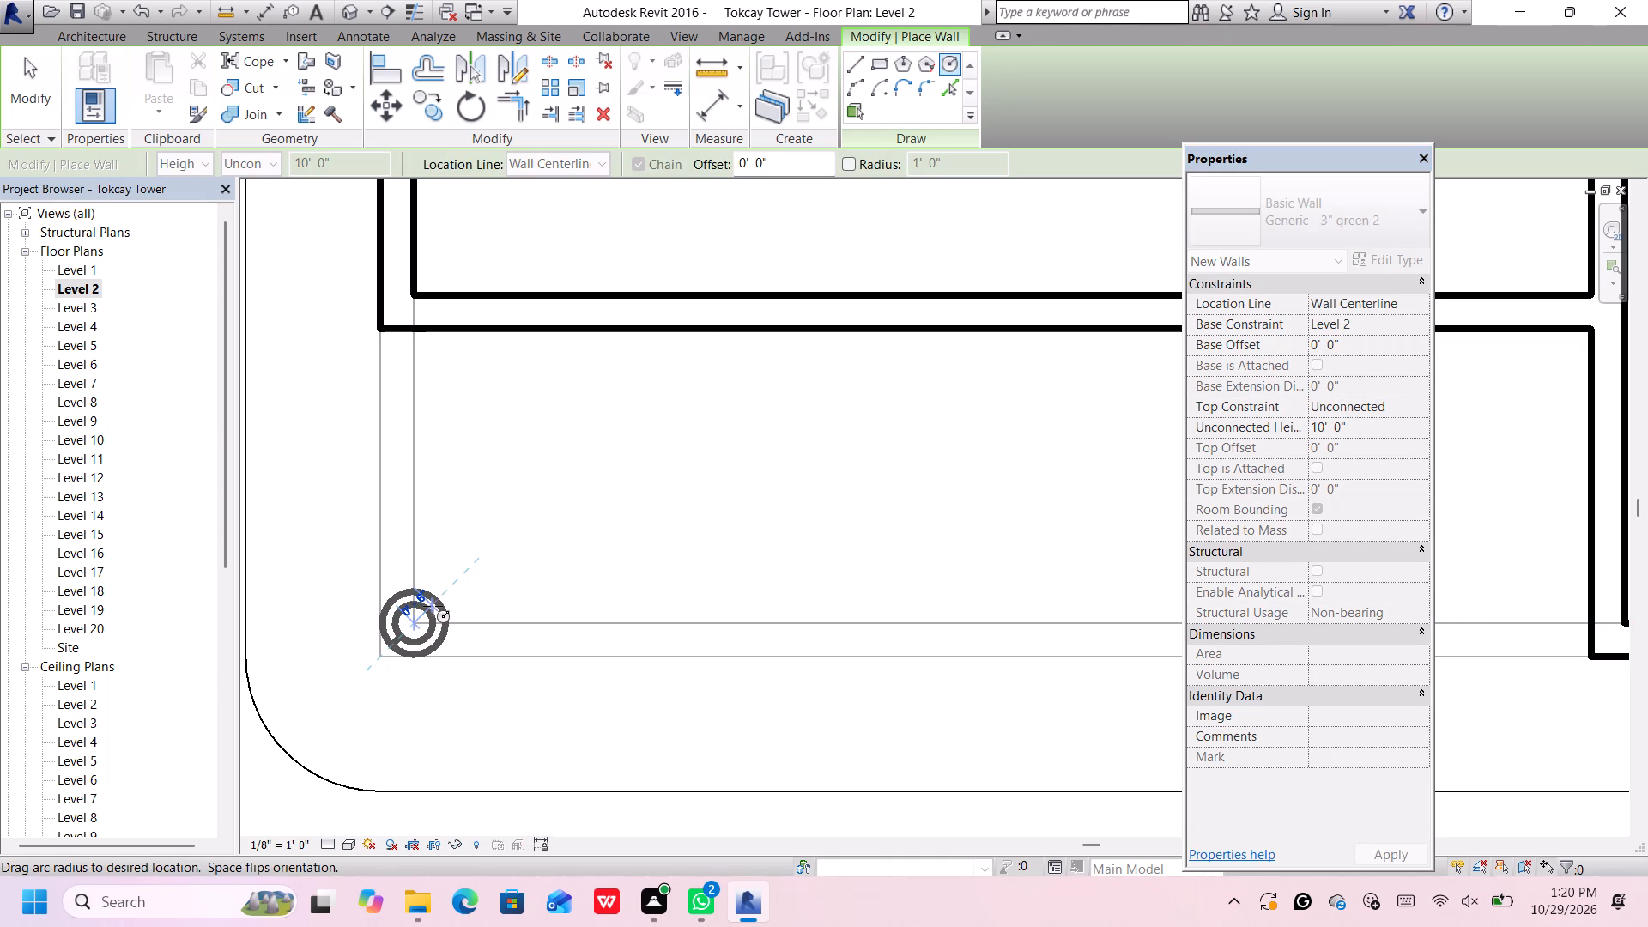
pyautogui.click(433, 606)
pyautogui.scroll(-3, 503, 573)
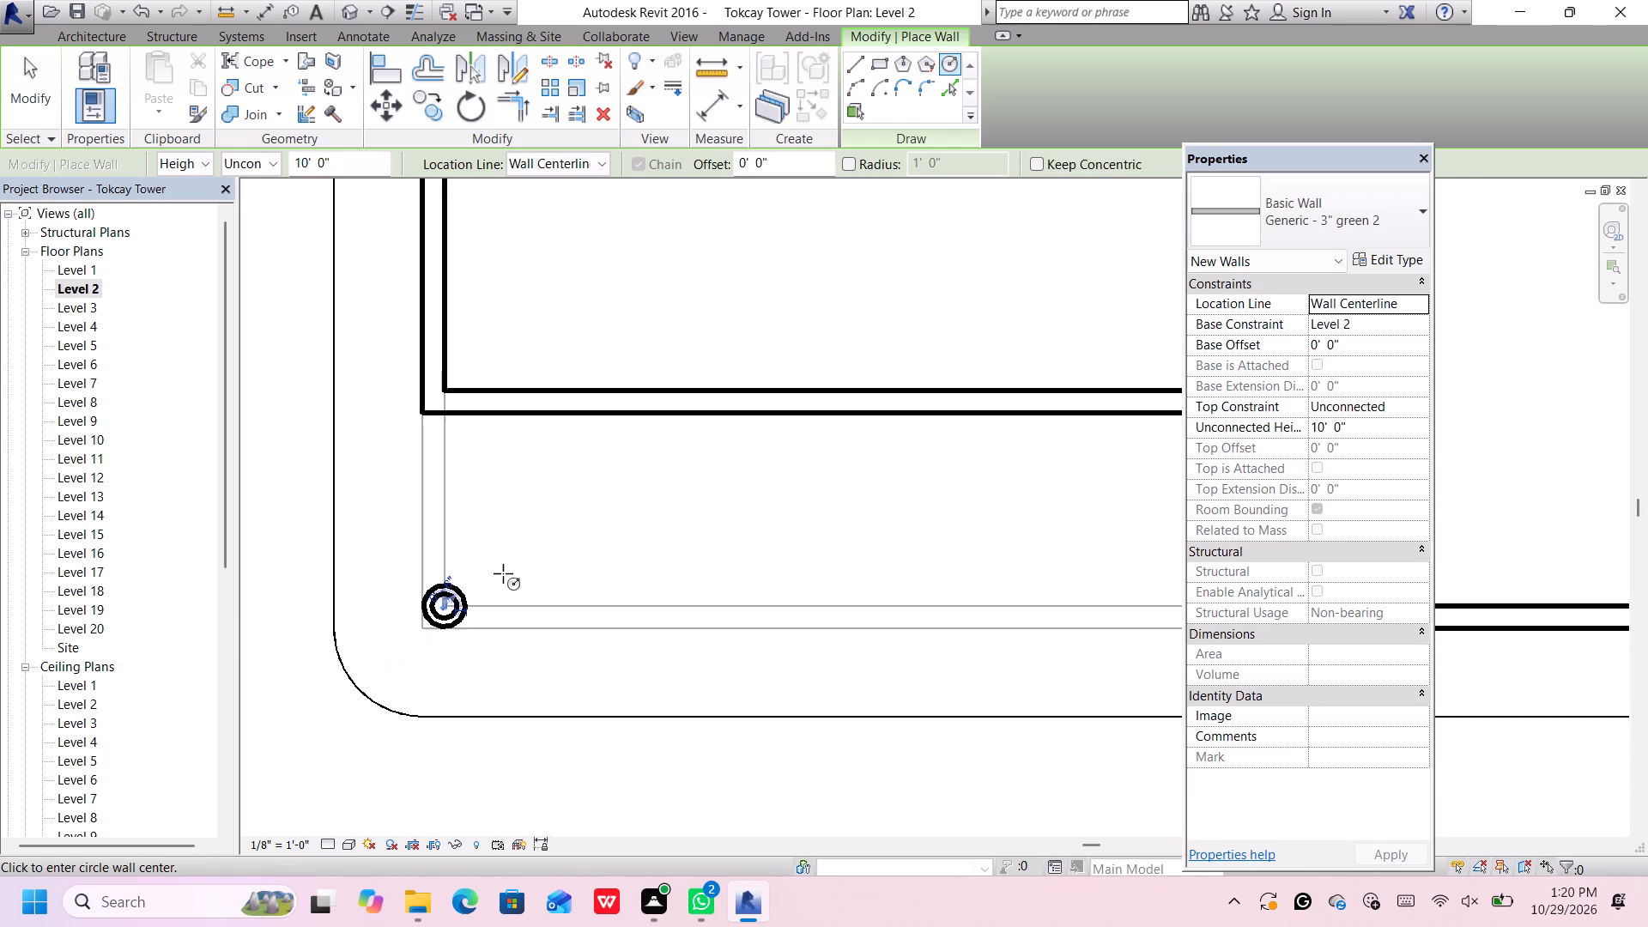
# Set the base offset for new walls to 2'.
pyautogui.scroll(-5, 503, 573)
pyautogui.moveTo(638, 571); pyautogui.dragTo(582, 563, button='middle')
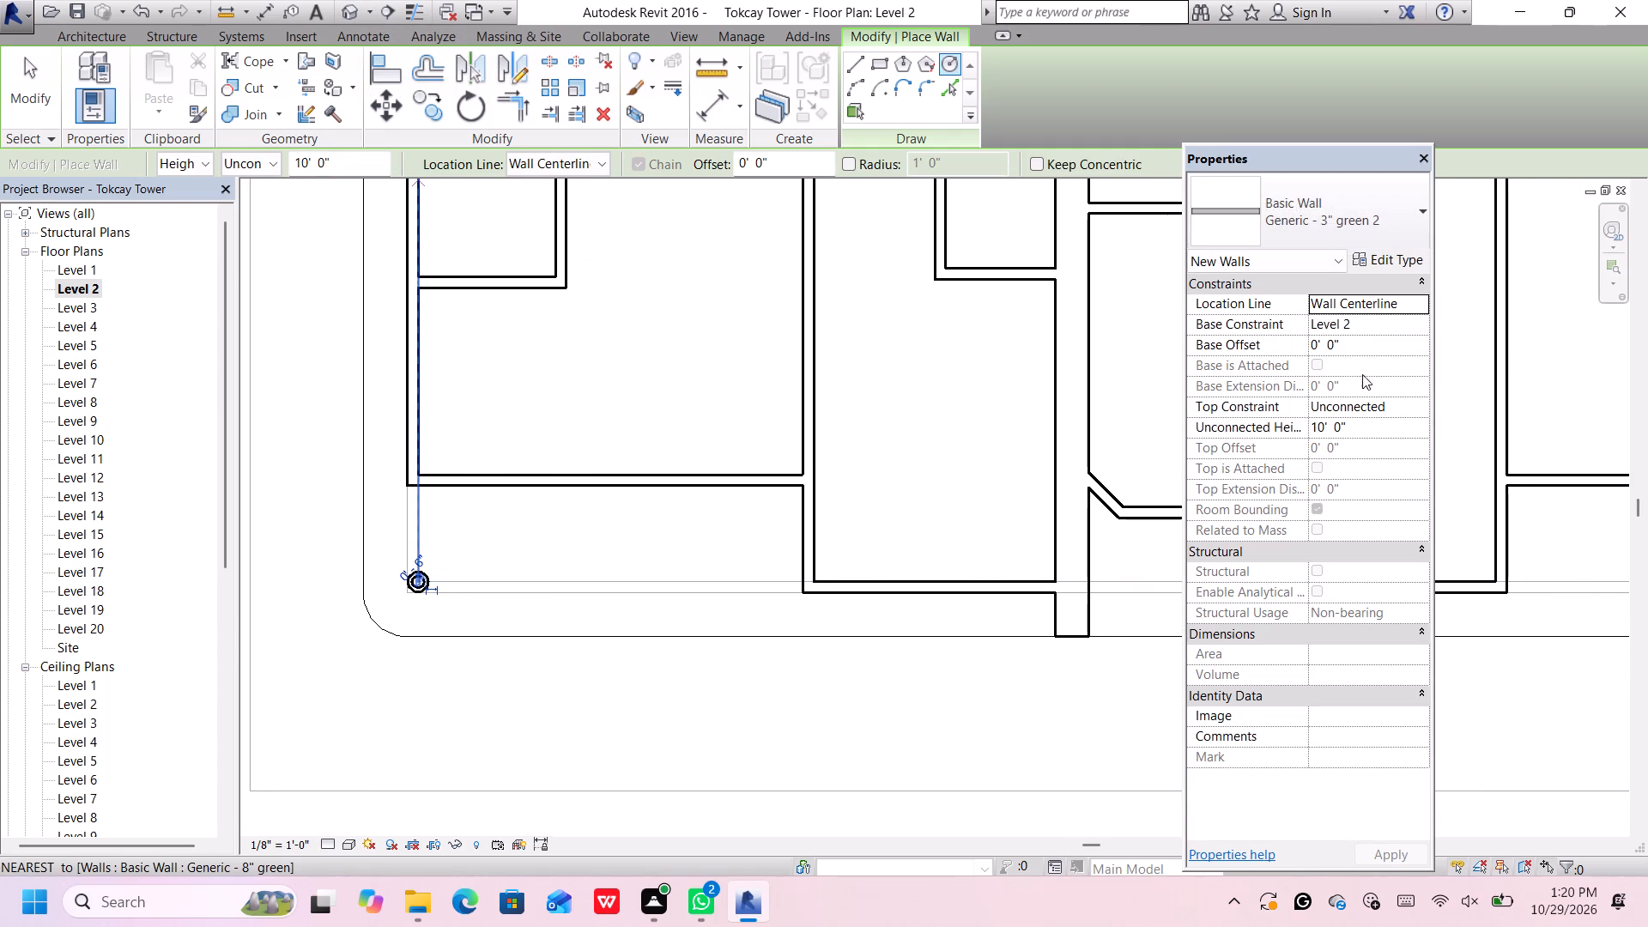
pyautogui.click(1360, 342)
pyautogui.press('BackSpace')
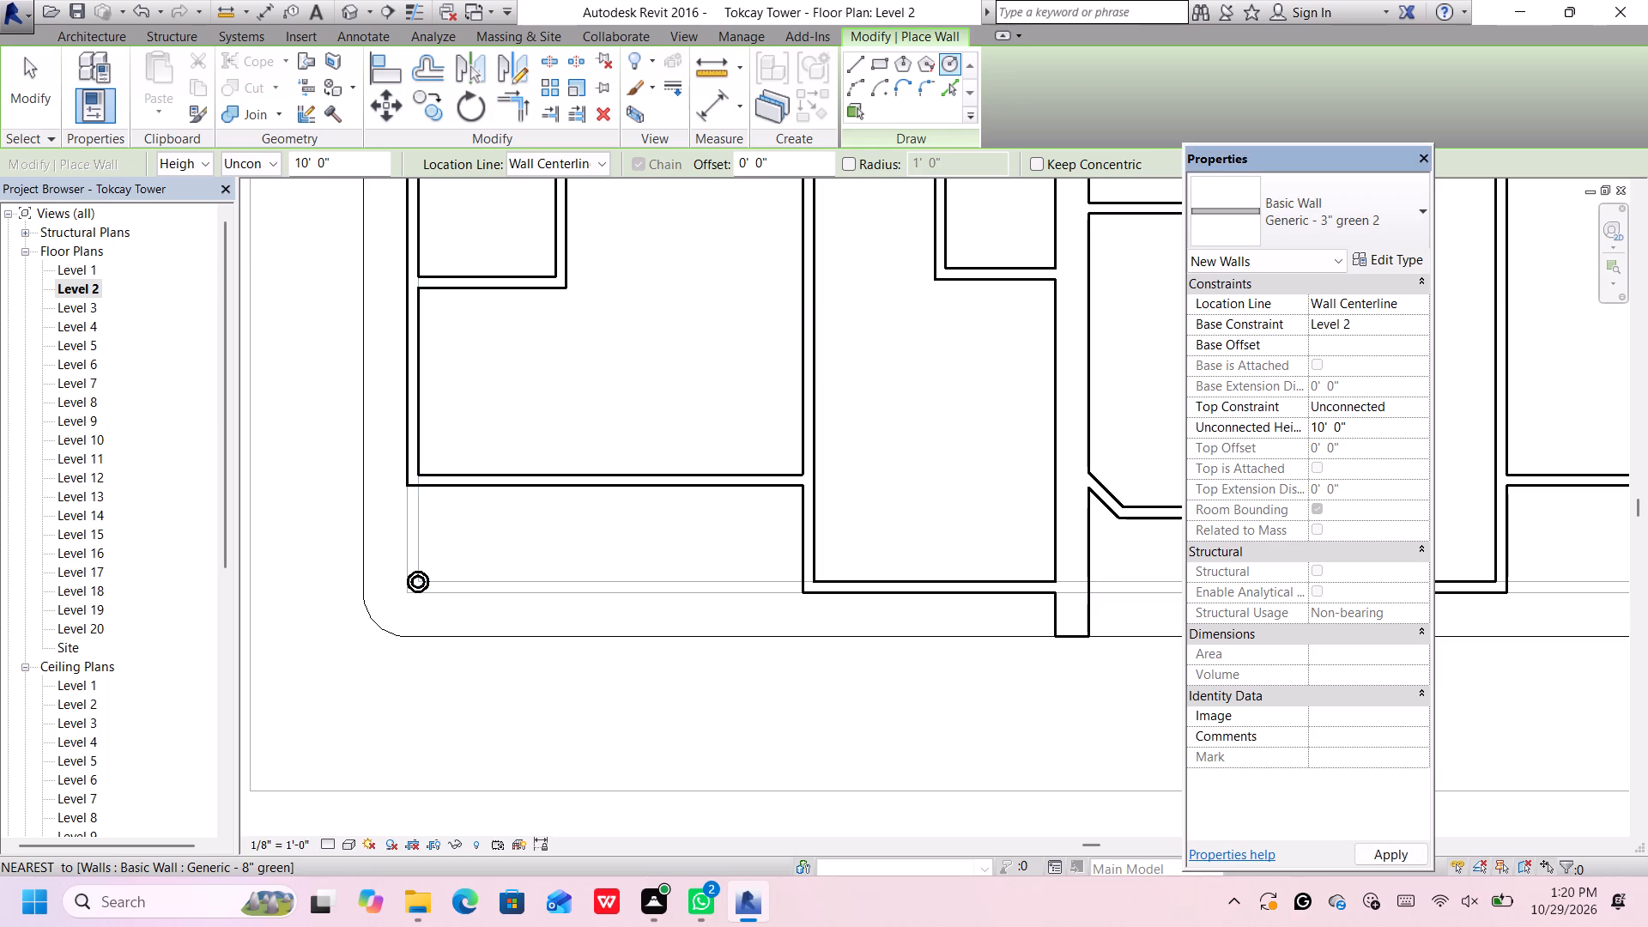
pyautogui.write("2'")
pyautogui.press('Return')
# In the 3D view, set the base offset of one half of the circular corner wall to 2'.
pyautogui.click(347, 11)
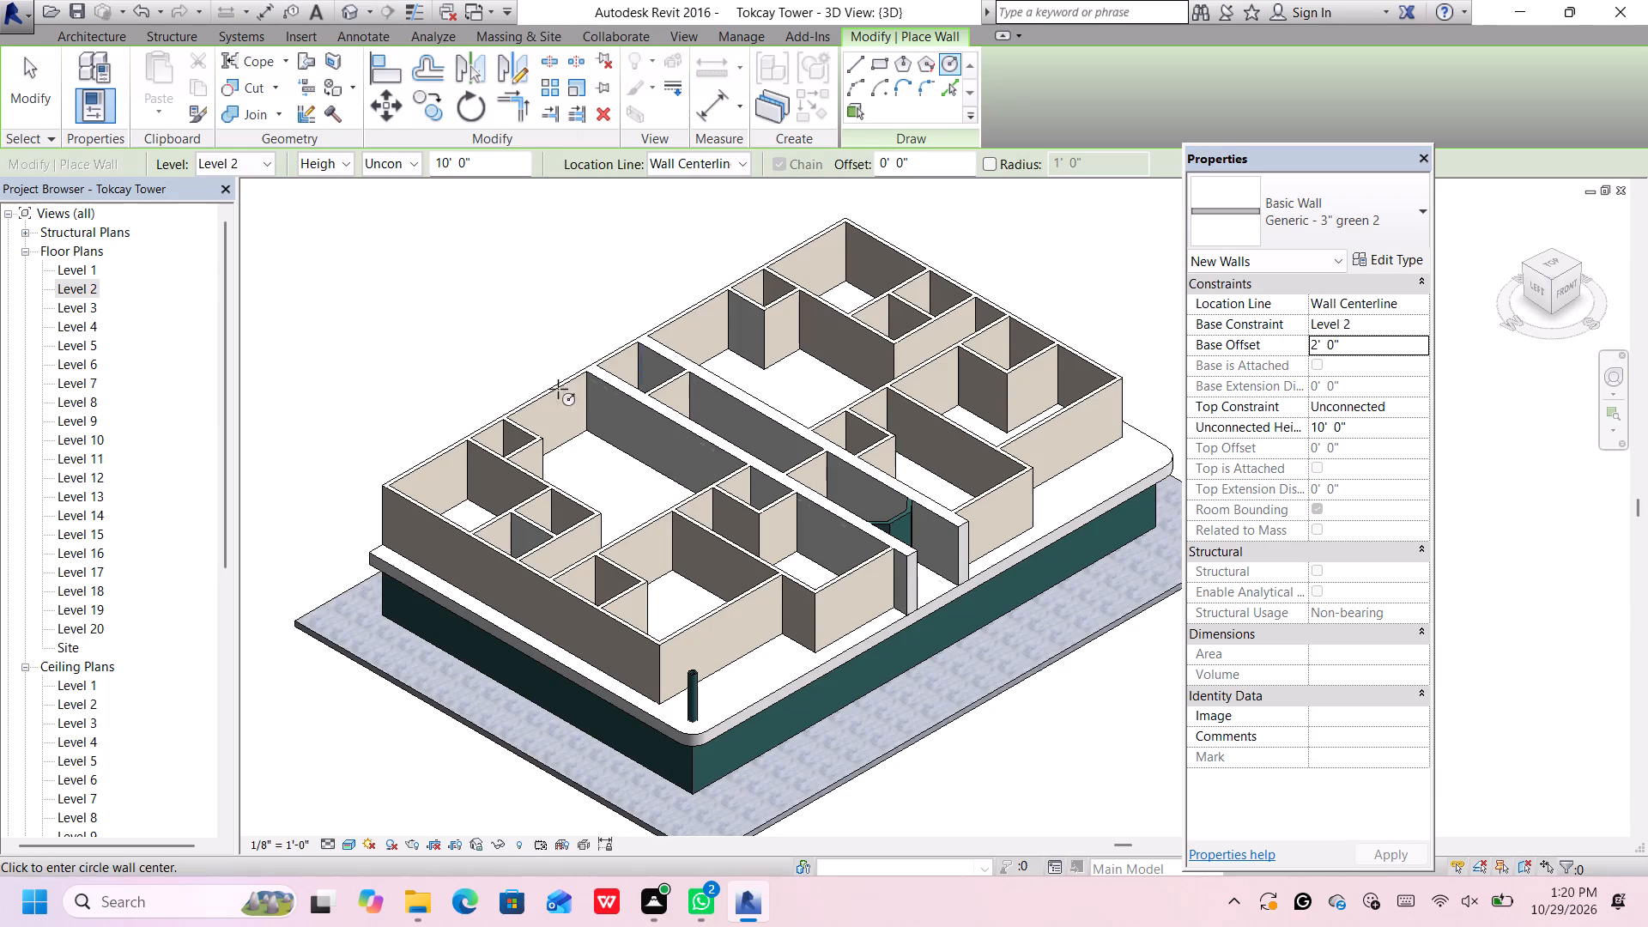
pyautogui.scroll(1, 914, 676)
pyautogui.moveTo(911, 676); pyautogui.dragTo(869, 659, button='middle')
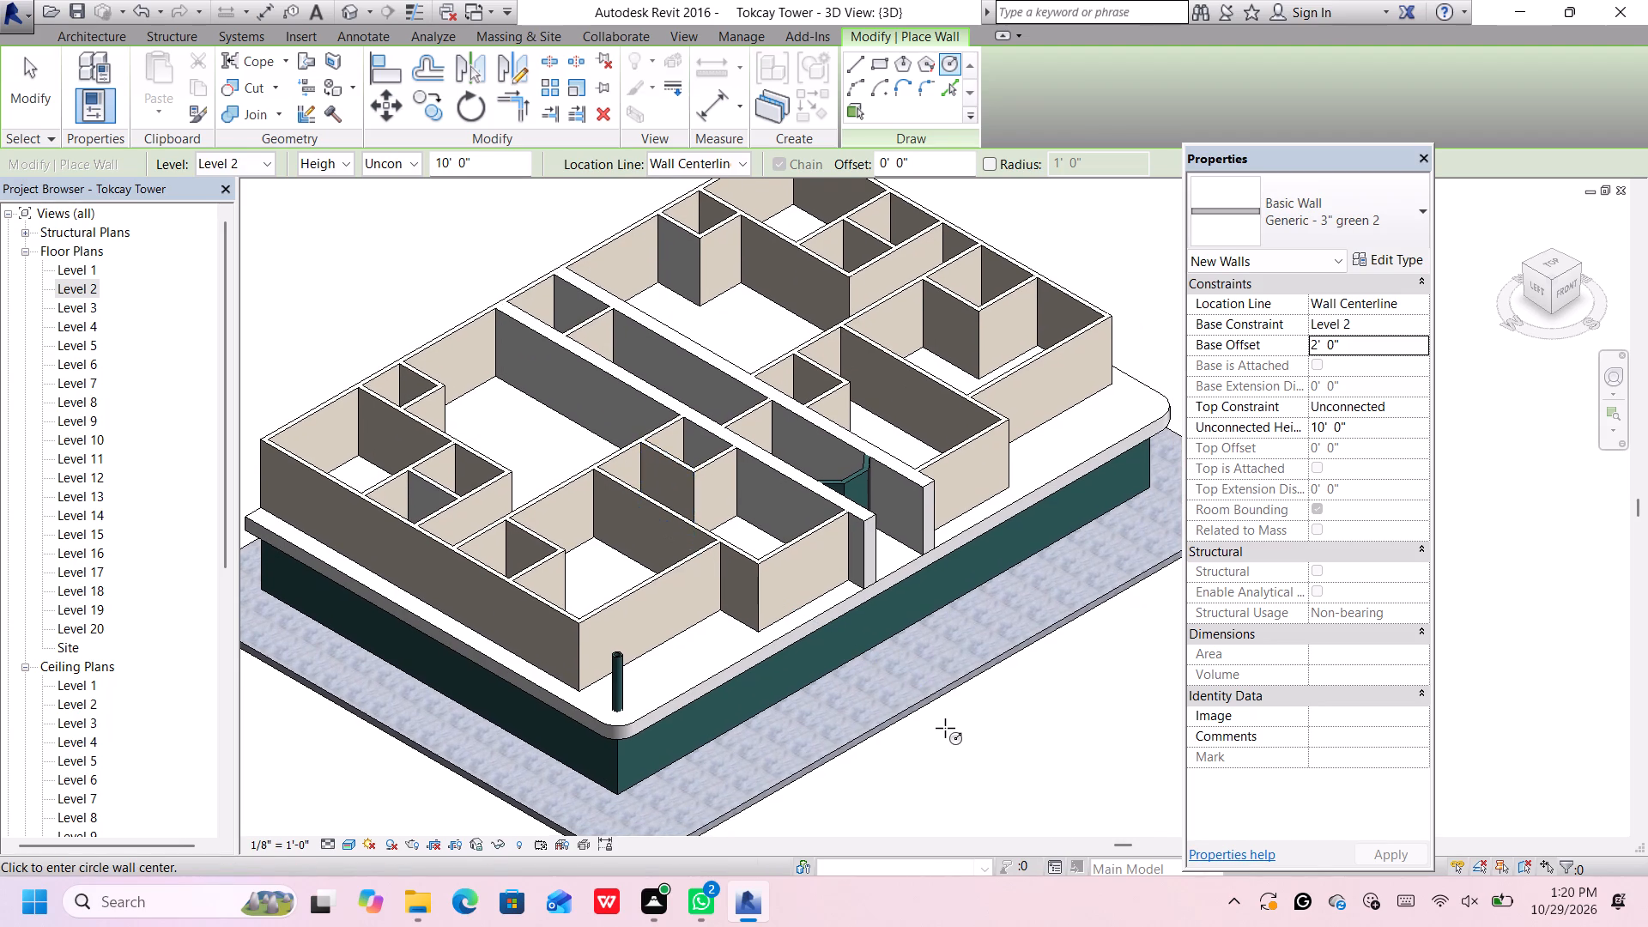
pyautogui.press('Escape')
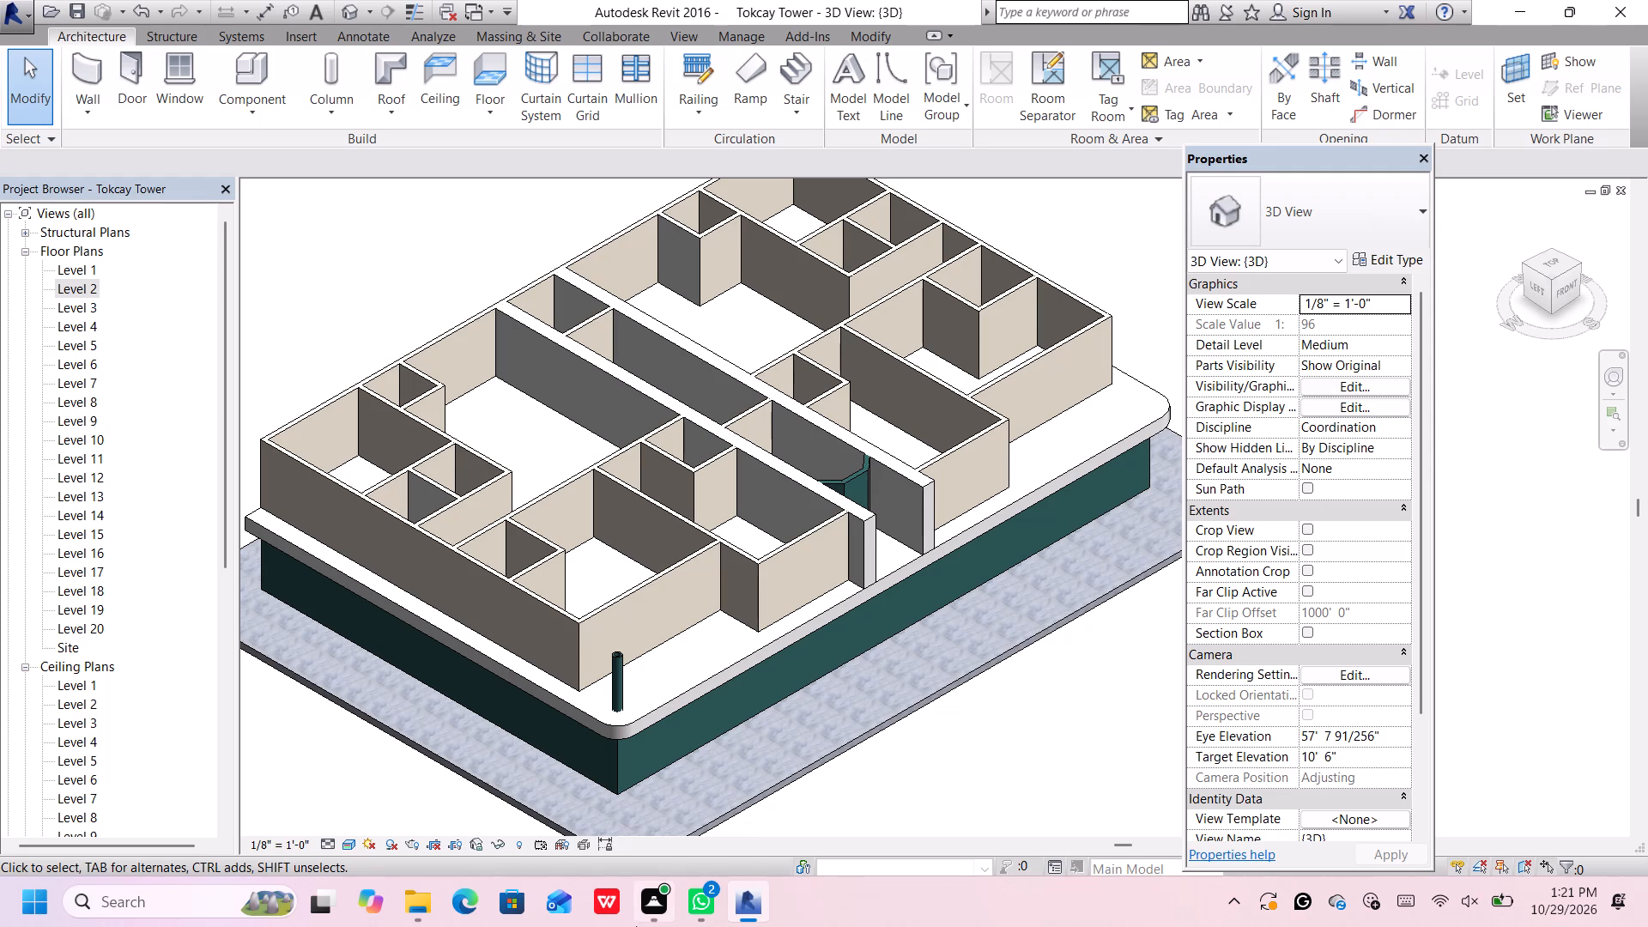
pyautogui.scroll(3, 608, 680)
pyautogui.click(611, 680)
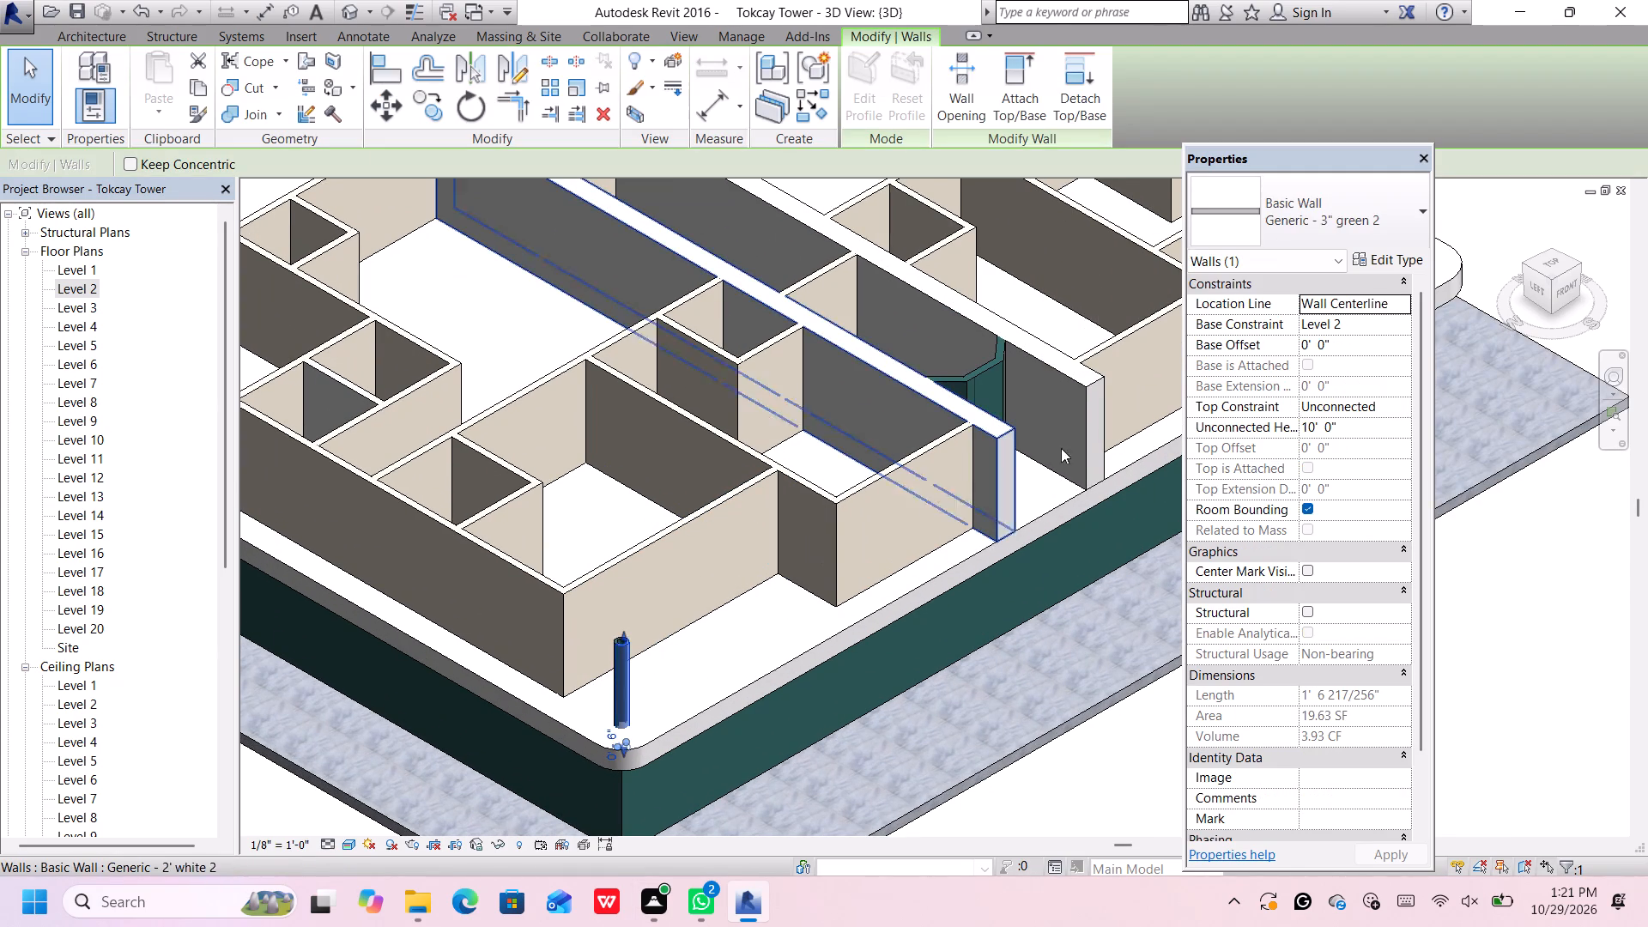
pyautogui.click(1384, 346)
pyautogui.press('BackSpace')
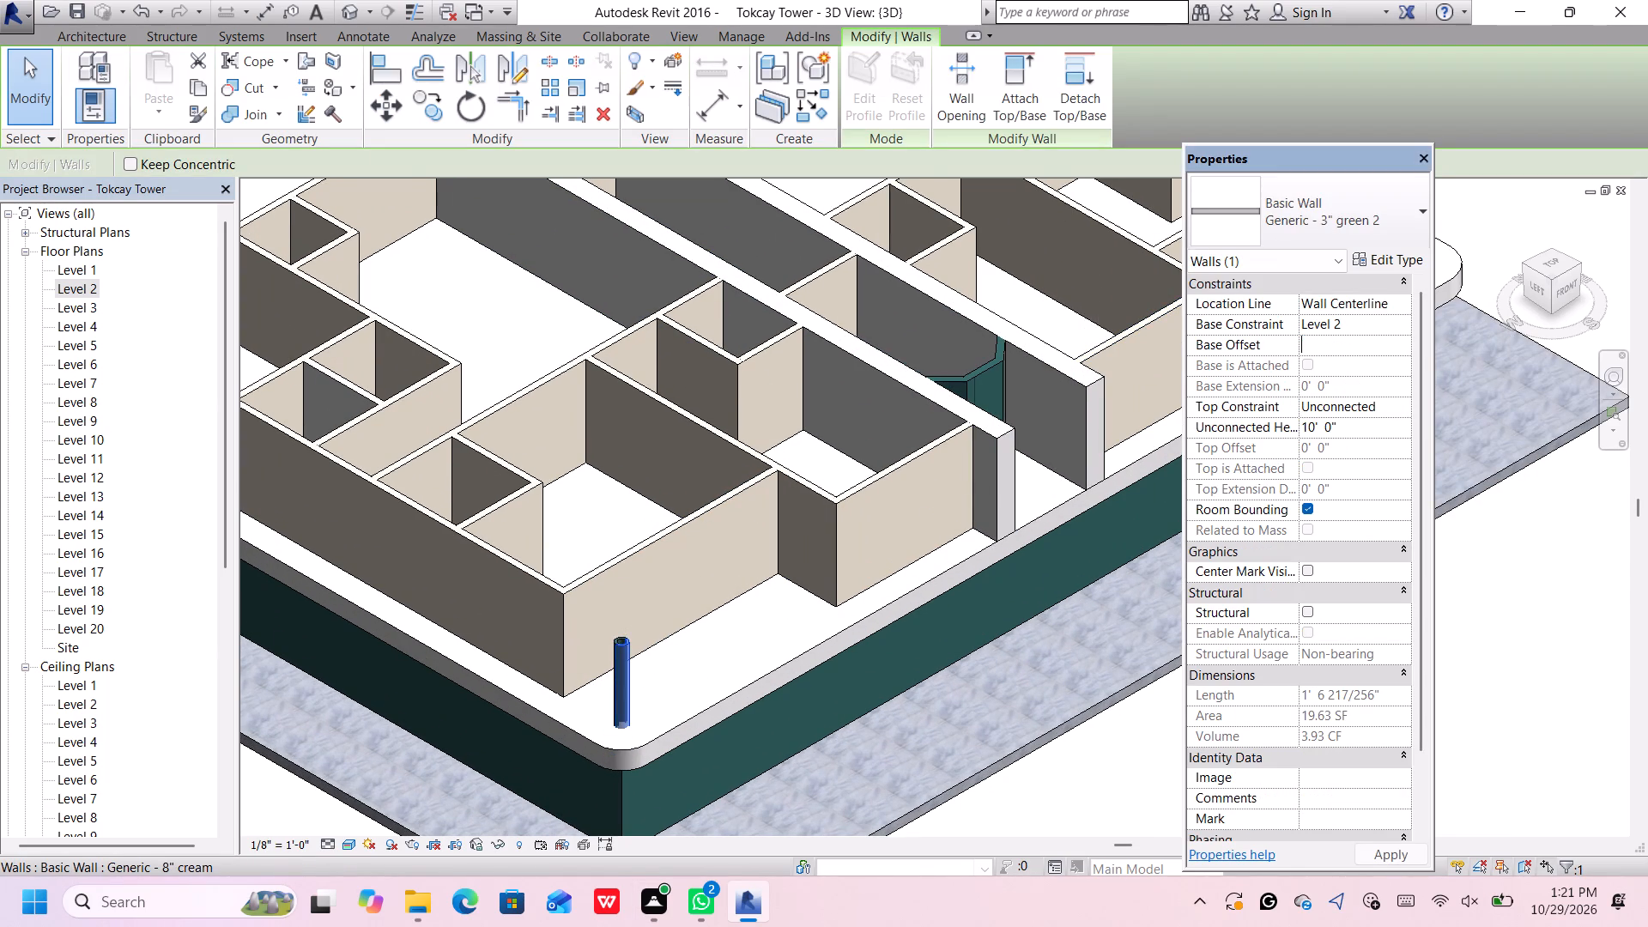
pyautogui.write("2'")
pyautogui.press('Return')
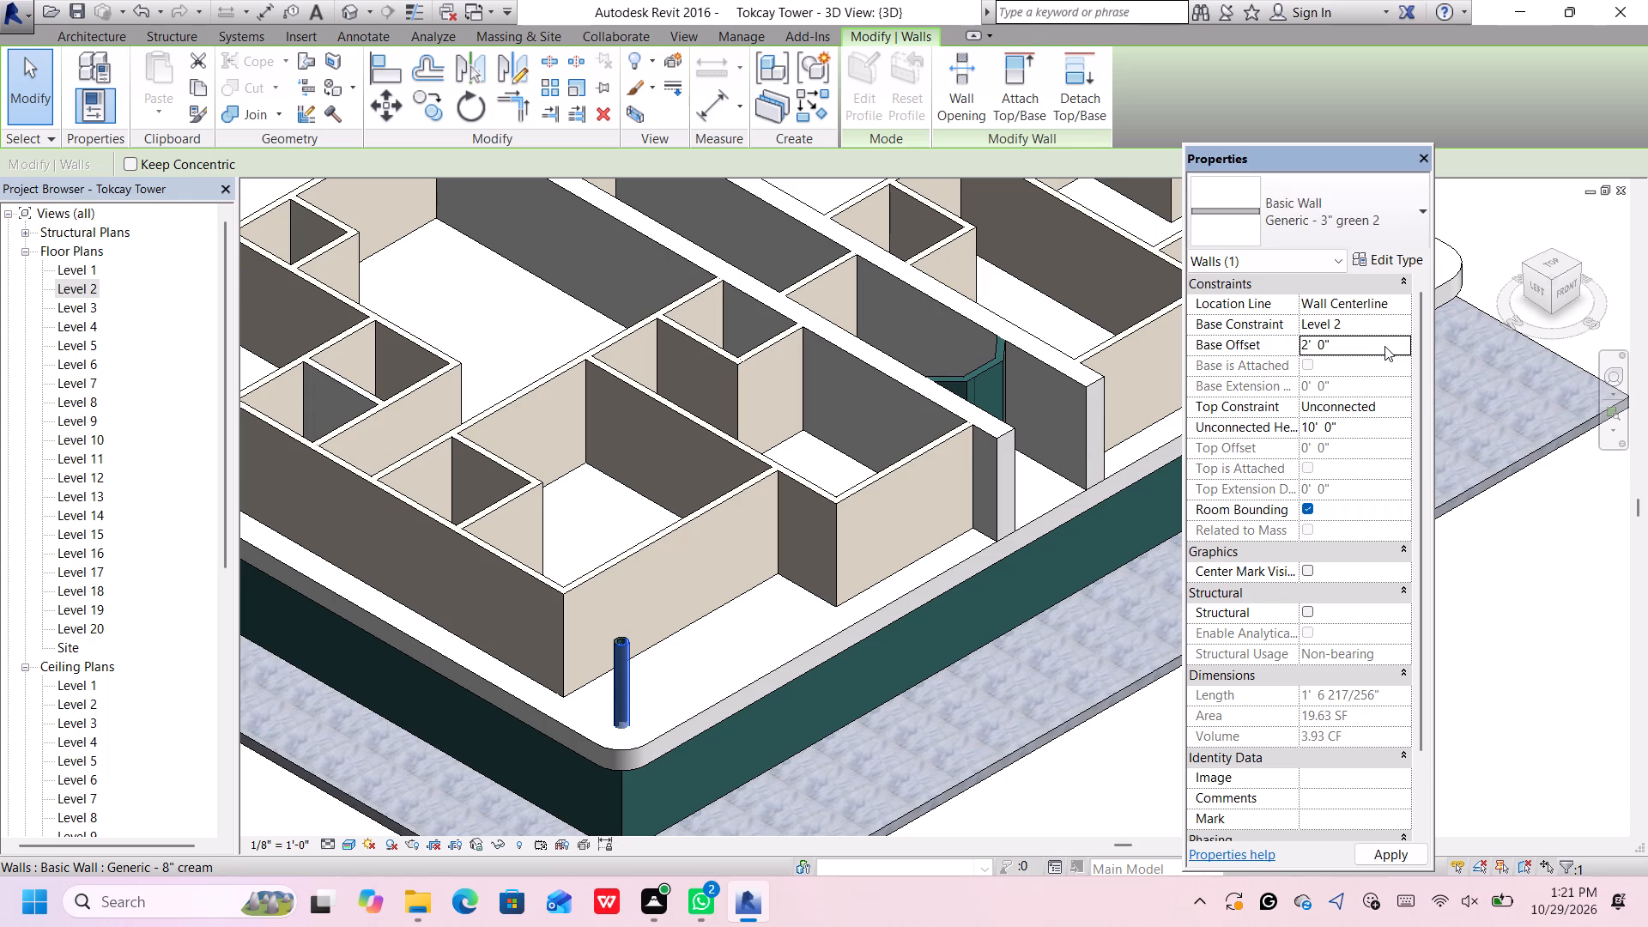
# Set the base offset of the other half of the circular corner wall to 2'.
pyautogui.scroll(-4, 760, 420)
pyautogui.scroll(2, 772, 565)
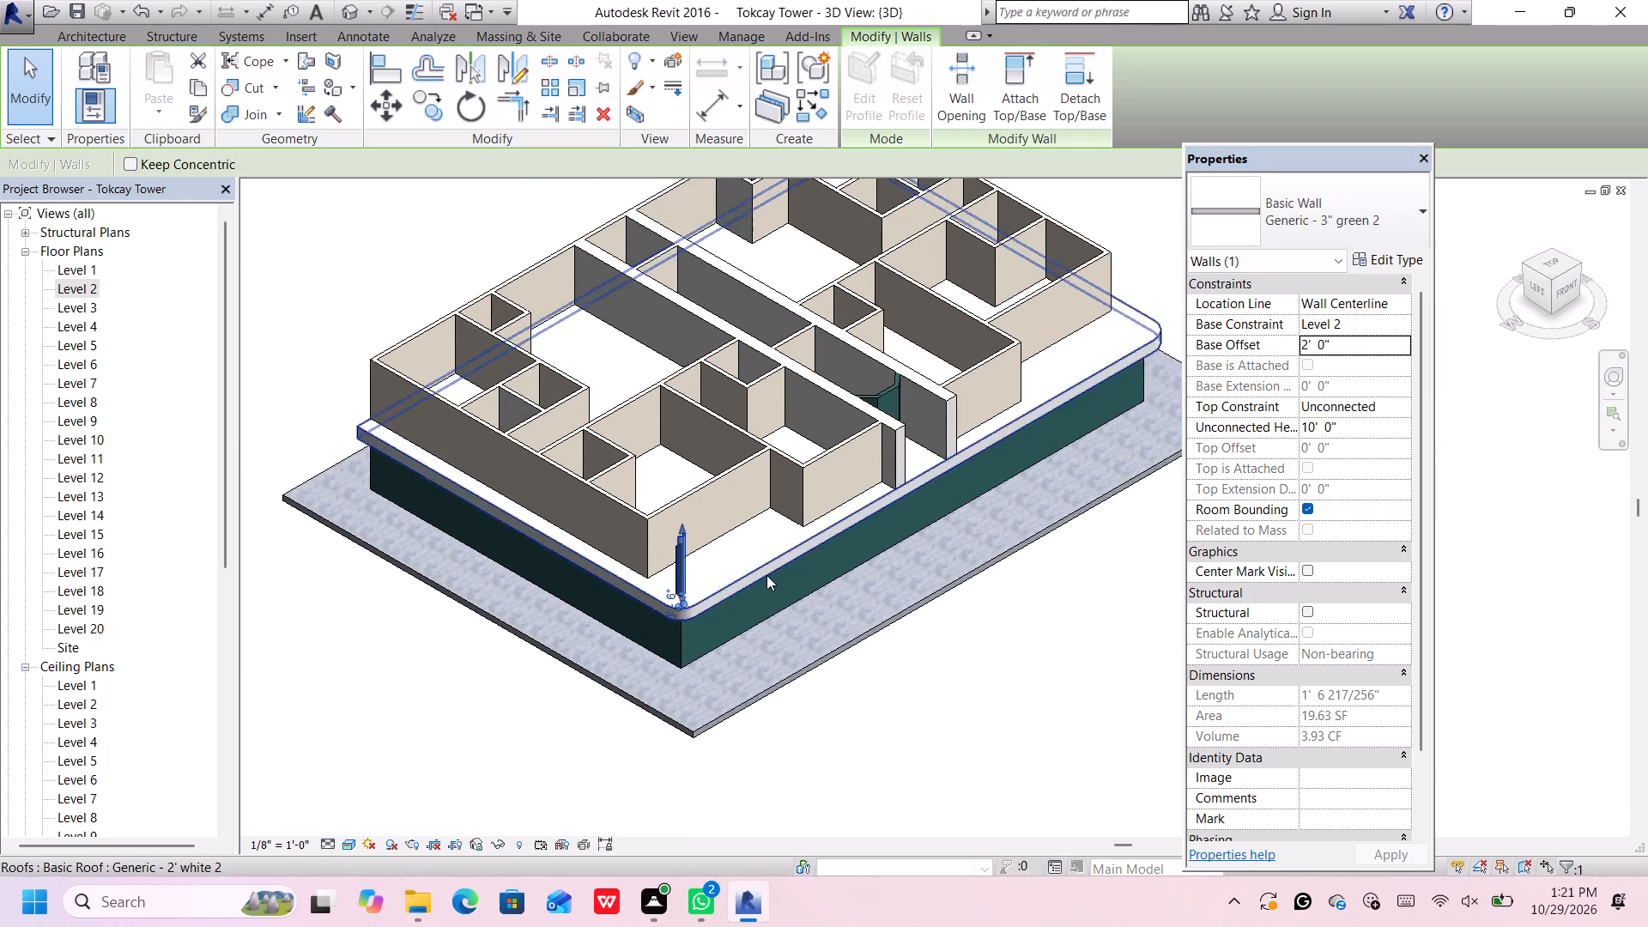
pyautogui.scroll(3, 766, 575)
pyautogui.moveTo(609, 578); pyautogui.dragTo(627, 554, button='middle')
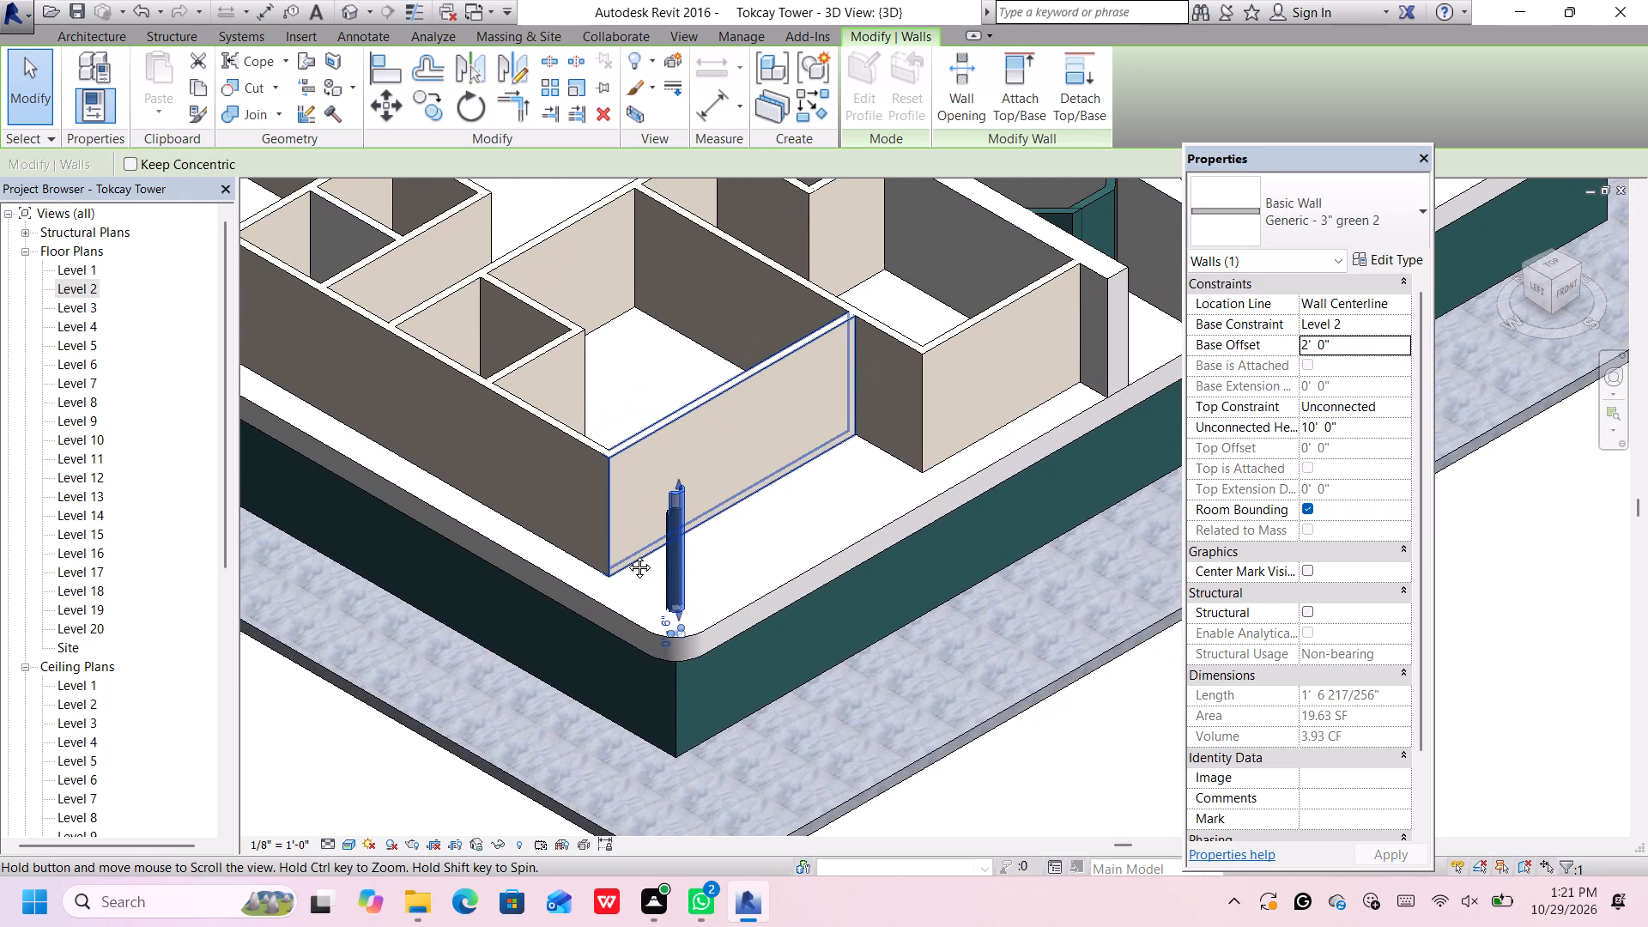
pyautogui.moveTo(627, 554); pyautogui.dragTo(997, 578, button='middle')
pyautogui.scroll(2, 844, 567)
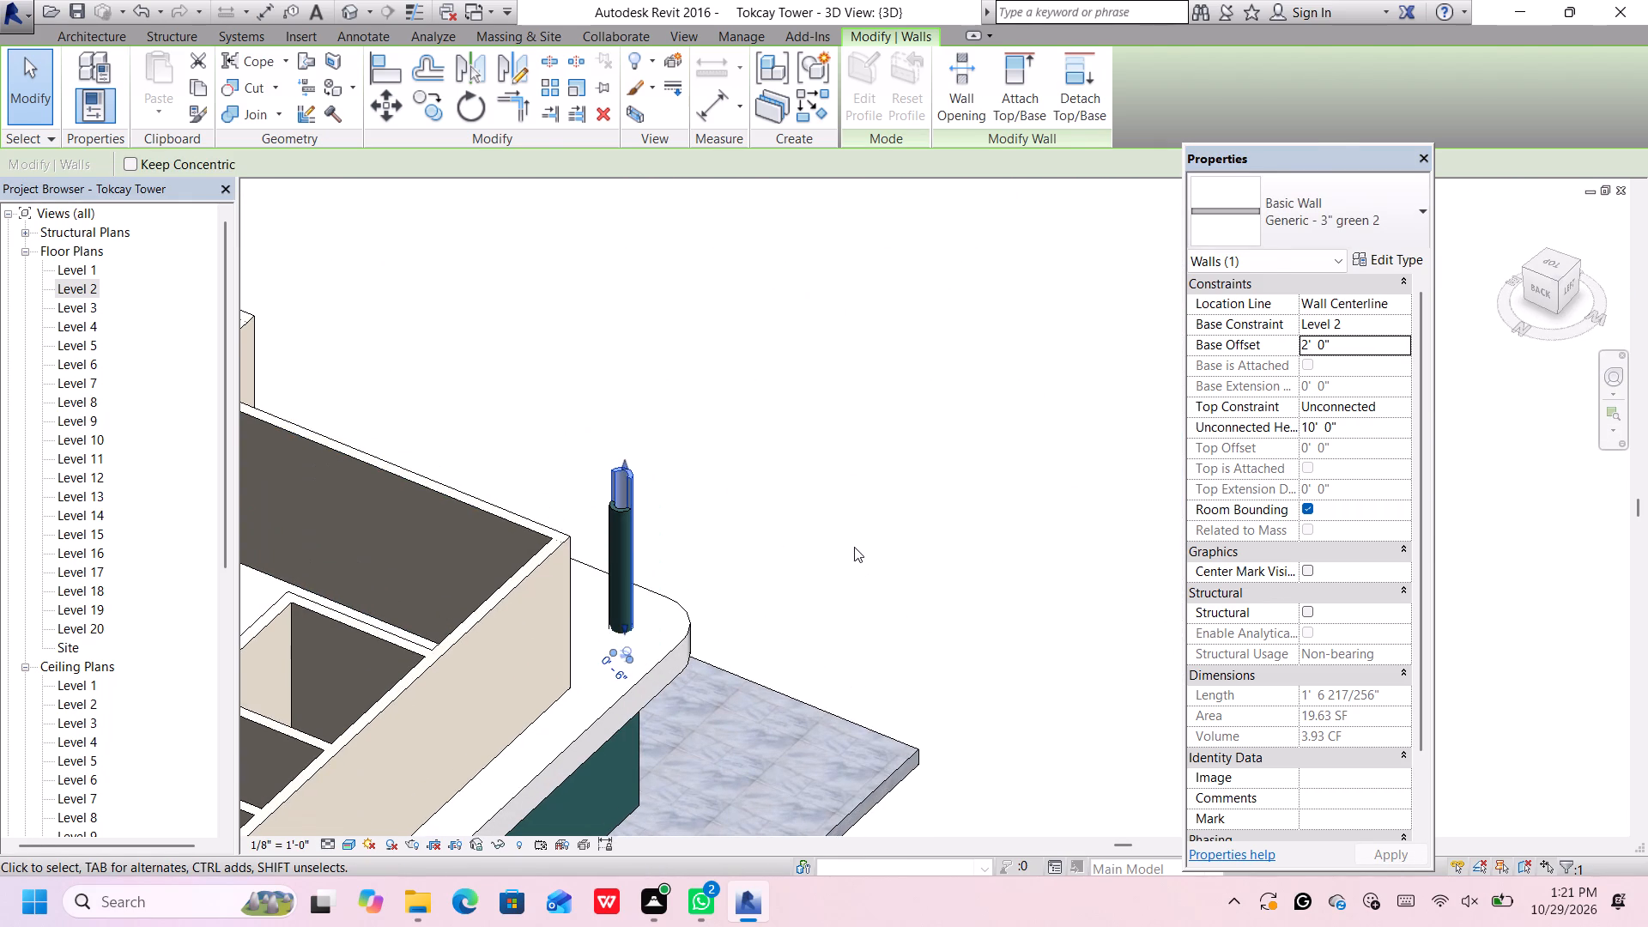
pyautogui.click(854, 547)
pyautogui.click(611, 516)
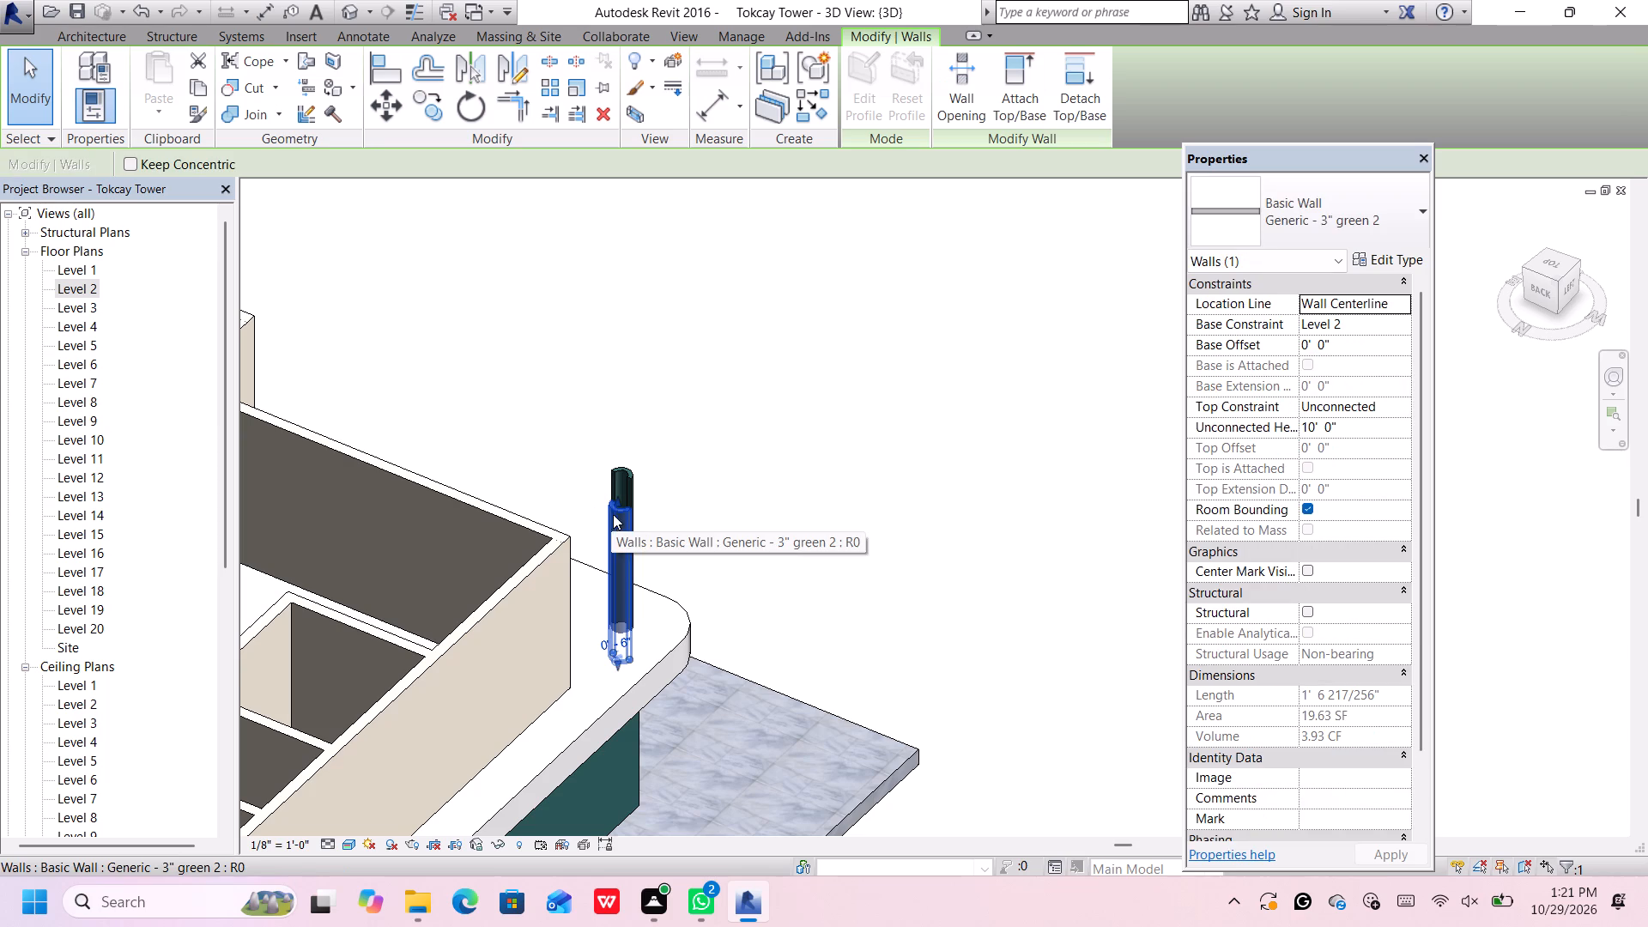
pyautogui.click(1388, 347)
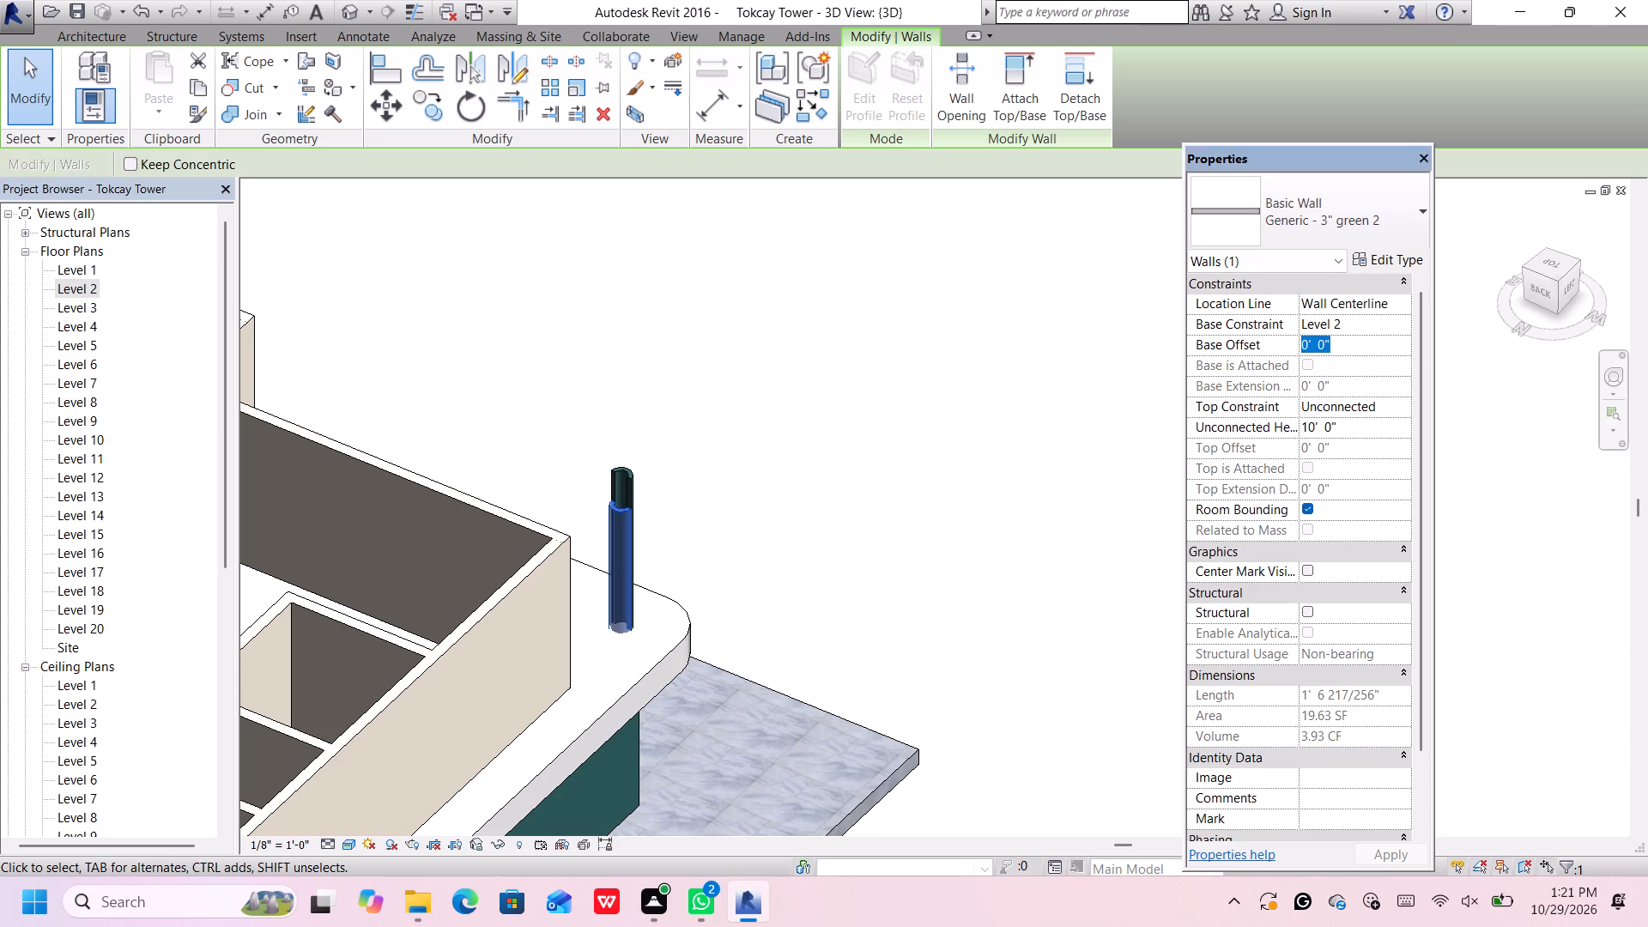
pyautogui.press('BackSpace')
pyautogui.write("2'")
pyautogui.press('Return')
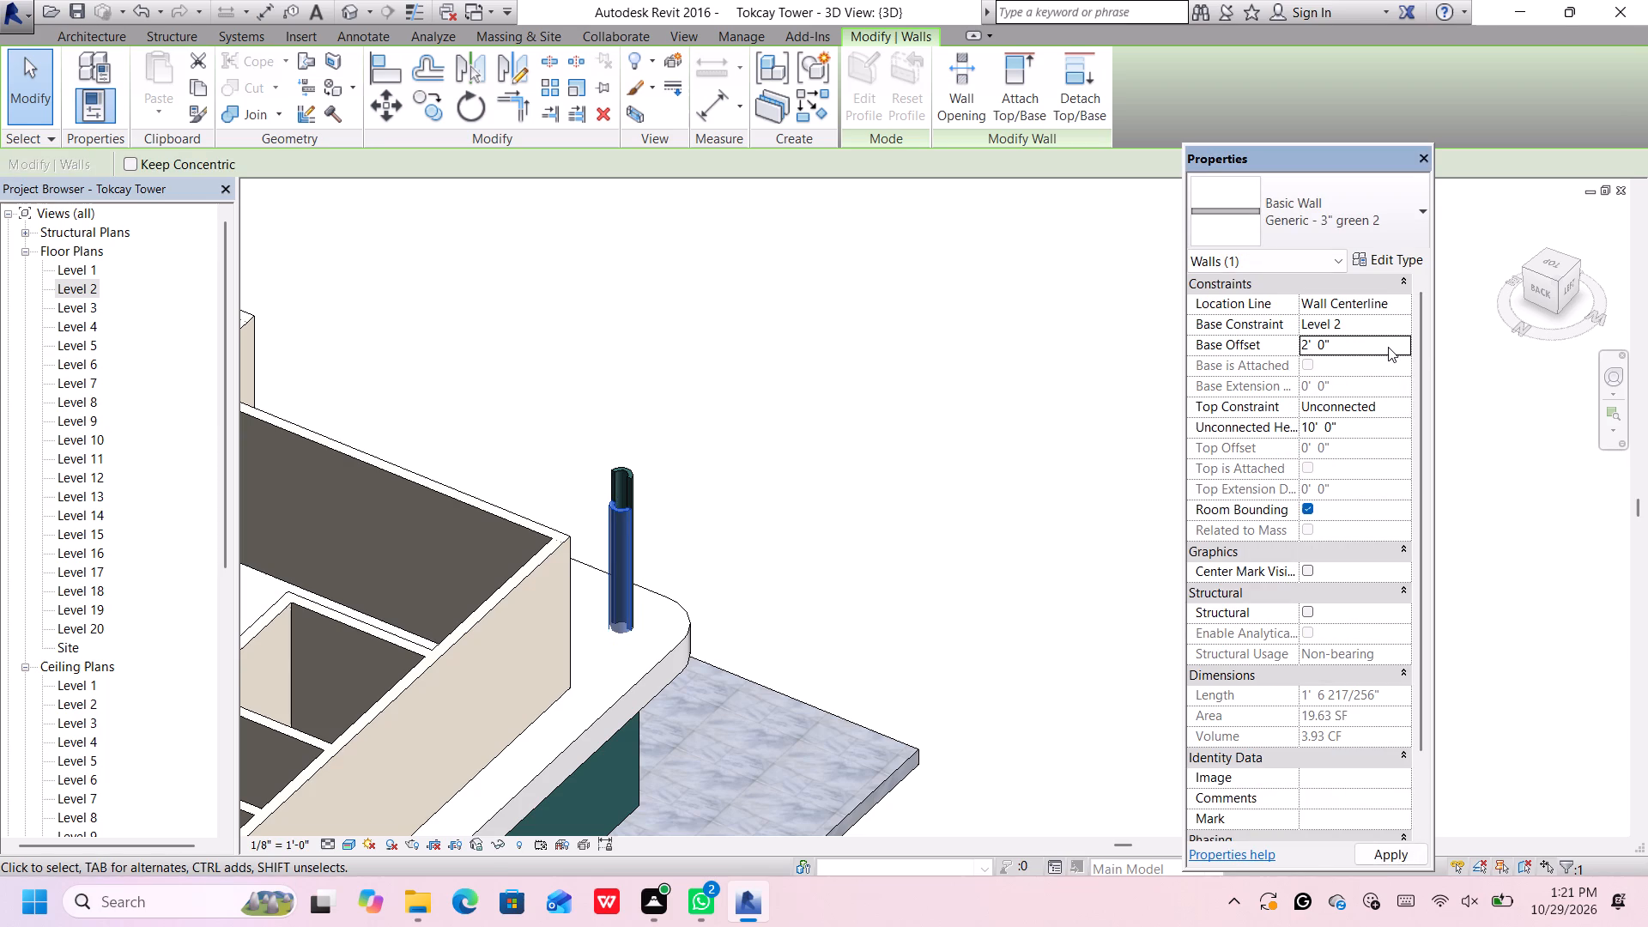
# Examine the round corner column against the slab and the rest of the building in 3D.
pyautogui.scroll(-4, 941, 403)
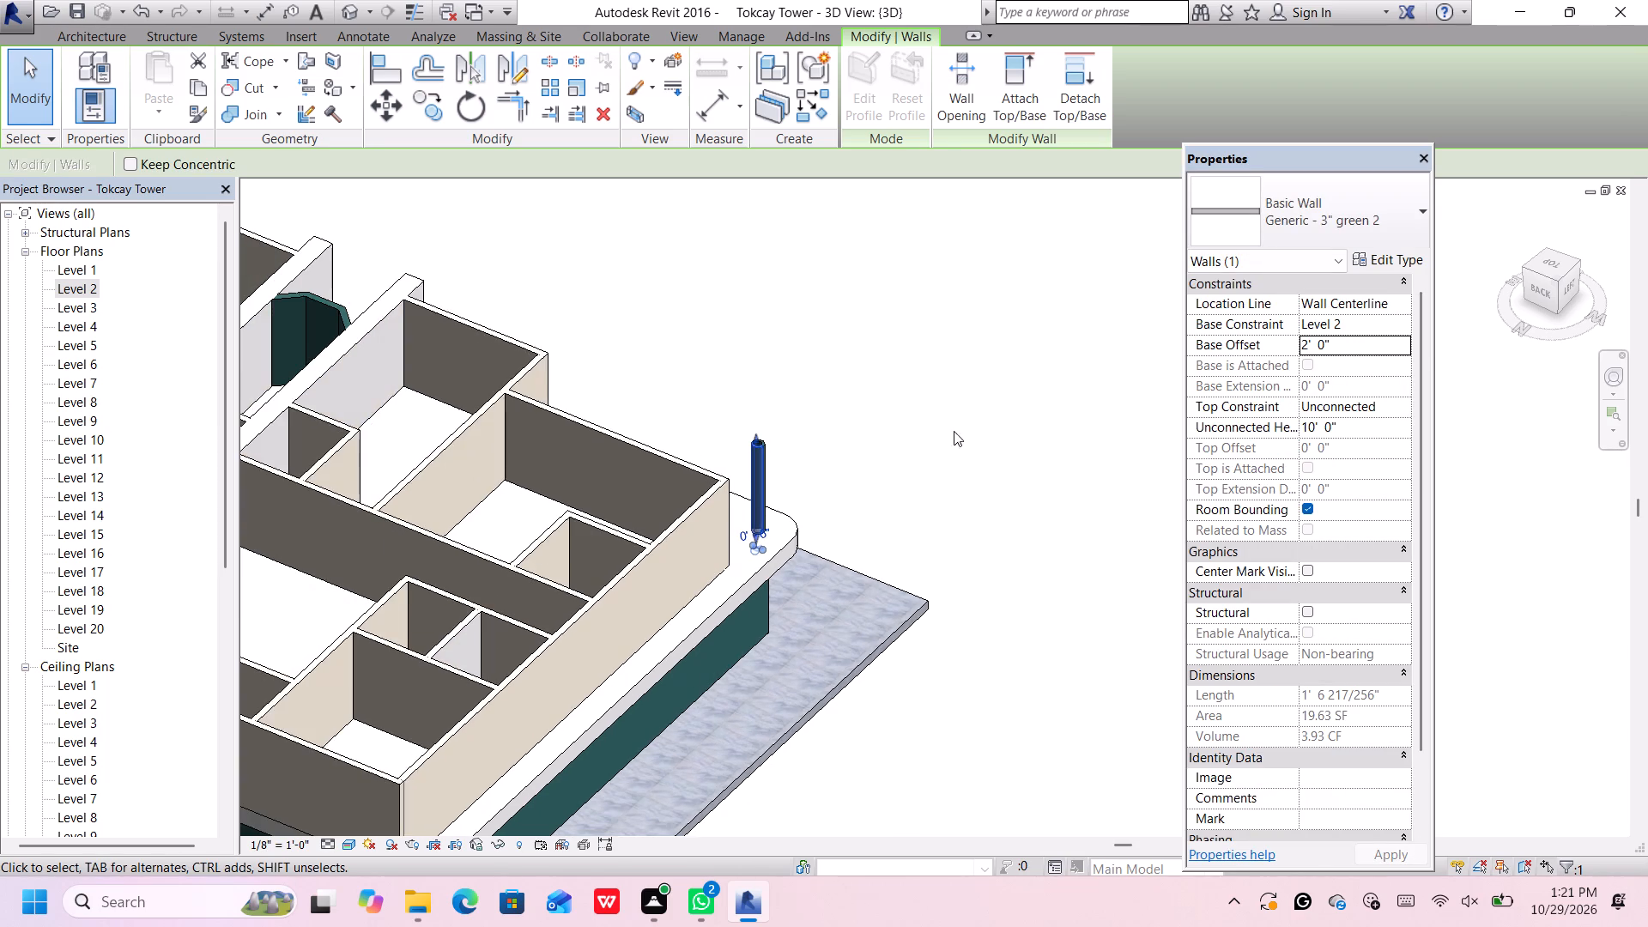
pyautogui.moveTo(975, 451); pyautogui.dragTo(1019, 512, button='middle')
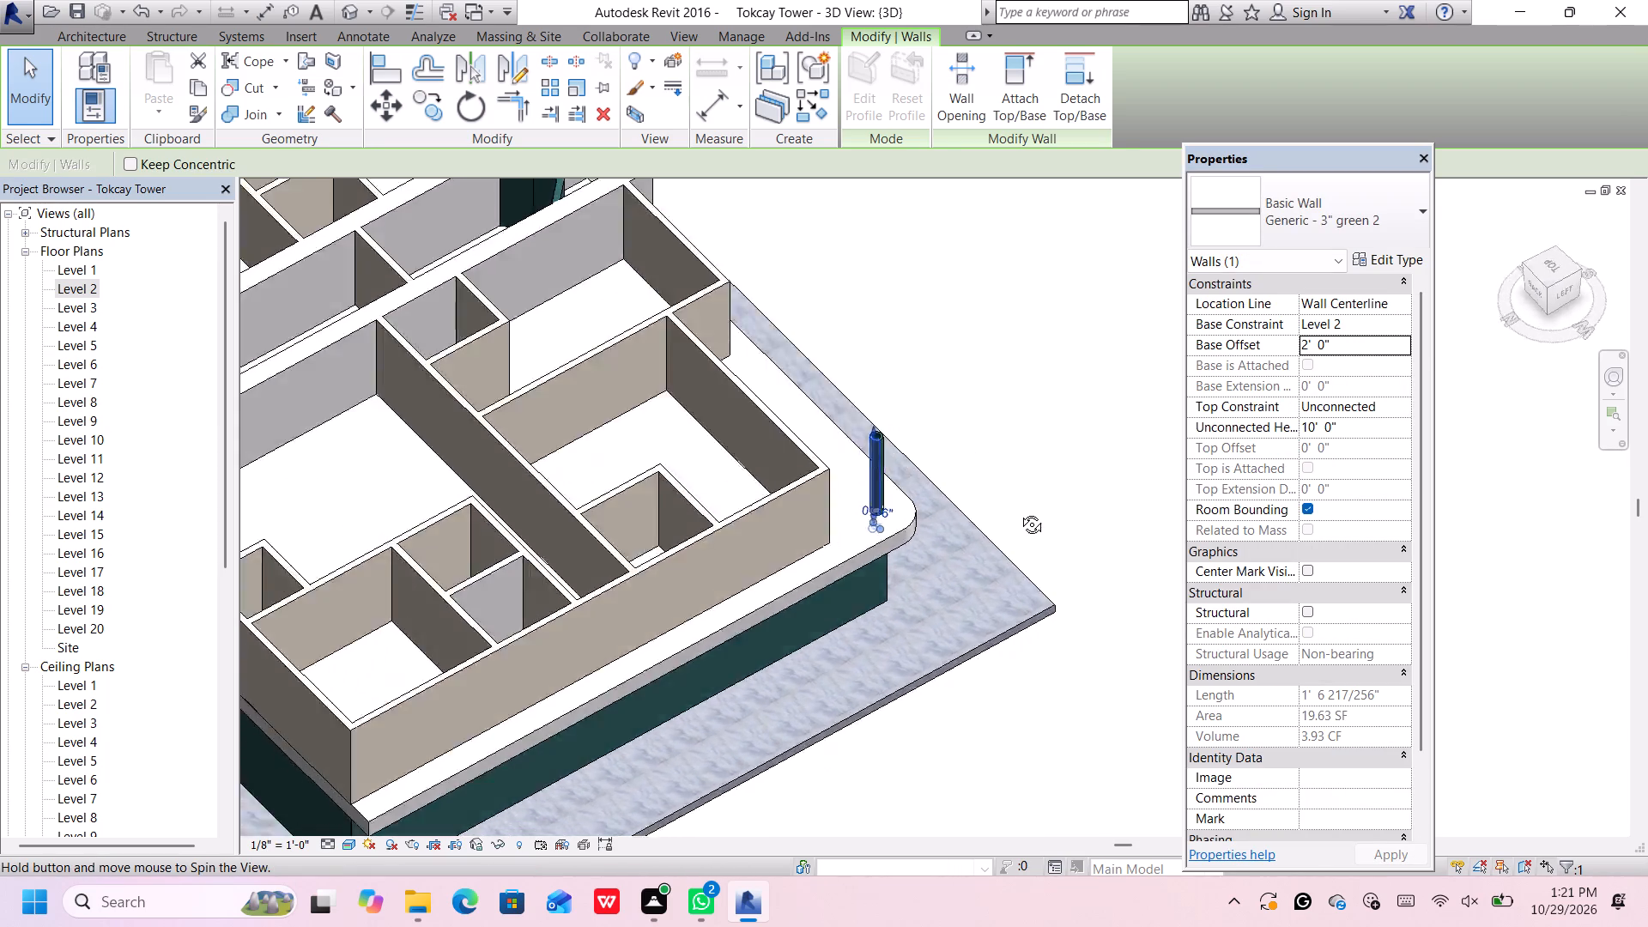
pyautogui.moveTo(1019, 512); pyautogui.dragTo(594, 408, button='middle')
pyautogui.scroll(-1, 592, 419)
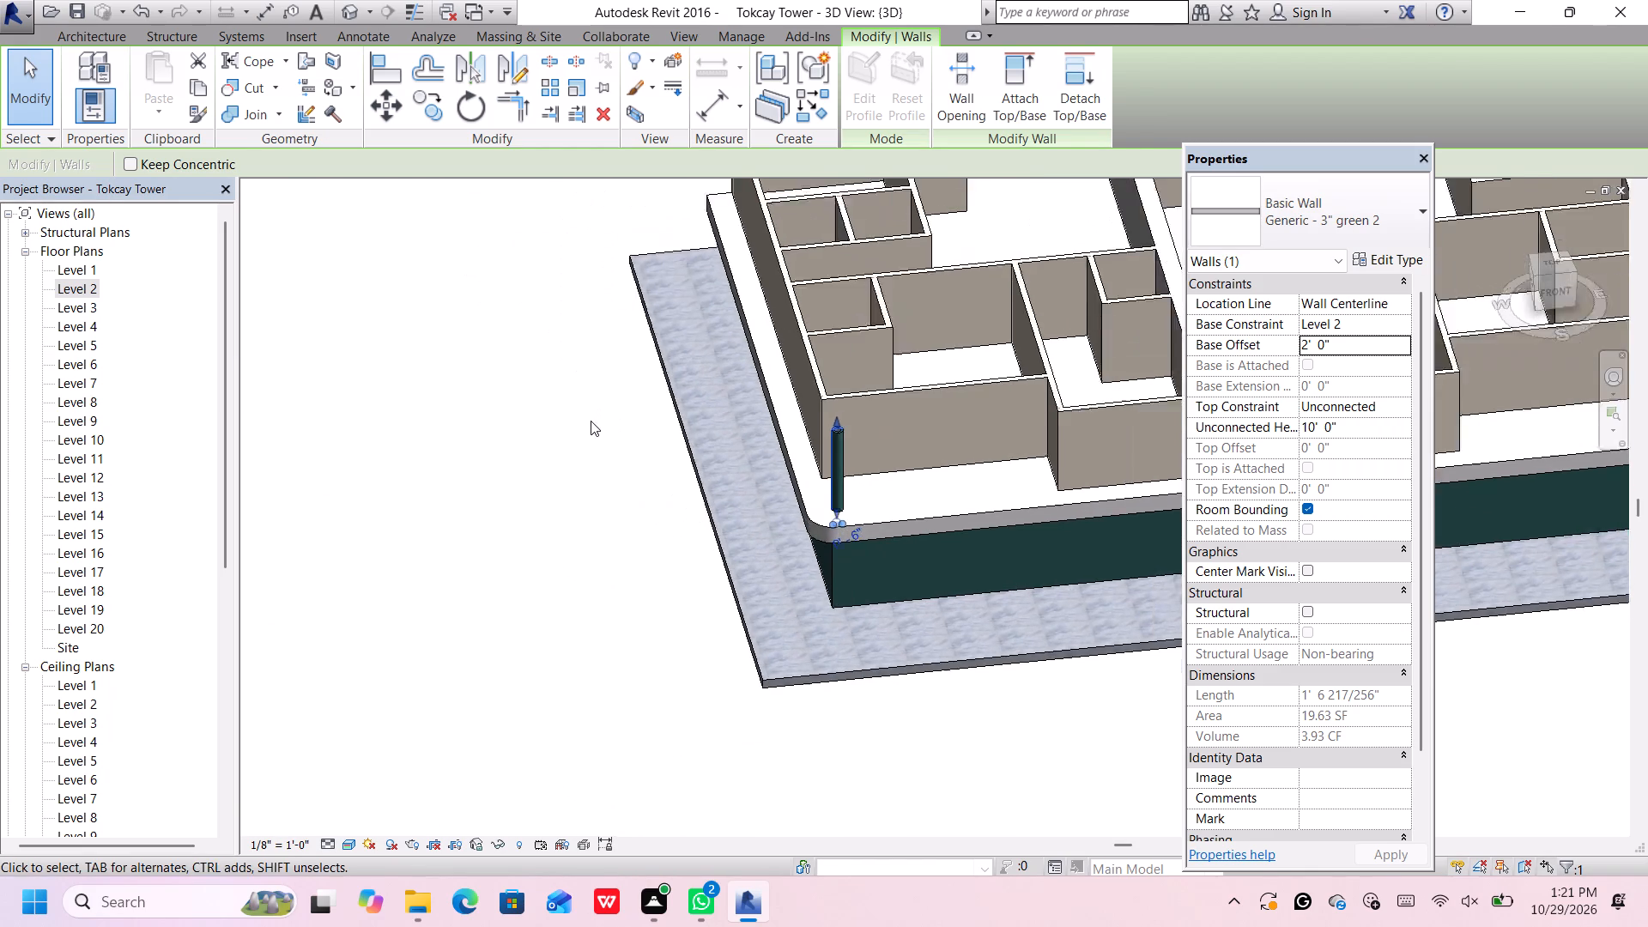
pyautogui.scroll(-2, 591, 421)
pyautogui.scroll(-4, 588, 494)
pyautogui.scroll(1, 754, 598)
pyautogui.moveTo(754, 598); pyautogui.dragTo(722, 593, button='middle')
pyautogui.scroll(1, 722, 593)
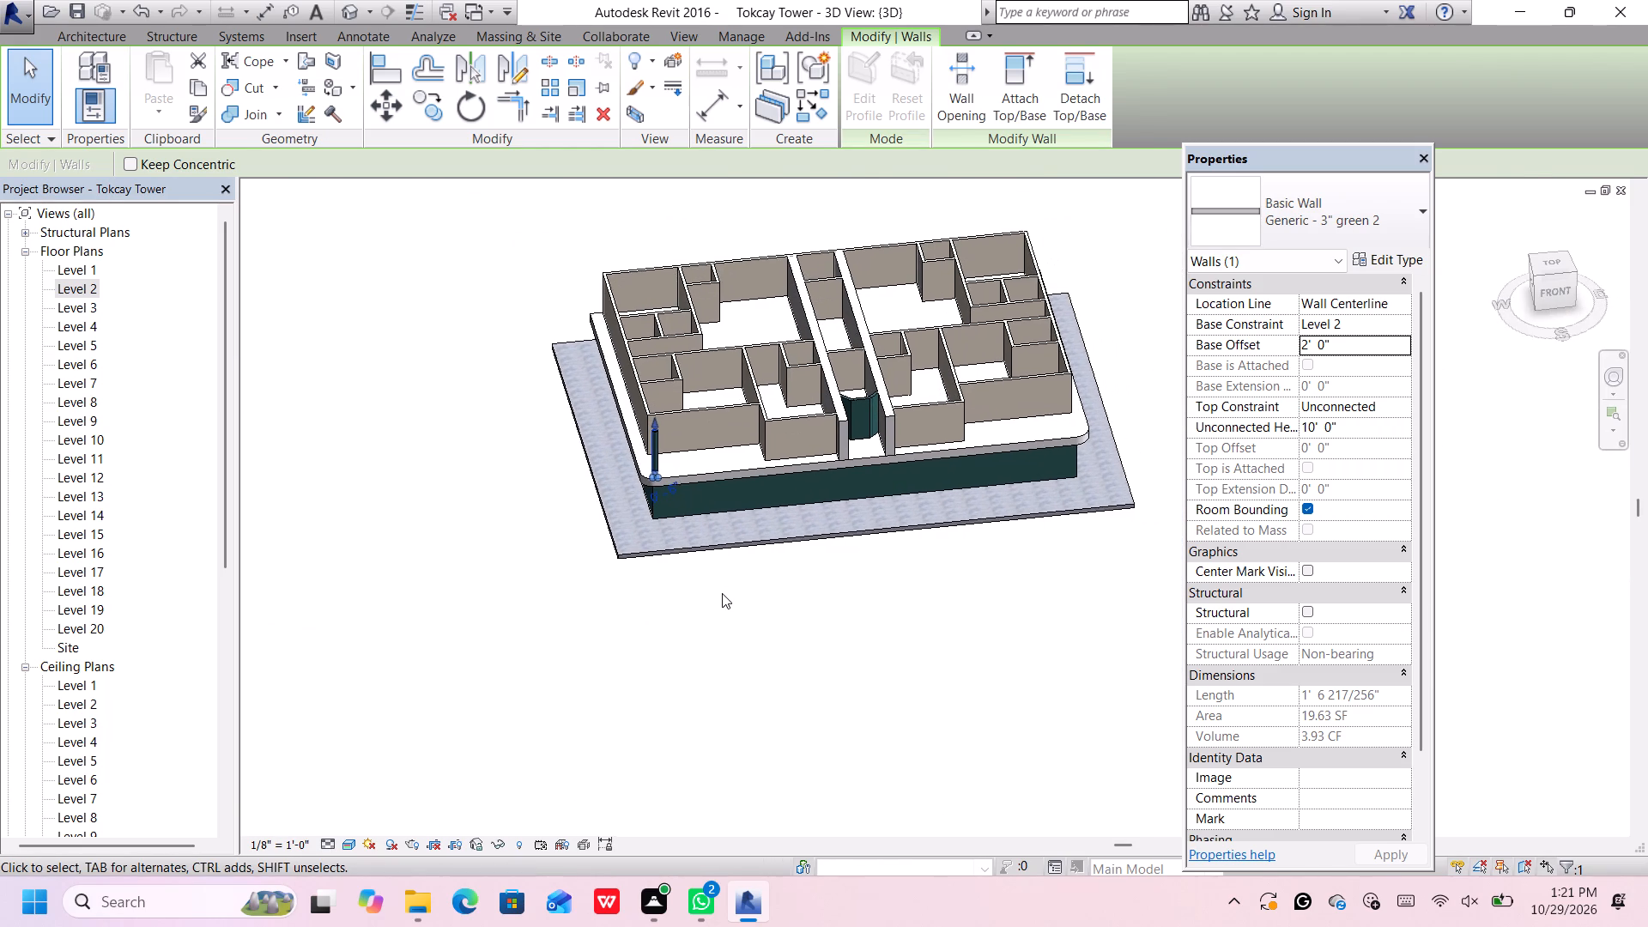
pyautogui.scroll(1, 737, 613)
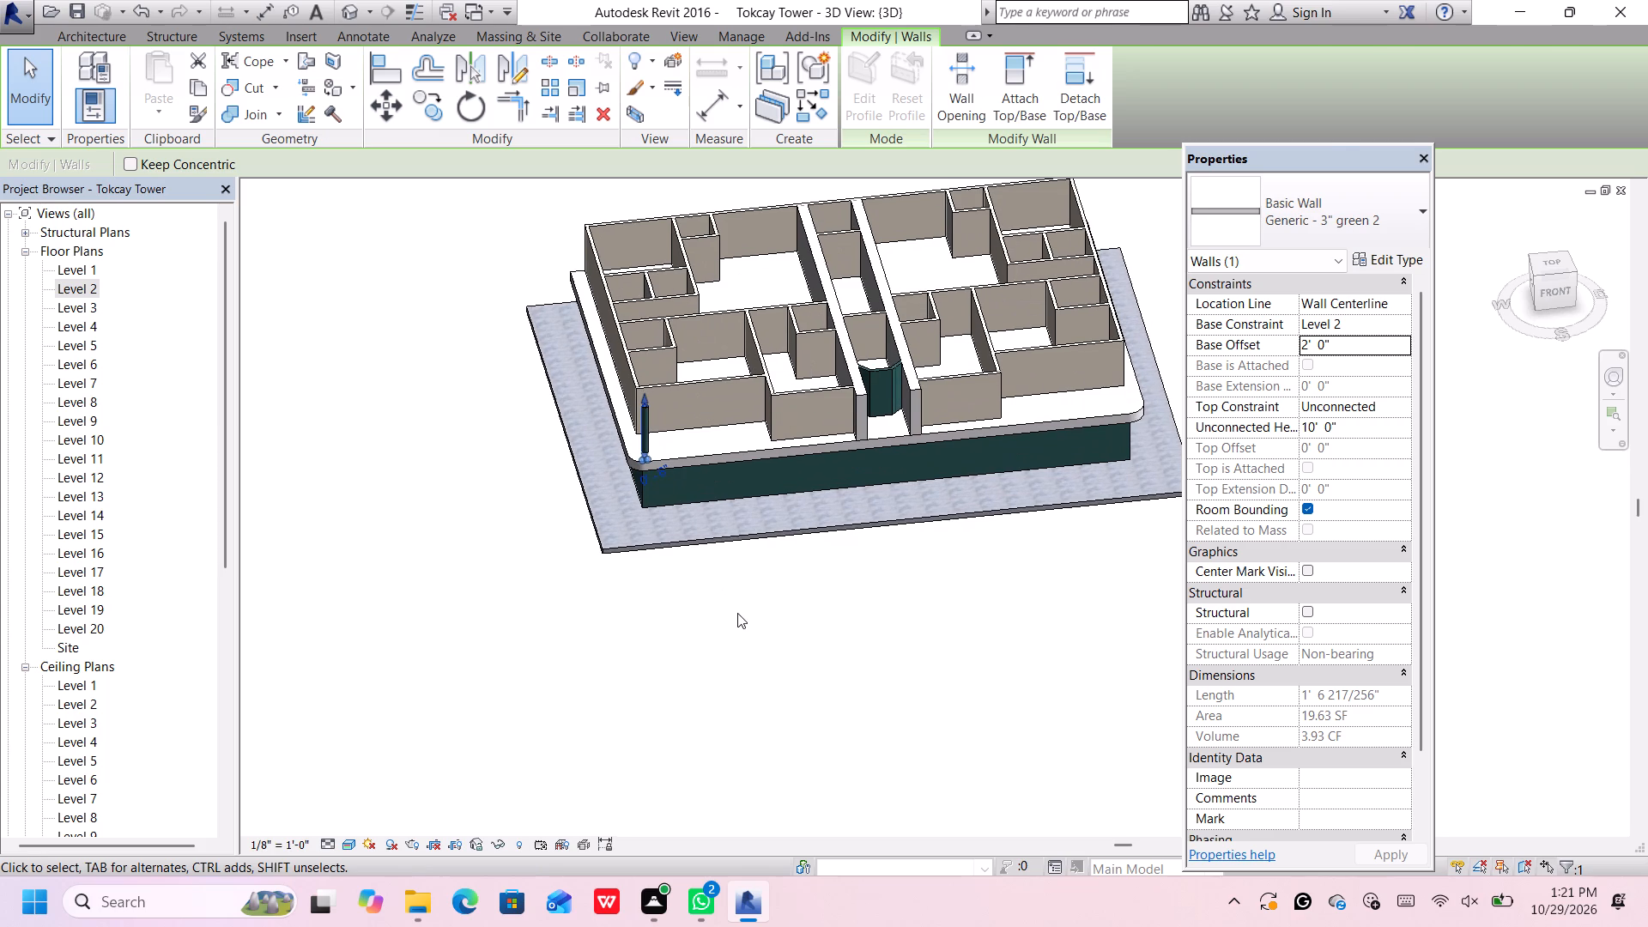
pyautogui.click(737, 613)
pyautogui.scroll(-3, 736, 615)
pyautogui.moveTo(736, 621); pyautogui.dragTo(679, 621, button='middle')
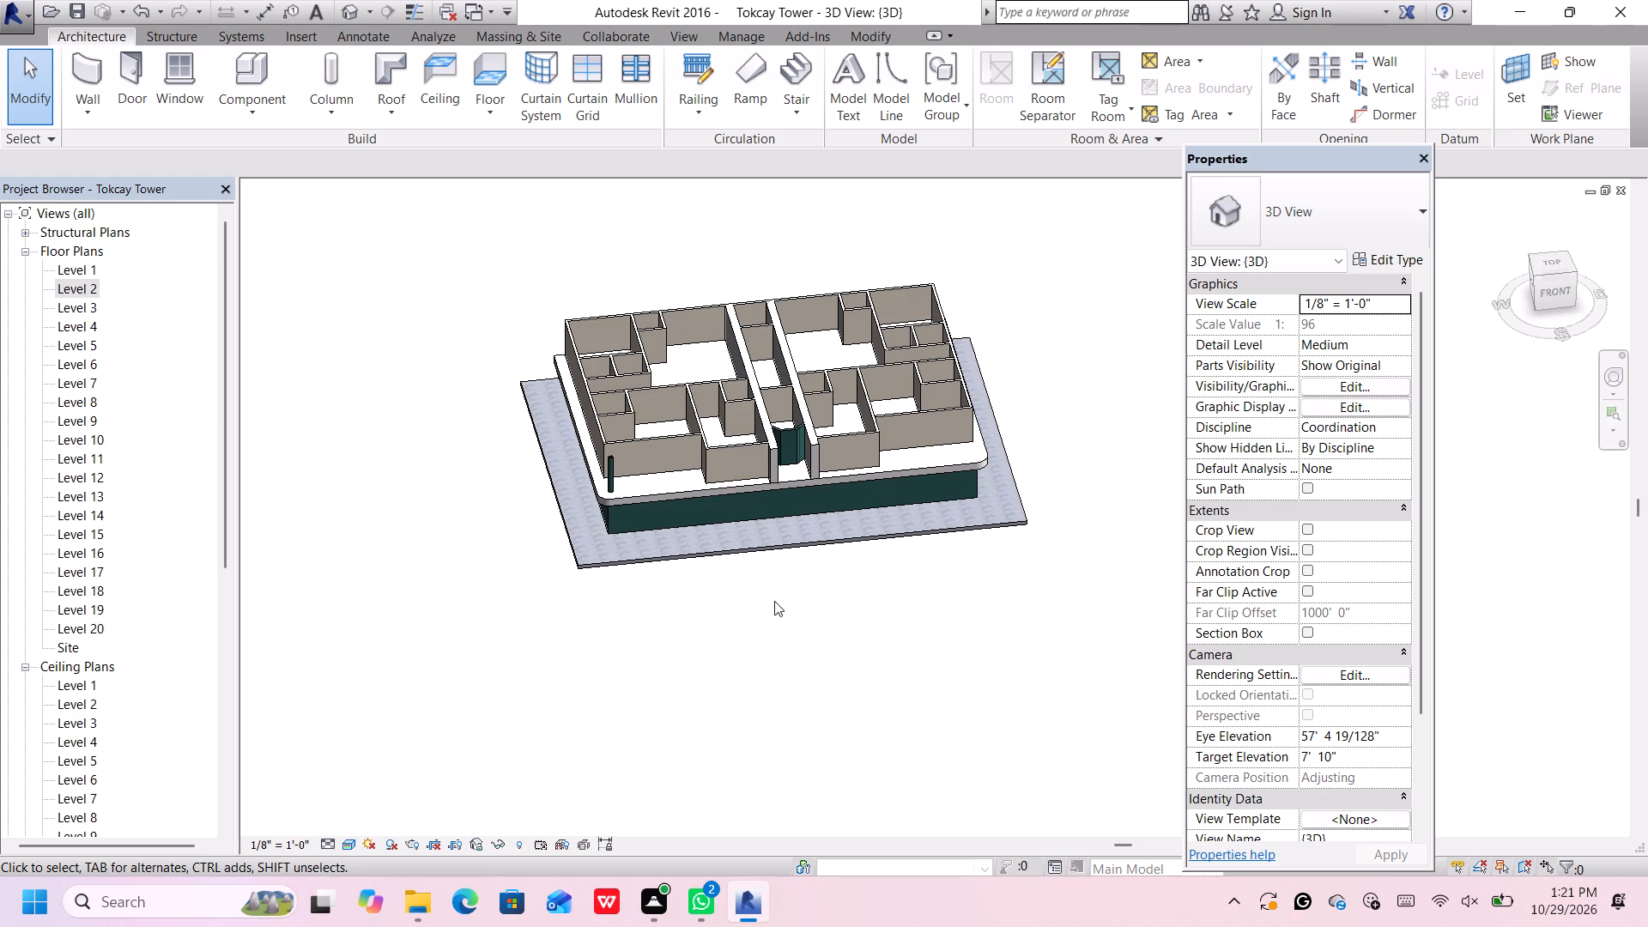
pyautogui.moveTo(774, 607); pyautogui.dragTo(760, 609, button='middle')
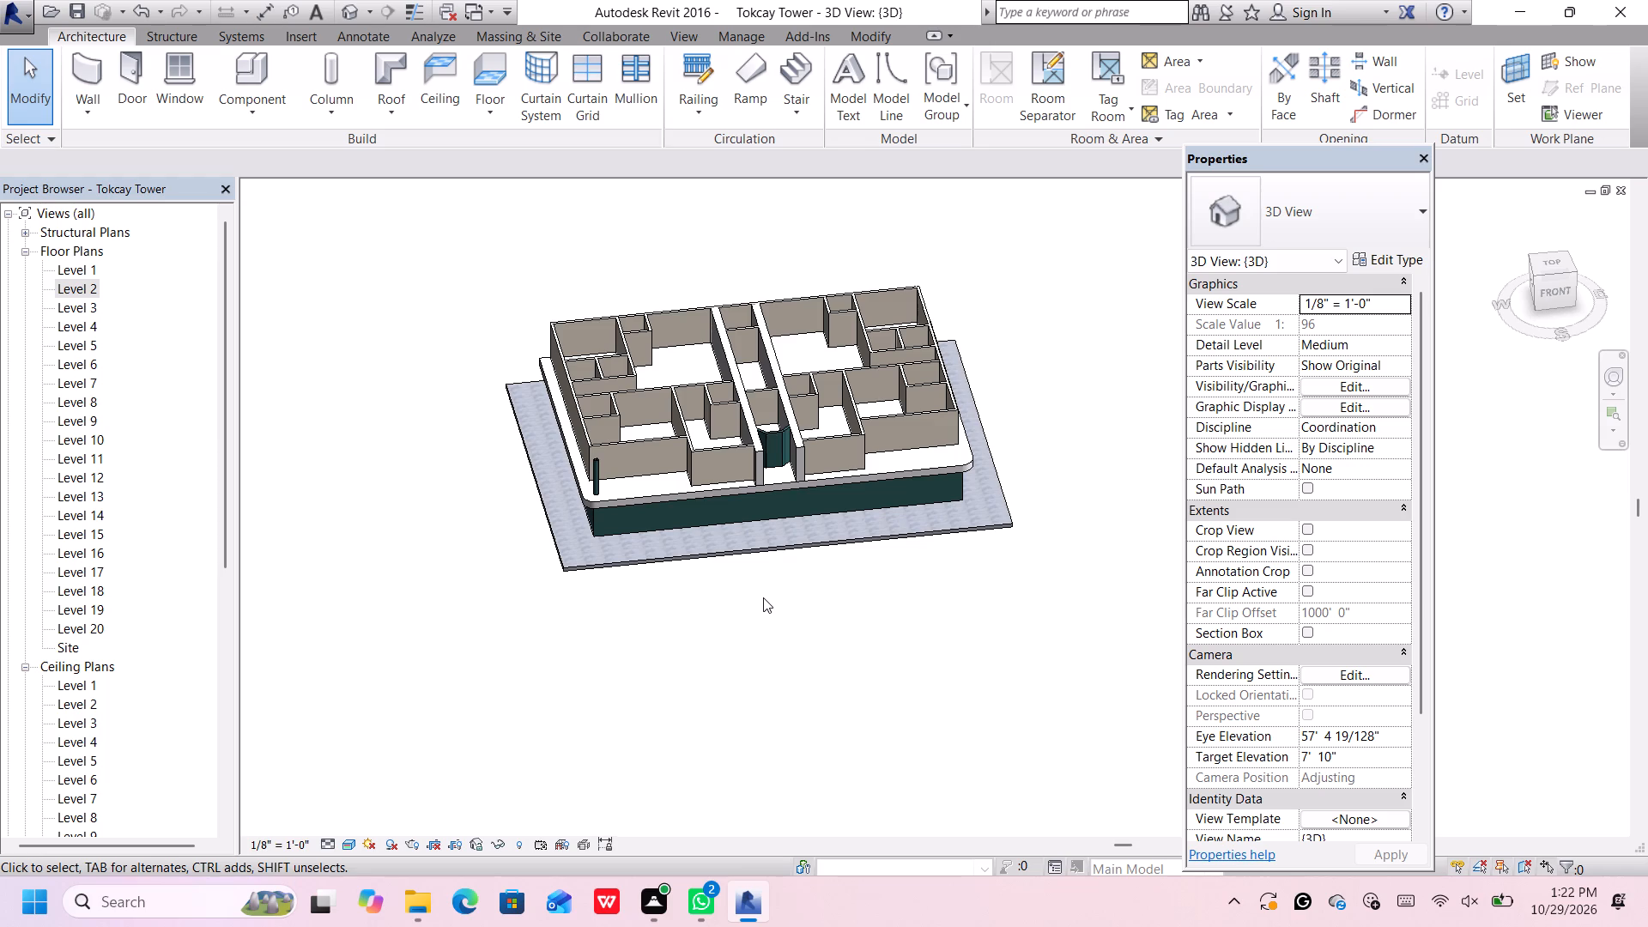
pyautogui.scroll(1, 598, 476)
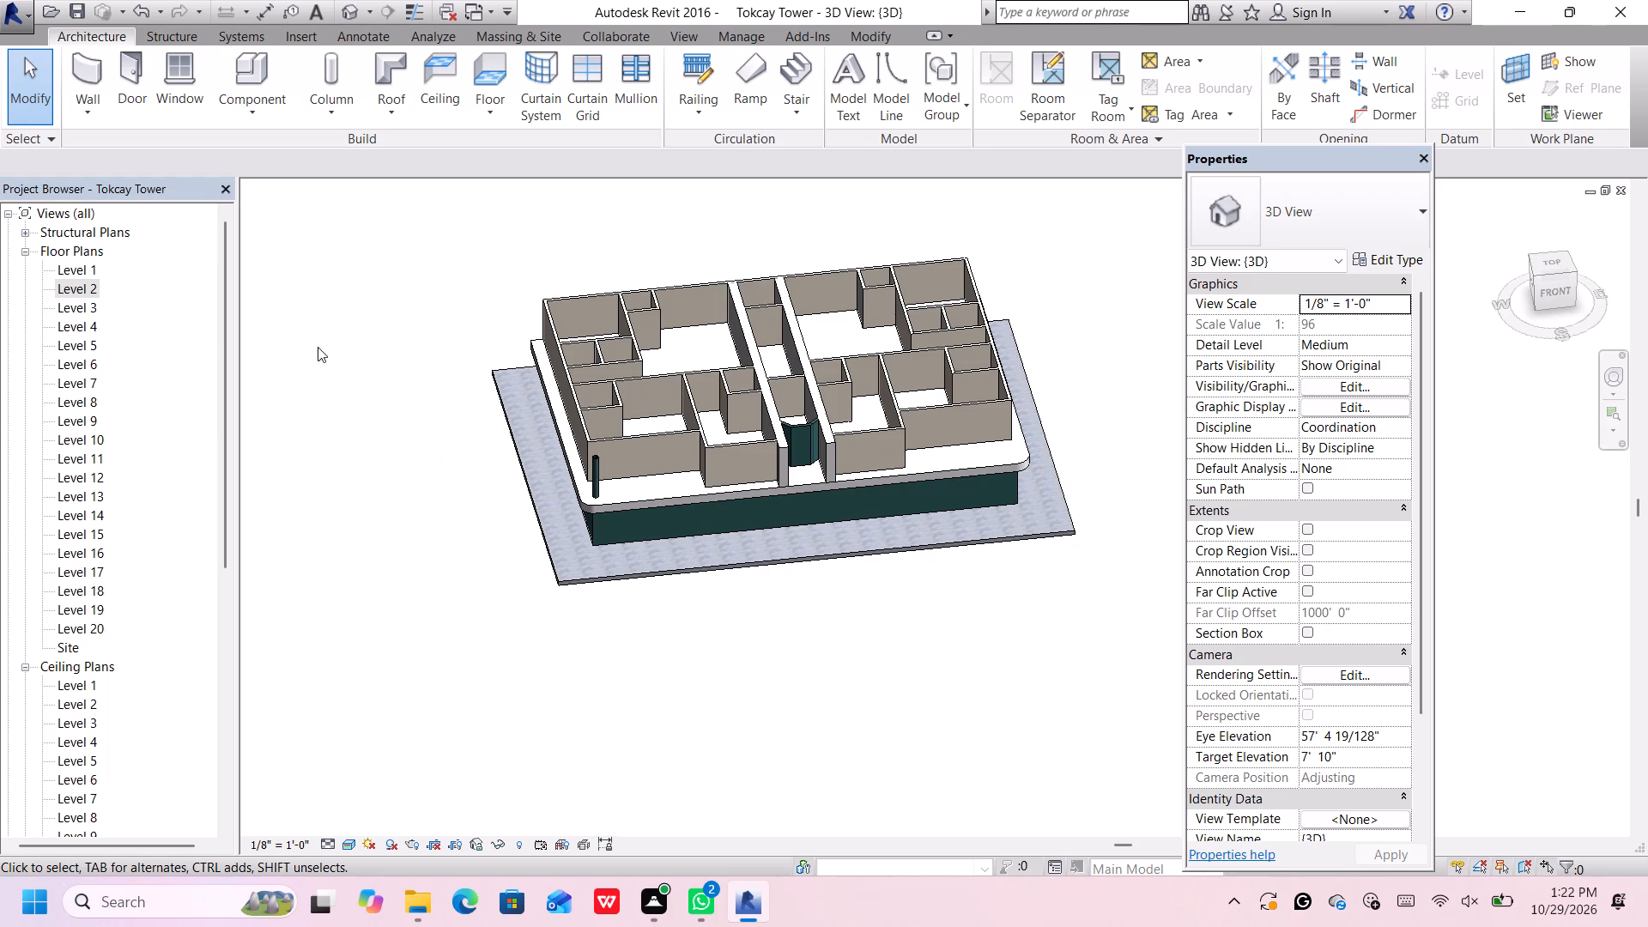
# Open the Level 2 floor plan at the round green column in the building's front-left corner.
pyautogui.doubleClick(94, 285)
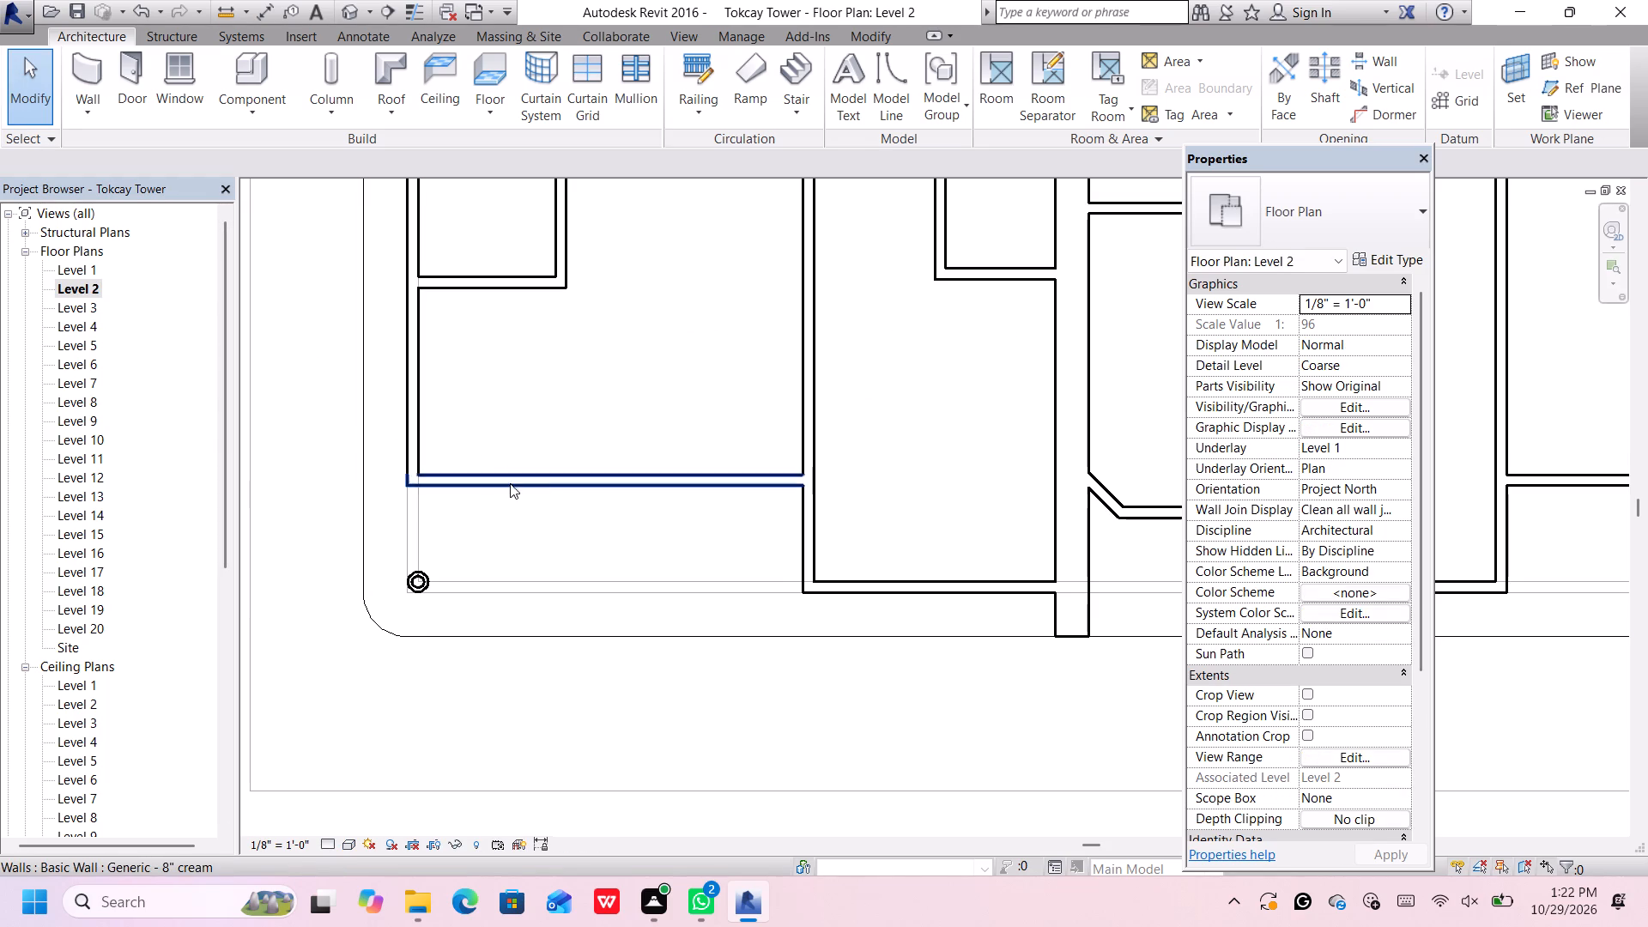
pyautogui.scroll(8, 408, 568)
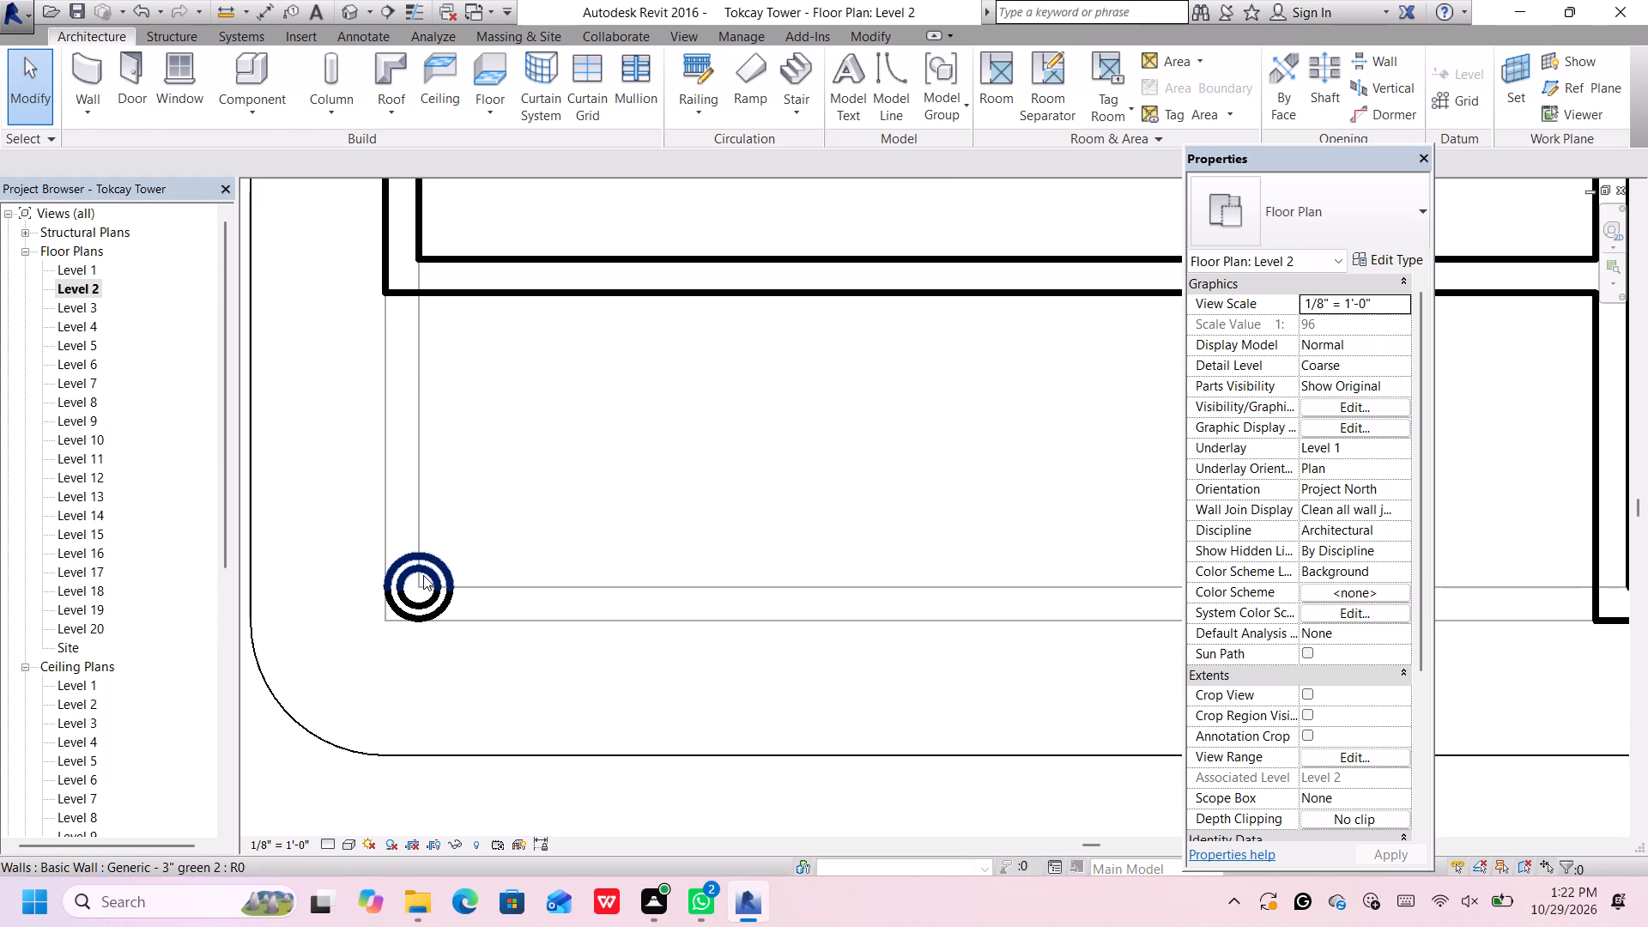
pyautogui.click(423, 575)
pyautogui.scroll(12, 427, 587)
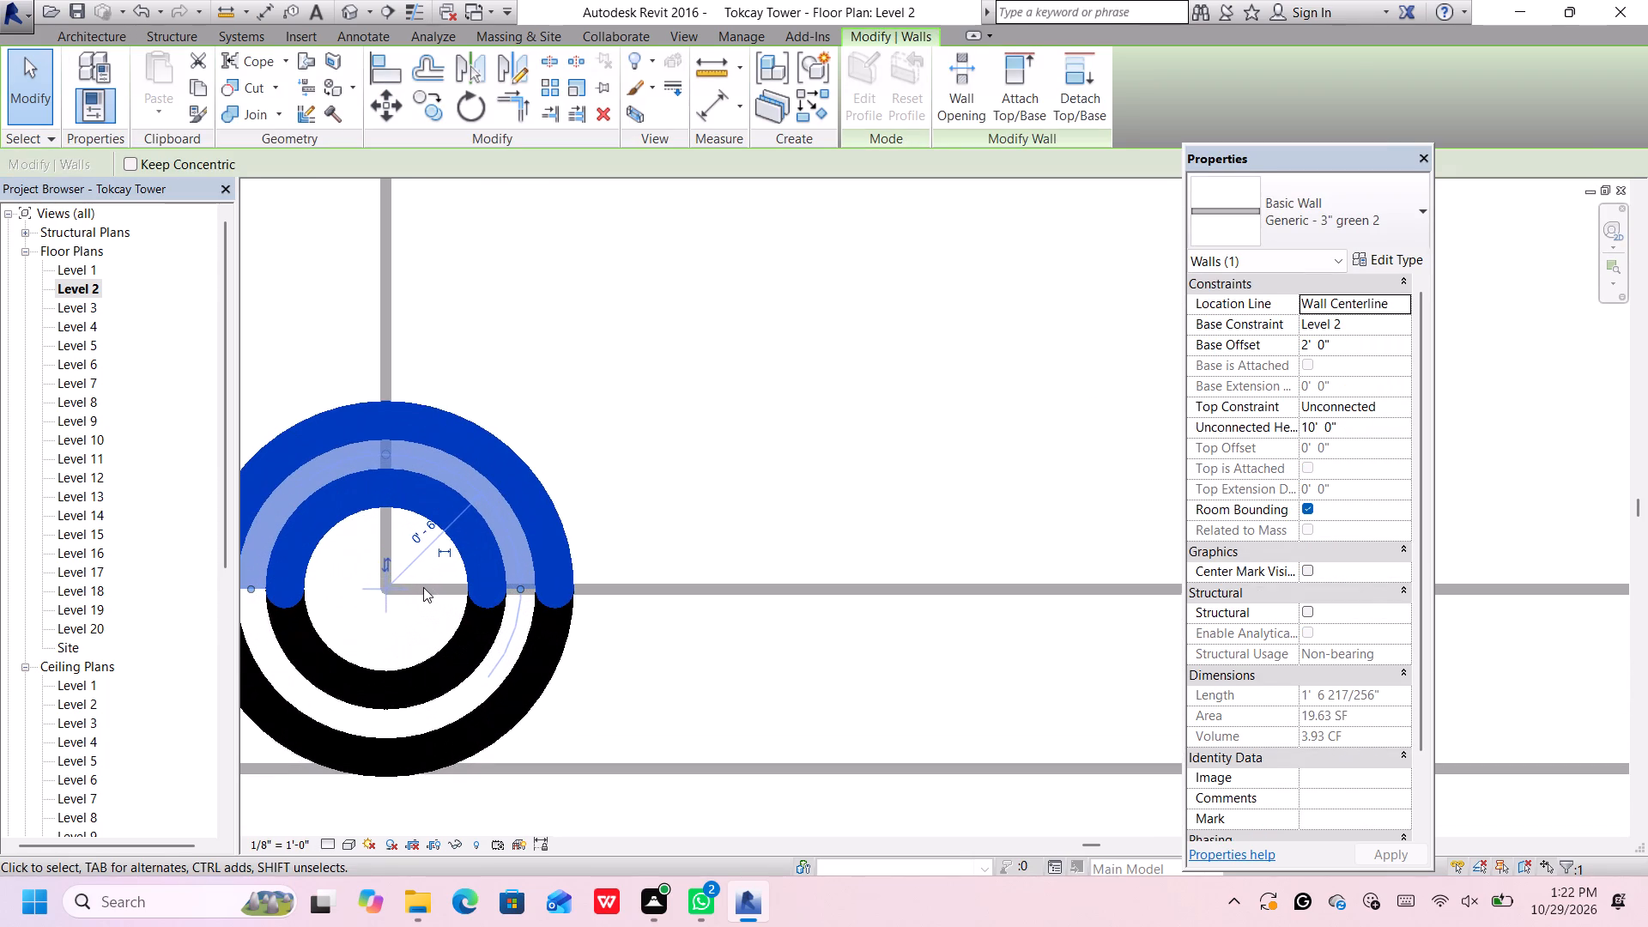
pyautogui.keyDown('ctrl'); pyautogui.click(473, 652); pyautogui.keyUp('ctrl')
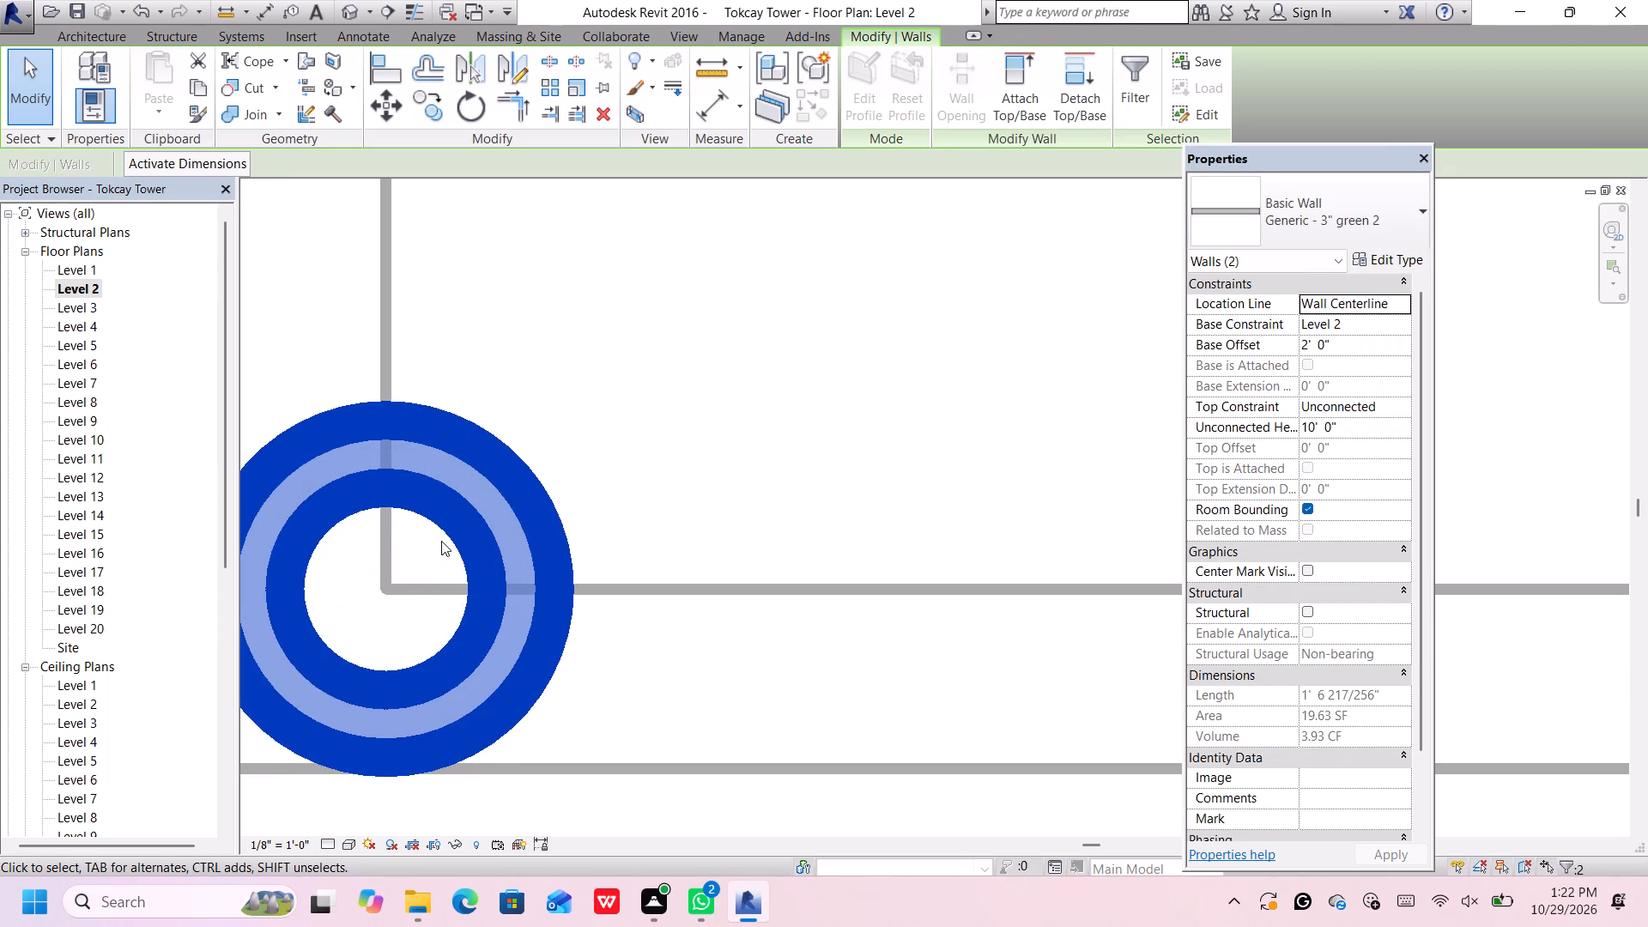
pyautogui.scroll(-3, 441, 541)
pyautogui.click(508, 748)
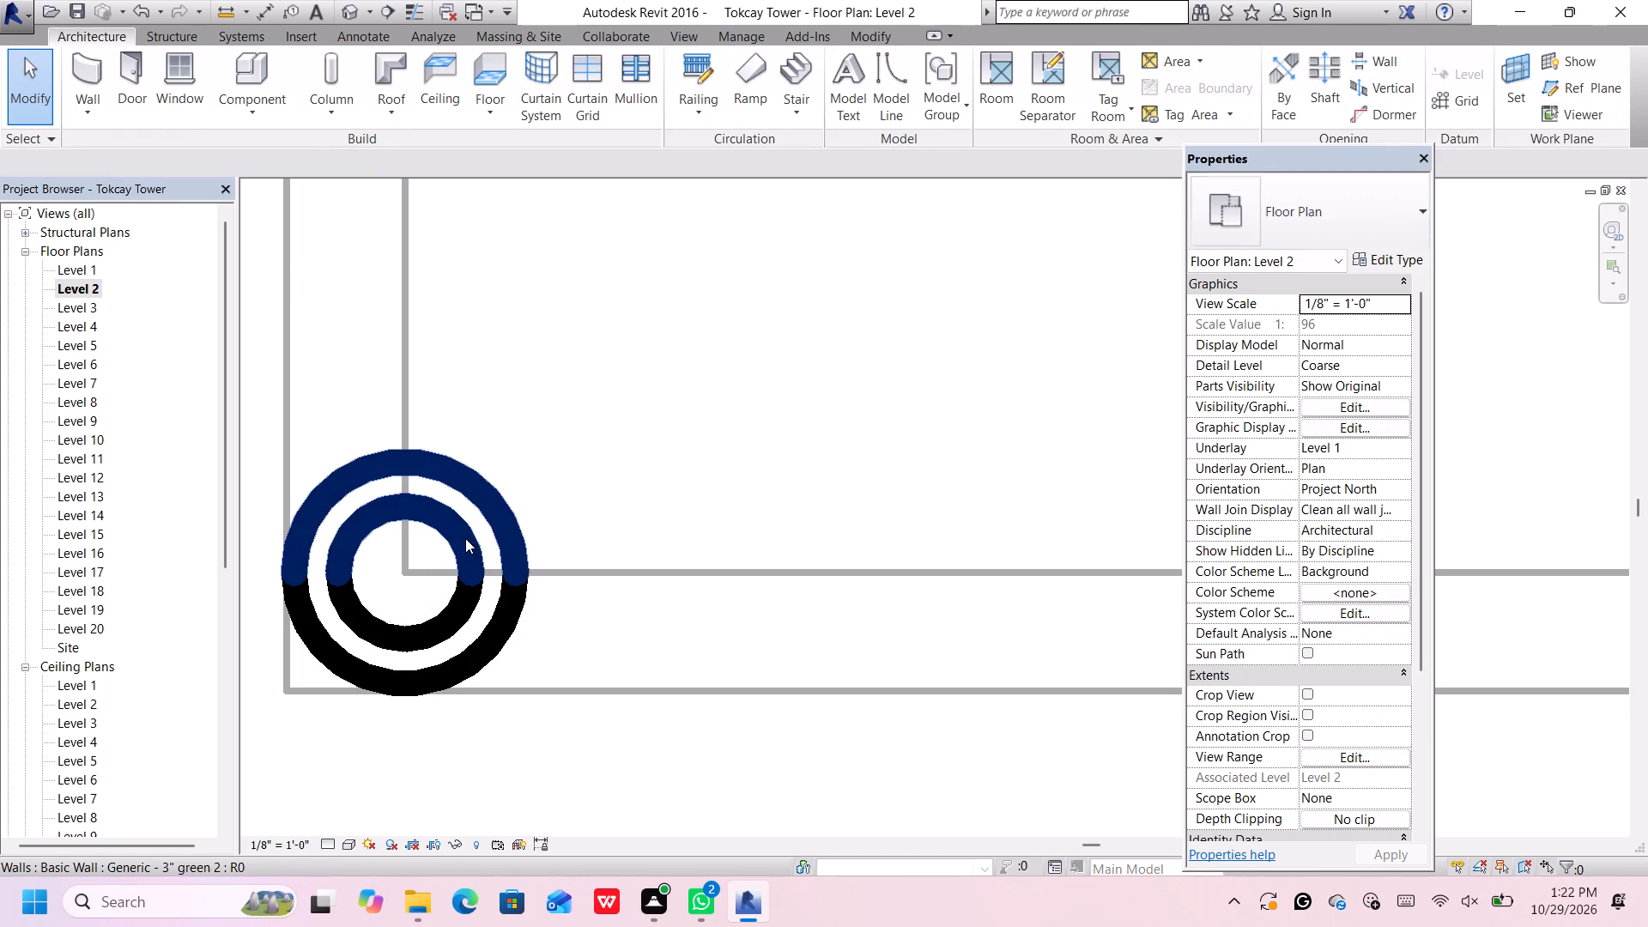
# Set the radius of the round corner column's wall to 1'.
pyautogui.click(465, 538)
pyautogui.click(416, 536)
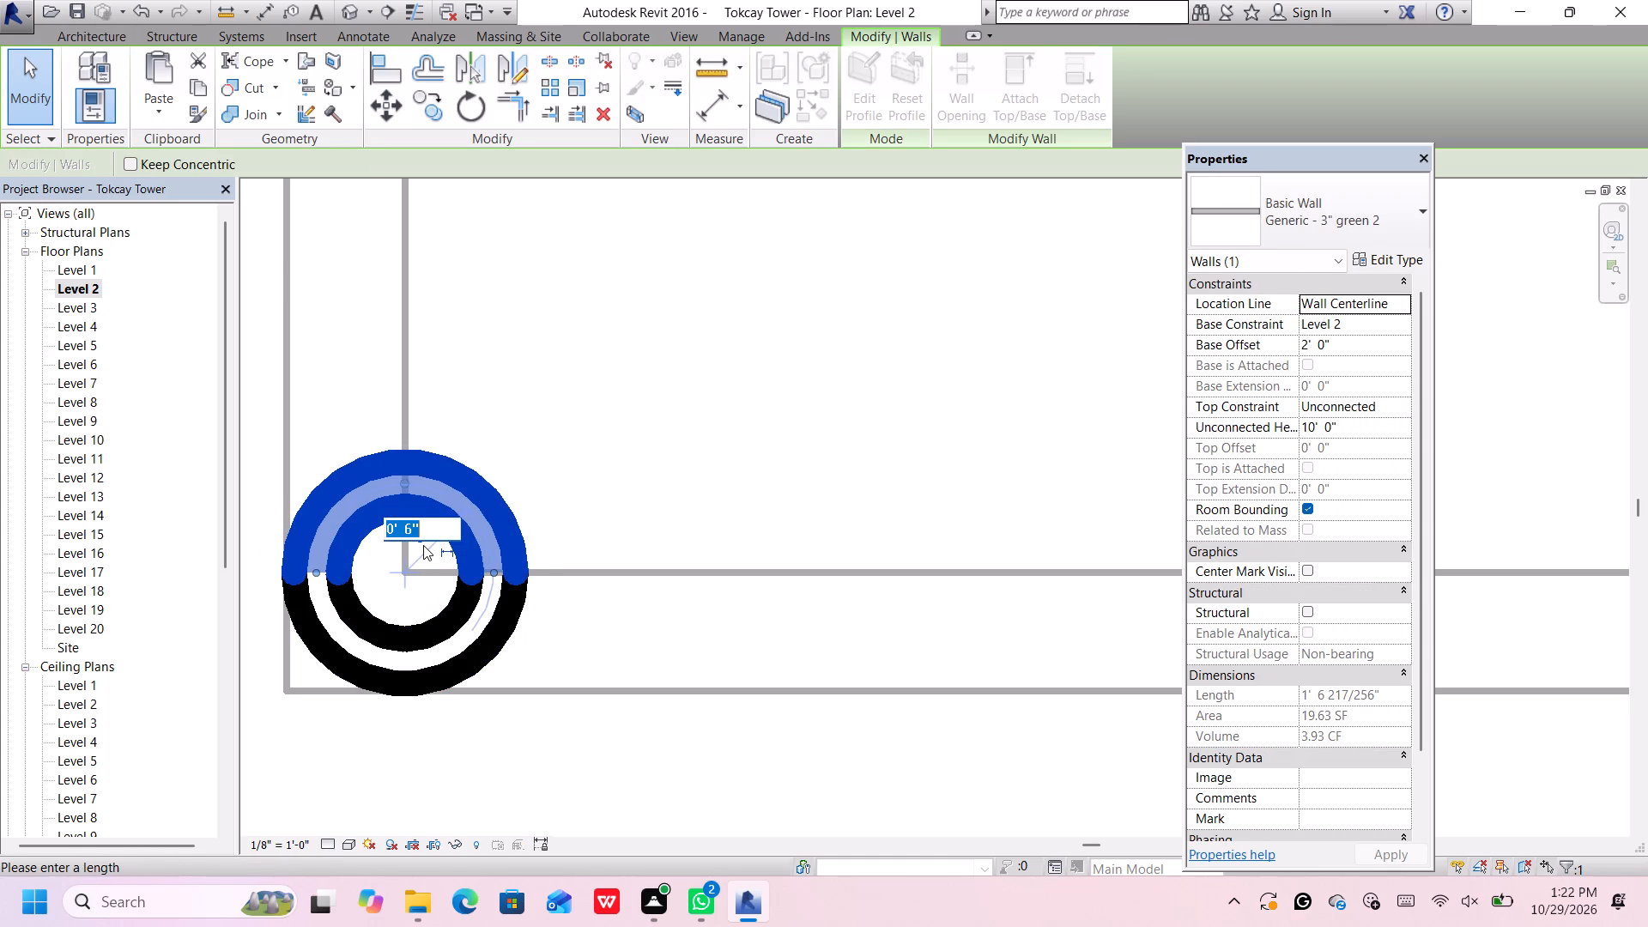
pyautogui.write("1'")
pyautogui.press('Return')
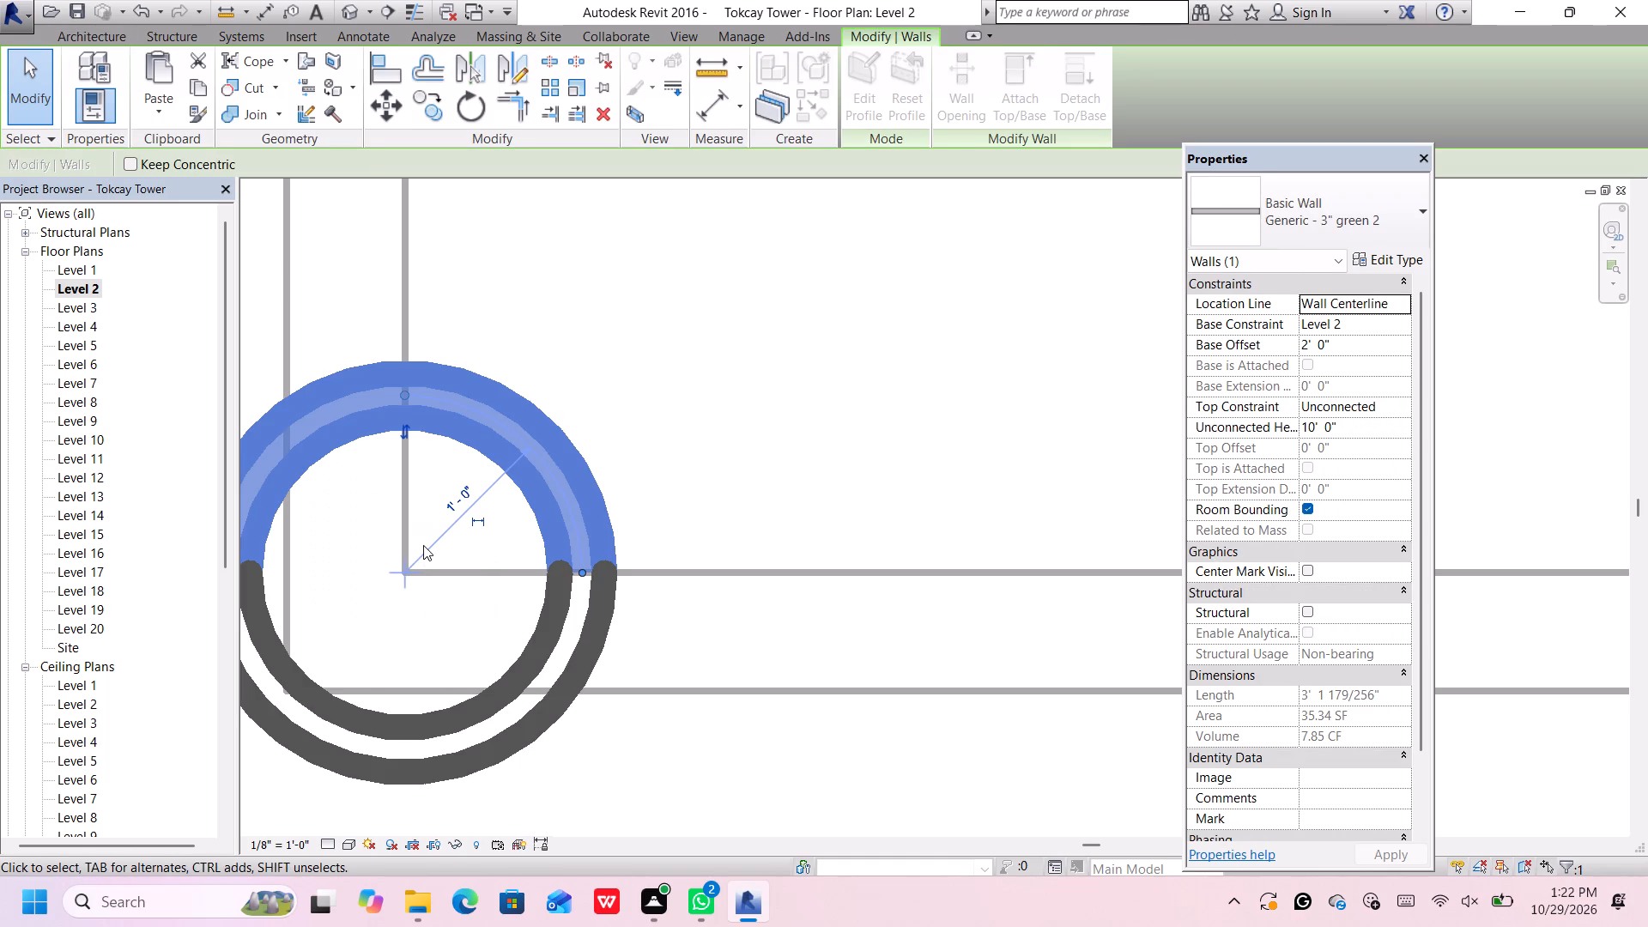
# Set the radius of the round corner column's wall to 8".
pyautogui.scroll(-13, 427, 544)
pyautogui.scroll(2, 439, 531)
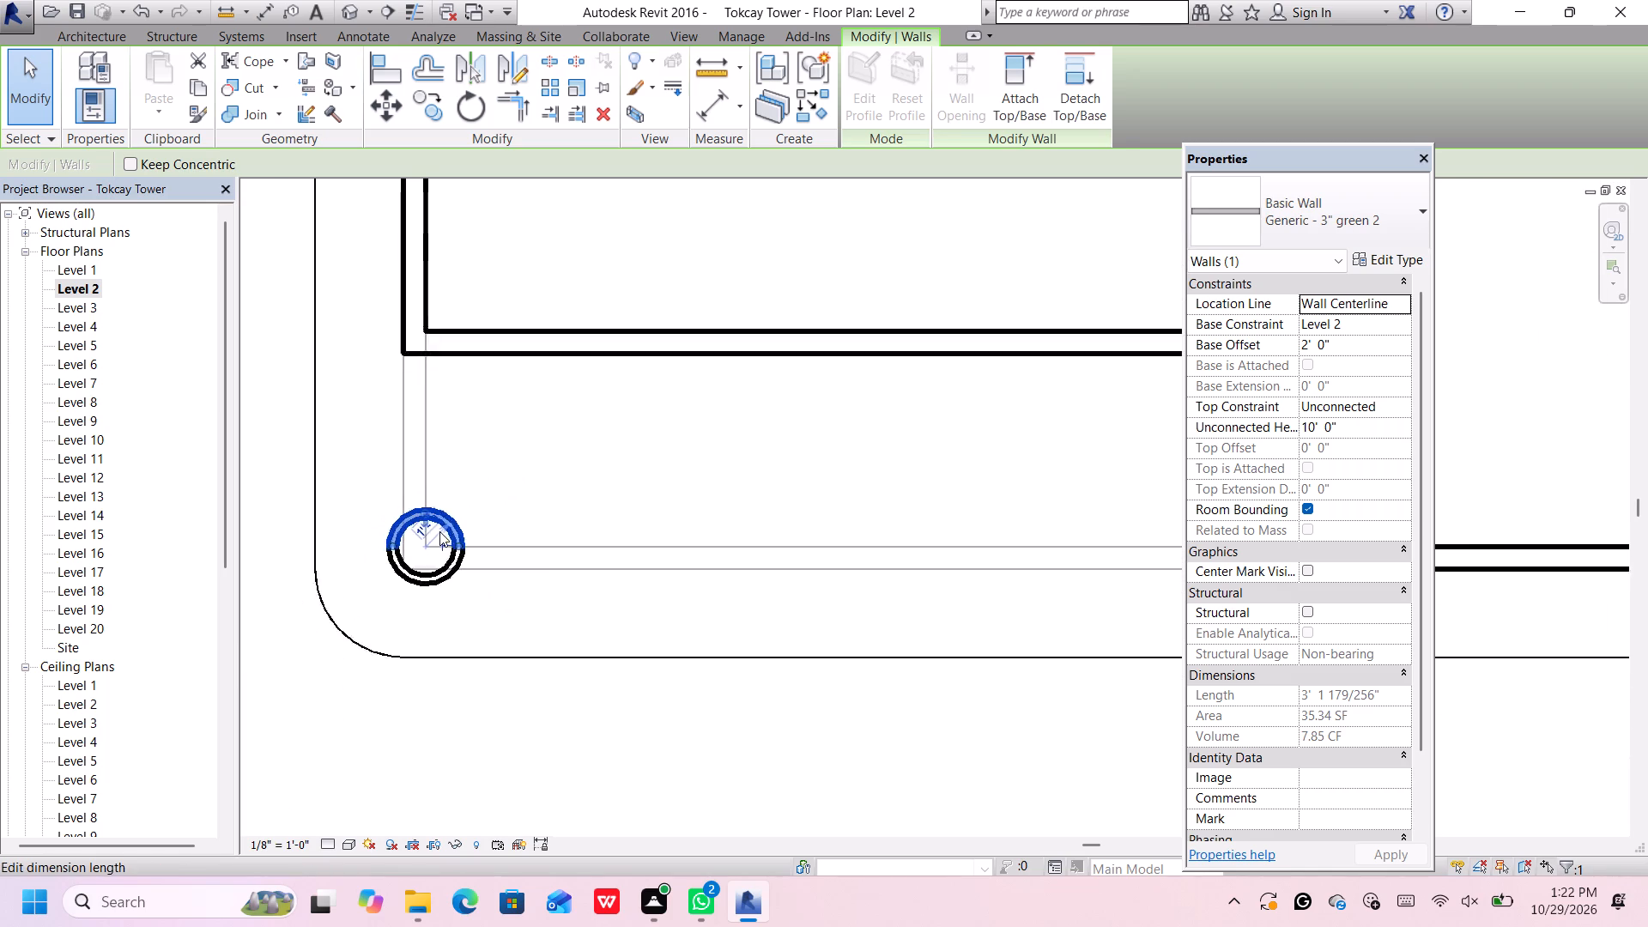
pyautogui.scroll(1, 439, 531)
pyautogui.click(430, 526)
pyautogui.write('8"')
pyautogui.press('Return')
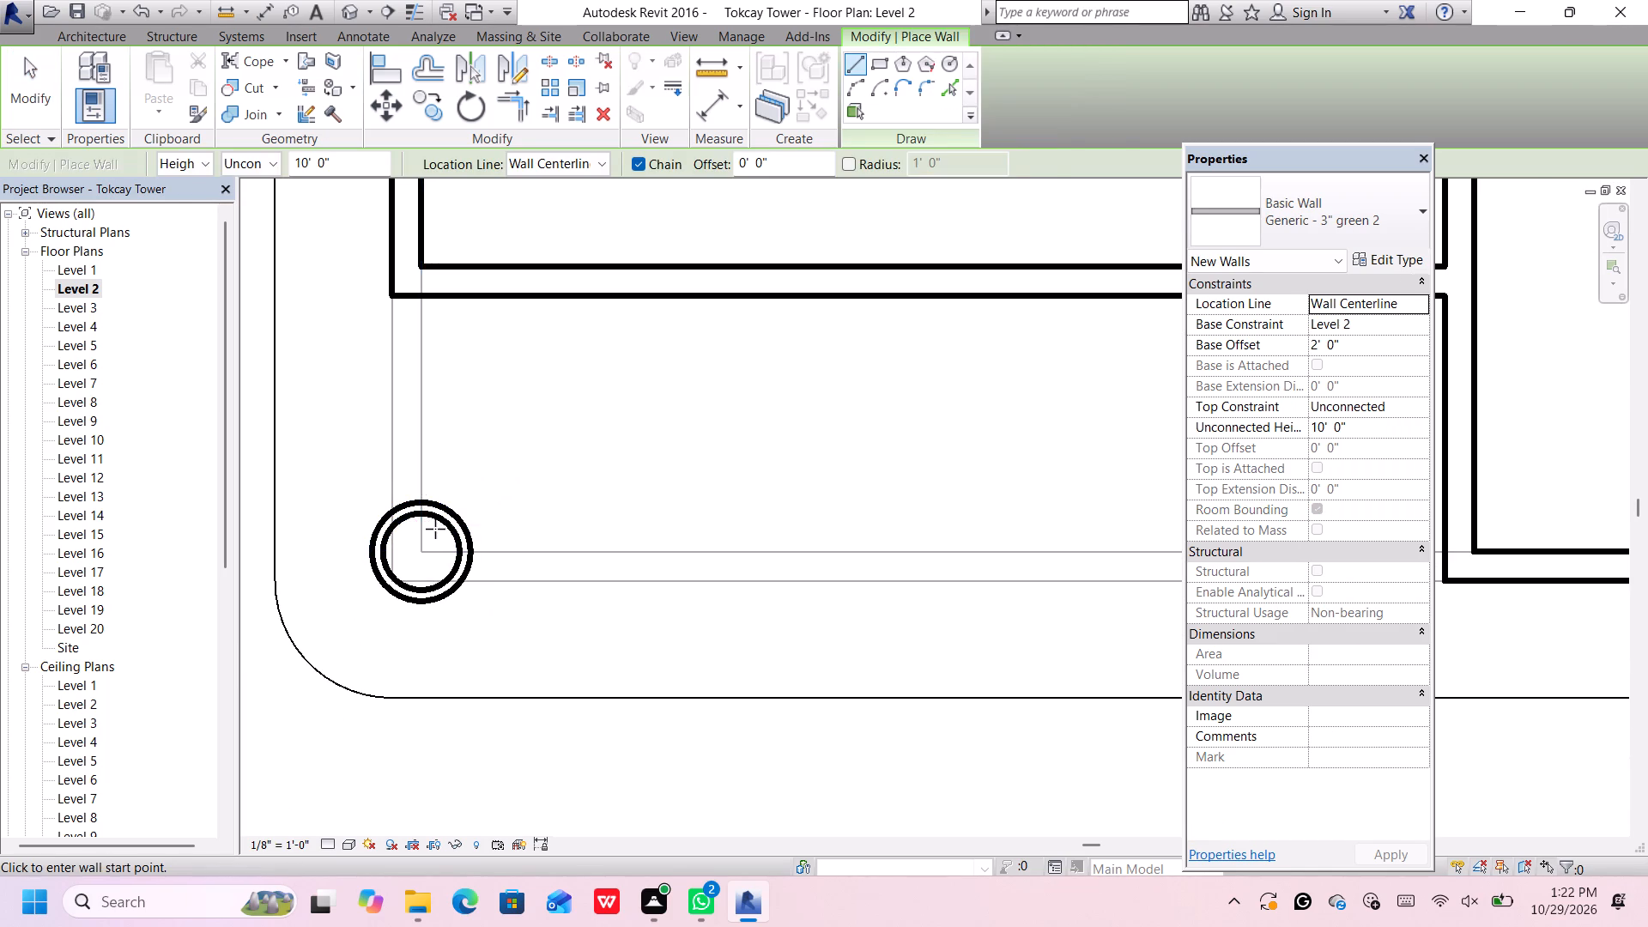
pyautogui.scroll(5, 436, 530)
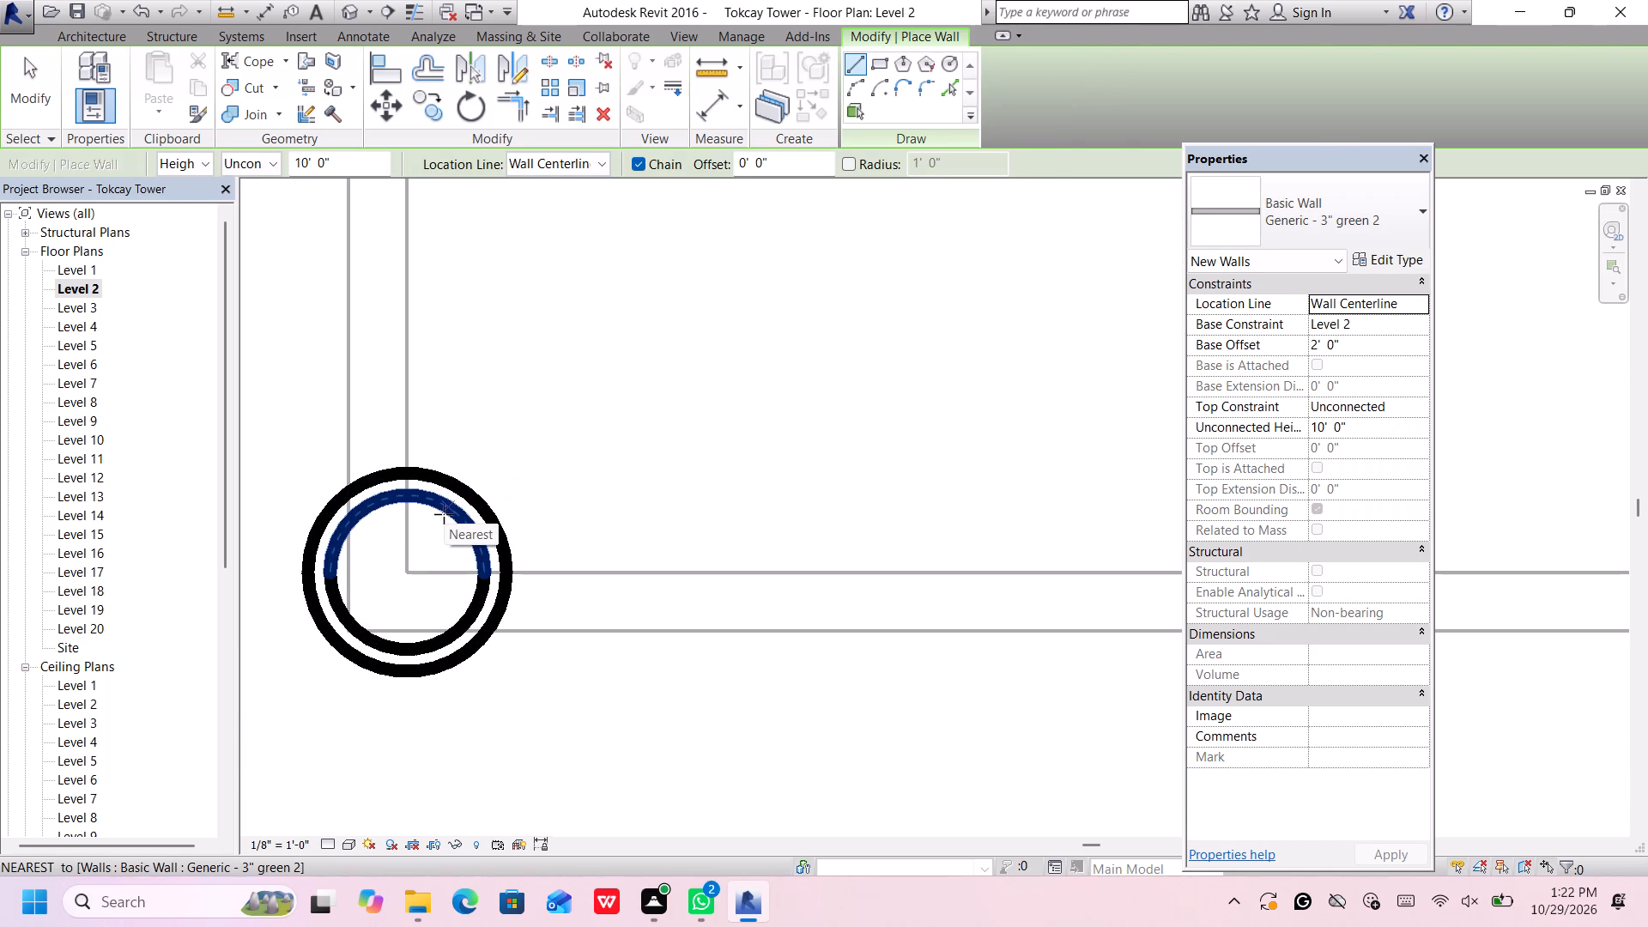
pyautogui.press('Escape')
pyautogui.click(444, 515)
pyautogui.click(433, 530)
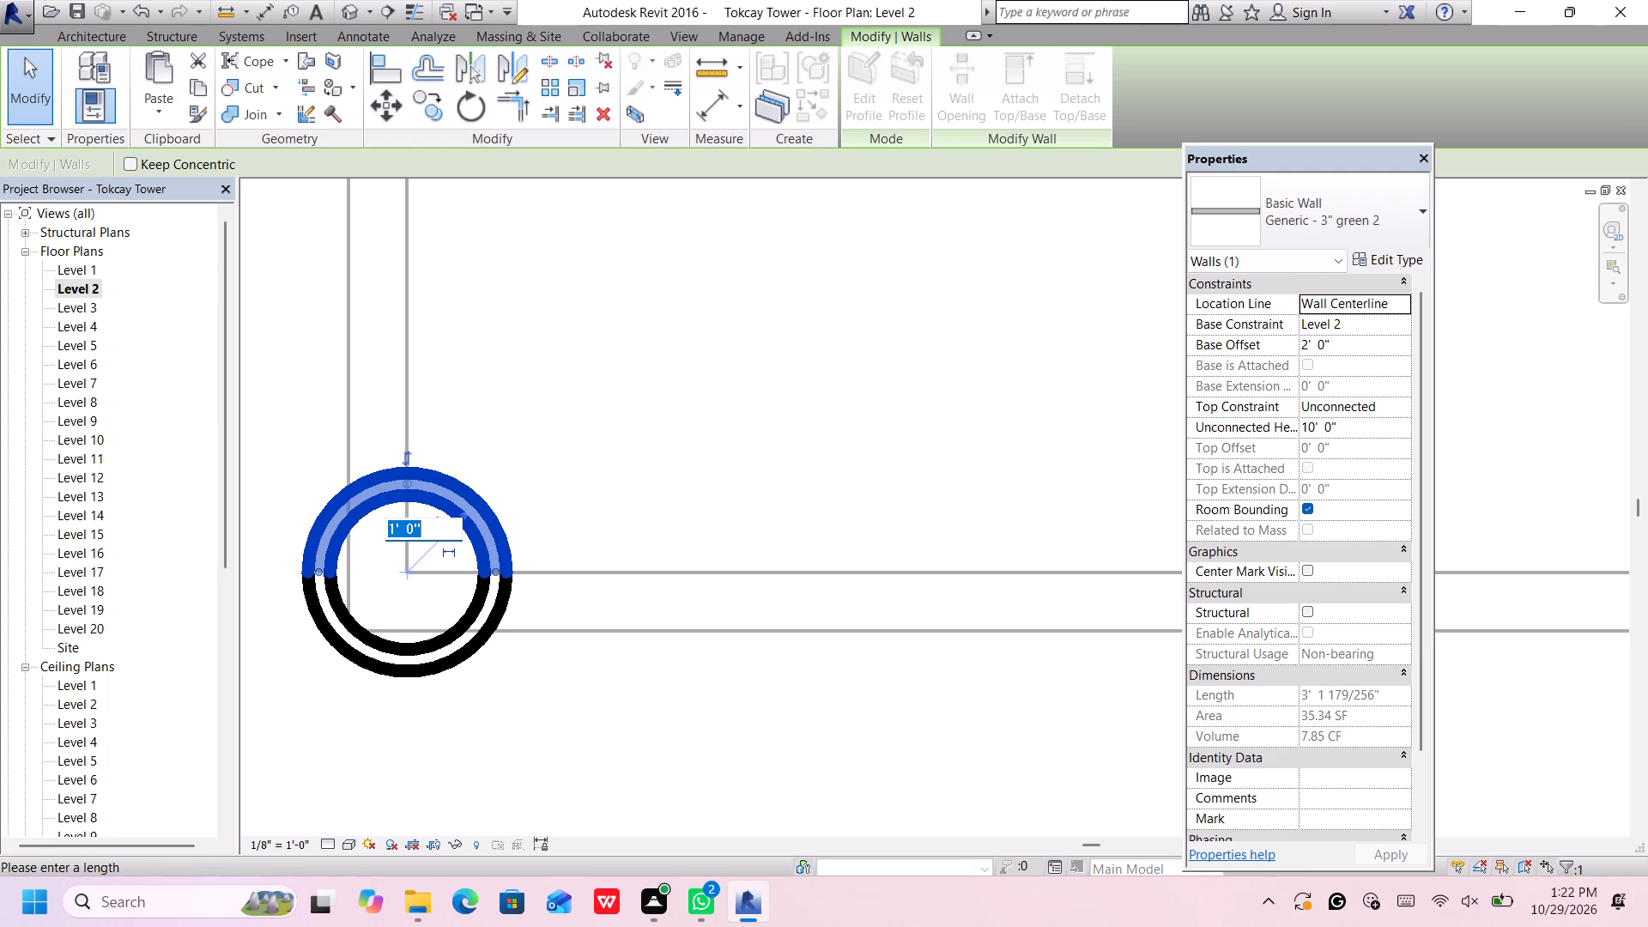
pyautogui.write('8"')
pyautogui.press('Return')
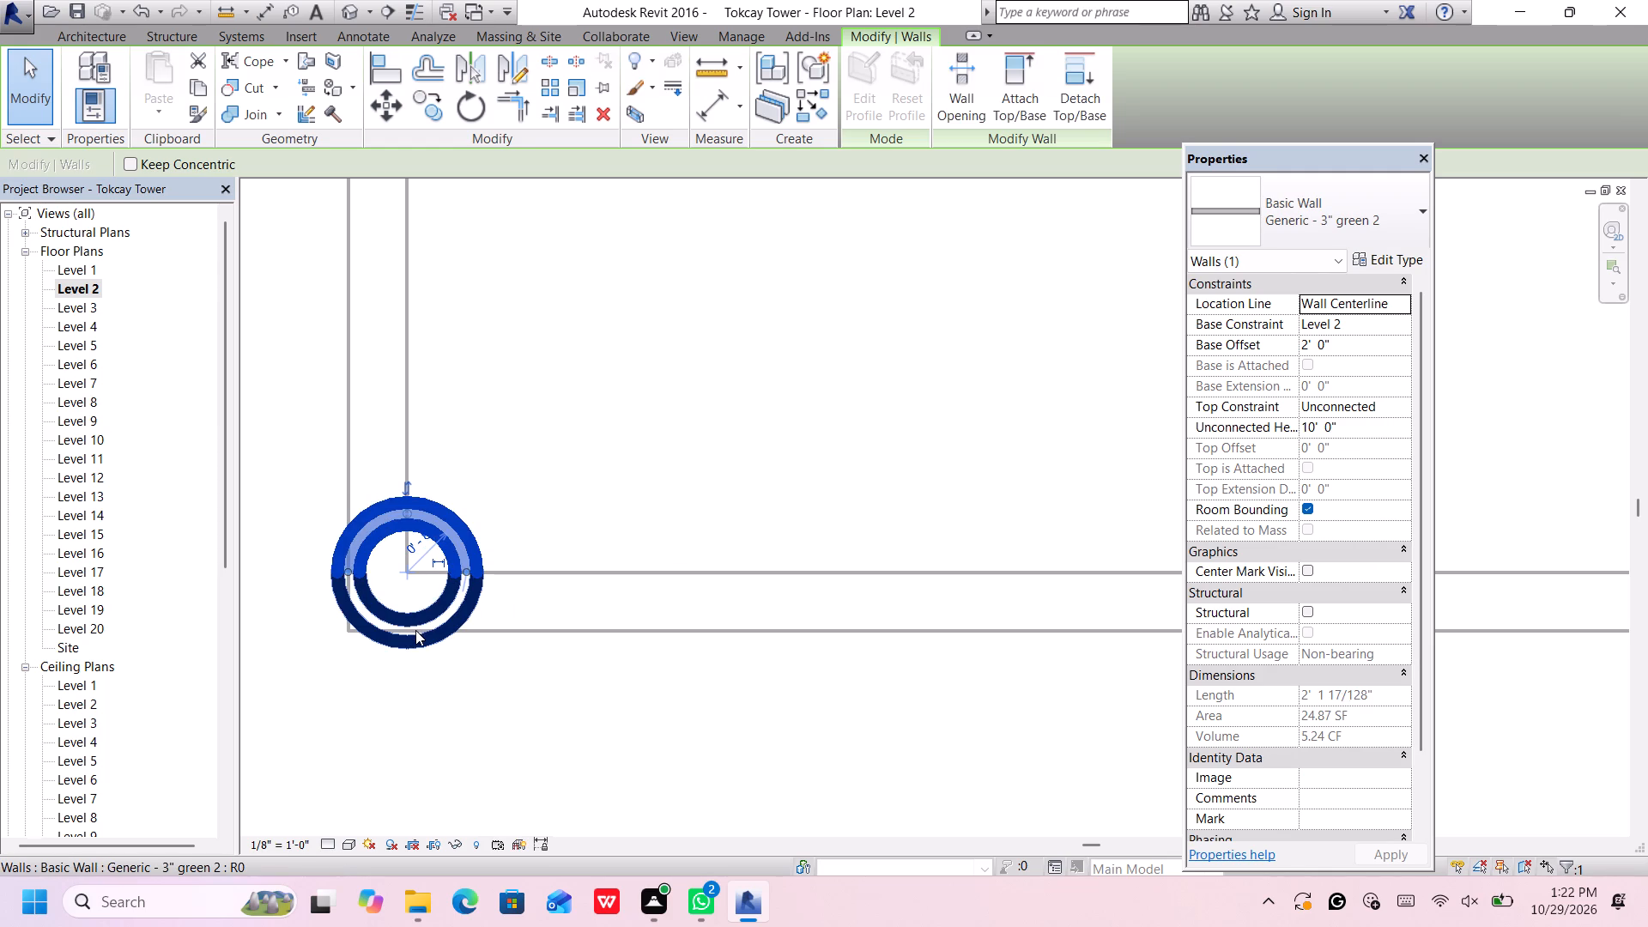
# Nudge both halves of the round column diagonally inward until it sits against the inner faces of the Level 1 corner walls.
pyautogui.keyDown('ctrl'); pyautogui.click(415, 625); pyautogui.keyUp('ctrl')
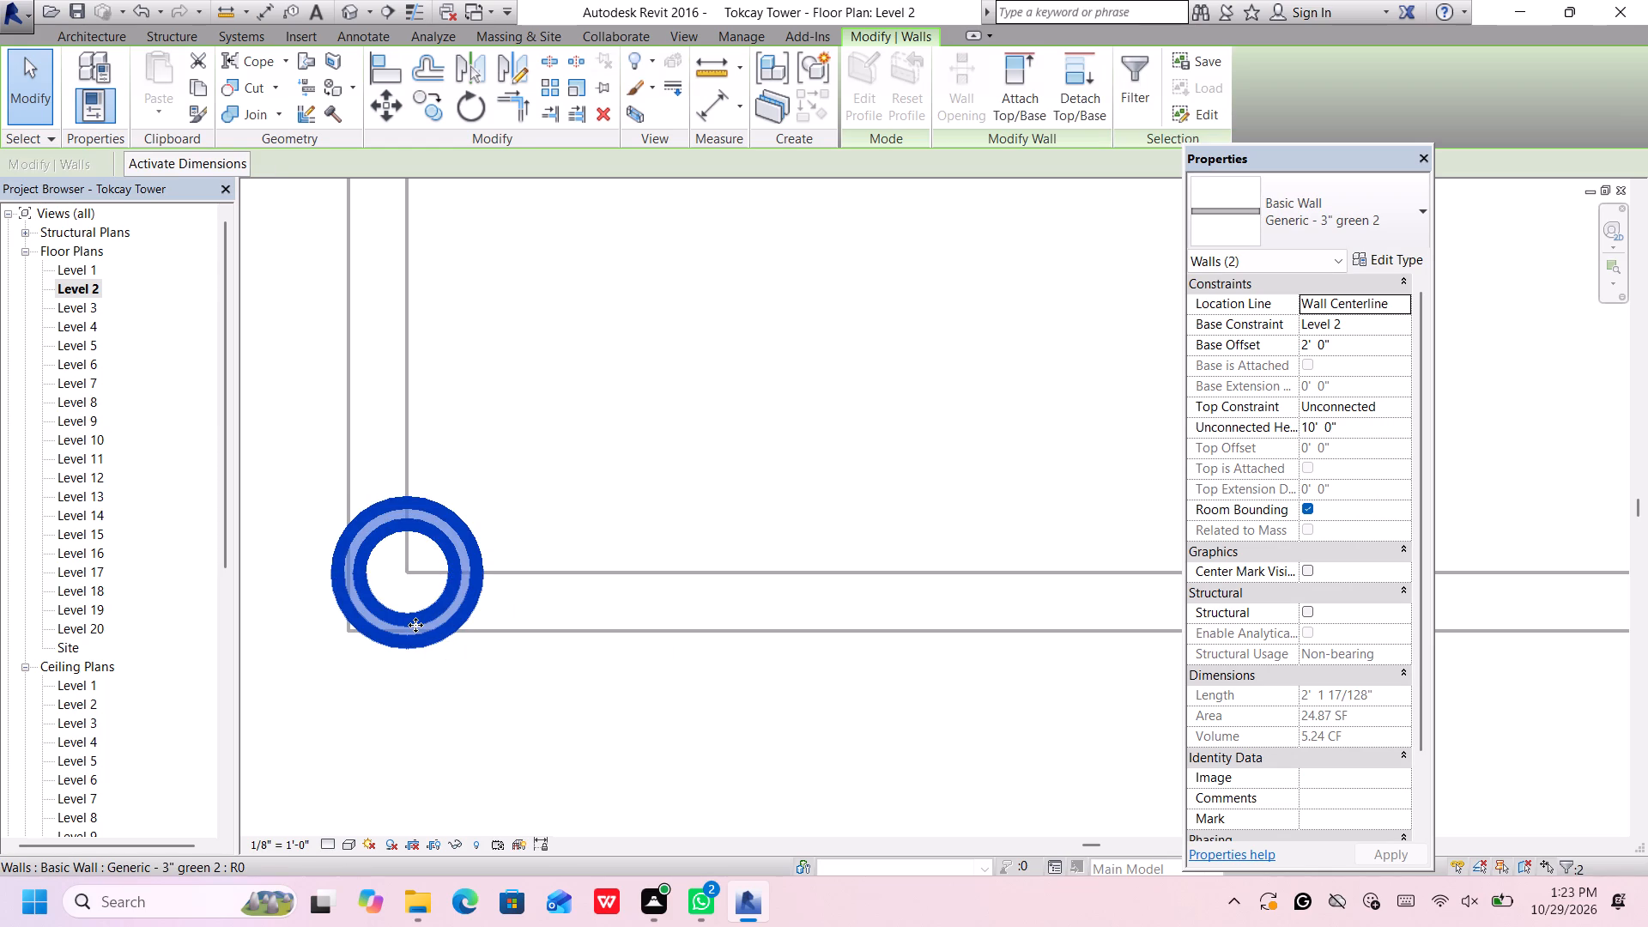
pyautogui.press('Up')
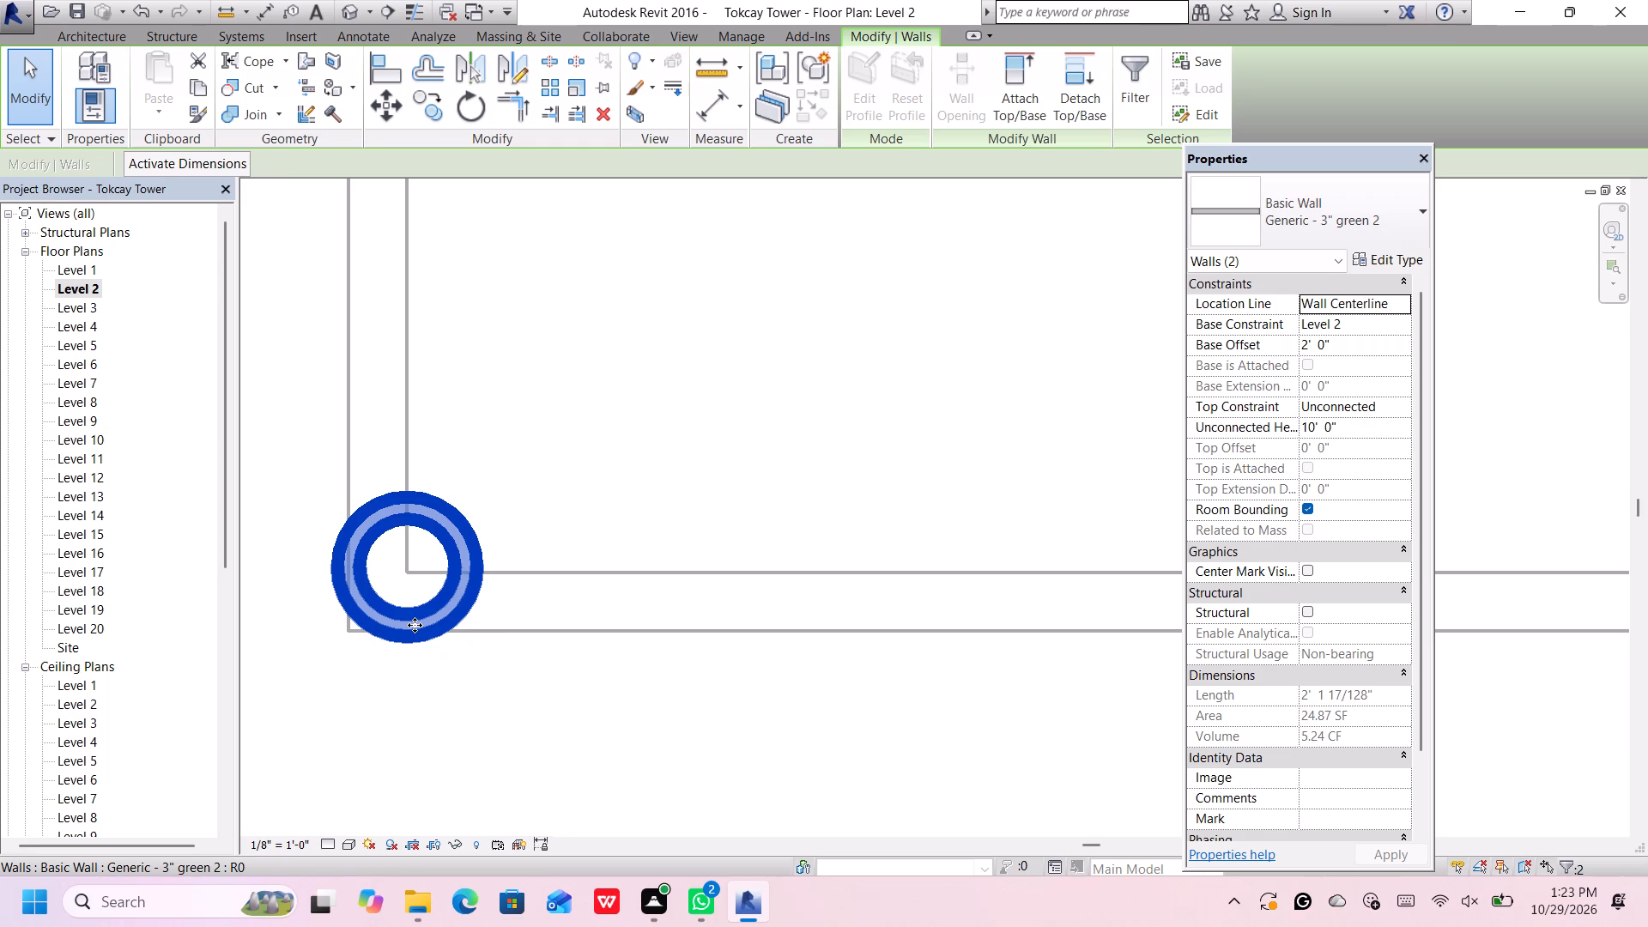
pyautogui.press('Right')
pyautogui.press('Right')
pyautogui.press('Up')
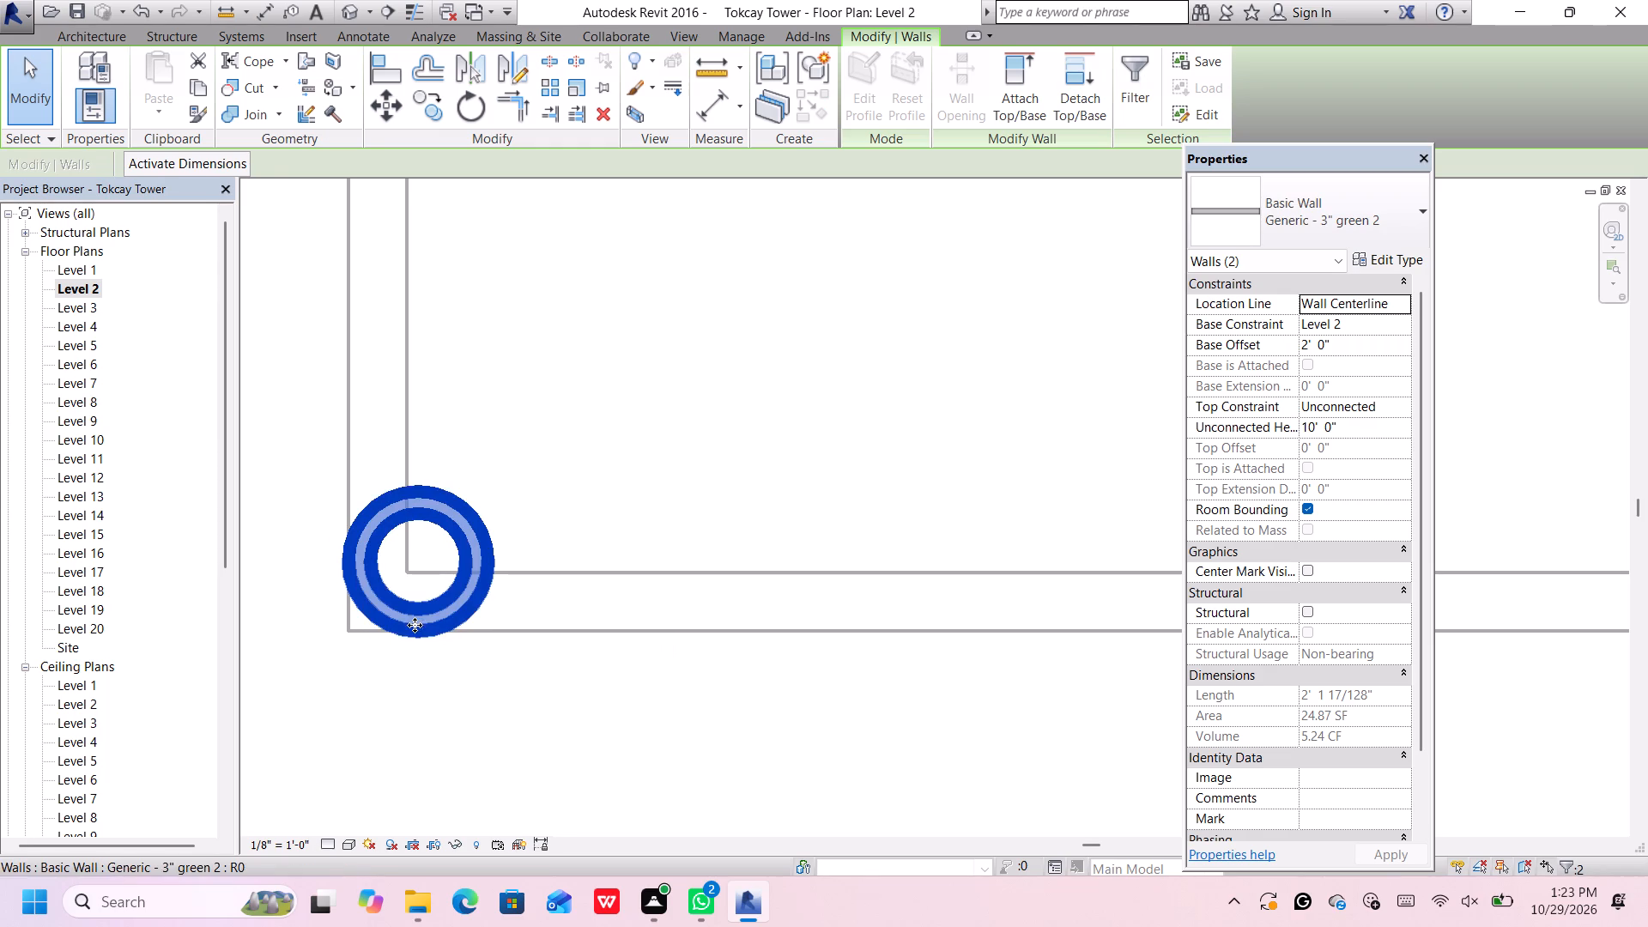
pyautogui.press('Up')
pyautogui.press('Right')
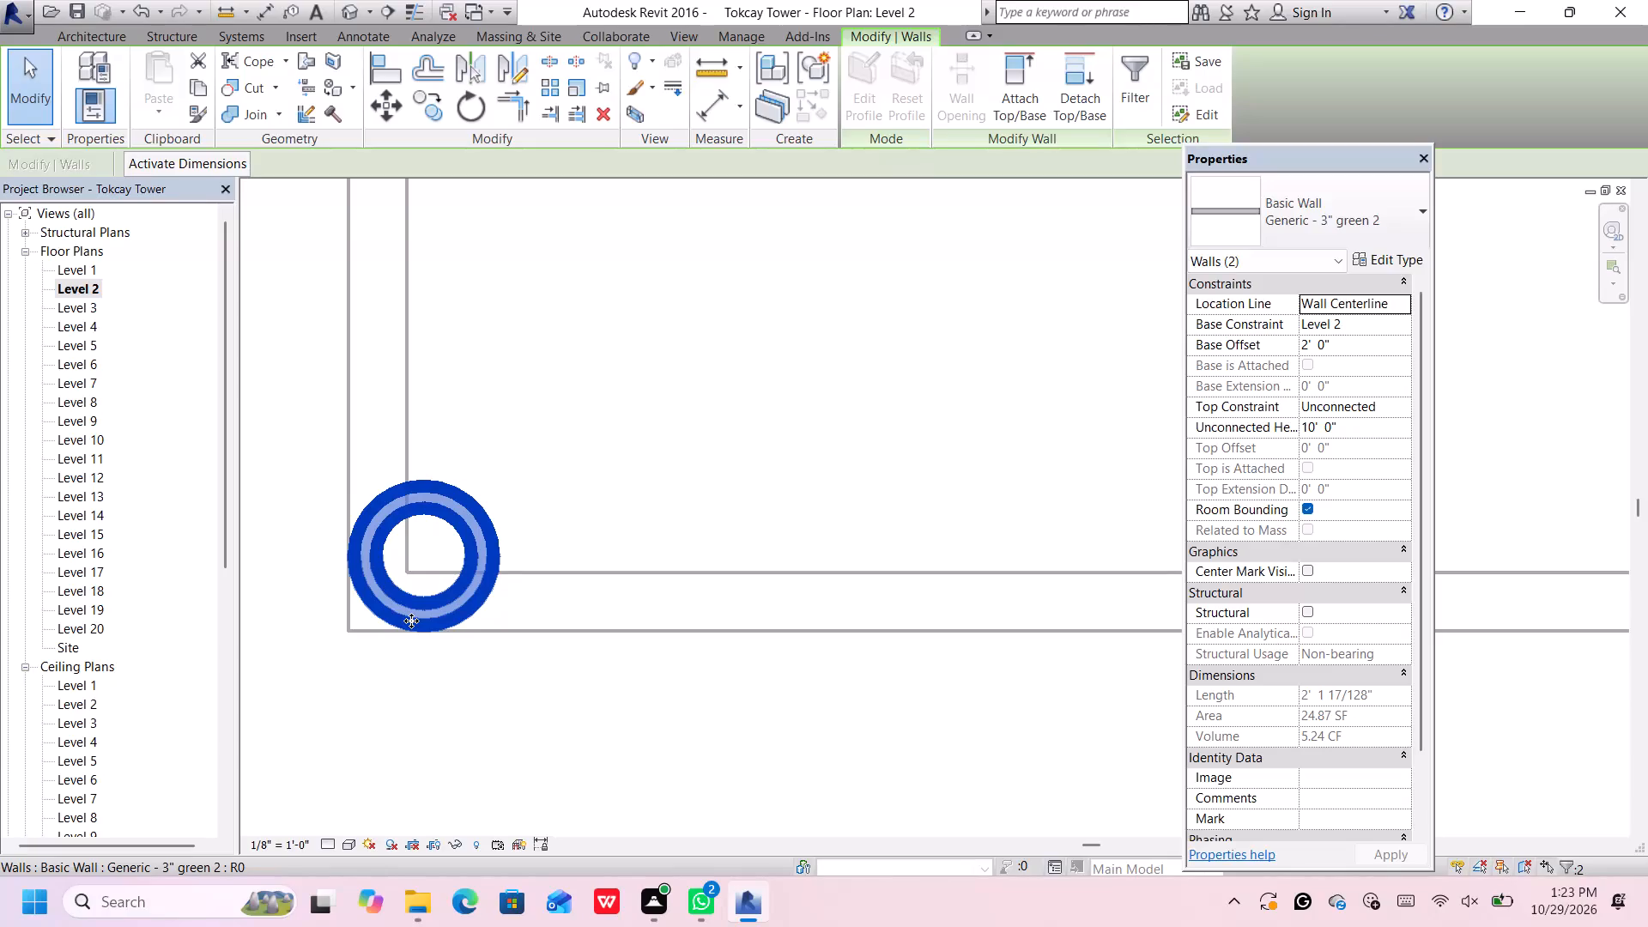
pyautogui.press('Up')
pyautogui.press('Down')
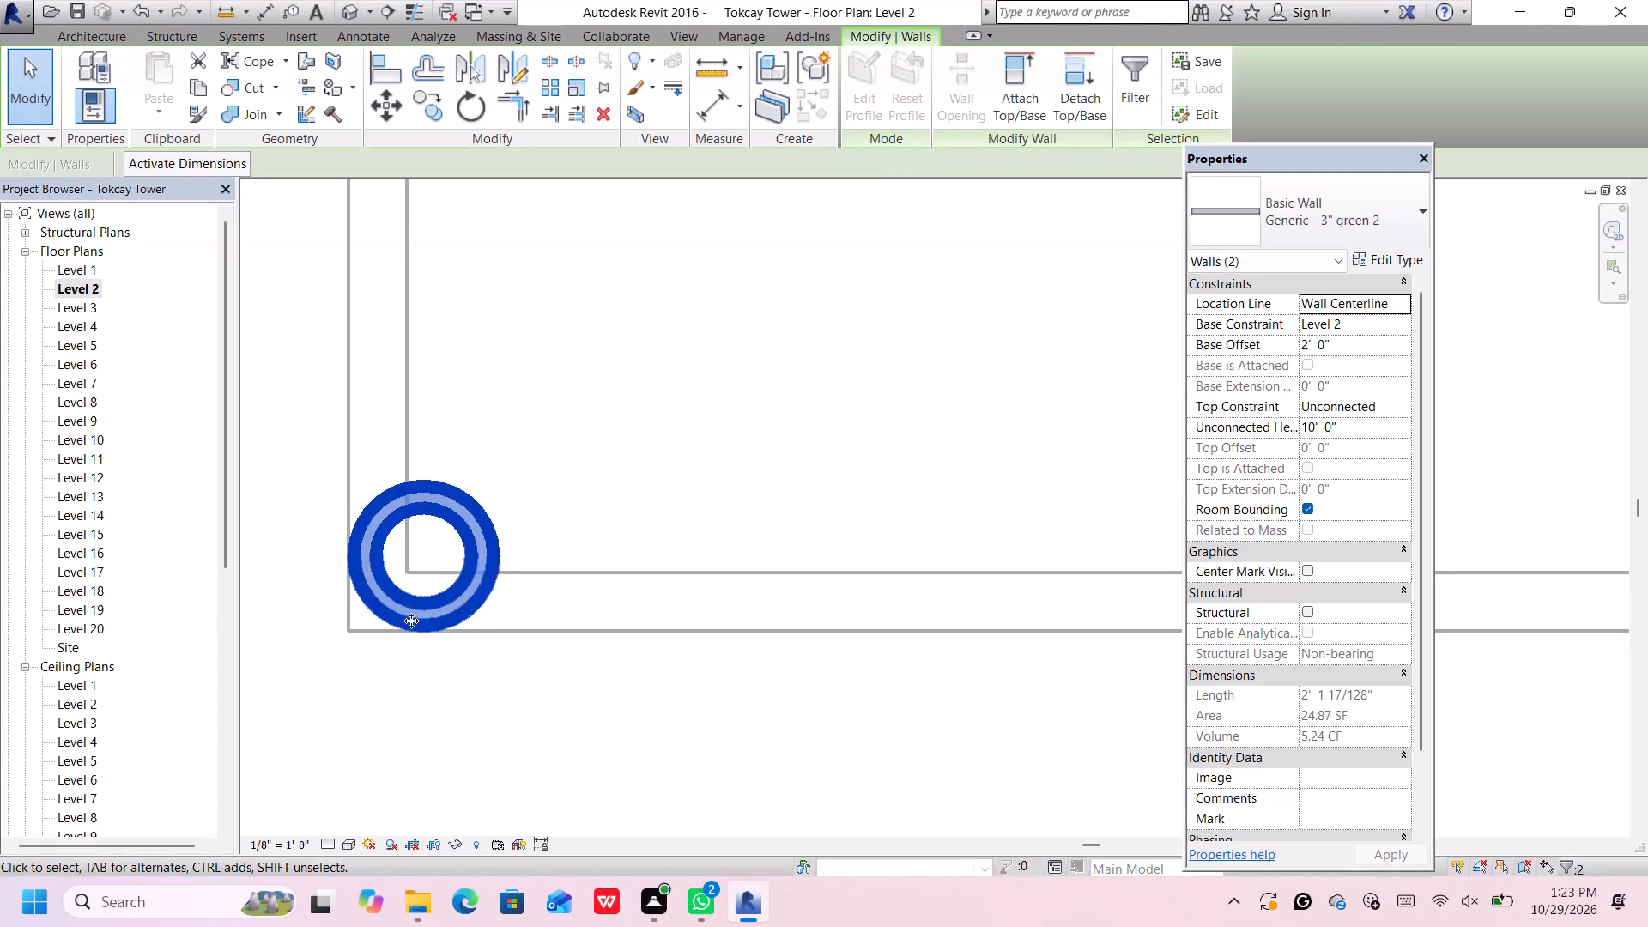
pyautogui.press('Down')
pyautogui.press('Up')
pyautogui.press('Up')
pyautogui.press('Right')
pyautogui.press('Right')
pyautogui.press('Right')
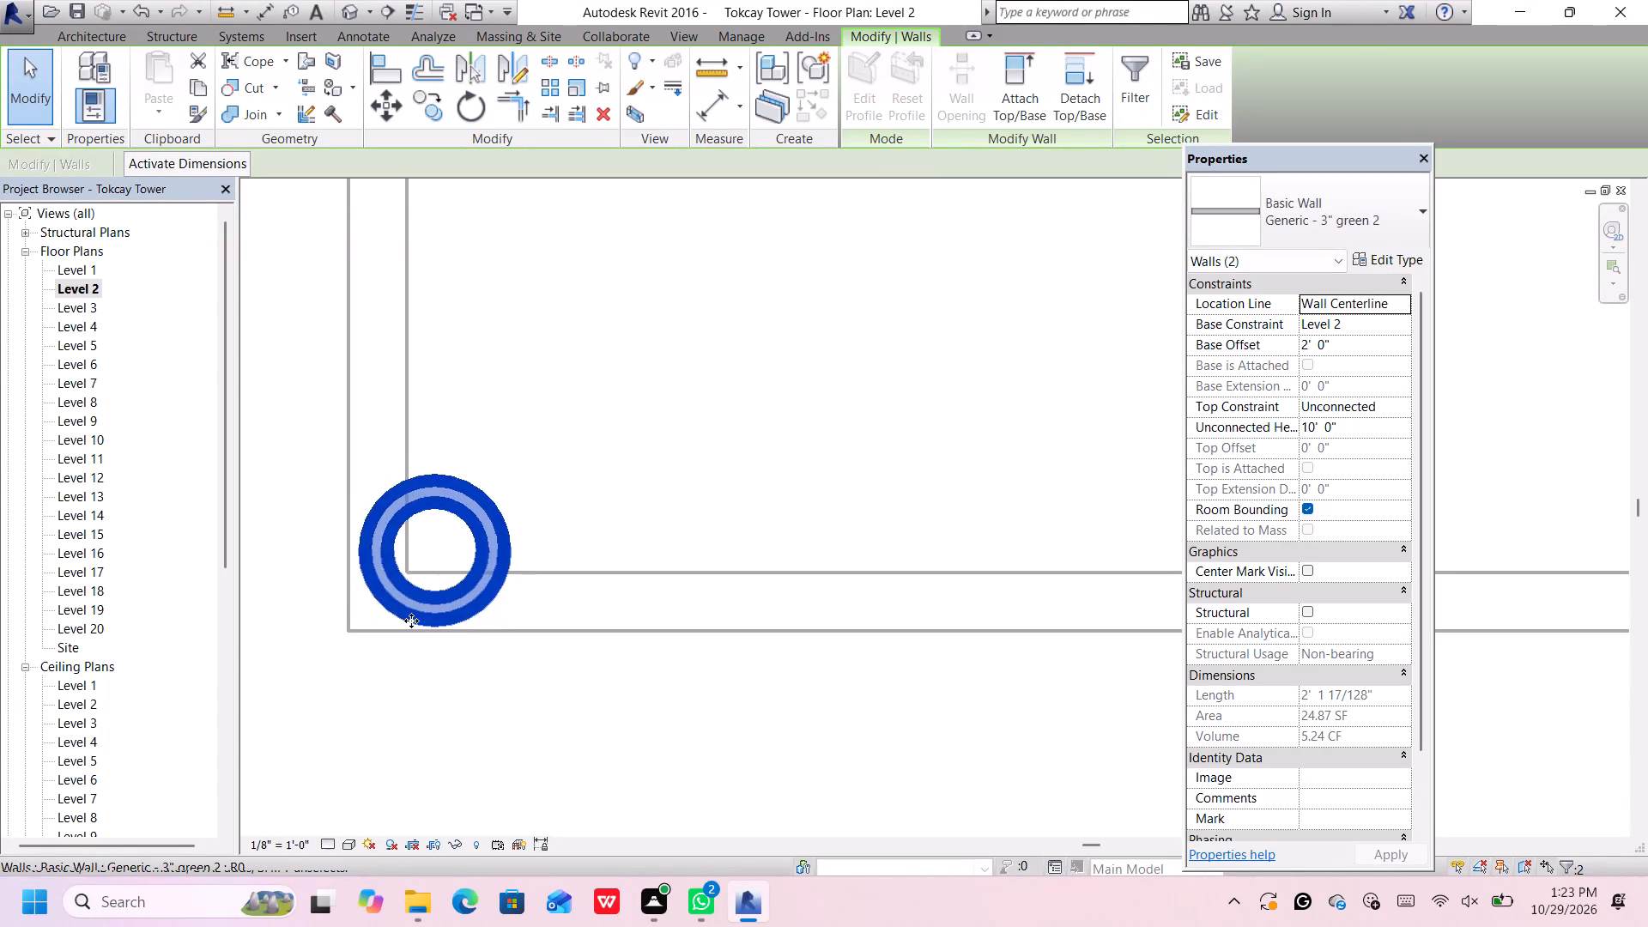
pyautogui.press('Up')
pyautogui.press('Up')
pyautogui.press('Up')
pyautogui.press('Up')
pyautogui.press('Right')
pyautogui.press('Right')
pyautogui.press('Right')
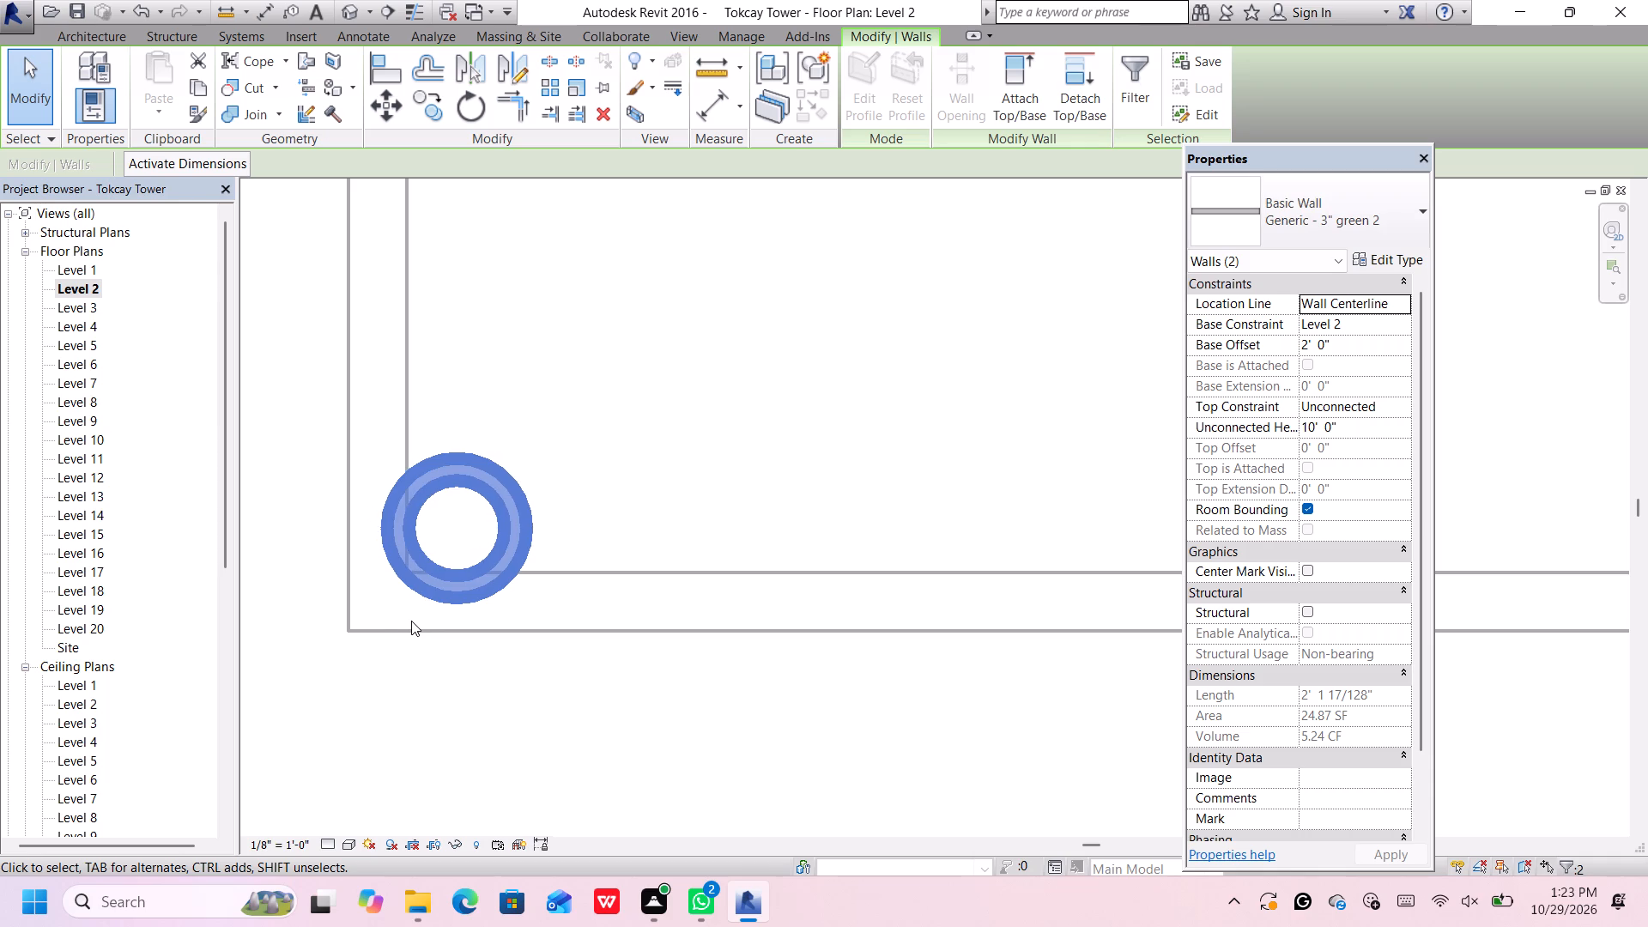
pyautogui.press('Right')
pyautogui.press('Up')
pyautogui.press('Up')
pyautogui.press('Up')
pyautogui.press('Up')
pyautogui.press('Down')
pyautogui.press('Down')
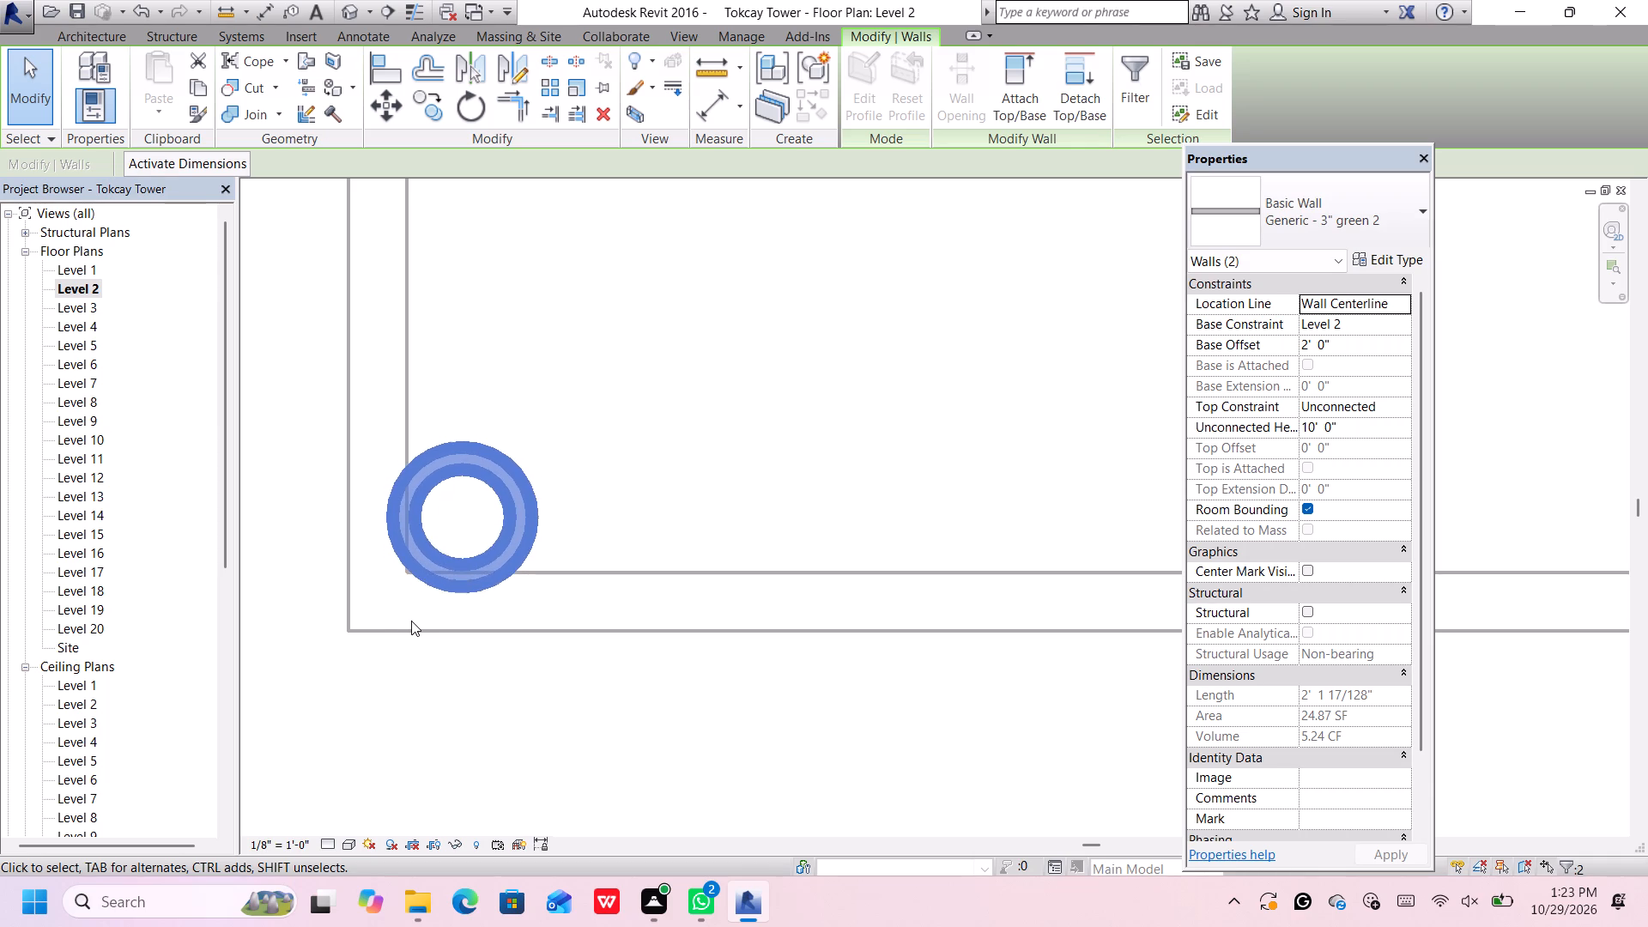
pyautogui.press('Up')
pyautogui.press('Up')
pyautogui.press('Up')
pyautogui.press('Right')
pyautogui.press('Right')
pyautogui.press('Right')
pyautogui.press('Up')
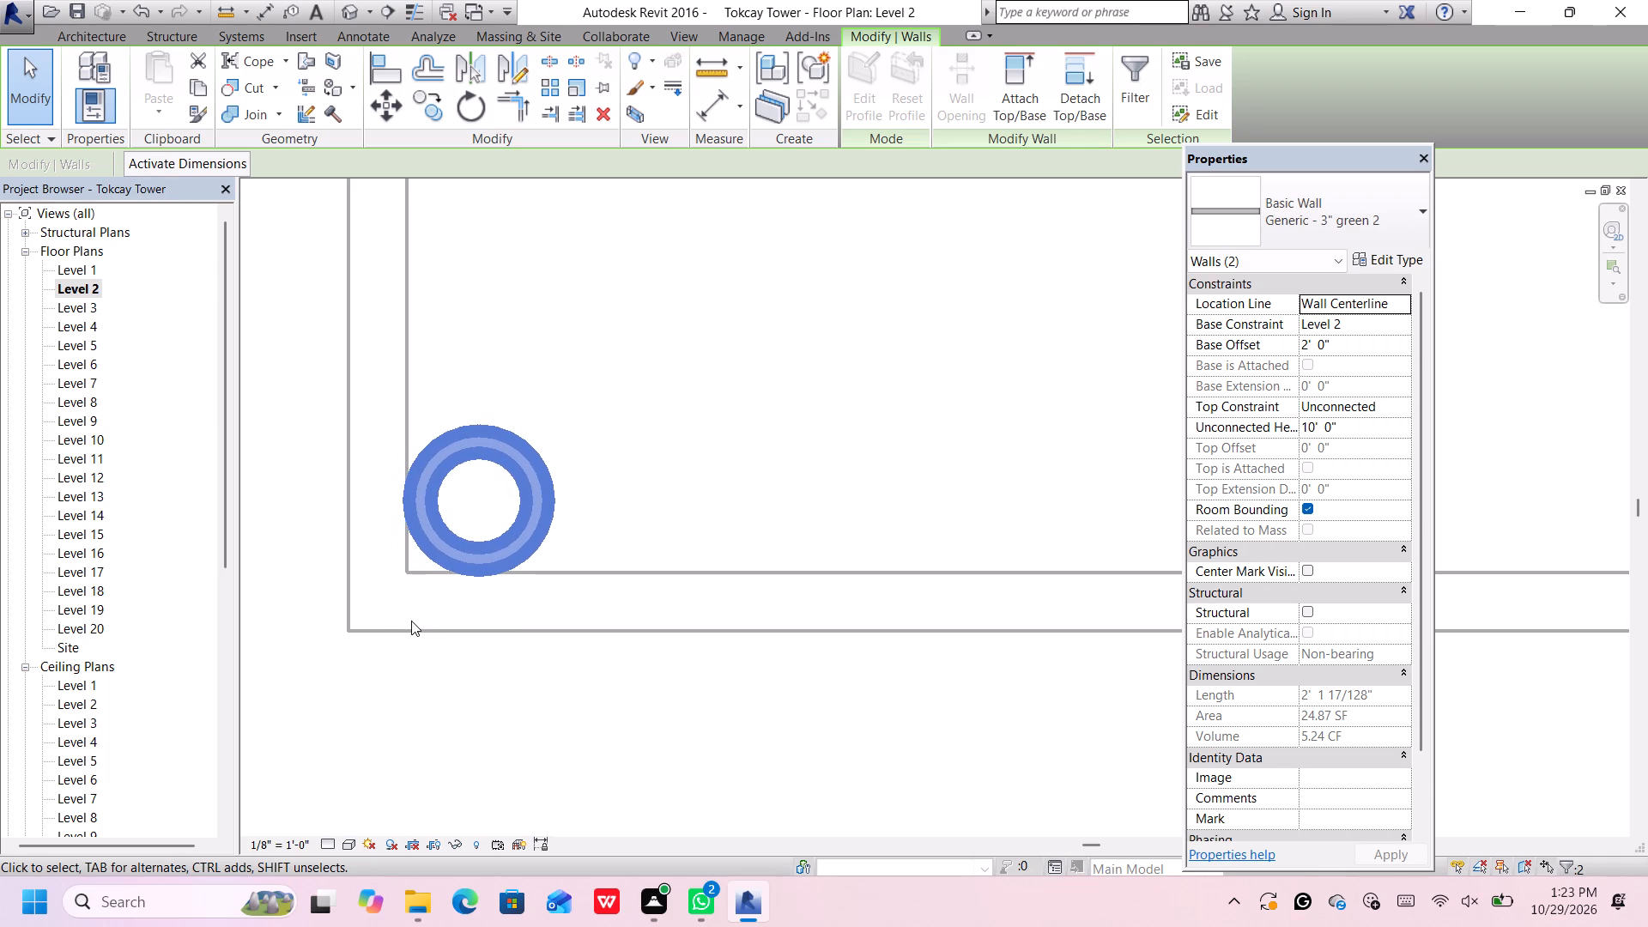
pyautogui.press('Down')
pyautogui.press('Up')
pyautogui.press('Right')
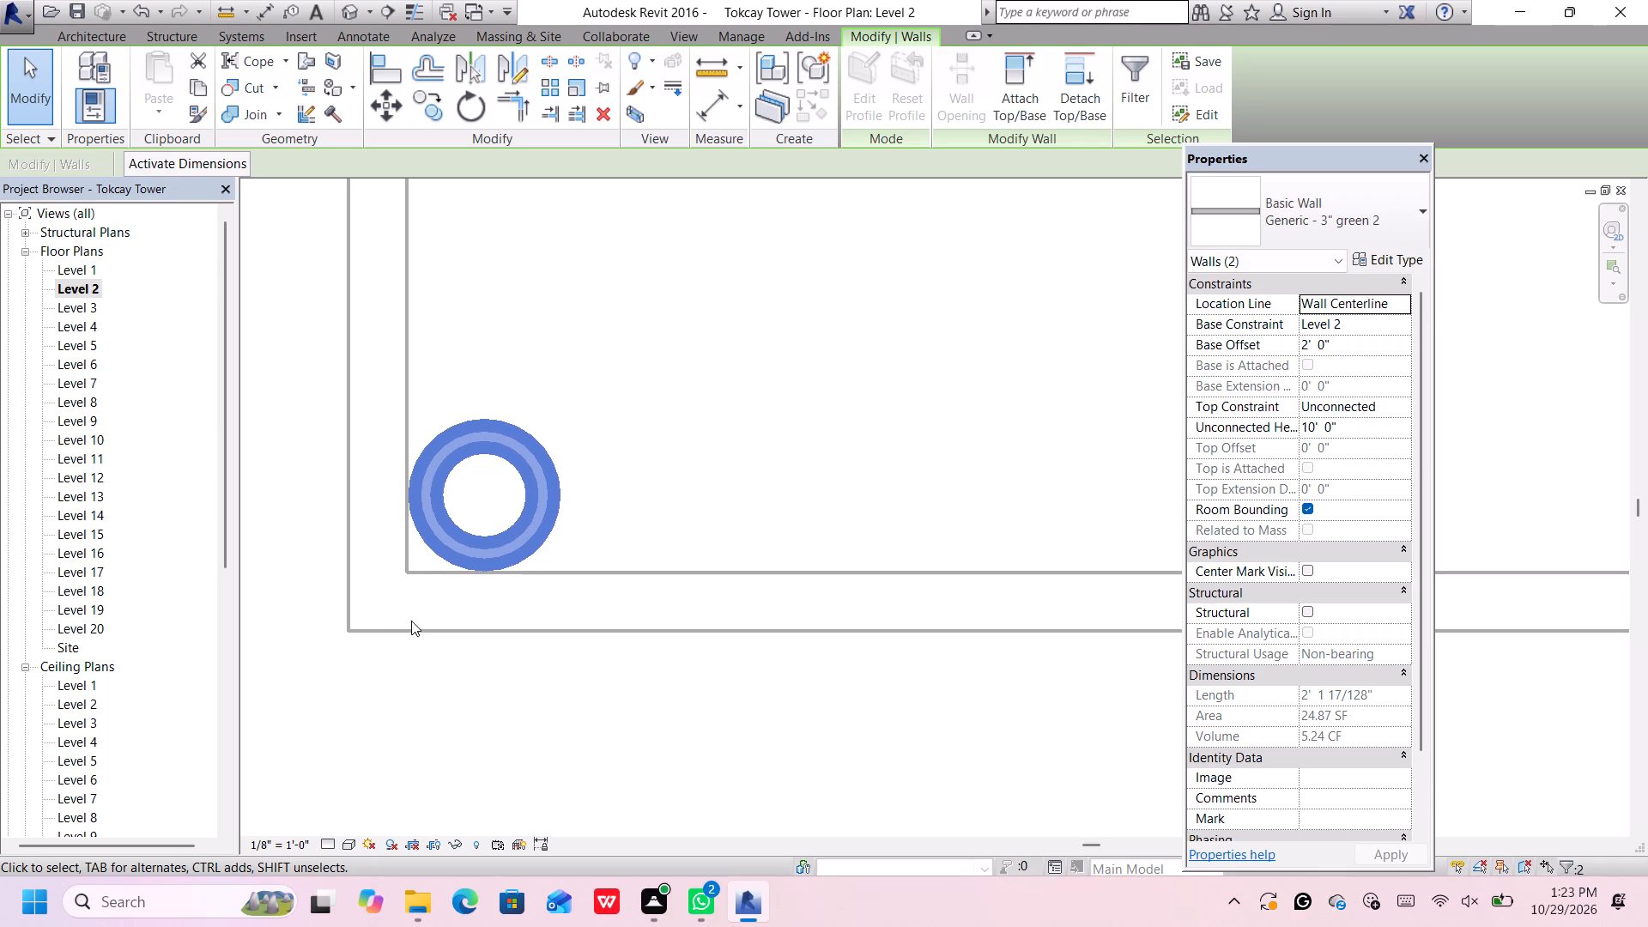
# Copy the round column horizontally along the front wall to the building's front-right corner.
pyautogui.scroll(-4, 307, 468)
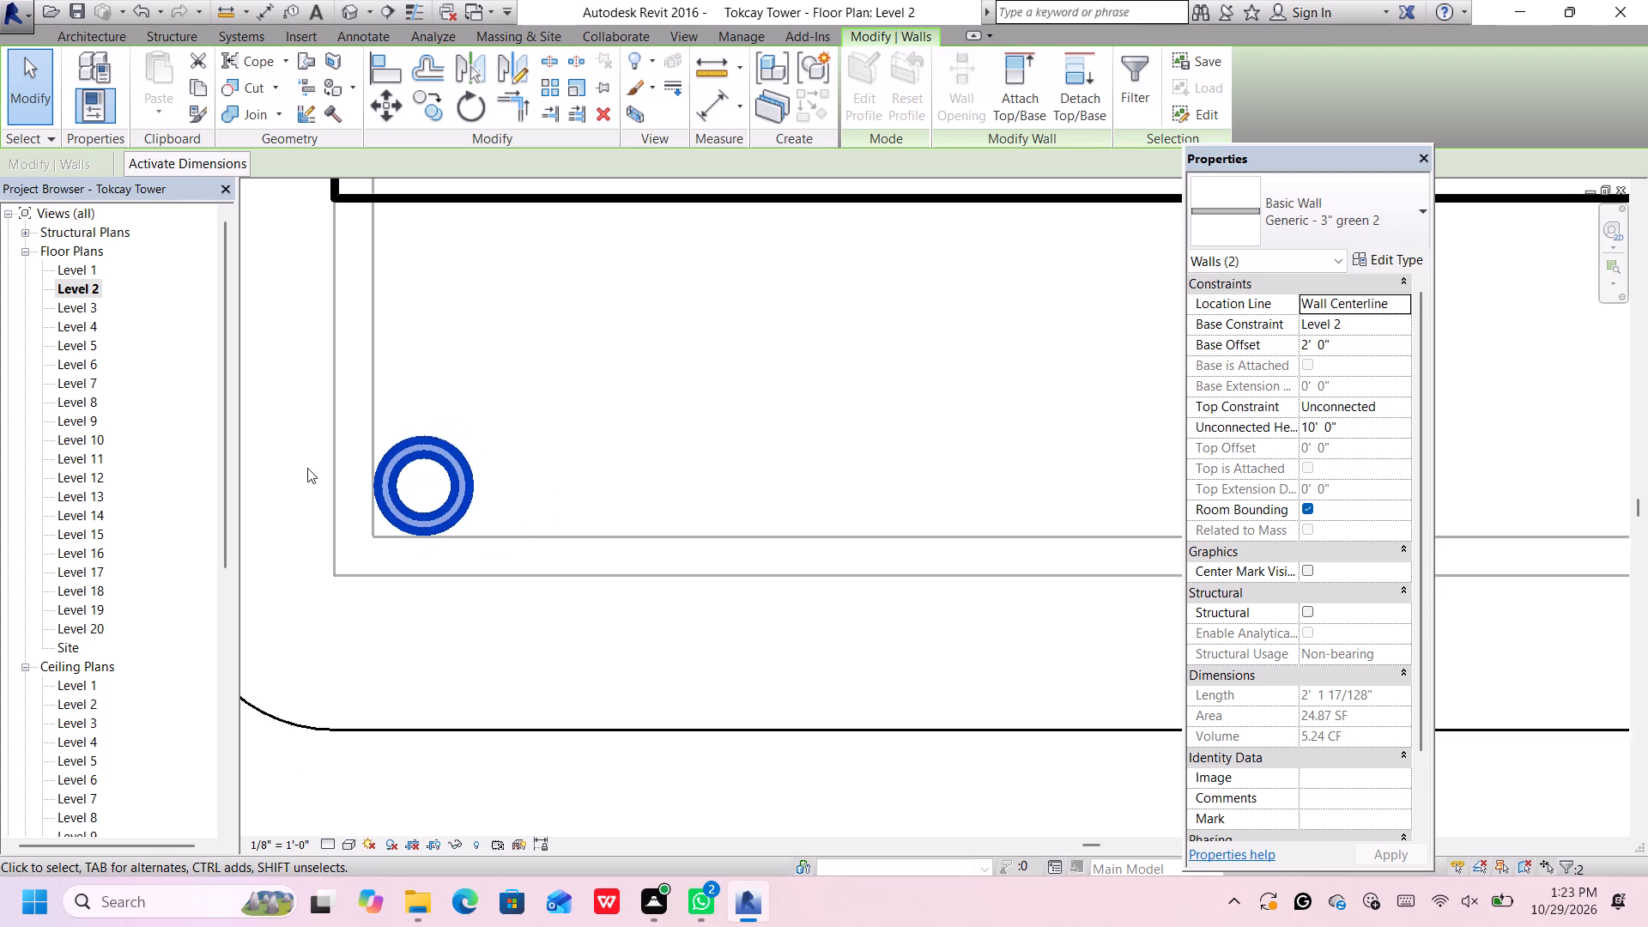
pyautogui.scroll(-12, 307, 468)
pyautogui.scroll(1, 394, 491)
pyautogui.scroll(-1, 394, 491)
pyautogui.moveTo(387, 488); pyautogui.dragTo(349, 476, button='middle')
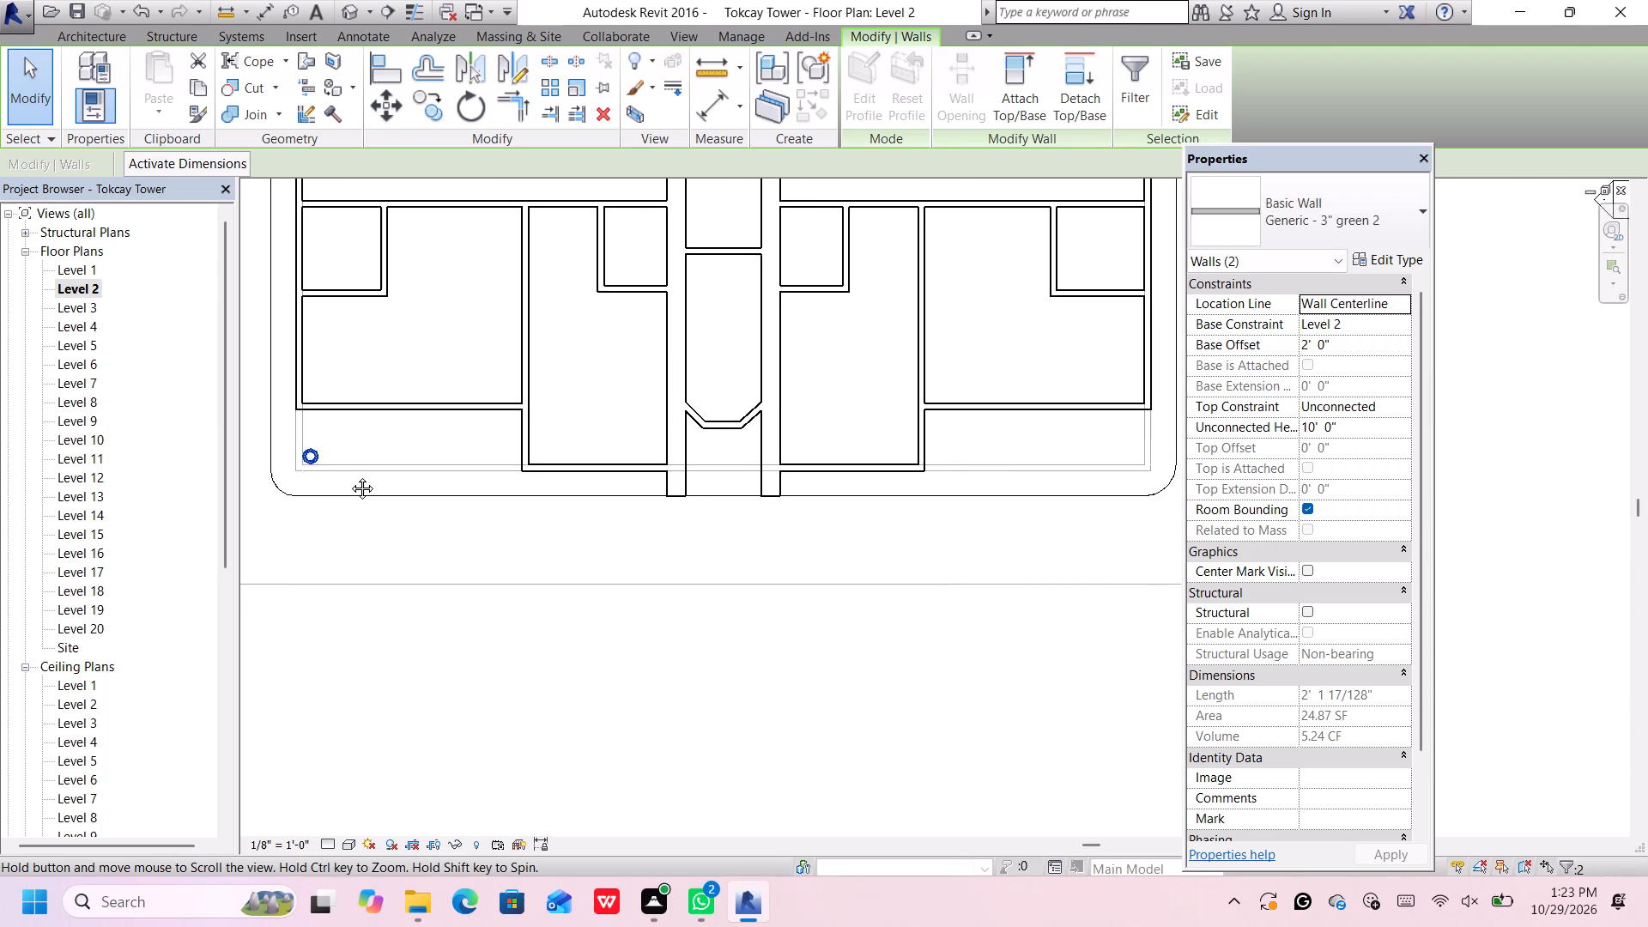
pyautogui.moveTo(349, 476); pyautogui.dragTo(297, 462, button='middle')
pyautogui.scroll(-2, 299, 463)
pyautogui.moveTo(397, 475); pyautogui.dragTo(445, 455, button='middle')
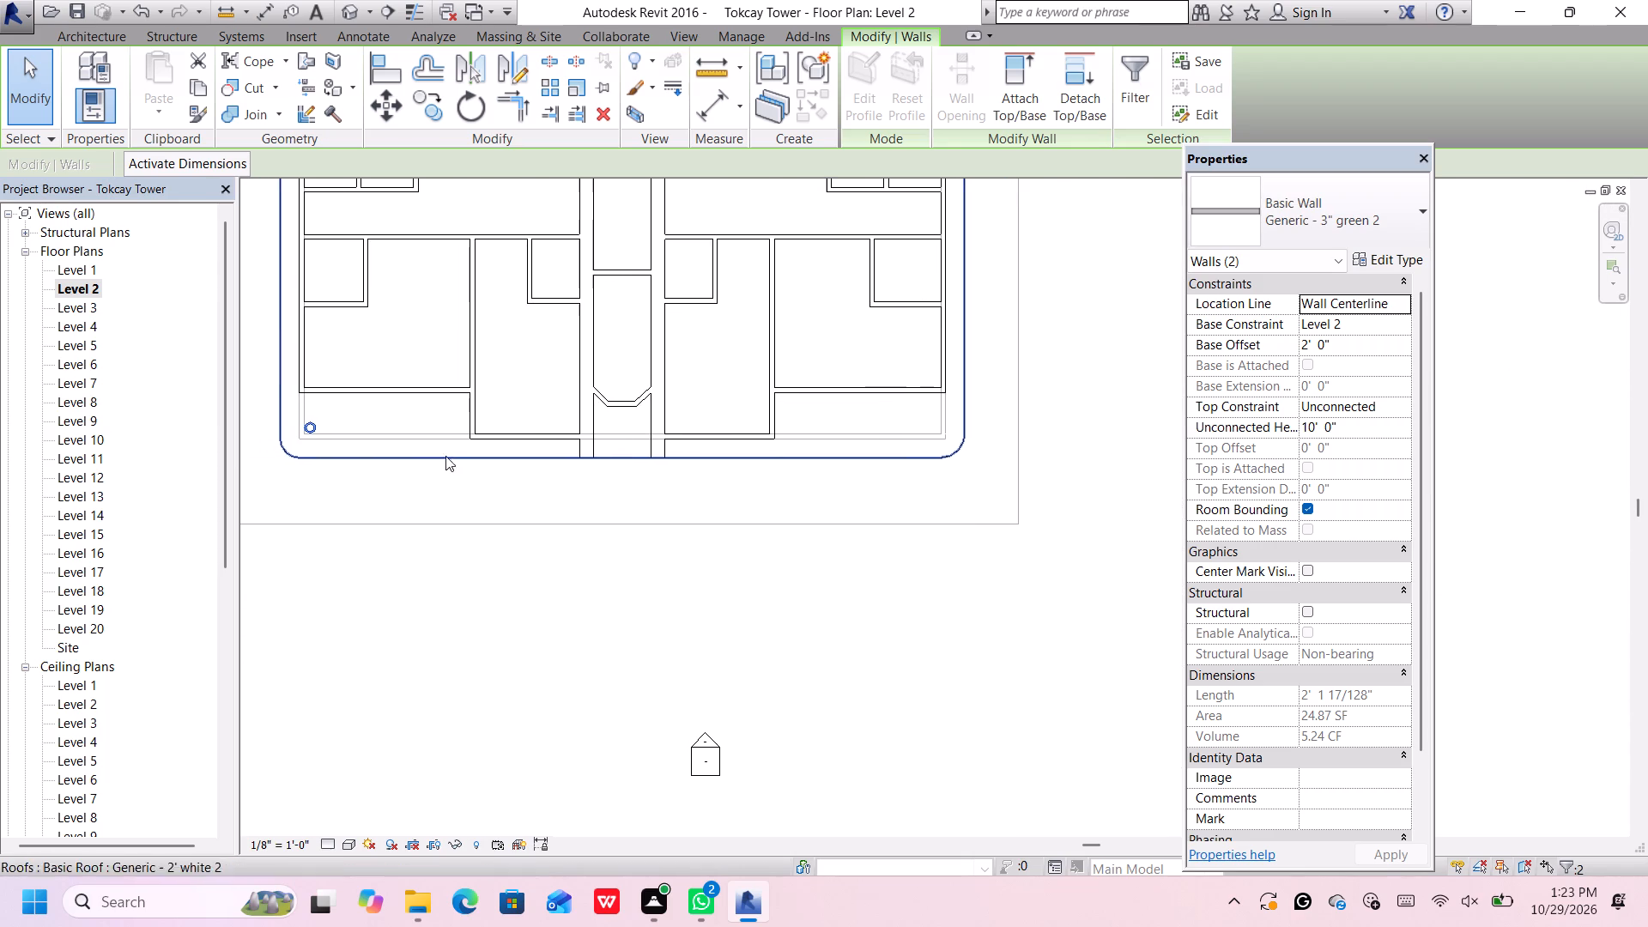
pyautogui.click(433, 112)
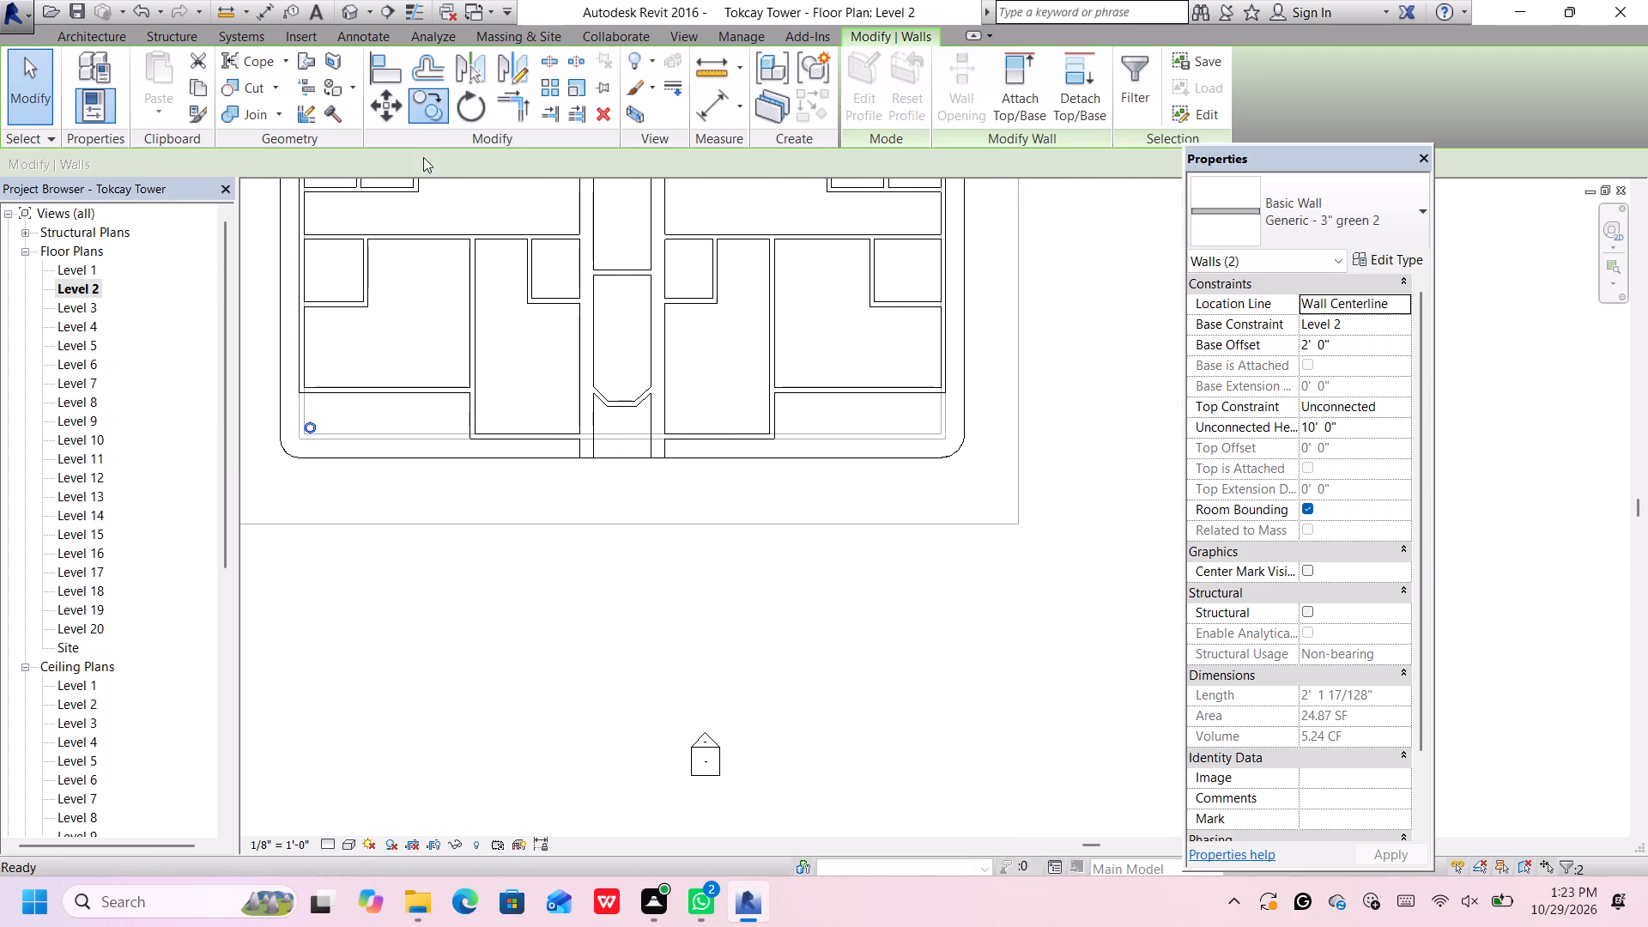
pyautogui.scroll(3, 270, 445)
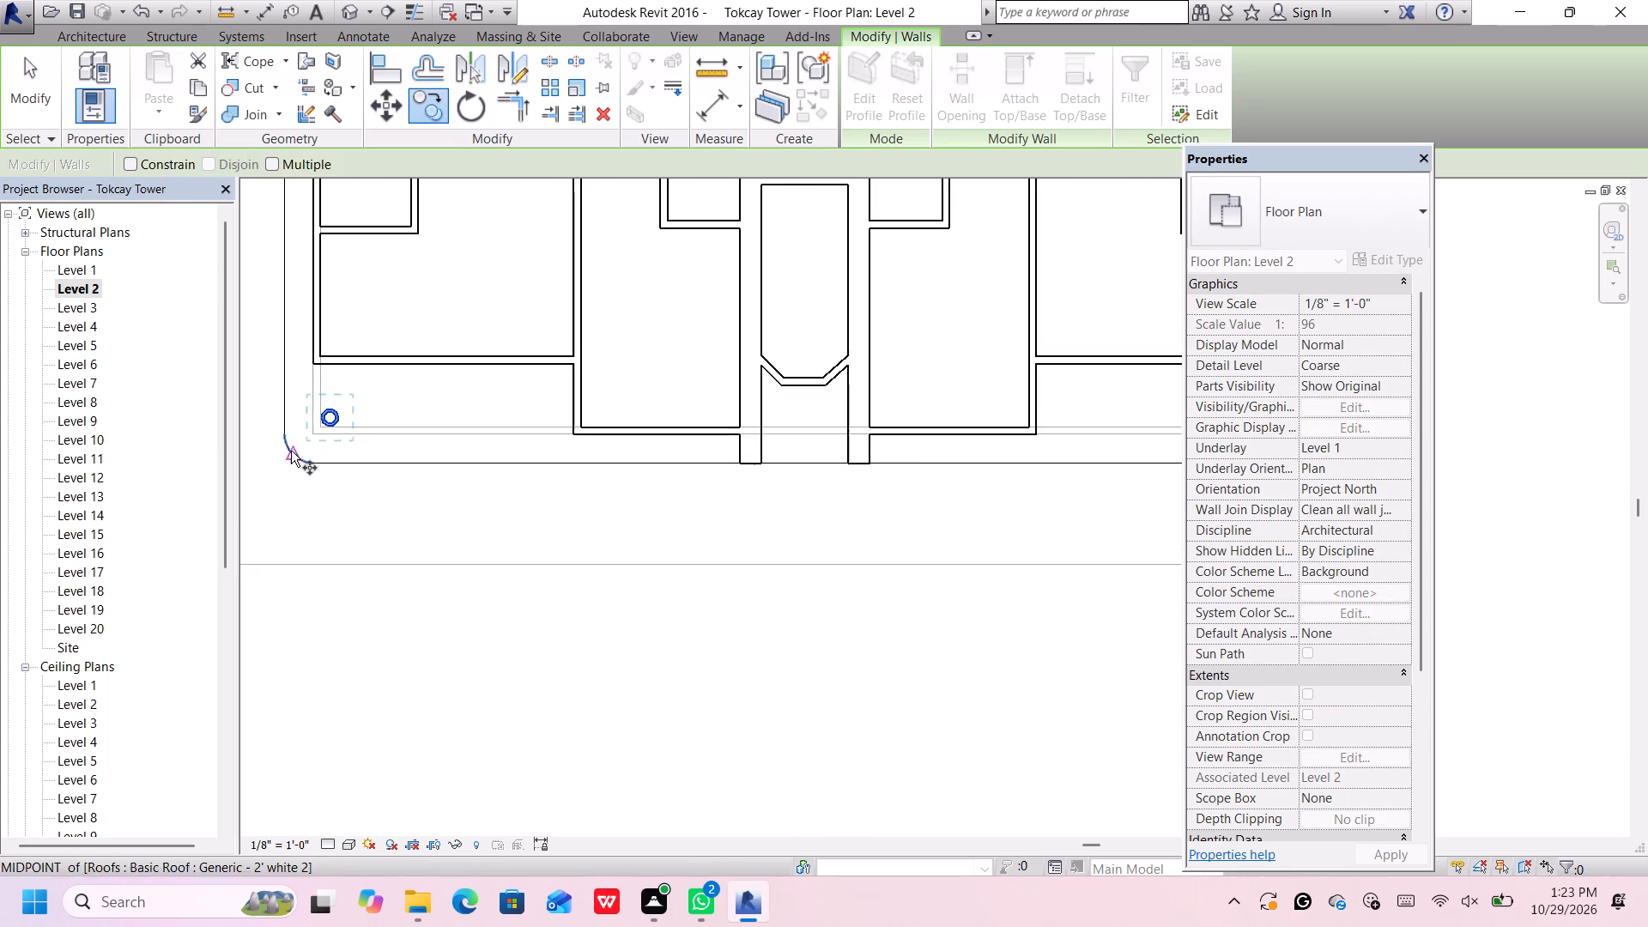
pyautogui.scroll(5, 322, 427)
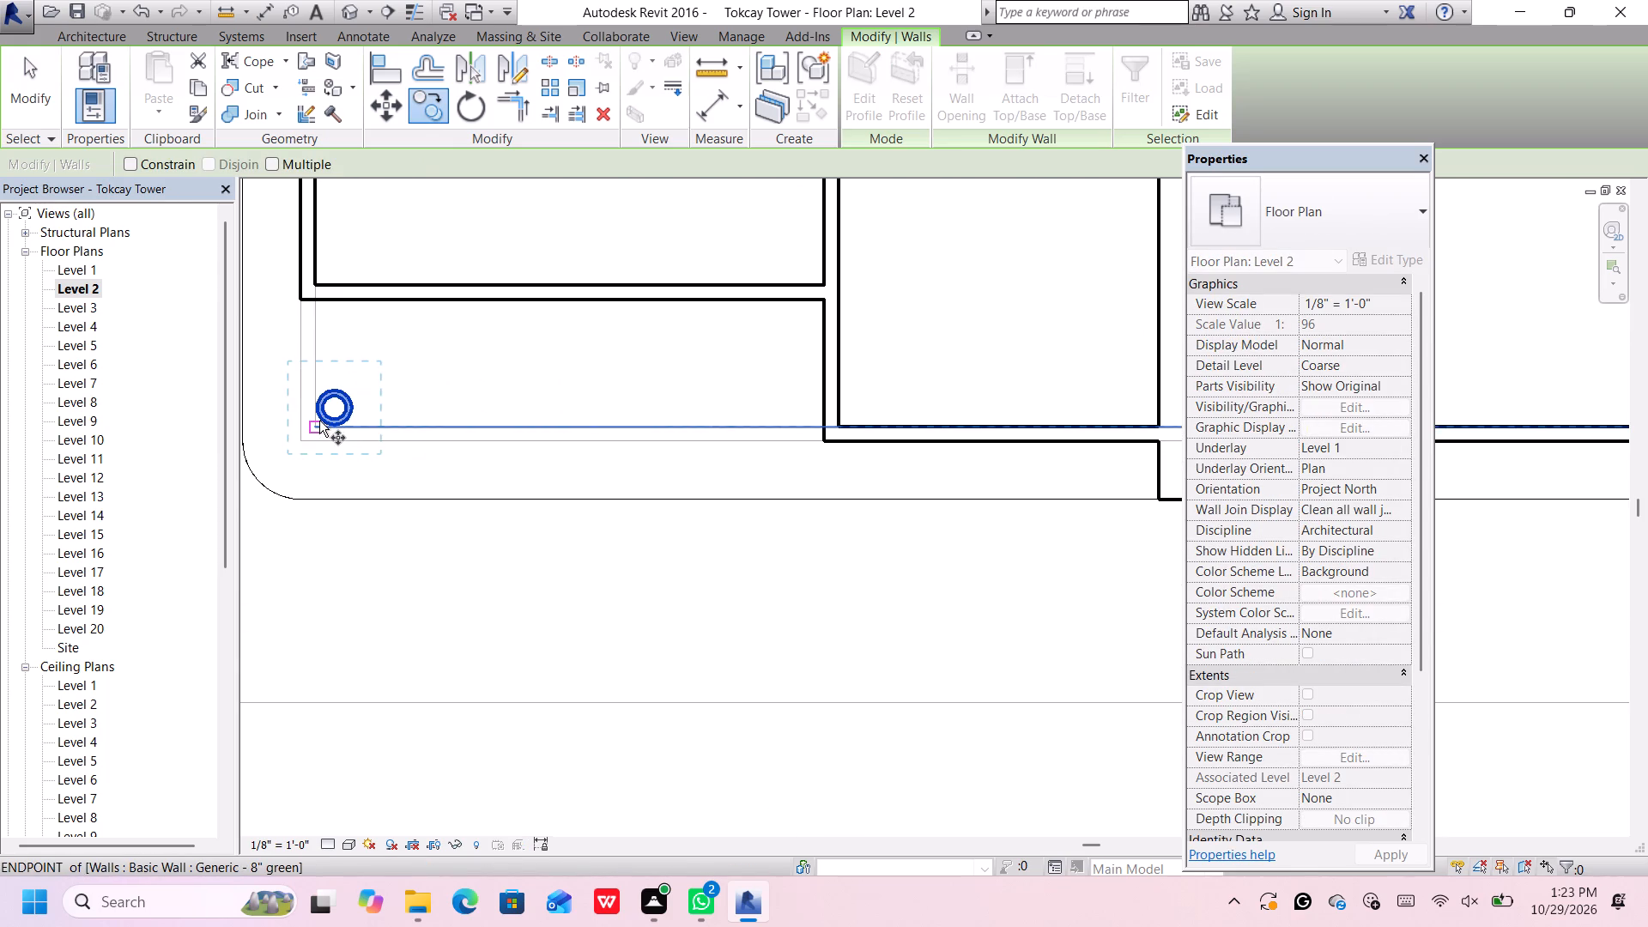
pyautogui.scroll(1, 319, 421)
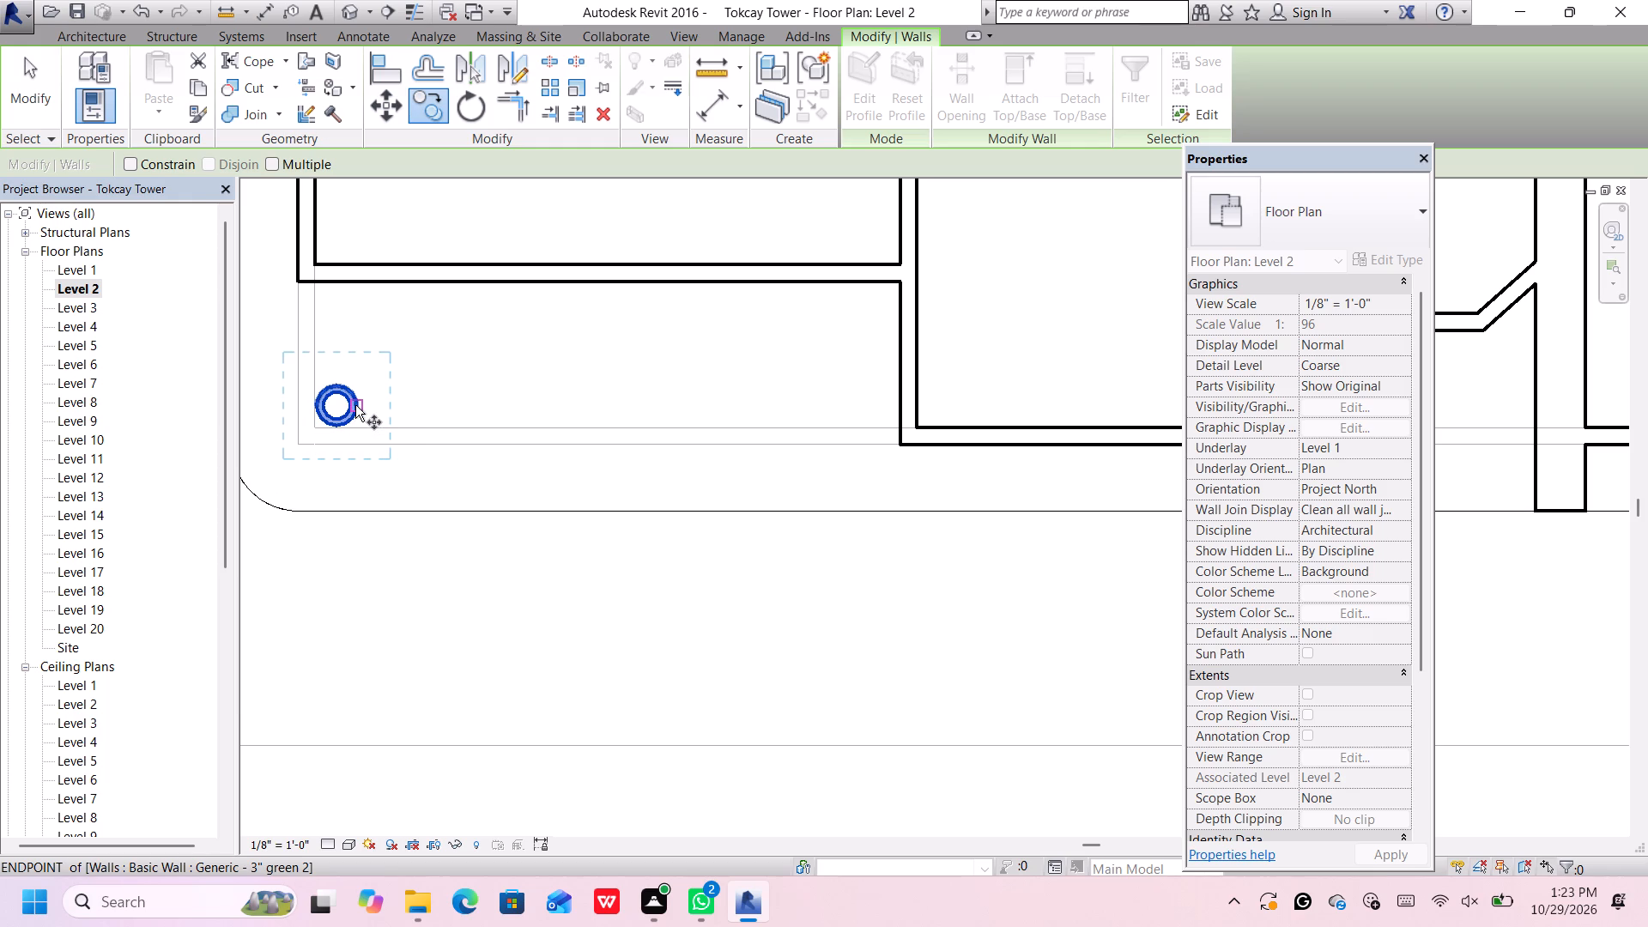
pyautogui.click(355, 405)
pyautogui.scroll(-17, 353, 405)
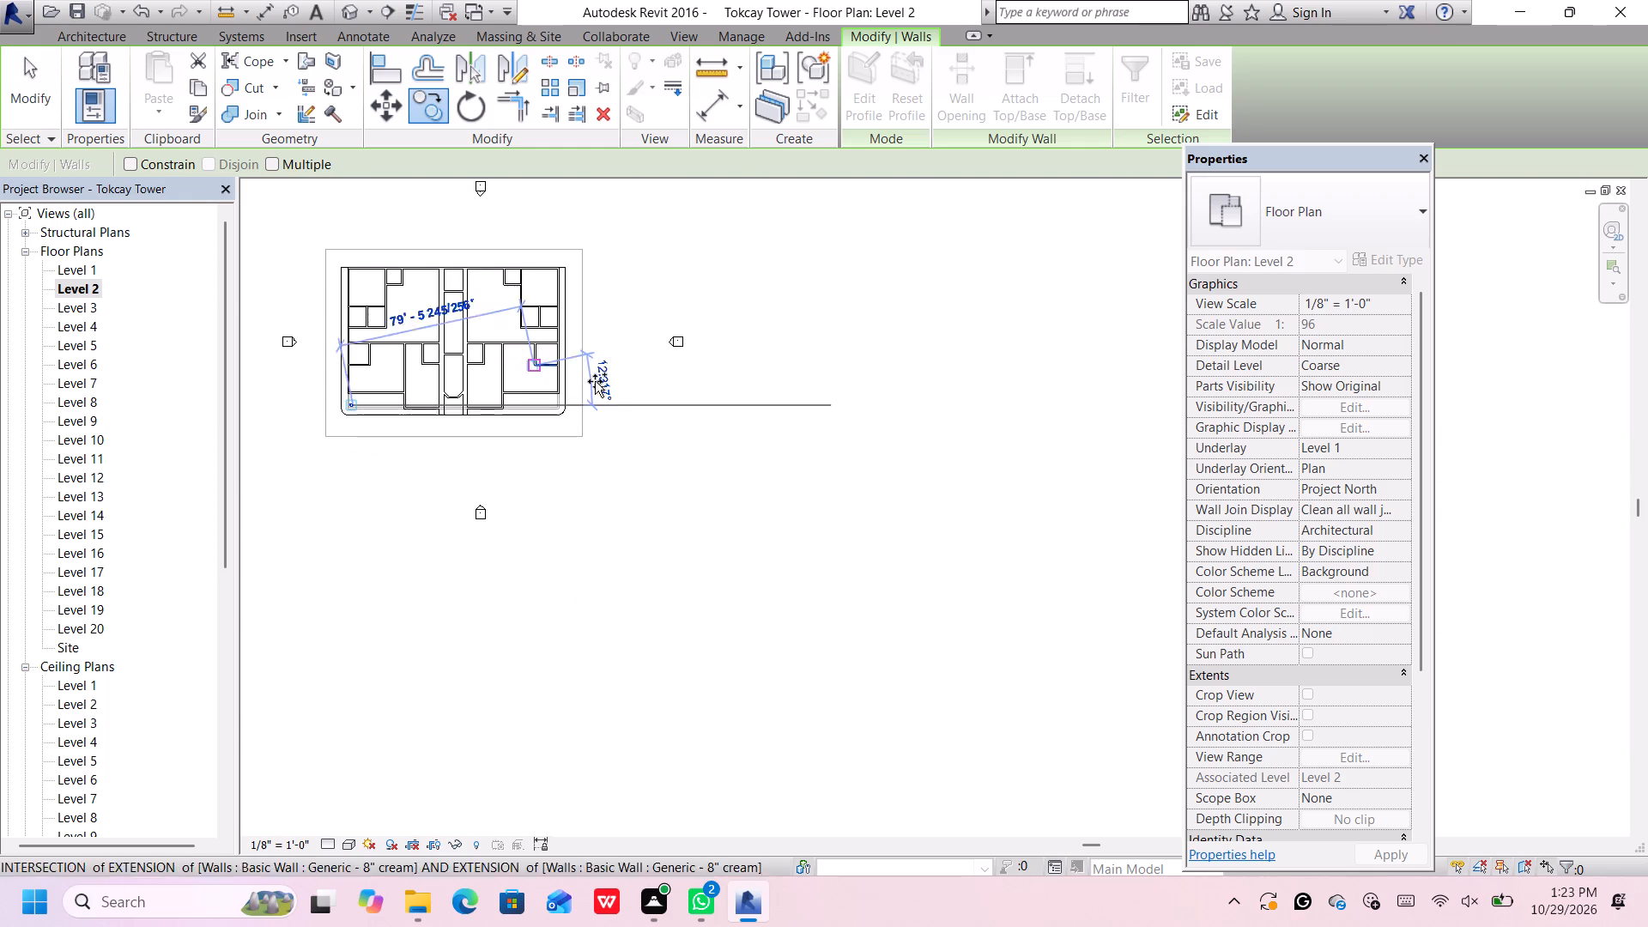
pyautogui.scroll(4, 594, 405)
pyautogui.scroll(9, 524, 397)
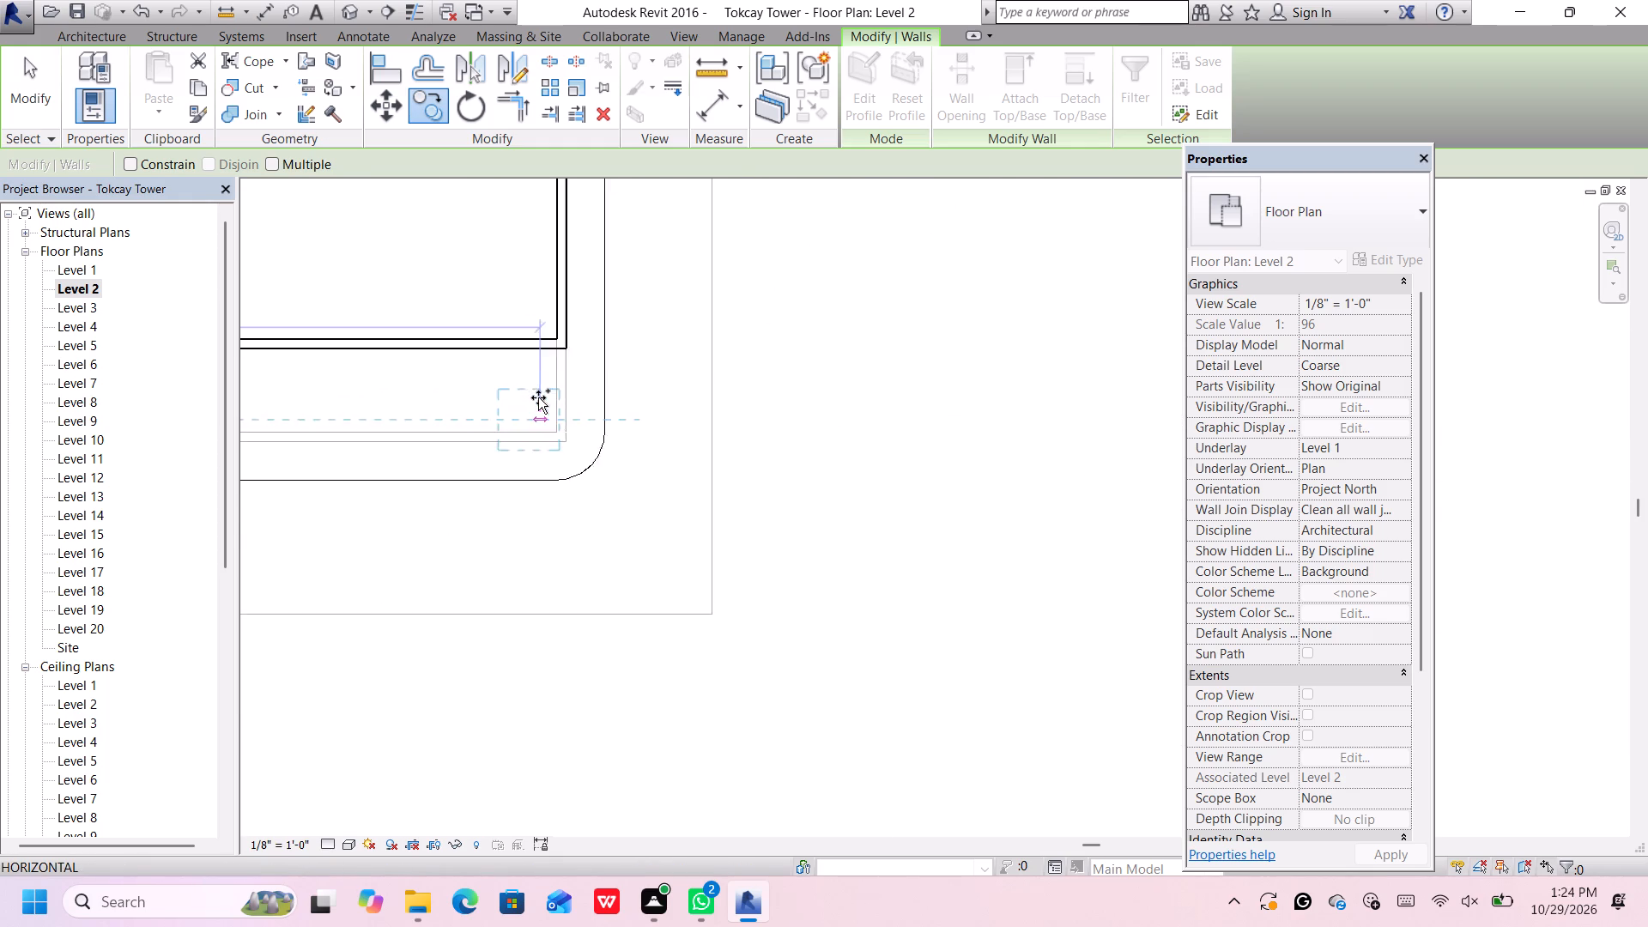
pyautogui.scroll(5, 538, 397)
pyautogui.click(545, 409)
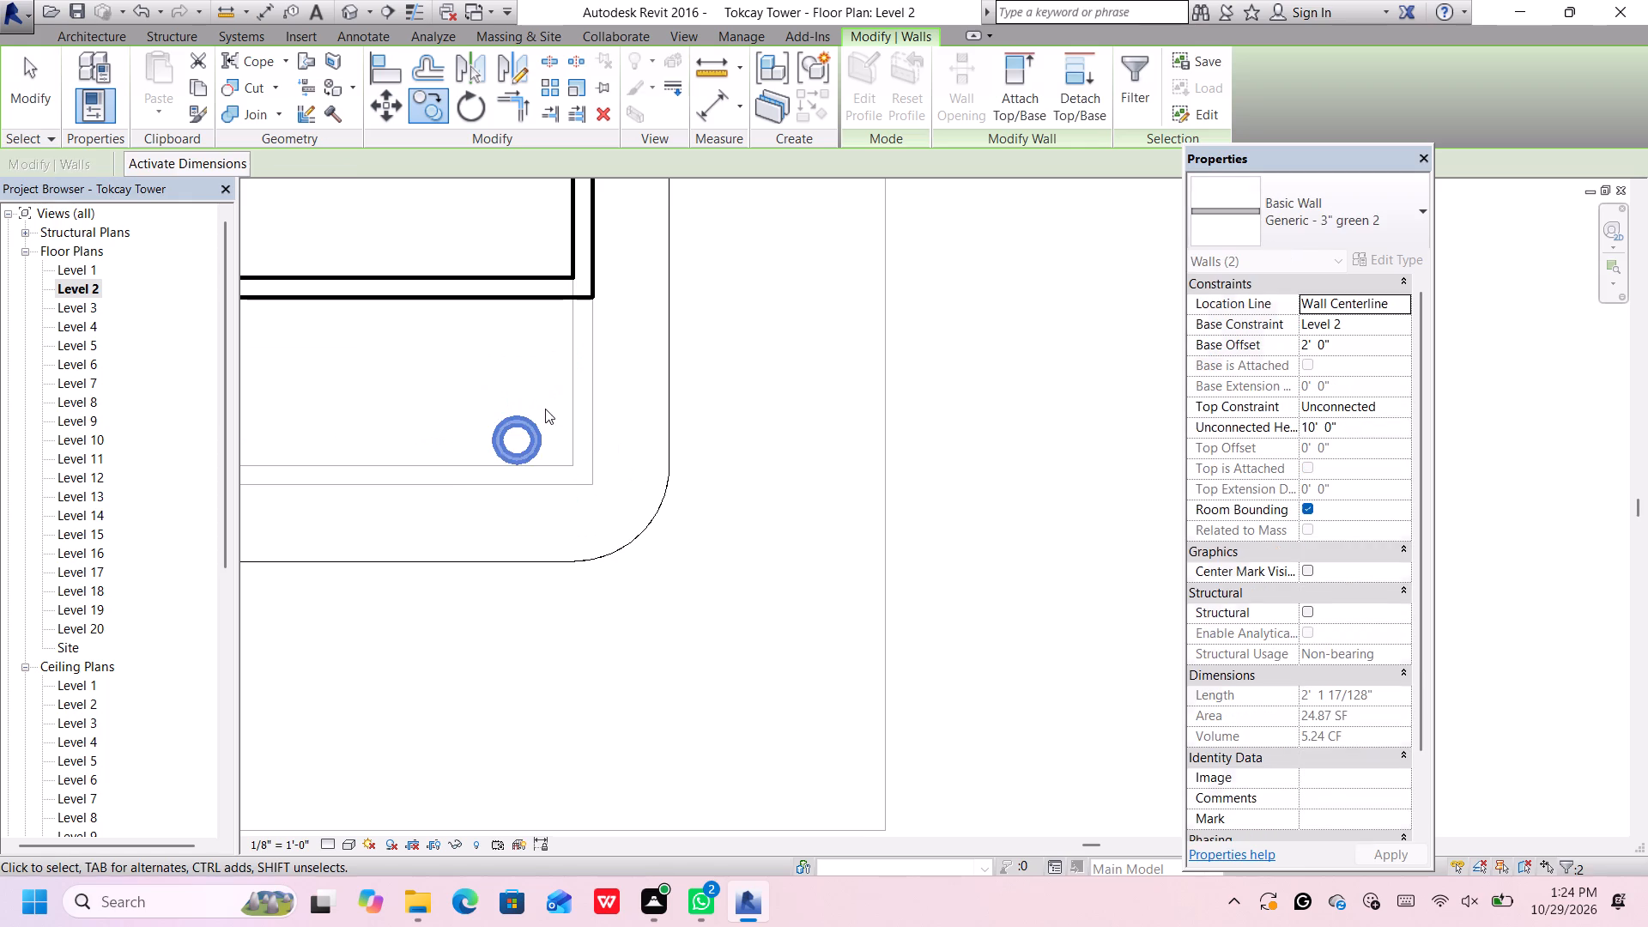
# Nudge the copied round column sideways until it sits against the inner face of the Level 1 side wall at the front-right corner.
pyautogui.scroll(-1, 545, 409)
pyautogui.scroll(5, 544, 409)
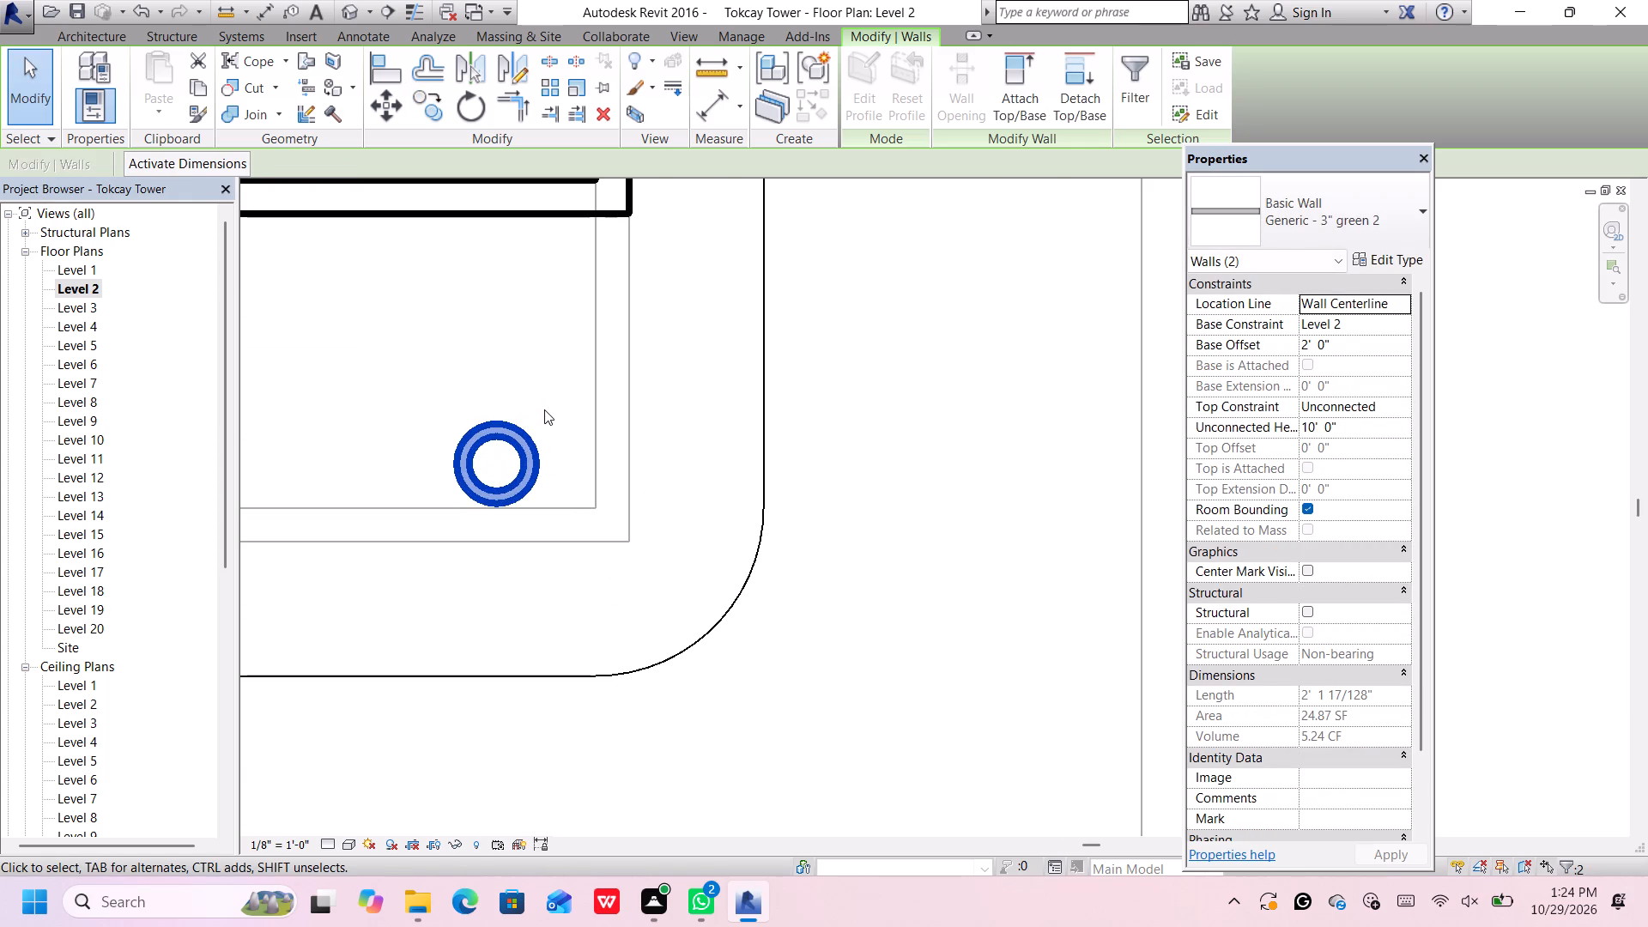
pyautogui.press('Right')
pyautogui.press('Right')
pyautogui.press('Right')
pyautogui.press('Right')
pyautogui.press('Right')
pyautogui.press('Right')
pyautogui.press('Right')
pyautogui.press('Right')
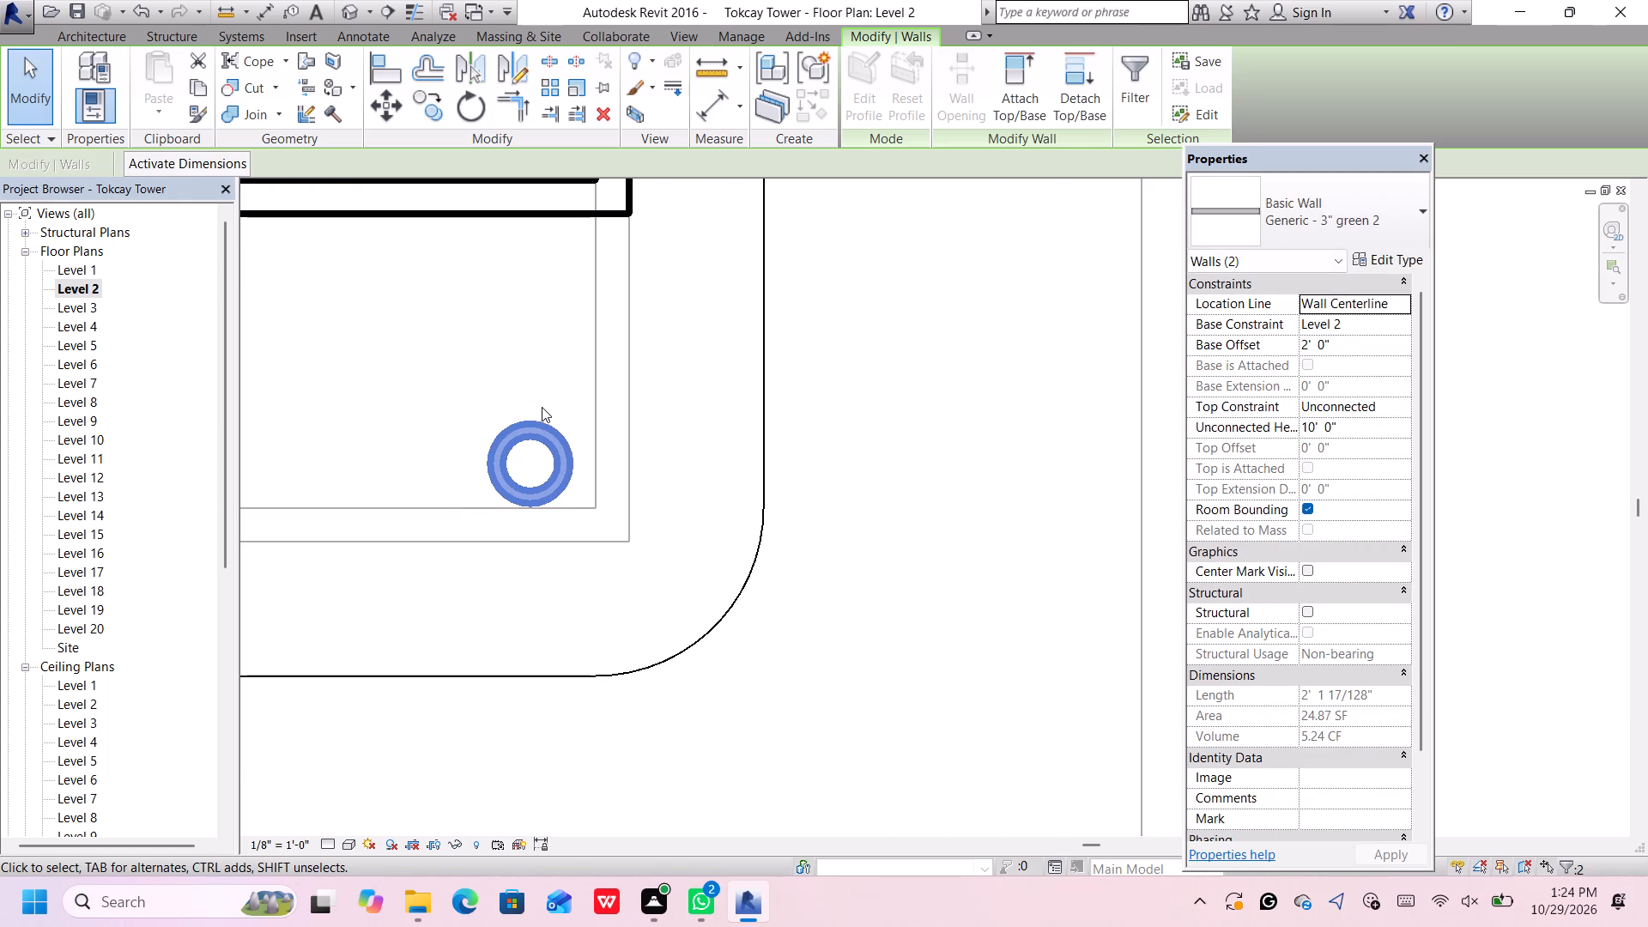
pyautogui.press('Right')
pyautogui.press('Right')
pyautogui.press('Right')
pyautogui.press('Right')
pyautogui.press('Right')
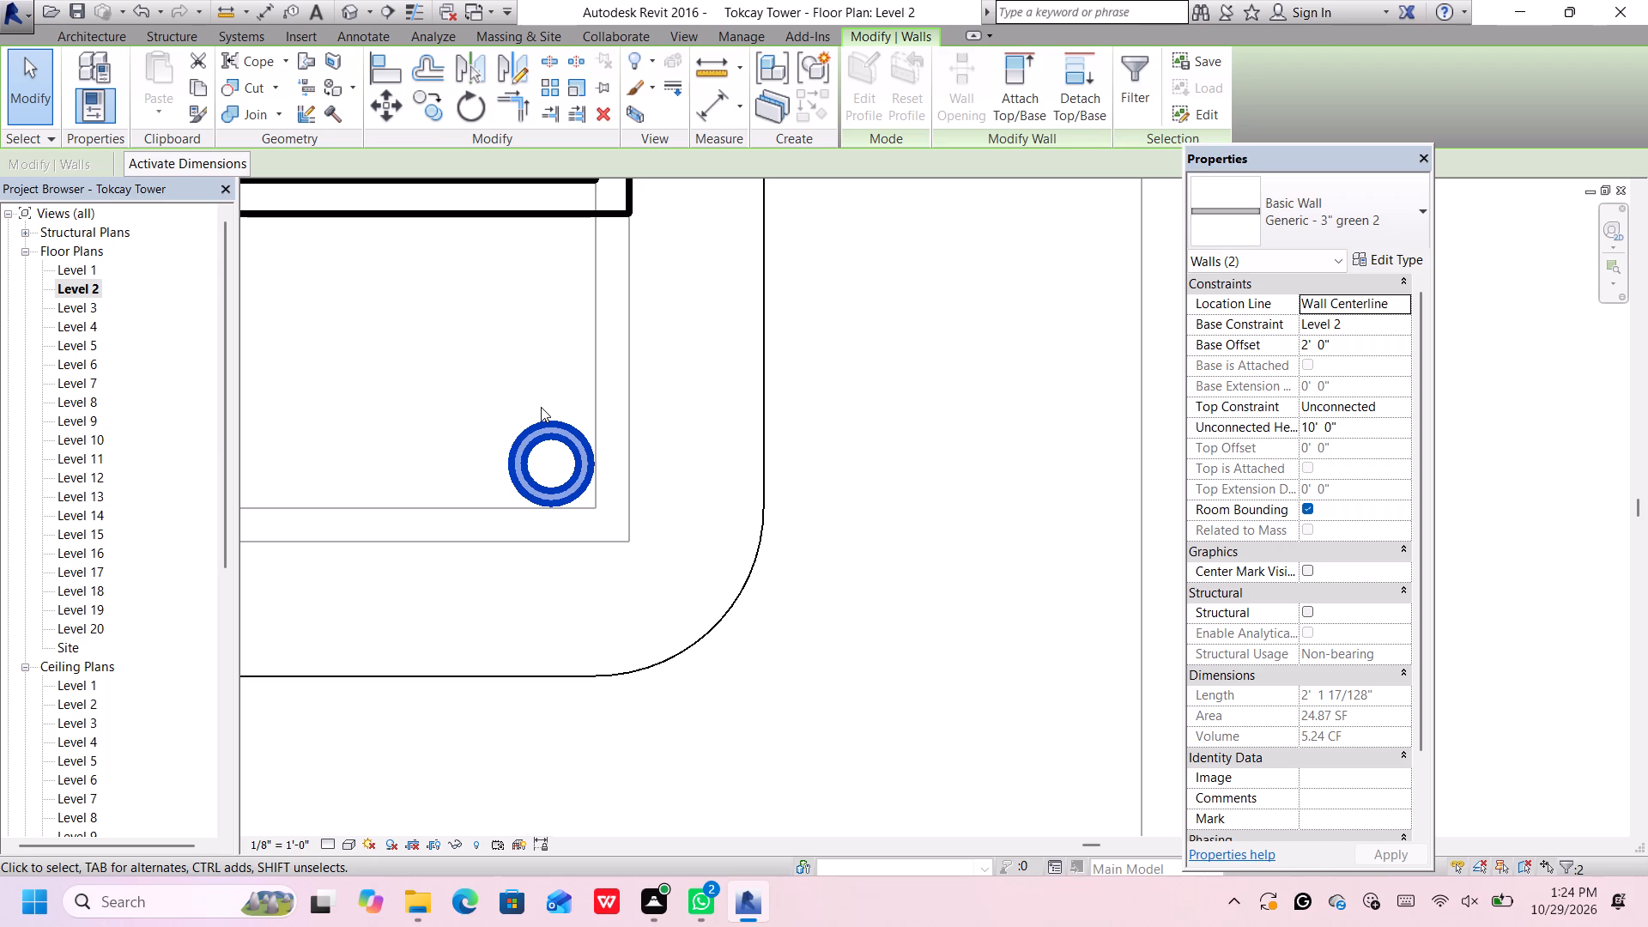
# Check the position of both front round columns in the Level 2 plan and in the default 3D view.
pyautogui.scroll(-19, 541, 407)
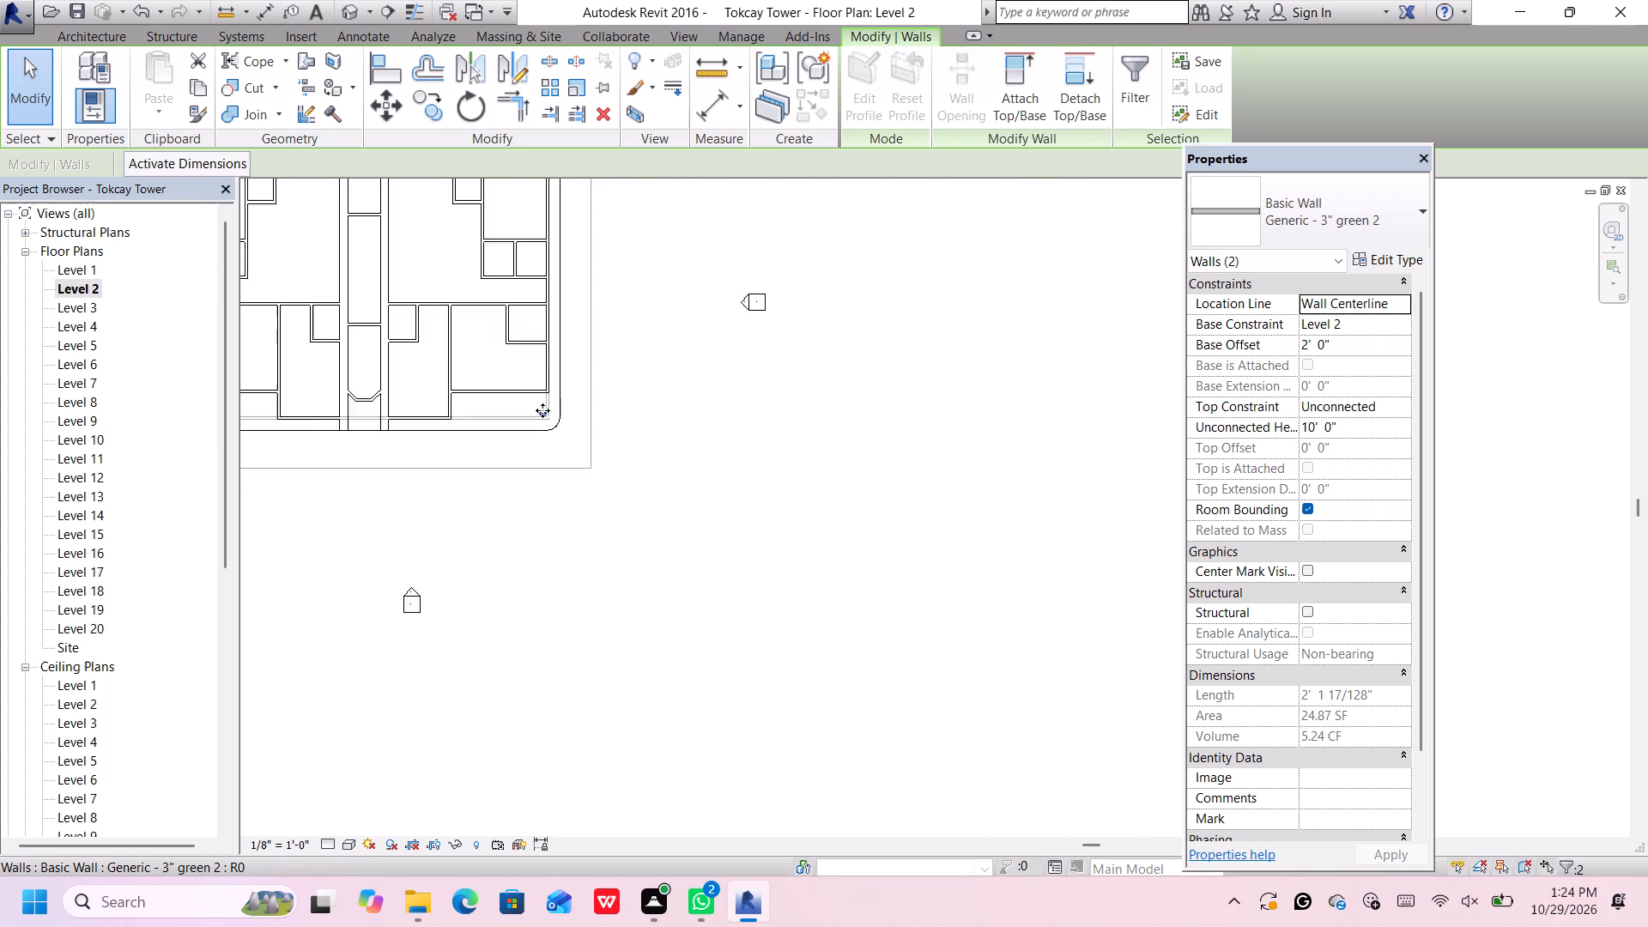
pyautogui.scroll(-4, 552, 452)
pyautogui.scroll(4, 537, 530)
pyautogui.moveTo(534, 526); pyautogui.dragTo(537, 525, button='middle')
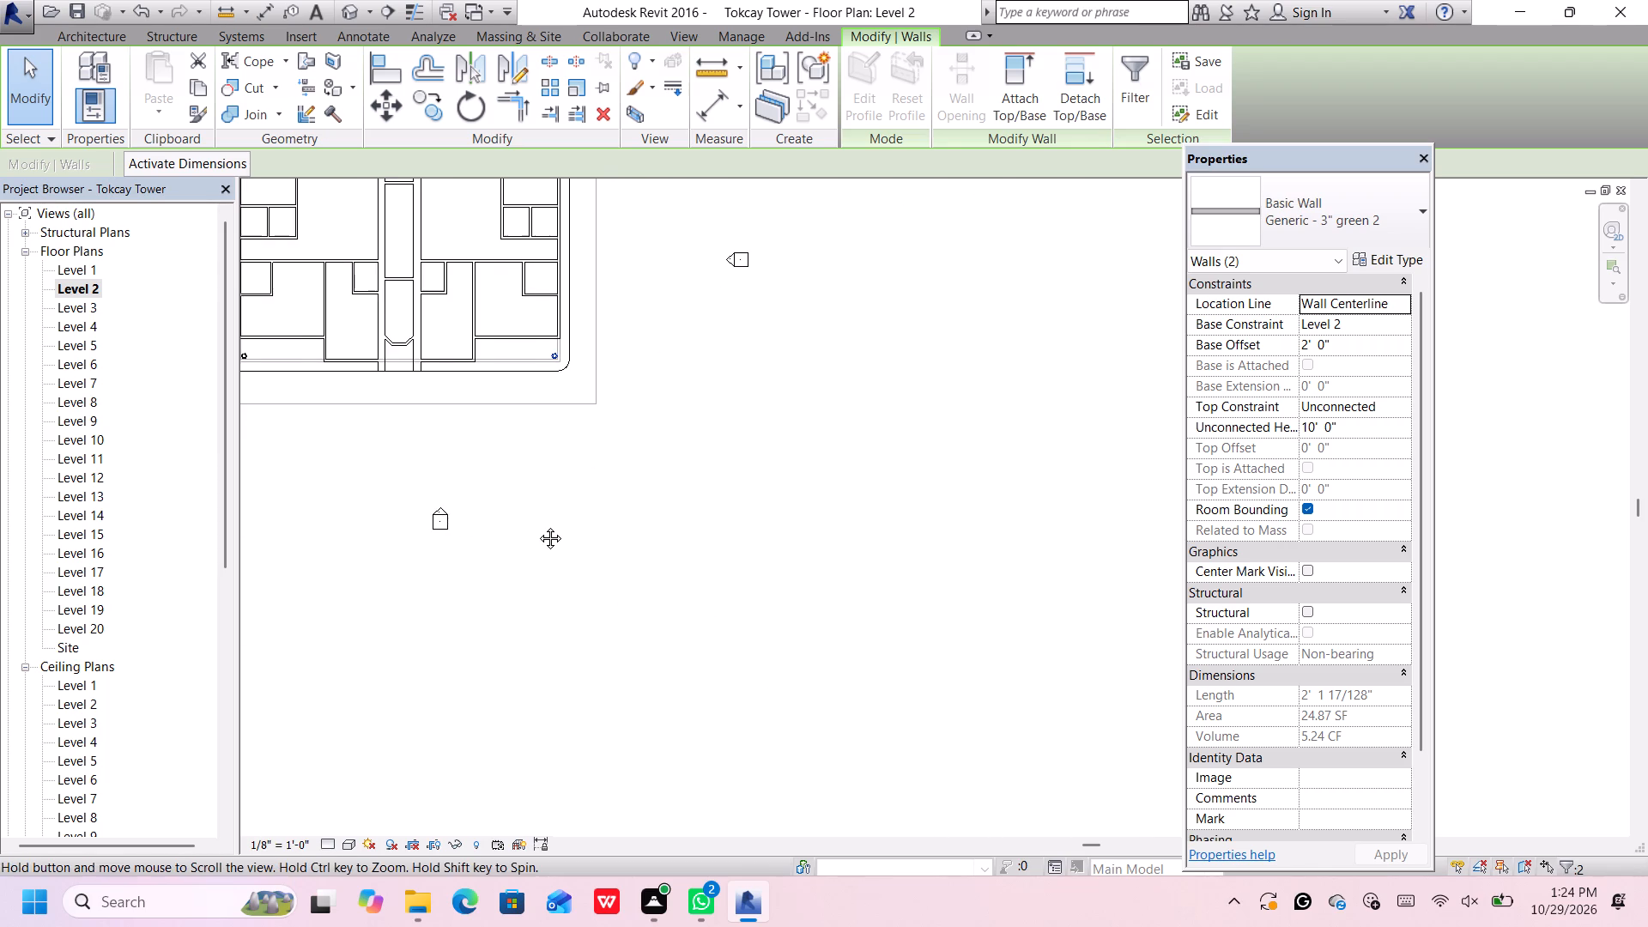
pyautogui.moveTo(537, 525); pyautogui.dragTo(697, 581, button='middle')
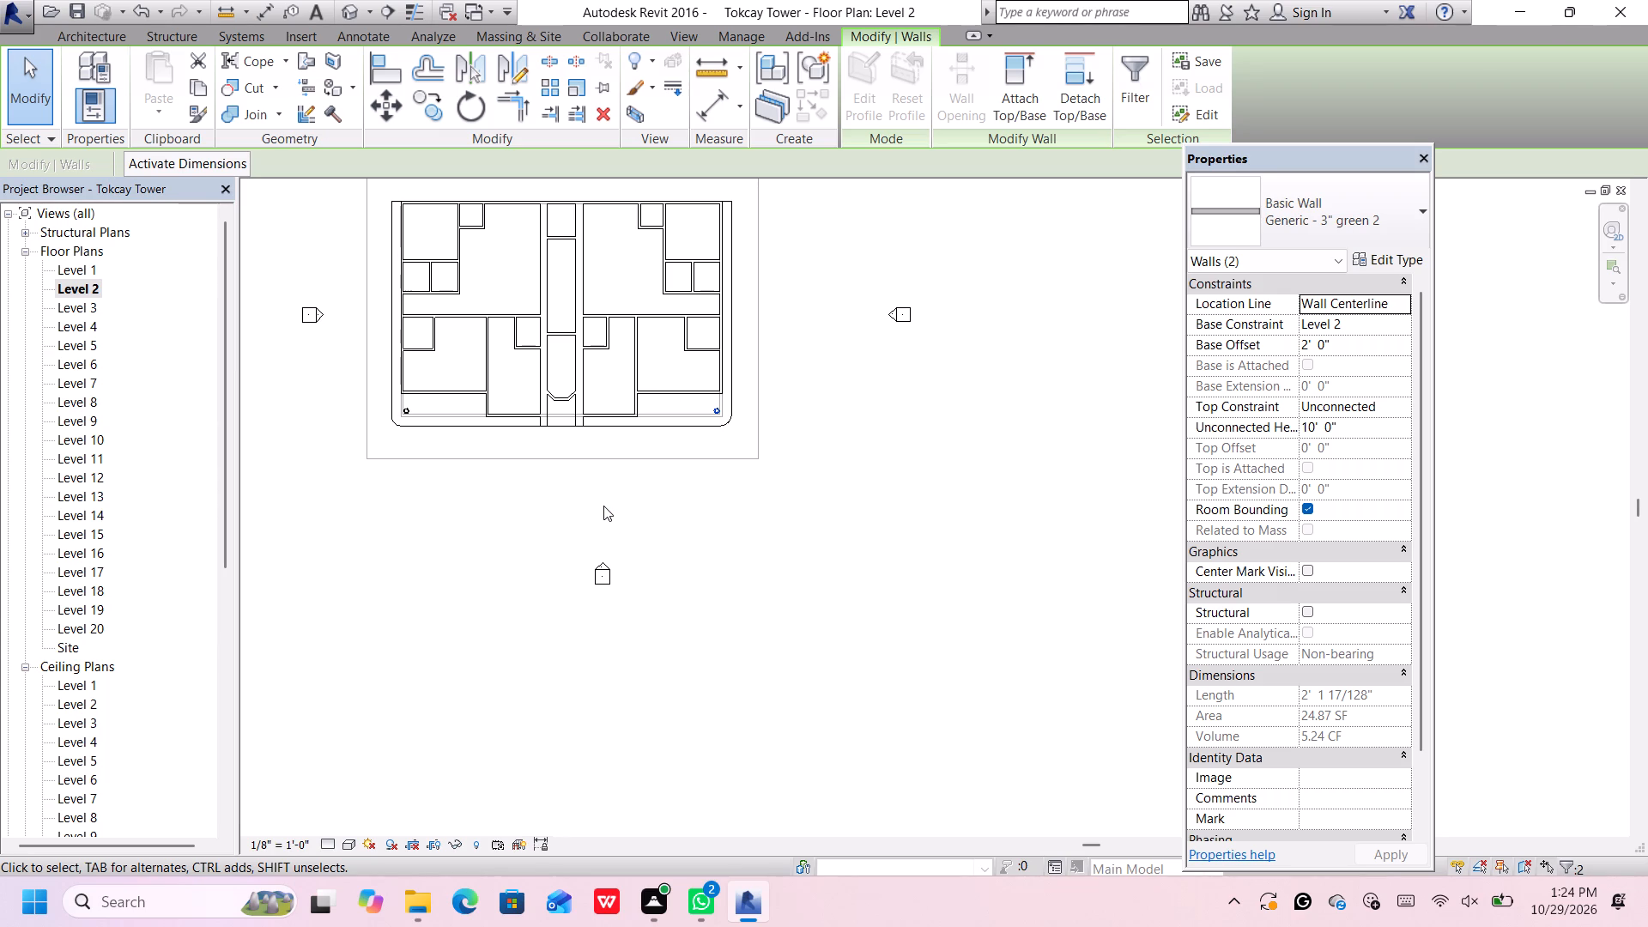
pyautogui.scroll(6, 405, 400)
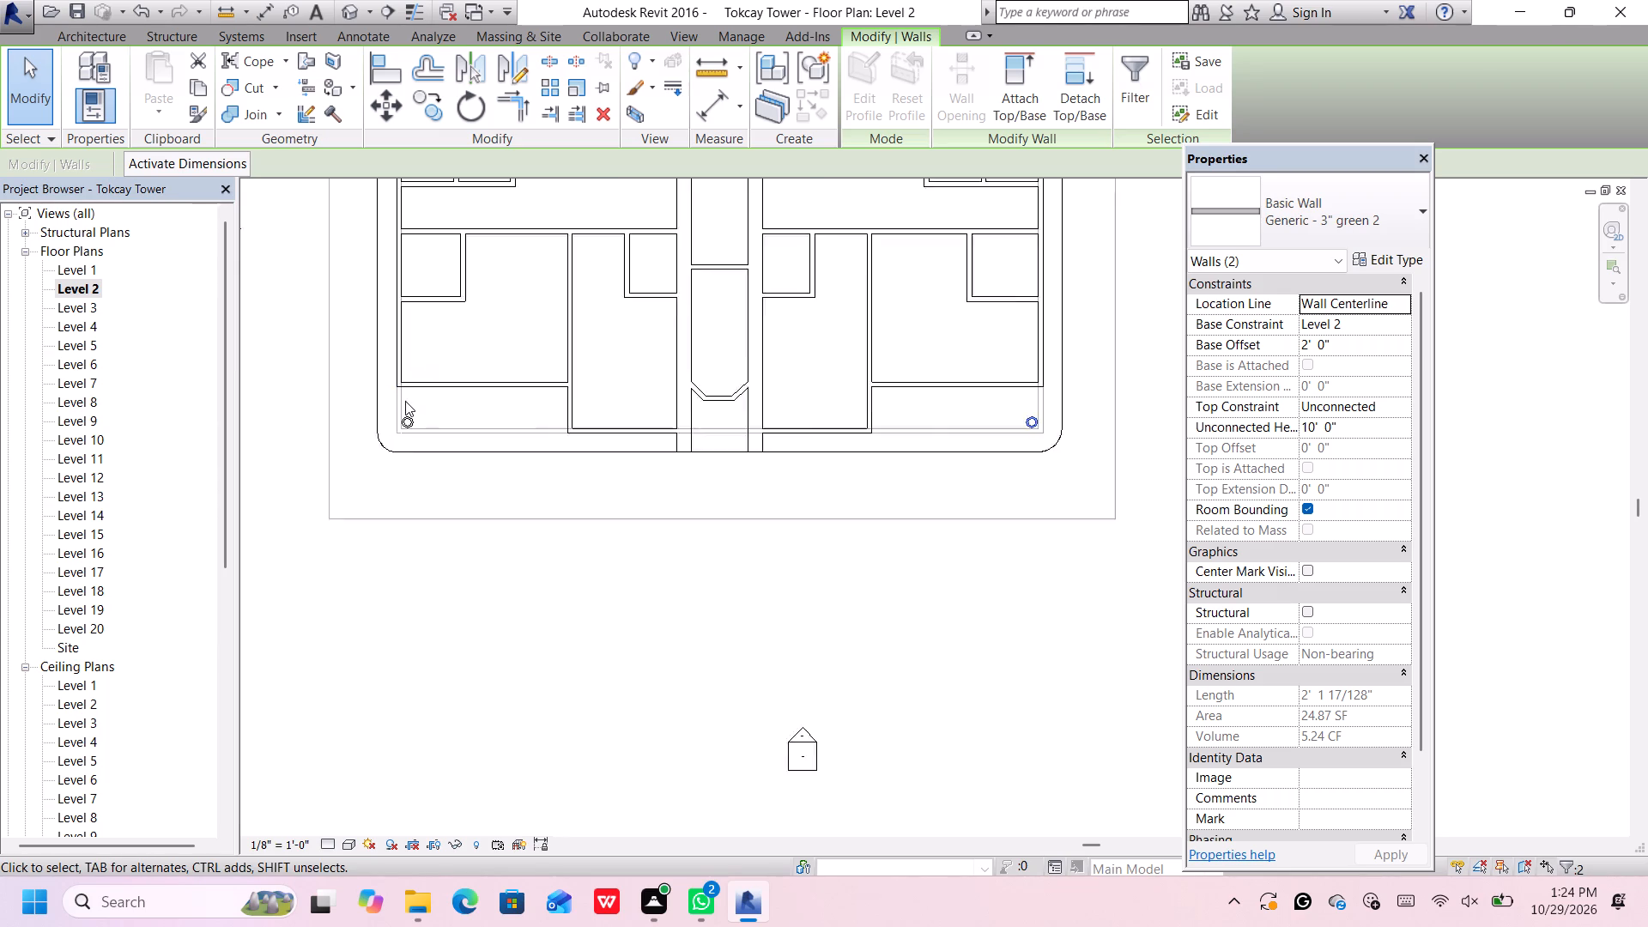
pyautogui.scroll(3, 405, 401)
pyautogui.moveTo(409, 400); pyautogui.dragTo(411, 412, button='middle')
pyautogui.scroll(4, 411, 412)
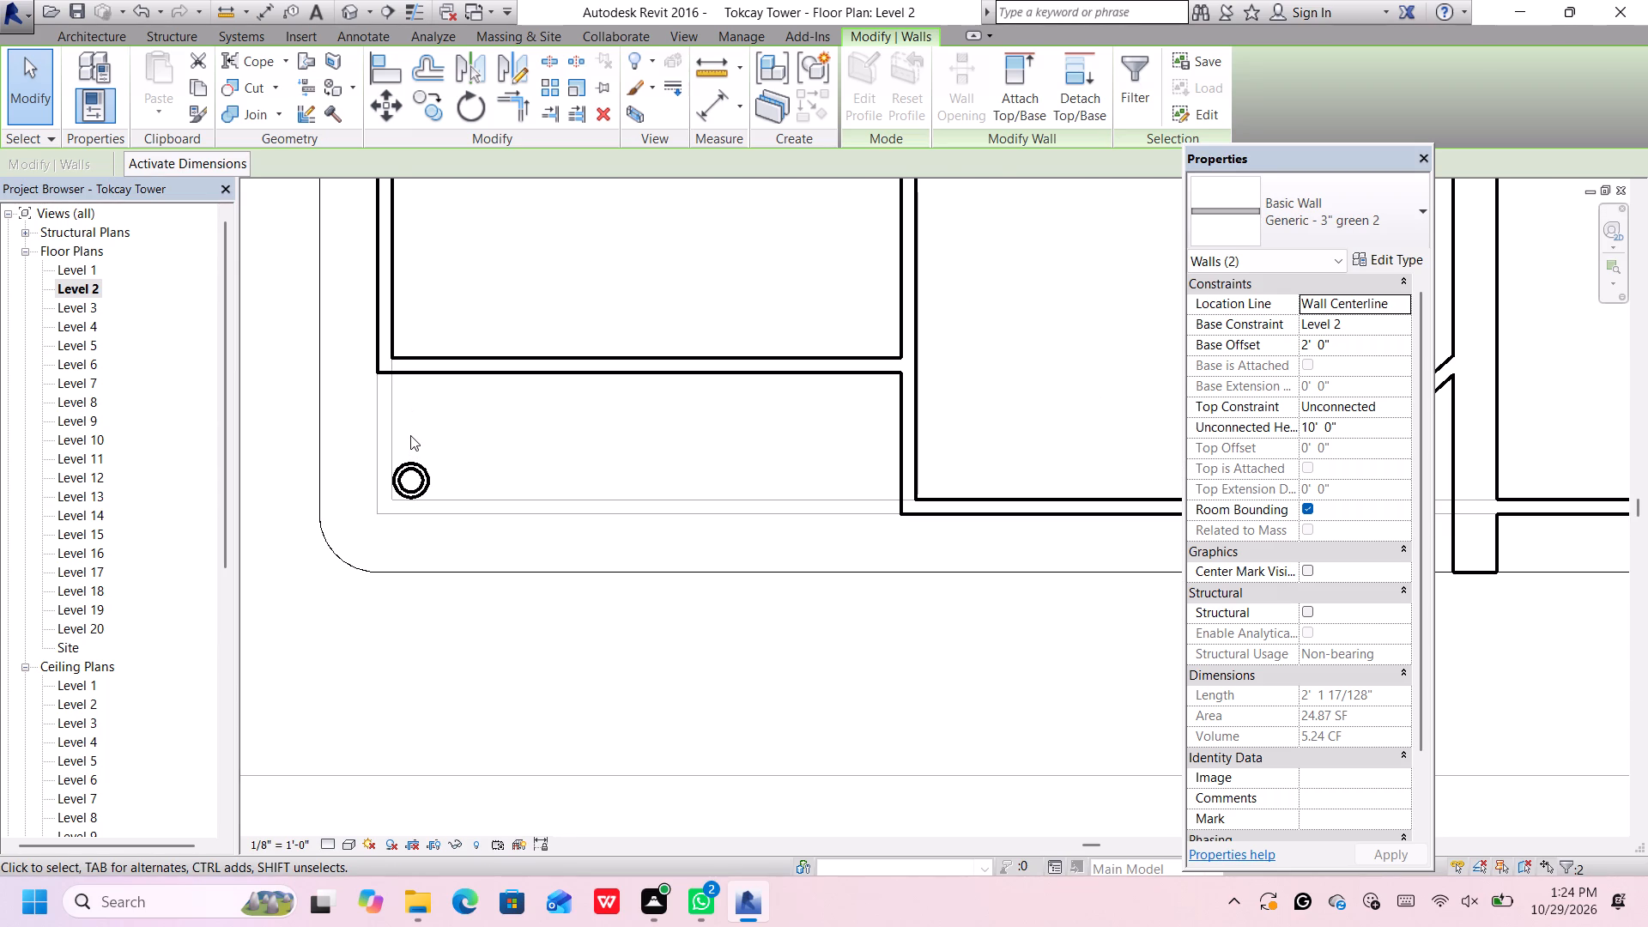
pyautogui.scroll(-4, 410, 435)
pyautogui.click(419, 725)
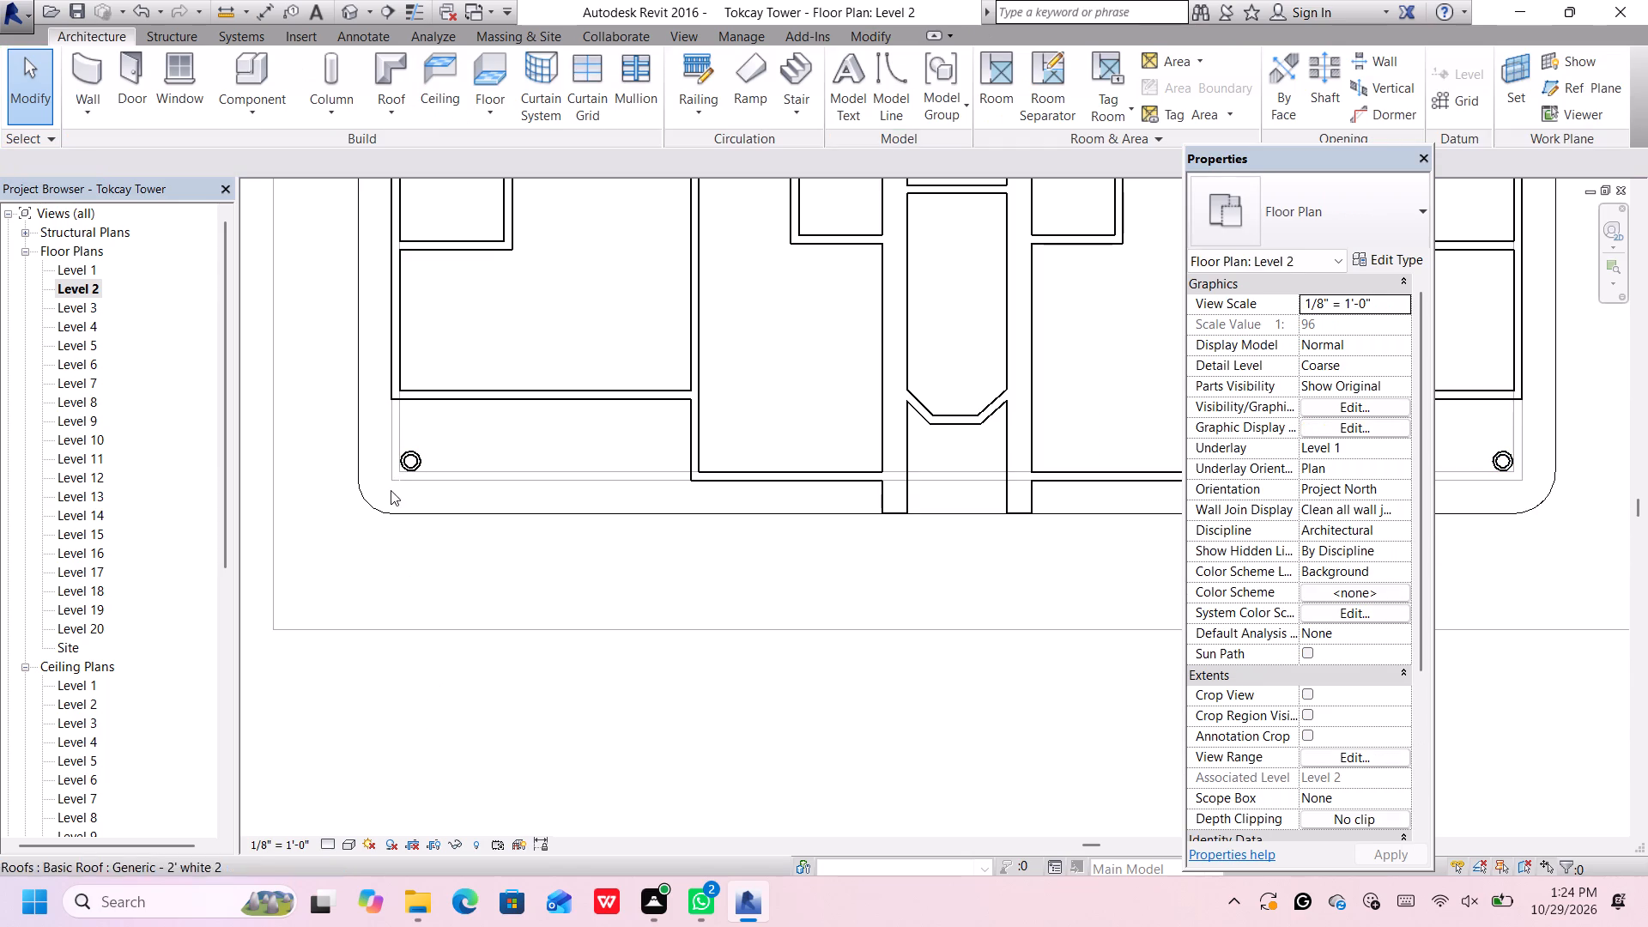
pyautogui.click(346, 15)
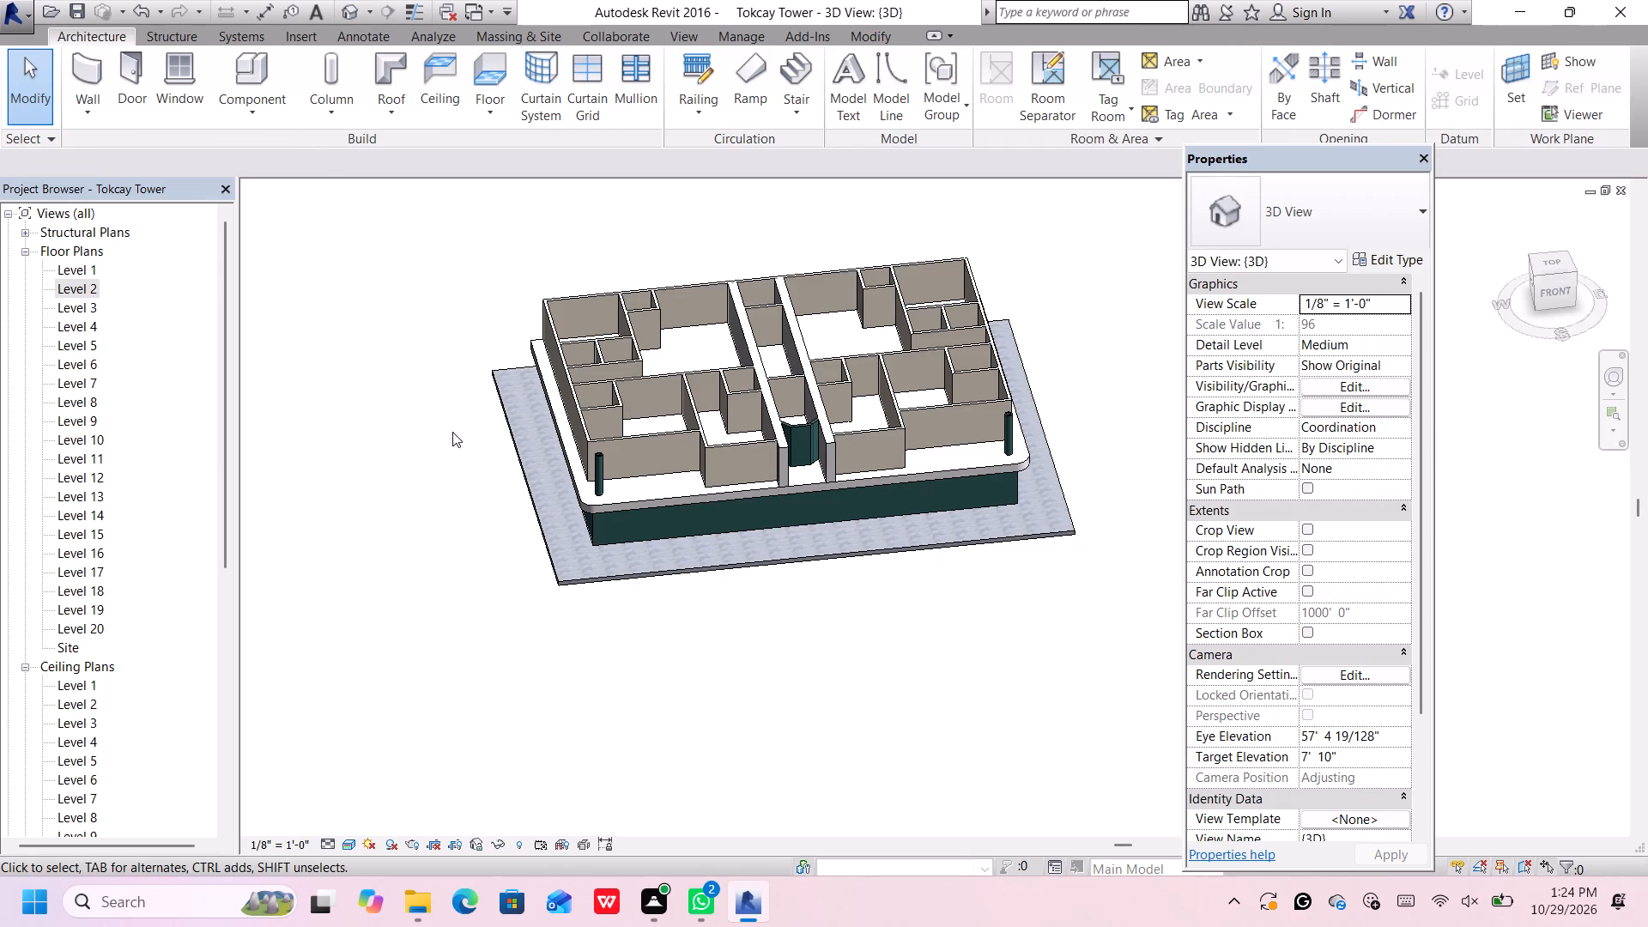
pyautogui.scroll(3, 973, 445)
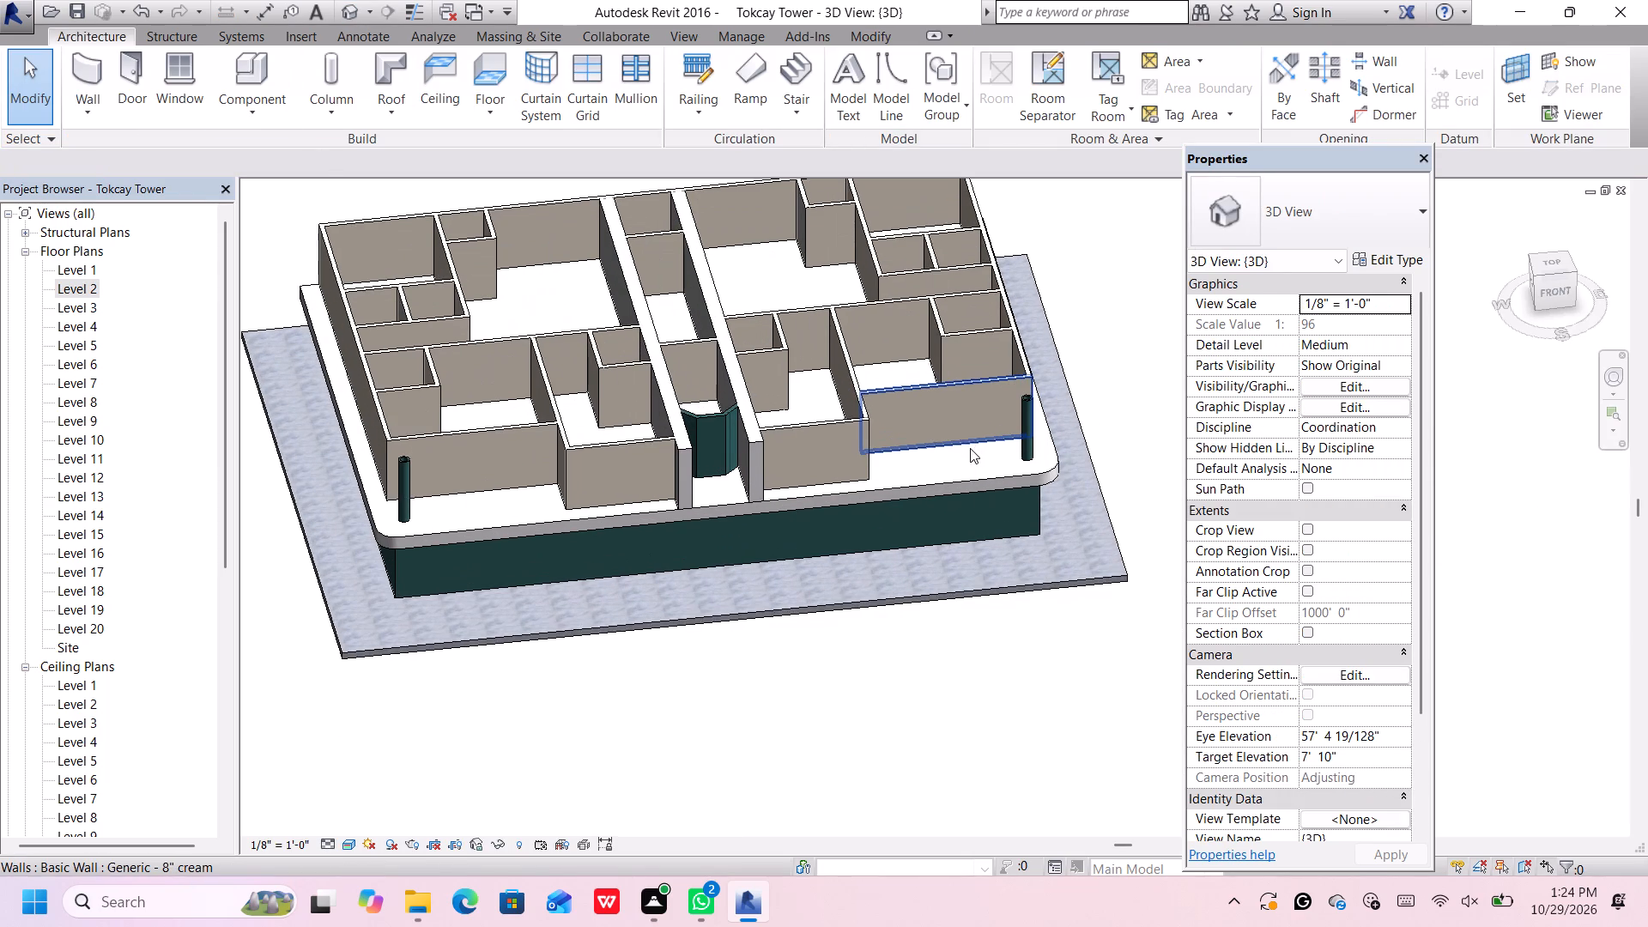
pyautogui.moveTo(968, 451); pyautogui.dragTo(959, 462, button='middle')
pyautogui.middleClick(711, 624)
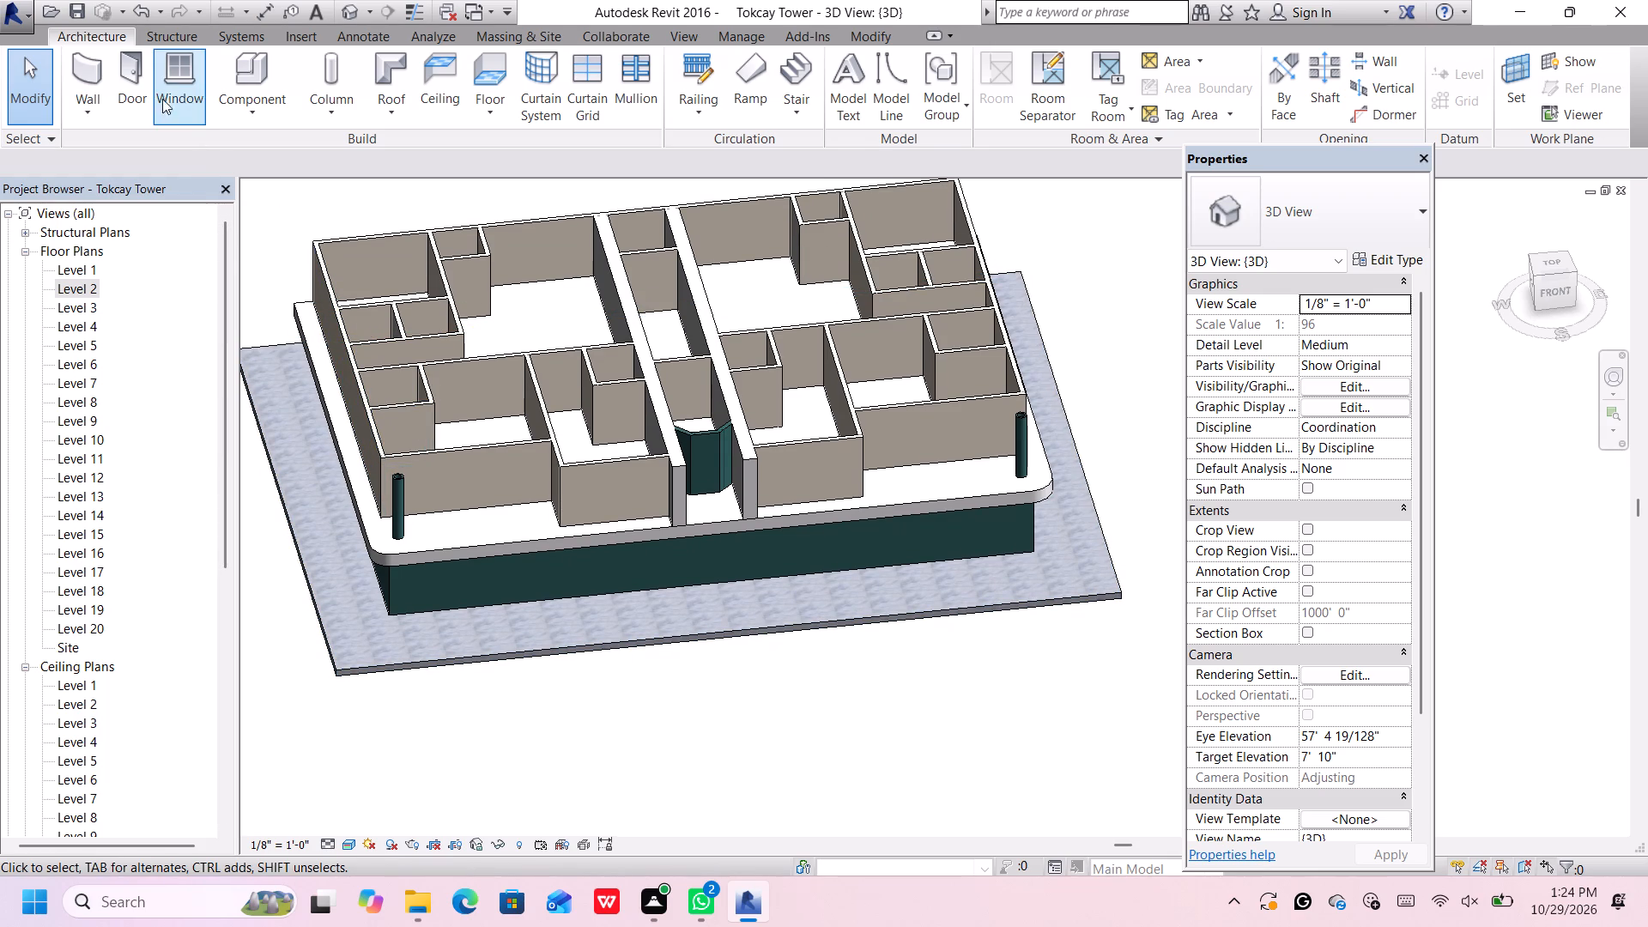
# Load the Curtain Wall Awning family from the US Imperial library's Windows folder for window placement.
pyautogui.click(179, 72)
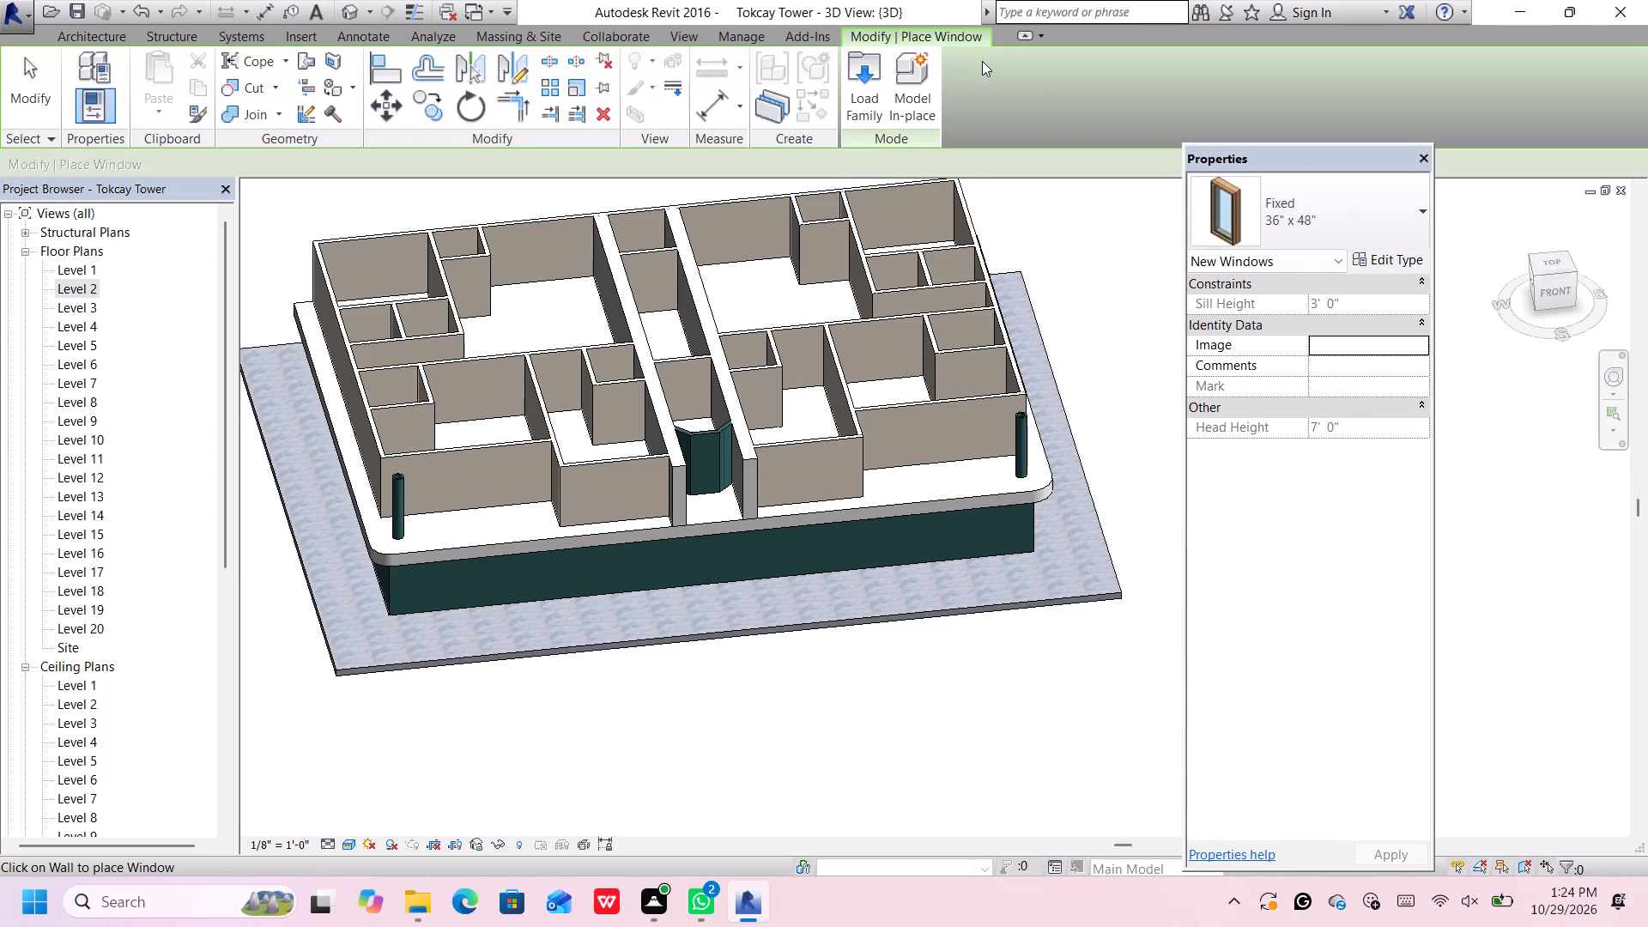
pyautogui.click(848, 67)
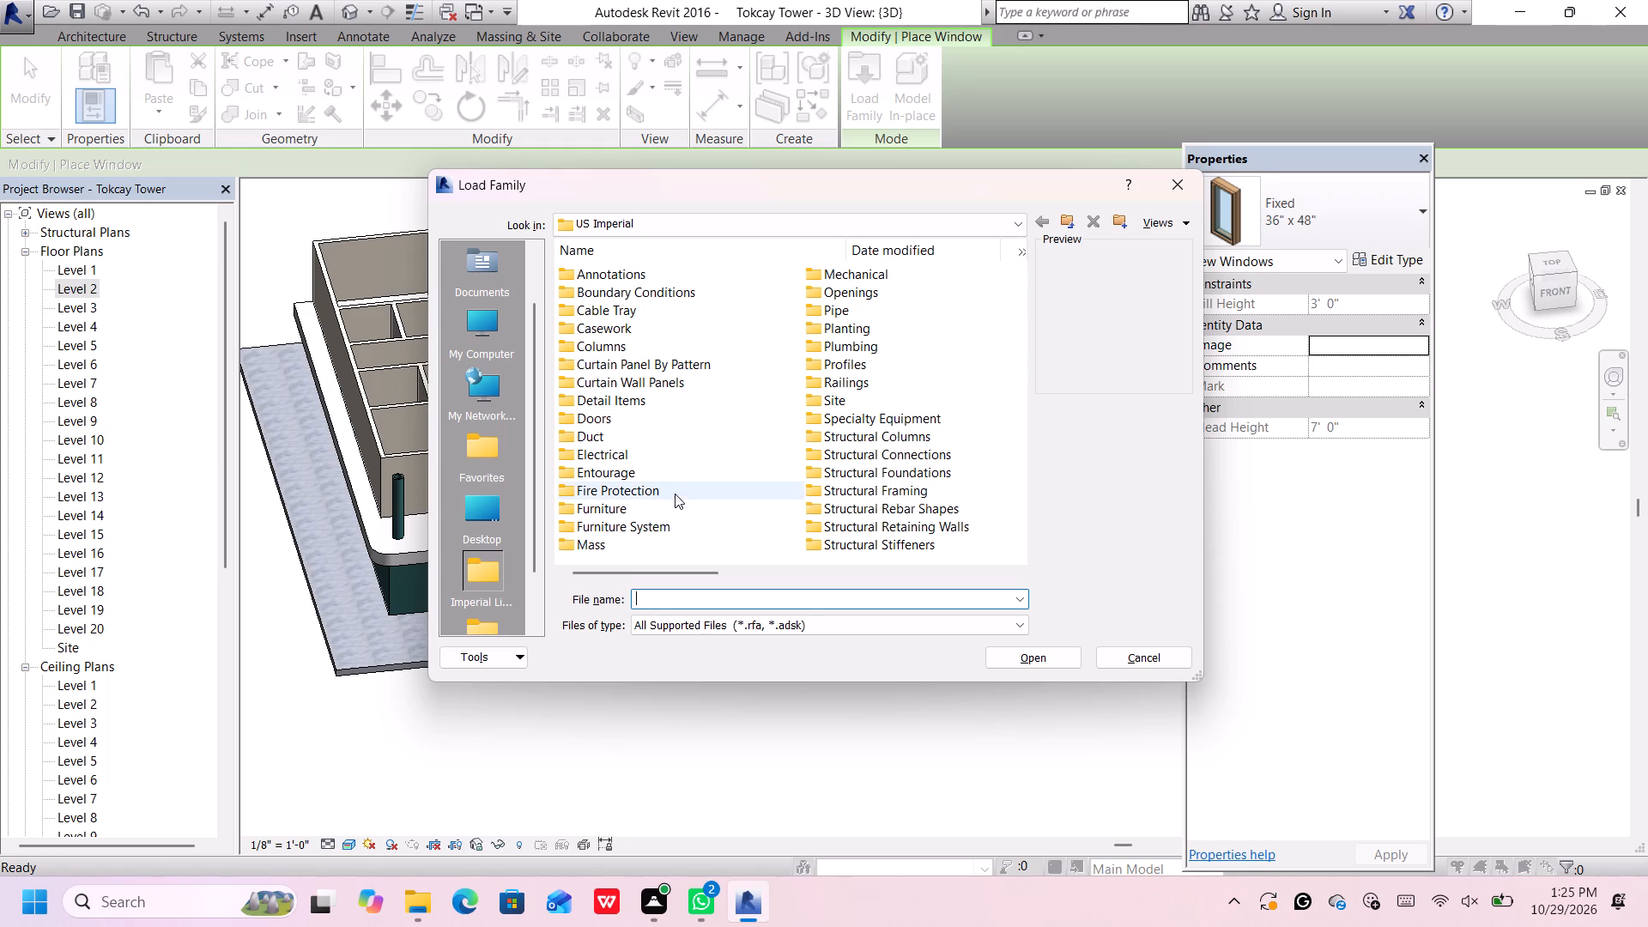
pyautogui.scroll(-1, 684, 482)
pyautogui.doubleClick(846, 331)
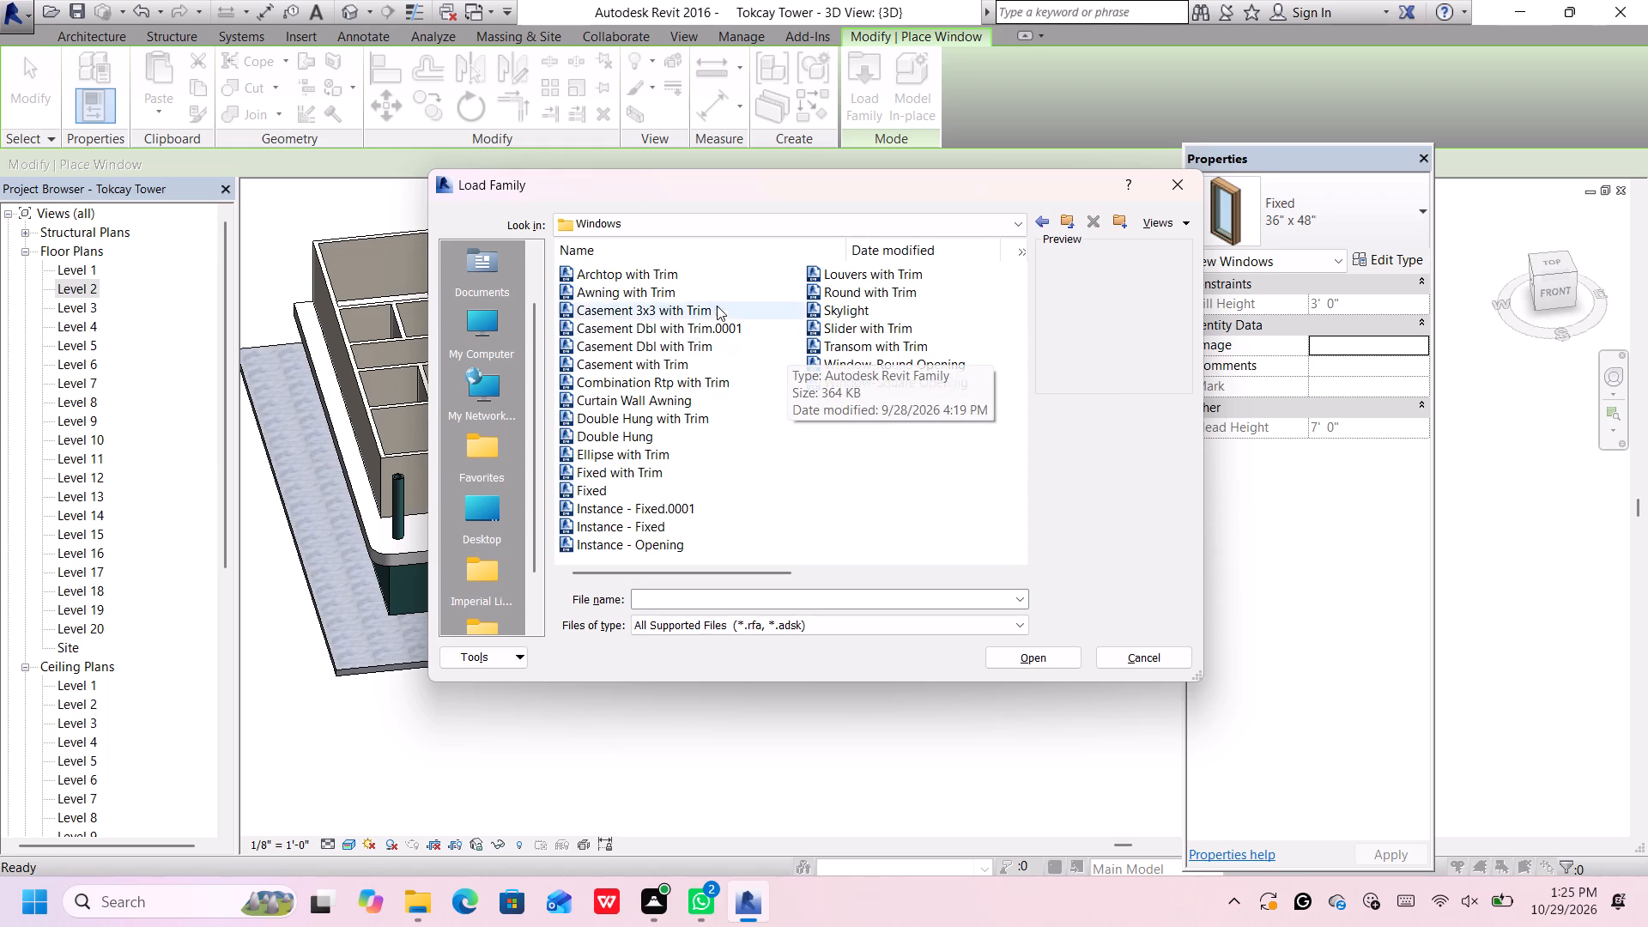
pyautogui.click(727, 282)
pyautogui.click(722, 308)
pyautogui.click(724, 336)
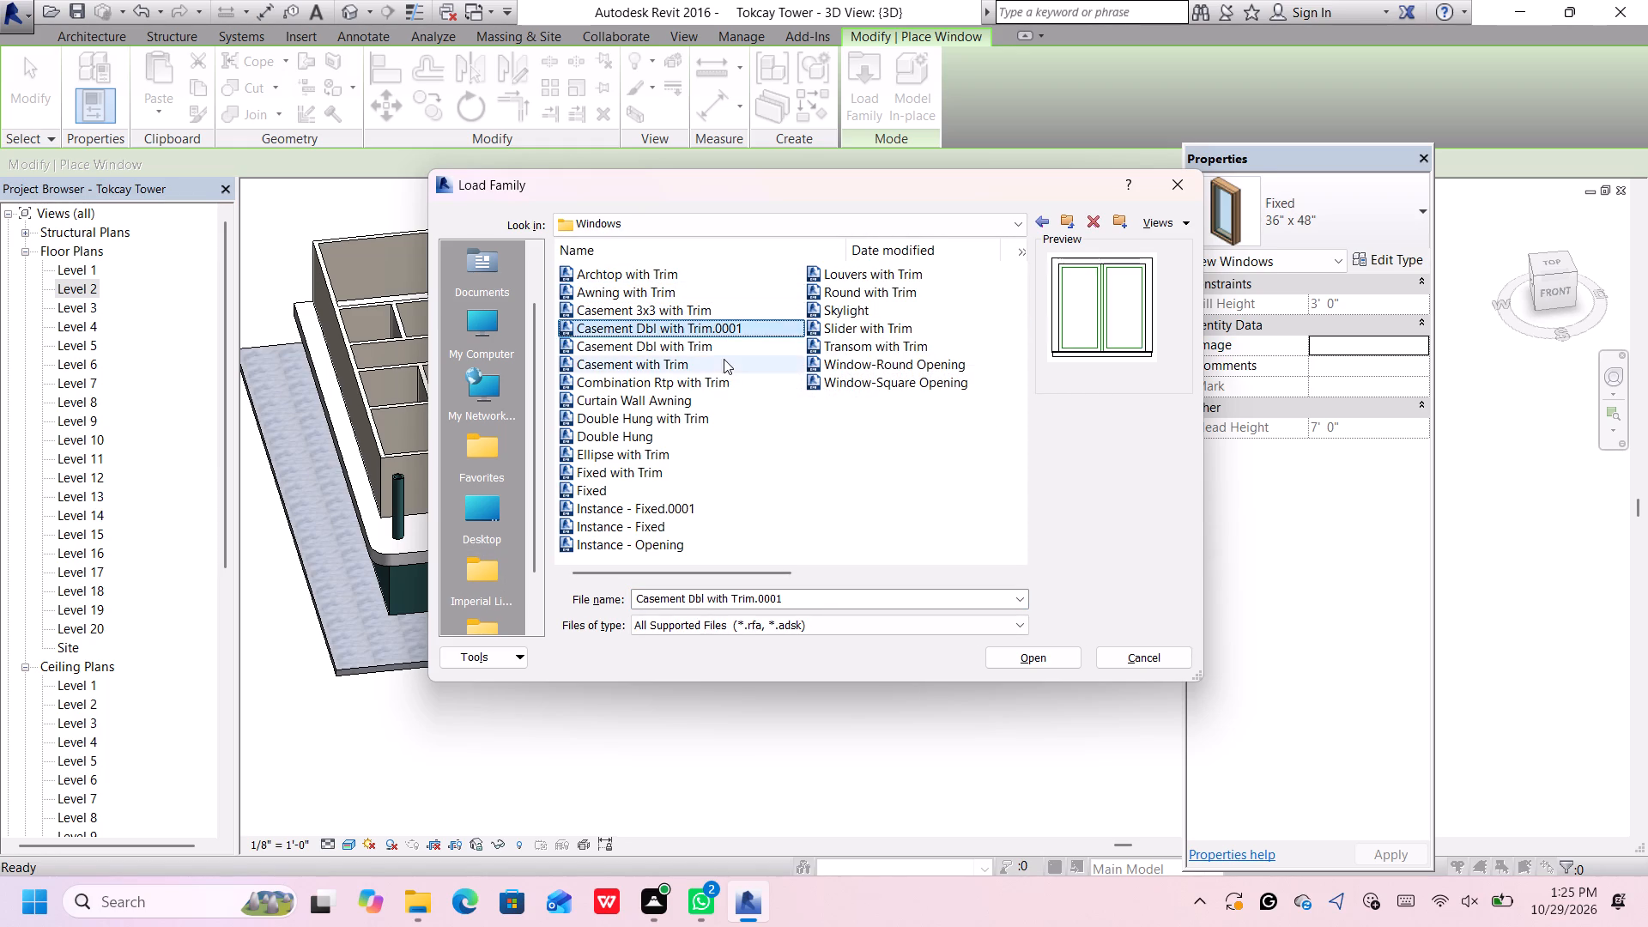
pyautogui.click(724, 360)
pyautogui.click(725, 381)
pyautogui.click(722, 405)
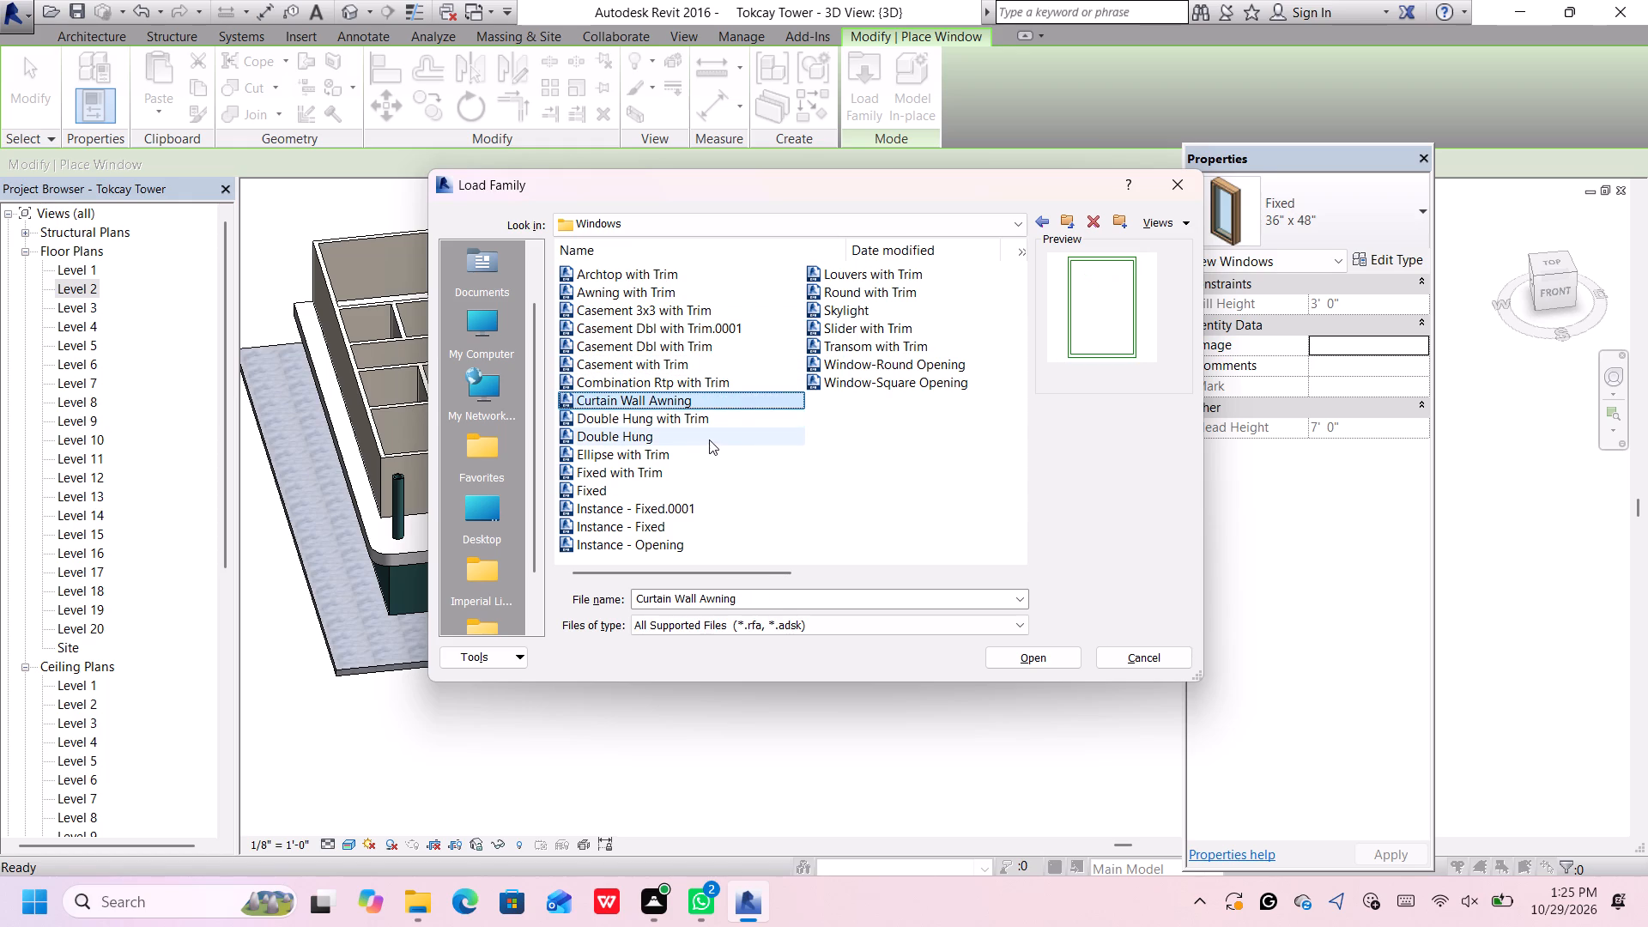
pyautogui.doubleClick(705, 402)
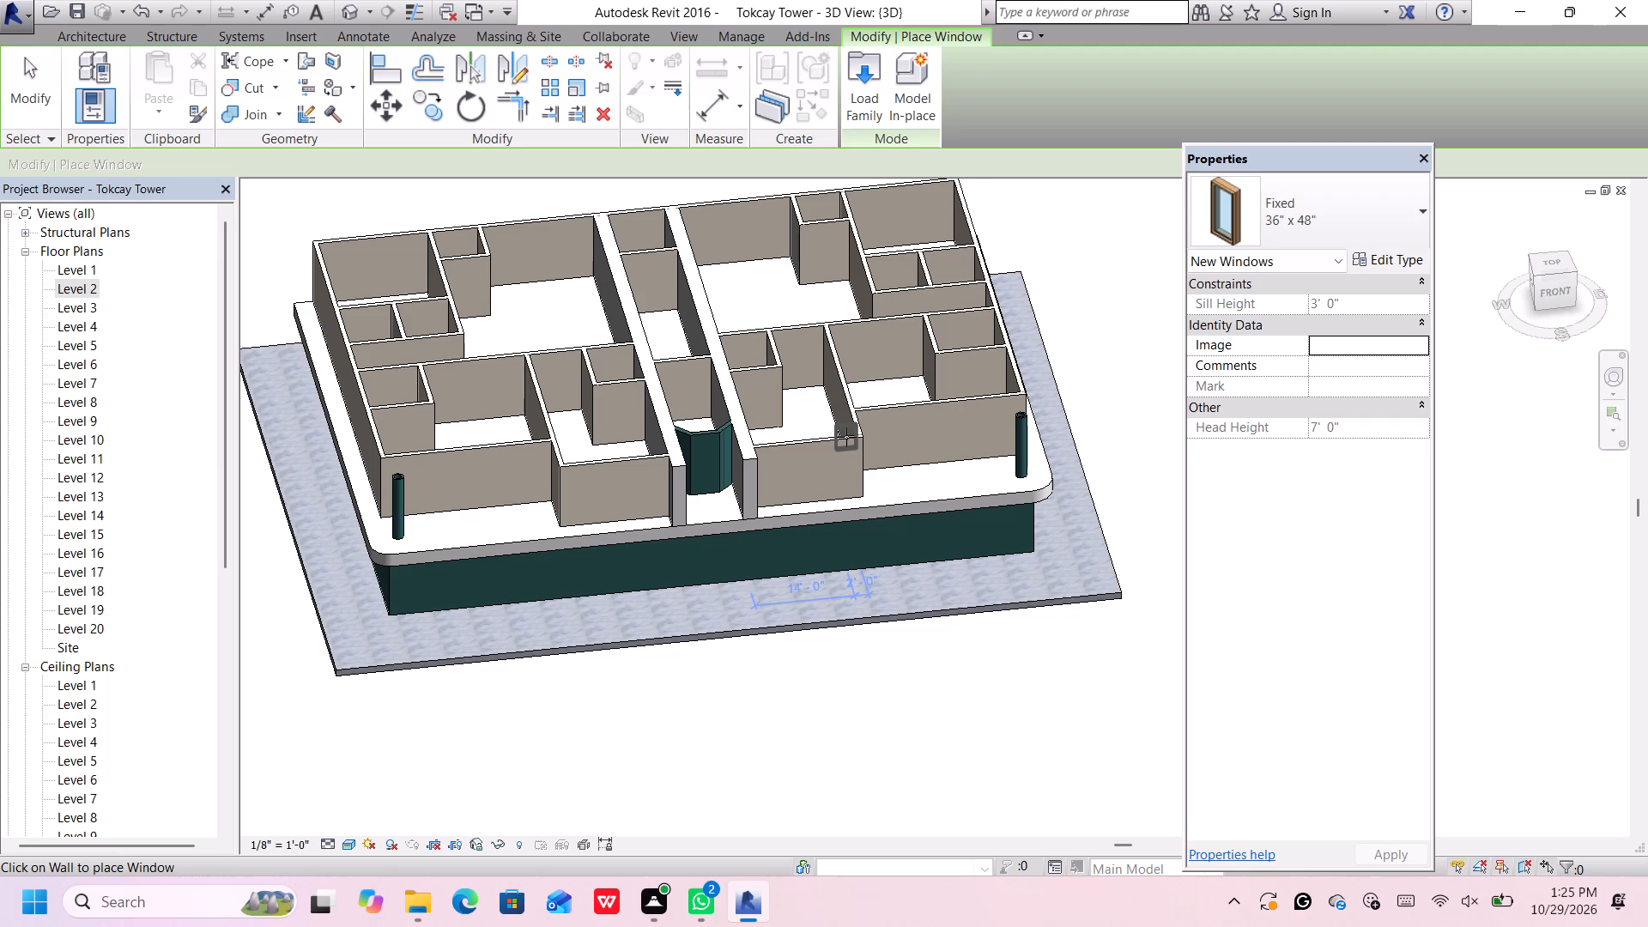
pyautogui.press('Escape')
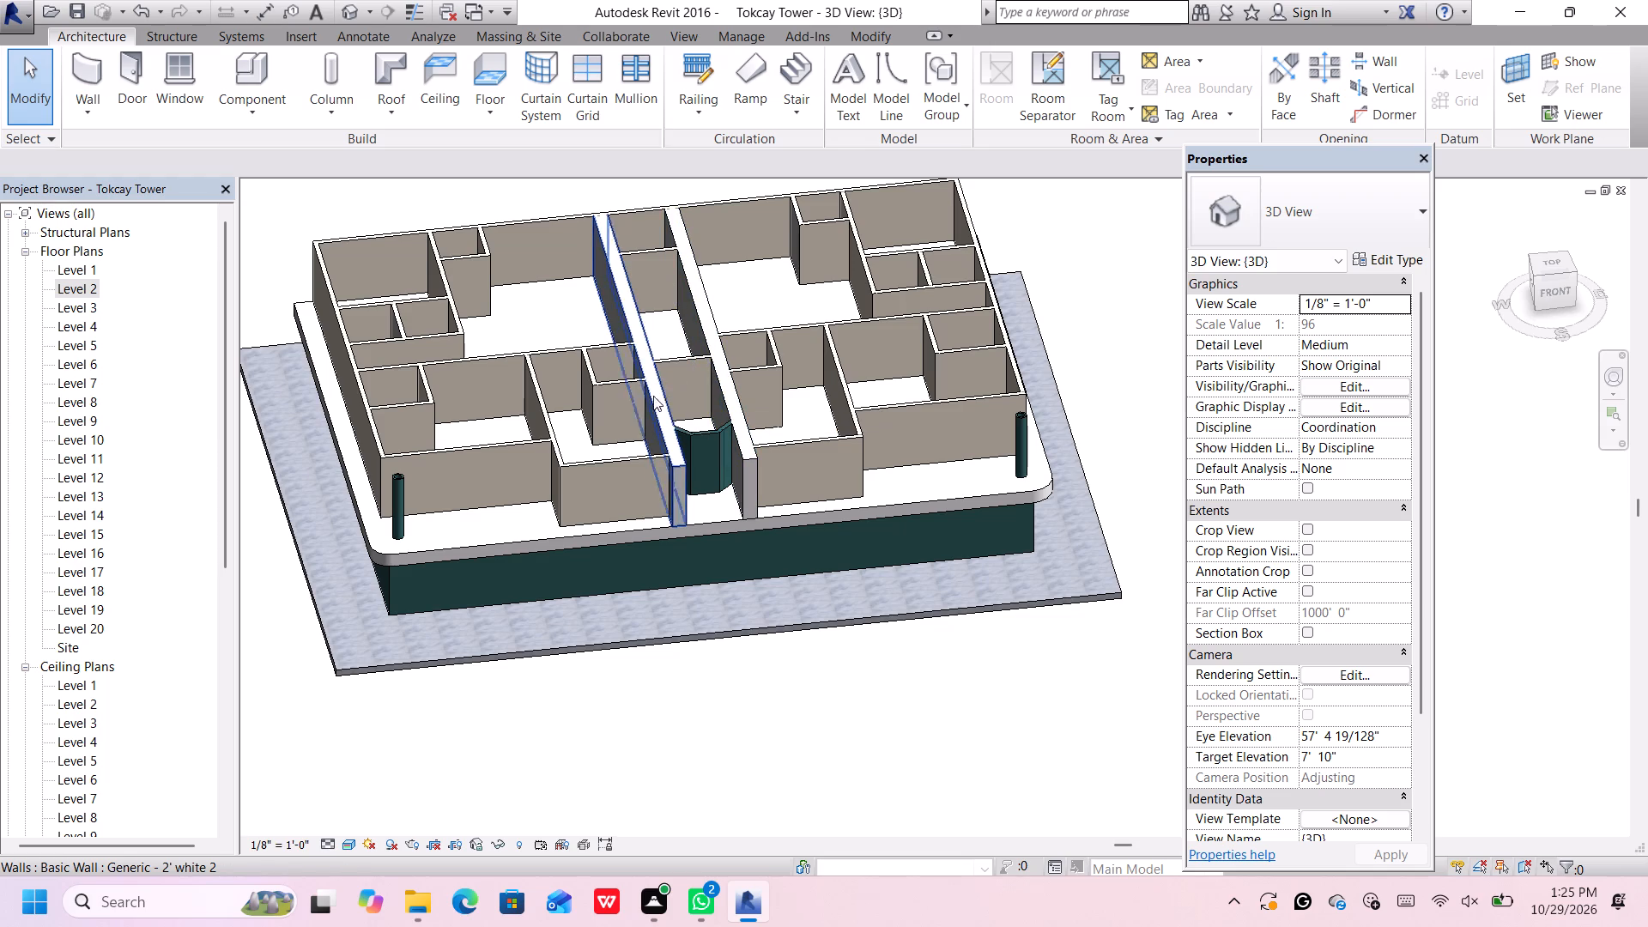
# Examine the 8" cream front wall just left of the central corridor in the 3D view.
pyautogui.scroll(3, 582, 483)
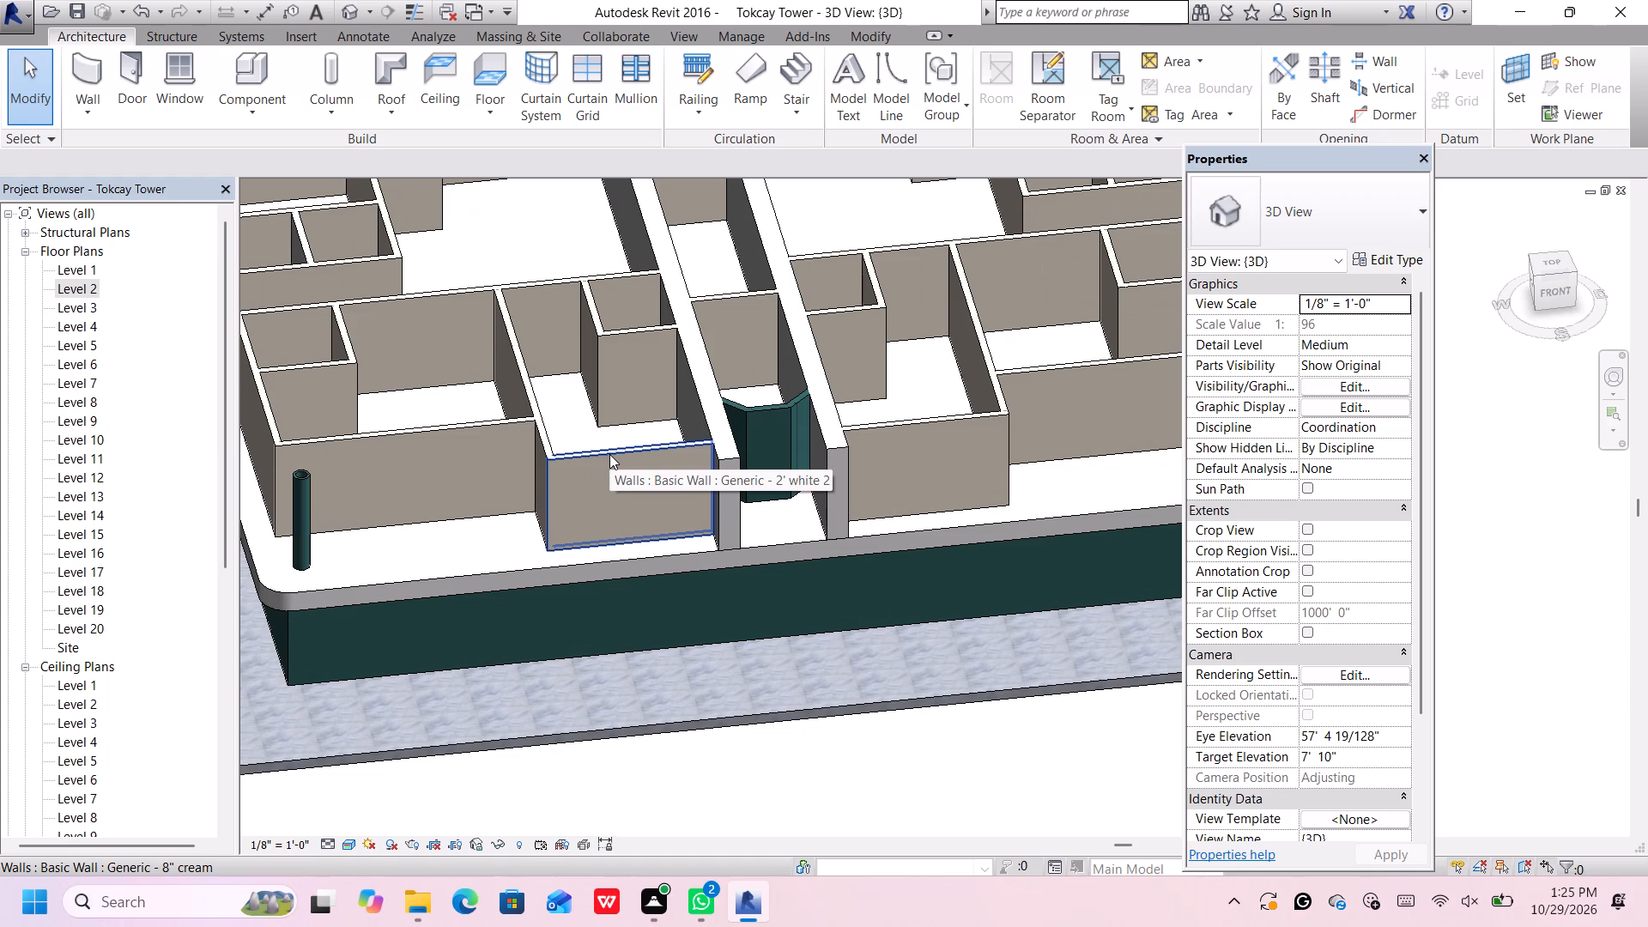
pyautogui.click(609, 454)
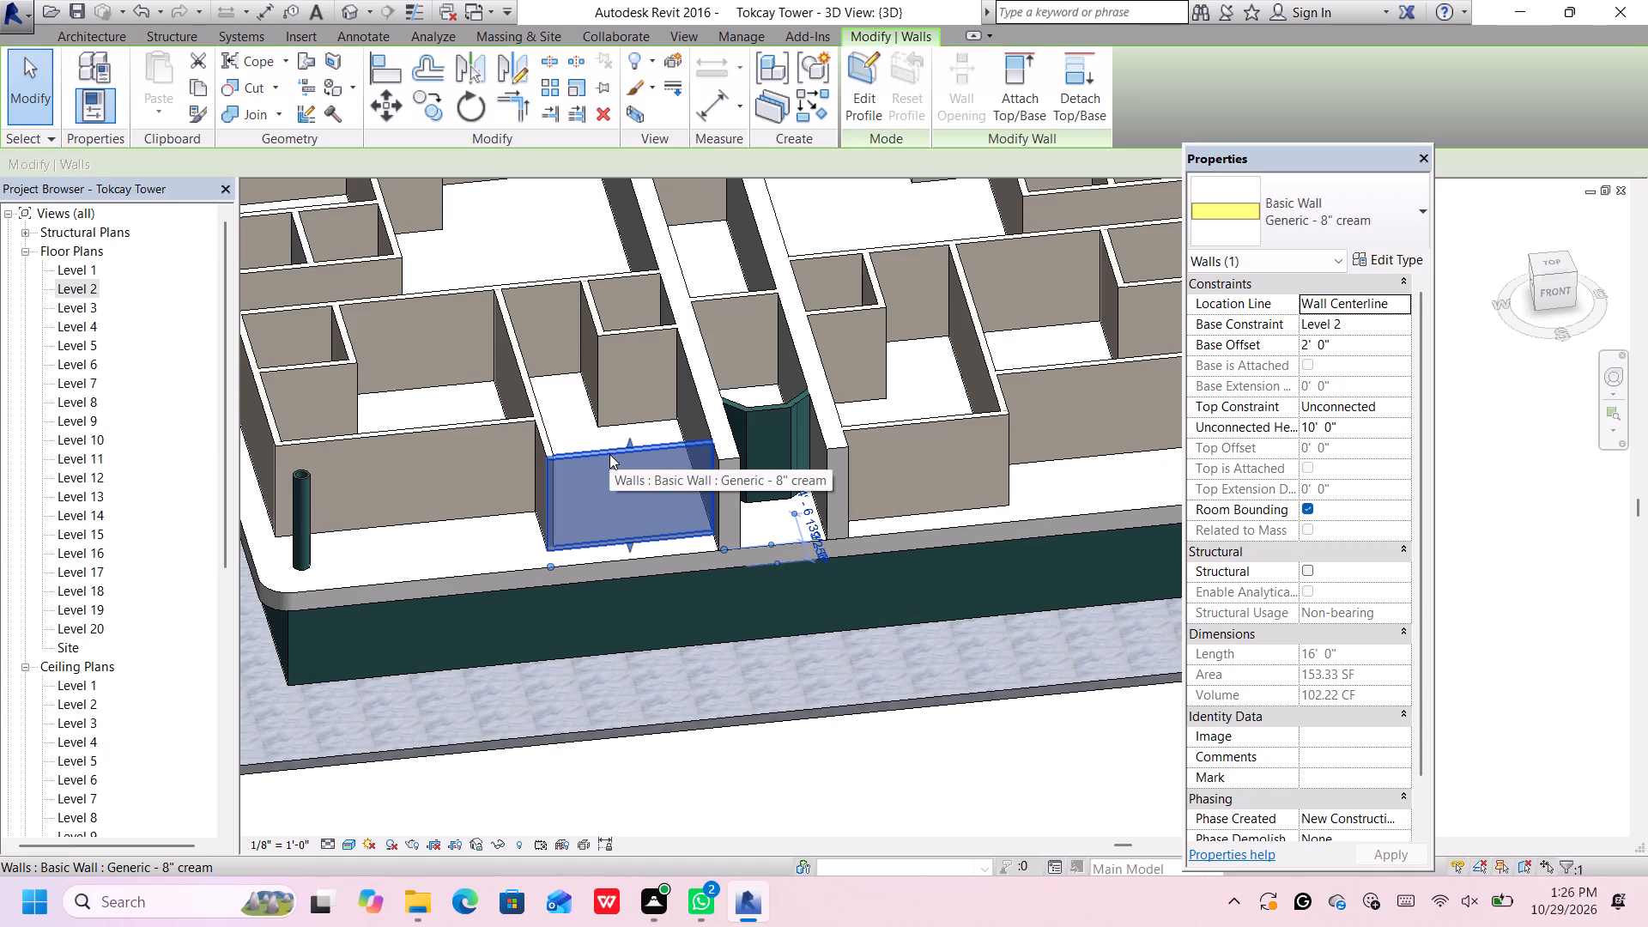
pyautogui.scroll(-1, 609, 454)
pyautogui.moveTo(597, 439); pyautogui.dragTo(617, 464, button='middle')
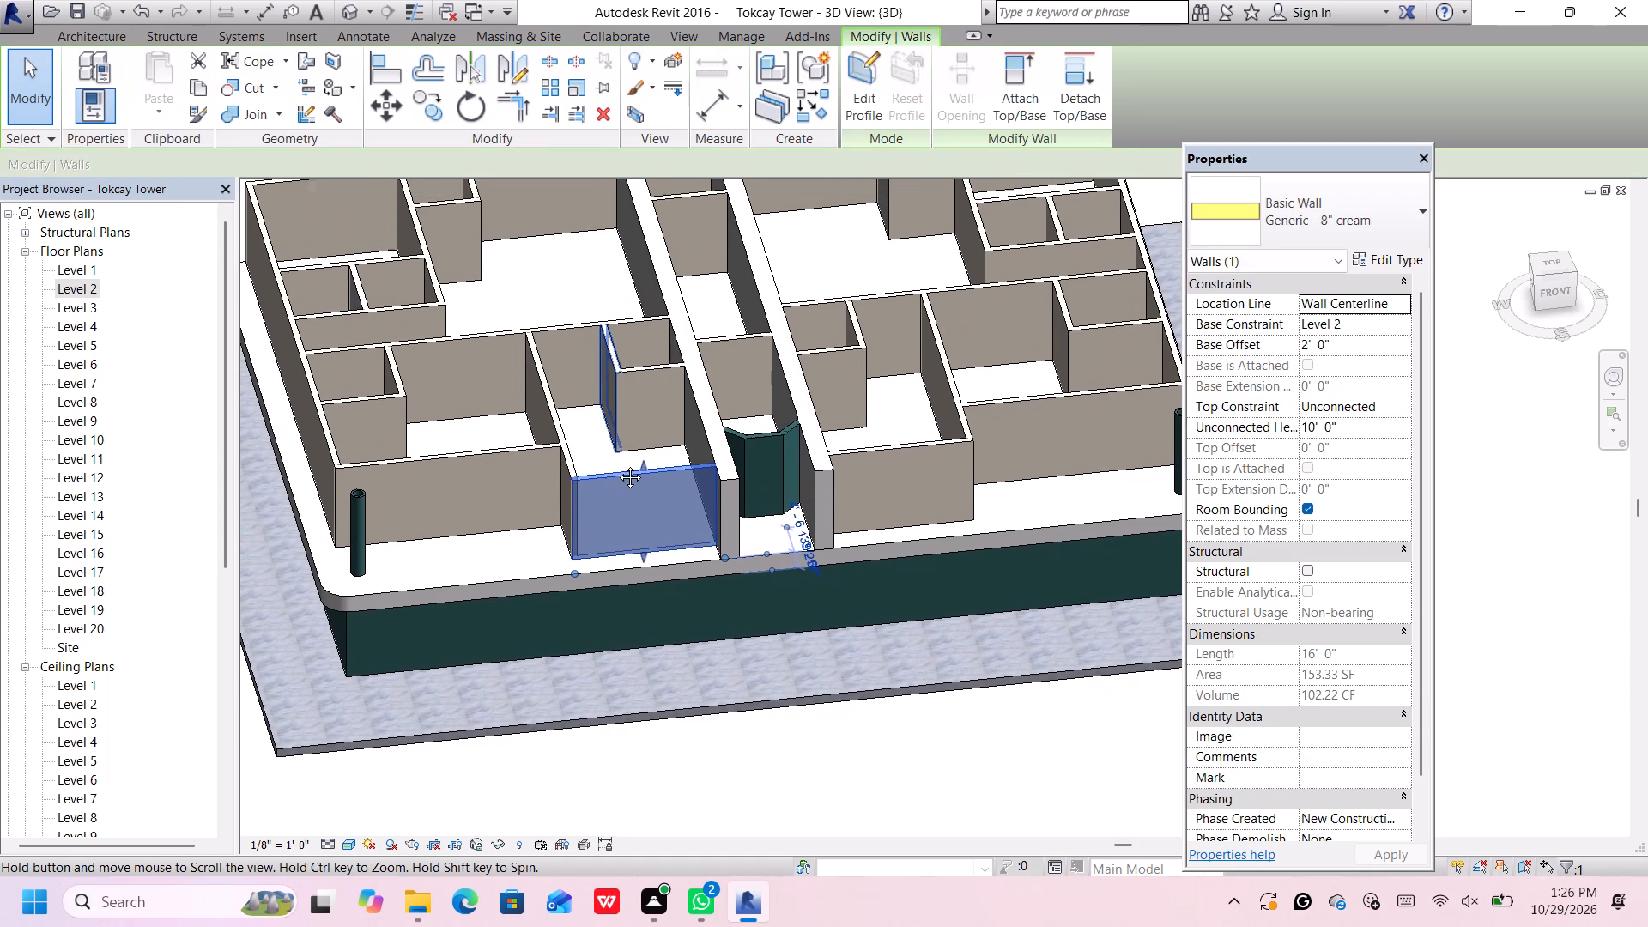
pyautogui.moveTo(617, 464); pyautogui.dragTo(620, 467, button='middle')
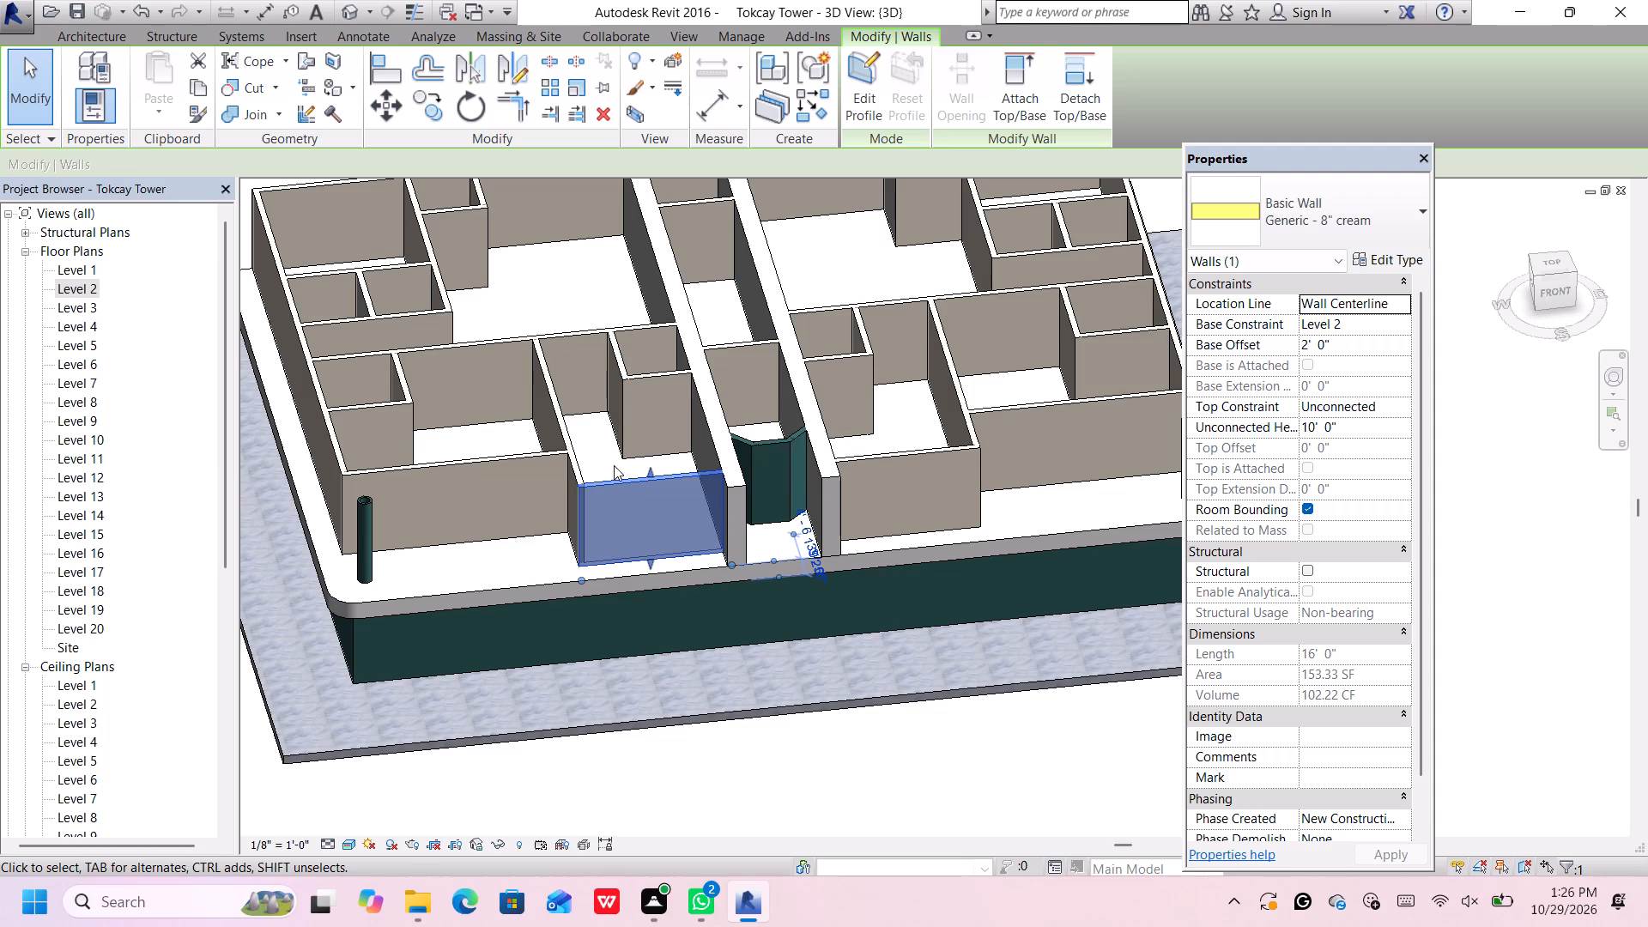
pyautogui.scroll(-4, 614, 467)
pyautogui.moveTo(625, 445); pyautogui.dragTo(619, 450, button='middle')
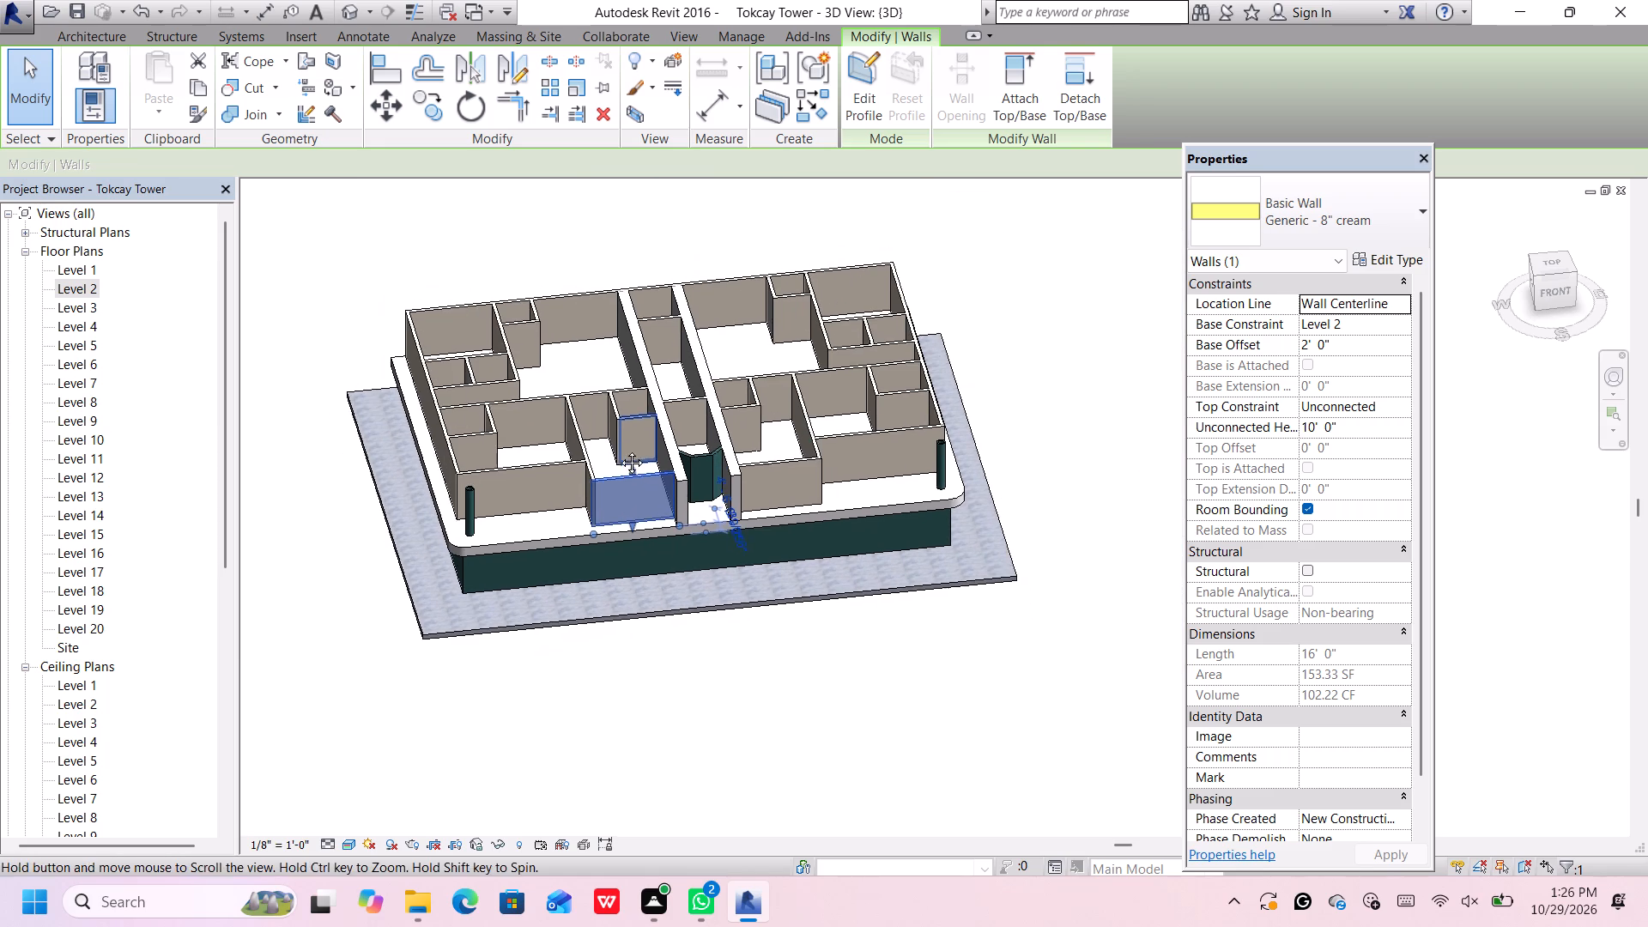
pyautogui.moveTo(619, 450); pyautogui.dragTo(585, 457, button='middle')
# Open the Level 2 floor plan.
pyautogui.doubleClick(83, 287)
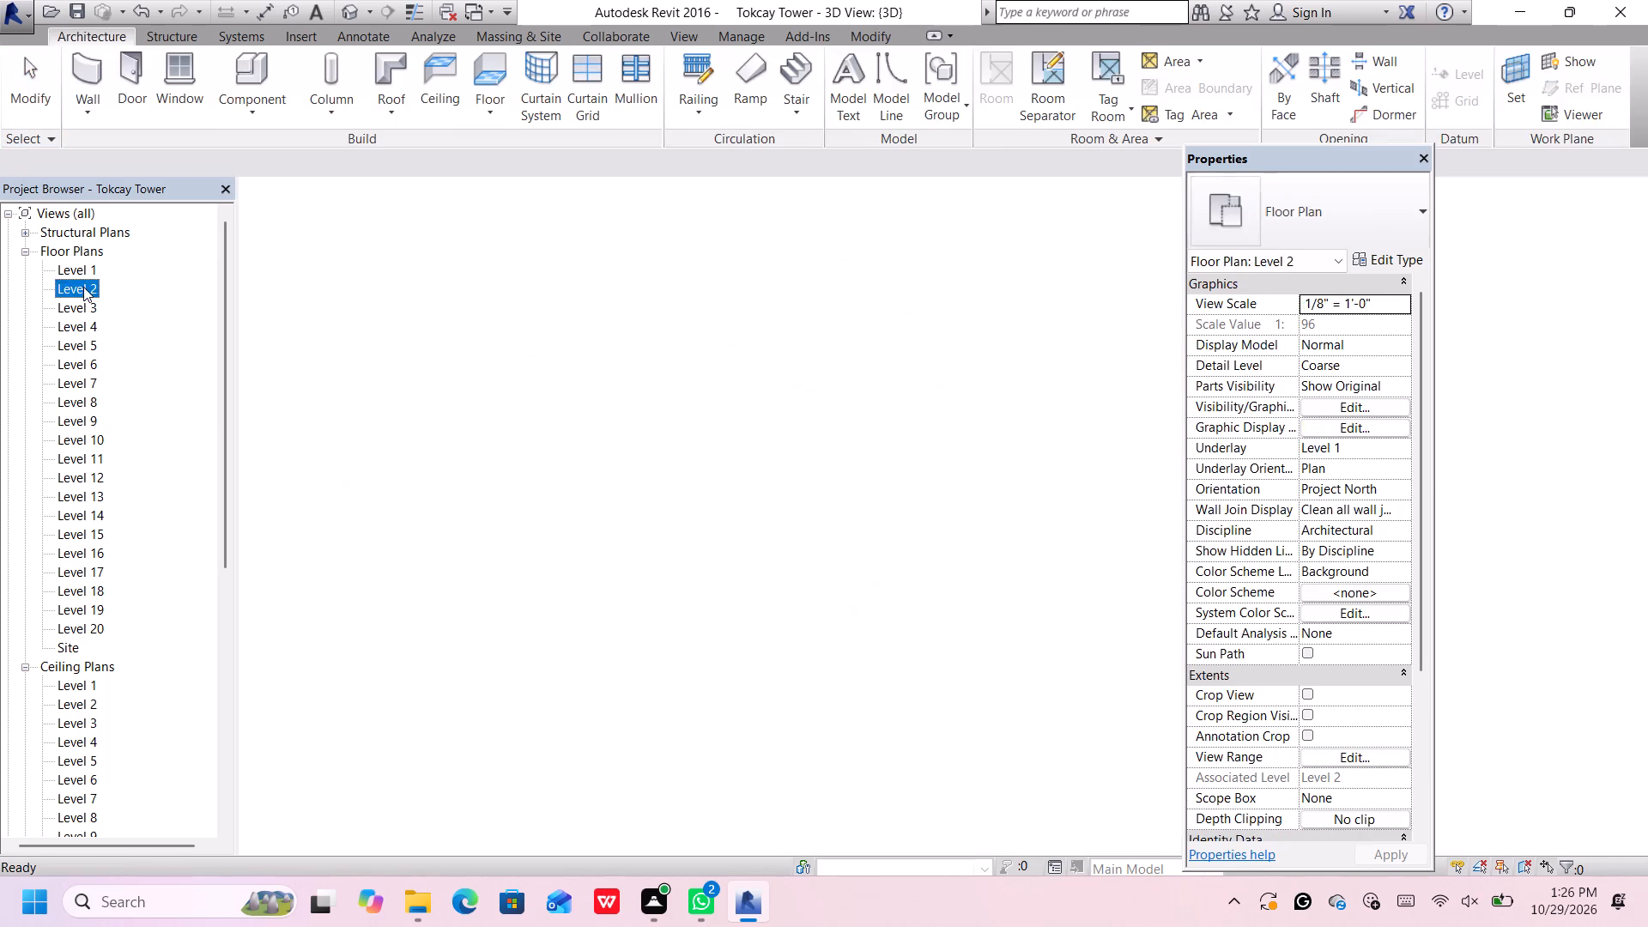
pyautogui.scroll(-6, 632, 439)
pyautogui.click(621, 598)
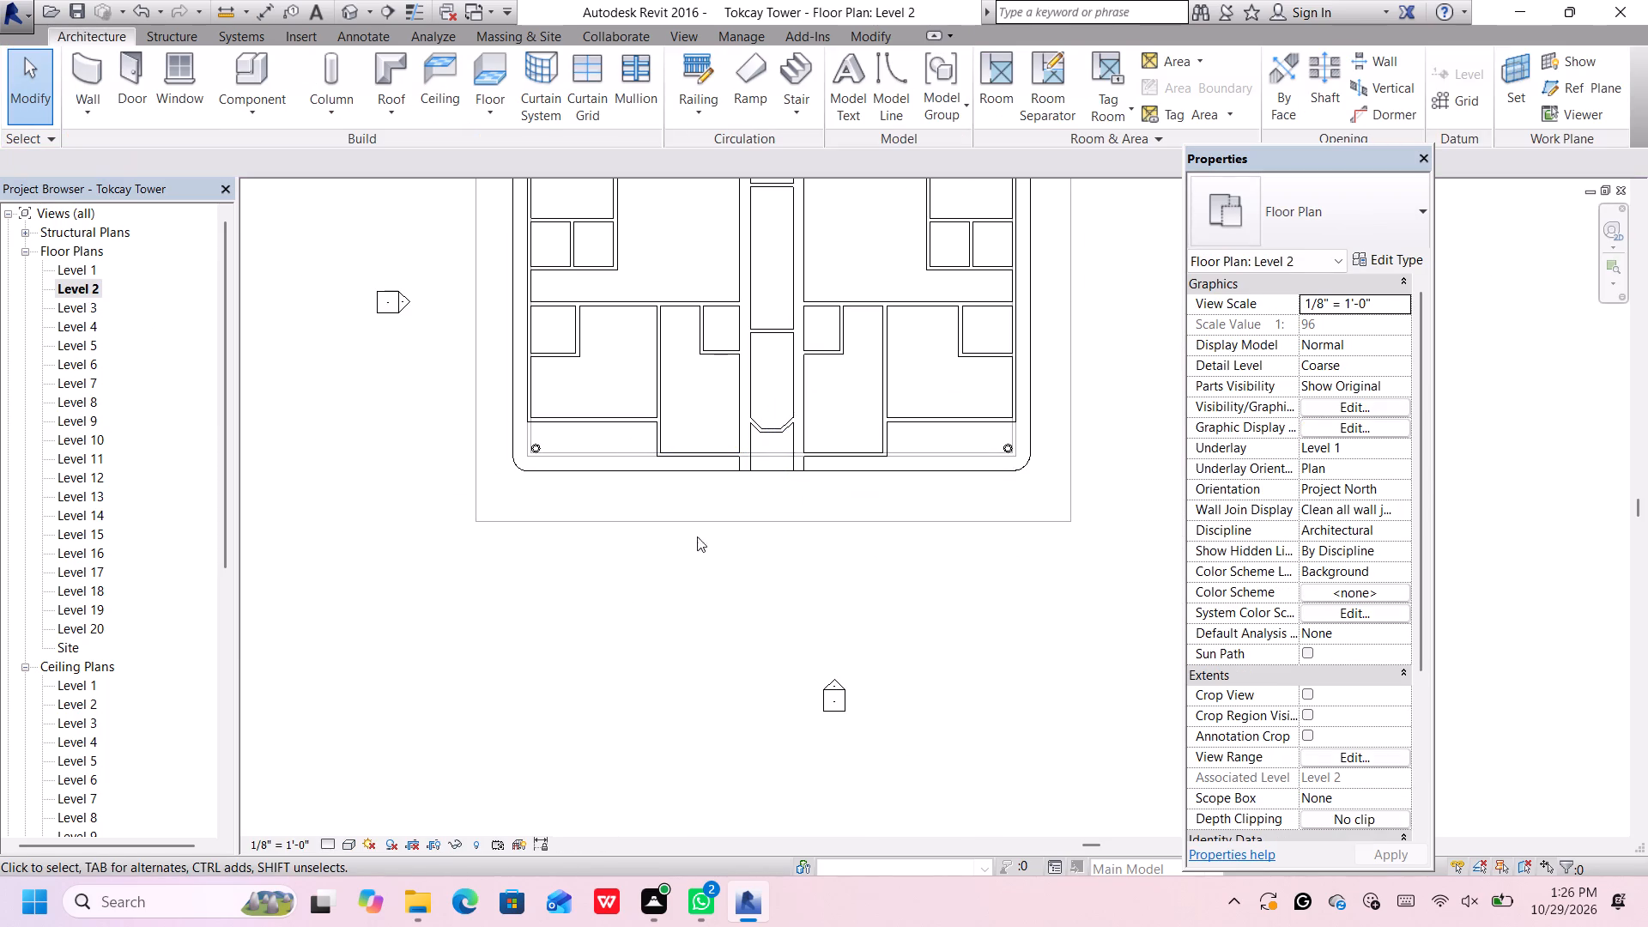
pyautogui.scroll(5, 808, 368)
pyautogui.scroll(-11, 808, 368)
pyautogui.moveTo(808, 377); pyautogui.dragTo(761, 415, button='middle')
pyautogui.scroll(2, 750, 408)
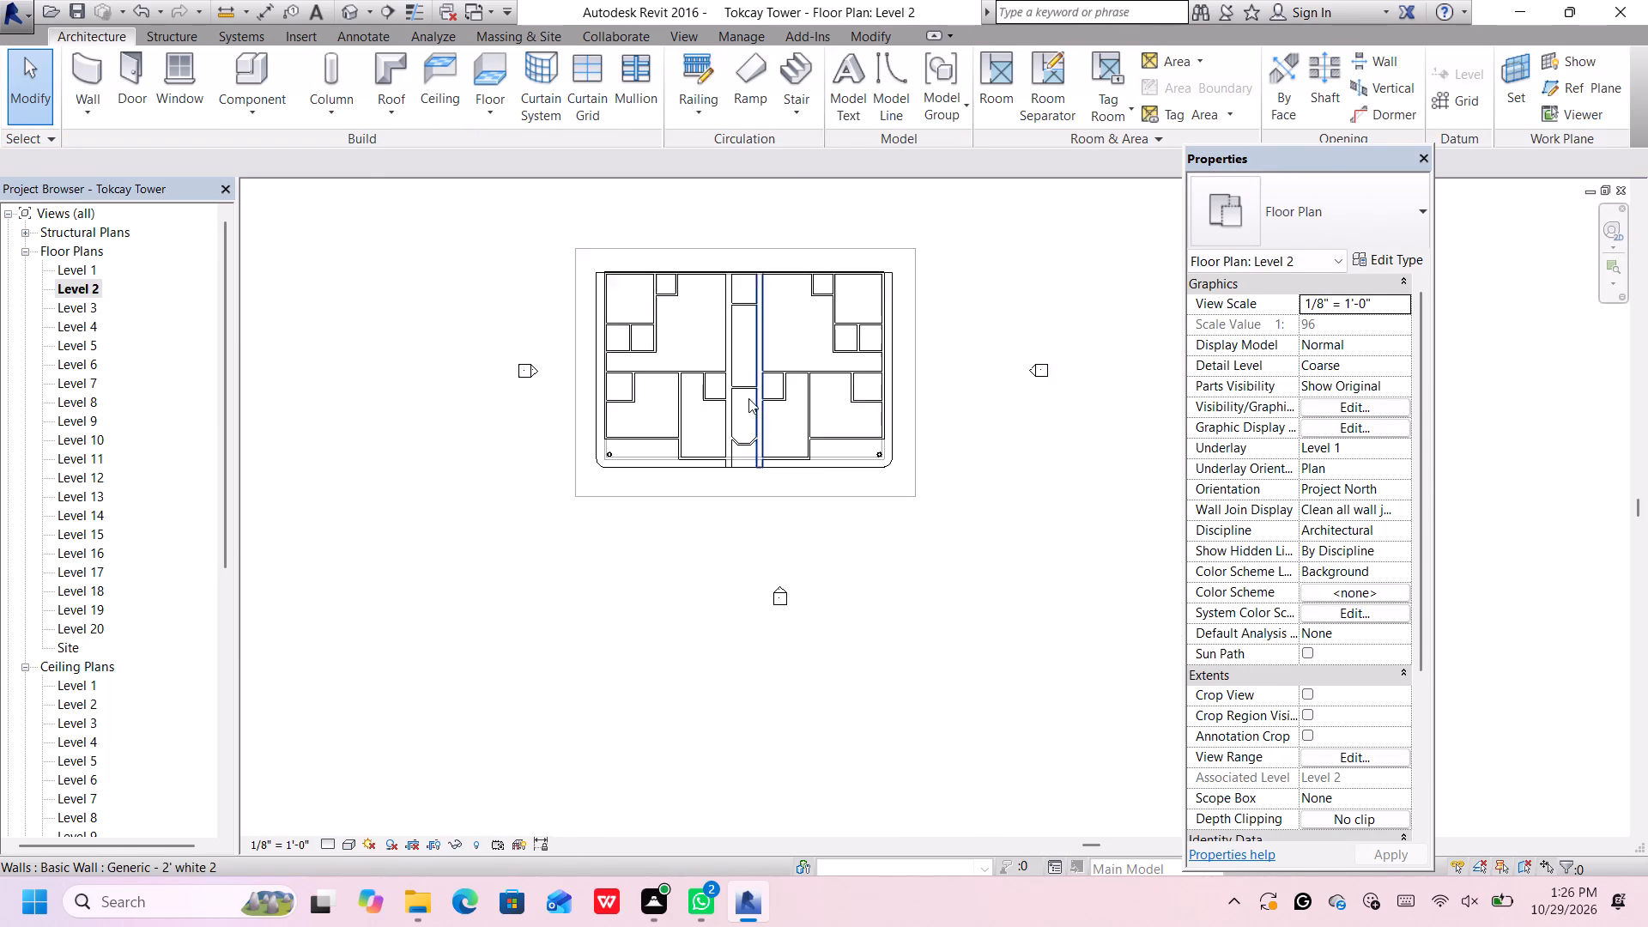
pyautogui.scroll(1, 748, 398)
pyautogui.moveTo(764, 327); pyautogui.dragTo(762, 335, button='middle')
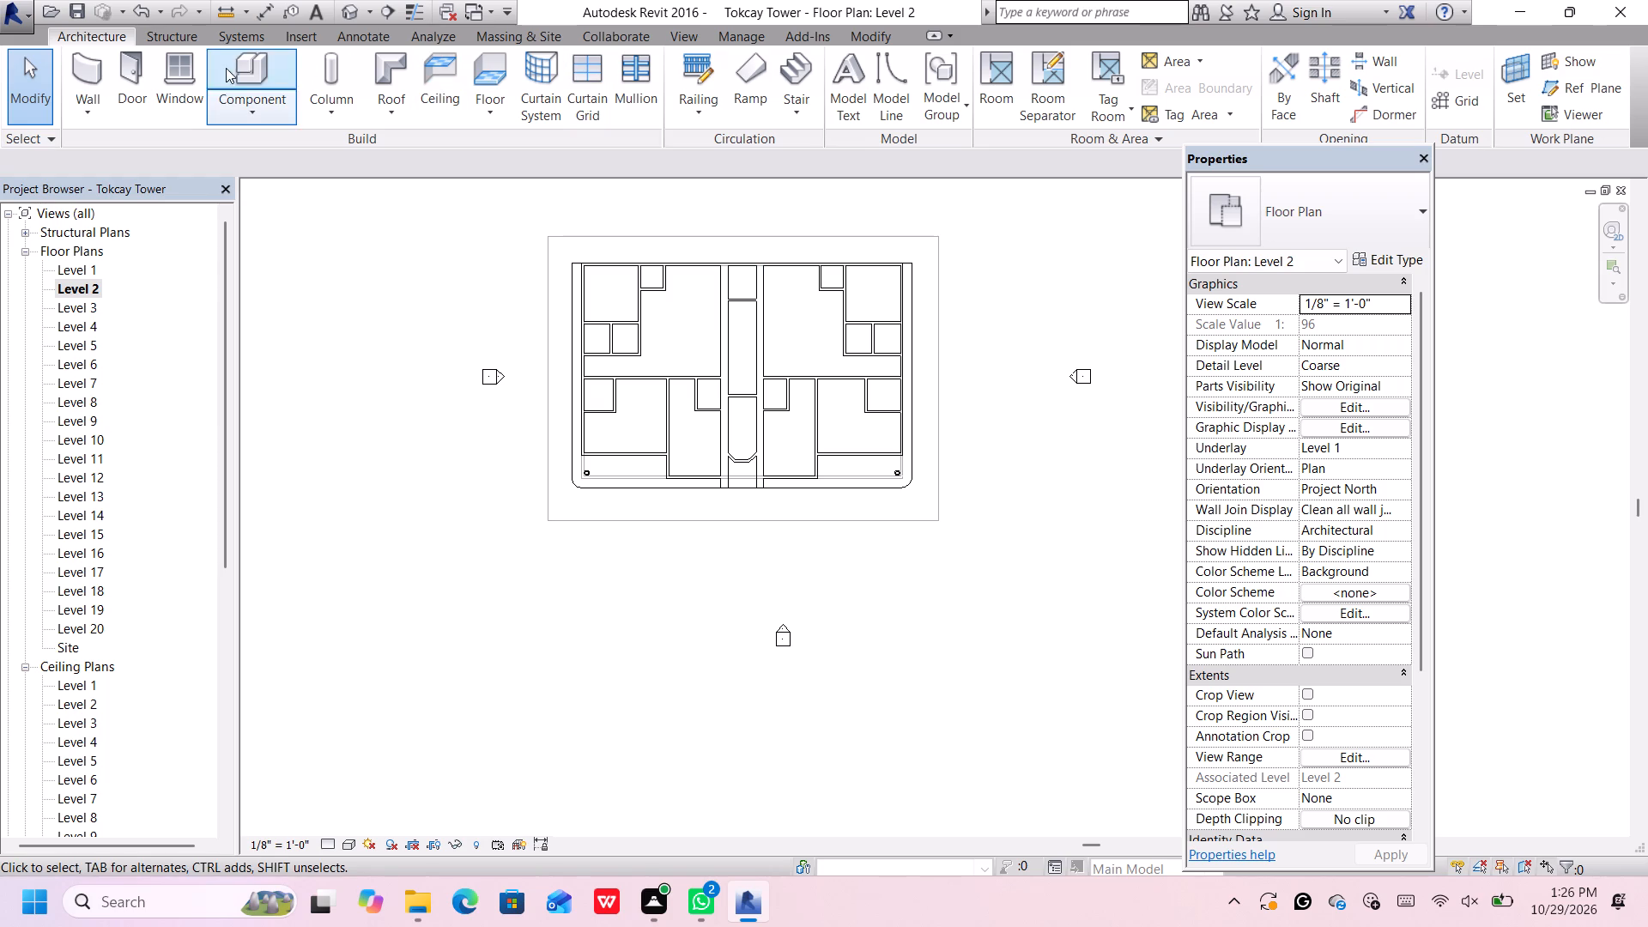
# Start loading a door family and preview the families in the US Imperial library's Doors folder, from curtain-wall glass to single-panel doors.
pyautogui.click(123, 81)
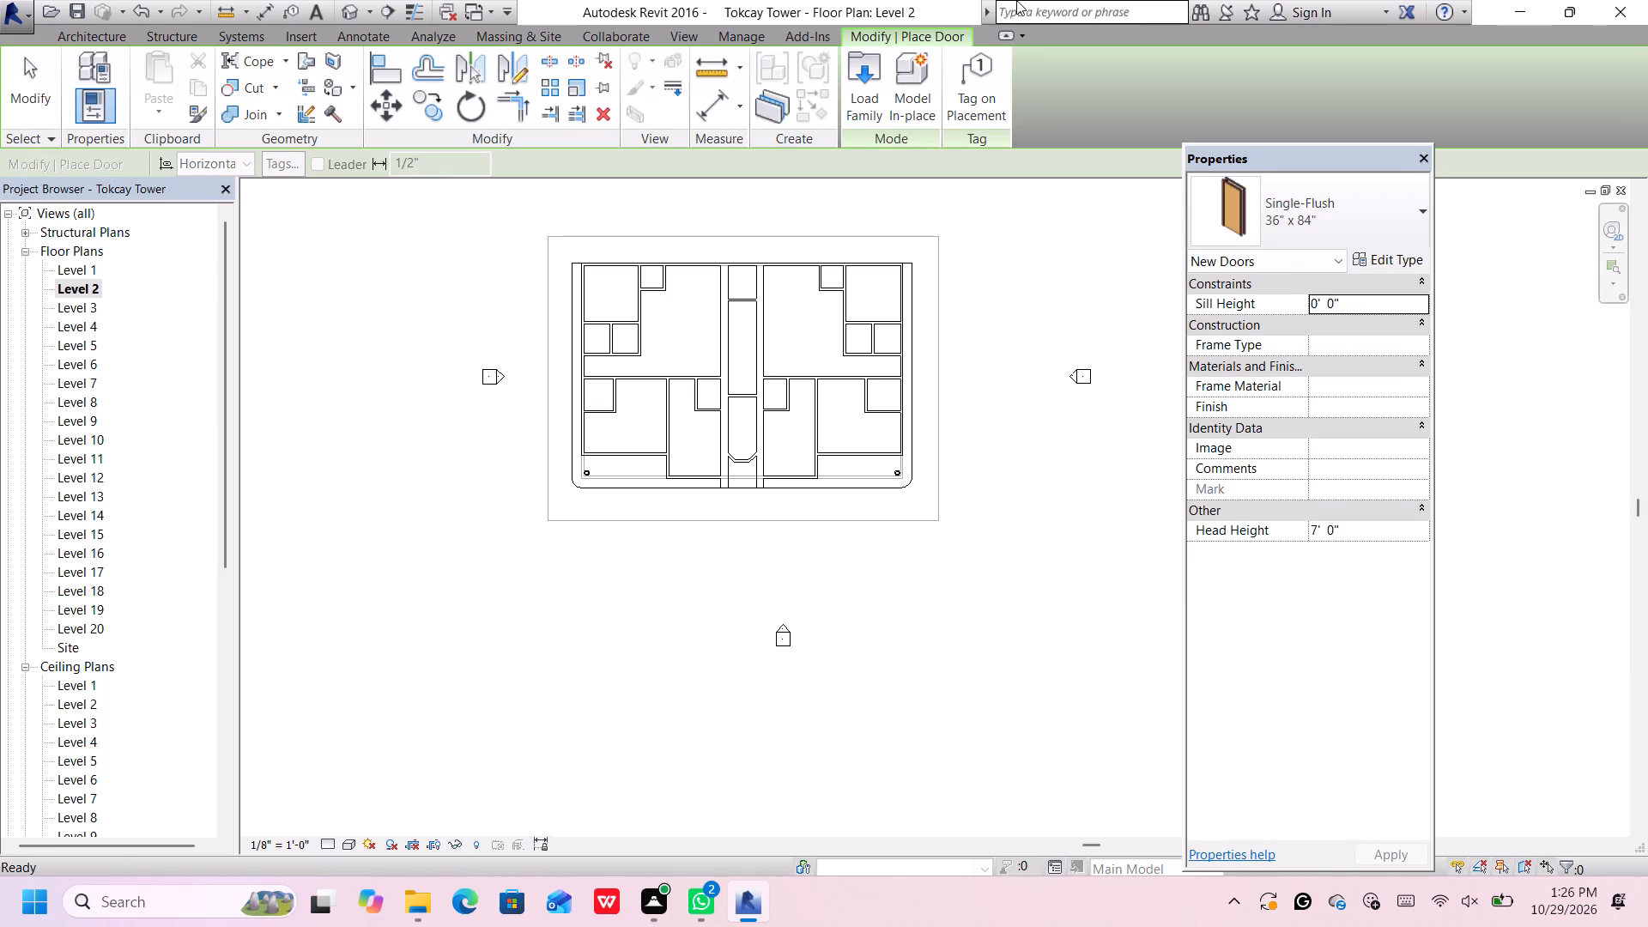
pyautogui.click(868, 73)
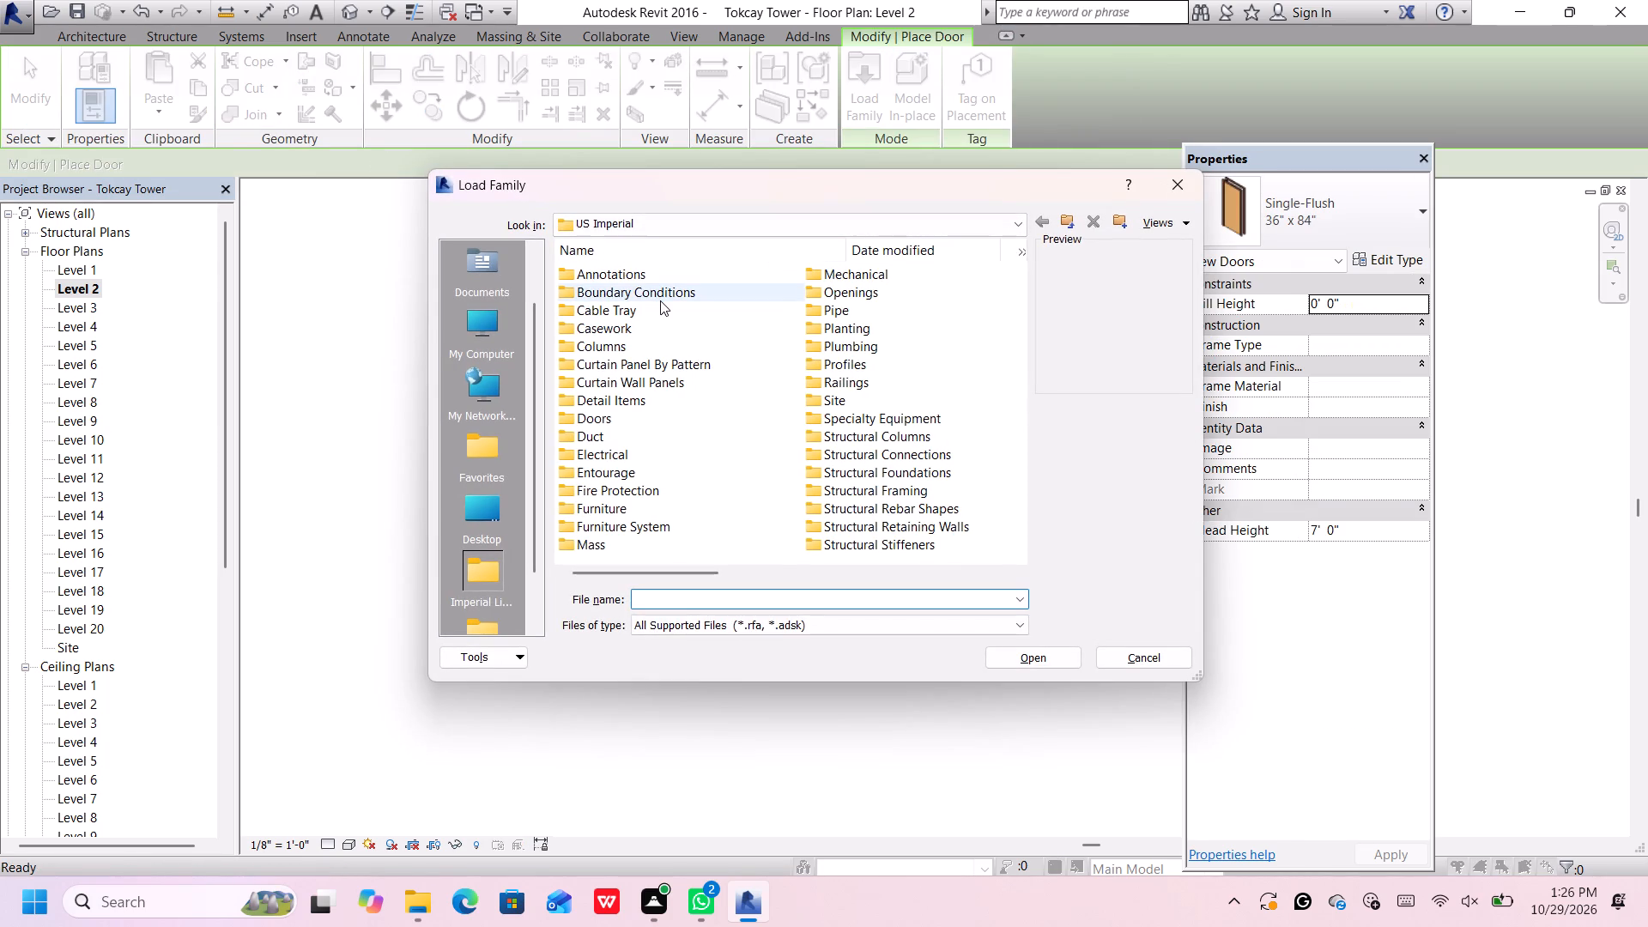
pyautogui.doubleClick(660, 422)
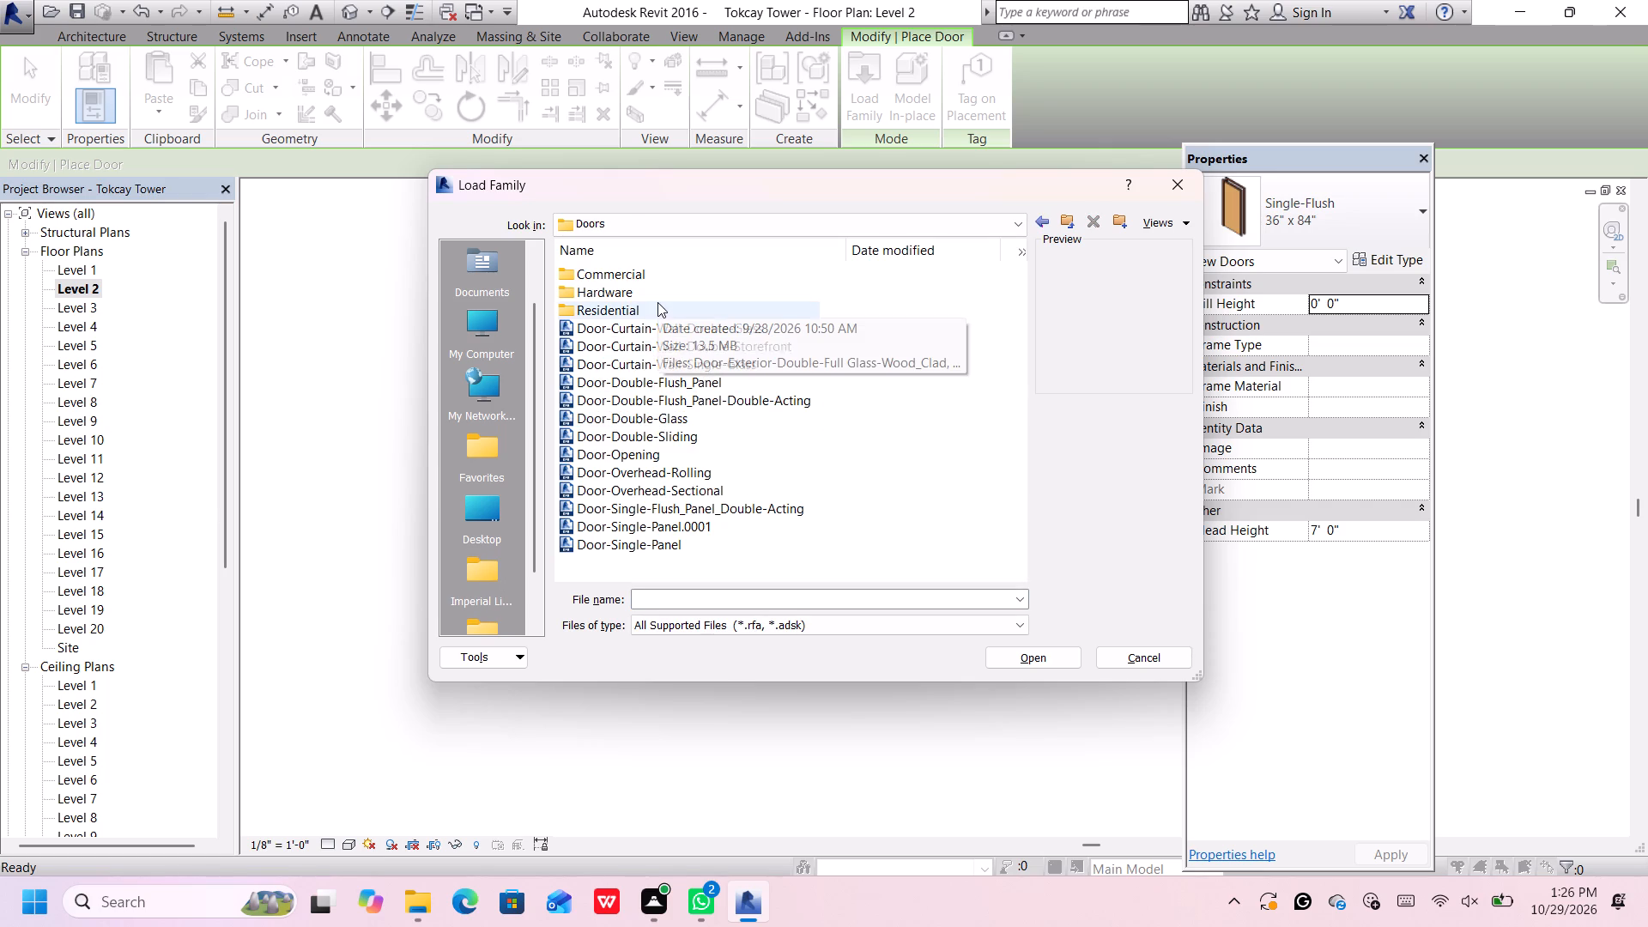
pyautogui.click(650, 331)
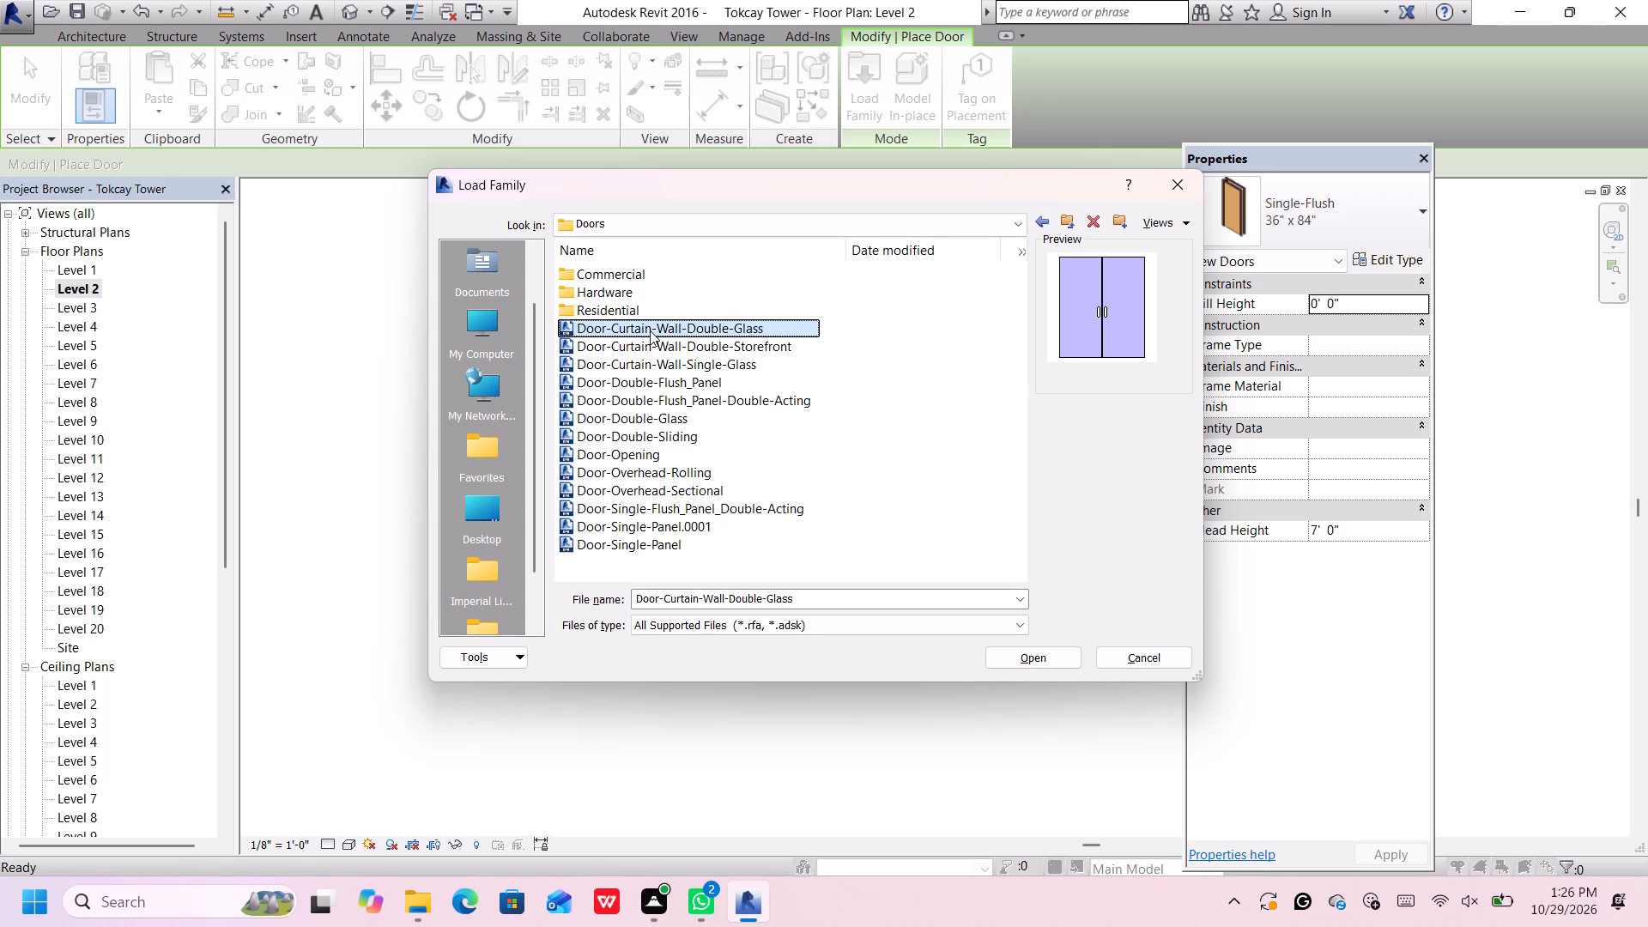
pyautogui.click(645, 348)
pyautogui.click(643, 364)
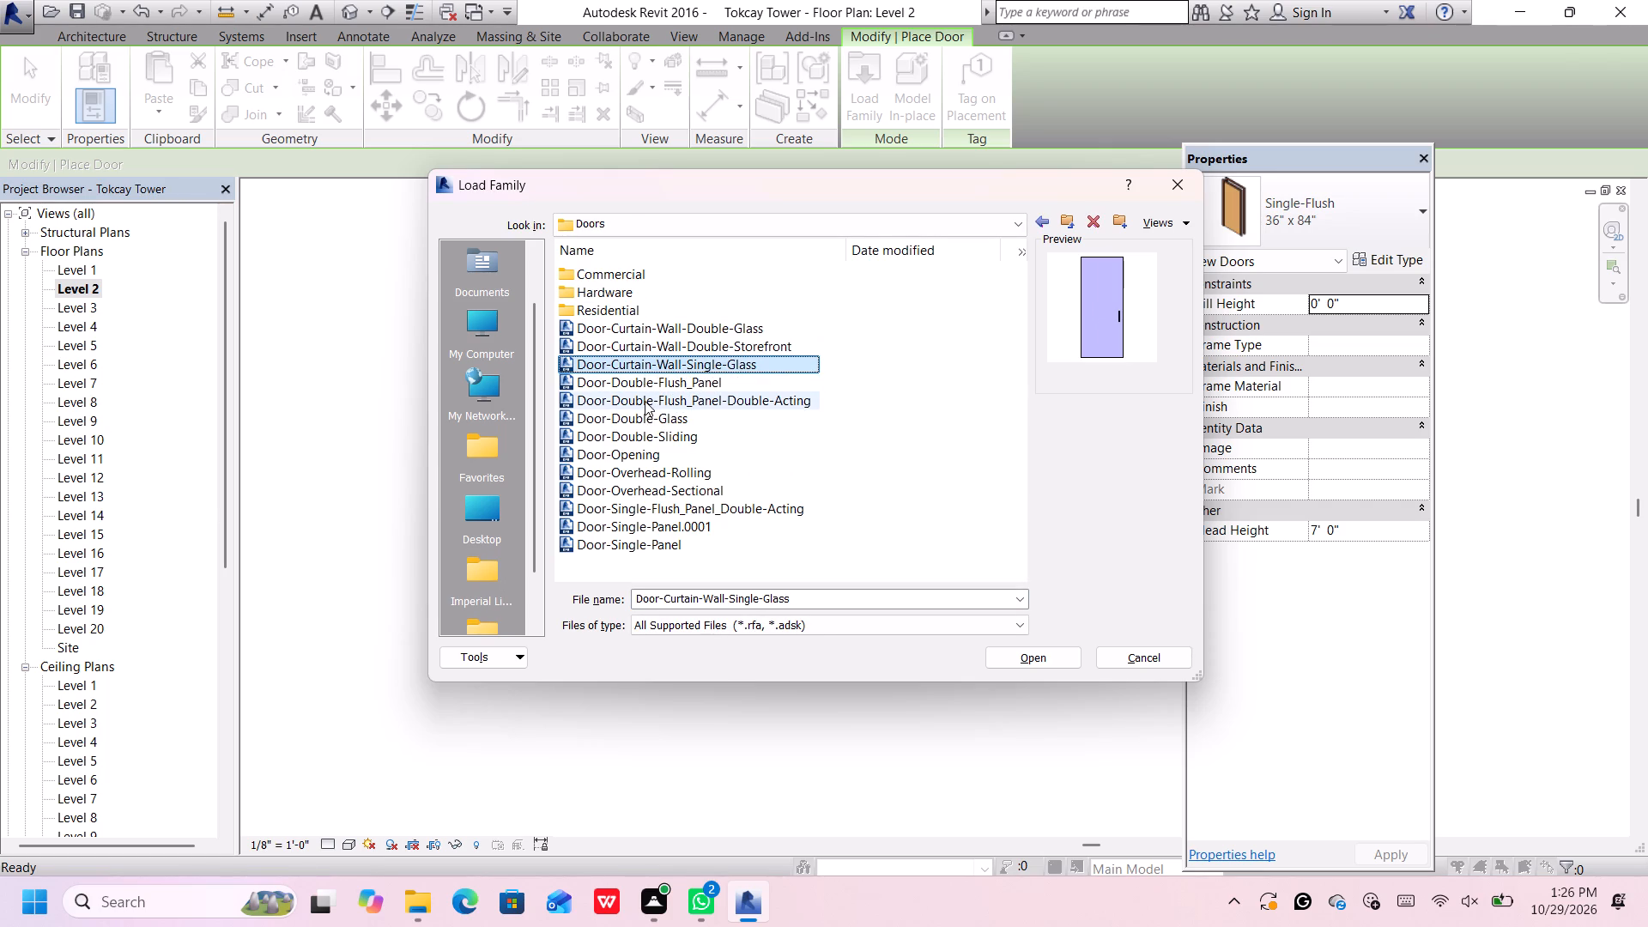
pyautogui.click(645, 401)
pyautogui.click(645, 408)
pyautogui.click(641, 424)
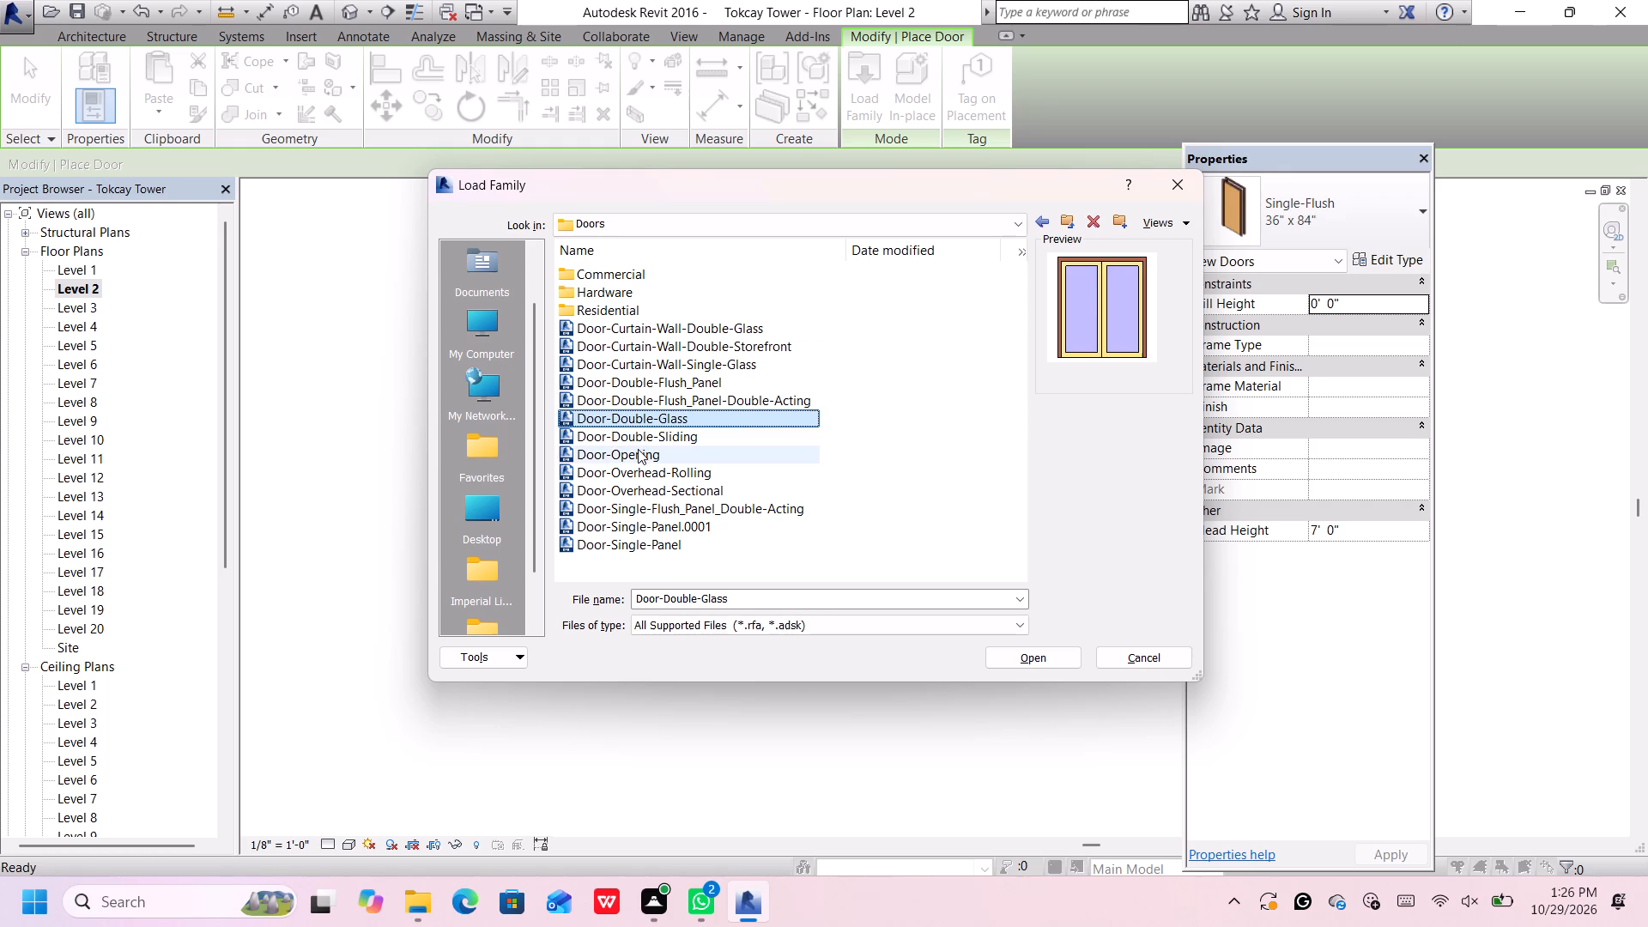
pyautogui.click(638, 449)
pyautogui.click(634, 468)
pyautogui.click(633, 496)
pyautogui.click(632, 524)
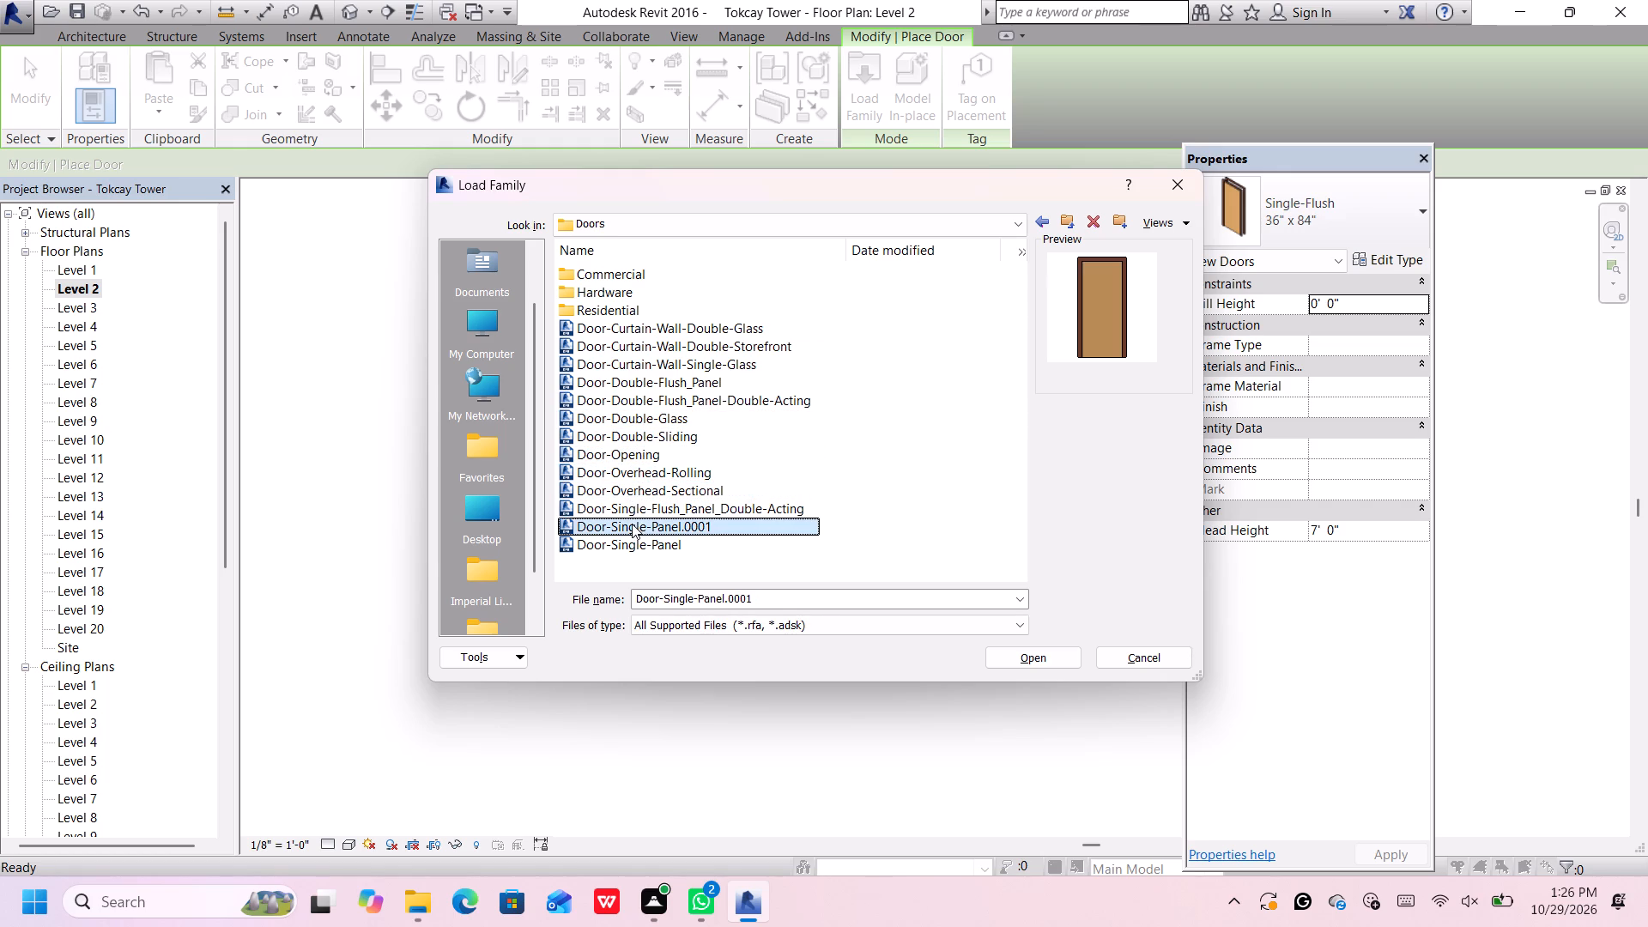
pyautogui.click(630, 533)
pyautogui.click(655, 549)
pyautogui.click(706, 528)
pyautogui.click(688, 550)
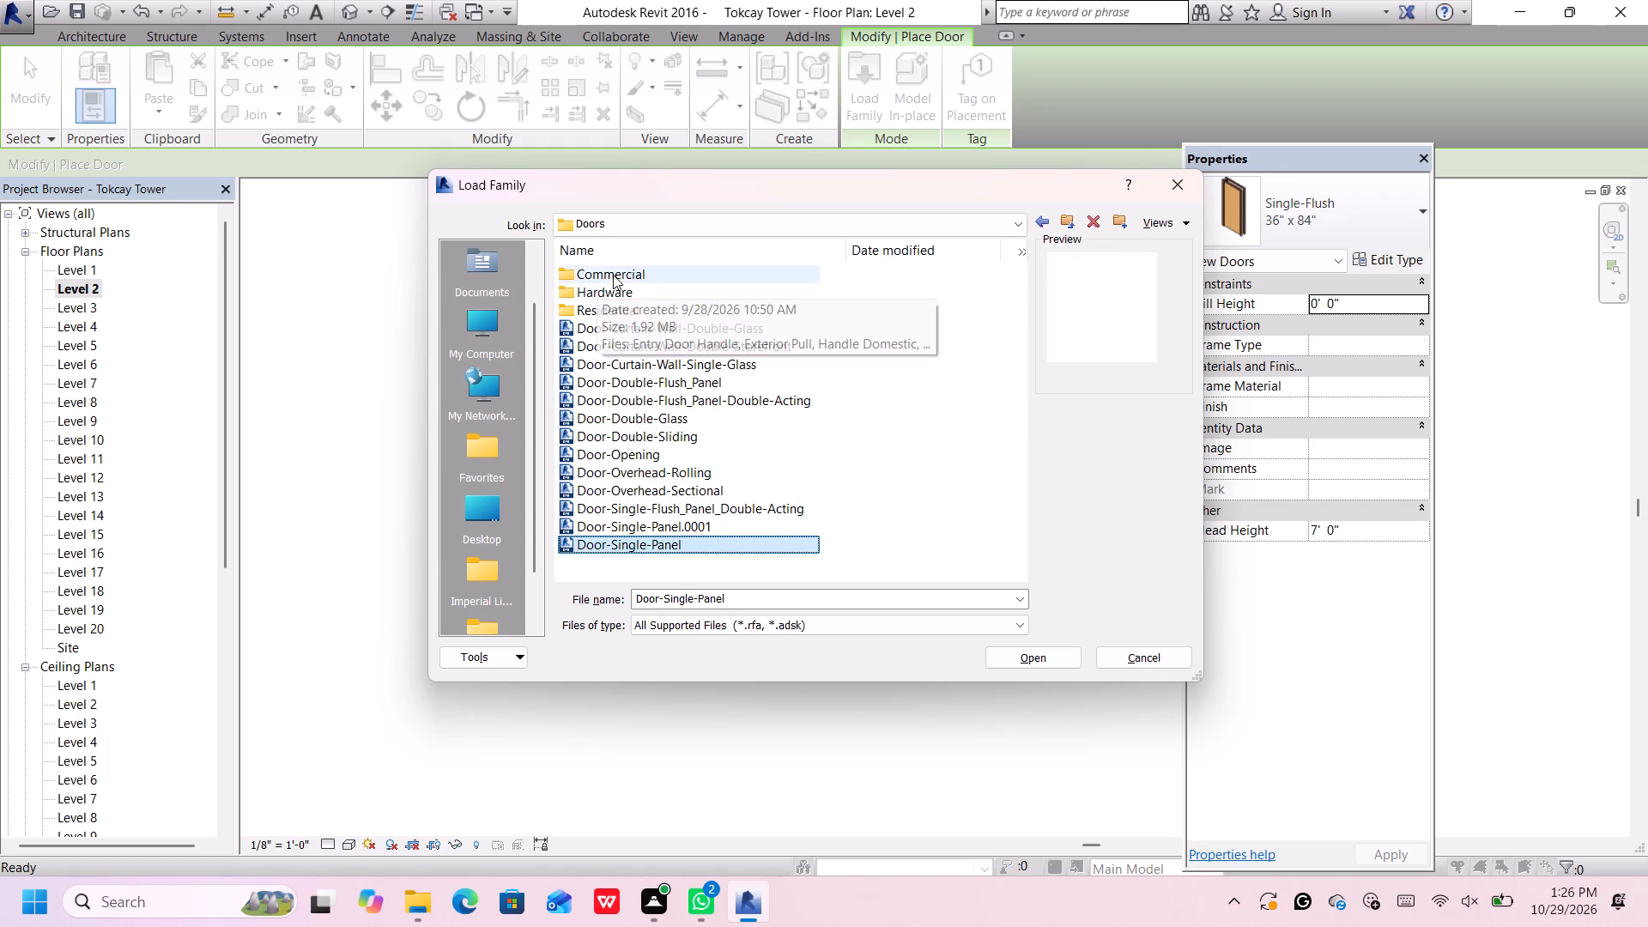
# Preview the exterior and passage door families in the Commercial subfolder of Doors.
pyautogui.doubleClick(615, 273)
pyautogui.click(616, 275)
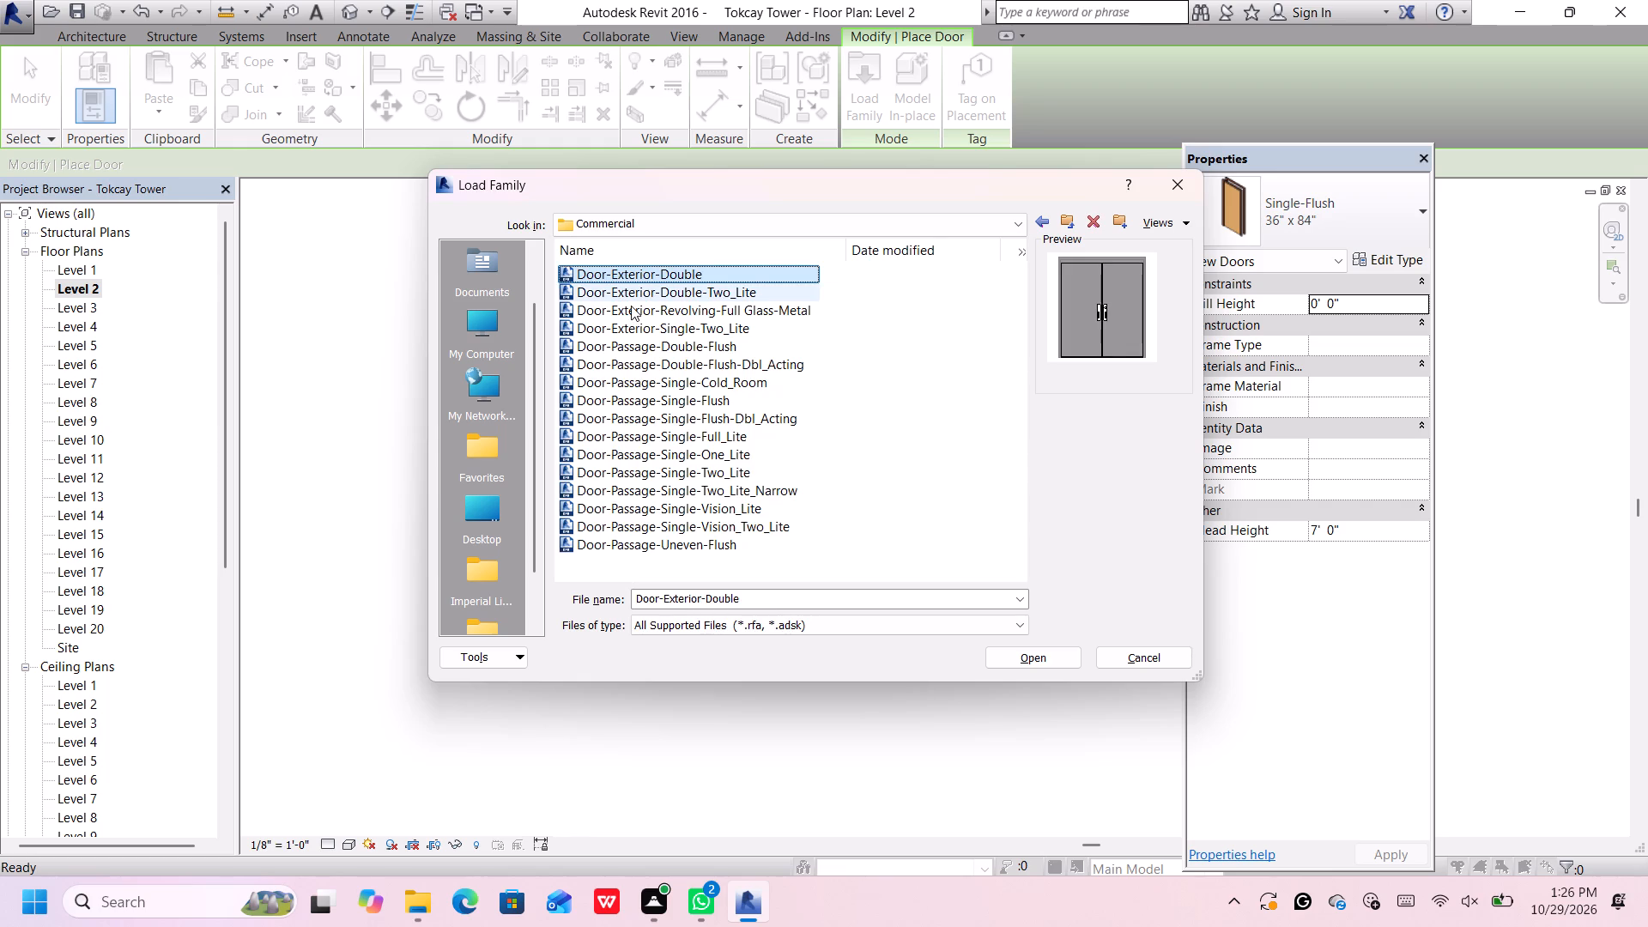
pyautogui.click(635, 288)
pyautogui.click(639, 304)
pyautogui.click(639, 324)
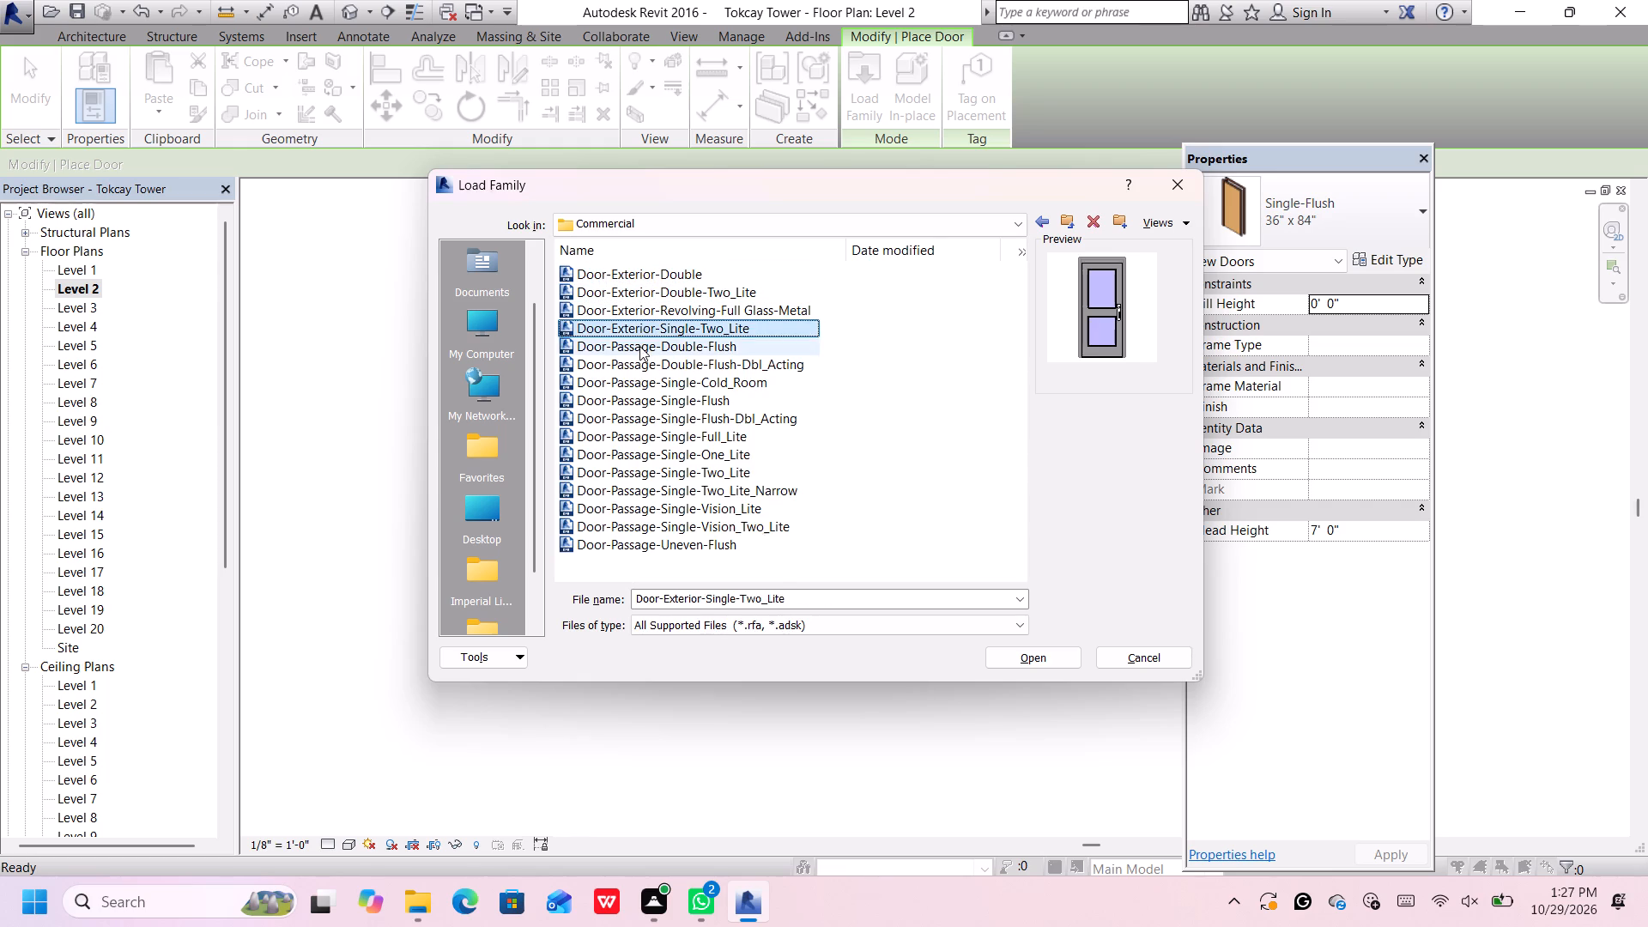
pyautogui.click(641, 349)
pyautogui.click(644, 379)
pyautogui.click(646, 401)
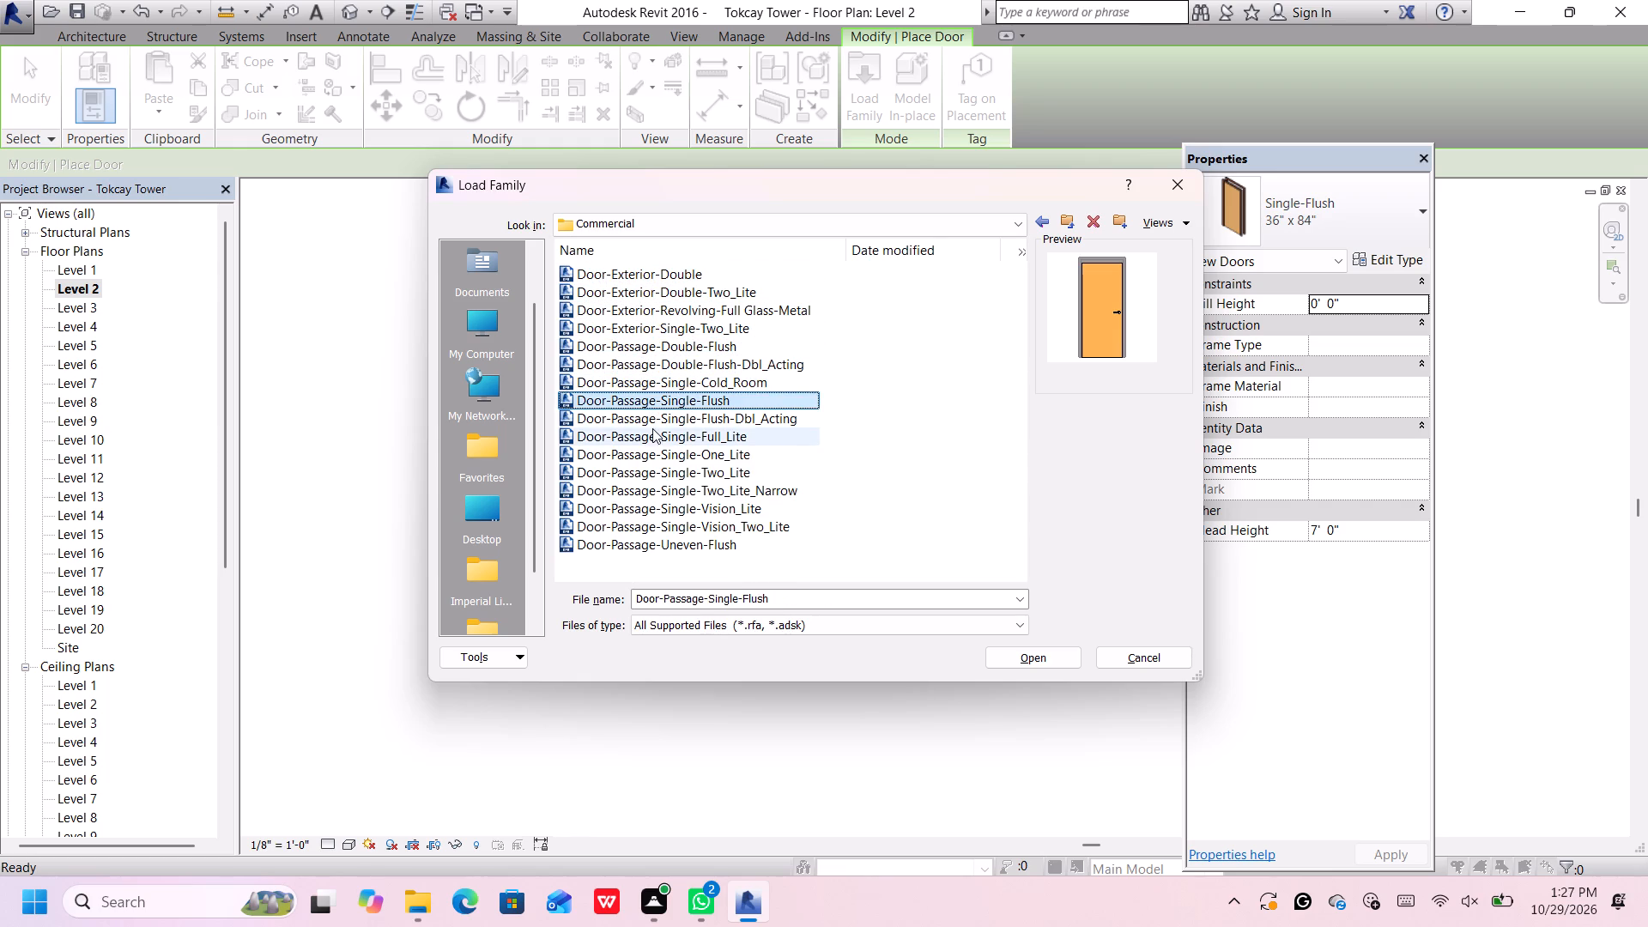
pyautogui.click(654, 431)
pyautogui.click(655, 454)
pyautogui.click(655, 475)
pyautogui.click(655, 494)
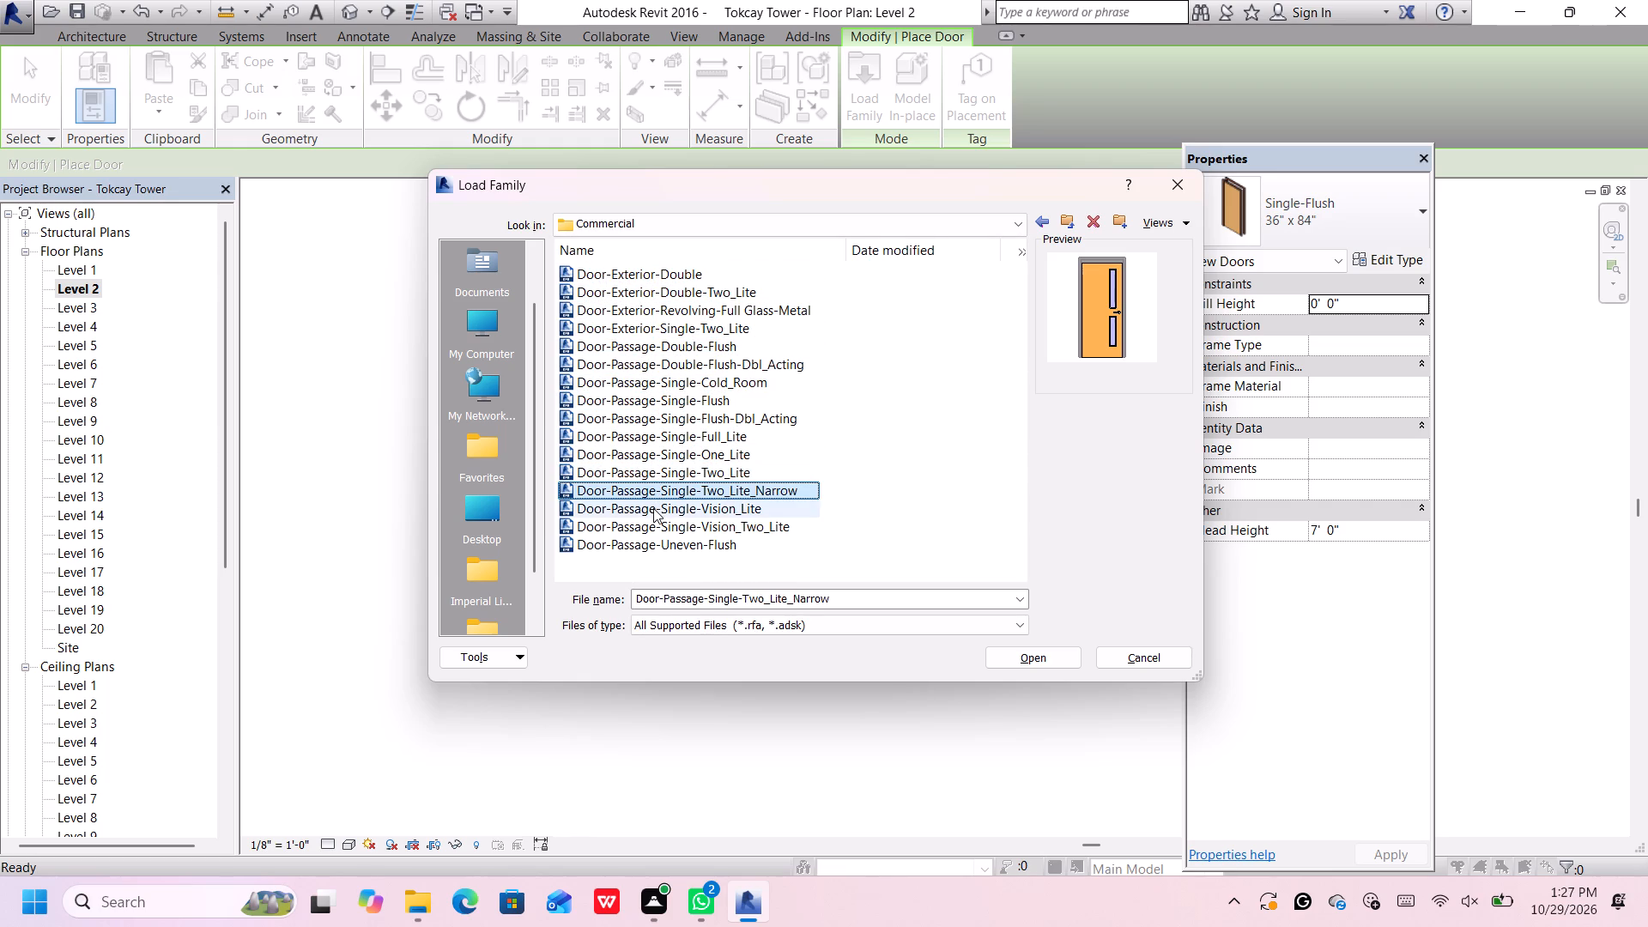
pyautogui.click(653, 510)
pyautogui.click(651, 519)
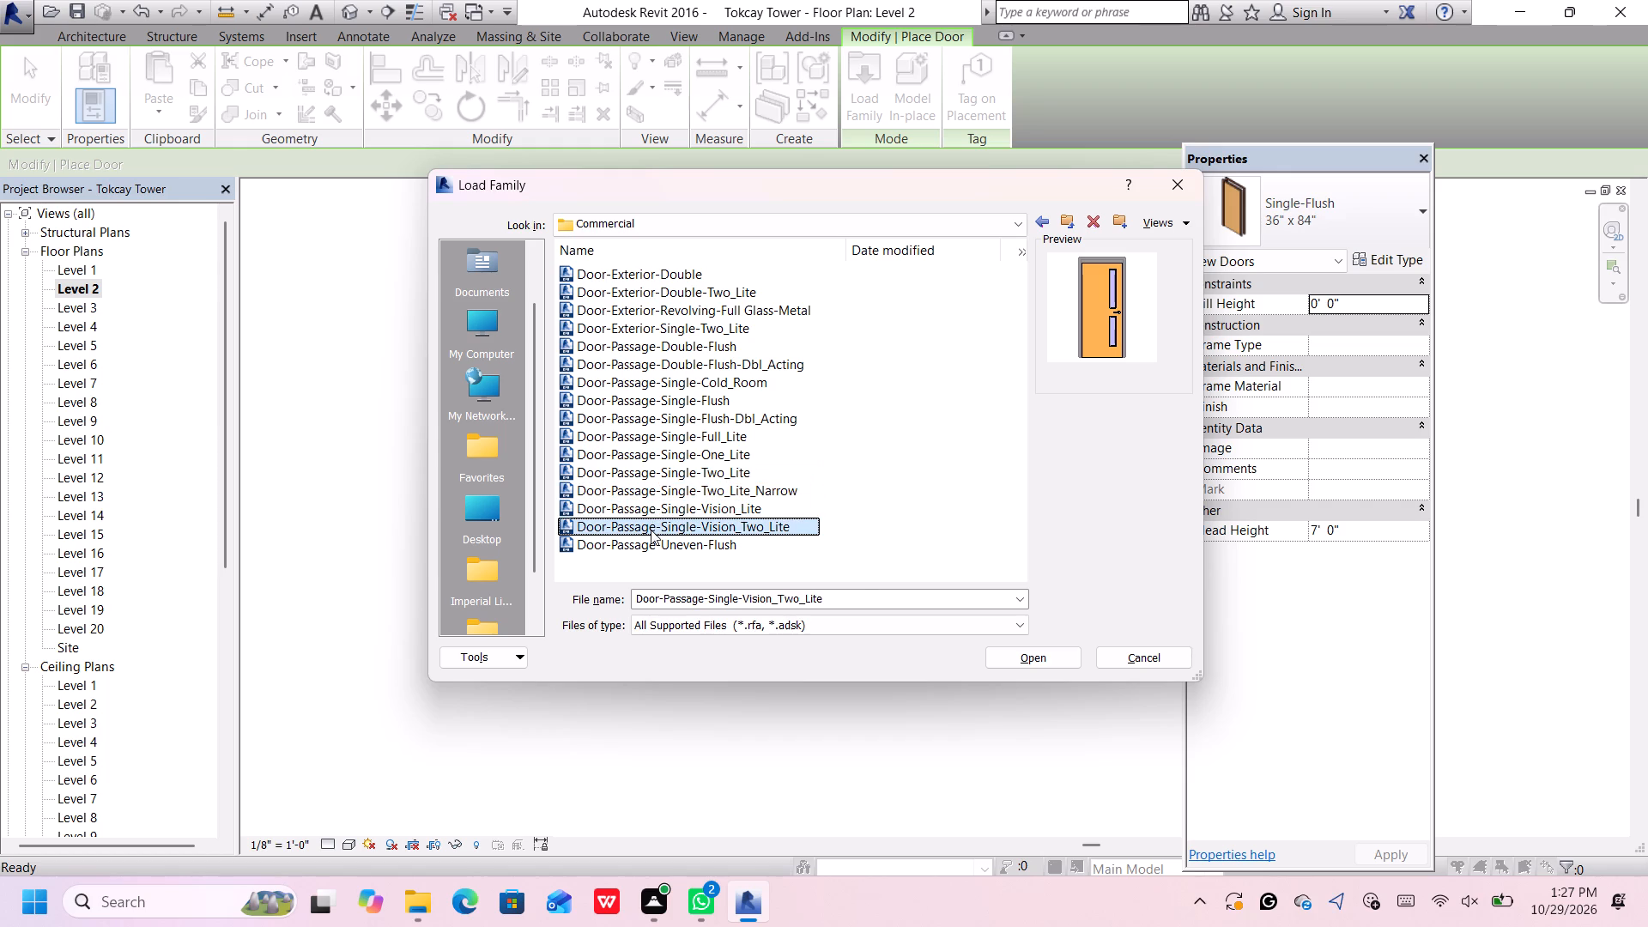
pyautogui.click(649, 542)
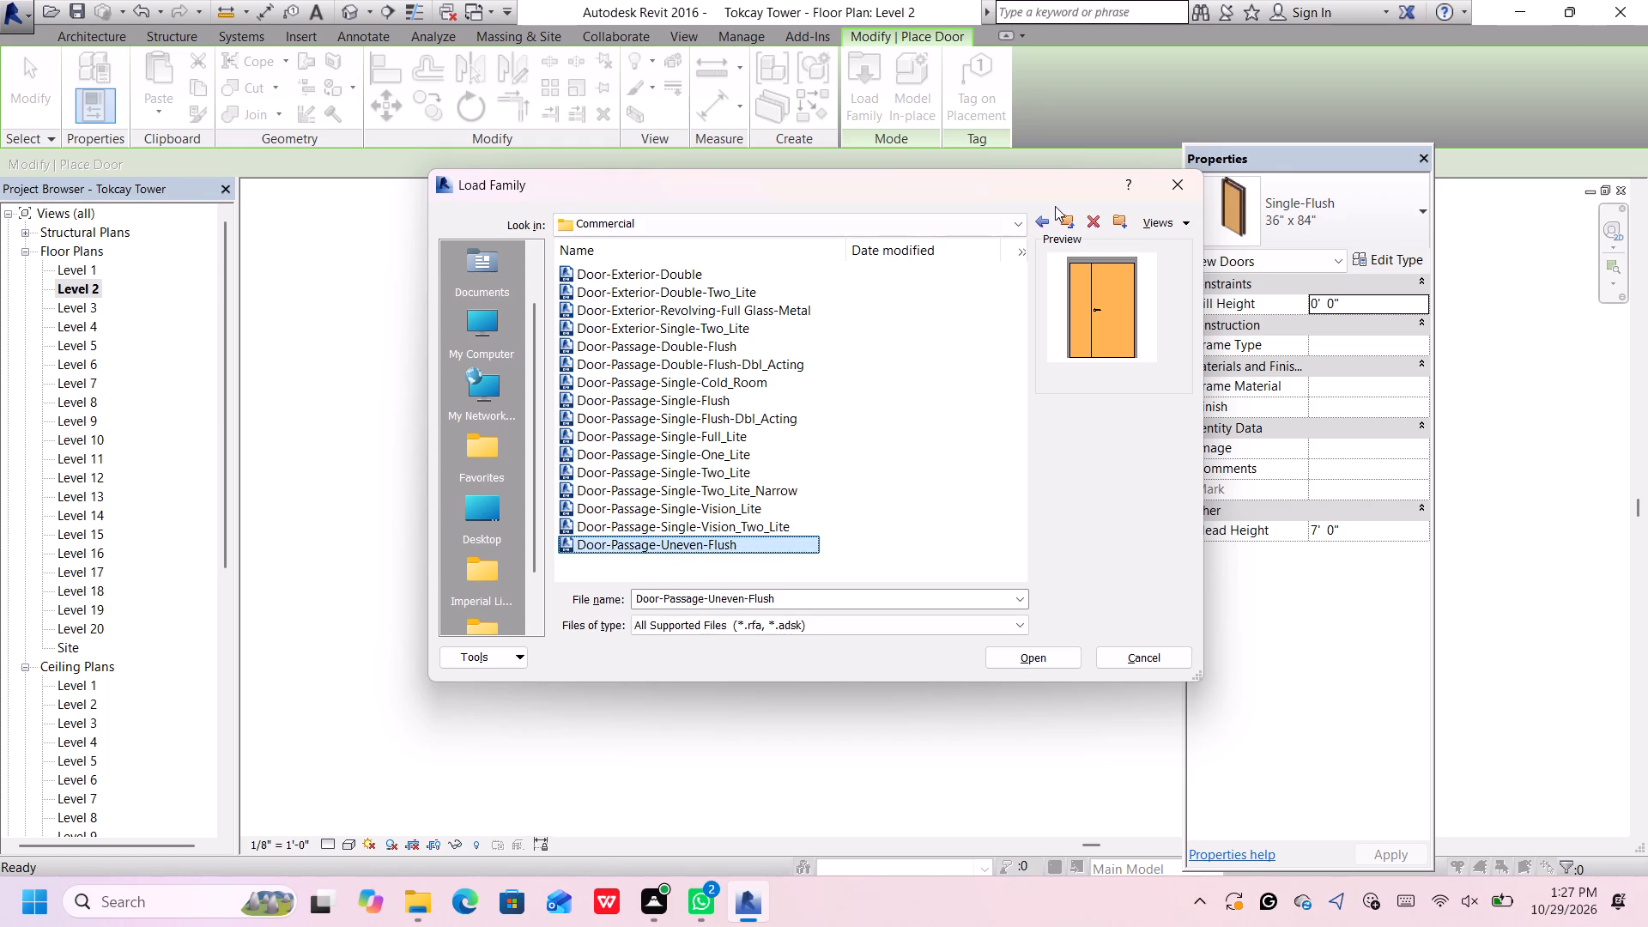
# Check the Hardware subfolder of Doors, previewing Entry Door Handle, and return to the Doors folder.
pyautogui.click(1048, 215)
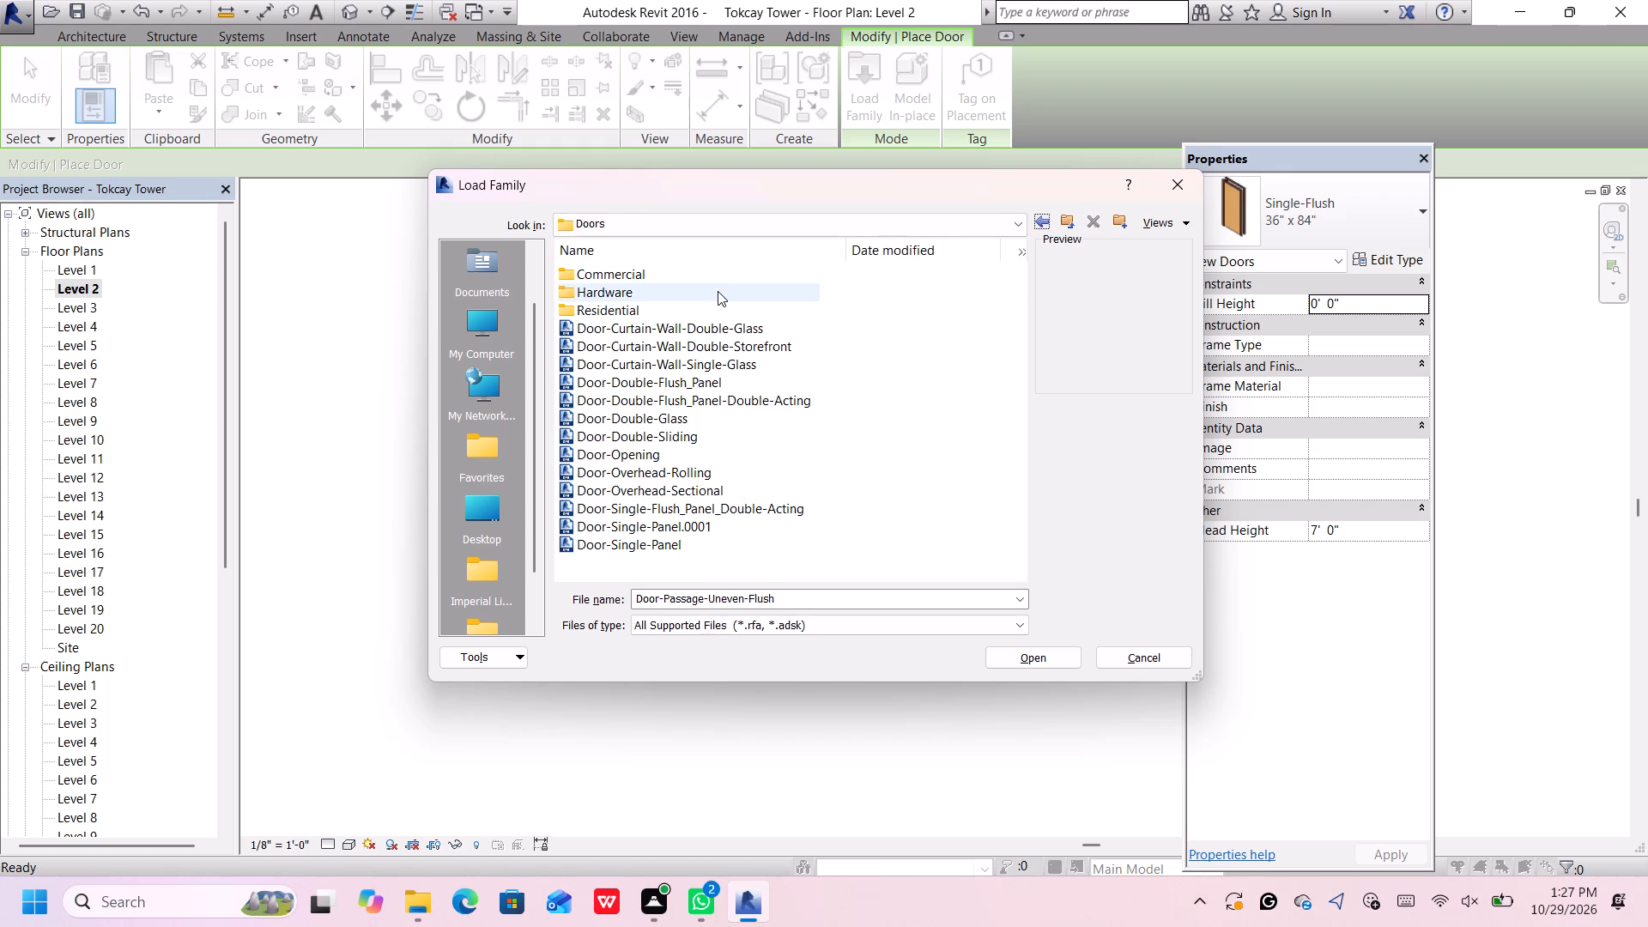
pyautogui.doubleClick(716, 291)
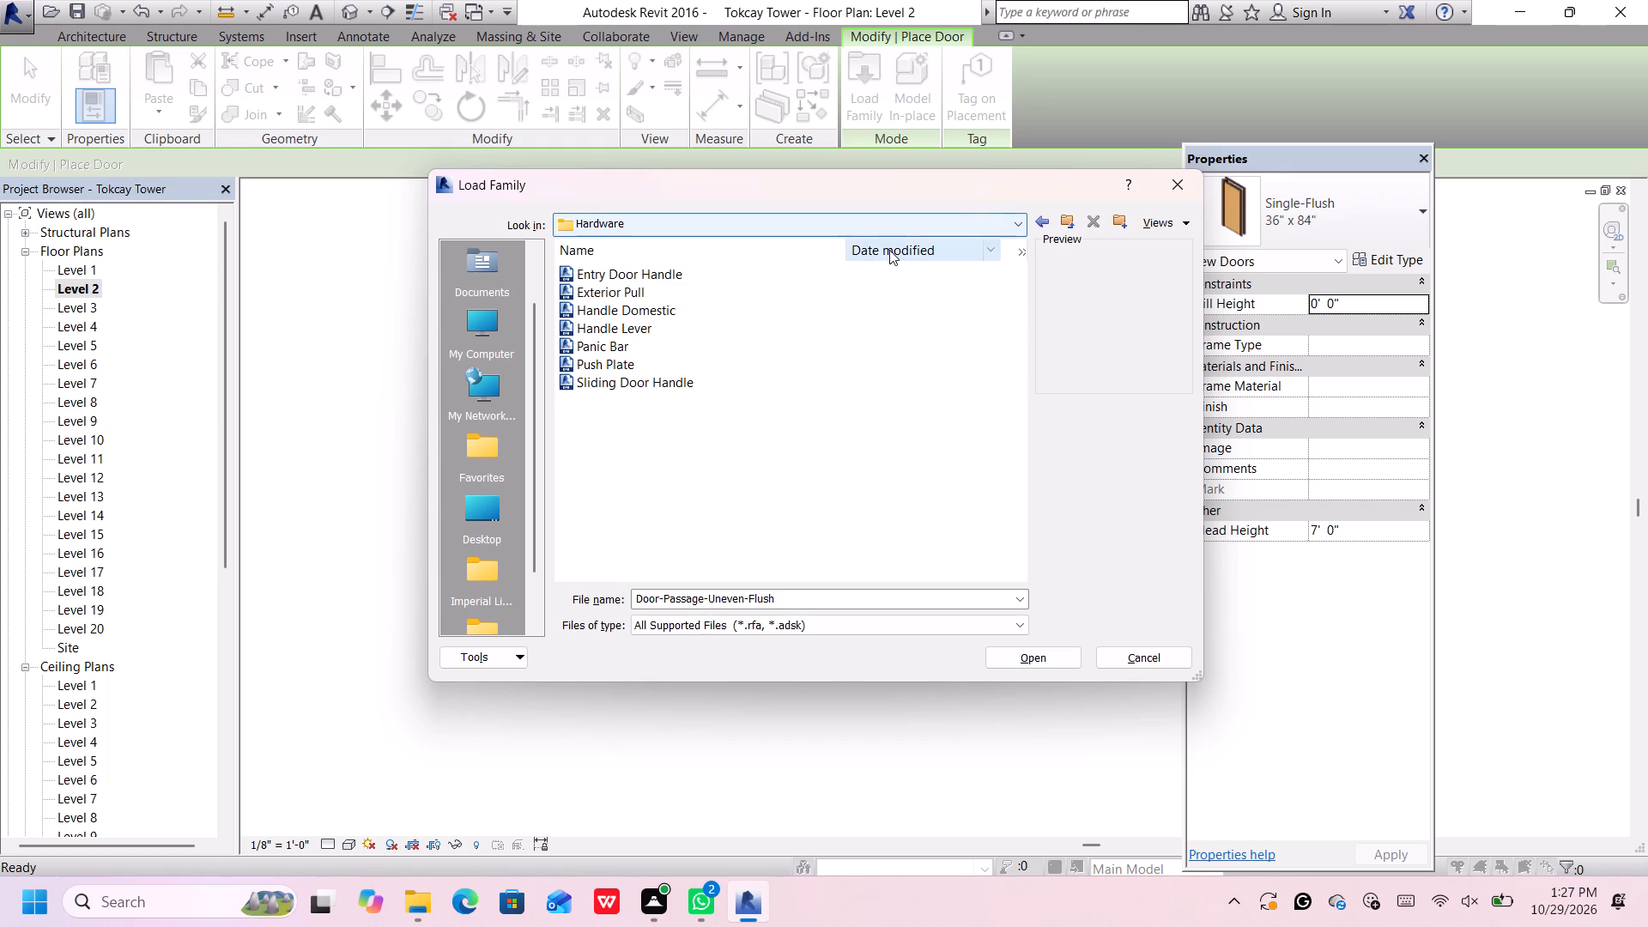
pyautogui.click(865, 270)
pyautogui.click(724, 269)
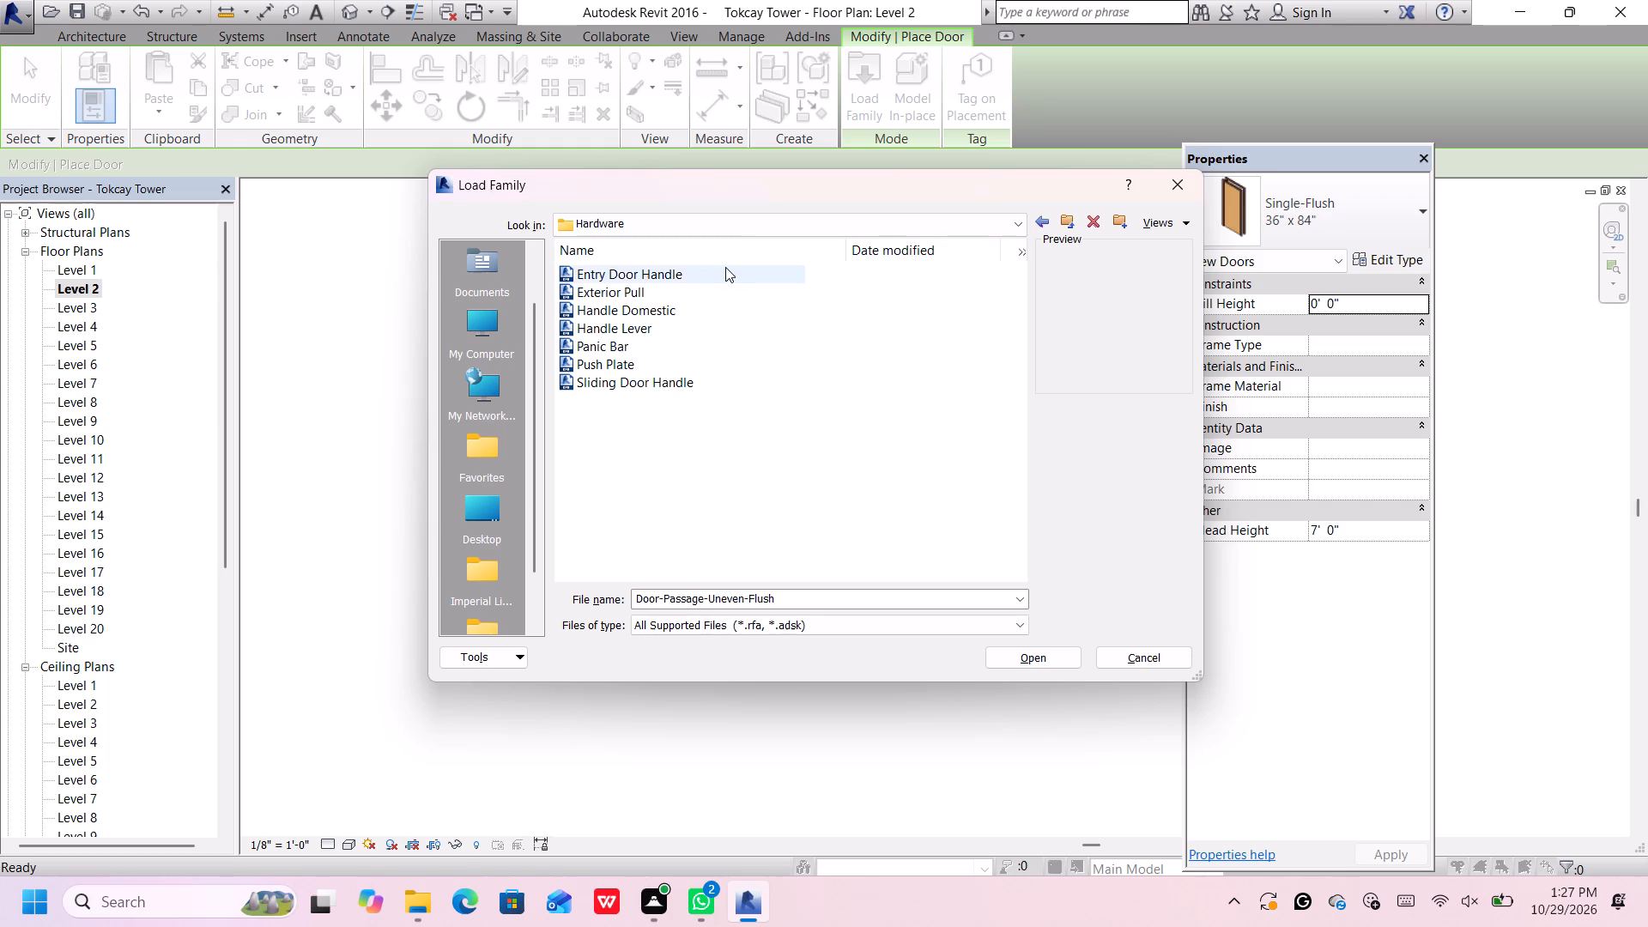
pyautogui.click(1036, 221)
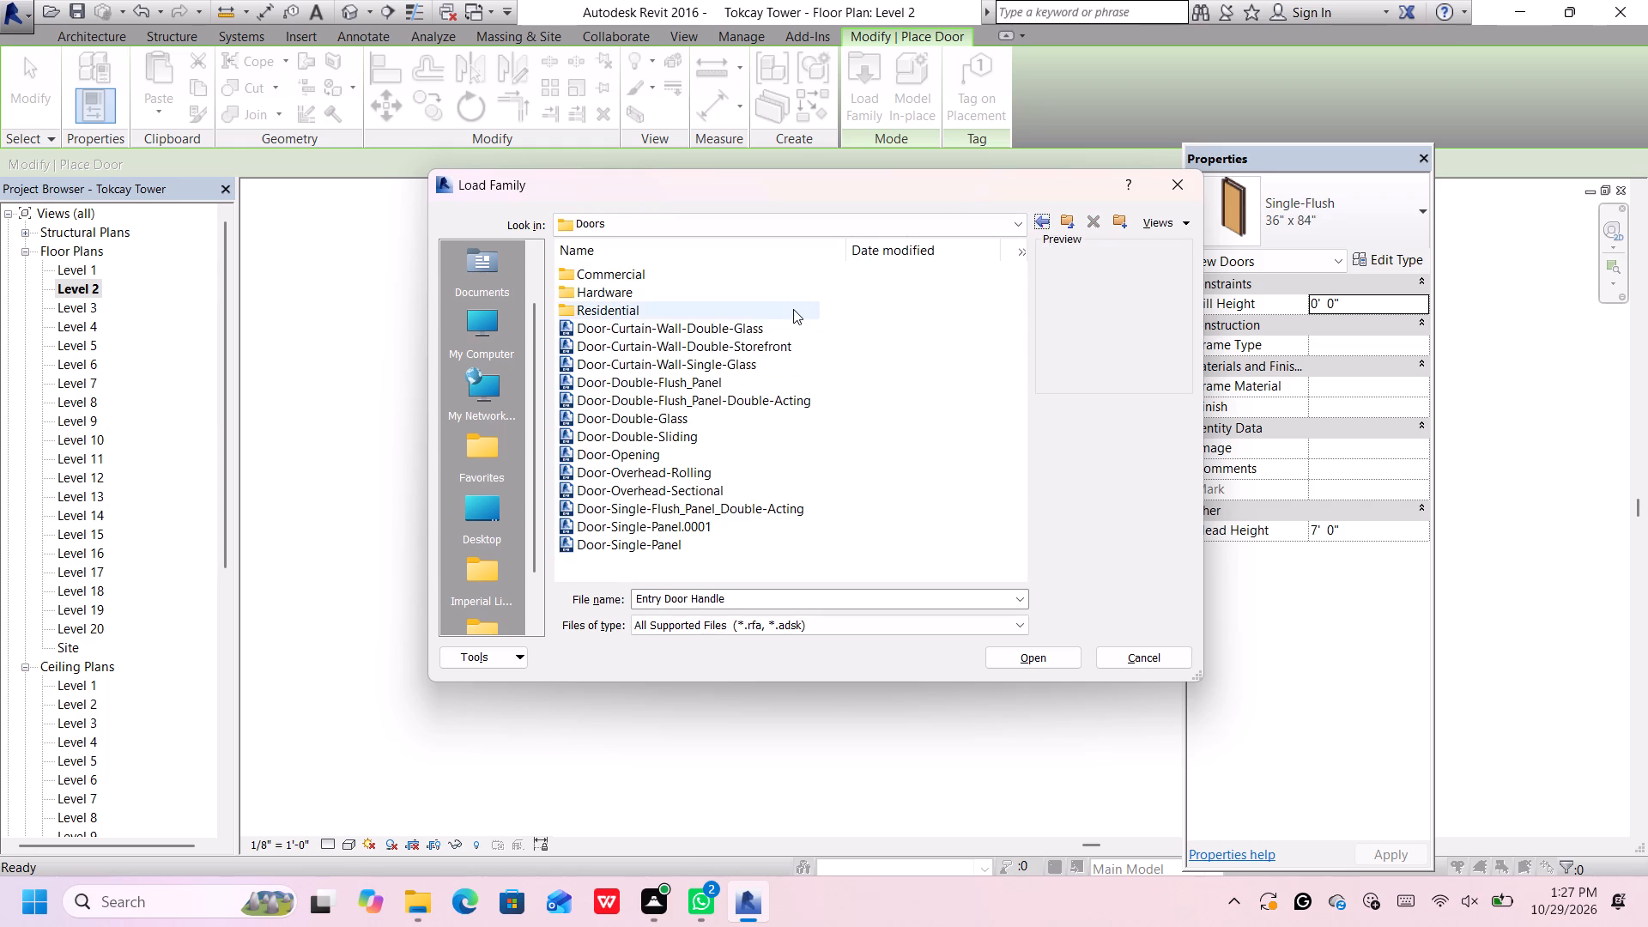
# Preview the exterior, garage and interior door families in the Residential subfolder of Doors.
pyautogui.doubleClick(793, 309)
pyautogui.click(804, 273)
pyautogui.click(801, 294)
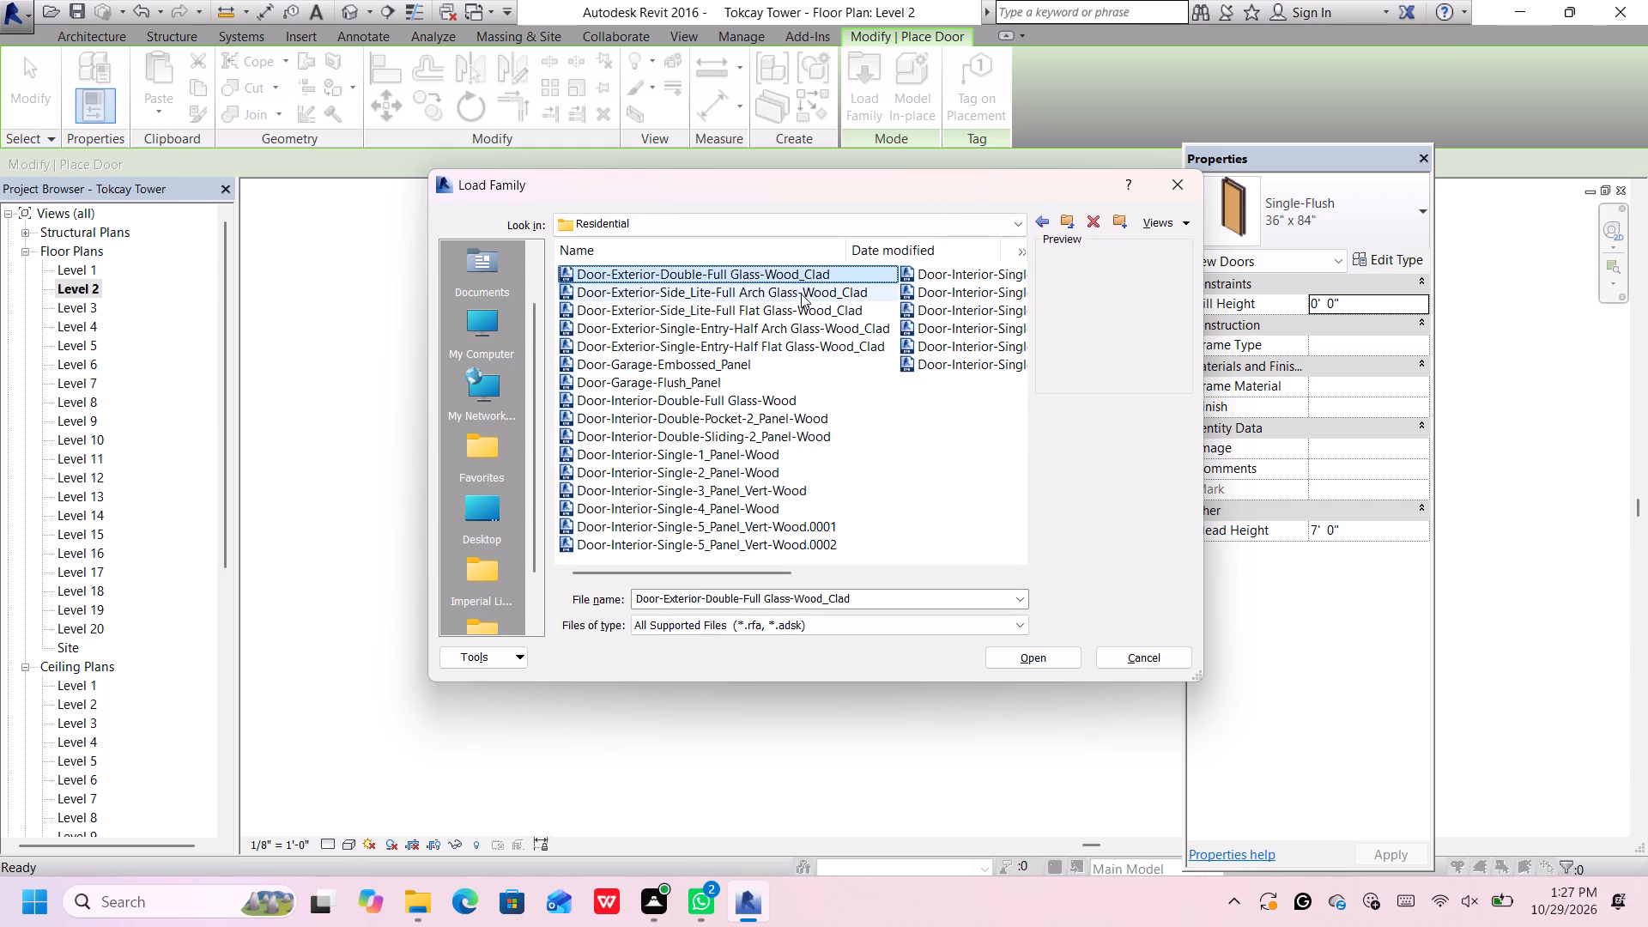
pyautogui.click(798, 321)
pyautogui.click(804, 342)
pyautogui.click(801, 373)
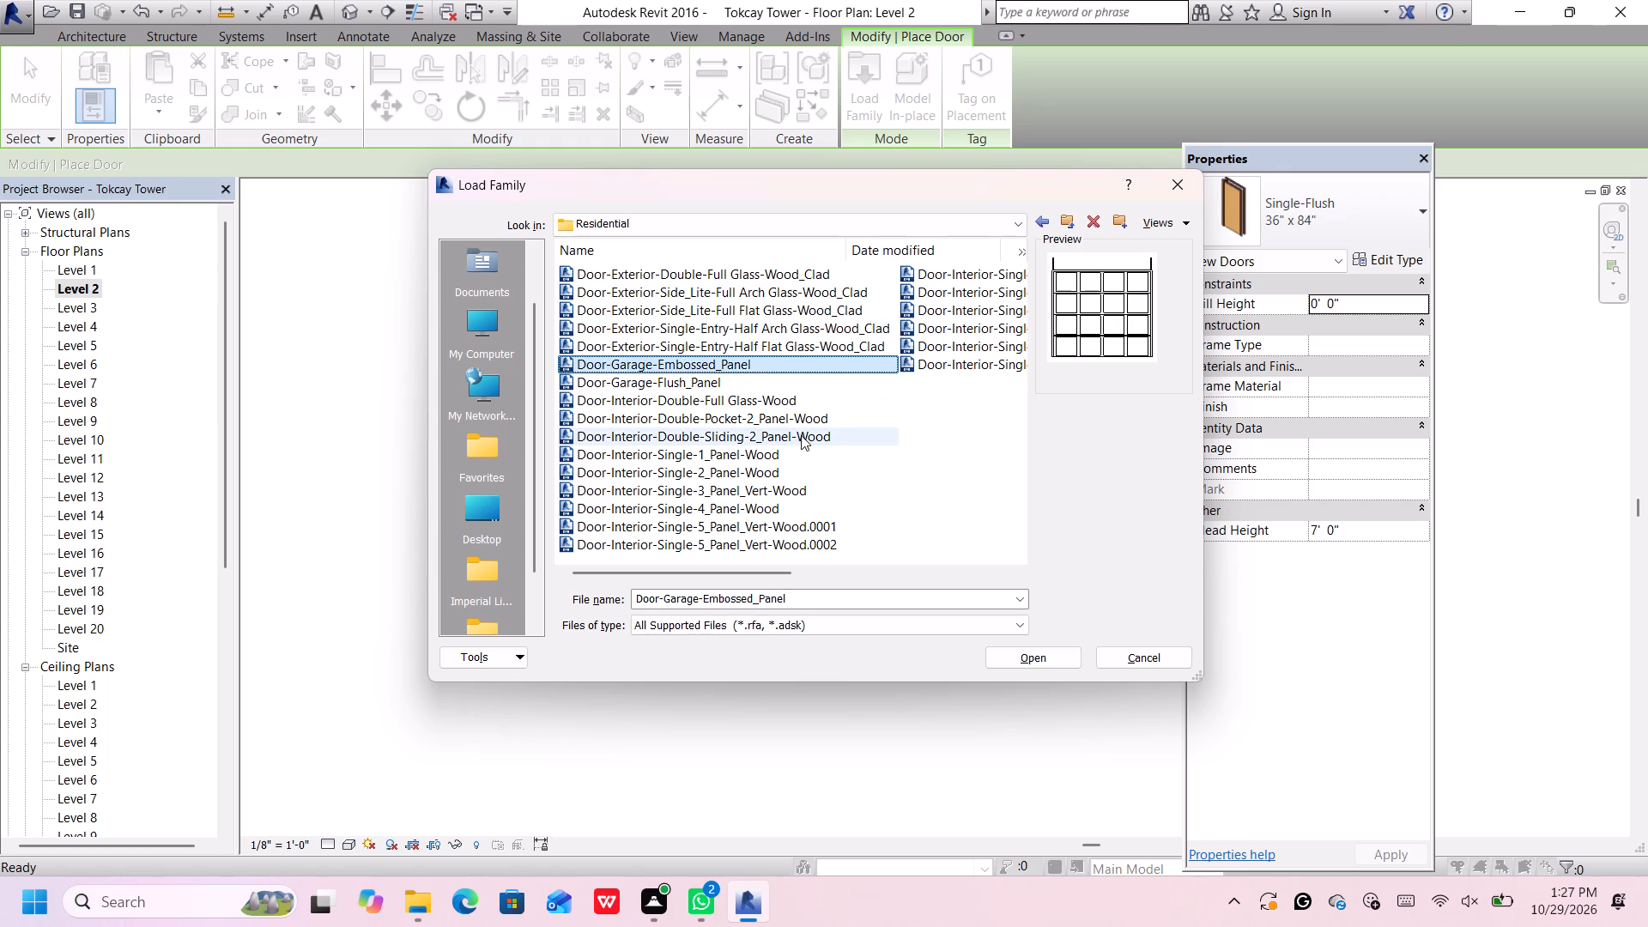
pyautogui.click(798, 421)
pyautogui.click(784, 474)
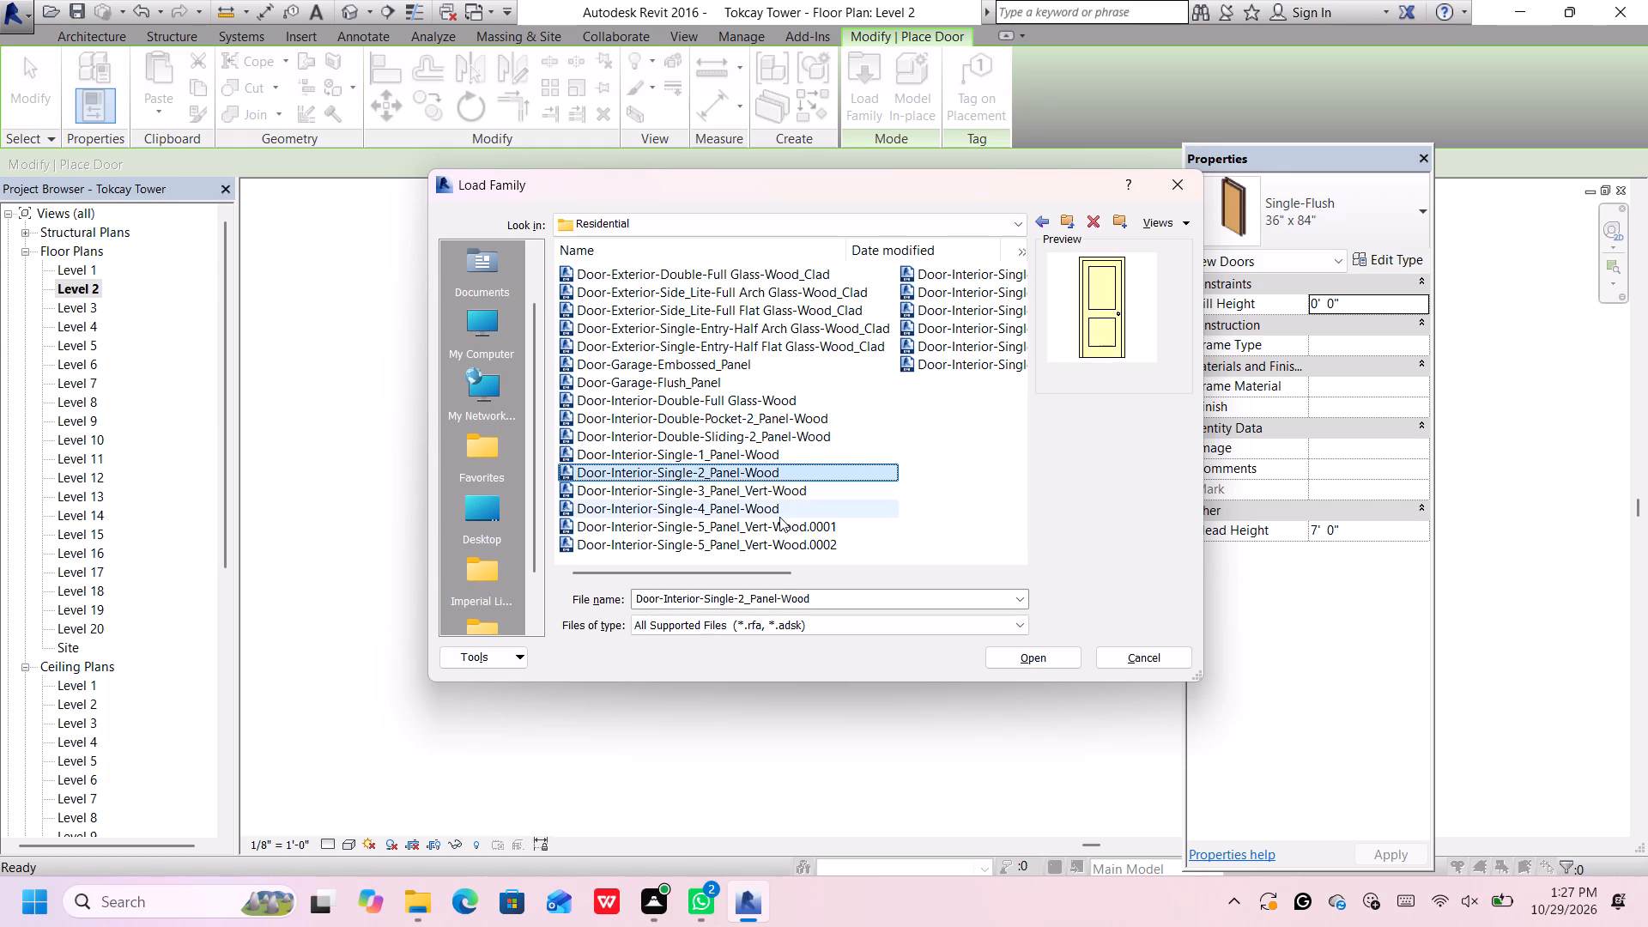
pyautogui.click(789, 487)
pyautogui.click(790, 504)
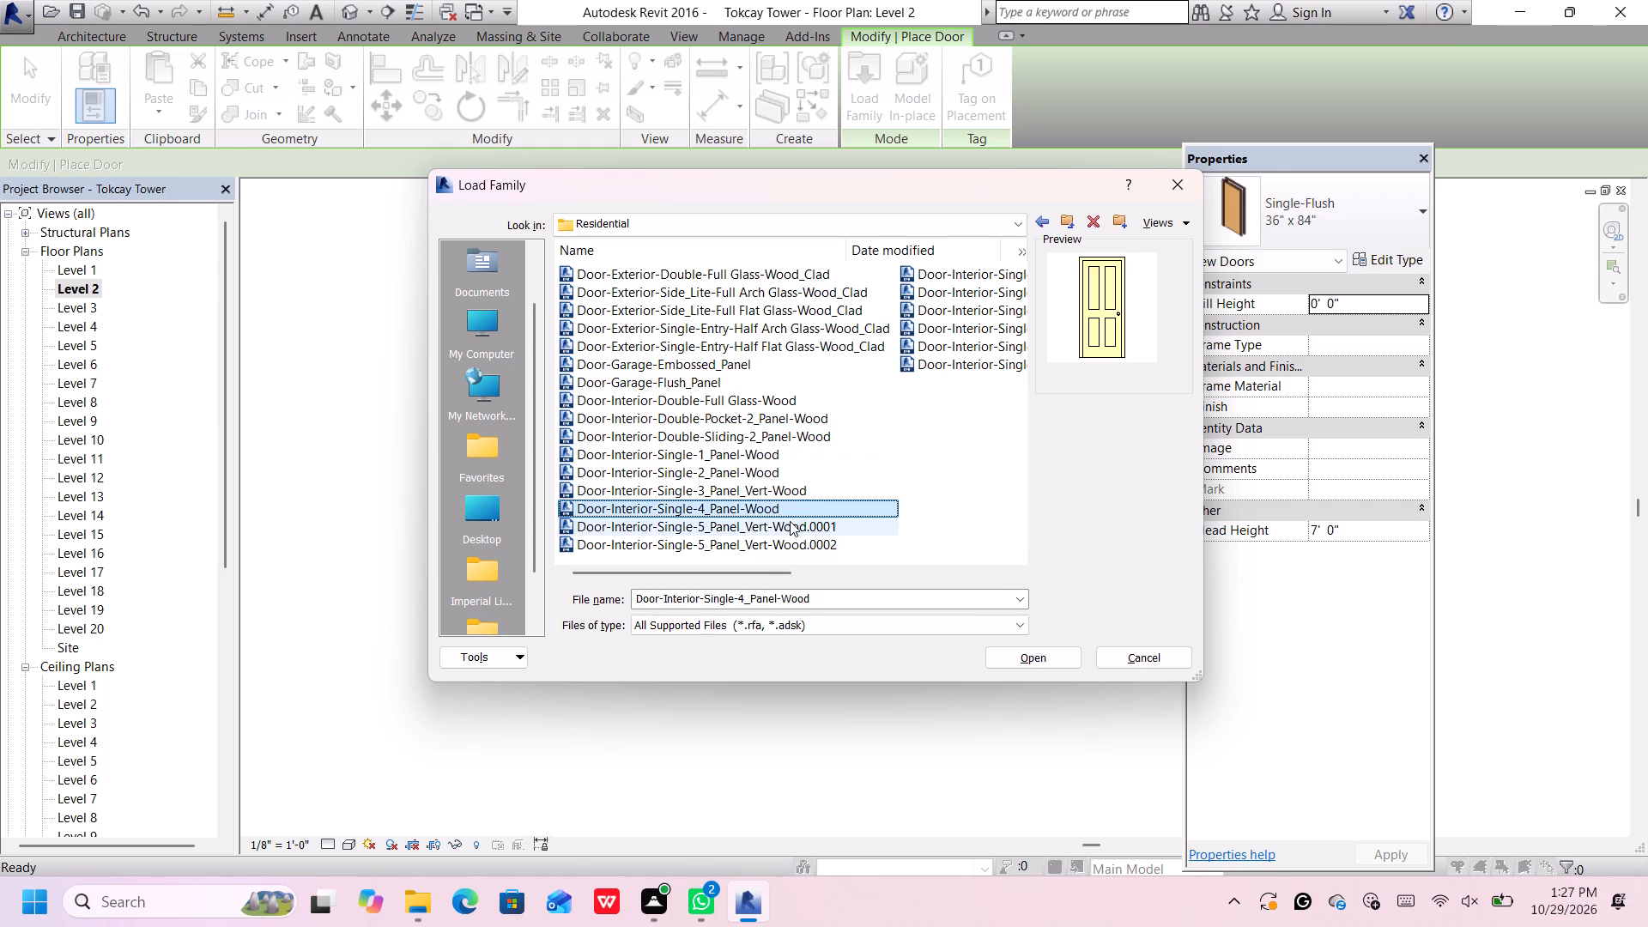
pyautogui.click(790, 519)
pyautogui.click(785, 557)
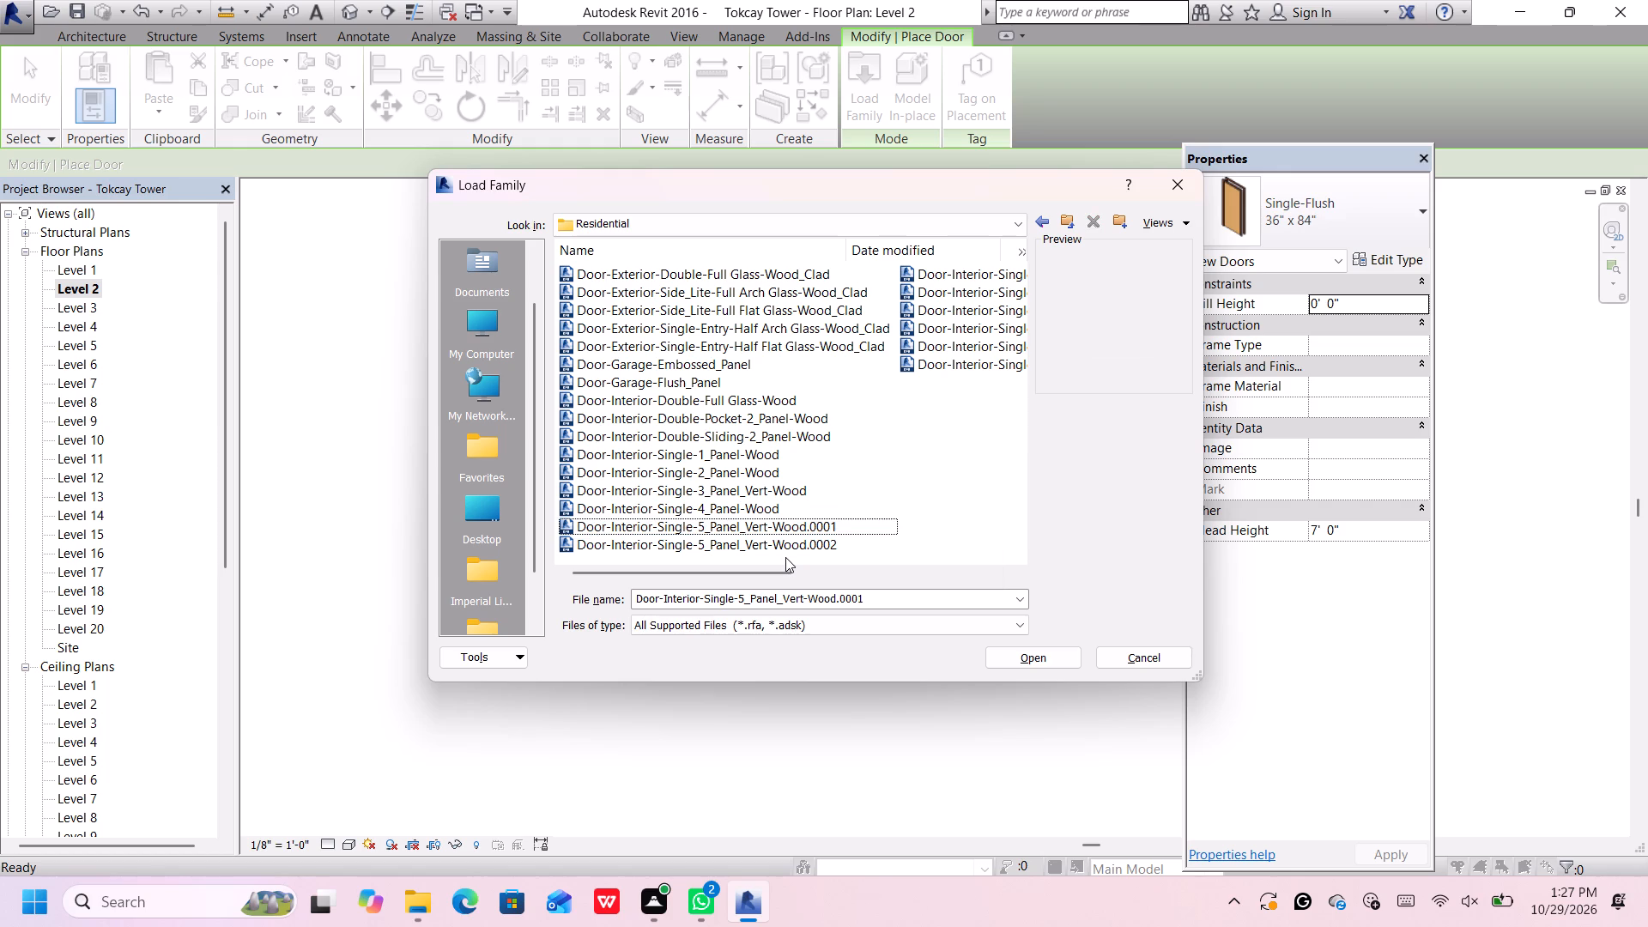
pyautogui.click(803, 543)
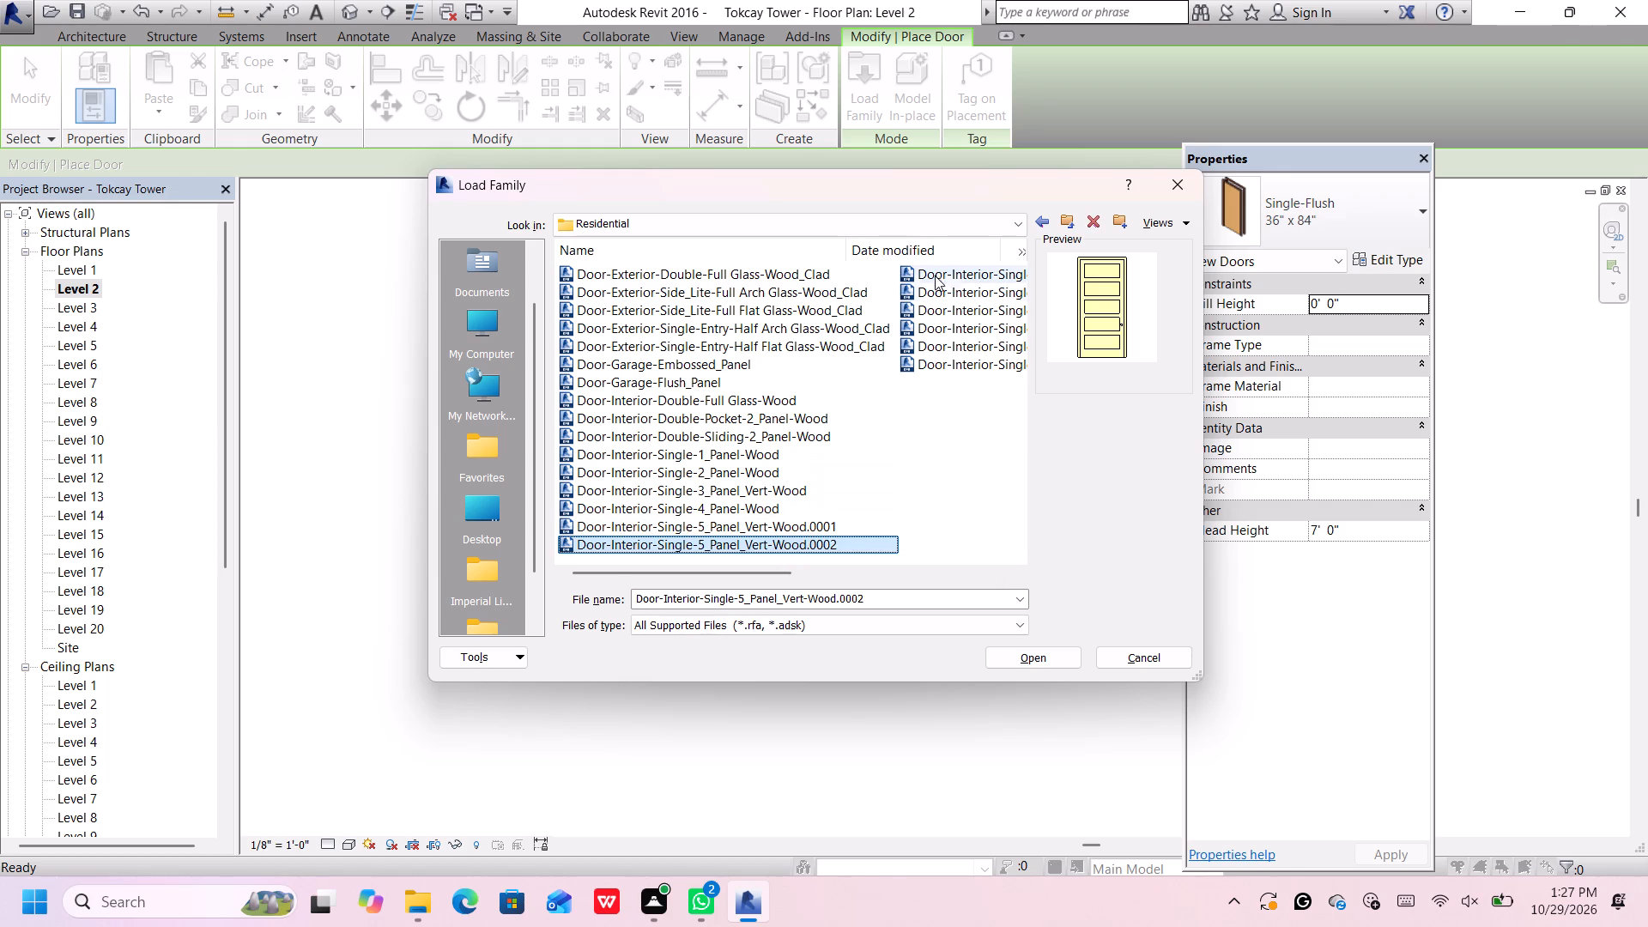
pyautogui.click(935, 275)
pyautogui.click(931, 296)
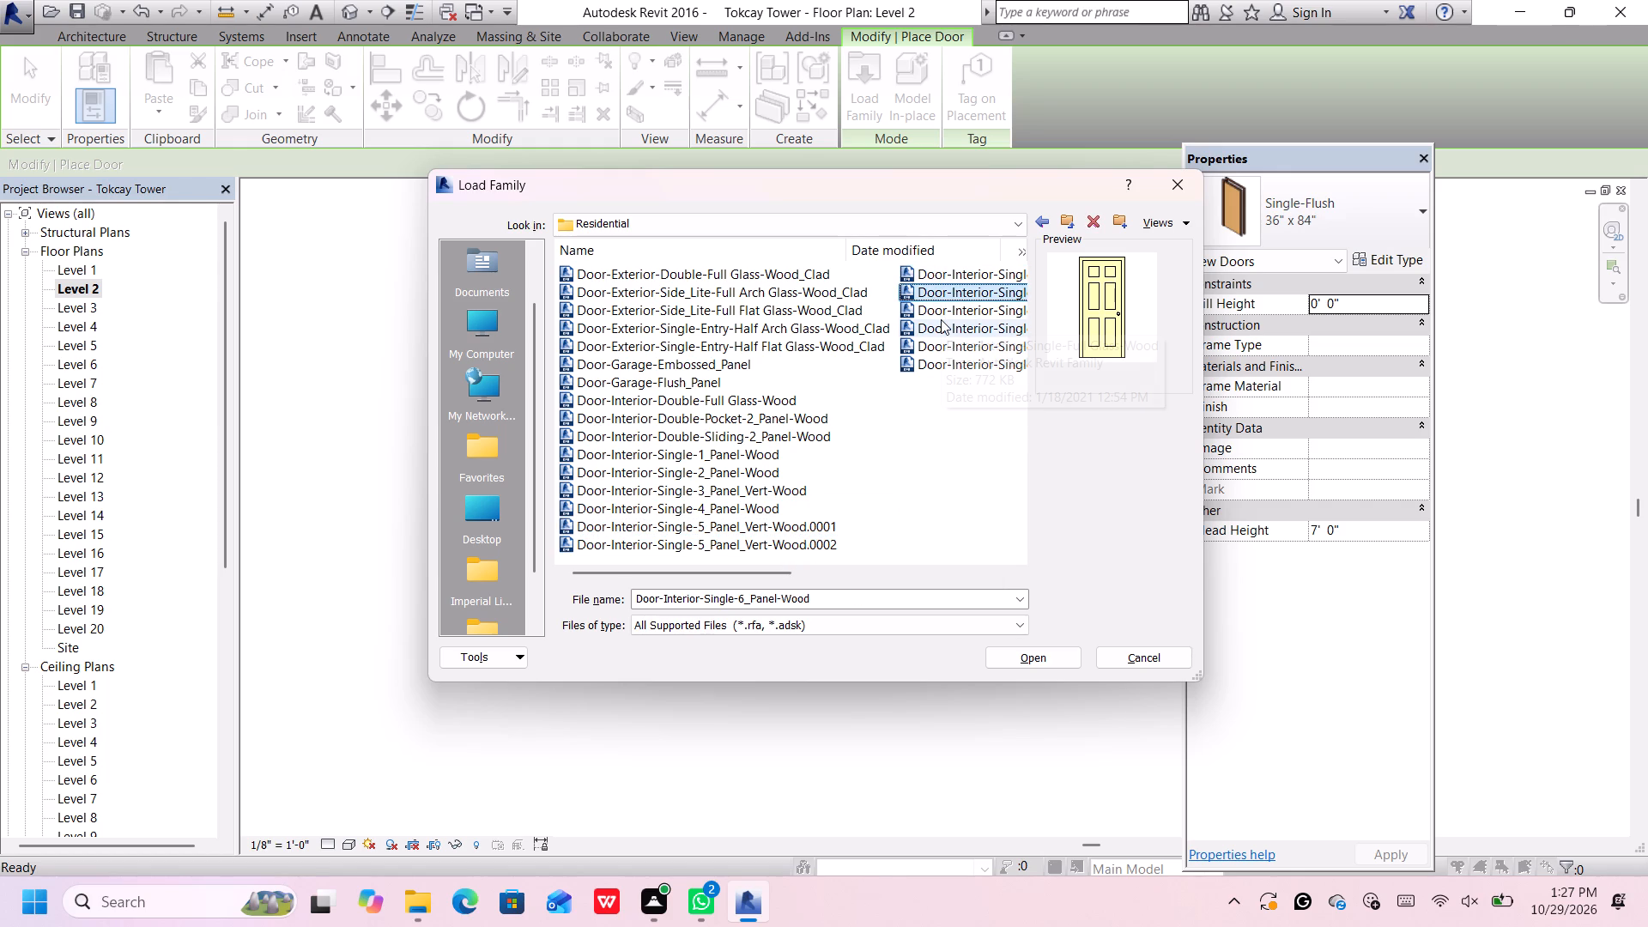
pyautogui.click(941, 319)
pyautogui.click(942, 333)
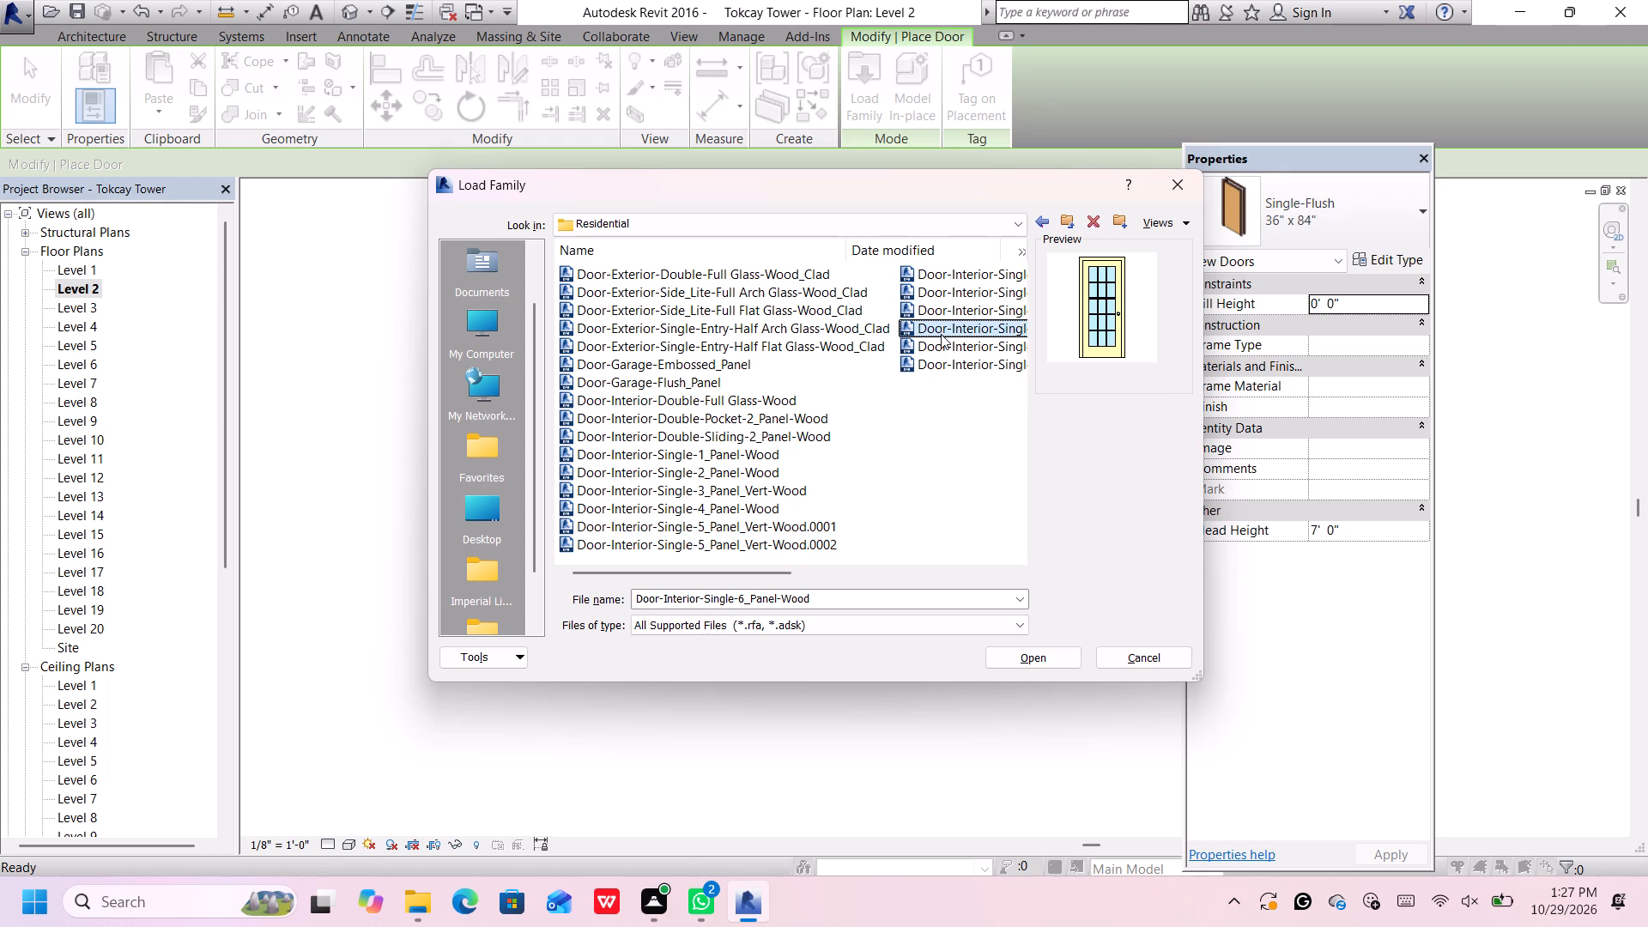
pyautogui.click(941, 334)
pyautogui.click(869, 348)
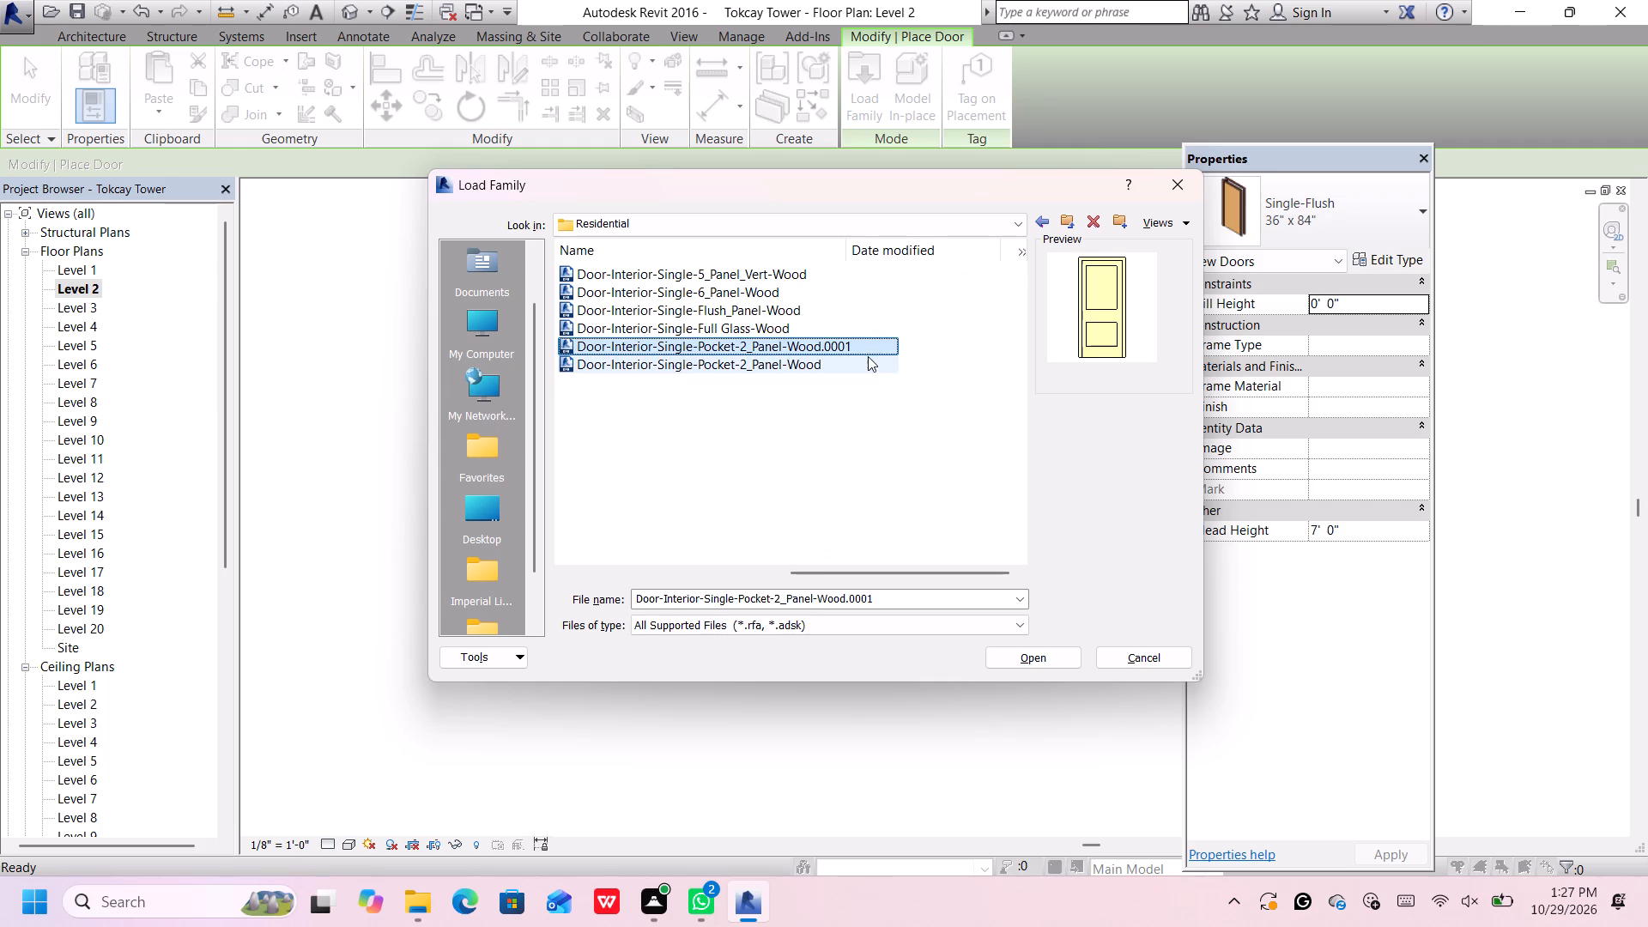
# Load the Door-Interior-Single-Pocket-2_Panel-Wood family with its 36" x 96" type.
pyautogui.click(863, 368)
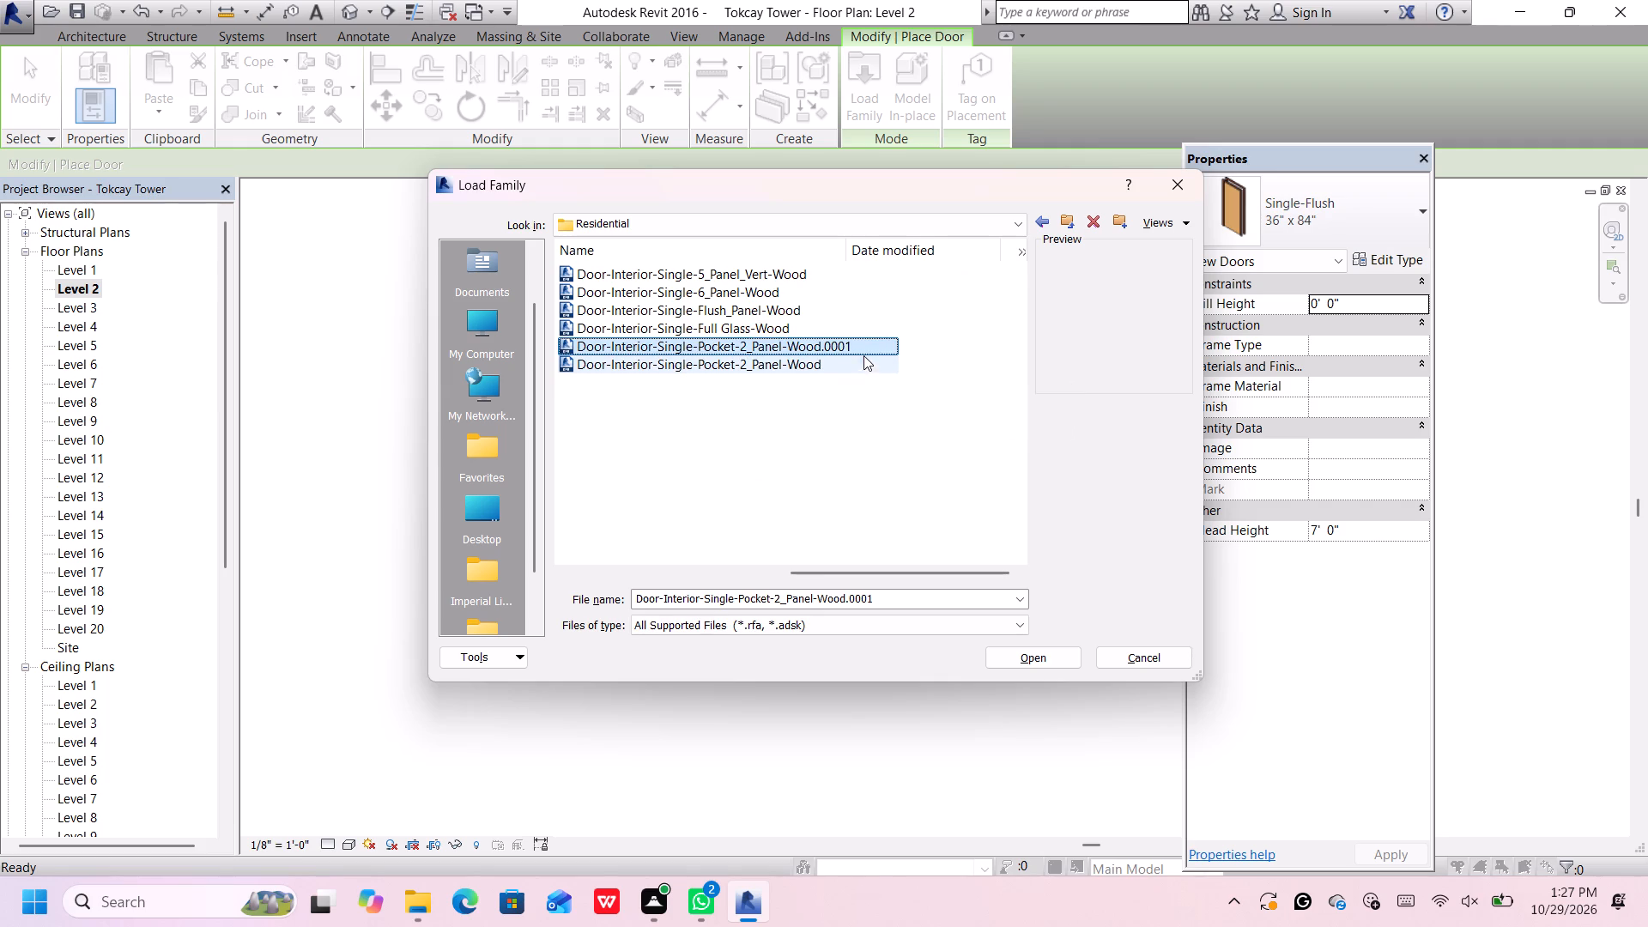
pyautogui.doubleClick(865, 364)
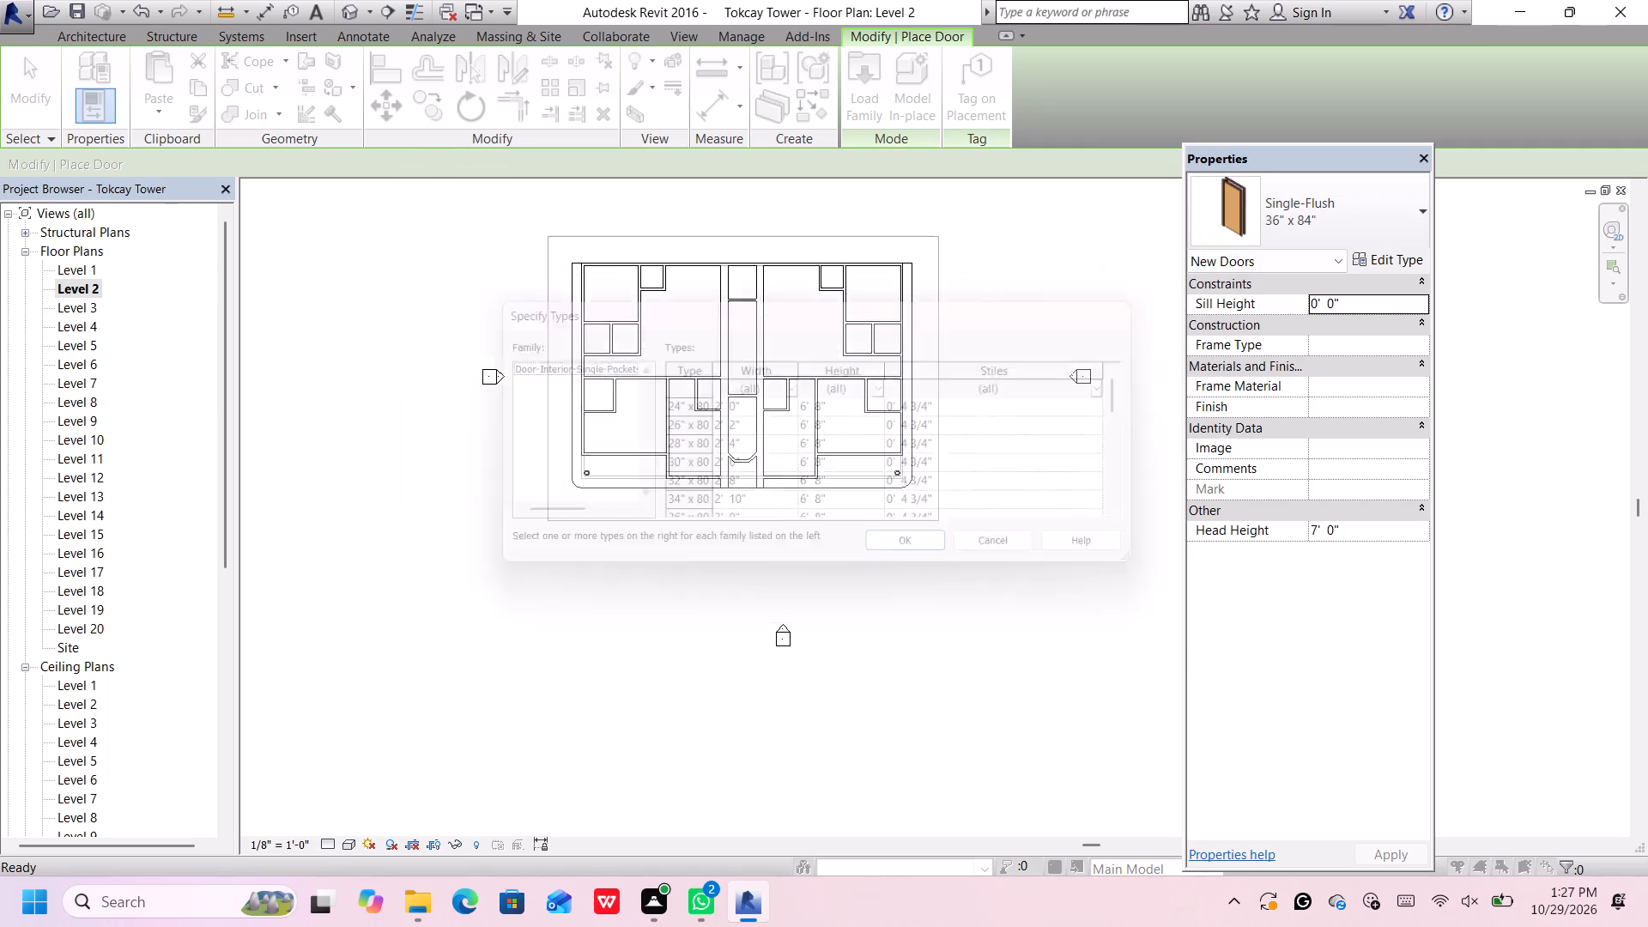
pyautogui.scroll(-1, 813, 447)
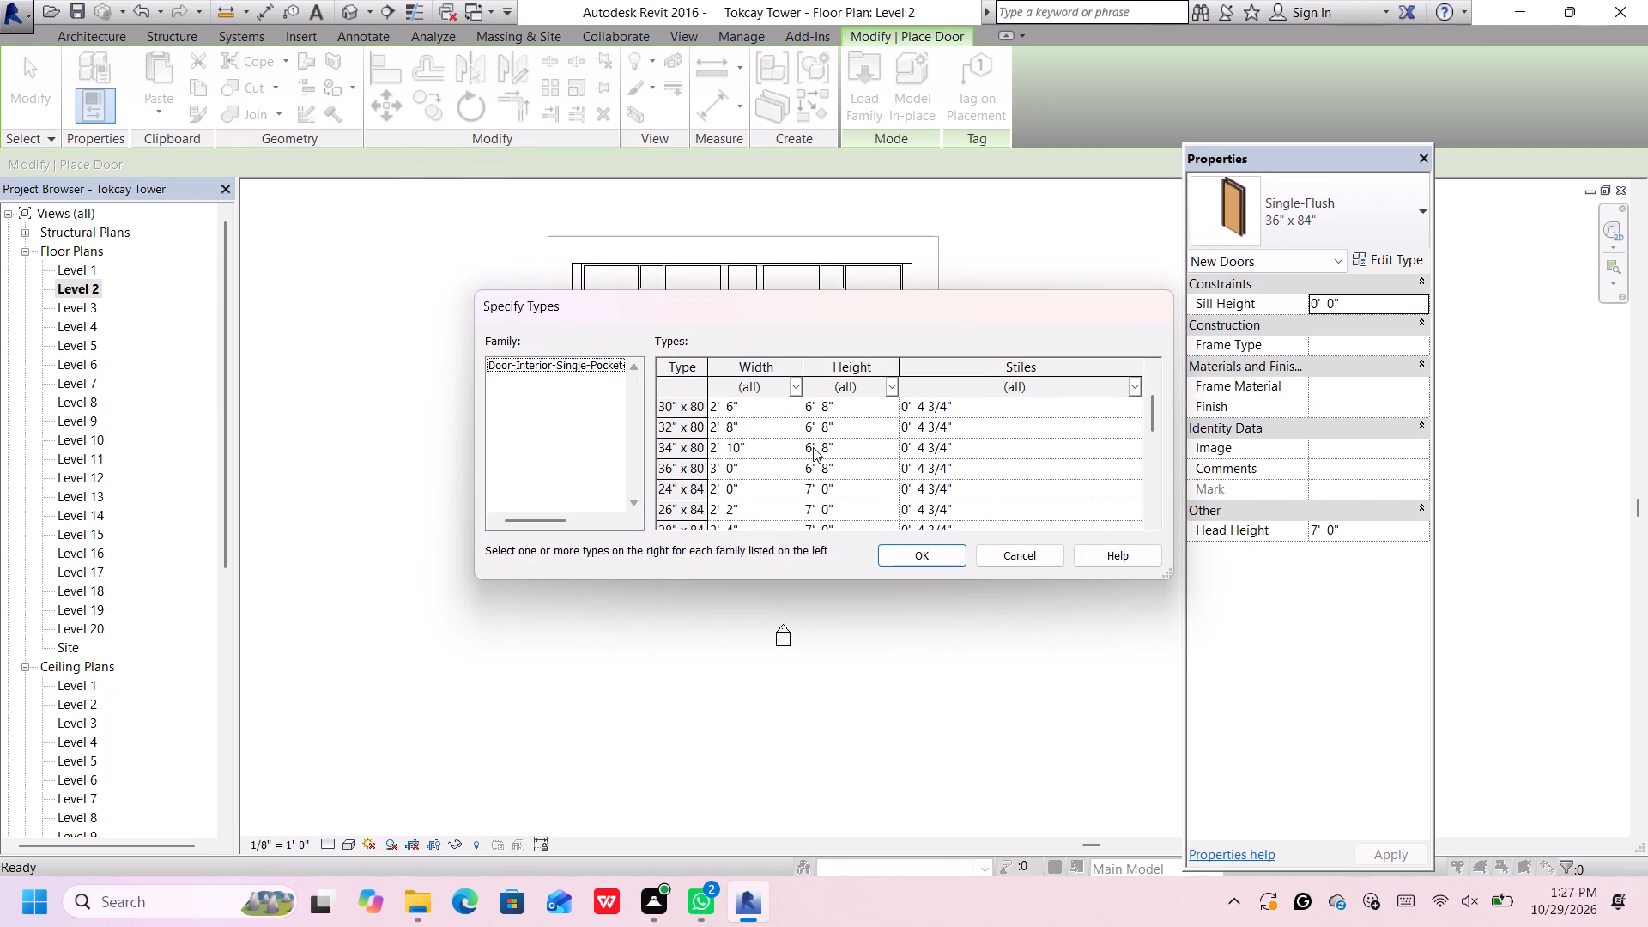
pyautogui.scroll(-3, 813, 447)
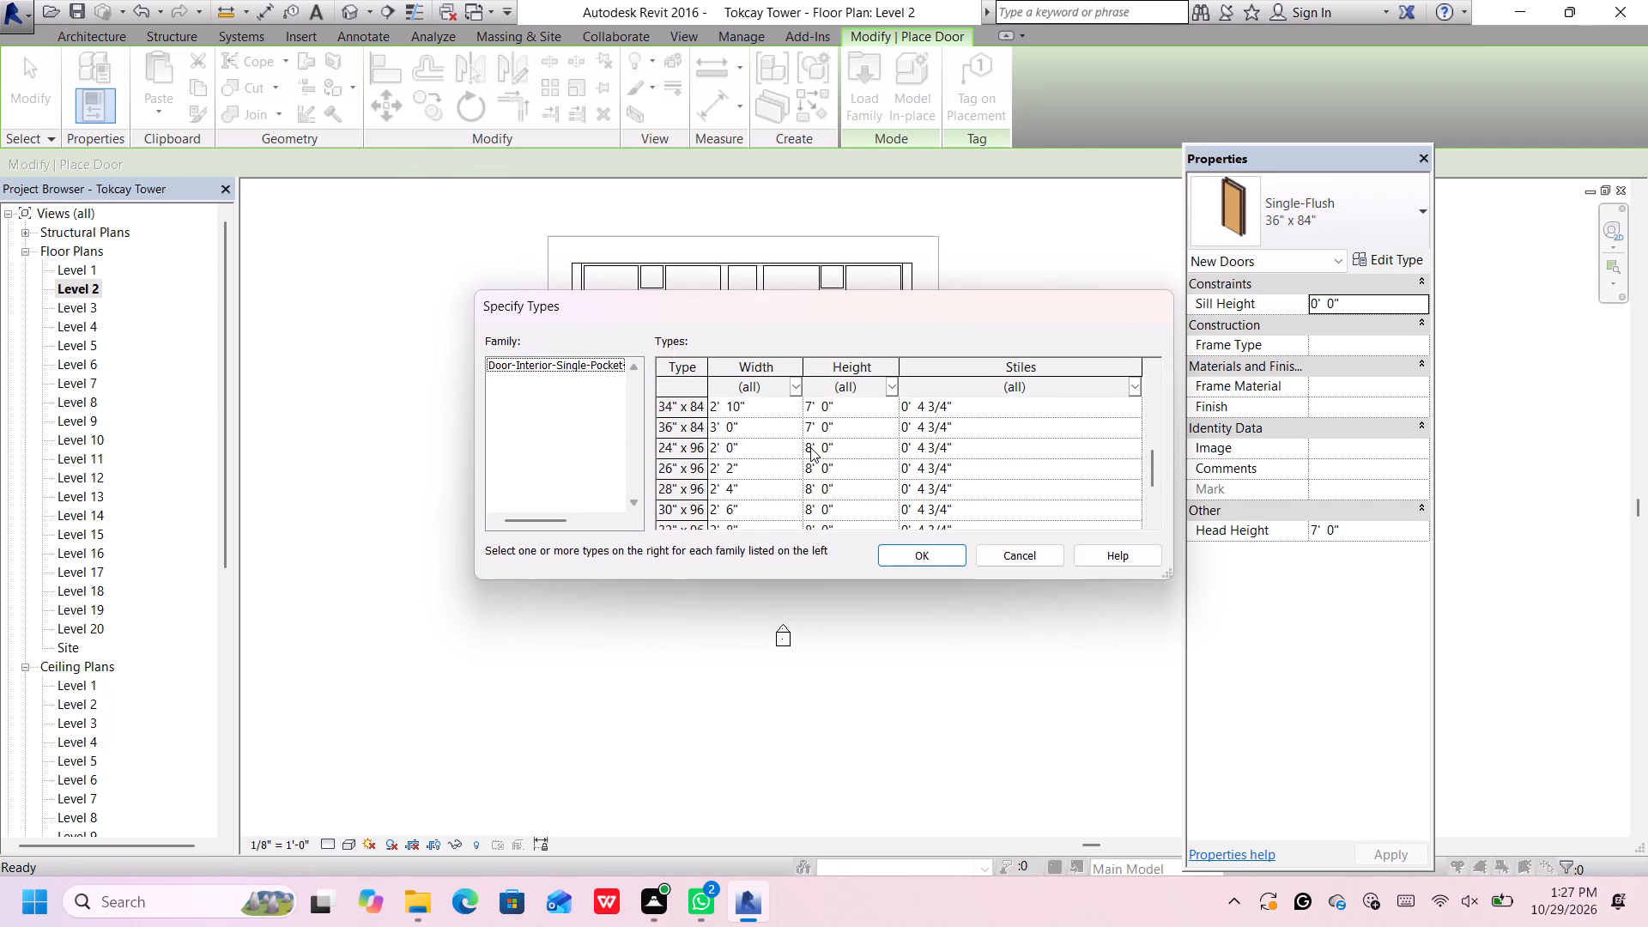
pyautogui.scroll(-2, 810, 447)
pyautogui.click(779, 488)
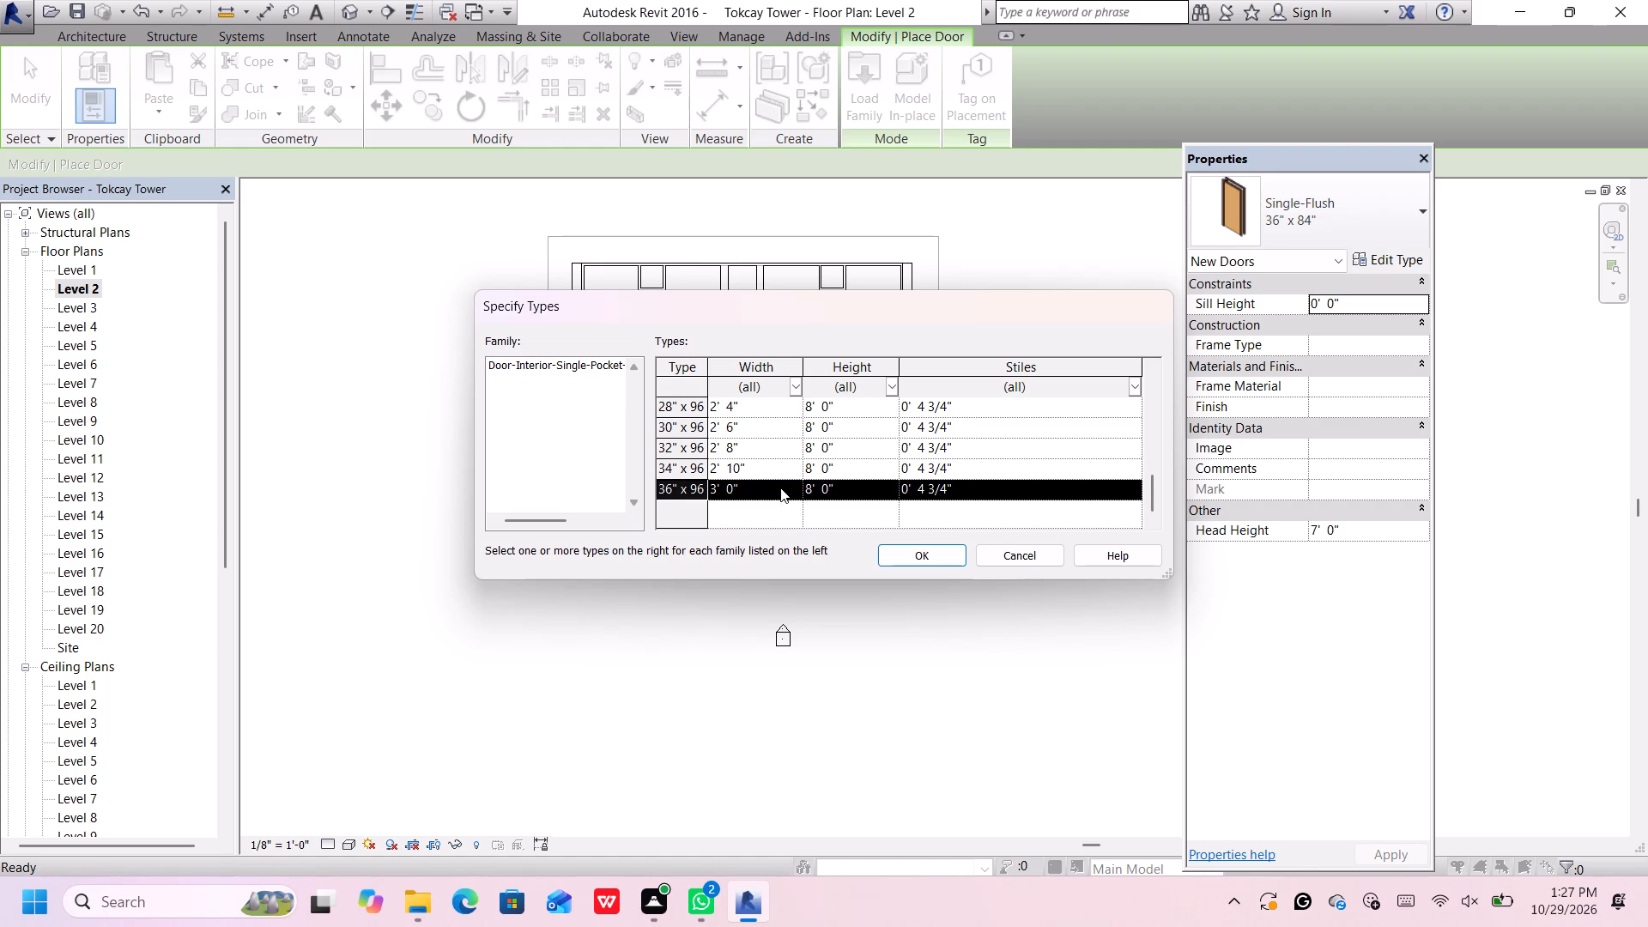
pyautogui.click(906, 561)
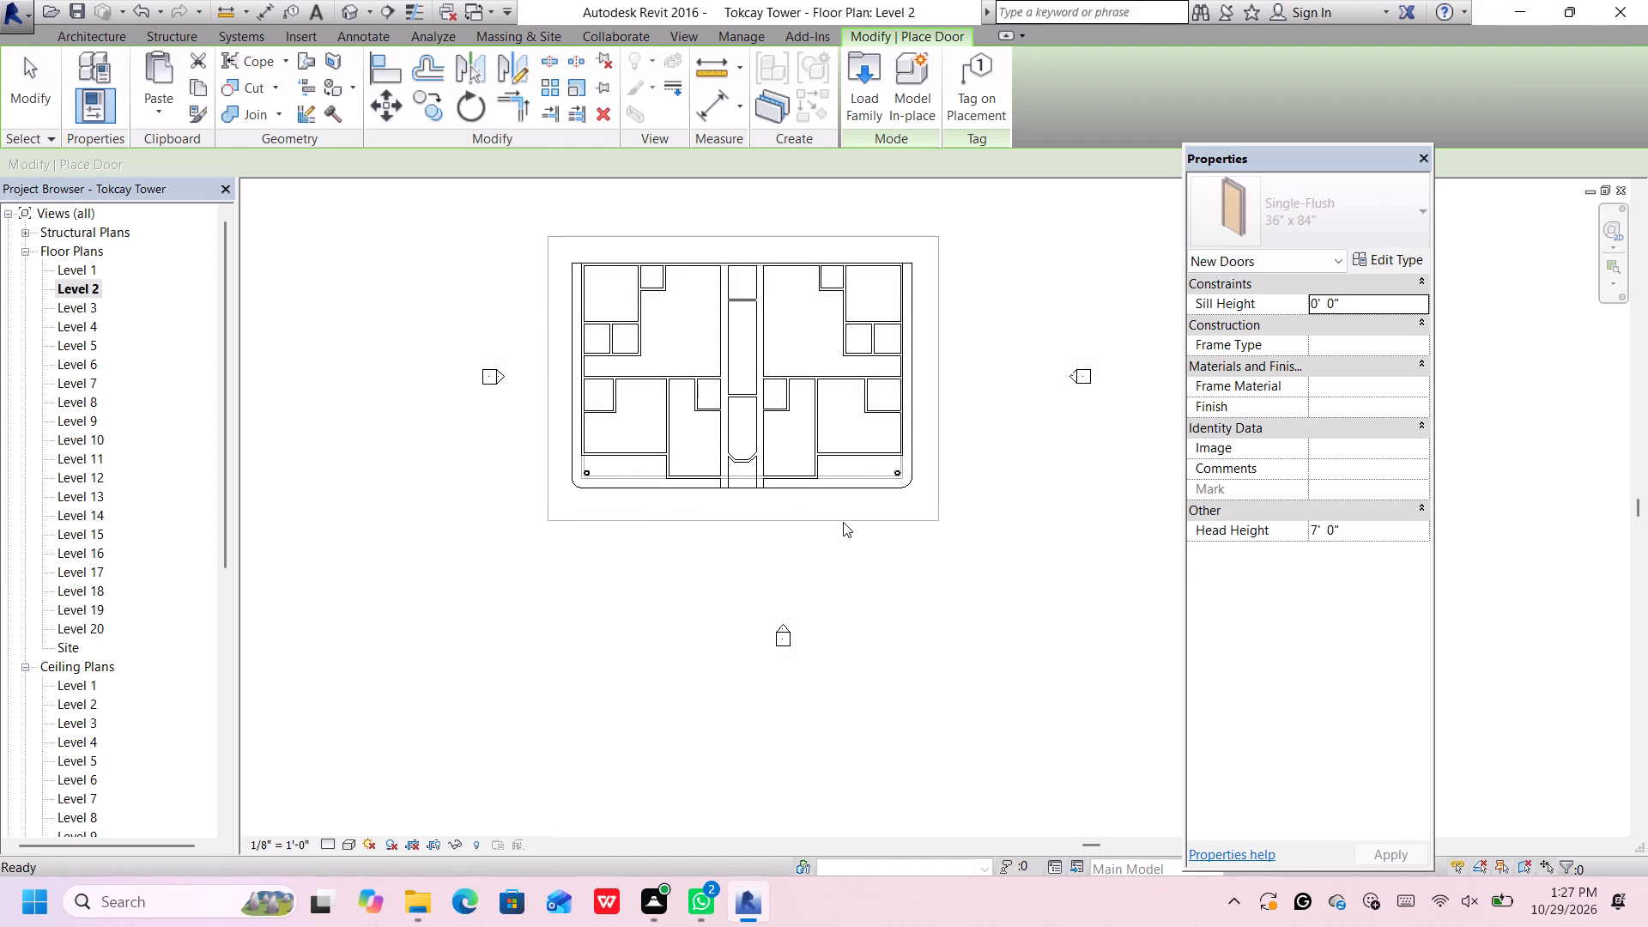
# Place a 36" x 96" pocket door in each of the two facing corridor walls, with 11'-0" on either side.
pyautogui.scroll(2, 724, 346)
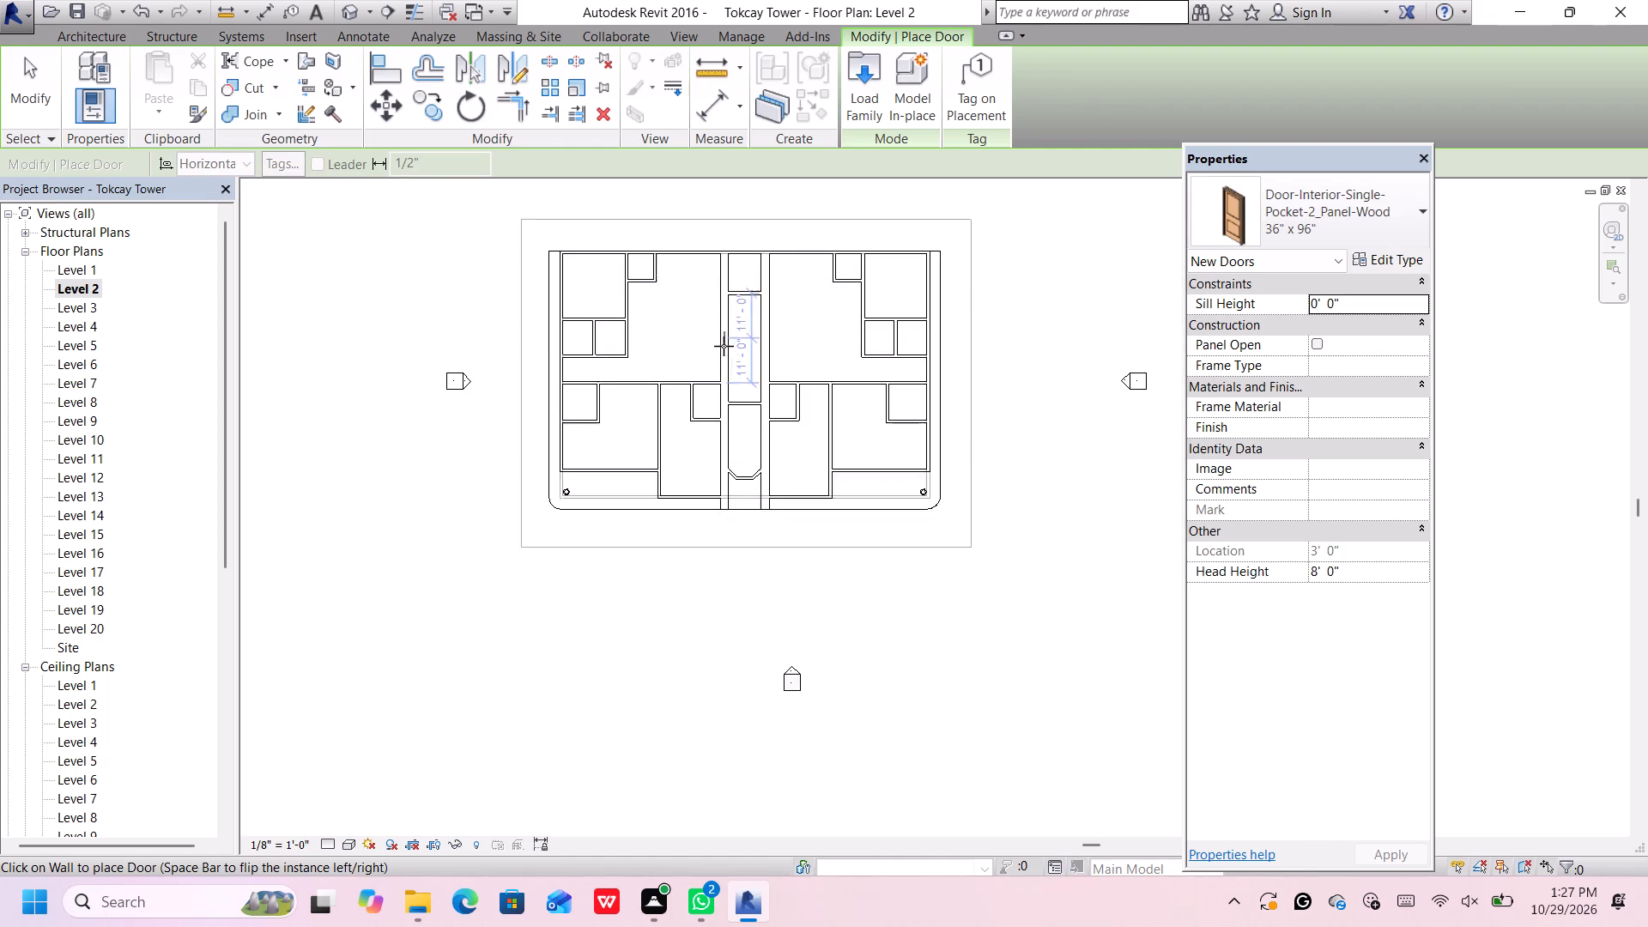
pyautogui.scroll(7, 724, 346)
pyautogui.moveTo(727, 343); pyautogui.dragTo(737, 471, button='middle')
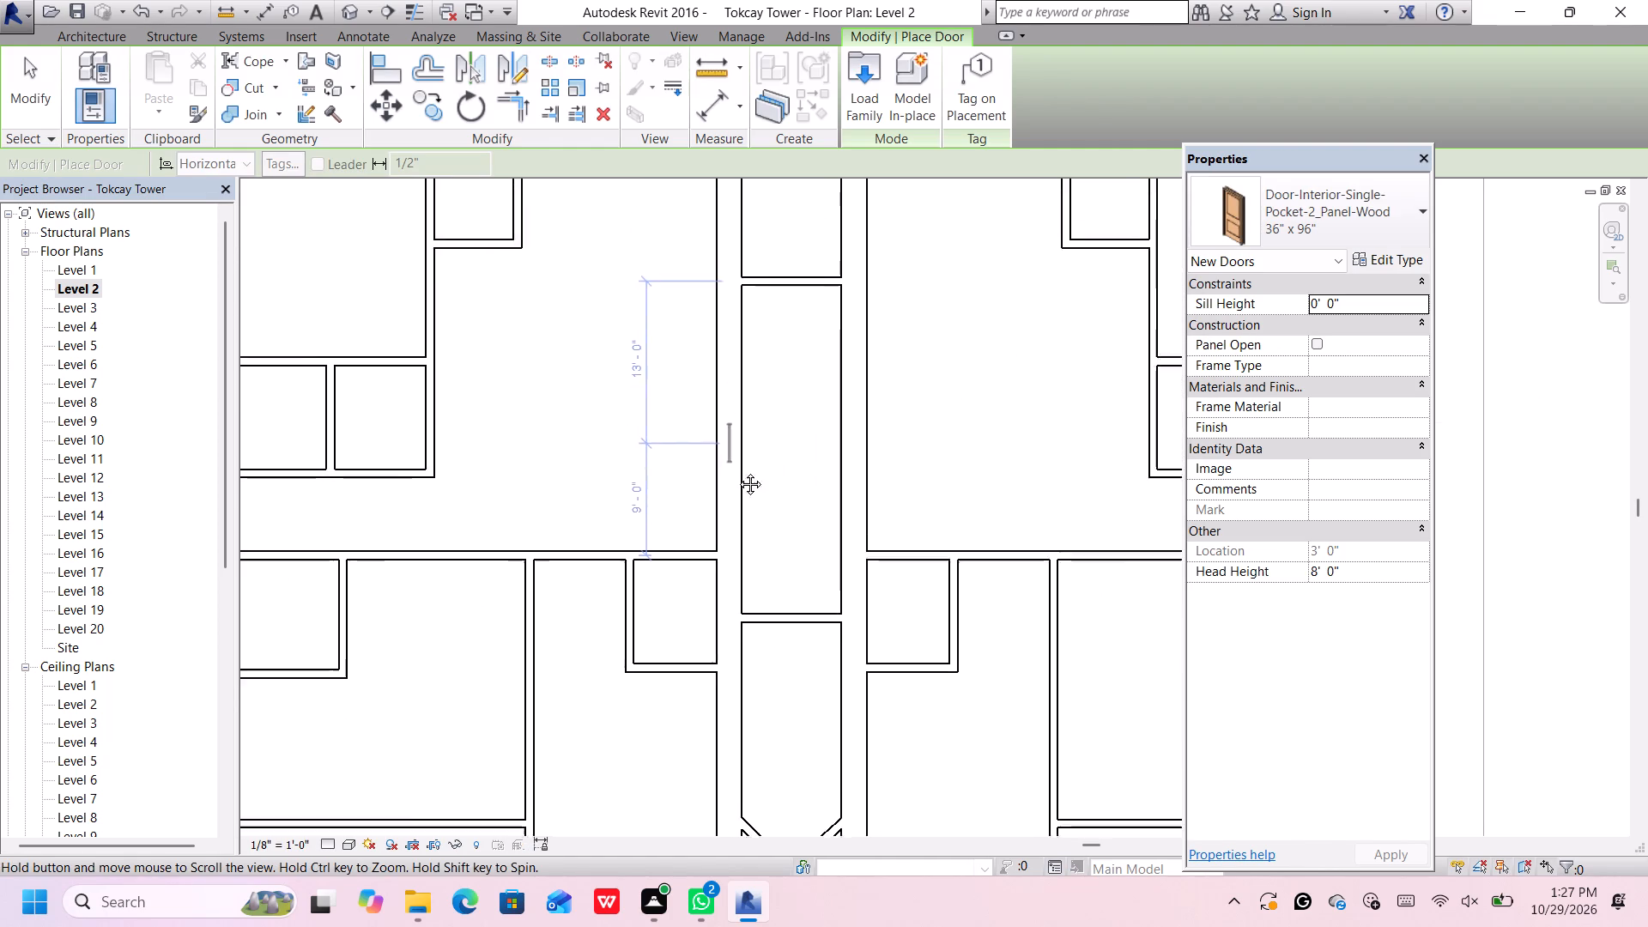
pyautogui.moveTo(737, 471); pyautogui.dragTo(740, 521, button='middle')
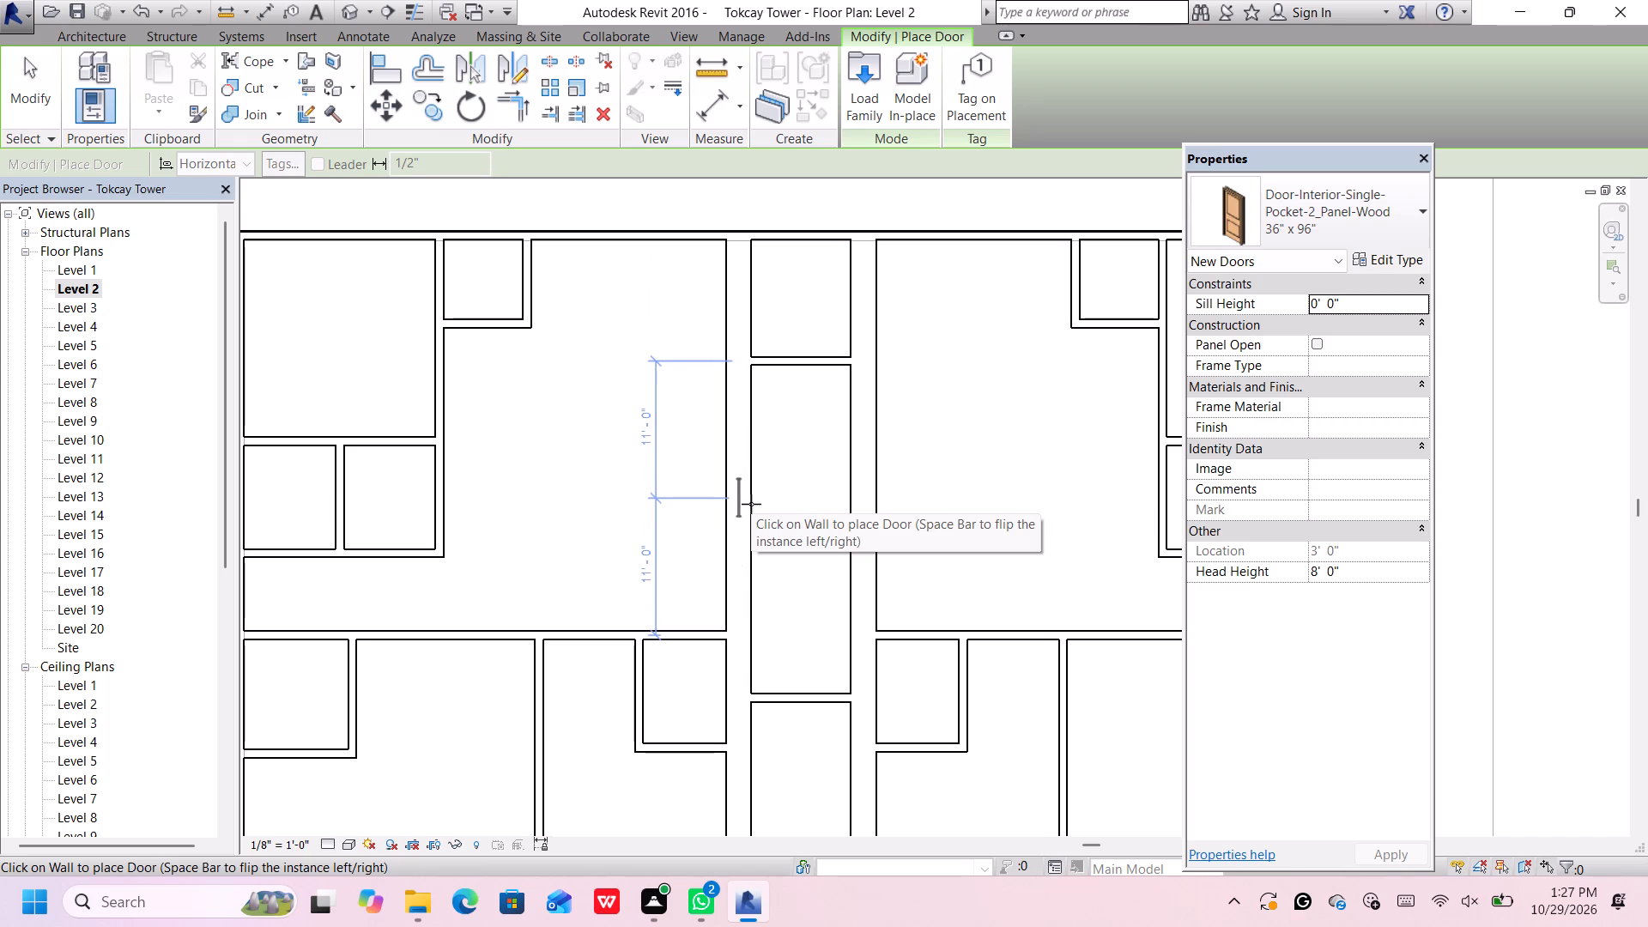
pyautogui.click(750, 506)
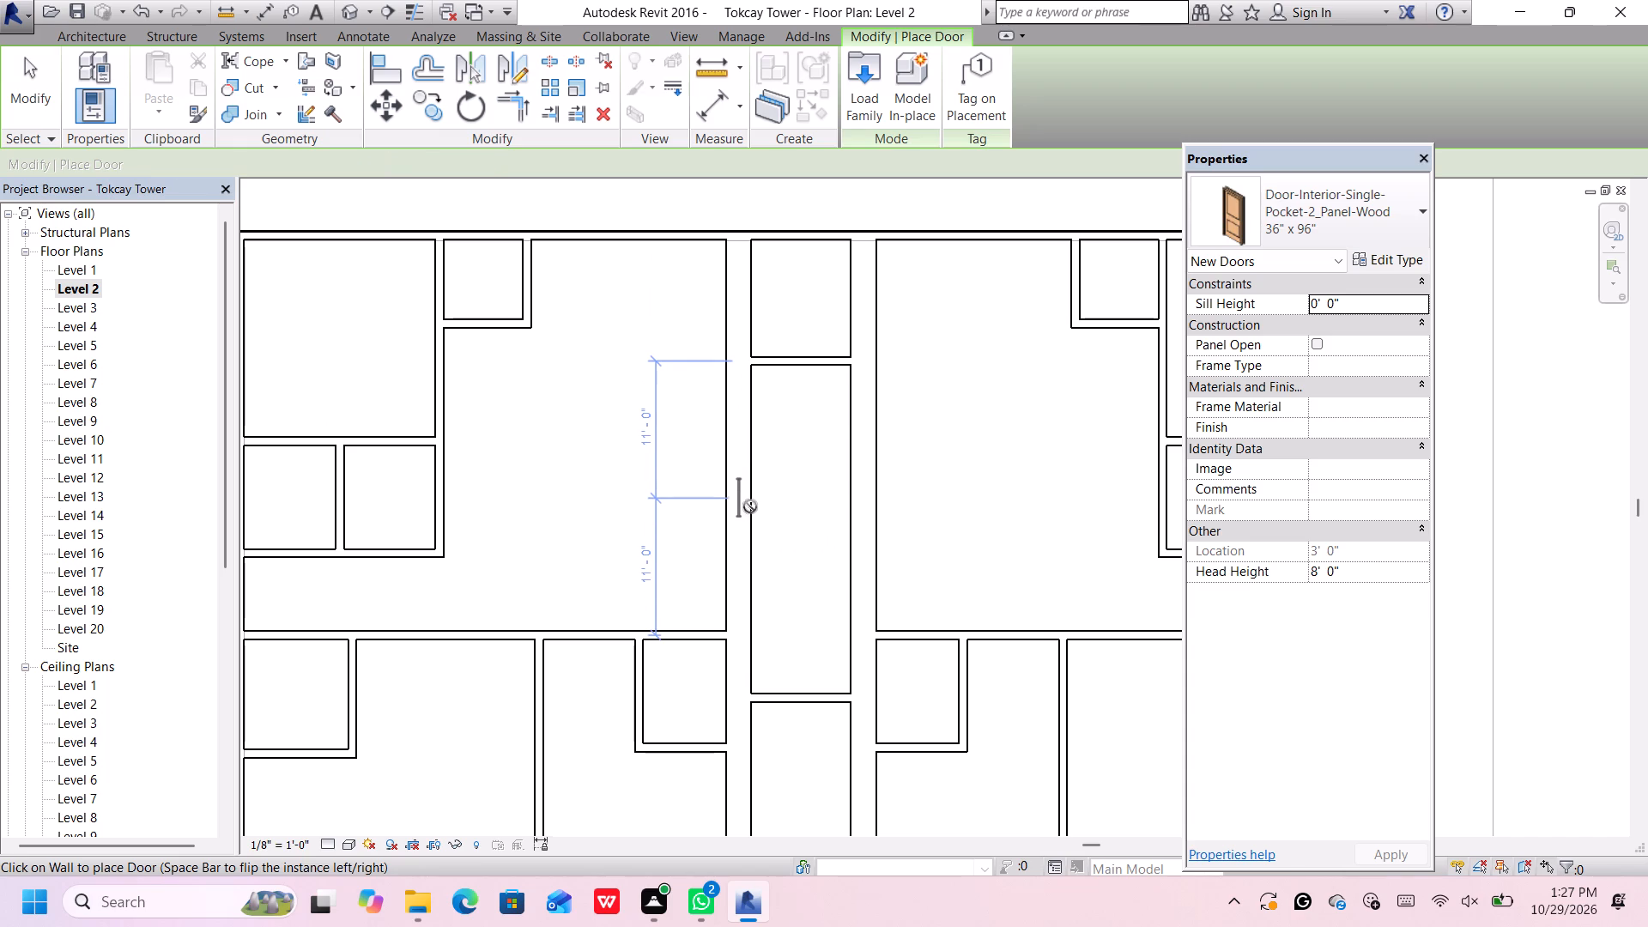
pyautogui.click(875, 500)
# Check the available door types and load the Door-Single-Panel.0001 family from the US Imperial library's Doors folder.
pyautogui.scroll(-3, 875, 500)
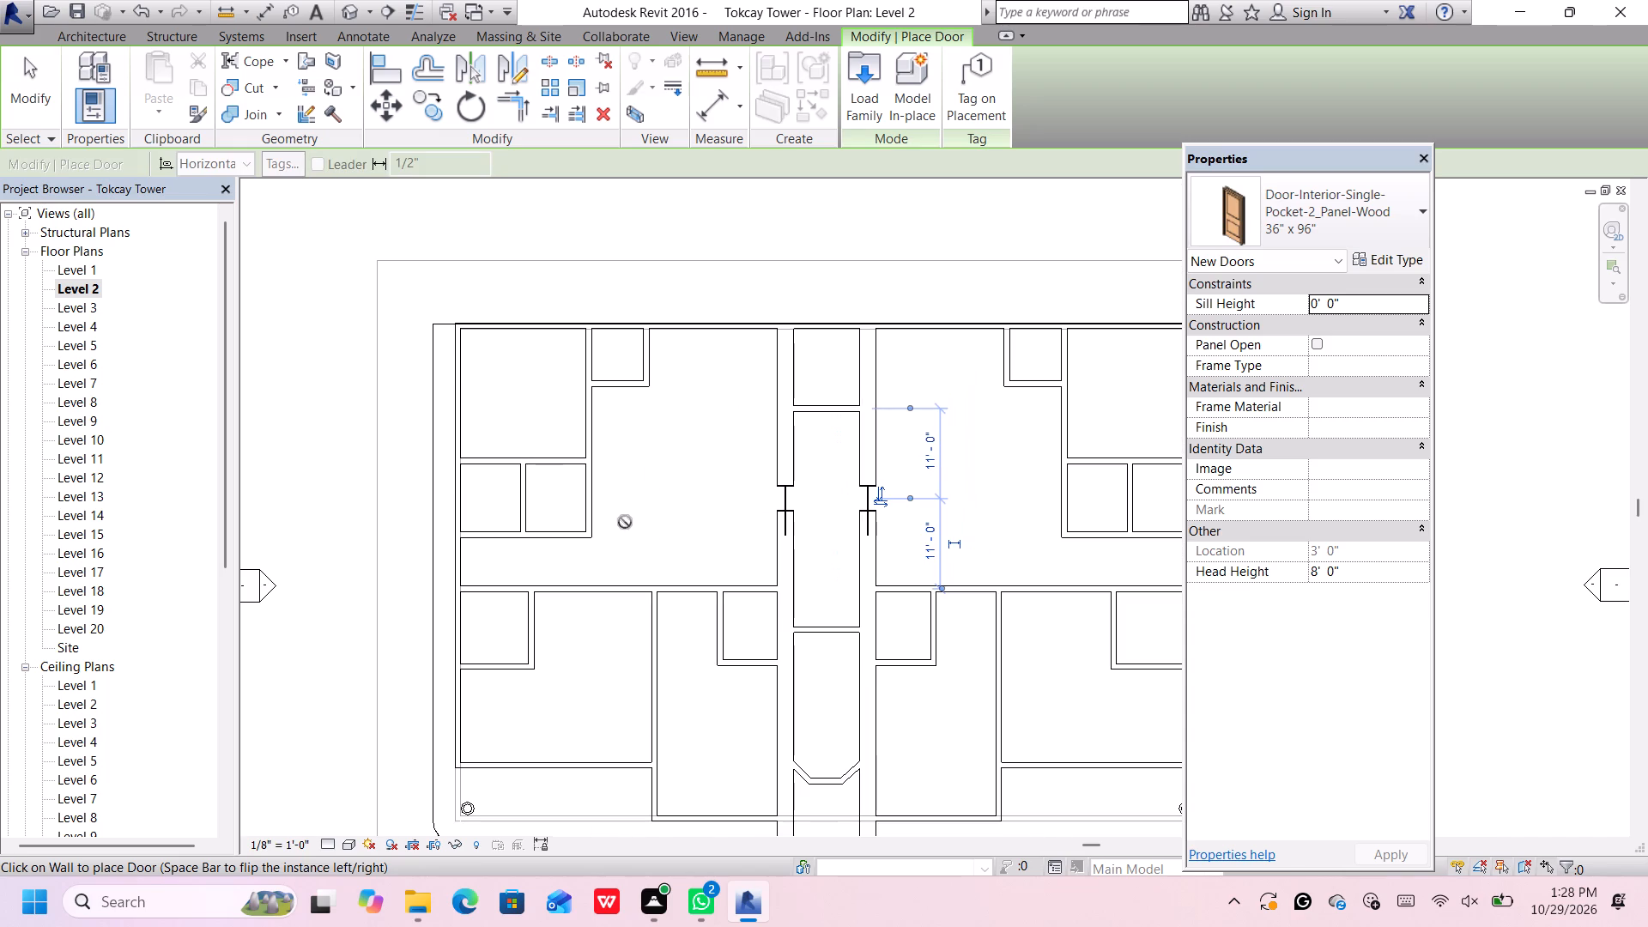
pyautogui.scroll(1, 585, 500)
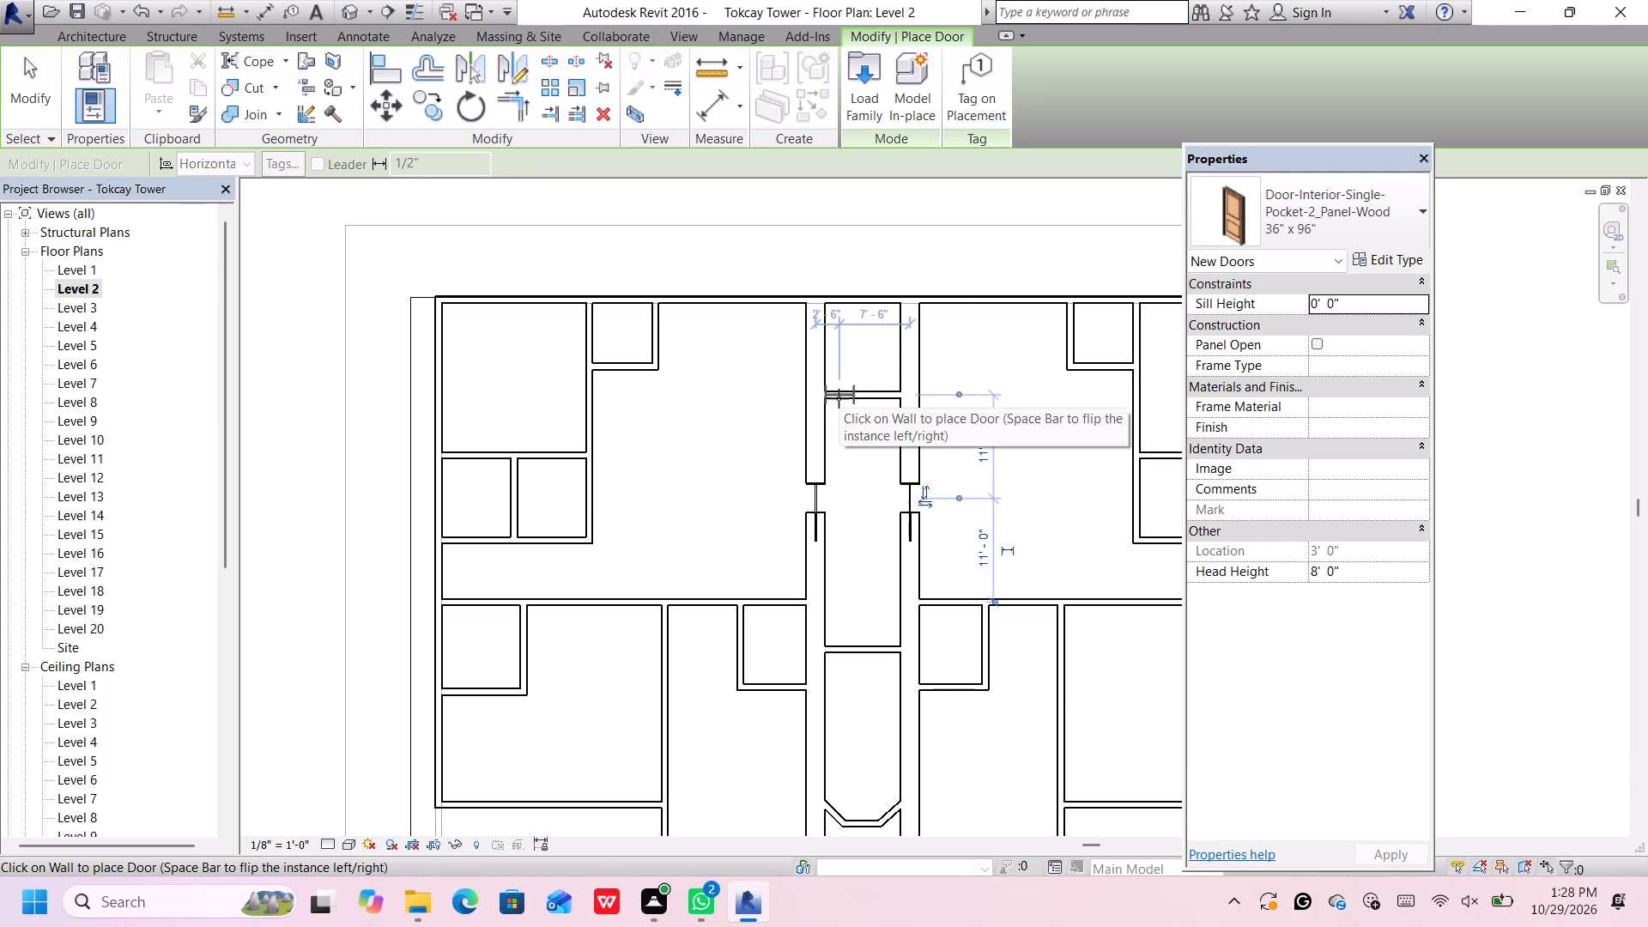
pyautogui.click(1278, 222)
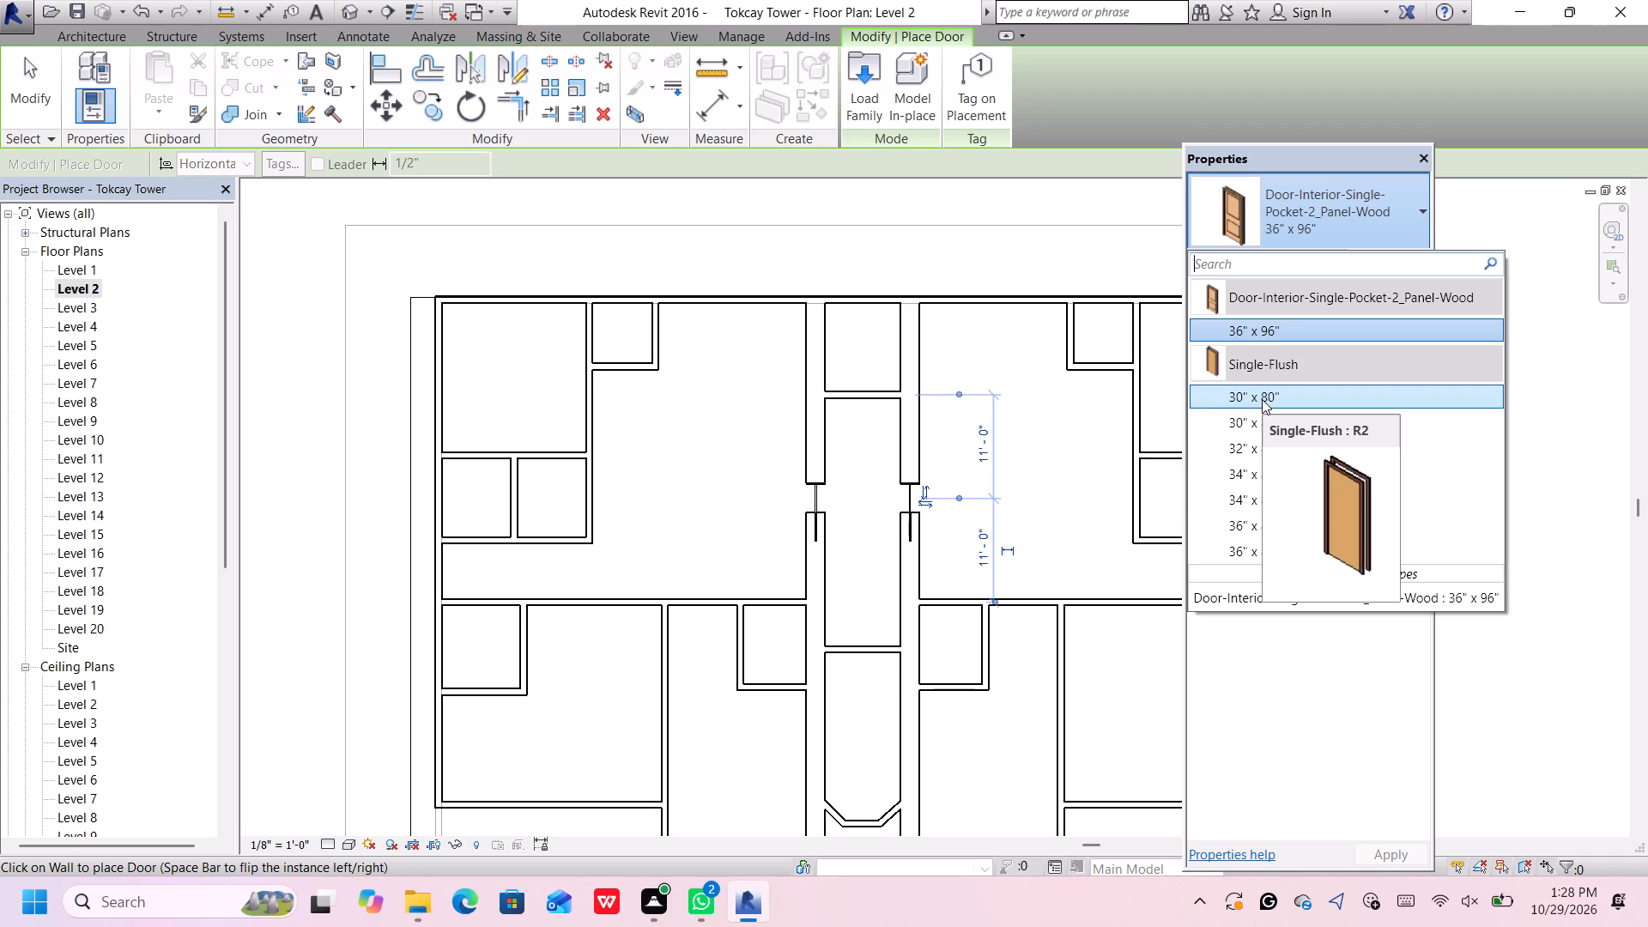
pyautogui.scroll(-2, 1260, 391)
pyautogui.scroll(-2, 1263, 502)
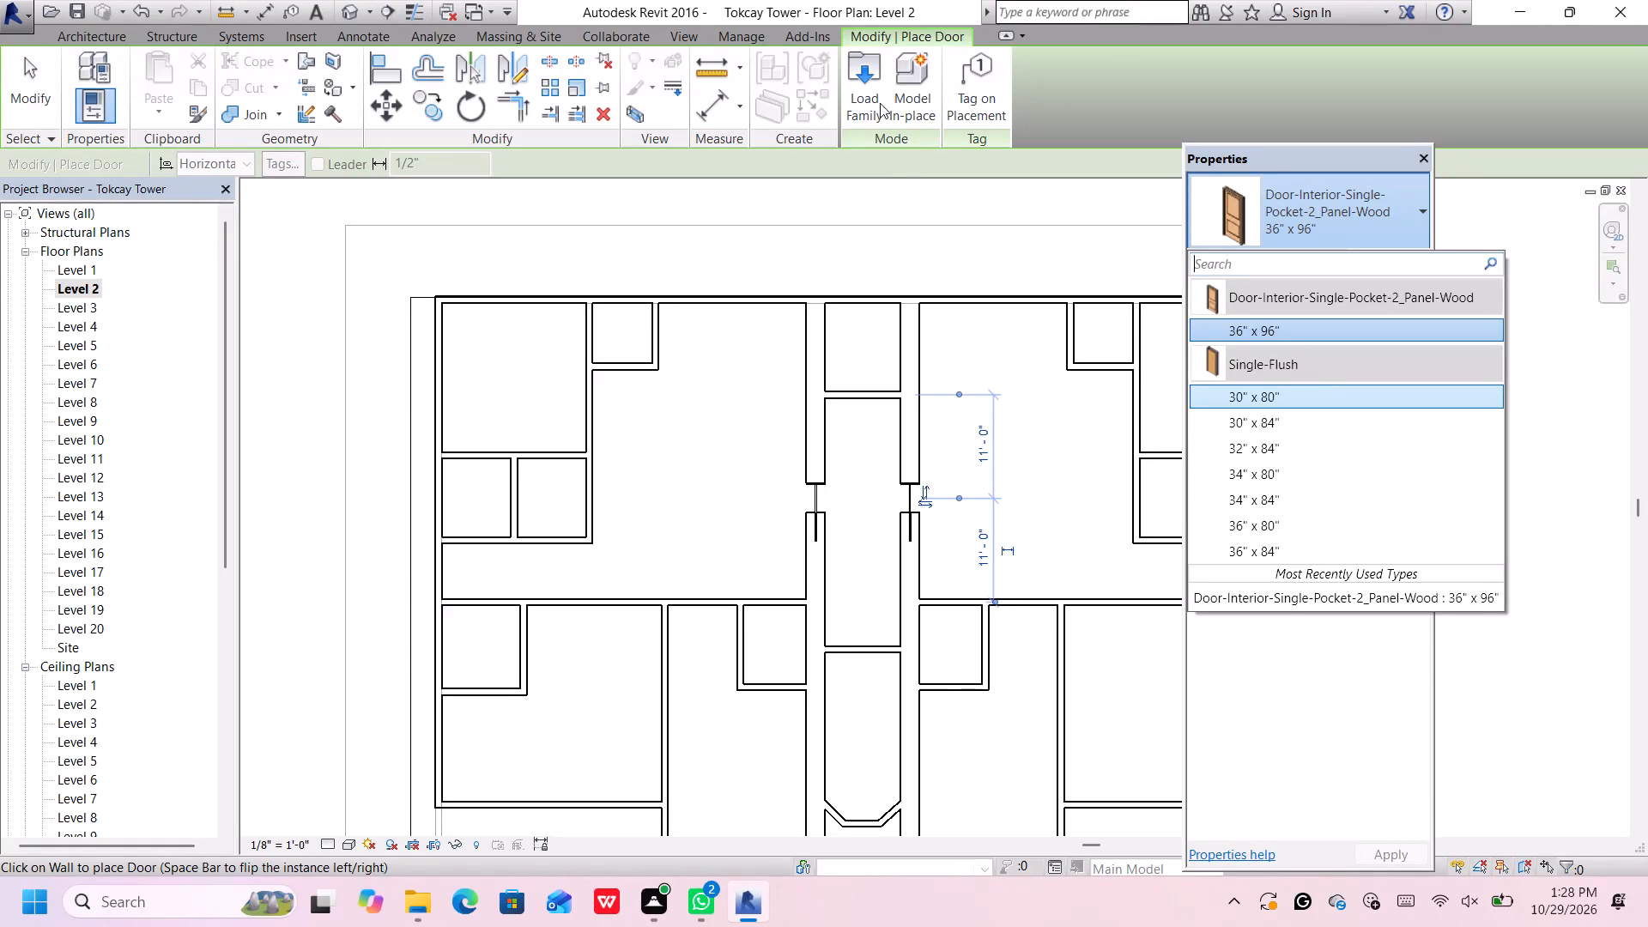
pyautogui.click(875, 78)
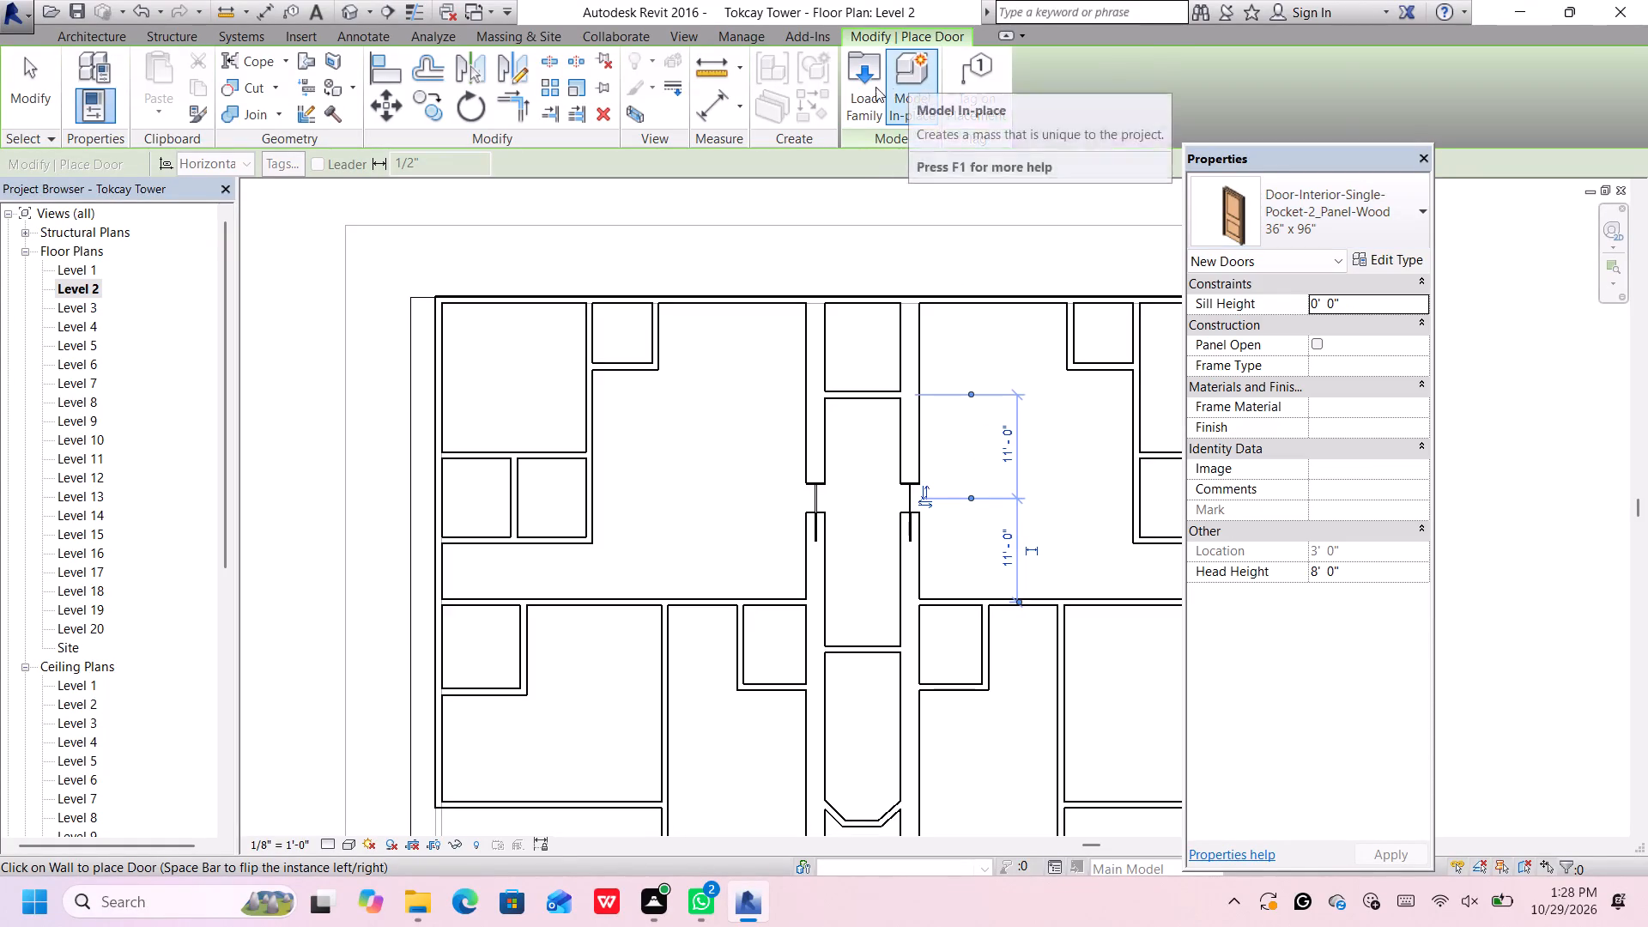
pyautogui.click(866, 81)
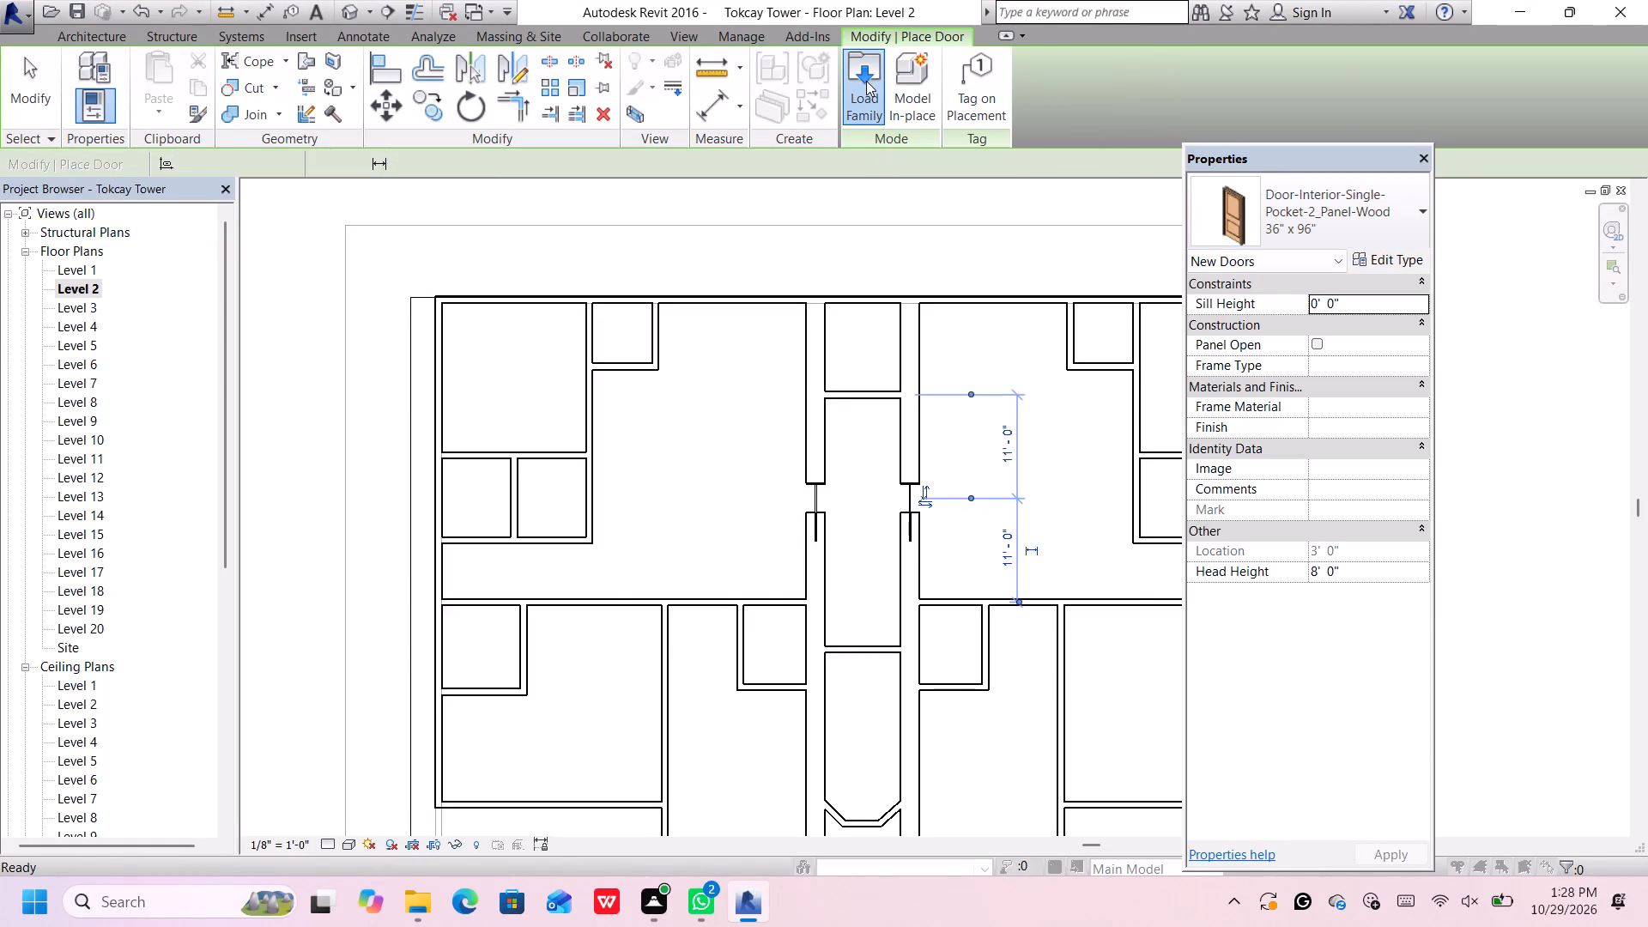
pyautogui.doubleClick(602, 418)
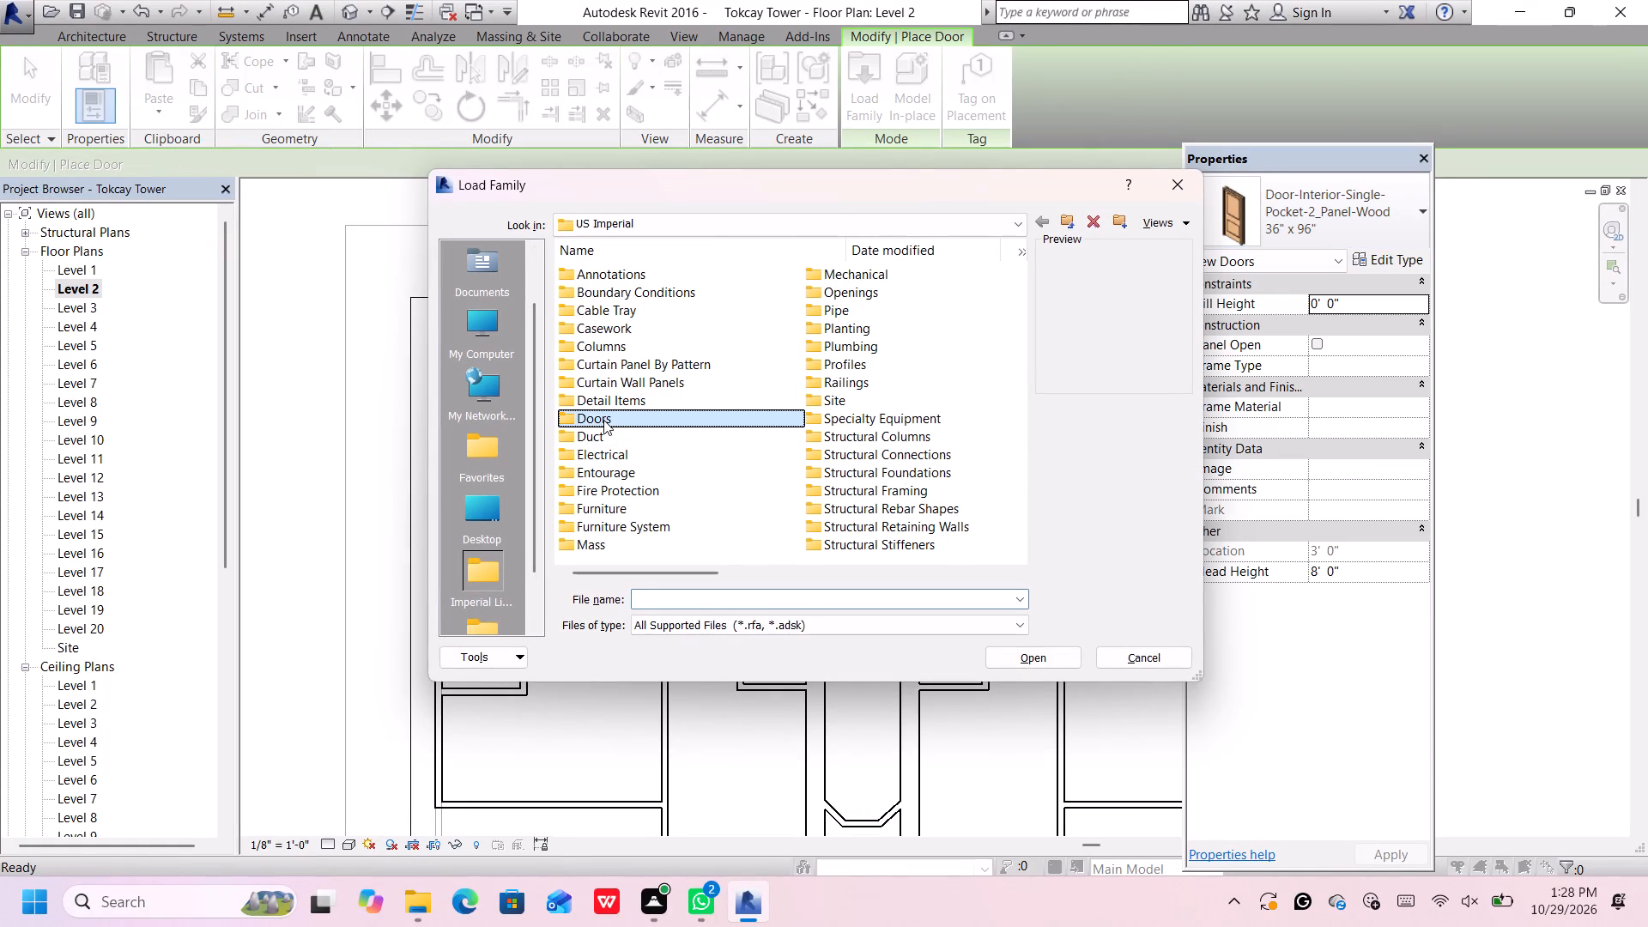
pyautogui.click(603, 420)
pyautogui.doubleClick(655, 419)
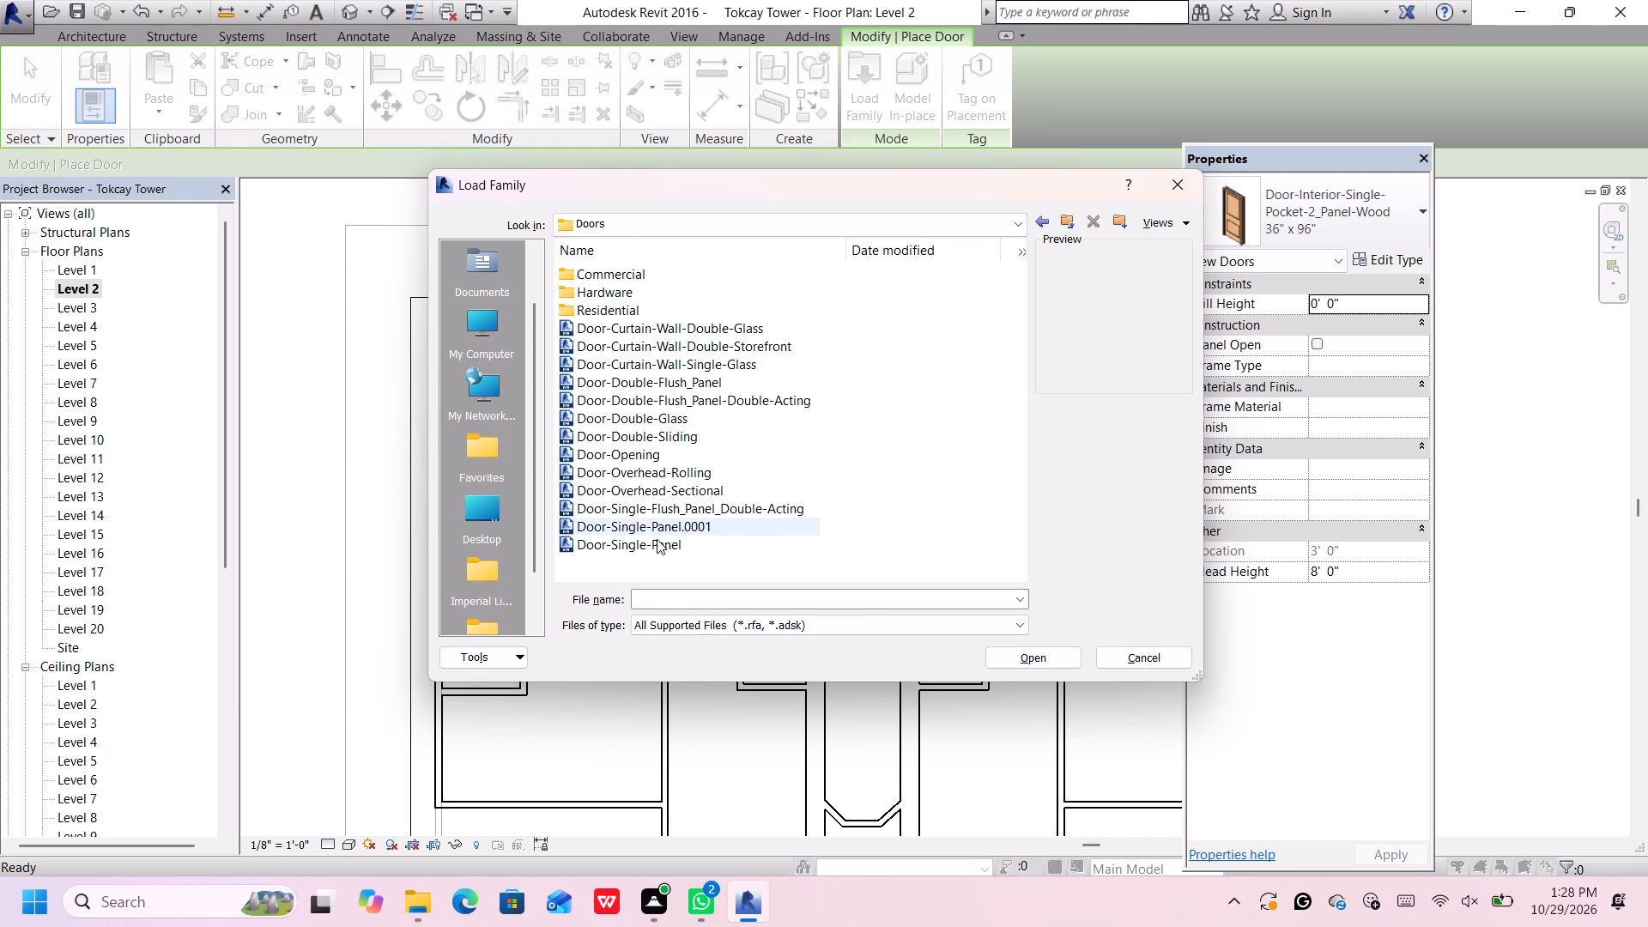
pyautogui.click(657, 530)
pyautogui.doubleClick(657, 530)
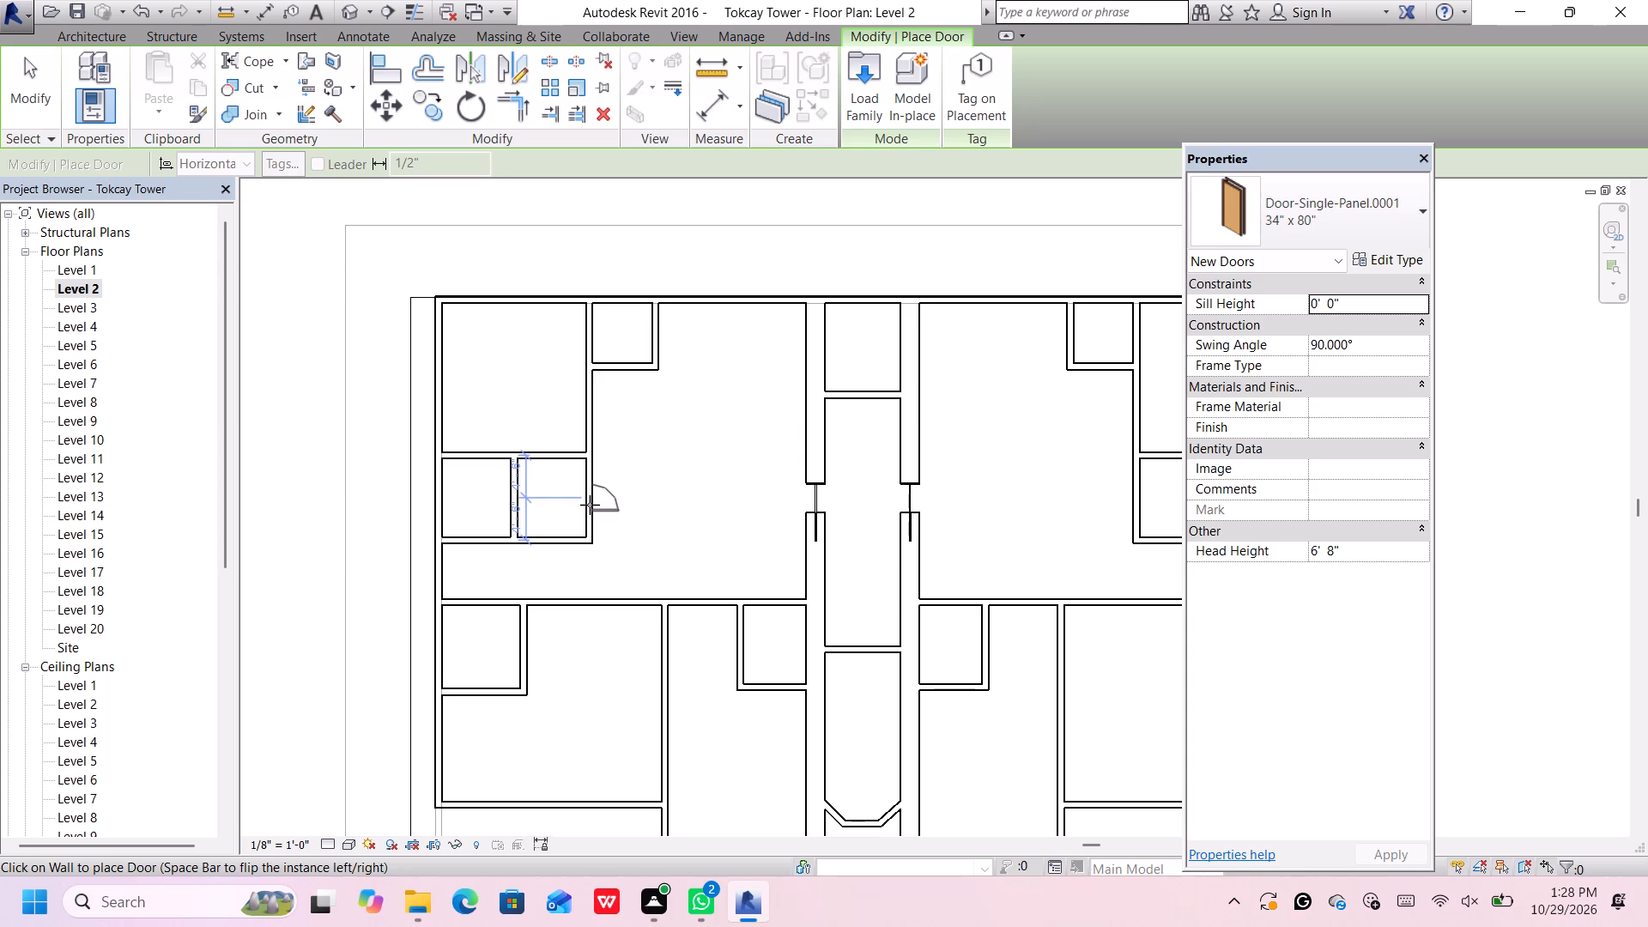
# Place 34" x 80" single-panel doors in the upper-left apartment's two adjoining small rooms and its top closet, each 2'-0" from the nearest corner.
pyautogui.press('space')
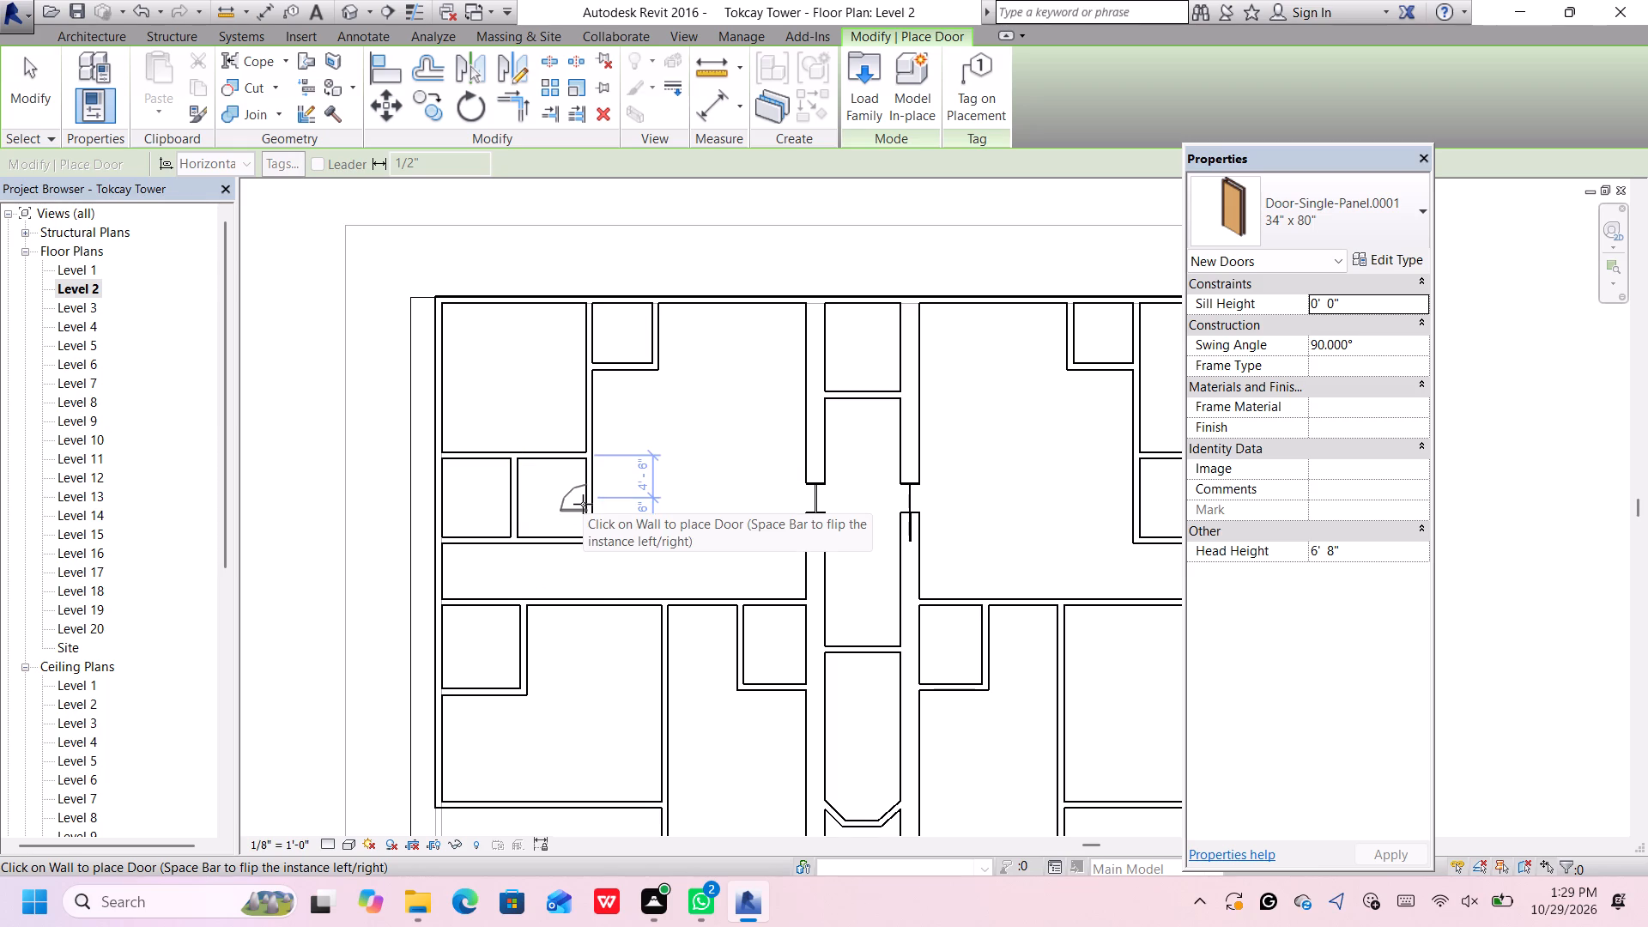
pyautogui.scroll(4, 583, 504)
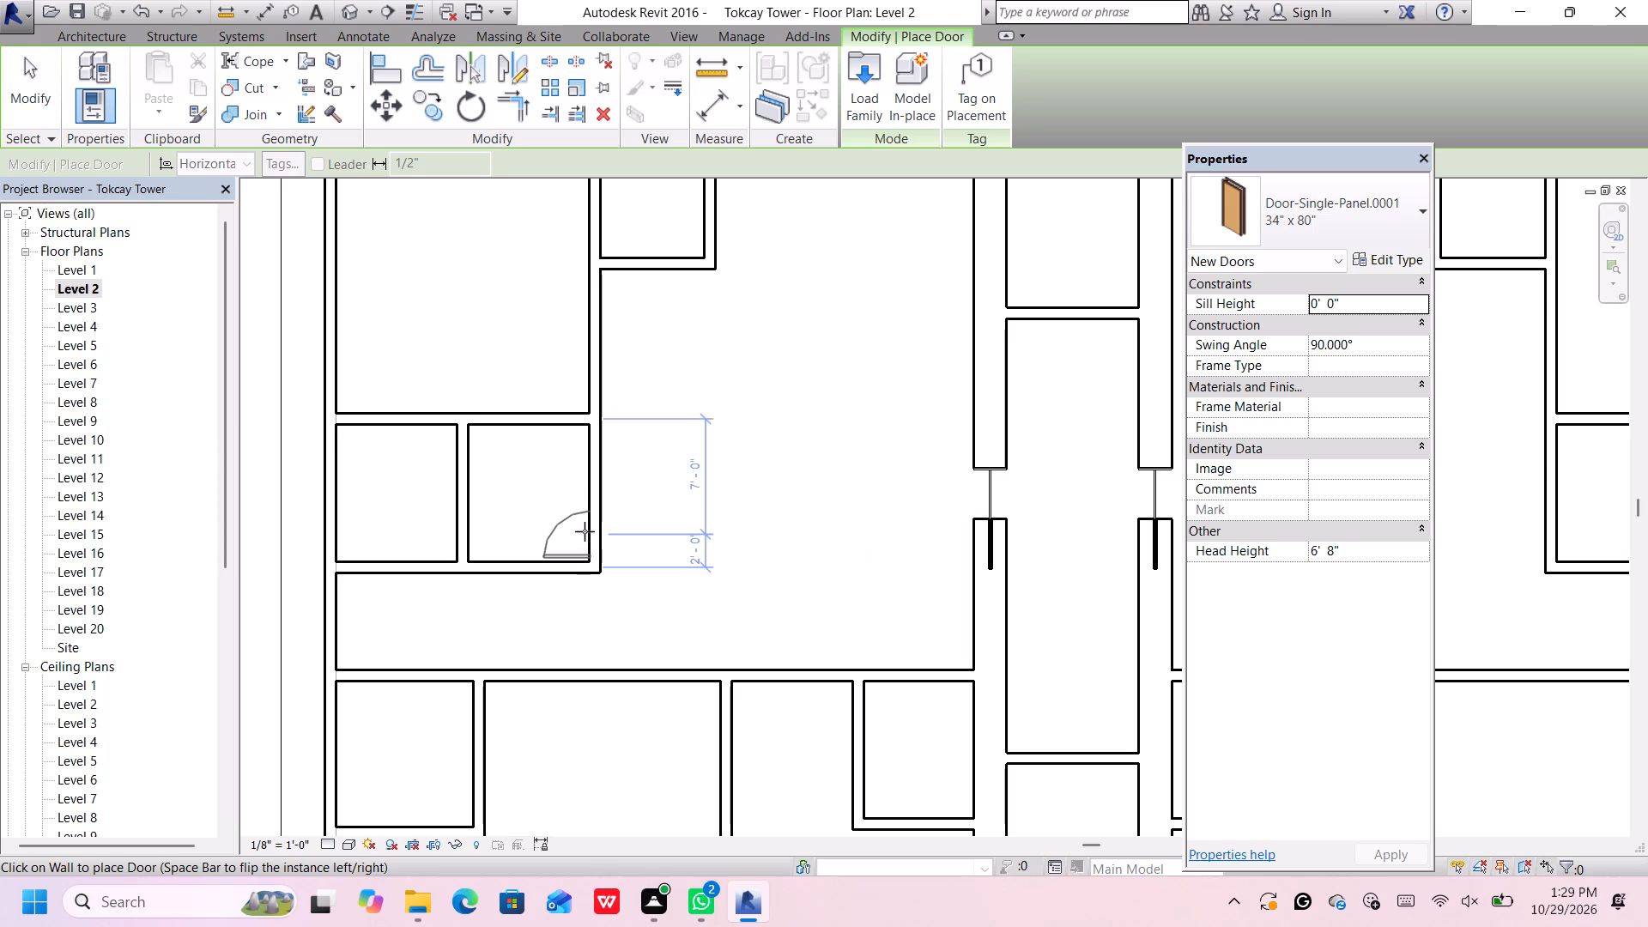
pyautogui.scroll(-1, 585, 531)
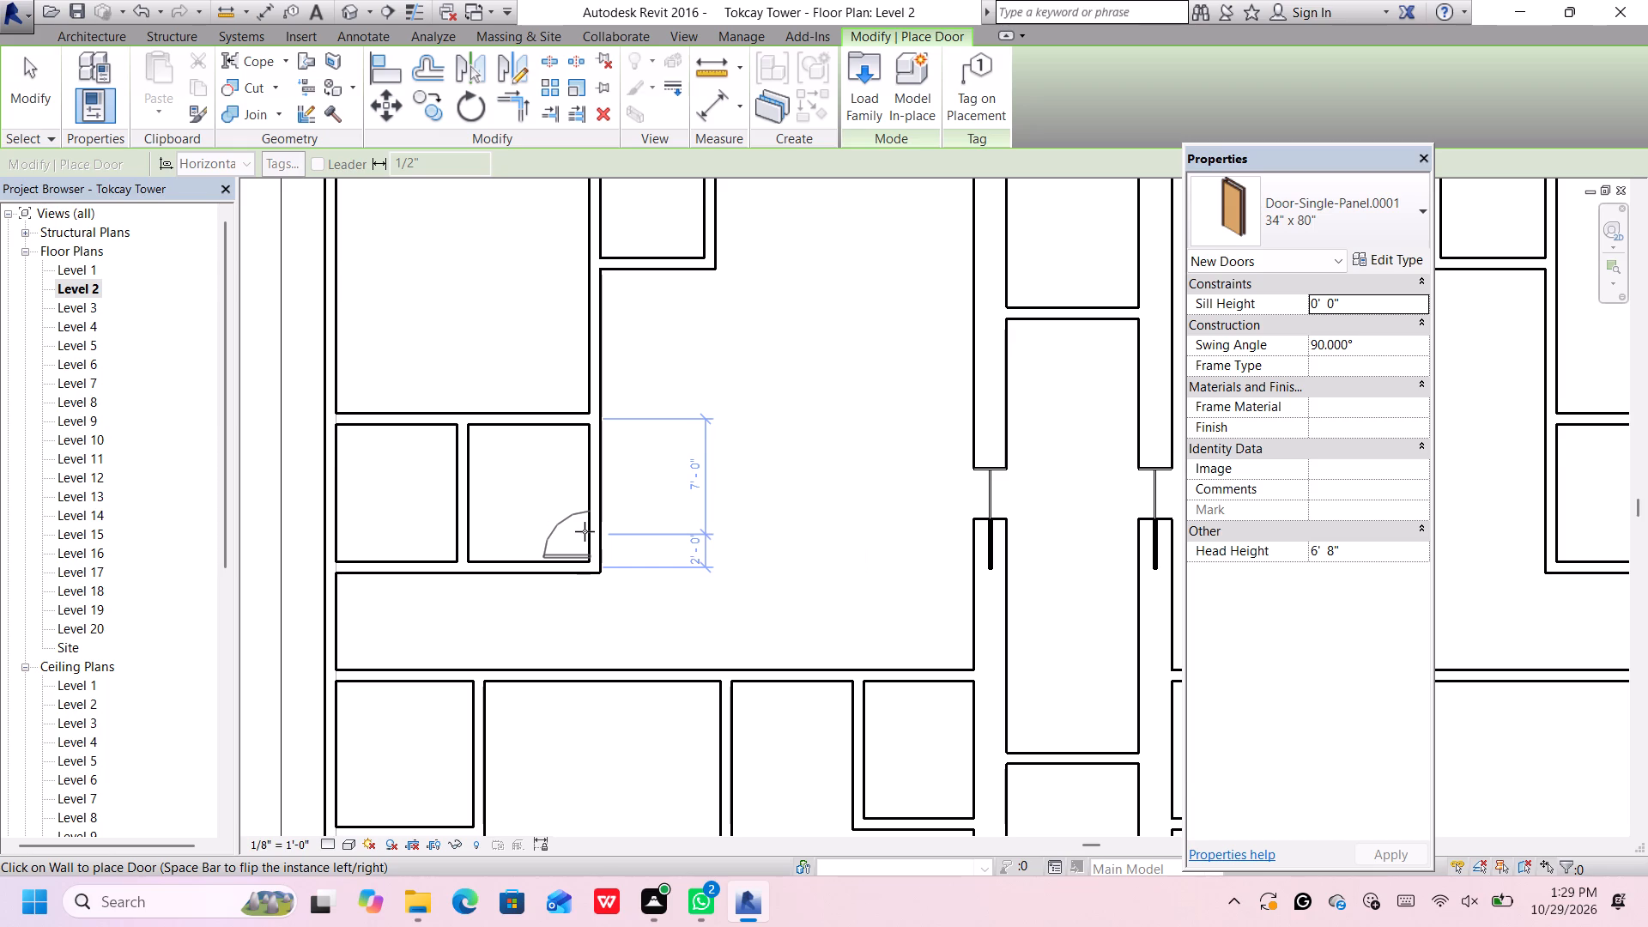
pyautogui.click(585, 531)
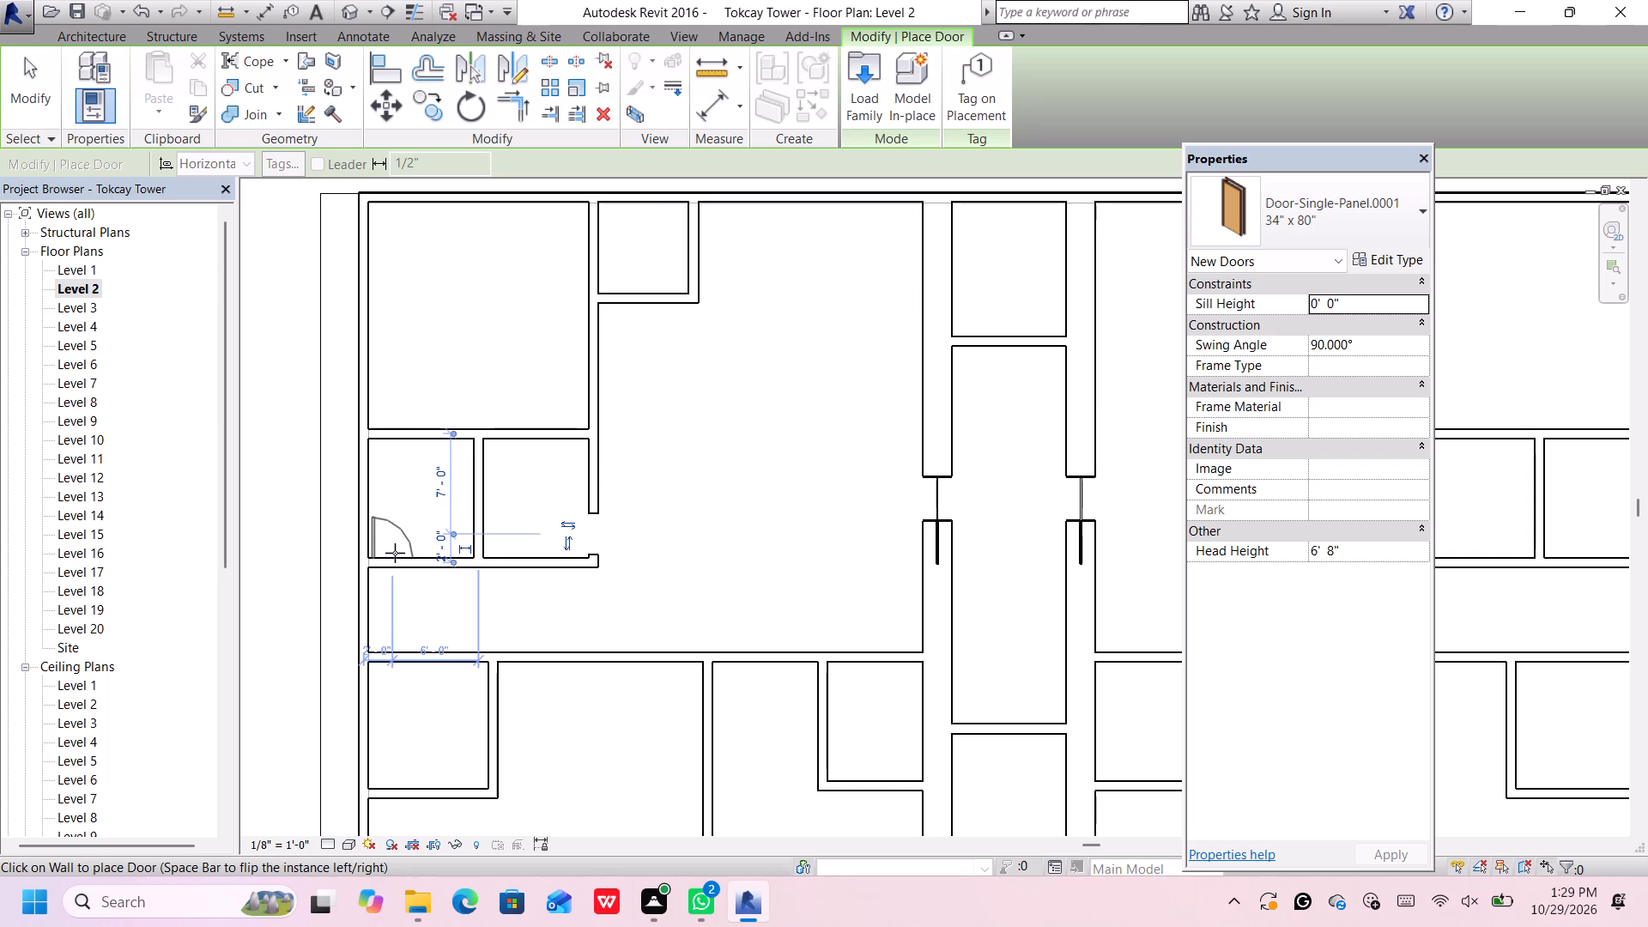
pyautogui.click(393, 553)
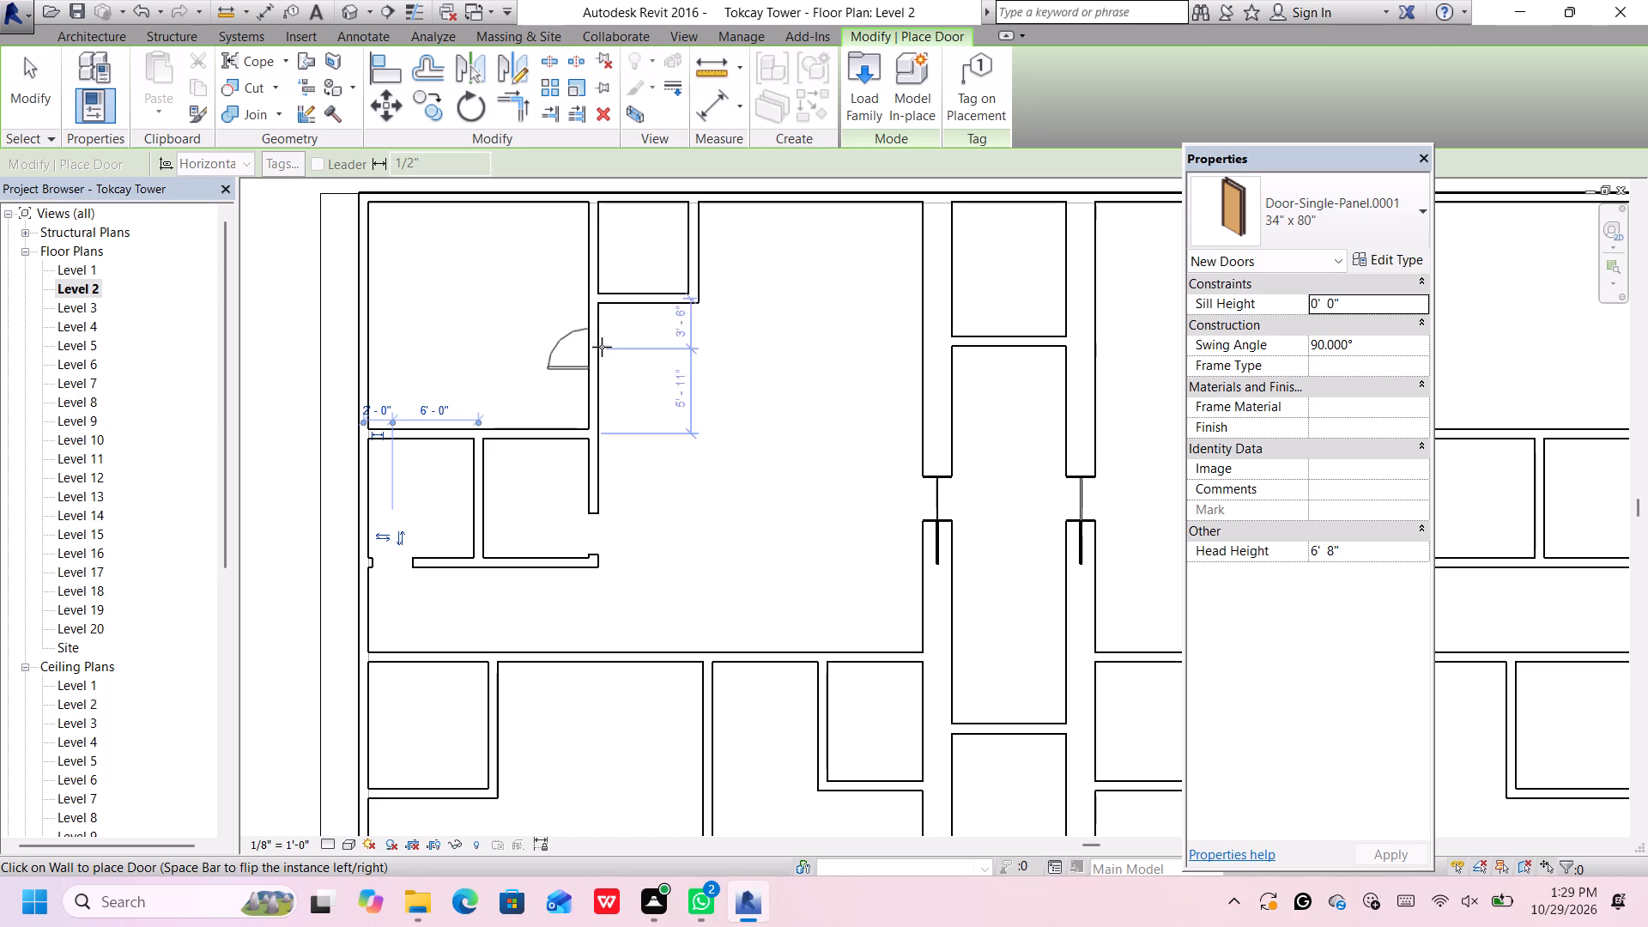
pyautogui.moveTo(674, 316); pyautogui.dragTo(588, 406, button='middle')
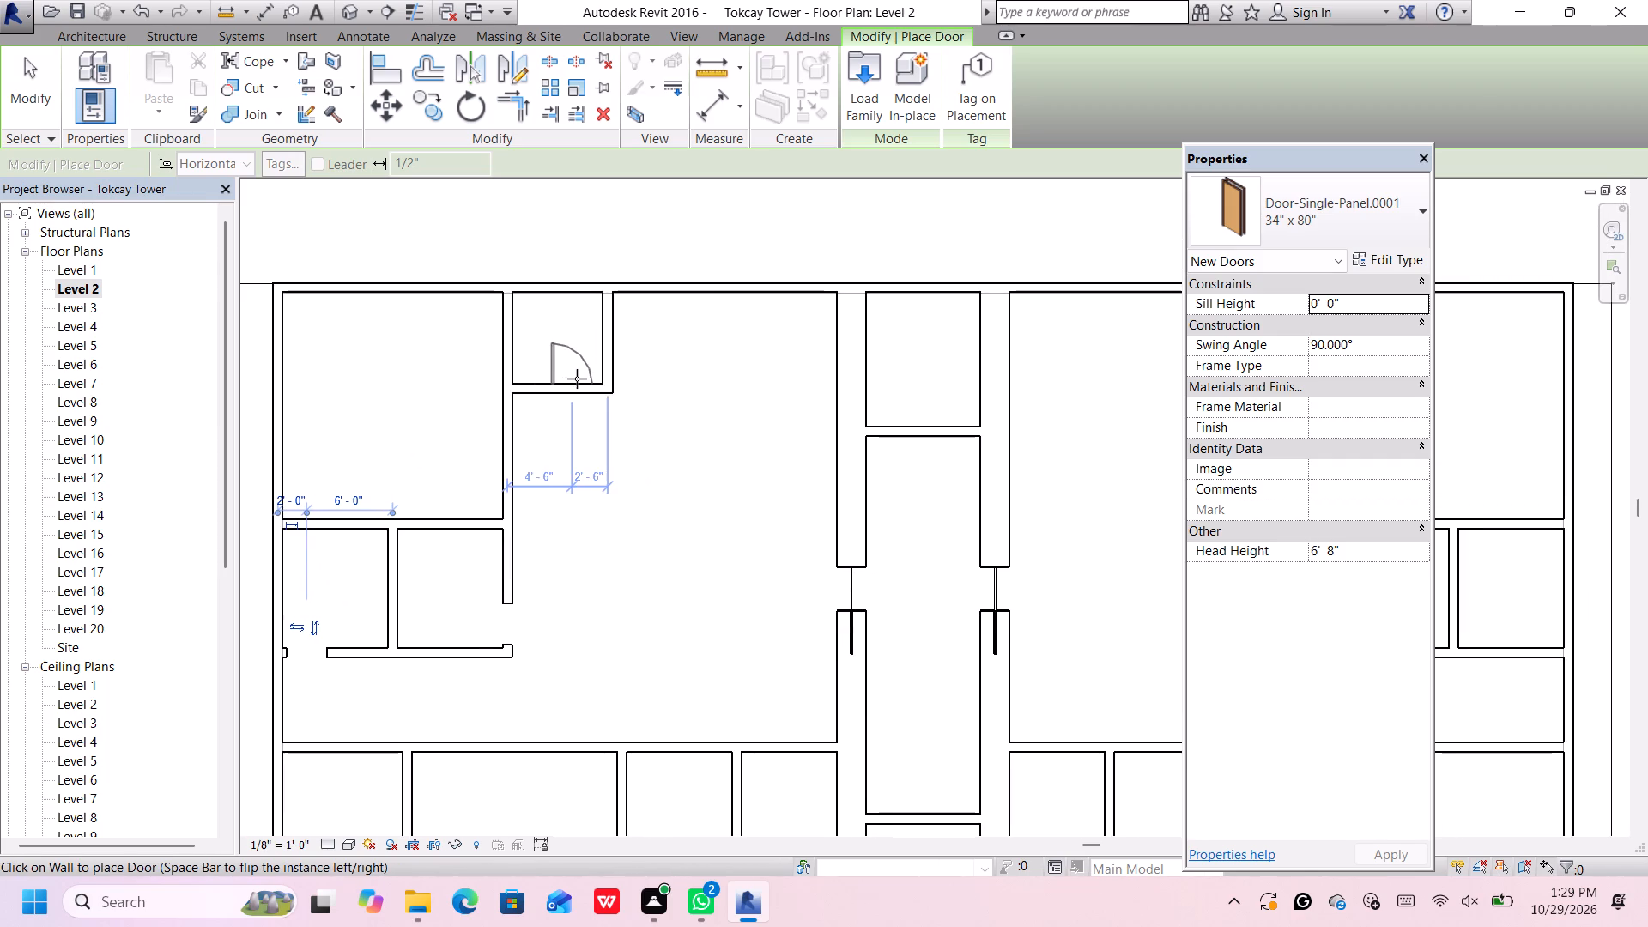
pyautogui.press('space')
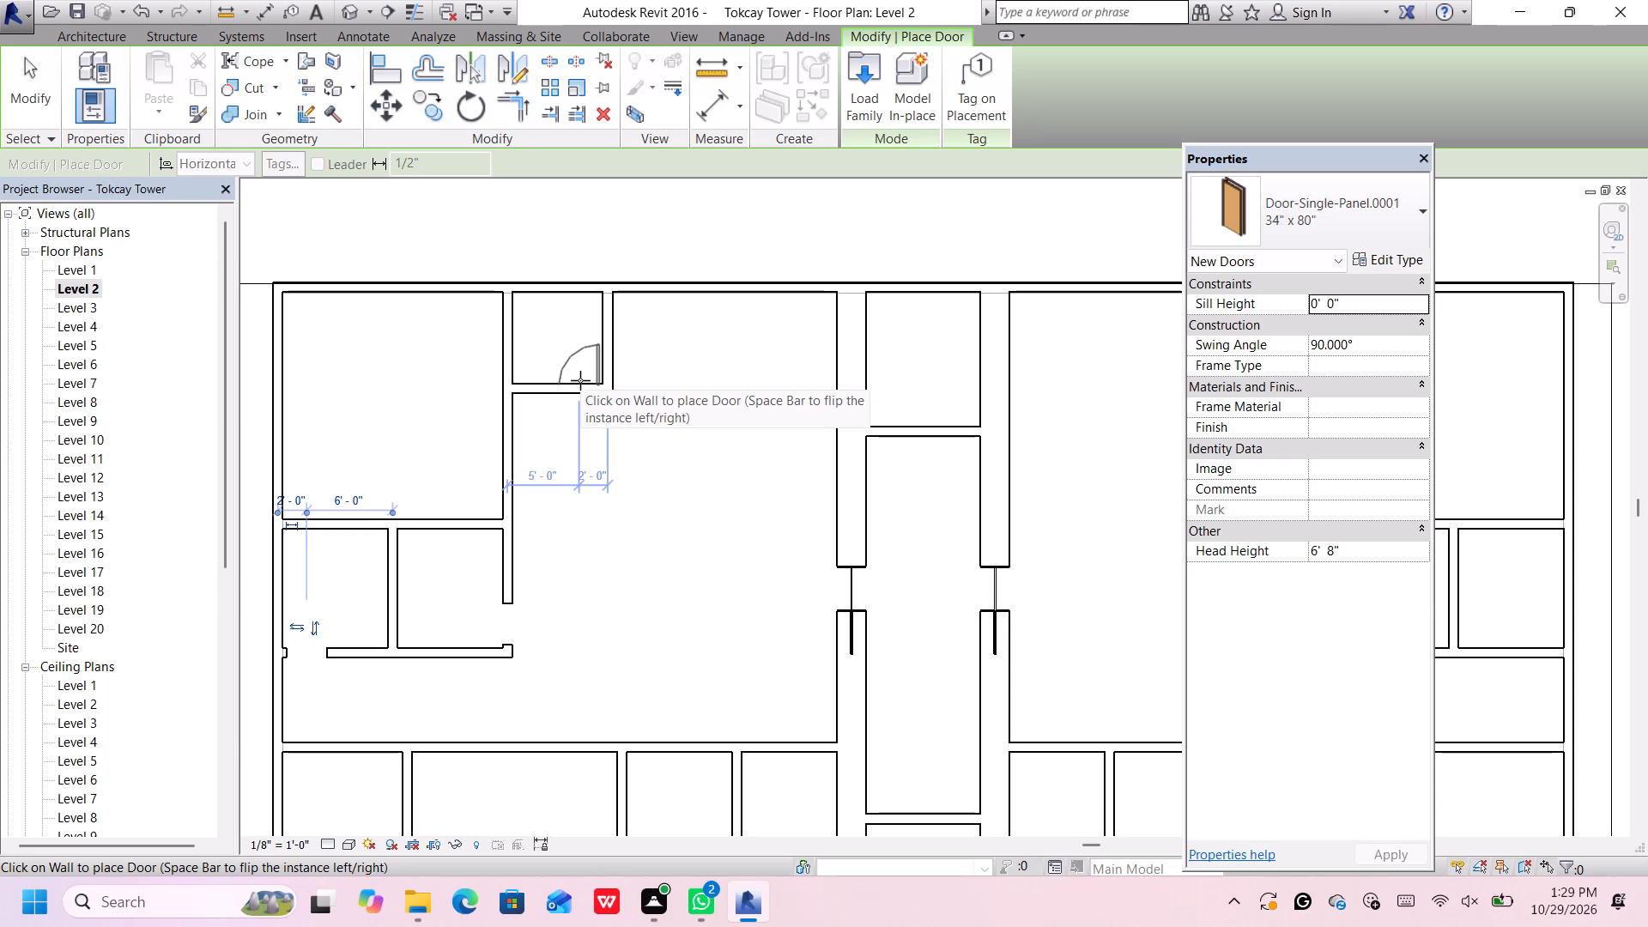
pyautogui.click(580, 380)
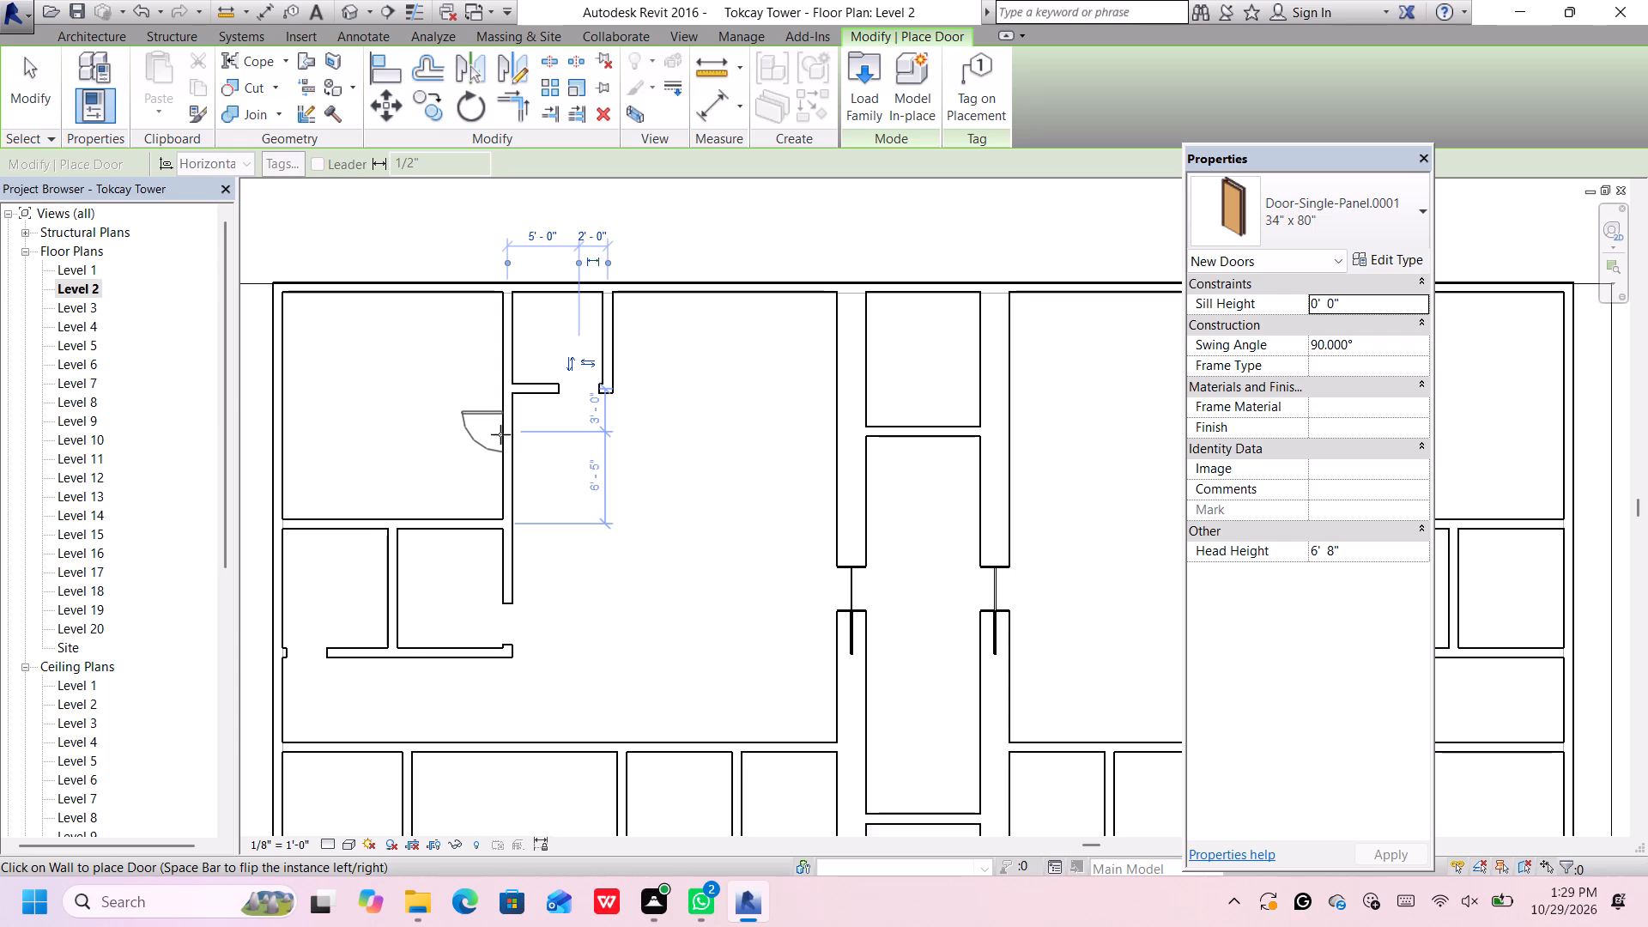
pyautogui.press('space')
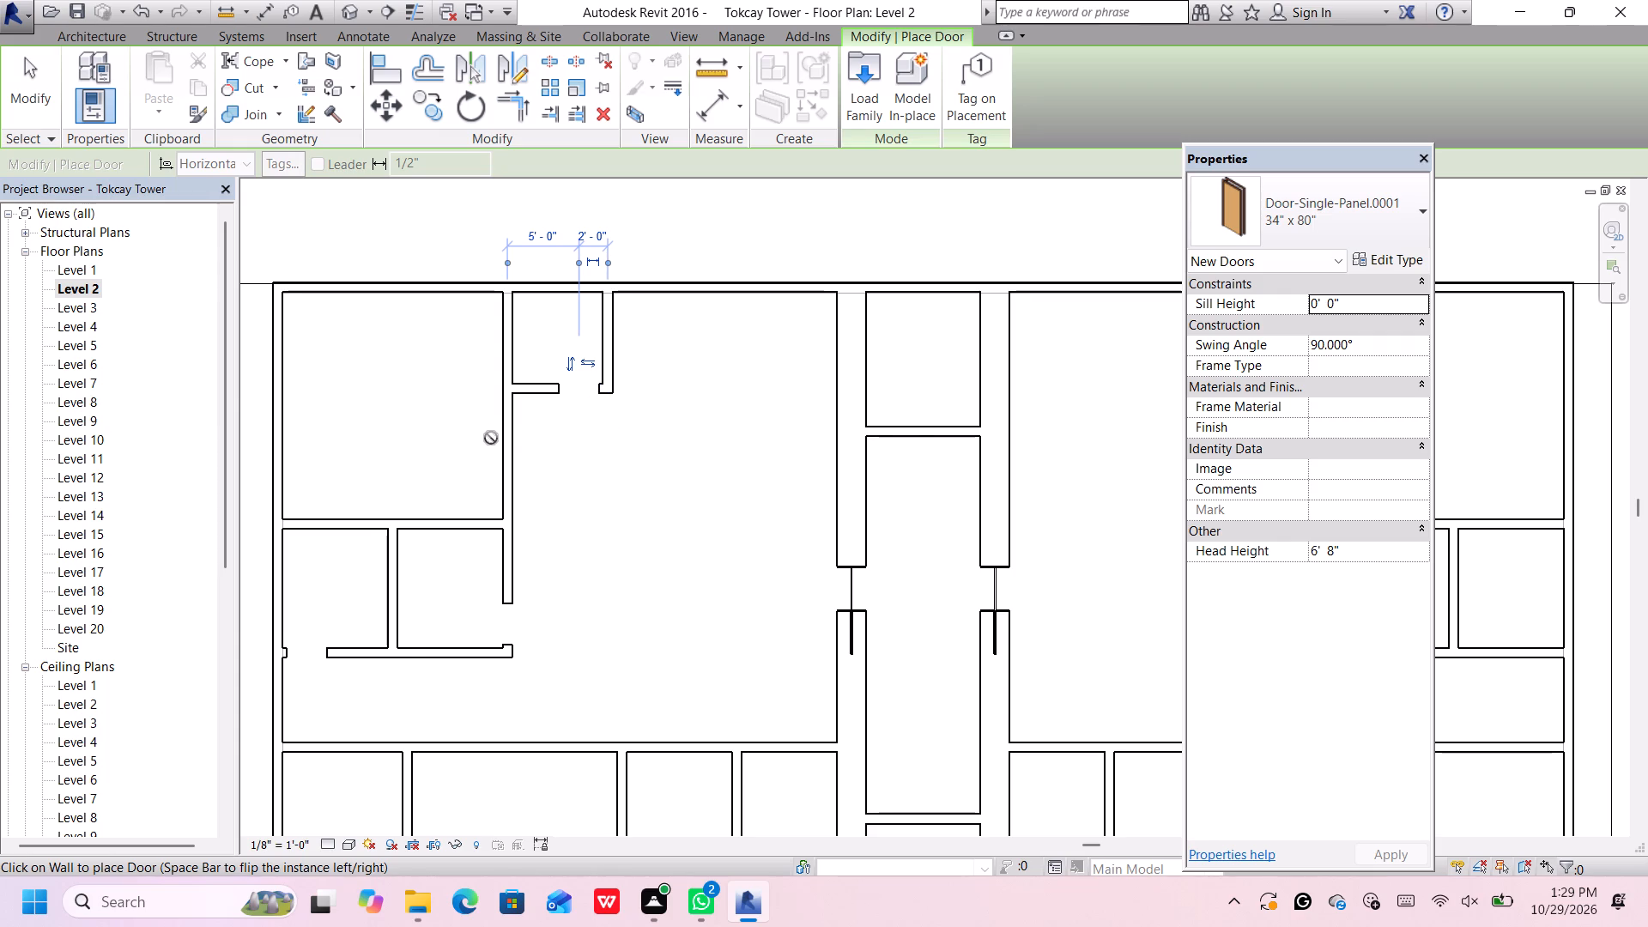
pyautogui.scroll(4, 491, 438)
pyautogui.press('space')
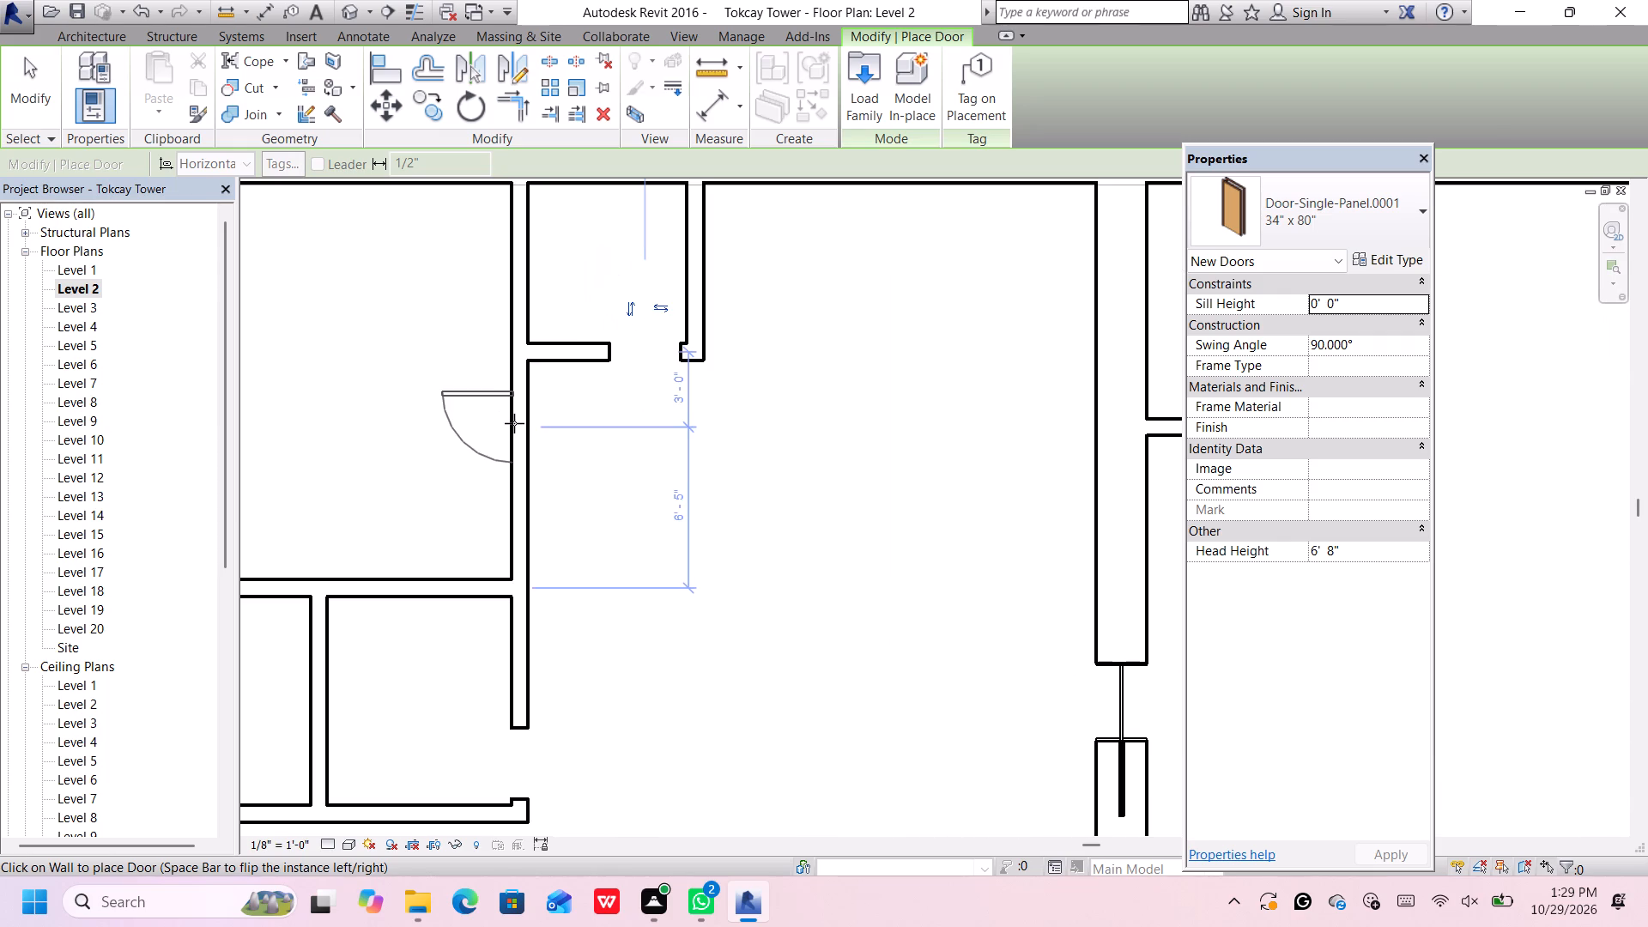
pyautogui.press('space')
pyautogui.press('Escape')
# Place 34" x 80" single-panel doors into the two lower-left bedrooms' shared top wall, one each side of their dividing partition and 2'-0" from it.
pyautogui.scroll(-2, 515, 433)
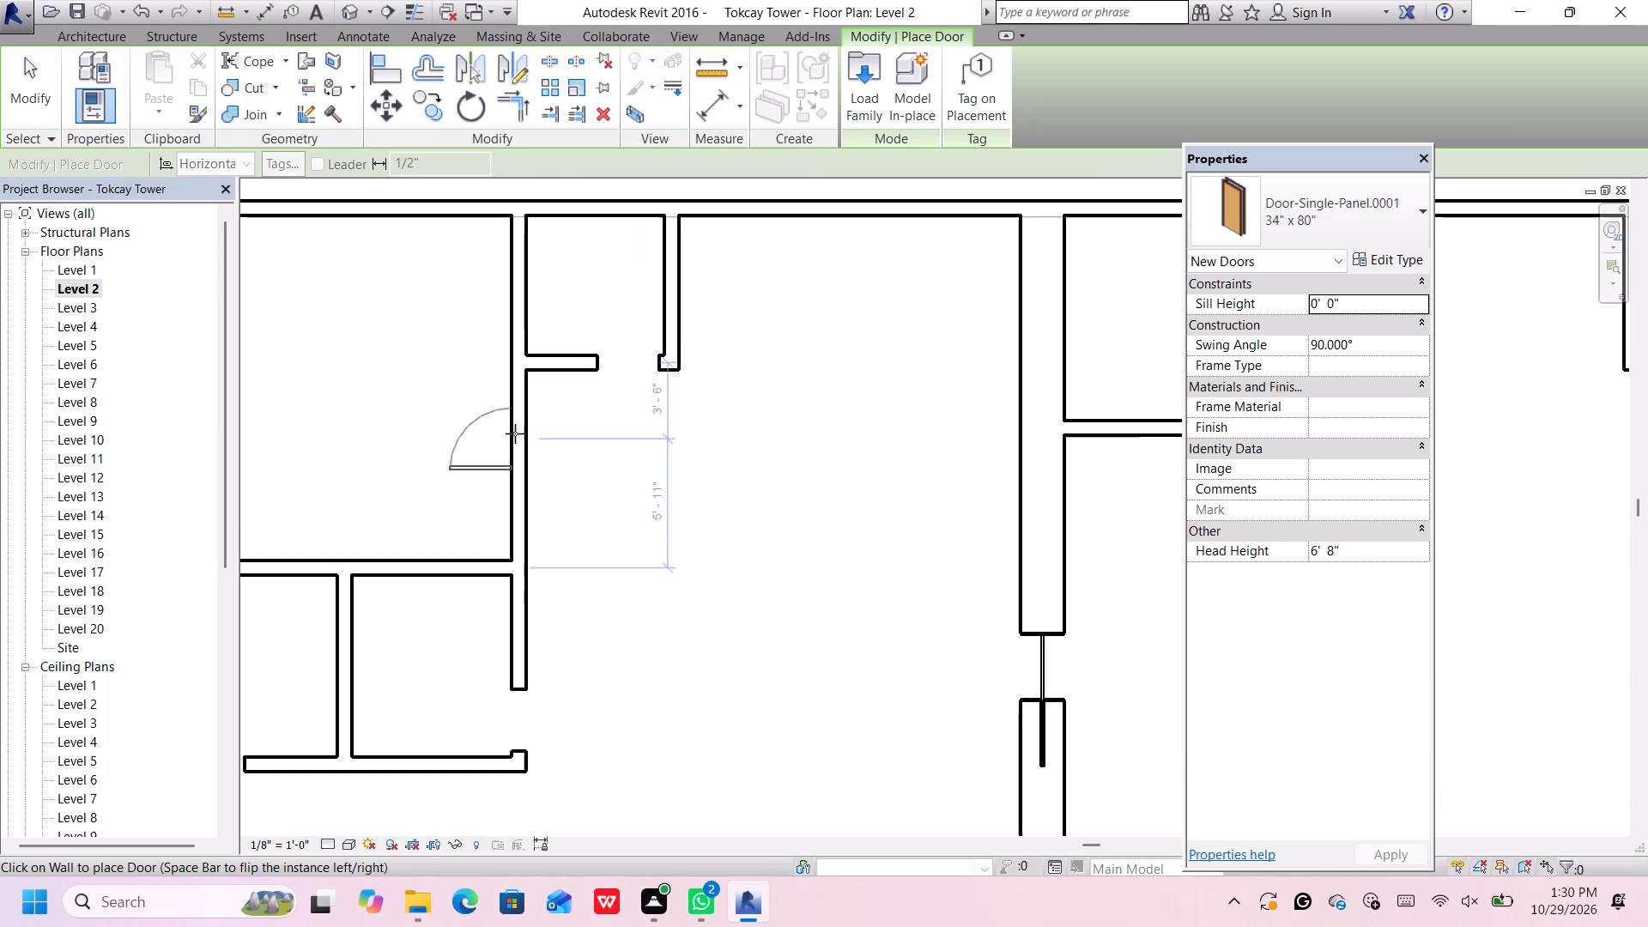
pyautogui.scroll(-4, 515, 433)
pyautogui.scroll(2, 579, 704)
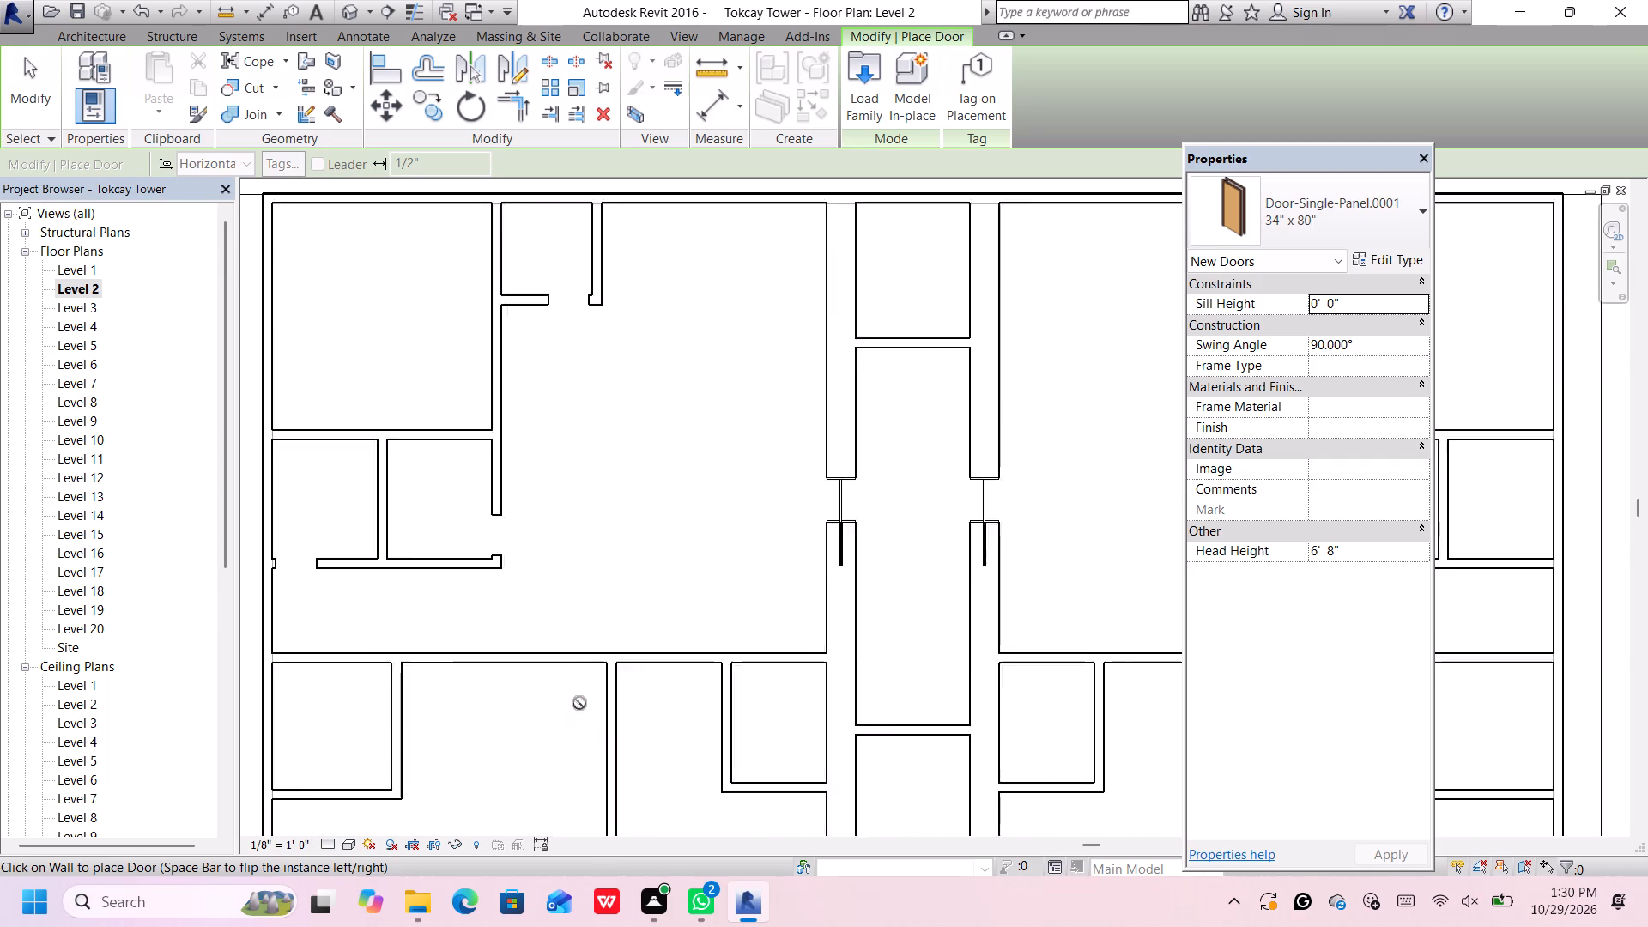
pyautogui.scroll(2, 579, 703)
pyautogui.scroll(-7, 579, 701)
pyautogui.moveTo(571, 730); pyautogui.dragTo(597, 605, button='middle')
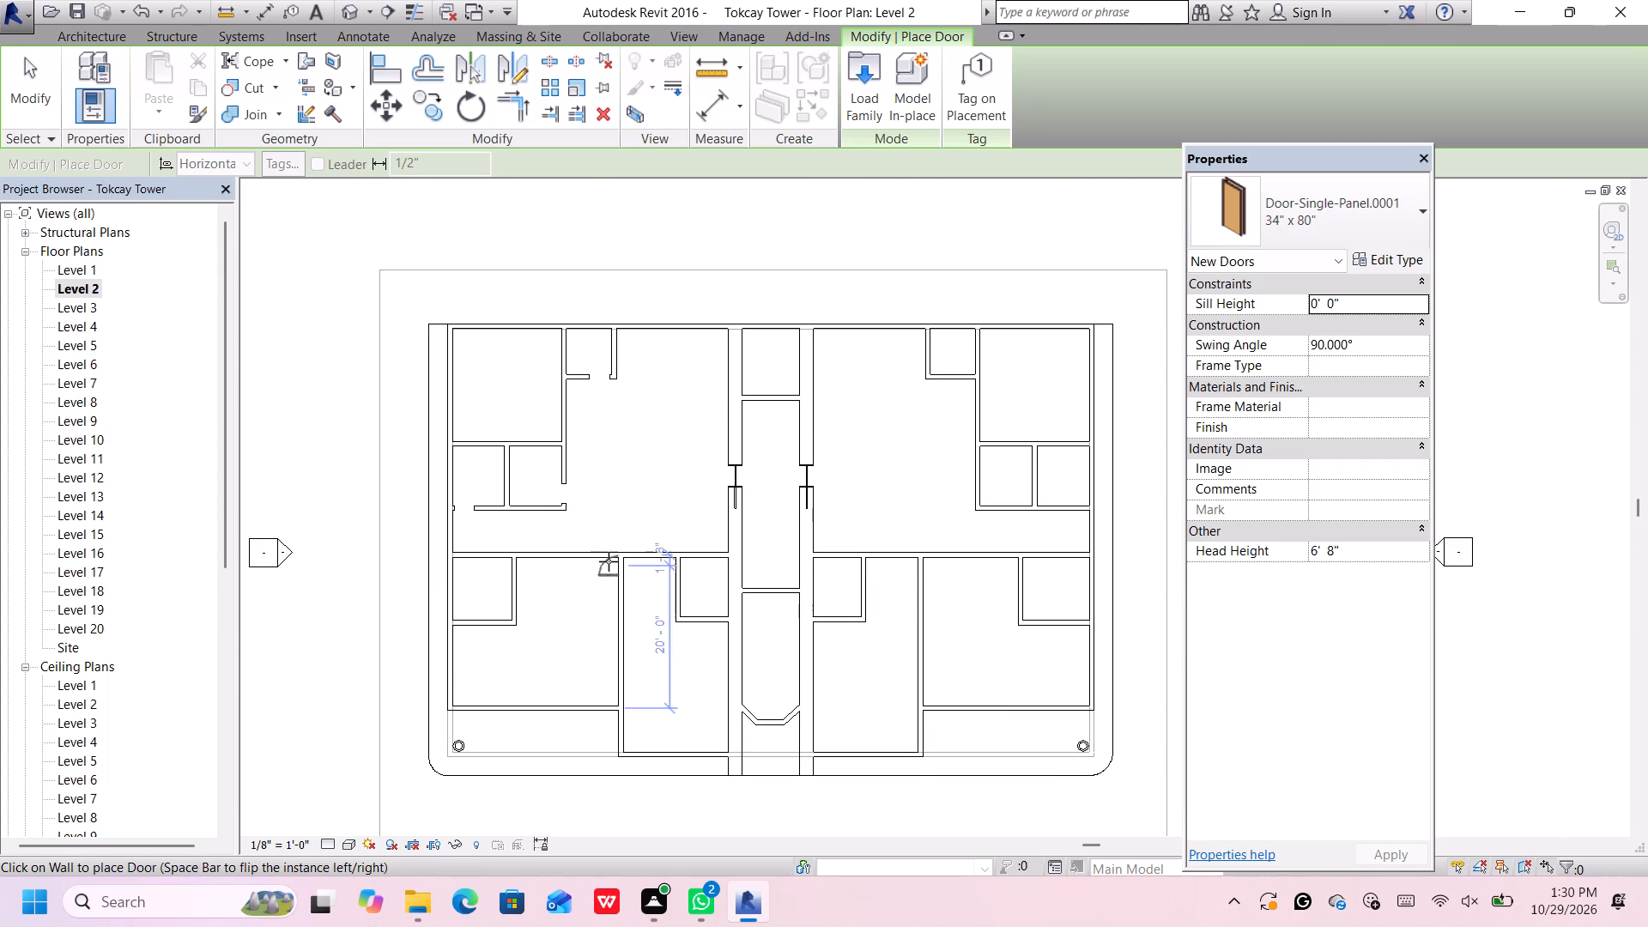
pyautogui.scroll(2, 605, 560)
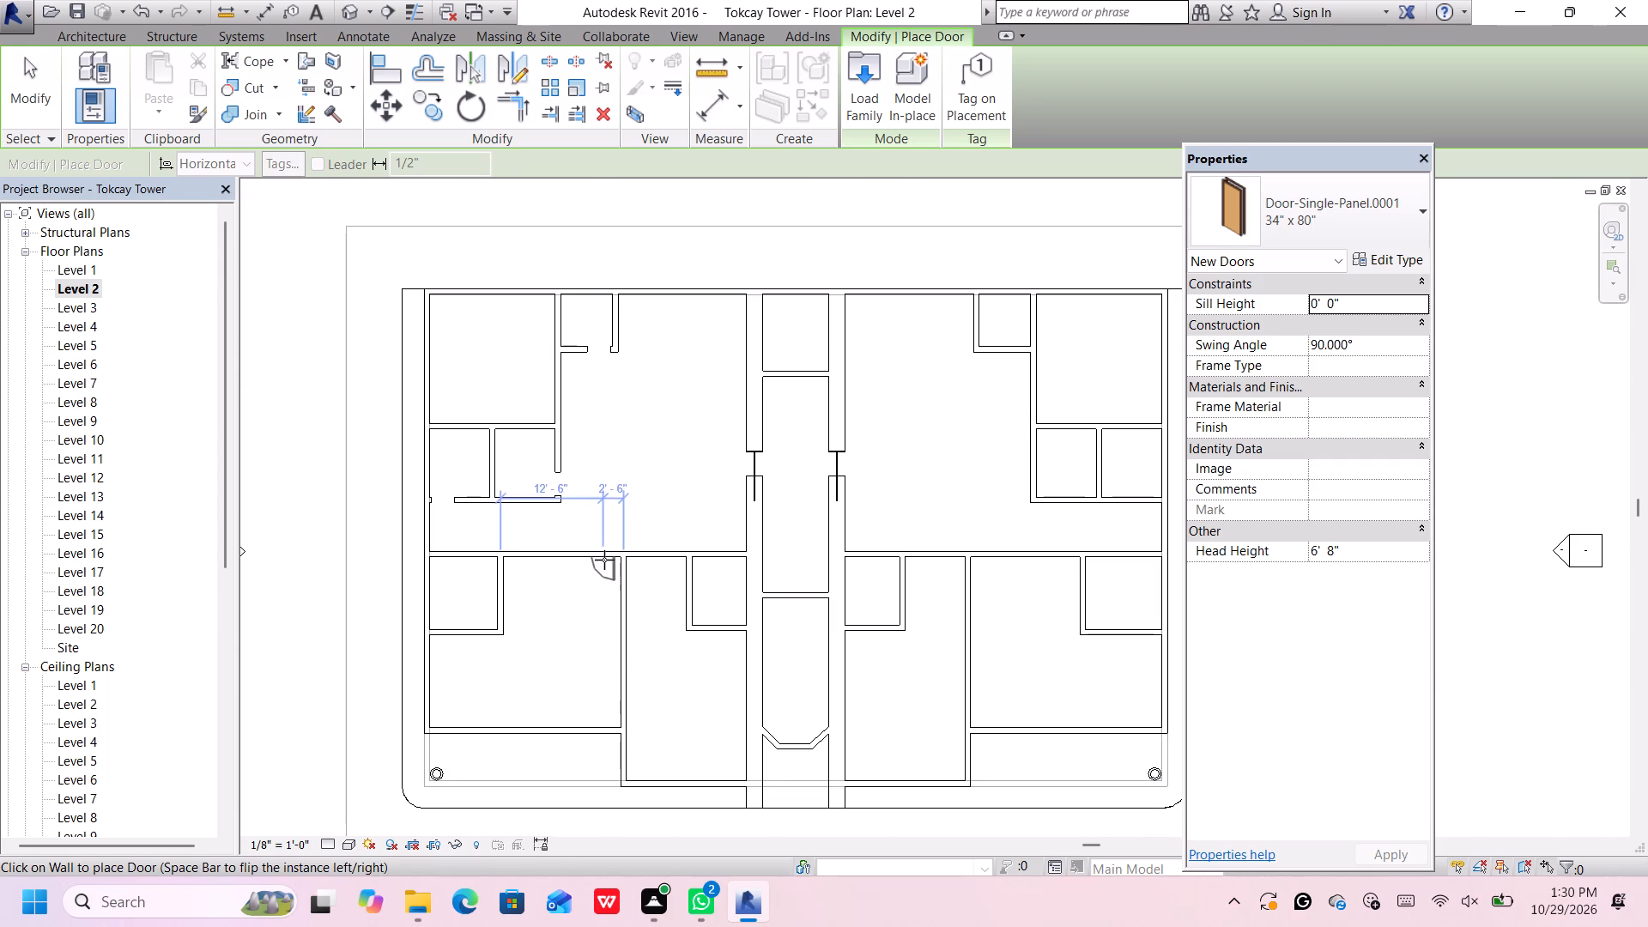
pyautogui.scroll(3, 604, 560)
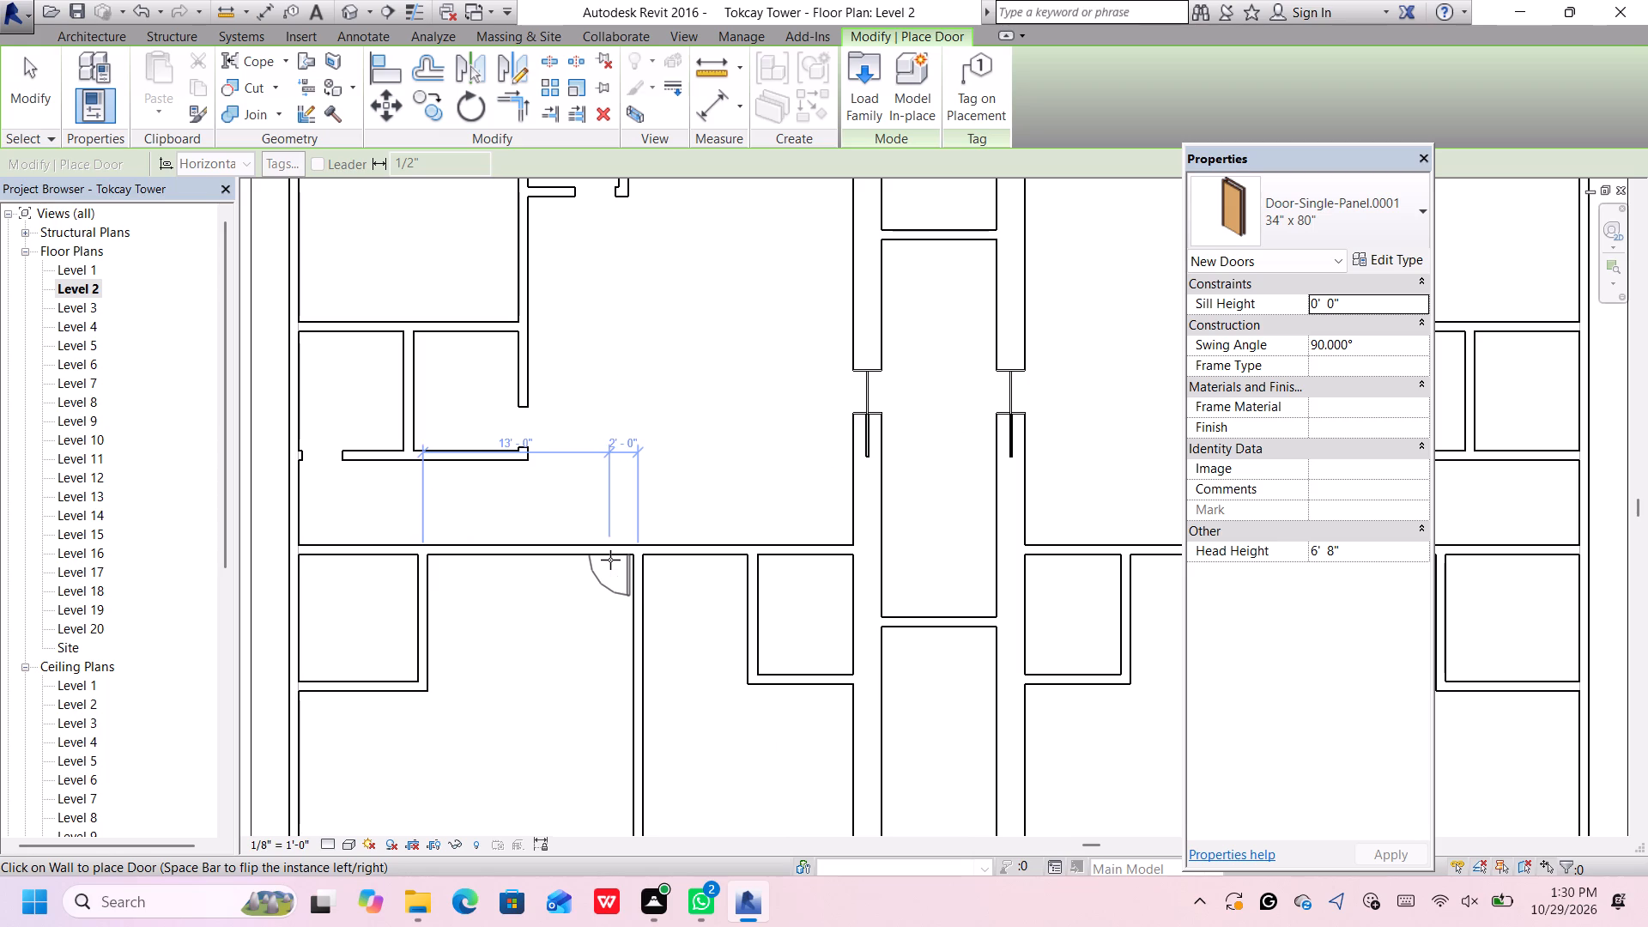
pyautogui.click(610, 560)
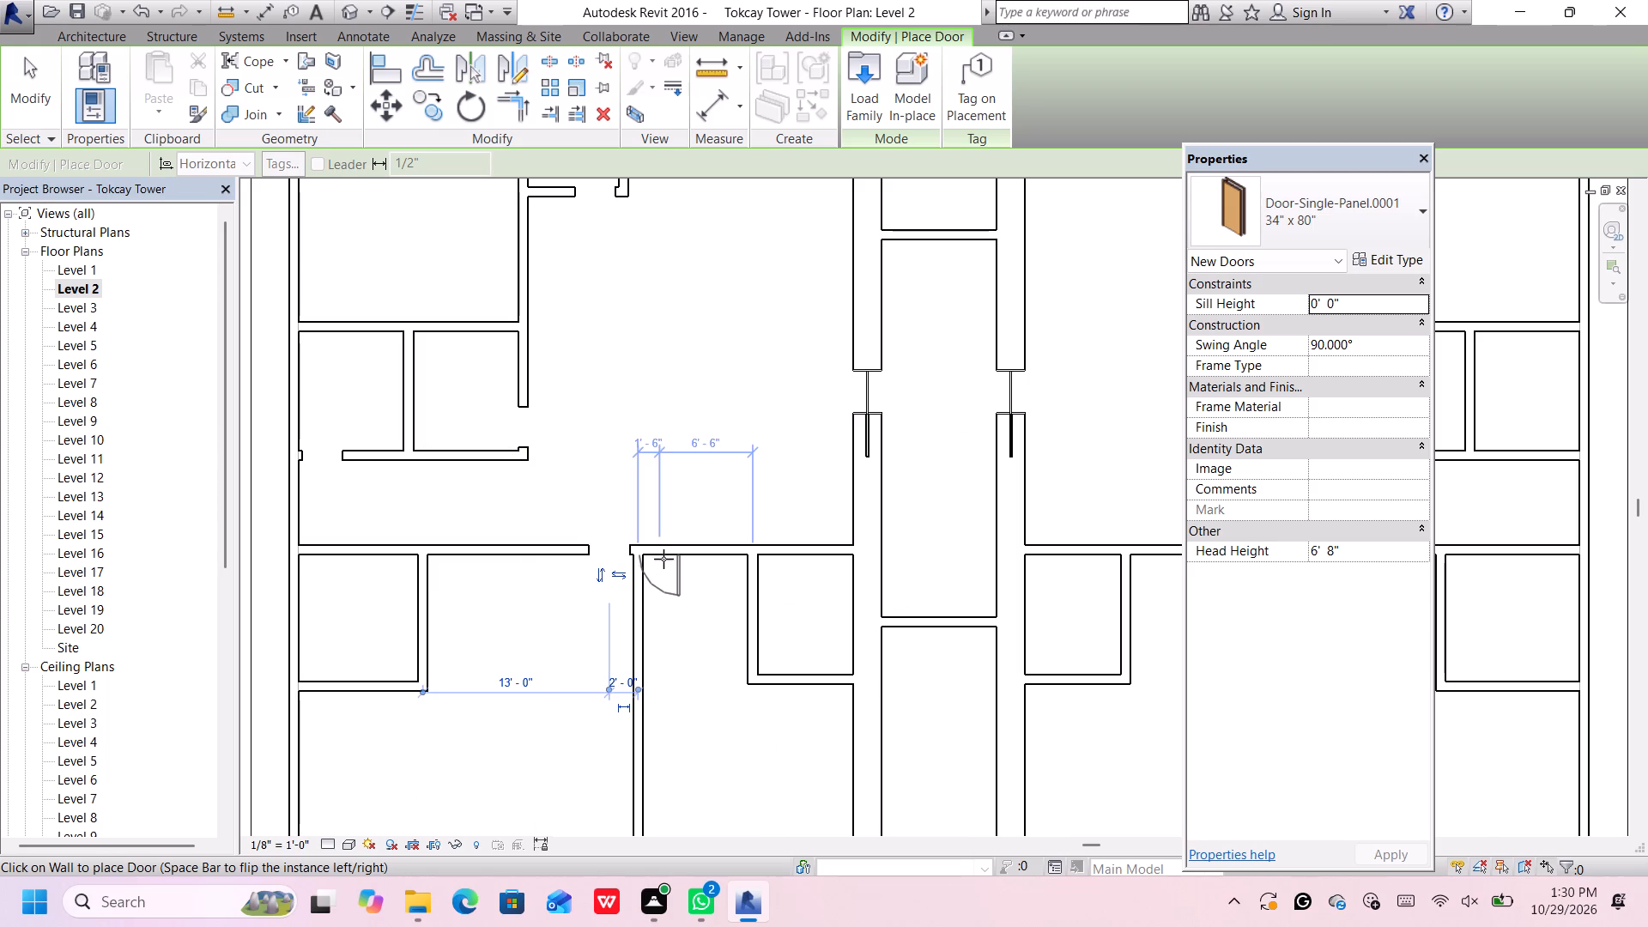
pyautogui.press('space')
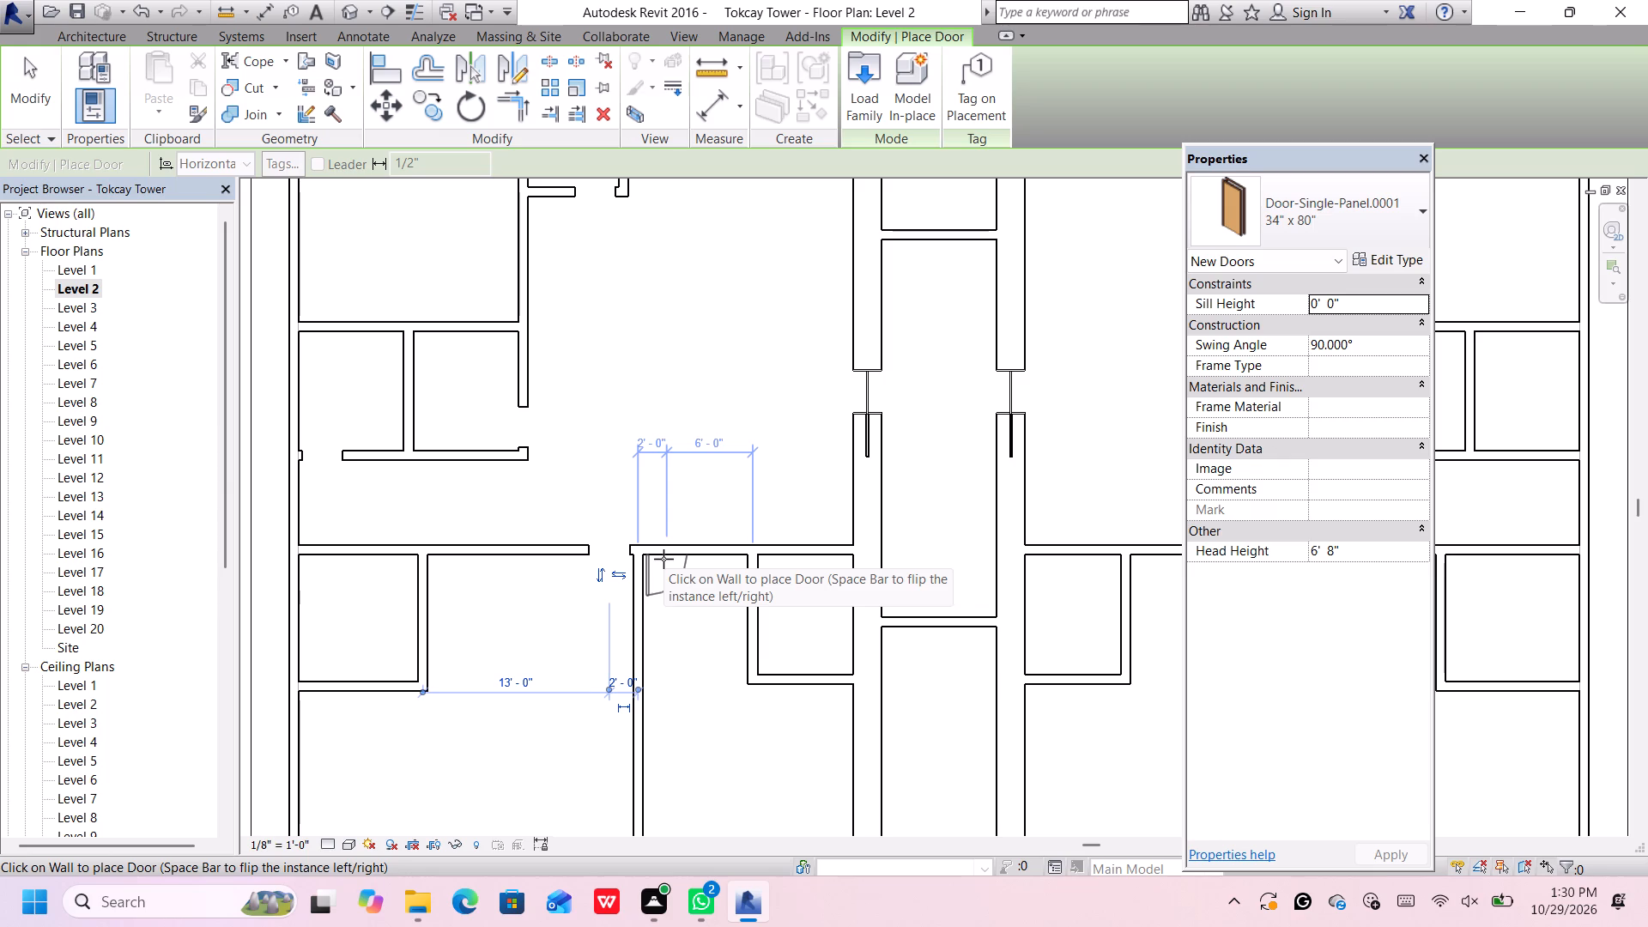
pyautogui.click(663, 559)
# Place 34" x 80" doors in the lower-left bedrooms' small rooms: outer room's inner side wall, 2'-0" from its lower corner; corridor-side room's bottom wall, 2'-0" from its left corner.
pyautogui.scroll(-5, 663, 559)
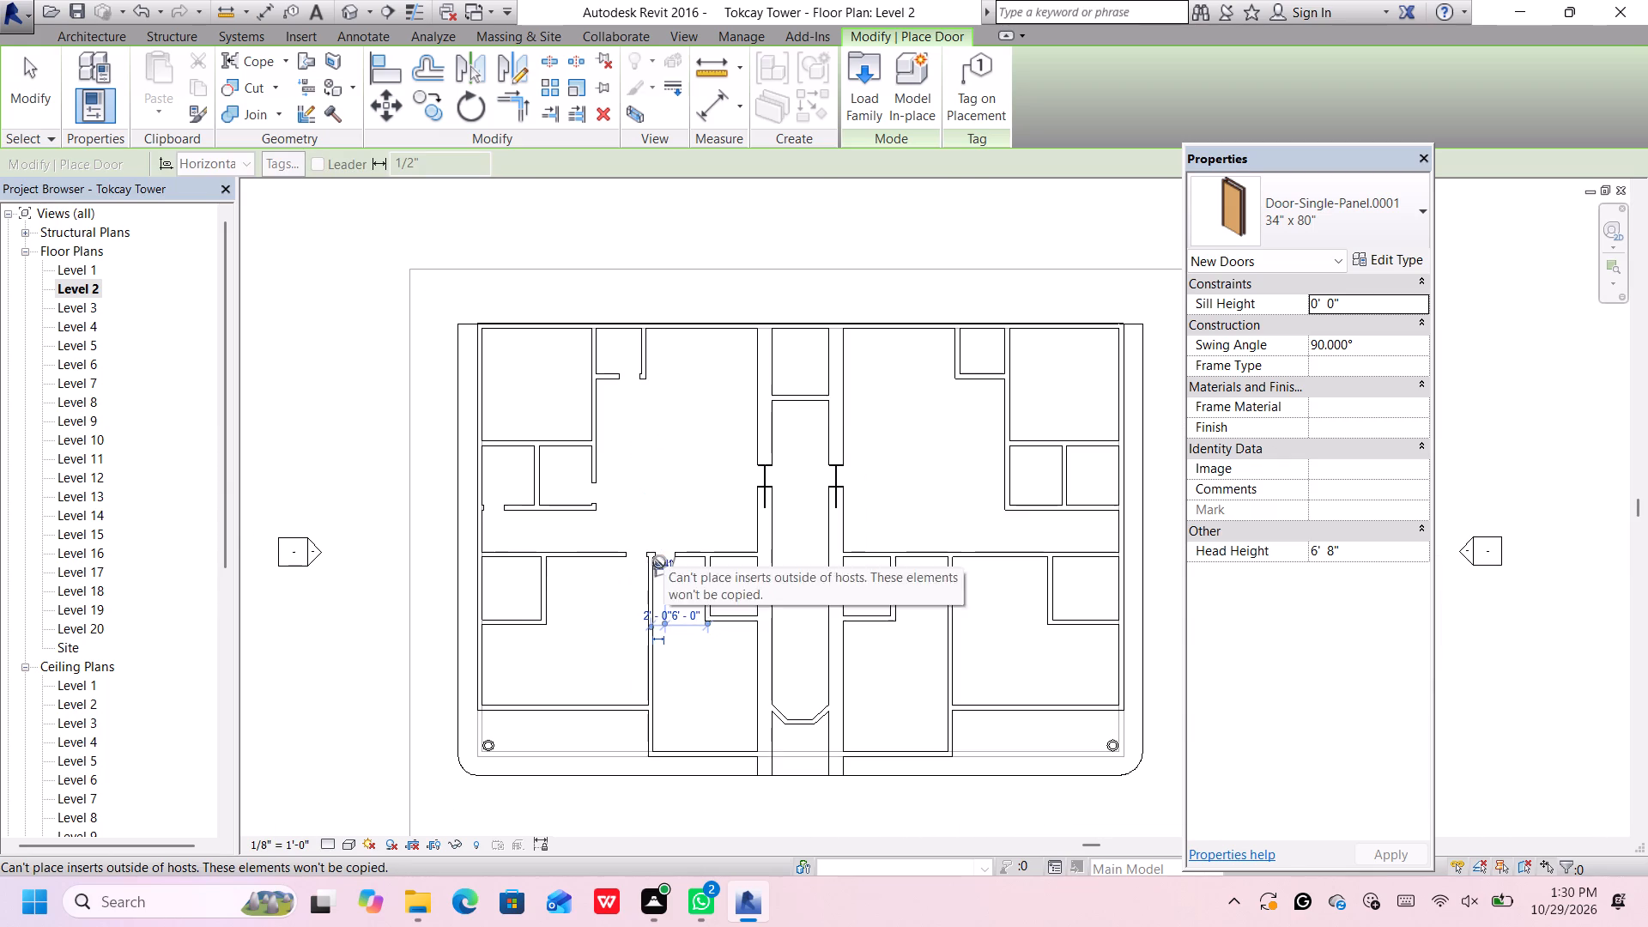
pyautogui.scroll(2, 532, 609)
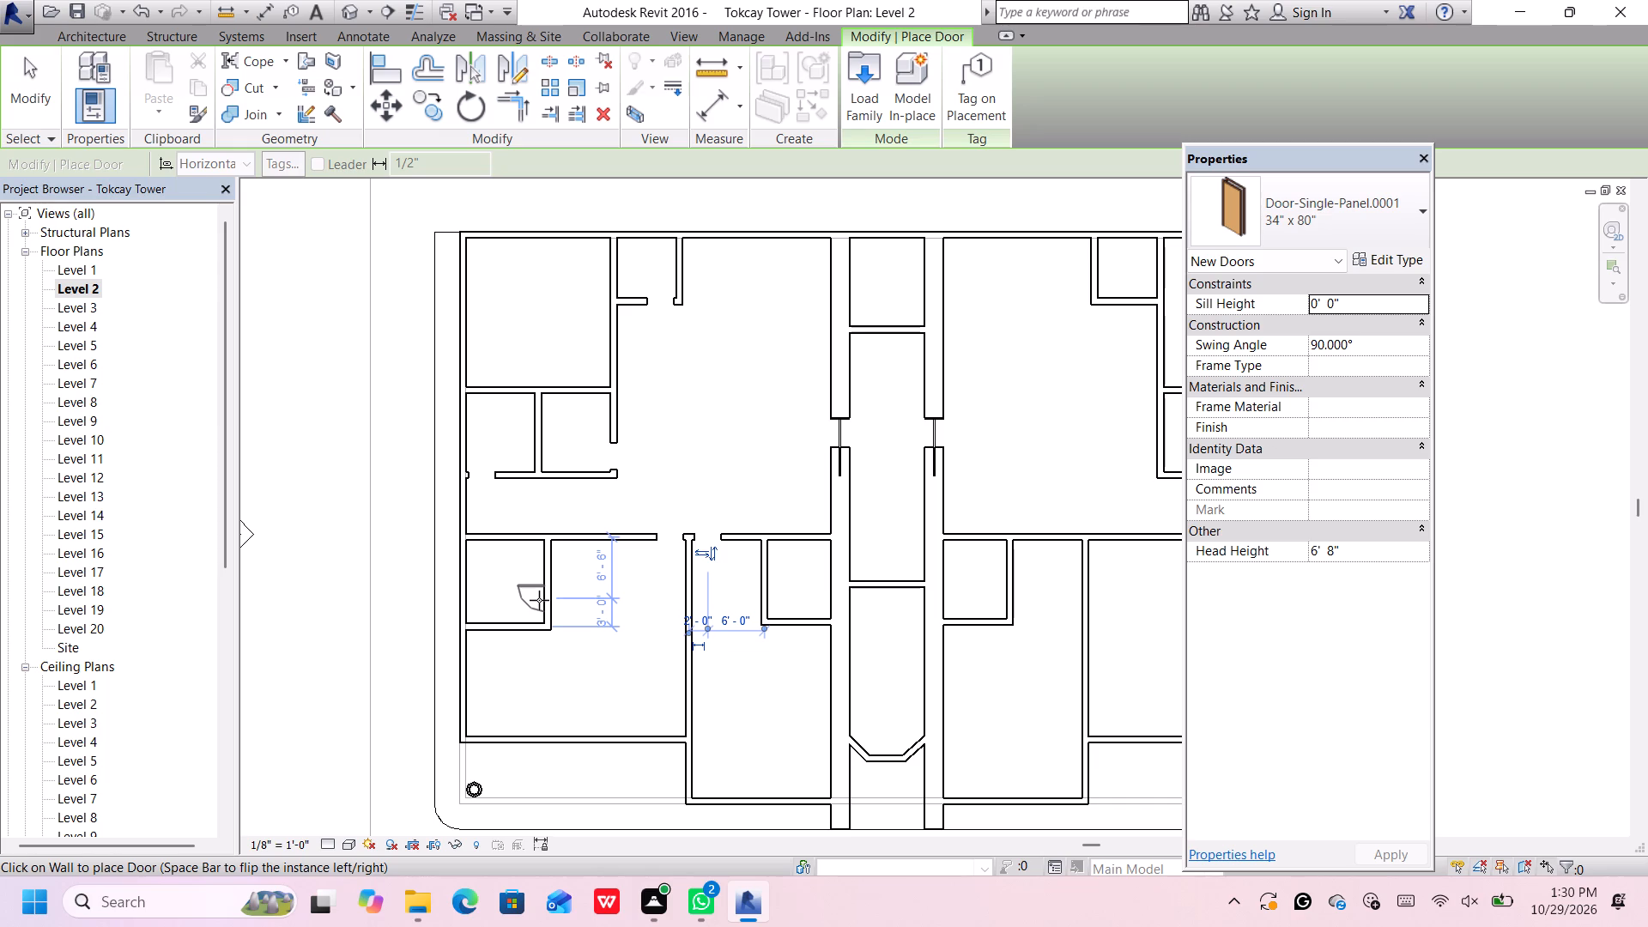
pyautogui.press('space')
pyautogui.scroll(1, 536, 607)
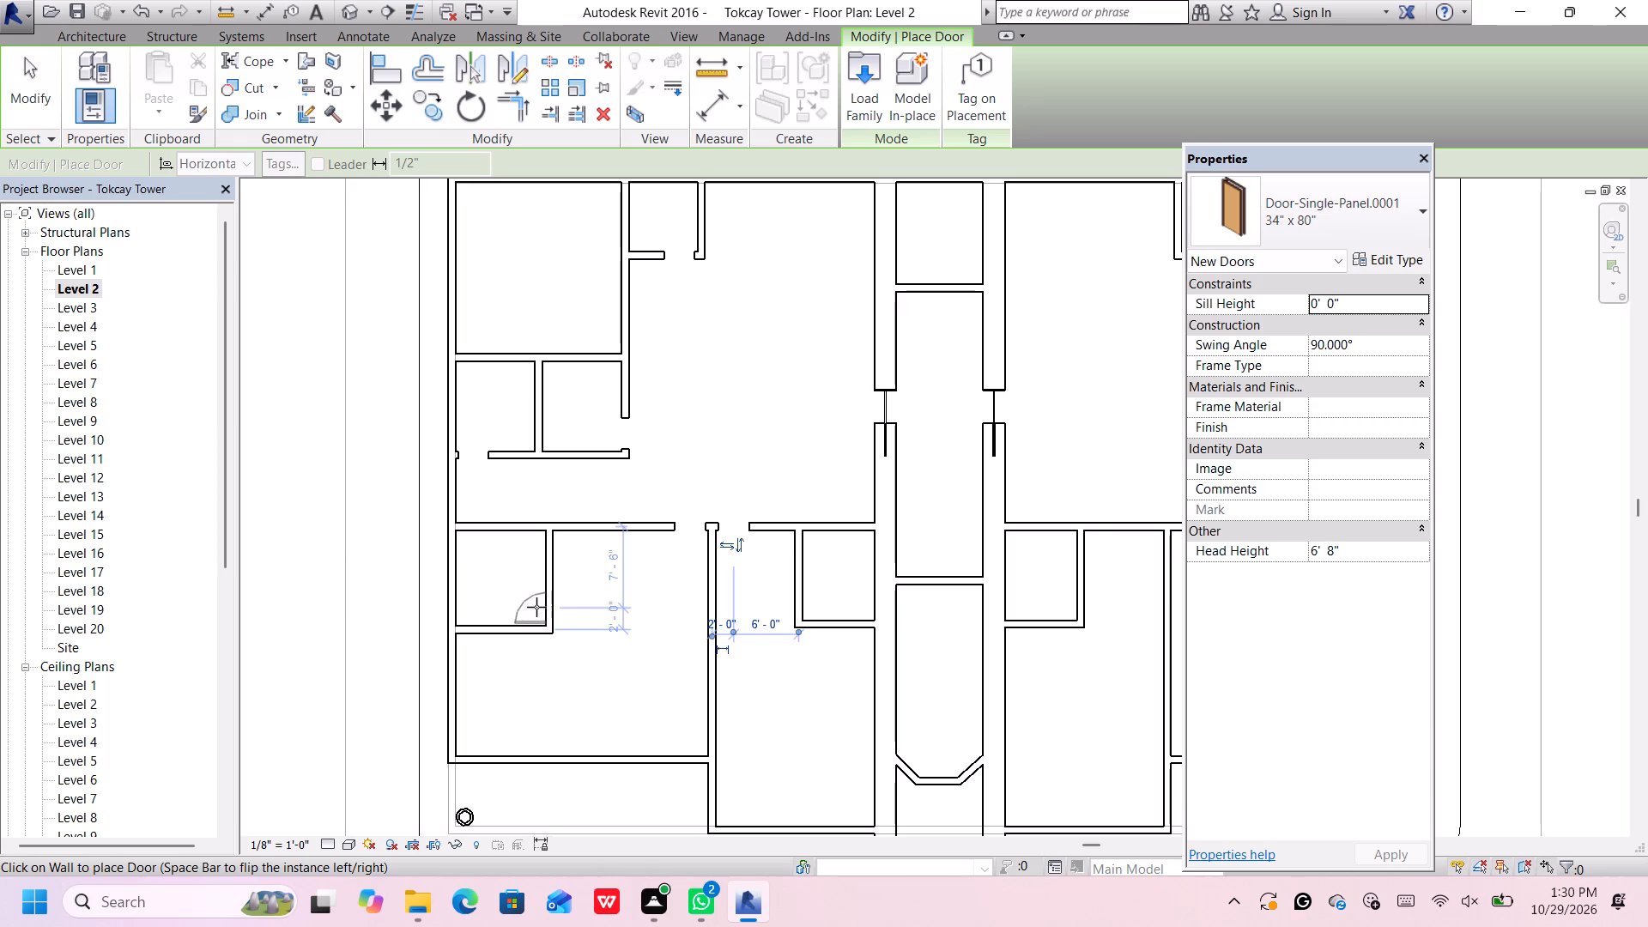
pyautogui.click(536, 607)
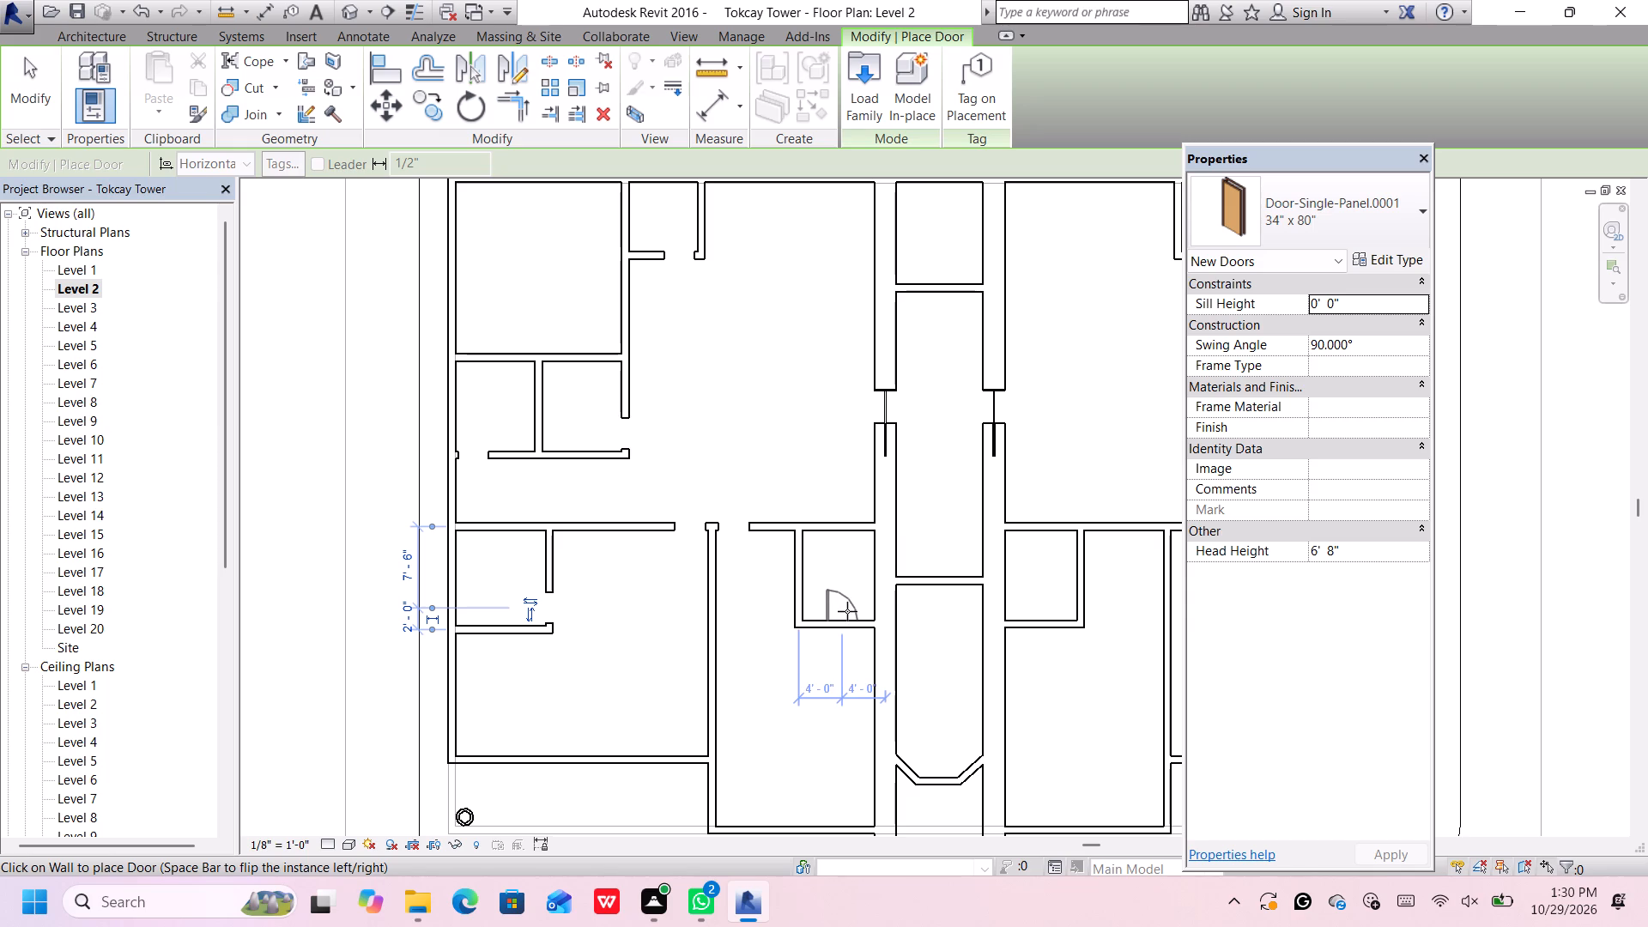
pyautogui.press('space')
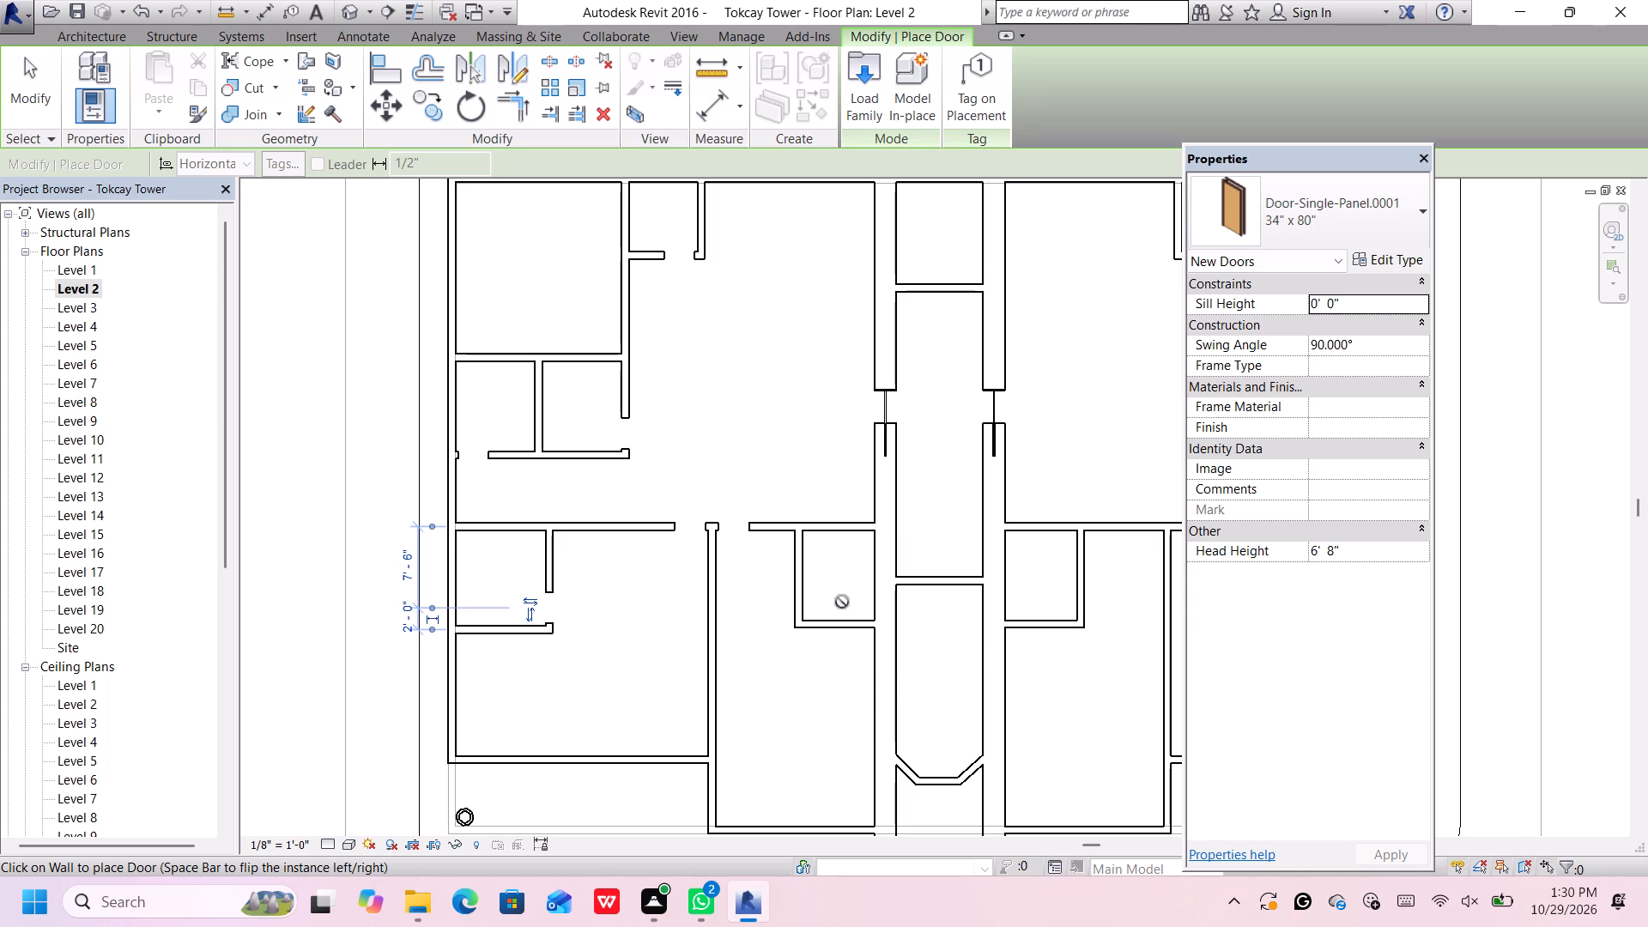
pyautogui.scroll(-3, 840, 602)
pyautogui.scroll(4, 839, 602)
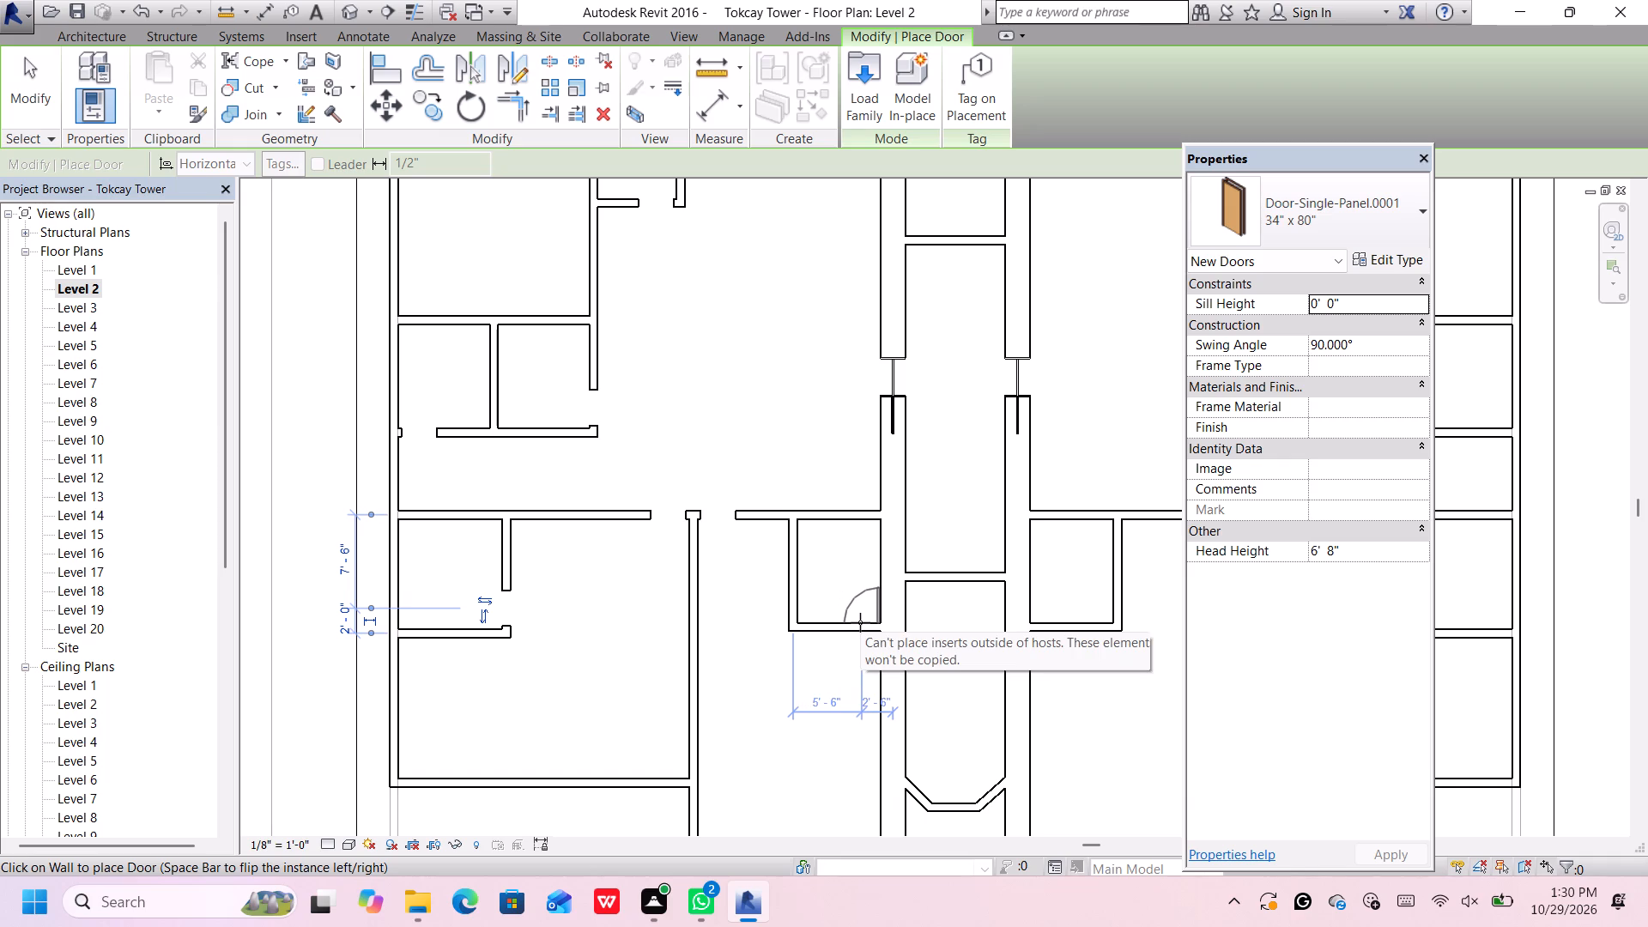
pyautogui.press('space')
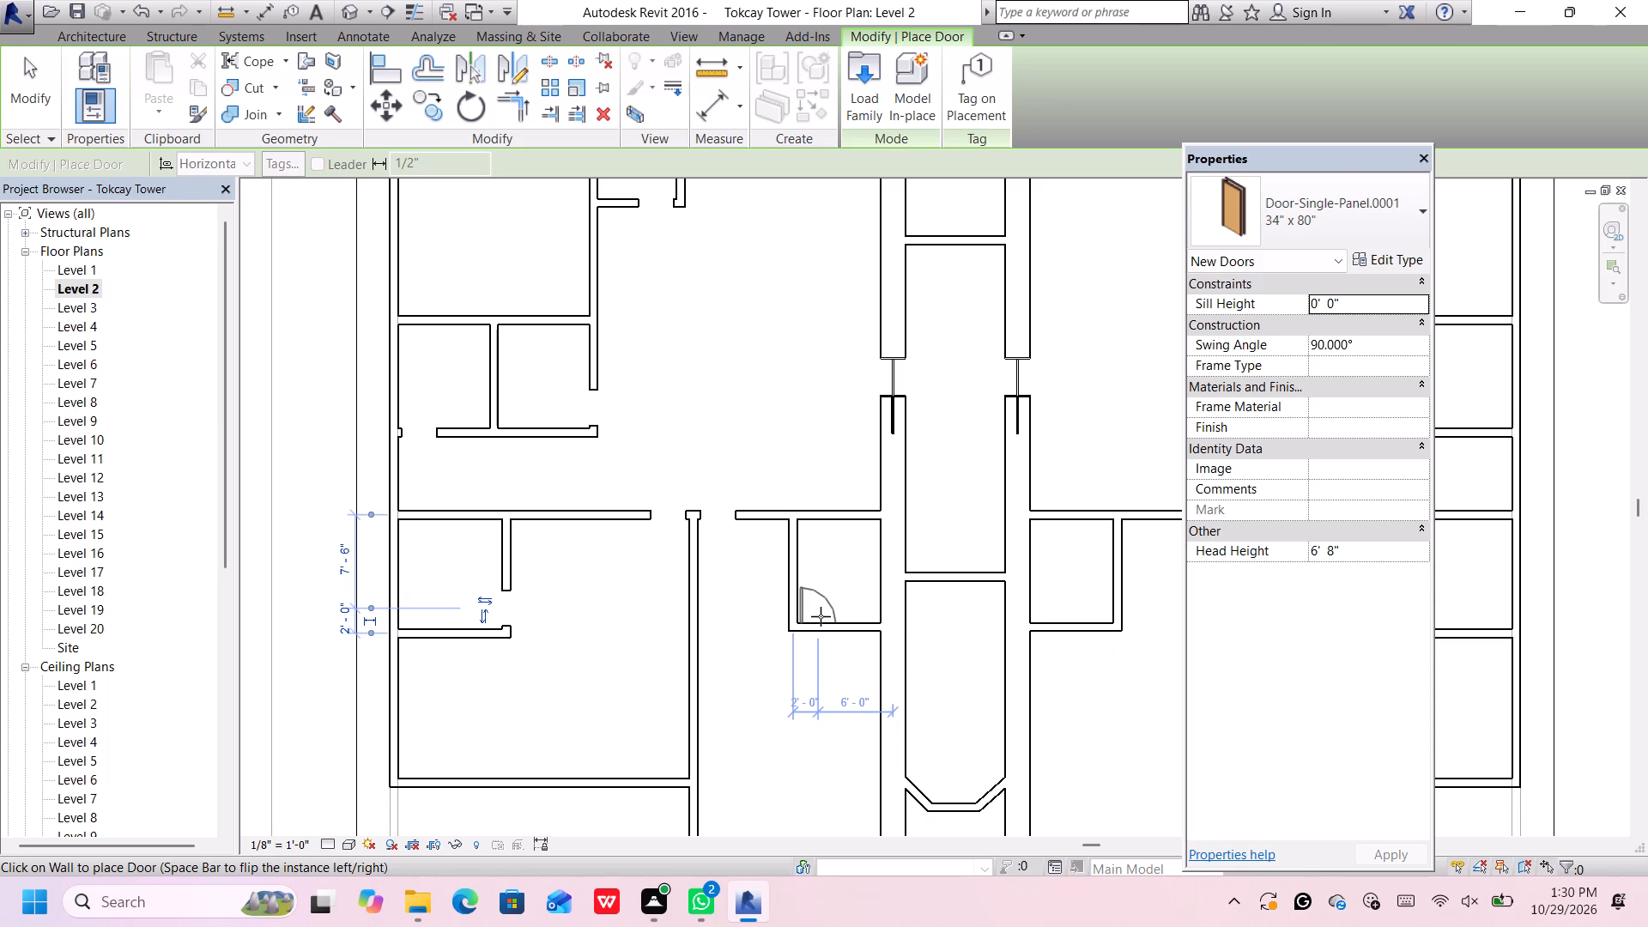
pyautogui.click(821, 616)
# Place a 34" x 80" door in the bottom wall of the lower-right corridor-side small room, 2'-0" from its right corner.
pyautogui.scroll(-6, 821, 616)
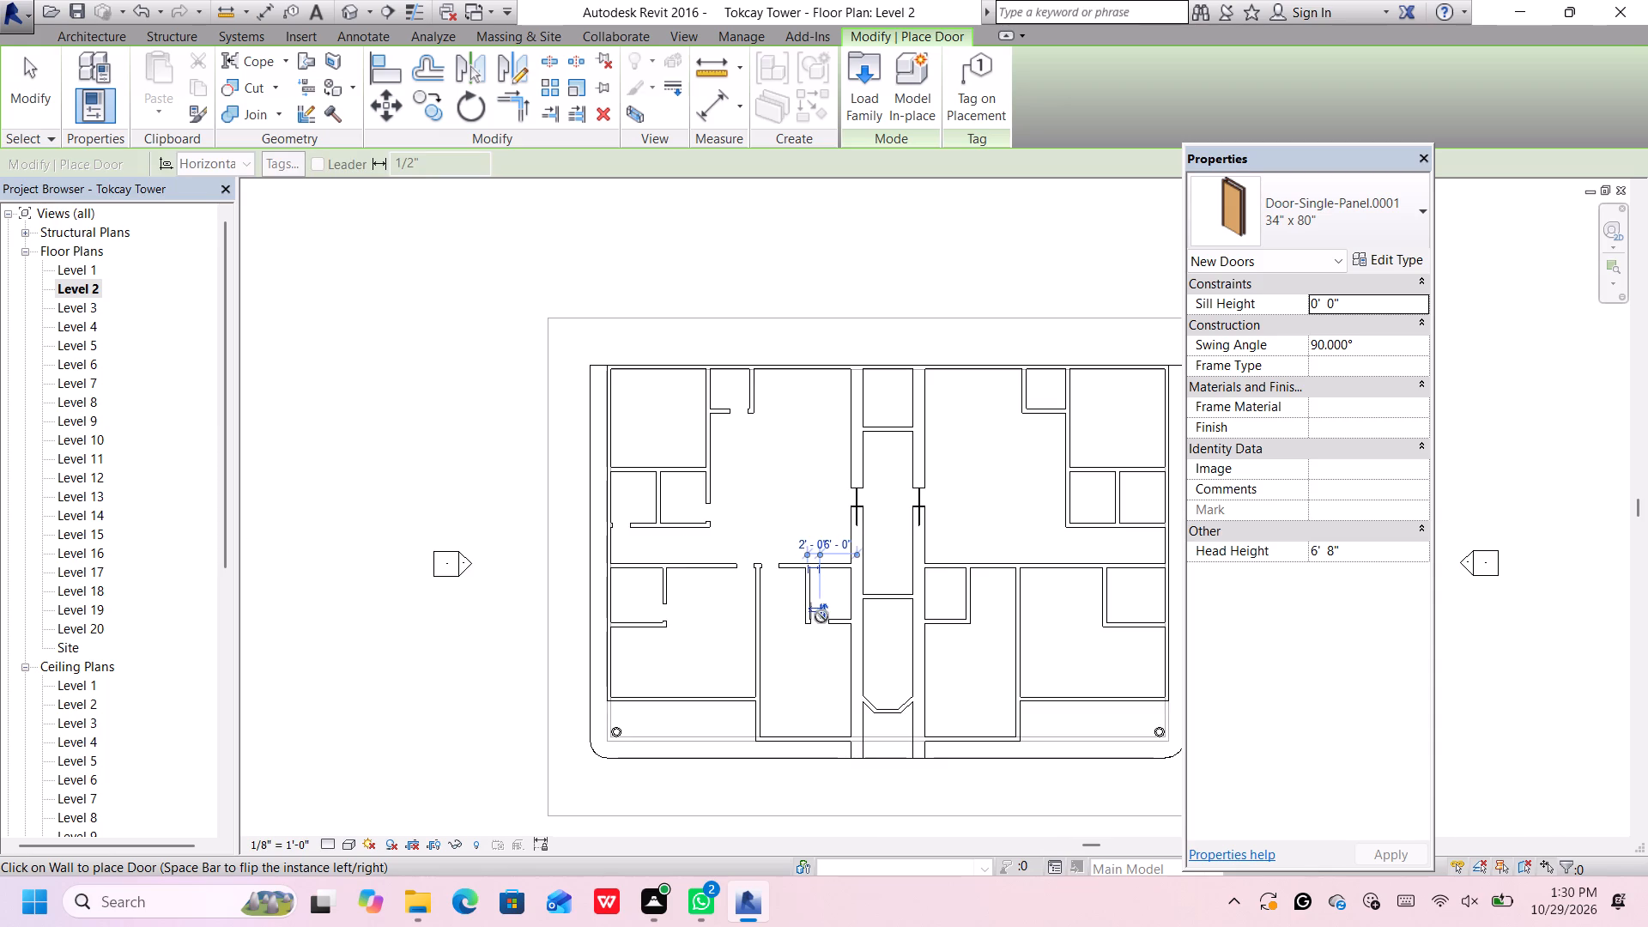
pyautogui.scroll(4, 792, 655)
pyautogui.moveTo(795, 663); pyautogui.dragTo(797, 604, button='middle')
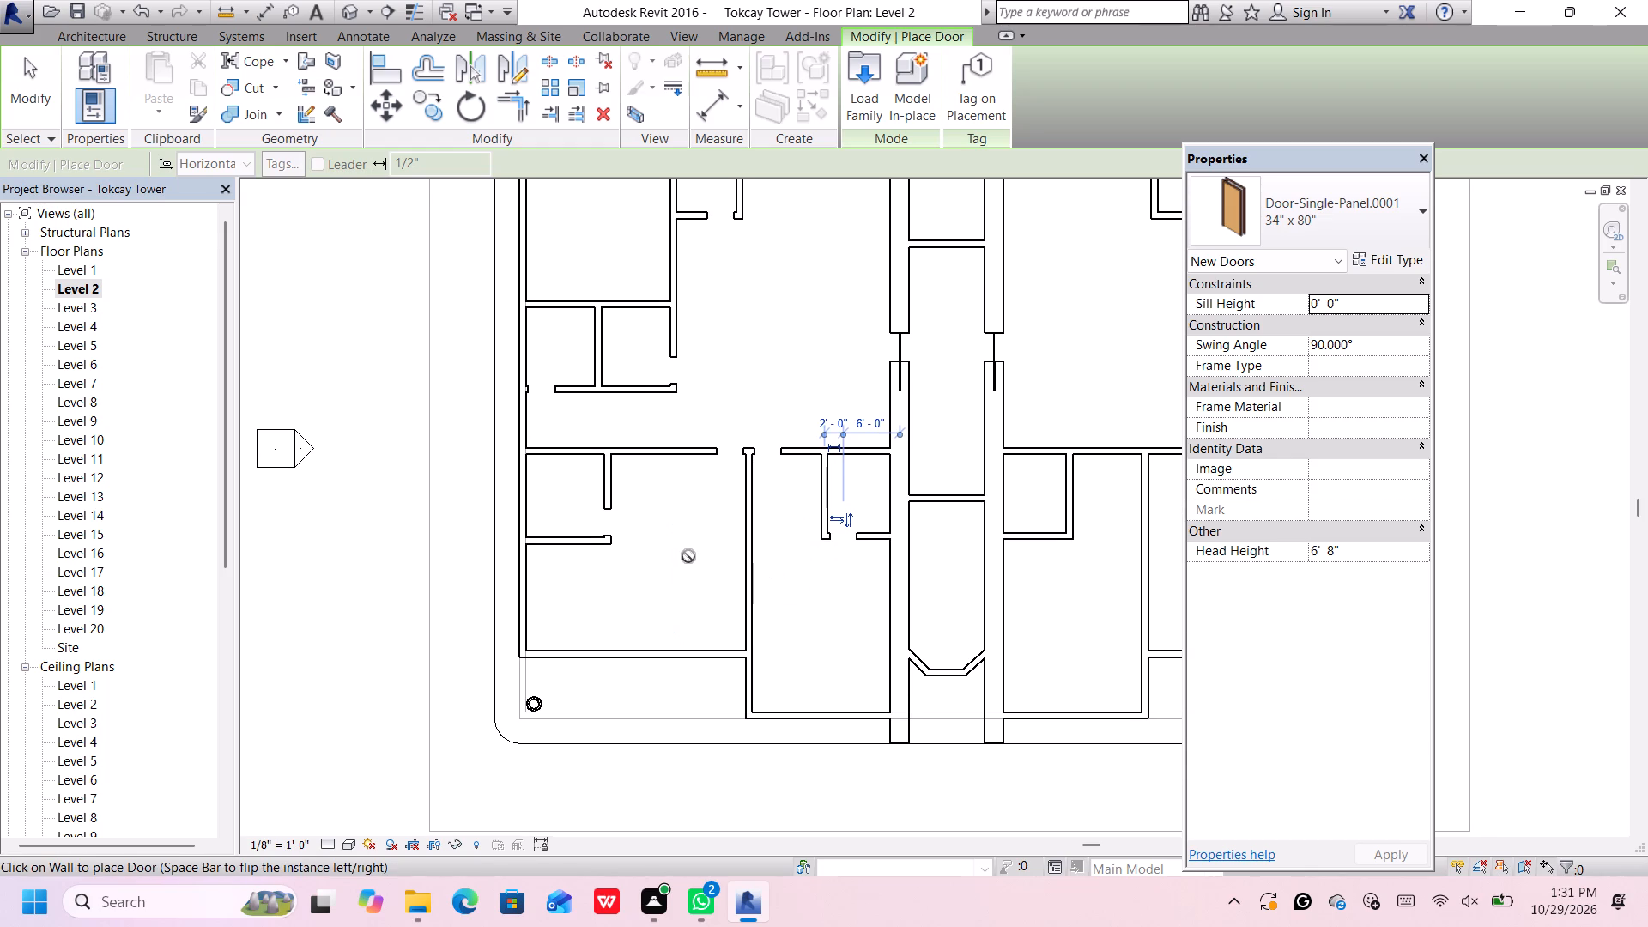
pyautogui.scroll(-3, 689, 555)
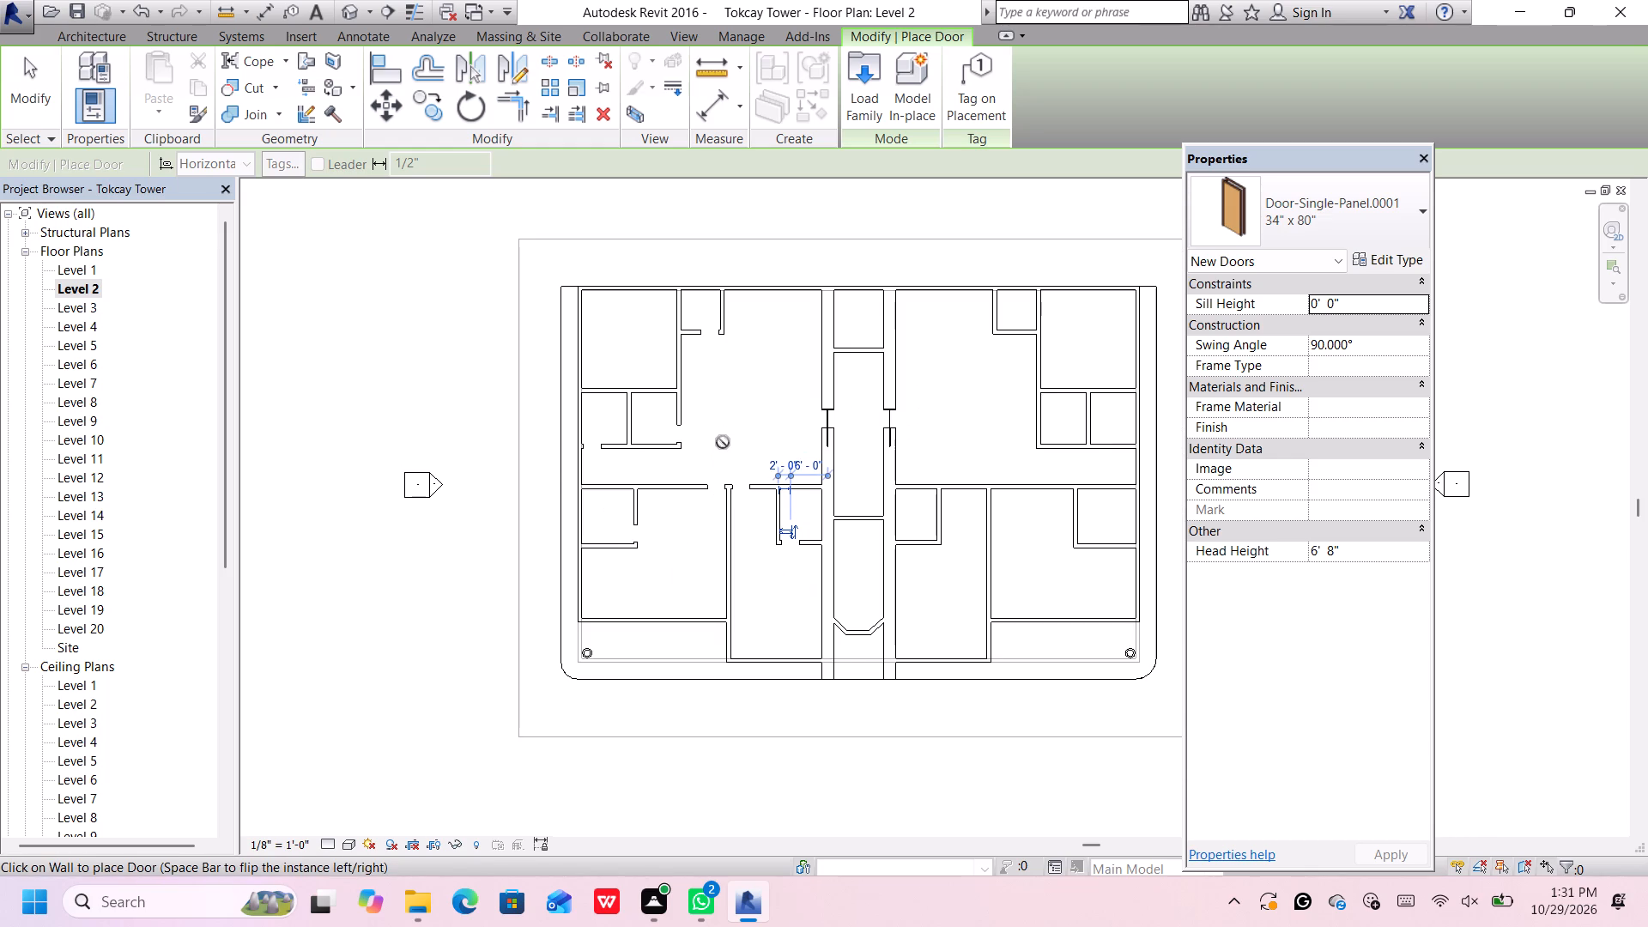
pyautogui.scroll(1, 723, 442)
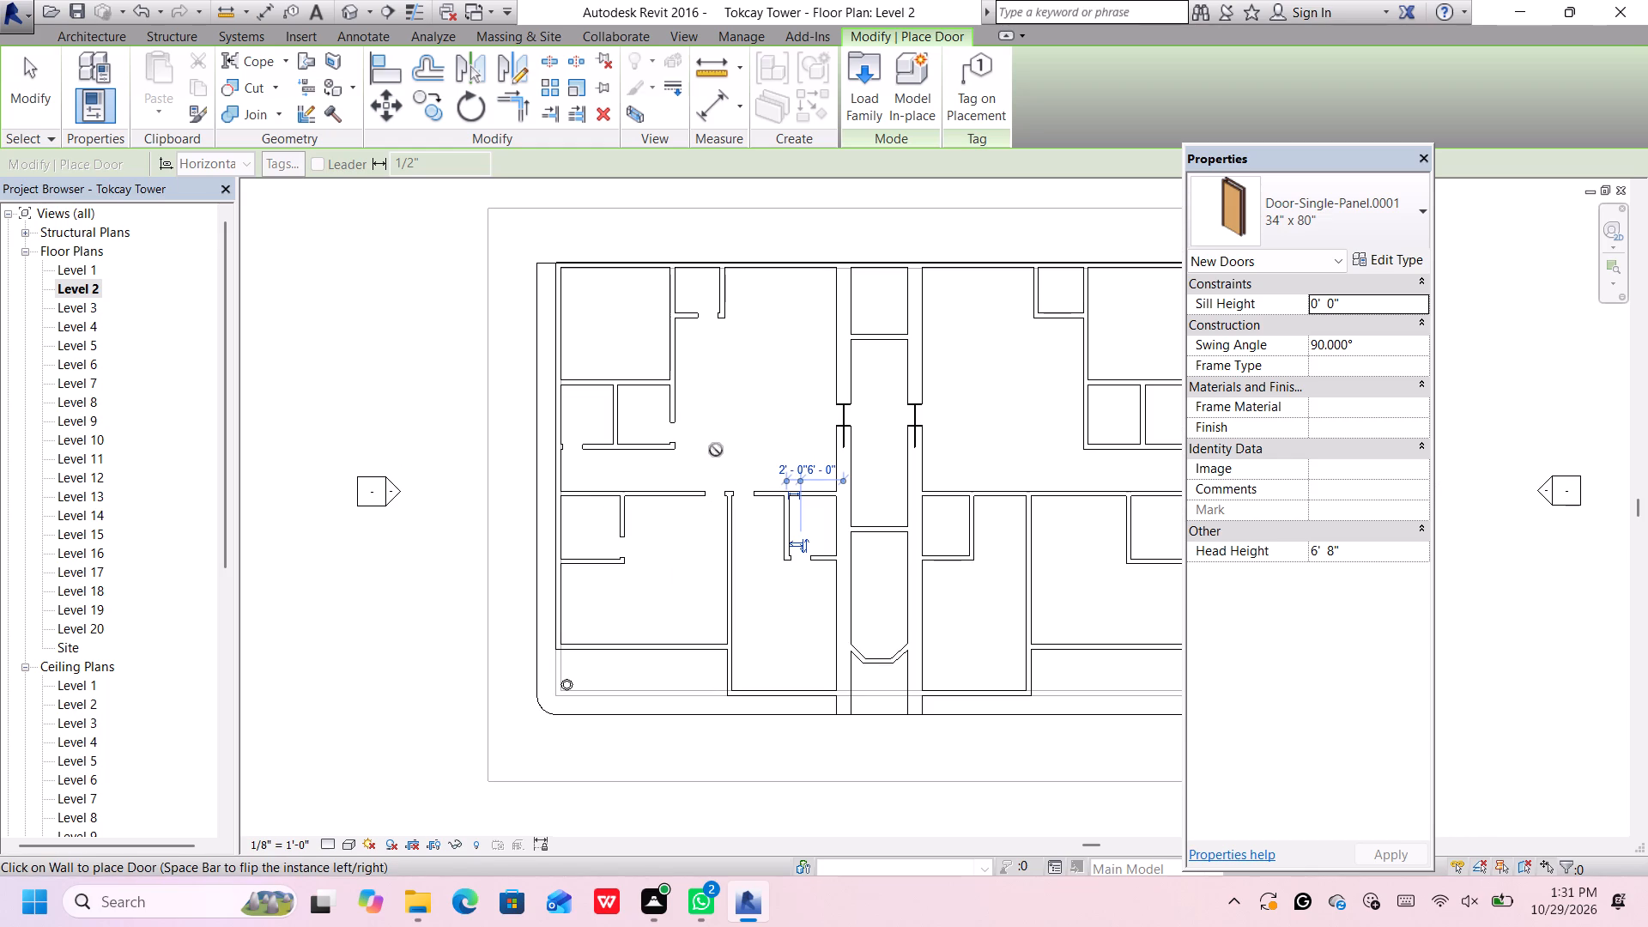
pyautogui.moveTo(946, 572); pyautogui.dragTo(888, 564, button='middle')
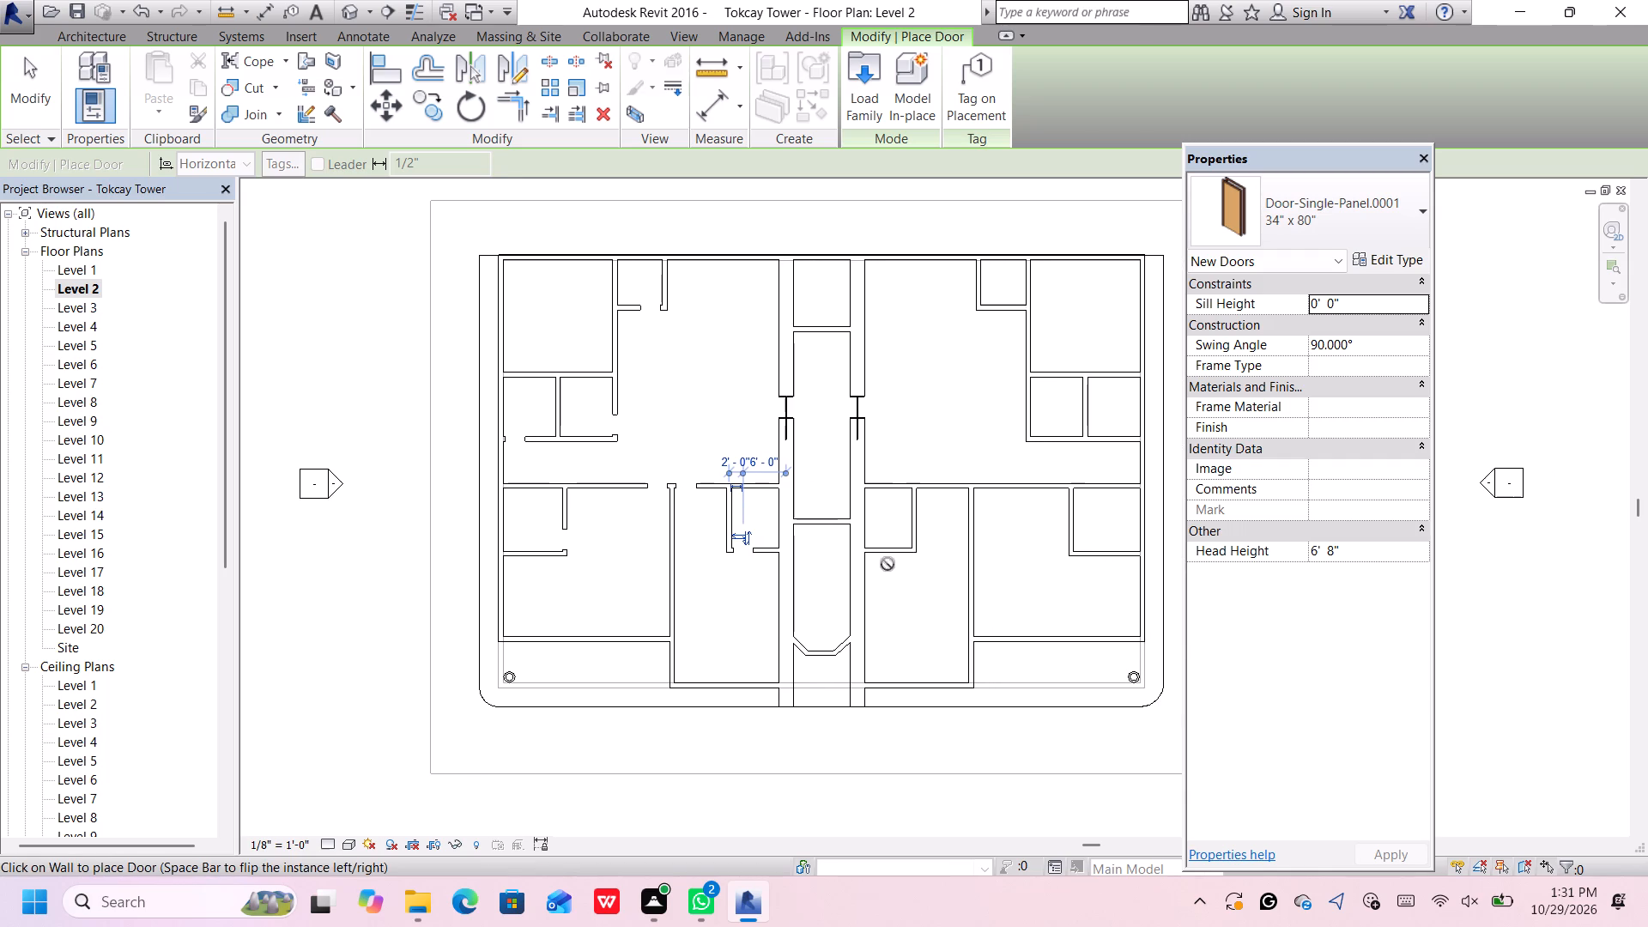
pyautogui.scroll(2, 906, 543)
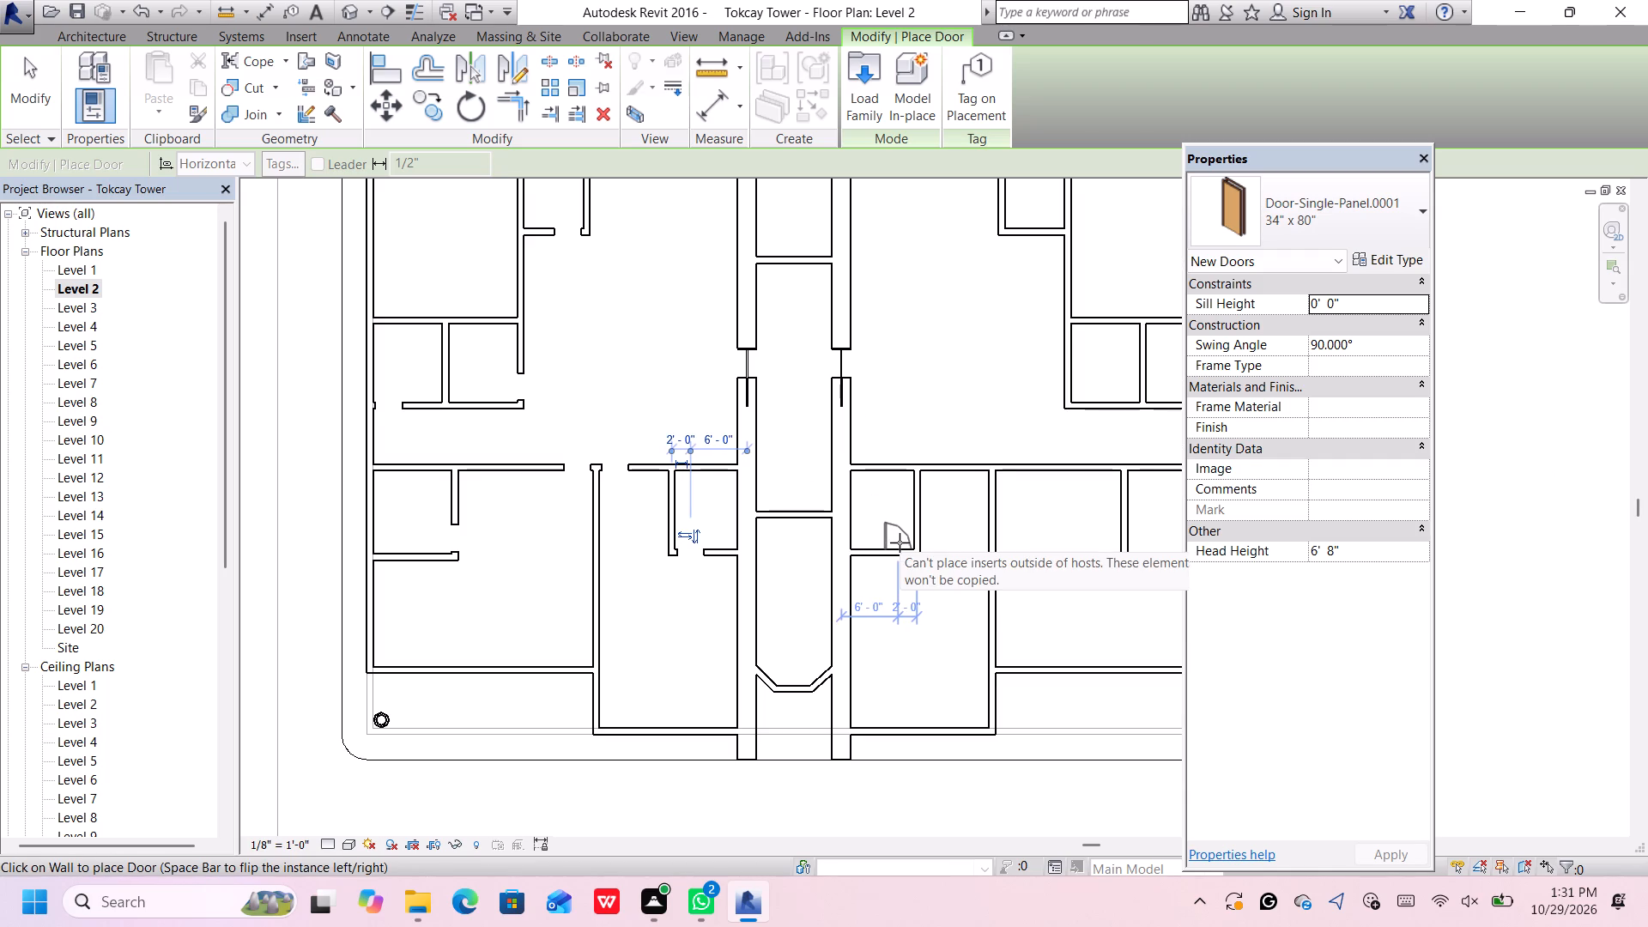
pyautogui.press('space')
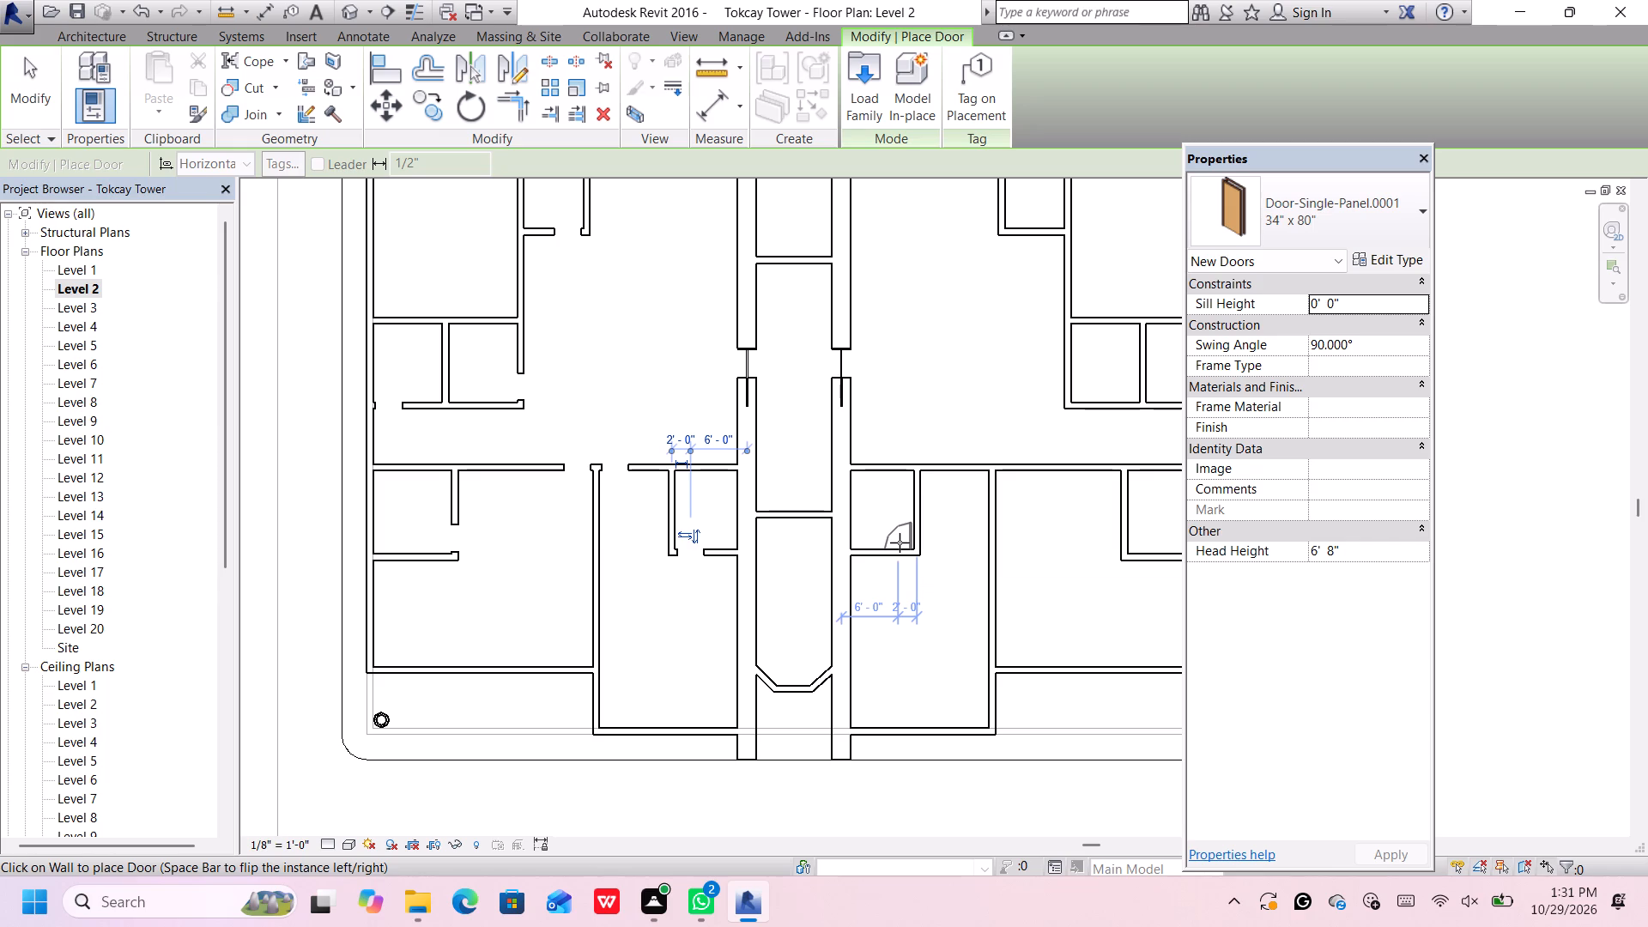
pyautogui.click(900, 542)
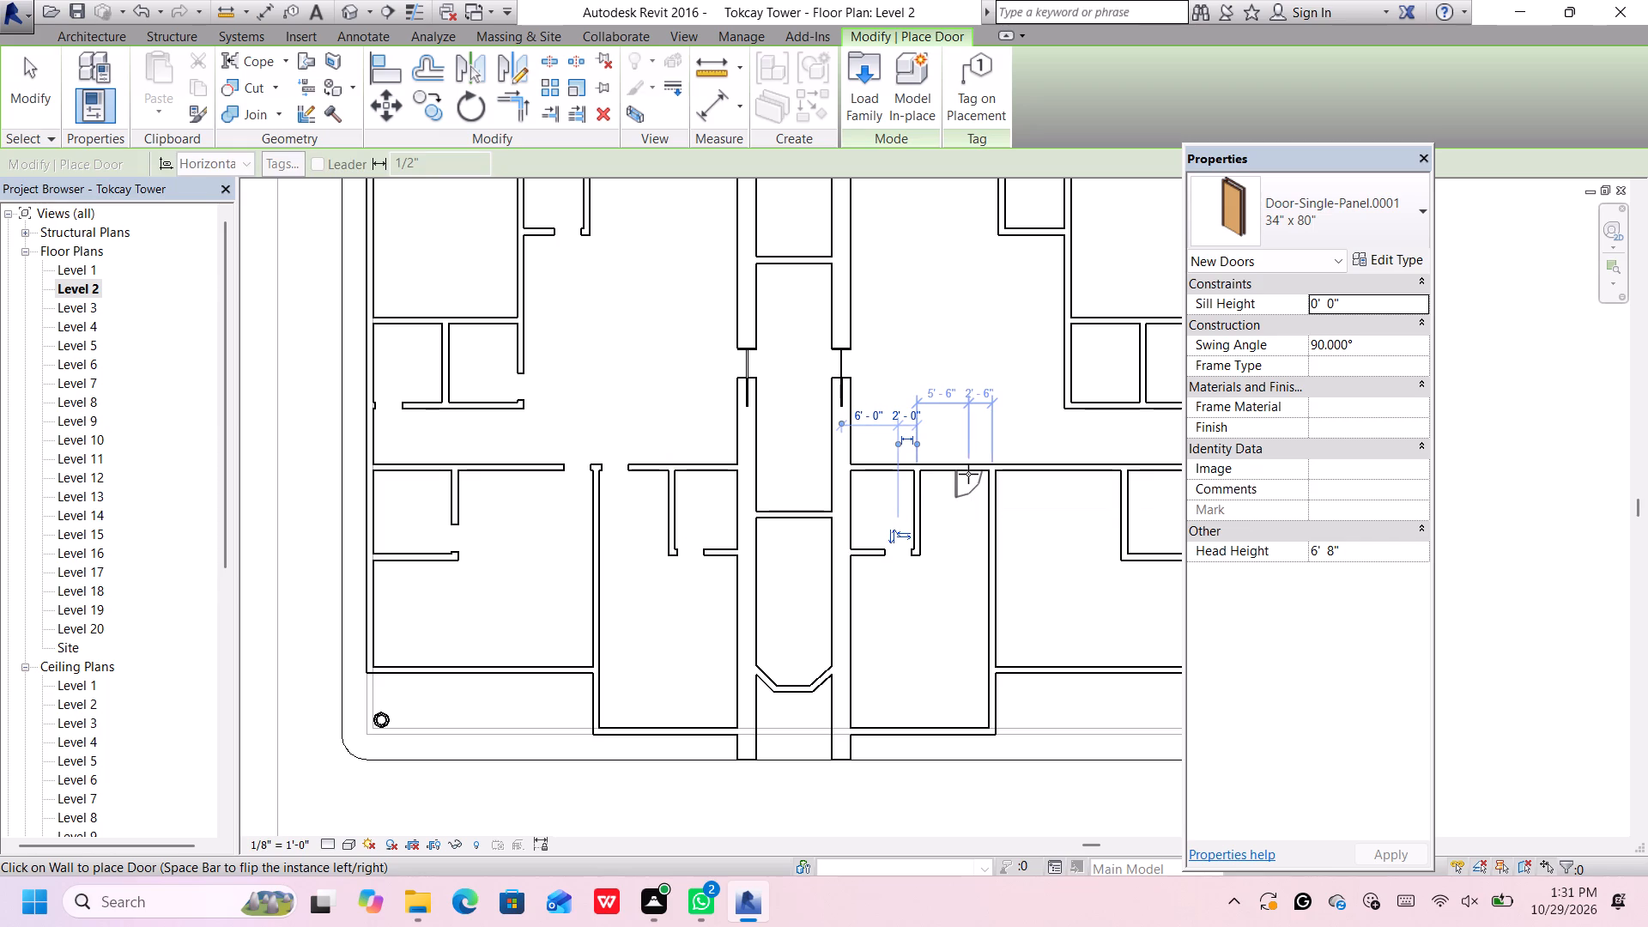
# Place 34" x 80" doors into the two lower-right bedrooms' top wall, one each side of their dividing partition and 2'-0" from it.
pyautogui.press('space')
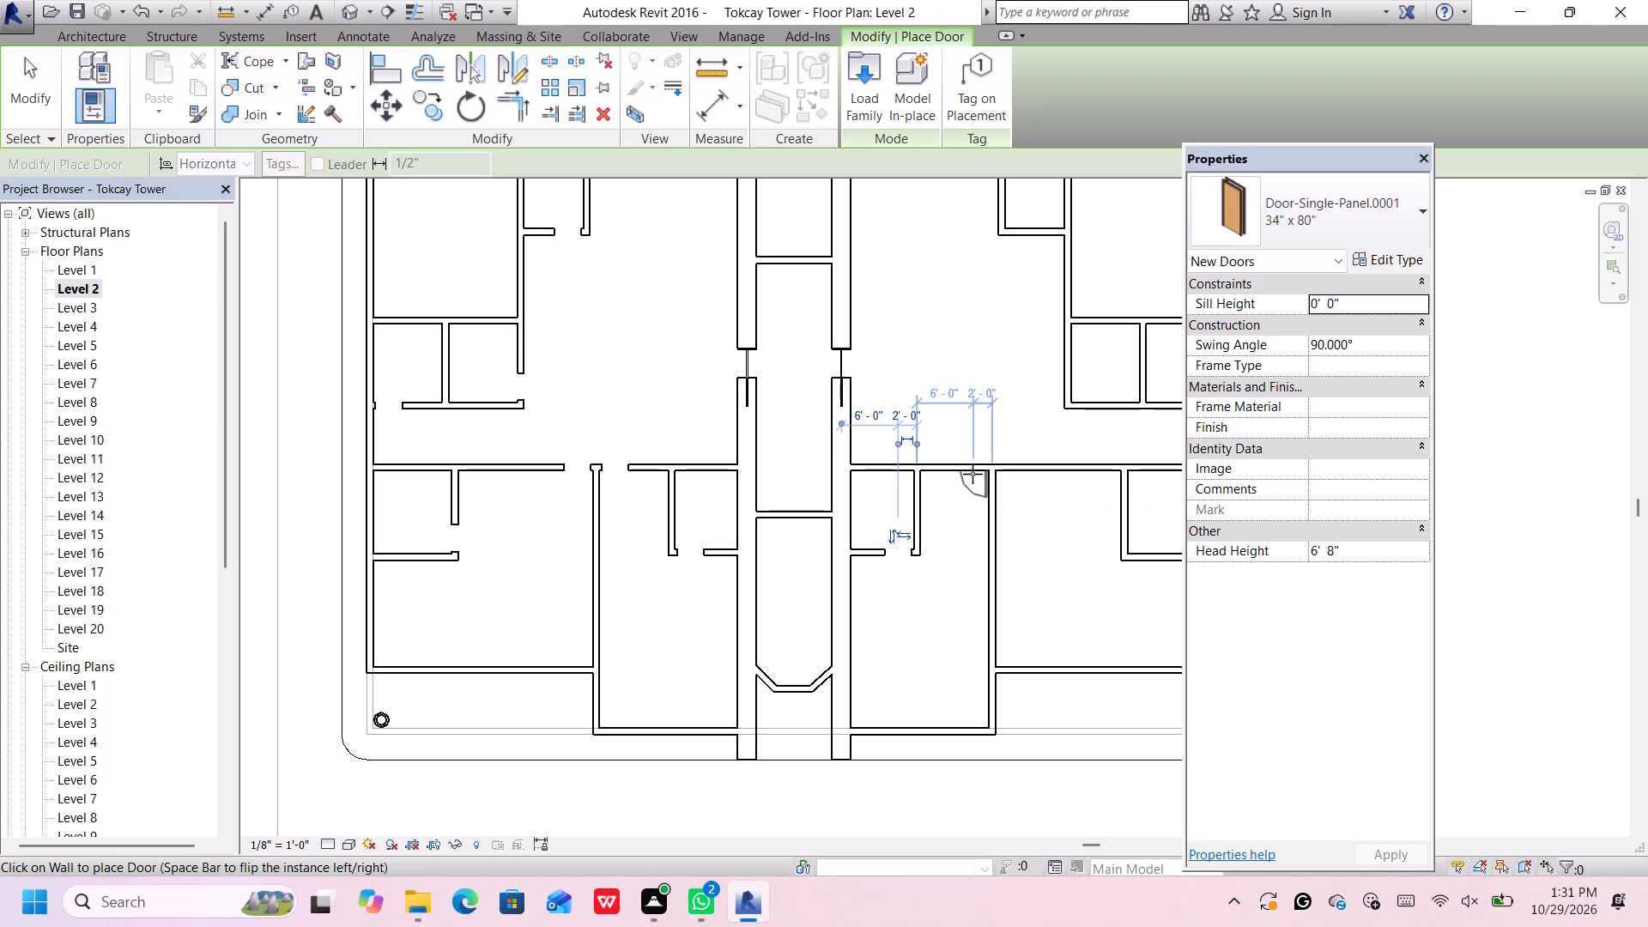
pyautogui.click(972, 474)
pyautogui.scroll(-2, 925, 491)
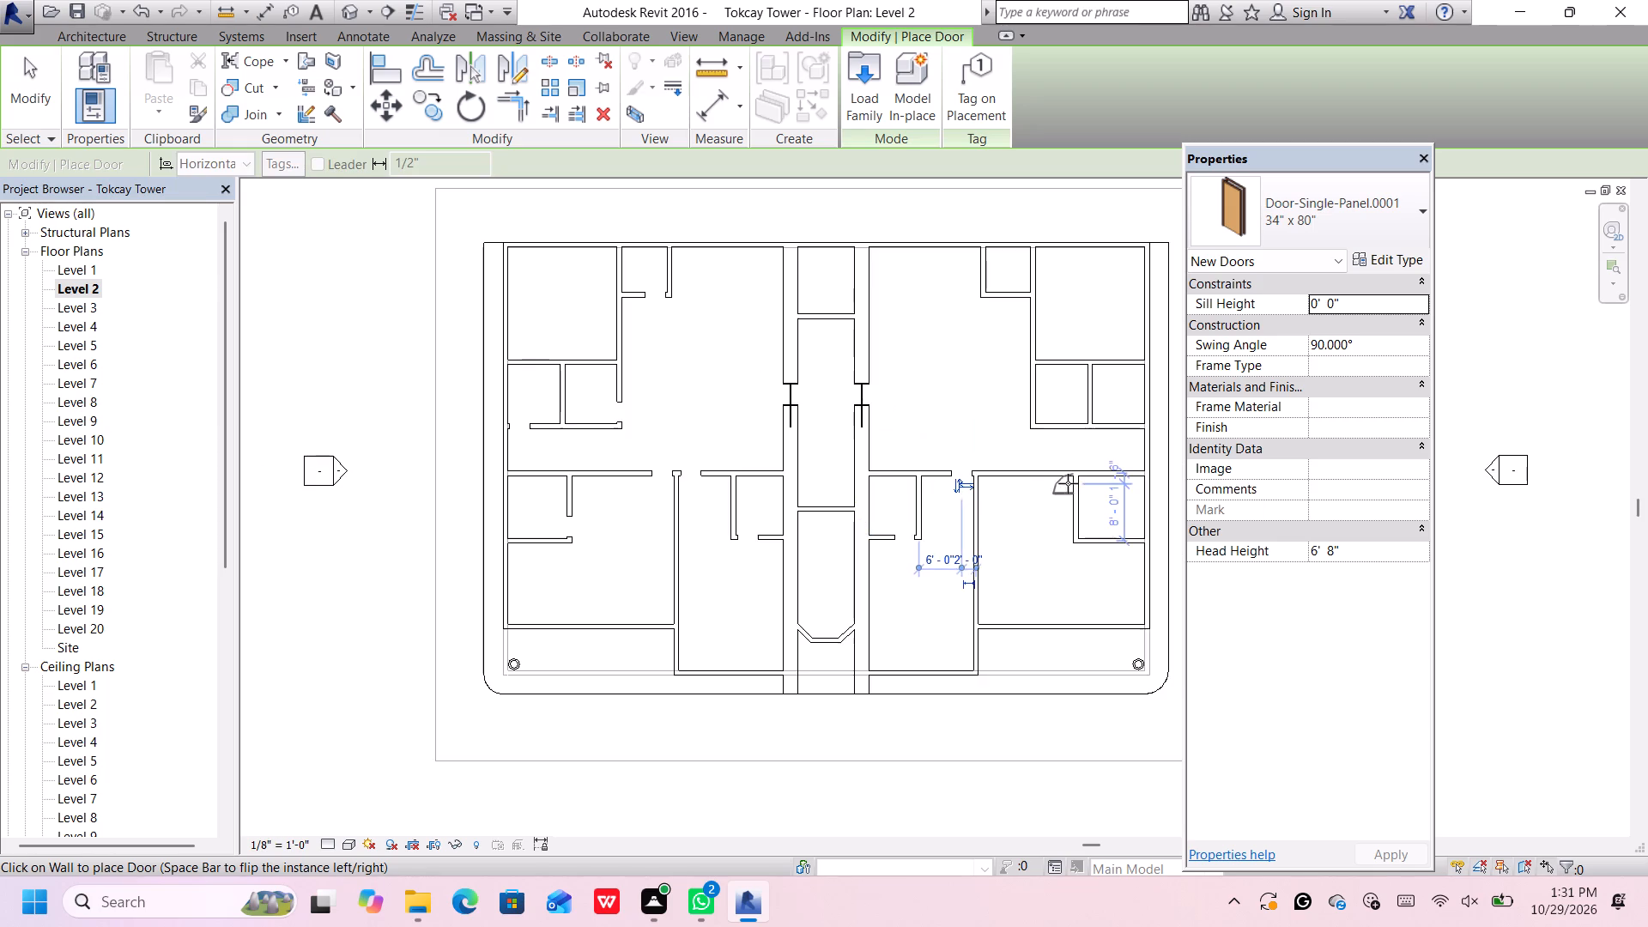
pyautogui.scroll(5, 1055, 479)
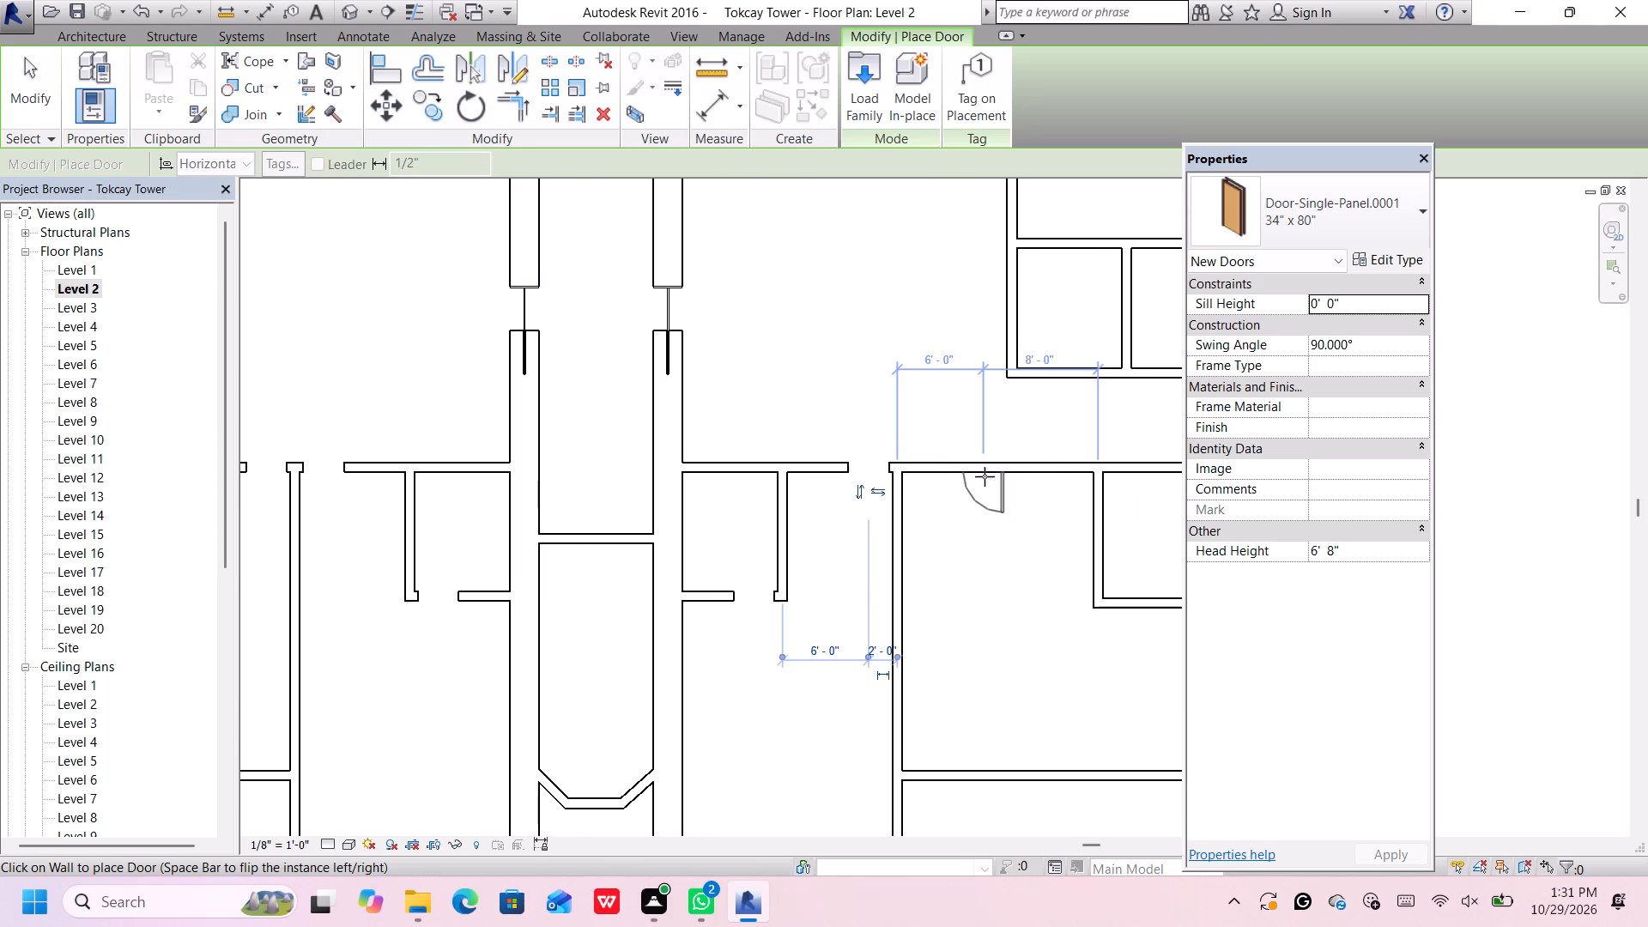
pyautogui.press('space')
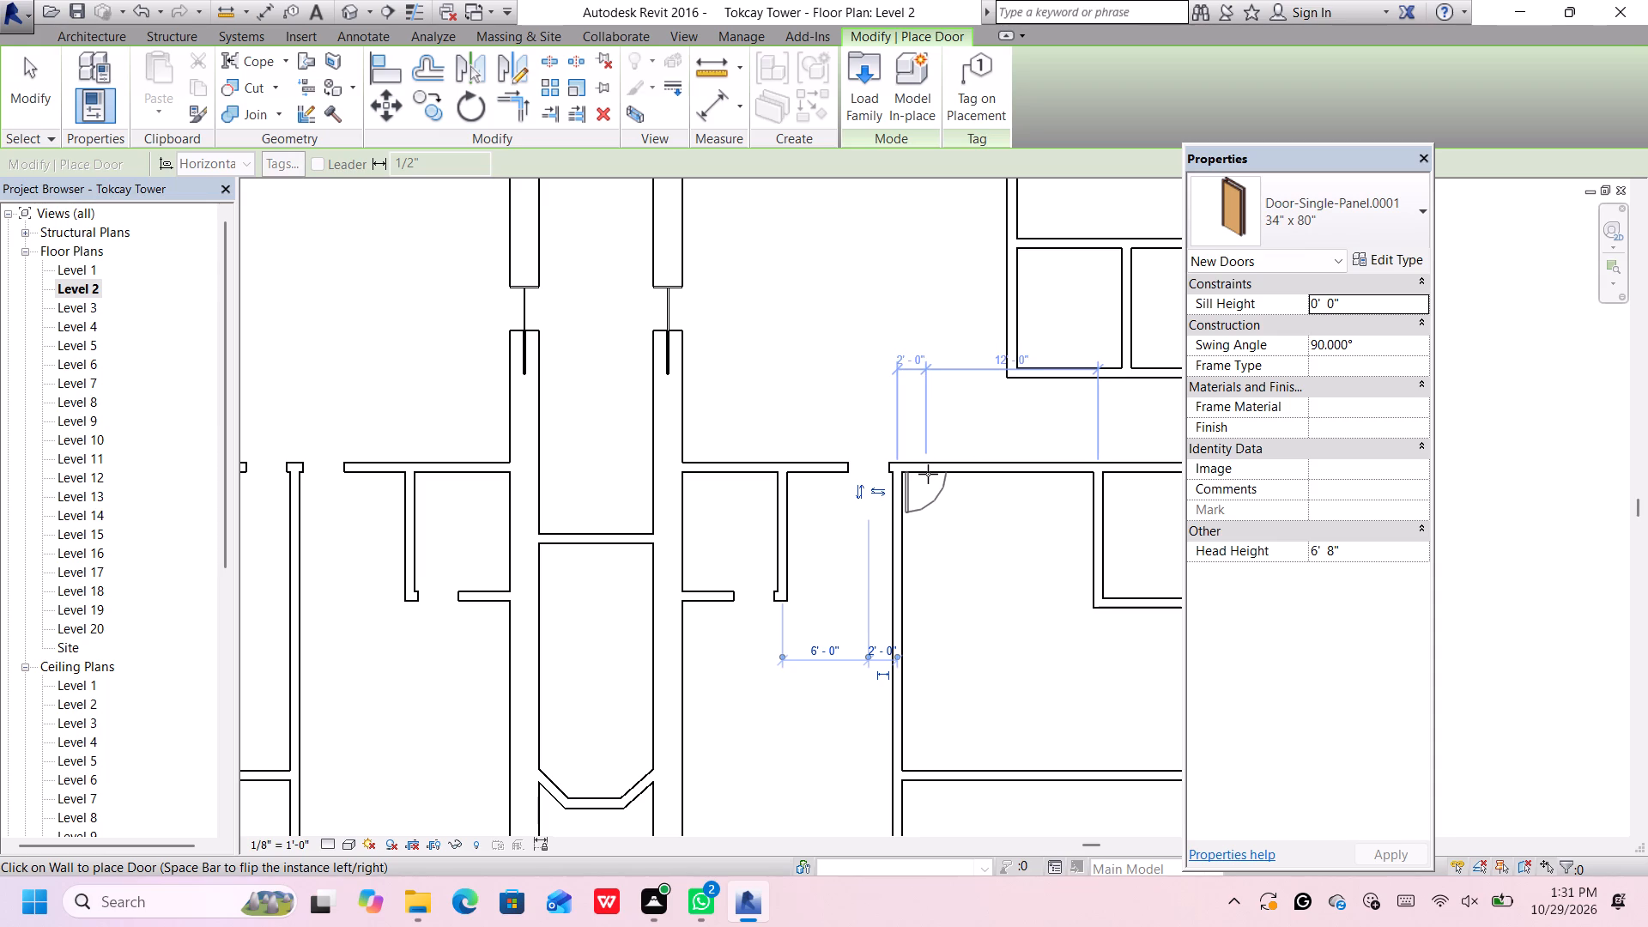
pyautogui.click(928, 474)
# Place a 34" x 80" door in the inner side wall of the lower-right outer small room, 2'-0" from its lower corner.
pyautogui.scroll(-4, 928, 474)
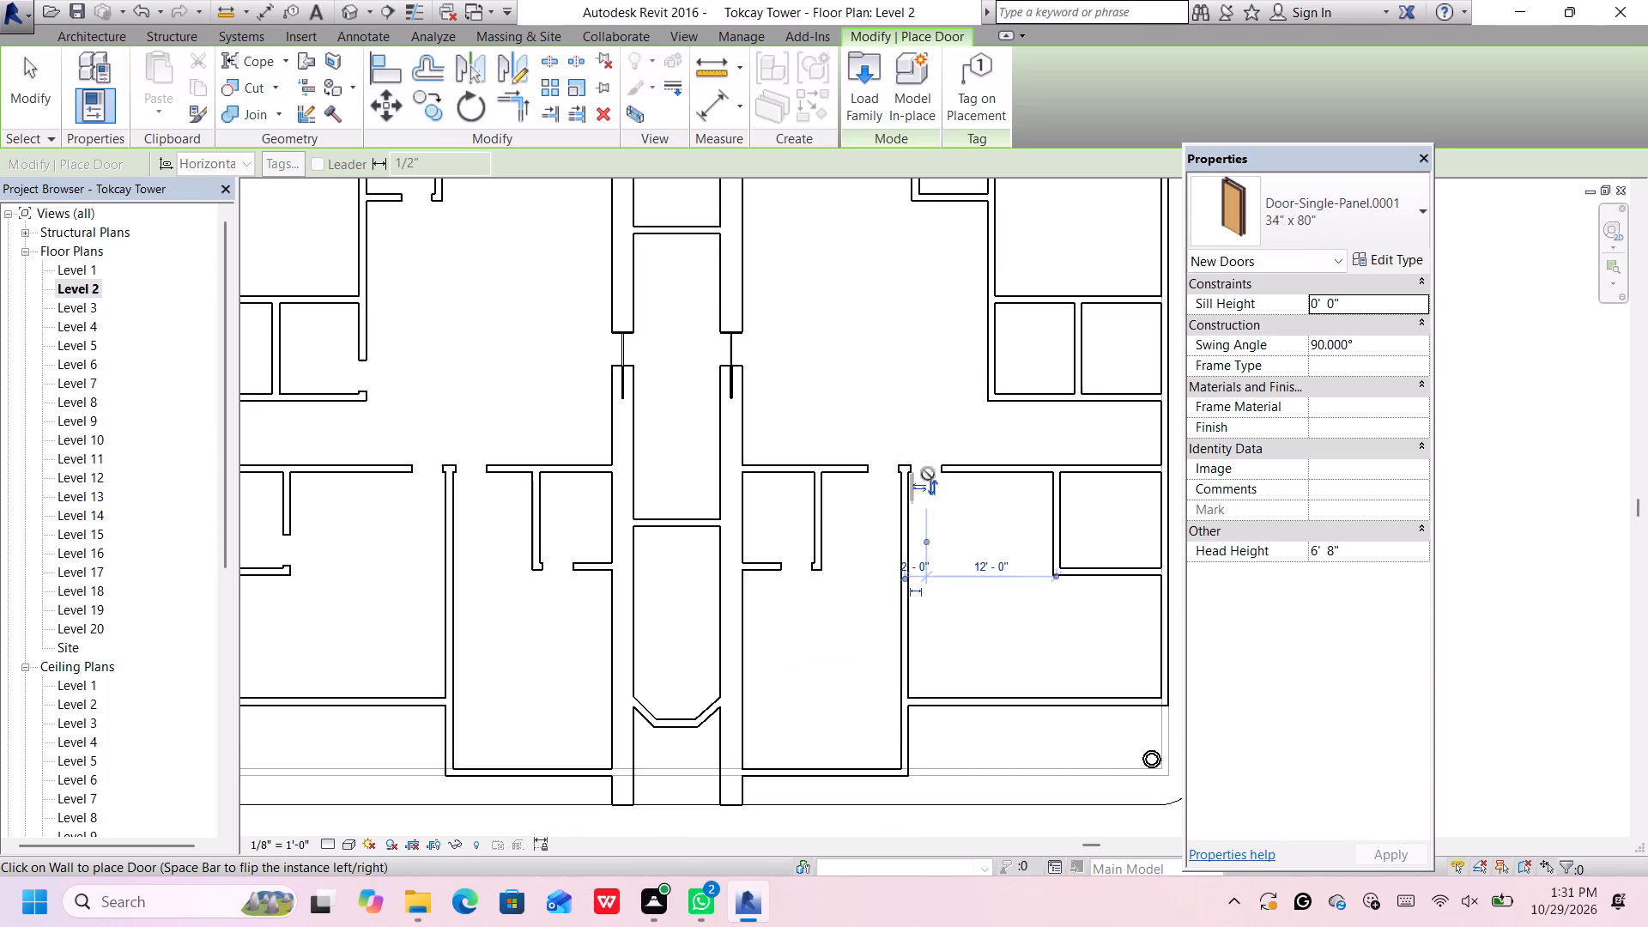
pyautogui.scroll(-2, 928, 474)
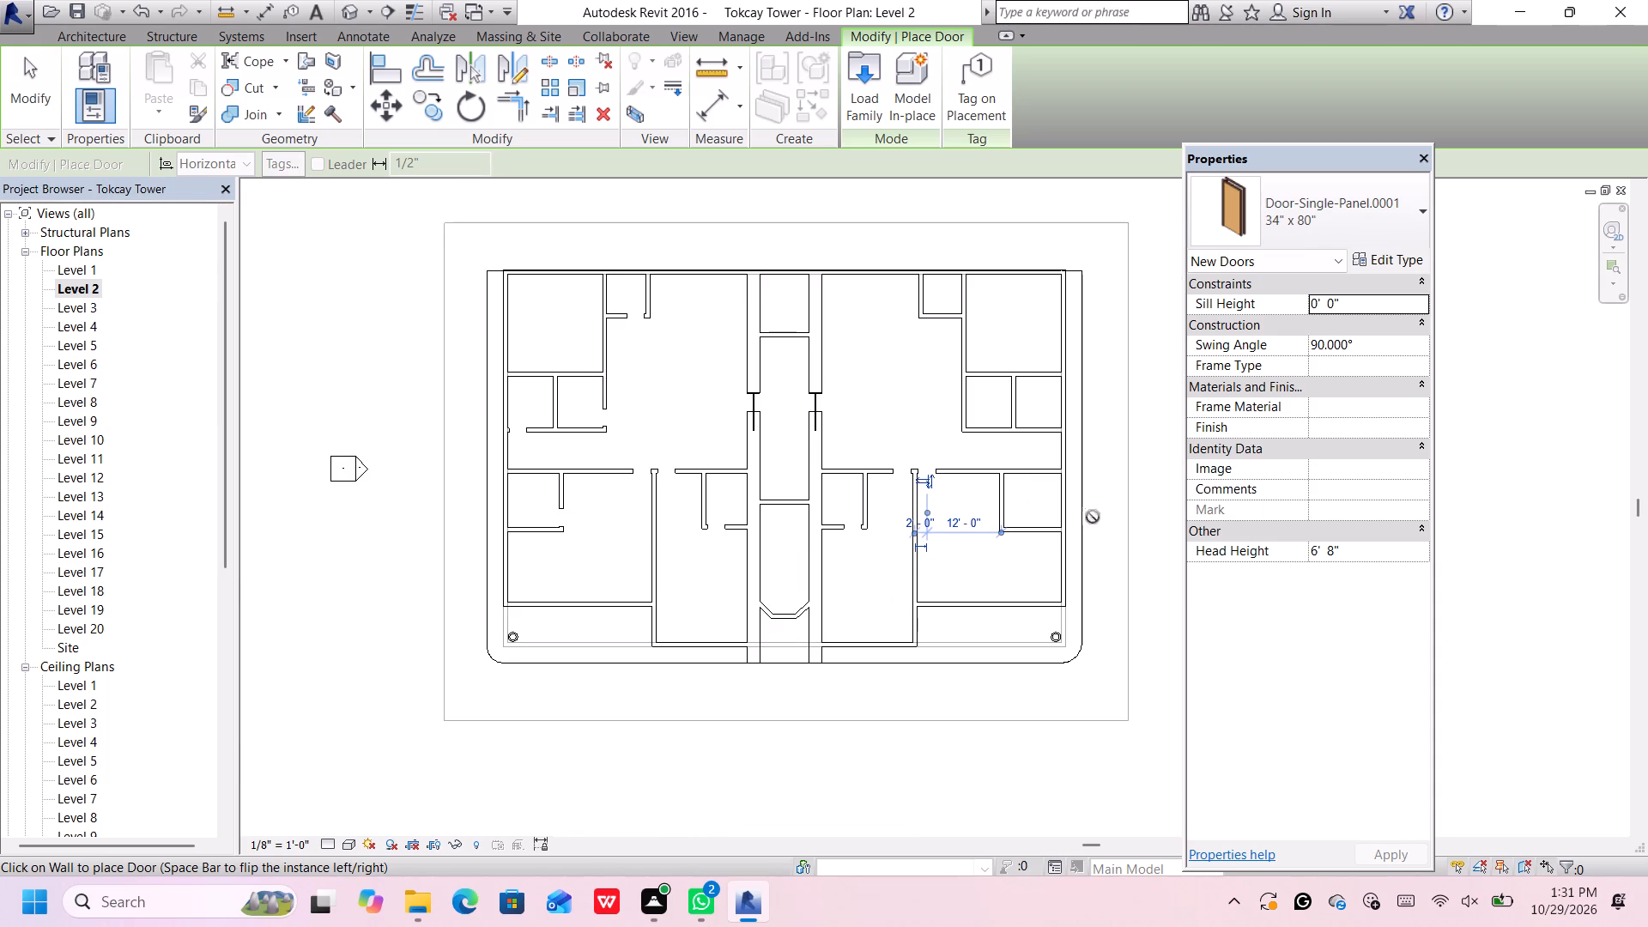
pyautogui.scroll(3, 997, 510)
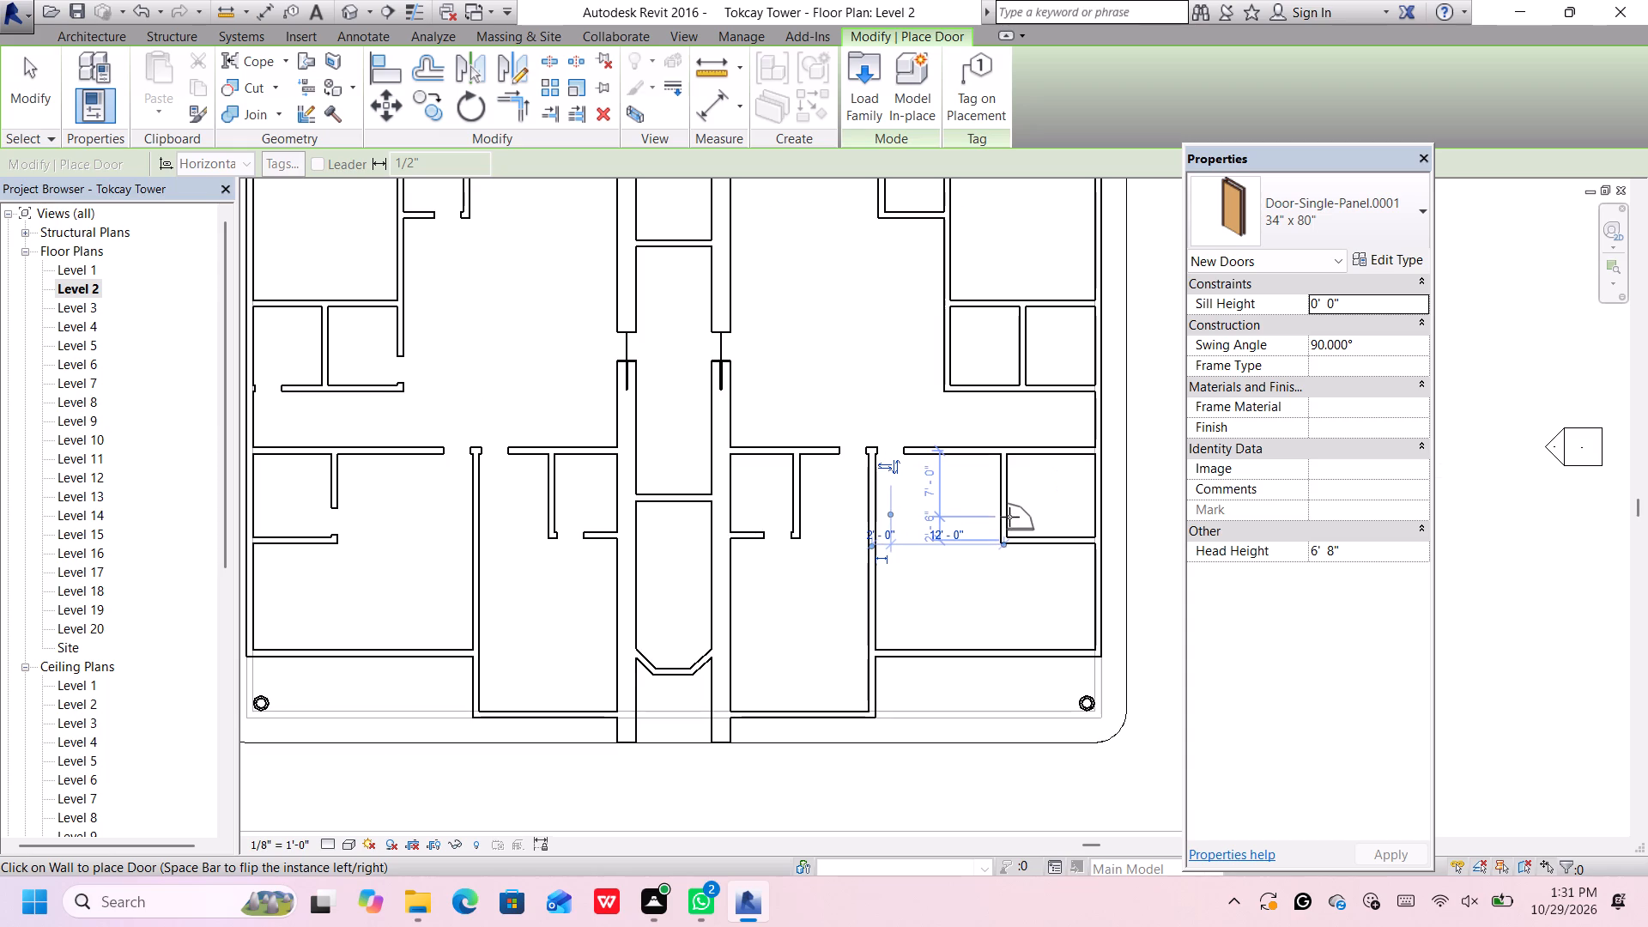
pyautogui.scroll(1, 1009, 521)
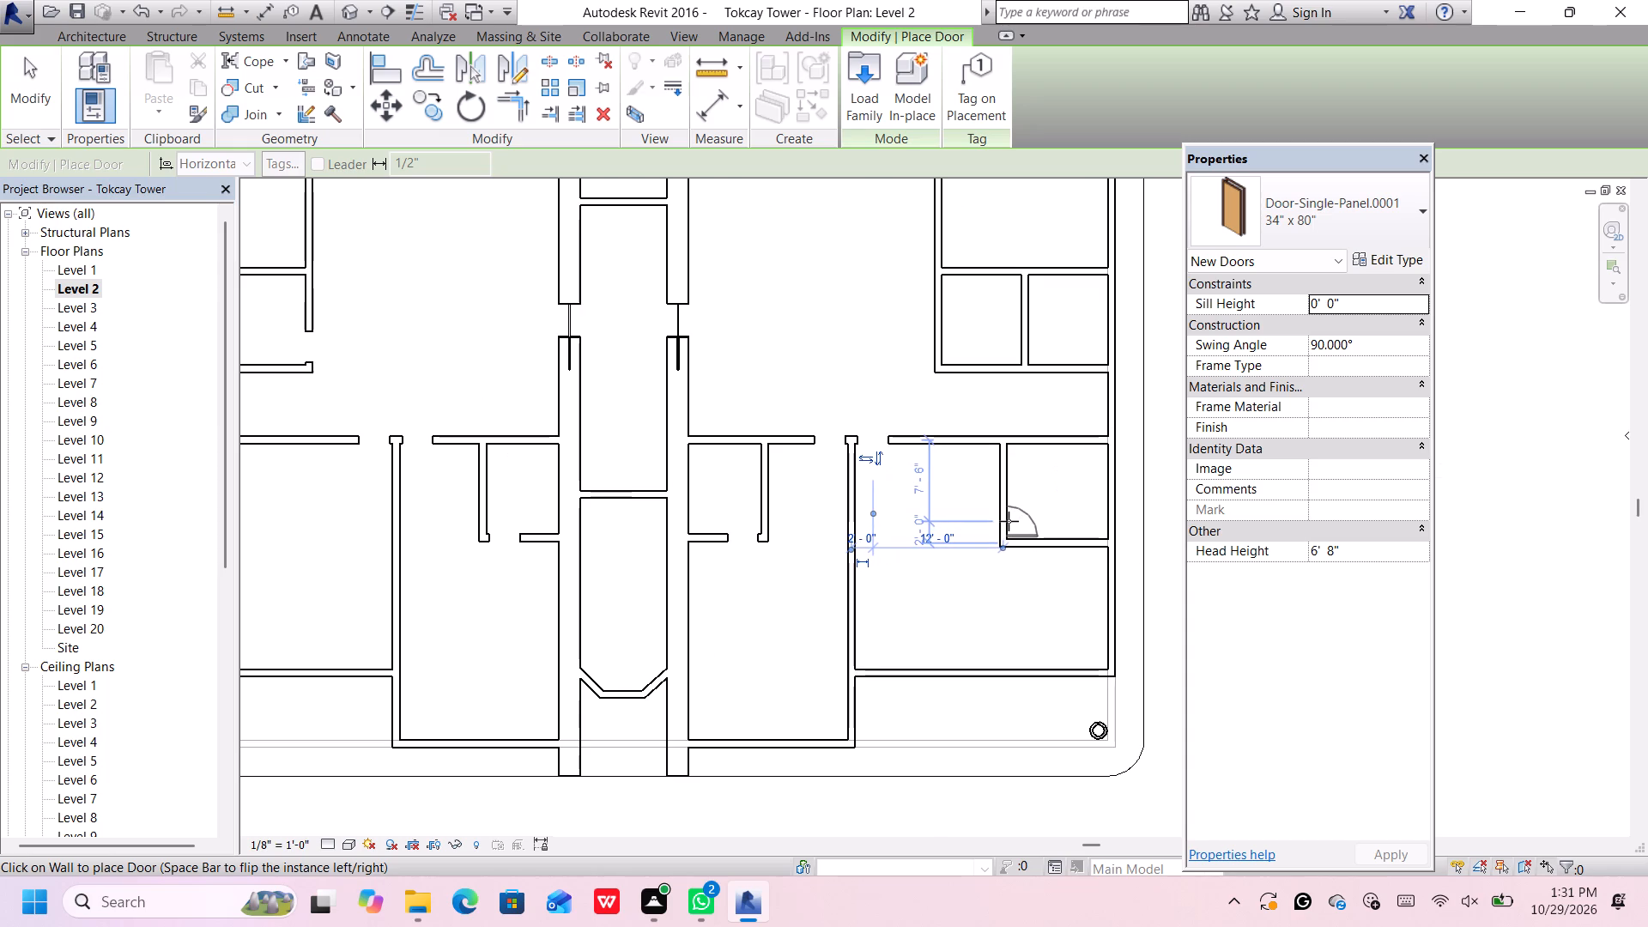
pyautogui.click(1009, 521)
# Place a 34" x 80" door in the bottom wall of the upper-right outer small room, 2'-0" from the exterior side wall.
pyautogui.scroll(-4, 1009, 521)
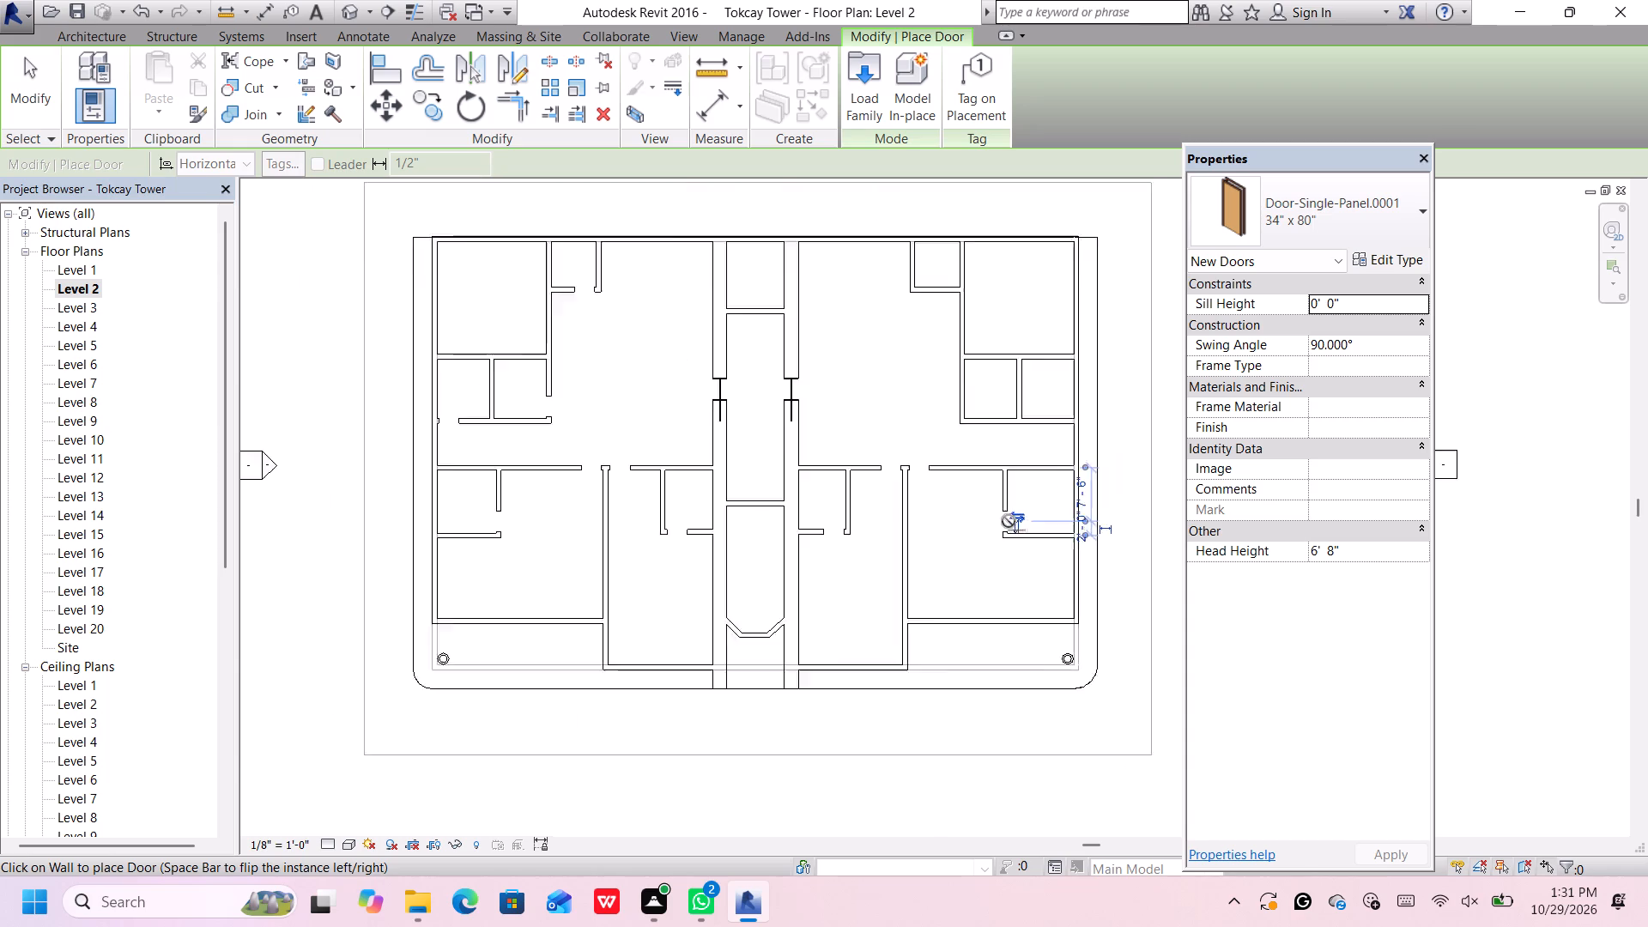
pyautogui.scroll(-2, 1009, 521)
pyautogui.scroll(6, 1027, 458)
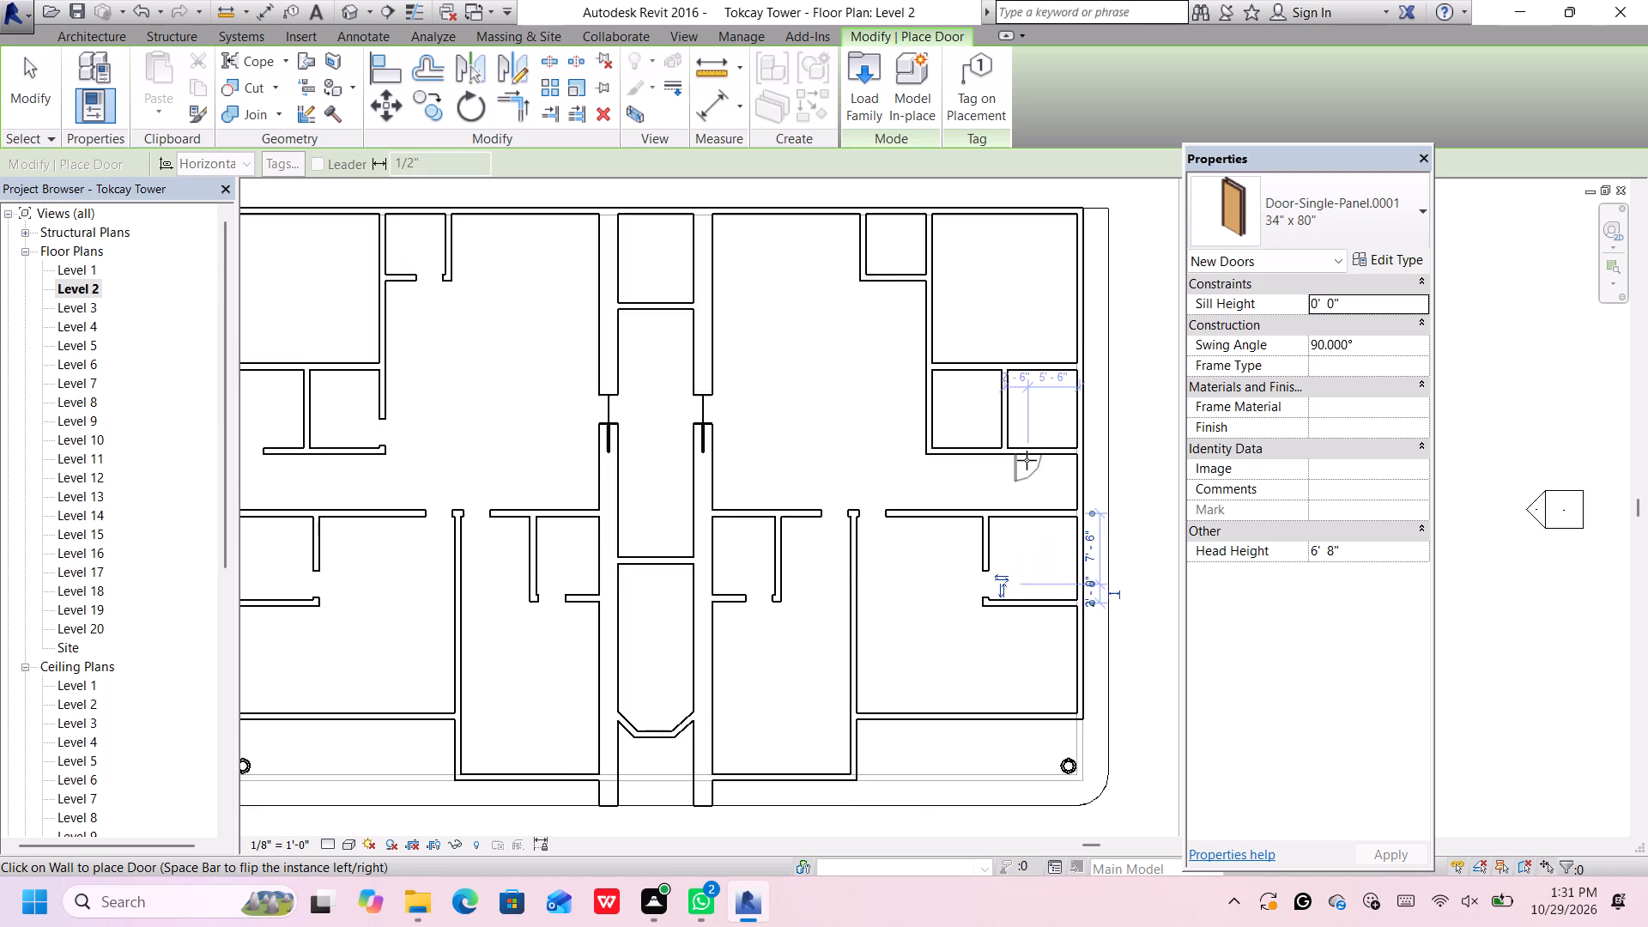
pyautogui.scroll(-2, 1027, 459)
pyautogui.moveTo(1027, 461); pyautogui.dragTo(1010, 471, button='middle')
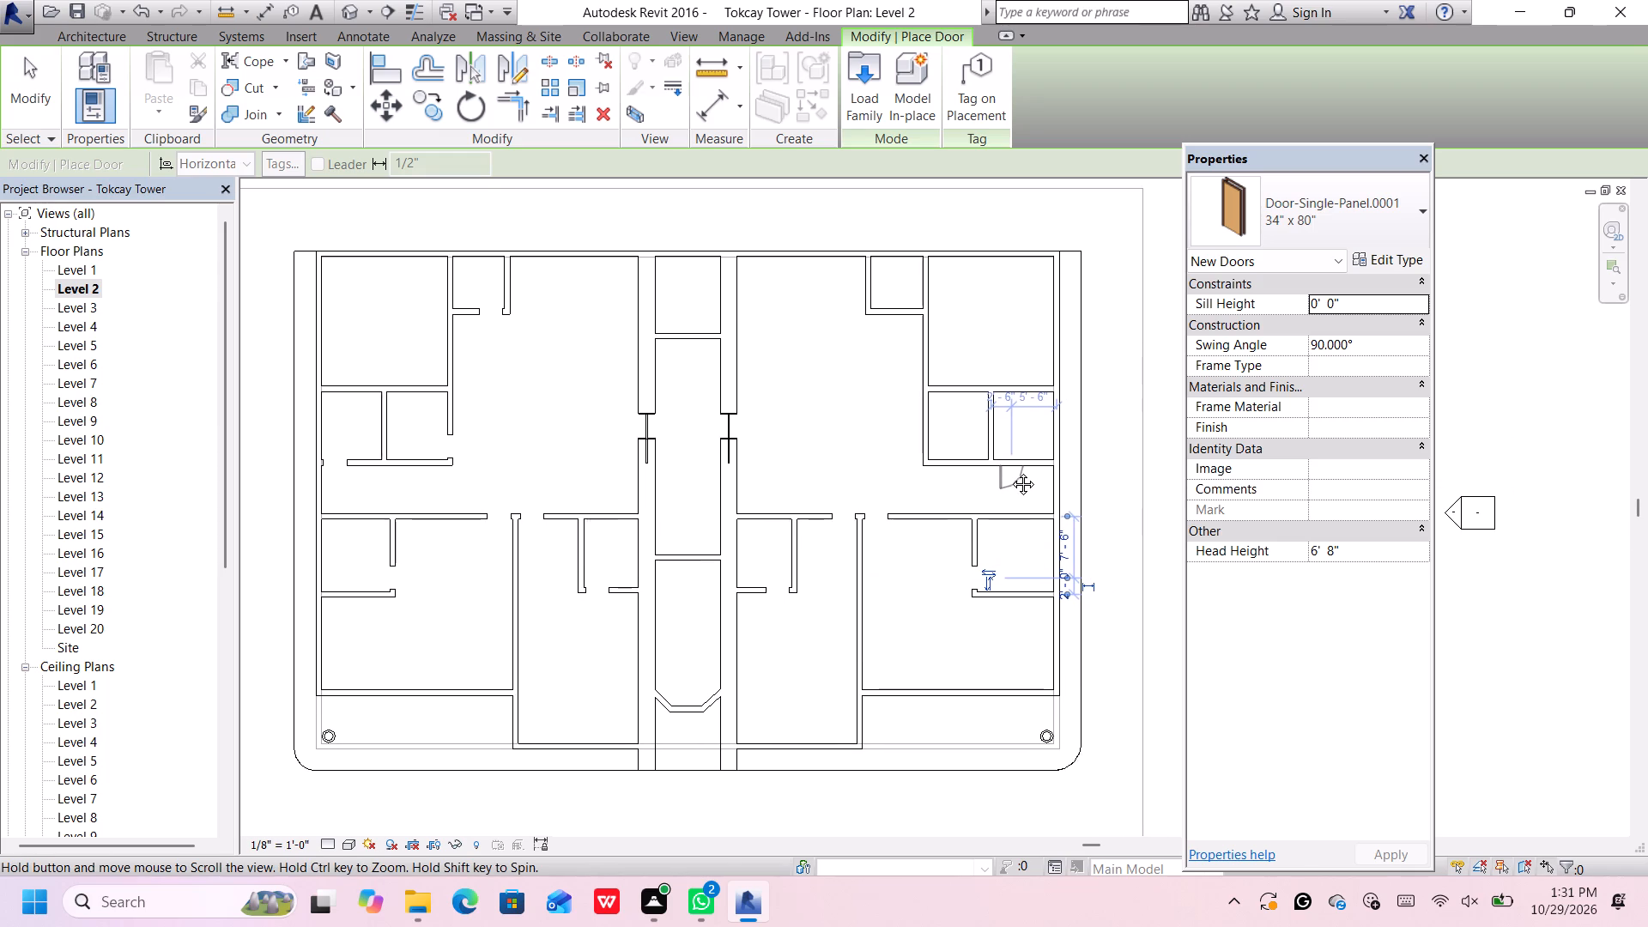
pyautogui.moveTo(1010, 471); pyautogui.dragTo(1009, 471, button='middle')
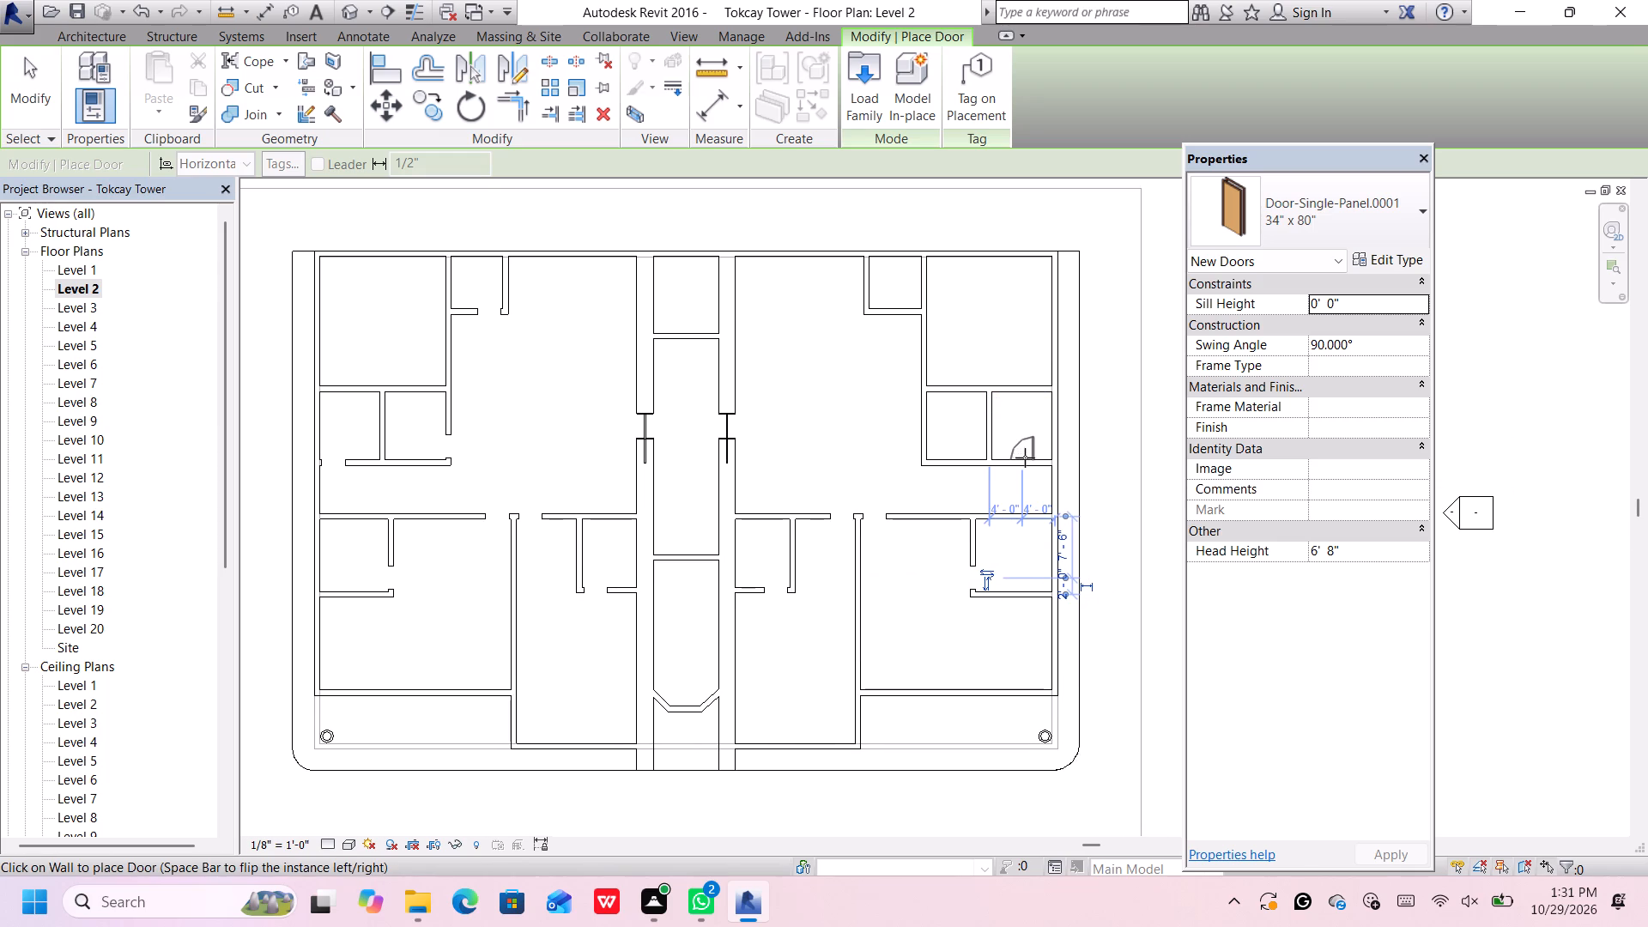
pyautogui.scroll(2, 1039, 457)
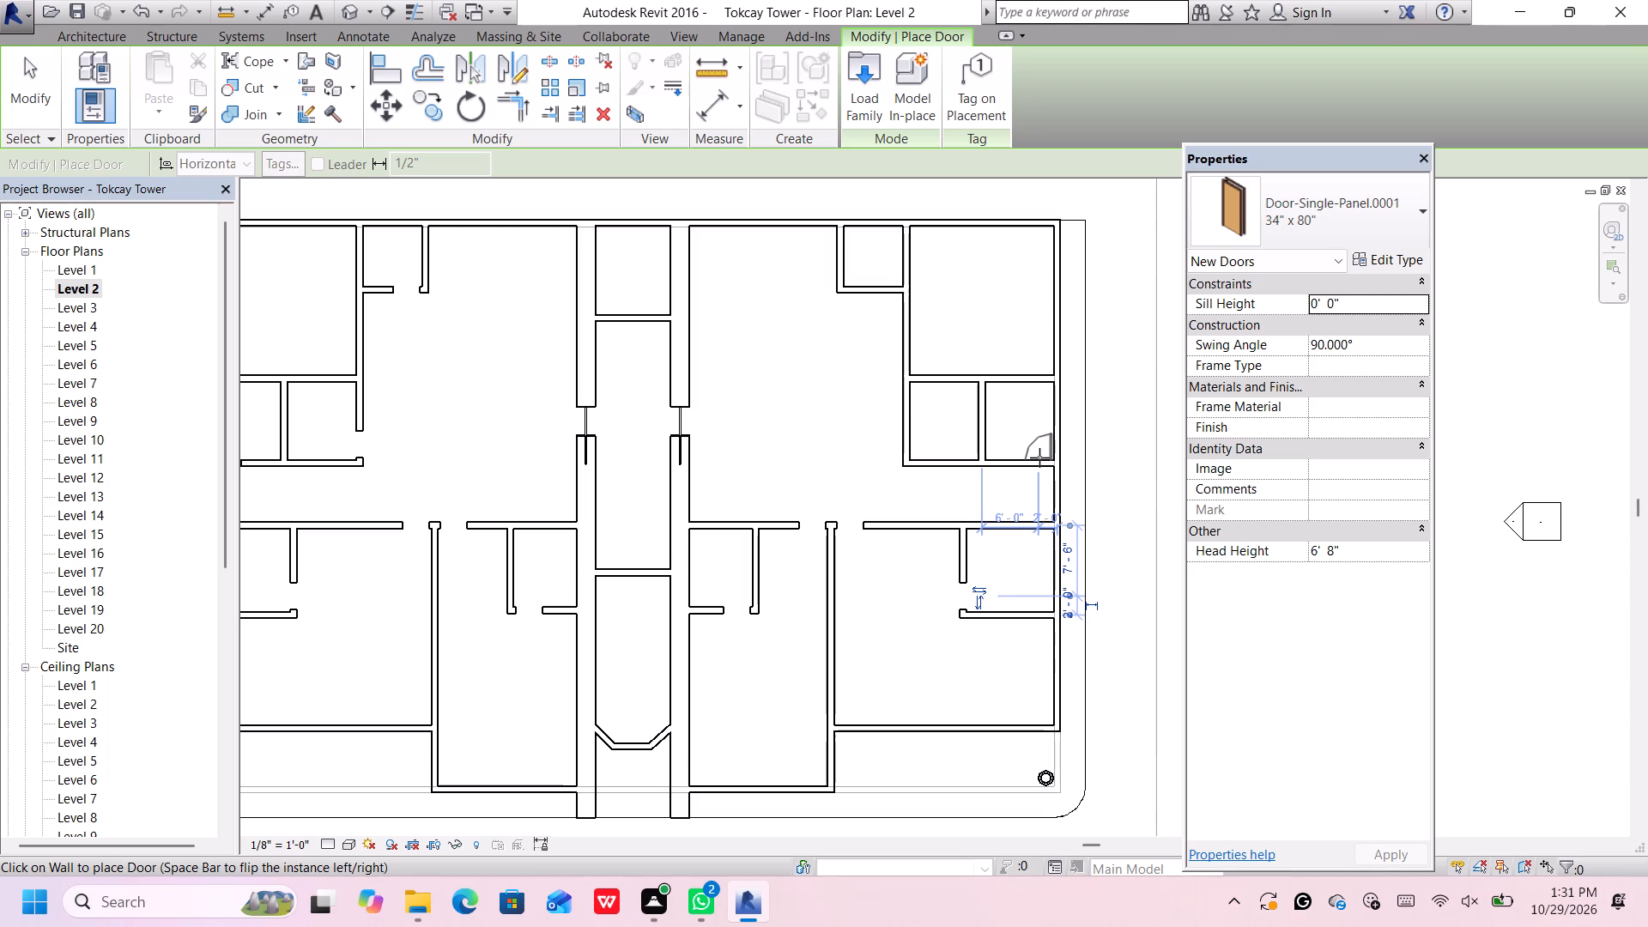
pyautogui.click(1039, 457)
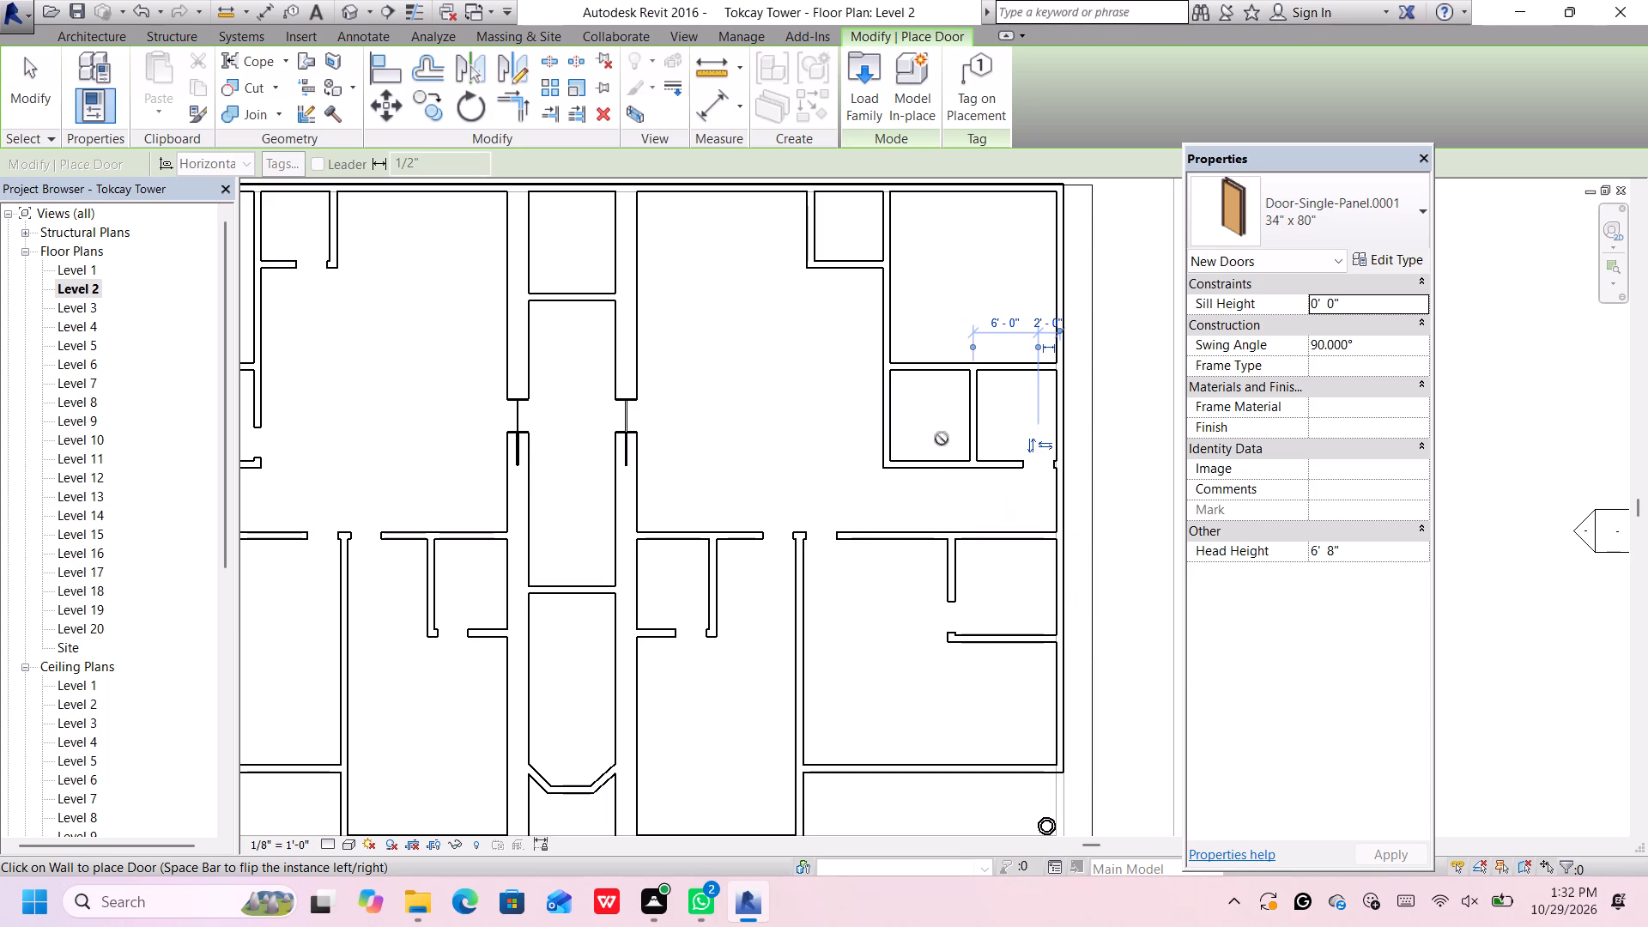
# Place a 34" x 80" door in the corridor-facing side wall of the adjacent upper-right small room, 2'-0" from its lower corner.
pyautogui.scroll(-2, 874, 431)
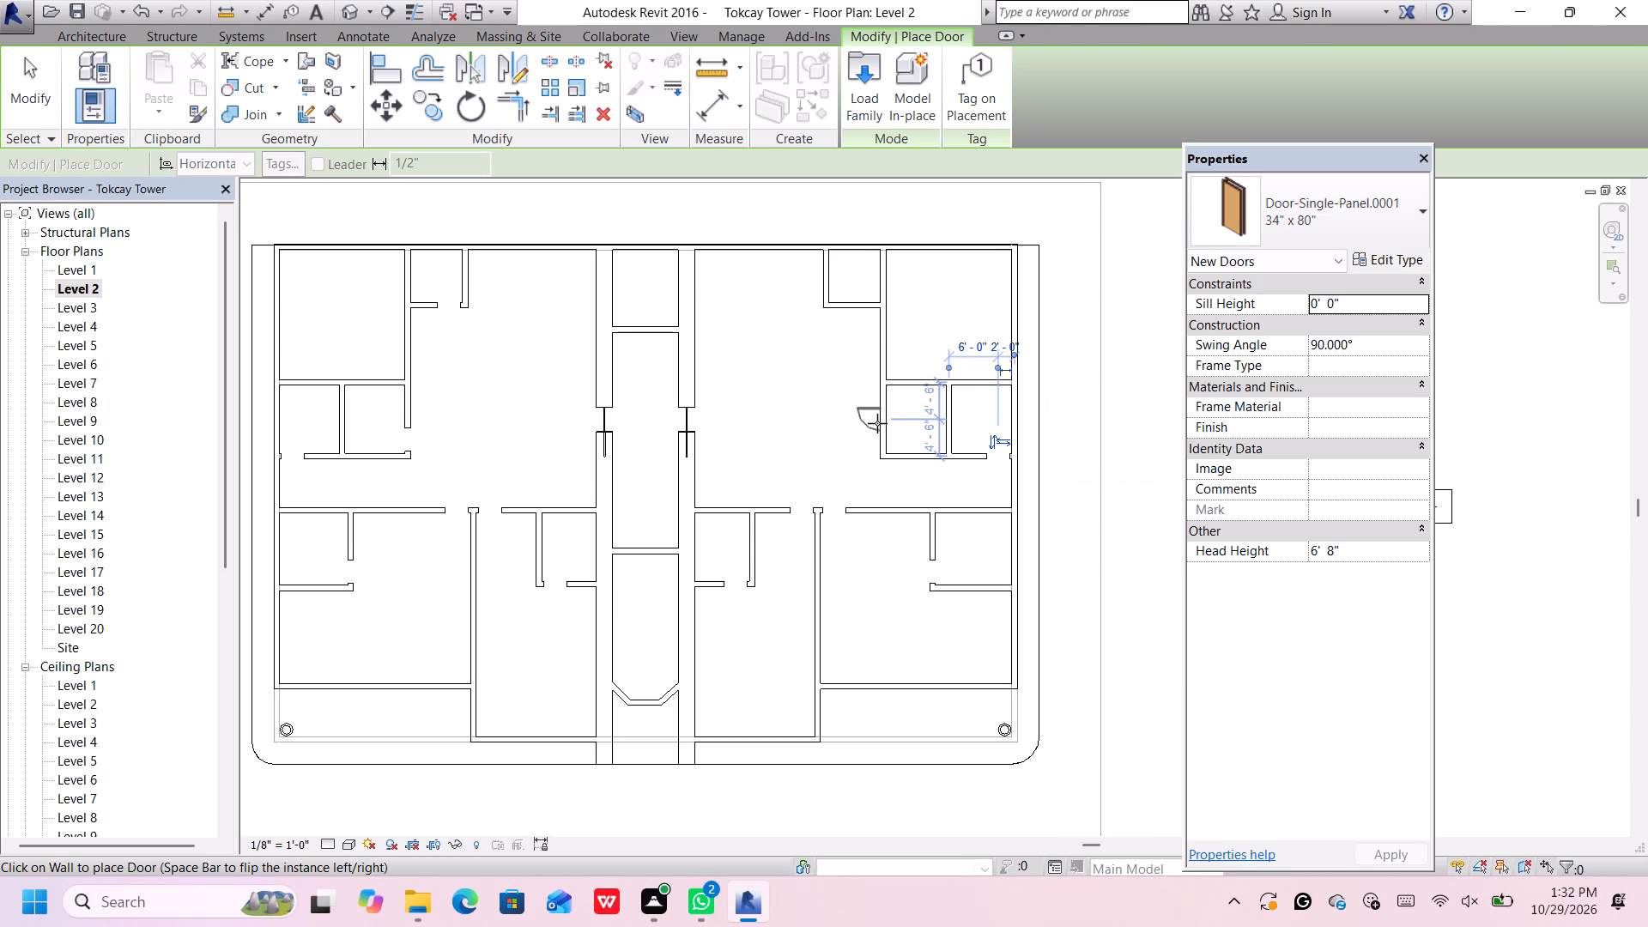
pyautogui.scroll(2, 879, 423)
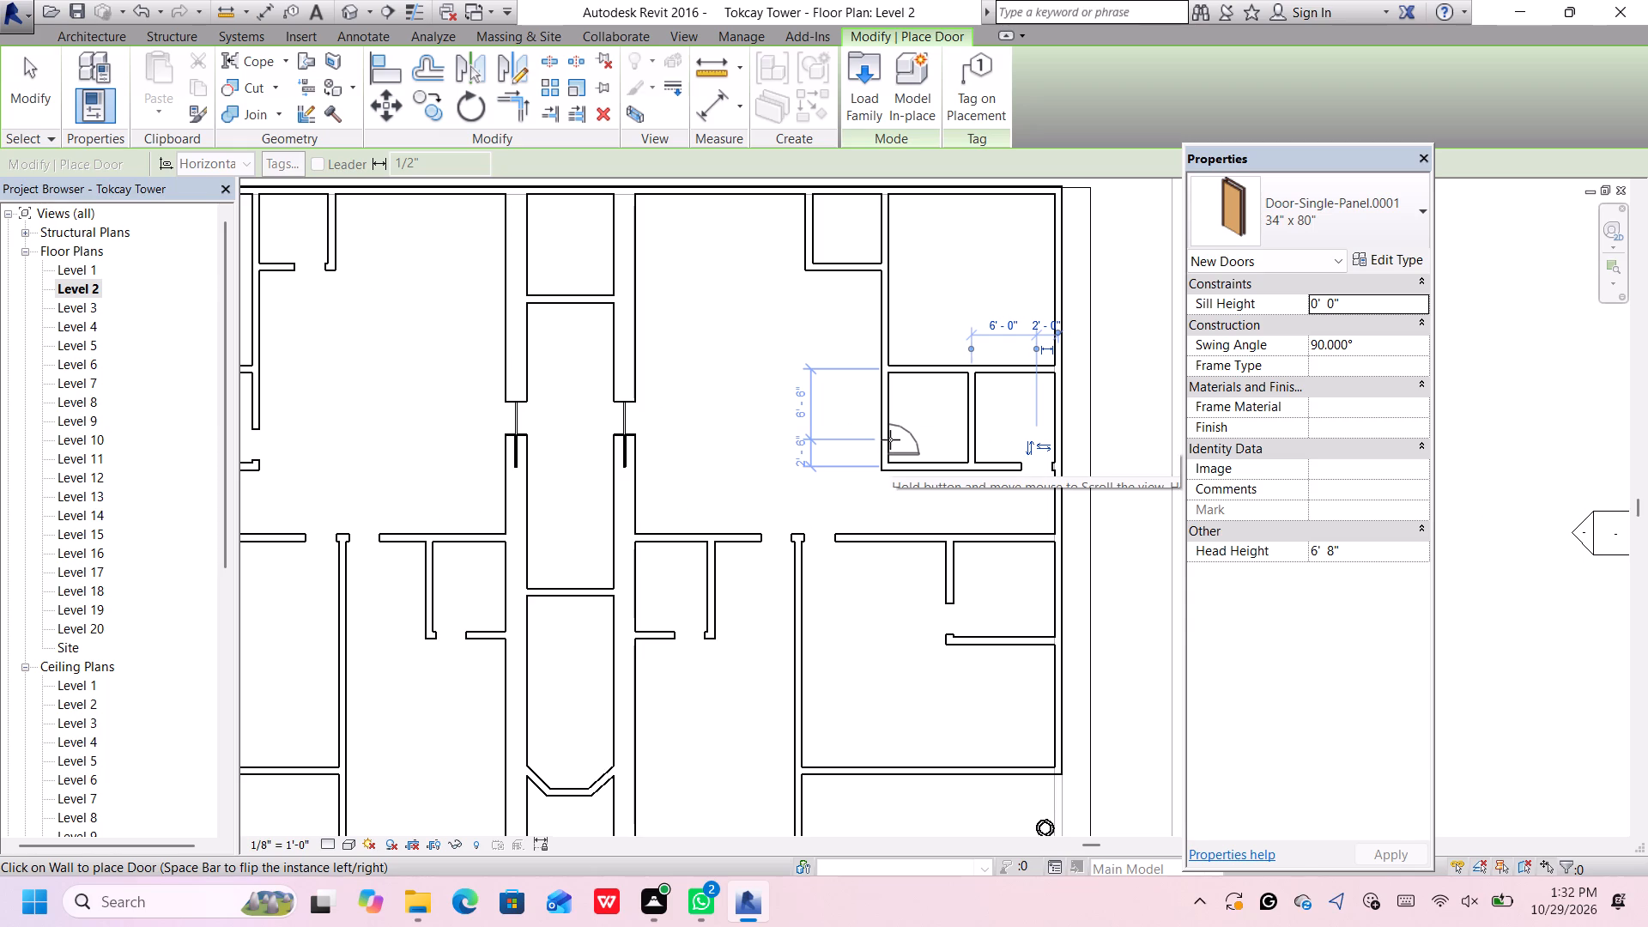
pyautogui.scroll(-2, 890, 439)
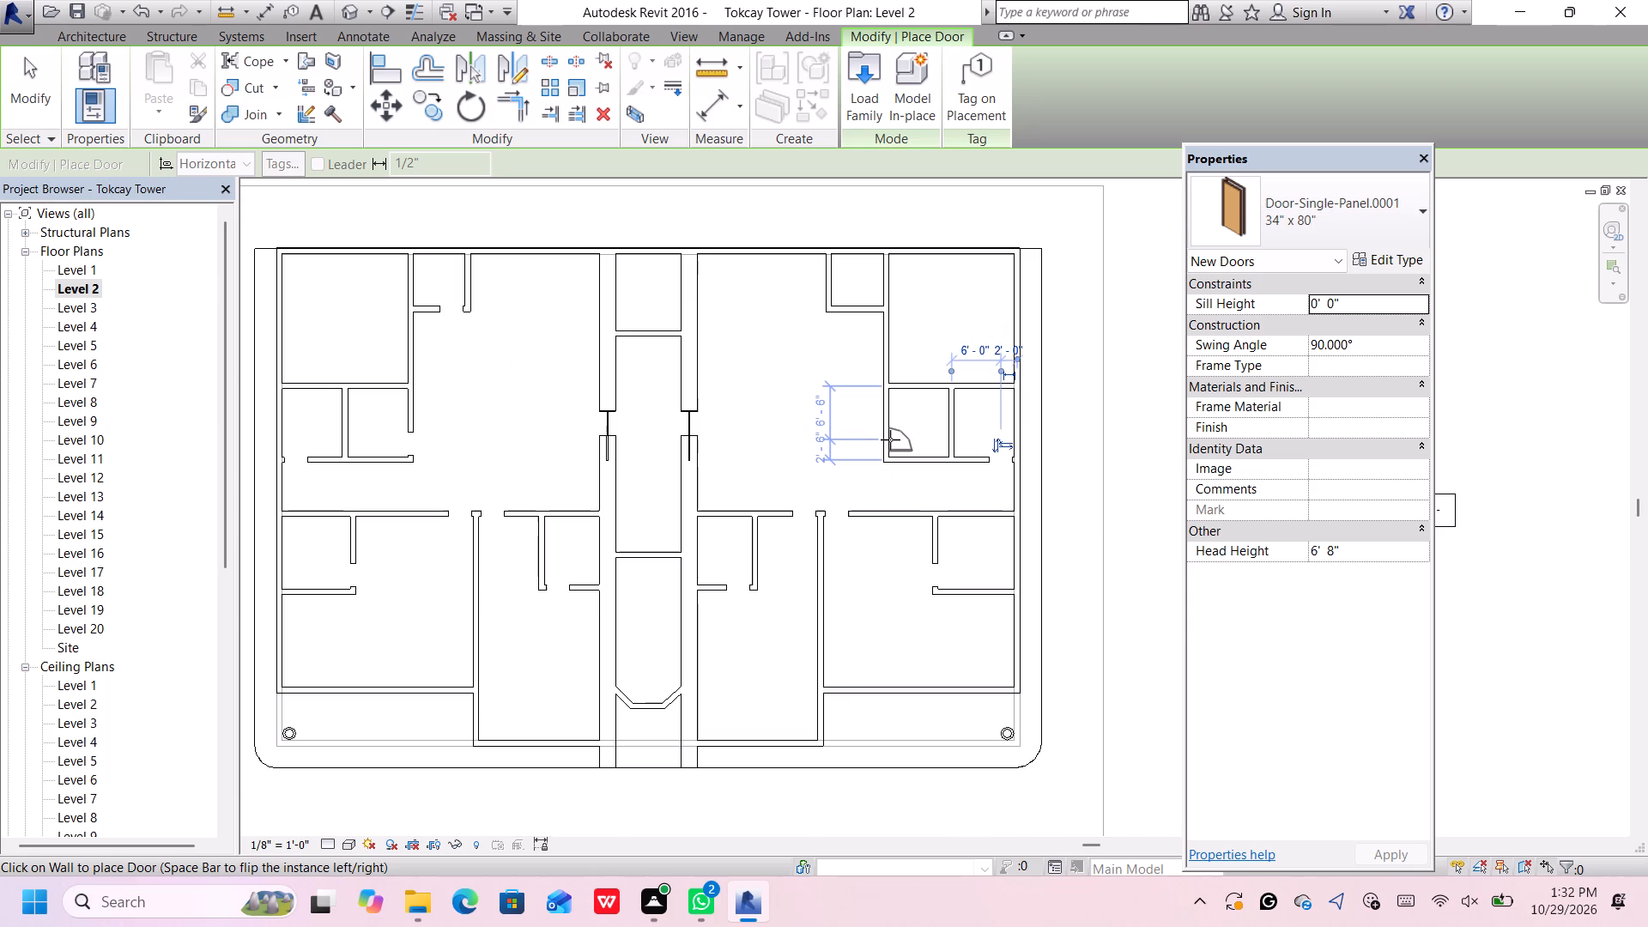
pyautogui.scroll(4, 890, 439)
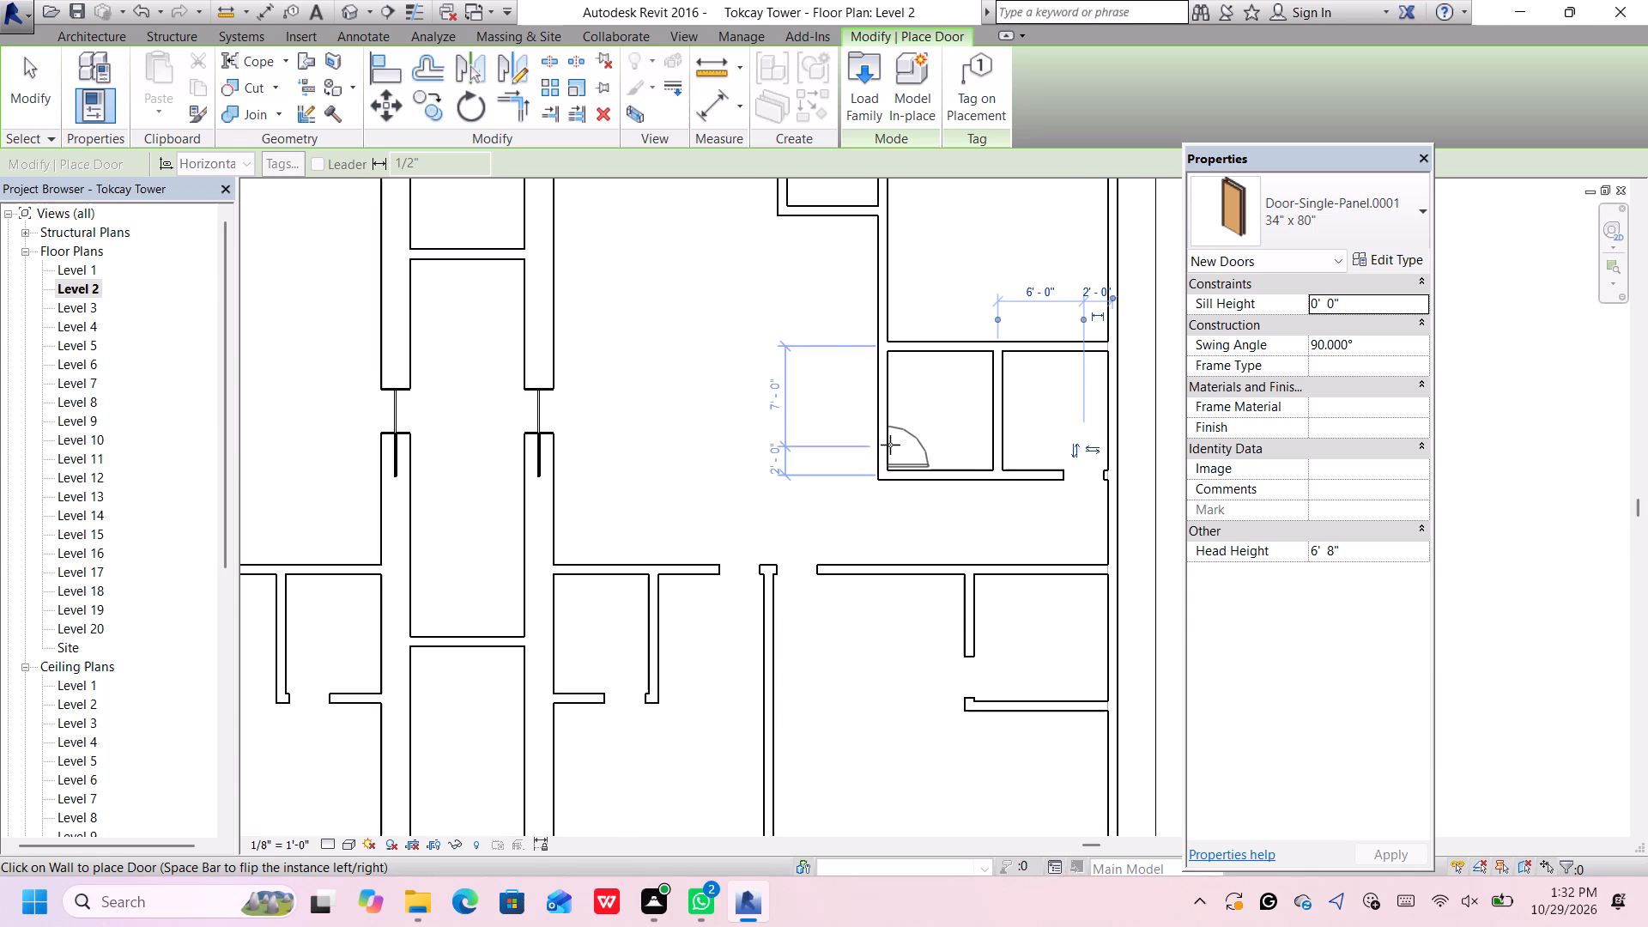
pyautogui.click(890, 445)
# Place a 34" x 80" door with flipped swing in the bottom wall of the top-right small room, 2'-0" from its left corner.
pyautogui.scroll(-5, 890, 445)
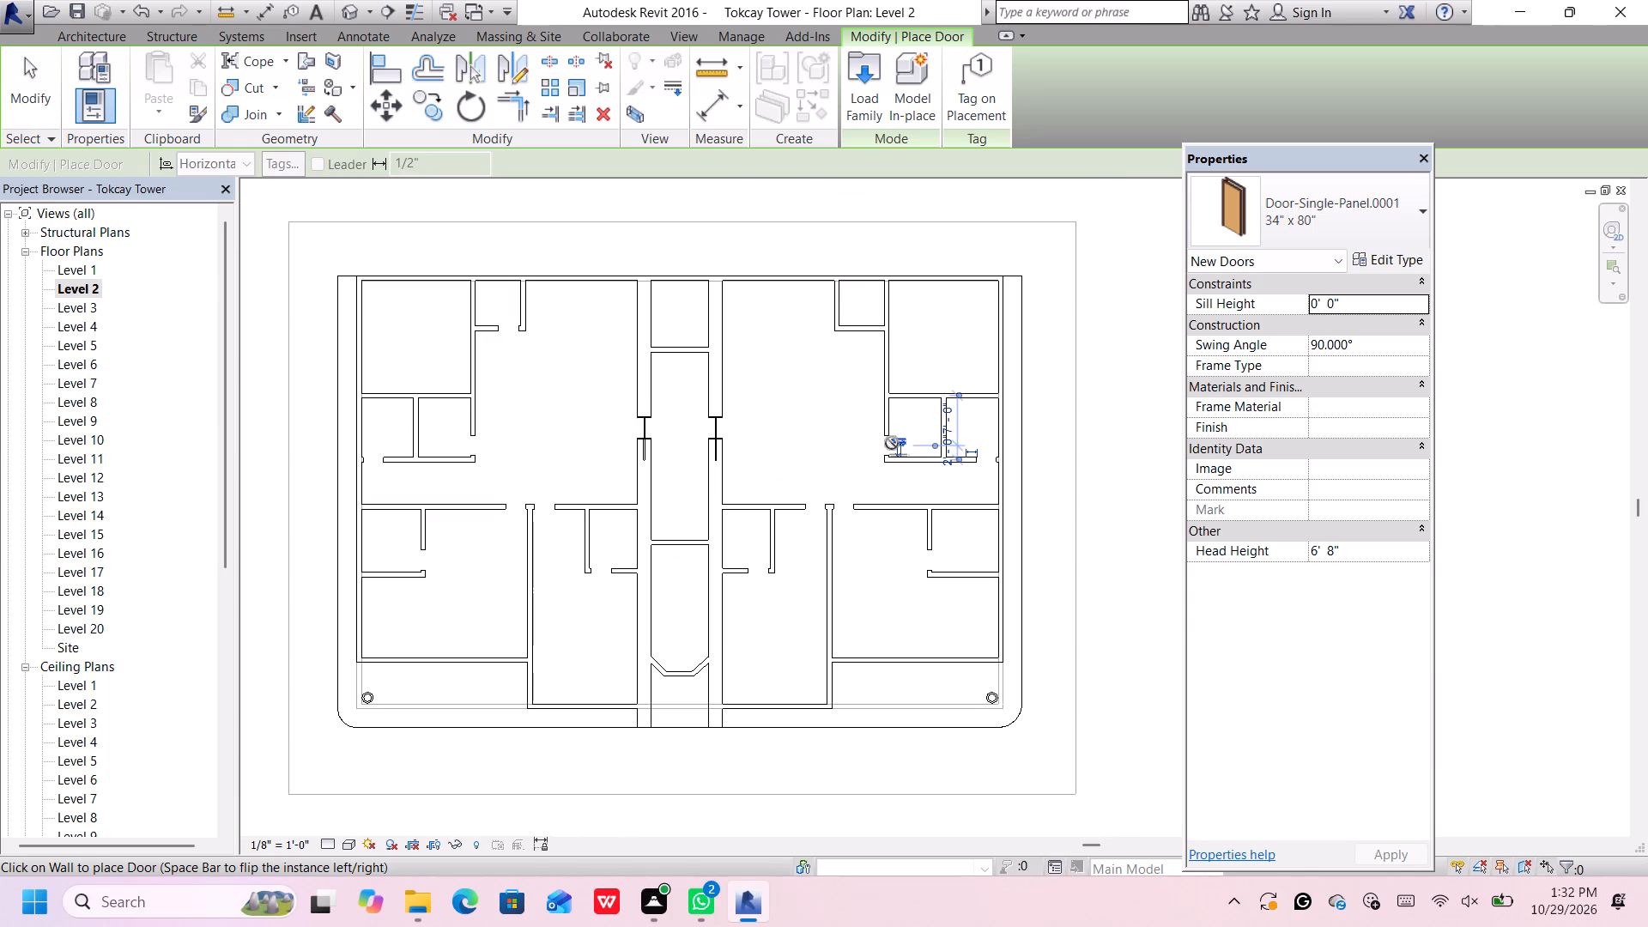
pyautogui.scroll(3, 859, 328)
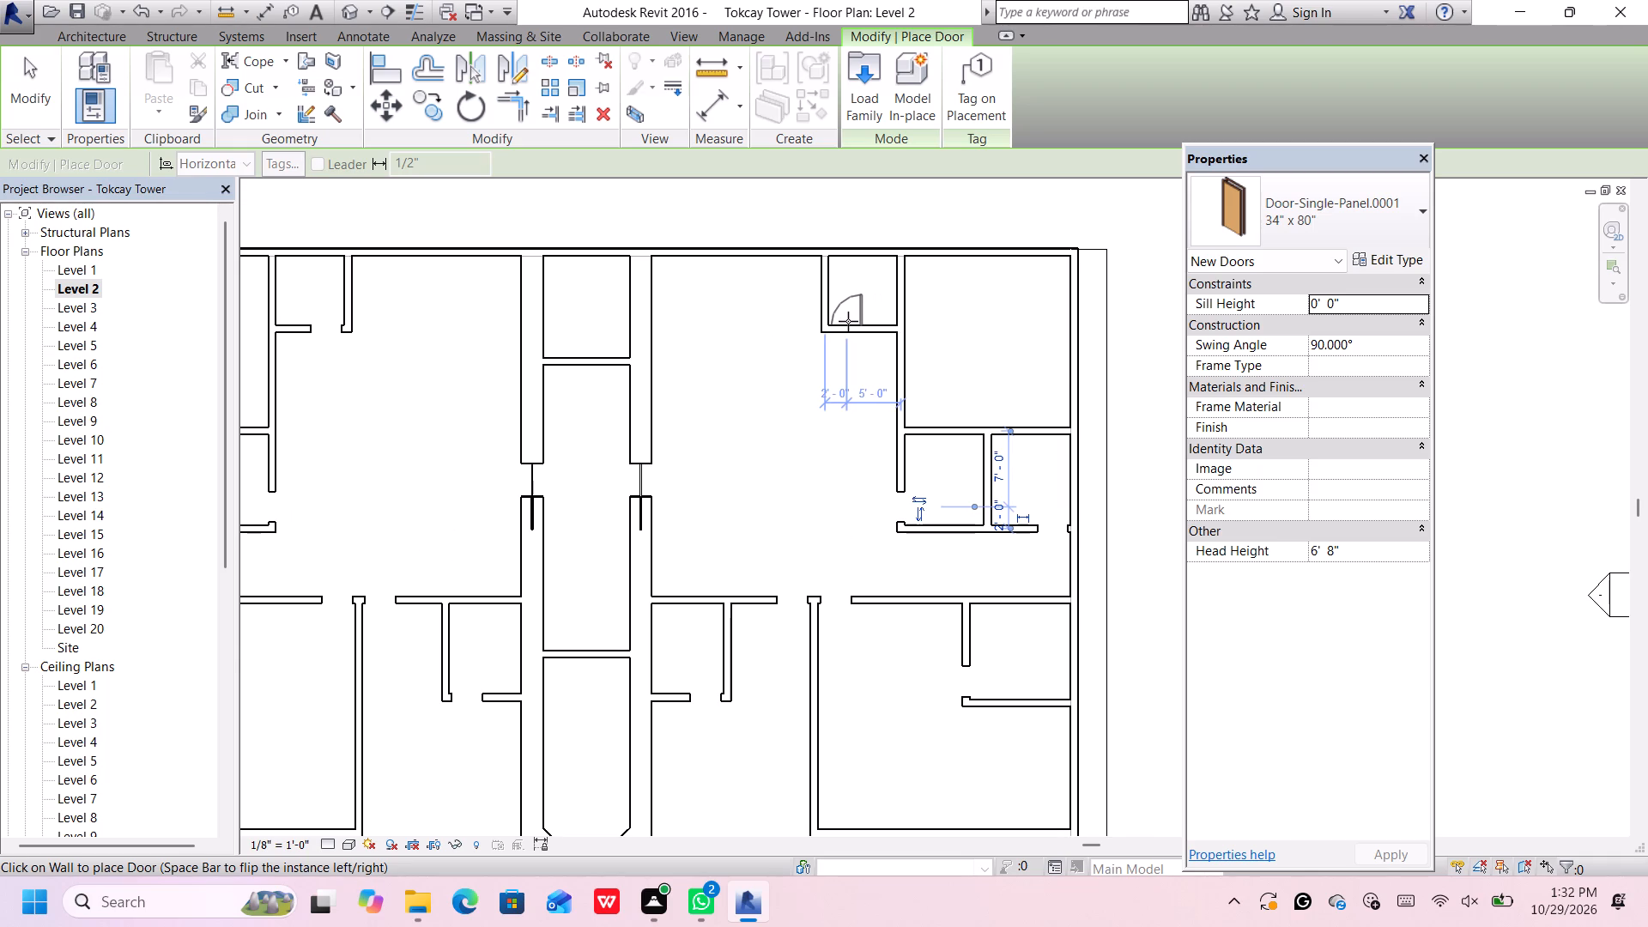
pyautogui.press('space')
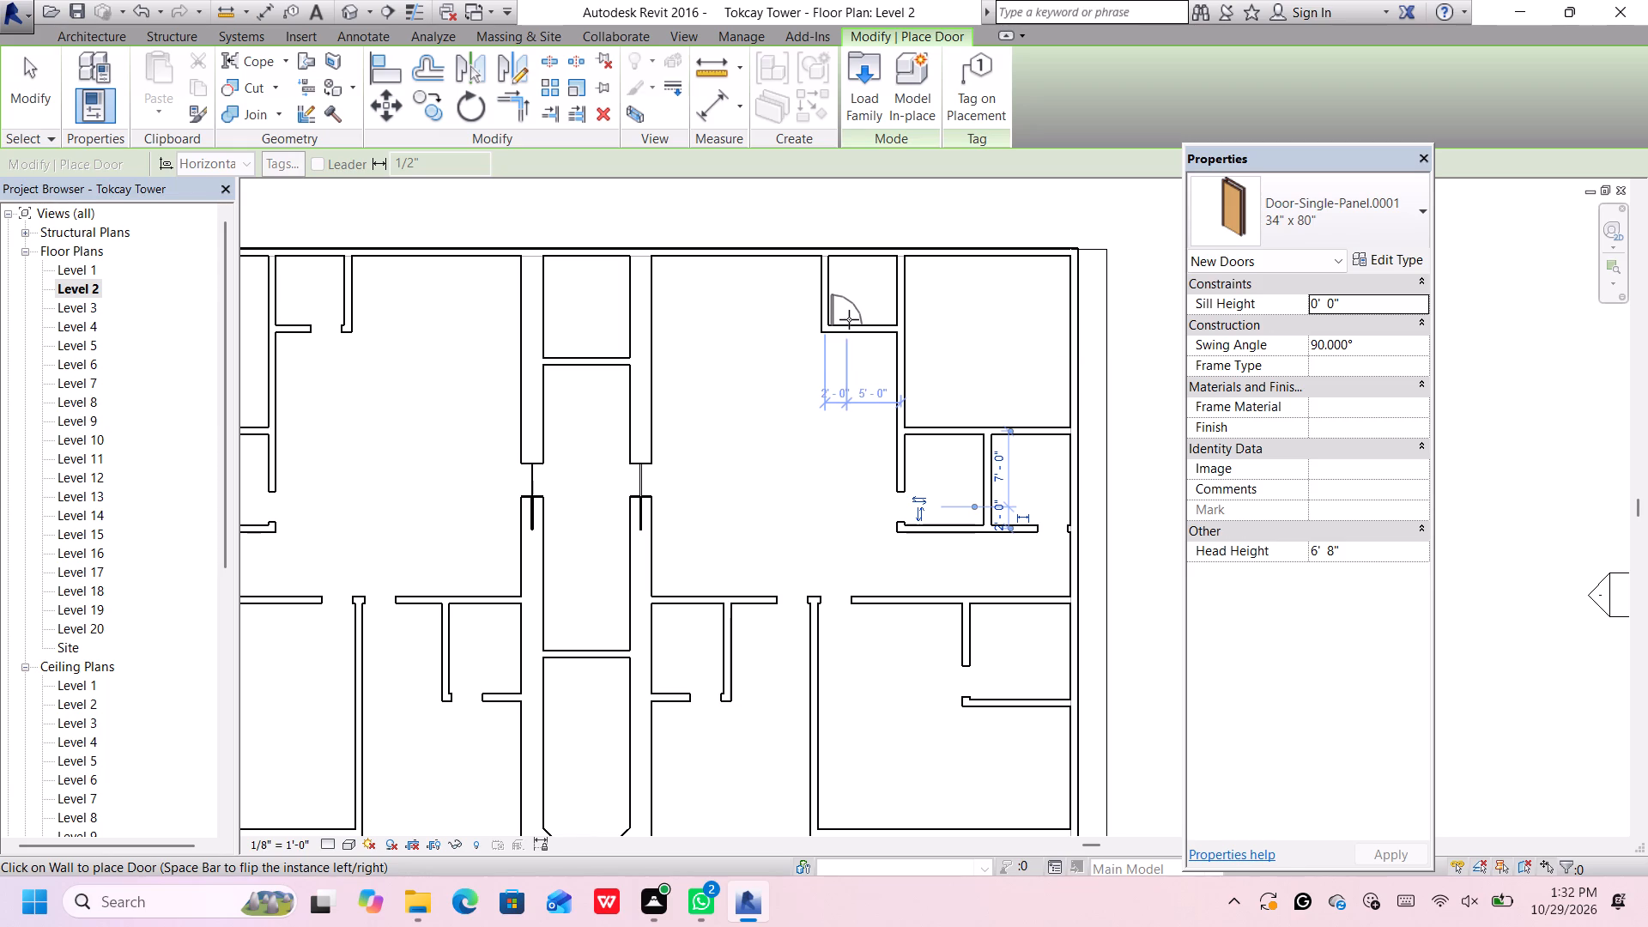
pyautogui.click(849, 320)
pyautogui.scroll(-7, 850, 320)
pyautogui.scroll(3, 858, 359)
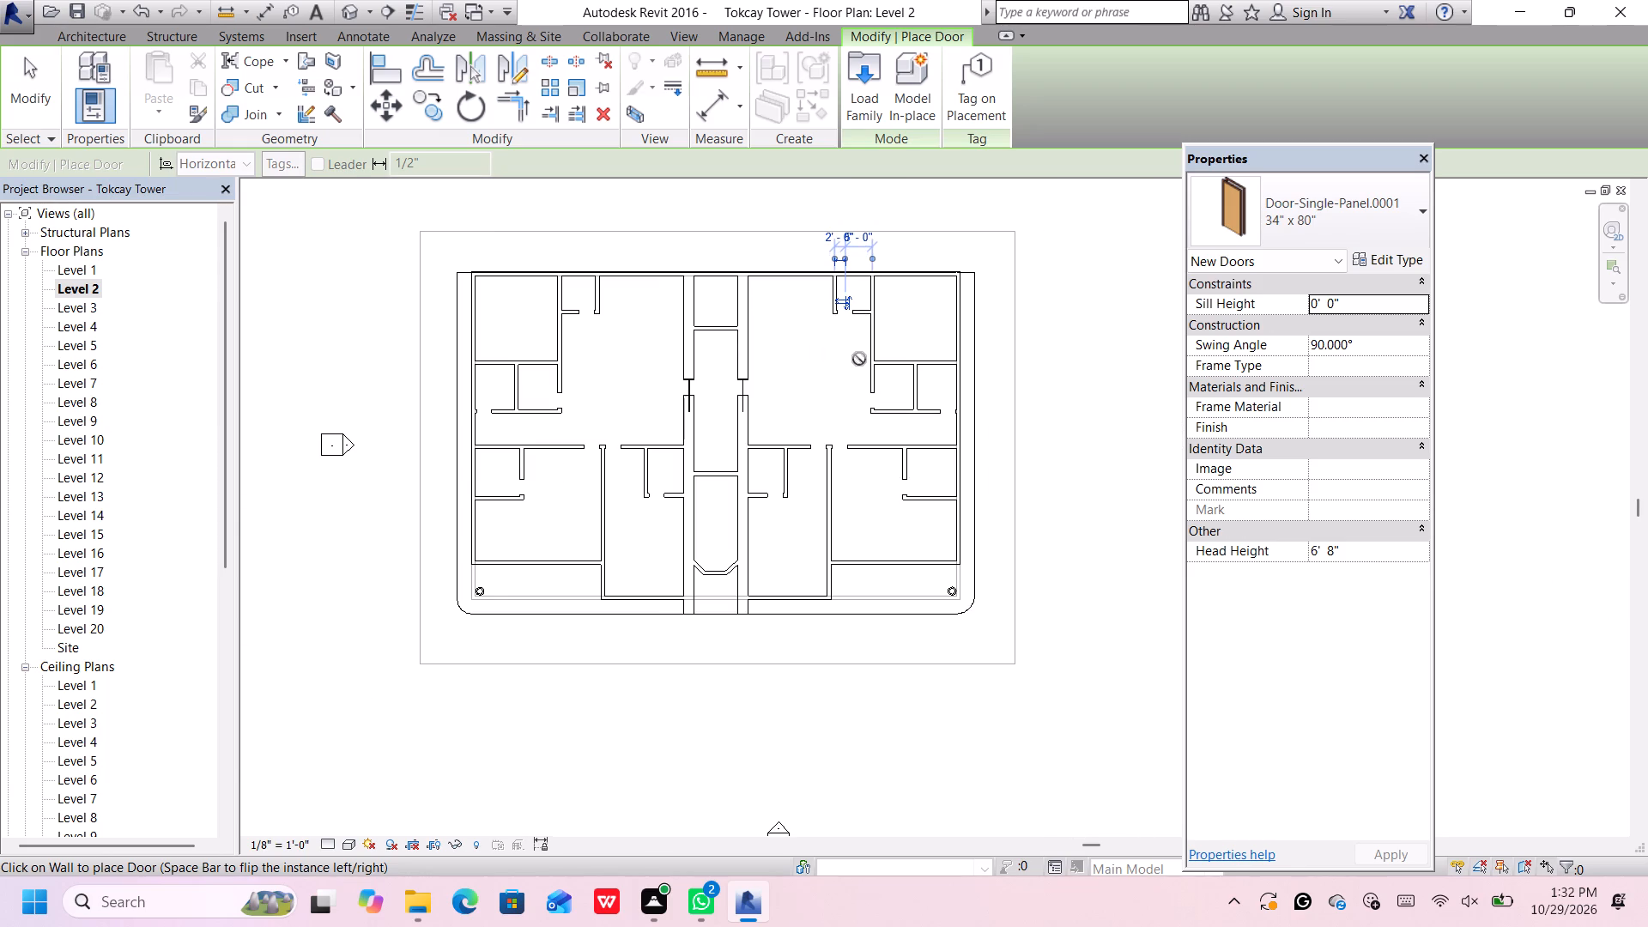
pyautogui.press('space')
pyautogui.scroll(5, 857, 357)
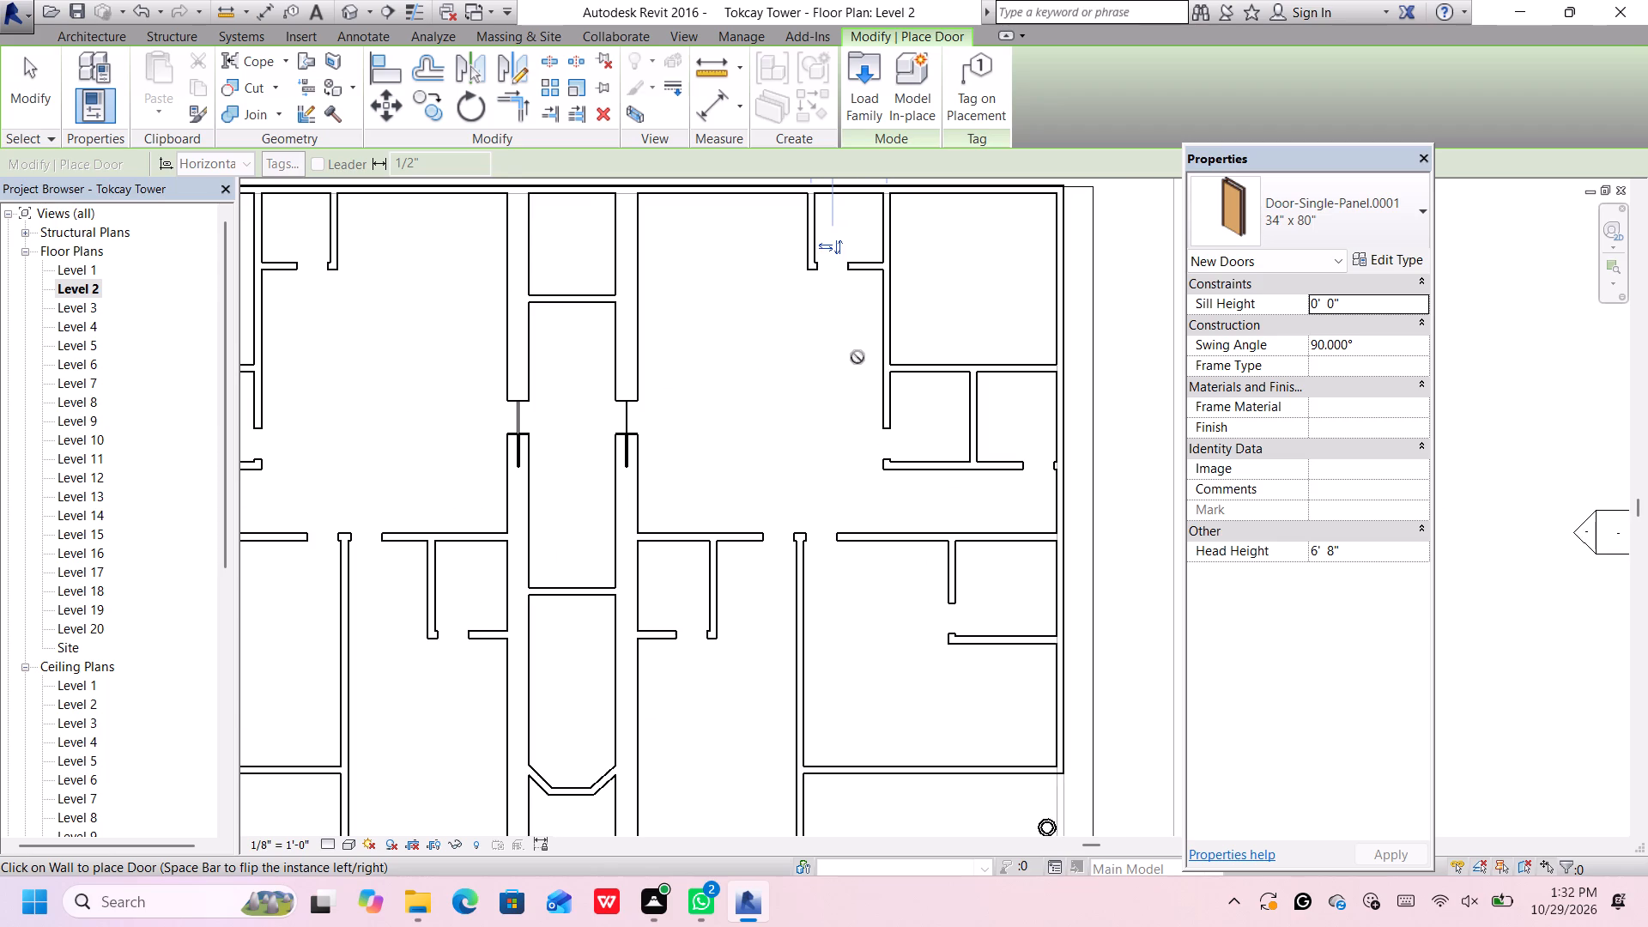
pyautogui.scroll(-6, 857, 357)
pyautogui.press('Escape')
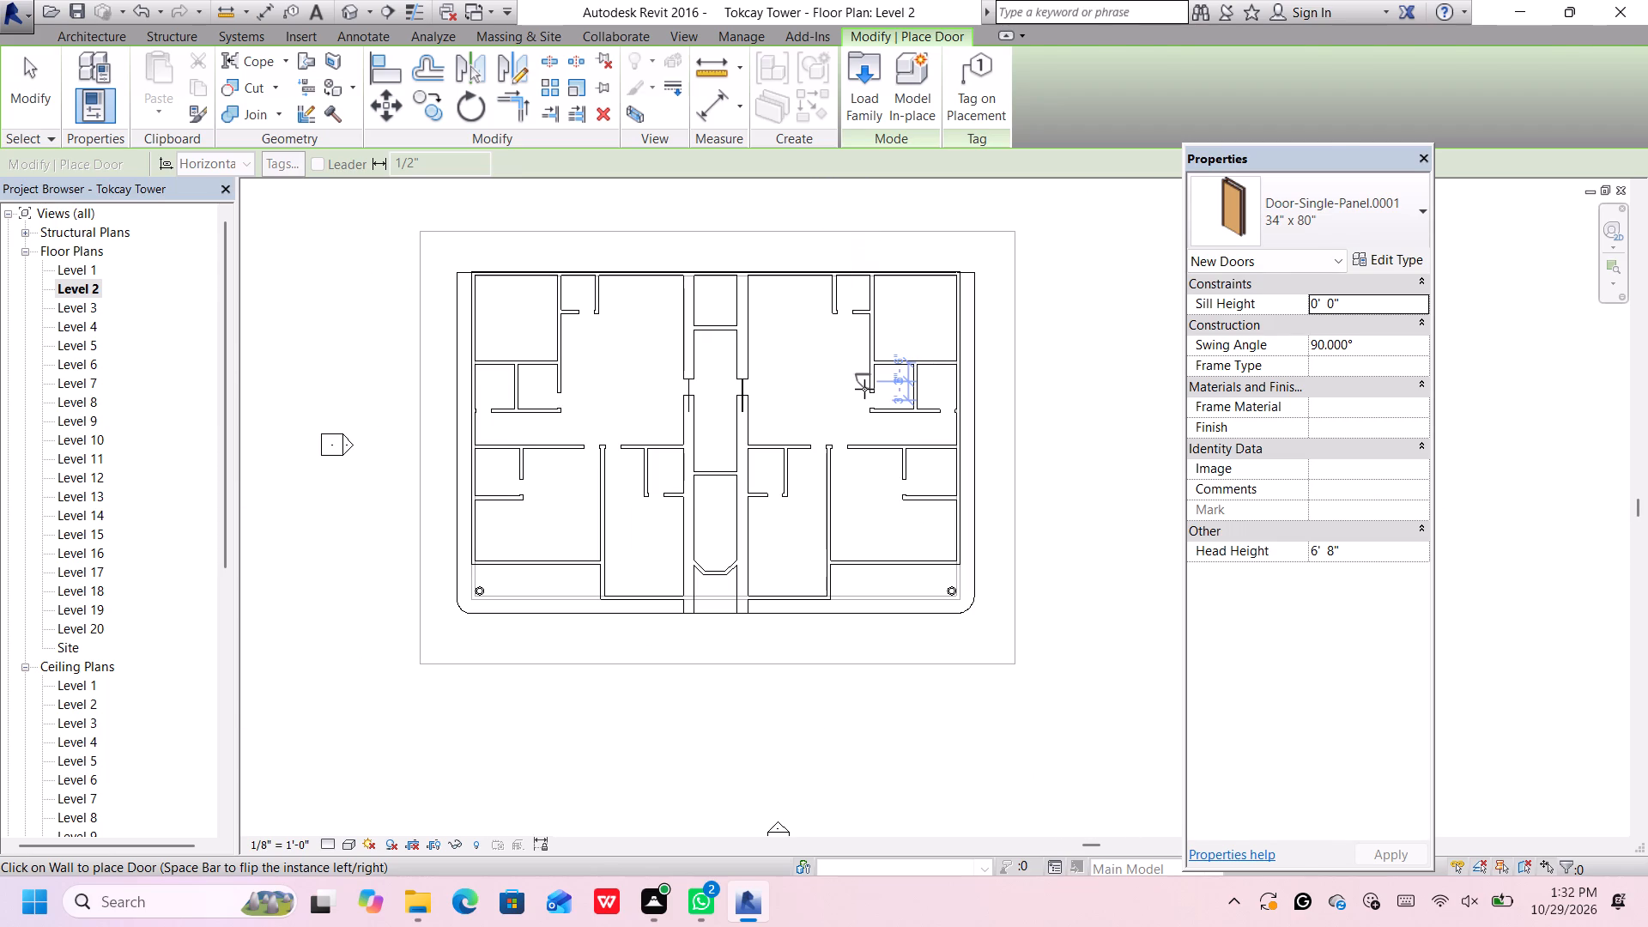
pyautogui.press('Escape')
# Split the upper-right bedroom's inner side wall just above the bedroom's bottom wall and at the underside of the adjoining small room.
pyautogui.scroll(8, 865, 342)
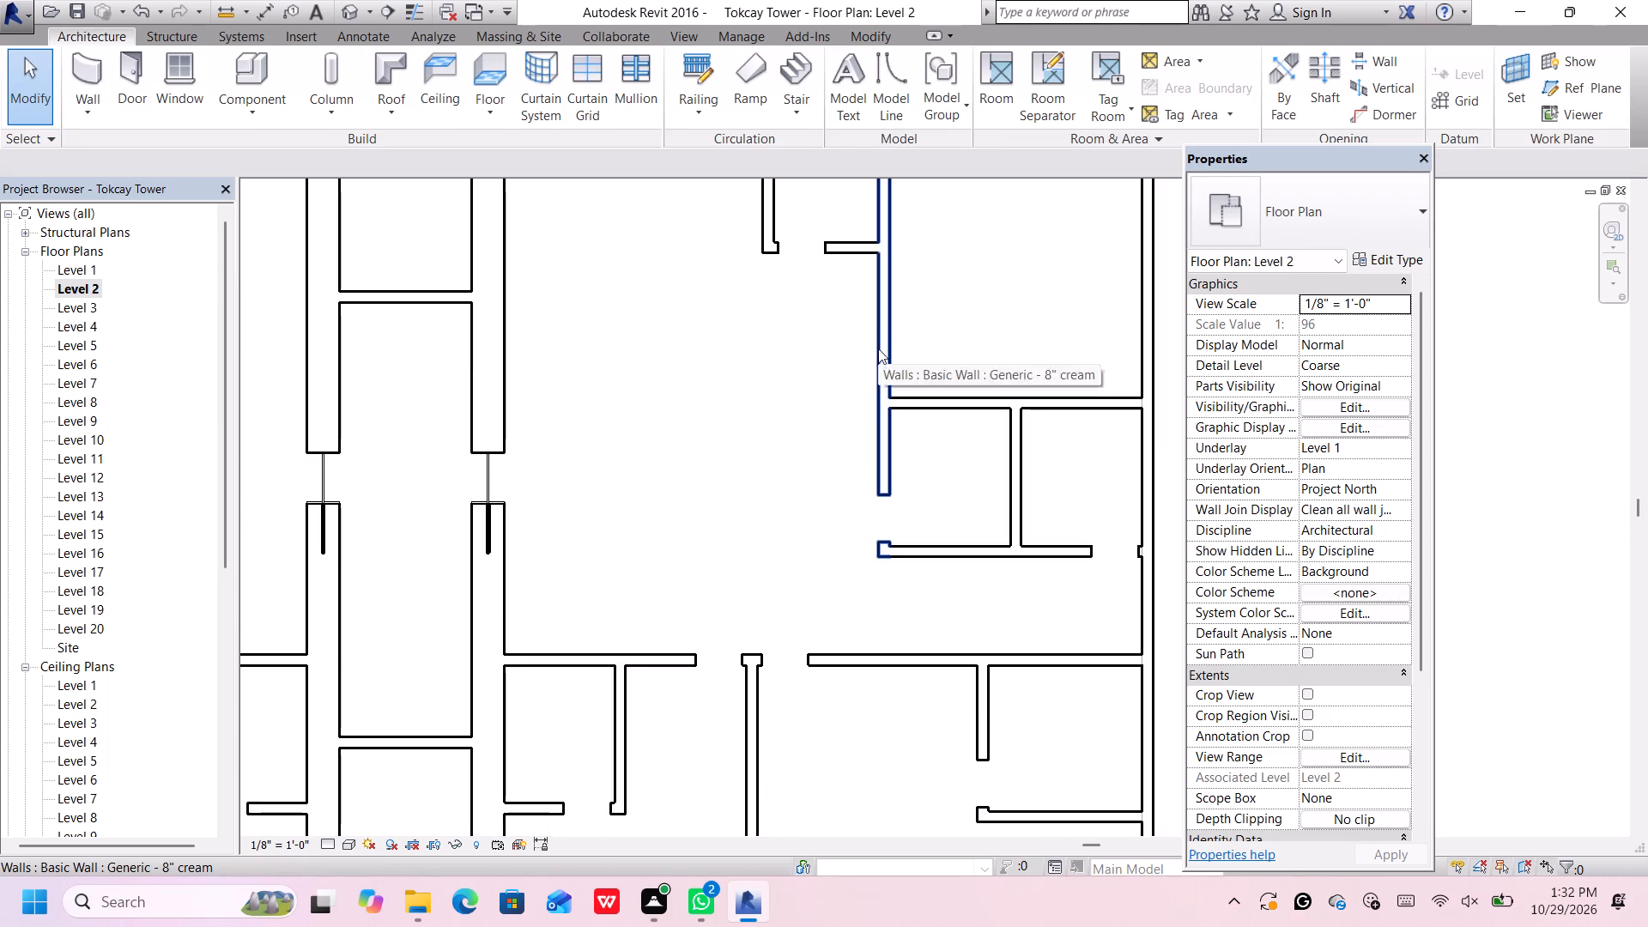
pyautogui.scroll(3, 879, 348)
pyautogui.click(894, 328)
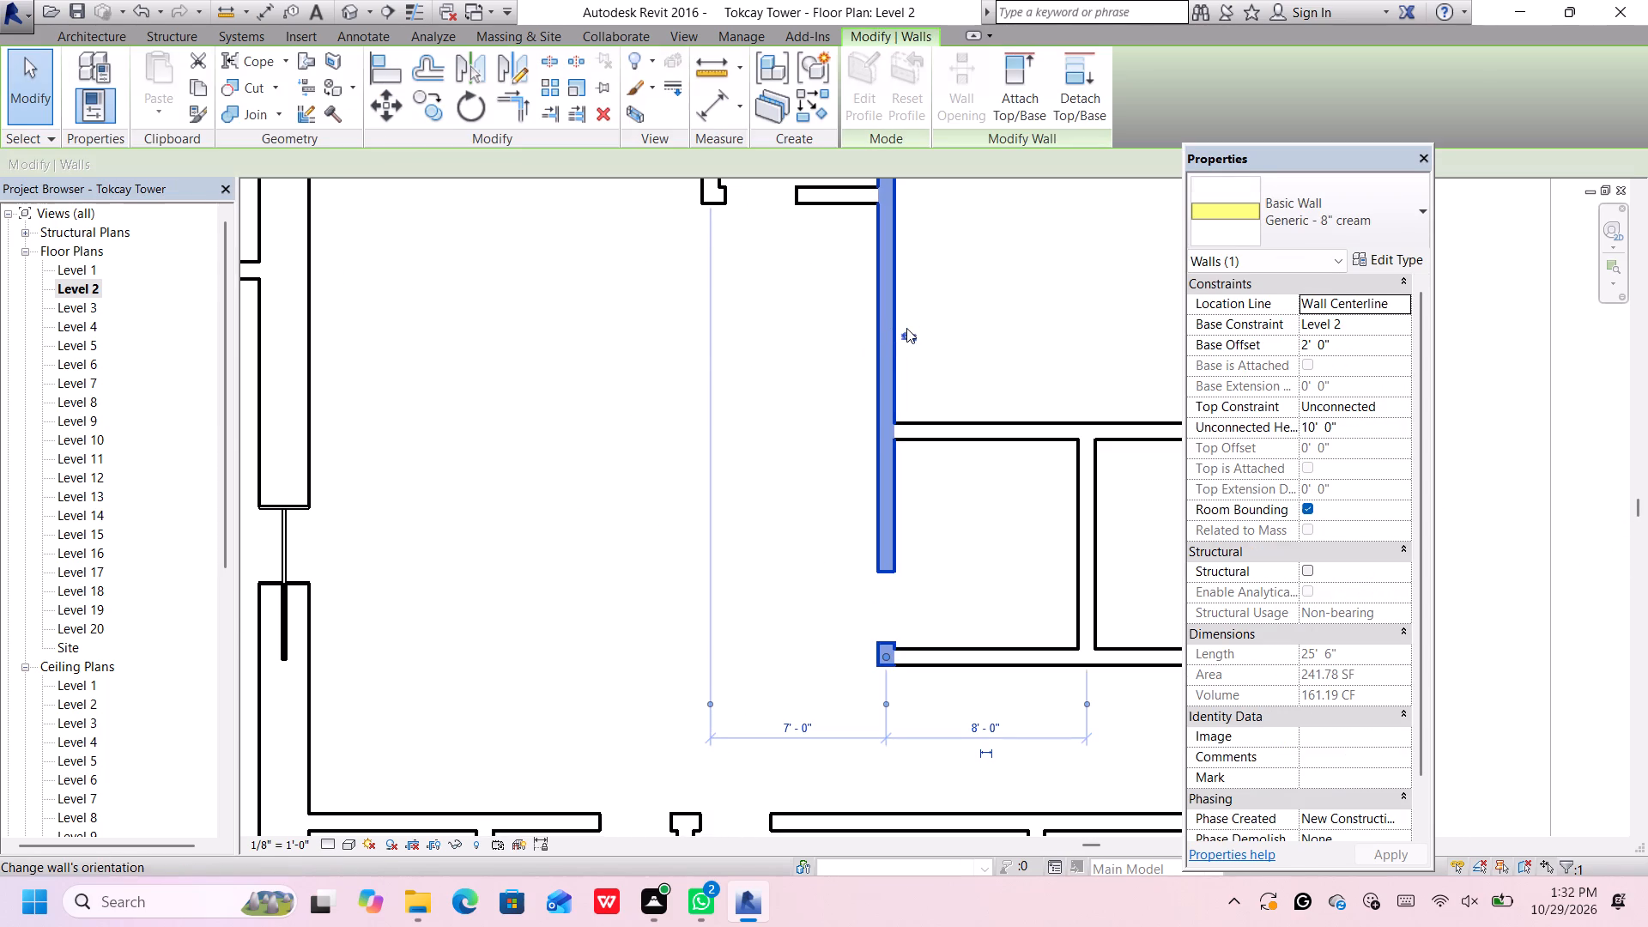
pyautogui.click(551, 65)
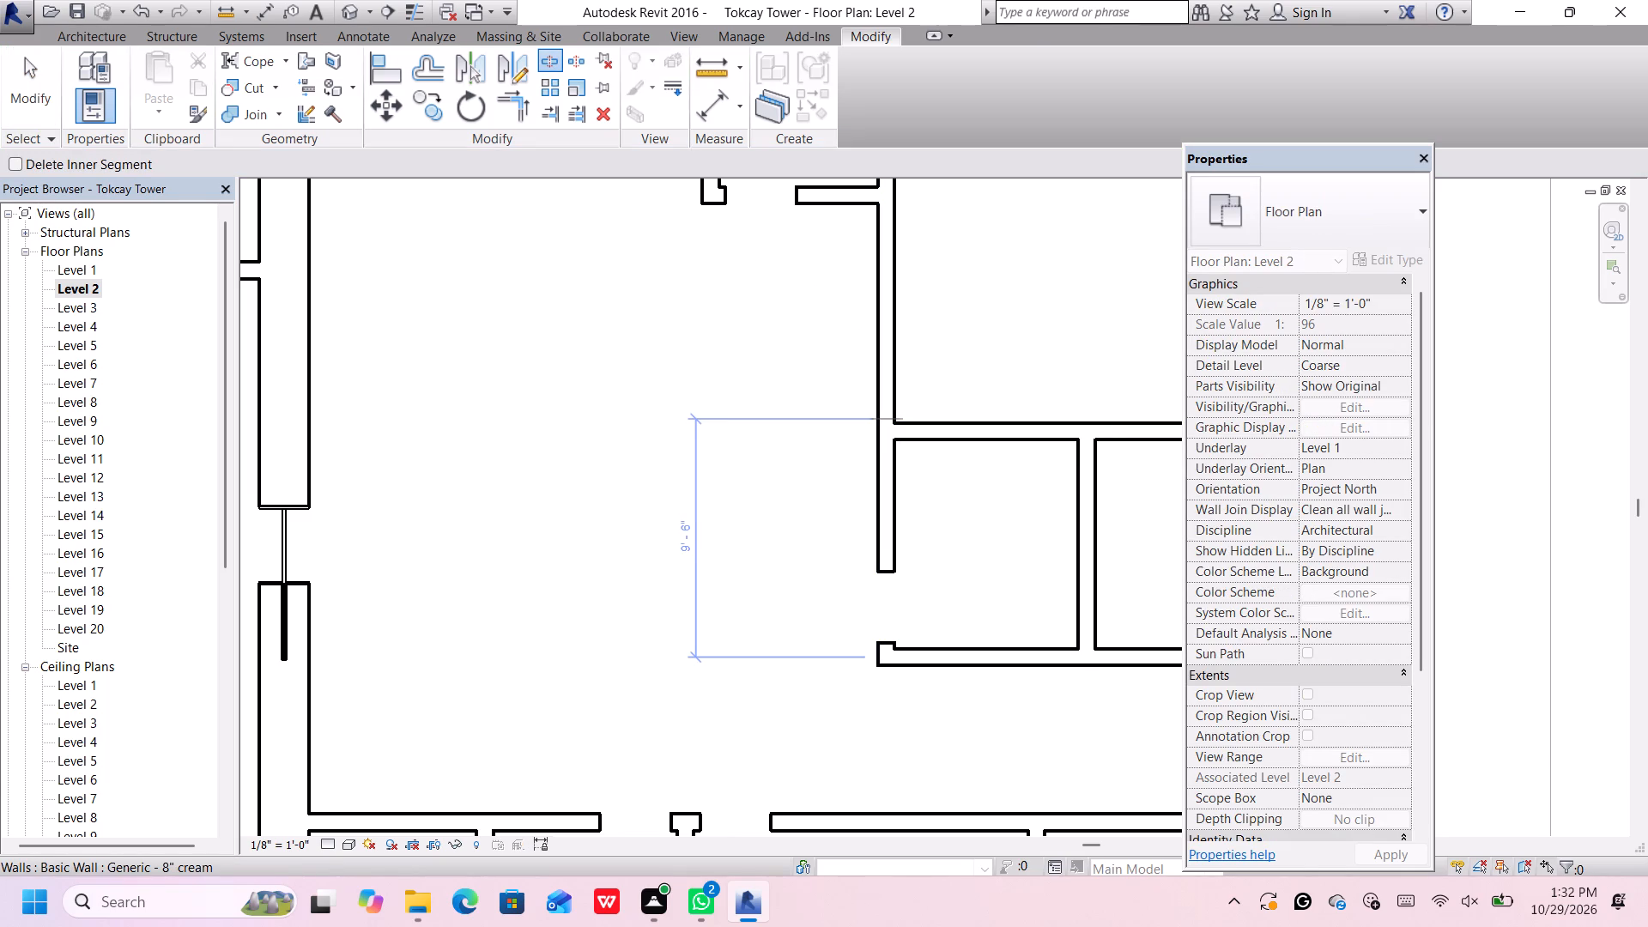
pyautogui.scroll(4, 890, 421)
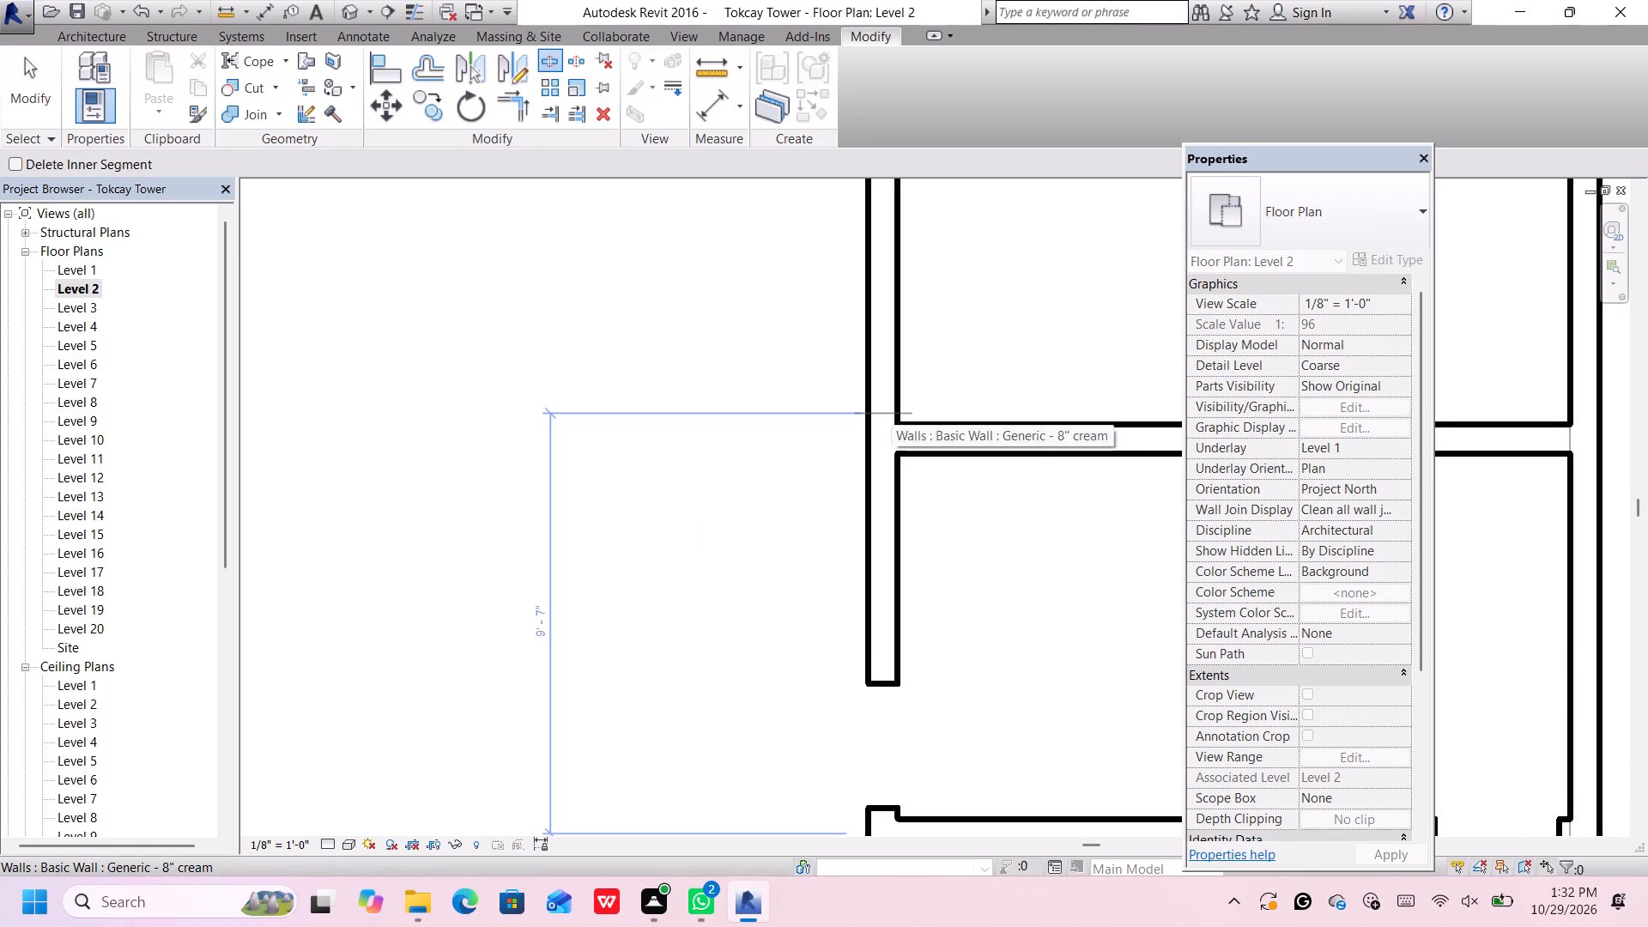
pyautogui.click(891, 414)
pyautogui.scroll(-9, 891, 414)
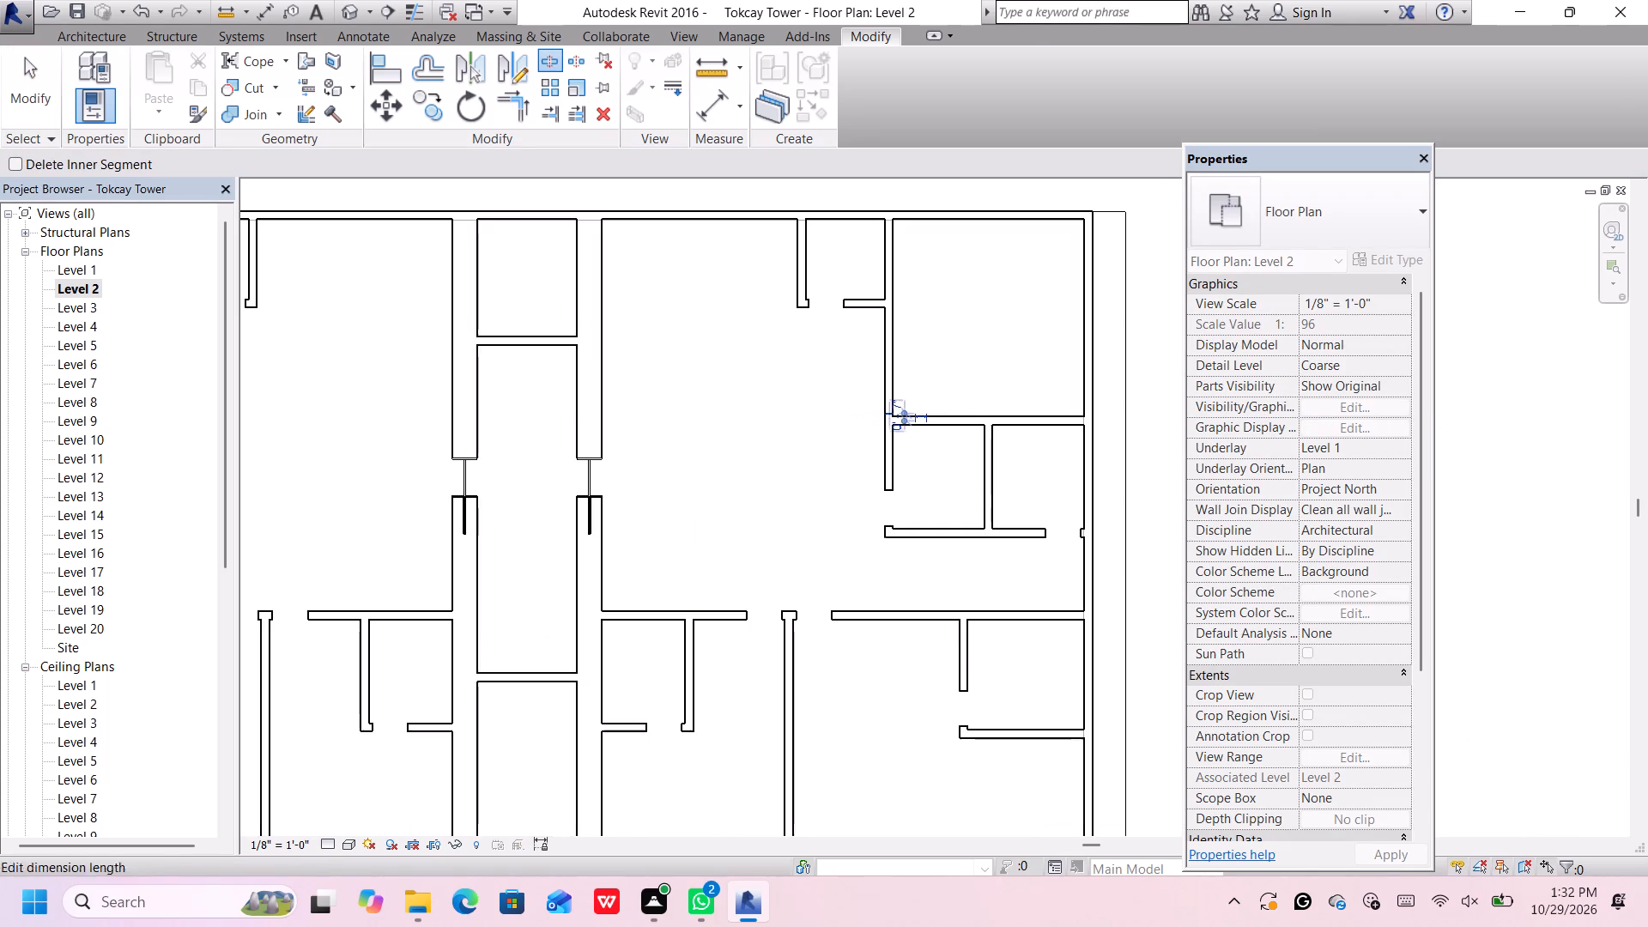
pyautogui.scroll(6, 882, 316)
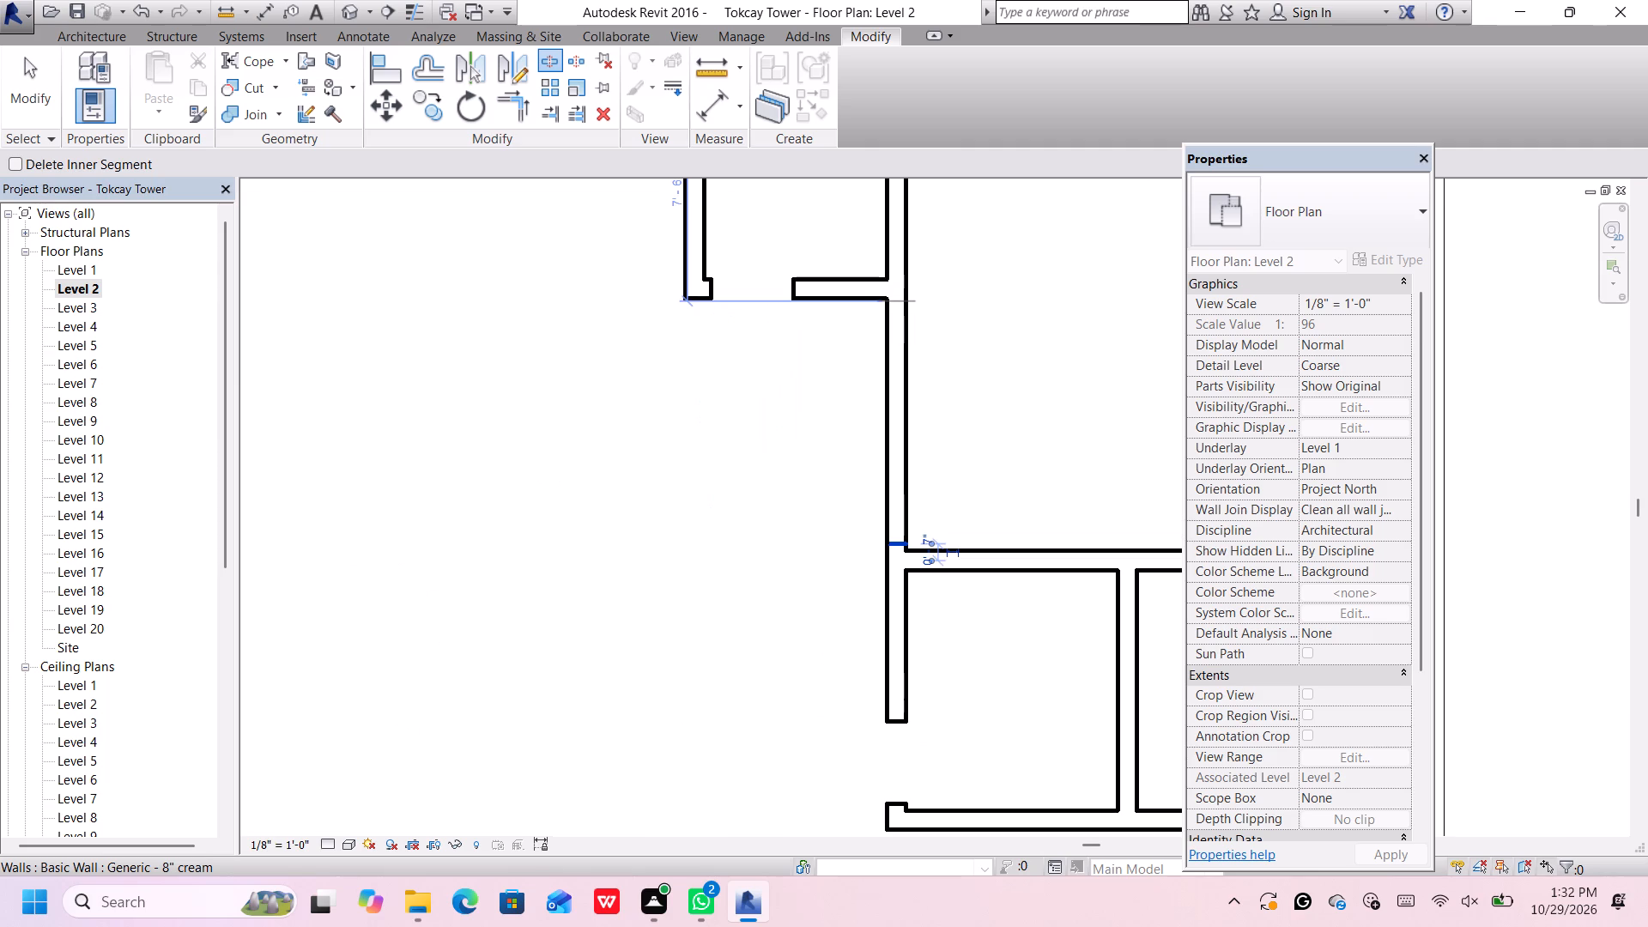
pyautogui.scroll(1, 890, 307)
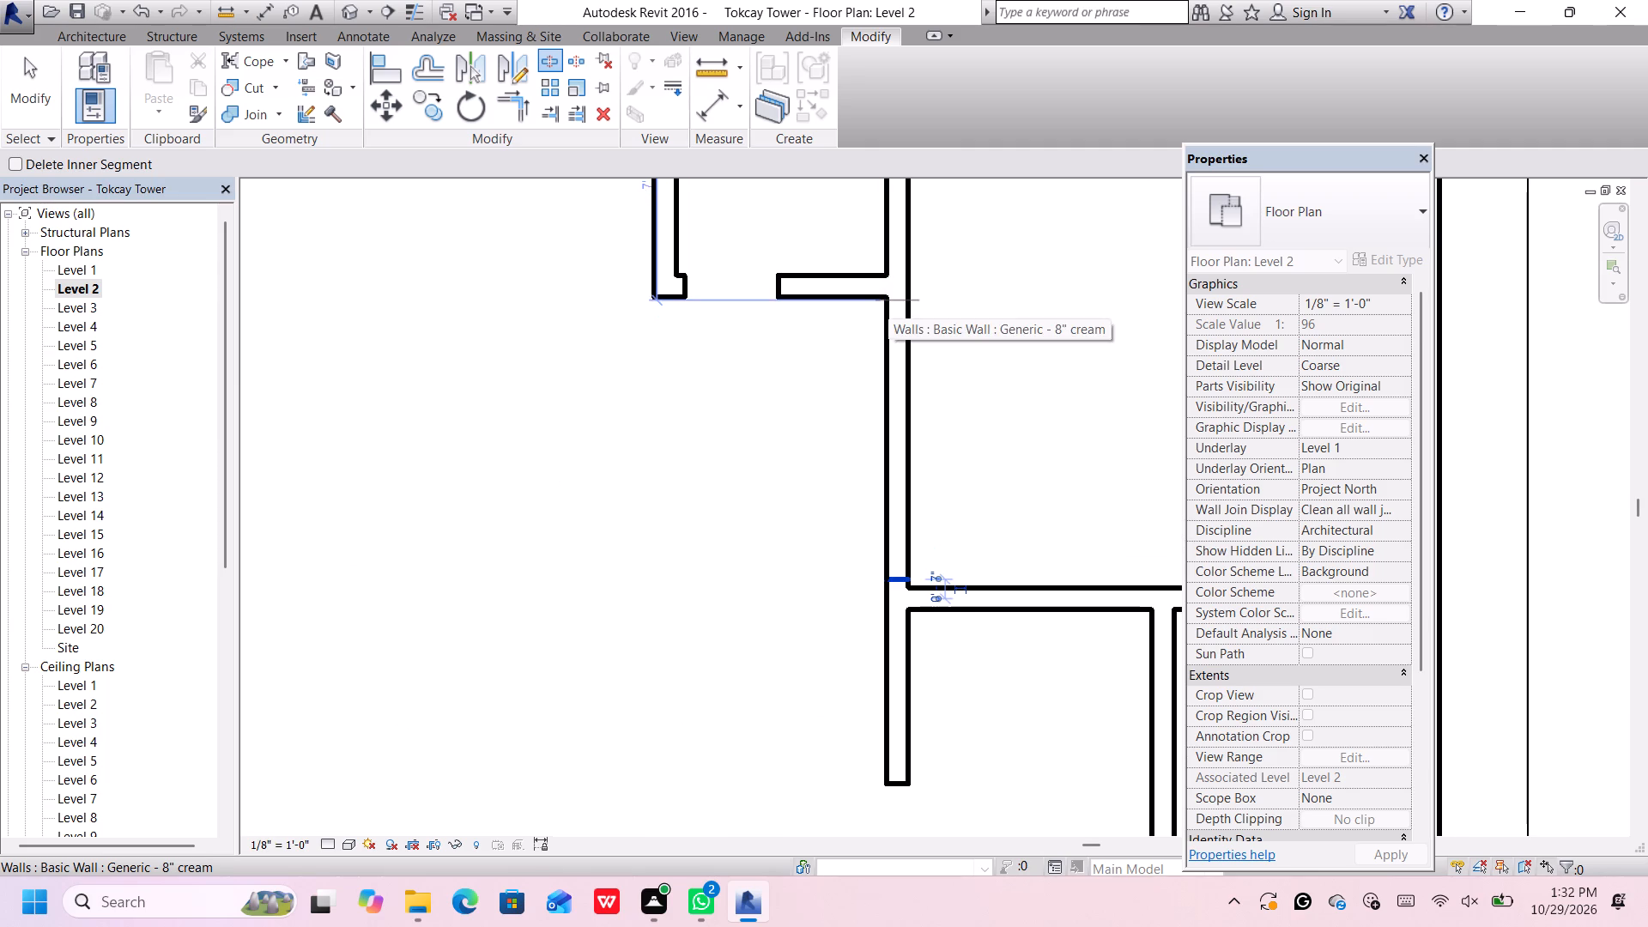
pyautogui.click(888, 308)
pyautogui.press('space')
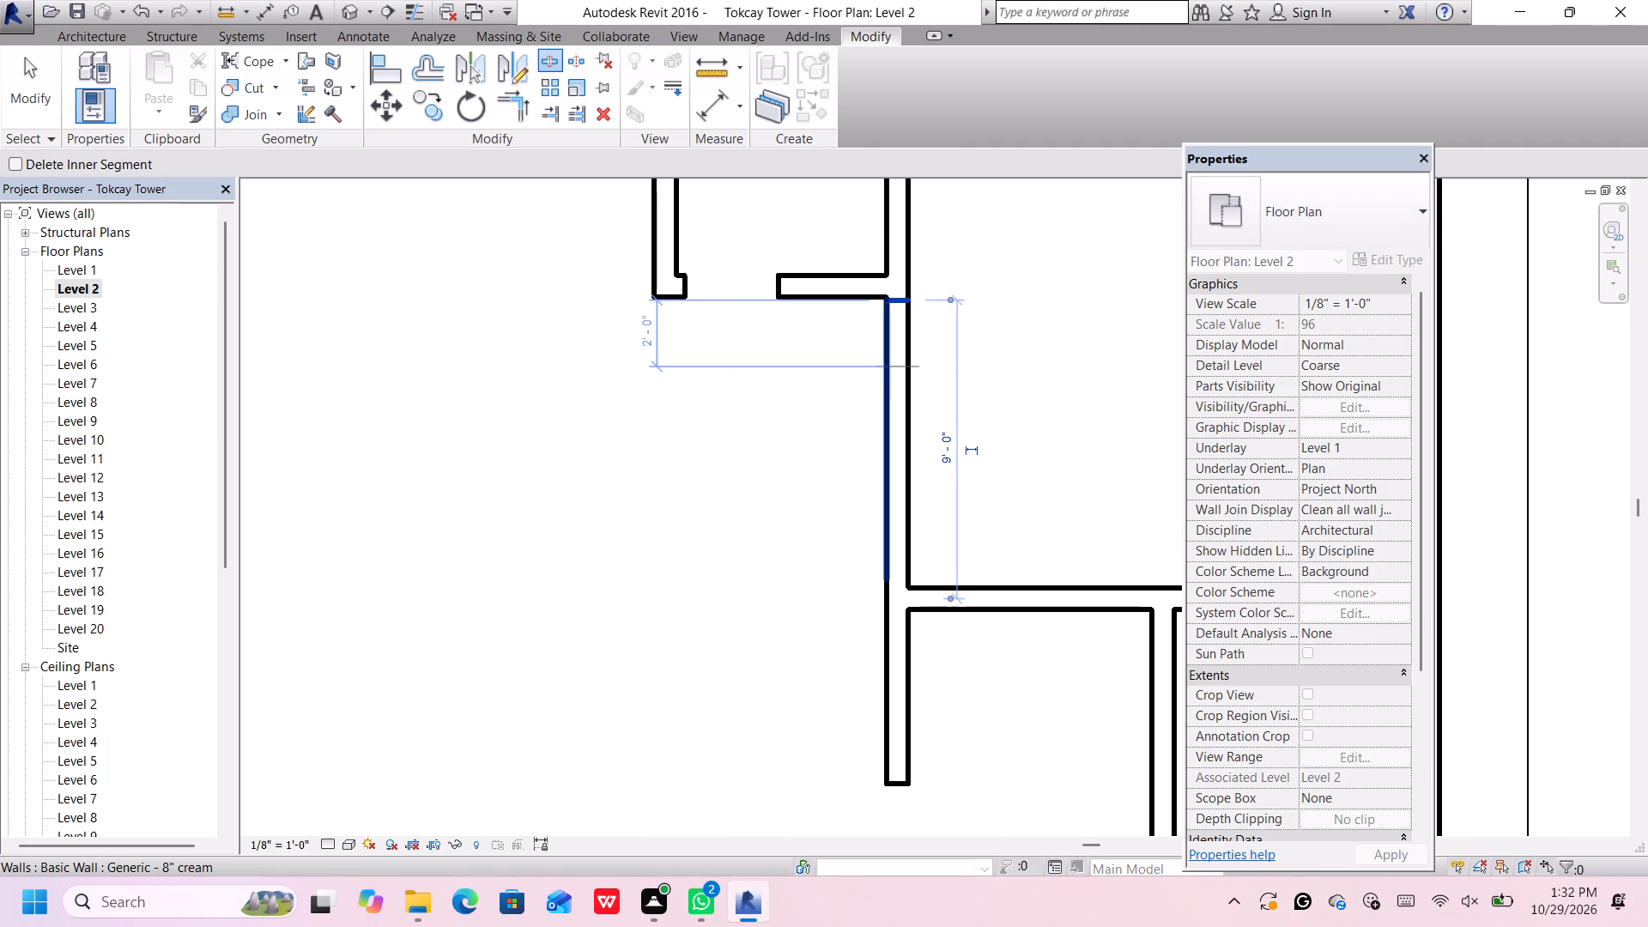
# Split the upper-left bedroom's inner side wall at the underside of the adjoining small room and just above the bedroom's bottom wall.
pyautogui.scroll(-10, 882, 364)
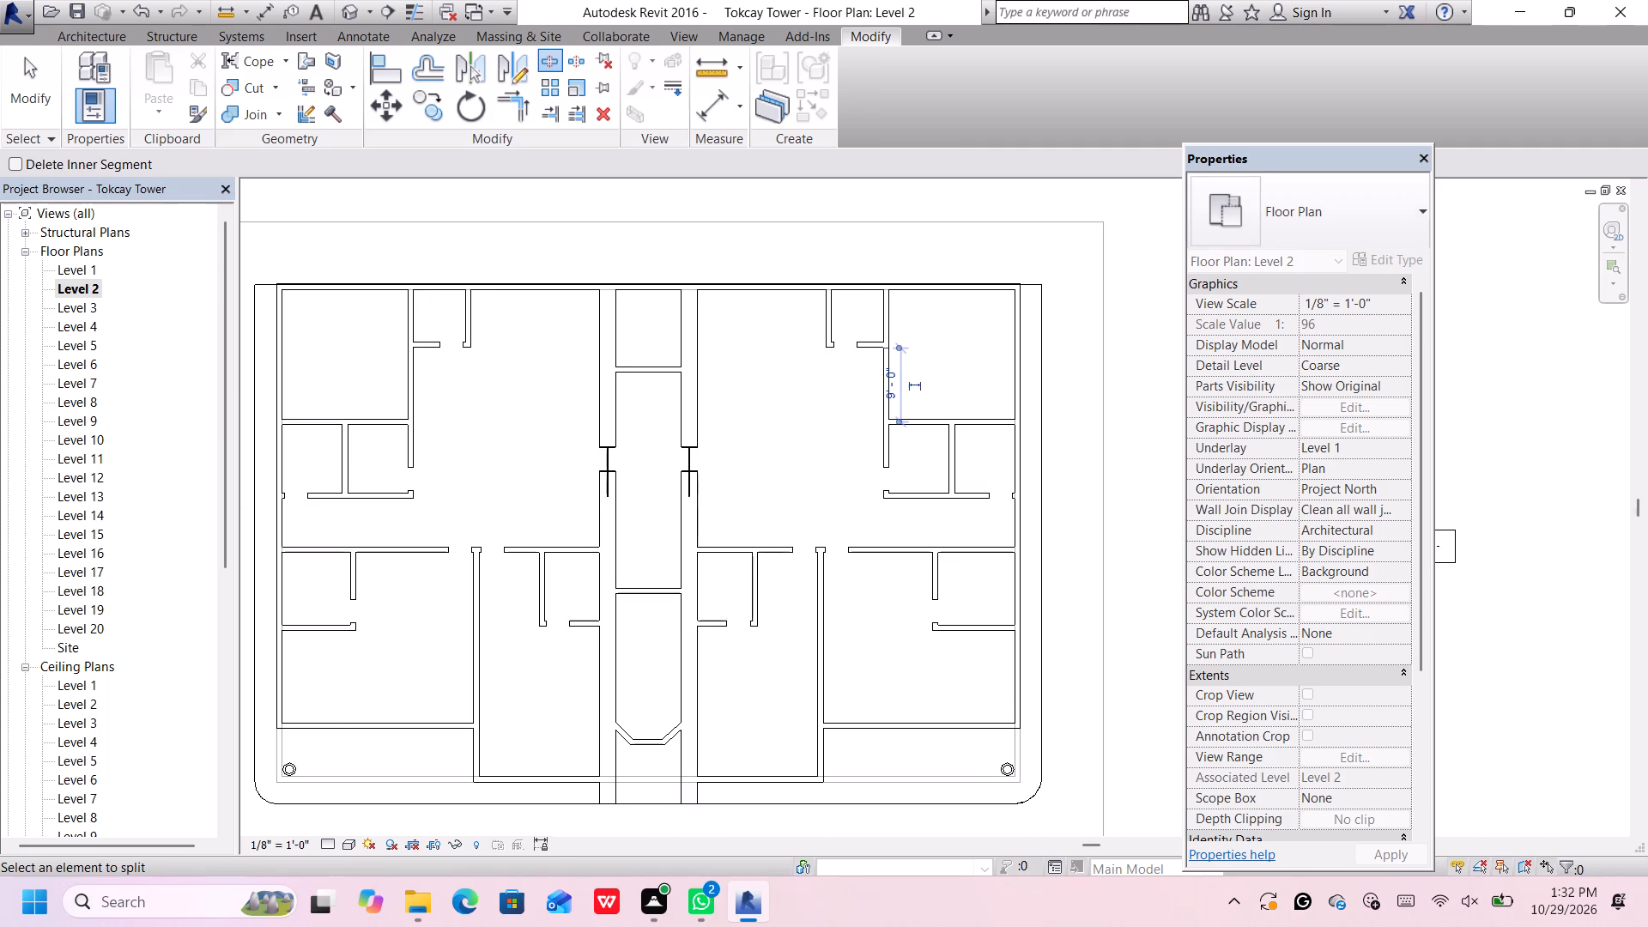
pyautogui.scroll(1, 515, 348)
pyautogui.scroll(8, 397, 379)
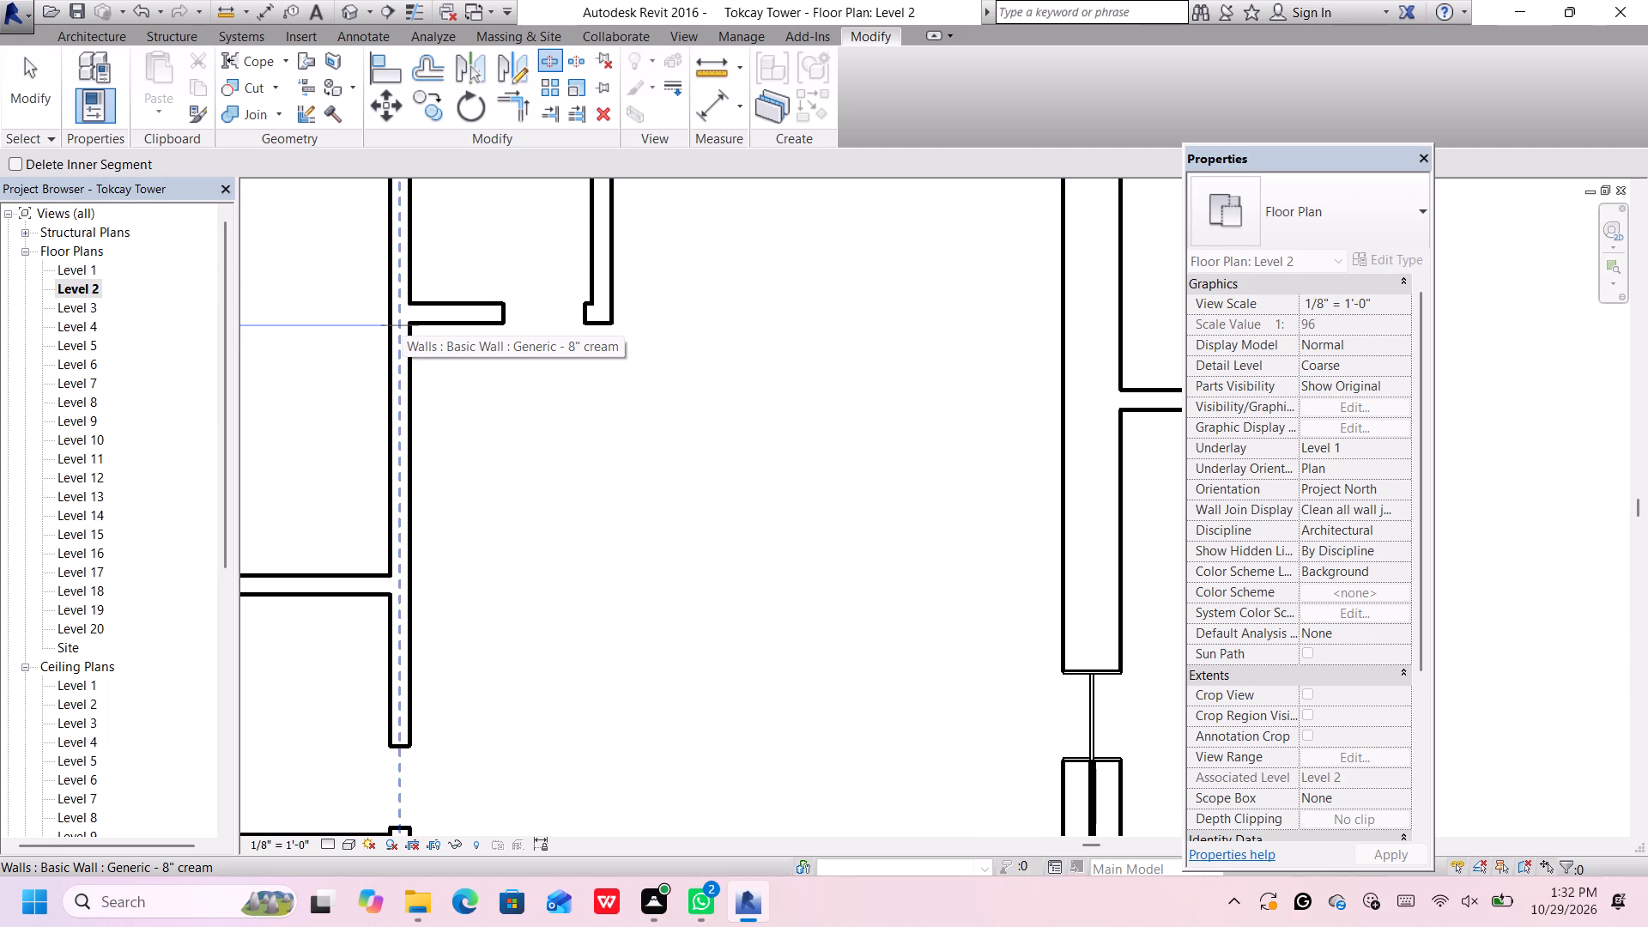
pyautogui.click(402, 325)
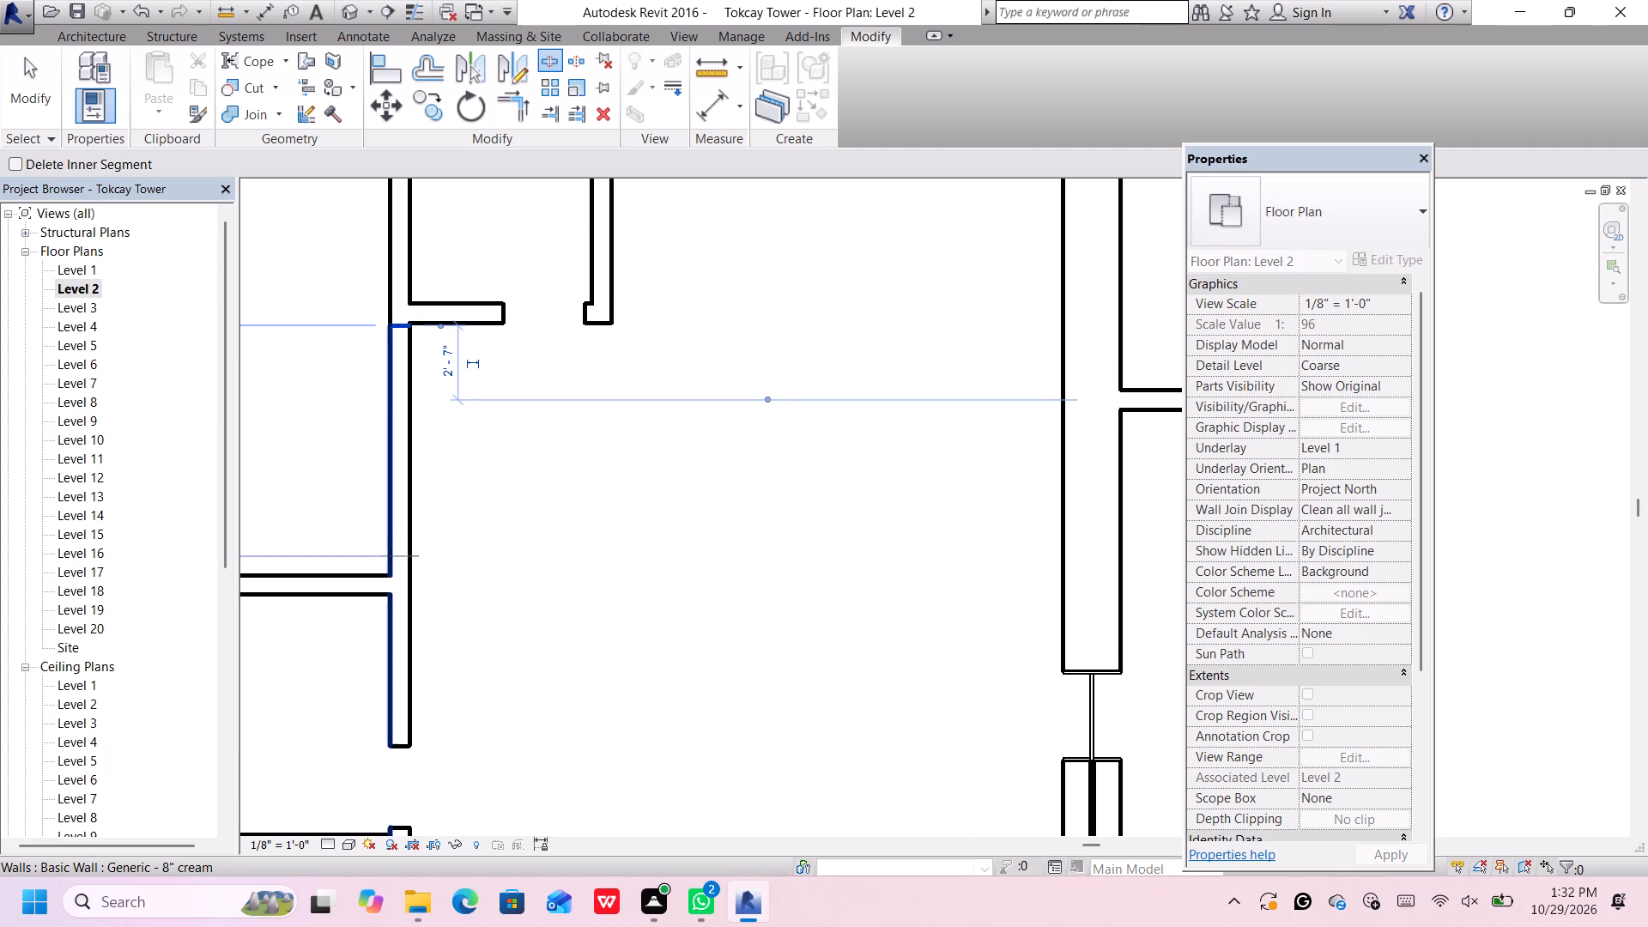
pyautogui.click(397, 569)
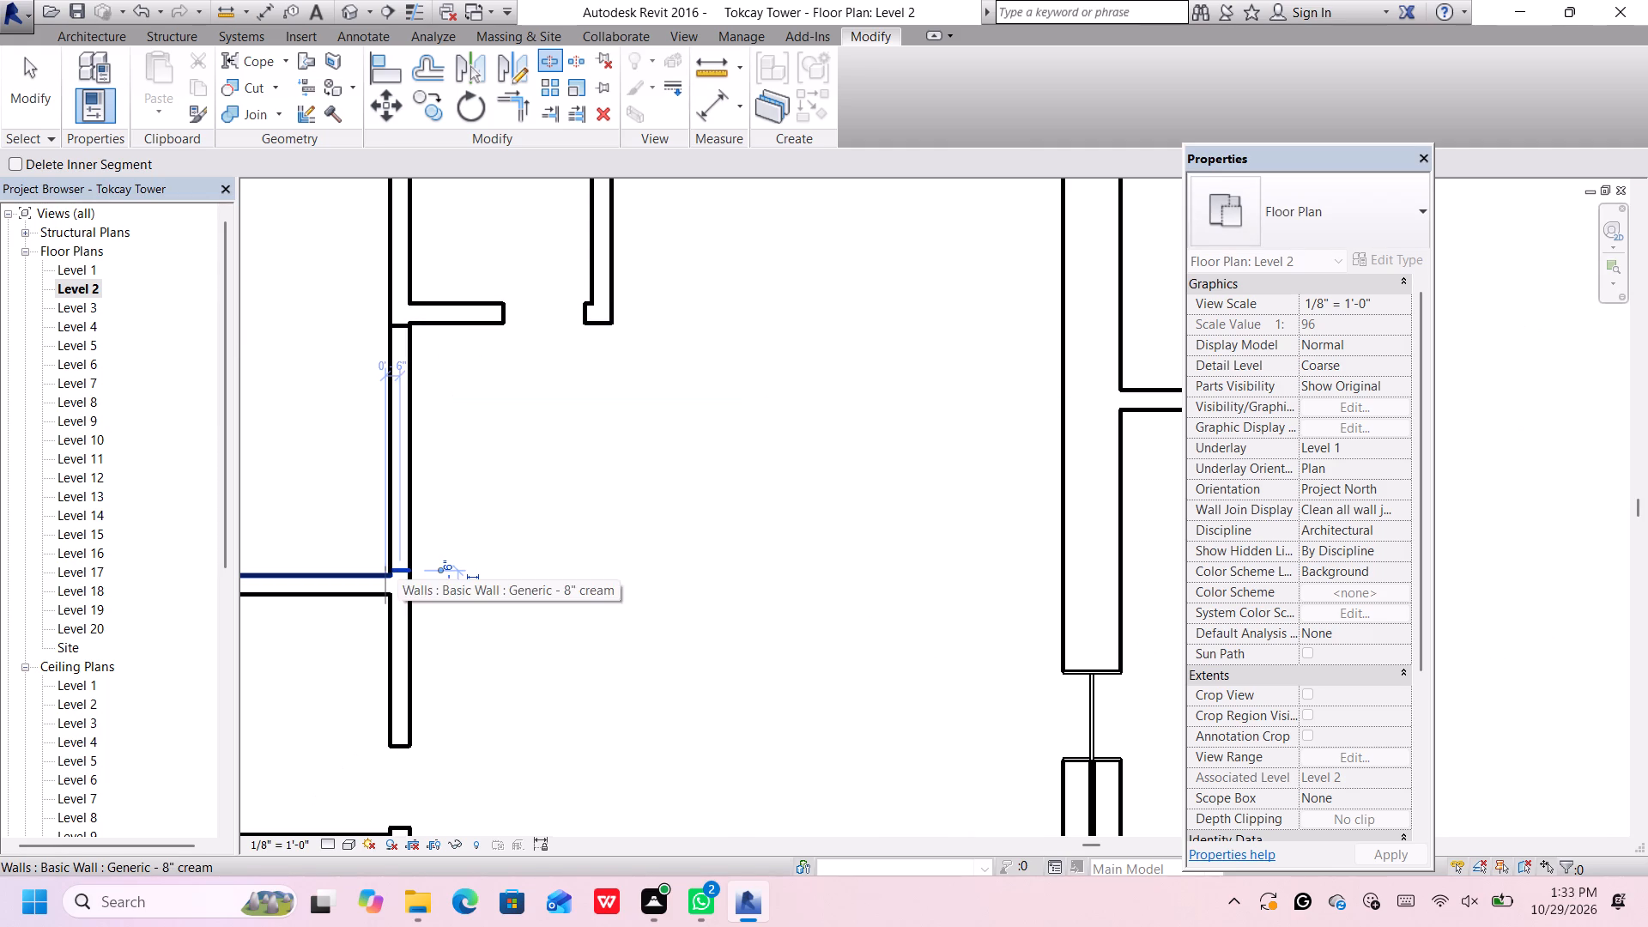
pyautogui.press('space')
pyautogui.scroll(-7, 397, 566)
pyautogui.press('space')
pyautogui.press('space')
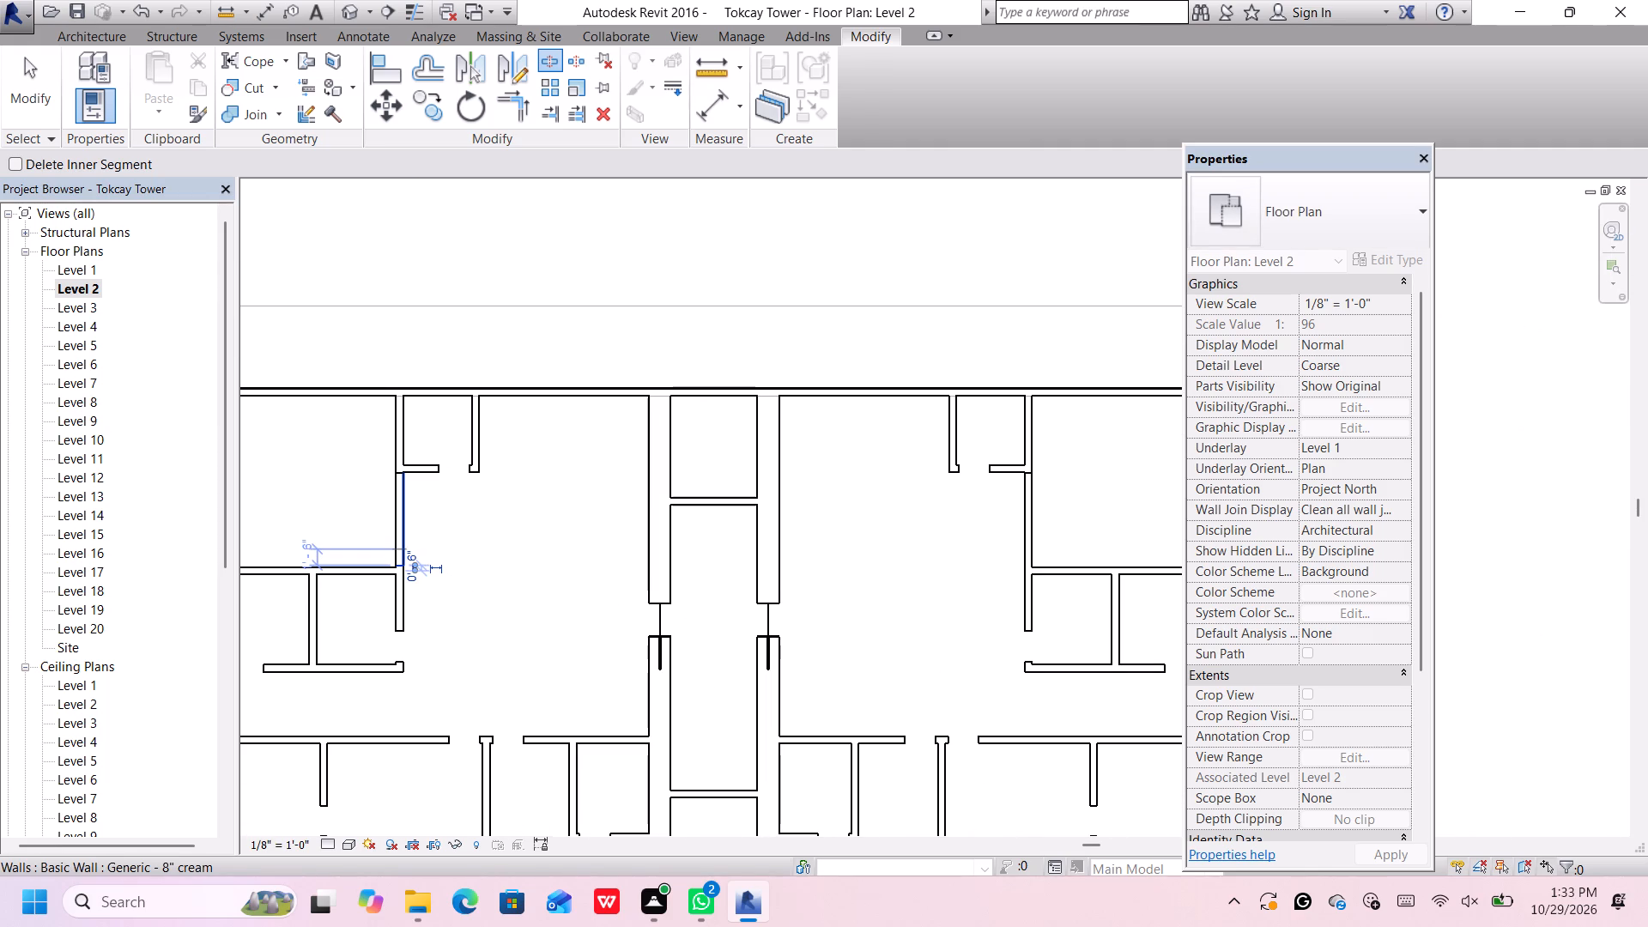
pyautogui.press('Escape')
pyautogui.press('Escape')
# Delete the split-off wall segments between the top small rooms and the bedroom bottom walls in both upper apartments.
pyautogui.click(404, 534)
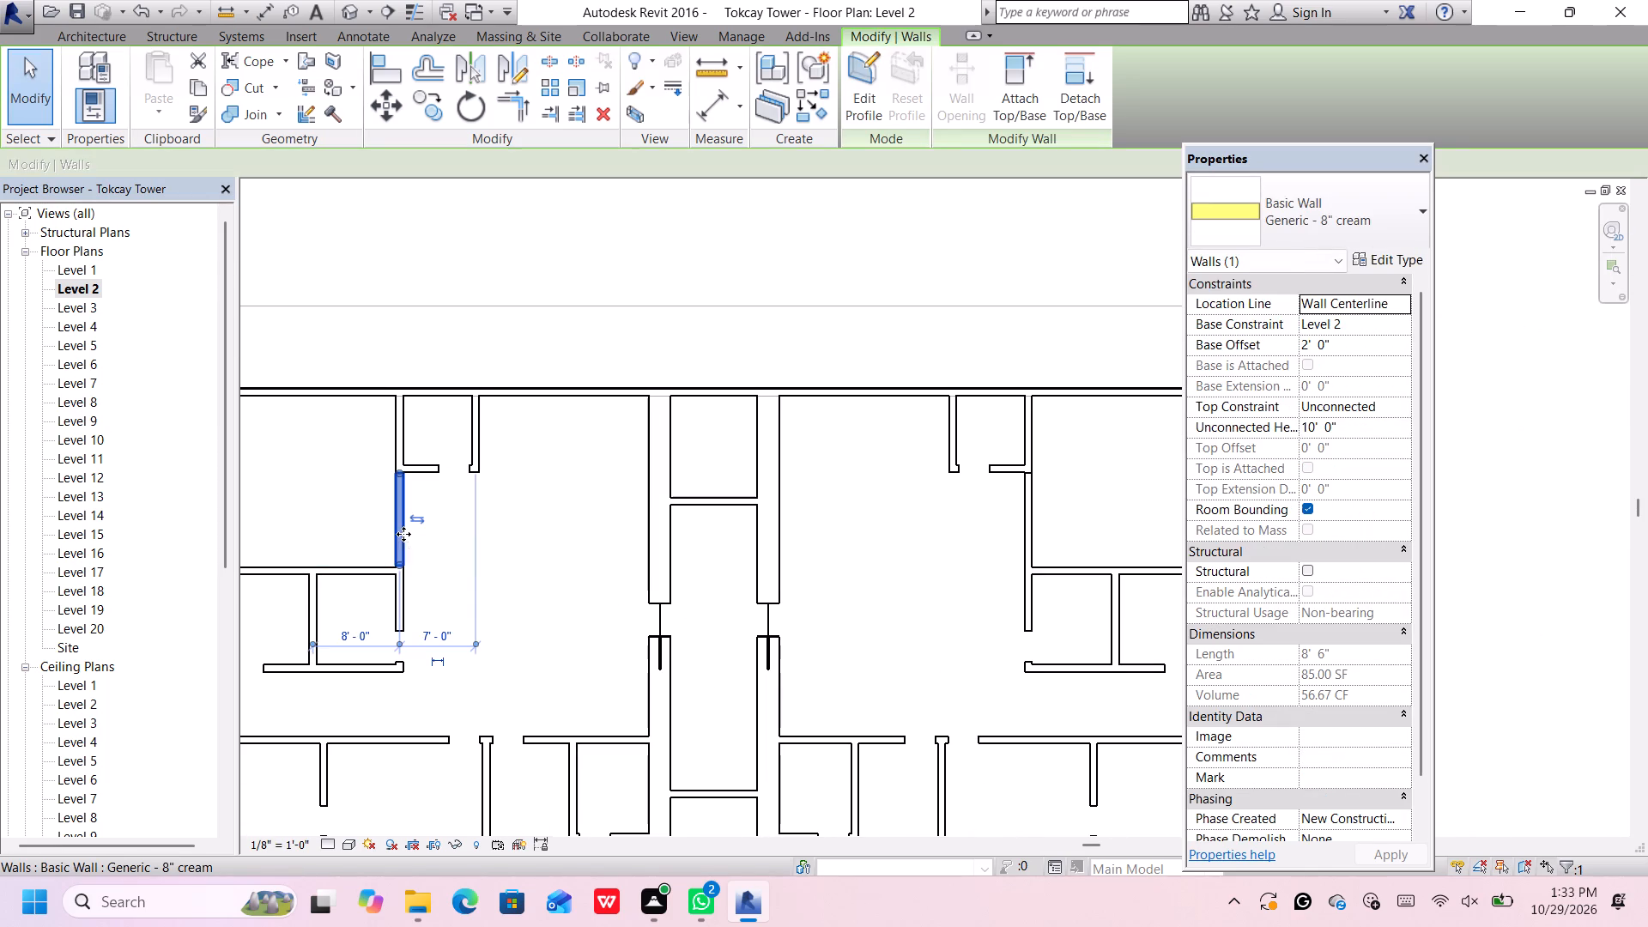
pyautogui.press('Delete')
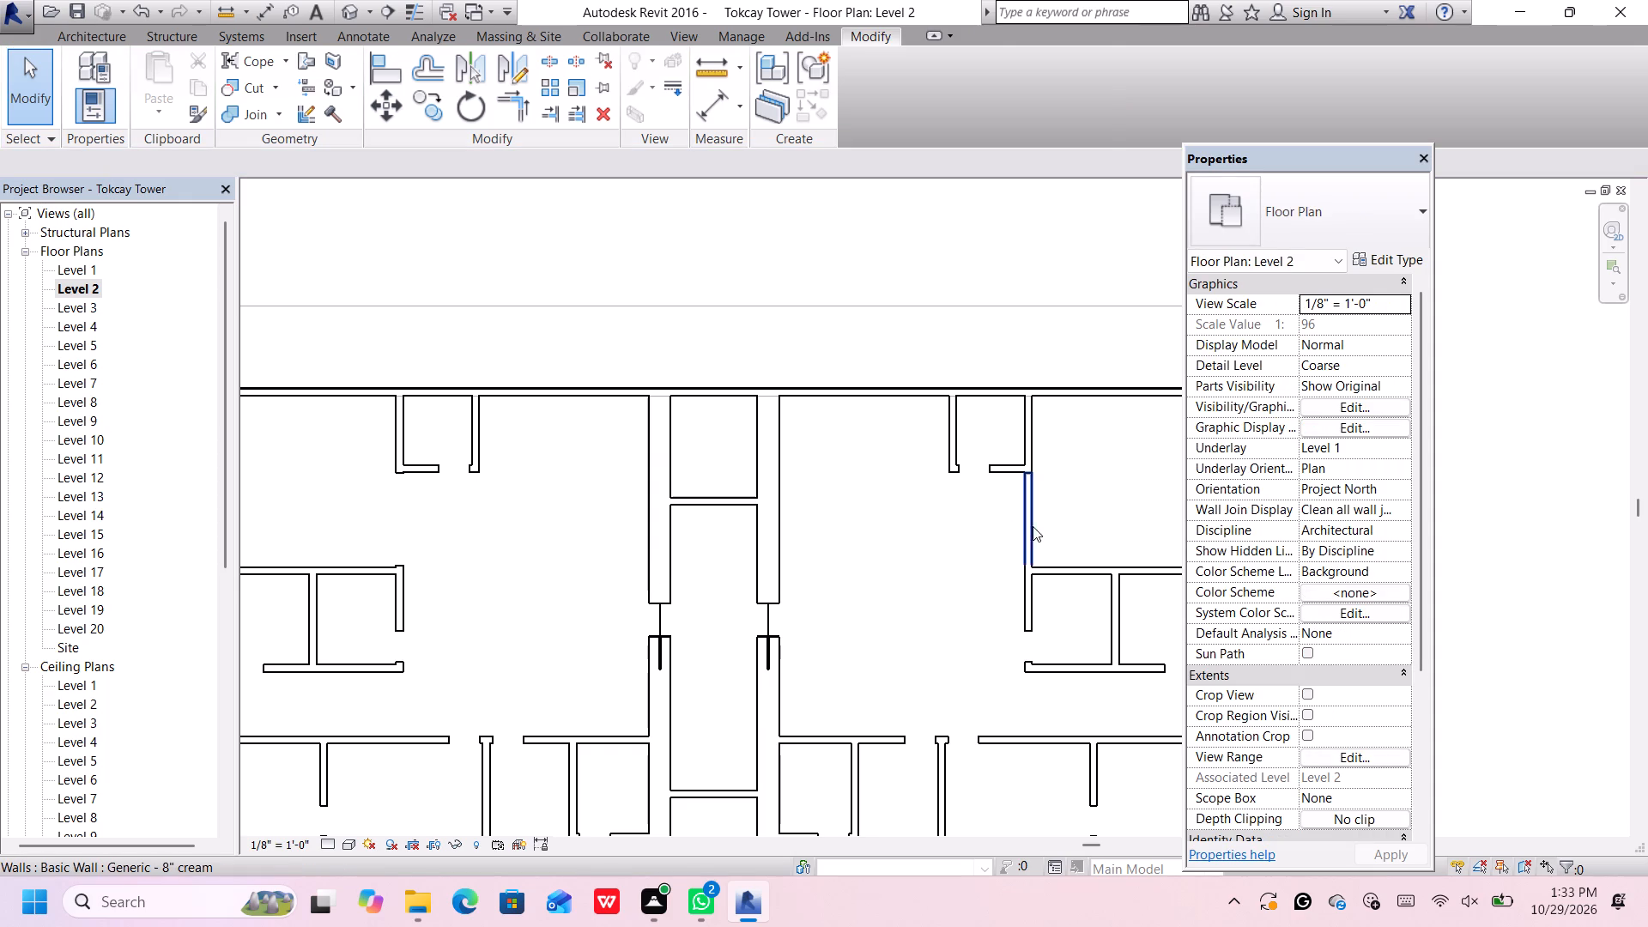
pyautogui.click(1027, 529)
pyautogui.press('Delete')
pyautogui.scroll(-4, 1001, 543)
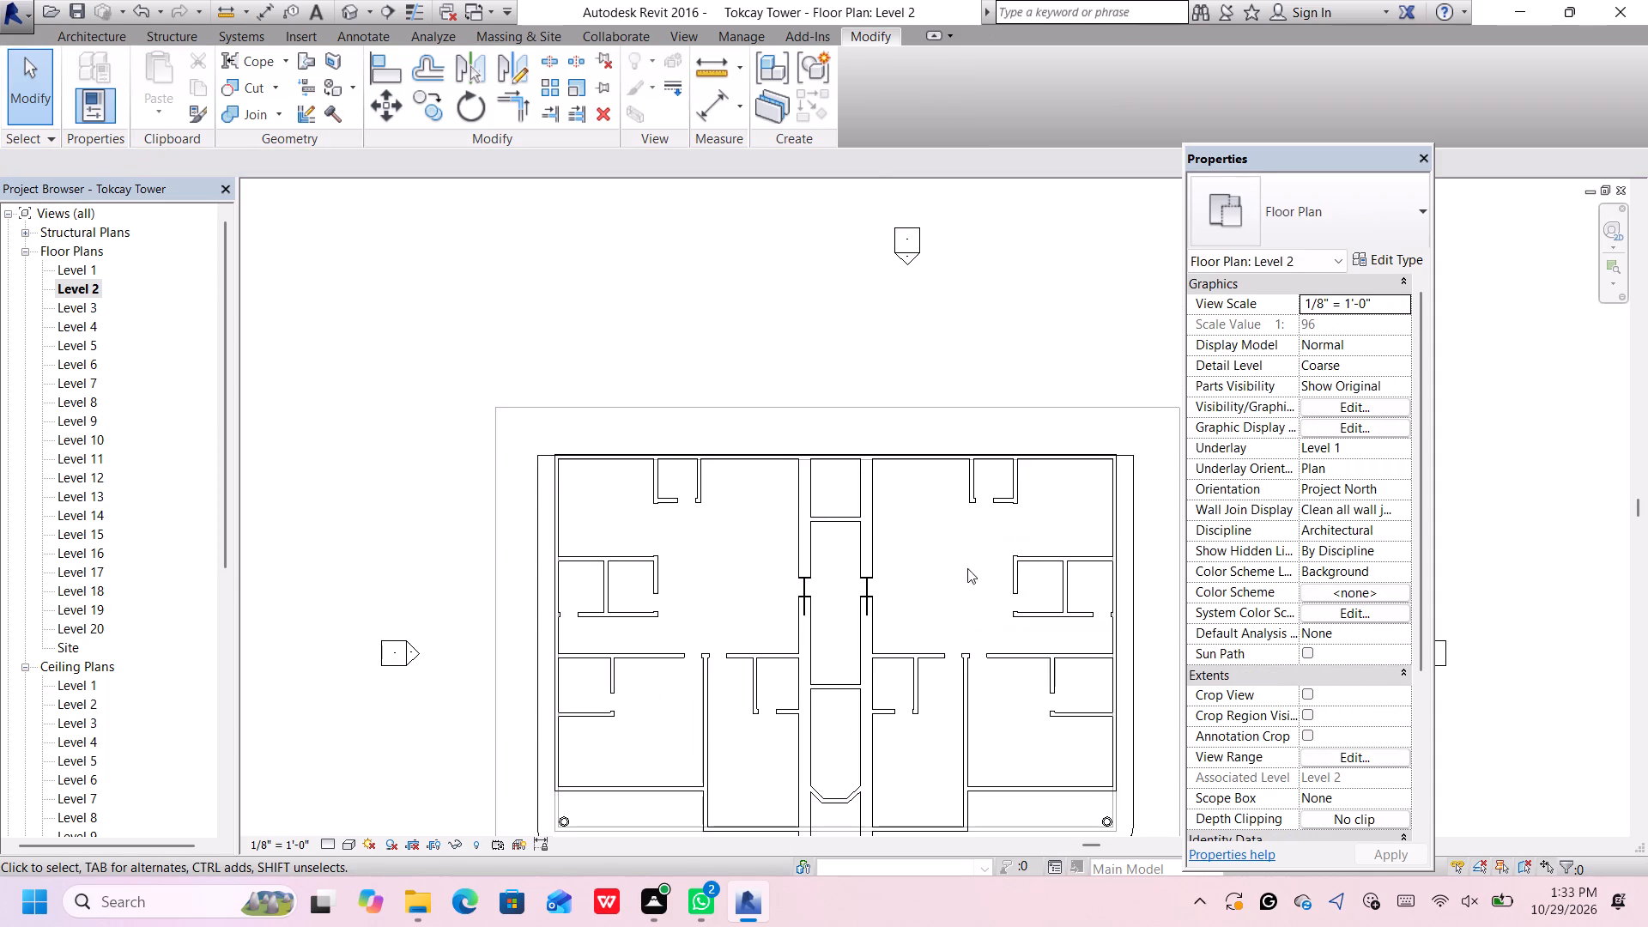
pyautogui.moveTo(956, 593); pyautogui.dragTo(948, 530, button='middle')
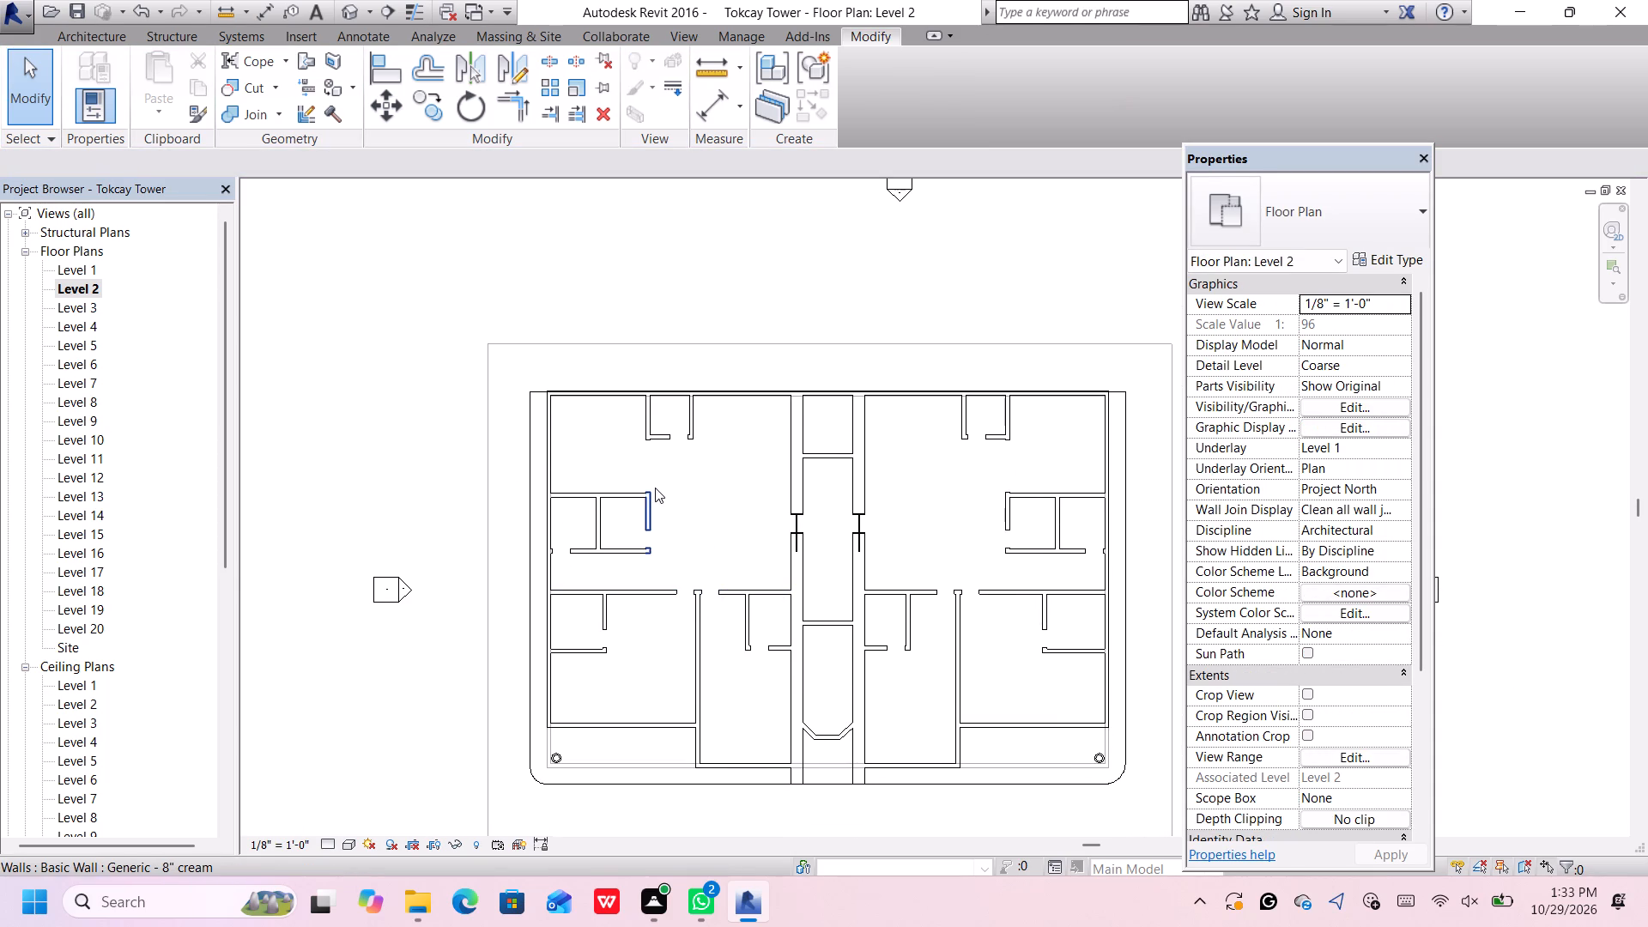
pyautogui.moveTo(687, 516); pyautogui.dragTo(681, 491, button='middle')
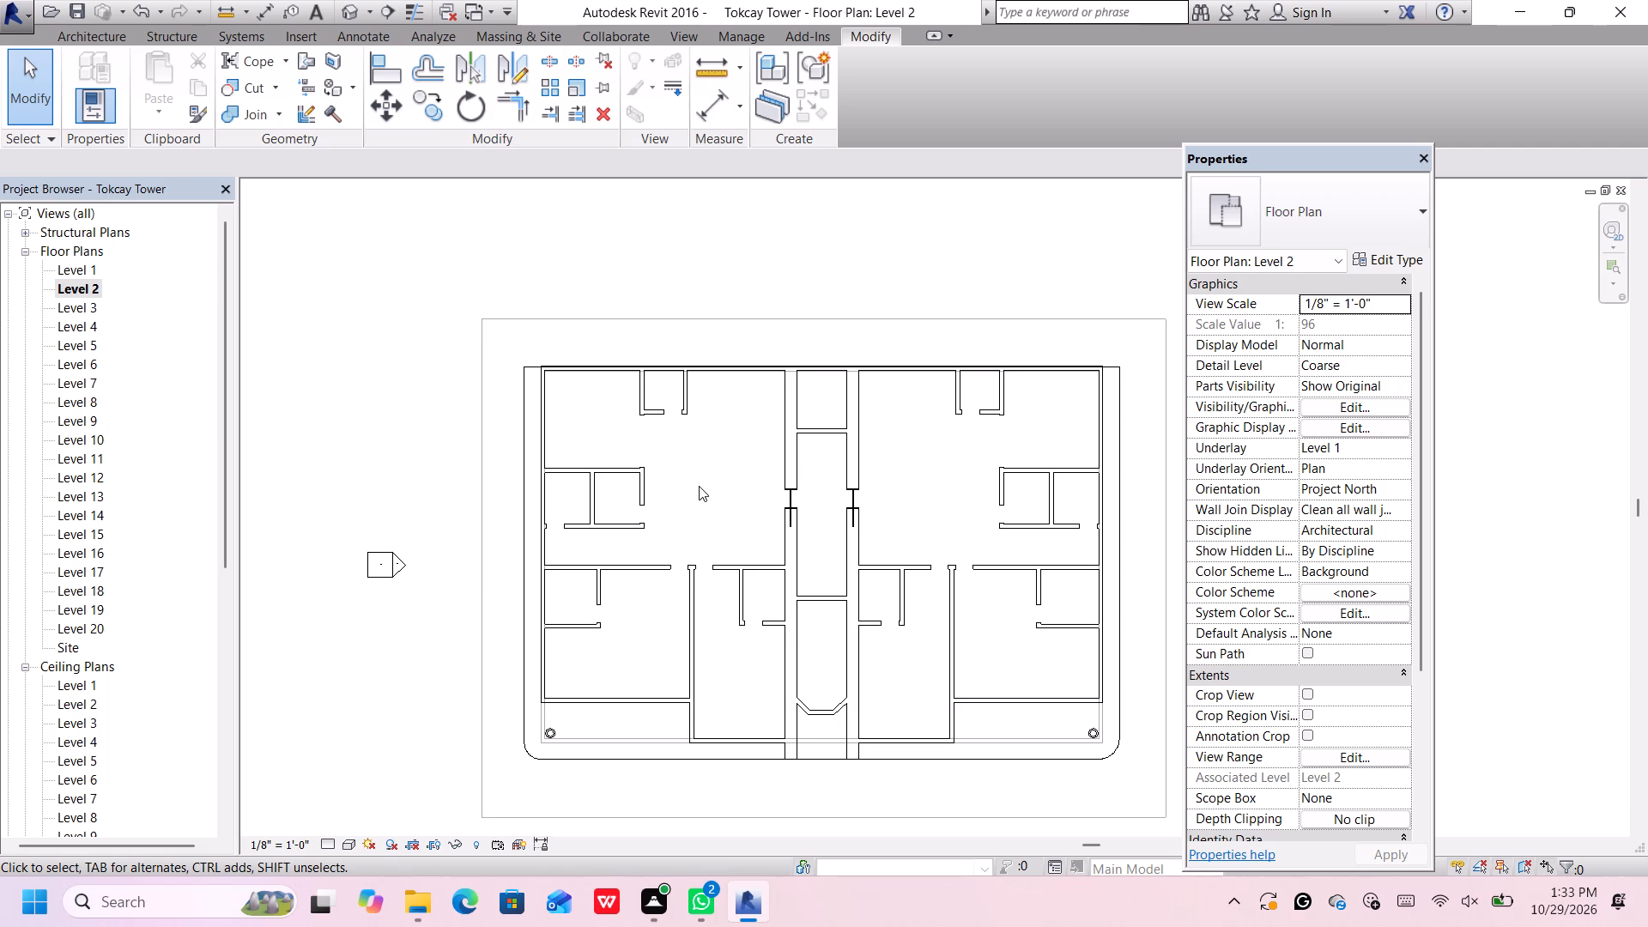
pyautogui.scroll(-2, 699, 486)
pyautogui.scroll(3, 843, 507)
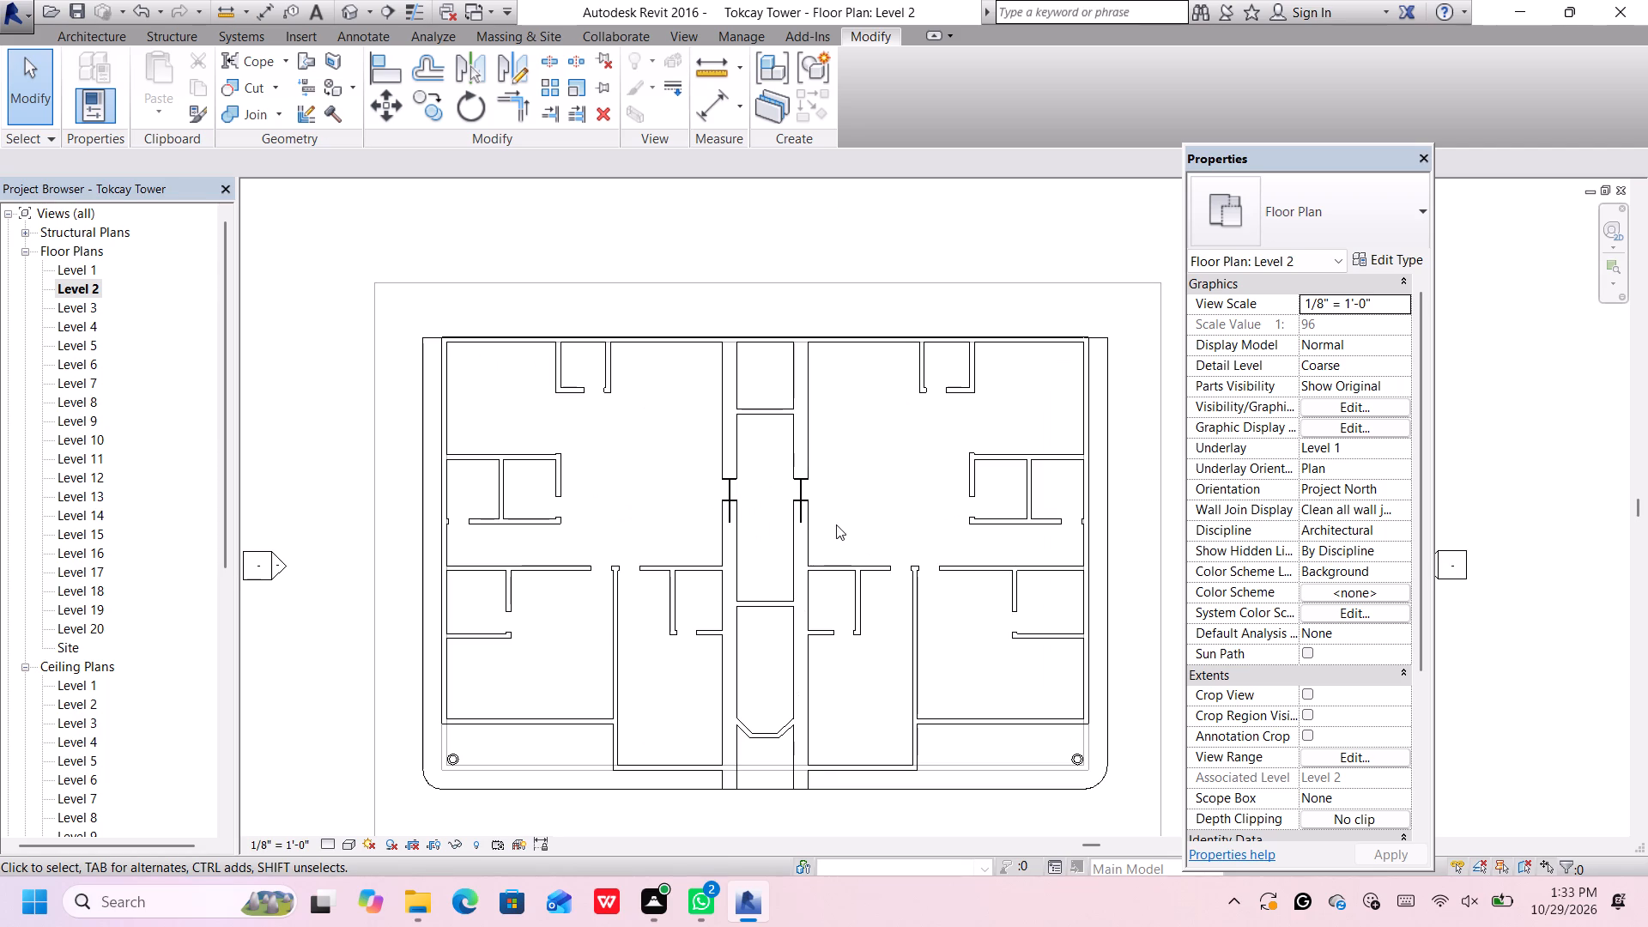
# In the 3D view, set the sill height of the upper-left apartment's small top room door to 2'-0".
pyautogui.click(346, 4)
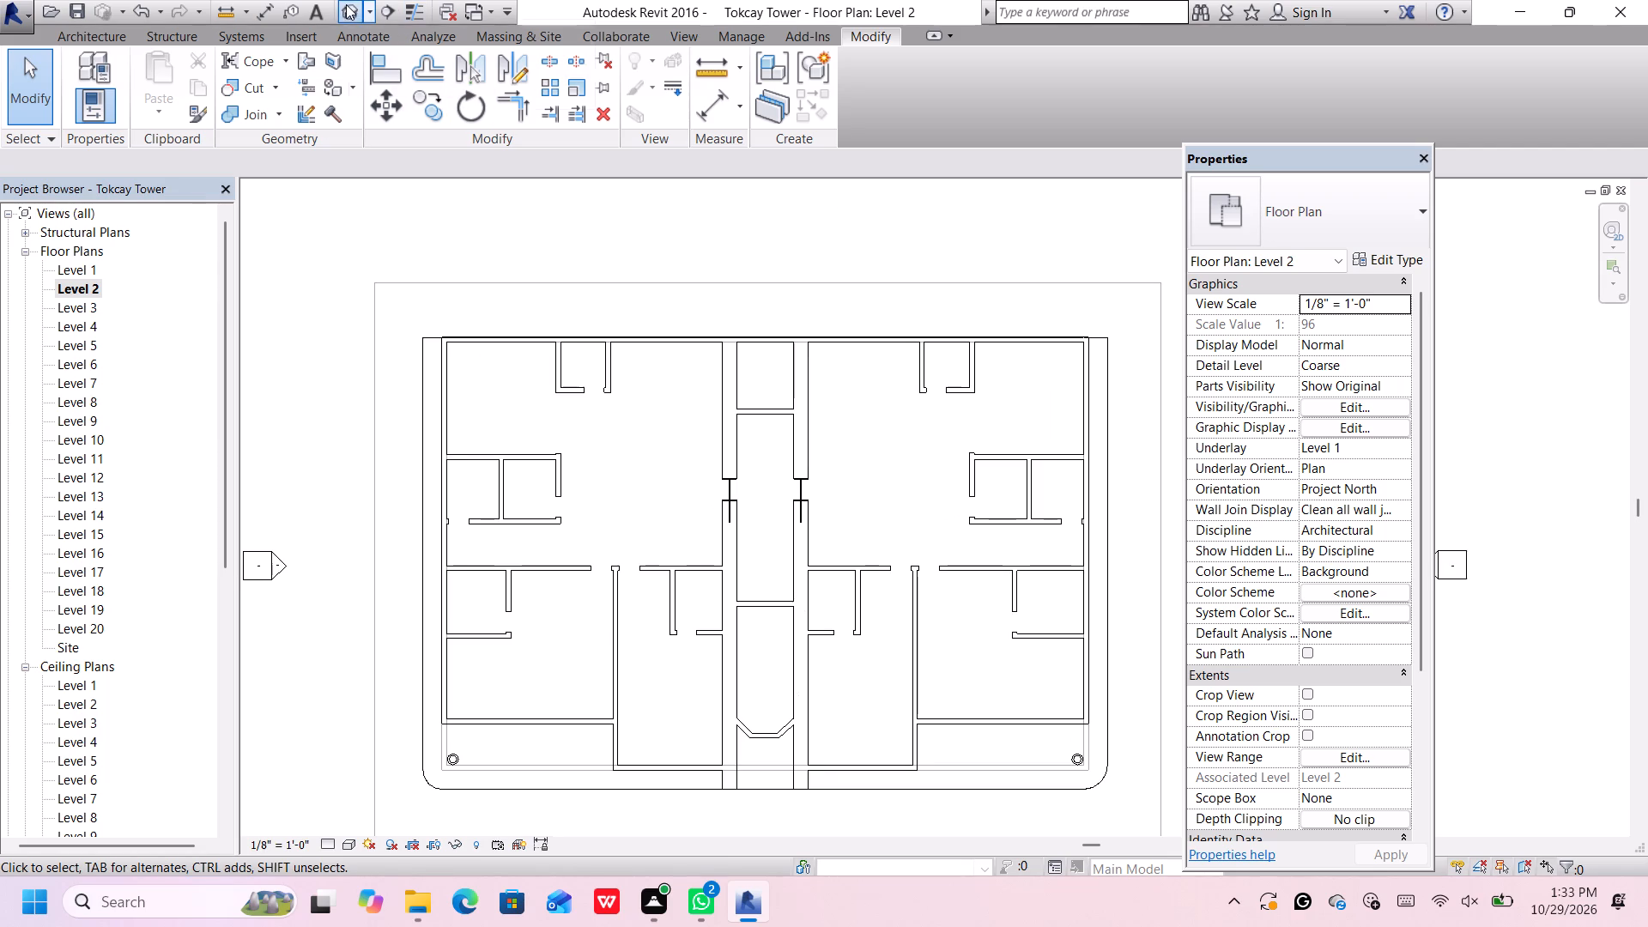
pyautogui.scroll(5, 608, 352)
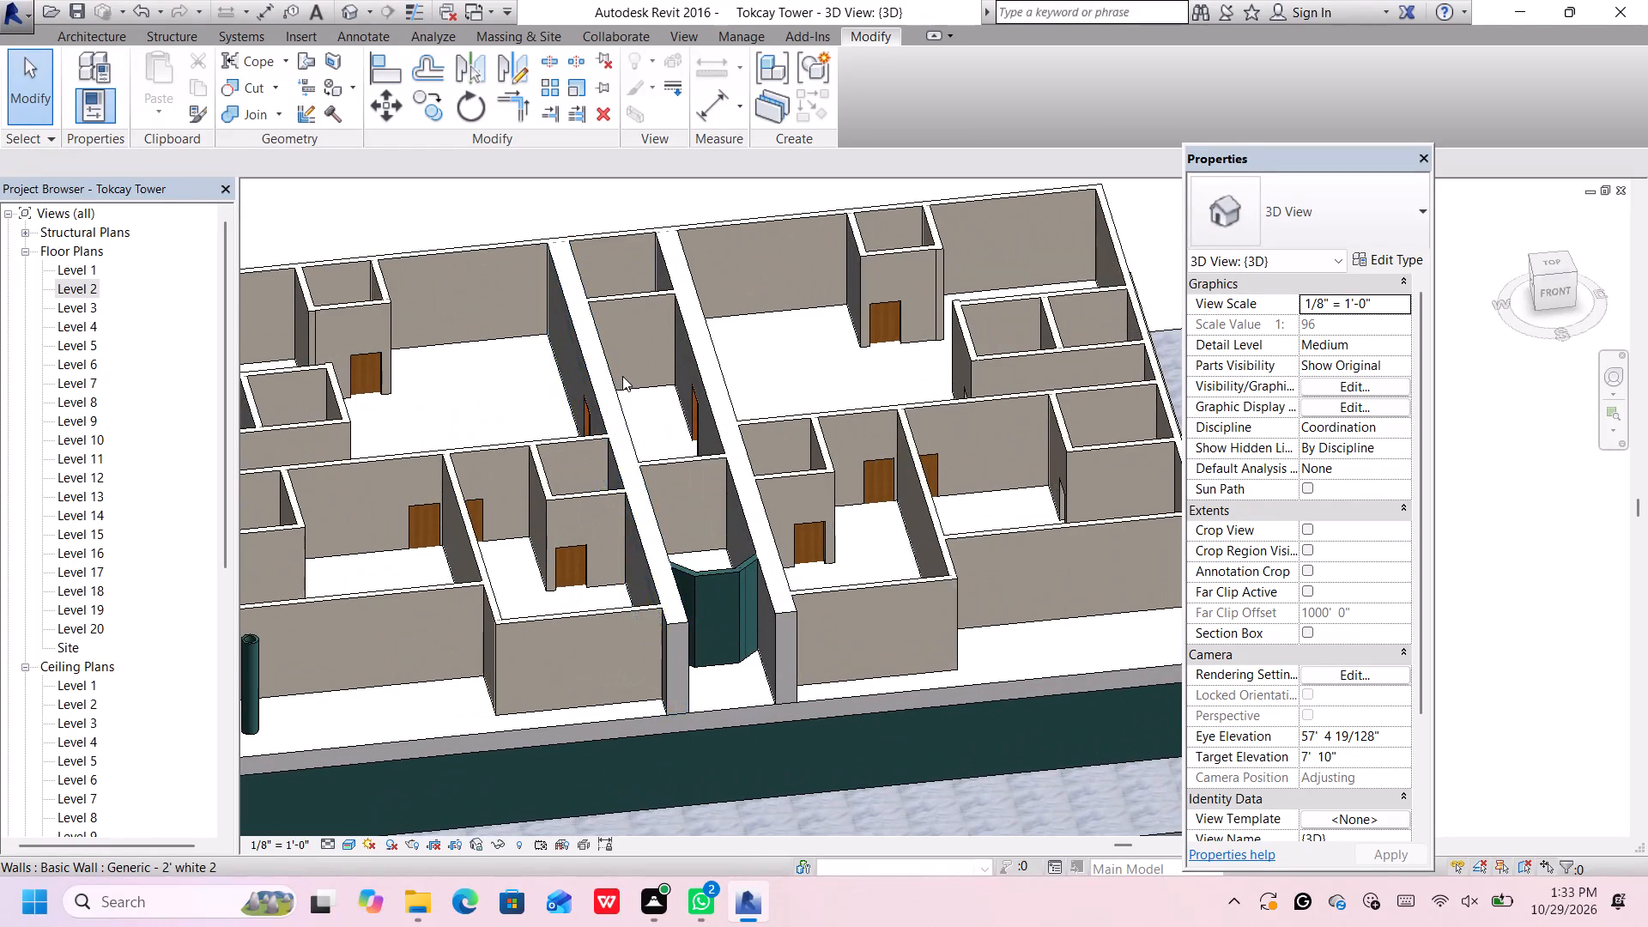
pyautogui.scroll(3, 622, 376)
pyautogui.moveTo(625, 376); pyautogui.dragTo(675, 420, button='middle')
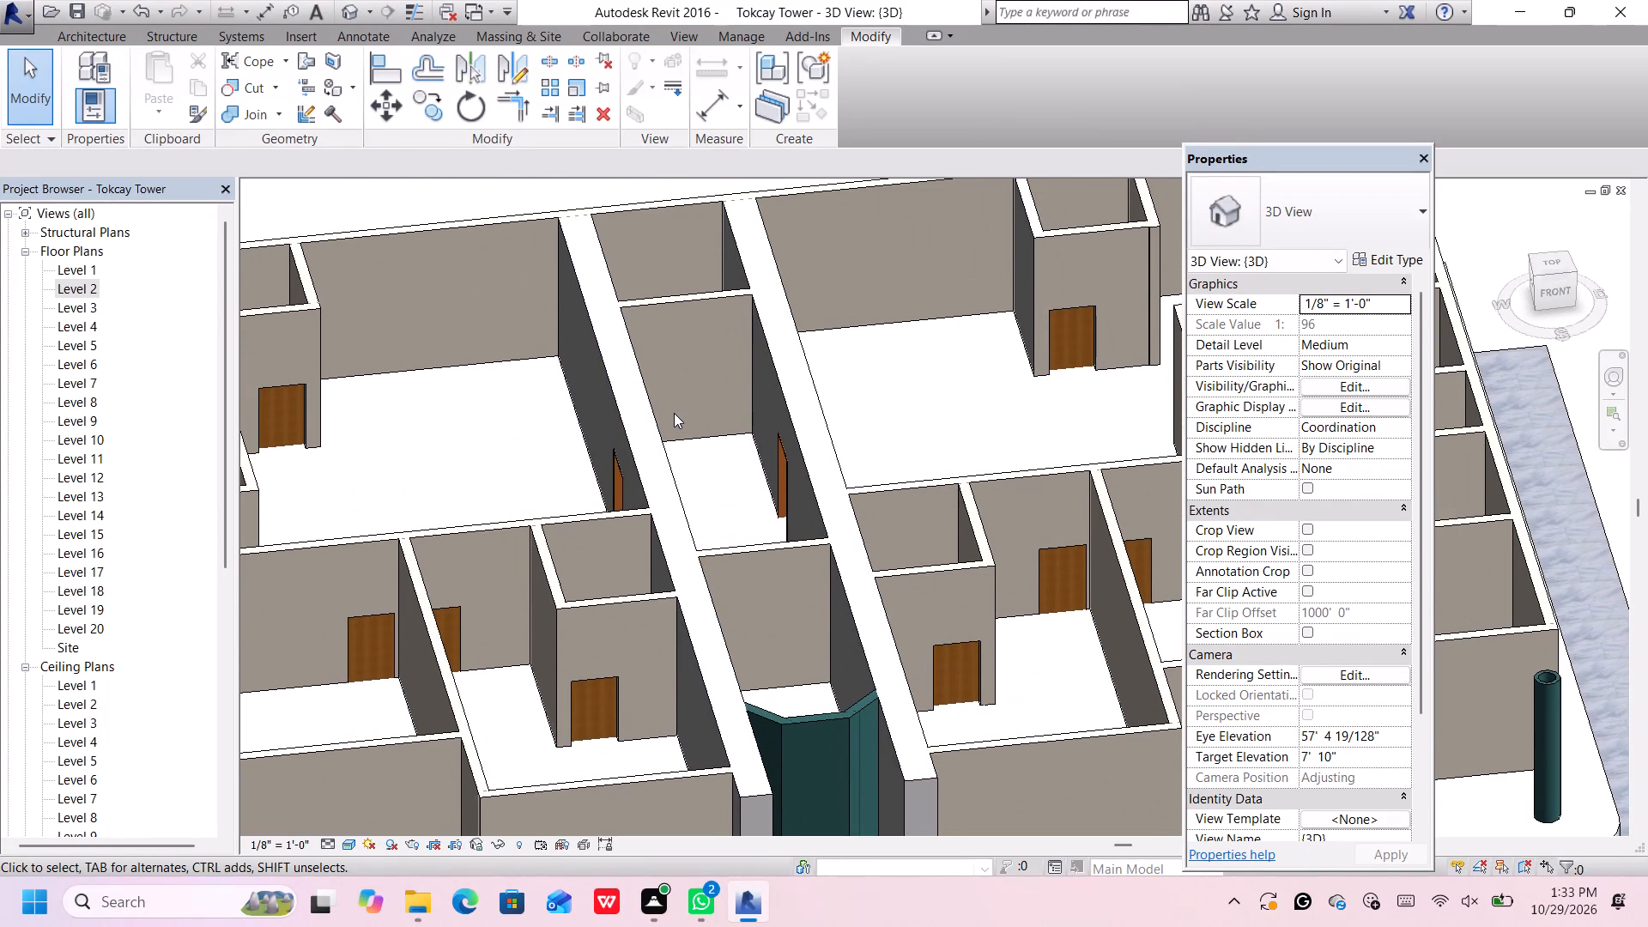
pyautogui.scroll(-4, 674, 411)
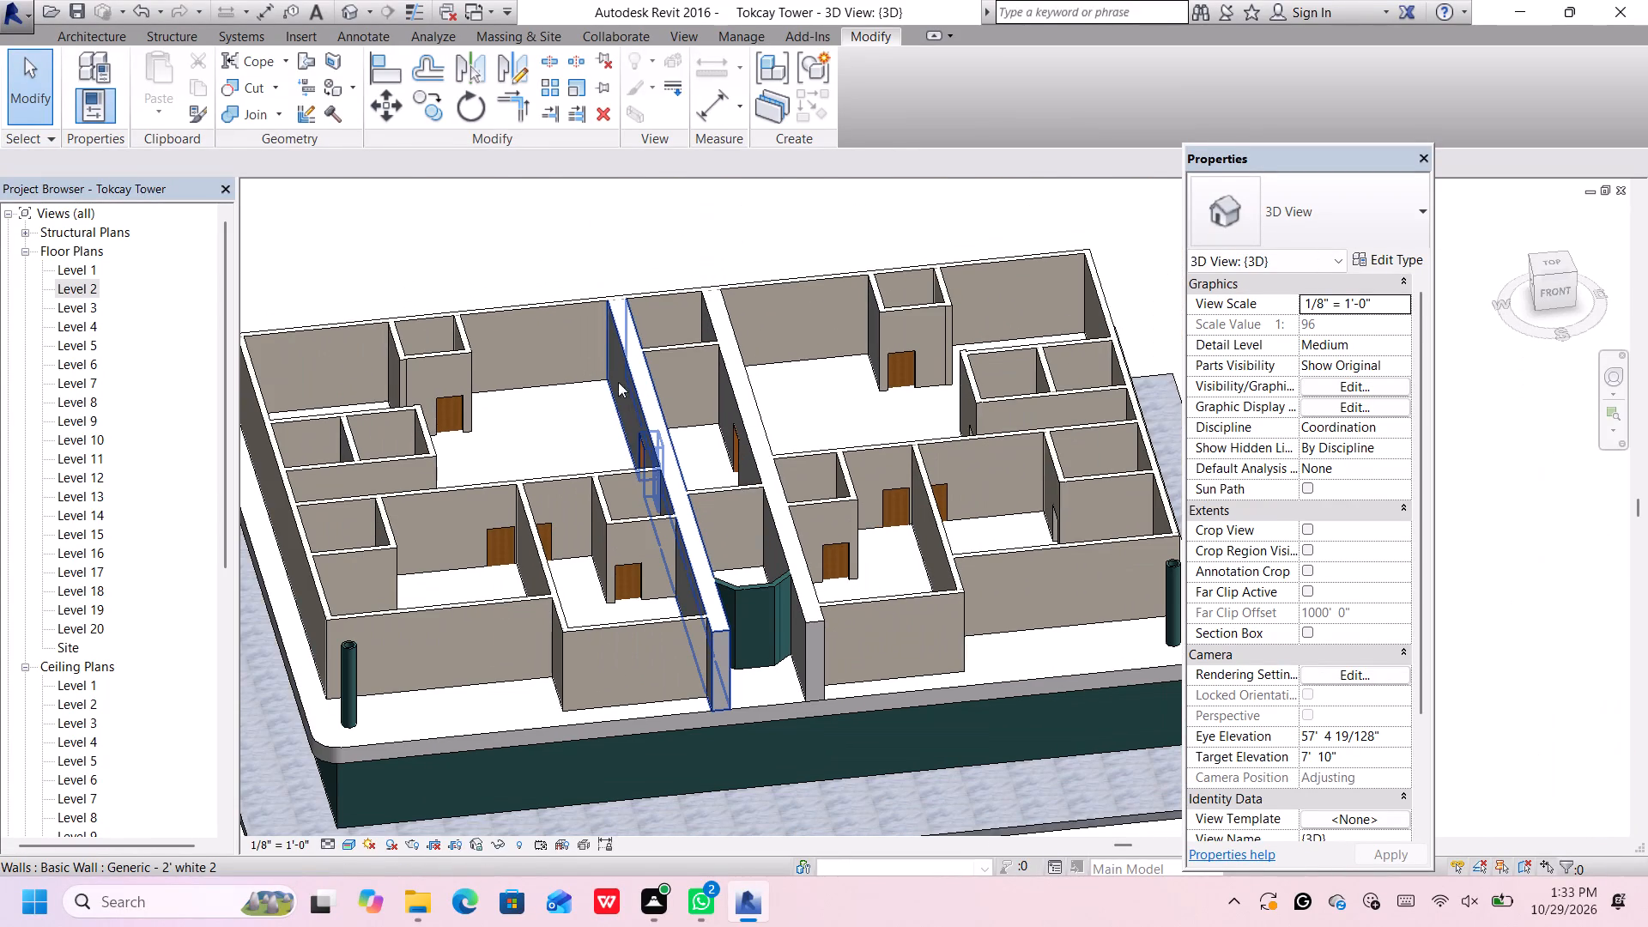
pyautogui.scroll(4, 461, 402)
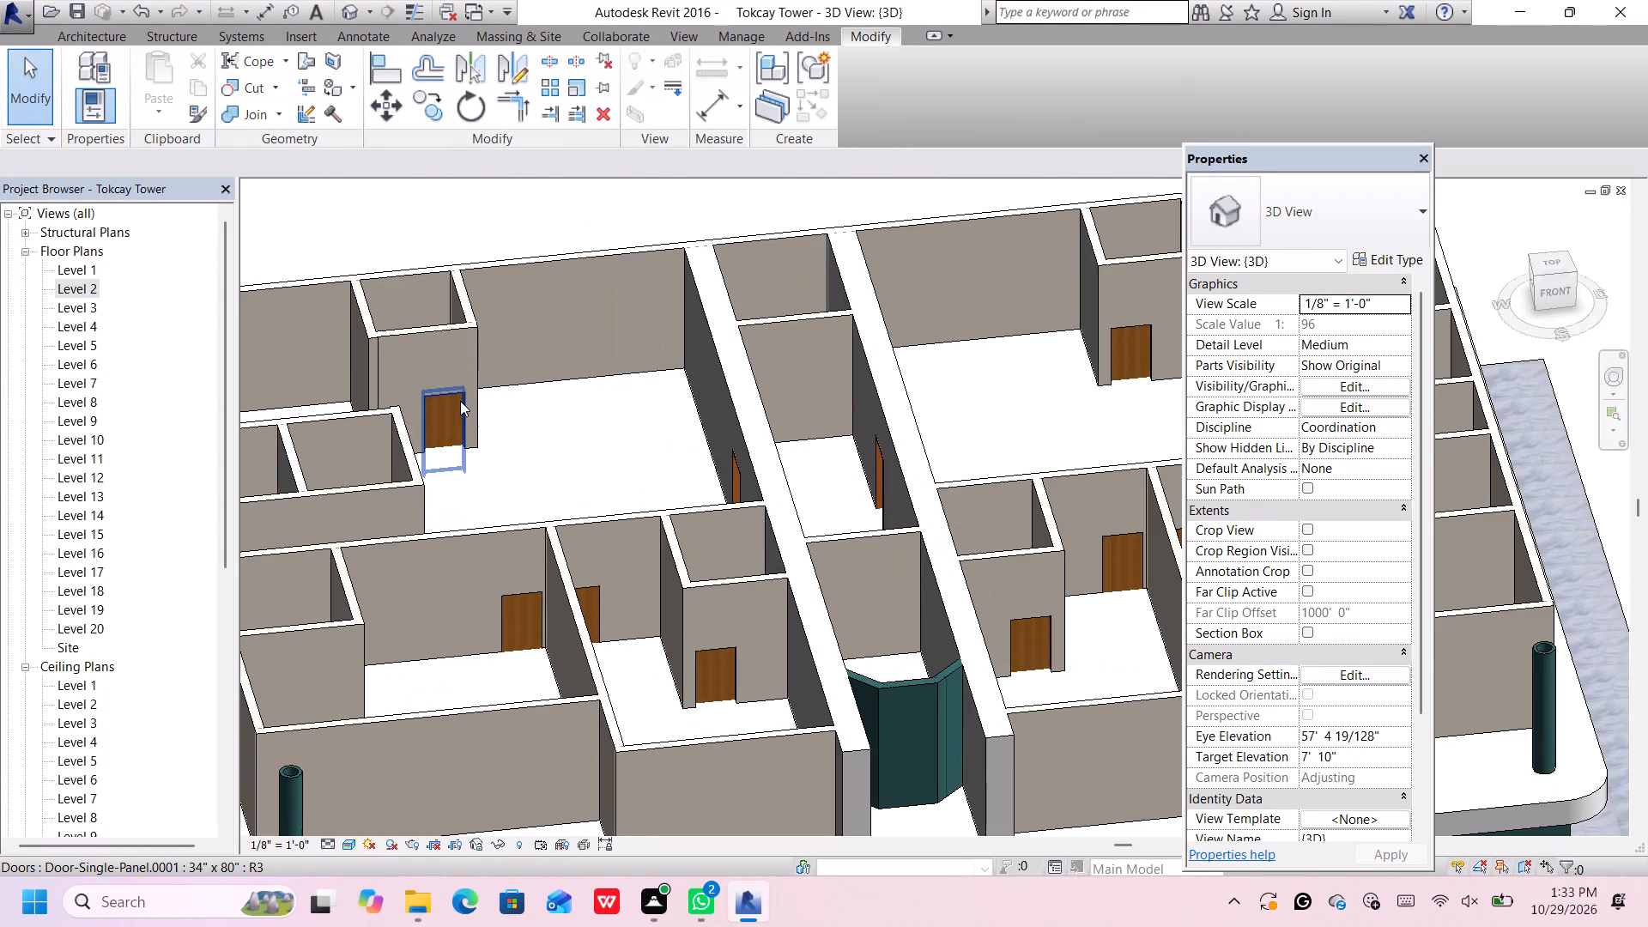
pyautogui.scroll(-2, 460, 401)
pyautogui.moveTo(460, 401); pyautogui.dragTo(478, 409, button='middle')
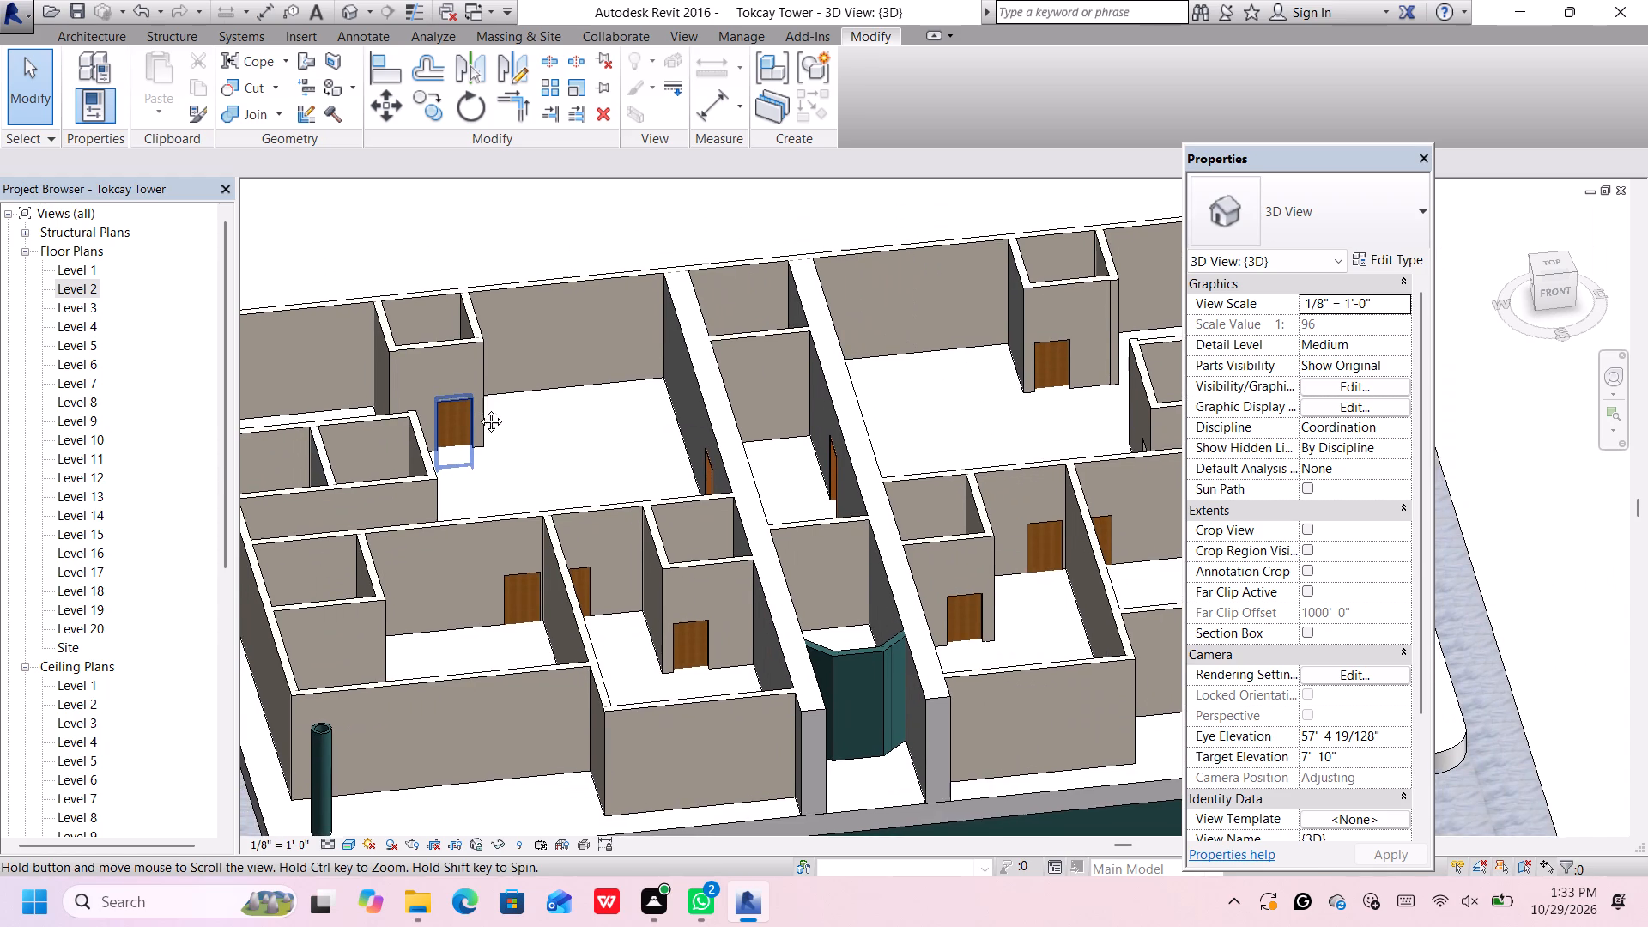
pyautogui.moveTo(478, 409); pyautogui.dragTo(522, 414, button='middle')
pyautogui.click(512, 412)
pyautogui.scroll(-3, 512, 410)
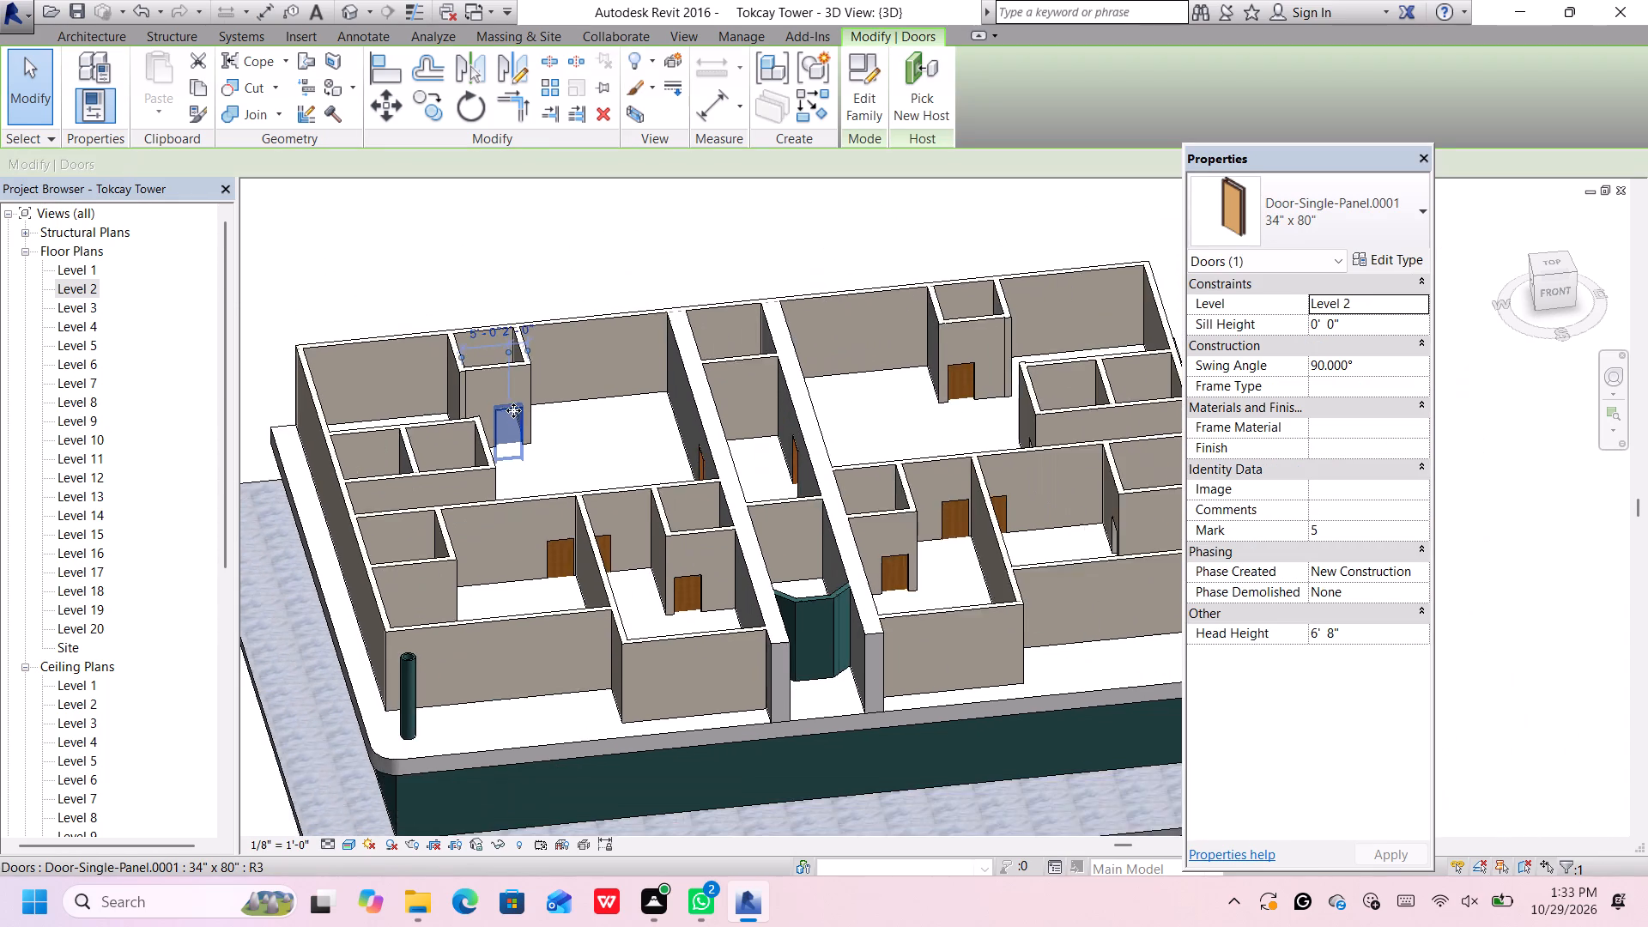
pyautogui.scroll(1, 613, 415)
pyautogui.moveTo(614, 415); pyautogui.dragTo(640, 415, button='middle')
pyautogui.click(1375, 328)
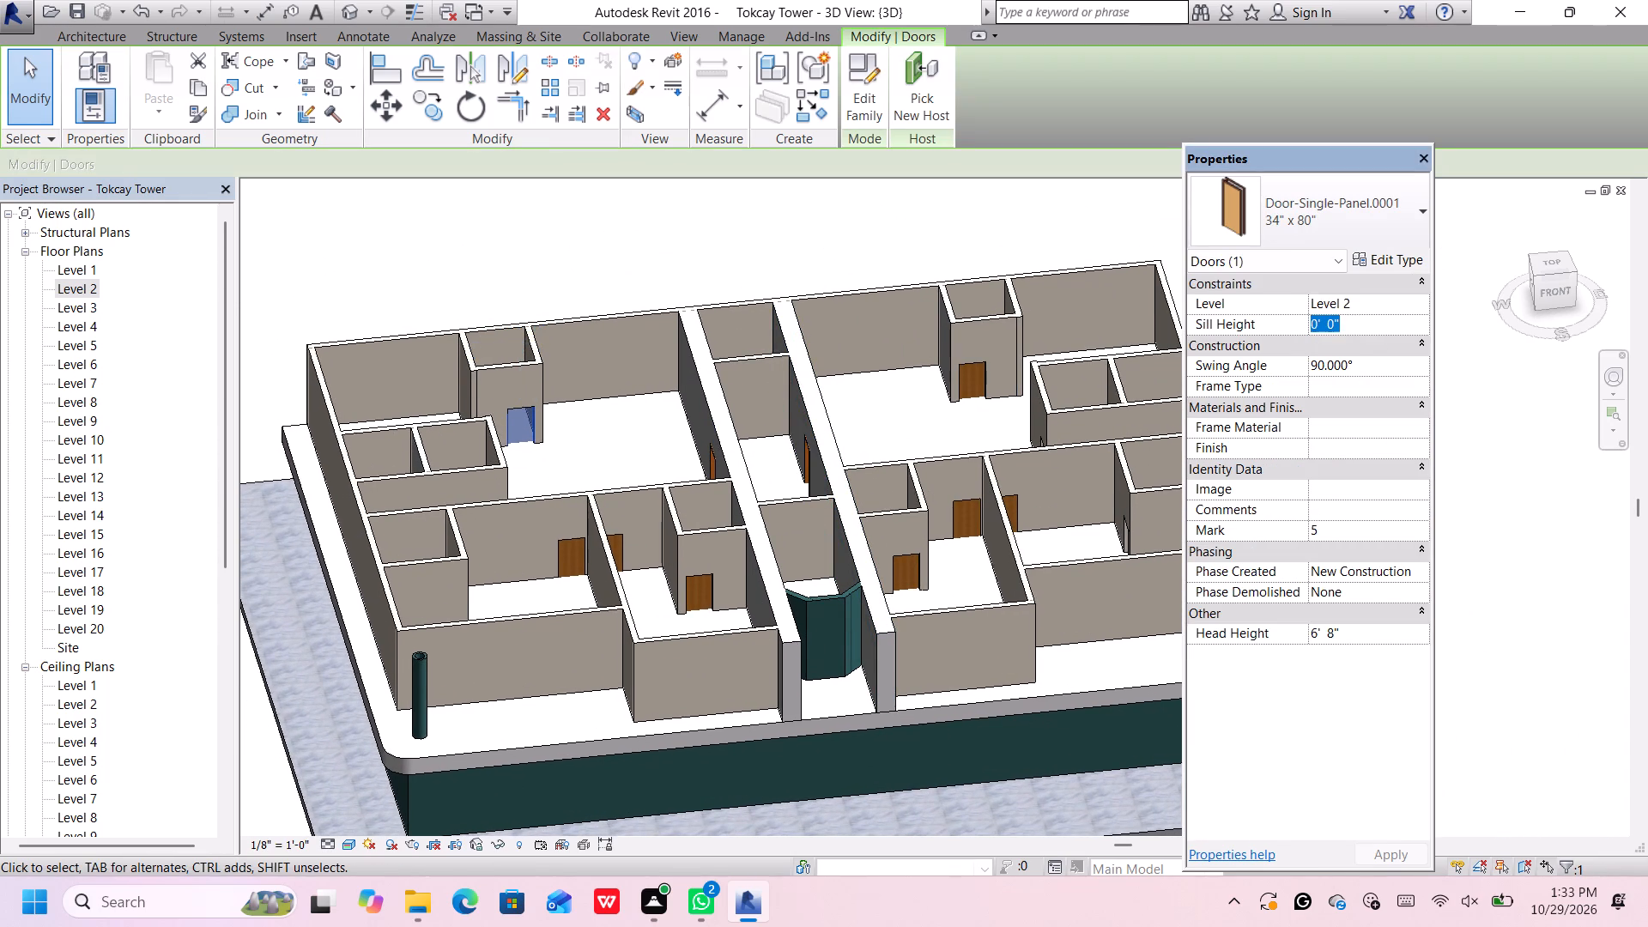
pyautogui.press('BackSpace')
pyautogui.write("2'")
pyautogui.press('Return')
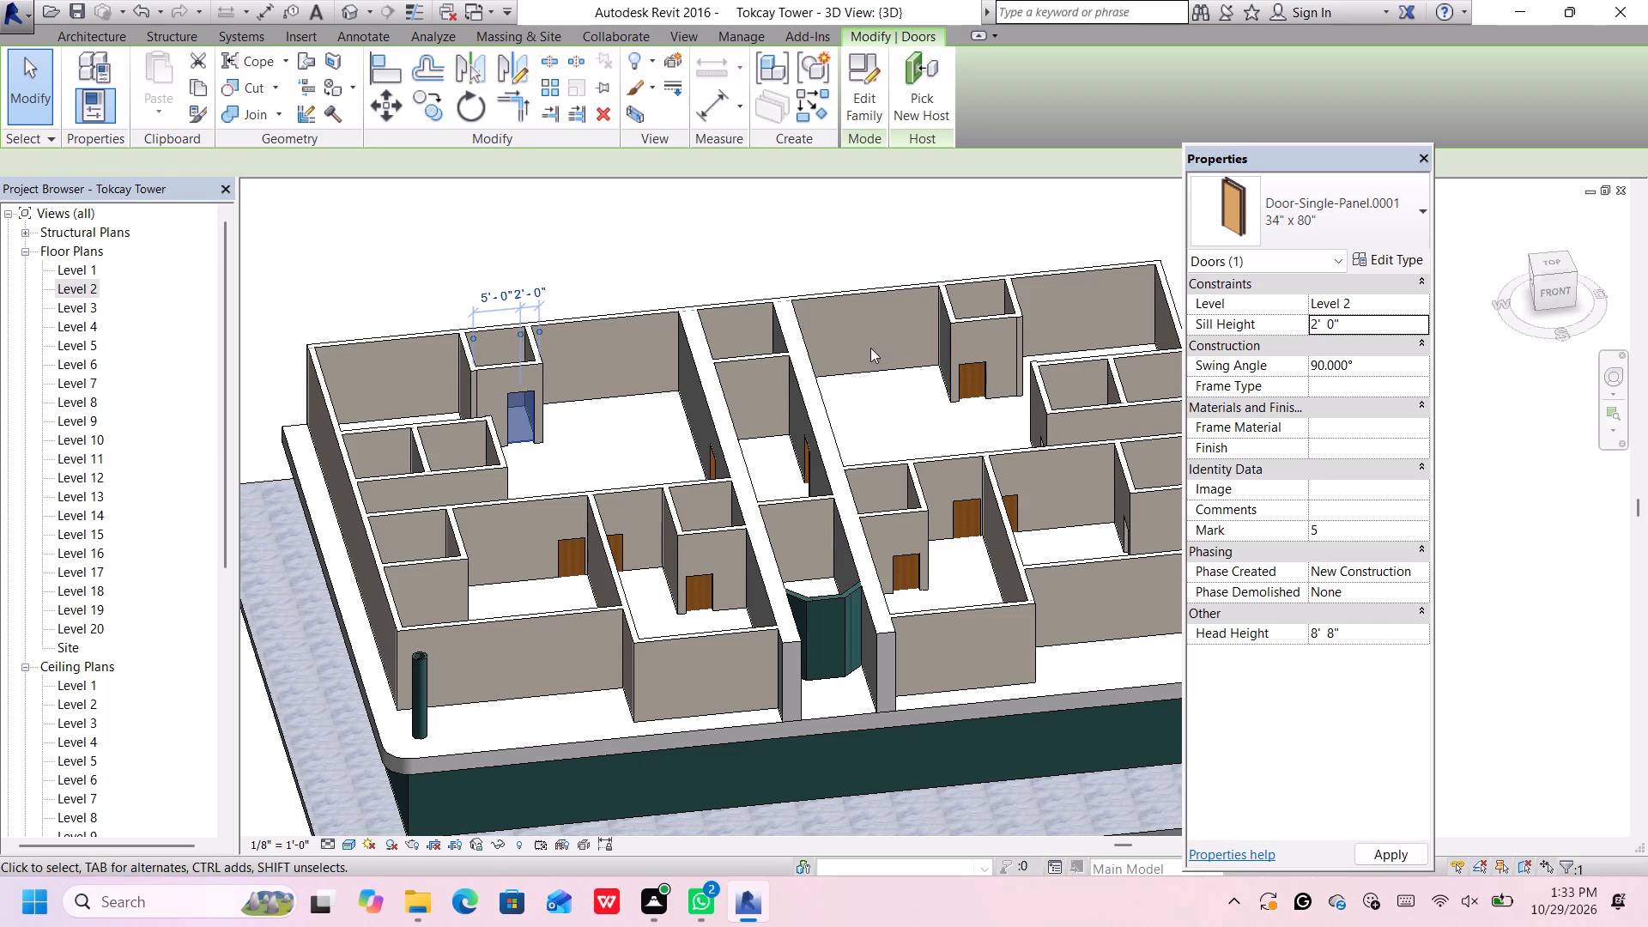
# Set the sill height of the 36" x 96" pocket door in the corridor's left wall to 2'-0".
pyautogui.scroll(3, 713, 463)
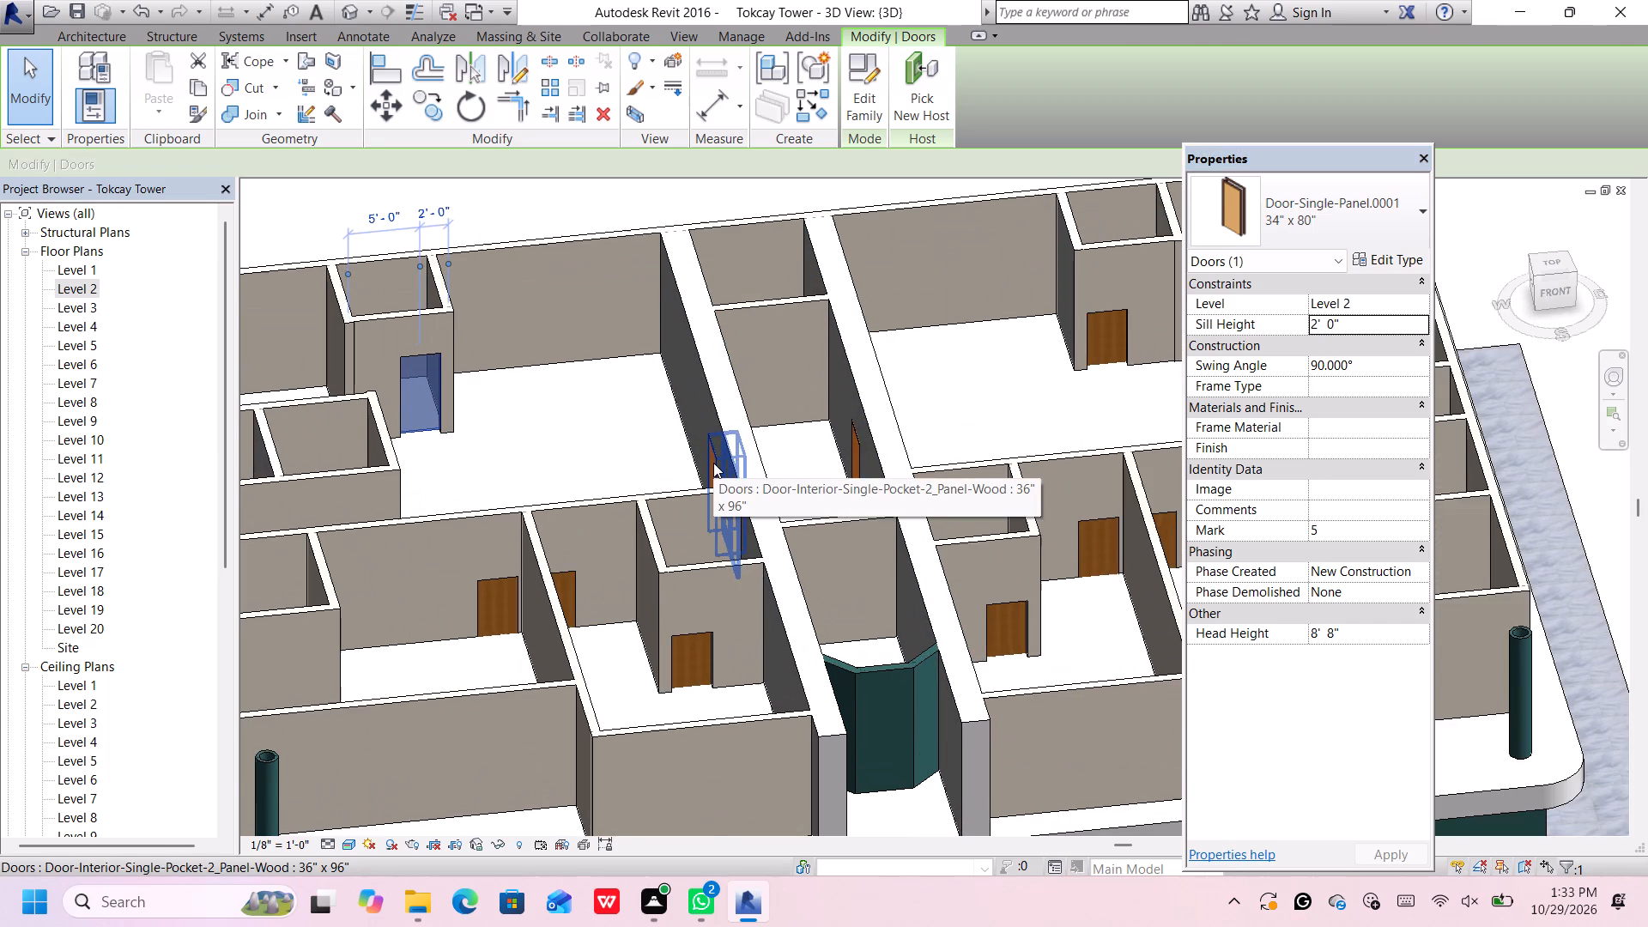
pyautogui.scroll(3, 713, 463)
pyautogui.click(713, 463)
pyautogui.scroll(1, 713, 463)
pyautogui.scroll(-1, 713, 463)
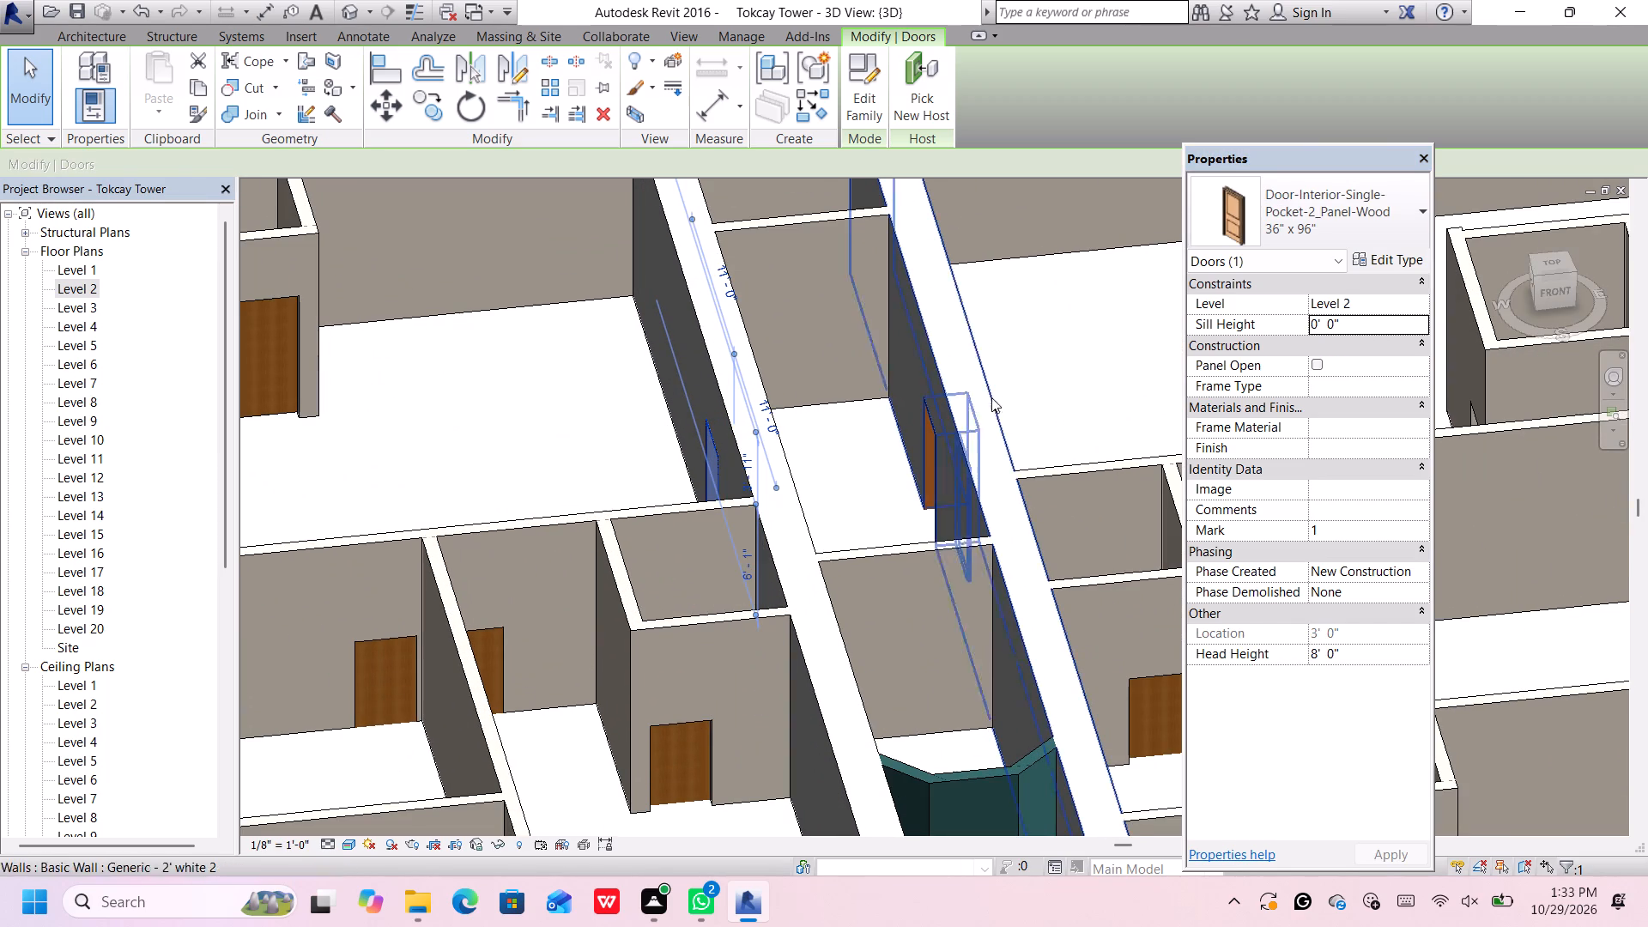
pyautogui.click(1356, 327)
pyautogui.press('BackSpace')
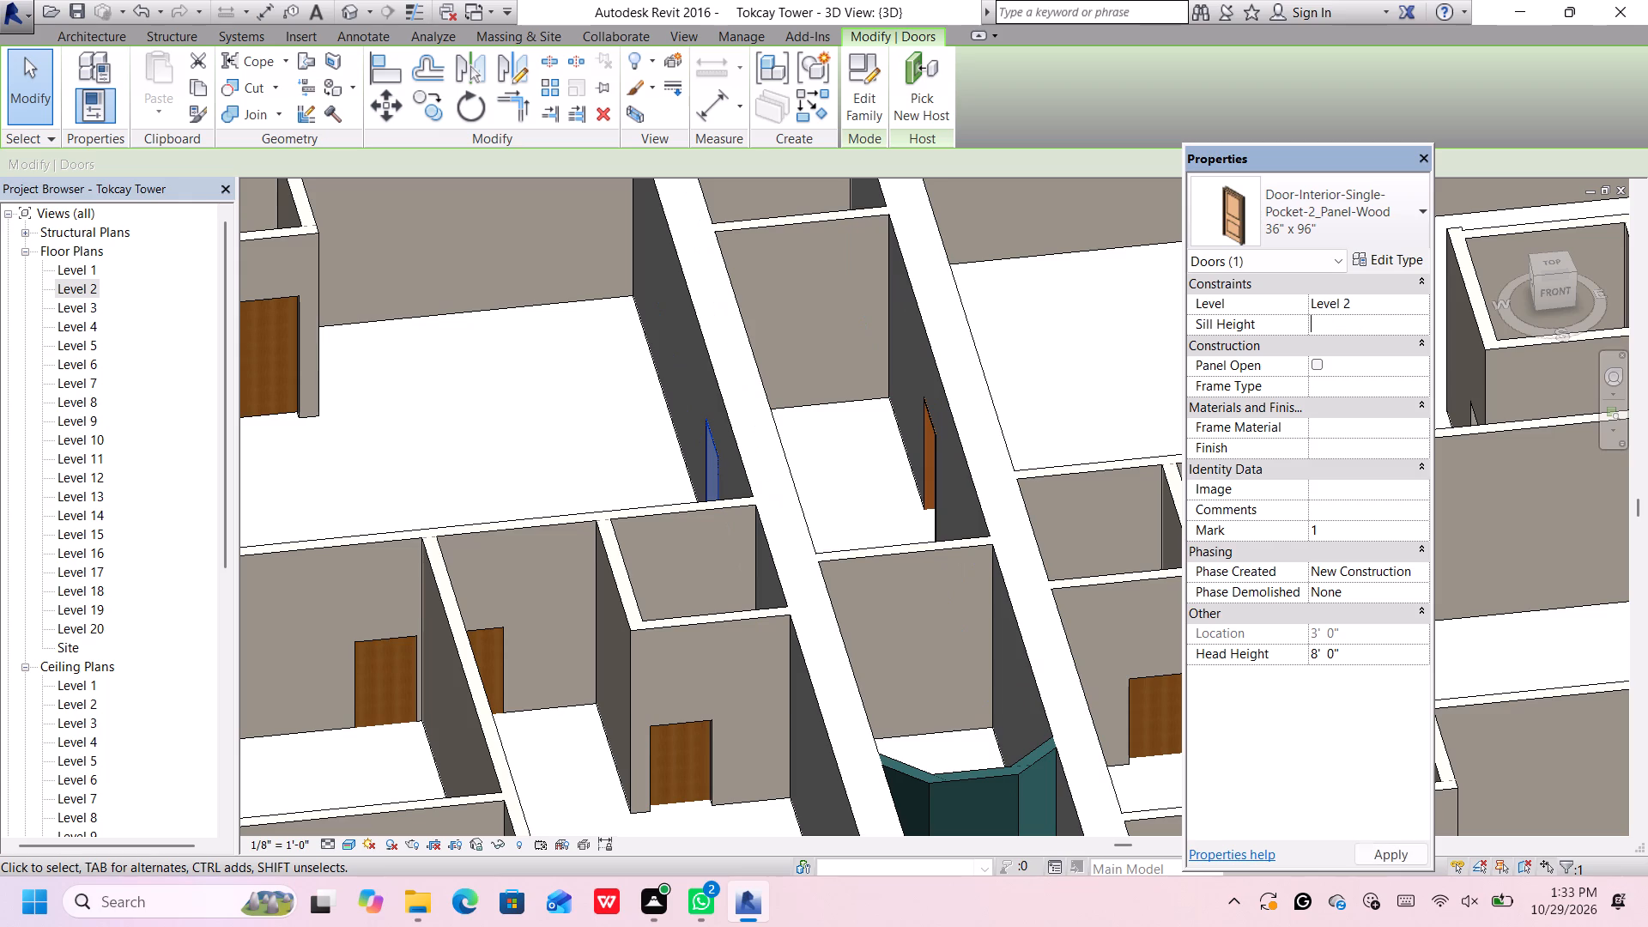
pyautogui.write("2'")
pyautogui.press('Return')
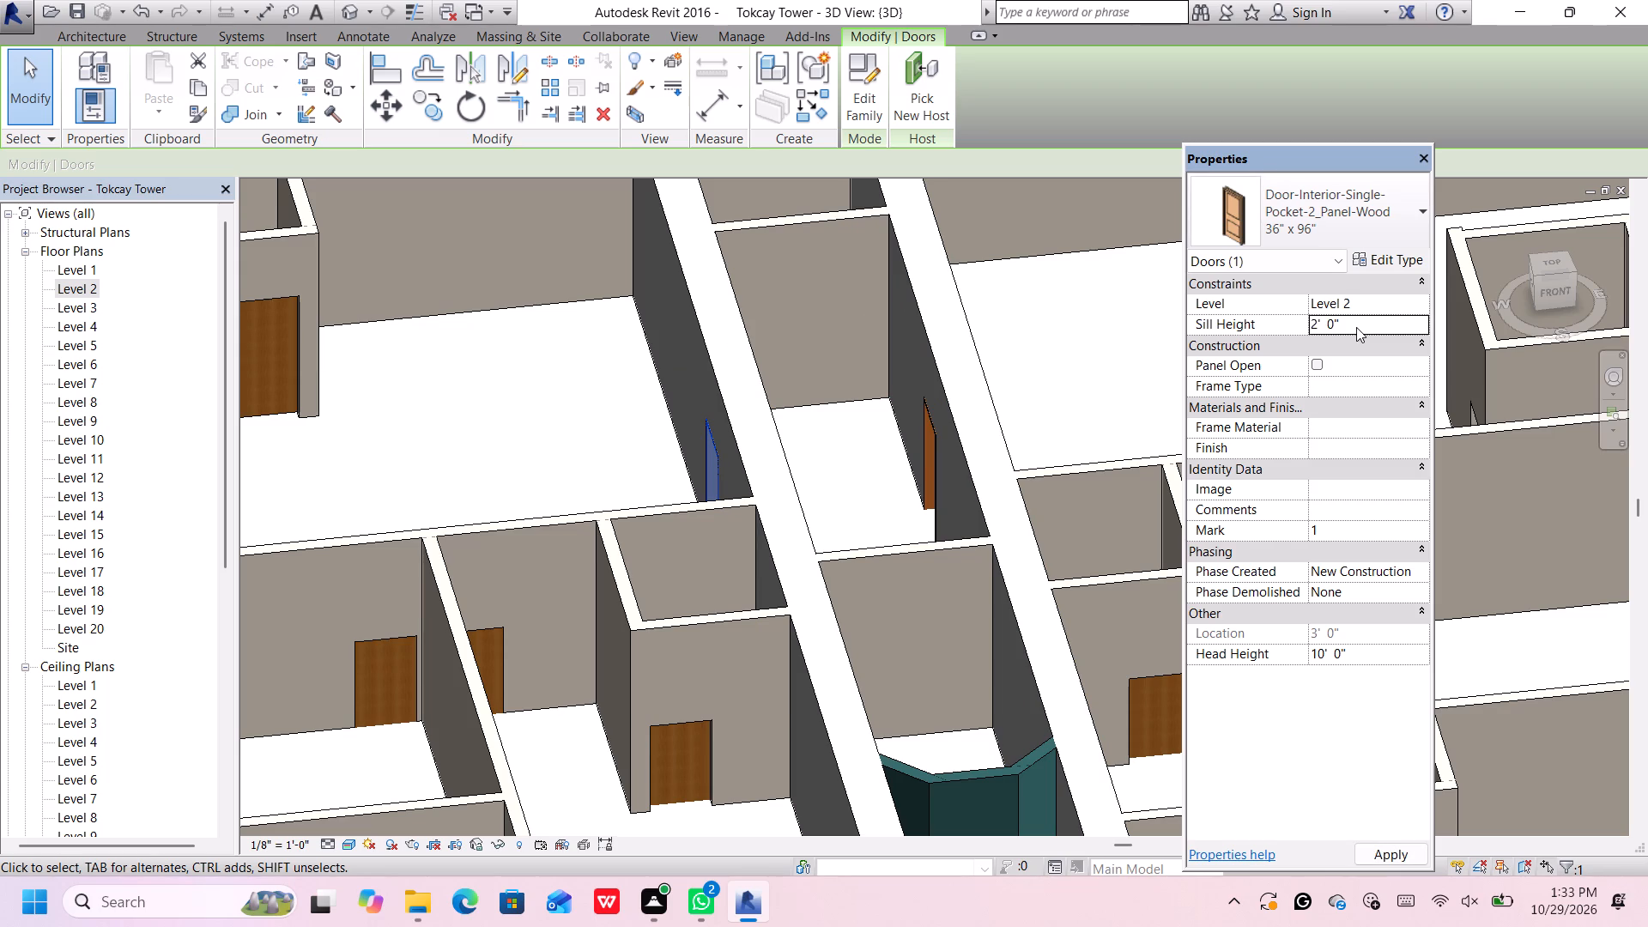
# Set the sill height of the 36" x 96" pocket door in the corridor's right wall to 2'-0".
pyautogui.scroll(-1, 1348, 328)
pyautogui.scroll(-1, 1237, 336)
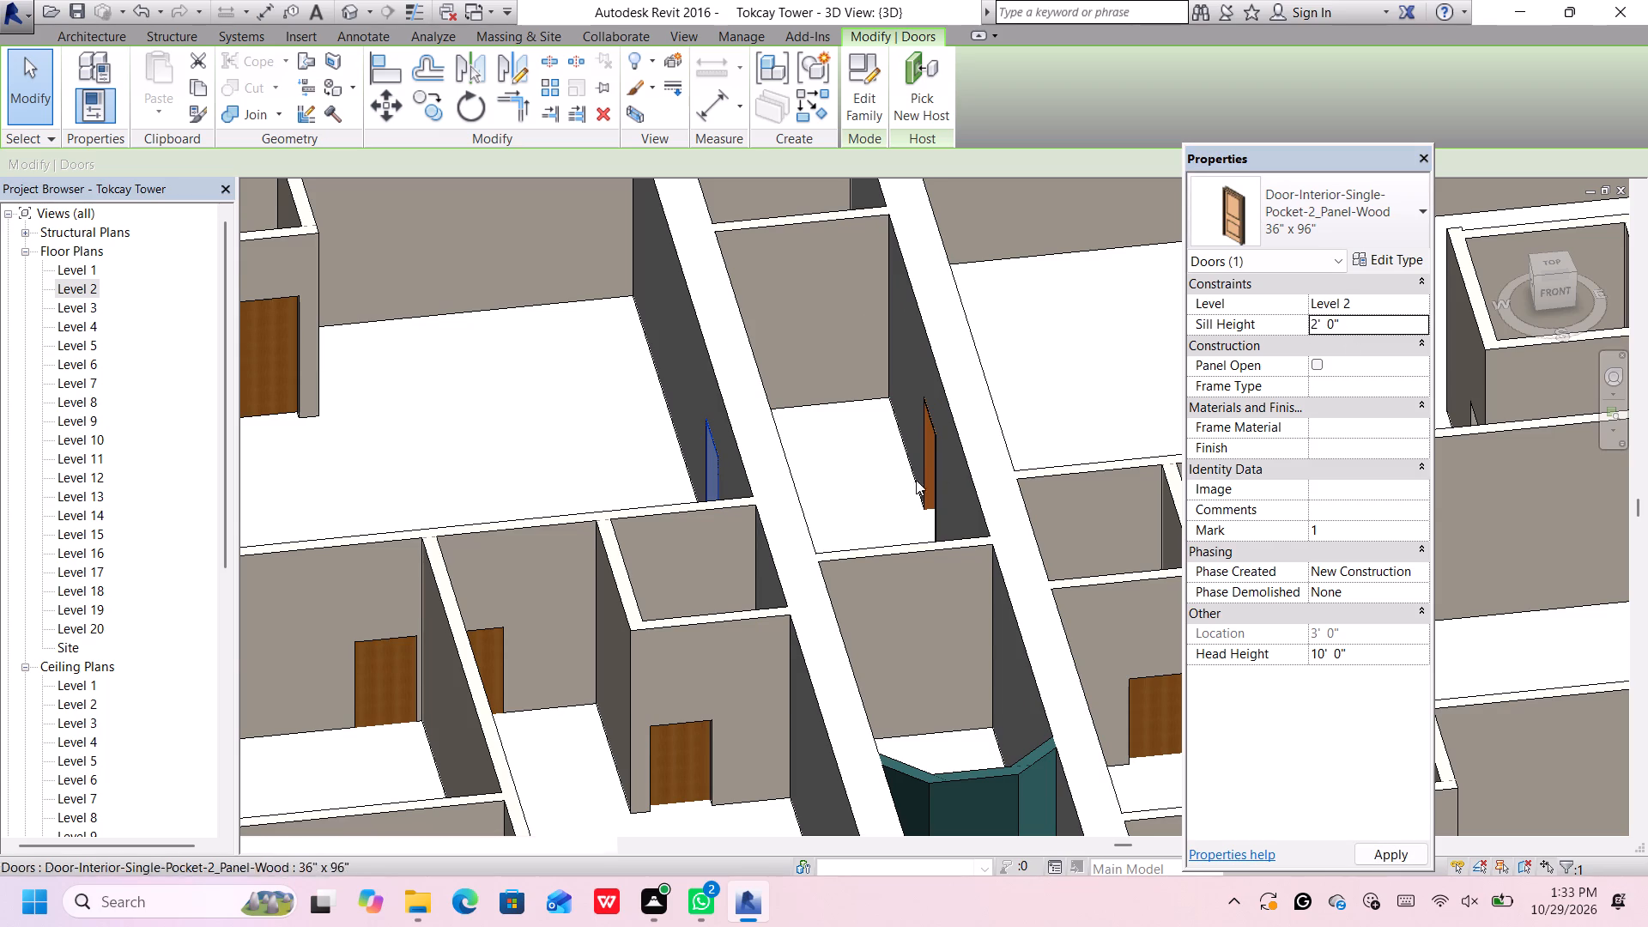
pyautogui.scroll(-4, 911, 482)
pyautogui.scroll(4, 911, 482)
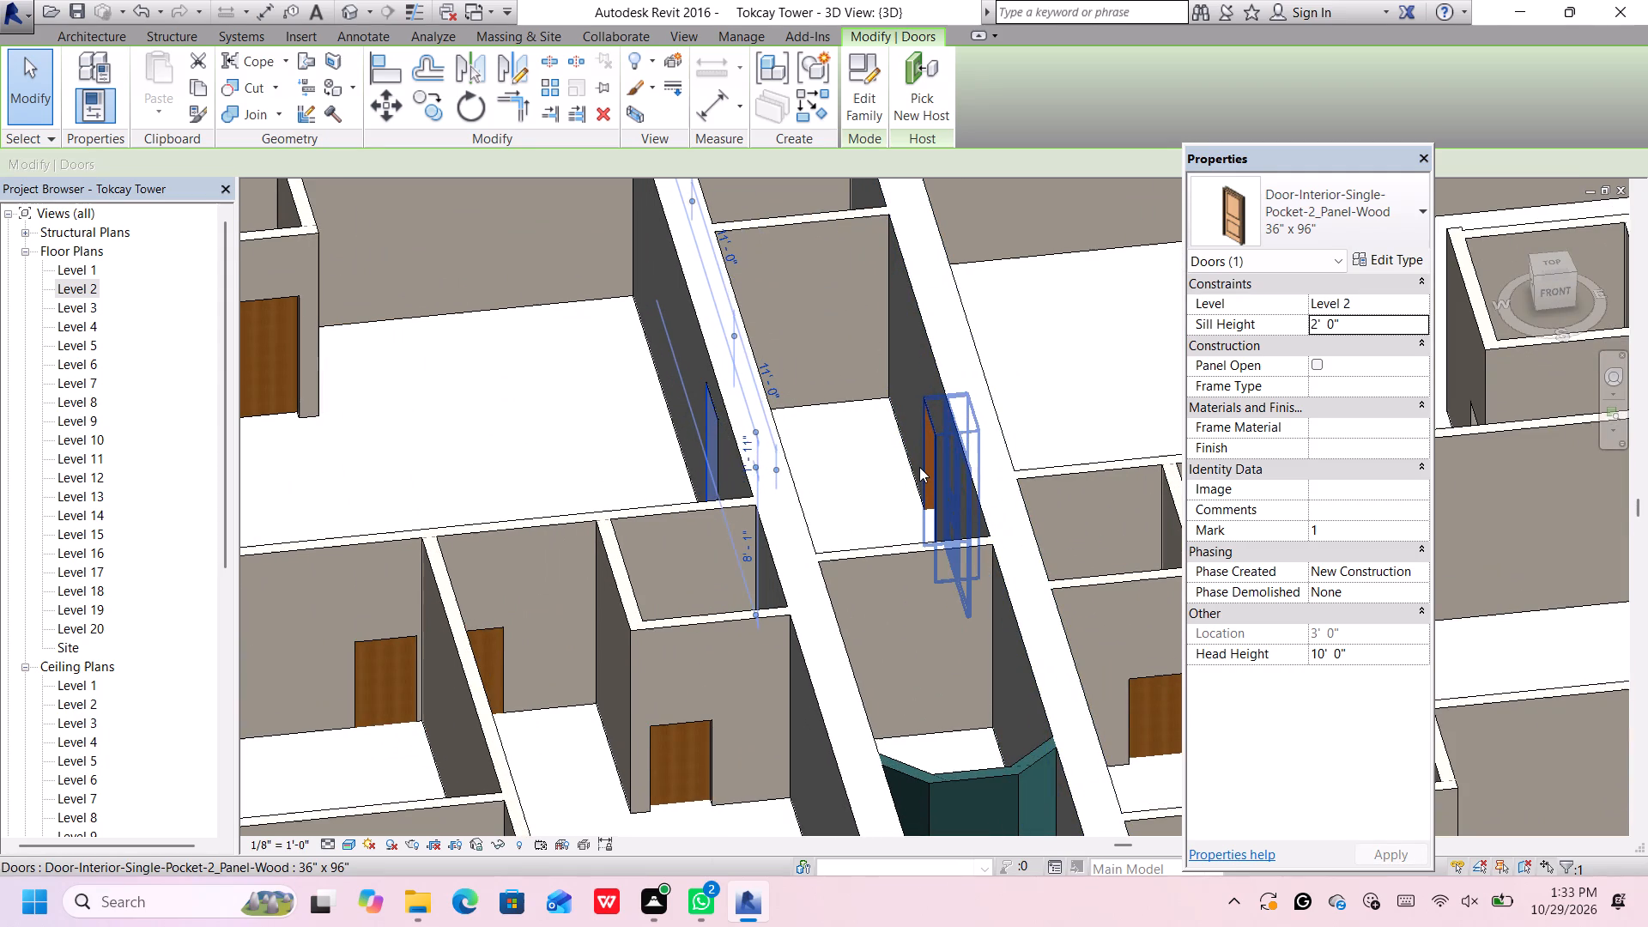
pyautogui.click(919, 467)
pyautogui.click(1360, 324)
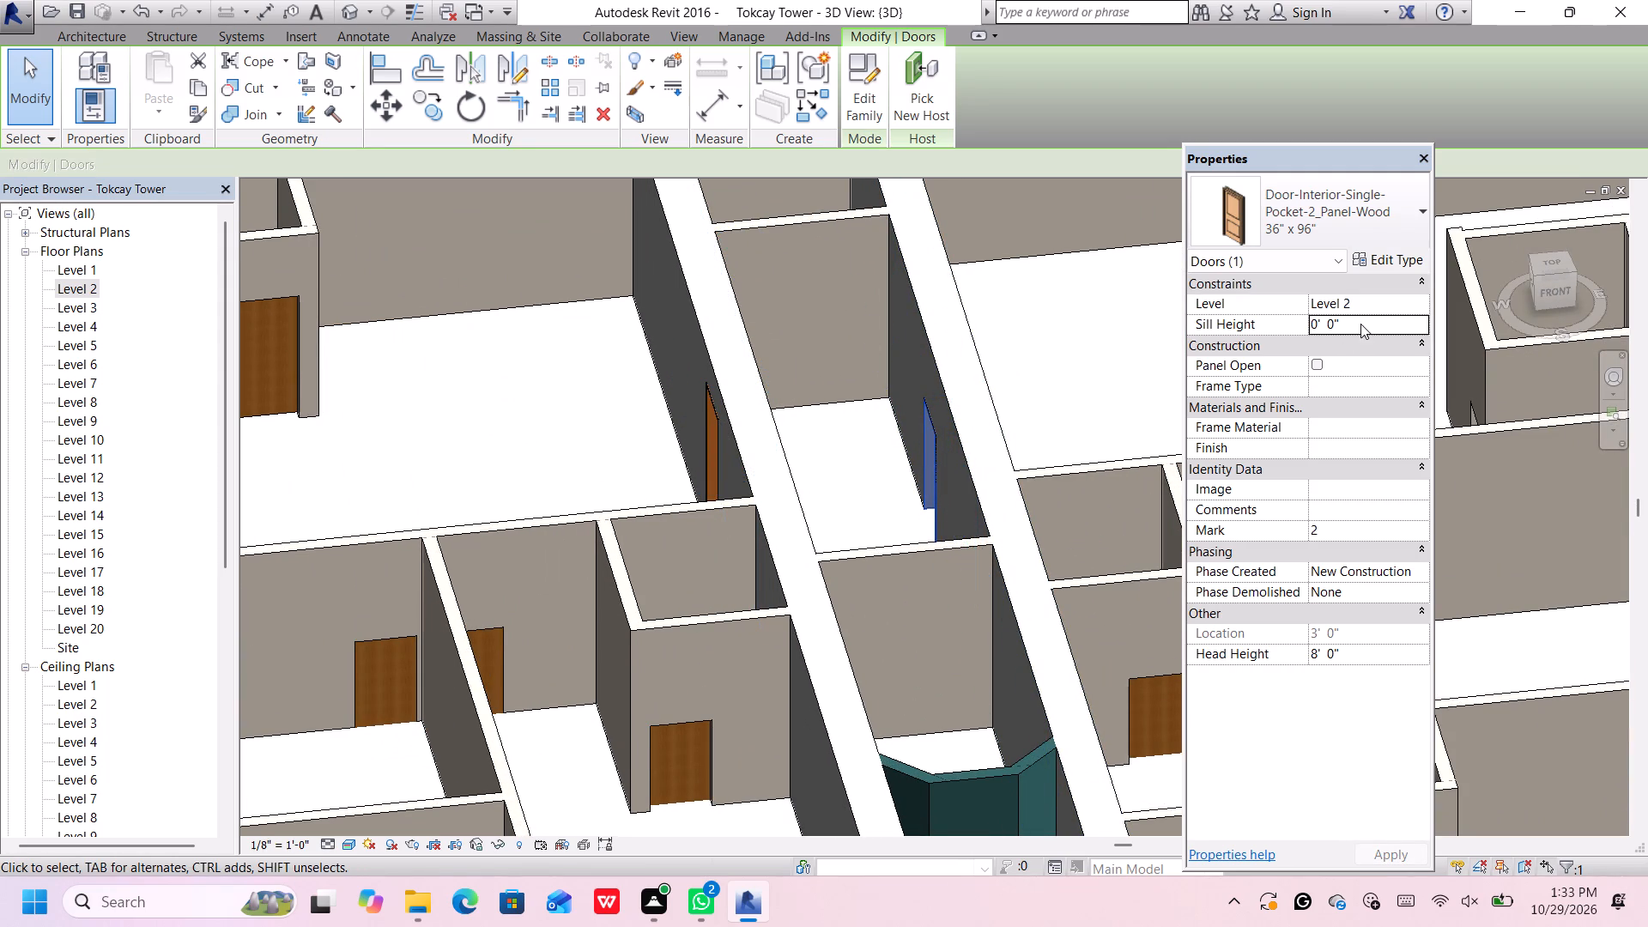
pyautogui.press('BackSpace')
pyautogui.write("2'")
pyautogui.press('Return')
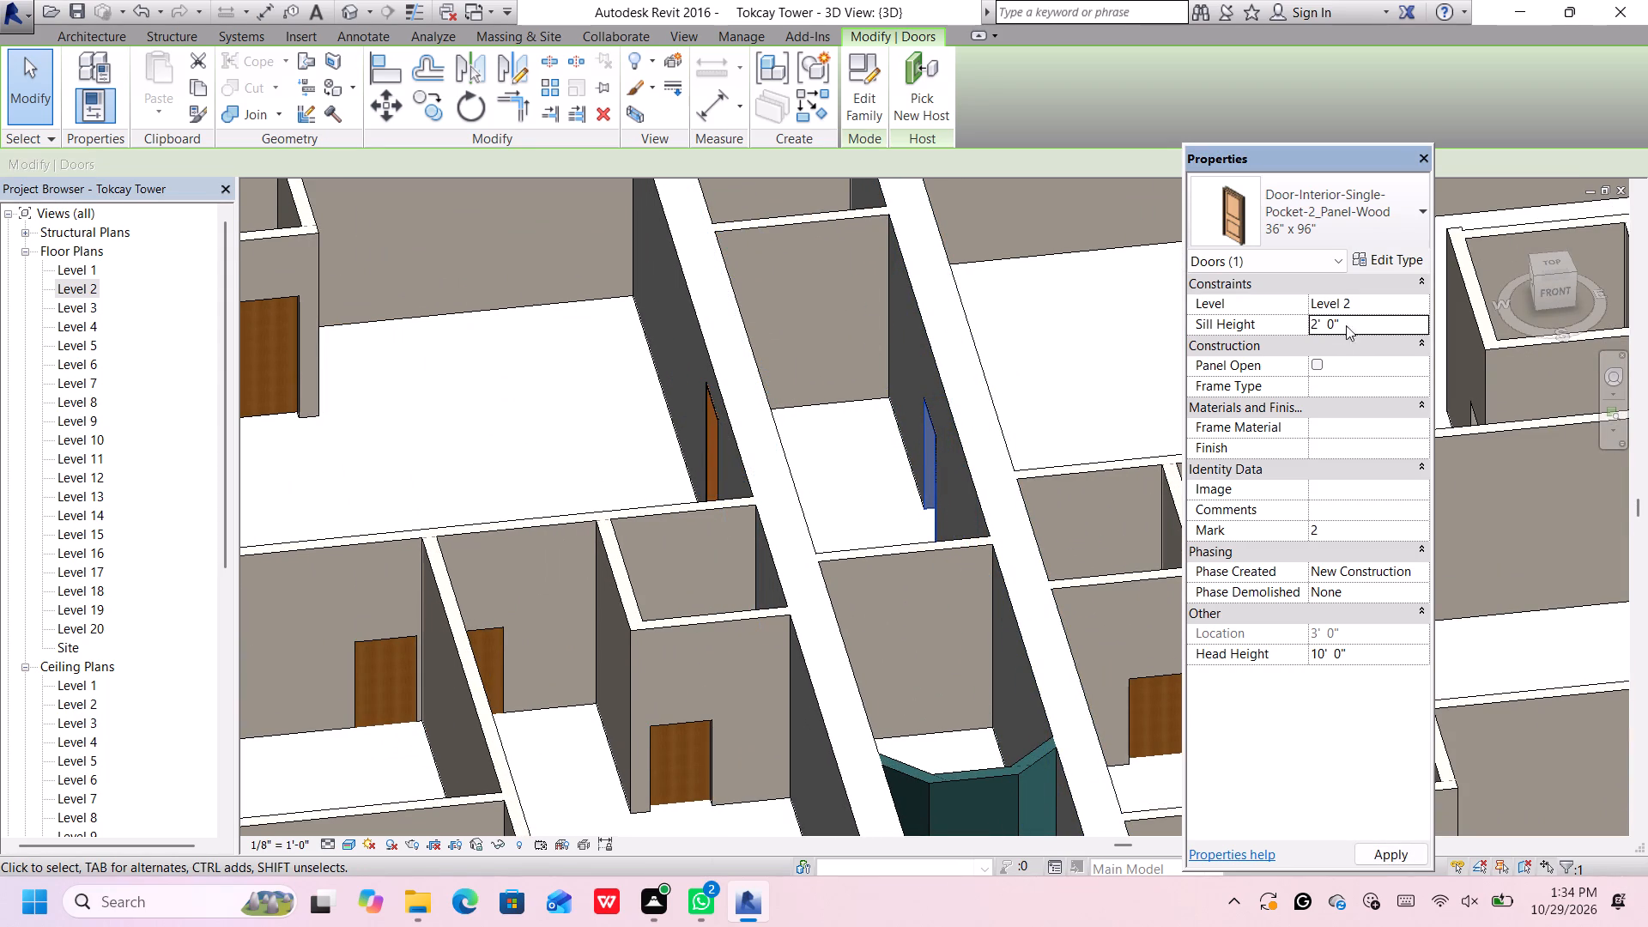
# Set the sill height of the 34" x 80" door in the lower-left outer bedroom's back wall to 2'-0".
pyautogui.scroll(-3, 658, 452)
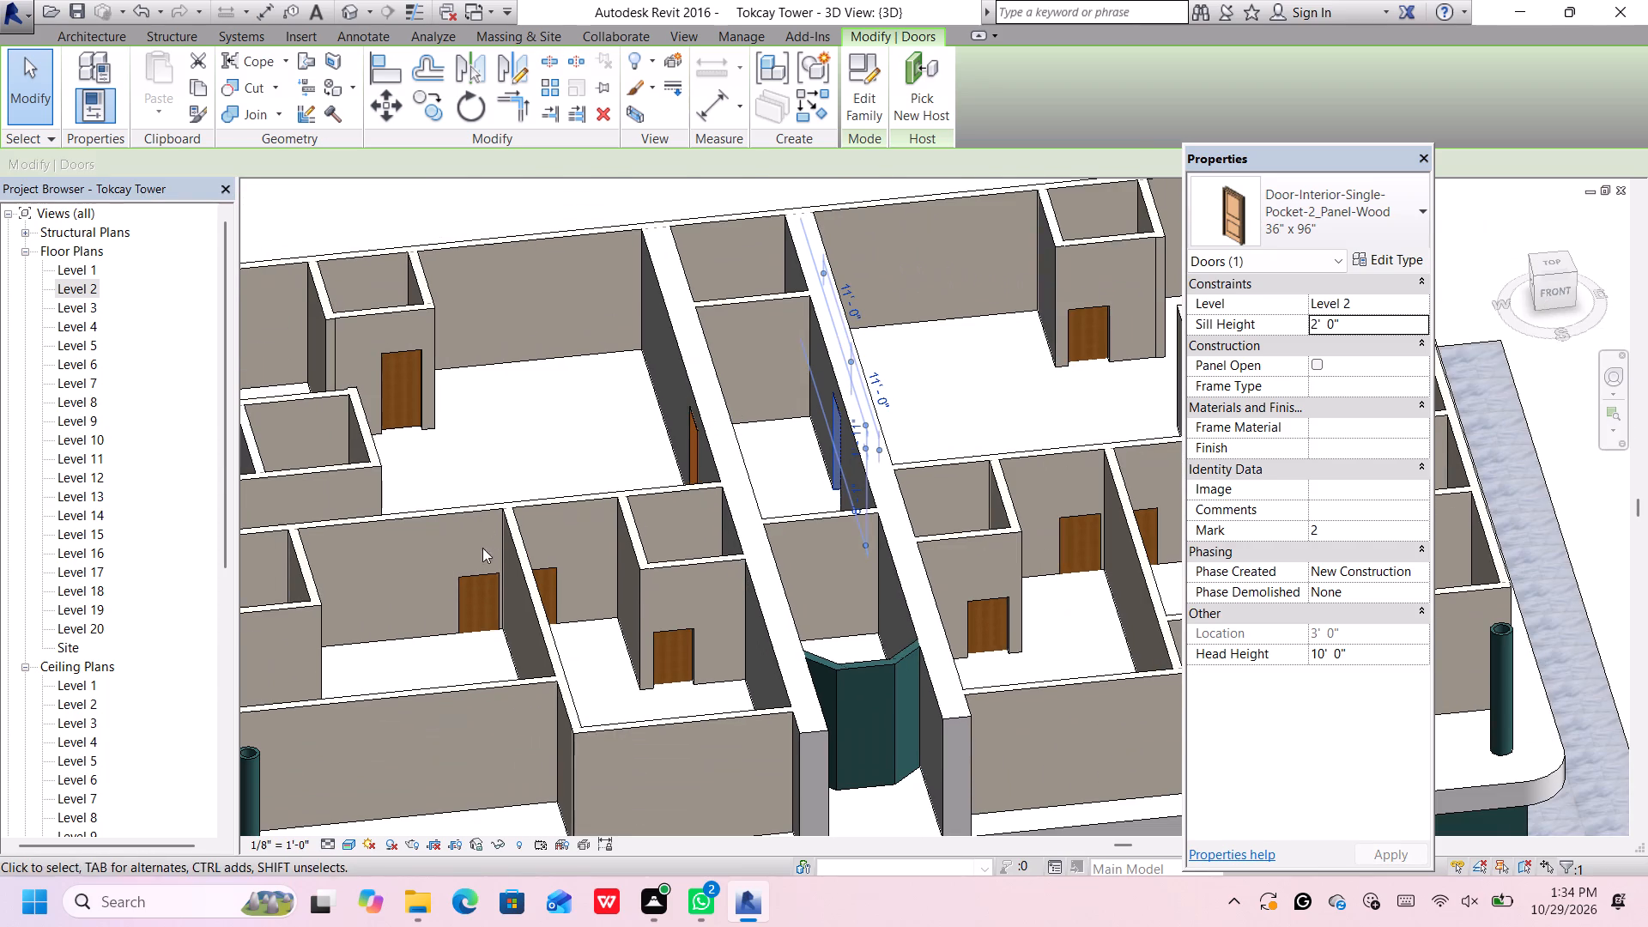
pyautogui.scroll(4, 489, 569)
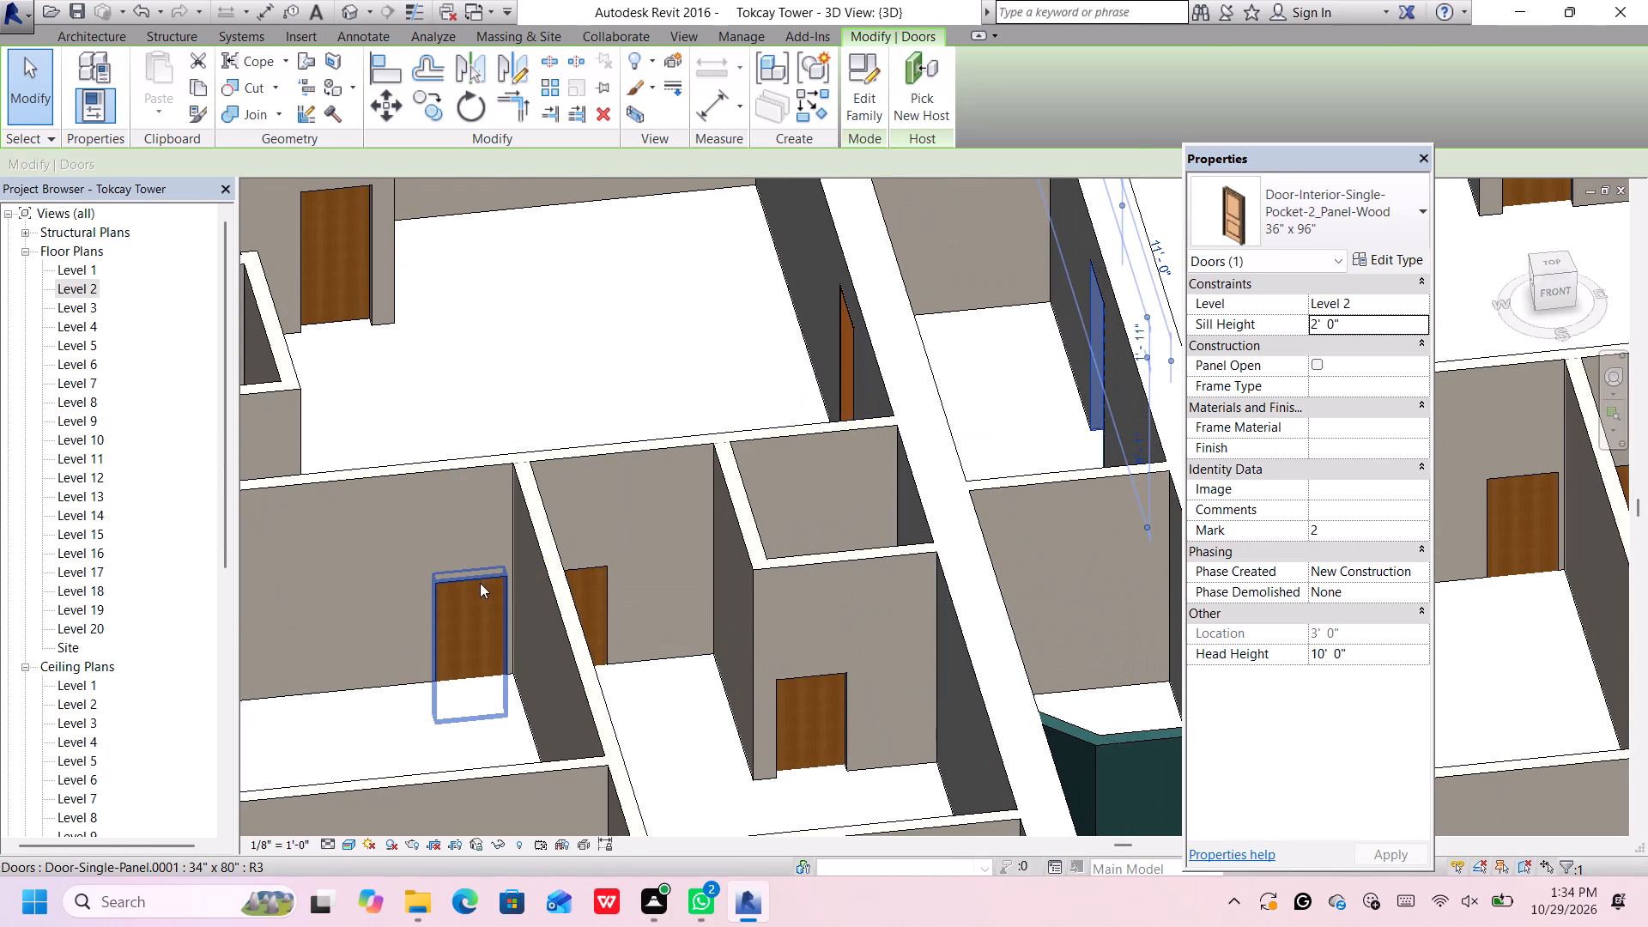
pyautogui.click(480, 583)
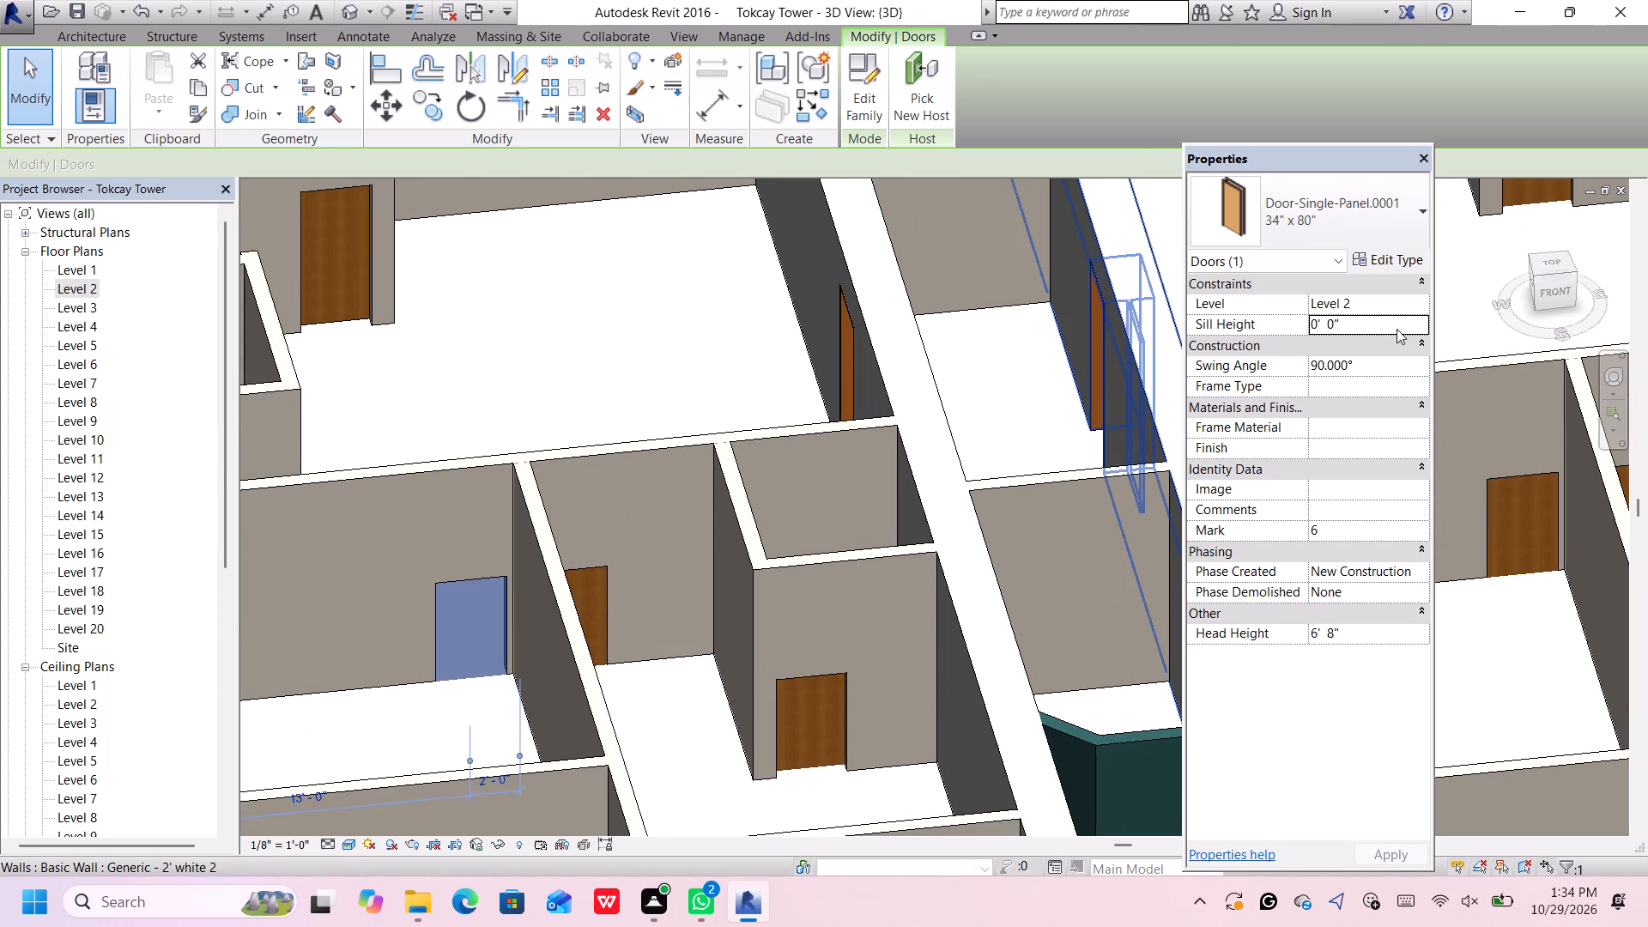
pyautogui.click(1397, 329)
pyautogui.press('BackSpace')
pyautogui.write("2'")
pyautogui.press('Return')
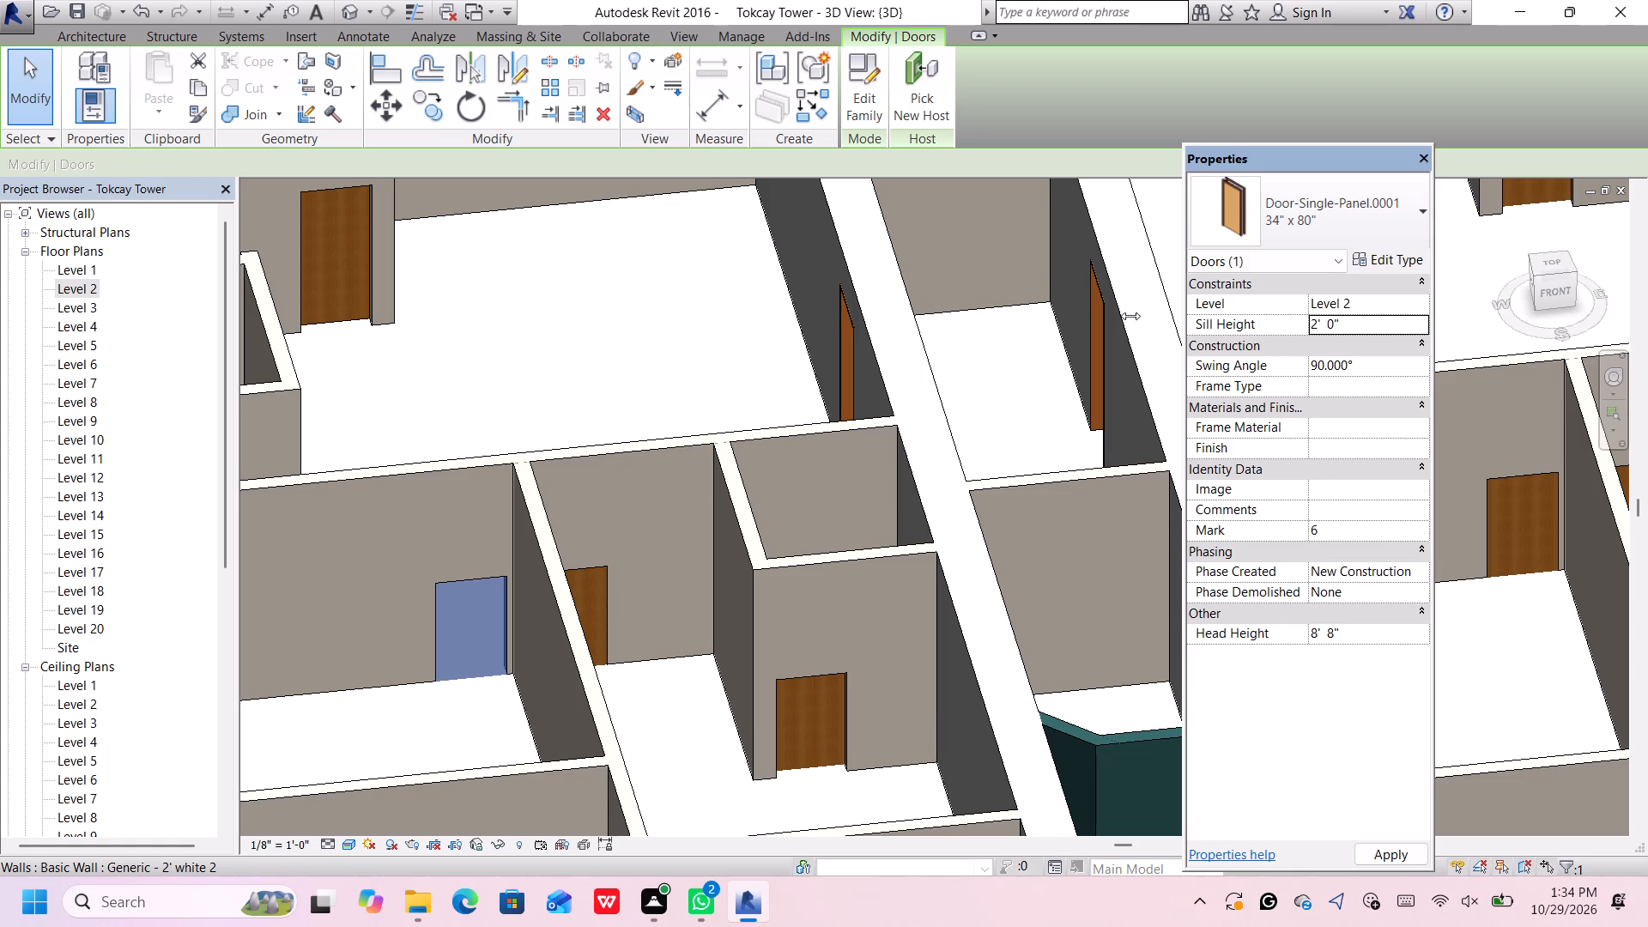
# Set the sill height of the neighbouring door in the lower-left inner bedroom's back wall to 2'-0".
pyautogui.click(602, 574)
pyautogui.click(1375, 327)
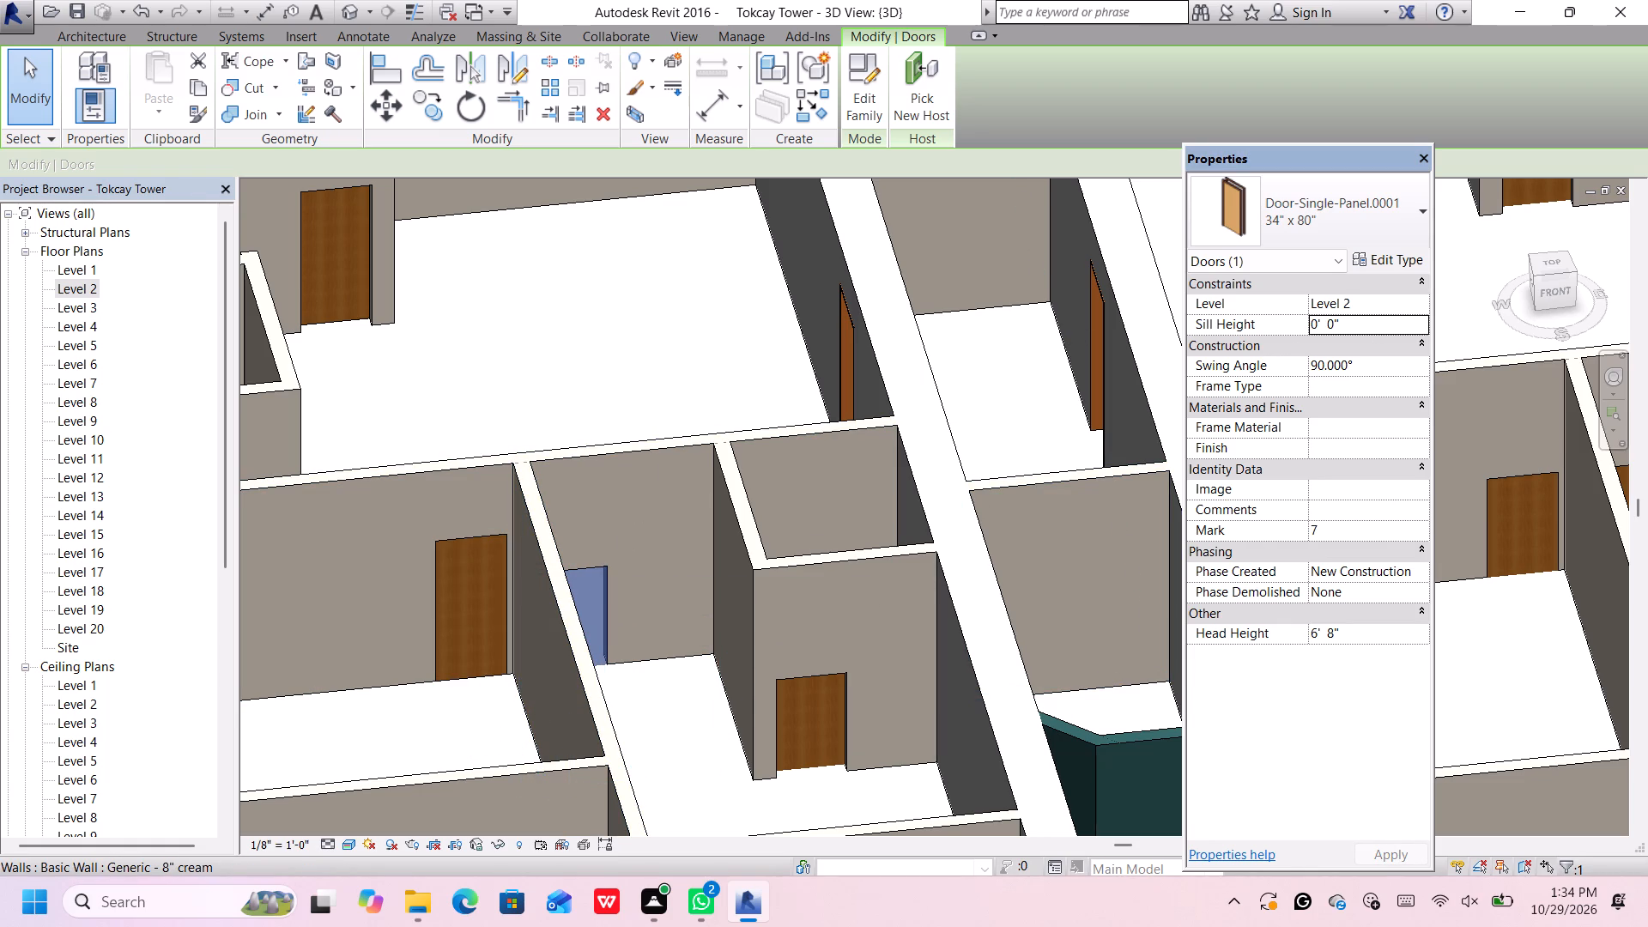
pyautogui.press('BackSpace')
pyautogui.press('2')
pyautogui.press("'")
pyautogui.press('Return')
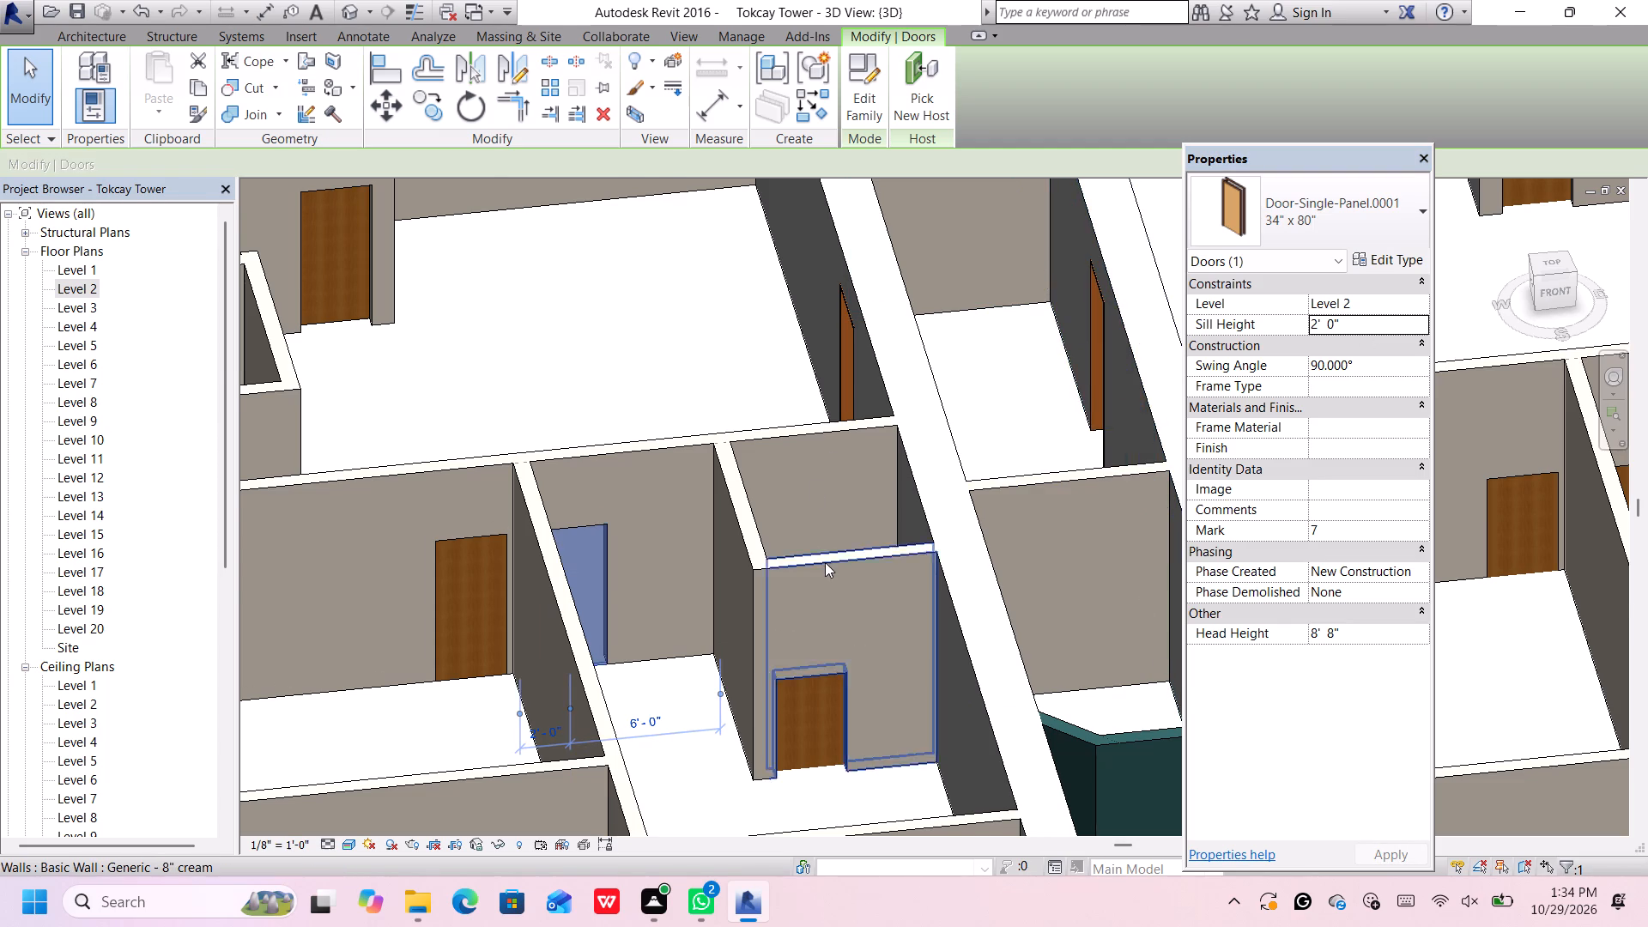
# Set the sill height of the door to the small room inside the lower-left inner bedroom to 2'-0".
pyautogui.scroll(-7, 825, 562)
pyautogui.scroll(4, 819, 608)
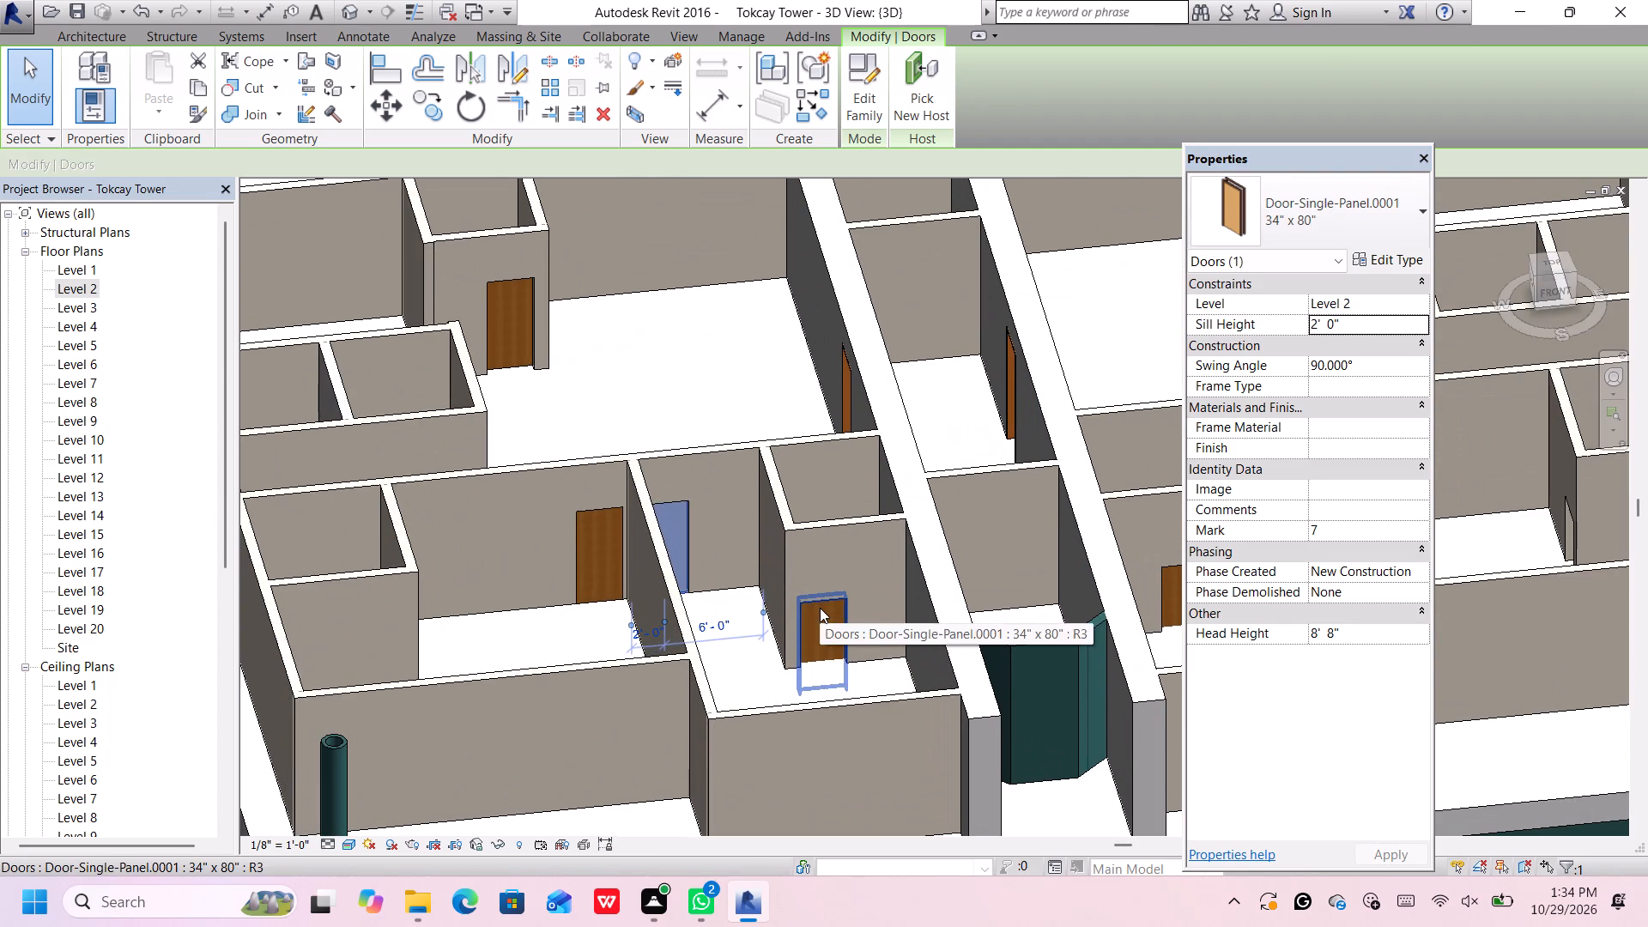
pyautogui.click(820, 608)
pyautogui.click(1366, 324)
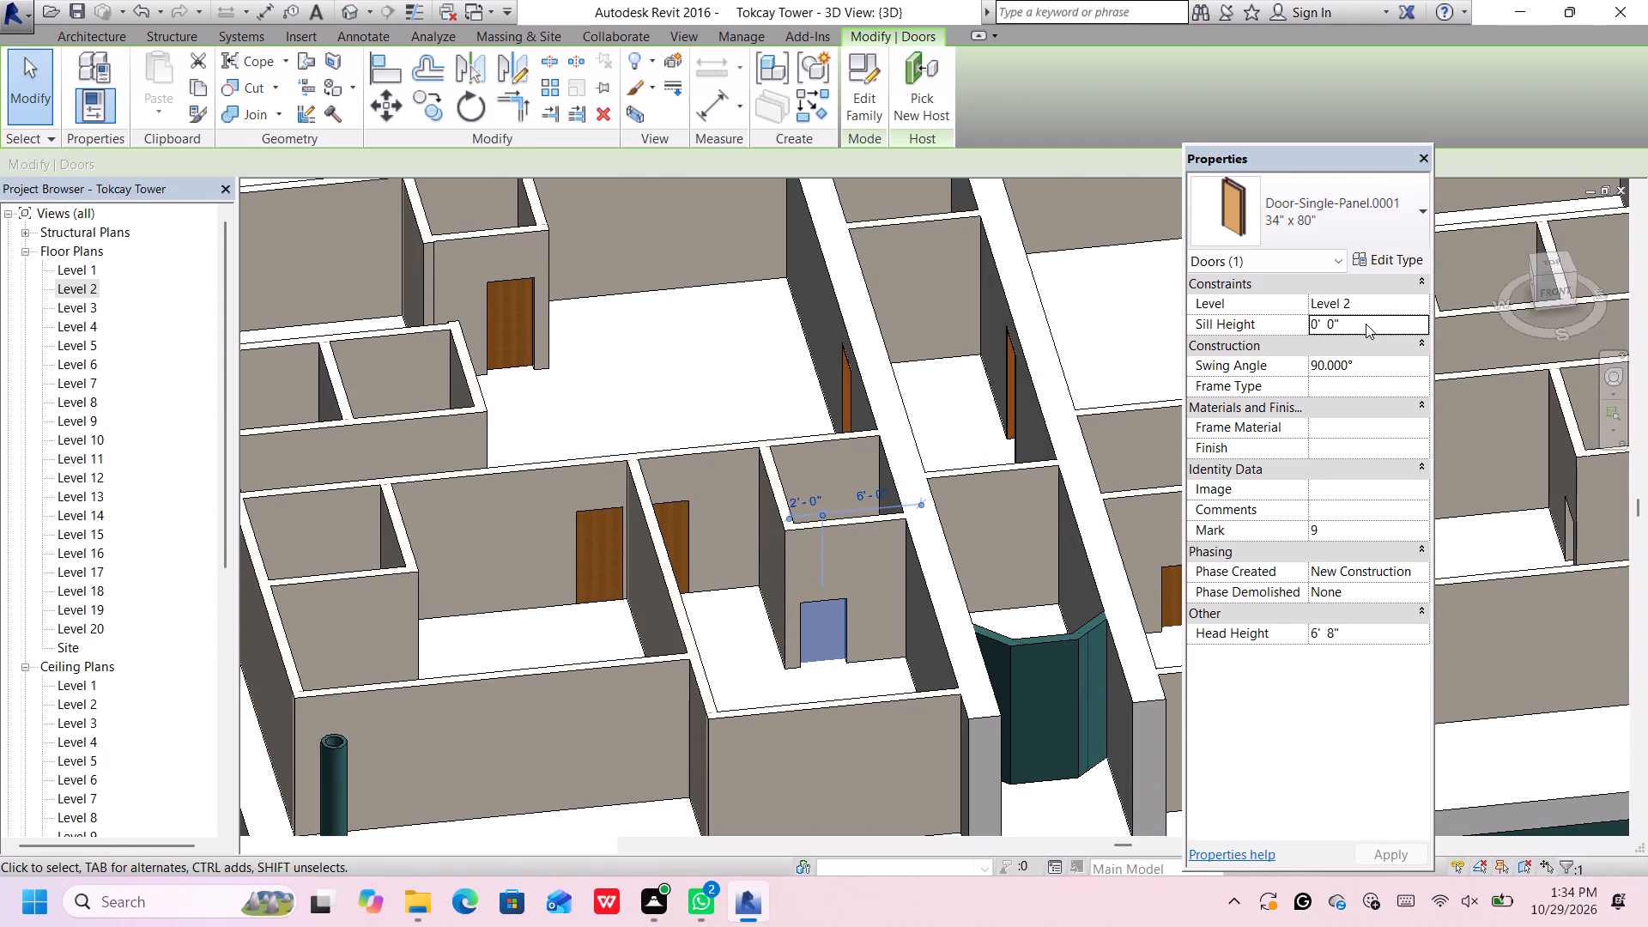
pyautogui.press('BackSpace')
pyautogui.write("2'")
pyautogui.press('Return')
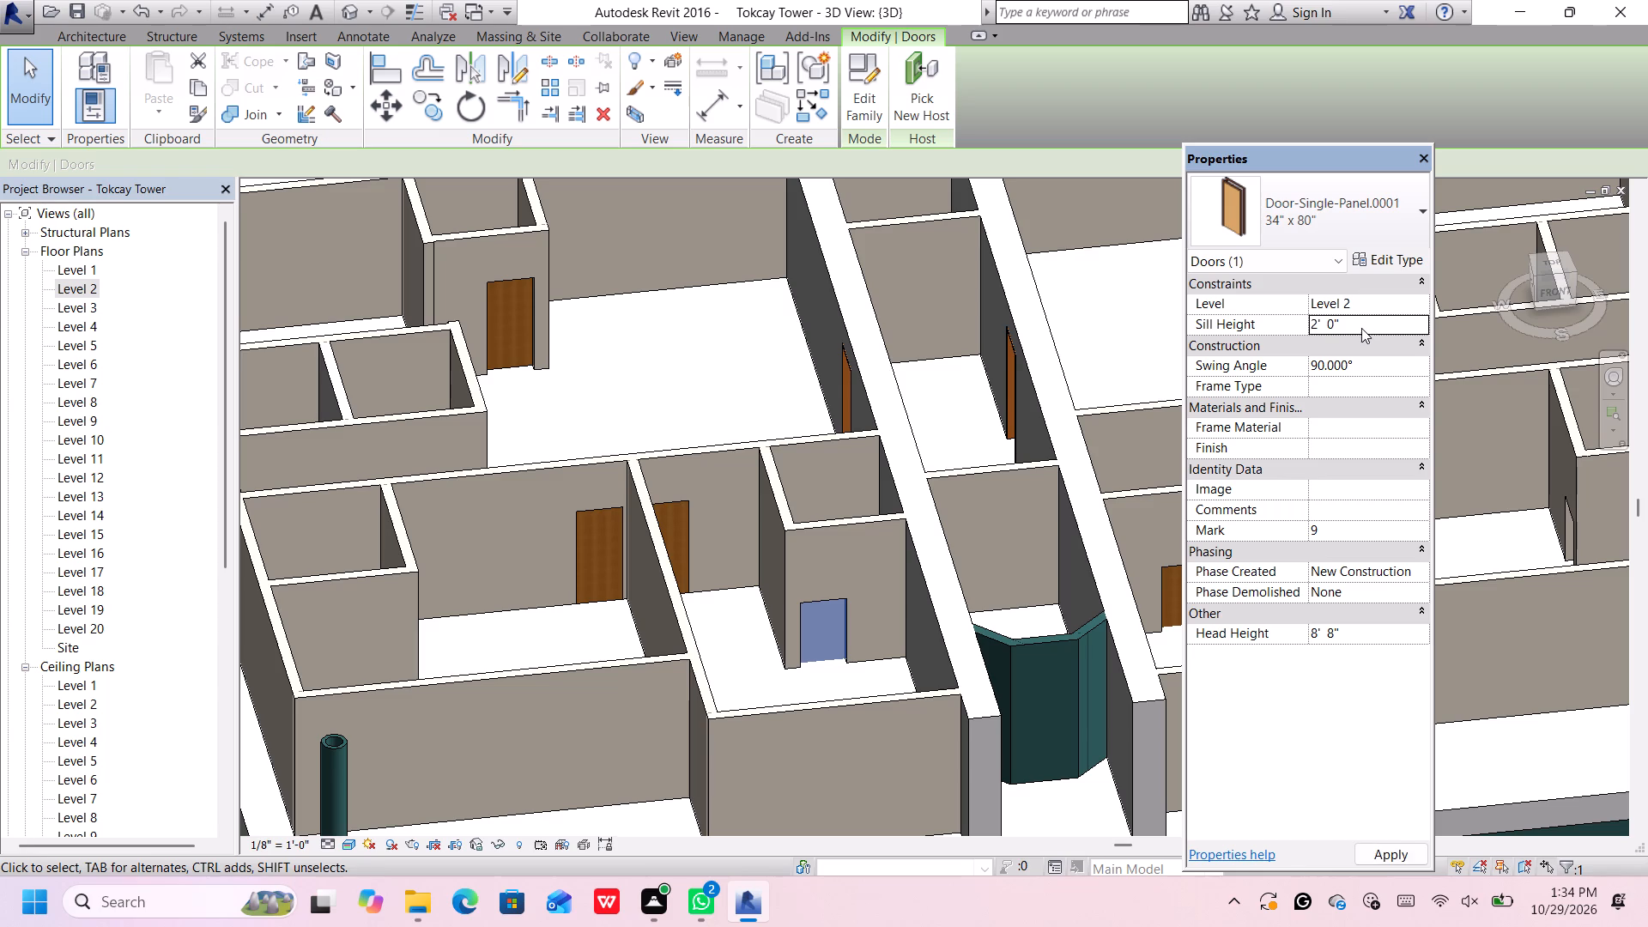
# Set the sill height of the 34" x 80" door to the small room inside the lower-right inner bedroom to 2'-0".
pyautogui.scroll(-2, 829, 336)
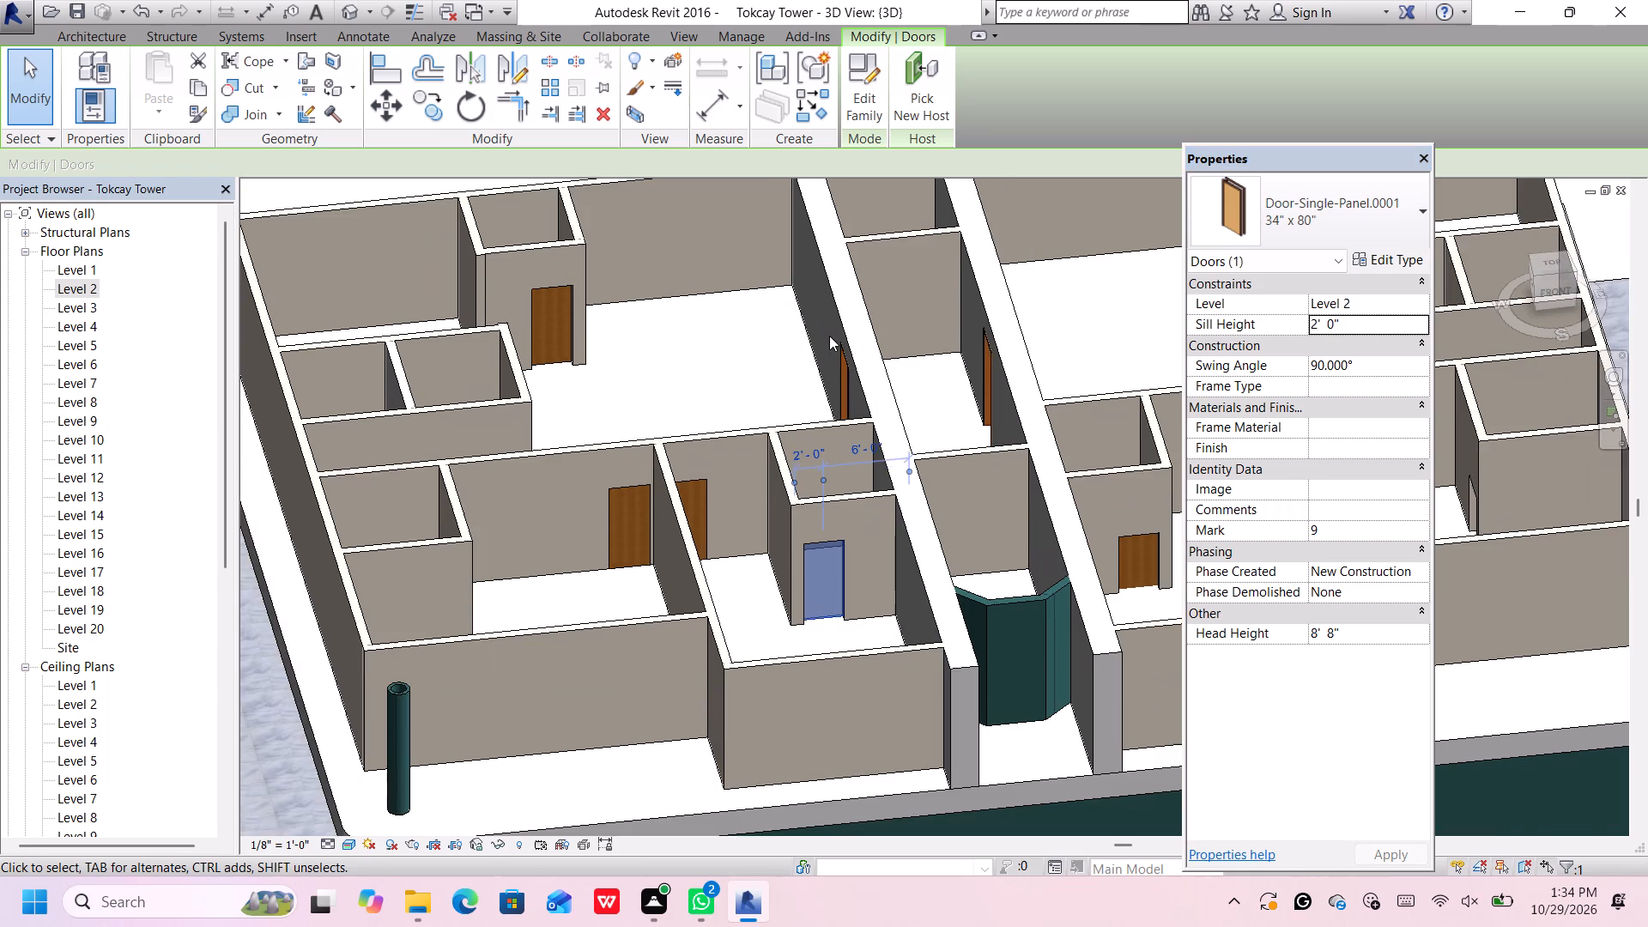
pyautogui.moveTo(829, 336); pyautogui.dragTo(784, 367, button='middle')
pyautogui.scroll(1, 784, 367)
pyautogui.scroll(-1, 865, 371)
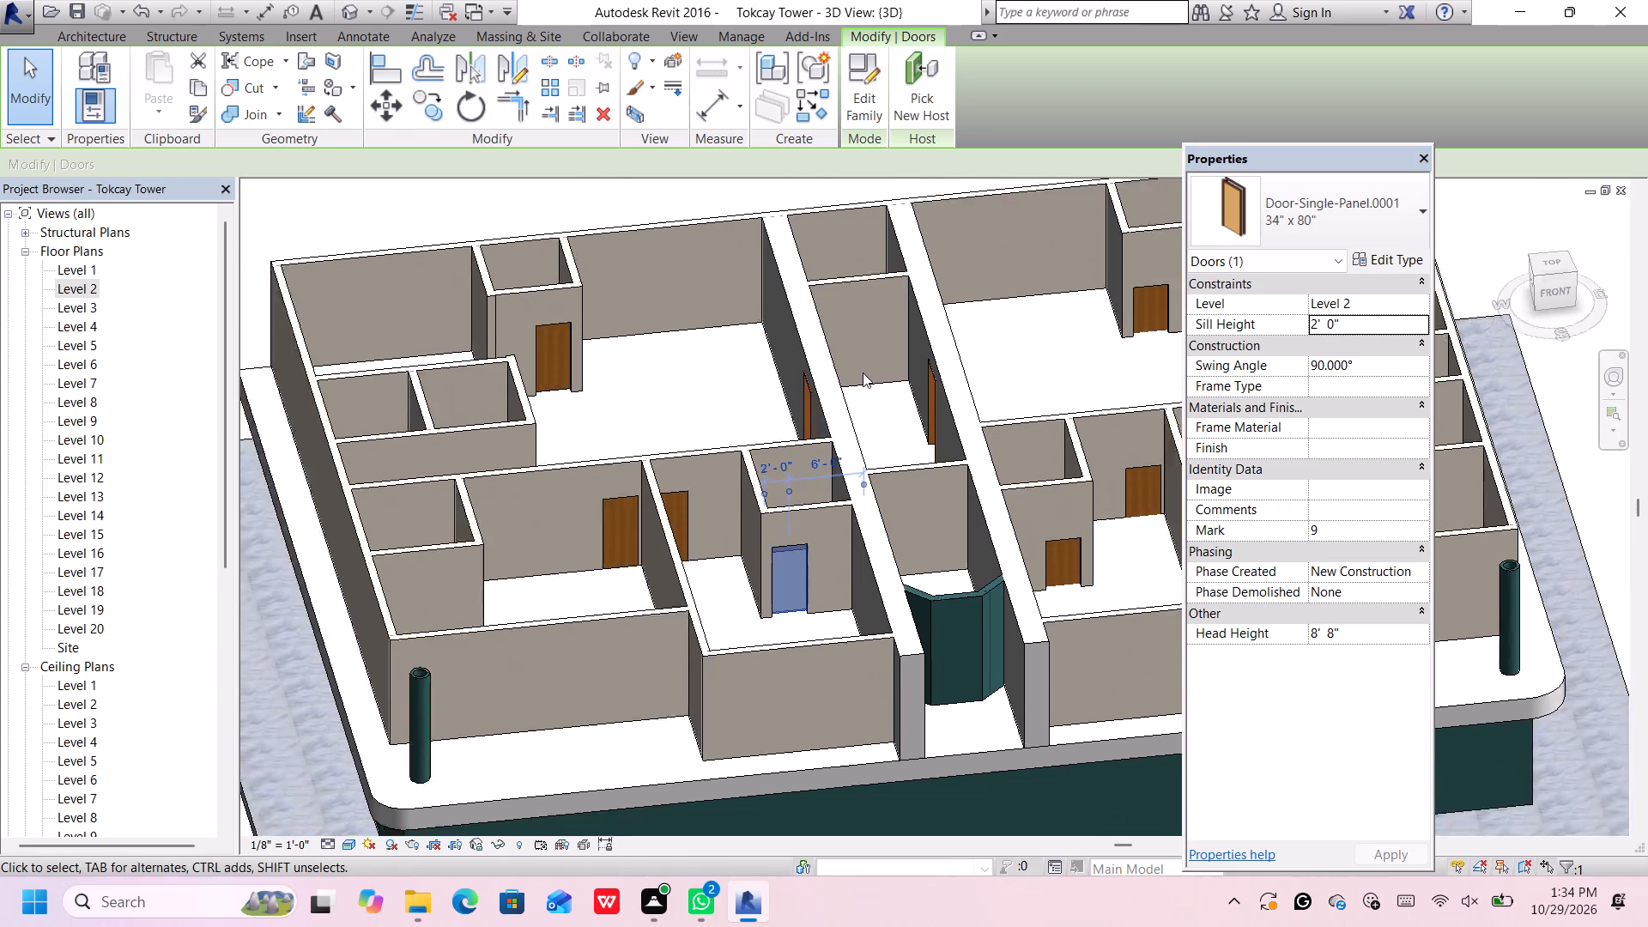
pyautogui.scroll(-1, 863, 373)
pyautogui.scroll(5, 791, 472)
pyautogui.moveTo(809, 530); pyautogui.dragTo(723, 497, button='middle')
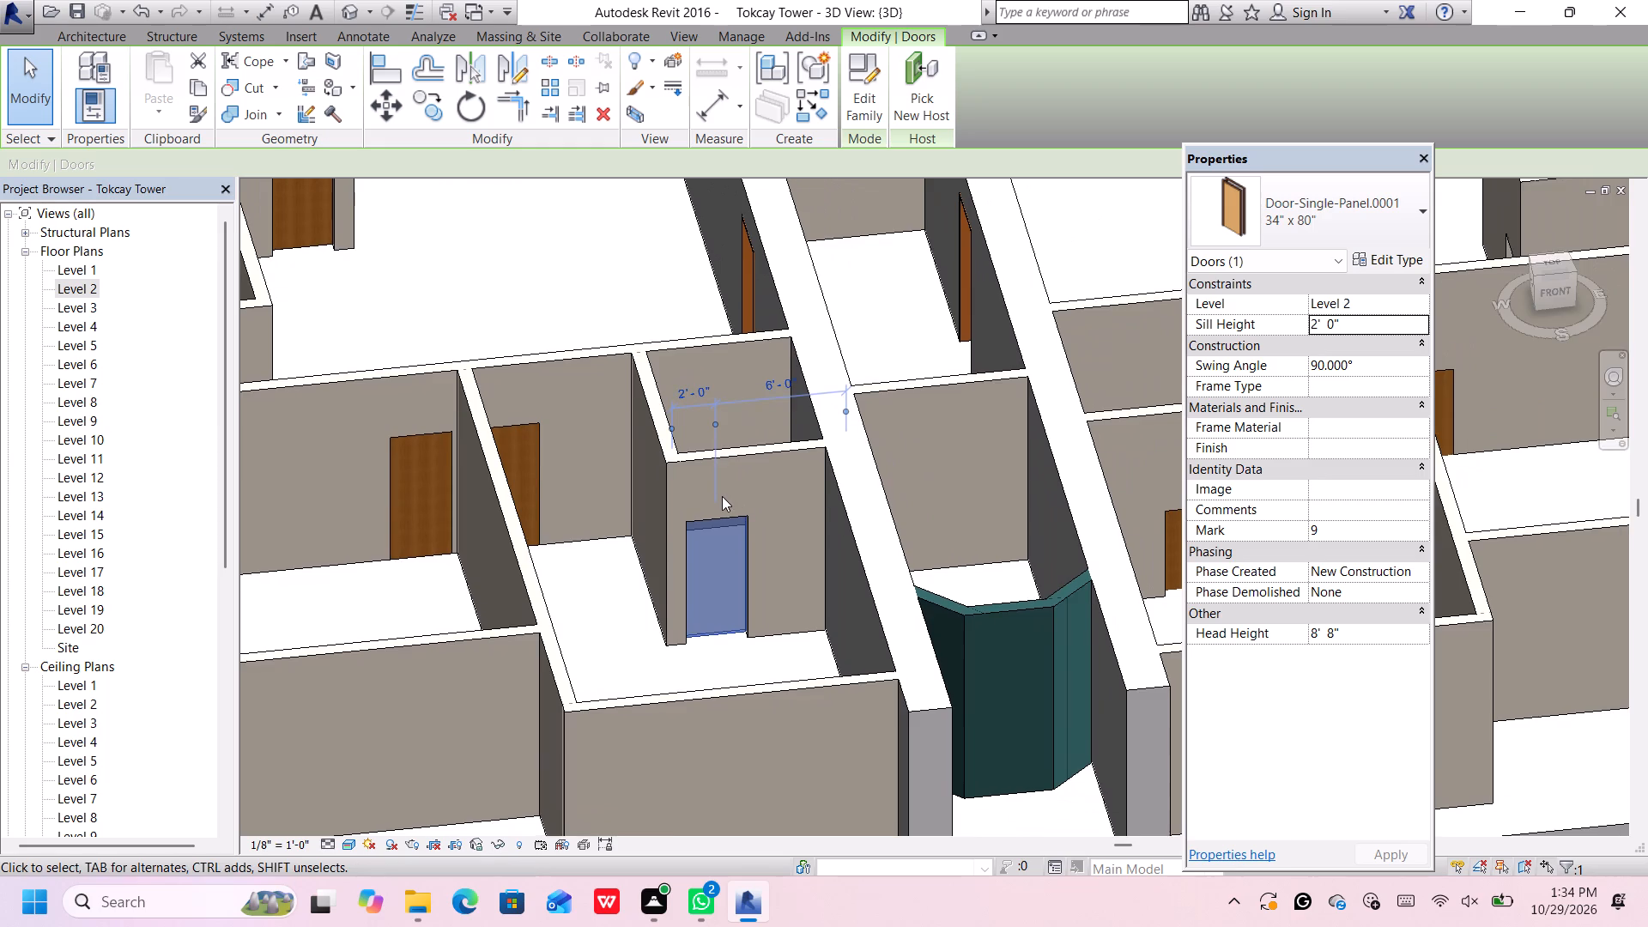
pyautogui.scroll(-5, 722, 496)
pyautogui.scroll(4, 969, 478)
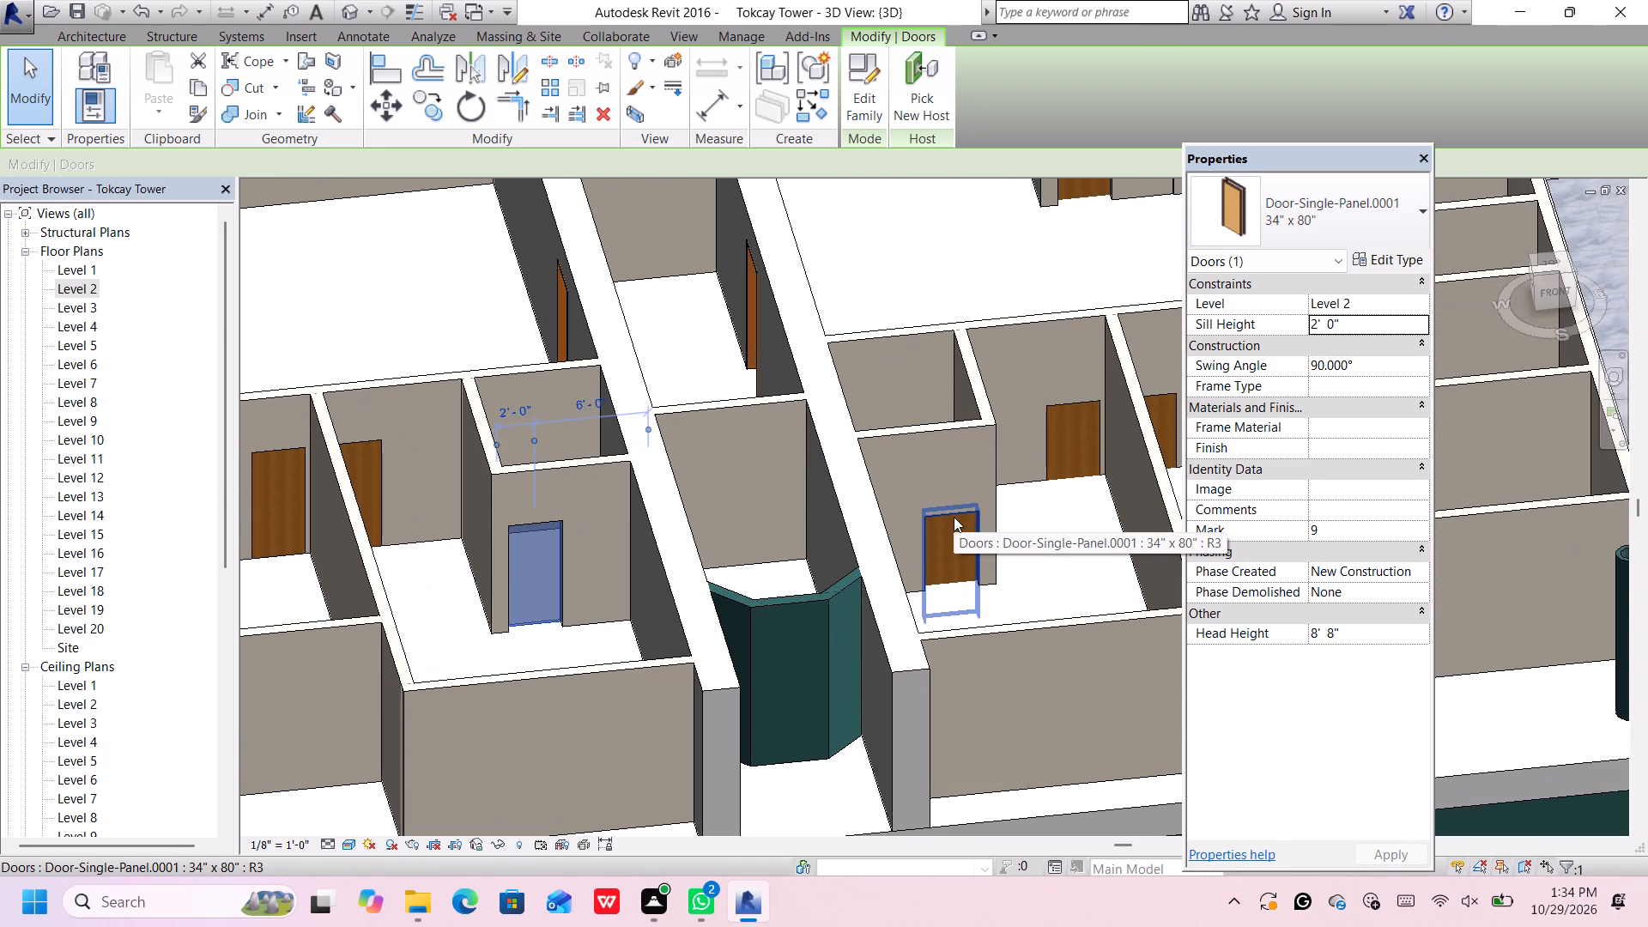
pyautogui.click(954, 517)
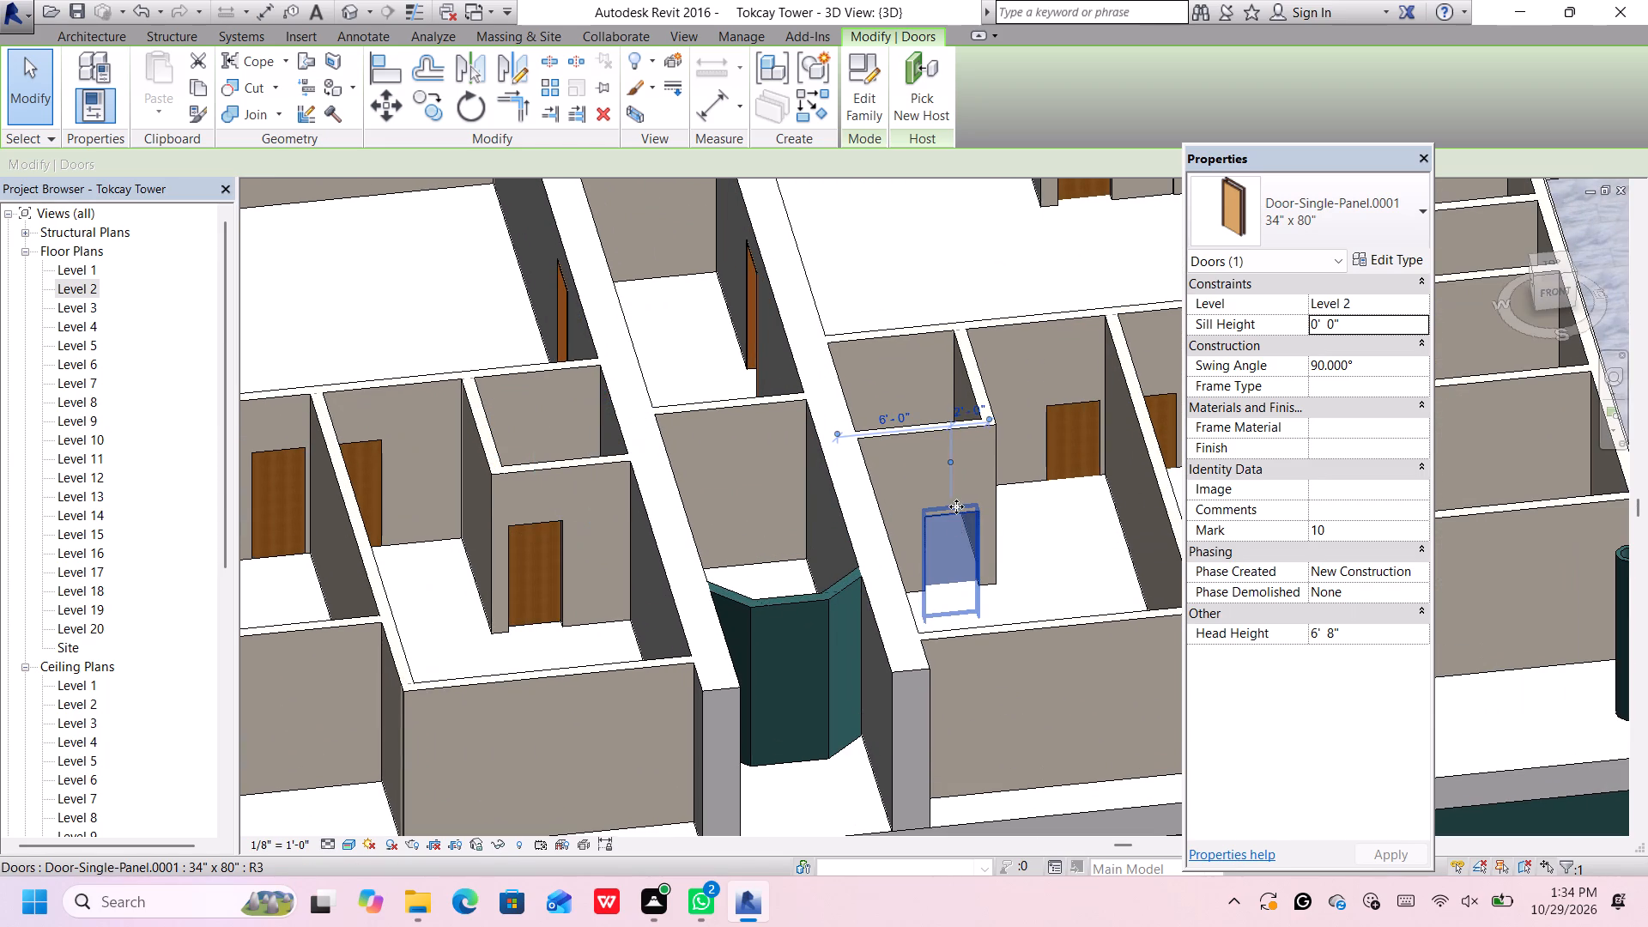
pyautogui.scroll(-1, 986, 454)
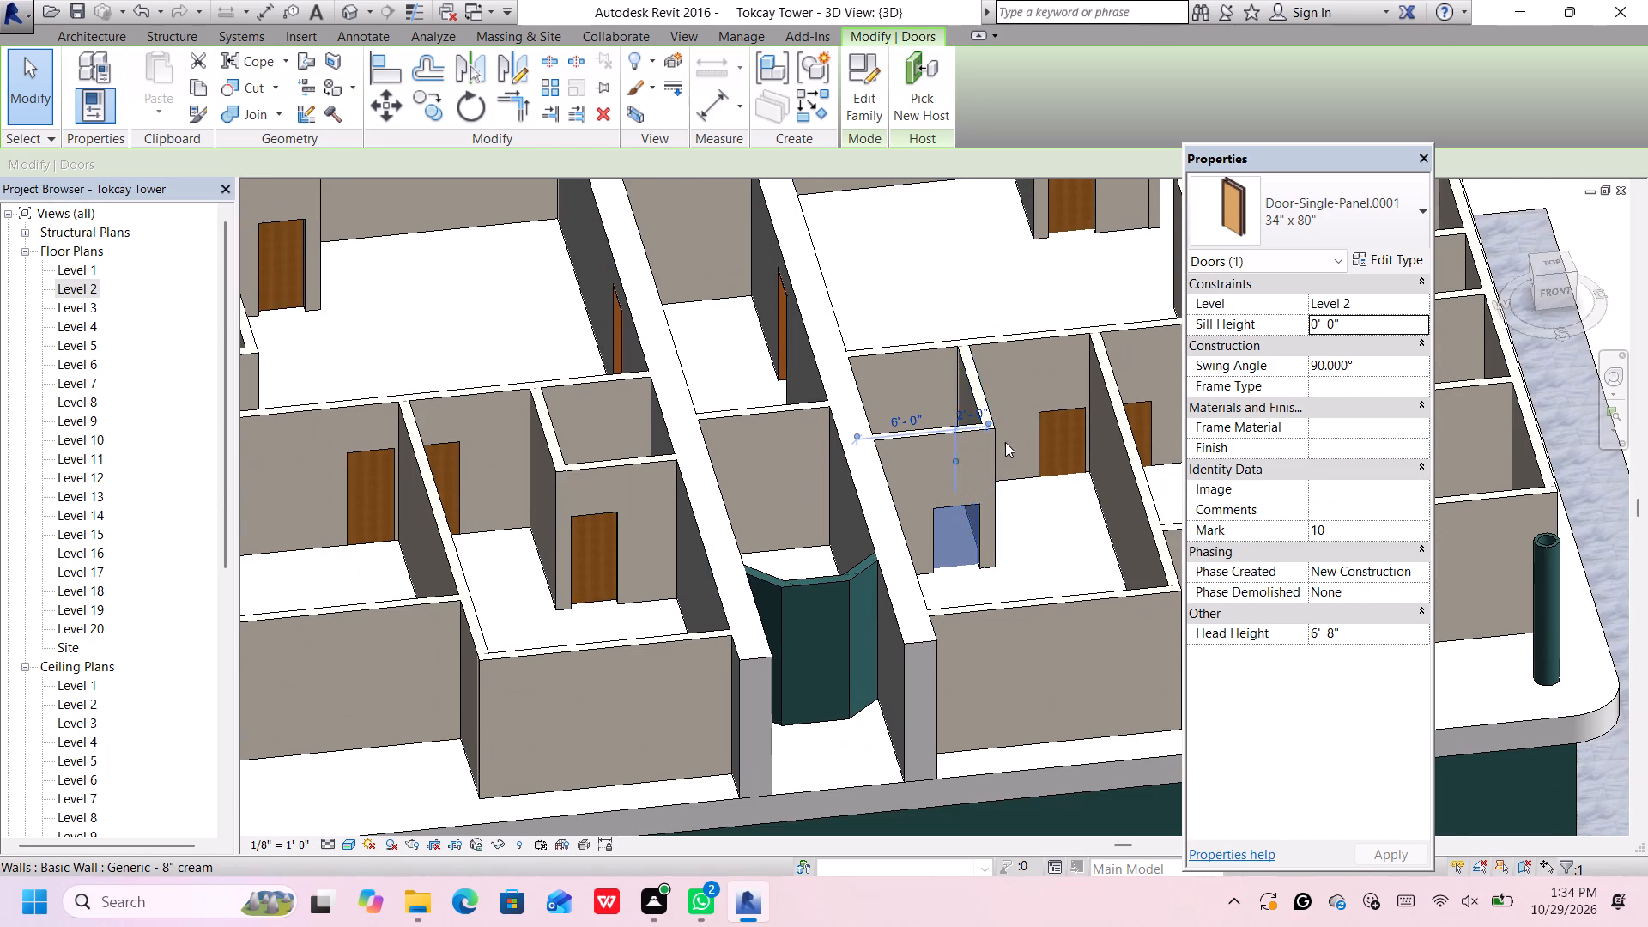
pyautogui.moveTo(1003, 443); pyautogui.dragTo(934, 450, button='middle')
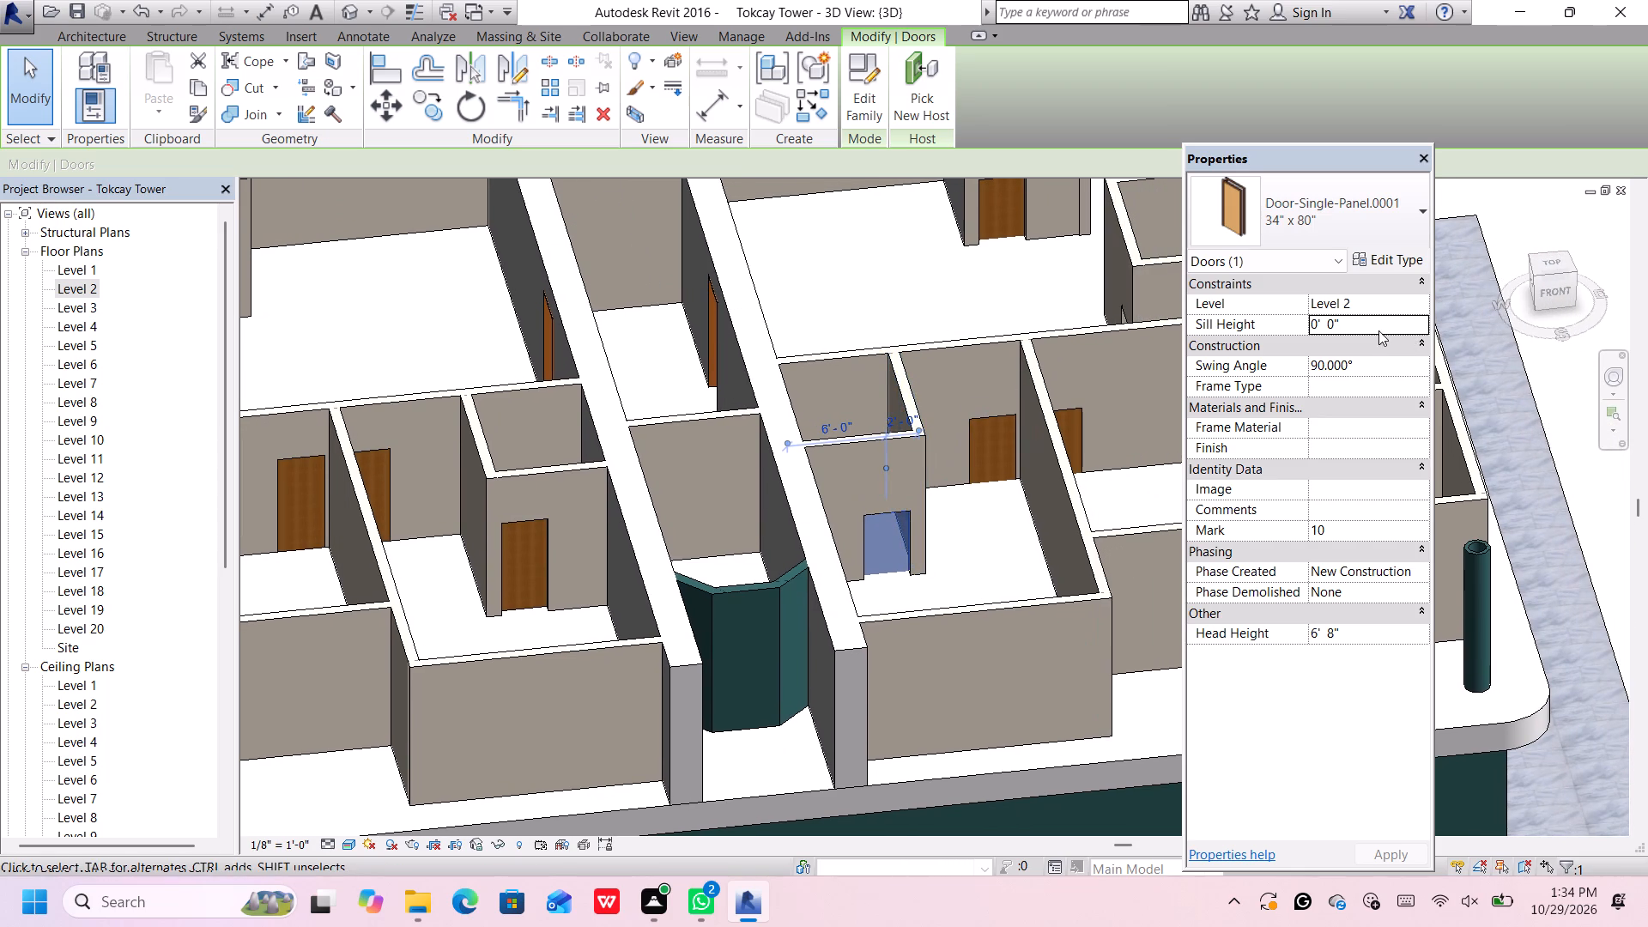
pyautogui.click(1378, 326)
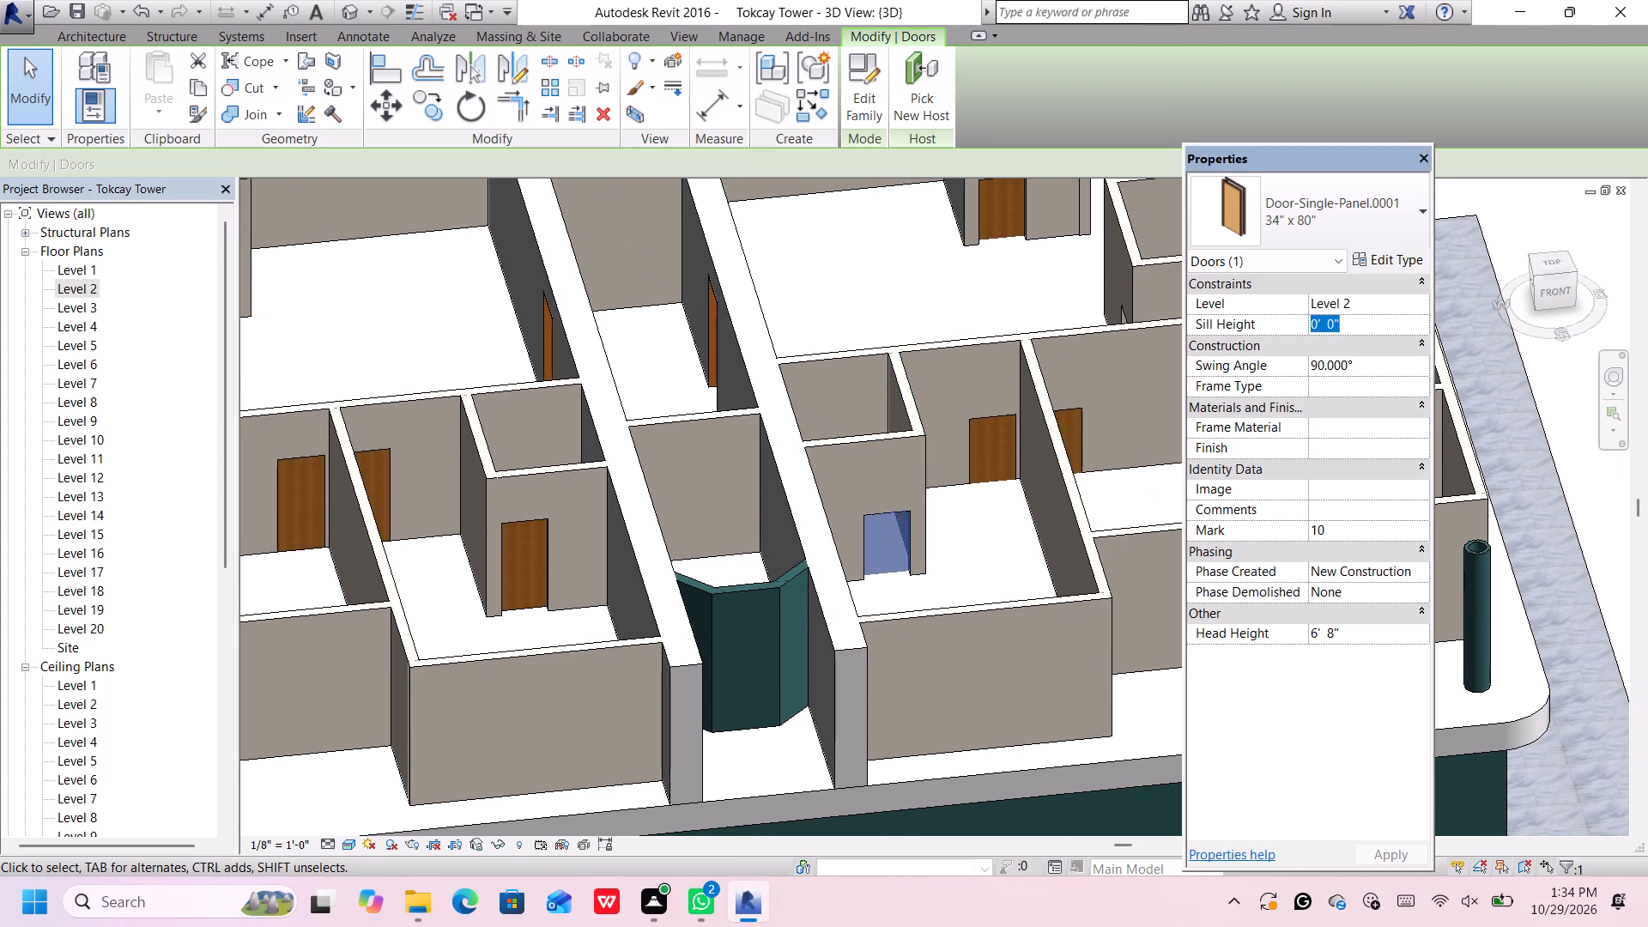
pyautogui.press('BackSpace')
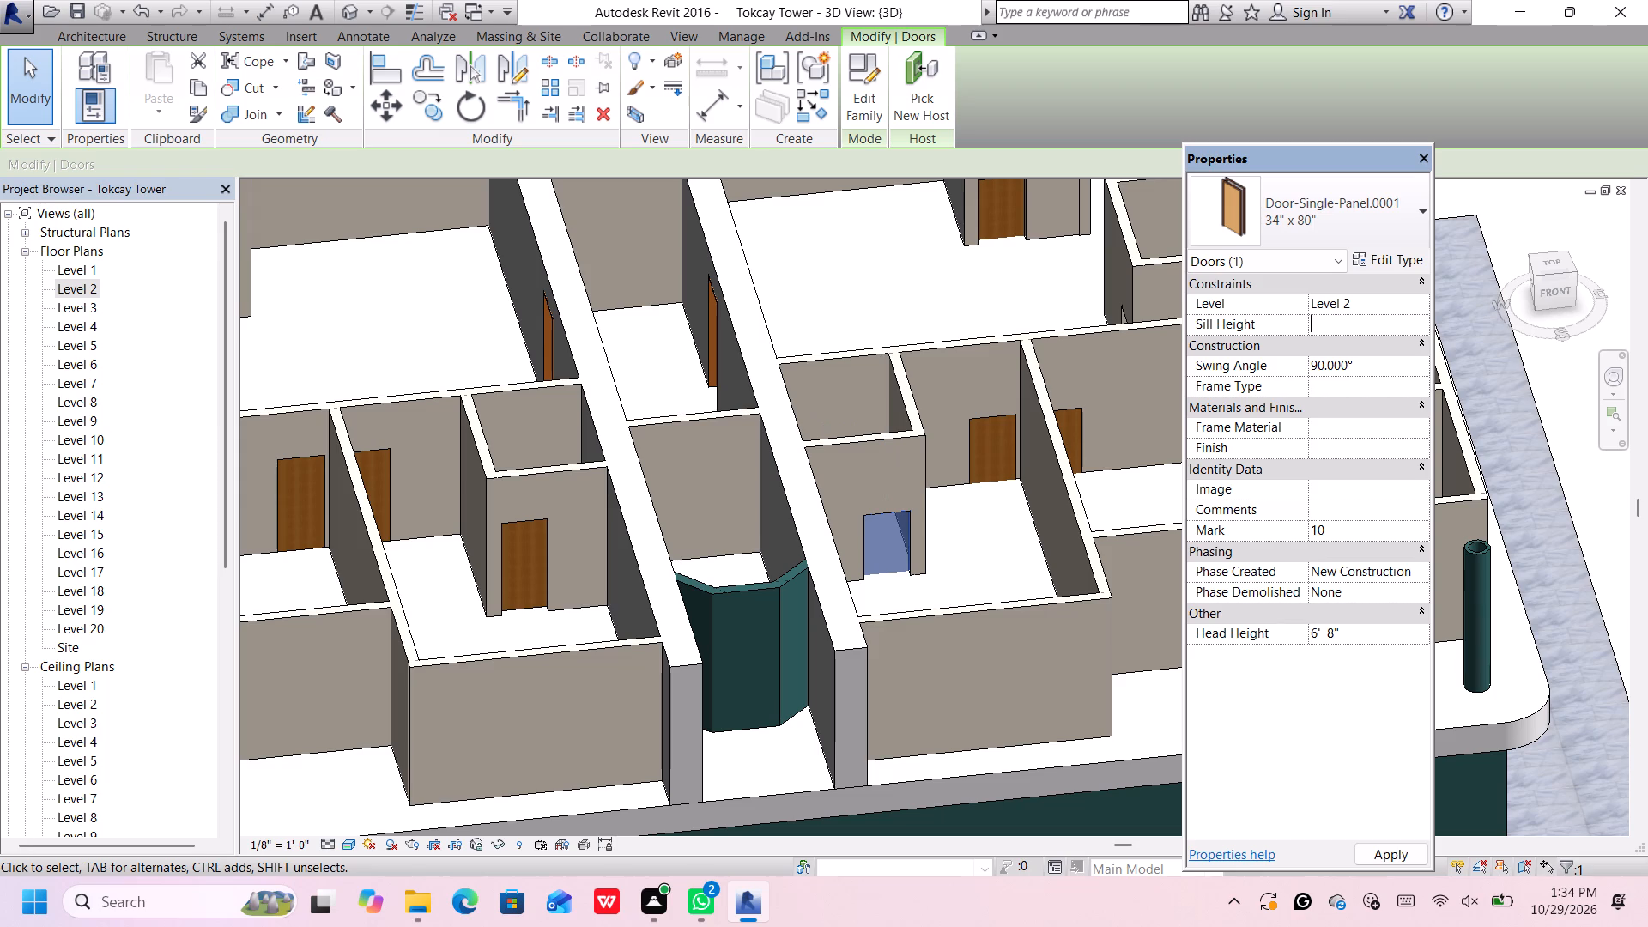
pyautogui.press('2')
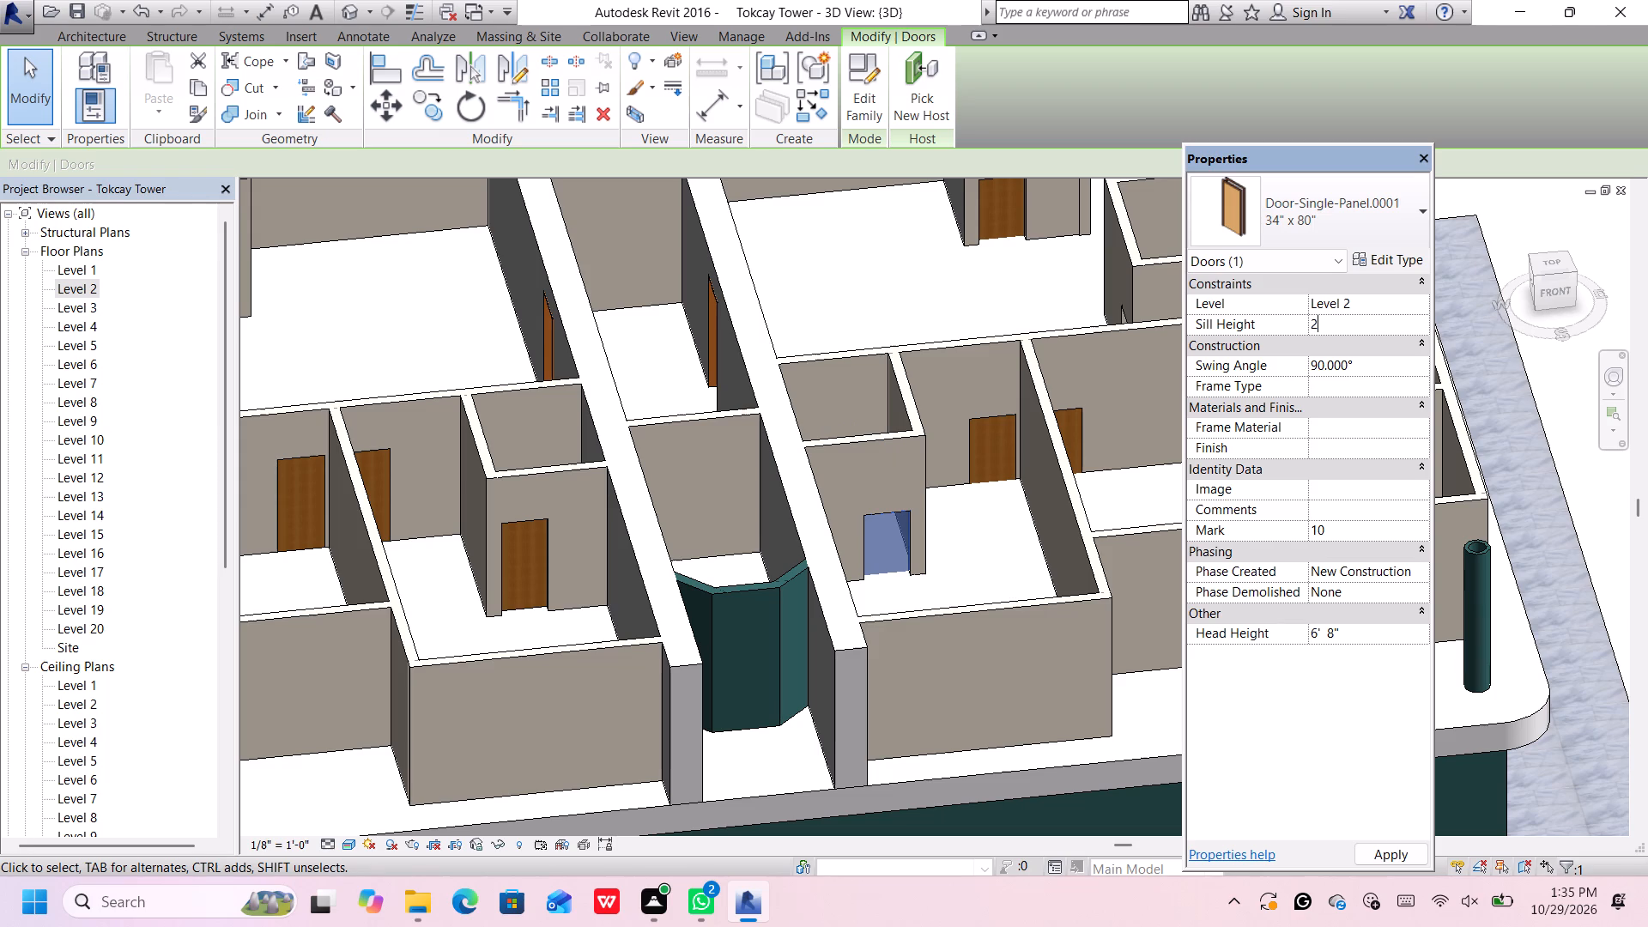
pyautogui.press("'")
pyautogui.press('Return')
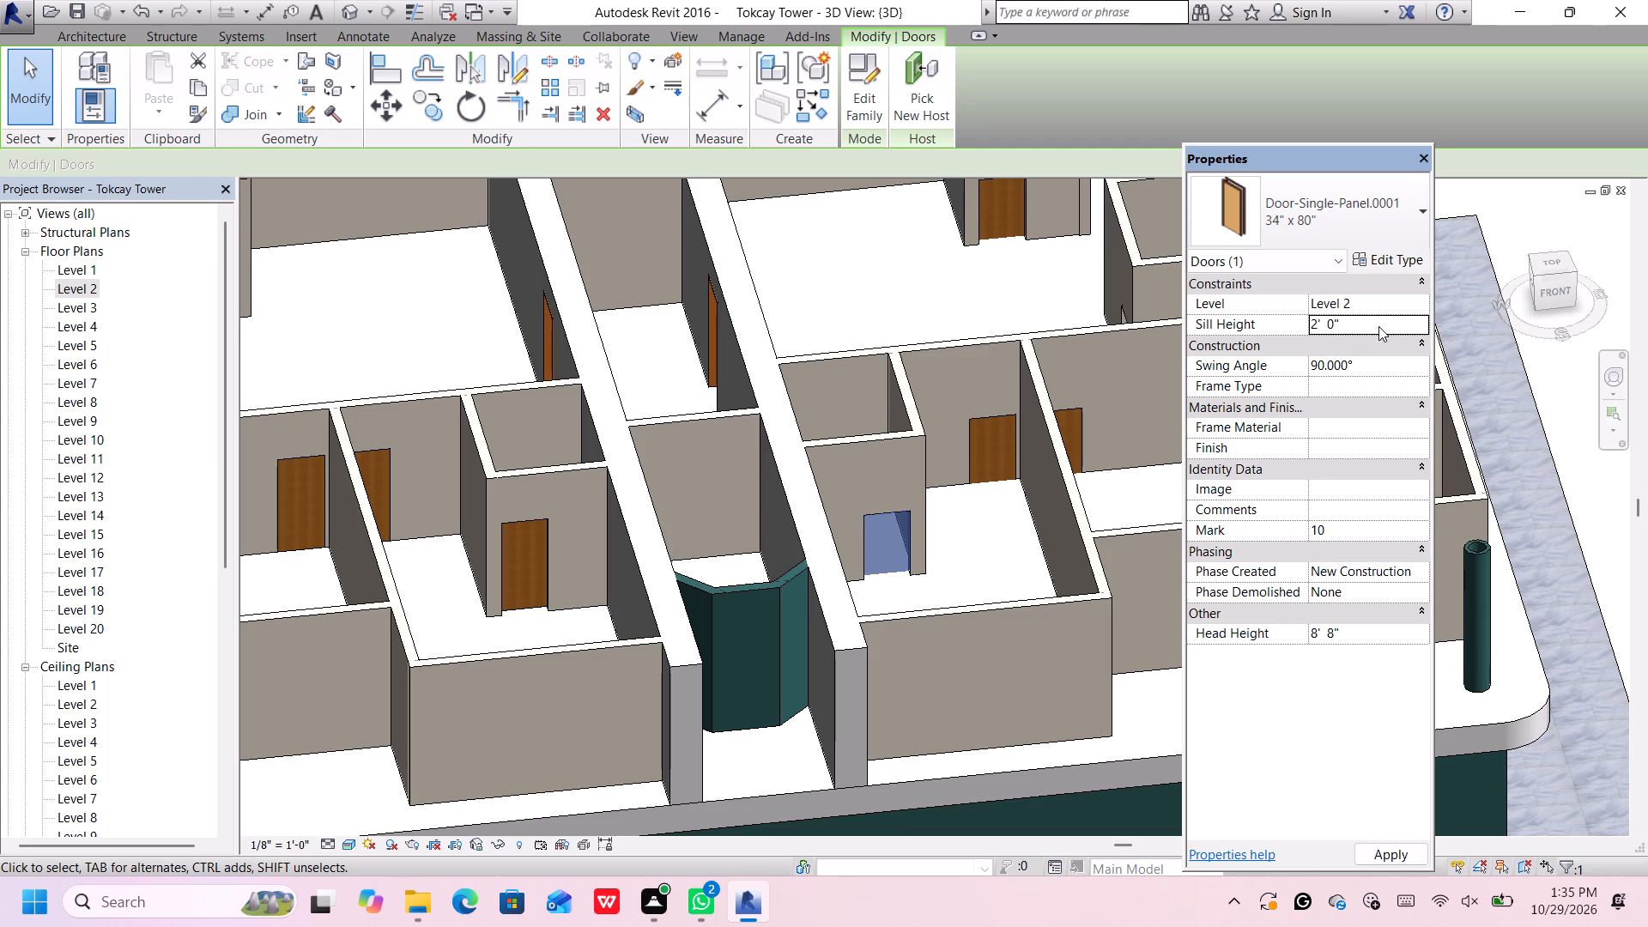
# Set the sill height of the 34" x 80" door in the lower-right inner bedroom's back wall to 2'-0".
pyautogui.scroll(-2, 988, 382)
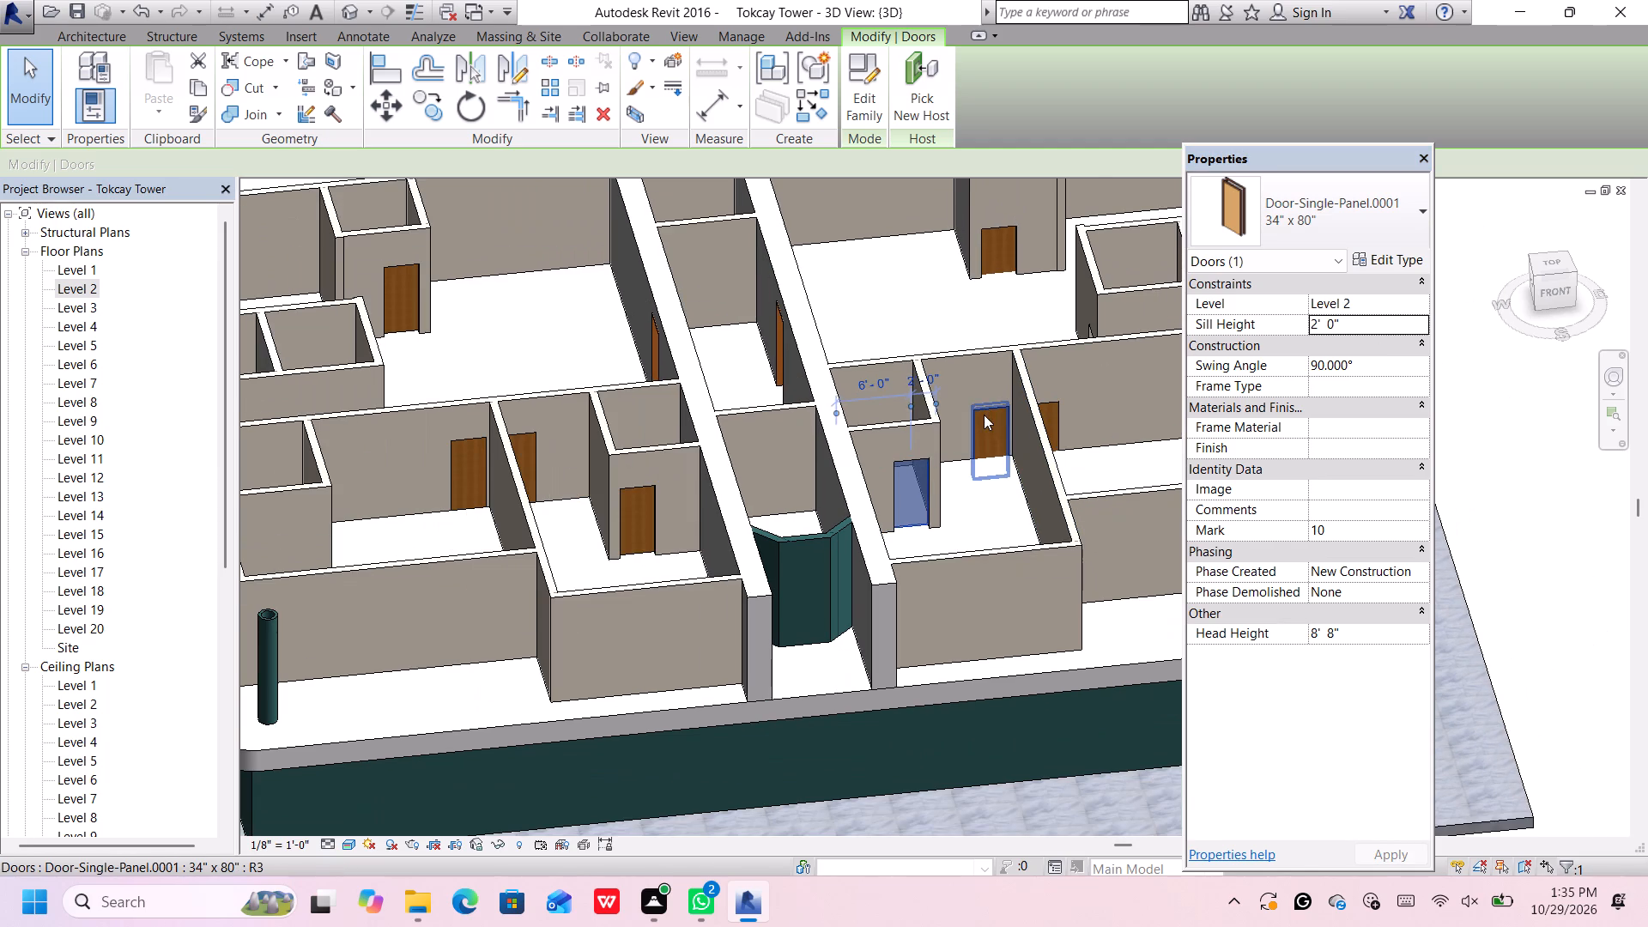
pyautogui.click(984, 415)
pyautogui.scroll(7, 1067, 422)
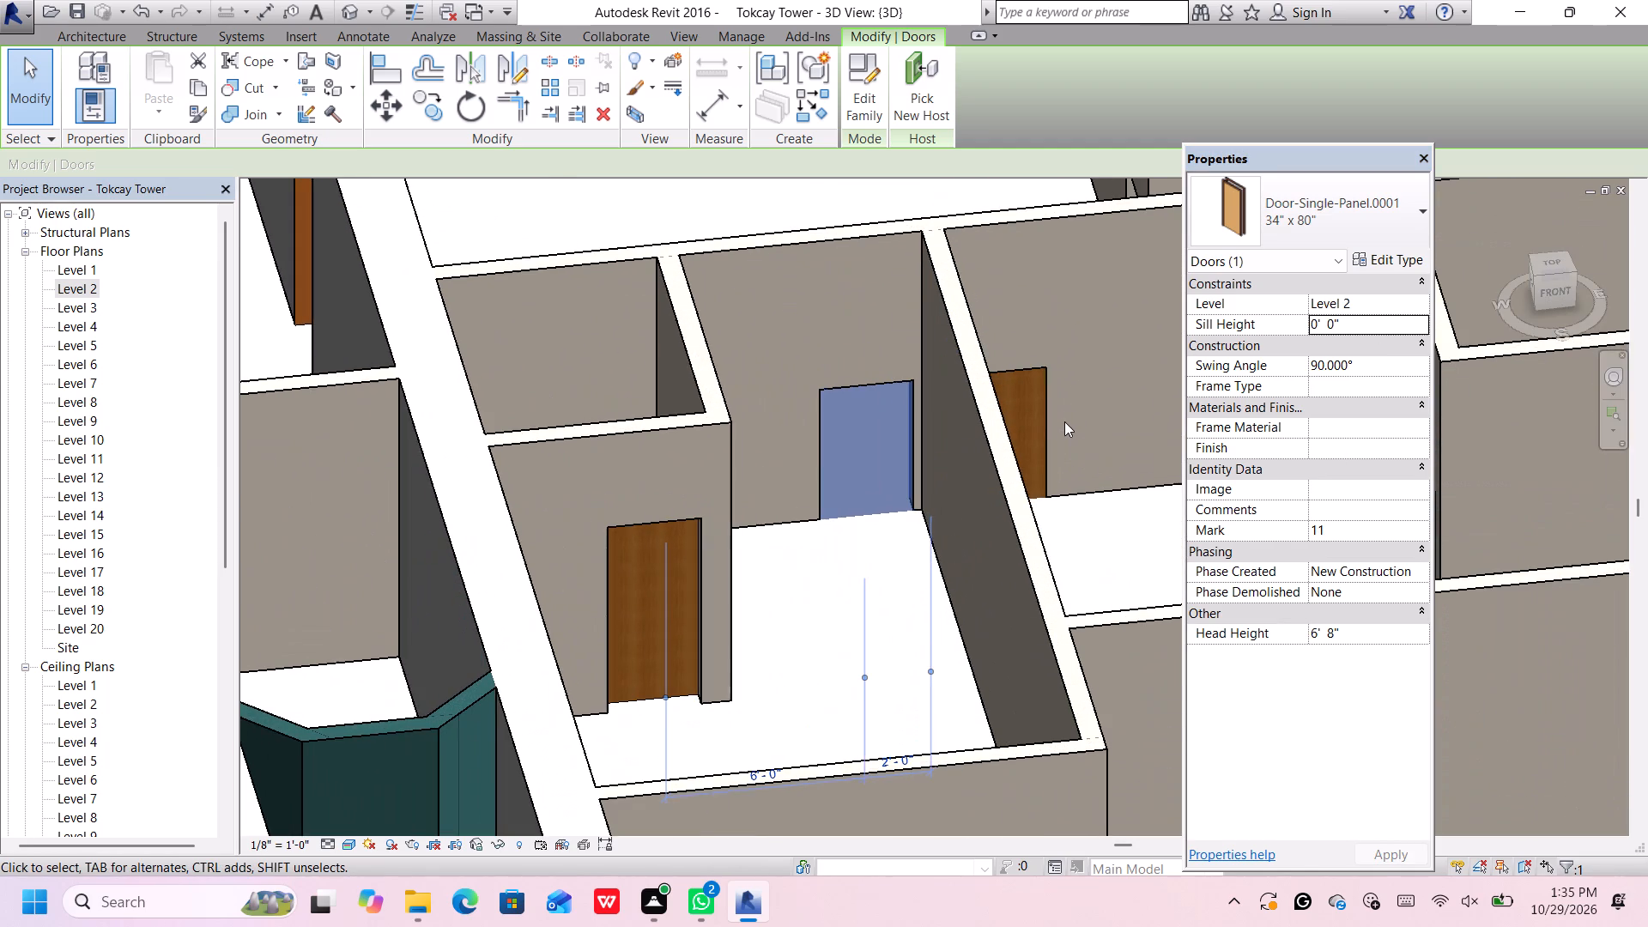
pyautogui.click(1369, 322)
pyautogui.press('BackSpace')
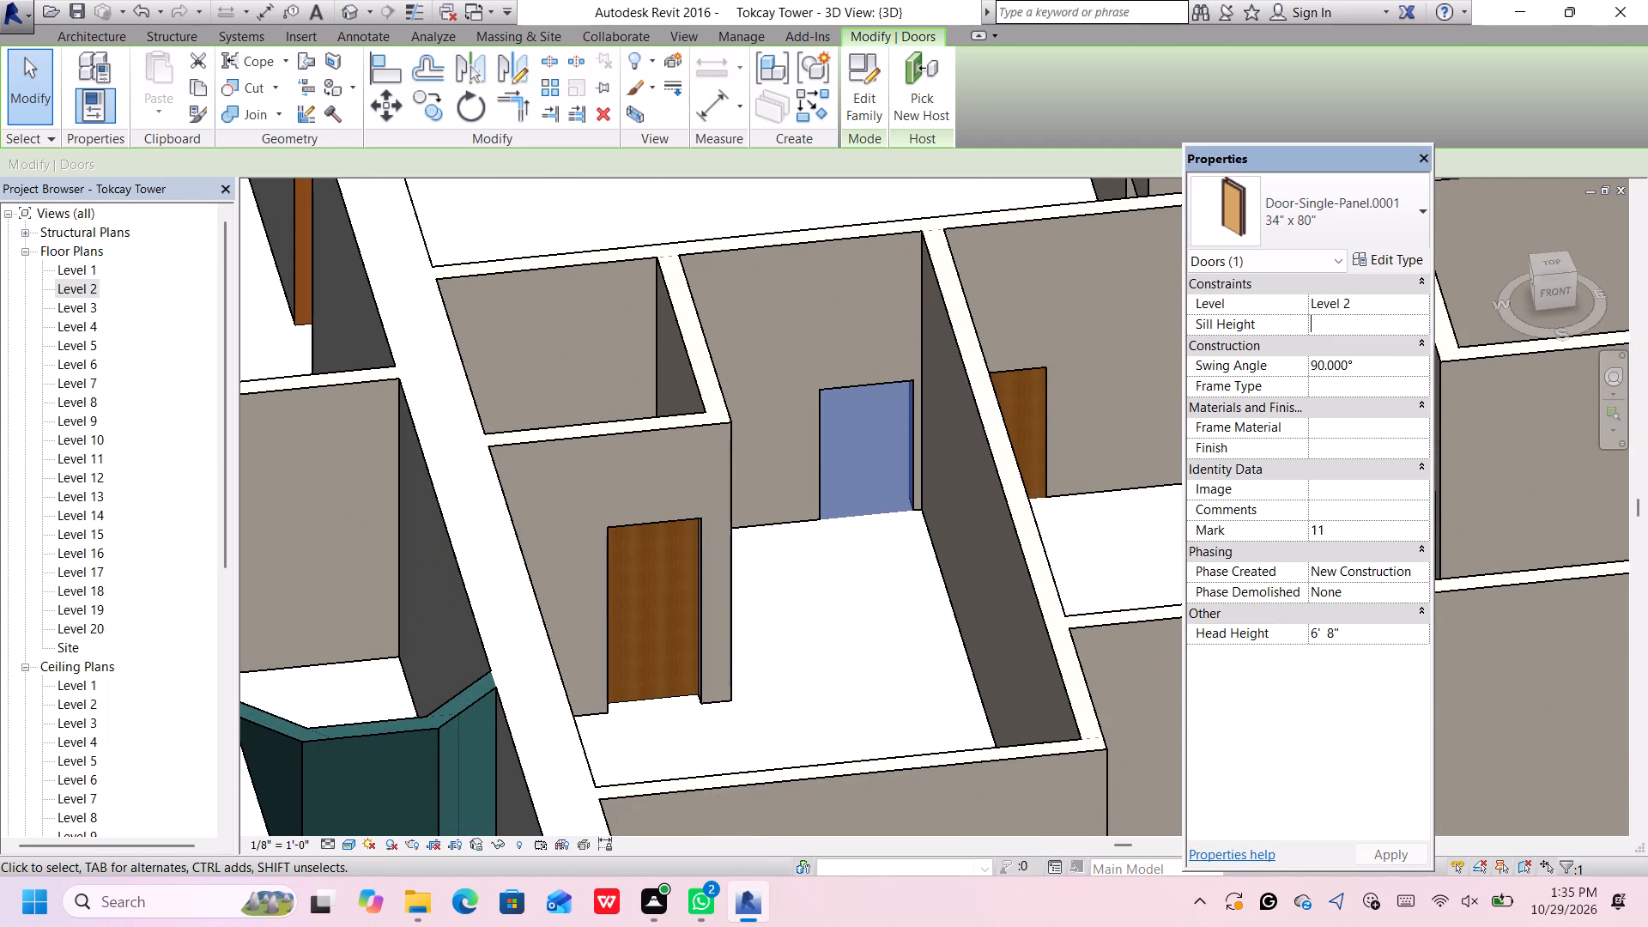
pyautogui.press('3')
pyautogui.press('BackSpace')
pyautogui.write("2'")
pyautogui.press('Return')
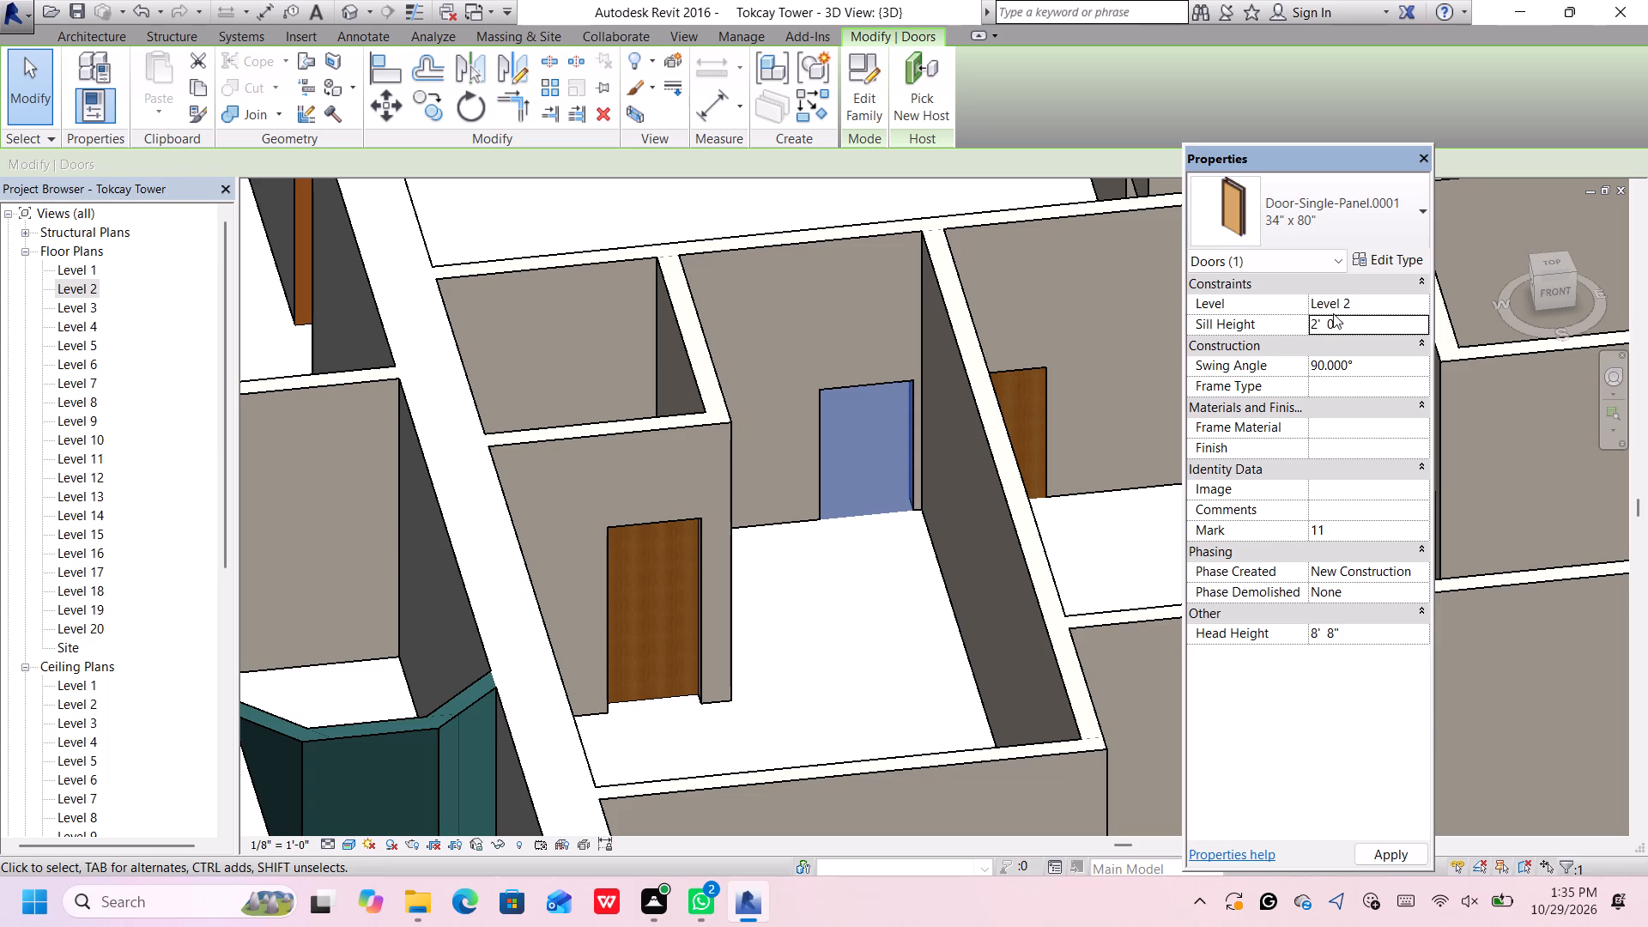
# Set the sill height of the neighbouring door in the lower-right outer bedroom's back wall to 2'-0".
pyautogui.click(1039, 377)
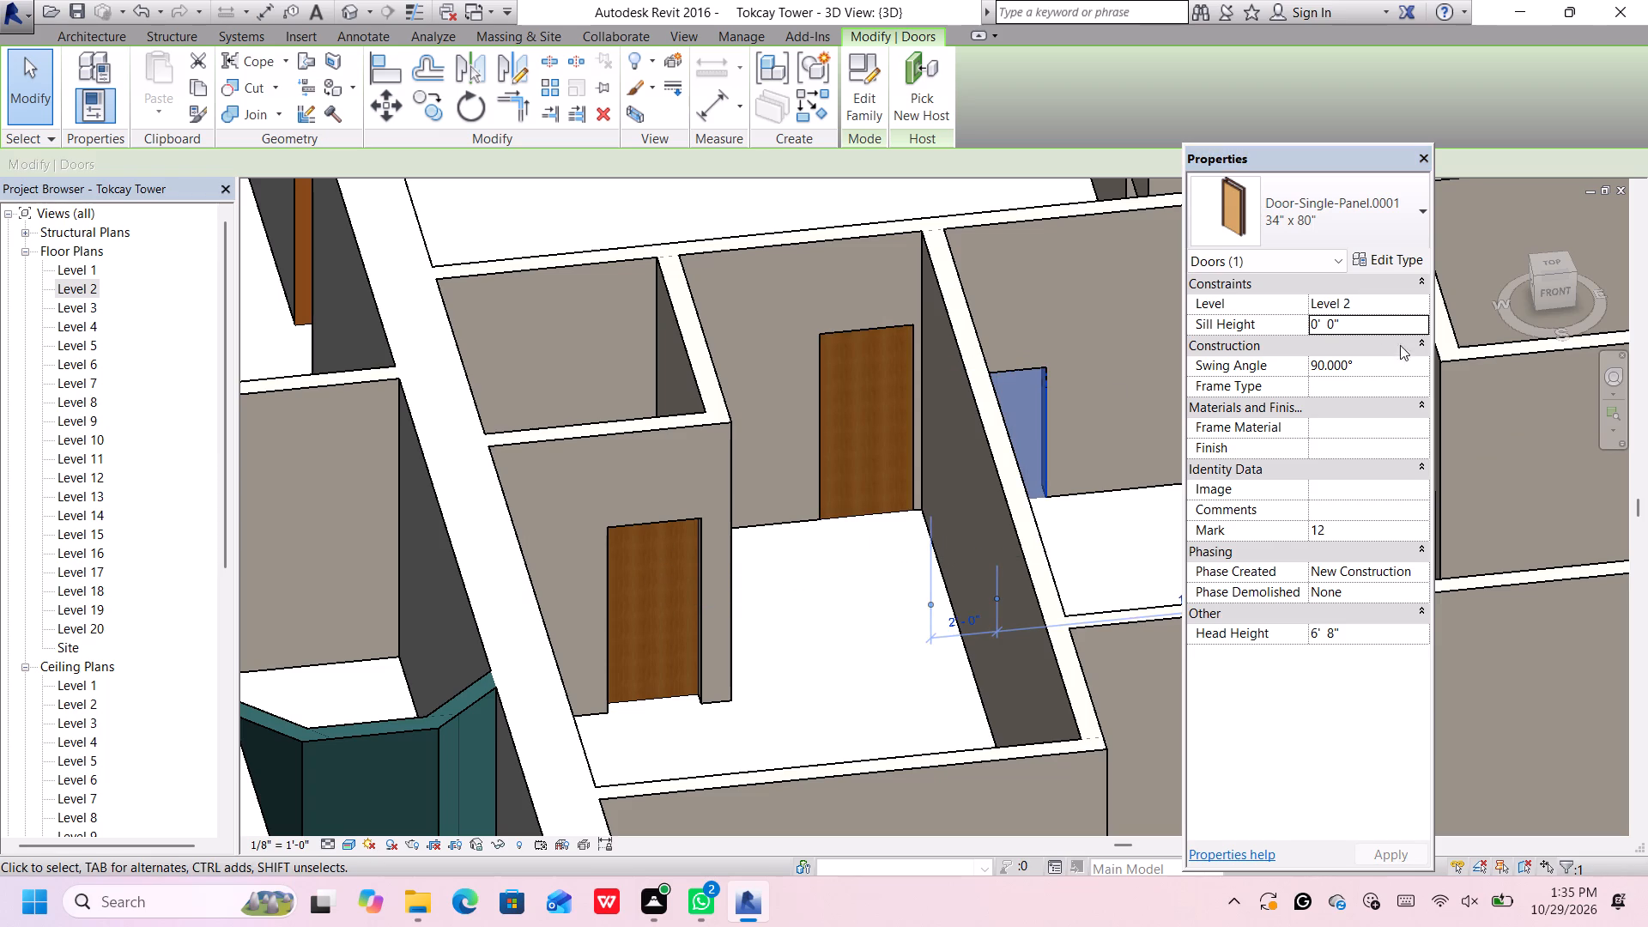
pyautogui.click(1377, 331)
pyautogui.press('BackSpace')
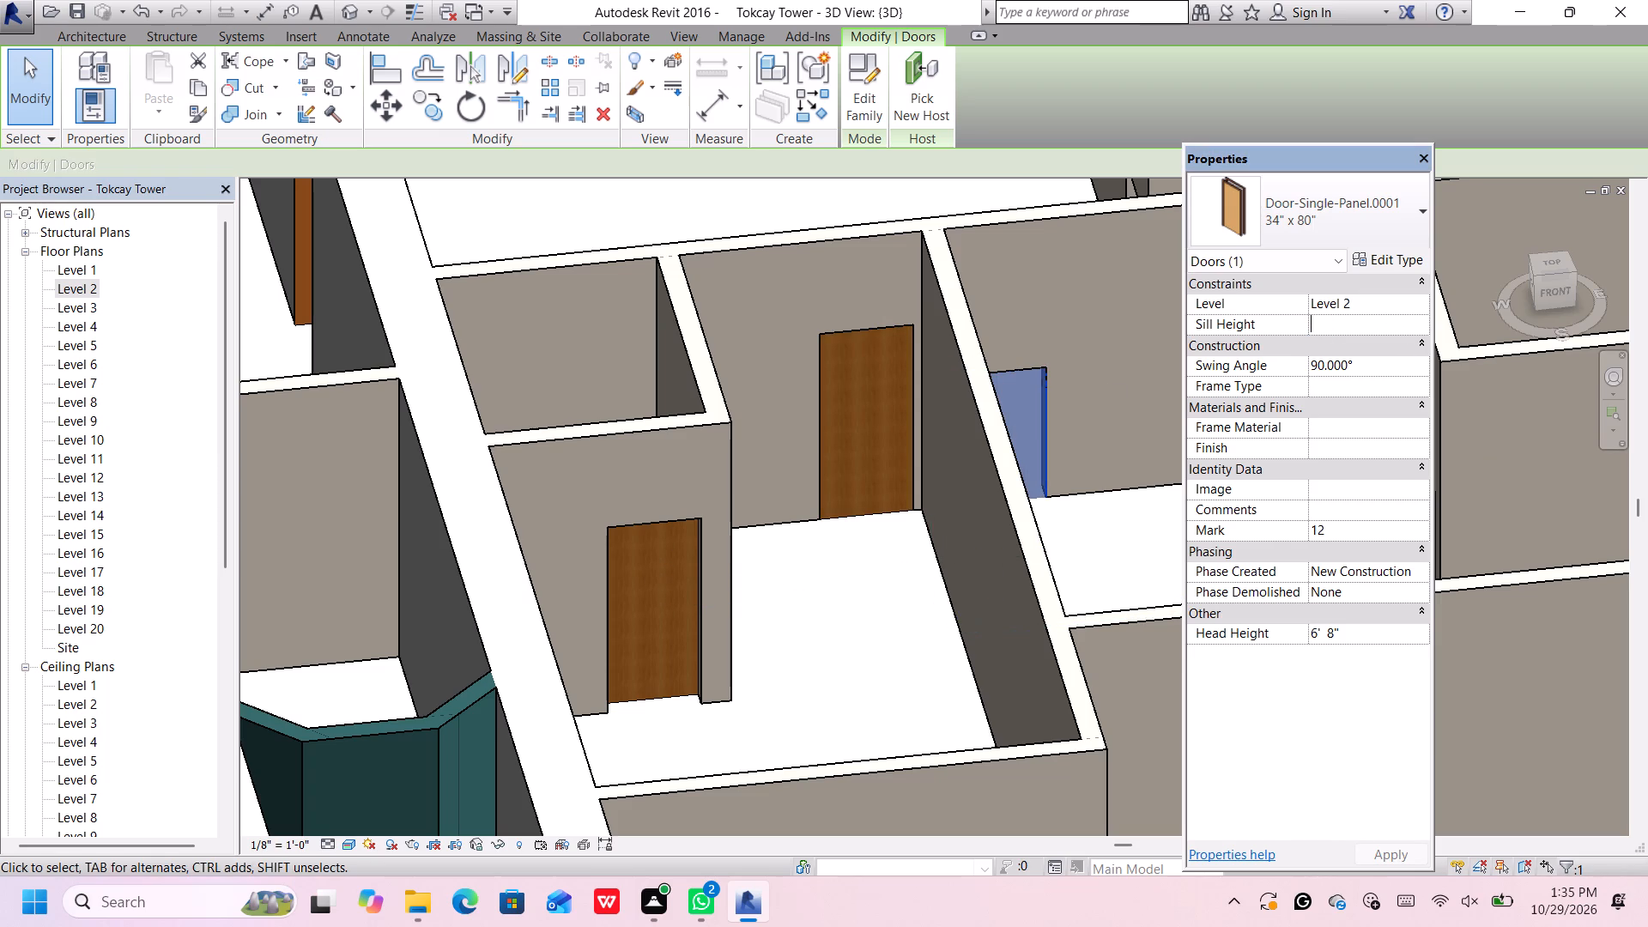
pyautogui.press('2')
pyautogui.press("'")
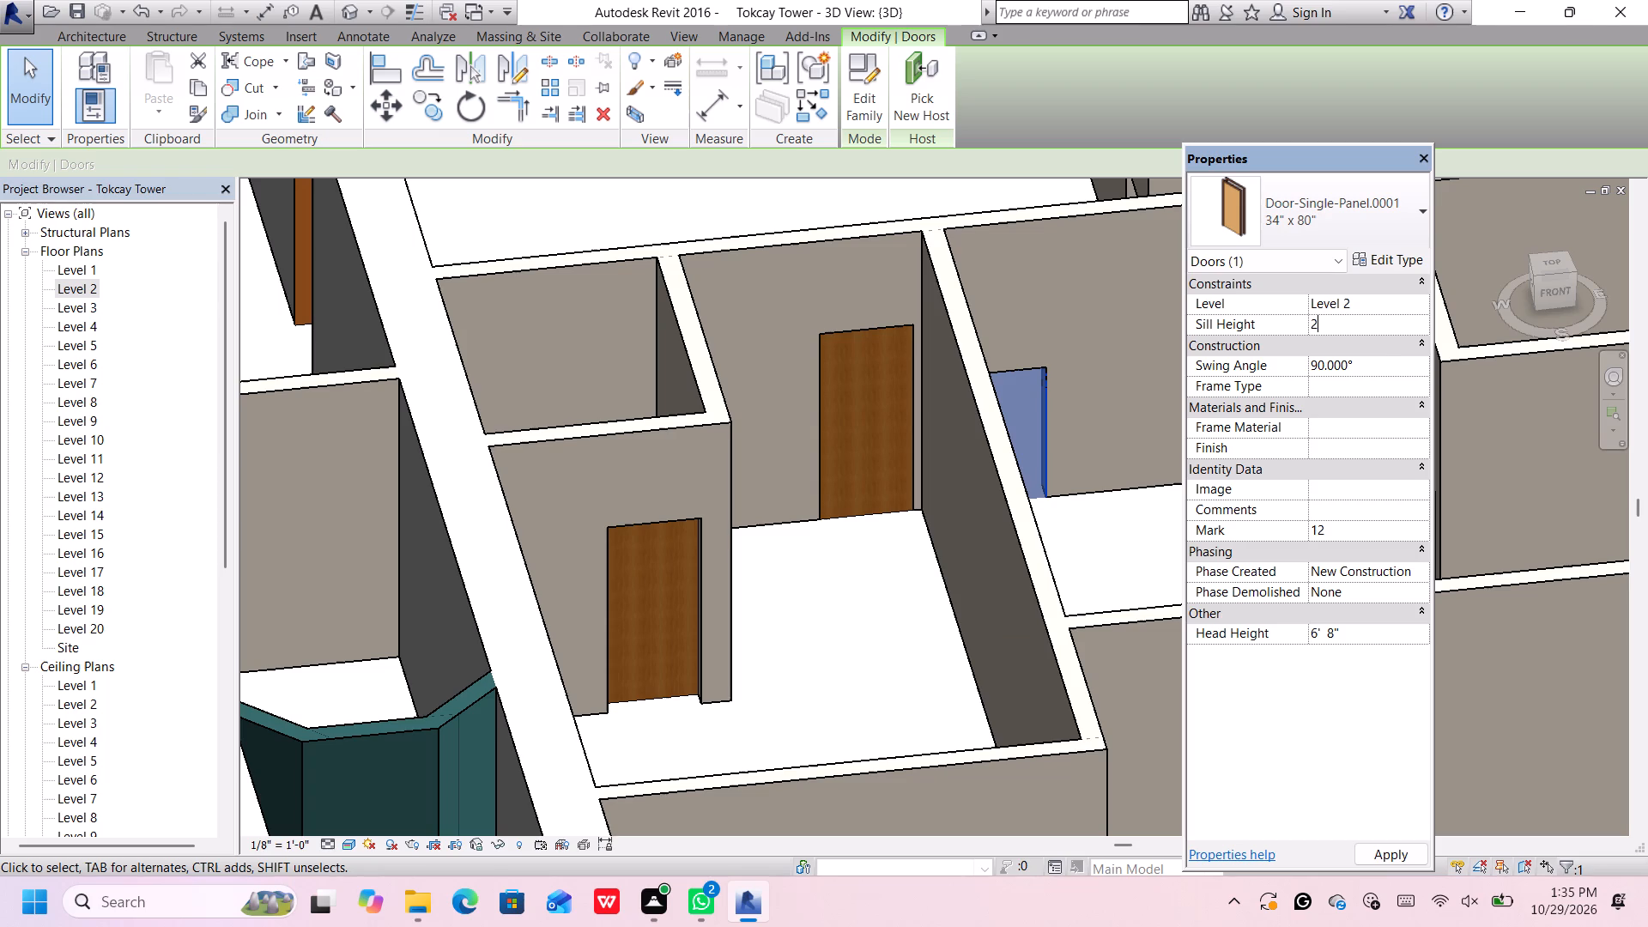
pyautogui.press('Return')
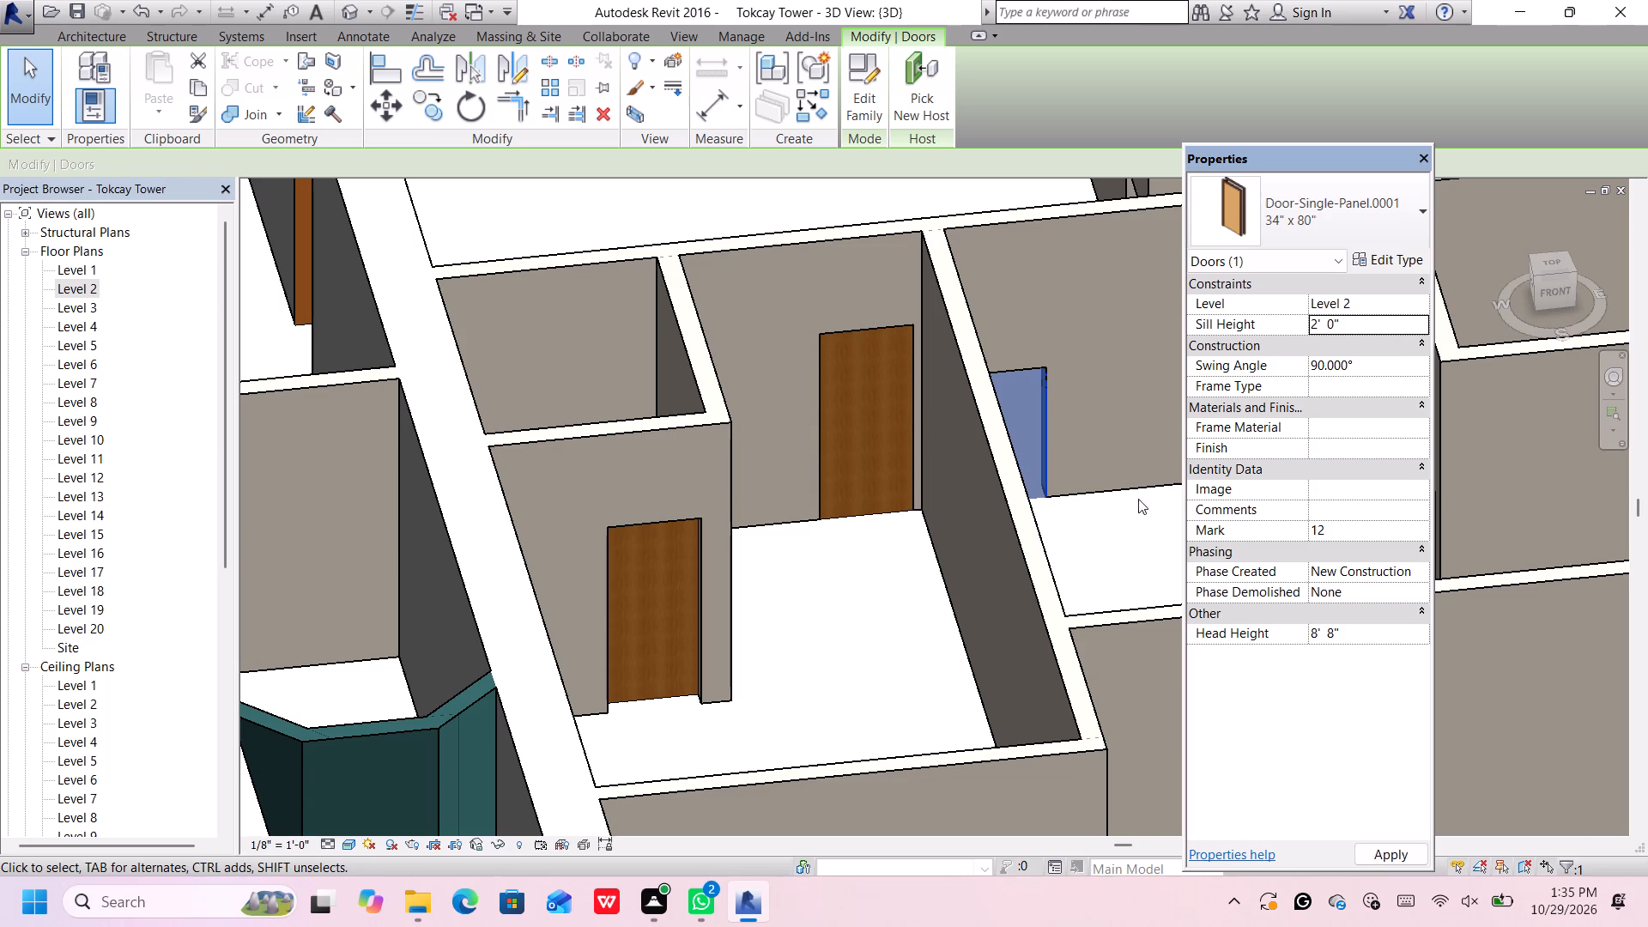
# Set the sill height of the 34" x 80" door to the small room inside the lower-left outer bedroom to 2'-0".
pyautogui.scroll(-10, 1088, 513)
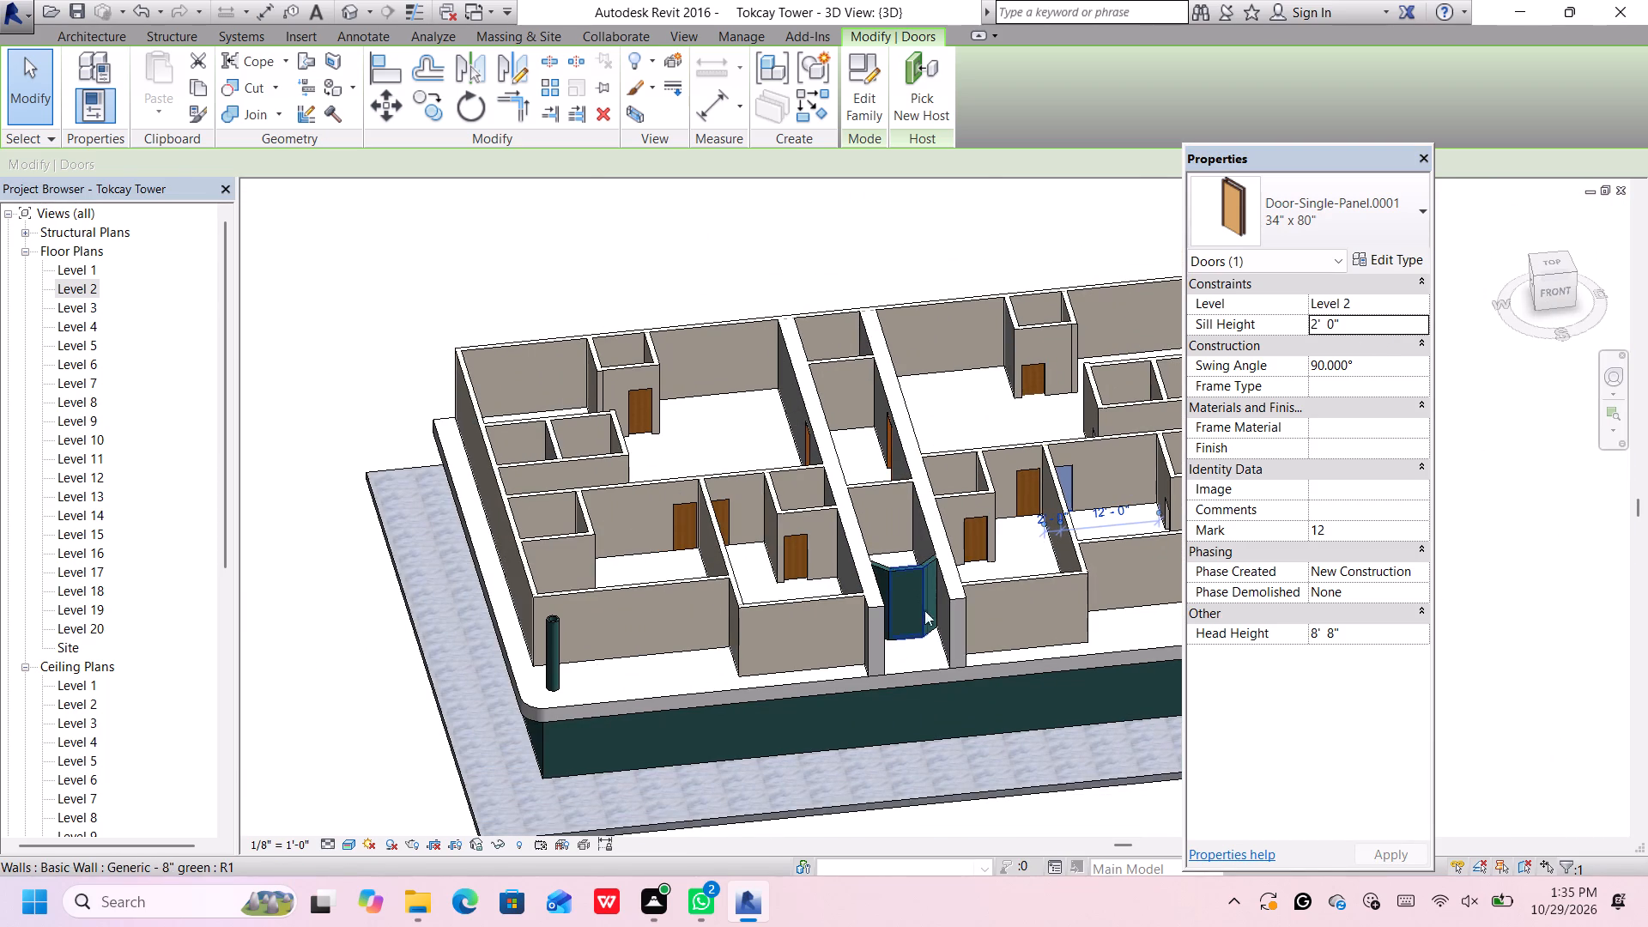
pyautogui.scroll(5, 647, 501)
pyautogui.scroll(4, 766, 566)
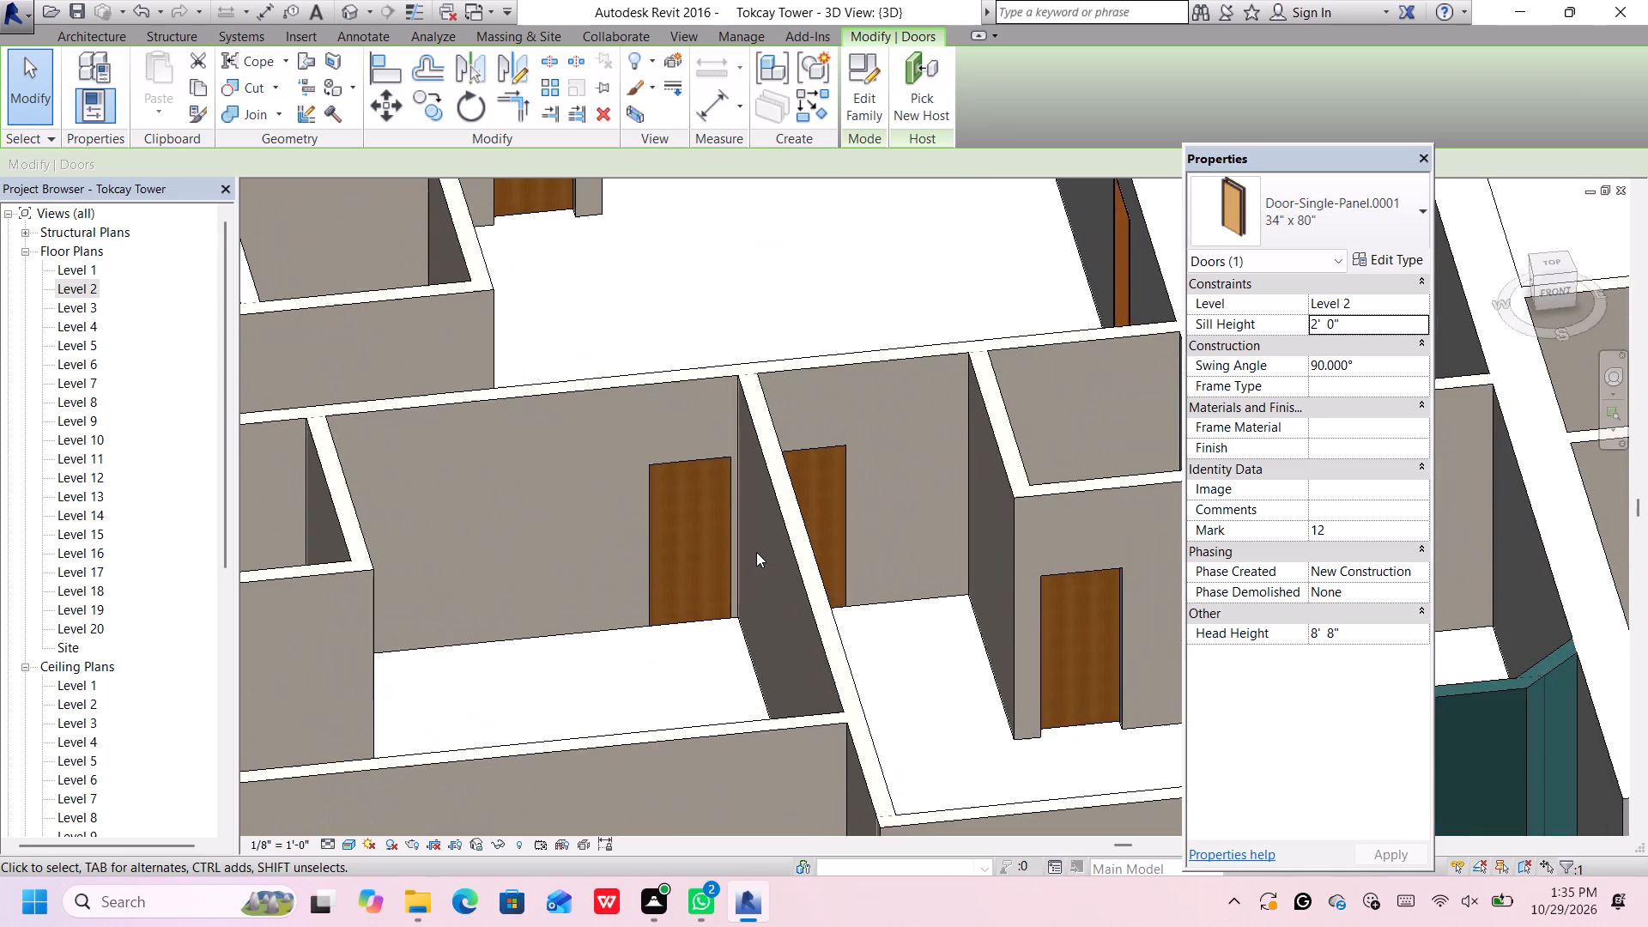
pyautogui.scroll(-5, 743, 543)
pyautogui.scroll(1, 560, 574)
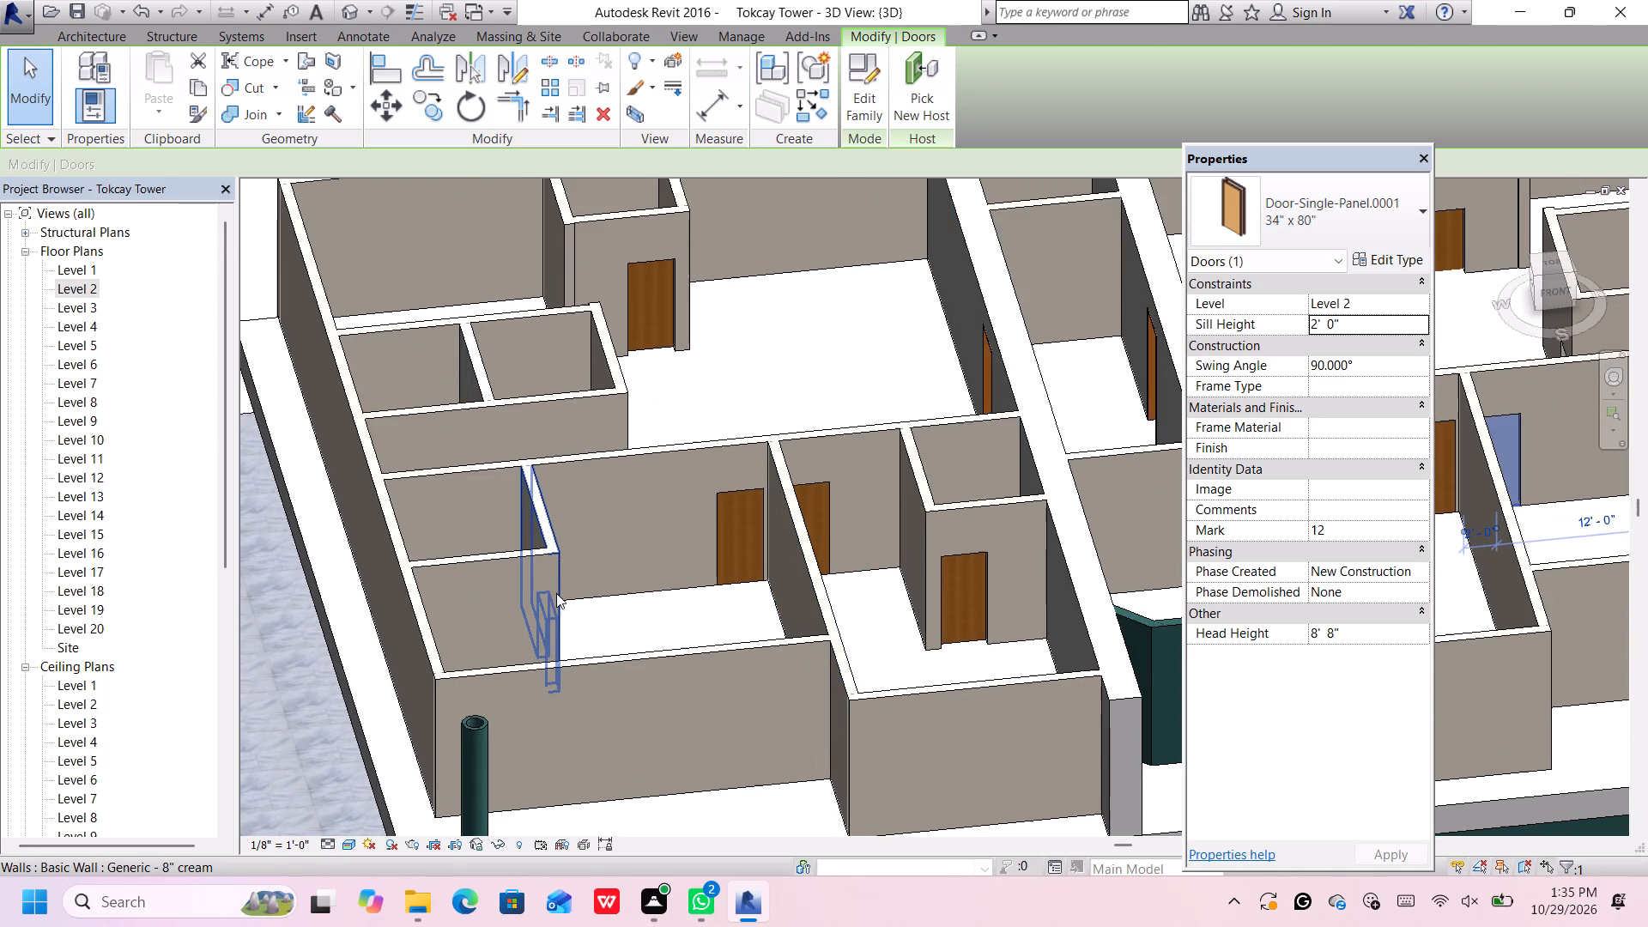
pyautogui.moveTo(554, 598); pyautogui.dragTo(523, 585, button='middle')
pyautogui.scroll(-4, 563, 701)
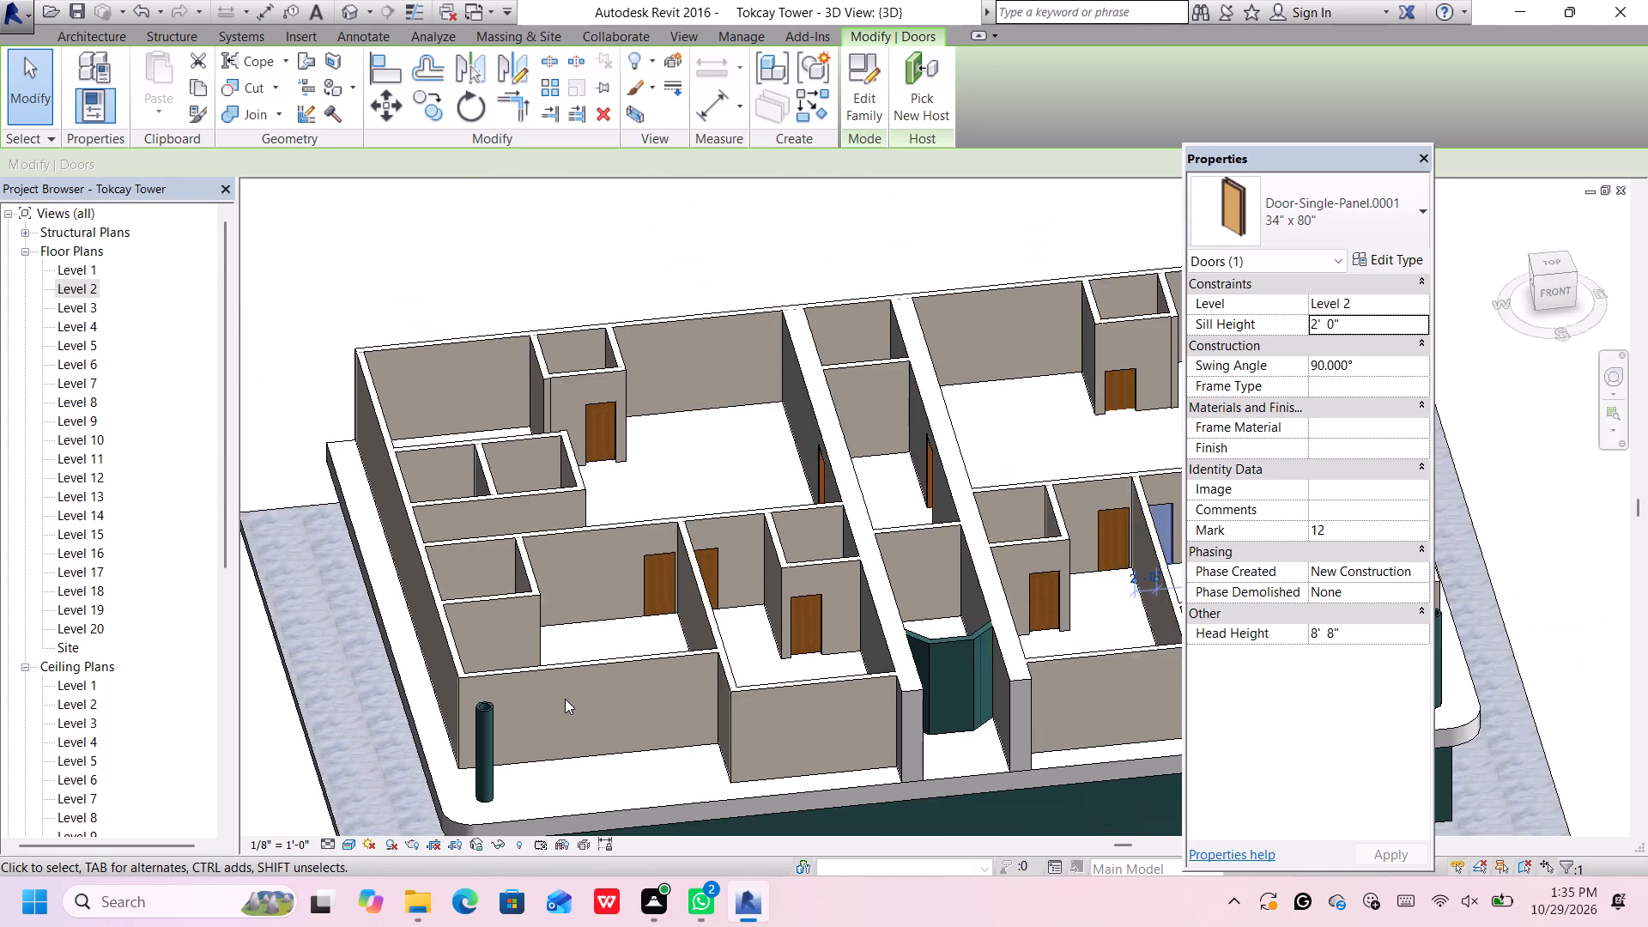
pyautogui.scroll(-3, 565, 699)
pyautogui.moveTo(658, 719); pyautogui.dragTo(493, 712, button='middle')
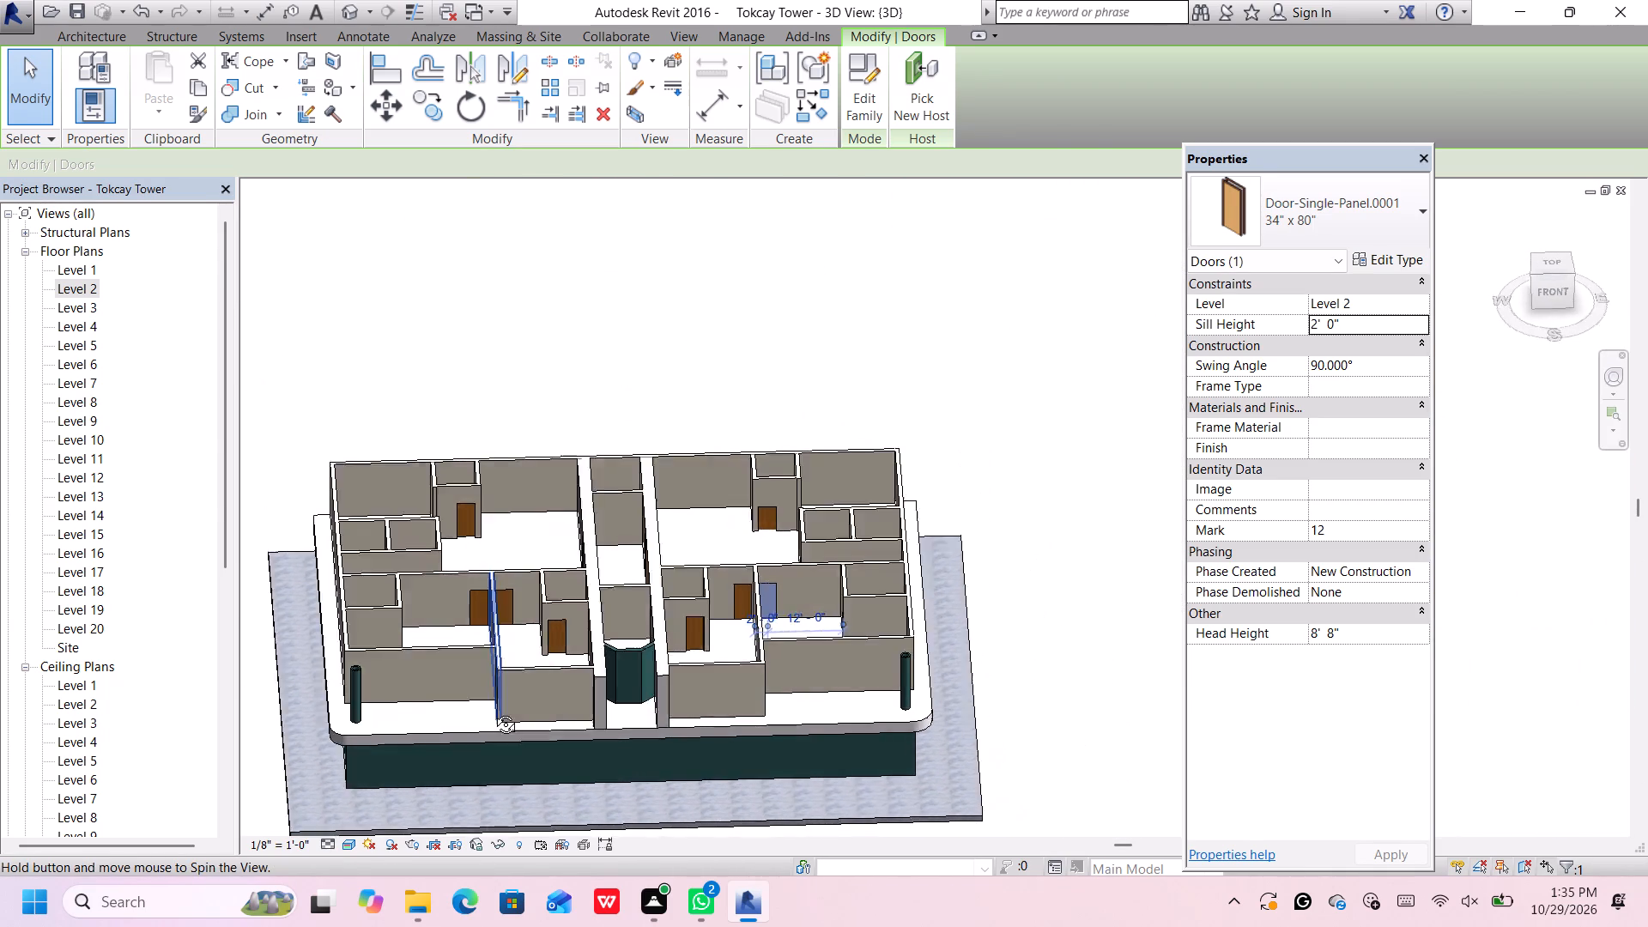
pyautogui.moveTo(493, 712); pyautogui.dragTo(231, 618, button='middle')
pyautogui.scroll(3, 412, 553)
pyautogui.moveTo(448, 544); pyautogui.dragTo(451, 553, button='middle')
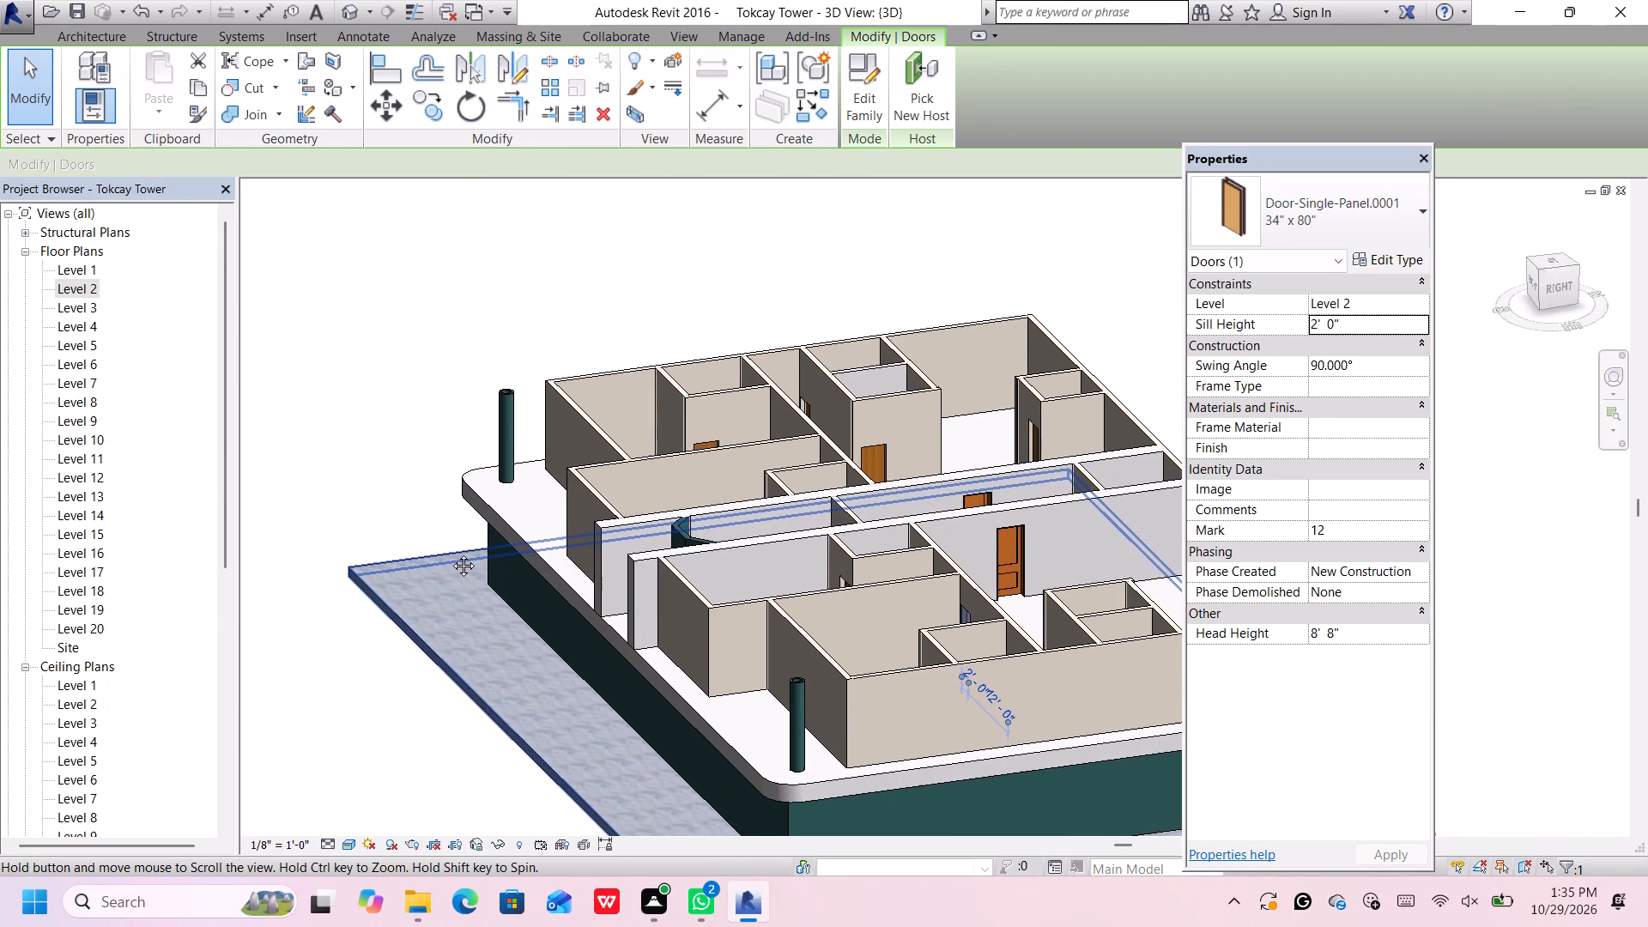
pyautogui.moveTo(451, 553); pyautogui.dragTo(550, 711, button='middle')
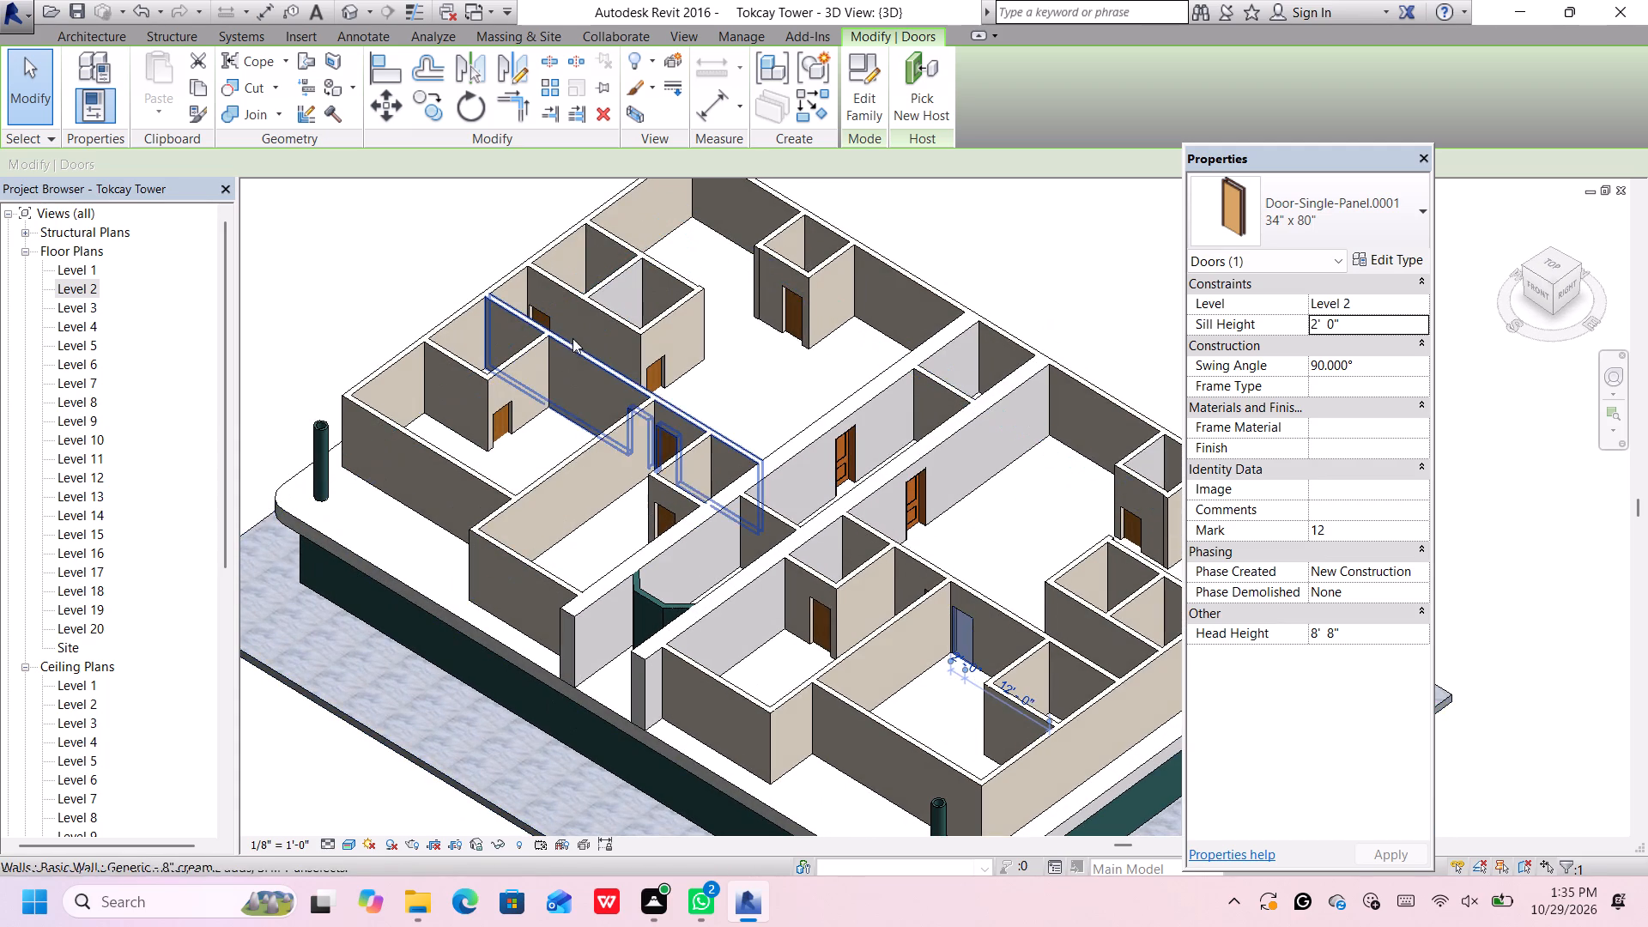
pyautogui.scroll(2, 510, 417)
pyautogui.click(508, 419)
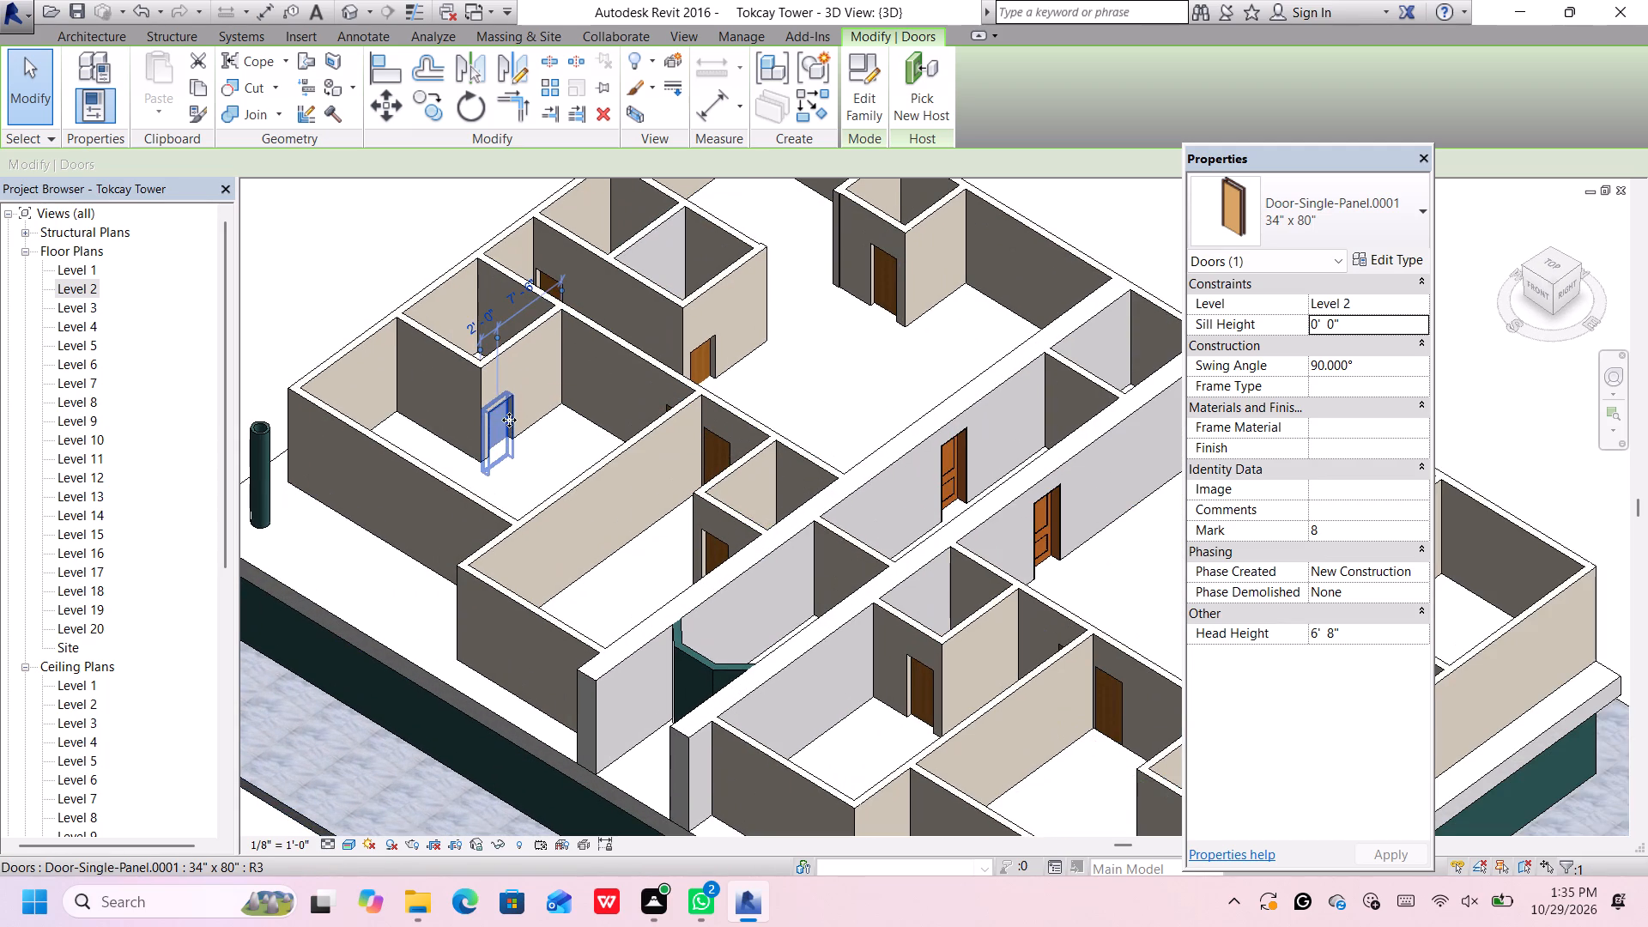
pyautogui.click(1365, 324)
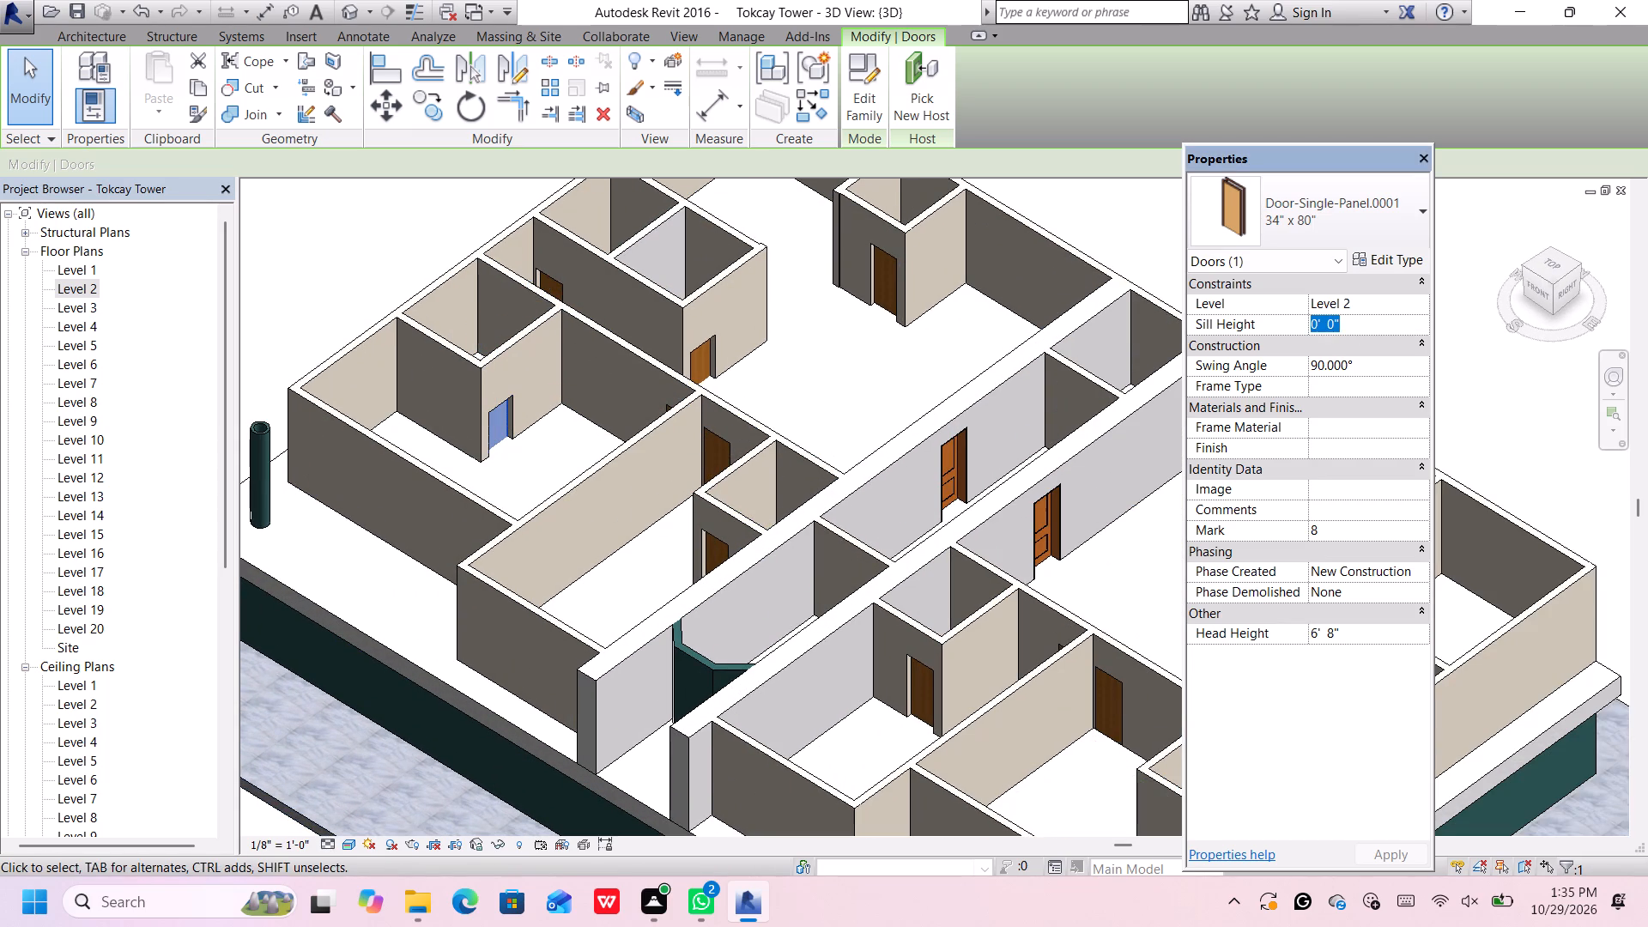
pyautogui.press('BackSpace')
pyautogui.write("2'")
pyautogui.press('Return')
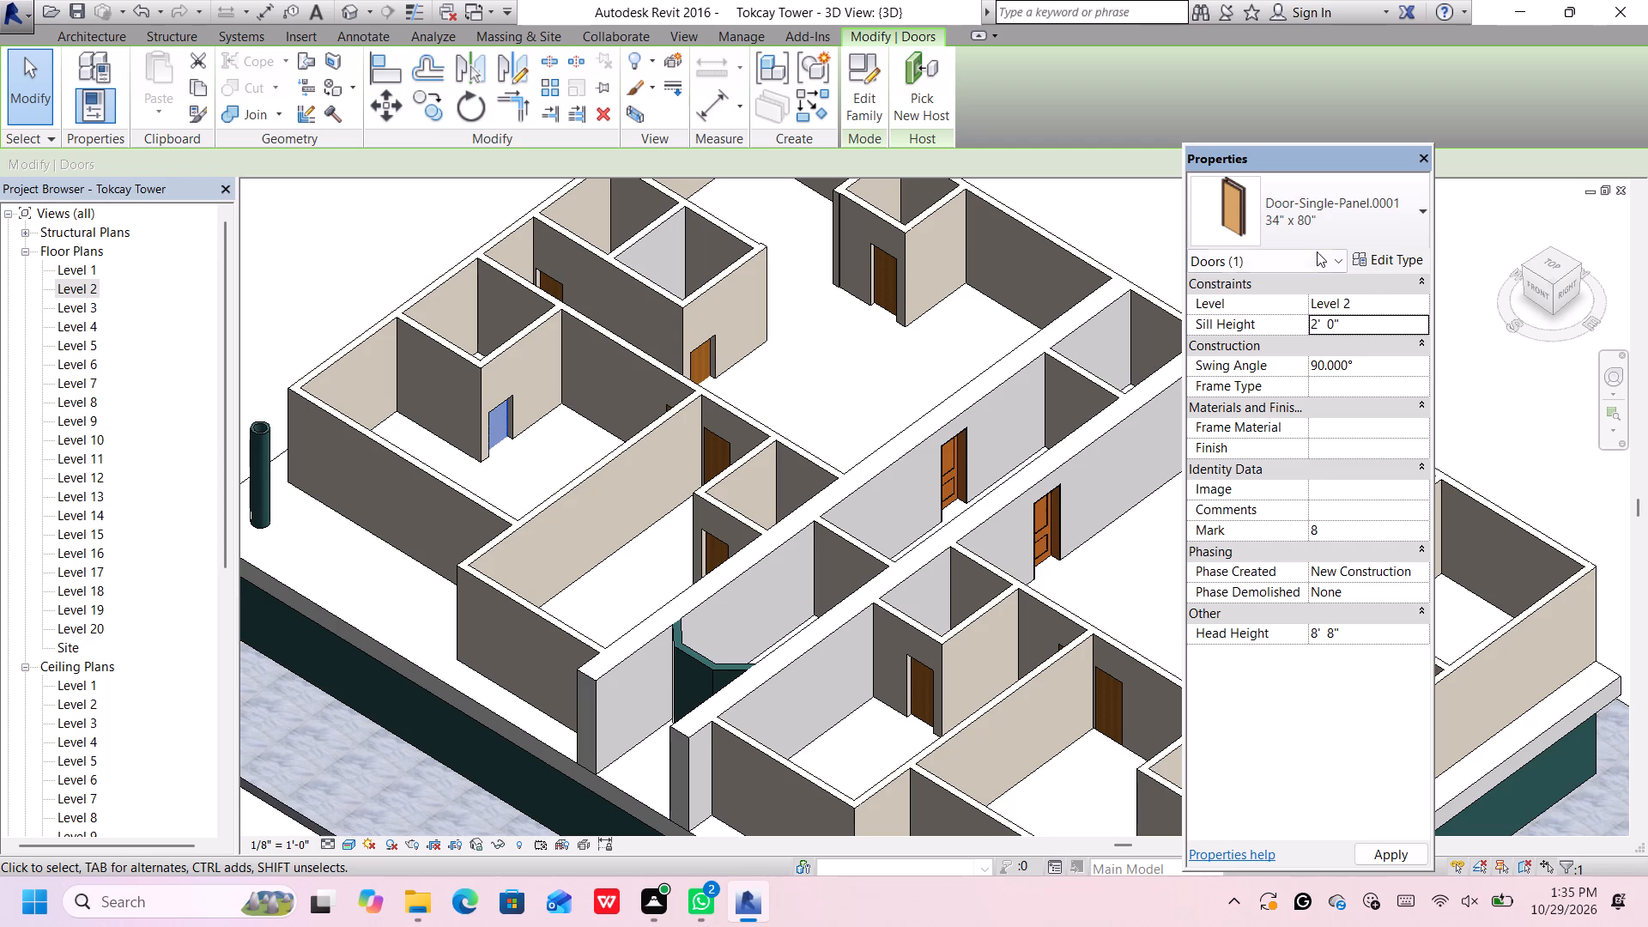
# Set the sill height to 2'-0" for the door in the front wall of the two-room block behind the lower-left outer bedroom.
pyautogui.scroll(5, 559, 271)
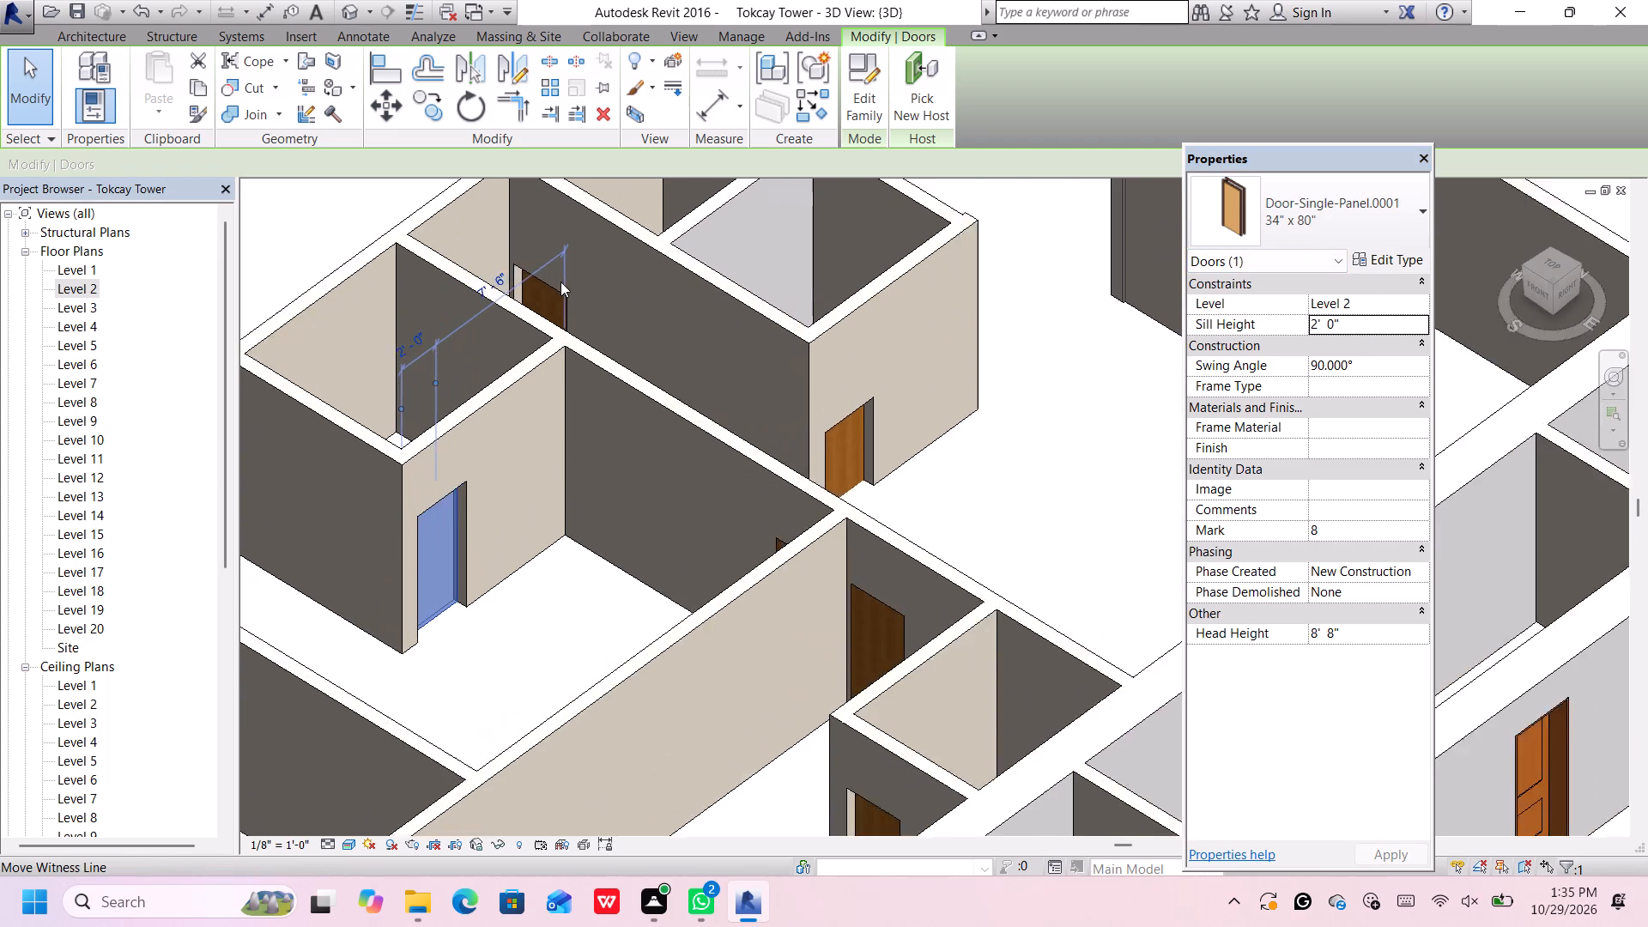
pyautogui.scroll(1, 560, 282)
pyautogui.click(548, 293)
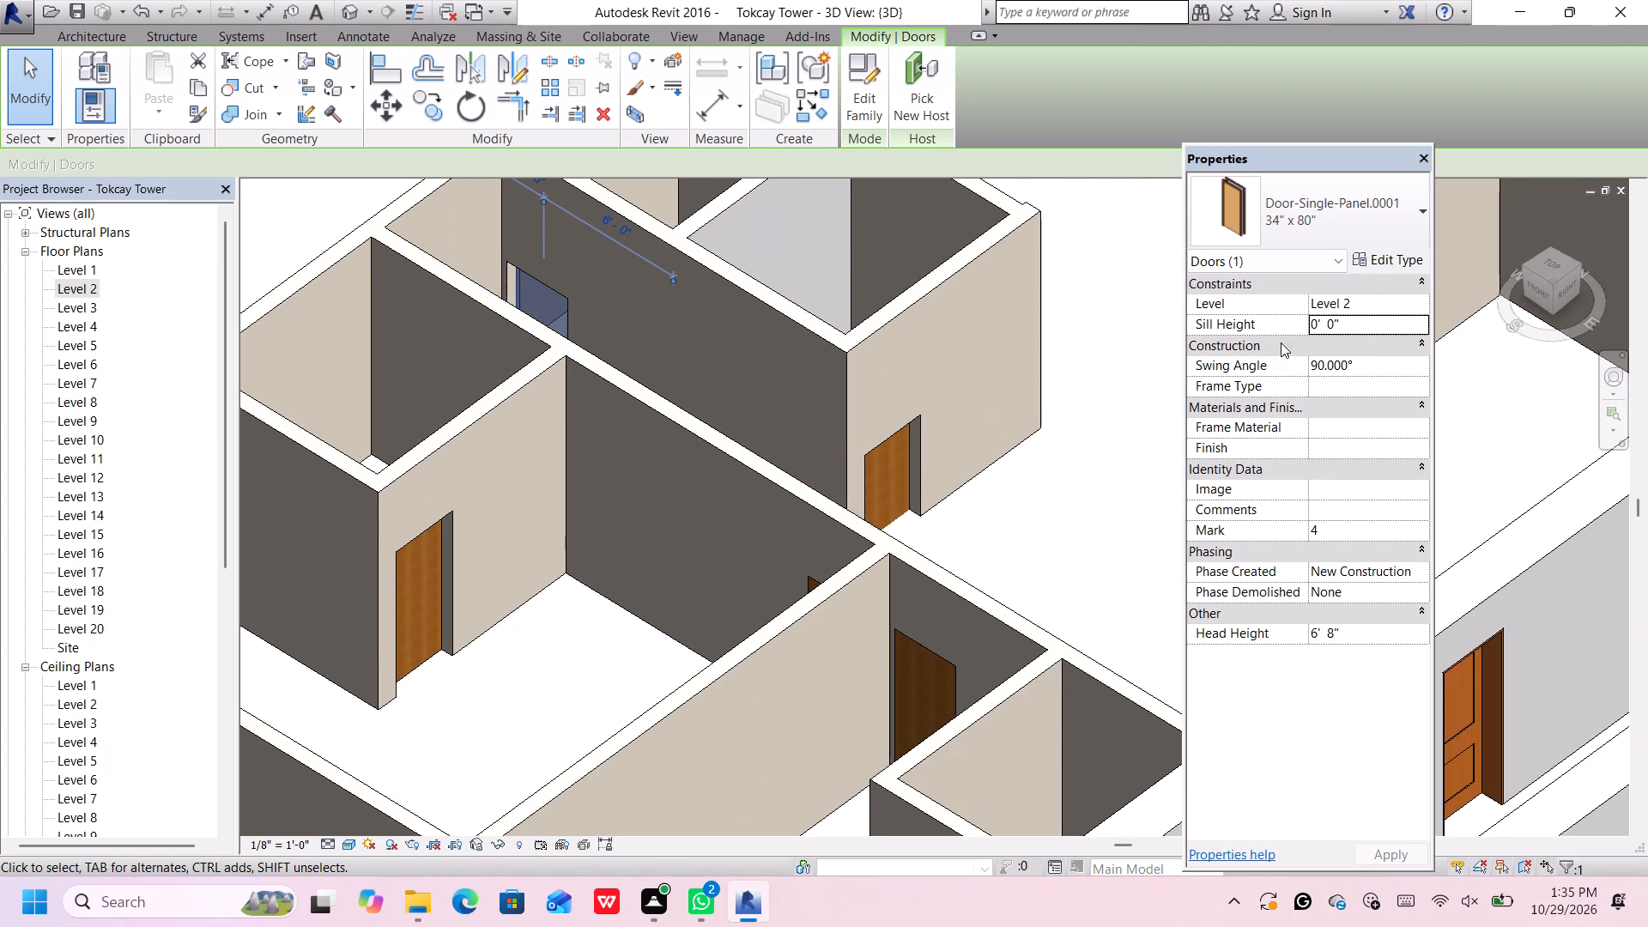
pyautogui.click(1372, 319)
pyautogui.press('BackSpace')
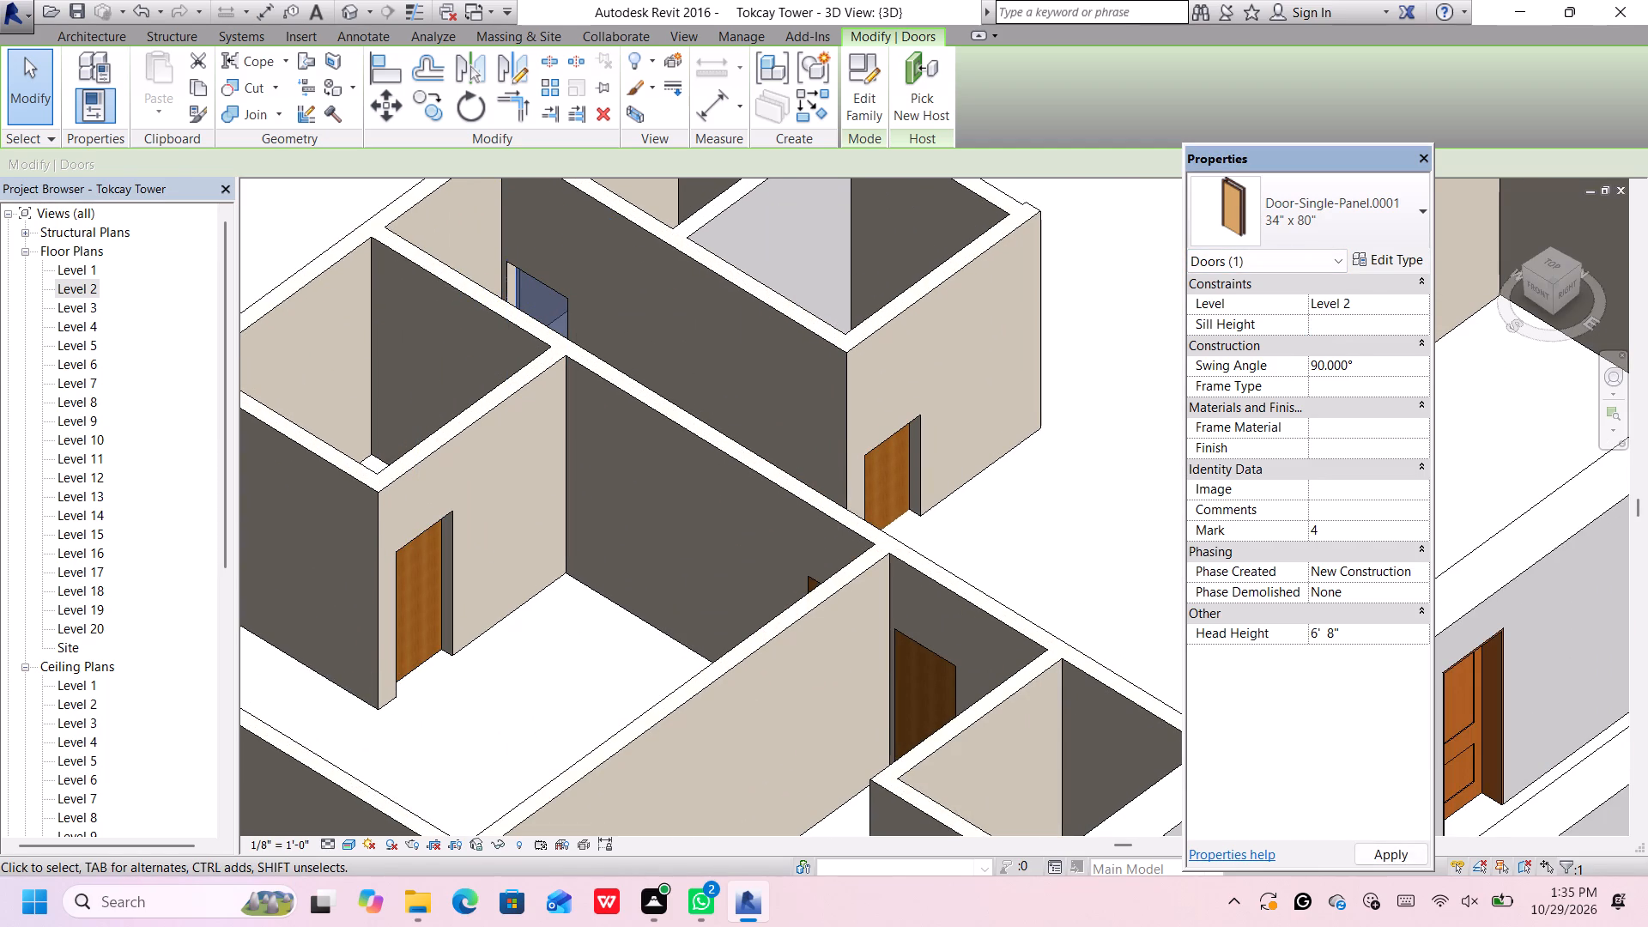
pyautogui.write("2'")
pyautogui.press('Return')
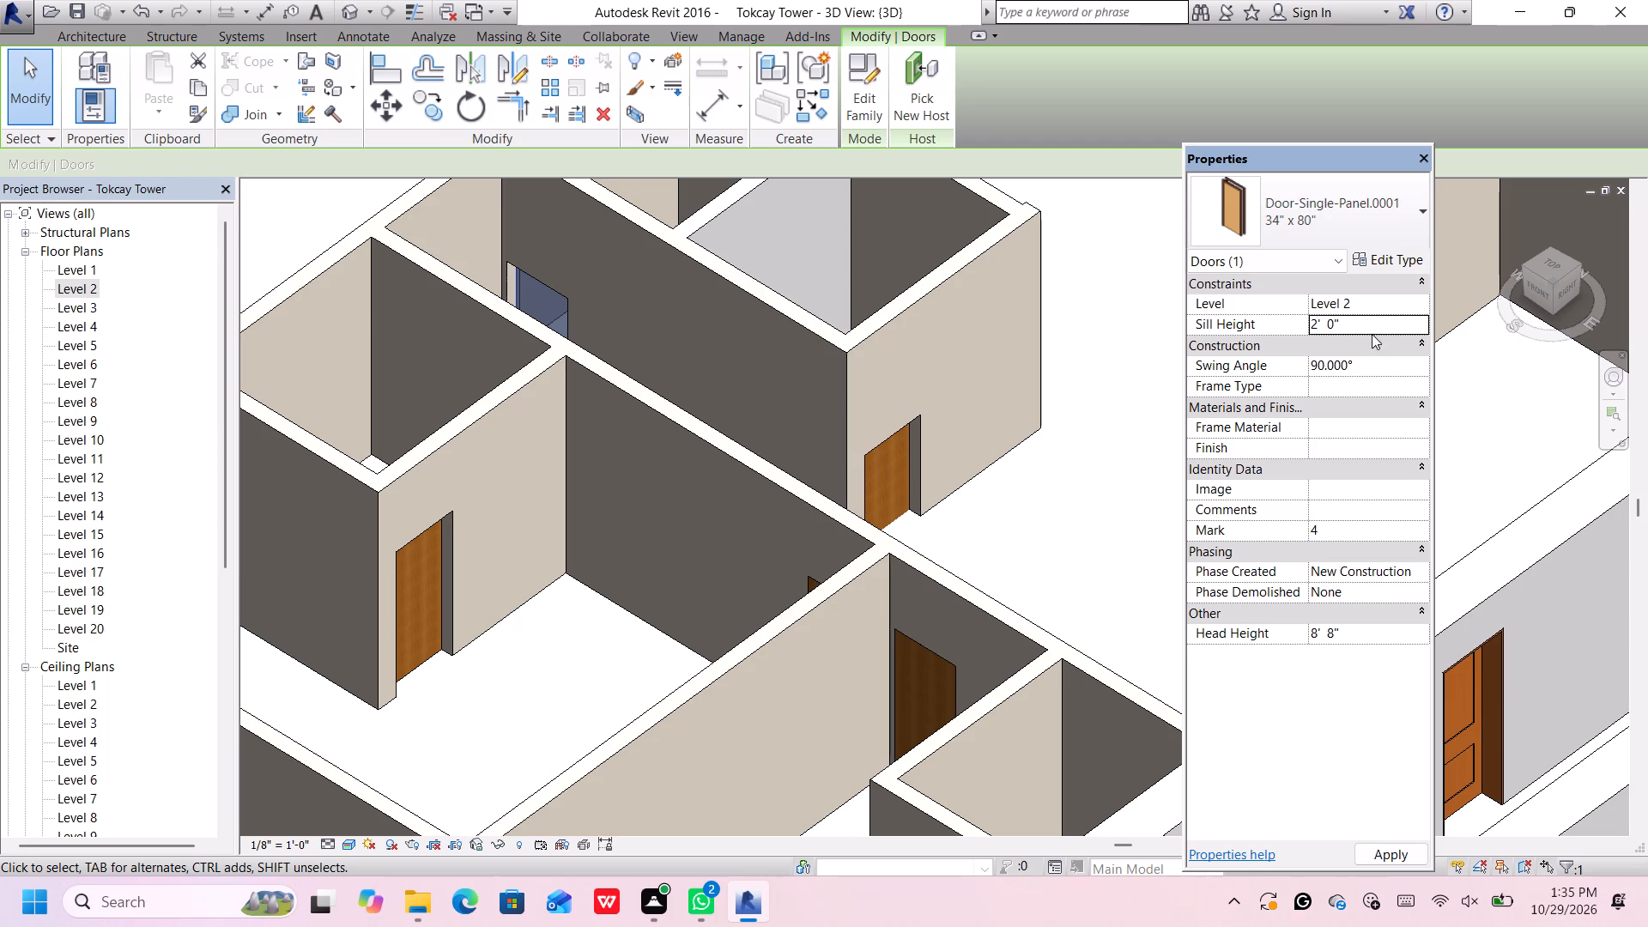
# Set the sill height to 2'-0" for the 34" x 80" door in the left apartment's two-room block, in the end wall facing the corridor.
pyautogui.click(894, 445)
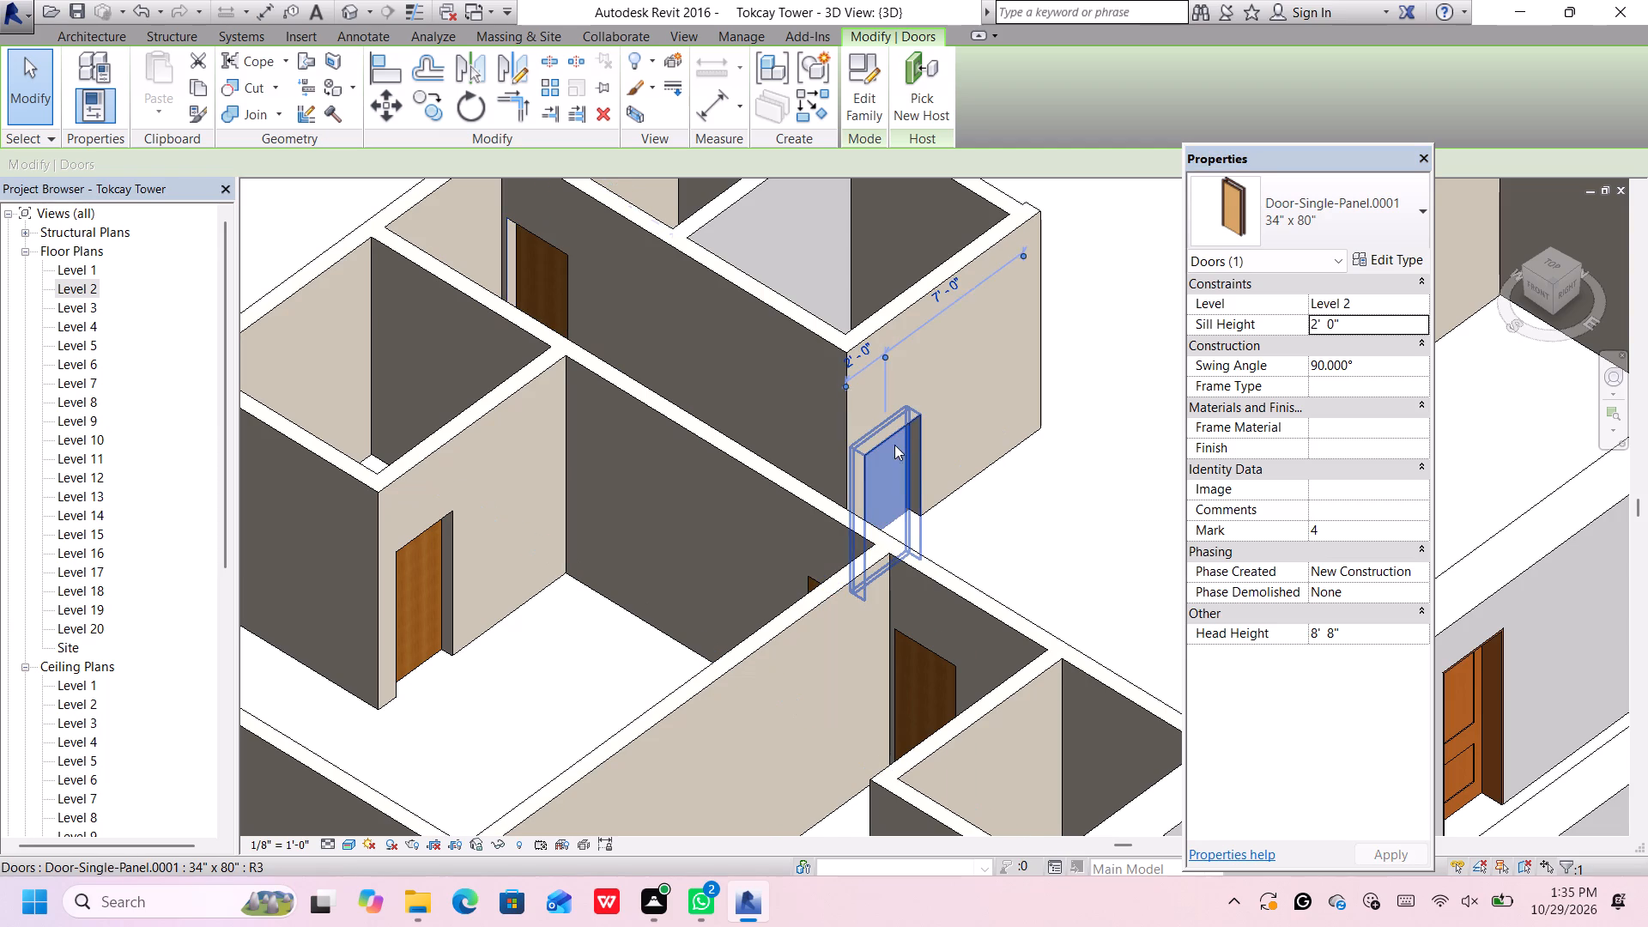
pyautogui.click(1377, 328)
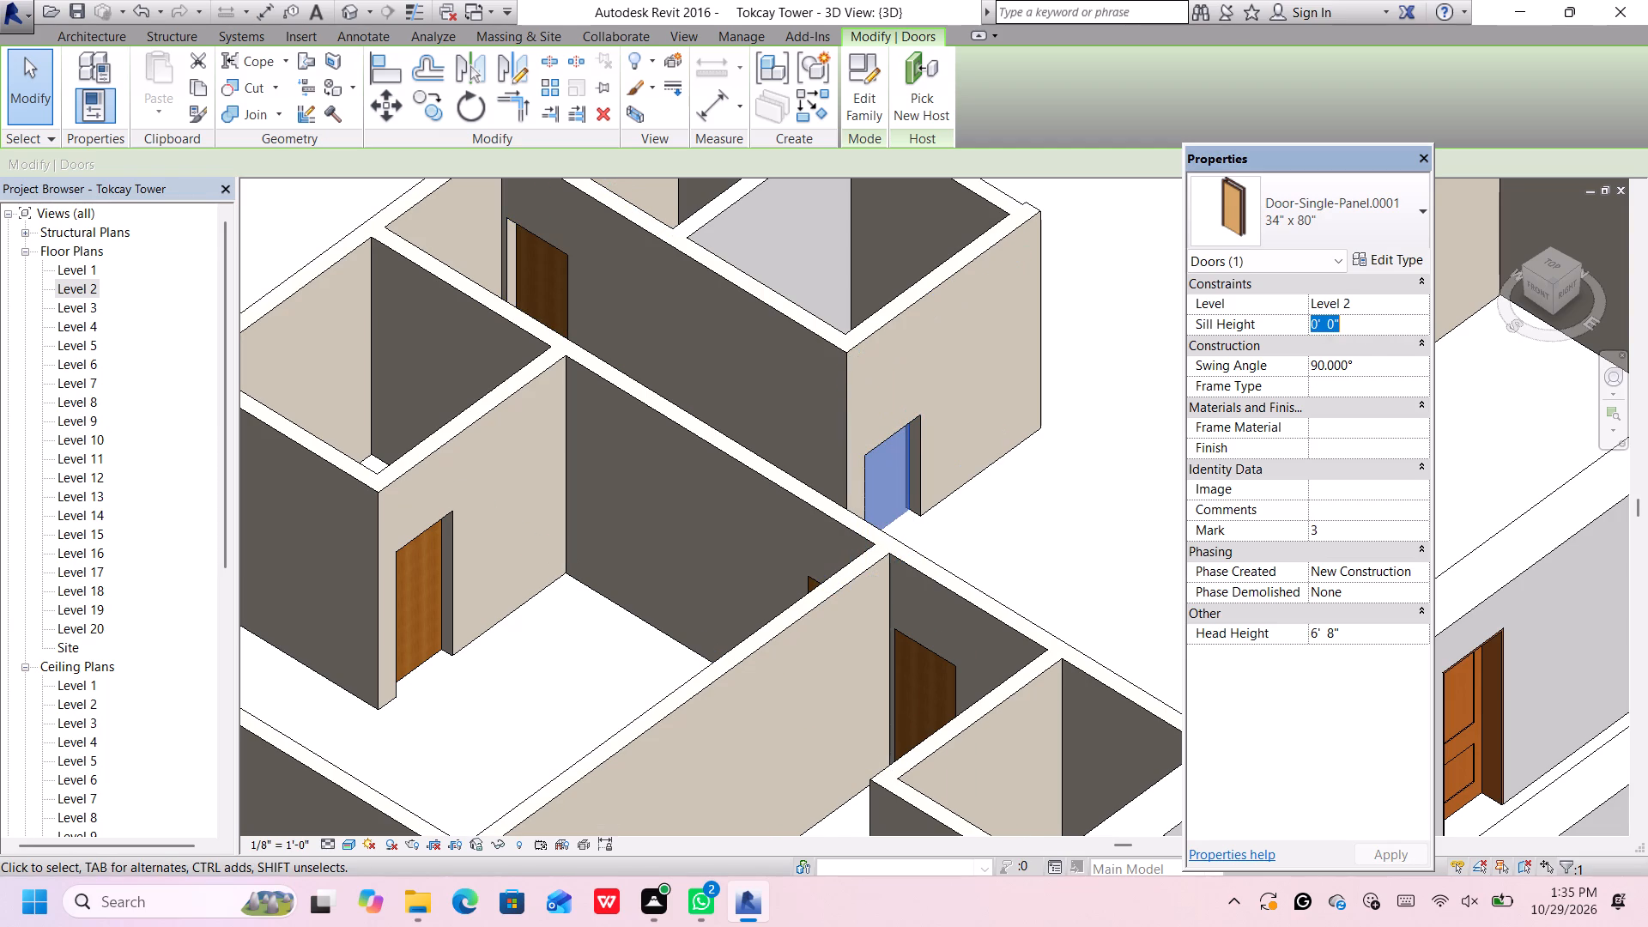
pyautogui.press('BackSpace')
pyautogui.write("2'")
pyautogui.press('Return')
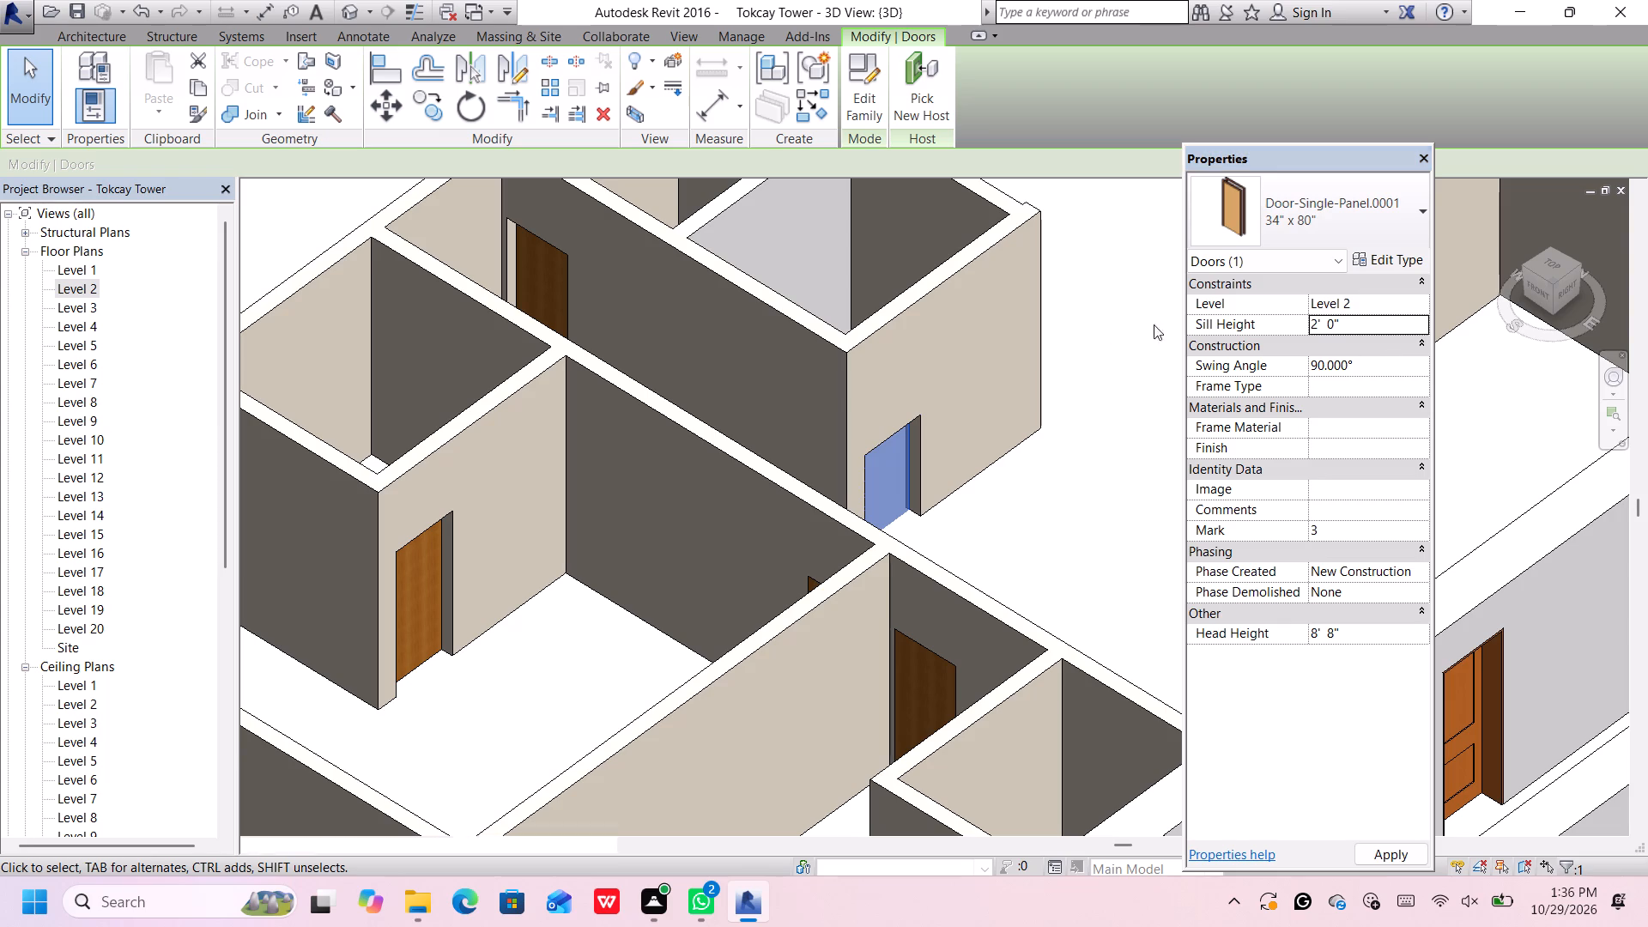
# Examine the doors across both apartments on Level 2 to find those whose sills still need raising.
pyautogui.scroll(-5, 1015, 320)
pyautogui.moveTo(1011, 324); pyautogui.dragTo(941, 328, button='middle')
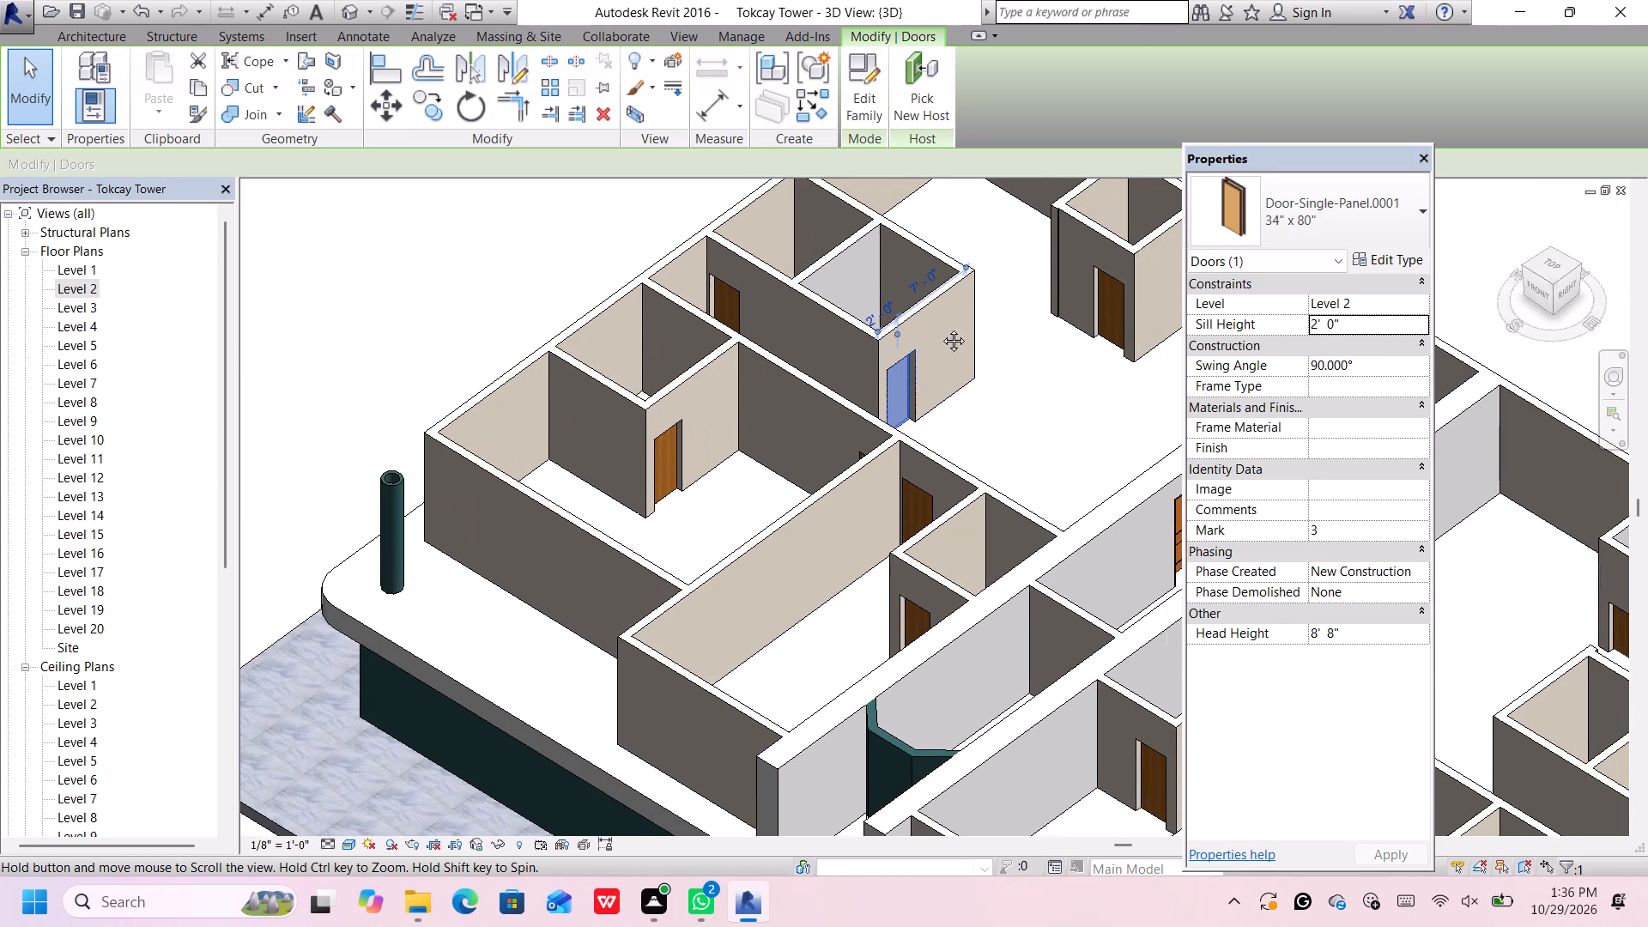
pyautogui.moveTo(941, 328); pyautogui.dragTo(914, 331, button='middle')
pyautogui.moveTo(1079, 329); pyautogui.dragTo(1041, 346, button='middle')
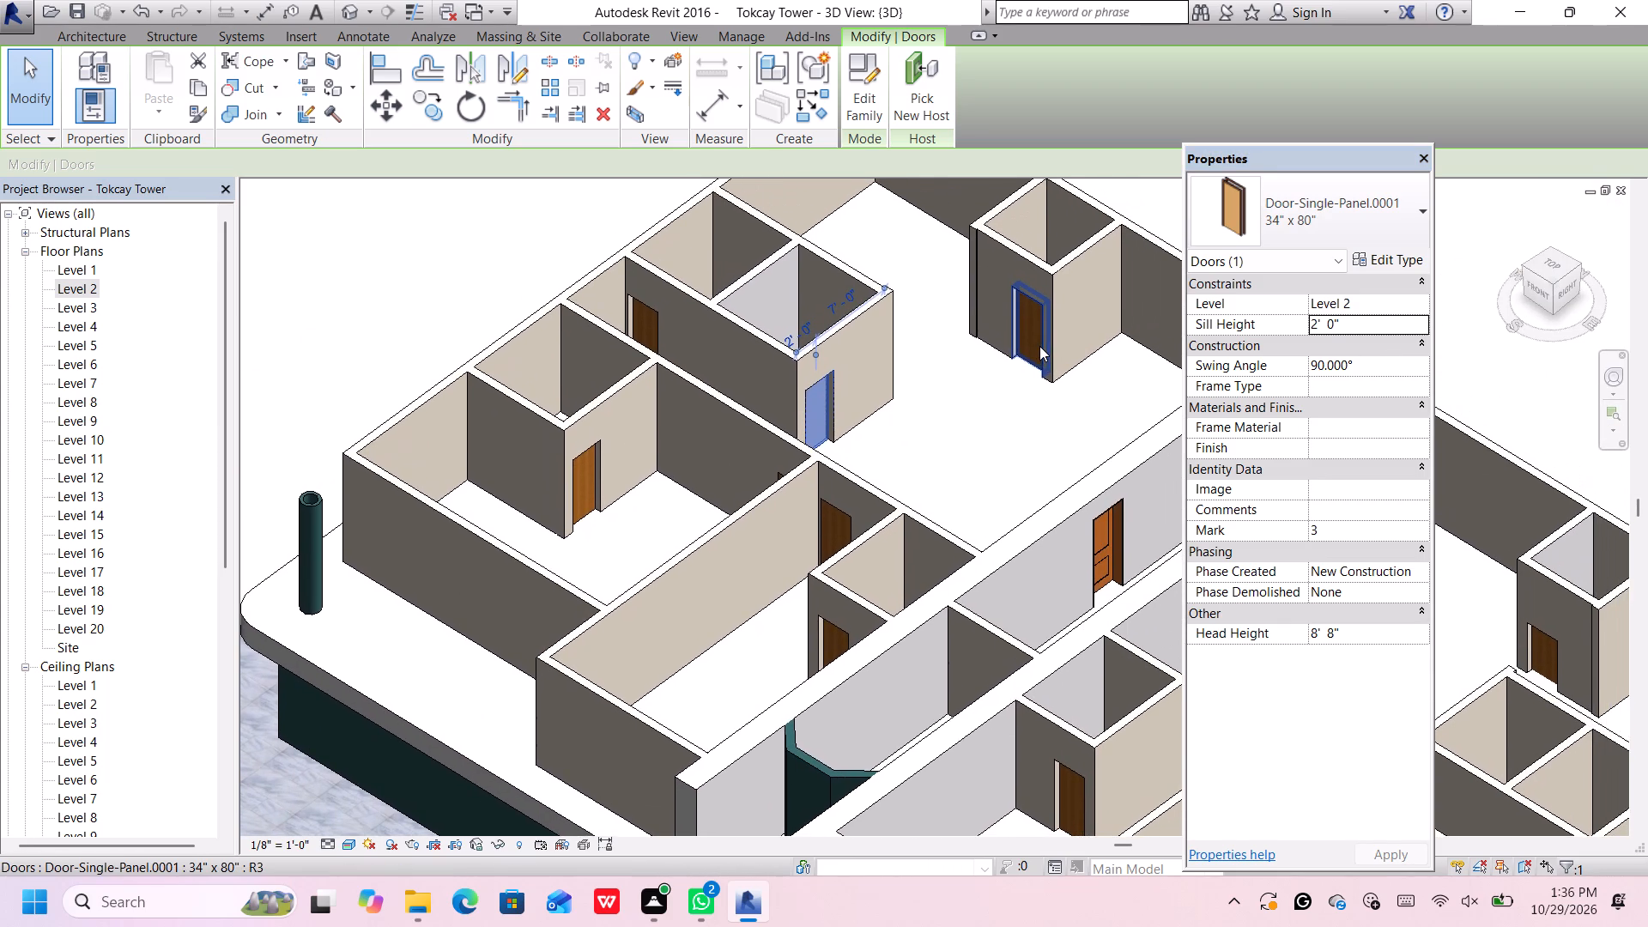
pyautogui.scroll(-2, 1038, 345)
pyautogui.moveTo(1039, 345); pyautogui.dragTo(1003, 327, button='middle')
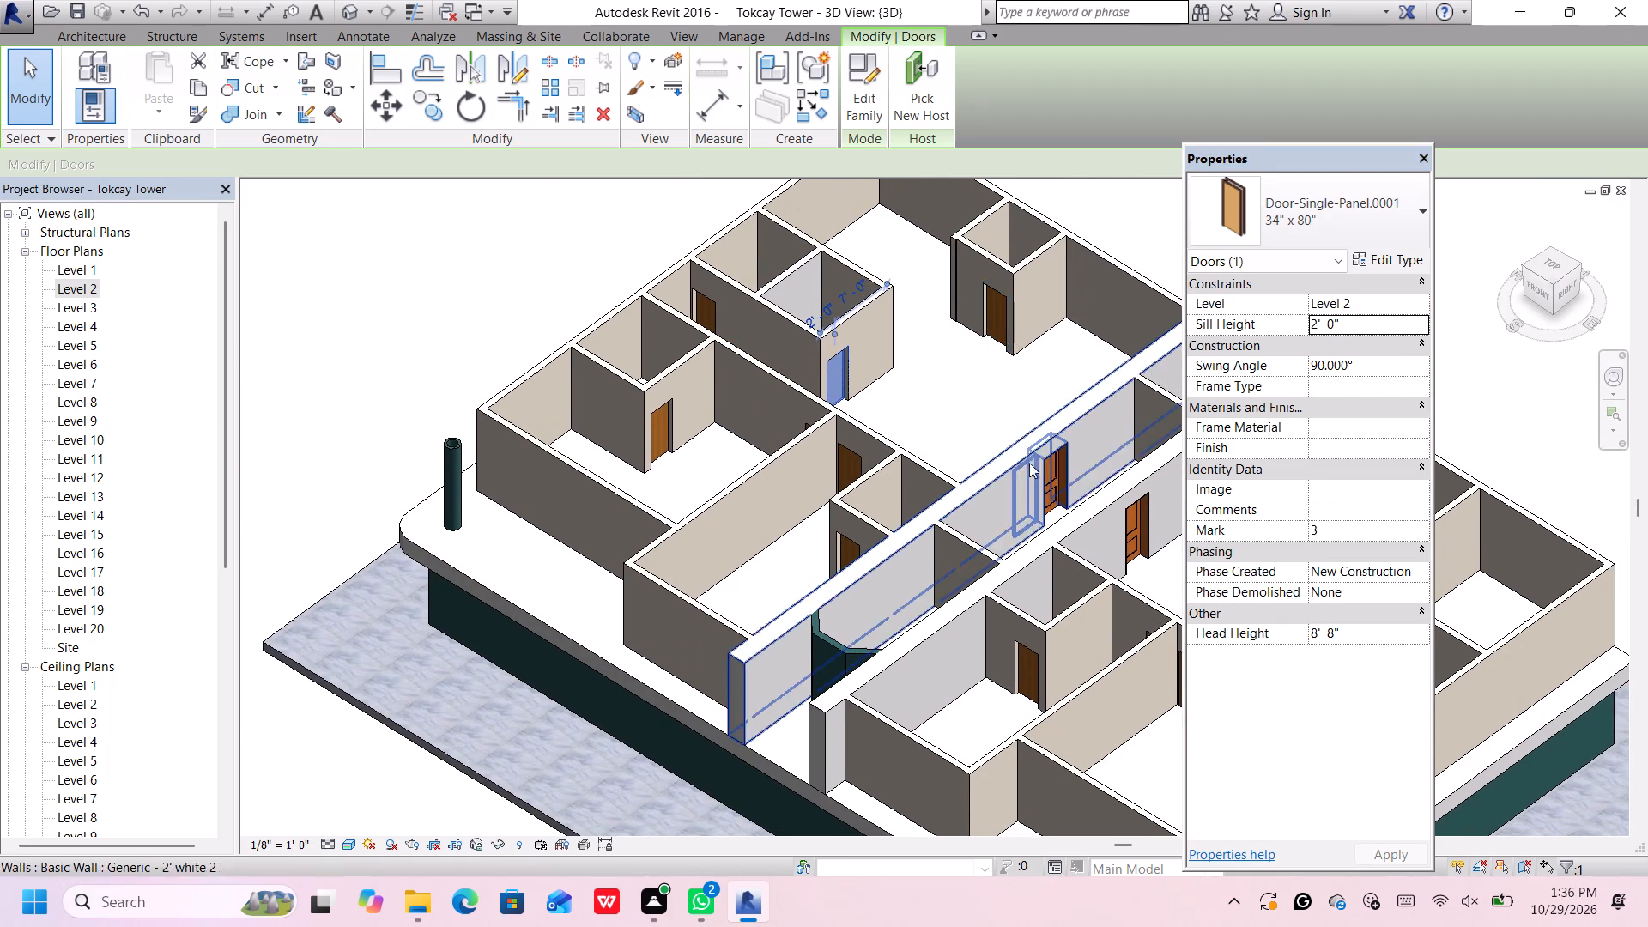
pyautogui.scroll(2, 1058, 540)
pyautogui.scroll(-5, 1056, 463)
pyautogui.scroll(5, 1060, 569)
pyautogui.scroll(-3, 1074, 609)
pyautogui.scroll(1, 1061, 595)
pyautogui.scroll(-5, 1061, 595)
pyautogui.scroll(7, 1098, 589)
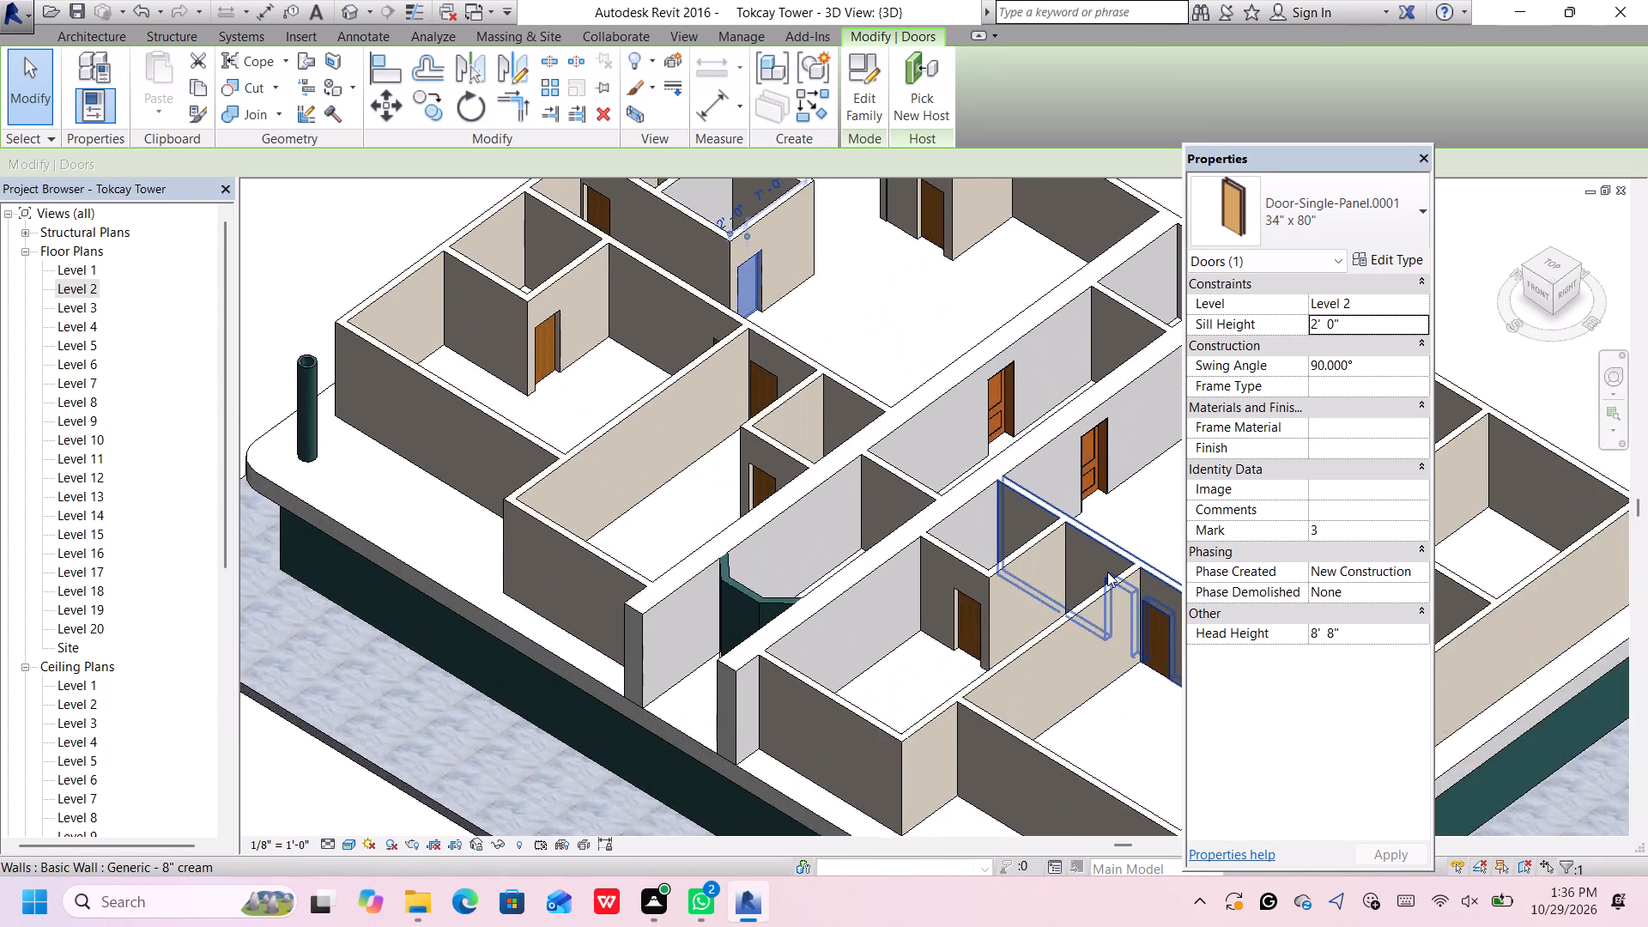
pyautogui.scroll(3, 1107, 572)
pyautogui.moveTo(1080, 592); pyautogui.dragTo(1017, 505, button='middle')
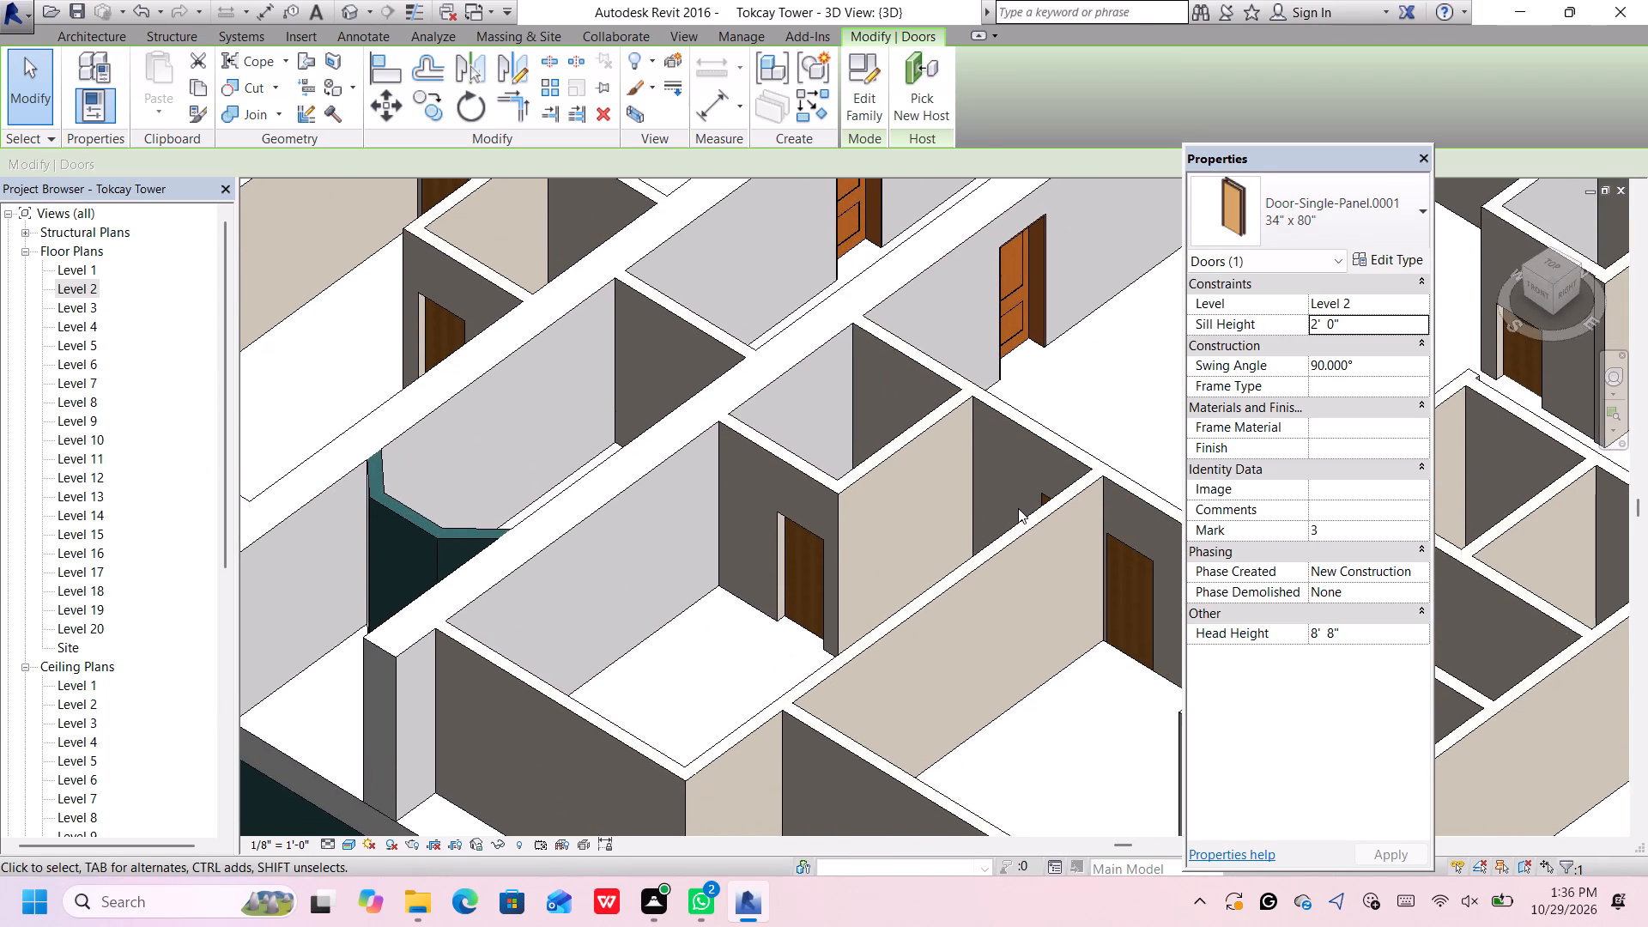
pyautogui.scroll(2, 1018, 508)
pyautogui.scroll(-11, 1020, 510)
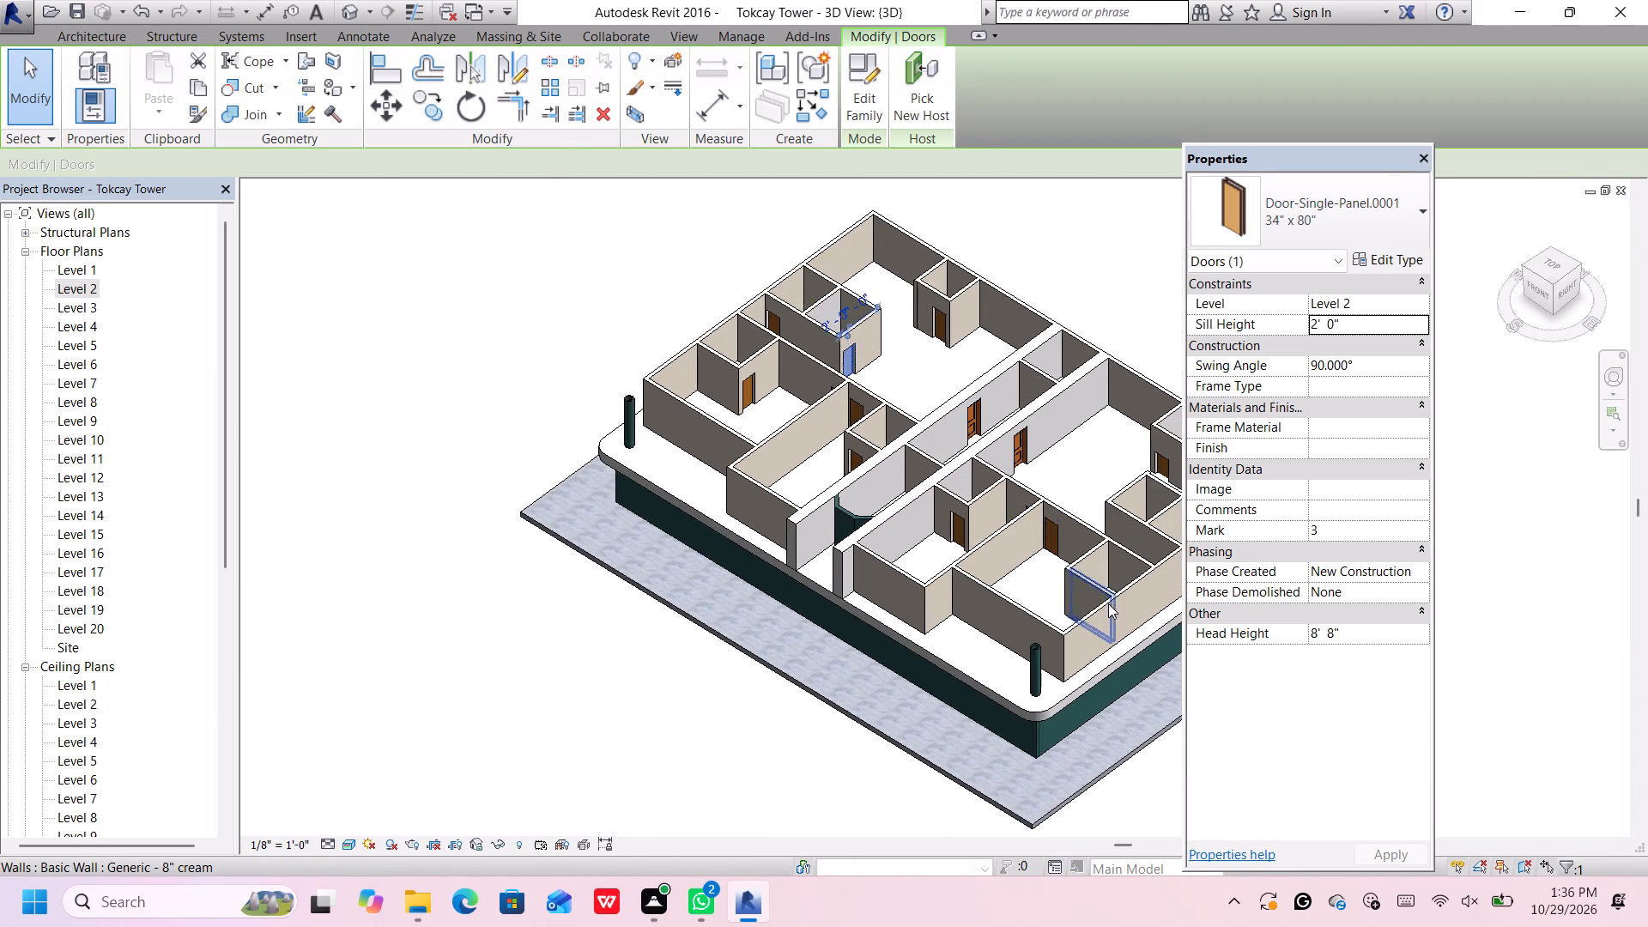
pyautogui.scroll(10, 1111, 605)
pyautogui.scroll(-2, 1075, 559)
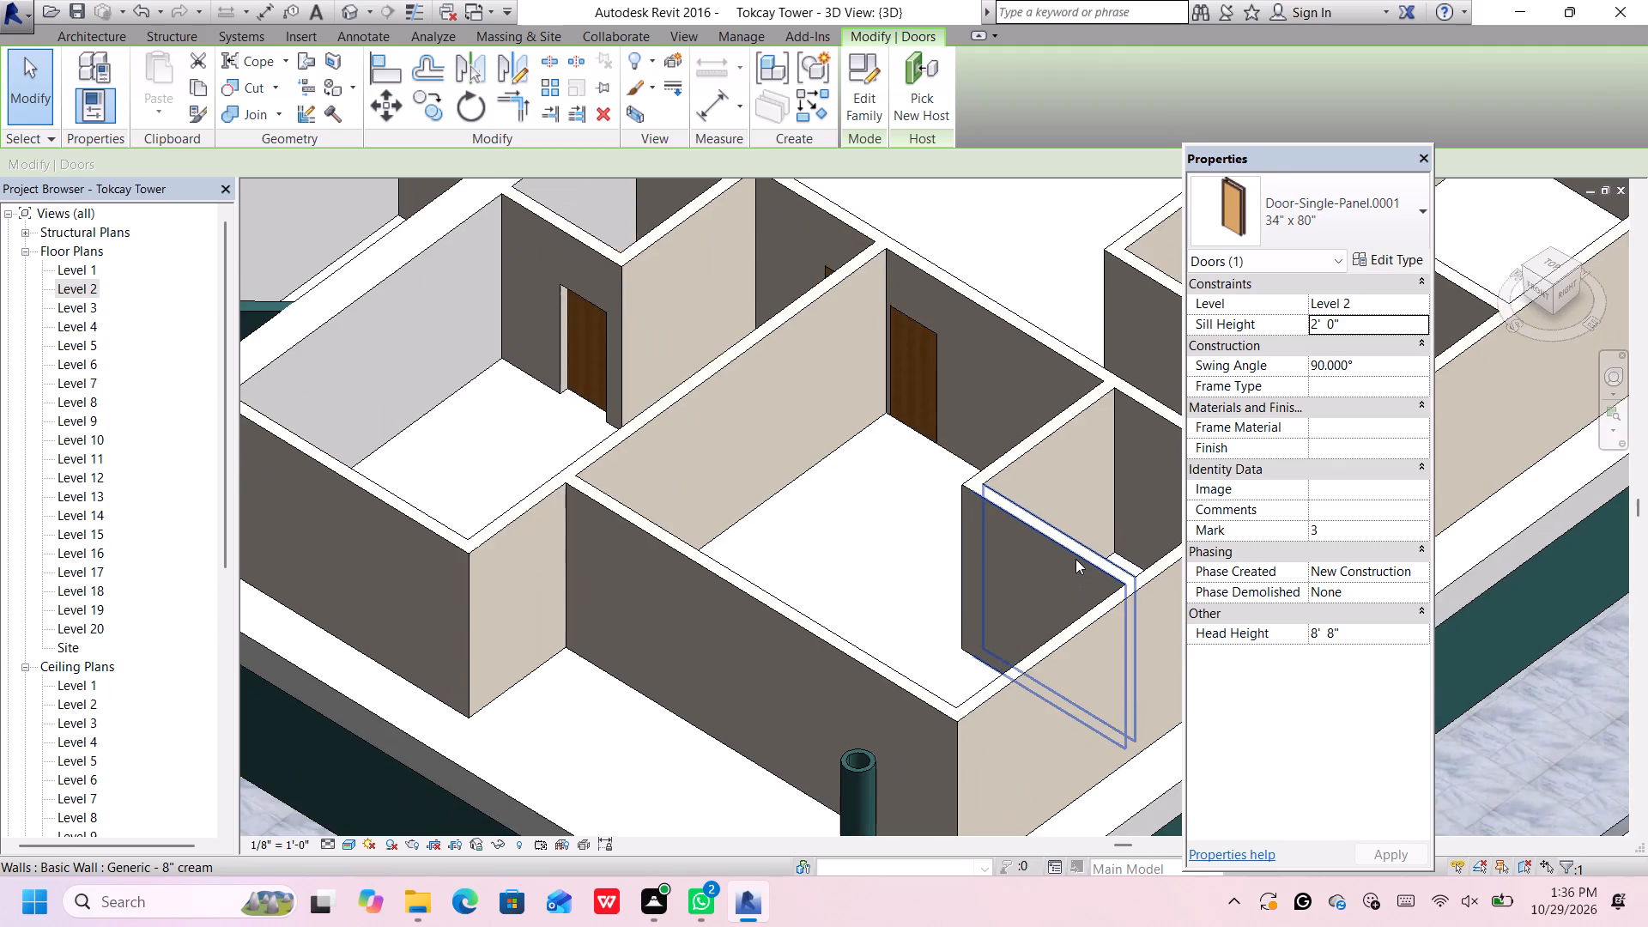
pyautogui.scroll(-2, 1075, 559)
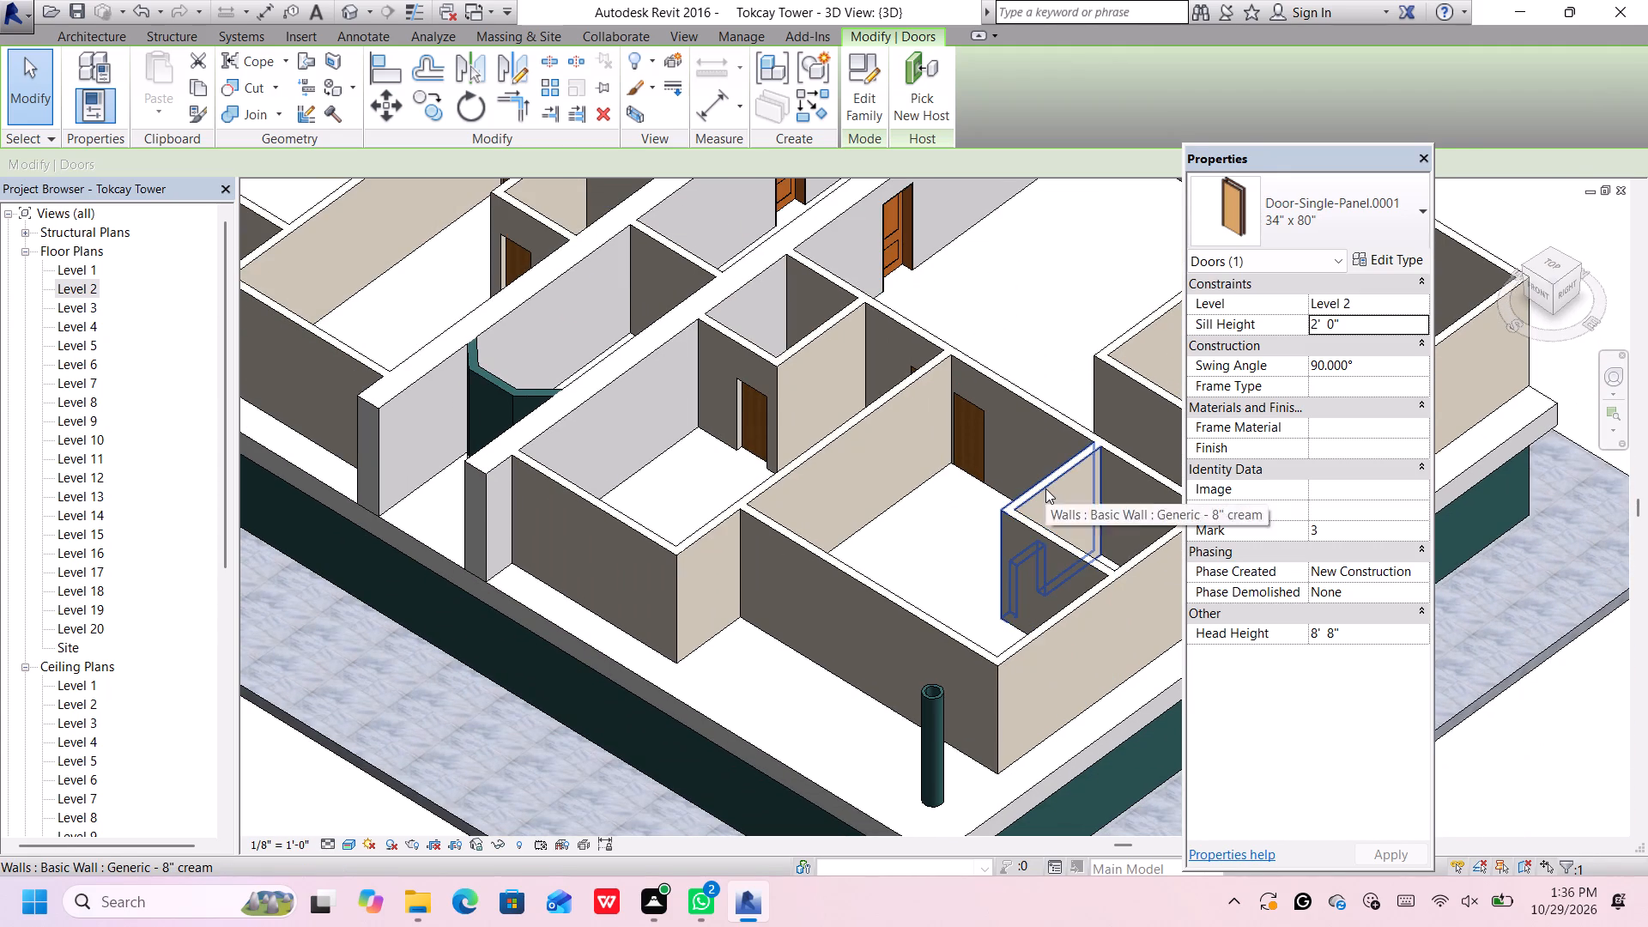
pyautogui.moveTo(1002, 533); pyautogui.dragTo(1003, 535, button='middle')
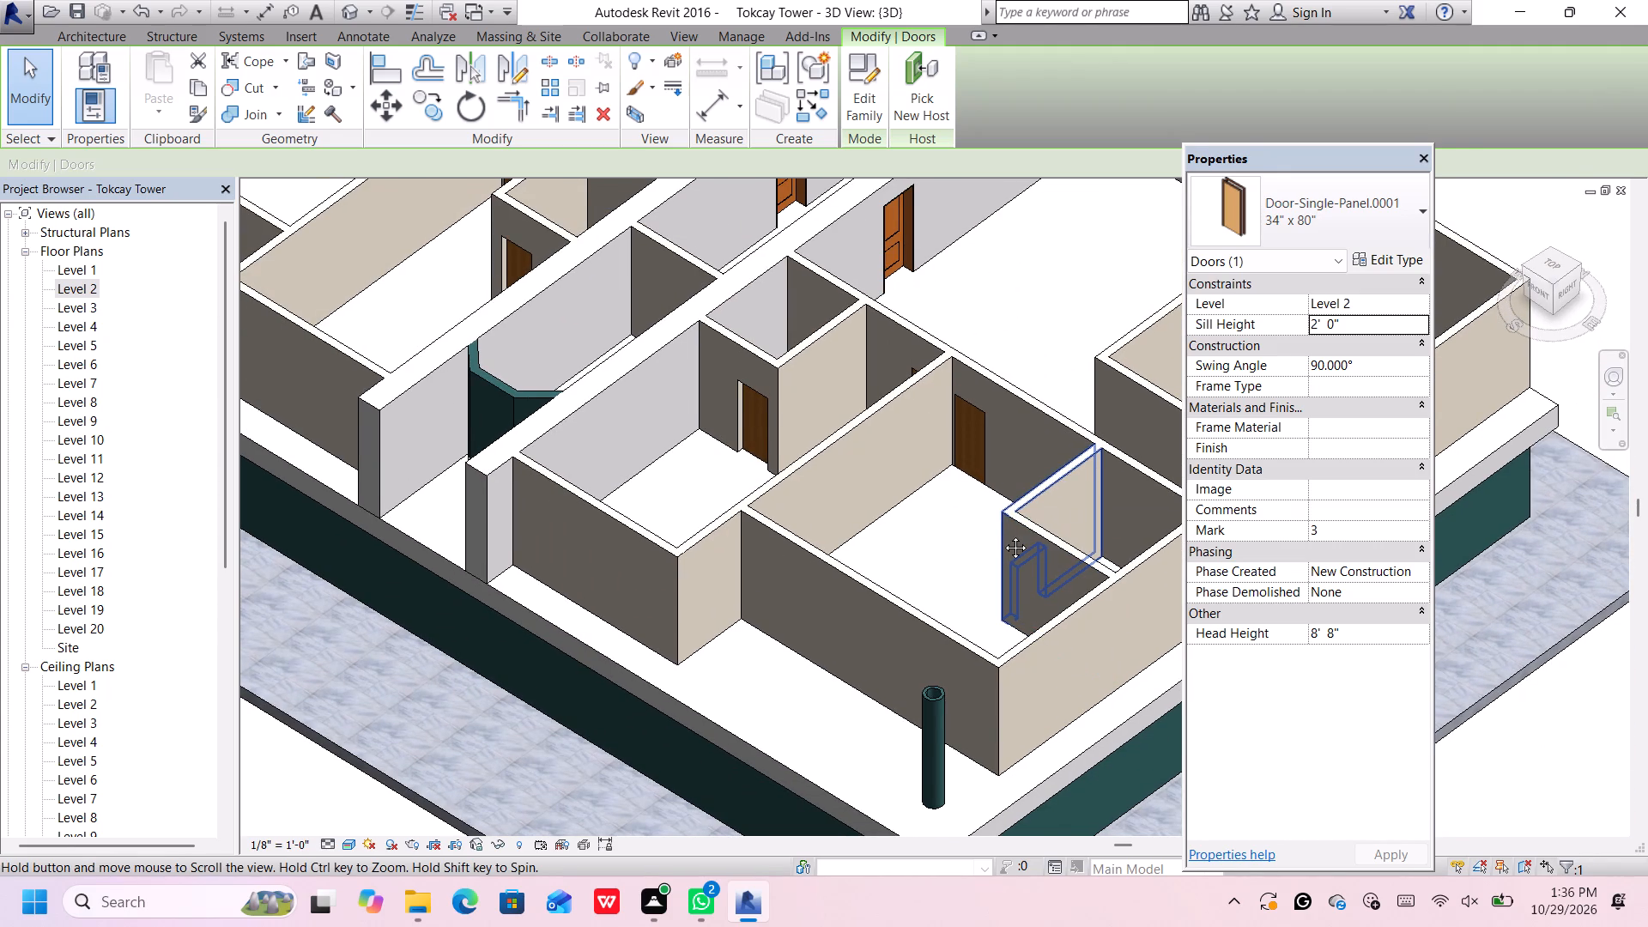
pyautogui.moveTo(1003, 535); pyautogui.dragTo(1098, 535, button='middle')
pyautogui.scroll(-9, 1057, 527)
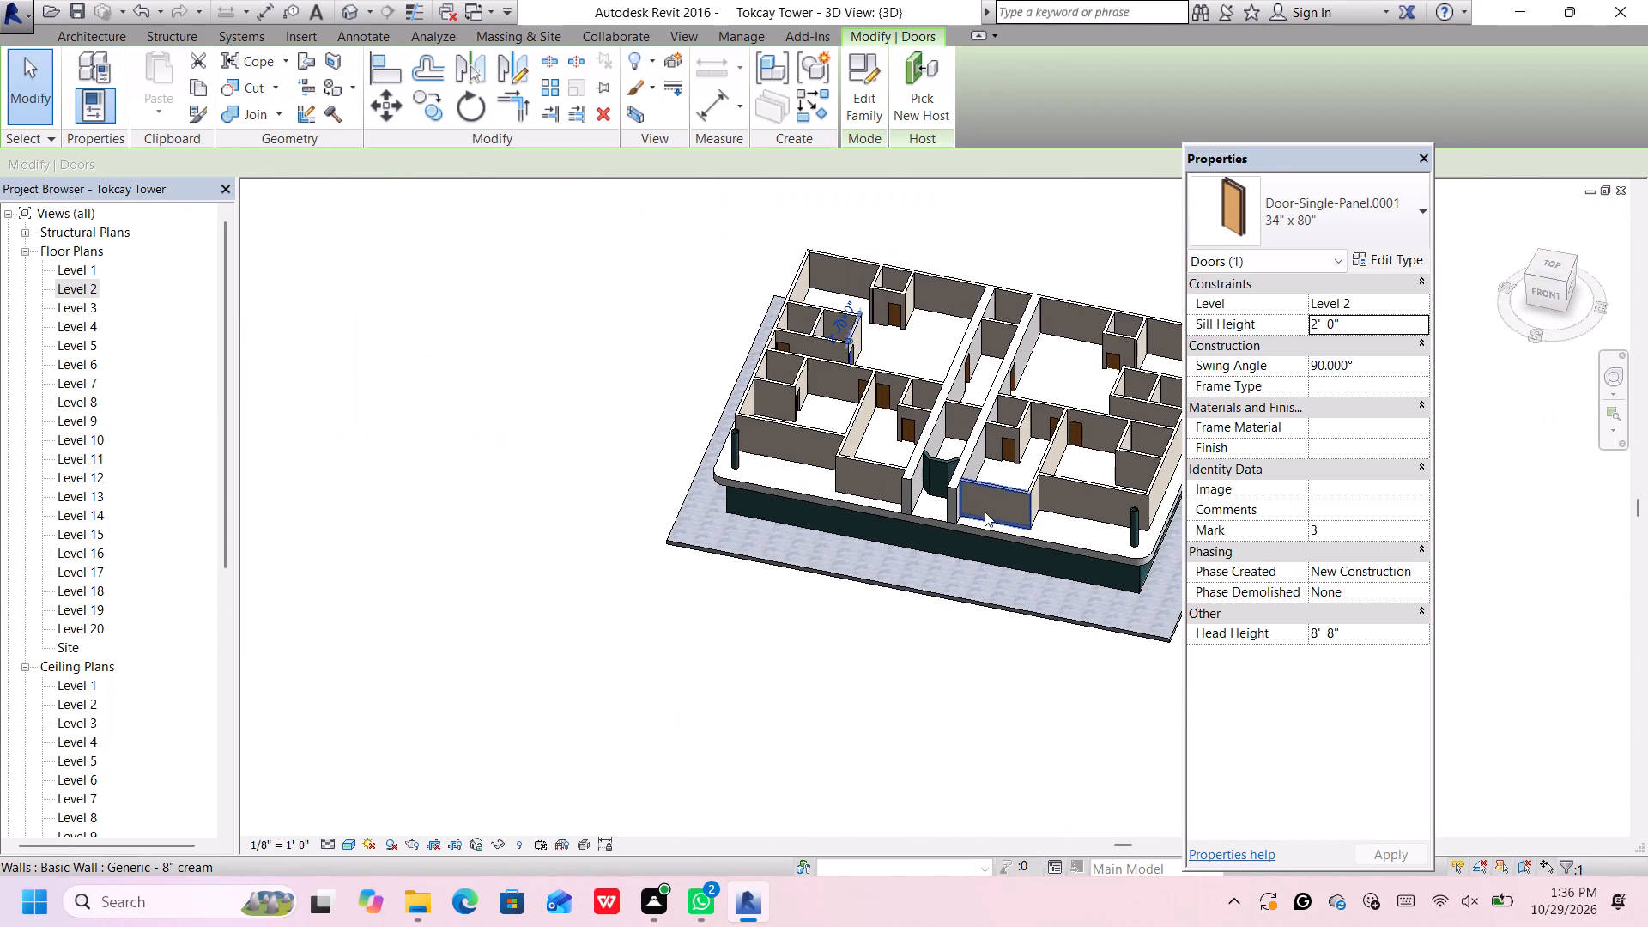
# Set the sill height to 2'-0" for the 34" x 80" door of the small room along the right apartment's back wall.
pyautogui.scroll(3, 1069, 466)
pyautogui.scroll(5, 1153, 357)
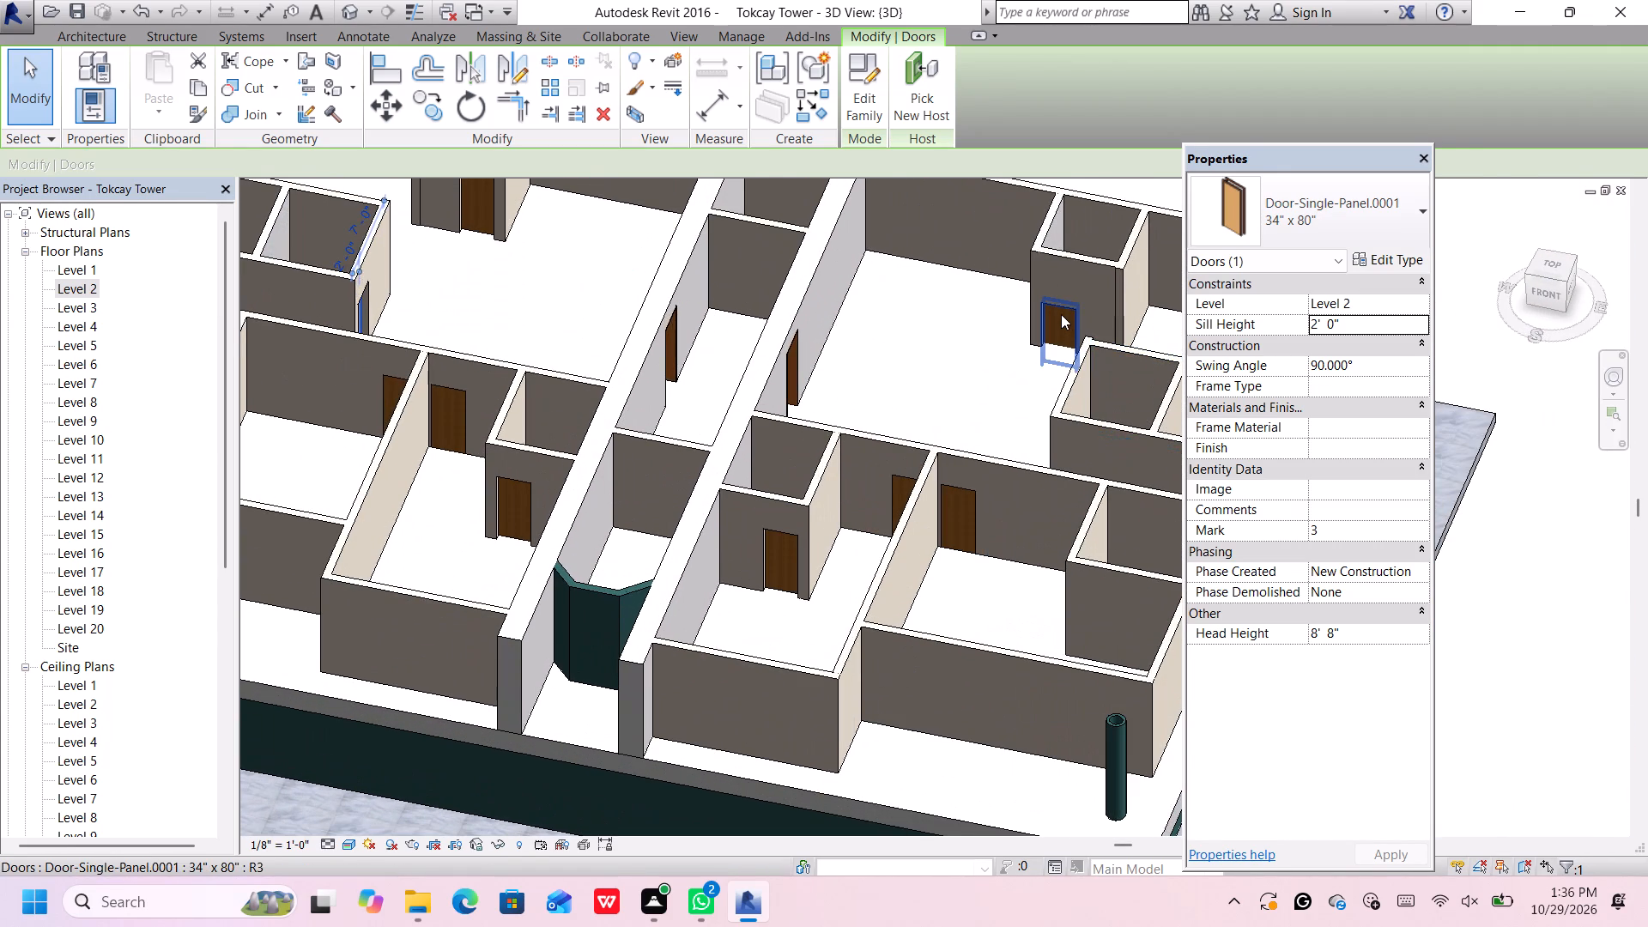
pyautogui.click(1061, 314)
pyautogui.click(1365, 323)
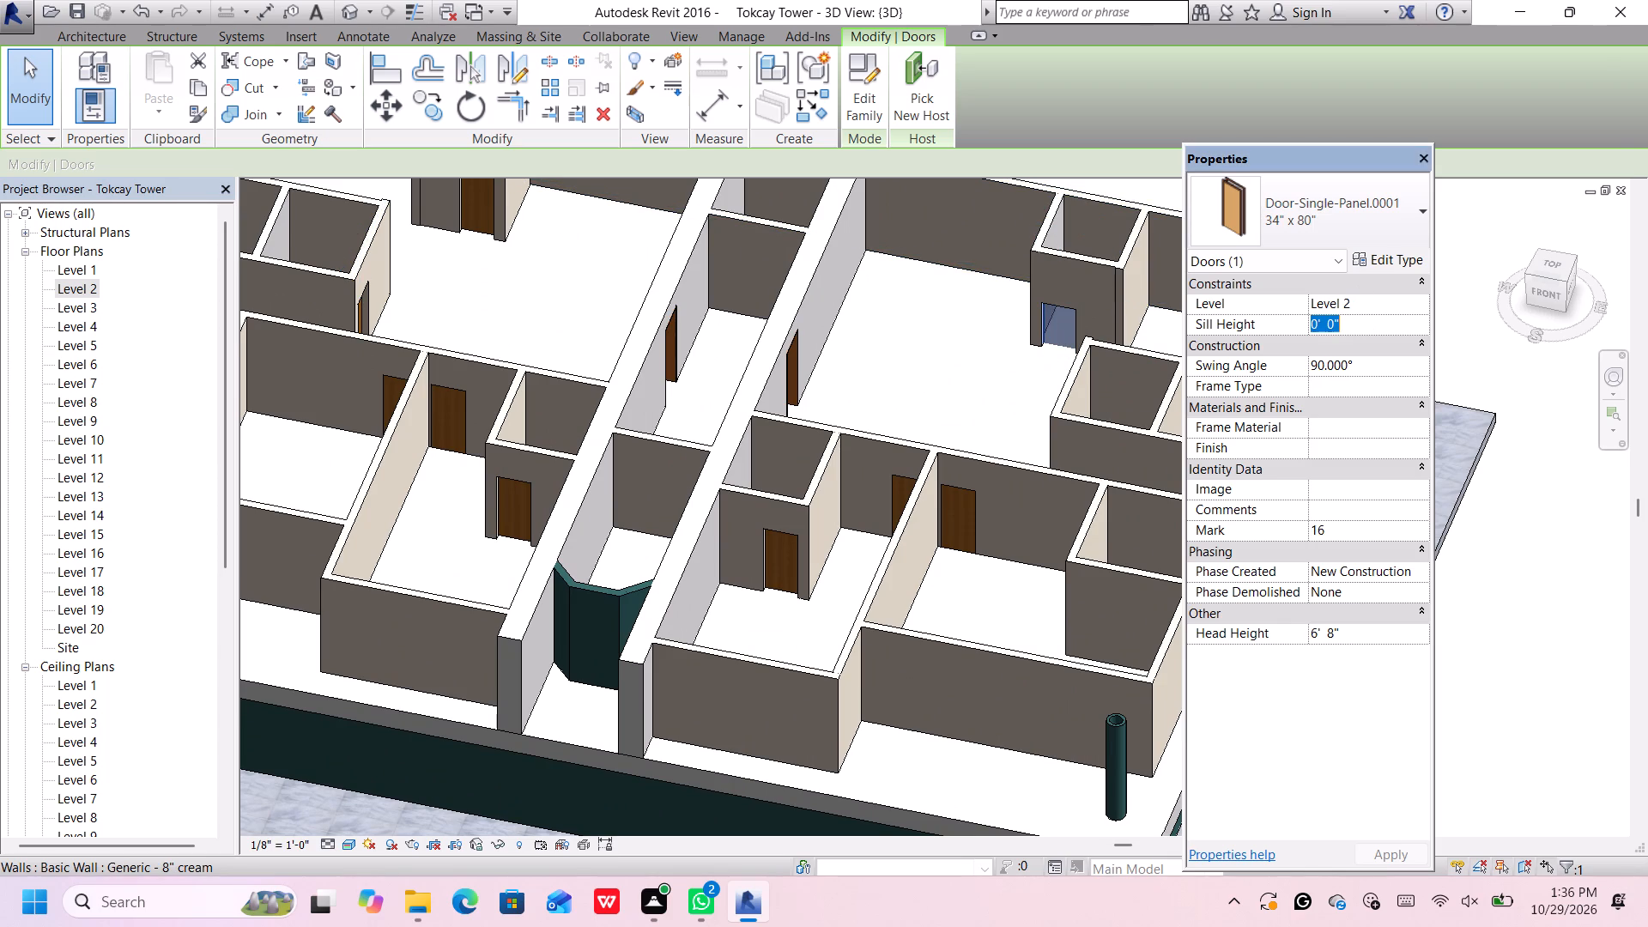
pyautogui.press('BackSpace')
pyautogui.write("2'")
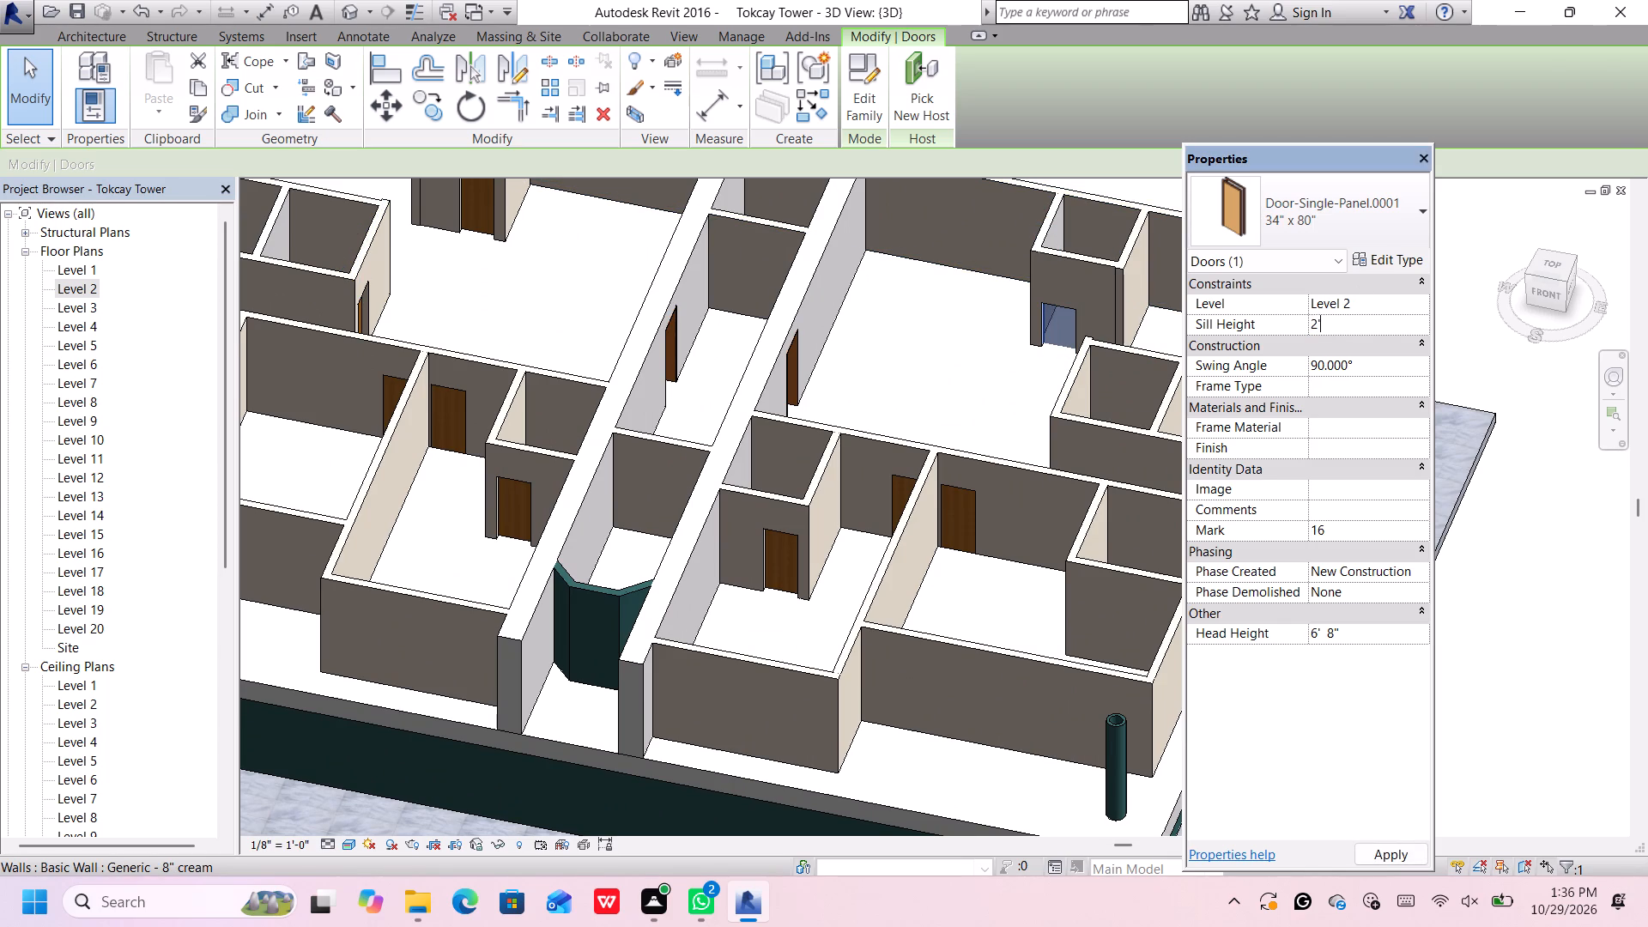
pyautogui.press('Return')
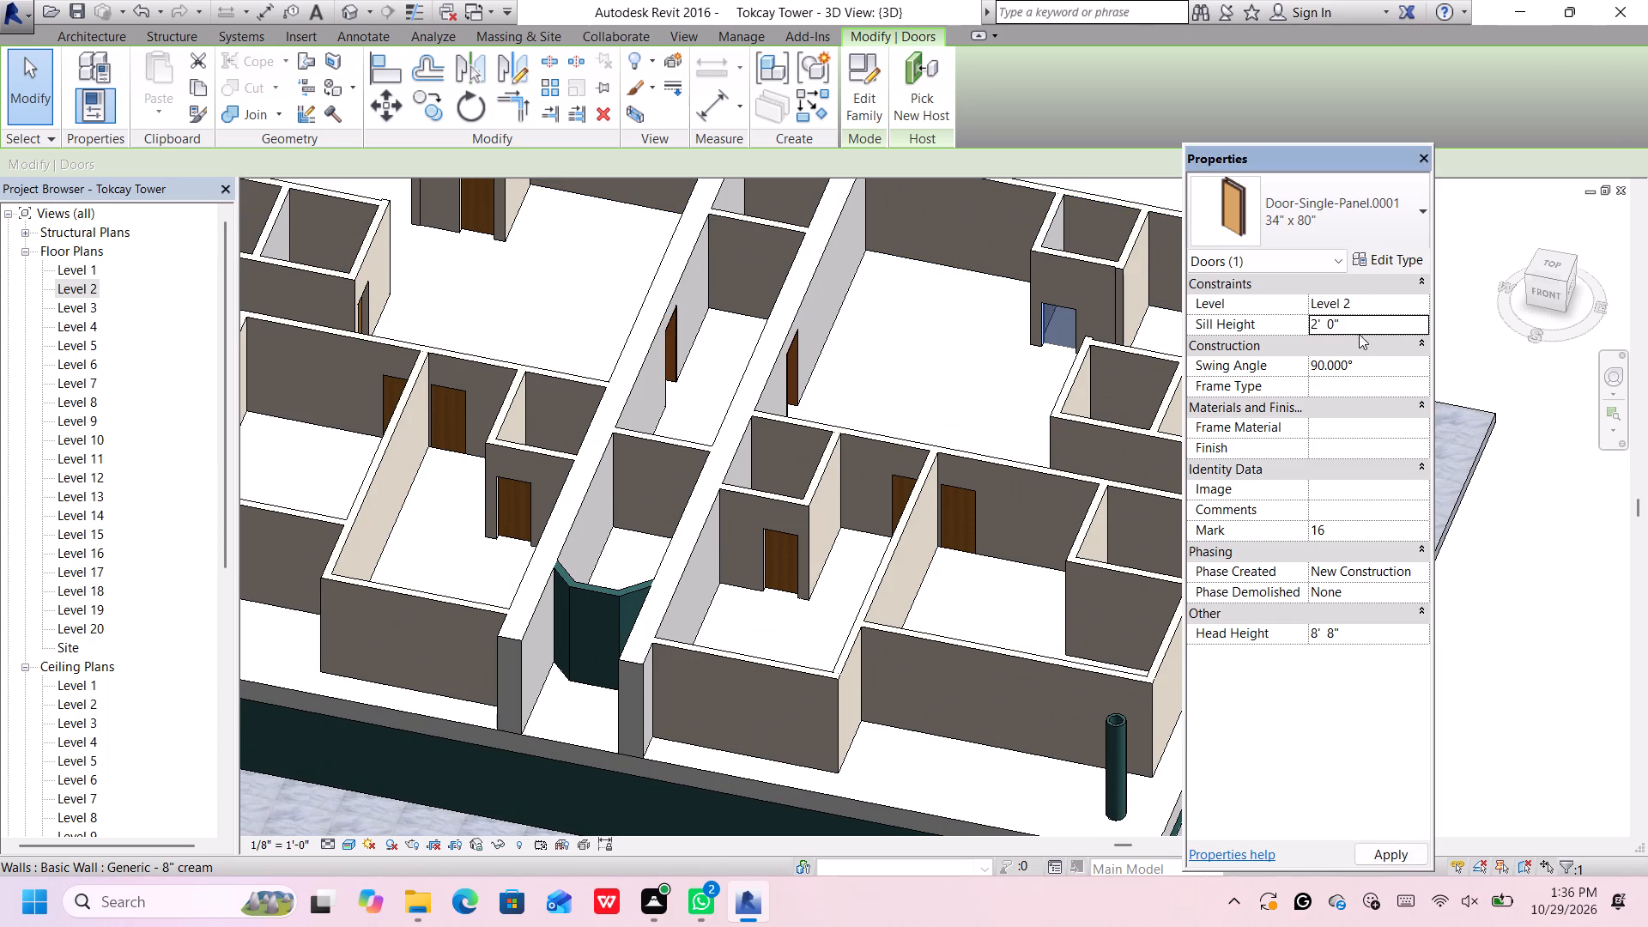
# Set the sill height to 2'-0" for the 34" x 80" door in the right apartment's two-room block, in the end wall facing the corridor.
pyautogui.scroll(-5, 1002, 387)
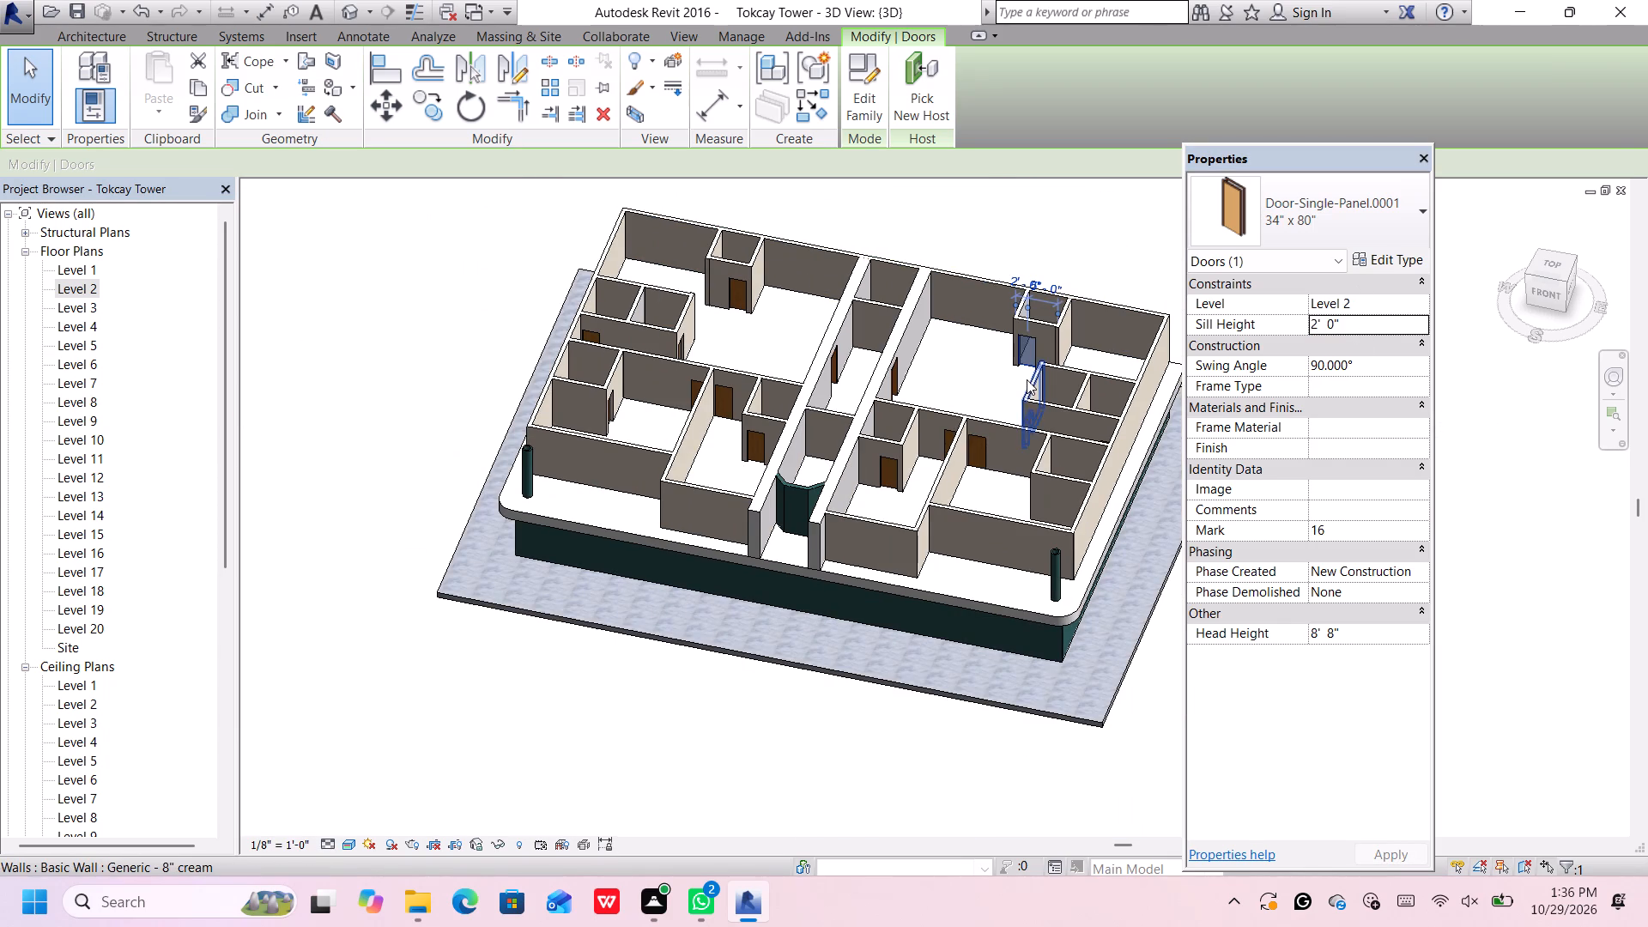
pyautogui.moveTo(854, 493); pyautogui.dragTo(1104, 491, button='middle')
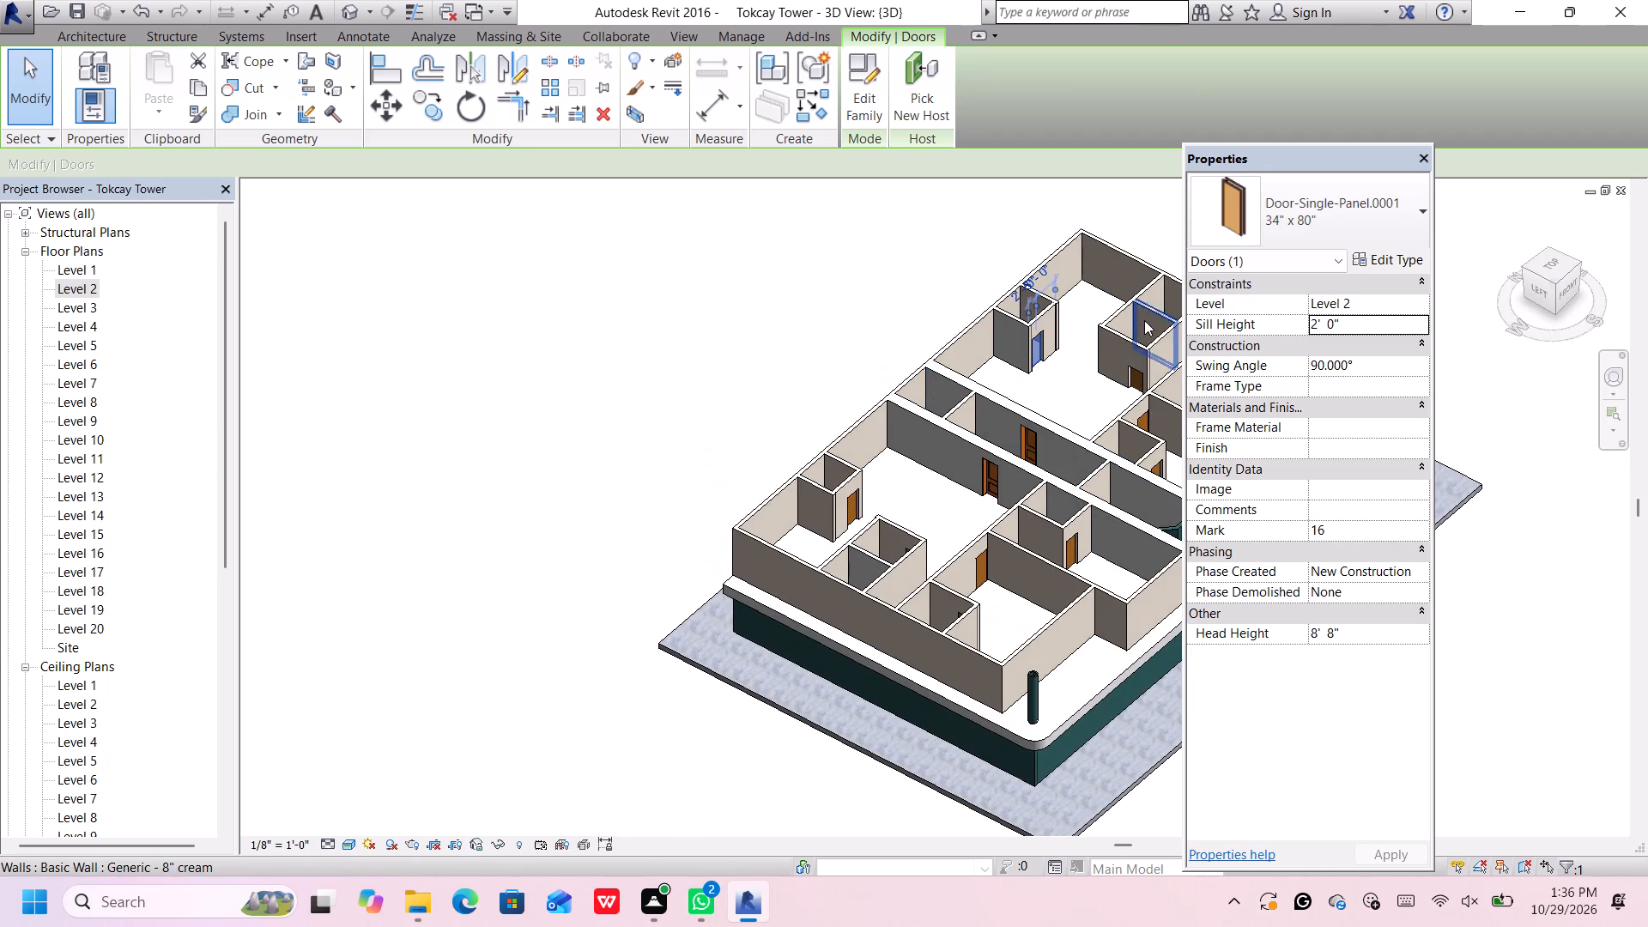
pyautogui.scroll(4, 1142, 337)
pyautogui.click(1129, 390)
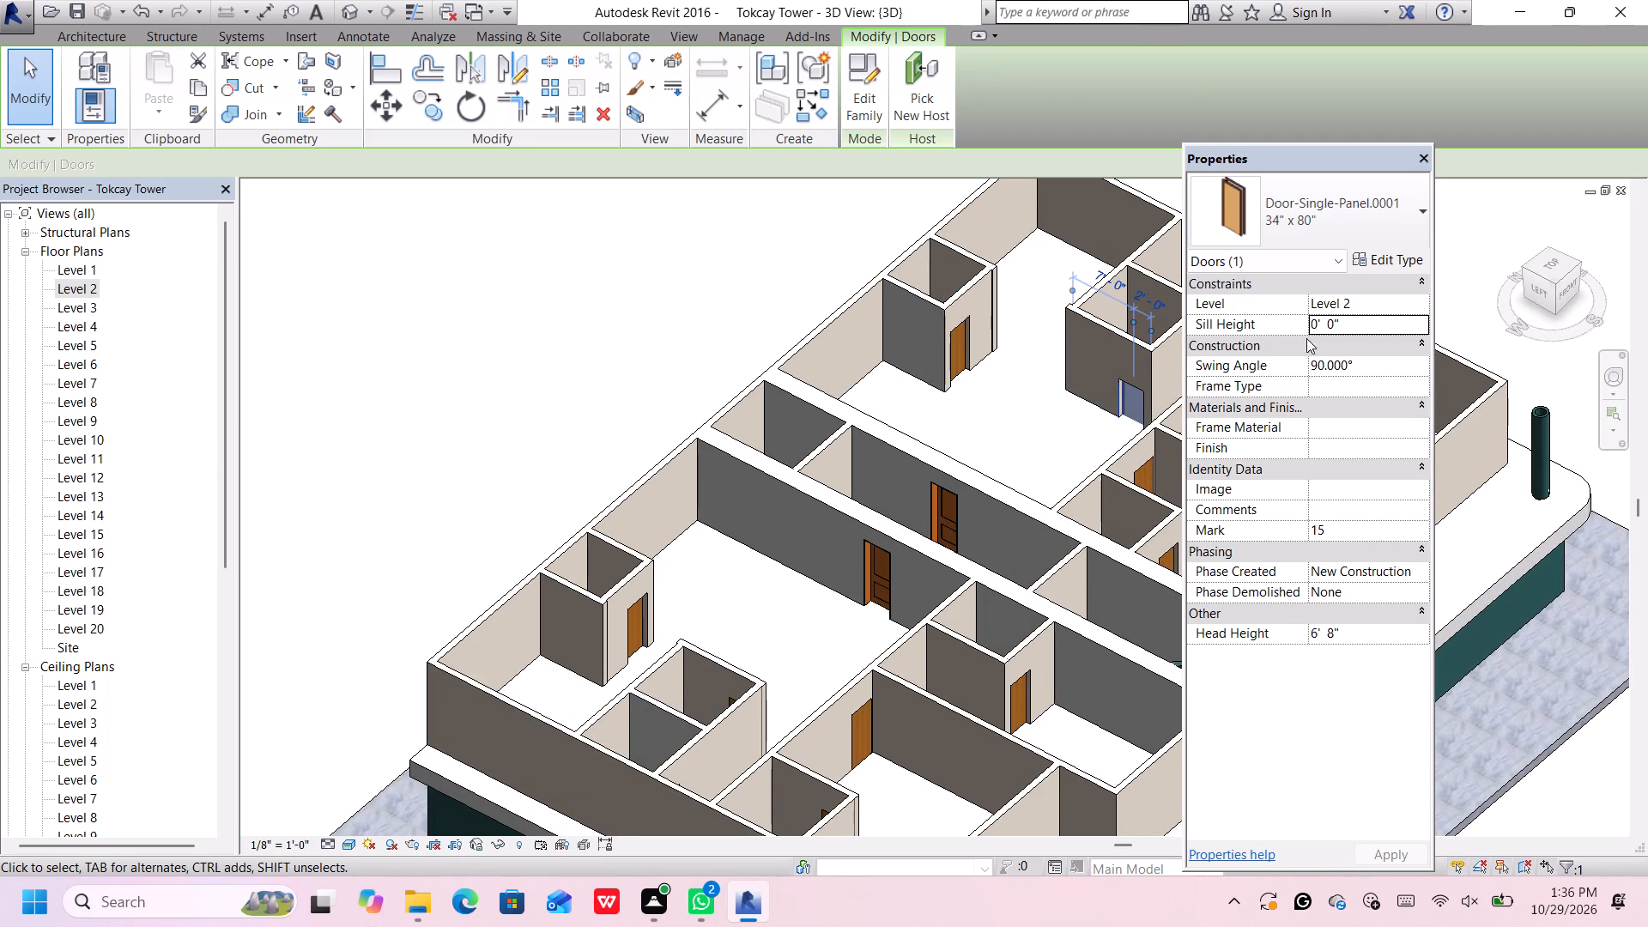
pyautogui.click(1369, 326)
pyautogui.press('BackSpace')
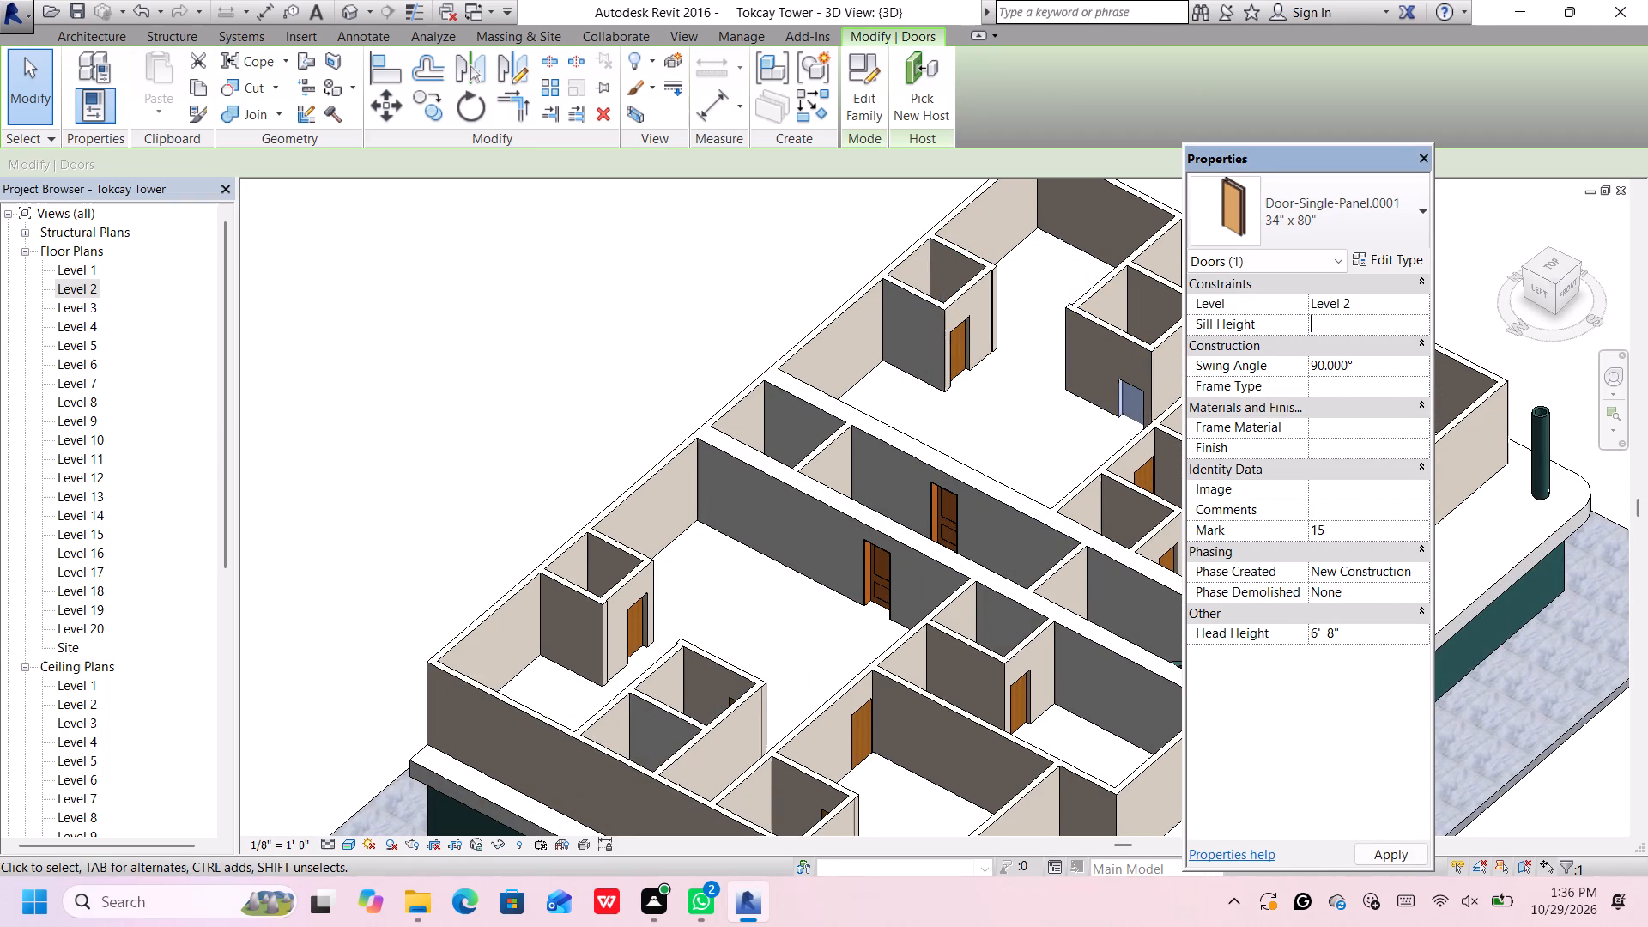
pyautogui.write("2'")
pyautogui.press('Return')
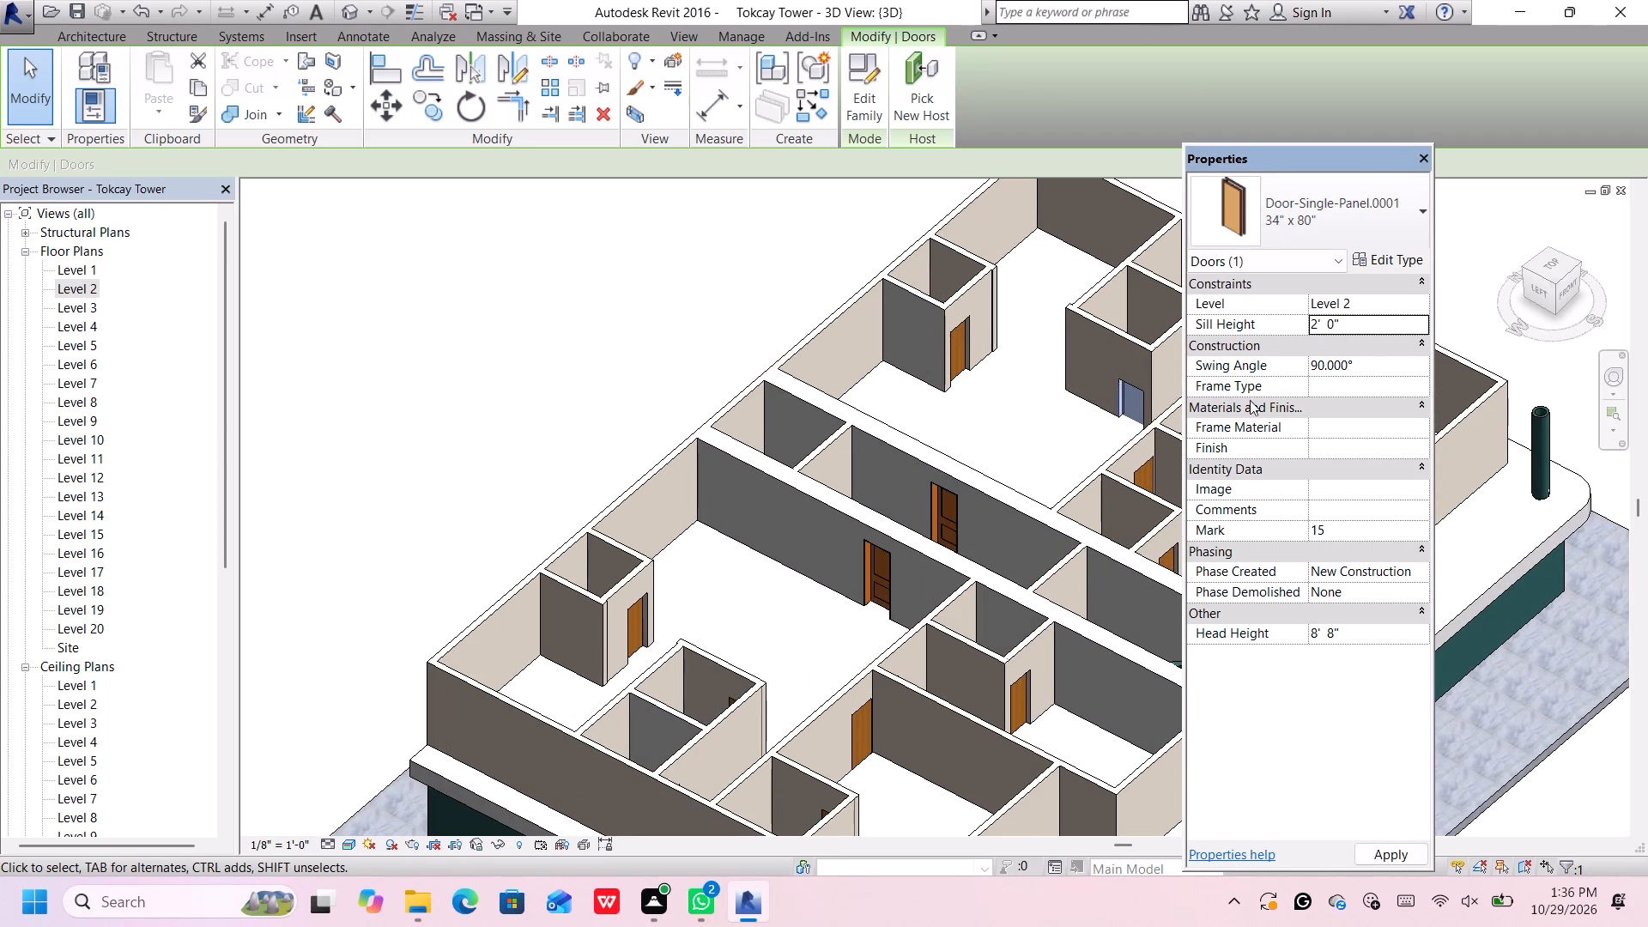
pyautogui.scroll(-6, 902, 454)
pyautogui.scroll(2, 1099, 380)
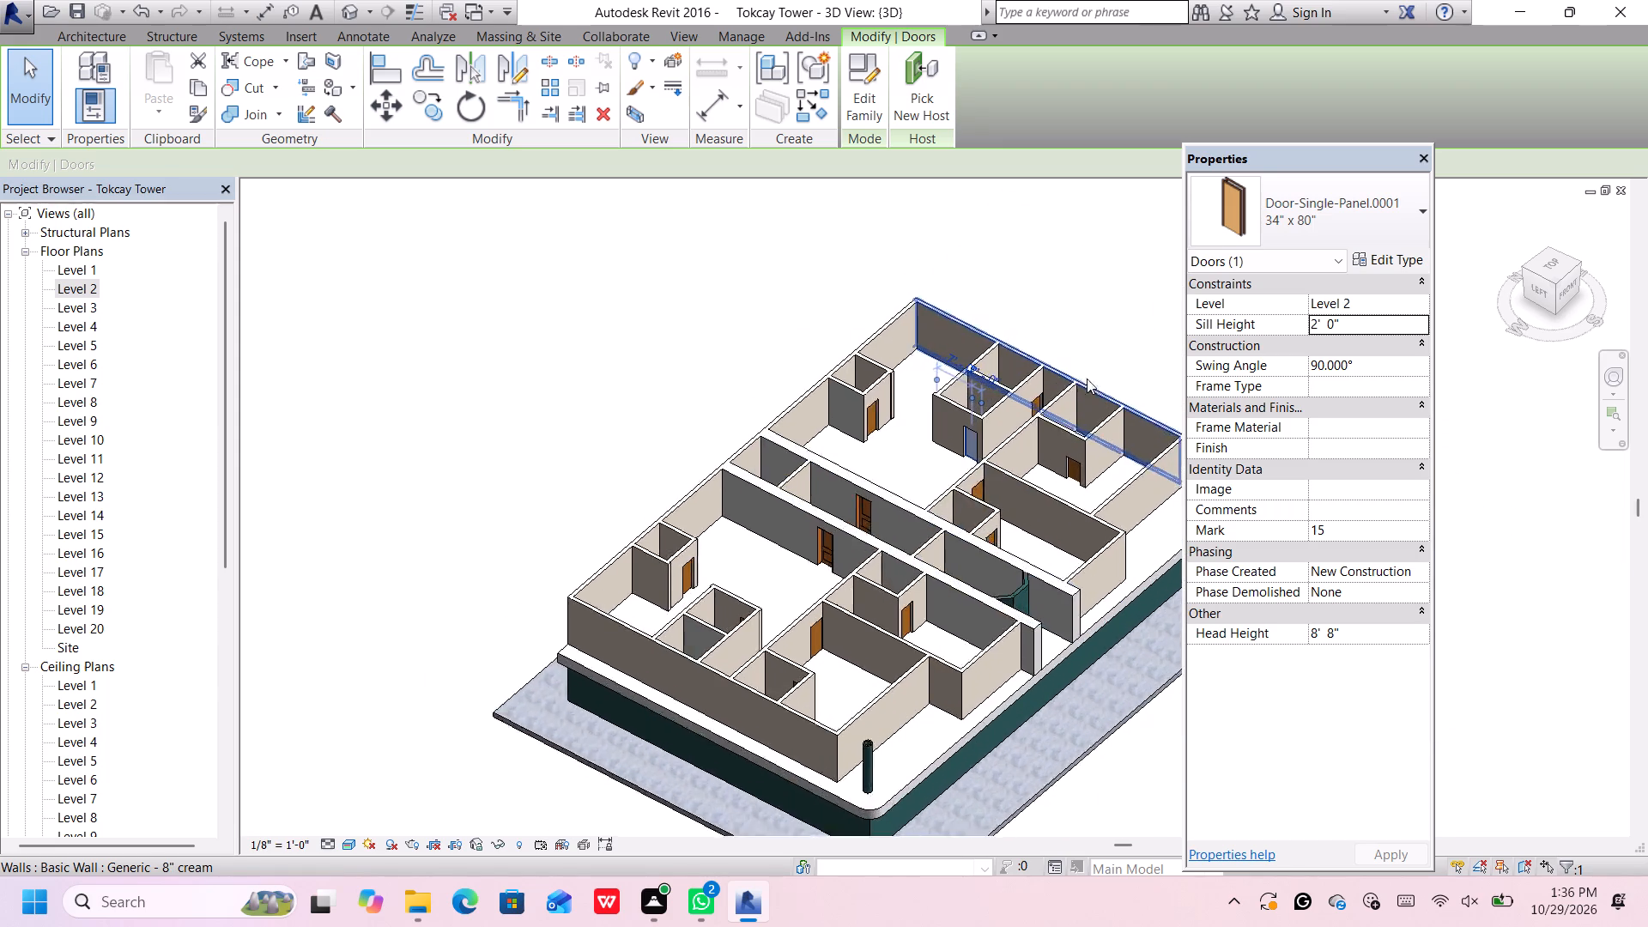
# Set the sill height of the Level 2 single-panel door marked 14 to 2'.
pyautogui.scroll(6, 1087, 379)
pyautogui.click(1015, 417)
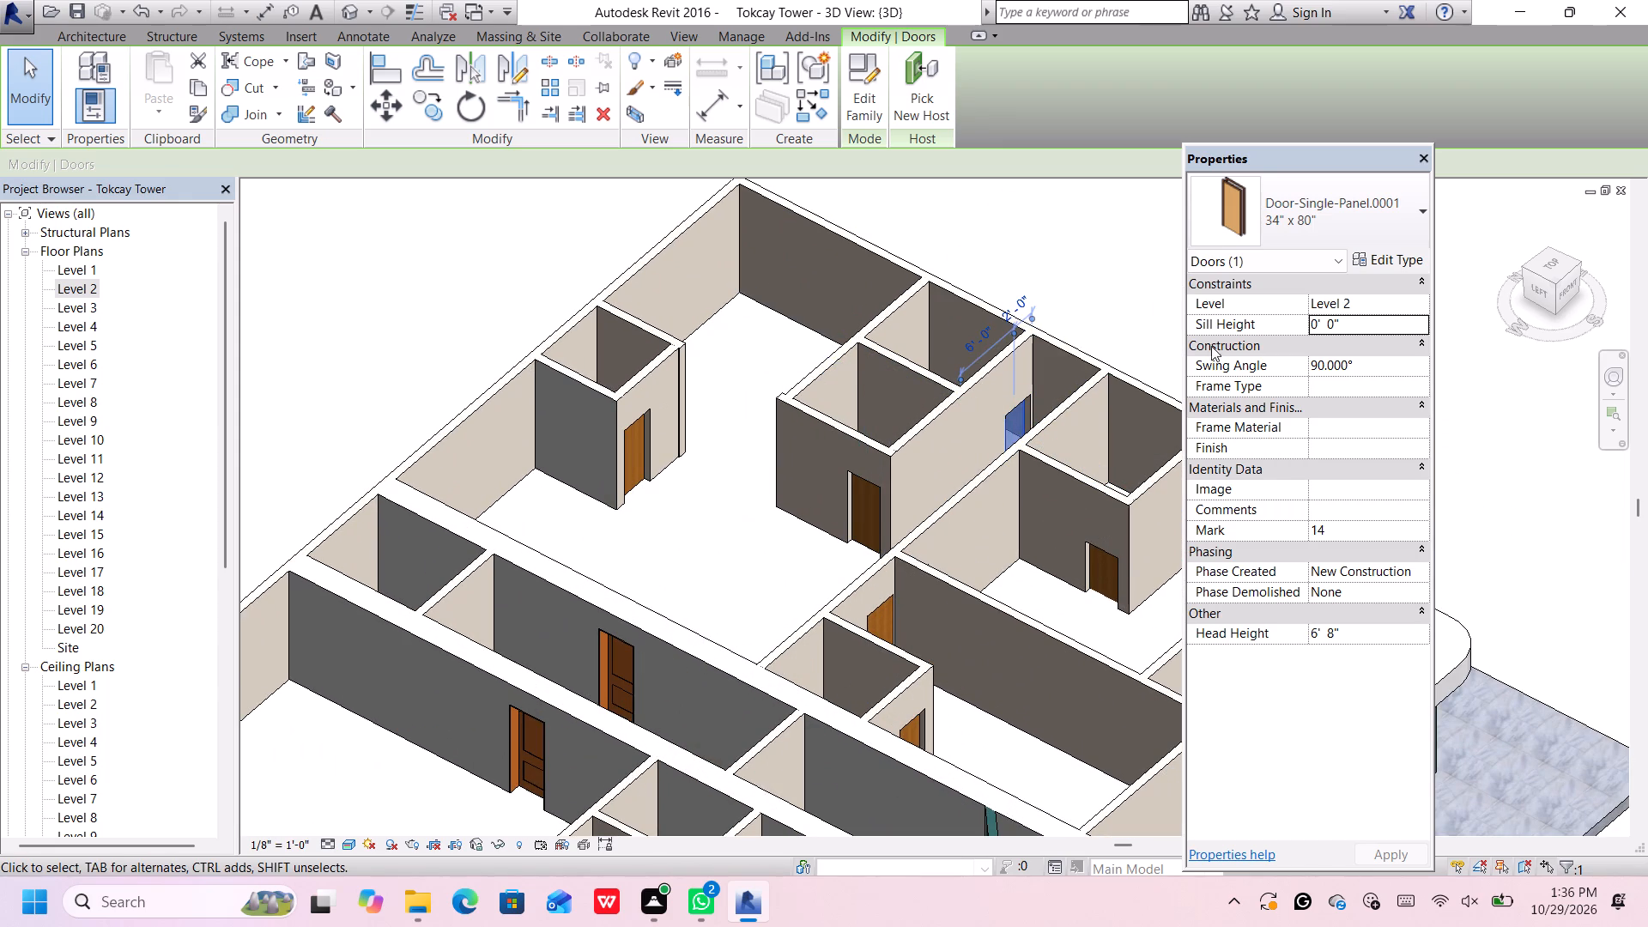
pyautogui.click(1360, 324)
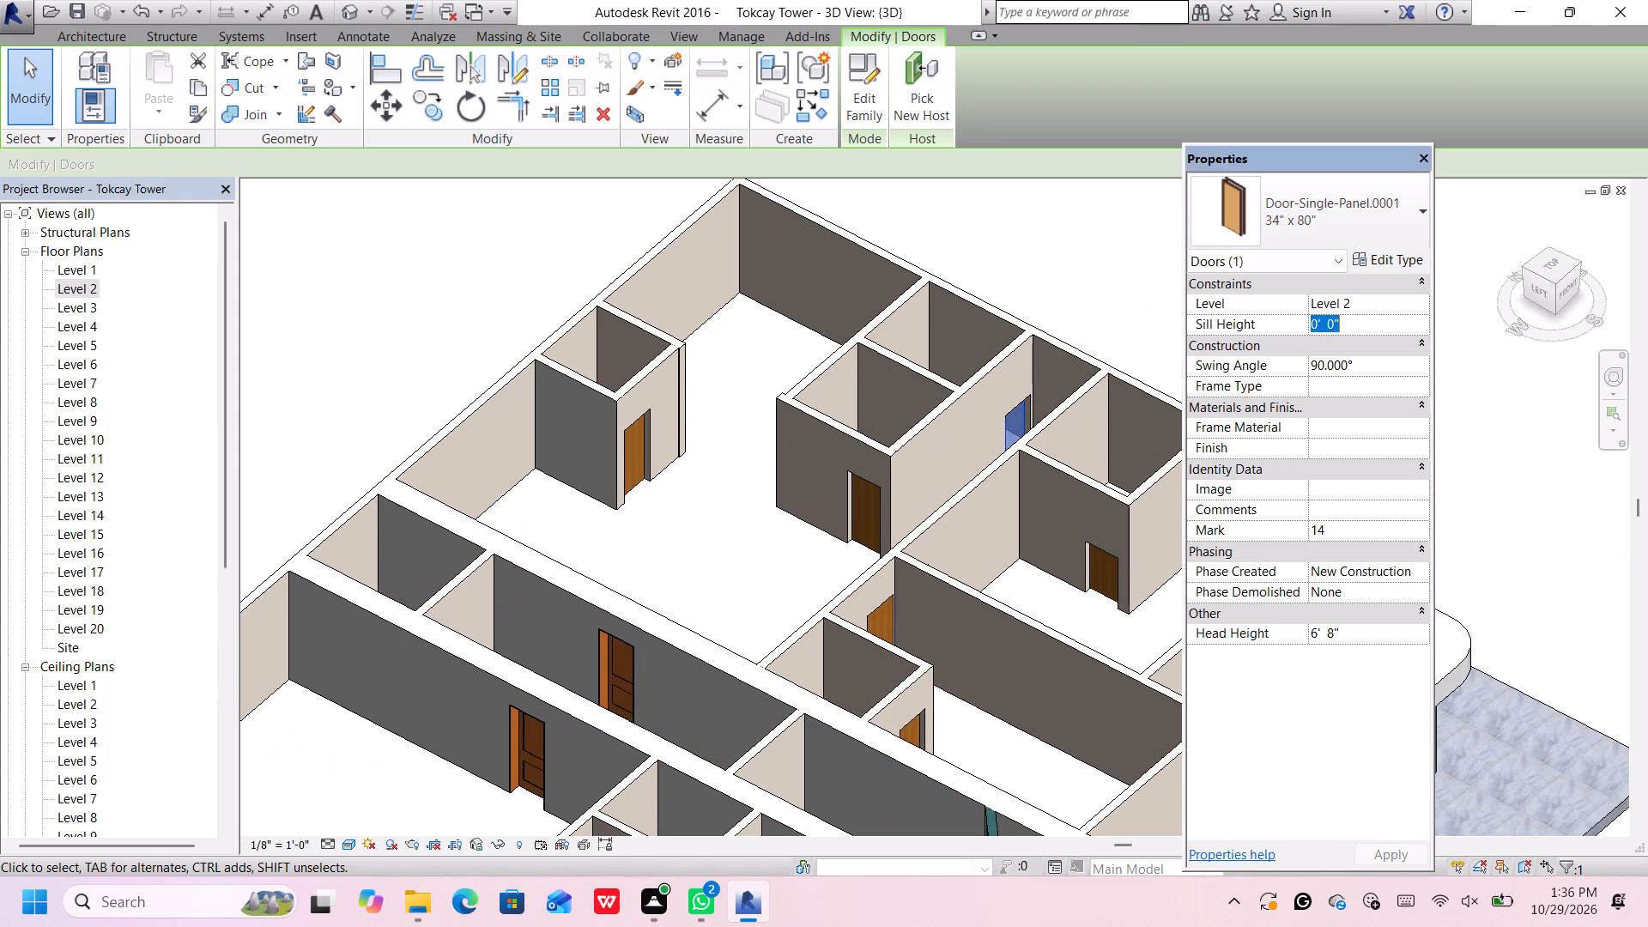
pyautogui.press('BackSpace')
pyautogui.write("2'")
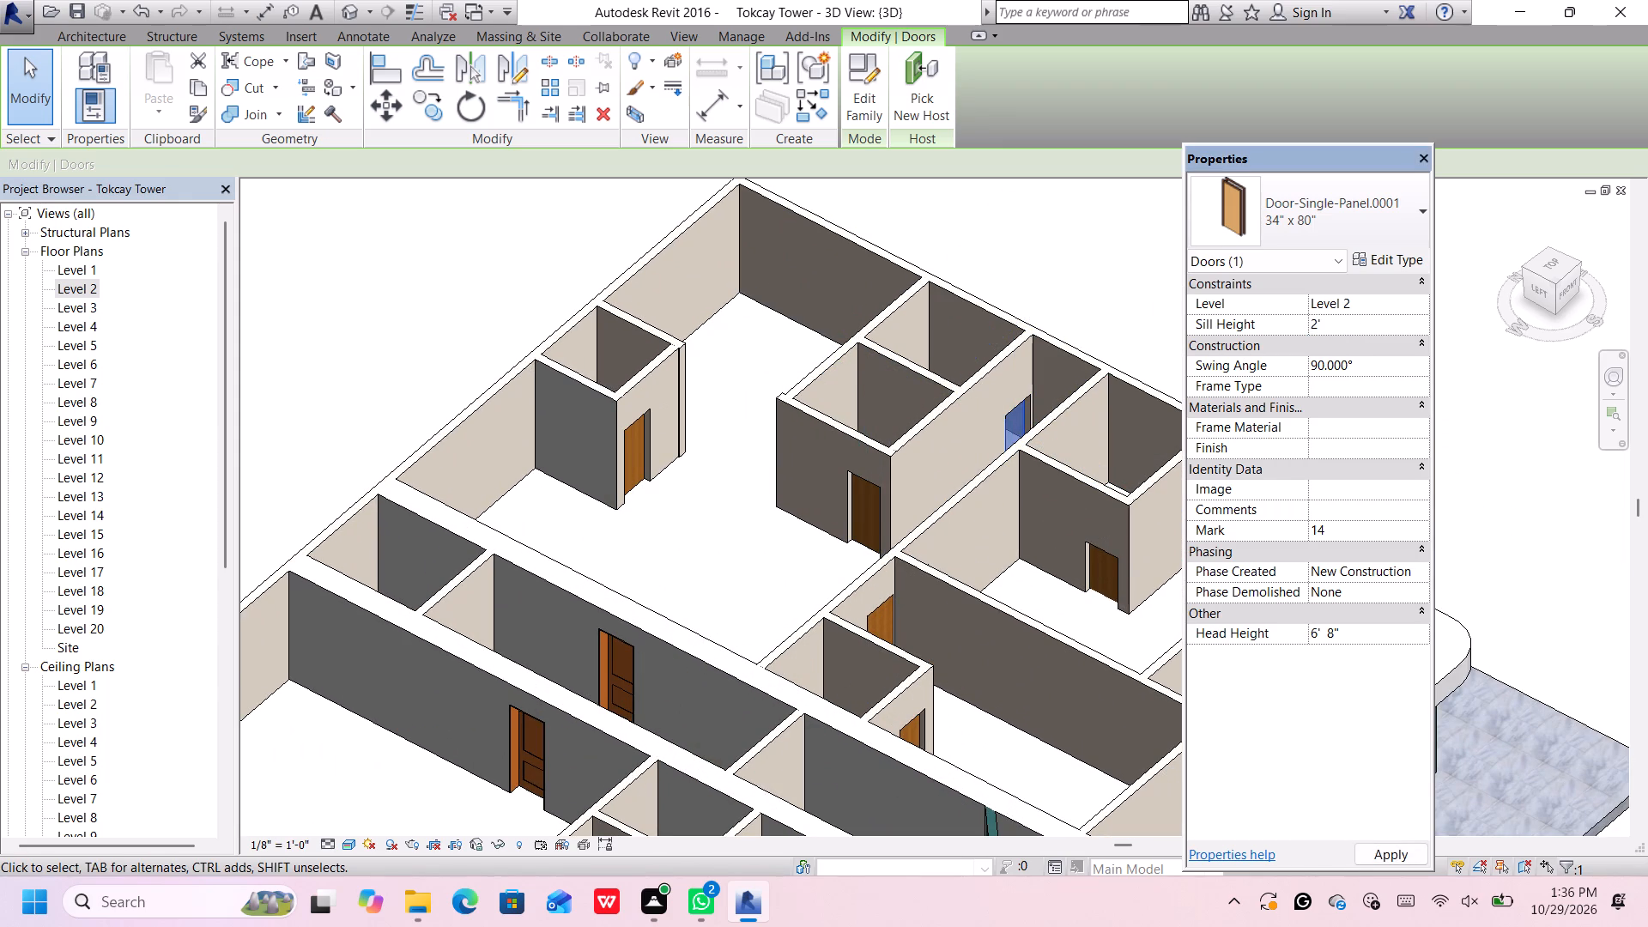
pyautogui.press('Return')
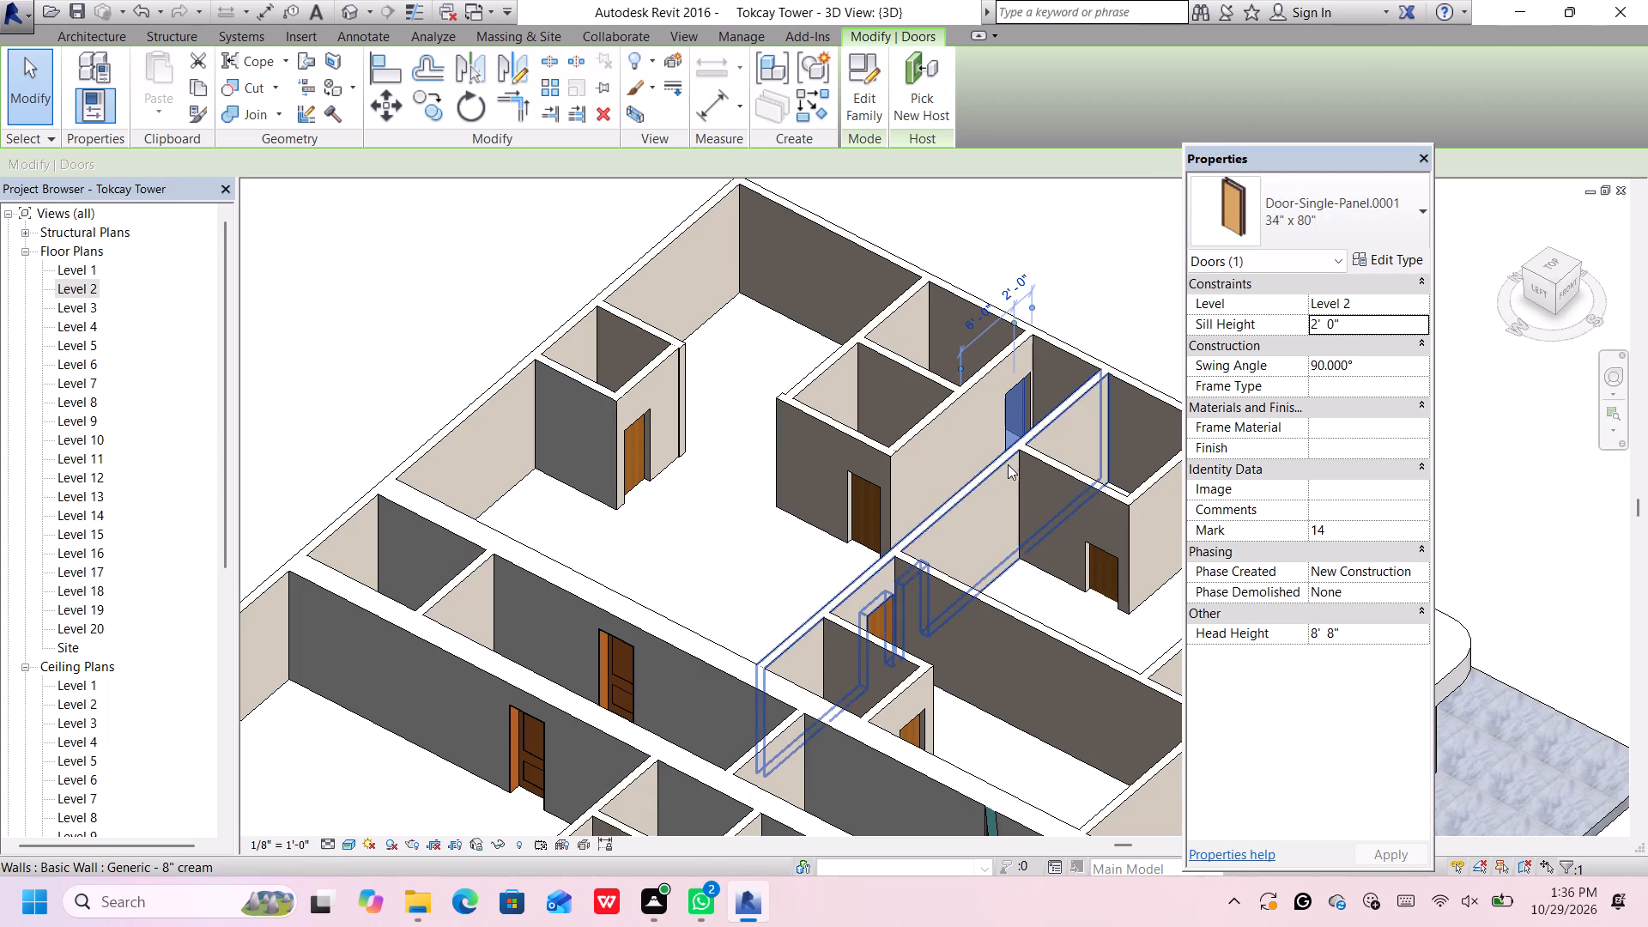
# Set the sill height of the neighbouring Level 2 single-panel door marked 13 to 2'.
pyautogui.click(1100, 551)
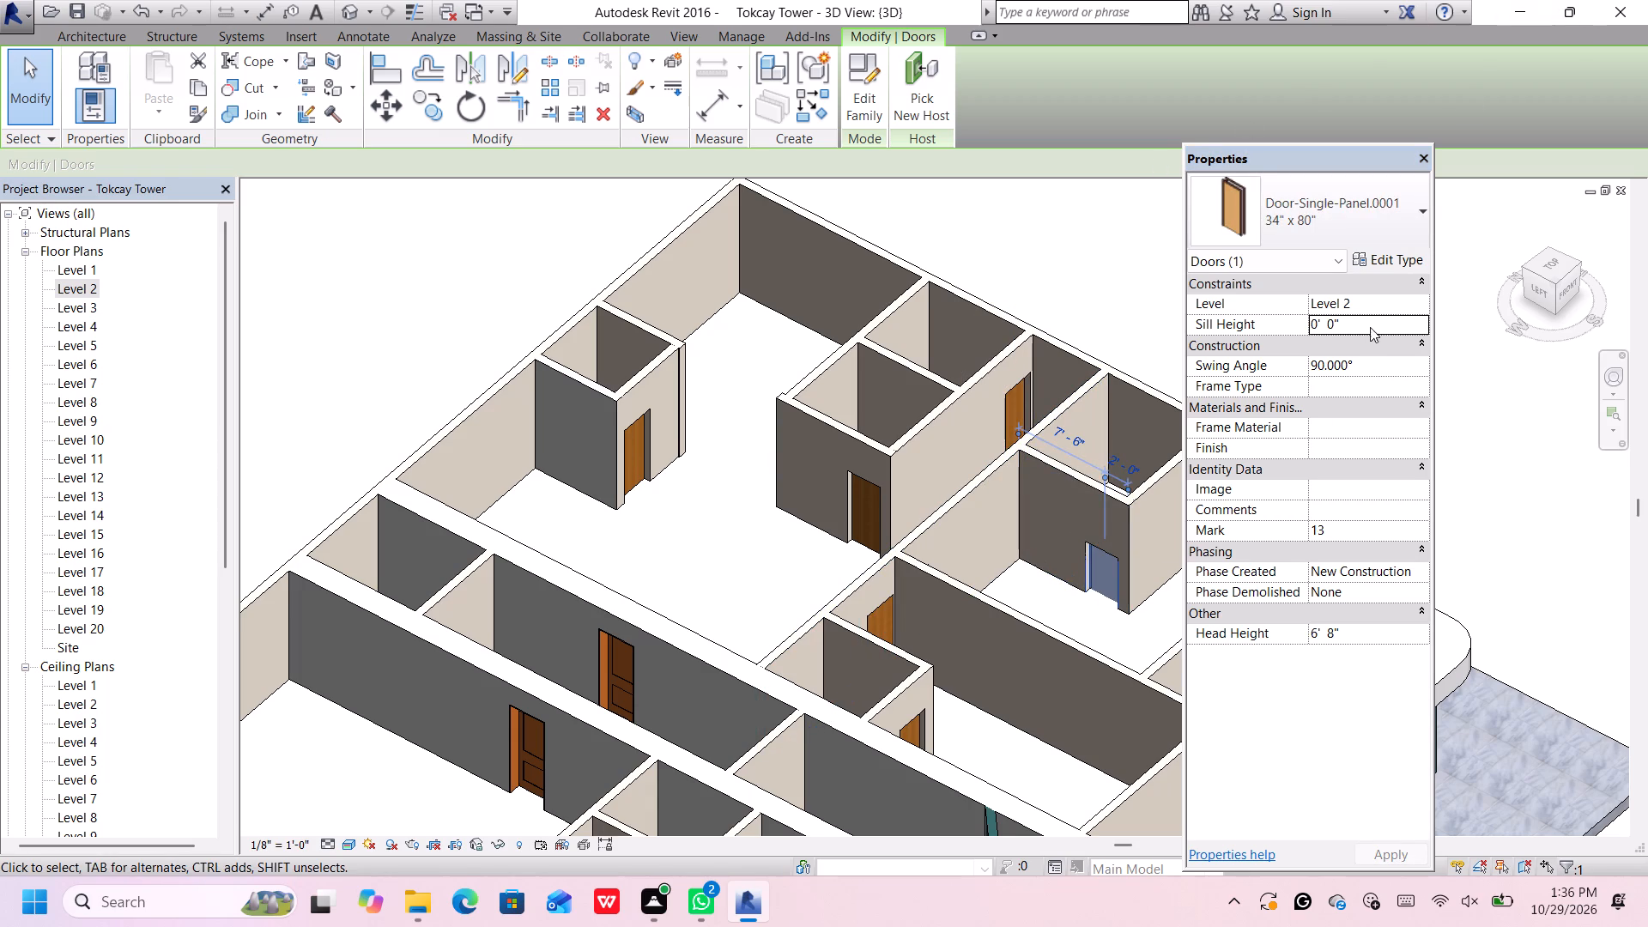
pyautogui.click(1371, 324)
pyautogui.press('BackSpace')
pyautogui.write("2'")
pyautogui.press('Return')
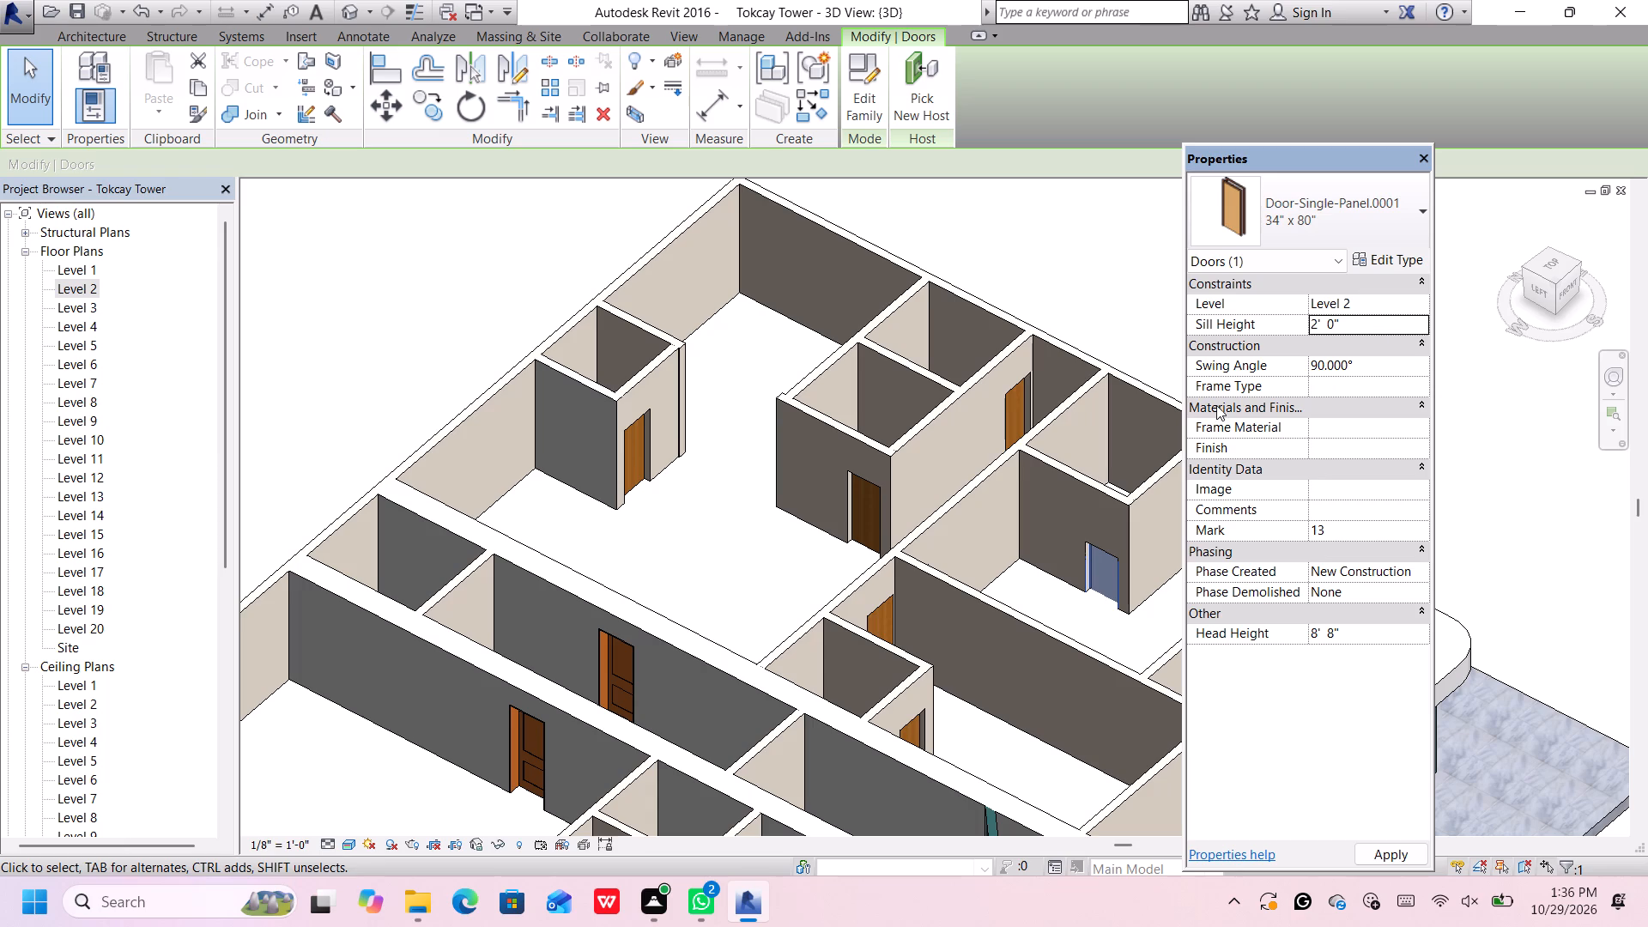
# Check the remaining single-panel doors of the small rooms on Level 2 for their sill heights.
pyautogui.scroll(-8, 688, 569)
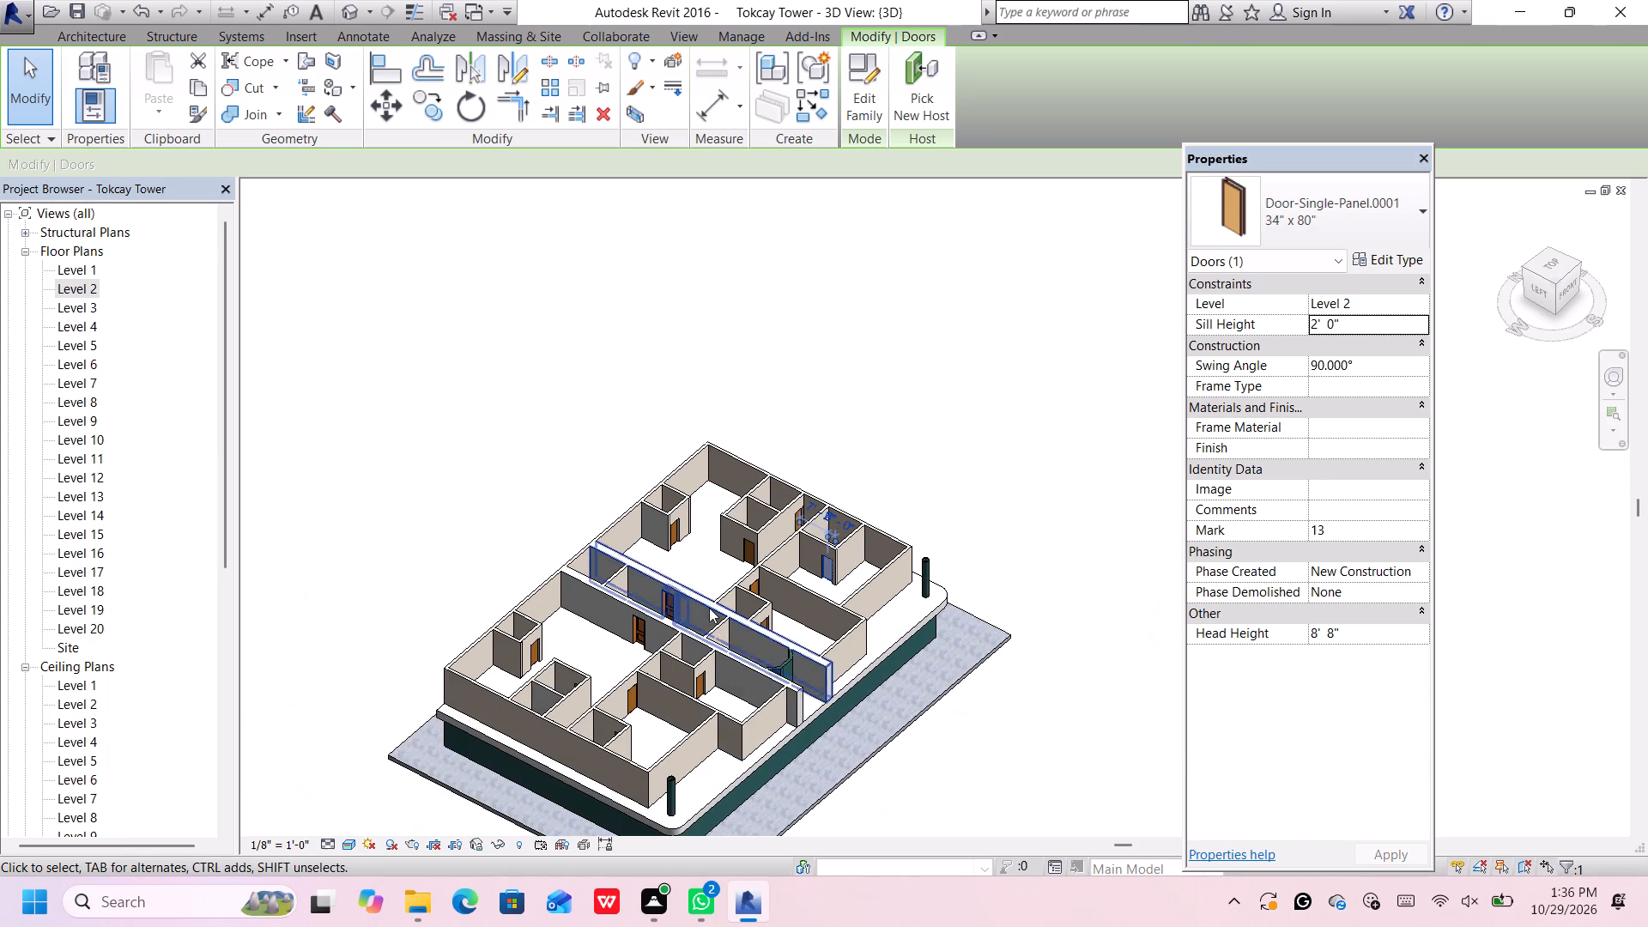
pyautogui.moveTo(720, 664); pyautogui.dragTo(766, 566, button='middle')
pyautogui.scroll(-1, 607, 669)
pyautogui.scroll(5, 606, 669)
pyautogui.scroll(3, 720, 542)
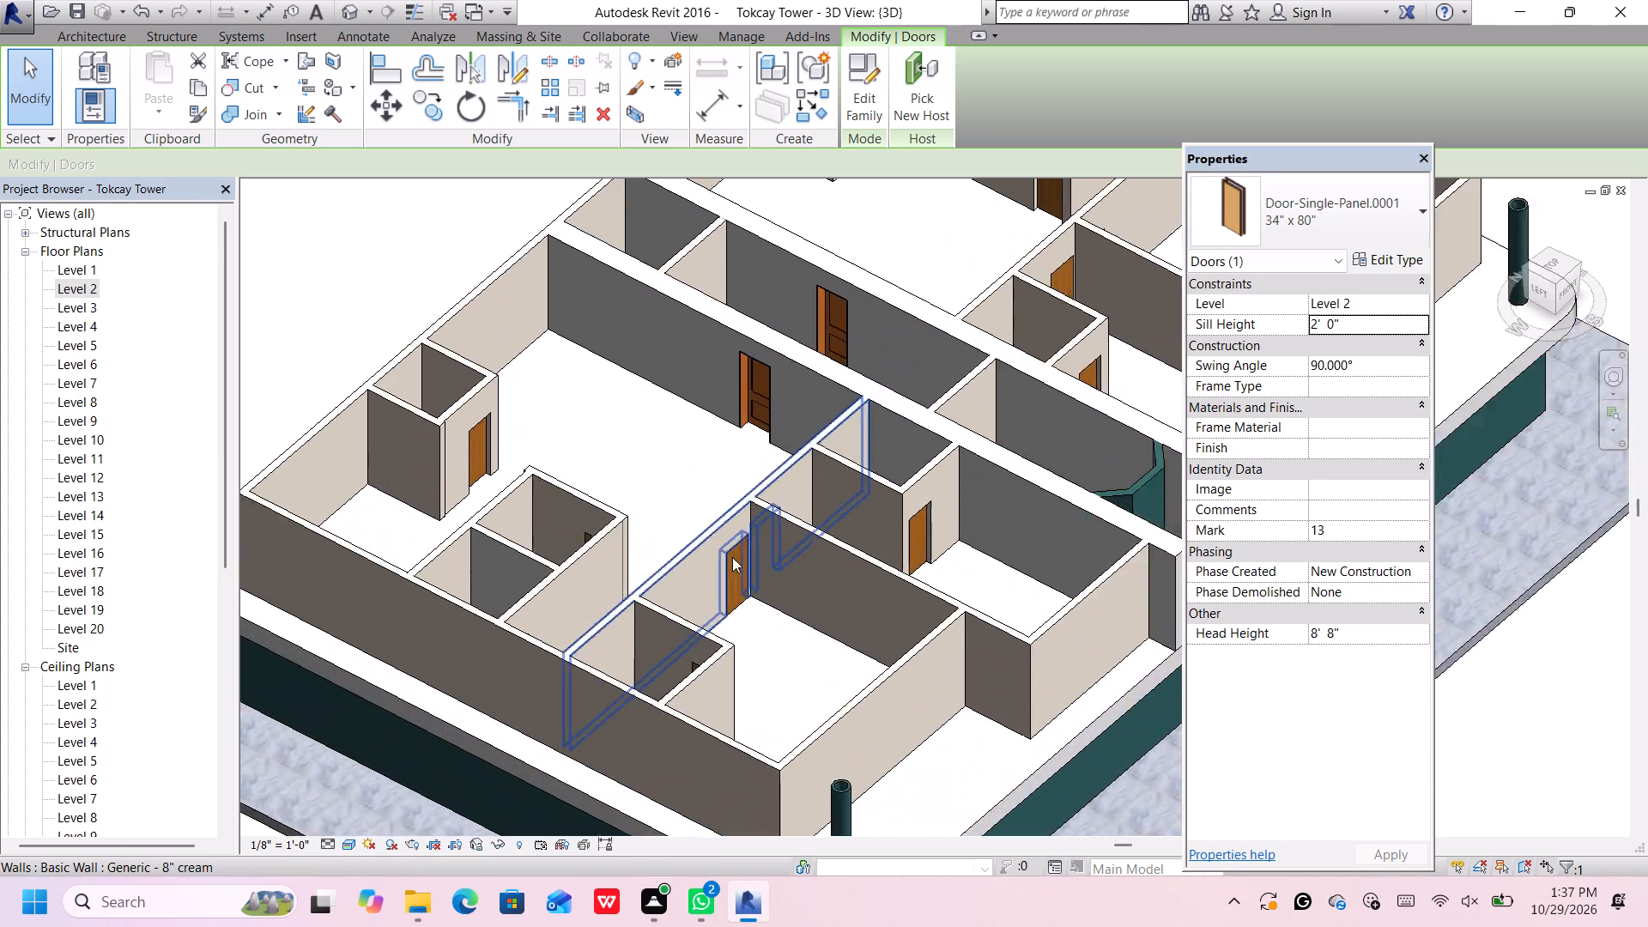
pyautogui.scroll(4, 732, 557)
pyautogui.scroll(3, 674, 667)
pyautogui.moveTo(662, 736); pyautogui.dragTo(676, 661, button='middle')
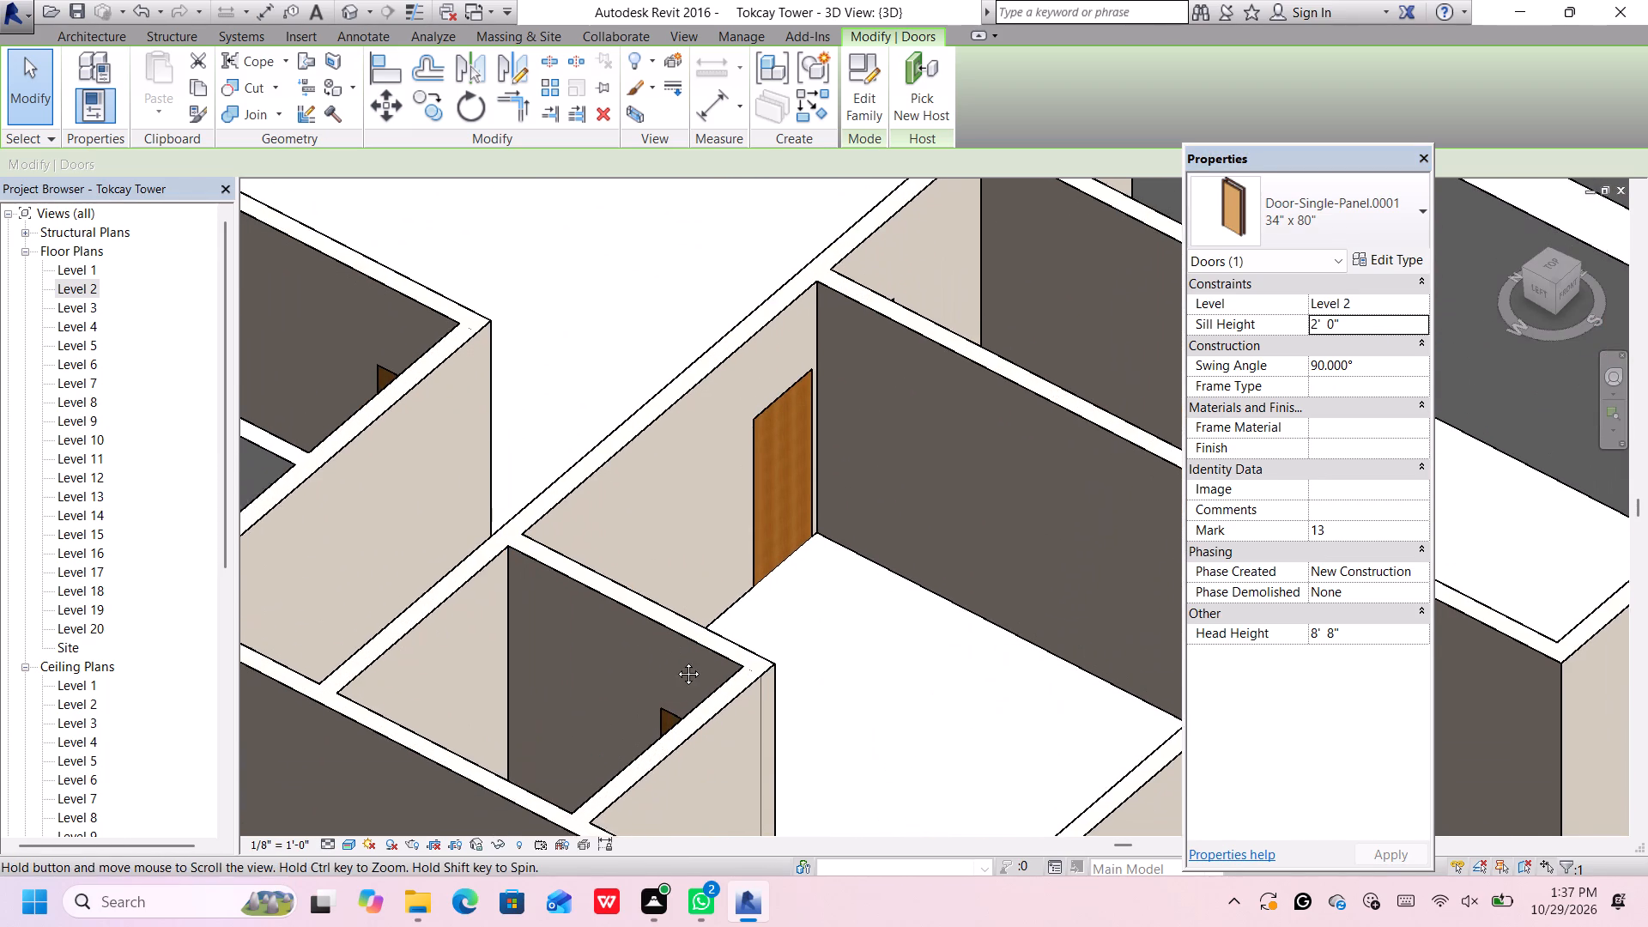
pyautogui.moveTo(676, 661); pyautogui.dragTo(687, 623, button='middle')
pyautogui.click(683, 659)
pyautogui.scroll(-6, 683, 657)
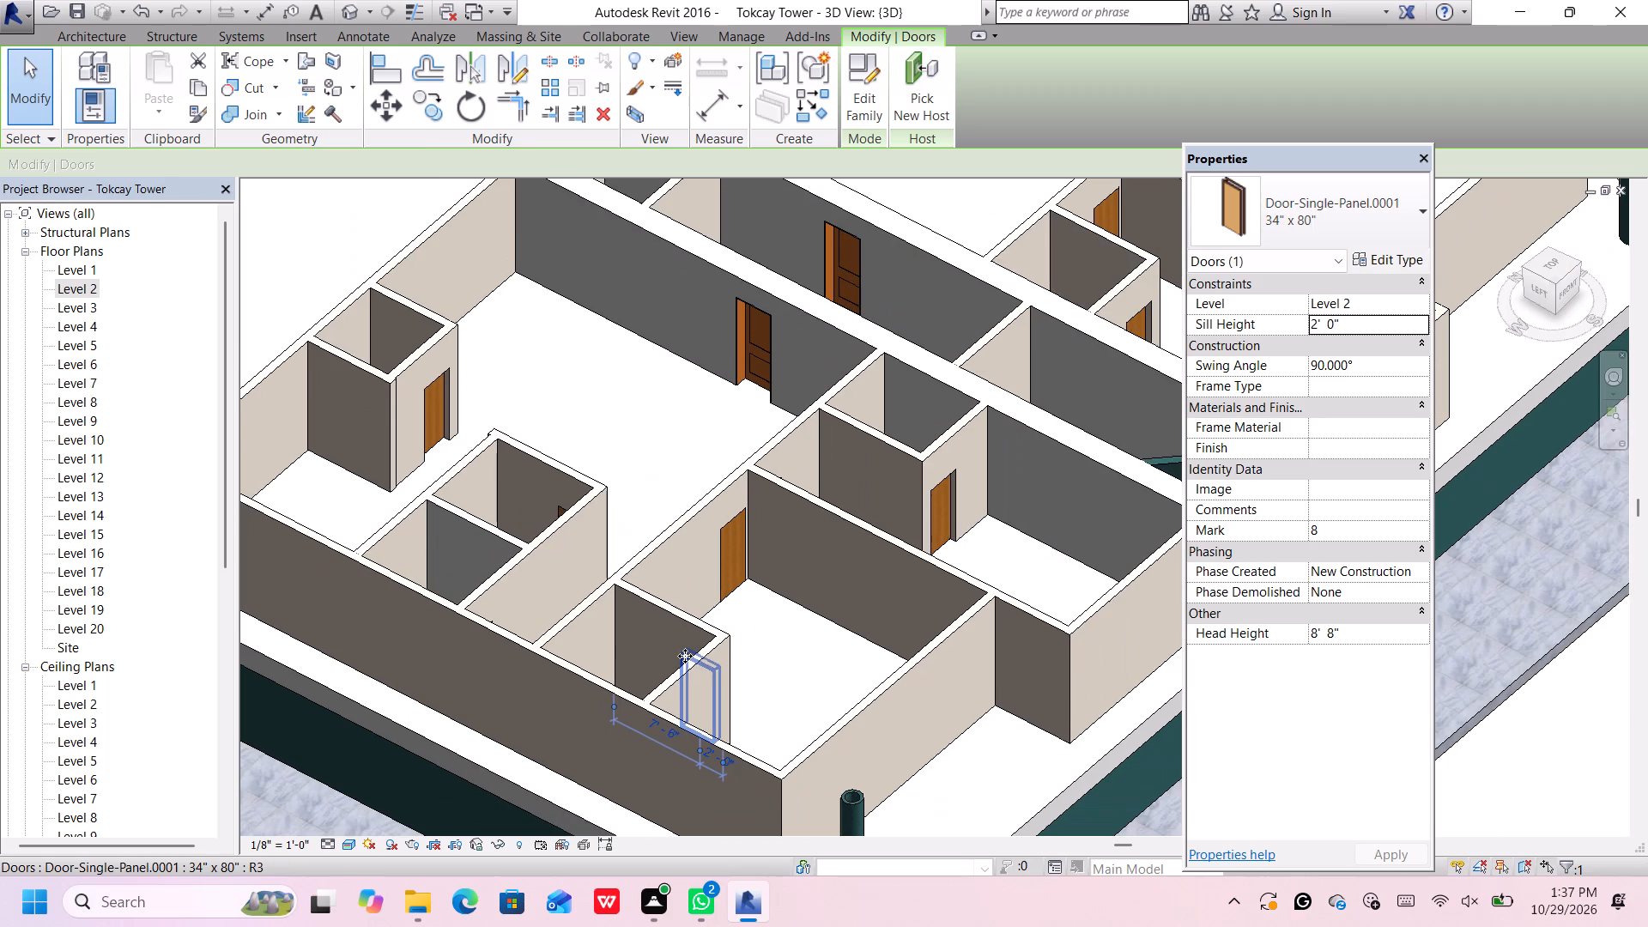
pyautogui.scroll(4, 530, 484)
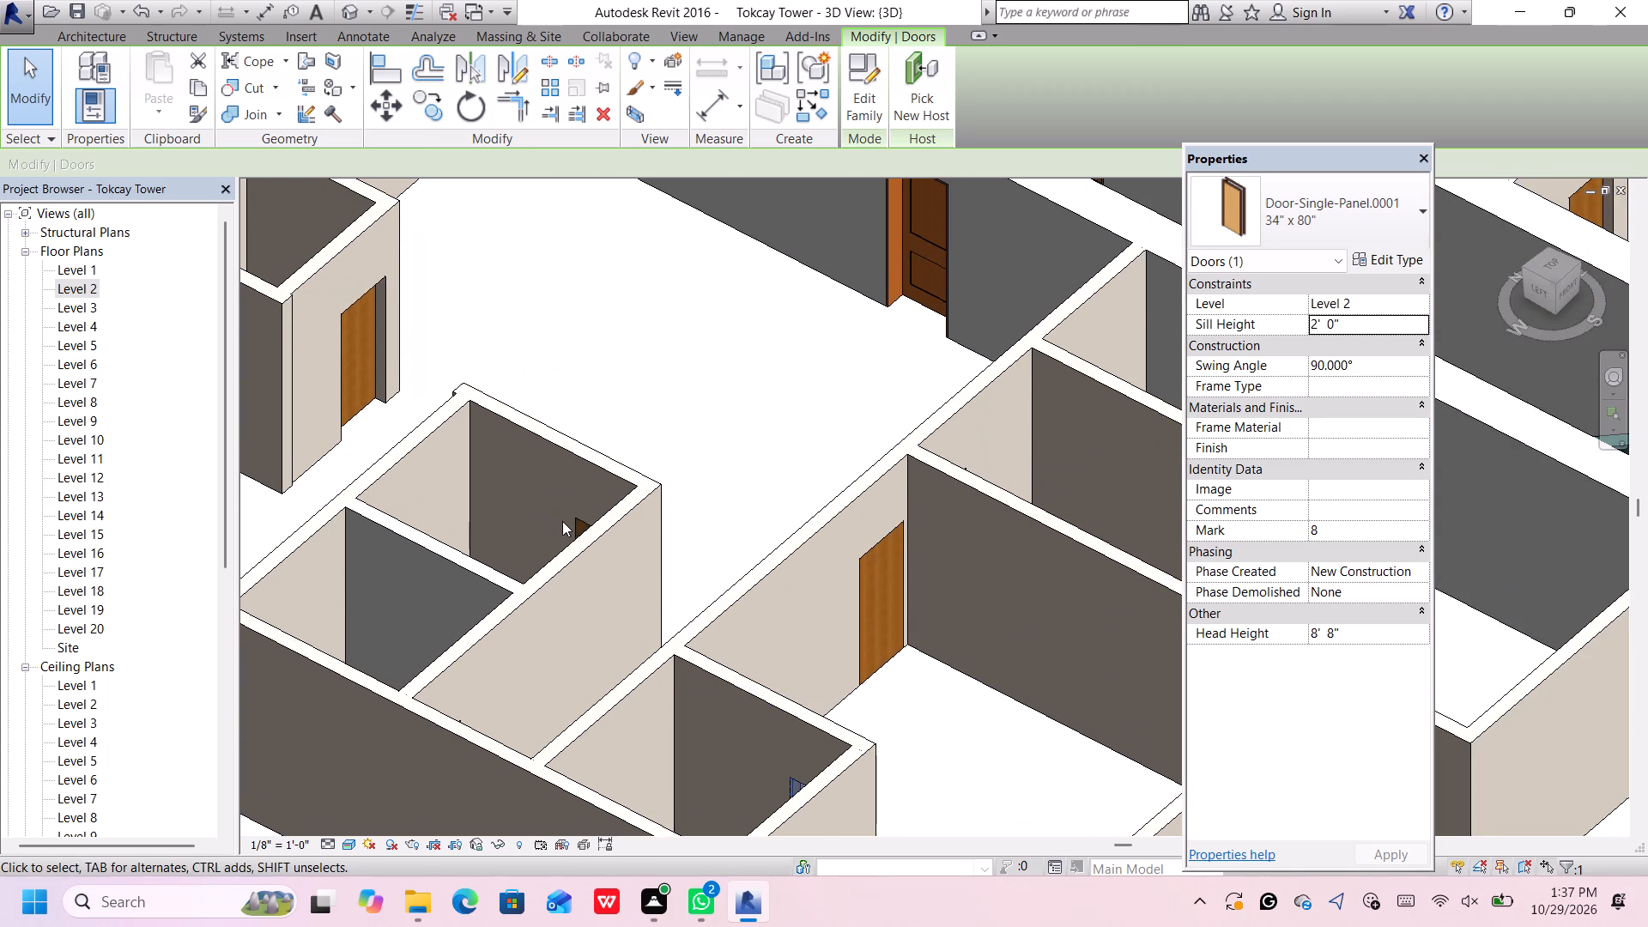
pyautogui.moveTo(564, 522); pyautogui.dragTo(616, 513, button='middle')
pyautogui.scroll(1, 527, 708)
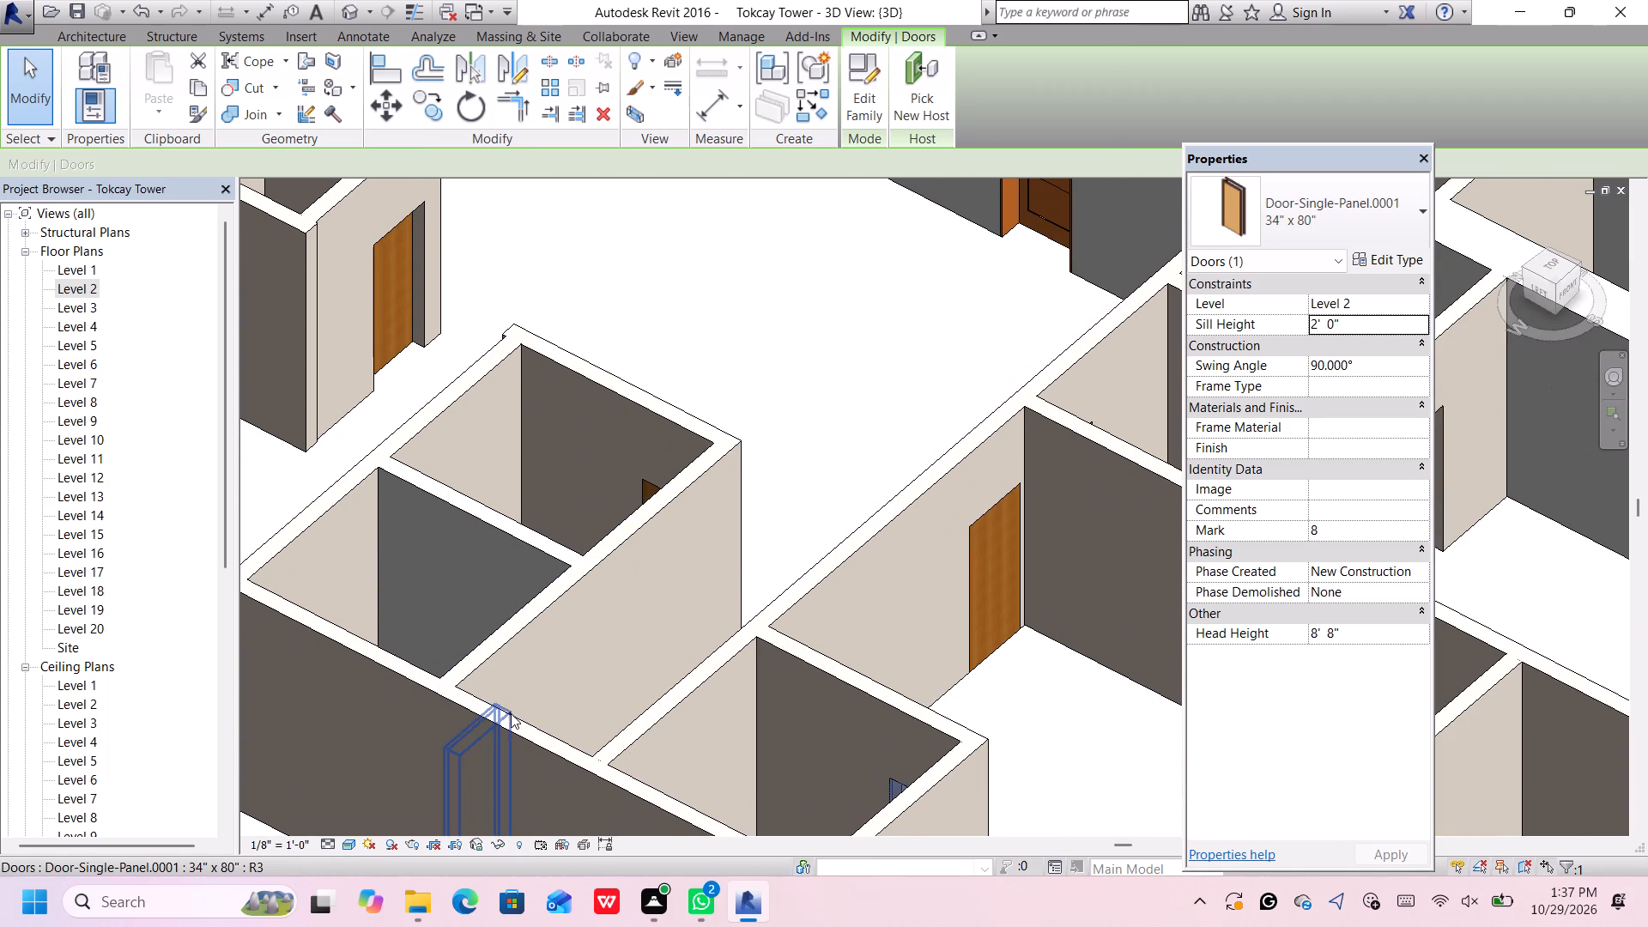
pyautogui.click(507, 713)
pyautogui.scroll(-5, 540, 685)
pyautogui.moveTo(540, 676); pyautogui.dragTo(539, 627, button='middle')
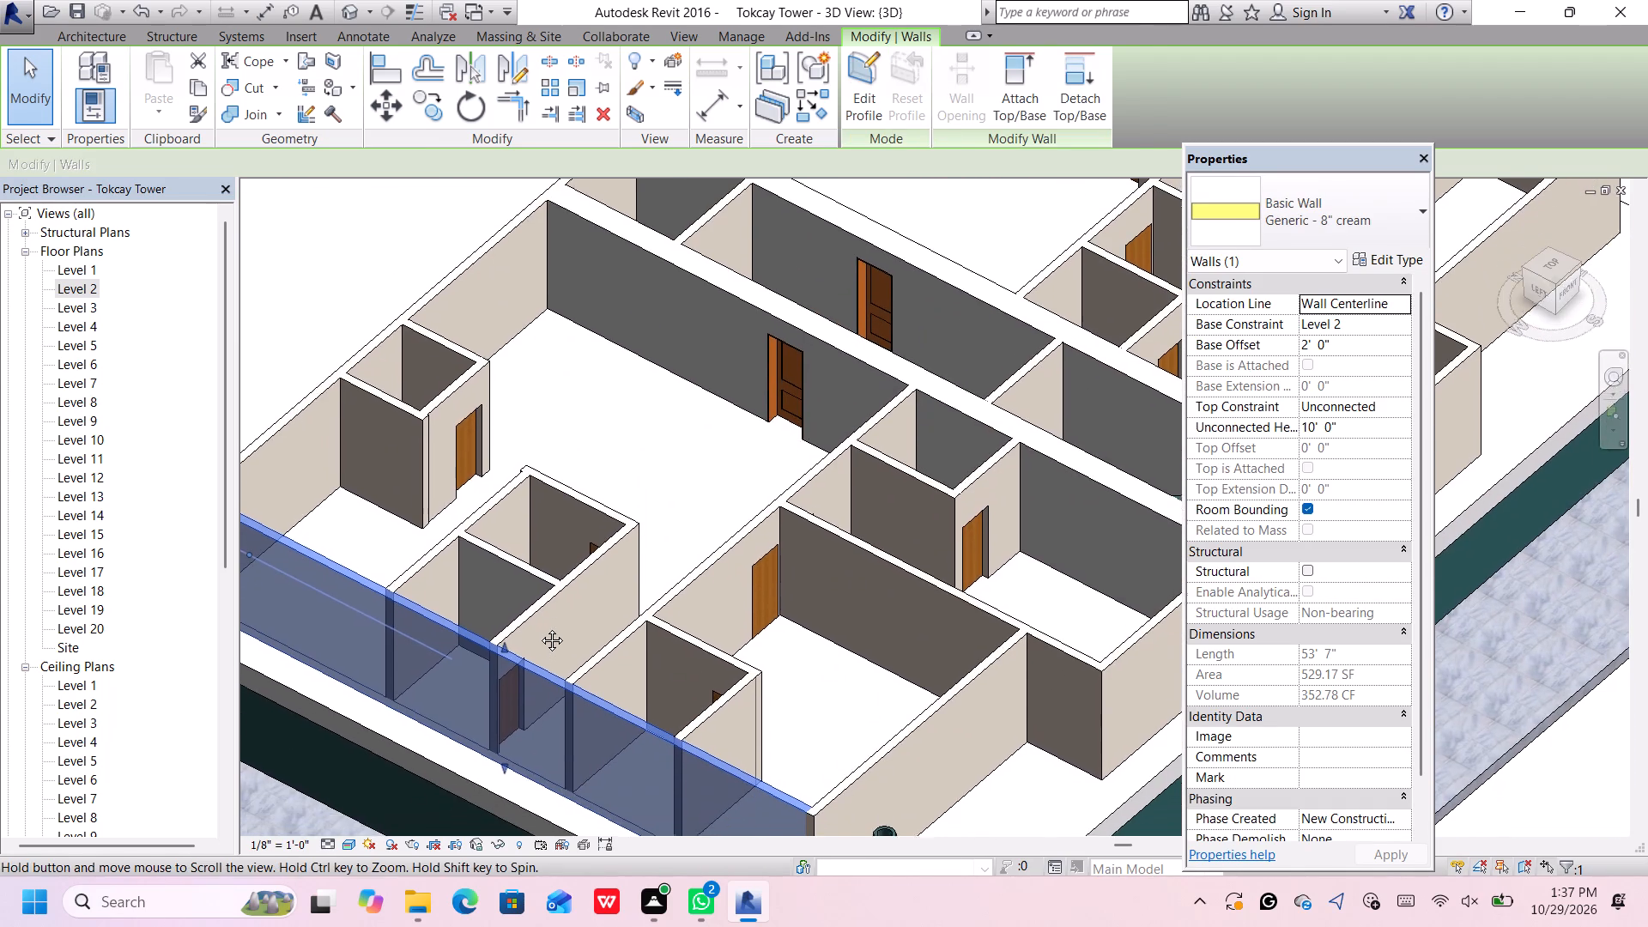
pyautogui.moveTo(539, 627); pyautogui.dragTo(543, 583, button='middle')
pyautogui.scroll(-7, 548, 582)
pyautogui.click(486, 780)
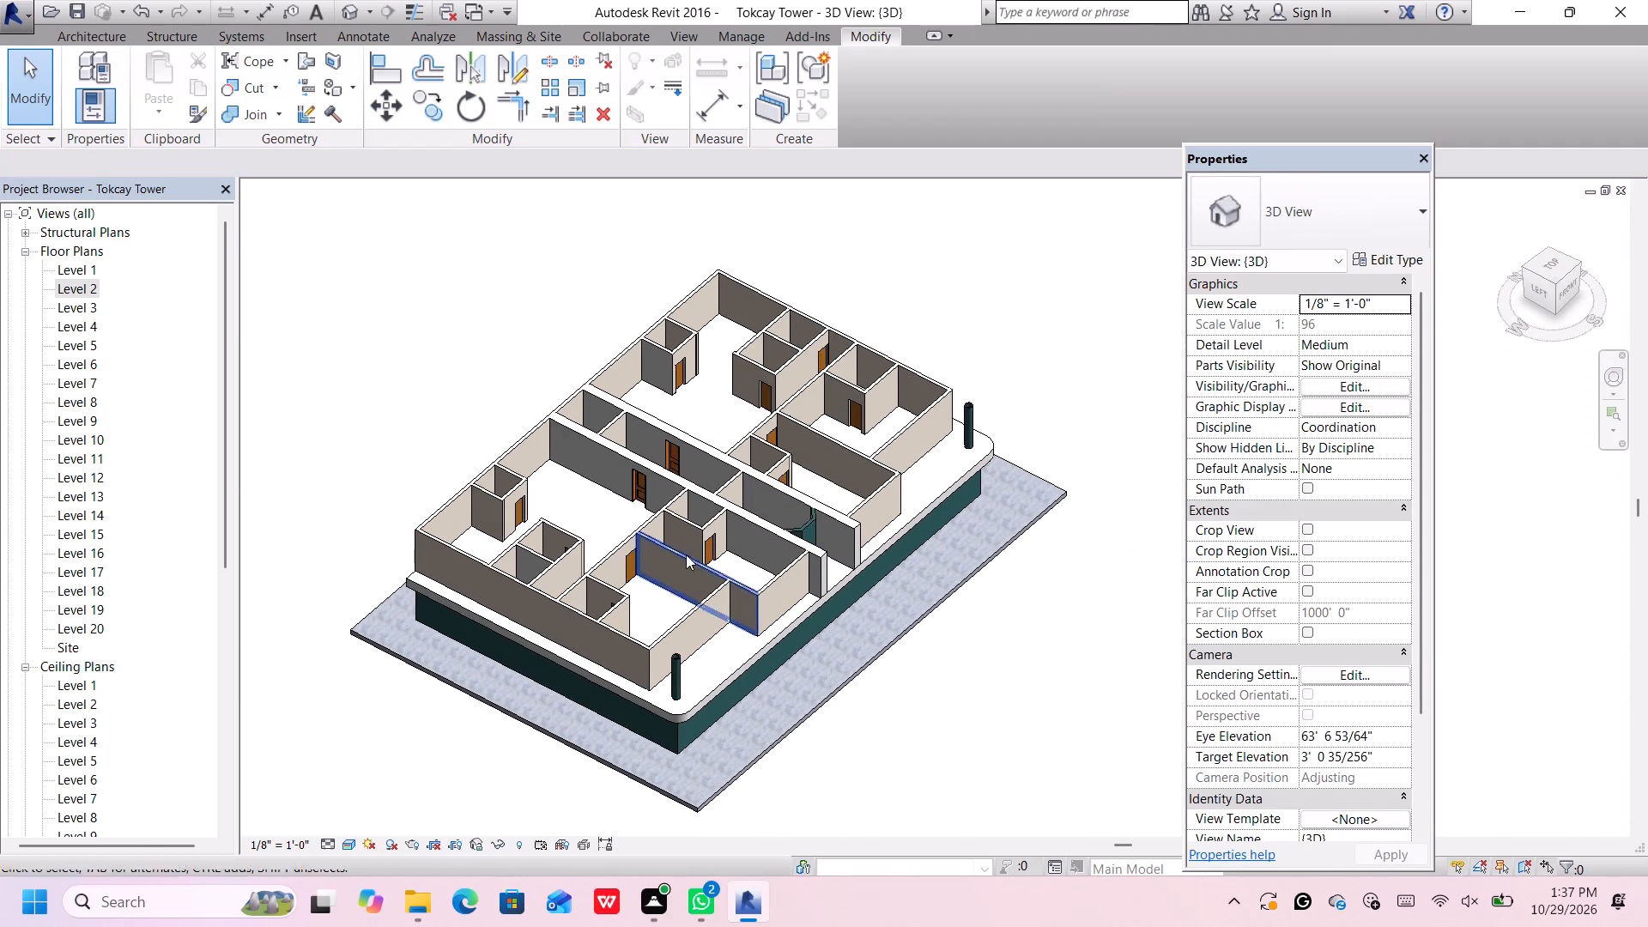
# Open the Cherry panel material of the corridor's 36" x 96" two-panel wood pocket door type for appearance asset replacement.
pyautogui.scroll(3, 718, 510)
pyautogui.moveTo(720, 512); pyautogui.dragTo(736, 518, button='middle')
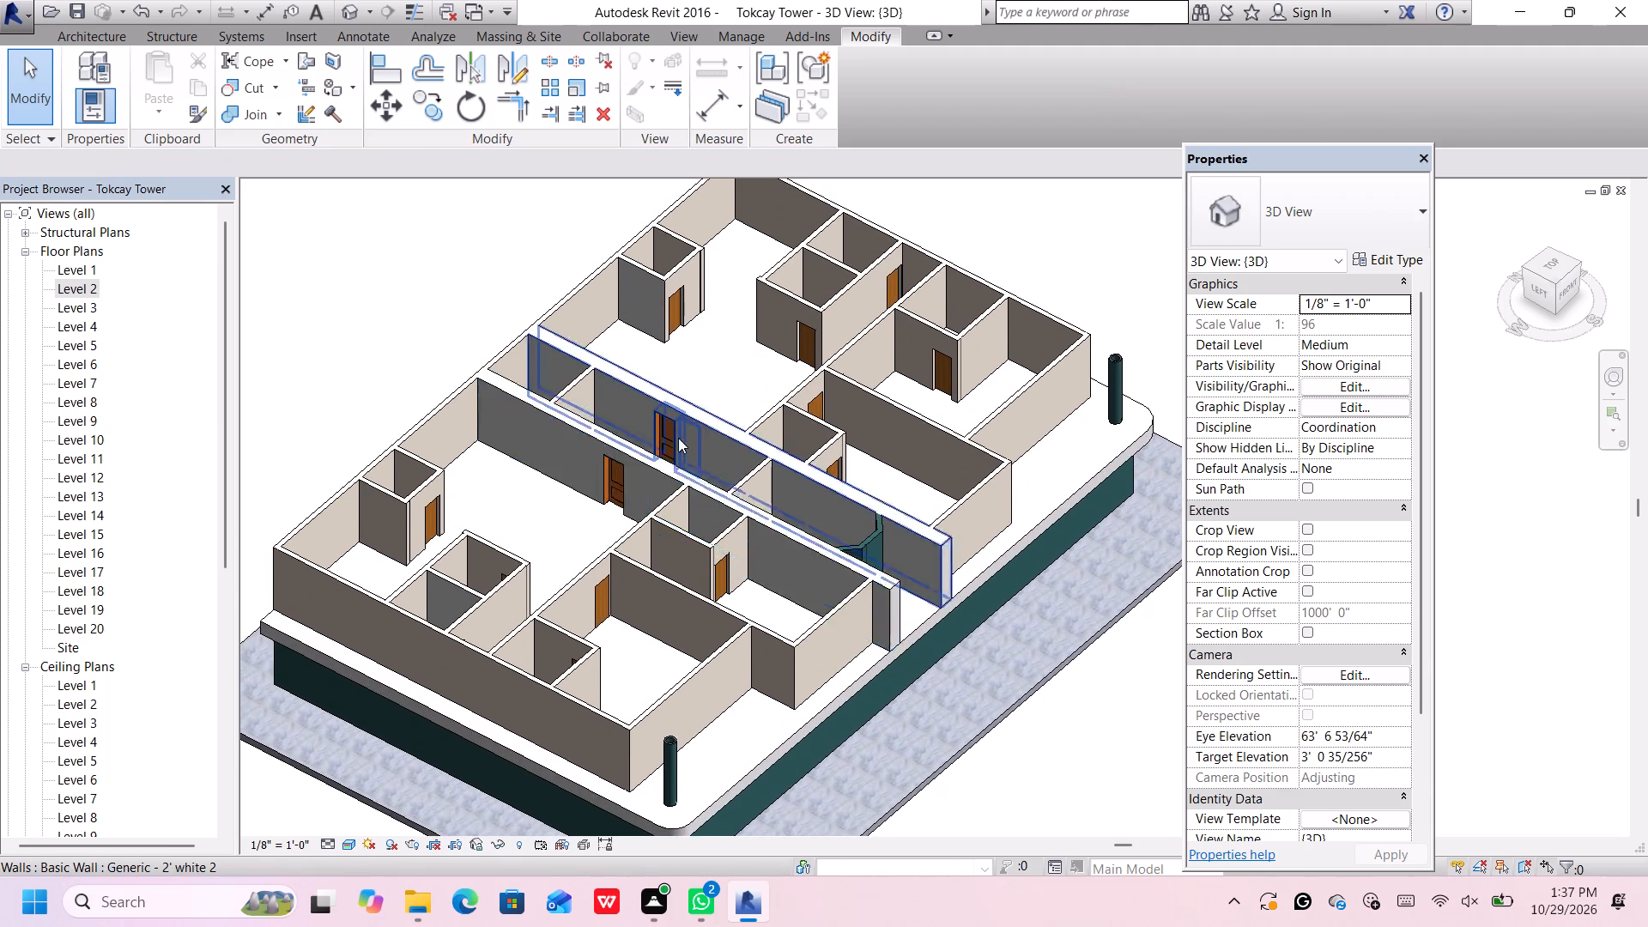
pyautogui.scroll(10, 665, 421)
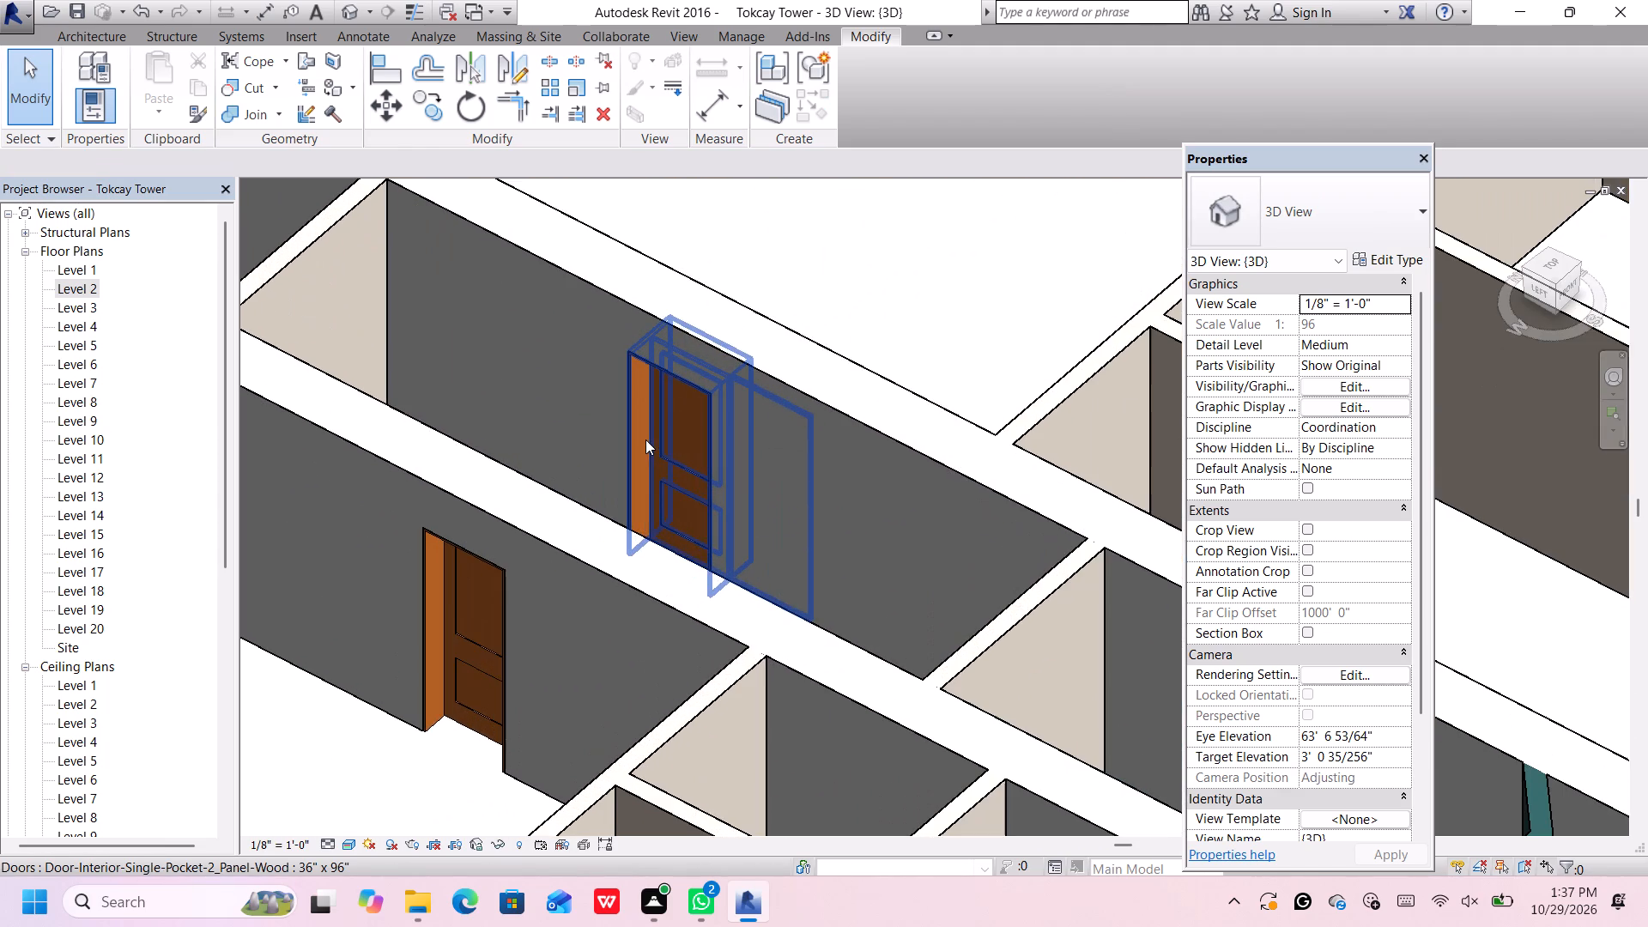
pyautogui.click(645, 439)
pyautogui.scroll(-7, 645, 439)
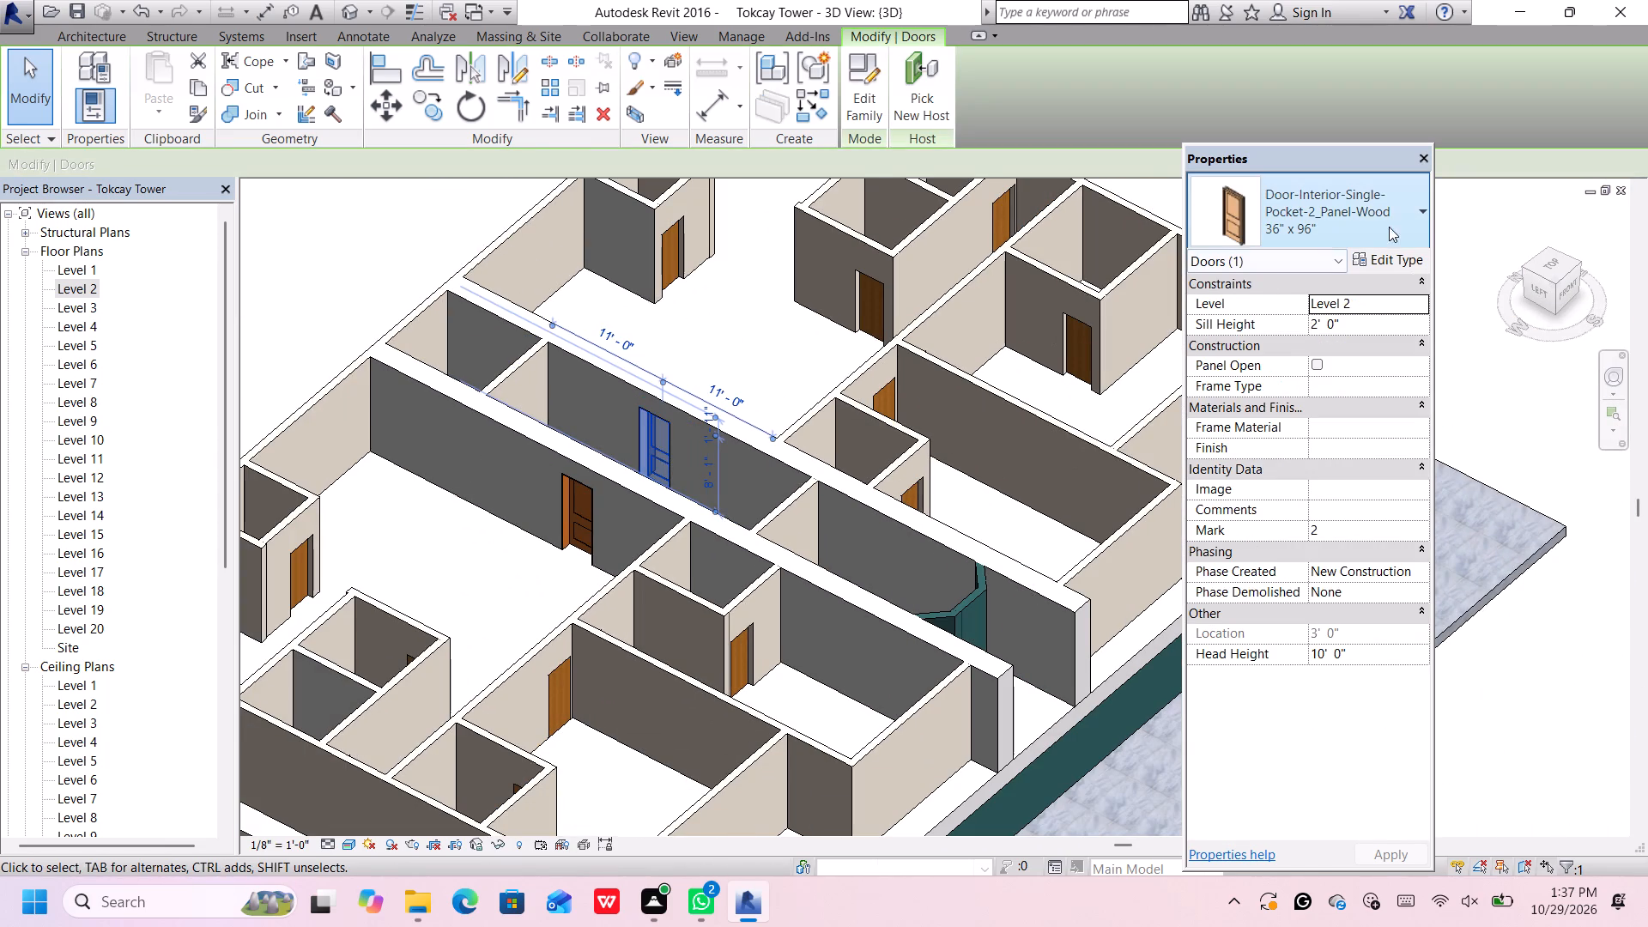
pyautogui.click(1382, 255)
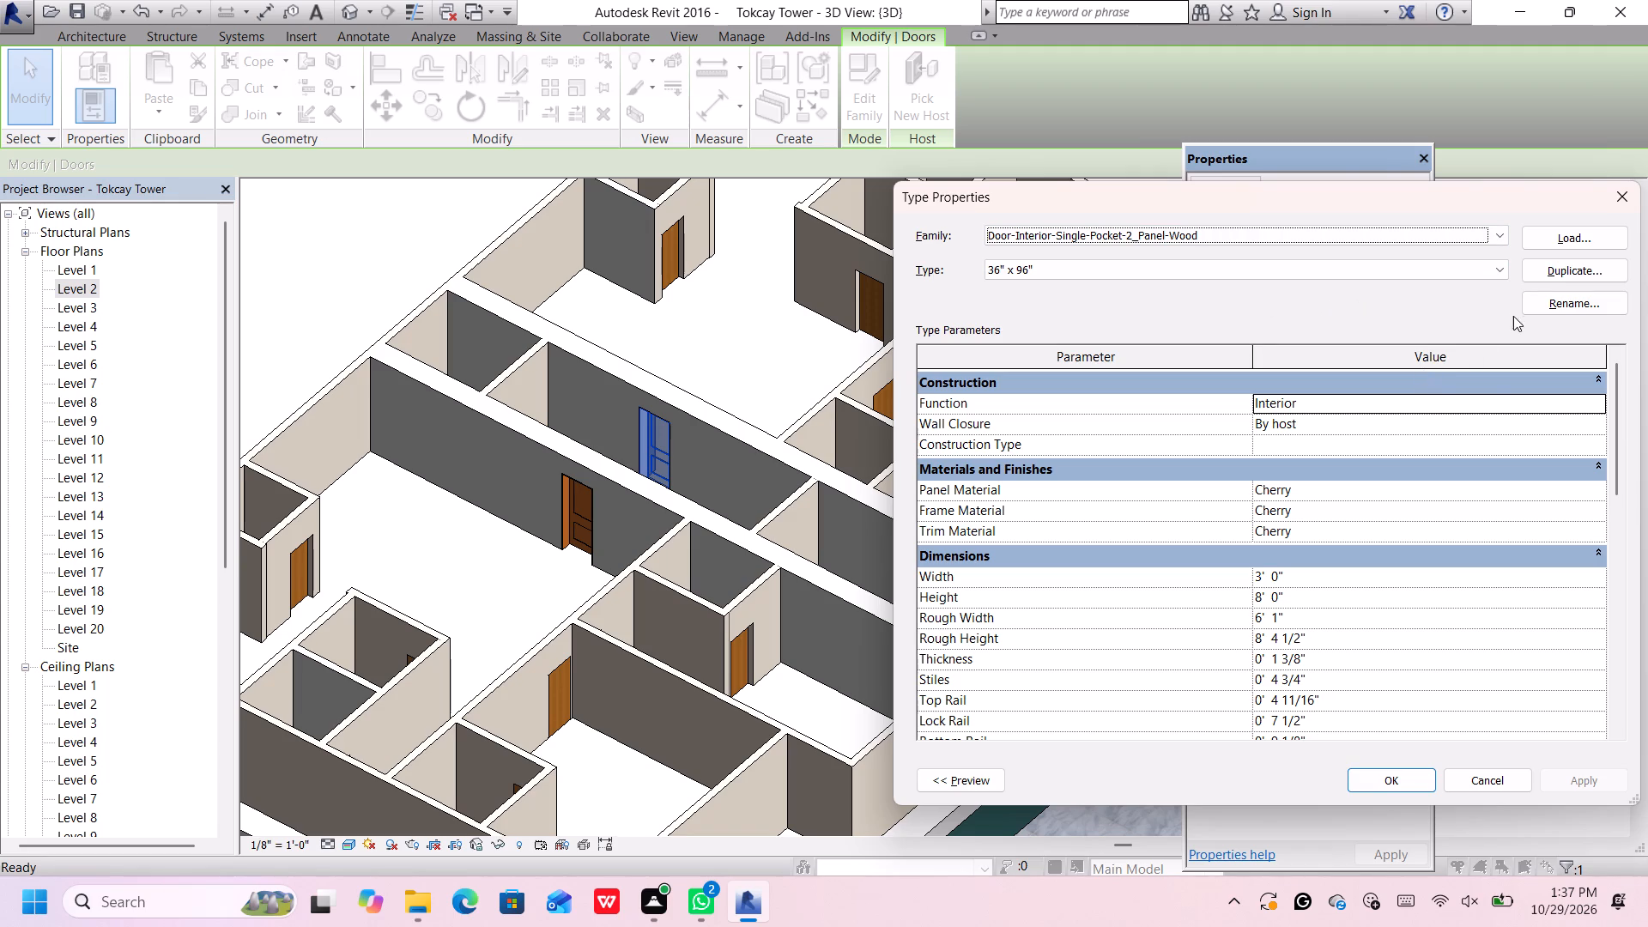
pyautogui.click(1603, 488)
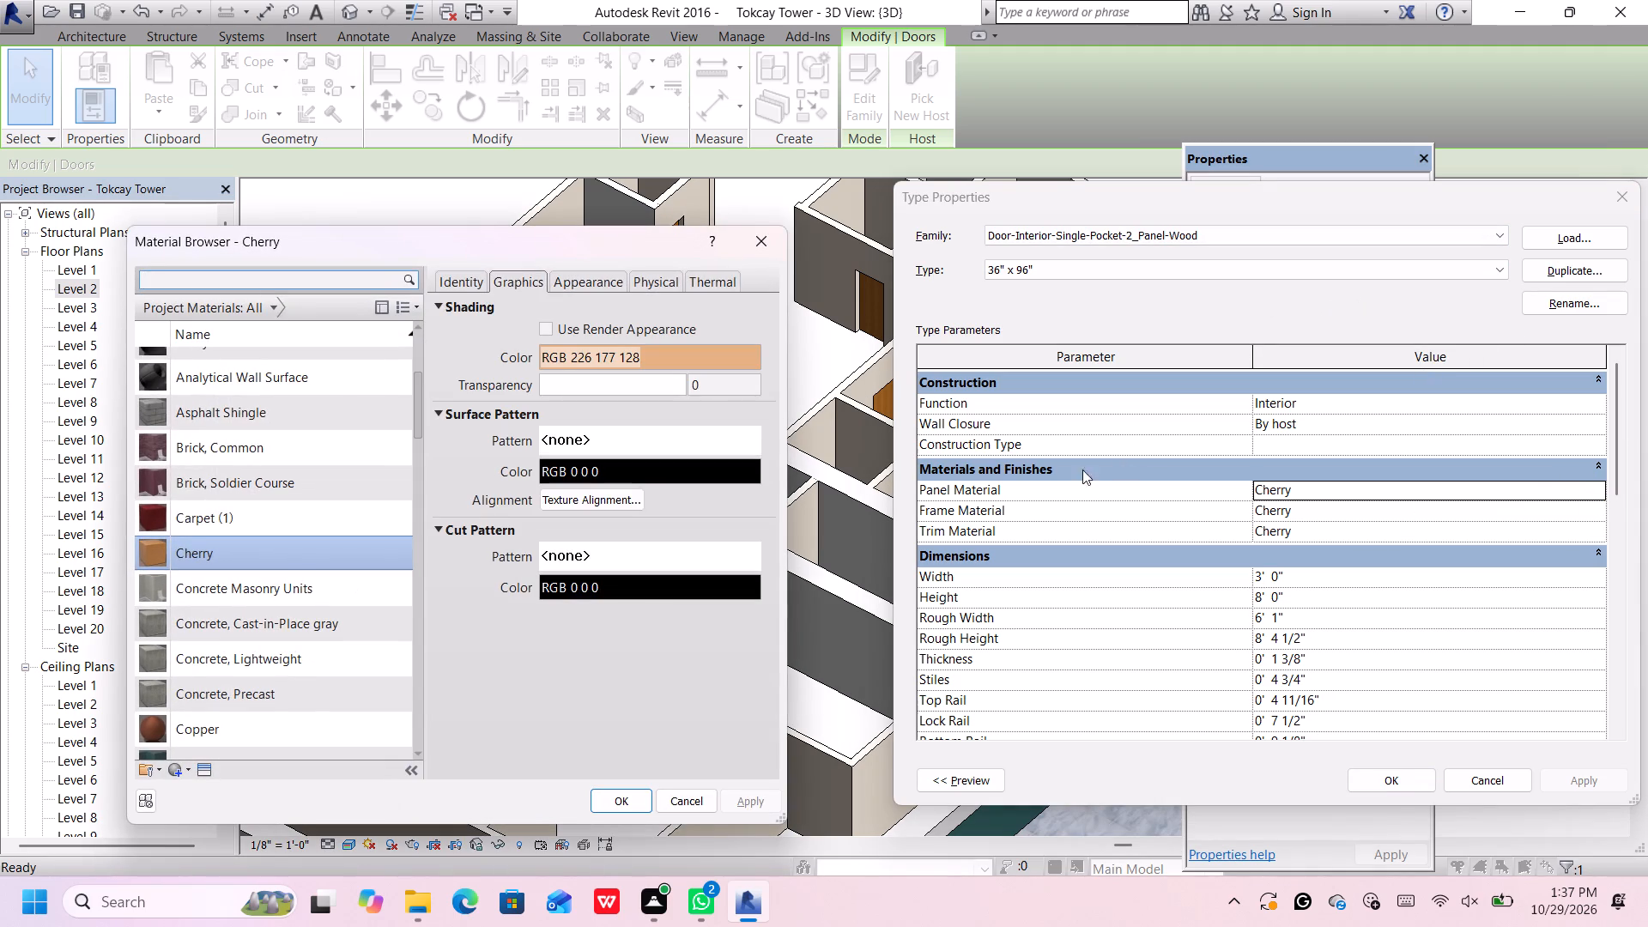
pyautogui.click(195, 772)
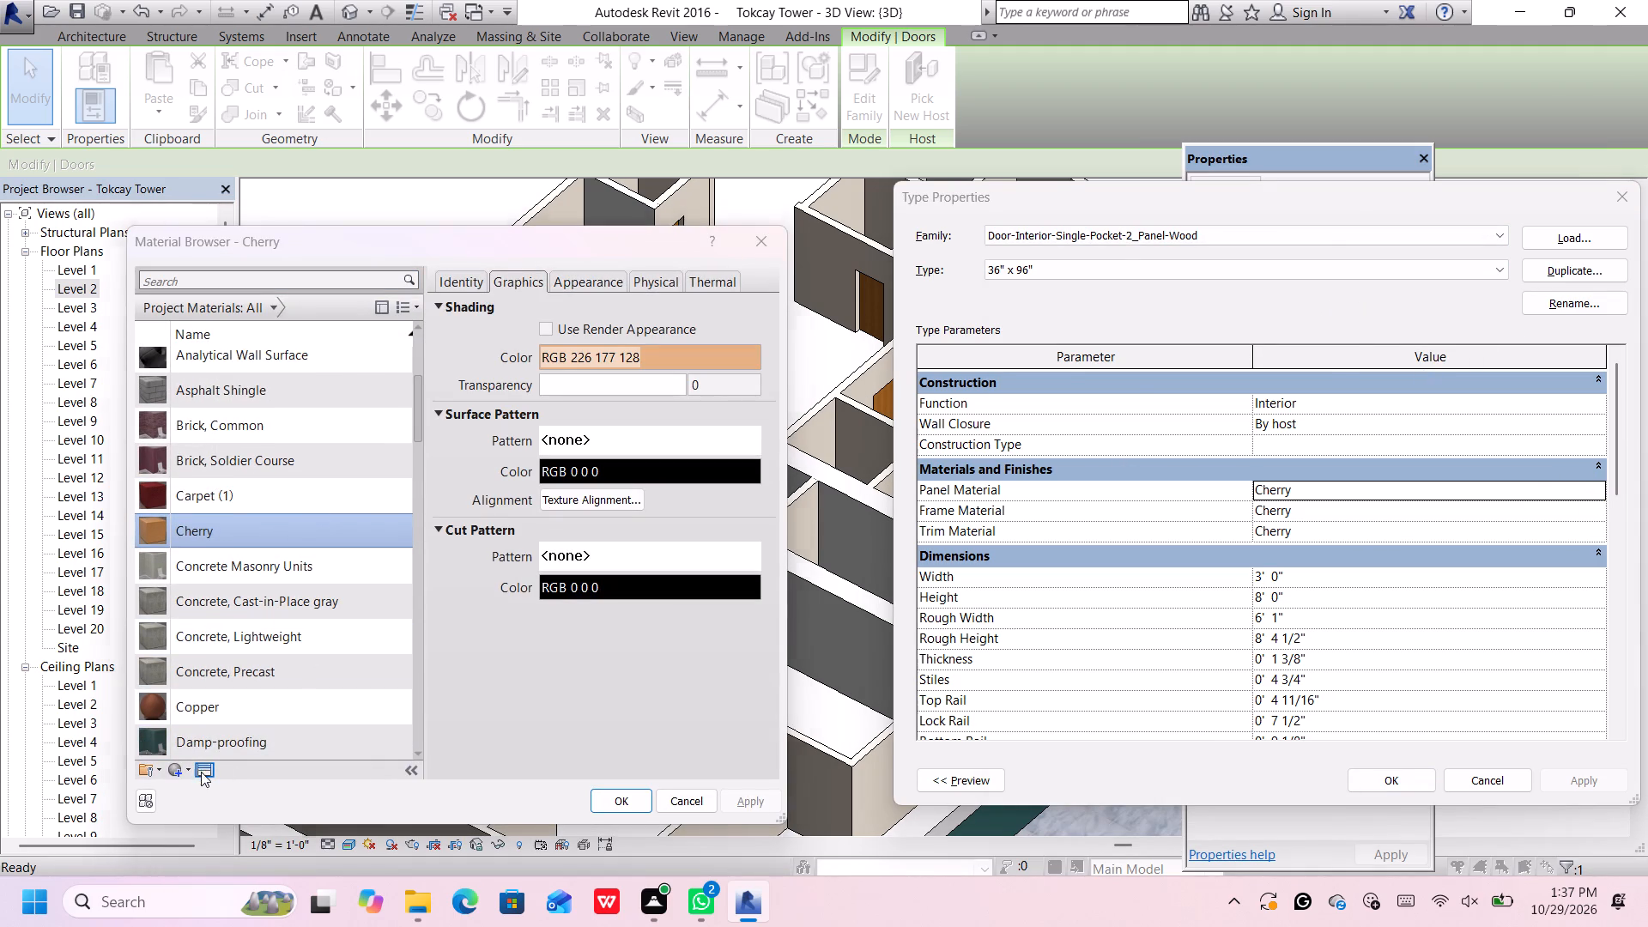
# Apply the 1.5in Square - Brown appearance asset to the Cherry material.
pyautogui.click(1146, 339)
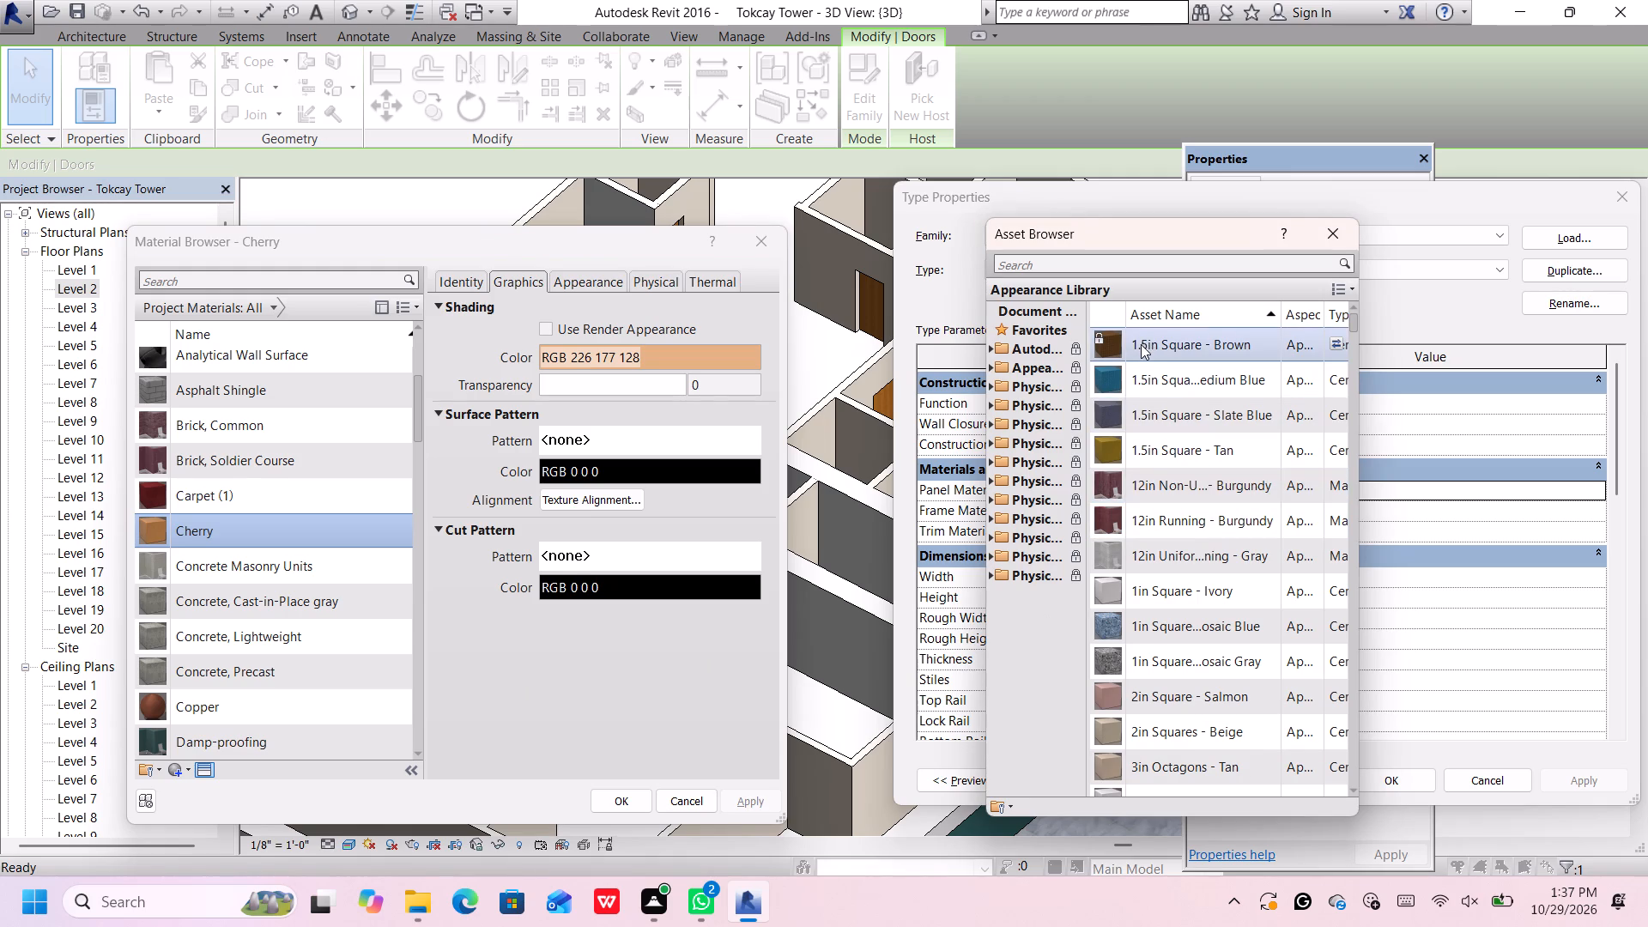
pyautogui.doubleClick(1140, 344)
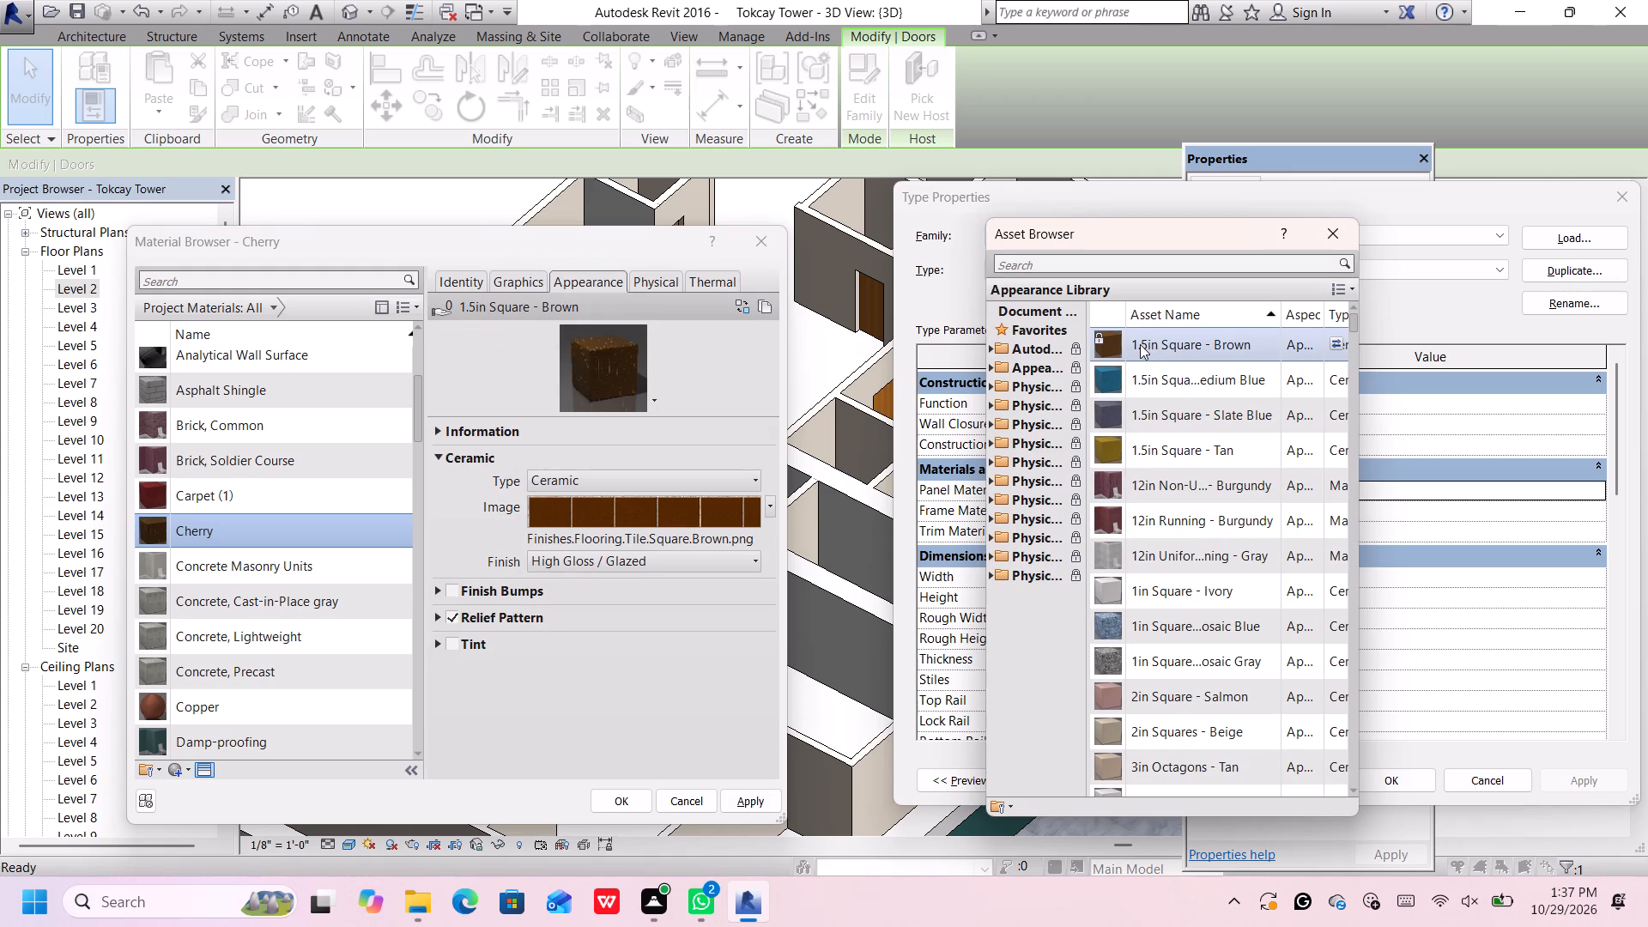
# Browse the Appearance Library to its Wood category.
pyautogui.scroll(-9, 1156, 414)
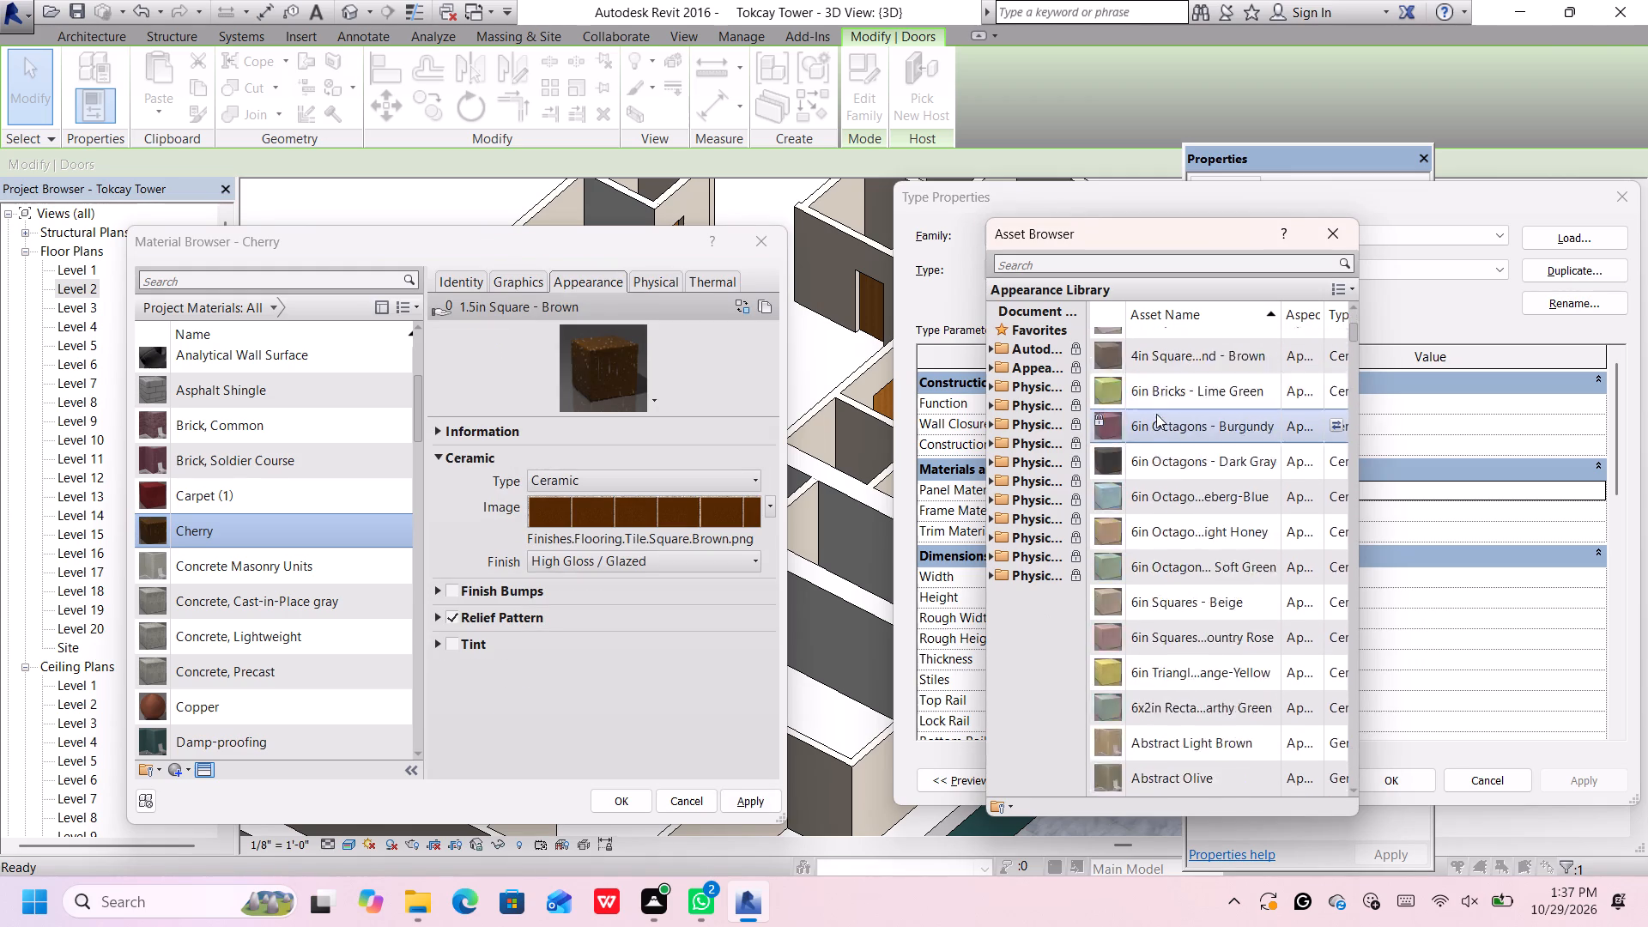
pyautogui.scroll(-2, 1156, 414)
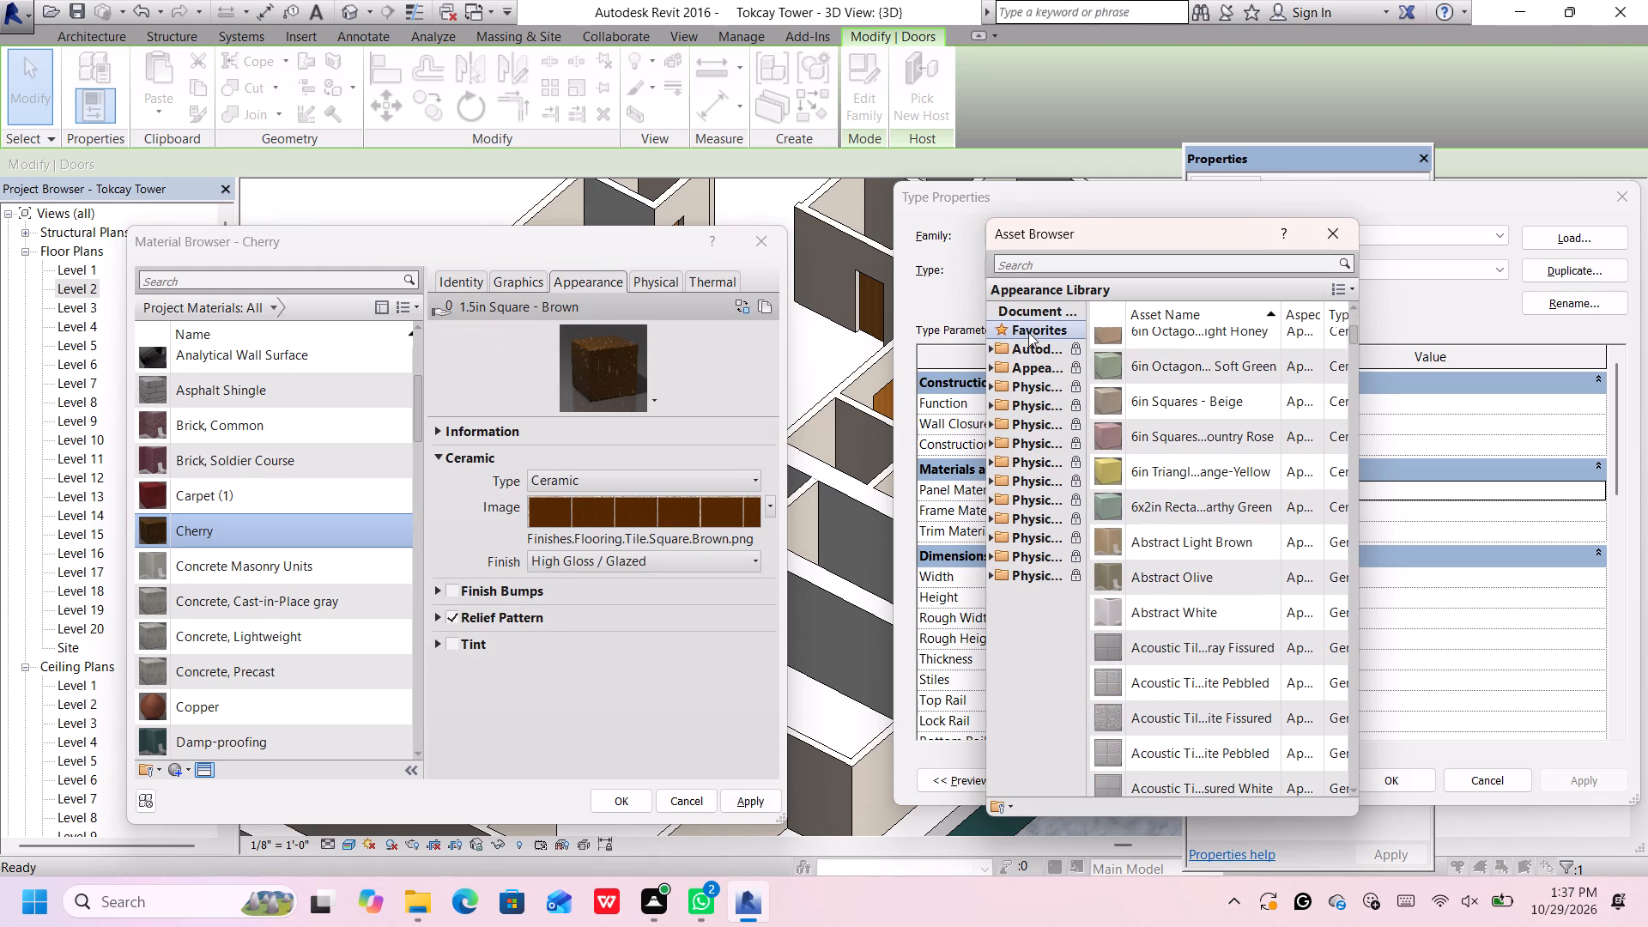
pyautogui.scroll(2, 1028, 334)
pyautogui.click(1028, 346)
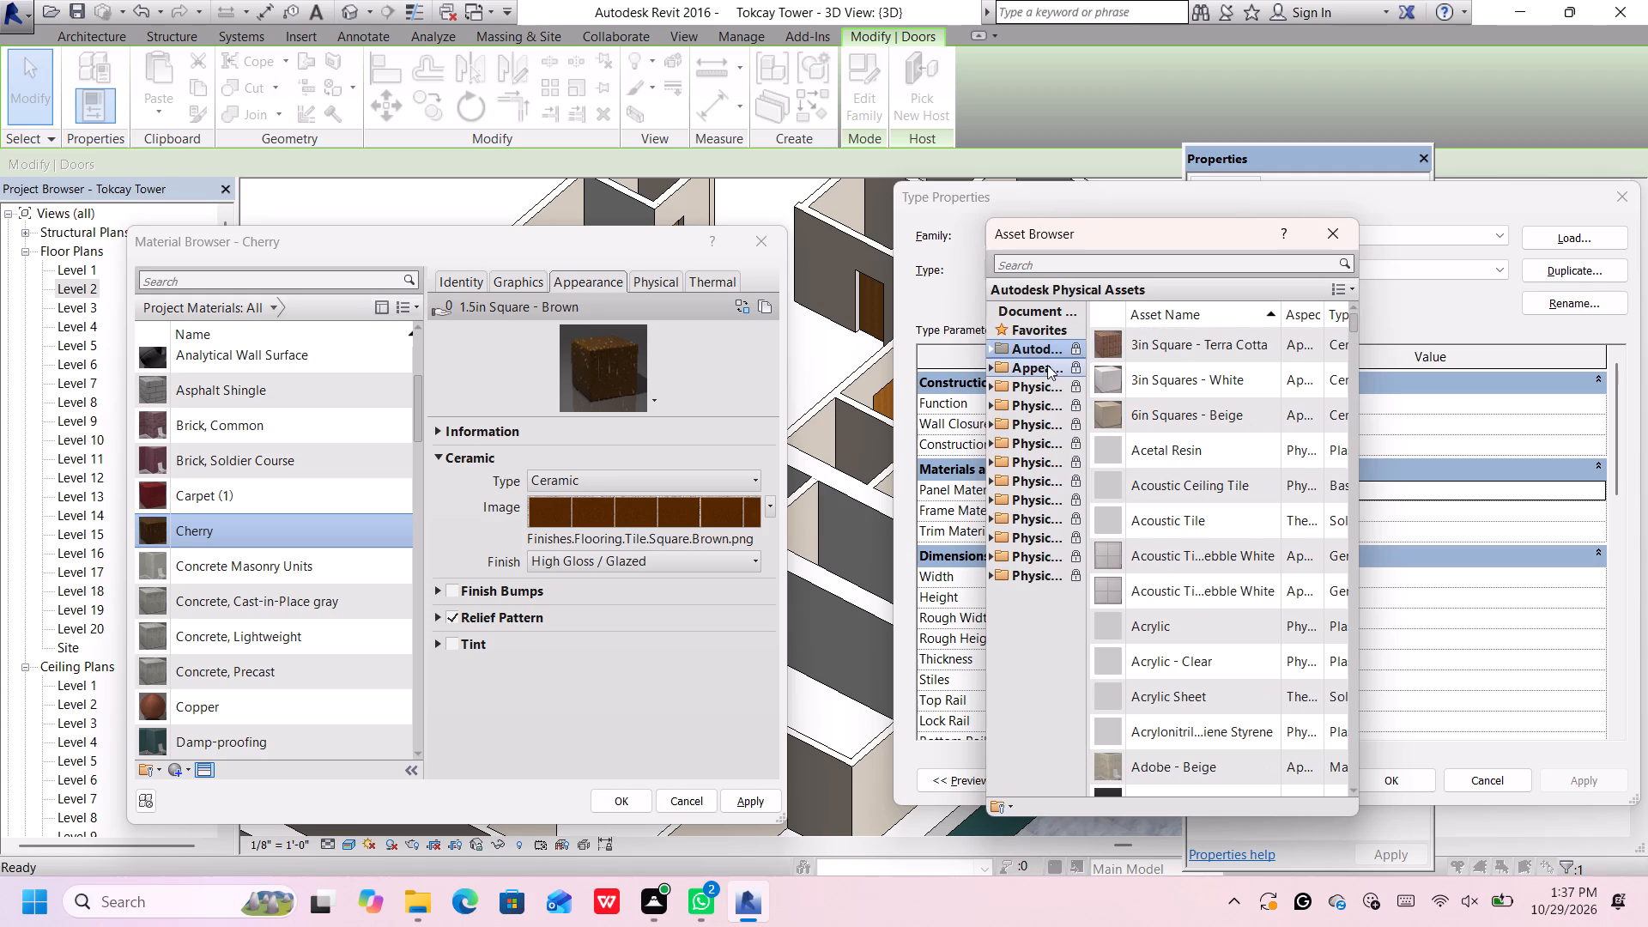
pyautogui.click(1051, 367)
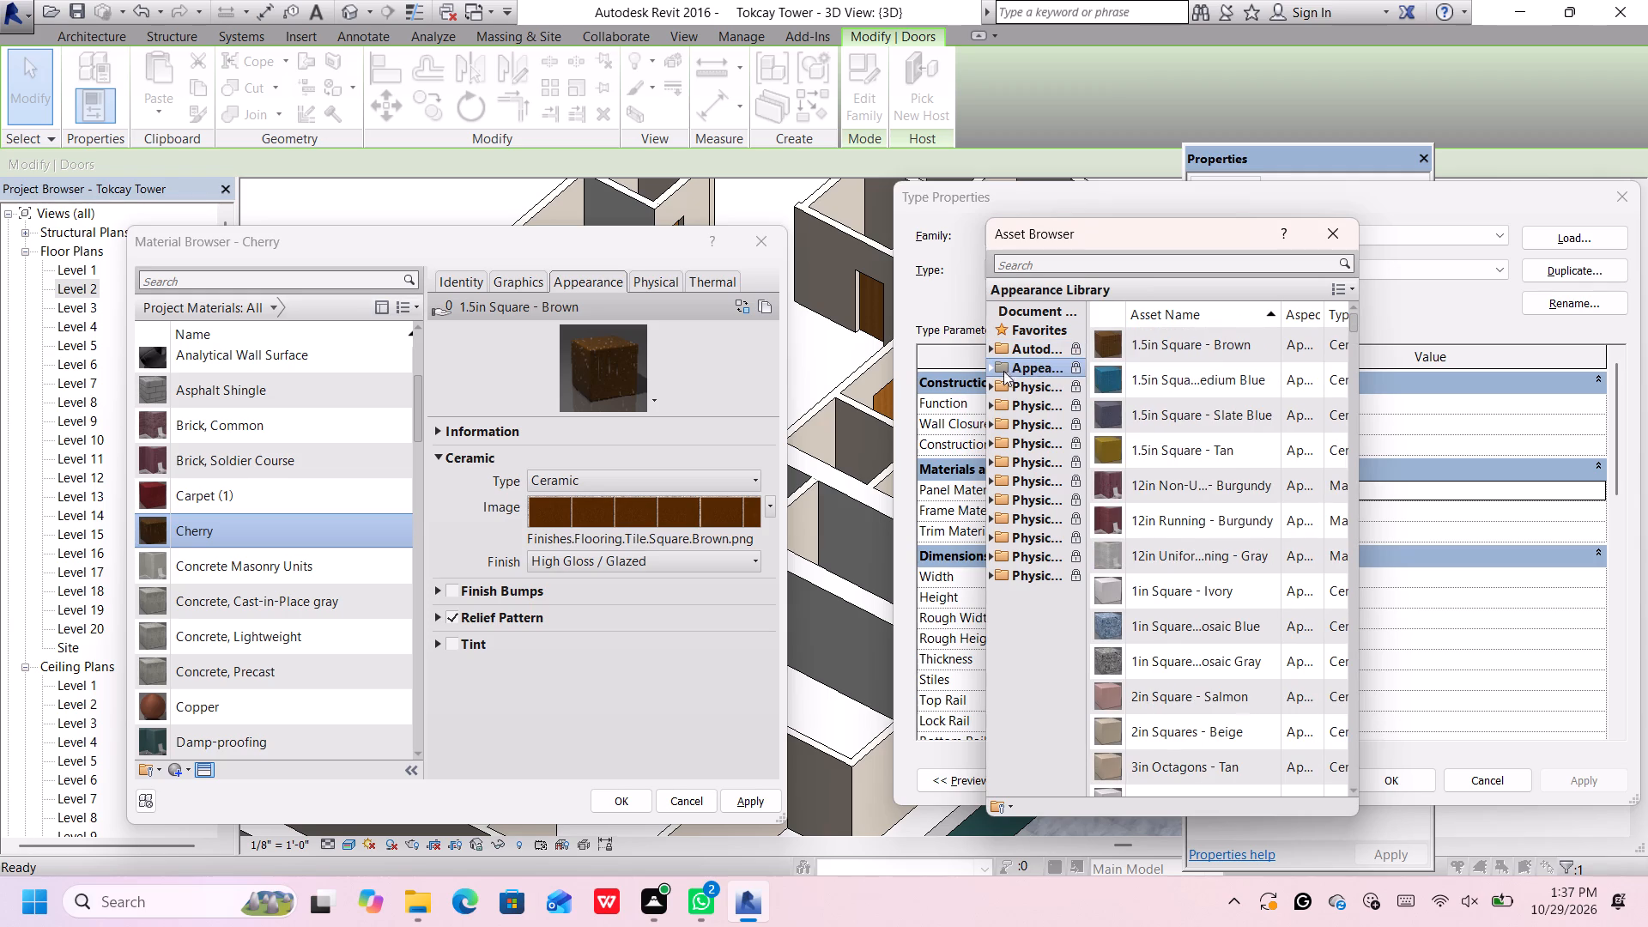
pyautogui.click(990, 368)
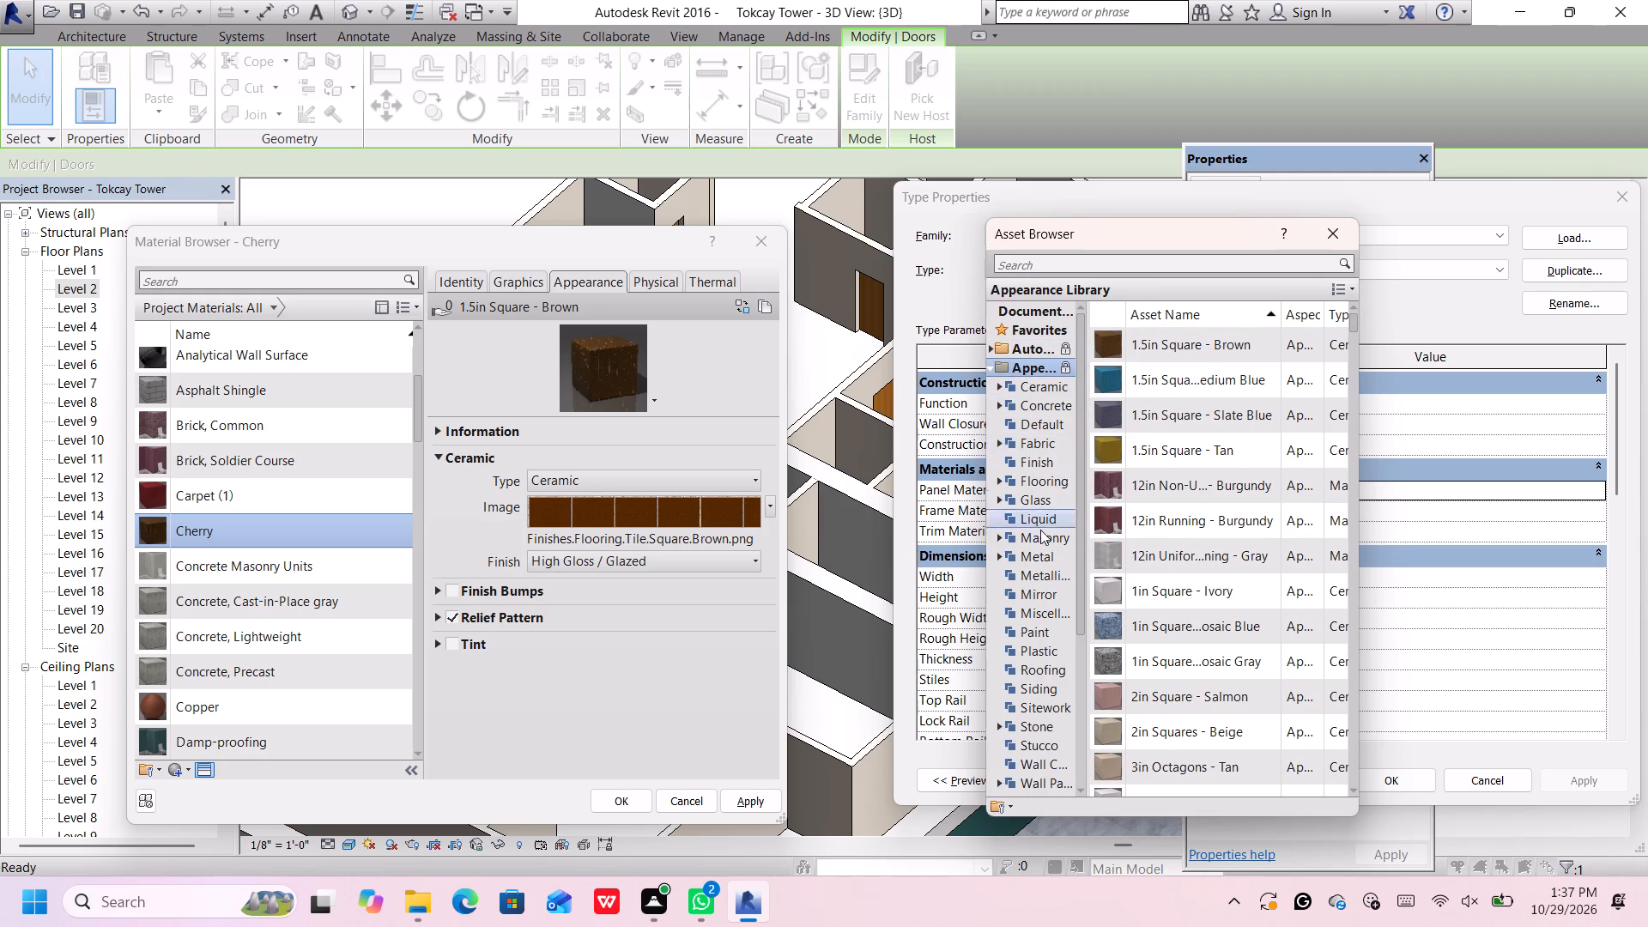
pyautogui.scroll(-1, 1044, 760)
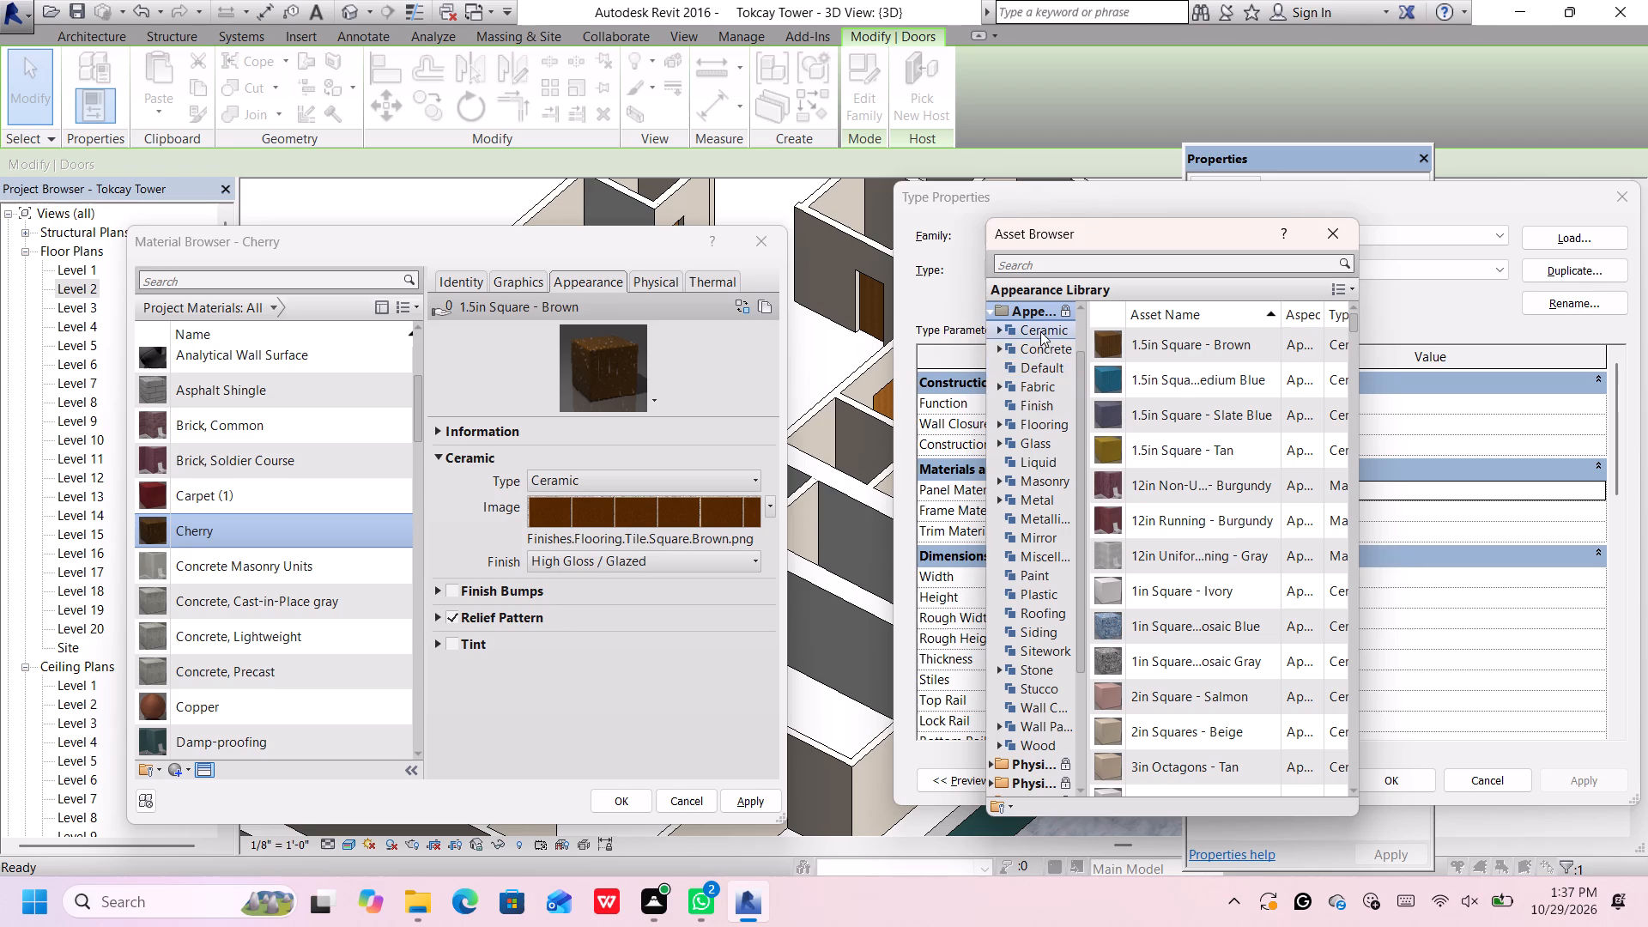
pyautogui.doubleClick(1043, 738)
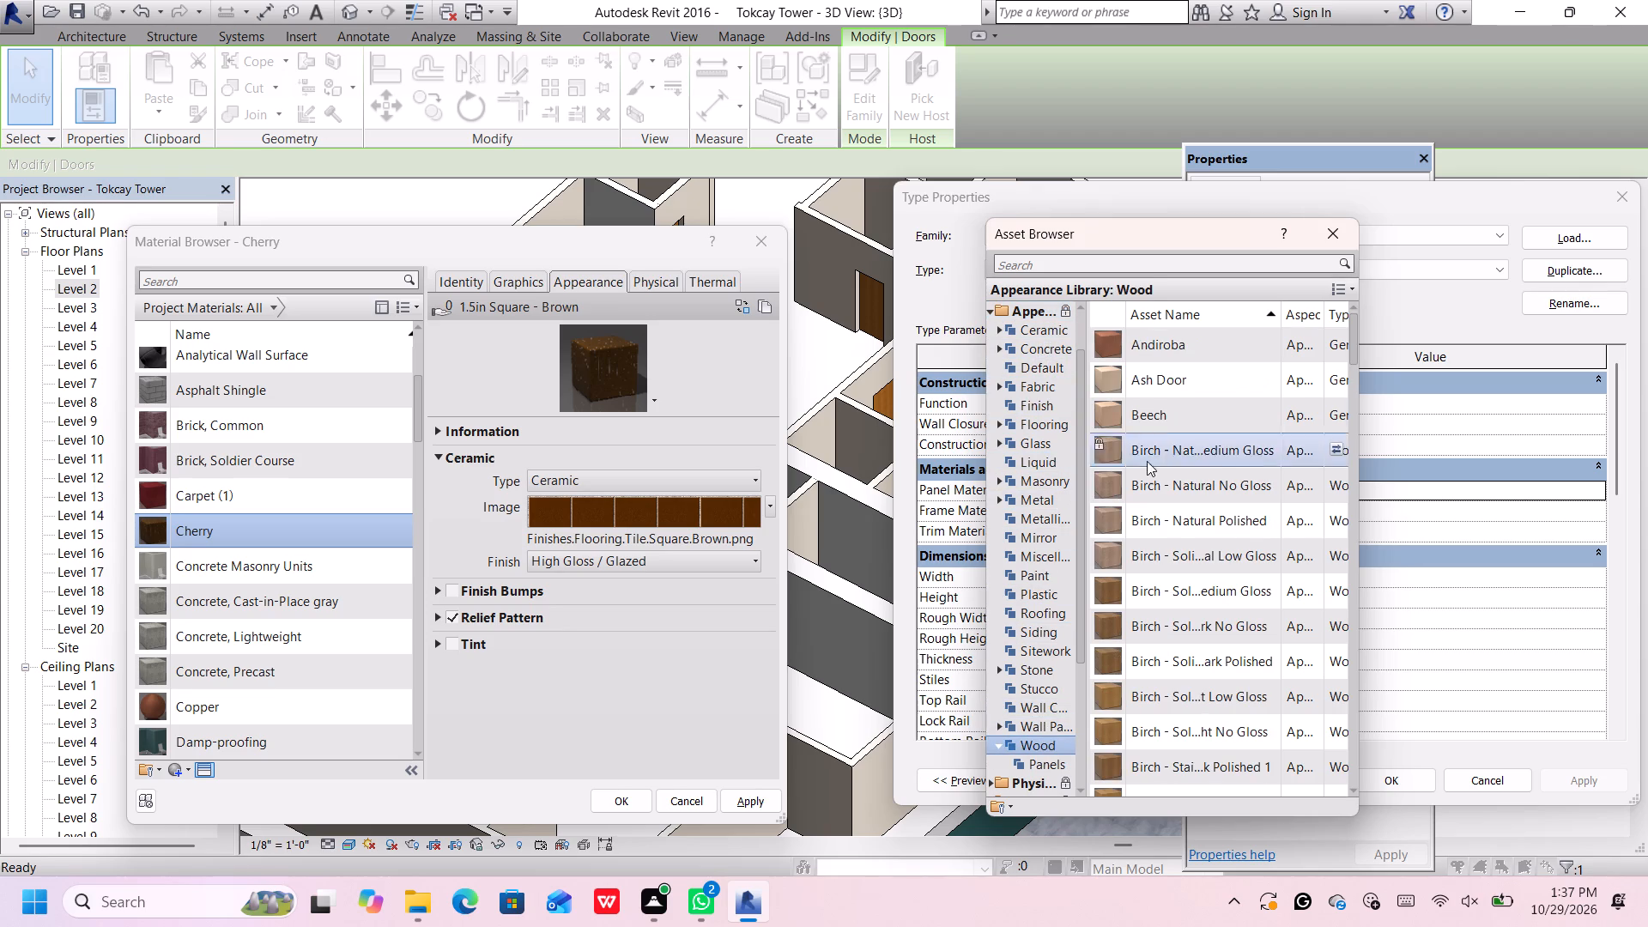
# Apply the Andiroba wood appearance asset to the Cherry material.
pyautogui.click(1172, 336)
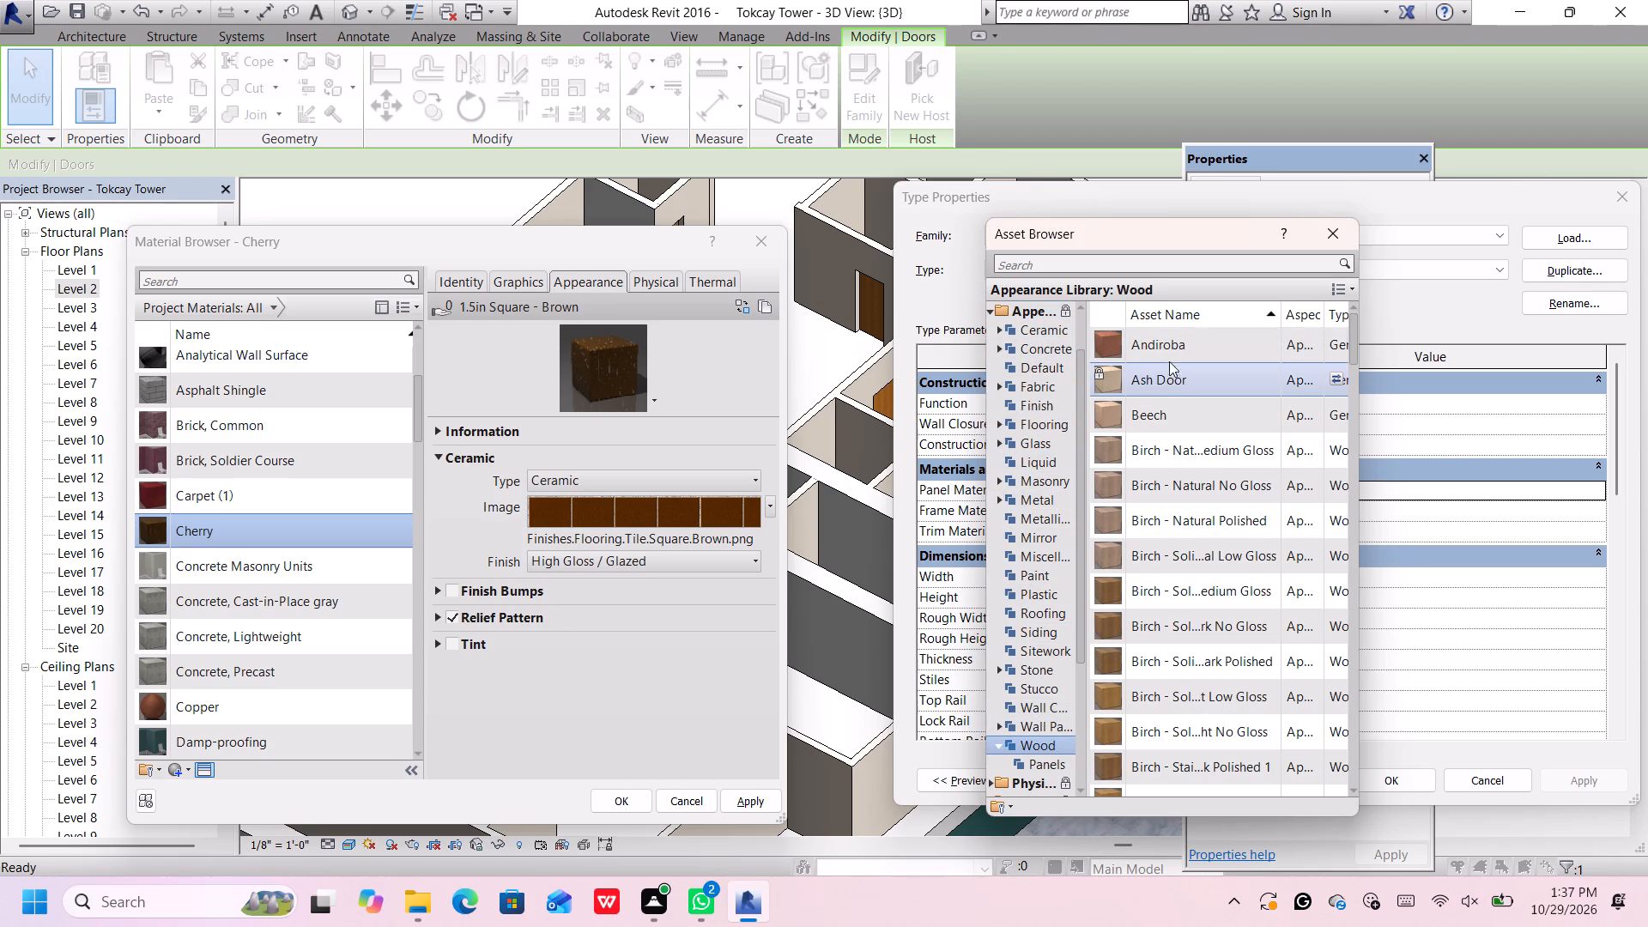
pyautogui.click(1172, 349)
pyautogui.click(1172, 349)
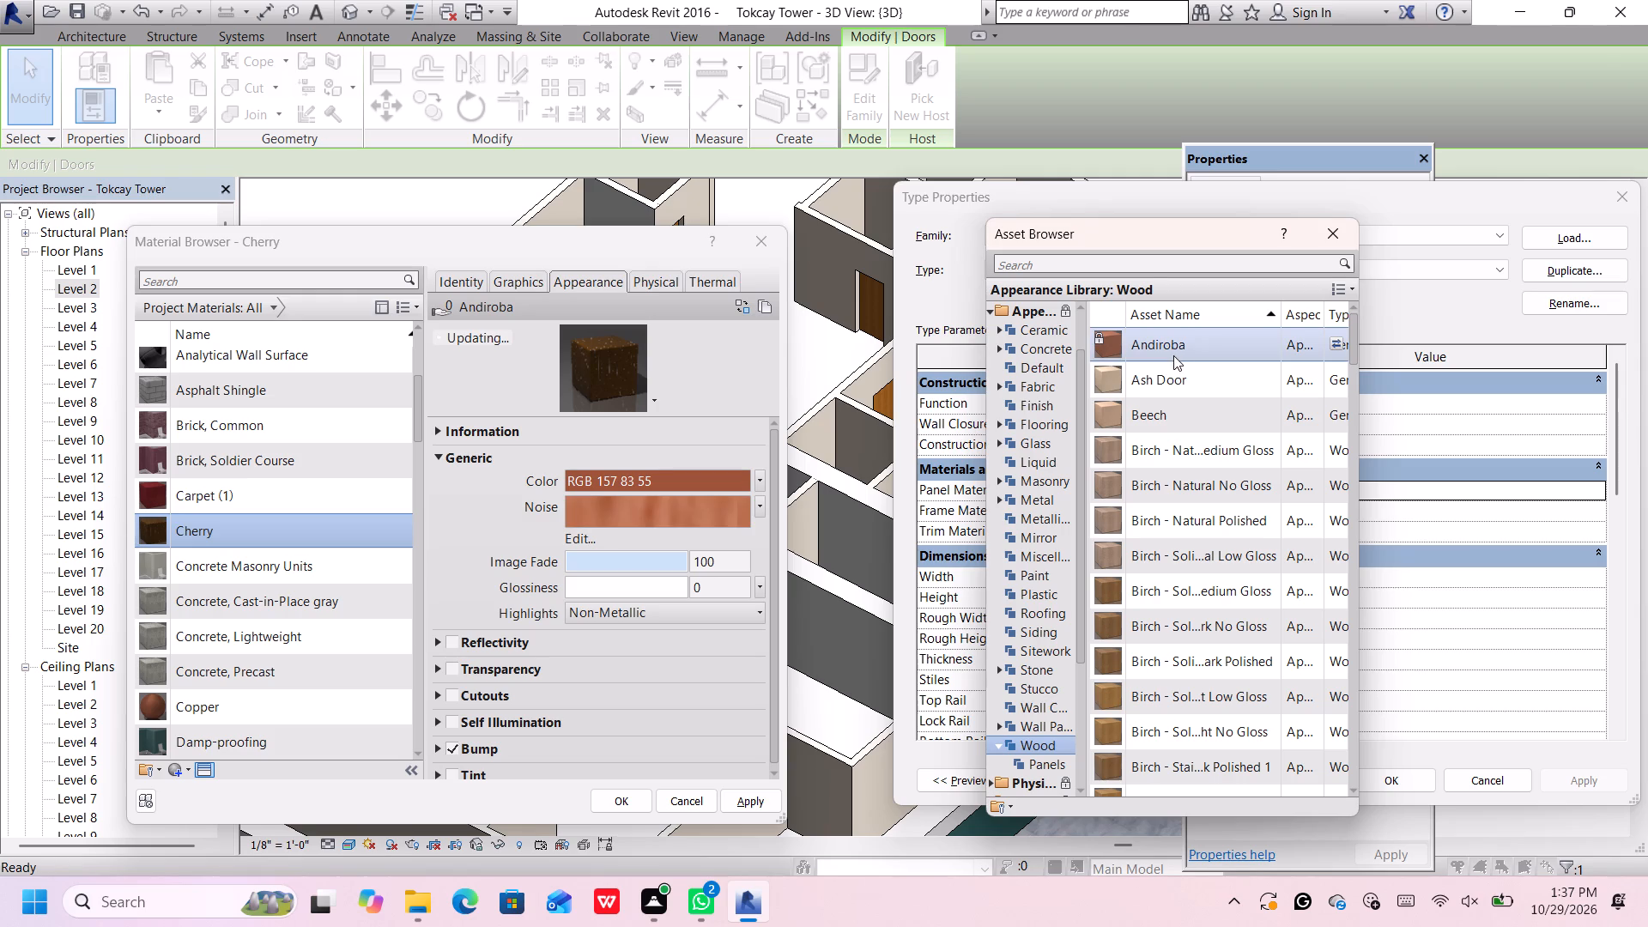
# Replace the Cherry material's appearance with the Cardboard asset from the Wood category.
pyautogui.scroll(-1, 1179, 377)
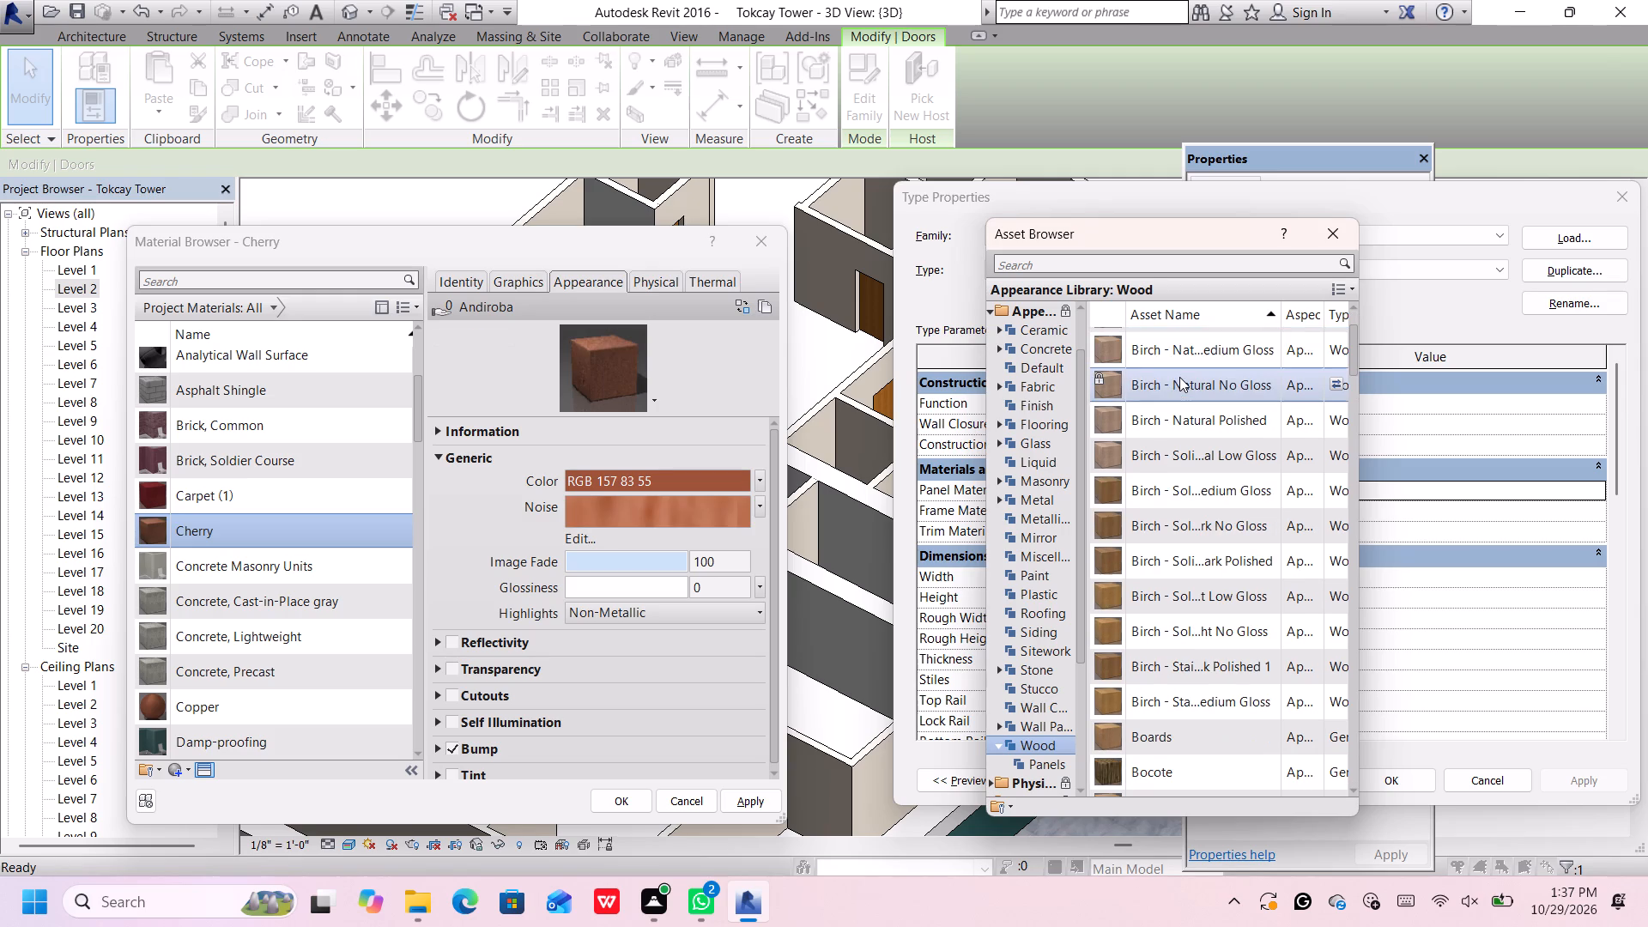
pyautogui.scroll(-4, 1179, 377)
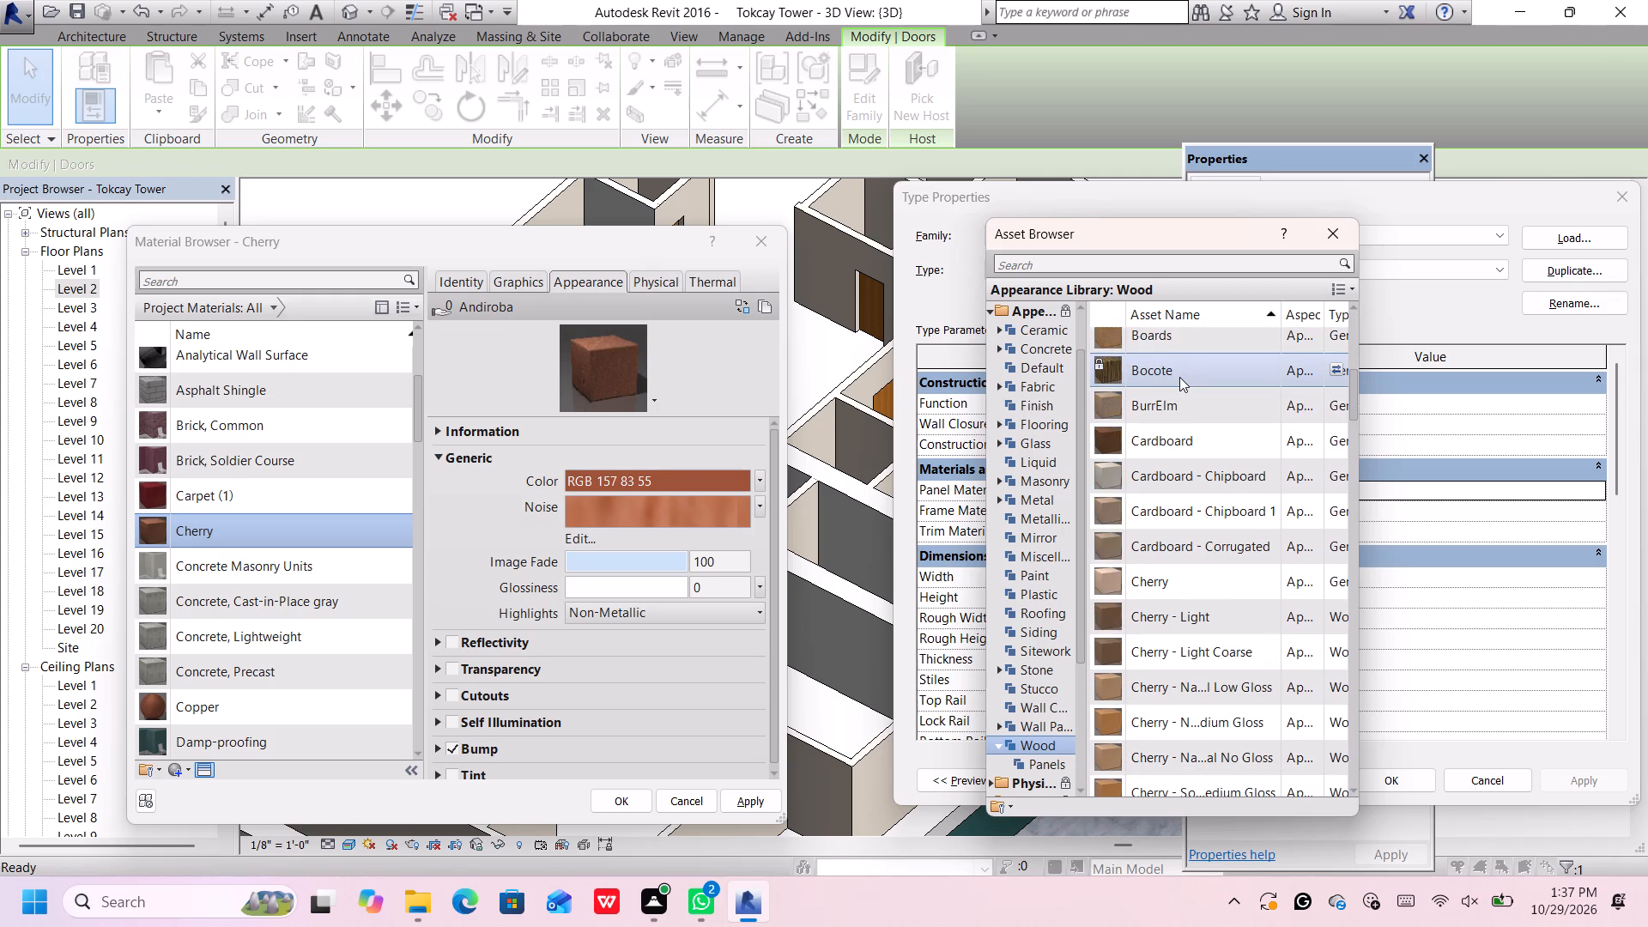
pyautogui.scroll(-1, 1179, 377)
pyautogui.scroll(1, 1179, 377)
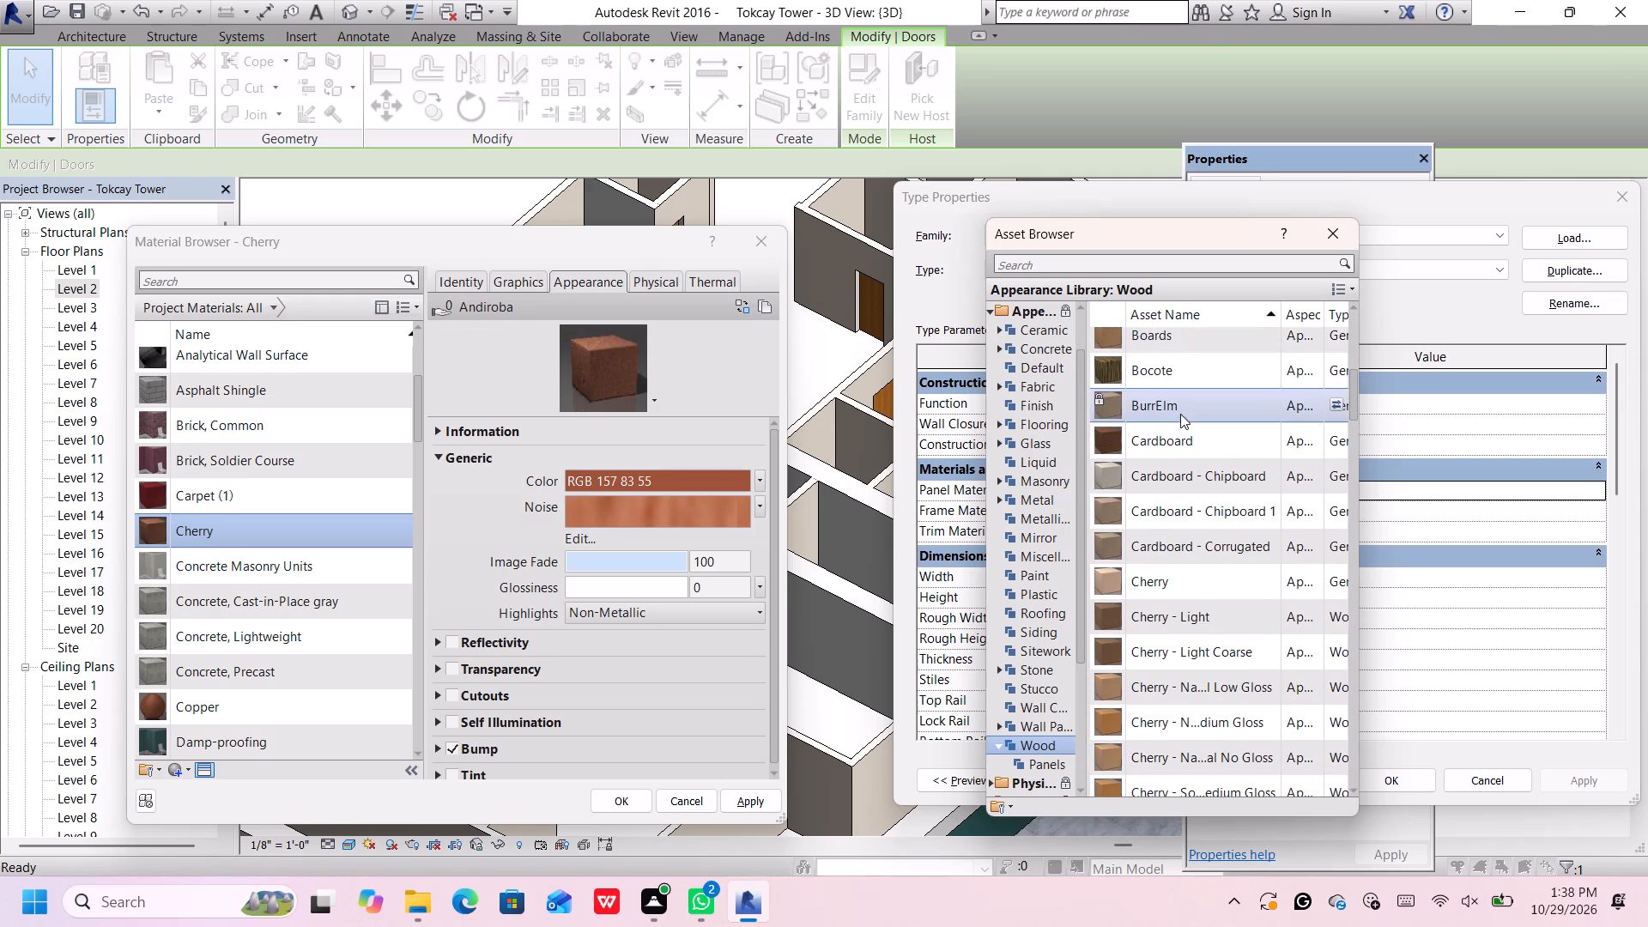
pyautogui.doubleClick(1172, 443)
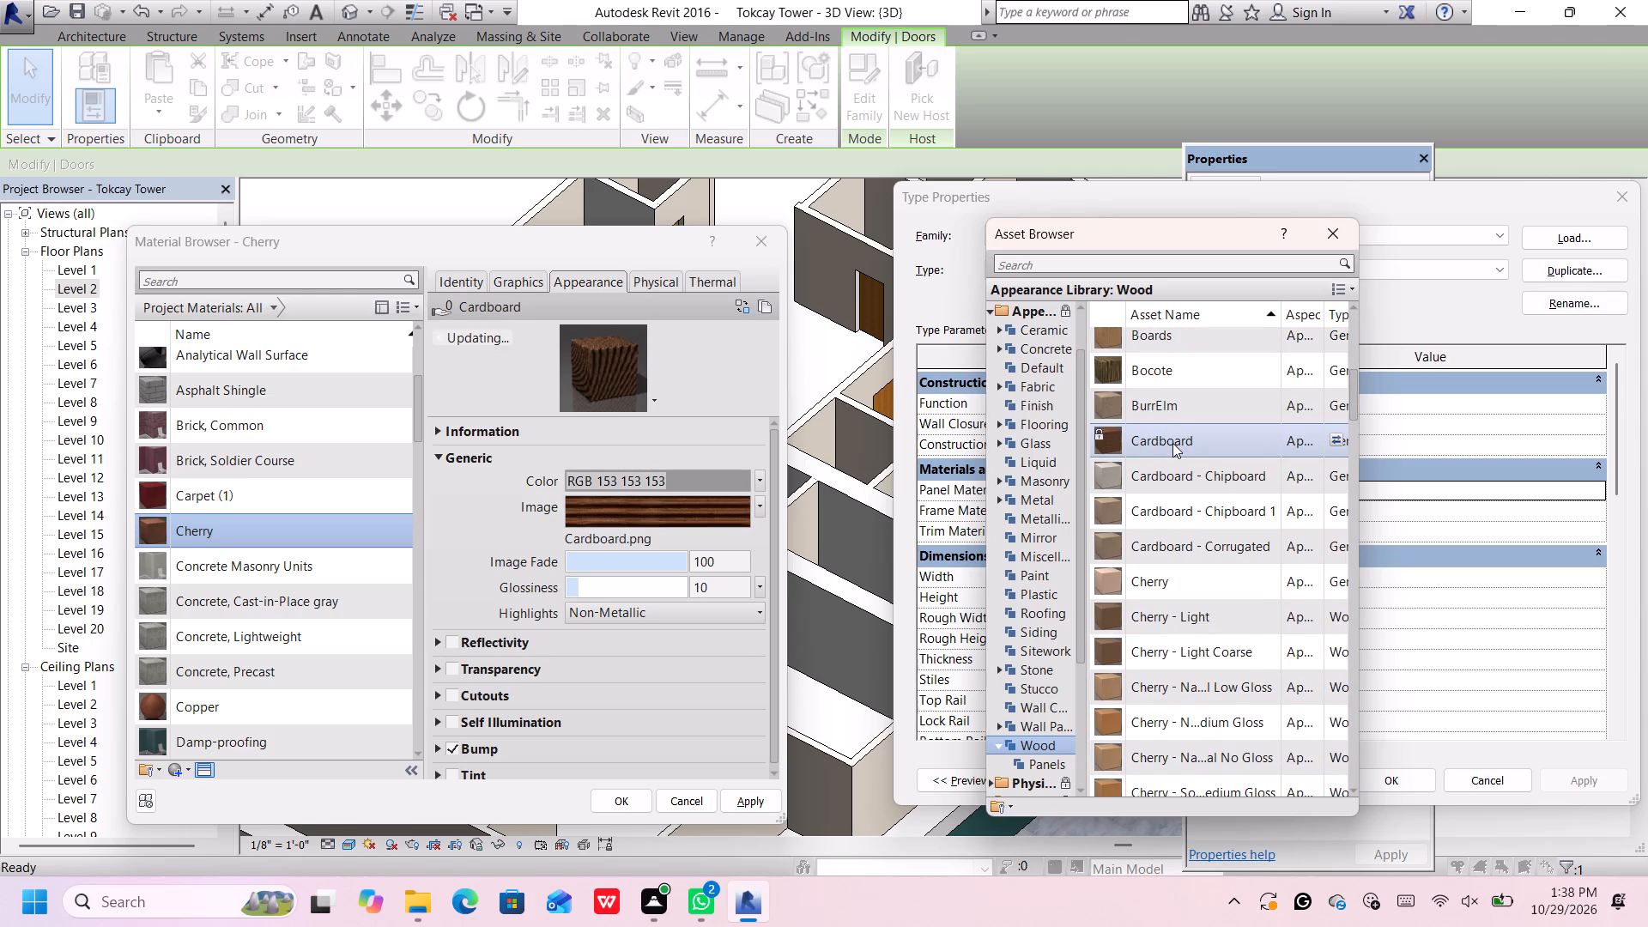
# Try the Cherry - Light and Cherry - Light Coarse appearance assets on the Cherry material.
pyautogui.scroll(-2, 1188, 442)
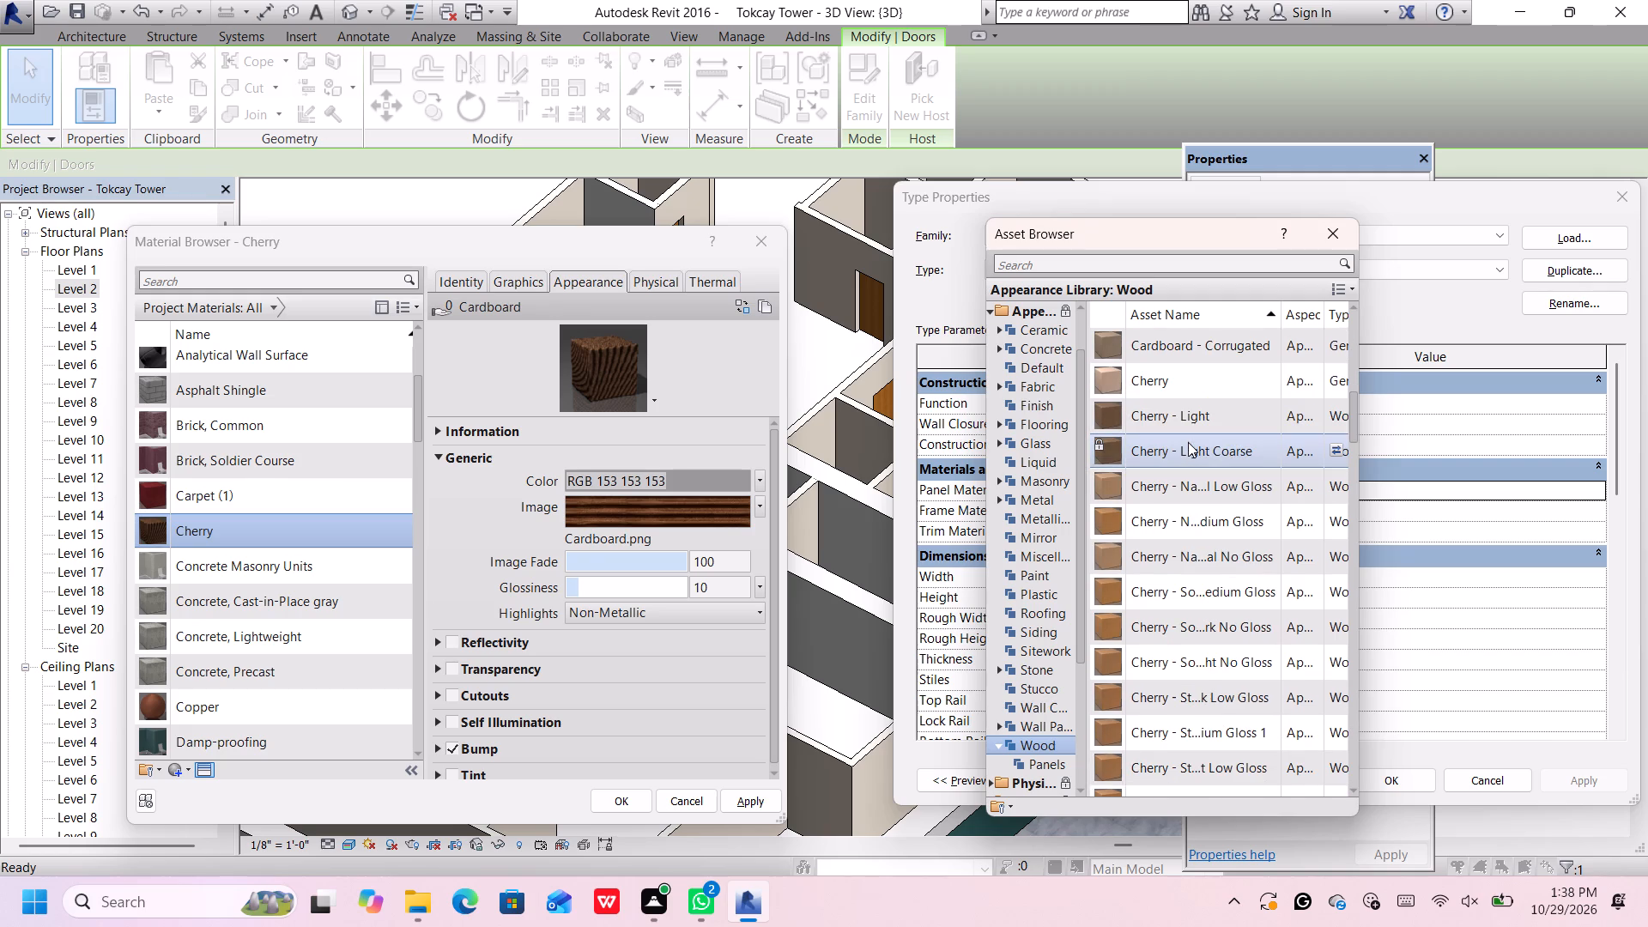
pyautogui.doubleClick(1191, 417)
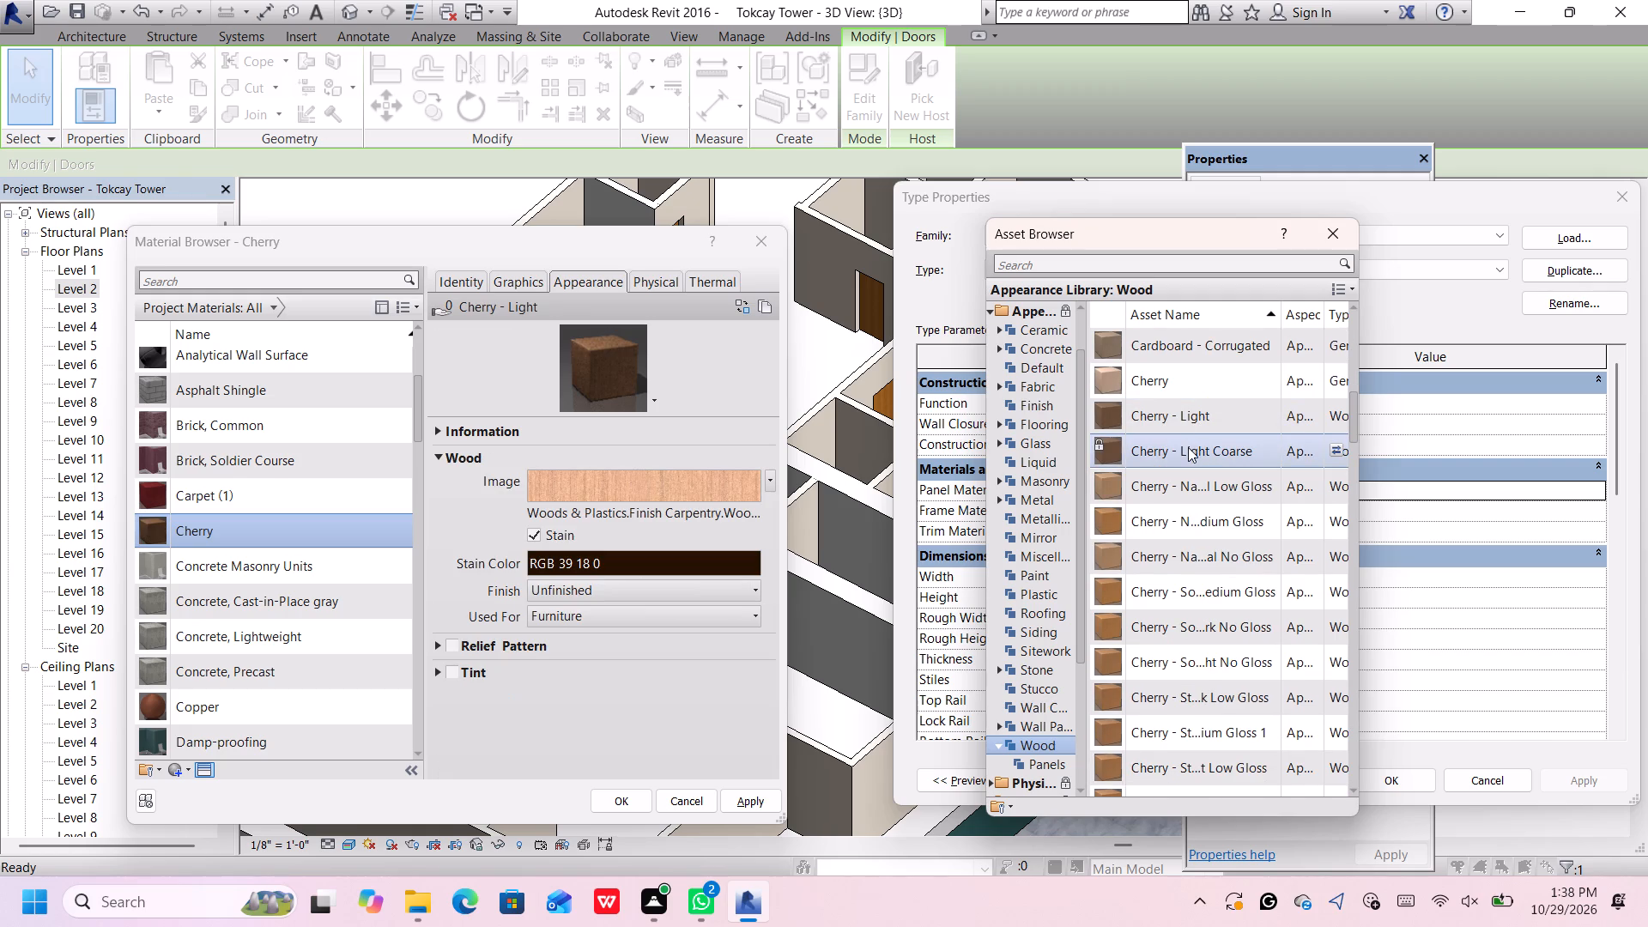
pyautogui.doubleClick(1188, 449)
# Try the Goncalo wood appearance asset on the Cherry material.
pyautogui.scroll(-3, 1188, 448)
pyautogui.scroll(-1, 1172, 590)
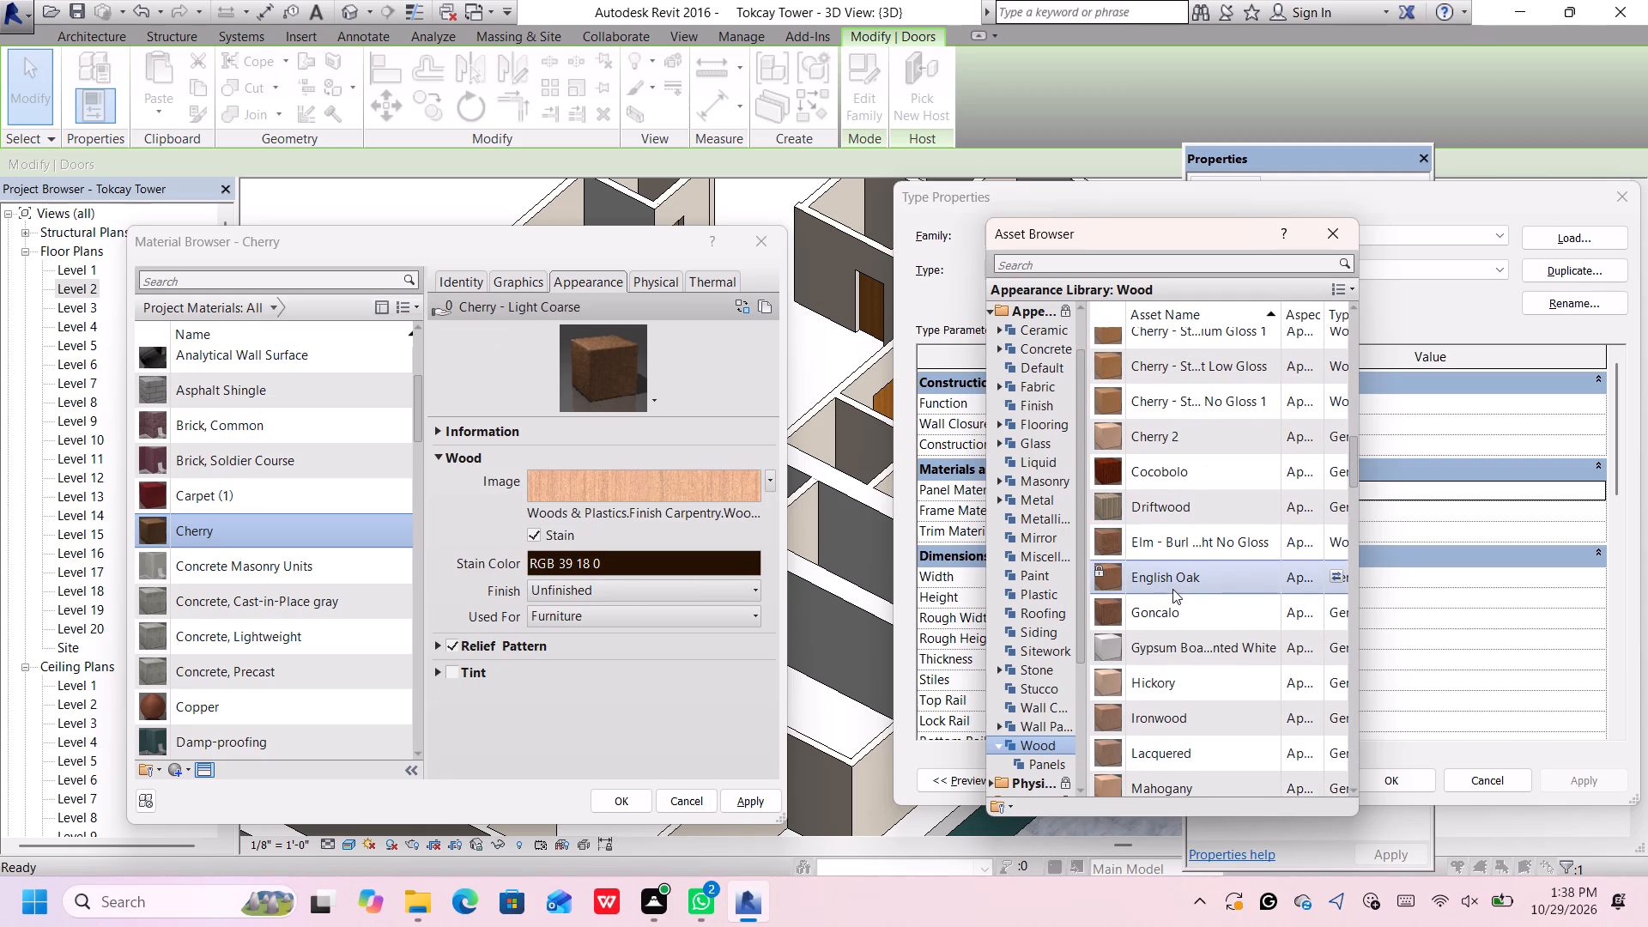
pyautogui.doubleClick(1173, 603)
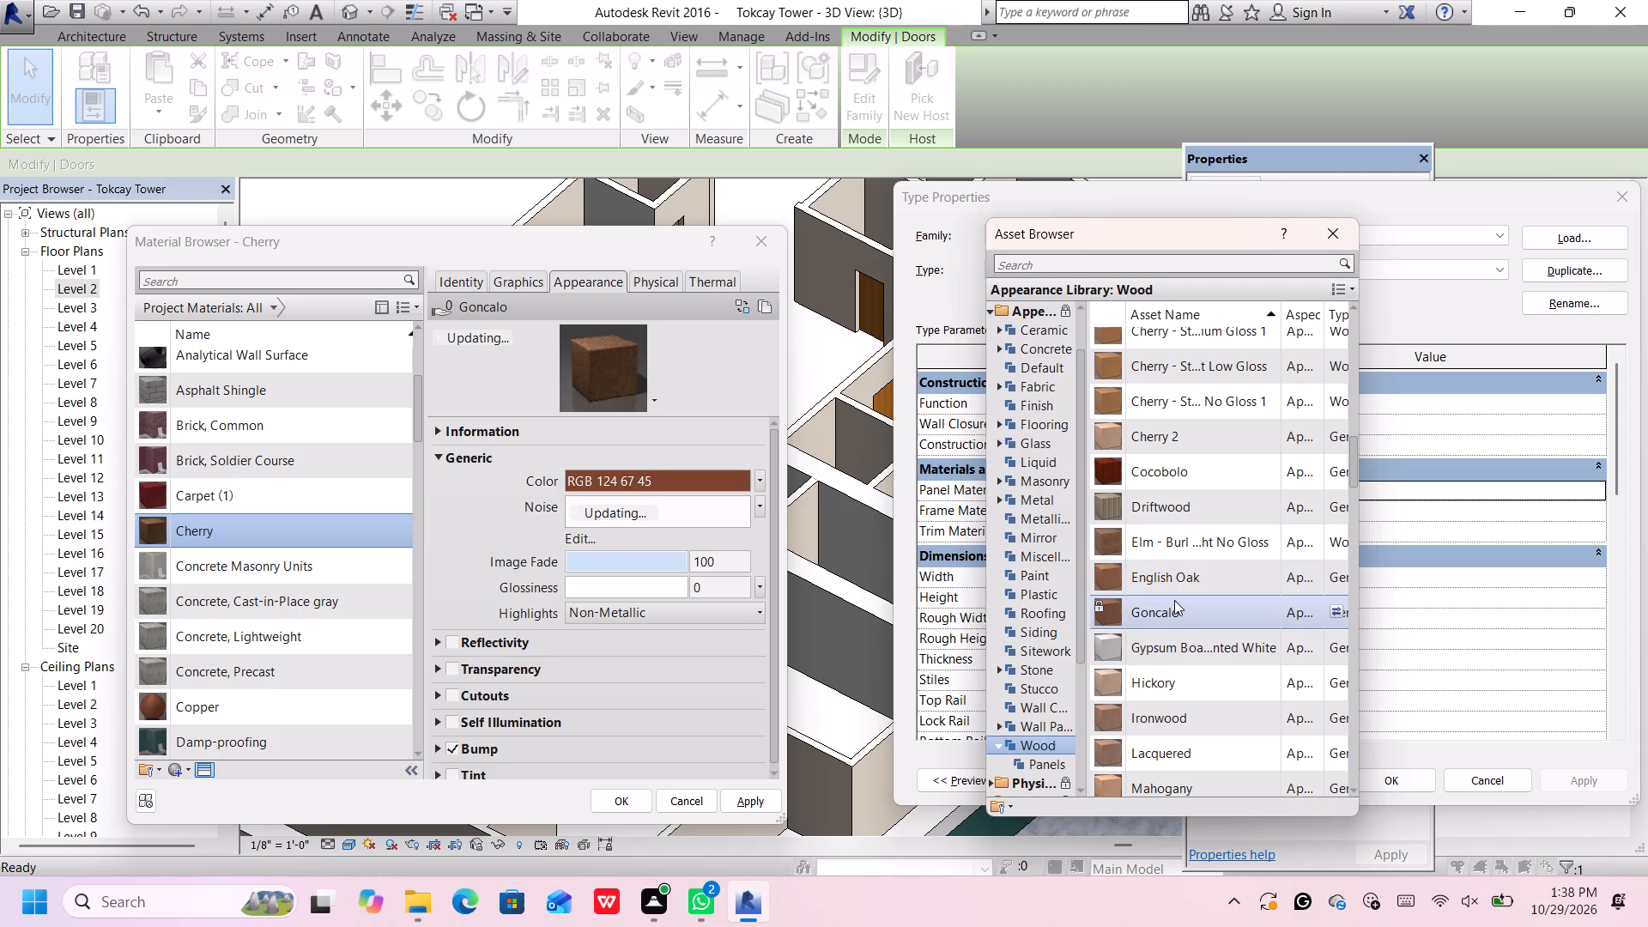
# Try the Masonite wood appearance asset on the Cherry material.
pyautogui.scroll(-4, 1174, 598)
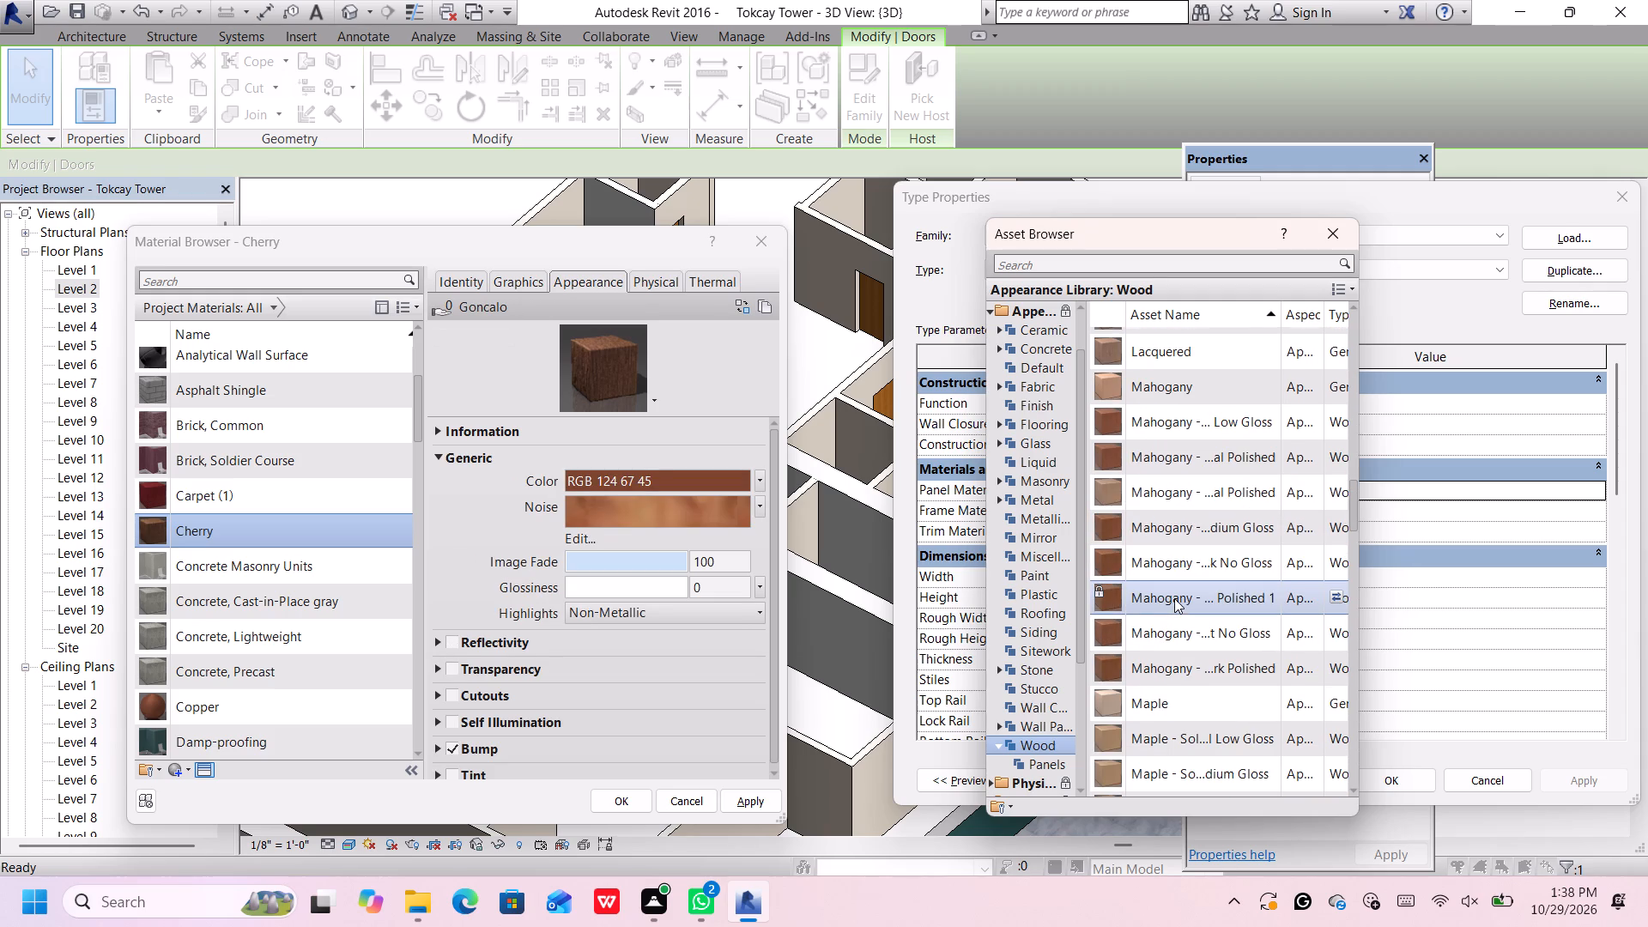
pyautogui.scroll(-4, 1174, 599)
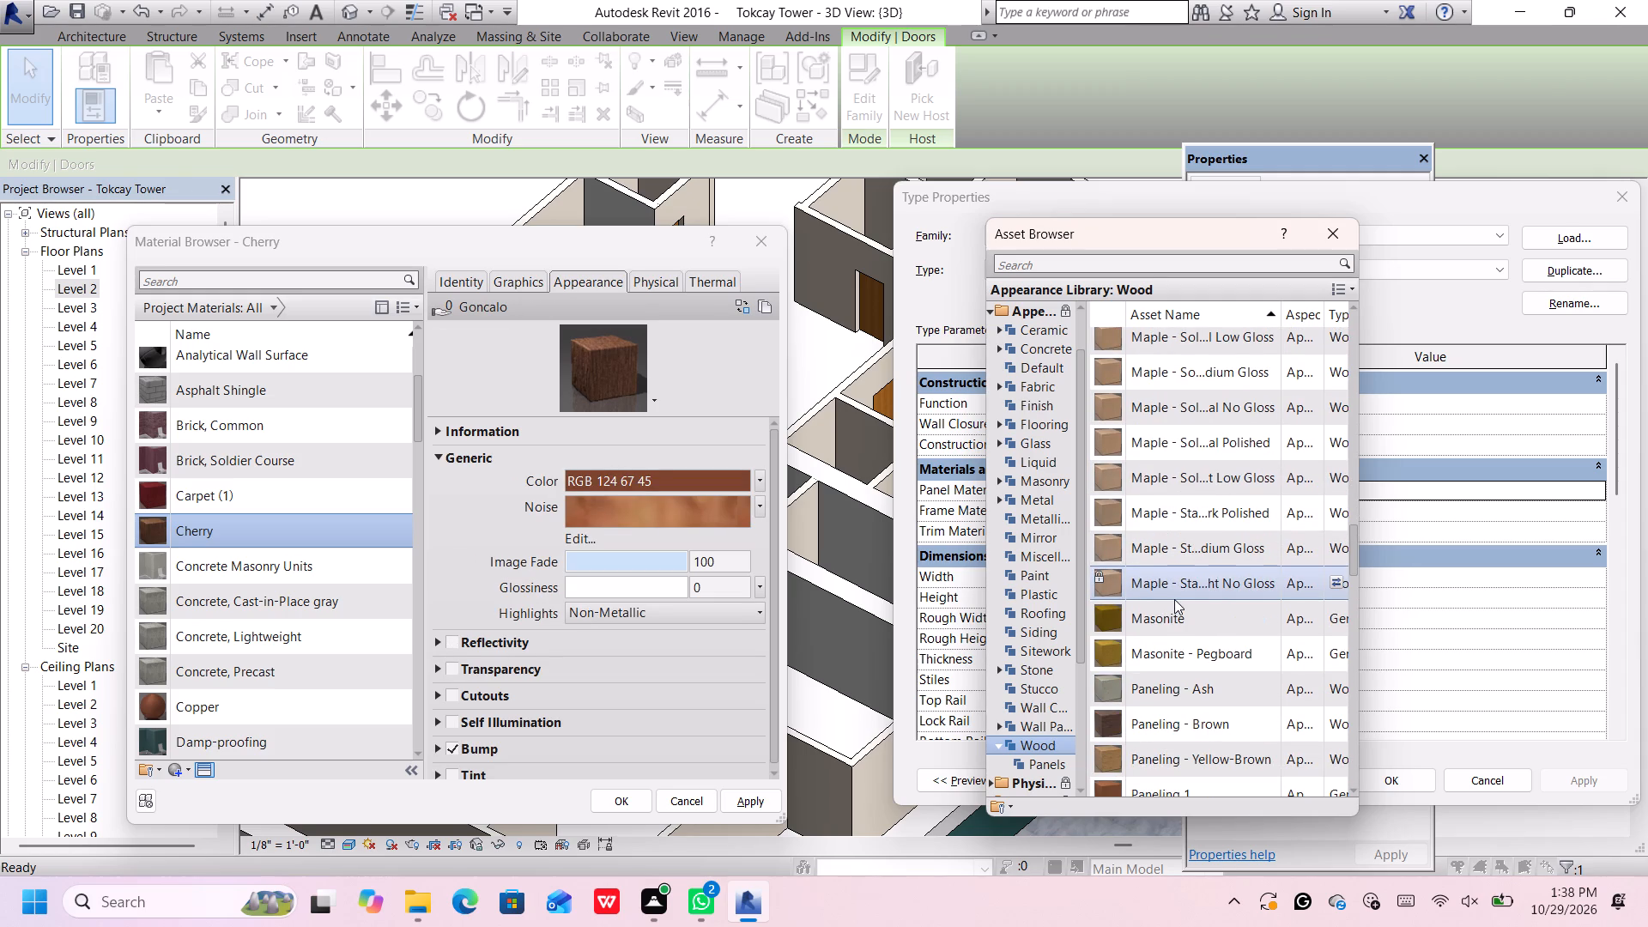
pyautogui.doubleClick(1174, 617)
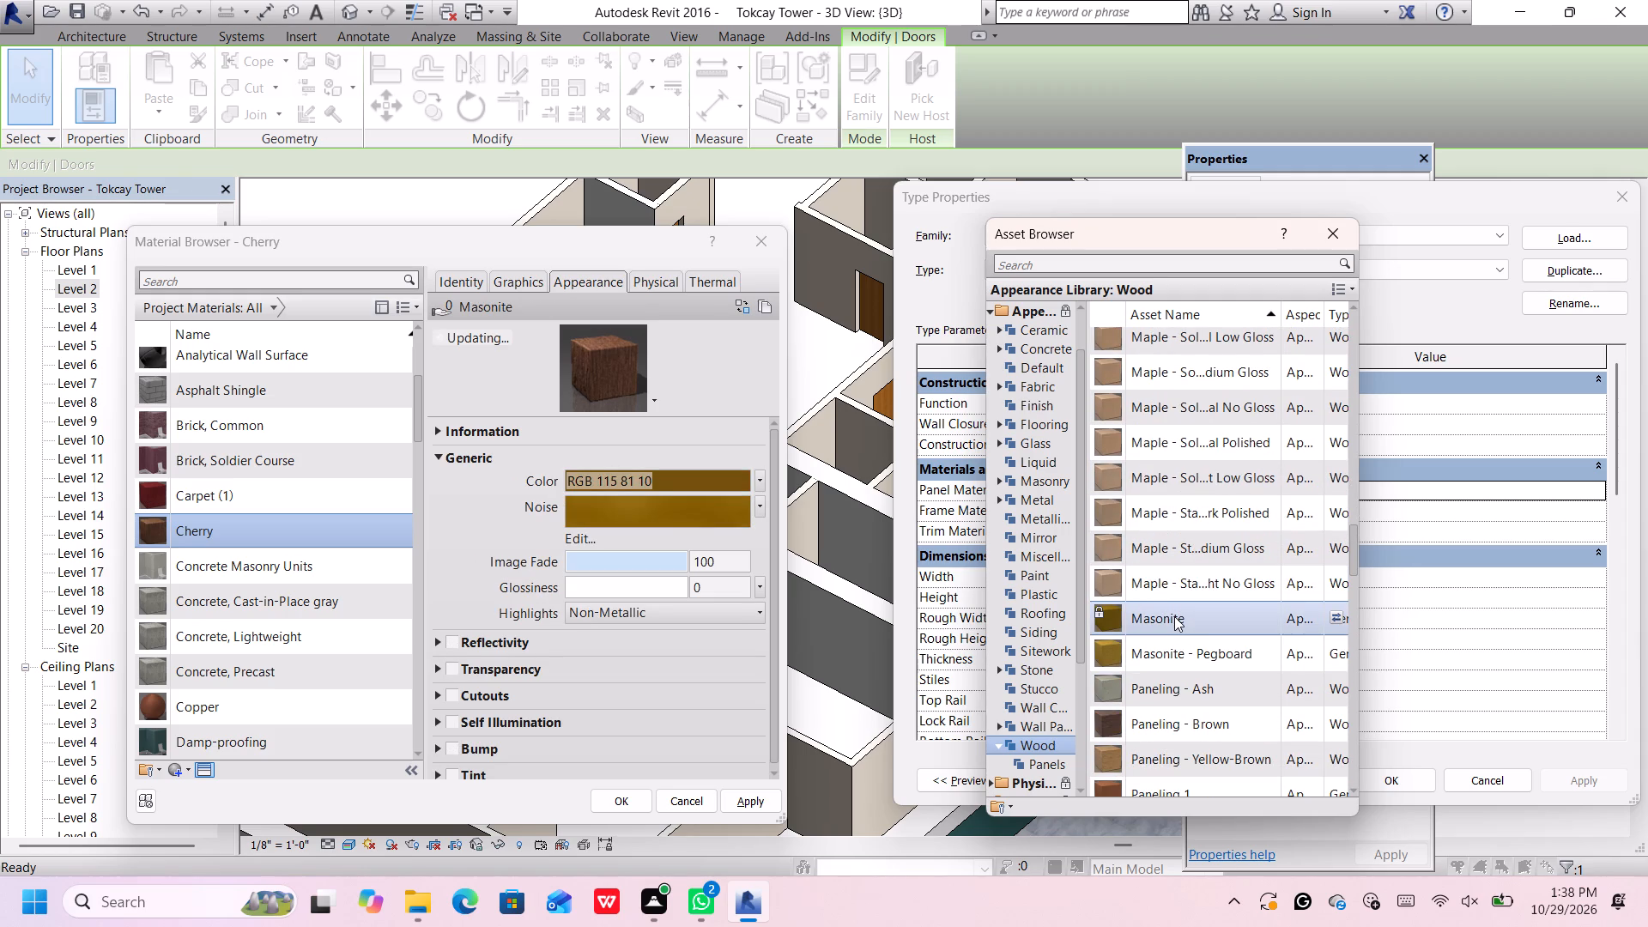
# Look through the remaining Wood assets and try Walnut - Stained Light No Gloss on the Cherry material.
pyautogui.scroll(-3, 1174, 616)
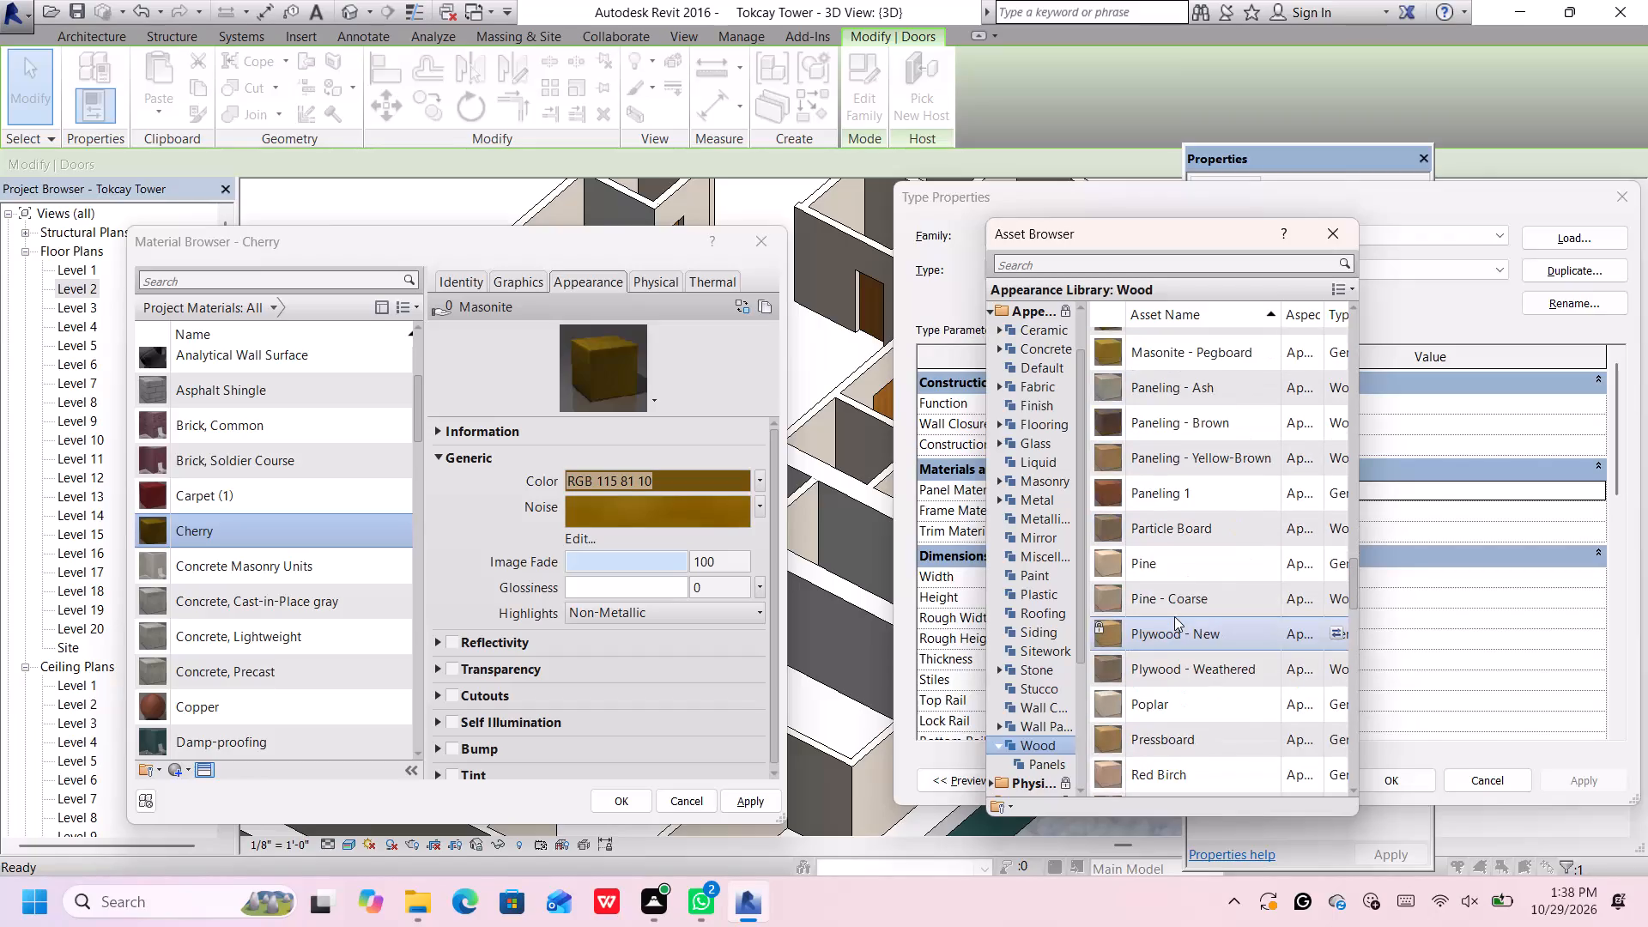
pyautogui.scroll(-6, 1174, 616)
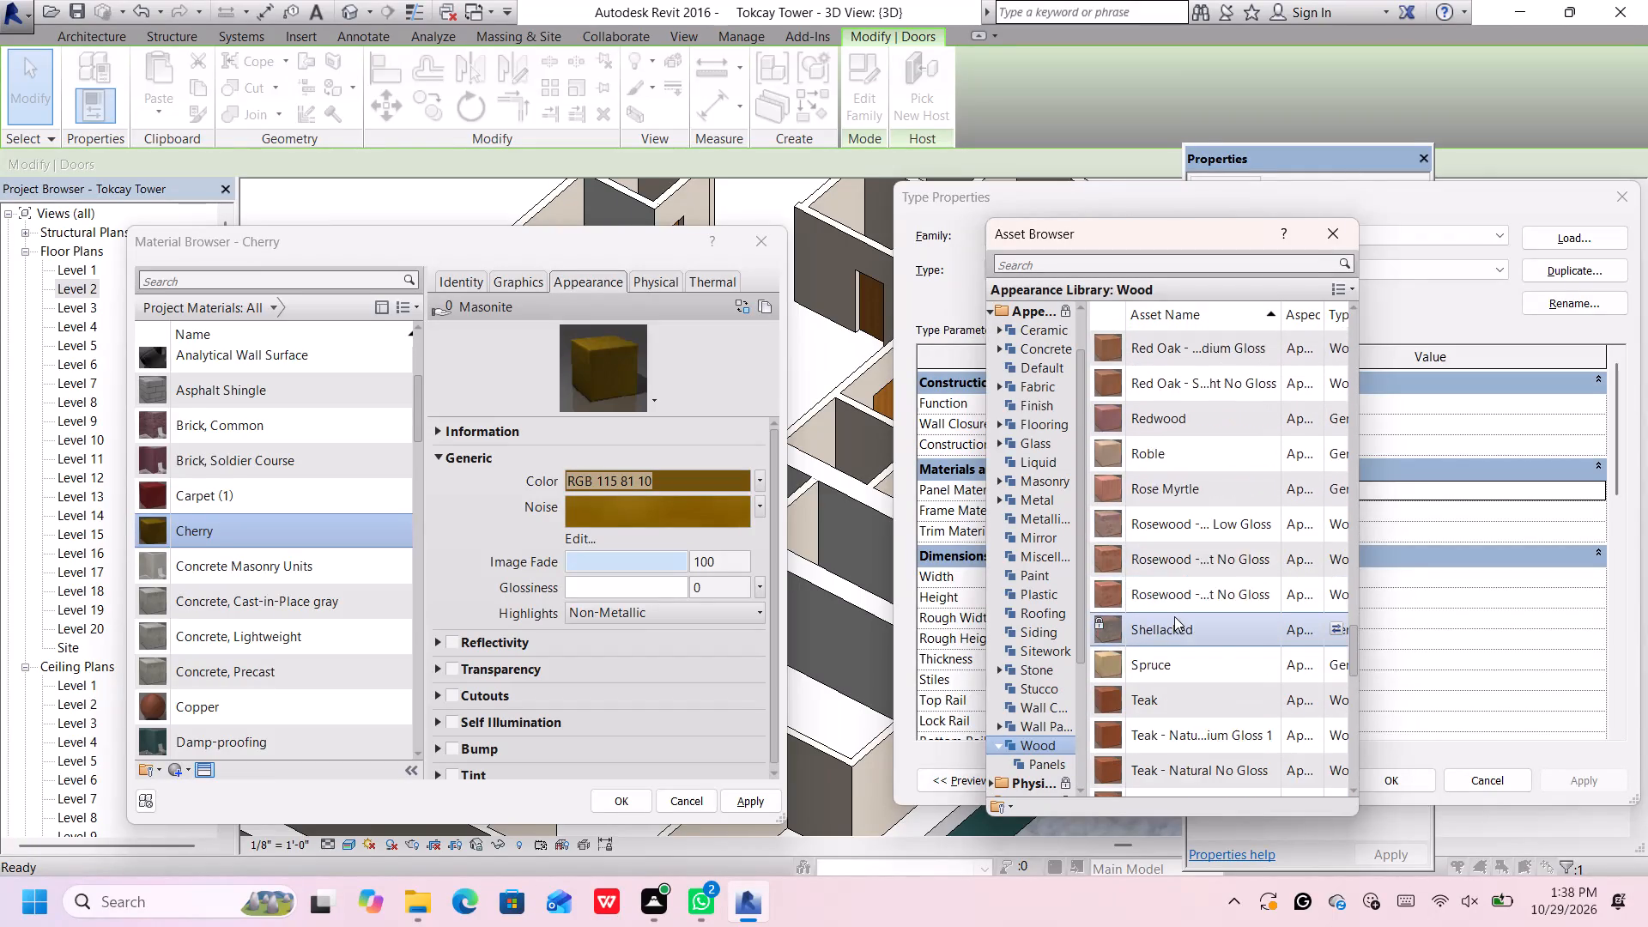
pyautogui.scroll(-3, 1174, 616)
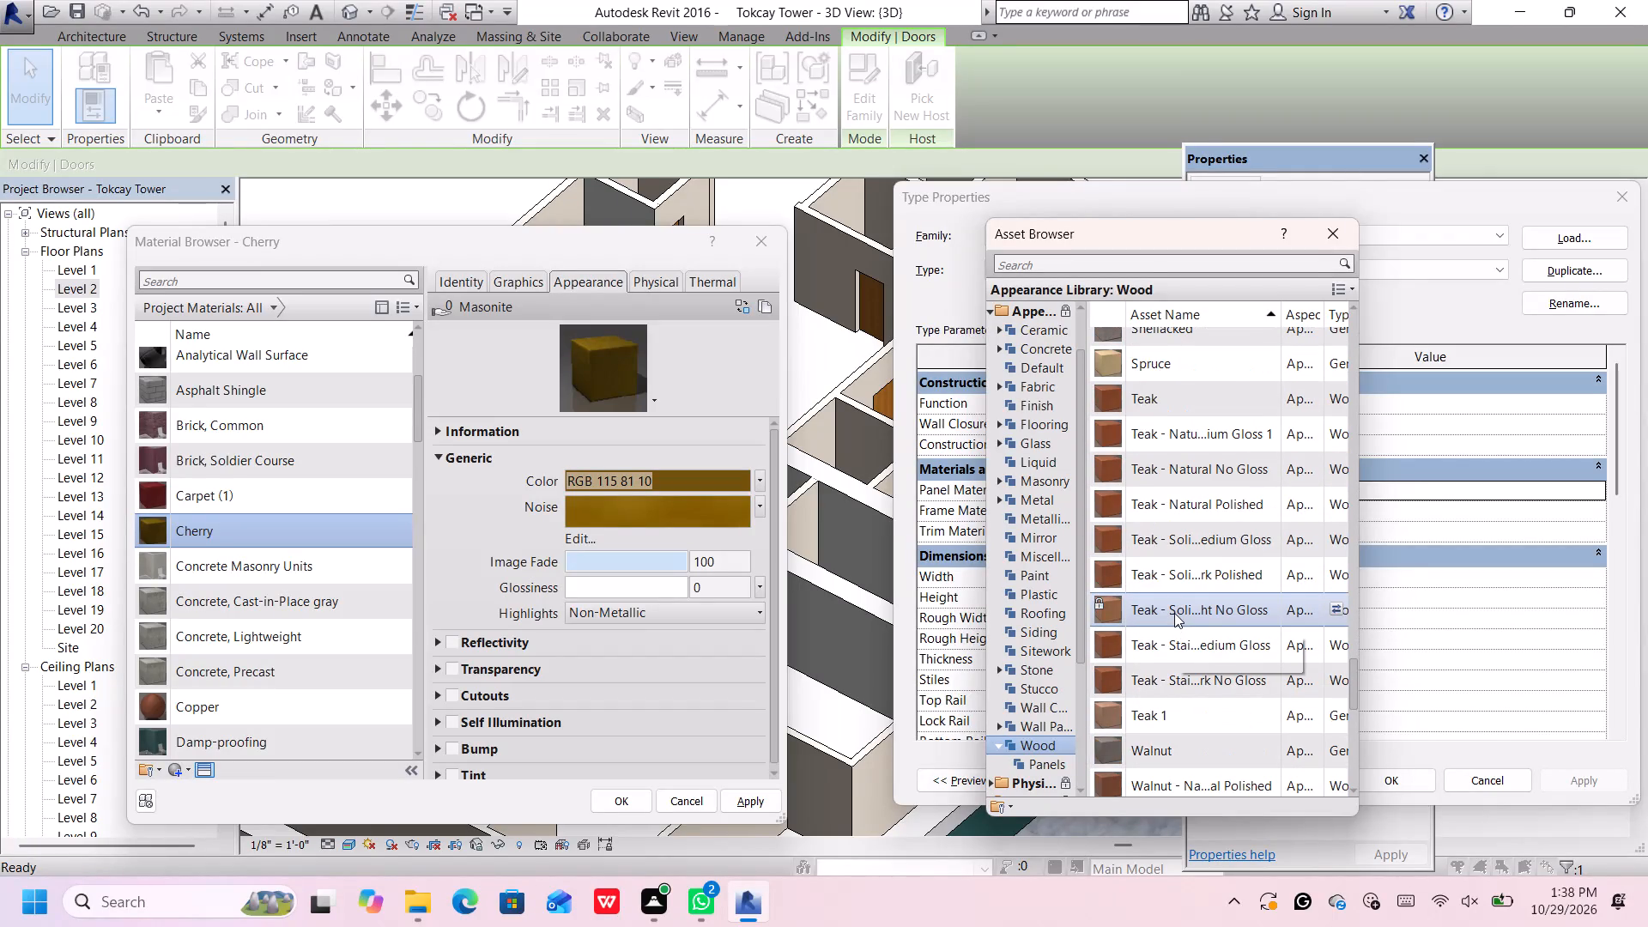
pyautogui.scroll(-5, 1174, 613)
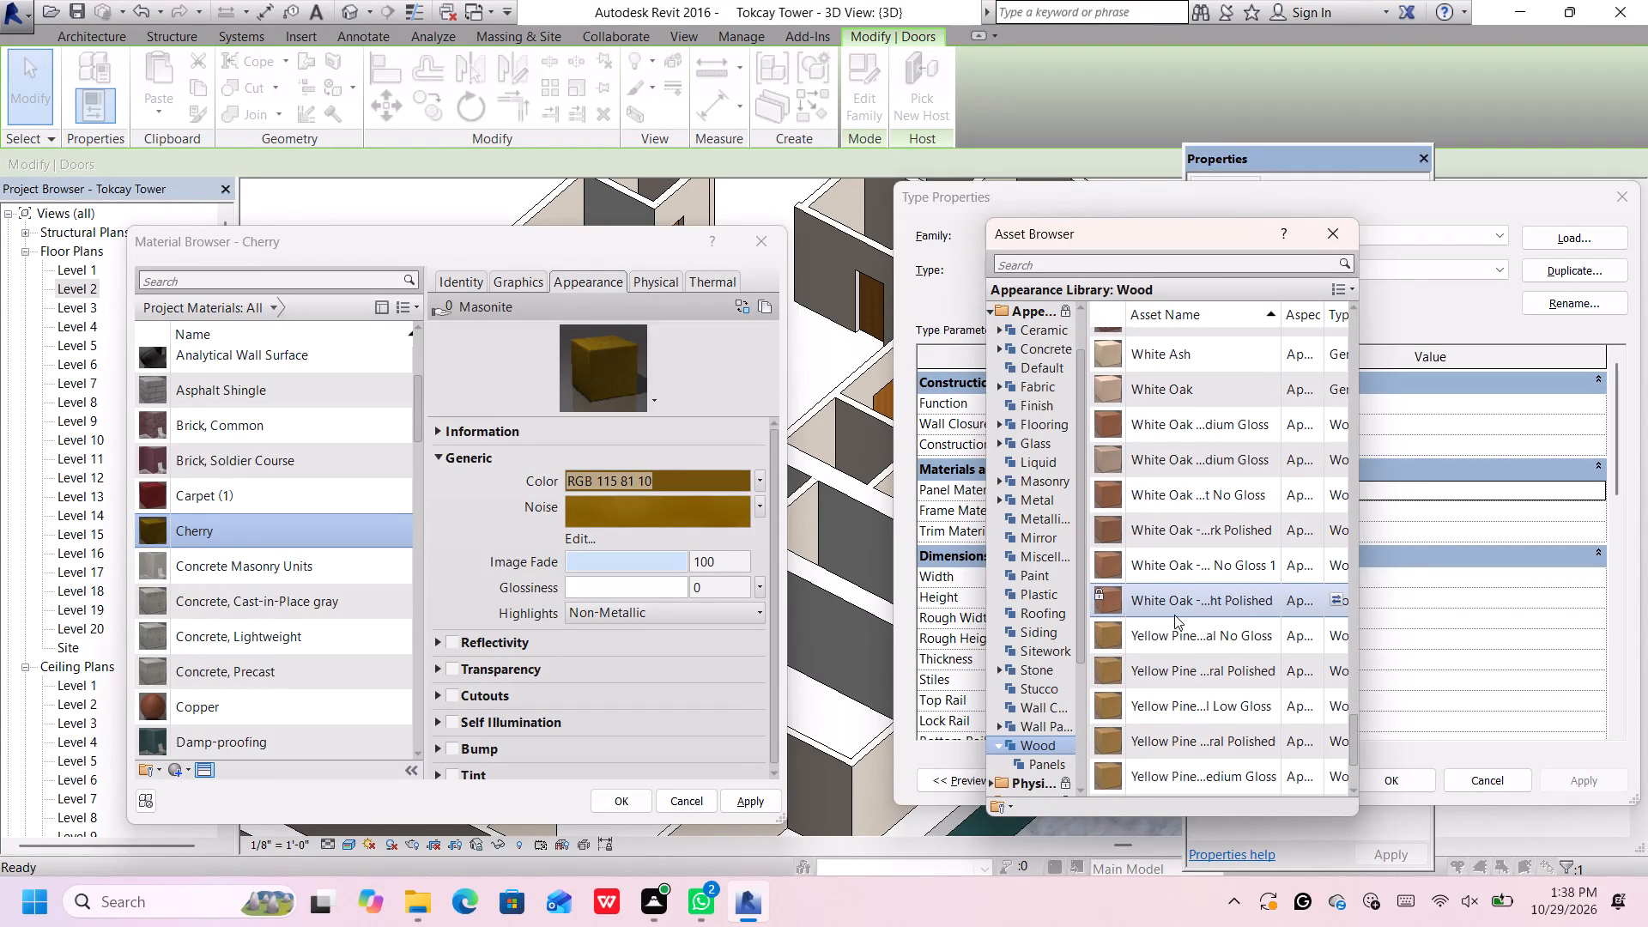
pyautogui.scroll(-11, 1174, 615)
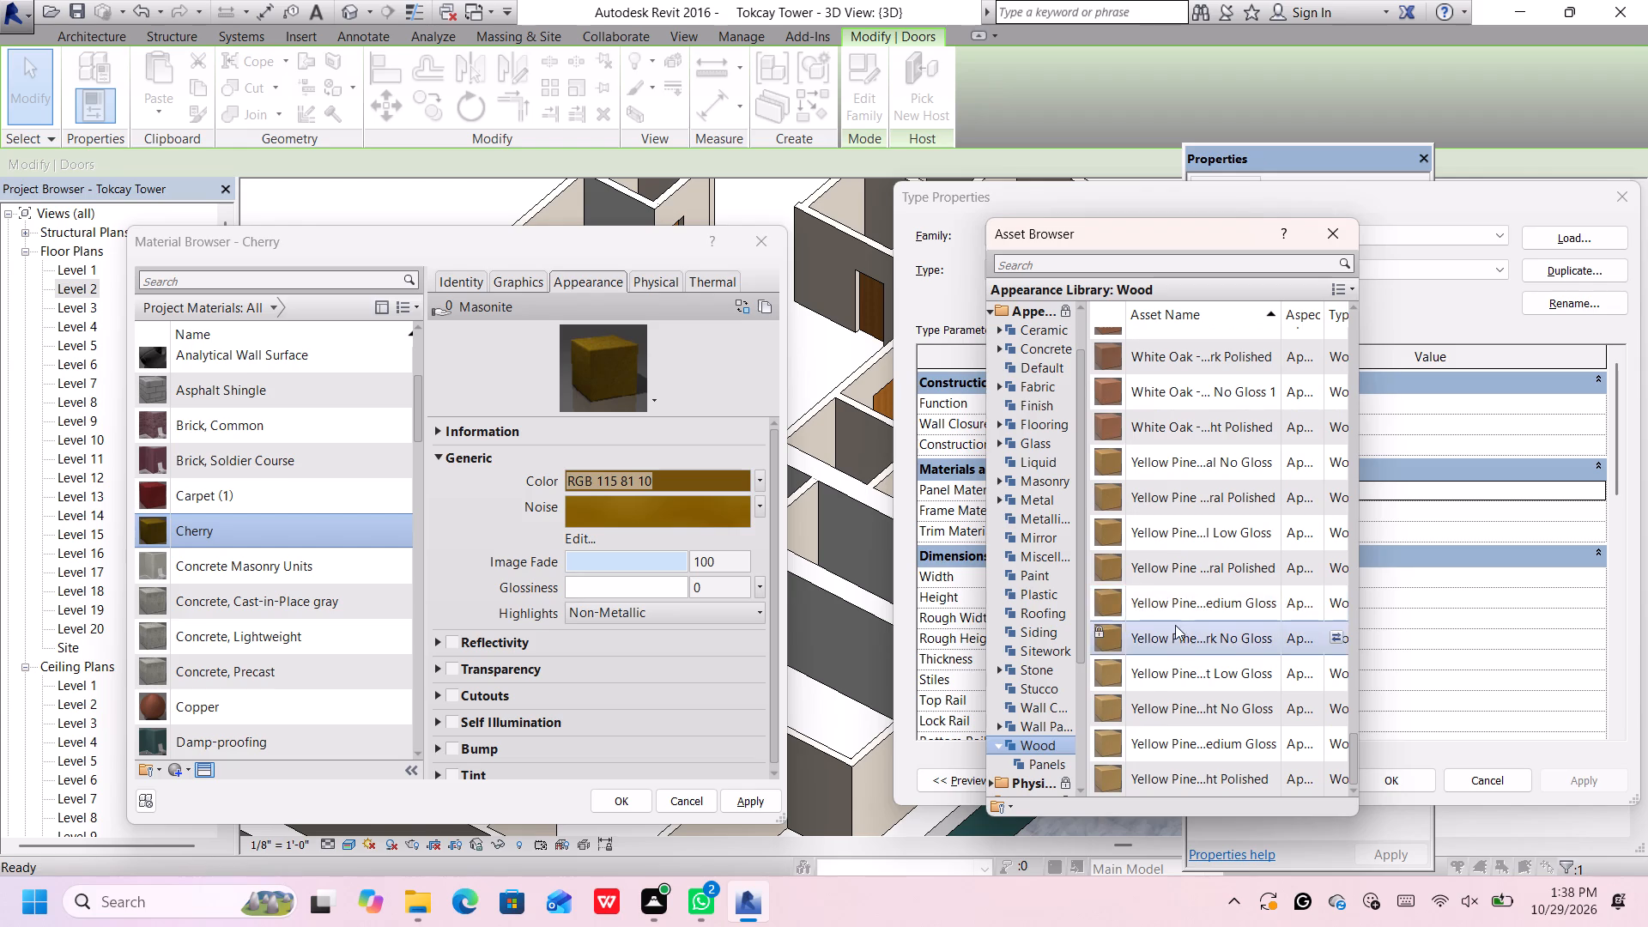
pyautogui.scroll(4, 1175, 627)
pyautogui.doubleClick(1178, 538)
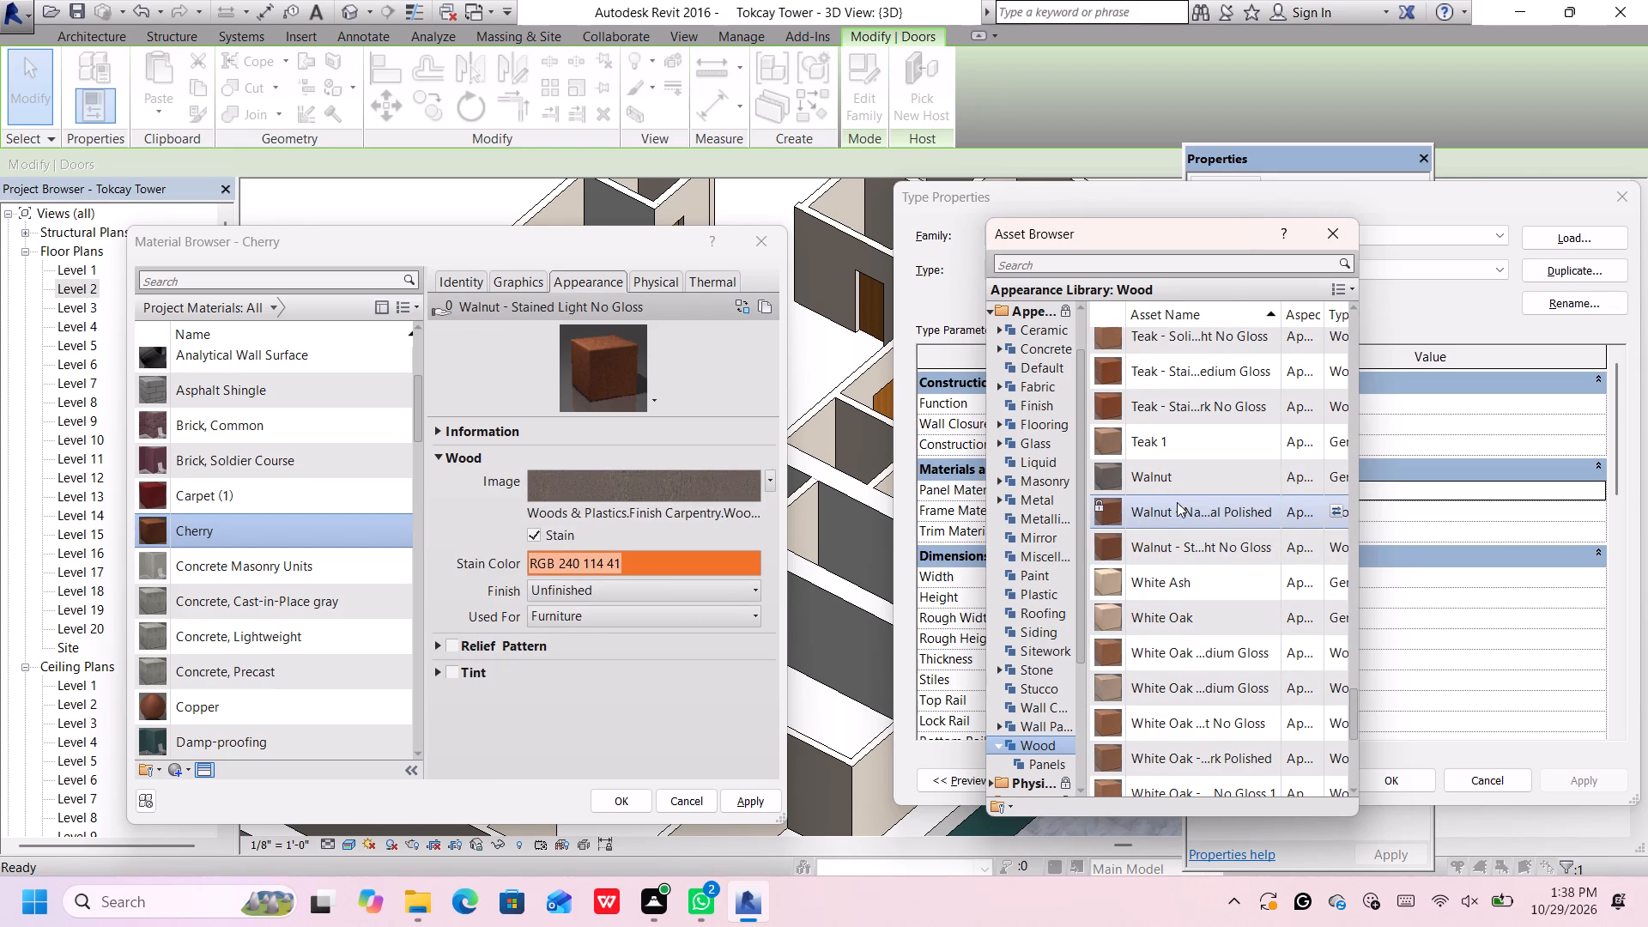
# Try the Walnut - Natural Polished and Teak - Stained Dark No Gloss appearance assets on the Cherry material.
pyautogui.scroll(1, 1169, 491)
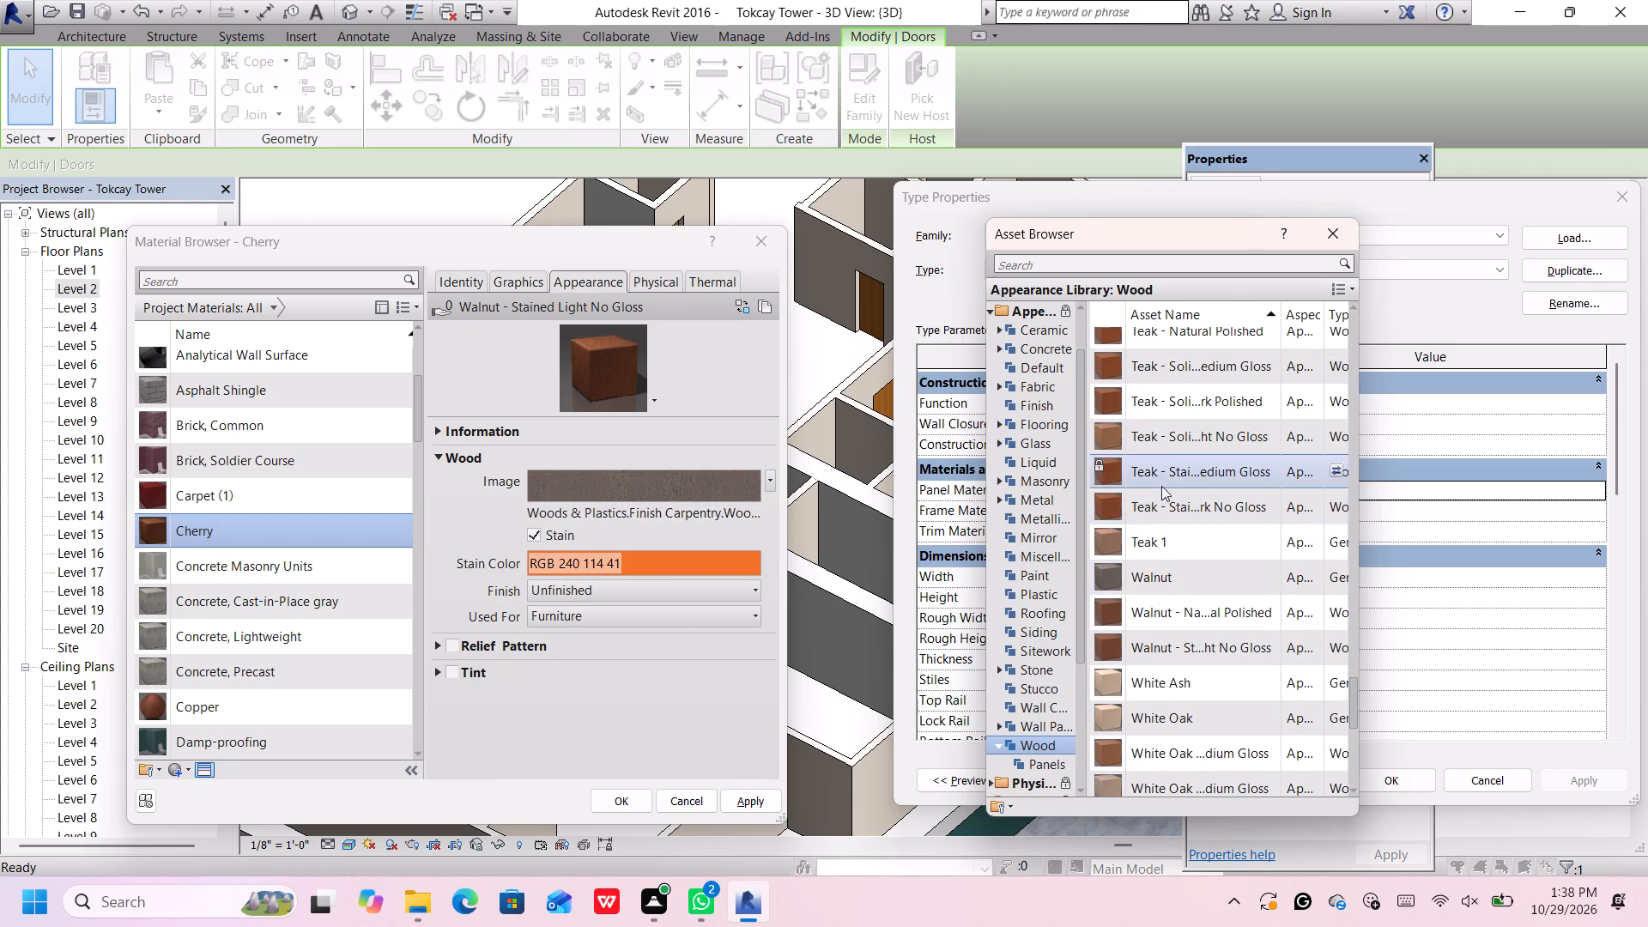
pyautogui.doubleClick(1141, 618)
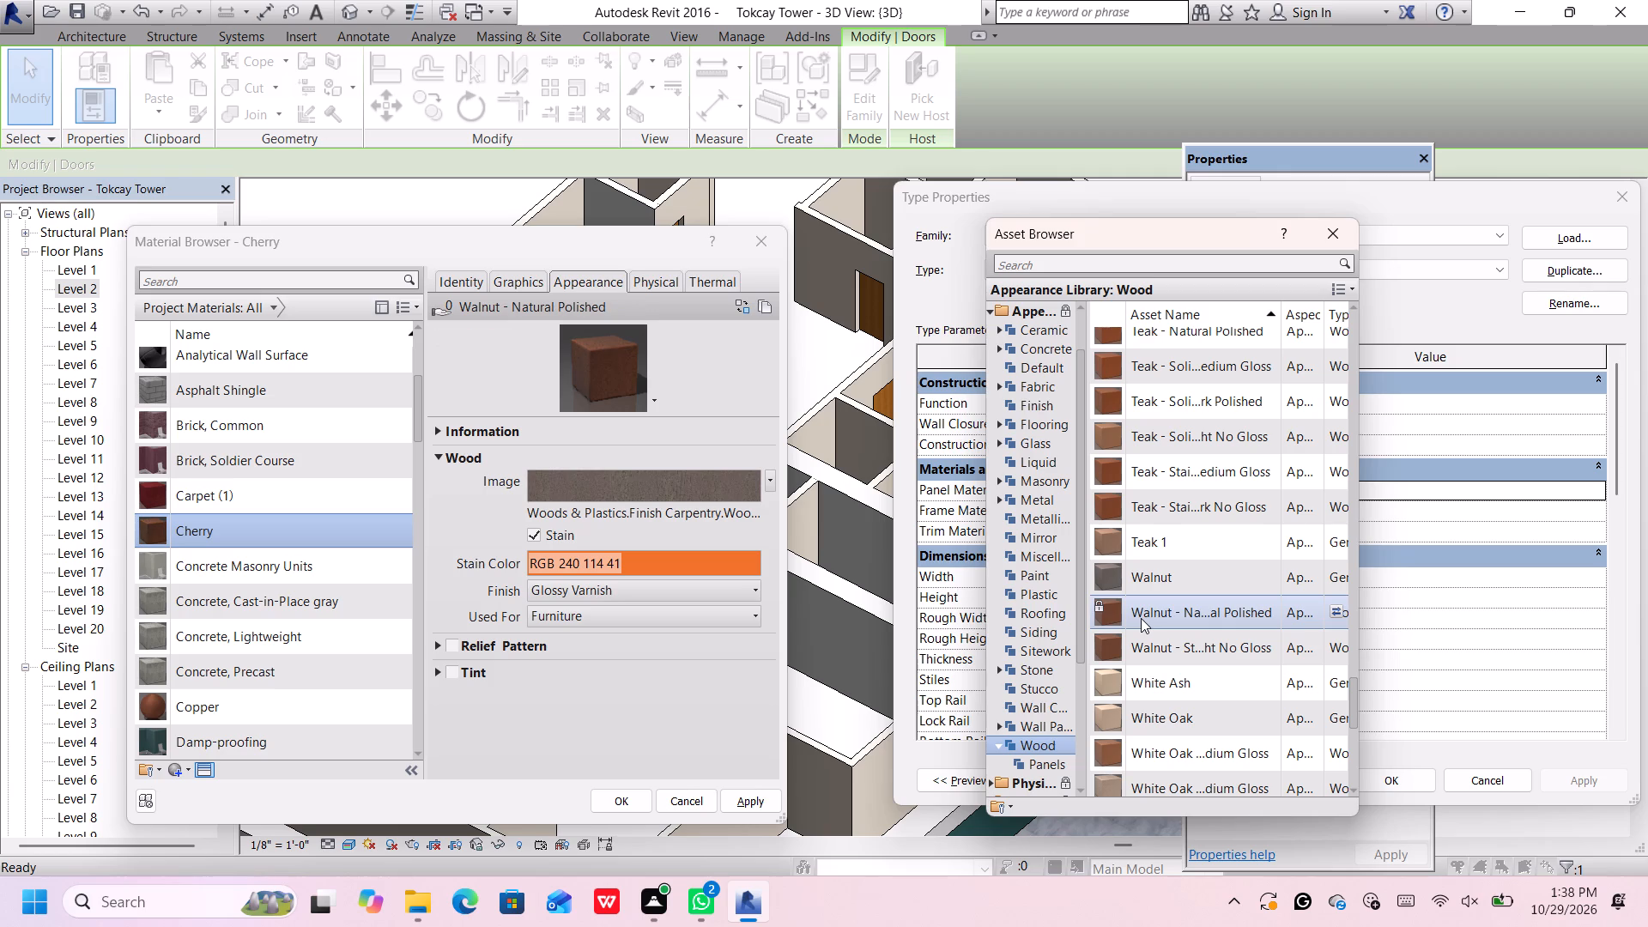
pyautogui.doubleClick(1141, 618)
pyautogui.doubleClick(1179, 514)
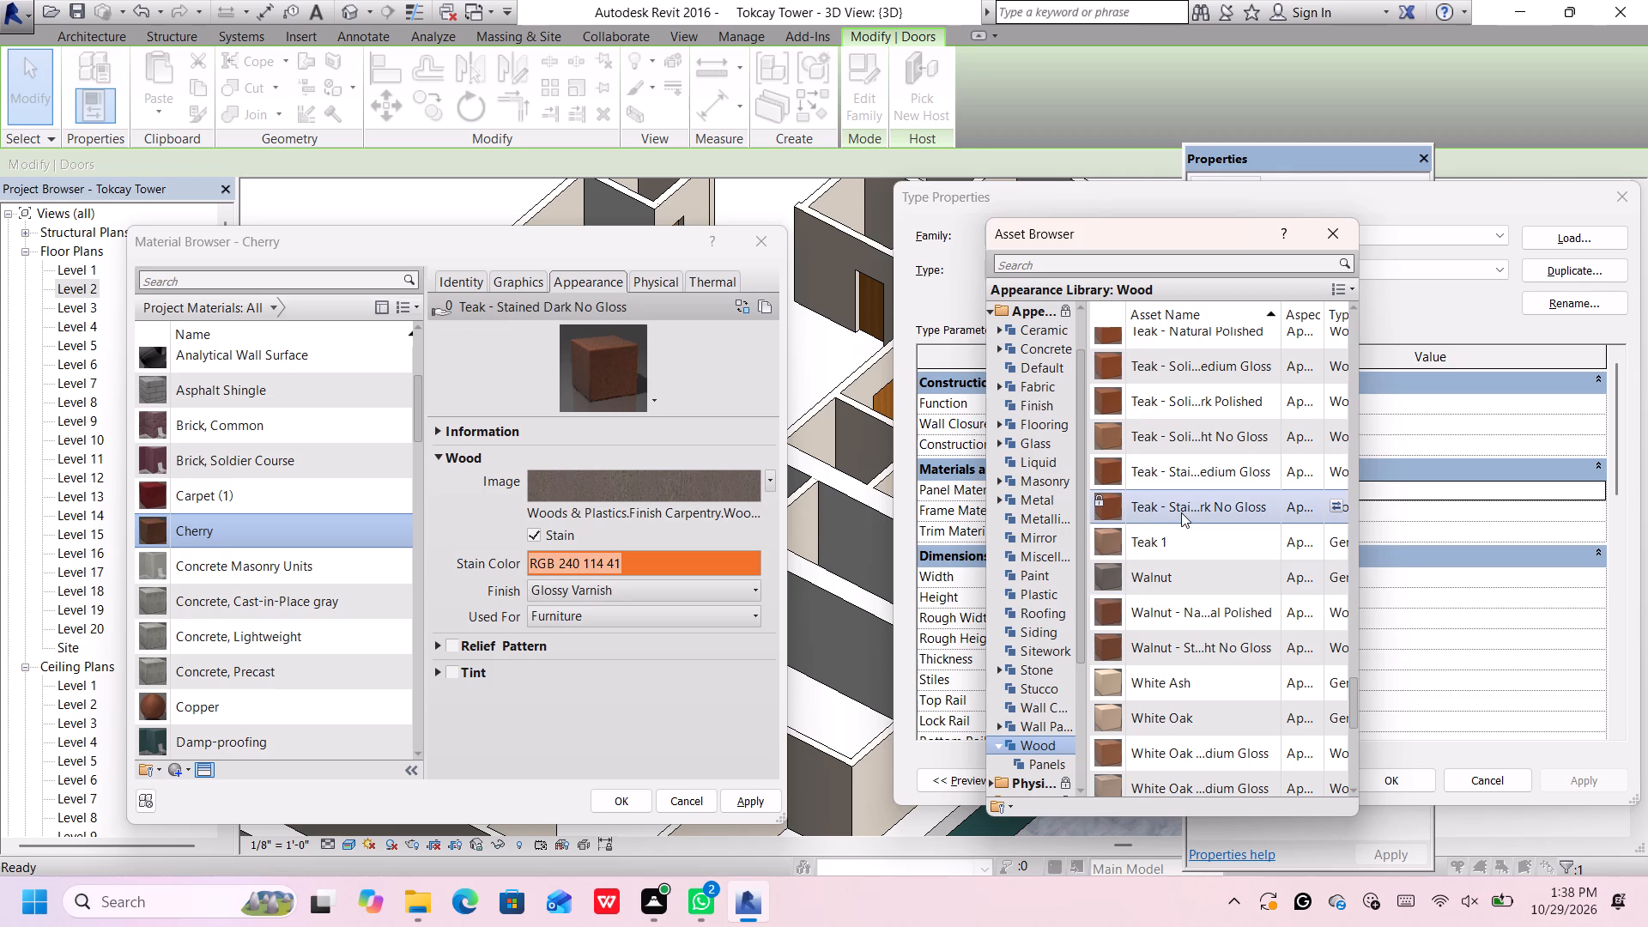
# Apply the Masonite wood asset to the Cherry material, accept the pocket door's type changes and deselect the door.
pyautogui.scroll(4, 1181, 513)
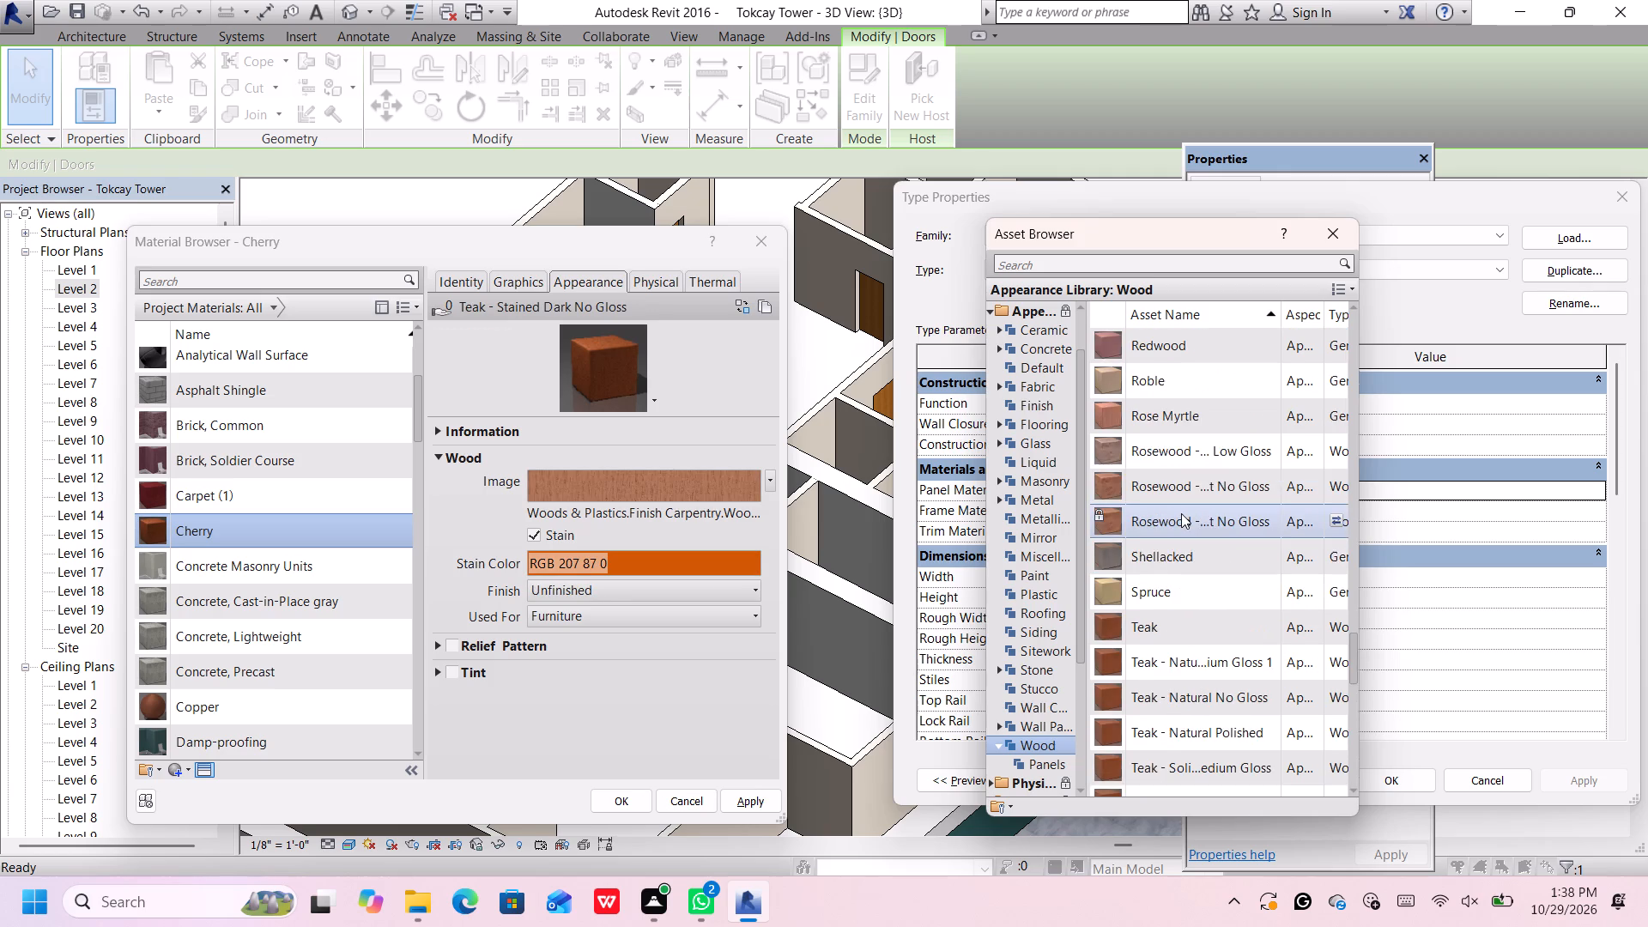
pyautogui.scroll(5, 1181, 513)
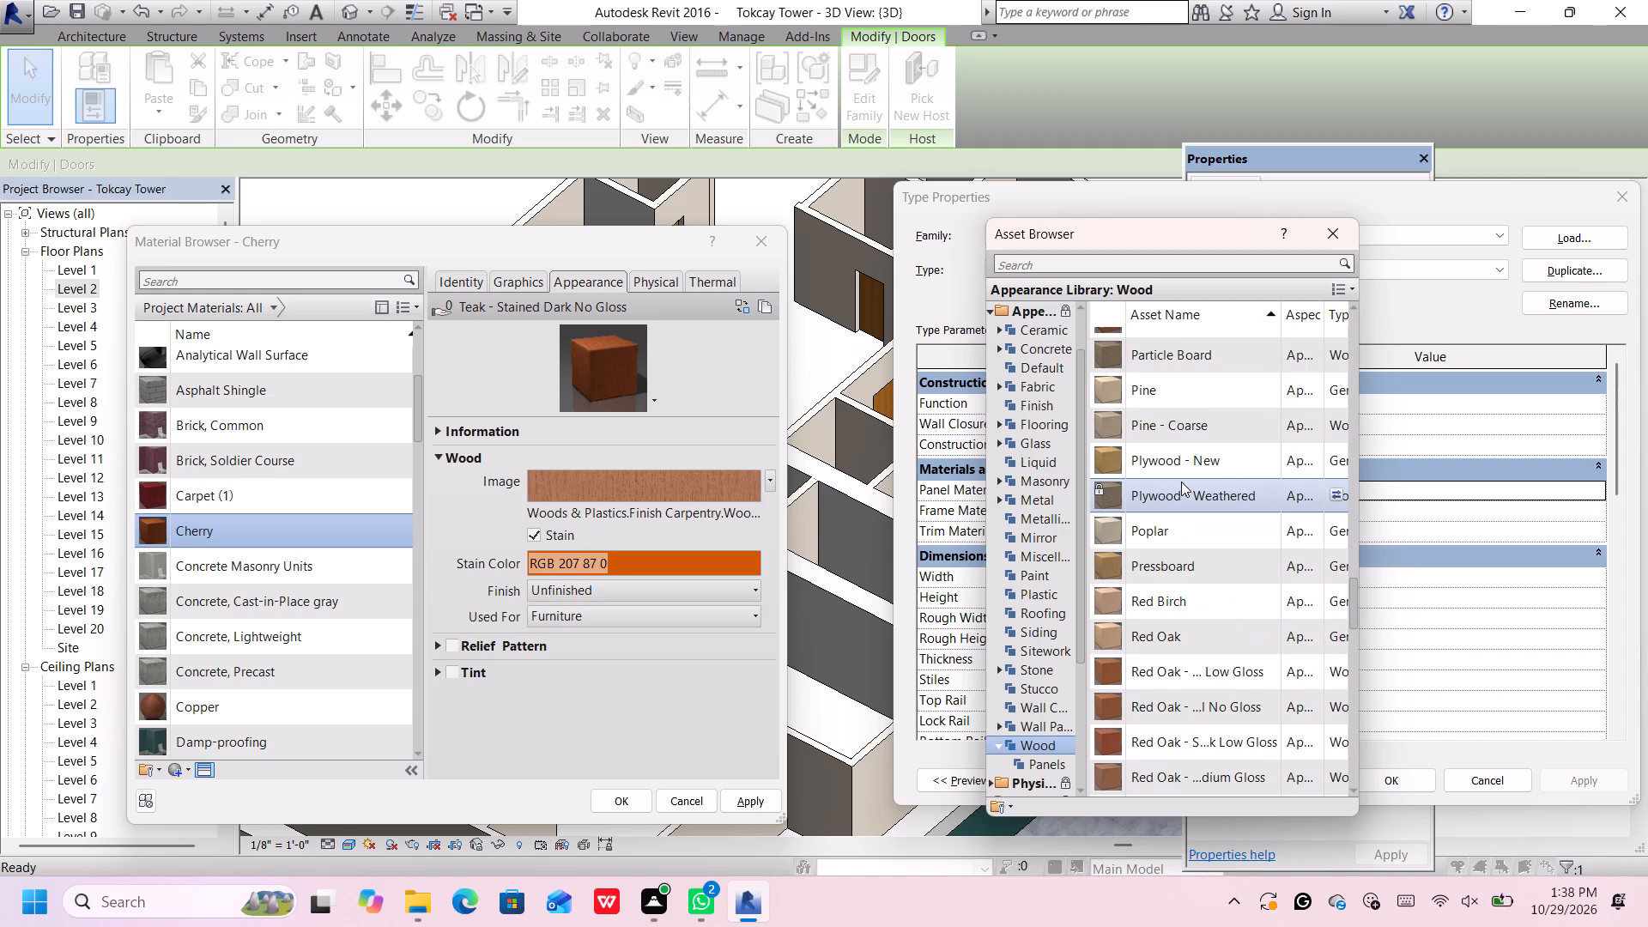
pyautogui.scroll(3, 1181, 482)
pyautogui.doubleClick(1184, 439)
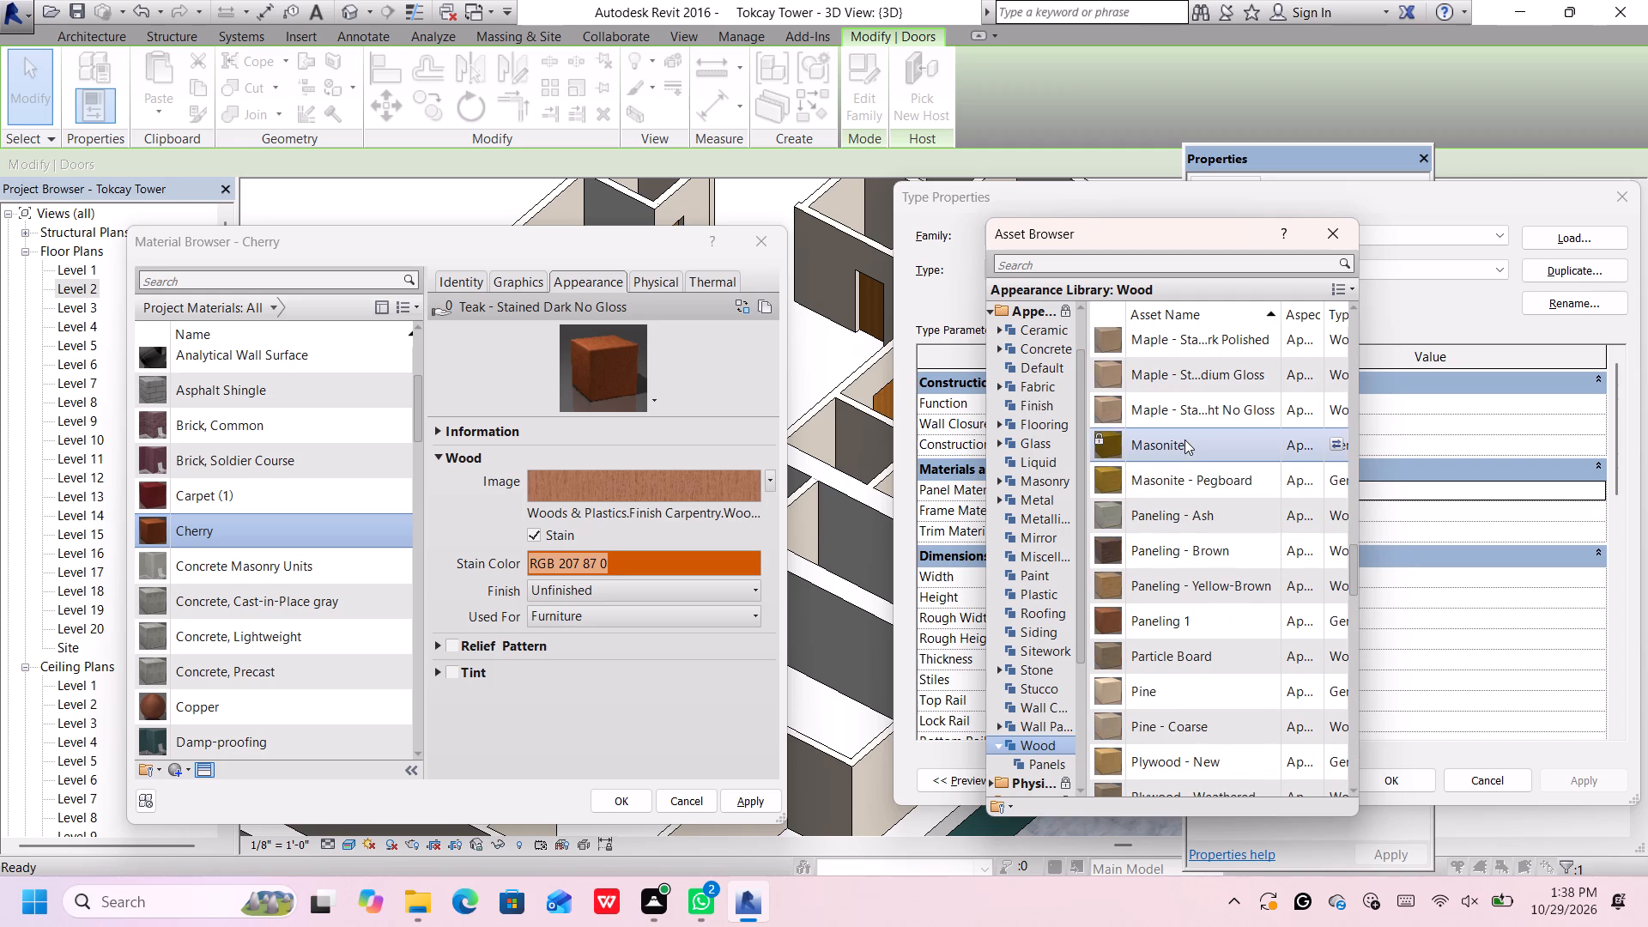
pyautogui.doubleClick(1143, 453)
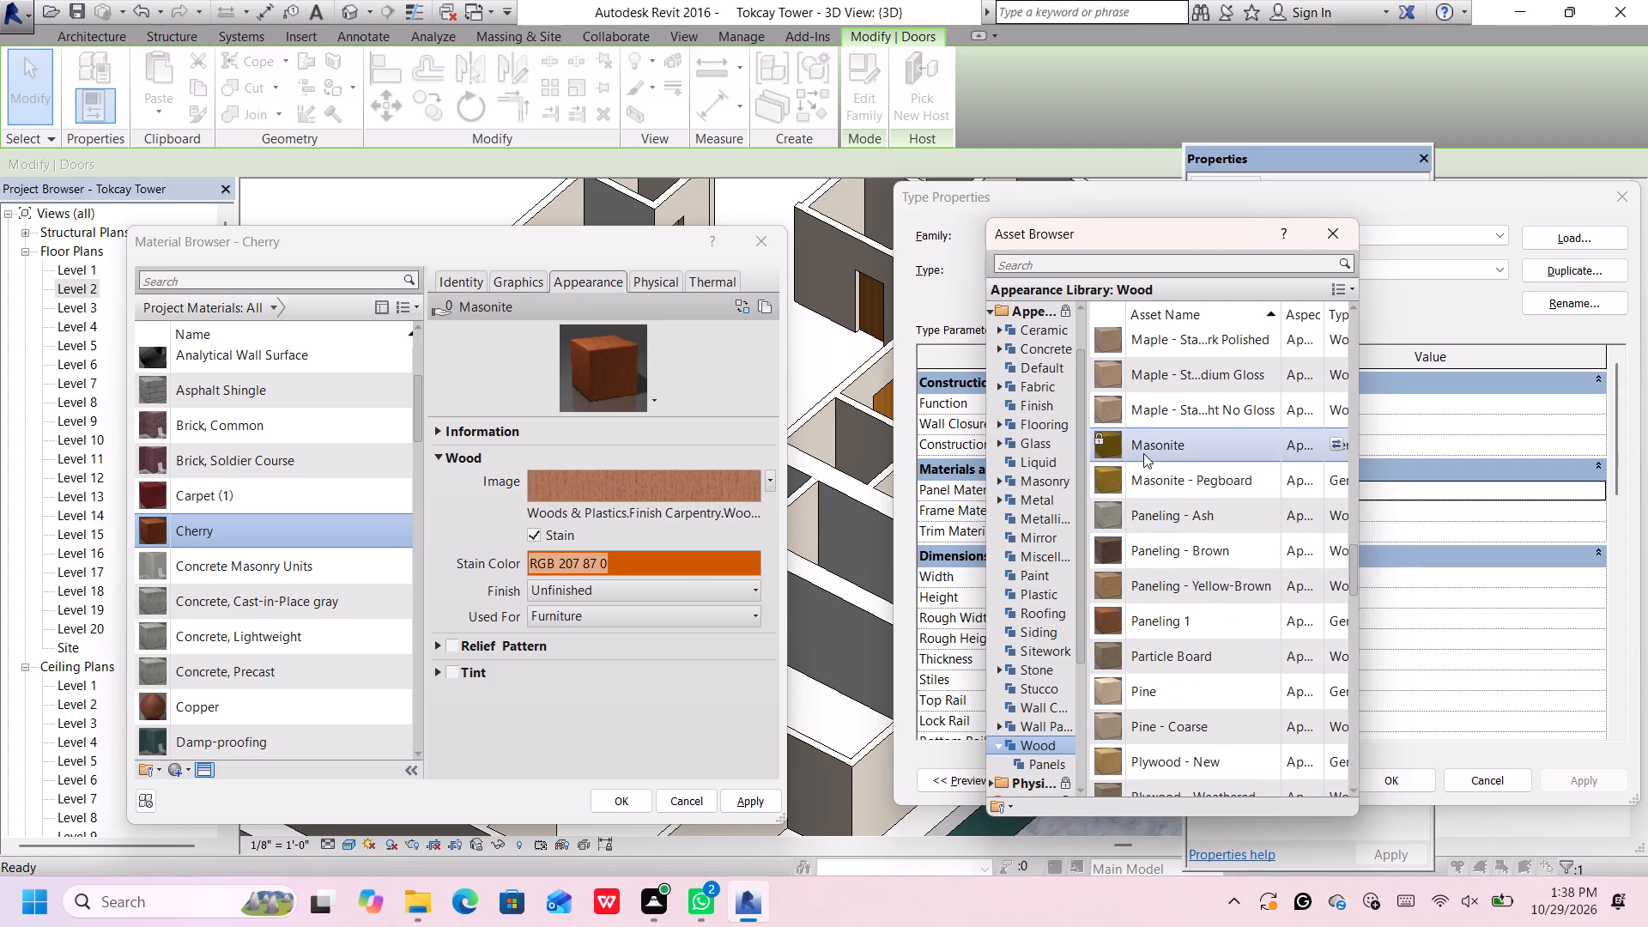
pyautogui.click(624, 804)
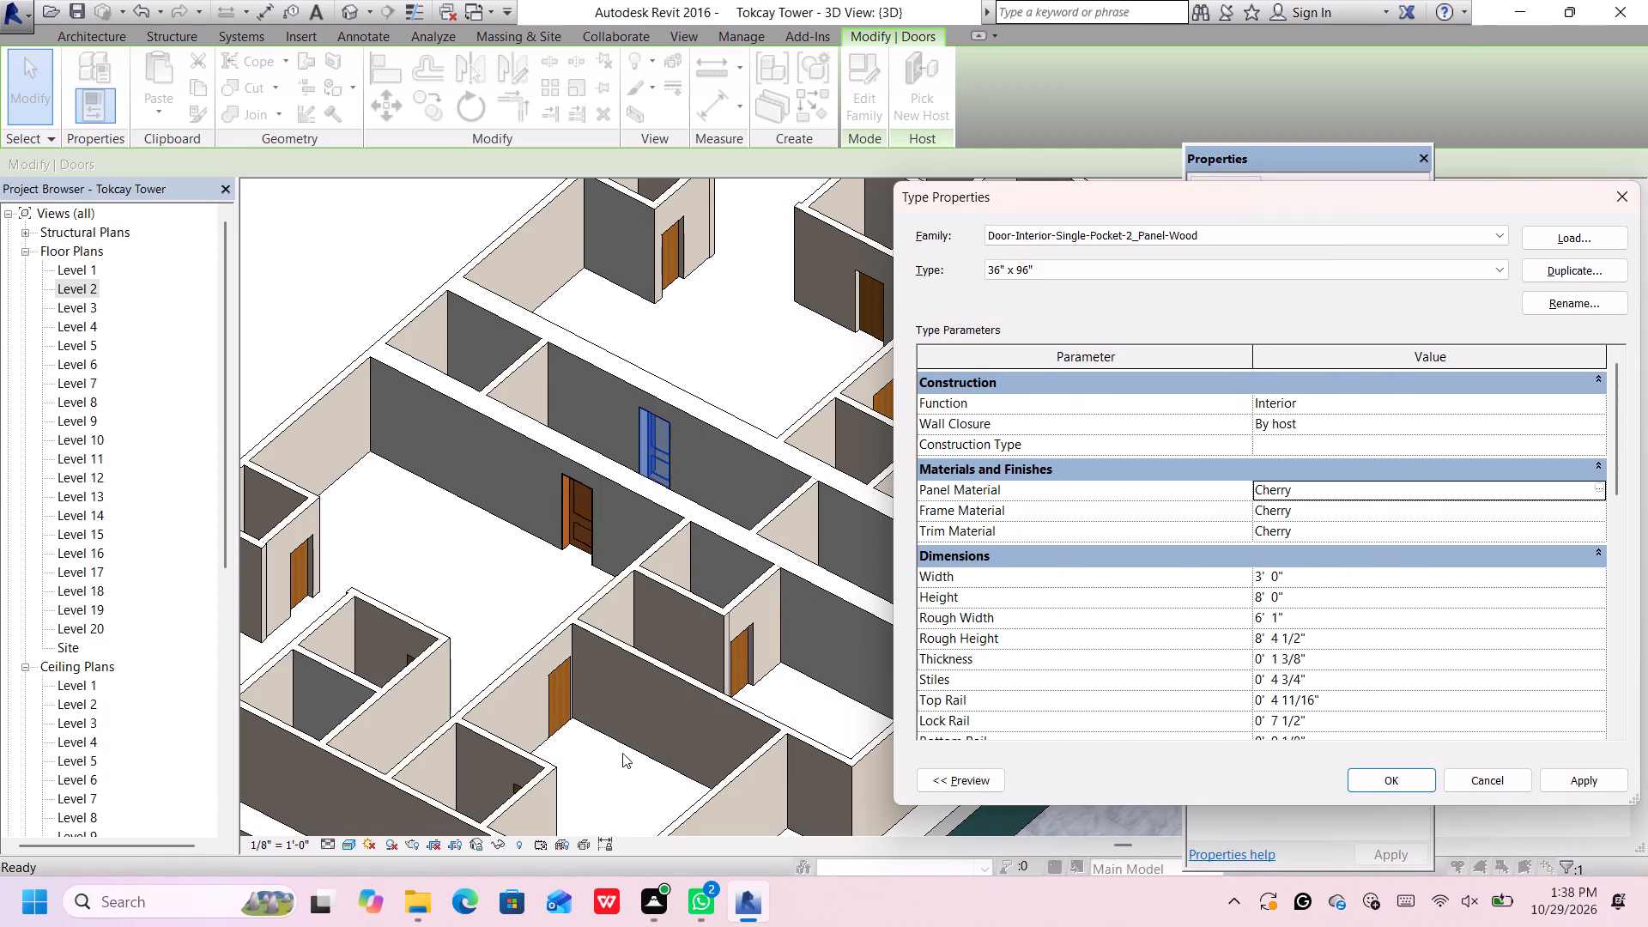
pyautogui.click(1388, 786)
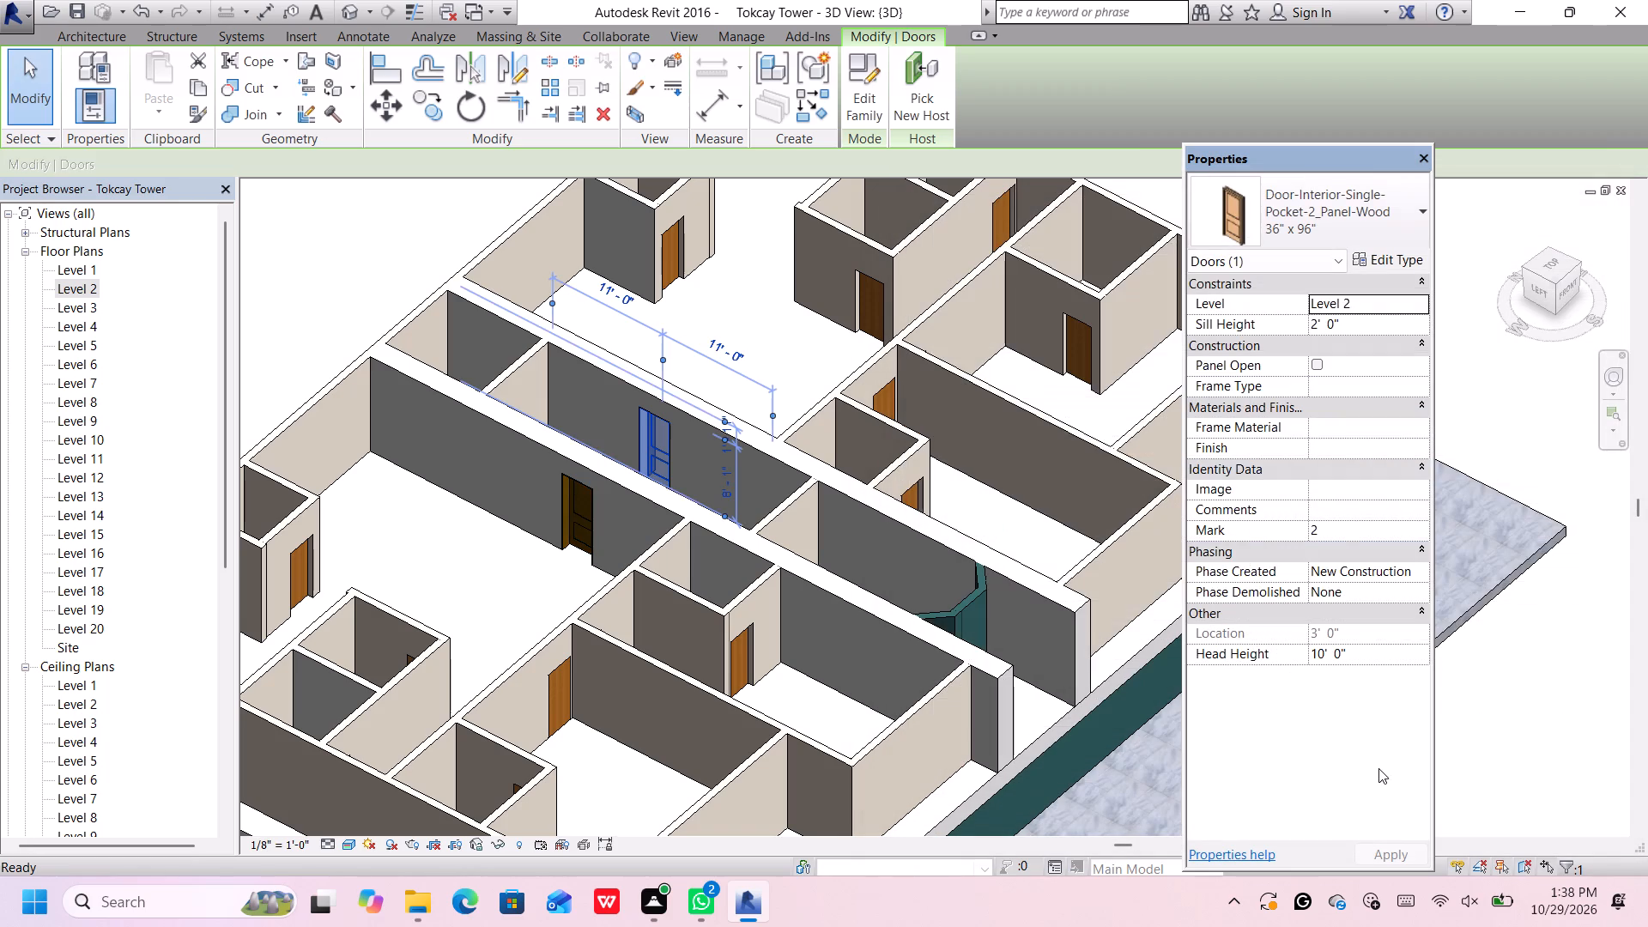
pyautogui.scroll(-5, 602, 468)
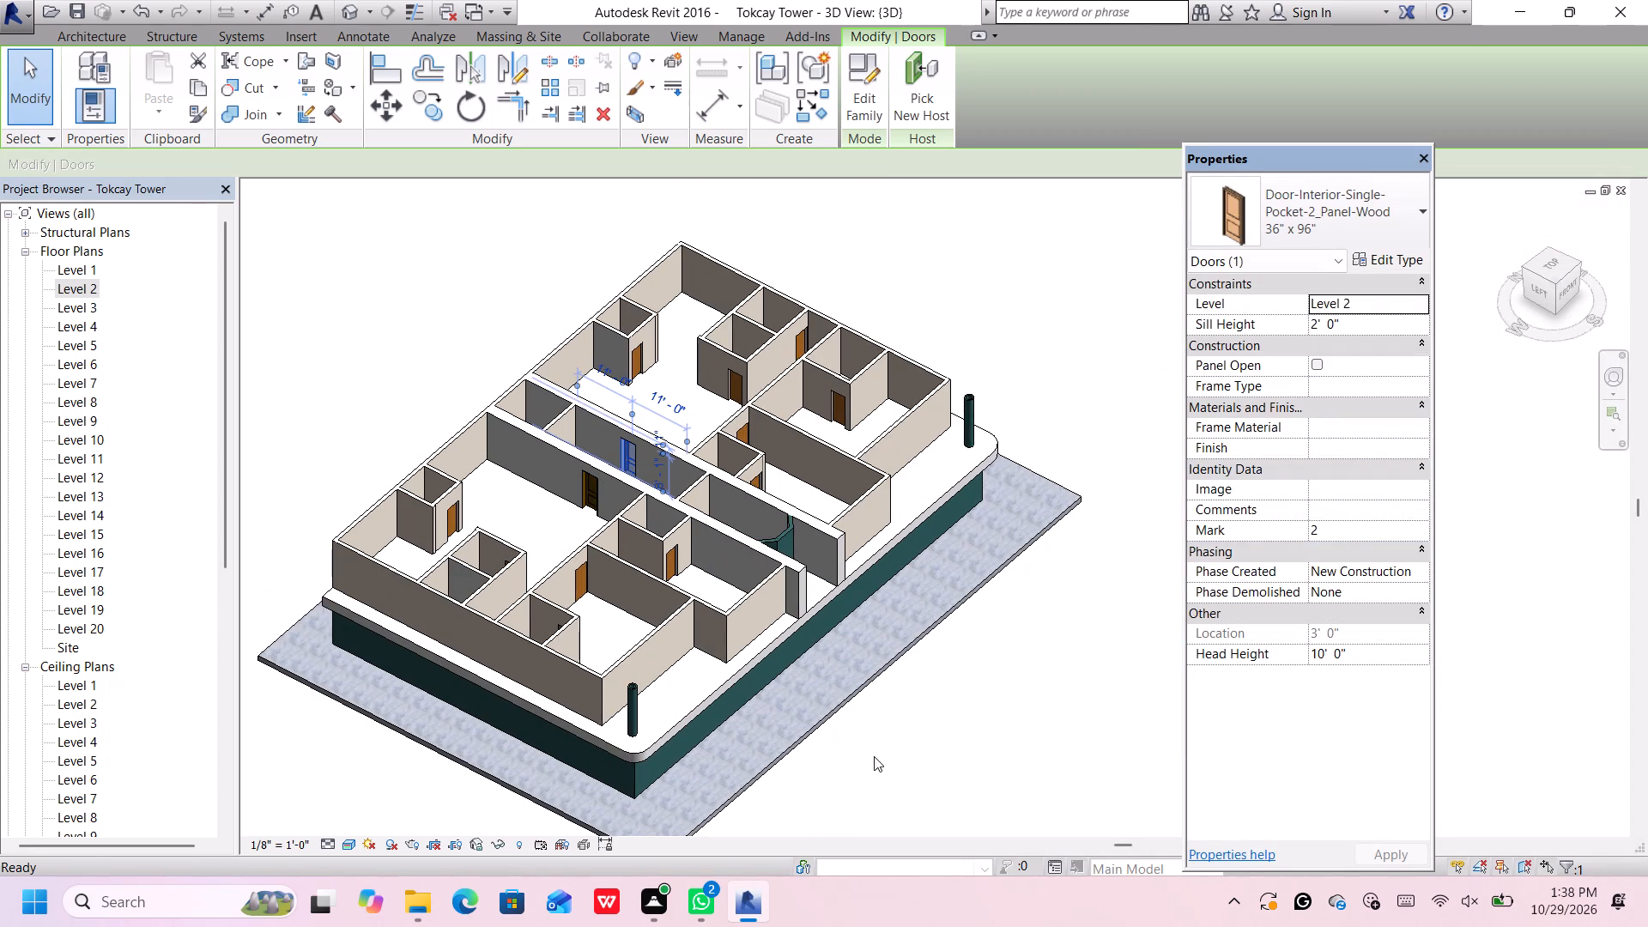
pyautogui.click(888, 765)
# Open the Panel Material of the 34" x 80" Door-Single-Panel.0001 type for editing, using a Level 2 room door.
pyautogui.scroll(4, 595, 578)
pyautogui.scroll(-1, 576, 575)
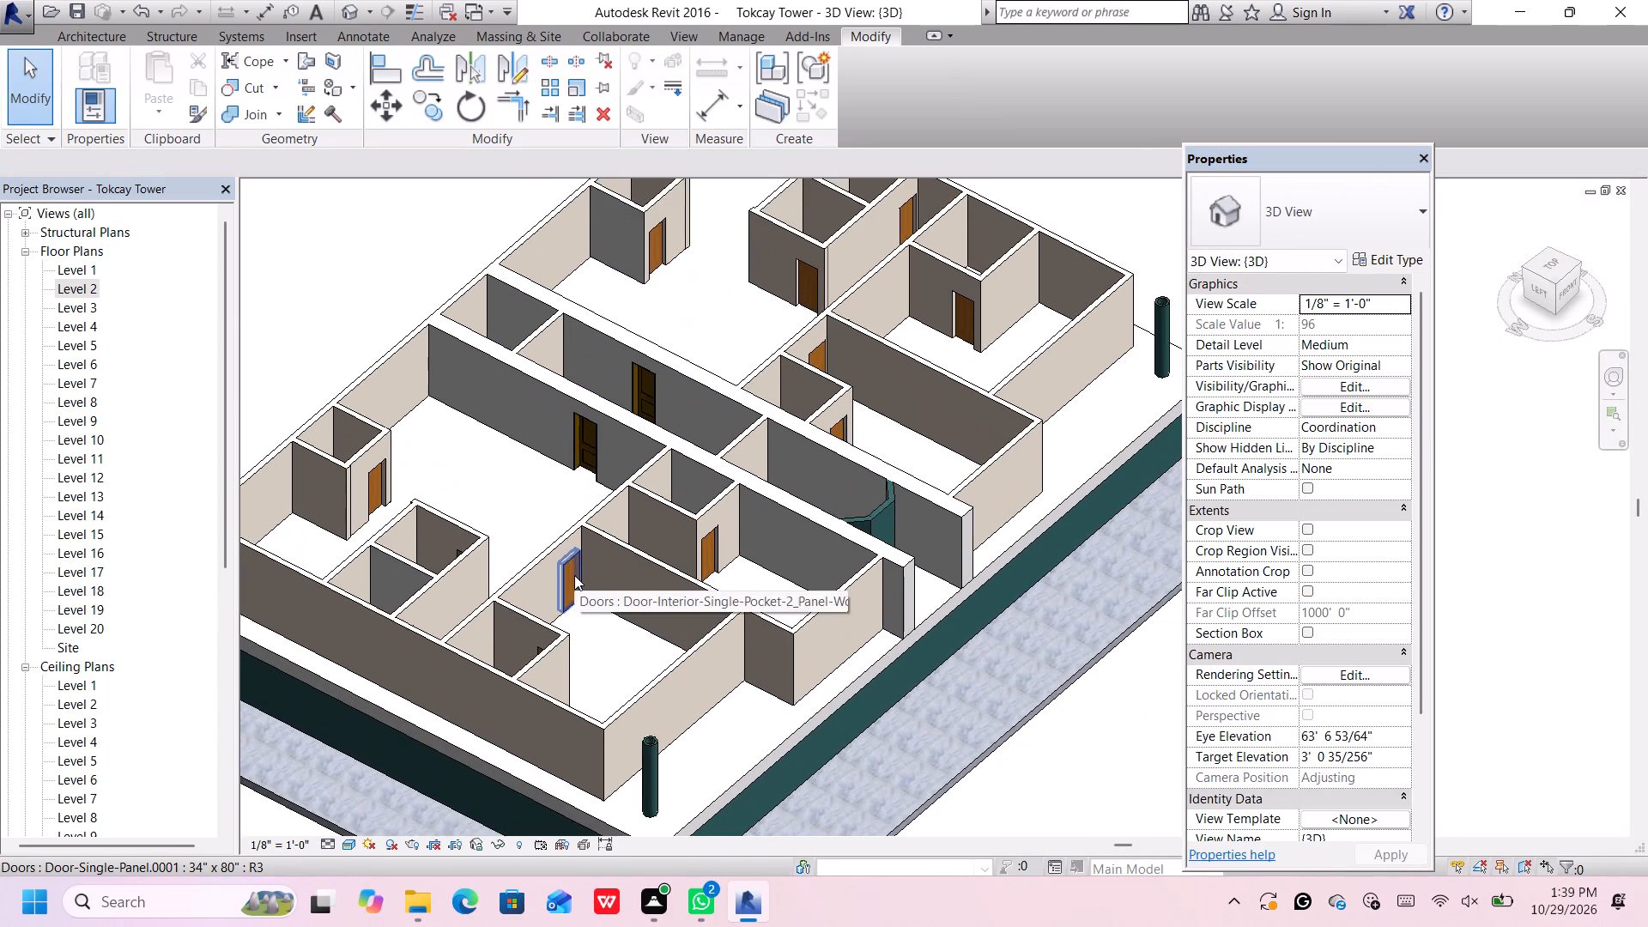
pyautogui.scroll(5, 574, 575)
pyautogui.click(574, 575)
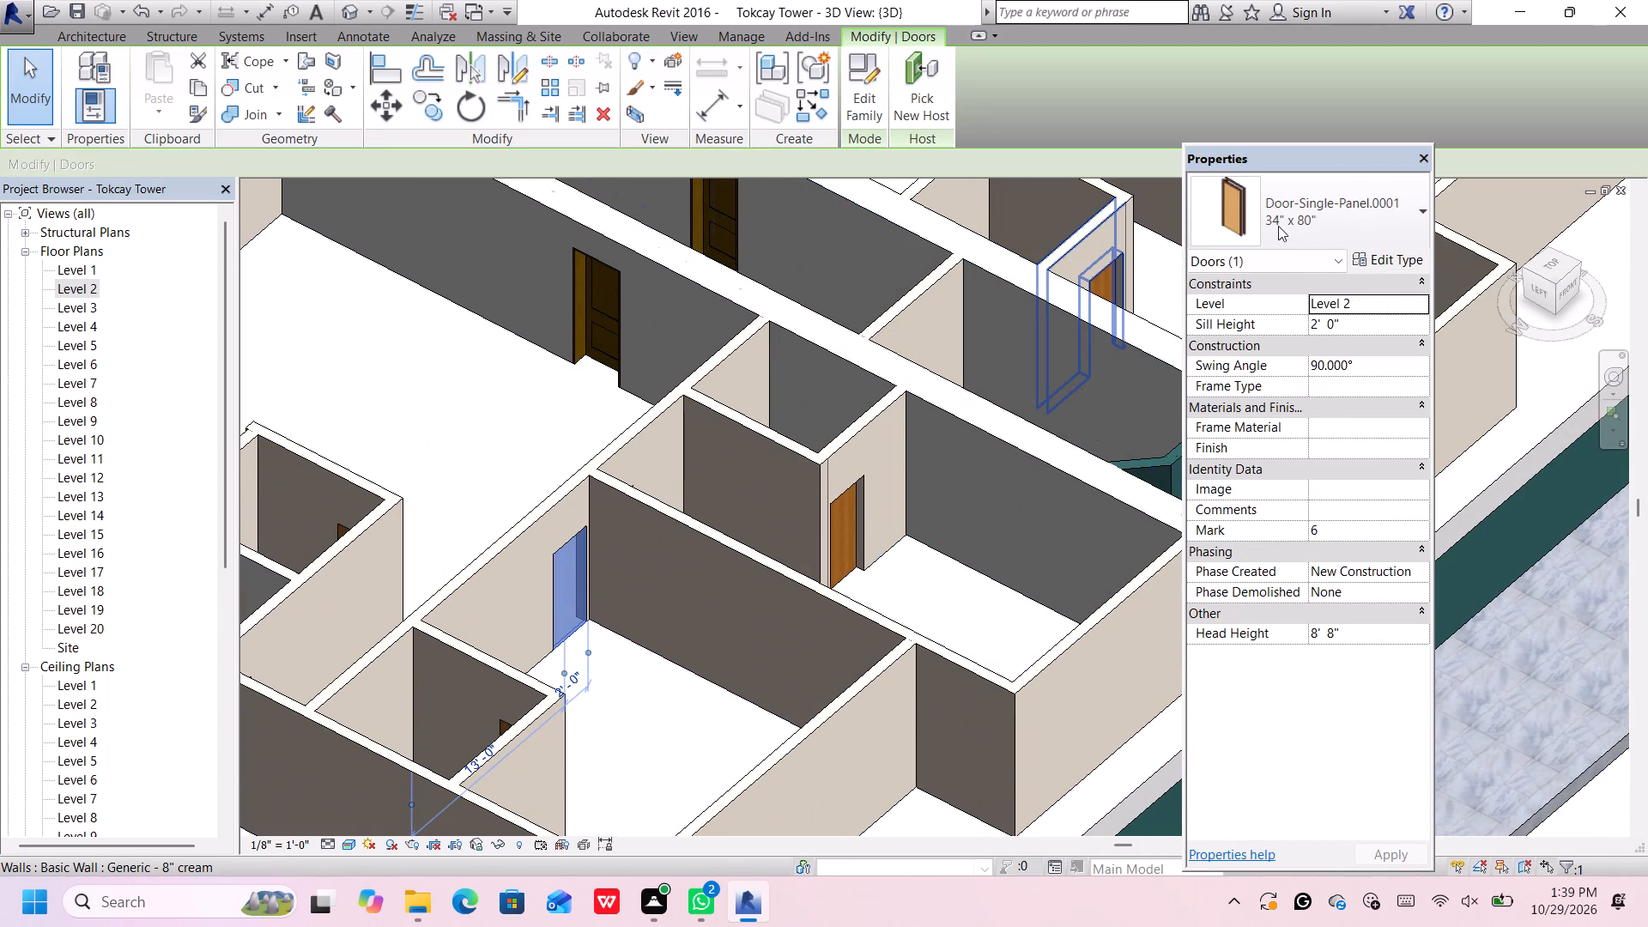
pyautogui.click(1321, 223)
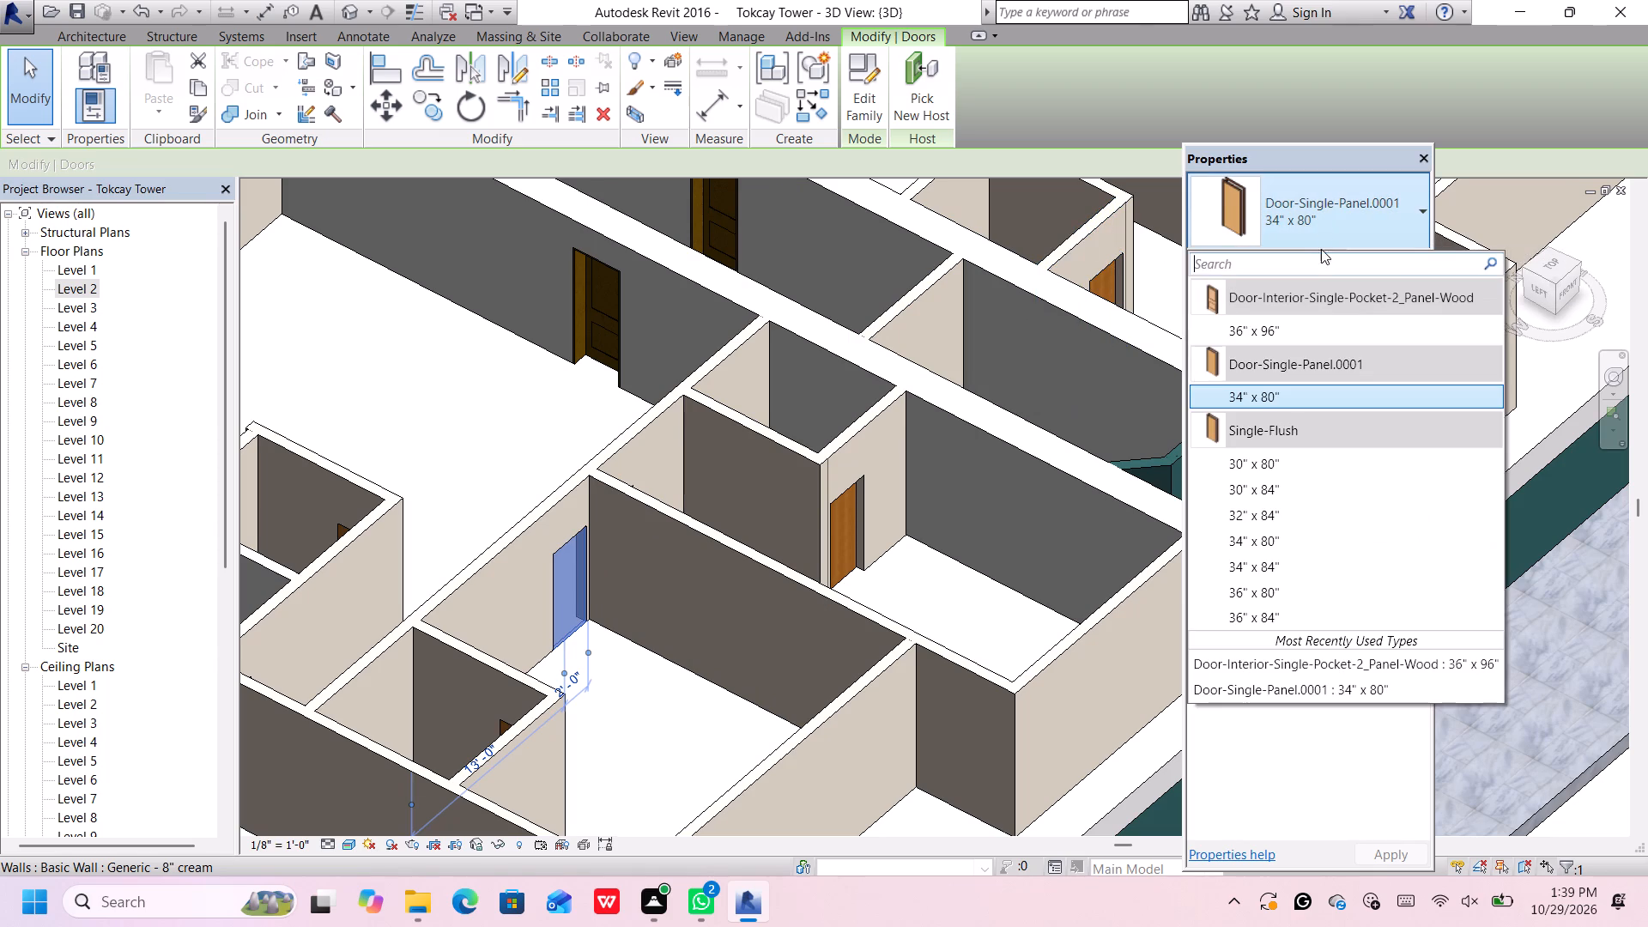
pyautogui.click(1342, 203)
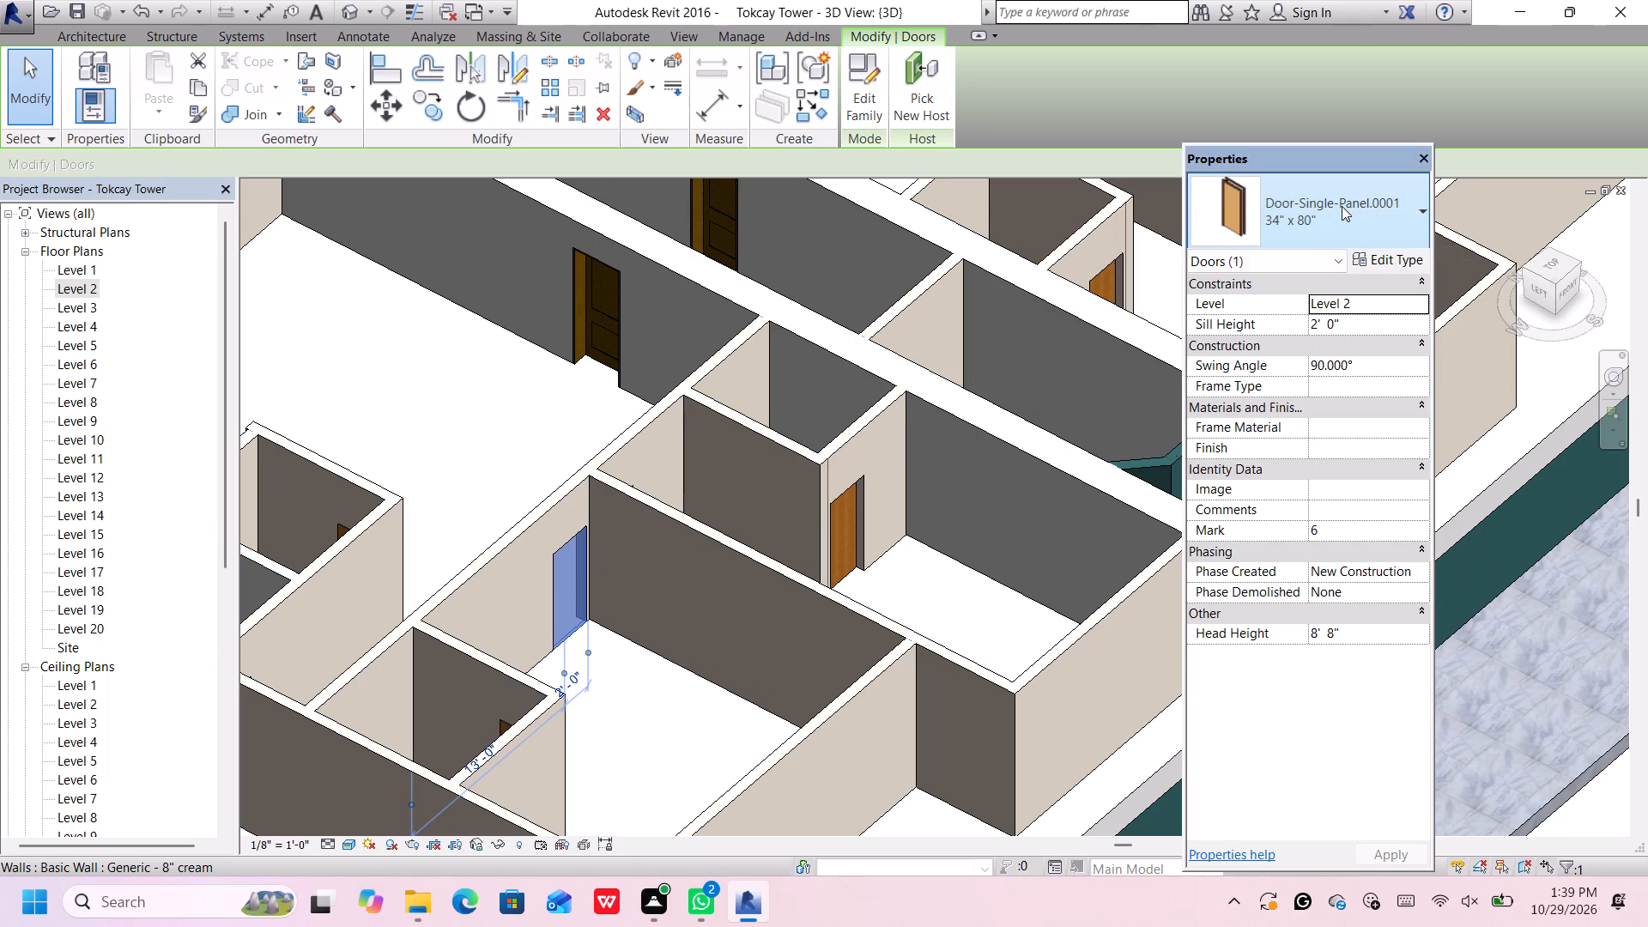
pyautogui.click(1385, 257)
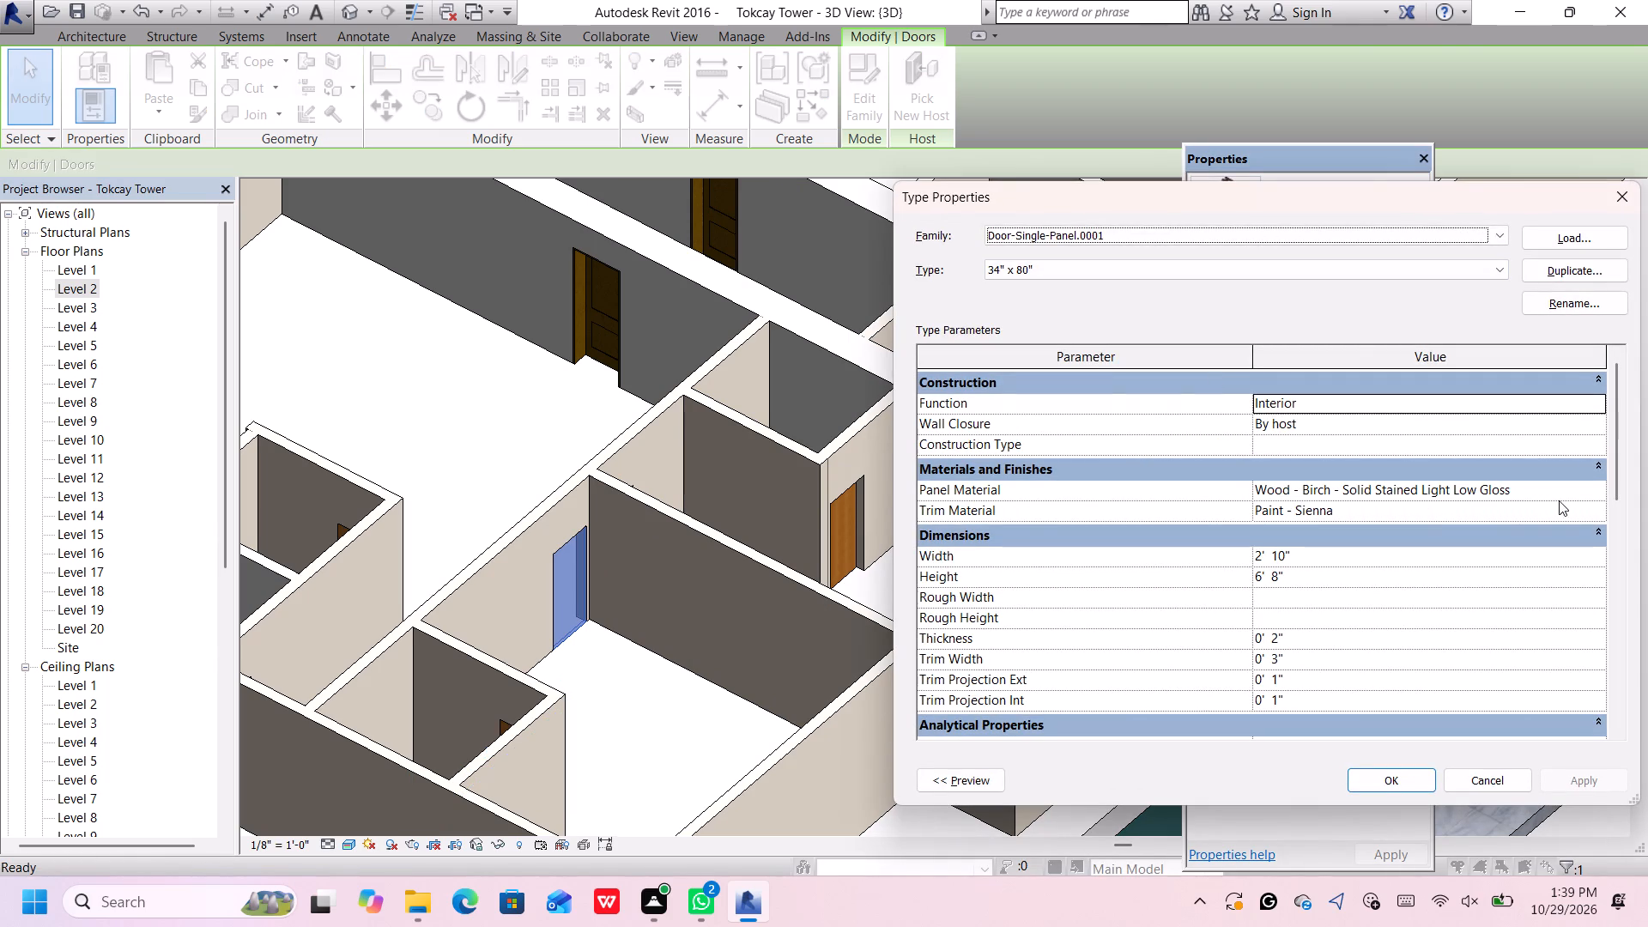
pyautogui.click(1592, 491)
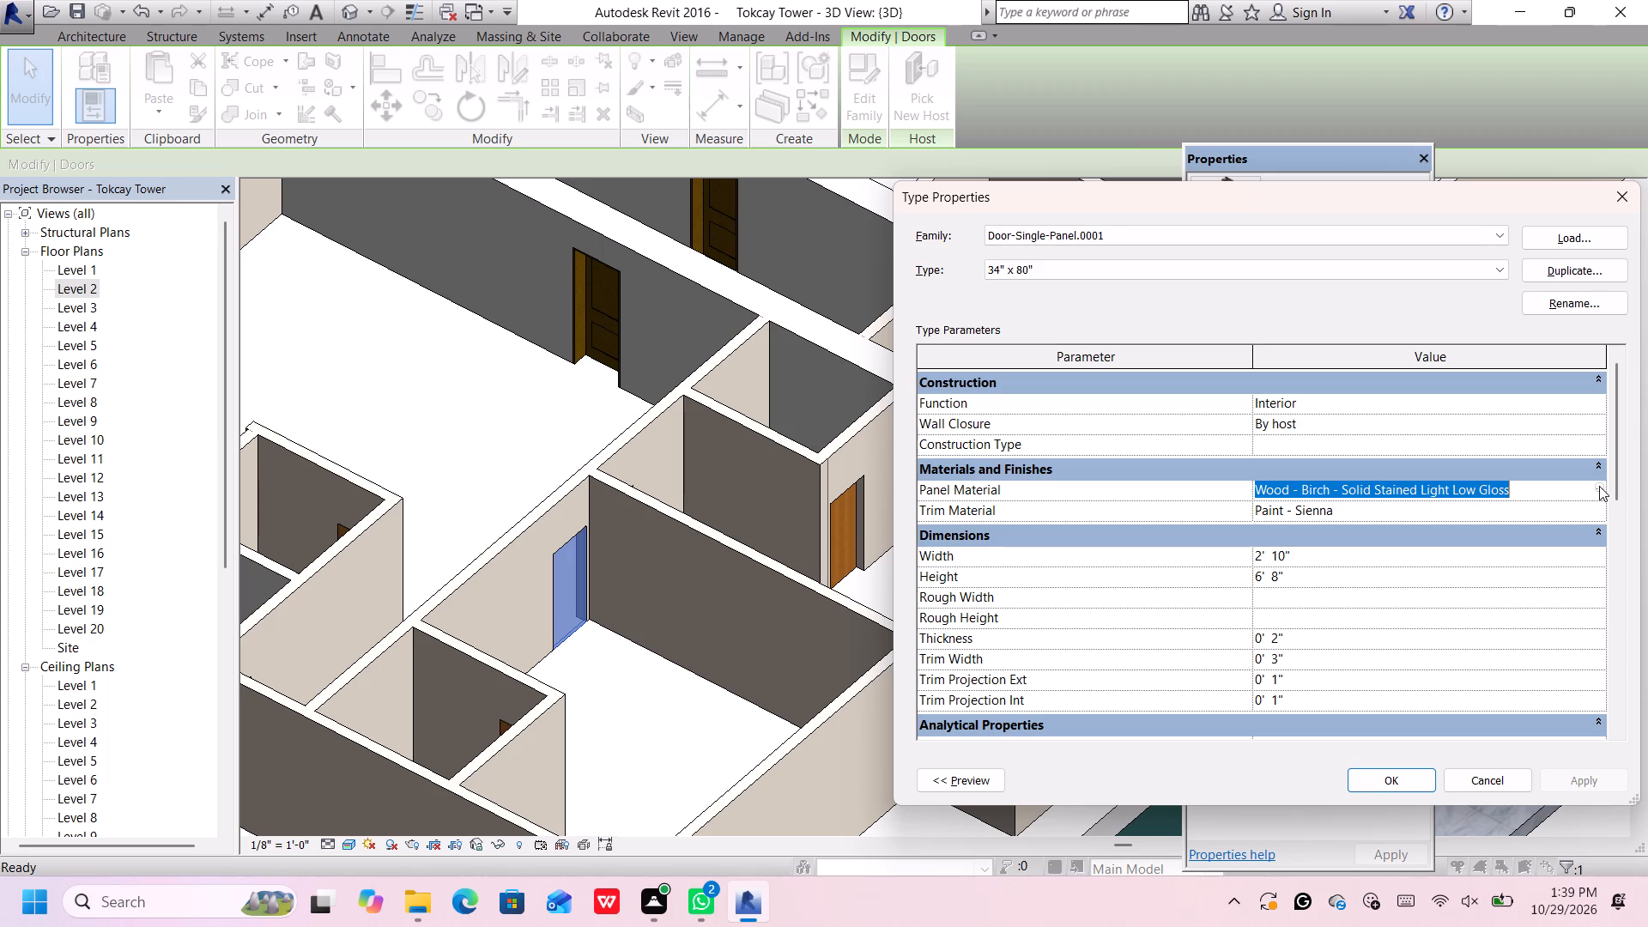
pyautogui.click(1599, 486)
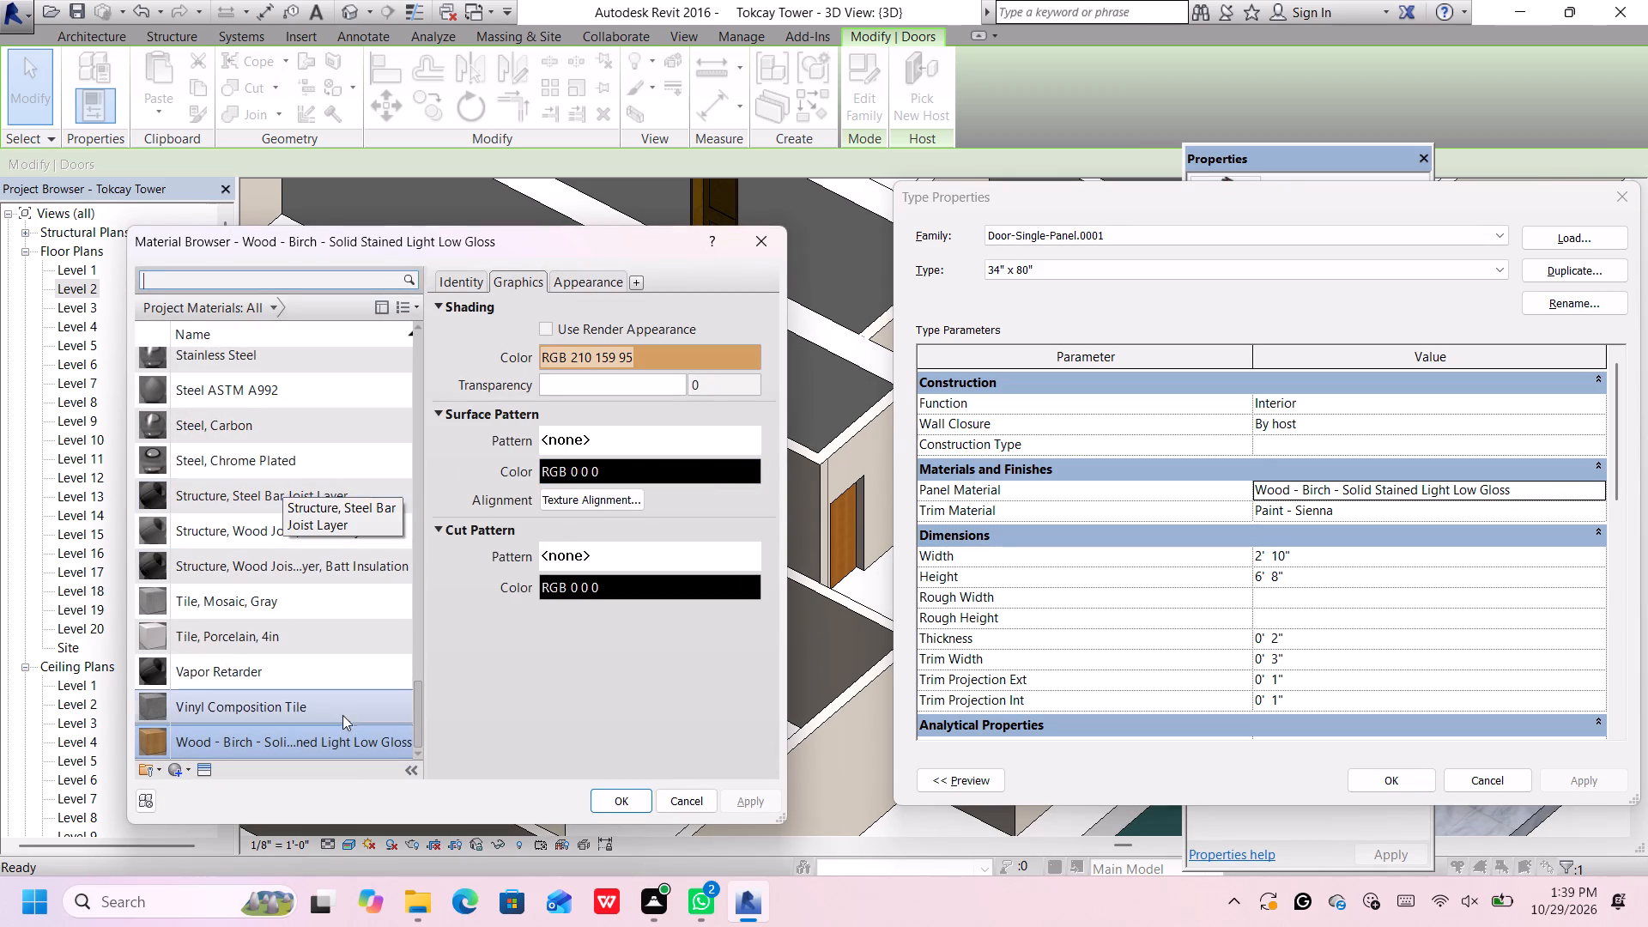
# Apply the 1.5in Square - Brown appearance asset to the Wood - Birch - Solid Stained Light Low Gloss material.
pyautogui.scroll(-4, 313, 740)
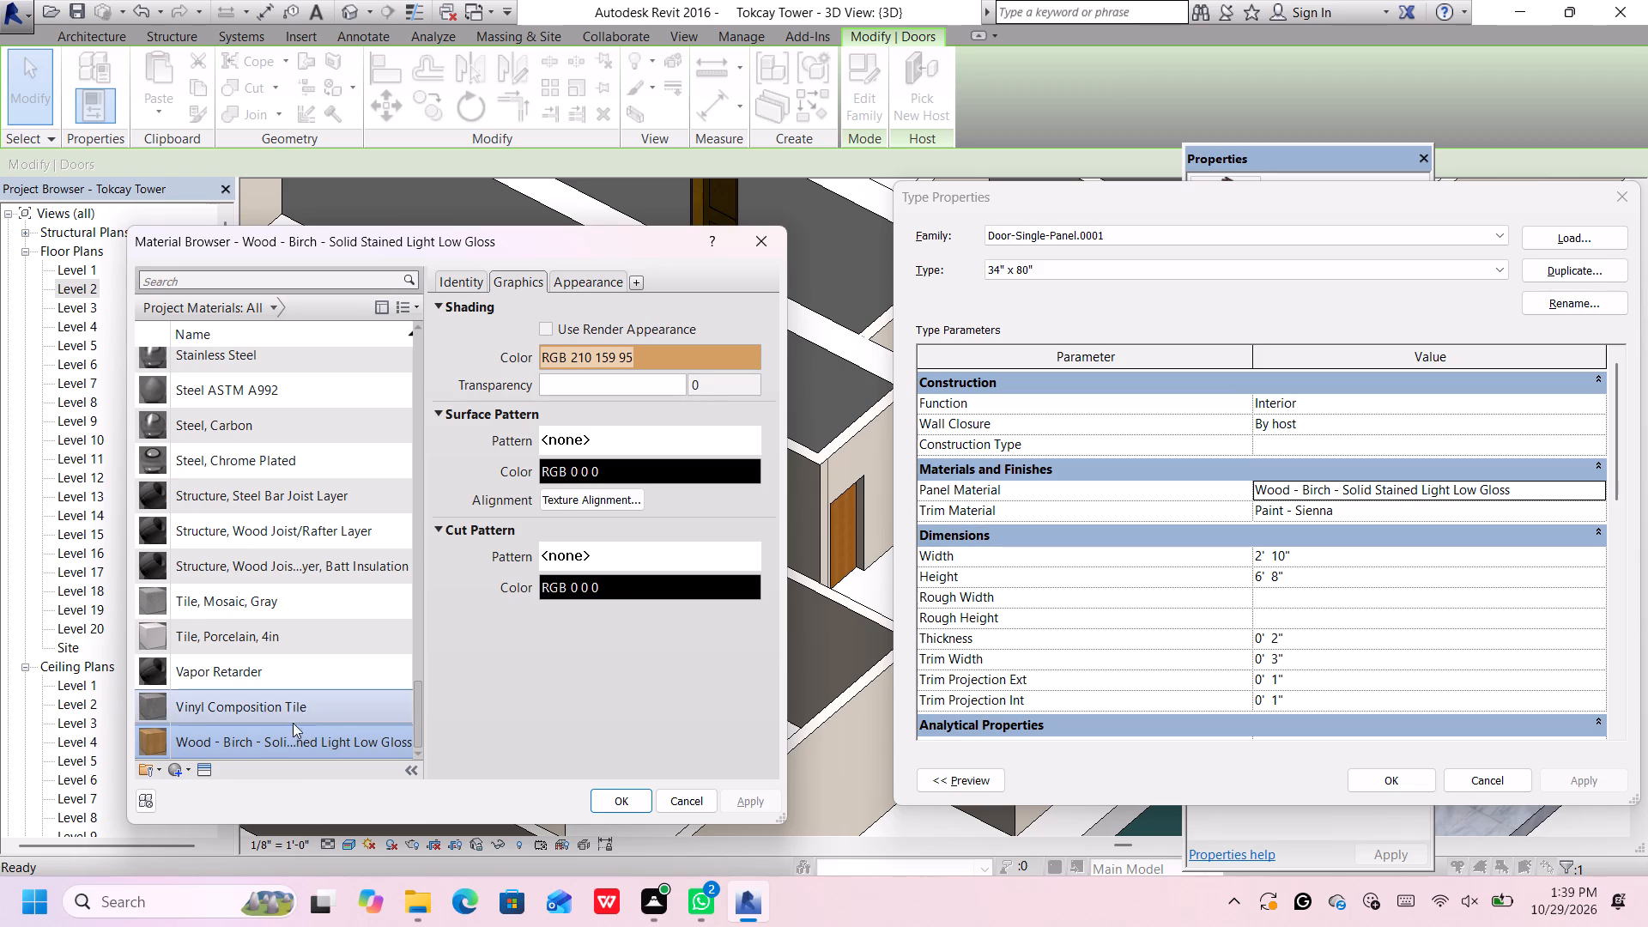
pyautogui.click(585, 276)
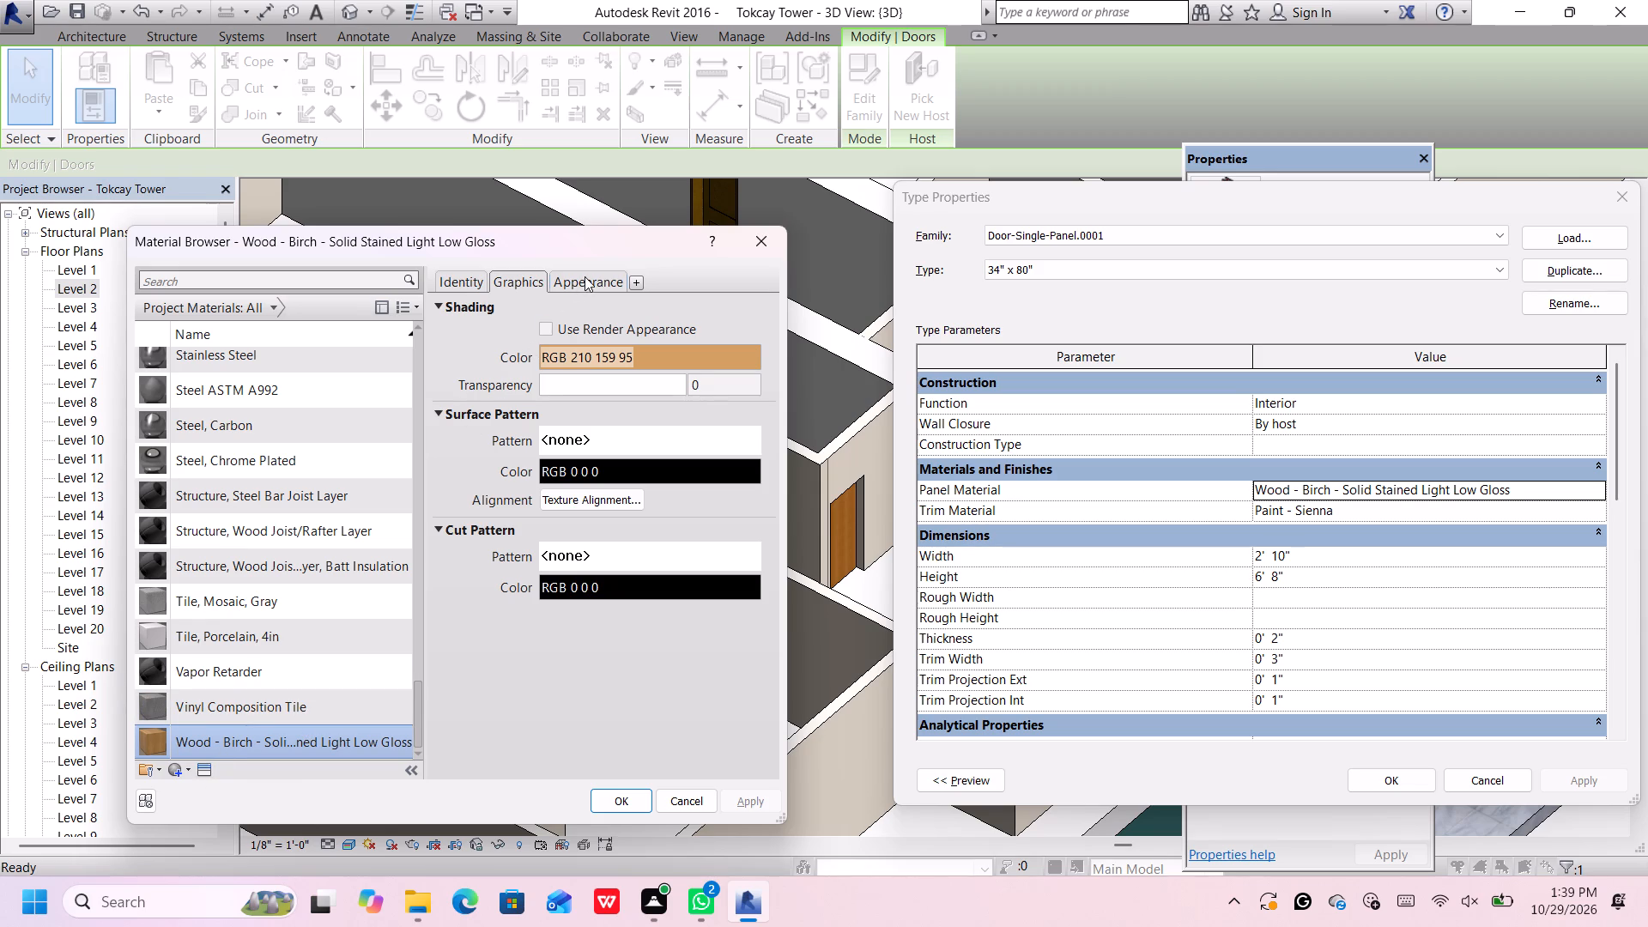
pyautogui.click(208, 771)
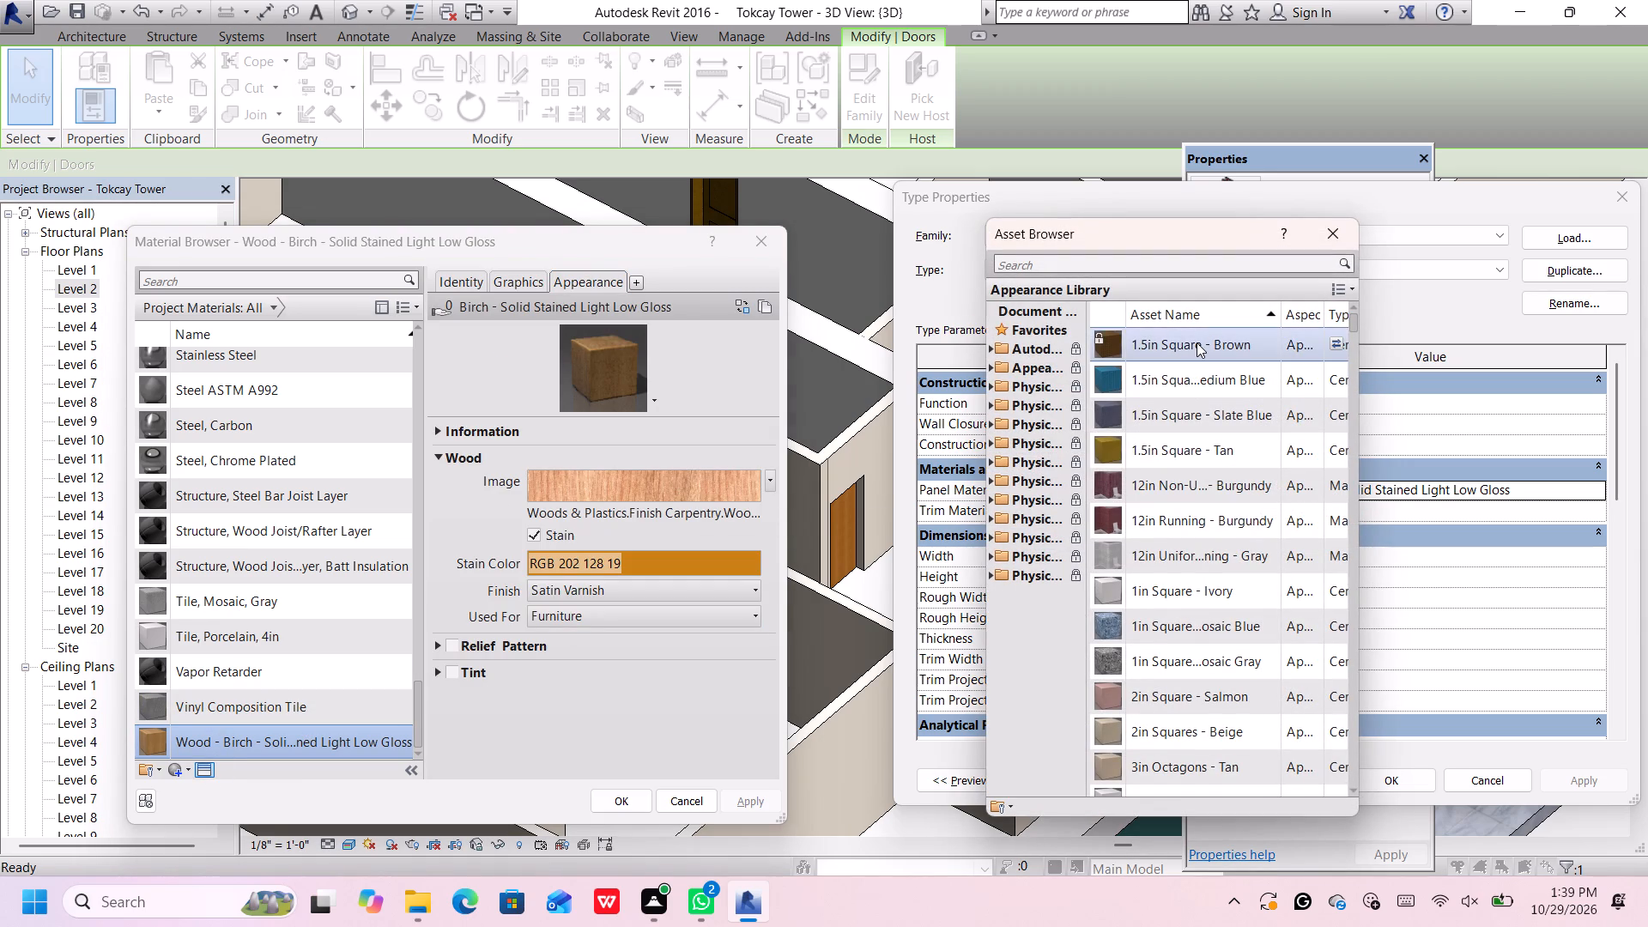
pyautogui.doubleClick(1197, 342)
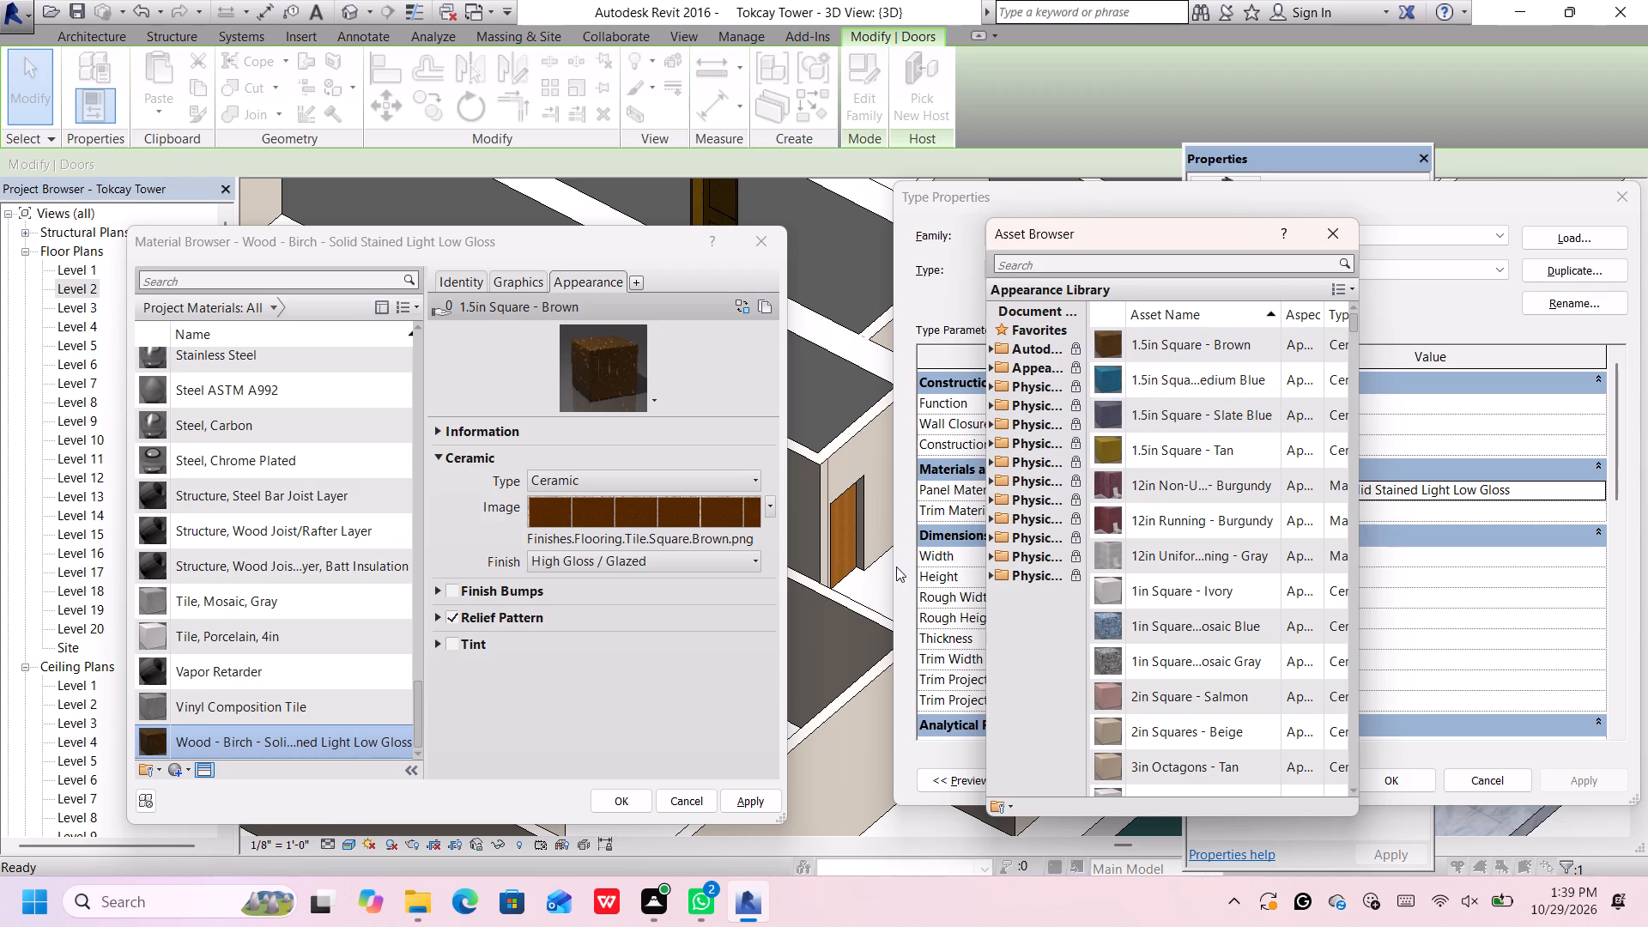
# Apply the Andiroba - Natural appearance asset to the Wood - Birch - Solid Stained Light Low Gloss material, accept the type changes and deselect the door.
pyautogui.scroll(-3, 1177, 583)
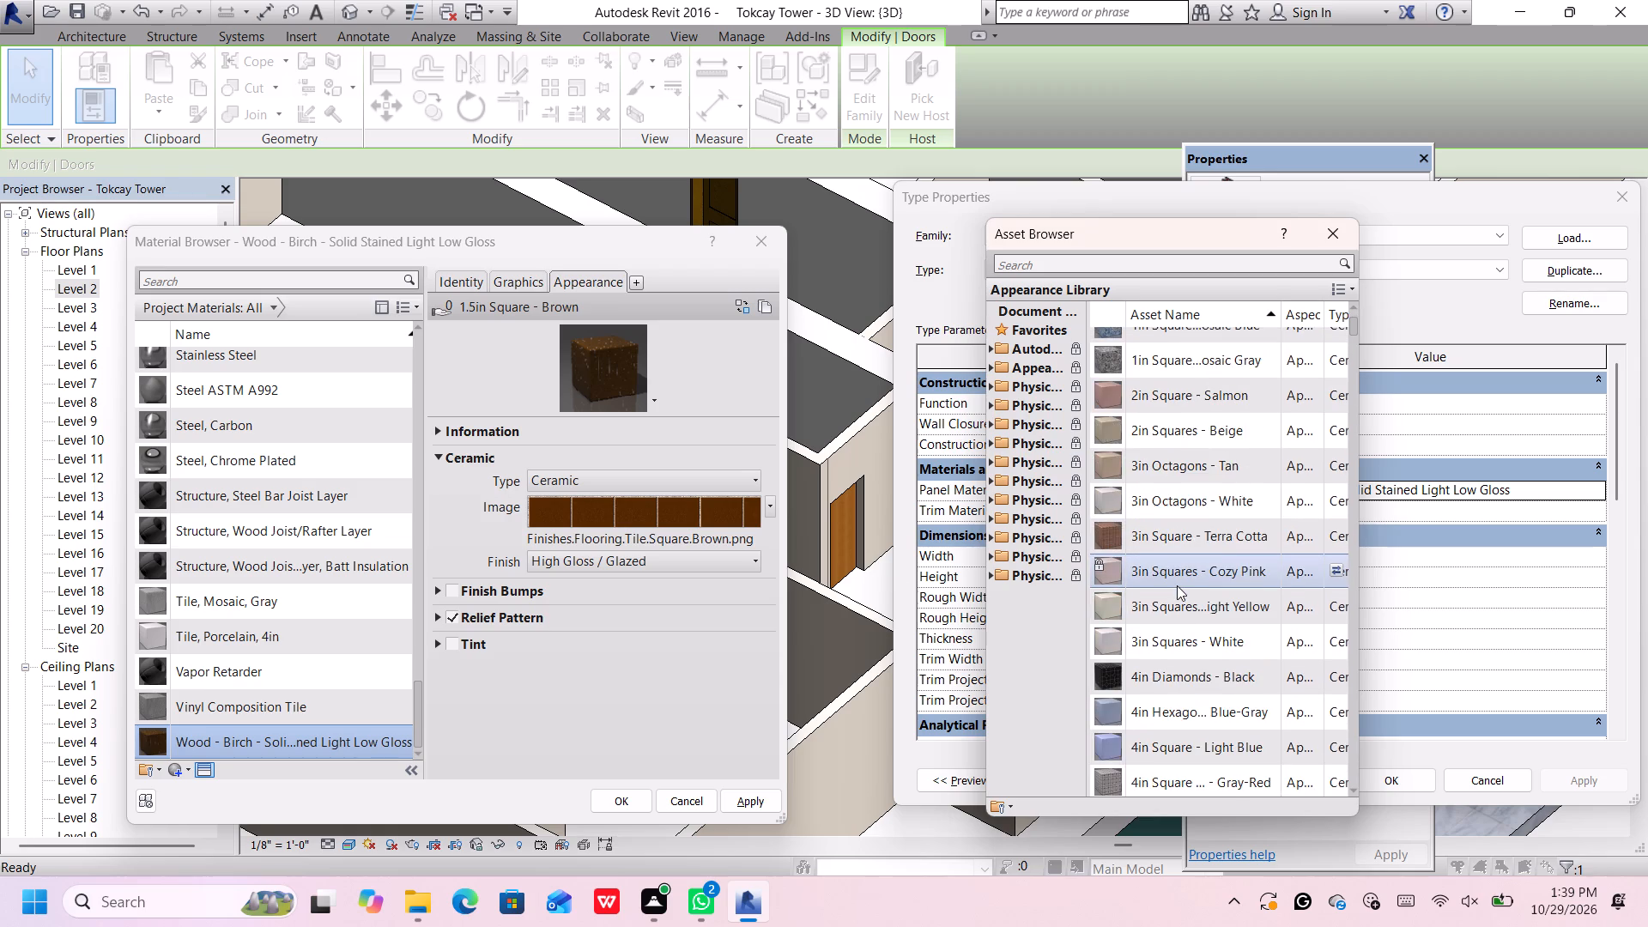
pyautogui.scroll(-5, 1177, 585)
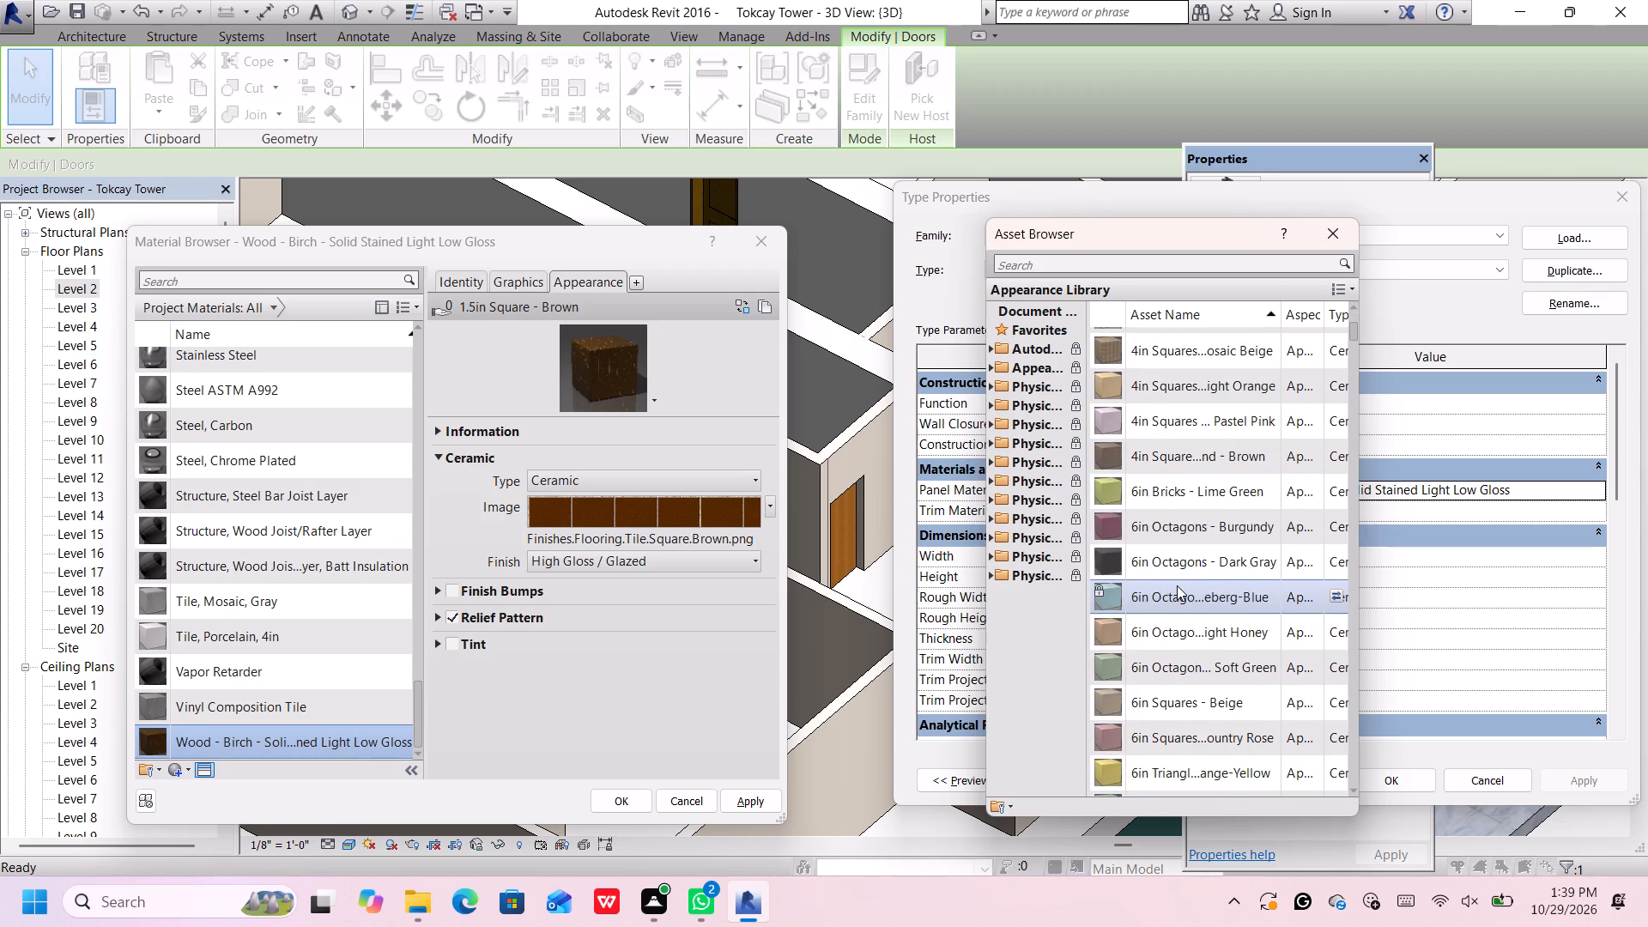
pyautogui.scroll(-1, 1177, 585)
pyautogui.scroll(1, 1177, 585)
pyautogui.scroll(-9, 1177, 585)
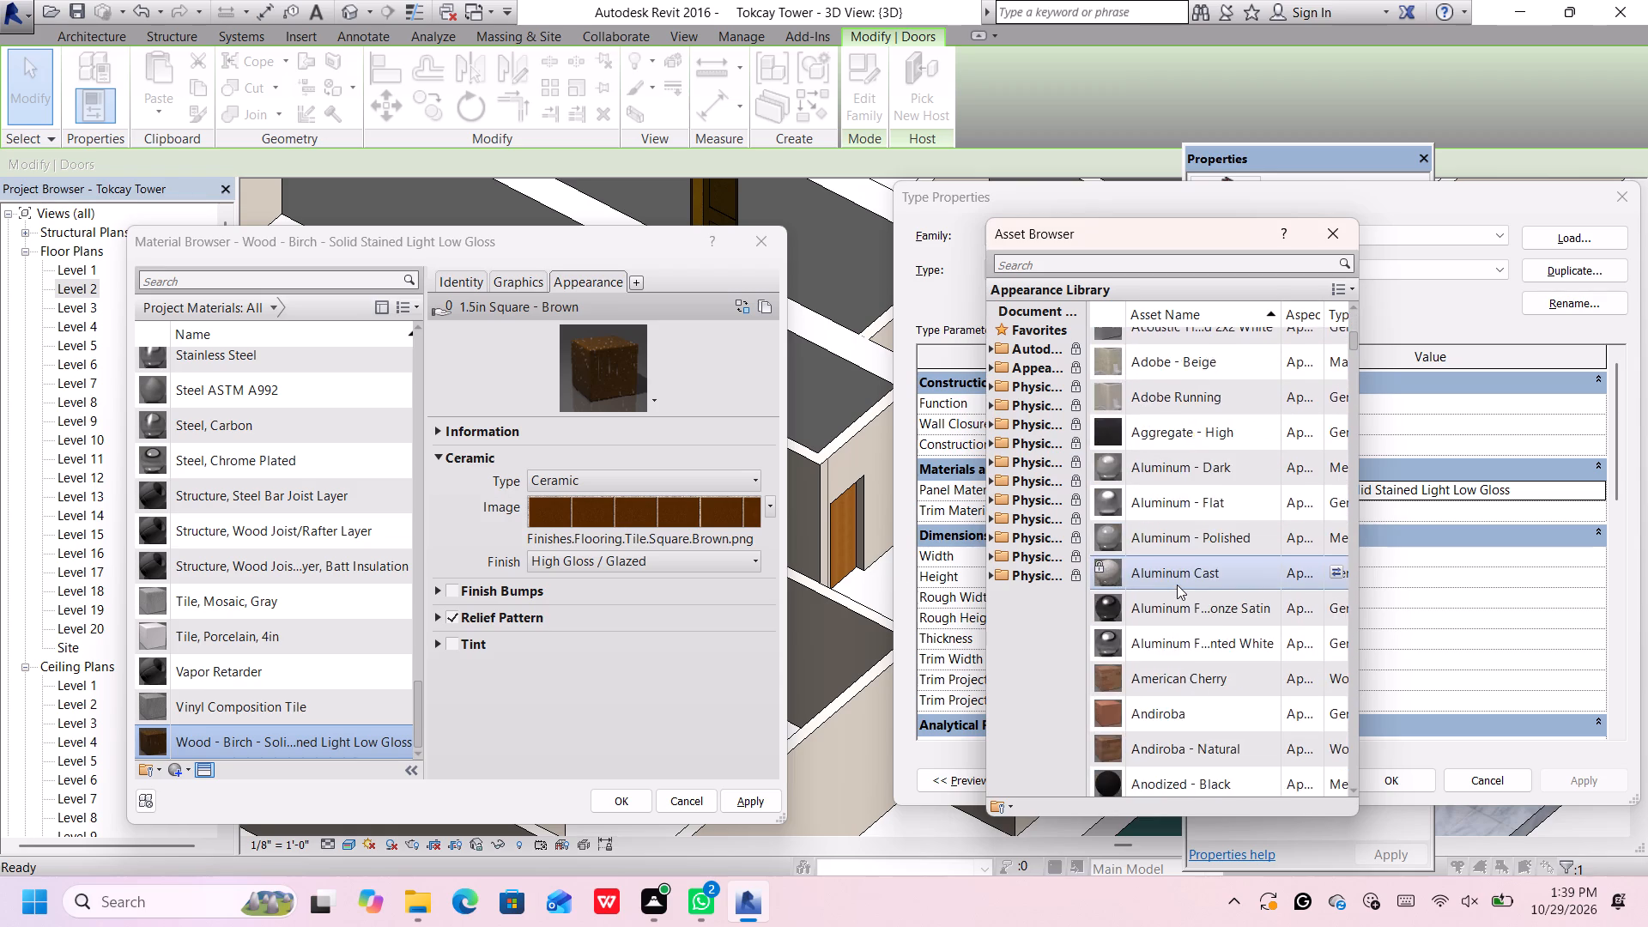
pyautogui.scroll(-1, 1177, 585)
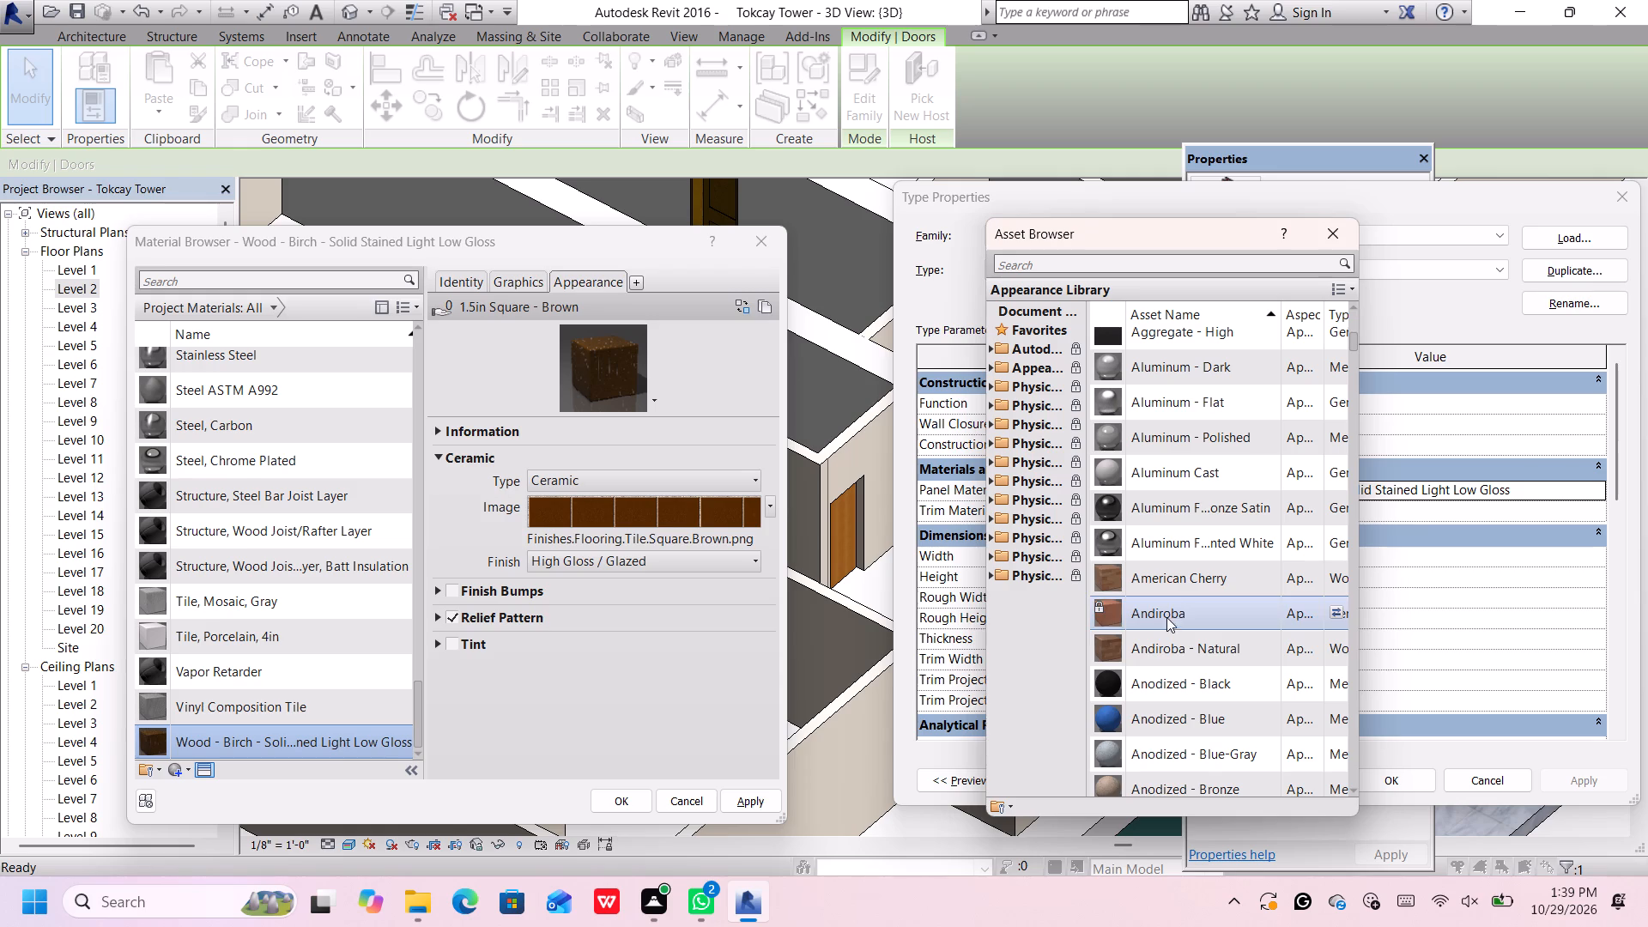
pyautogui.doubleClick(1167, 640)
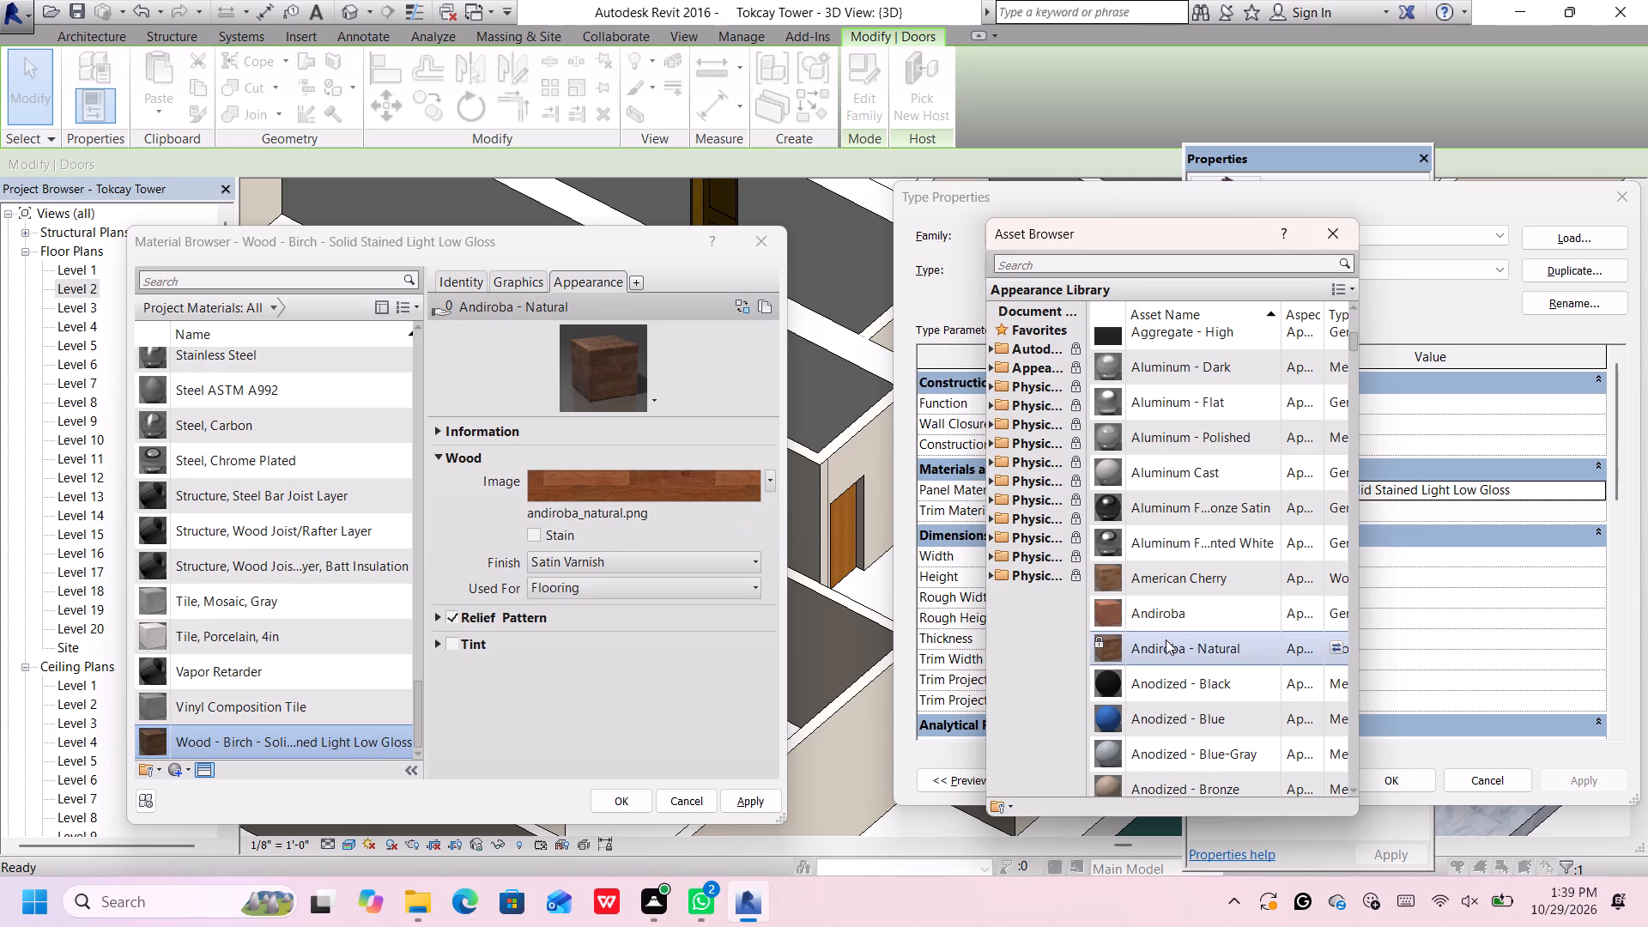
pyautogui.click(609, 803)
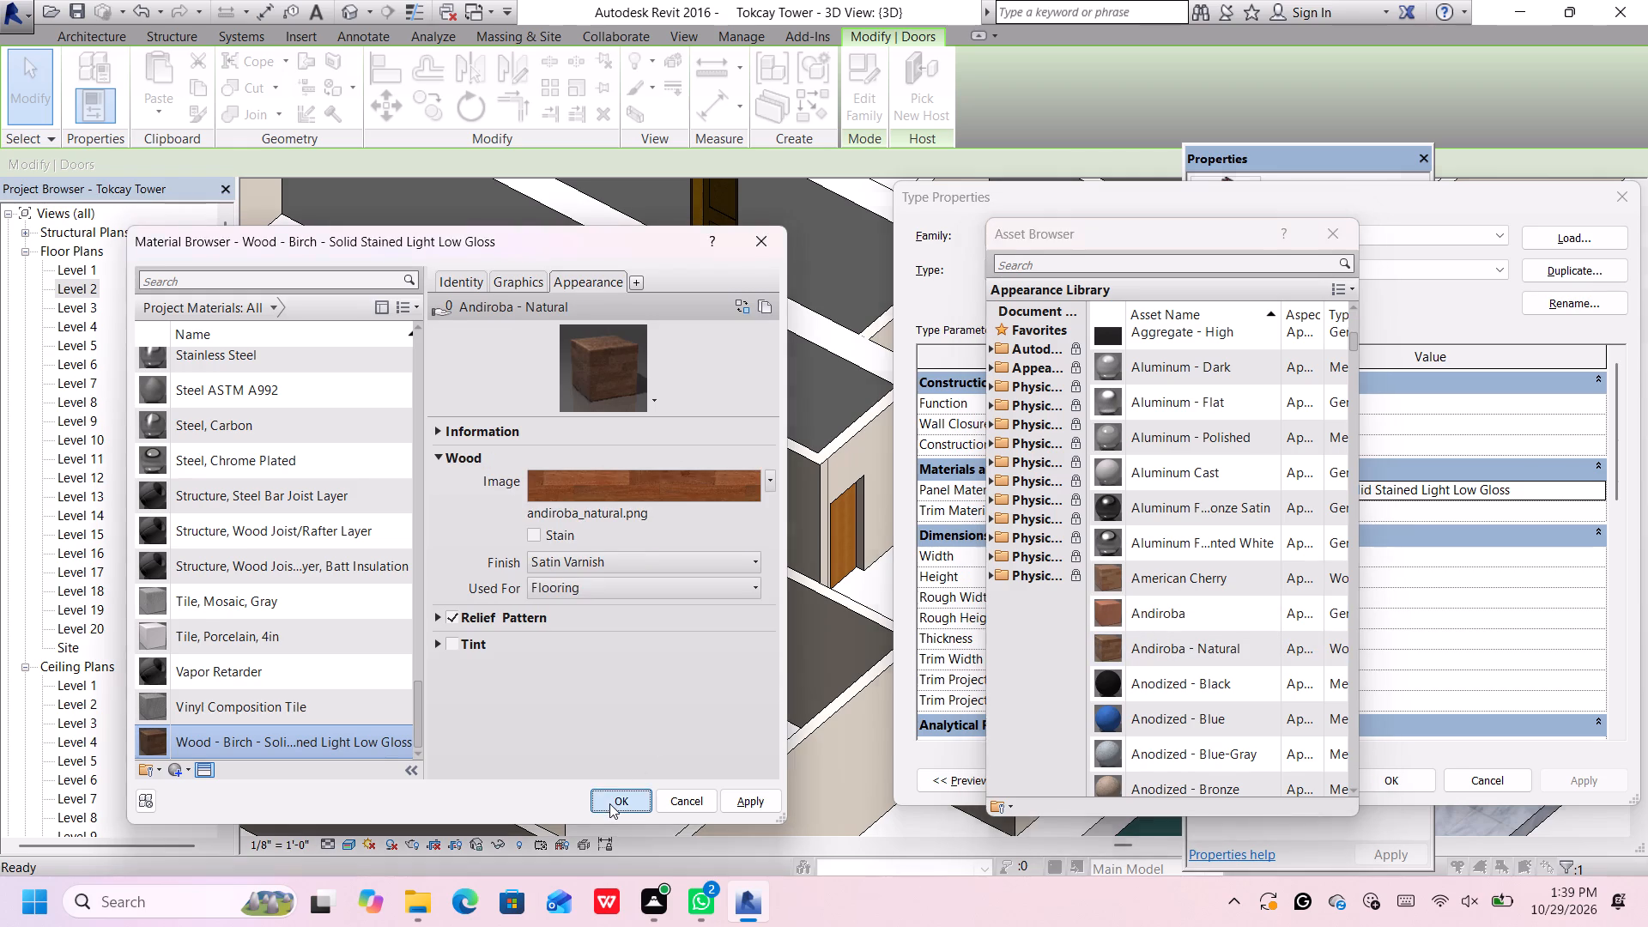
pyautogui.scroll(-1, 605, 707)
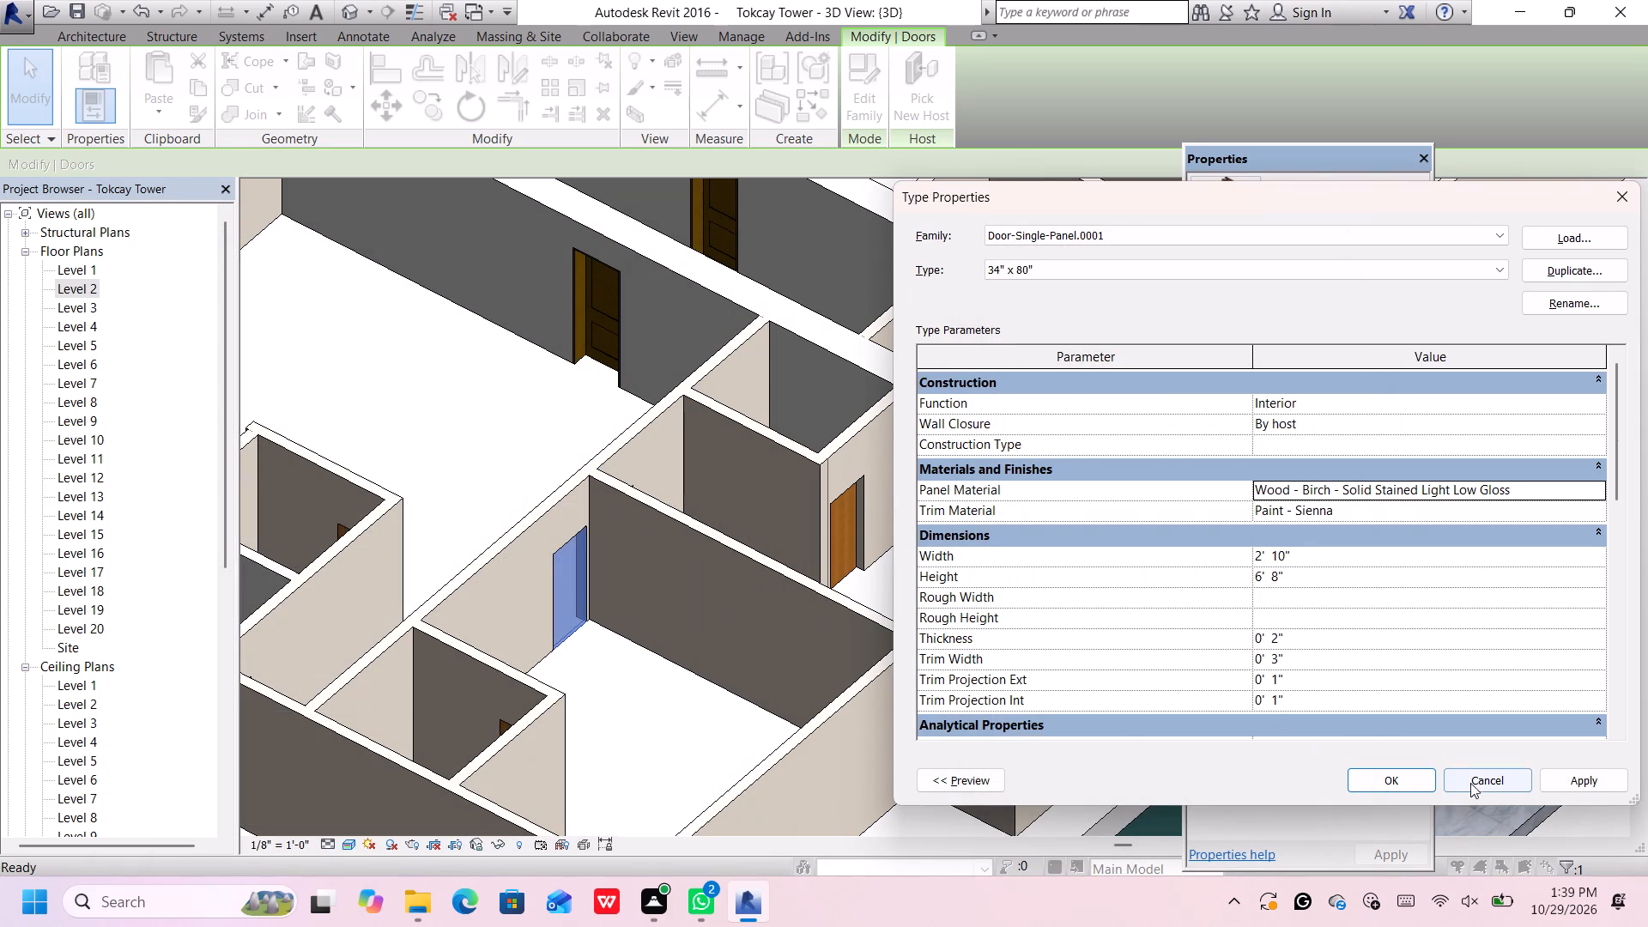
pyautogui.click(1411, 785)
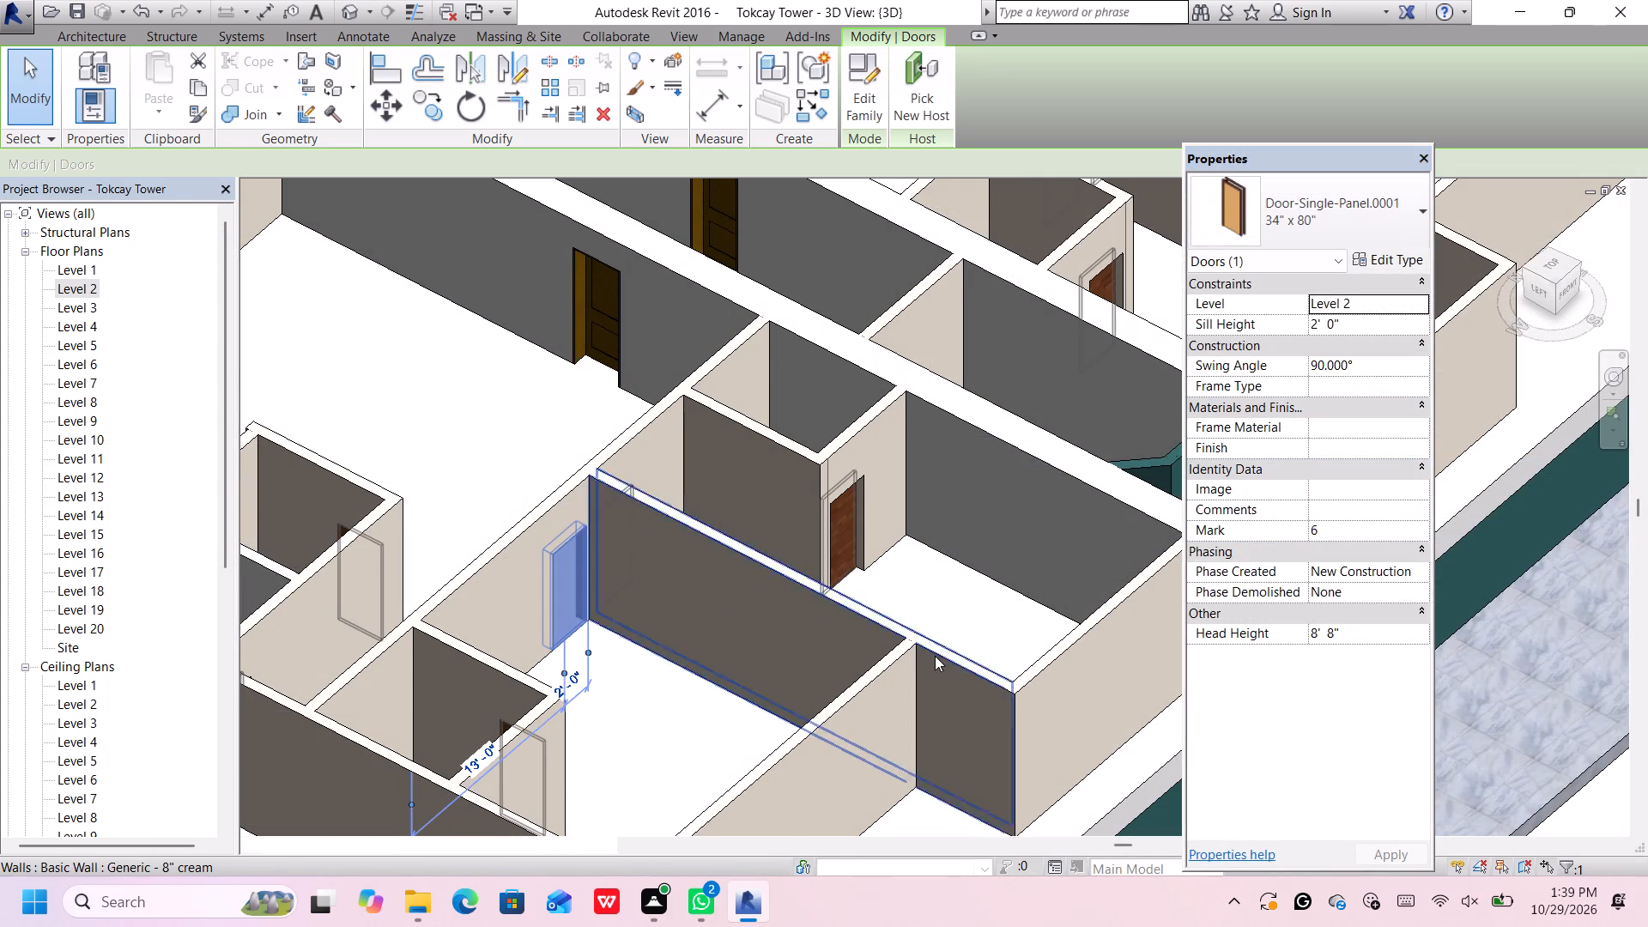
pyautogui.scroll(-5, 935, 654)
pyautogui.moveTo(929, 646); pyautogui.dragTo(869, 538, button='middle')
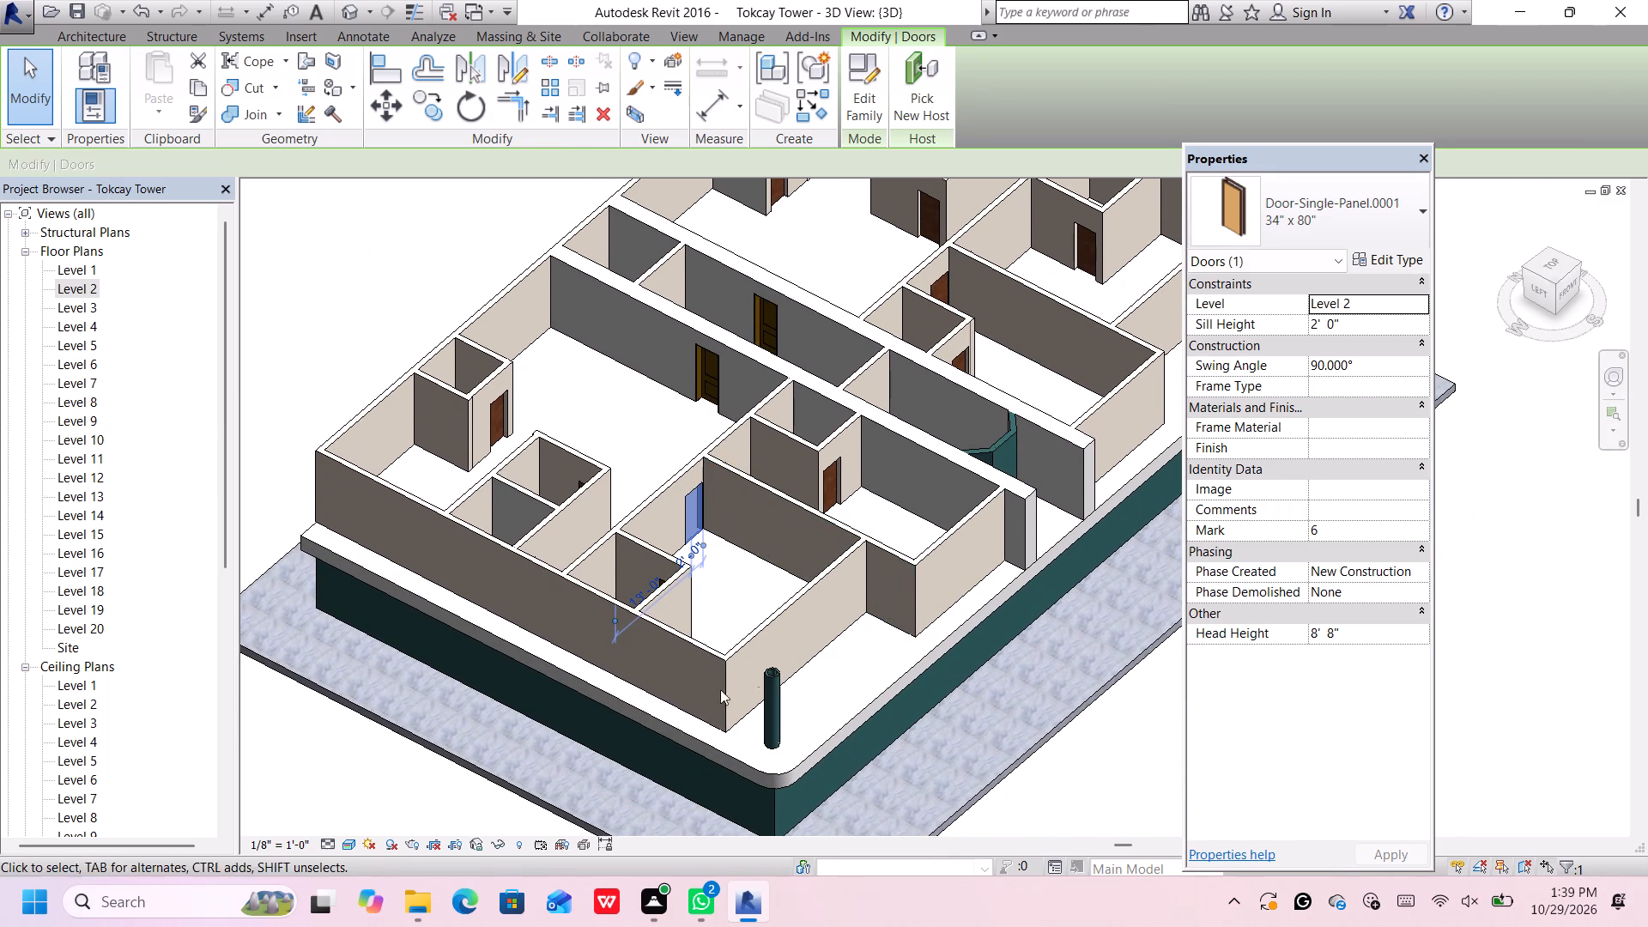
pyautogui.click(409, 783)
# Examine the Level 2 doors and their new finishes in the 3D view, including from the top and front.
pyautogui.scroll(2, 683, 456)
pyautogui.moveTo(750, 481); pyautogui.dragTo(722, 457, button='middle')
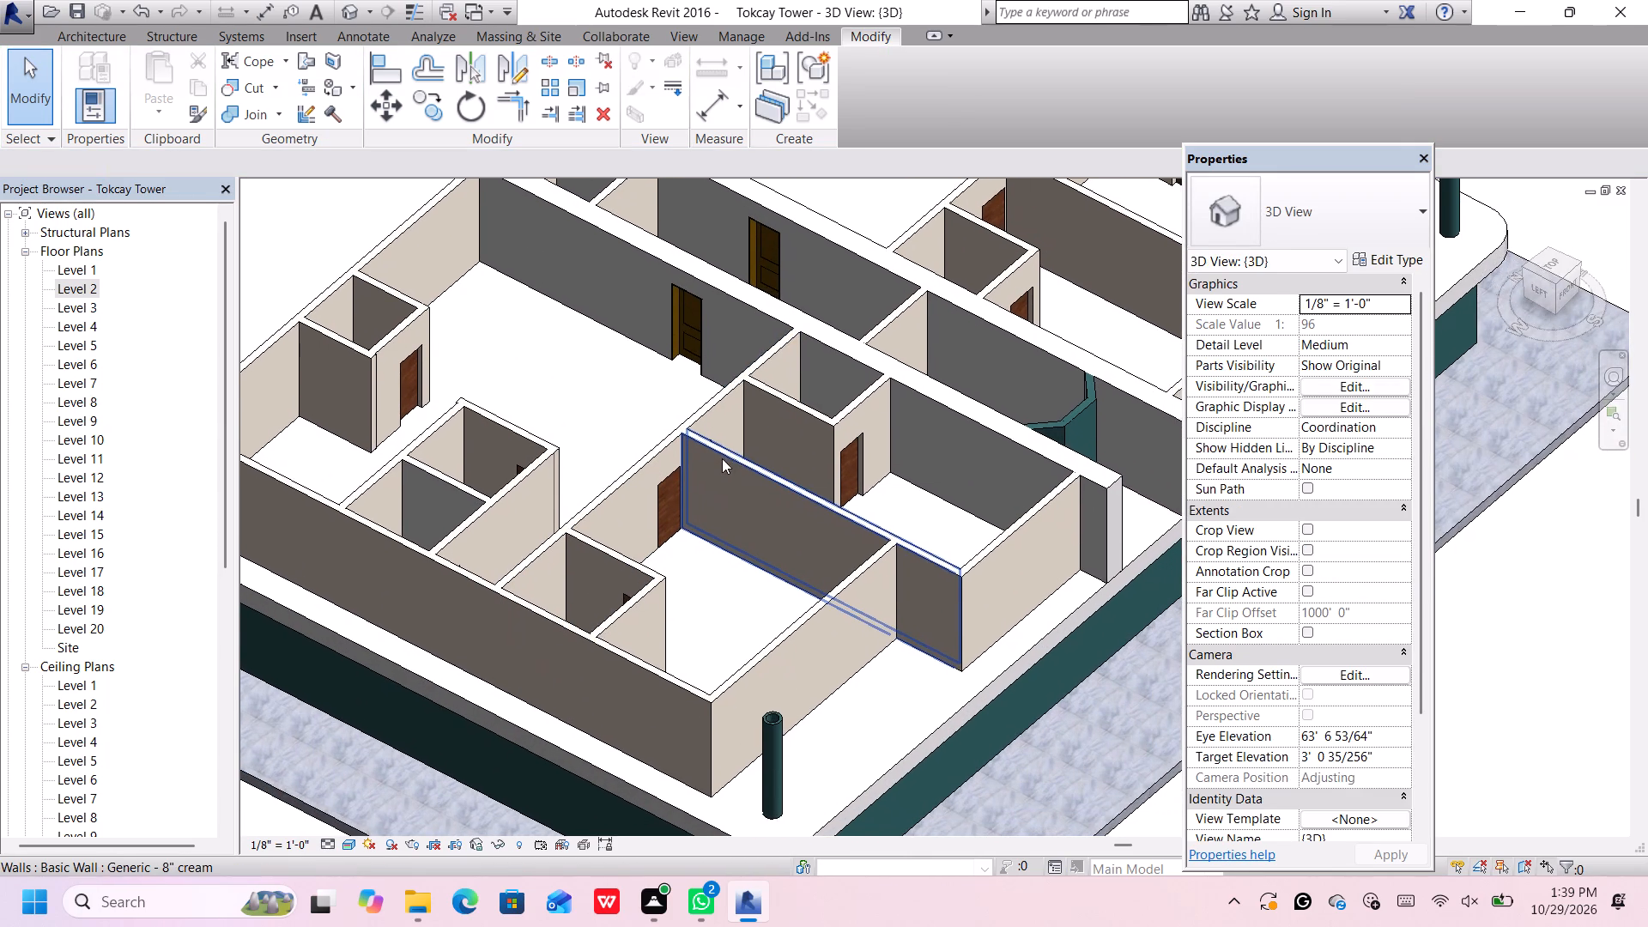
pyautogui.scroll(-2, 722, 458)
pyautogui.moveTo(785, 490); pyautogui.dragTo(751, 611, button='middle')
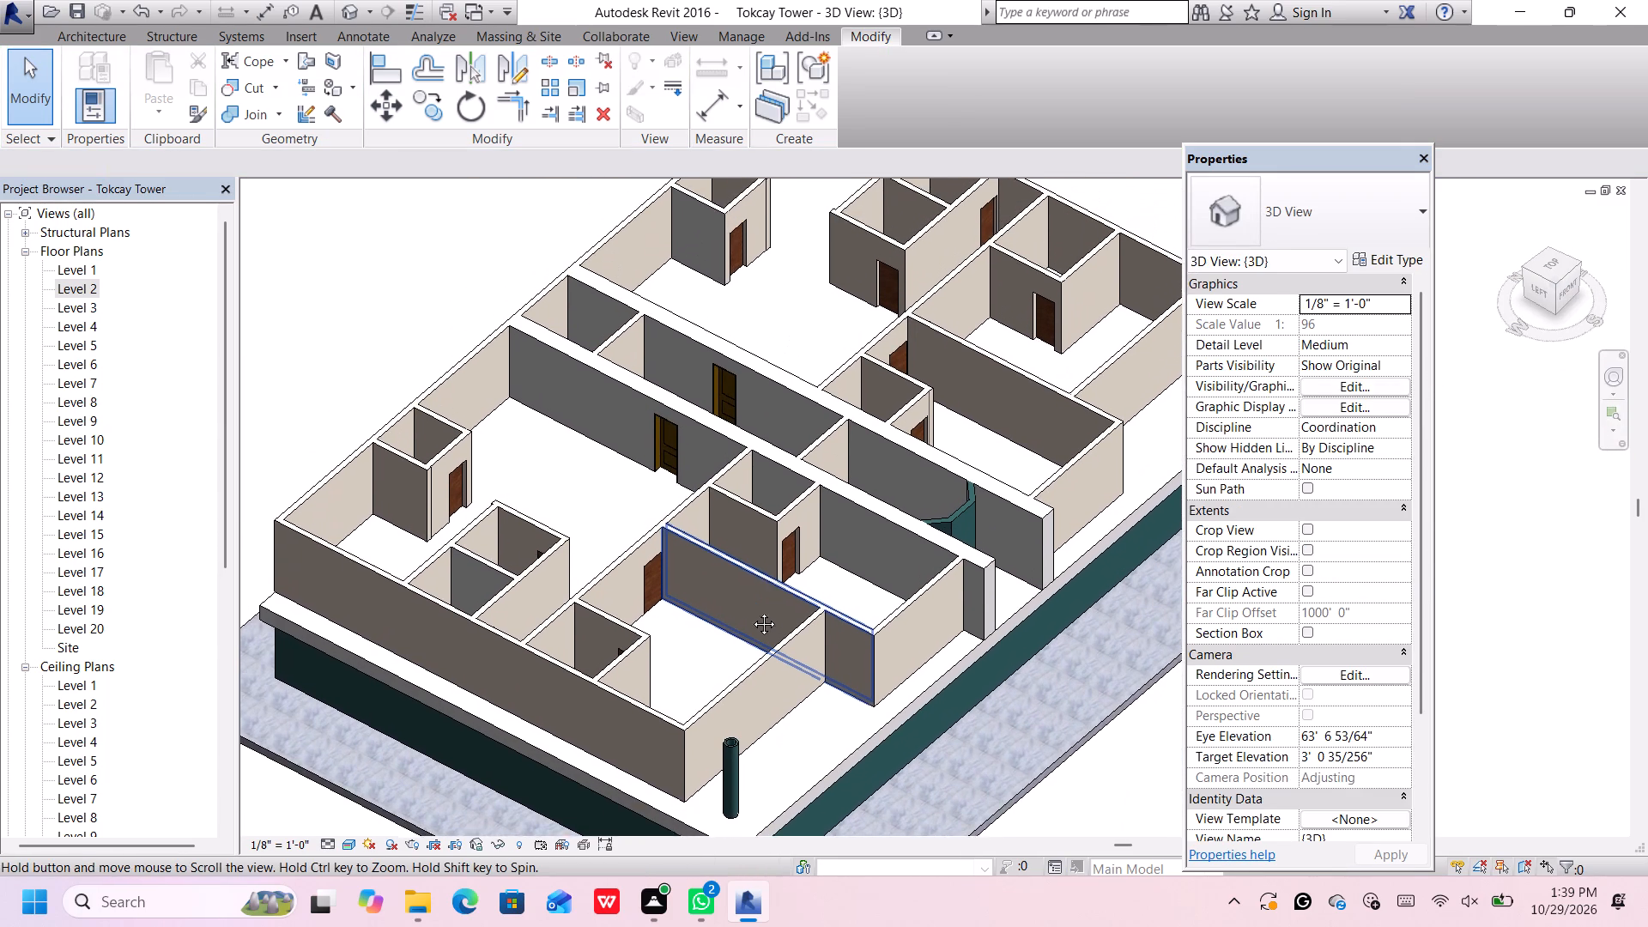
pyautogui.moveTo(751, 611); pyautogui.dragTo(748, 621, button='middle')
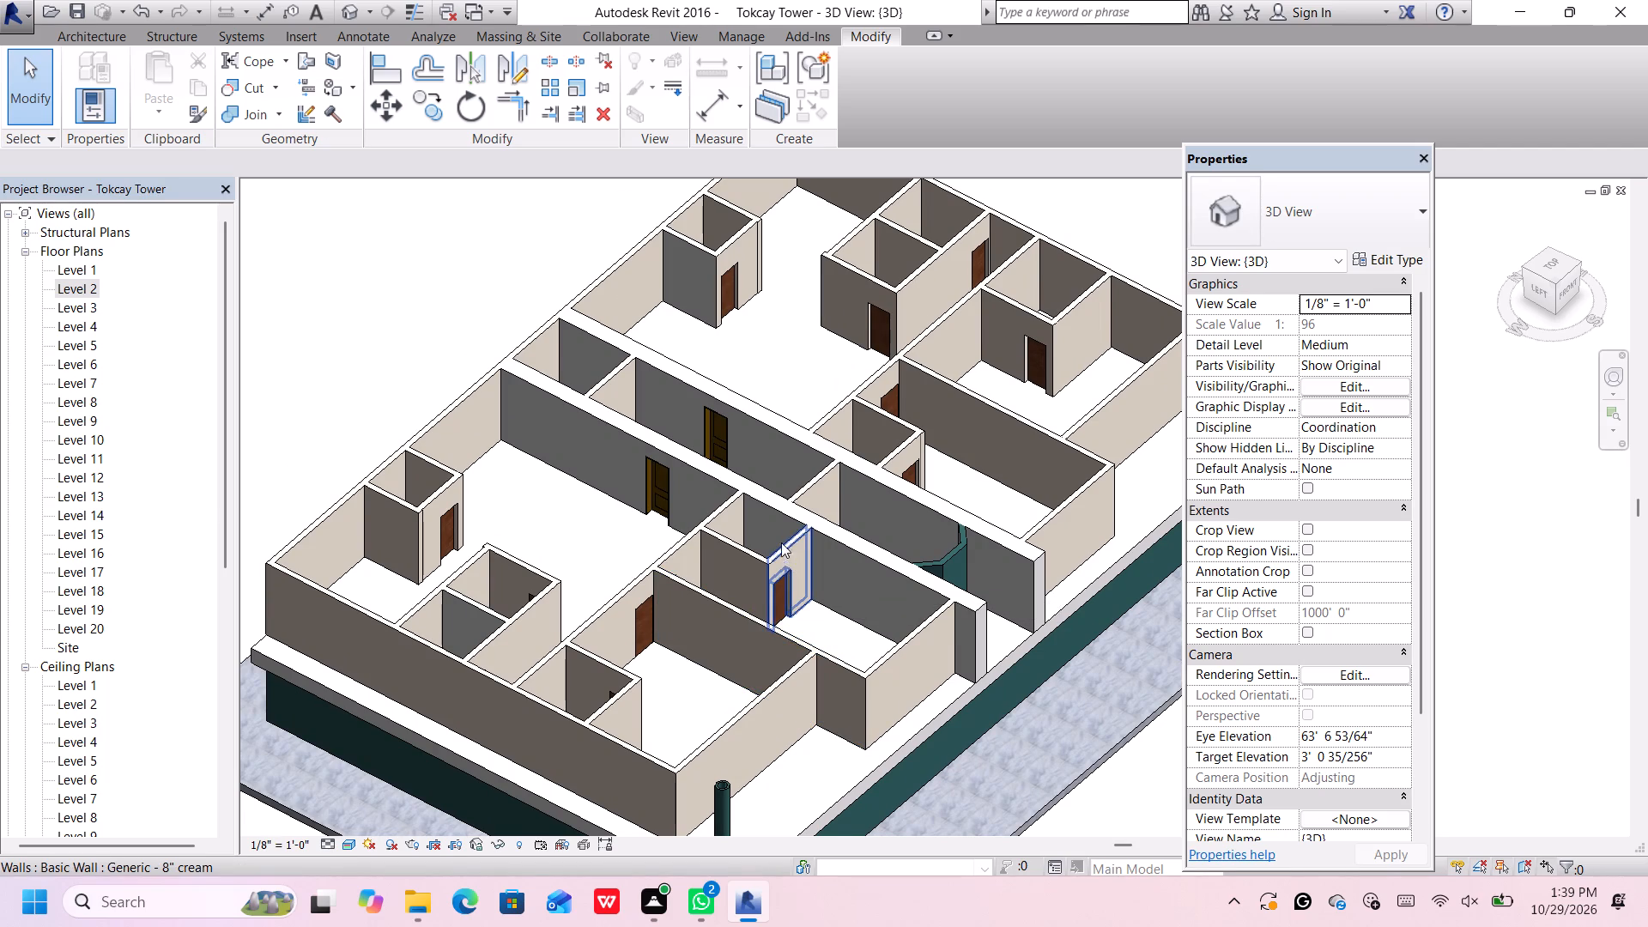
pyautogui.moveTo(794, 494); pyautogui.dragTo(807, 476, button='middle')
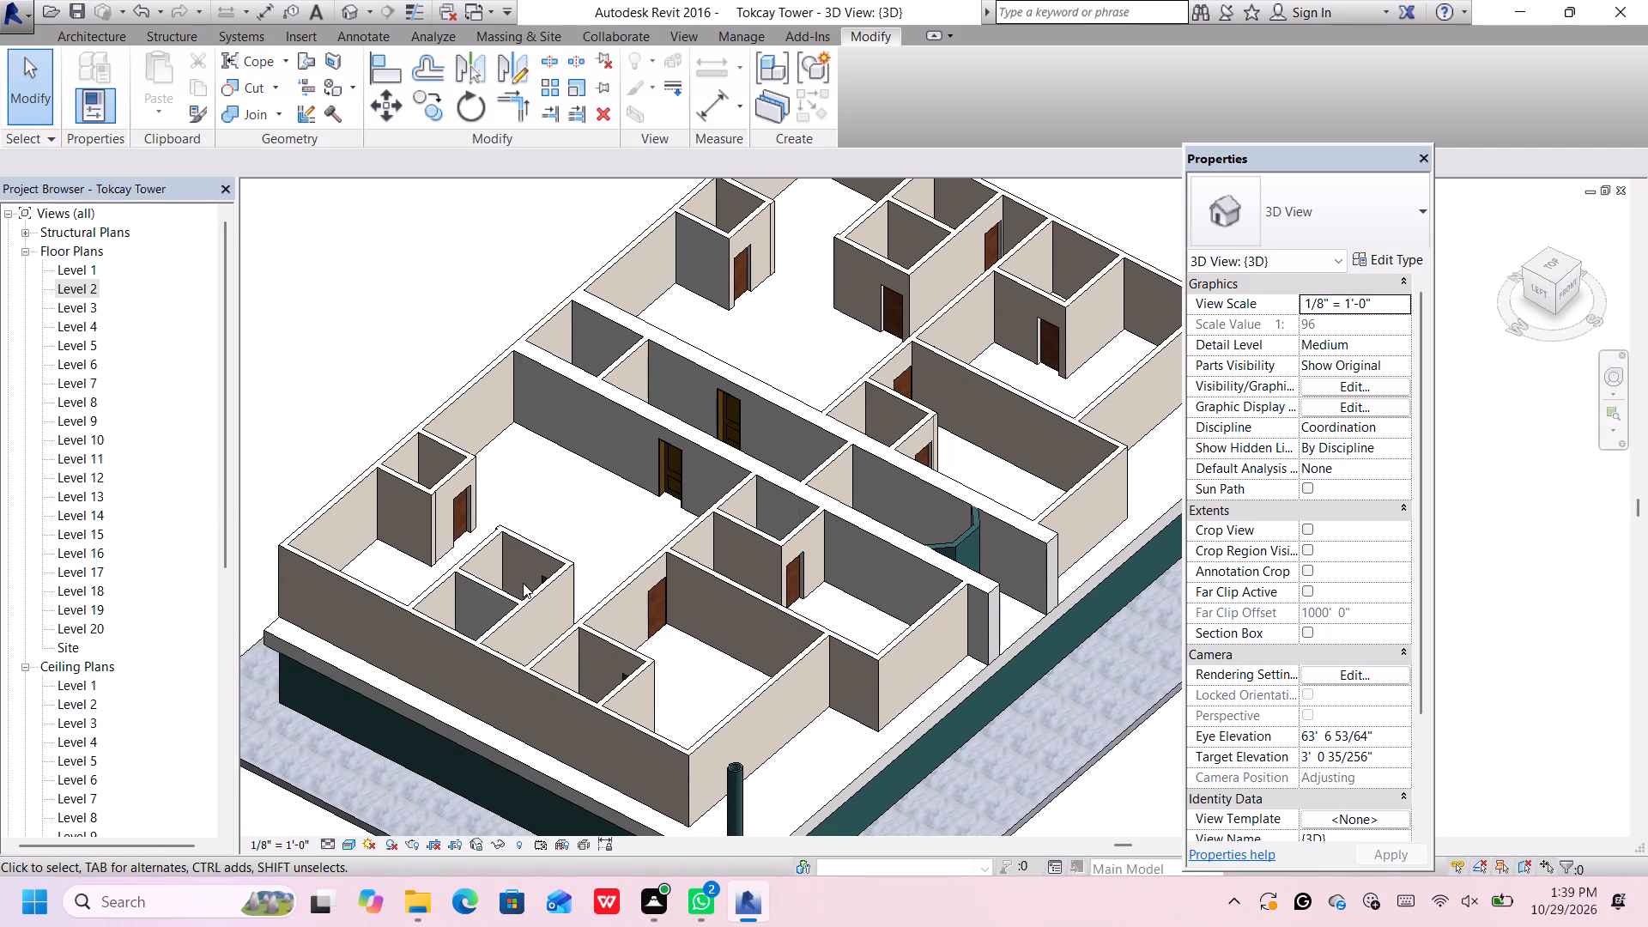
pyautogui.scroll(-5, 537, 533)
pyautogui.moveTo(692, 606); pyautogui.dragTo(716, 554, button='middle')
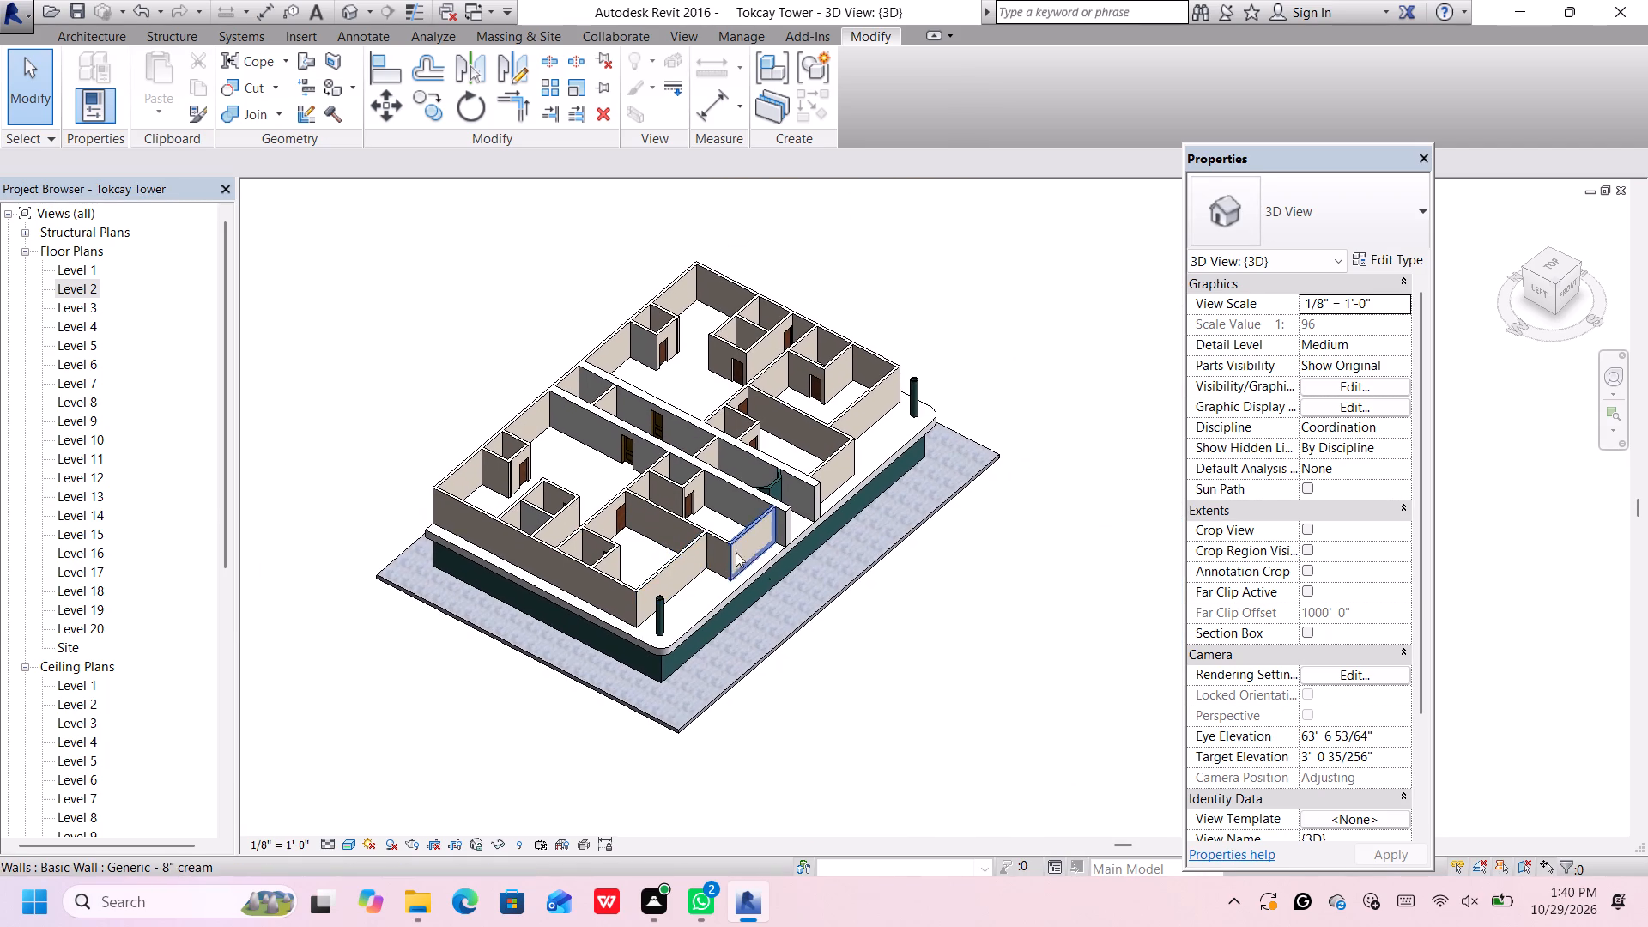
pyautogui.scroll(3, 815, 499)
pyautogui.moveTo(930, 450); pyautogui.dragTo(936, 461, button='middle')
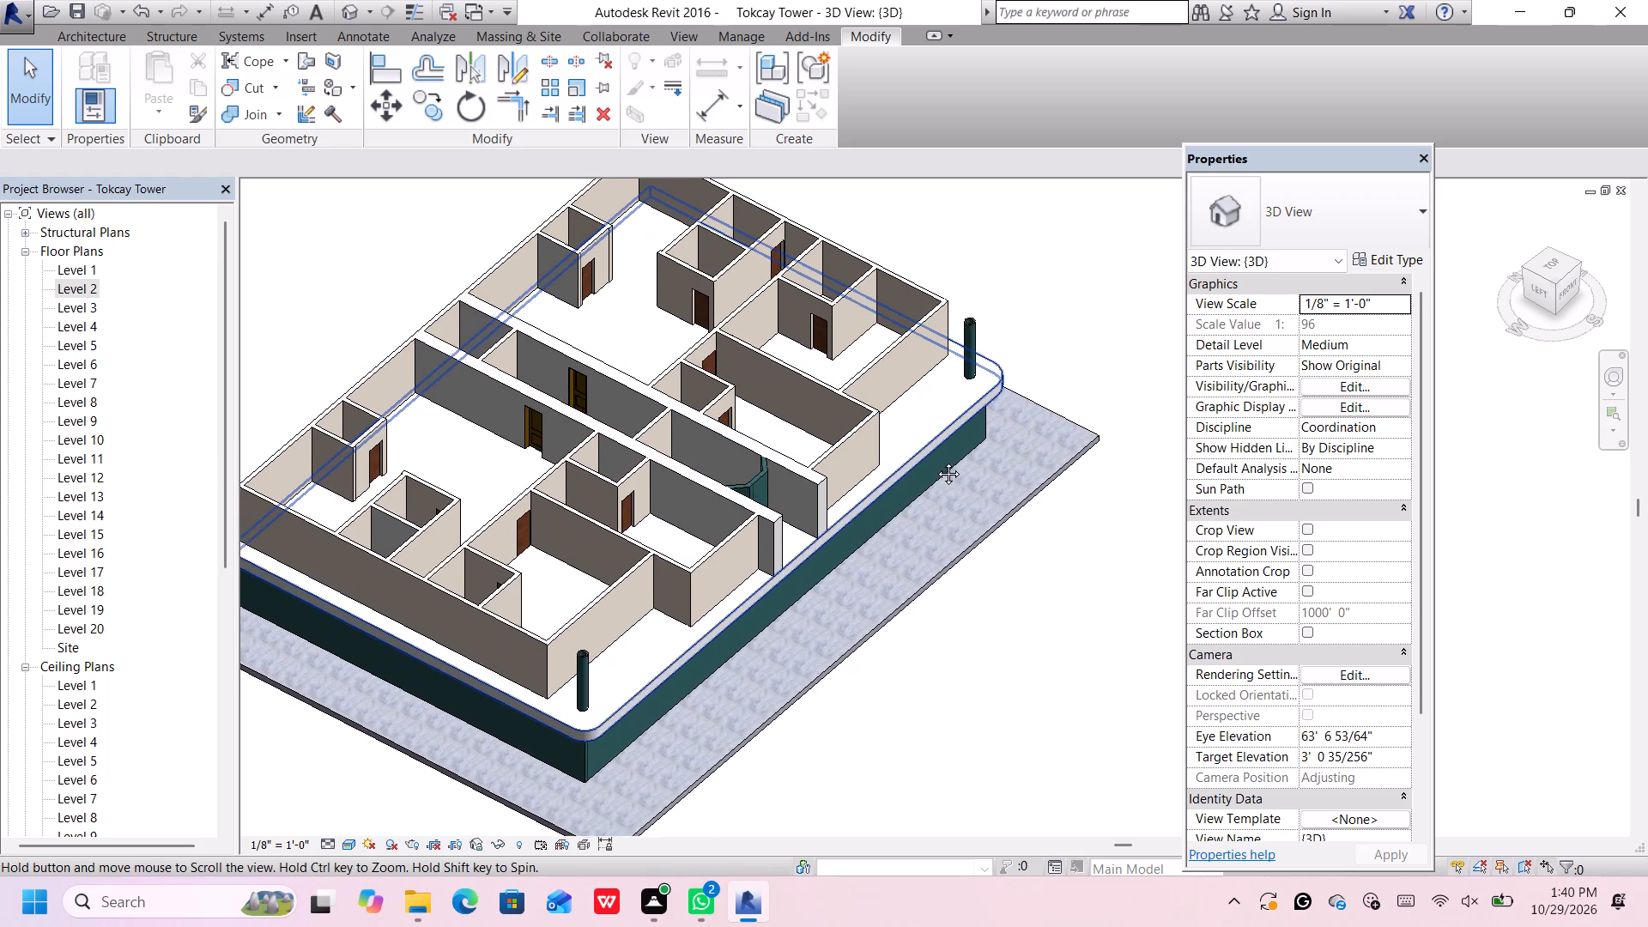
pyautogui.moveTo(936, 461); pyautogui.dragTo(950, 486, button='middle')
pyautogui.click(1548, 264)
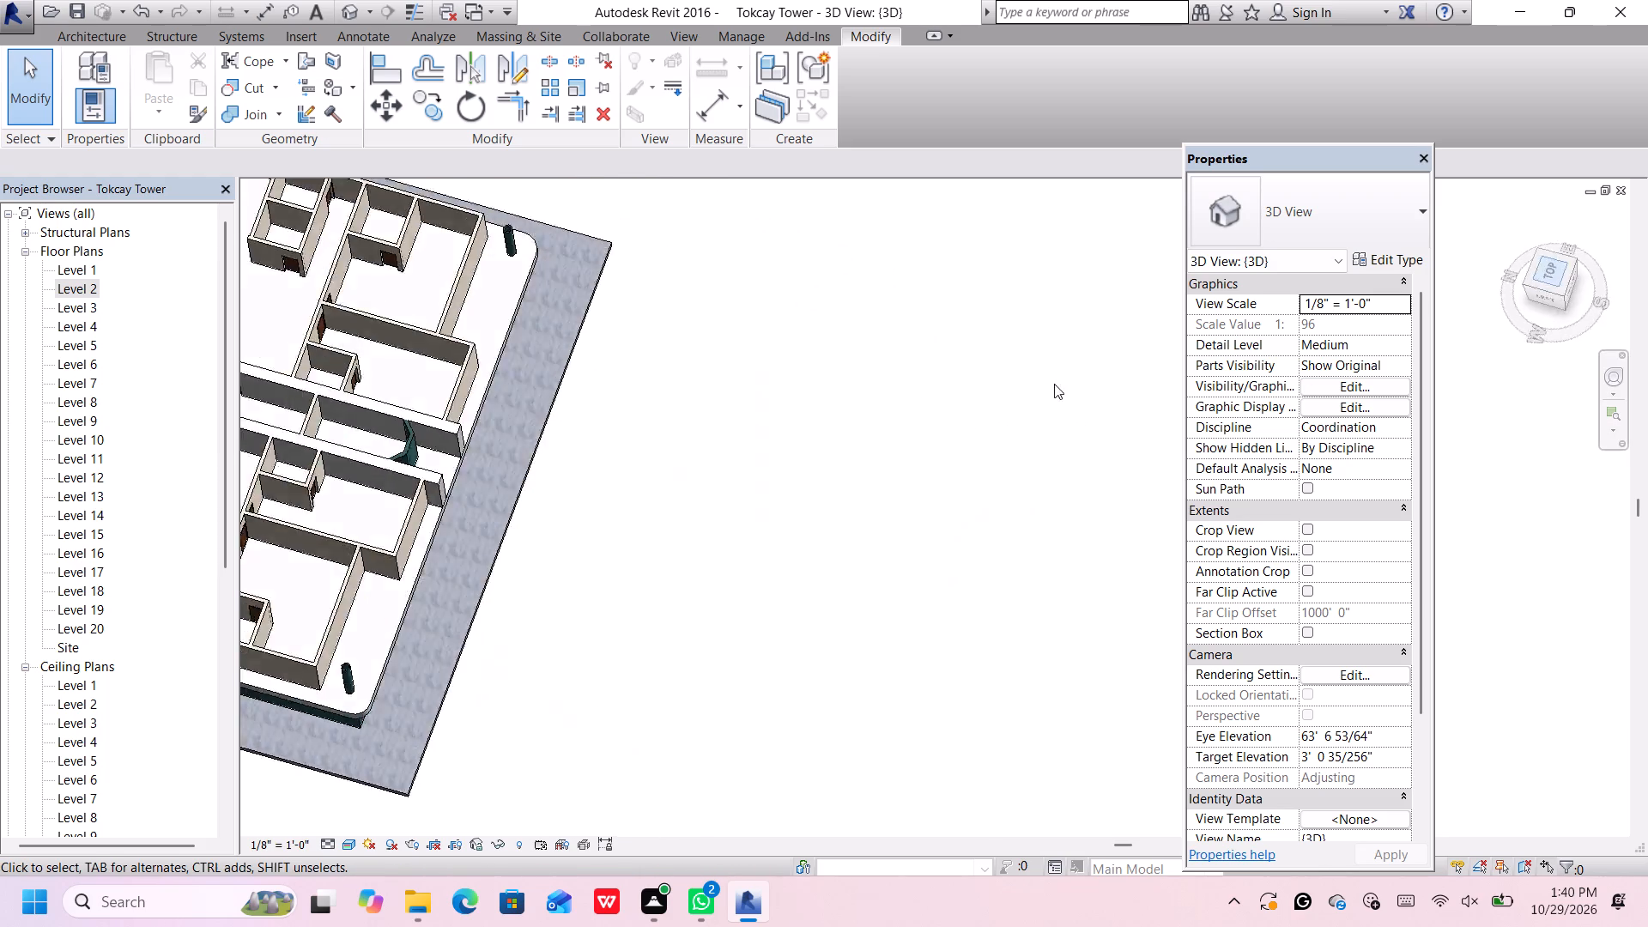
pyautogui.scroll(-1, 731, 472)
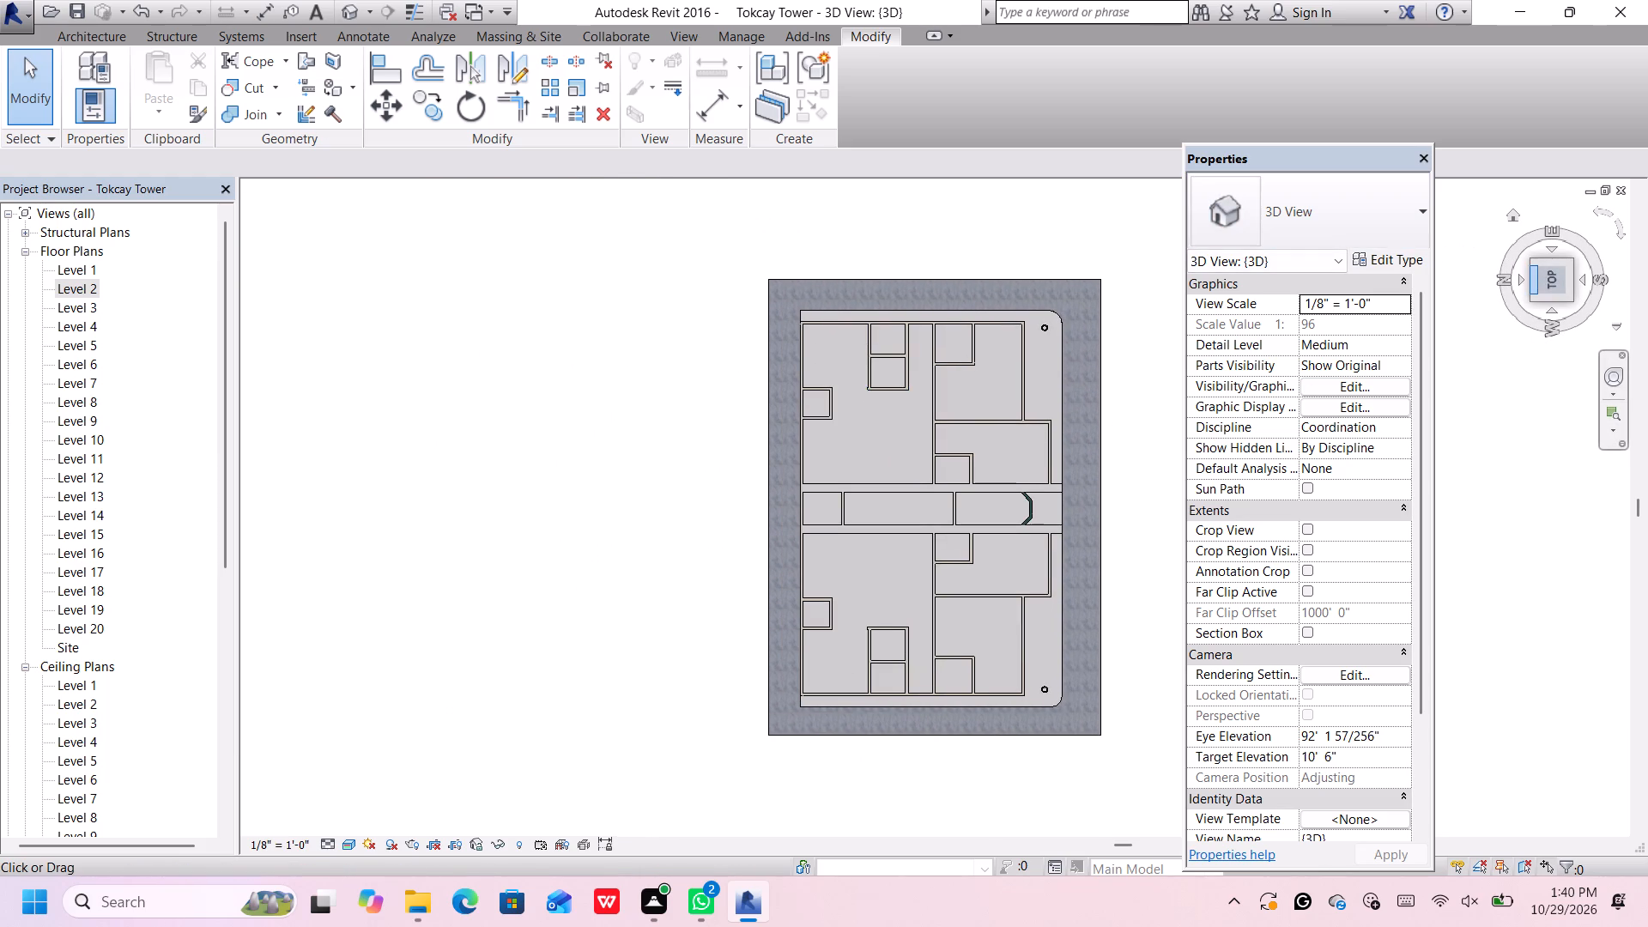
pyautogui.click(1568, 281)
pyautogui.scroll(-1, 869, 516)
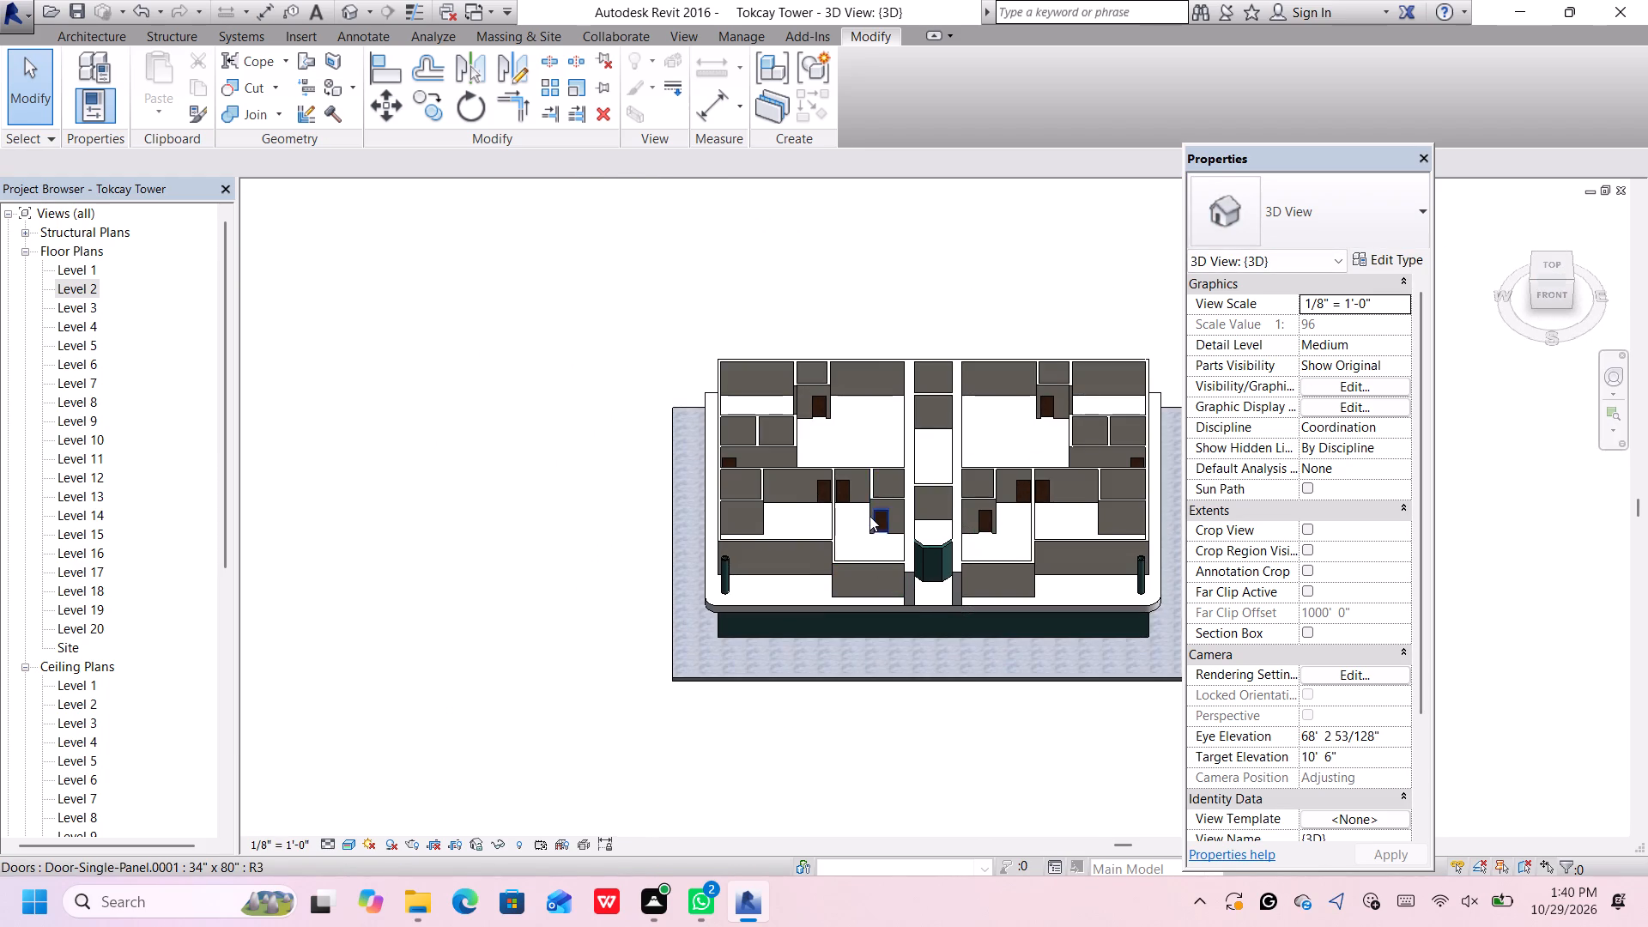
pyautogui.scroll(-2, 869, 516)
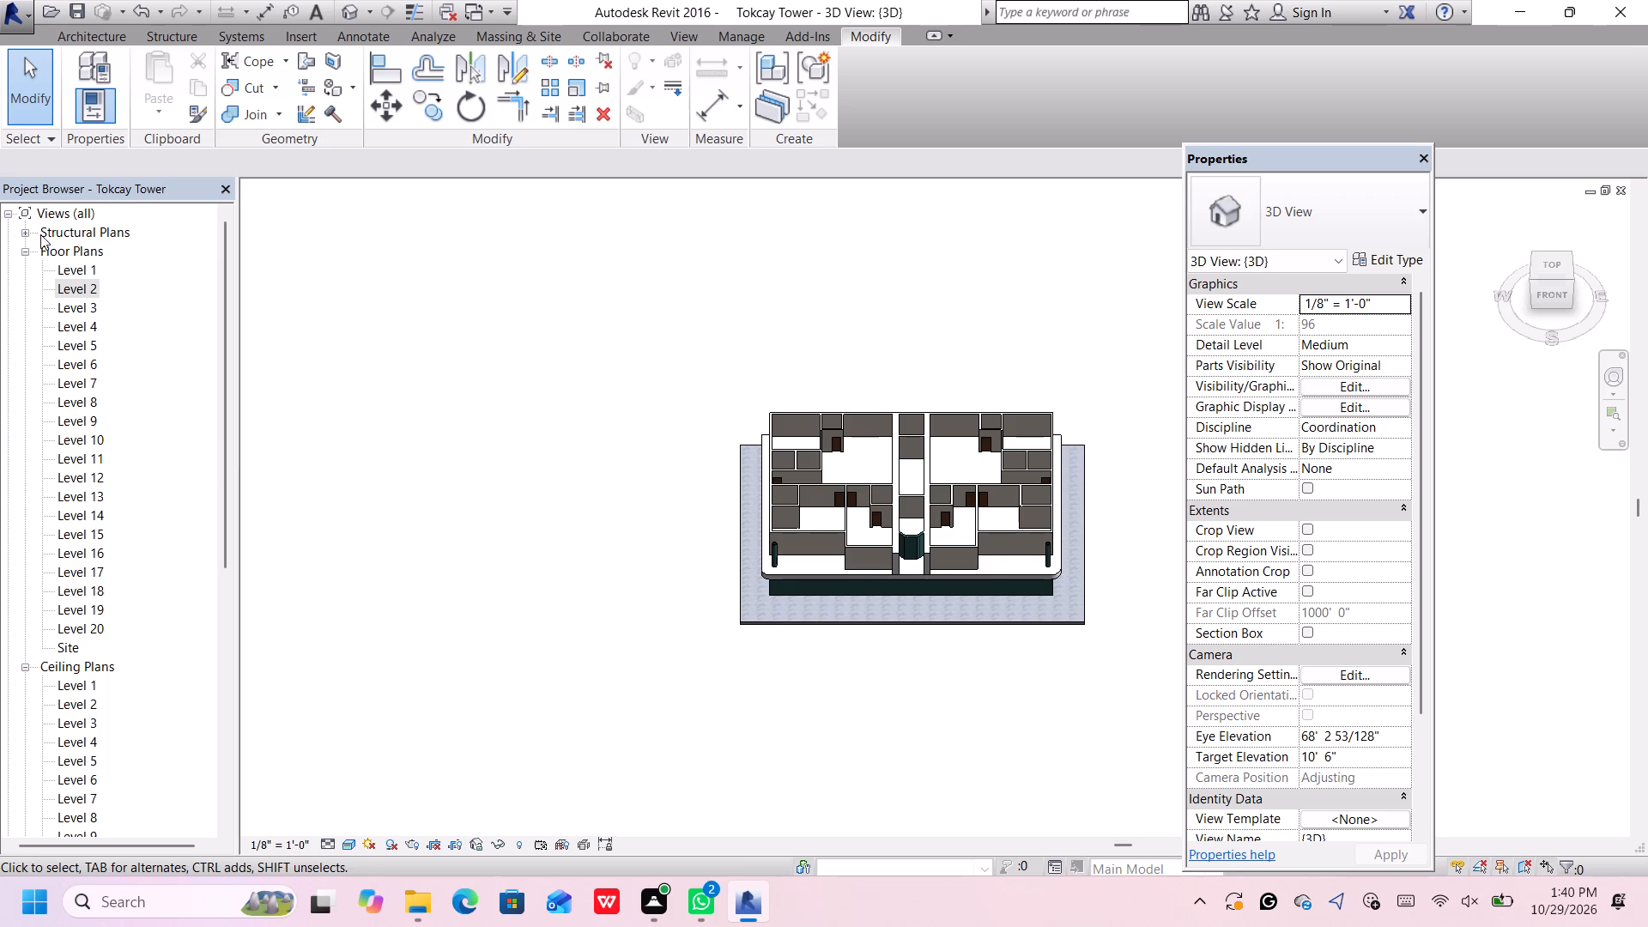
pyautogui.scroll(5, 70, 315)
# Open the Level 2 floor plan.
pyautogui.doubleClick(82, 290)
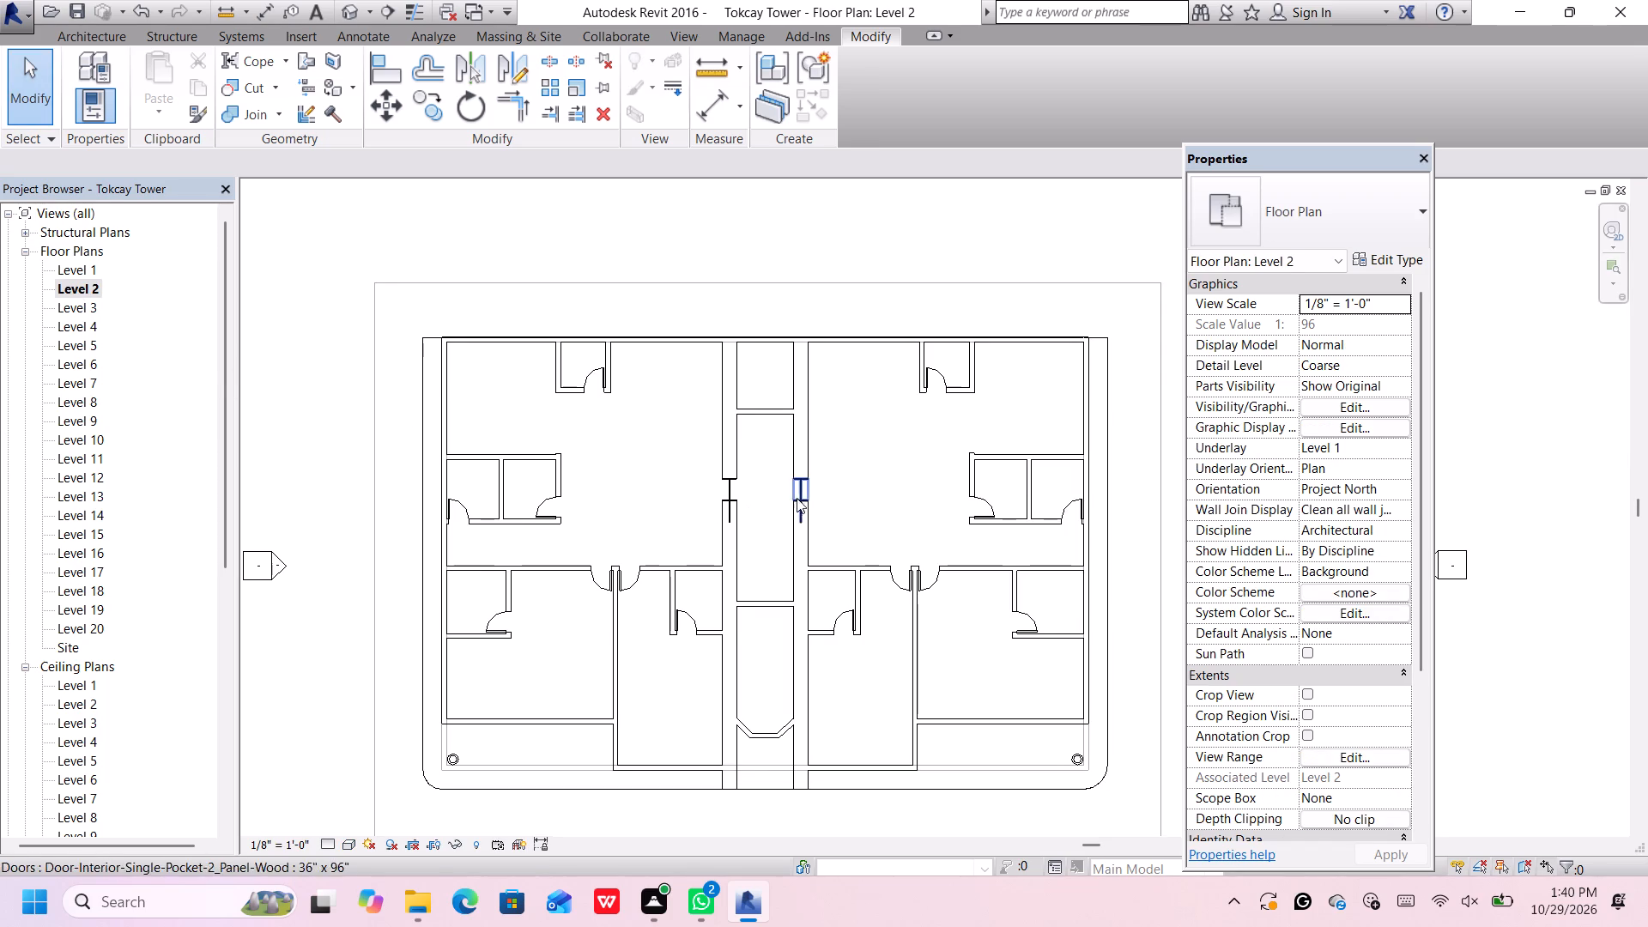
pyautogui.moveTo(797, 498); pyautogui.dragTo(757, 471, button='middle')
pyautogui.scroll(2, 812, 527)
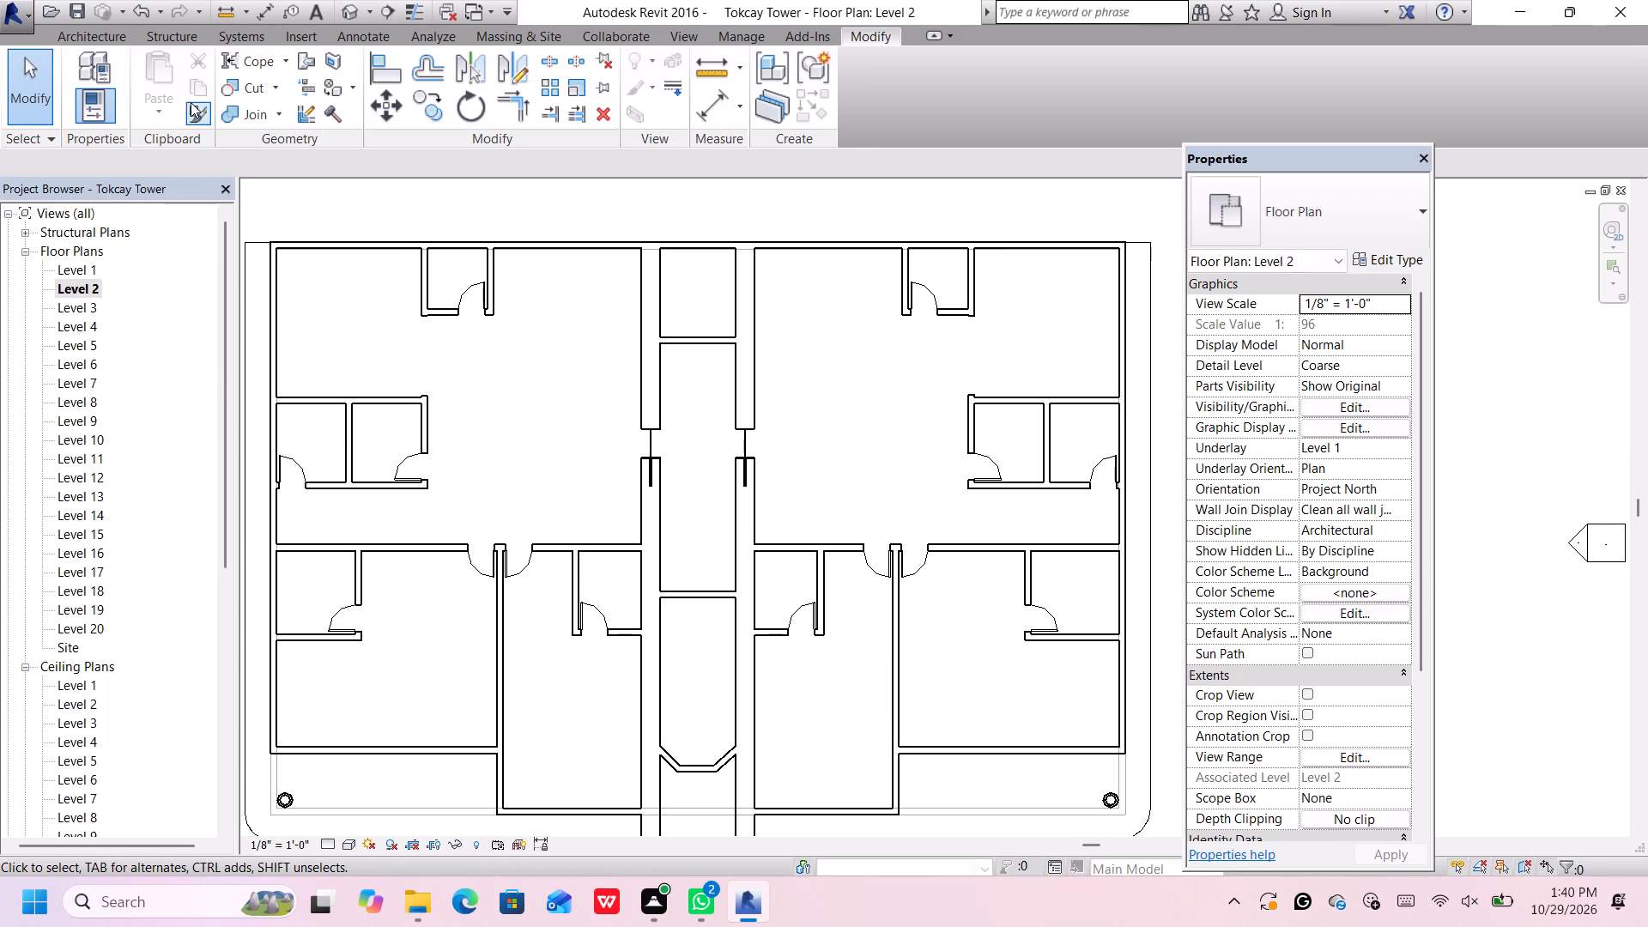
# Start placing a window and open the Windows folder of the US Imperial library to load a window family.
pyautogui.click(76, 31)
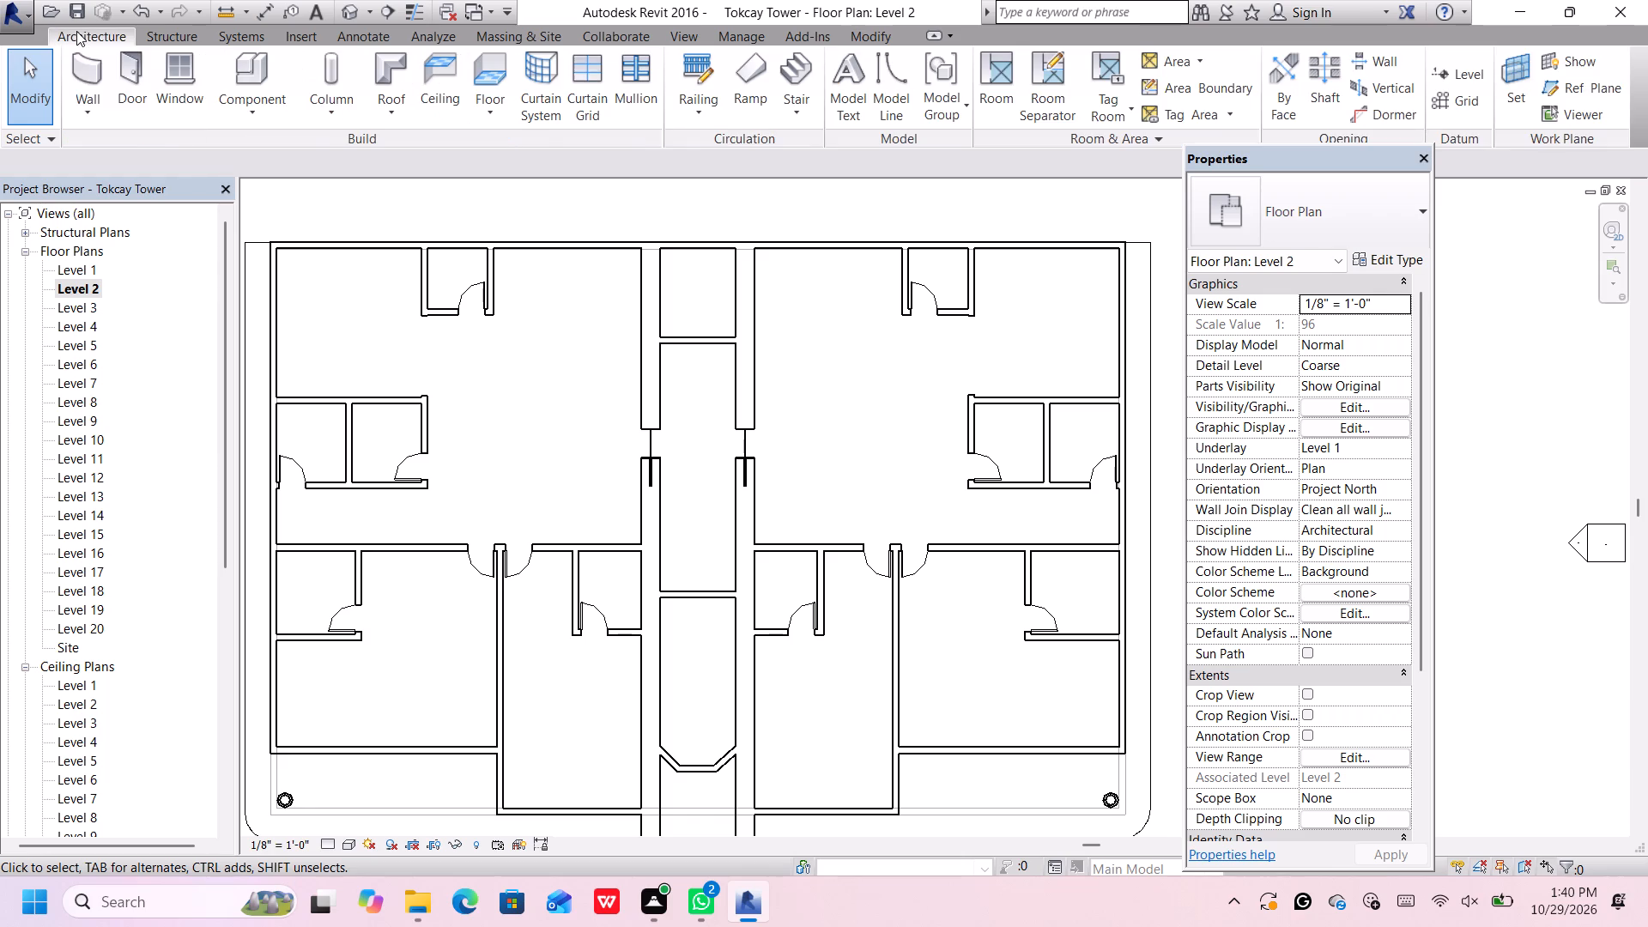
pyautogui.click(190, 76)
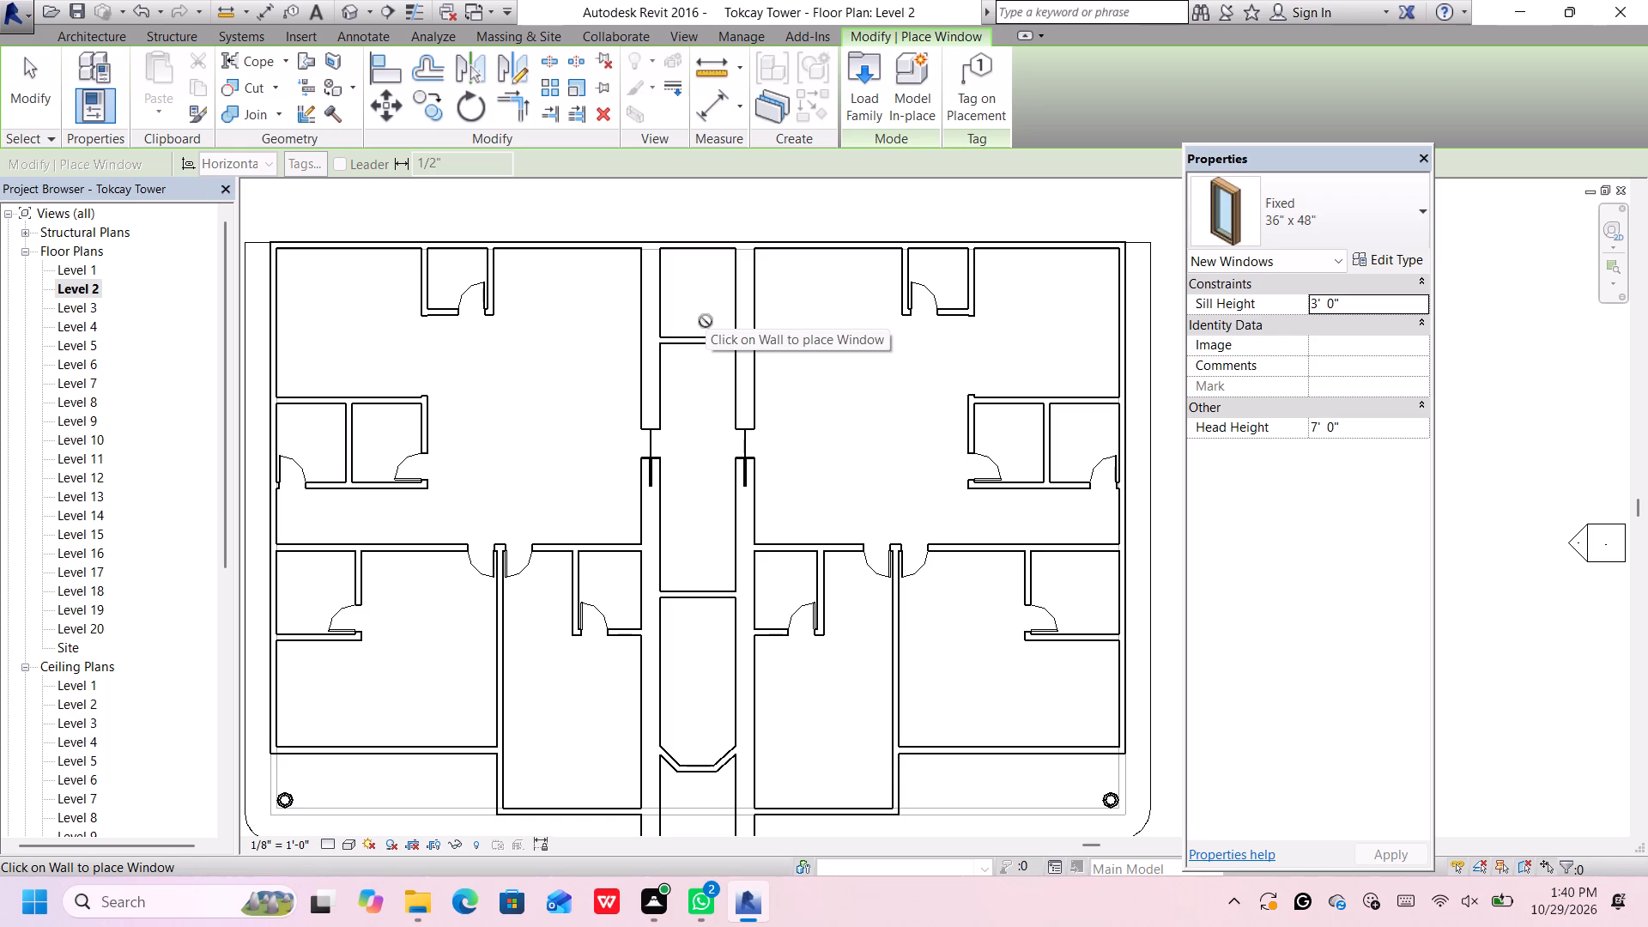
pyautogui.click(863, 103)
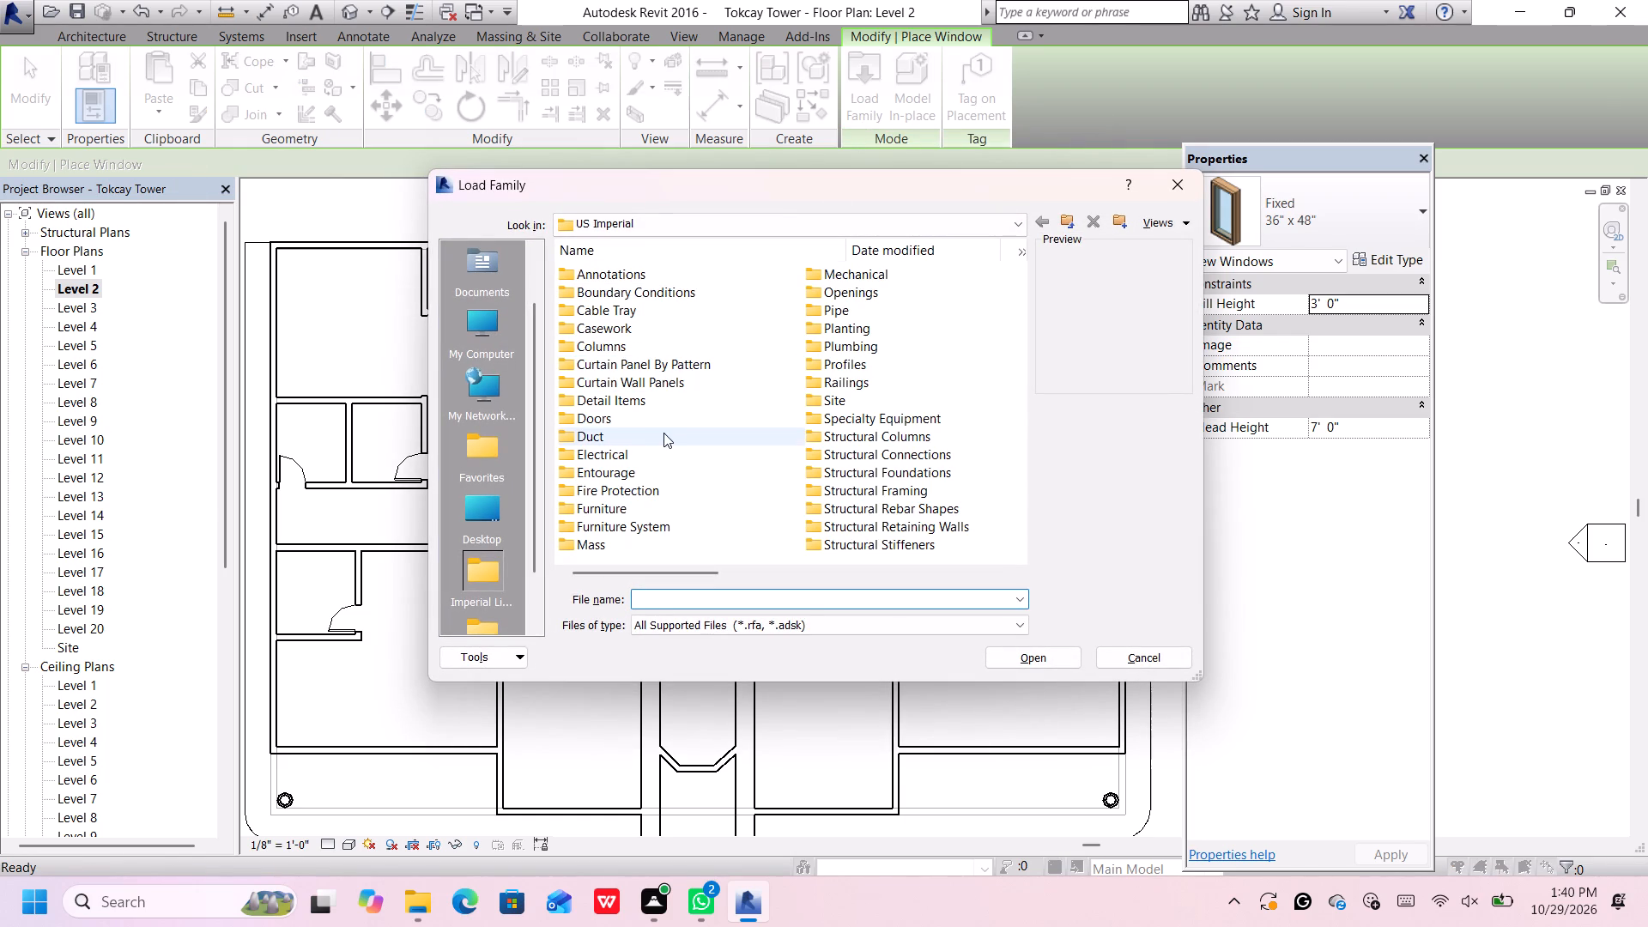
pyautogui.click(1172, 188)
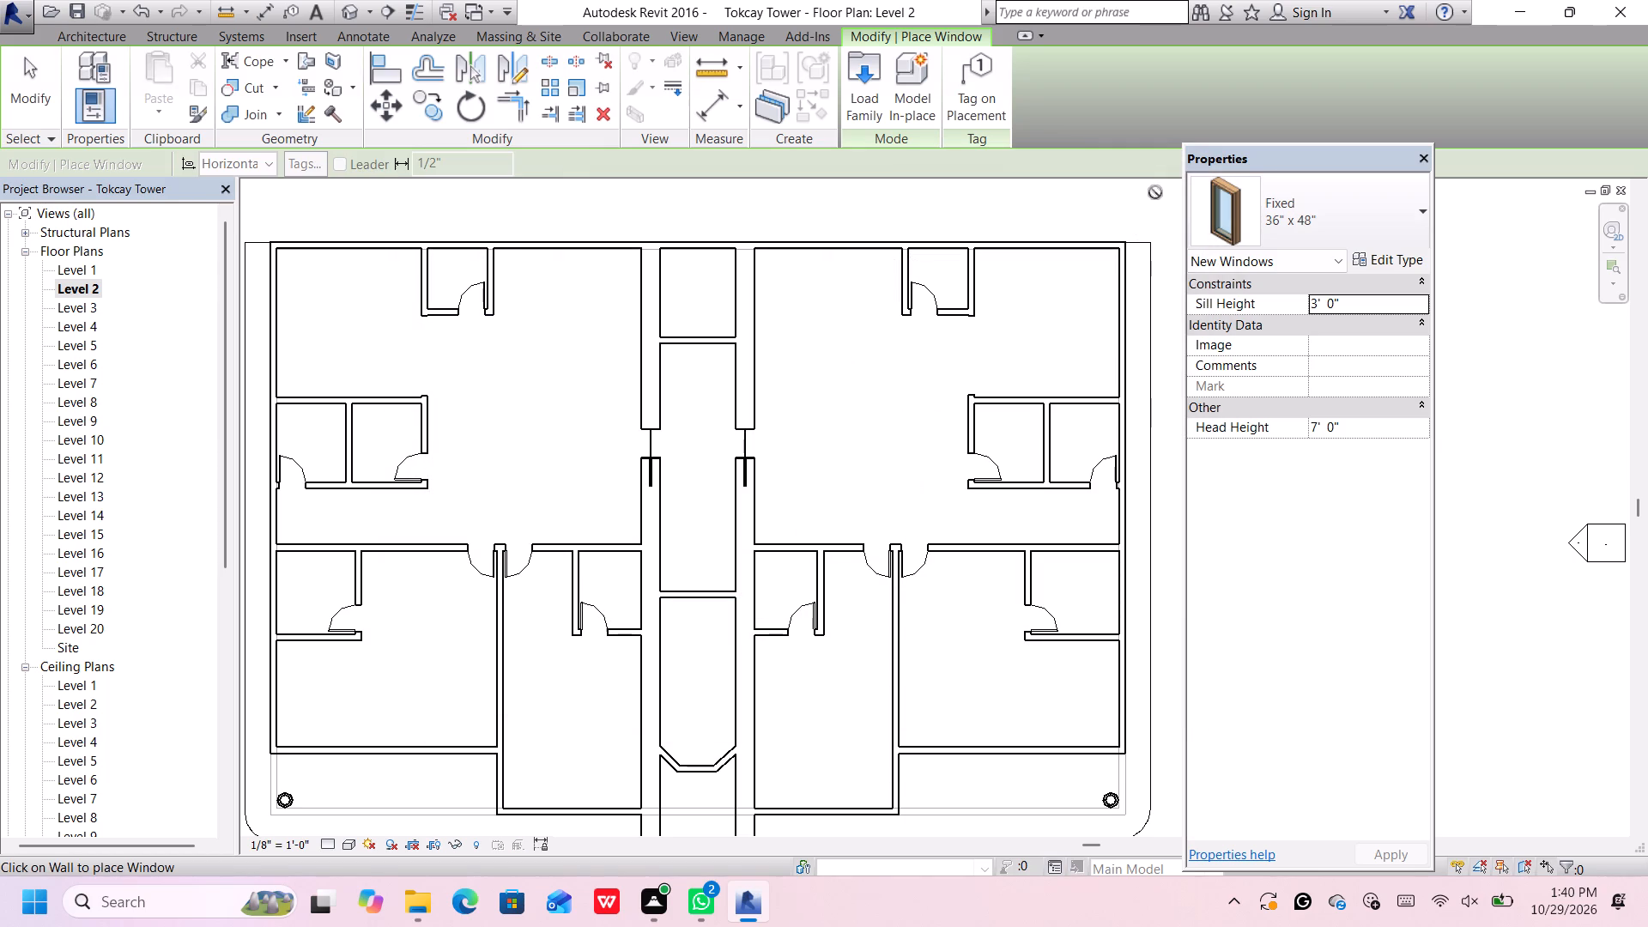
pyautogui.click(859, 88)
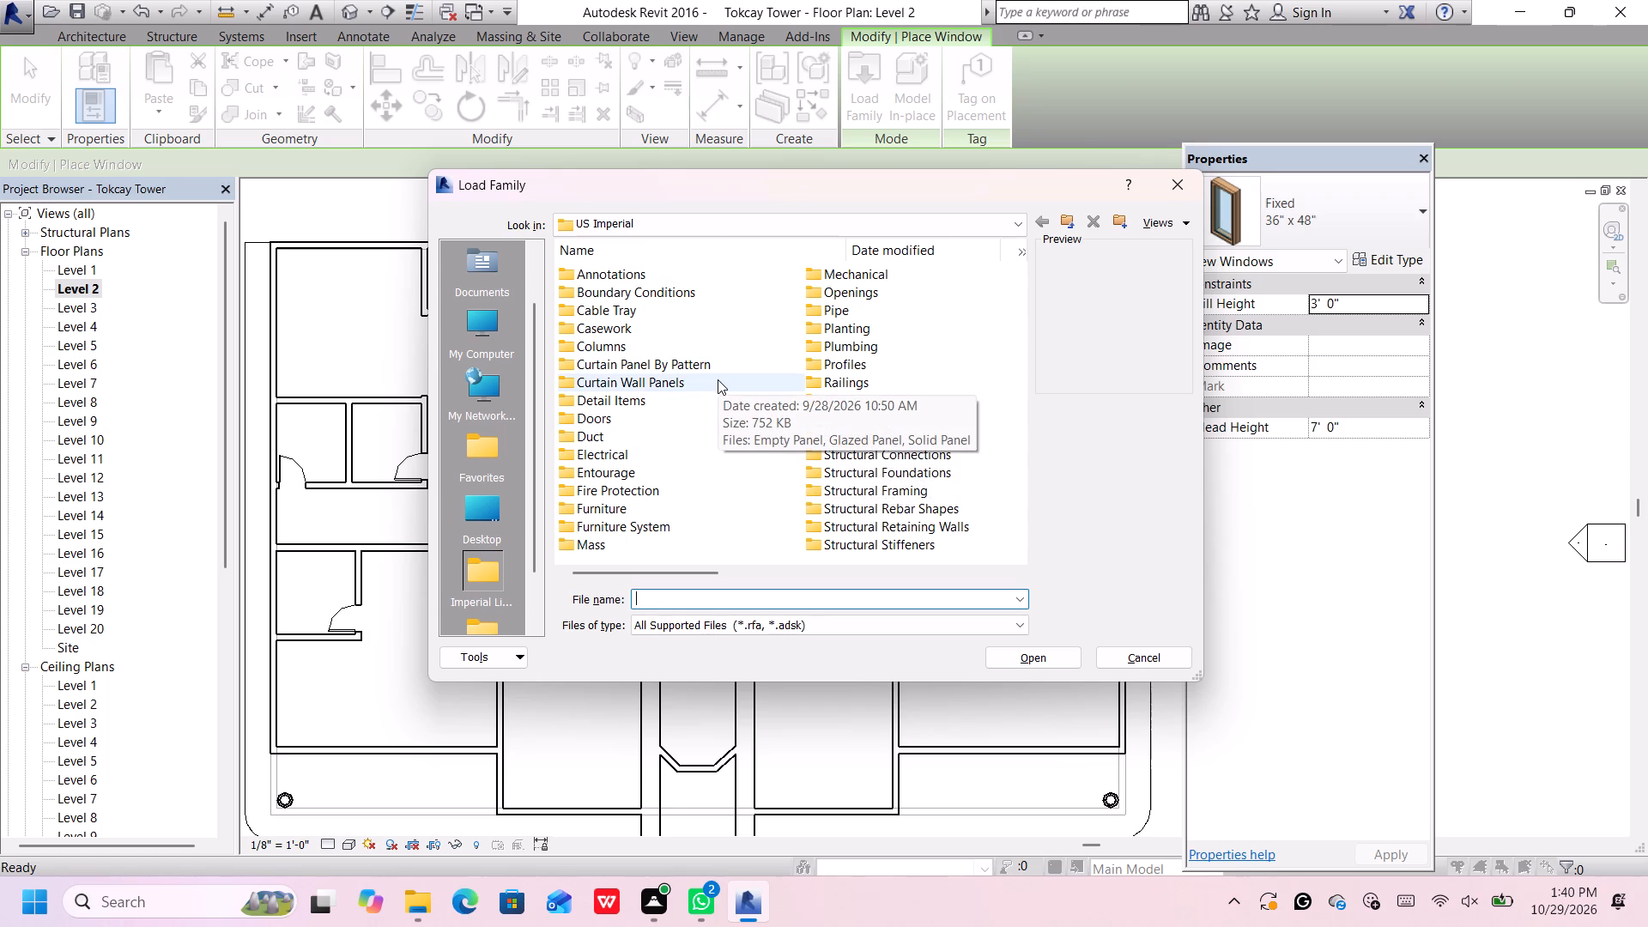
pyautogui.scroll(-3, 718, 379)
pyautogui.scroll(1, 718, 379)
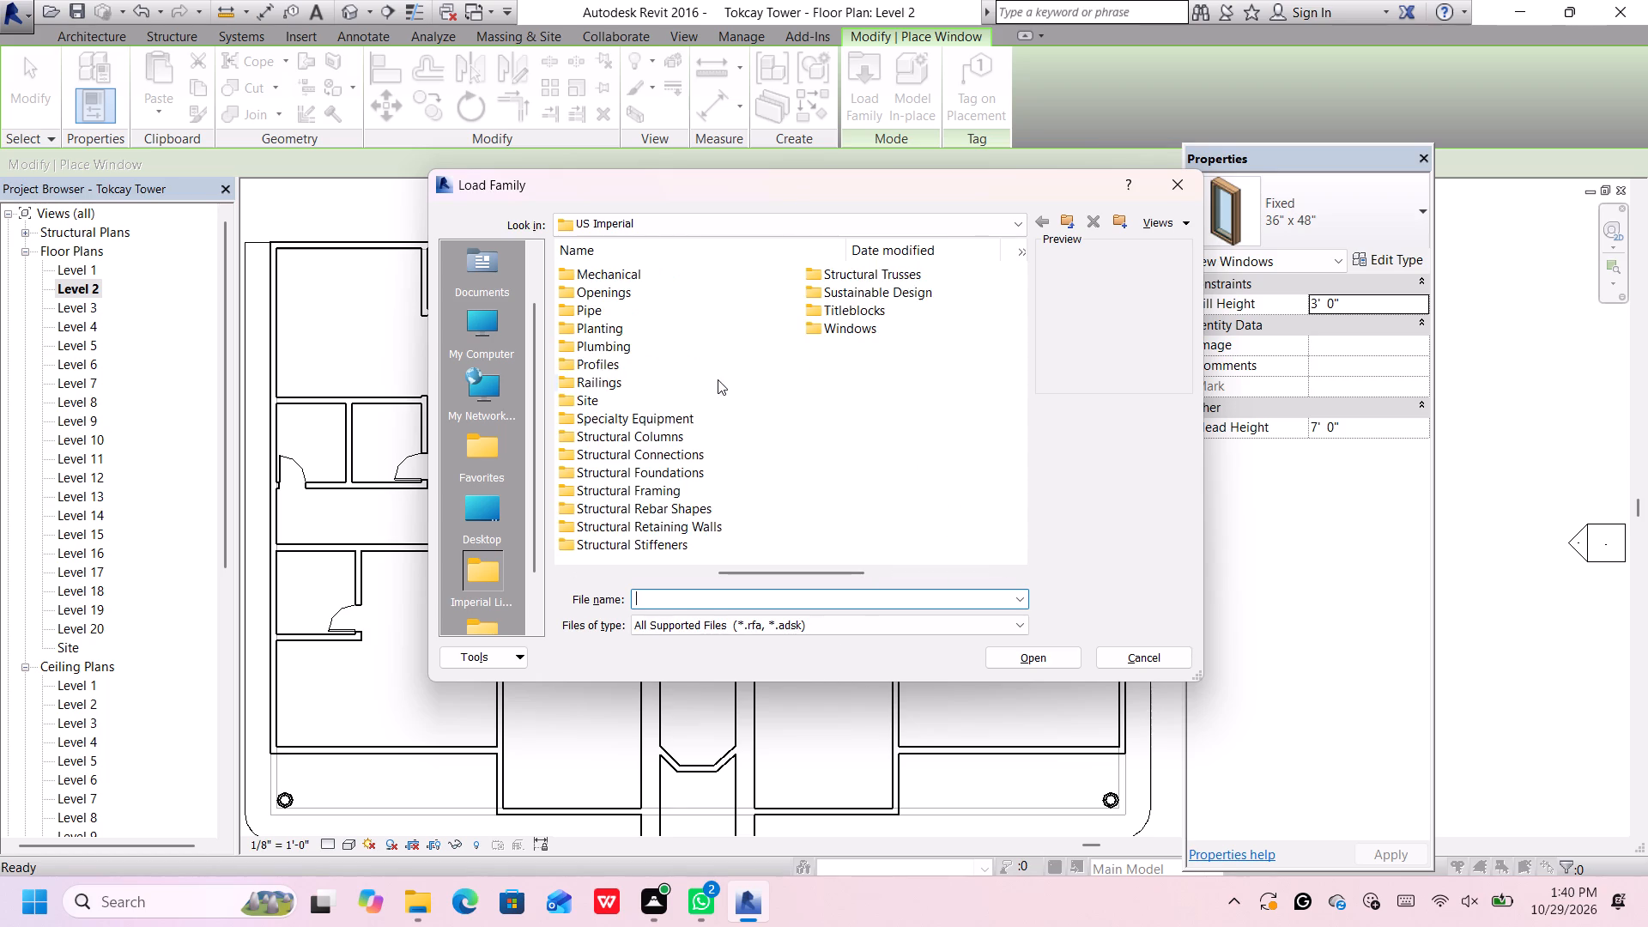
pyautogui.scroll(-1, 716, 379)
pyautogui.click(680, 330)
pyautogui.click(675, 330)
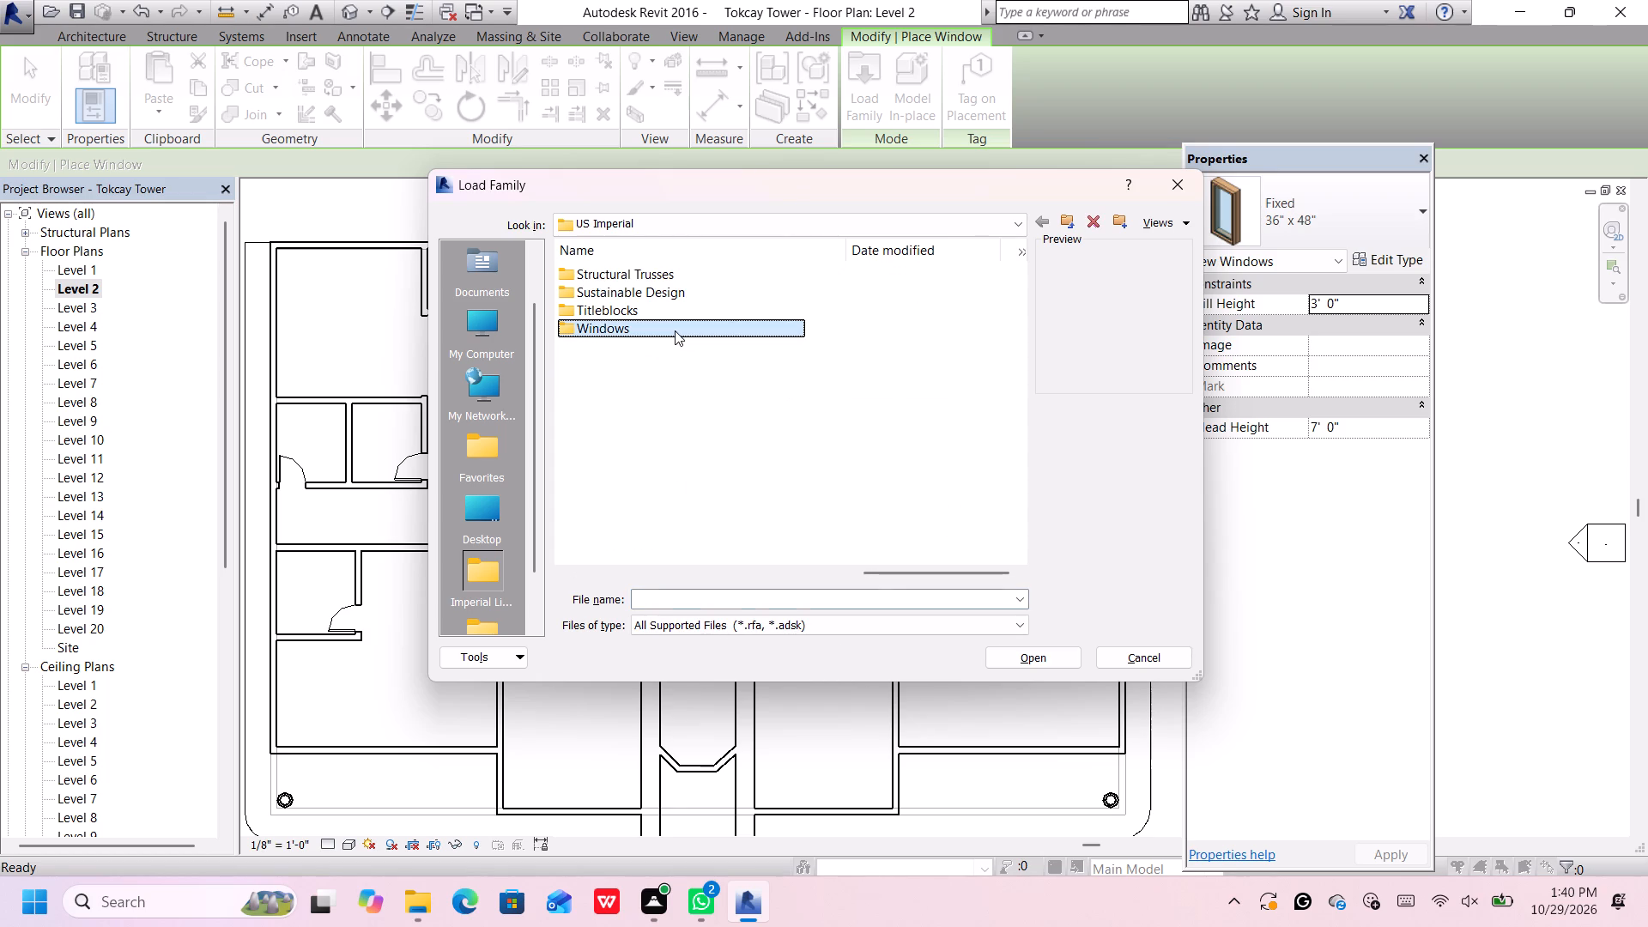
pyautogui.doubleClick(675, 330)
pyautogui.doubleClick(675, 330)
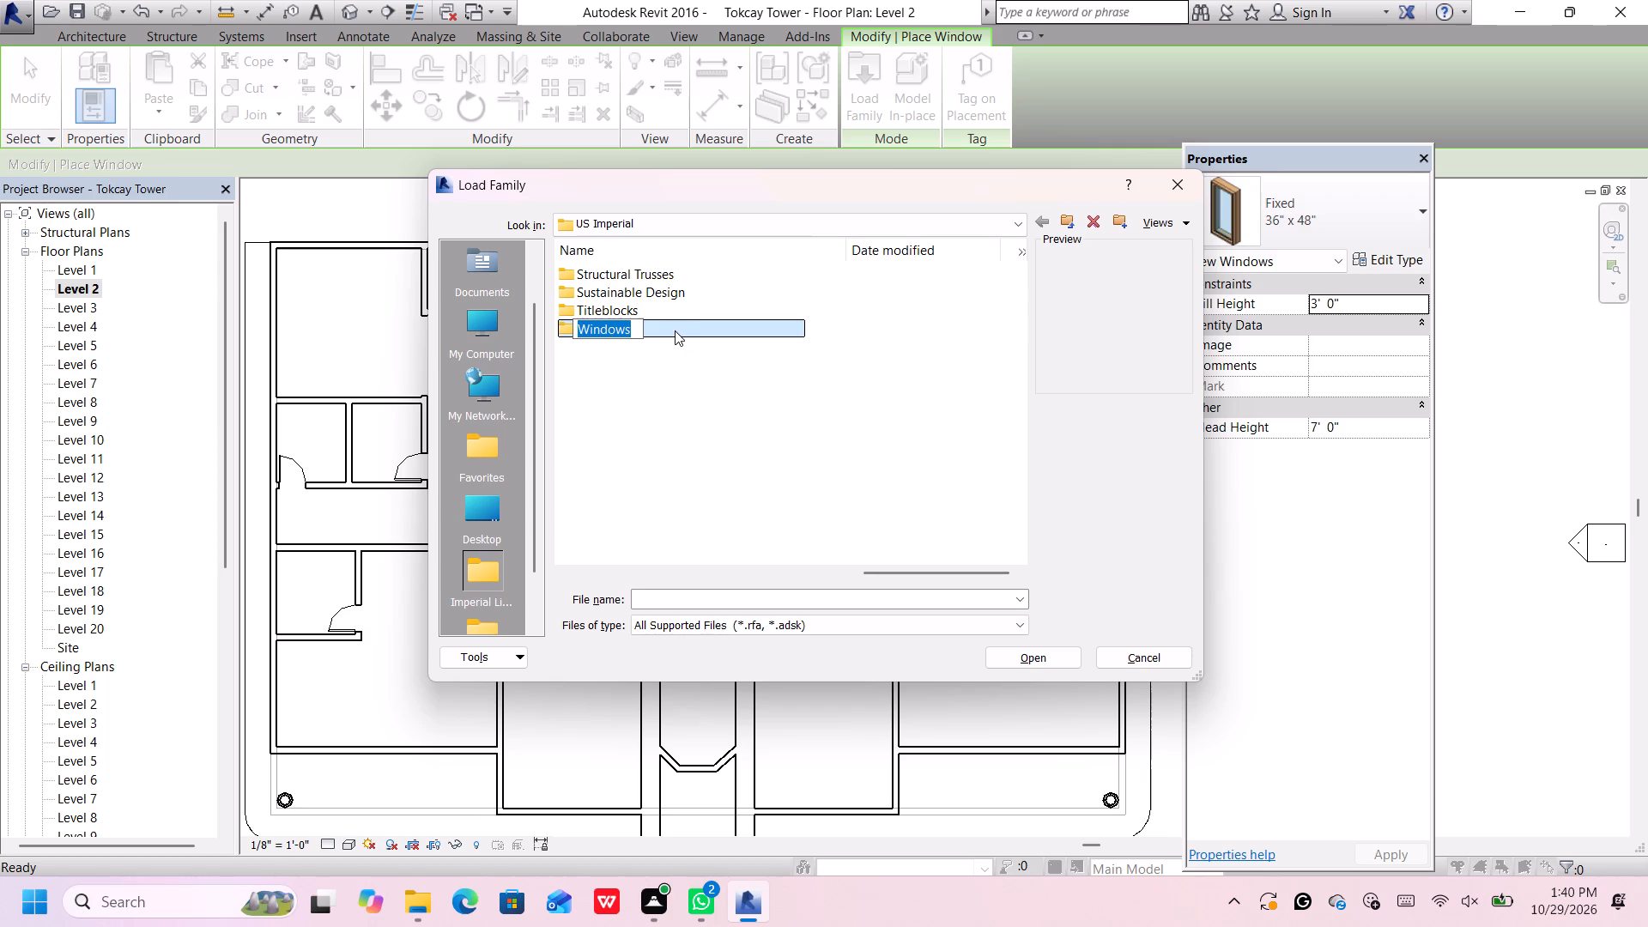
pyautogui.click(701, 328)
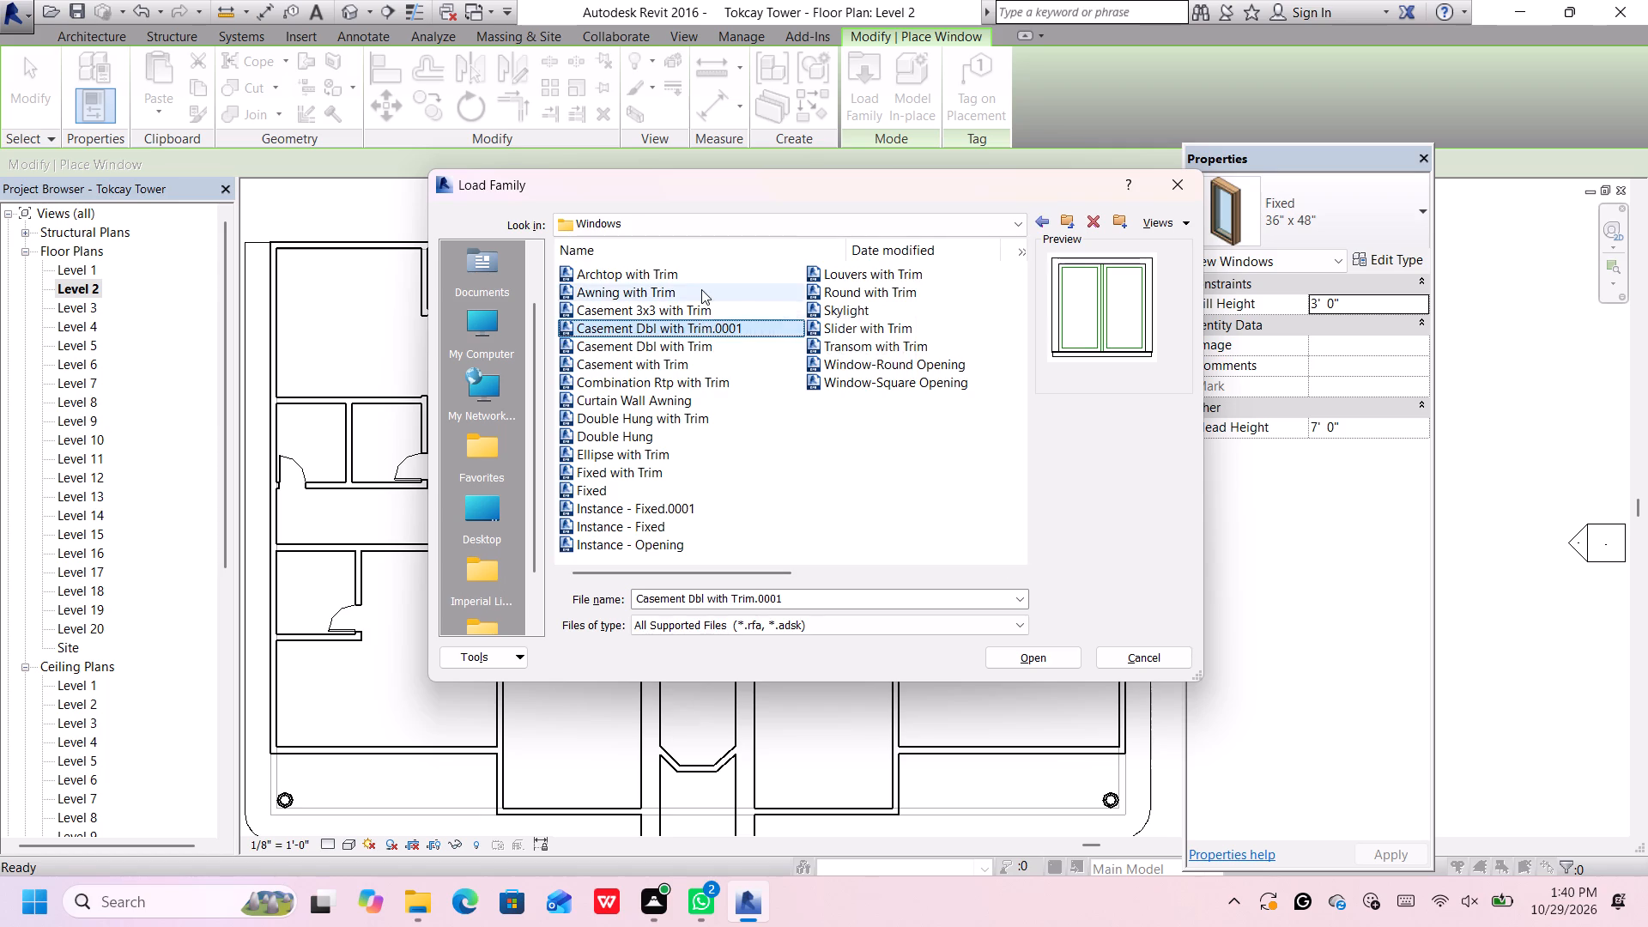
# Compare the previews of the window families in the Windows folder, from Awning with Trim to Transom with Trim.
pyautogui.click(701, 290)
pyautogui.click(694, 318)
pyautogui.click(688, 339)
pyautogui.click(684, 368)
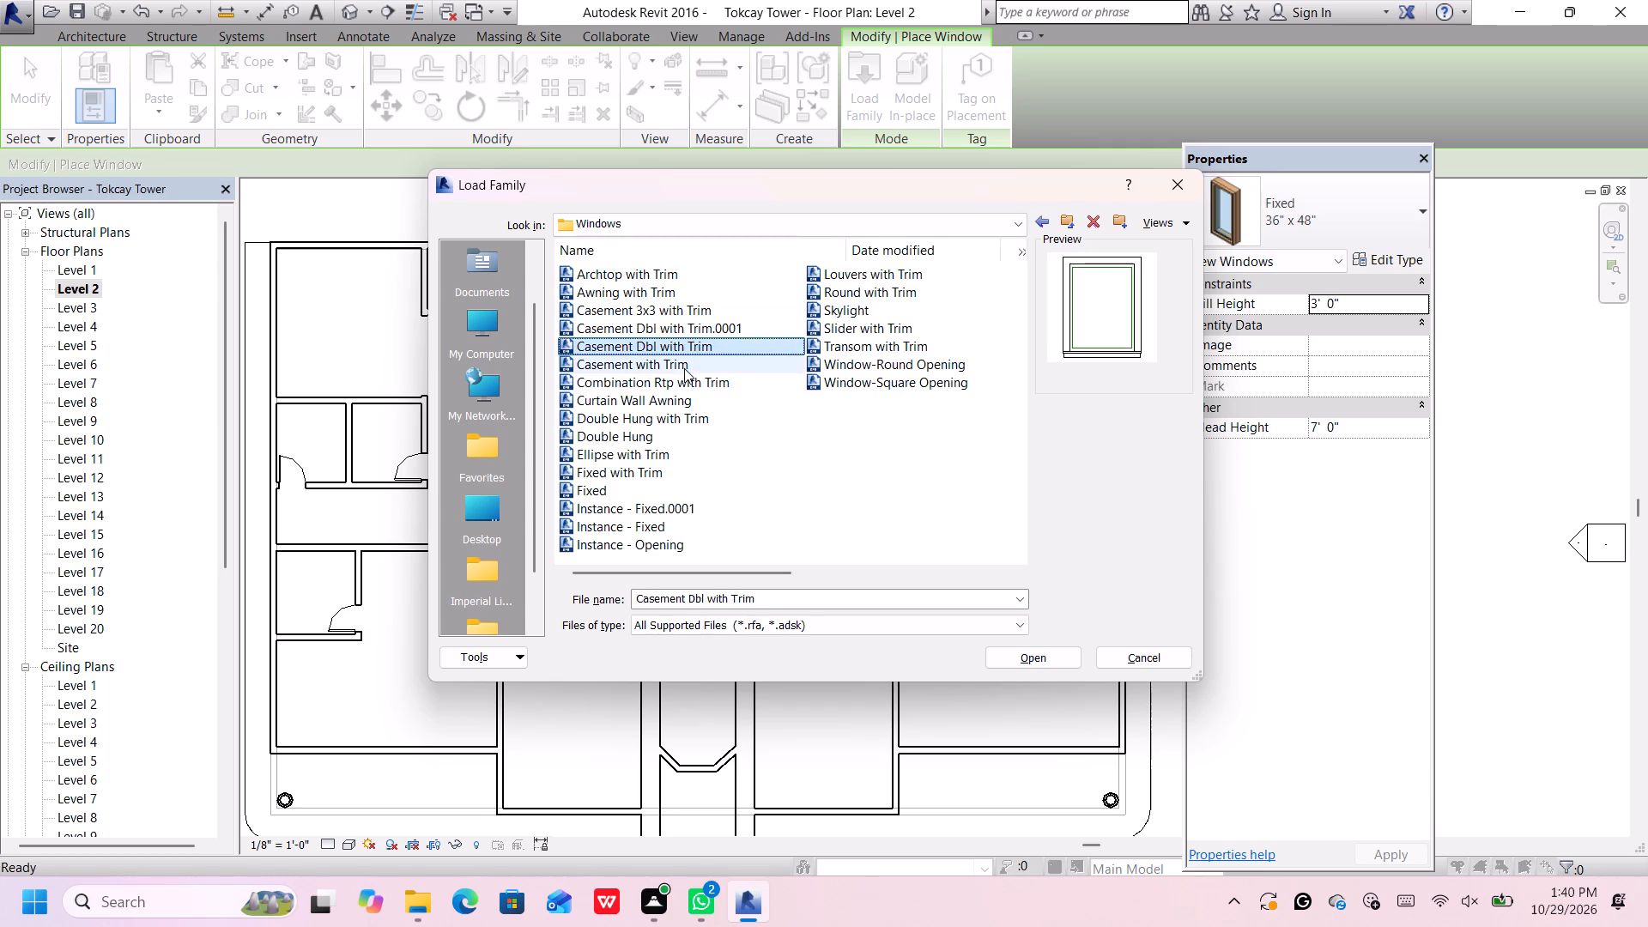
pyautogui.click(681, 385)
pyautogui.click(678, 413)
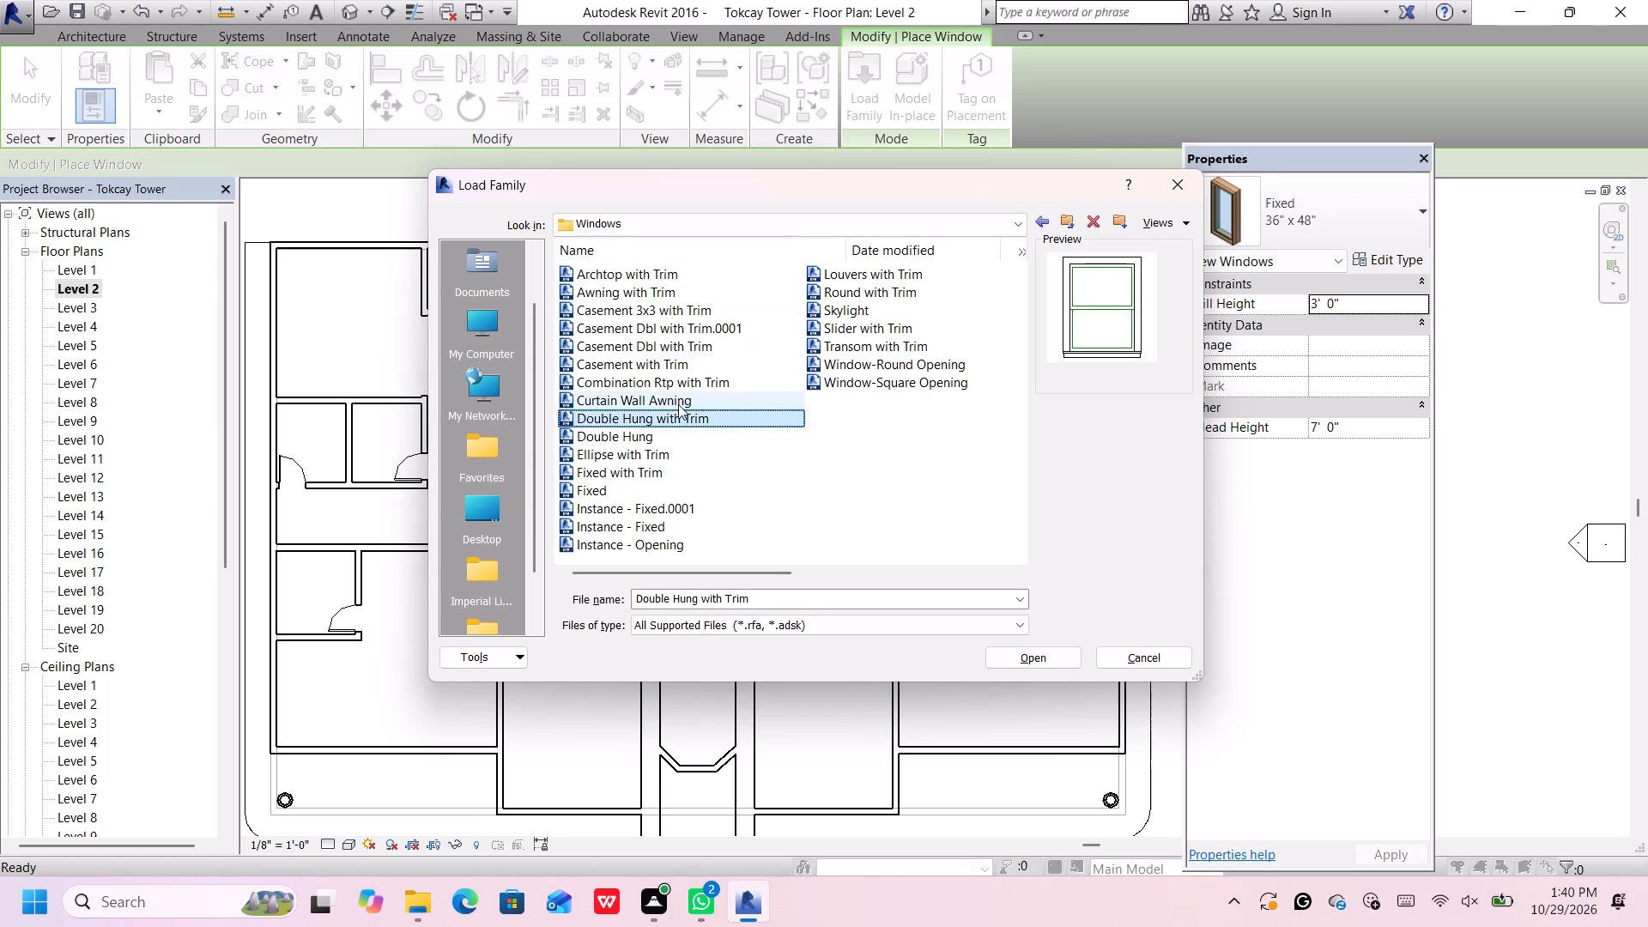
pyautogui.click(674, 426)
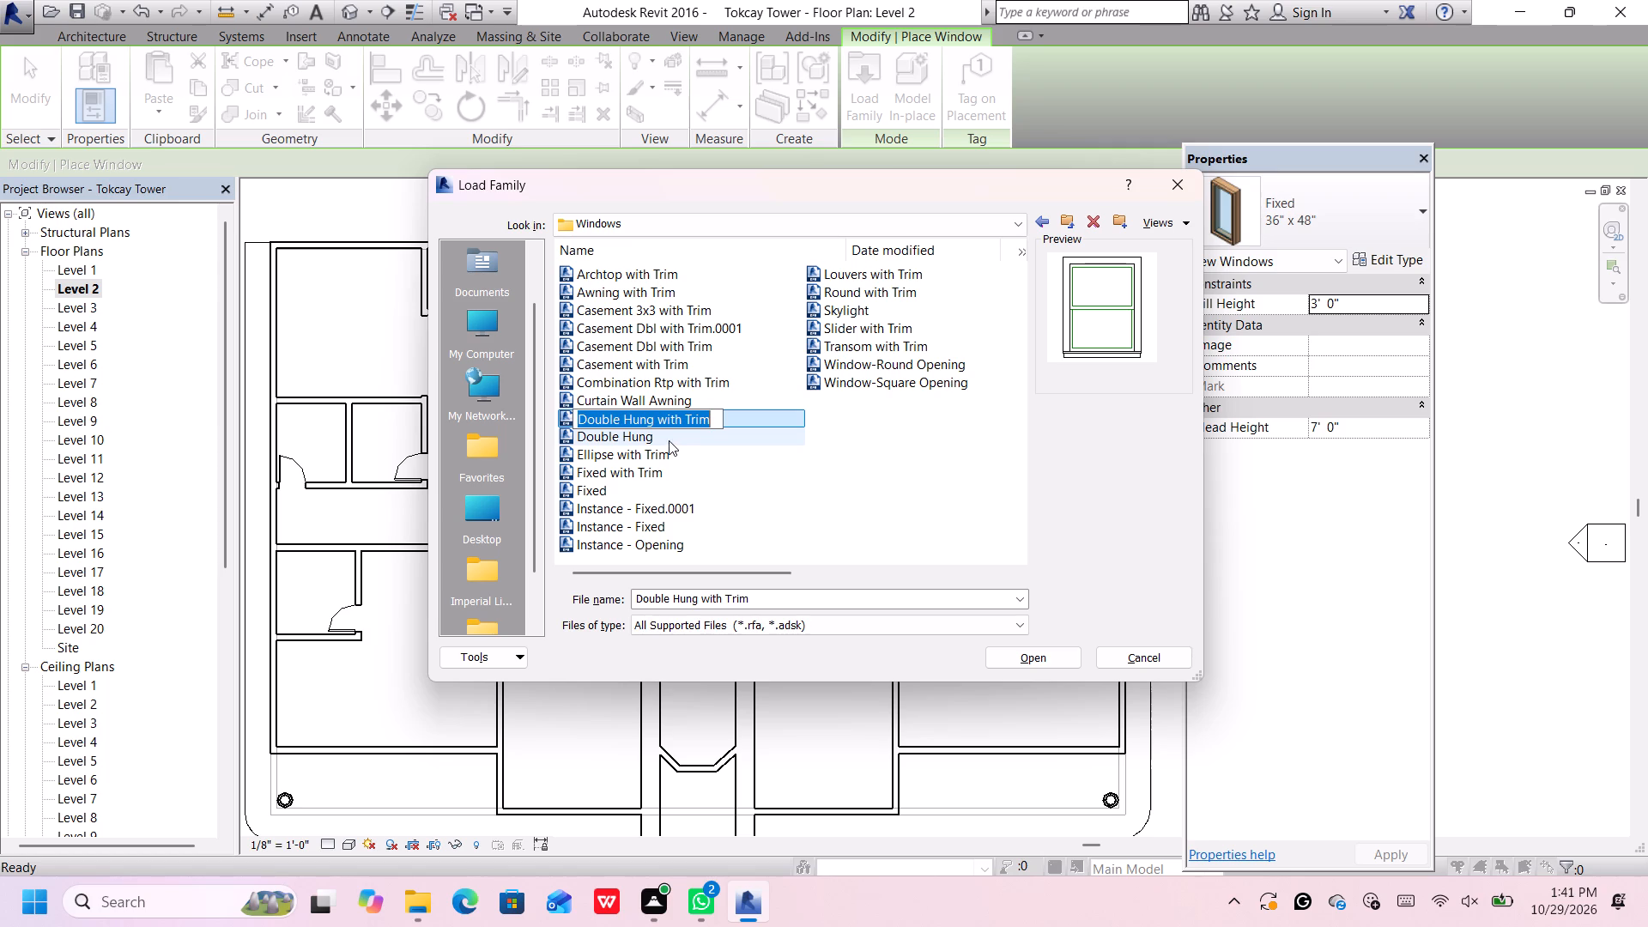
pyautogui.click(669, 439)
pyautogui.click(667, 450)
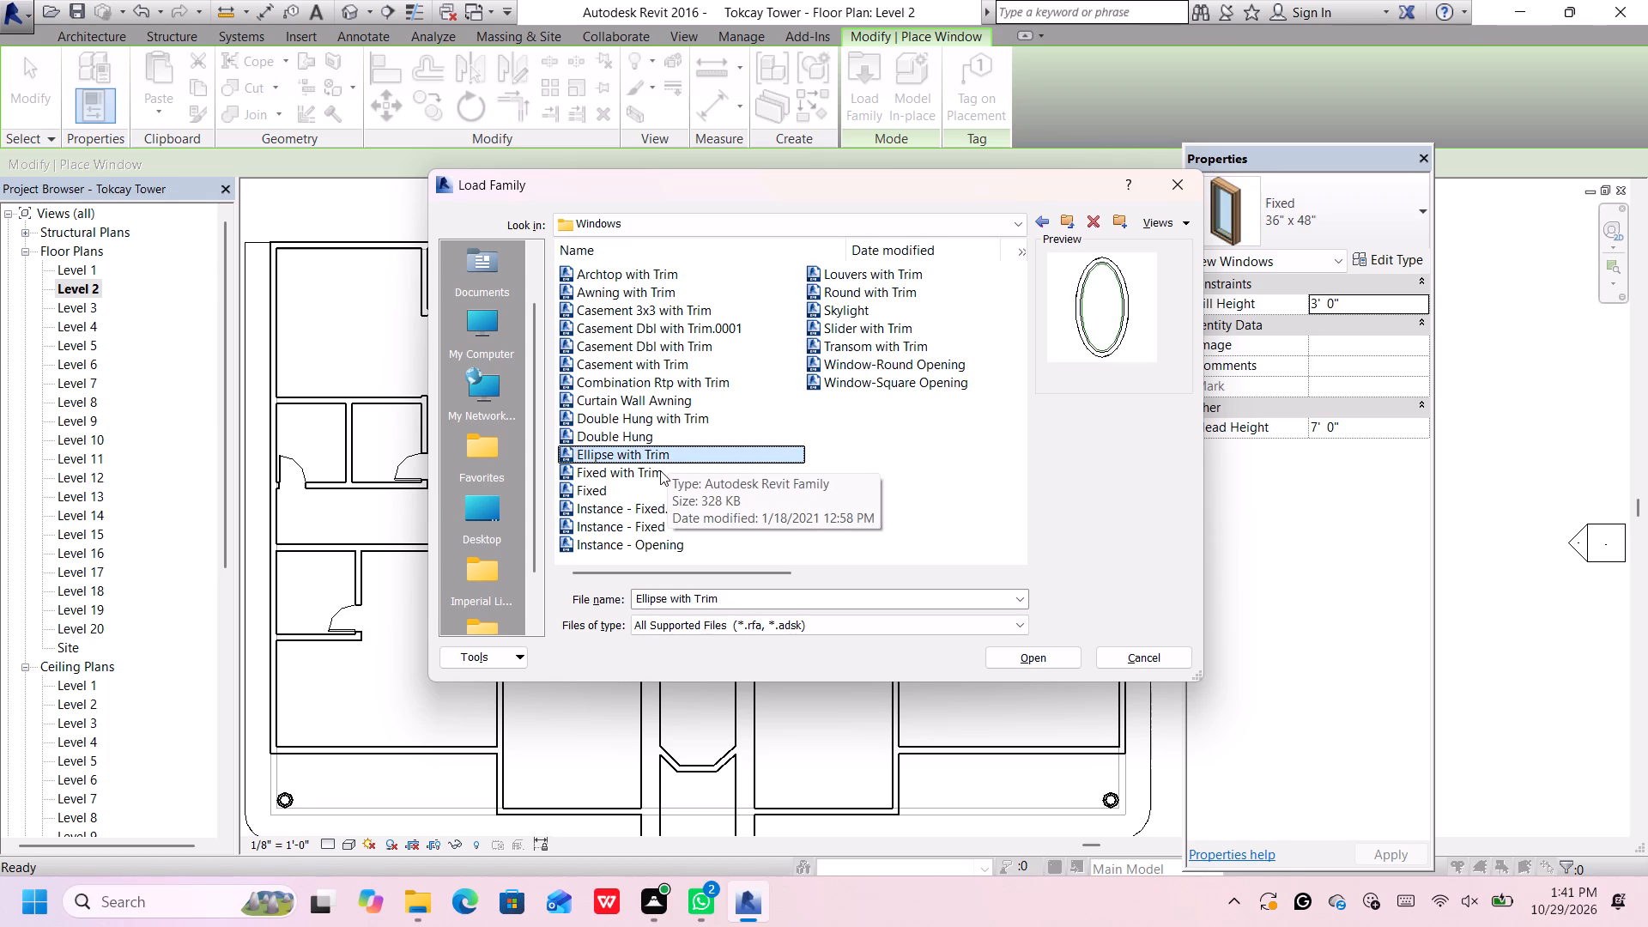
pyautogui.click(660, 470)
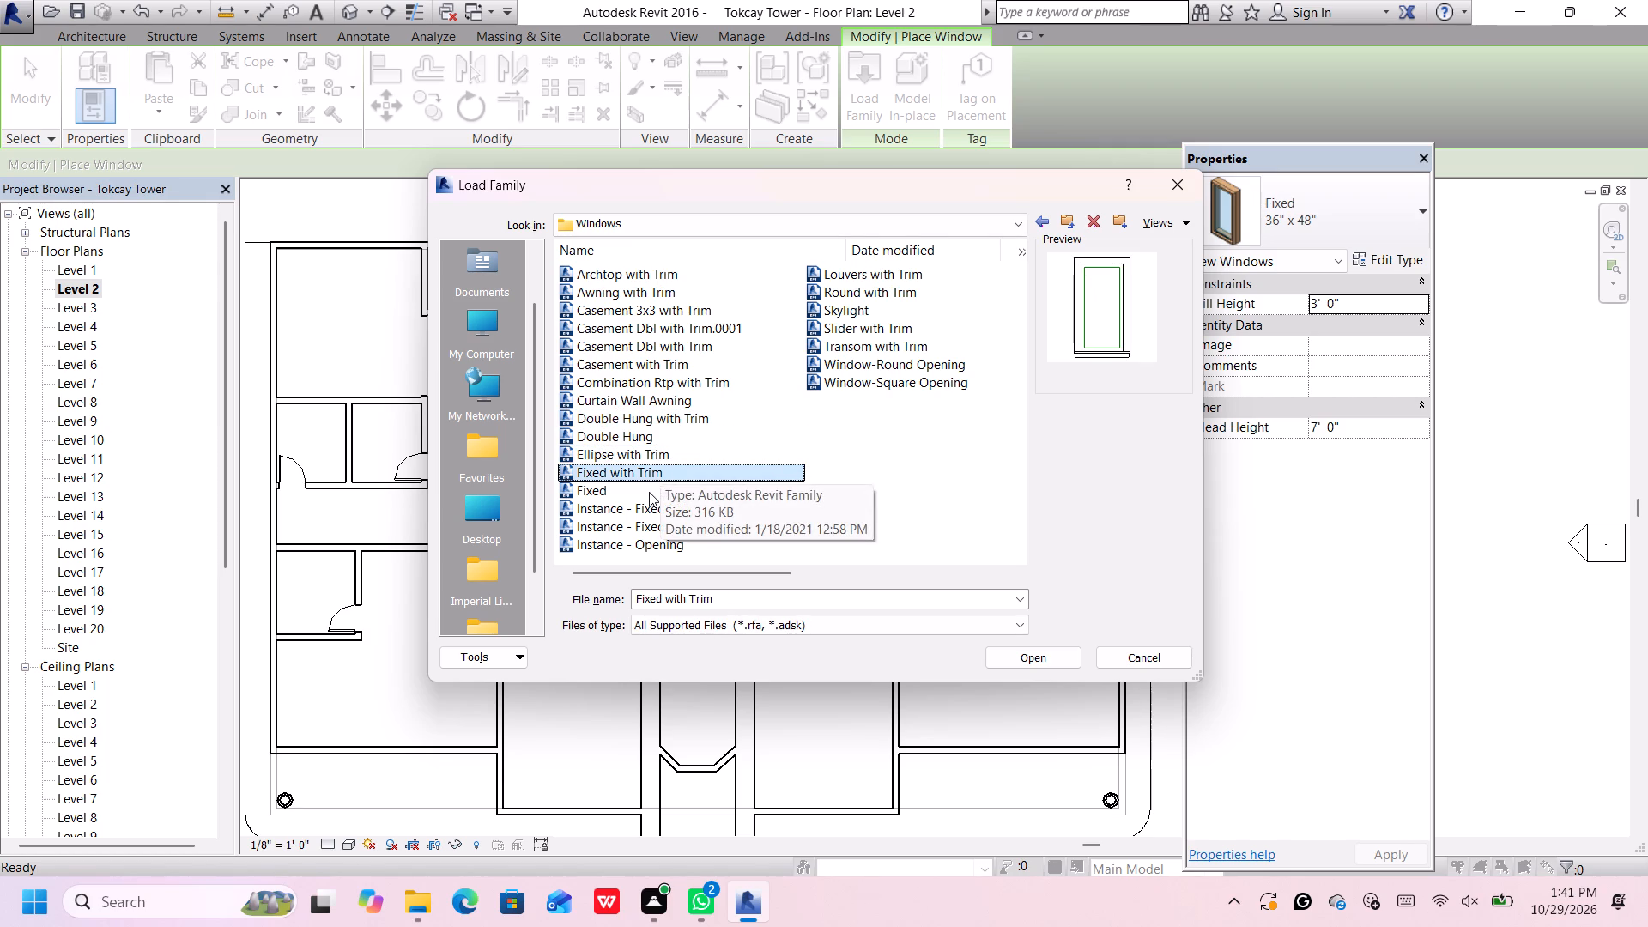
pyautogui.click(649, 492)
pyautogui.click(645, 517)
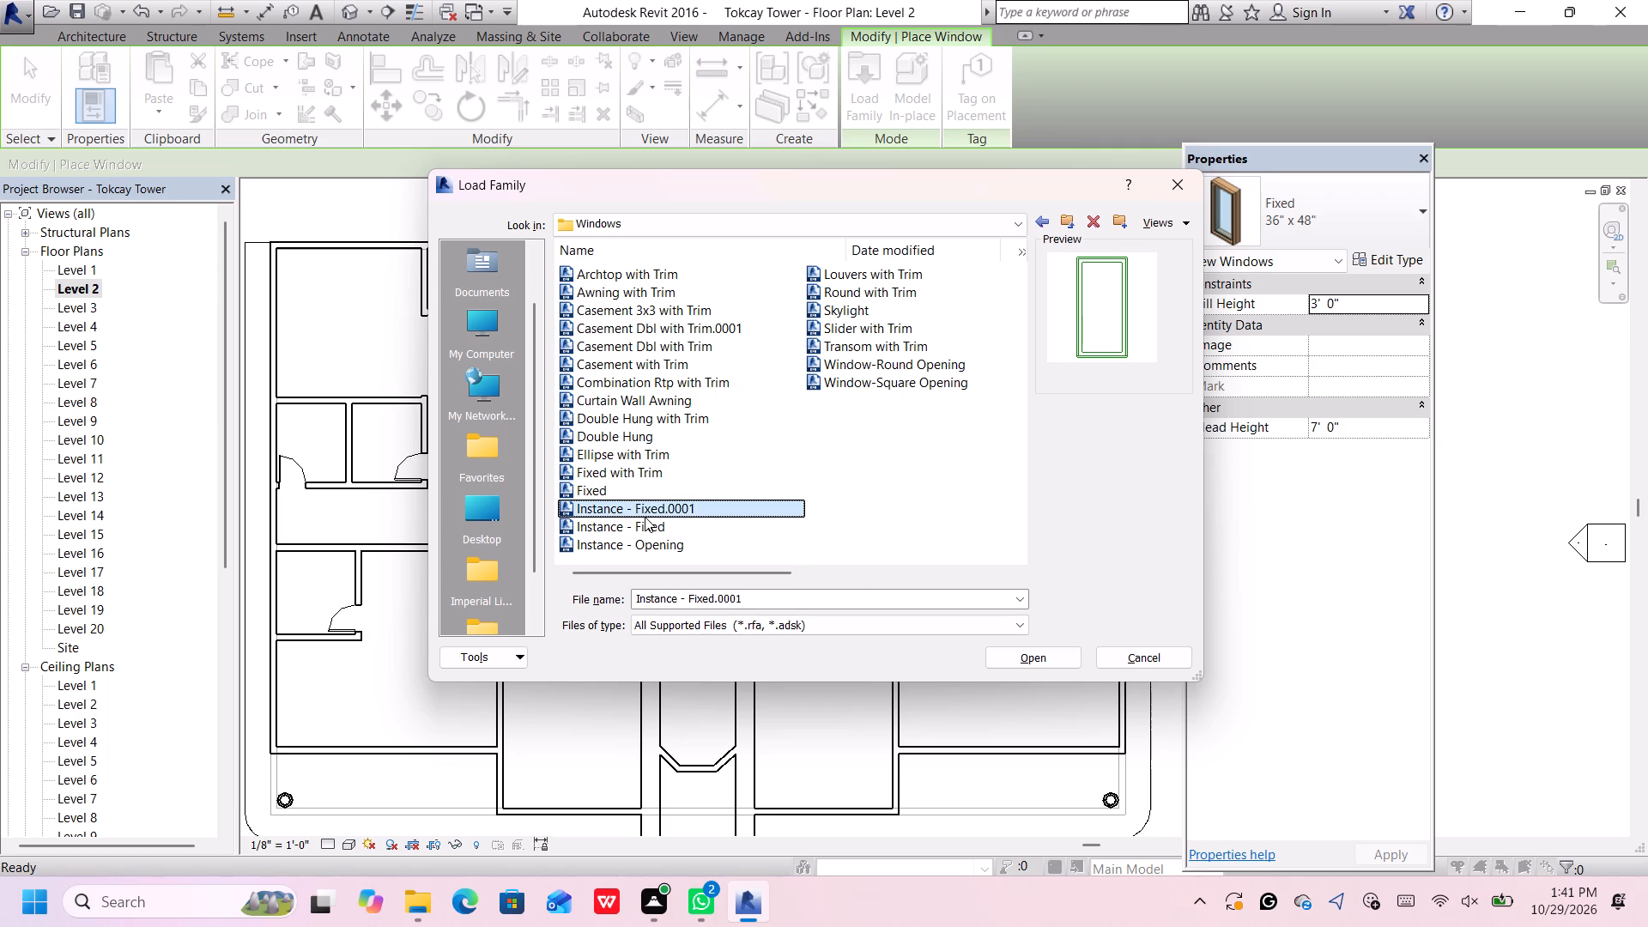
pyautogui.click(645, 536)
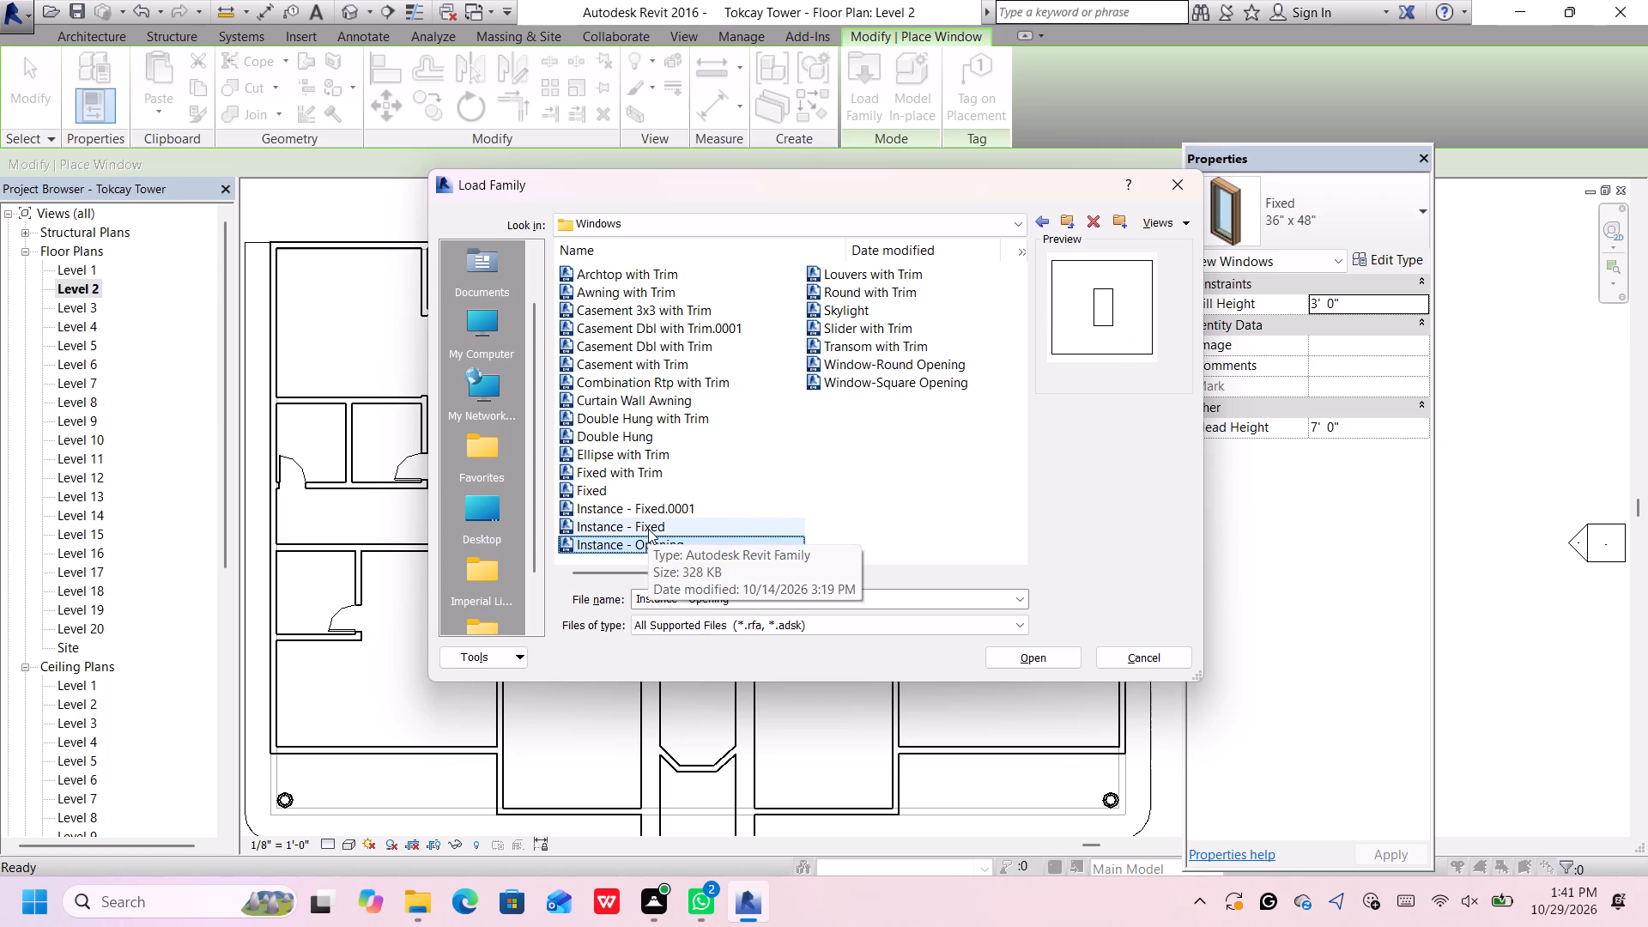
pyautogui.click(648, 529)
pyautogui.click(649, 544)
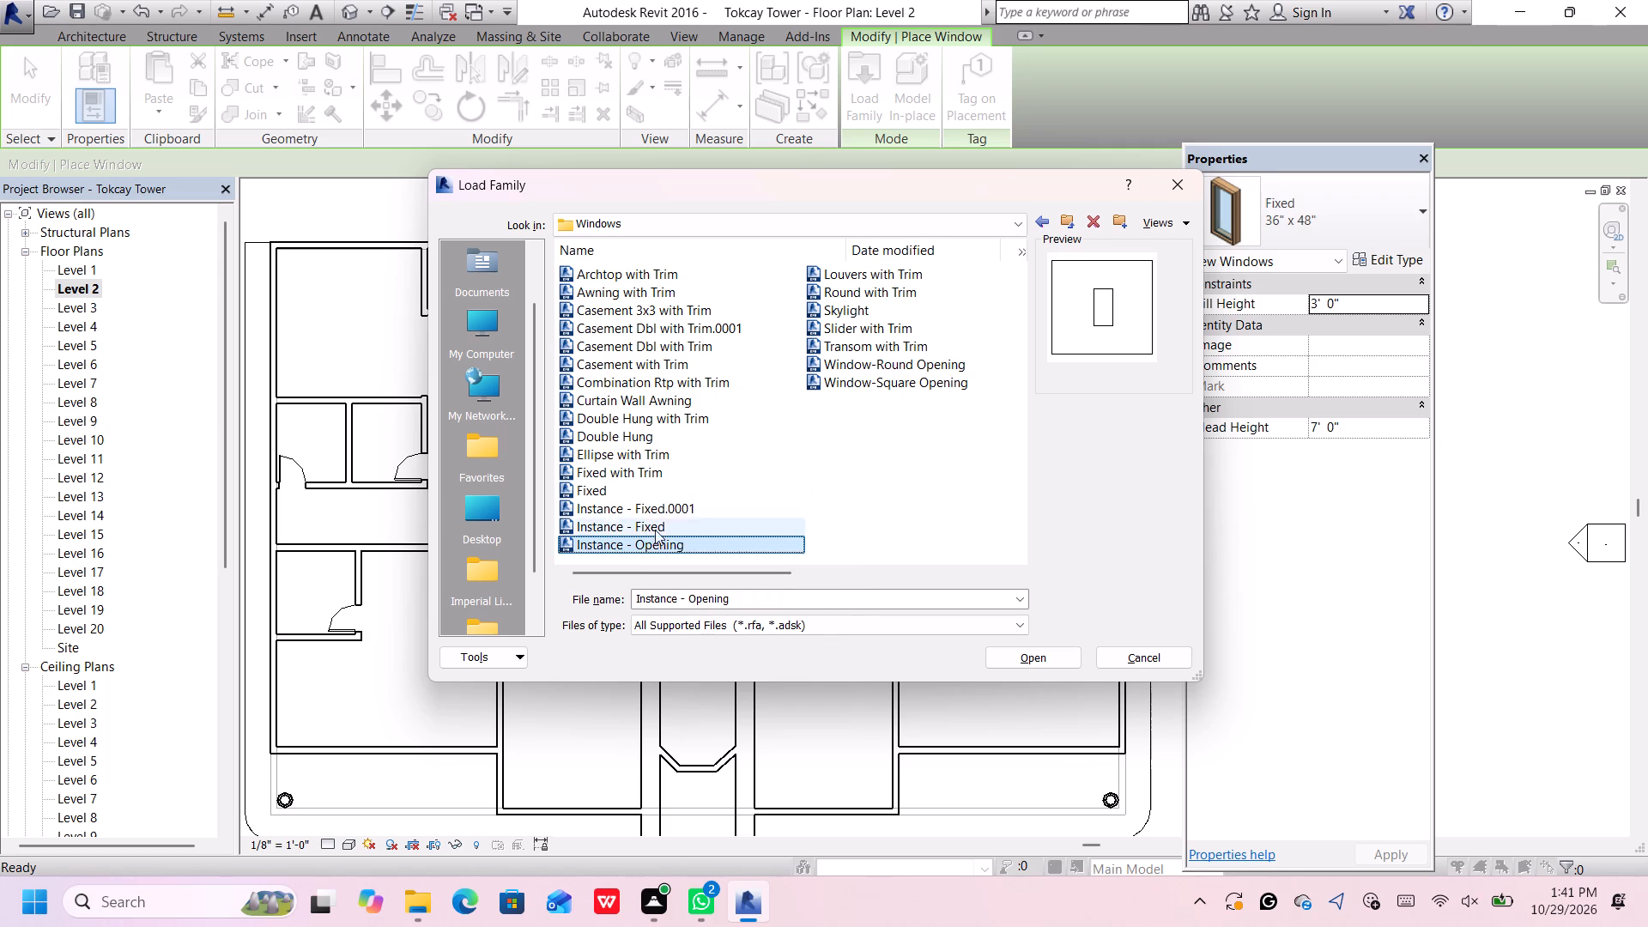
pyautogui.click(901, 273)
pyautogui.click(894, 294)
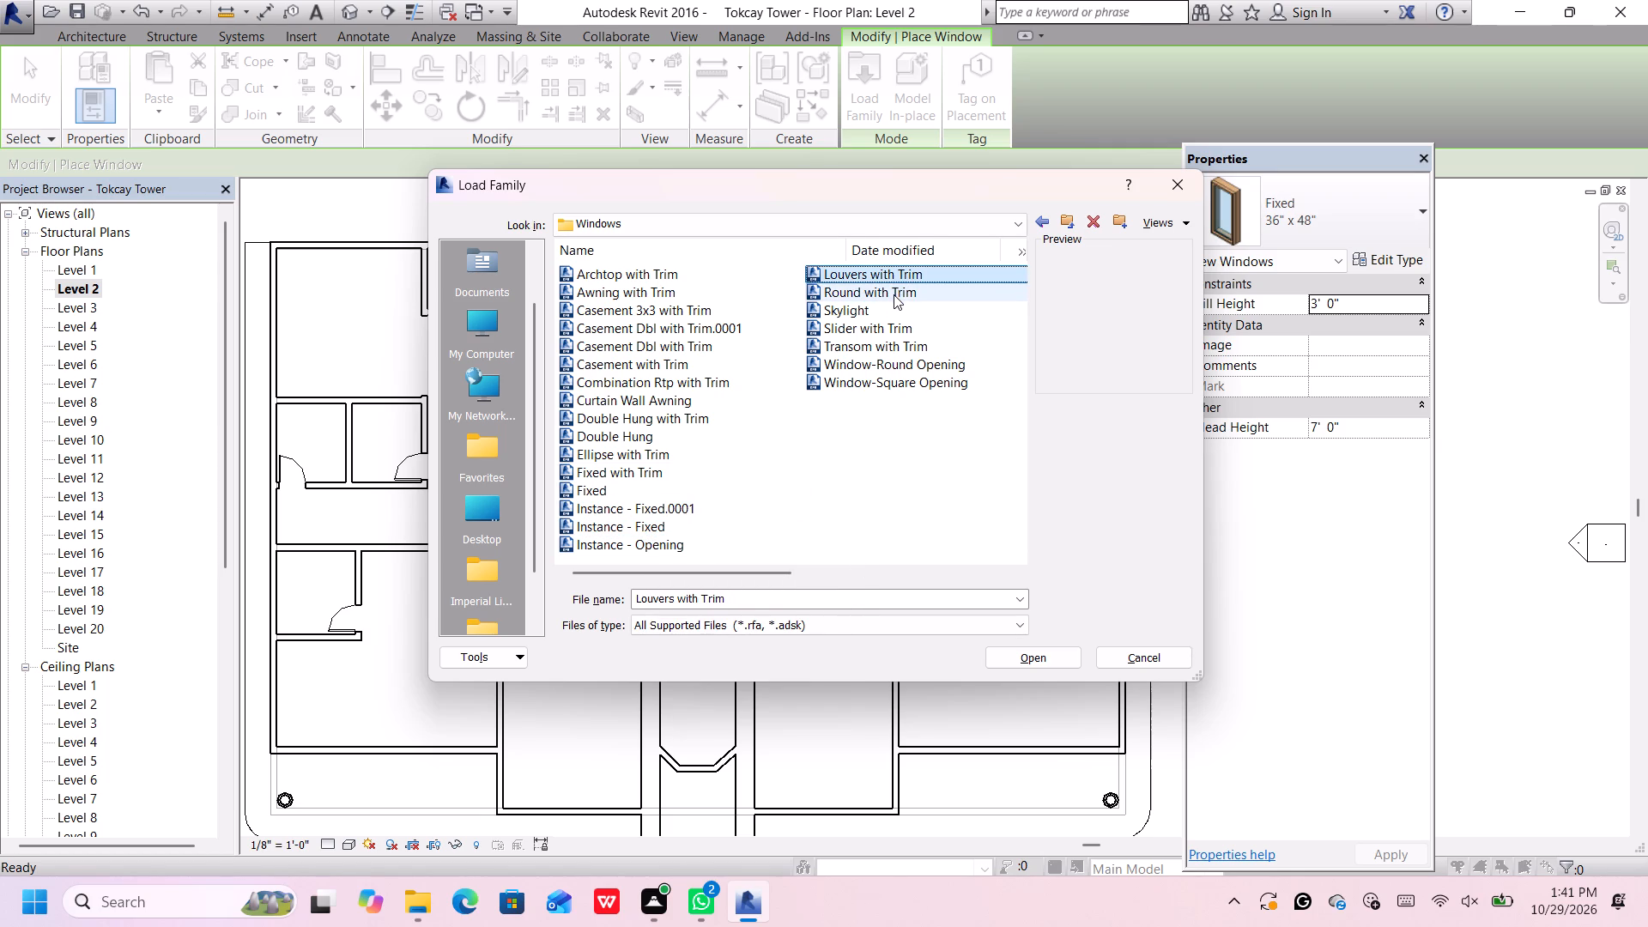
pyautogui.click(892, 294)
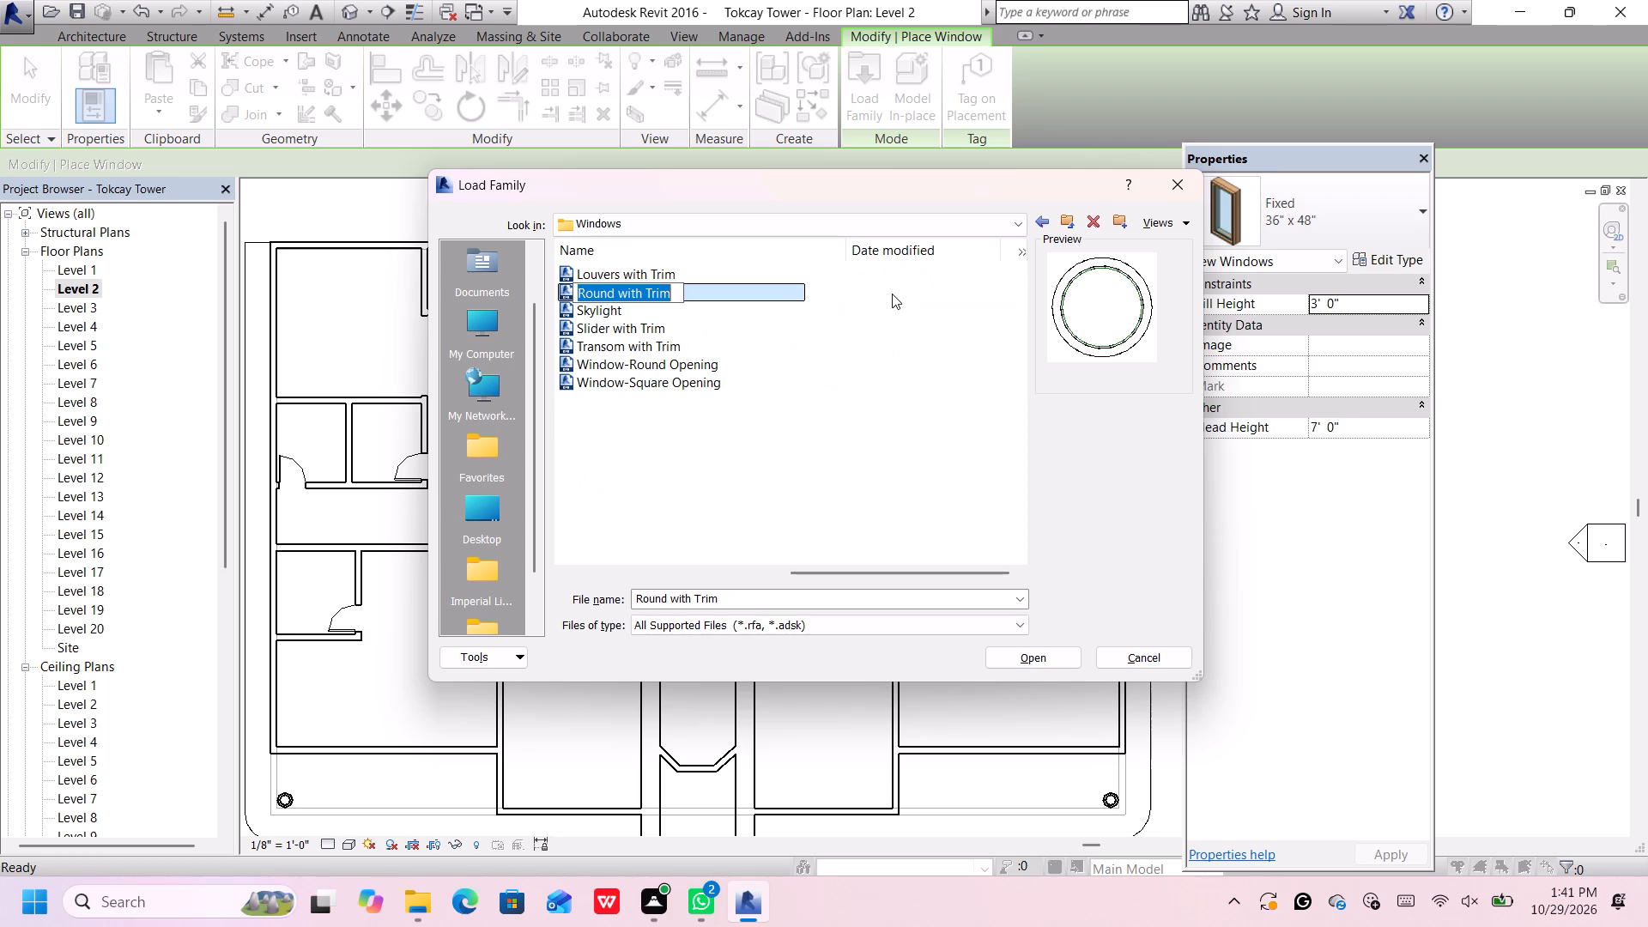
pyautogui.click(740, 305)
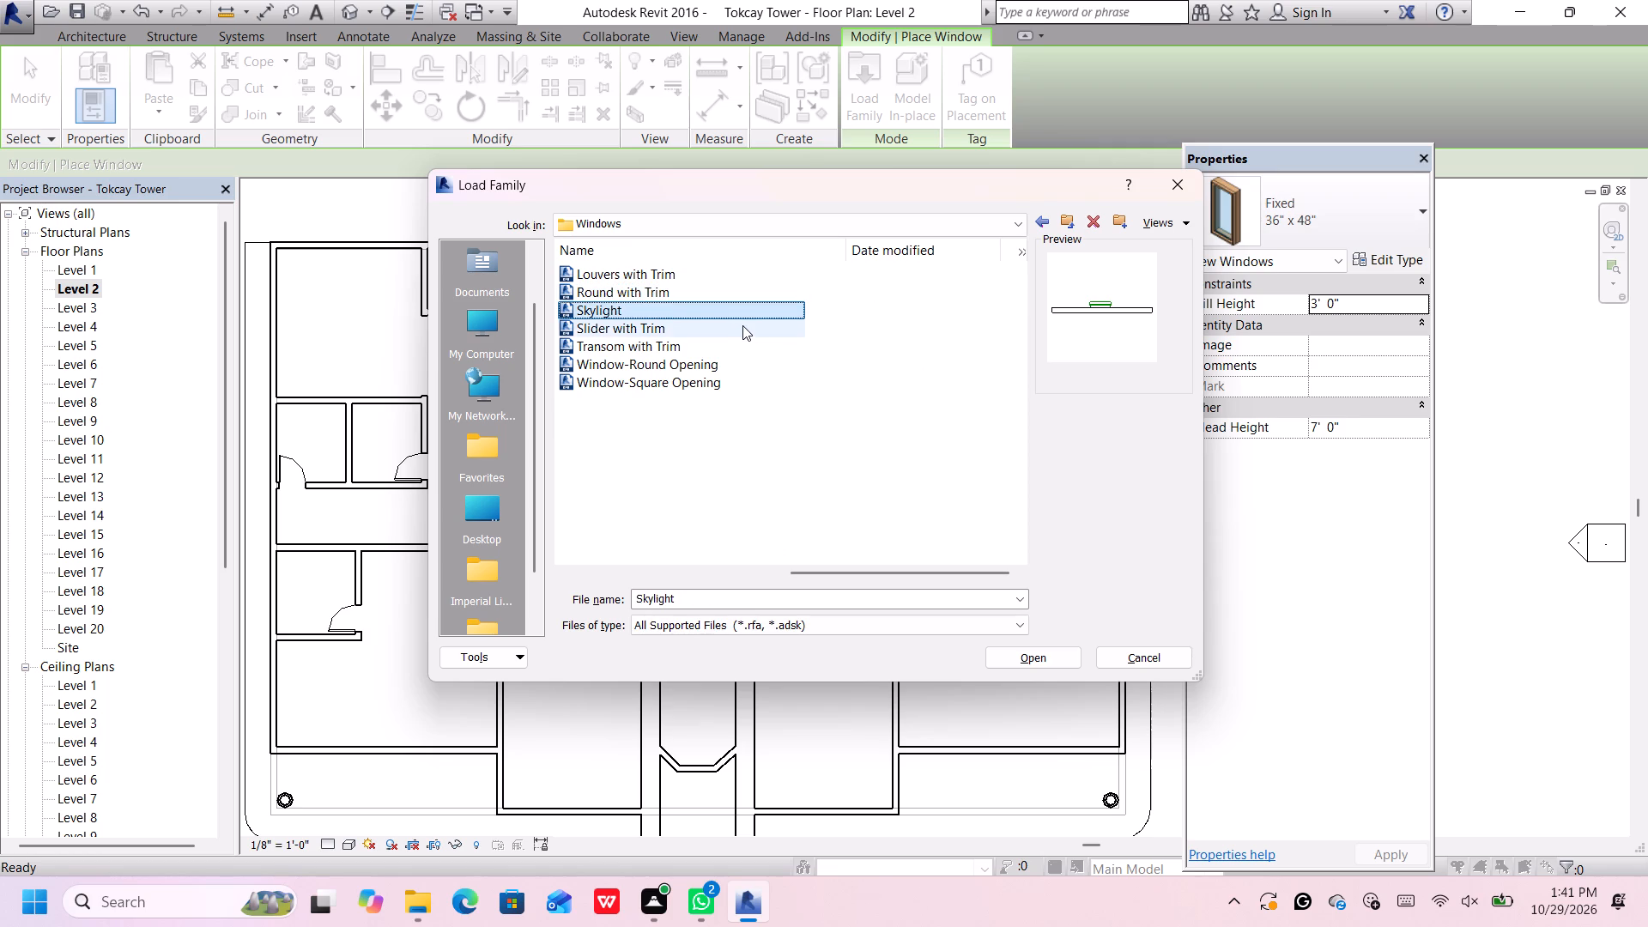
pyautogui.click(743, 328)
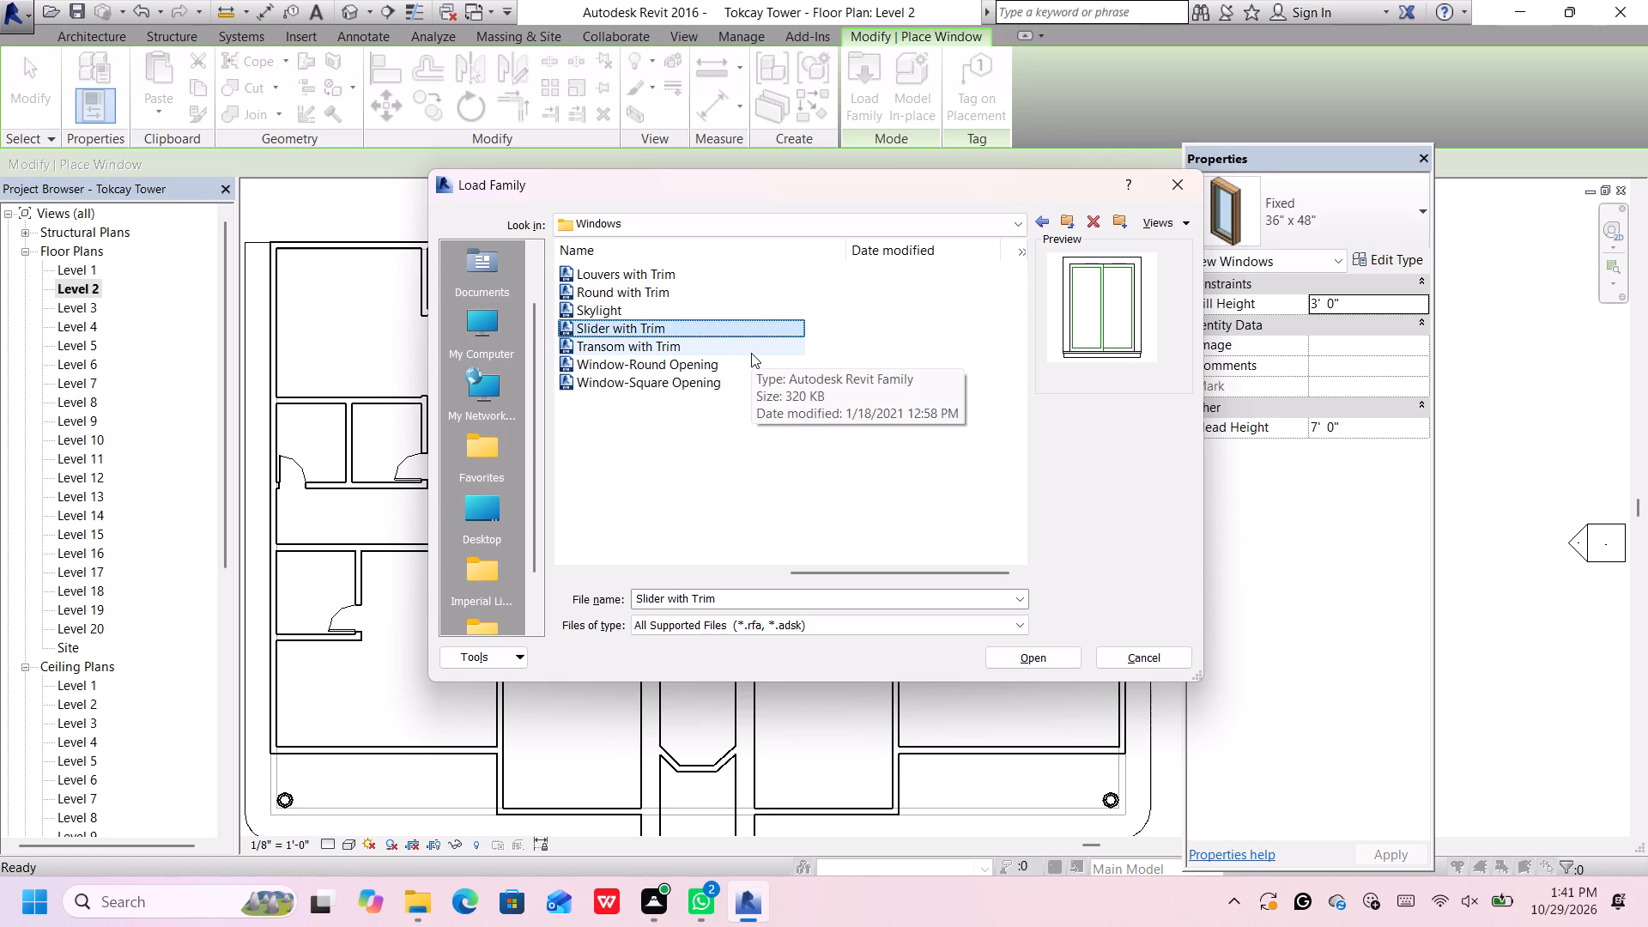
pyautogui.click(751, 353)
# Load the Slider with Trim window family into the project.
pyautogui.click(751, 332)
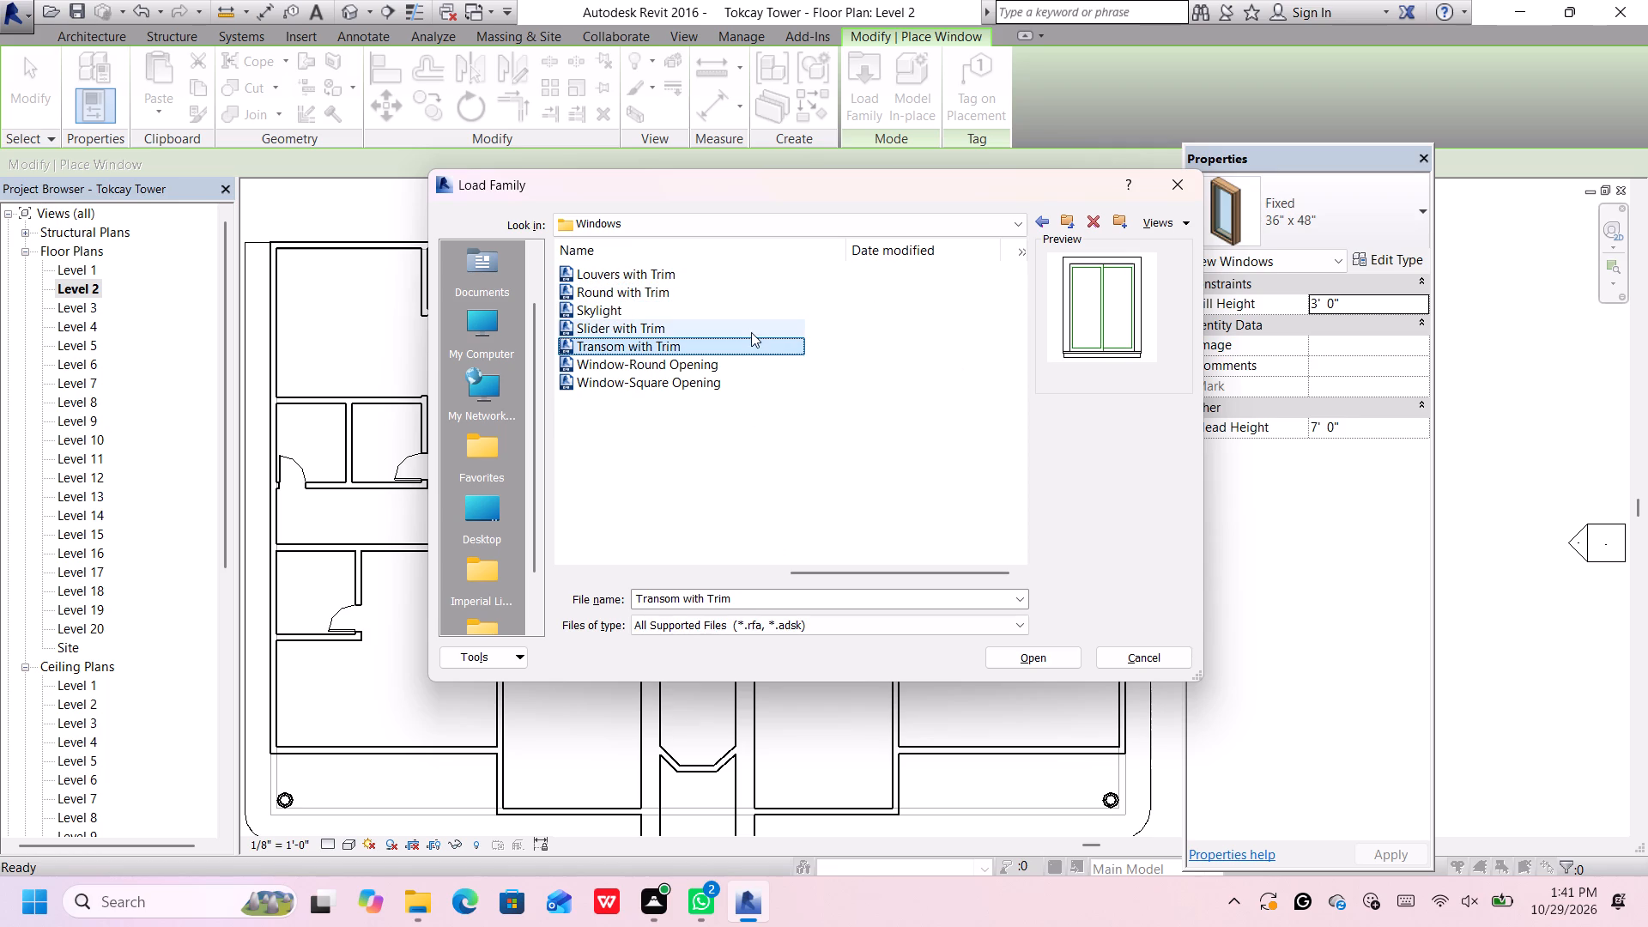
pyautogui.click(751, 332)
pyautogui.tripleClick(751, 330)
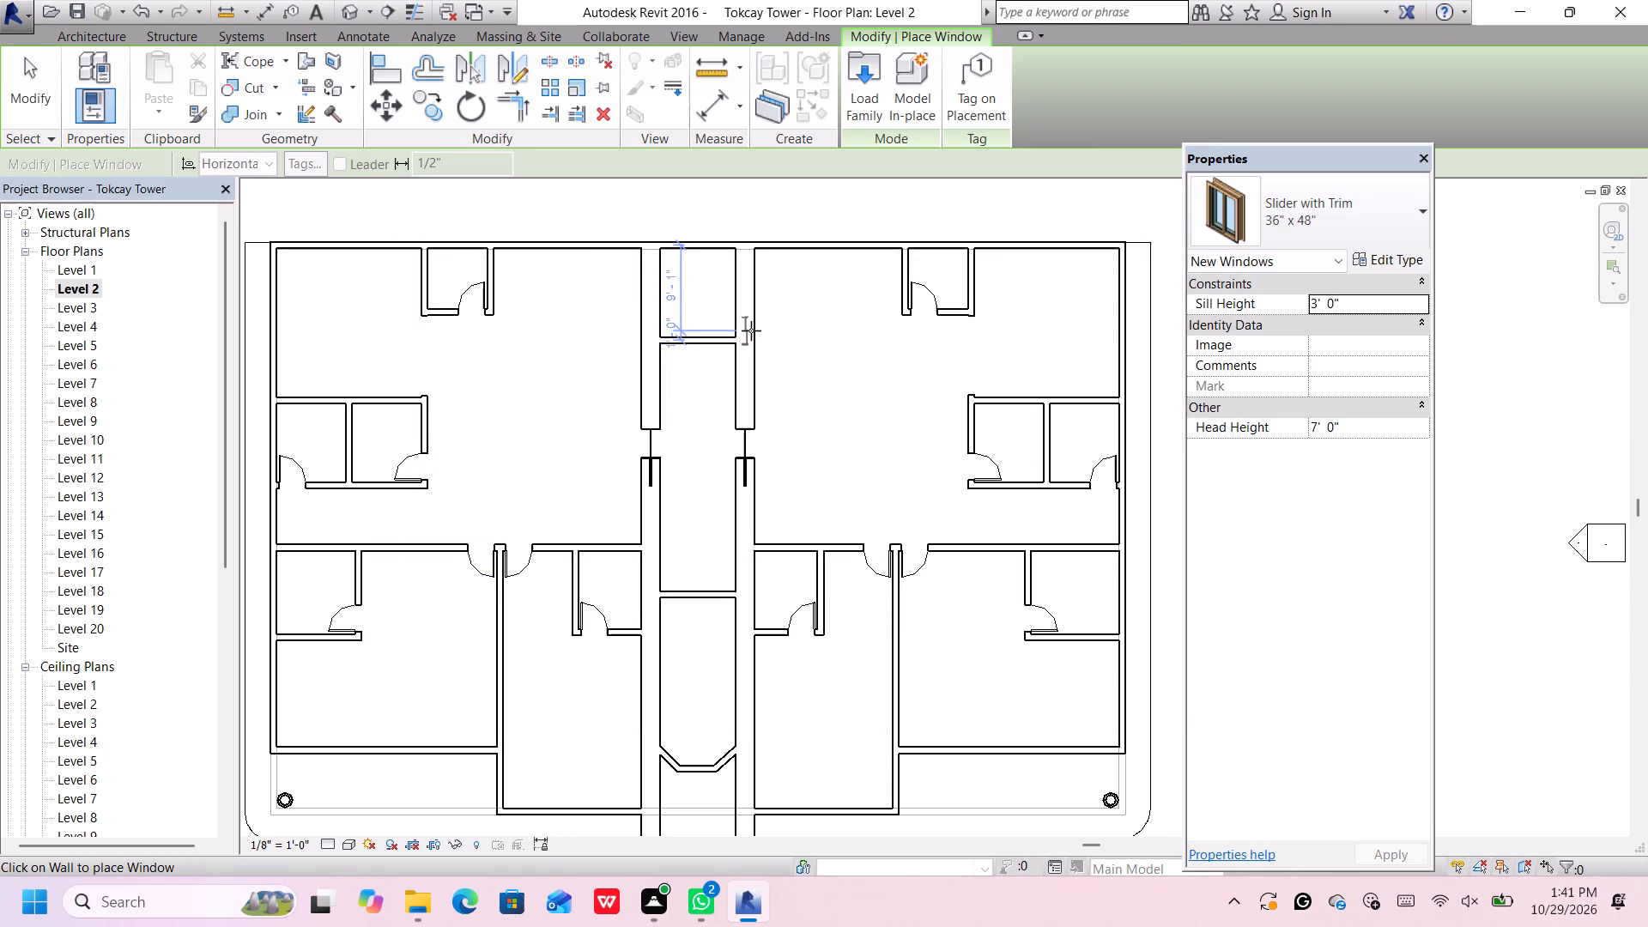
# Place a Slider with Trim 36" x 48" window below each sliding door in the central core's two side walls, about 7'-0" and 4'-0" from the neighbouring references.
pyautogui.scroll(-3, 751, 330)
pyautogui.scroll(1, 726, 366)
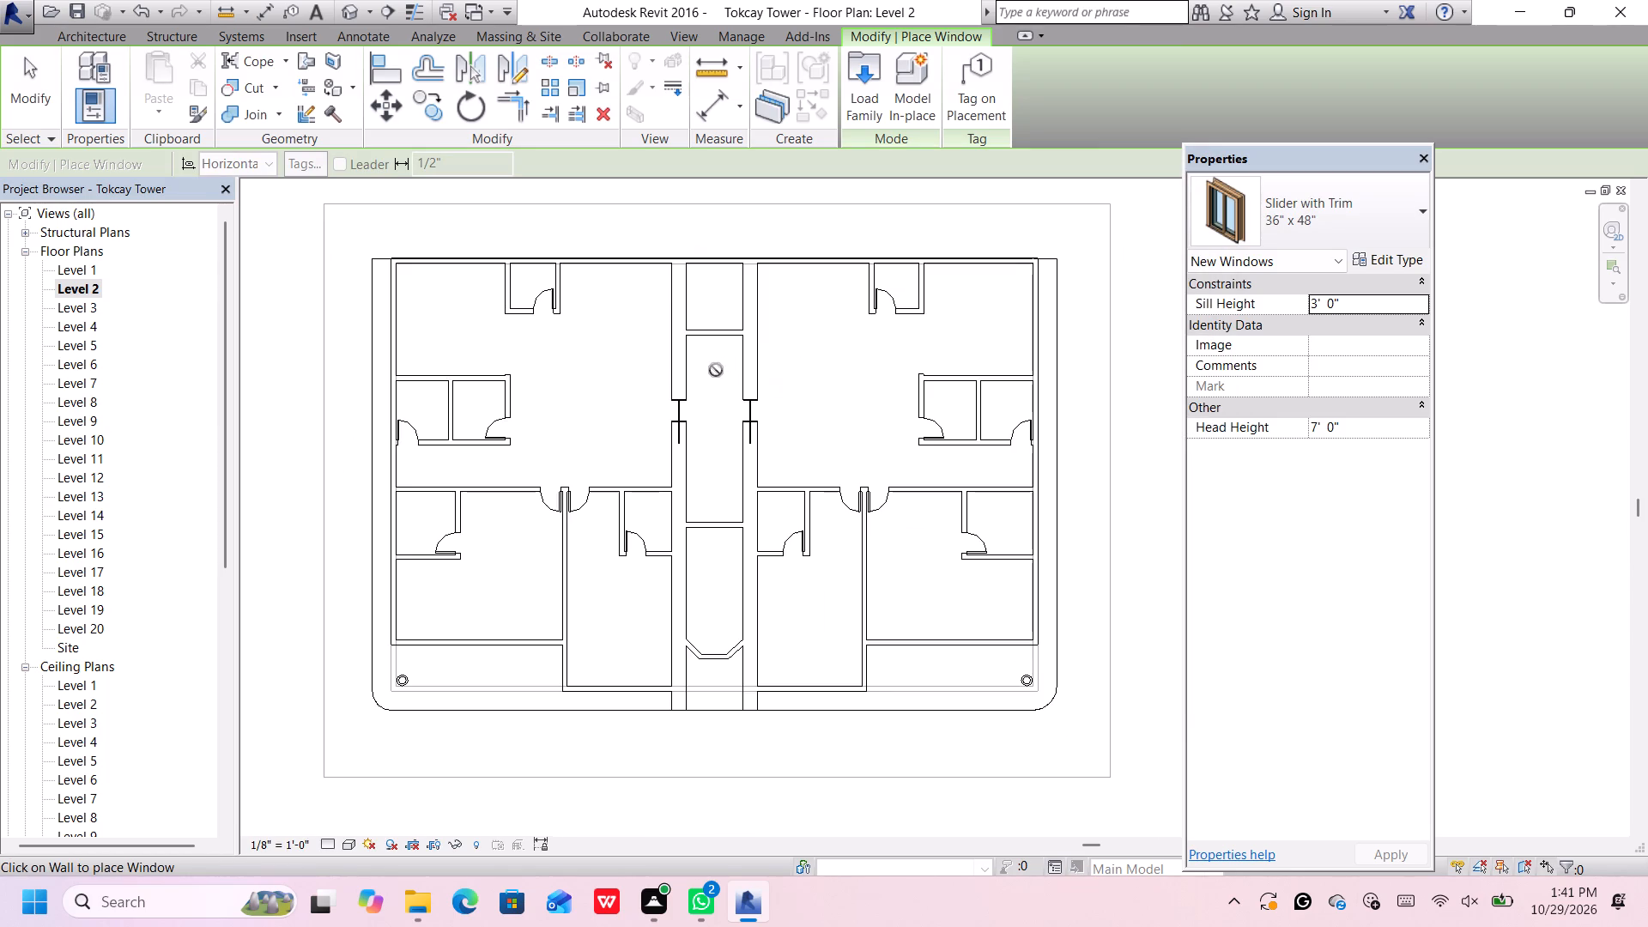
pyautogui.scroll(2, 716, 370)
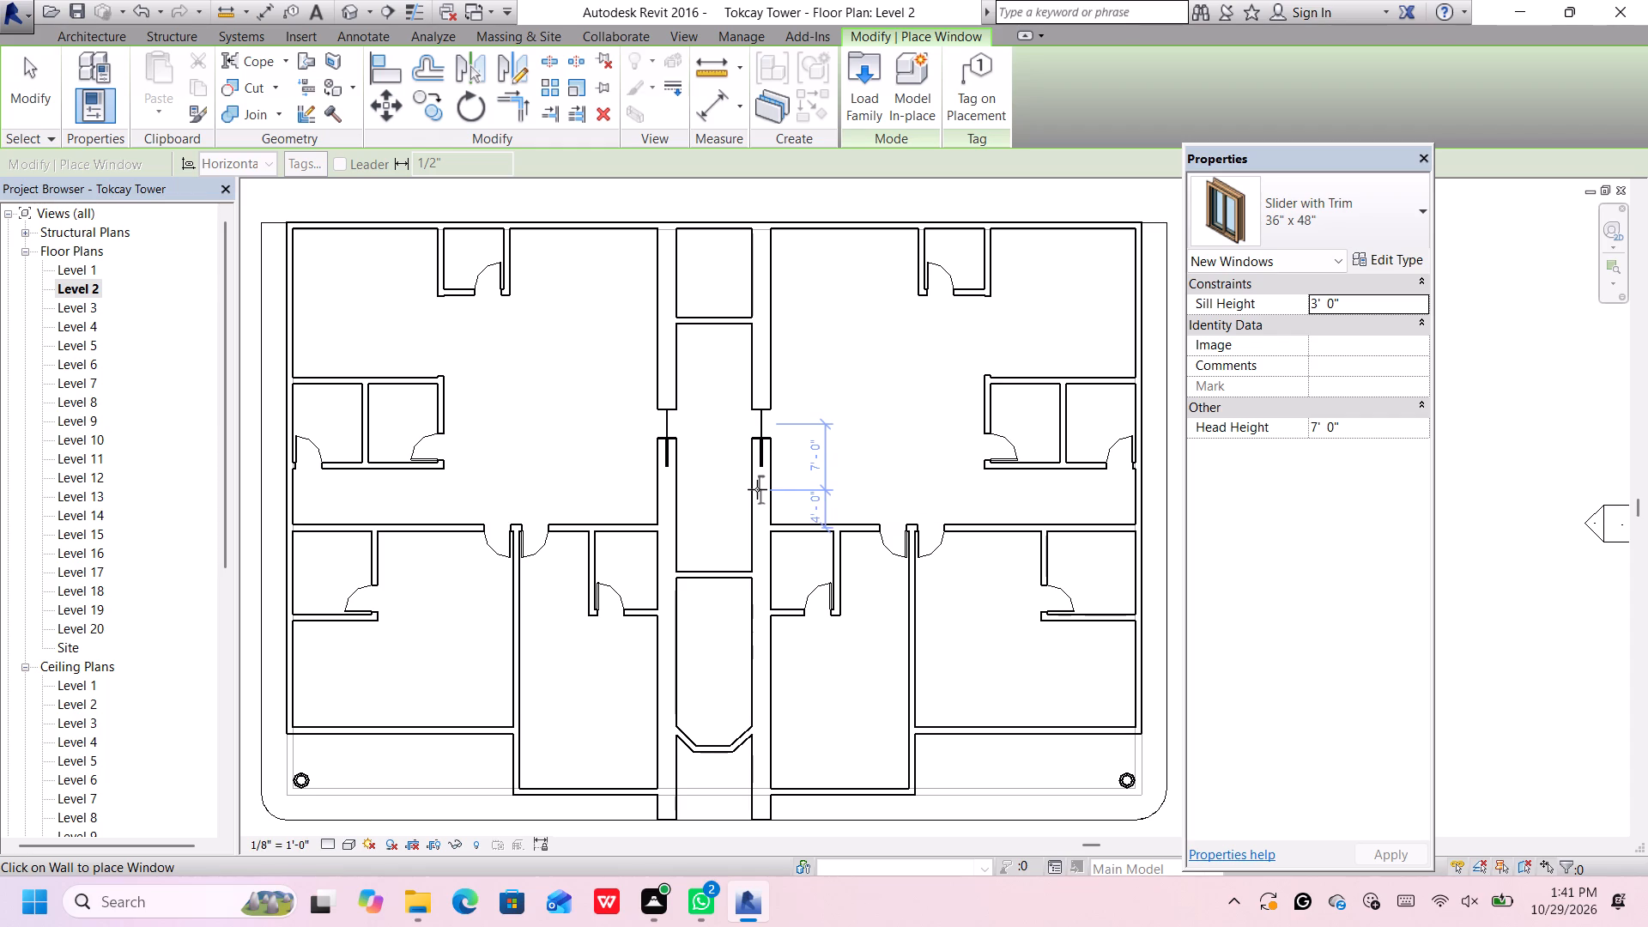
pyautogui.click(757, 489)
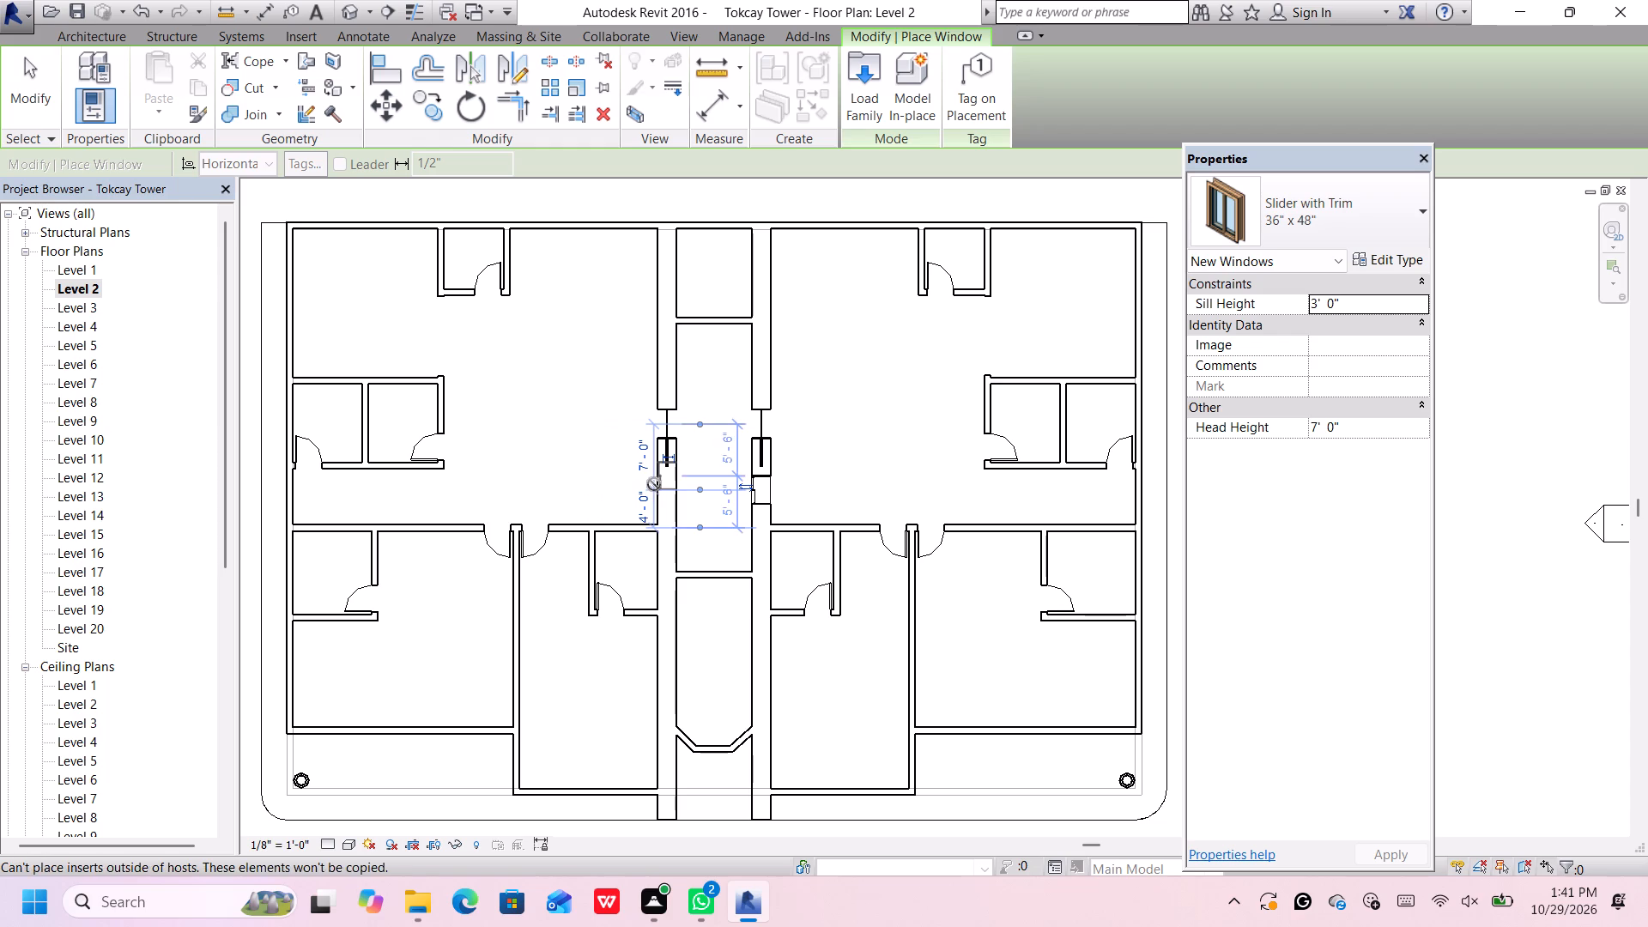
pyautogui.scroll(4, 654, 488)
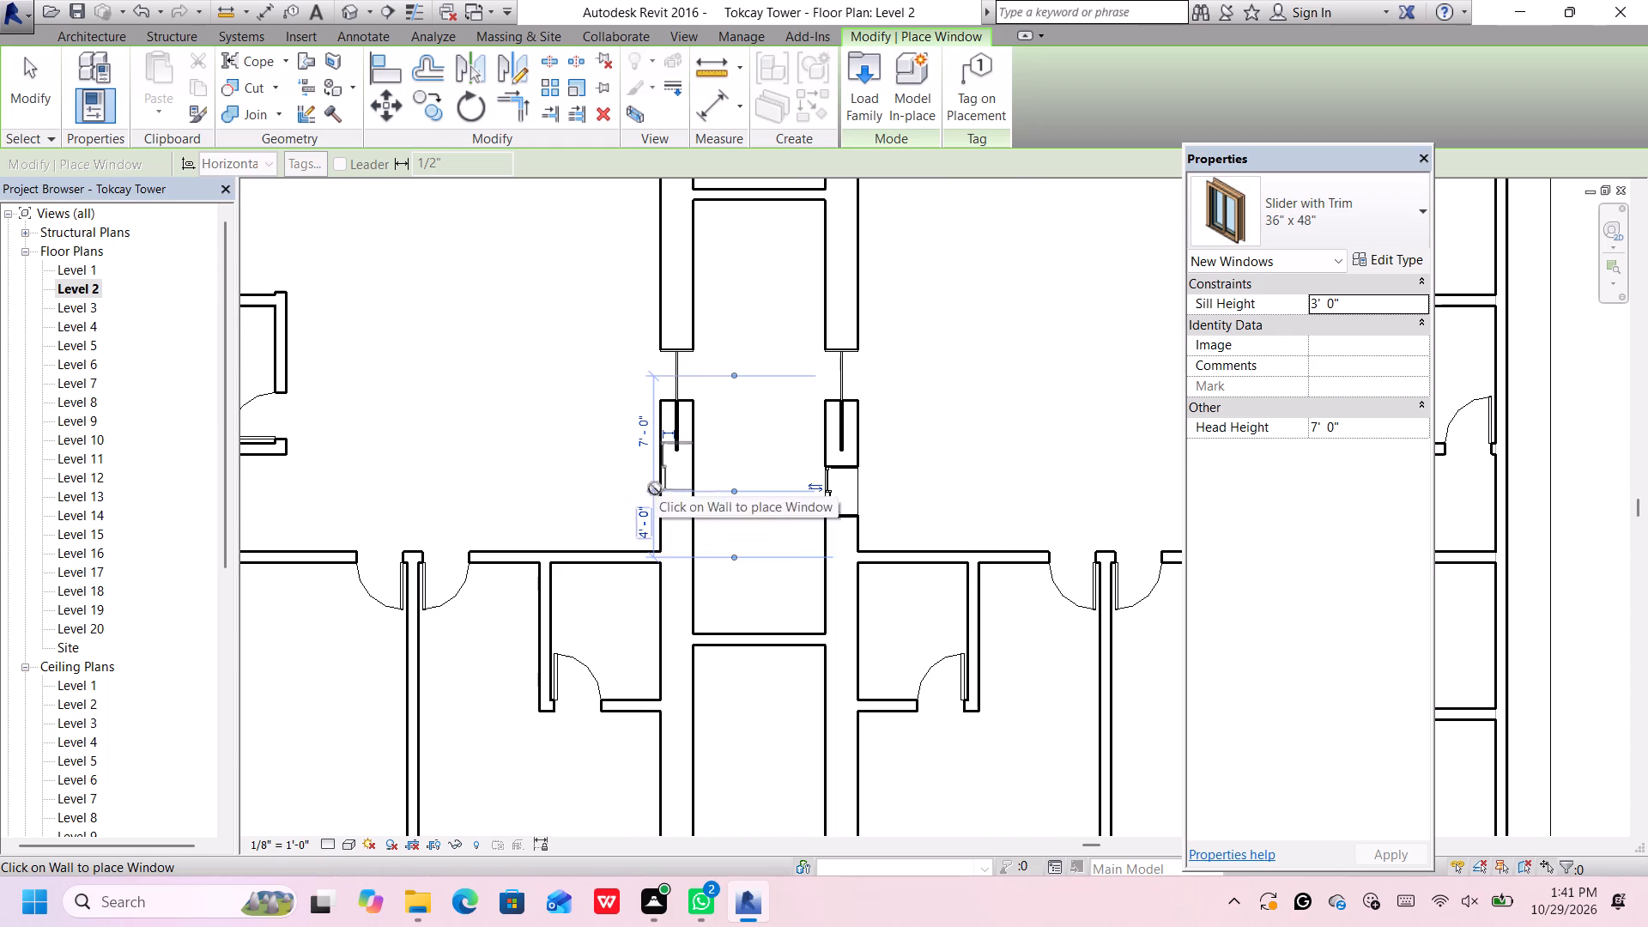
pyautogui.click(657, 488)
# Place two Slider with Trim windows in the plan's upper exterior wall, one each side of the core, about 7'-6" and 8'-6" from the core walls.
pyautogui.scroll(-7, 657, 488)
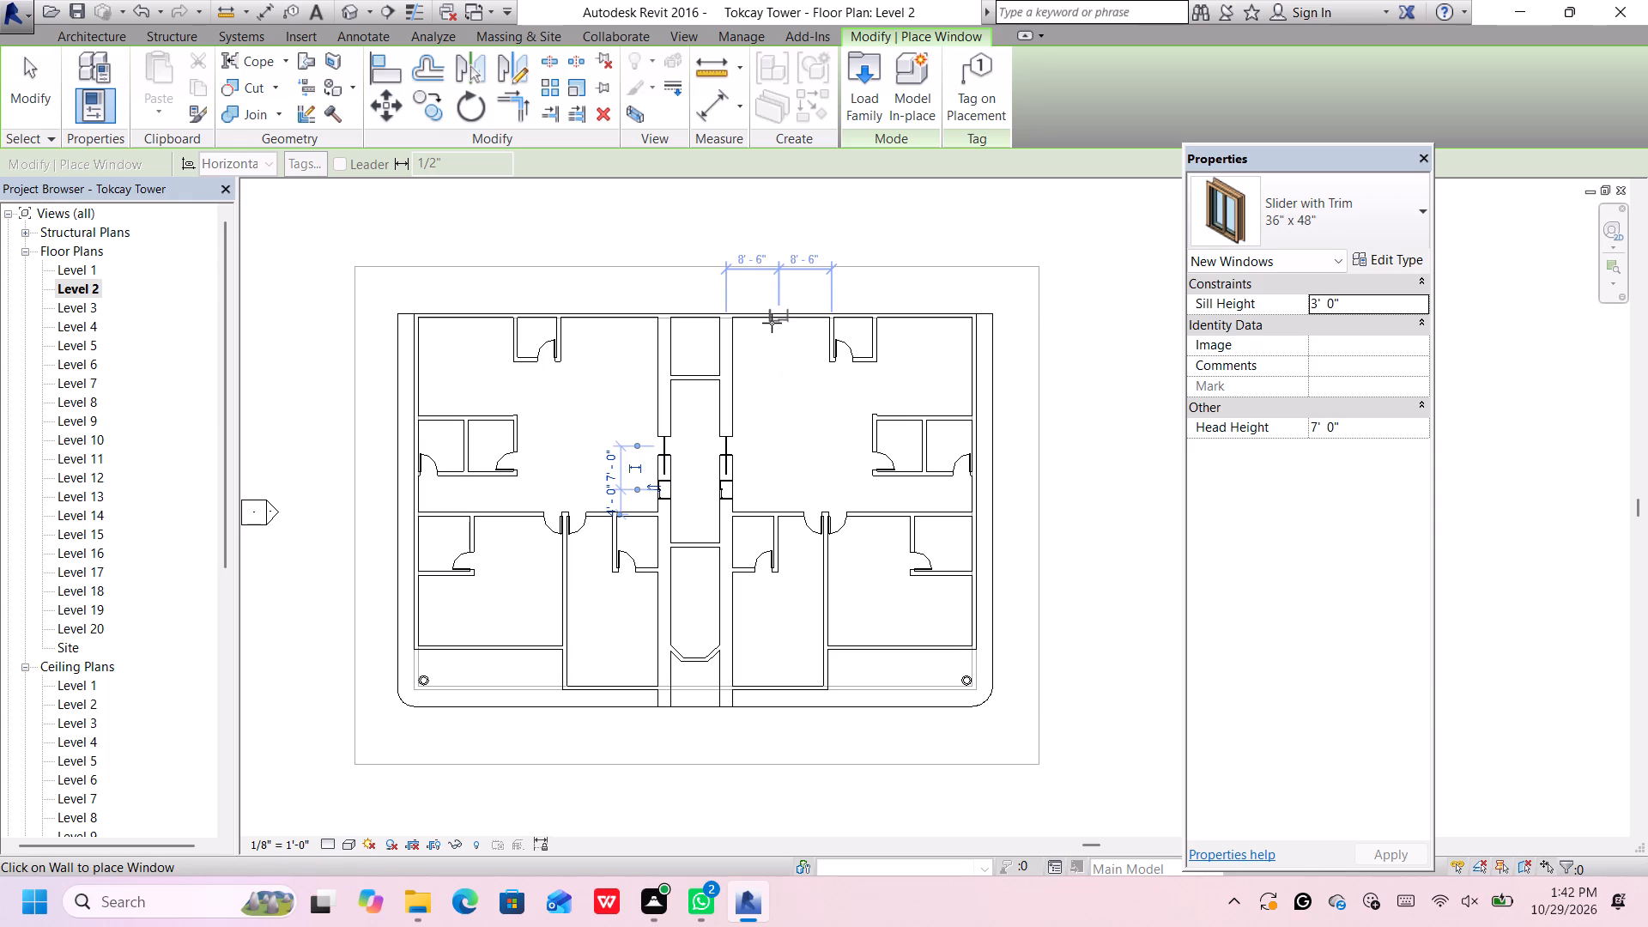
pyautogui.scroll(3, 772, 323)
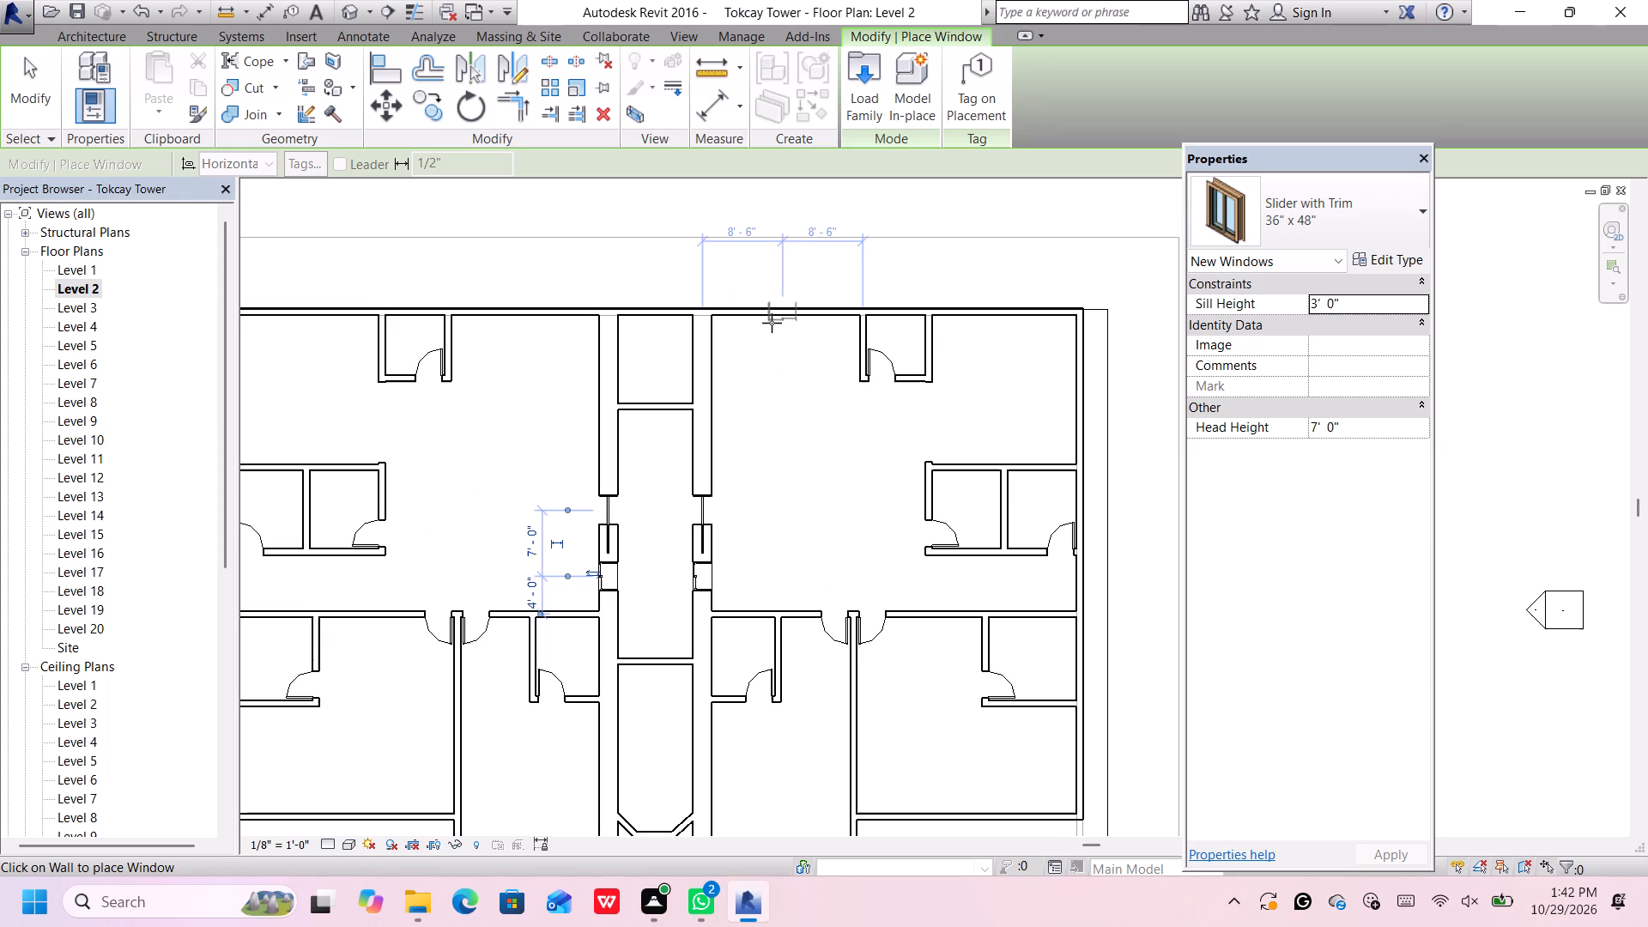
pyautogui.click(772, 323)
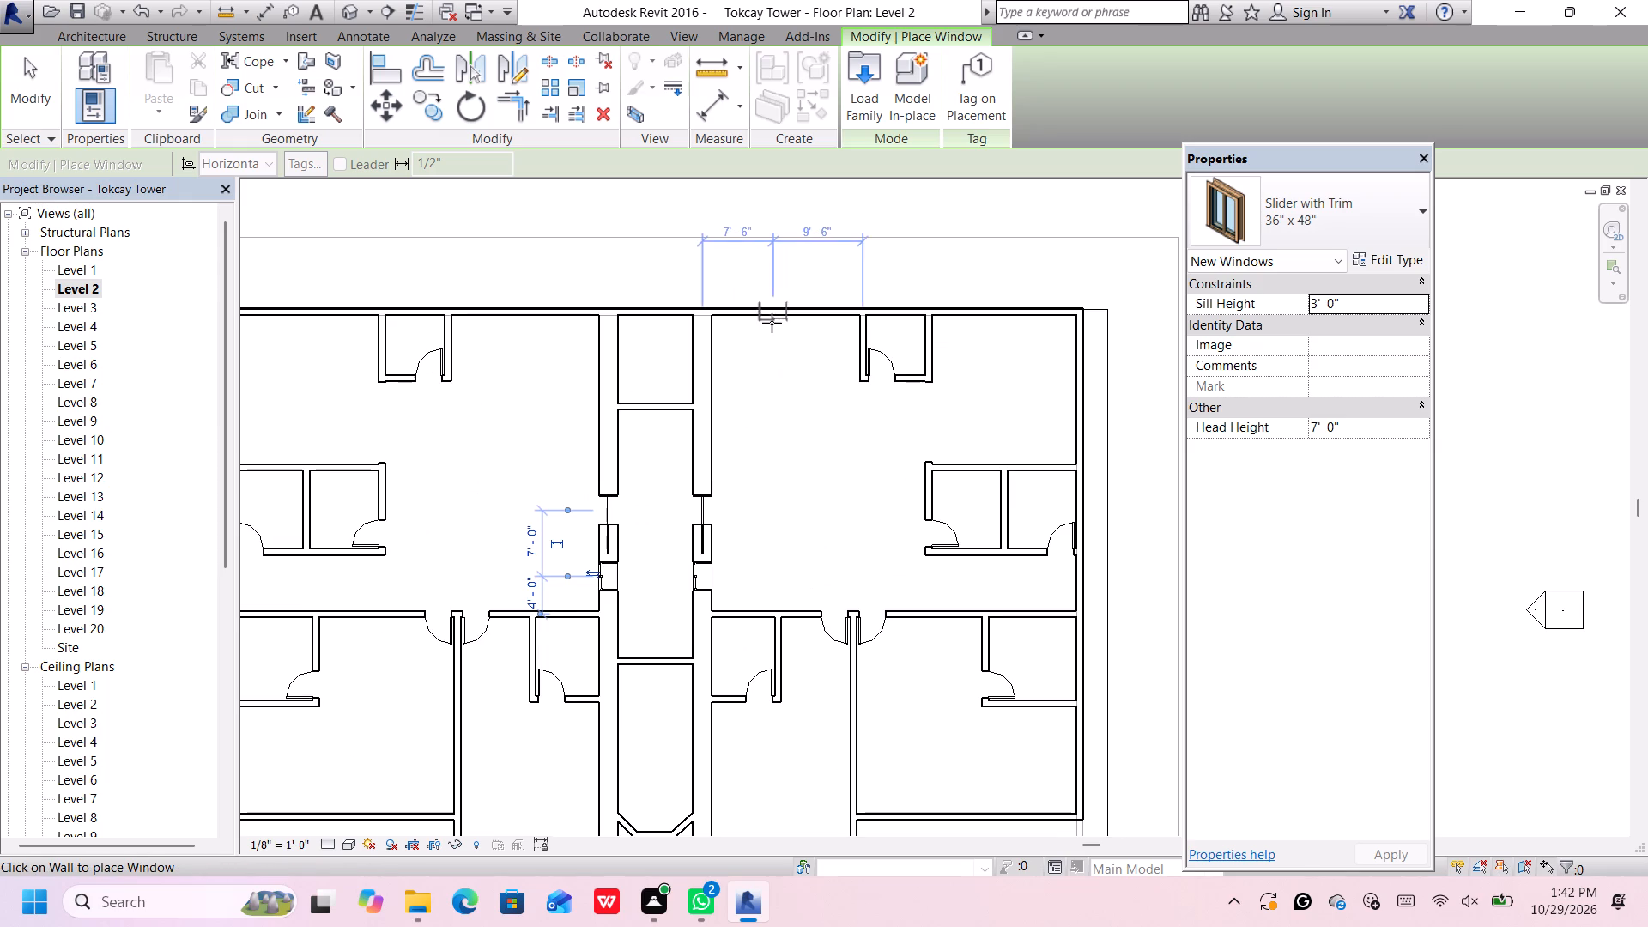
pyautogui.scroll(-5, 772, 323)
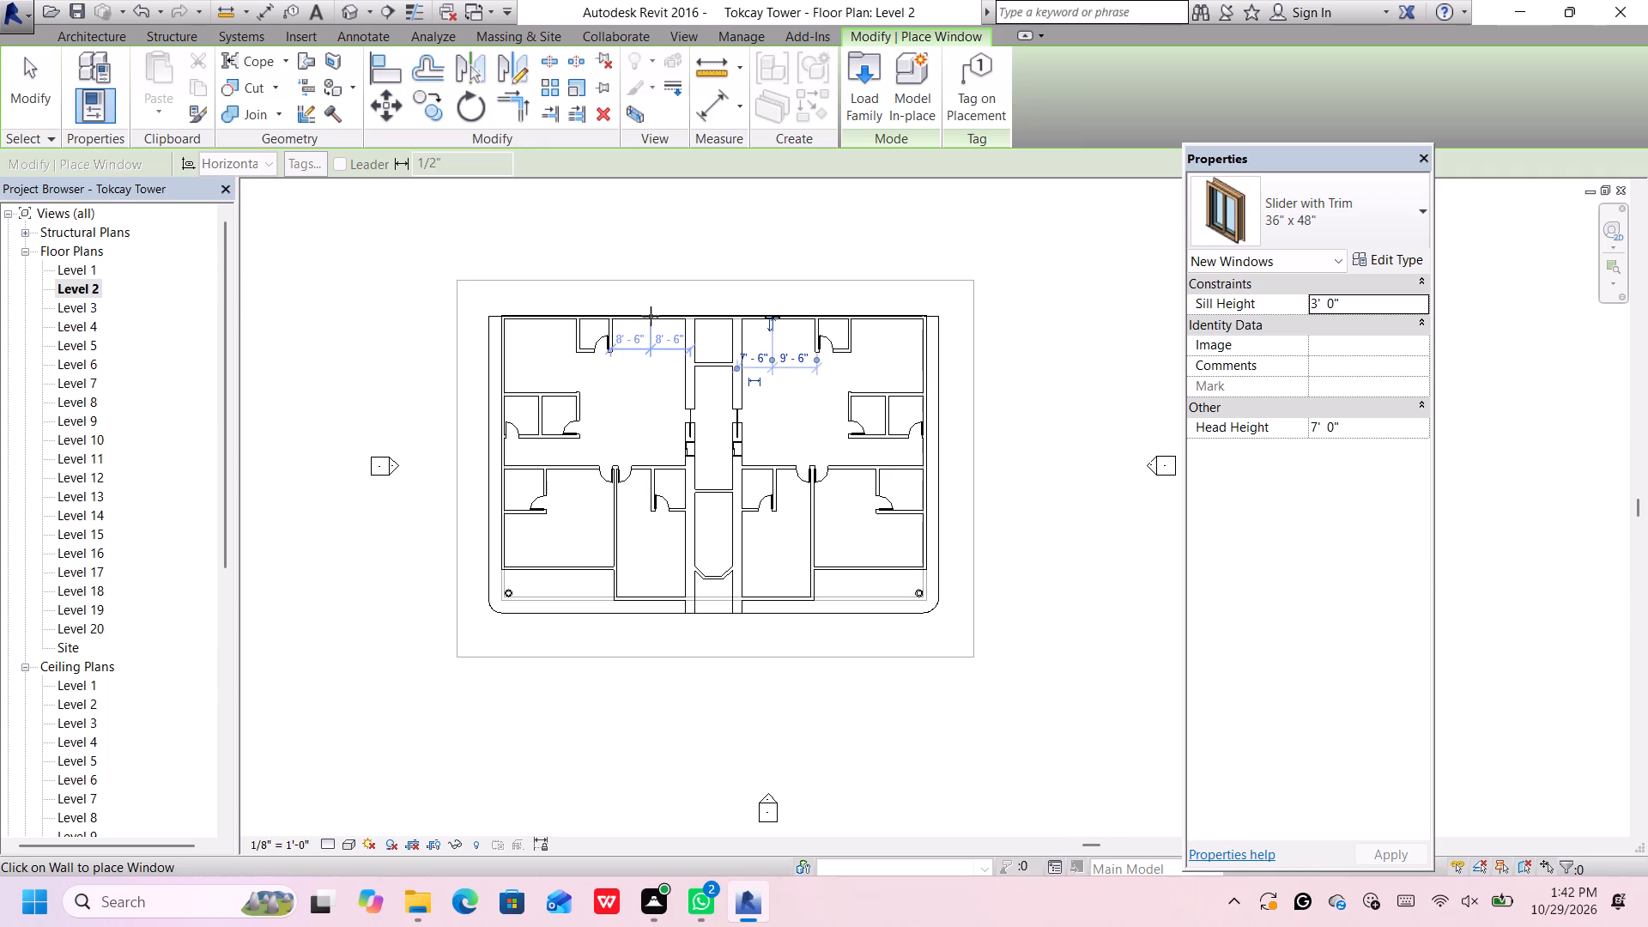
pyautogui.click(651, 317)
# Place a Slider with Trim window in each side exterior wall of the upper corner rooms, about 5'-6" from the upper wall.
pyautogui.scroll(4, 651, 345)
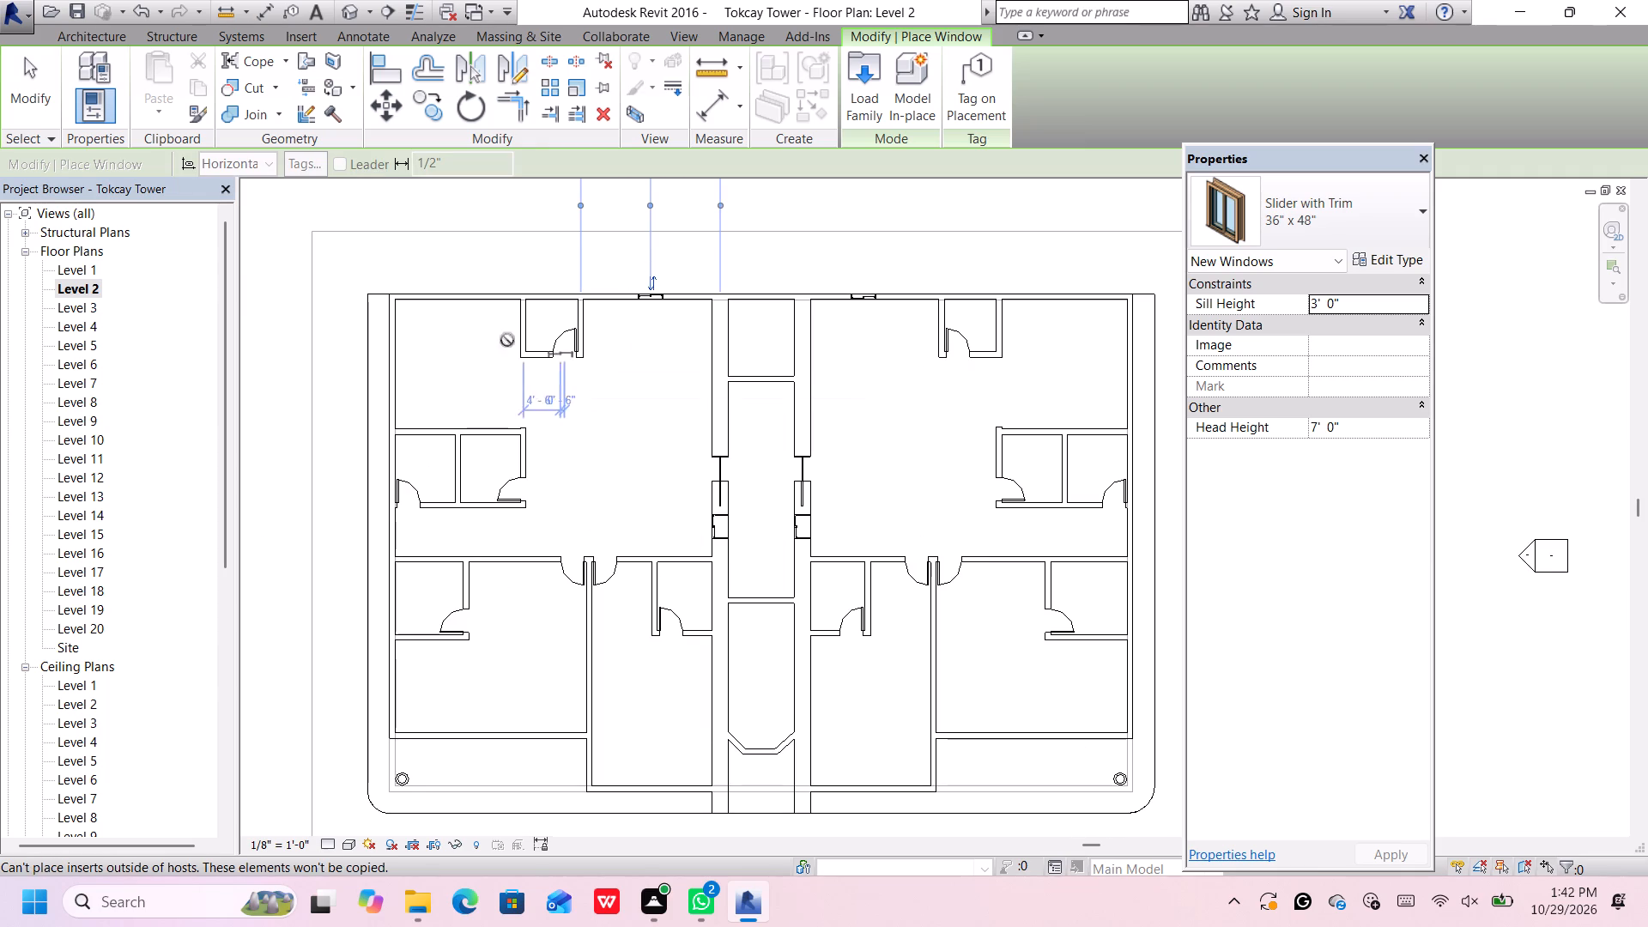
pyautogui.click(388, 342)
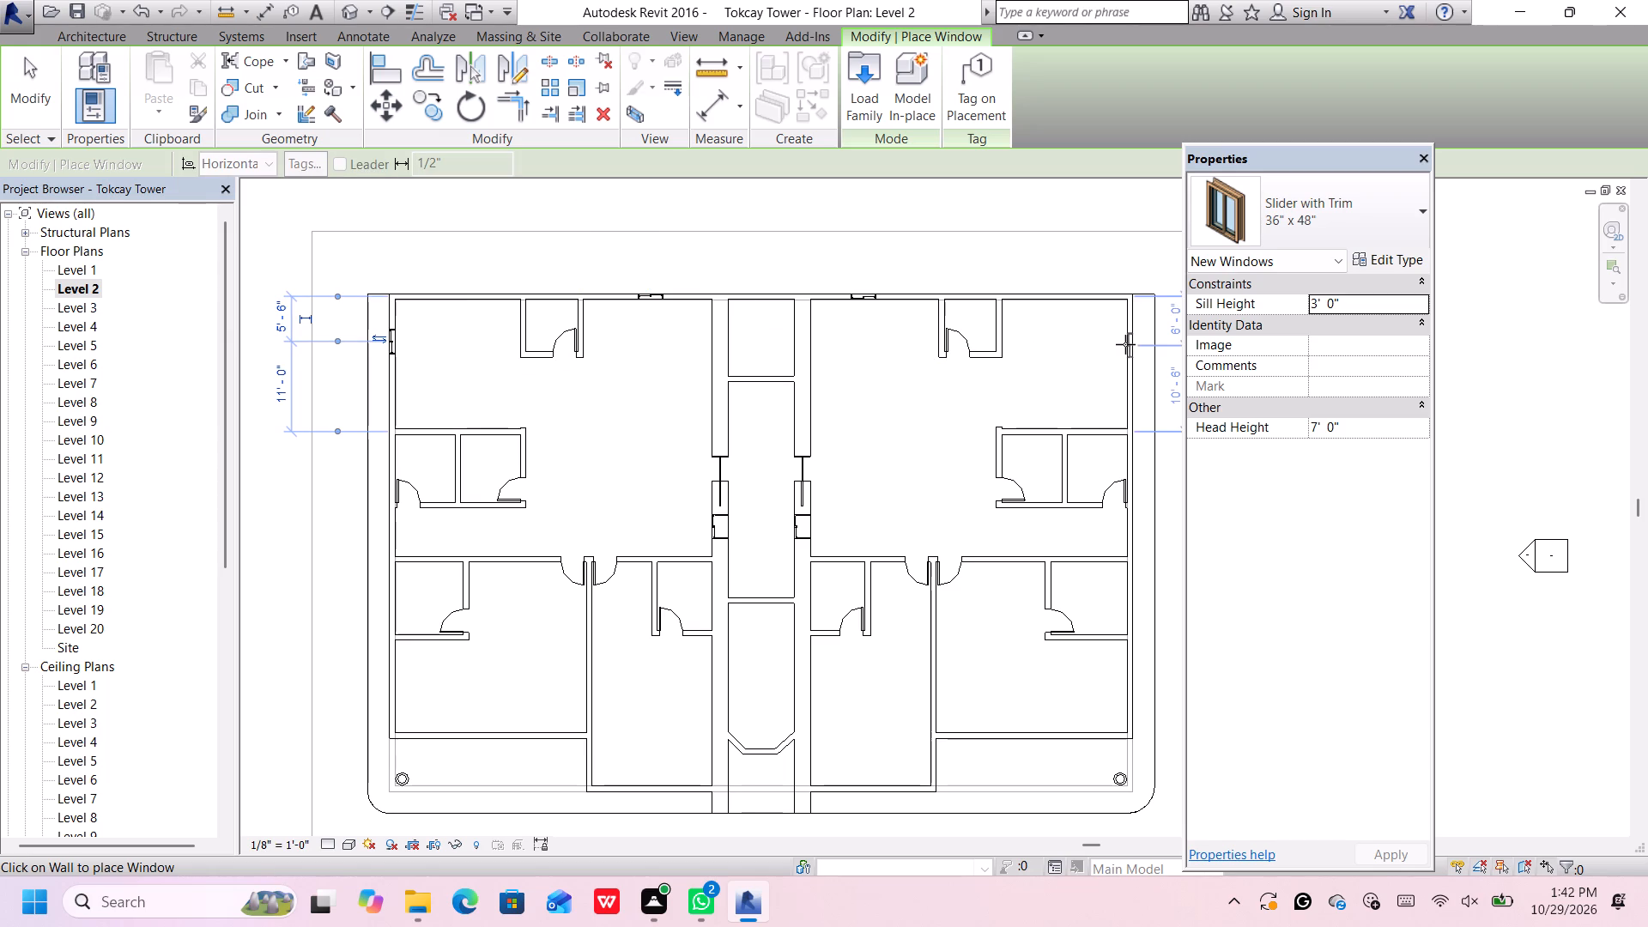
pyautogui.click(1125, 341)
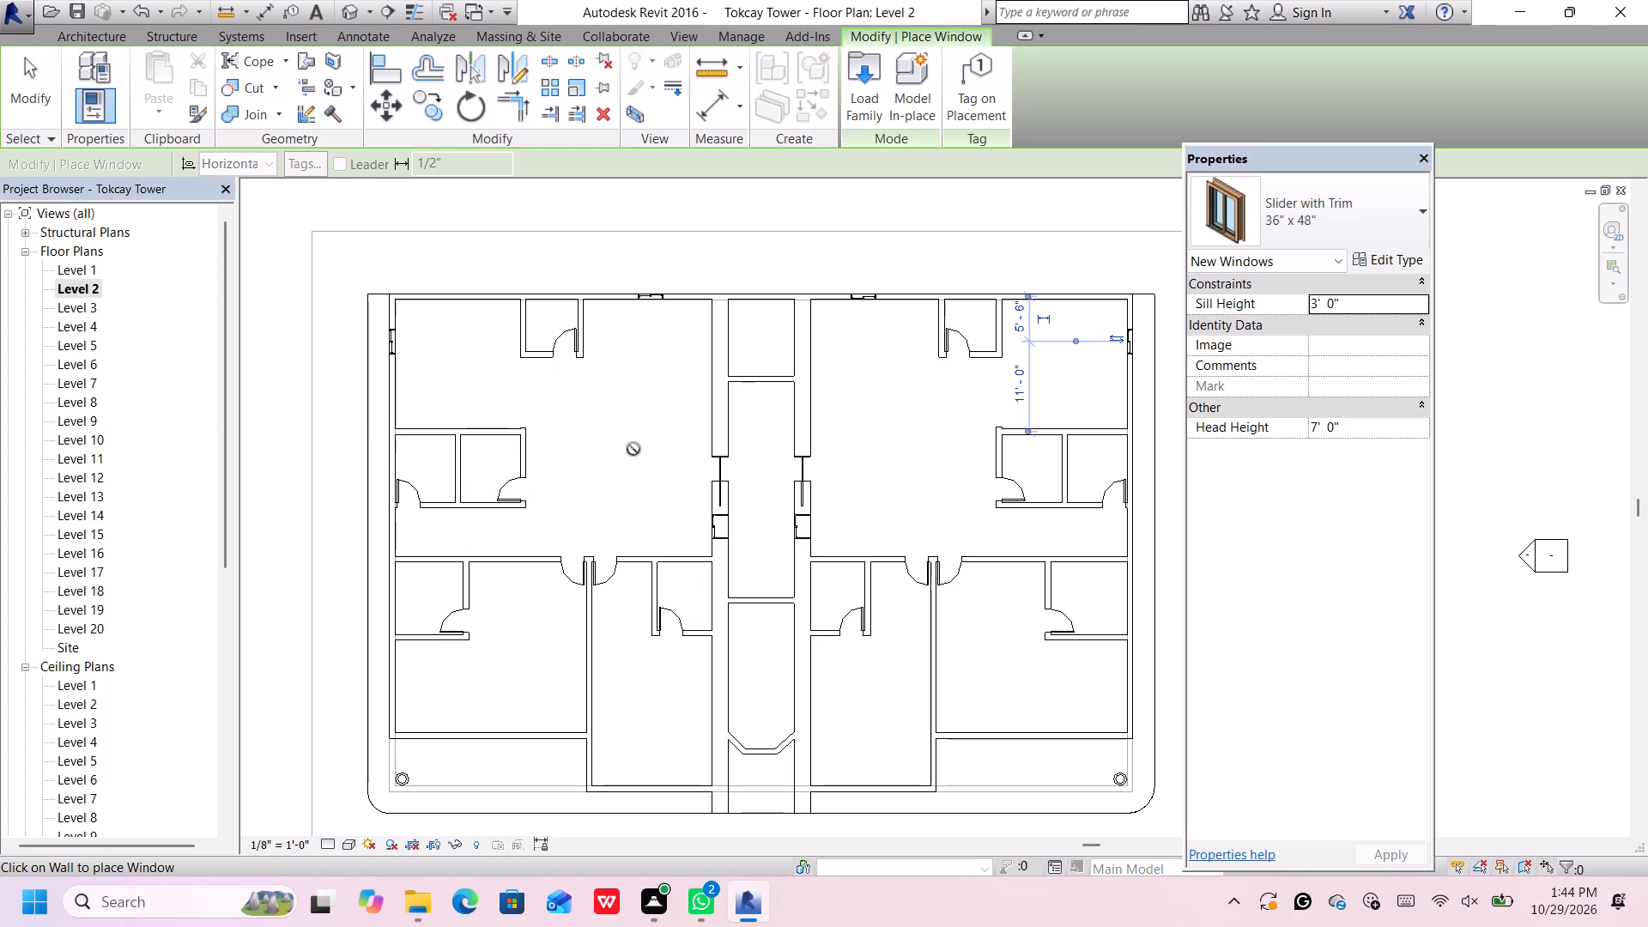
# Start loading another window family and open the Windows folder of the US Imperial library.
pyautogui.click(868, 88)
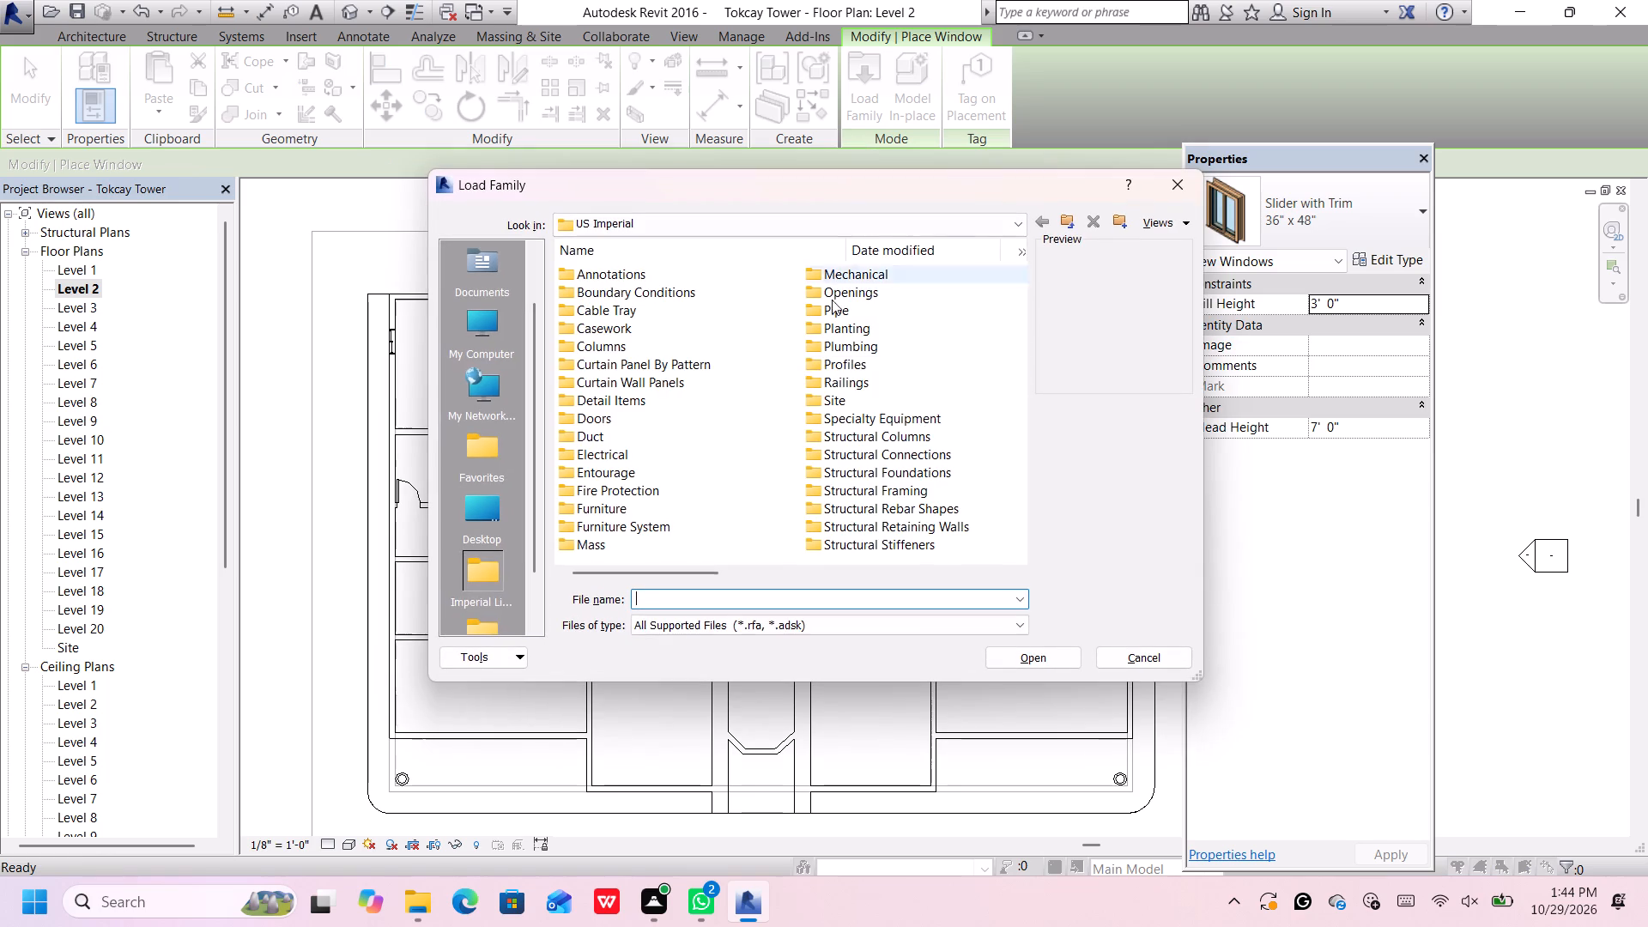
pyautogui.scroll(-2, 769, 418)
pyautogui.scroll(1, 766, 417)
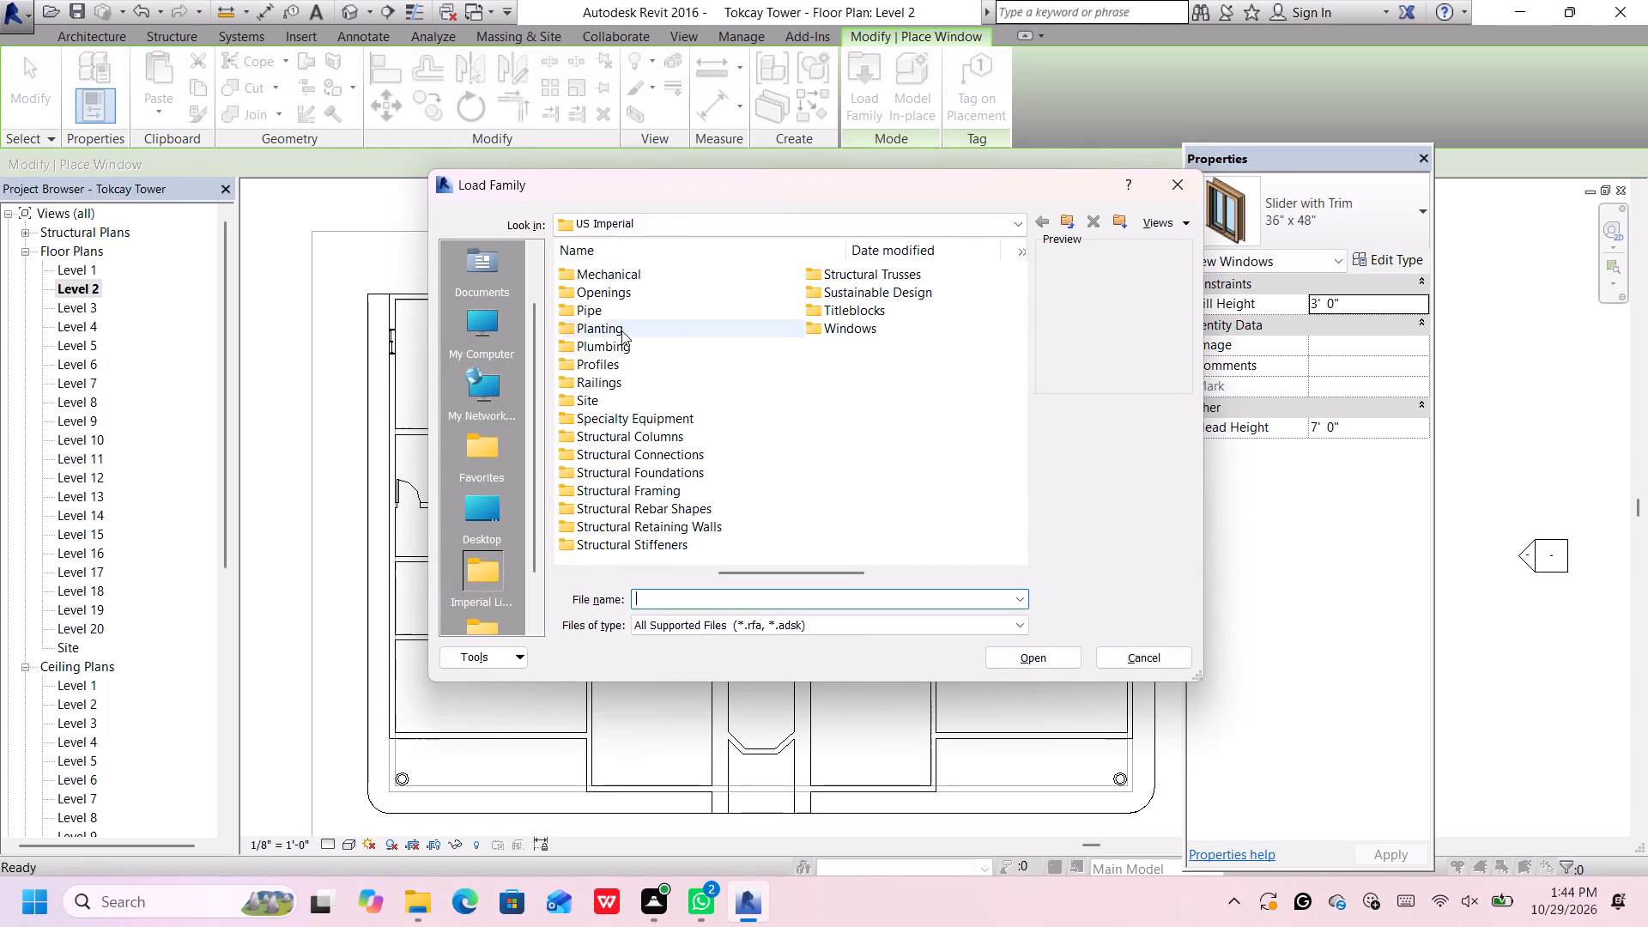
pyautogui.scroll(1, 602, 499)
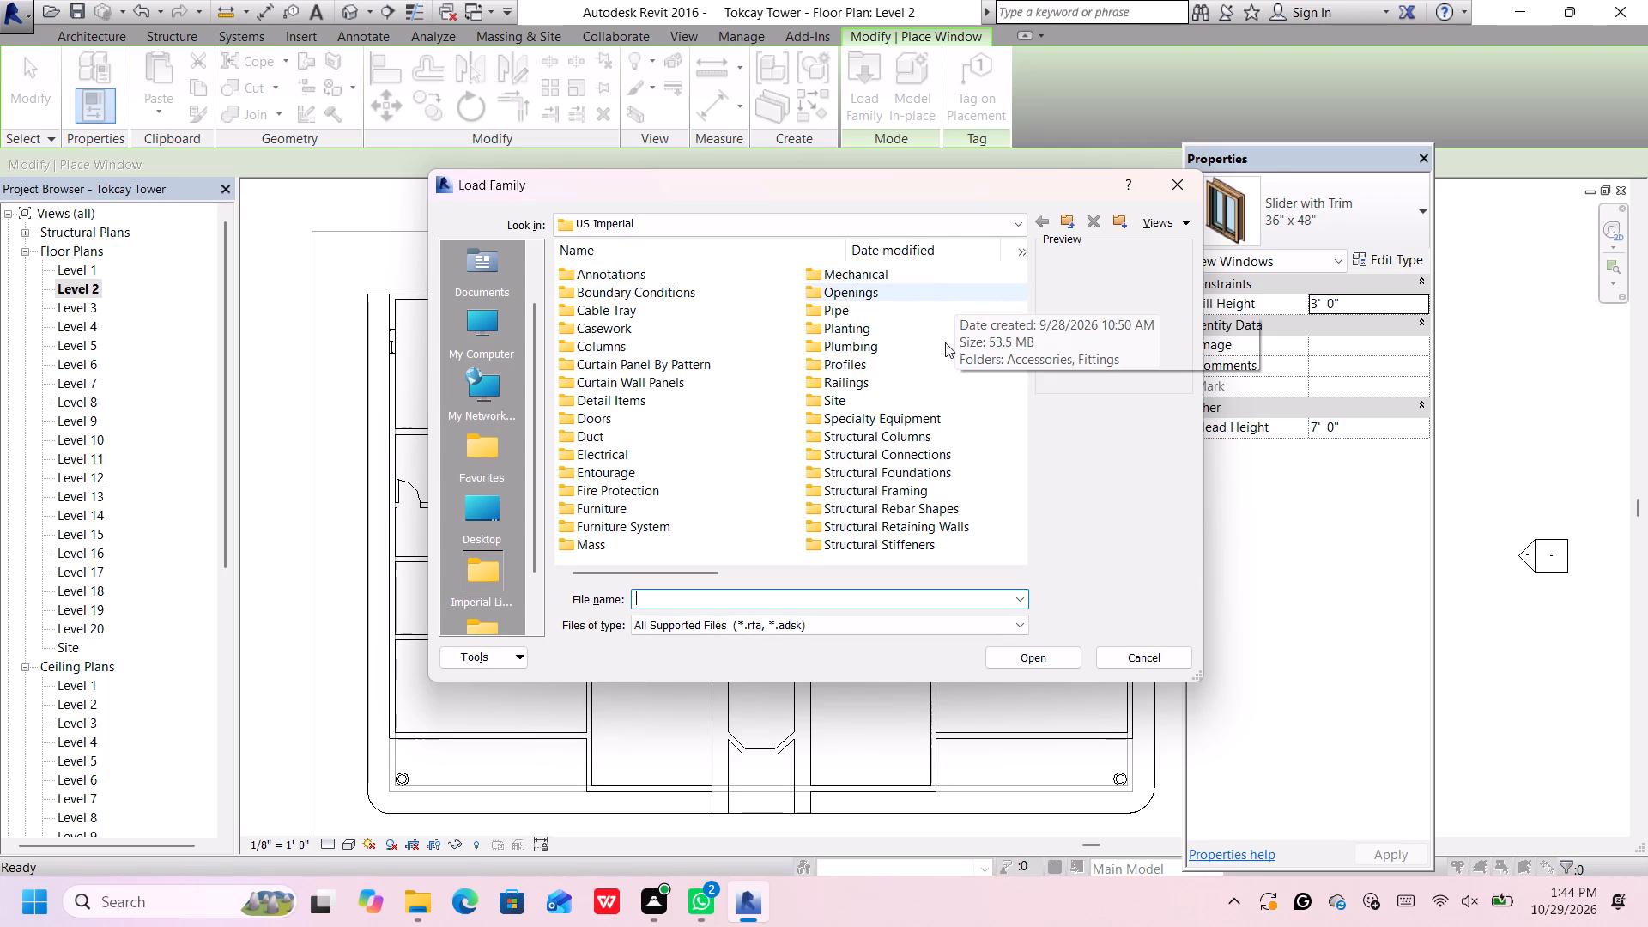
pyautogui.scroll(1, 922, 502)
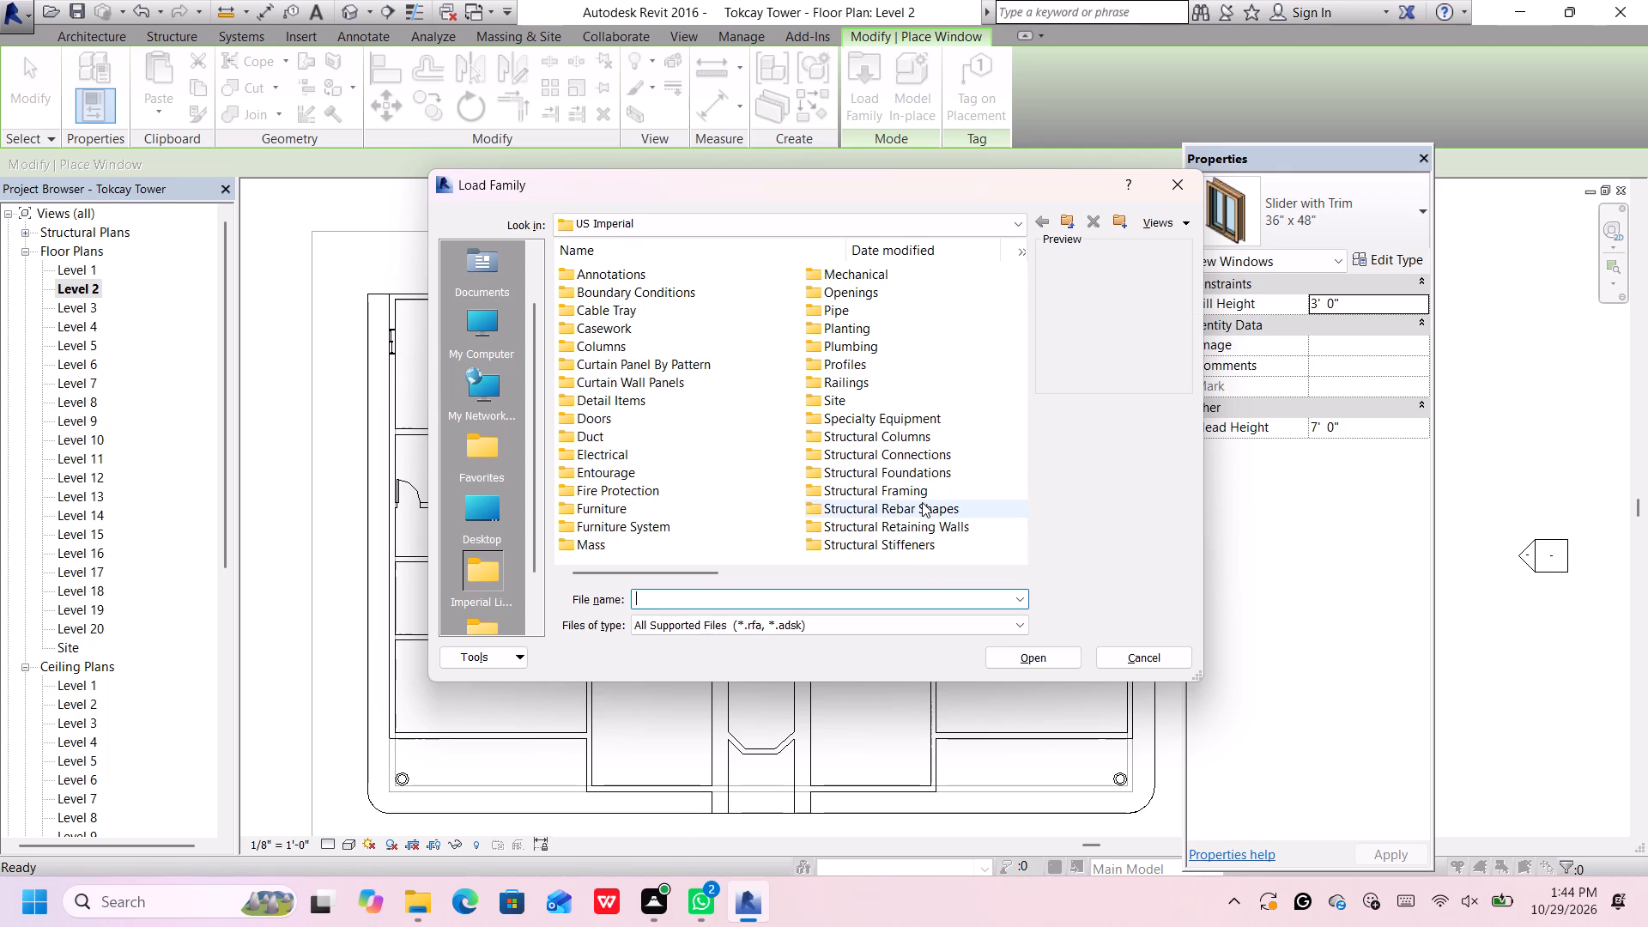
pyautogui.scroll(6, 946, 487)
pyautogui.scroll(6, 987, 567)
pyautogui.click(1015, 570)
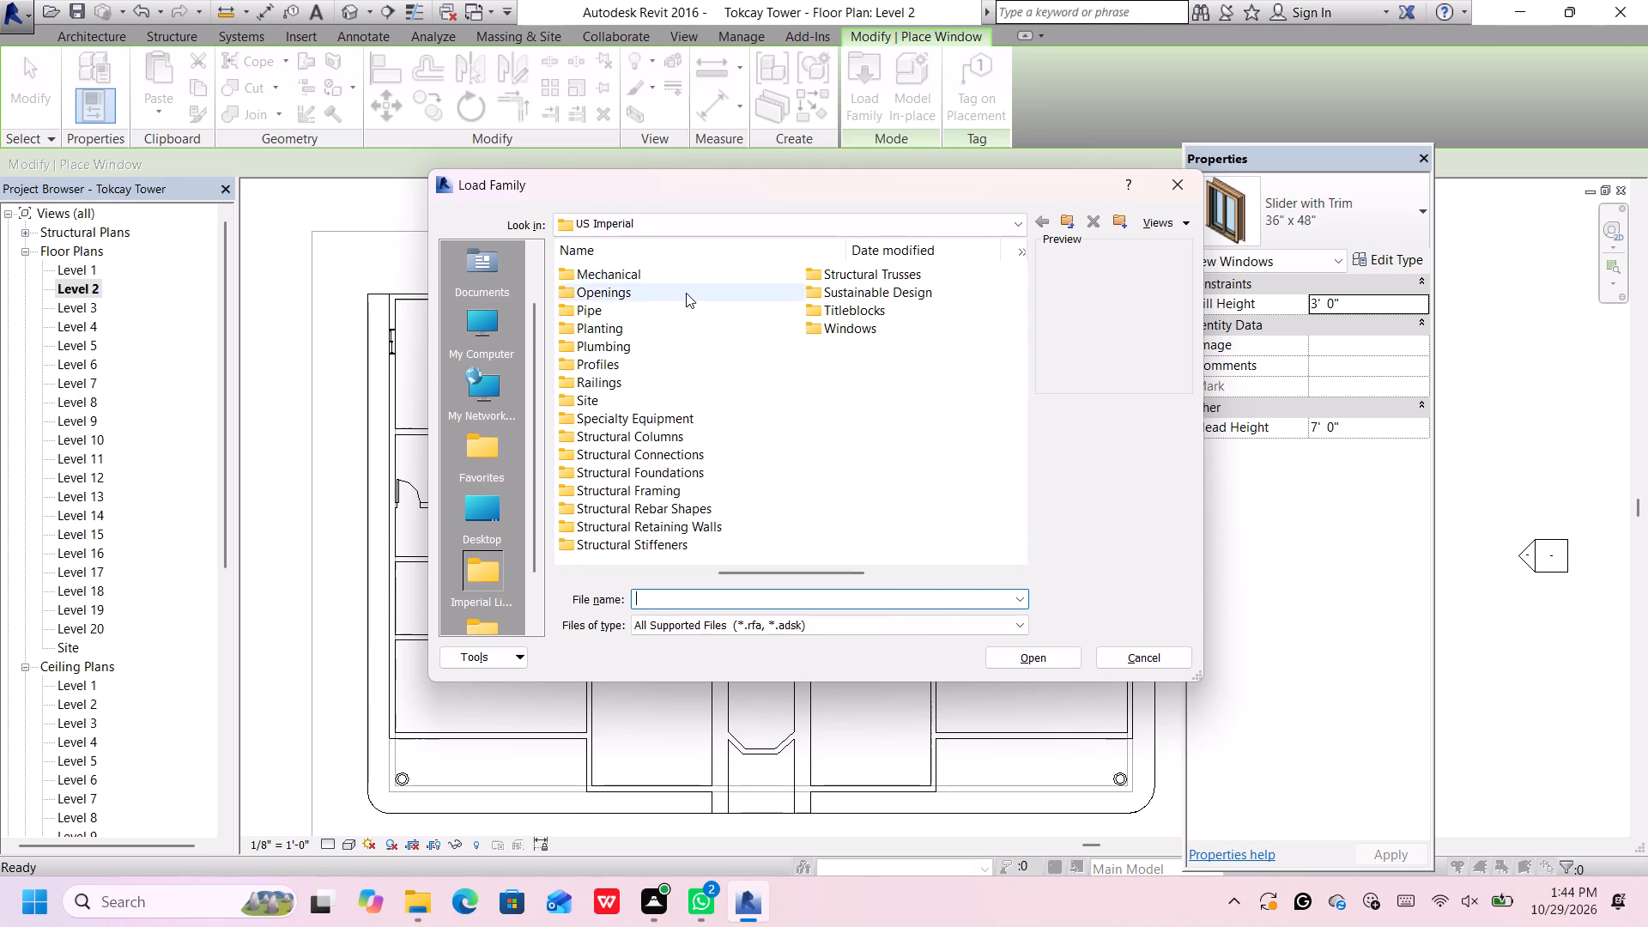
pyautogui.doubleClick(872, 331)
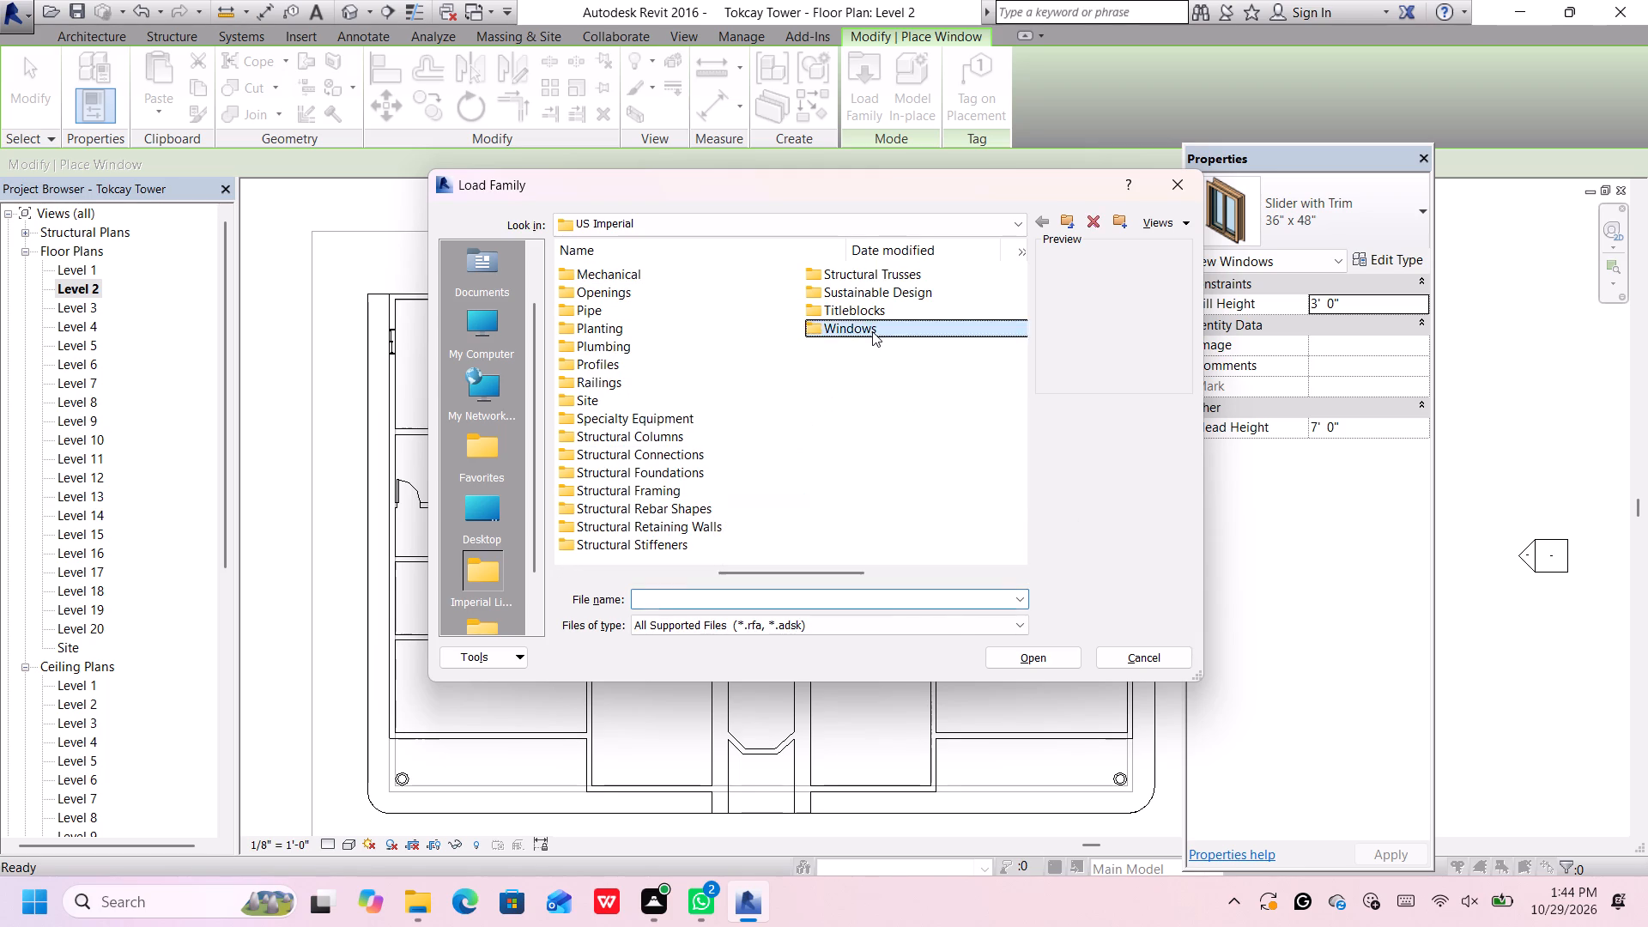
# Compare the previews of the window families in the Windows folder, from Archtop with Trim through Window-Square Opening.
pyautogui.click(754, 277)
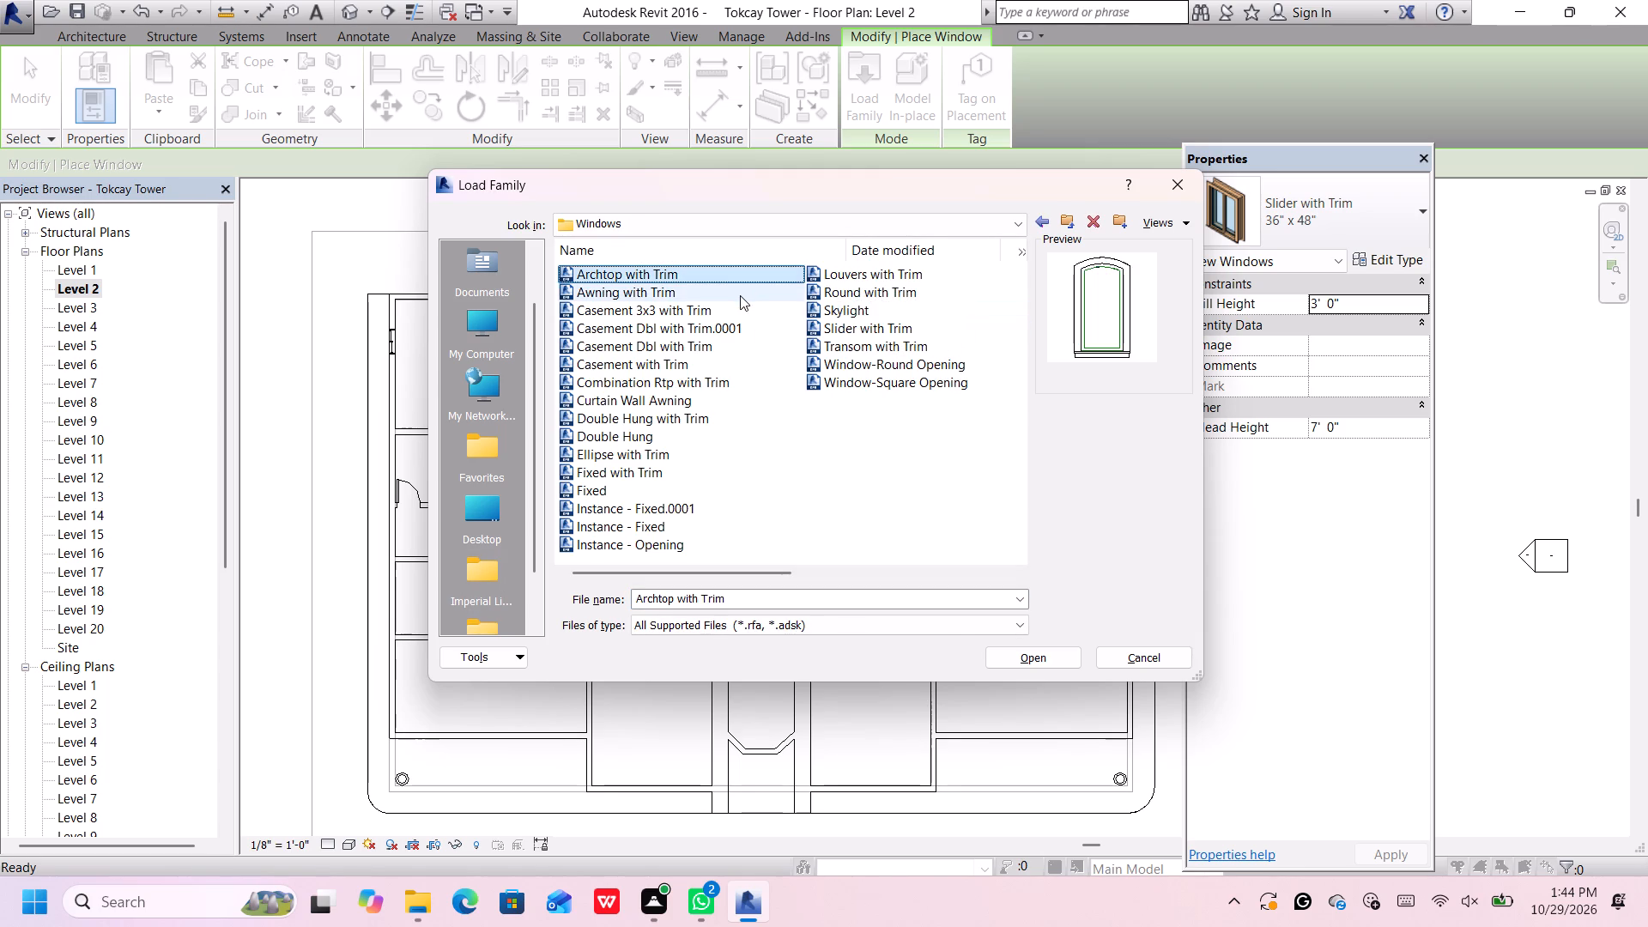
pyautogui.click(740, 297)
pyautogui.click(740, 328)
pyautogui.click(736, 332)
pyautogui.click(736, 351)
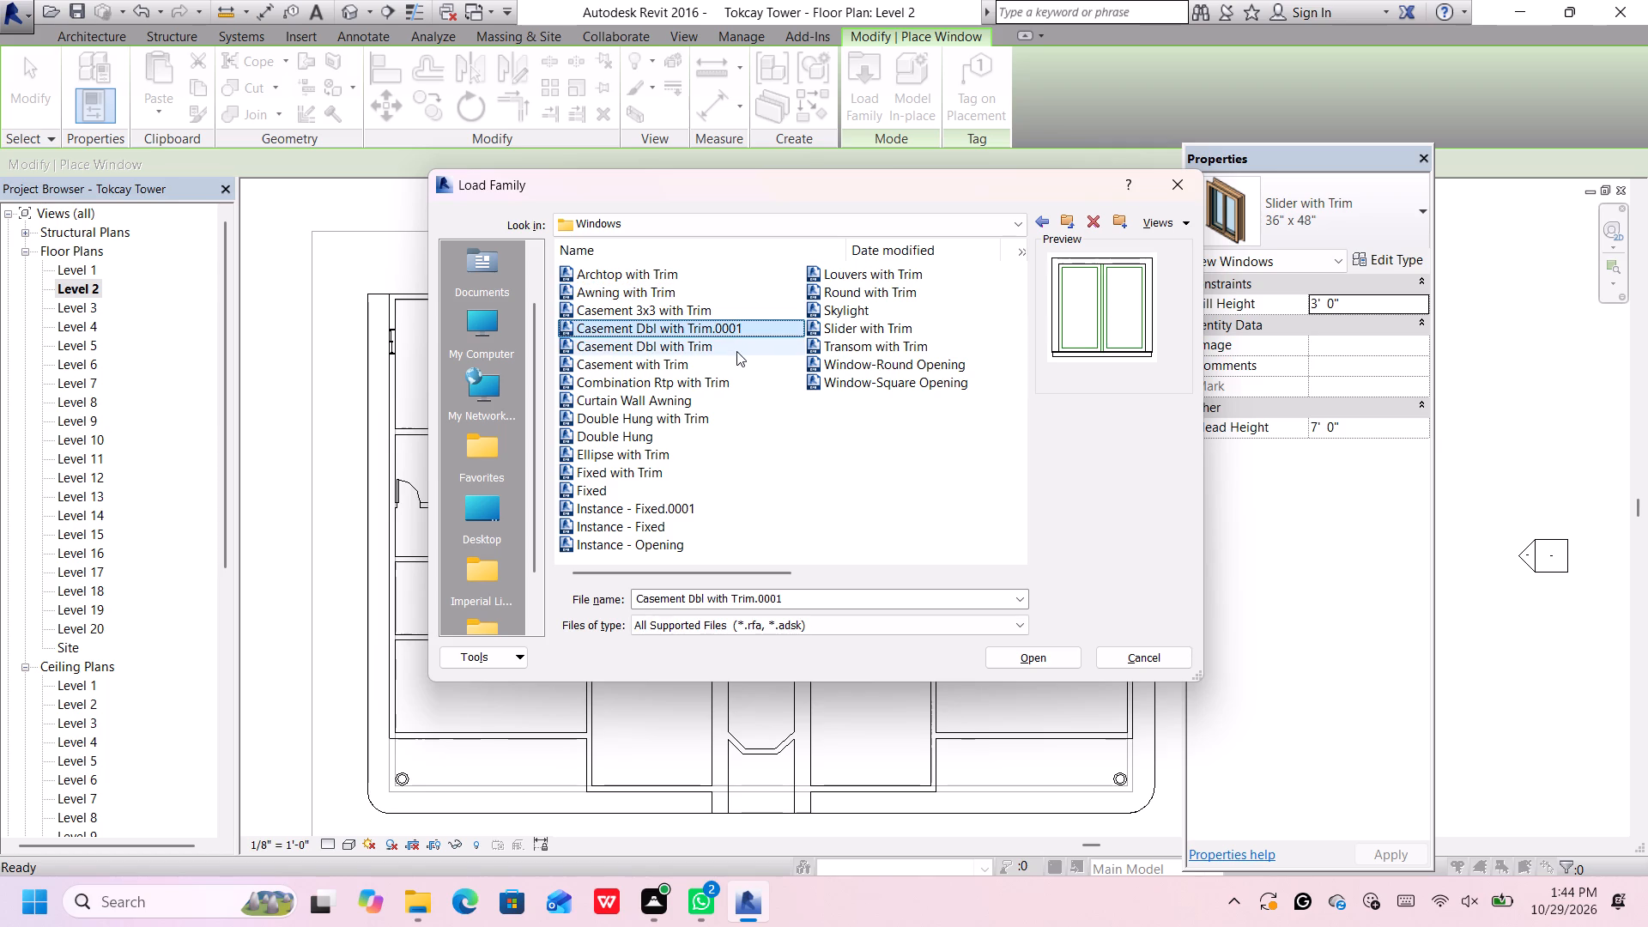
pyautogui.click(736, 364)
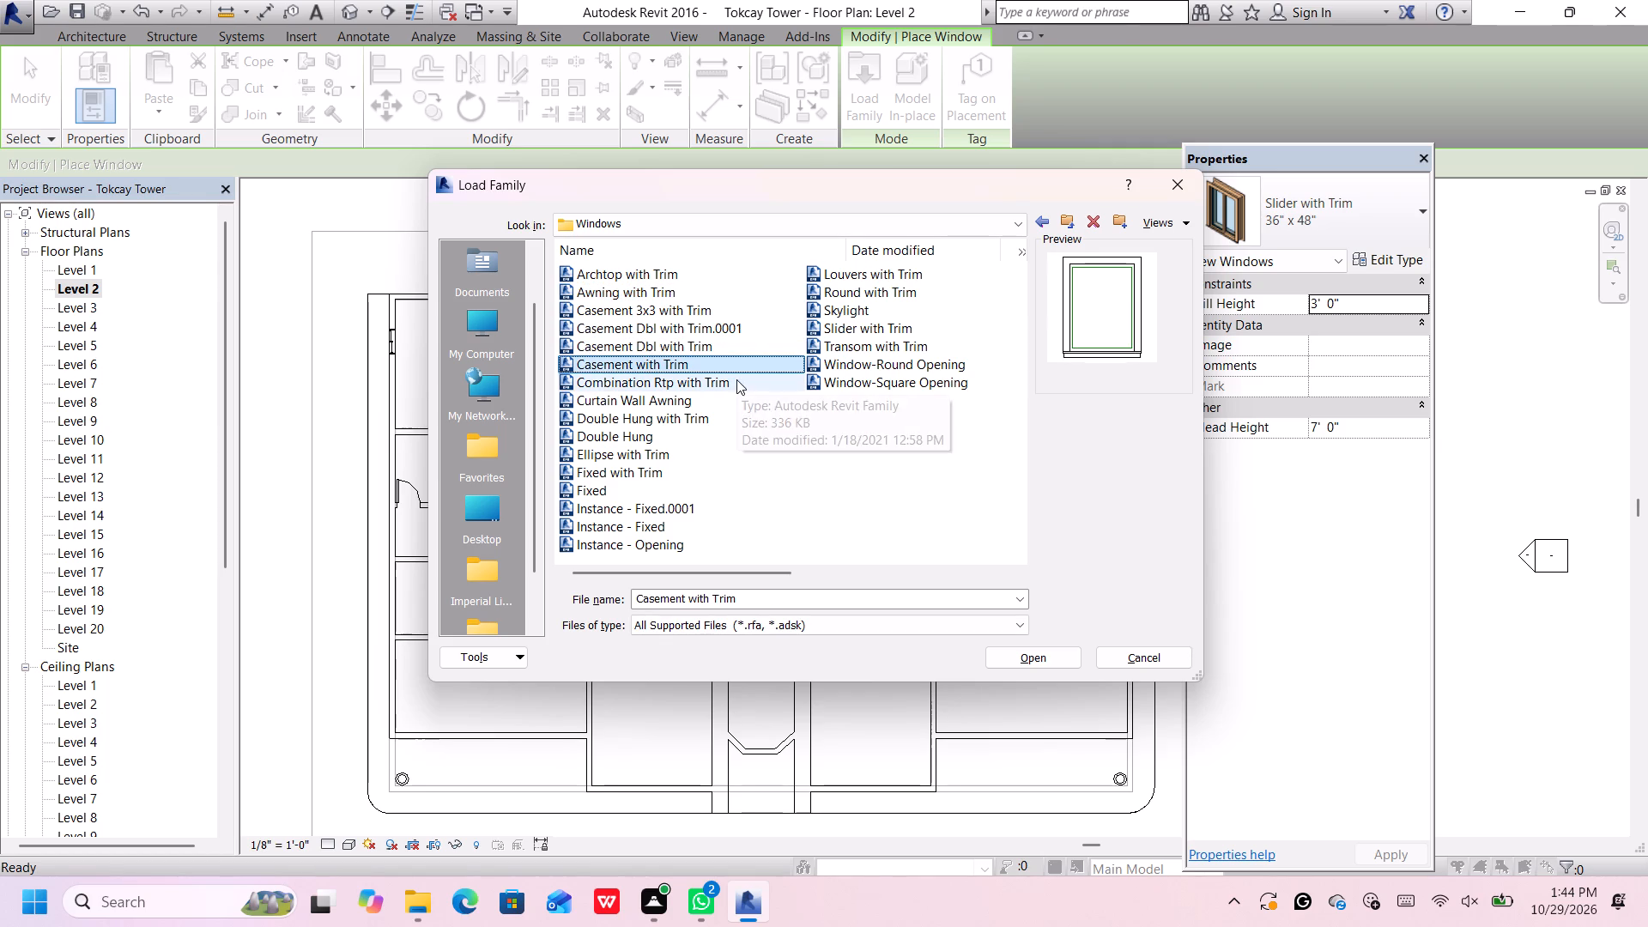
pyautogui.click(736, 379)
pyautogui.click(729, 401)
pyautogui.click(728, 415)
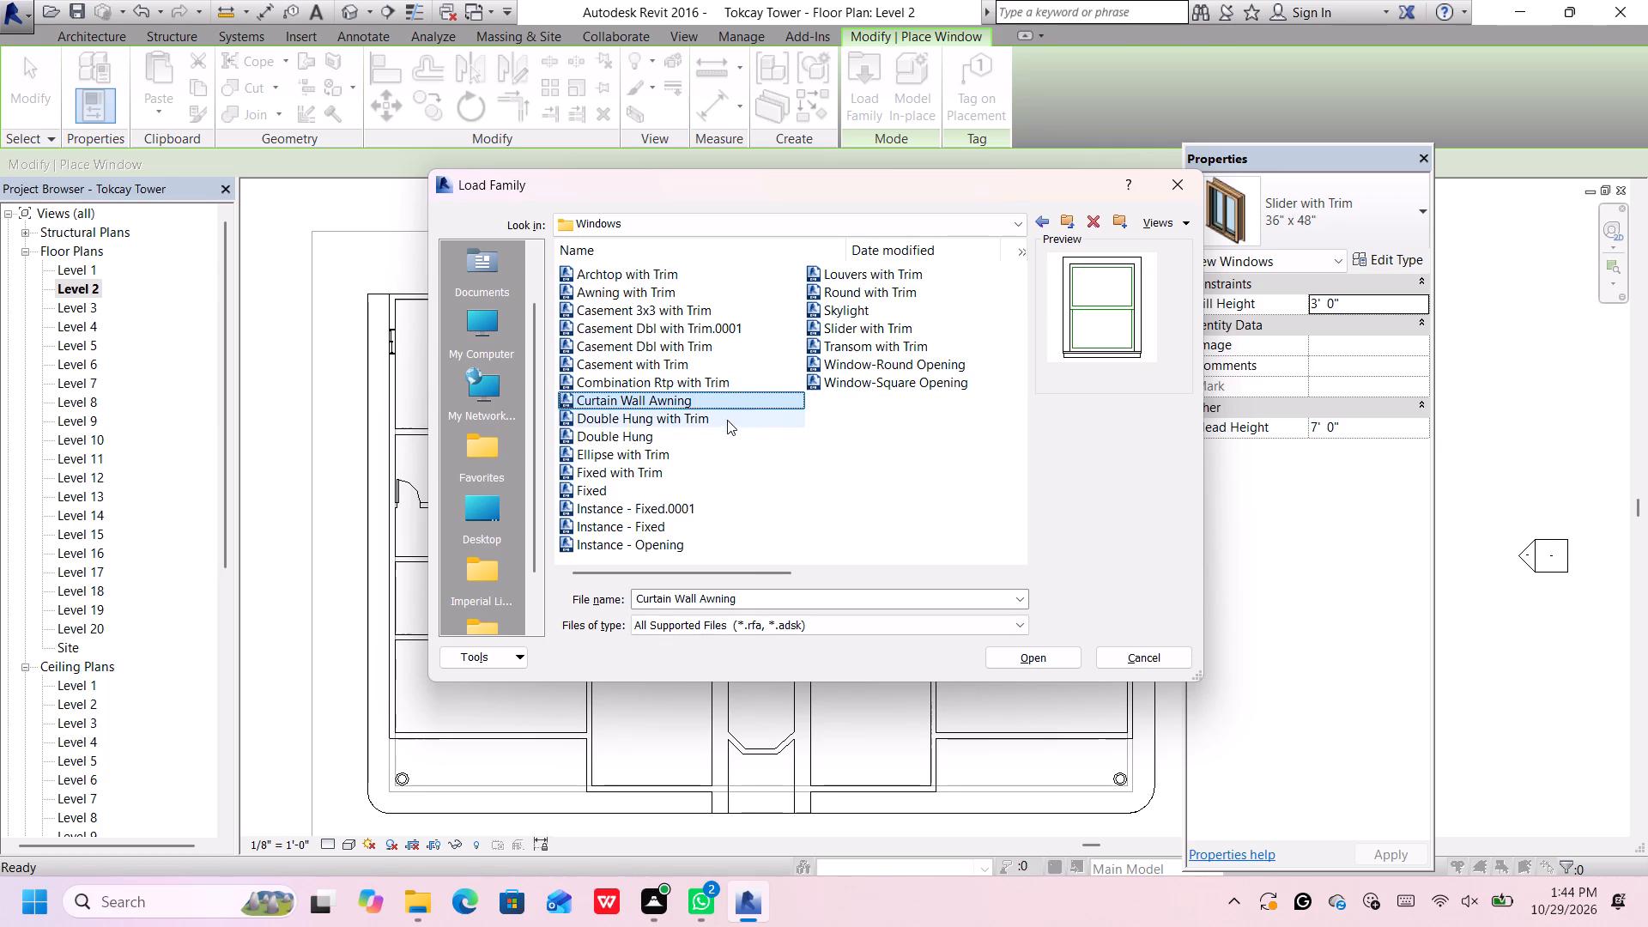
pyautogui.click(722, 442)
pyautogui.click(720, 455)
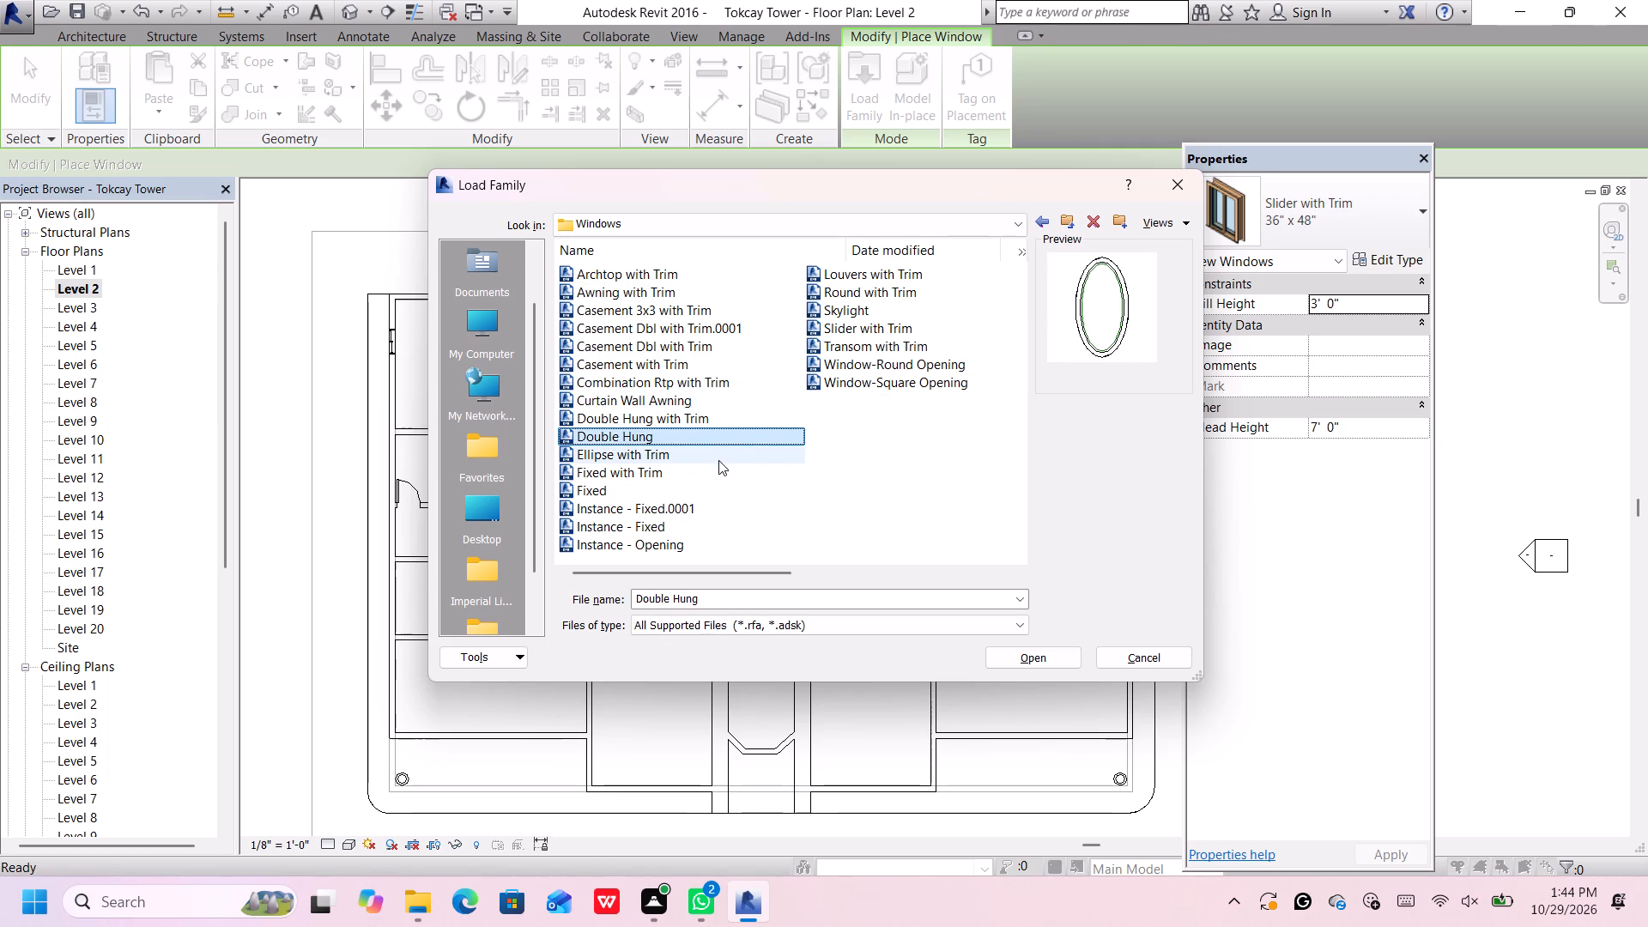
pyautogui.click(718, 470)
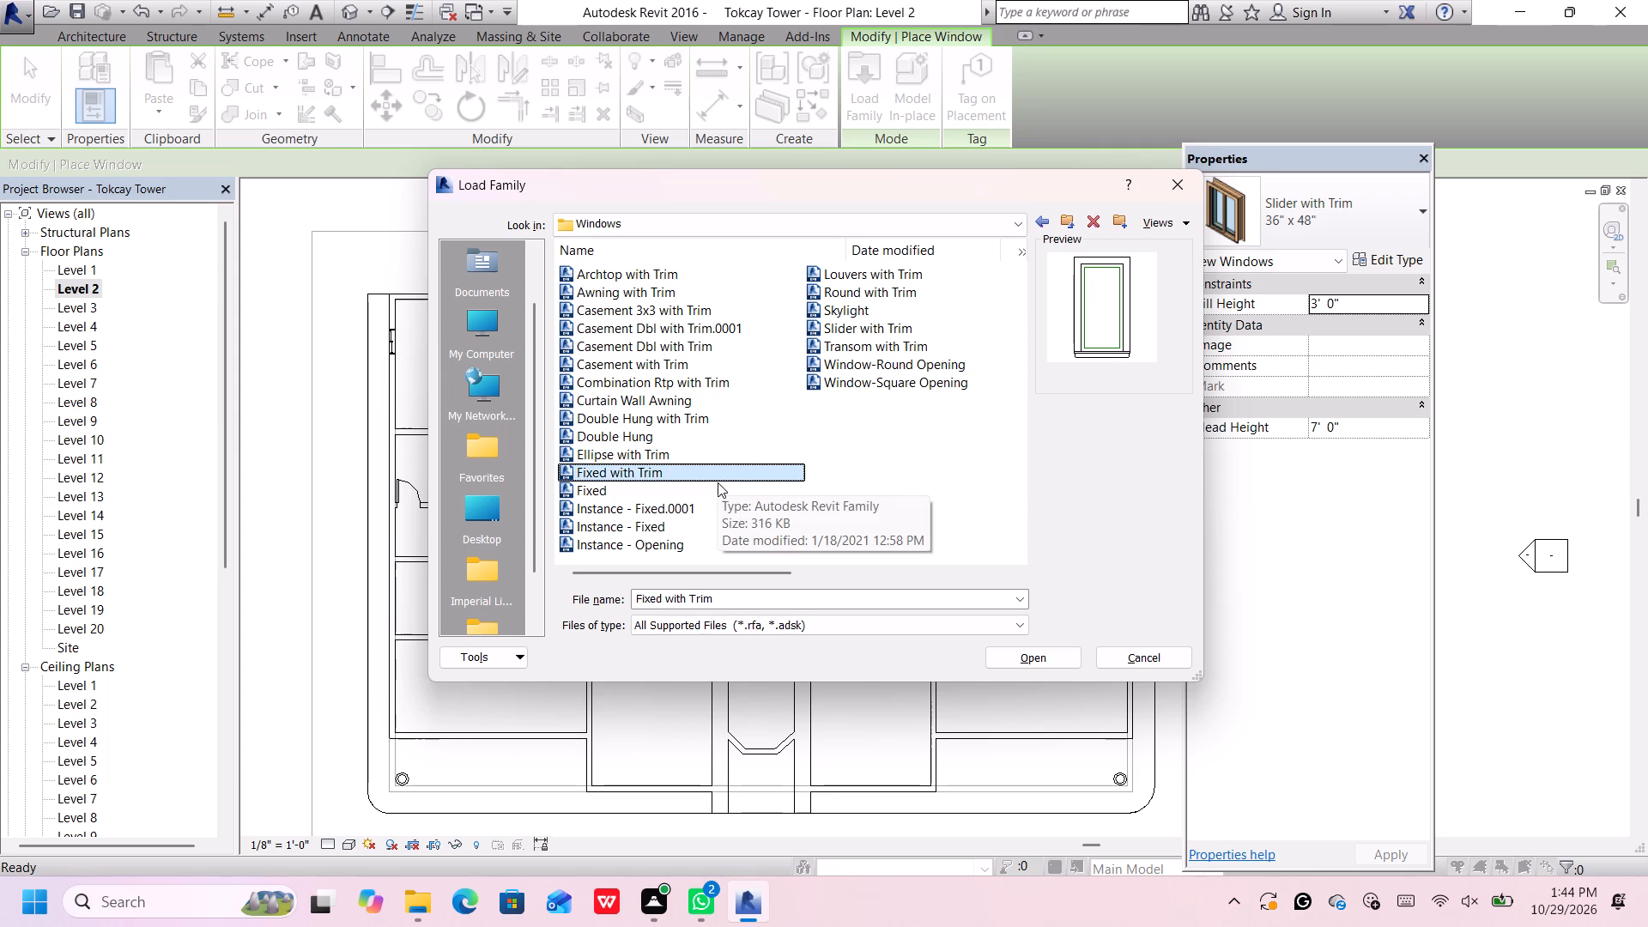
pyautogui.click(714, 491)
pyautogui.click(708, 514)
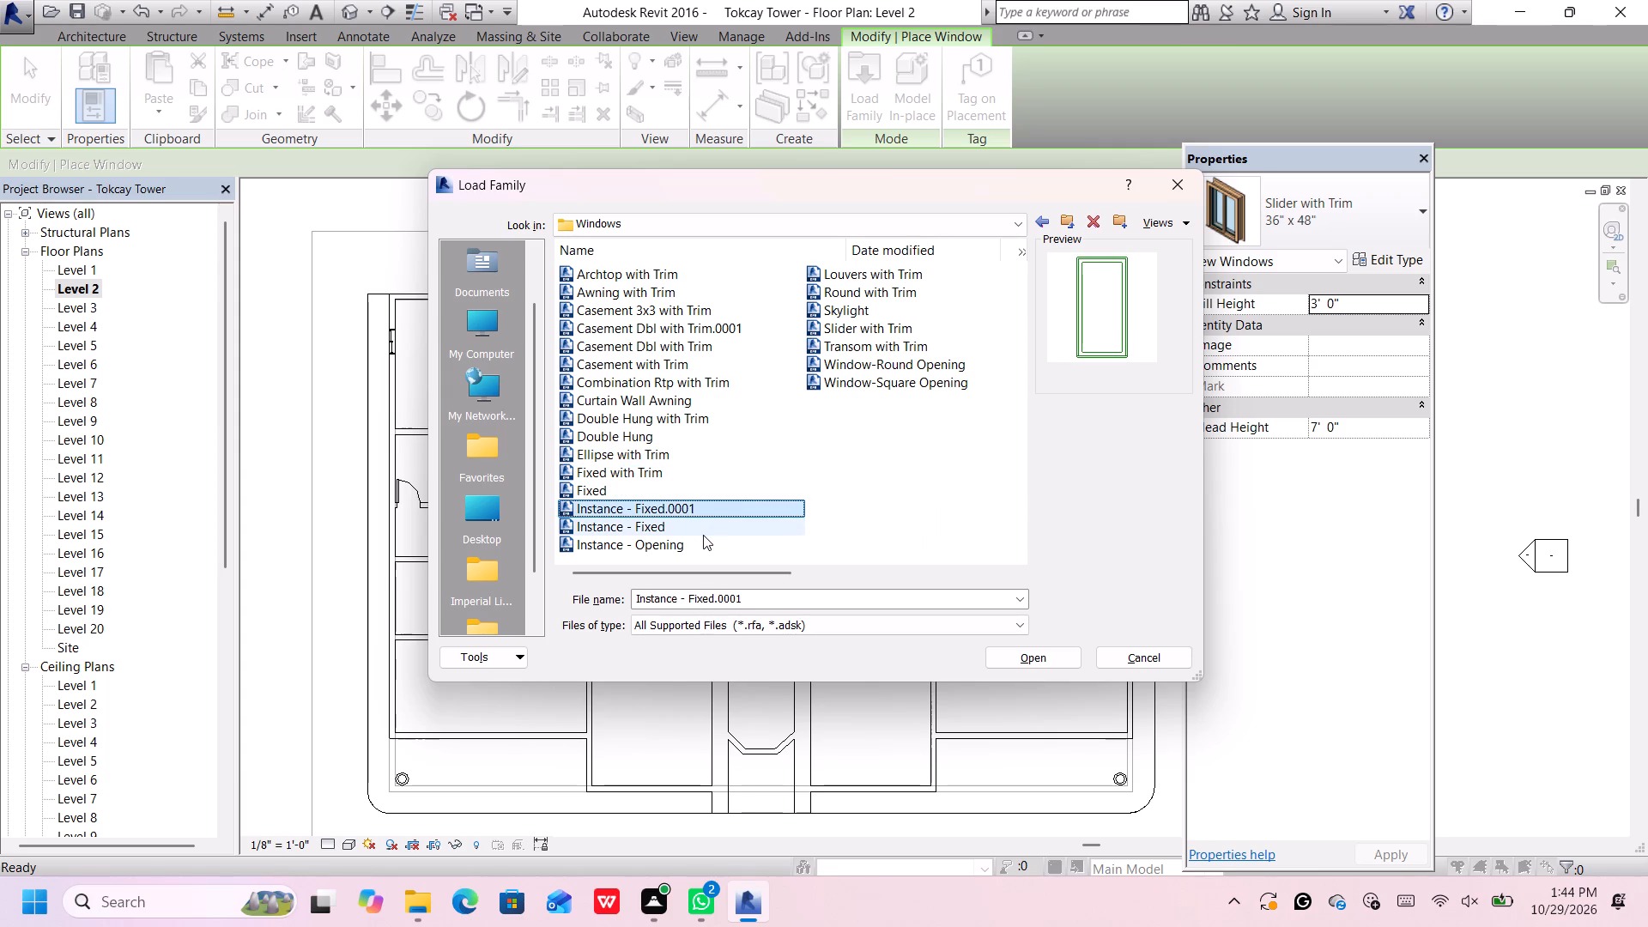
pyautogui.click(703, 527)
pyautogui.click(700, 542)
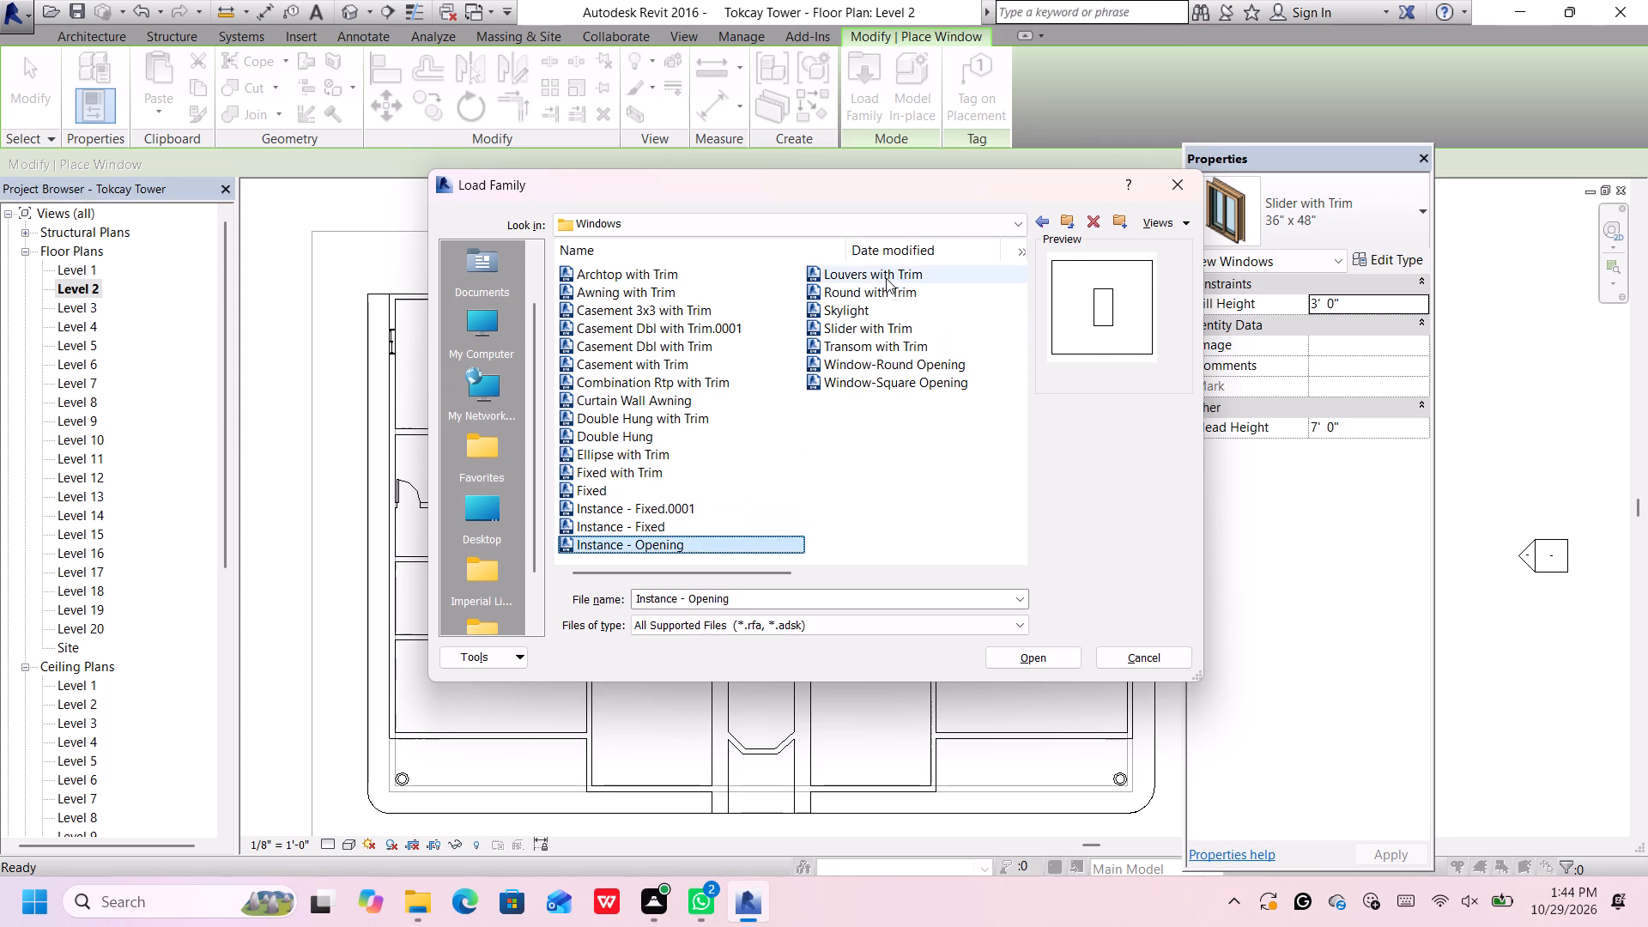
pyautogui.click(886, 278)
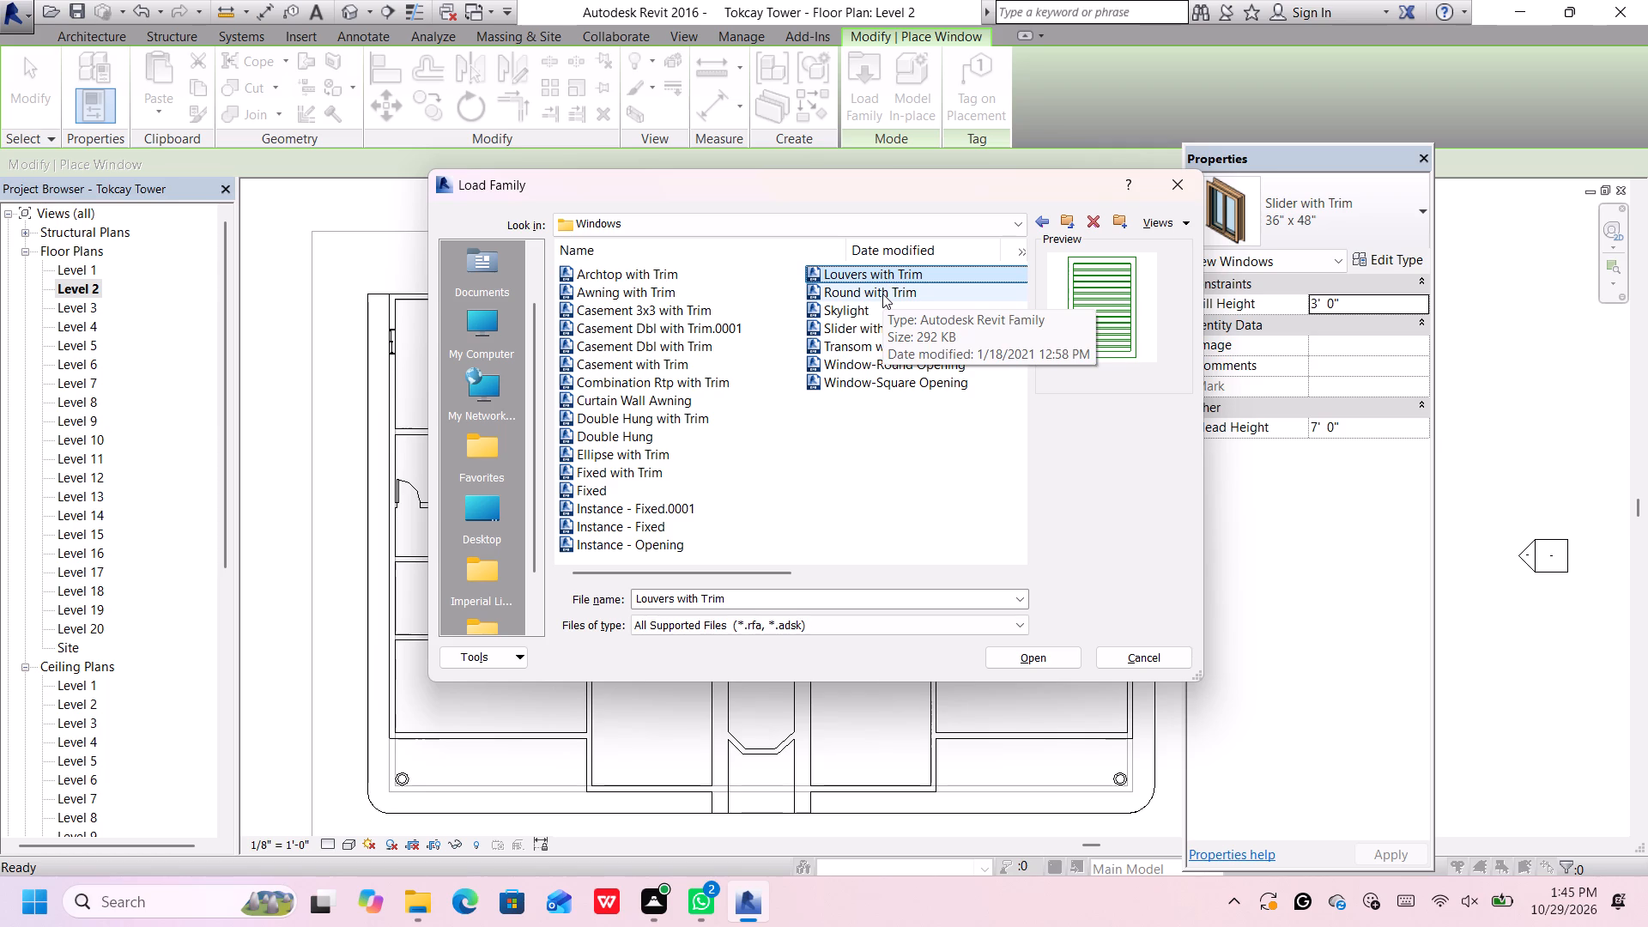
pyautogui.click(882, 294)
pyautogui.click(882, 308)
pyautogui.click(882, 327)
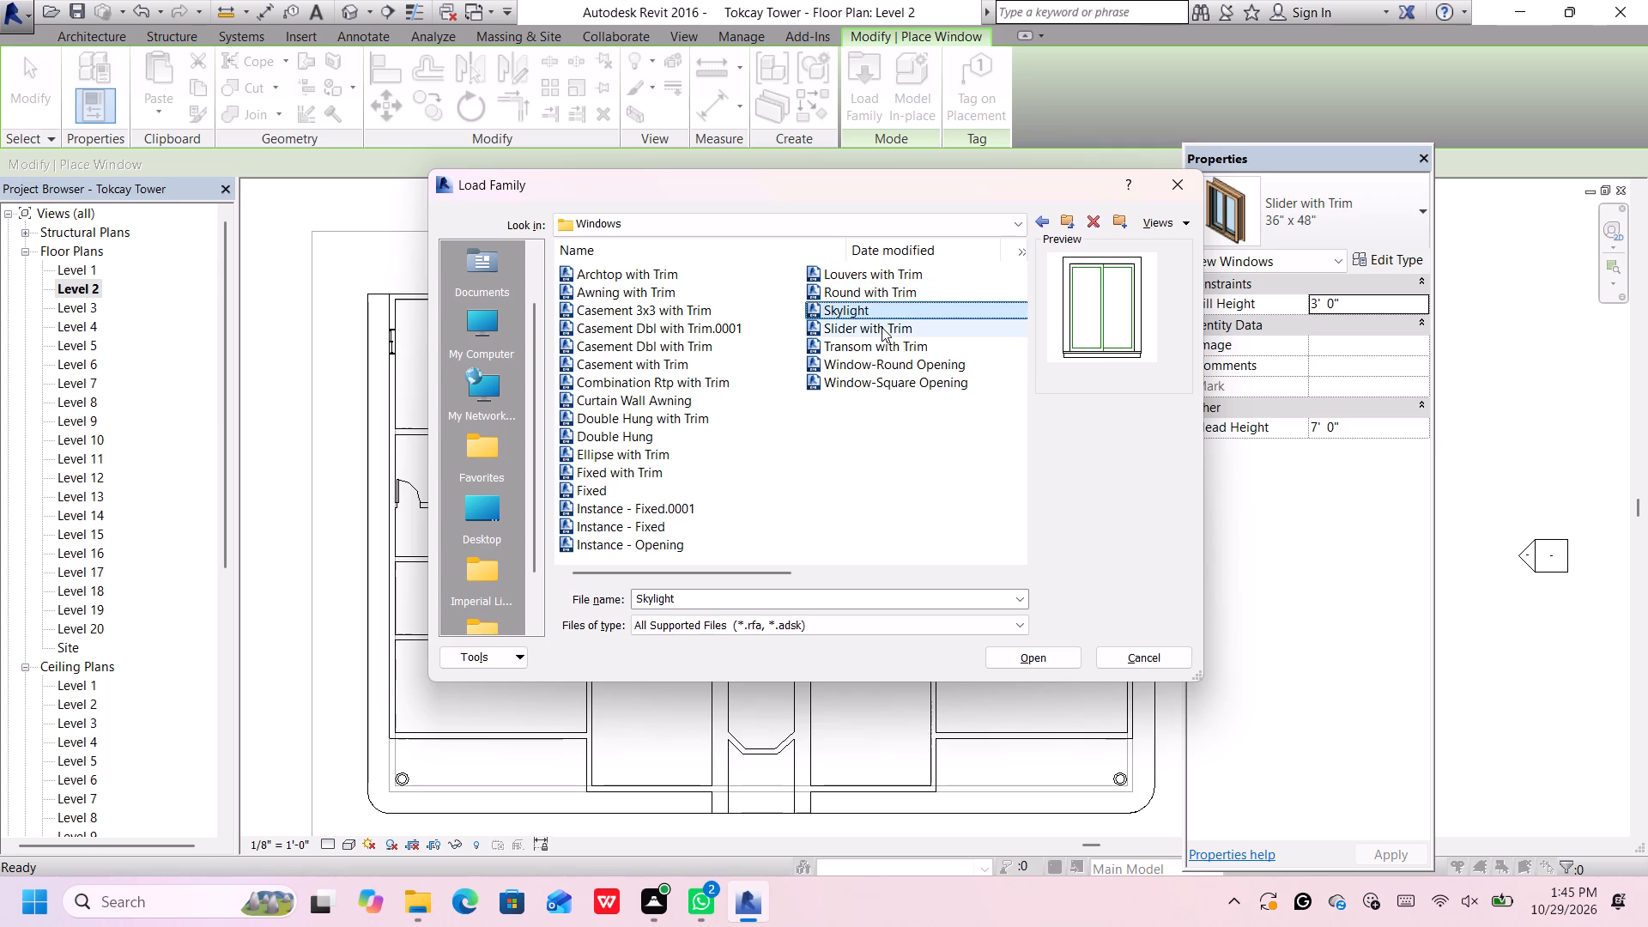
pyautogui.click(882, 310)
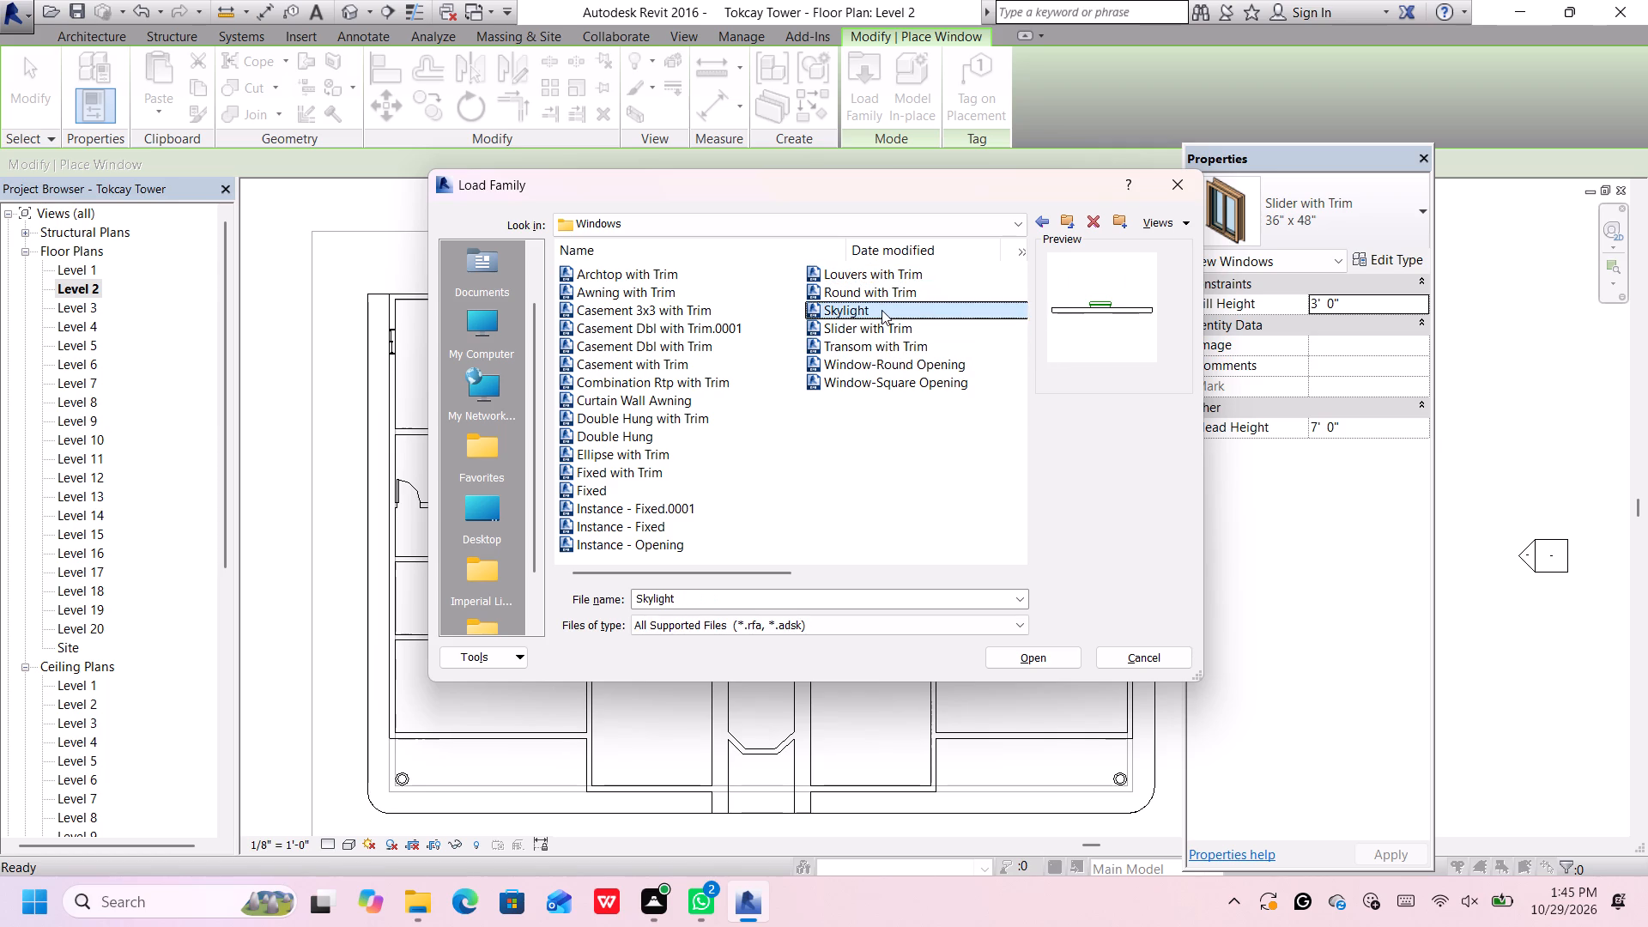
pyautogui.click(882, 321)
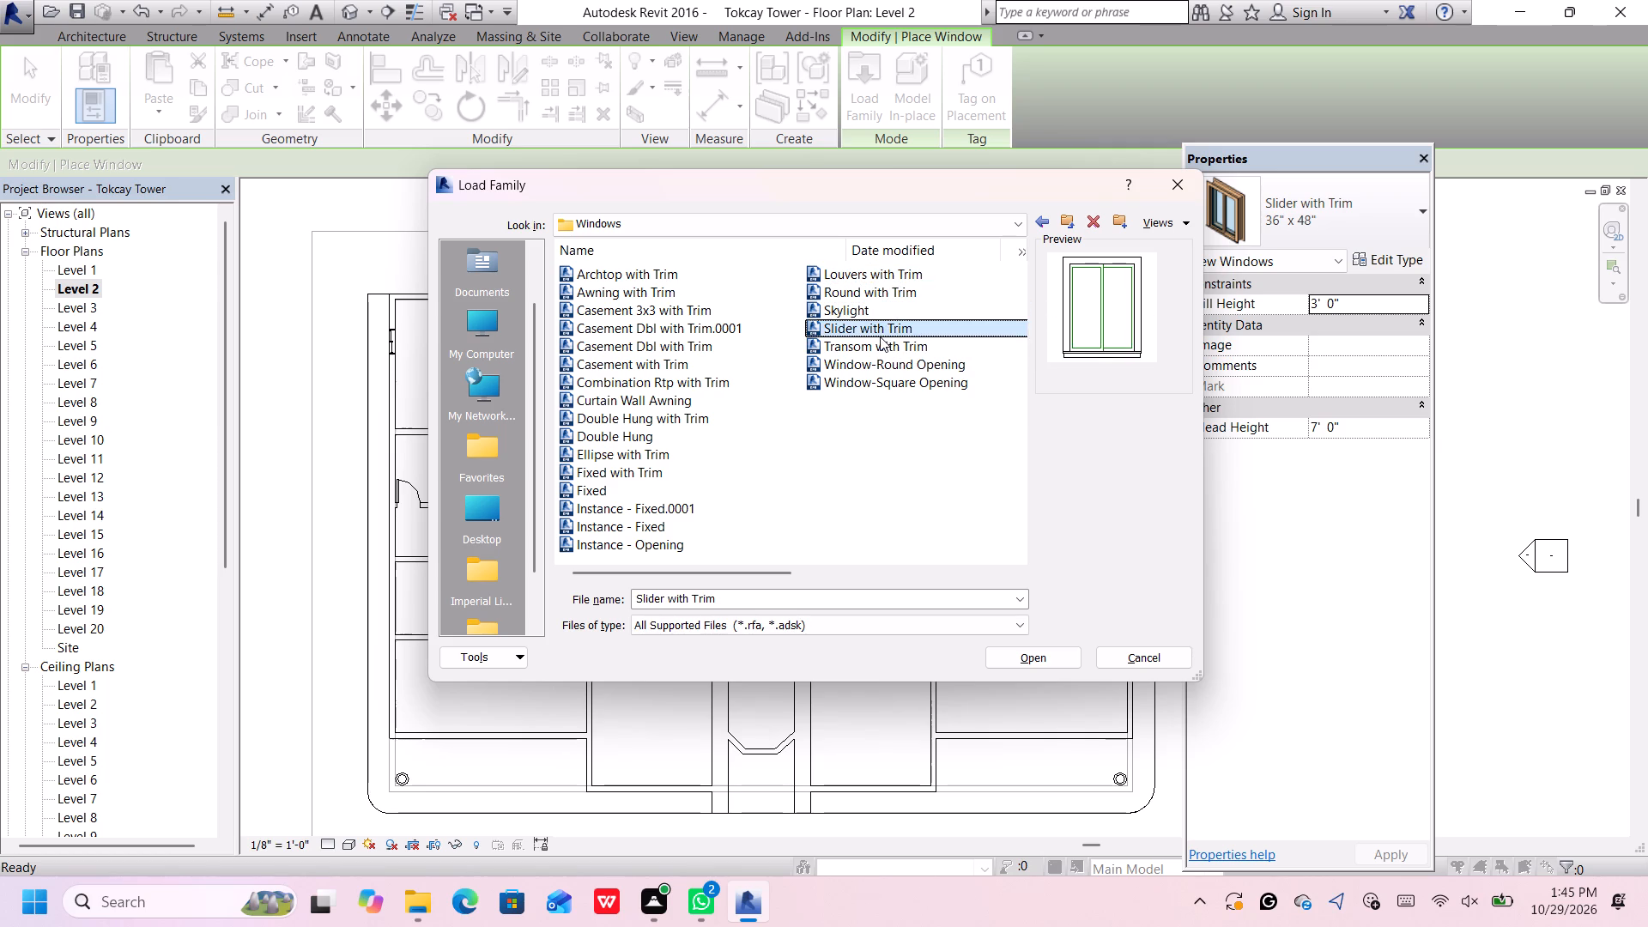
pyautogui.click(880, 347)
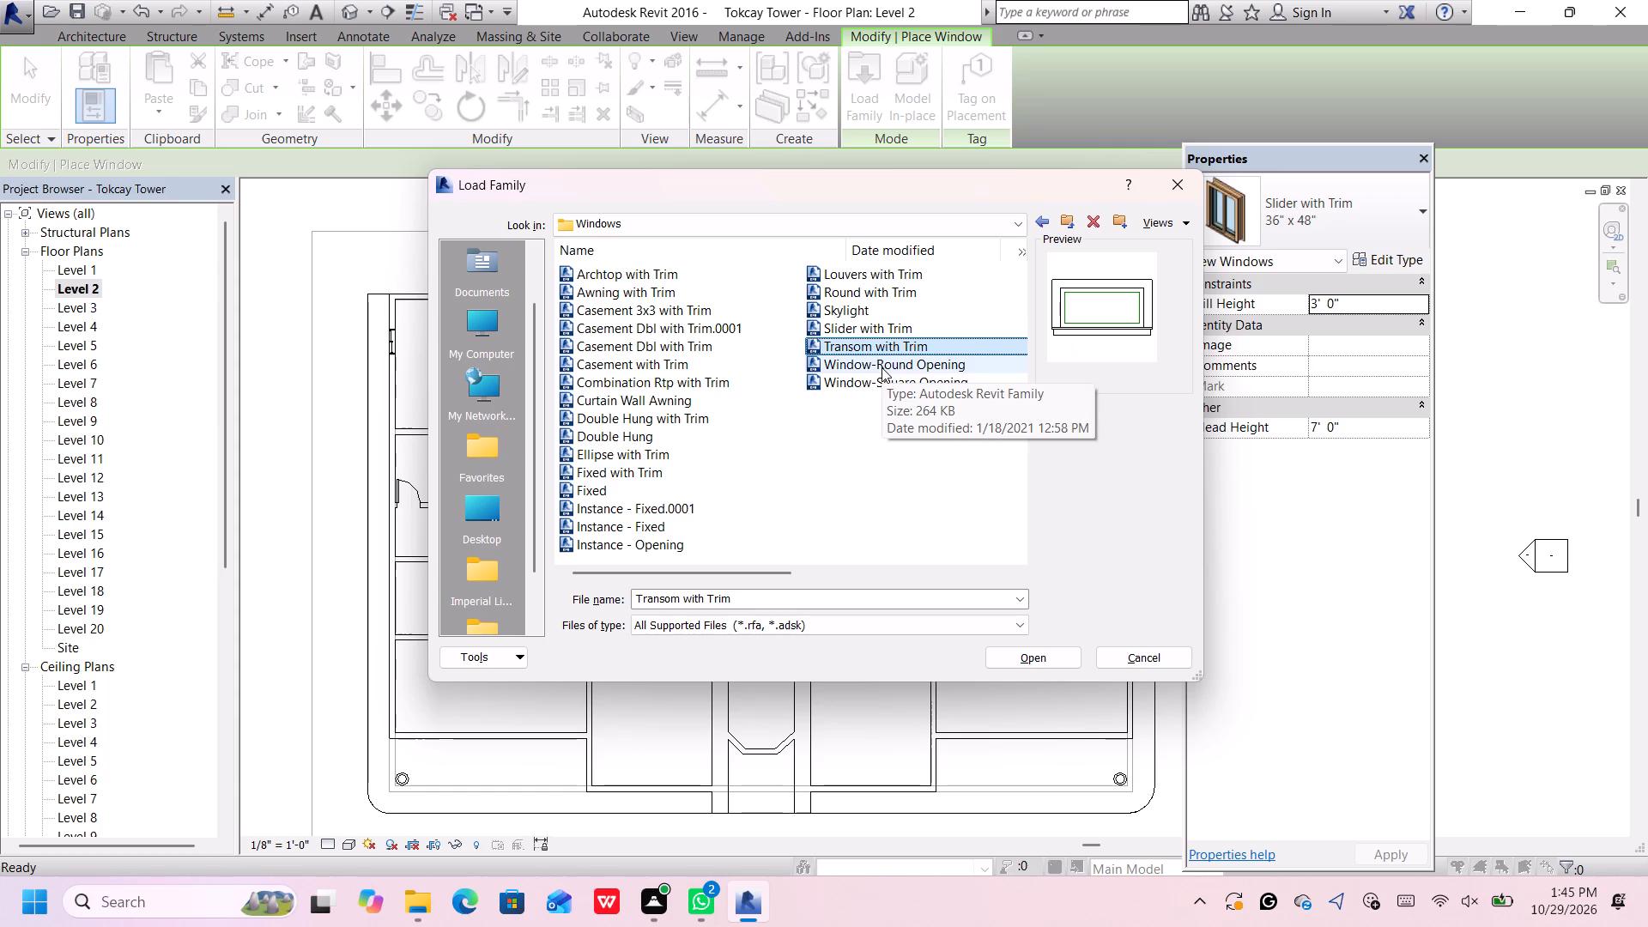
pyautogui.click(882, 366)
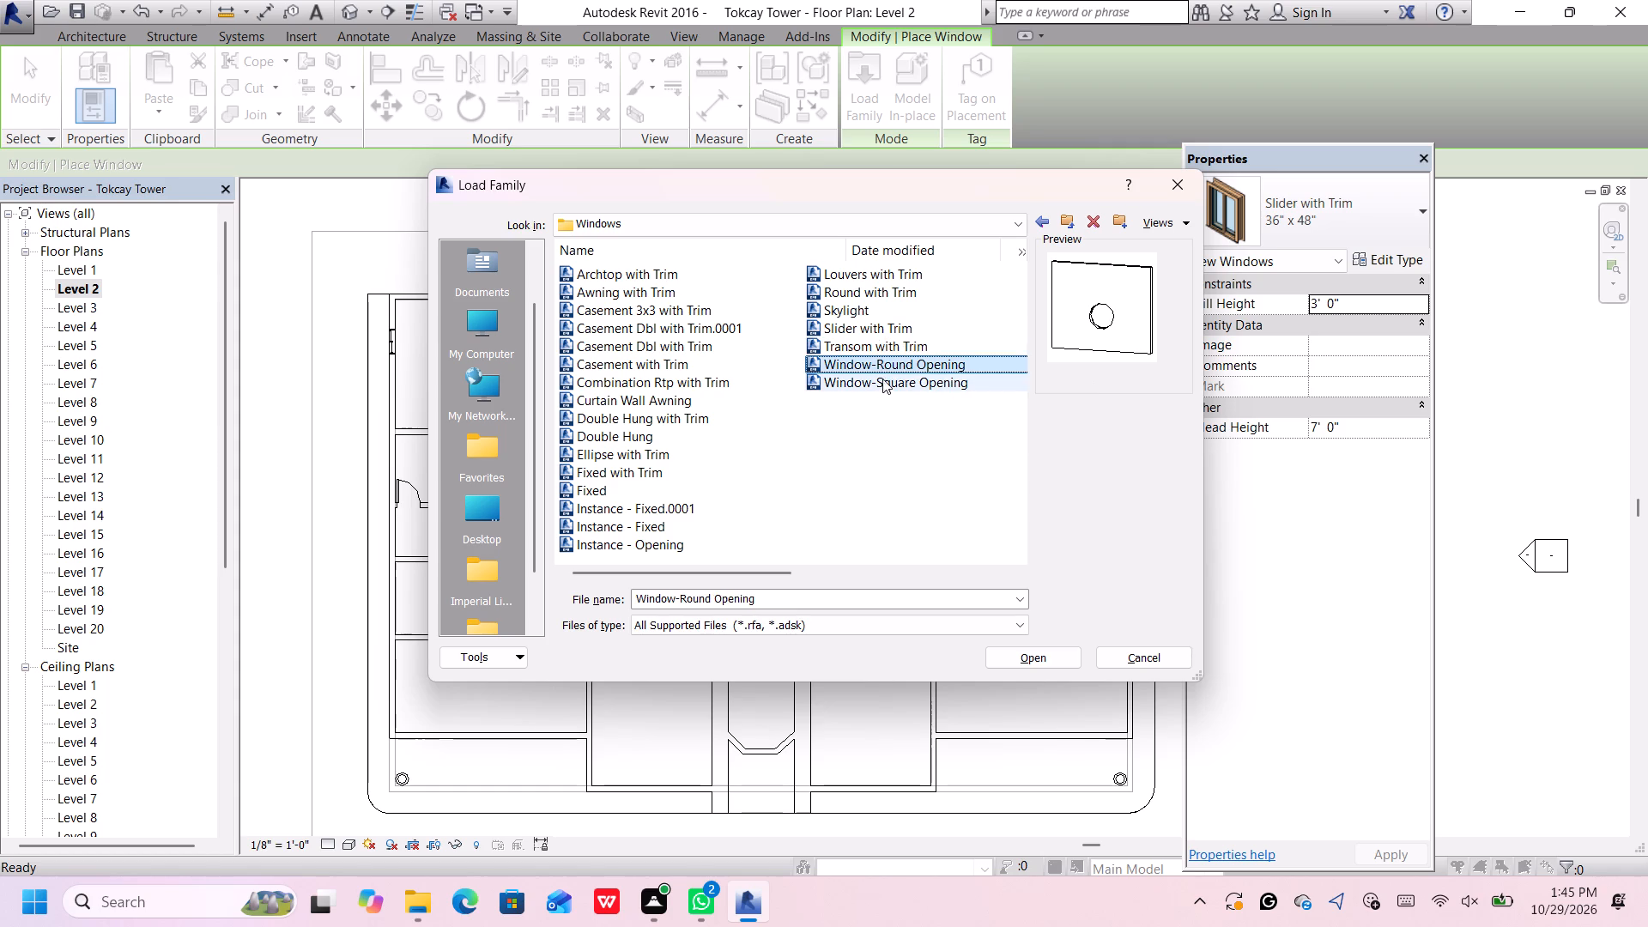
pyautogui.click(882, 384)
pyautogui.click(882, 365)
# Load the Transom with Trim window family from the Windows folder.
pyautogui.click(882, 348)
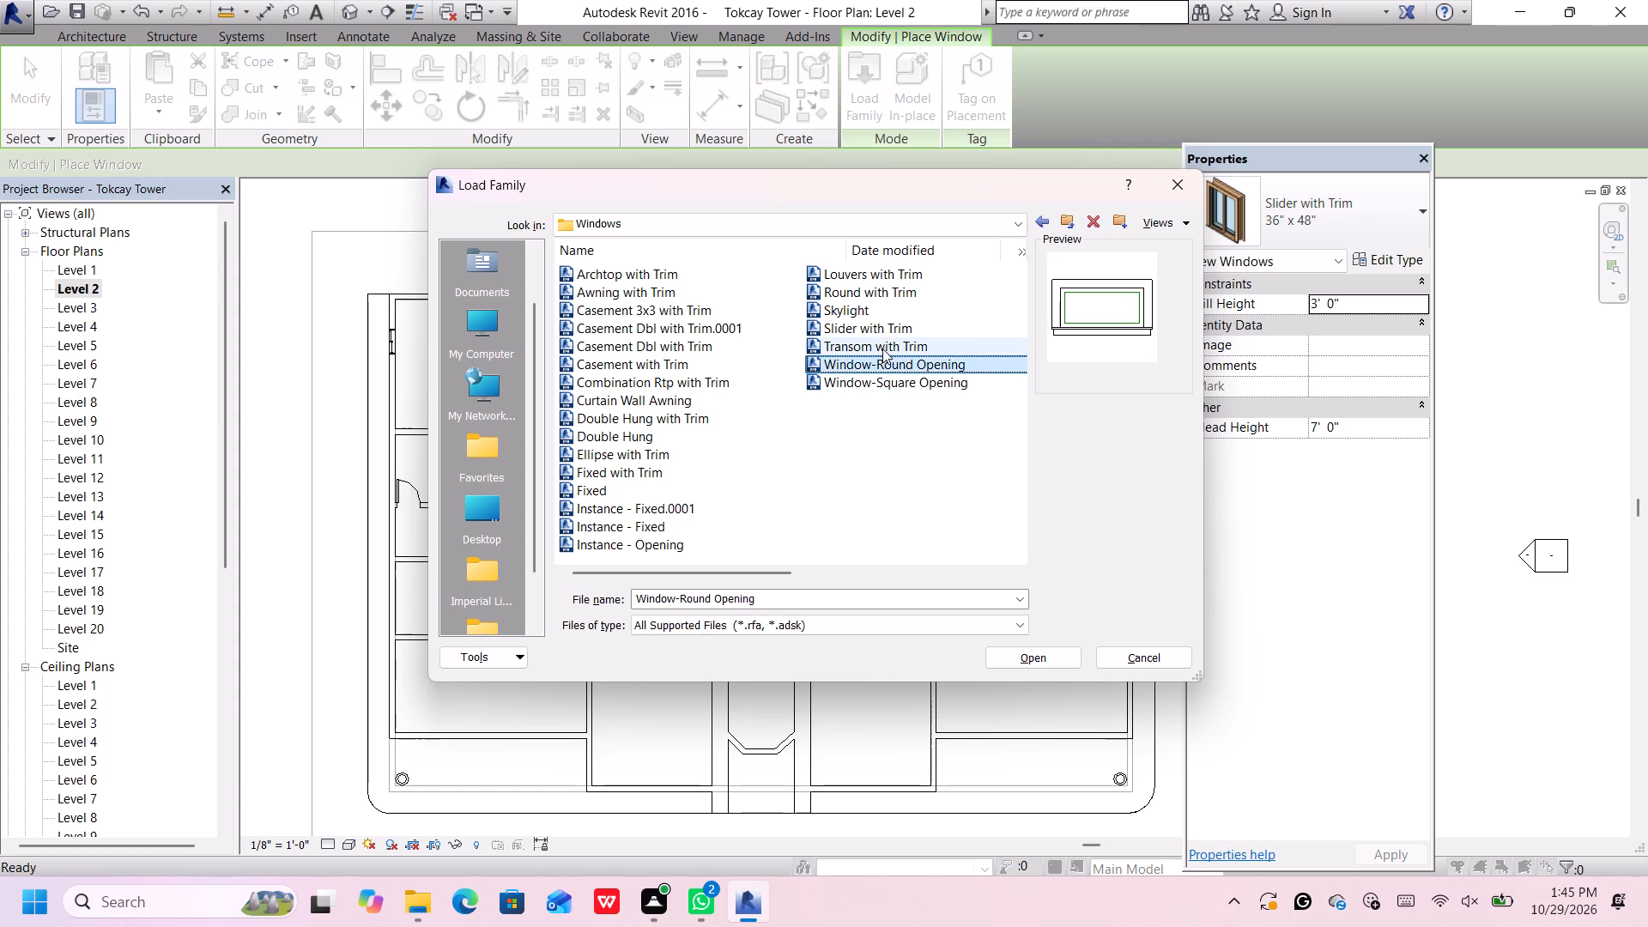
pyautogui.doubleClick(882, 344)
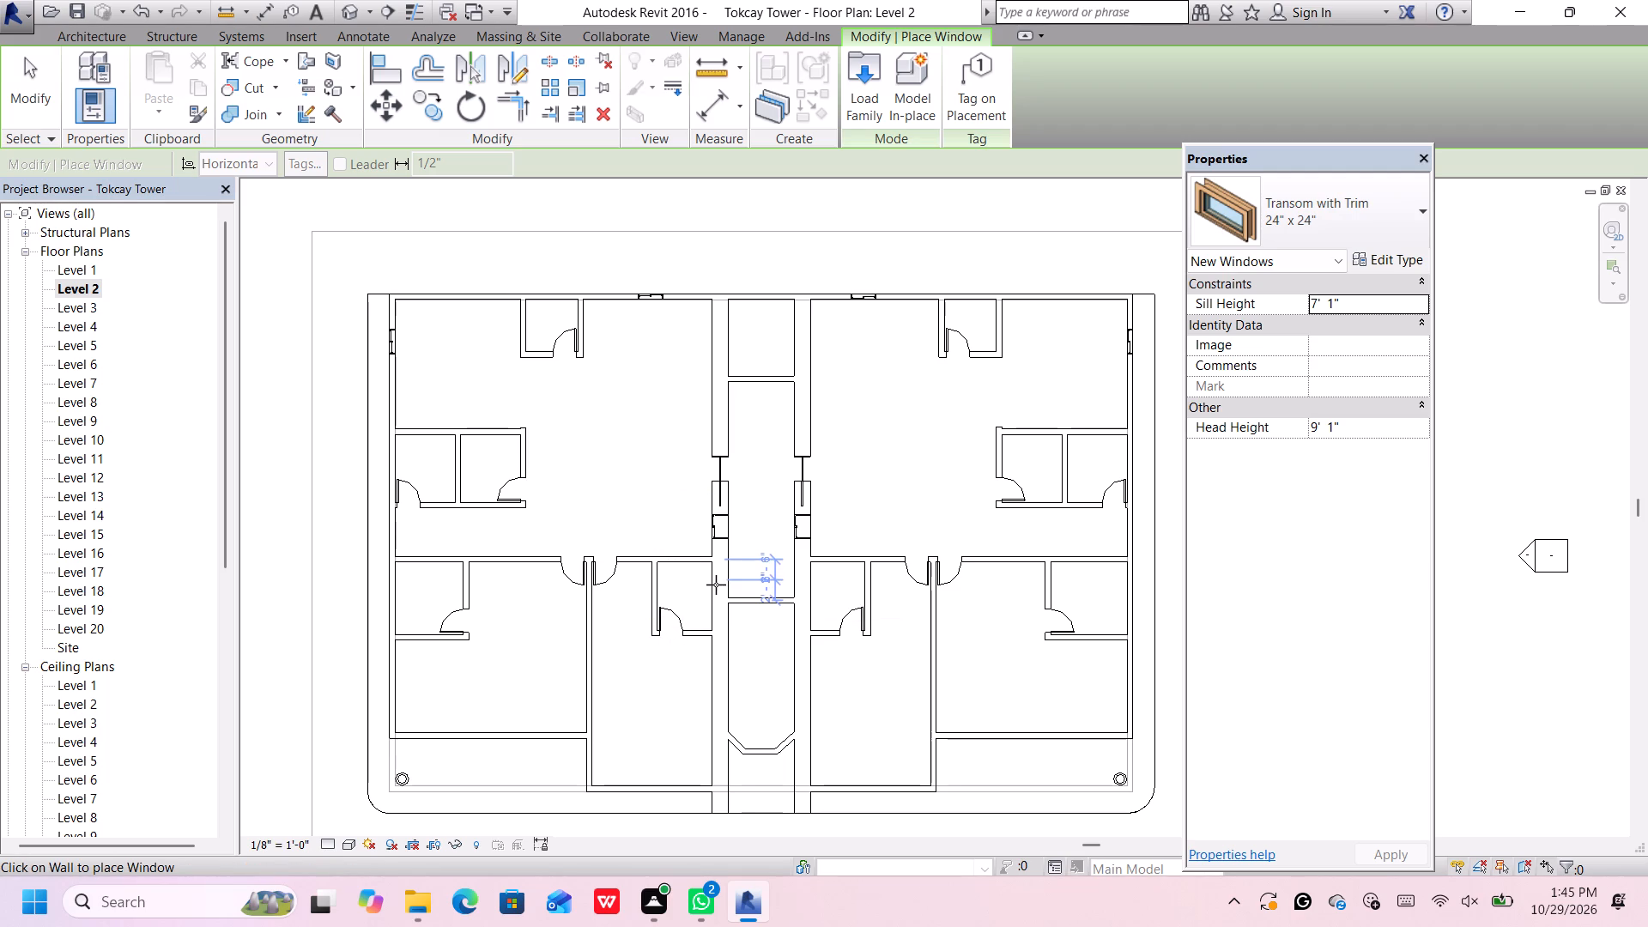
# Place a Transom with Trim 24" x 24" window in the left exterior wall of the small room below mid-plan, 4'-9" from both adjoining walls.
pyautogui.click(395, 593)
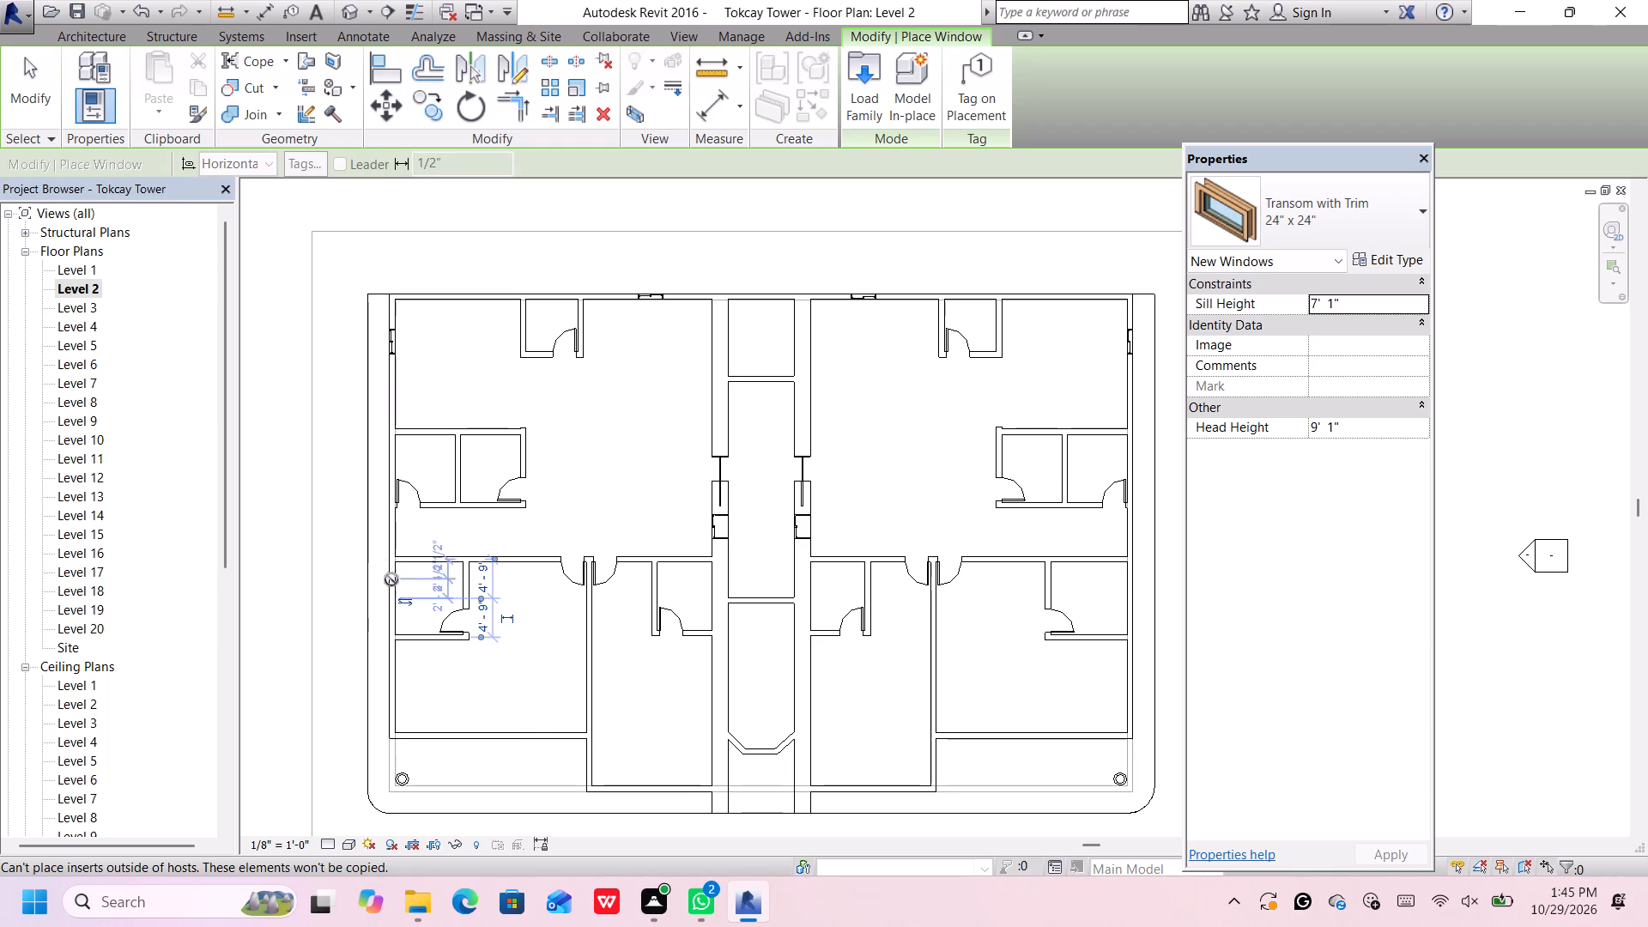
# Examine the sizes available for the Transom with Trim window type.
pyautogui.scroll(5, 402, 594)
pyautogui.scroll(-2, 381, 573)
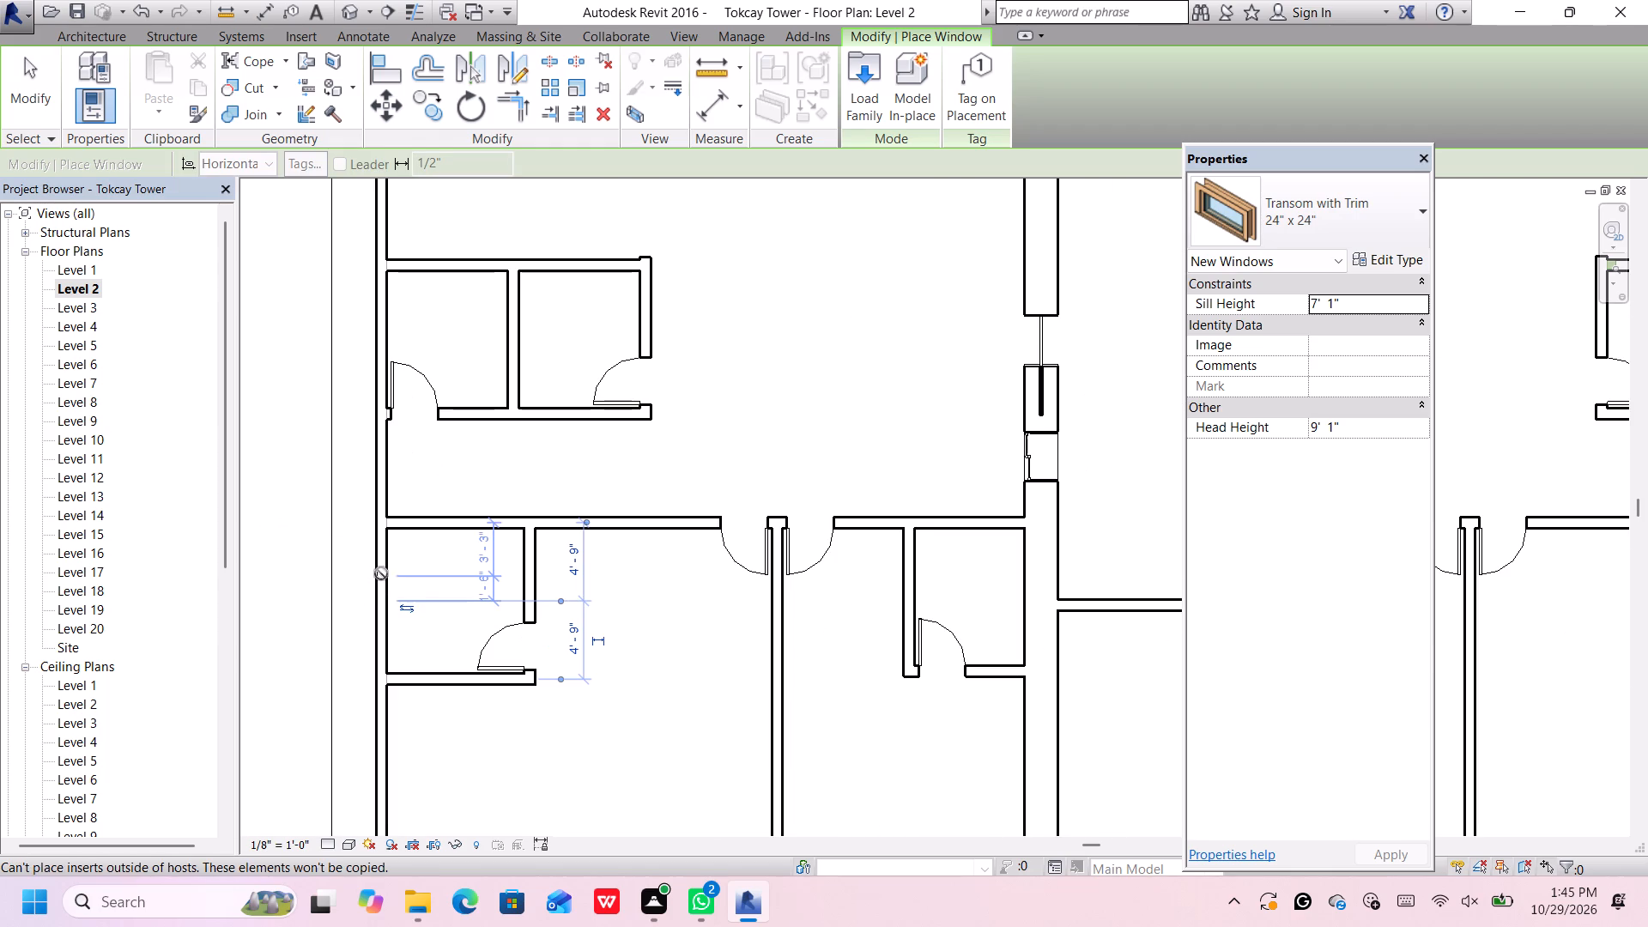
pyautogui.scroll(-7, 381, 573)
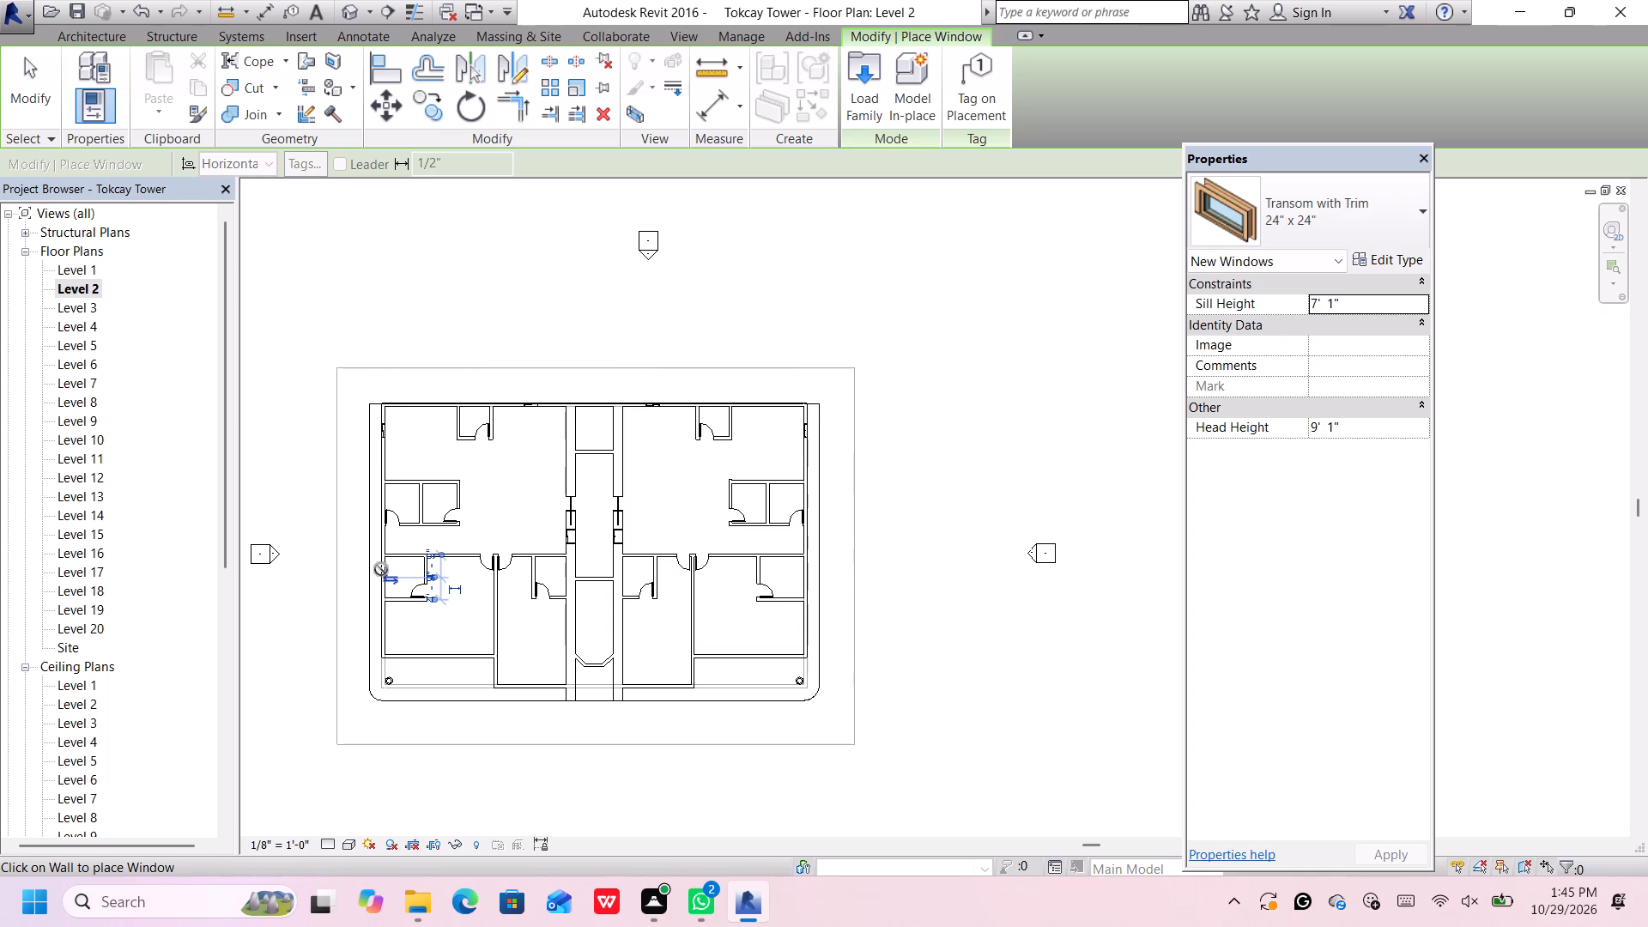
pyautogui.scroll(14, 381, 575)
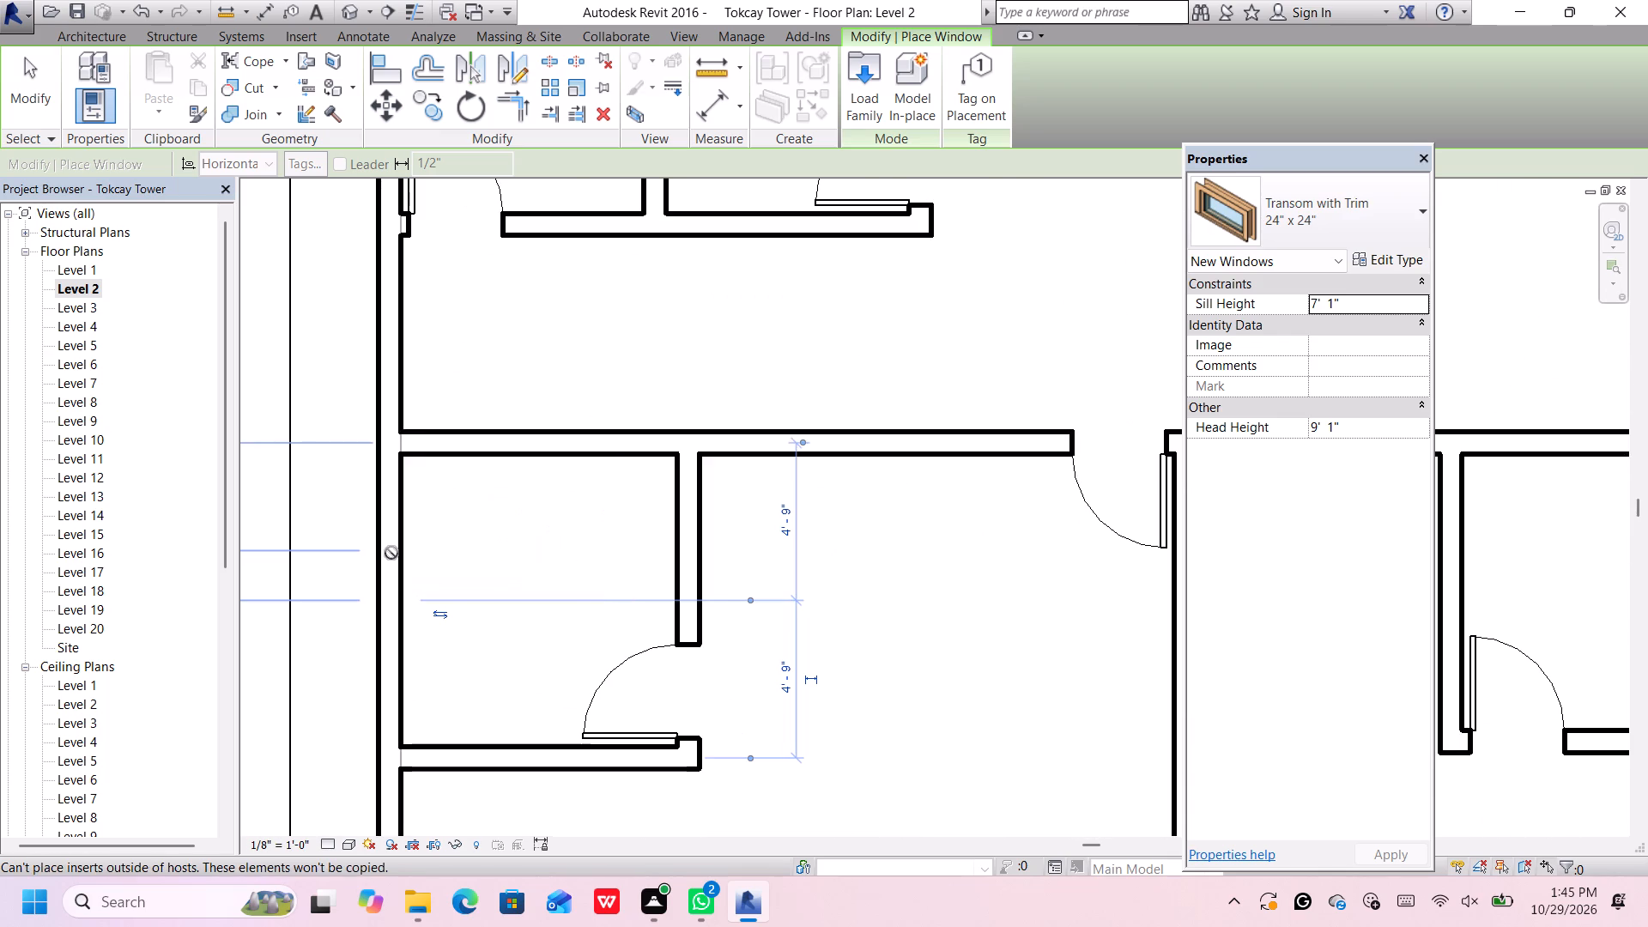
pyautogui.scroll(-4, 394, 543)
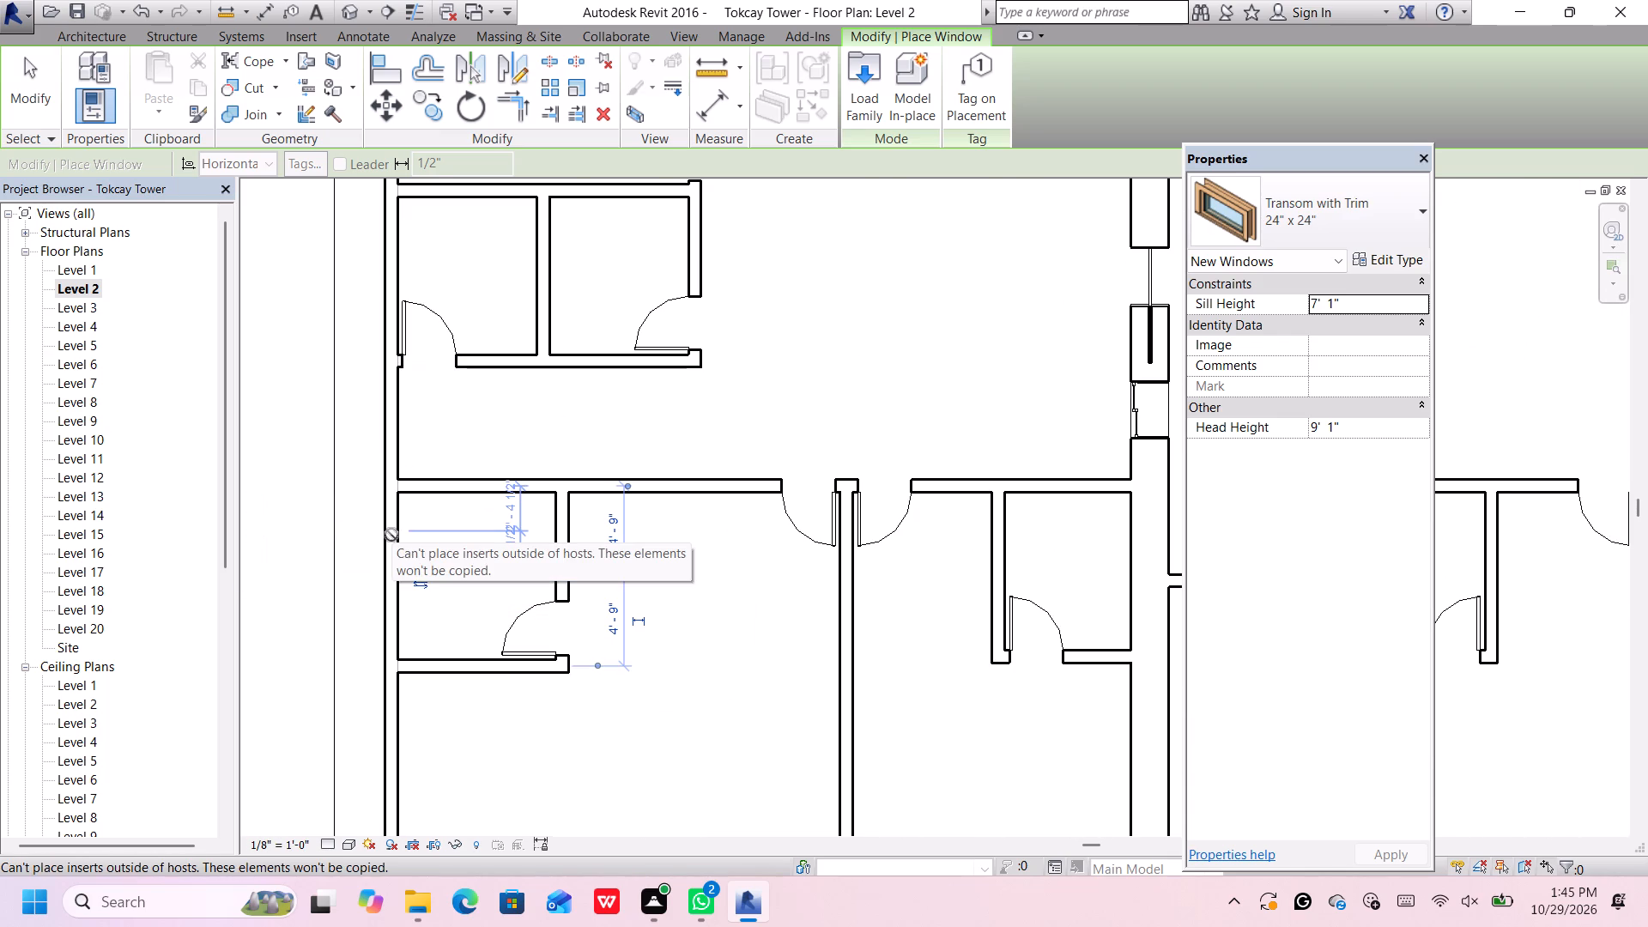
pyautogui.scroll(-2, 391, 535)
pyautogui.click(1258, 223)
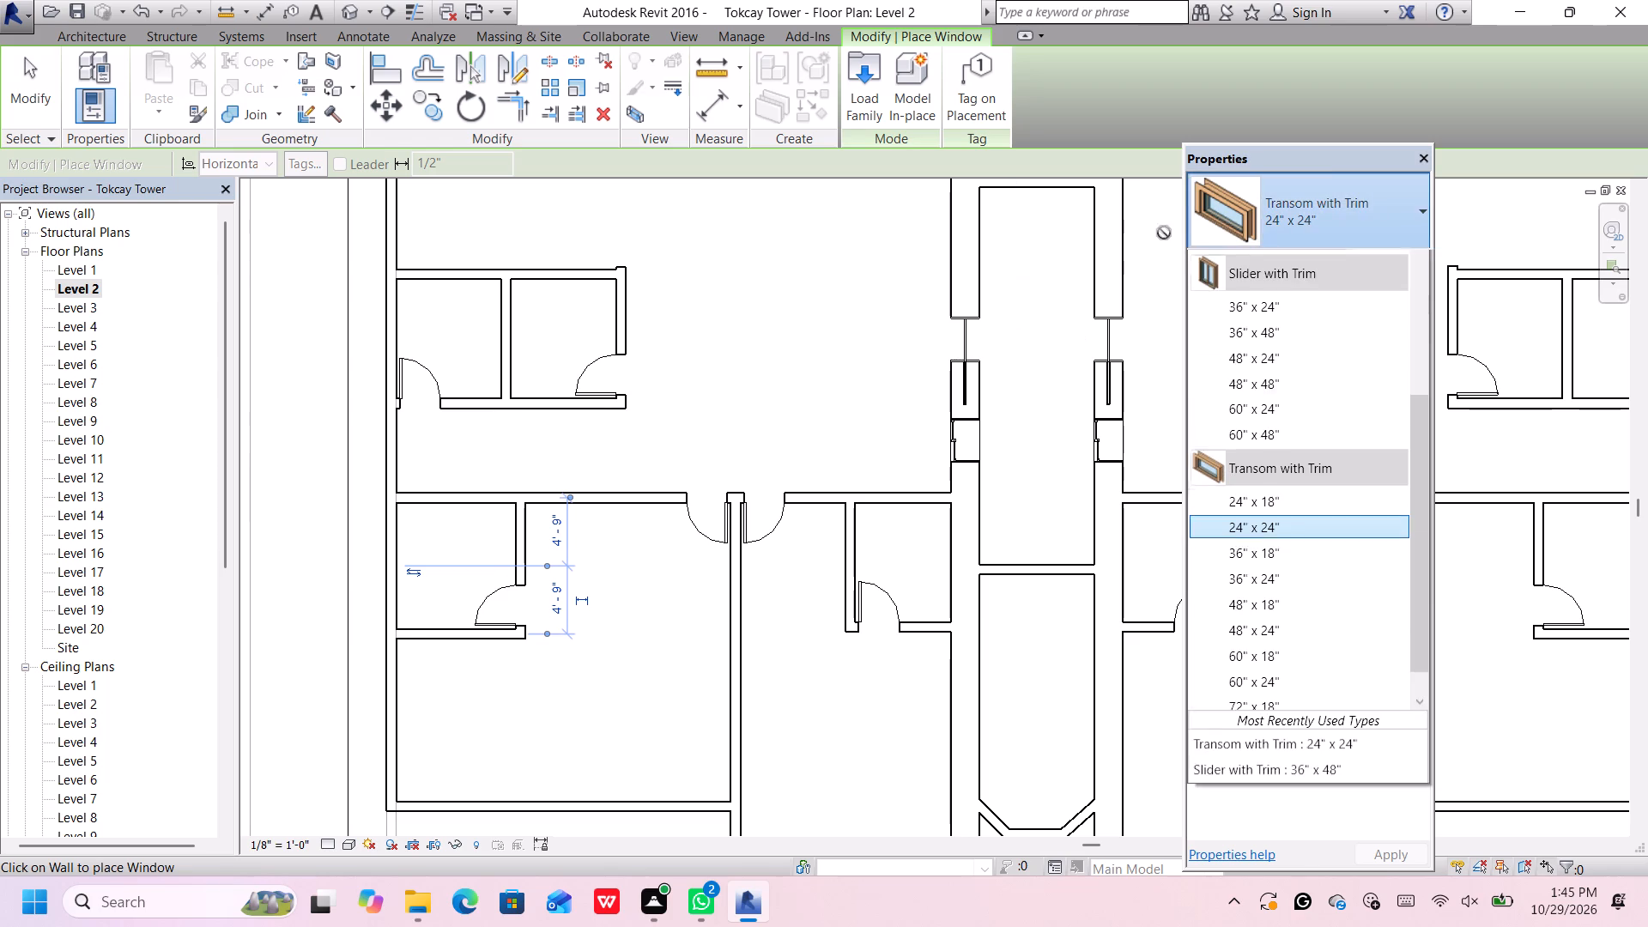
pyautogui.click(1233, 566)
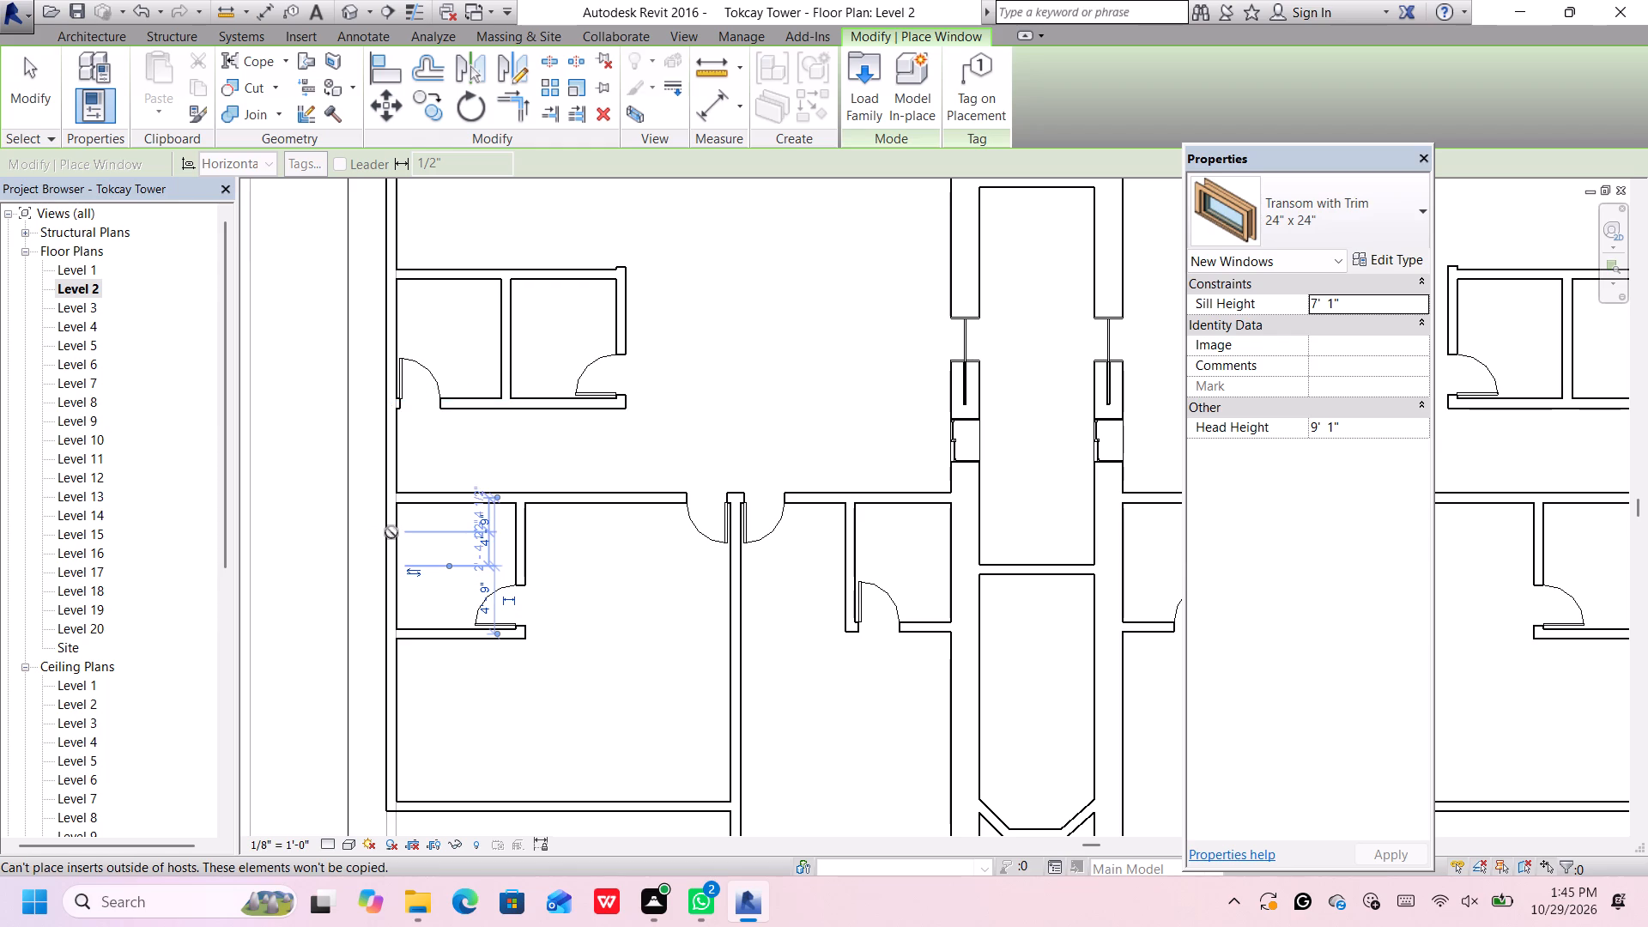
# Open the 3D view and inspect the placed transom window in the side exterior wall from outside.
pyautogui.scroll(-5, 391, 528)
pyautogui.moveTo(391, 536); pyautogui.dragTo(394, 537, button='middle')
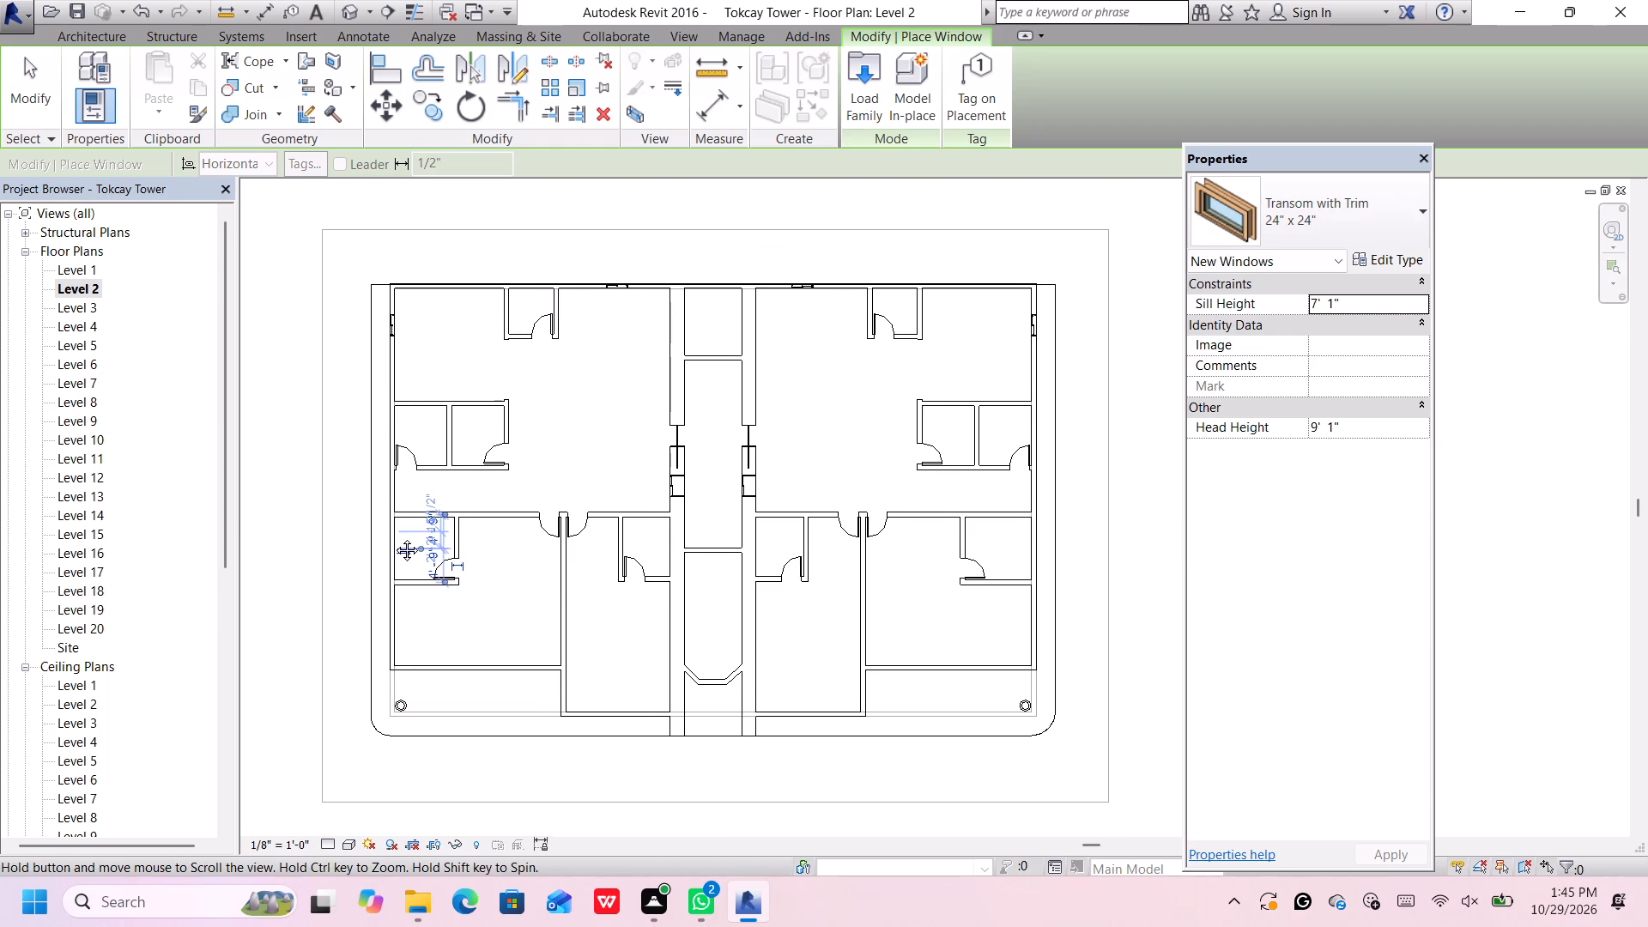
pyautogui.moveTo(394, 537); pyautogui.dragTo(403, 542, button='middle')
pyautogui.click(342, 9)
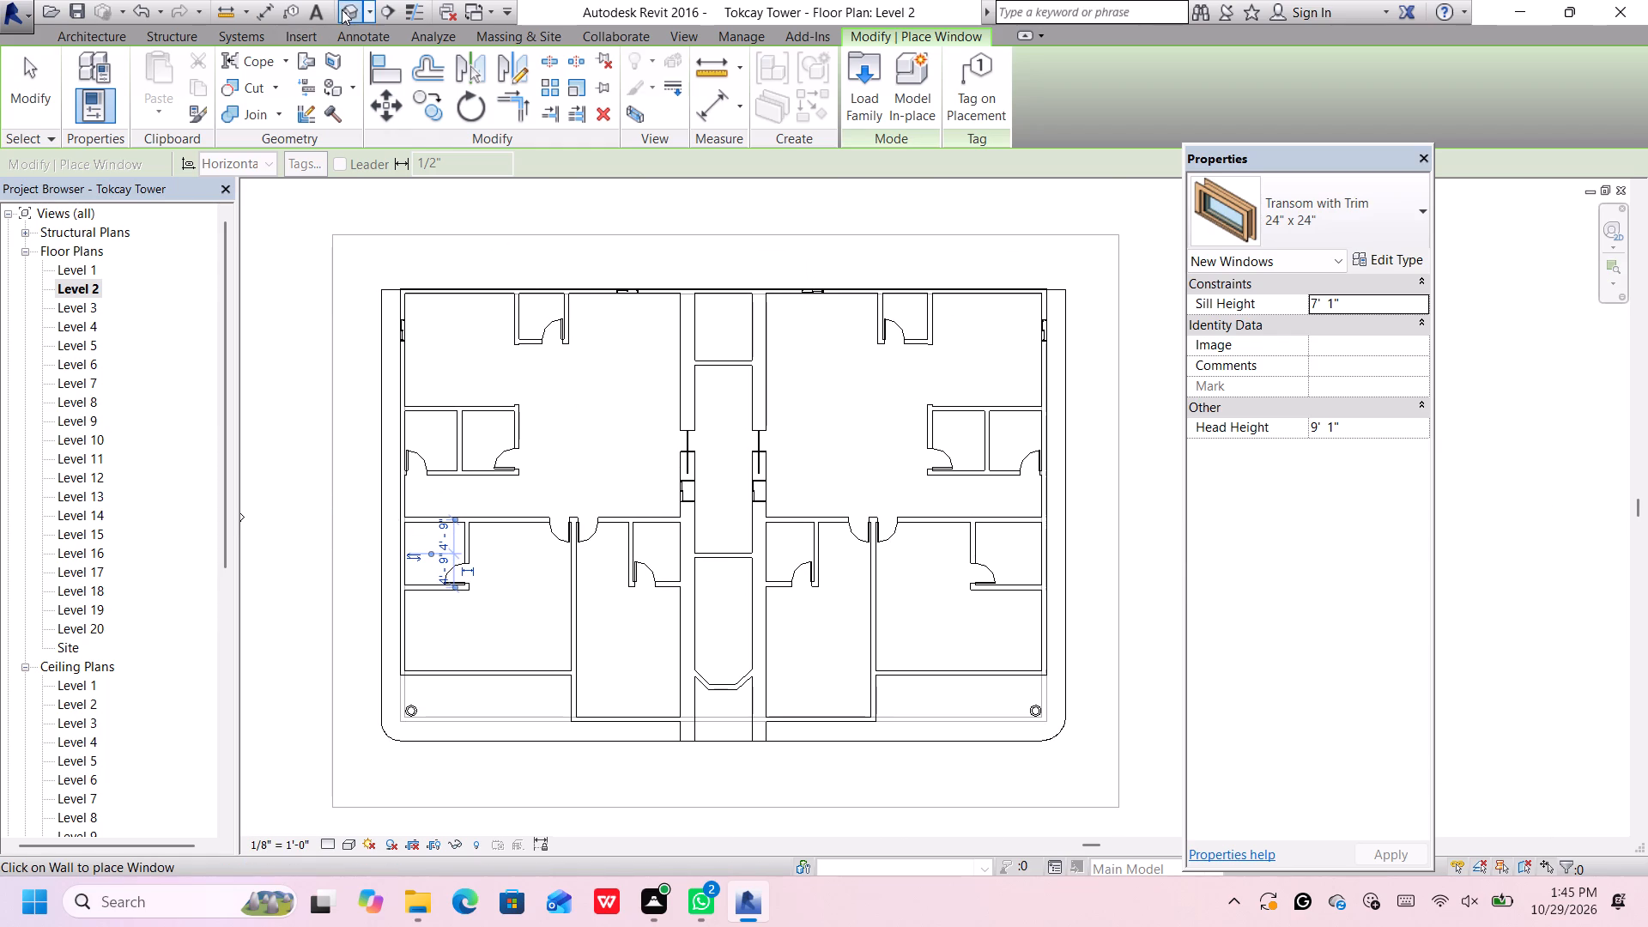
pyautogui.click(825, 400)
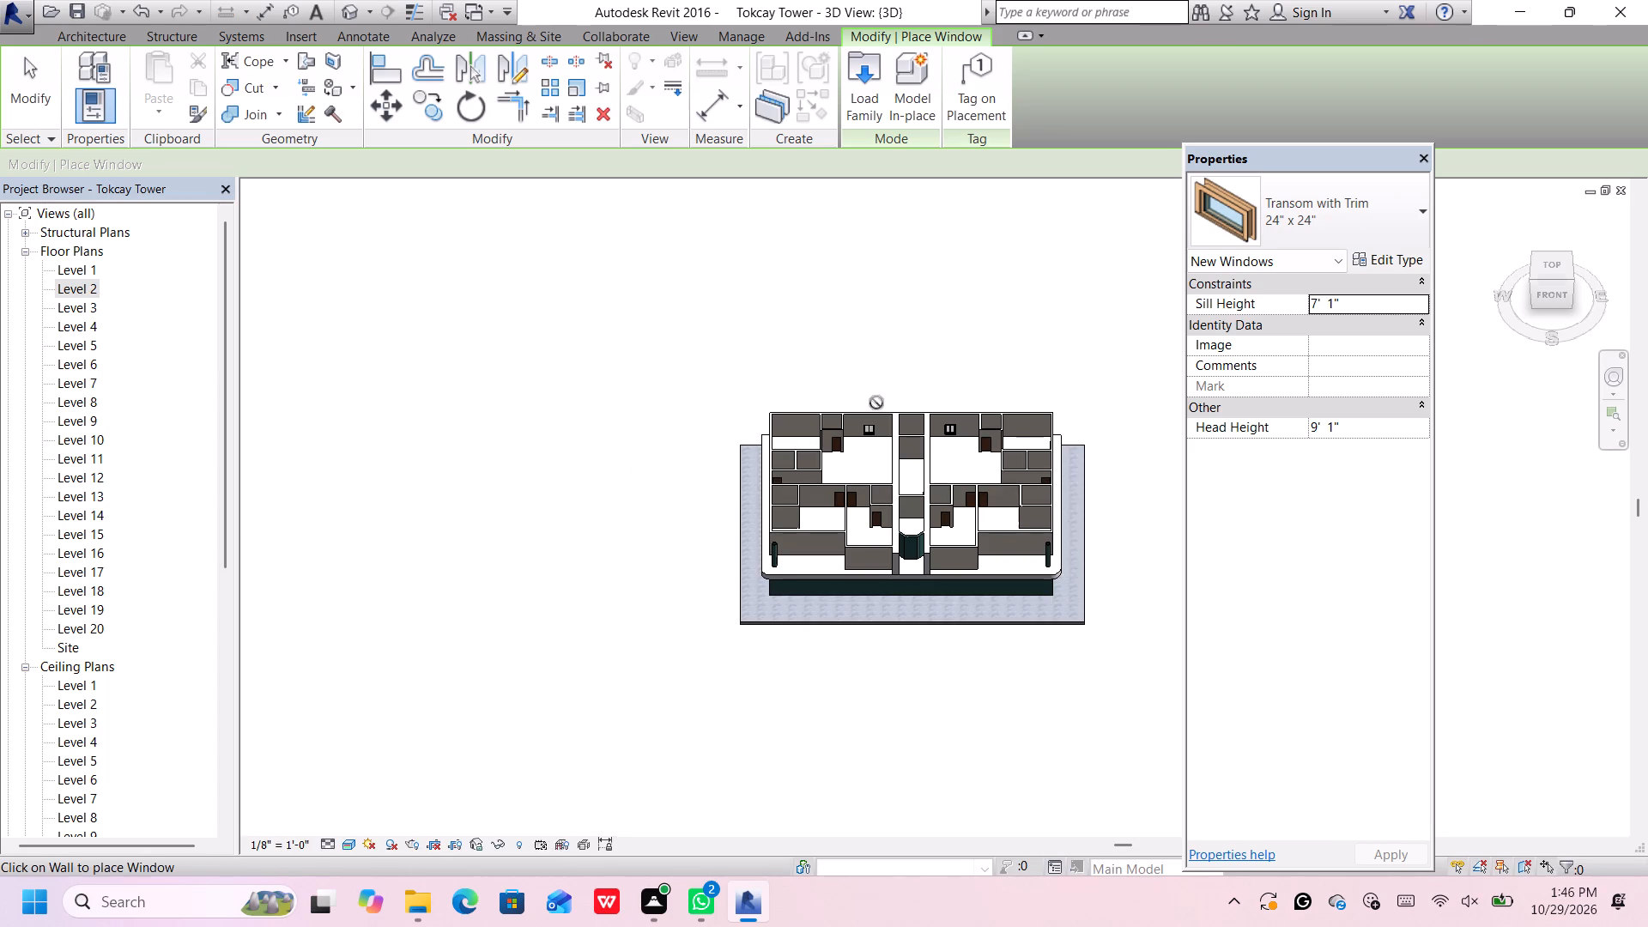
pyautogui.scroll(11, 808, 510)
pyautogui.moveTo(721, 494); pyautogui.dragTo(721, 495, button='middle')
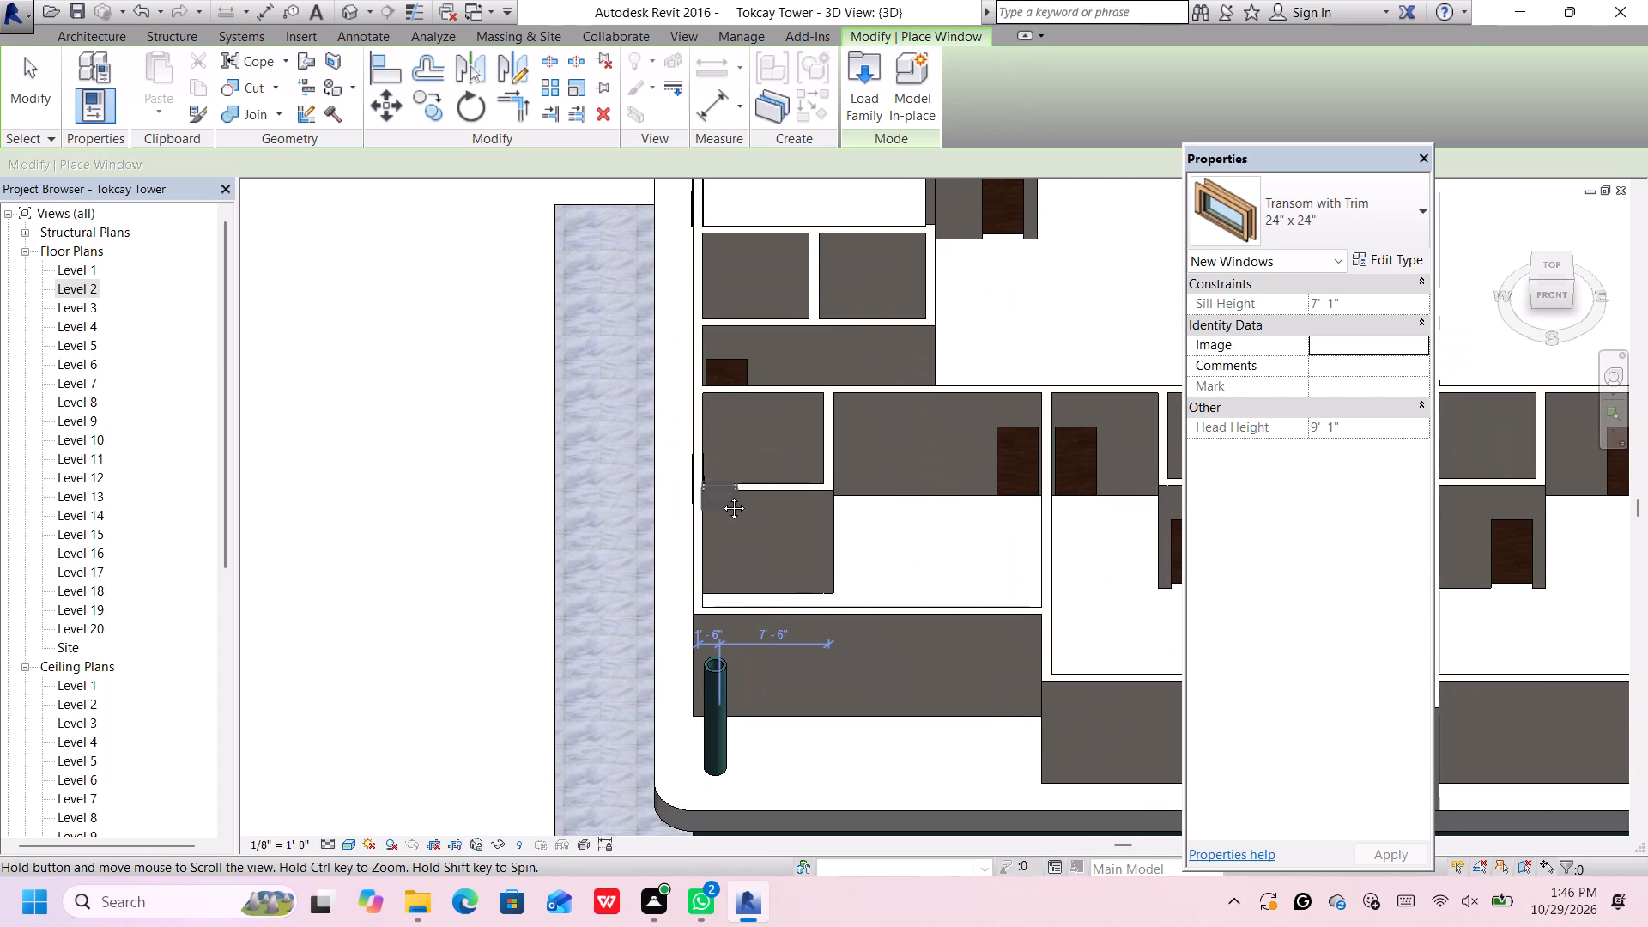
pyautogui.moveTo(721, 495); pyautogui.dragTo(836, 502, button='middle')
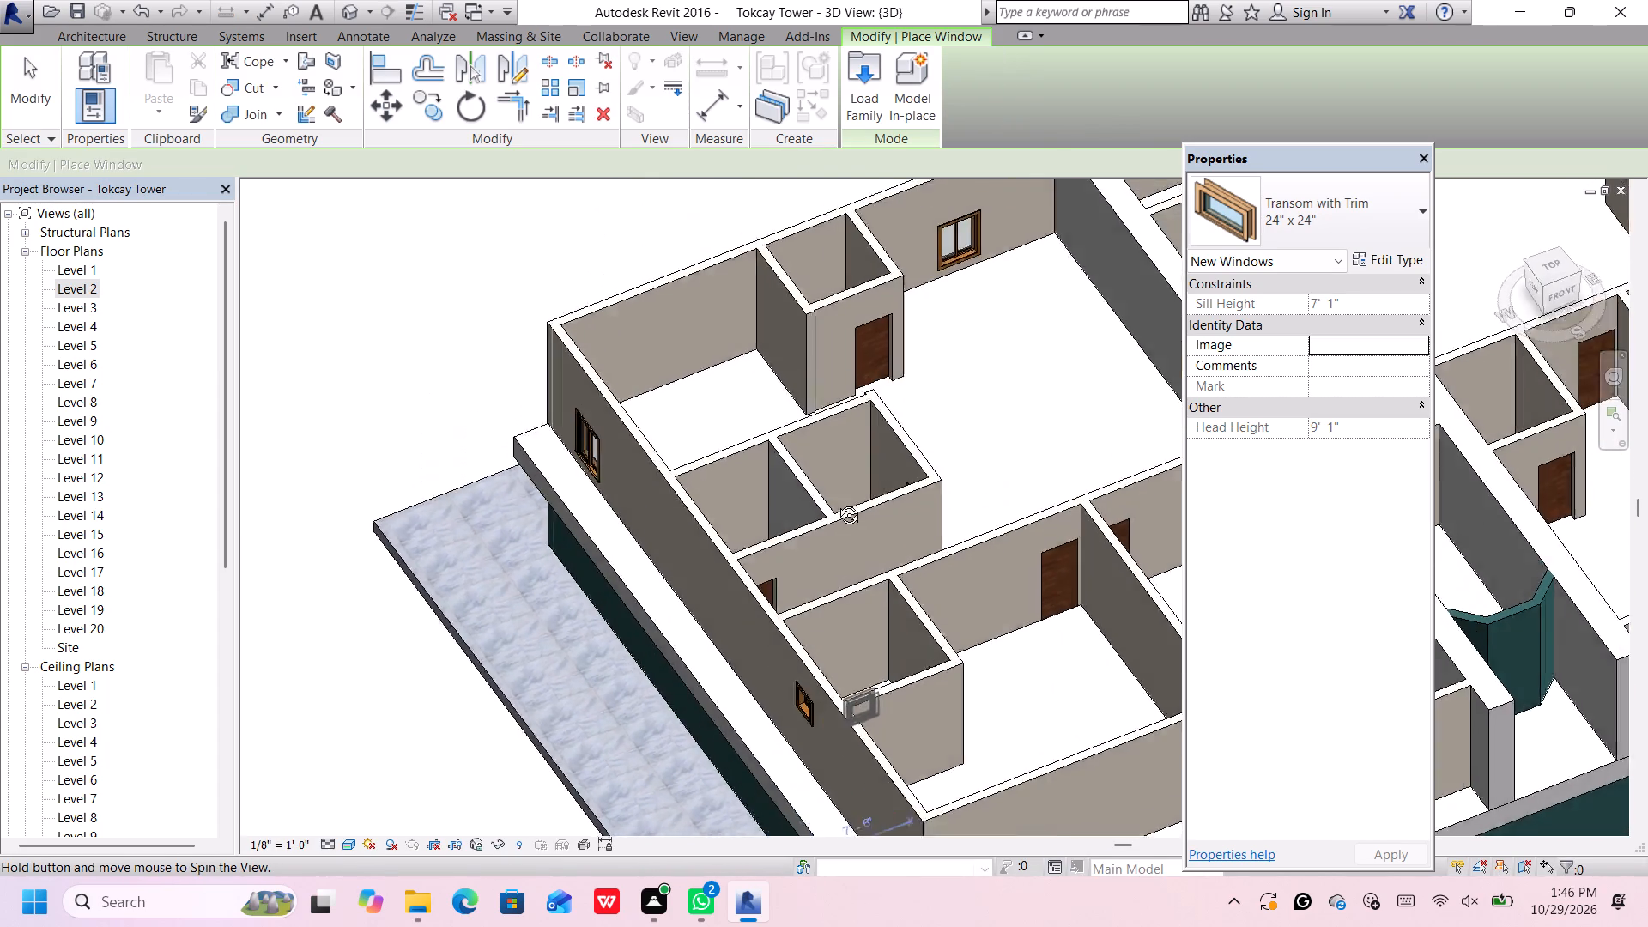
pyautogui.moveTo(836, 502); pyautogui.dragTo(857, 497, button='middle')
pyautogui.scroll(-2, 835, 512)
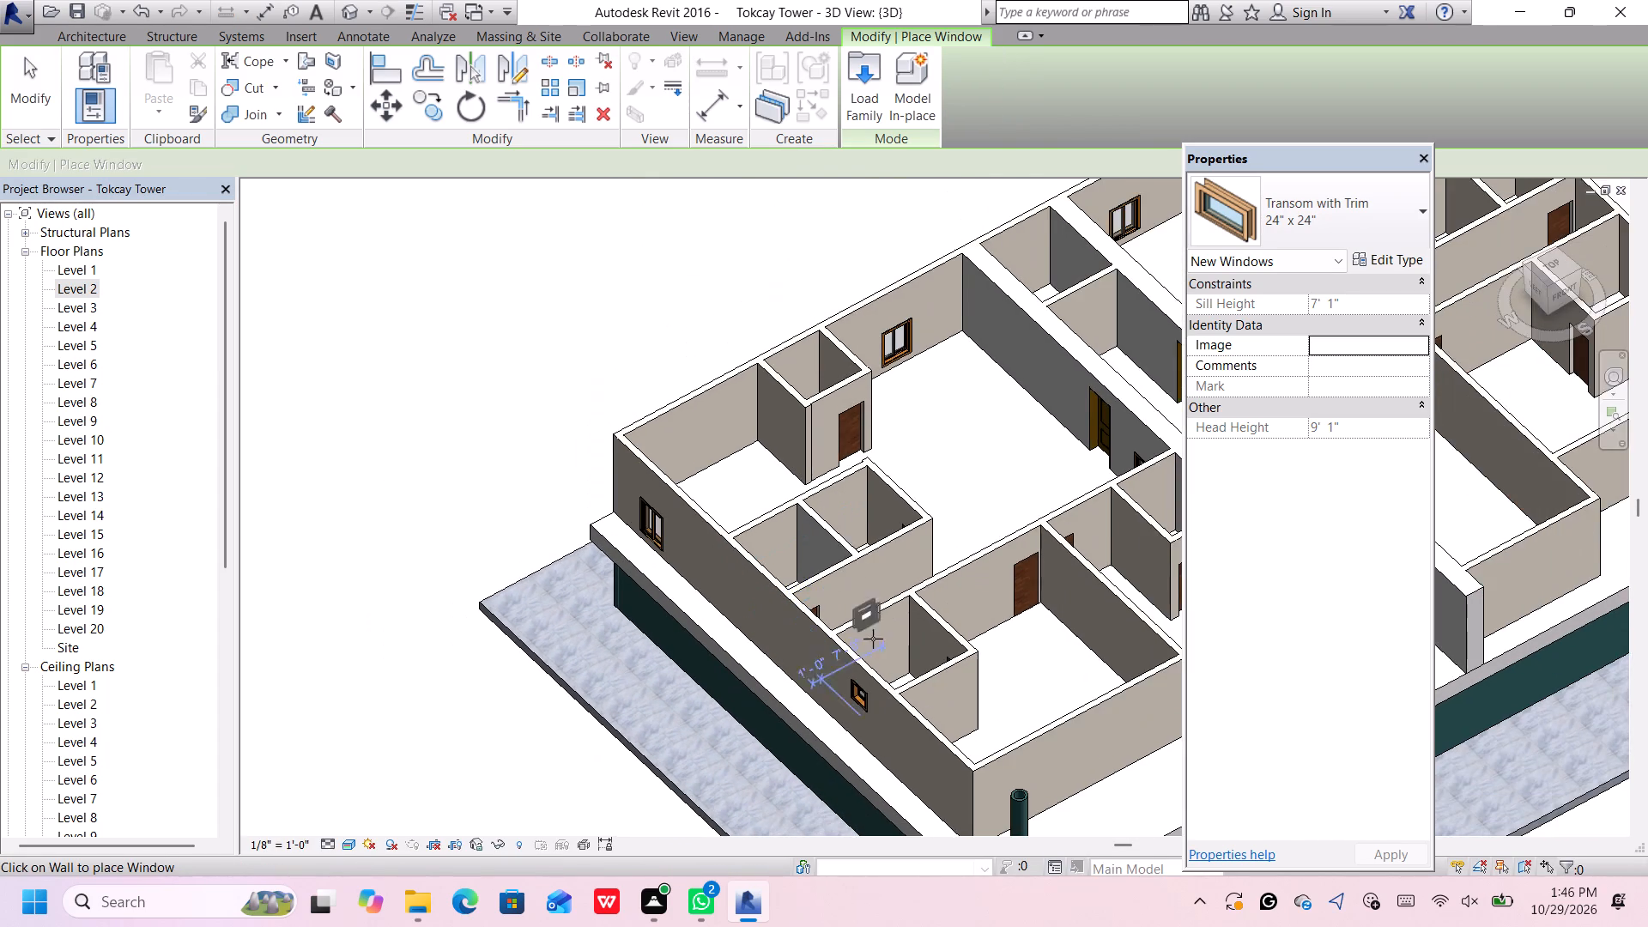
pyautogui.scroll(6, 878, 647)
pyautogui.scroll(5, 907, 718)
pyautogui.moveTo(861, 736); pyautogui.dragTo(884, 548, button='middle')
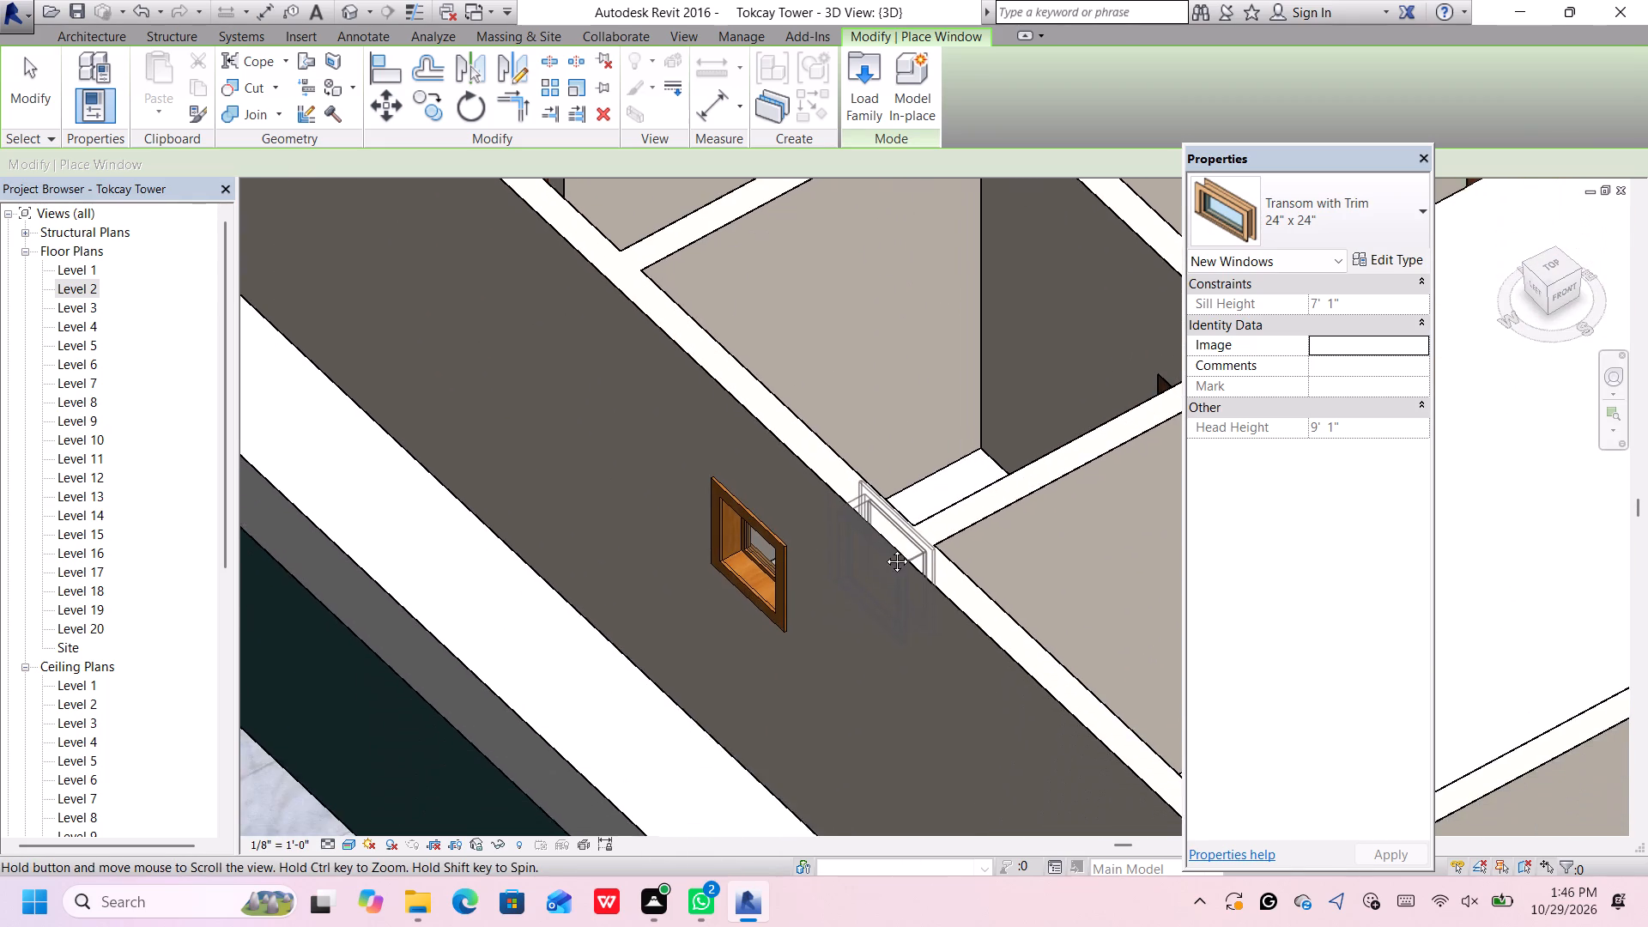
pyautogui.moveTo(884, 548); pyautogui.dragTo(884, 542, button='middle')
pyautogui.scroll(5, 856, 561)
pyautogui.scroll(6, 761, 592)
pyautogui.scroll(-4, 764, 596)
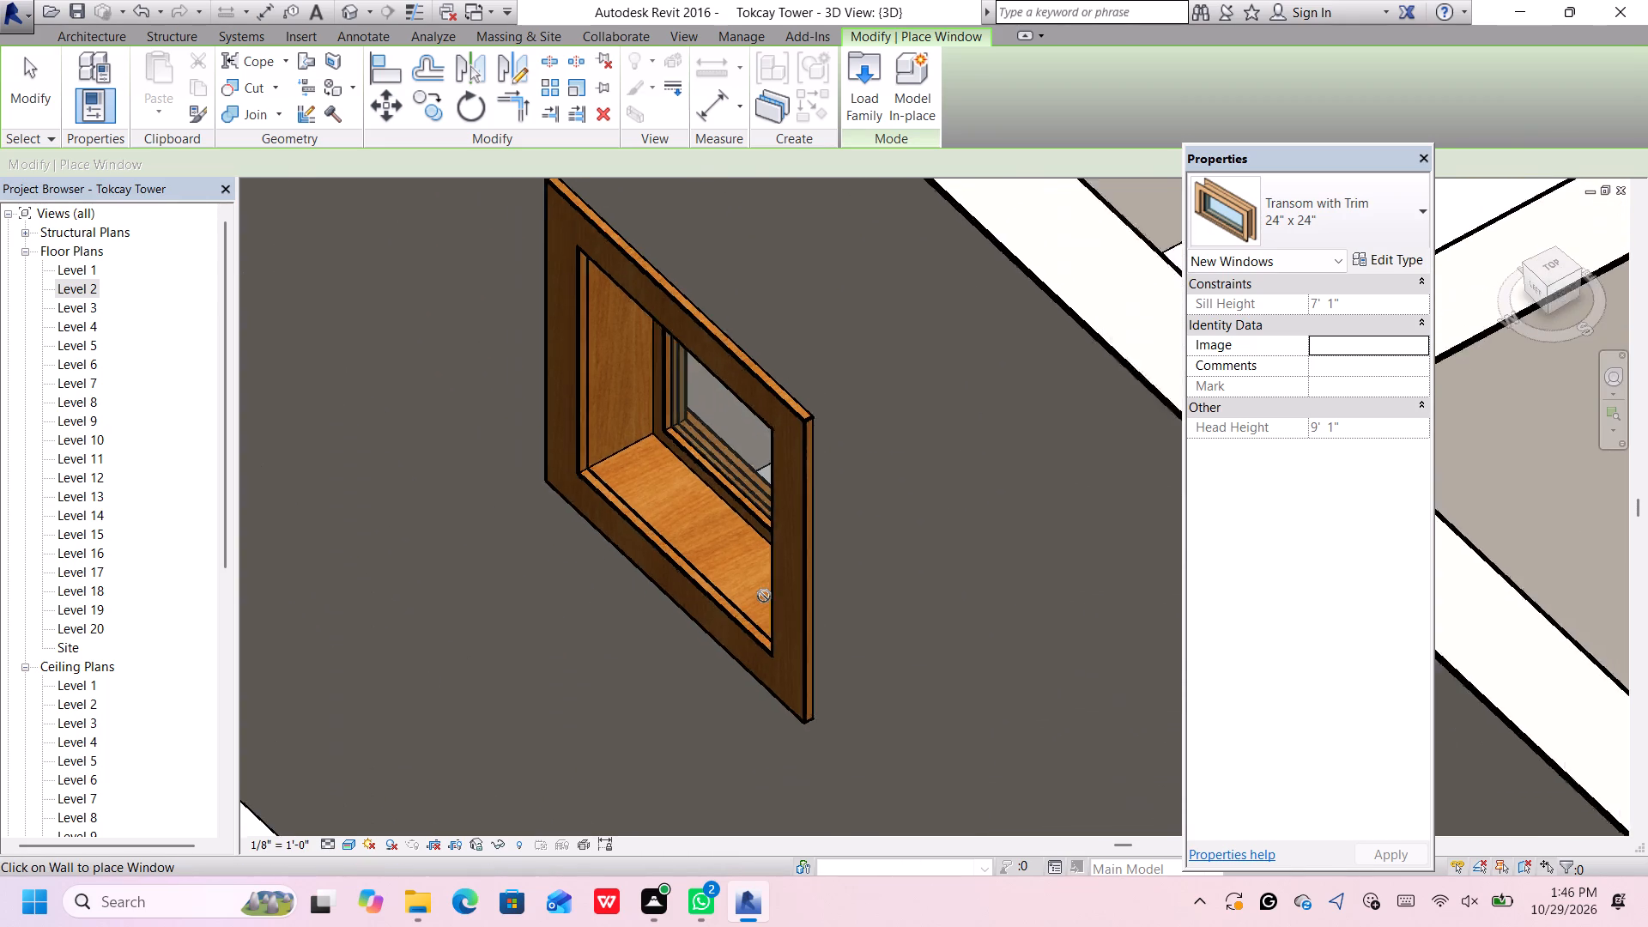
pyautogui.scroll(-13, 764, 596)
pyautogui.scroll(1, 764, 592)
pyautogui.scroll(-4, 764, 592)
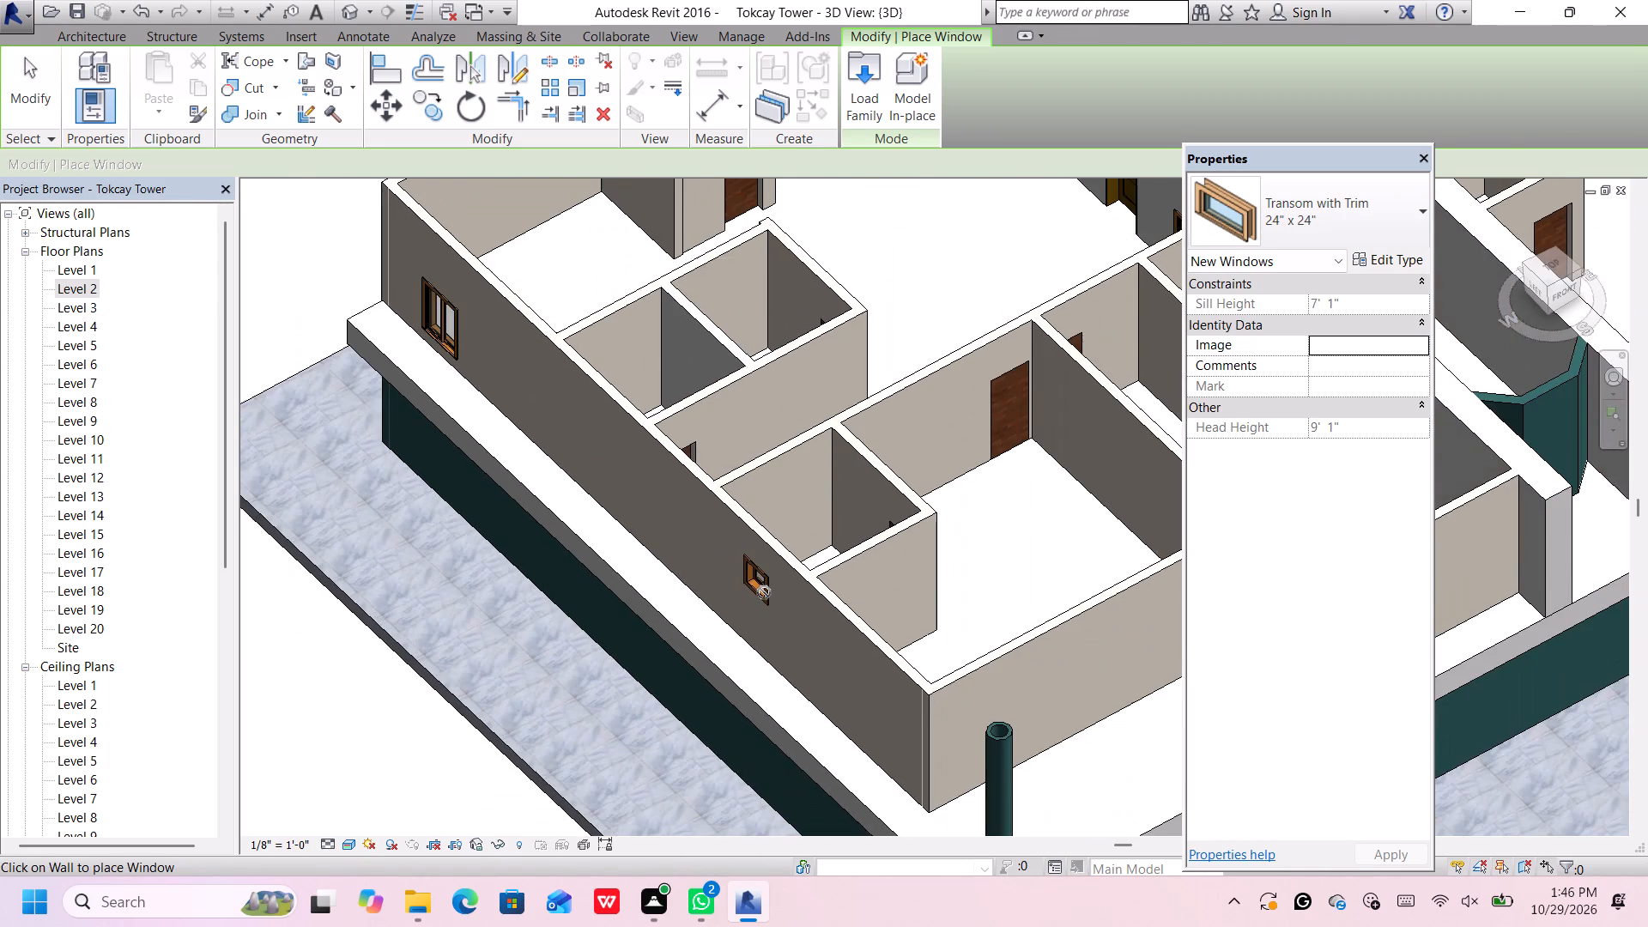
pyautogui.scroll(6, 768, 596)
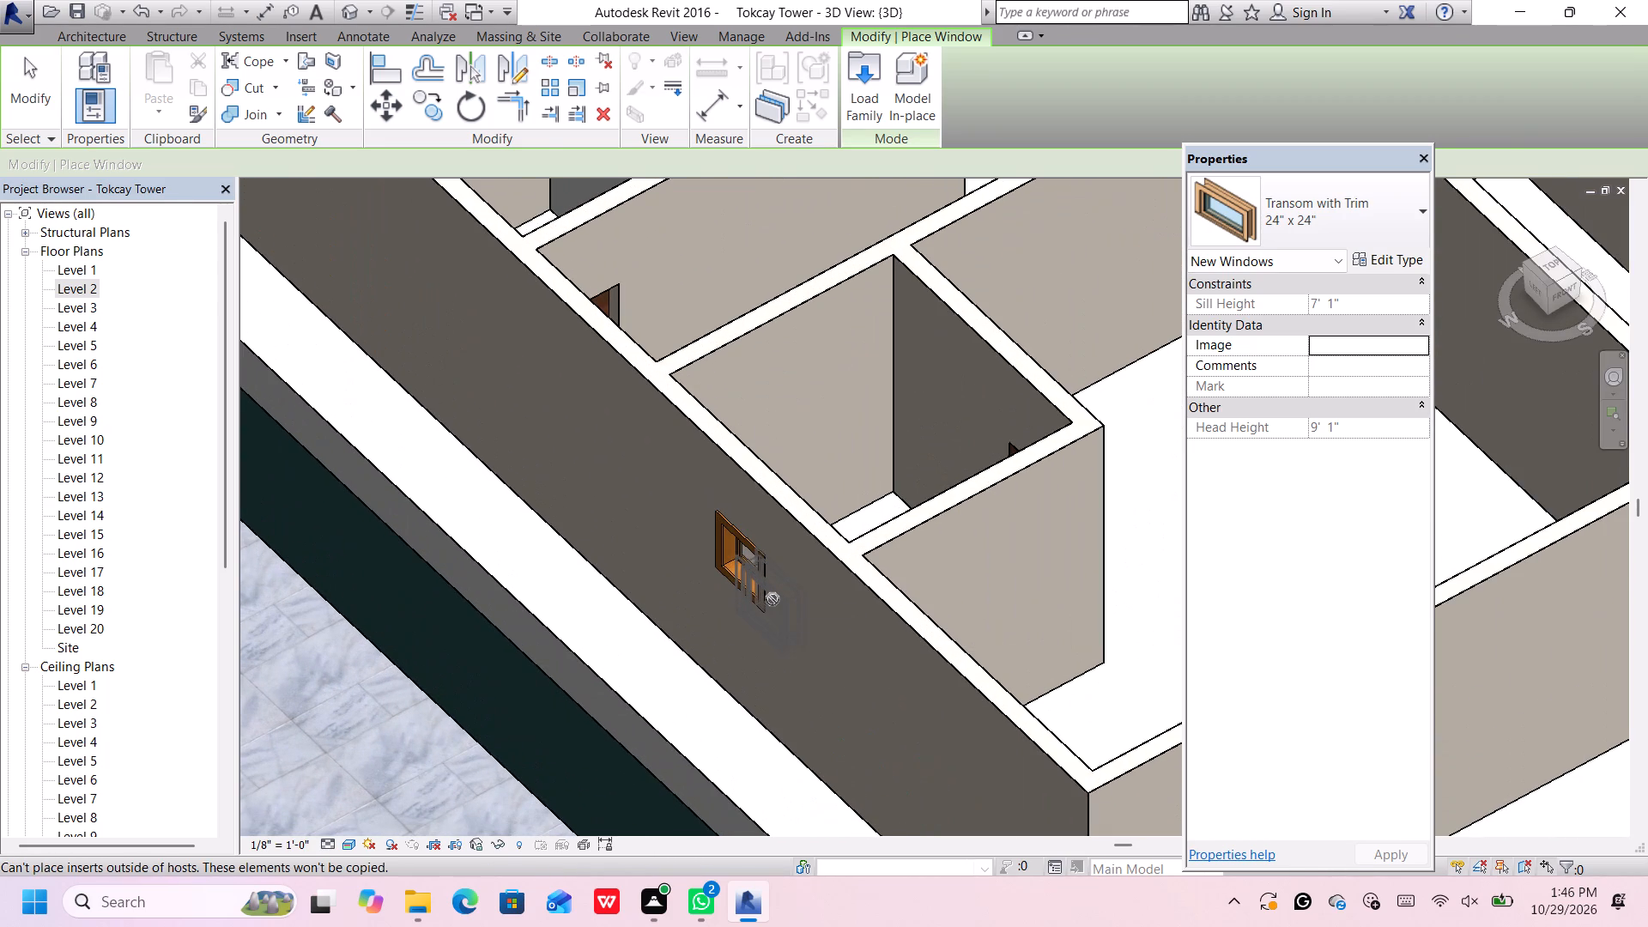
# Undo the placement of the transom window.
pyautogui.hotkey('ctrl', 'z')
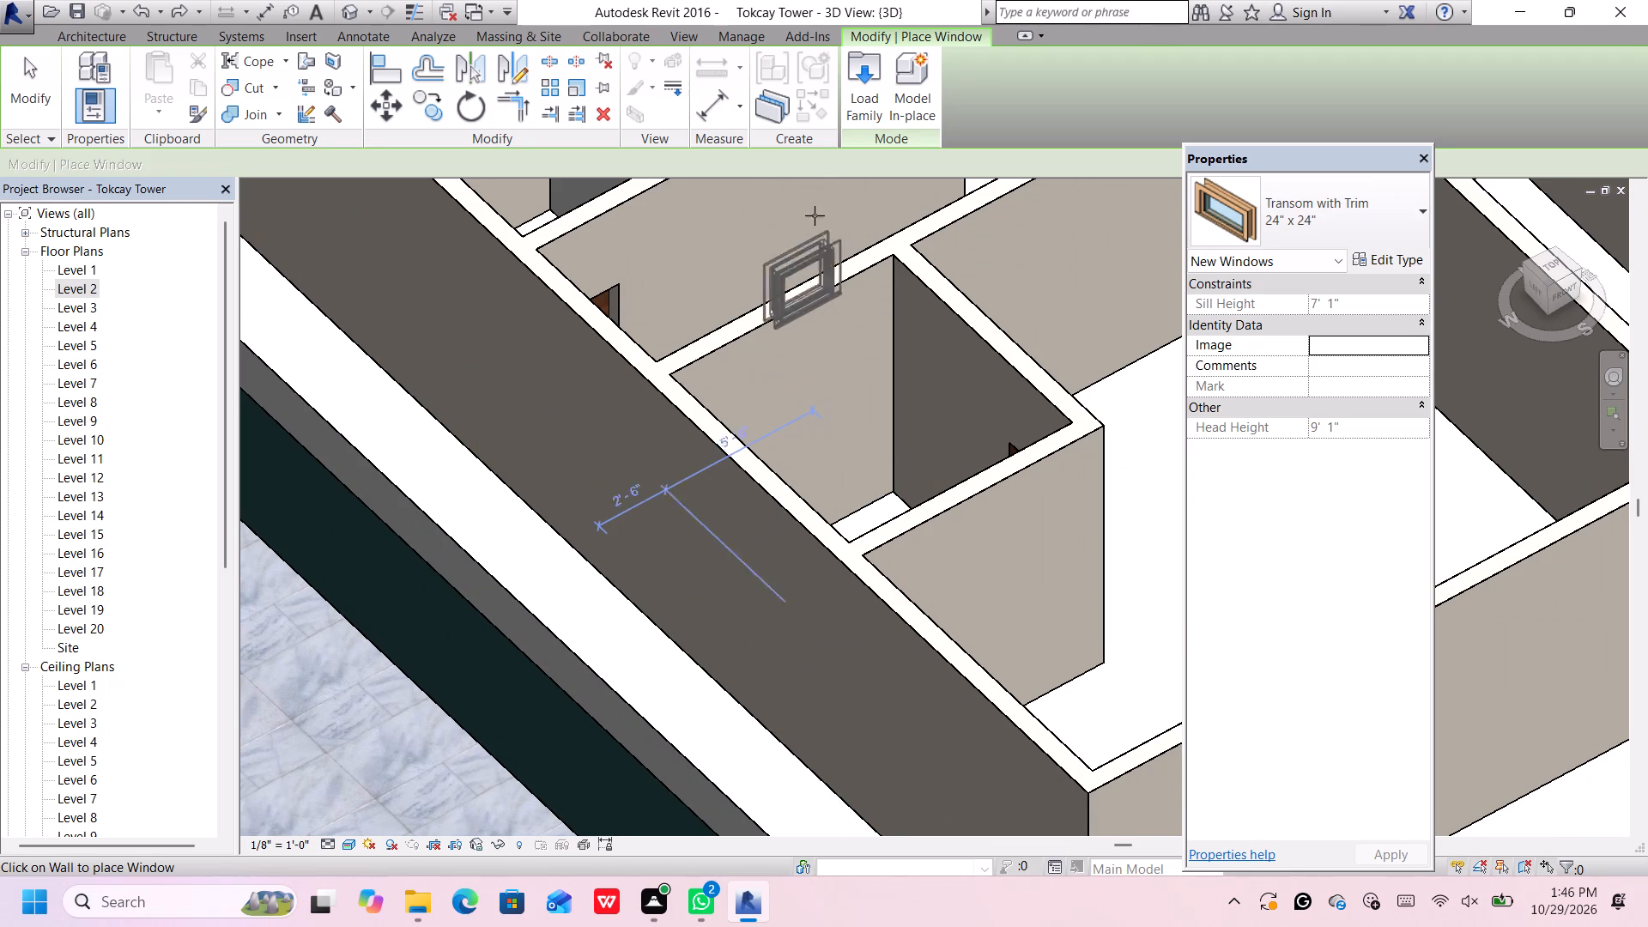
# Load the Louvers with Trim window family from the Windows folder of the US Imperial library.
pyautogui.click(857, 94)
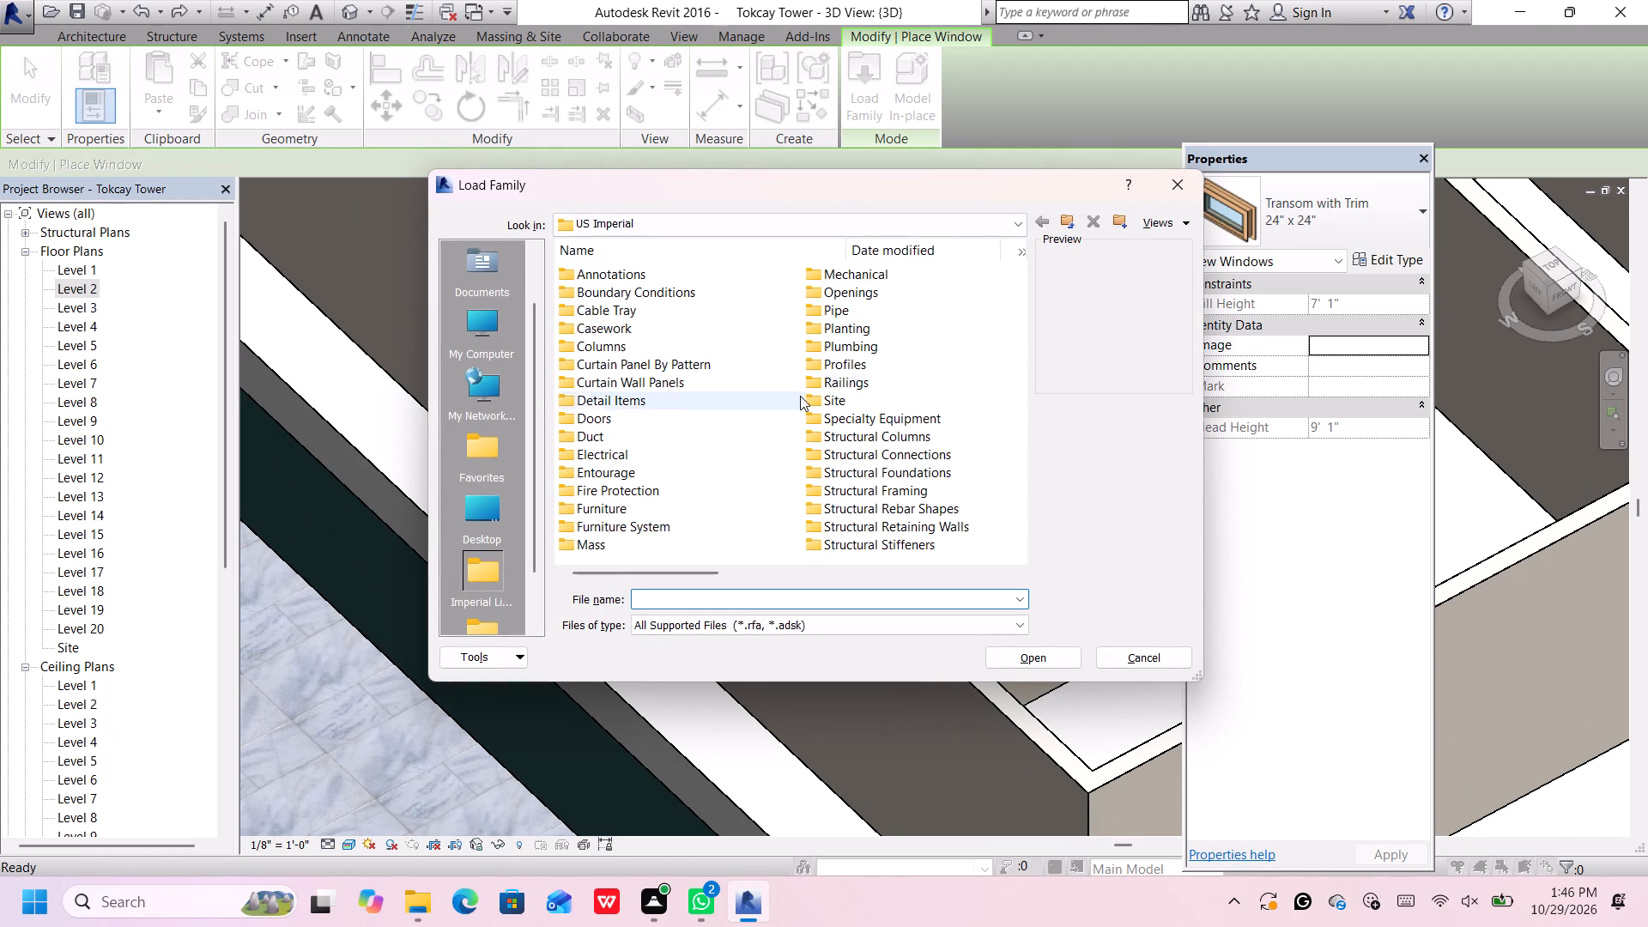
pyautogui.scroll(-3, 824, 389)
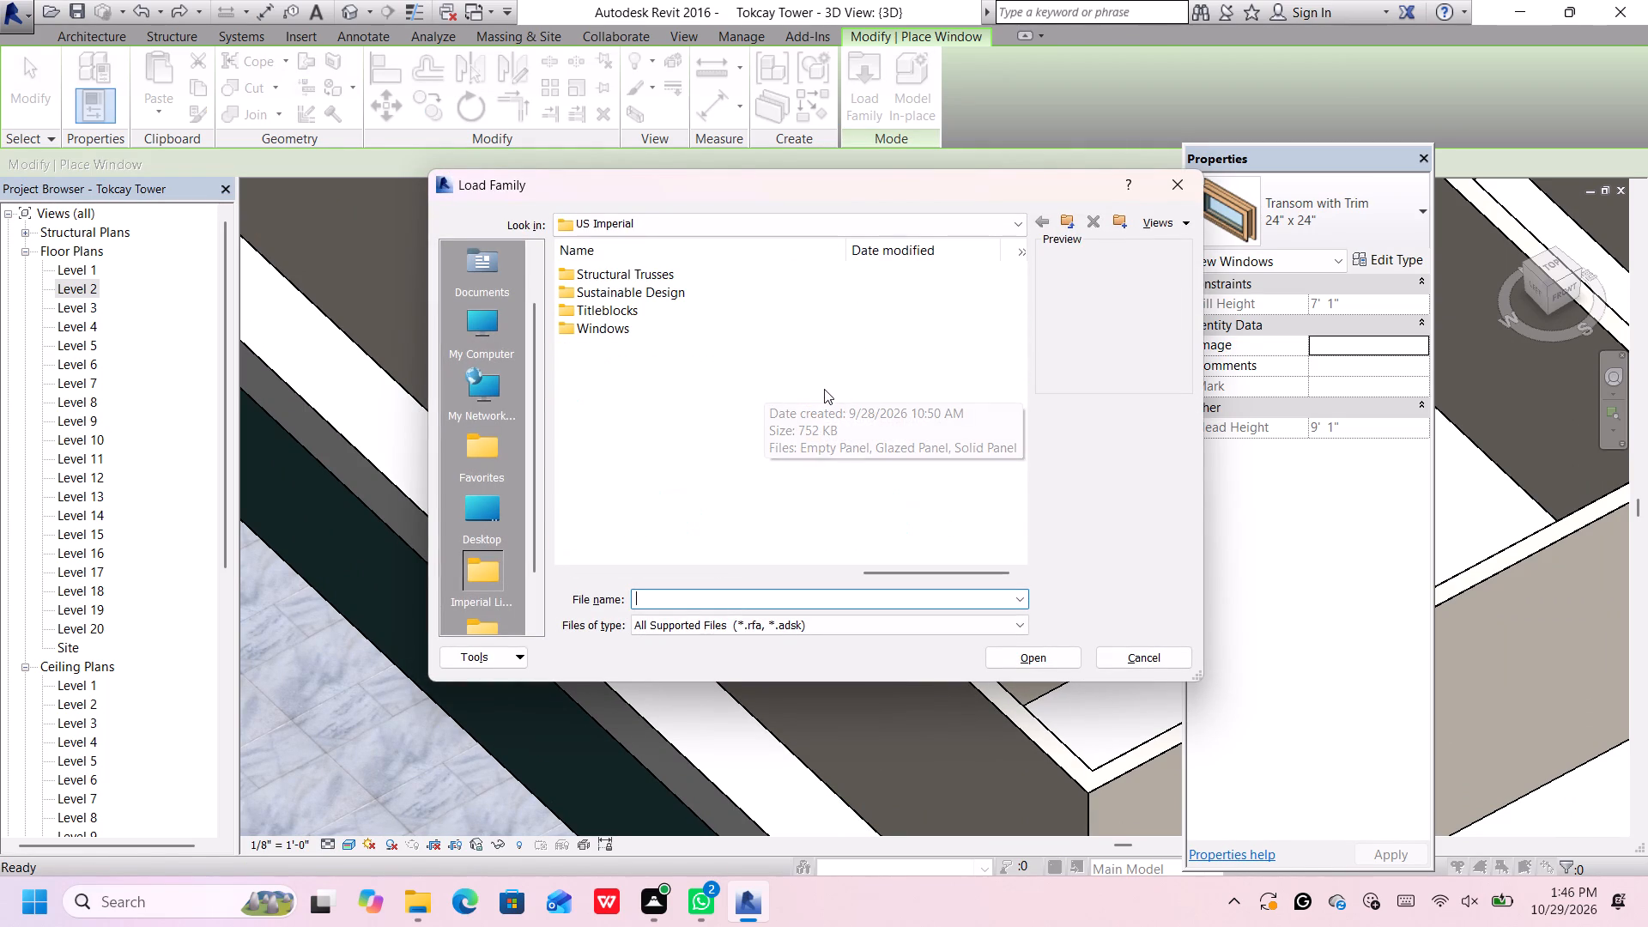
pyautogui.doubleClick(676, 334)
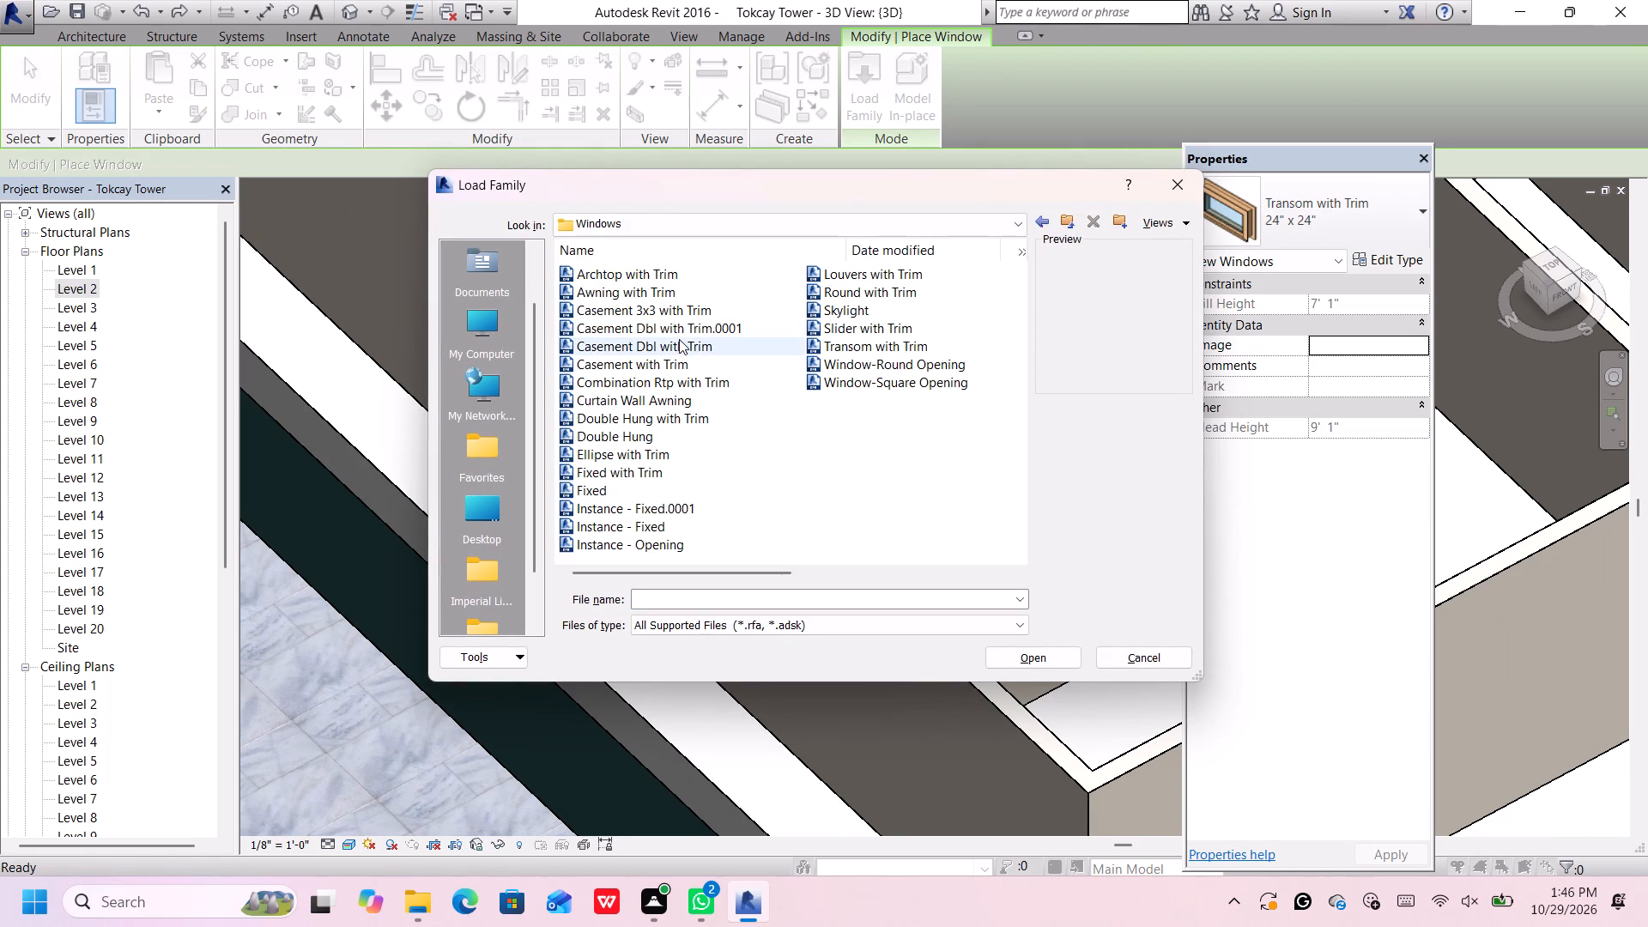
pyautogui.click(713, 337)
pyautogui.click(839, 316)
pyautogui.click(834, 342)
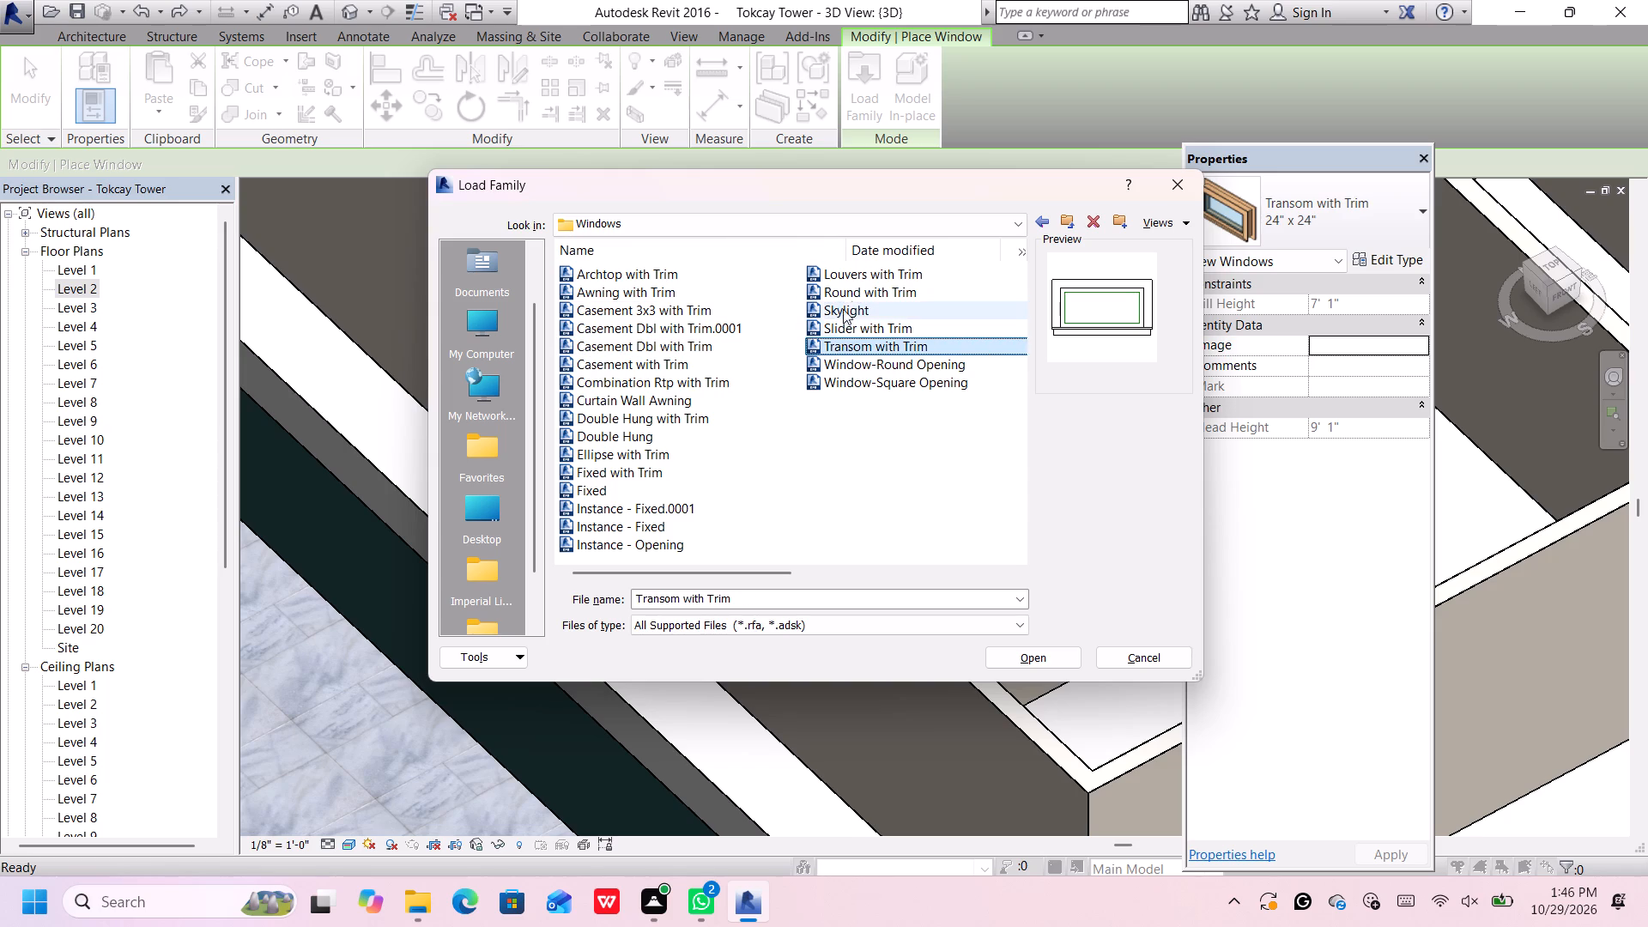
pyautogui.click(845, 308)
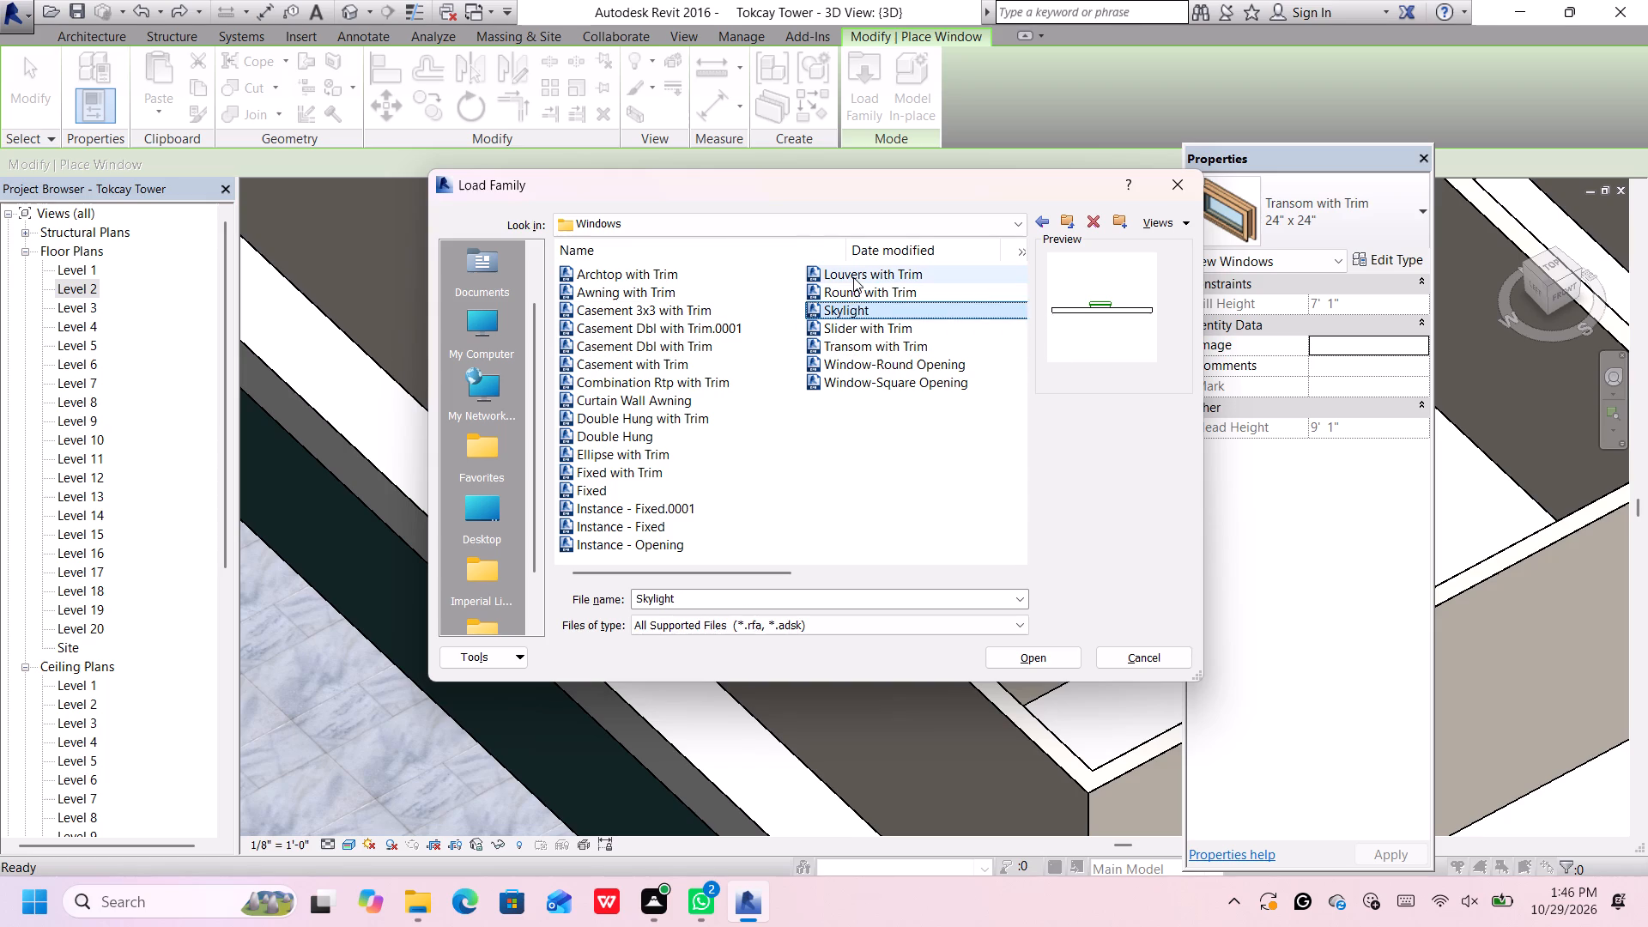
pyautogui.click(854, 278)
pyautogui.doubleClick(854, 272)
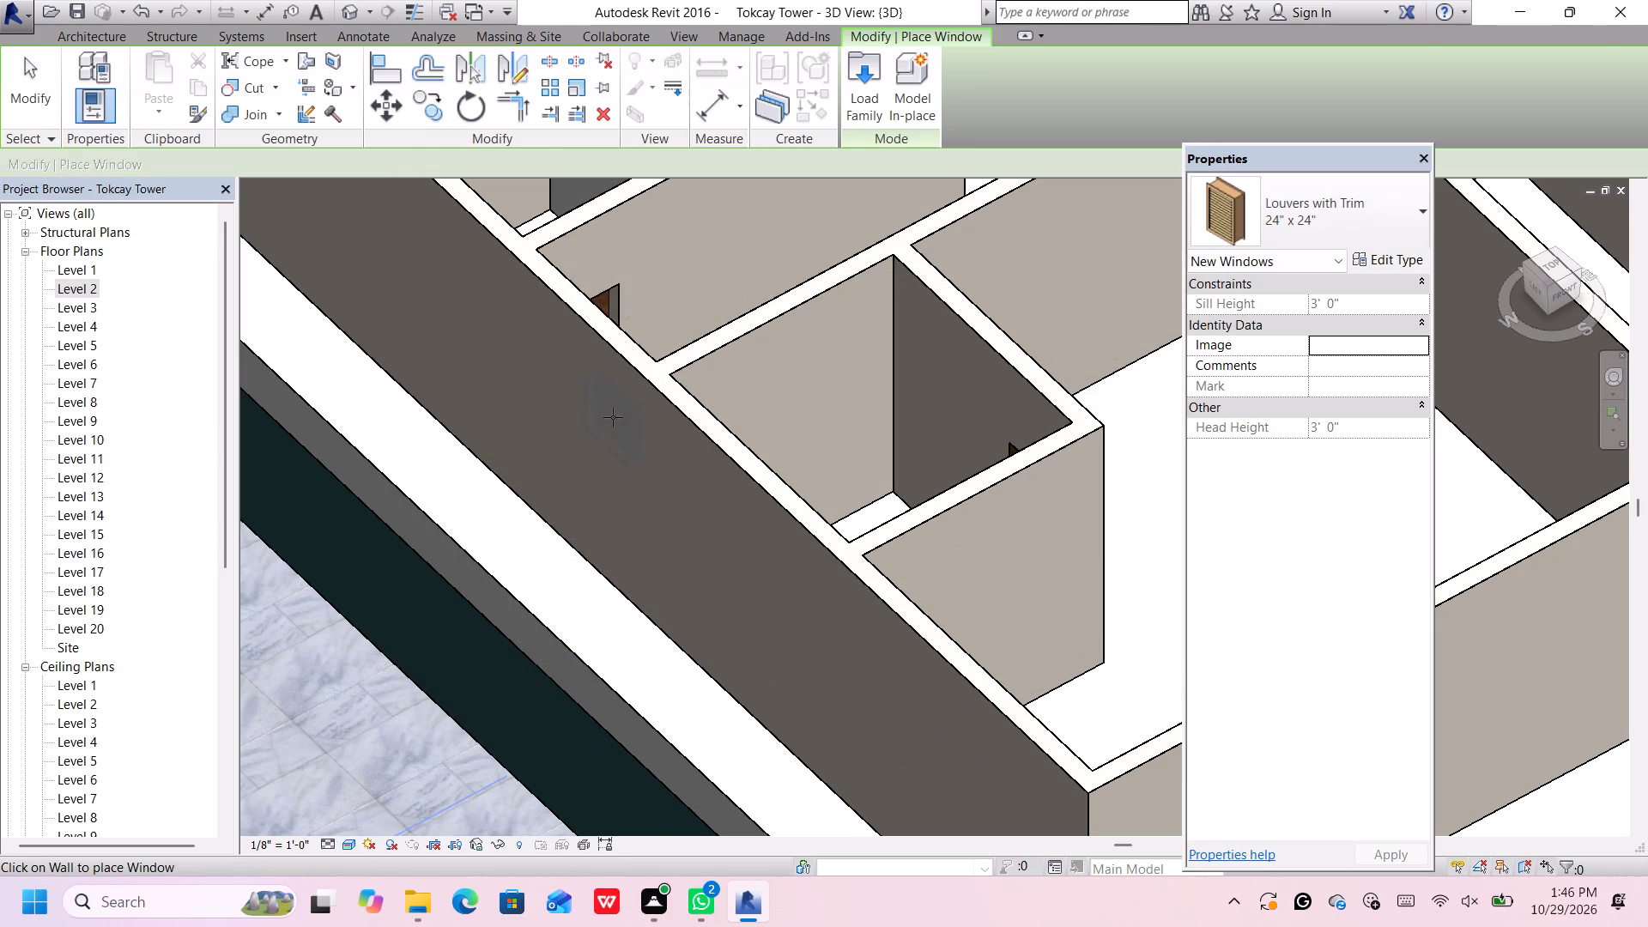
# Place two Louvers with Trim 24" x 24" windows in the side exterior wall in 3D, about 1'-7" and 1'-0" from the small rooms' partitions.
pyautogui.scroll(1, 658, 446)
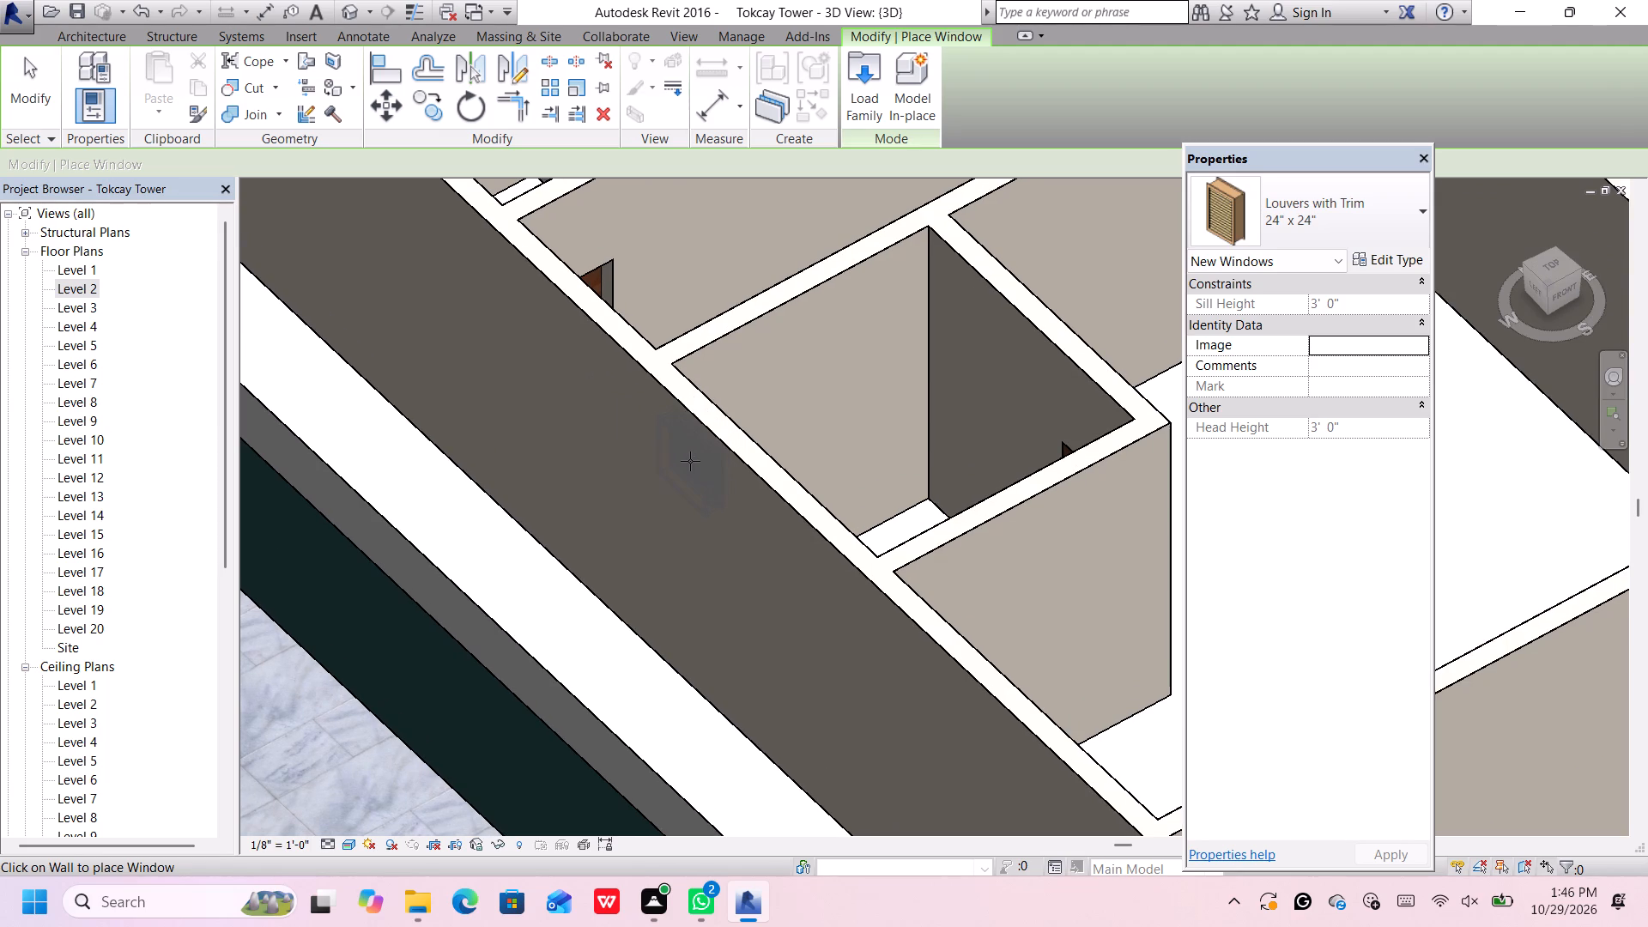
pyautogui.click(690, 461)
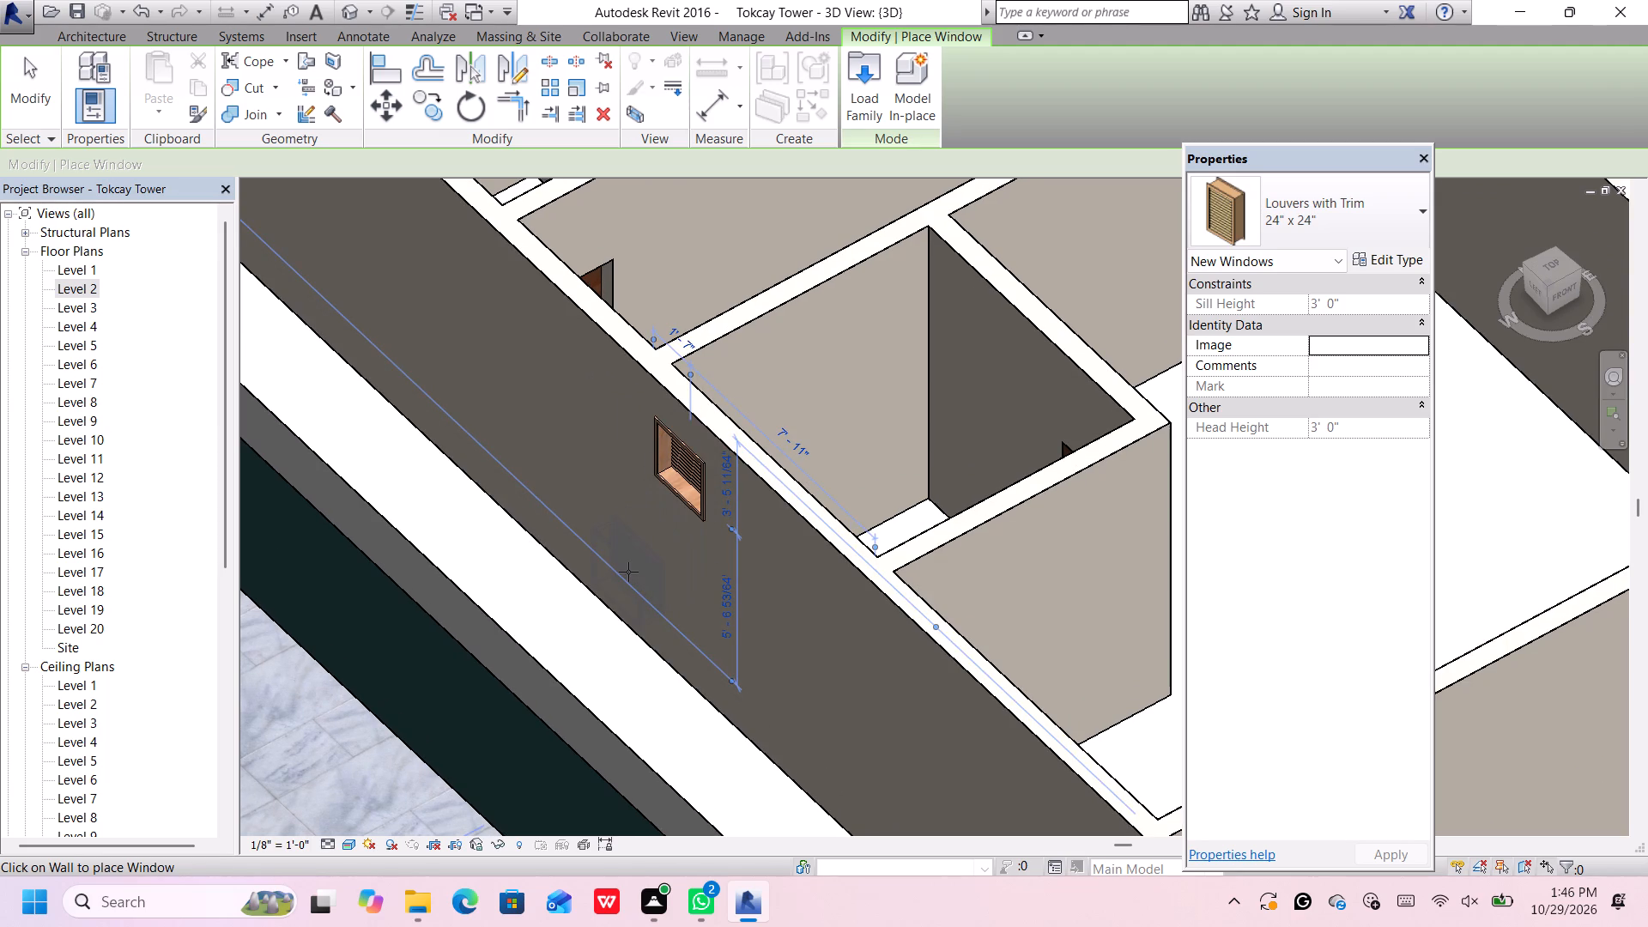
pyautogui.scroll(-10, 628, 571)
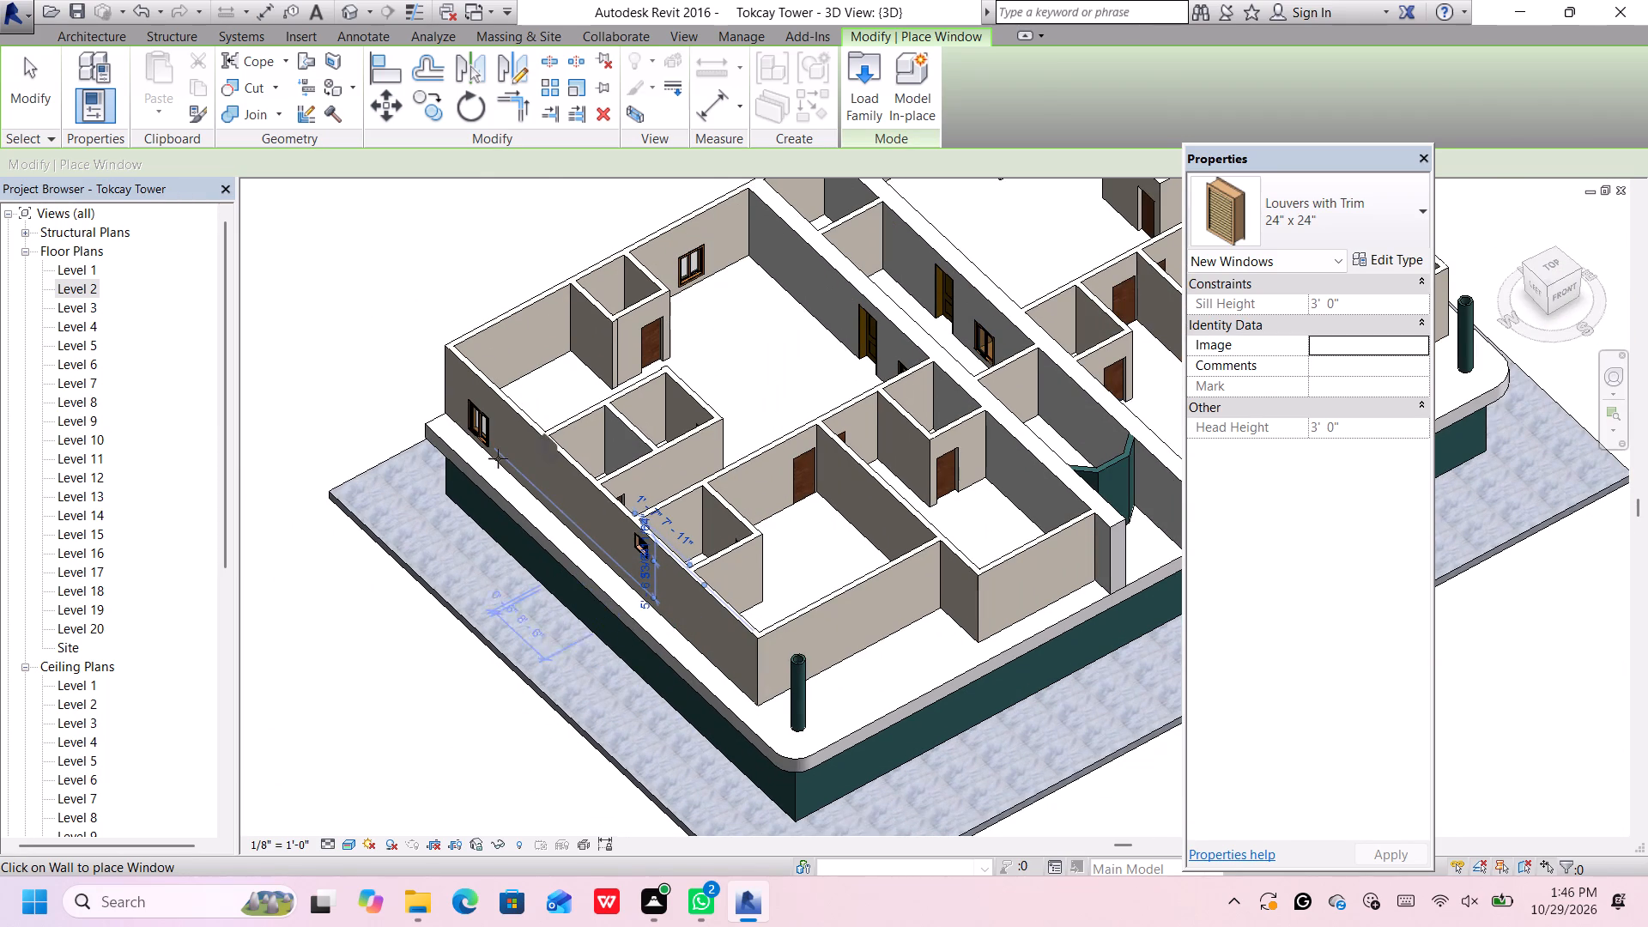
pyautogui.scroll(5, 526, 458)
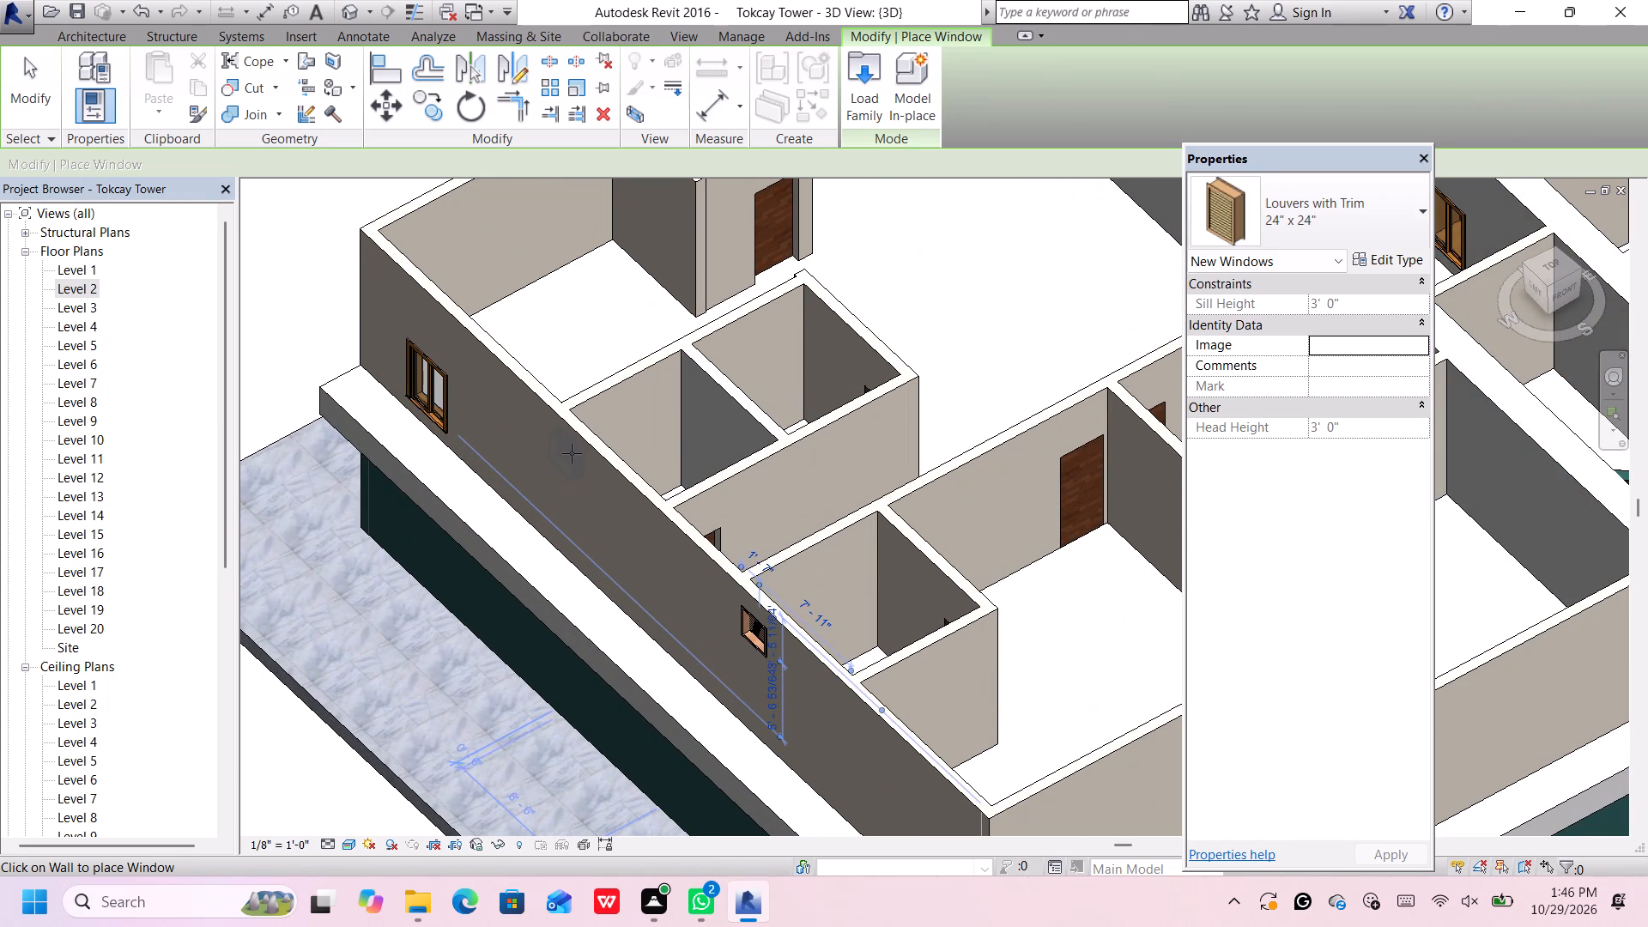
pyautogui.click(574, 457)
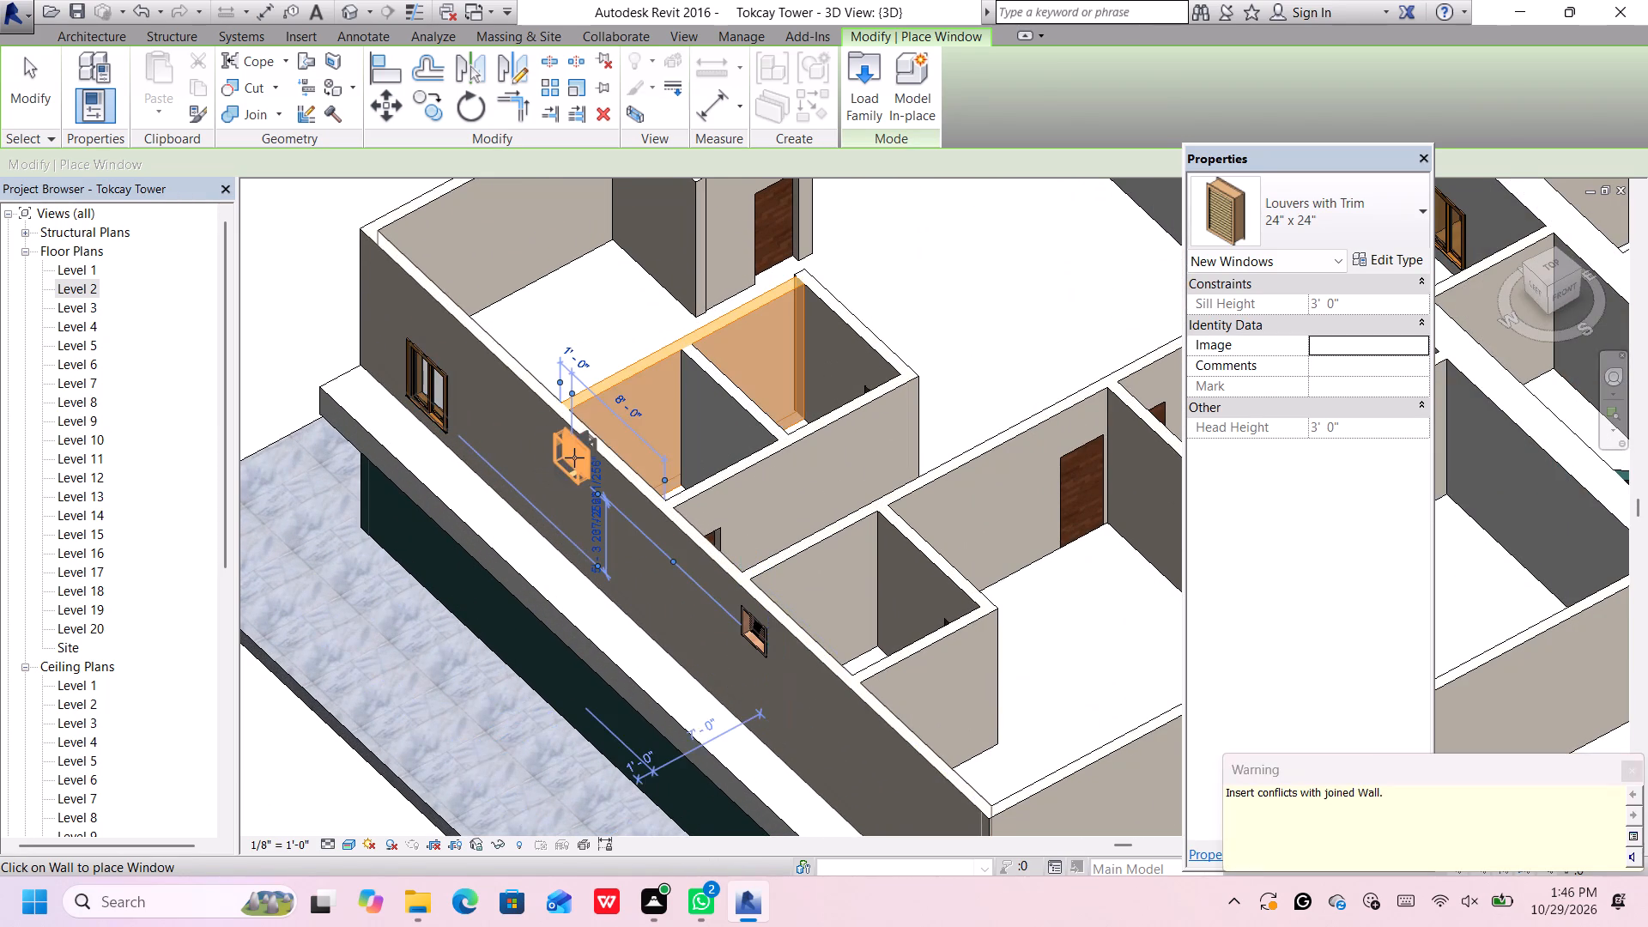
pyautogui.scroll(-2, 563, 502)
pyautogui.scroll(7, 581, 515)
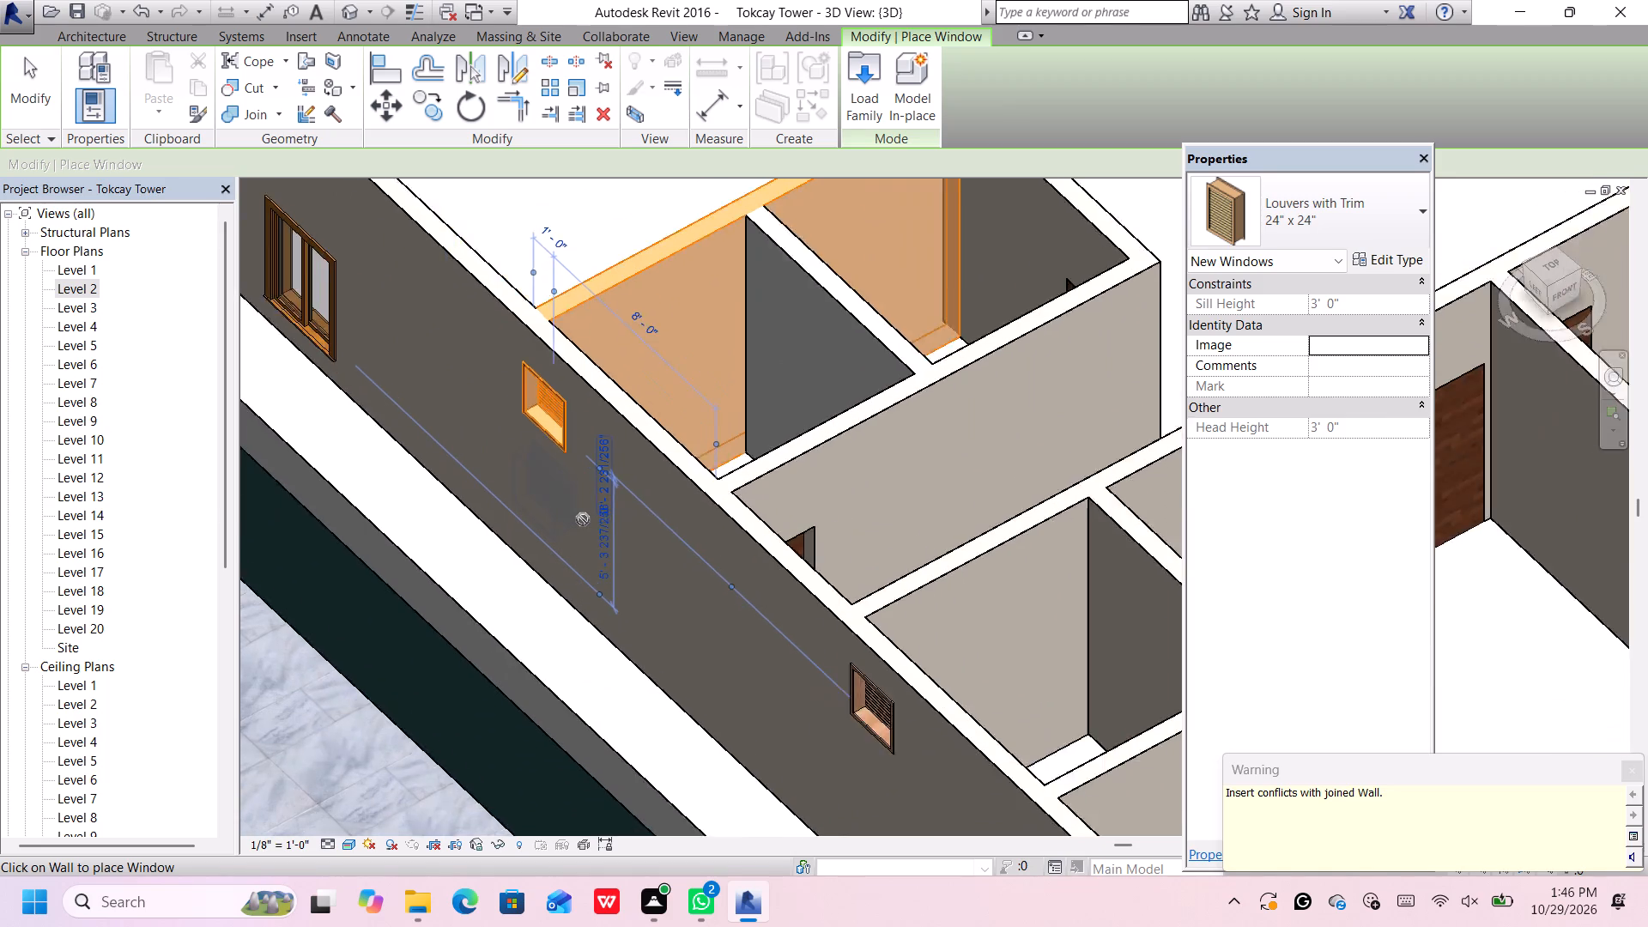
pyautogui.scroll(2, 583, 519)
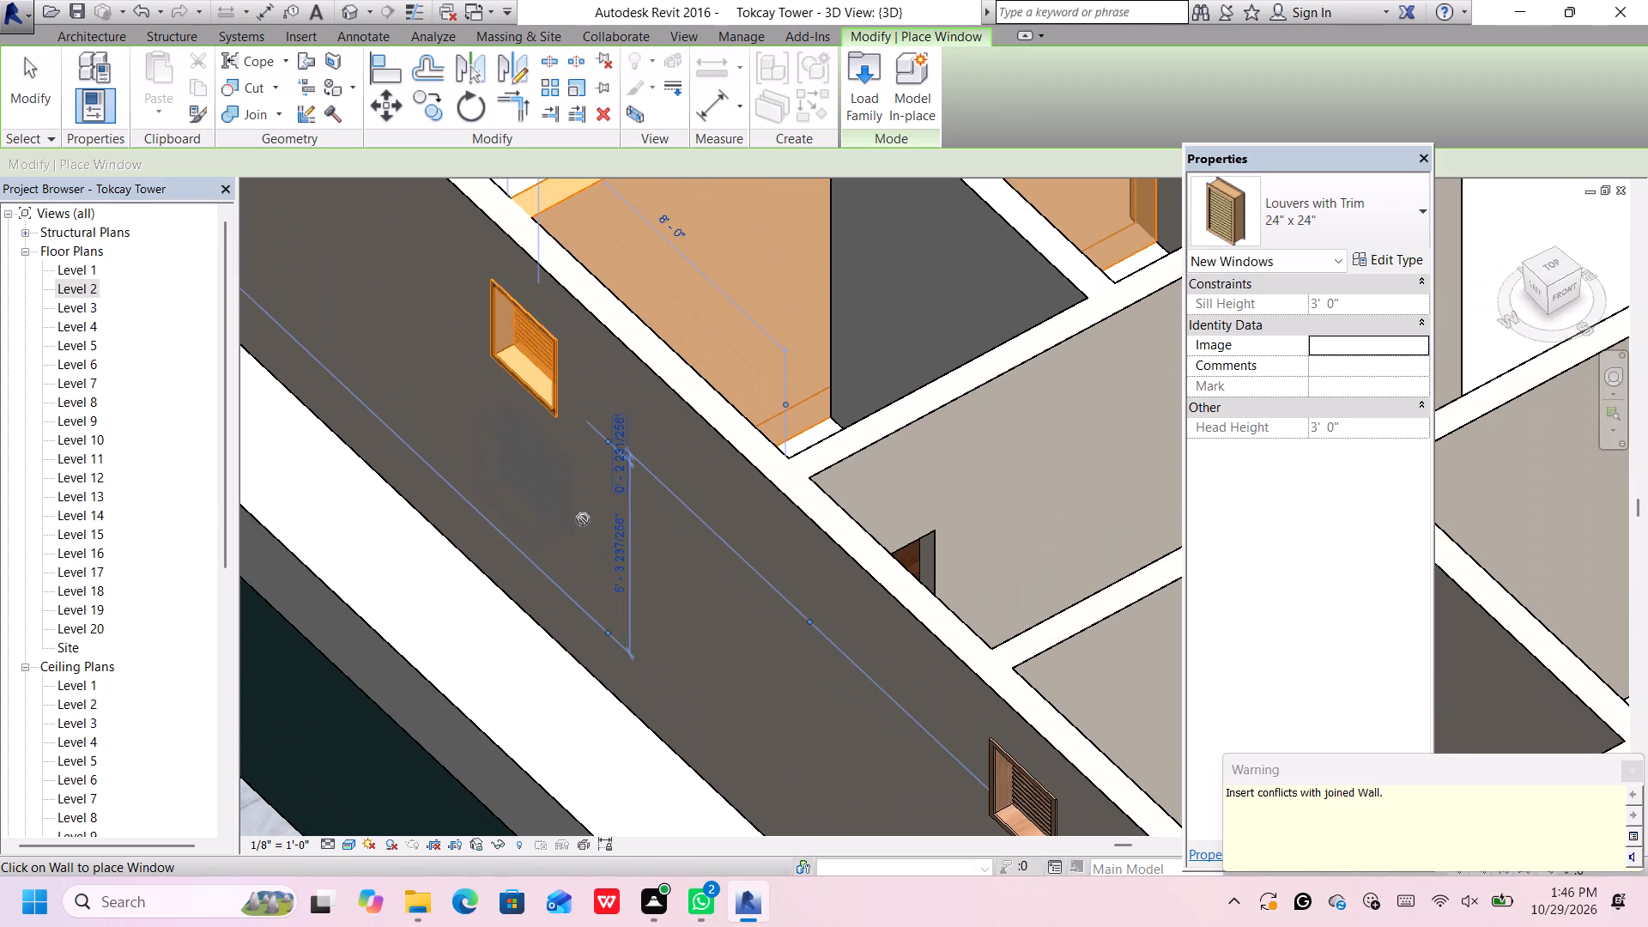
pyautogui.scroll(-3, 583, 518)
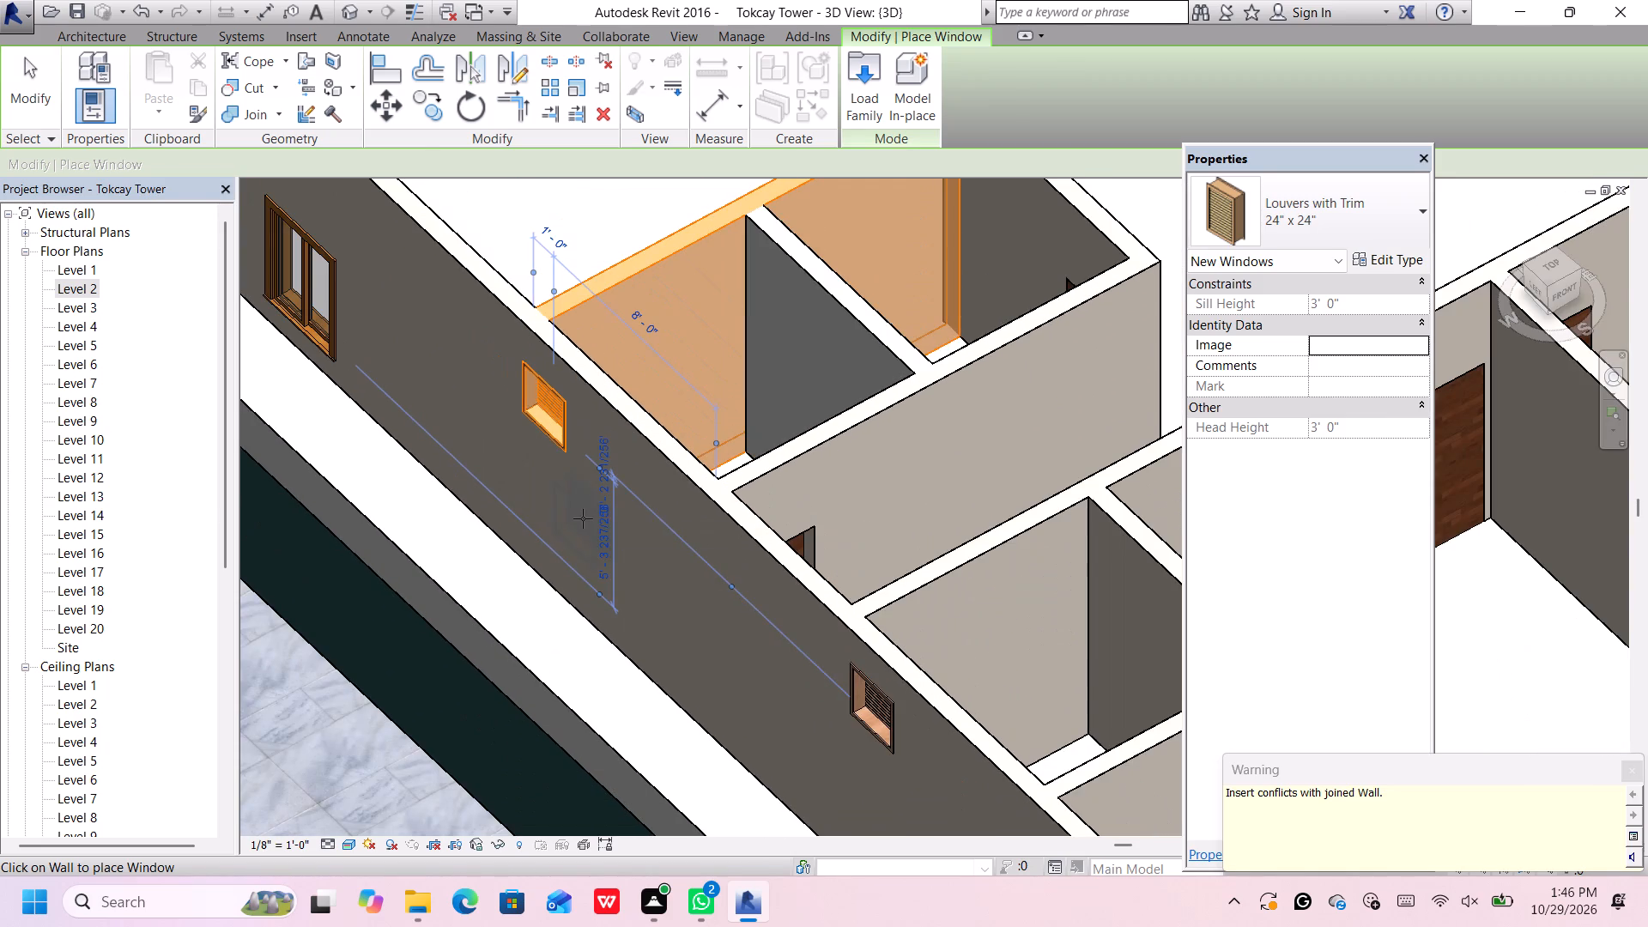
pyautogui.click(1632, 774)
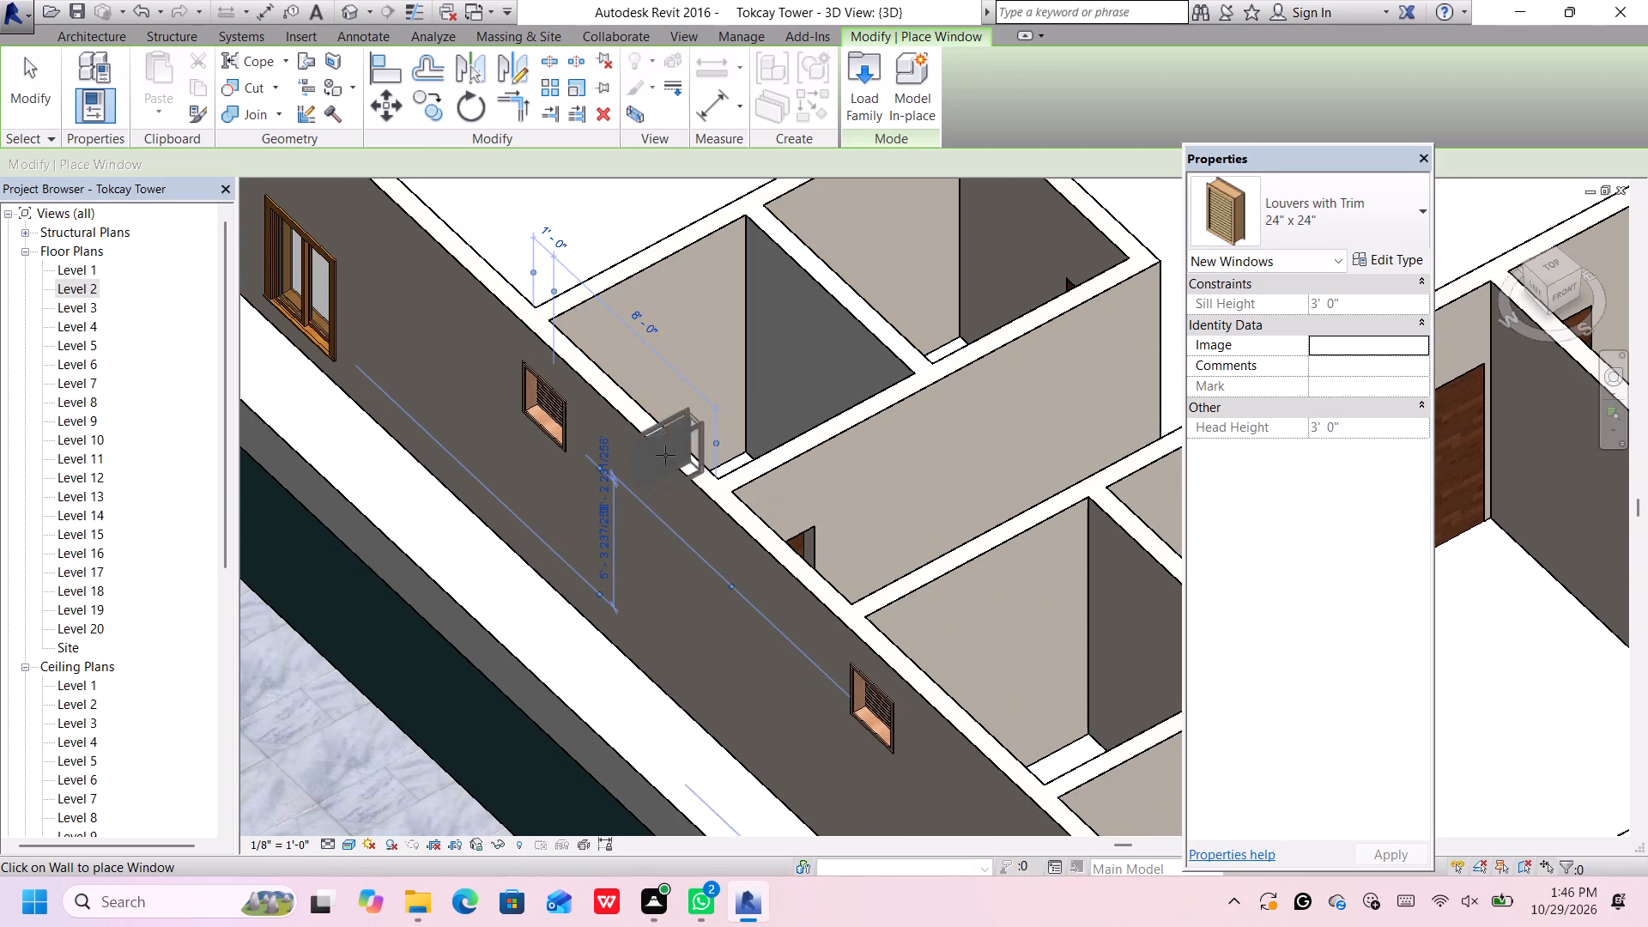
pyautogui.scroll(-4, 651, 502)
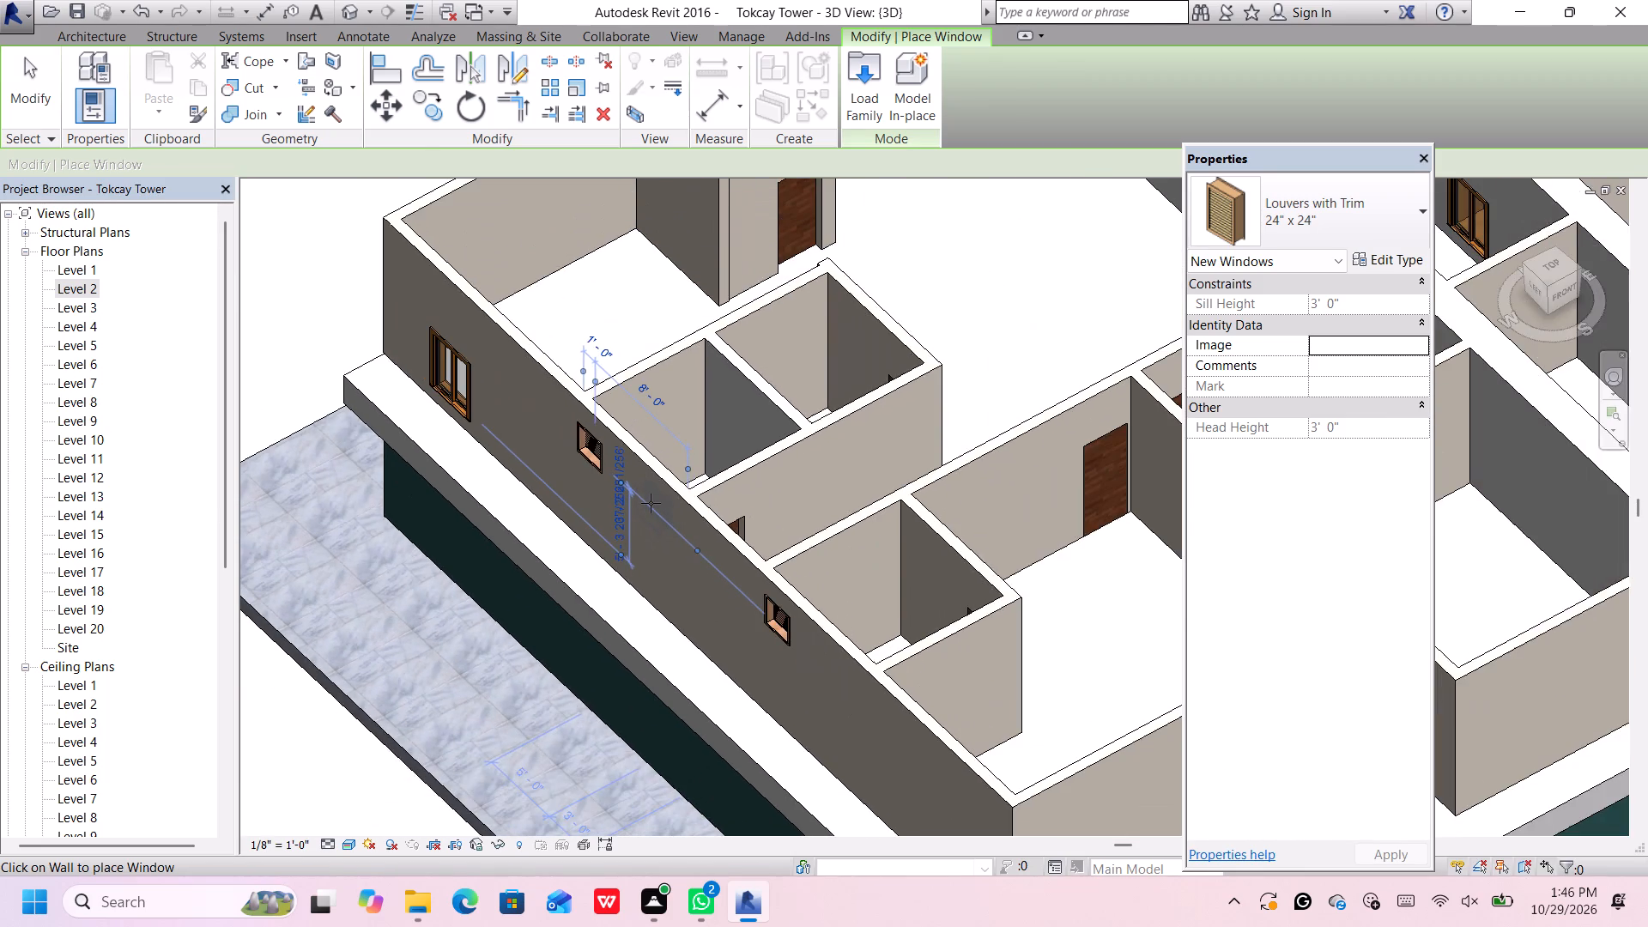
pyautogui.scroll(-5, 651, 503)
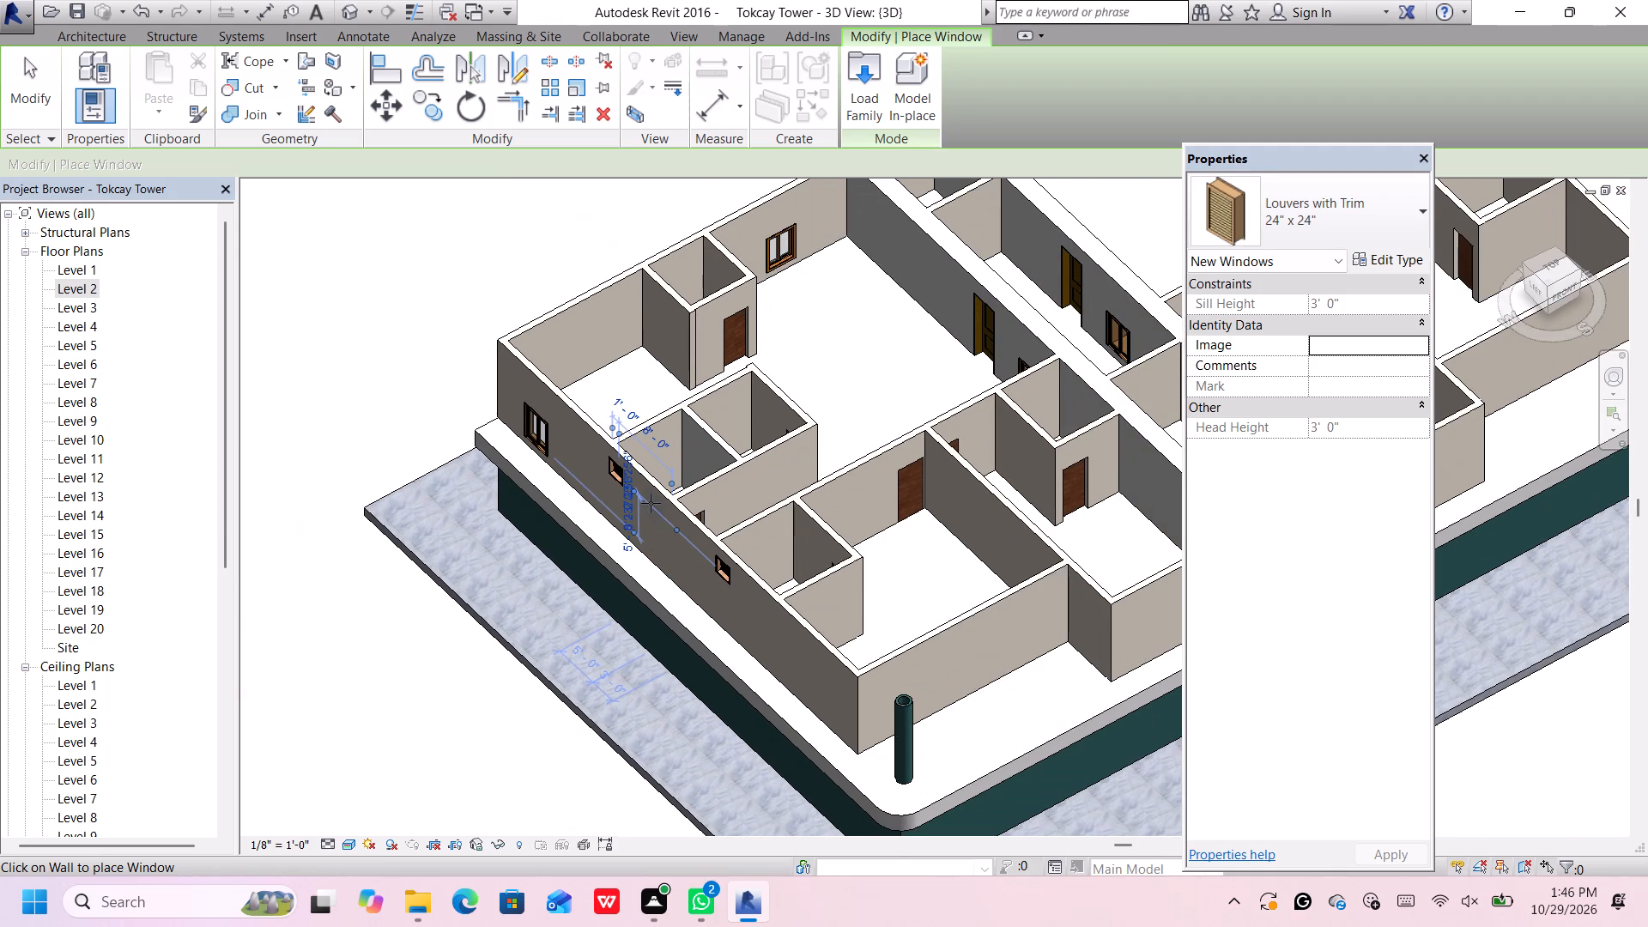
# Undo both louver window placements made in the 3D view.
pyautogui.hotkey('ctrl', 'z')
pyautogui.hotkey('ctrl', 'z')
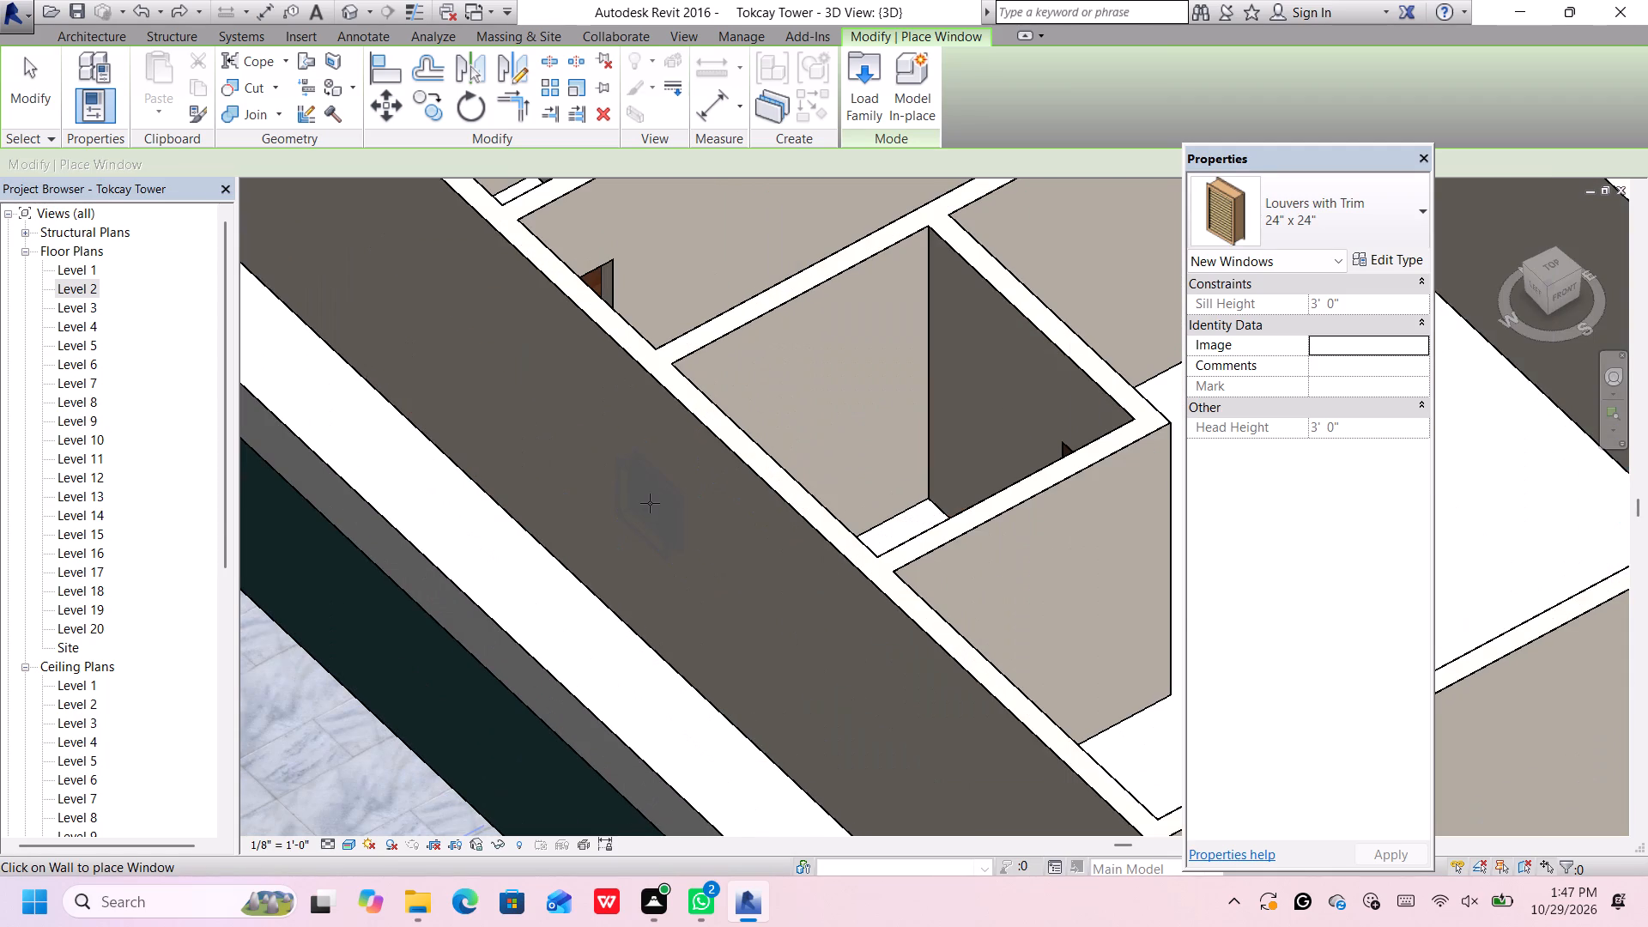
# On the Level 2 plan, place 24" x 24" louver windows in the left exterior wall's two small rooms, 2'-6" and 2'-0" below their upper walls.
pyautogui.doubleClick(82, 288)
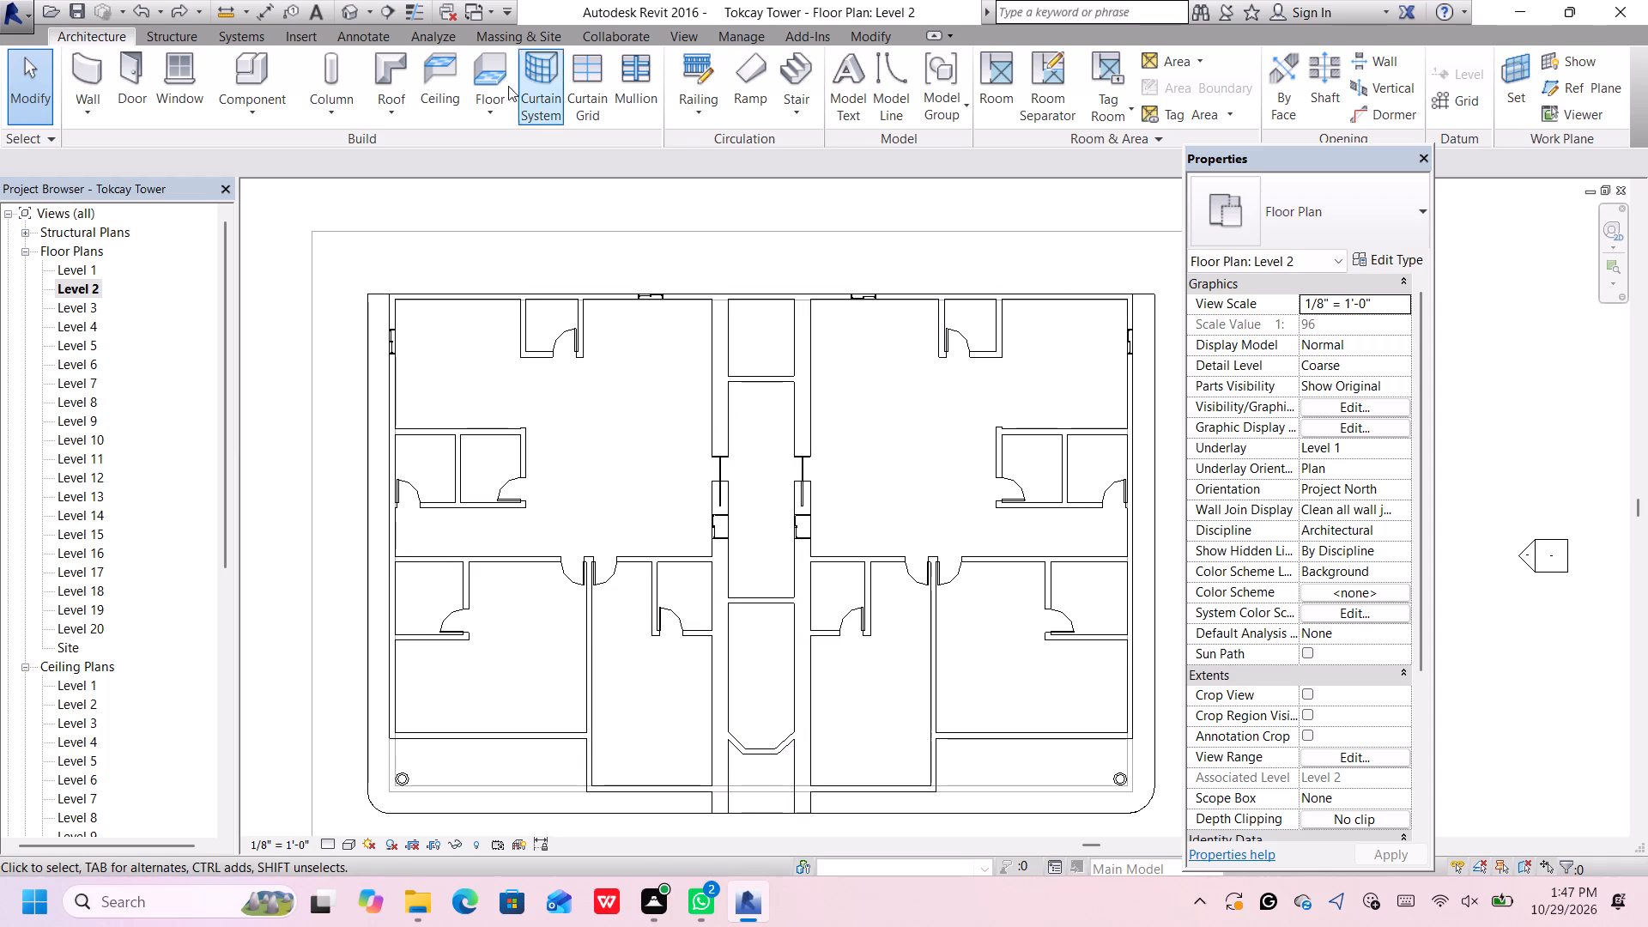
pyautogui.click(196, 69)
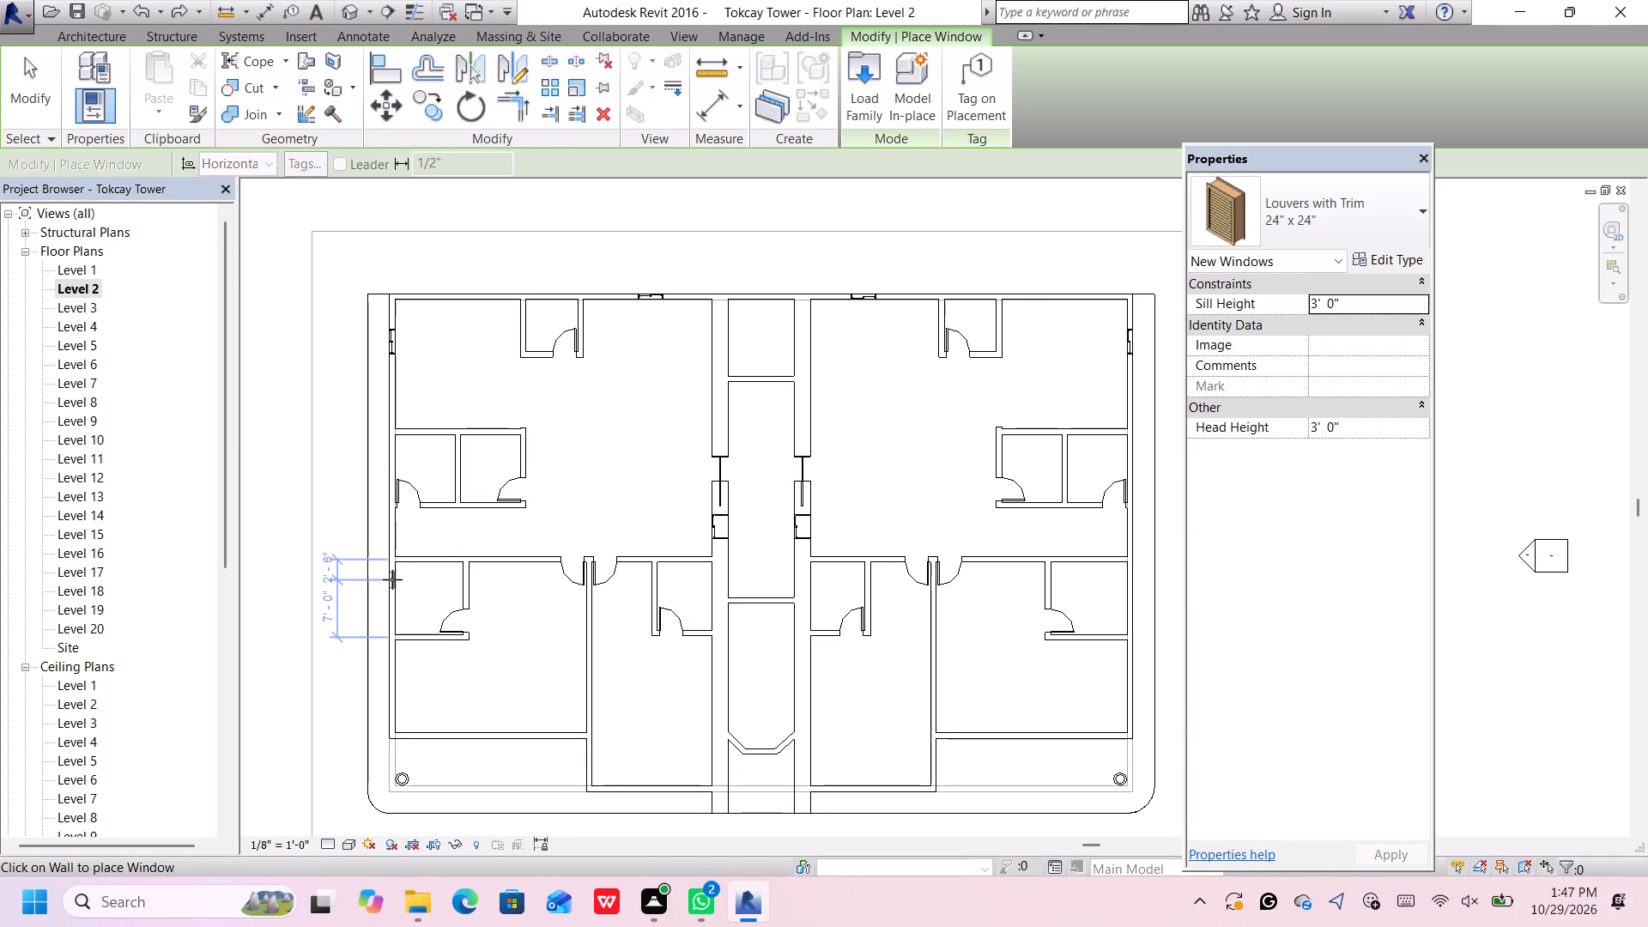
pyautogui.scroll(3, 392, 577)
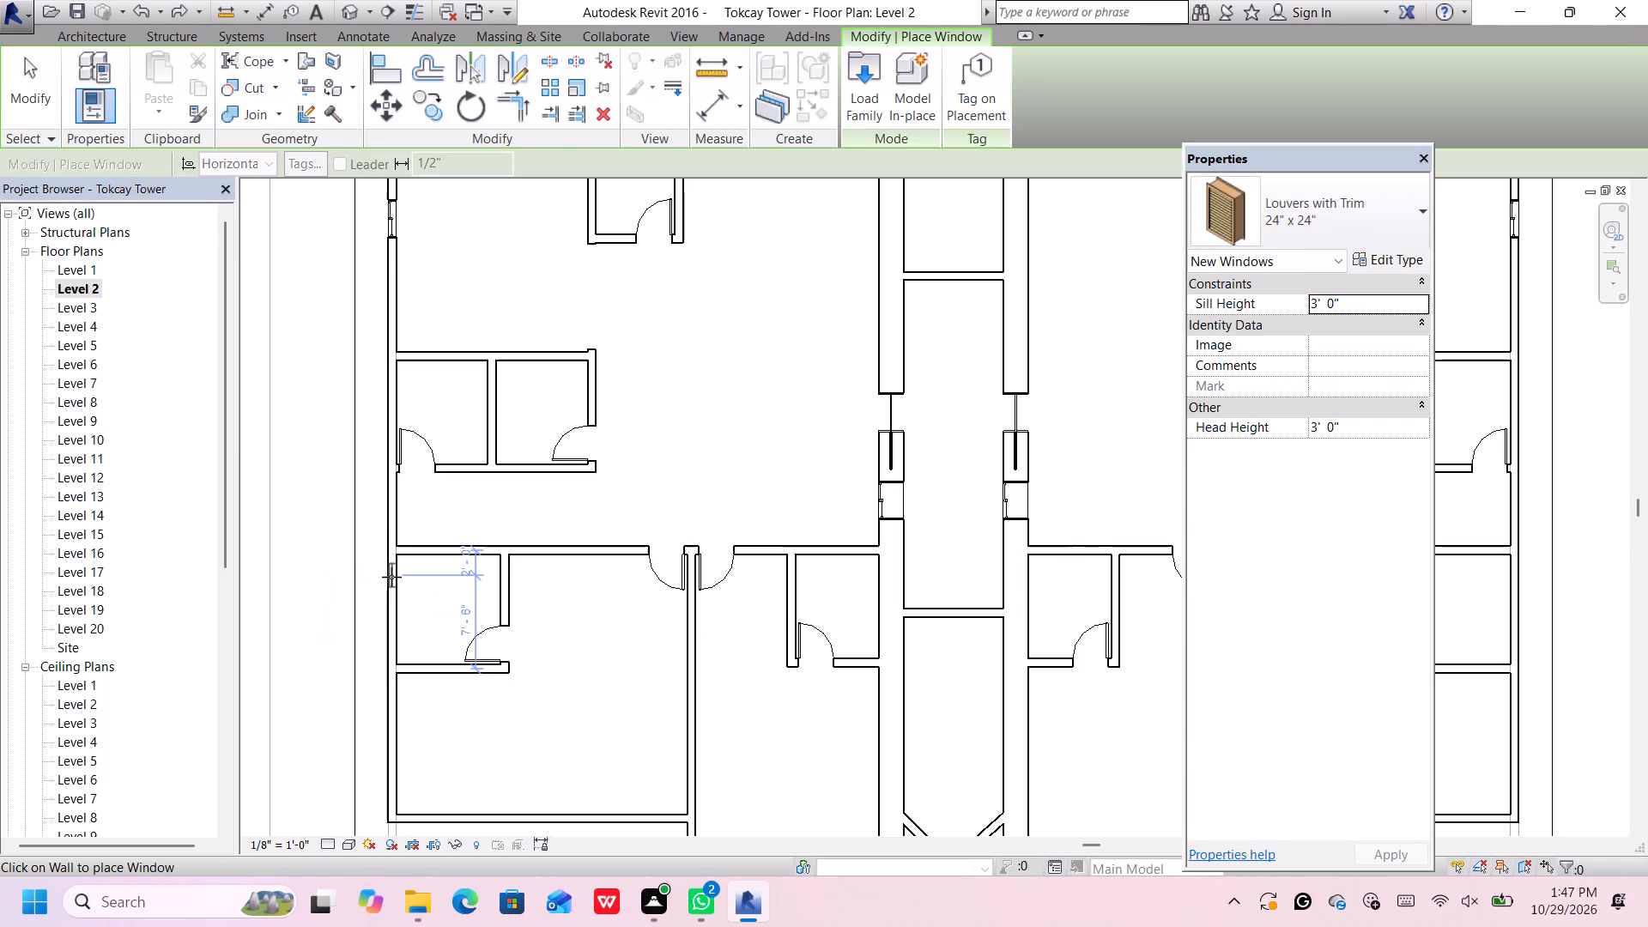
pyautogui.click(391, 579)
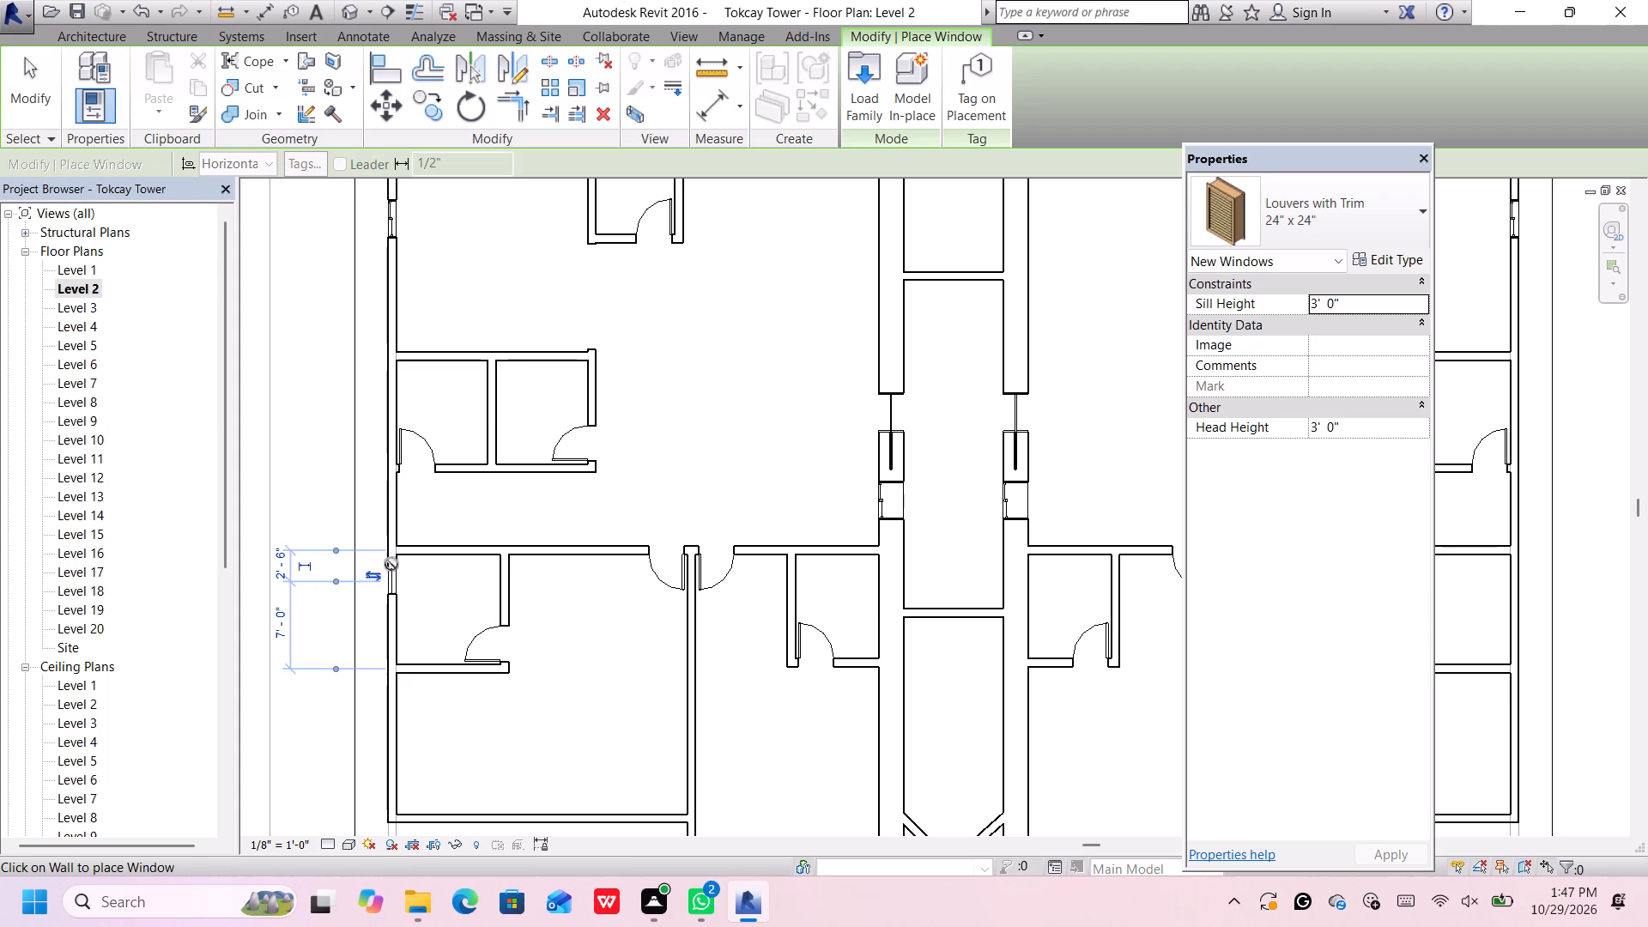
pyautogui.click(397, 384)
# Place matching 24" x 24" louver windows in the right exterior wall's two small rooms, 2'-0" and 2'-6" below their upper walls.
pyautogui.scroll(-4, 397, 393)
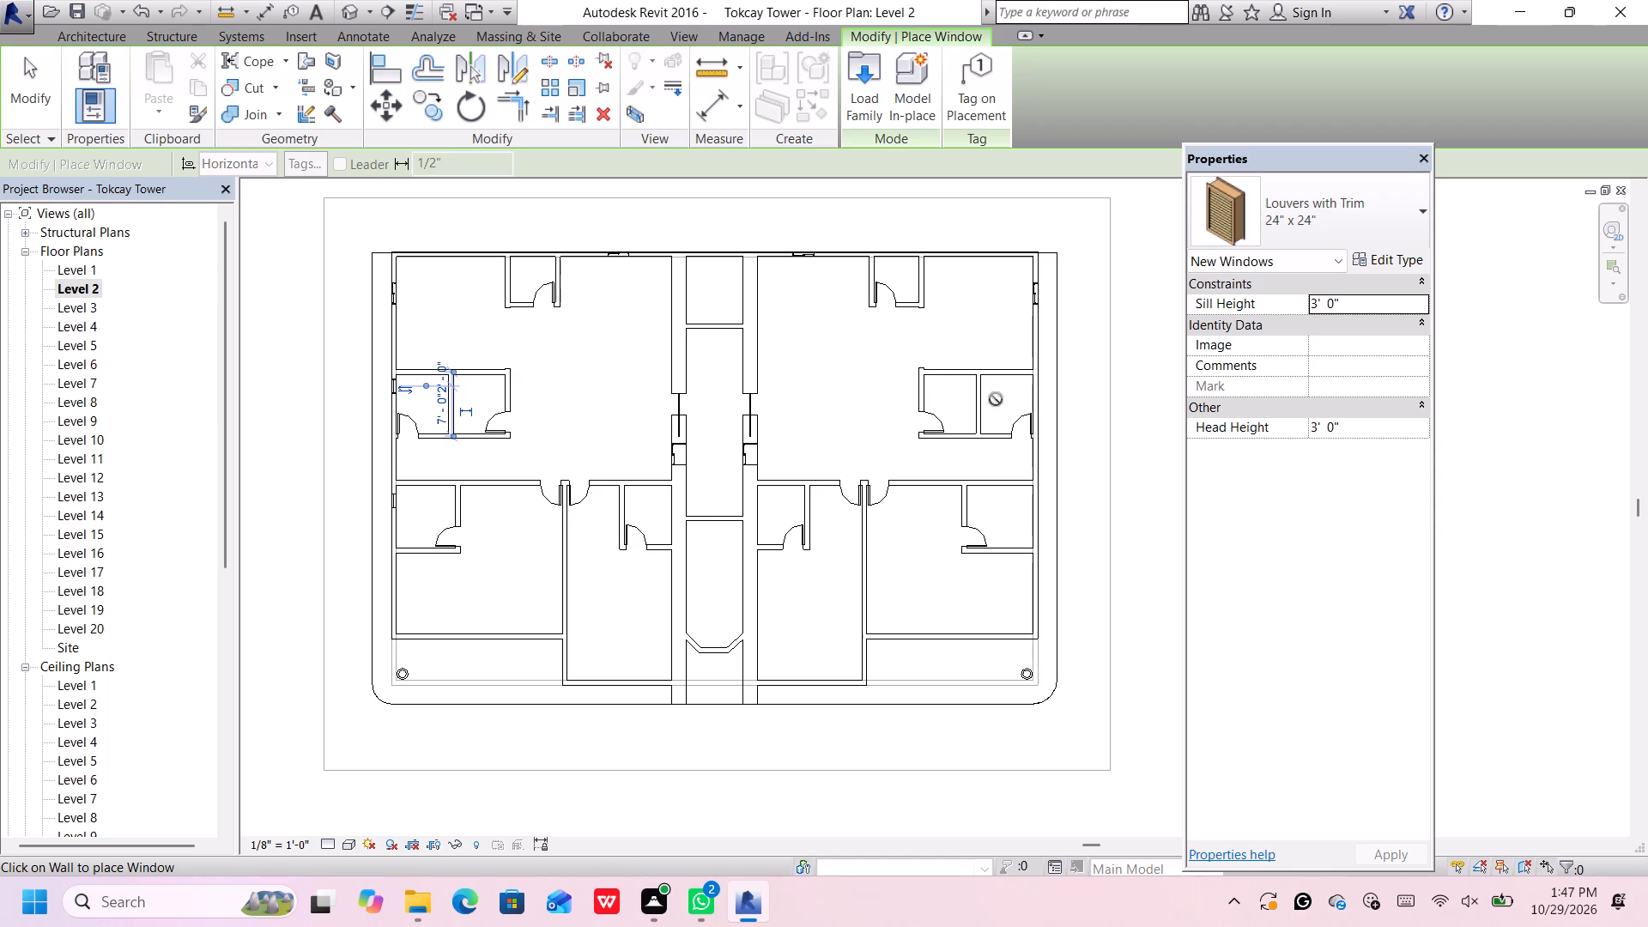
pyautogui.scroll(3, 1036, 401)
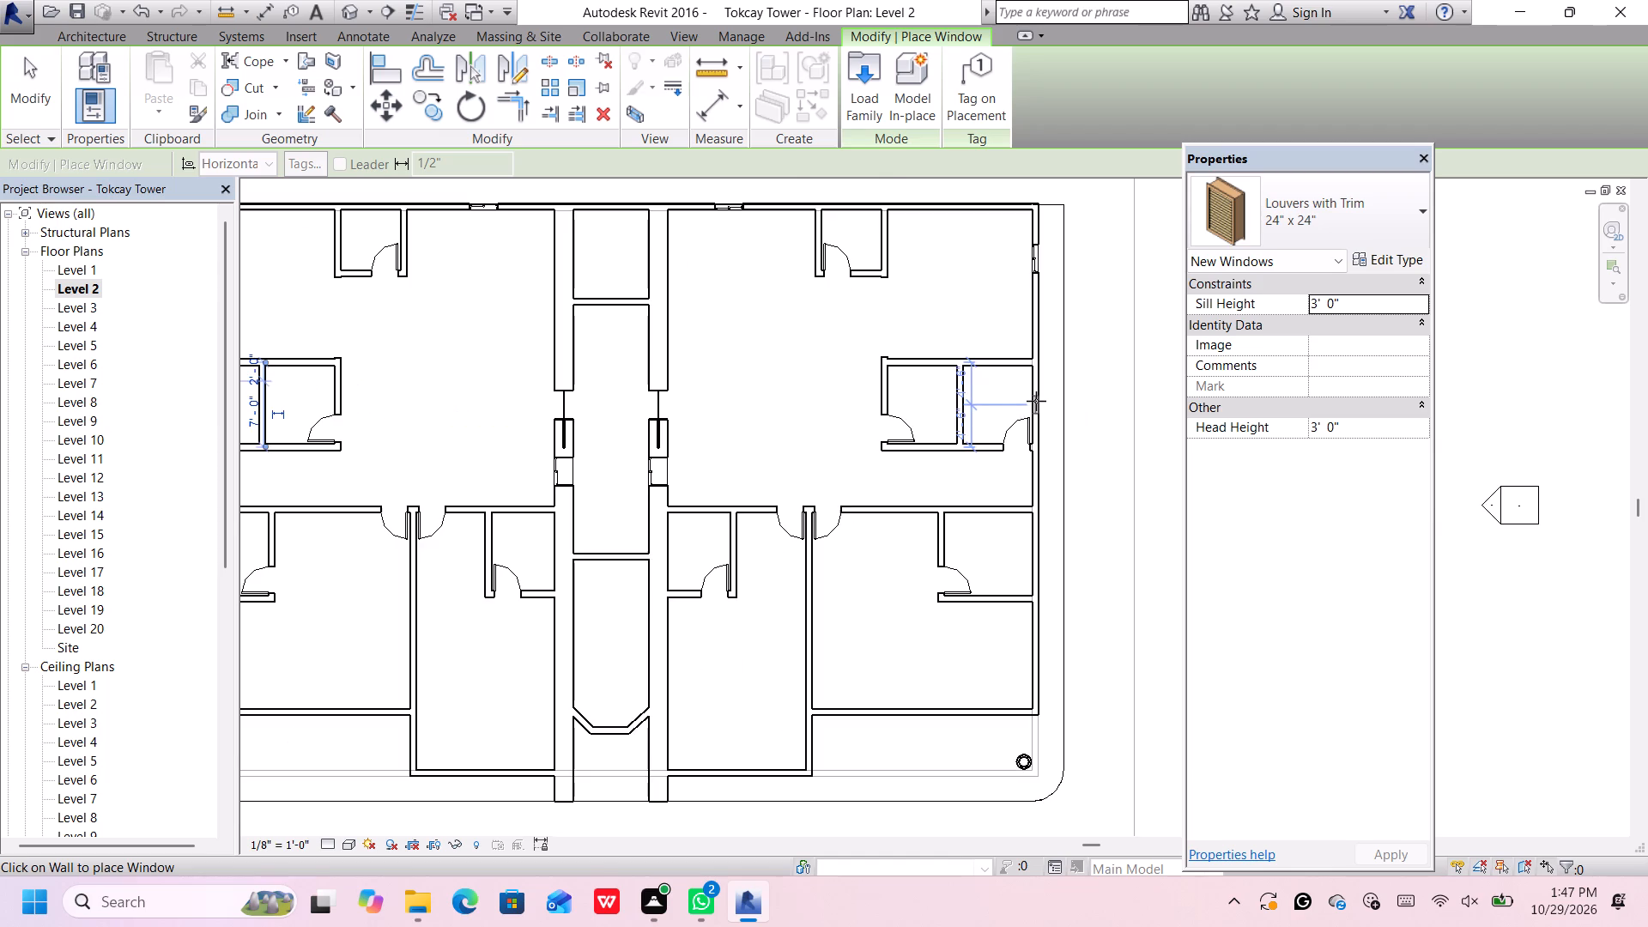
pyautogui.scroll(-1, 1036, 401)
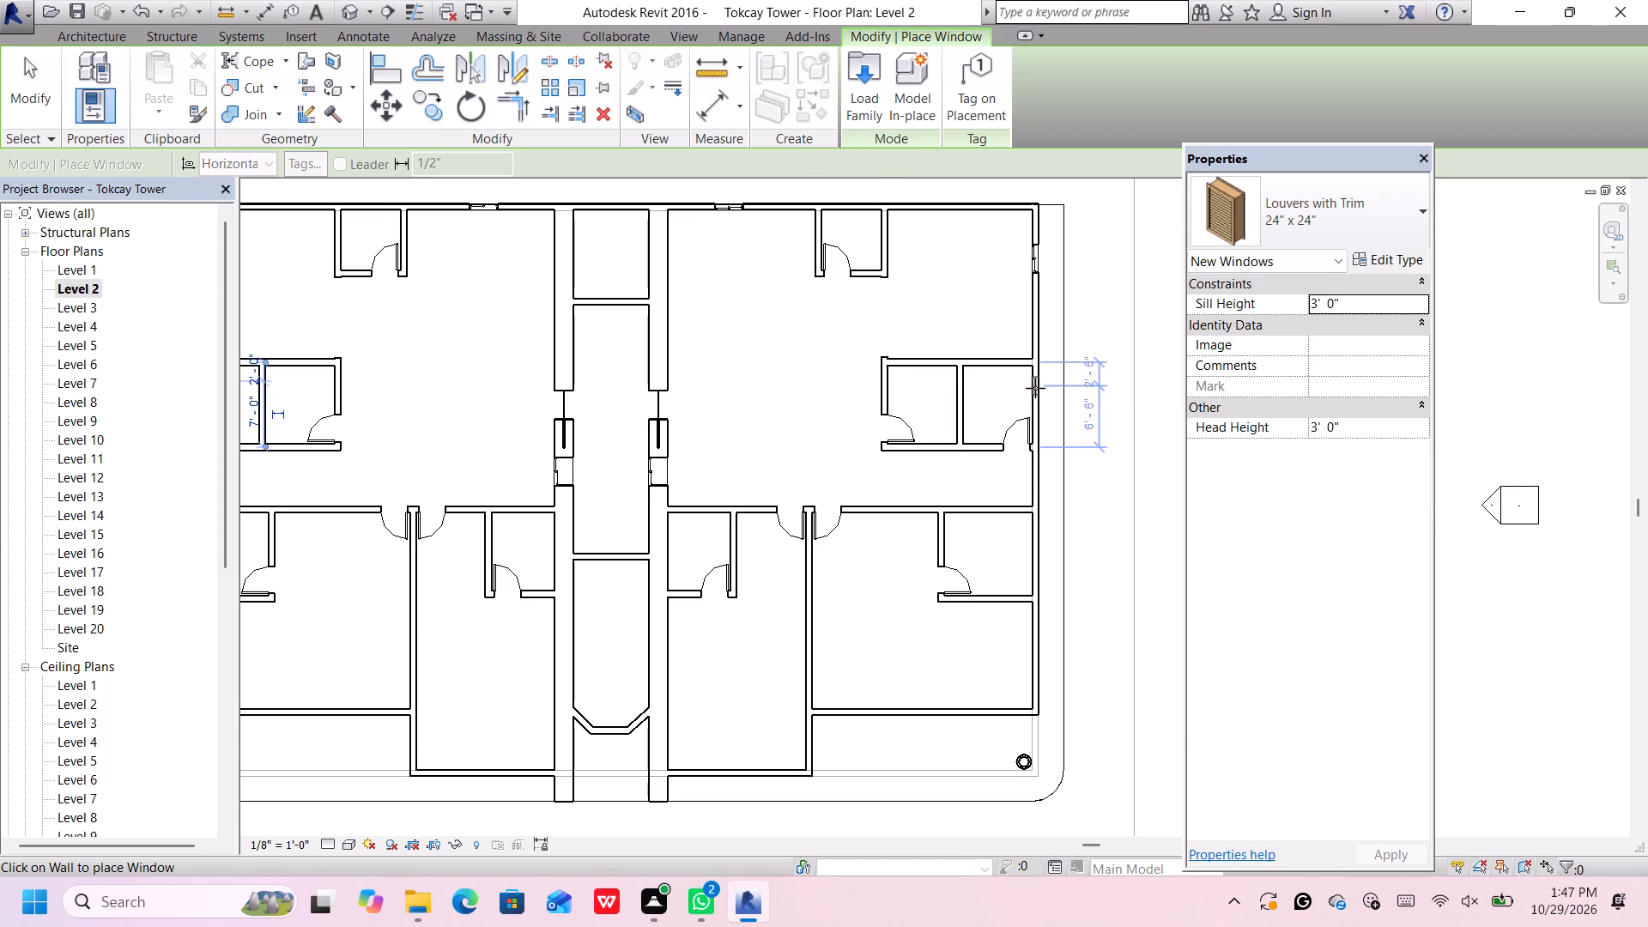
pyautogui.scroll(1, 1033, 388)
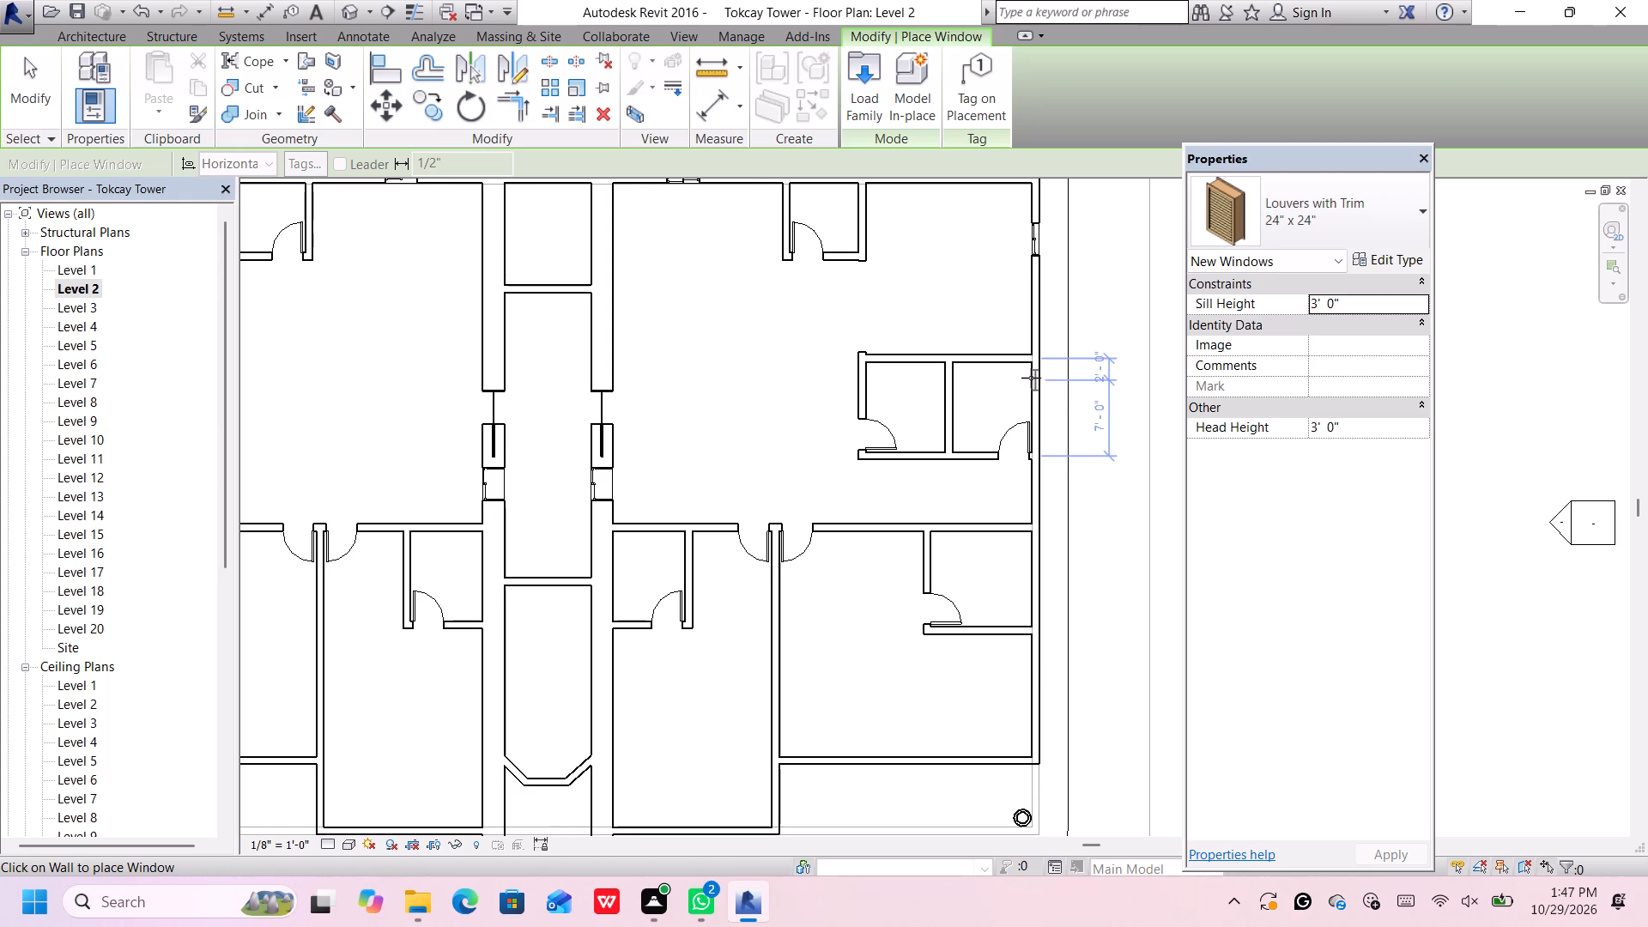
pyautogui.scroll(2, 1031, 378)
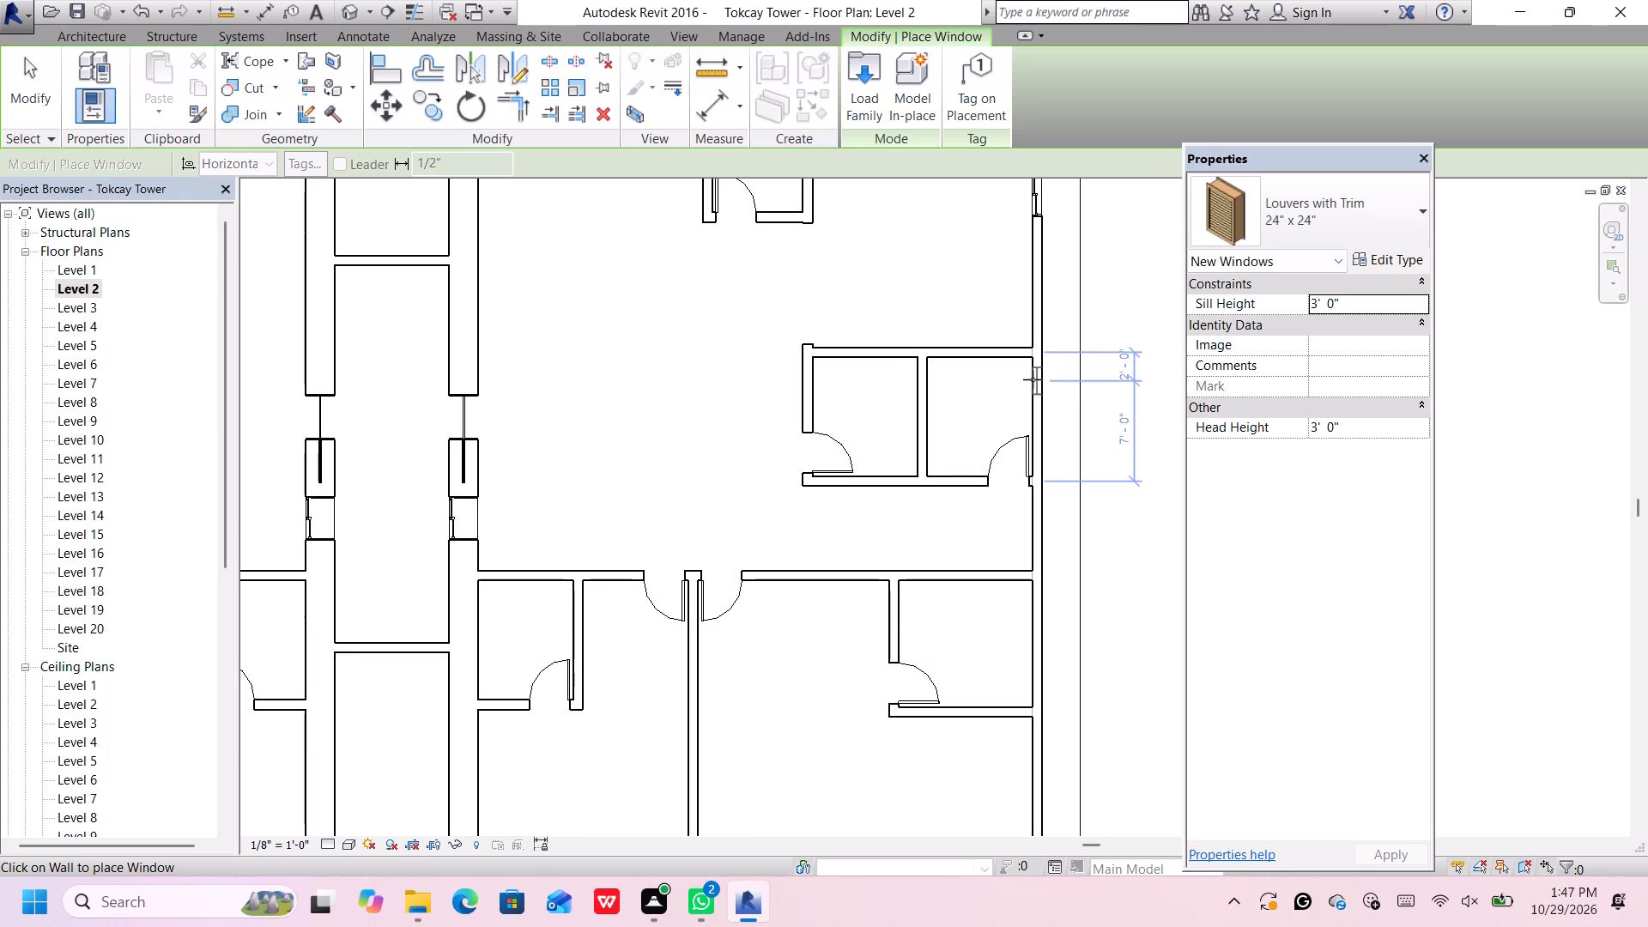
pyautogui.click(1033, 379)
pyautogui.scroll(-5, 1033, 380)
pyautogui.scroll(2, 1033, 530)
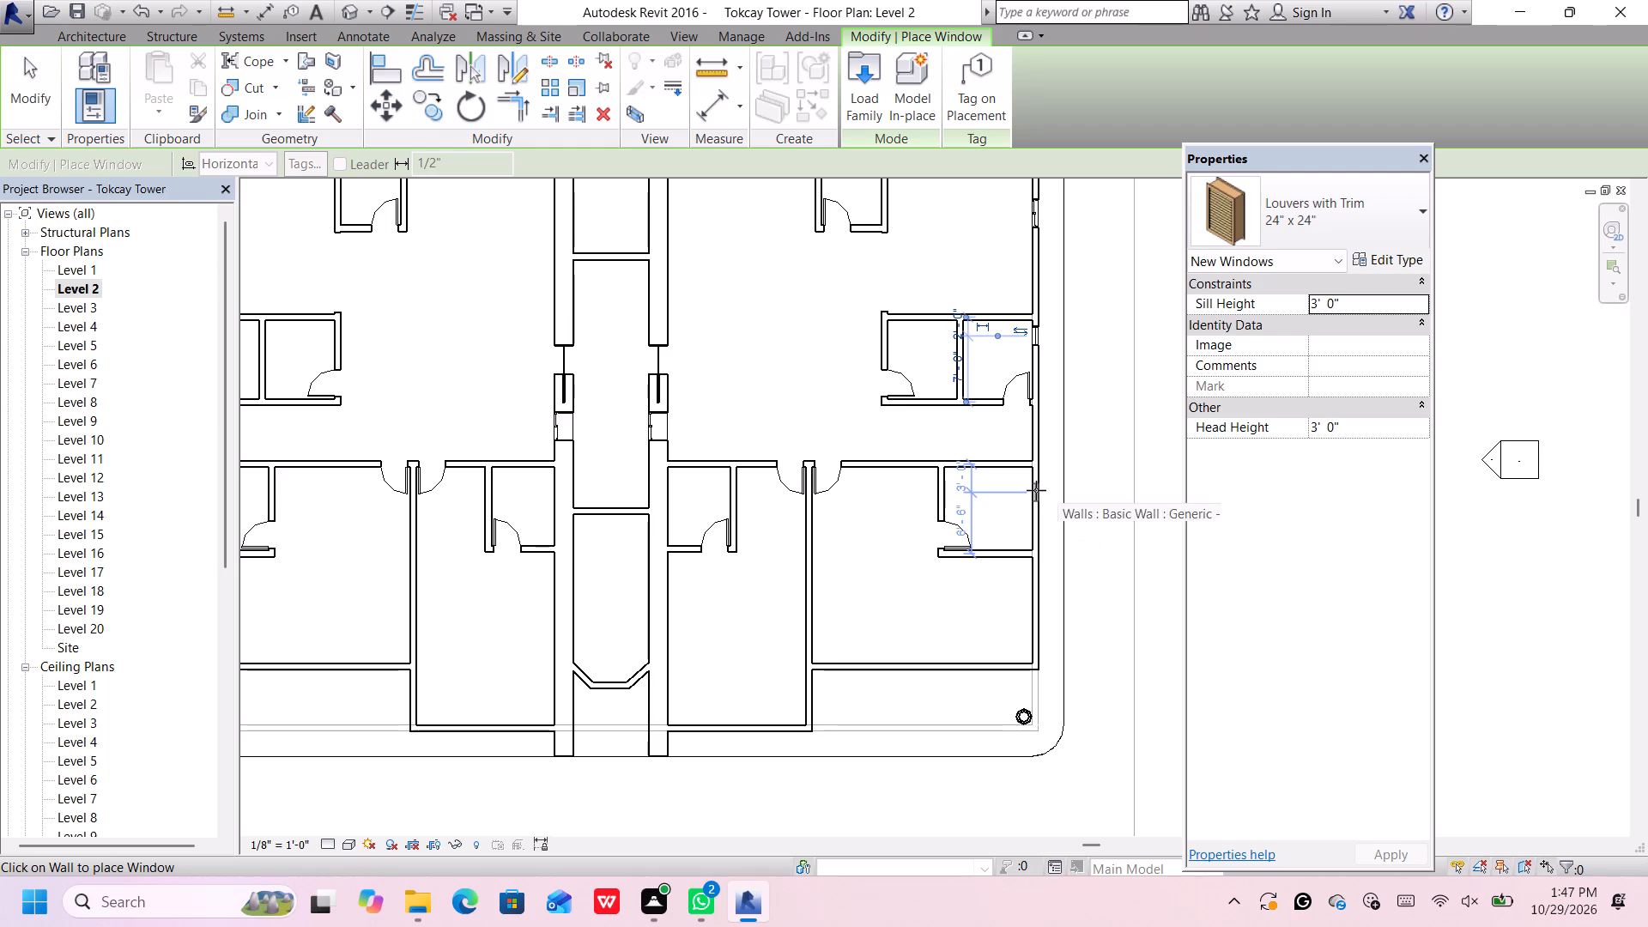
pyautogui.click(1036, 488)
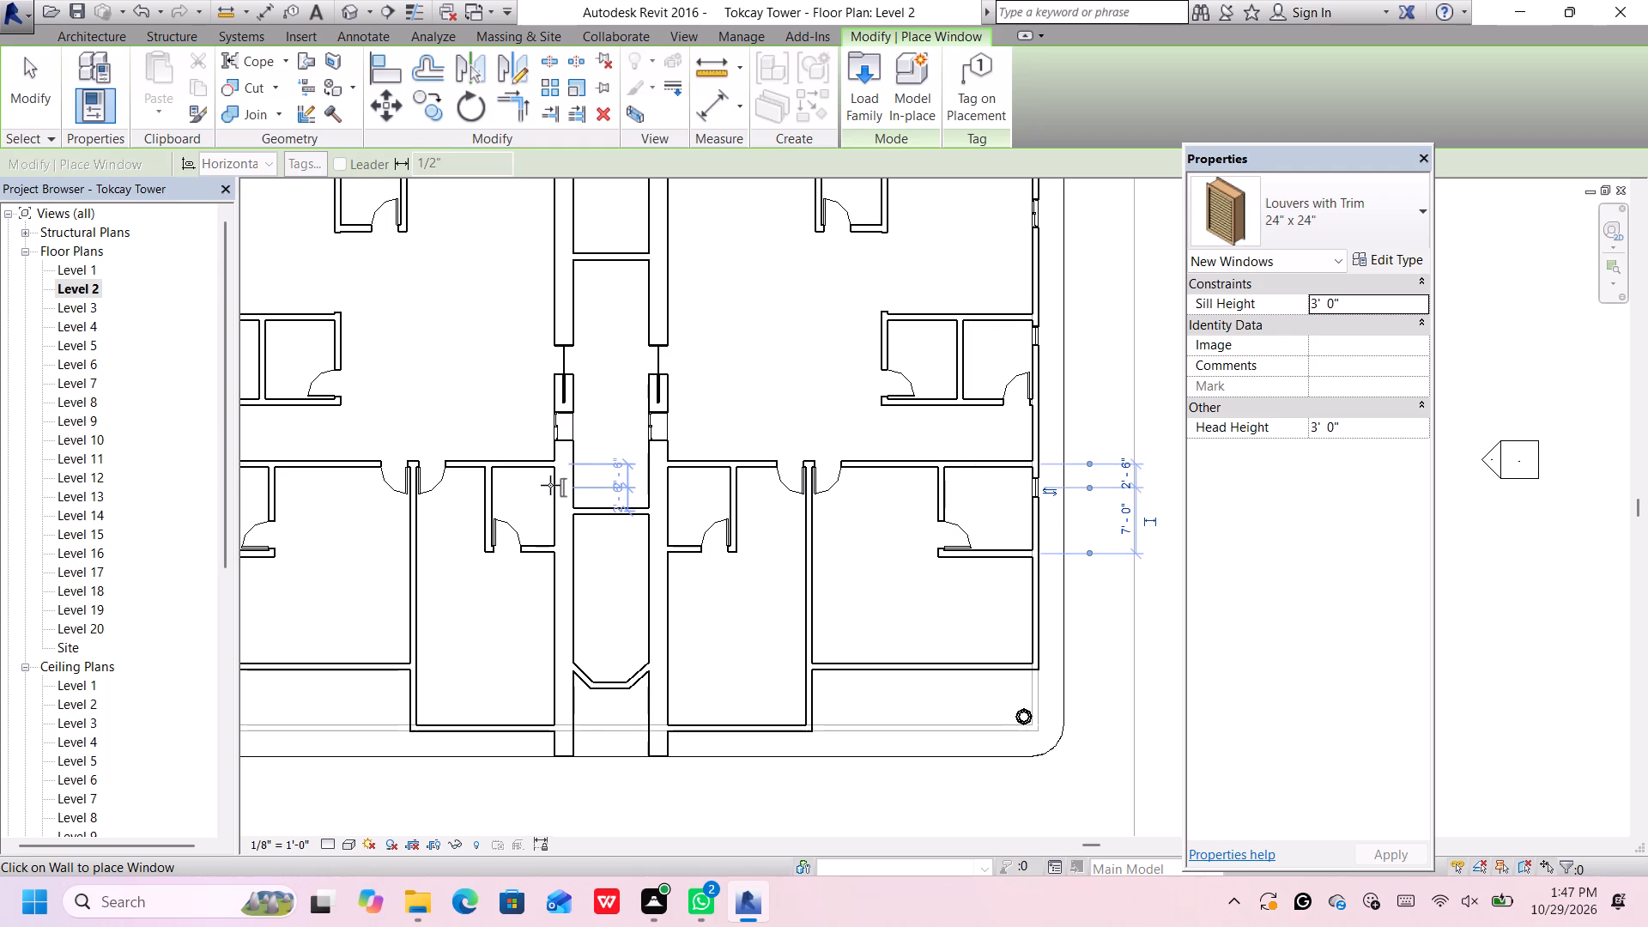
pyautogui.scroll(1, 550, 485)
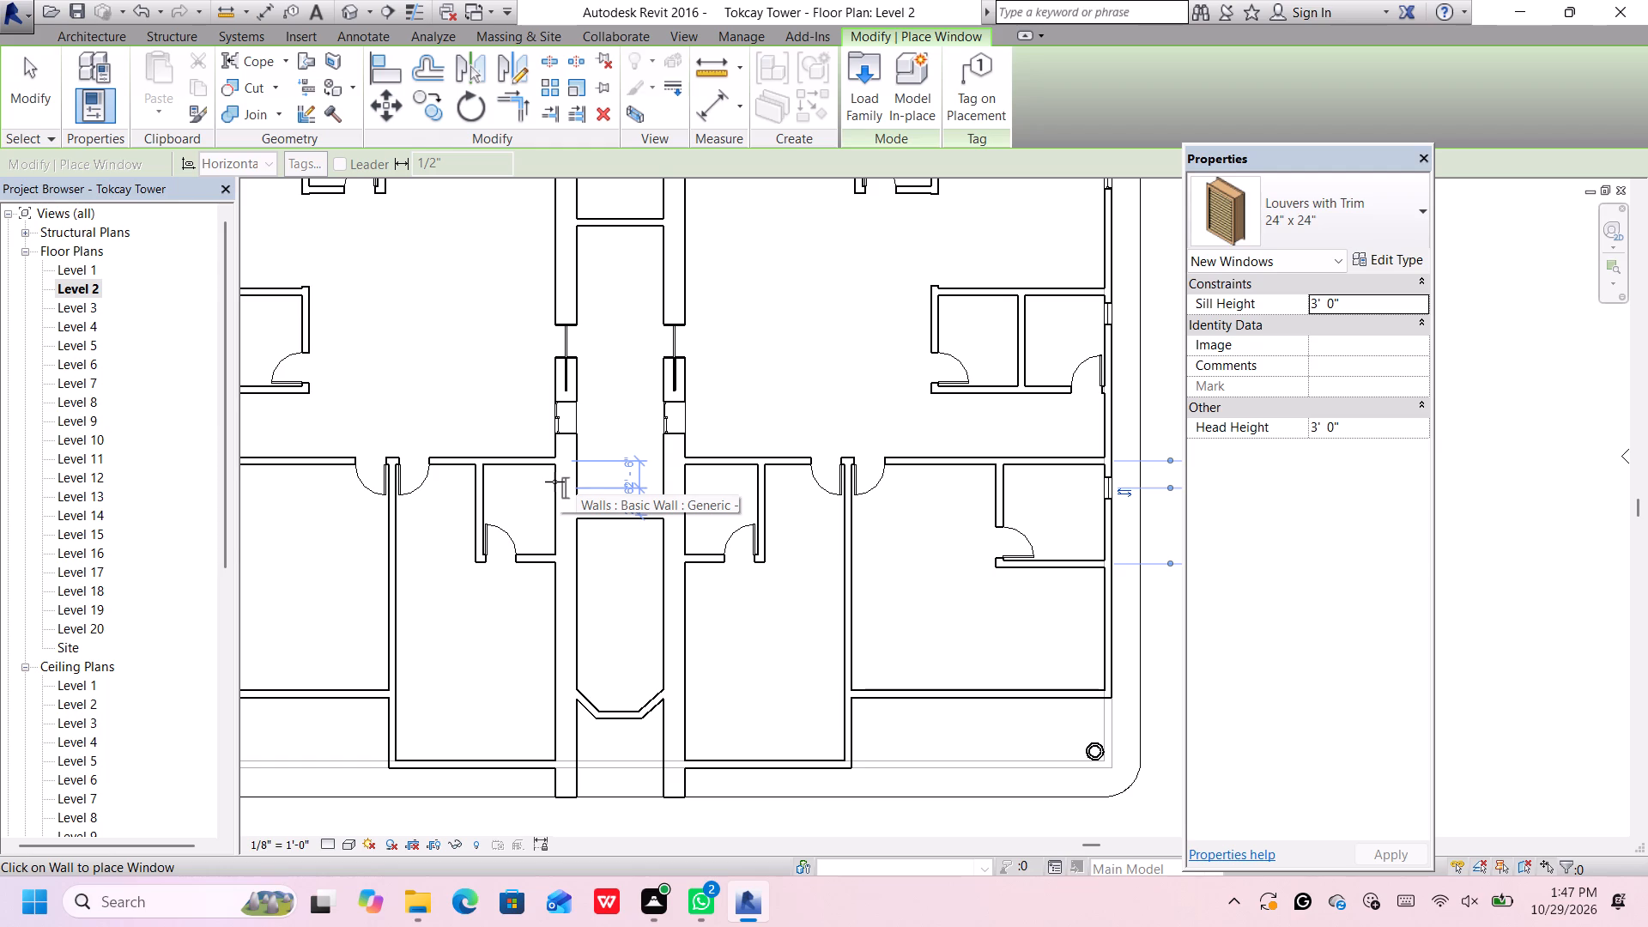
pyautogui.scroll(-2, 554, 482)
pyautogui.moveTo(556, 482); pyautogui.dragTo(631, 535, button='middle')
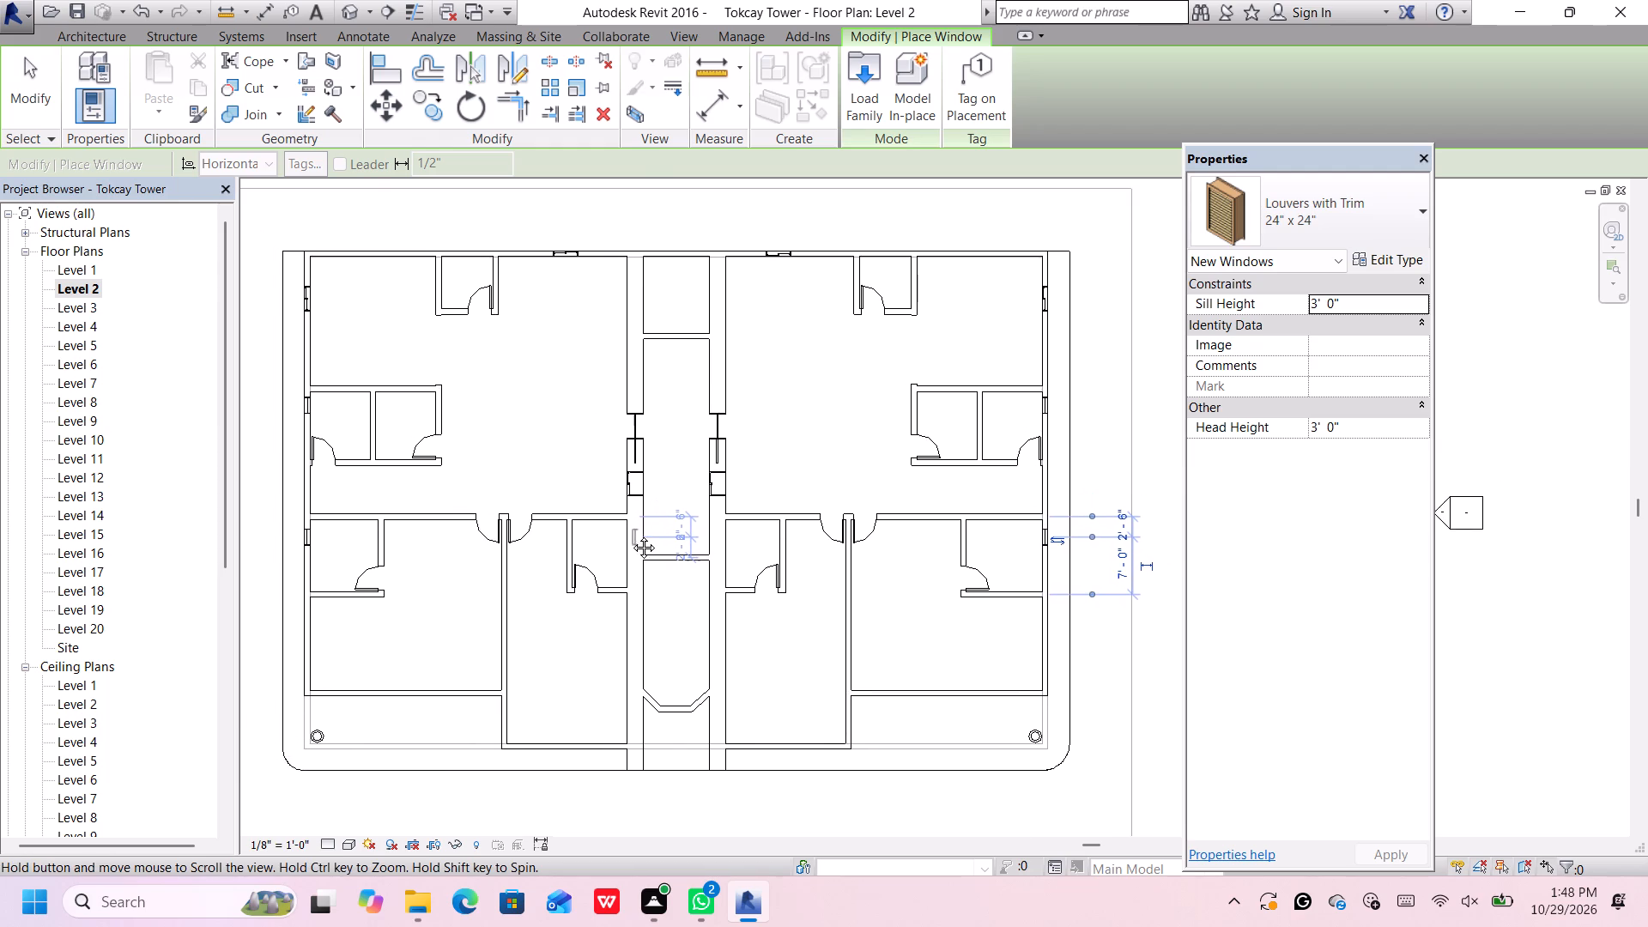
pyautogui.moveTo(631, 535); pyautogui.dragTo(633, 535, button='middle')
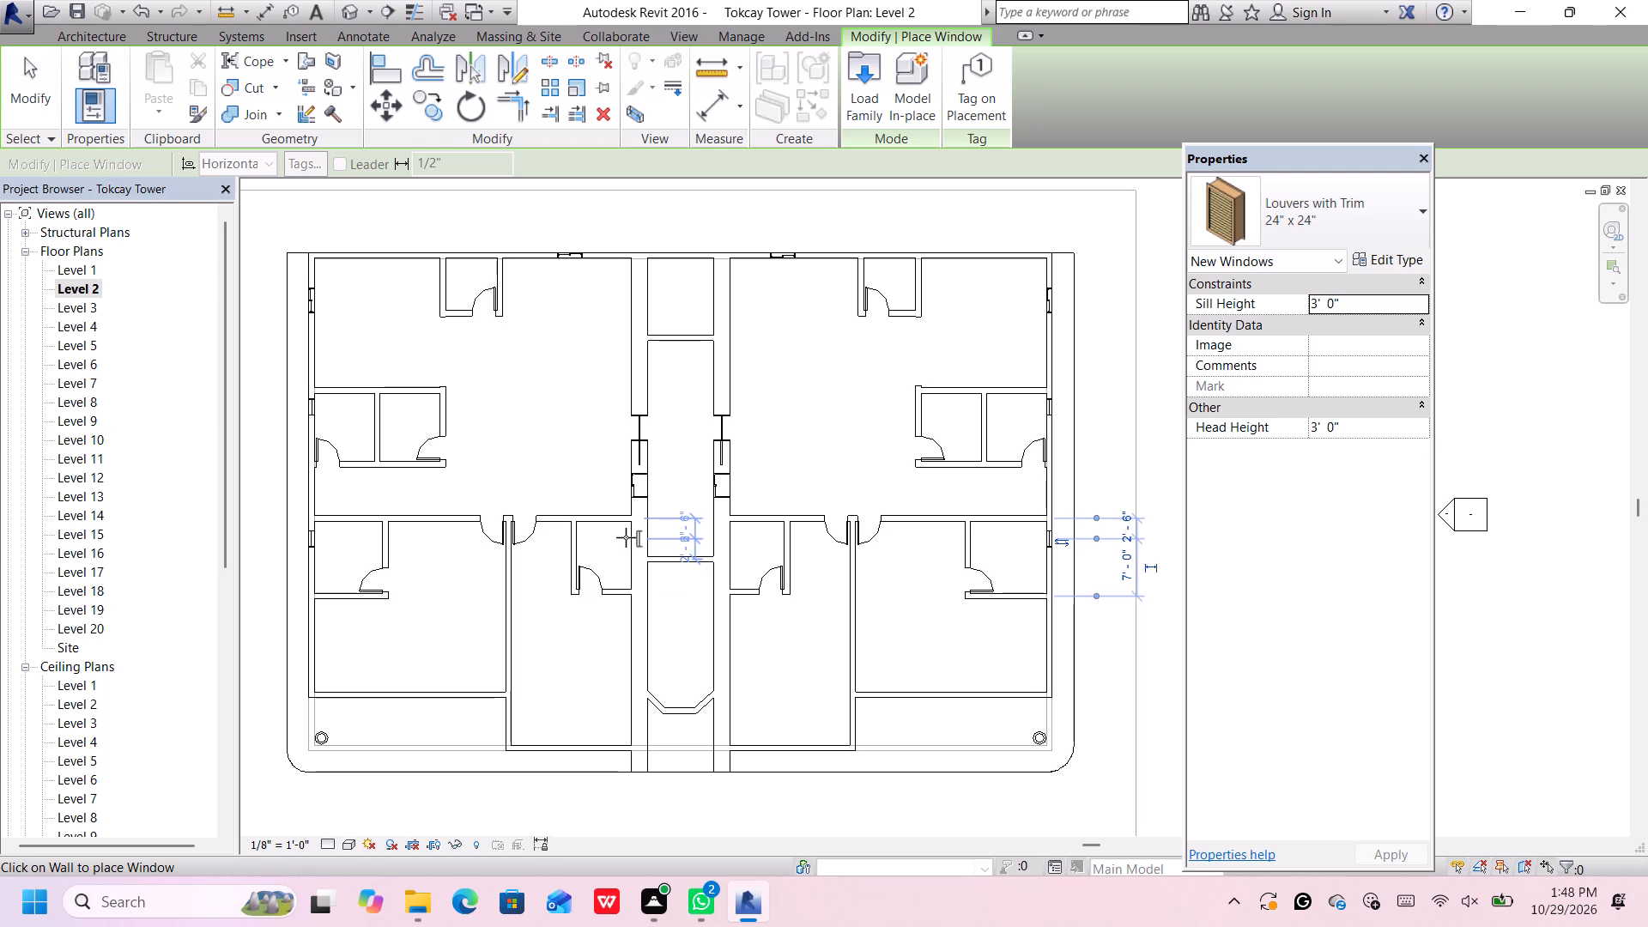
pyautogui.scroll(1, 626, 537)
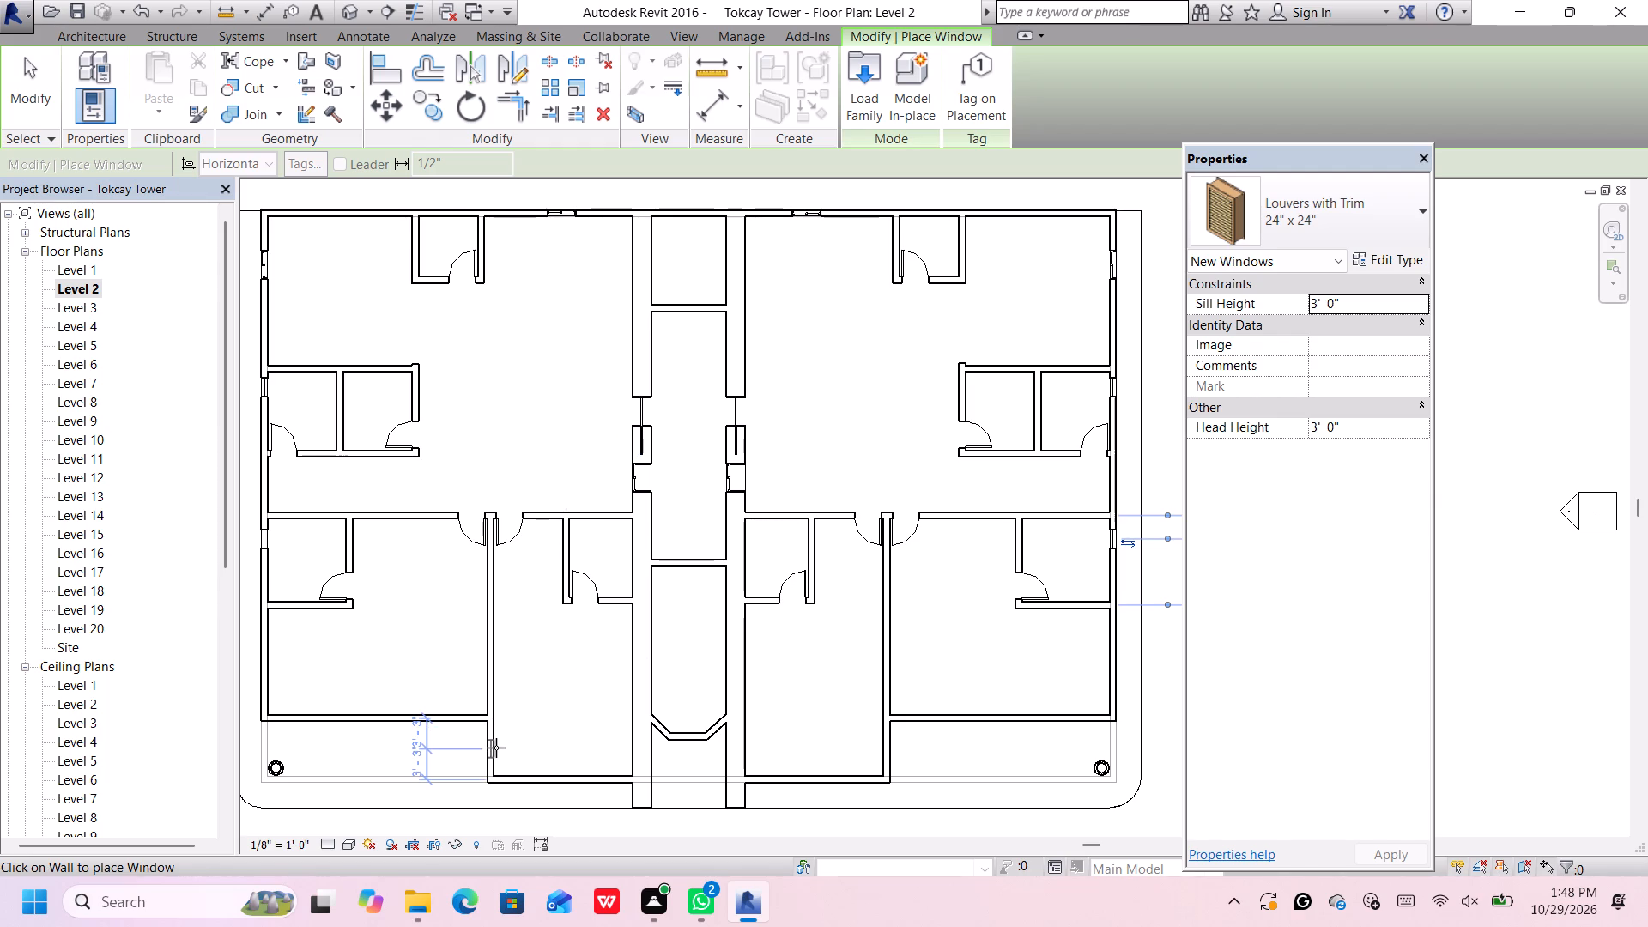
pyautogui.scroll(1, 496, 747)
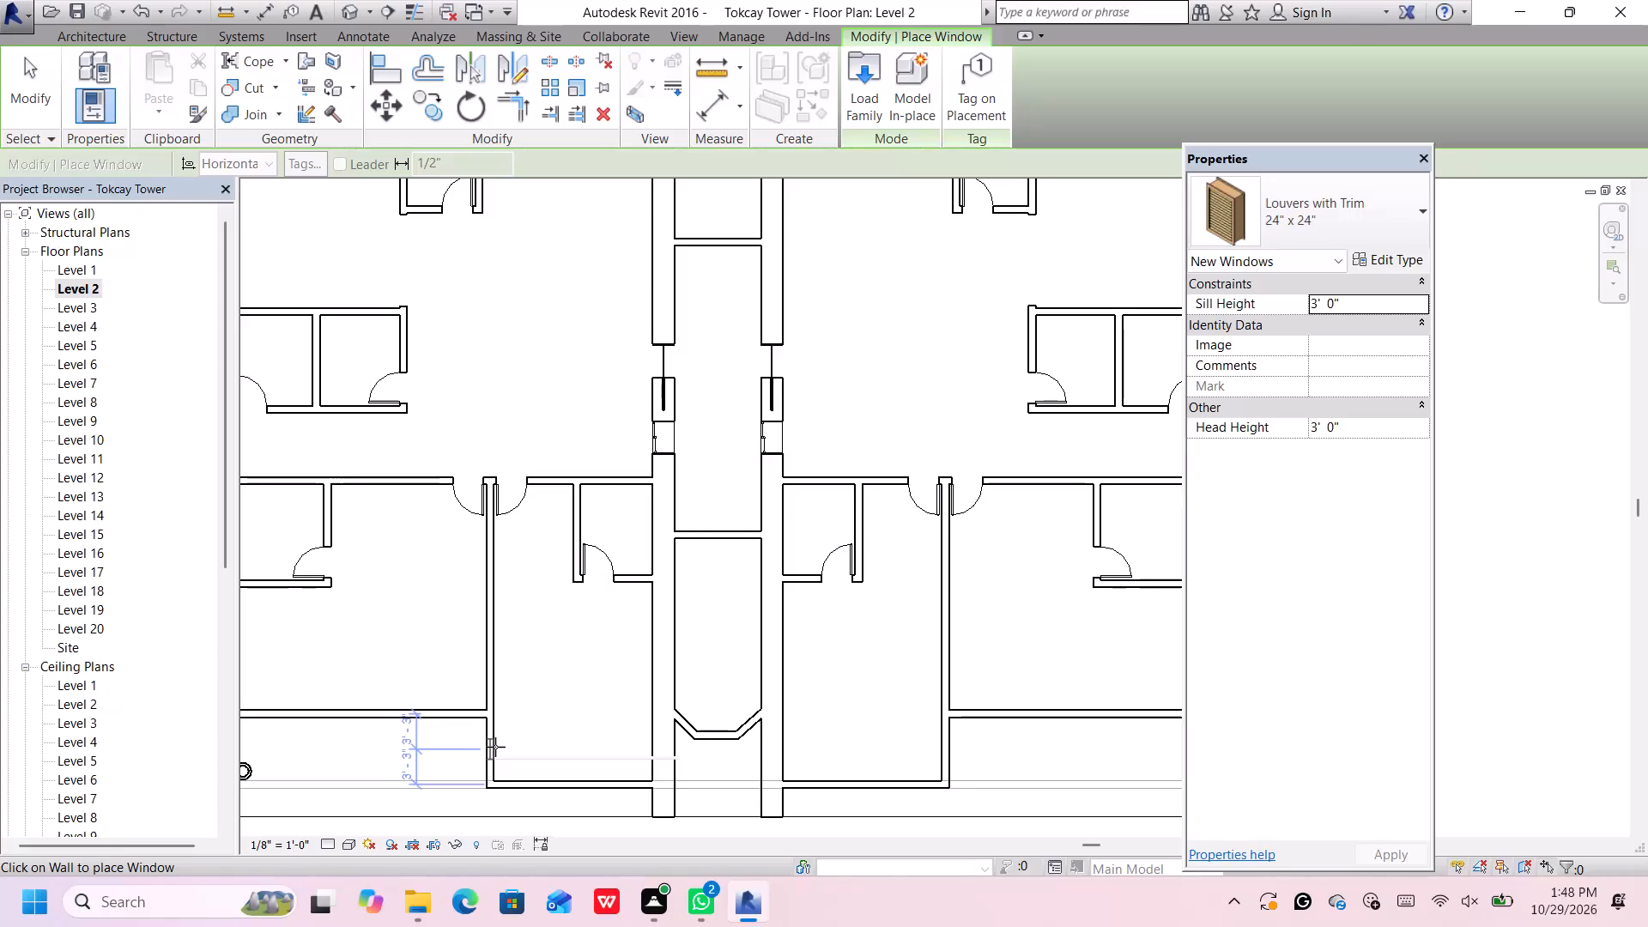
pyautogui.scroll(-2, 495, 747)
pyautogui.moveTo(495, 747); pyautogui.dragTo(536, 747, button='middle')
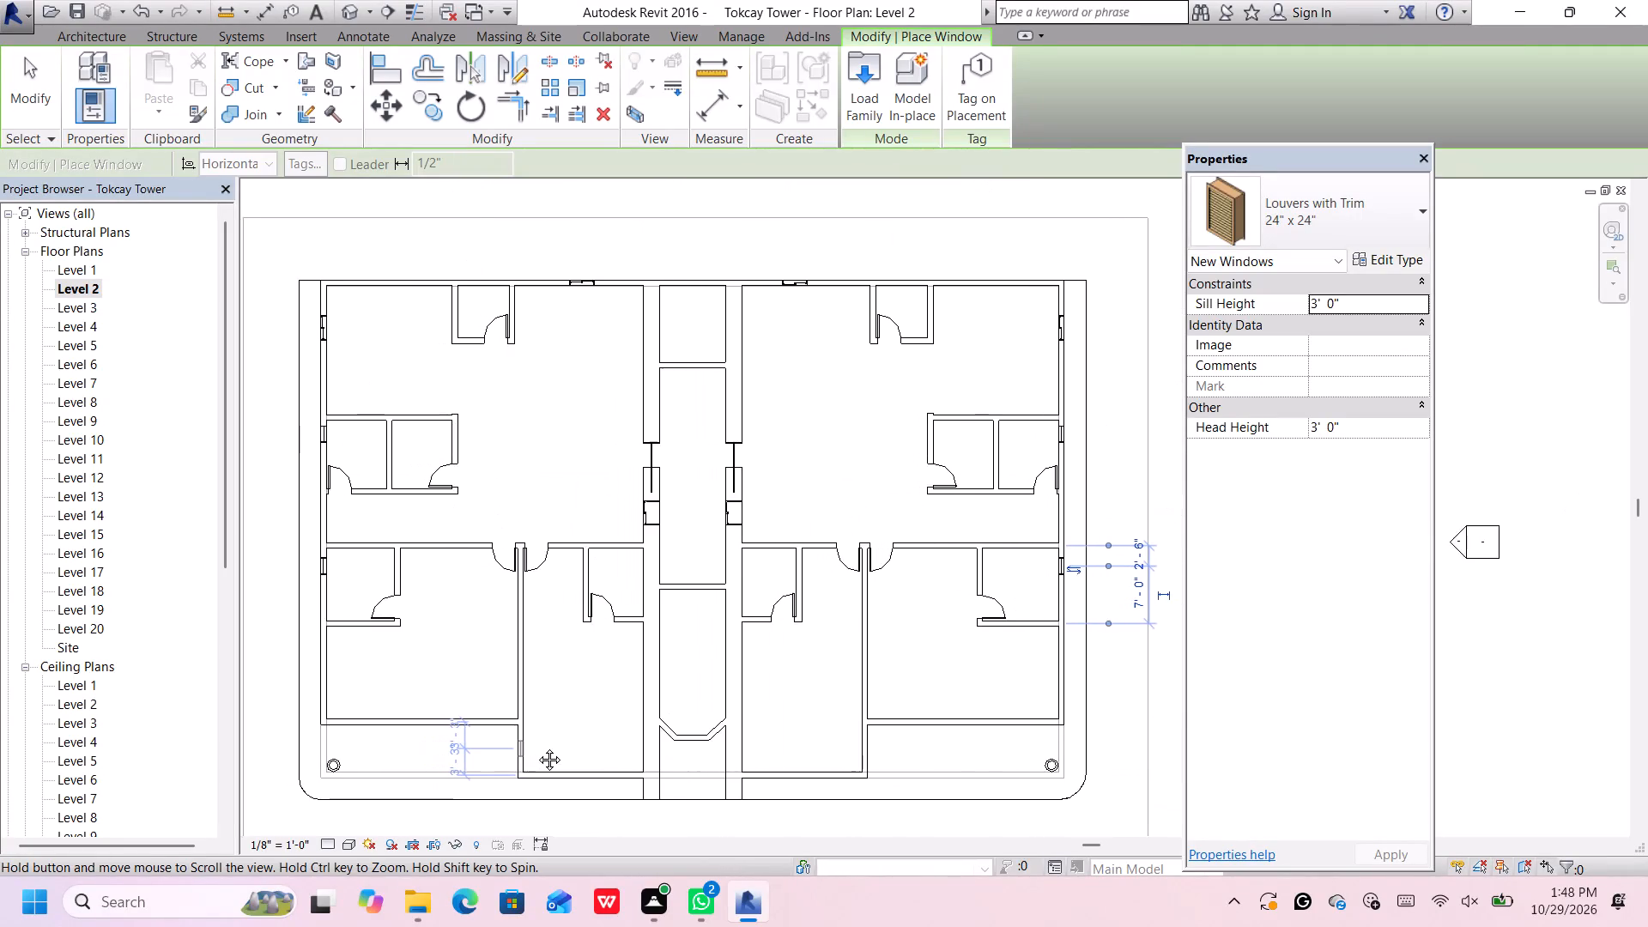
# Place 24" x 24" louver windows in both walls flanking the central core, one for each adjoining small room below the sliding windows.
pyautogui.moveTo(536, 747); pyautogui.dragTo(563, 754, button='middle')
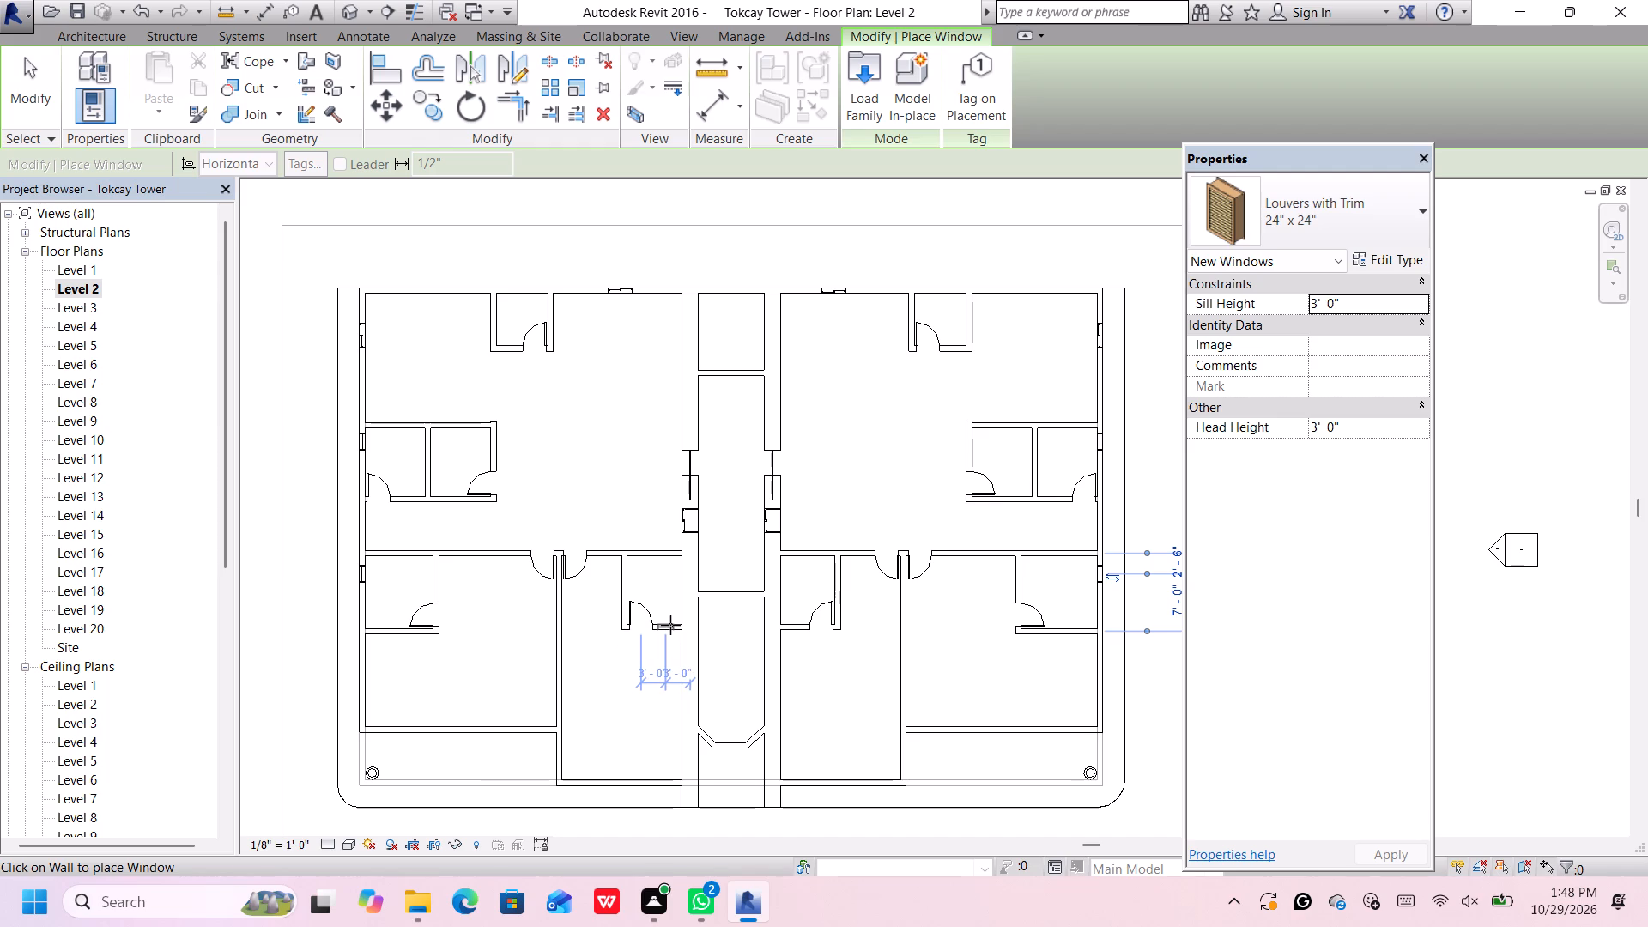
pyautogui.scroll(1, 670, 625)
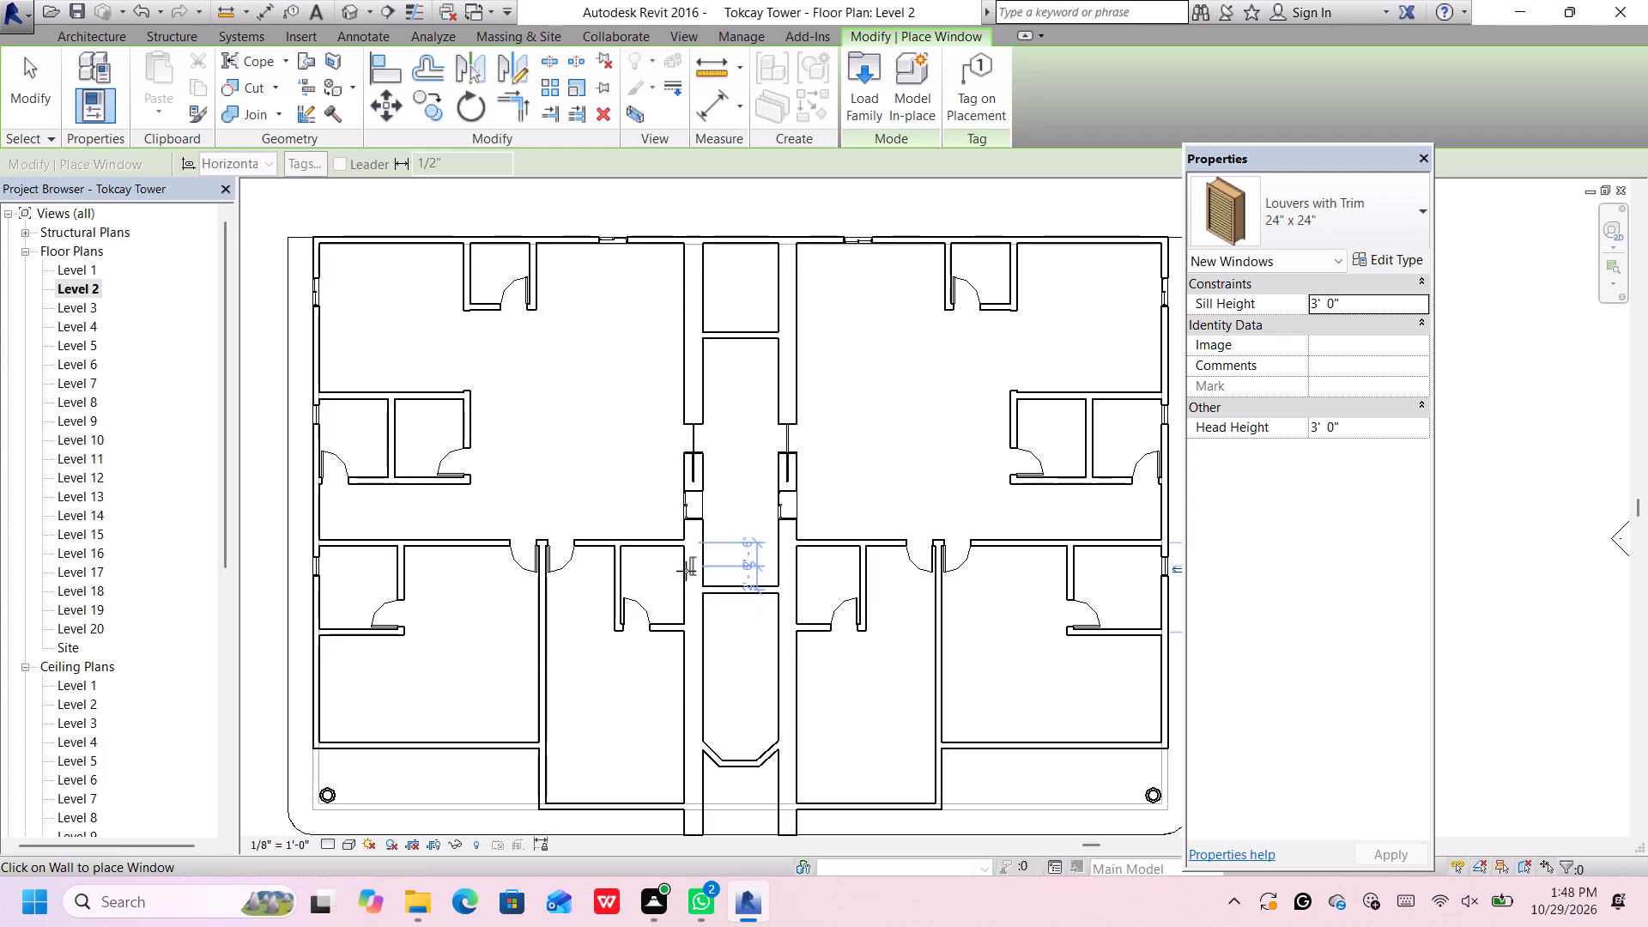
pyautogui.scroll(1, 686, 571)
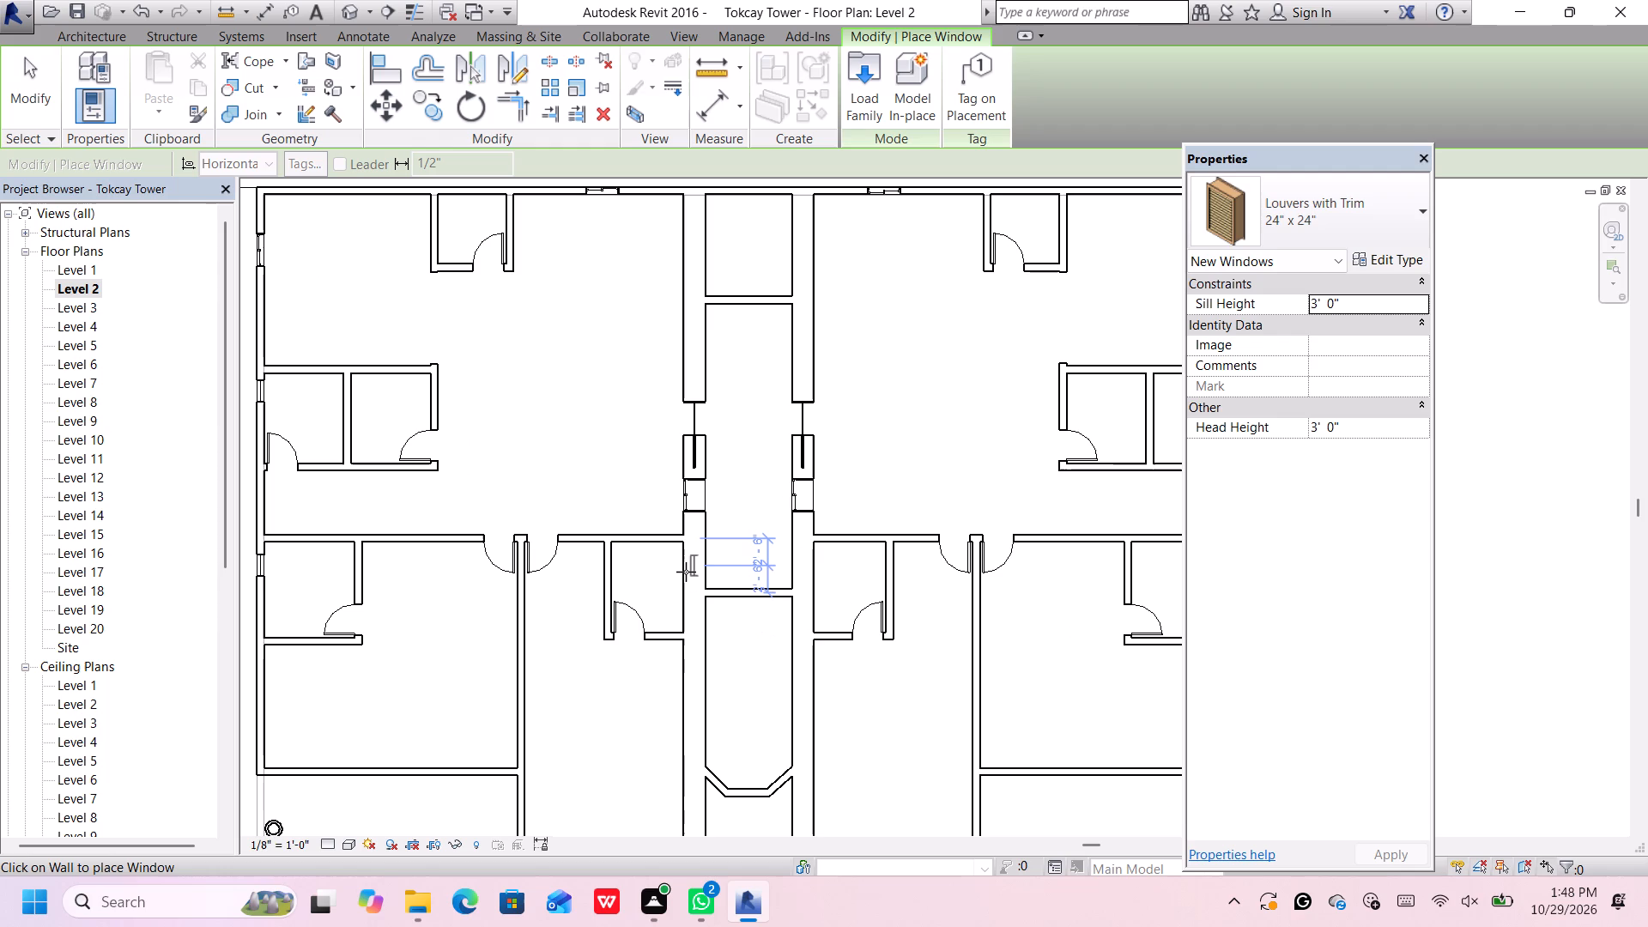
pyautogui.scroll(-1, 686, 572)
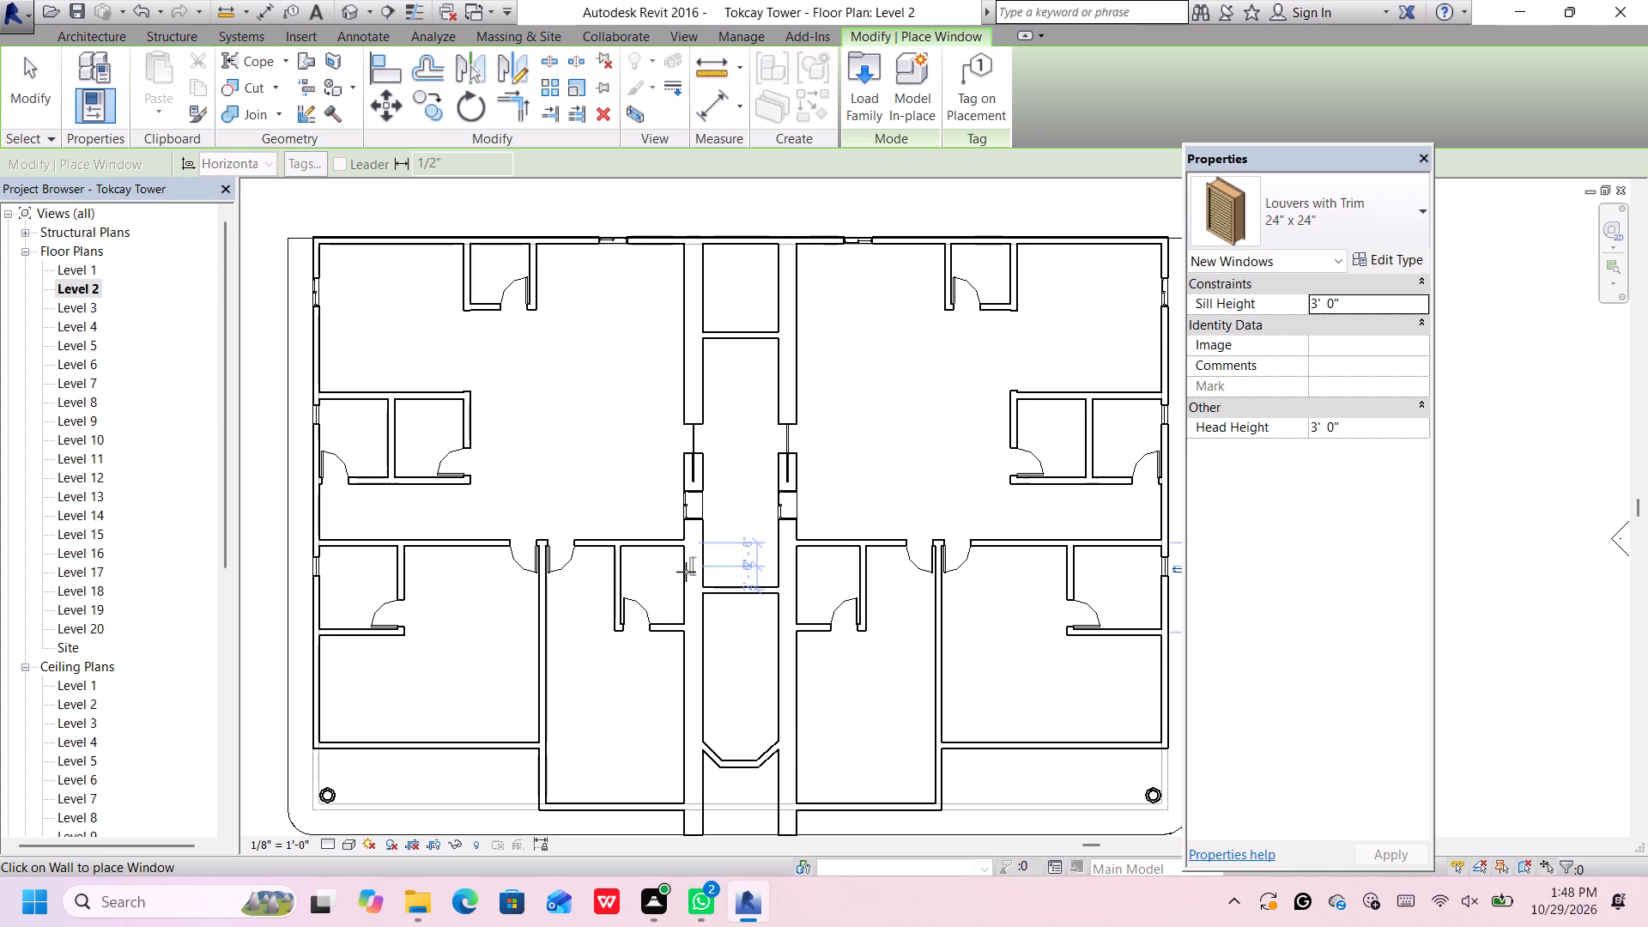
pyautogui.click(686, 572)
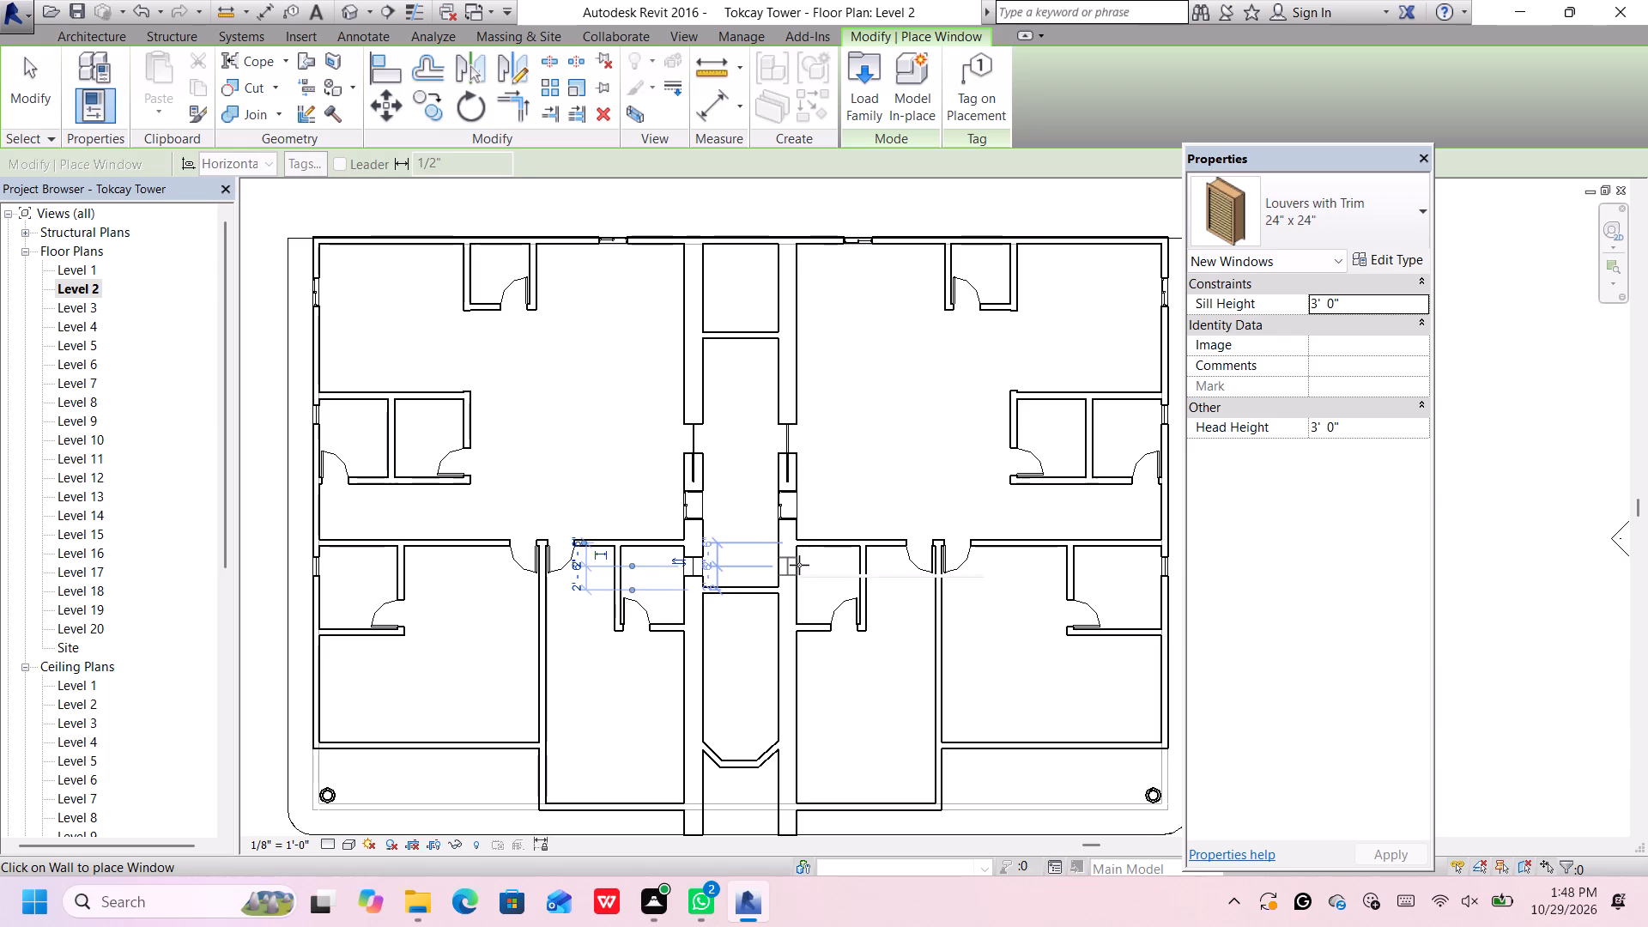
pyautogui.click(798, 566)
pyautogui.scroll(-4, 774, 603)
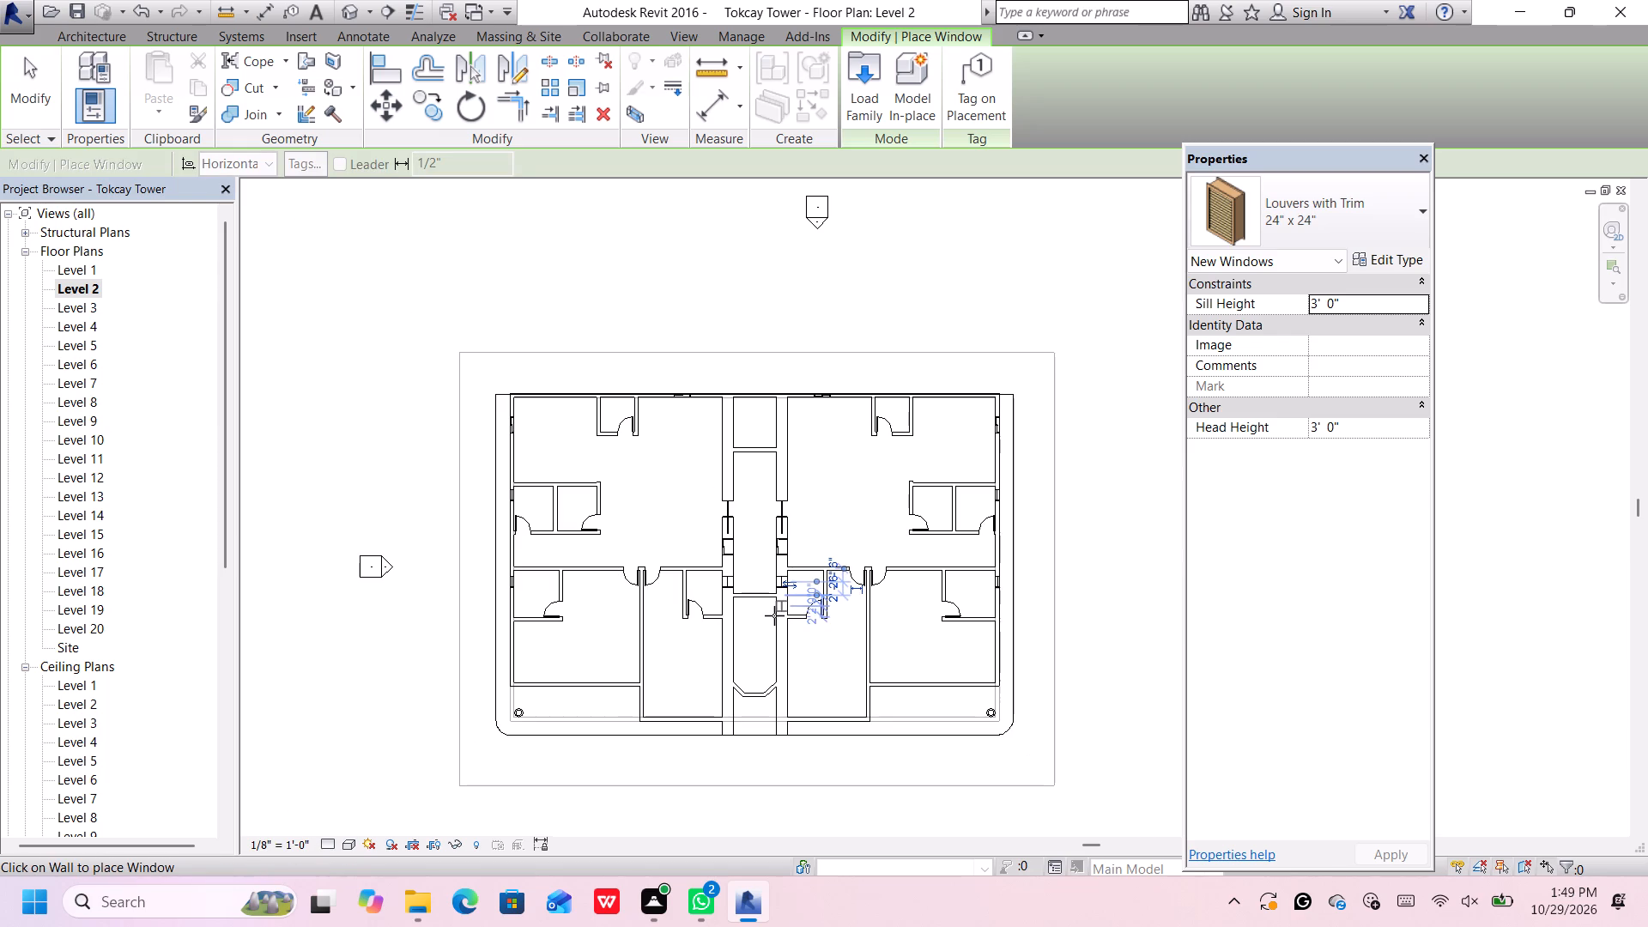
pyautogui.scroll(1, 774, 615)
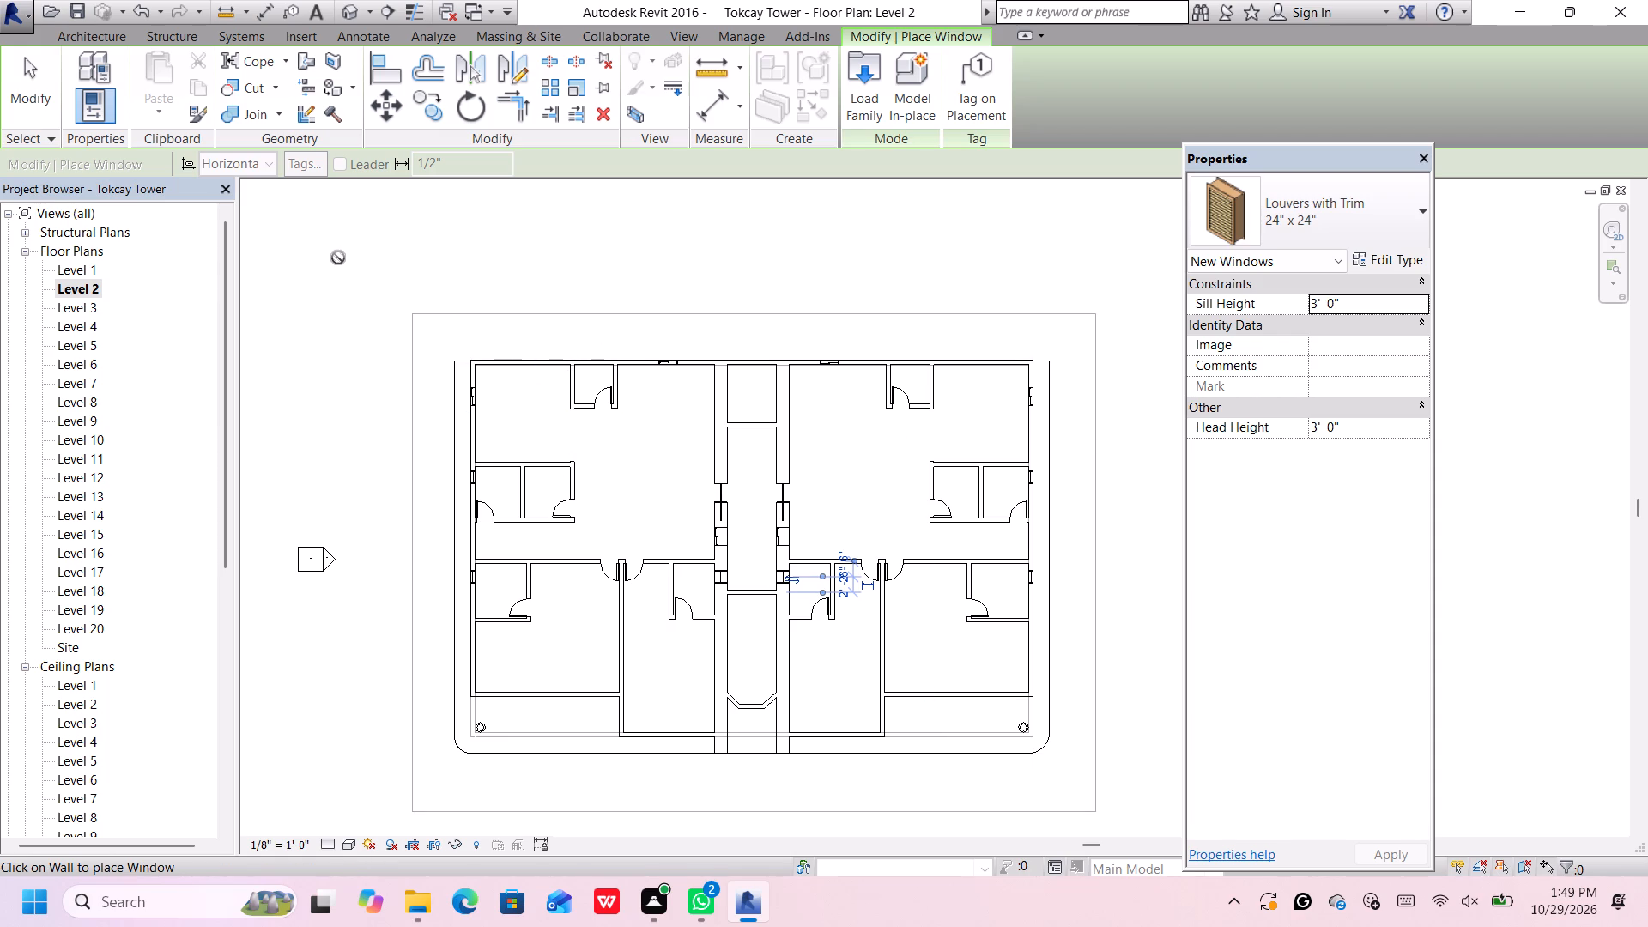
# In the 3D view, set the sill height of the side wall's louver window nearest the round column to 8'.
pyautogui.click(352, 13)
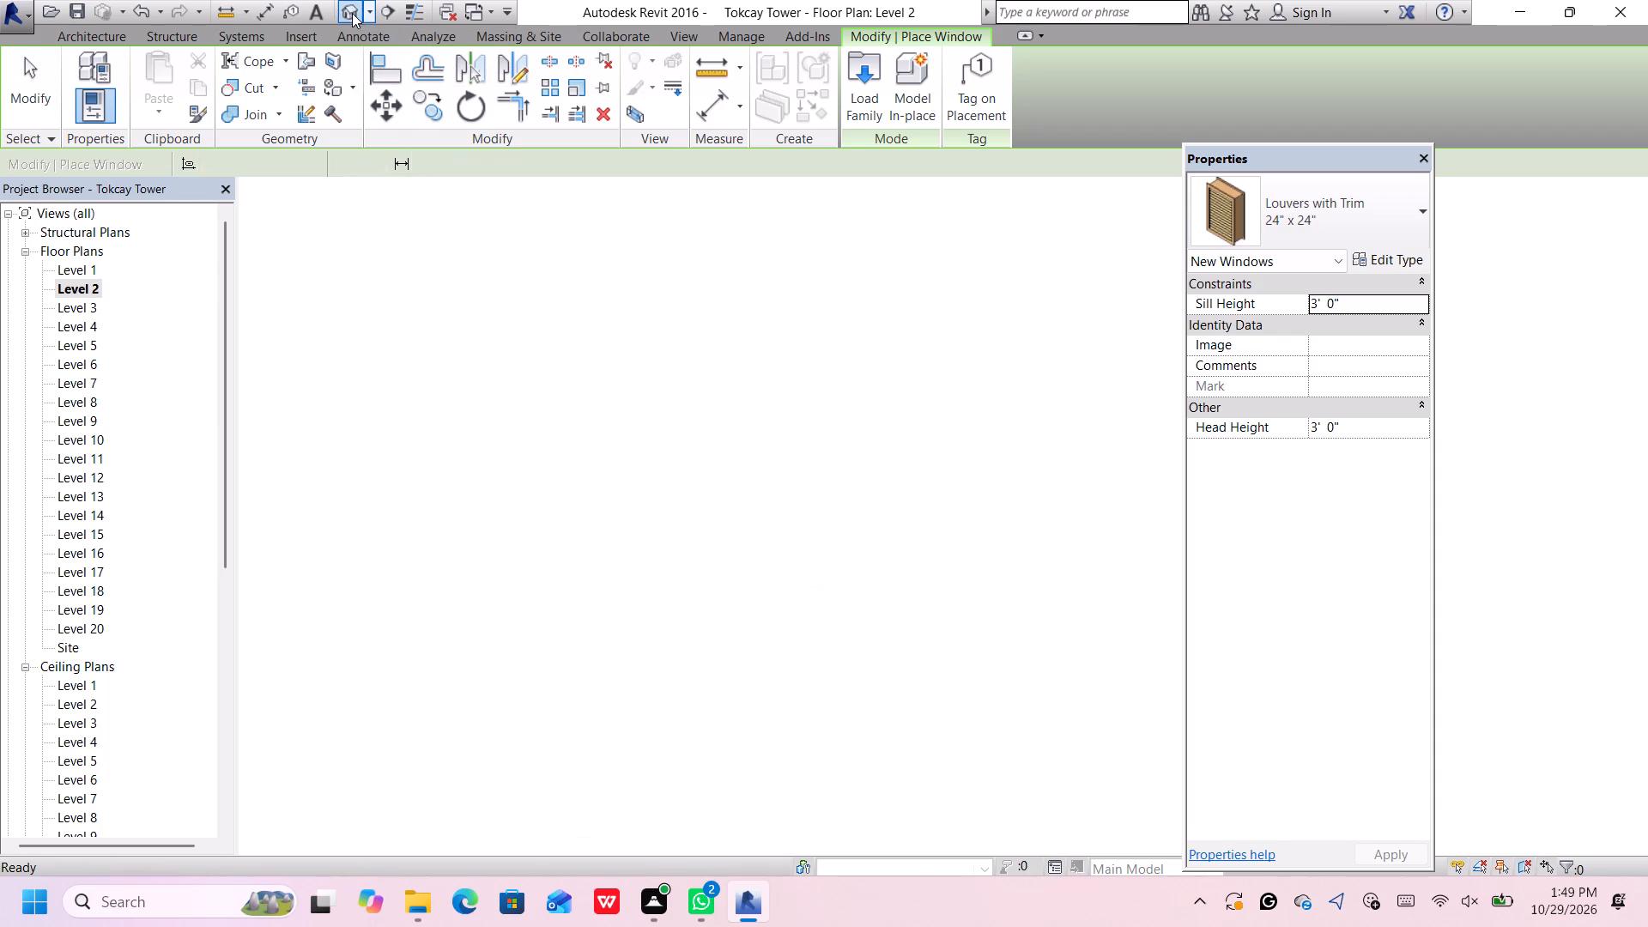
pyautogui.scroll(-5, 524, 396)
pyautogui.scroll(1, 528, 403)
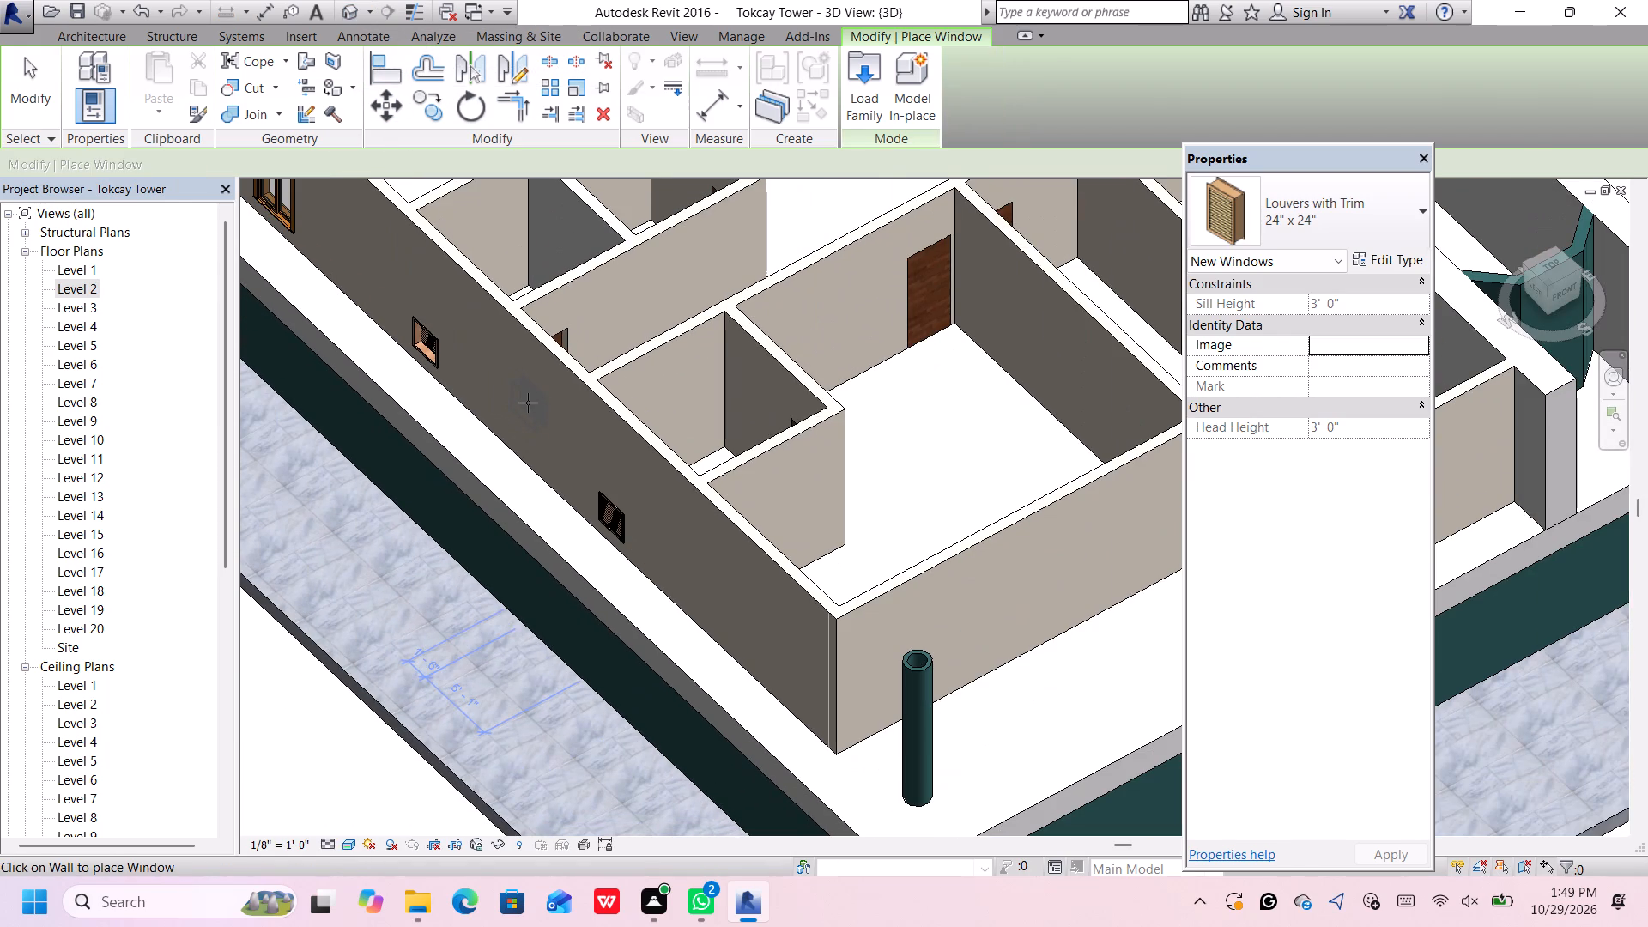
pyautogui.press('space')
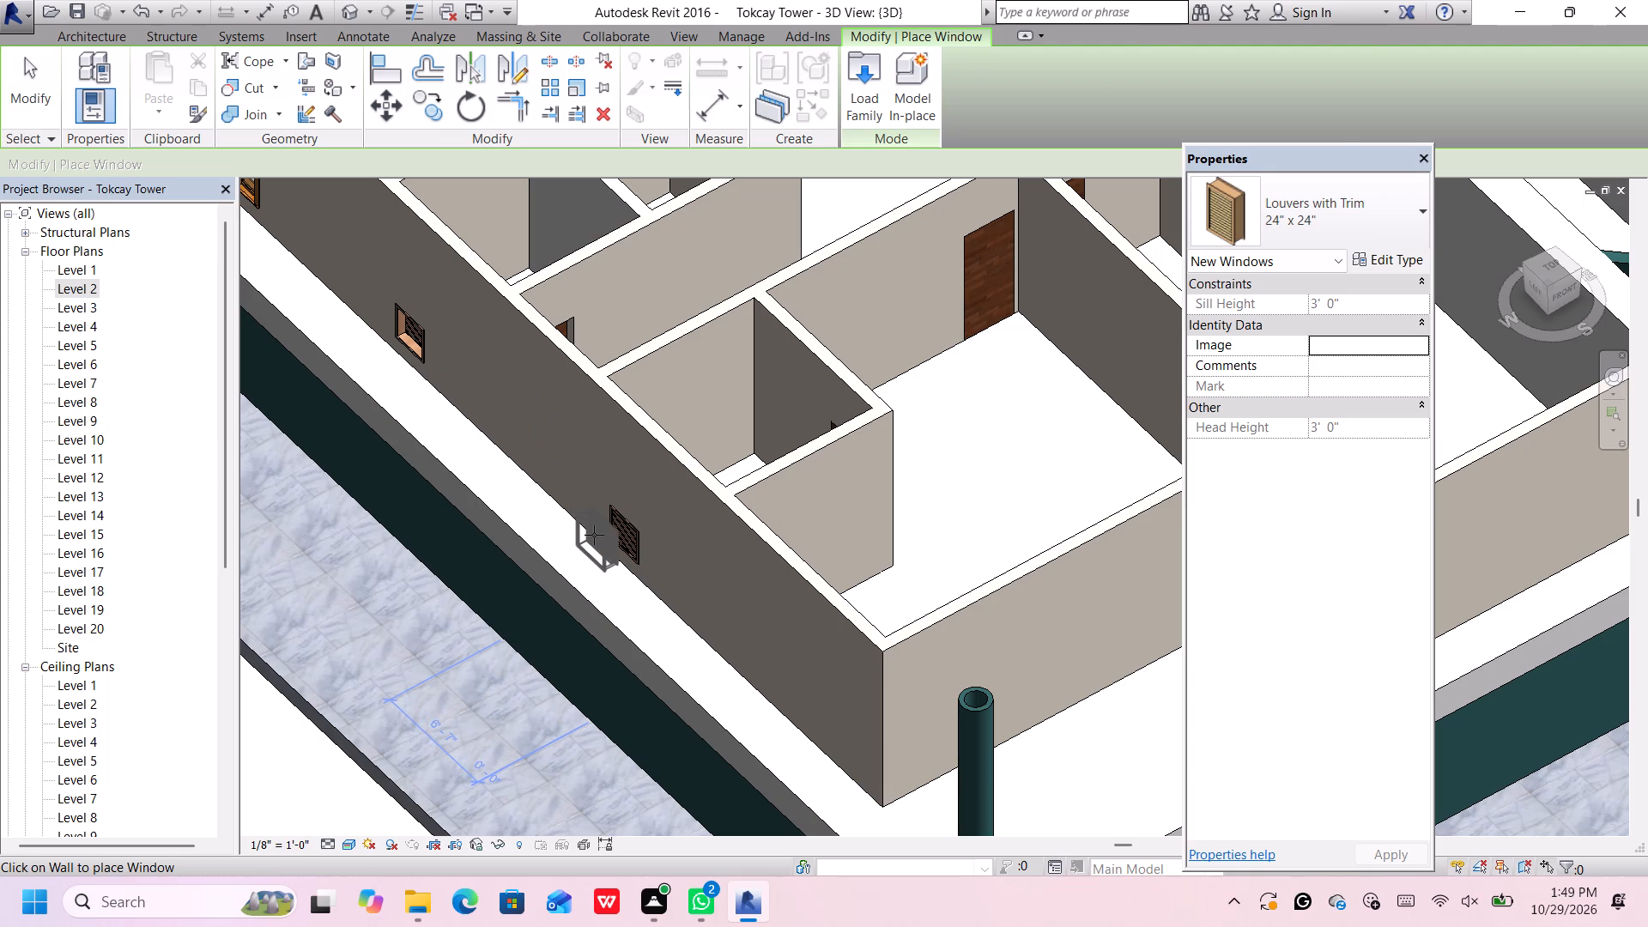
pyautogui.press('Escape')
pyautogui.click(617, 531)
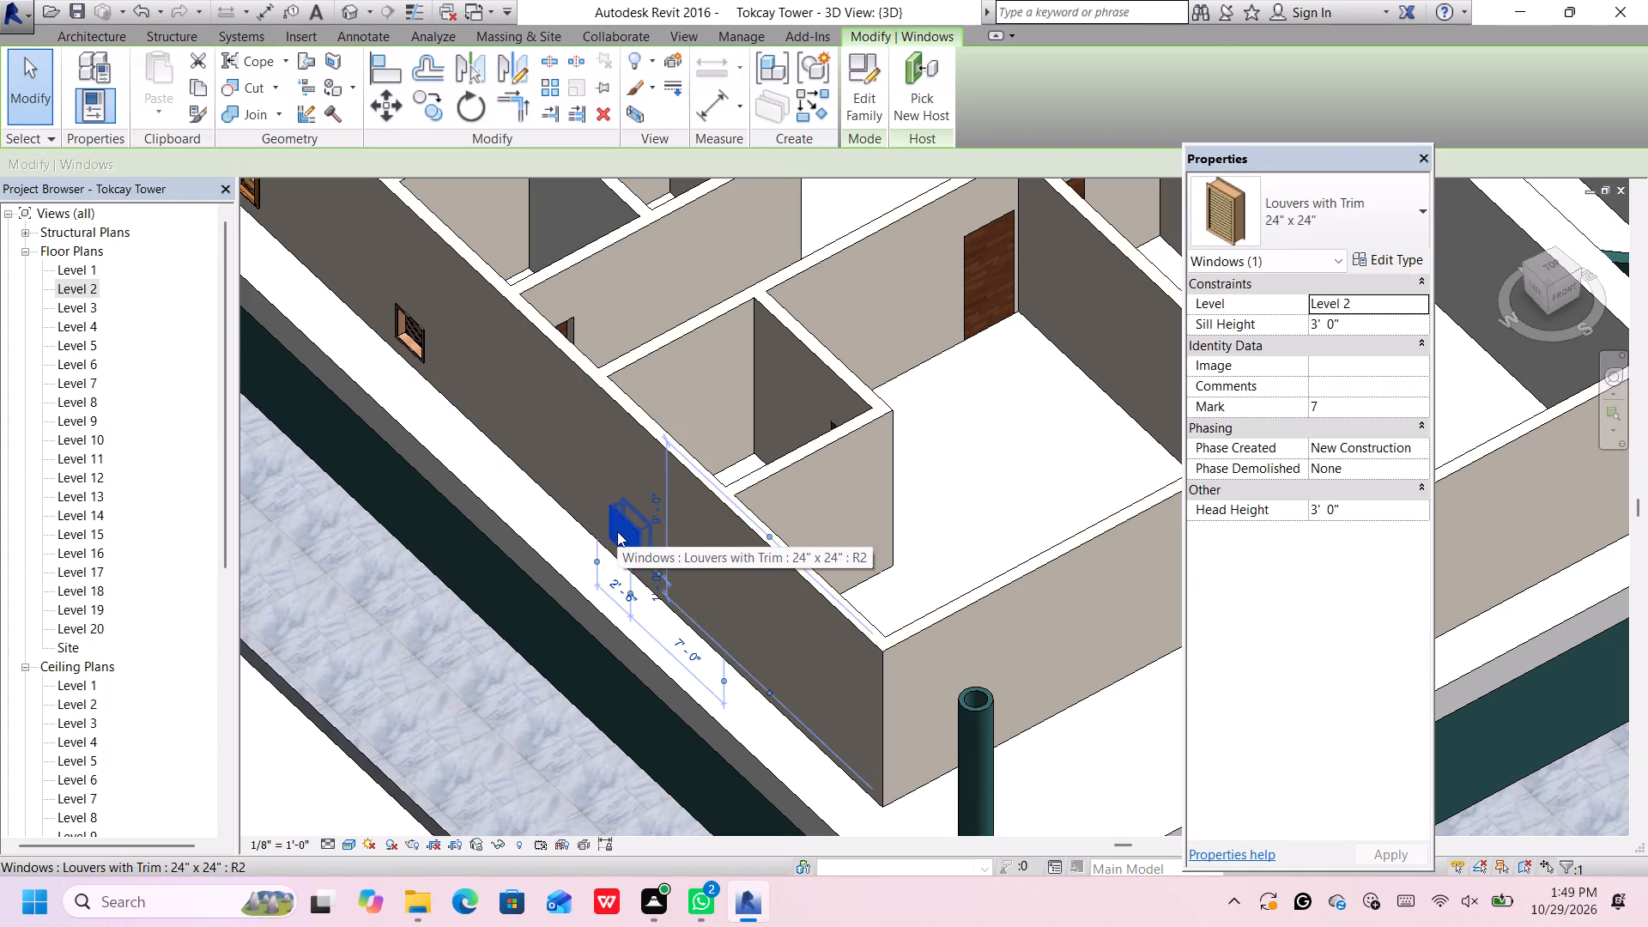
pyautogui.scroll(-4, 617, 531)
pyautogui.scroll(1, 543, 450)
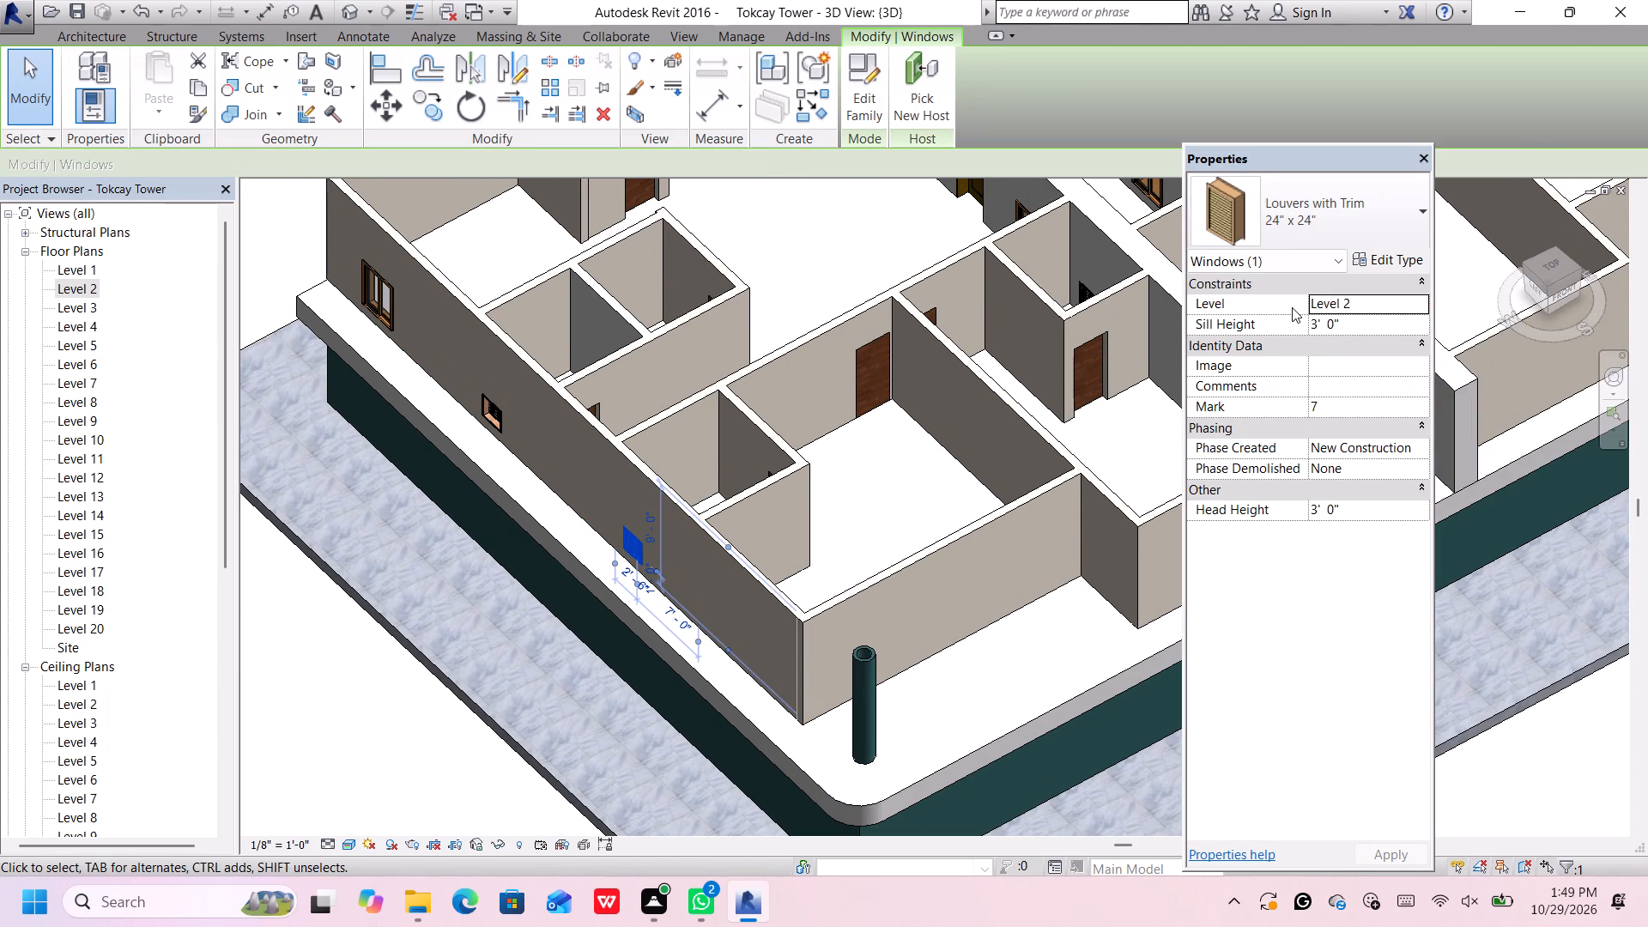
pyautogui.click(1352, 324)
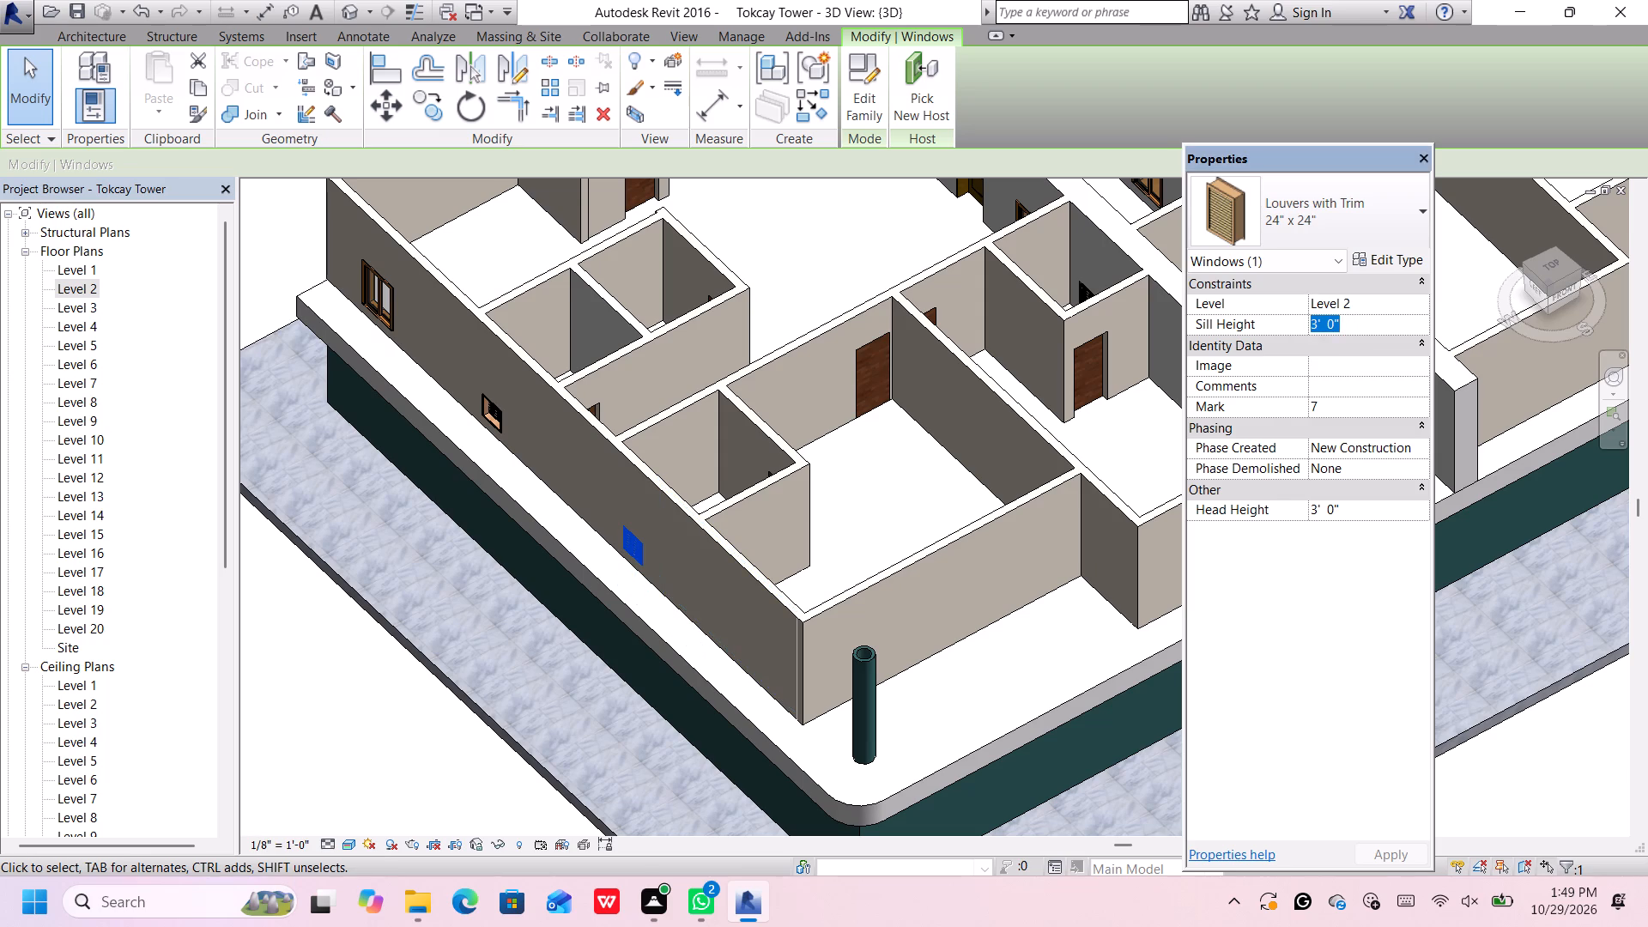
pyautogui.press('BackSpace')
pyautogui.write("8'")
pyautogui.press('Return')
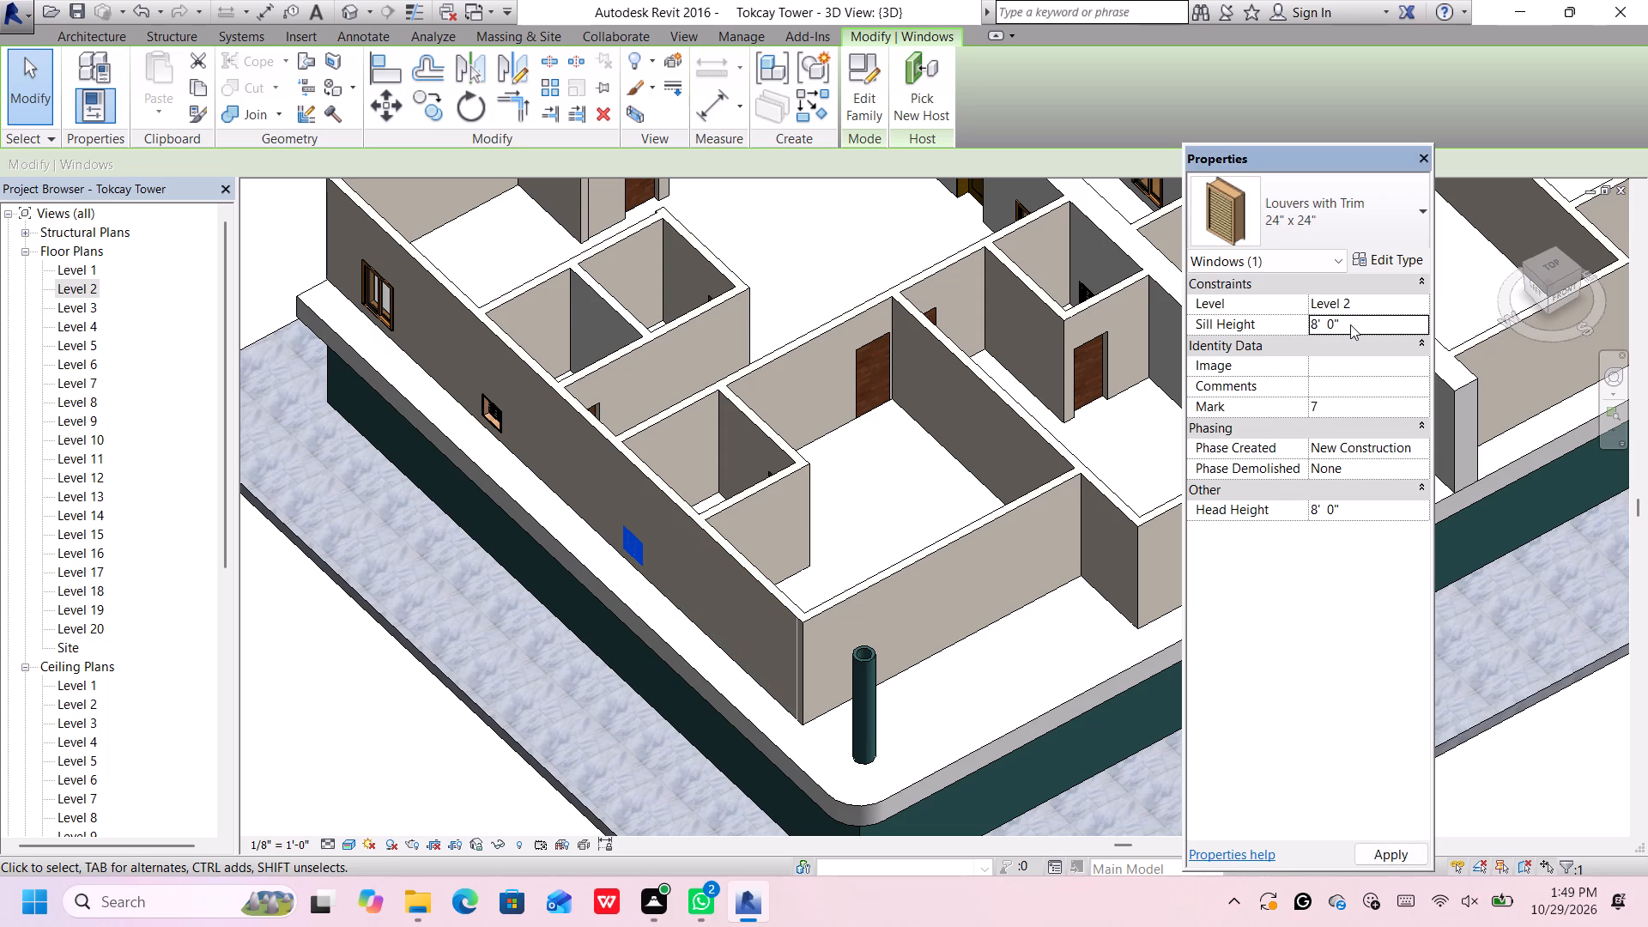
pyautogui.press('Return')
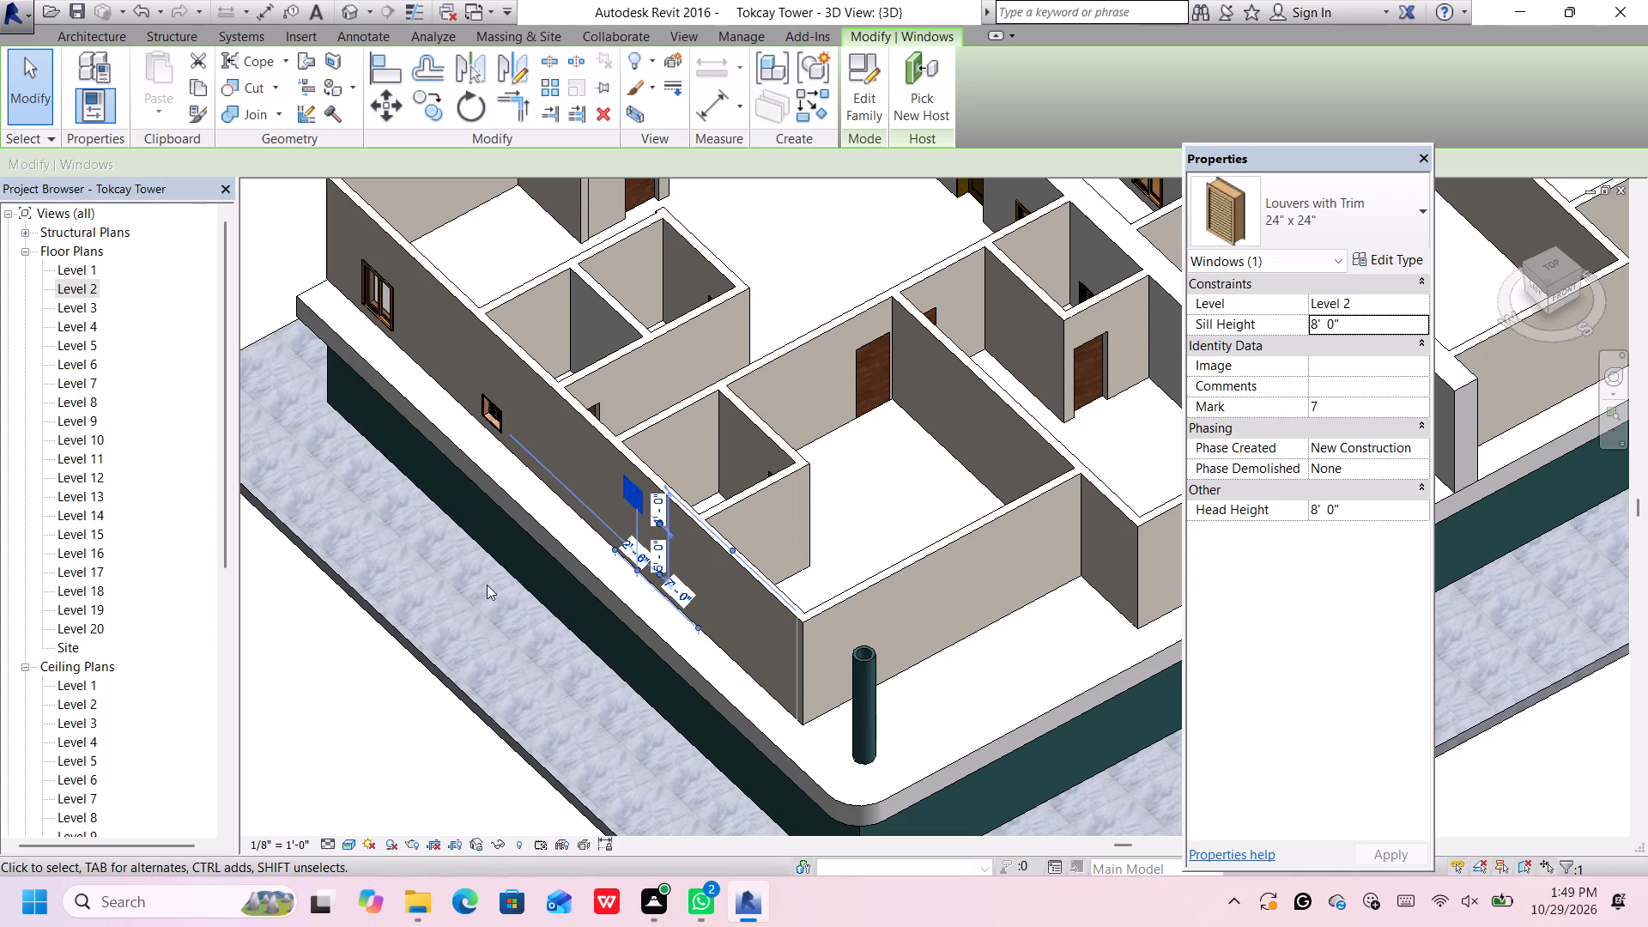
pyautogui.click(321, 754)
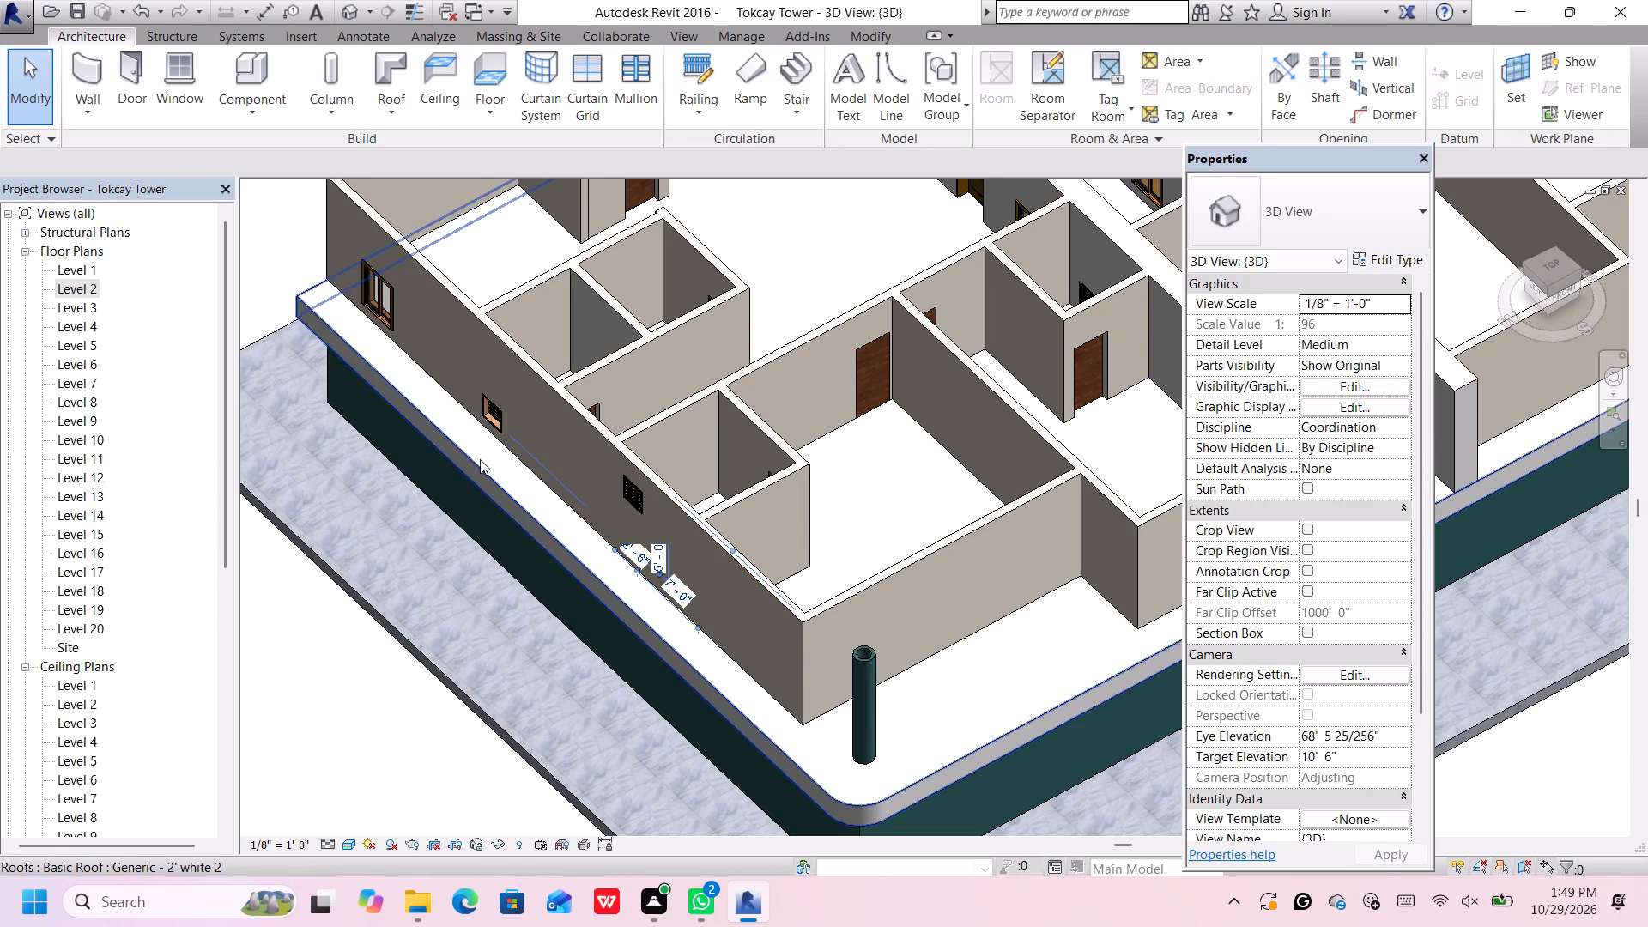
# Set the sill height of the other louver window in the same side wall to 8'.
pyautogui.scroll(15, 618, 475)
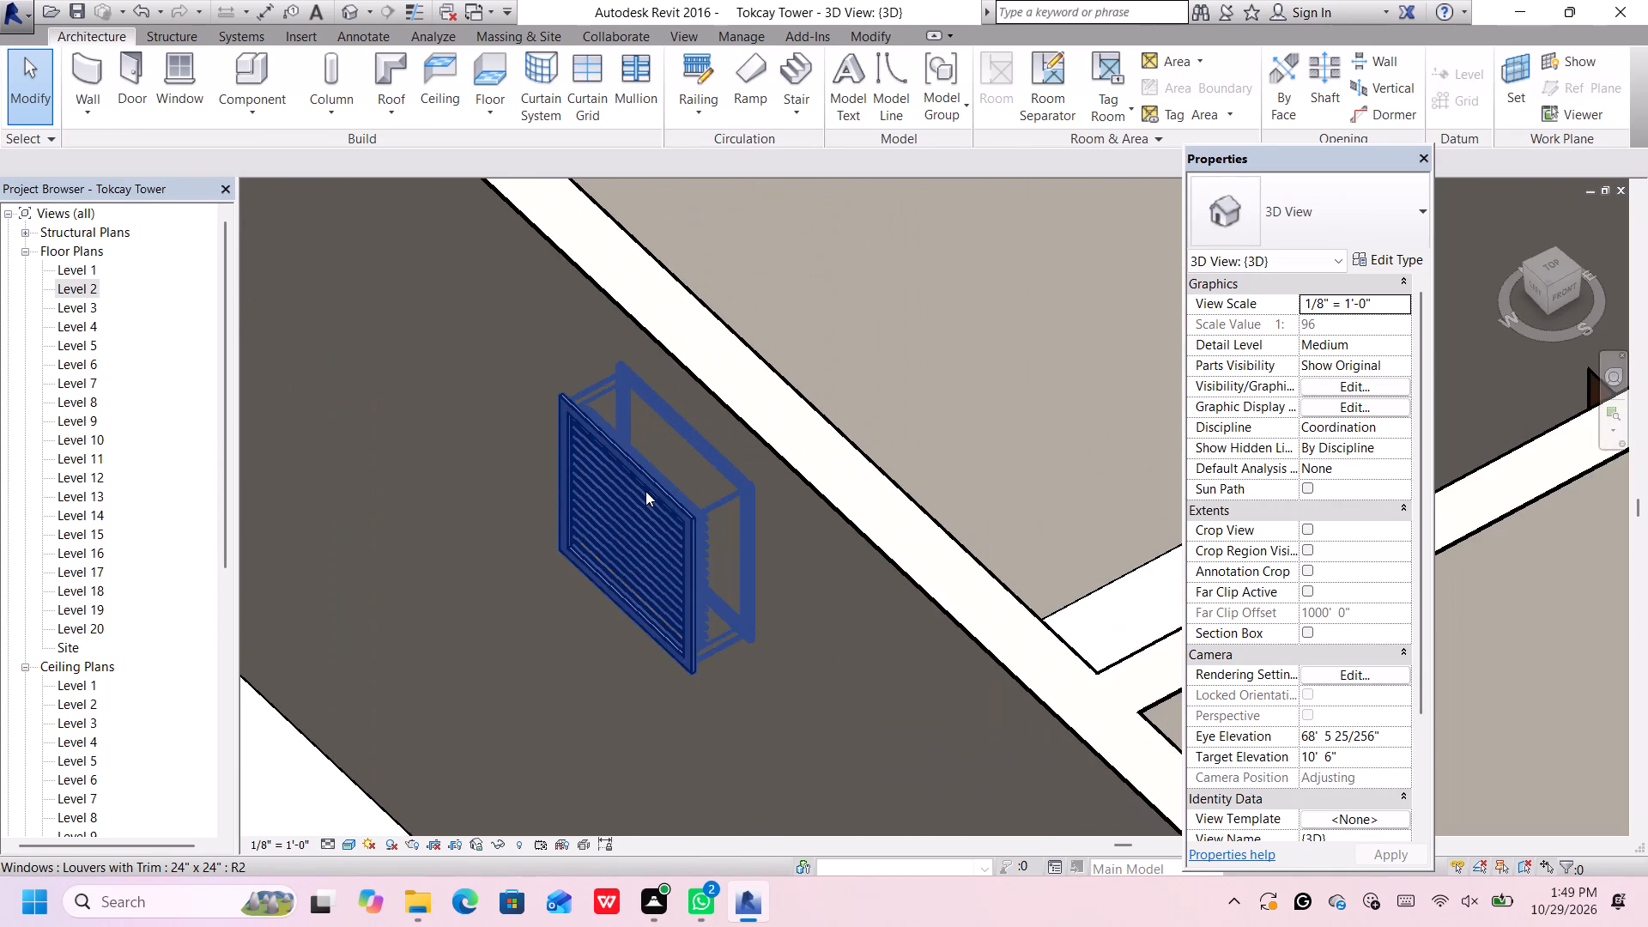
pyautogui.scroll(-12, 645, 491)
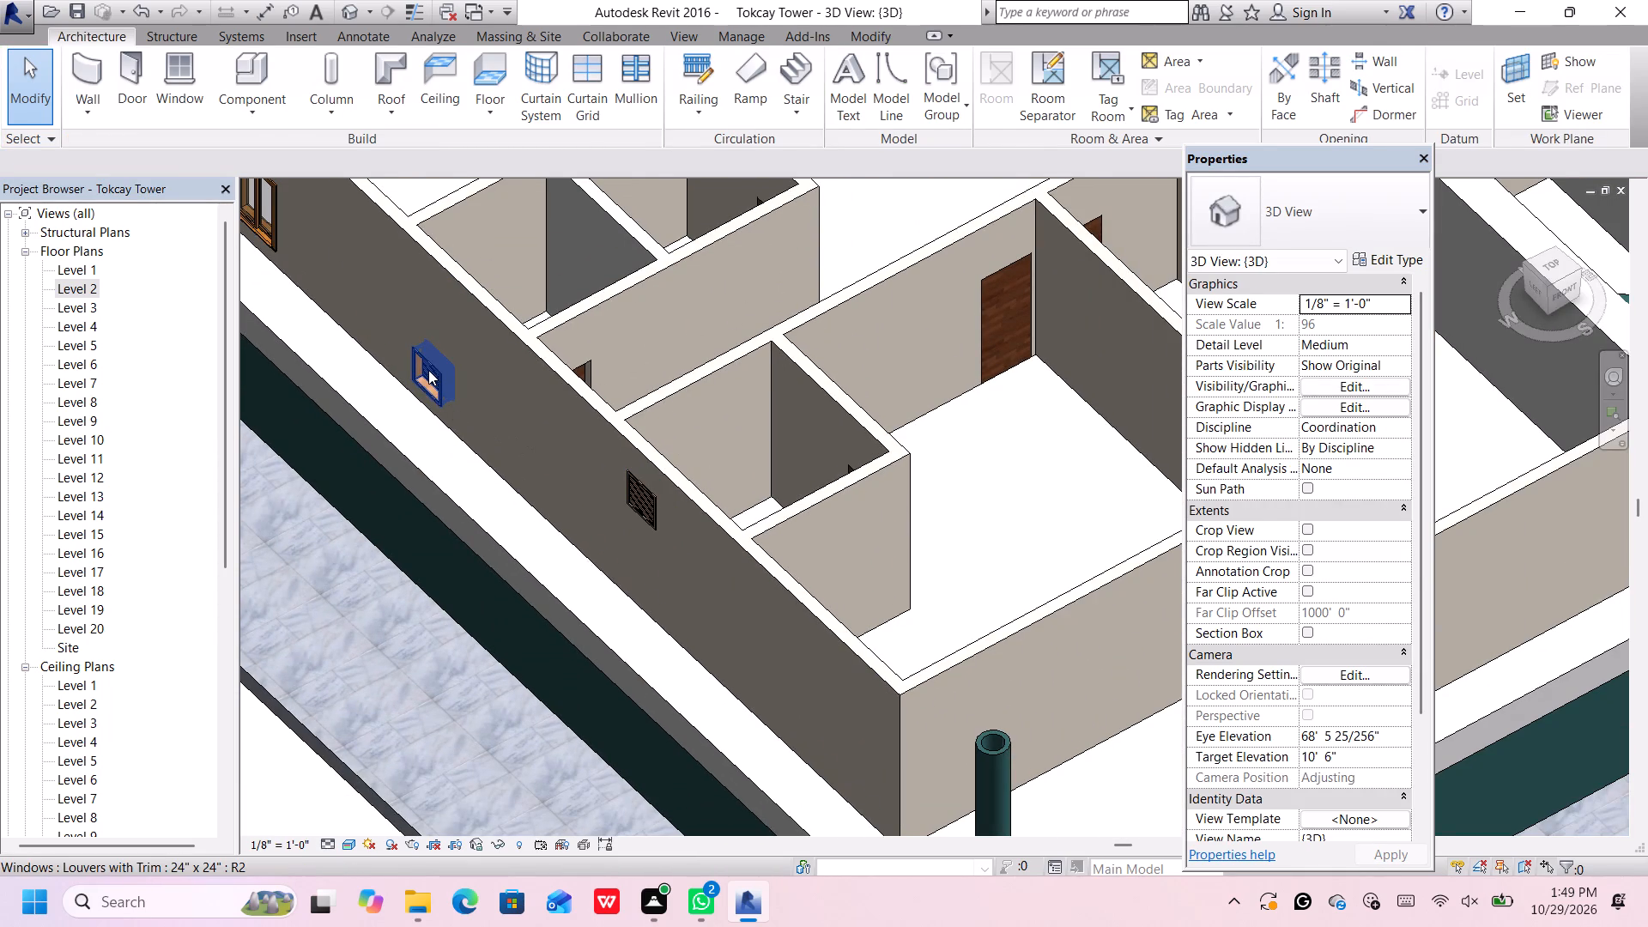
pyautogui.click(428, 370)
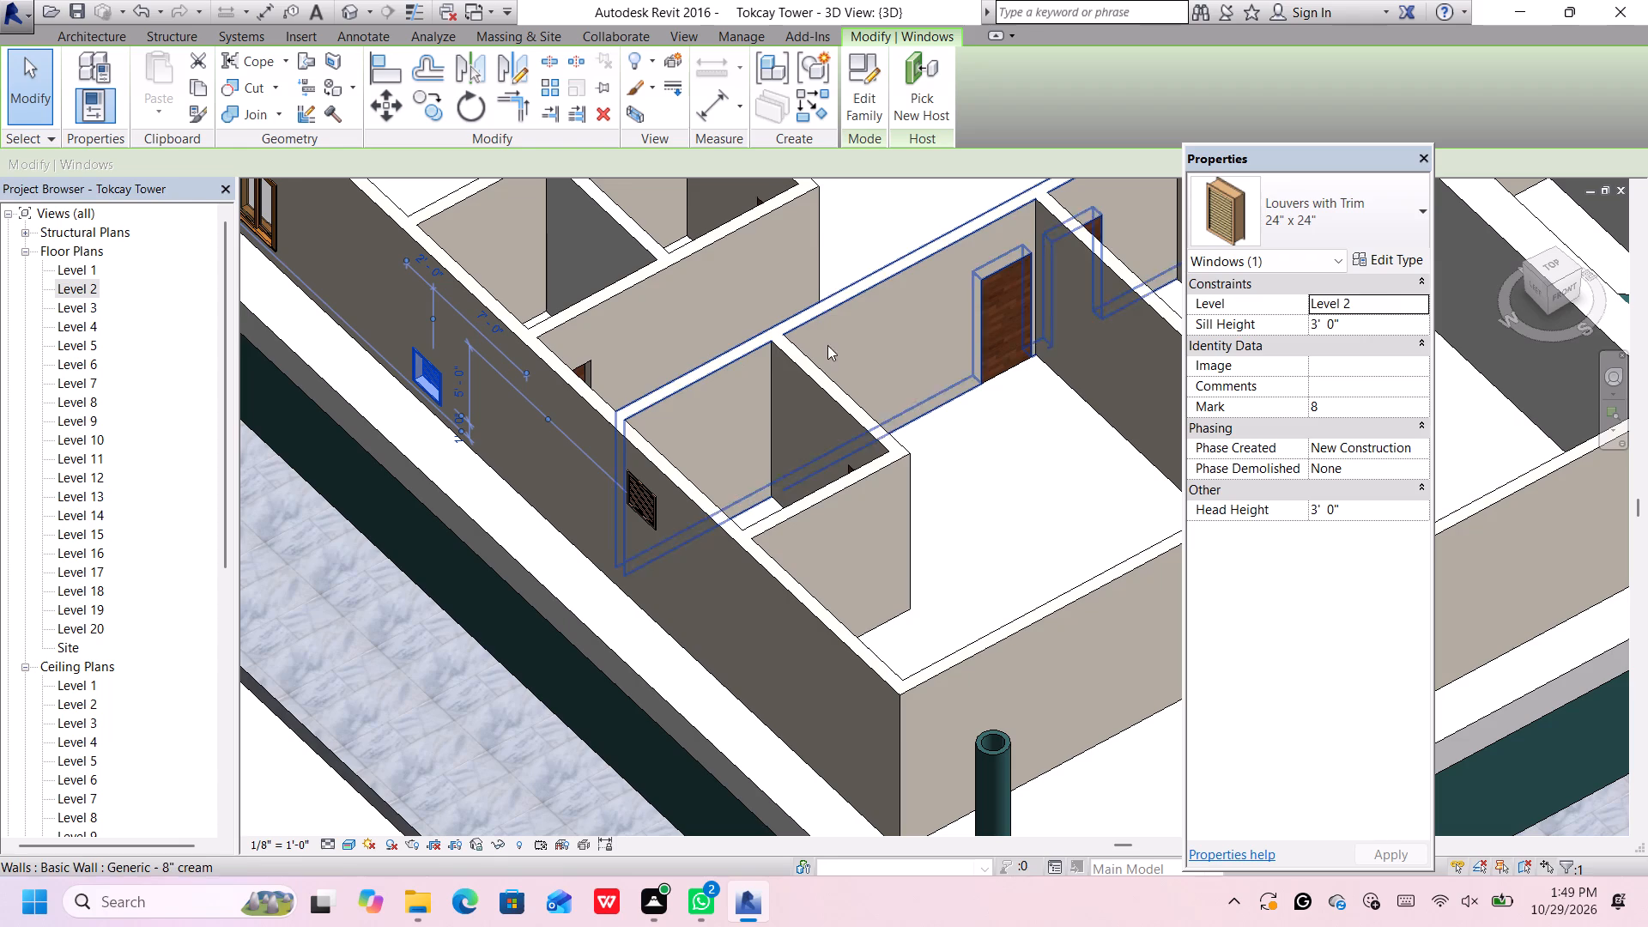
pyautogui.click(1359, 323)
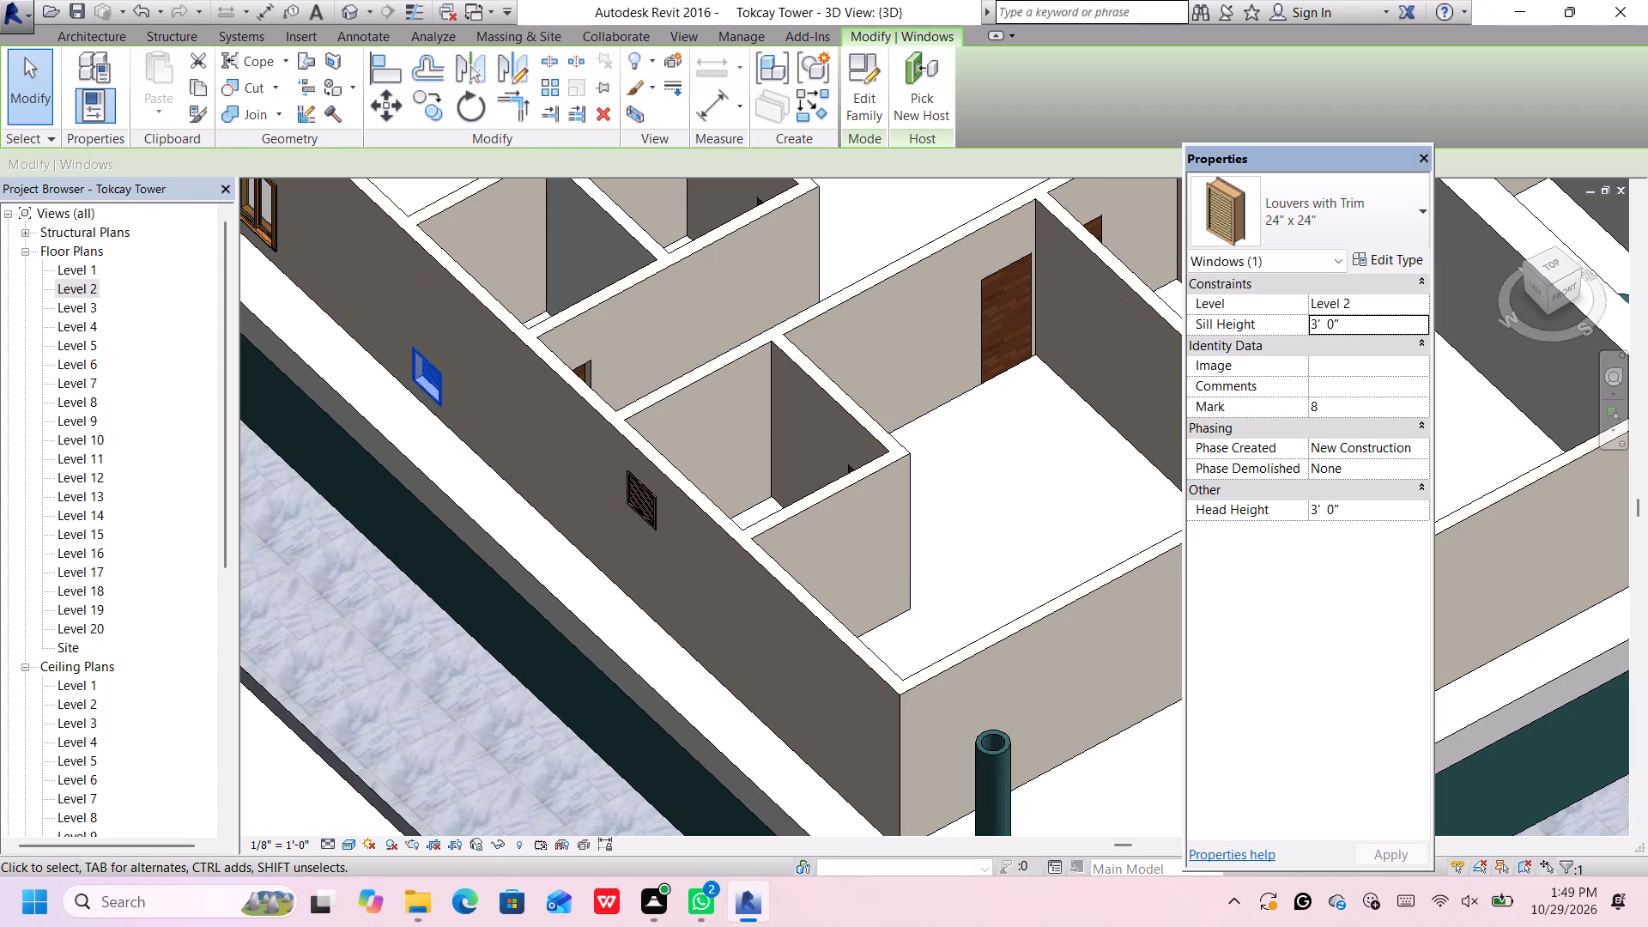
pyautogui.press('BackSpace')
pyautogui.write("8'")
pyautogui.press('Return')
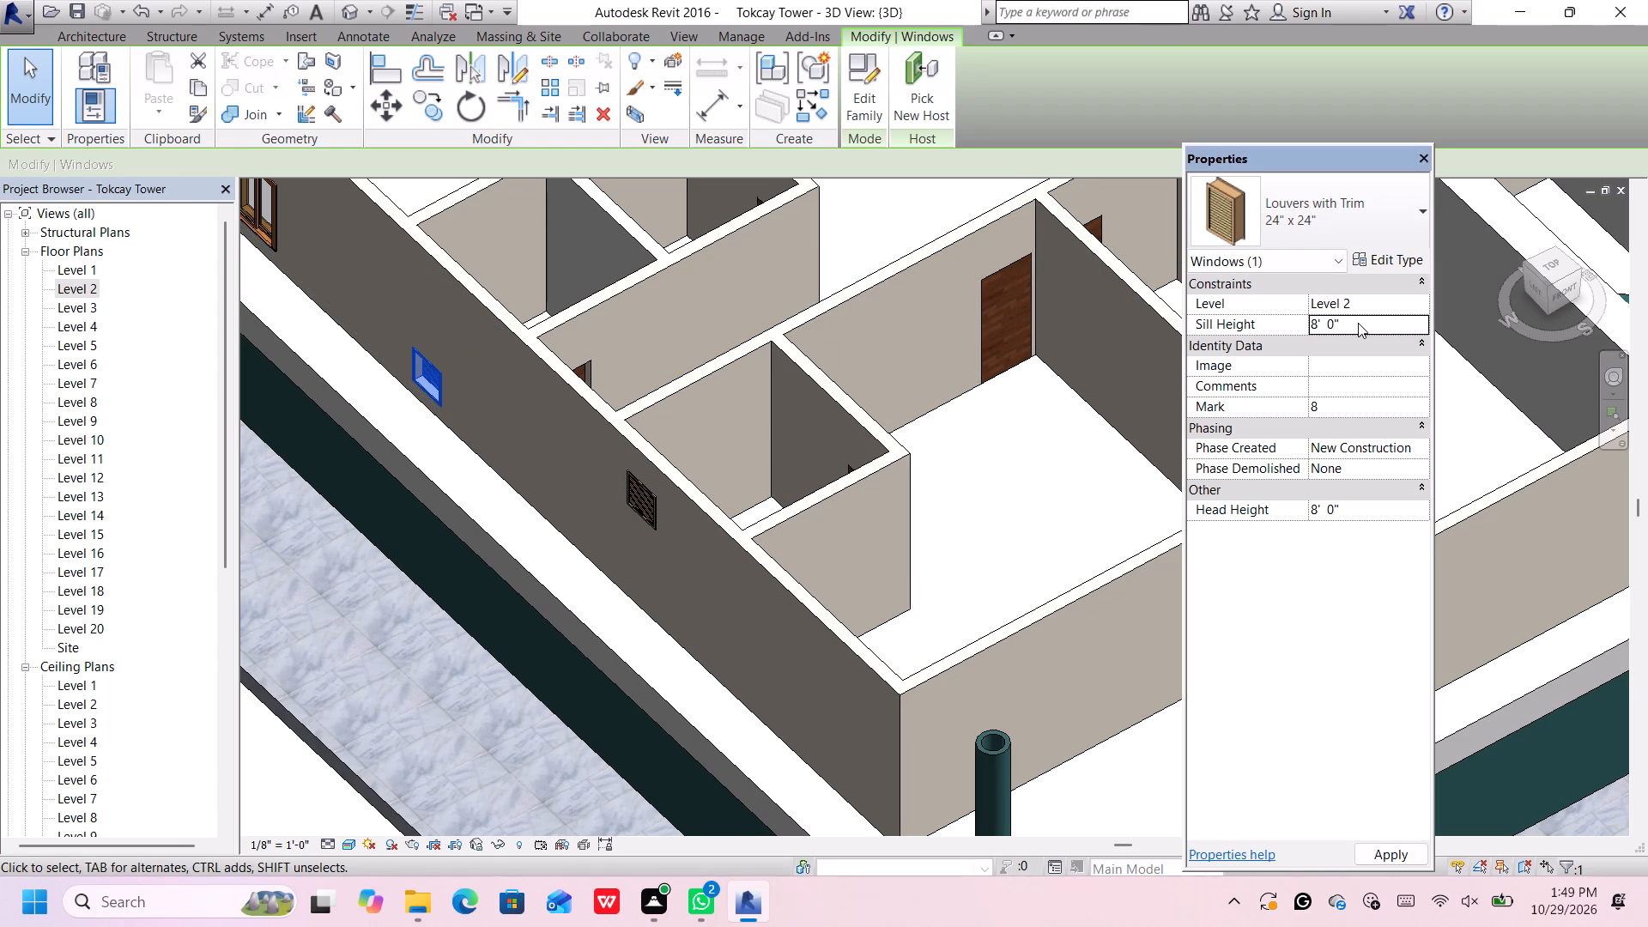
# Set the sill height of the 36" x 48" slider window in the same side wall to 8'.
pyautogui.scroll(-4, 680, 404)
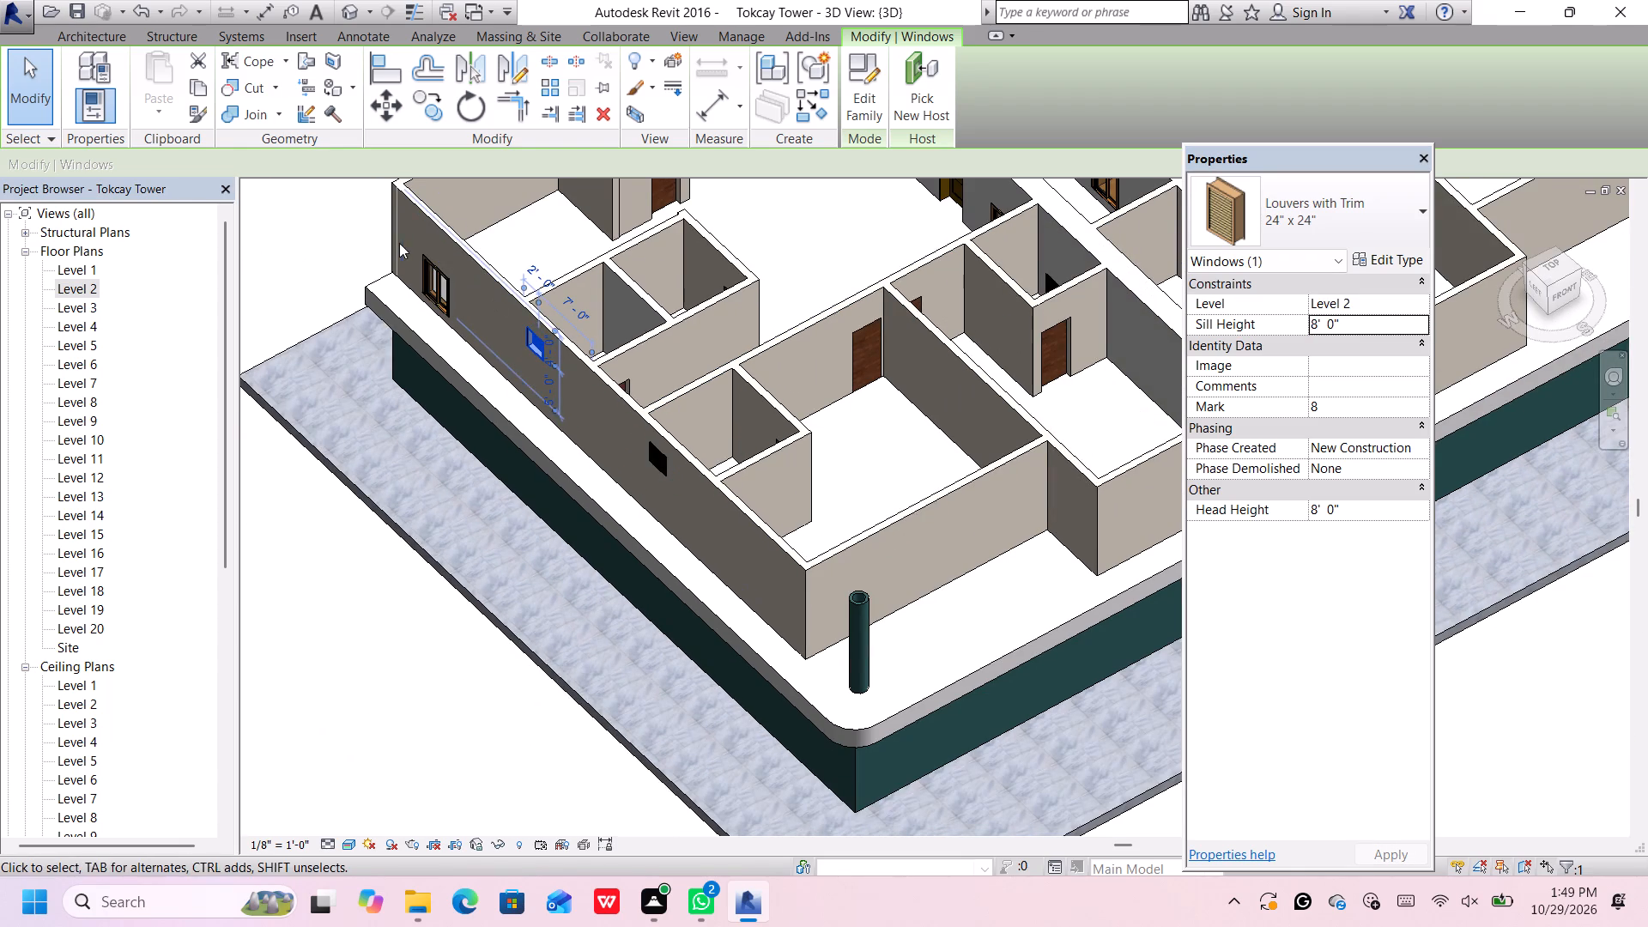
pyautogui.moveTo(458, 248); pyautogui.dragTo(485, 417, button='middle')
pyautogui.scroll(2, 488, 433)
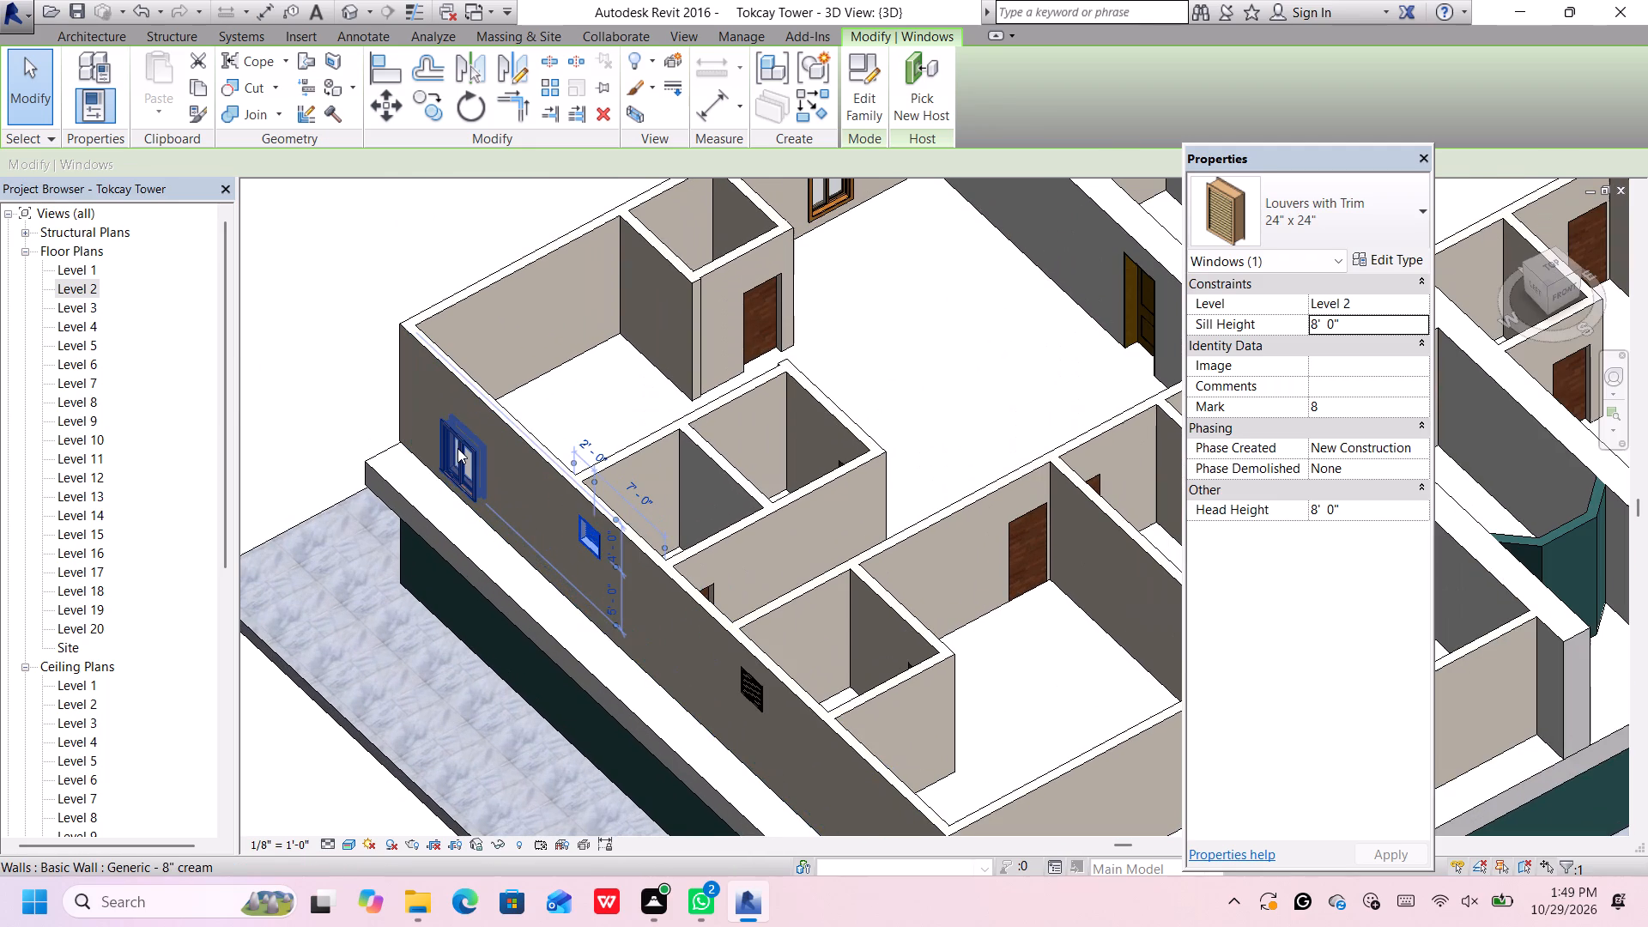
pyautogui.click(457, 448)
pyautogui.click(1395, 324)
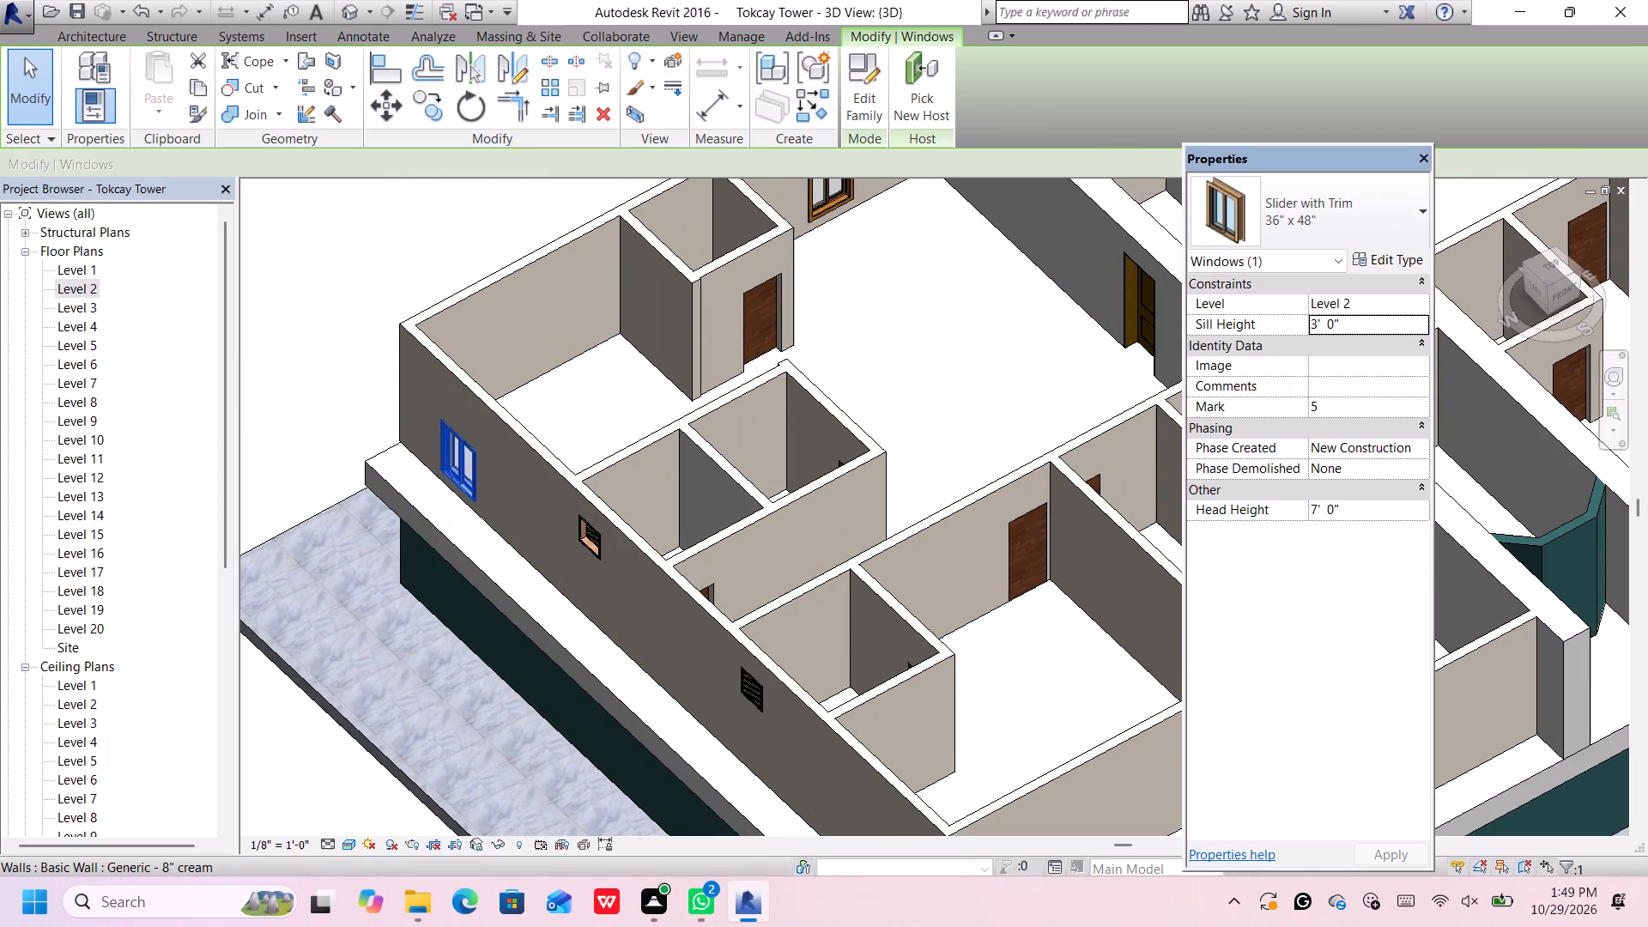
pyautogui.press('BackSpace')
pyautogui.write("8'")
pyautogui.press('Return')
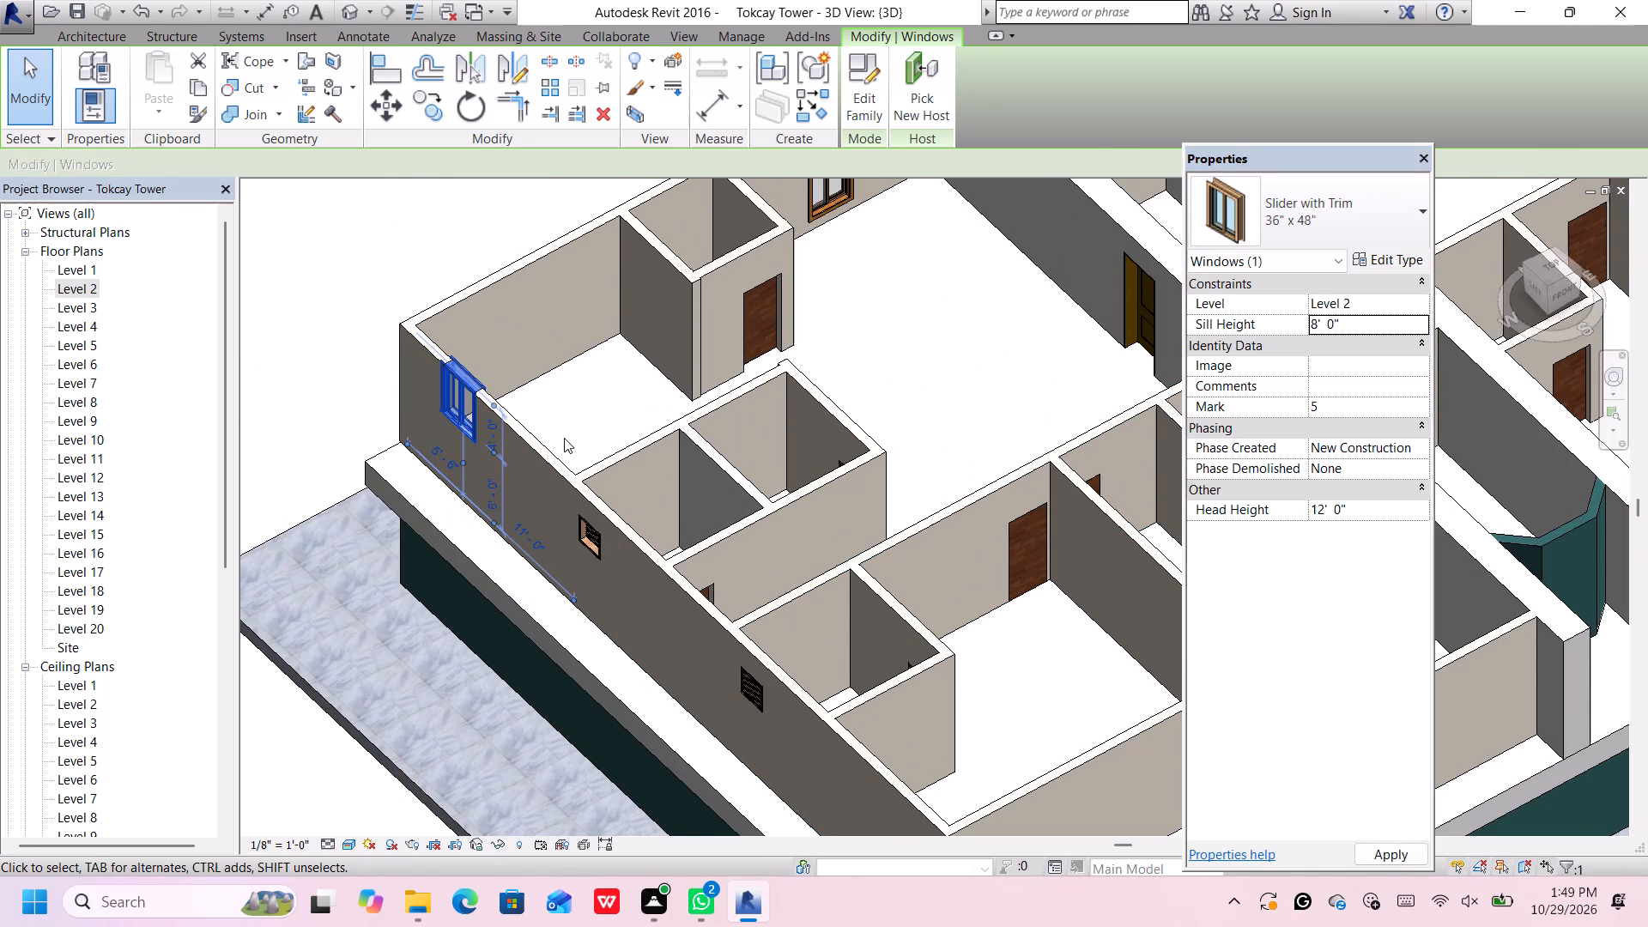
# Set the sill height of the side wall's 36" x 48" slider window to 5'.
pyautogui.scroll(2, 451, 409)
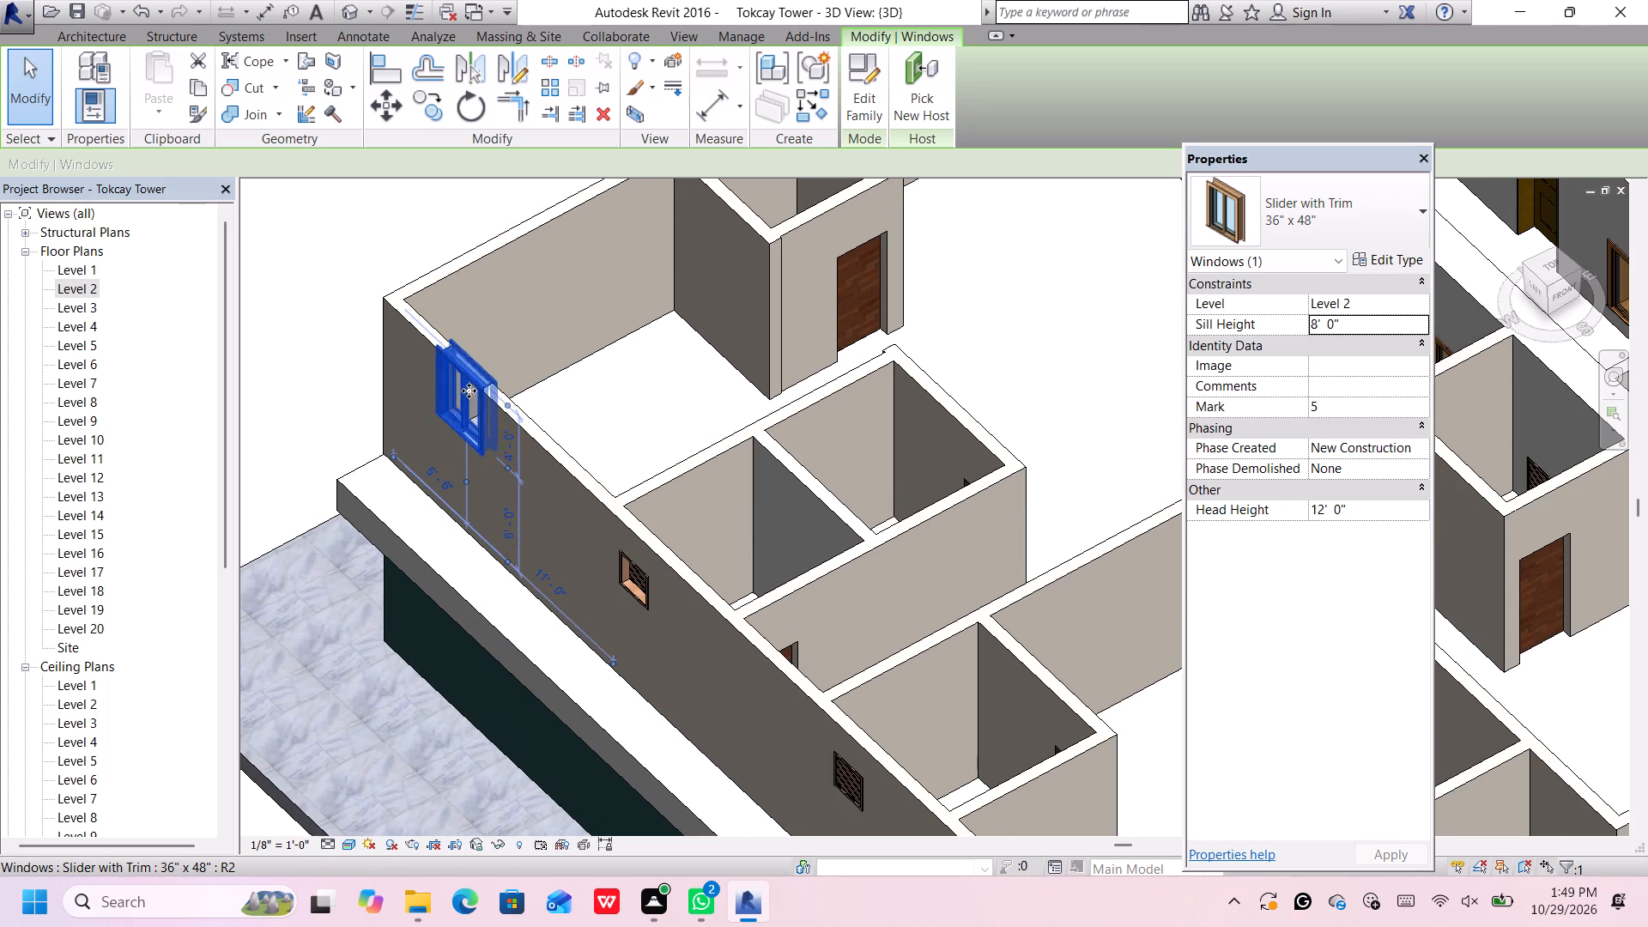
pyautogui.click(1383, 327)
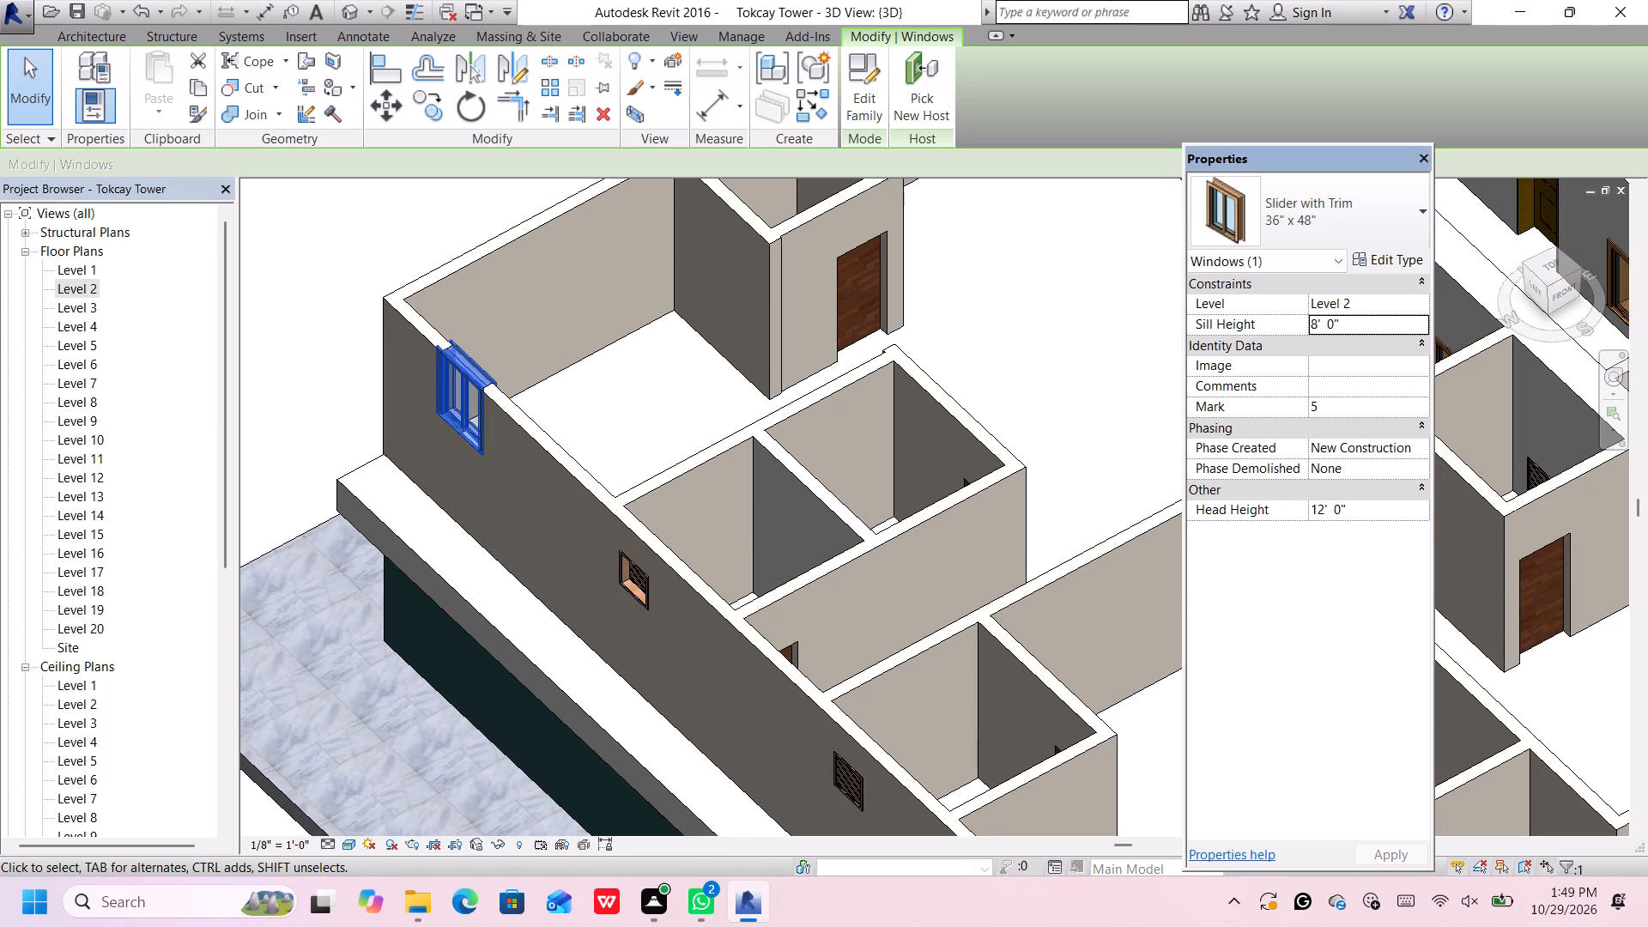
pyautogui.press('BackSpace')
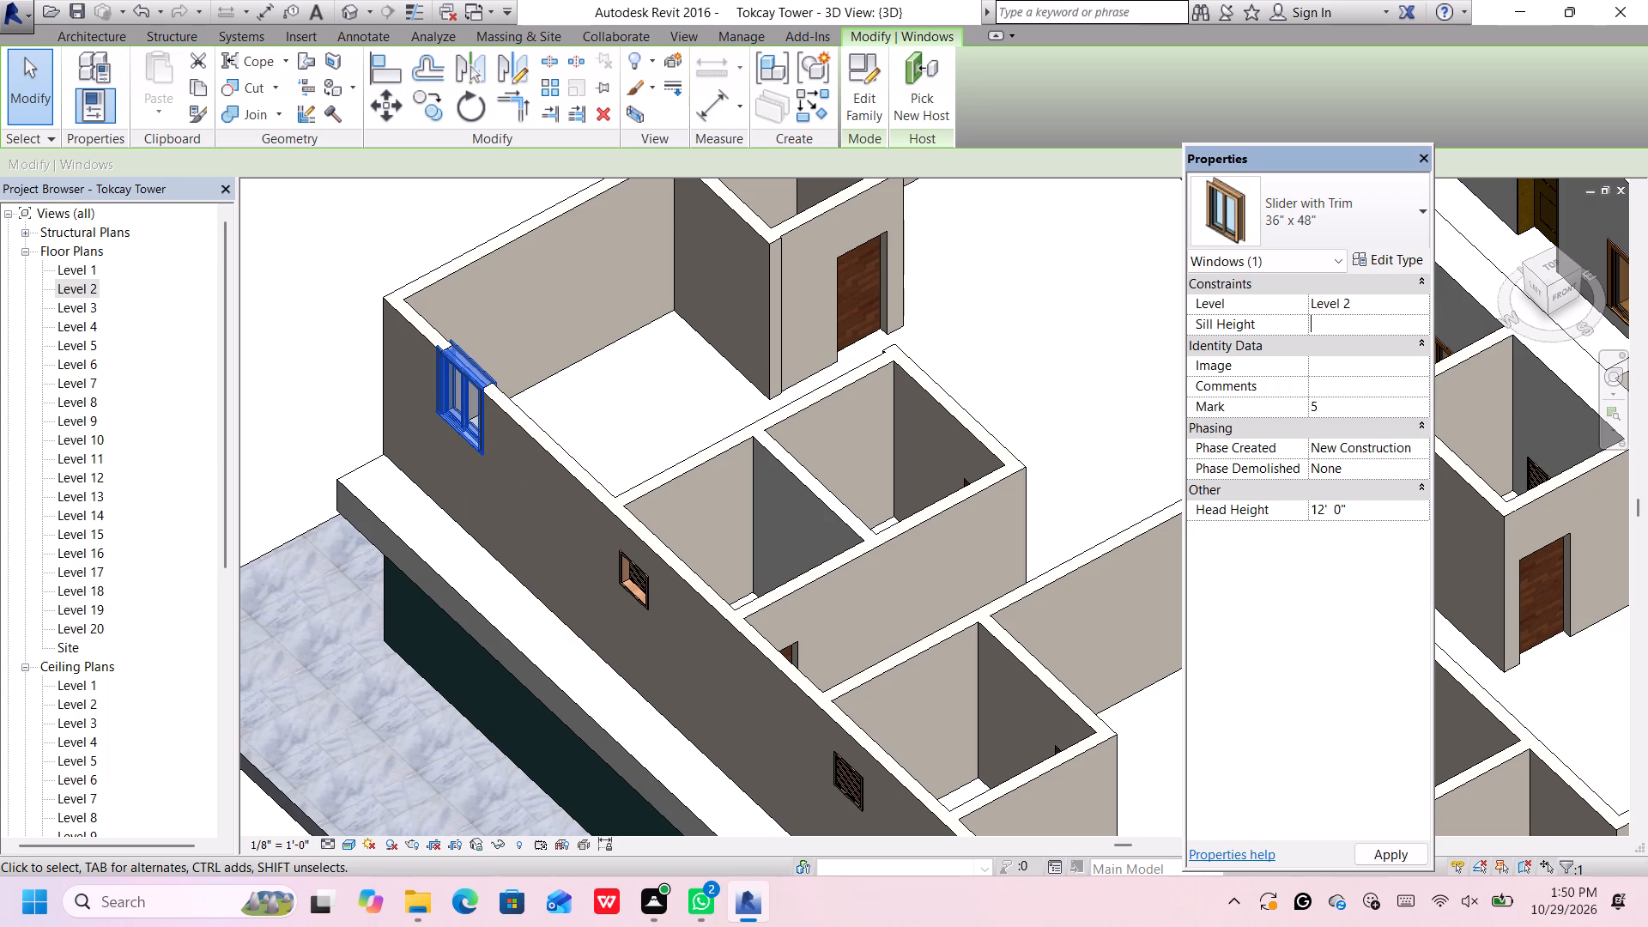
pyautogui.write("5'")
pyautogui.press('Return')
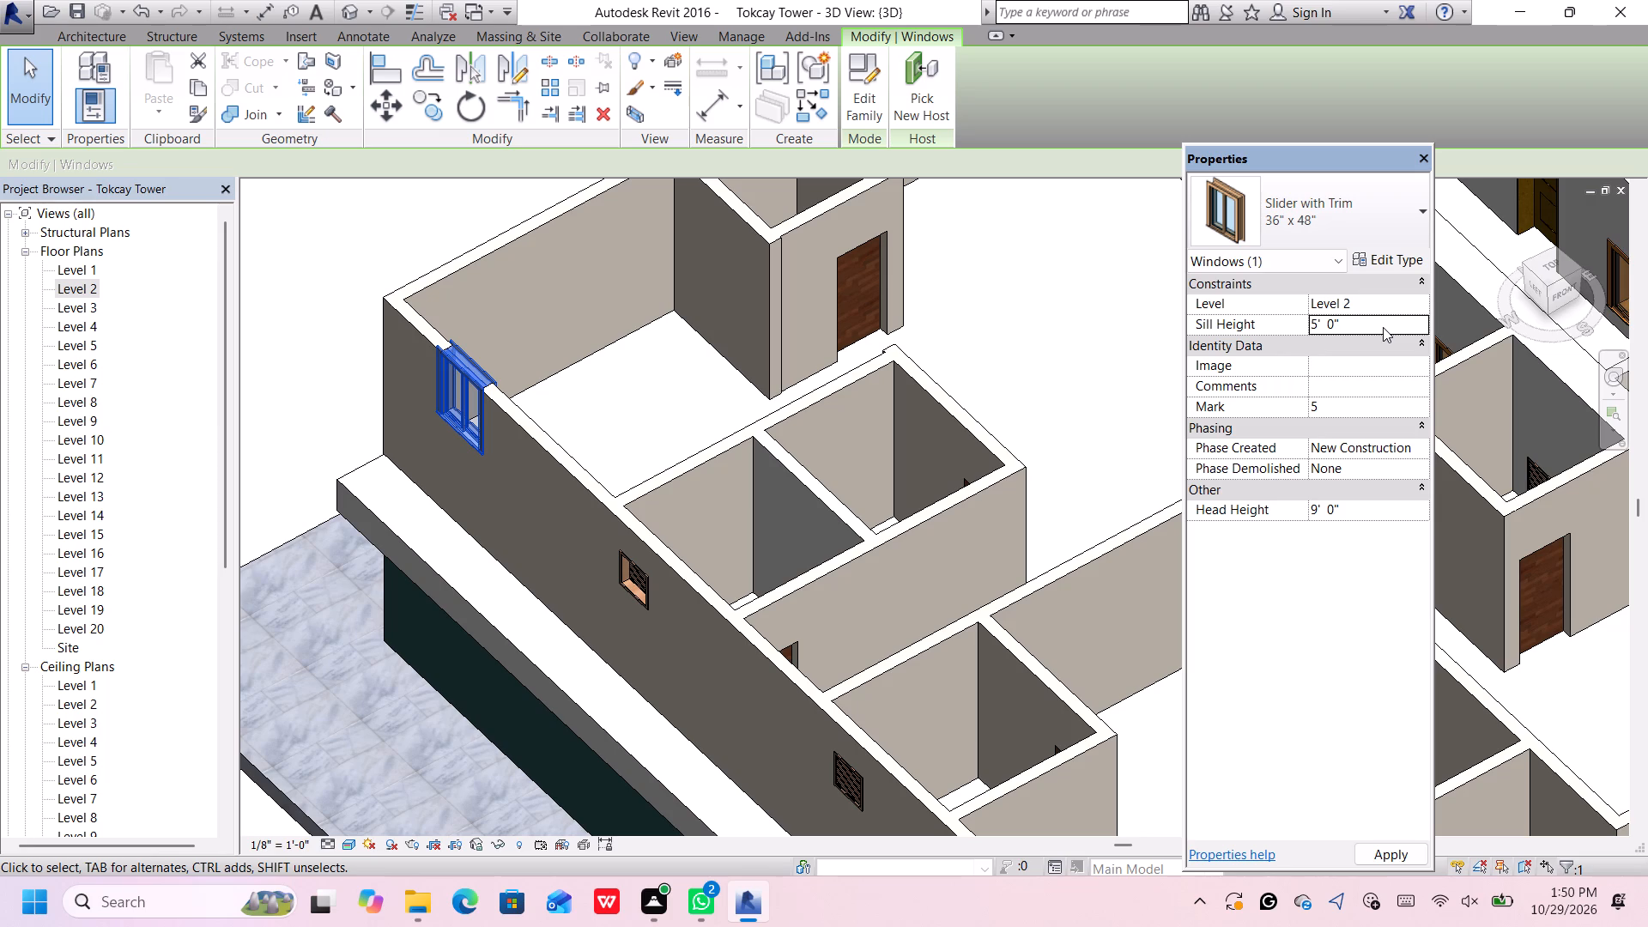
pyautogui.press('Return')
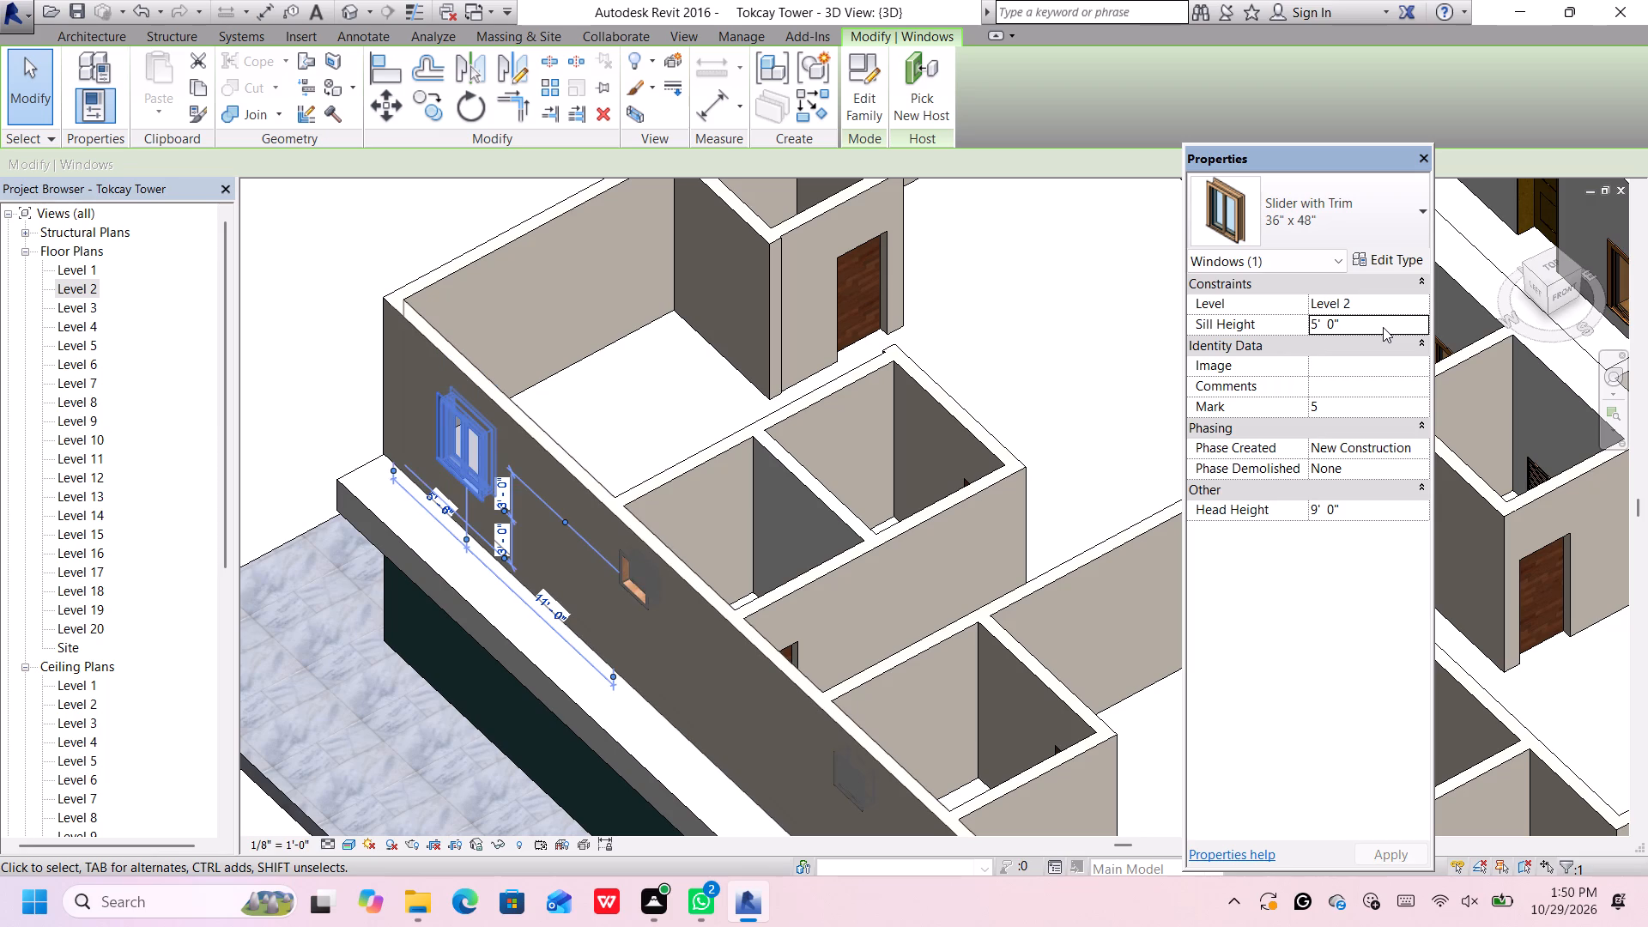
# Examine the slider window's height in the side wall against the neighbouring louver window, and check the whole floor in 3D.
pyautogui.scroll(5, 433, 474)
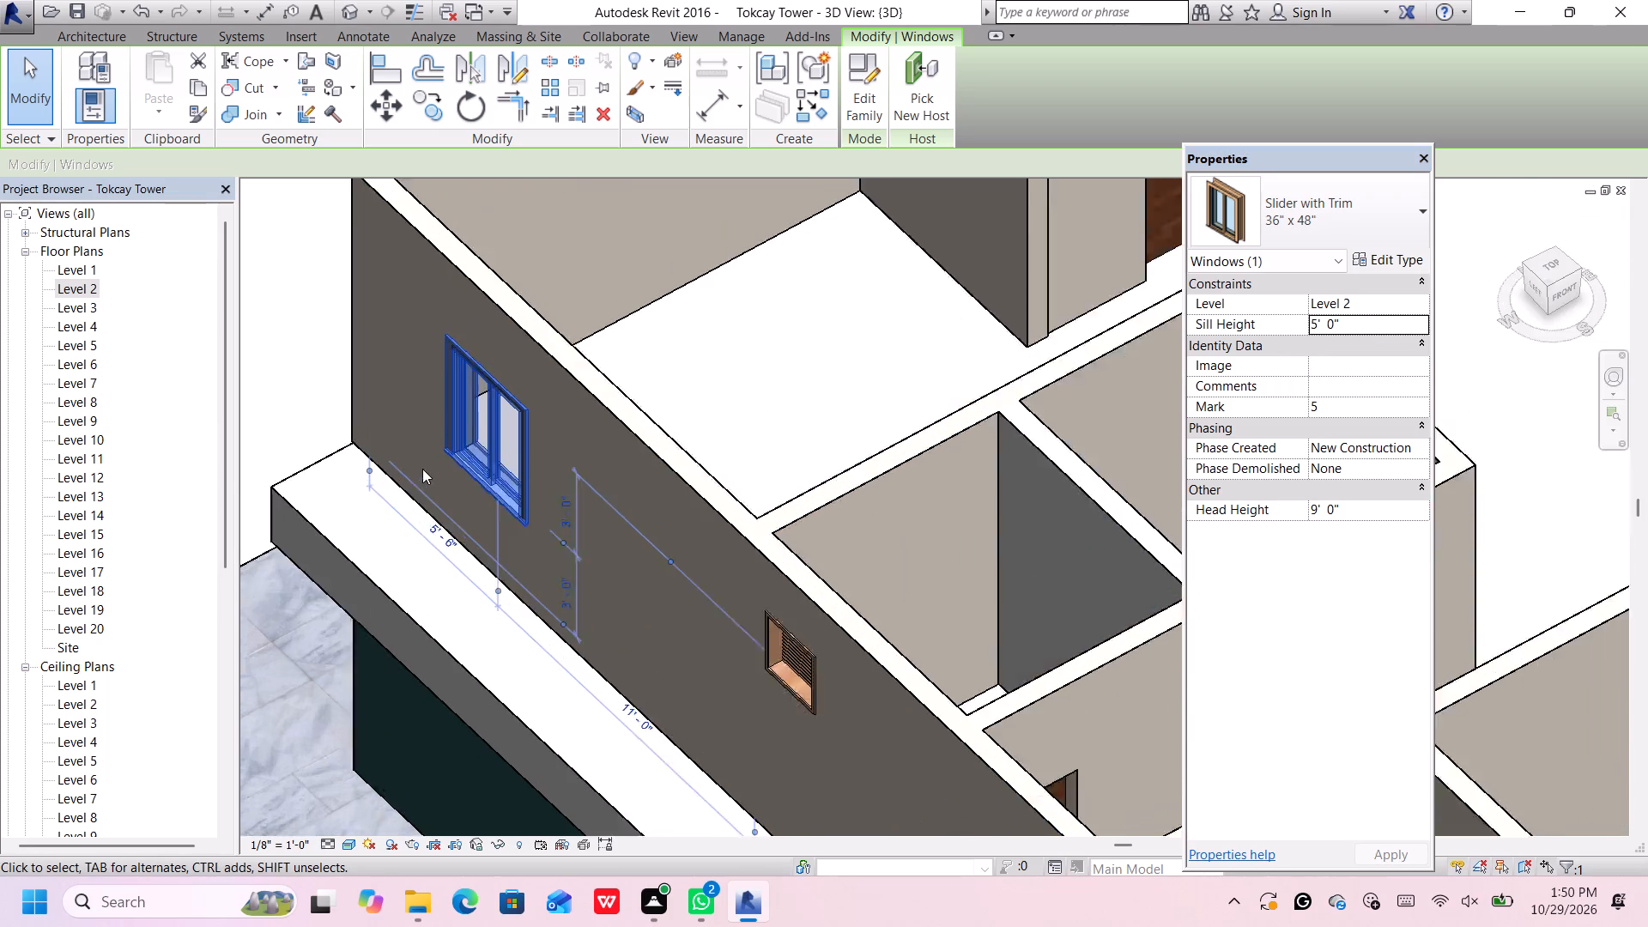
pyautogui.scroll(2, 422, 469)
pyautogui.scroll(2, 623, 649)
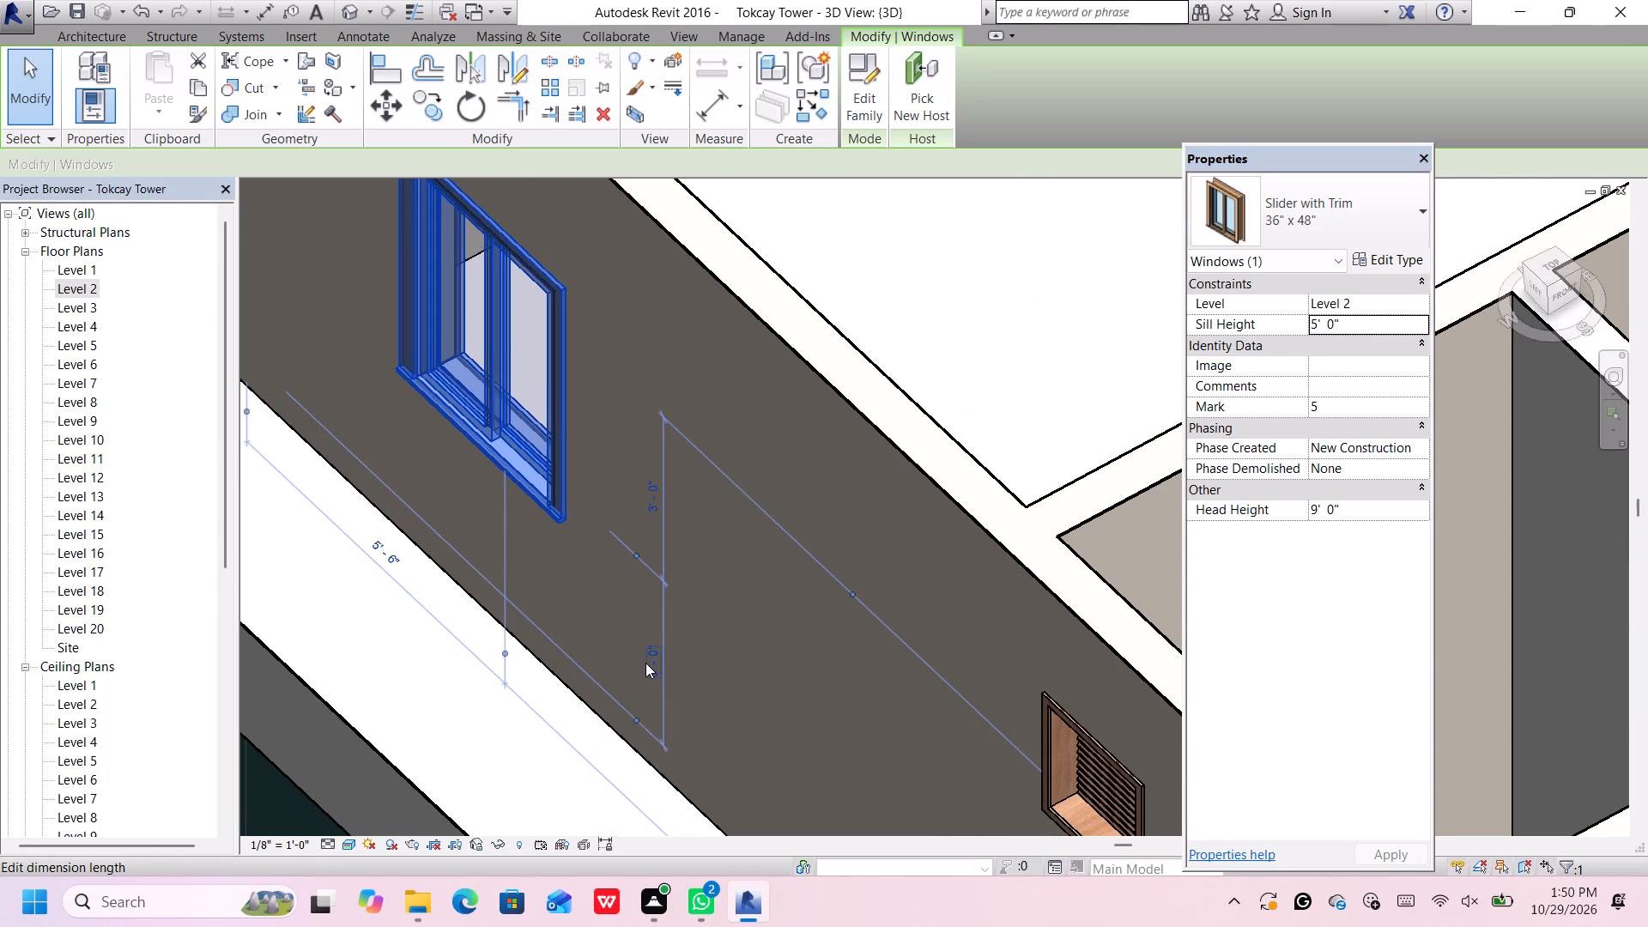
pyautogui.scroll(-5, 645, 660)
pyautogui.moveTo(644, 651); pyautogui.dragTo(641, 625, button='middle')
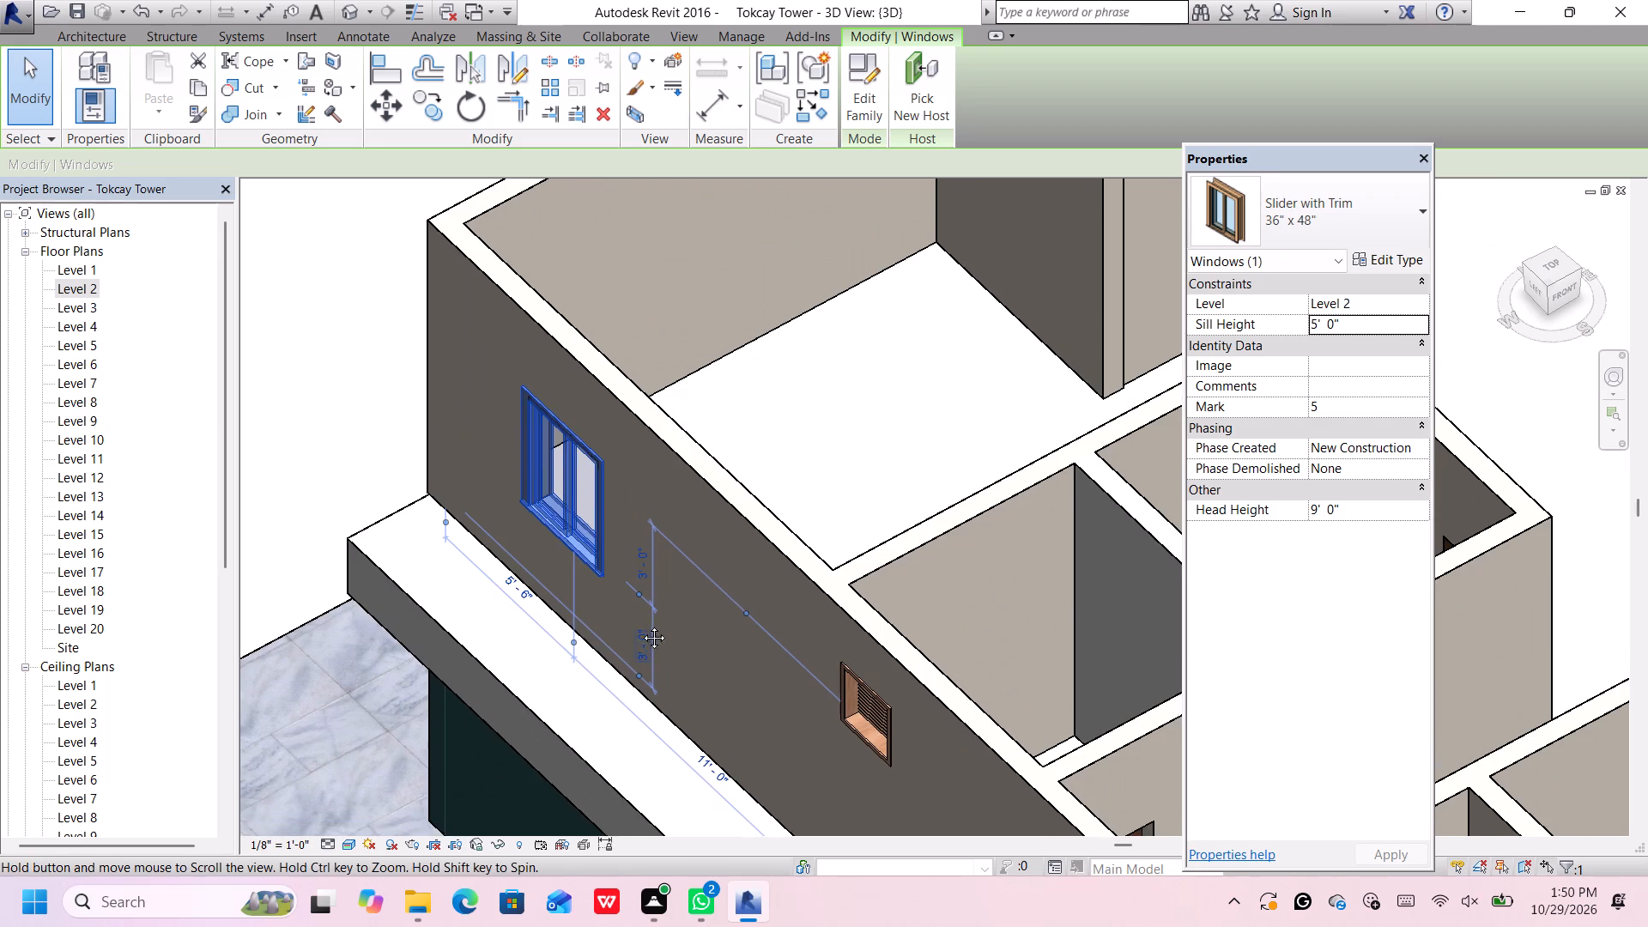
pyautogui.moveTo(641, 625); pyautogui.dragTo(635, 580, button='middle')
pyautogui.scroll(-16, 637, 582)
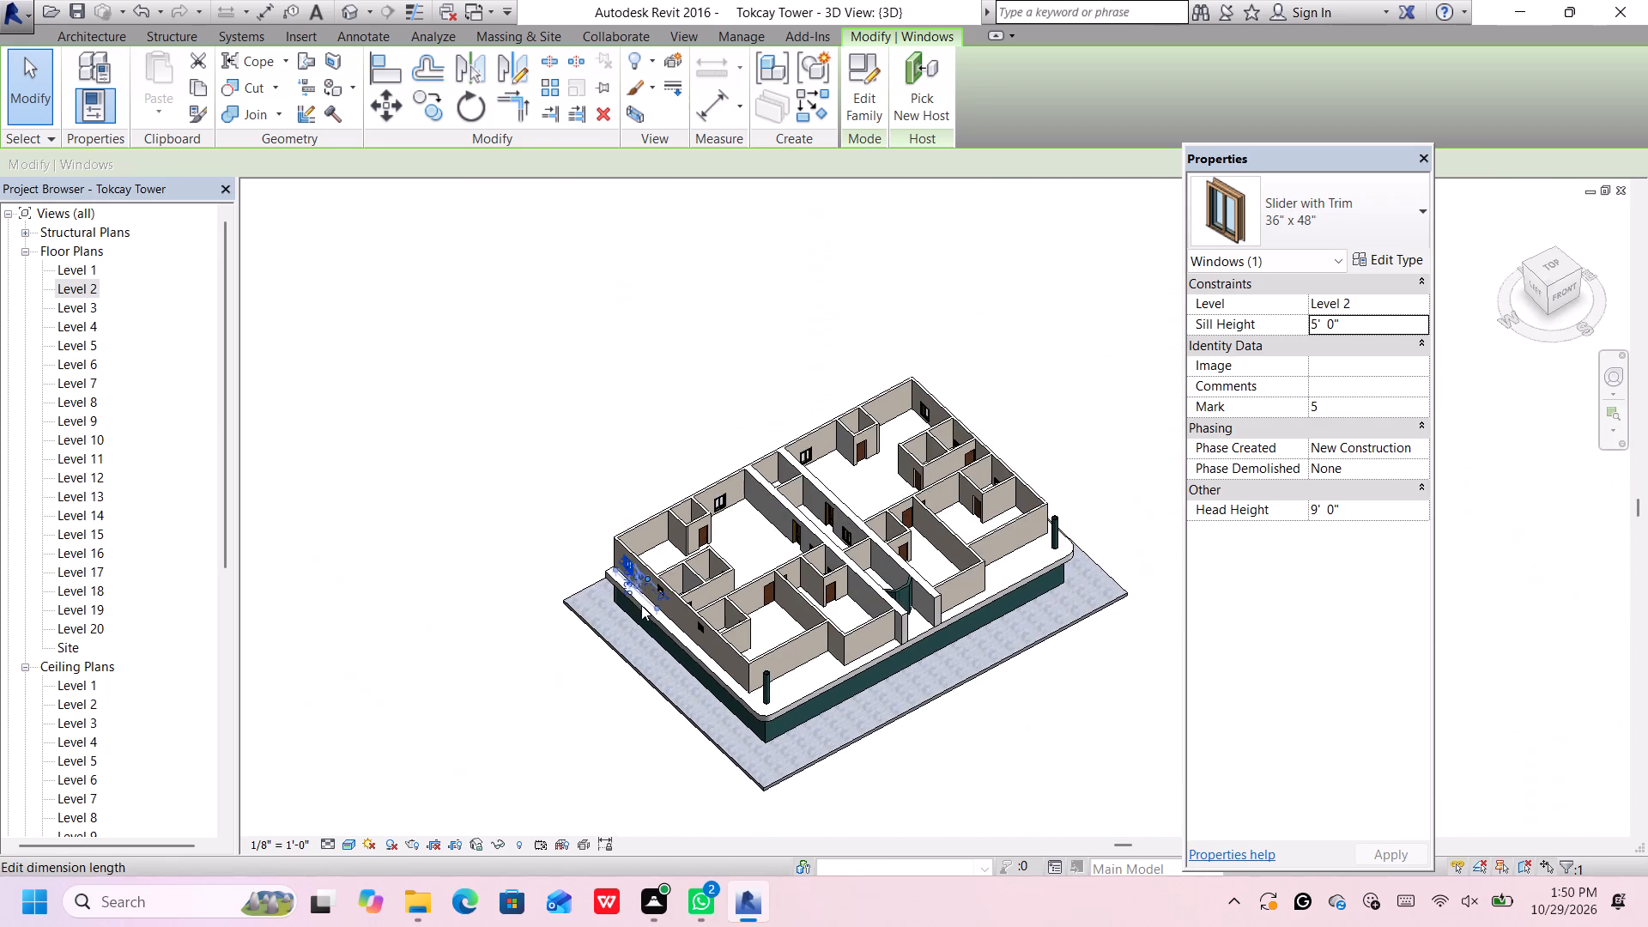
# Set the sill height of the 36" x 48" slider window in the rear wall, on the near side of the corridor, to 5'.
pyautogui.scroll(4, 960, 791)
pyautogui.click(966, 764)
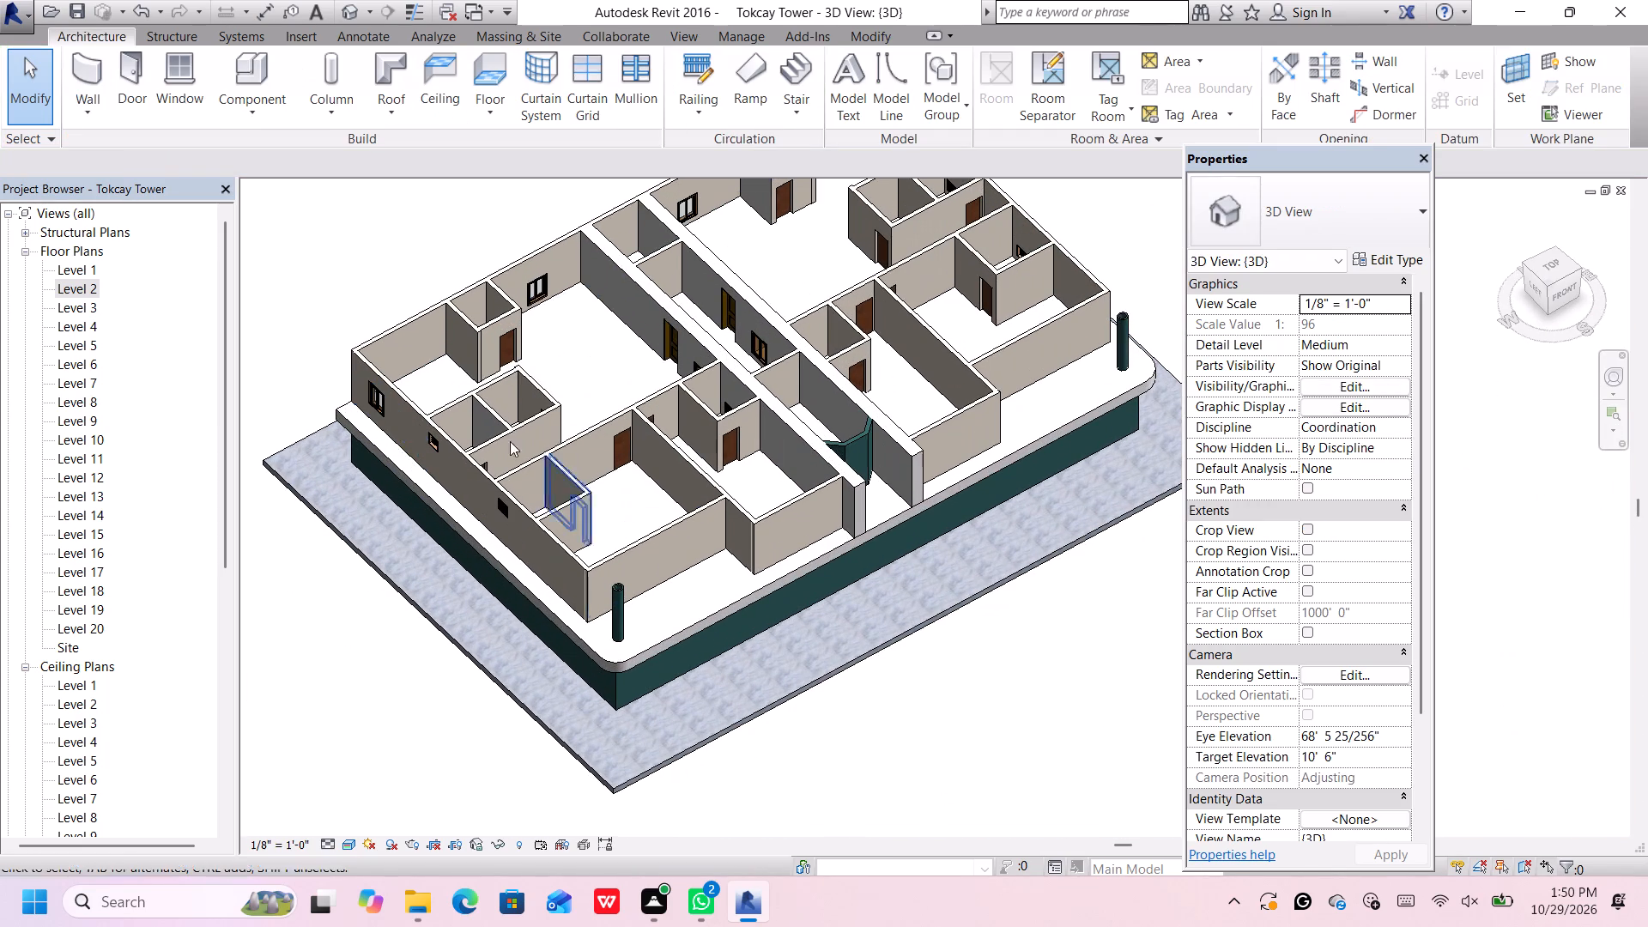
pyautogui.scroll(12, 396, 374)
pyautogui.scroll(-4, 357, 405)
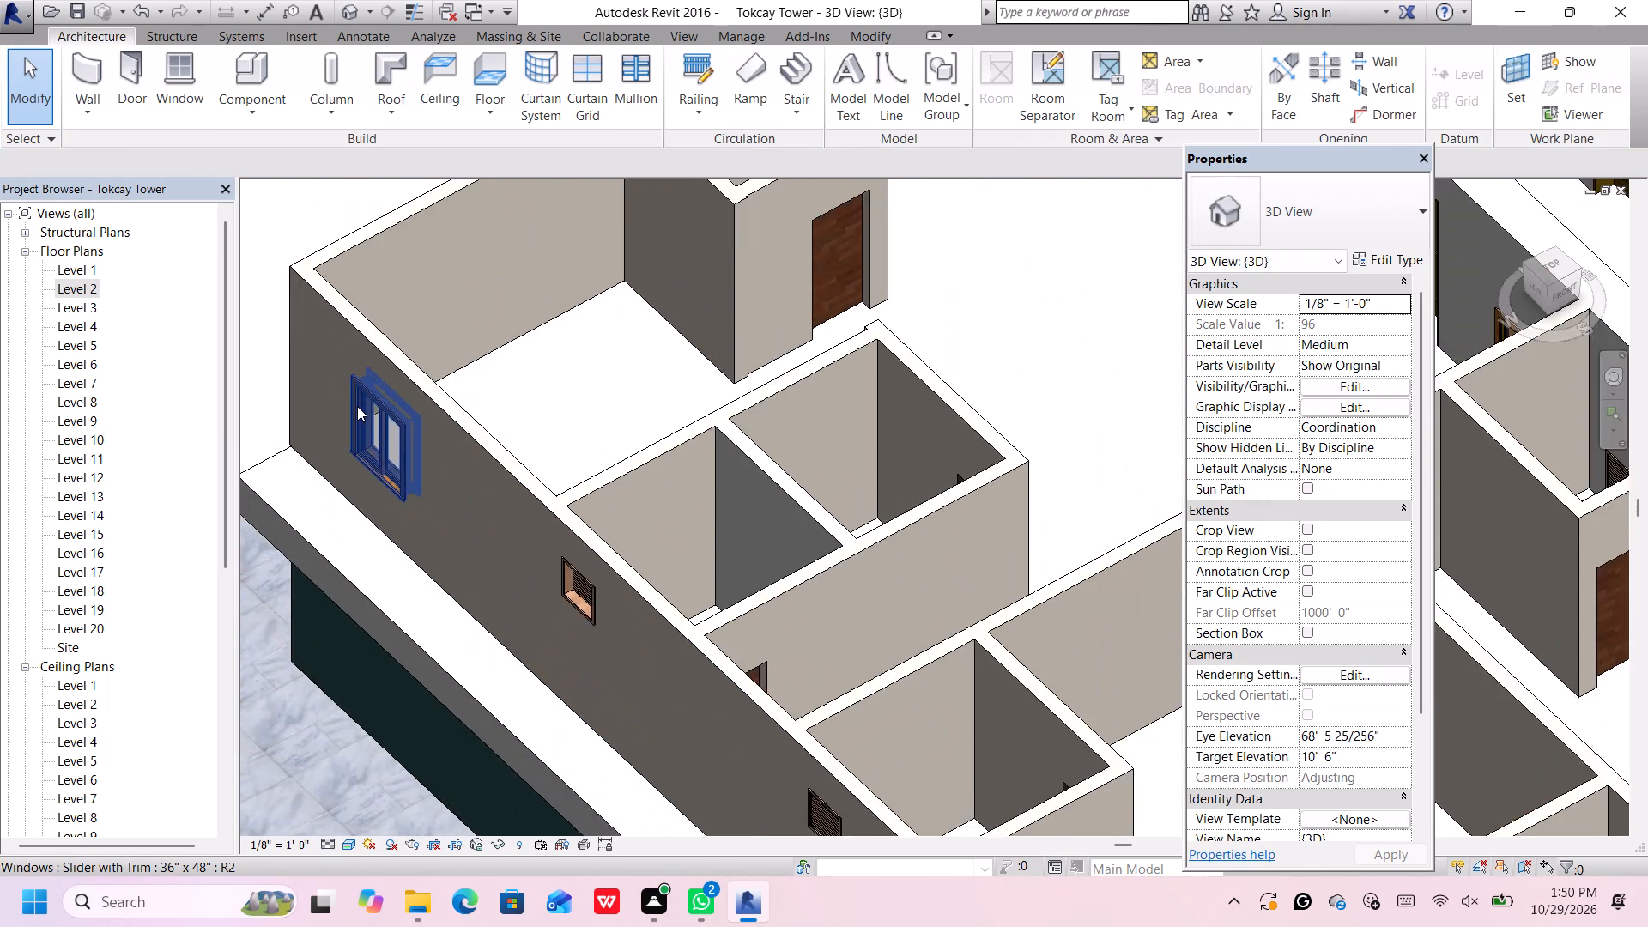
pyautogui.scroll(-9, 357, 406)
pyautogui.scroll(6, 540, 274)
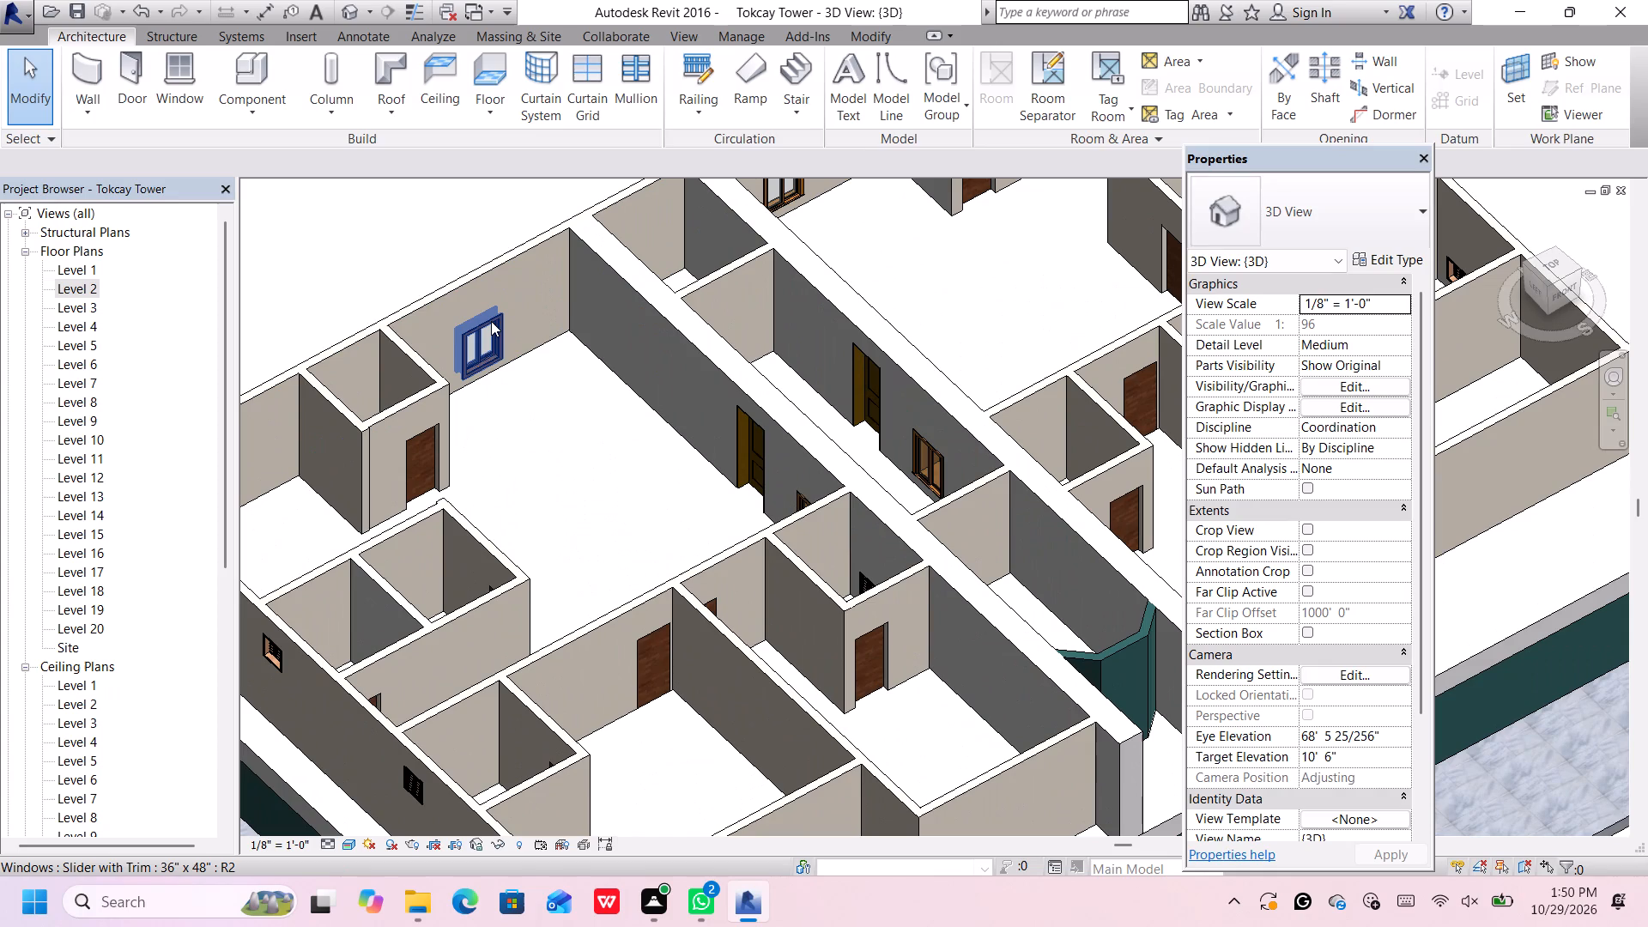
pyautogui.click(492, 321)
pyautogui.scroll(4, 492, 321)
pyautogui.scroll(-6, 492, 321)
pyautogui.moveTo(492, 324); pyautogui.dragTo(493, 336, button='middle')
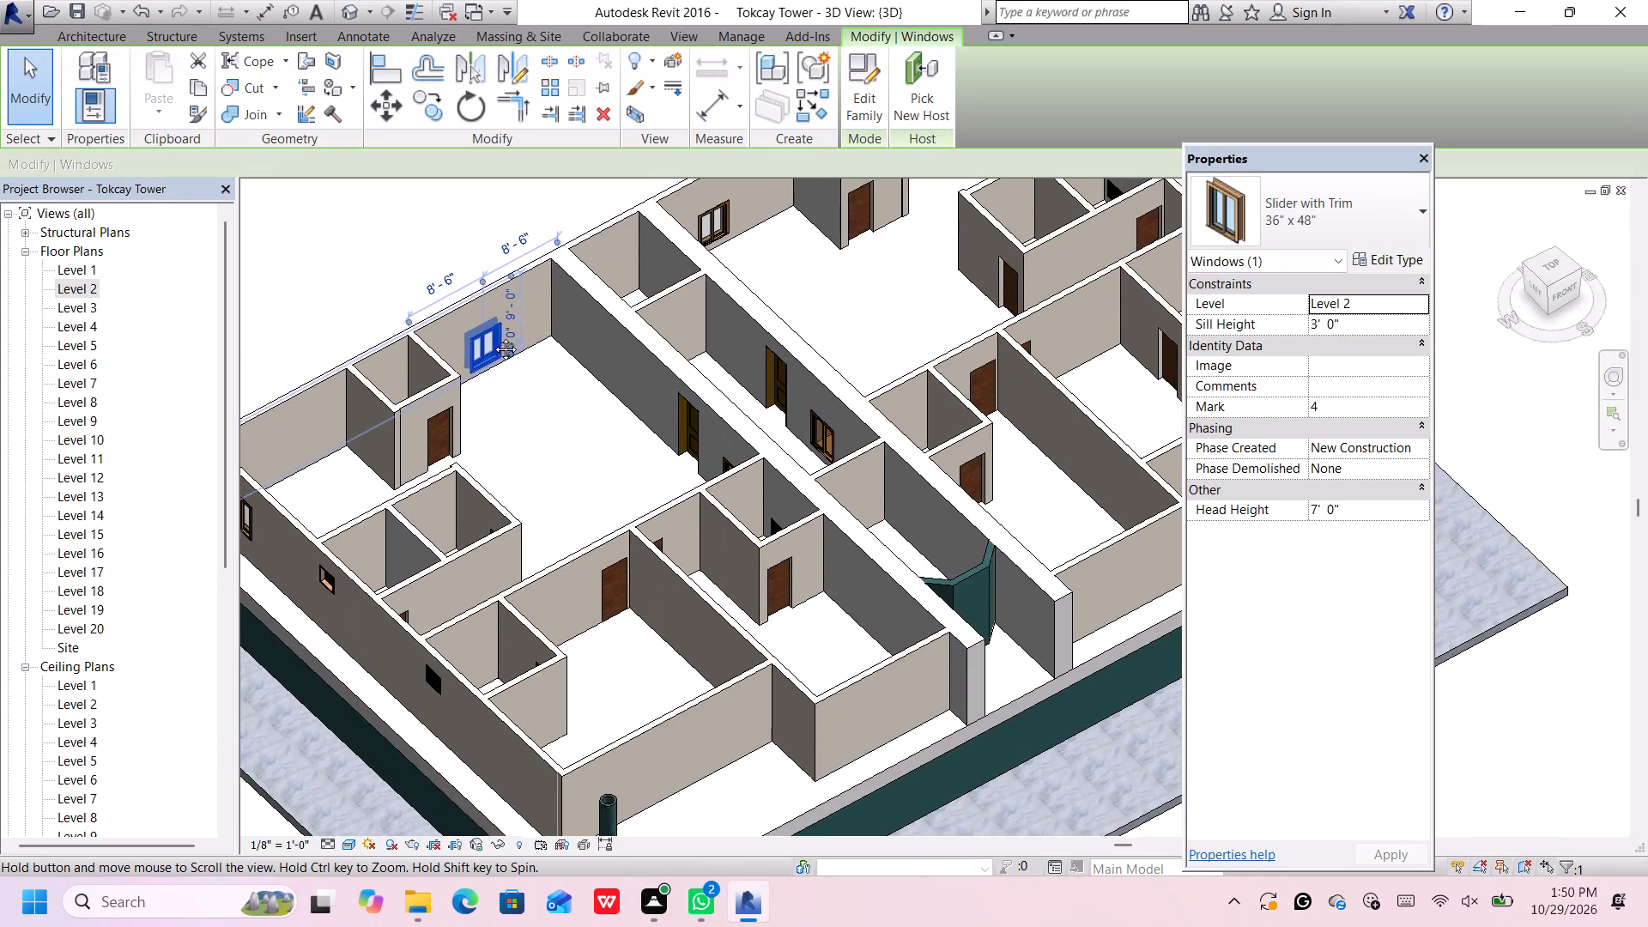
pyautogui.moveTo(493, 336); pyautogui.dragTo(478, 521, button='middle')
pyautogui.click(1379, 327)
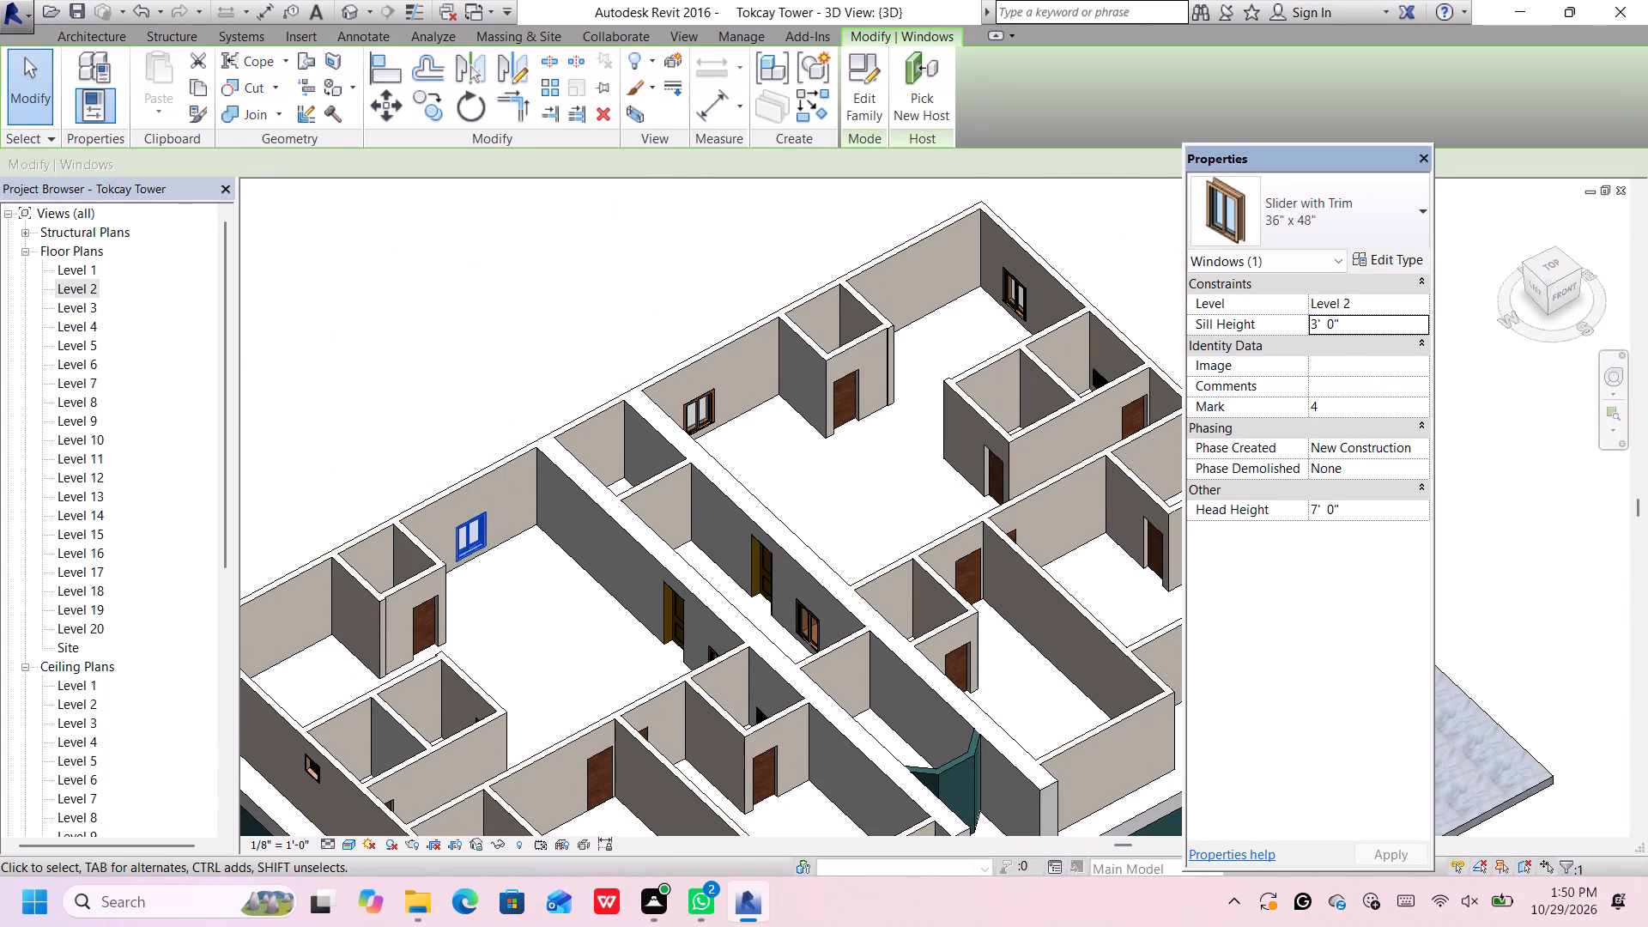
pyautogui.press('BackSpace')
pyautogui.press('Clear')
pyautogui.write("5'")
pyautogui.press('Return')
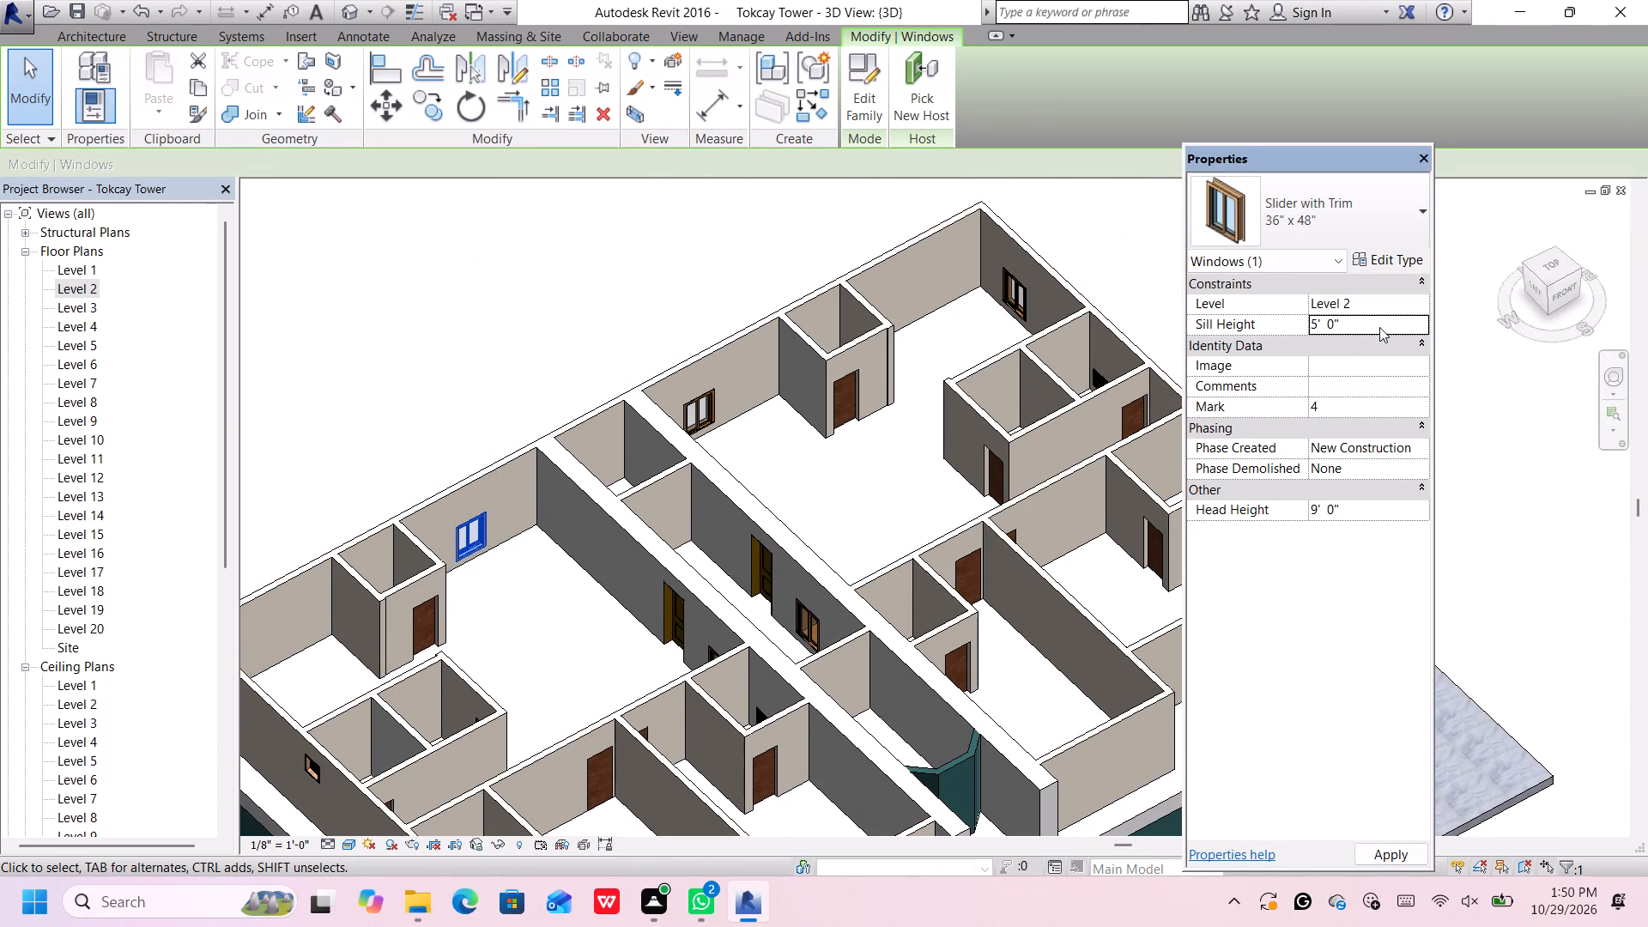
# Examine the side wall's windows and the nearby interior rooms in the 3D view for window heights.
pyautogui.scroll(1, 1187, 305)
pyautogui.scroll(-4, 702, 441)
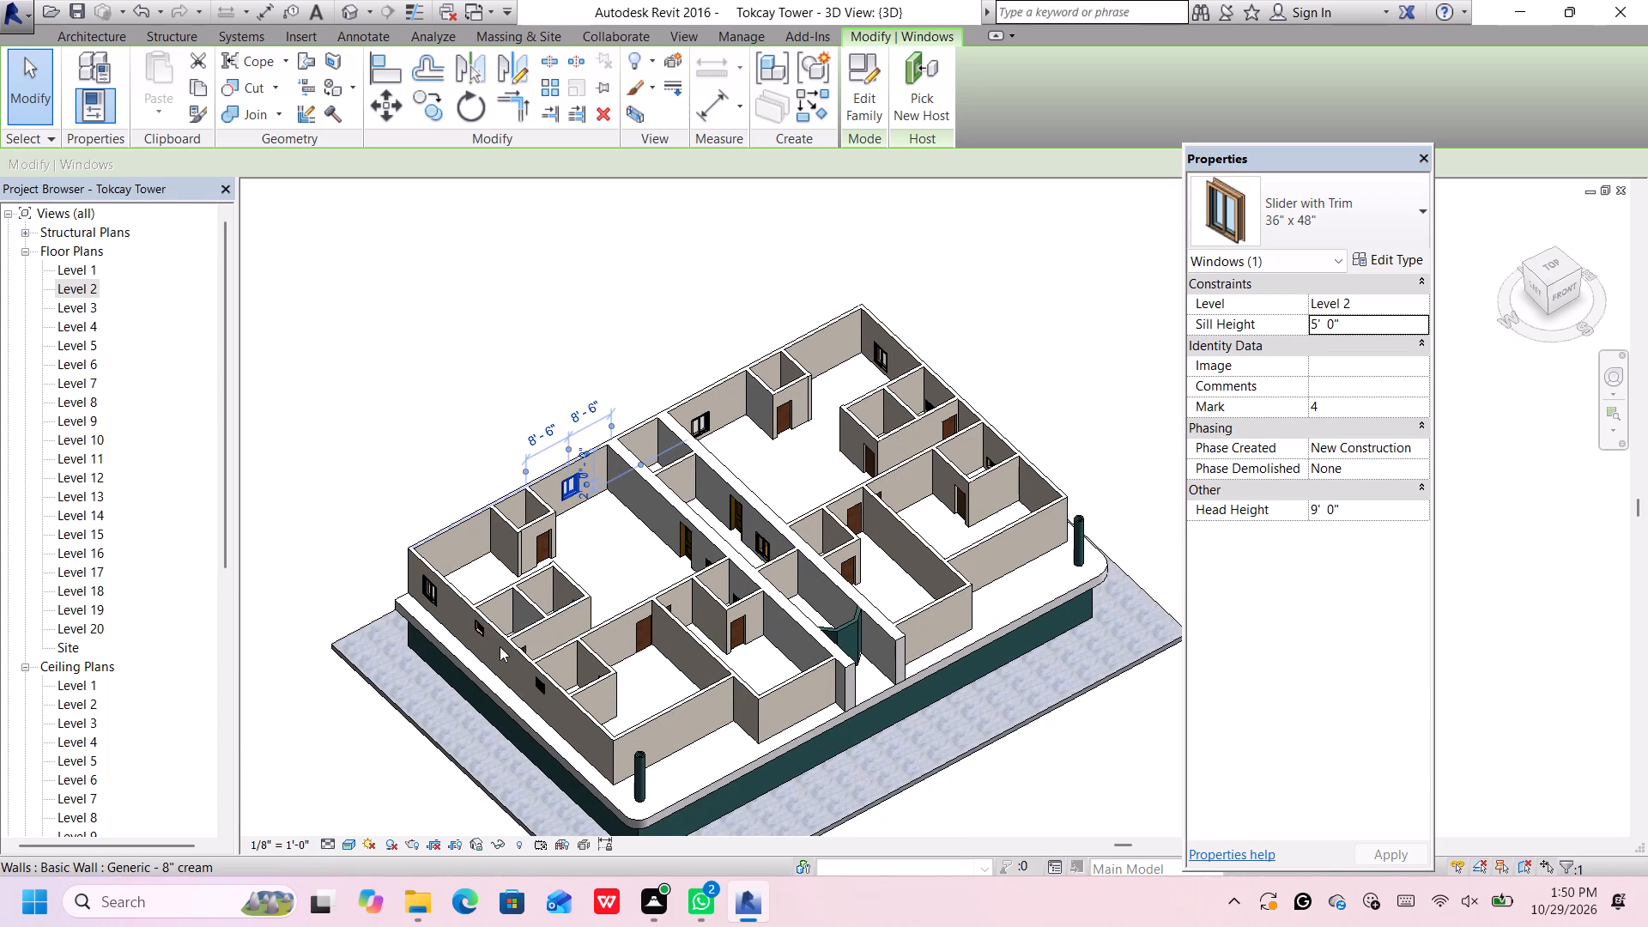
pyautogui.scroll(4, 494, 668)
pyautogui.scroll(4, 598, 637)
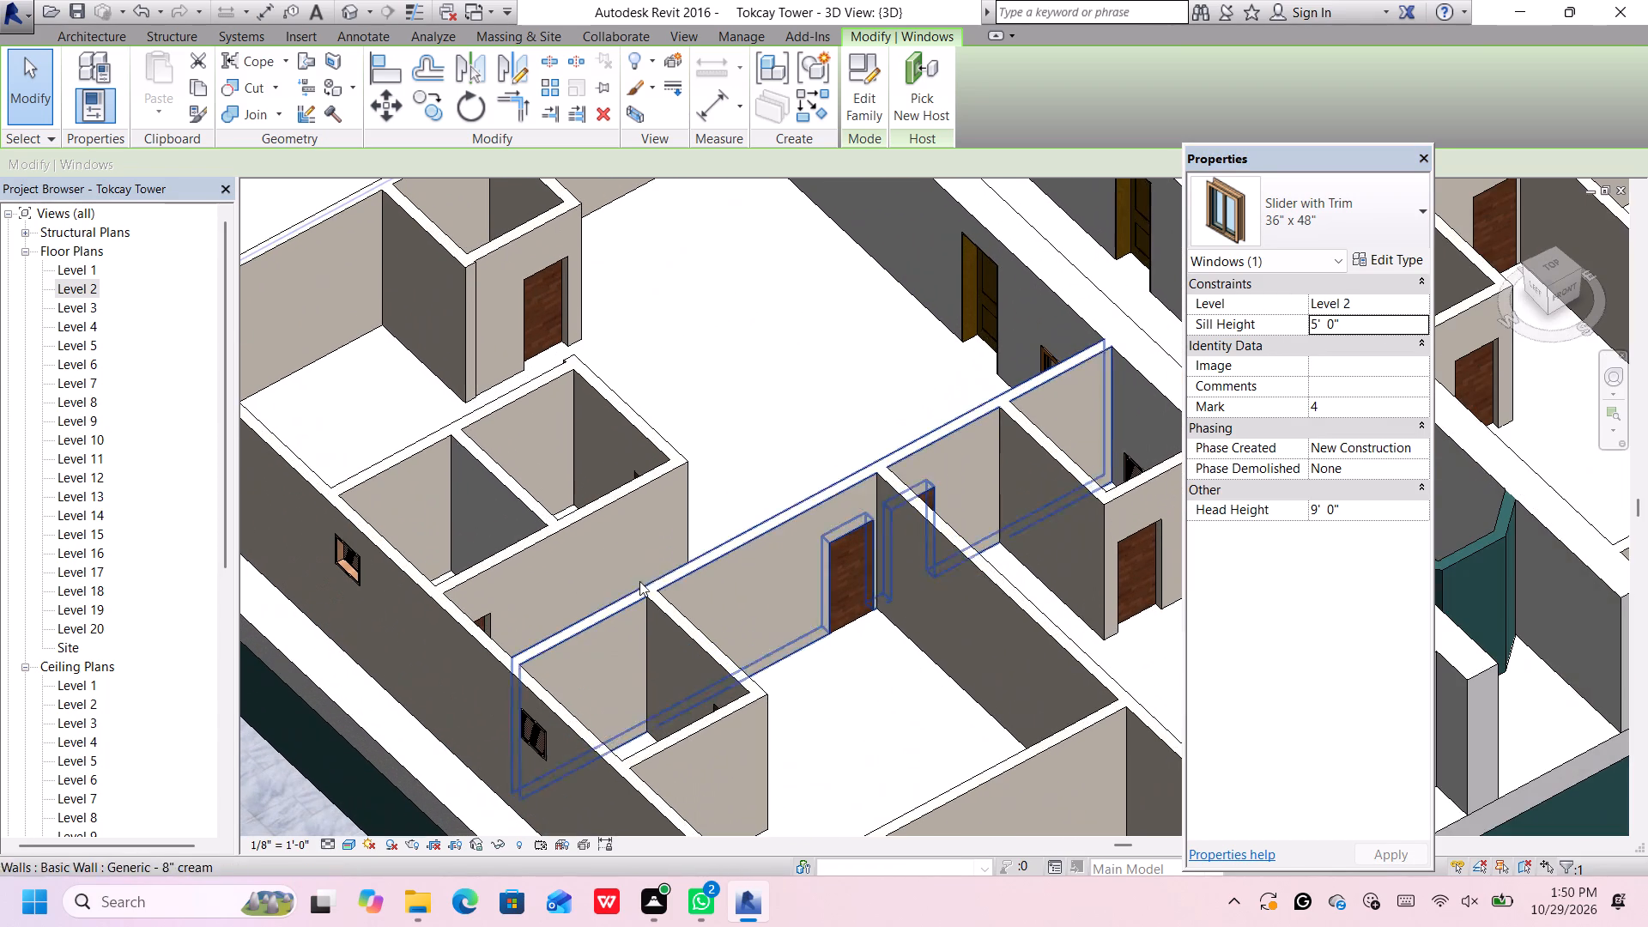
pyautogui.moveTo(653, 567); pyautogui.dragTo(621, 545, button='middle')
pyautogui.scroll(-2, 587, 549)
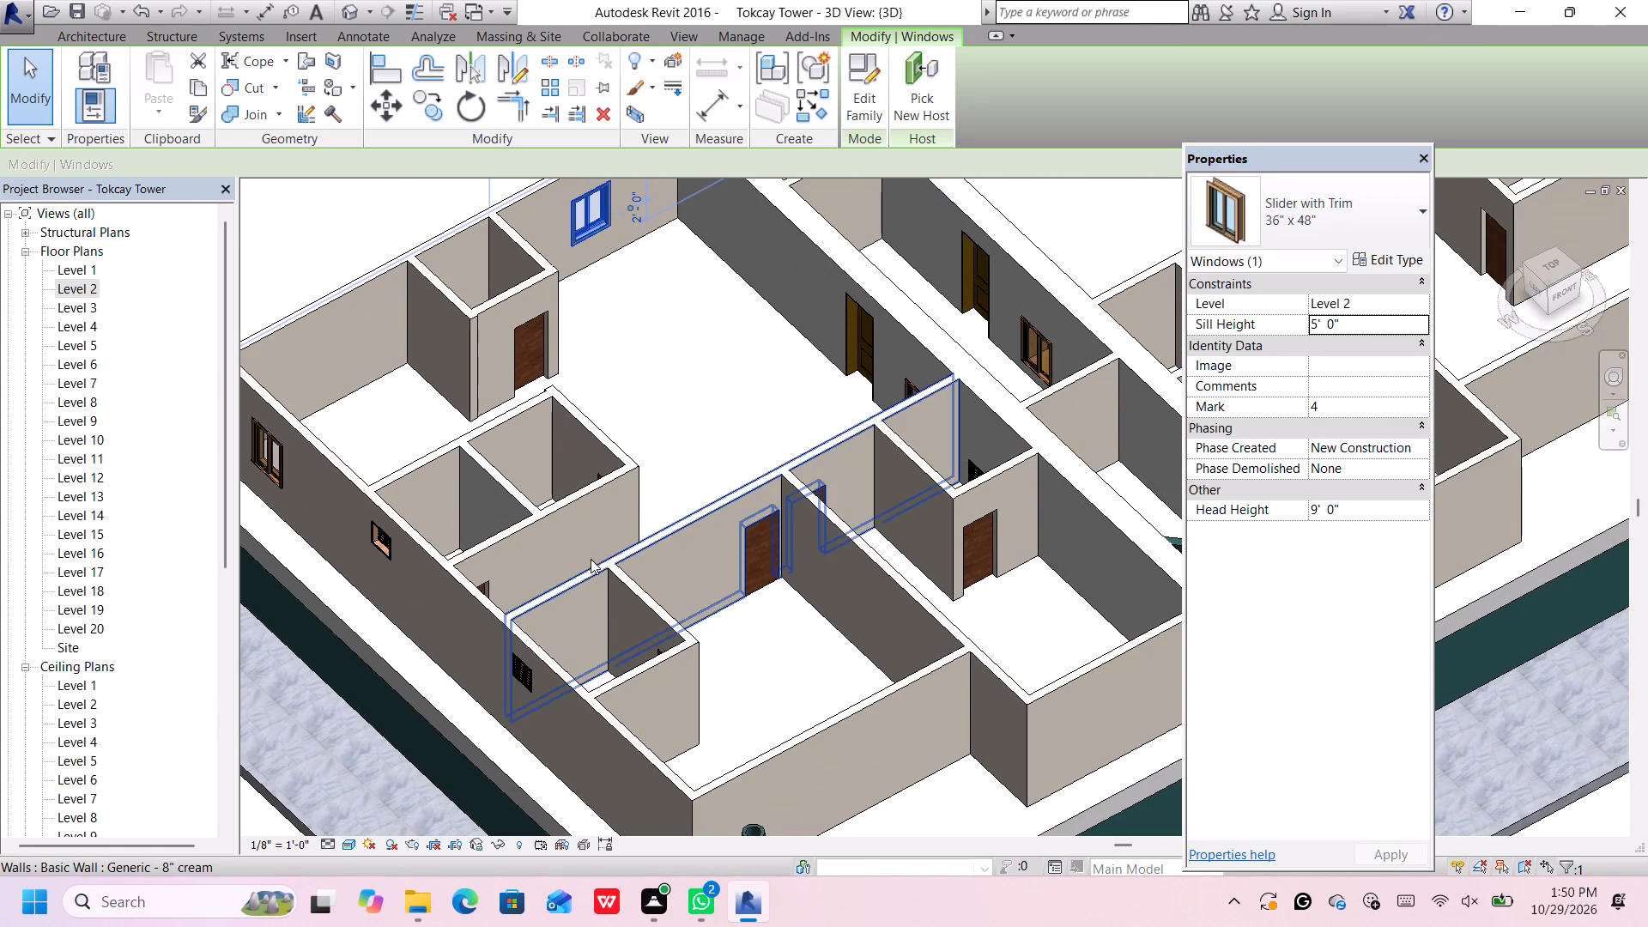
pyautogui.scroll(-2, 612, 572)
pyautogui.moveTo(660, 679); pyautogui.dragTo(635, 629, button='middle')
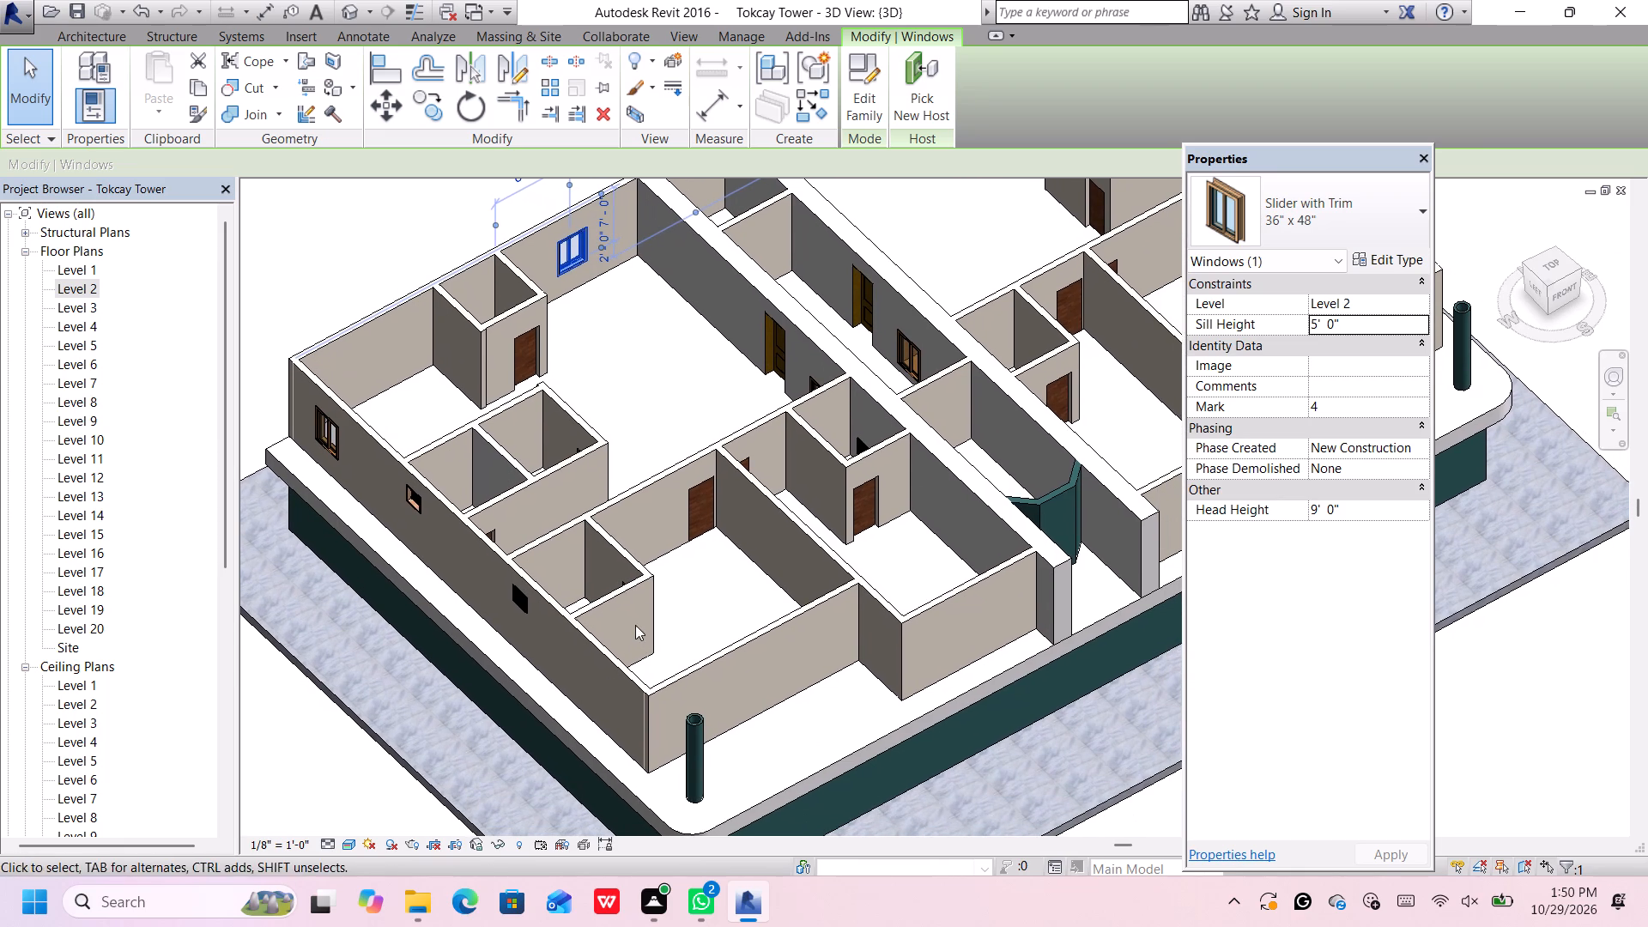
pyautogui.scroll(1, 615, 594)
pyautogui.moveTo(815, 446); pyautogui.dragTo(795, 464, button='middle')
pyautogui.scroll(-1, 812, 451)
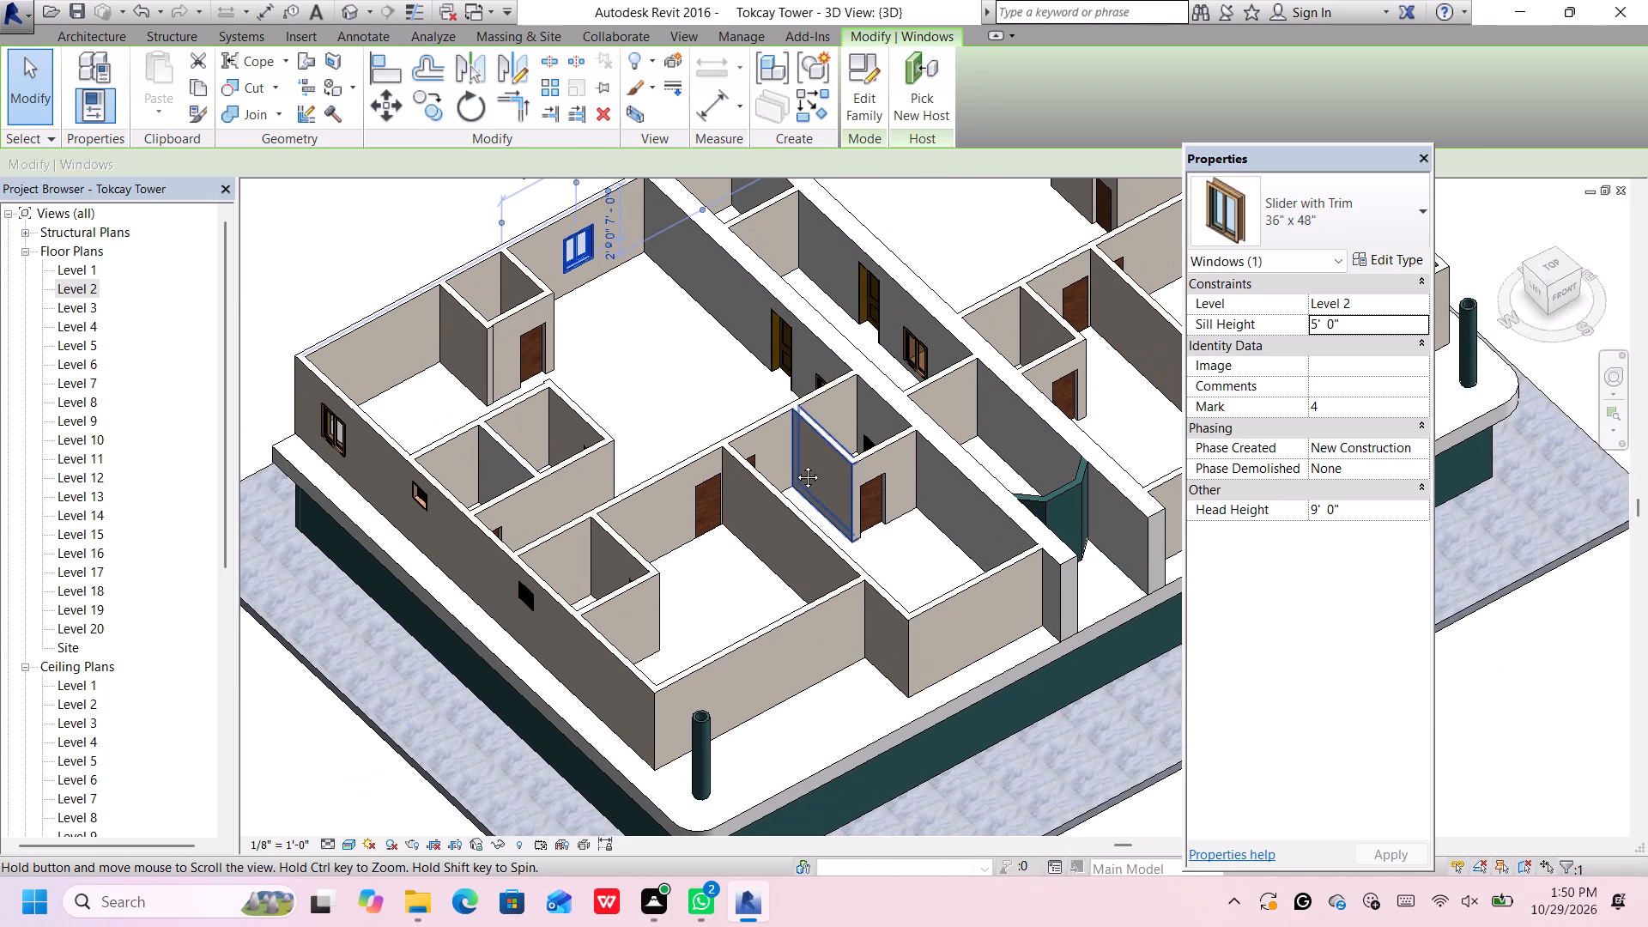
pyautogui.moveTo(795, 464); pyautogui.dragTo(789, 465, button='middle')
# Set the sill height of the 36" x 48" slider window in the rear wall, on the far side of the corridor, to 5'.
pyautogui.moveTo(750, 502); pyautogui.dragTo(760, 686, button='middle')
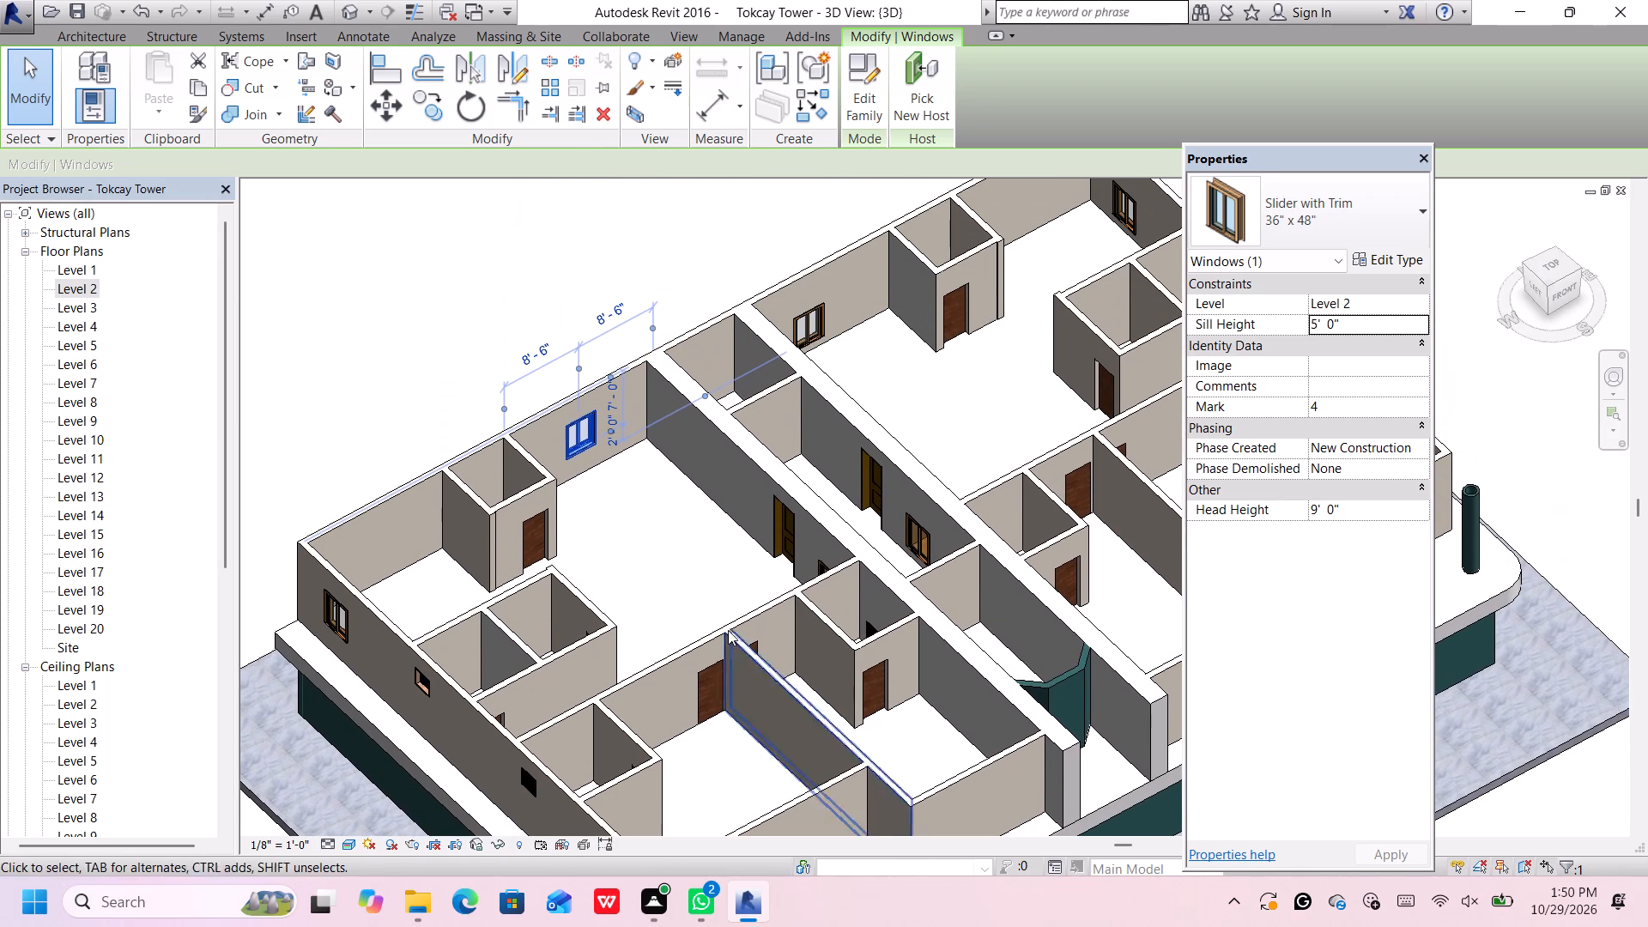
pyautogui.scroll(1, 774, 331)
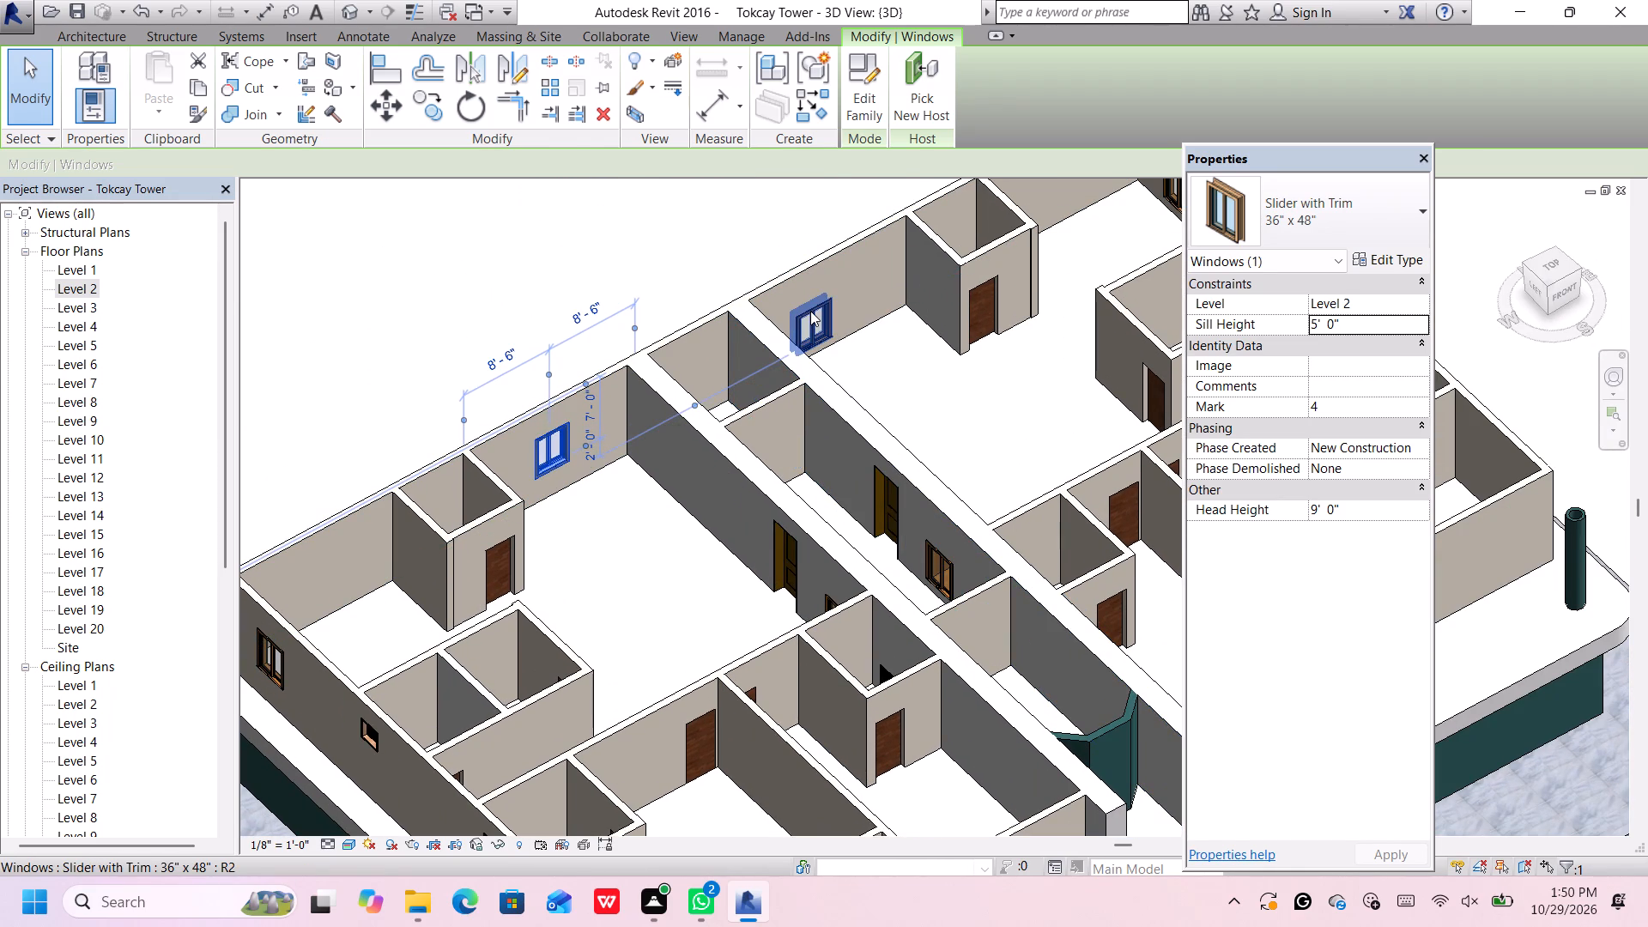
pyautogui.click(810, 311)
pyautogui.scroll(3, 807, 312)
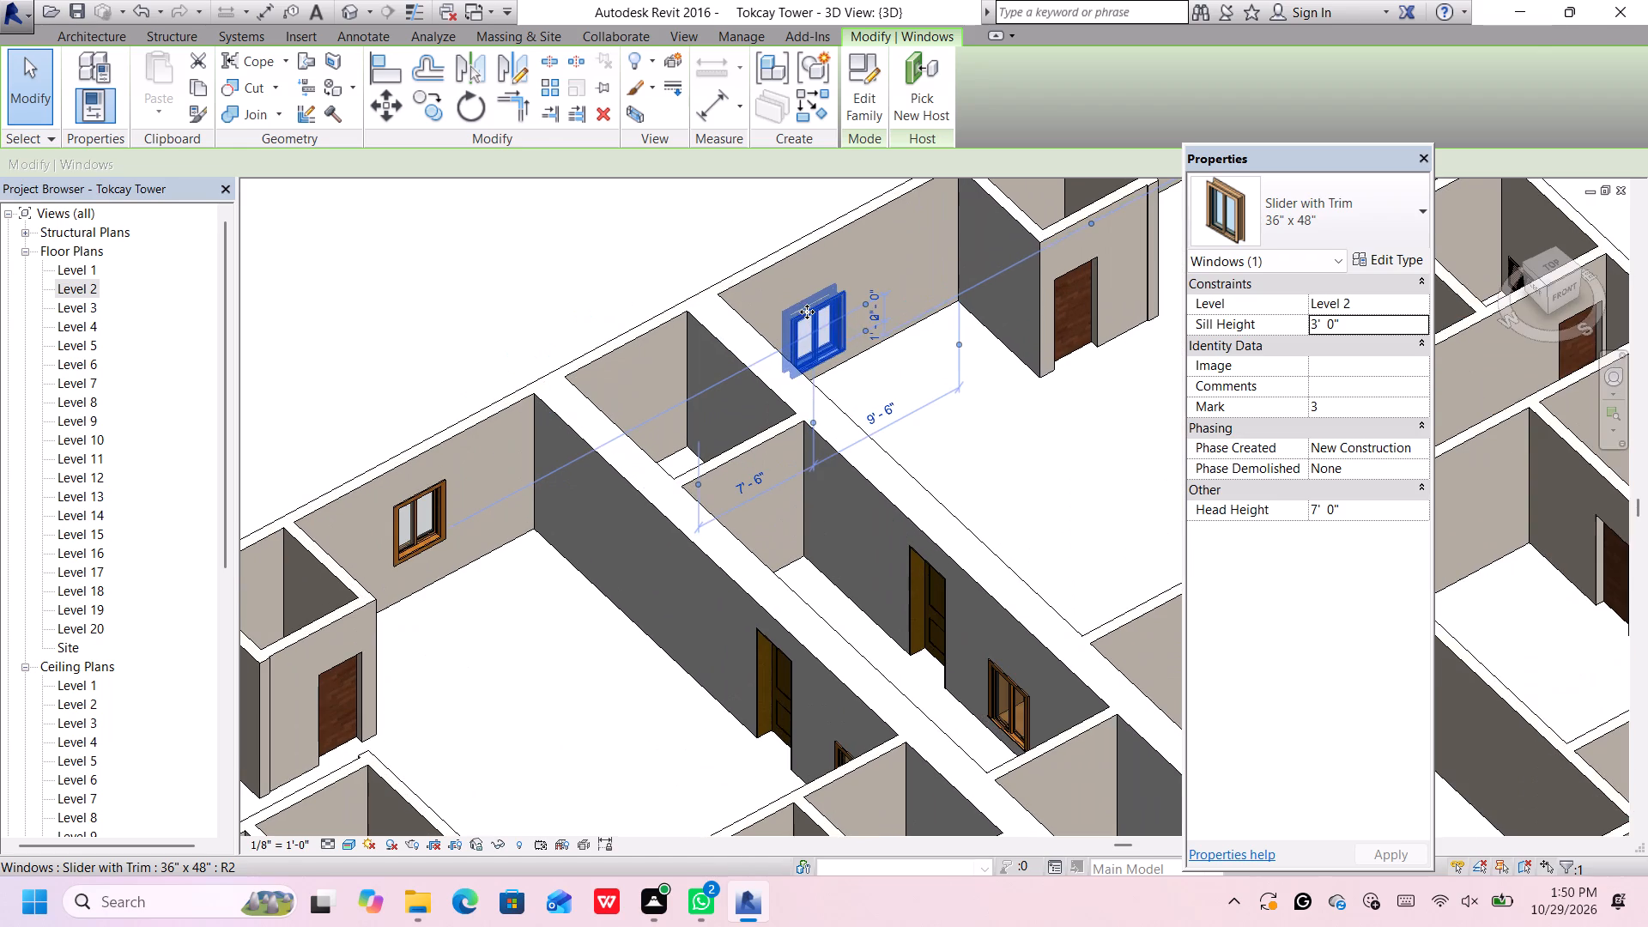
pyautogui.click(1354, 327)
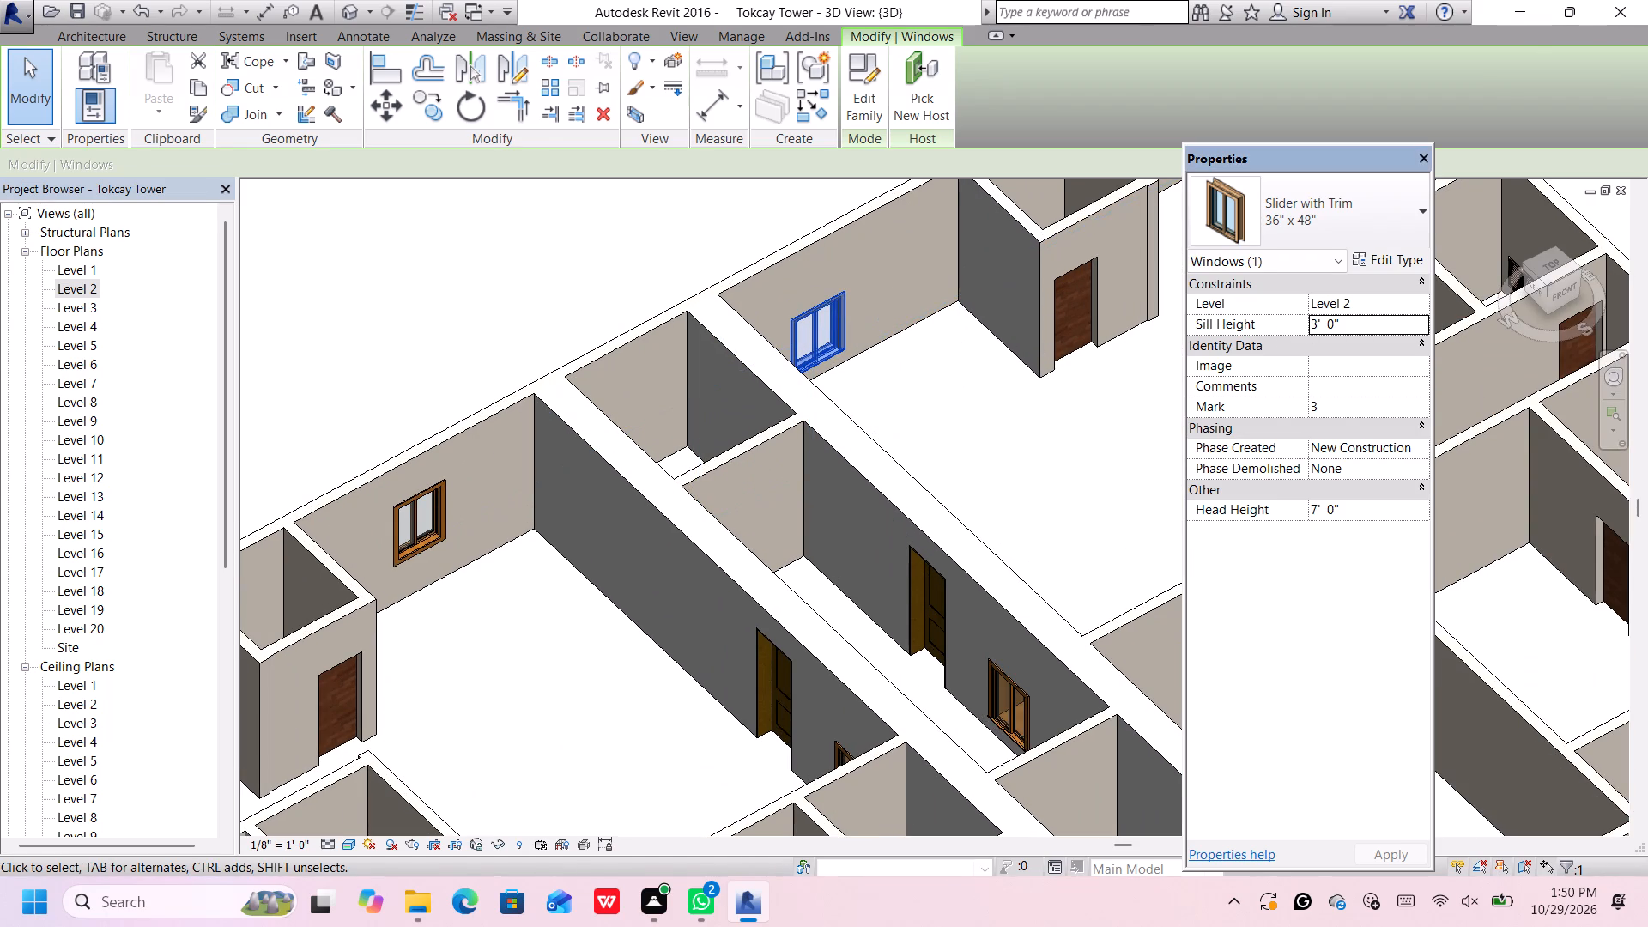
pyautogui.press('BackSpace')
pyautogui.press('5')
pyautogui.press("'")
pyautogui.press('Return')
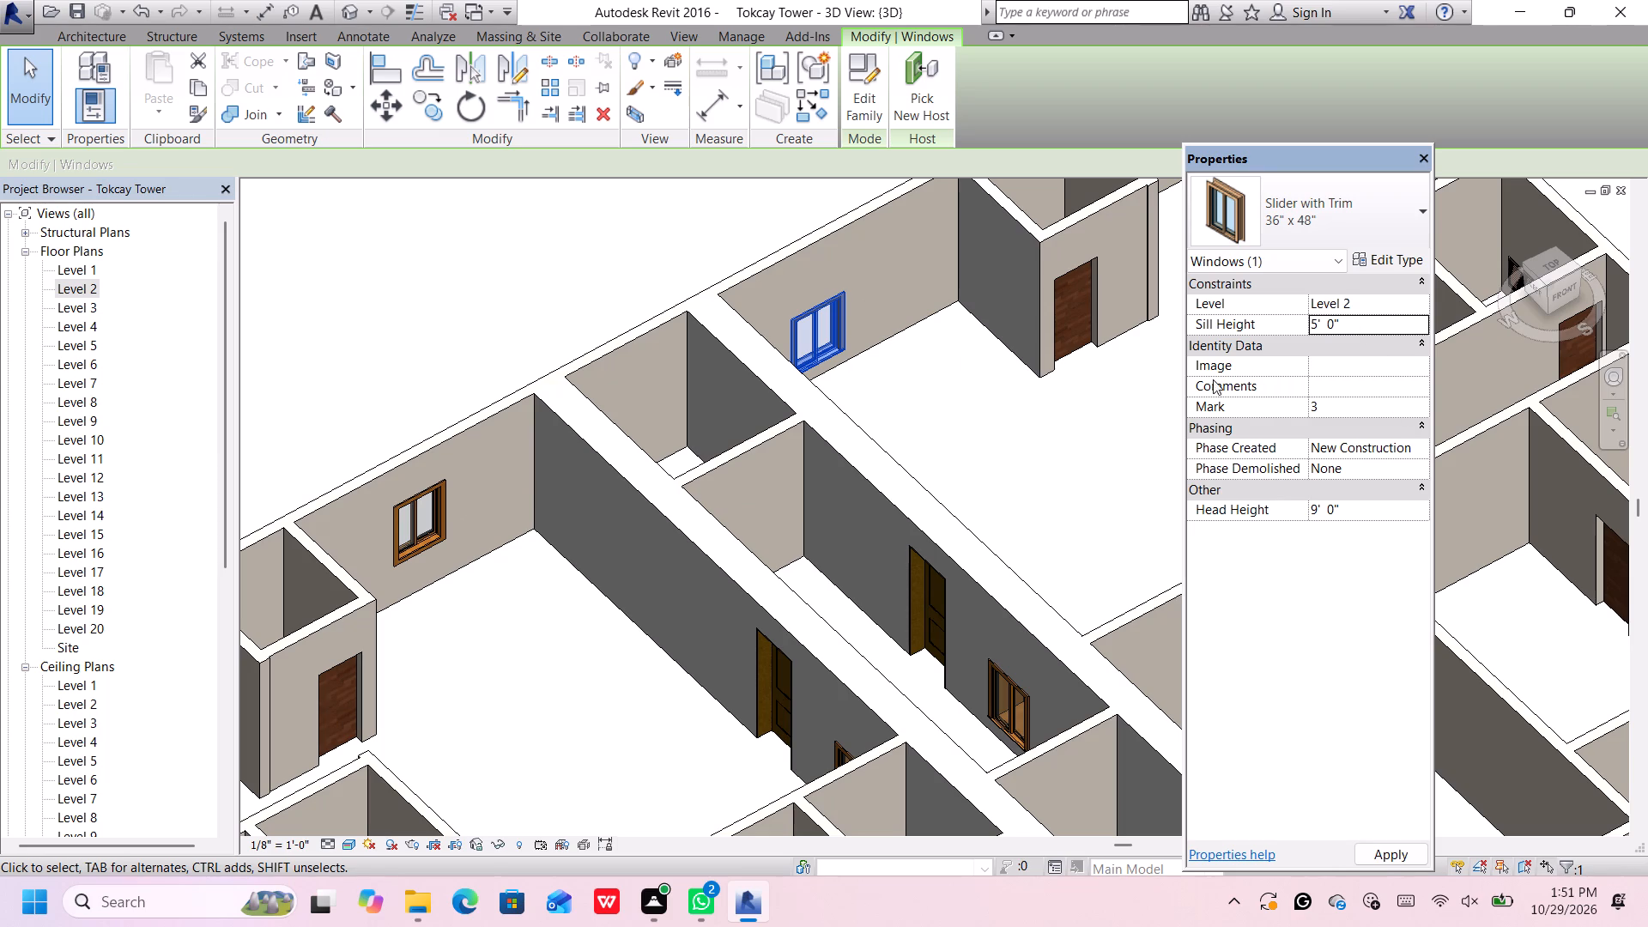
# Set the sill height of the 36" x 48" slider window beside the door in the far corridor wall to 5'.
pyautogui.scroll(-8, 962, 324)
pyautogui.scroll(5, 1068, 493)
pyautogui.scroll(1, 870, 405)
pyautogui.click(871, 401)
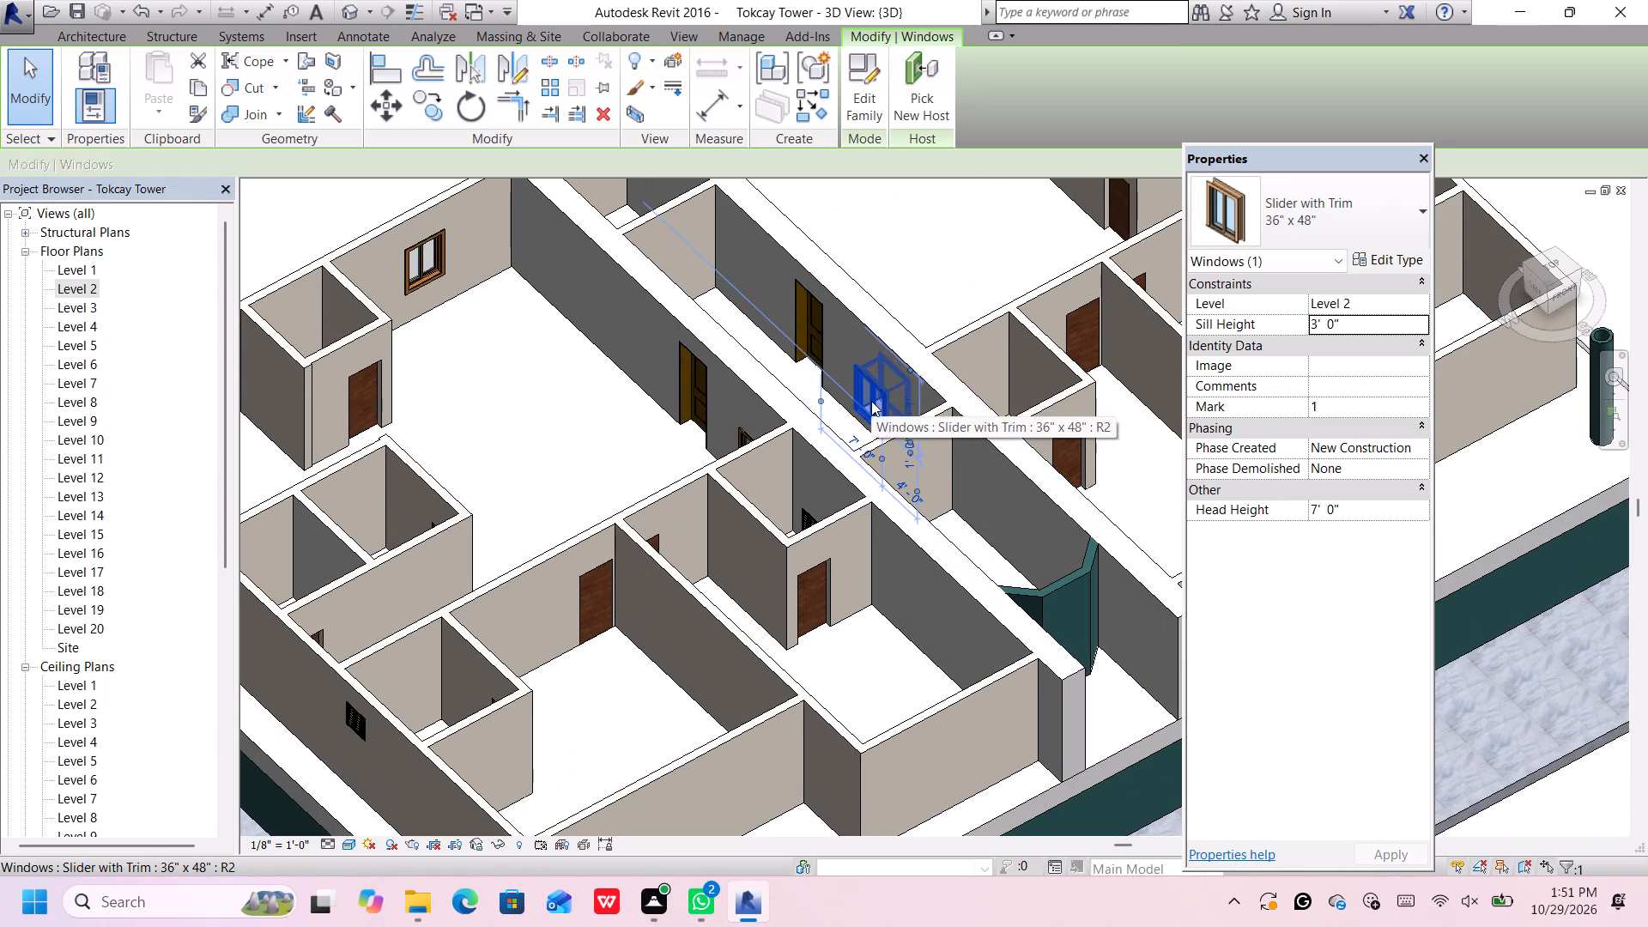
pyautogui.click(1354, 321)
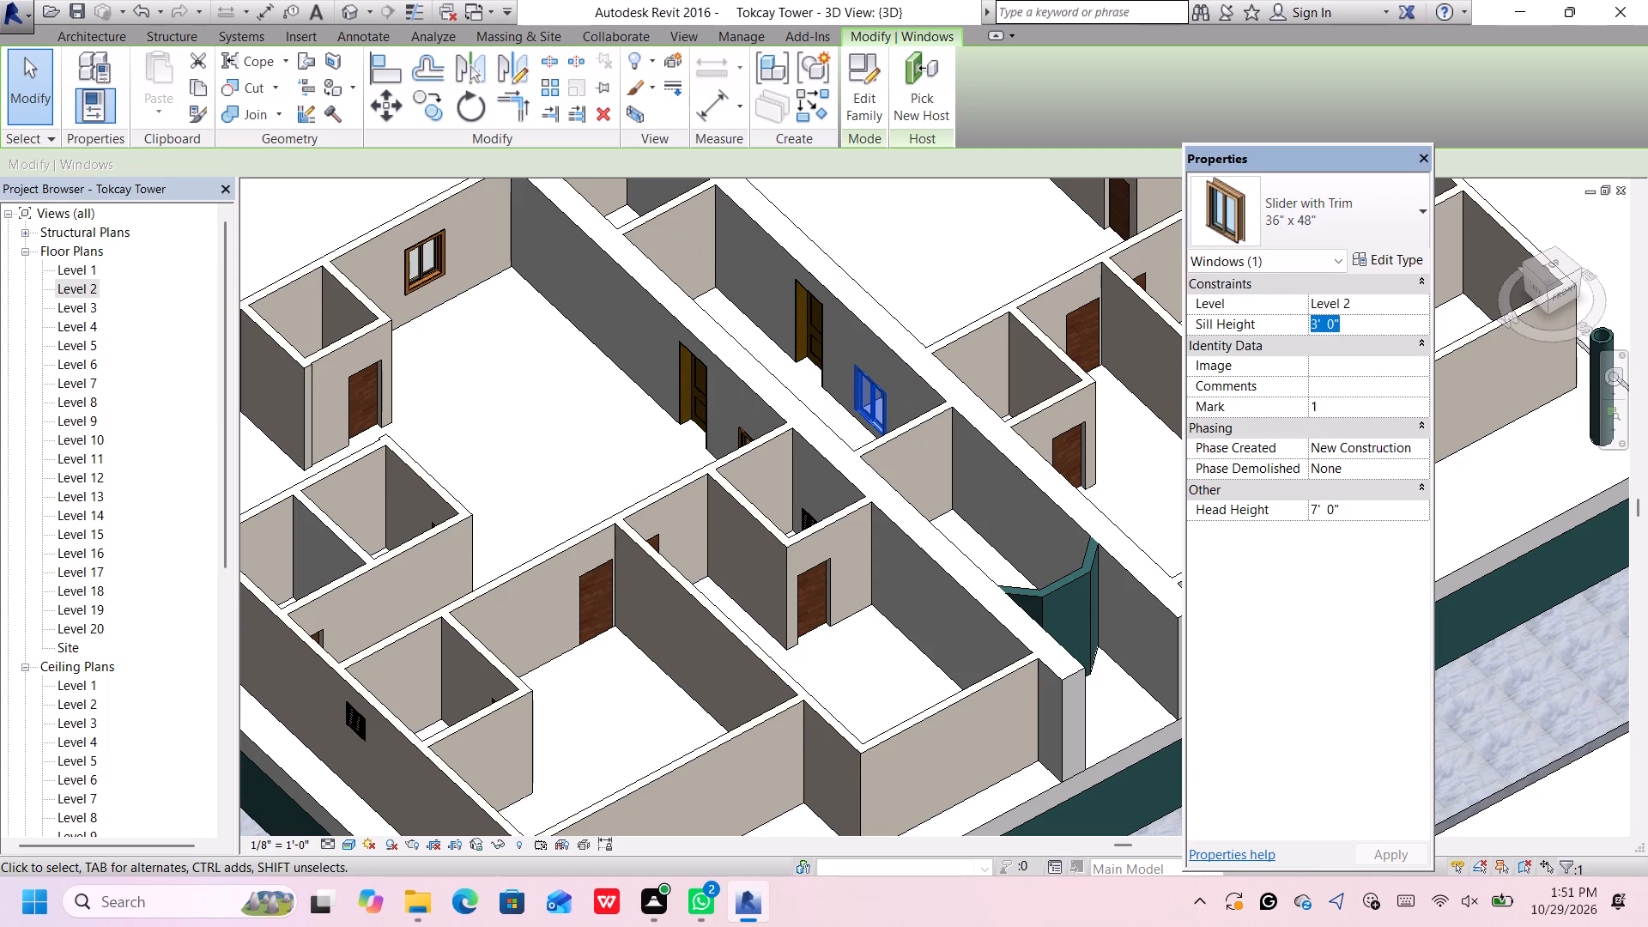
pyautogui.press('BackSpace')
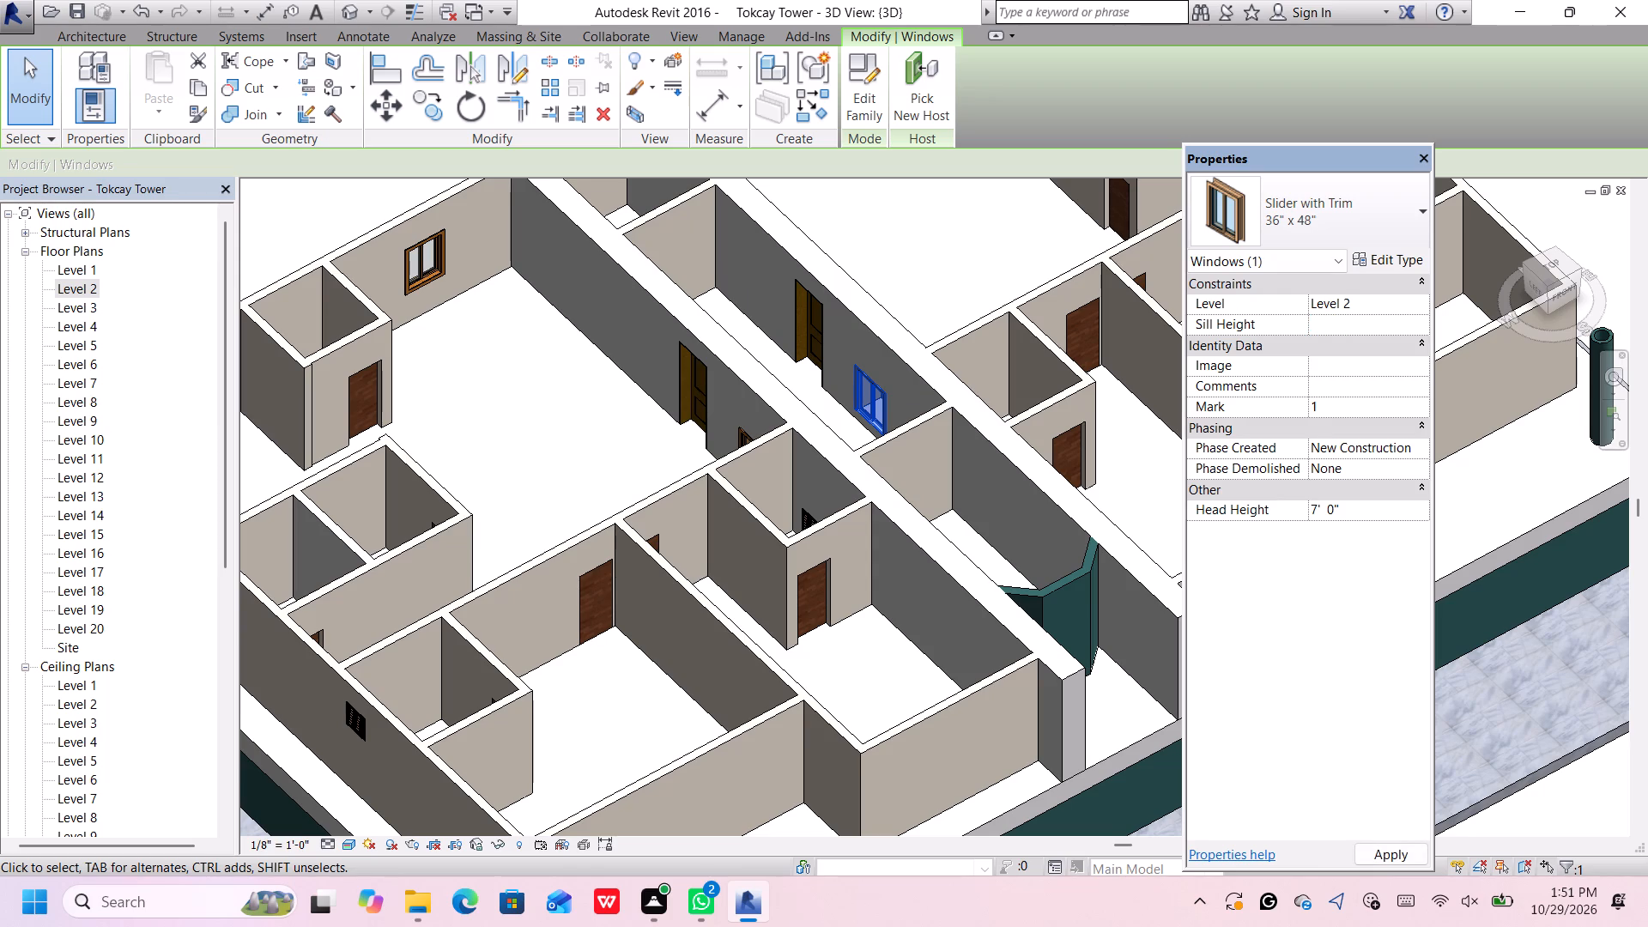
pyautogui.press('5')
pyautogui.press('Return')
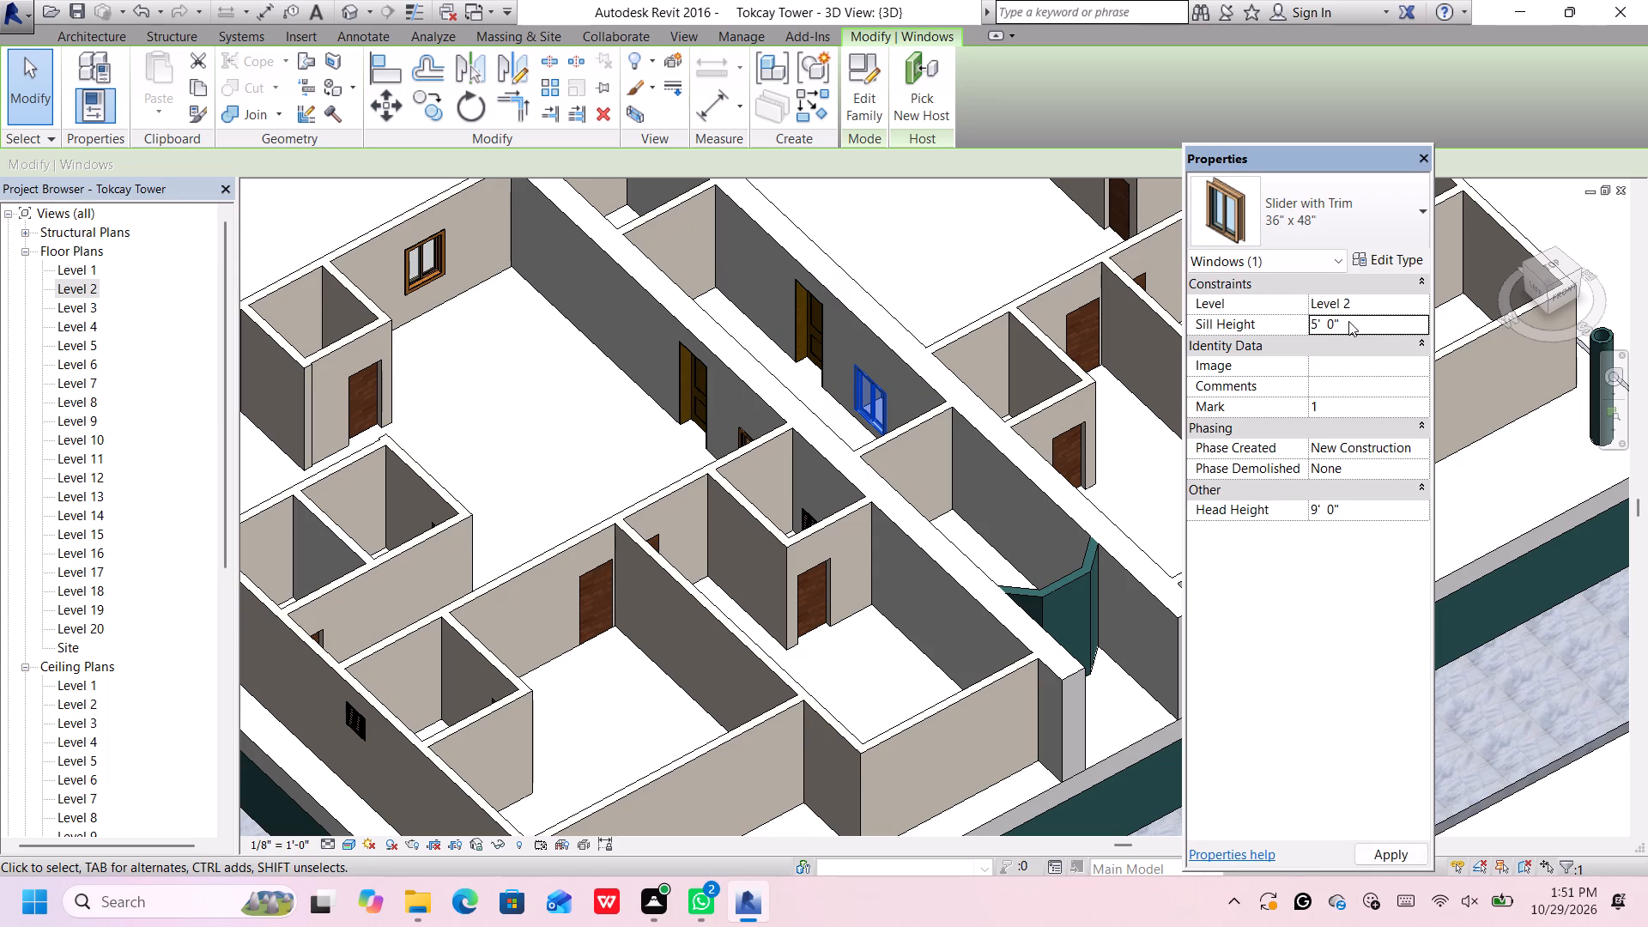
# Set the sill height of the 24" x 24" louver window in the small room along the near corridor wall to 8'.
pyautogui.scroll(3, 781, 502)
pyautogui.click(811, 520)
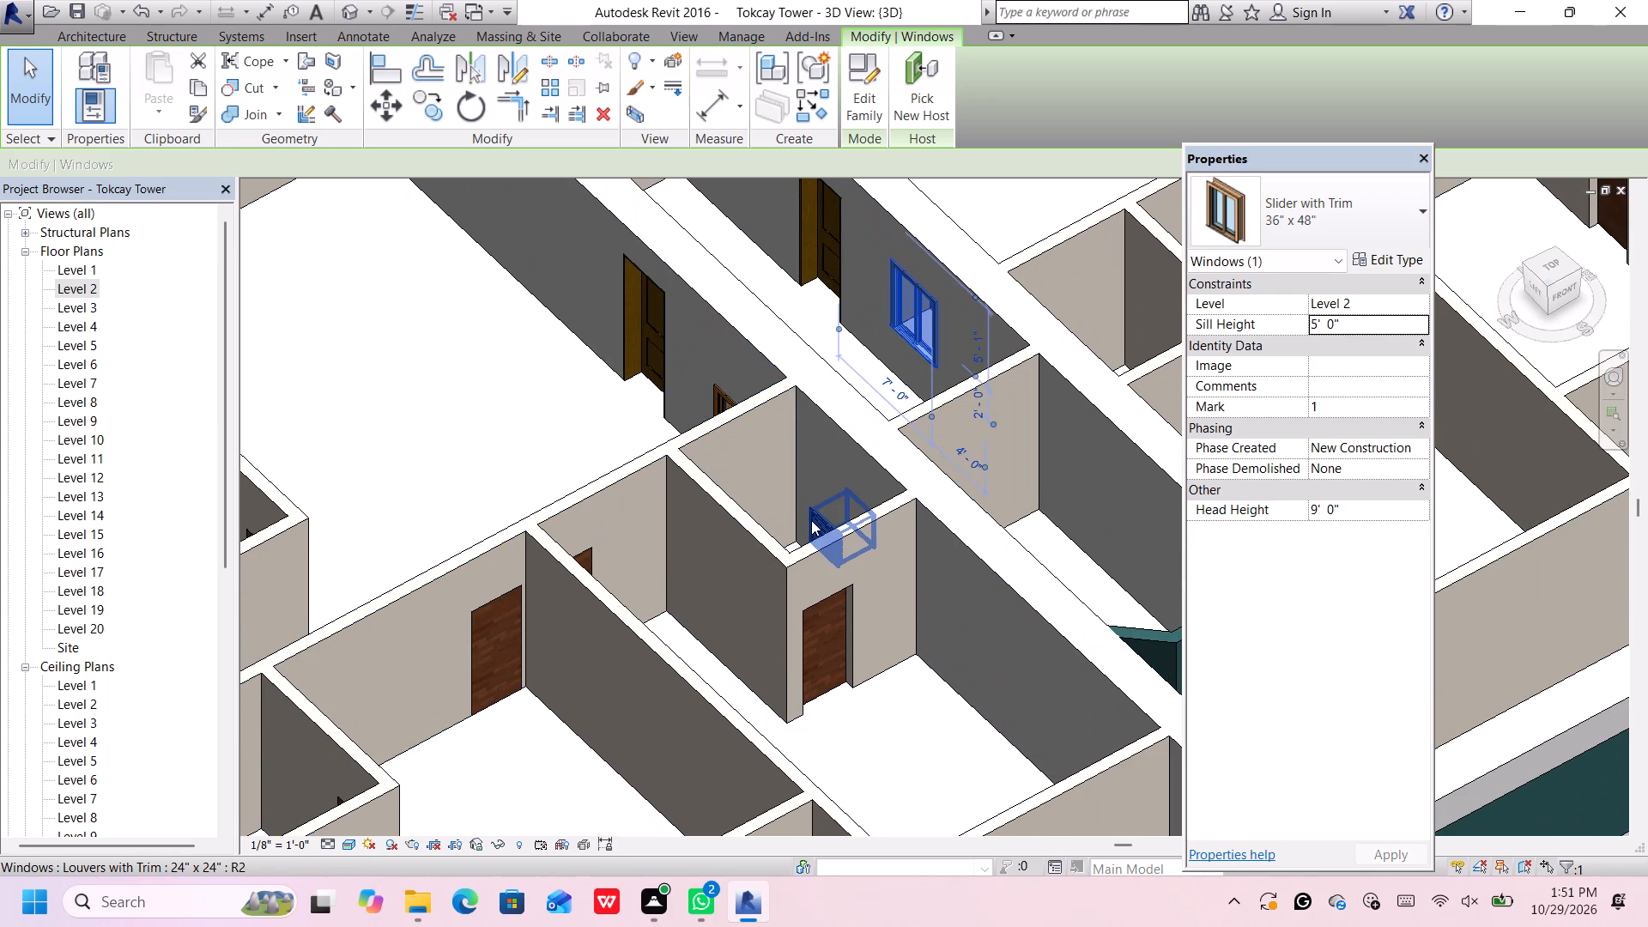
pyautogui.click(1389, 323)
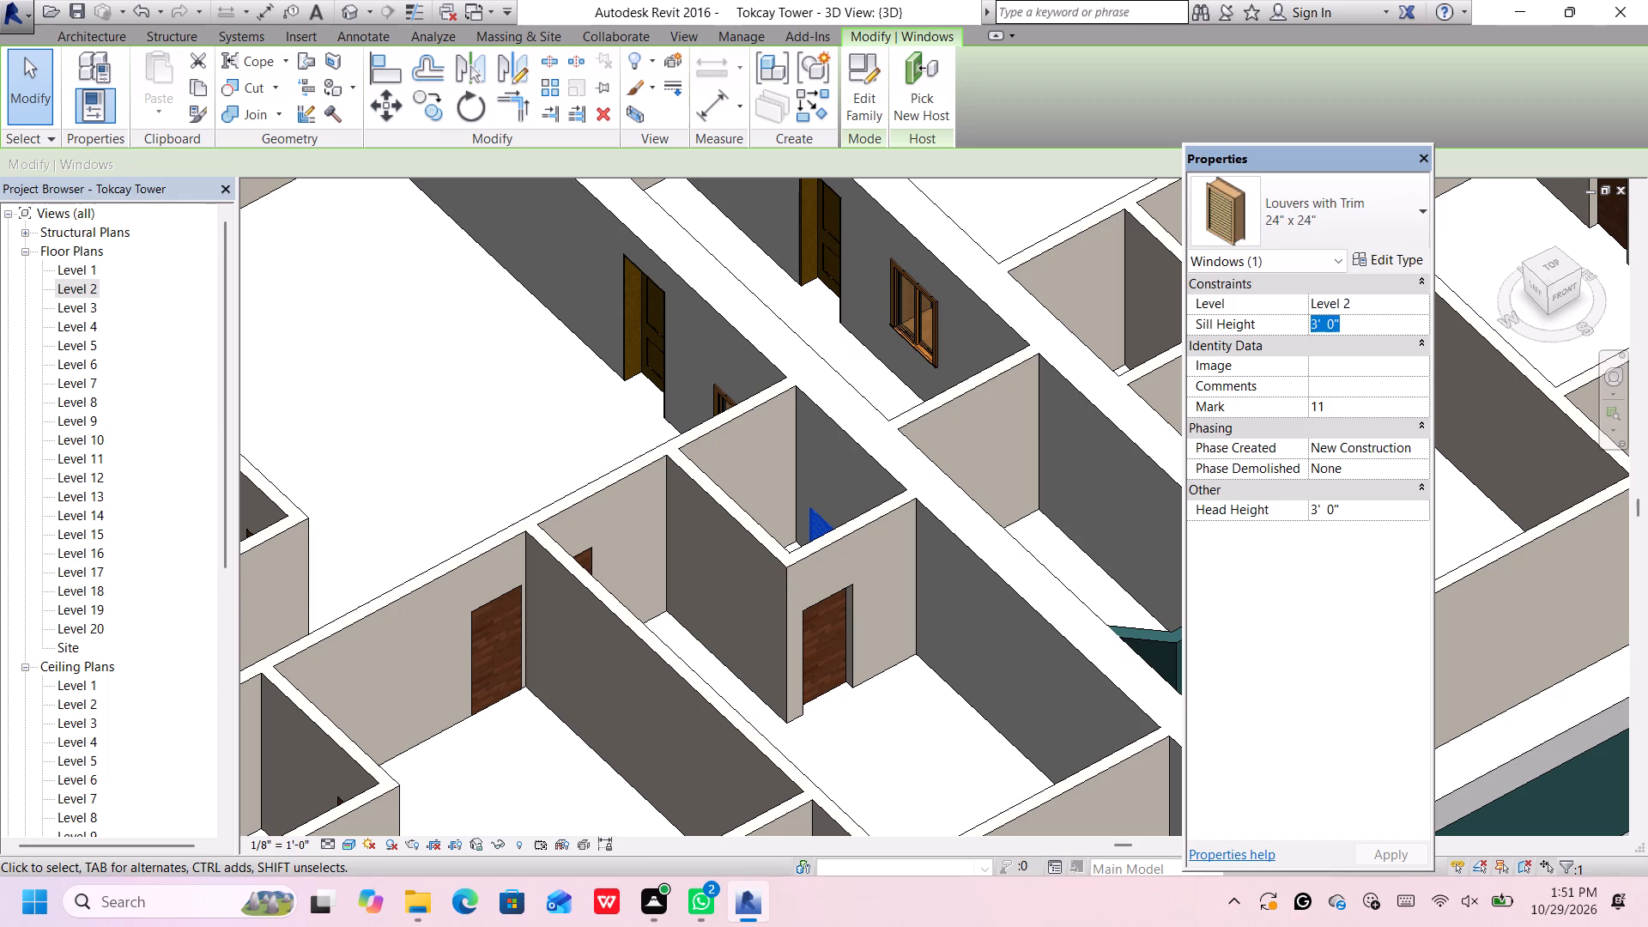
pyautogui.press('BackSpace')
pyautogui.press('8')
pyautogui.press("'")
pyautogui.press('Return')
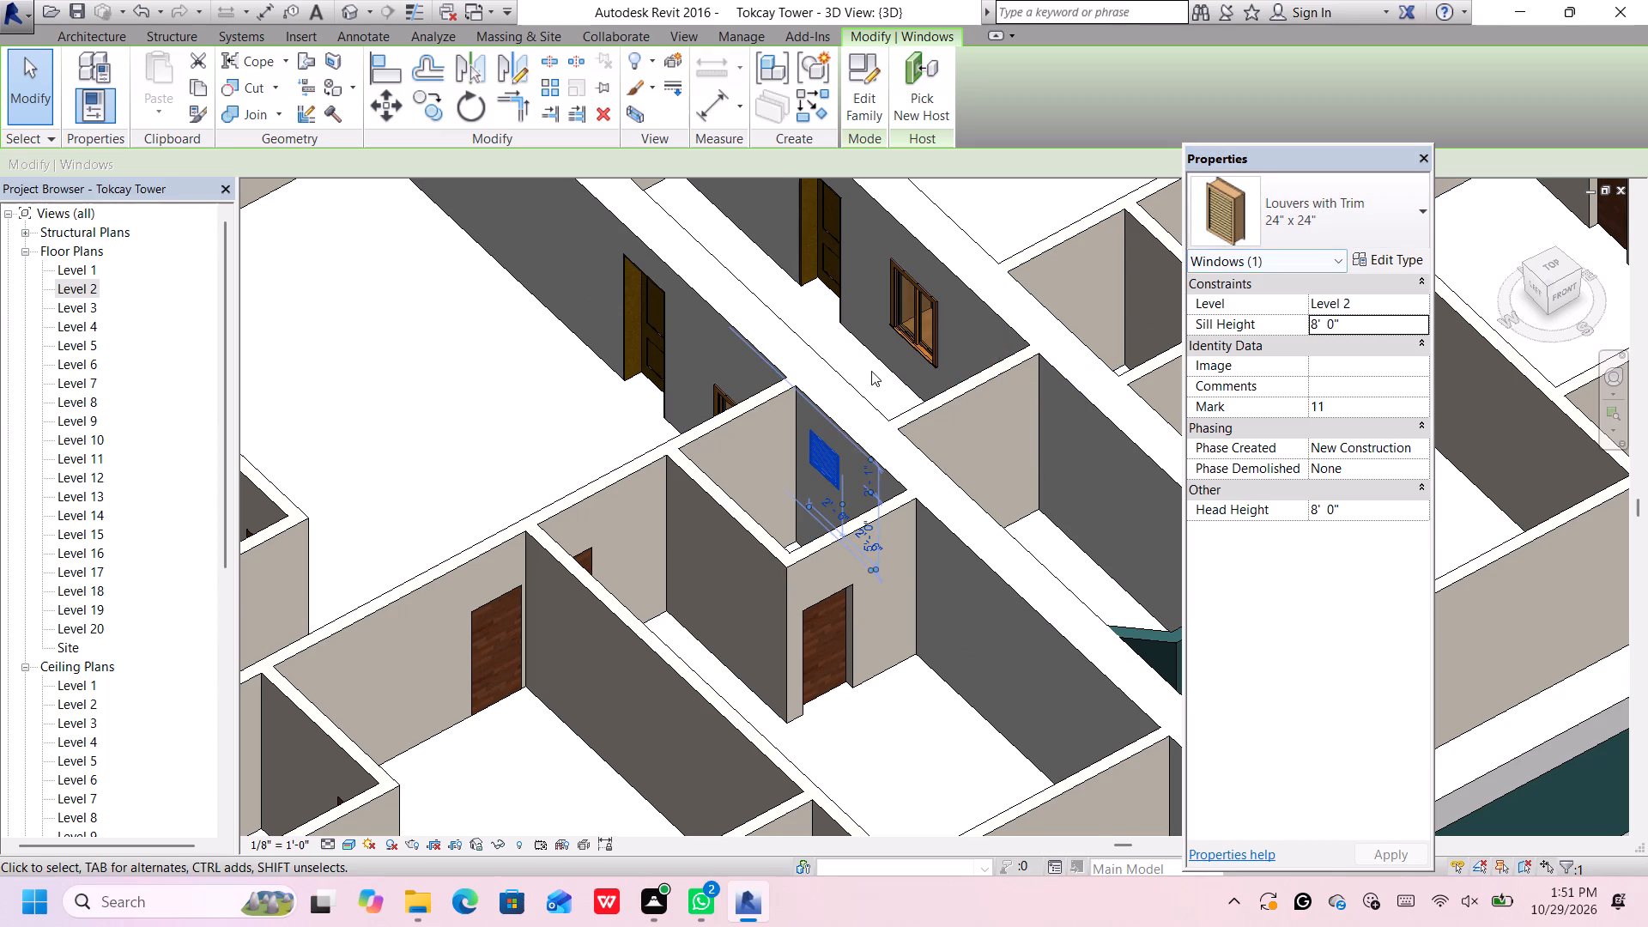
# Set the sill height of the 24" x 24" louver window in the far corridor wall, near the cross wall, to 8'.
pyautogui.scroll(-3, 875, 369)
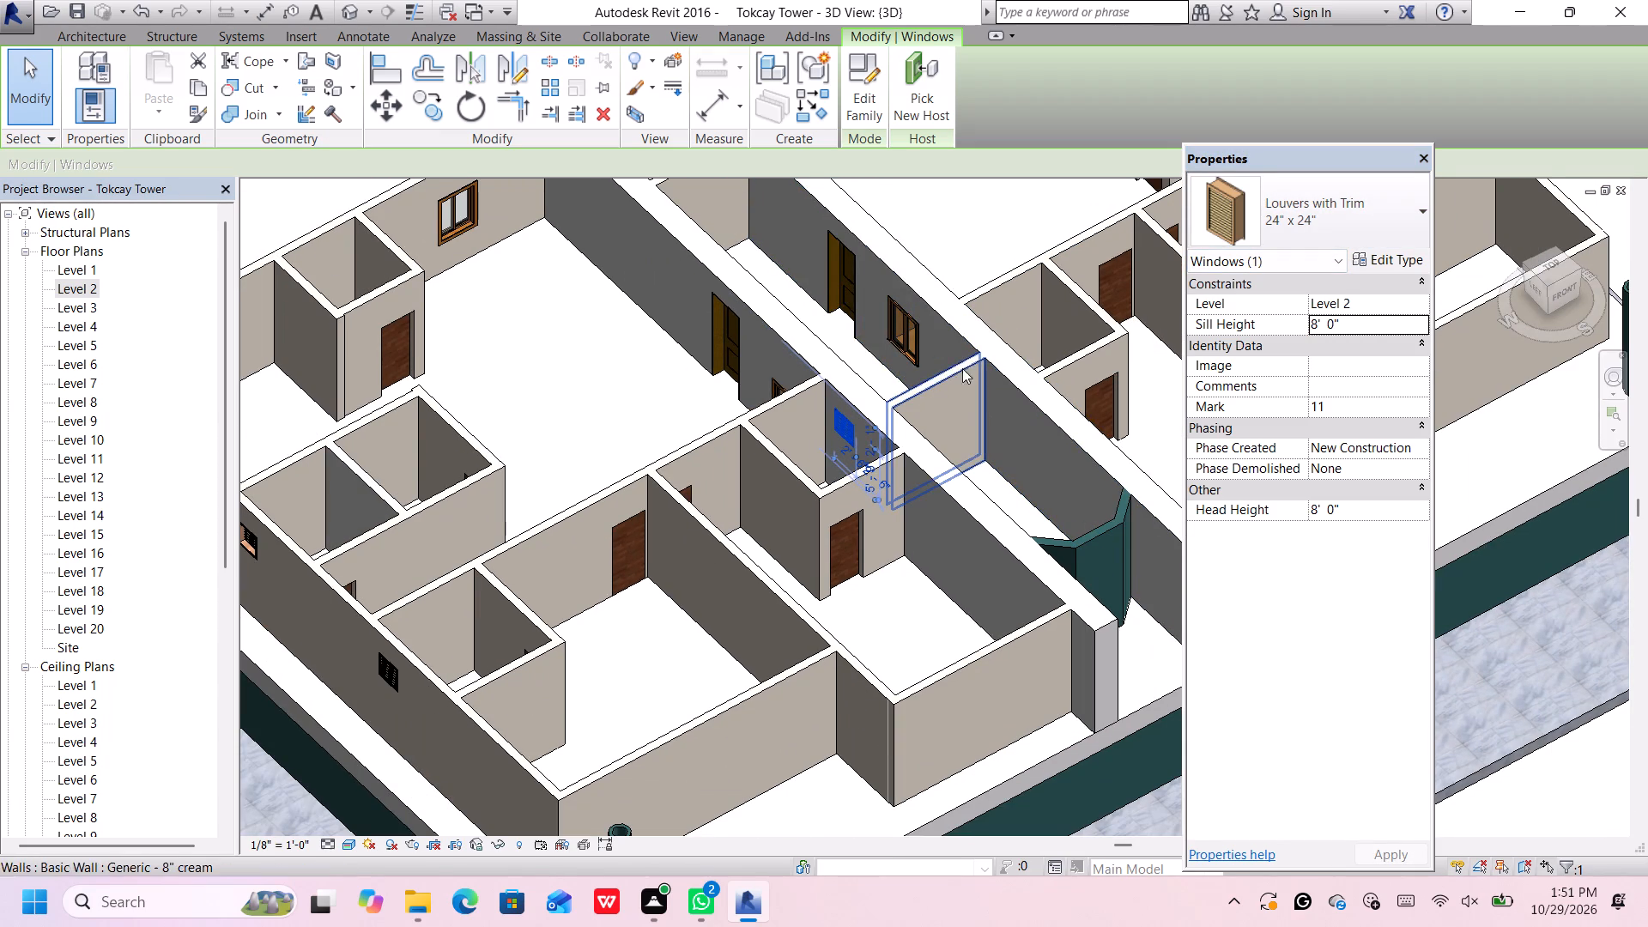
pyautogui.moveTo(955, 359); pyautogui.dragTo(1123, 451, button='middle')
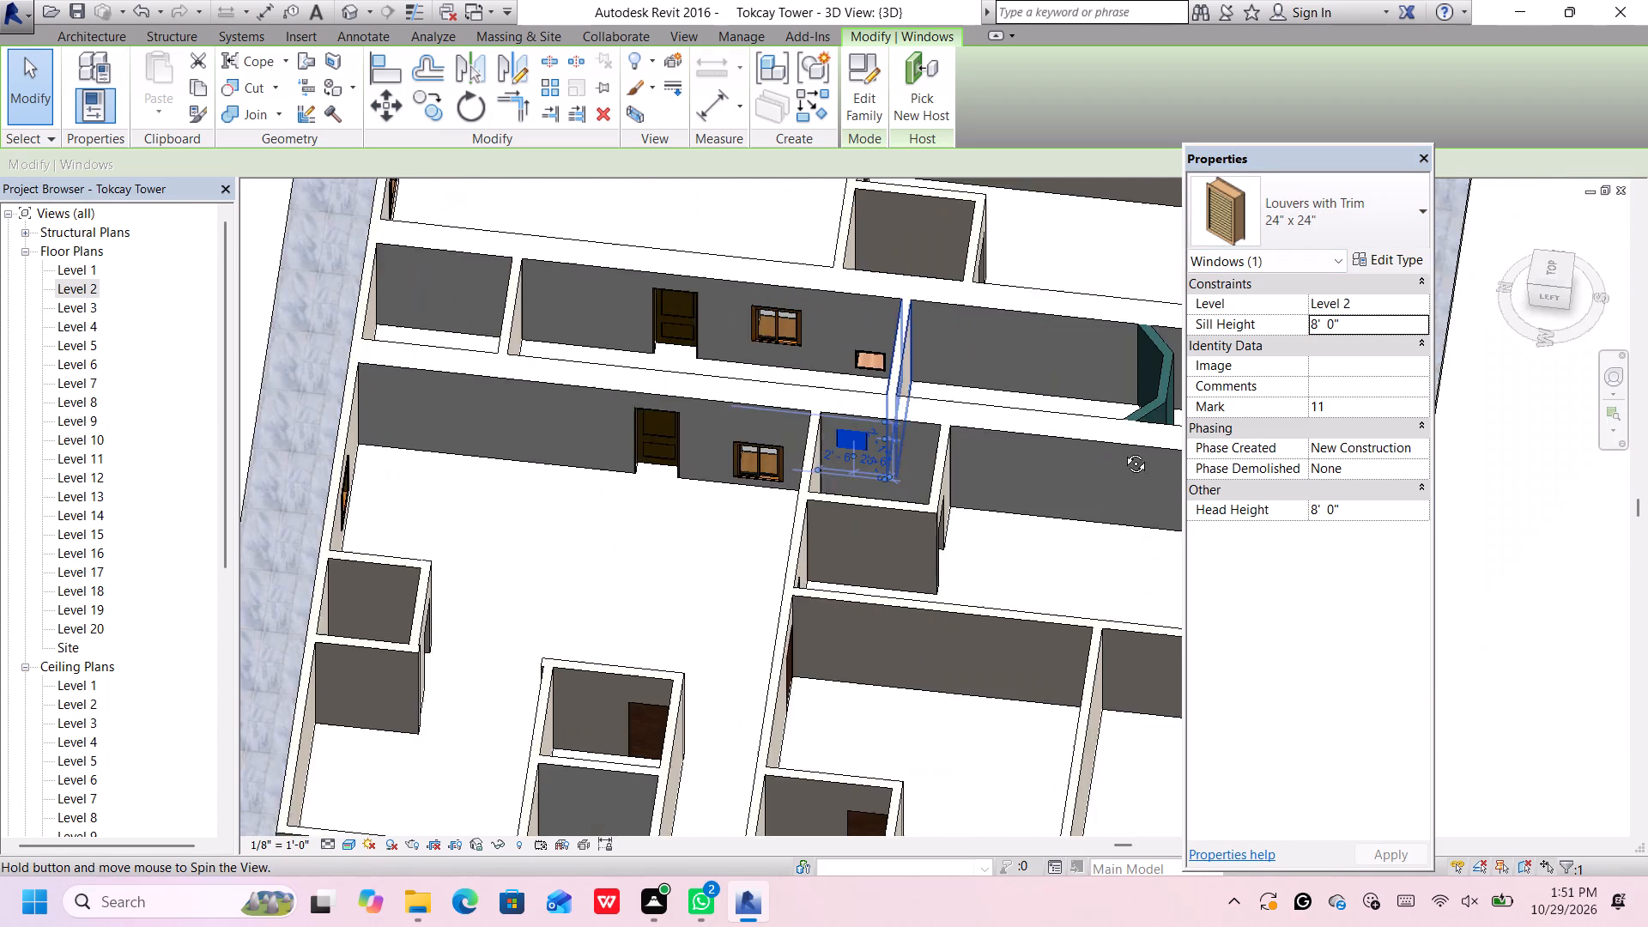
pyautogui.moveTo(1123, 451); pyautogui.dragTo(1123, 446, button='middle')
pyautogui.scroll(2, 1065, 435)
pyautogui.click(815, 340)
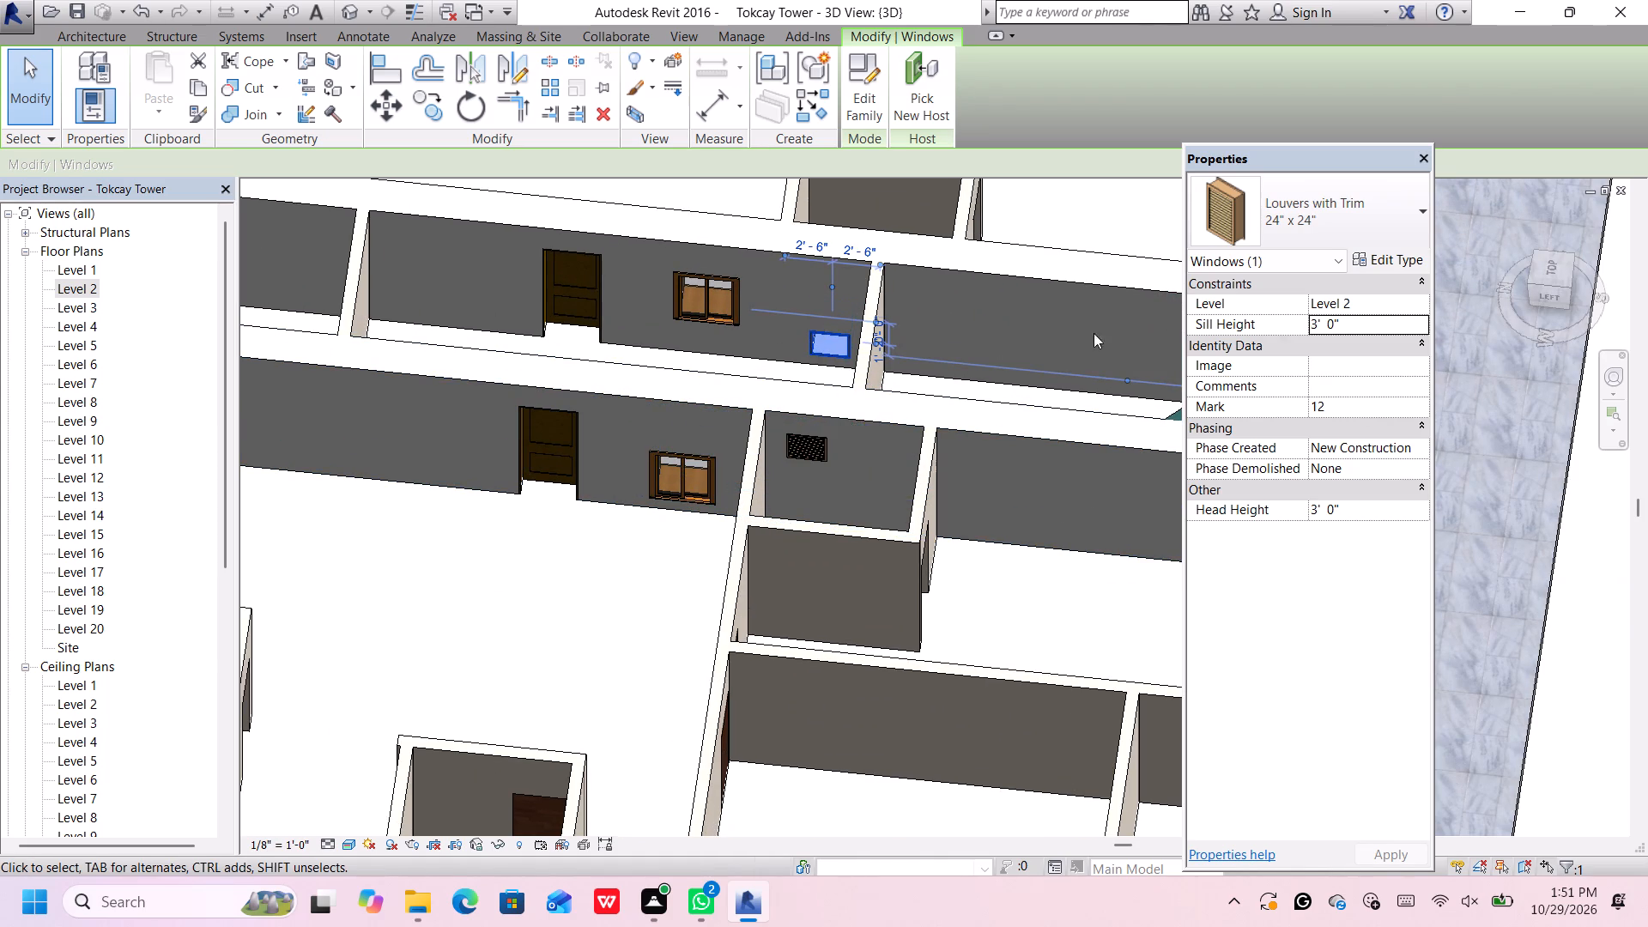
pyautogui.click(1388, 324)
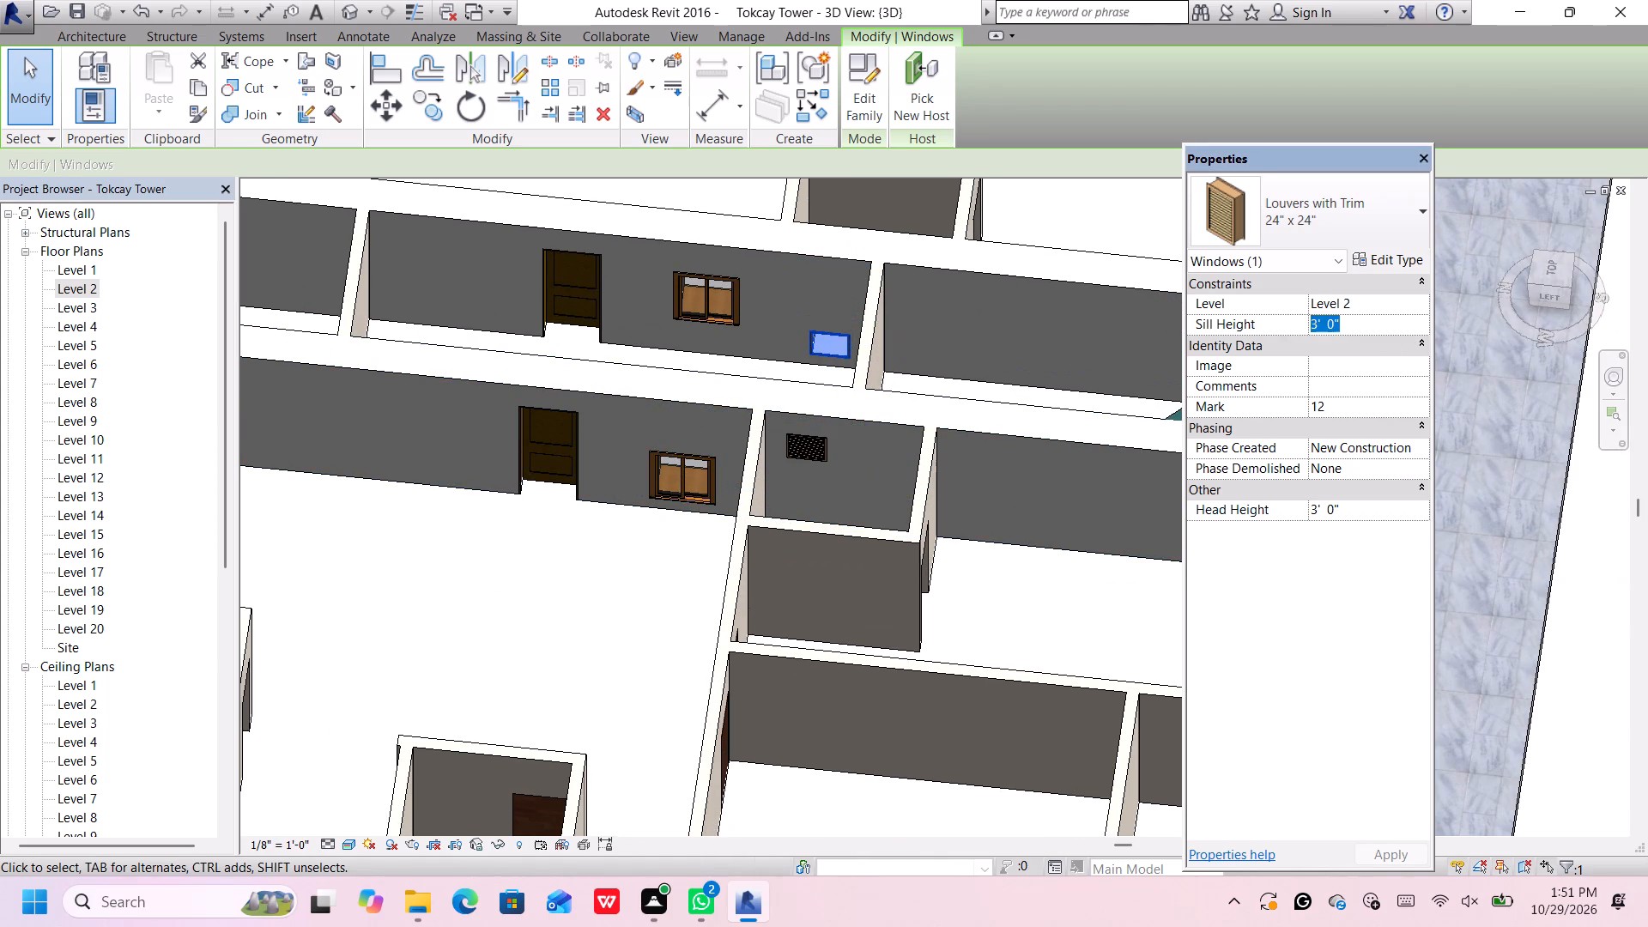
pyautogui.press('BackSpace')
pyautogui.write("8'")
pyautogui.press('Return')
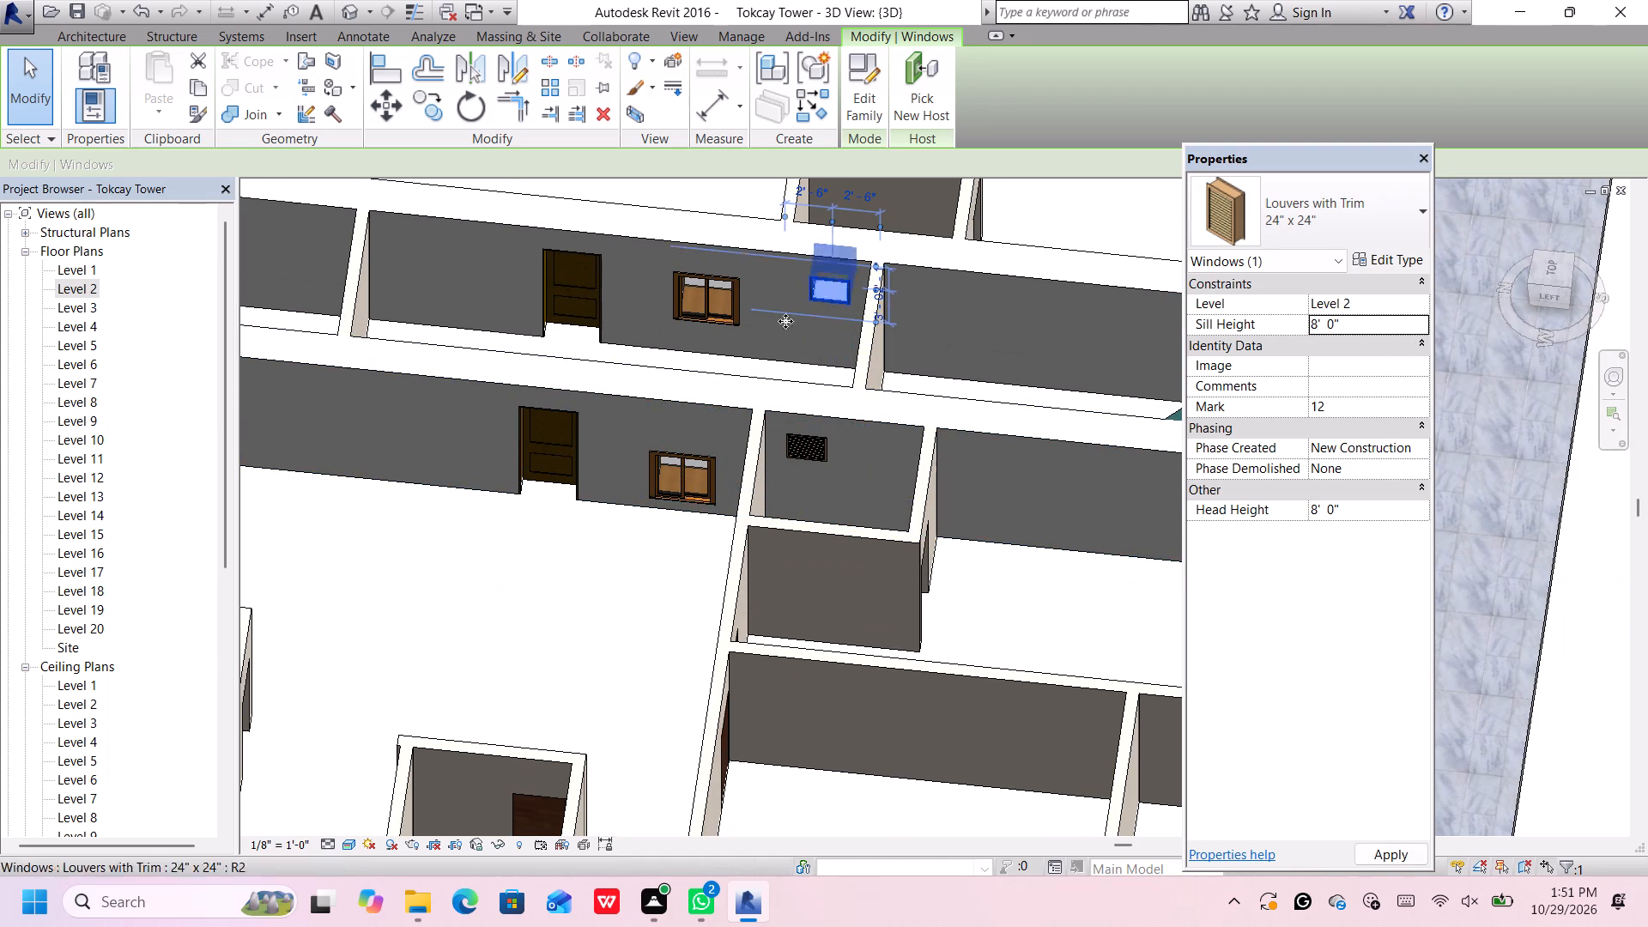
# Set the sill height of the 36" x 48" slider window beside the door in the near corridor wall to 5'.
pyautogui.click(680, 483)
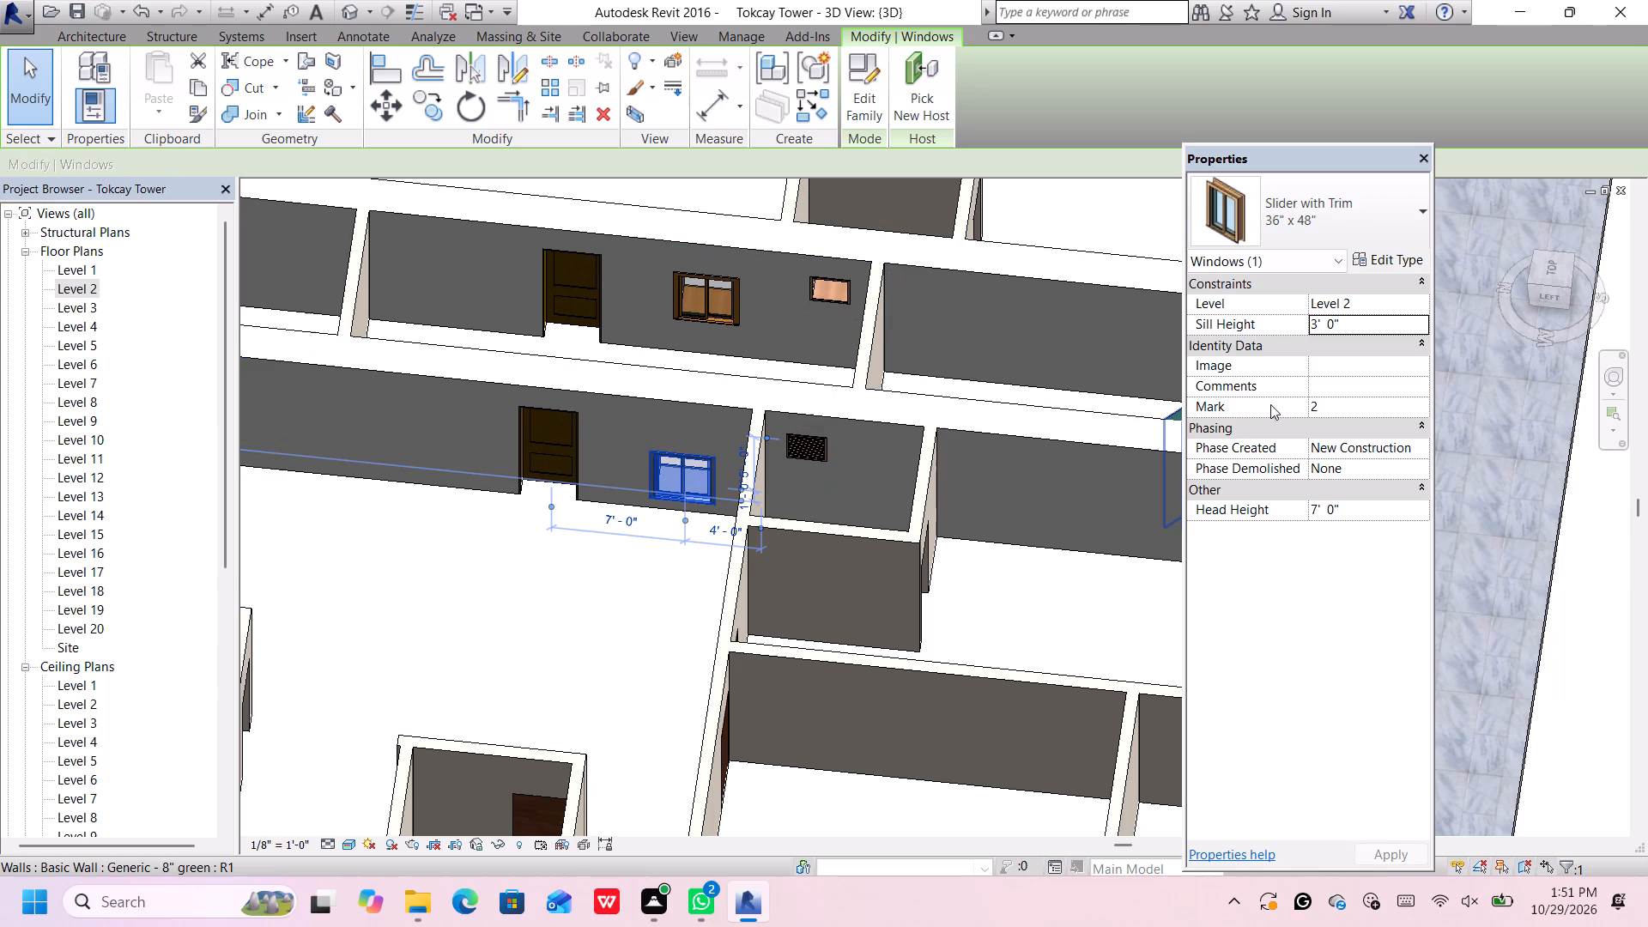
pyautogui.click(1370, 328)
pyautogui.press('BackSpace')
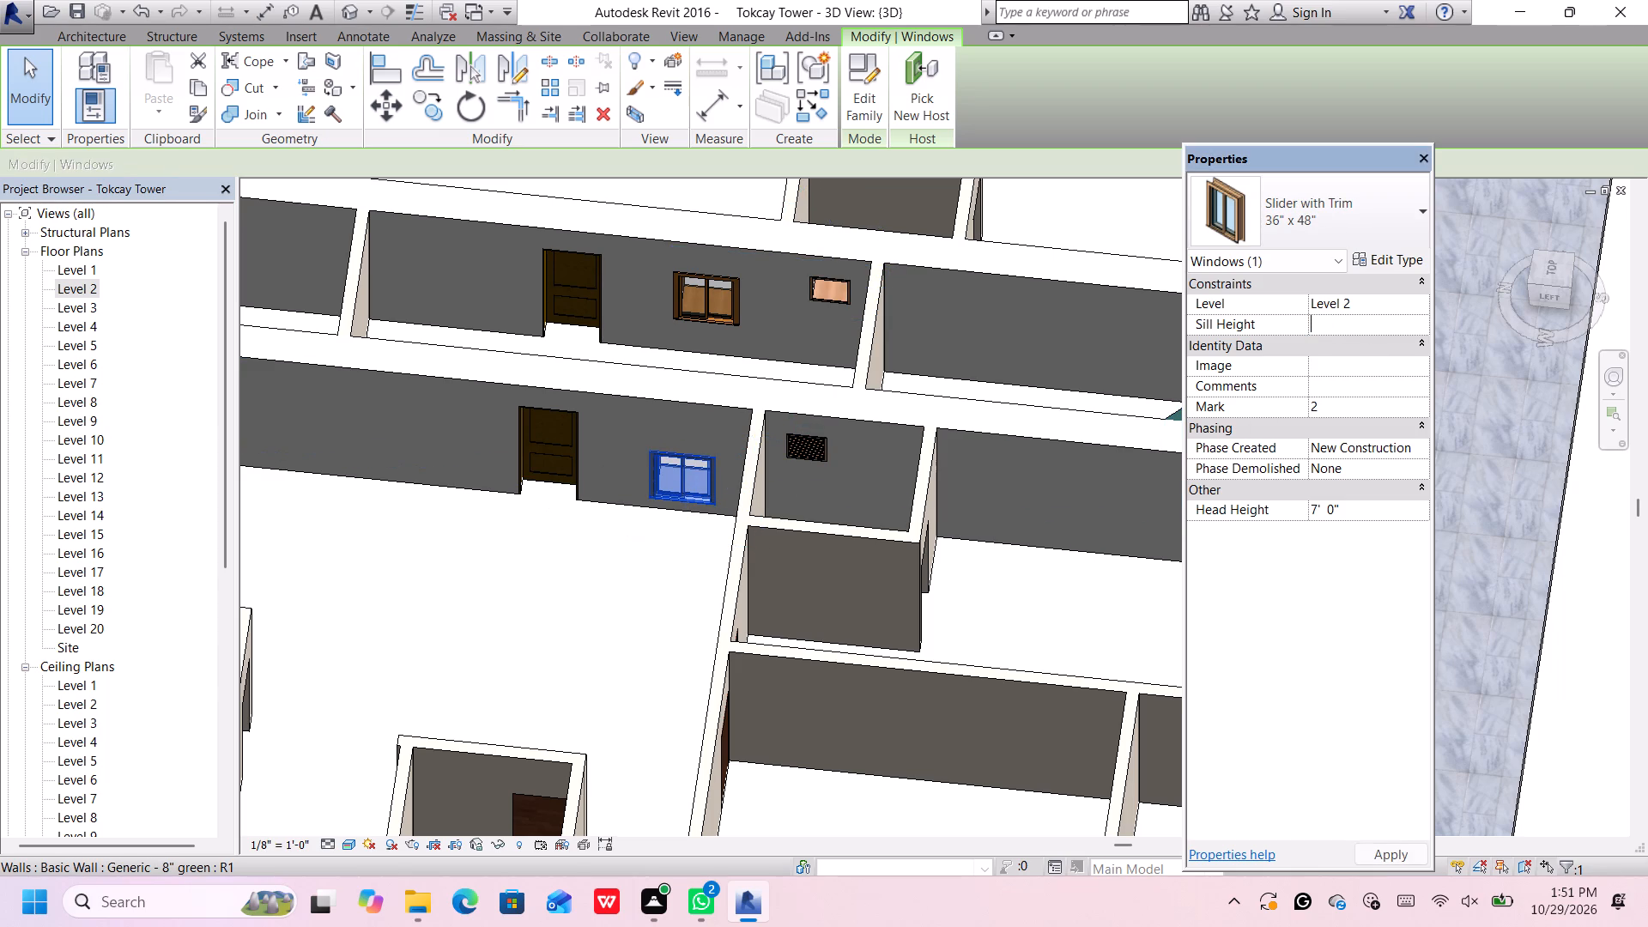
pyautogui.press('5')
pyautogui.press("'")
pyautogui.press('Return')
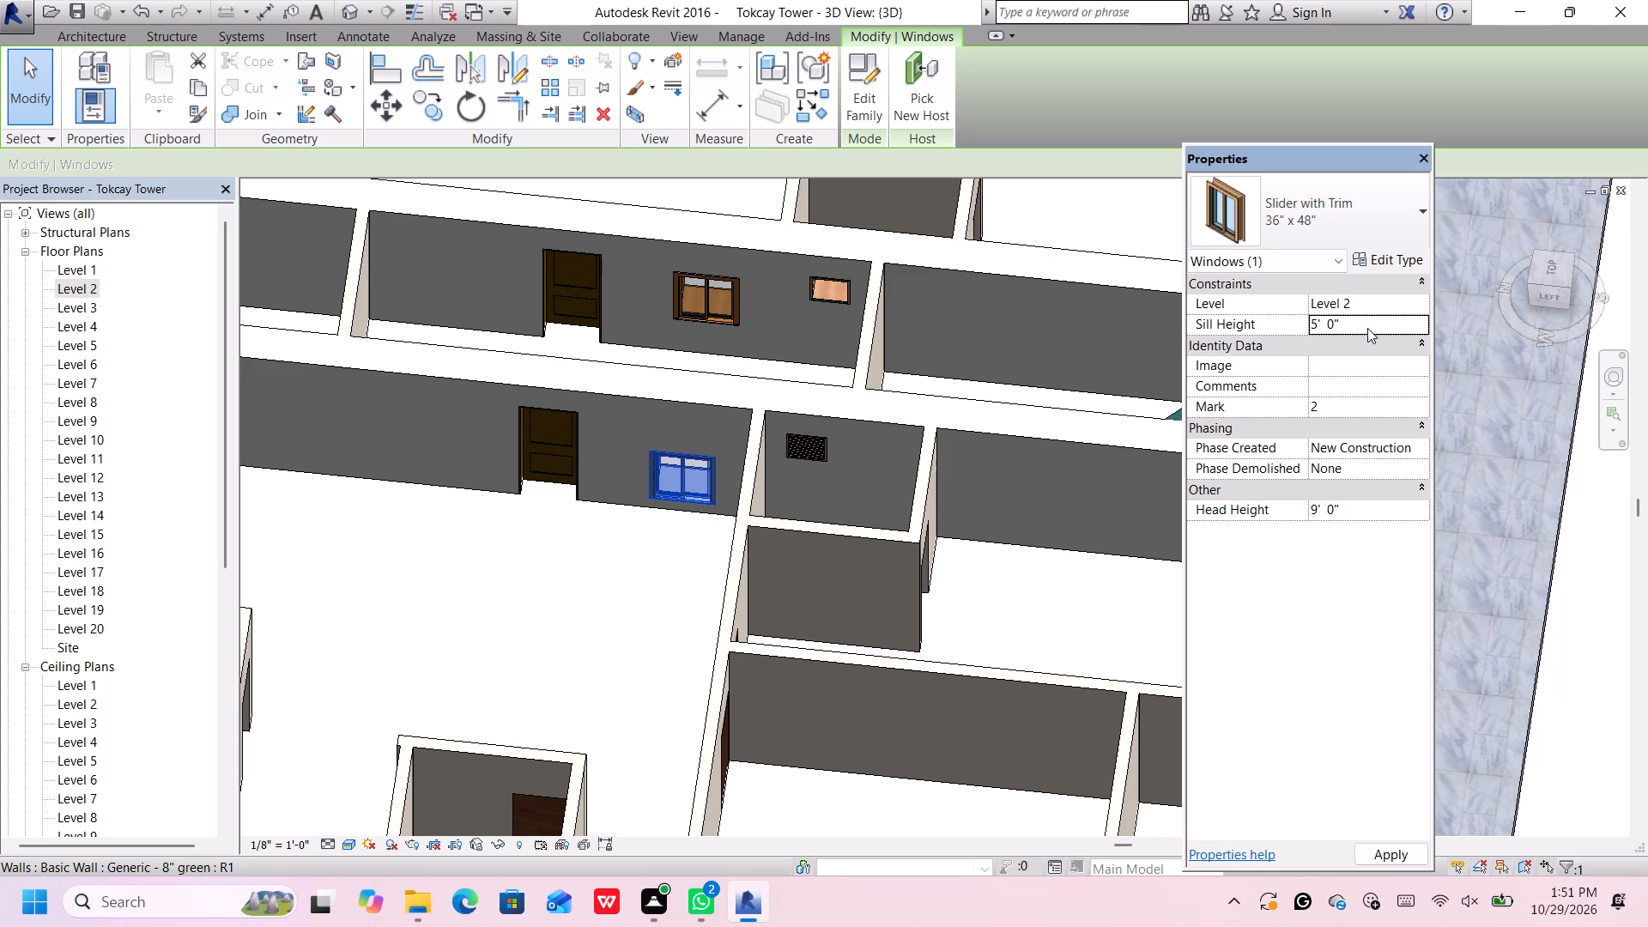
pyautogui.press('Return')
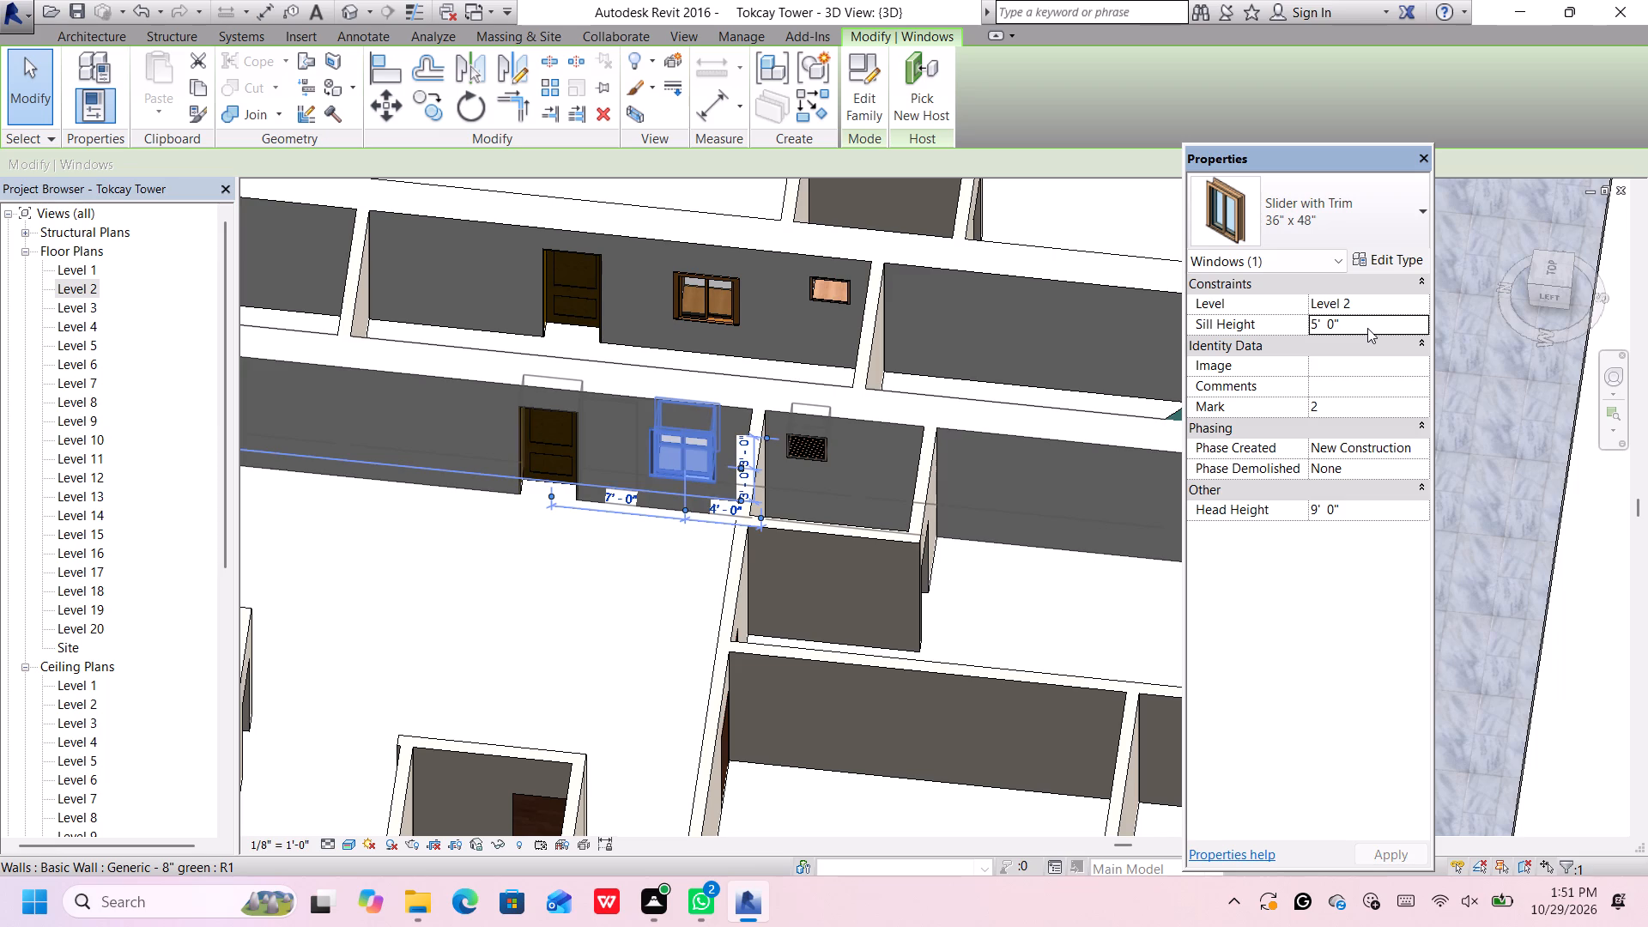
# Nudge the 36" x 48" slider window in the near corridor wall toward its door, to 4' from the door and 7' from the cross wall.
pyautogui.scroll(-3, 1367, 328)
pyautogui.scroll(-3, 694, 425)
pyautogui.scroll(6, 677, 436)
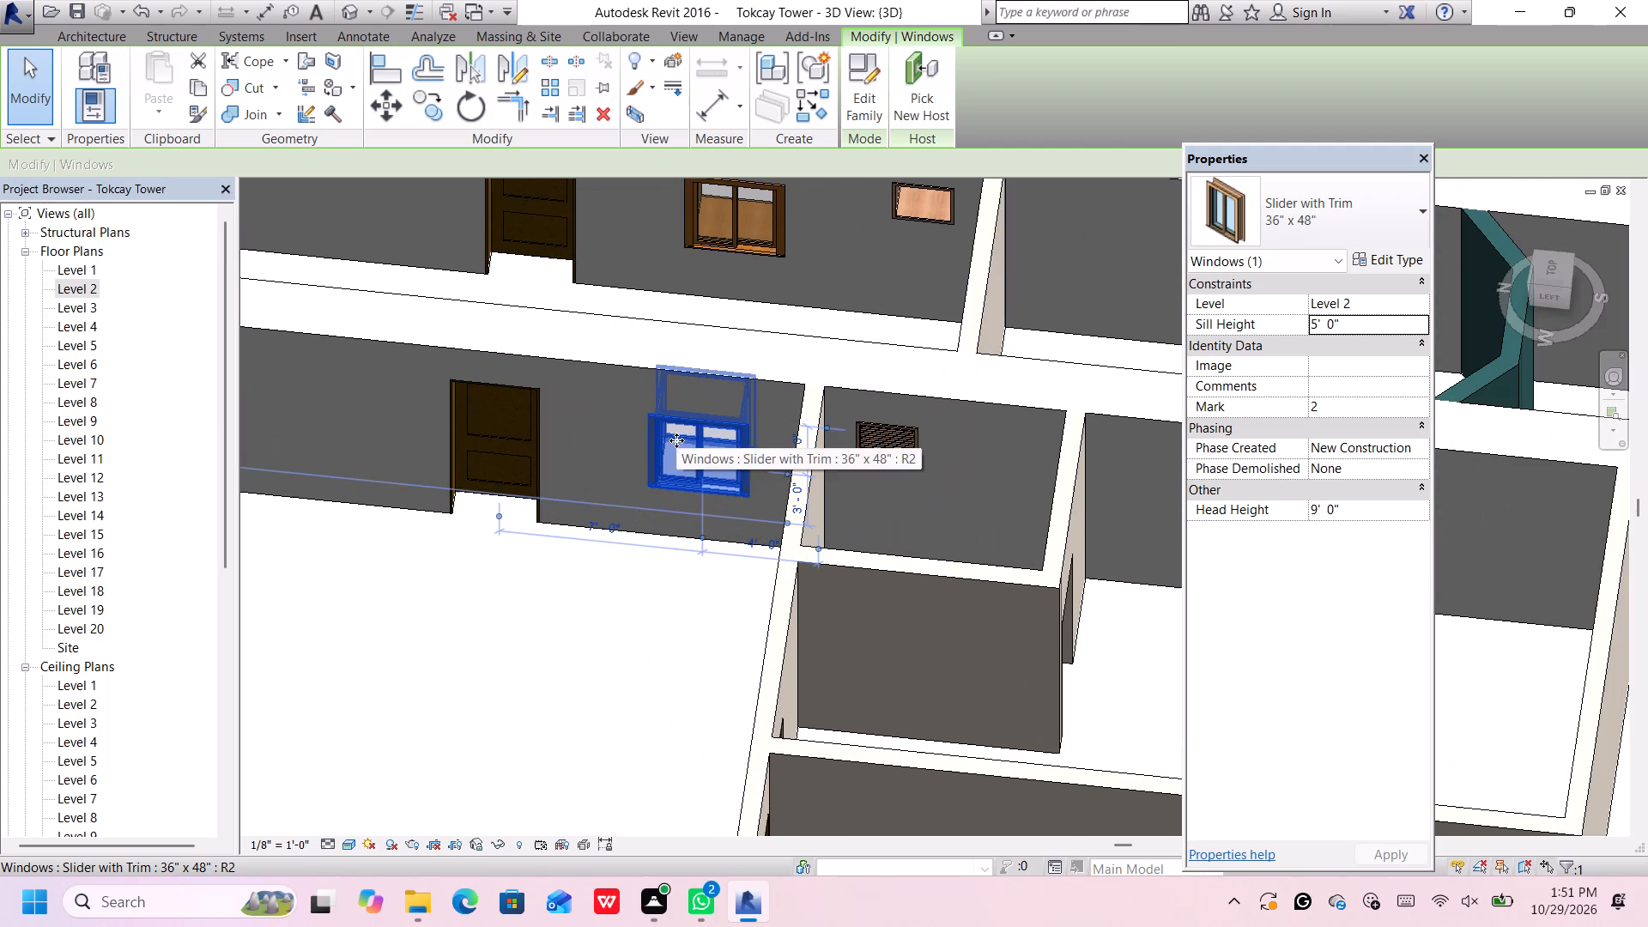
pyautogui.press('Left')
pyautogui.press('Left')
pyautogui.press('Left')
pyautogui.press('Left')
pyautogui.press('Left')
pyautogui.press('Left')
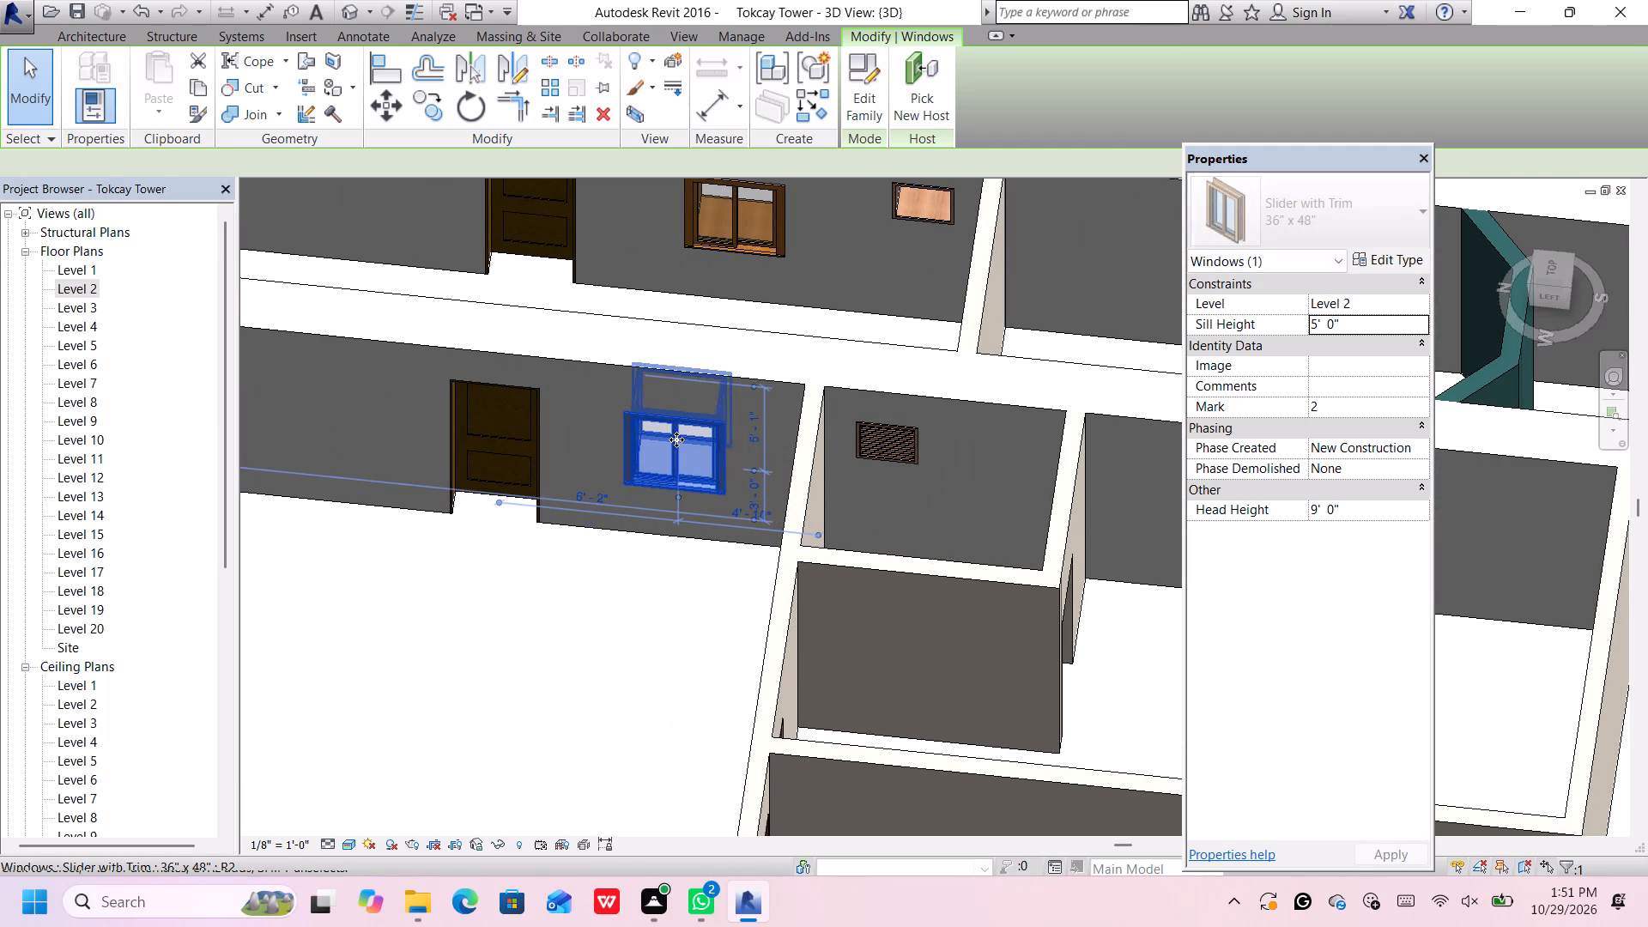
pyautogui.press('Left')
pyautogui.press('Left')
pyautogui.press('Left')
pyautogui.press('Left')
pyautogui.press('Left')
pyautogui.press('Left')
pyautogui.press('Left')
pyautogui.press('Left')
pyautogui.press('Left')
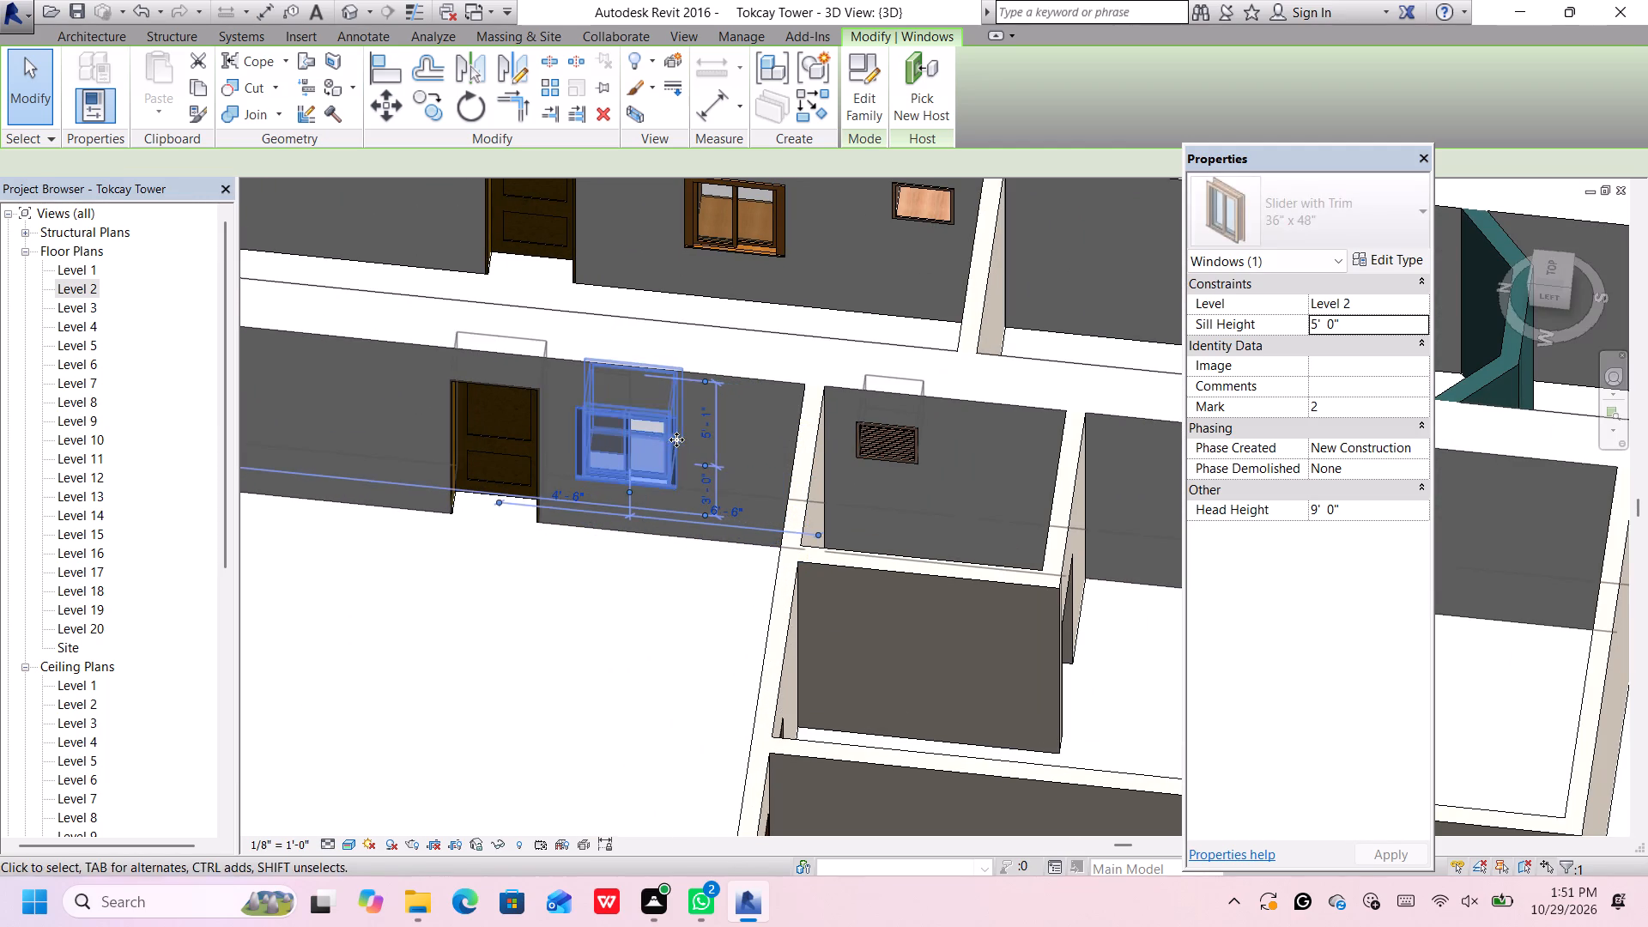
pyautogui.press('Left')
pyautogui.press('Left')
pyautogui.press('Left')
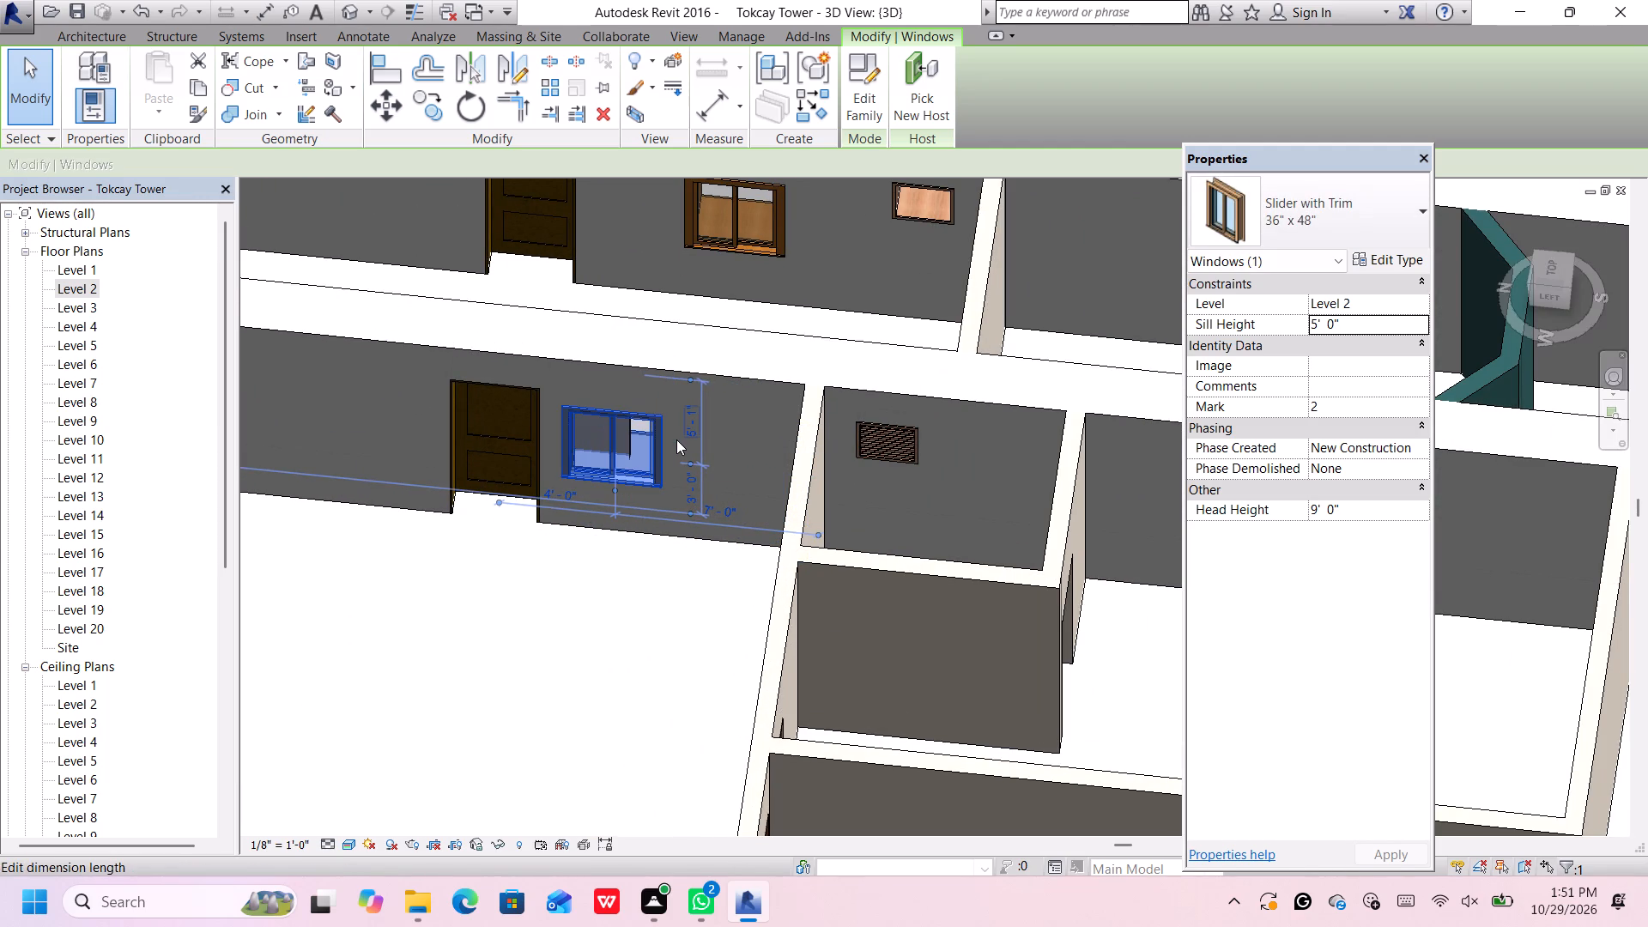
pyautogui.scroll(-5, 676, 439)
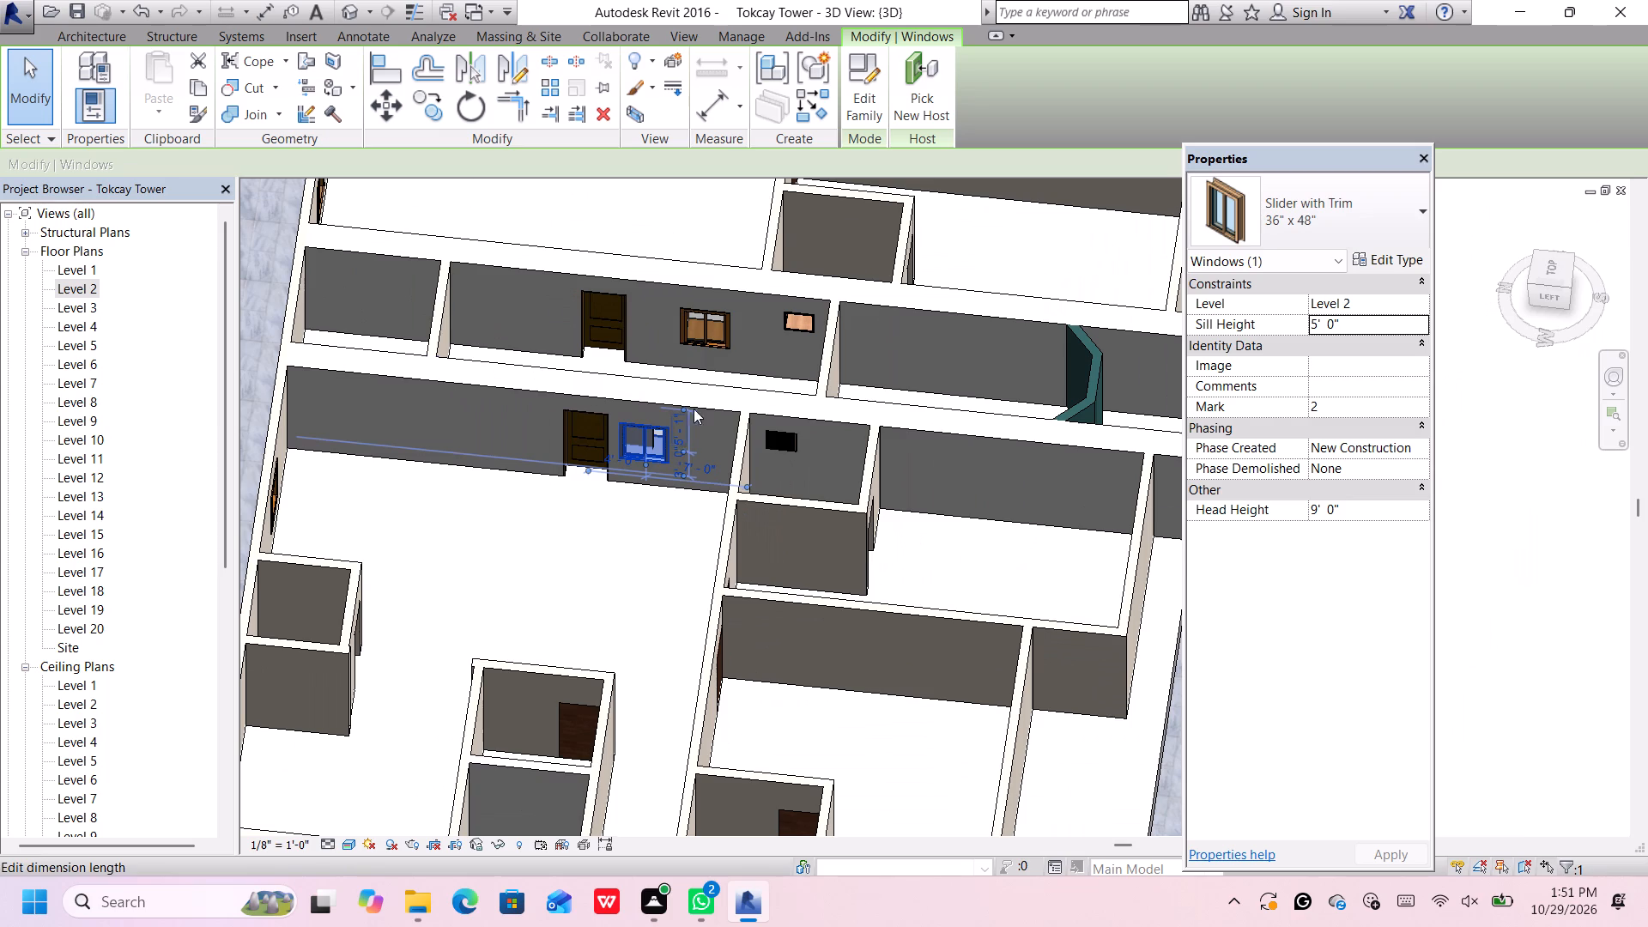
# Nudge the 36" x 48" slider window in the far corridor wall toward its door, to 4' from the door.
pyautogui.click(713, 319)
pyautogui.press('Left')
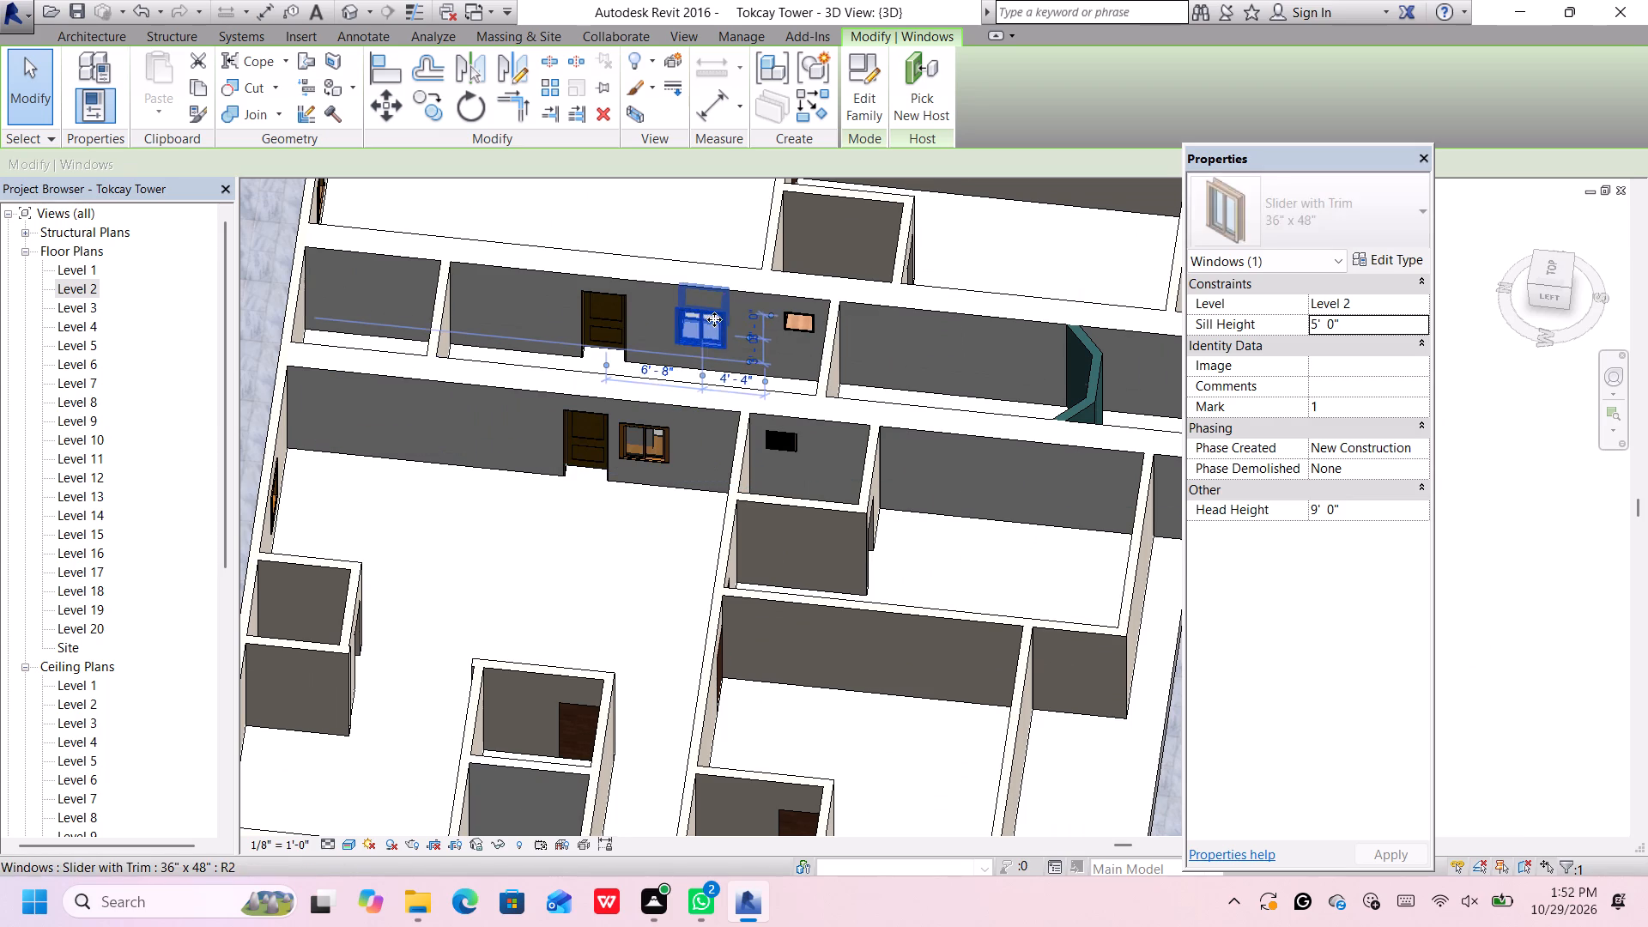
pyautogui.press('Left')
pyautogui.press('Left')
pyautogui.press('Left')
pyautogui.press('Left')
pyautogui.press('Left')
pyautogui.press('Left')
pyautogui.press('Left')
pyautogui.press('Left')
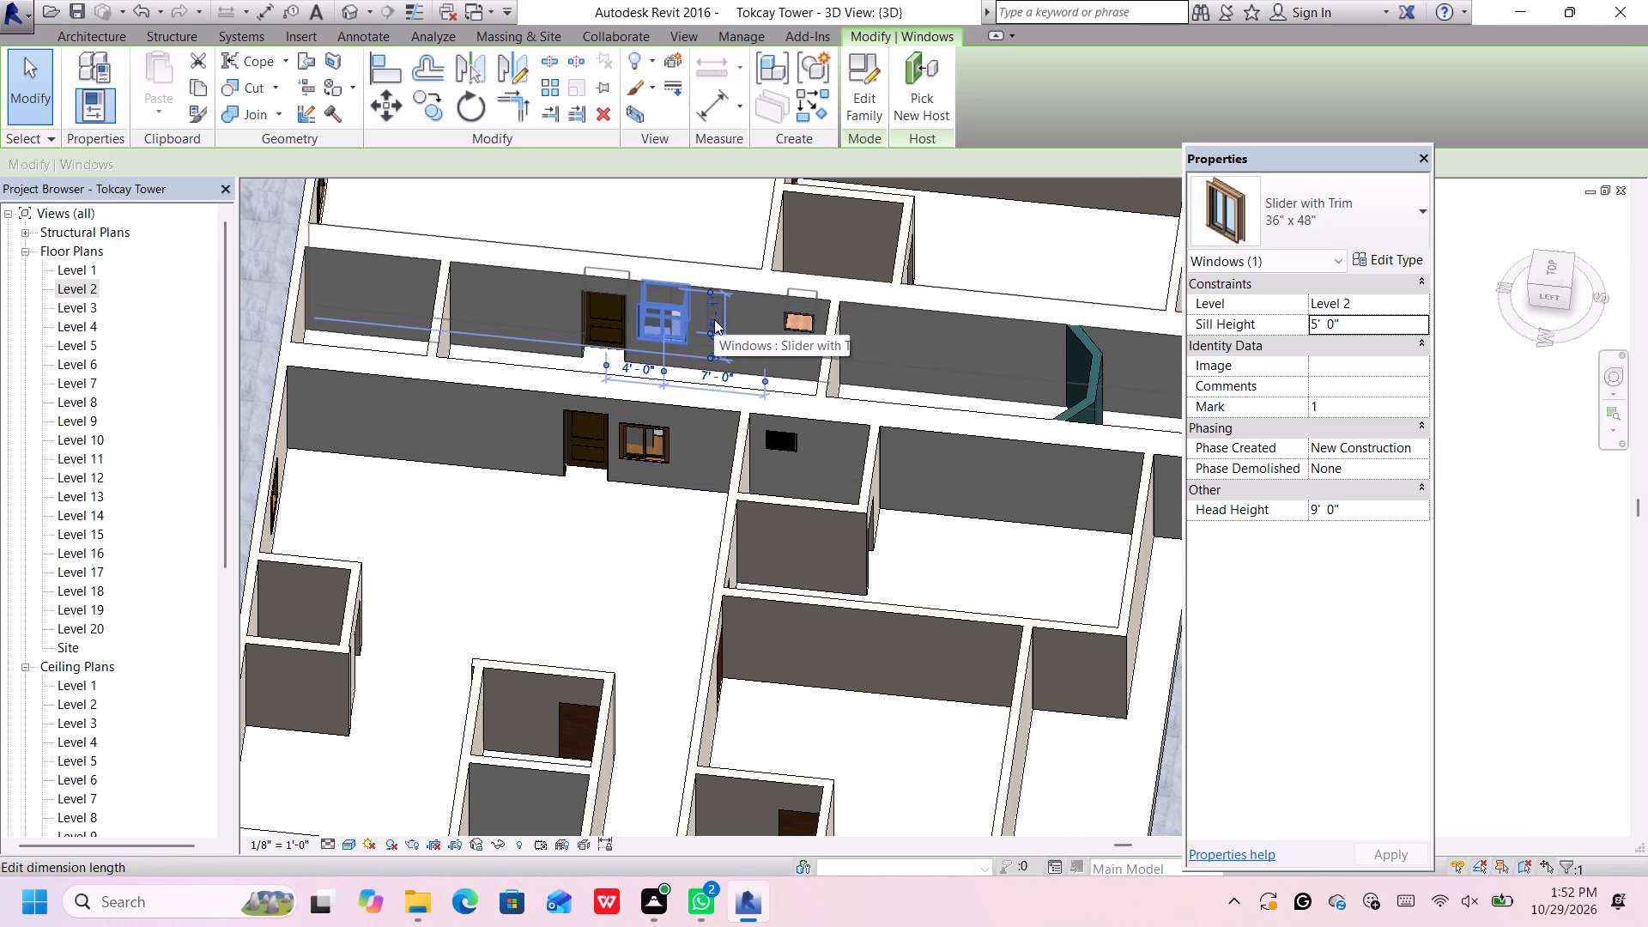
pyautogui.scroll(-3, 714, 319)
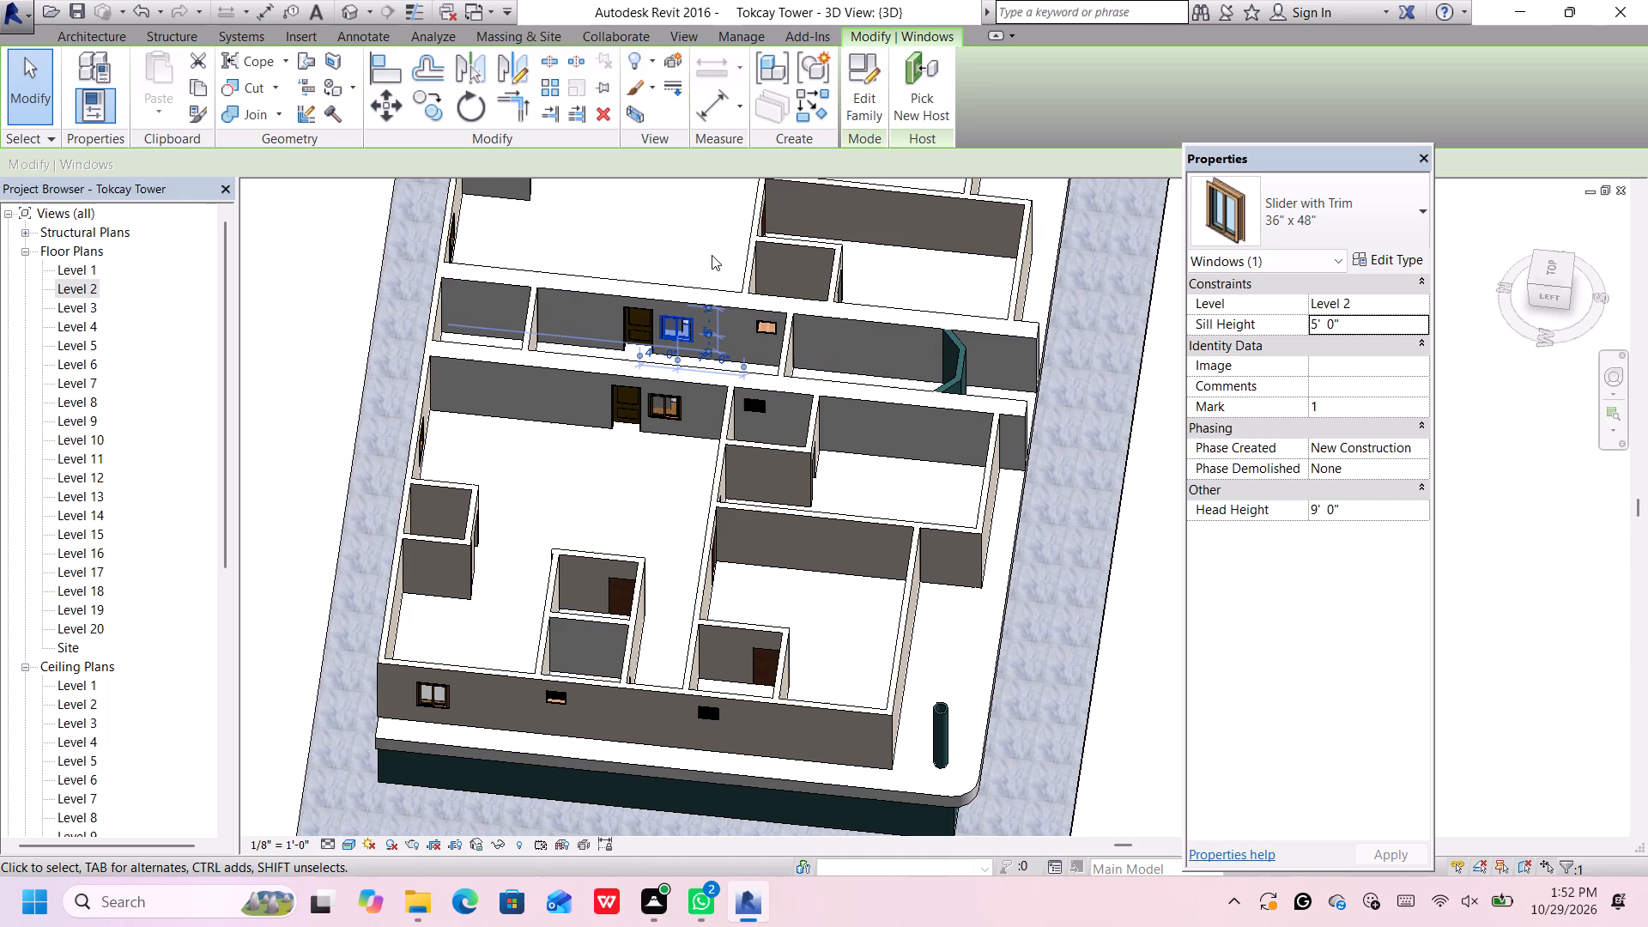
pyautogui.scroll(-2, 835, 505)
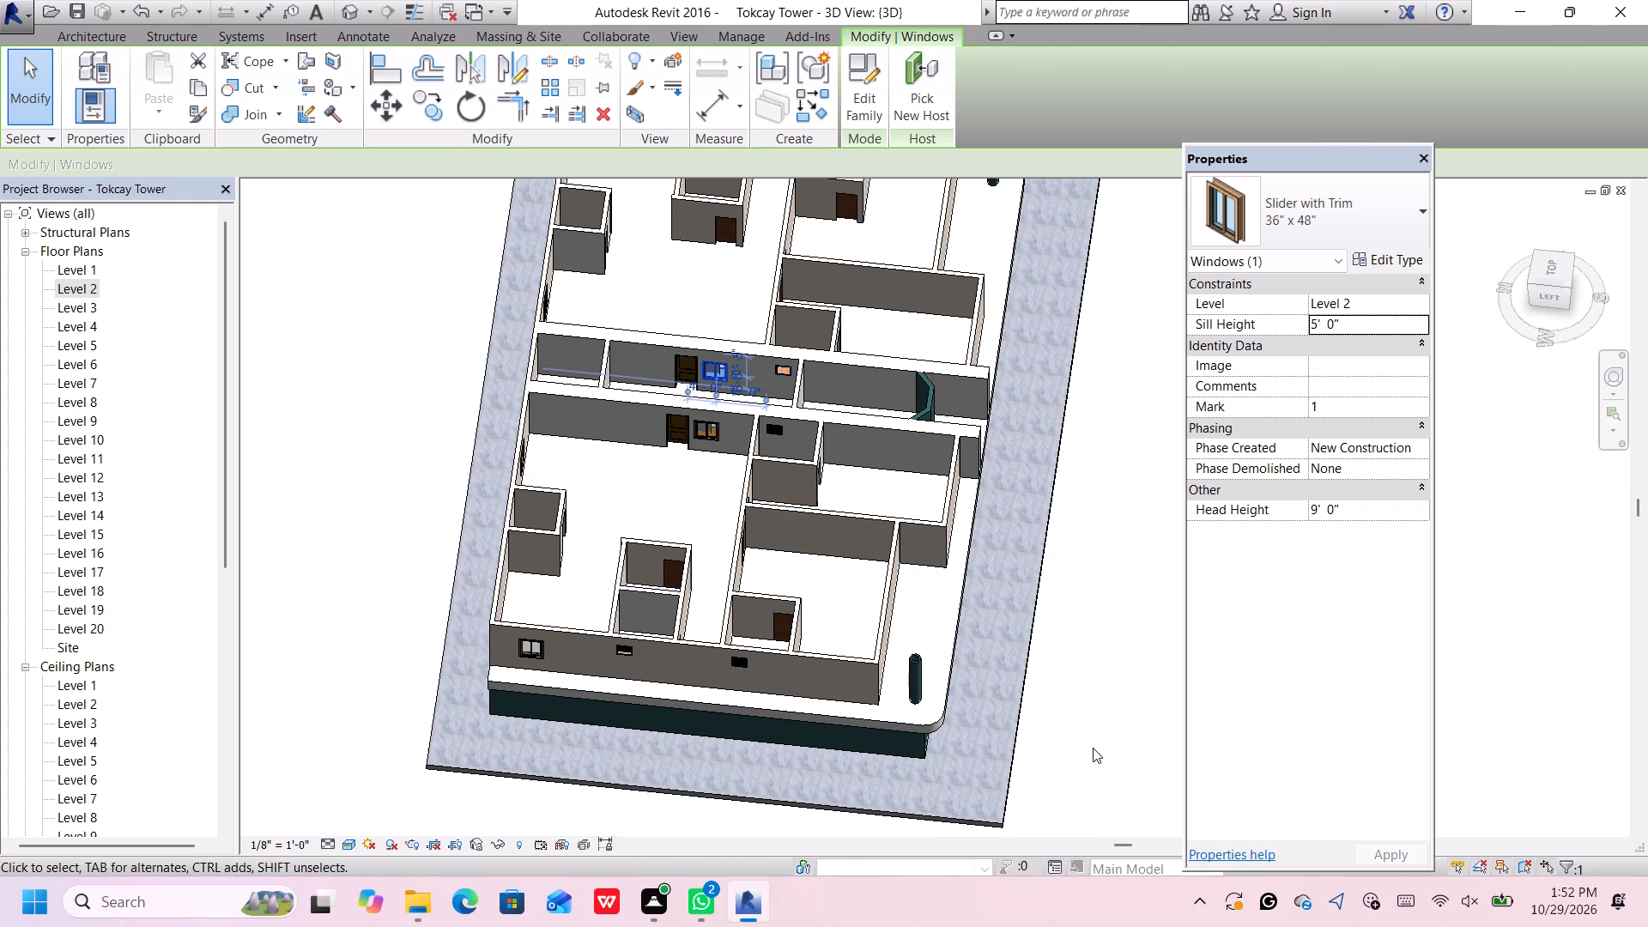
pyautogui.click(1093, 748)
# Set the sill height of the 36" x 48" slider window in the large room's exterior end wall to 5'.
pyautogui.scroll(16, 704, 342)
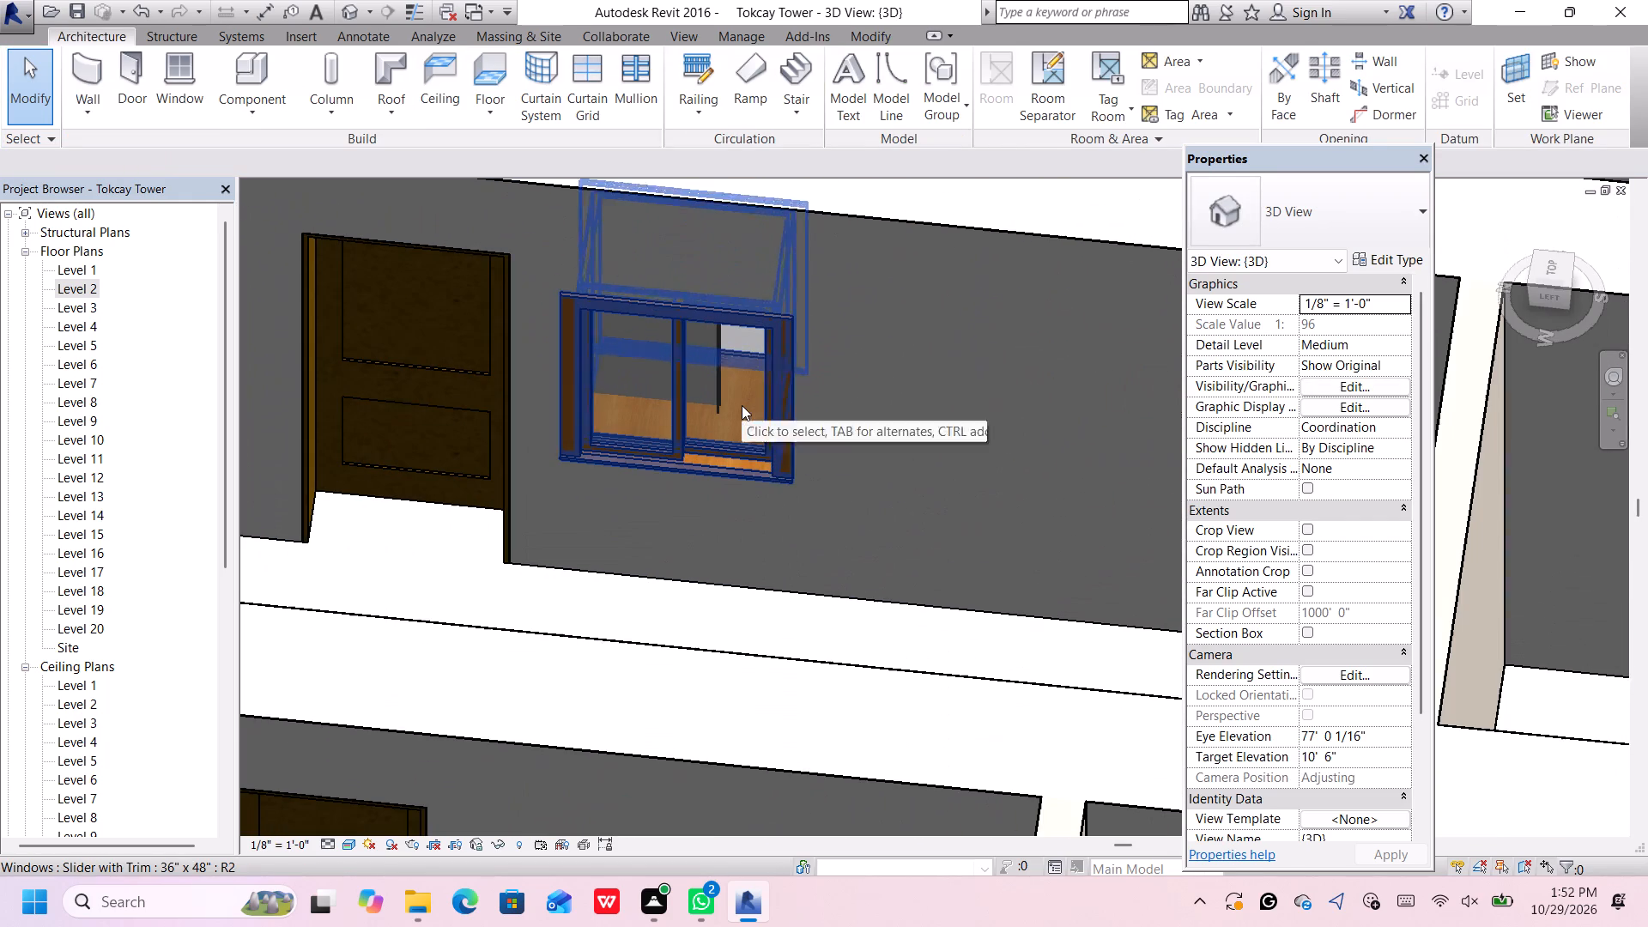
pyautogui.scroll(-13, 742, 405)
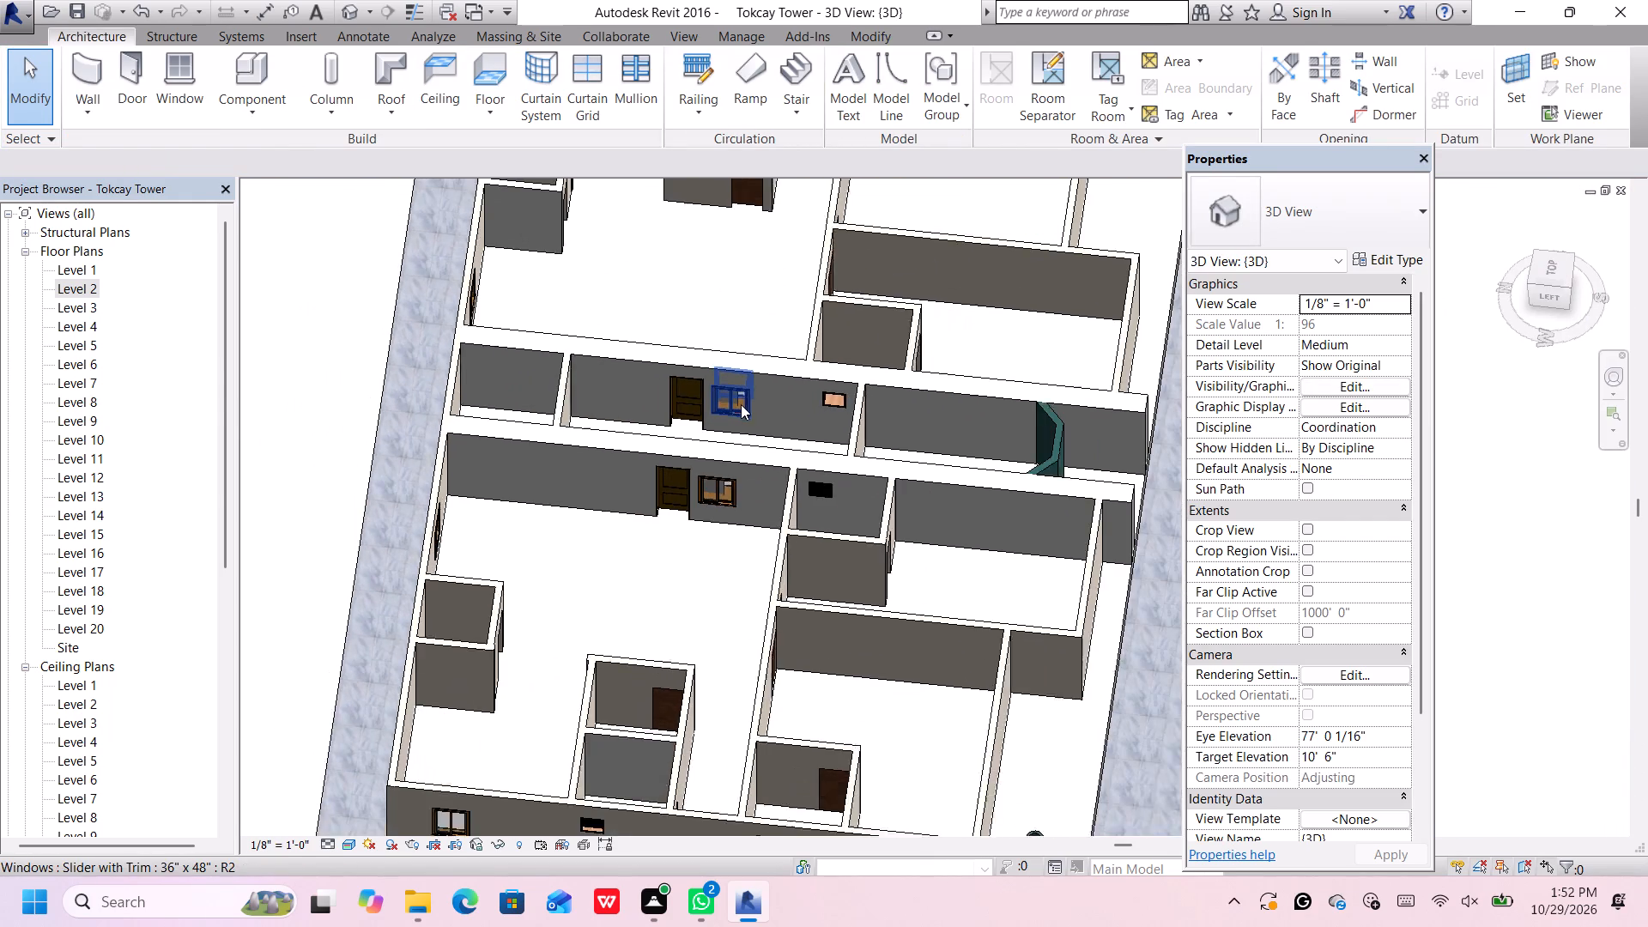
pyautogui.scroll(-1, 741, 404)
pyautogui.moveTo(749, 393); pyautogui.dragTo(719, 391, button='middle')
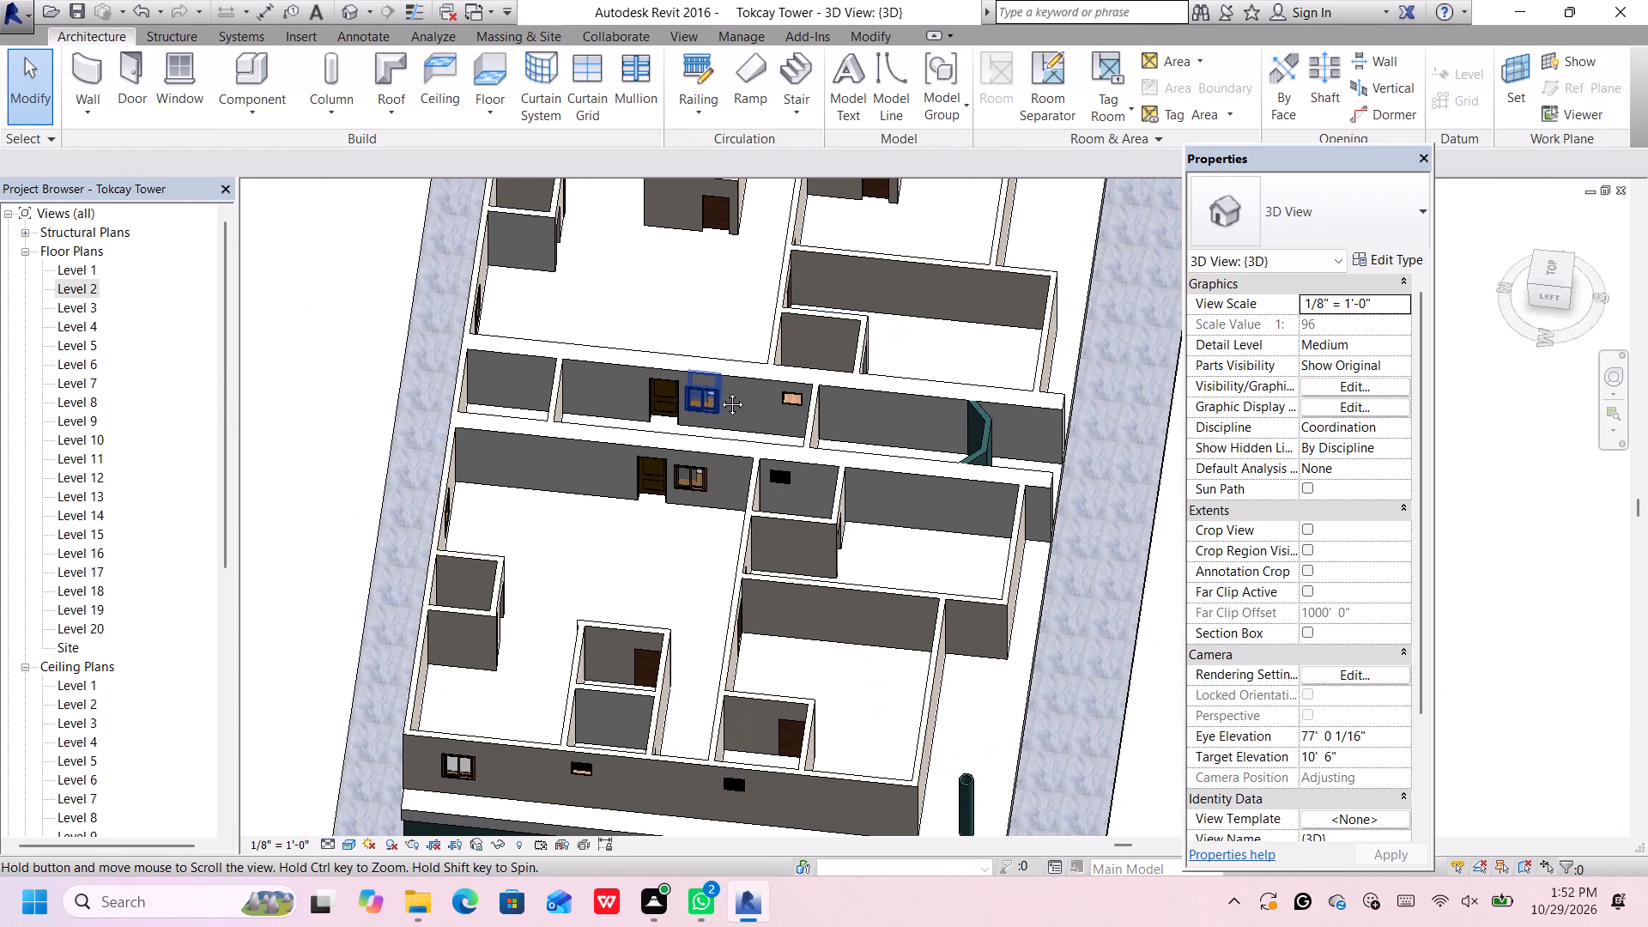
pyautogui.moveTo(719, 391); pyautogui.dragTo(364, 434, button='middle')
pyautogui.scroll(-3, 603, 384)
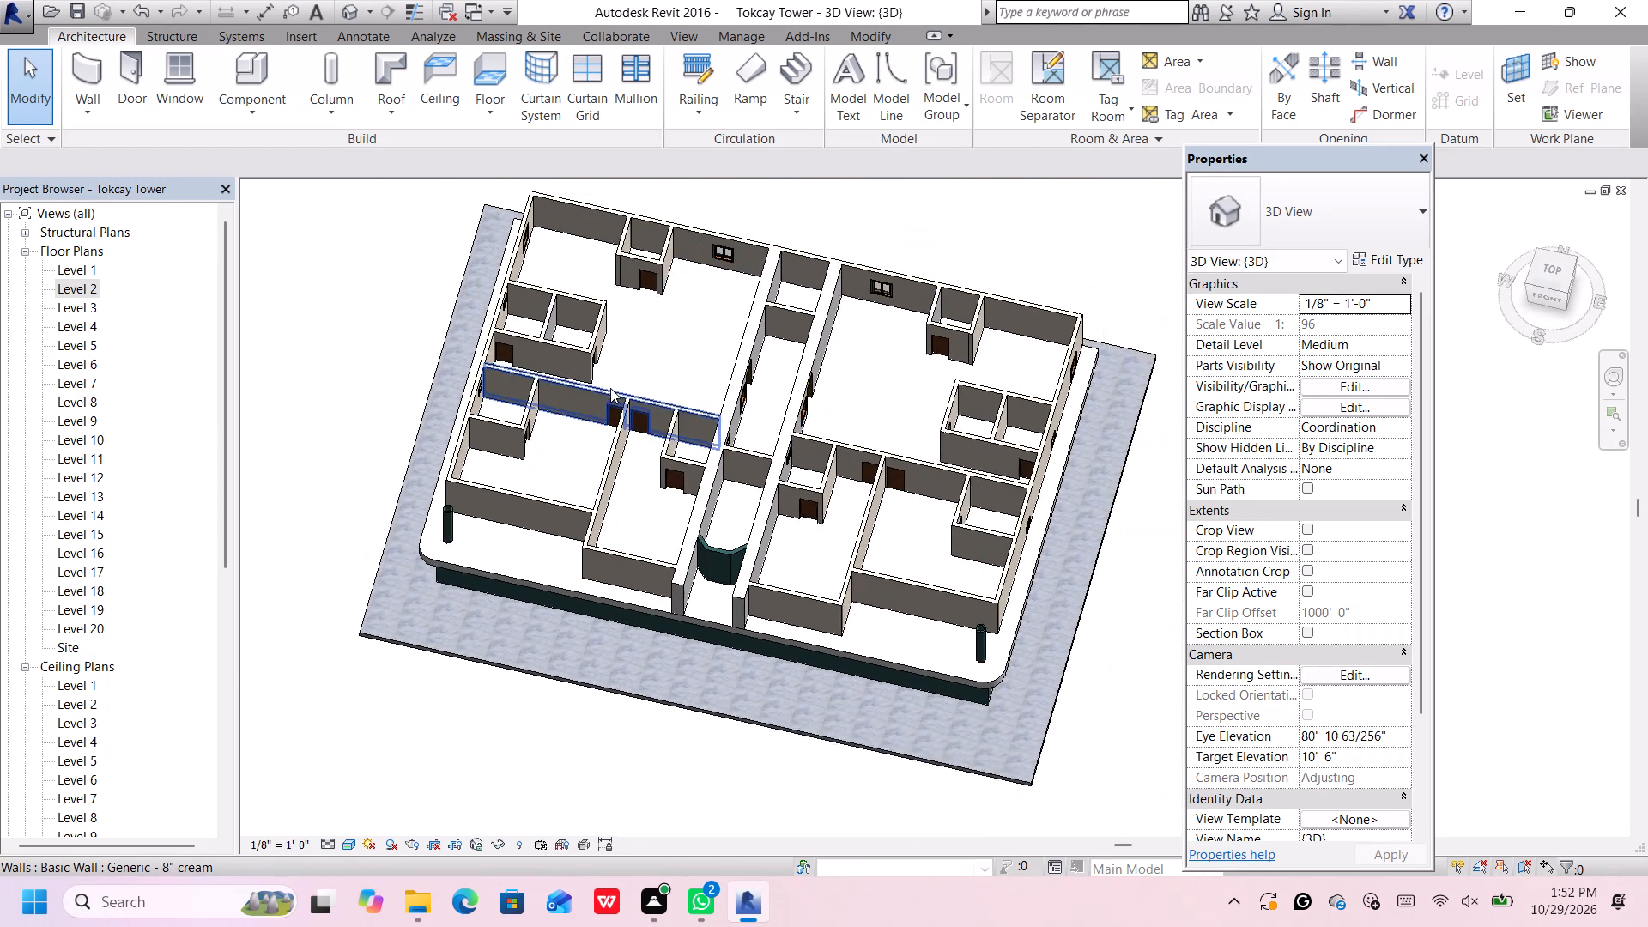
pyautogui.scroll(-1, 610, 388)
pyautogui.scroll(7, 912, 397)
pyautogui.scroll(-4, 898, 379)
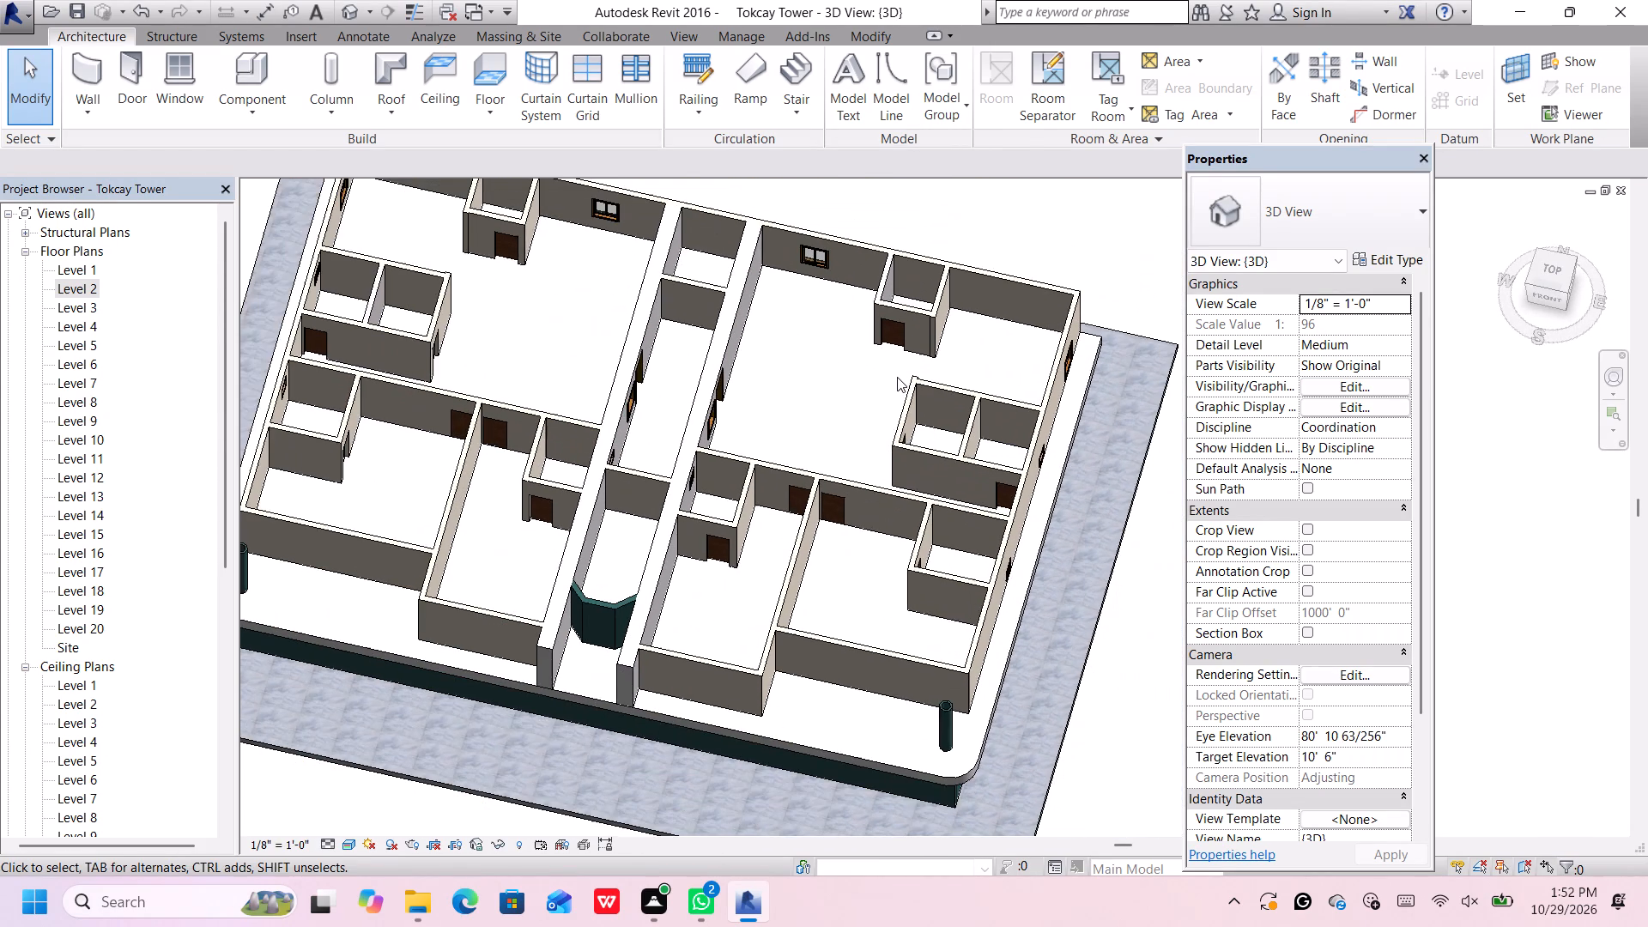
pyautogui.scroll(3, 1069, 367)
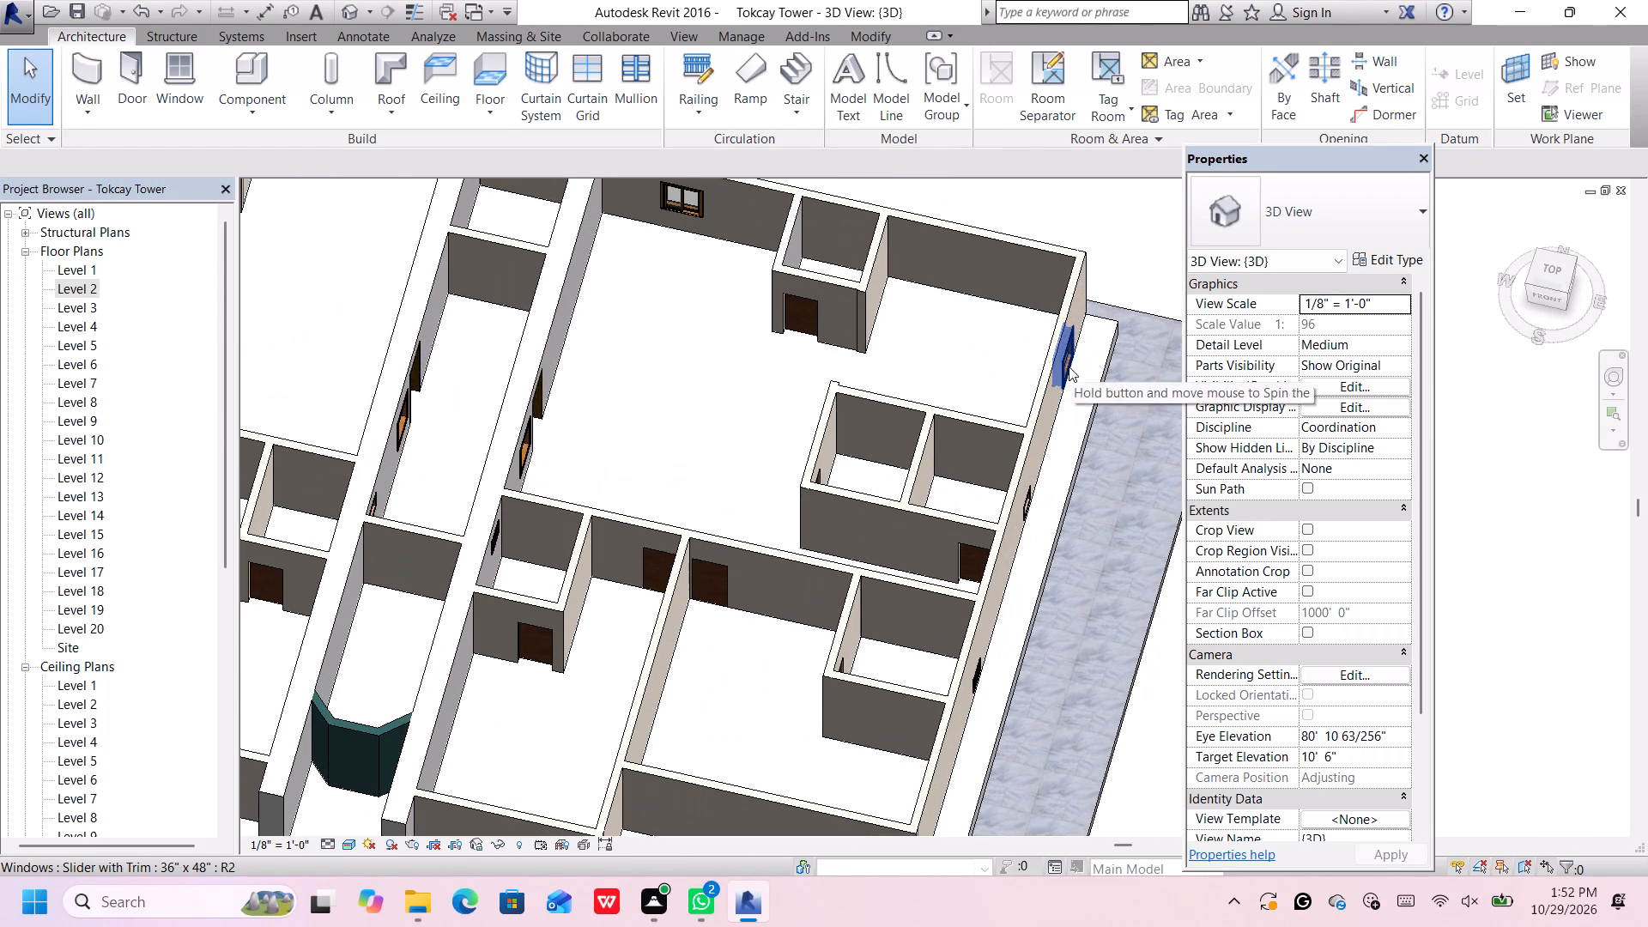
pyautogui.click(1069, 367)
pyautogui.click(1364, 322)
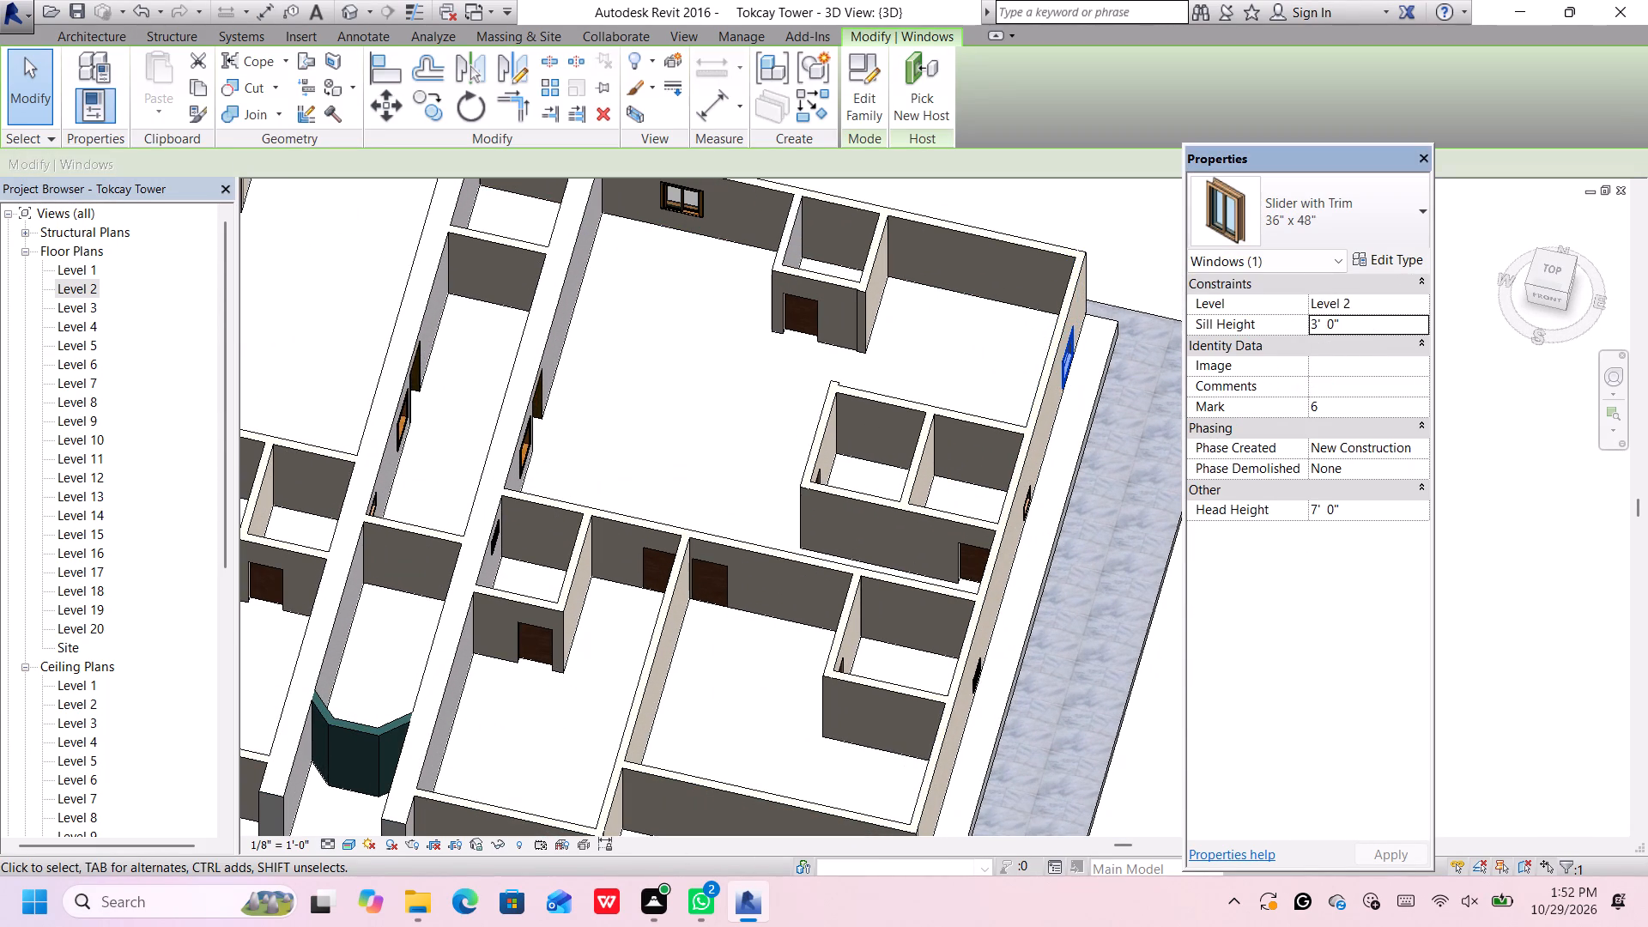
pyautogui.press('BackSpace')
pyautogui.write("5'")
pyautogui.press('Return')
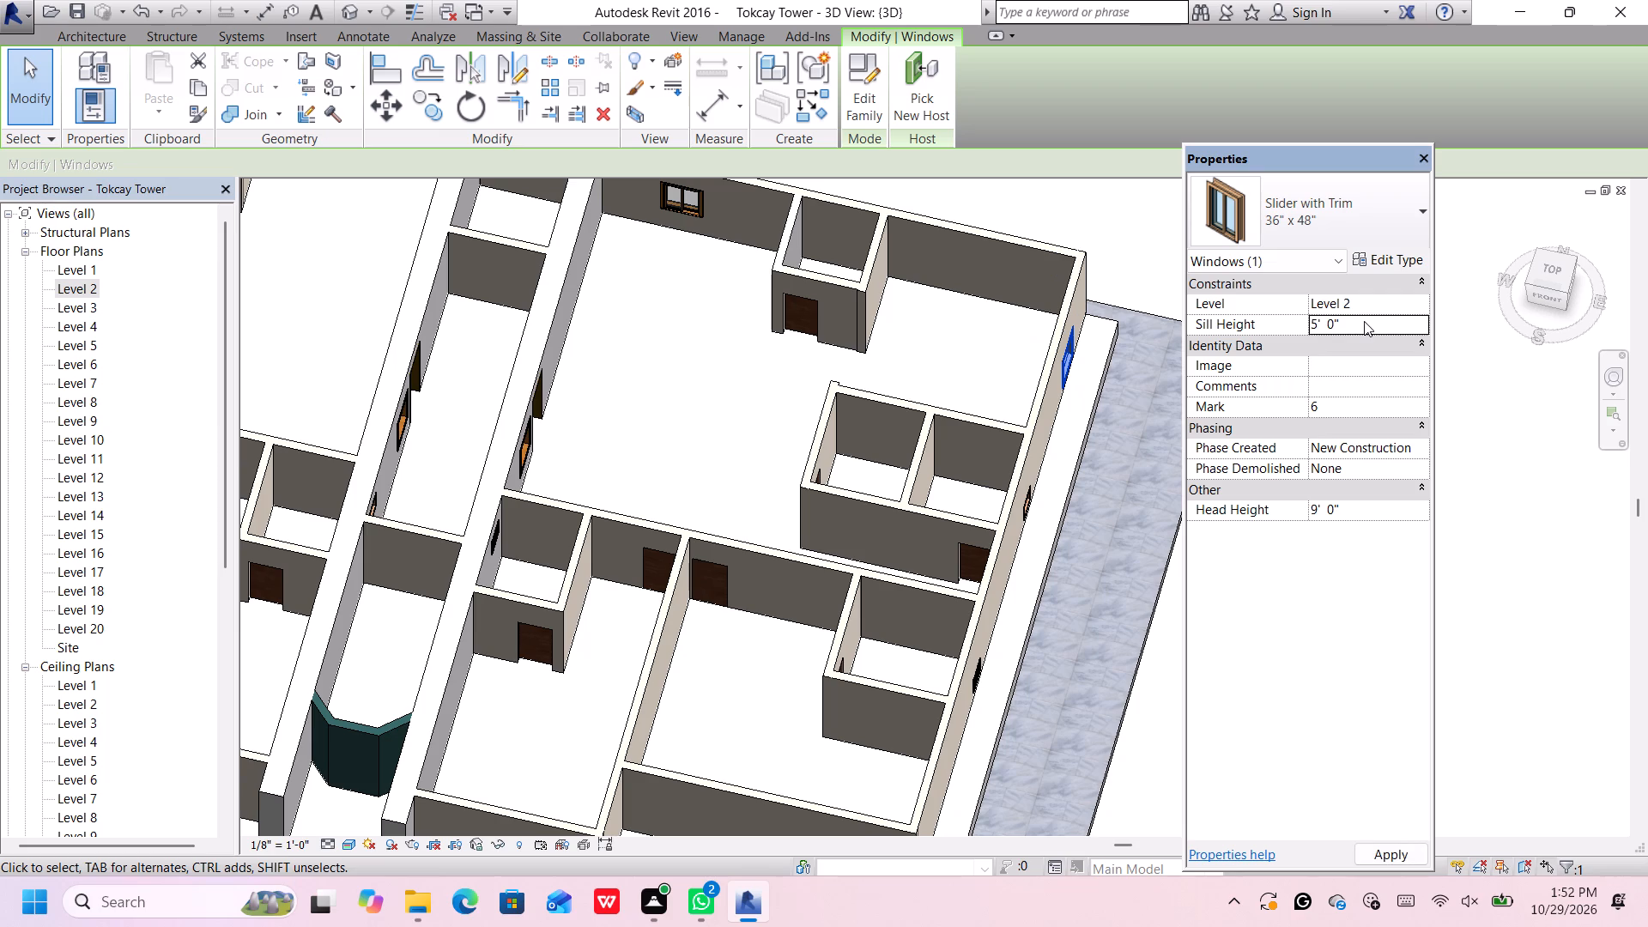
# Set the sill height of the 24" x 24" louver window in the exterior end wall, at the paired small rooms, to 8'.
pyautogui.scroll(4, 1027, 485)
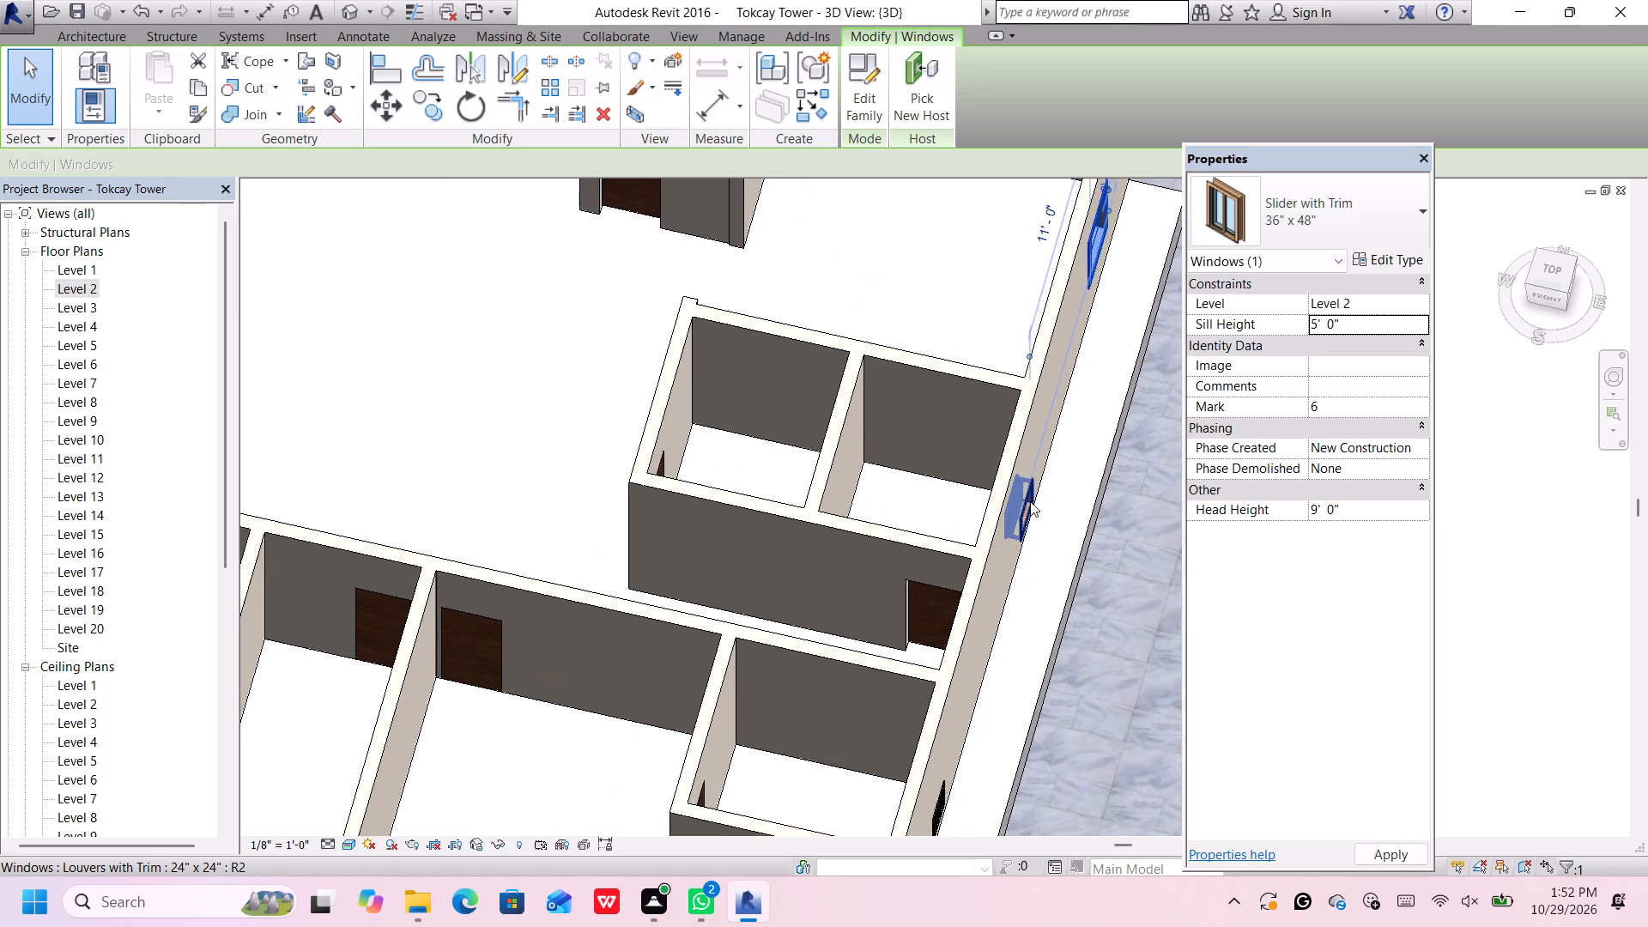
pyautogui.scroll(1, 1030, 501)
pyautogui.click(1029, 501)
pyautogui.click(1389, 322)
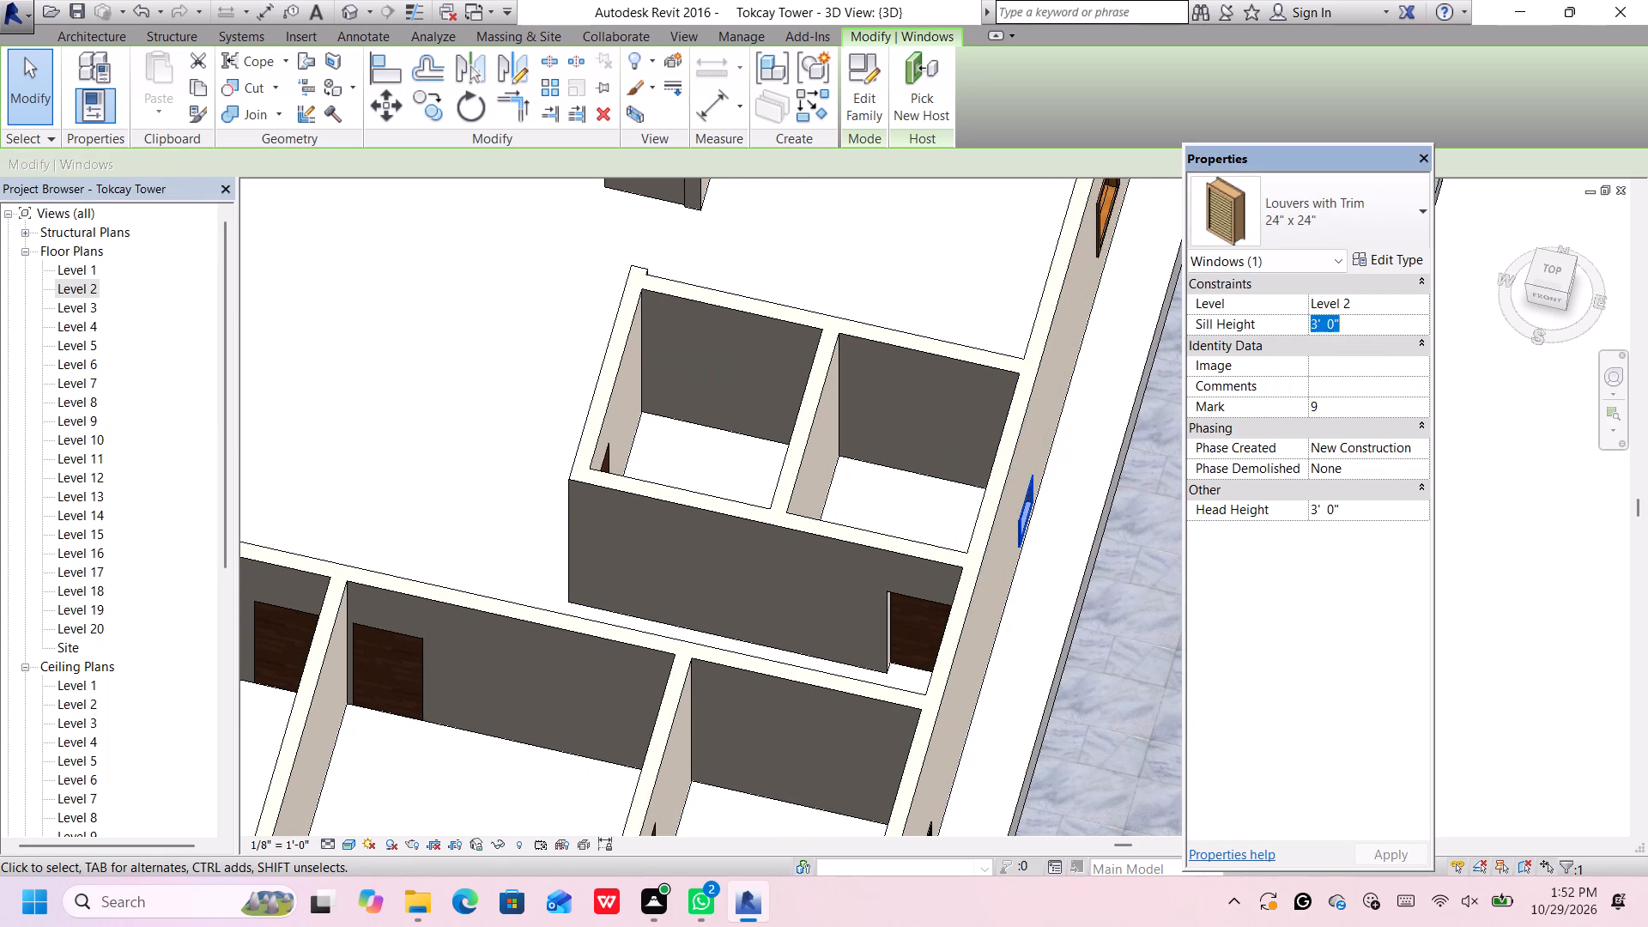
pyautogui.press('BackSpace')
pyautogui.write("8'")
pyautogui.press('Return')
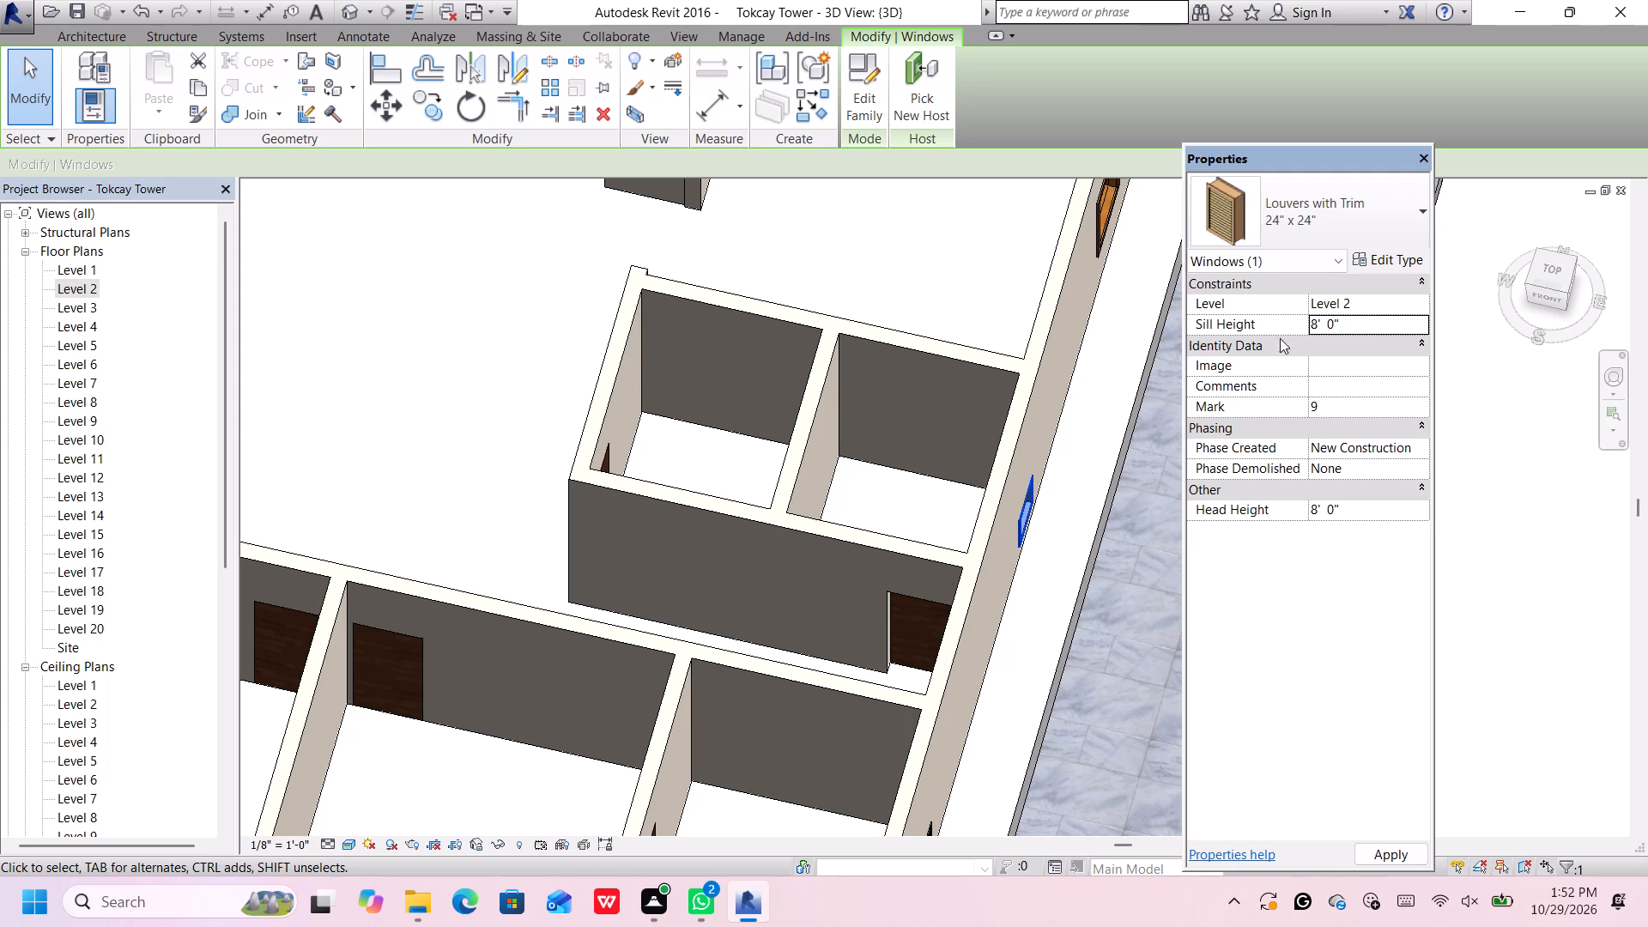
# Set the sill height of the 24" x 24" louver window in the exterior end wall, at the single small room, to 8'.
pyautogui.scroll(-6, 934, 499)
pyautogui.scroll(6, 936, 683)
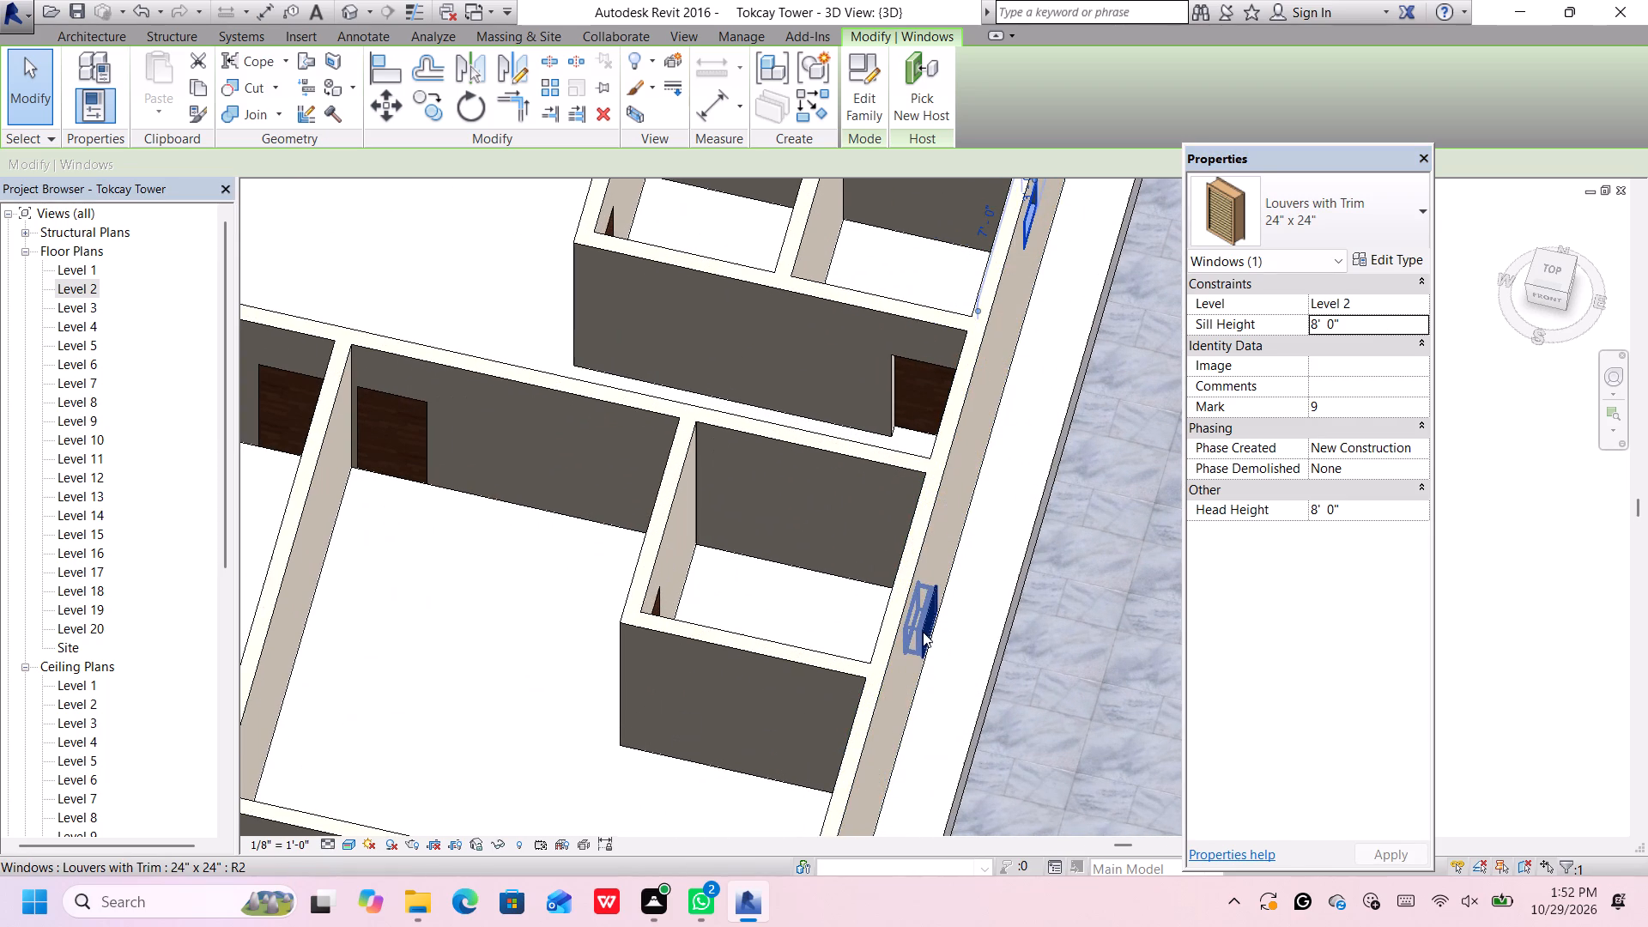
pyautogui.click(923, 630)
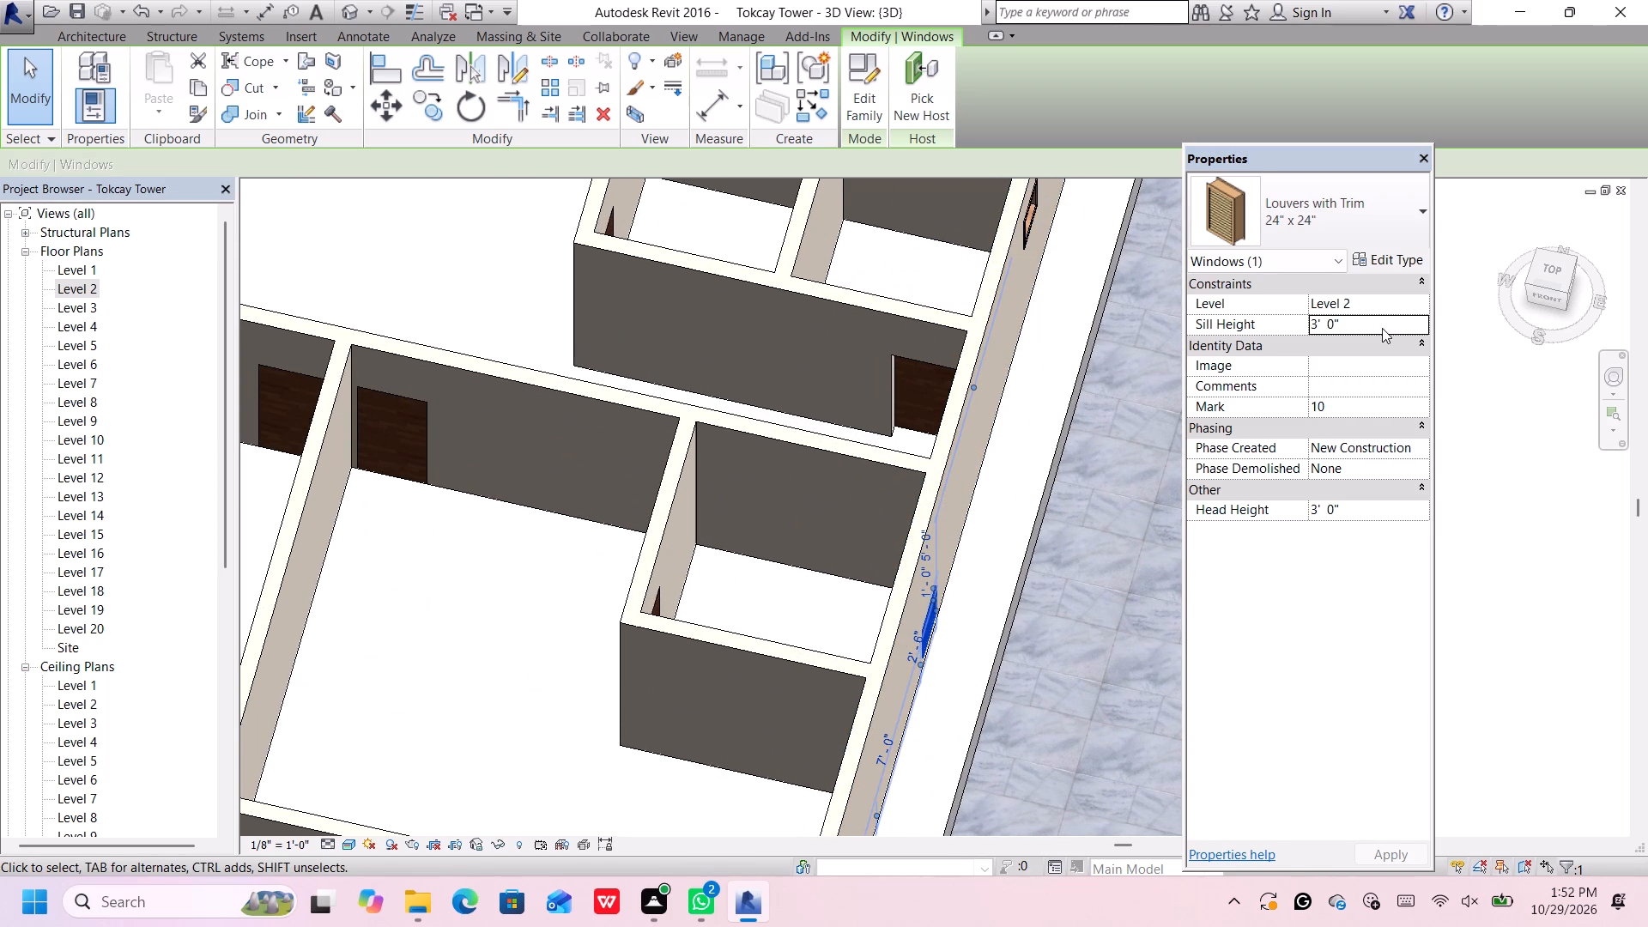
pyautogui.click(1382, 329)
pyautogui.press('BackSpace')
pyautogui.write("8'")
pyautogui.press('Return')
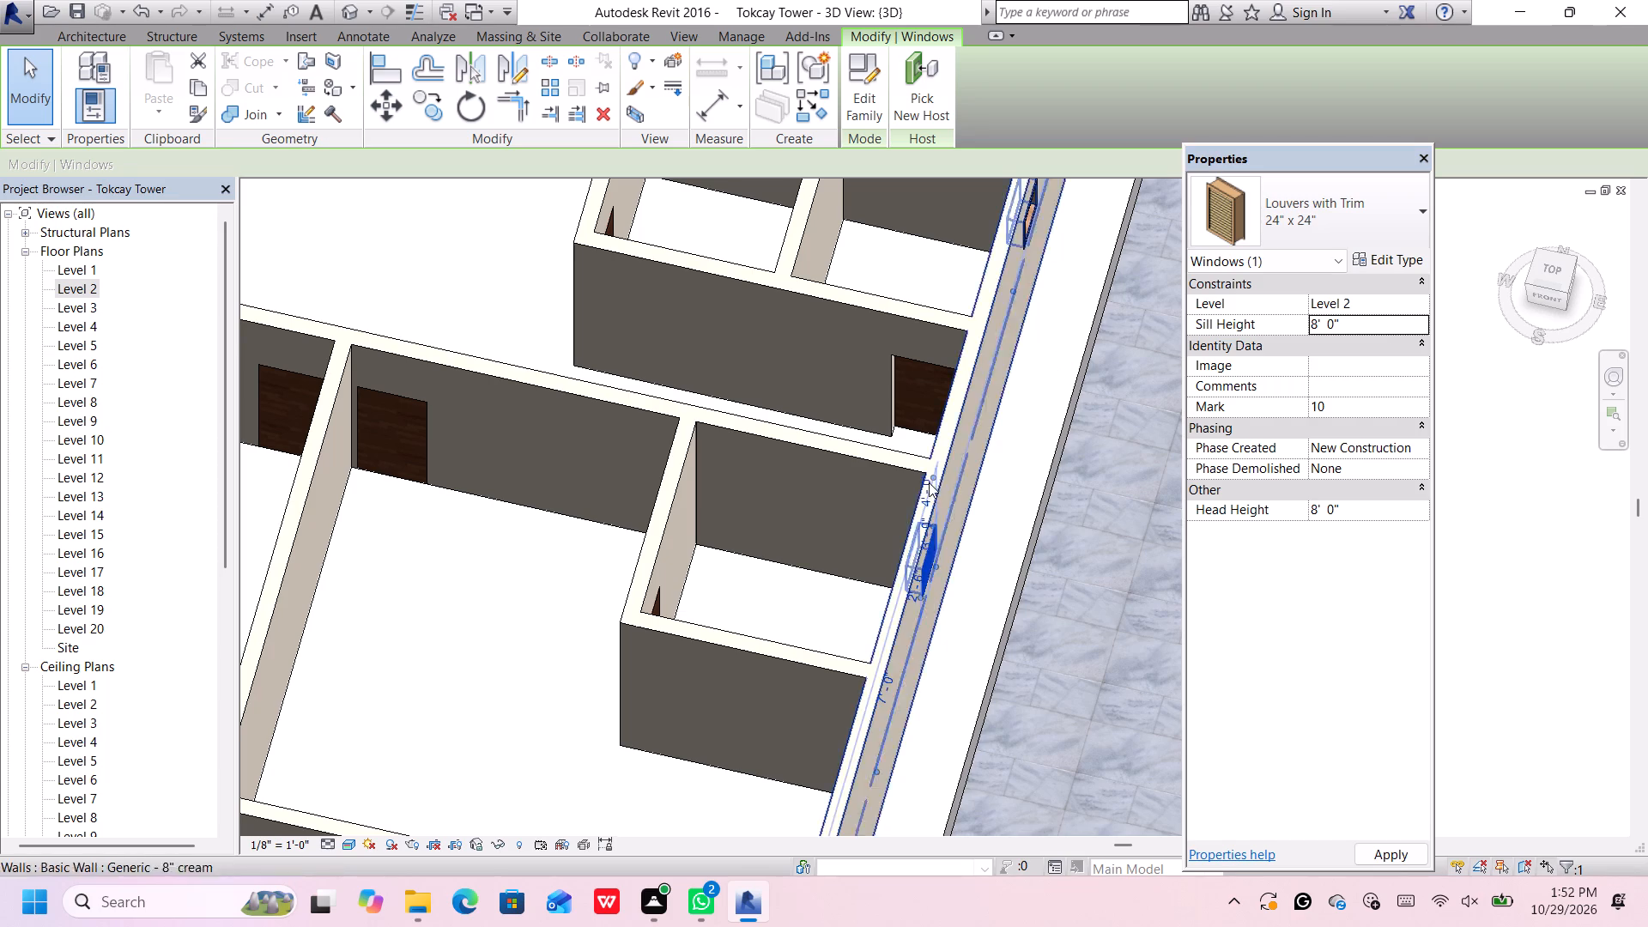
# Examine the windows along the corridor, small rooms and exterior walls of Level 2 for sills still needing adjustment.
pyautogui.scroll(-9, 917, 491)
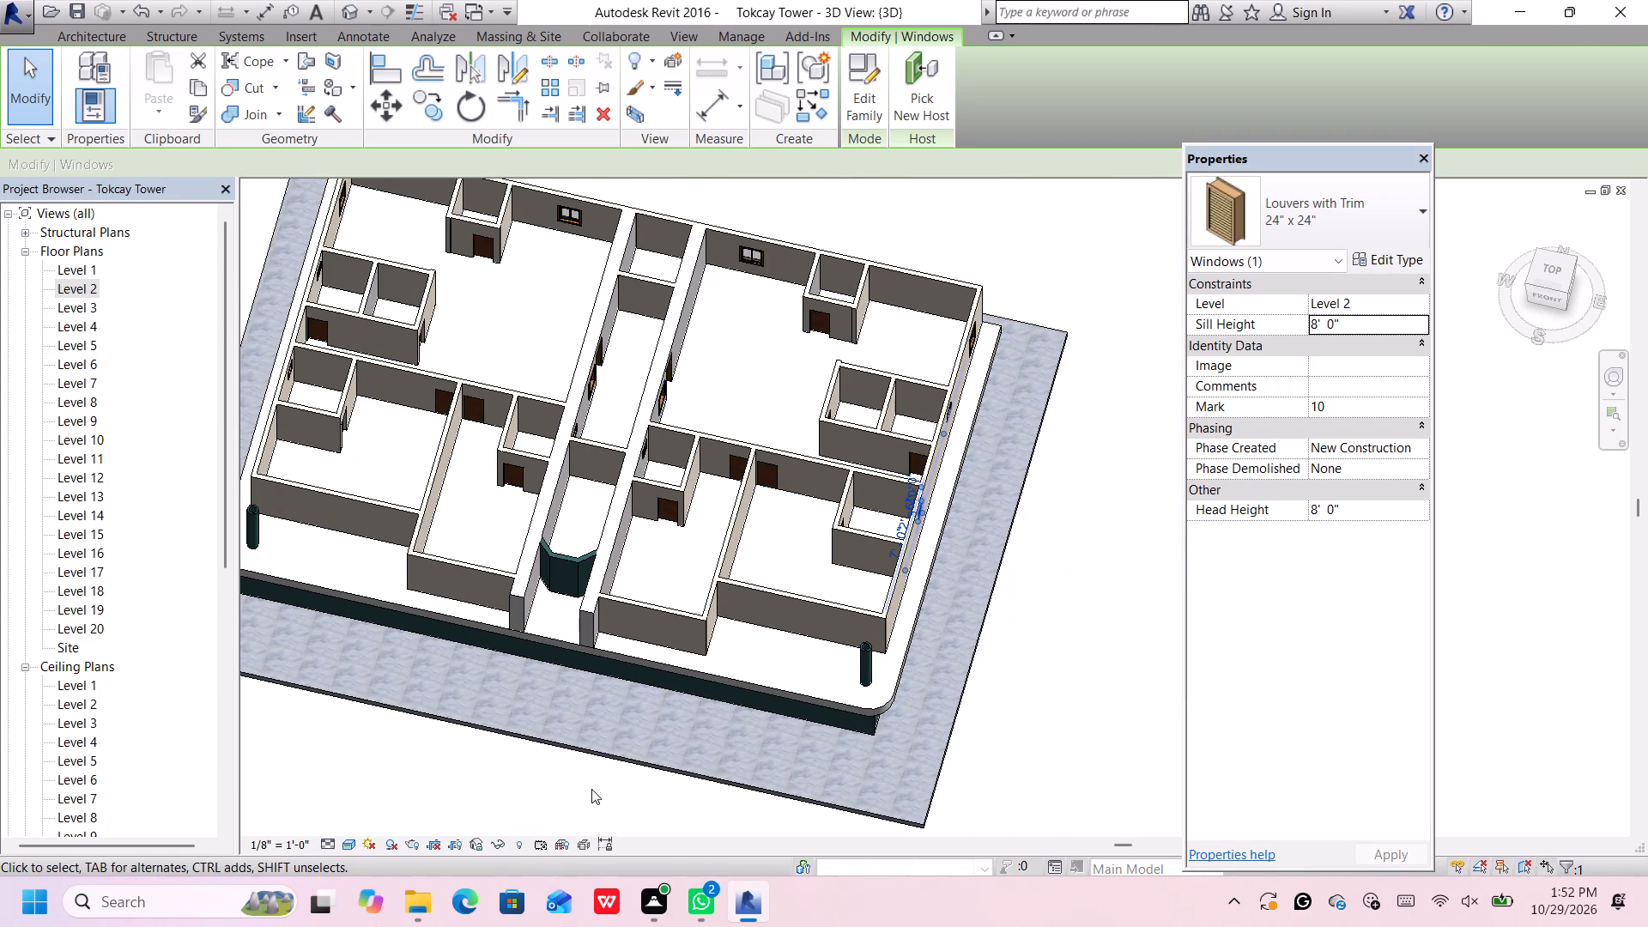
pyautogui.moveTo(593, 790); pyautogui.dragTo(766, 788, button='middle')
pyautogui.click(739, 804)
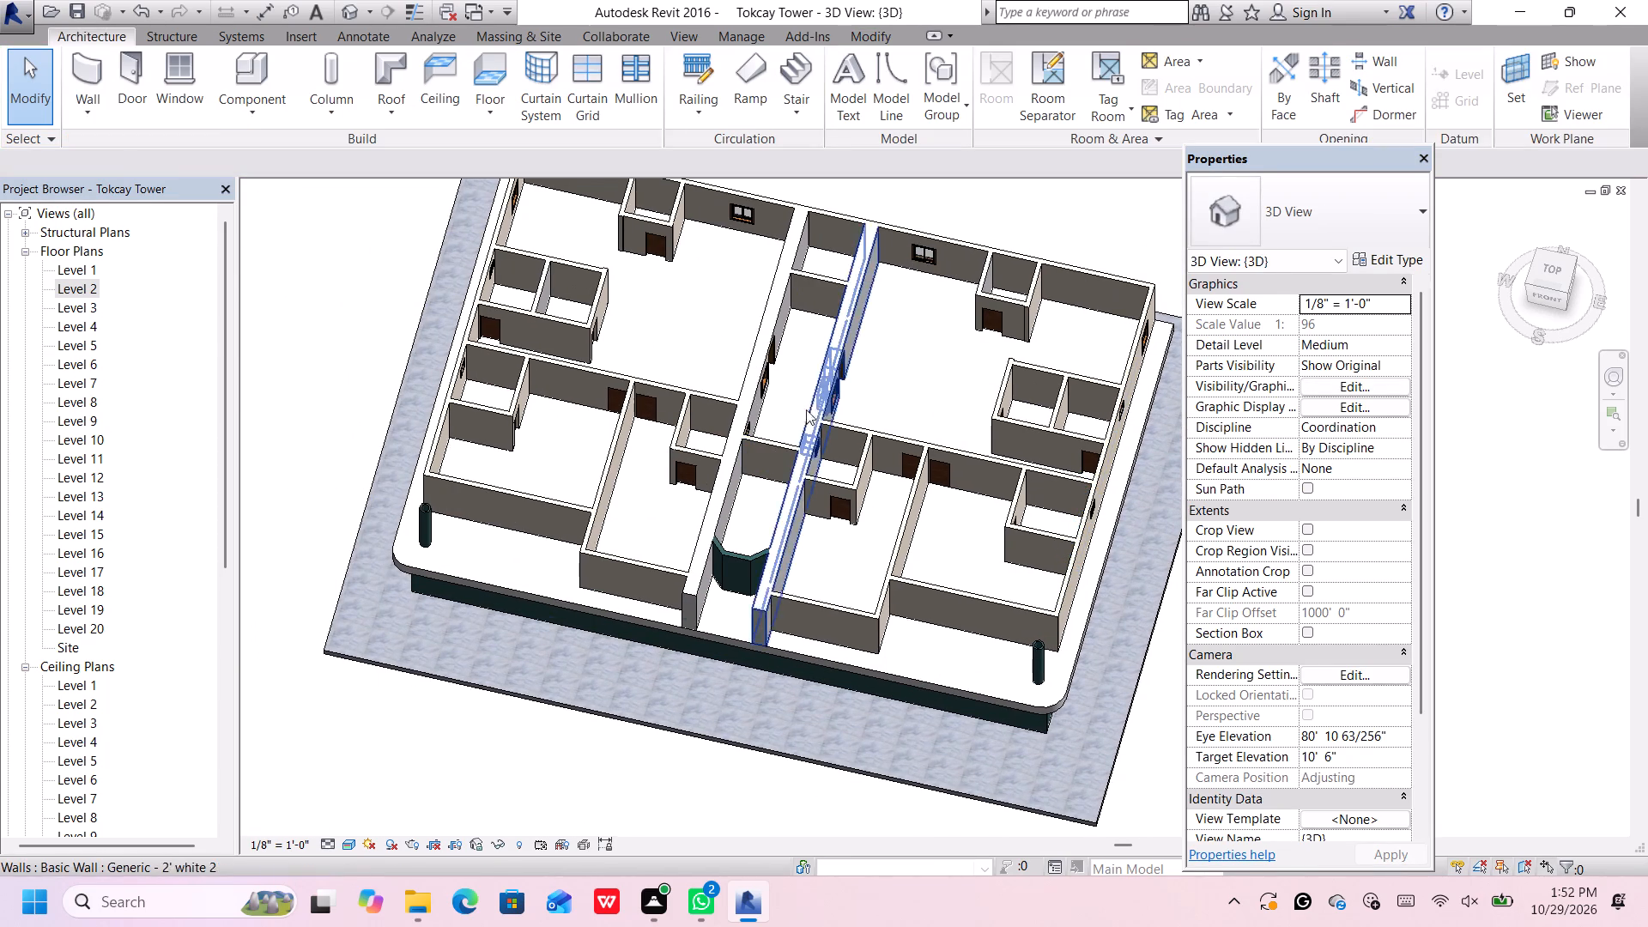
pyautogui.scroll(10, 820, 404)
pyautogui.scroll(-5, 813, 452)
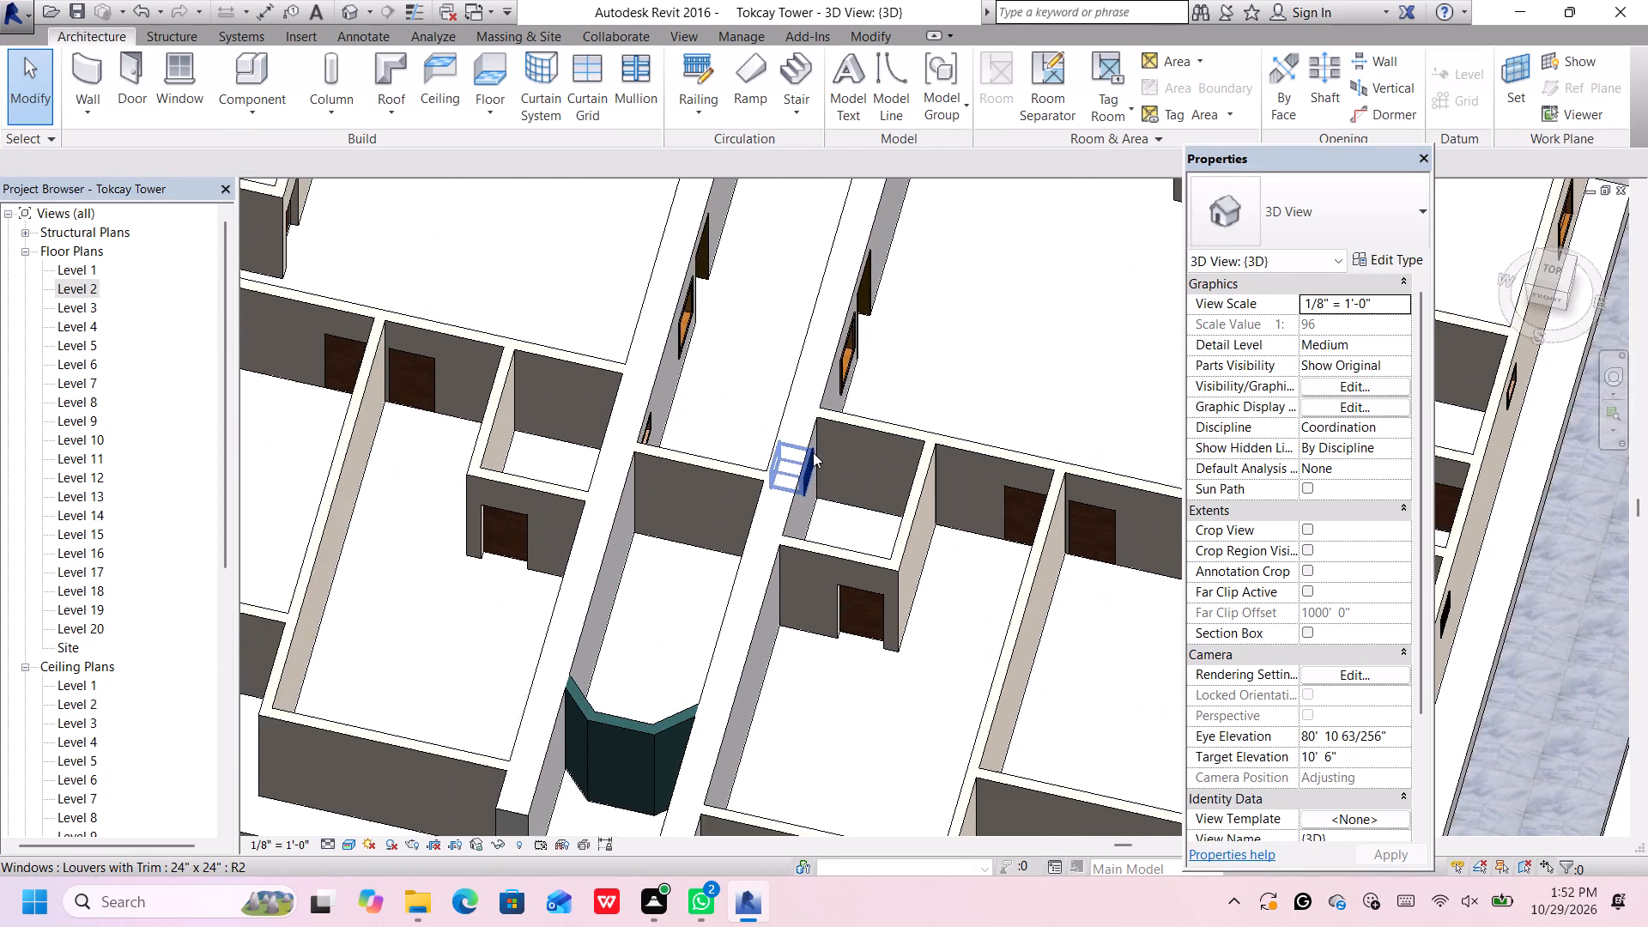
pyautogui.scroll(-5, 813, 452)
pyautogui.scroll(1, 472, 445)
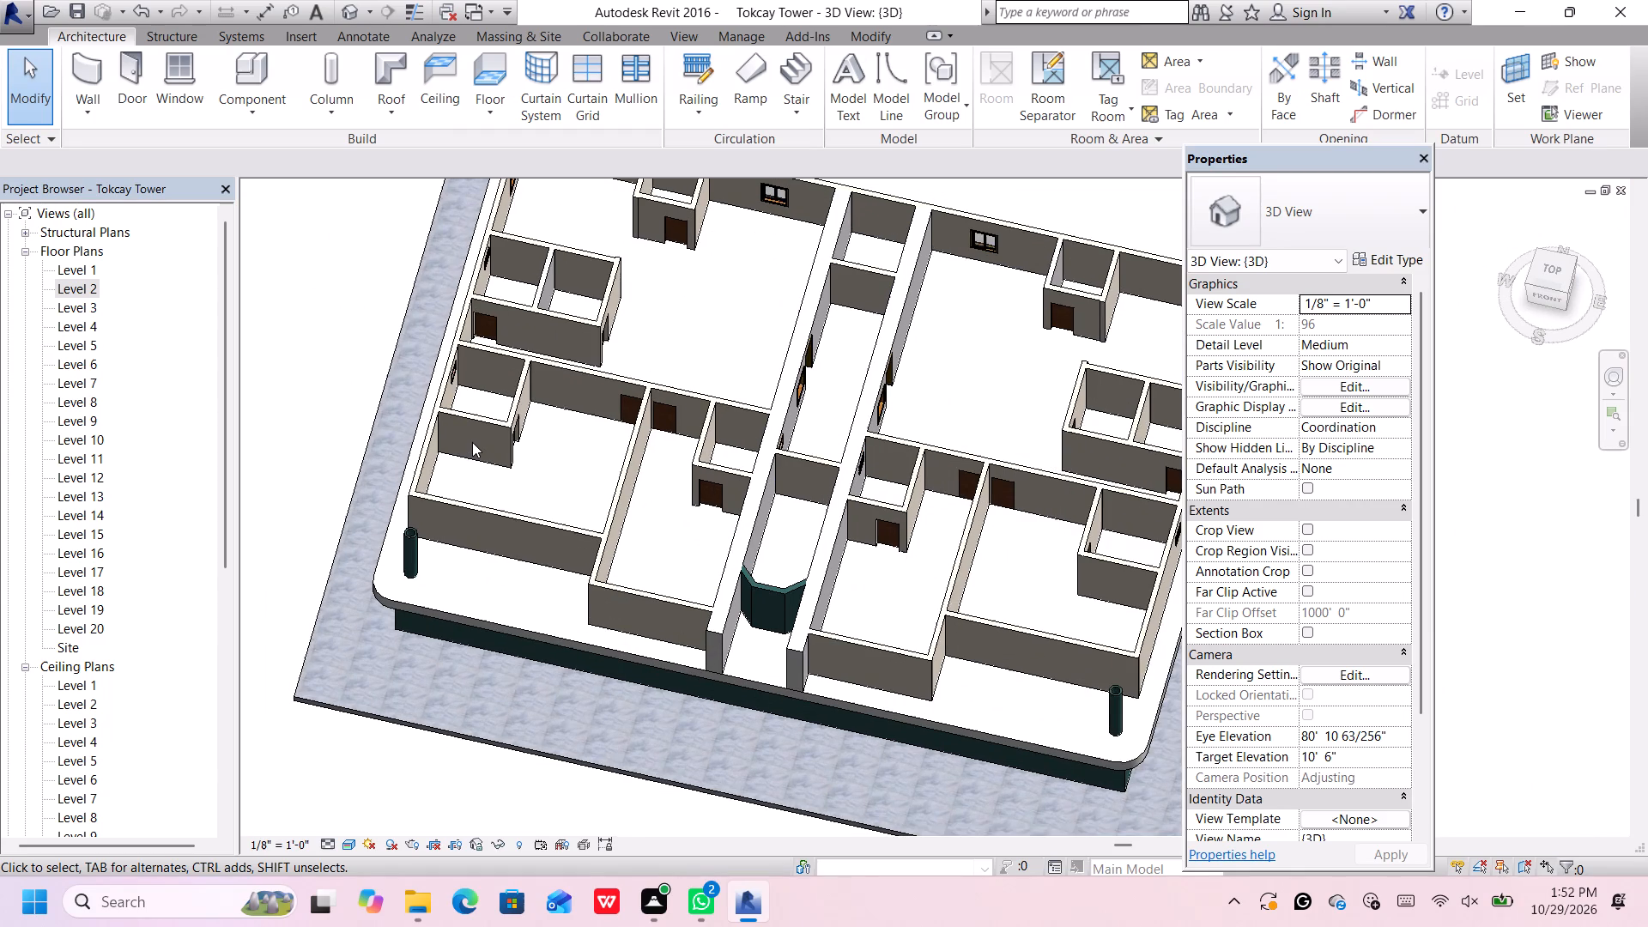
pyautogui.scroll(-2, 472, 442)
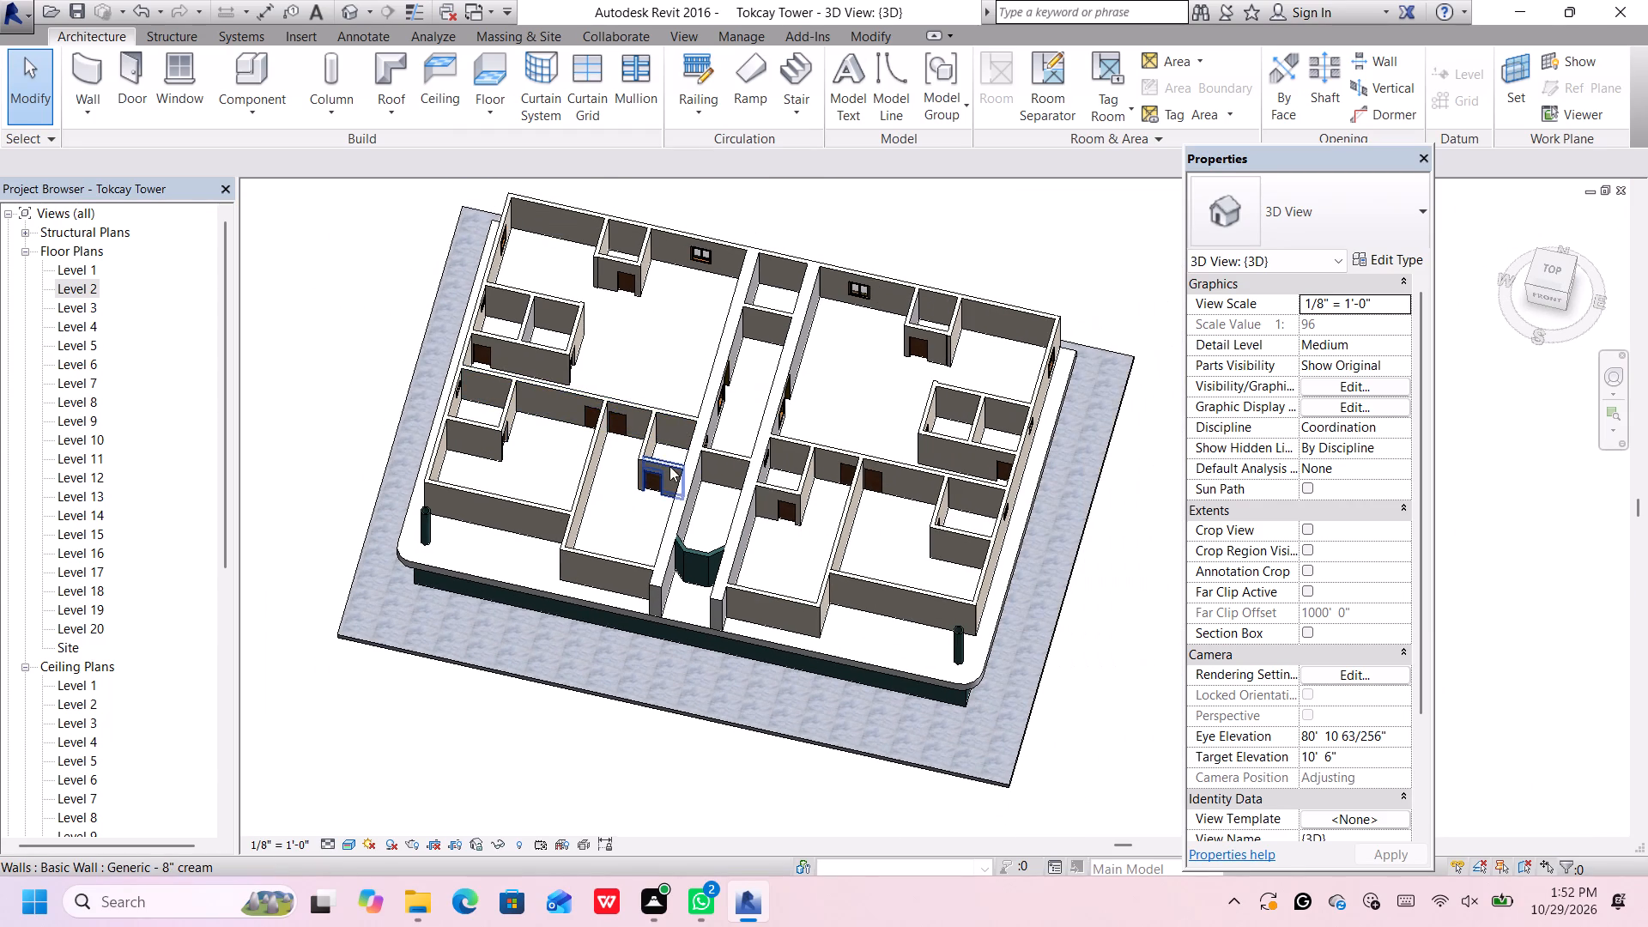
pyautogui.scroll(8, 965, 367)
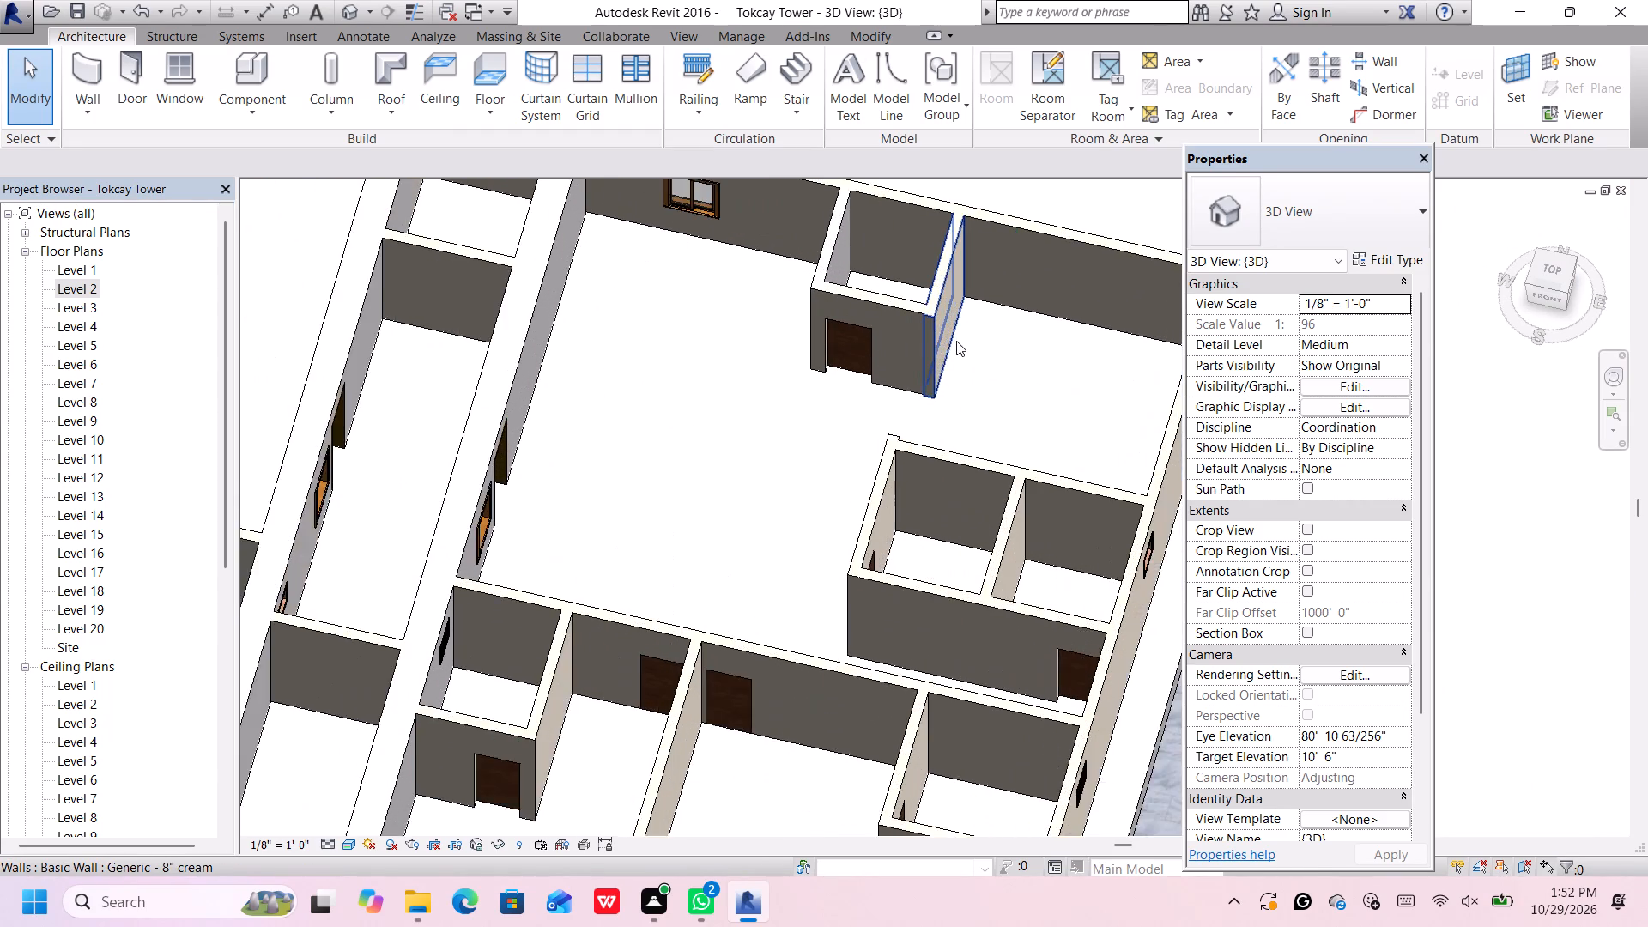
pyautogui.scroll(9, 906, 306)
pyautogui.scroll(-9, 928, 307)
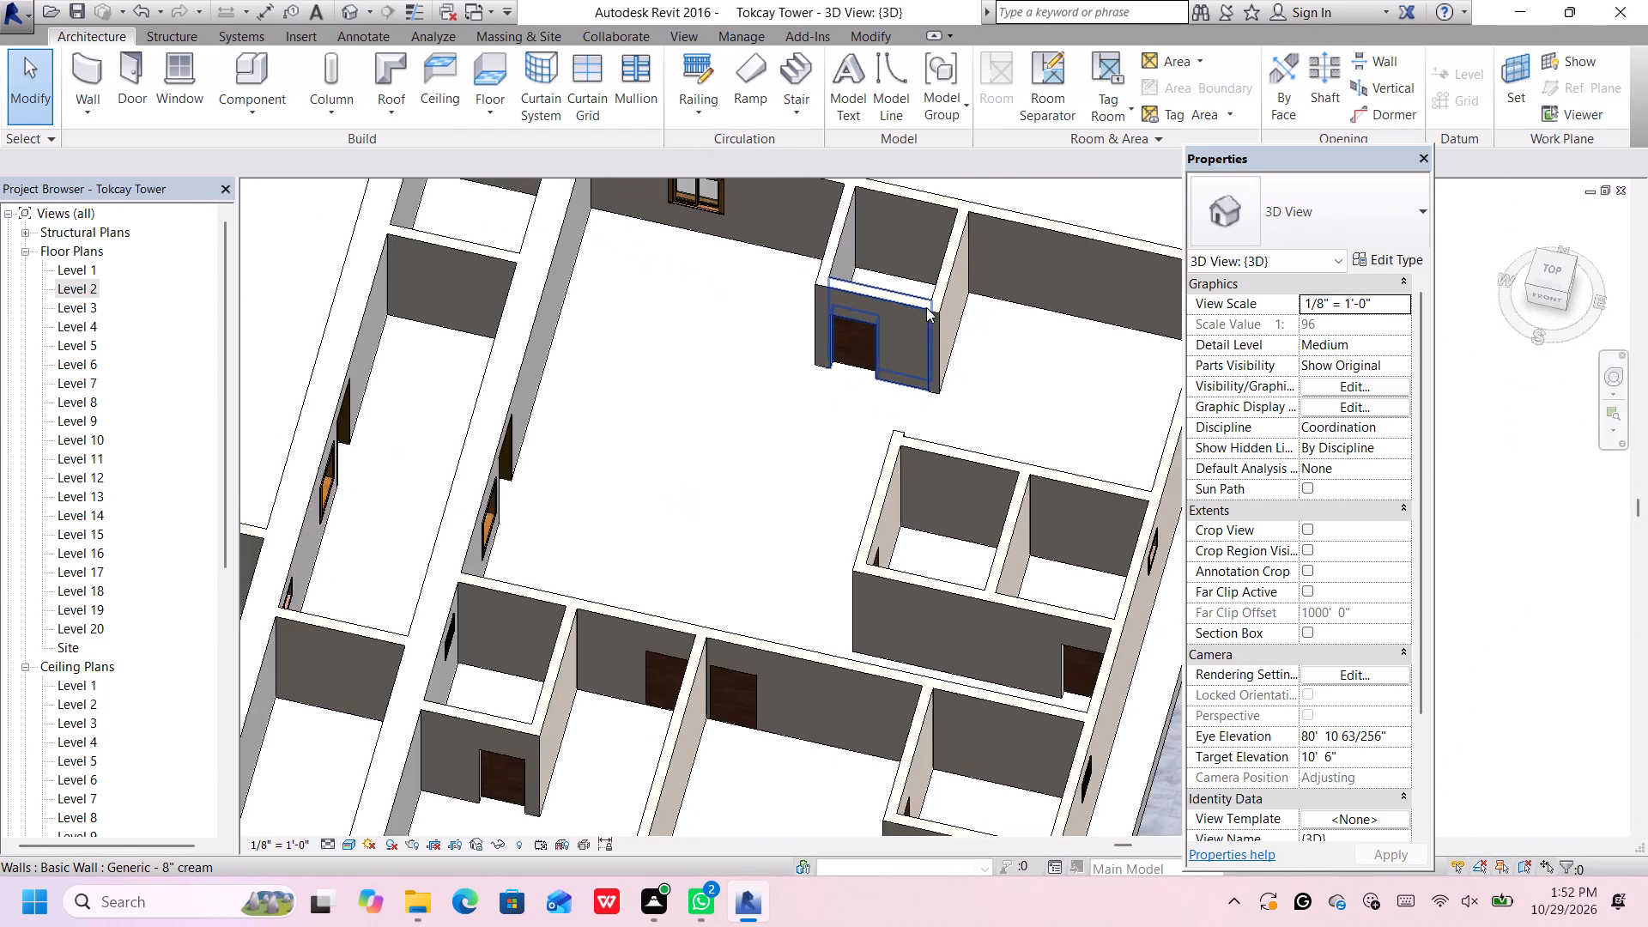
pyautogui.scroll(-5, 926, 307)
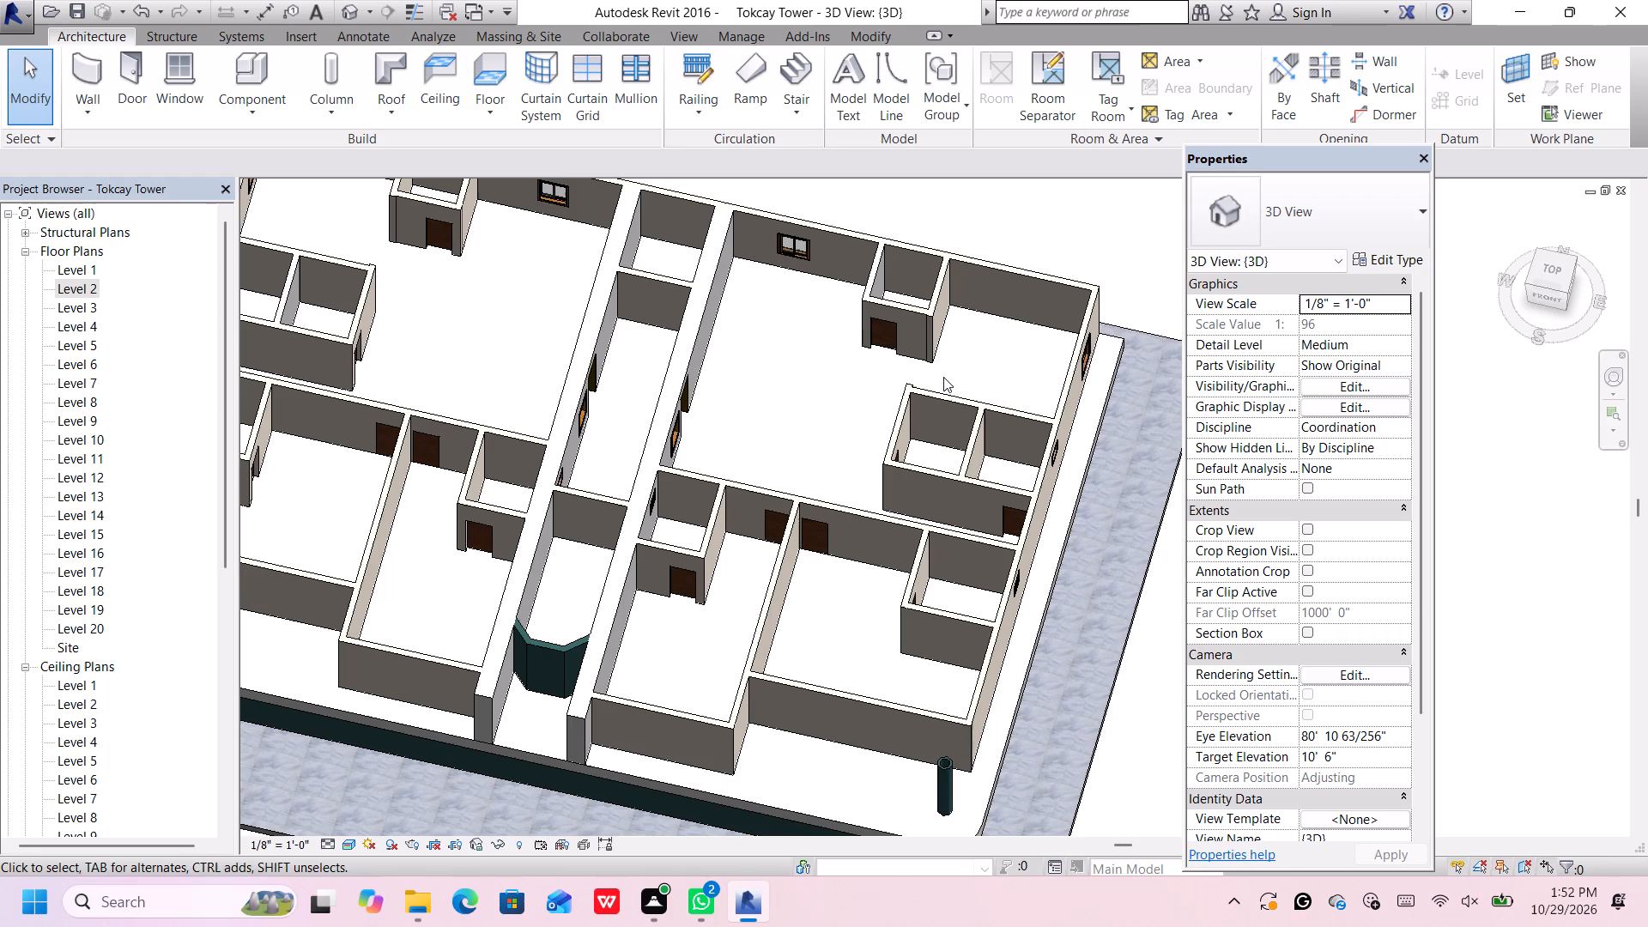
pyautogui.scroll(-1, 939, 401)
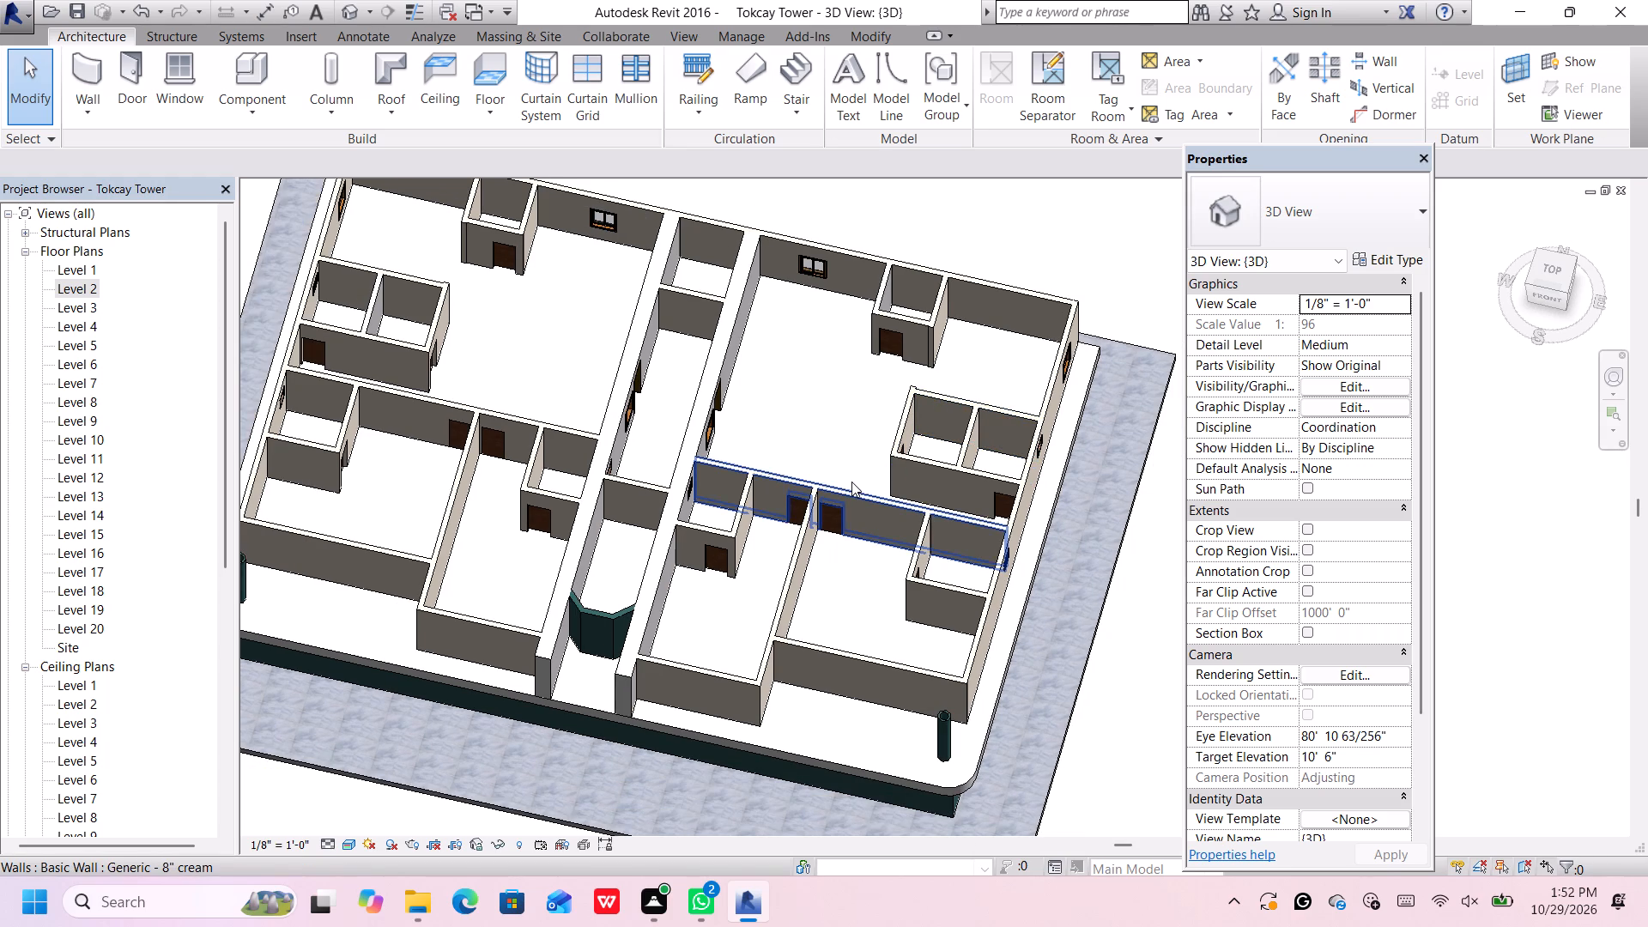
pyautogui.scroll(-1, 852, 479)
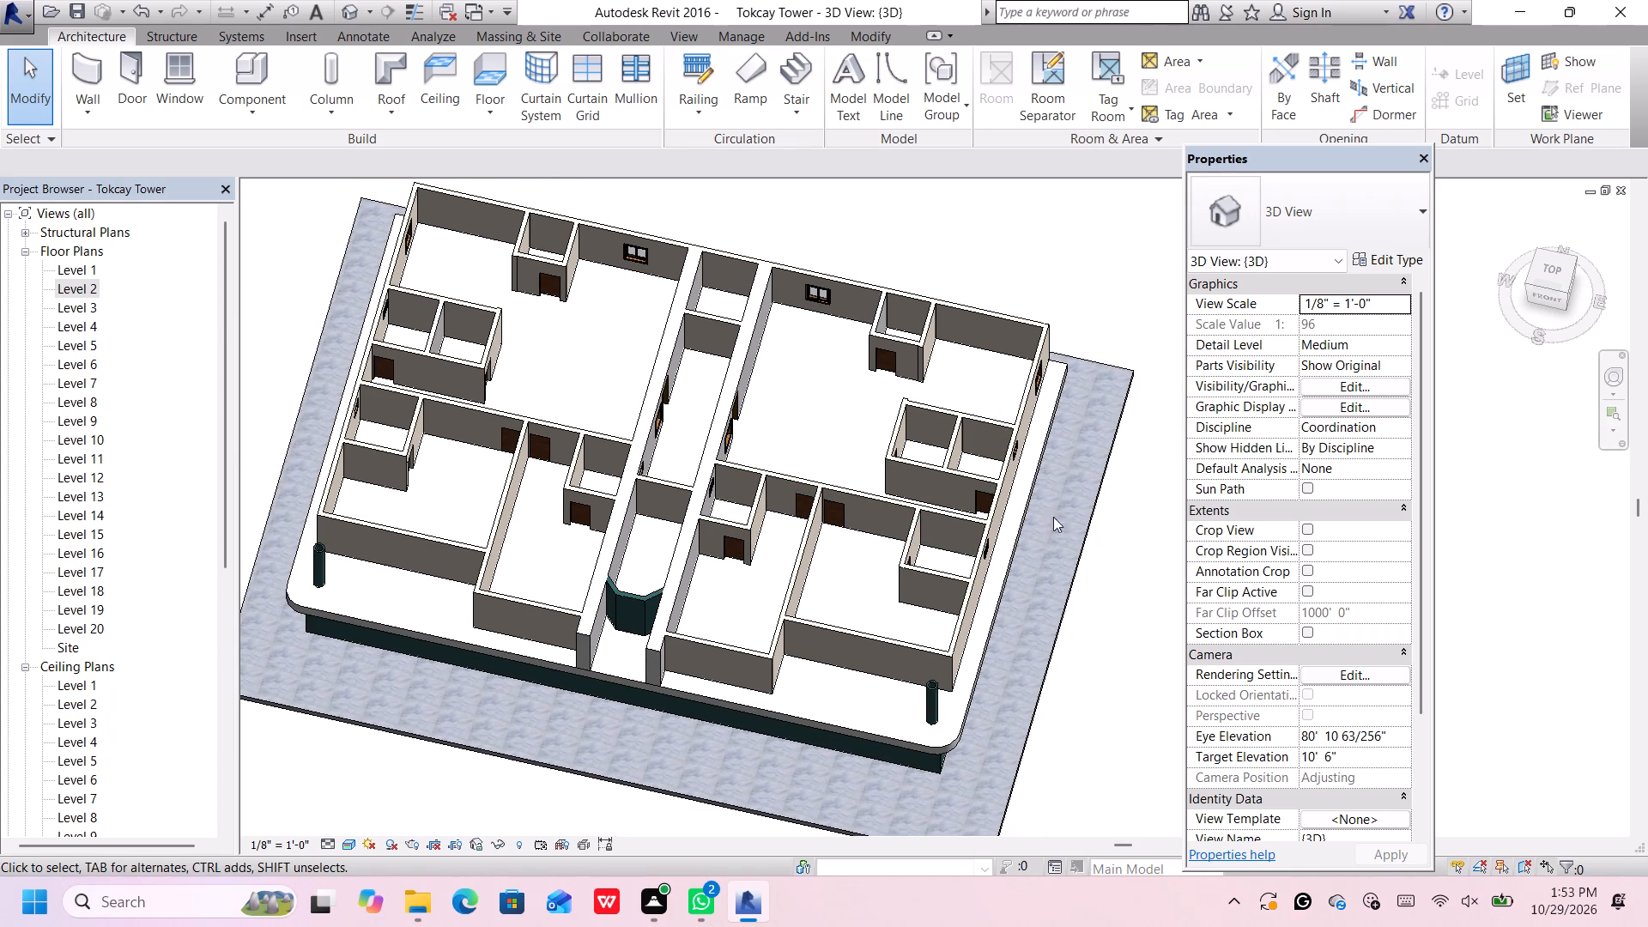
# Set the frame material of the 24" x 24" Louvers with Trim window type to Iron, Ductile.
pyautogui.scroll(4, 1003, 479)
pyautogui.click(1019, 446)
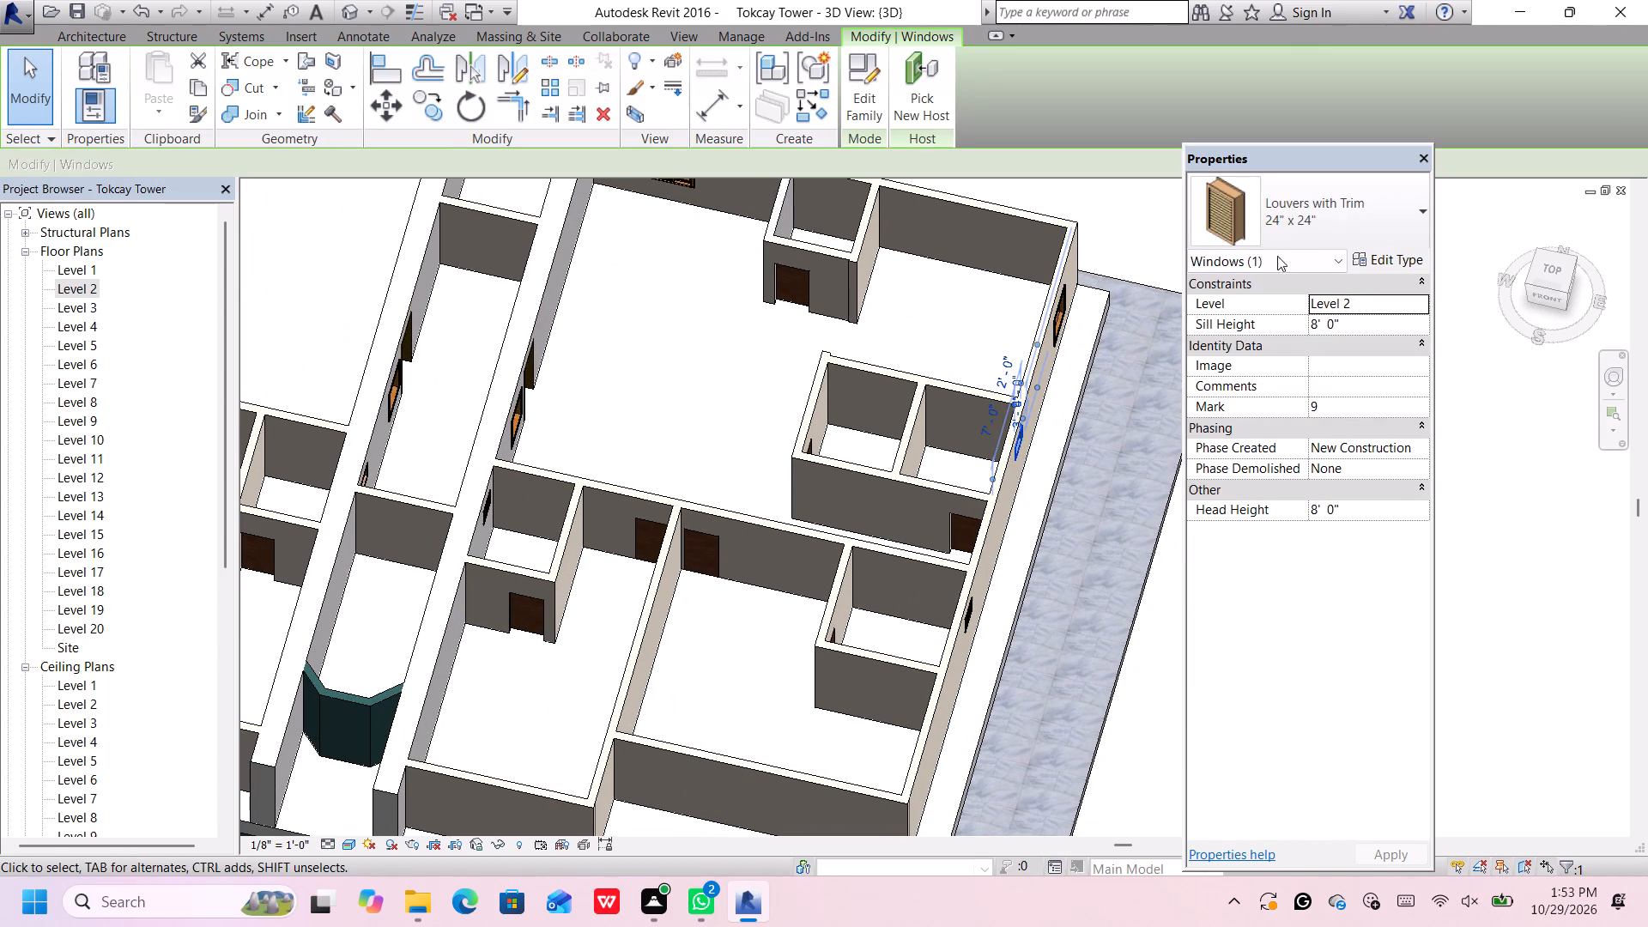
pyautogui.click(1401, 257)
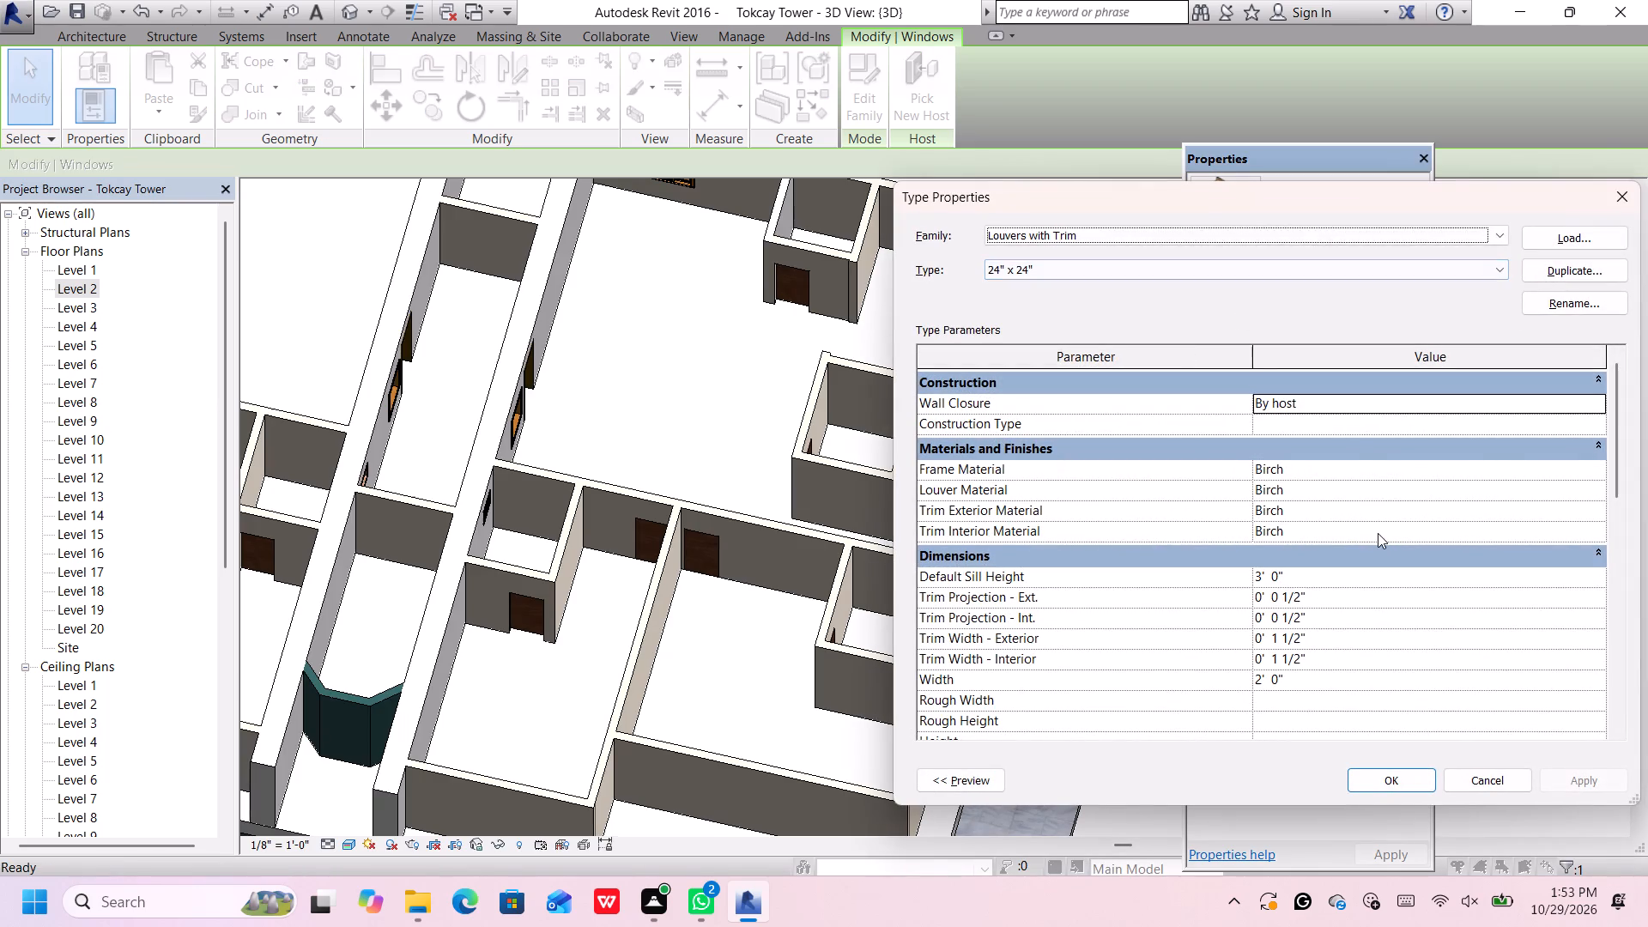
pyautogui.click(1597, 467)
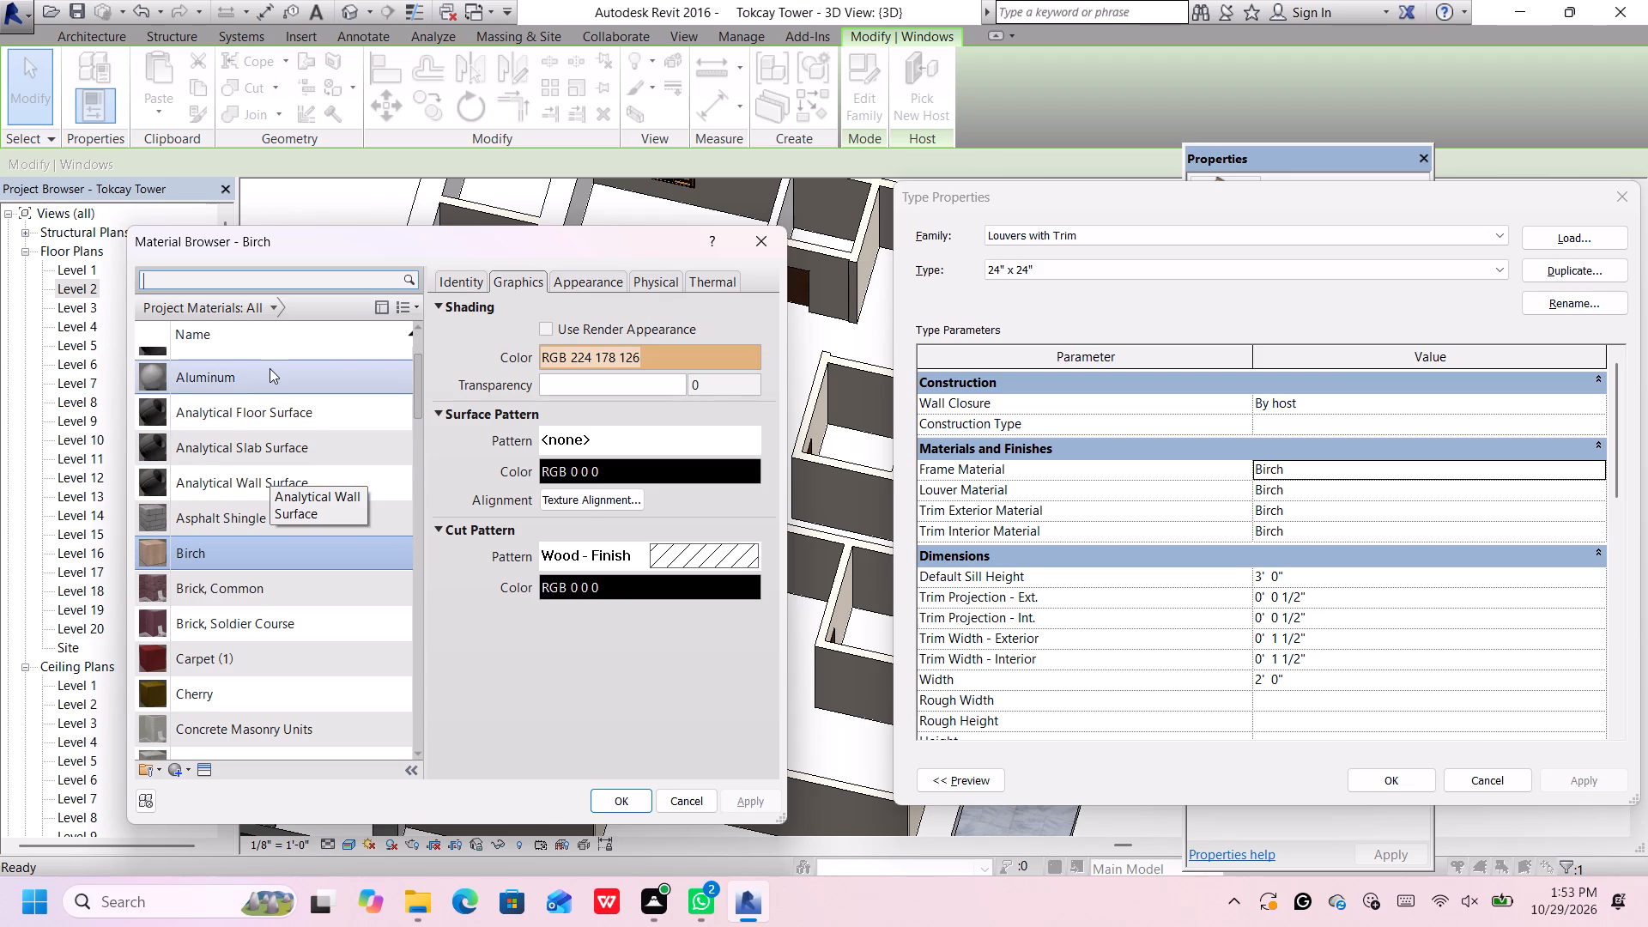
pyautogui.click(273, 300)
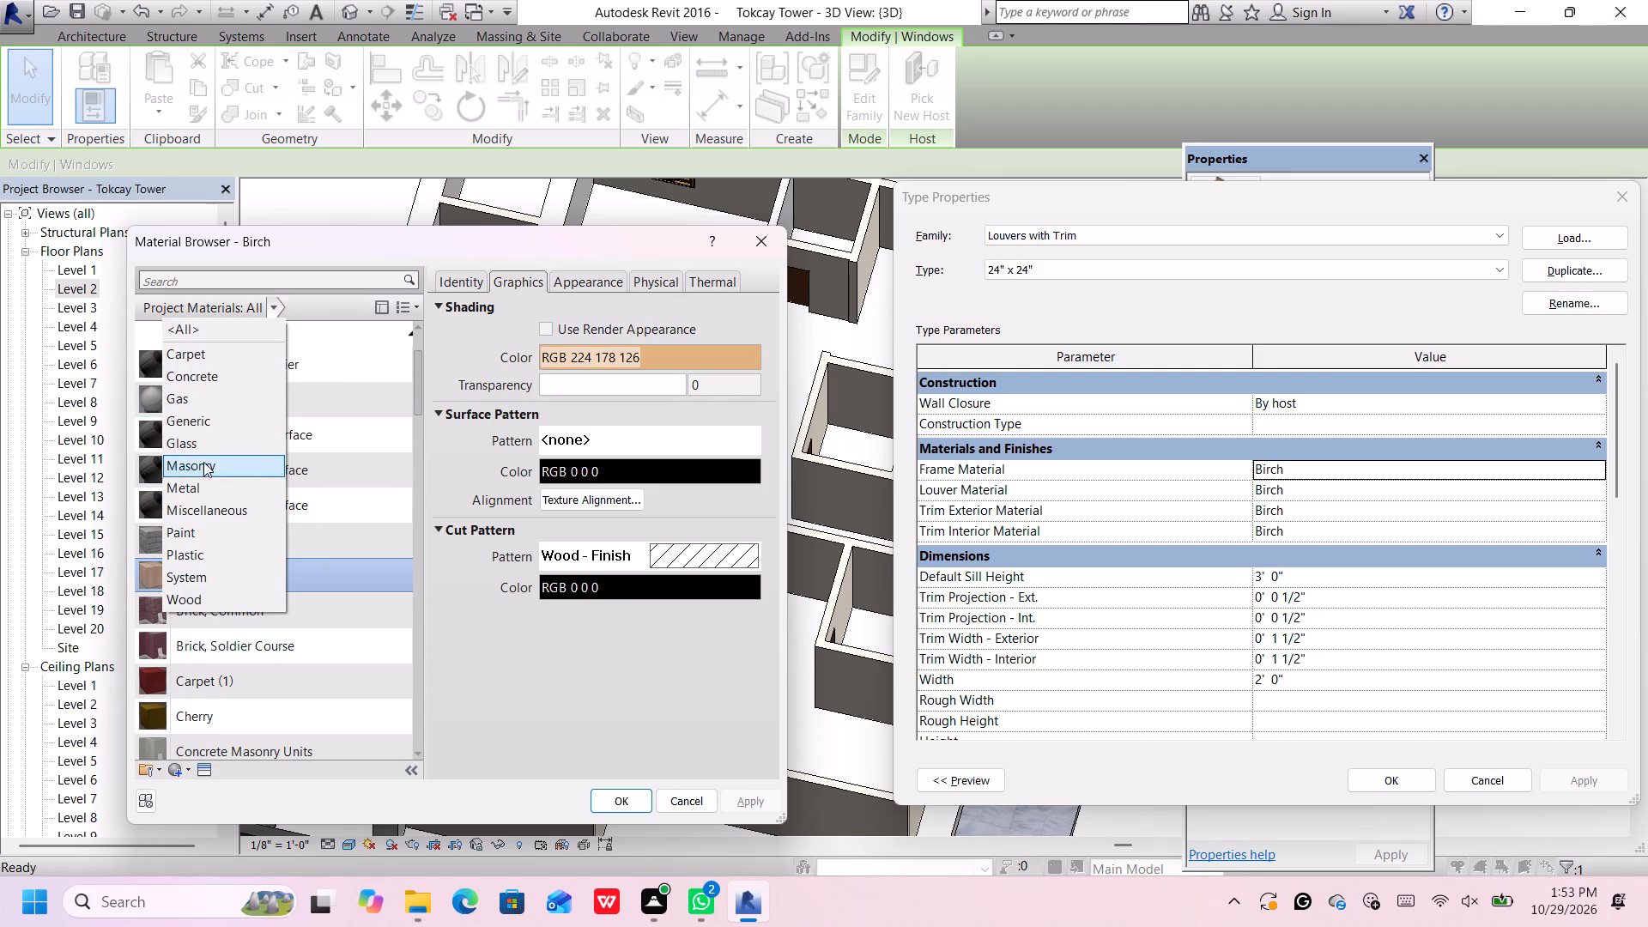
pyautogui.click(194, 489)
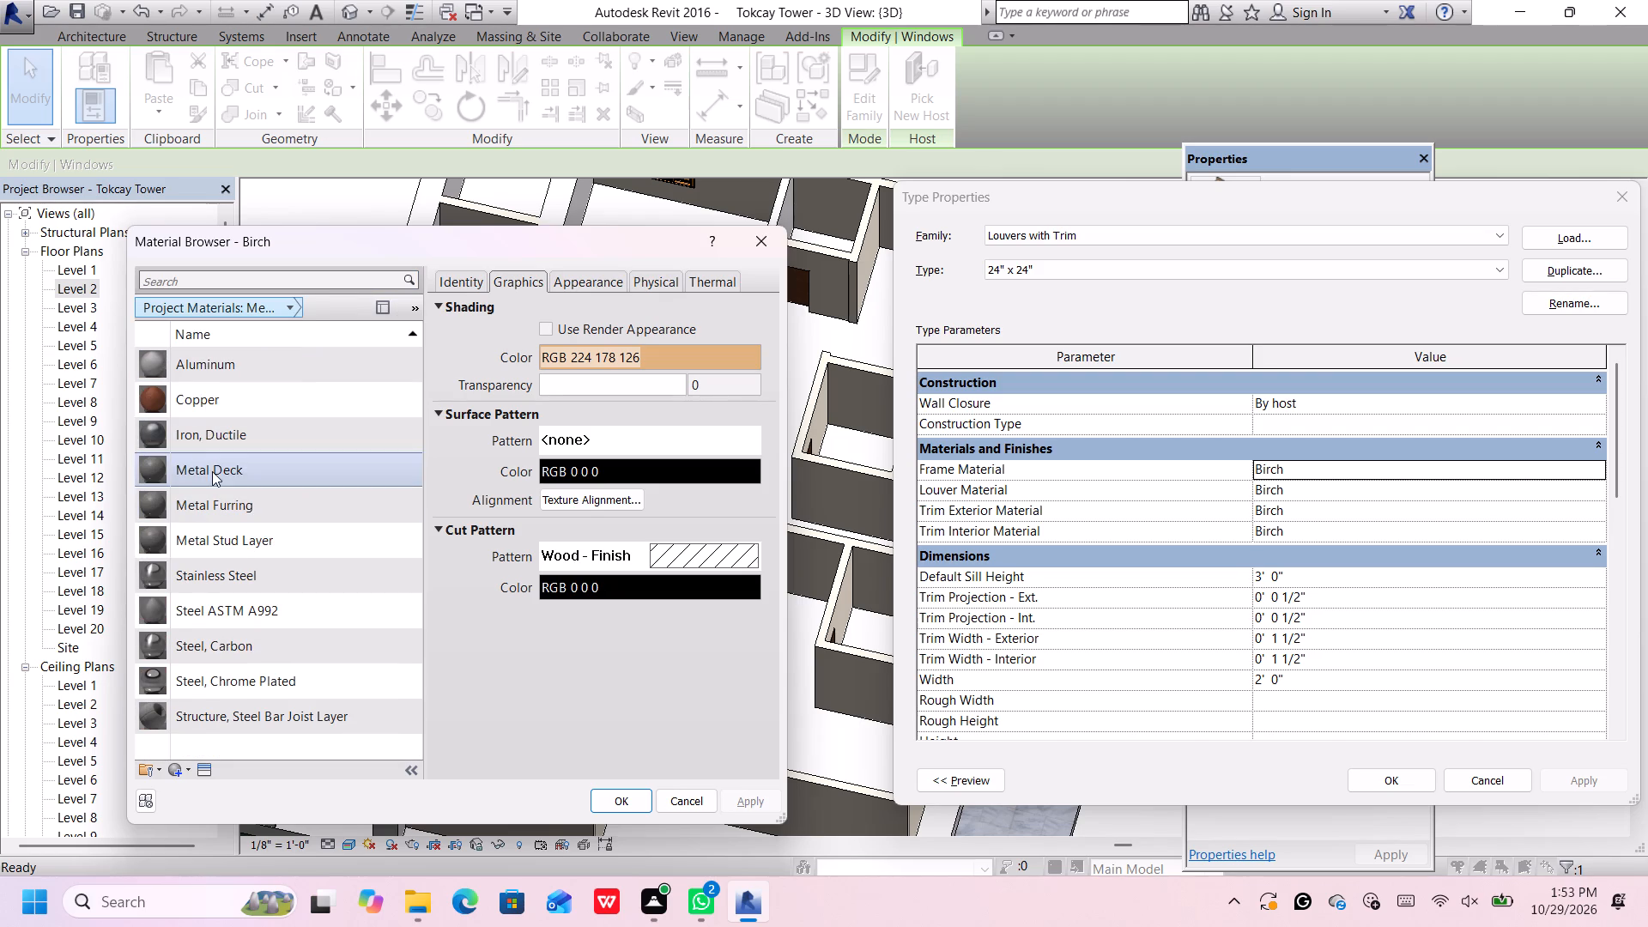
pyautogui.click(226, 436)
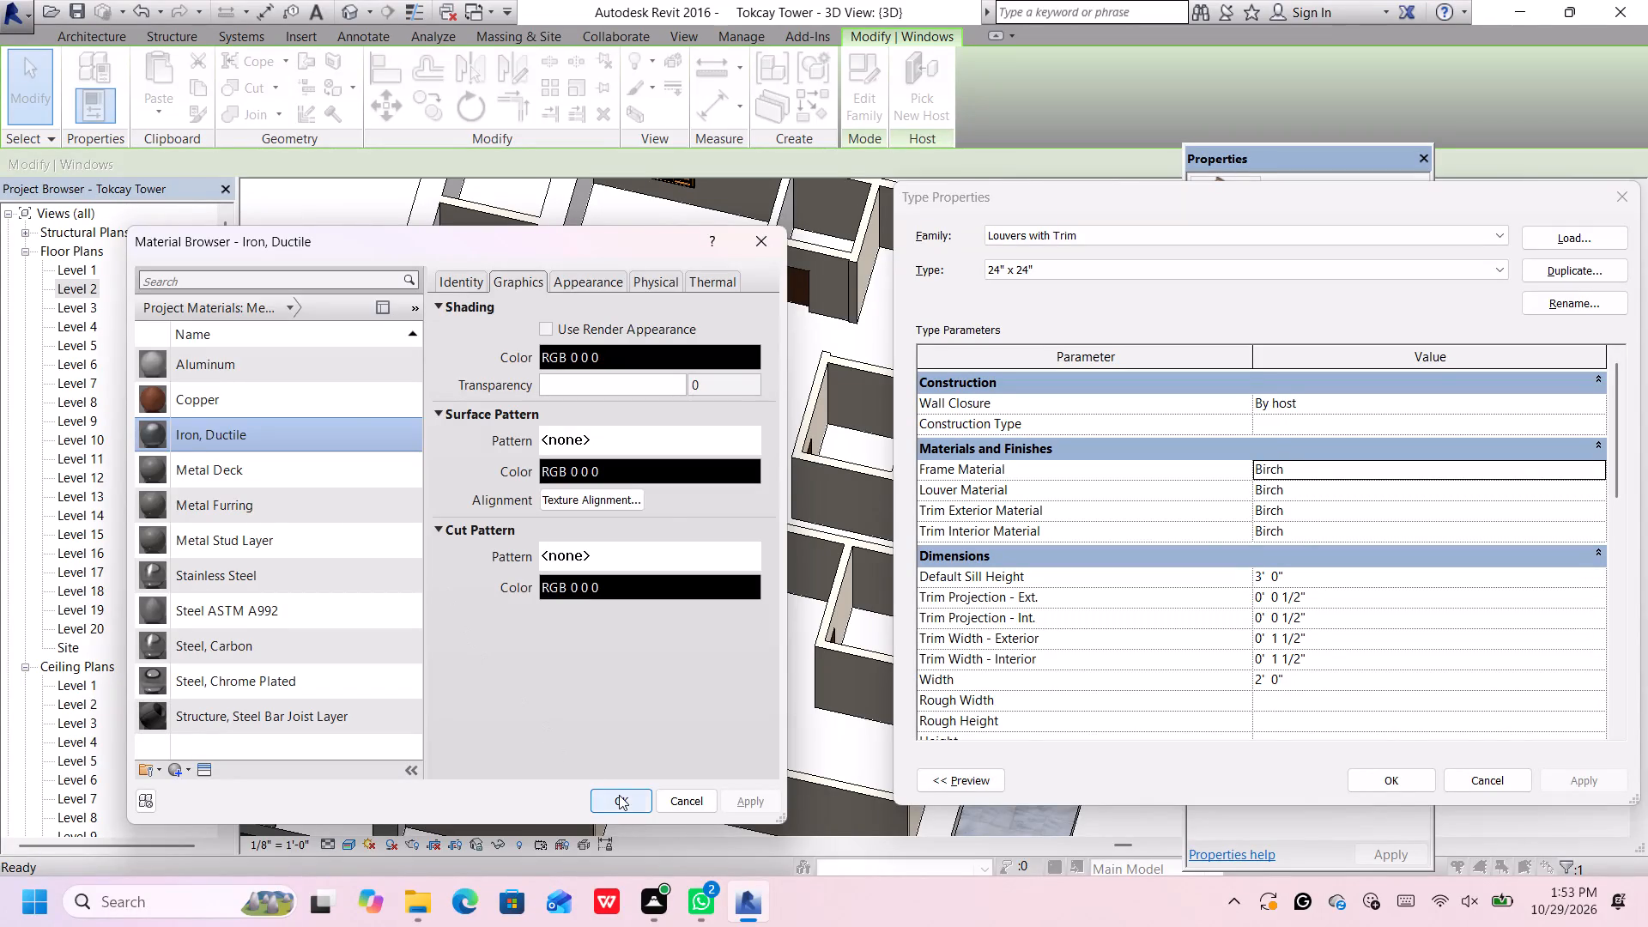
pyautogui.click(619, 795)
pyautogui.click(1400, 780)
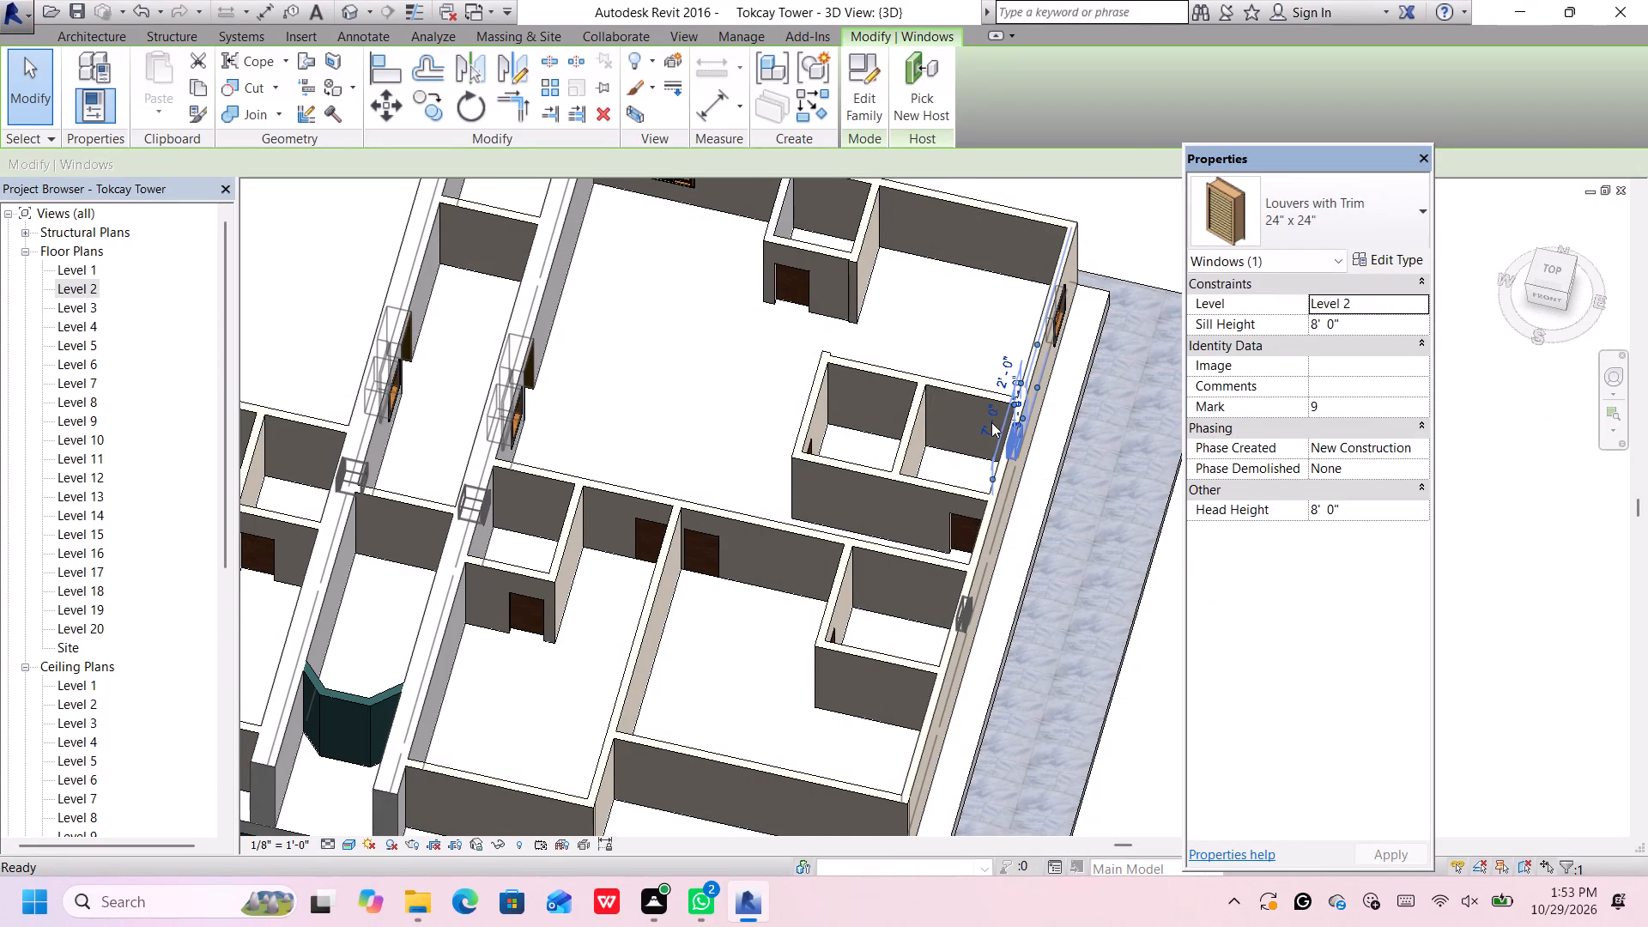
# Set the louver material of the 24" x 24" Louvers with Trim type to Glass.
pyautogui.scroll(13, 1070, 295)
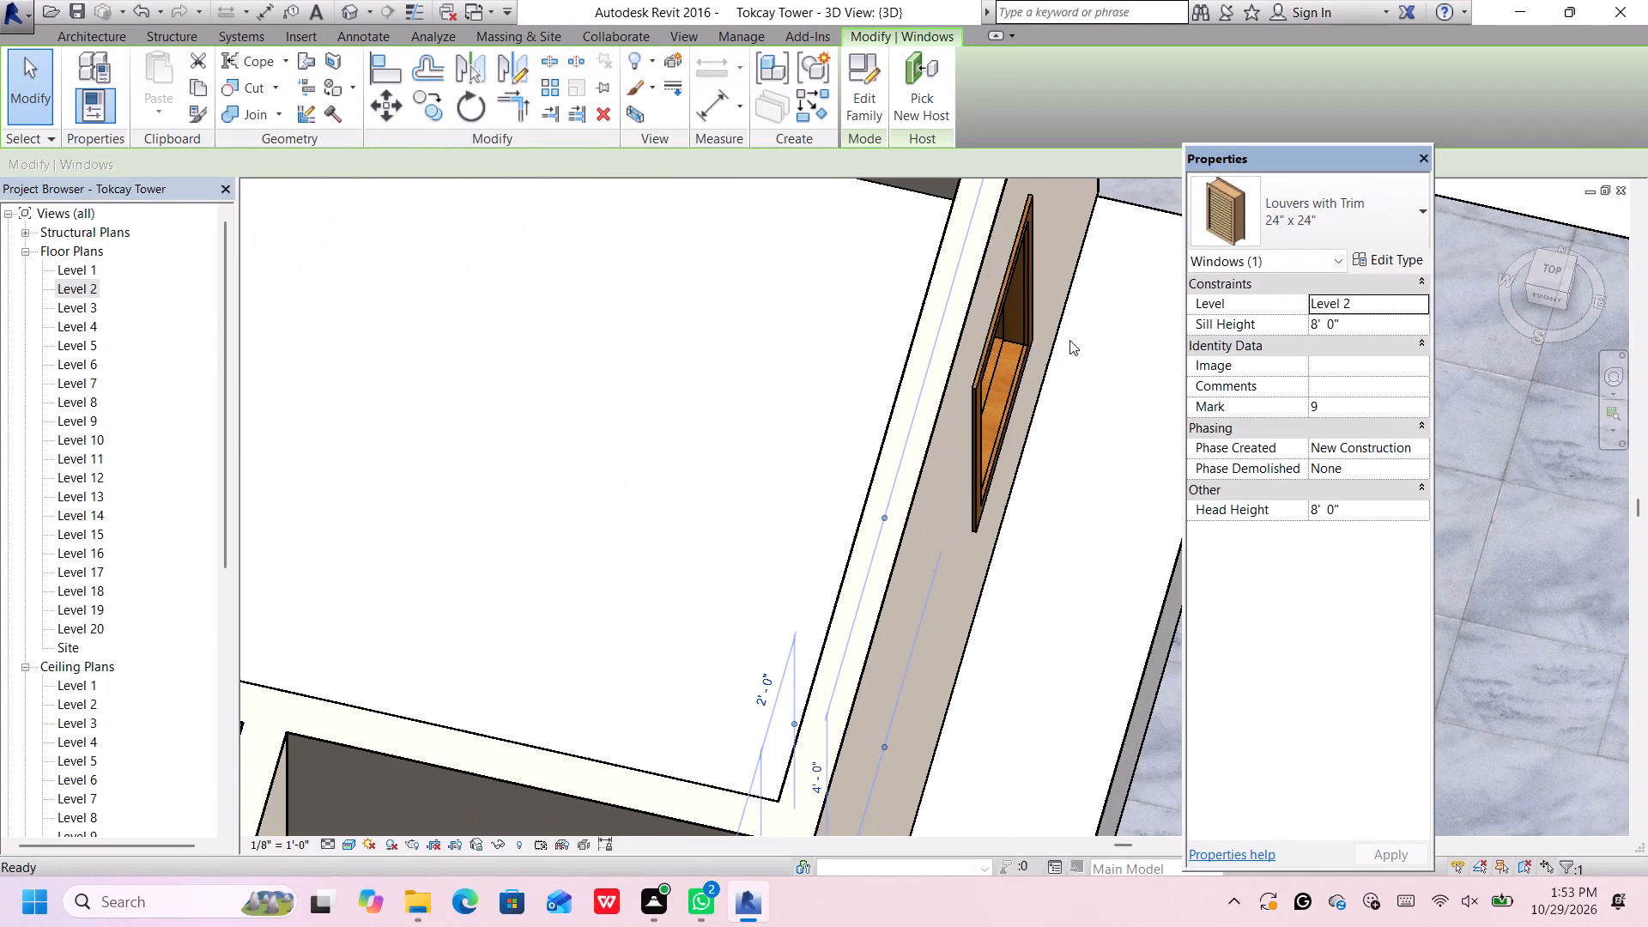
pyautogui.moveTo(1069, 342); pyautogui.dragTo(1011, 351, button='middle')
pyautogui.click(1397, 258)
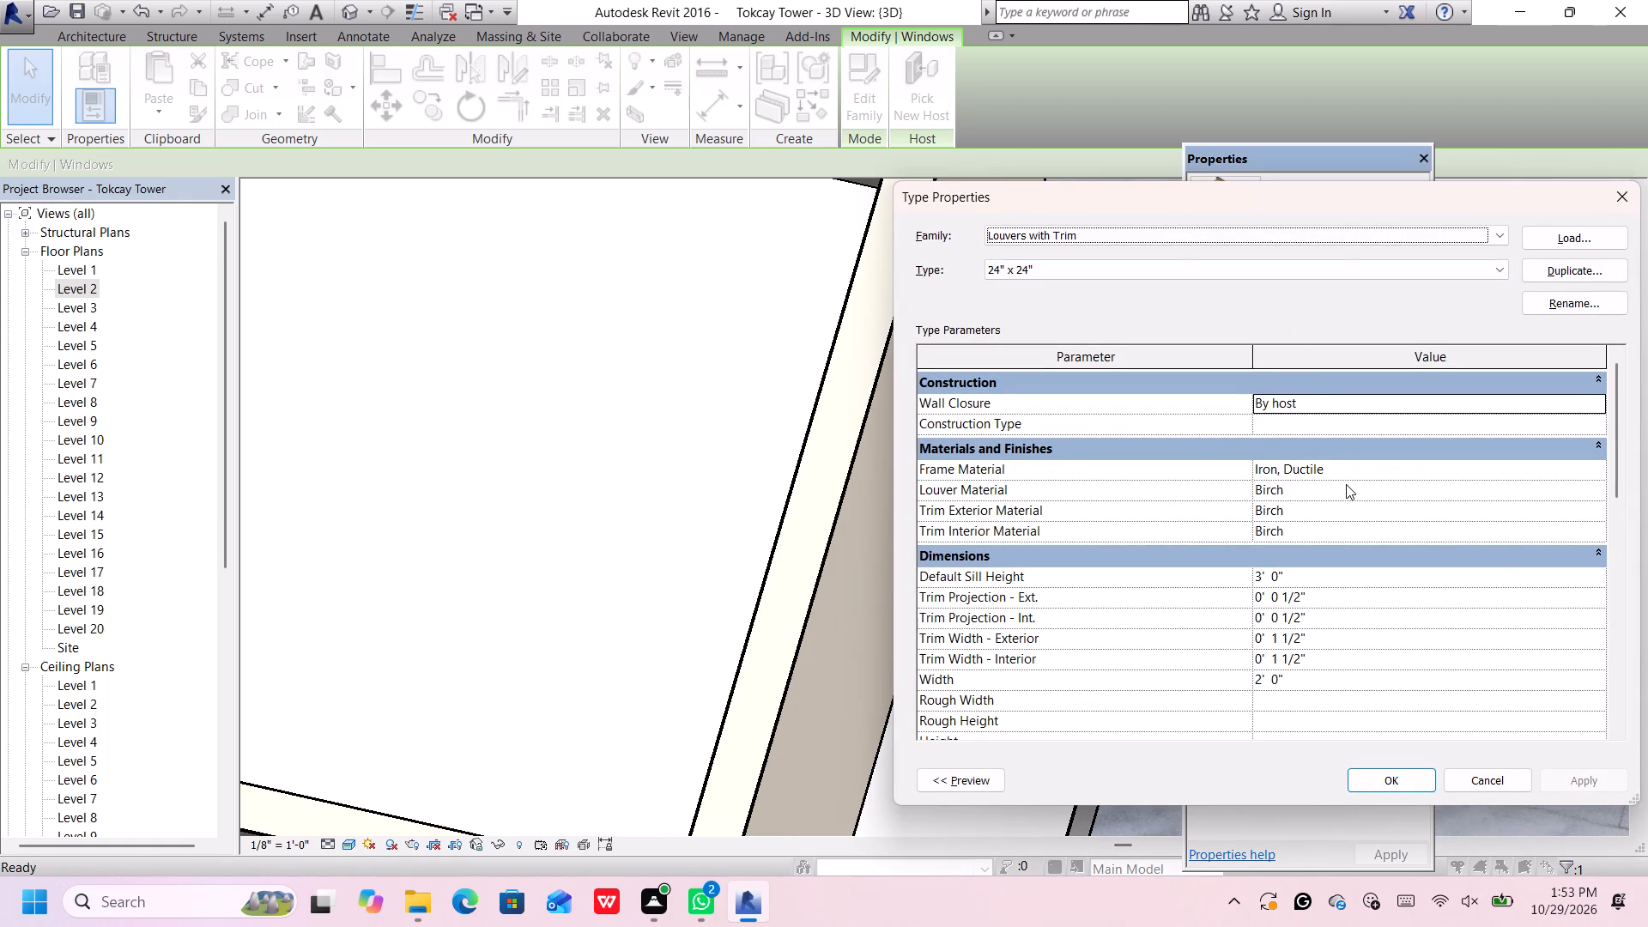
pyautogui.click(1597, 488)
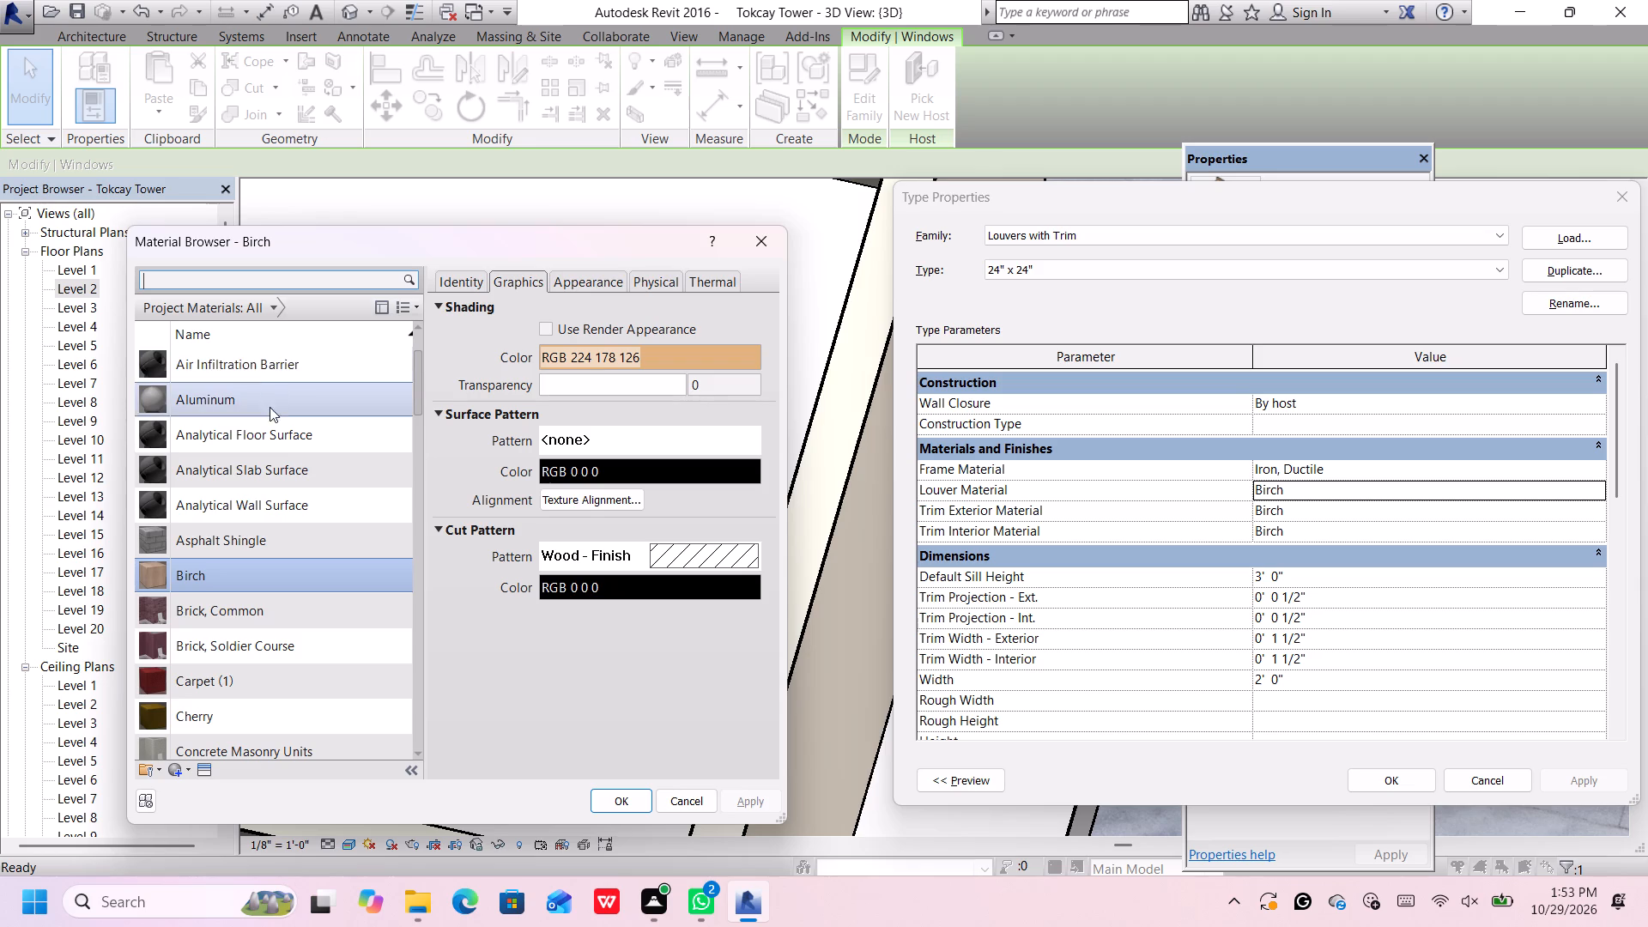
pyautogui.click(274, 310)
pyautogui.click(230, 441)
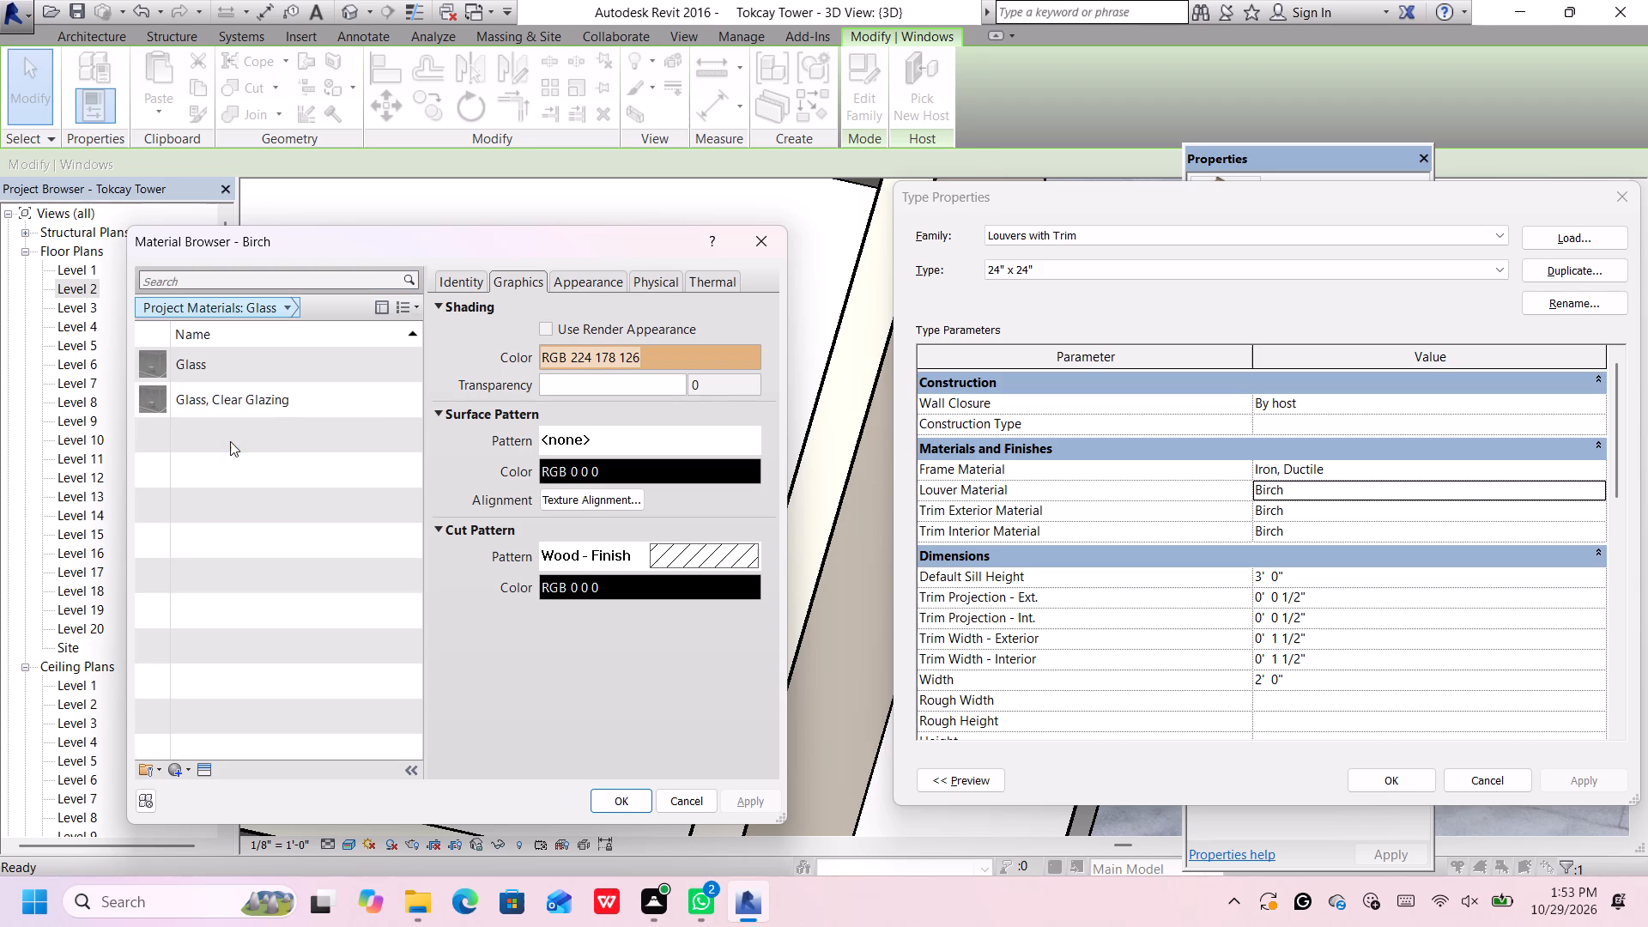
pyautogui.click(251, 376)
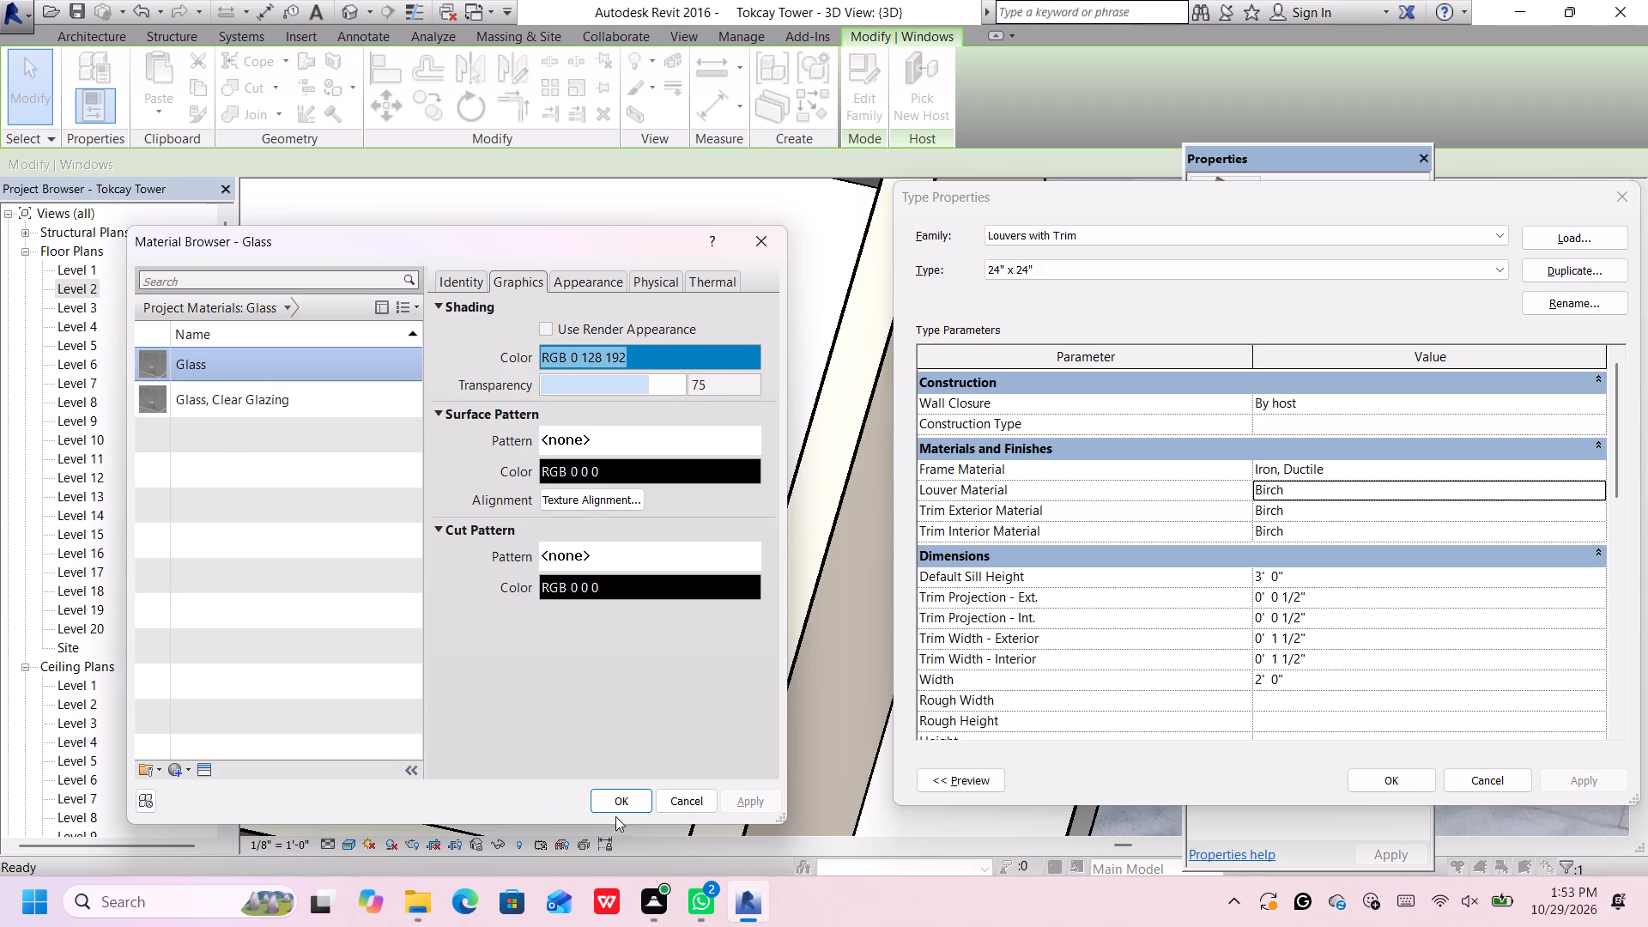
pyautogui.click(615, 816)
pyautogui.click(623, 797)
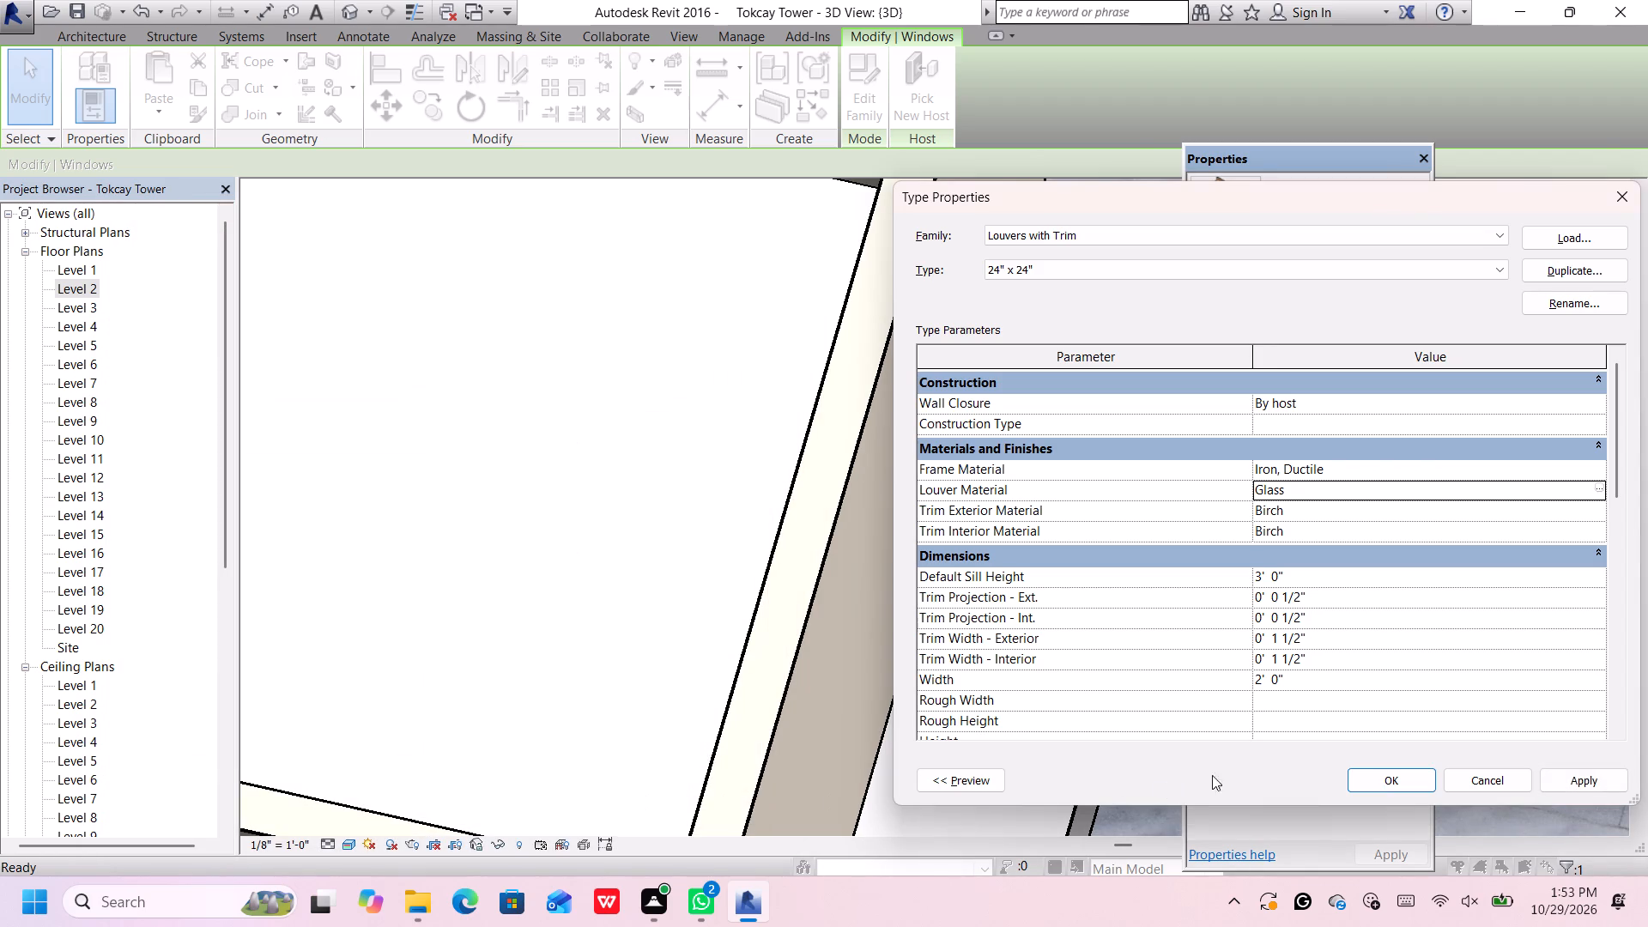
# Set the exterior trim material of the 24" x 24" Louvers with Trim type to Glass.
pyautogui.click(1596, 508)
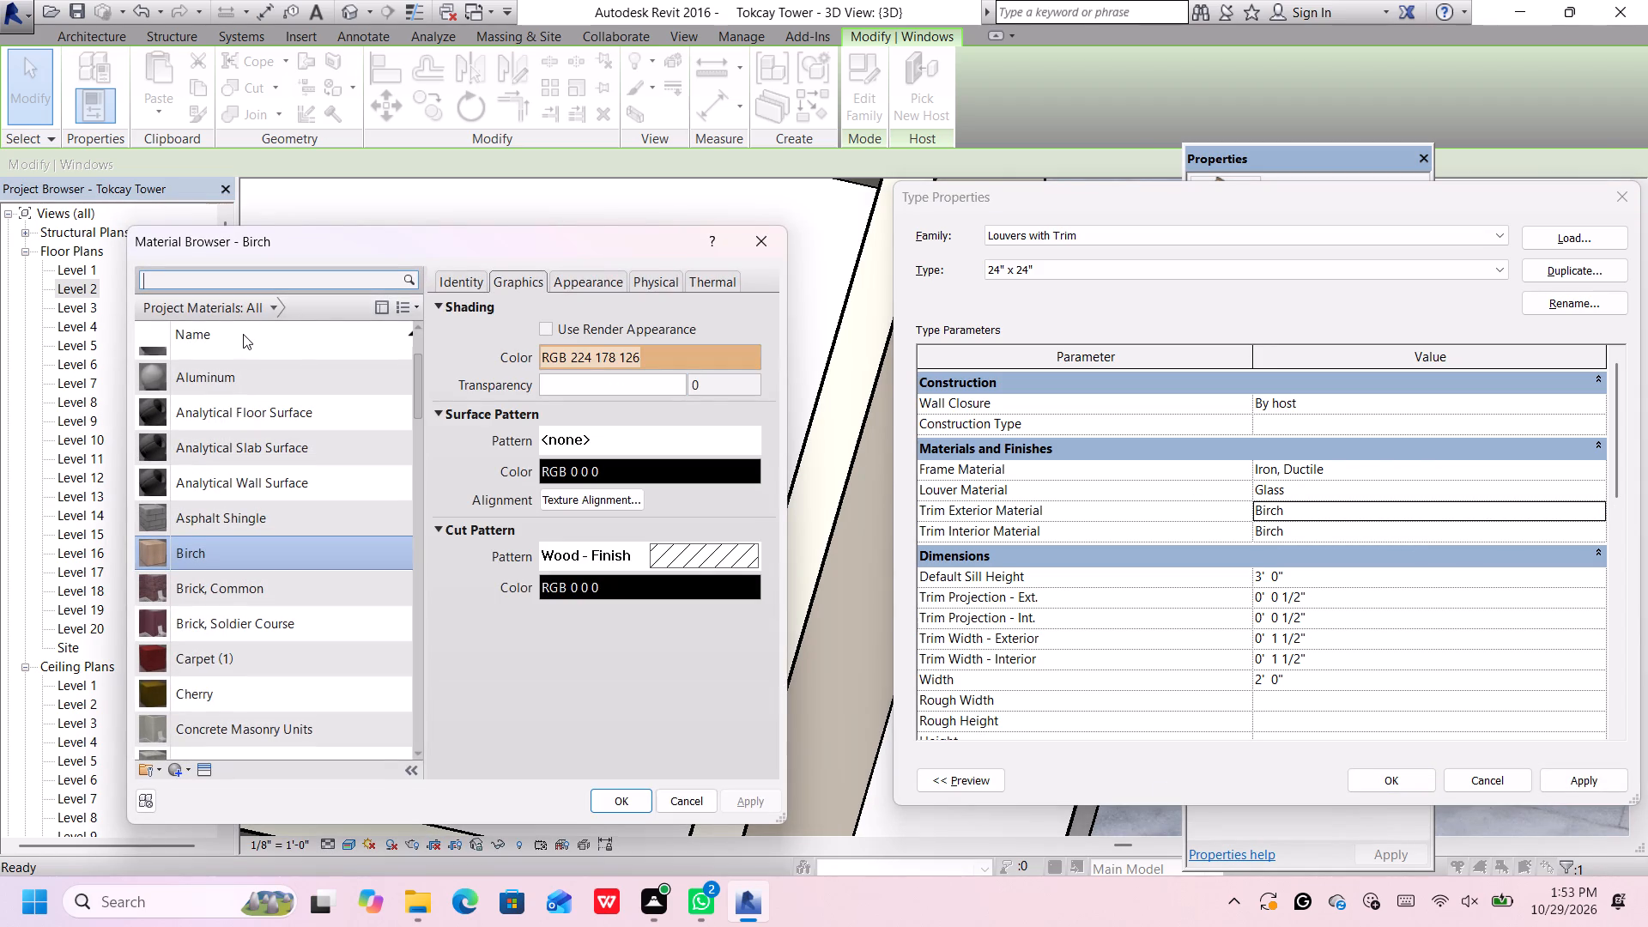
pyautogui.click(266, 302)
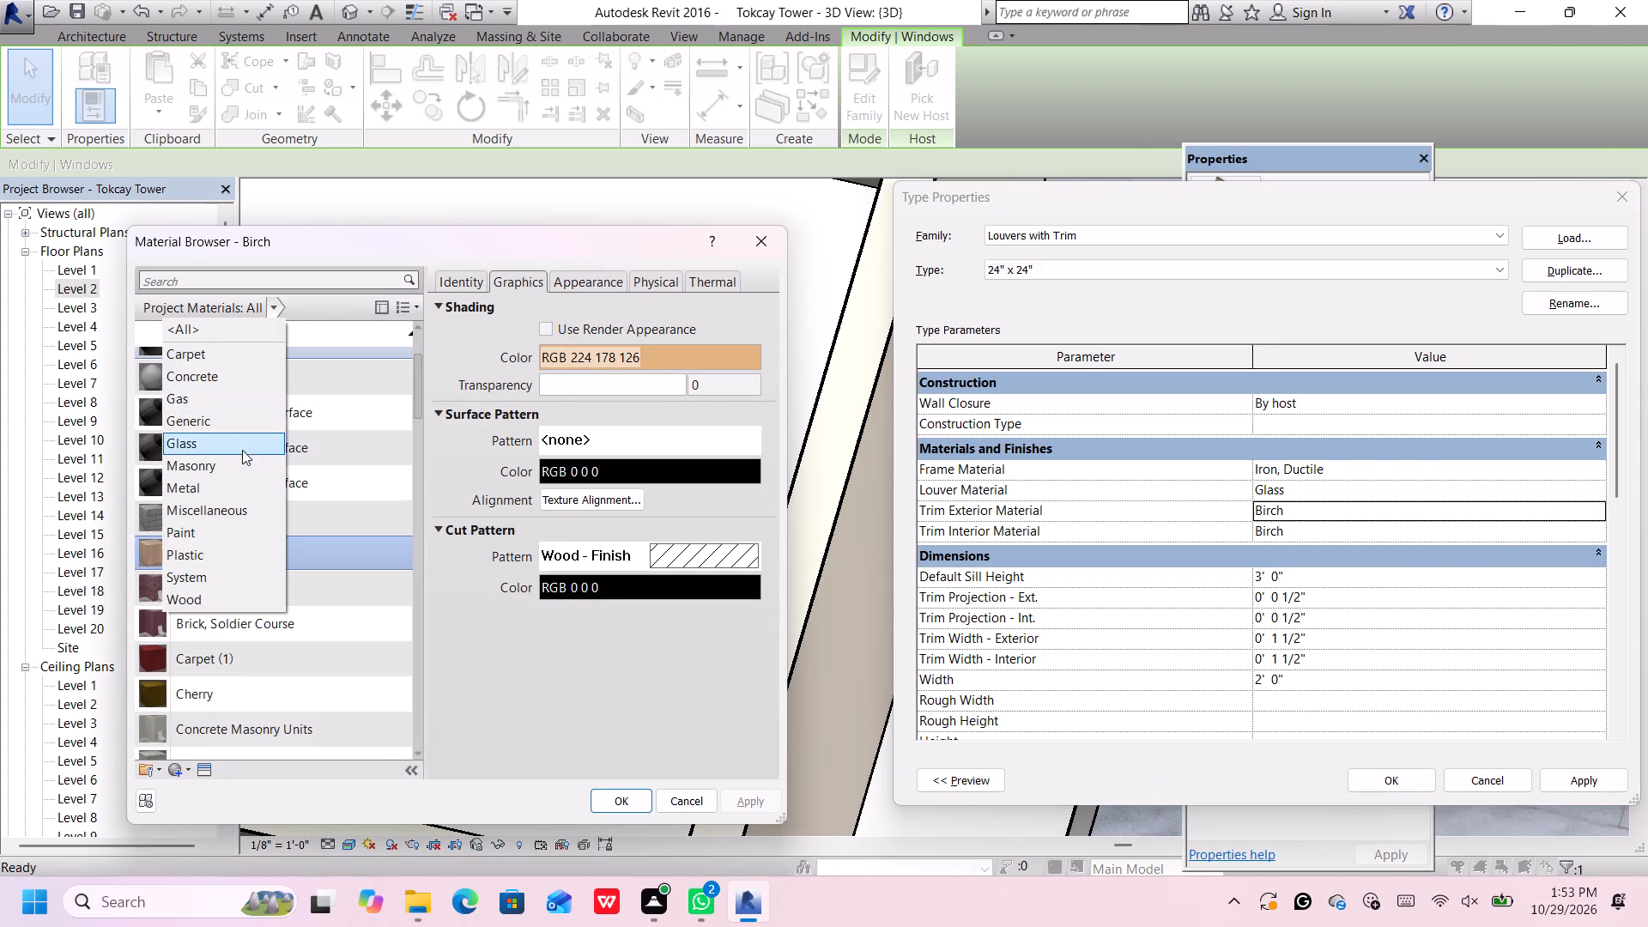
pyautogui.click(229, 451)
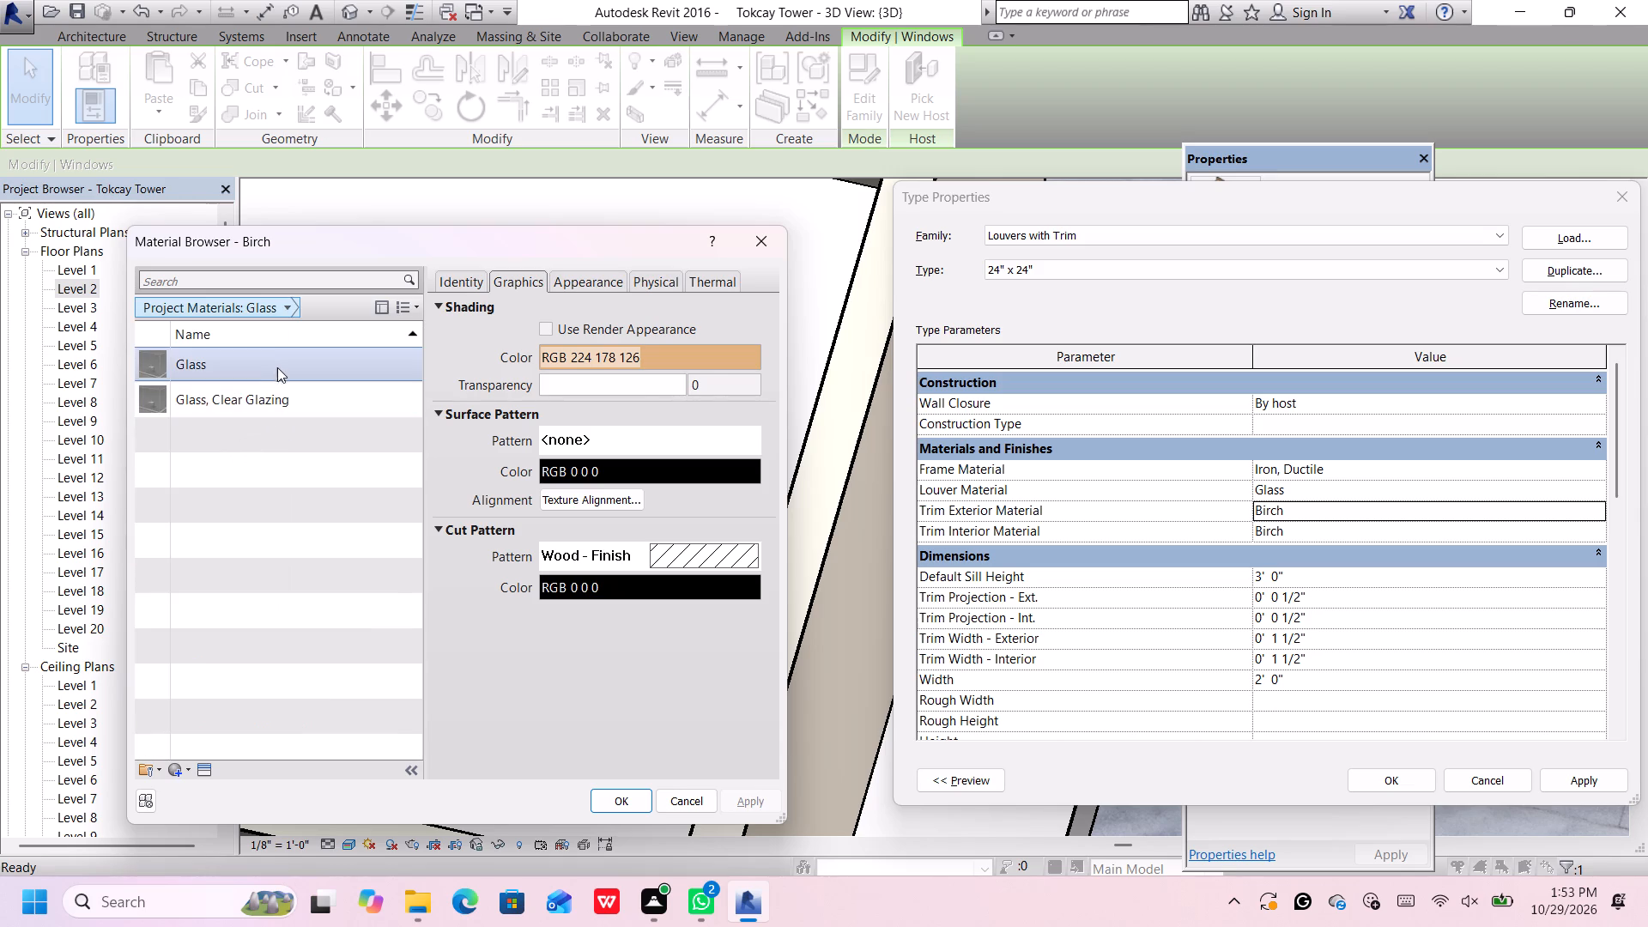
pyautogui.click(279, 367)
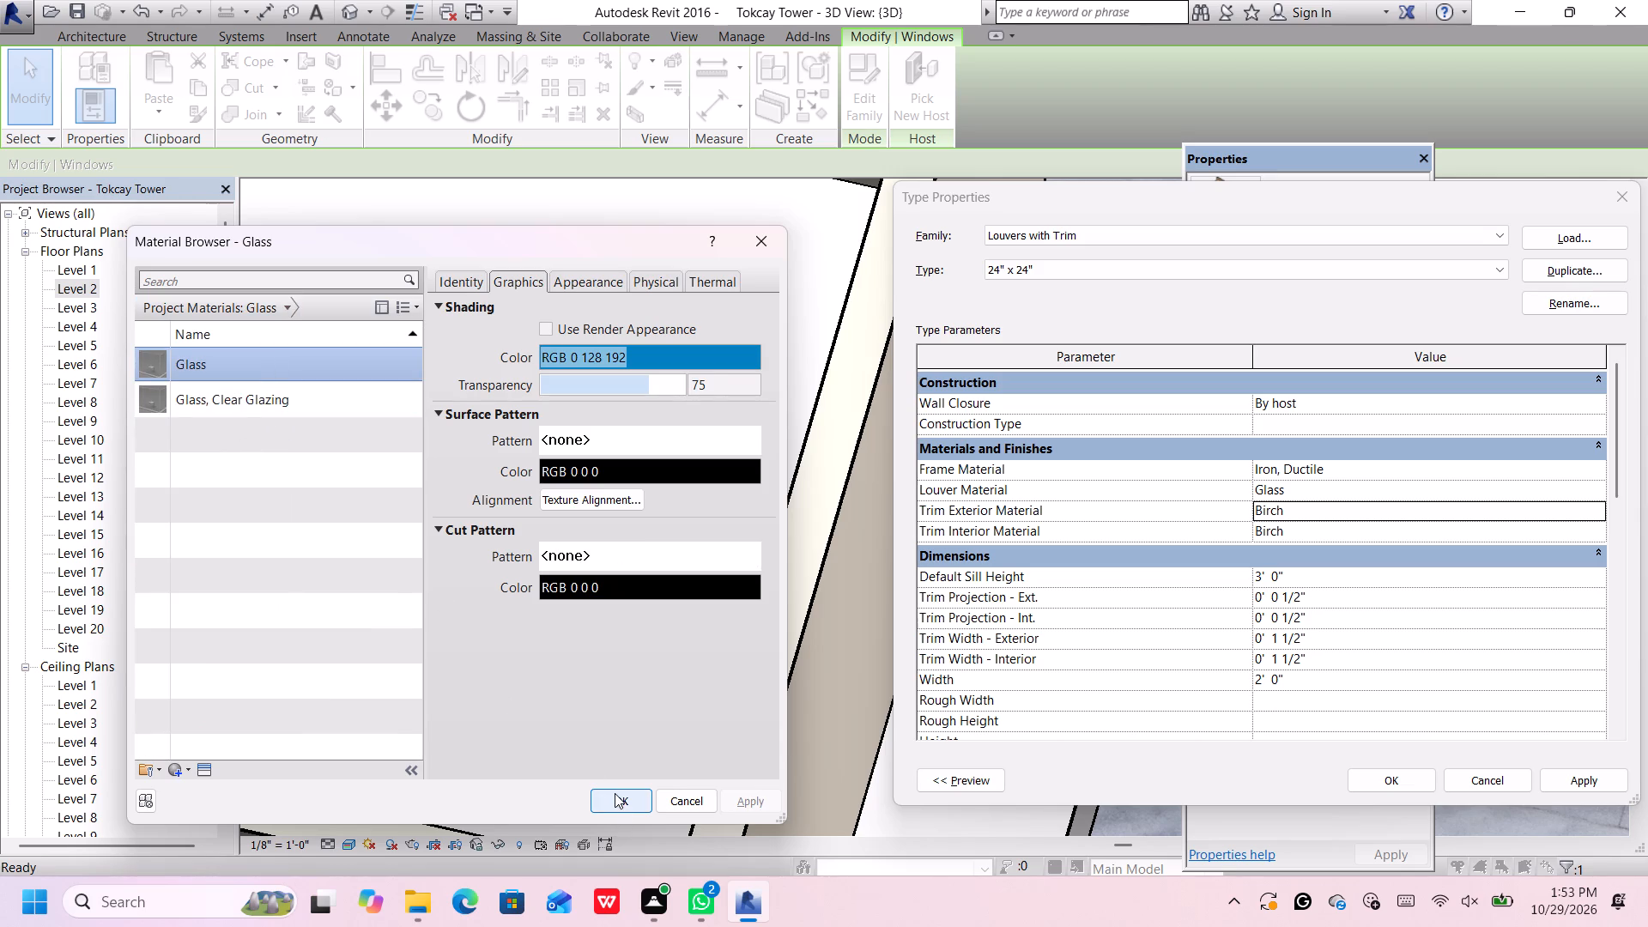
pyautogui.click(615, 793)
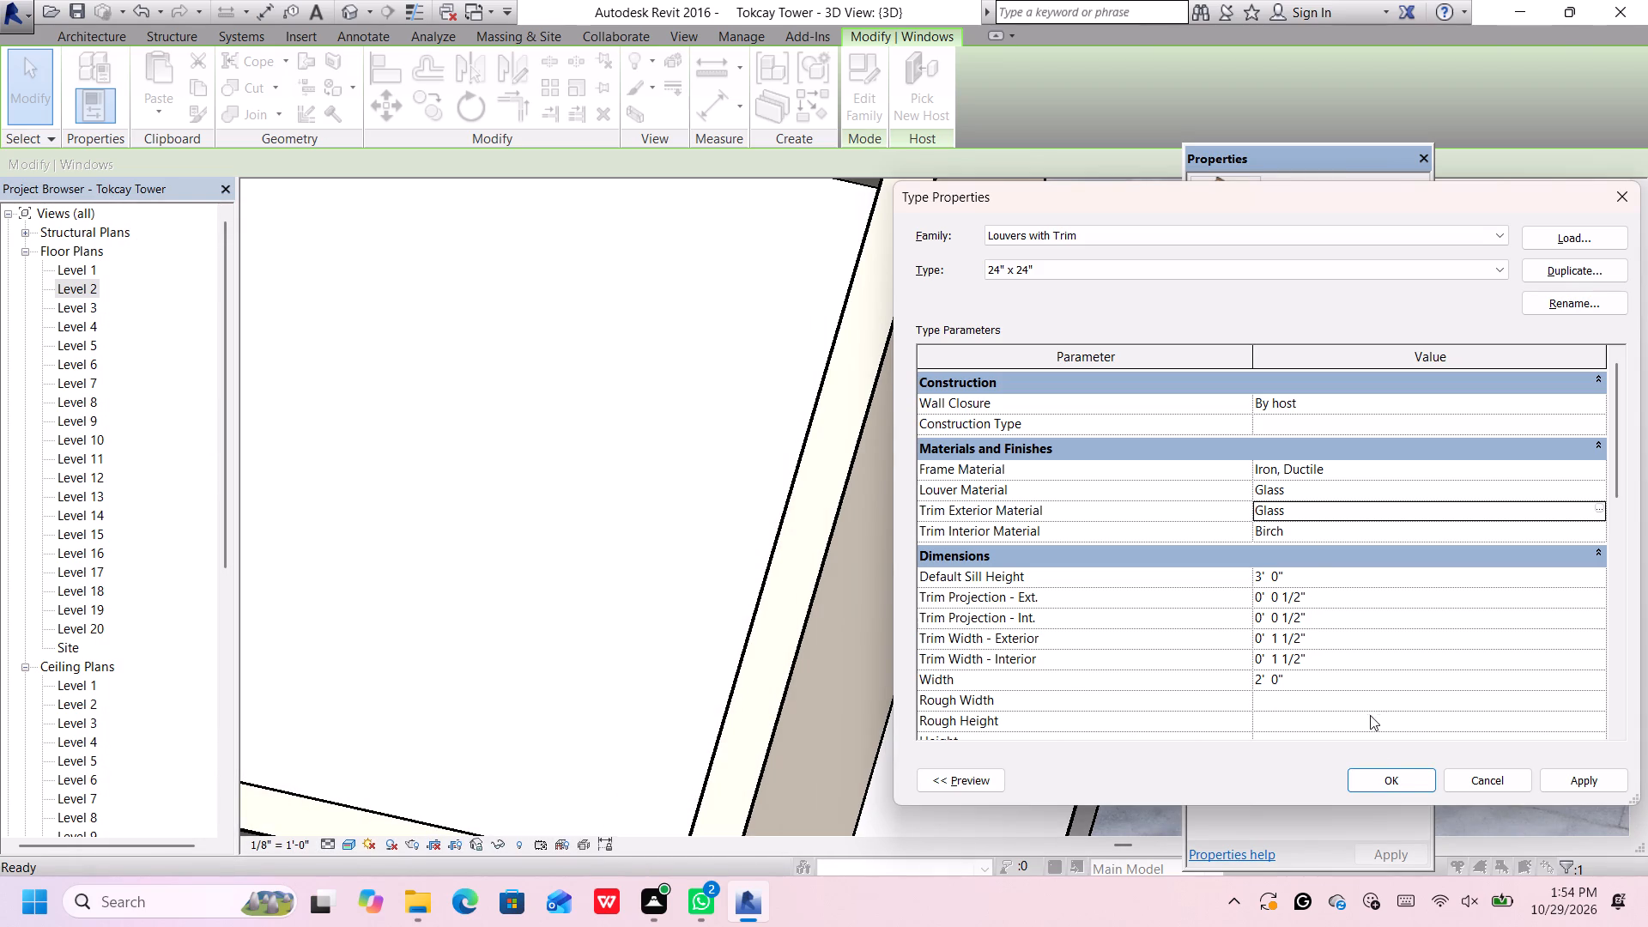
pyautogui.click(1391, 778)
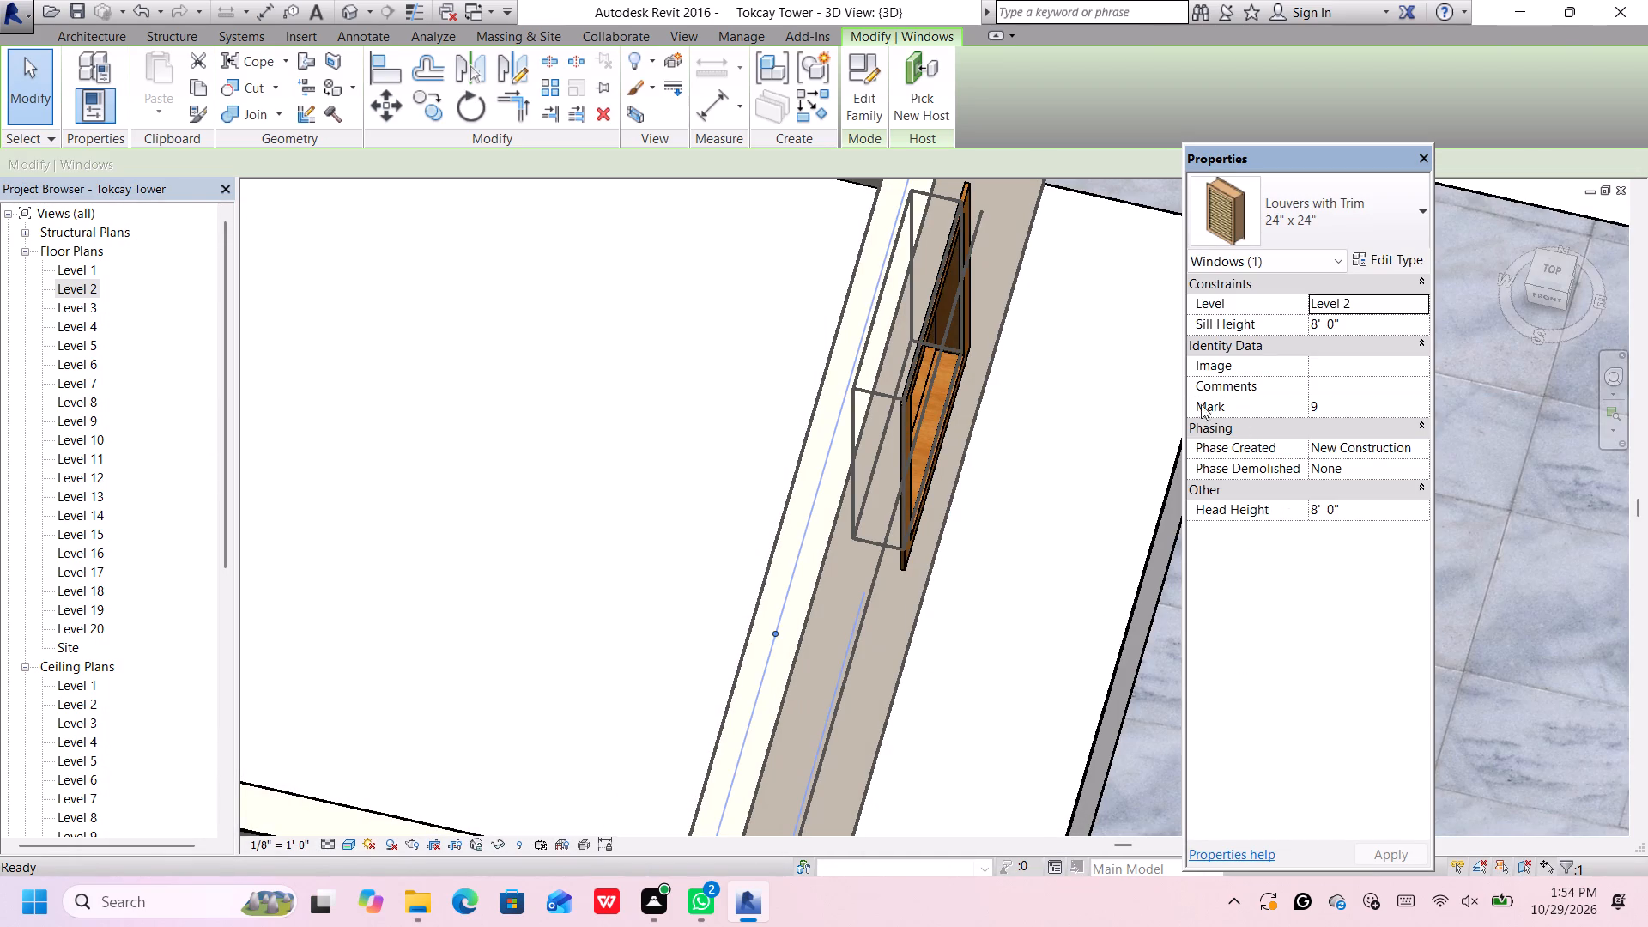
# Examine the materials of the louver and slider windows along the exterior end wall from outside, close up.
pyautogui.scroll(3, 936, 430)
pyautogui.scroll(-9, 935, 433)
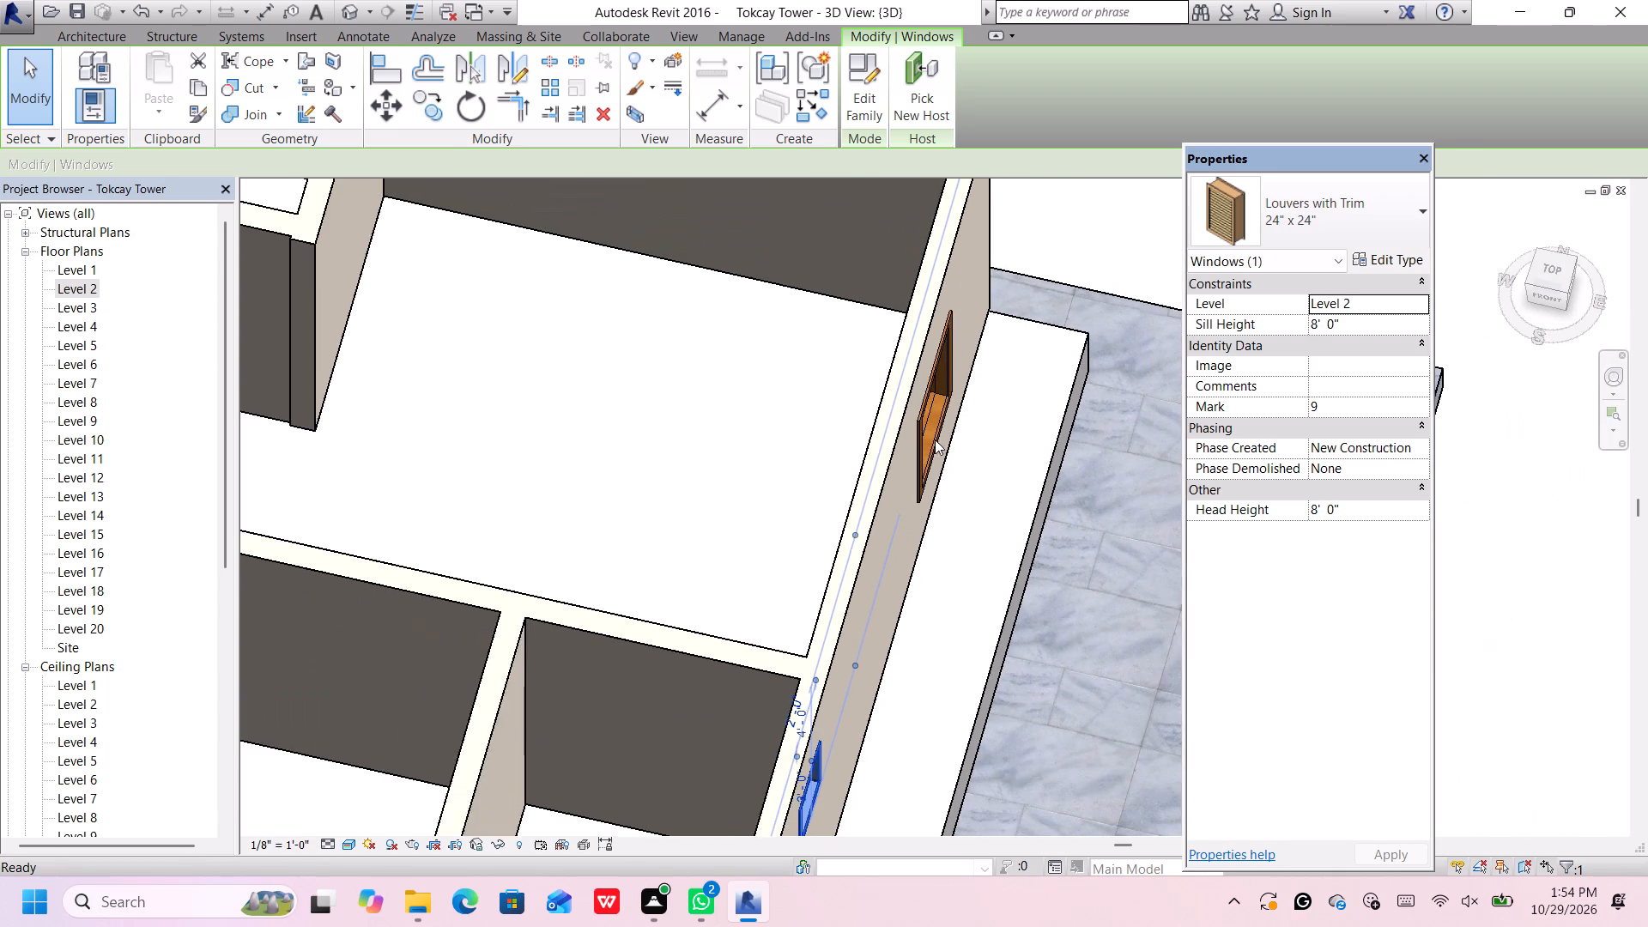
pyautogui.moveTo(951, 489); pyautogui.dragTo(798, 453, button='middle')
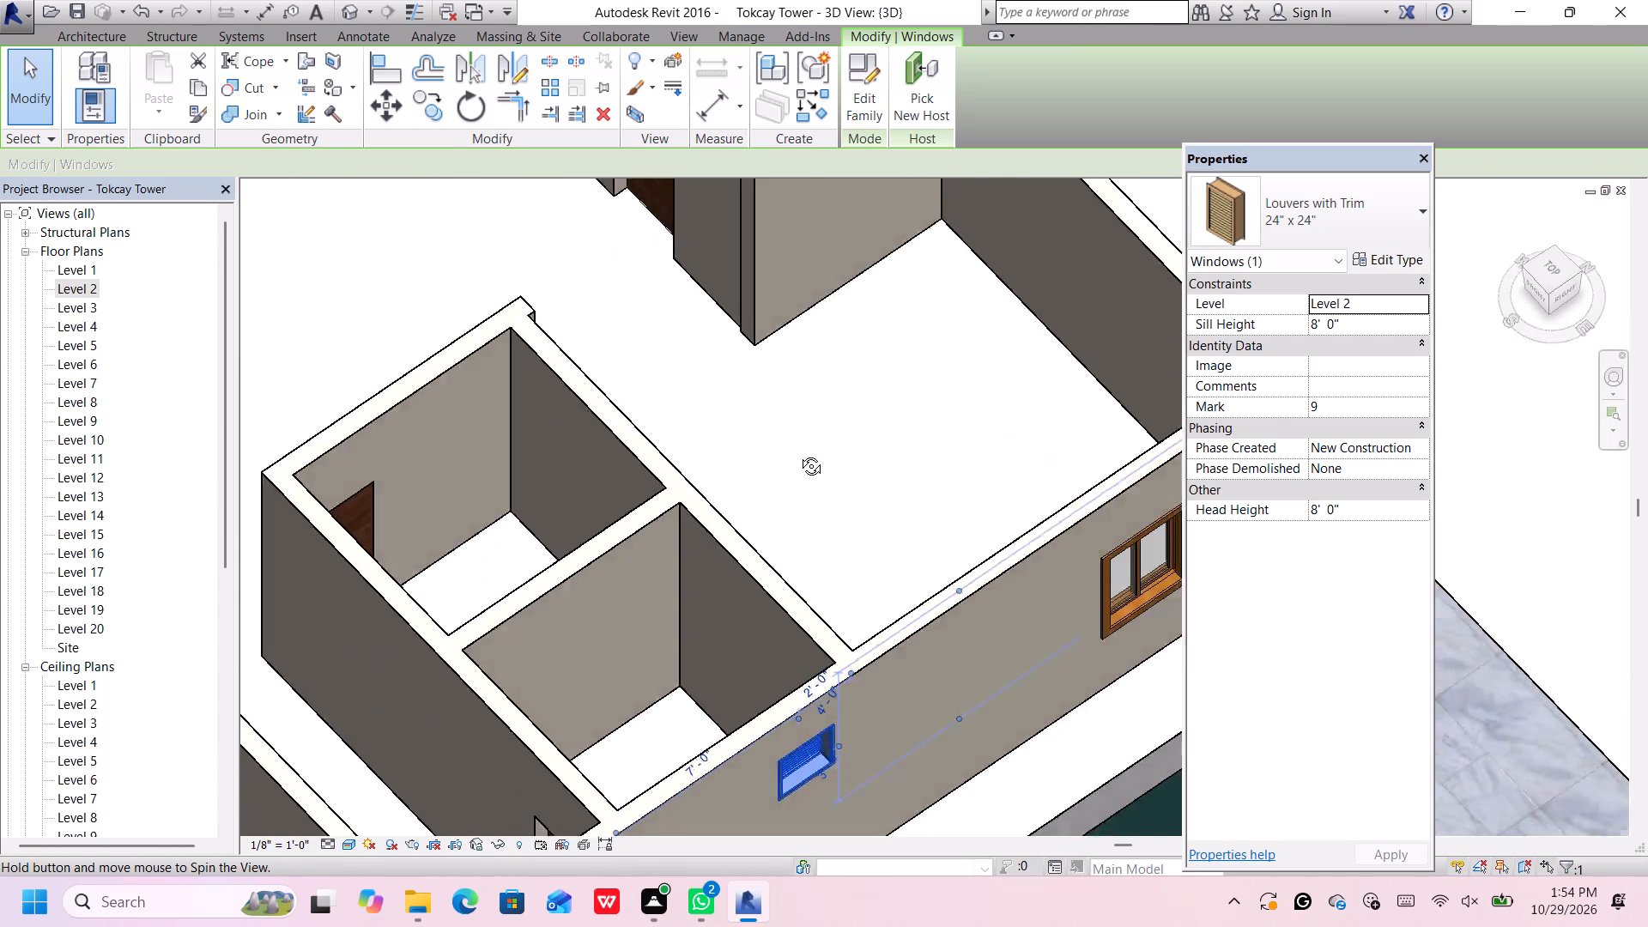
pyautogui.moveTo(798, 453); pyautogui.dragTo(785, 439, button='middle')
pyautogui.scroll(-7, 864, 569)
pyautogui.scroll(6, 998, 640)
pyautogui.scroll(4, 983, 566)
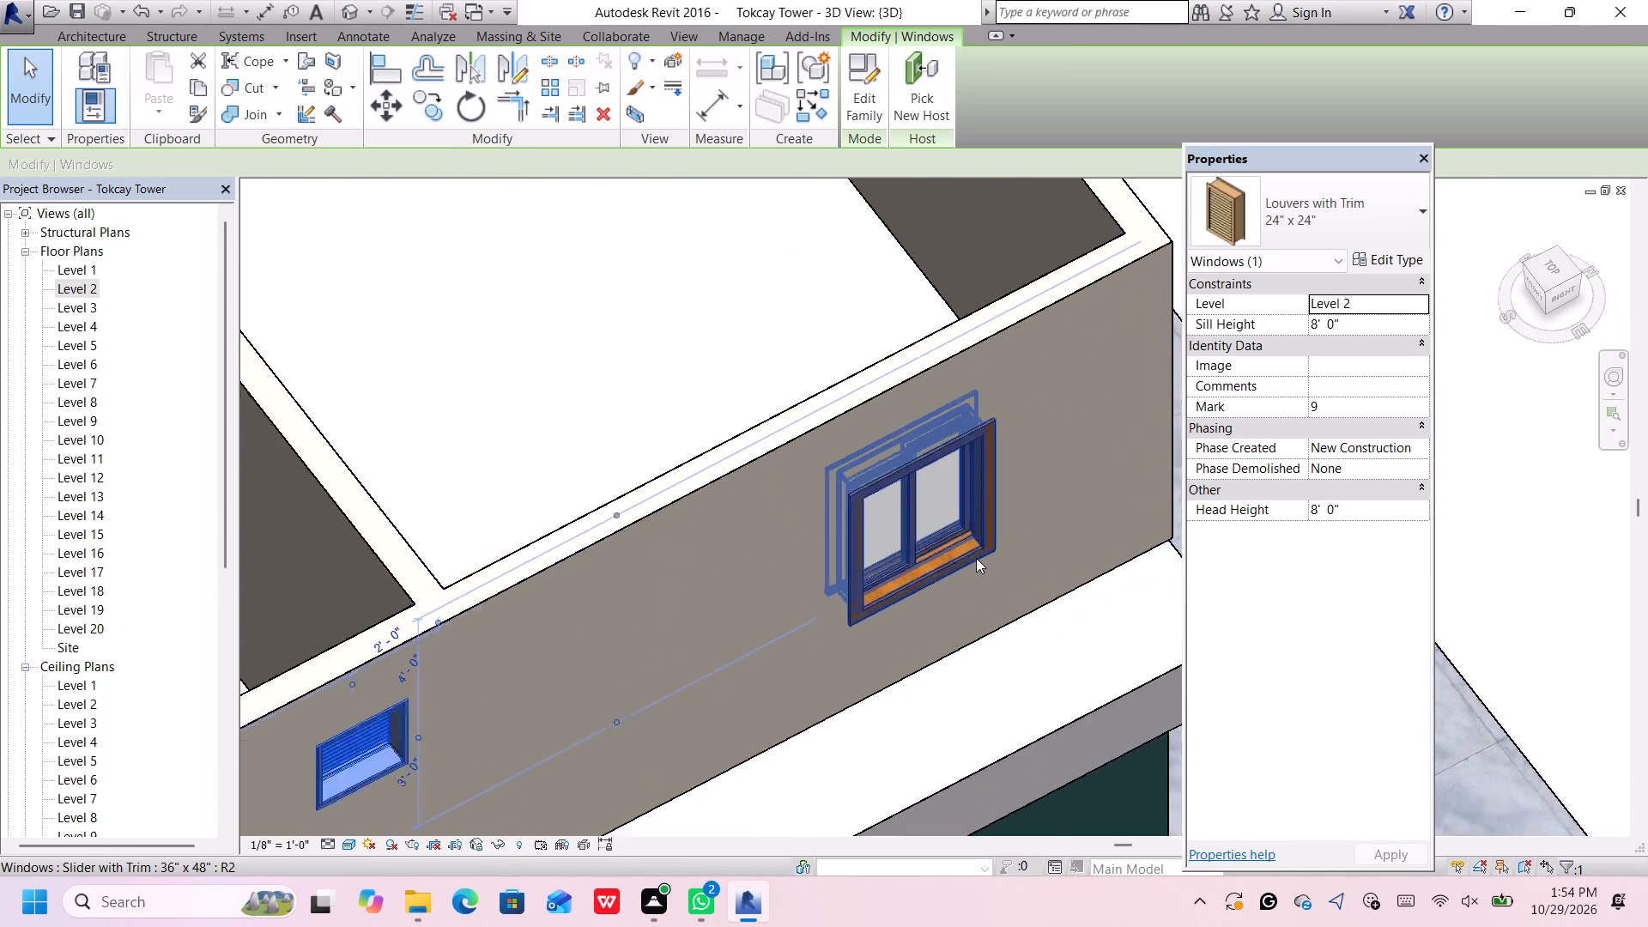
pyautogui.scroll(7, 976, 558)
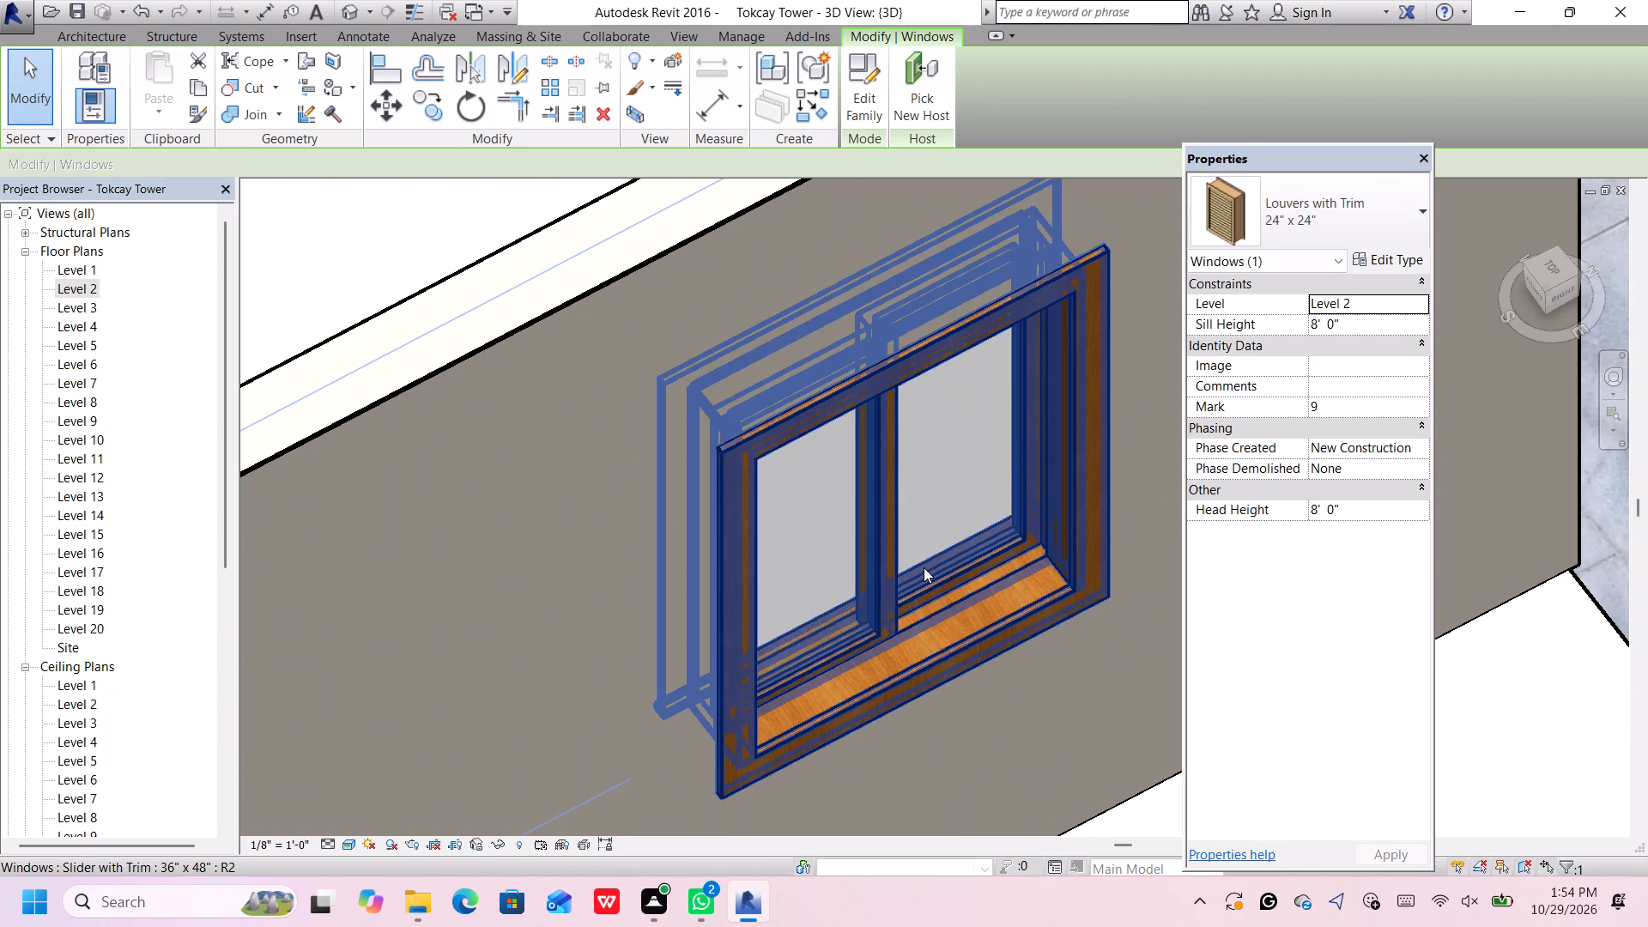
pyautogui.scroll(-11, 924, 567)
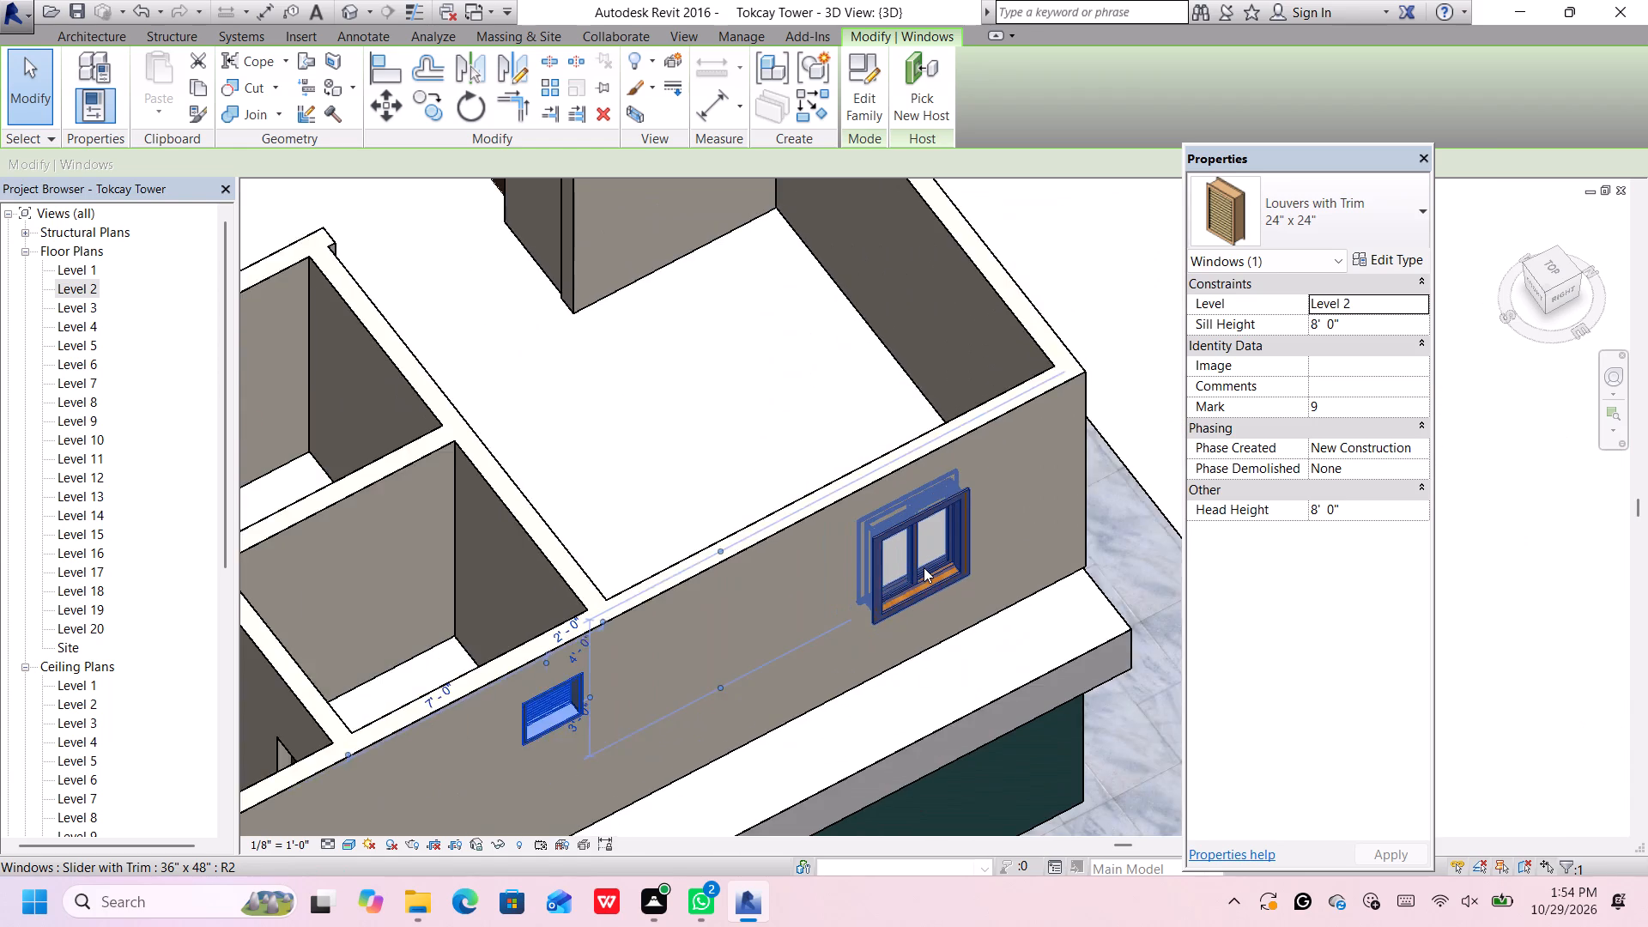
pyautogui.scroll(-5, 924, 566)
pyautogui.scroll(6, 758, 618)
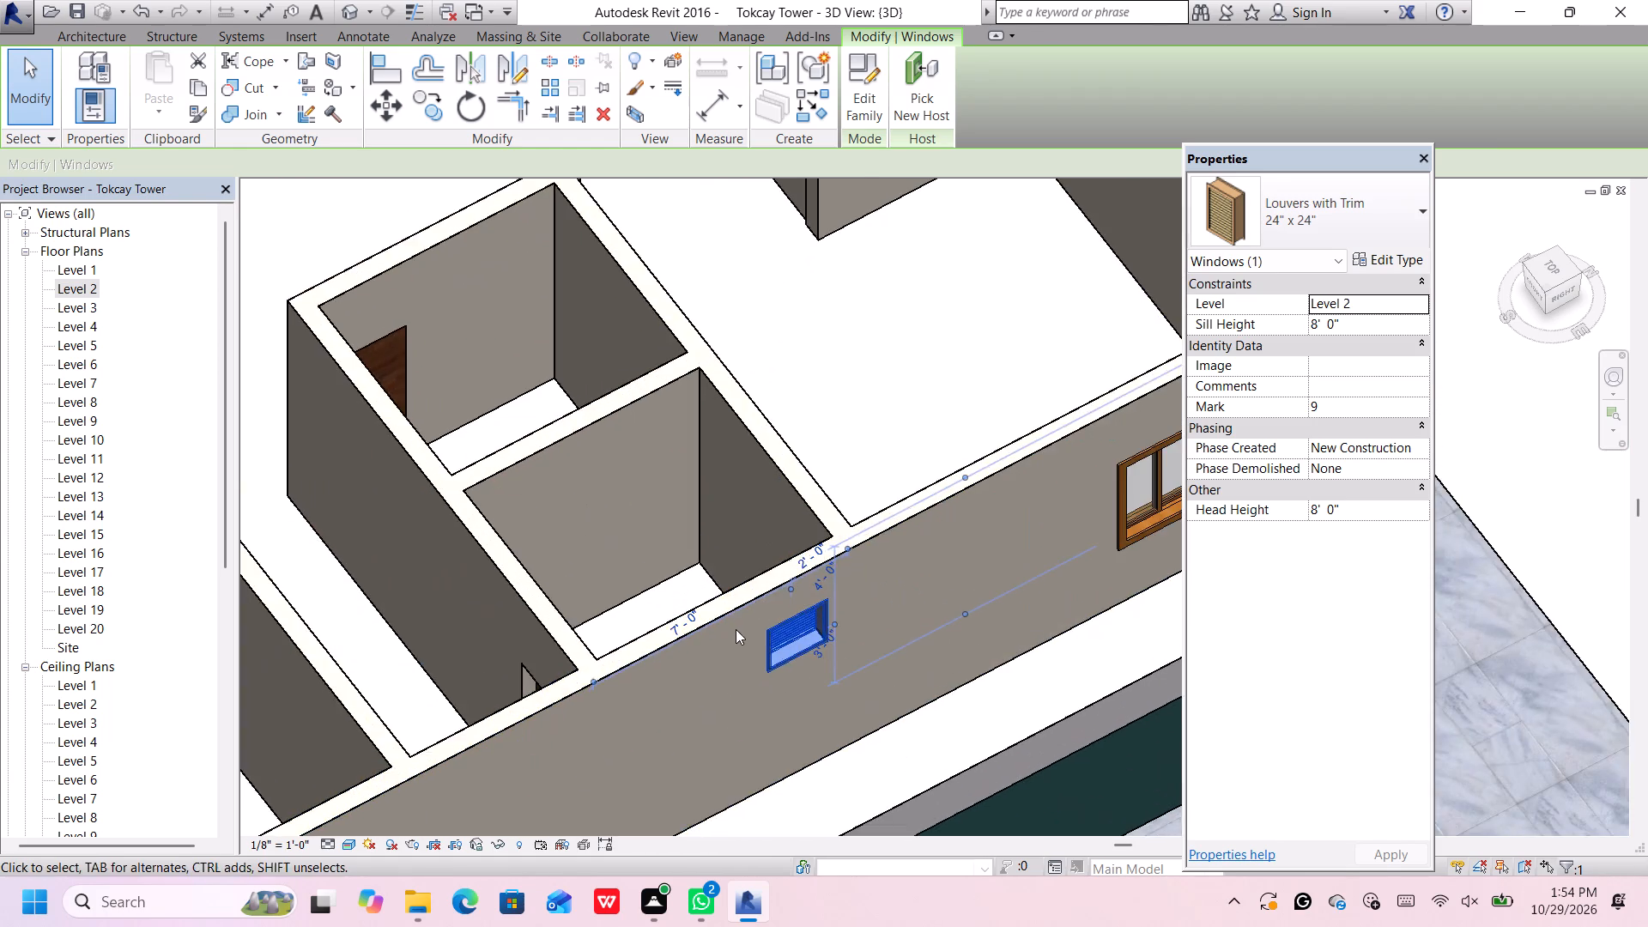
pyautogui.scroll(13, 769, 645)
pyautogui.moveTo(794, 663); pyautogui.dragTo(778, 598, button='middle')
pyautogui.scroll(-18, 778, 599)
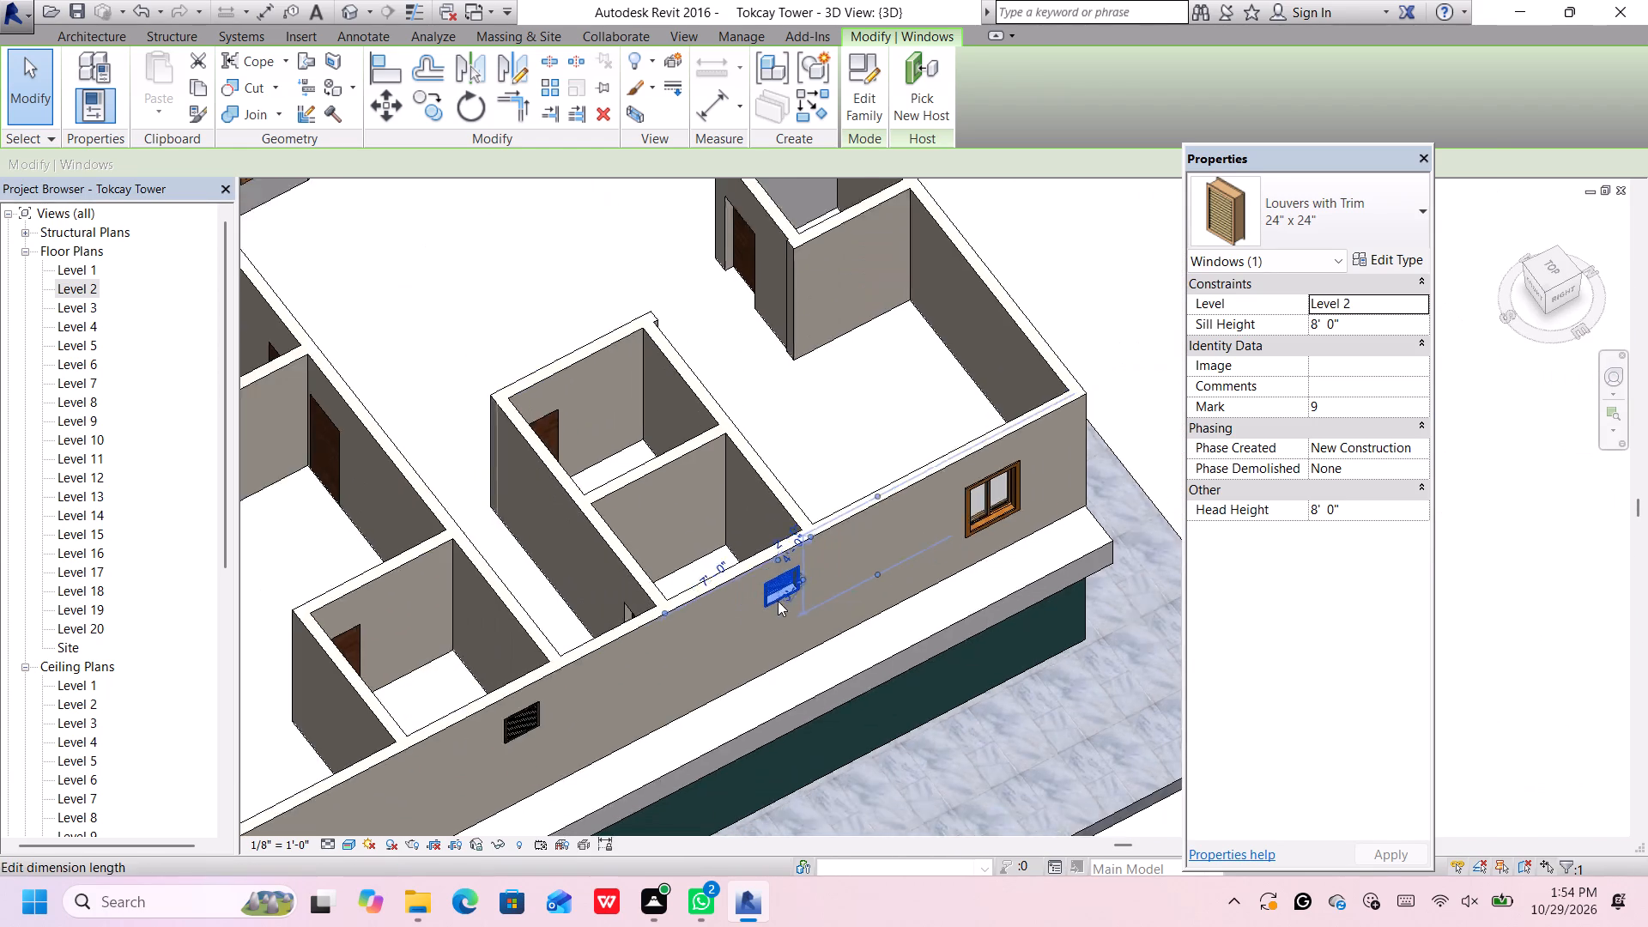
pyautogui.scroll(-4, 778, 601)
pyautogui.click(991, 422)
pyautogui.scroll(7, 809, 560)
pyautogui.scroll(2, 724, 599)
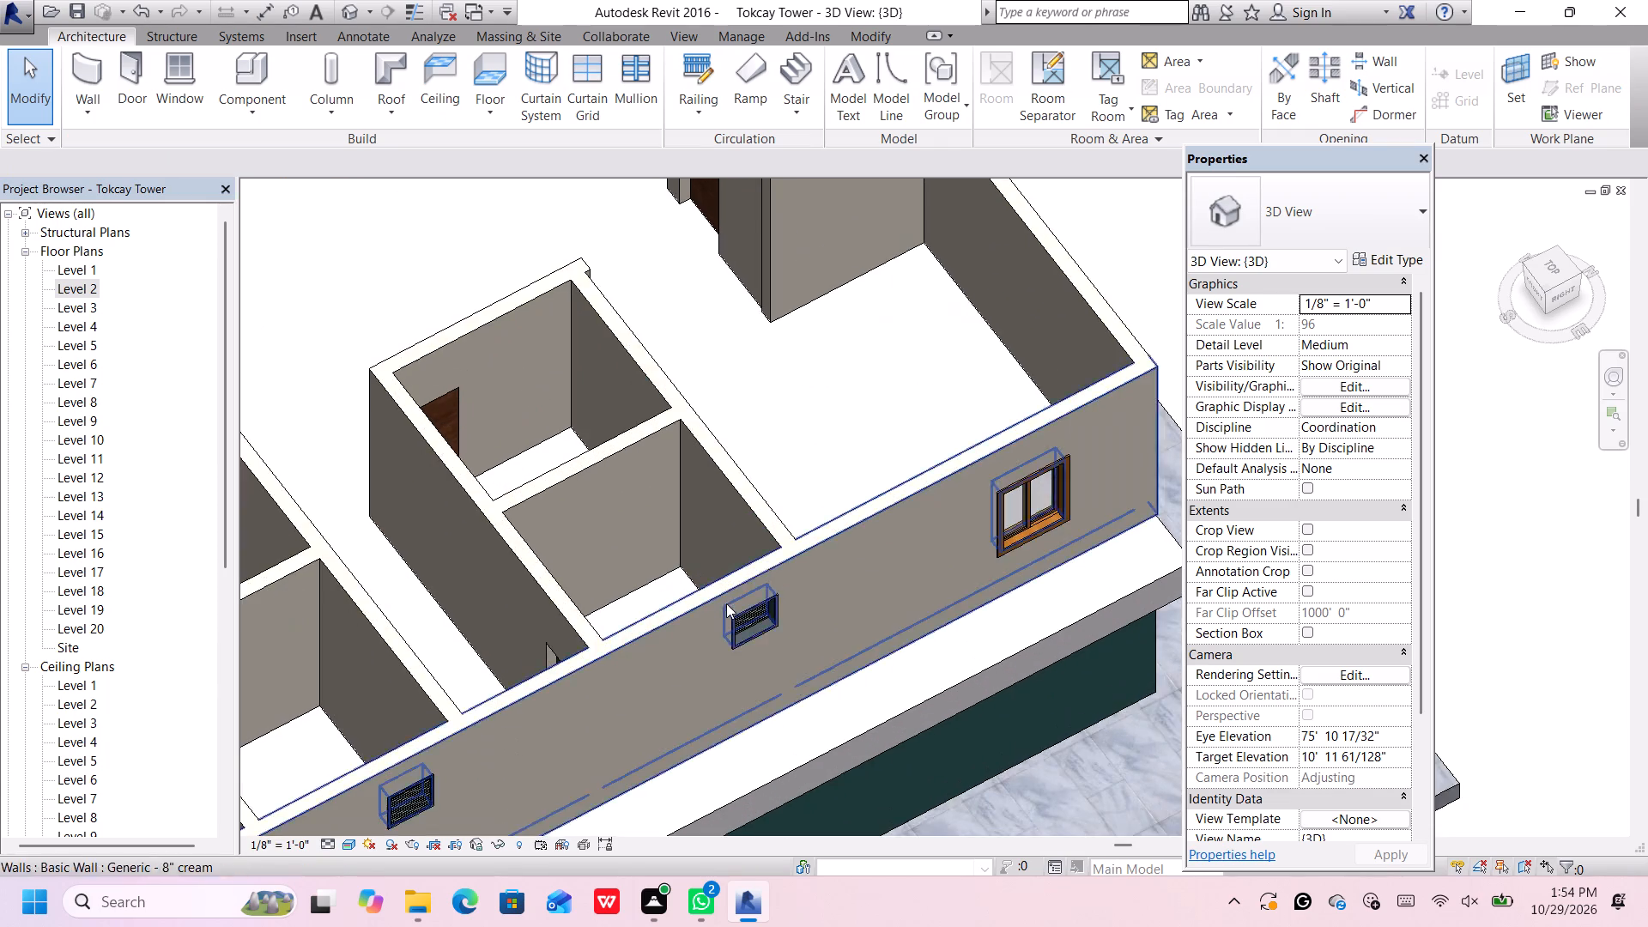
pyautogui.scroll(5, 726, 603)
pyautogui.scroll(7, 765, 662)
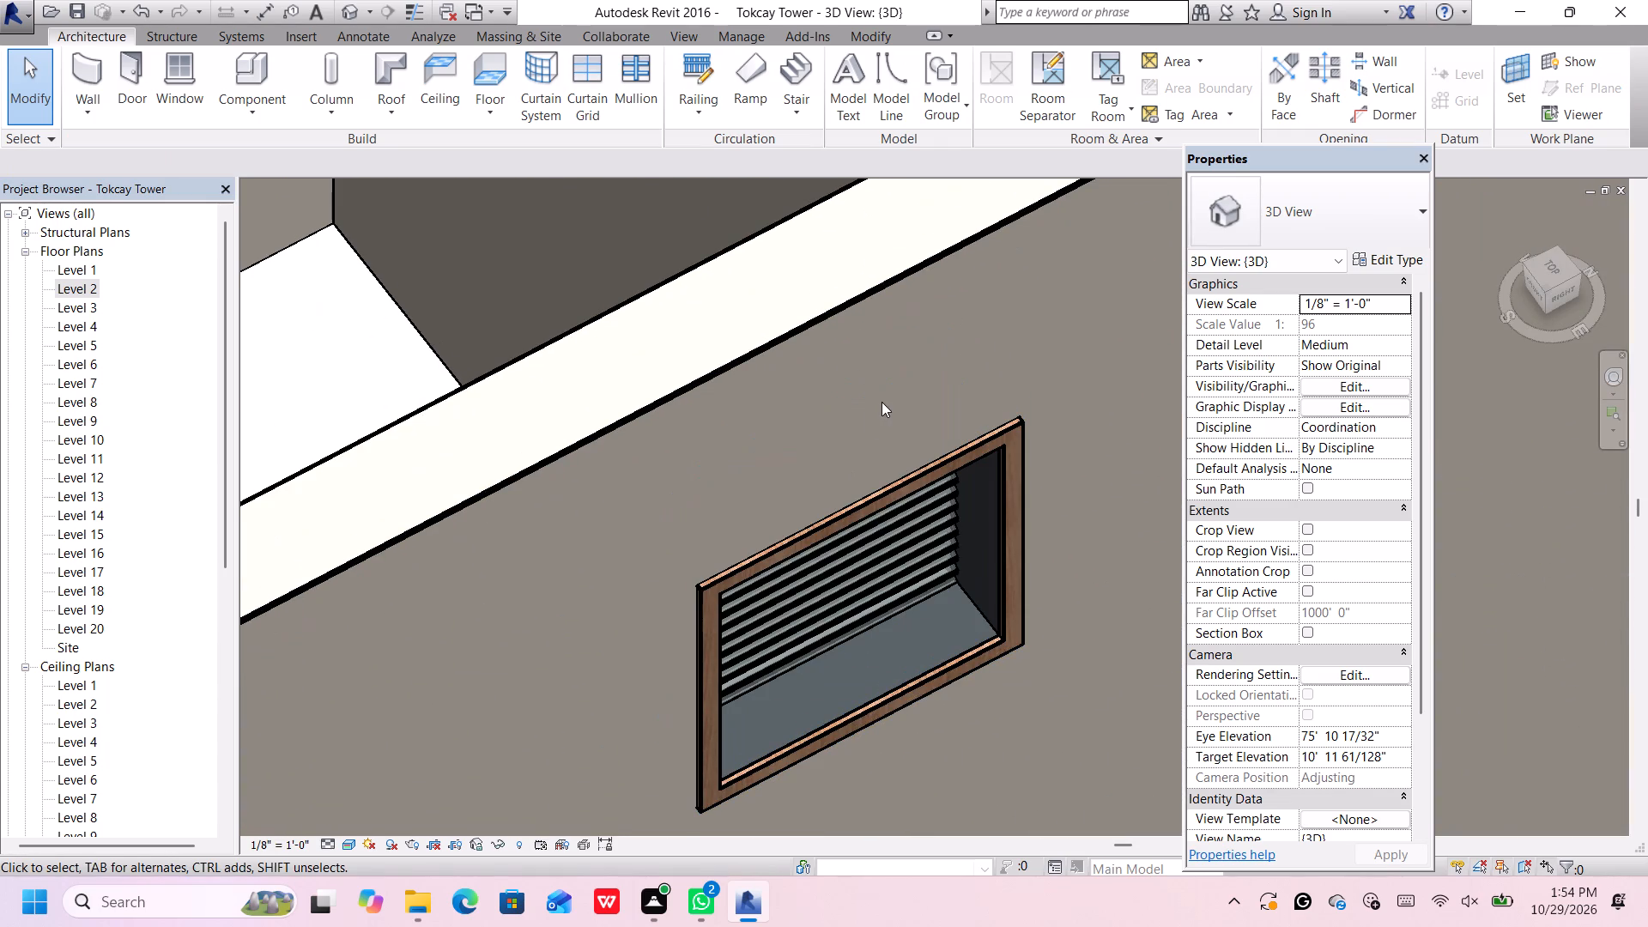
# Set the interior trim material of the 24" x 24" Louvers with Trim type to Iron, Ductile.
pyautogui.click(895, 489)
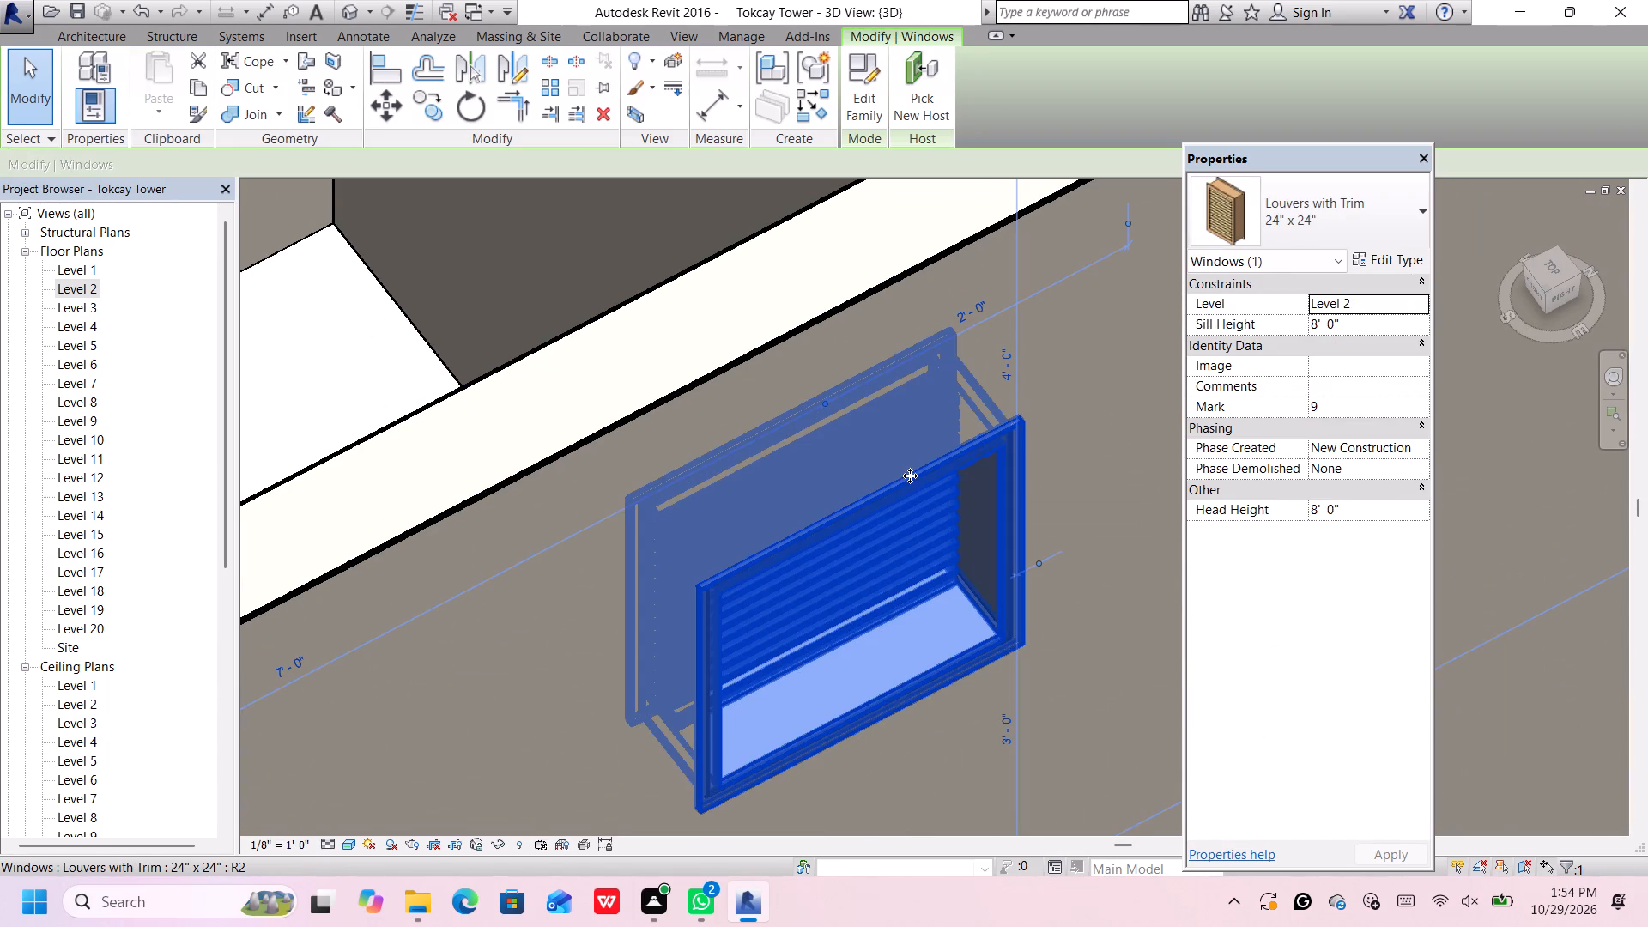
pyautogui.click(1378, 259)
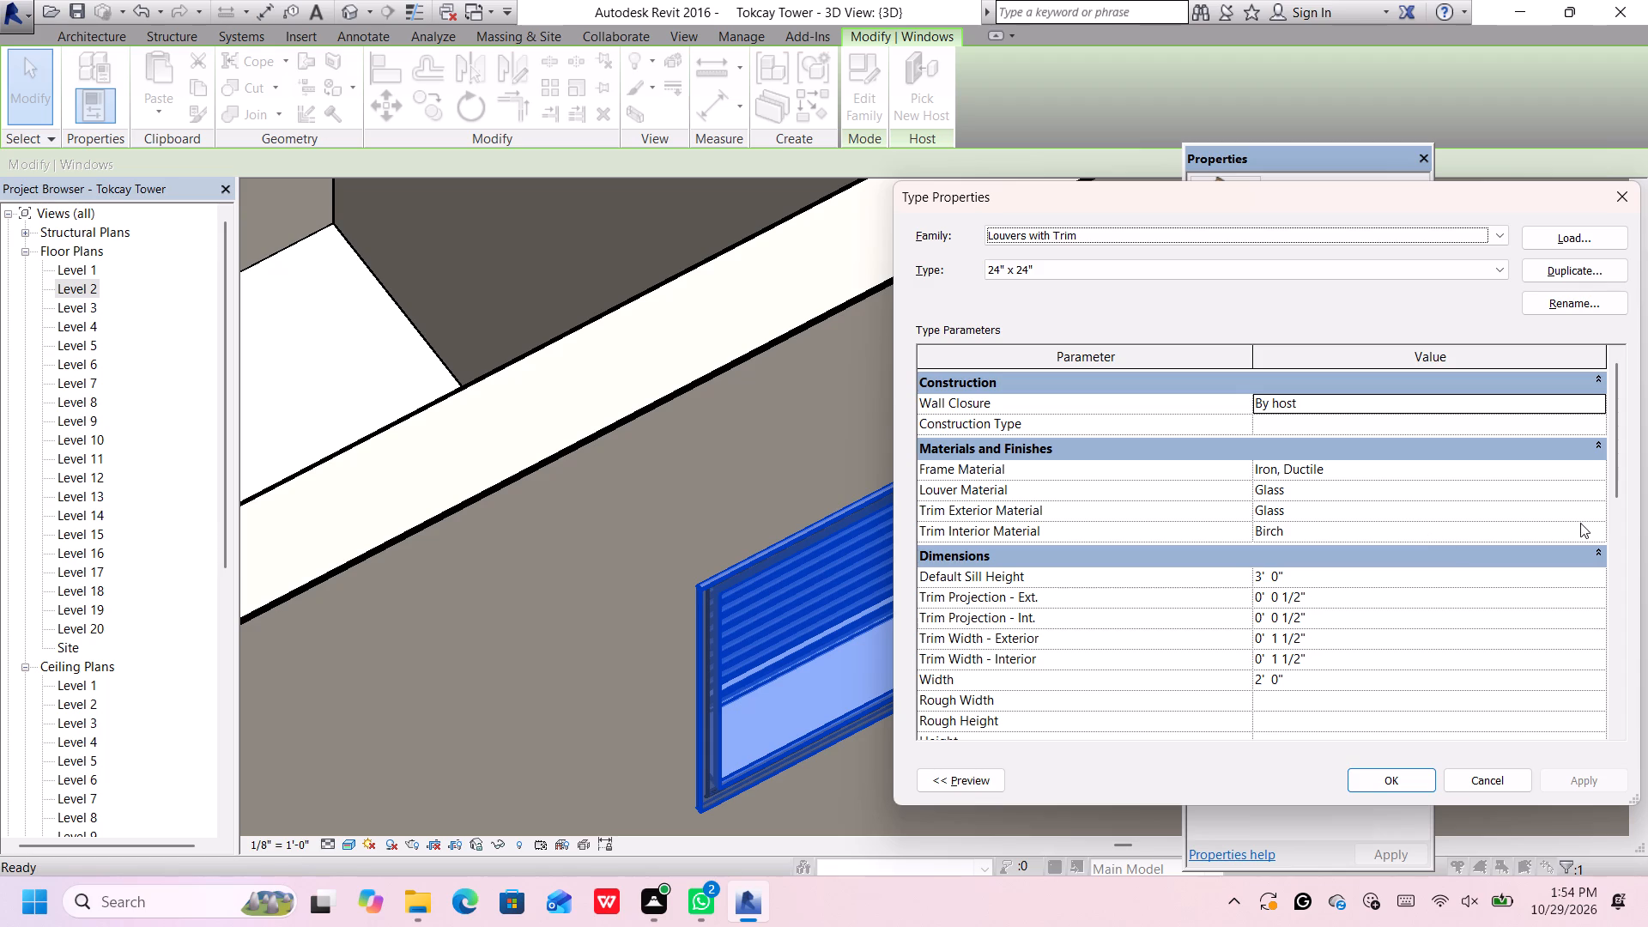
pyautogui.click(1601, 530)
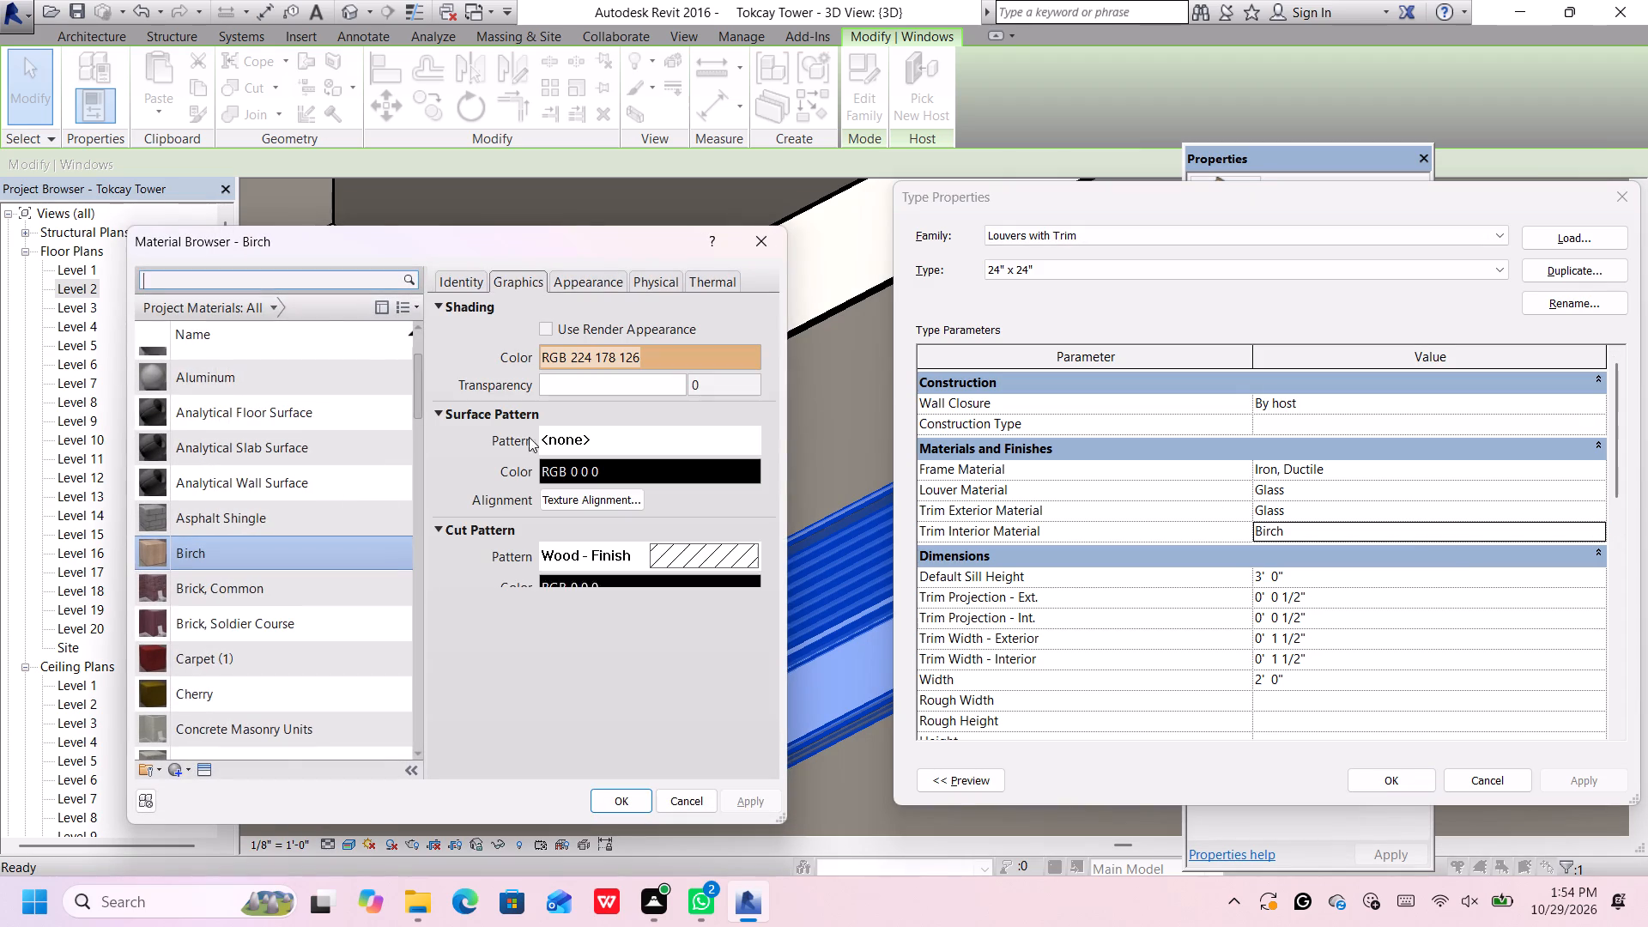
pyautogui.click(276, 305)
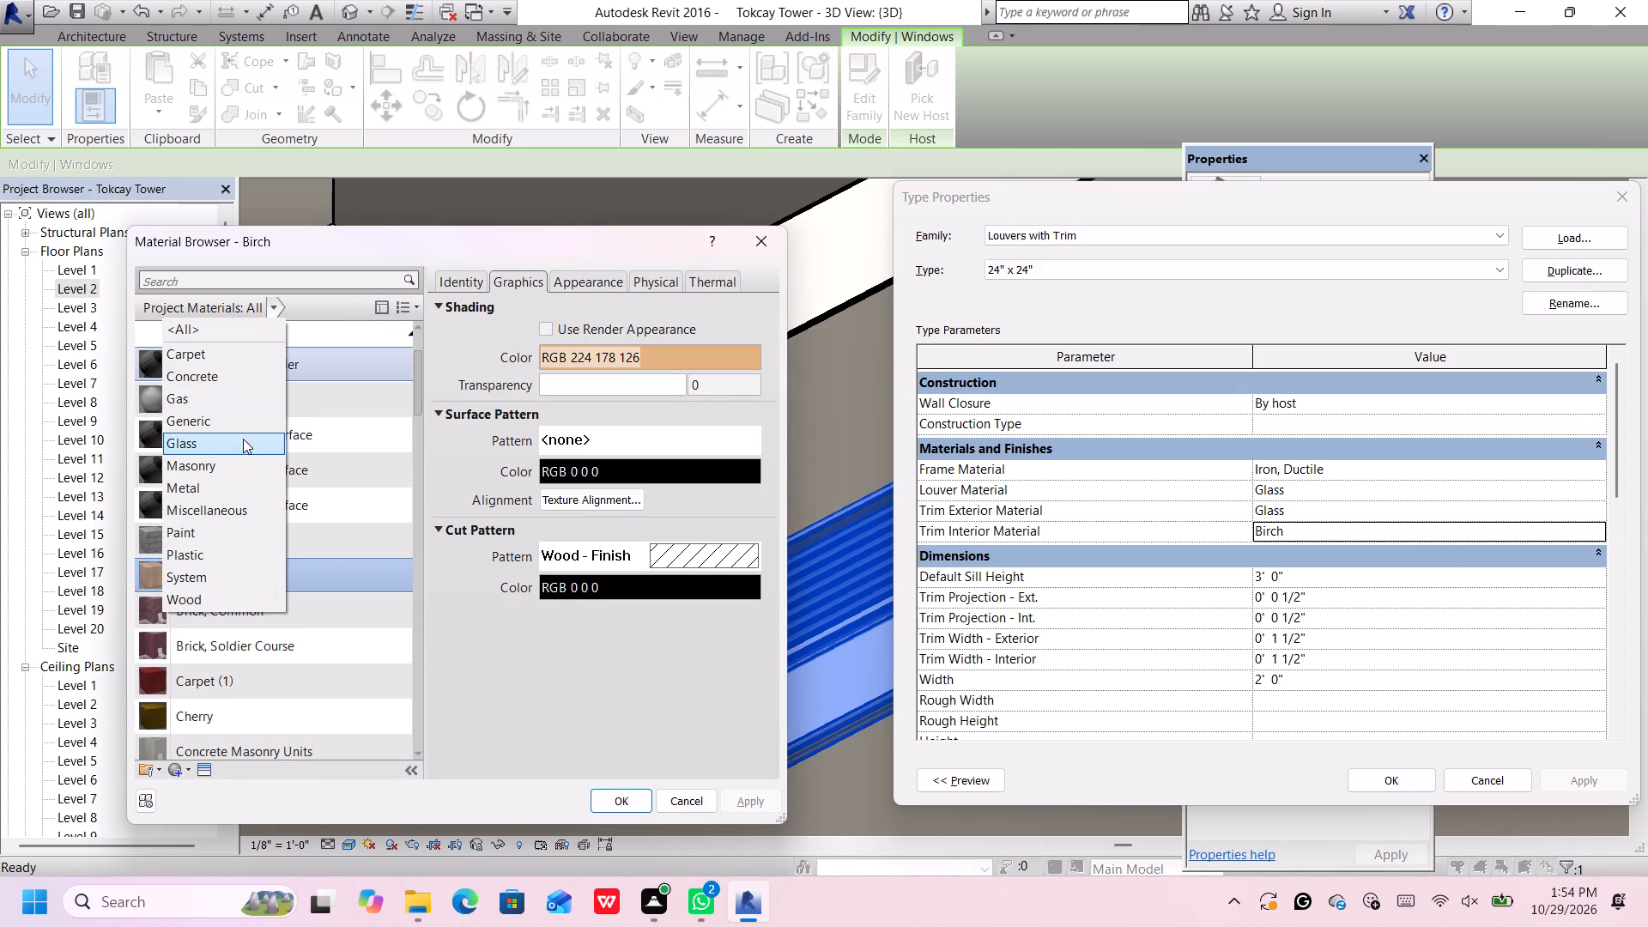
pyautogui.click(217, 490)
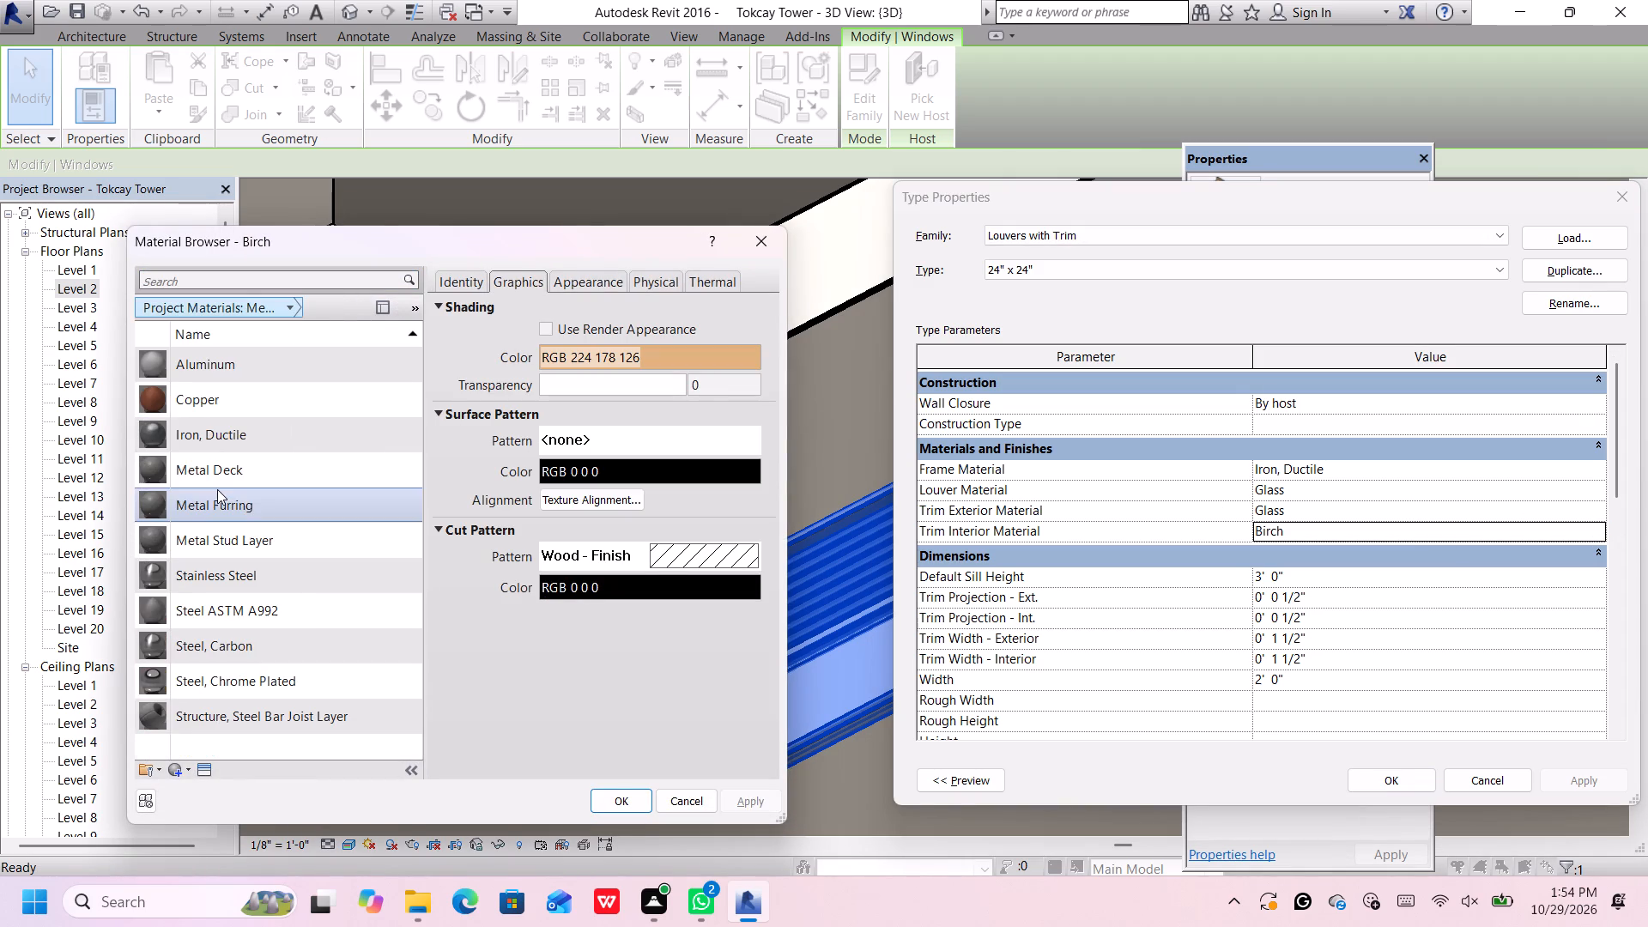
pyautogui.click(233, 438)
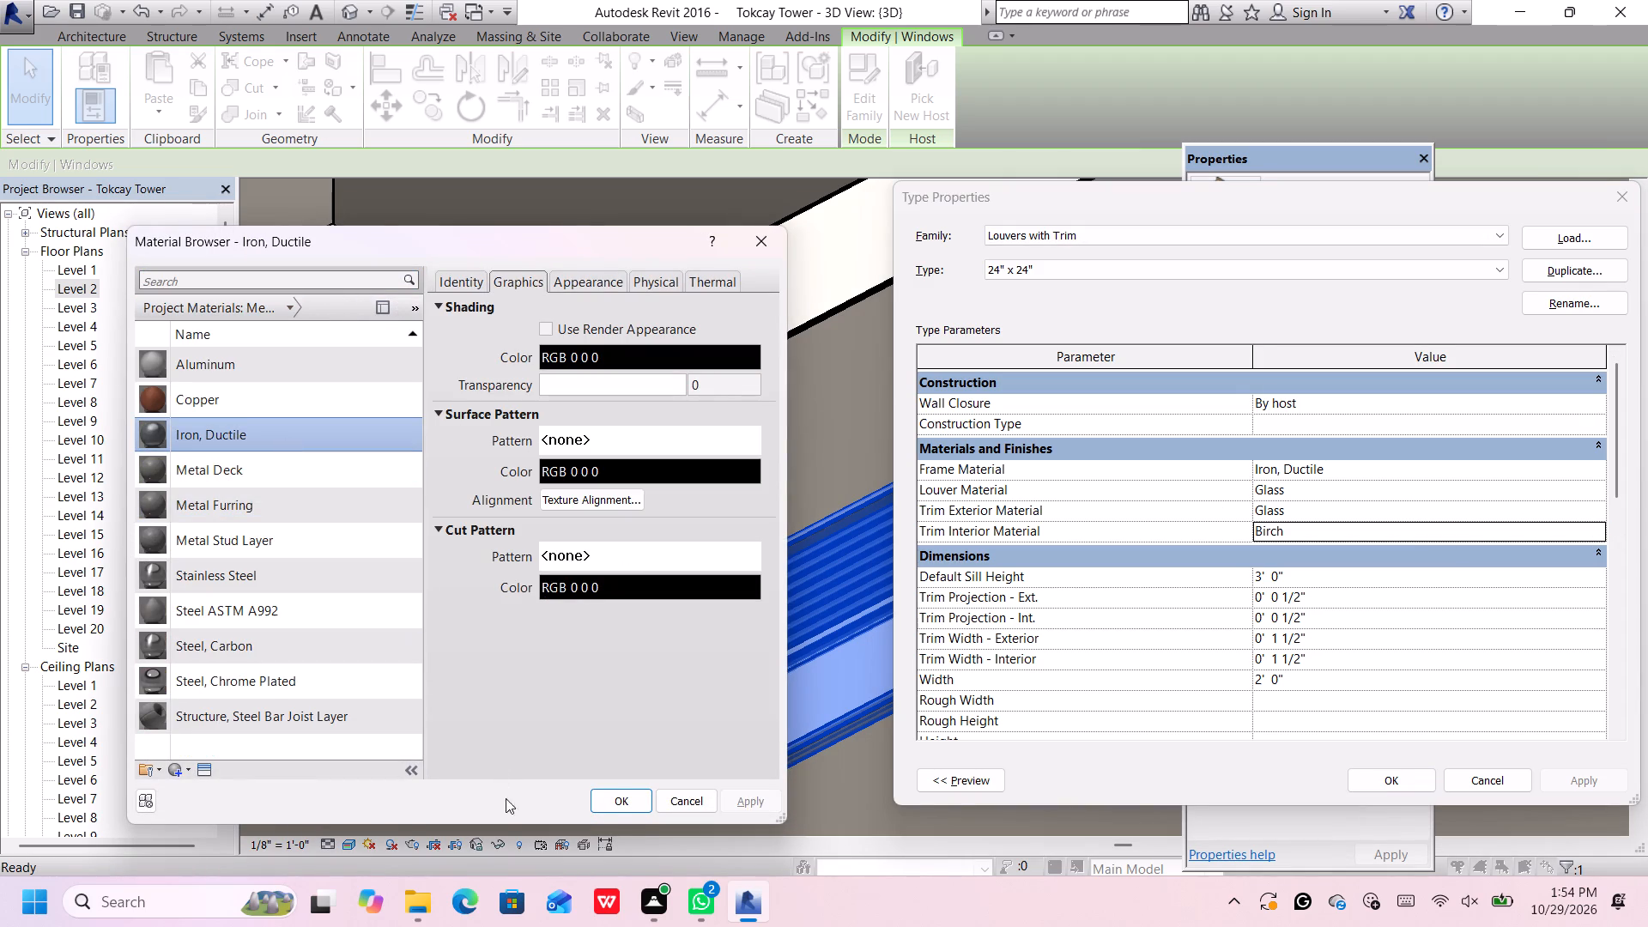
pyautogui.click(627, 803)
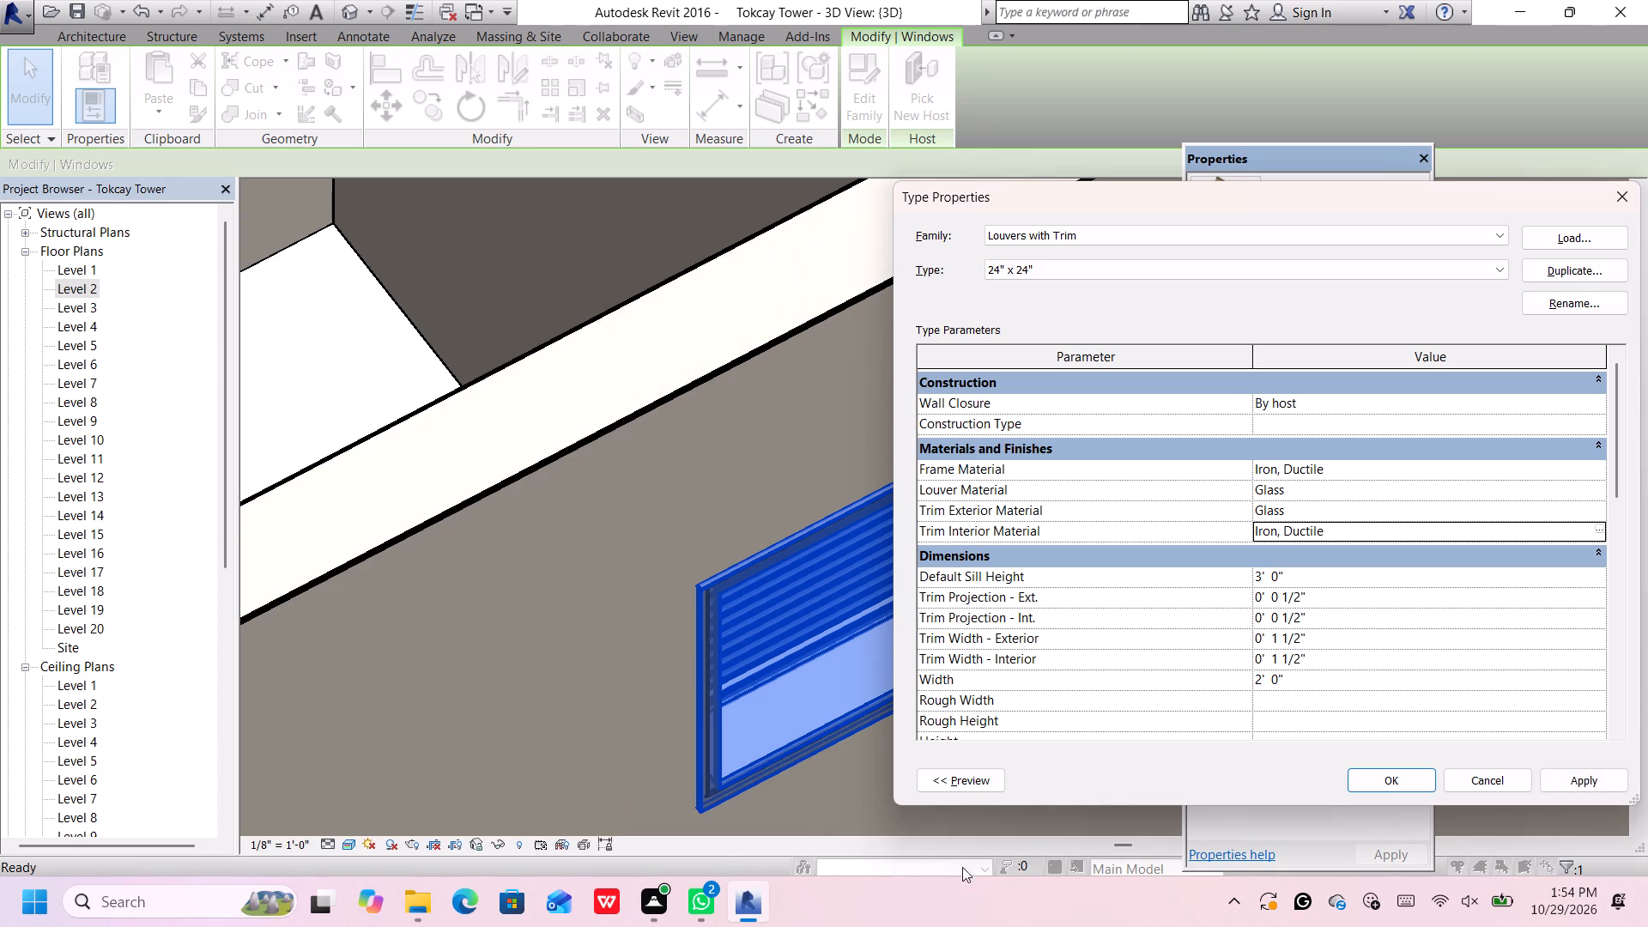
# Apply the edited material settings to the 24" x 24" Louvers with Trim type.
pyautogui.click(1366, 773)
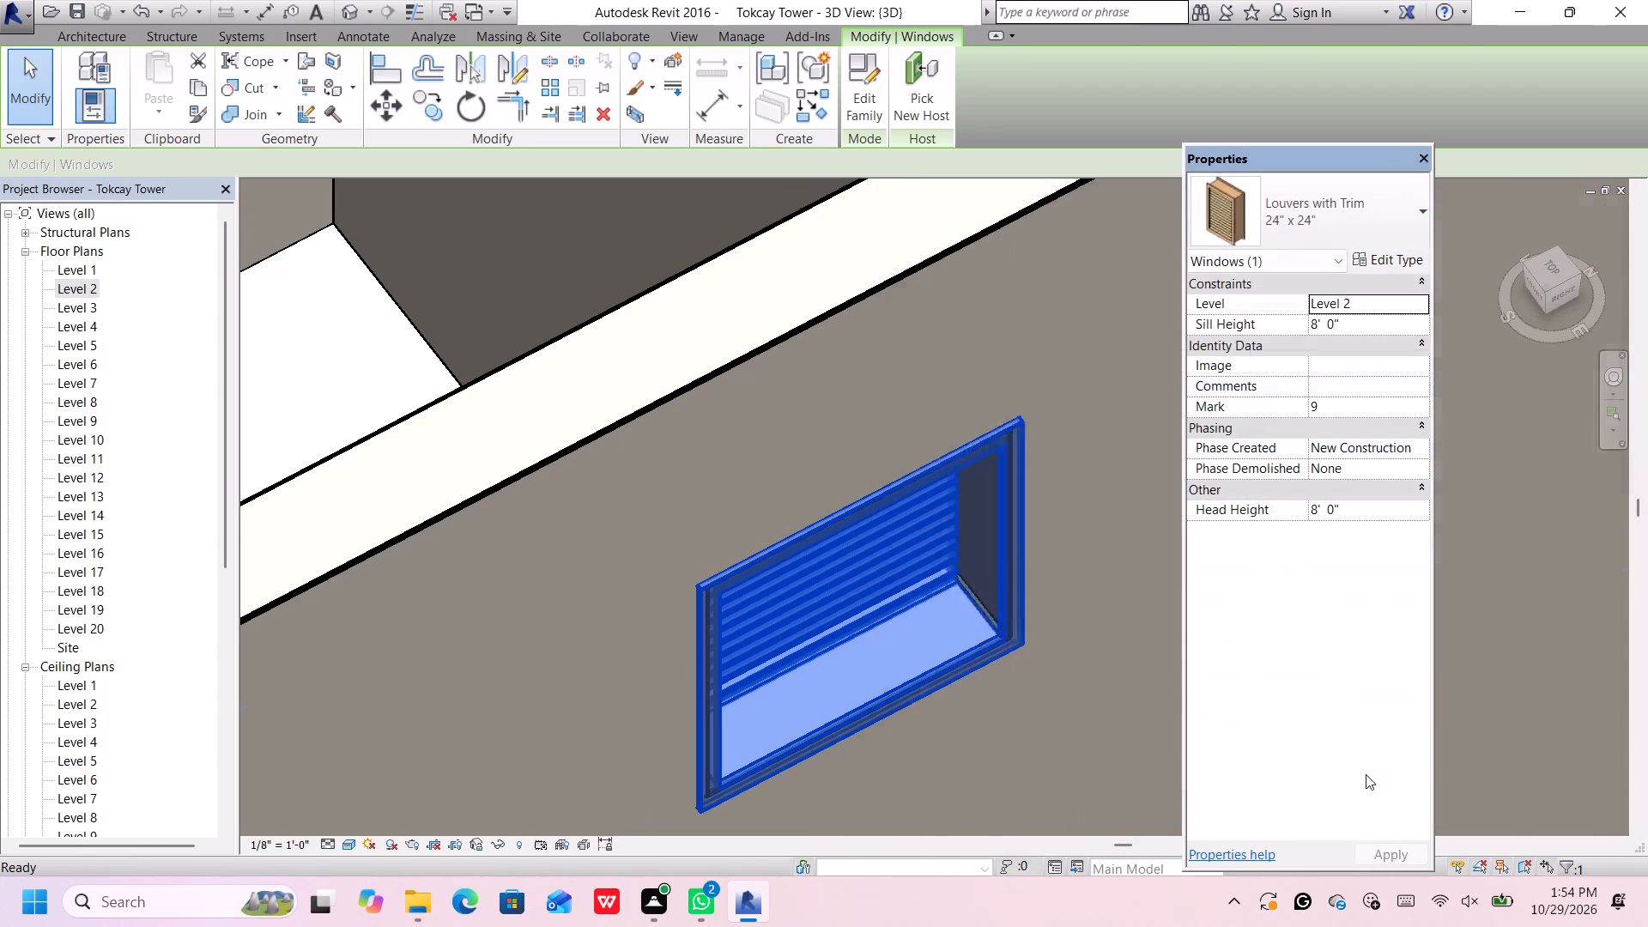
# Examine the louver window's frame, slats and trim on the exterior end wall from several outside angles.
pyautogui.scroll(-17, 854, 587)
pyautogui.scroll(-5, 855, 585)
pyautogui.click(1057, 490)
pyautogui.scroll(9, 849, 602)
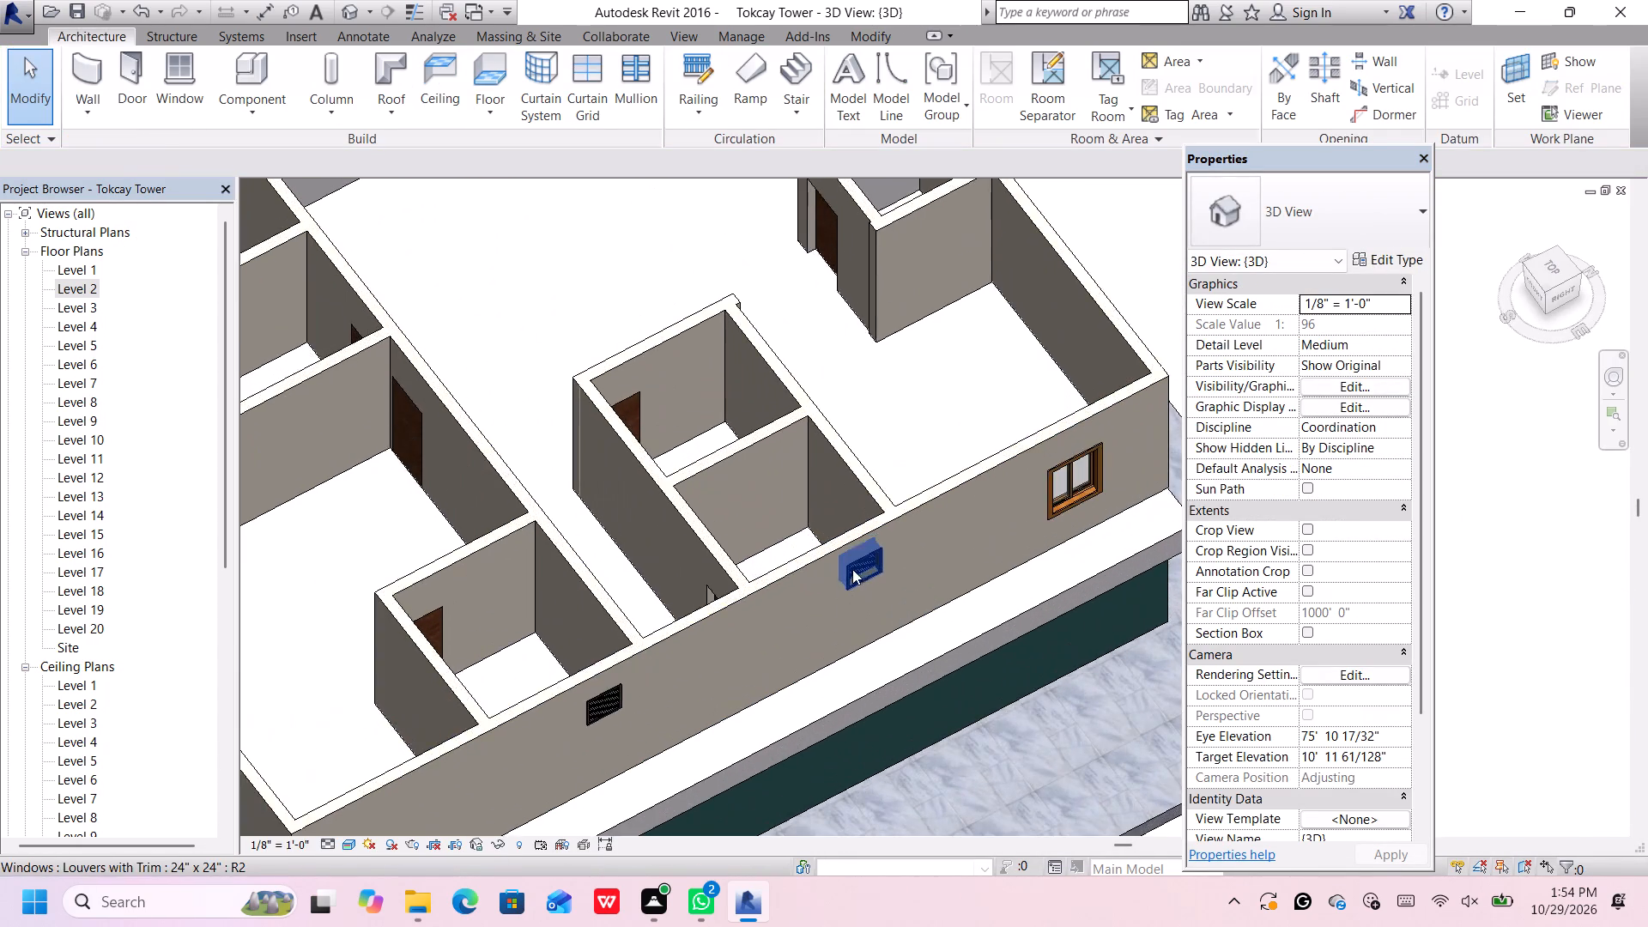
pyautogui.scroll(10, 852, 569)
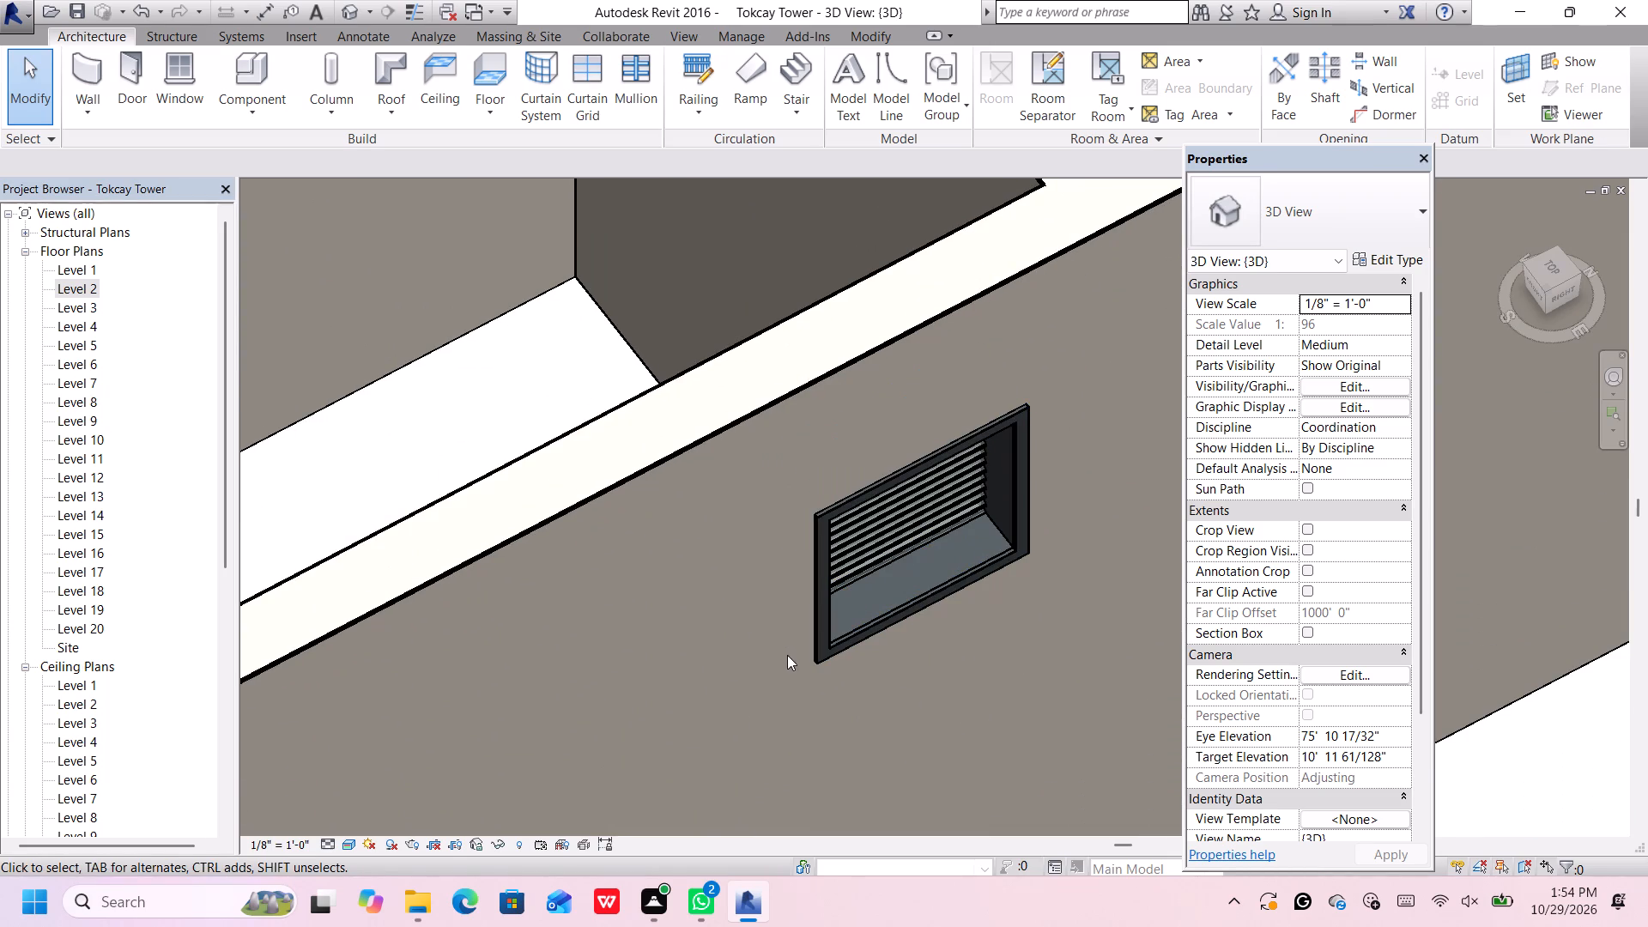
pyautogui.moveTo(798, 665); pyautogui.dragTo(798, 659, button='middle')
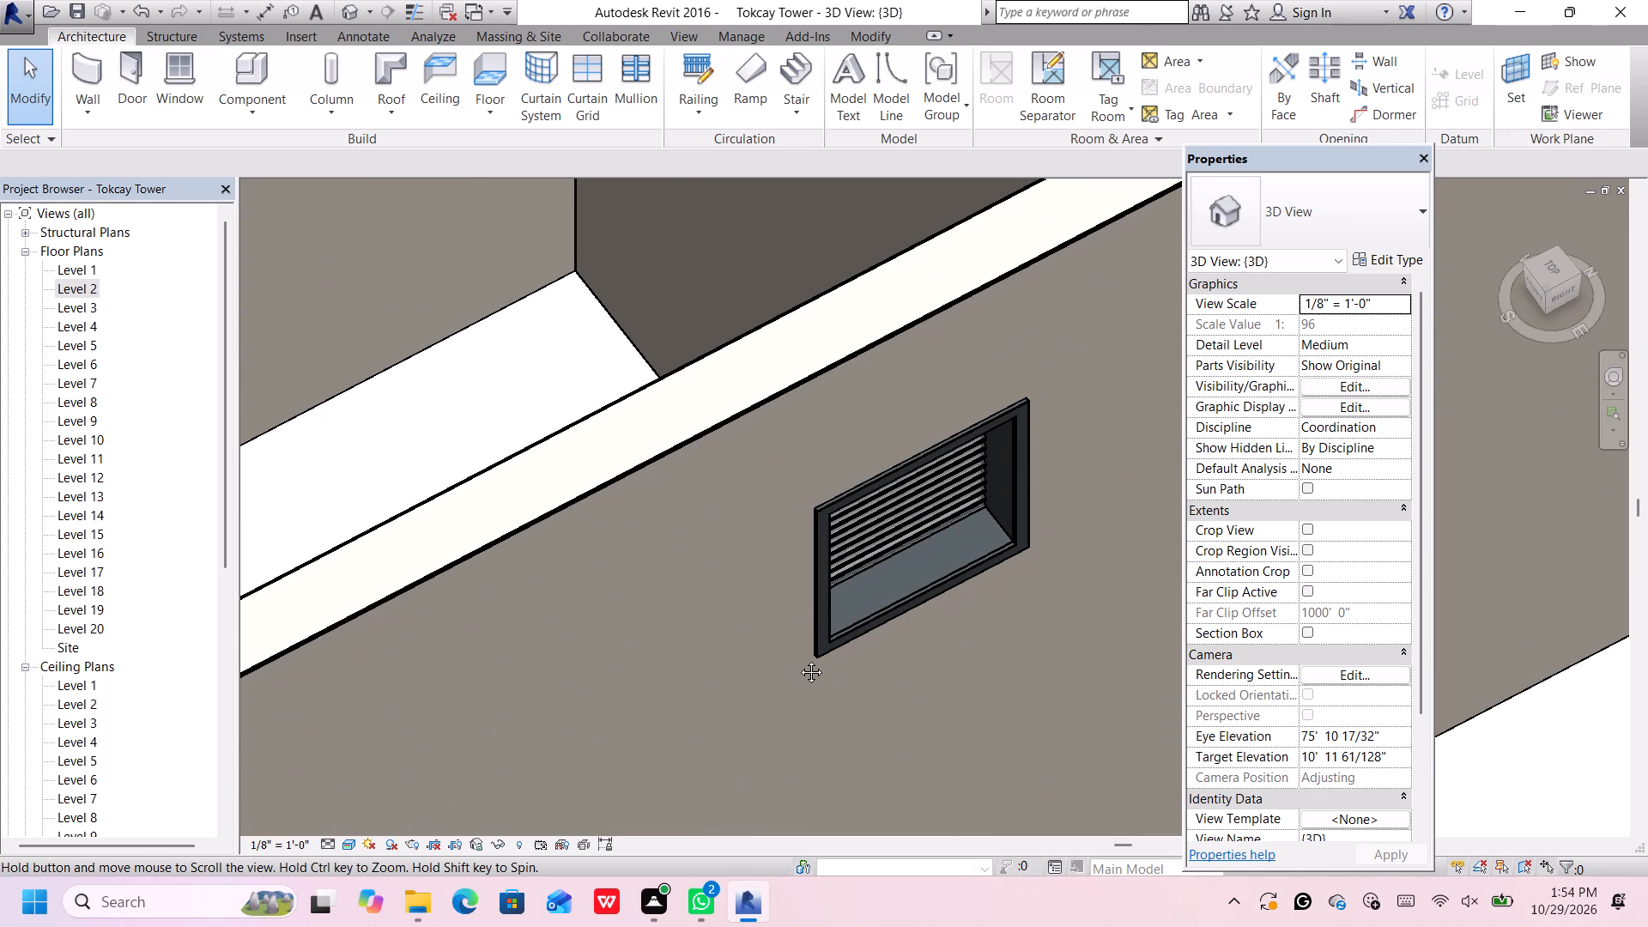
pyautogui.moveTo(798, 659); pyautogui.dragTo(785, 530, button='middle')
pyautogui.keyDown('shift'); pyautogui.moveTo(839, 682); pyautogui.dragTo(838, 674, button='middle'); pyautogui.keyUp('shift')
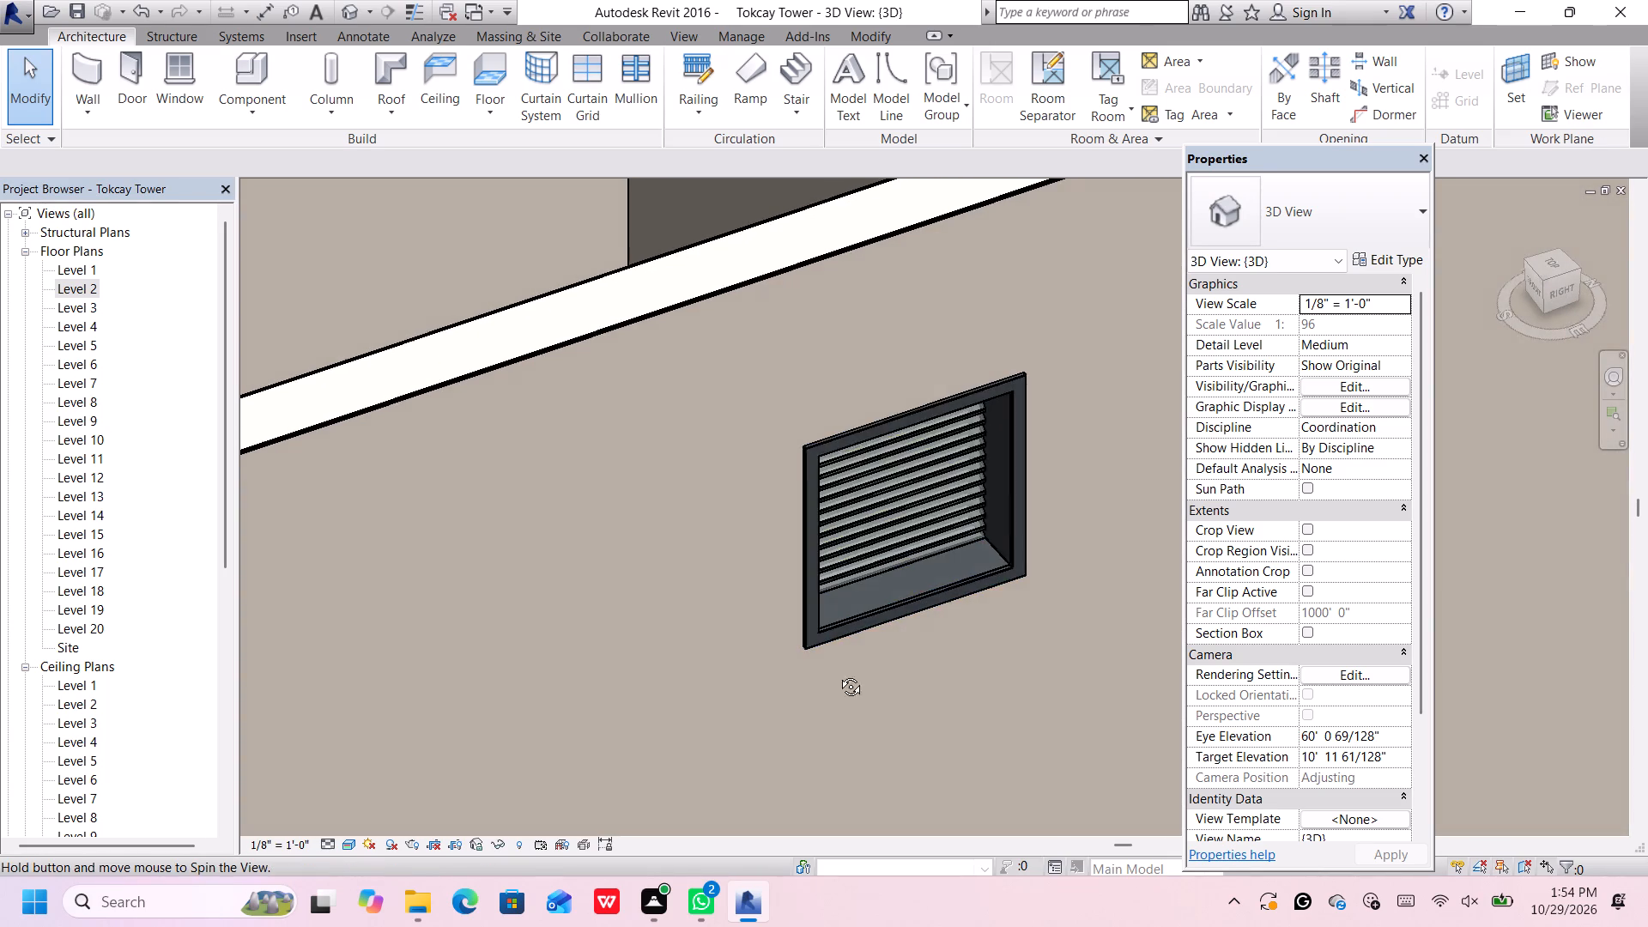
pyautogui.keyDown('shift'); pyautogui.moveTo(838, 674); pyautogui.dragTo(828, 540, button='middle'); pyautogui.keyUp('shift')
pyautogui.keyDown('shift'); pyautogui.moveTo(839, 656); pyautogui.dragTo(854, 521, button='middle'); pyautogui.keyUp('shift')
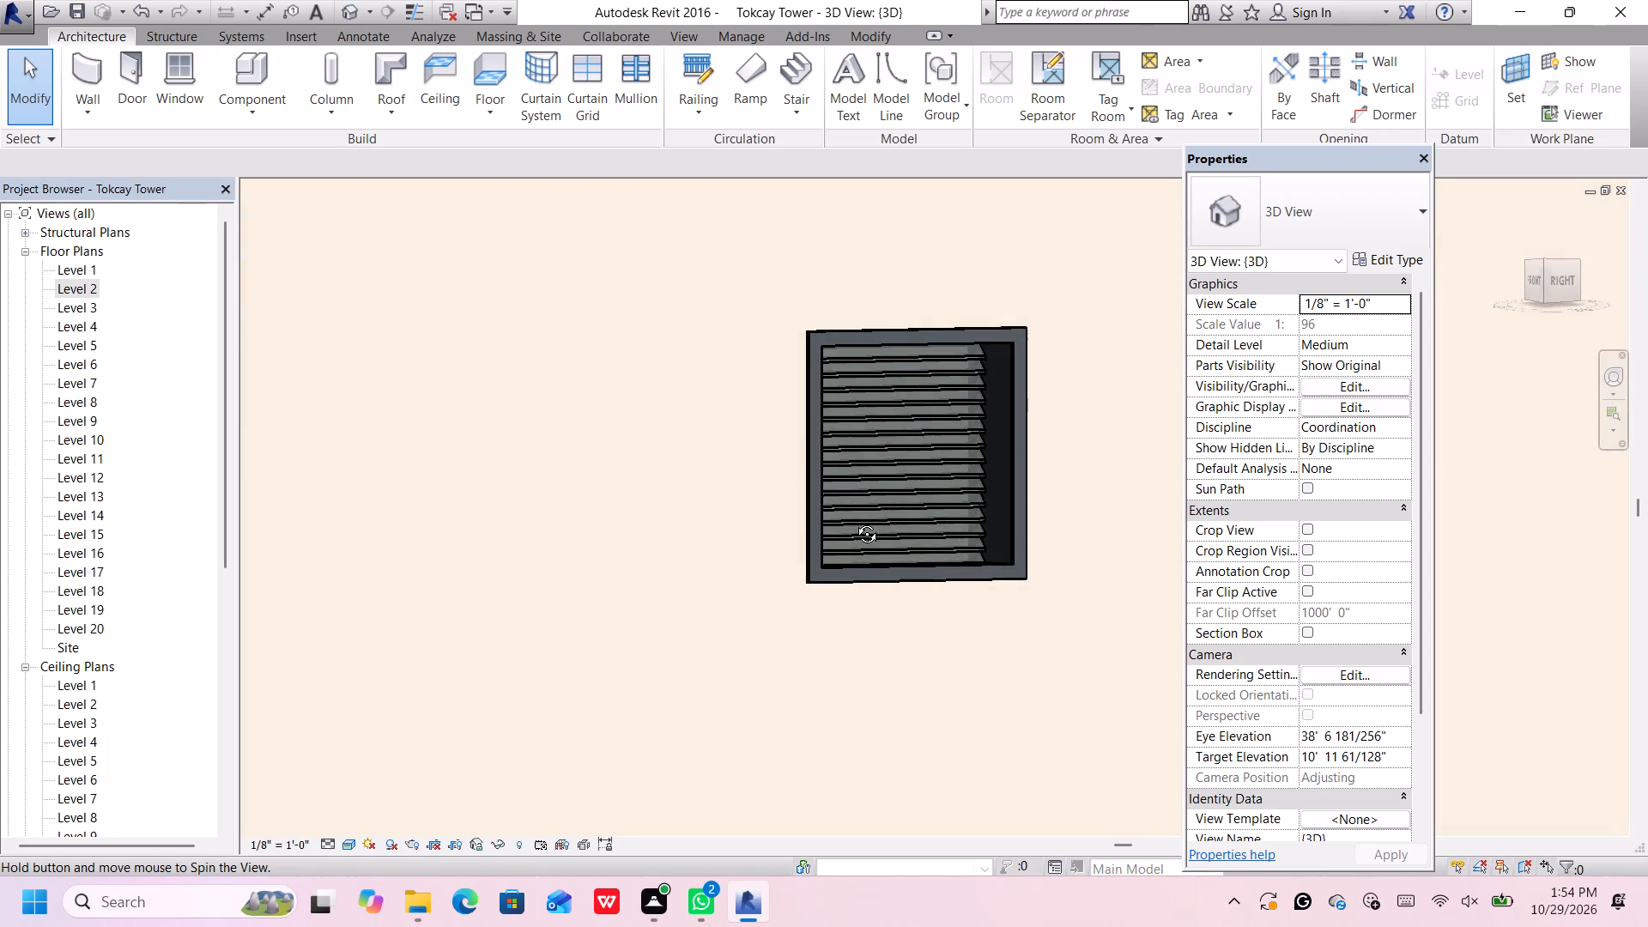
pyautogui.keyDown('shift'); pyautogui.moveTo(854, 521); pyautogui.dragTo(666, 711, button='middle'); pyautogui.keyUp('shift')
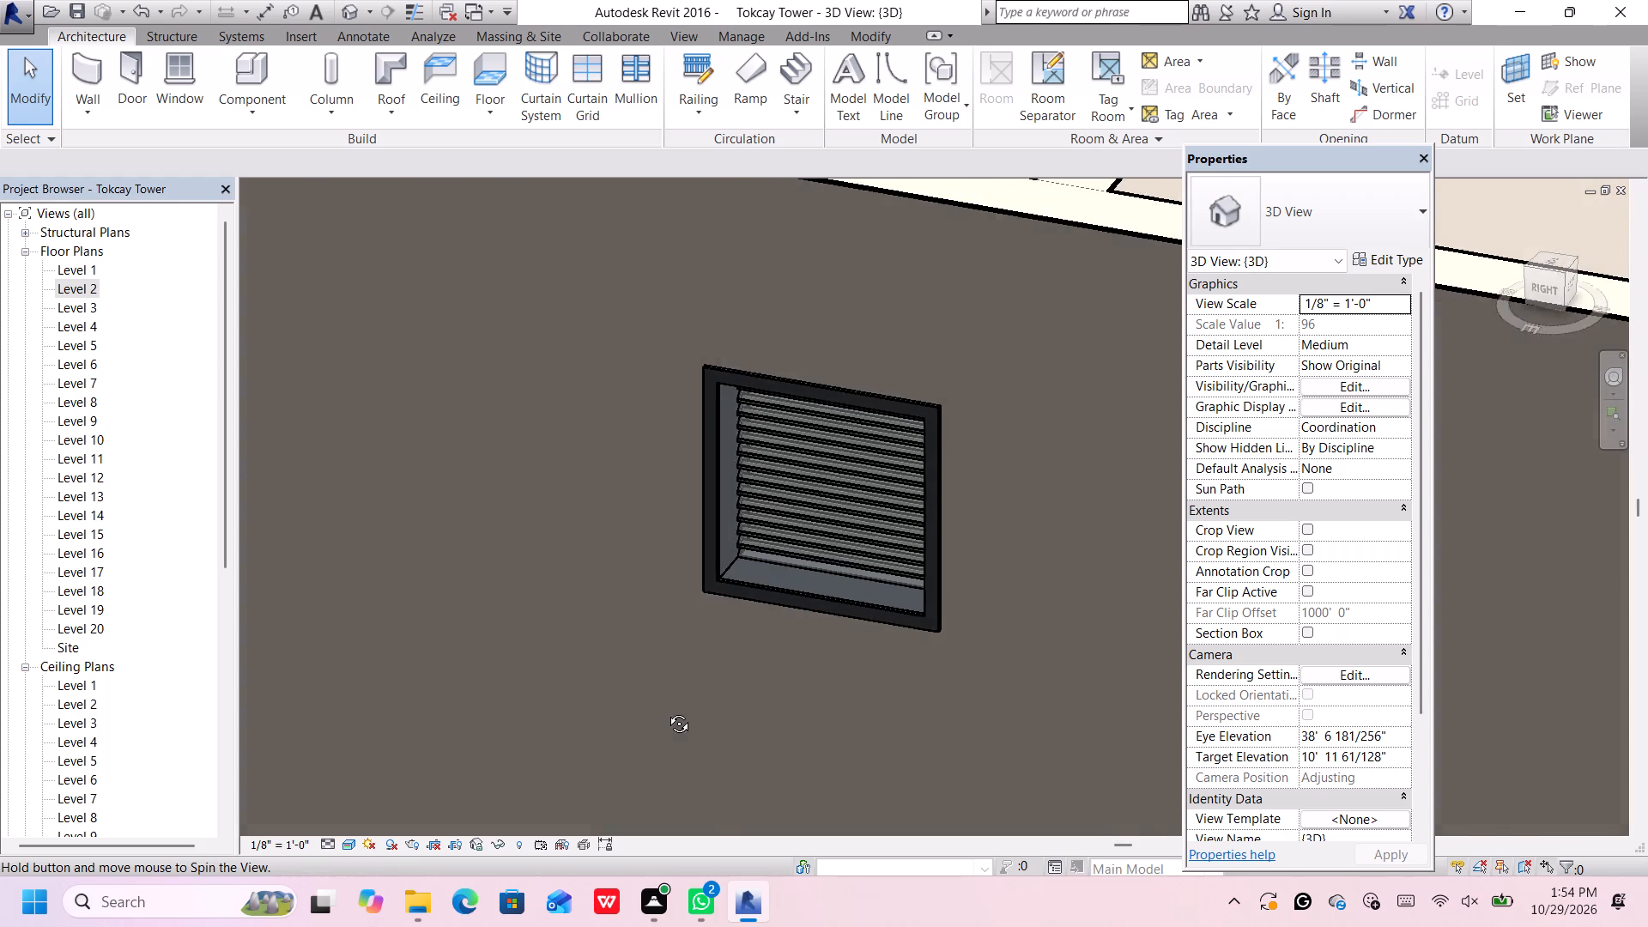
pyautogui.keyDown('shift'); pyautogui.moveTo(666, 711); pyautogui.dragTo(823, 698, button='middle'); pyautogui.keyUp('shift')
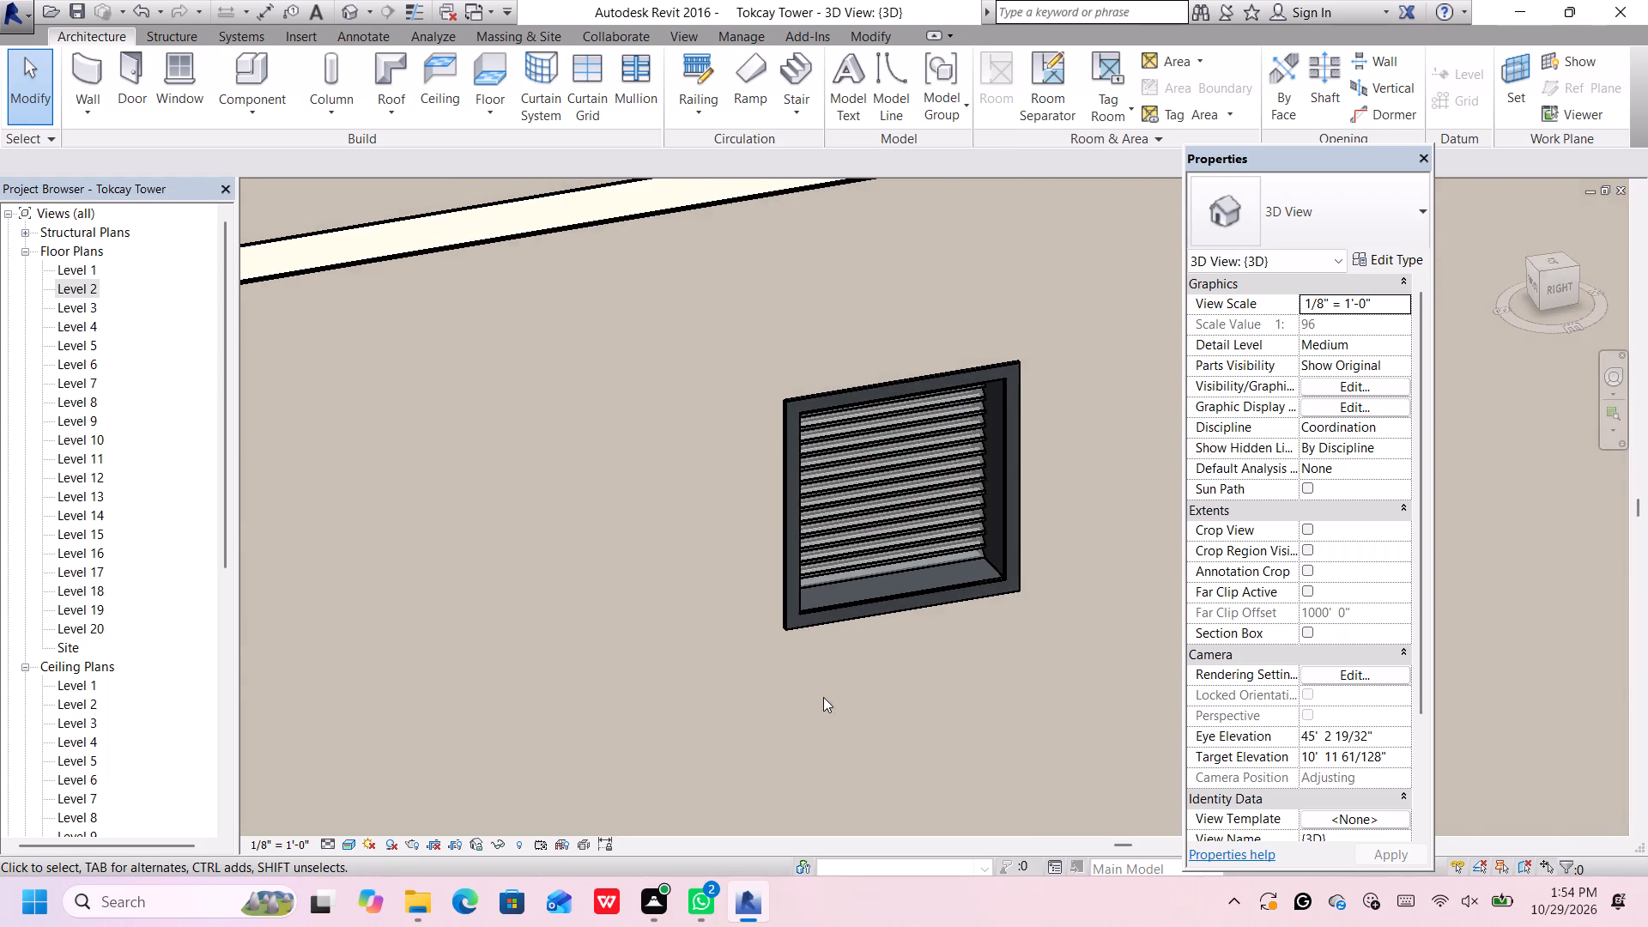
pyautogui.scroll(-17, 823, 697)
pyautogui.moveTo(811, 714); pyautogui.dragTo(829, 690, button='middle')
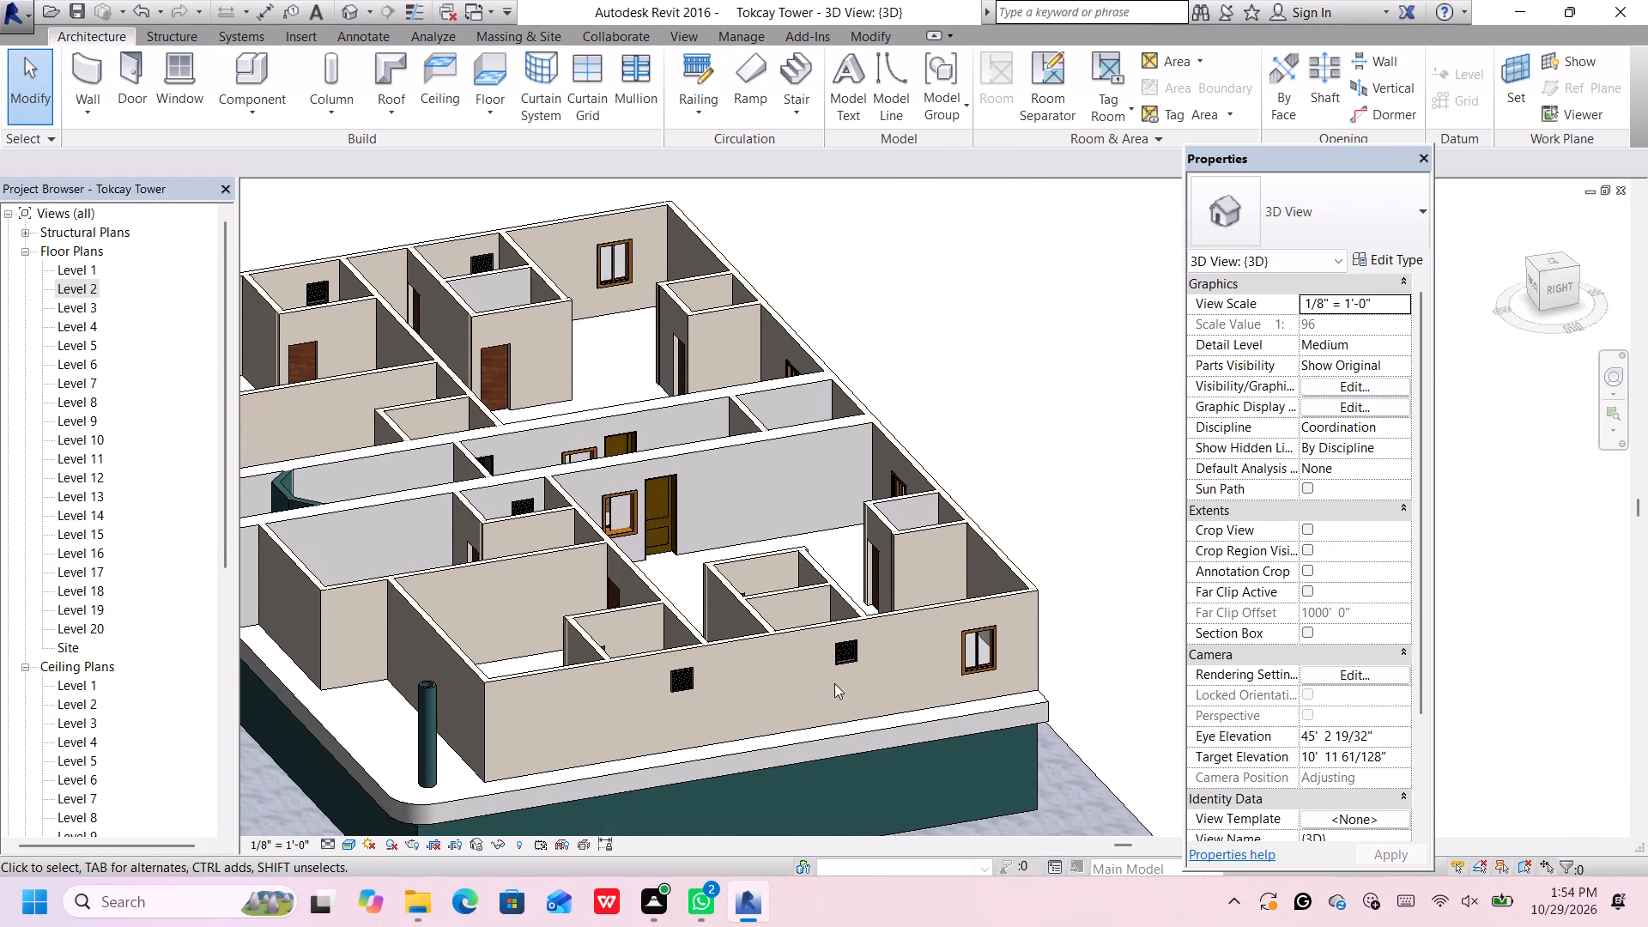
# Set the sash material of the 36" x 48" Slider with Trim type to Iron, Ductile.
pyautogui.scroll(4, 837, 682)
pyautogui.scroll(6, 1012, 660)
pyautogui.click(1013, 676)
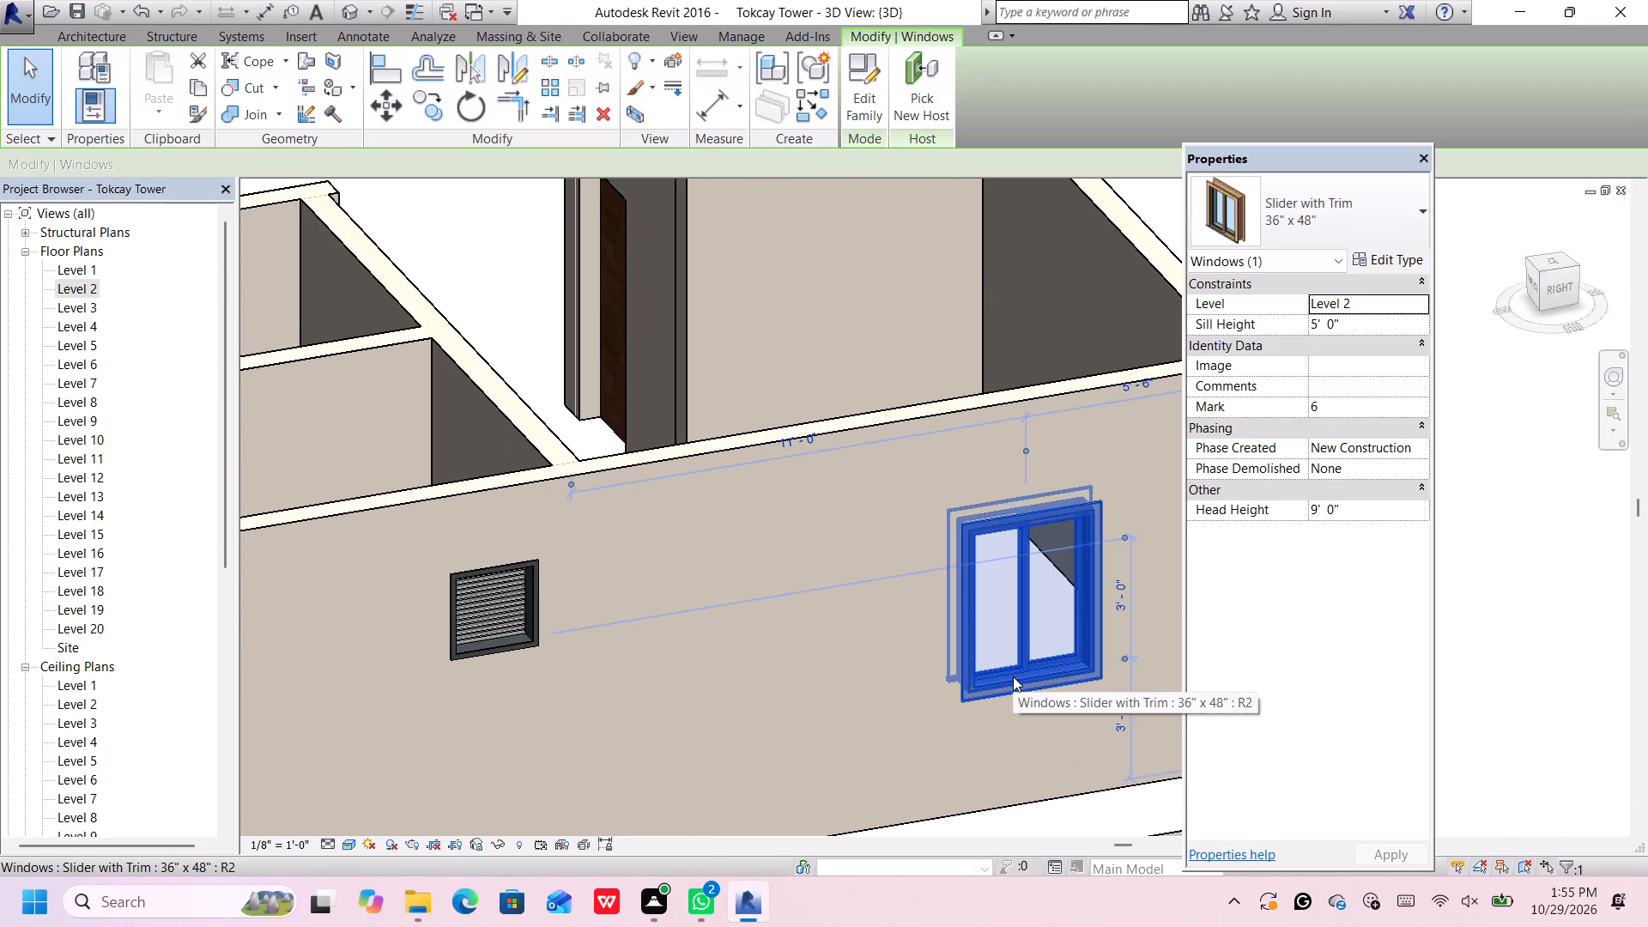
pyautogui.scroll(6, 1013, 675)
pyautogui.scroll(-6, 1013, 673)
pyautogui.moveTo(990, 674); pyautogui.dragTo(985, 676, button='middle')
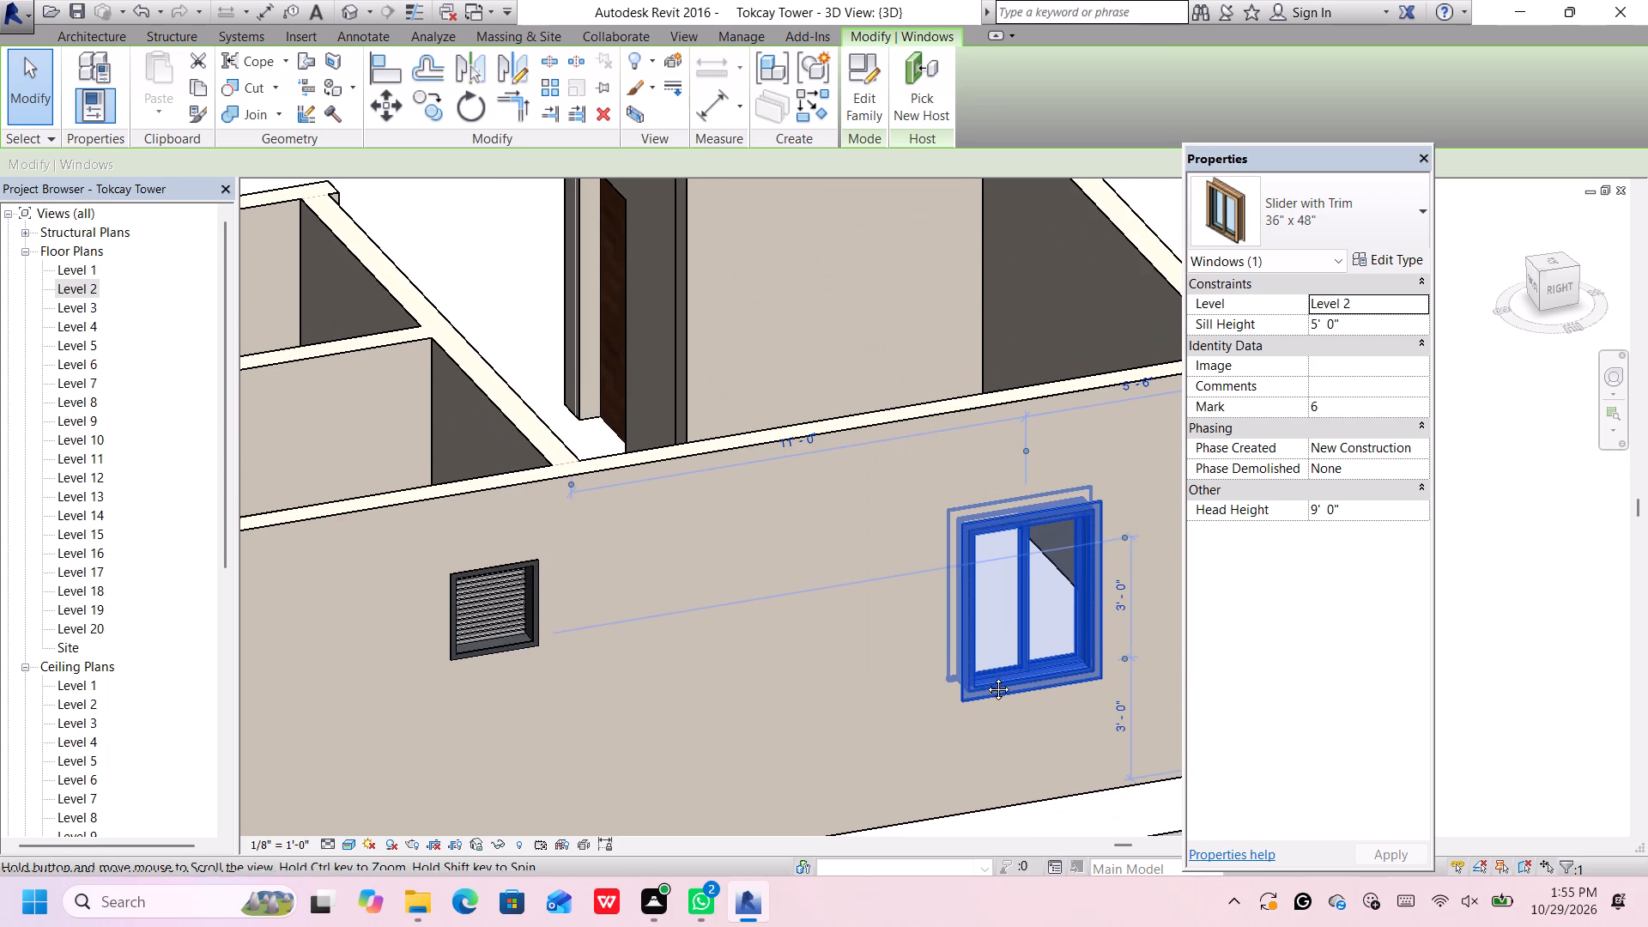
pyautogui.moveTo(985, 676); pyautogui.dragTo(952, 675, button='middle')
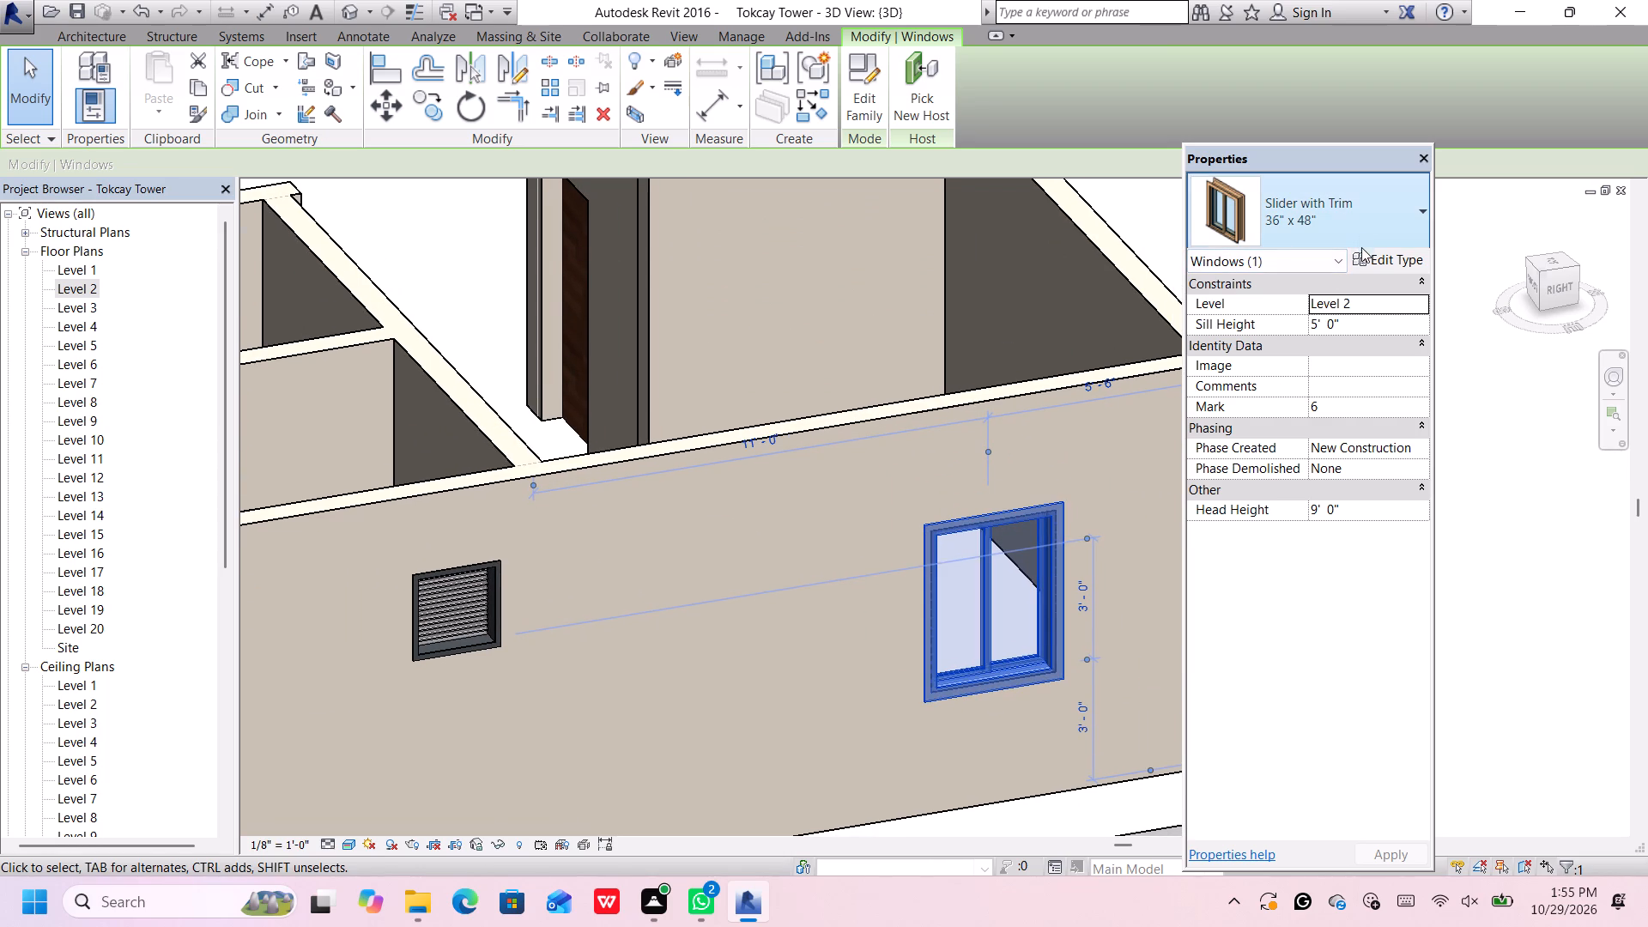
pyautogui.click(1361, 257)
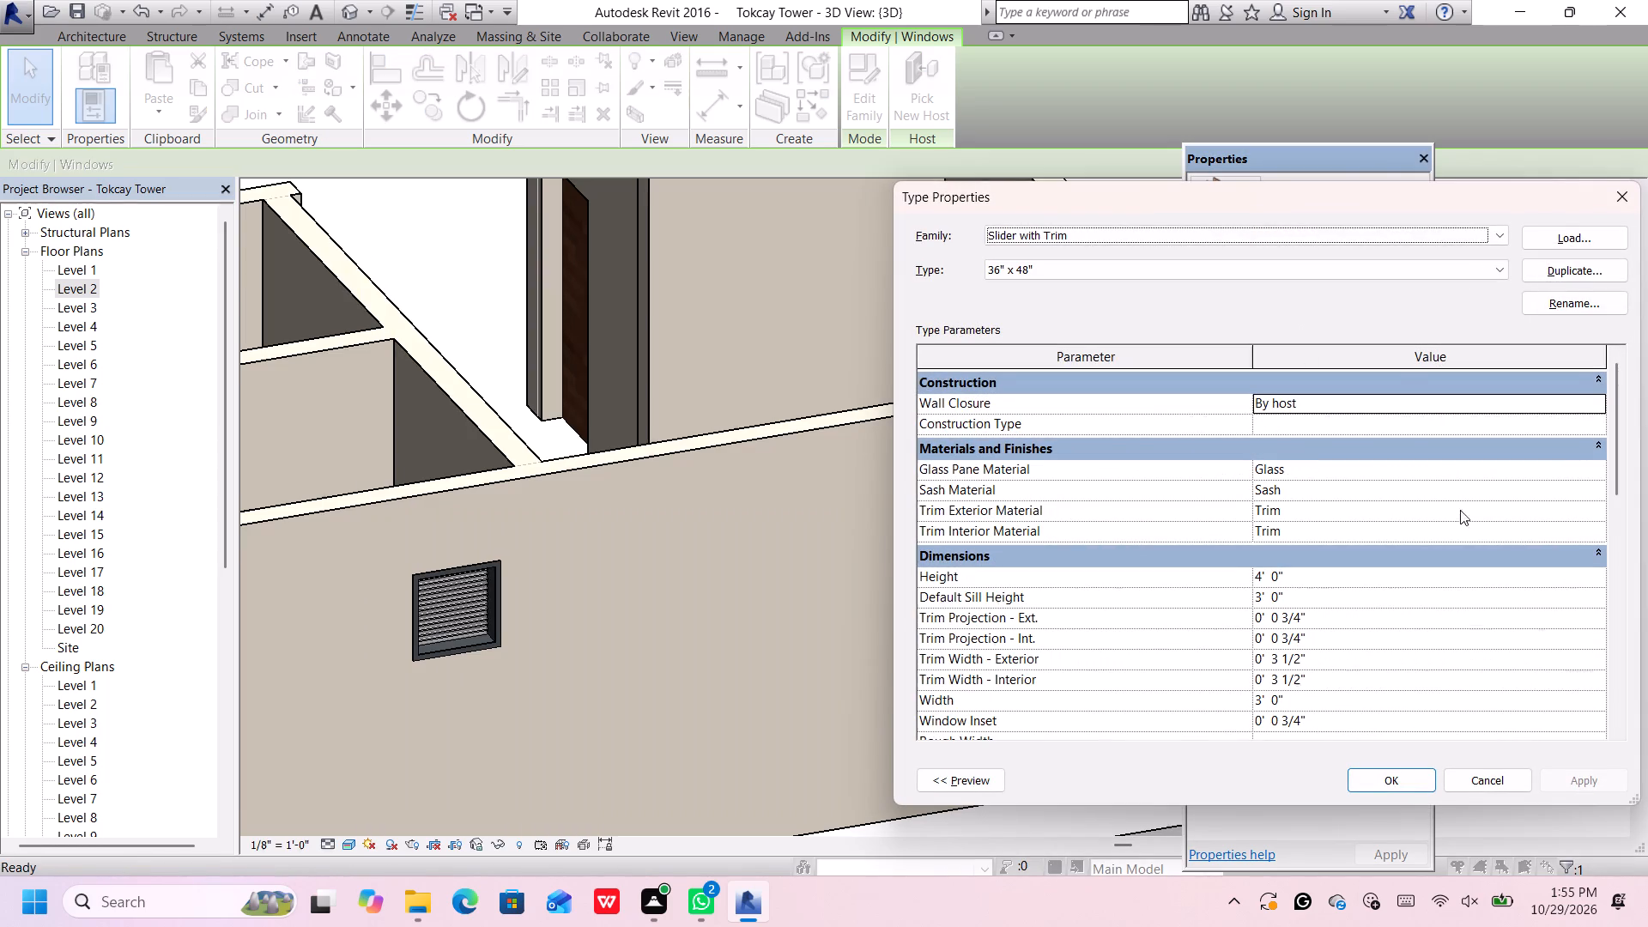
pyautogui.click(1601, 493)
pyautogui.click(1599, 488)
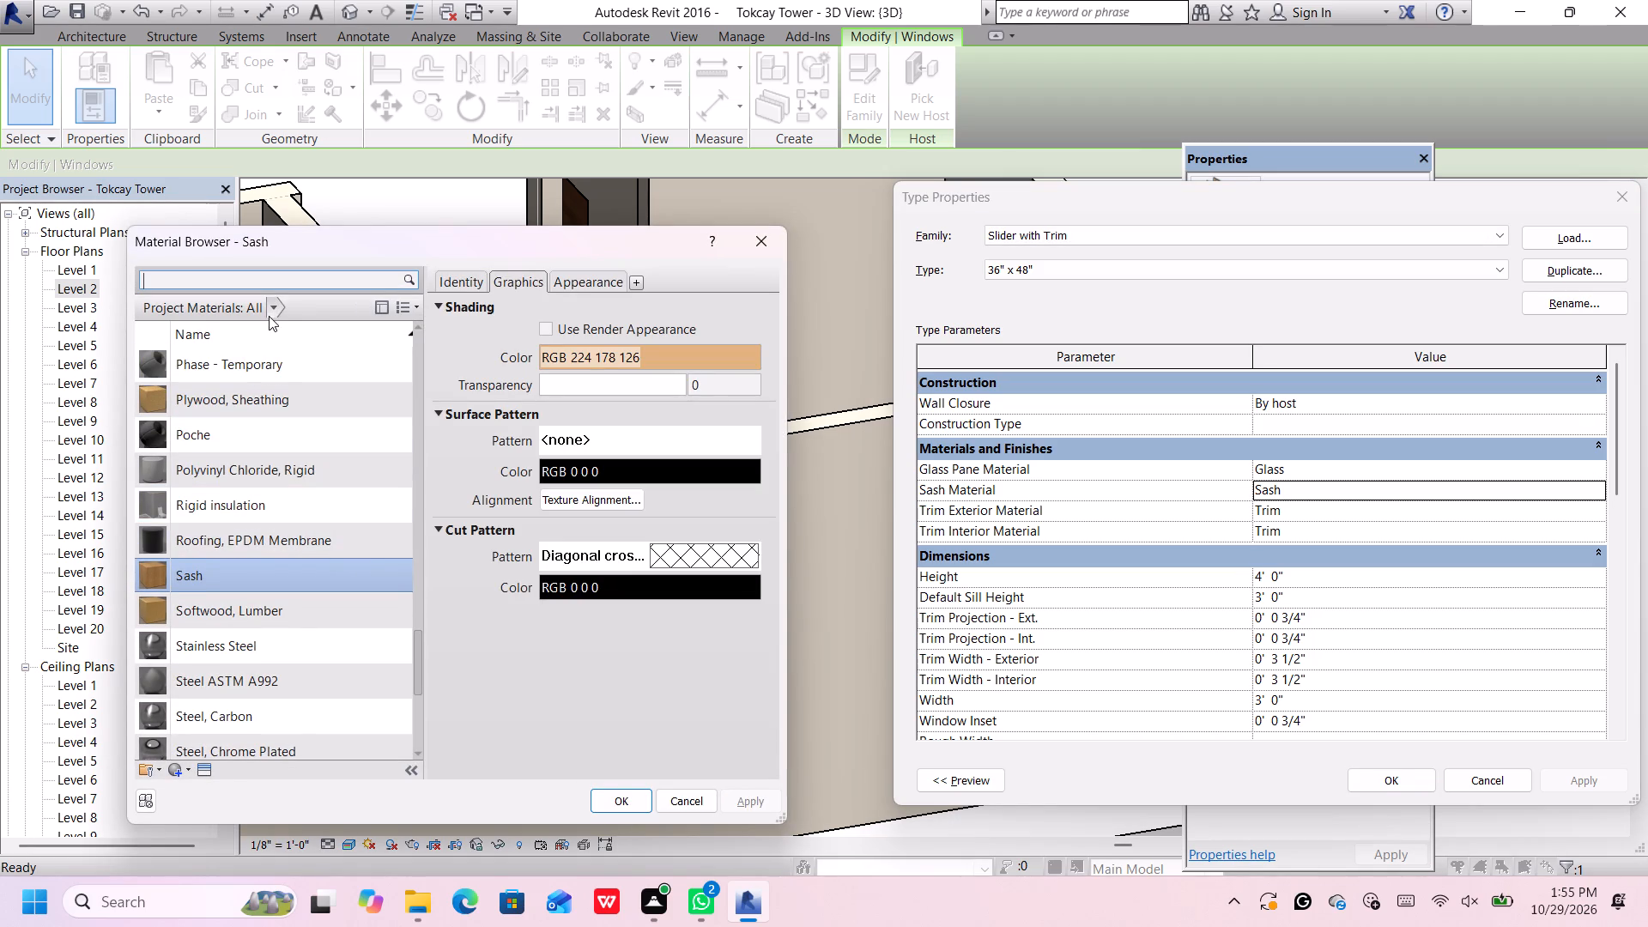
pyautogui.click(270, 306)
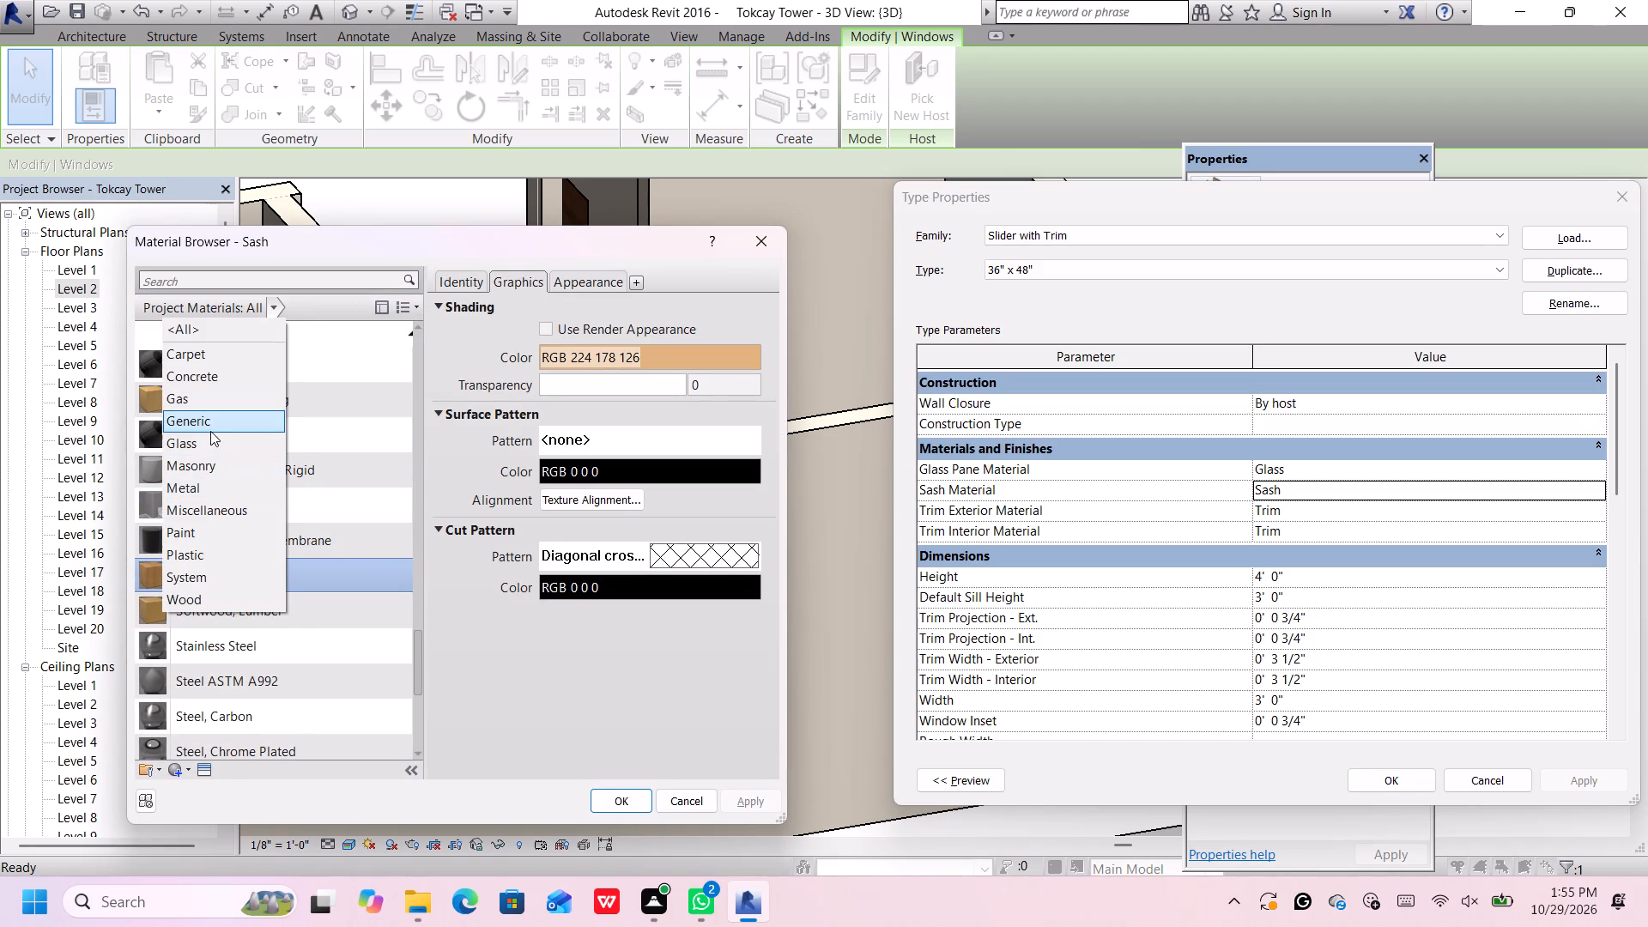
pyautogui.click(206, 485)
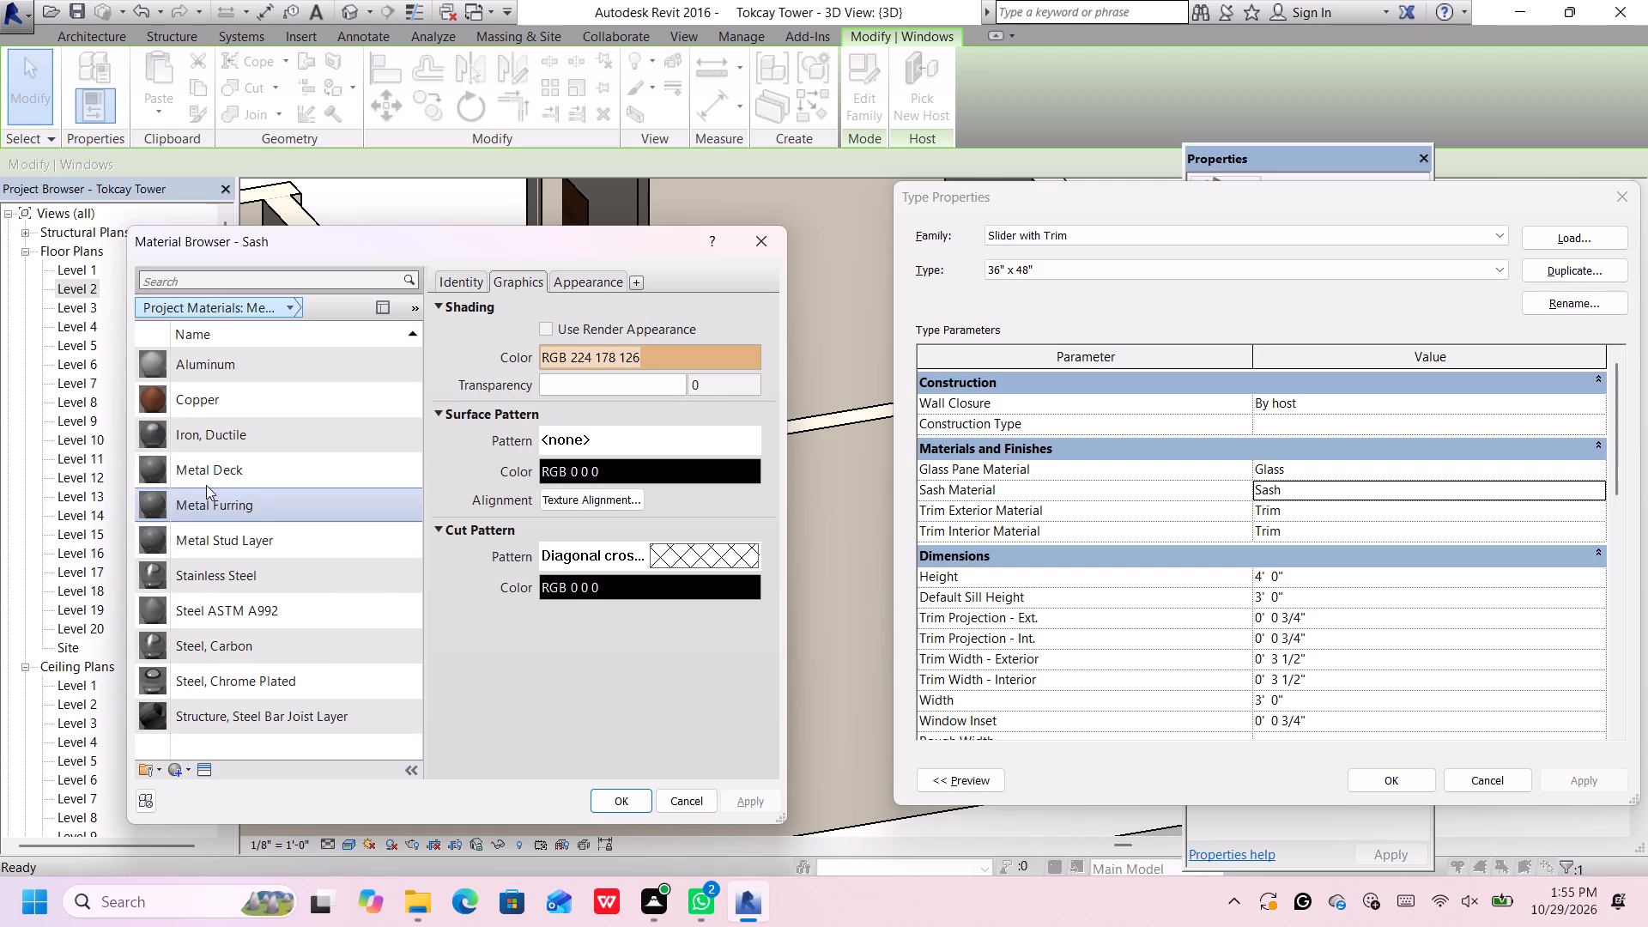
pyautogui.click(240, 430)
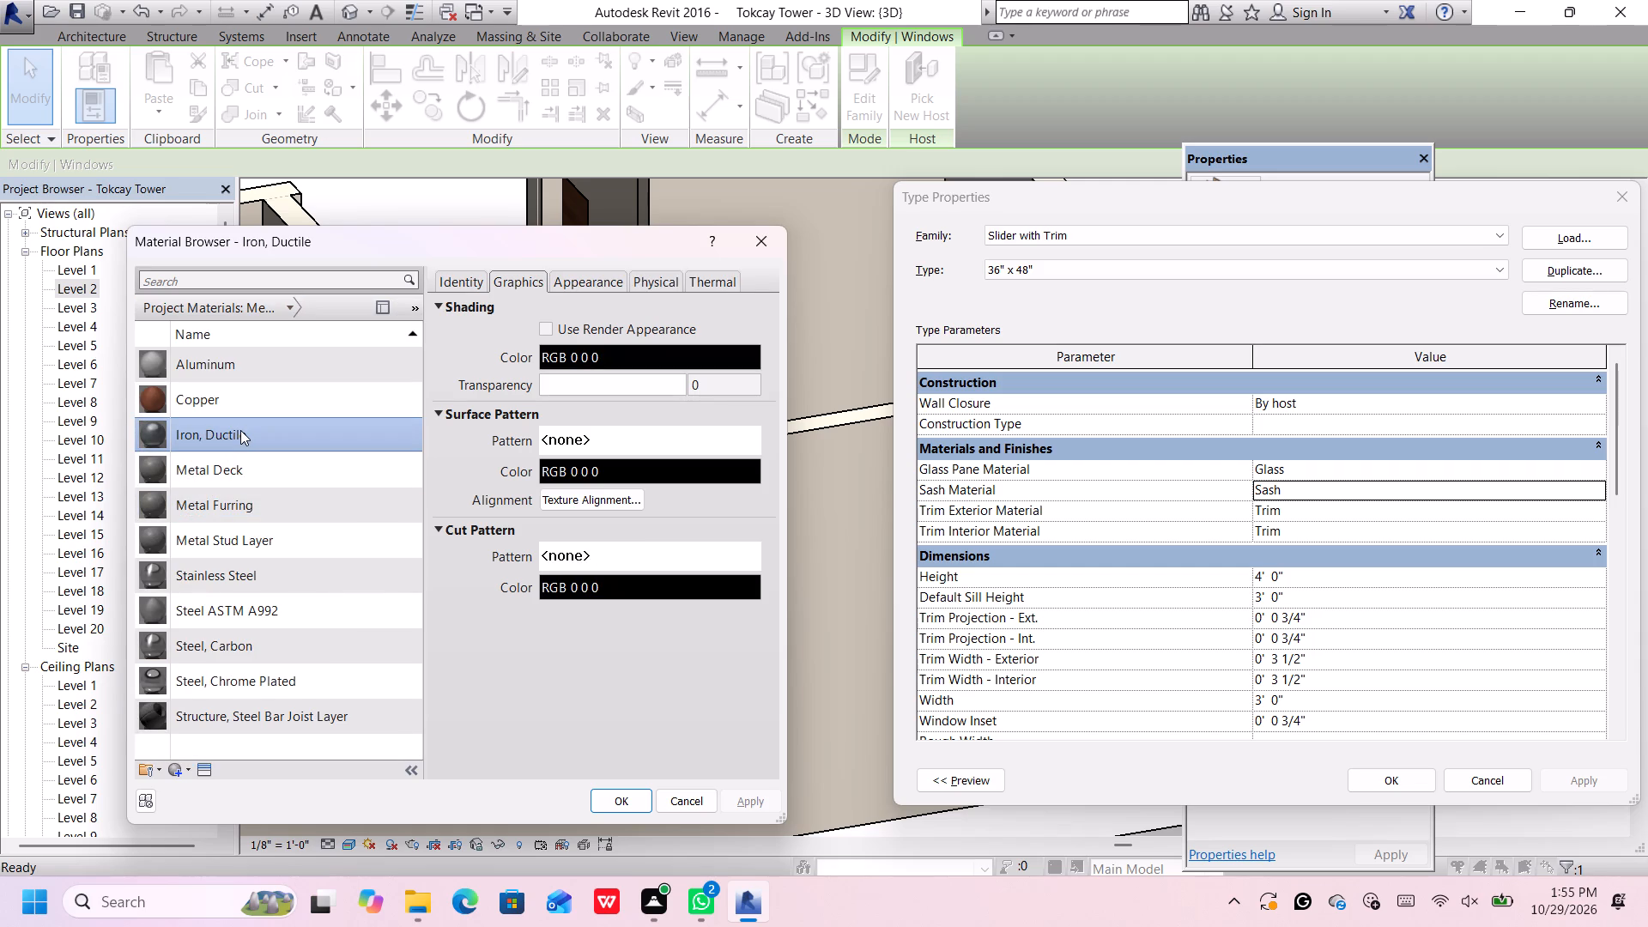
pyautogui.click(616, 801)
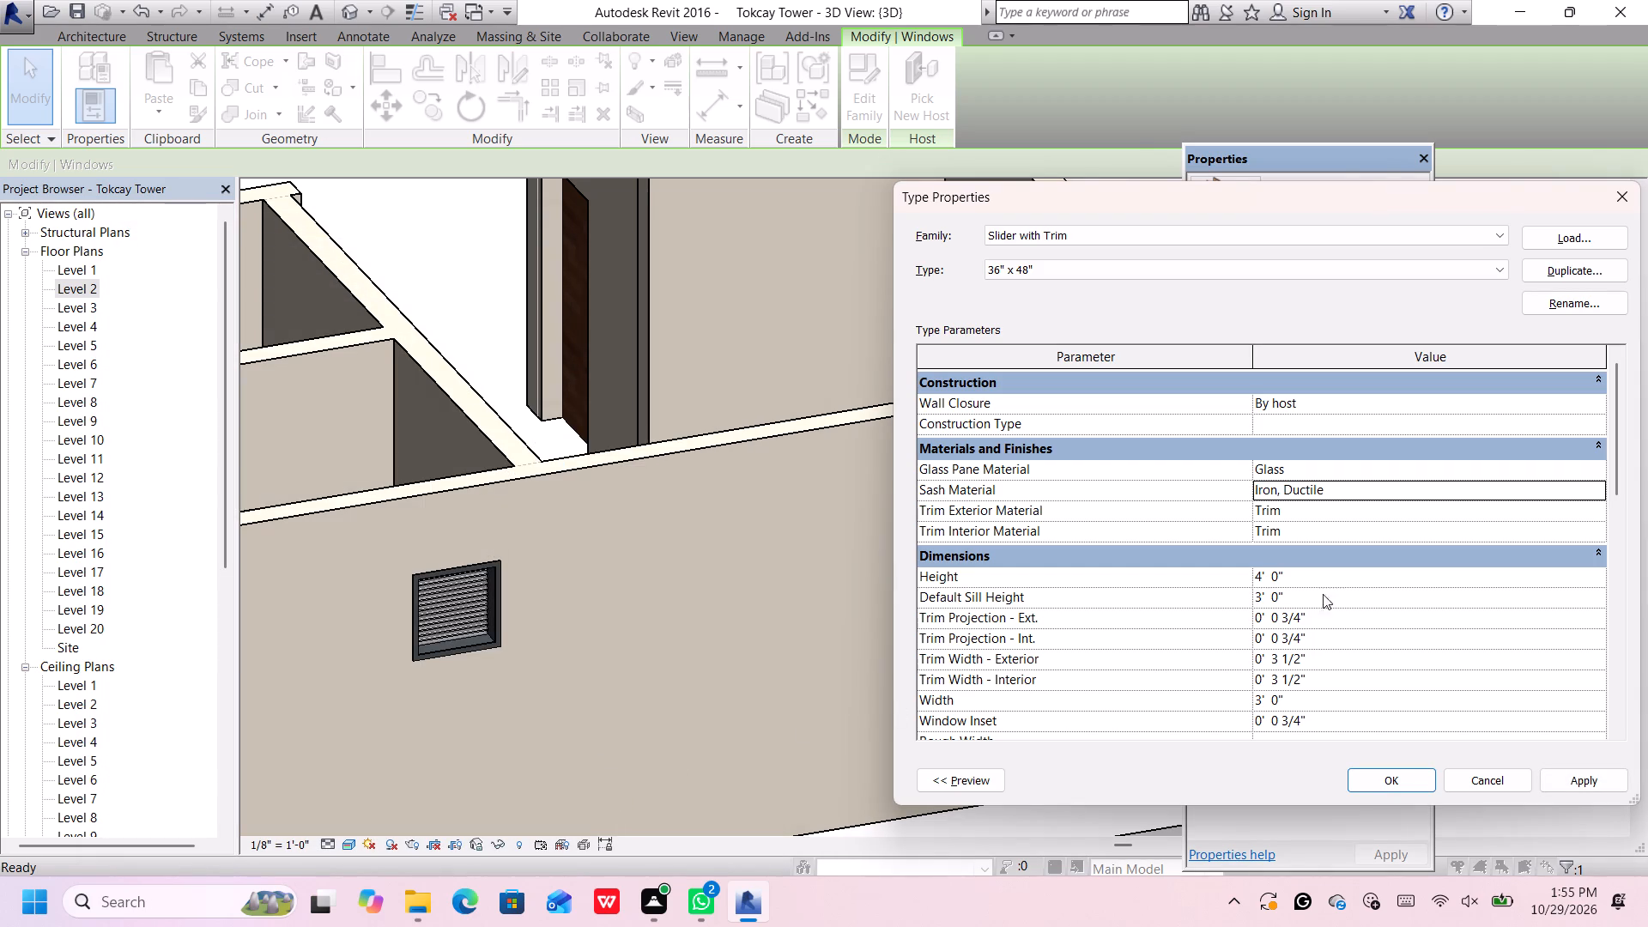
# Set the exterior trim material of the 36" x 48" Slider with Trim type to Iron, Ductile.
pyautogui.click(1599, 508)
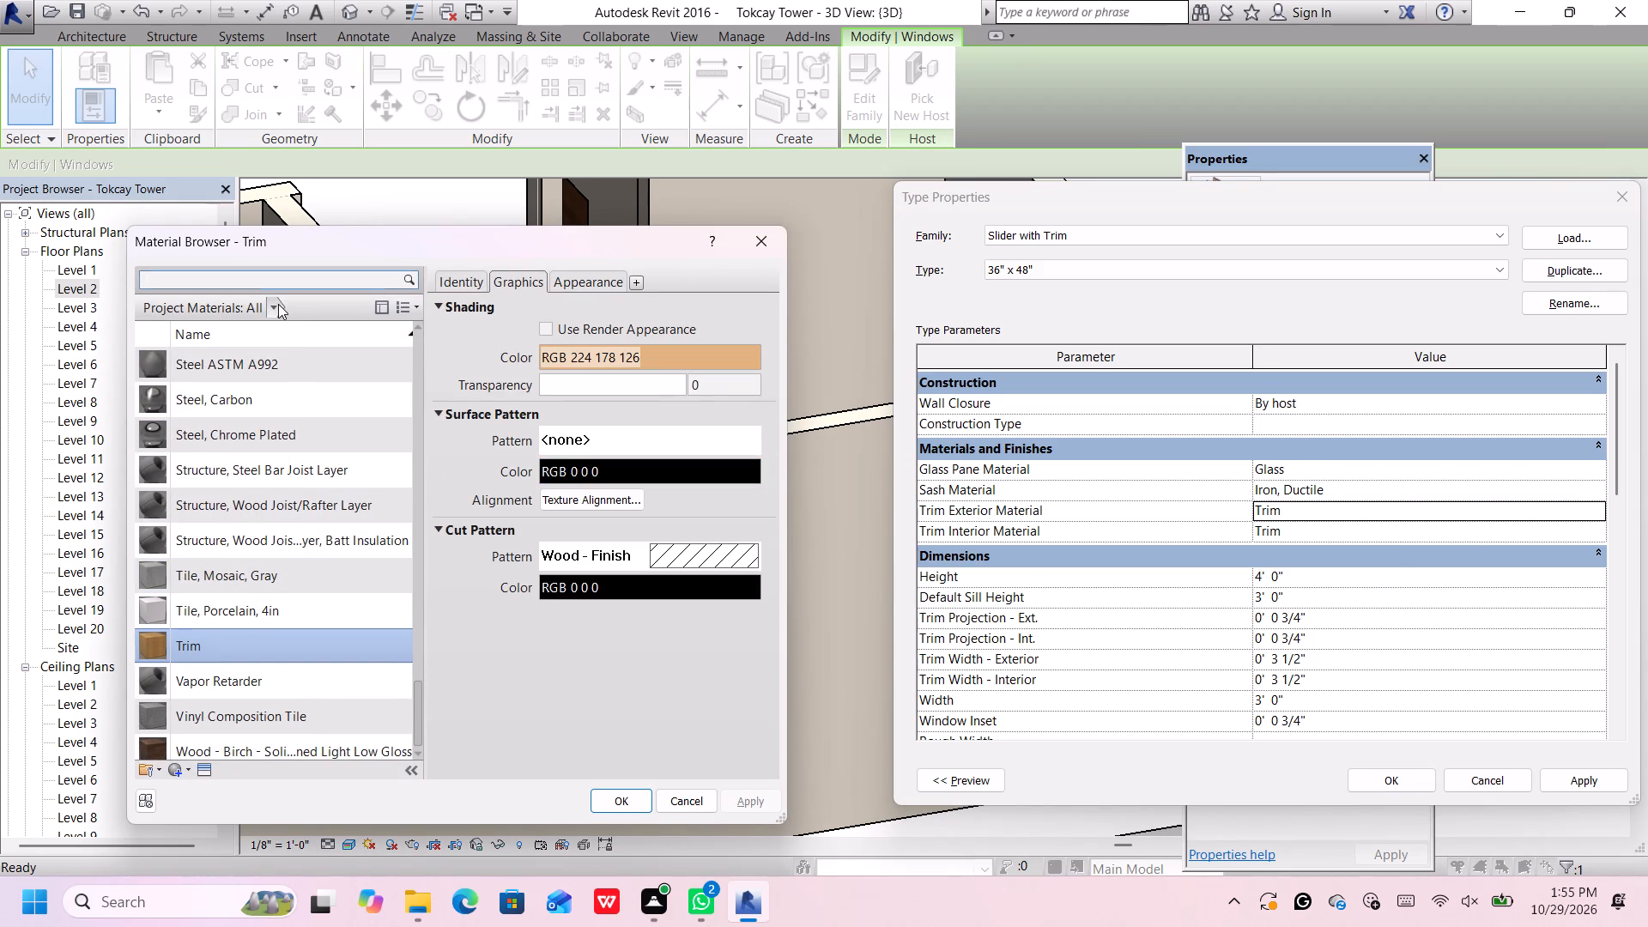
pyautogui.click(278, 304)
pyautogui.click(214, 488)
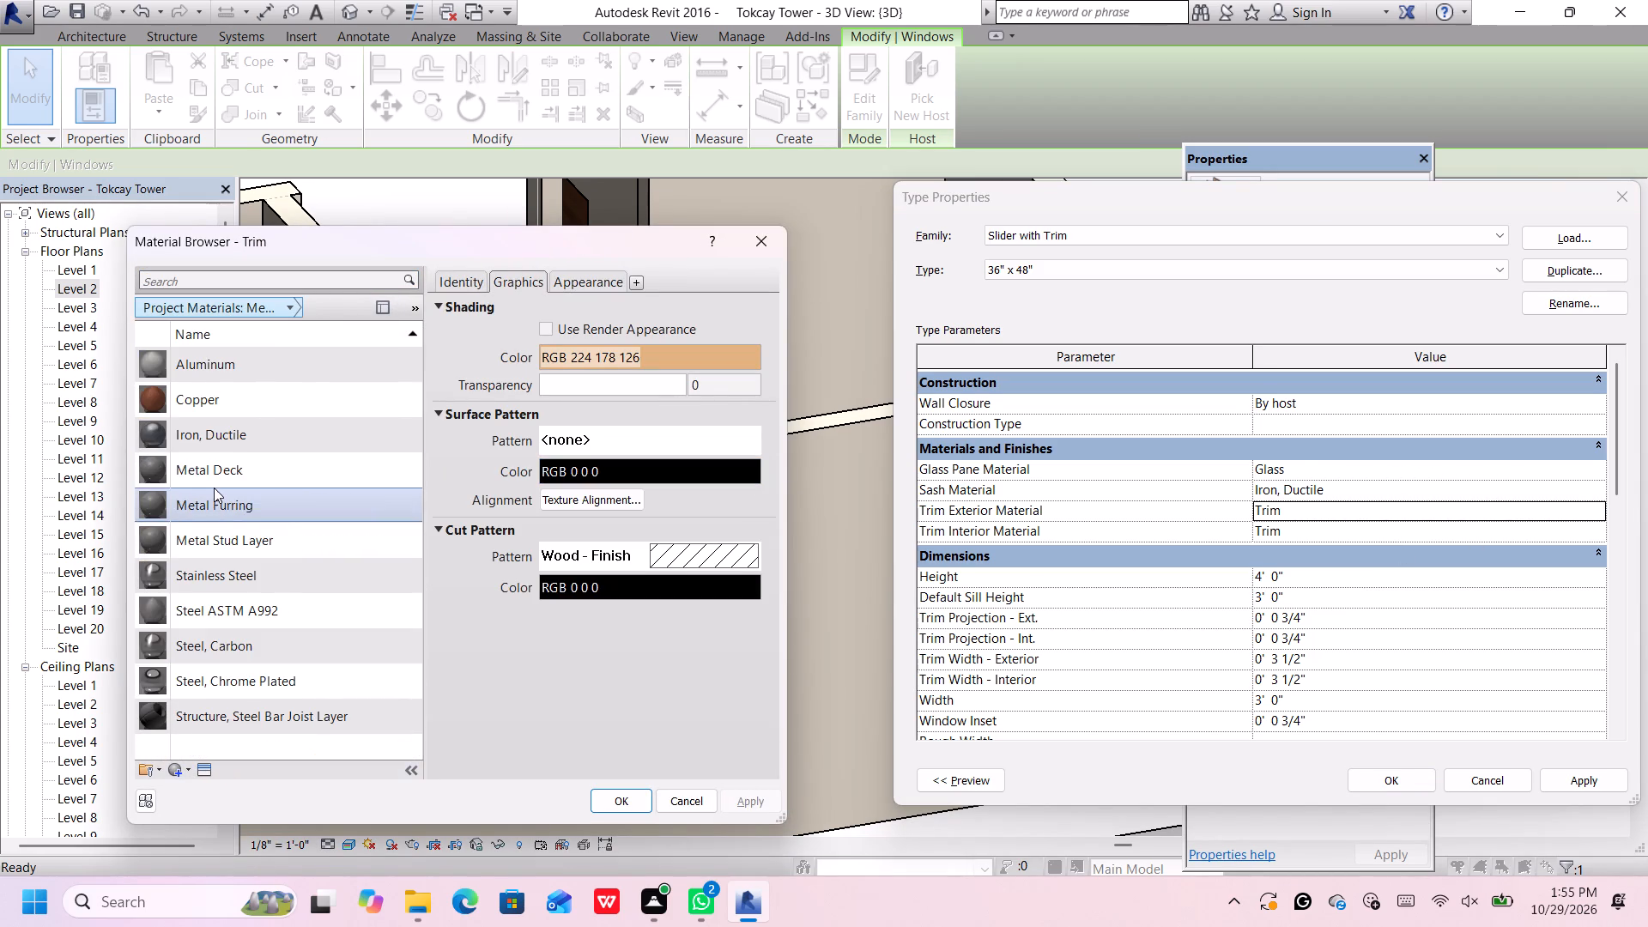
pyautogui.click(221, 446)
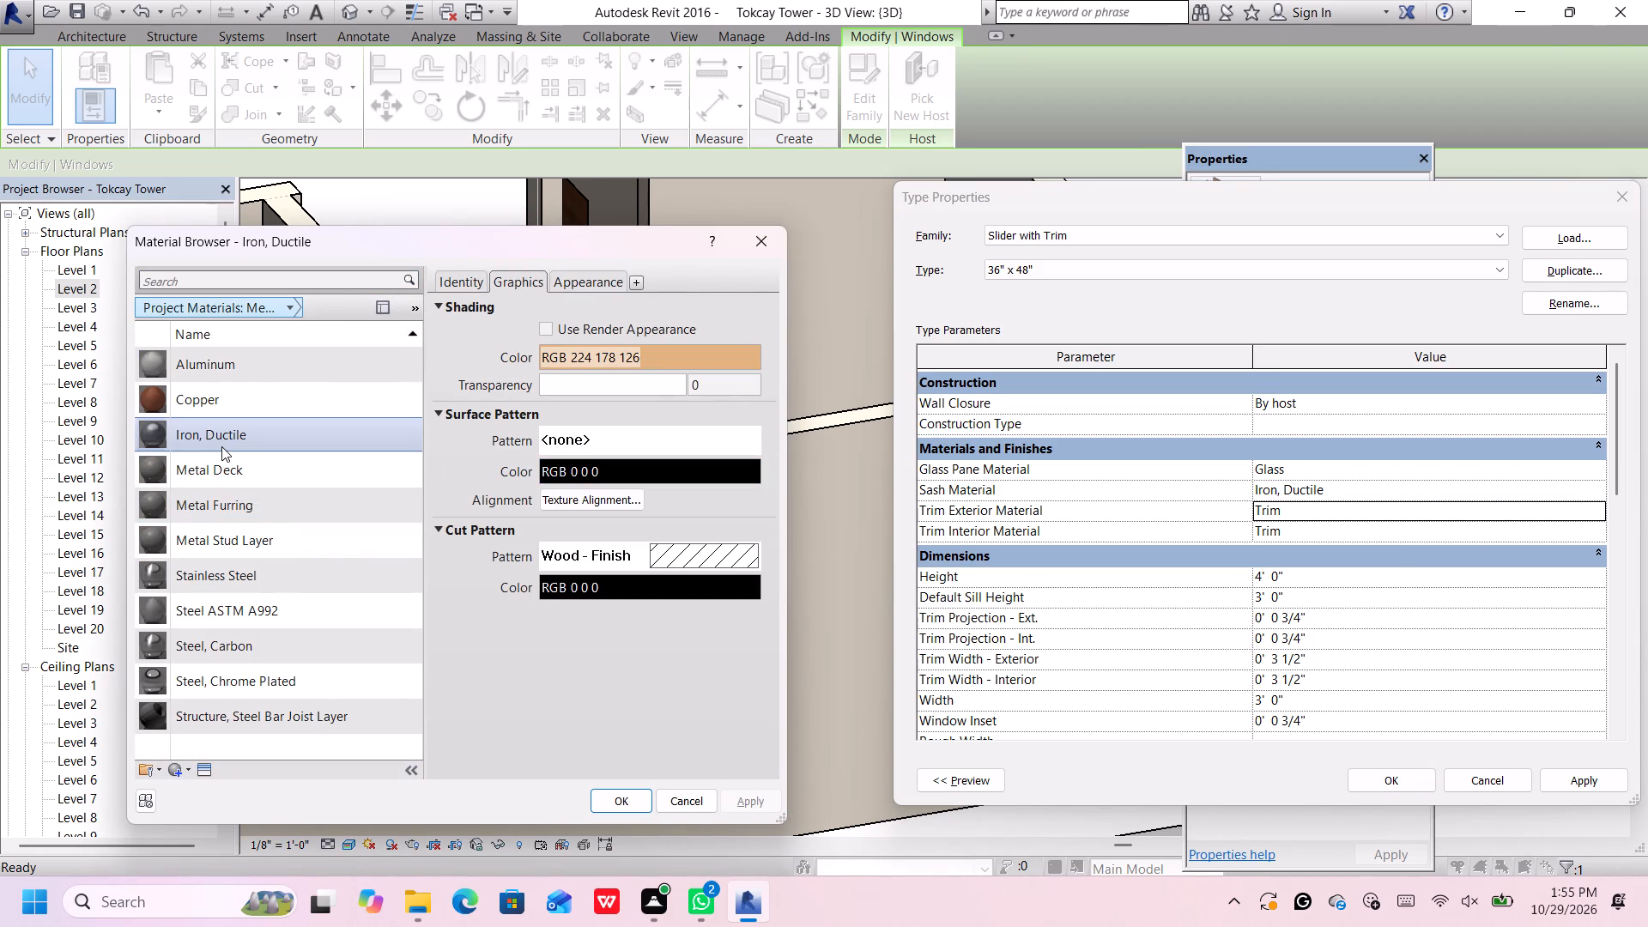
pyautogui.click(623, 797)
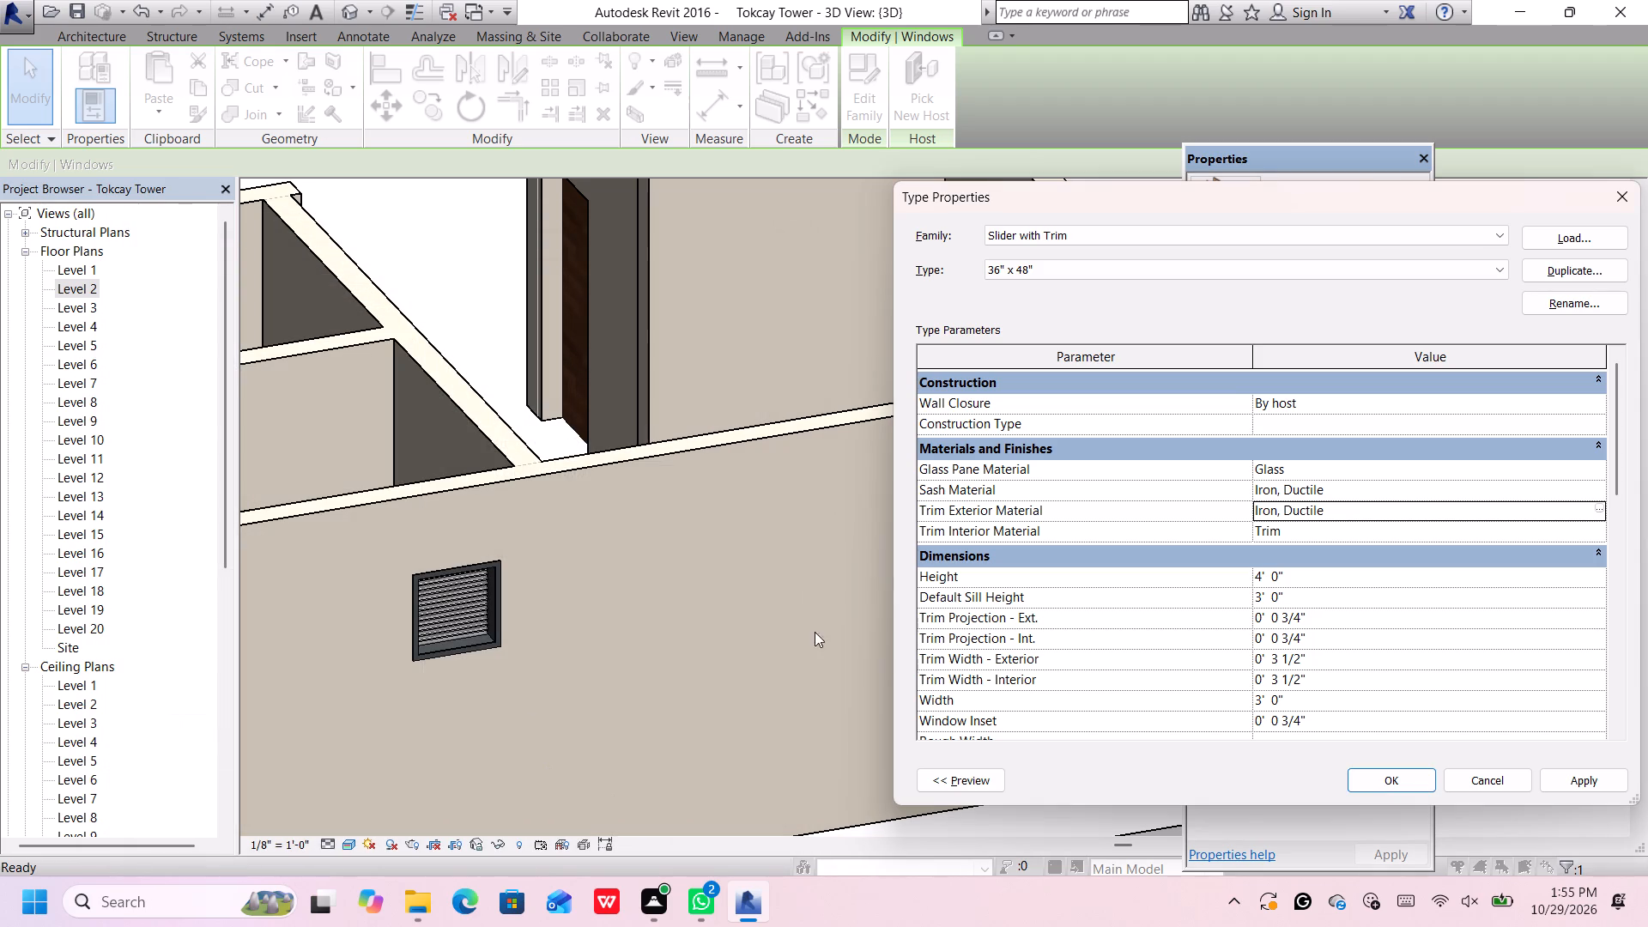
# Set the interior trim material of the 36" x 48" Slider with Trim type to Iron, Ductile and apply the type changes.
pyautogui.click(1605, 527)
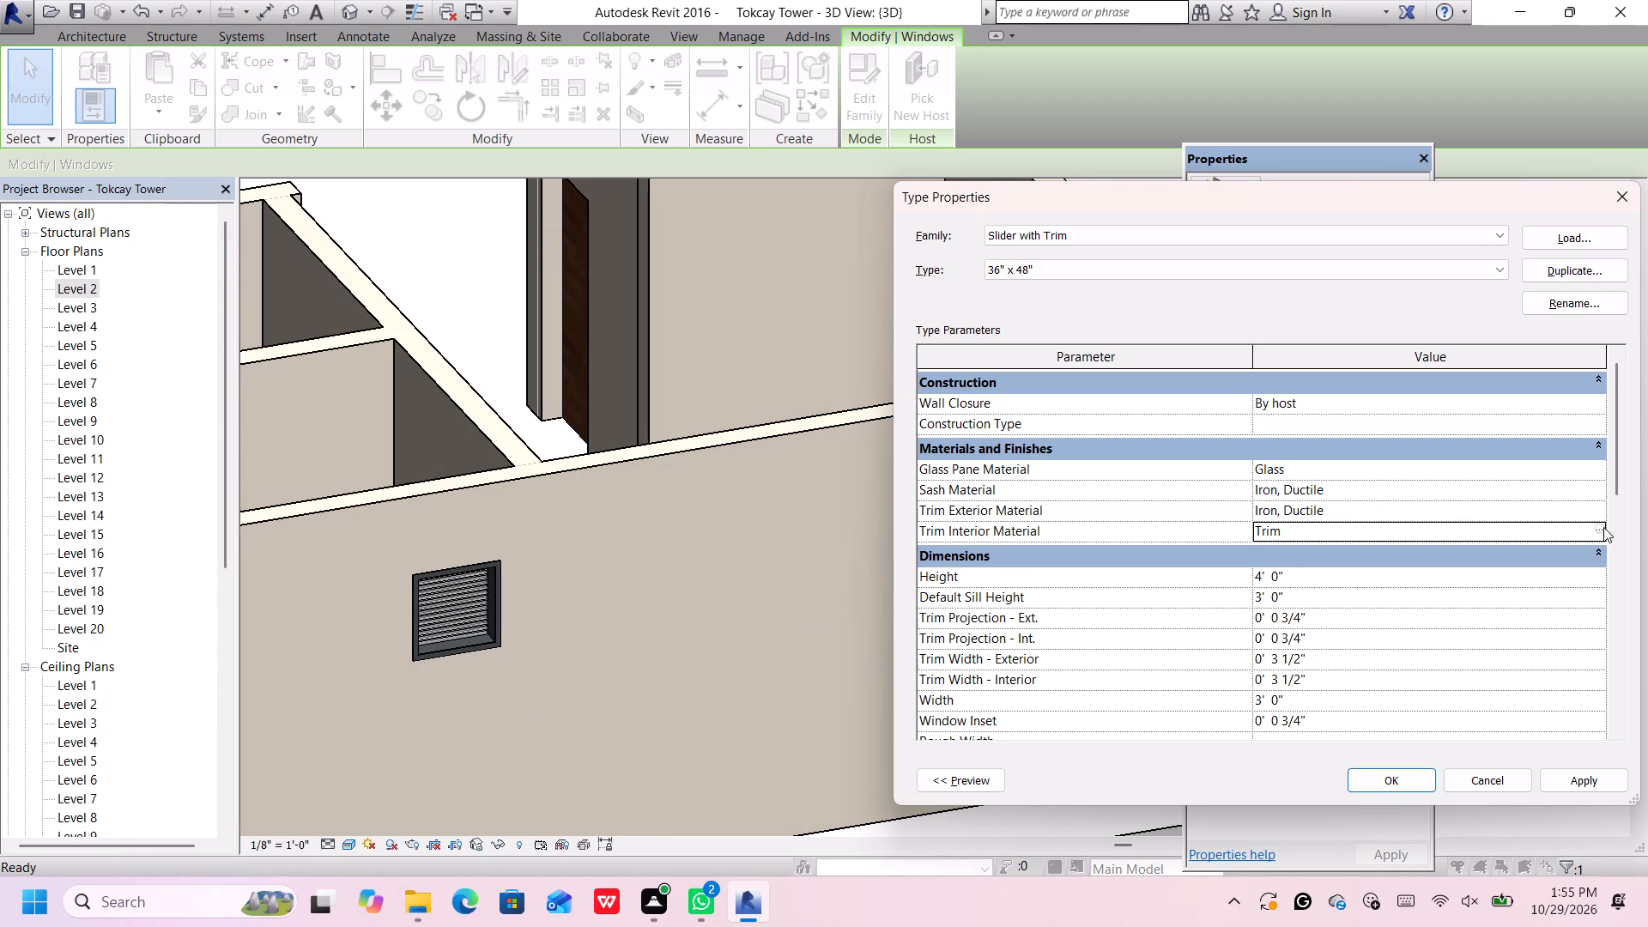
pyautogui.click(1597, 532)
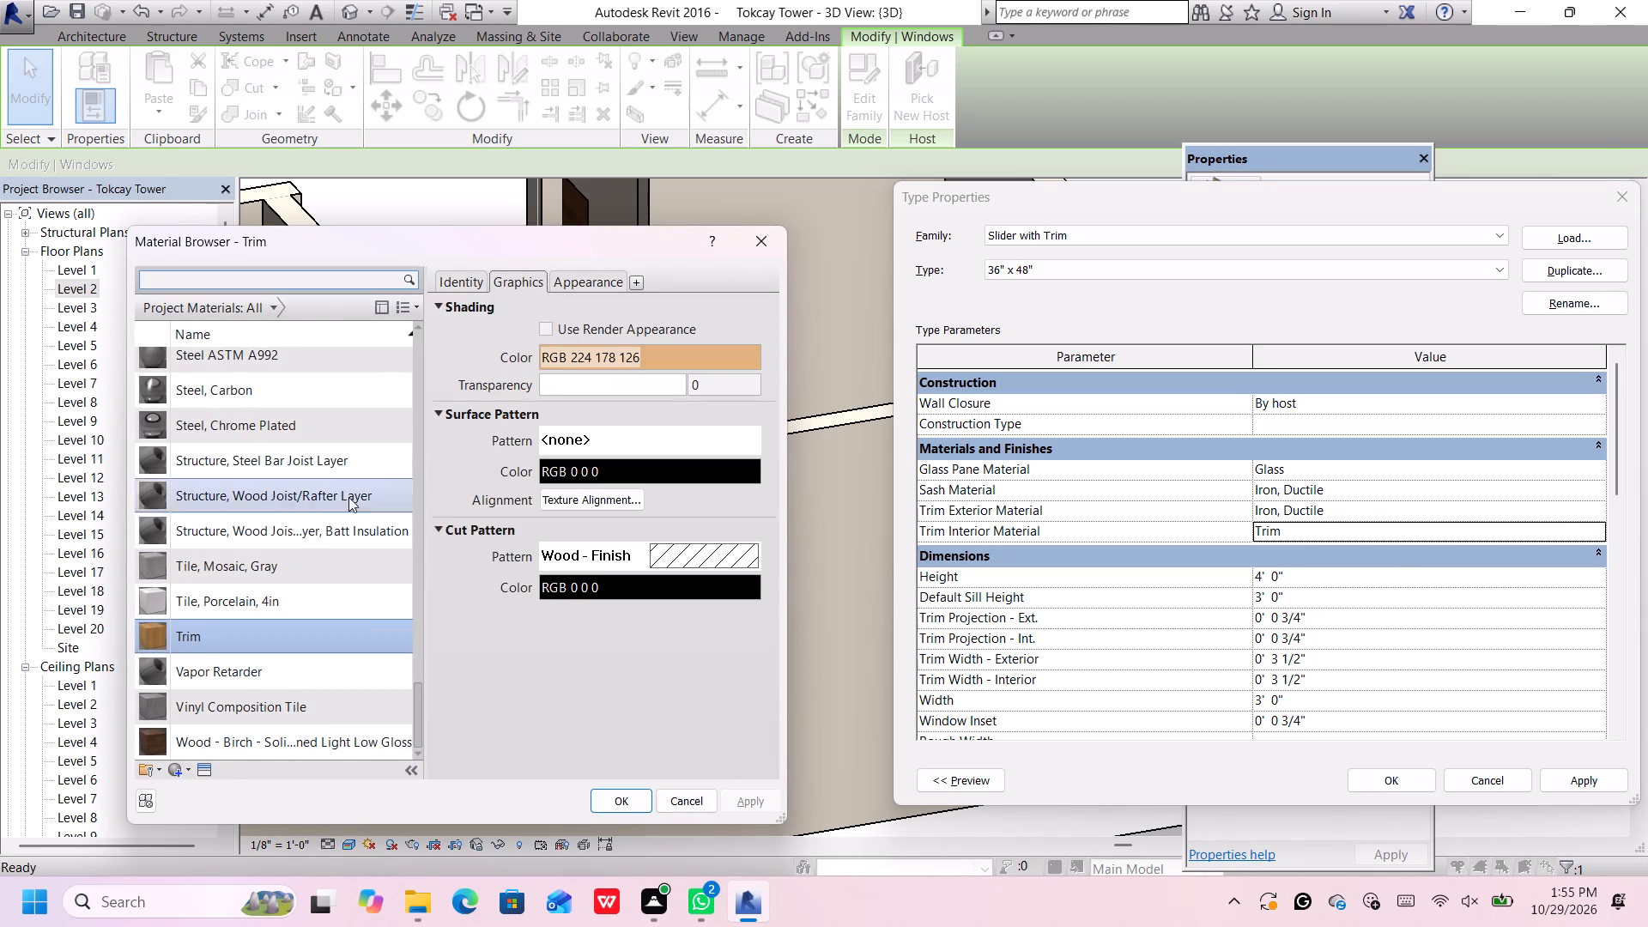
pyautogui.click(270, 311)
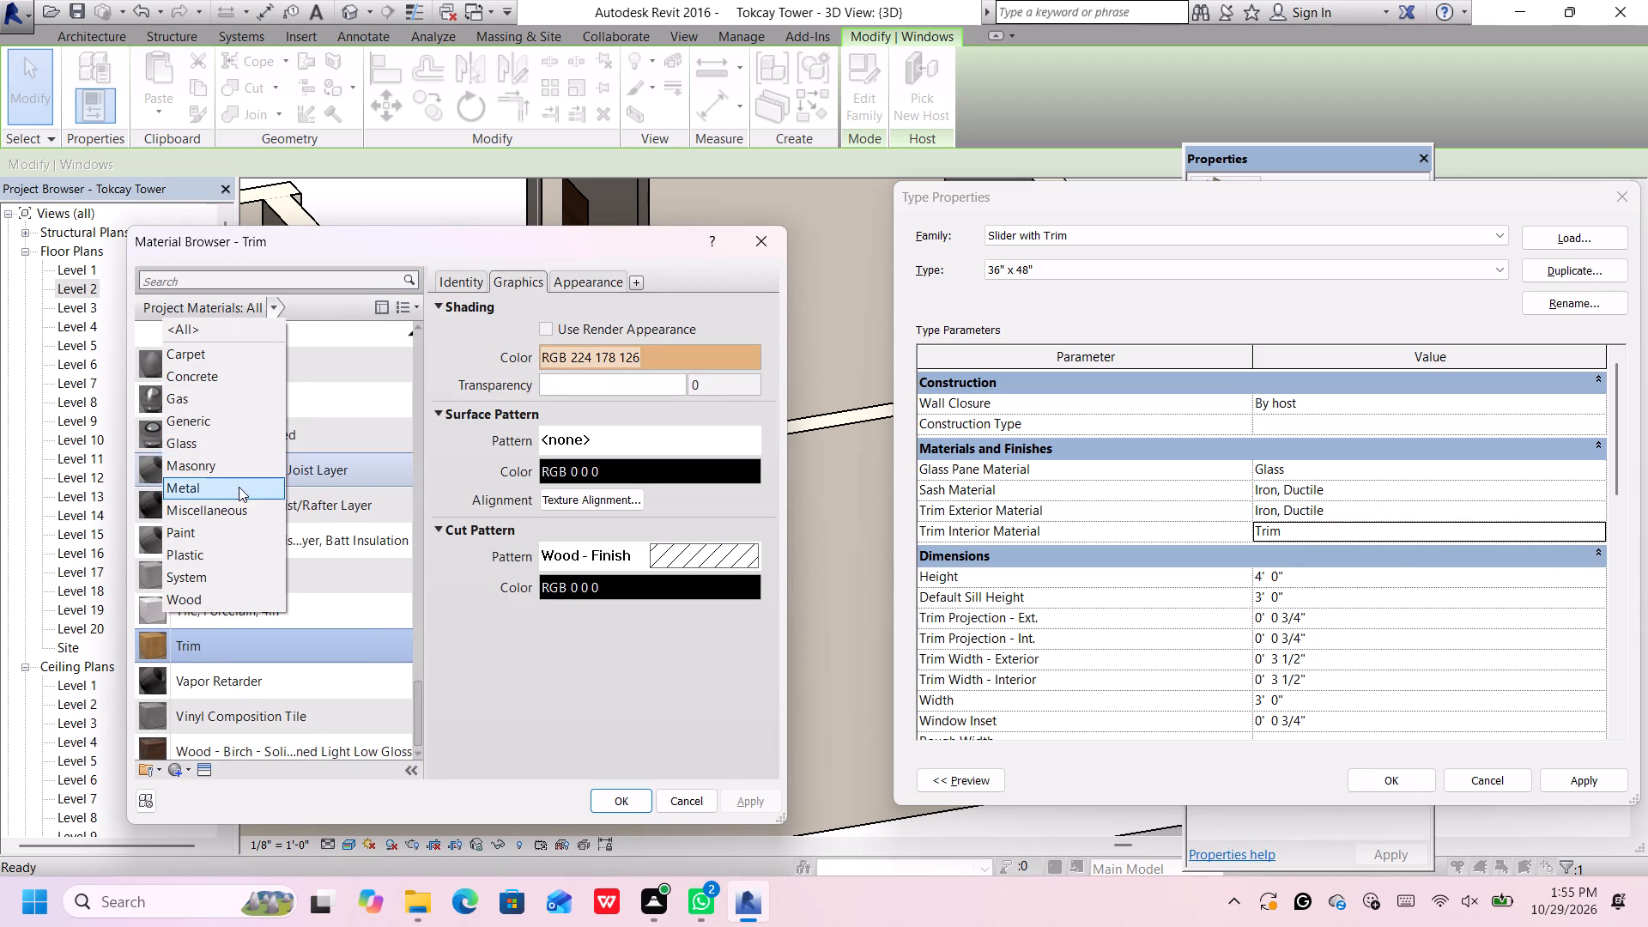
pyautogui.click(239, 492)
pyautogui.click(264, 435)
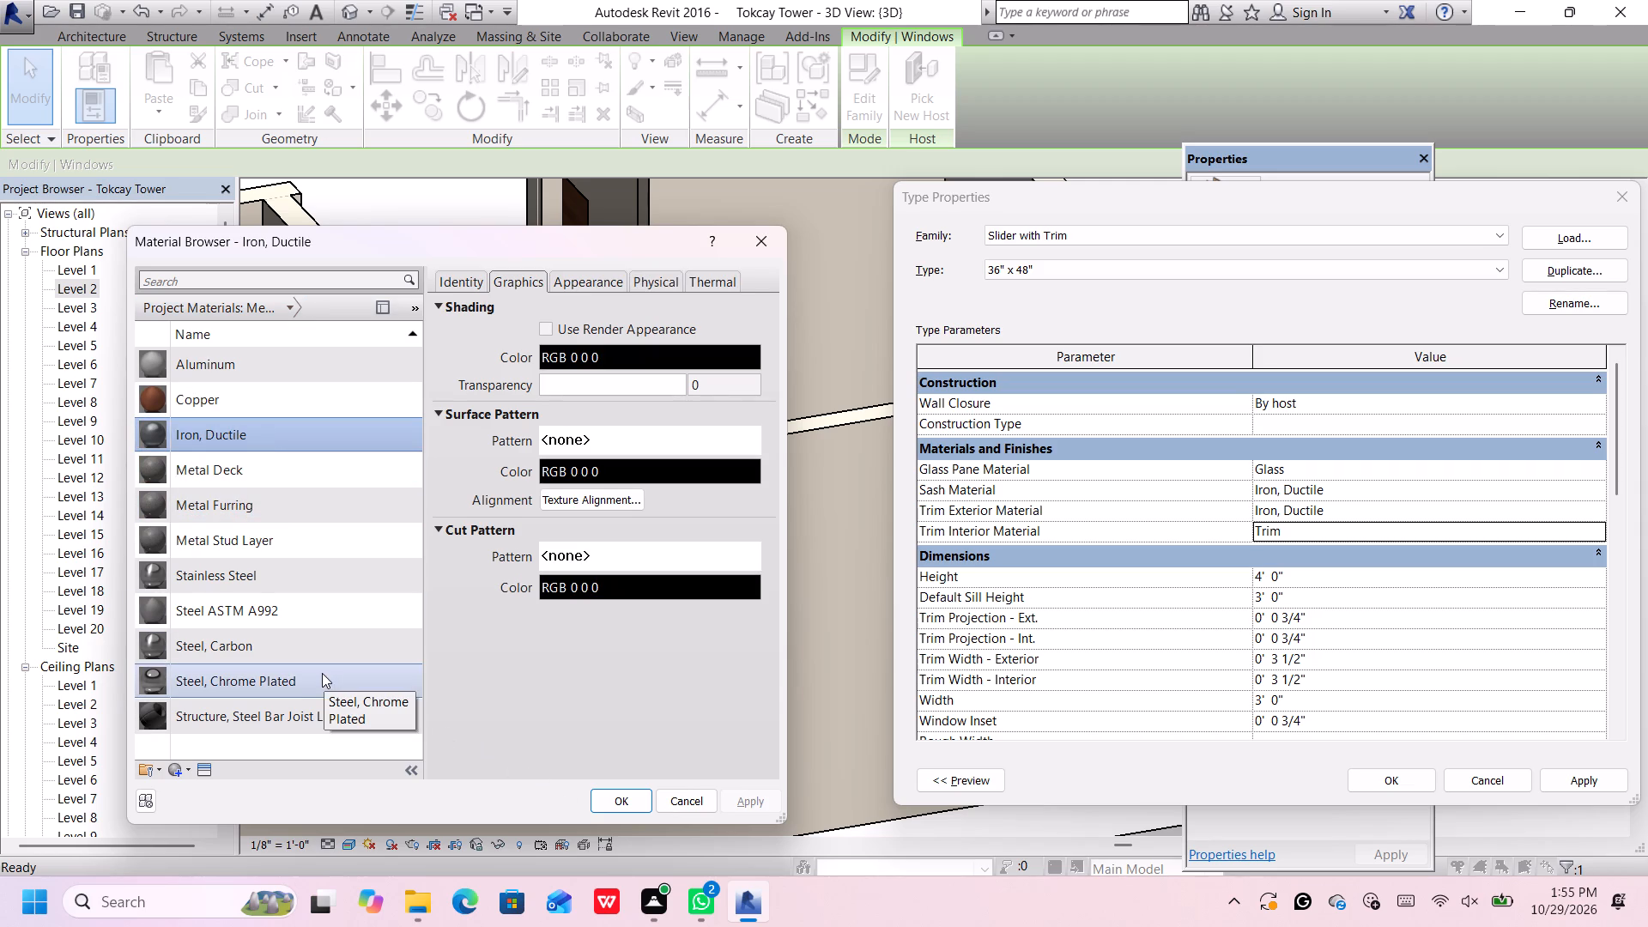
pyautogui.click(614, 799)
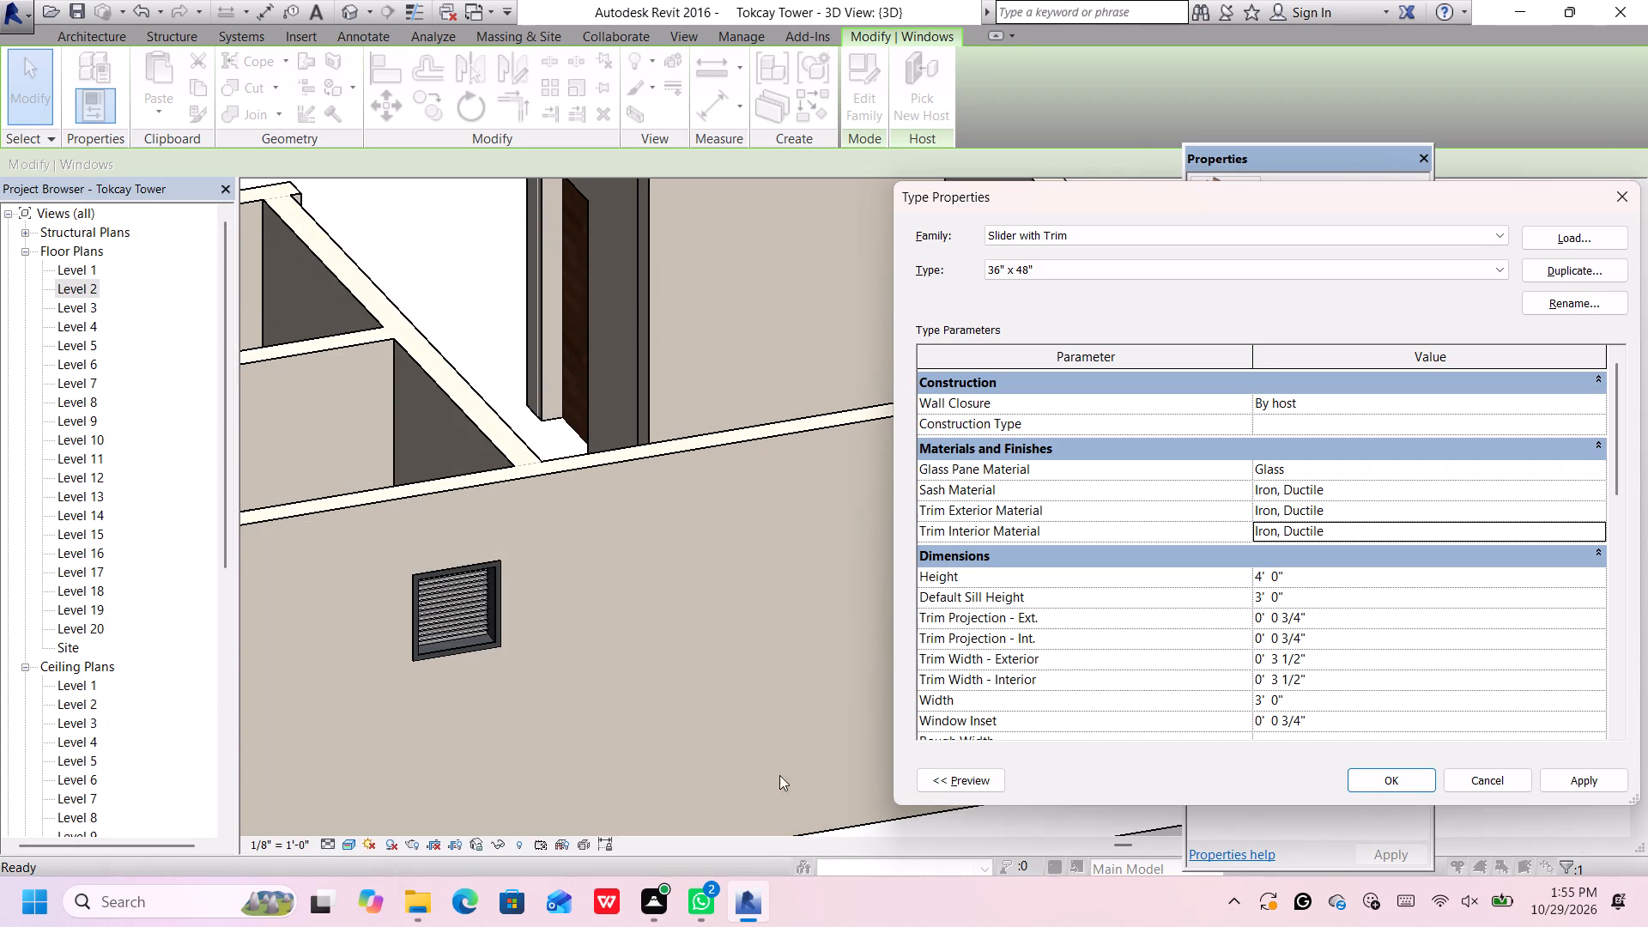
pyautogui.click(1397, 777)
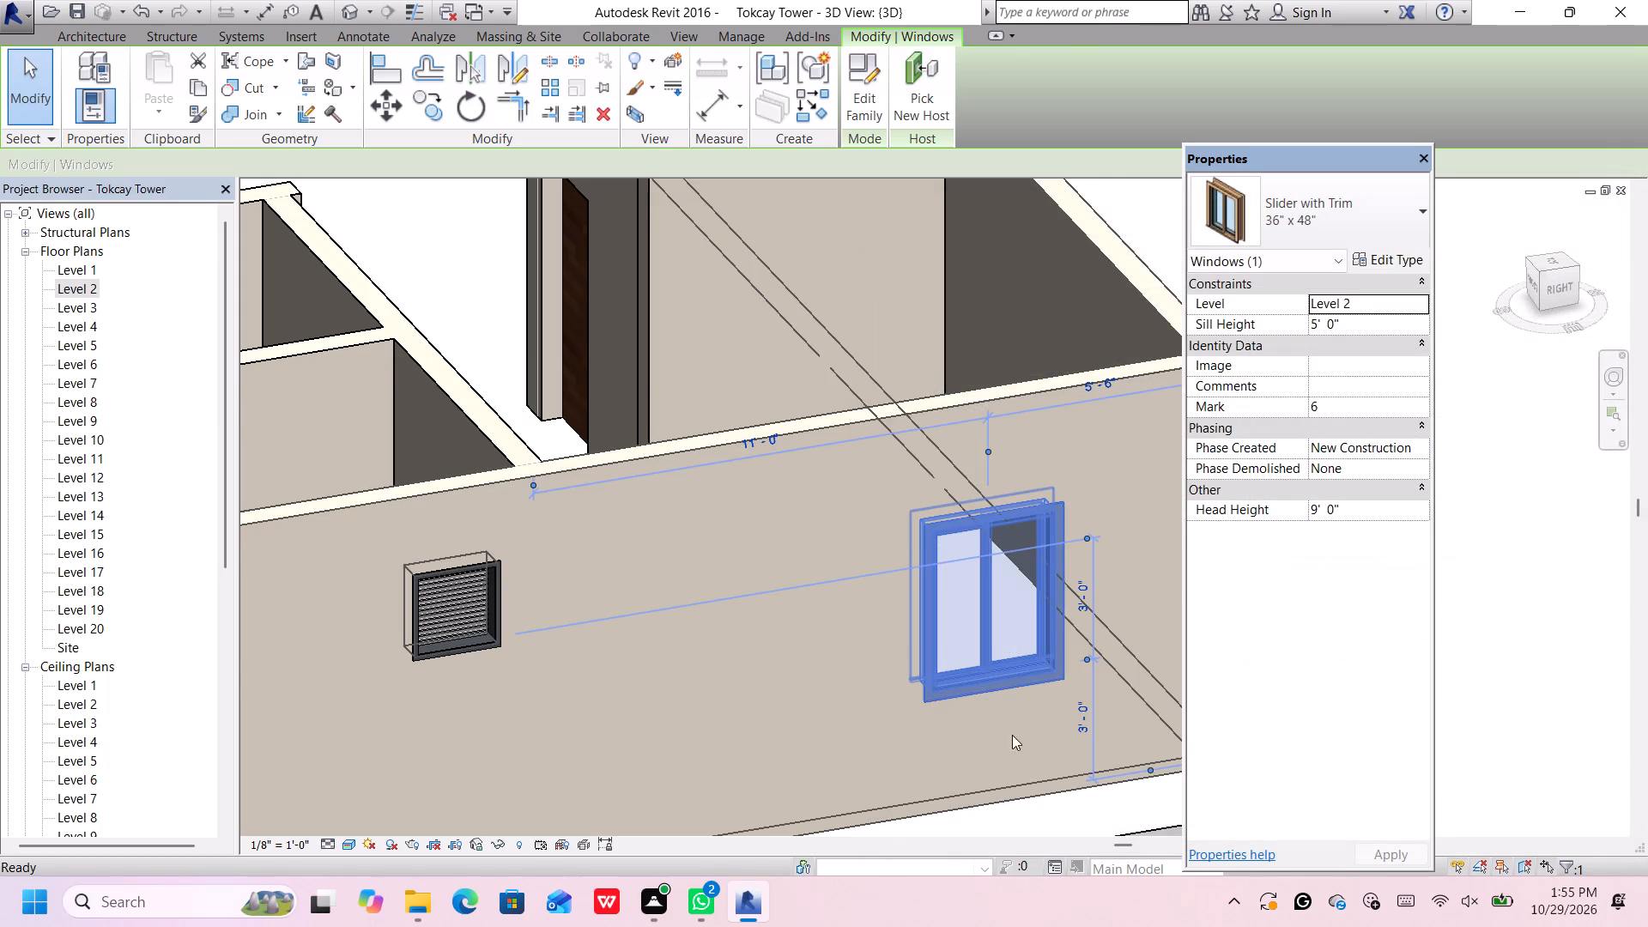
# Examine the window materials across Level 2, from the exterior end wall to the slider window beside the interior door.
pyautogui.scroll(-9, 941, 733)
pyautogui.click(1061, 579)
pyautogui.scroll(-2, 1002, 628)
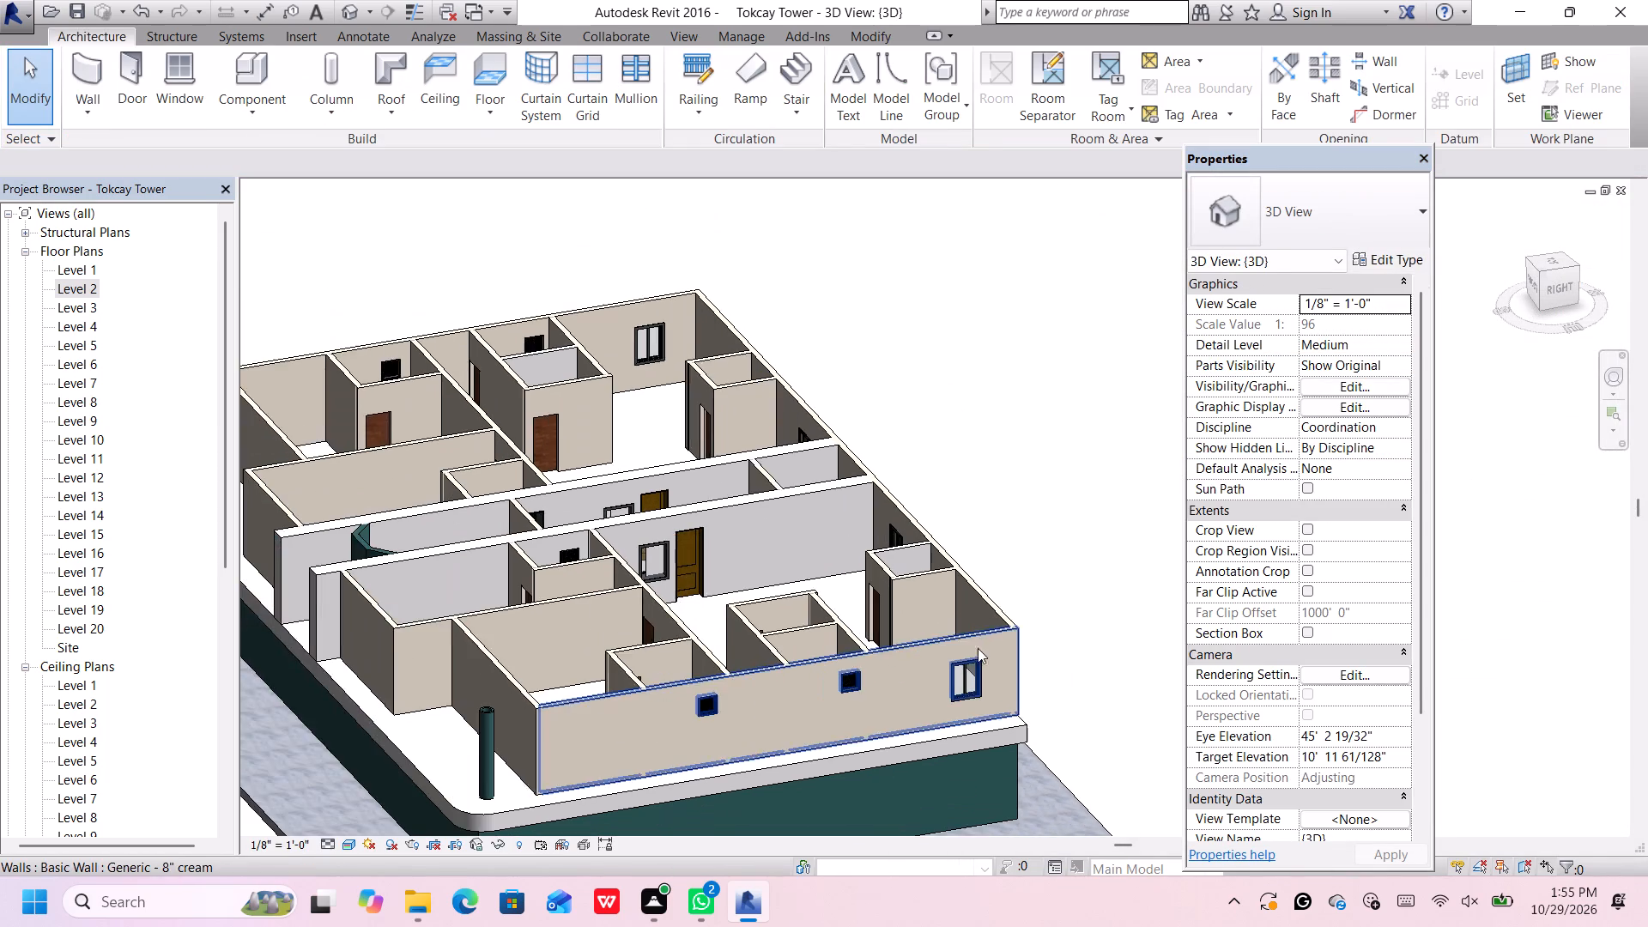
pyautogui.scroll(13, 956, 670)
pyautogui.scroll(-9, 957, 695)
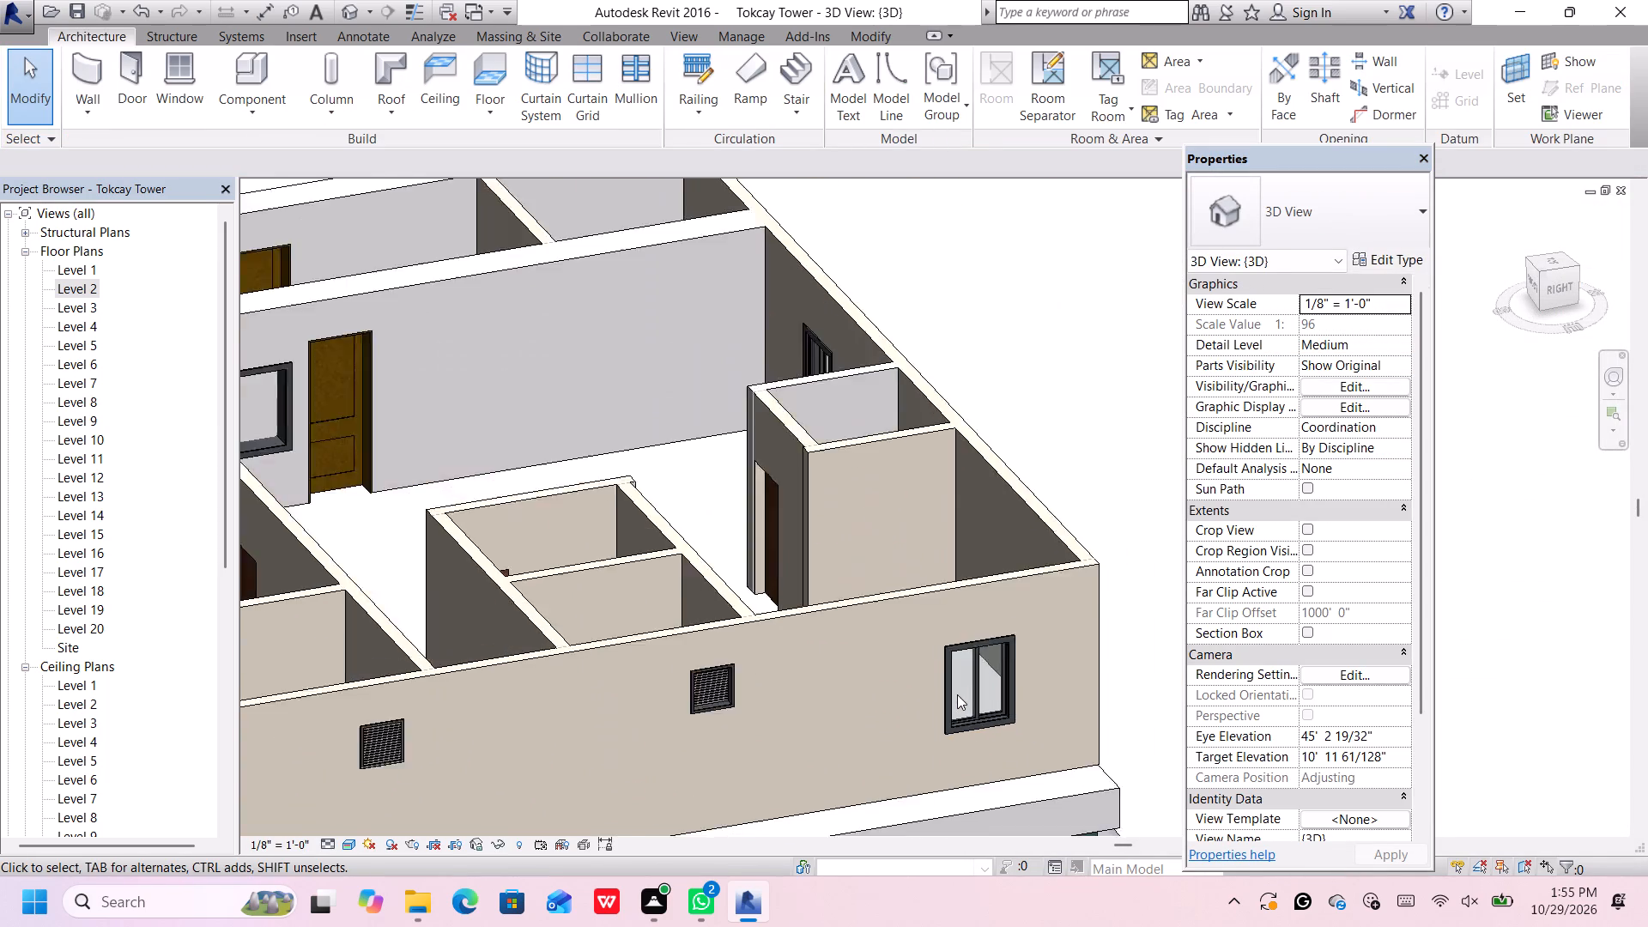
pyautogui.scroll(-2, 957, 694)
pyautogui.moveTo(948, 745); pyautogui.dragTo(993, 617, button='middle')
pyautogui.scroll(-4, 964, 680)
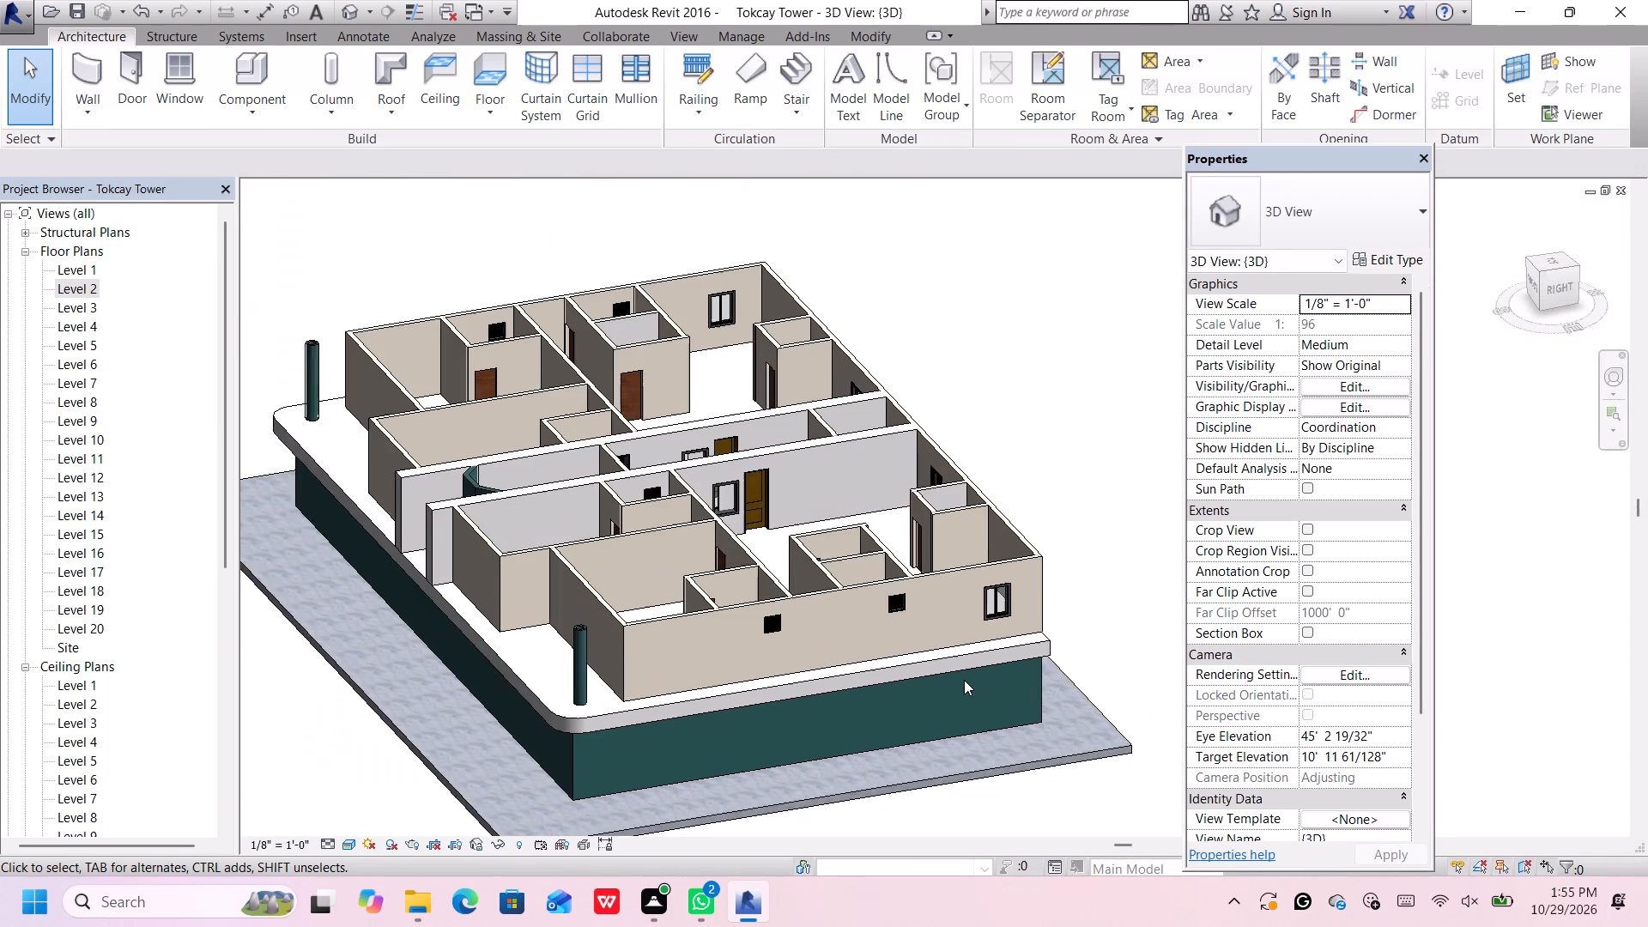
pyautogui.scroll(2, 964, 680)
pyautogui.scroll(-4, 737, 840)
pyautogui.scroll(-3, 642, 656)
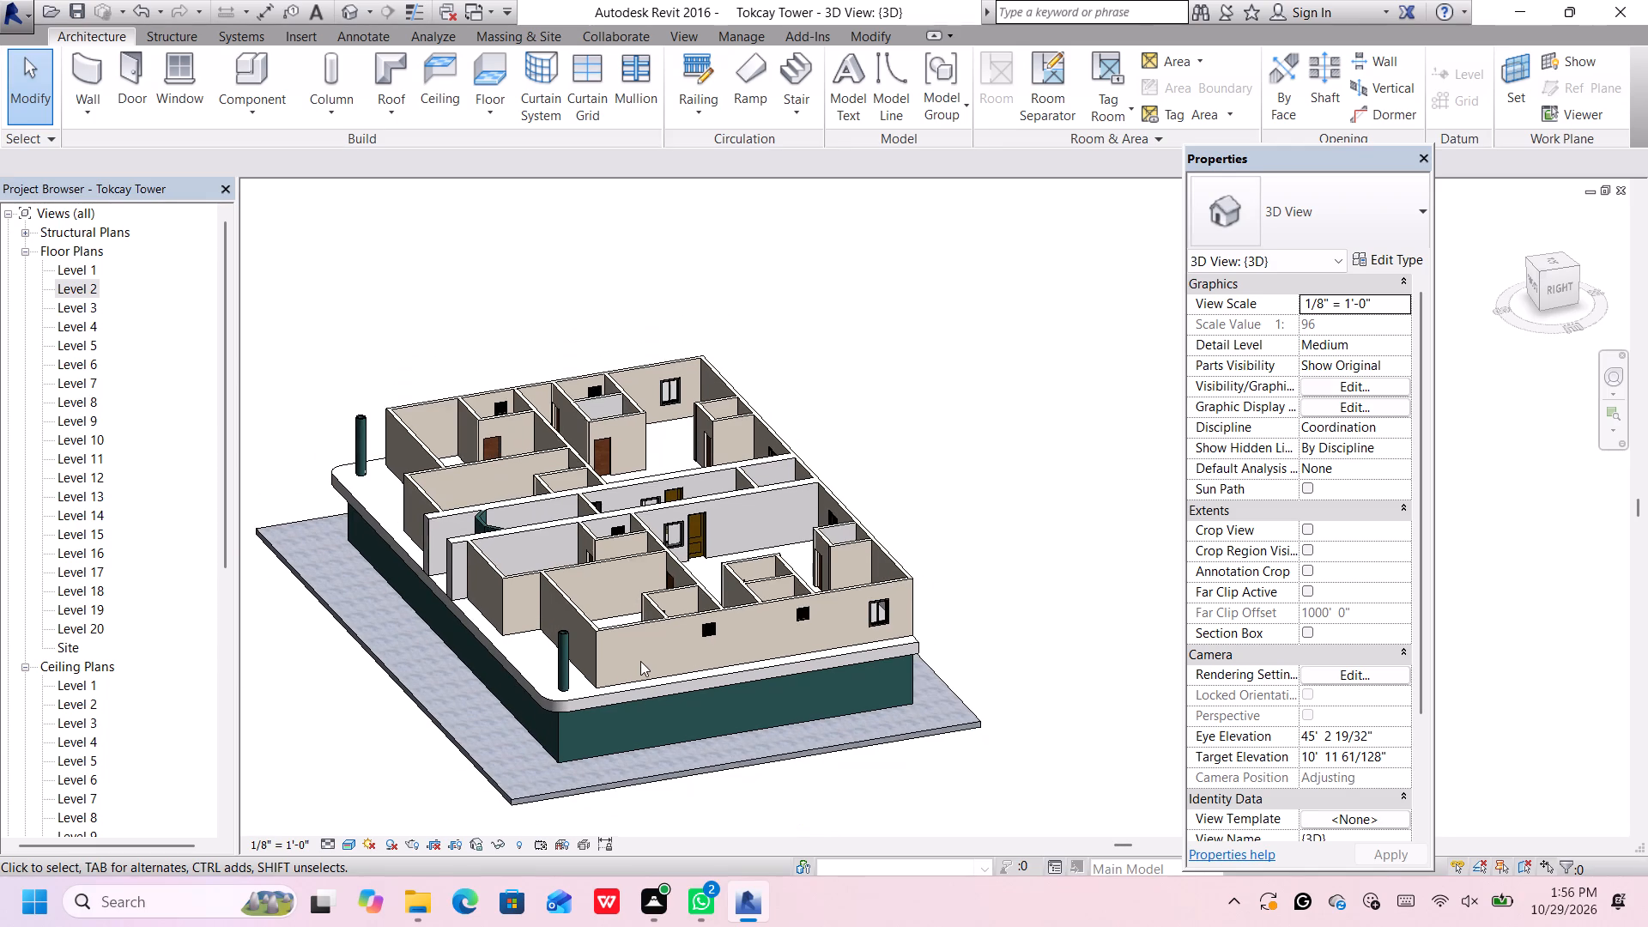
pyautogui.moveTo(611, 683); pyautogui.dragTo(630, 657, button='middle')
pyautogui.scroll(6, 652, 485)
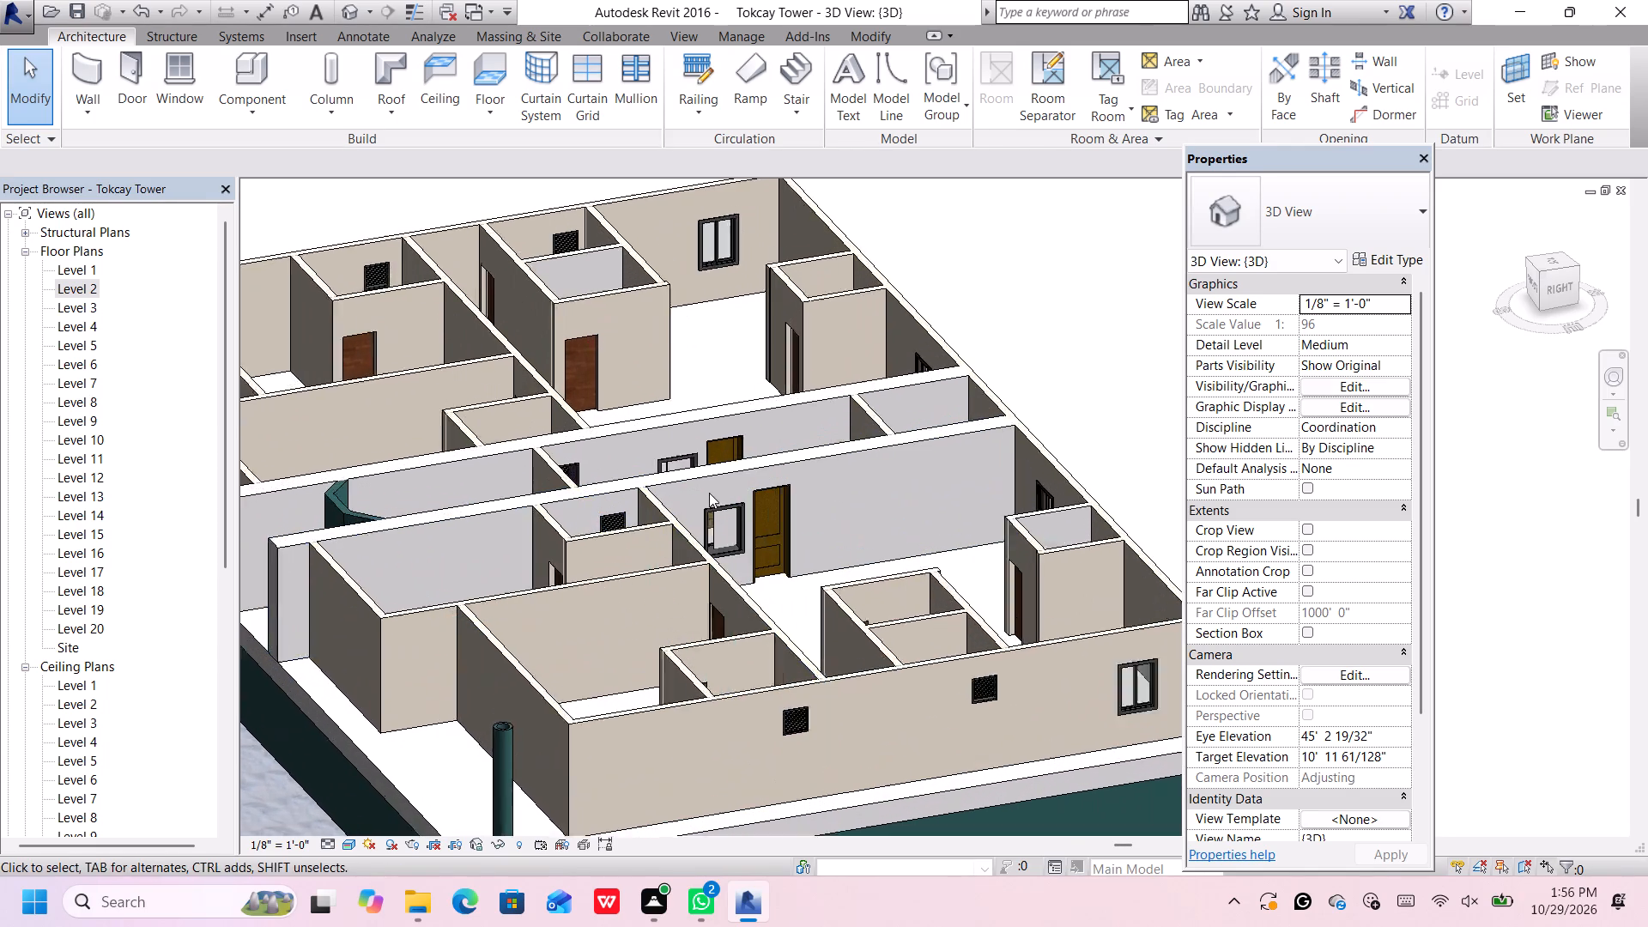
pyautogui.scroll(7, 709, 493)
pyautogui.scroll(4, 742, 579)
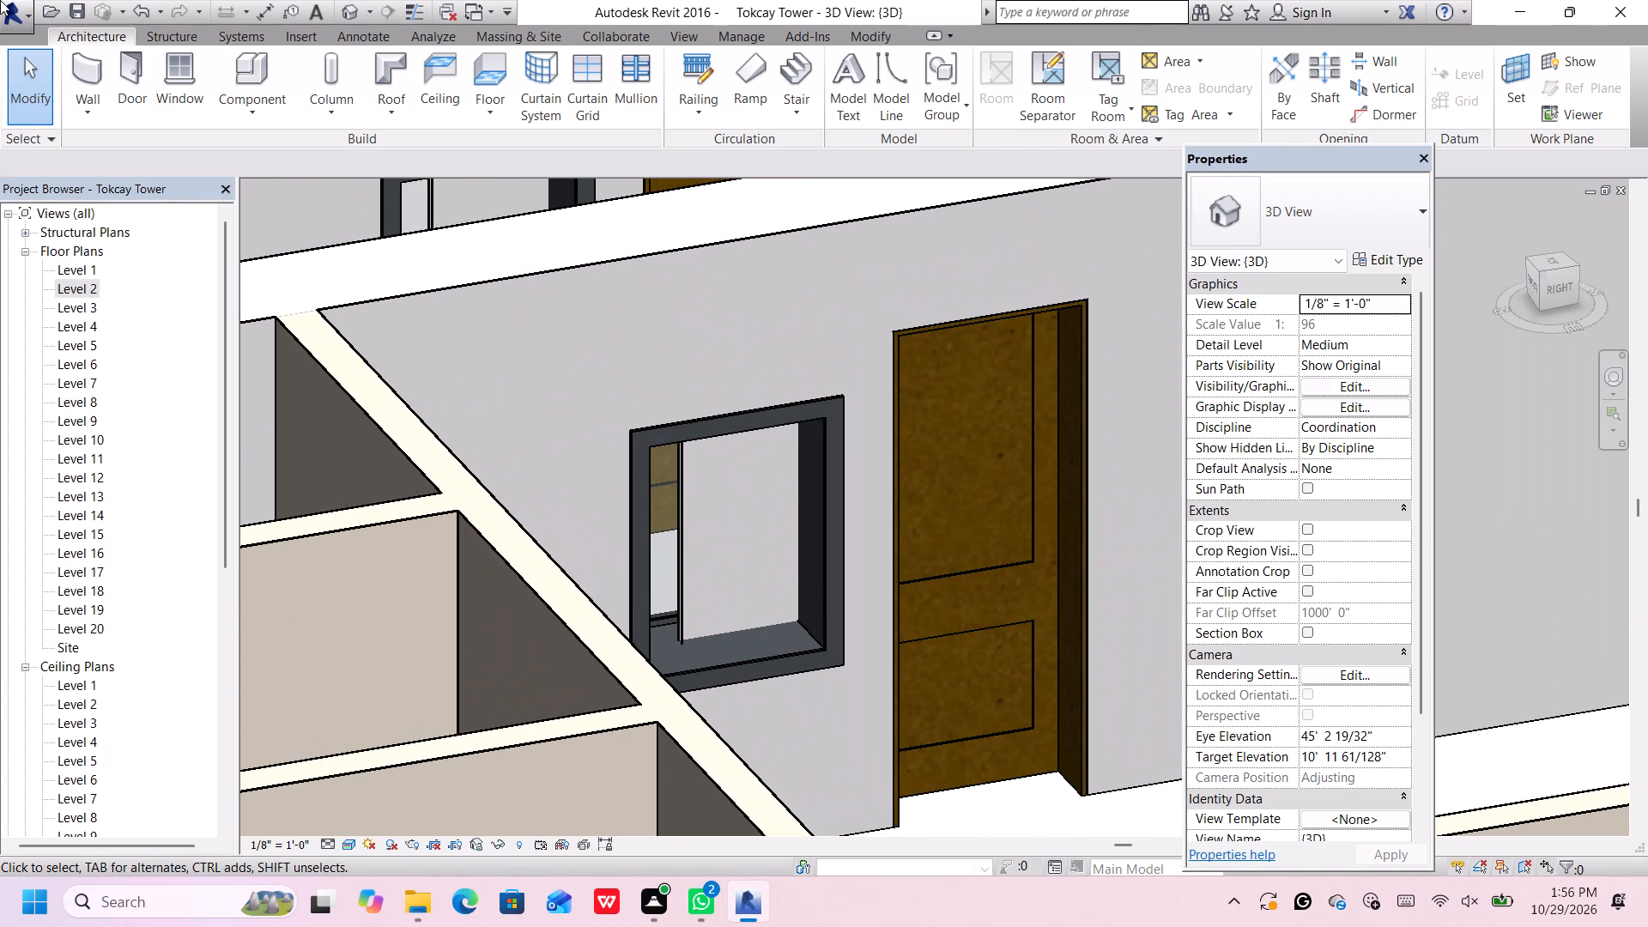
pyautogui.scroll(-5, 0, 0)
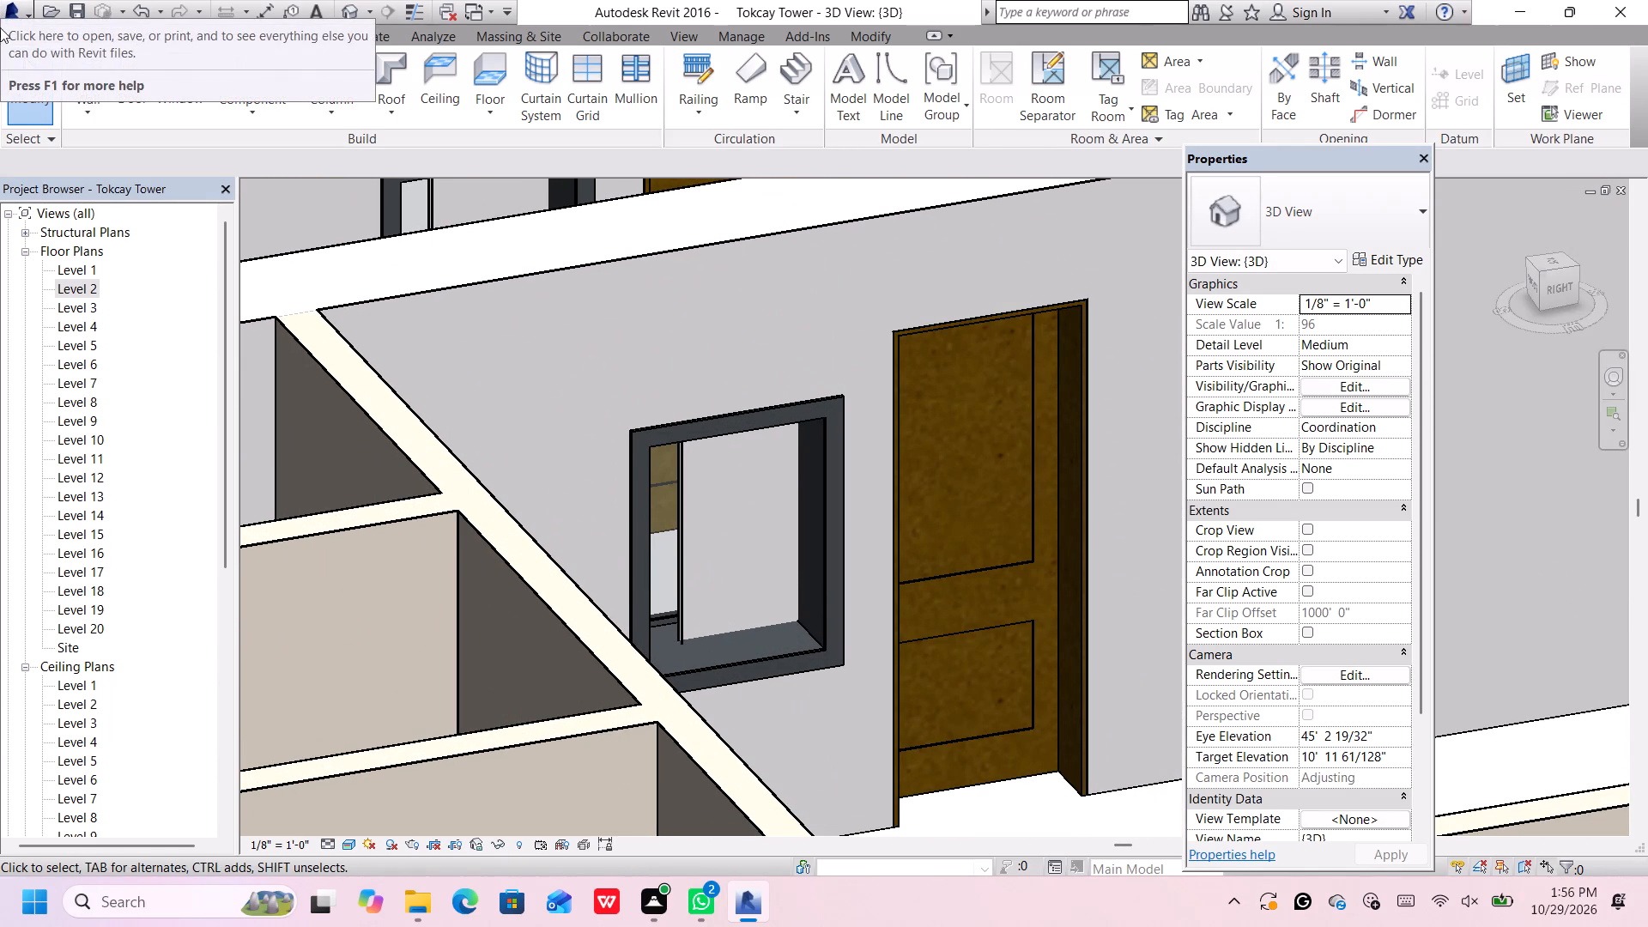
# Examine the slider window and the adjoining 36" x 96" interior pocket door in the corridor wall from several angles.
pyautogui.scroll(-5, 22, 164)
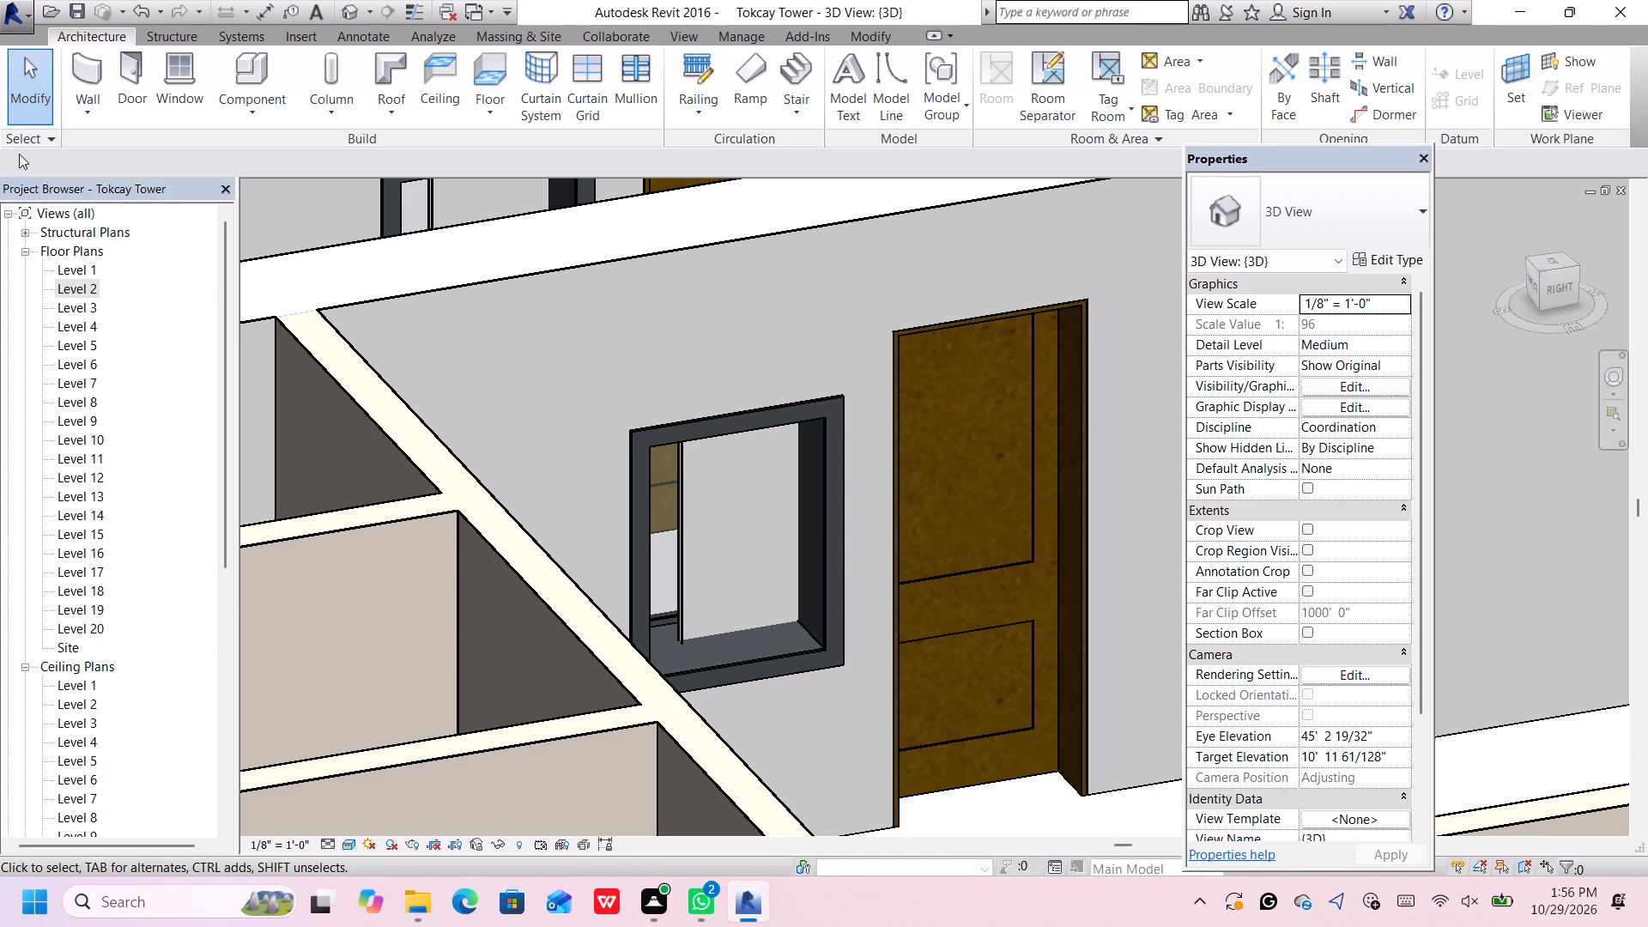
pyautogui.scroll(-2, 19, 154)
pyautogui.scroll(-5, 615, 520)
pyautogui.scroll(3, 663, 534)
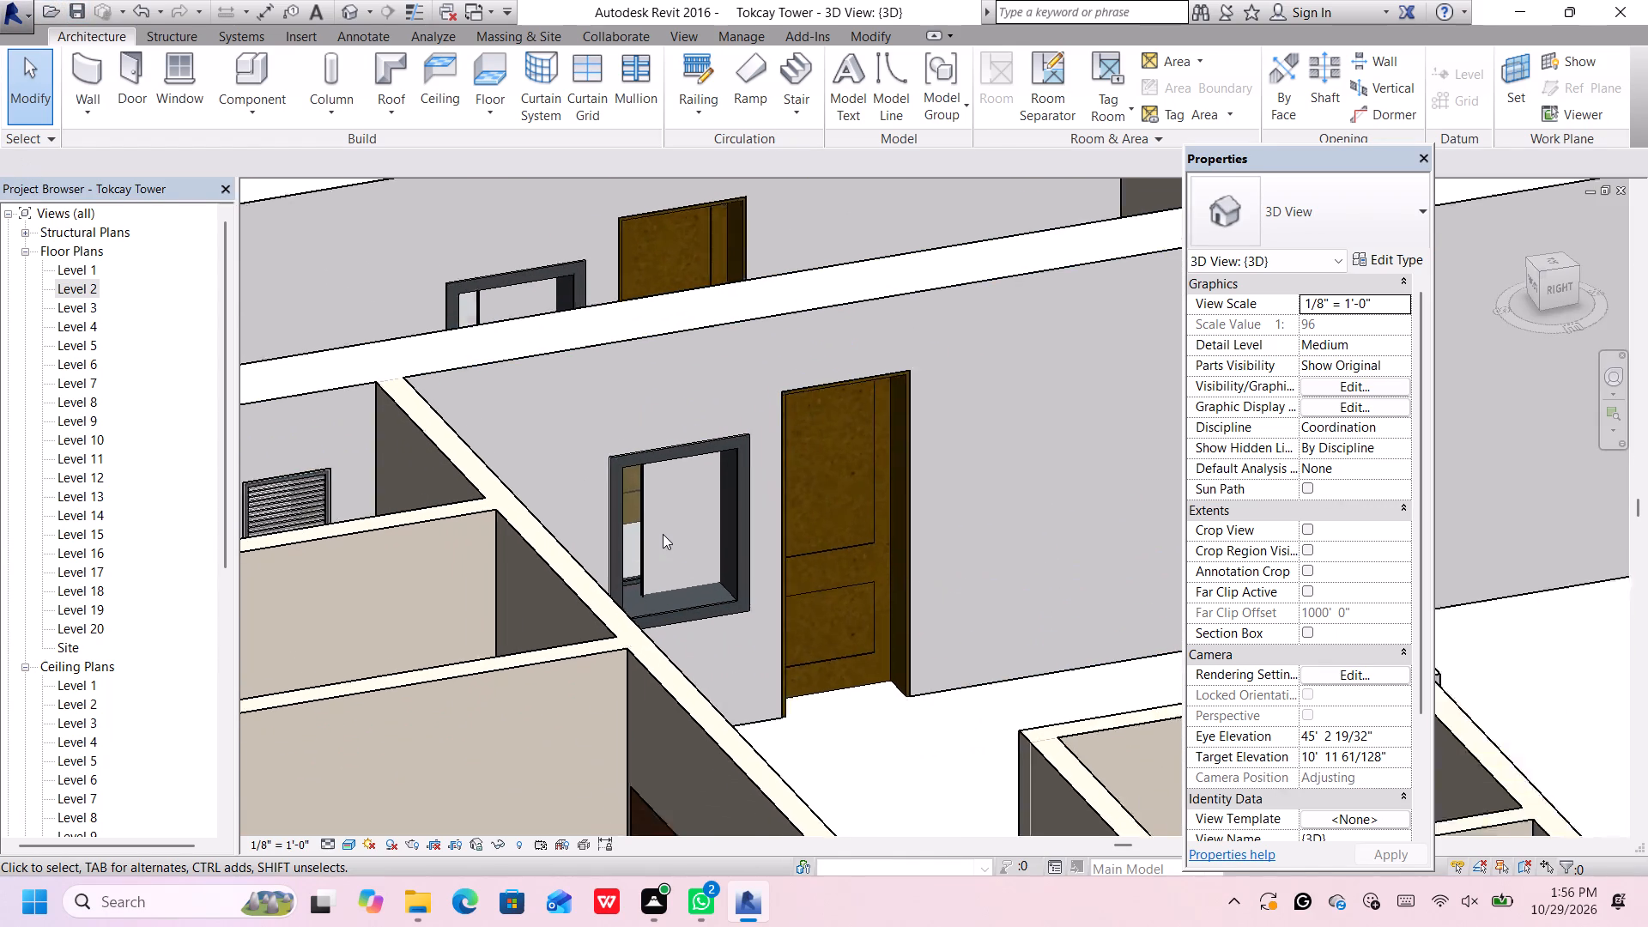
pyautogui.scroll(8, 663, 534)
pyautogui.scroll(2, 609, 600)
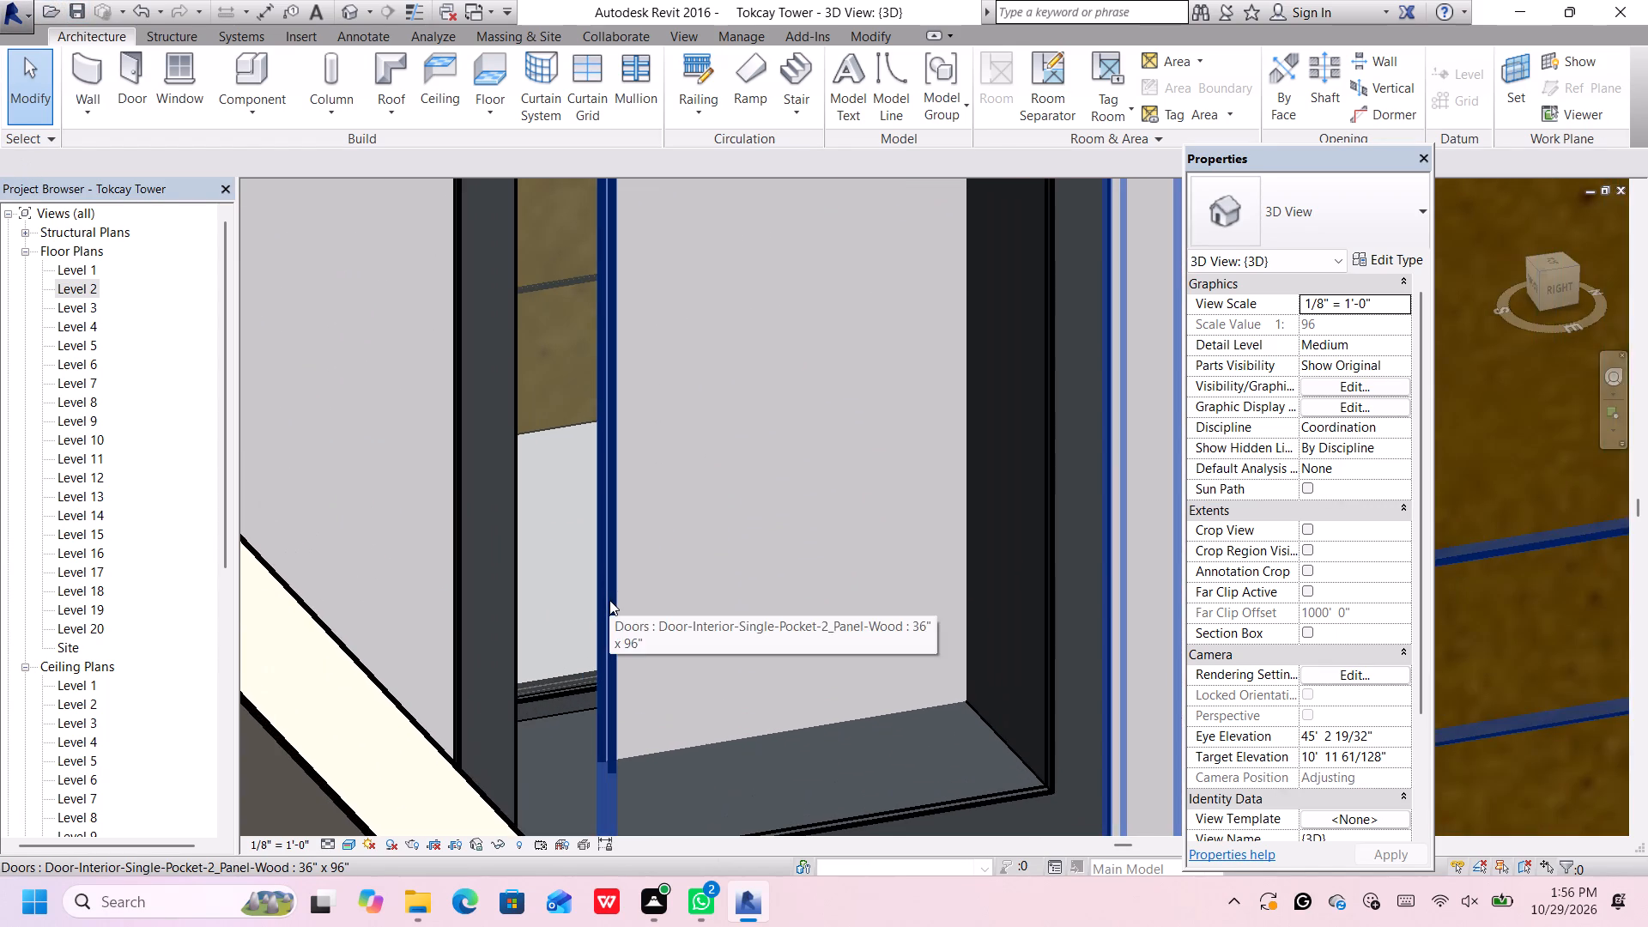
pyautogui.scroll(-7, 609, 600)
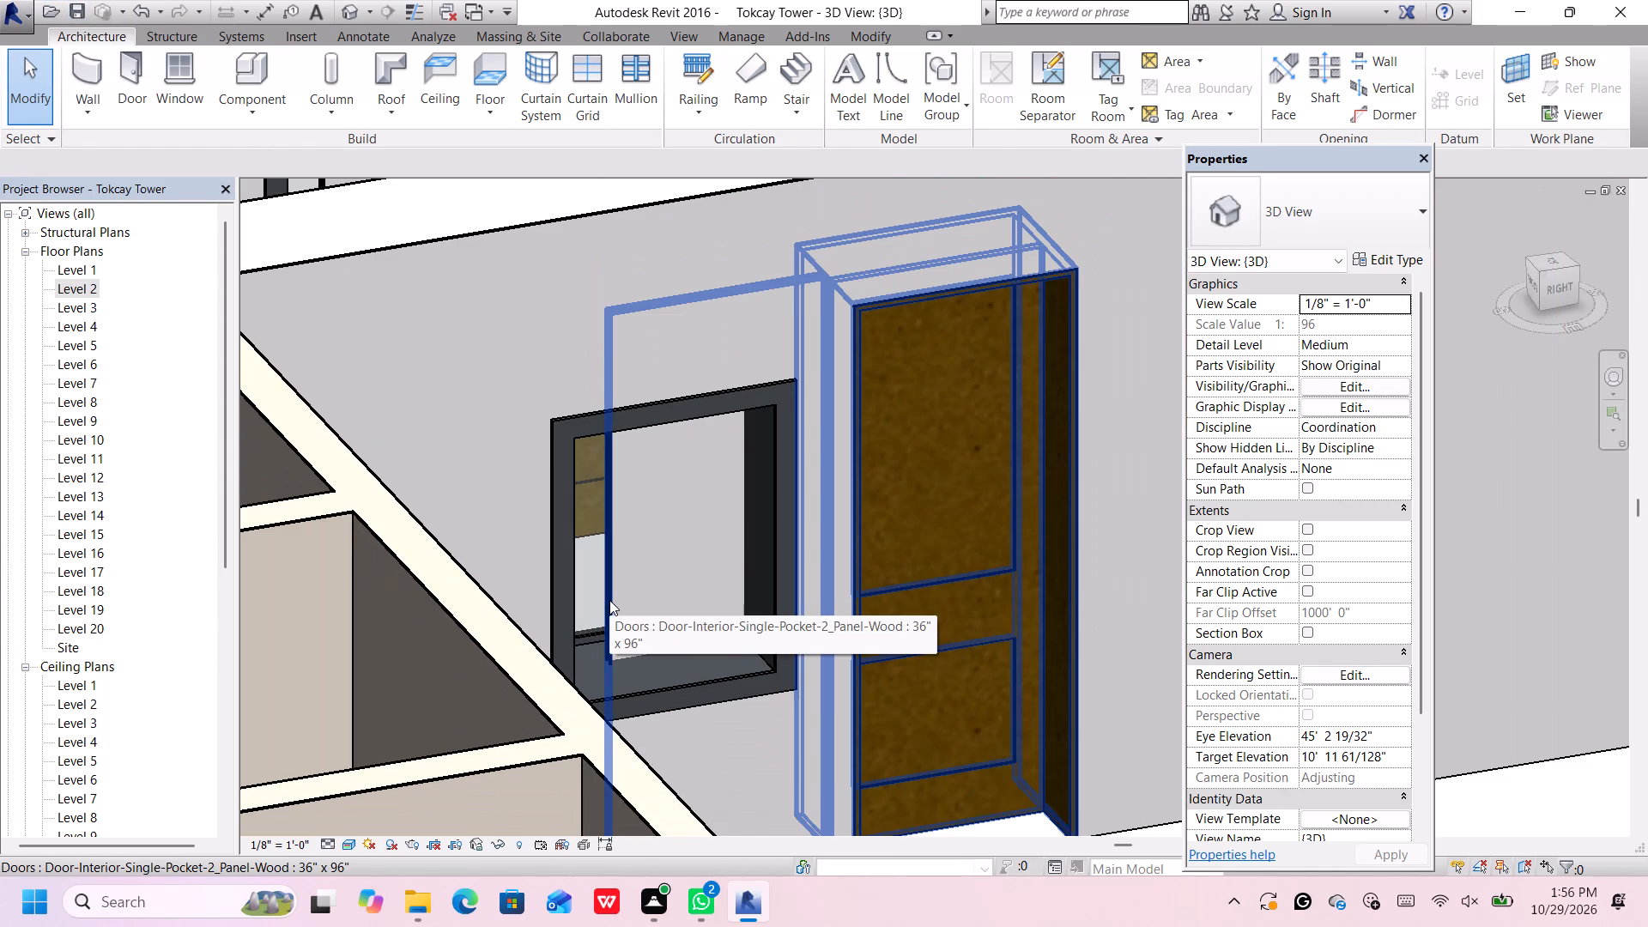
pyautogui.click(609, 600)
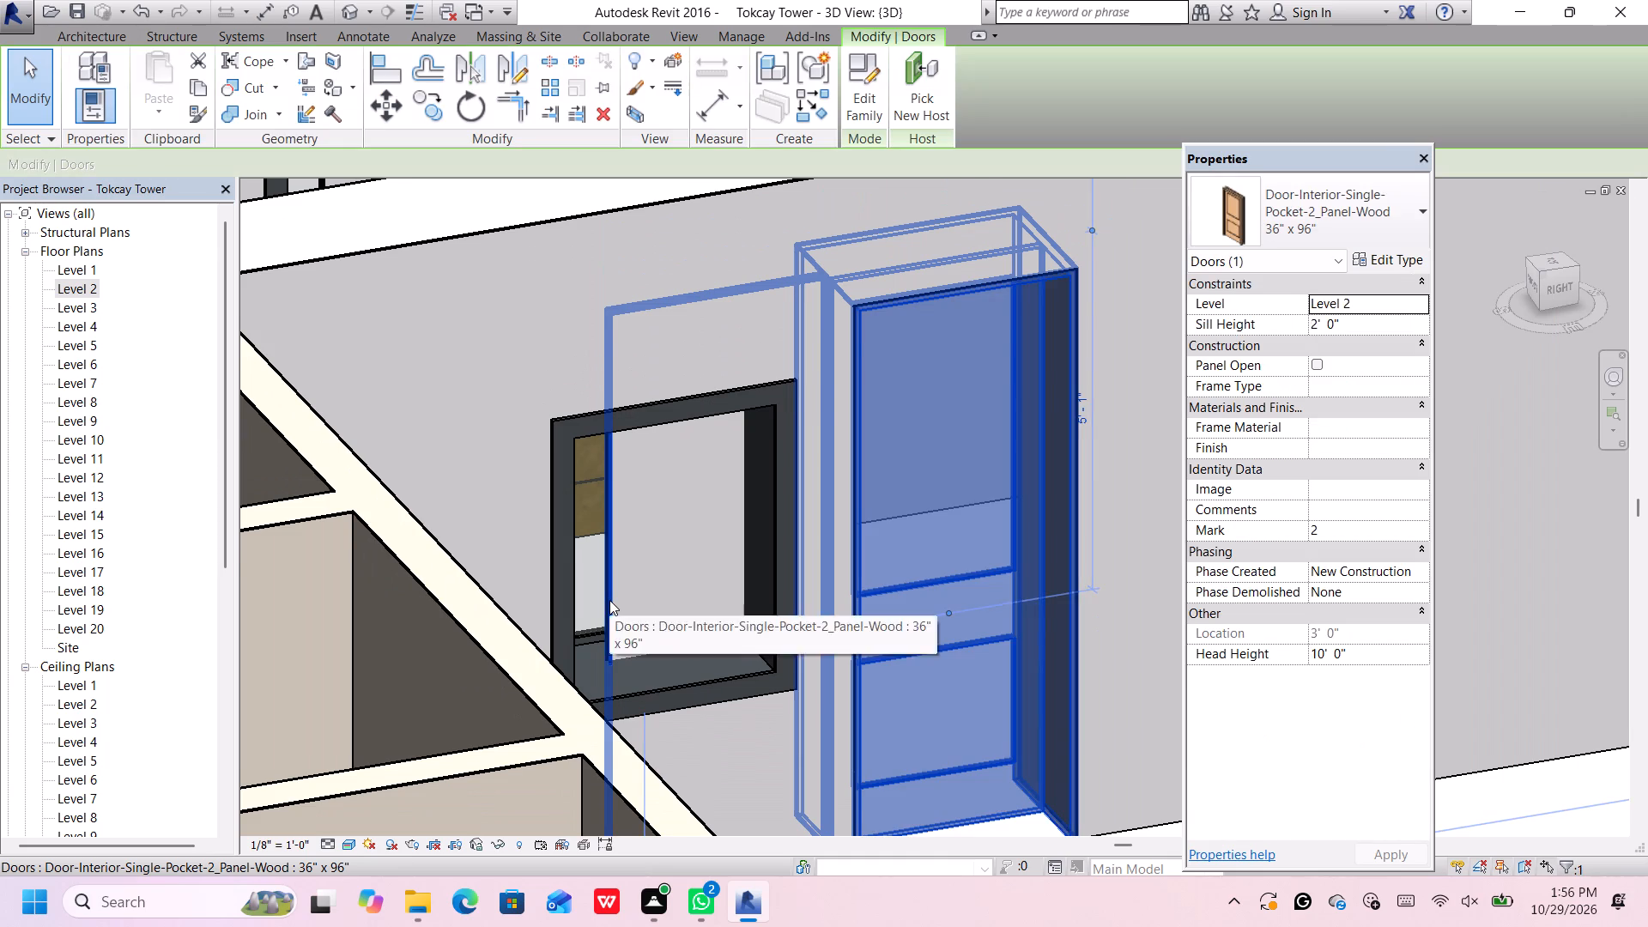
pyautogui.scroll(-2, 609, 600)
pyautogui.scroll(1, 609, 600)
pyautogui.moveTo(610, 600); pyautogui.dragTo(754, 614, button='middle')
pyautogui.scroll(-2, 754, 614)
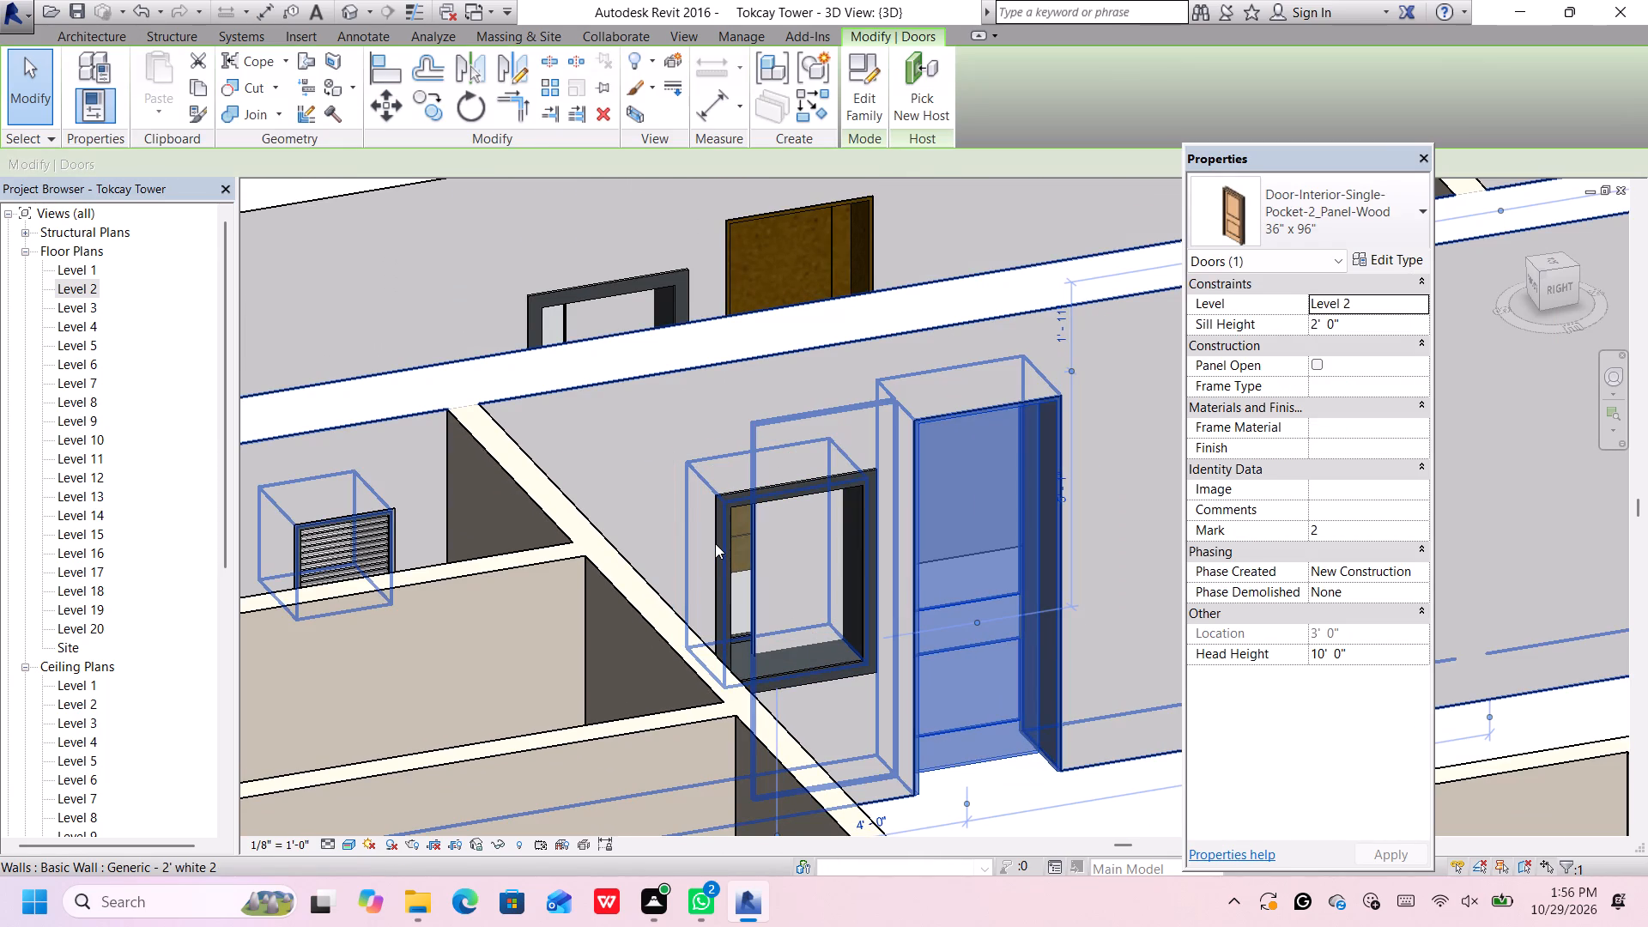
pyautogui.click(756, 566)
pyautogui.rightClick(756, 566)
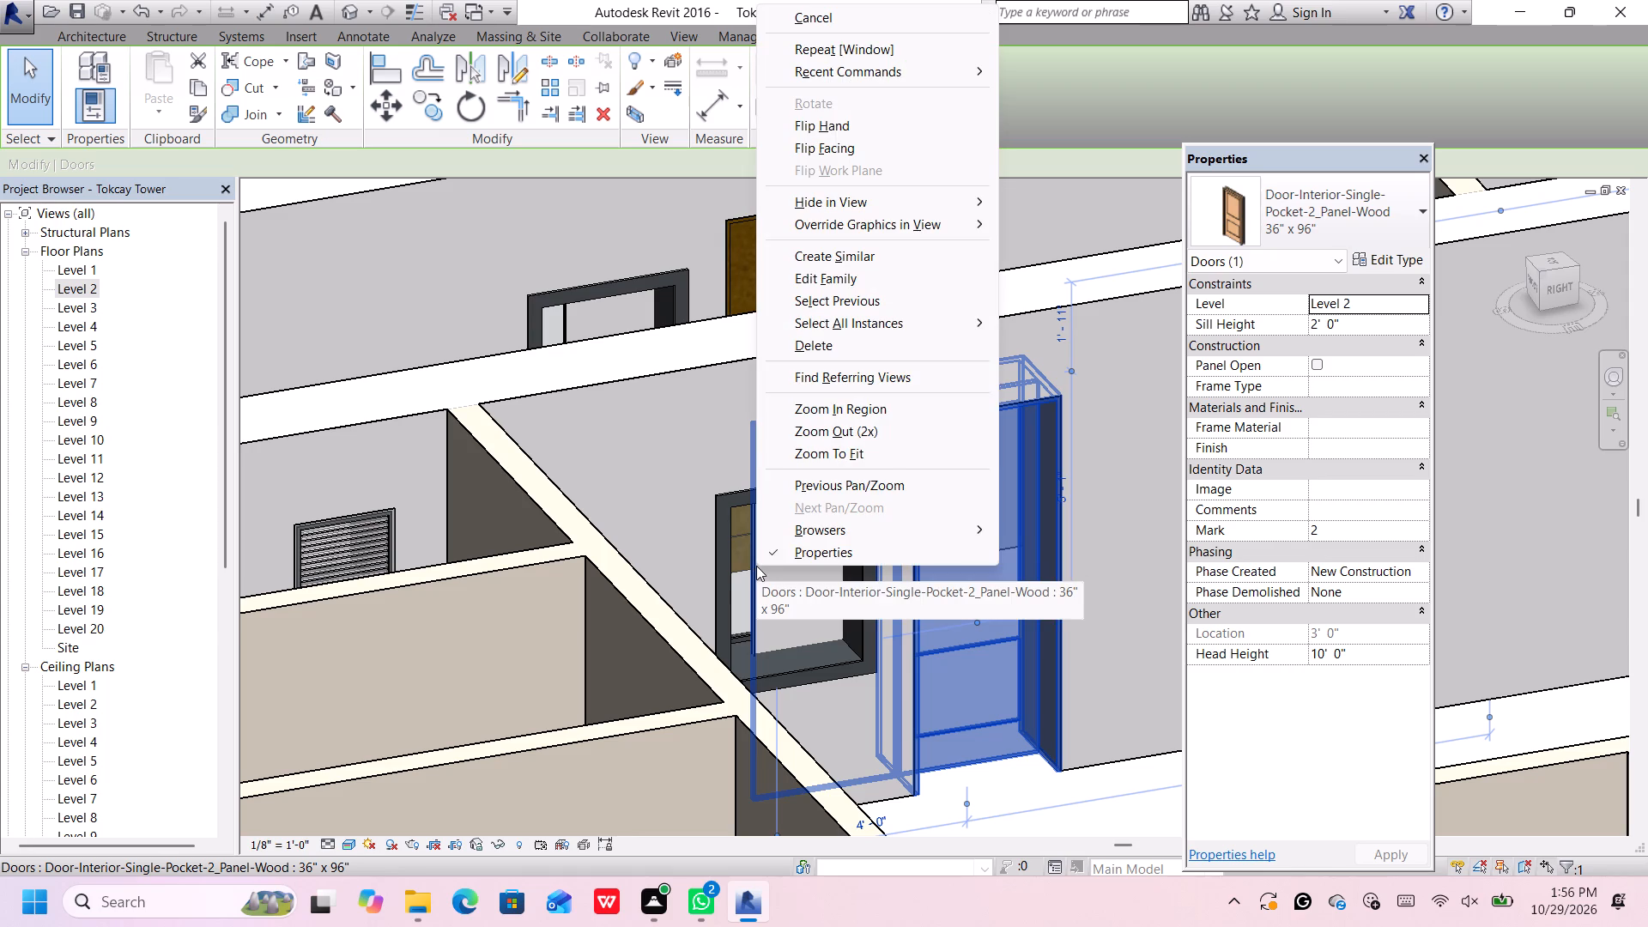
pyautogui.click(768, 639)
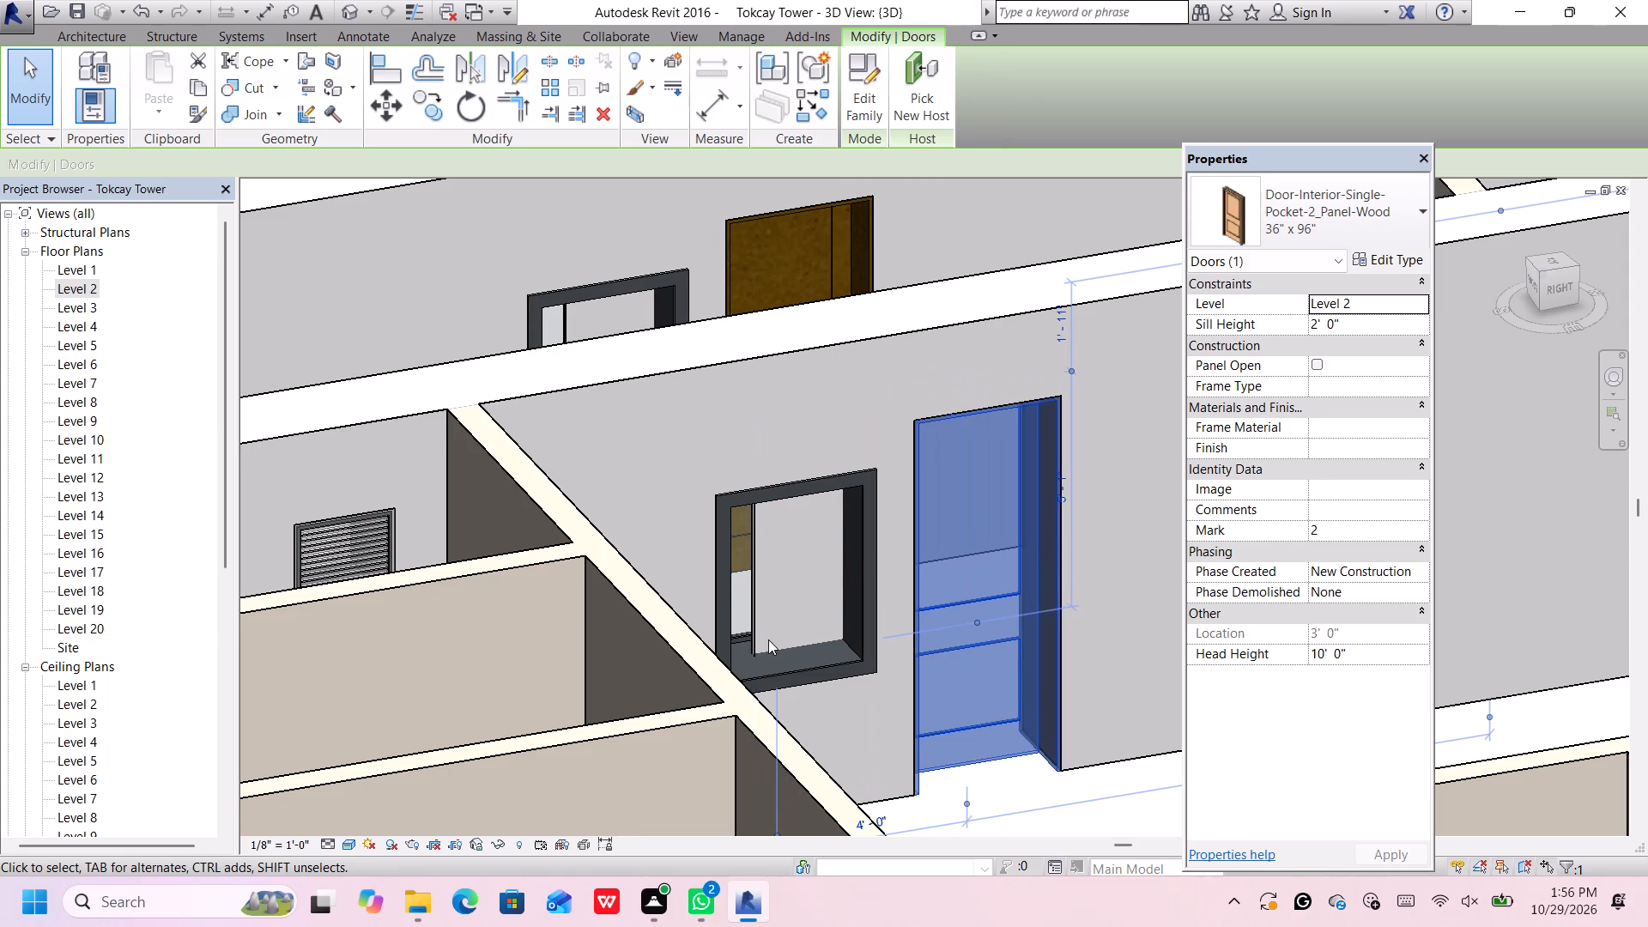
pyautogui.scroll(-3, 769, 633)
pyautogui.moveTo(771, 631); pyautogui.dragTo(771, 605, button='middle')
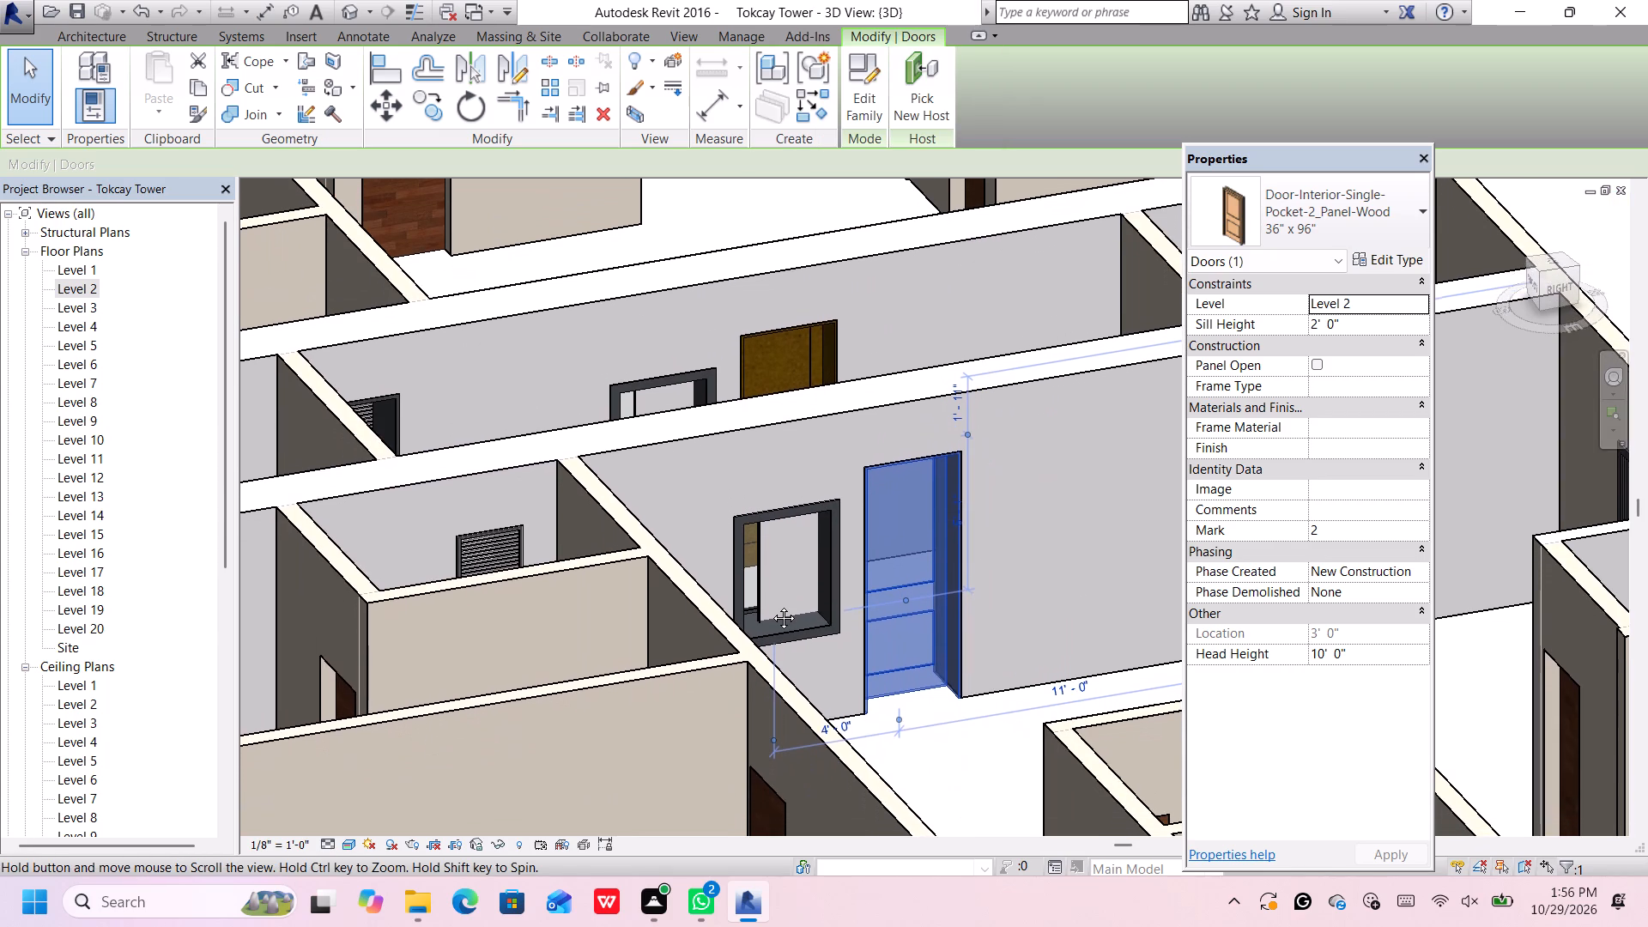
pyautogui.moveTo(771, 605); pyautogui.dragTo(770, 603, button='middle')
pyautogui.scroll(-2, 770, 604)
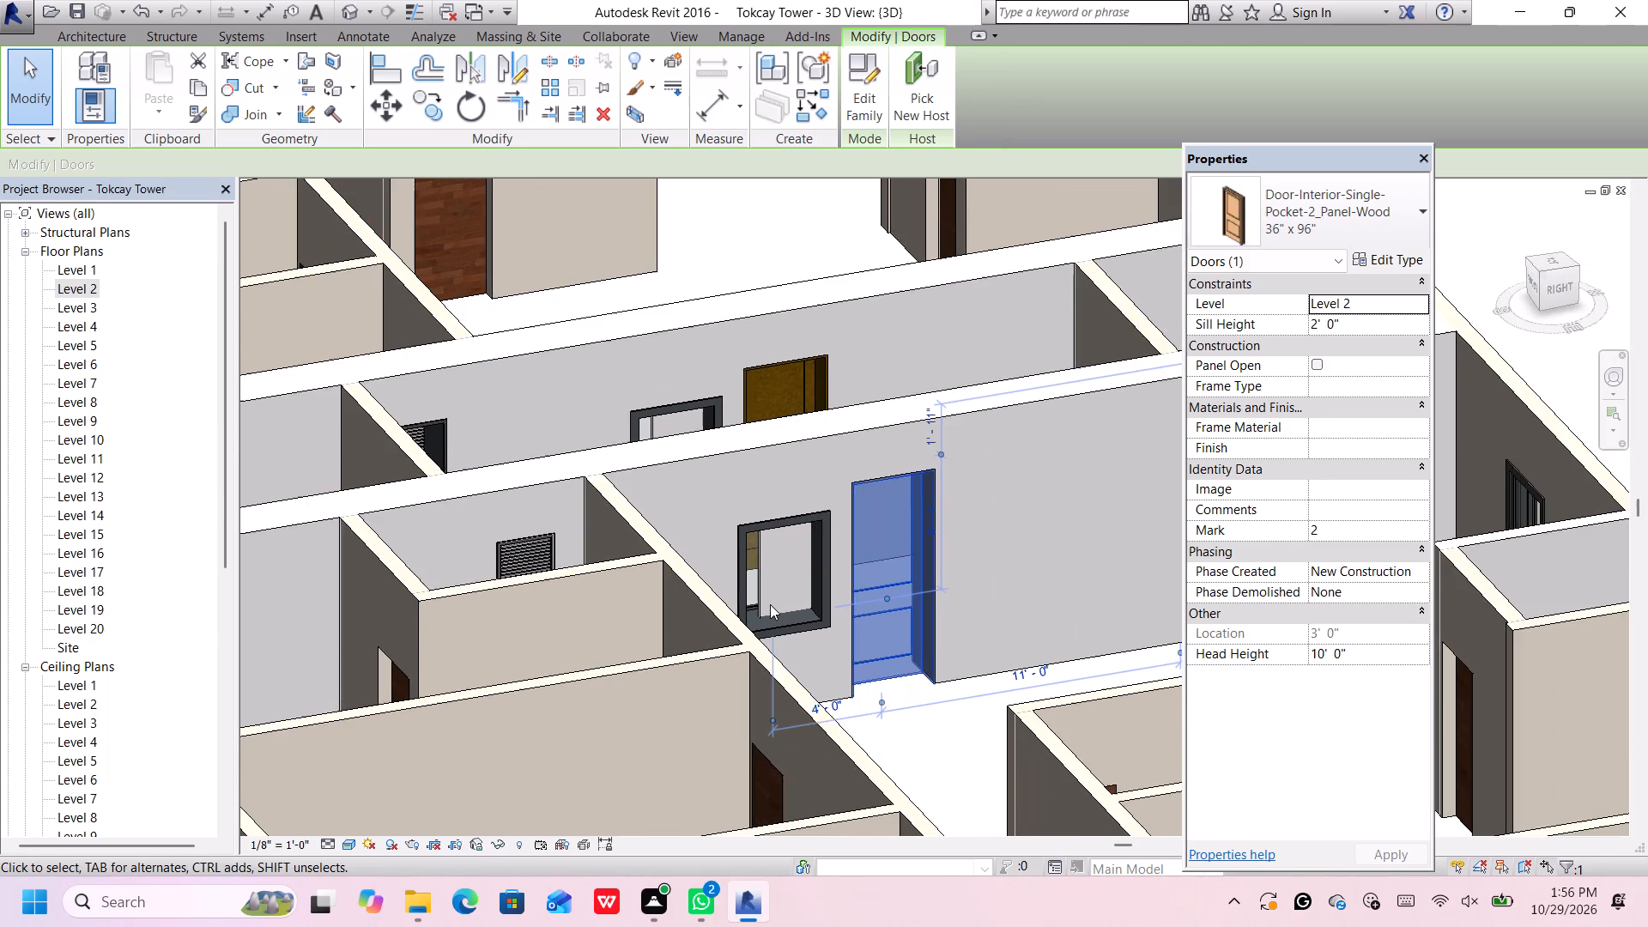
pyautogui.moveTo(769, 603); pyautogui.dragTo(888, 737, button='middle')
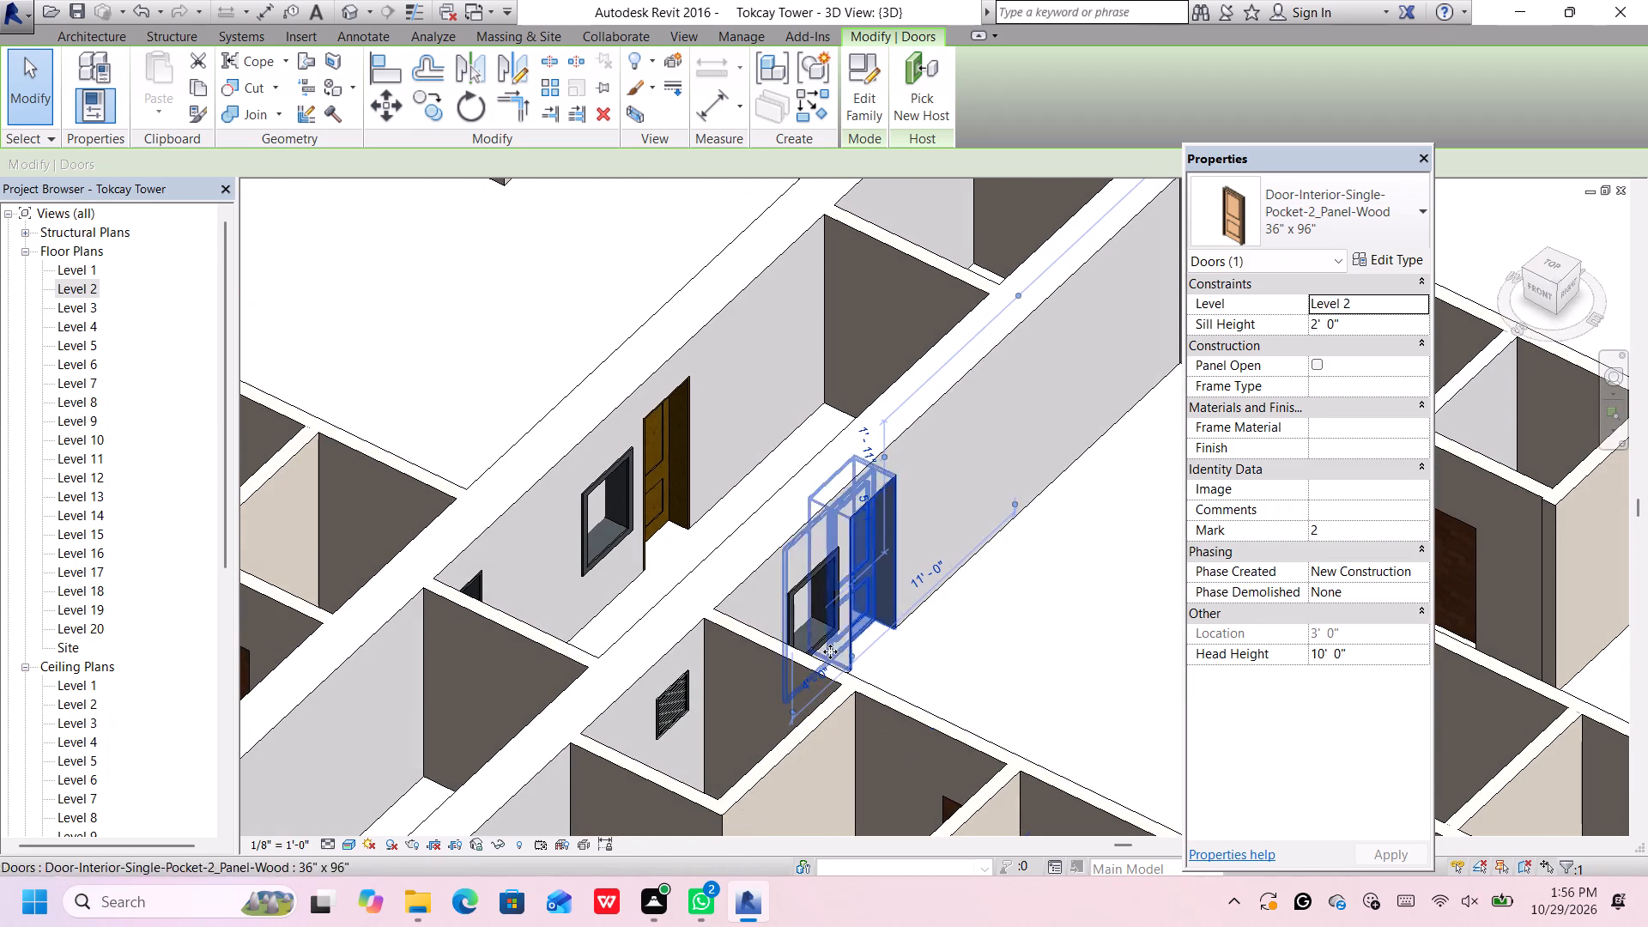
# Lower the 36" x 48" slider window beside the far corridor wall's pocket door to a 4' 8" sill height.
pyautogui.scroll(11, 629, 532)
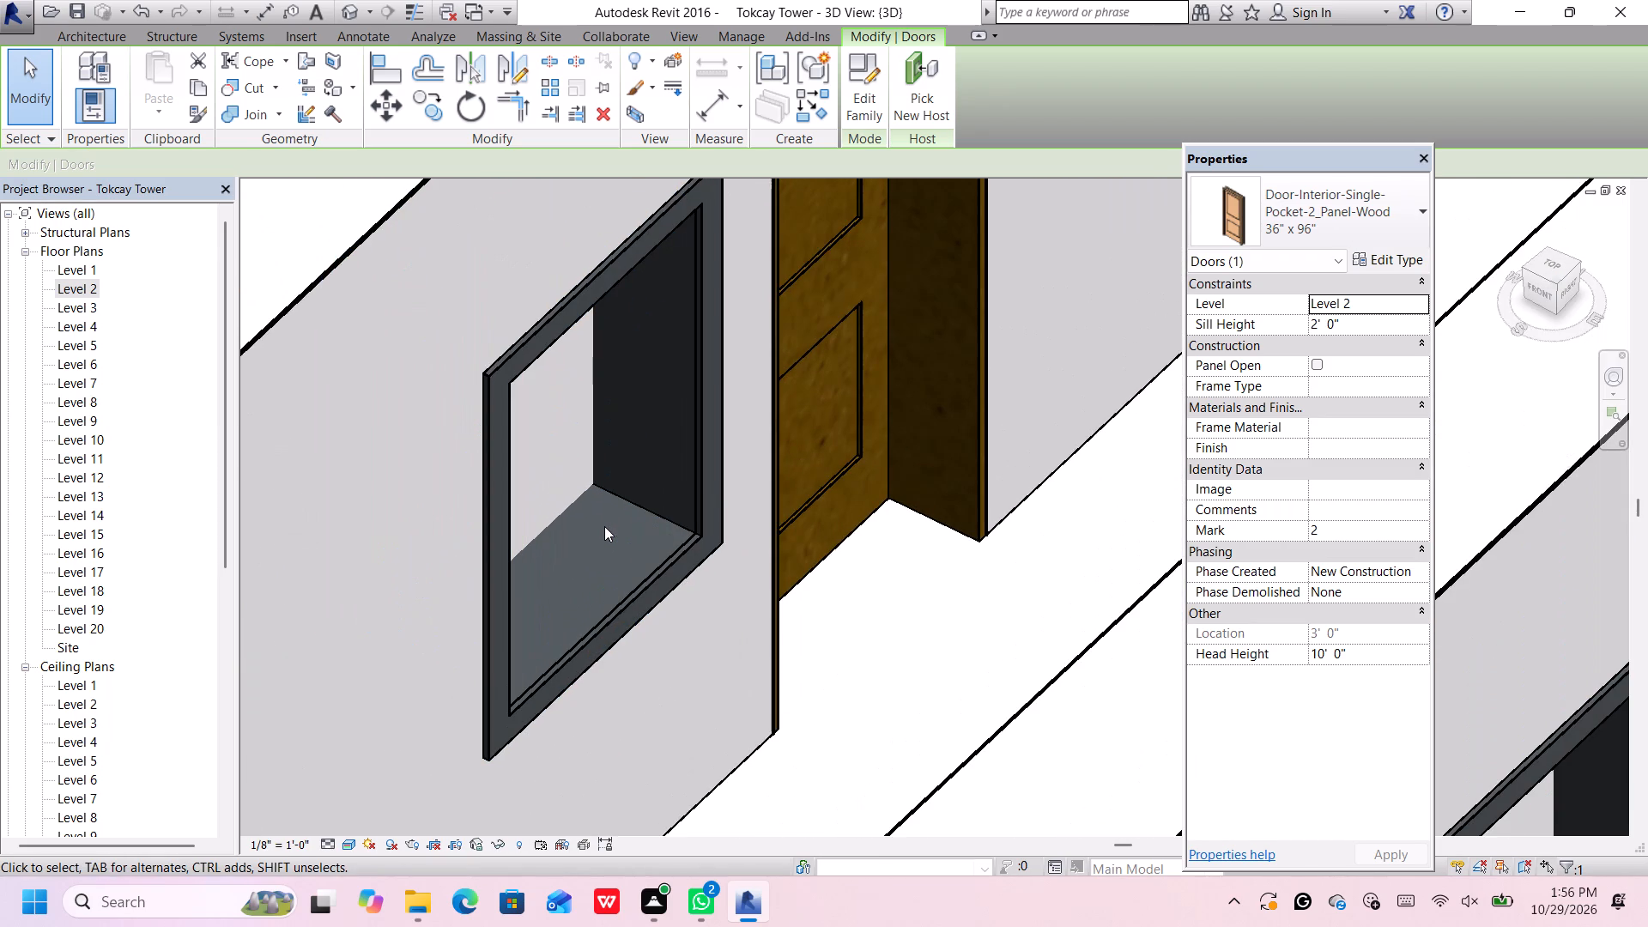
pyautogui.scroll(-1, 604, 526)
pyautogui.click(526, 626)
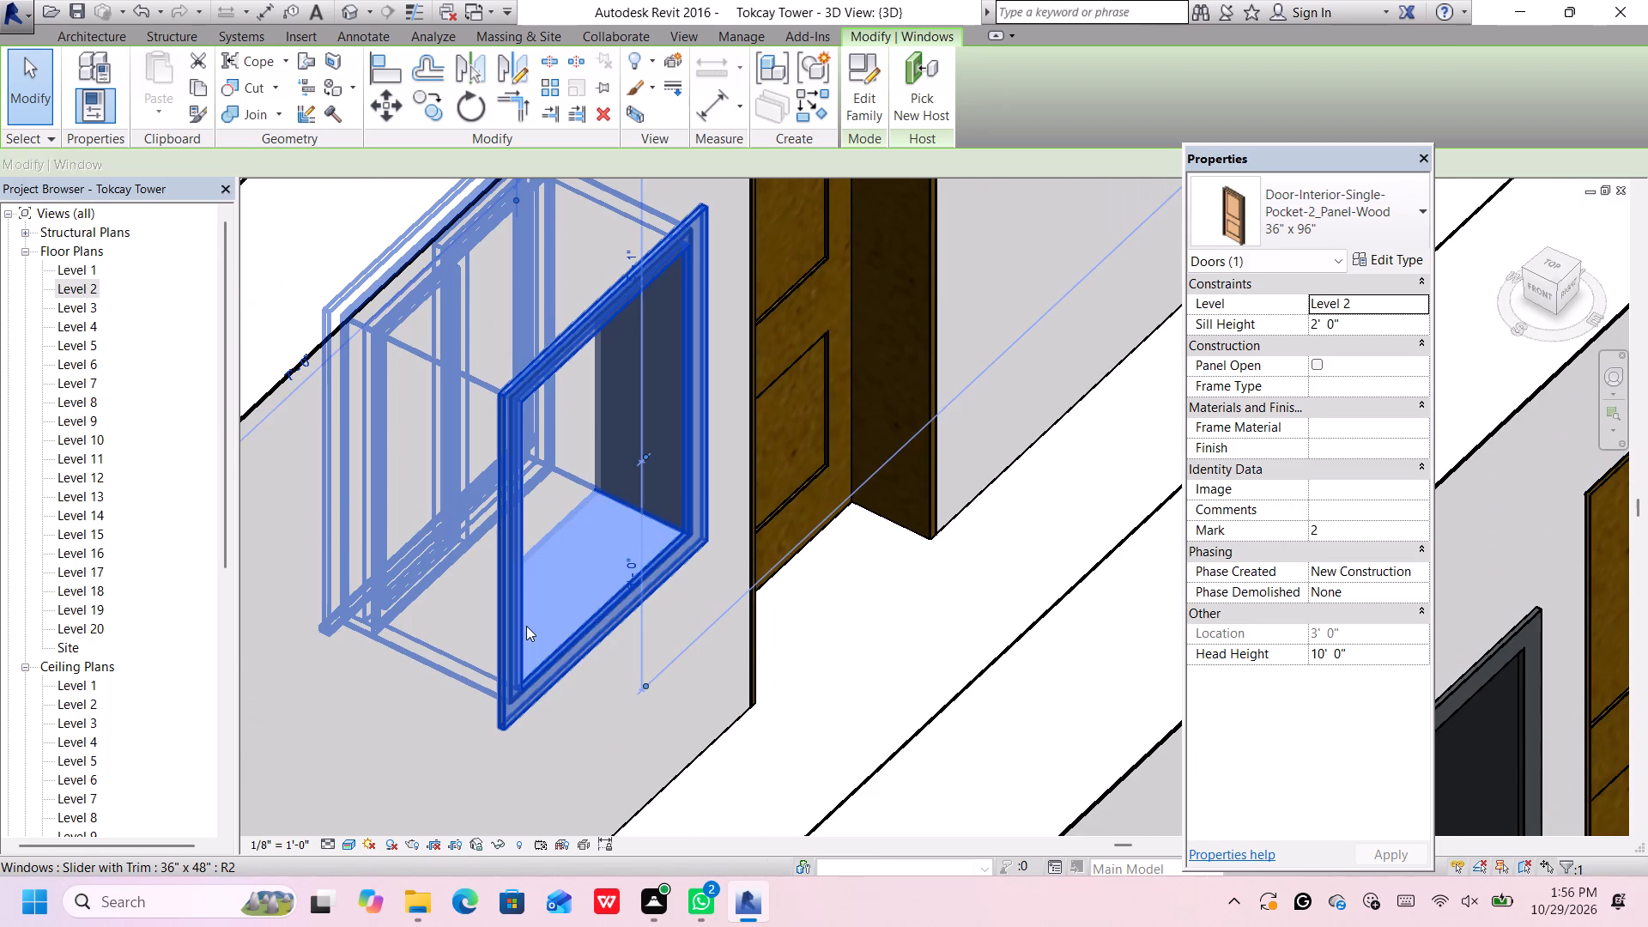
pyautogui.press('Down')
pyautogui.press('Down')
pyautogui.press('Down')
pyautogui.press('Down')
pyautogui.press('Down')
pyautogui.press('Down')
pyautogui.press('Down')
pyautogui.press('Down')
pyautogui.press('Down')
pyautogui.press('Down')
pyautogui.press('Down')
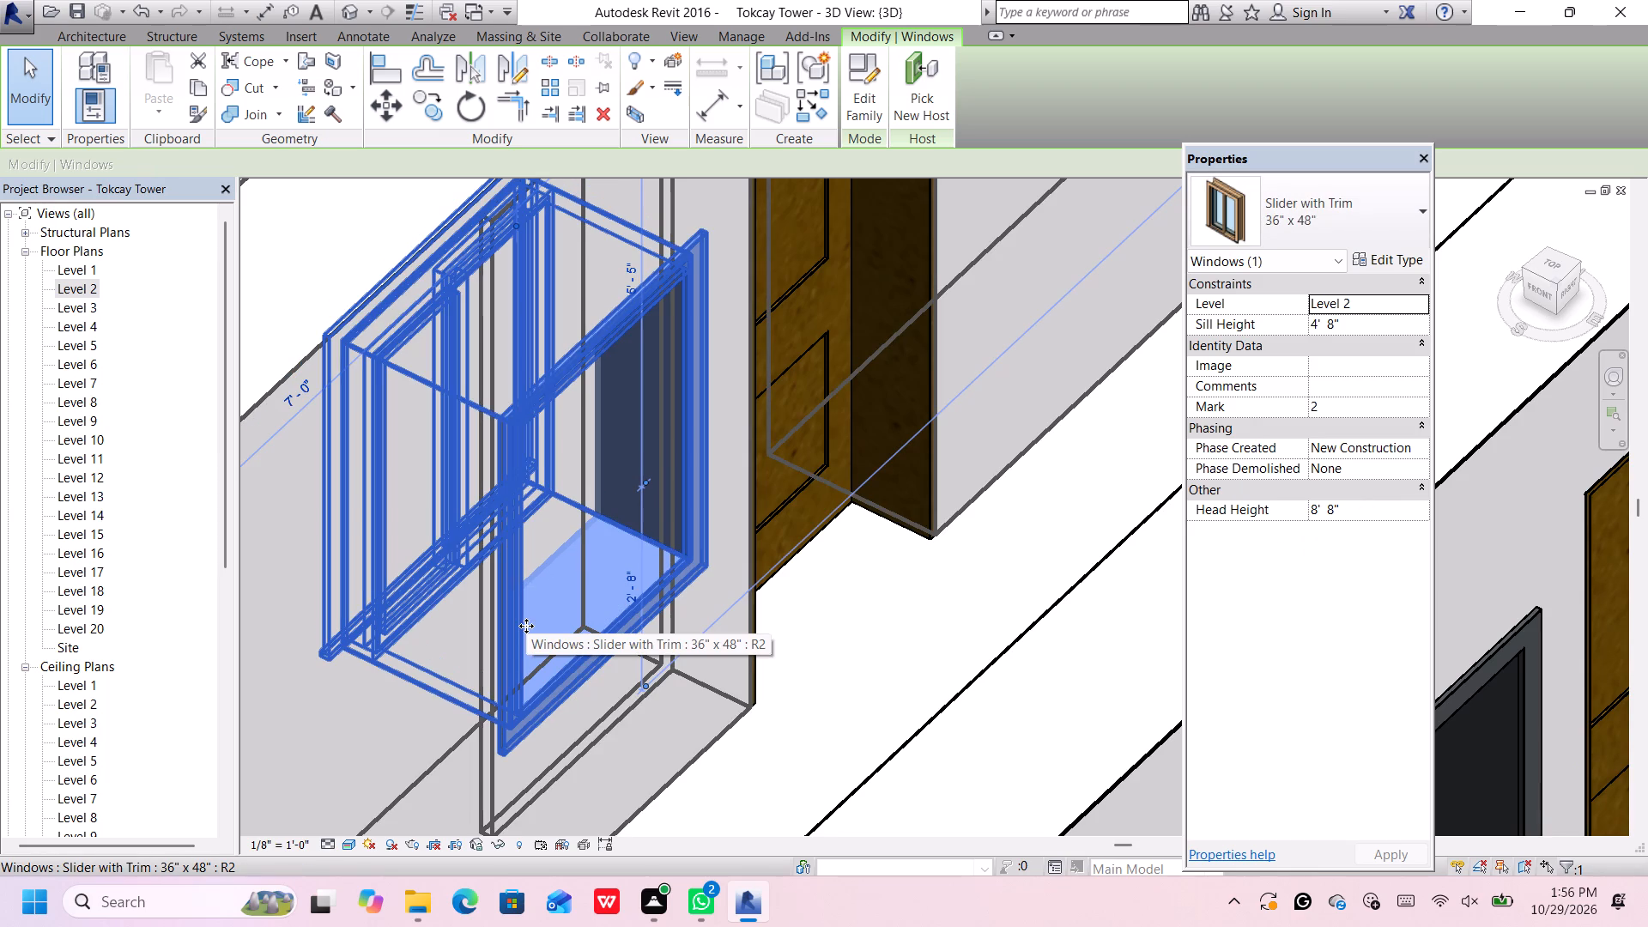
pyautogui.press('Up')
pyautogui.press('Down')
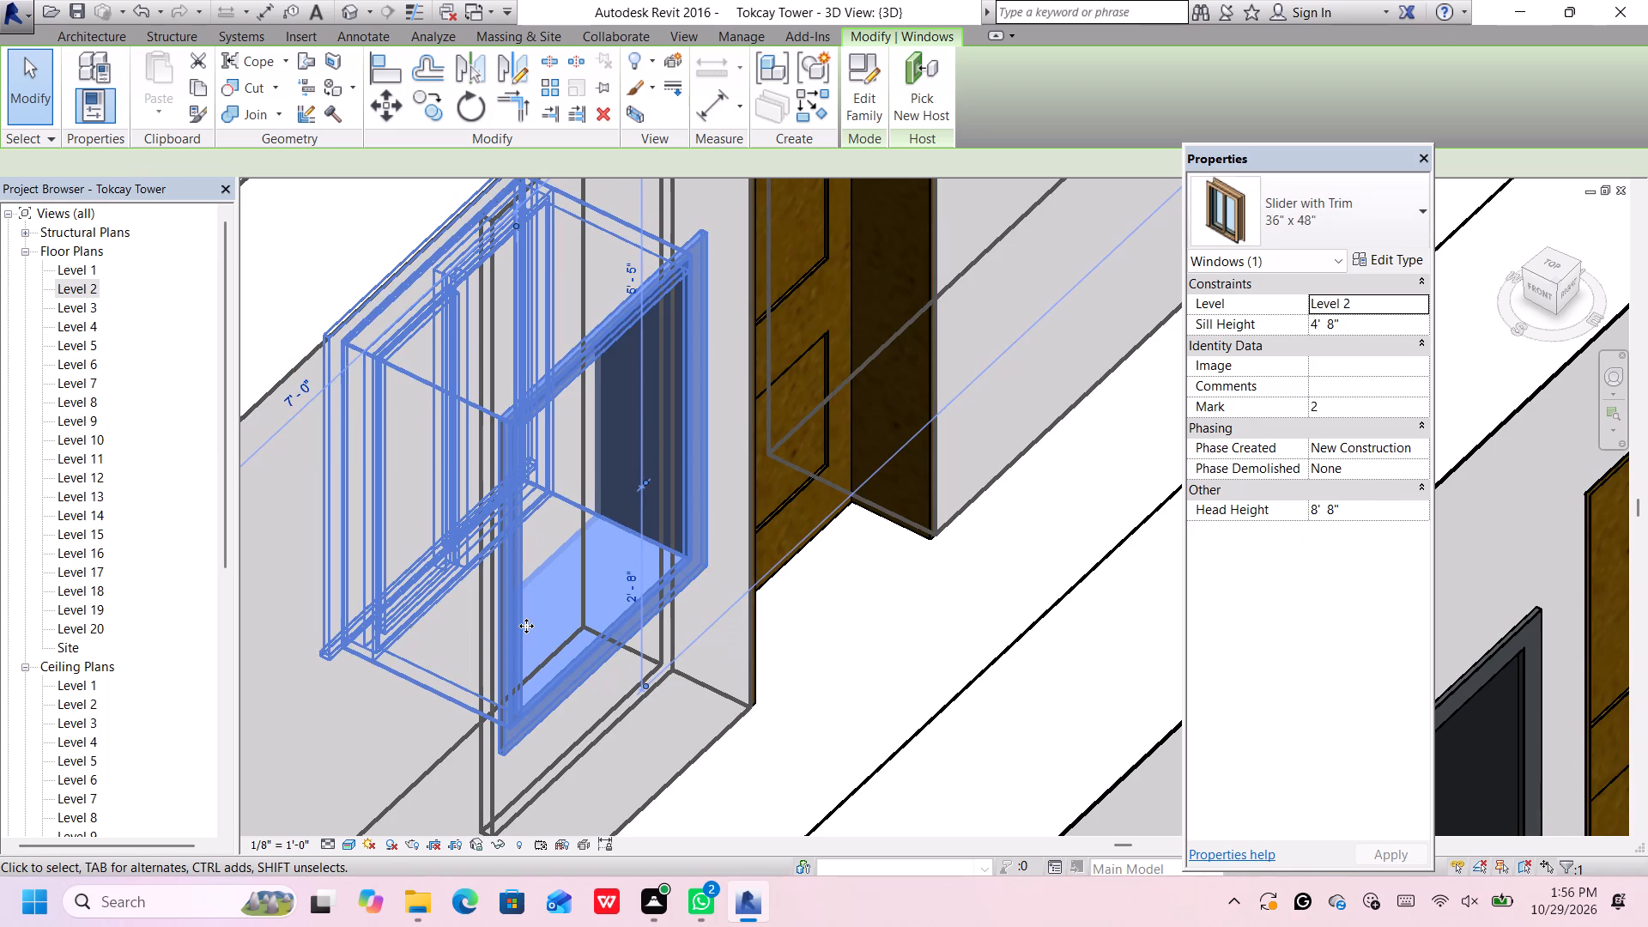
# Shift the far corridor wall's slider window along the wall, away from the pocket door and clear of its sliding panel.
pyautogui.press('Right')
pyautogui.press('Left')
pyautogui.press('Left')
pyautogui.press('Left')
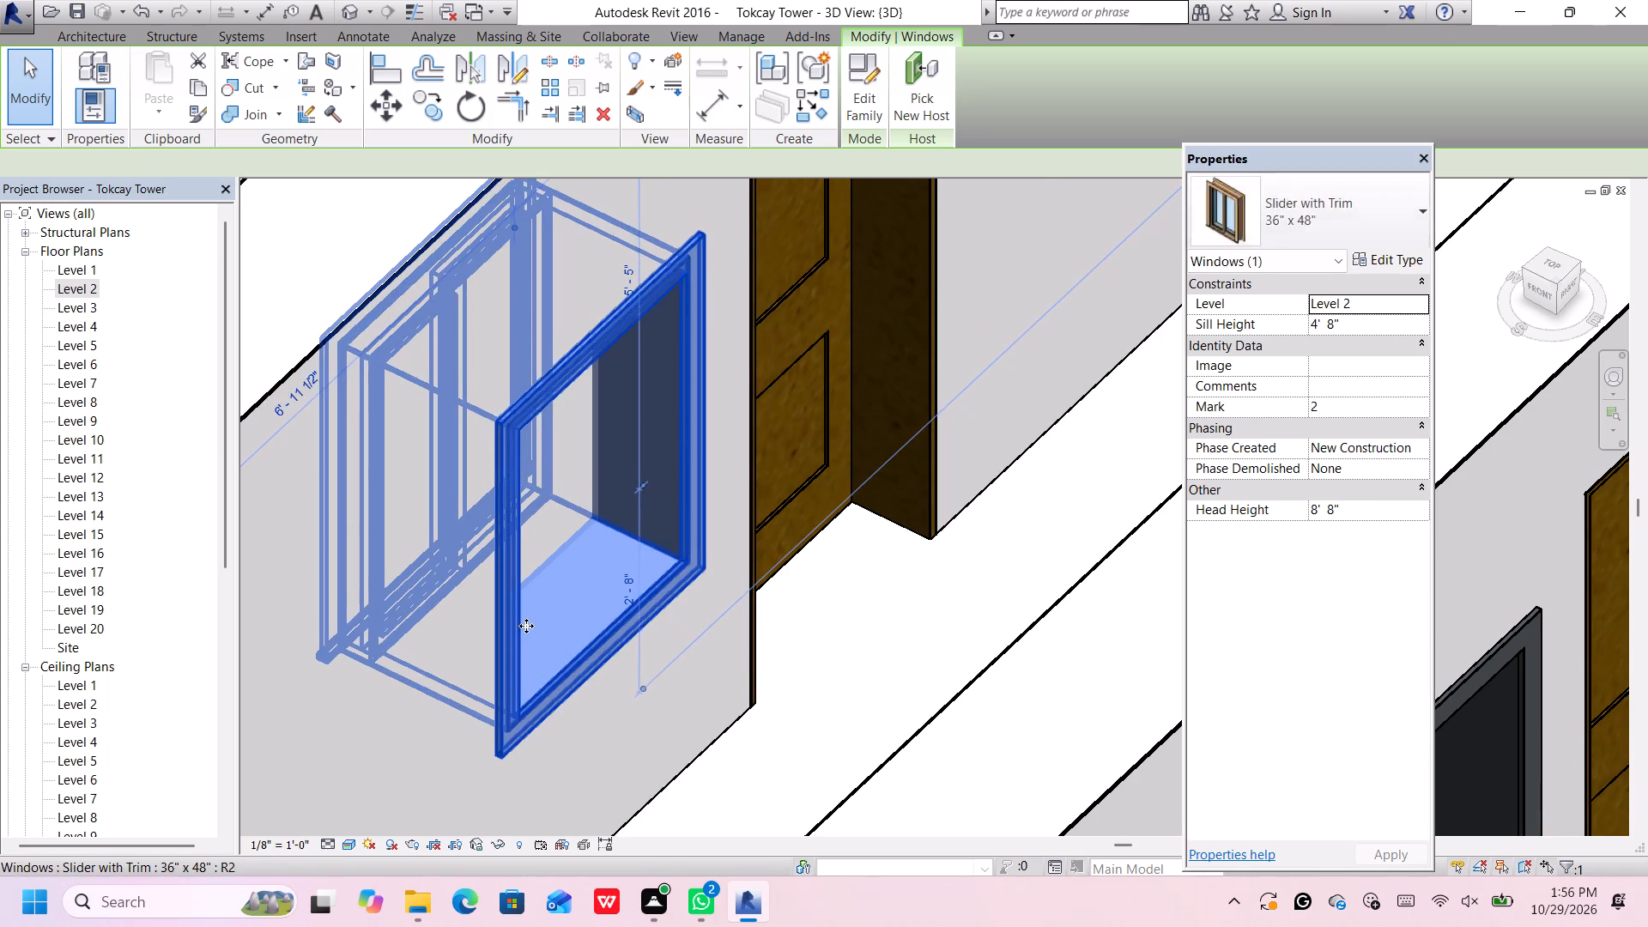
pyautogui.press('Left')
pyautogui.press('Left')
pyautogui.press('Left')
pyautogui.press('Left')
pyautogui.press('Left')
pyautogui.press('Left')
pyautogui.press('Left')
pyautogui.press('Left')
pyautogui.press('Left')
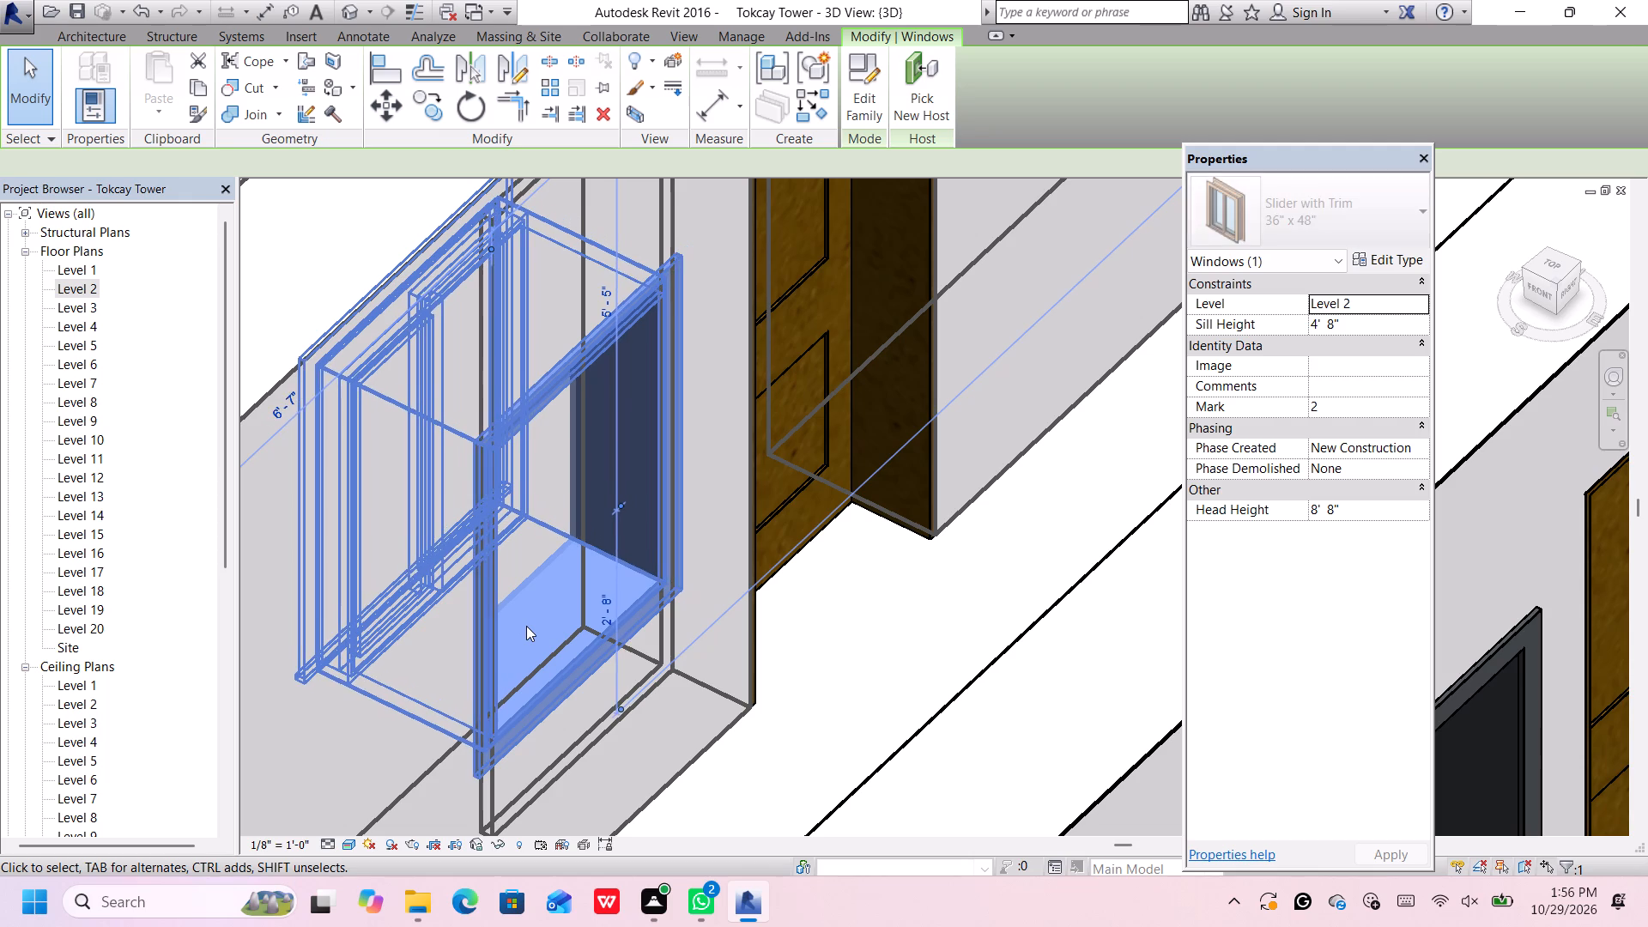
pyautogui.press('Left')
pyautogui.press('Left')
pyautogui.press('Left')
pyautogui.press('Left')
pyautogui.press('Left')
pyautogui.press('Left')
pyautogui.press('Left')
pyautogui.press('Left')
pyautogui.press('Left')
pyautogui.press('Left')
pyautogui.press('Left')
pyautogui.press('Left')
pyautogui.press('Left')
pyautogui.press('Left')
pyautogui.press('Left')
pyautogui.press('Left')
pyautogui.press('Left')
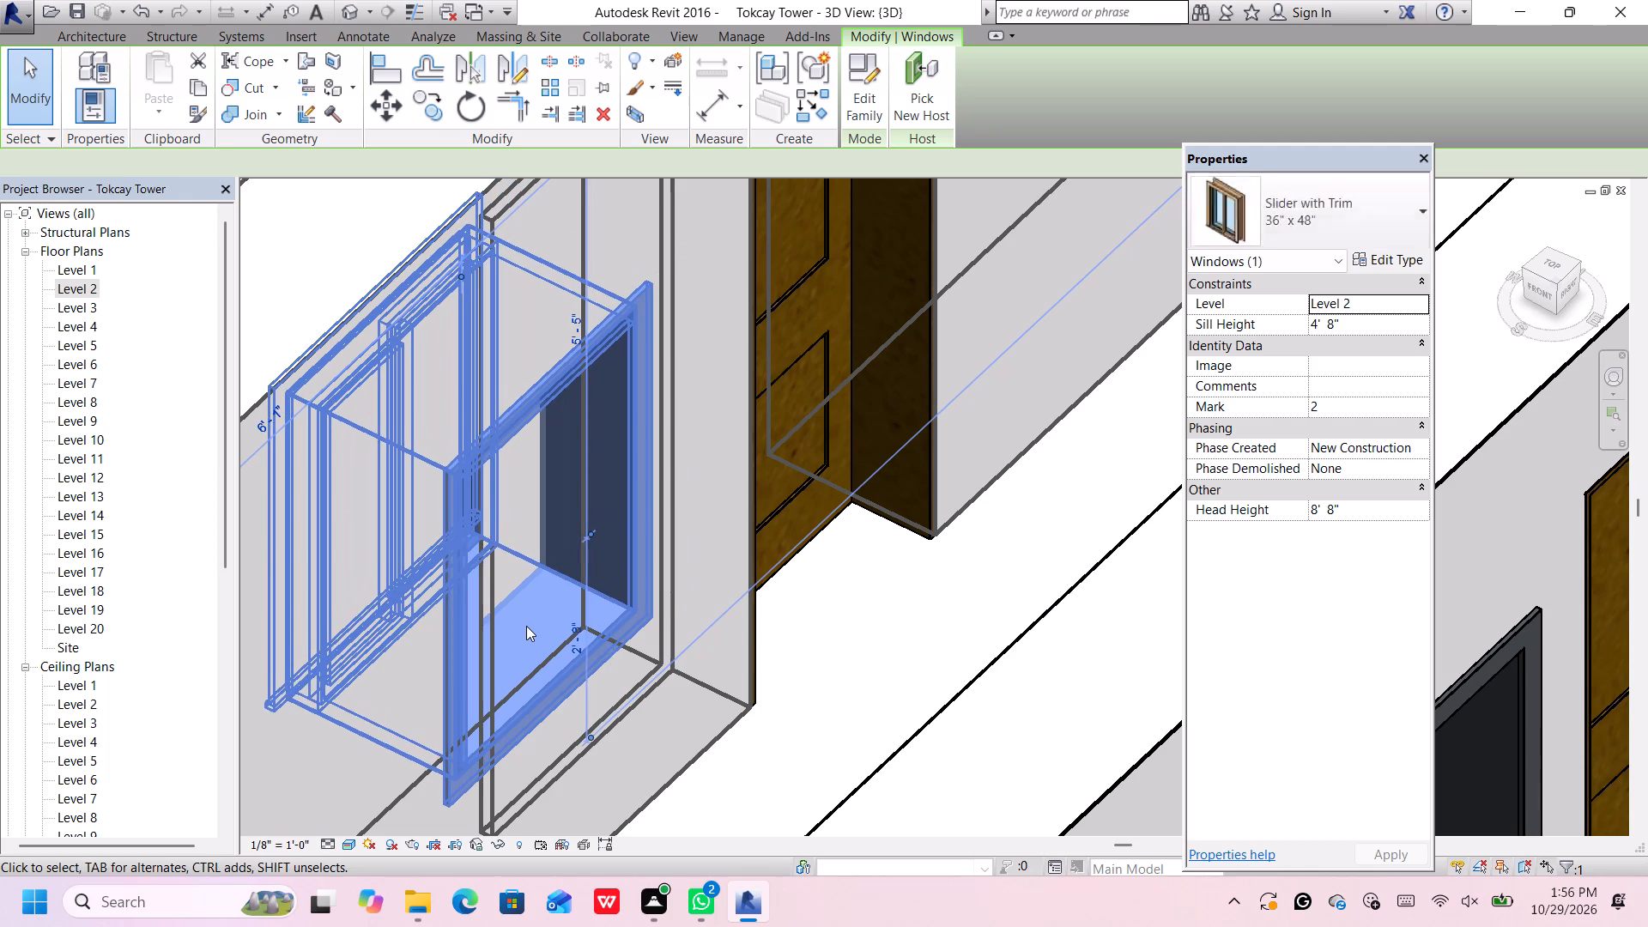
pyautogui.press('Left')
pyautogui.press('Left')
pyautogui.press('Left')
pyautogui.press('Left')
pyautogui.press('Left')
pyautogui.press('Left')
pyautogui.press('Left')
pyautogui.press('Left')
pyautogui.press('Left')
pyautogui.press('Left')
pyautogui.press('Left')
pyautogui.press('Left')
pyautogui.press('Left')
pyautogui.press('Left')
pyautogui.press('Left')
pyautogui.press('Left')
pyautogui.press('Left')
pyautogui.press('Left')
pyautogui.press('Left')
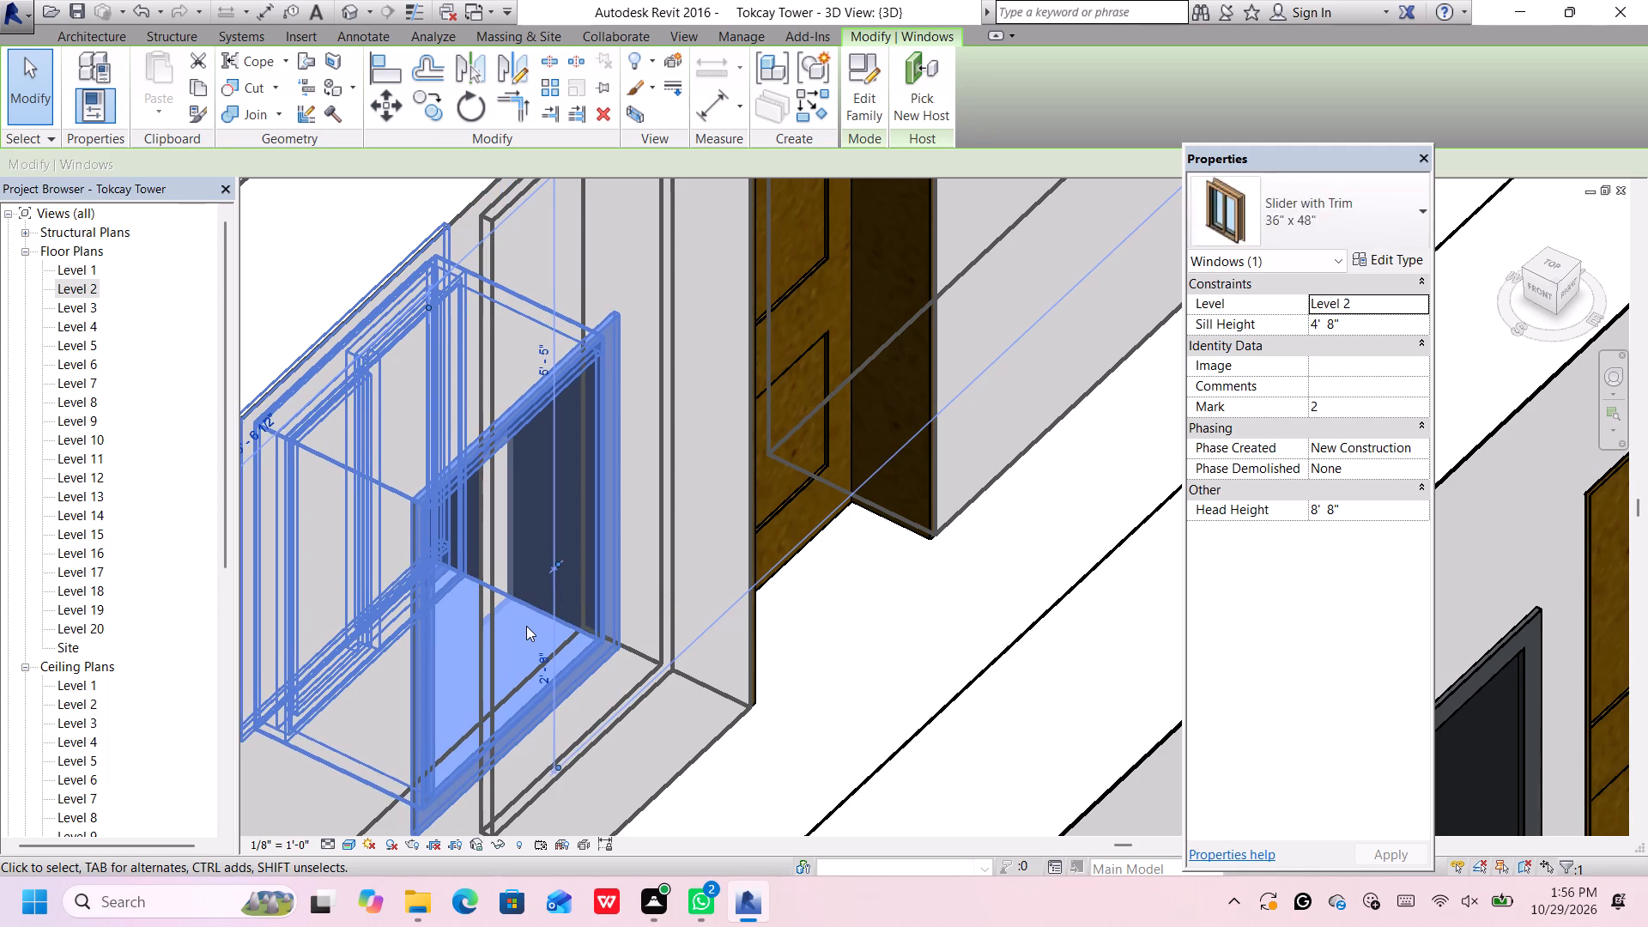
pyautogui.press('Left')
pyautogui.press('Left')
pyautogui.press('Left')
pyautogui.press('Left')
pyautogui.press('Left')
pyautogui.press('Left')
pyautogui.press('Left')
pyautogui.press('Left')
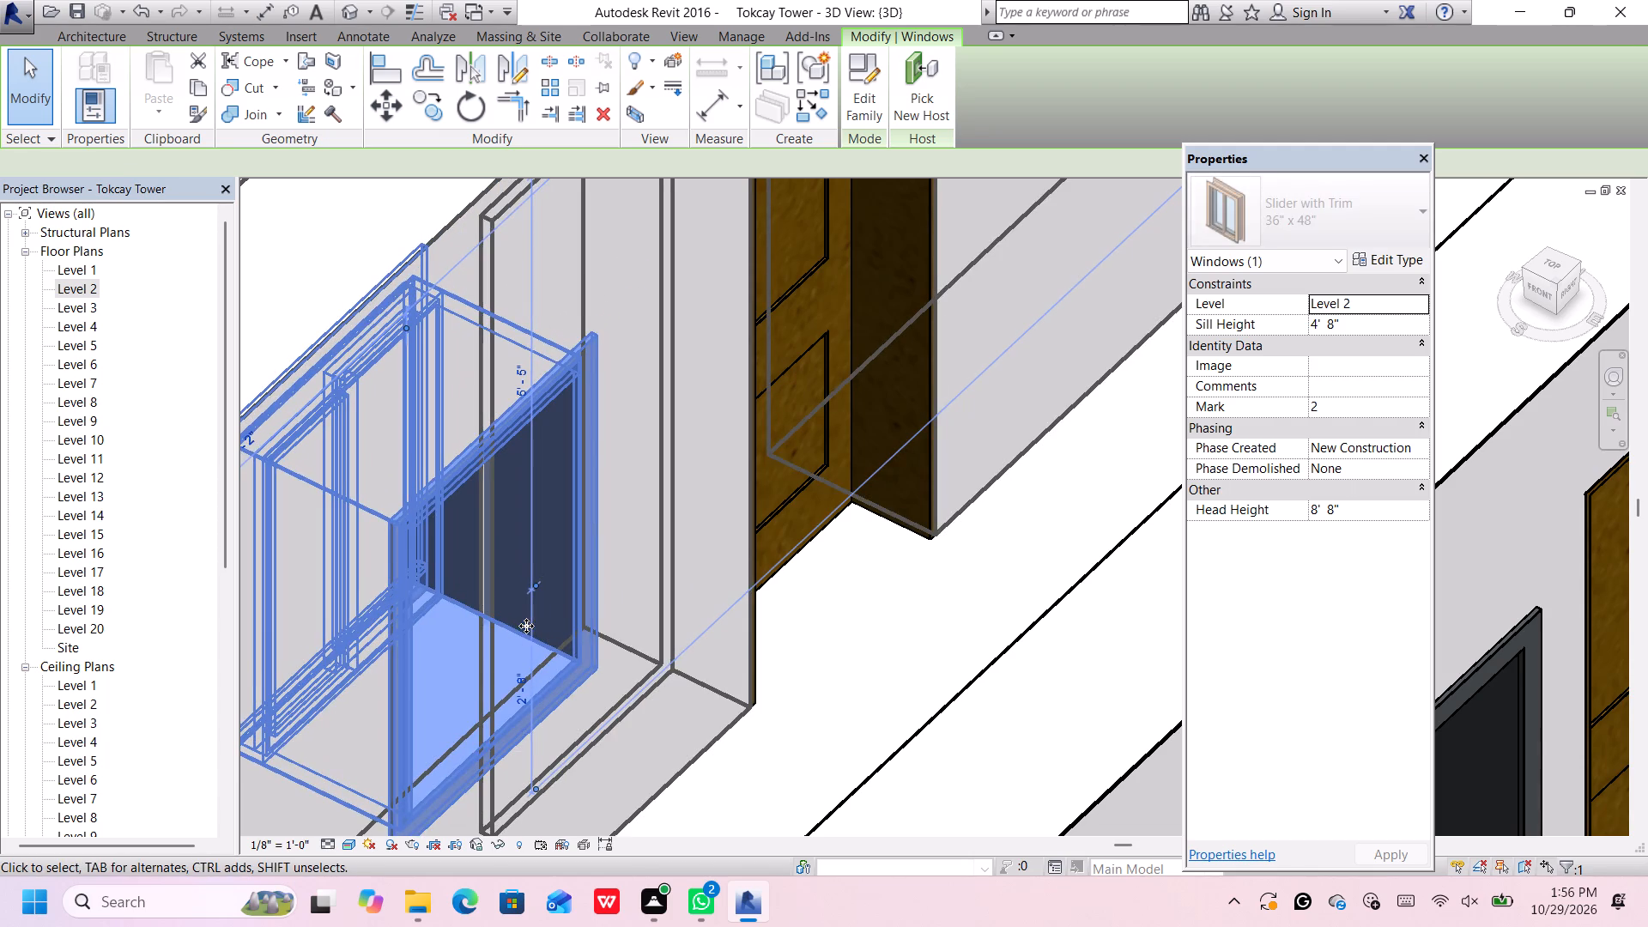
pyautogui.press('Left')
pyautogui.press('Left')
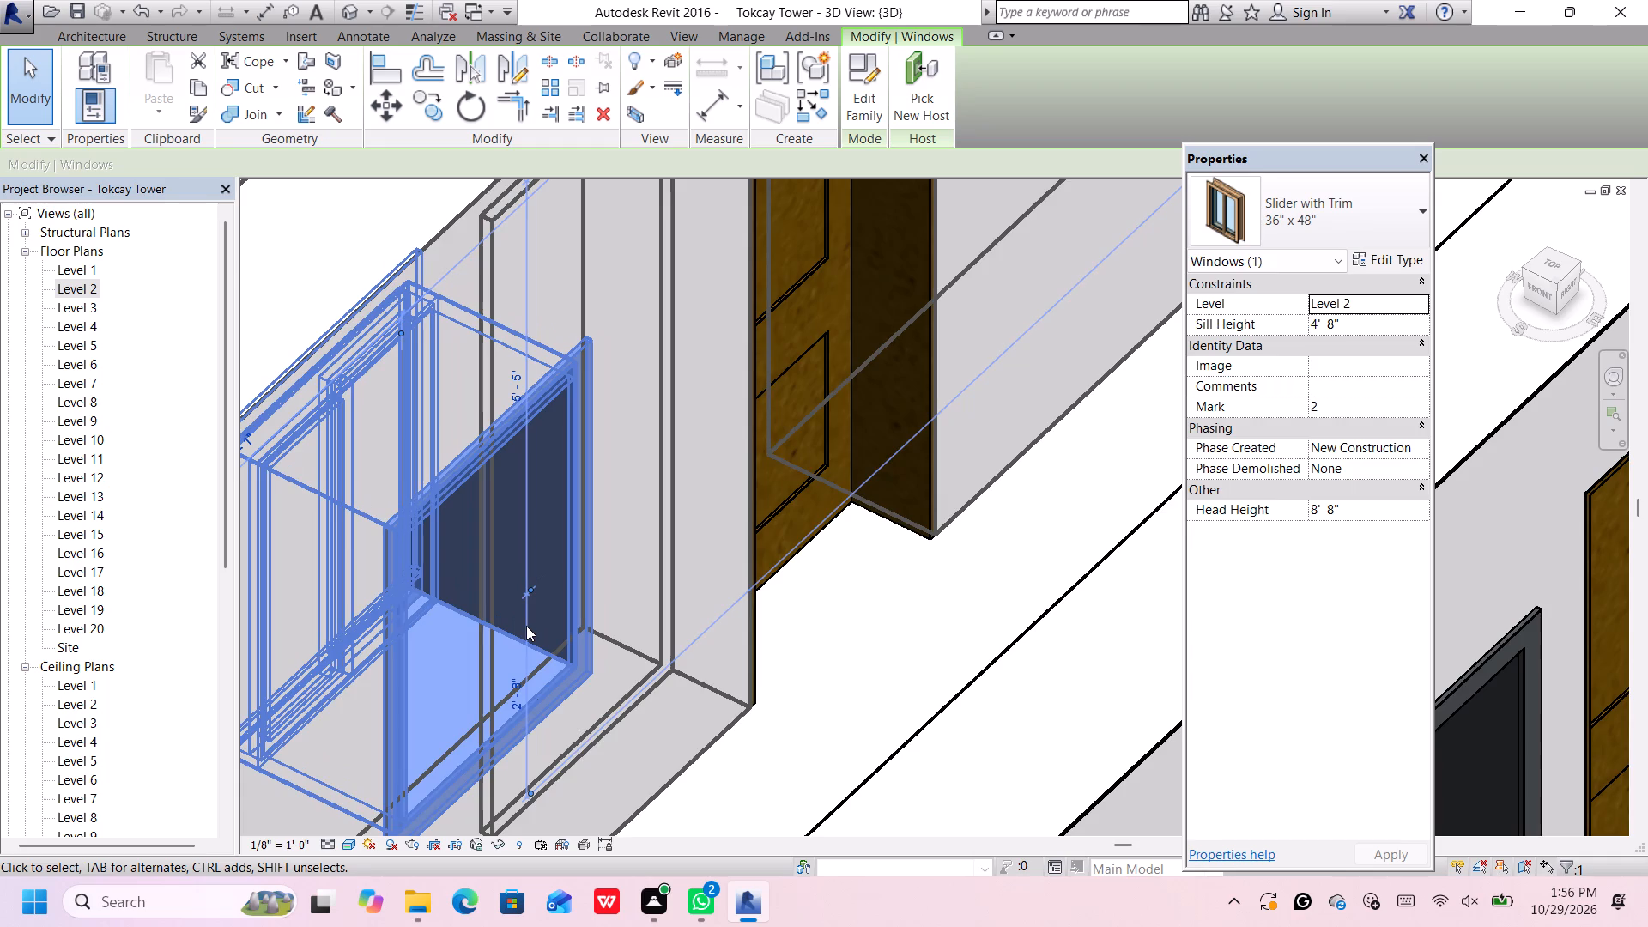
pyautogui.scroll(-18, 524, 626)
pyautogui.moveTo(530, 620); pyautogui.dragTo(551, 584, button='middle')
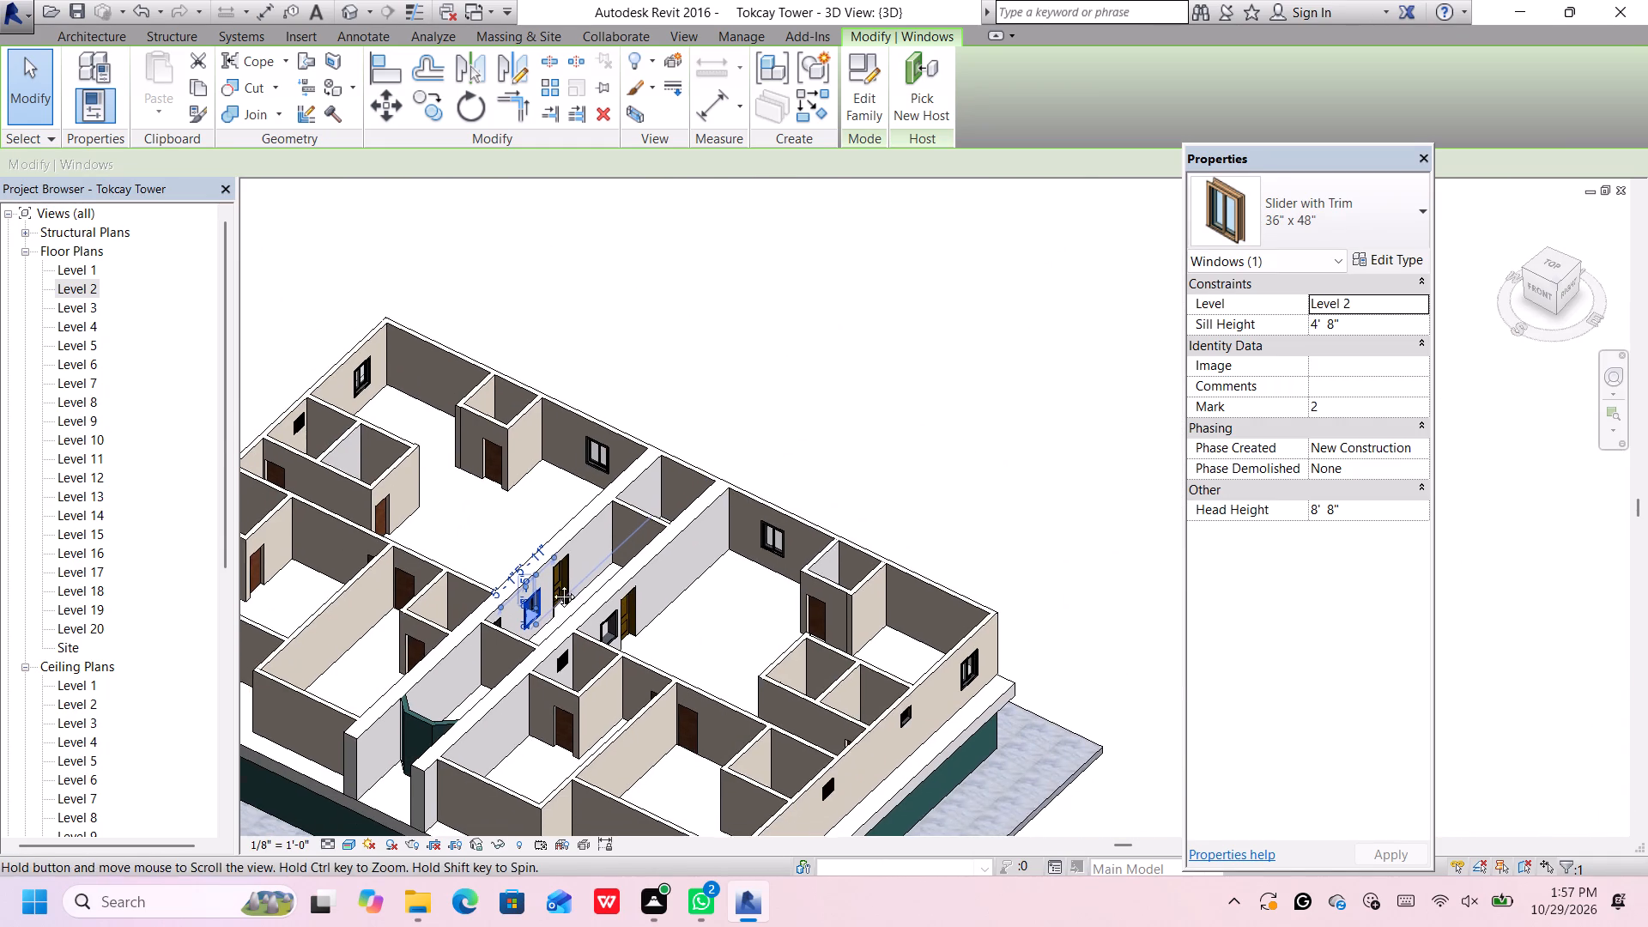
pyautogui.moveTo(551, 584); pyautogui.dragTo(575, 513, button='middle')
pyautogui.click(881, 312)
# Shift the near corridor wall's 36" x 48" slider window away from the pocket door, to about 6' 0" from the door's centre.
pyautogui.scroll(4, 622, 496)
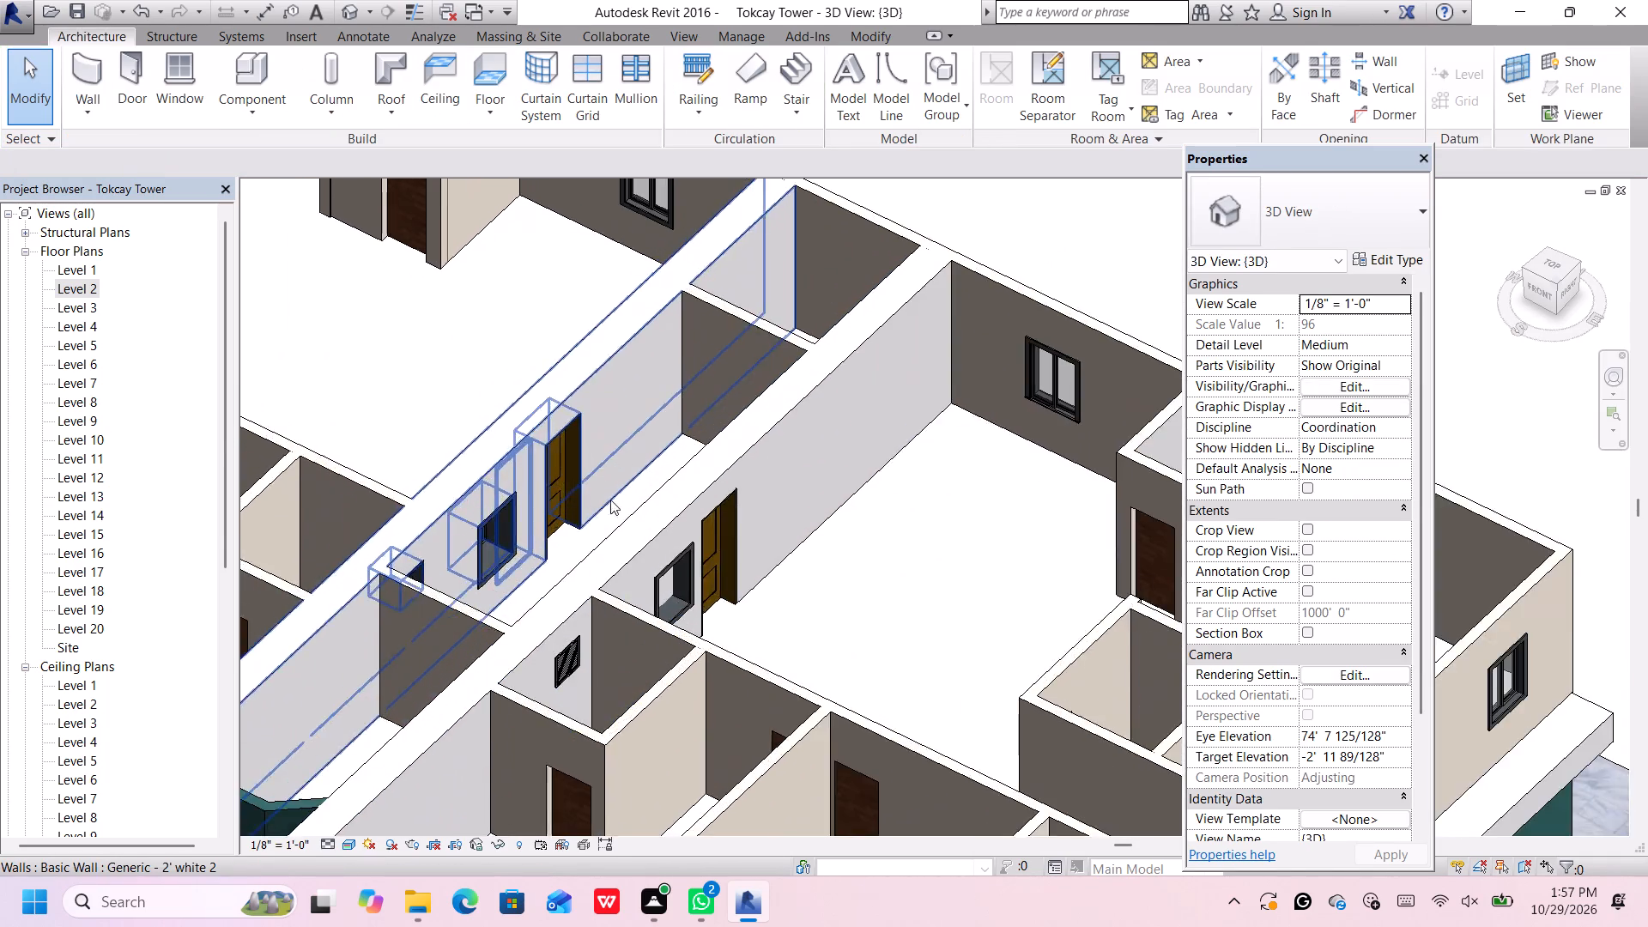
pyautogui.scroll(8, 610, 500)
pyautogui.moveTo(488, 574); pyautogui.dragTo(482, 547, button='middle')
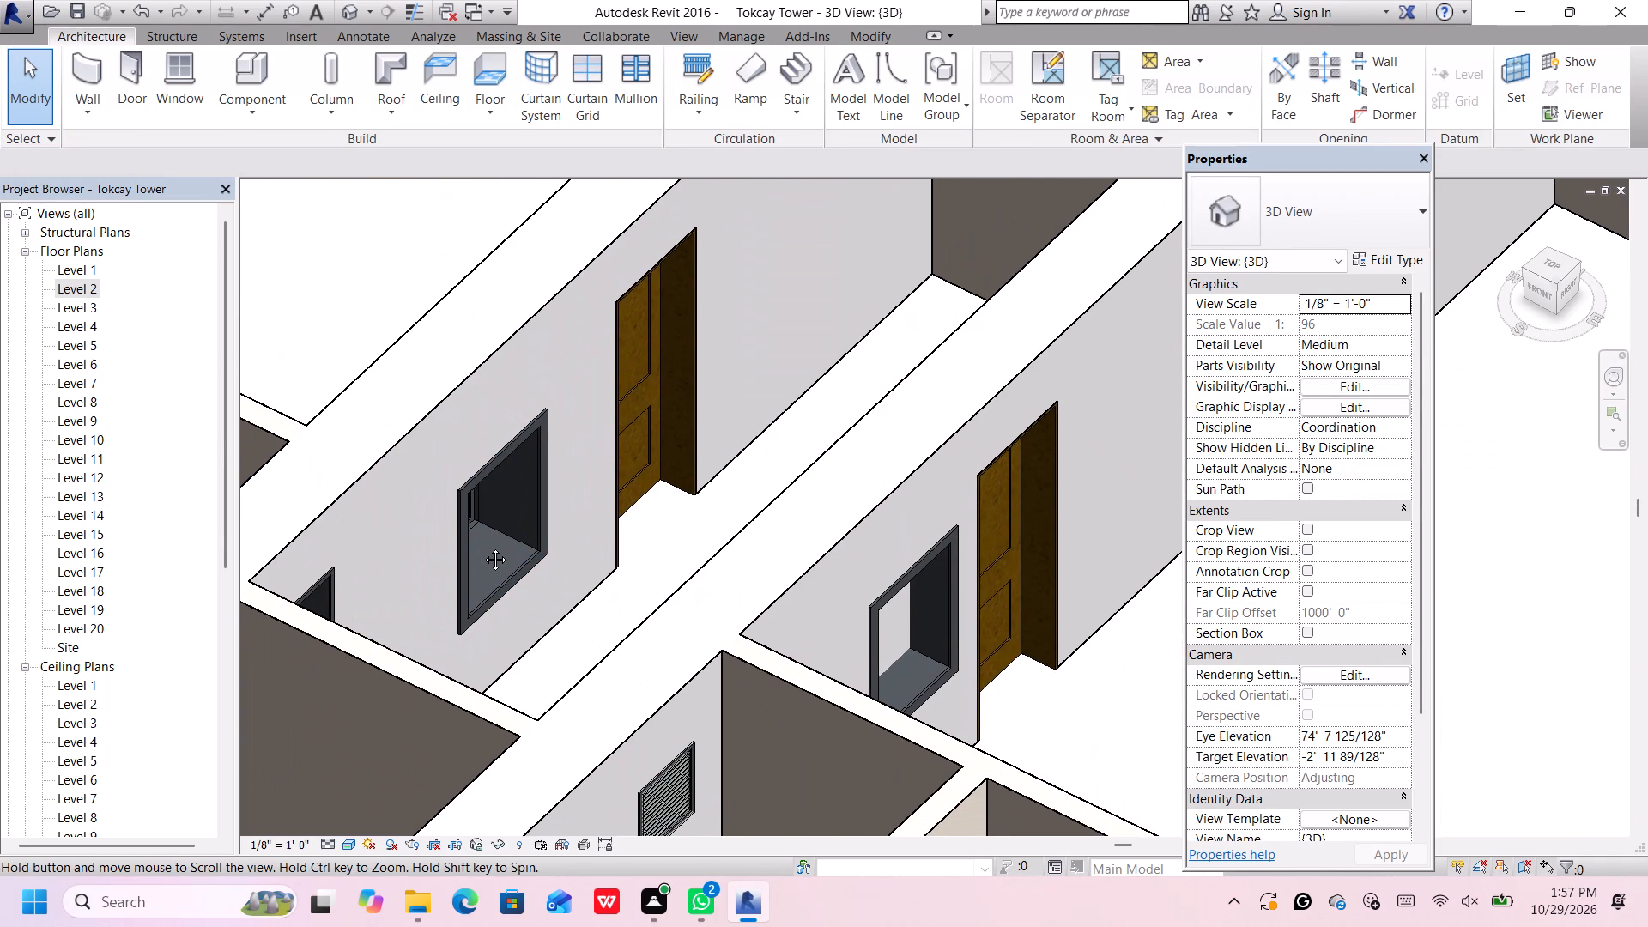
pyautogui.moveTo(482, 547); pyautogui.dragTo(427, 435, button='middle')
pyautogui.scroll(-5, 534, 436)
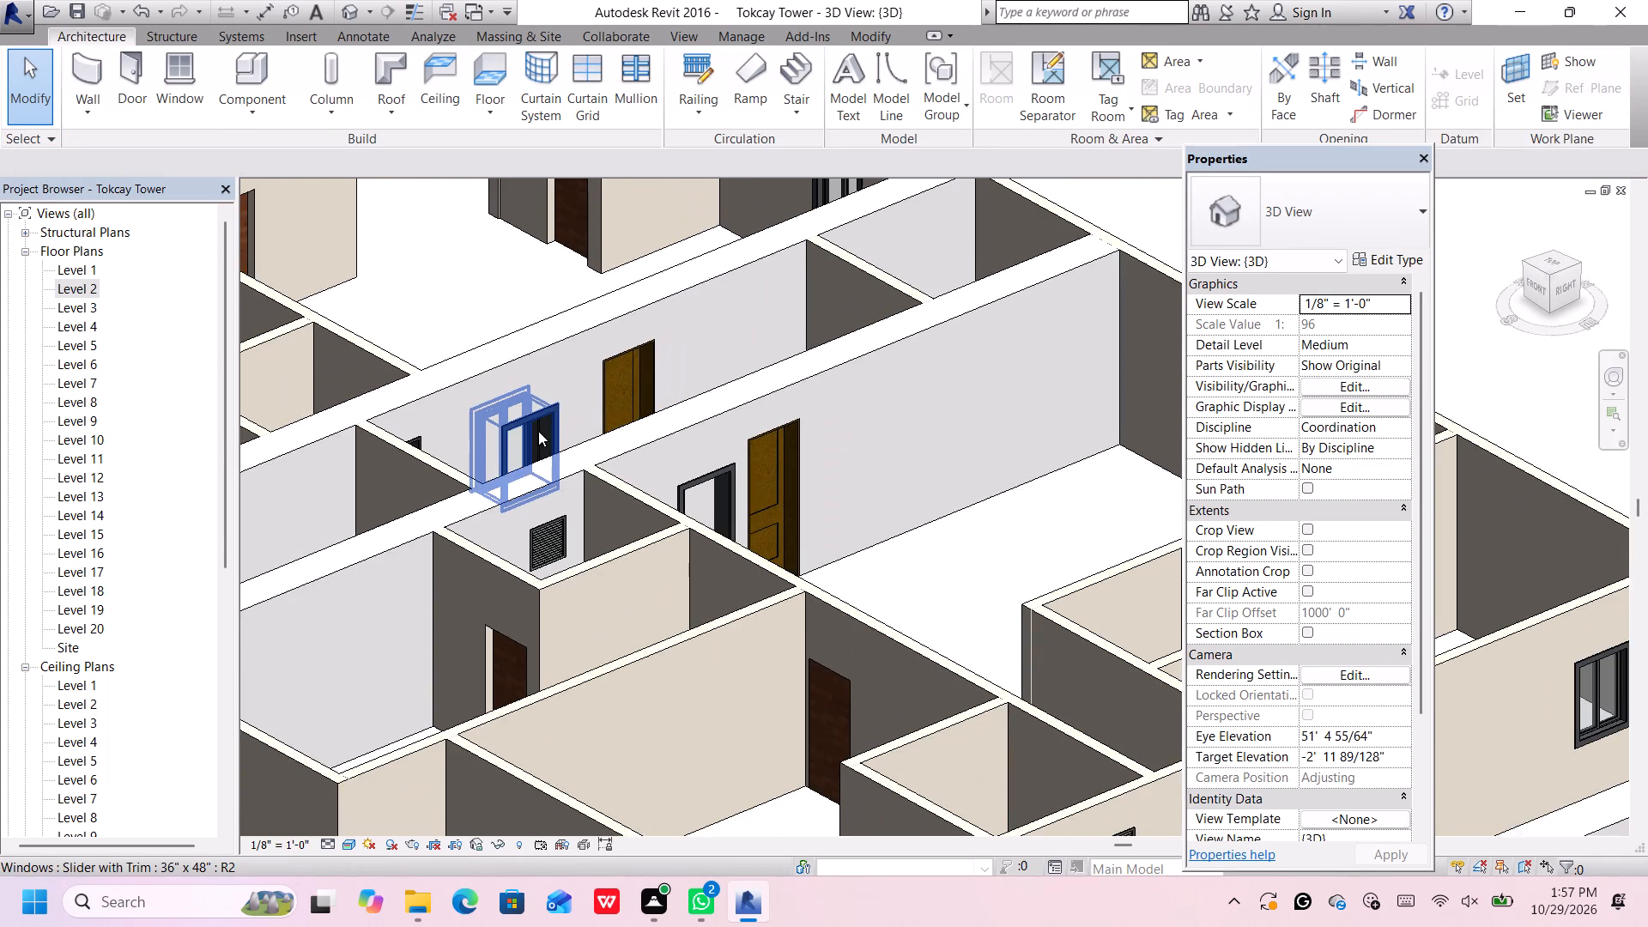
pyautogui.moveTo(538, 432); pyautogui.dragTo(238, 618, button='middle')
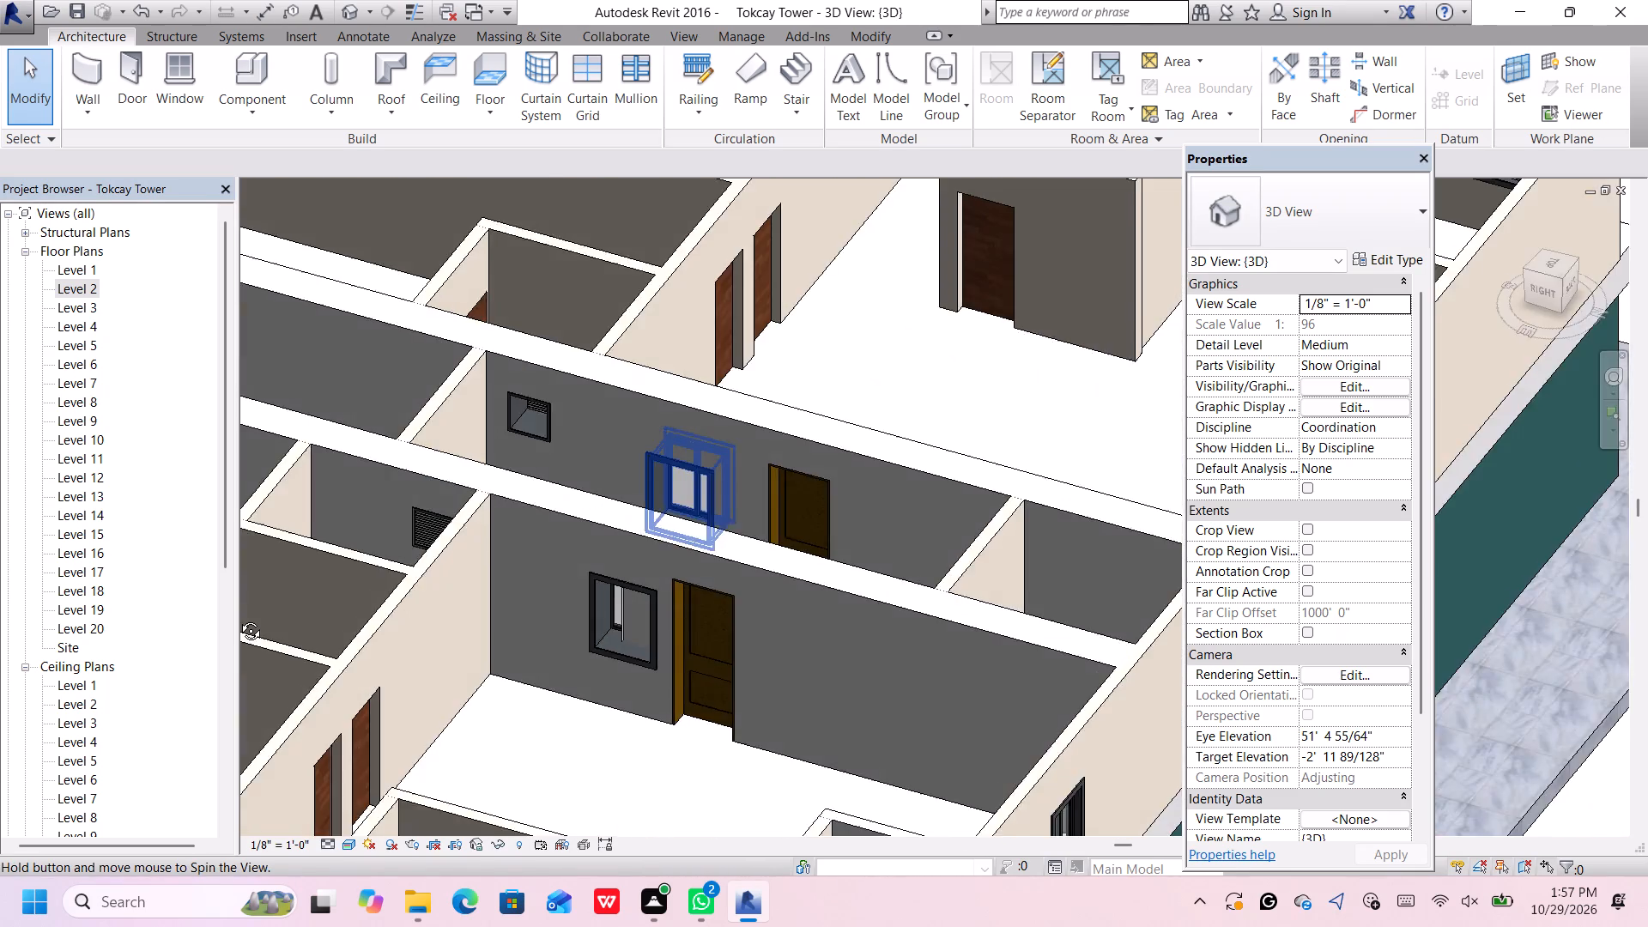
pyautogui.moveTo(238, 618); pyautogui.dragTo(319, 622, button='middle')
pyautogui.scroll(2, 428, 672)
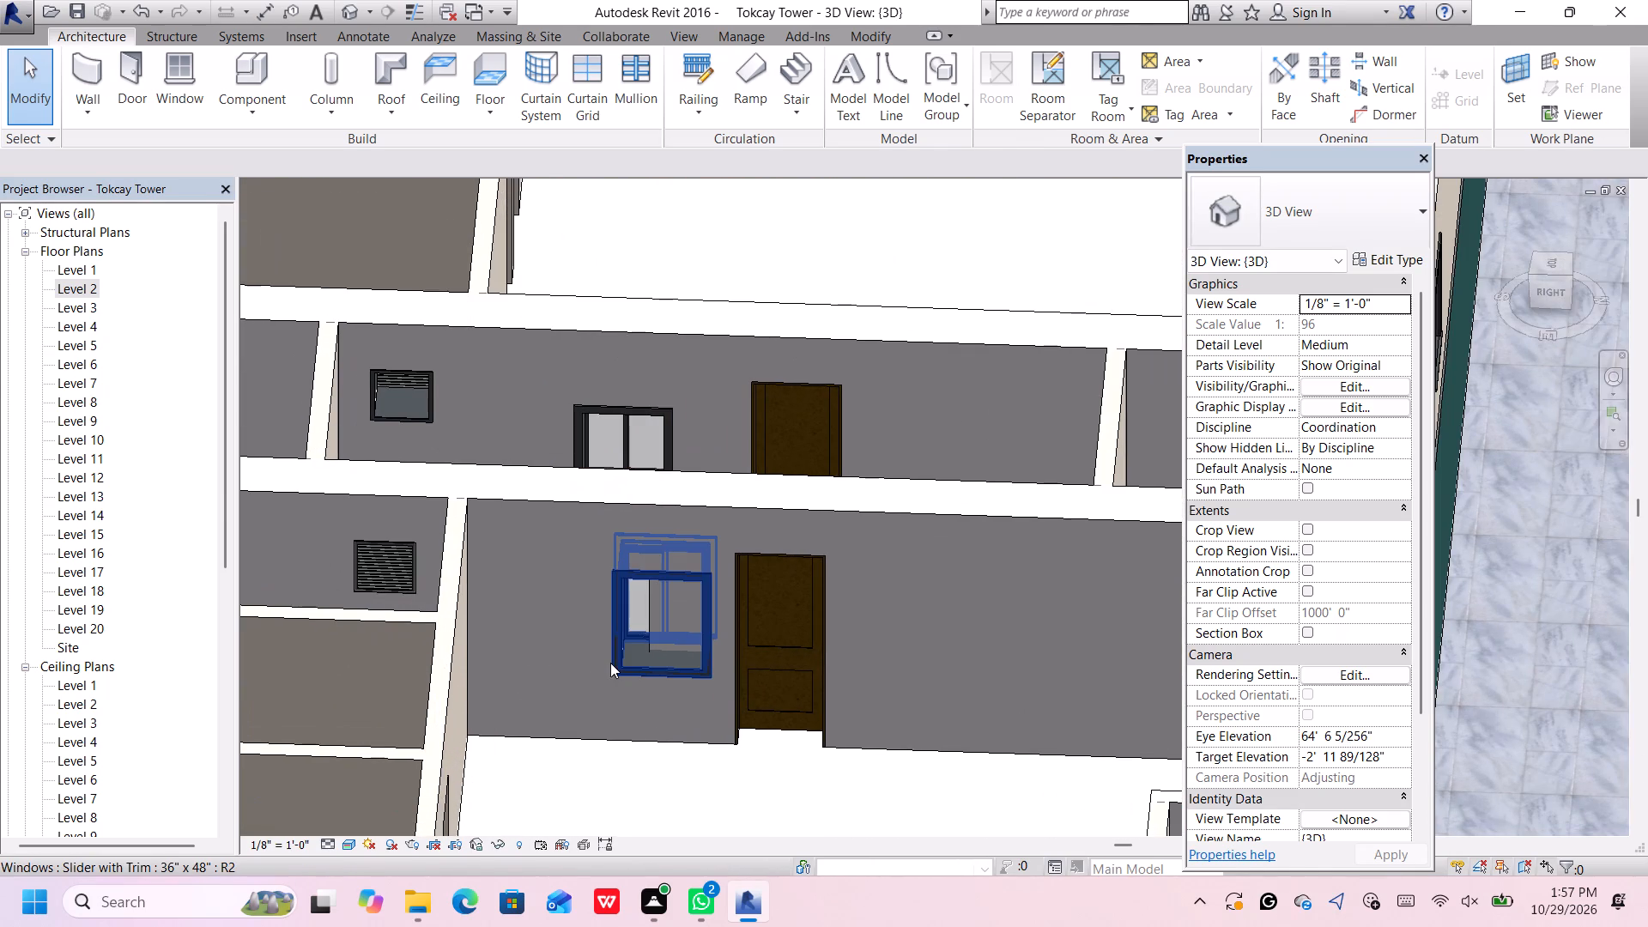
pyautogui.click(611, 663)
pyautogui.press('Left')
pyautogui.press('Left')
pyautogui.press('Left')
pyautogui.press('Left')
pyautogui.press('Left')
pyautogui.press('Left')
pyautogui.press('Left')
pyautogui.press('Left')
pyautogui.press('Left')
pyautogui.press('Left')
pyautogui.press('Left')
pyautogui.press('Left')
pyautogui.press('Left')
pyautogui.press('Left')
pyautogui.press('Left')
pyautogui.press('Left')
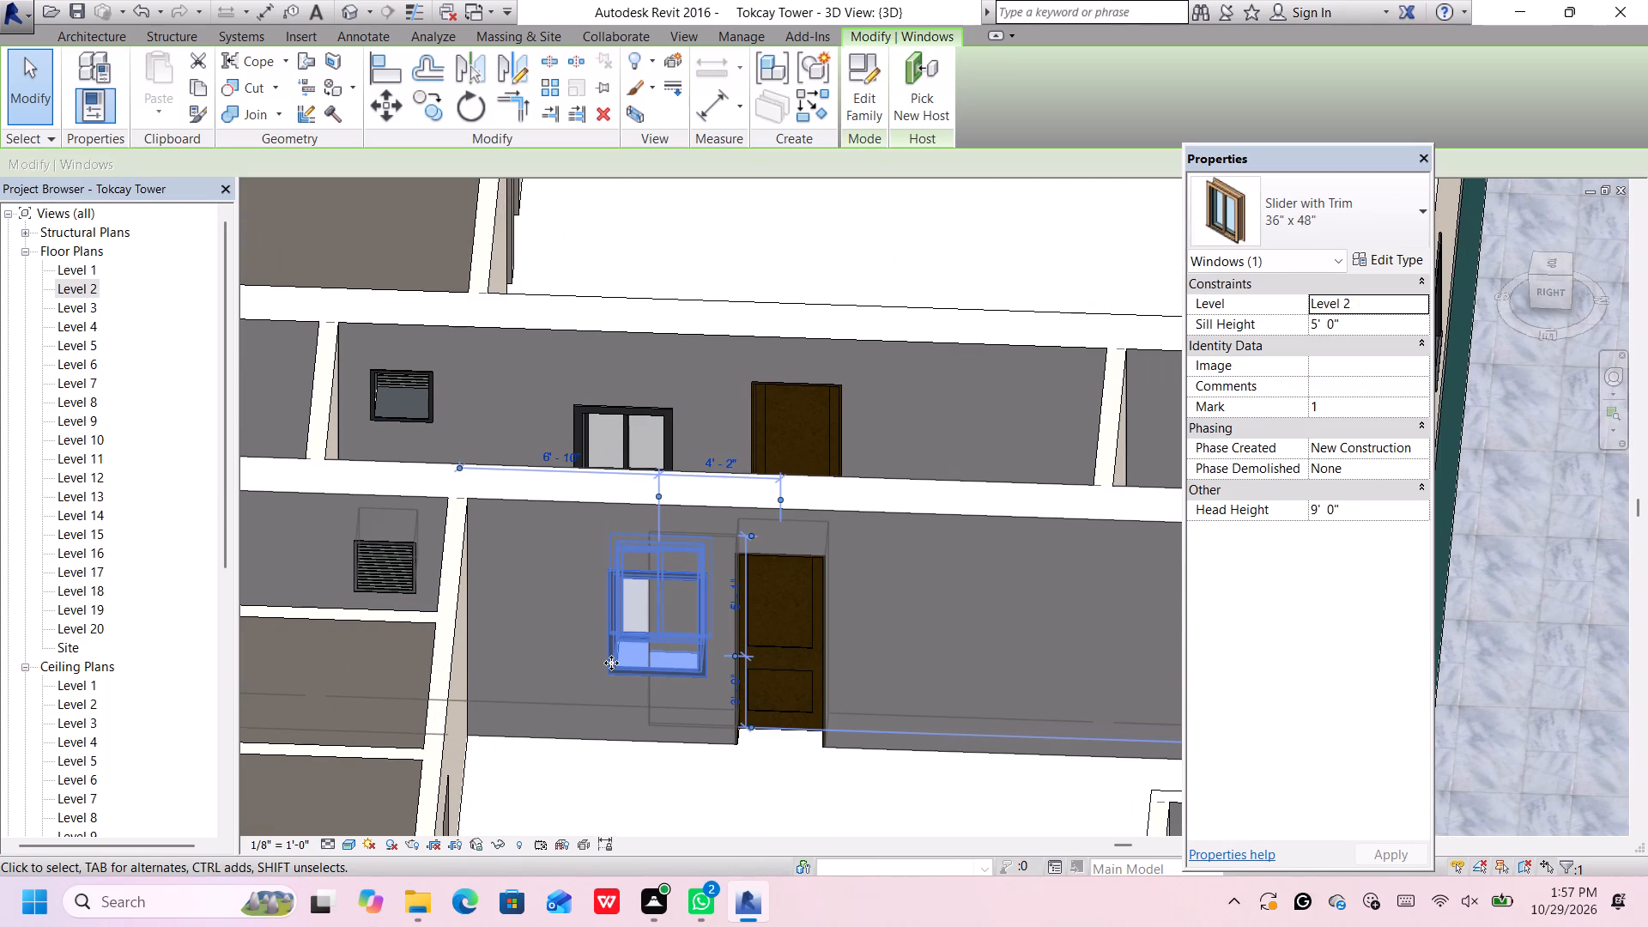
pyautogui.press('Left')
pyautogui.press('Left')
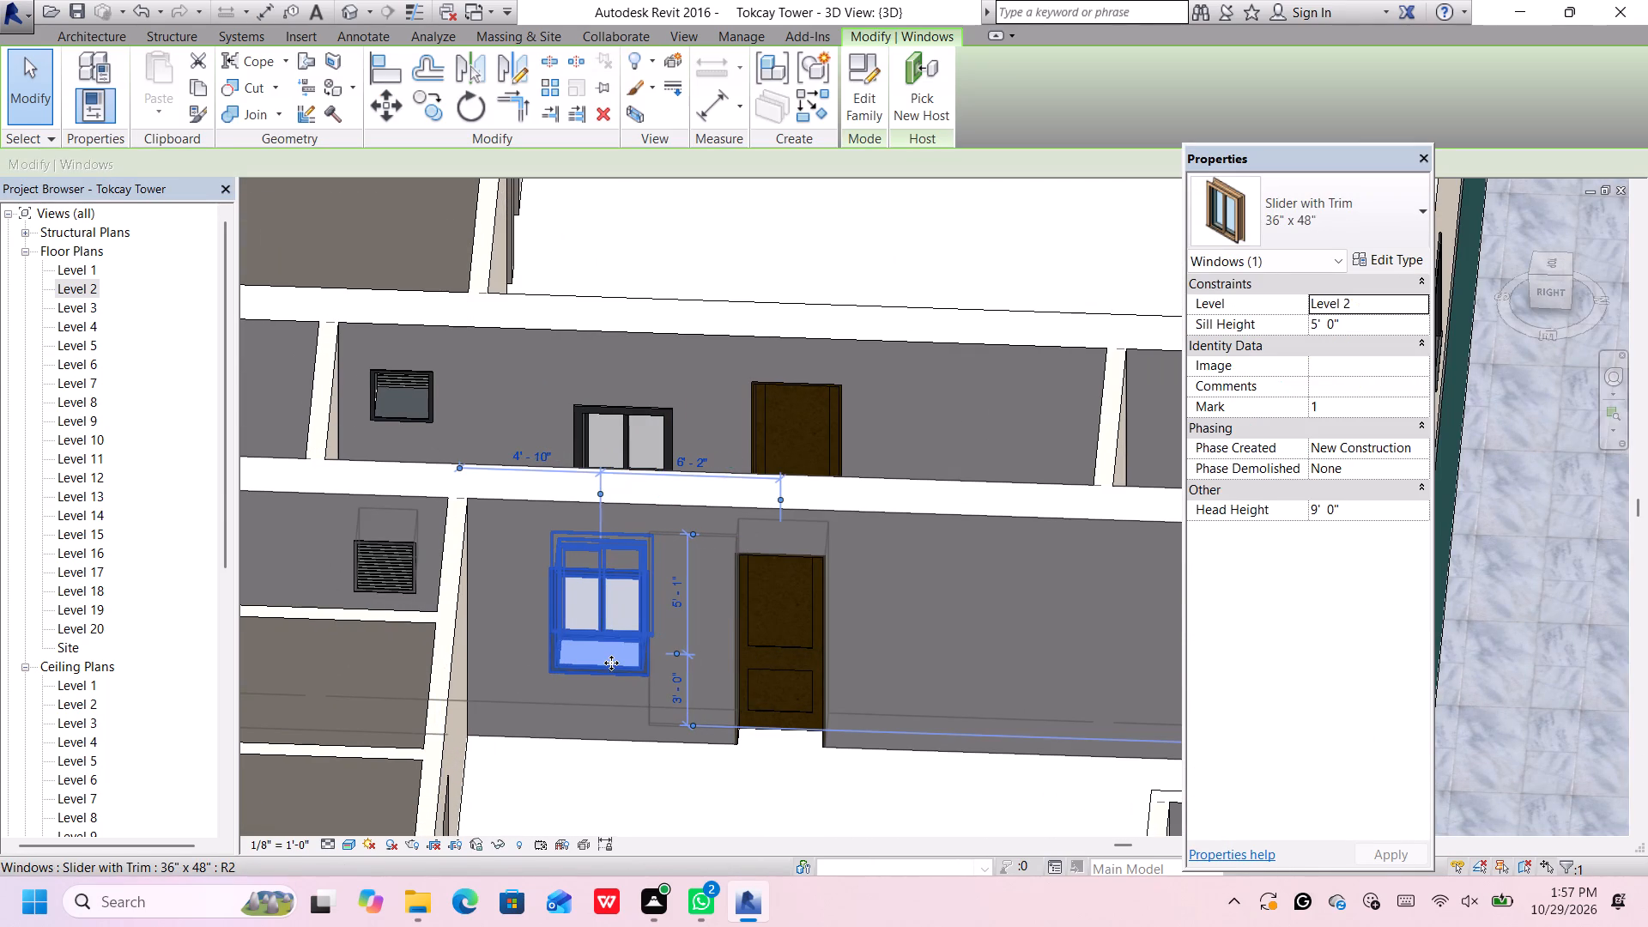
pyautogui.press('Right')
pyautogui.press('Right')
pyautogui.press('Right')
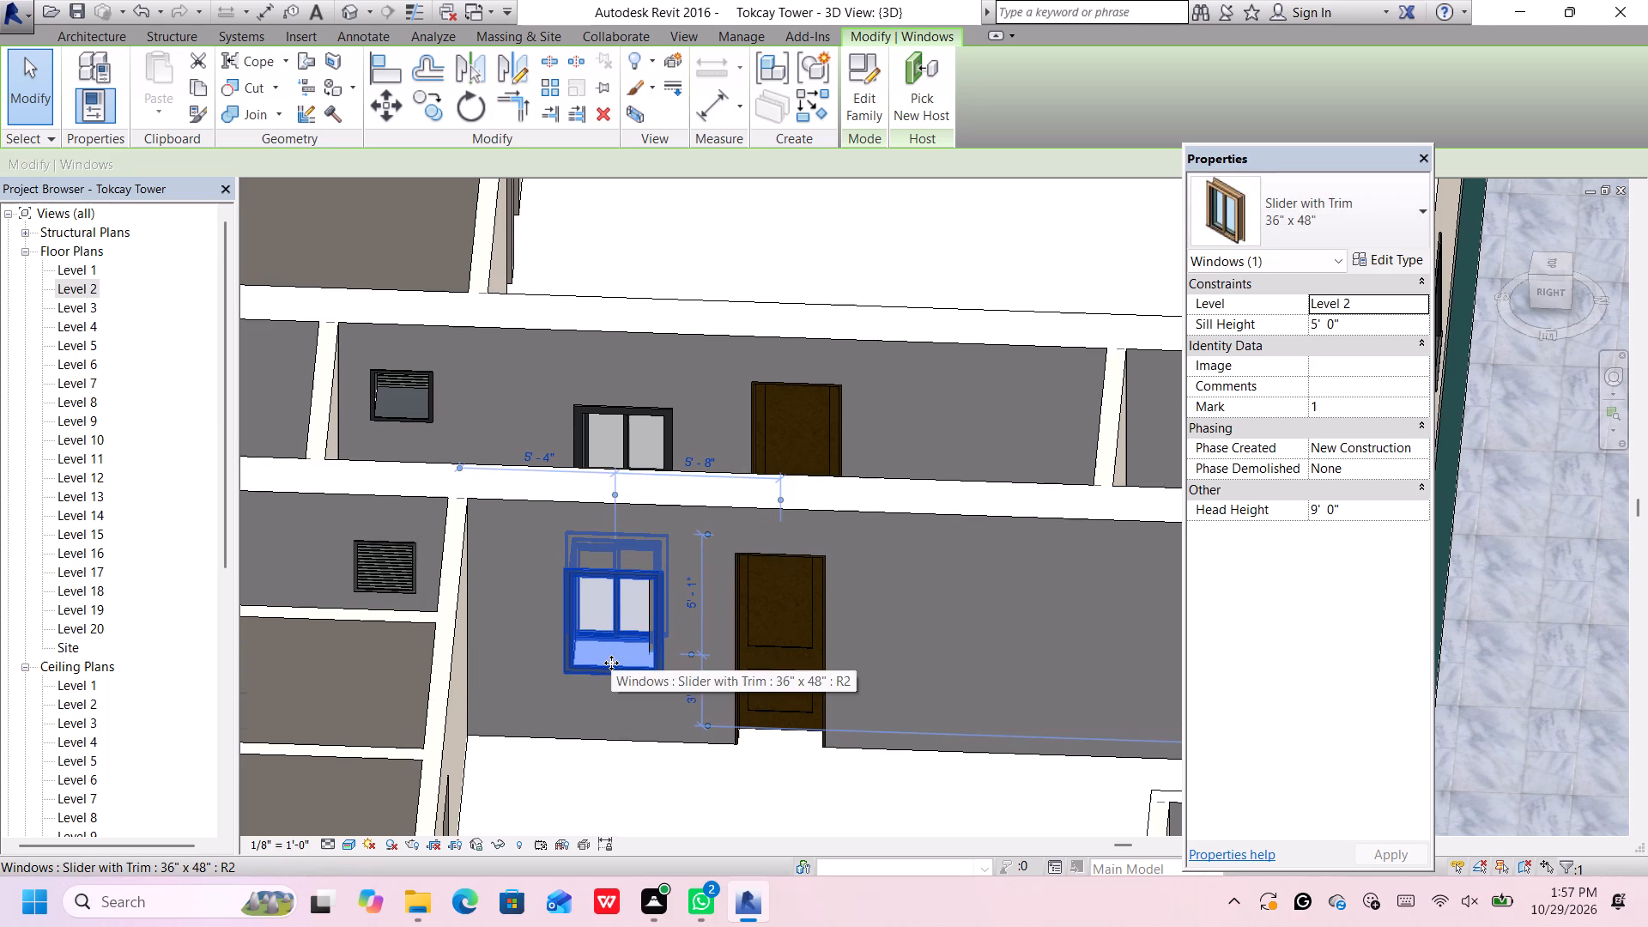
pyautogui.press('Left')
pyautogui.press('Left')
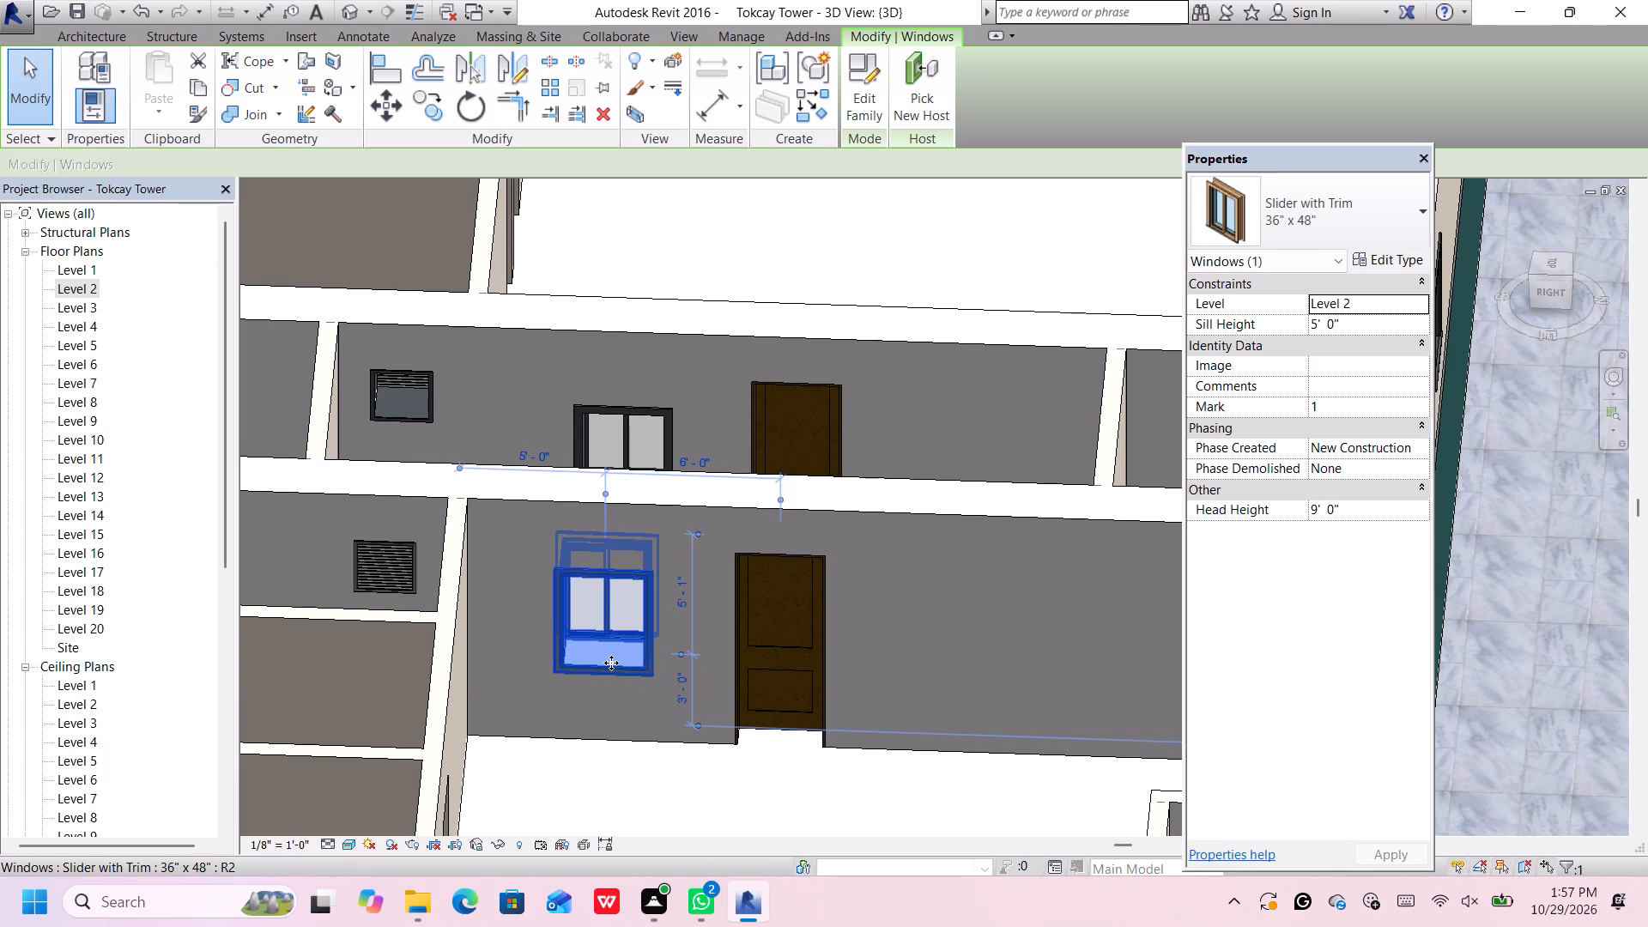
# Fine-tune the near corridor wall's slider window position, nudging it to about 5' 11" from the pocket door's centre.
pyautogui.scroll(4, 607, 663)
pyautogui.scroll(-1, 607, 663)
pyautogui.moveTo(607, 665); pyautogui.dragTo(619, 676, button='middle')
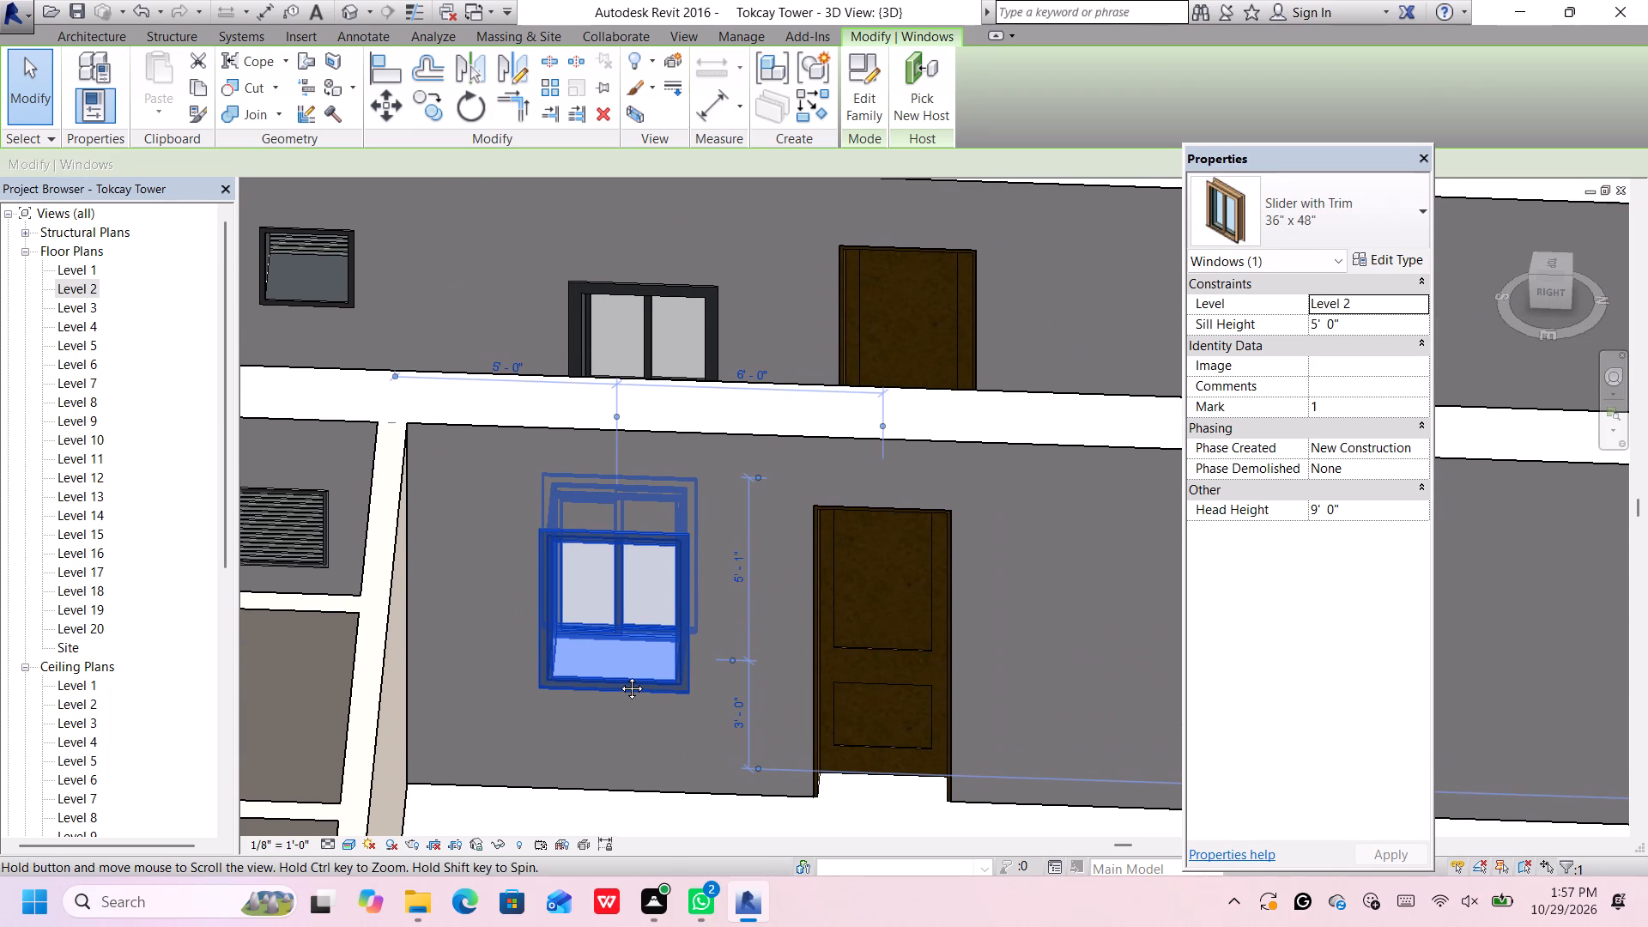
pyautogui.moveTo(619, 676); pyautogui.dragTo(721, 716, button='middle')
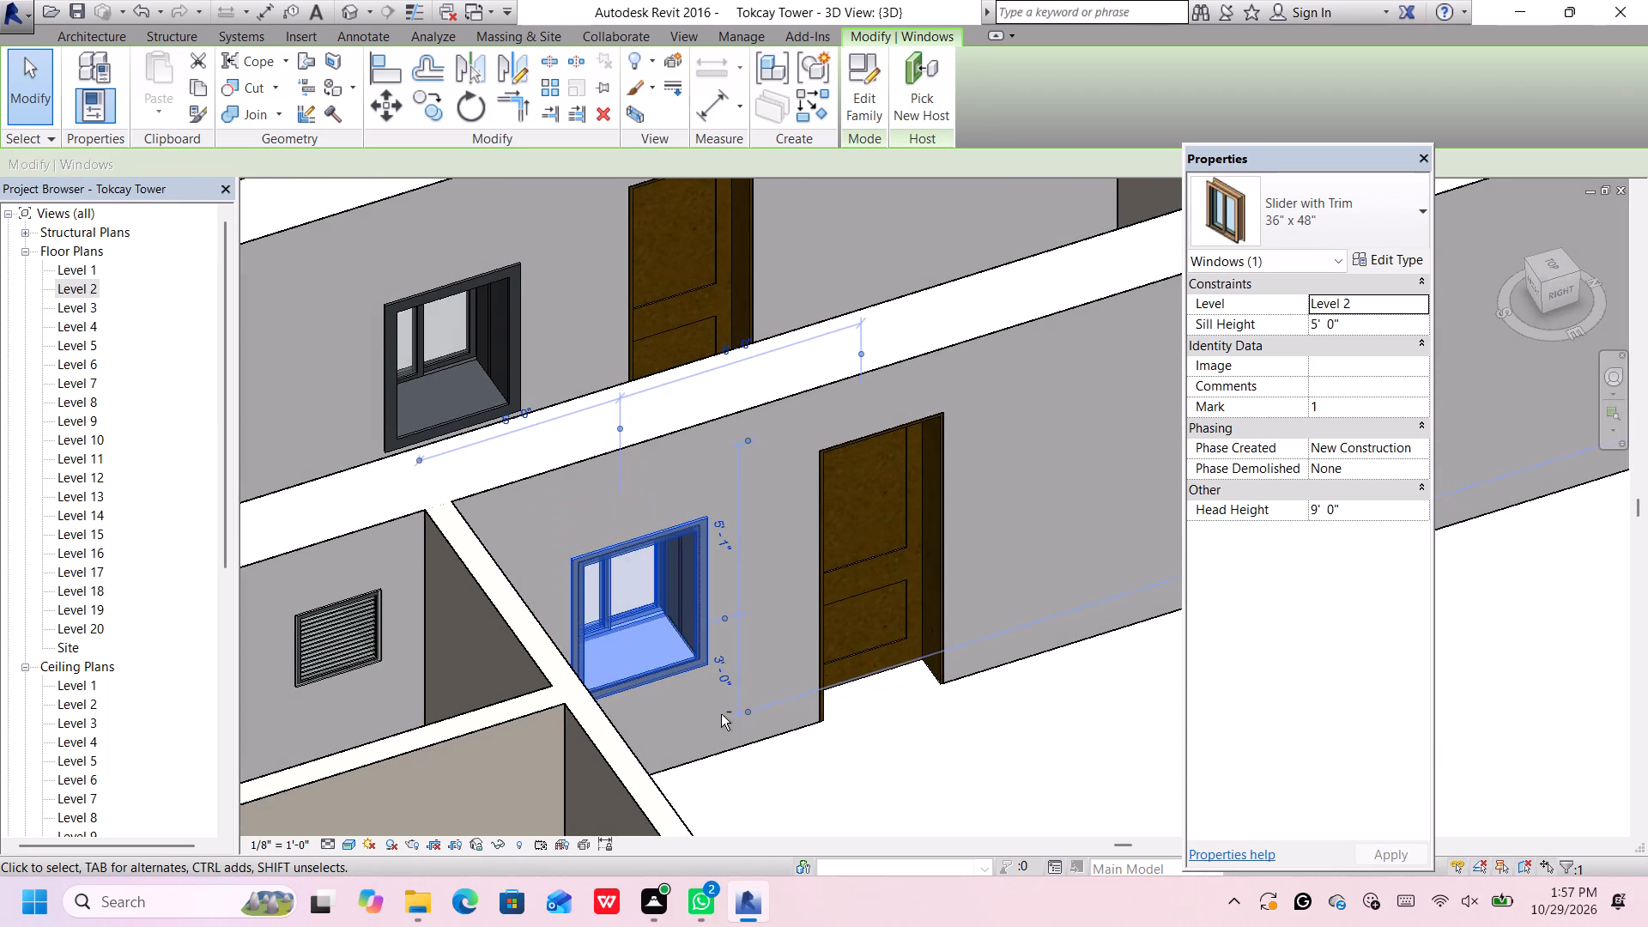
pyautogui.press('Right')
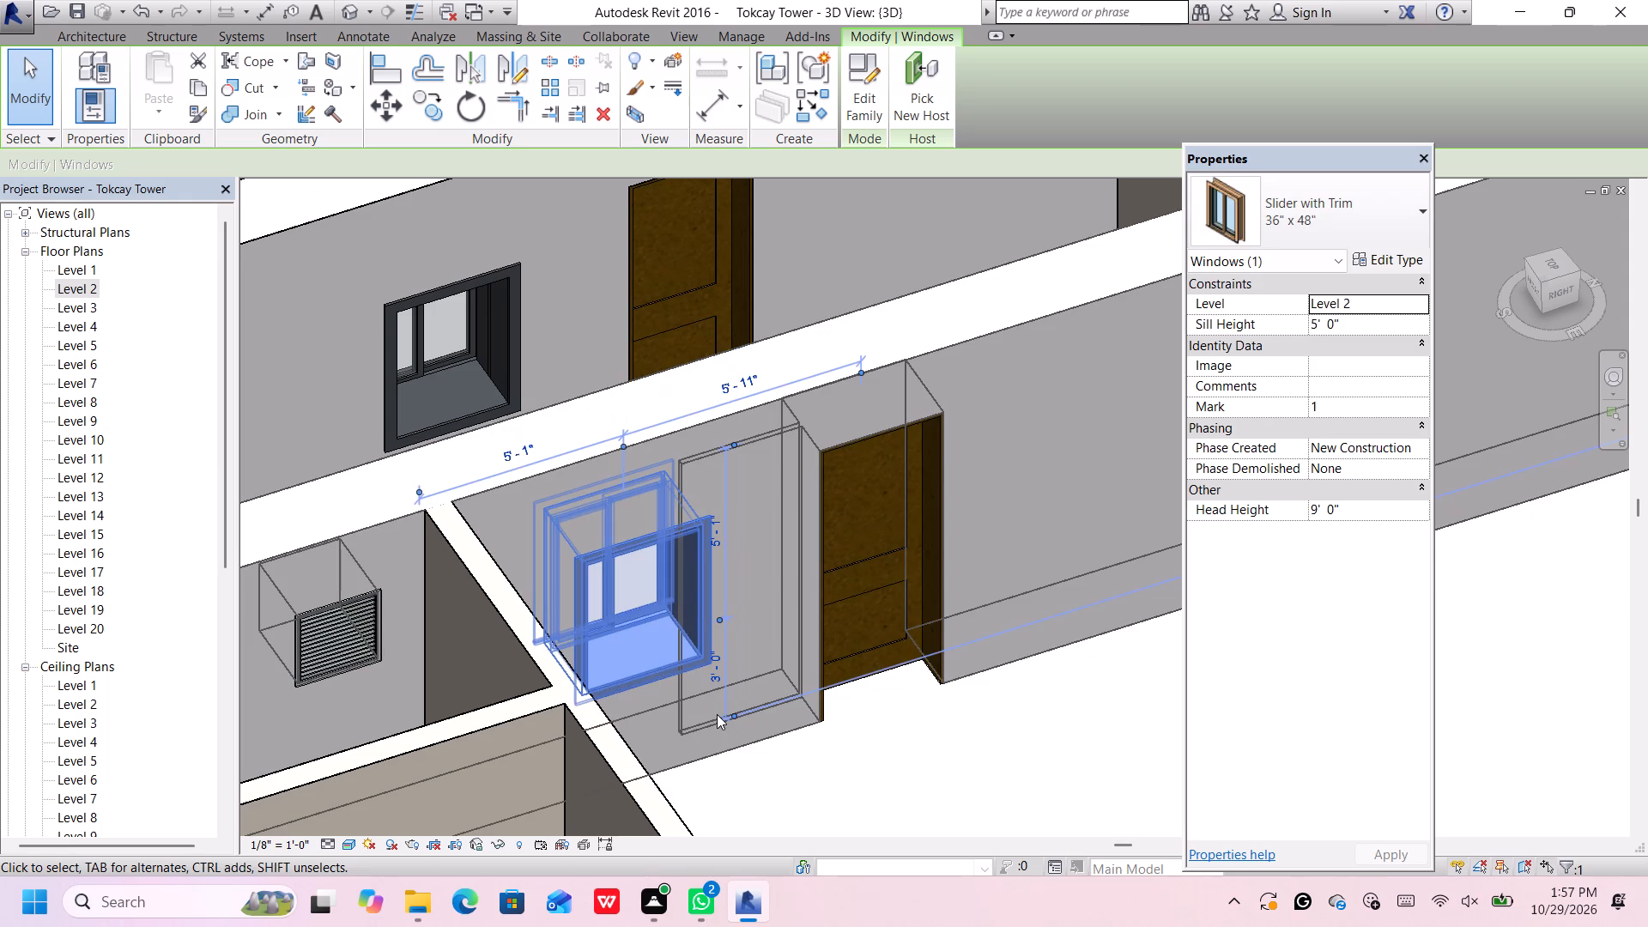
pyautogui.scroll(-1, 714, 714)
pyautogui.scroll(8, 715, 657)
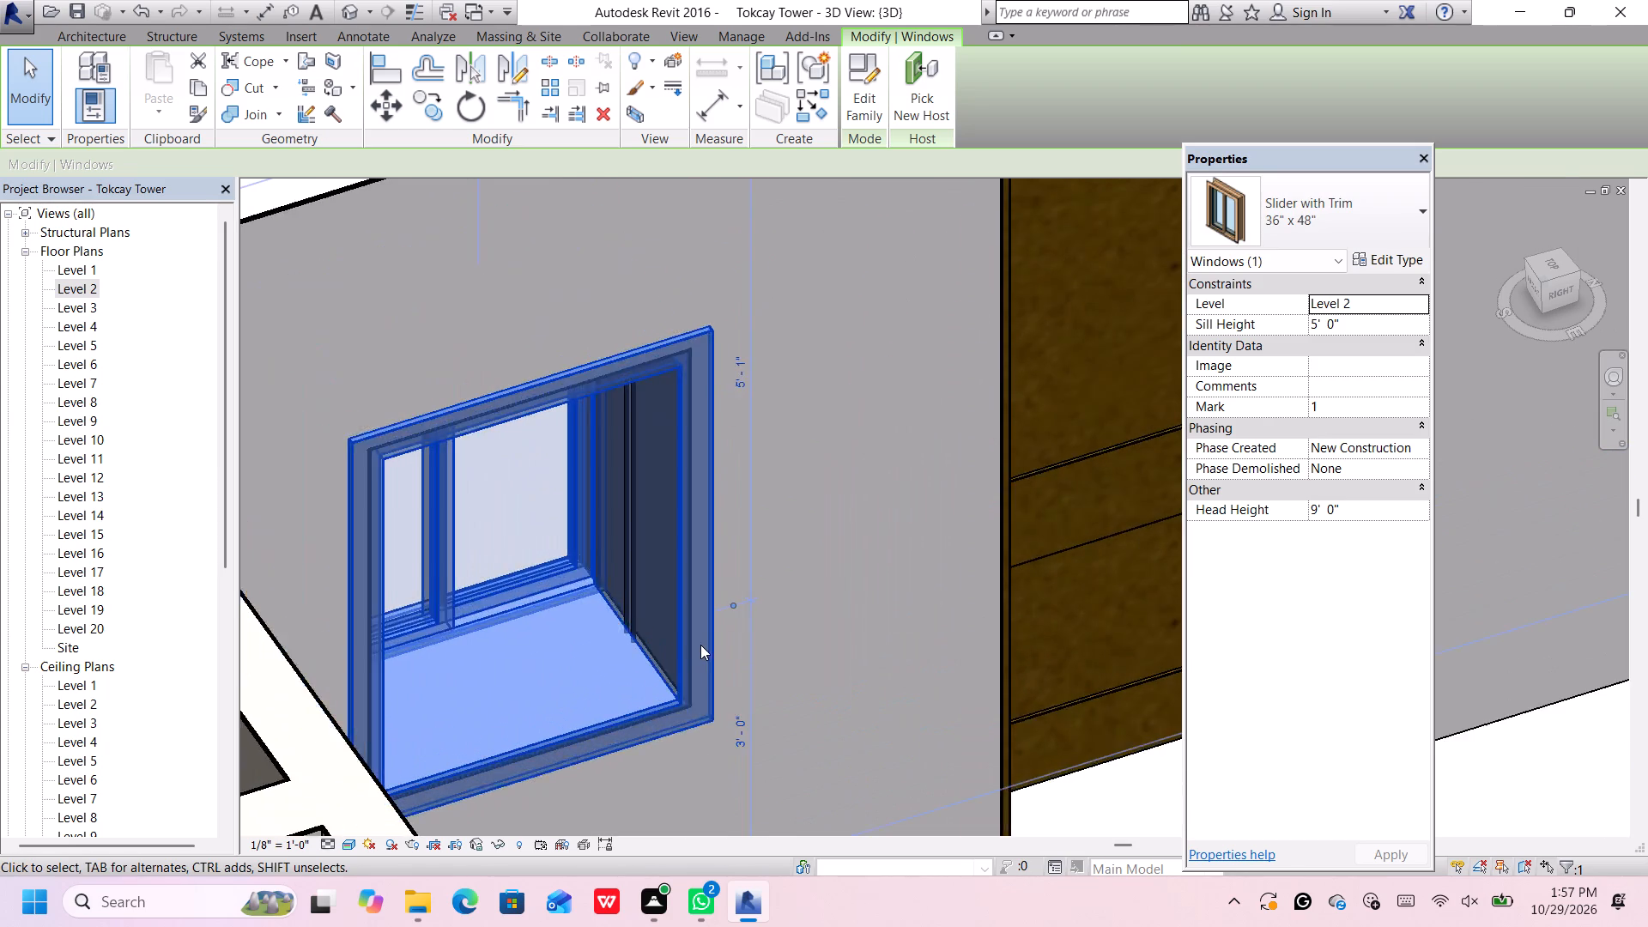
pyautogui.scroll(3, 699, 645)
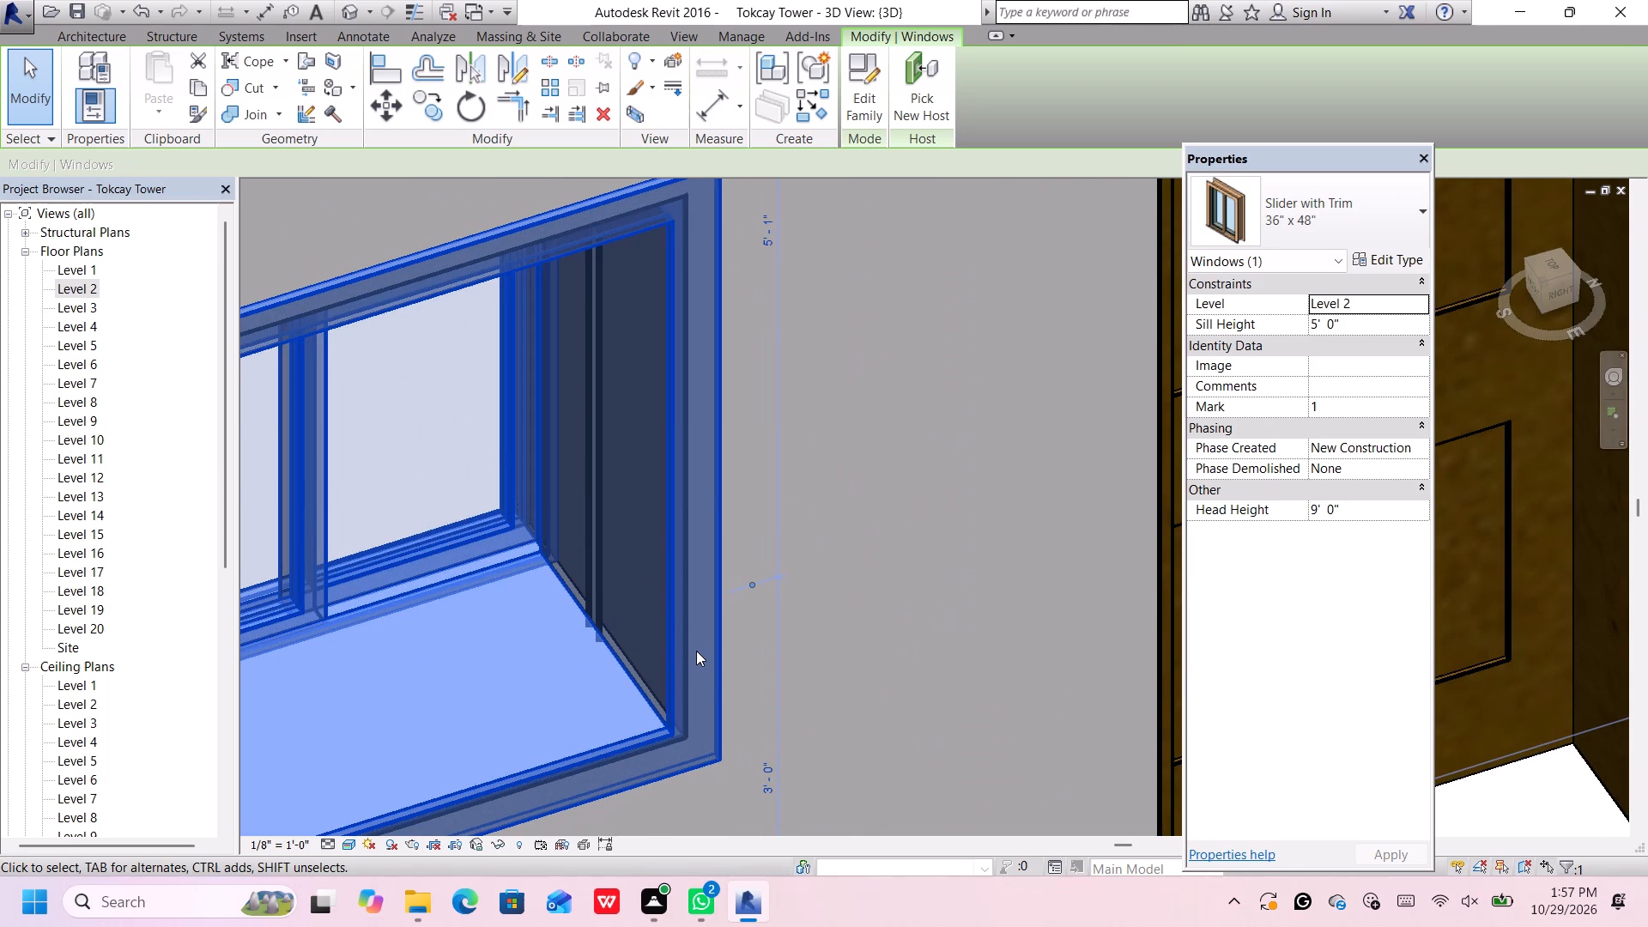
pyautogui.press('Left')
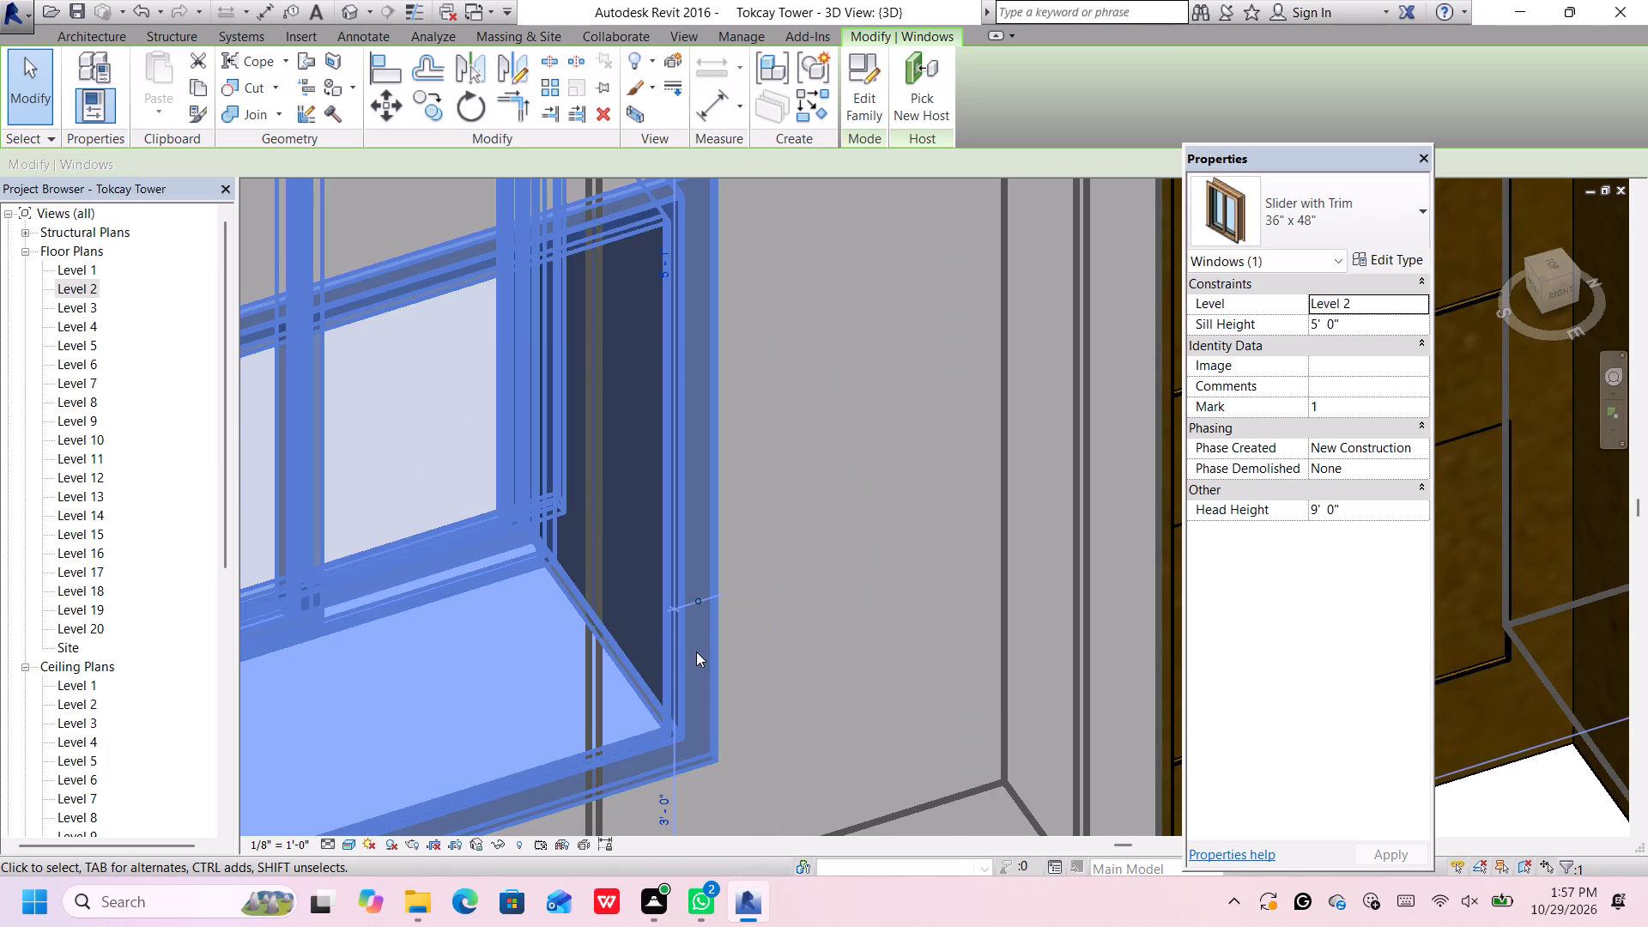
pyautogui.scroll(-20, 694, 653)
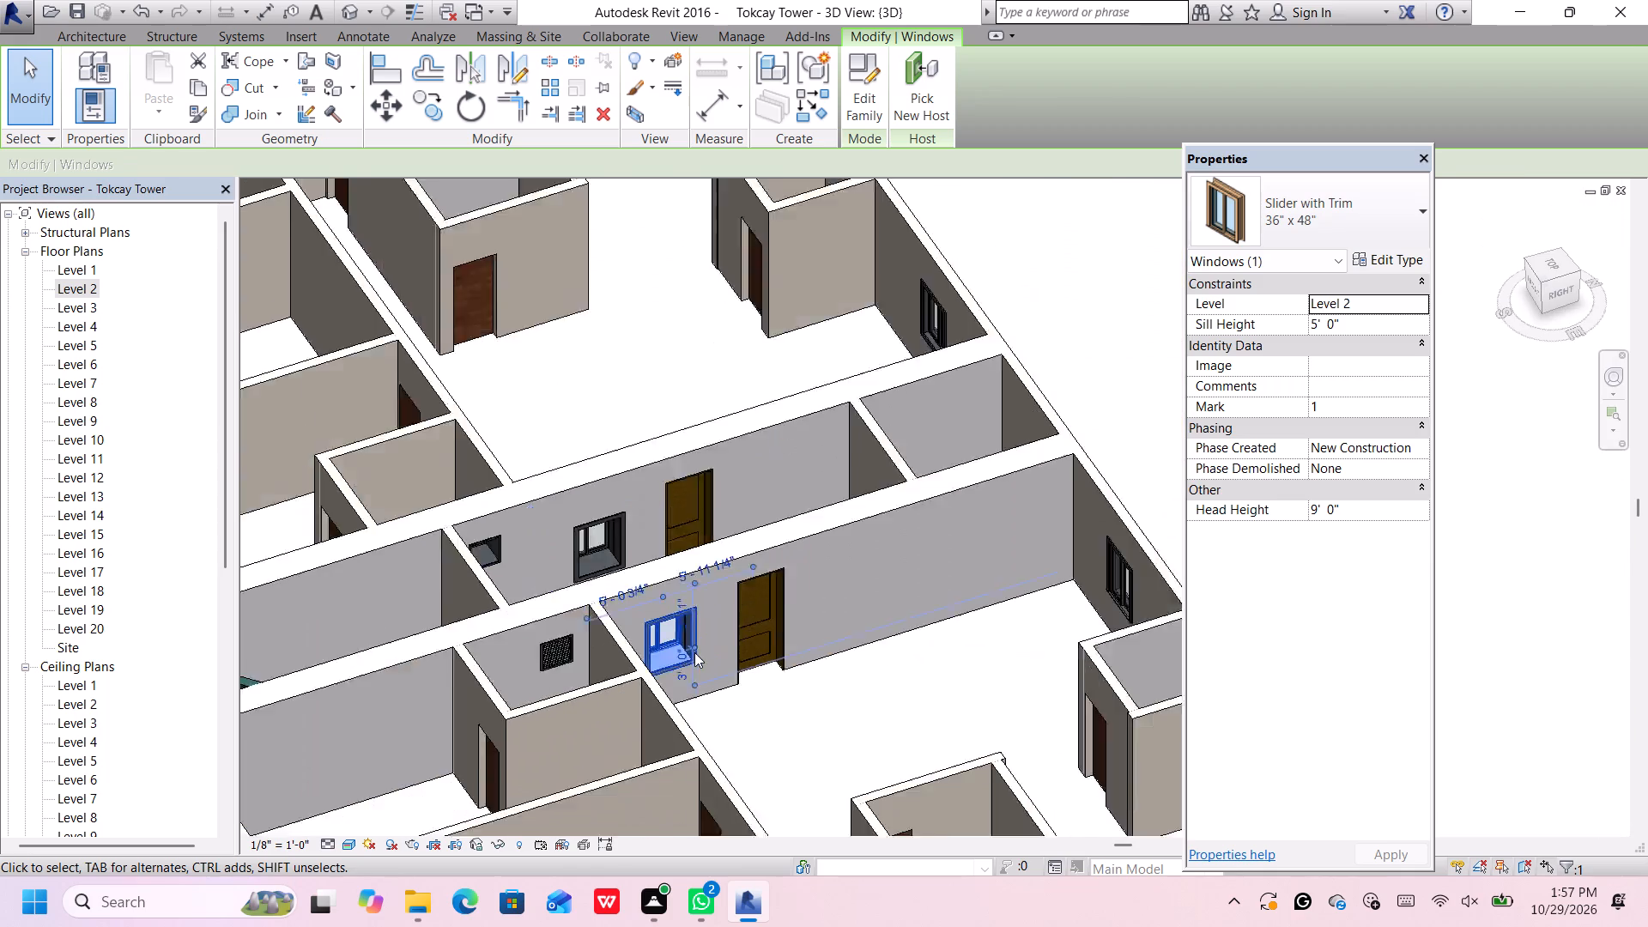
pyautogui.scroll(-7, 694, 652)
pyautogui.click(920, 578)
# Place a 36" x 72" Fixed window in the middle segment of the angled green wall between the two corridor walls.
pyautogui.scroll(-7, 833, 694)
pyautogui.scroll(2, 700, 827)
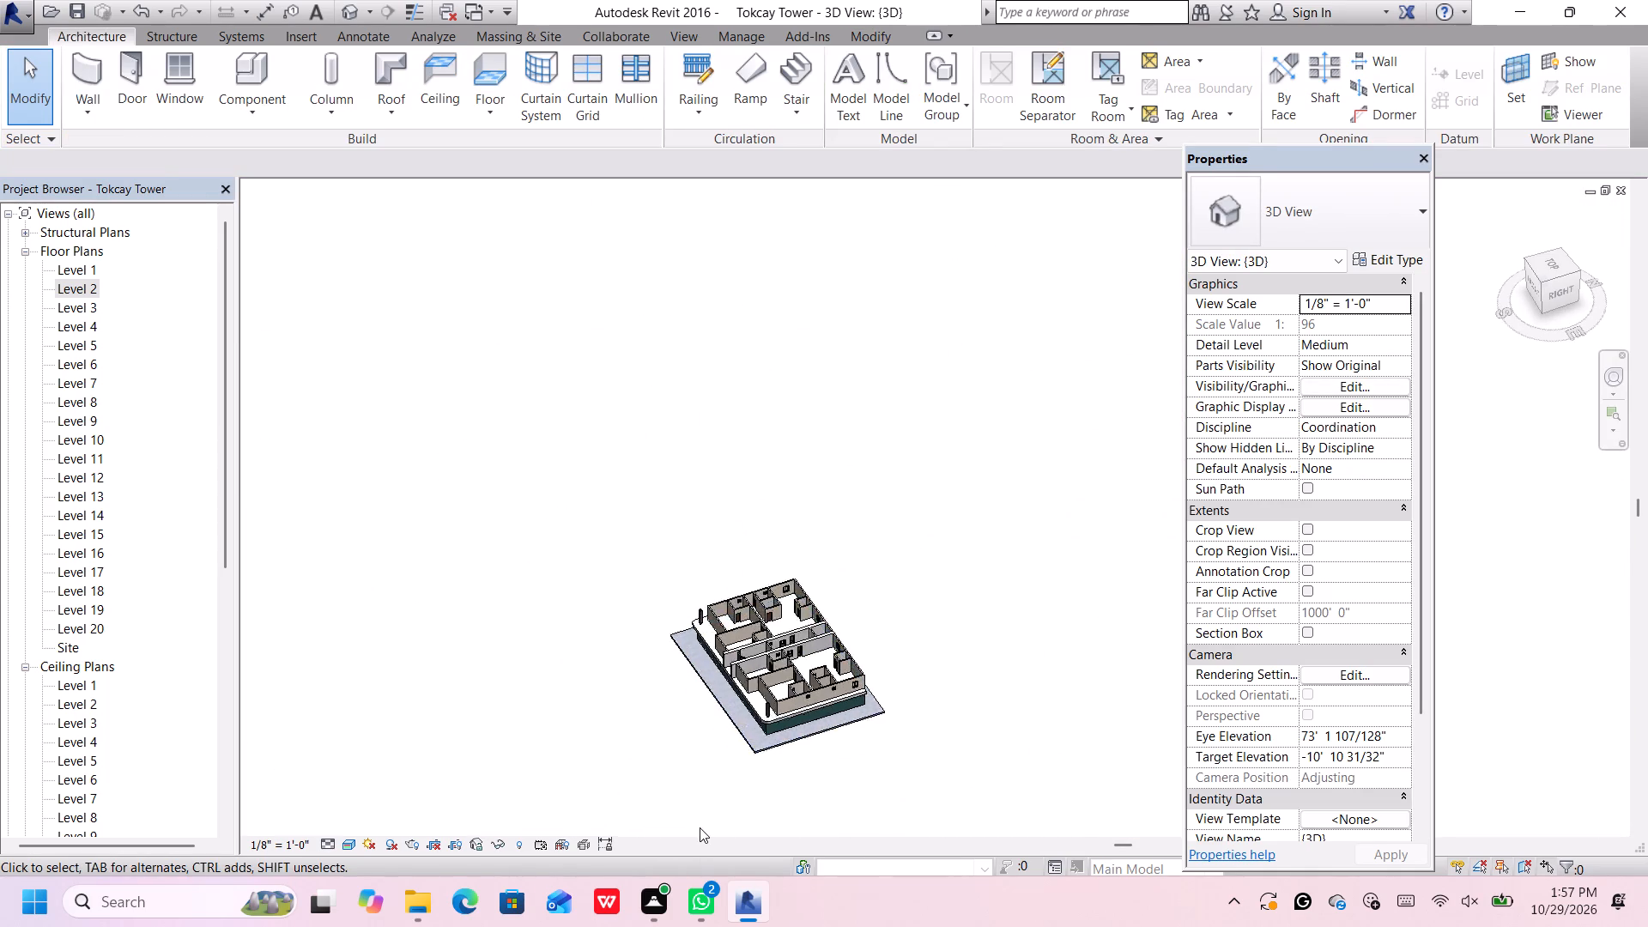
pyautogui.scroll(4, 700, 827)
pyautogui.moveTo(794, 734); pyautogui.dragTo(740, 737, button='middle')
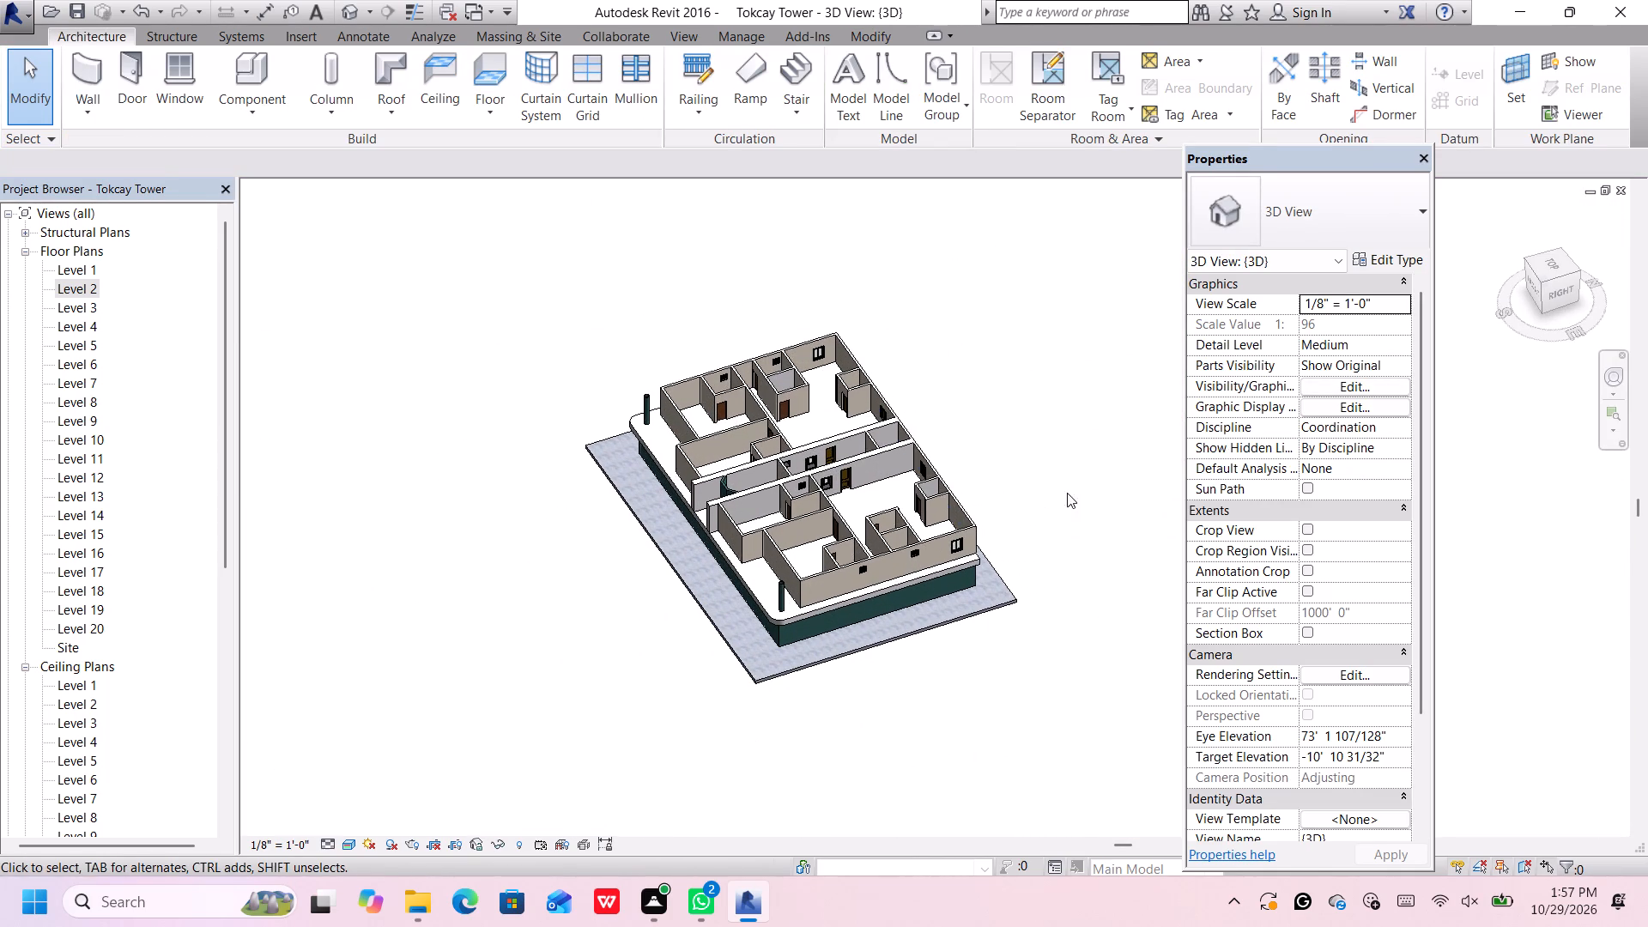
pyautogui.click(1526, 260)
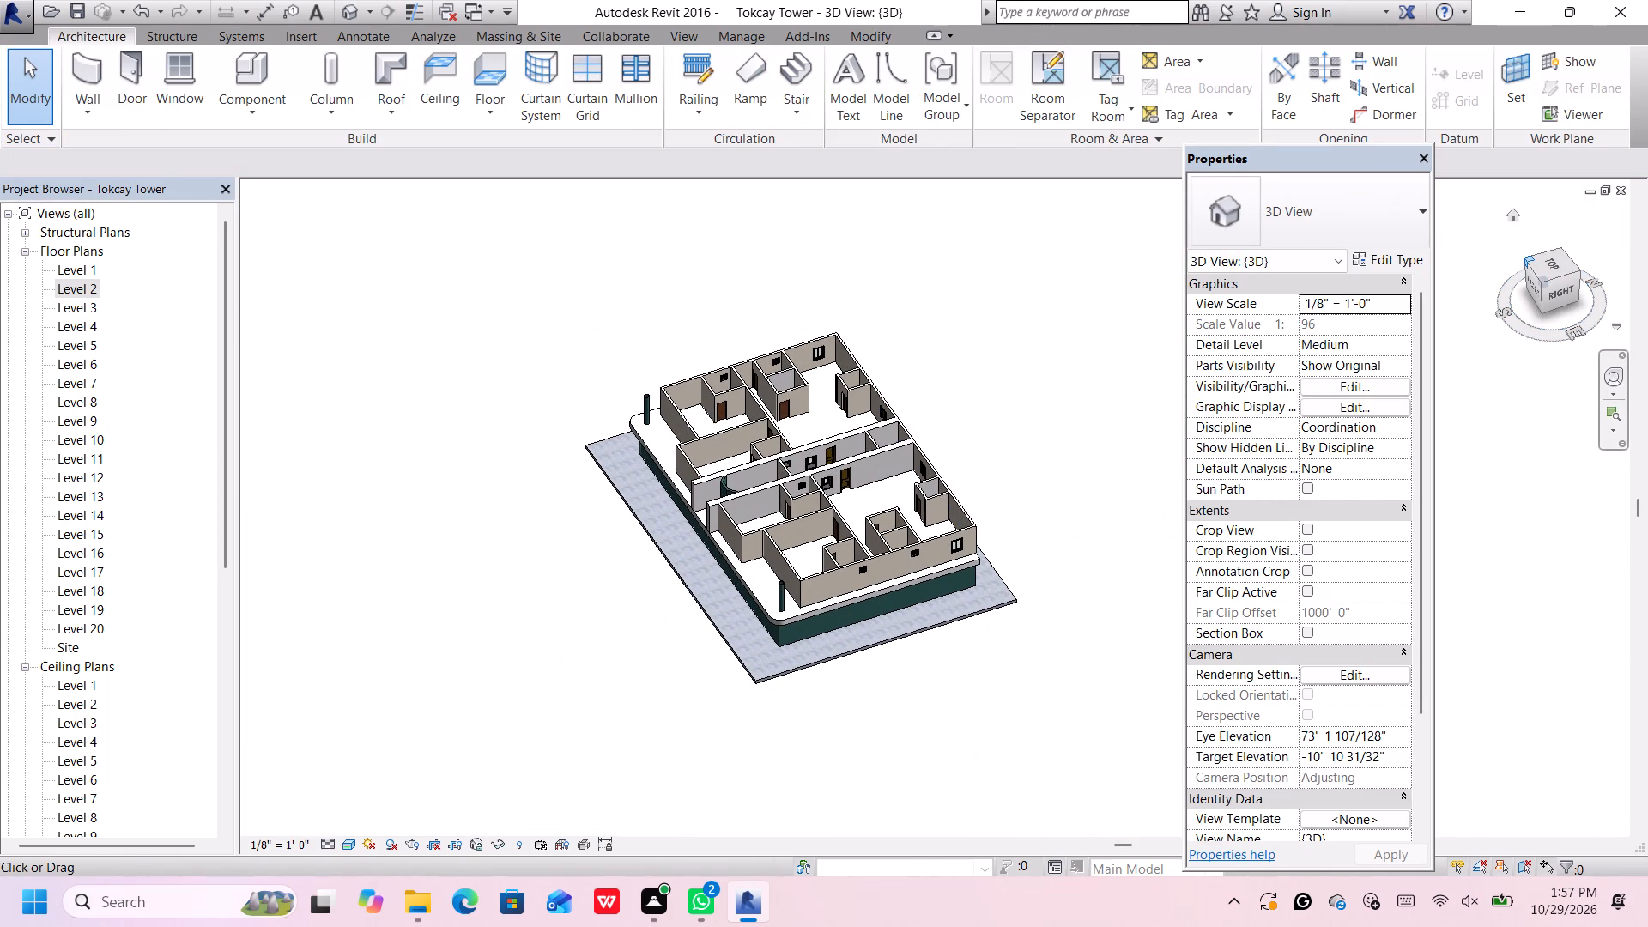
pyautogui.scroll(2, 965, 599)
pyautogui.moveTo(947, 580); pyautogui.dragTo(924, 578, button='middle')
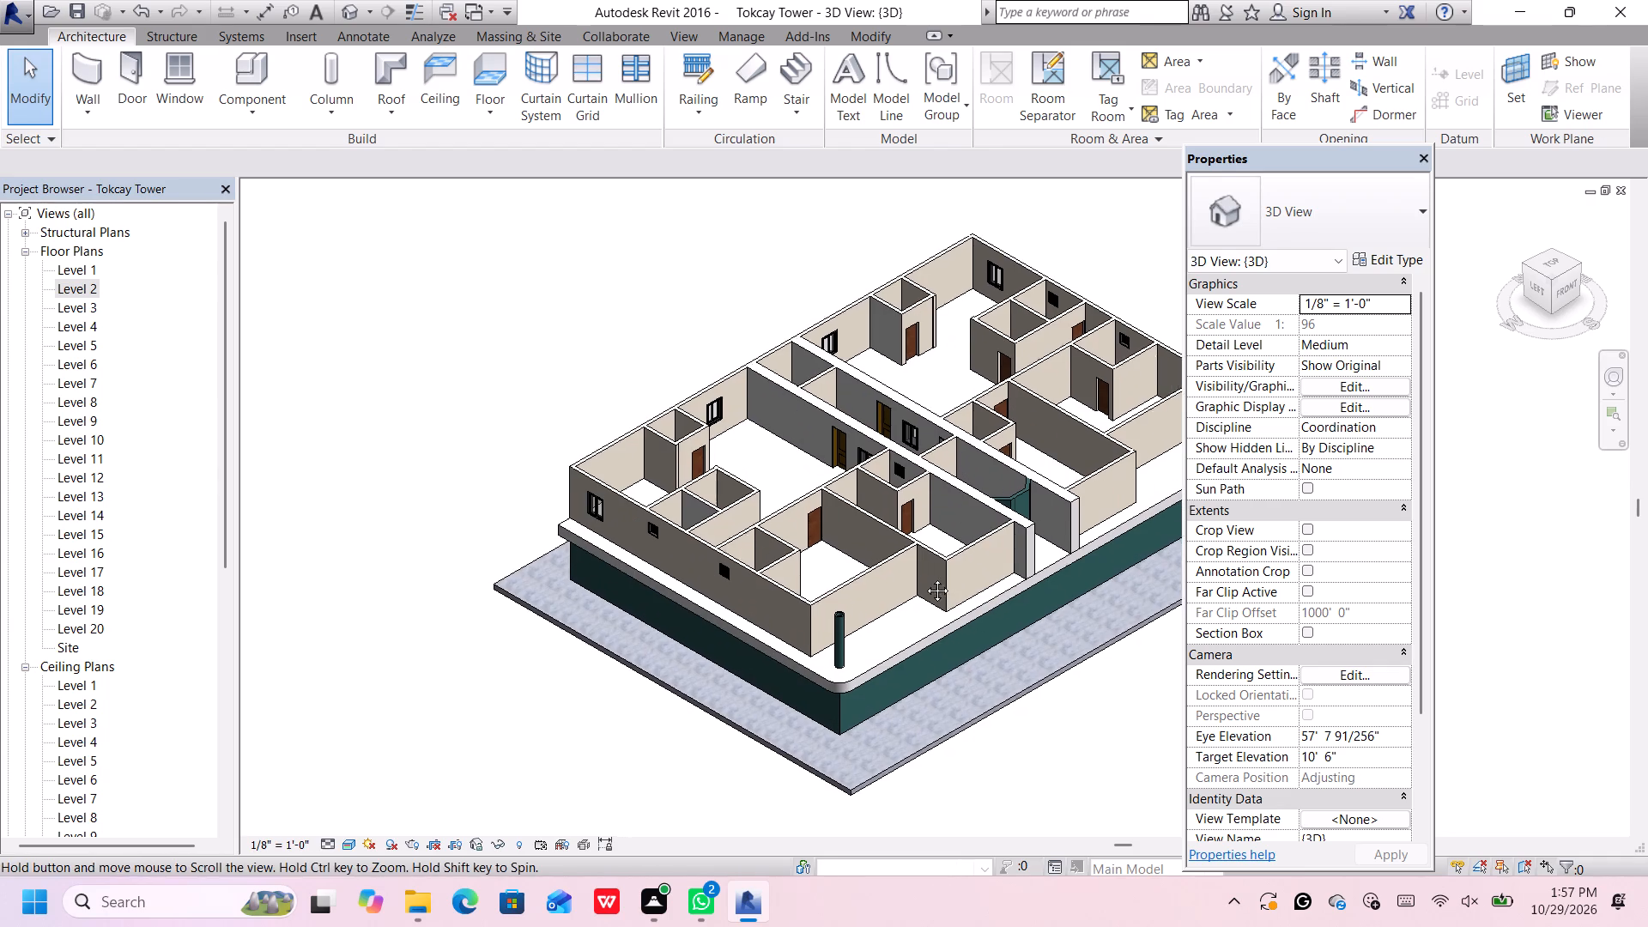
pyautogui.moveTo(924, 578); pyautogui.dragTo(778, 583, button='middle')
pyautogui.scroll(3, 897, 496)
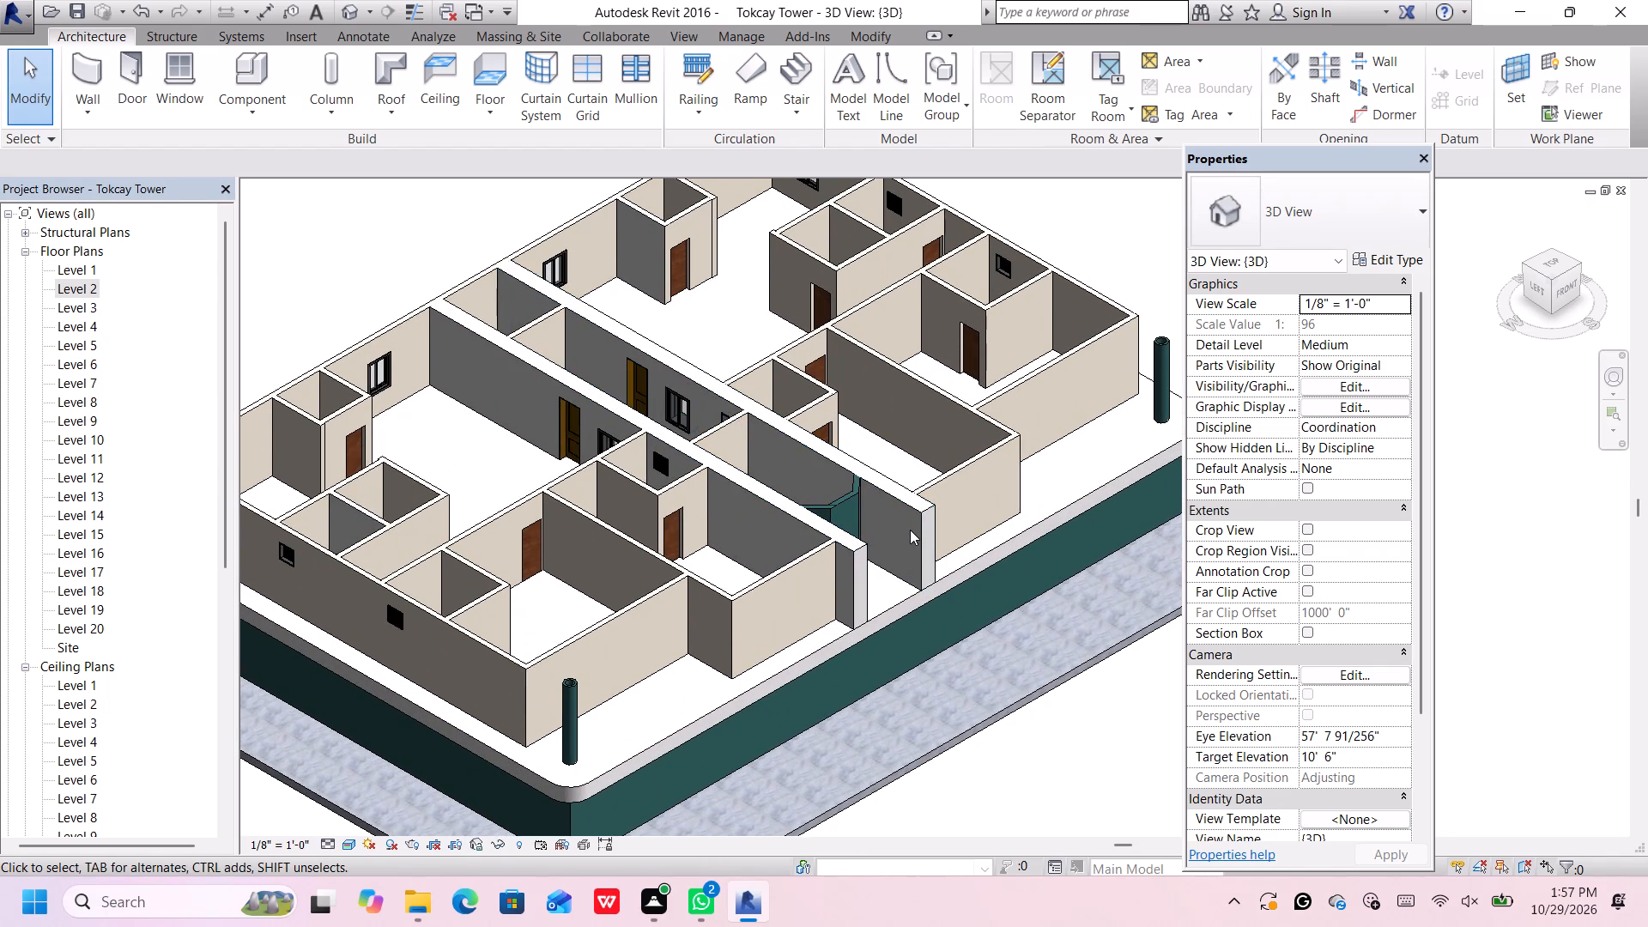
pyautogui.scroll(3, 869, 520)
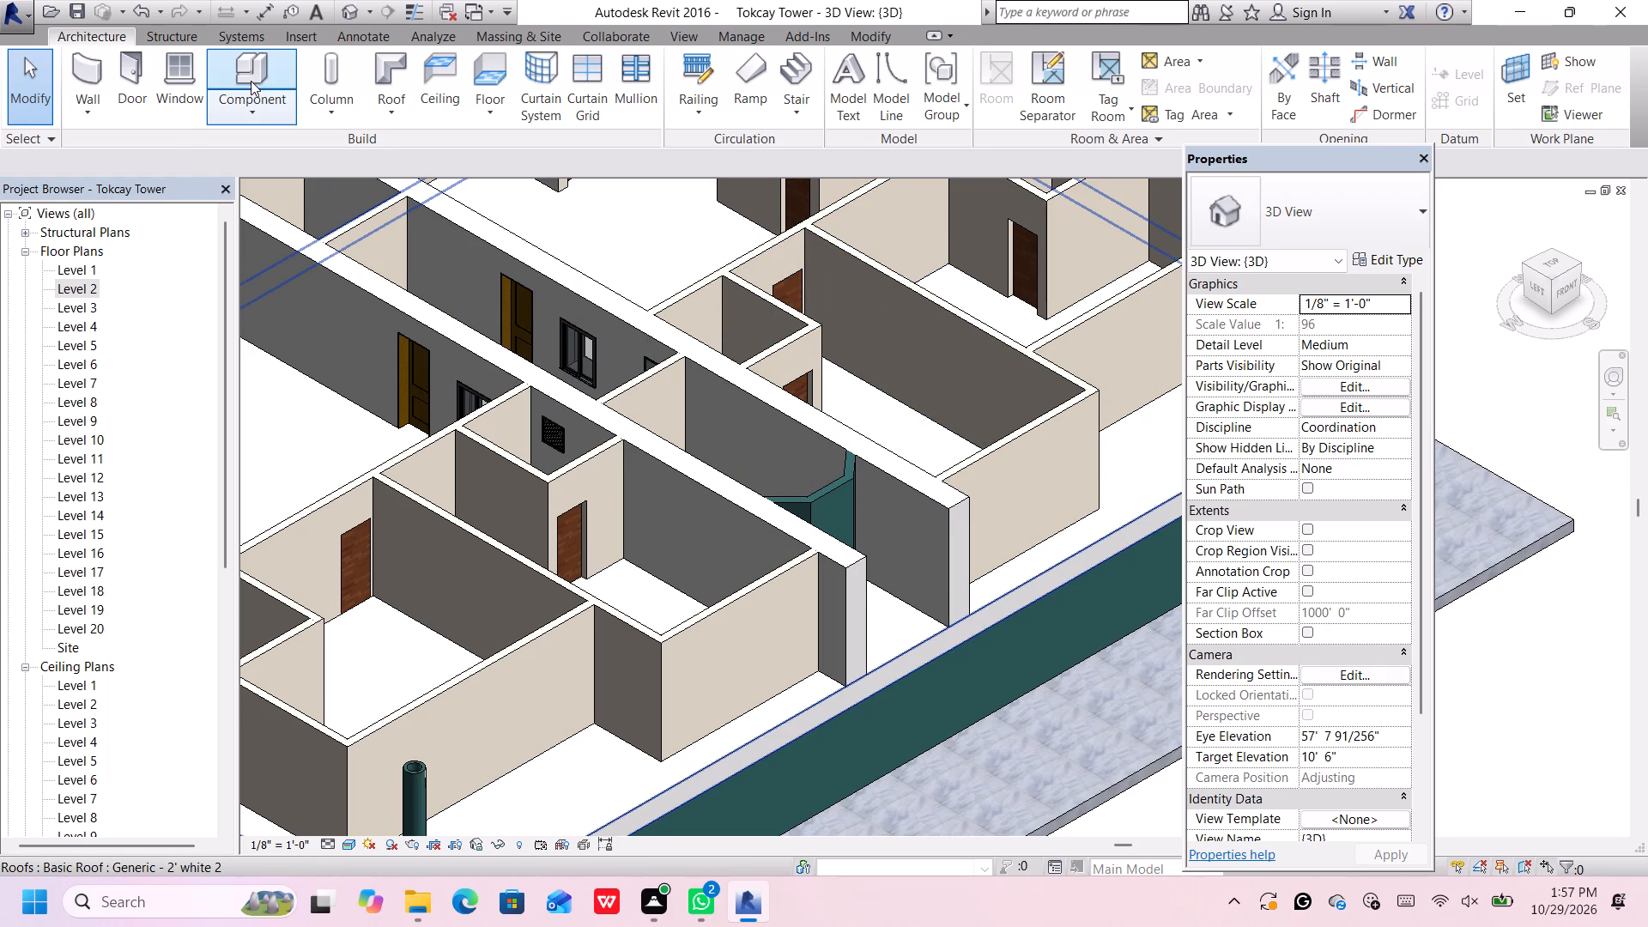
pyautogui.click(173, 75)
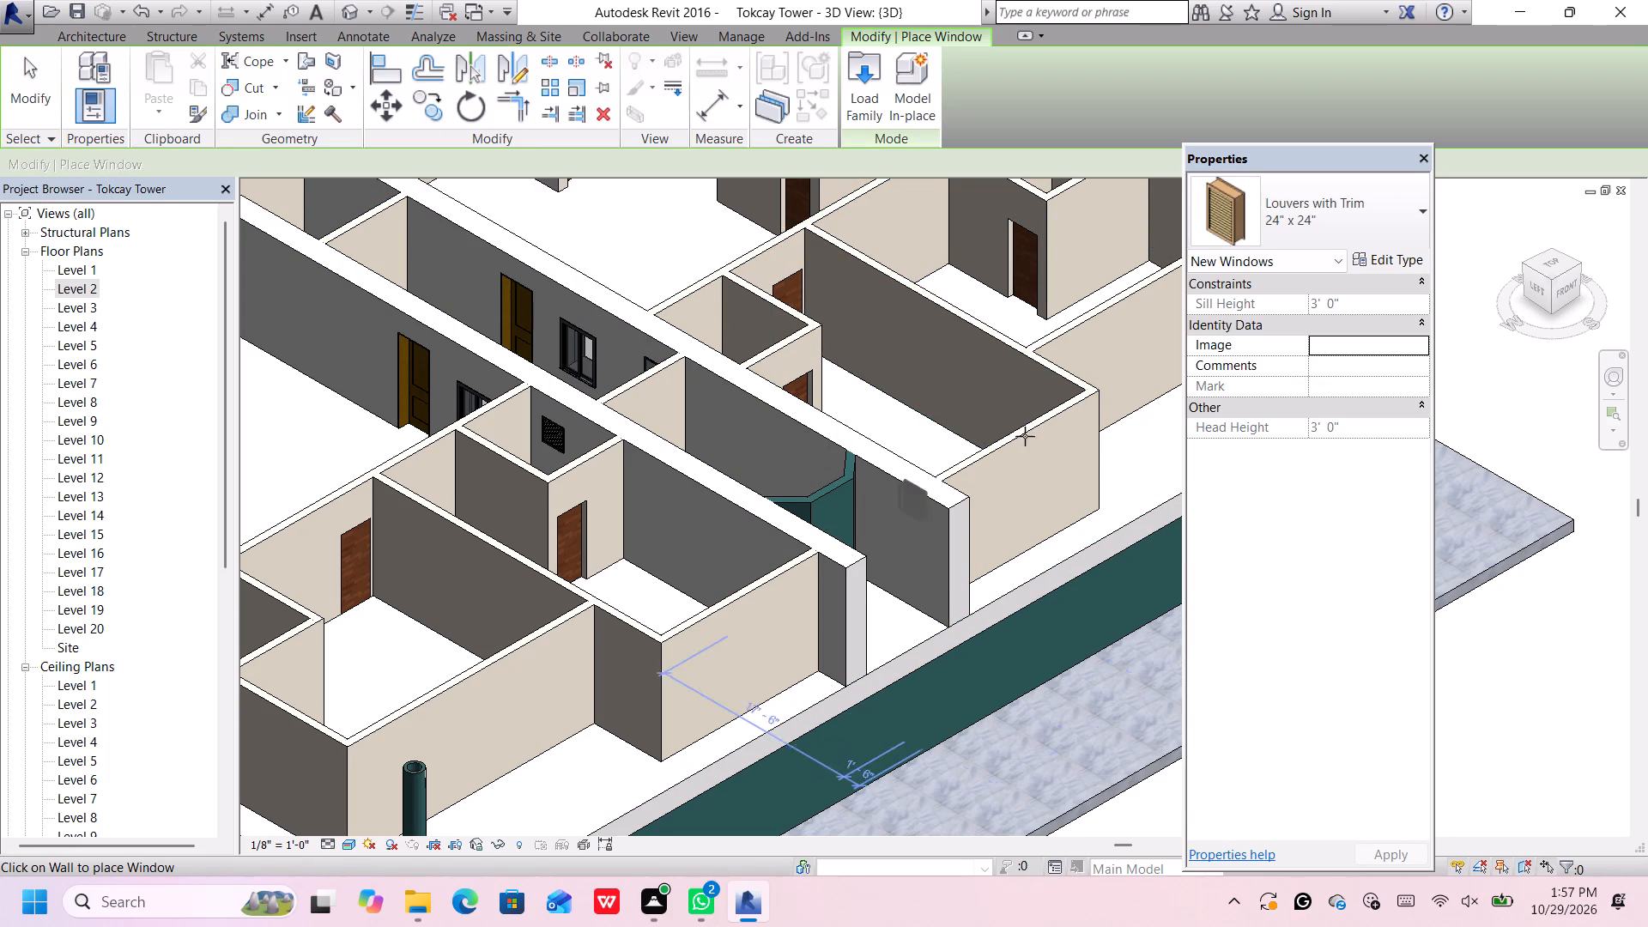
pyautogui.click(1389, 199)
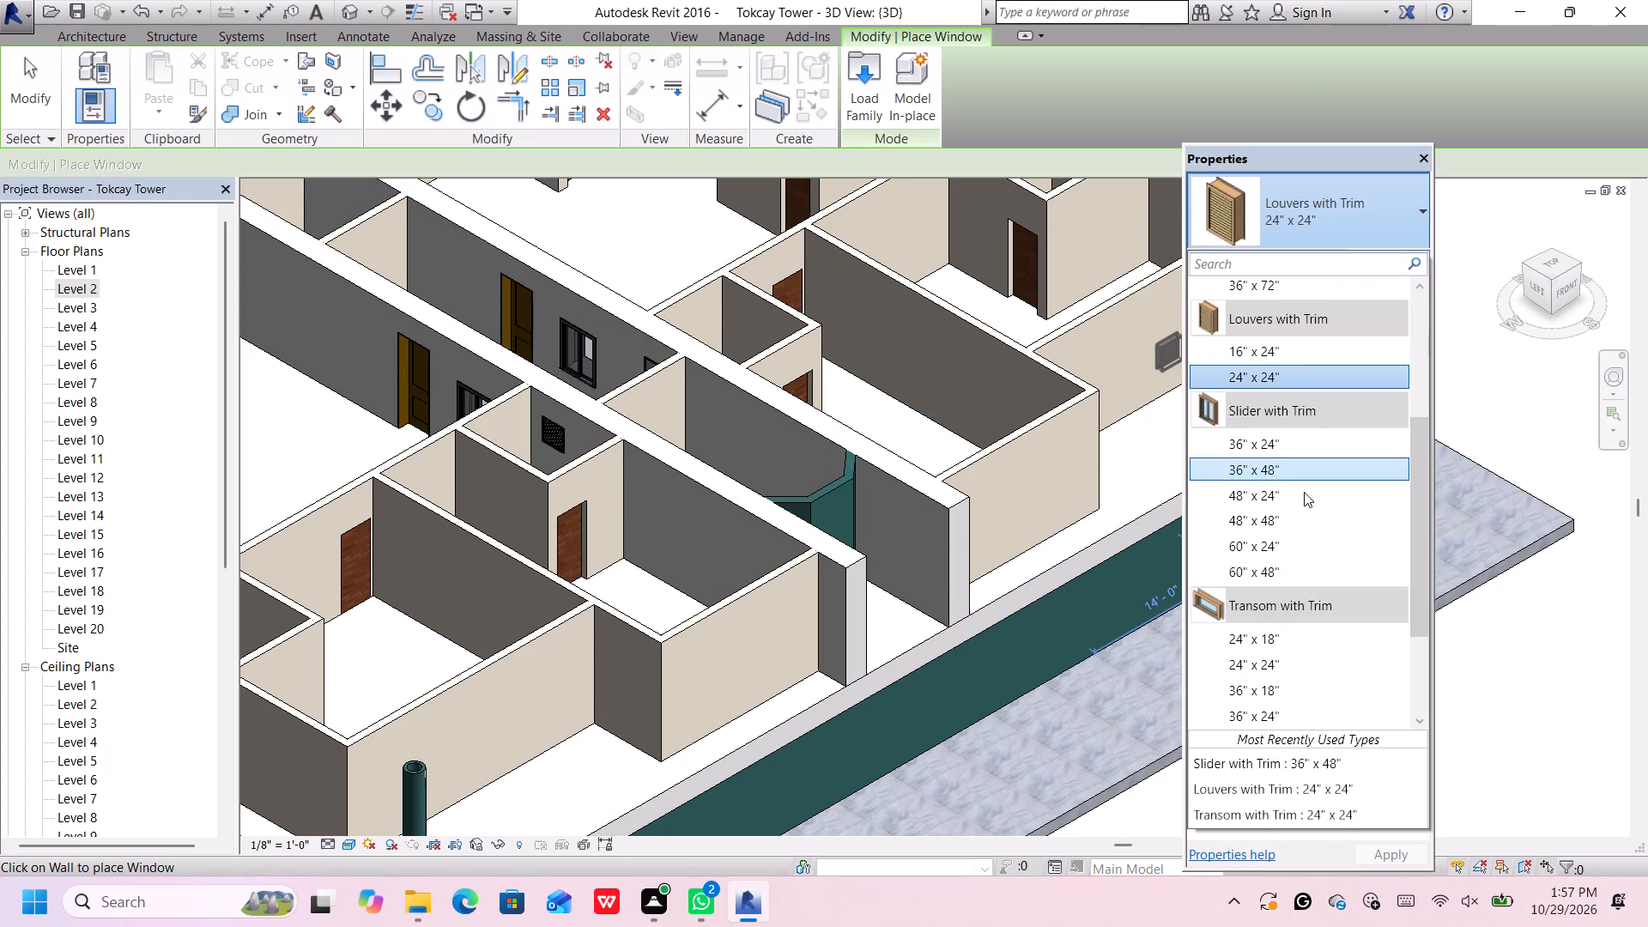
pyautogui.scroll(6, 1297, 520)
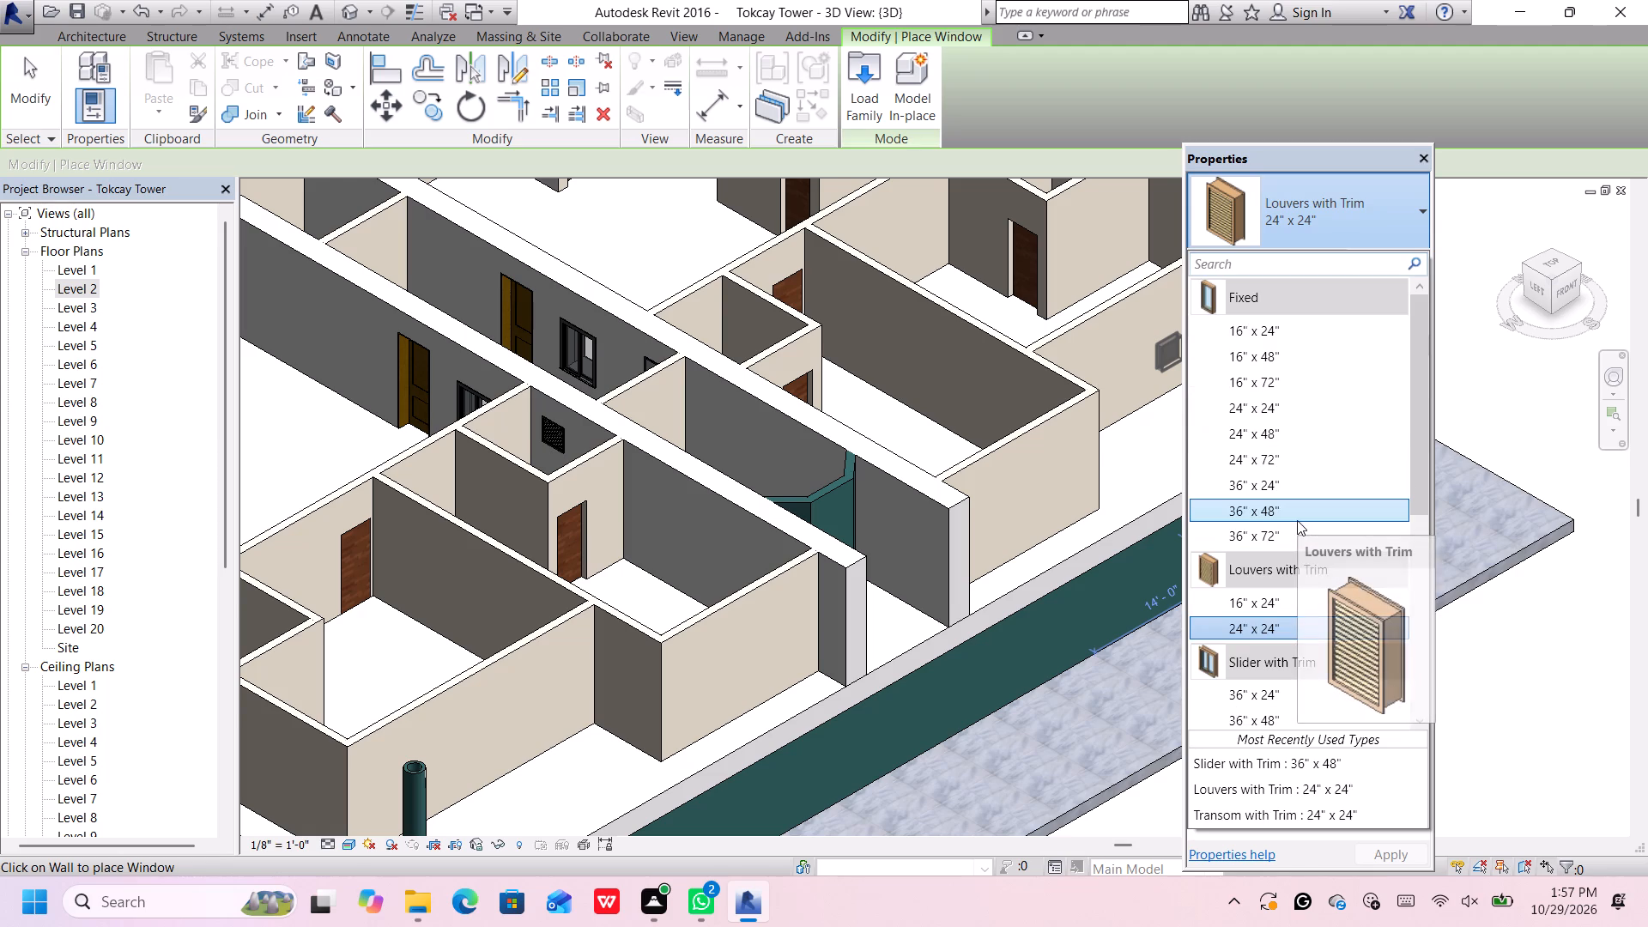
pyautogui.scroll(3, 1297, 520)
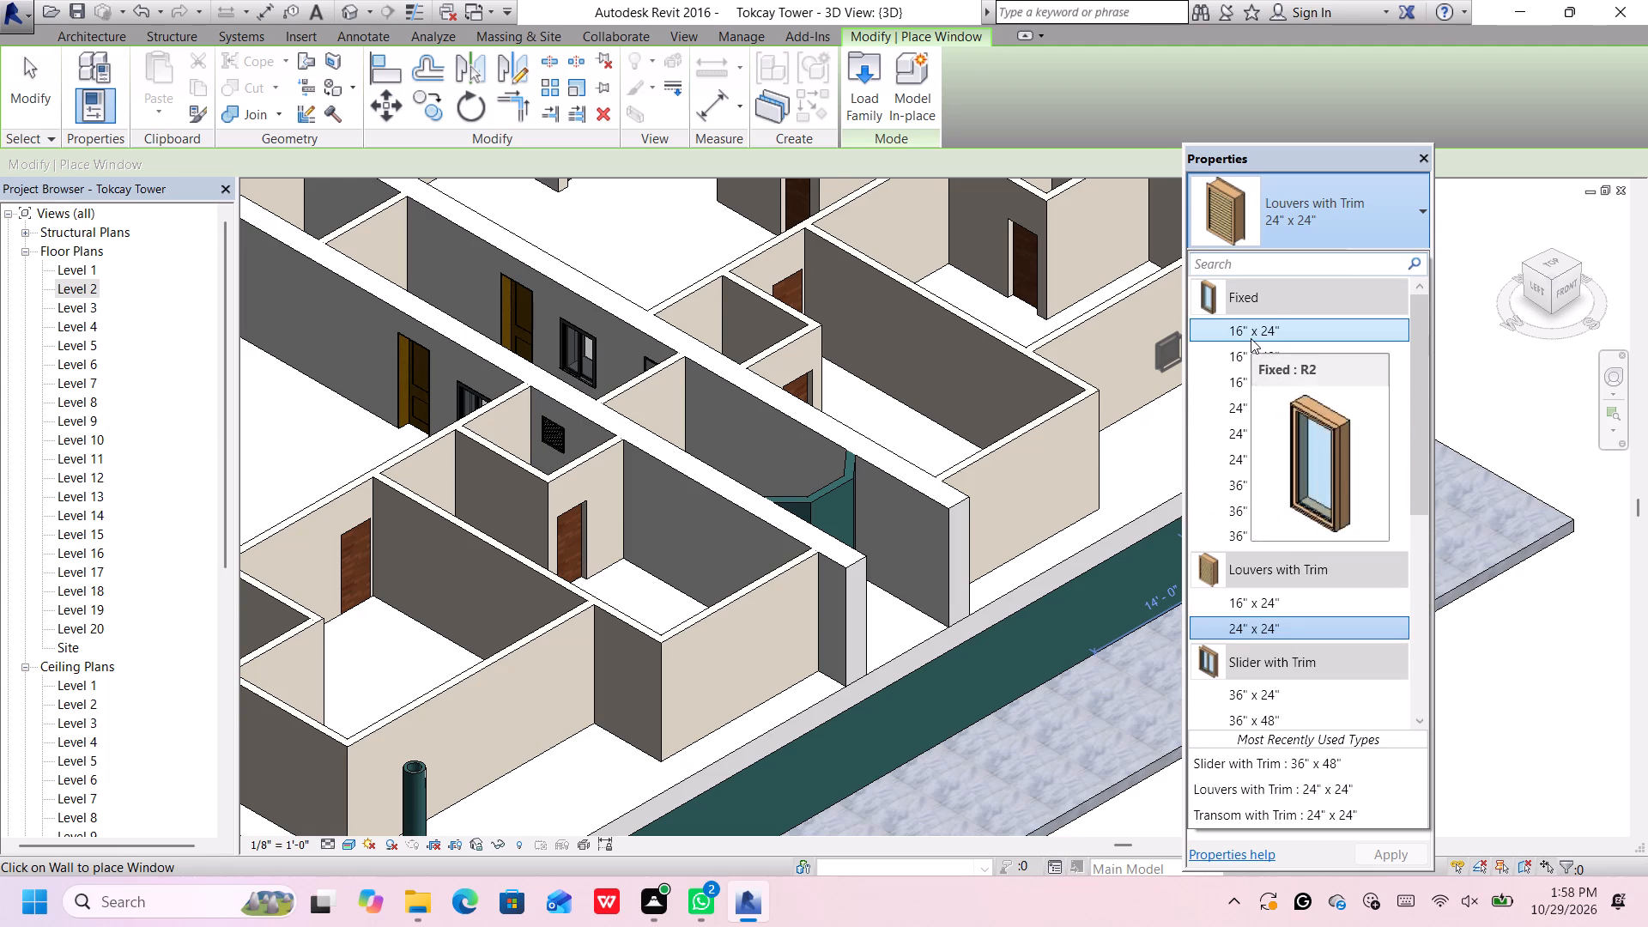
pyautogui.click(1251, 339)
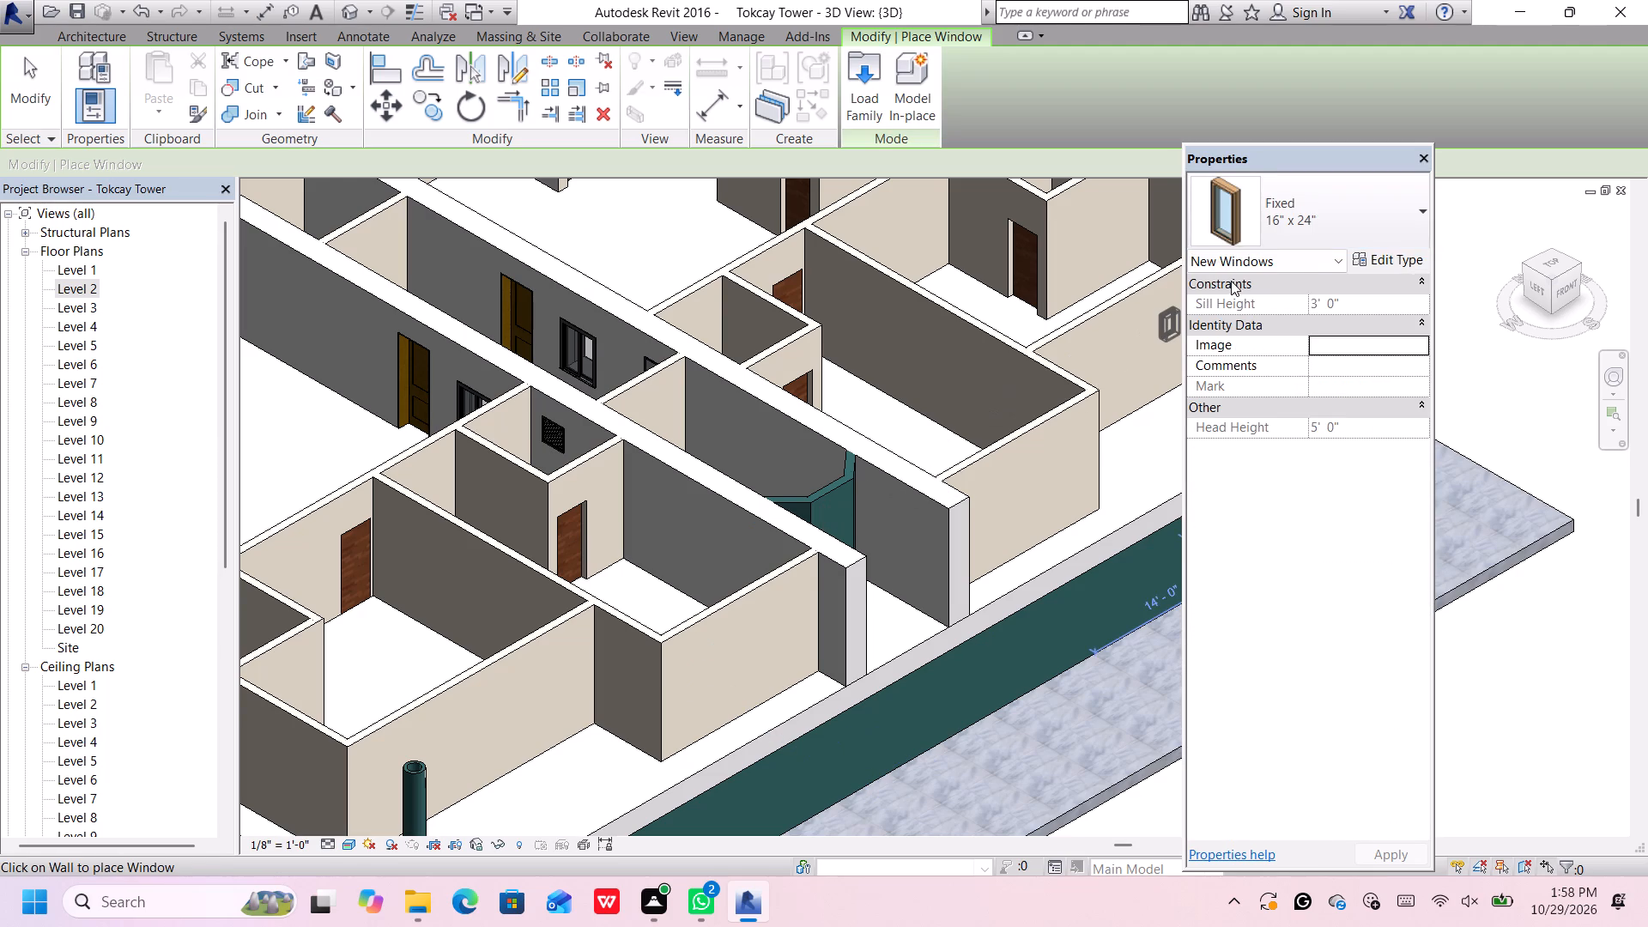
pyautogui.click(1333, 204)
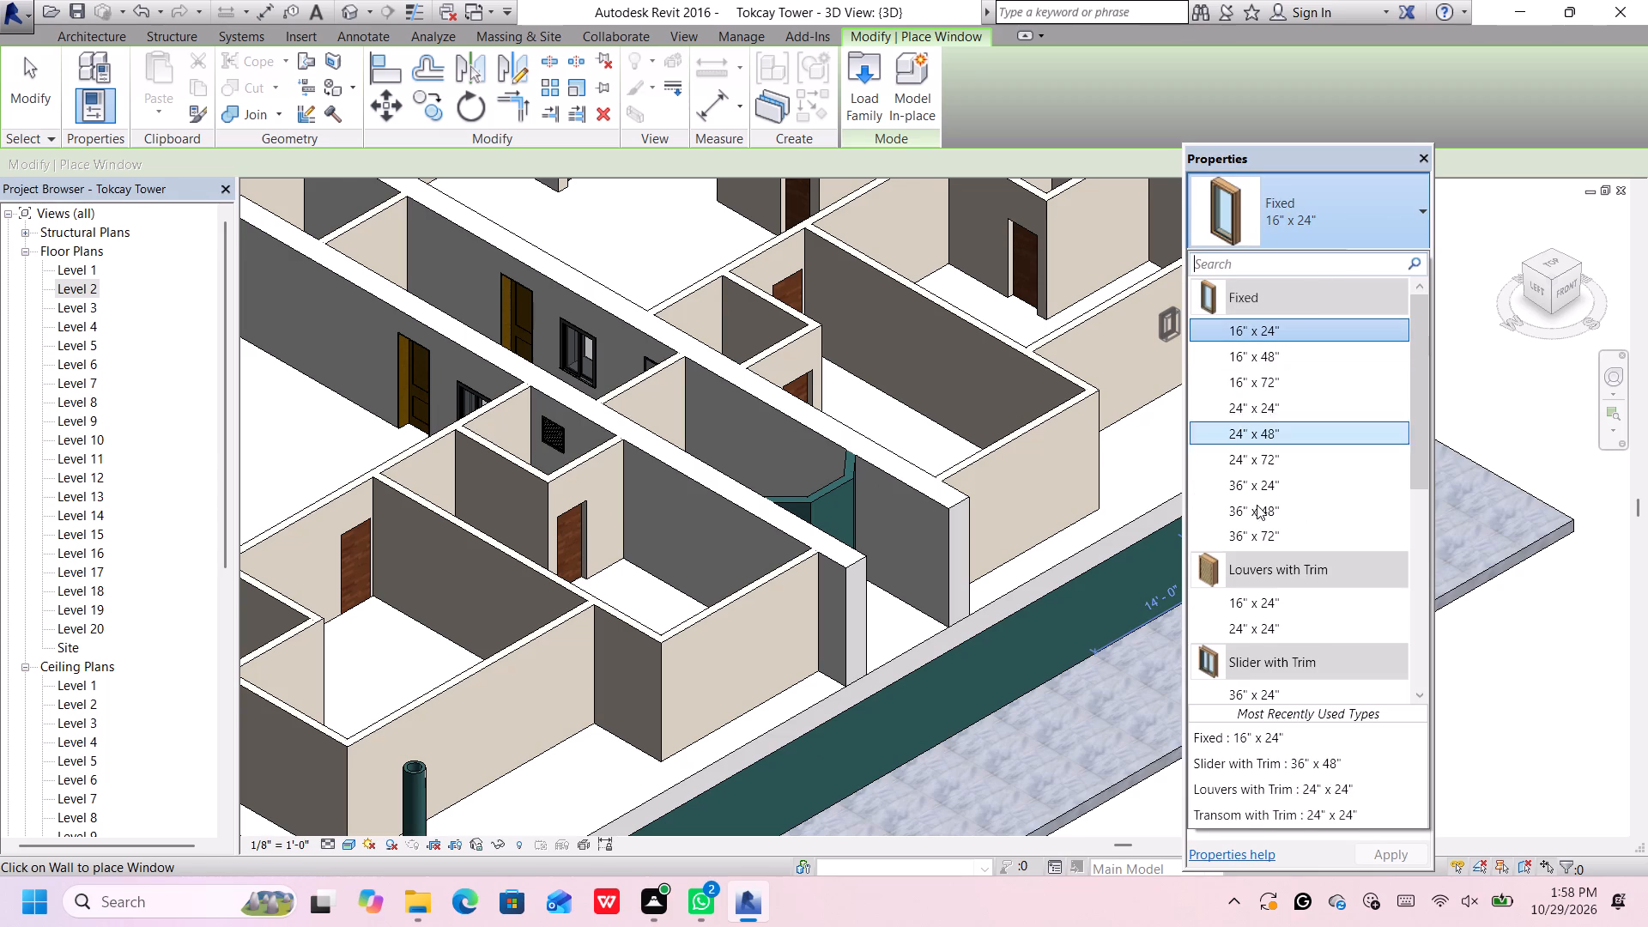
pyautogui.click(1252, 533)
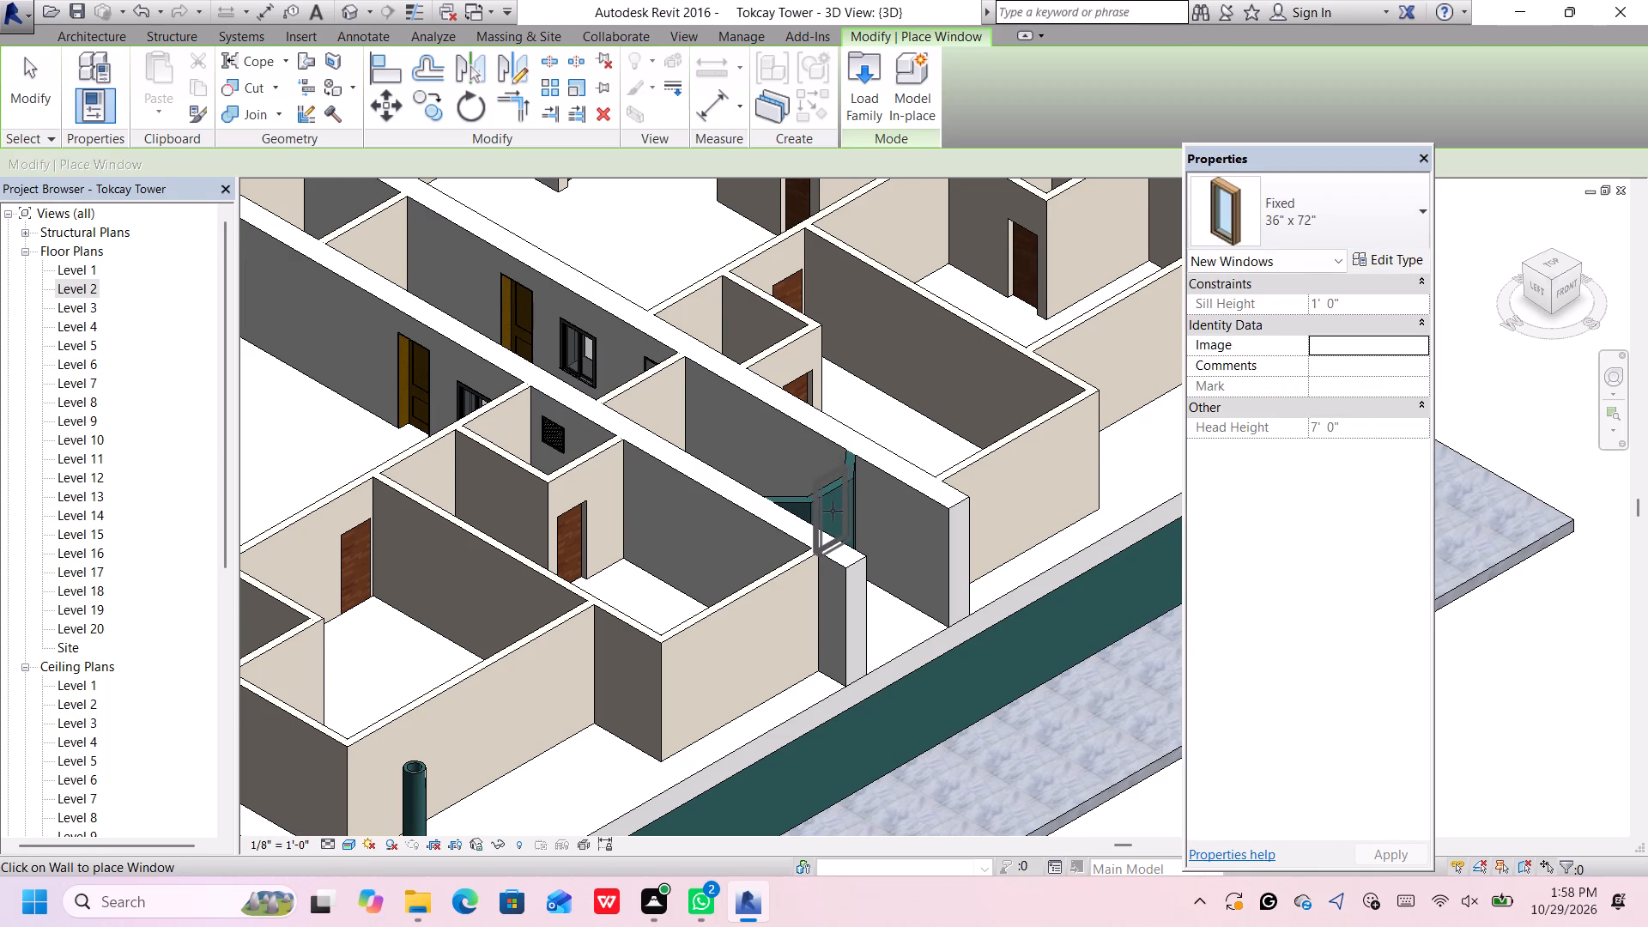
pyautogui.scroll(9, 837, 506)
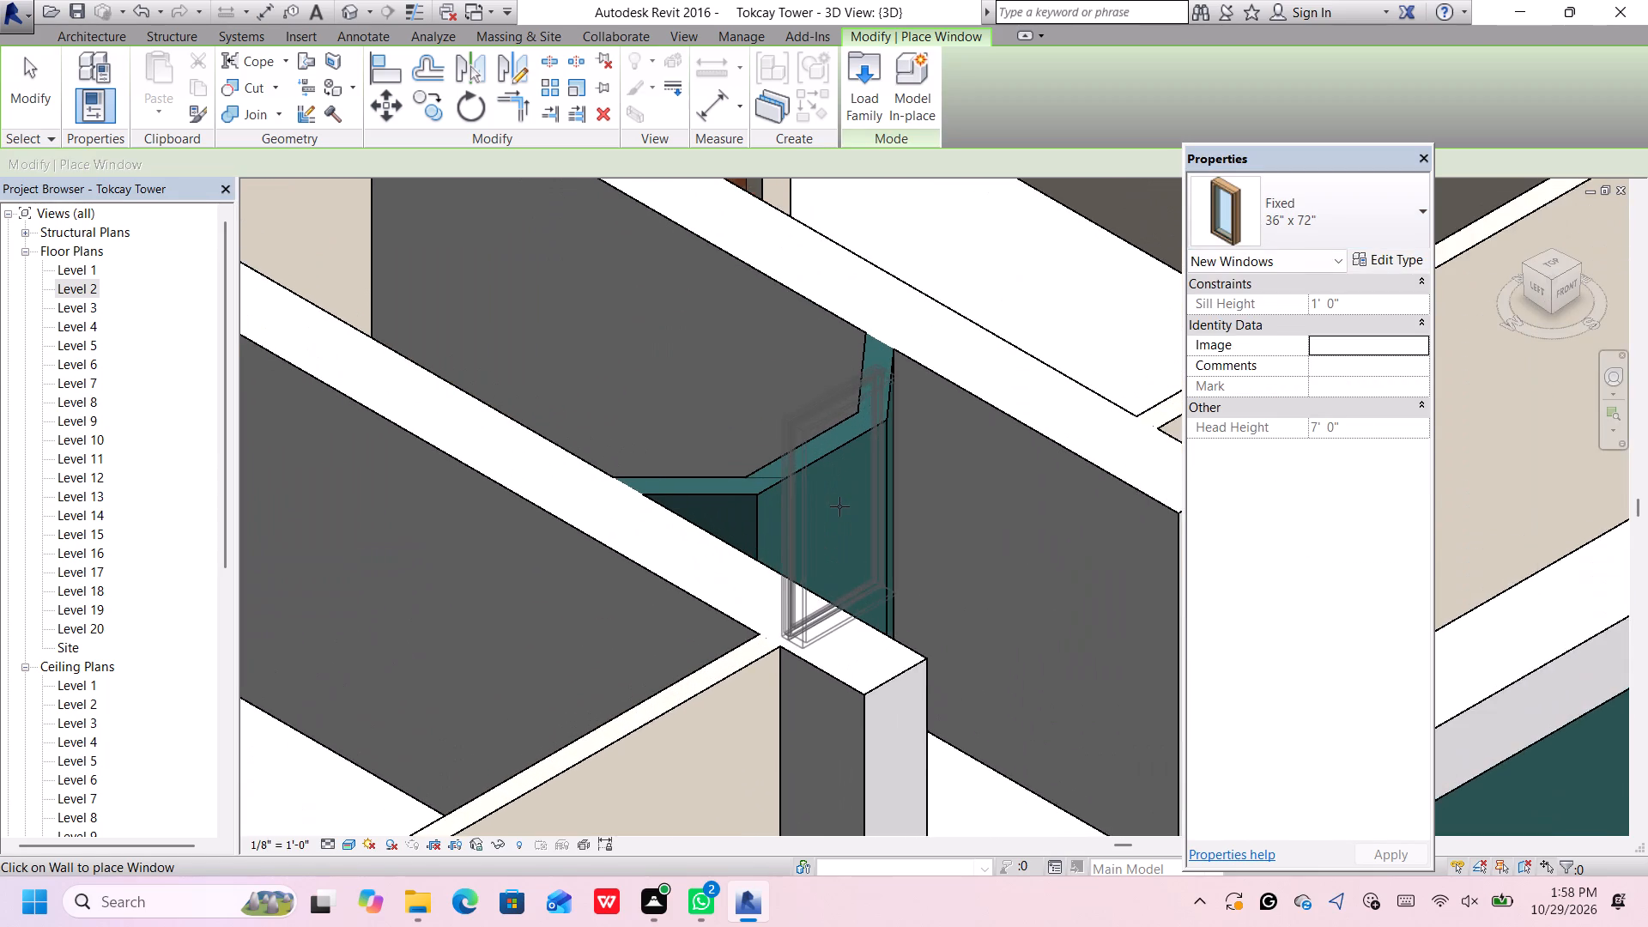
pyautogui.scroll(-1, 870, 524)
pyautogui.moveTo(870, 524); pyautogui.dragTo(842, 523, button='middle')
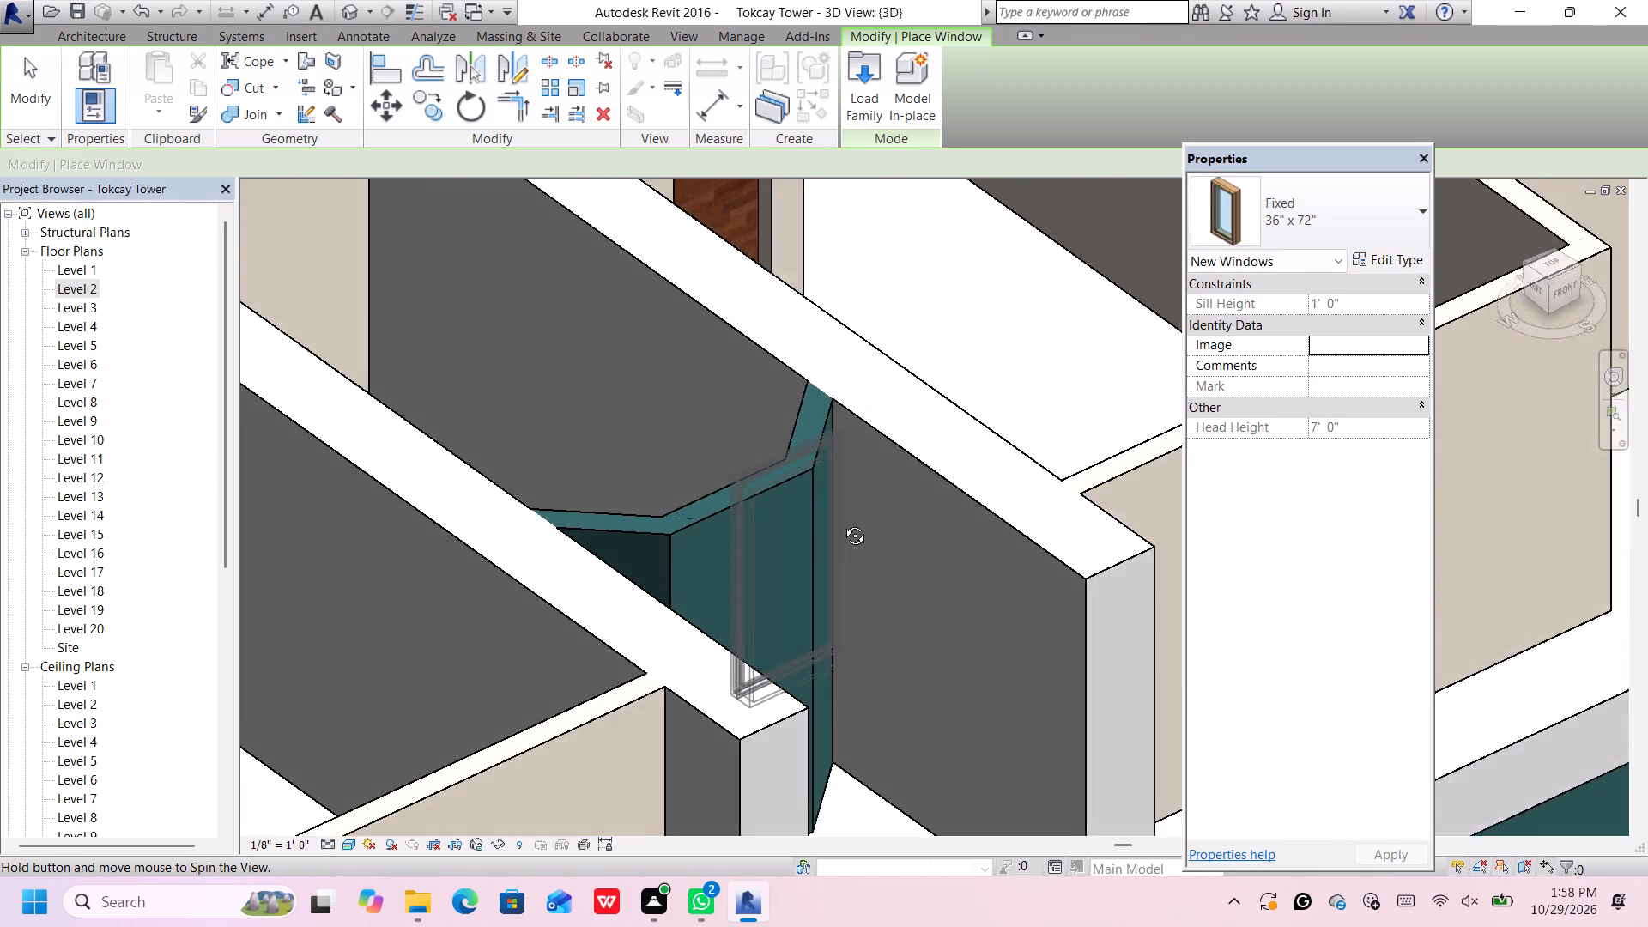
pyautogui.moveTo(842, 523); pyautogui.dragTo(796, 484, button='middle')
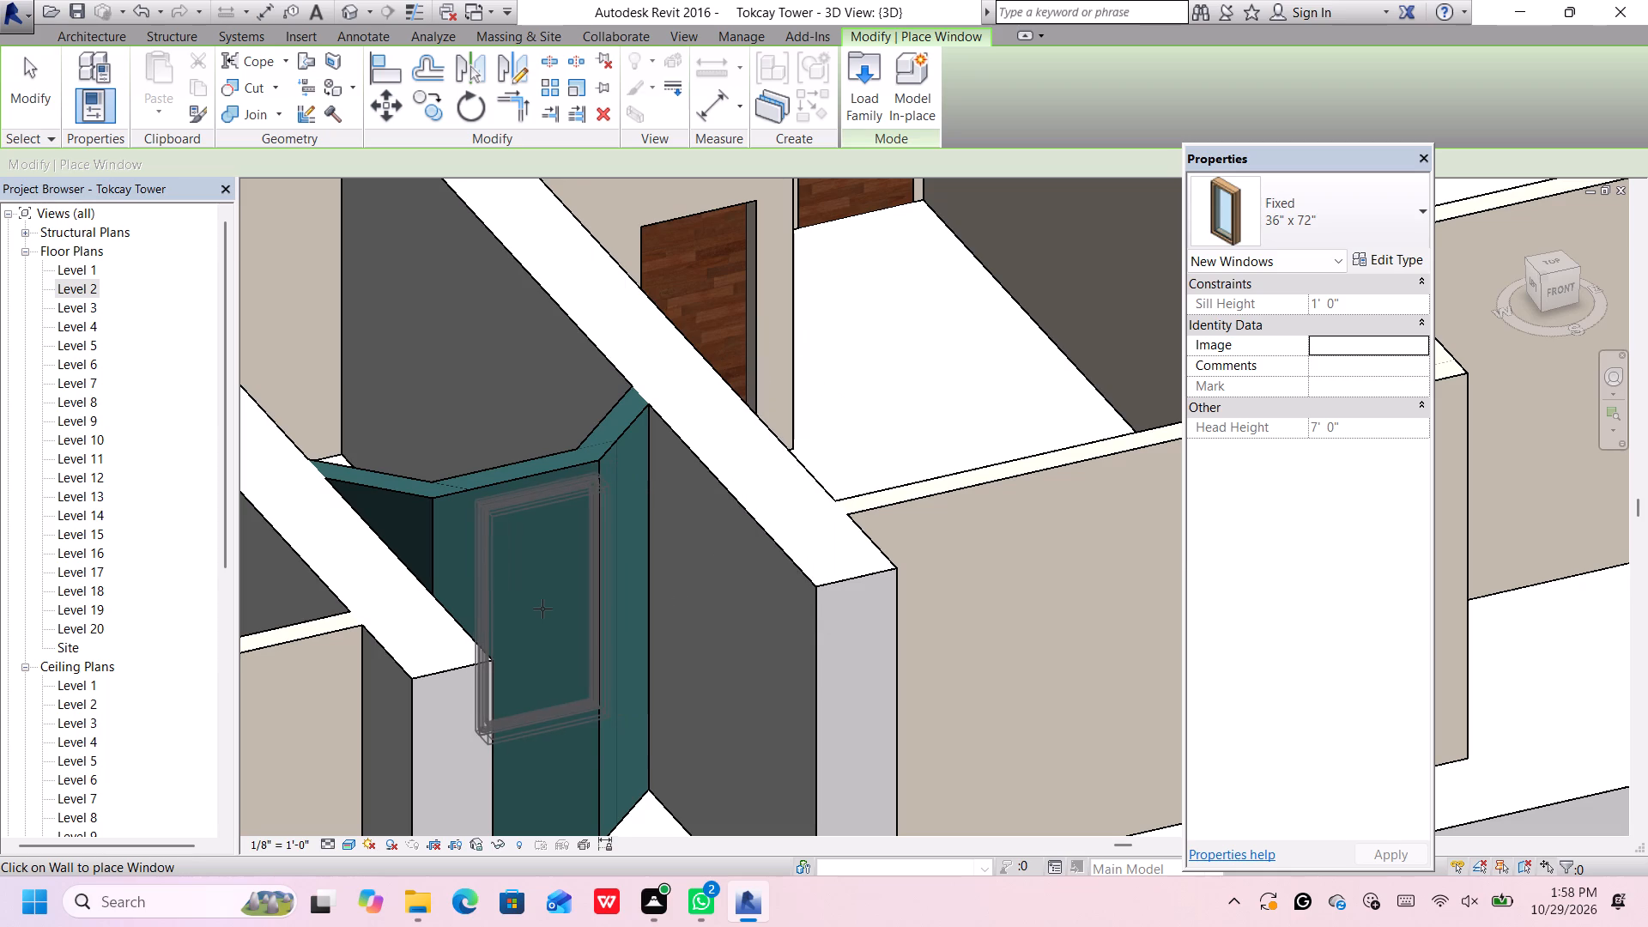
pyautogui.click(543, 609)
pyautogui.scroll(-3, 558, 631)
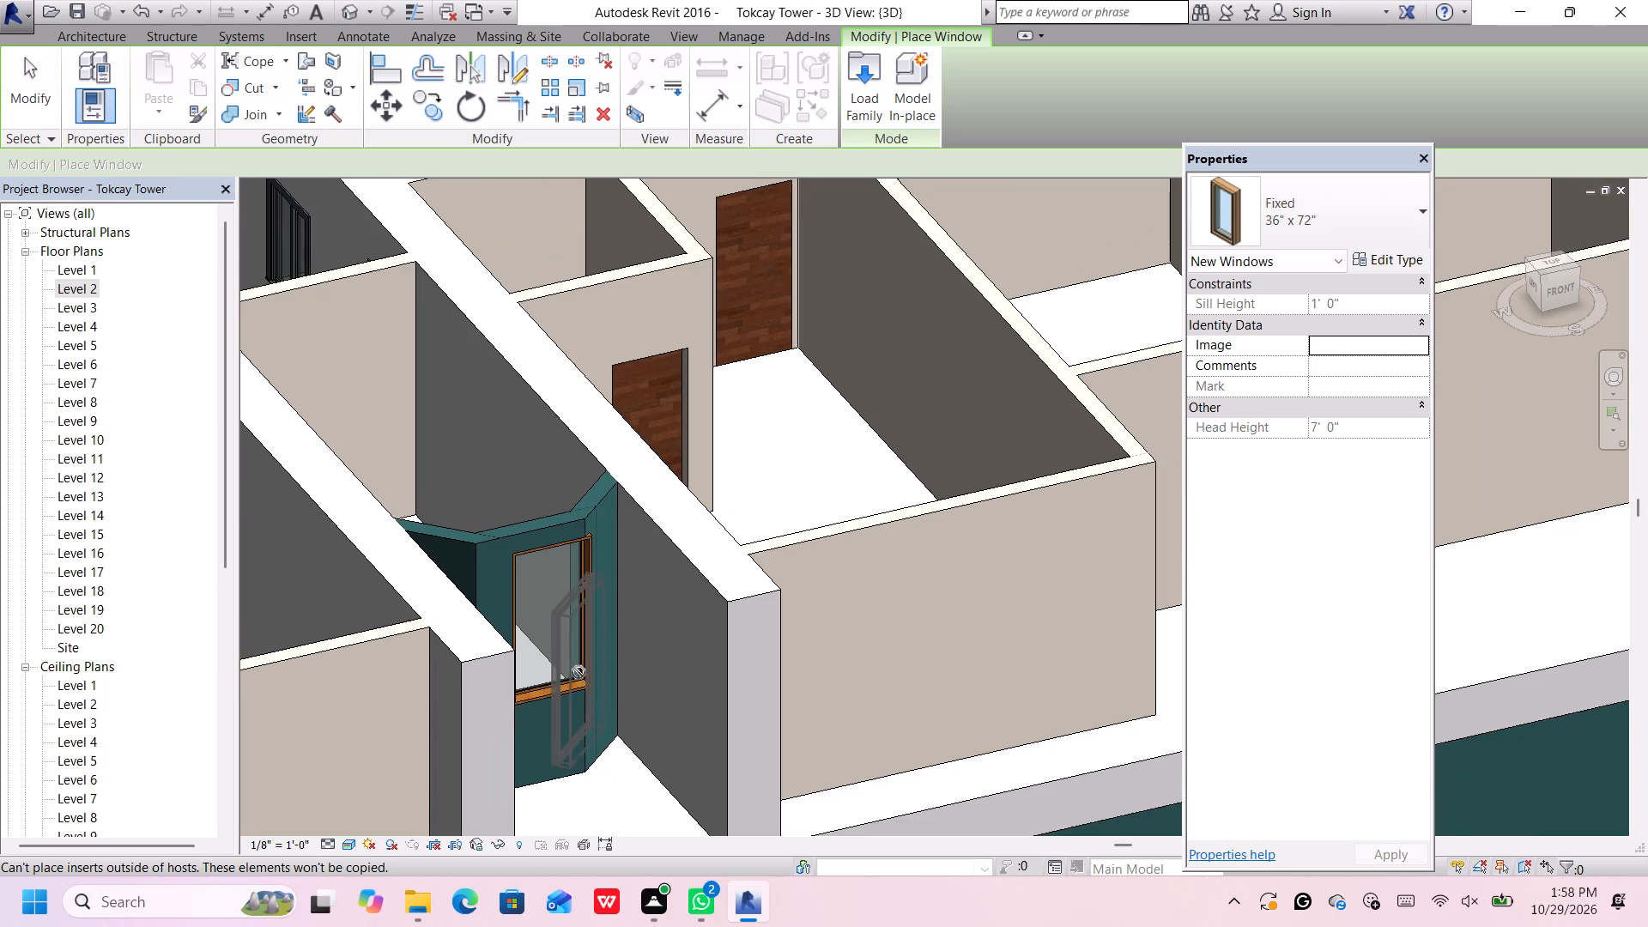
pyautogui.scroll(2, 579, 672)
pyautogui.press('Left')
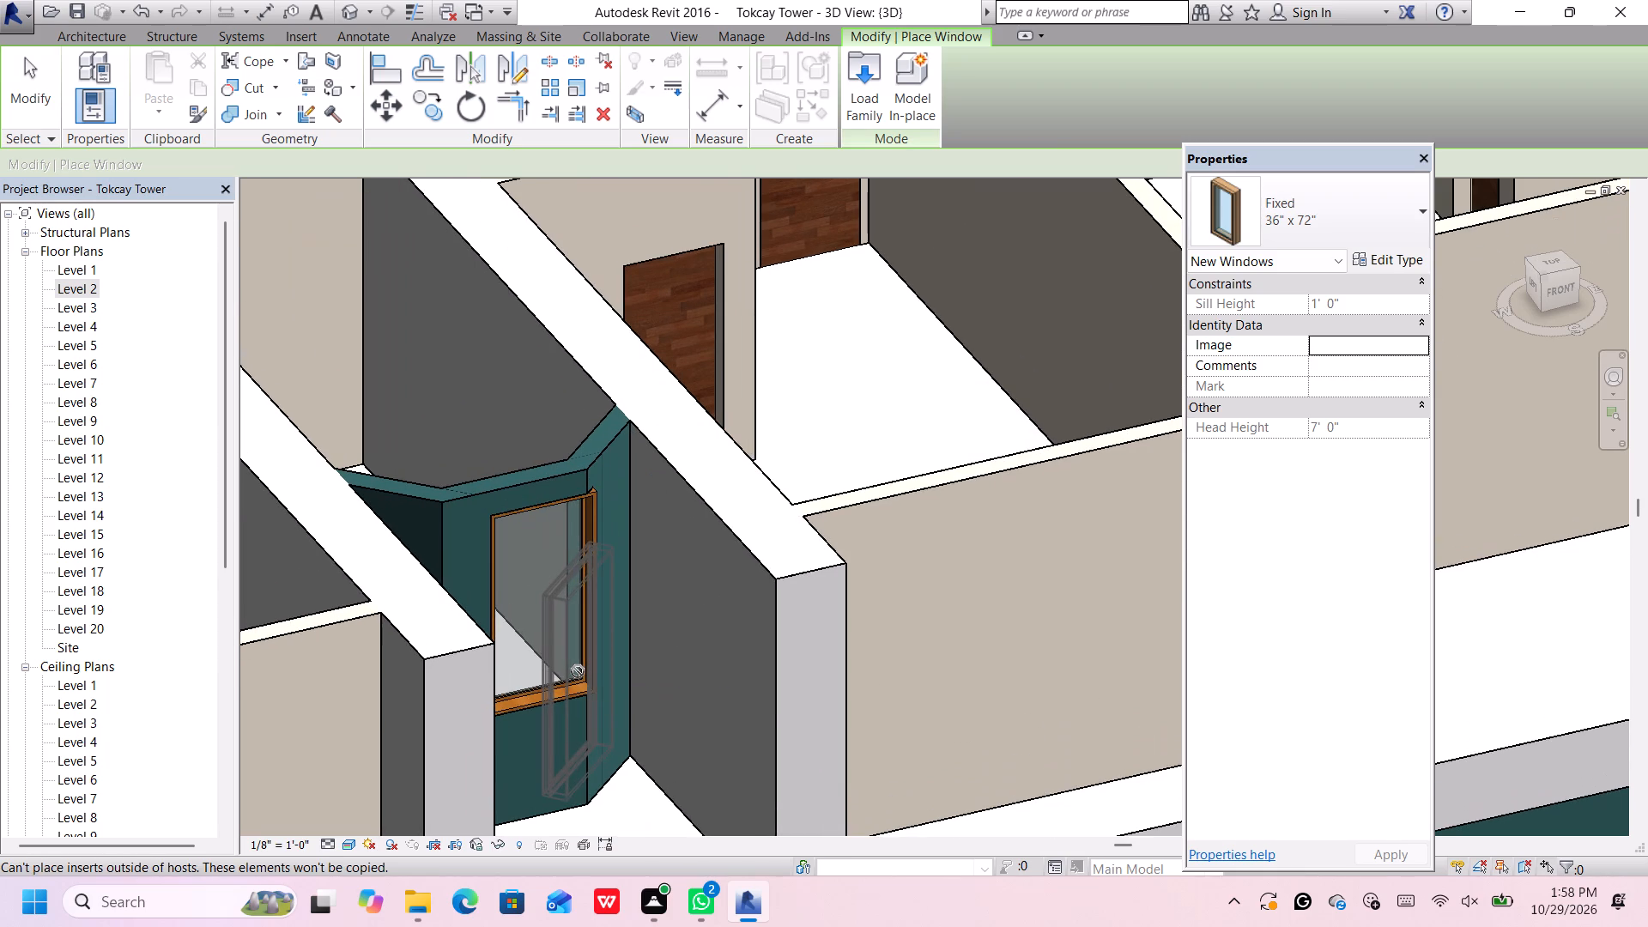
pyautogui.press('Escape')
pyautogui.press('Escape')
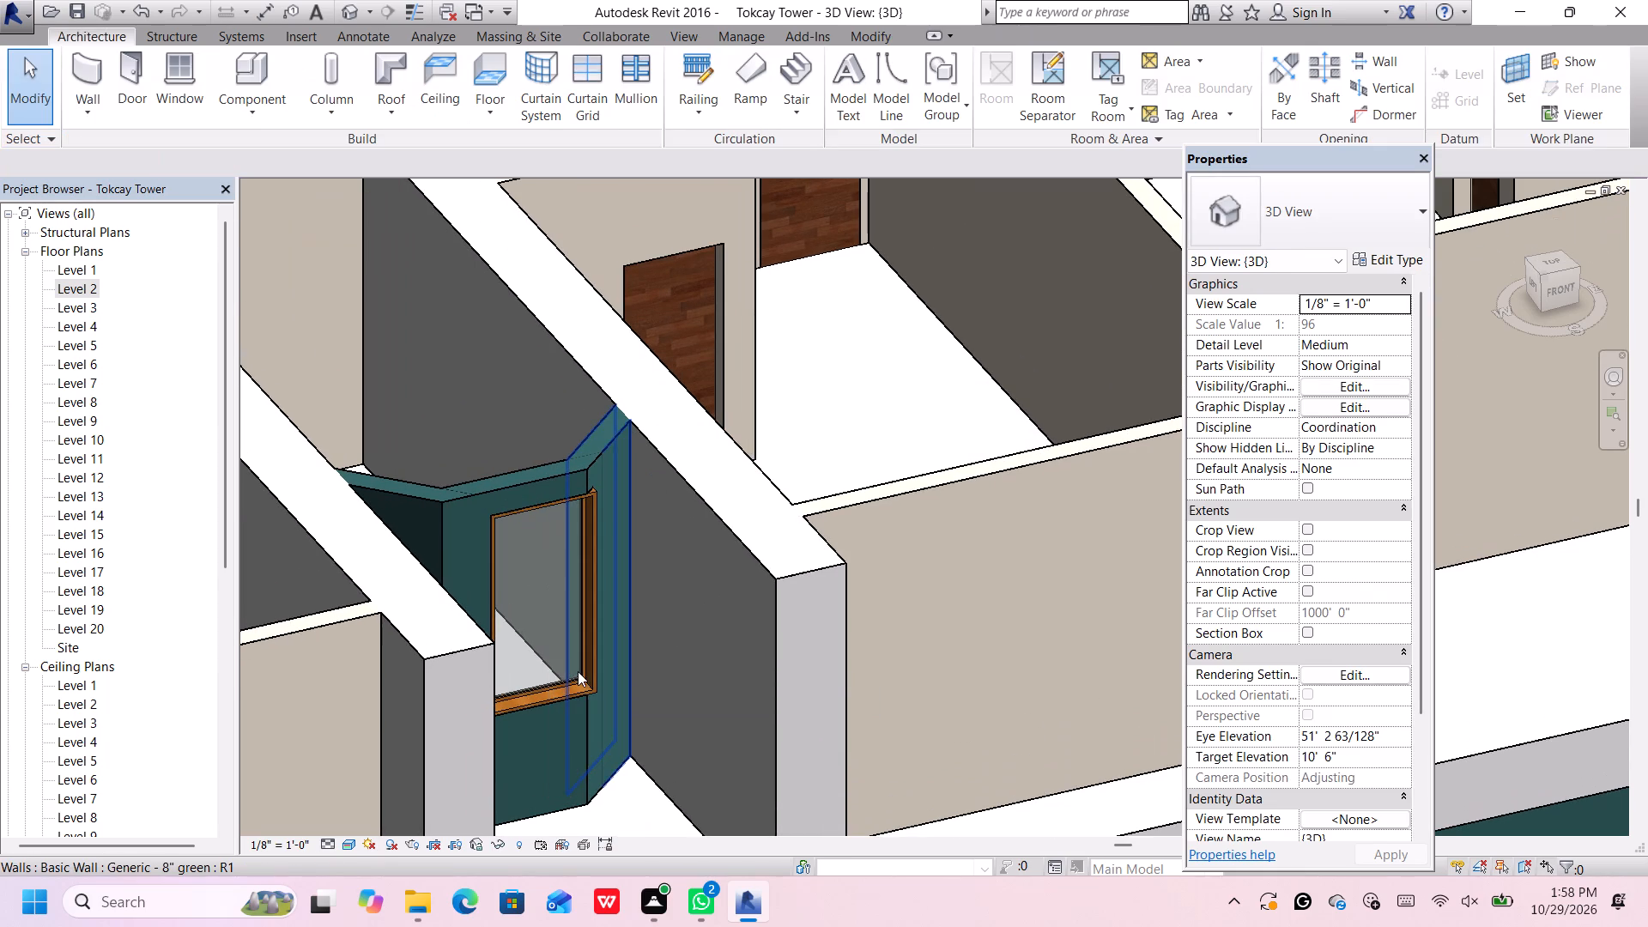
# Shift the 36" x 72" Fixed window along the angled green wall's middle segment until it sits centred between the segment's edges.
pyautogui.click(560, 687)
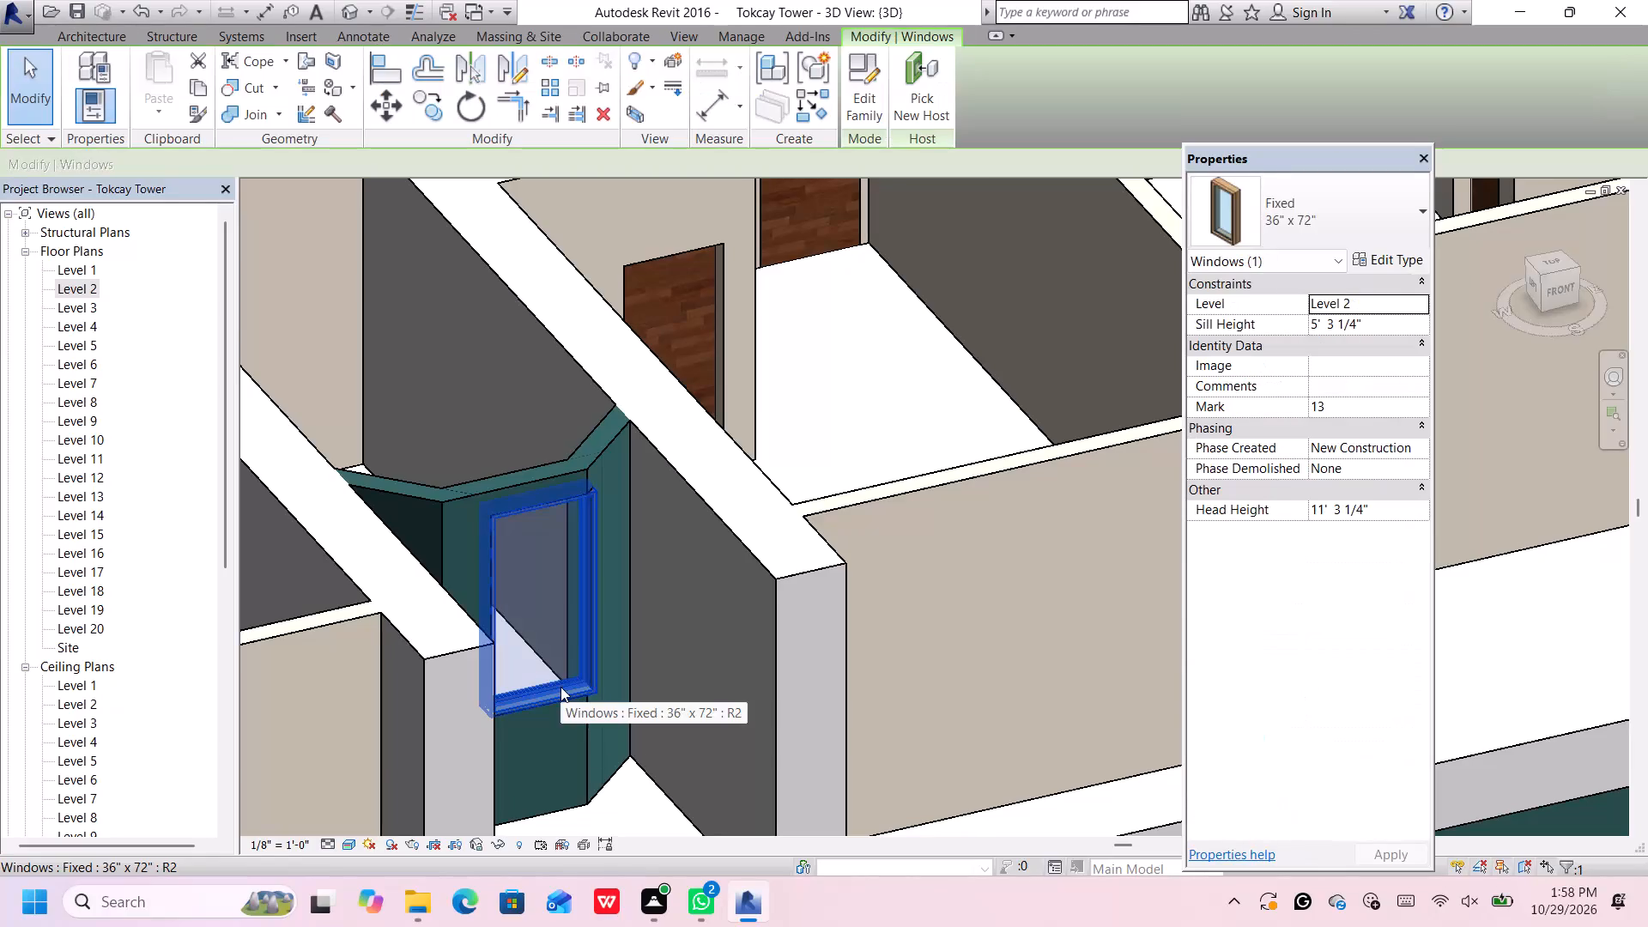
pyautogui.press('Left')
pyautogui.press('Left')
pyautogui.press('Left')
pyautogui.press('Left')
pyautogui.press('Left')
pyautogui.press('Left')
pyautogui.press('Left')
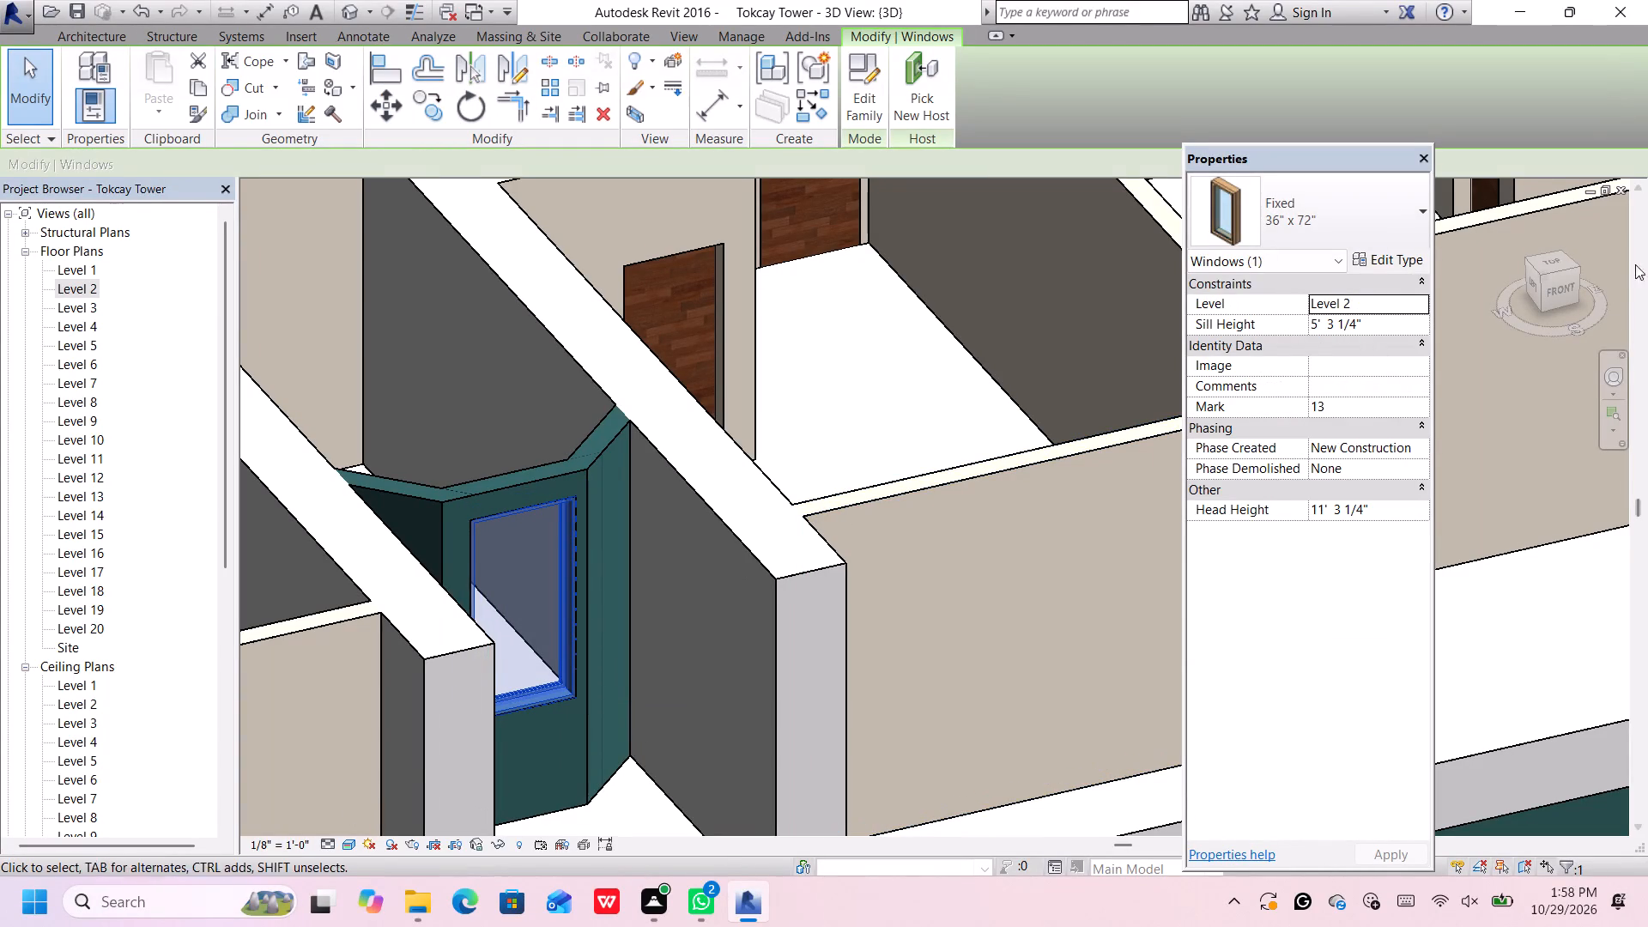
pyautogui.click(1548, 282)
pyautogui.click(1560, 283)
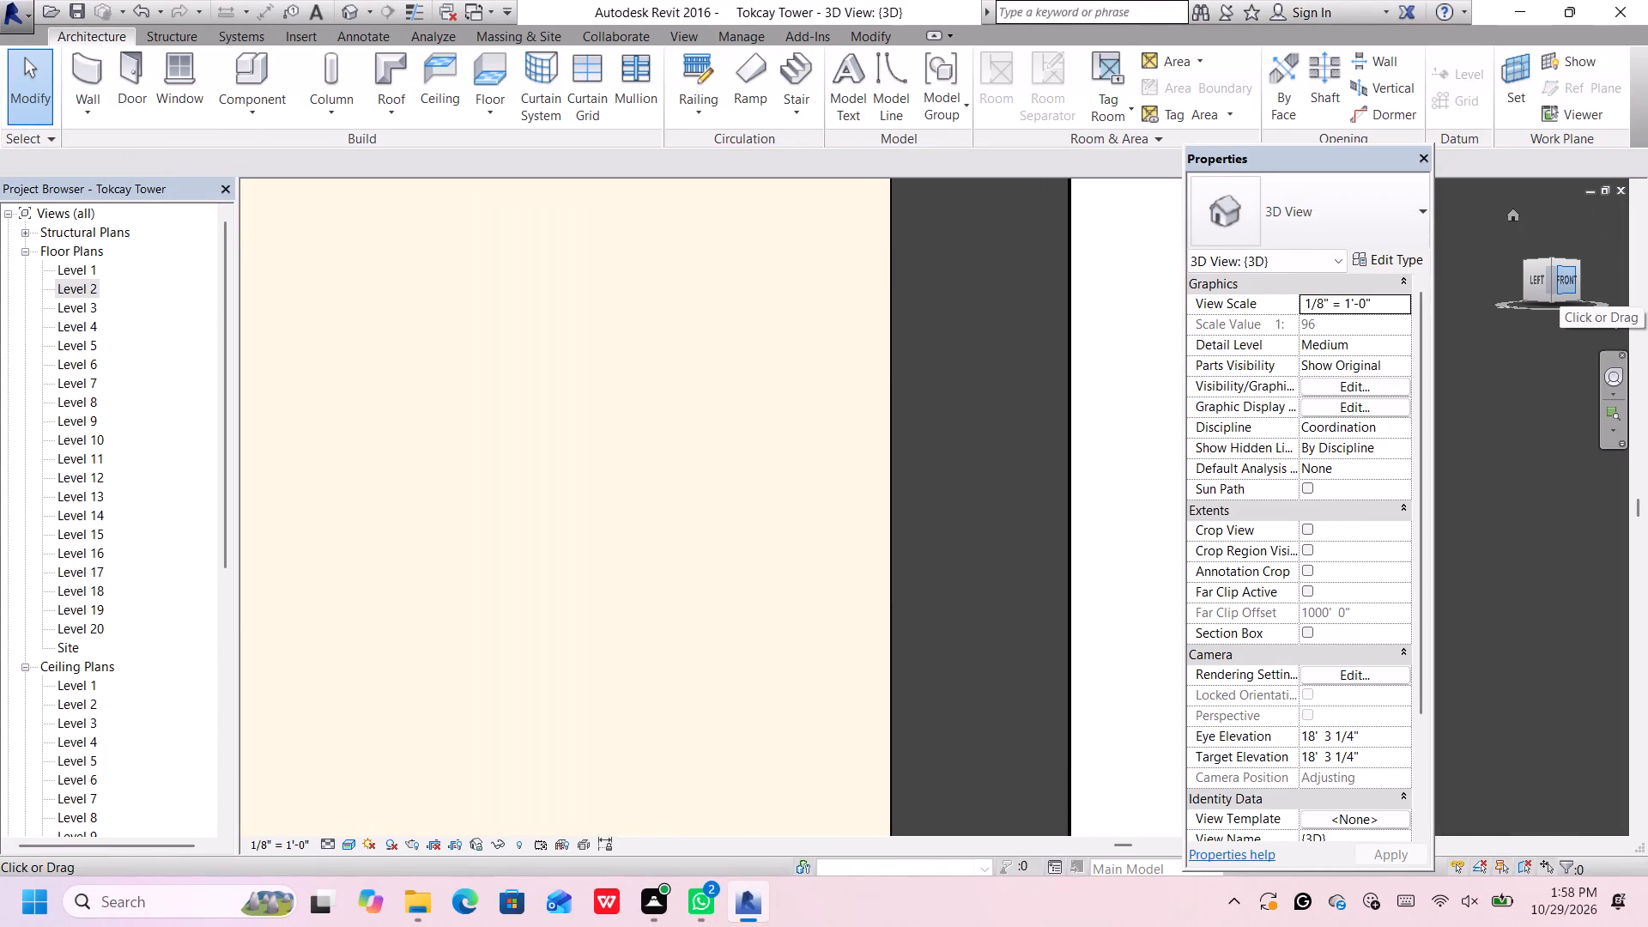
pyautogui.click(1560, 283)
pyautogui.scroll(5, 986, 462)
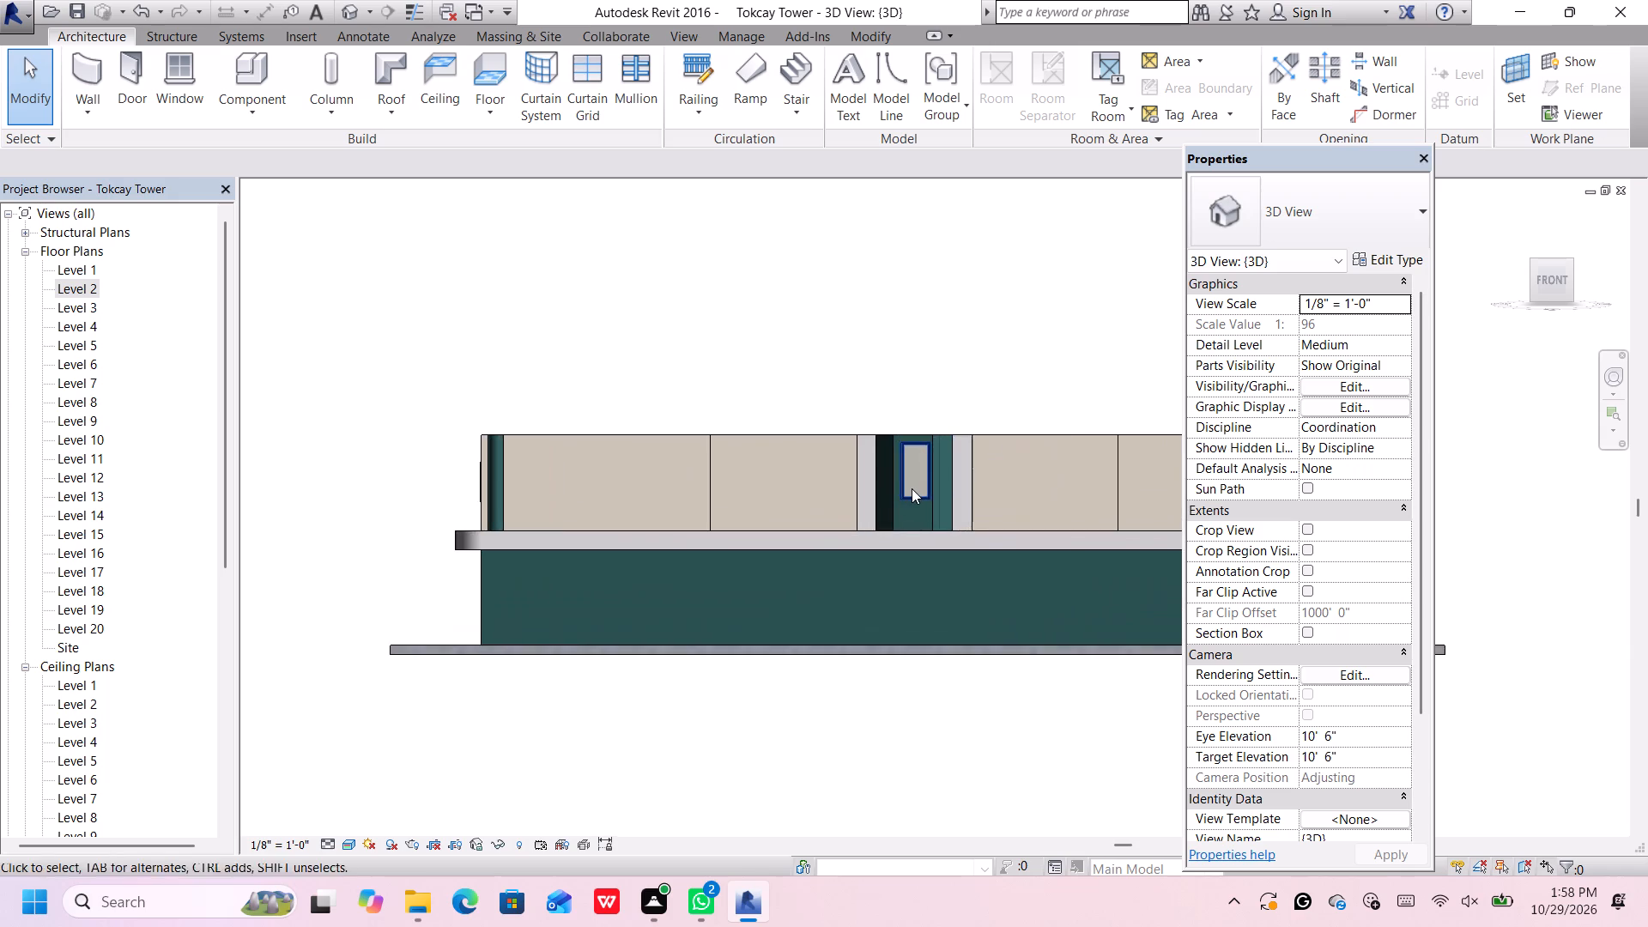
pyautogui.scroll(7, 912, 491)
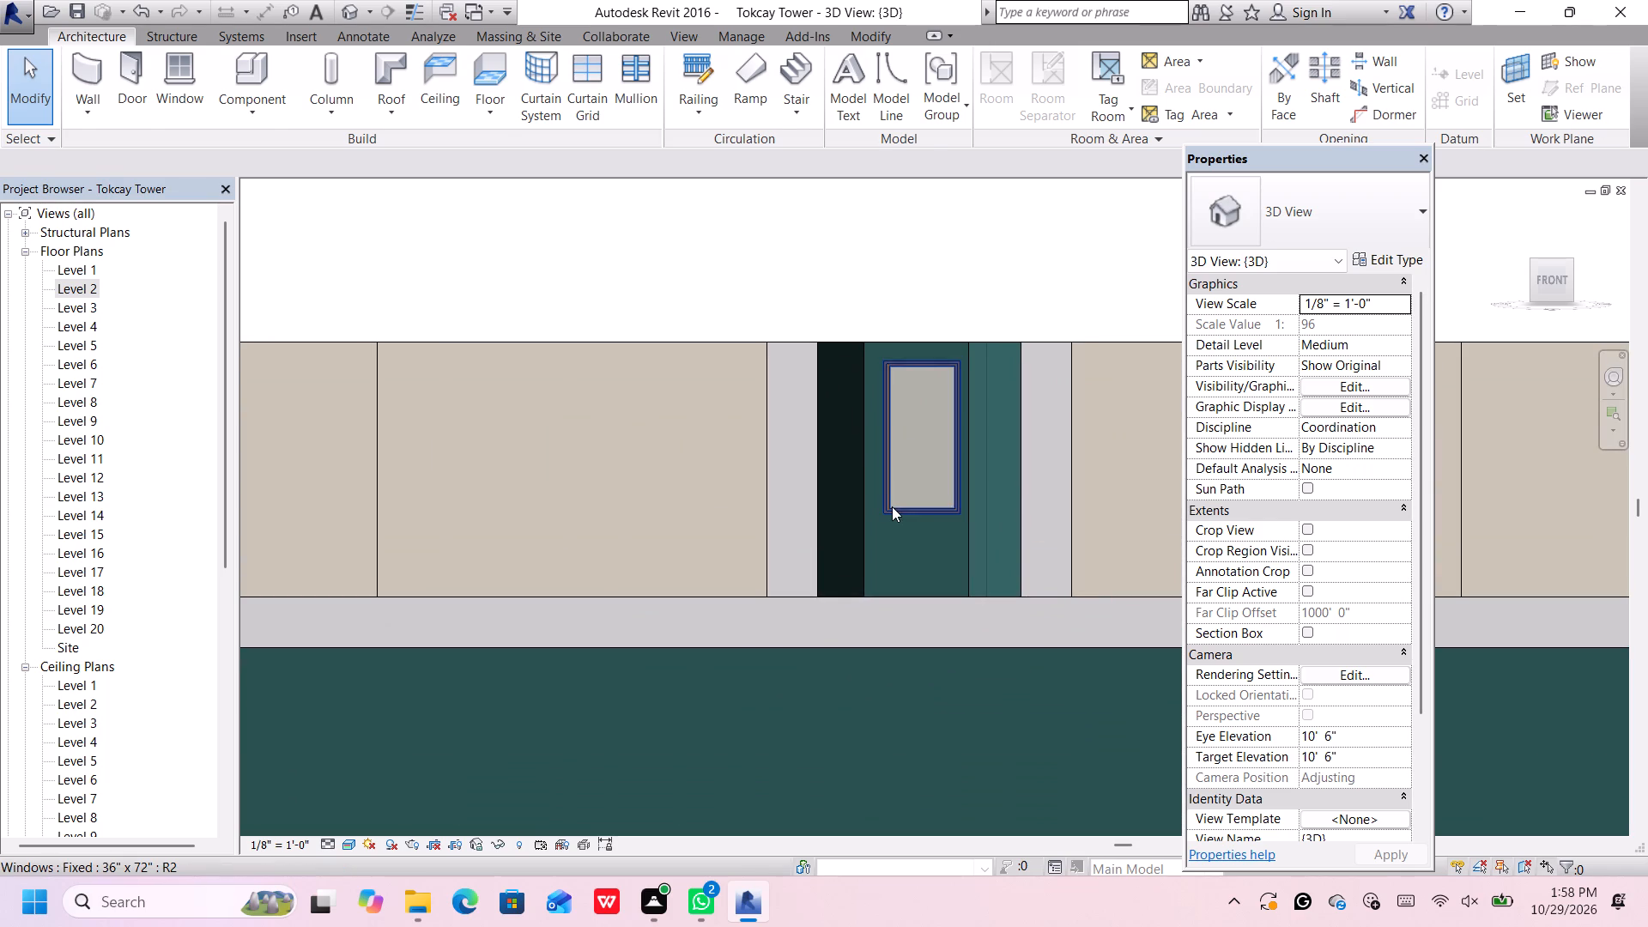
pyautogui.click(892, 506)
pyautogui.press('Left')
pyautogui.press('Left')
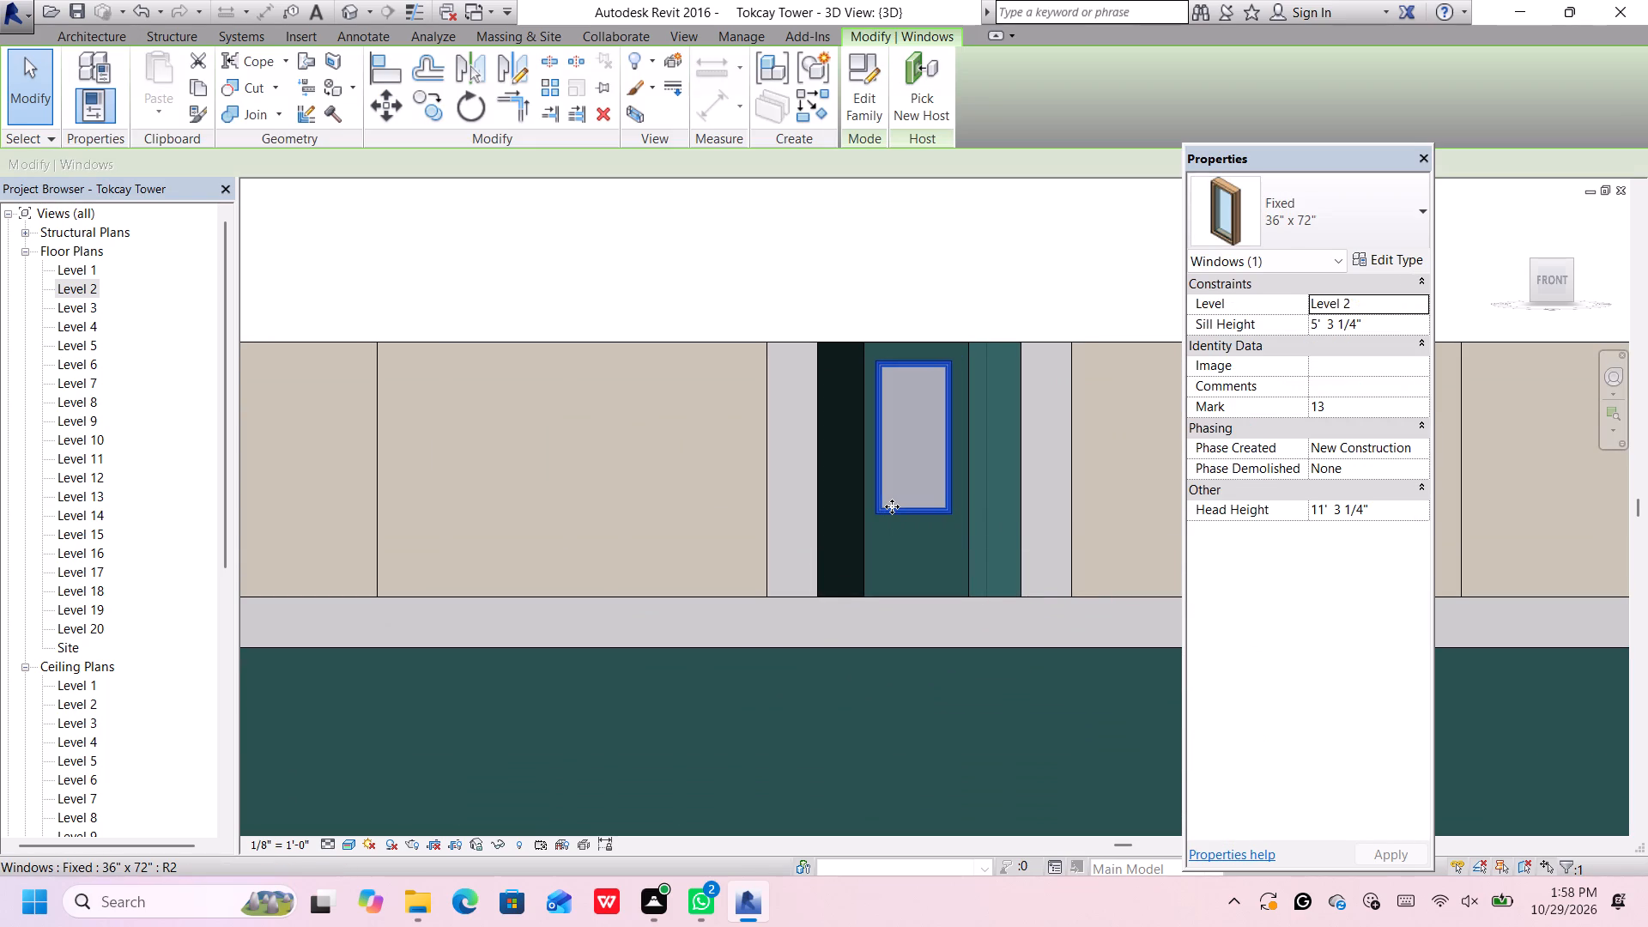
pyautogui.press('Right')
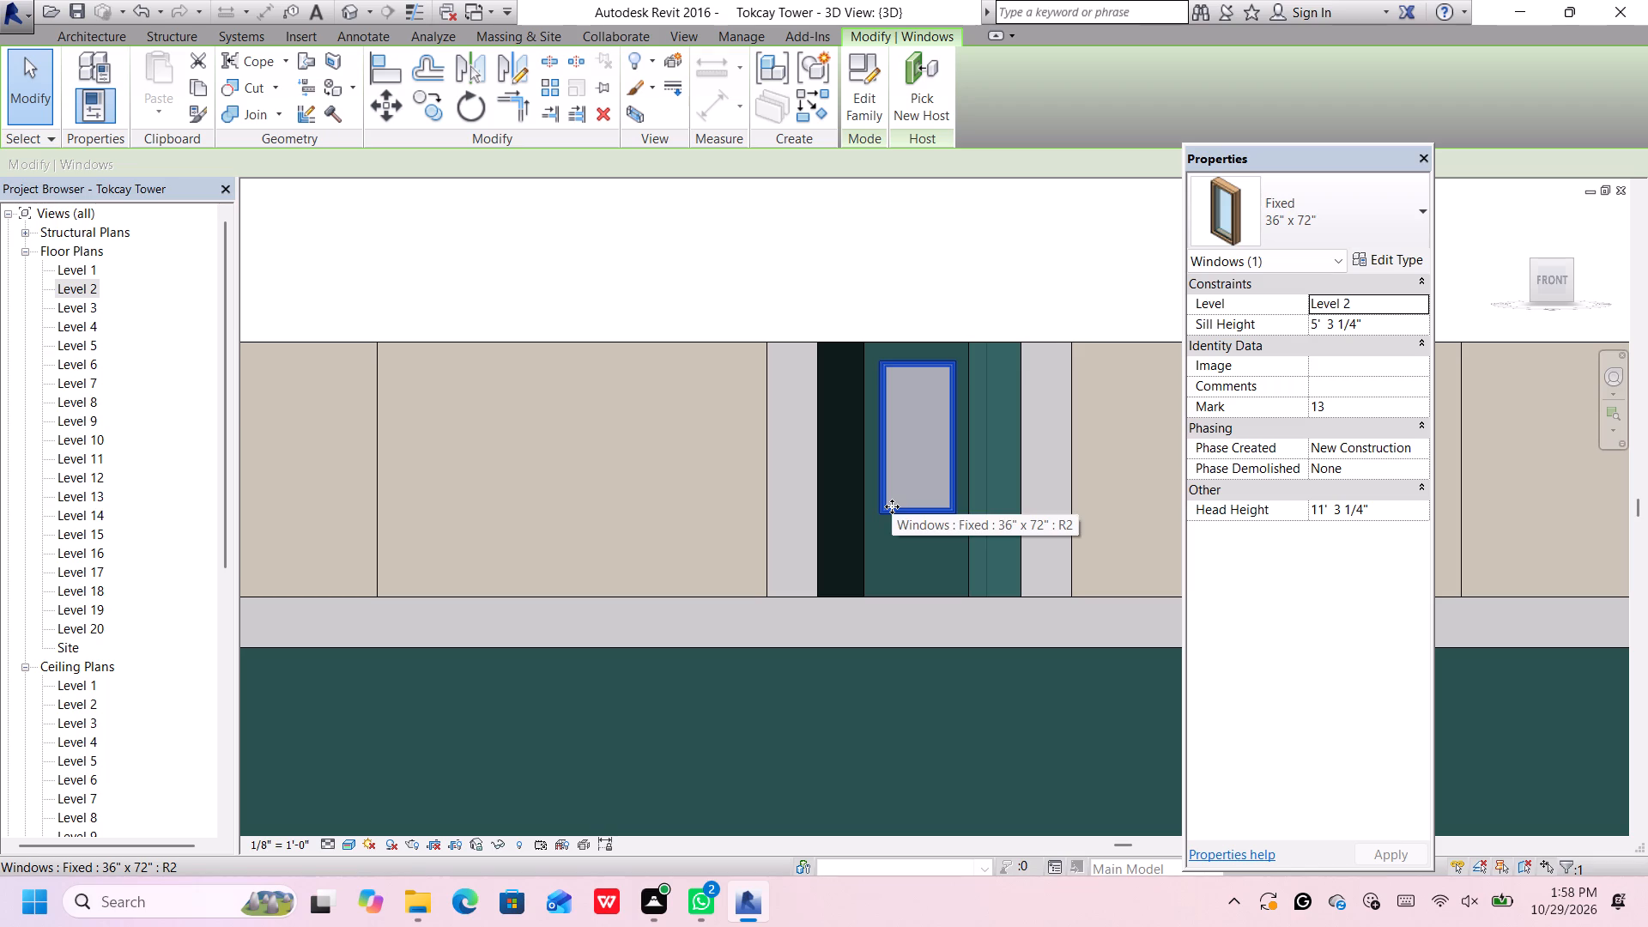
pyautogui.scroll(8, 996, 462)
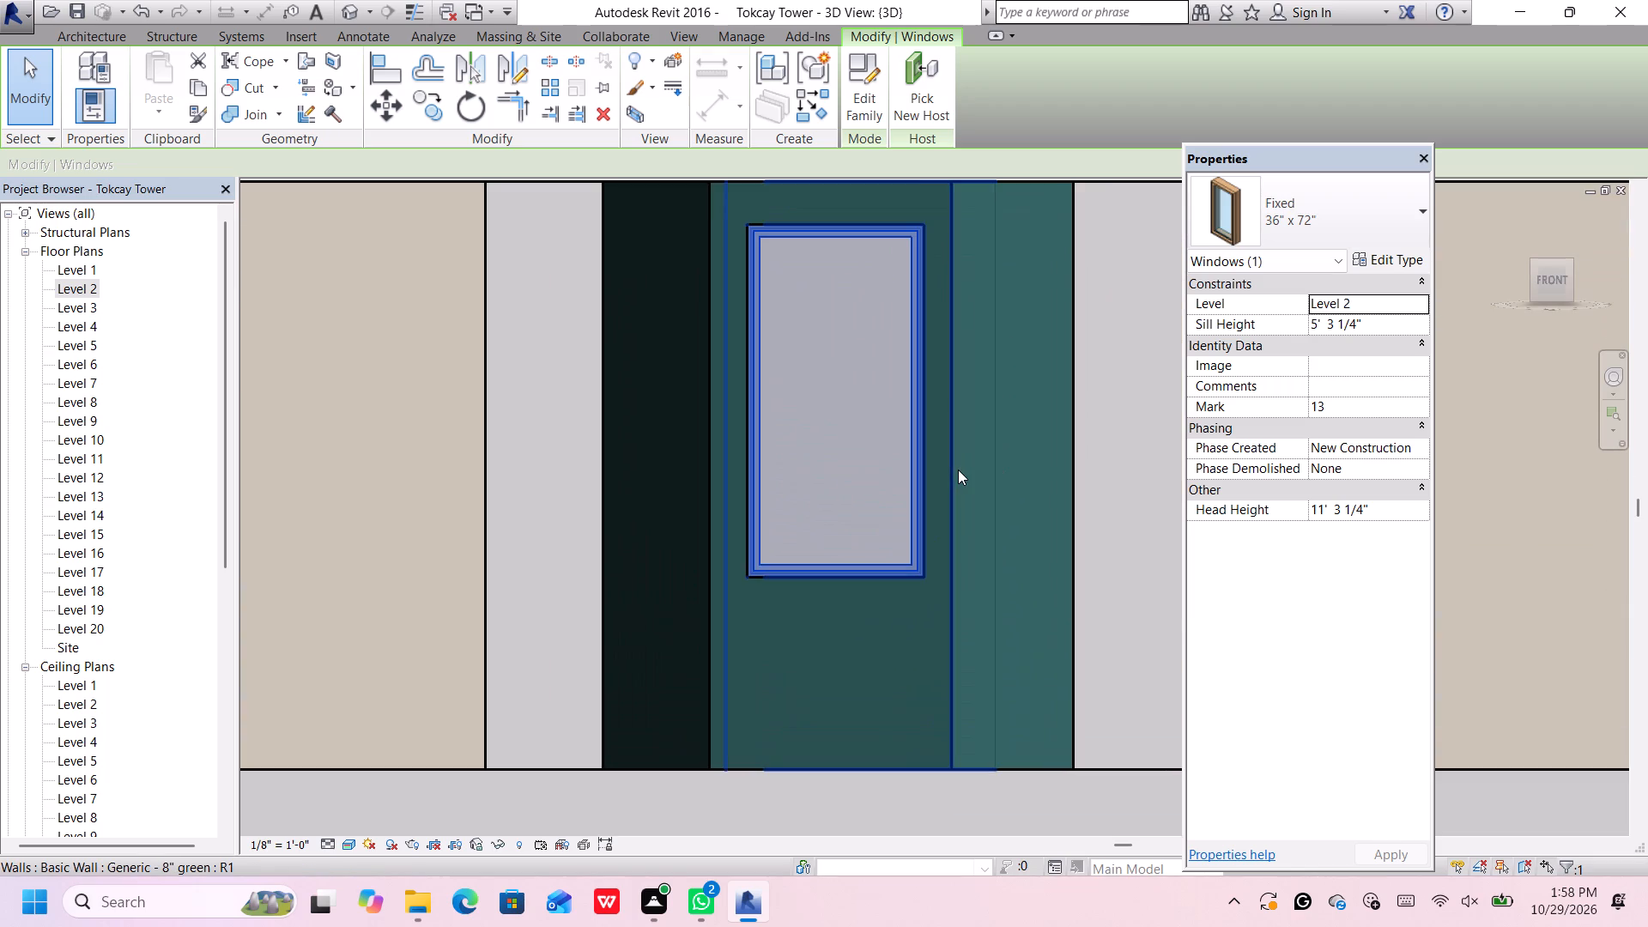
pyautogui.scroll(-2, 958, 470)
pyautogui.press('Left')
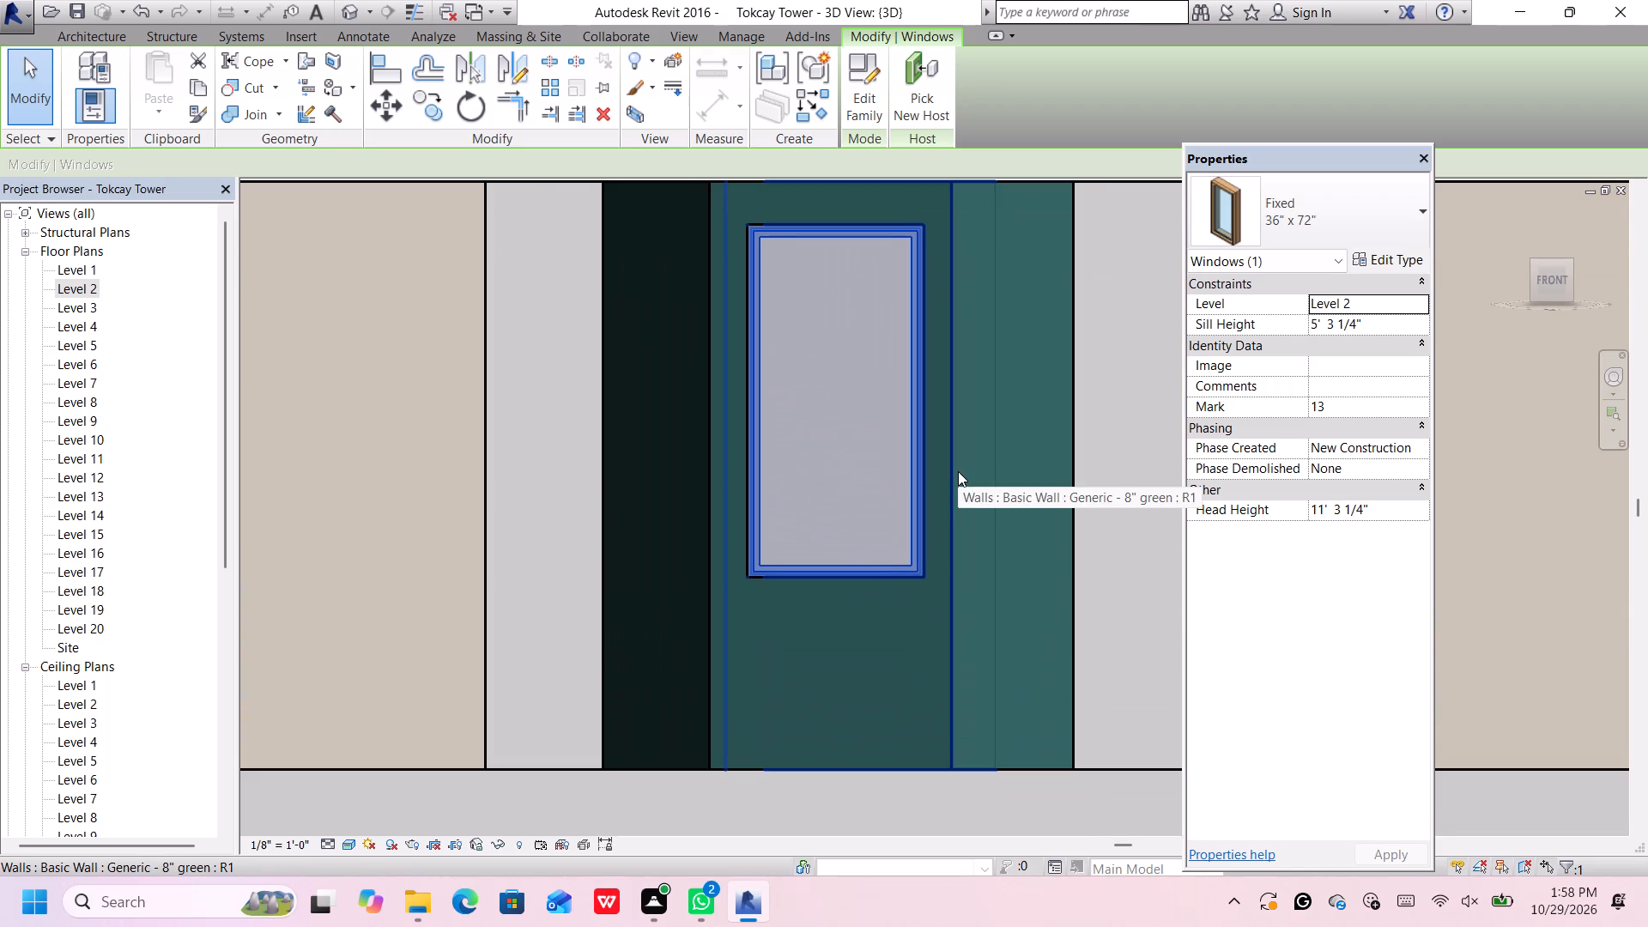
# Lower the Fixed window in the green wall's middle segment to a sill height of 4' 0 1/4".
pyautogui.press('Down')
pyautogui.press('Down')
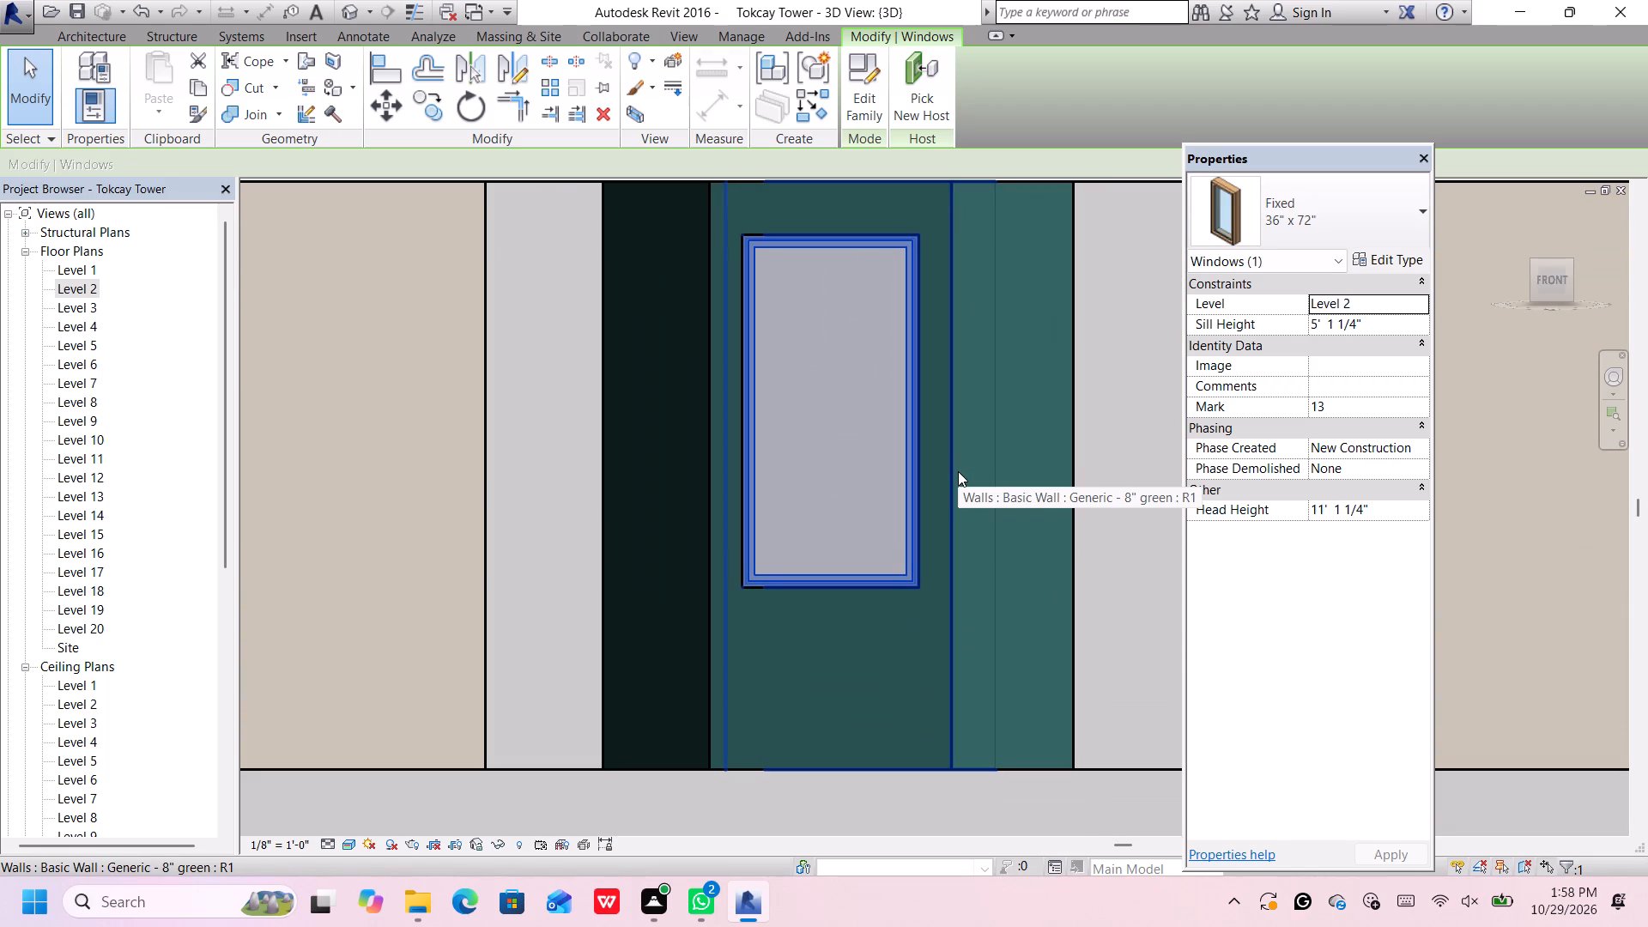
pyautogui.press('Down')
pyautogui.press('Down')
pyautogui.press('Down')
pyautogui.press('Down')
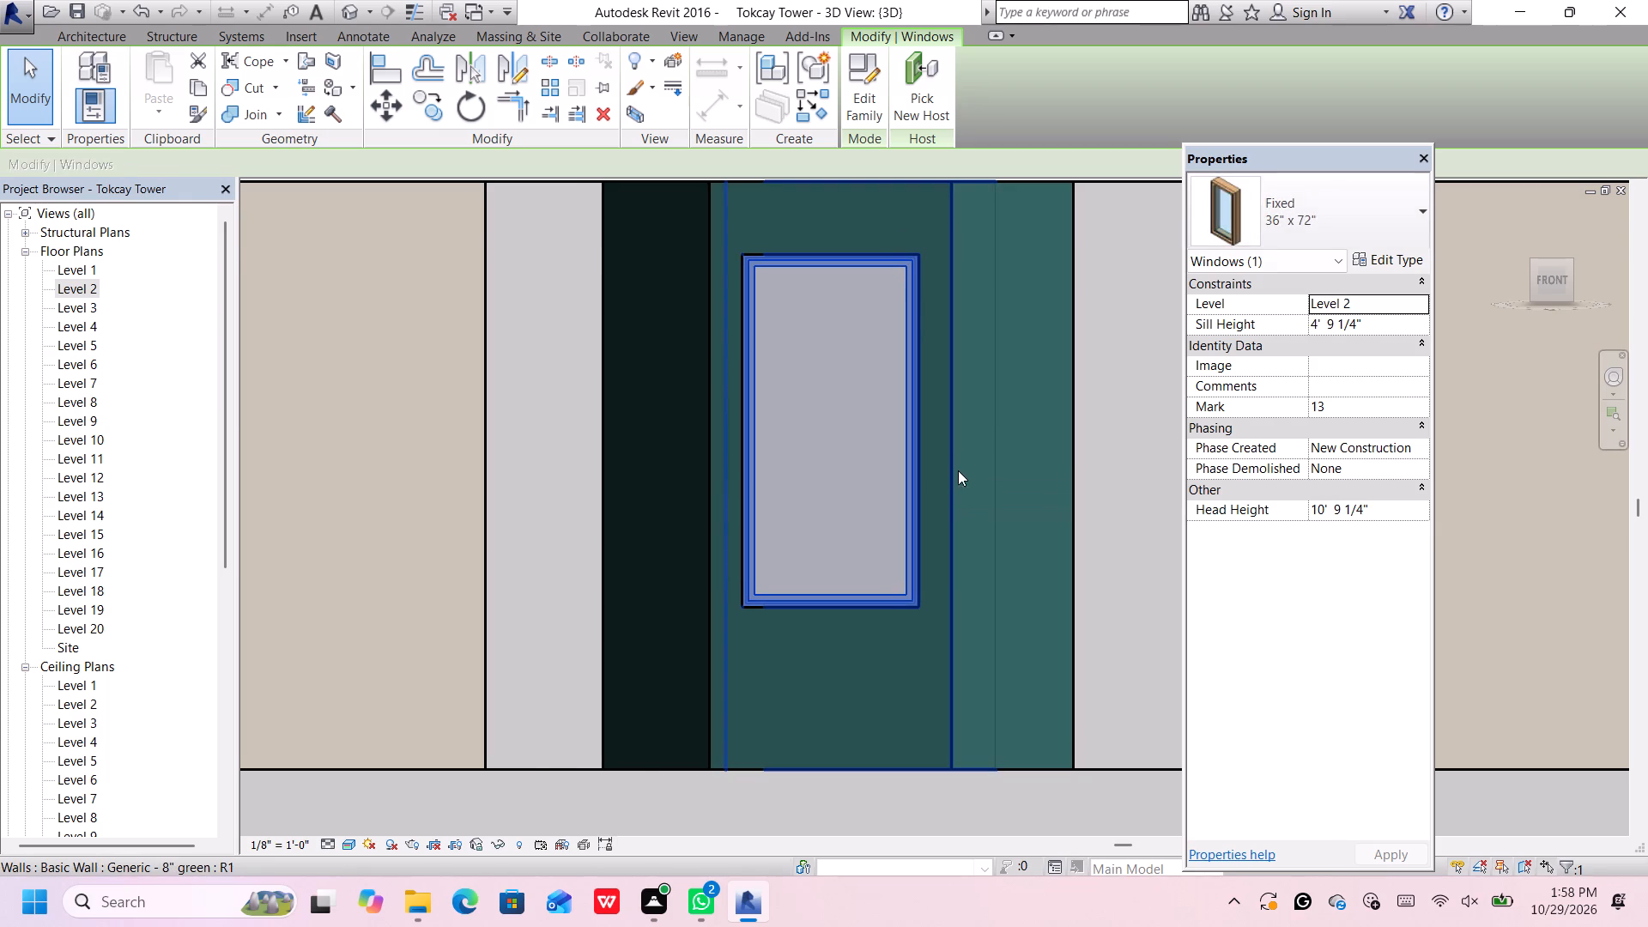
pyautogui.scroll(-2, 961, 470)
pyautogui.press('Down')
pyautogui.press('Down')
pyautogui.press('Down')
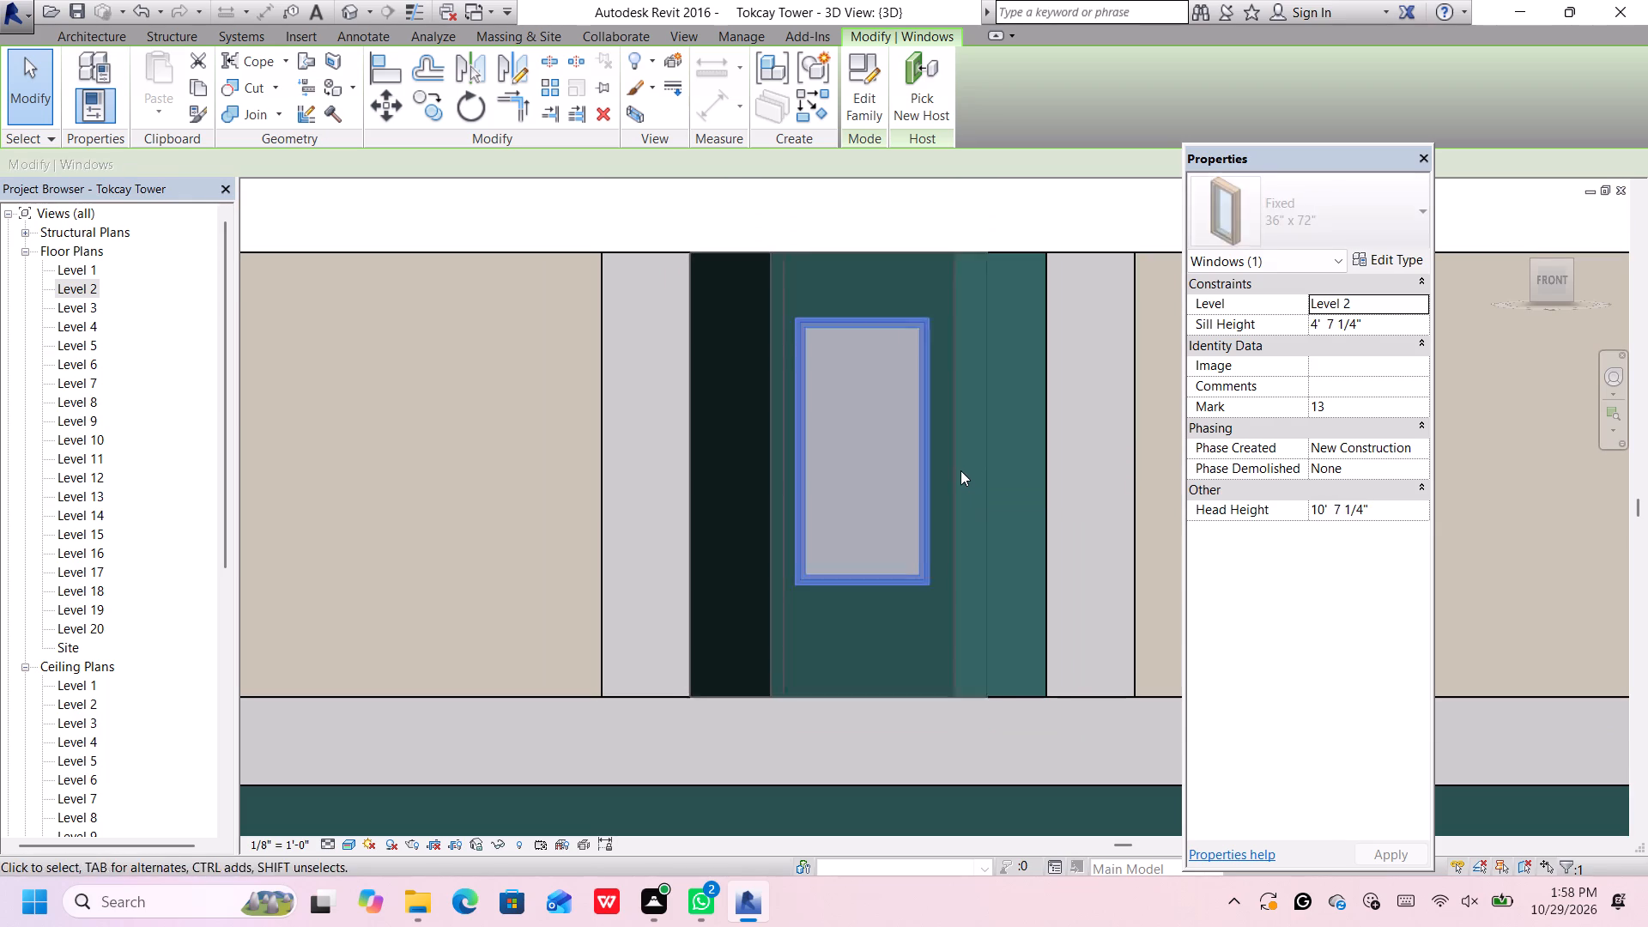
pyautogui.press('Down')
pyautogui.press('Down')
pyautogui.press('Down')
pyautogui.press('Down')
pyautogui.press('Down')
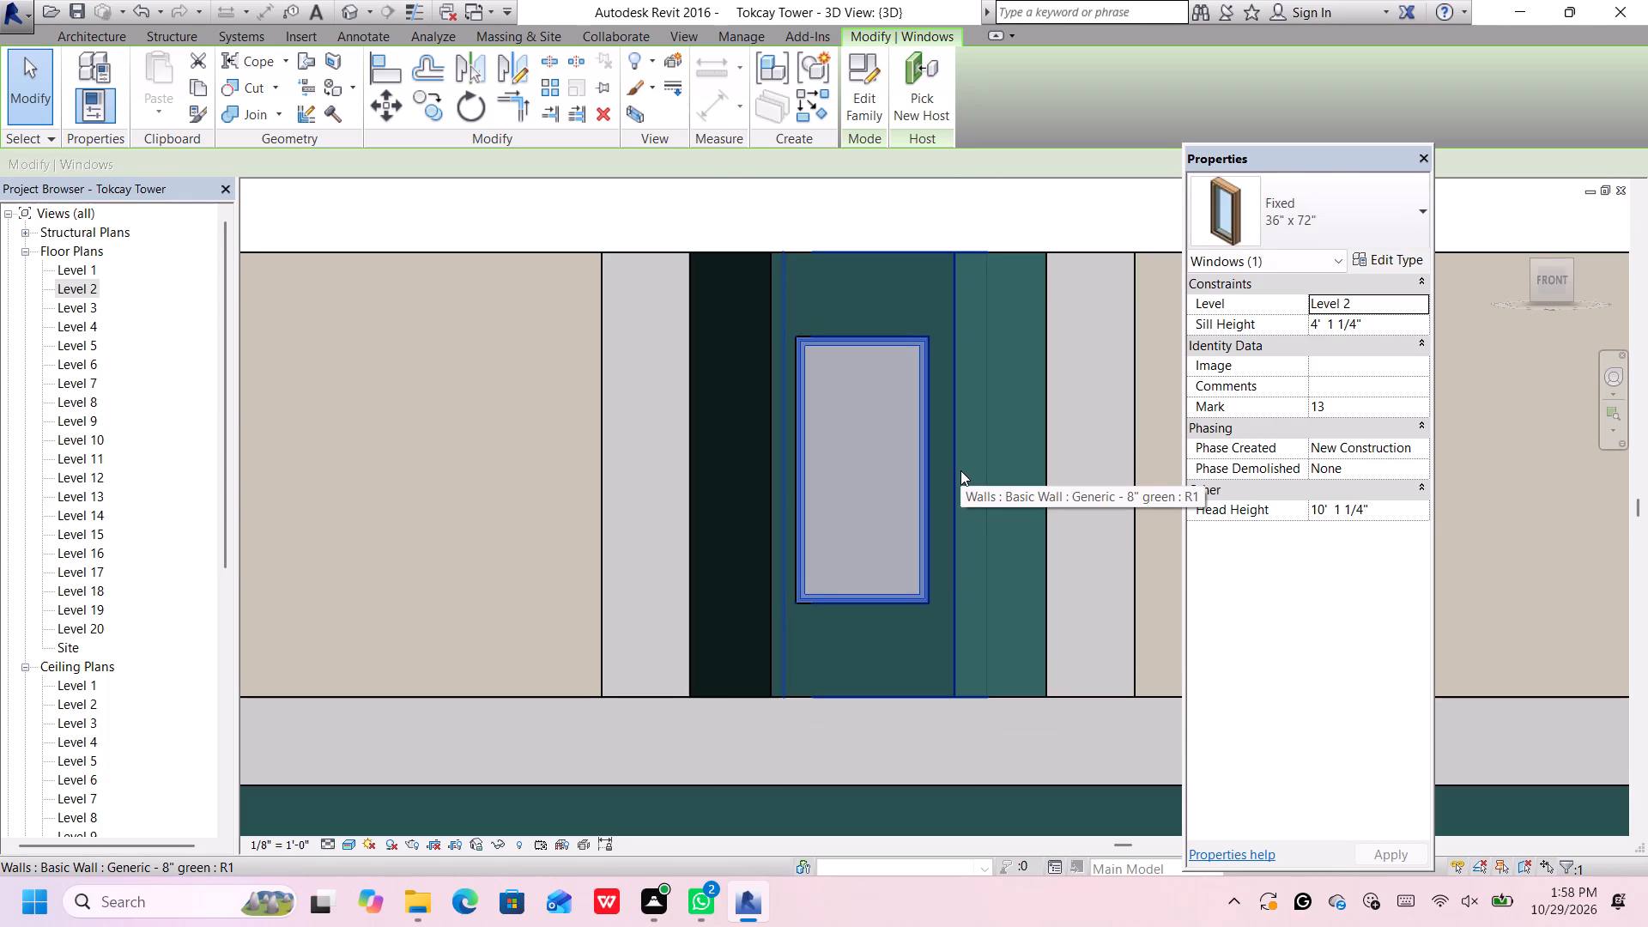
pyautogui.press('Down')
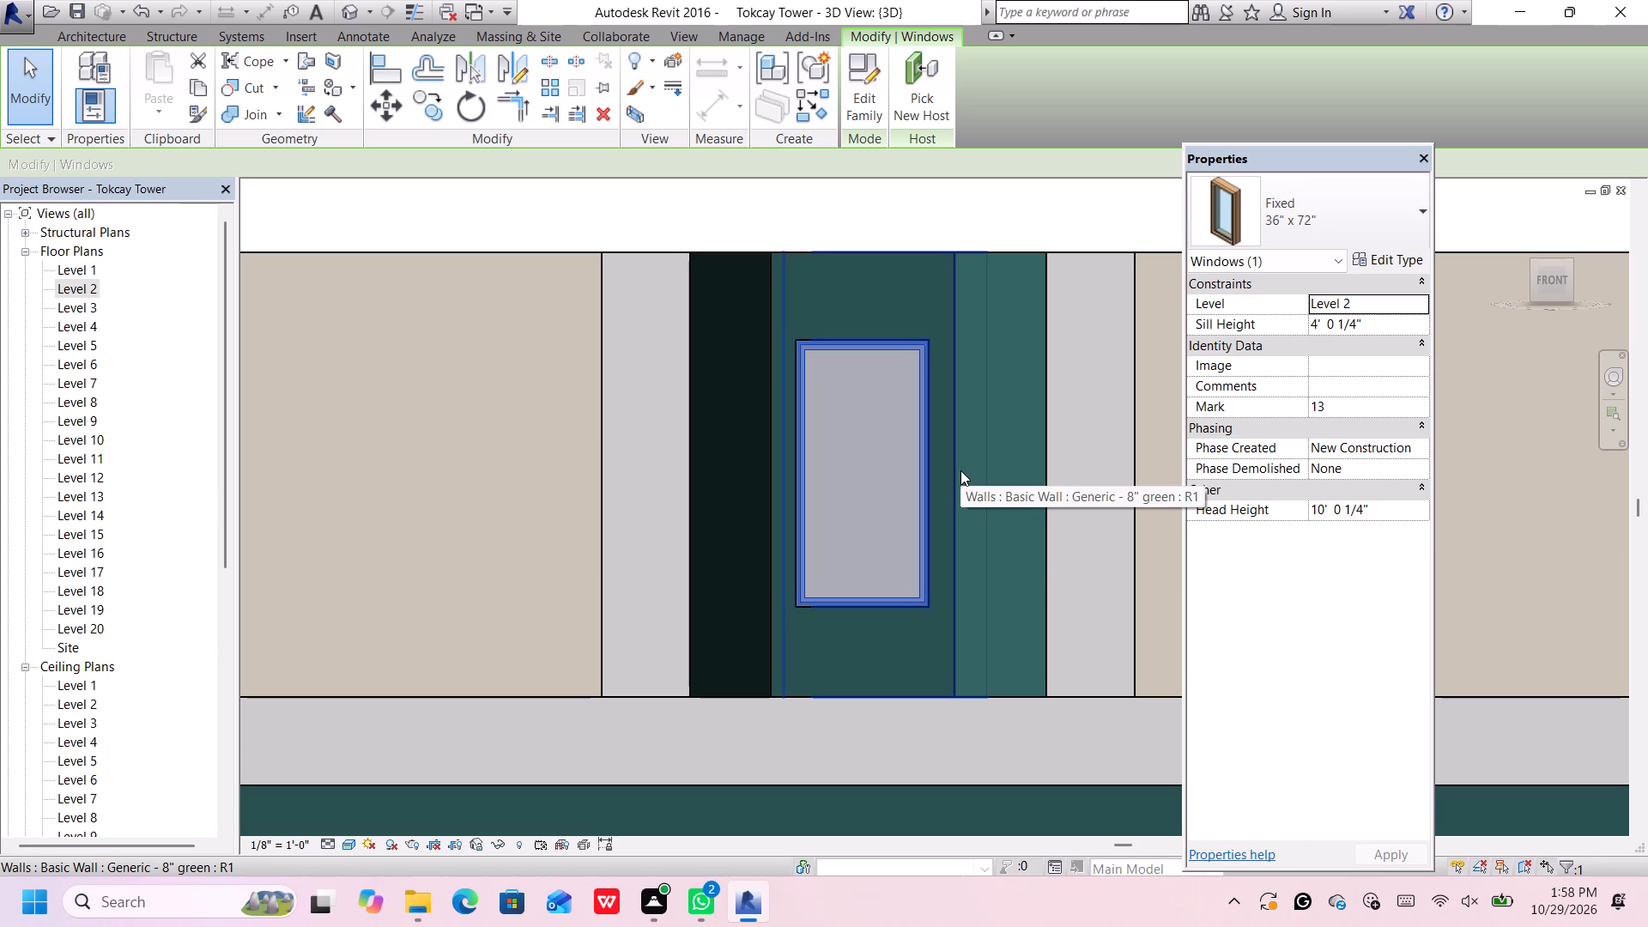
# Set the sash material of the Fixed 36" x 72" window type to Iron, Ductile from the Metal materials.
pyautogui.click(1384, 257)
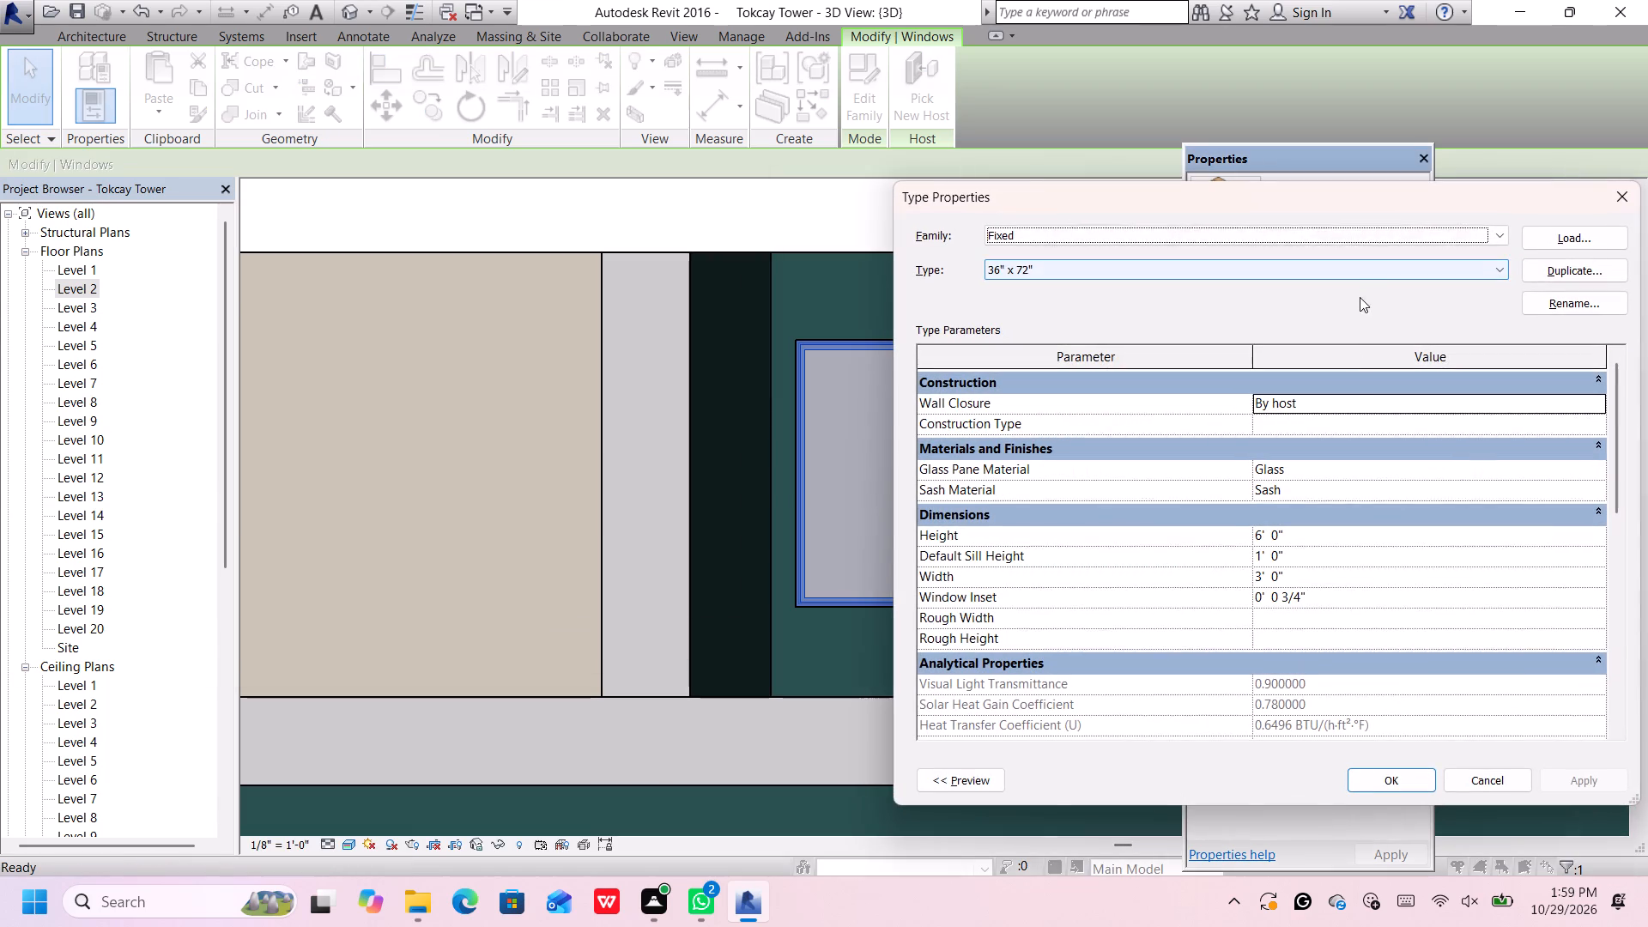
pyautogui.click(1599, 493)
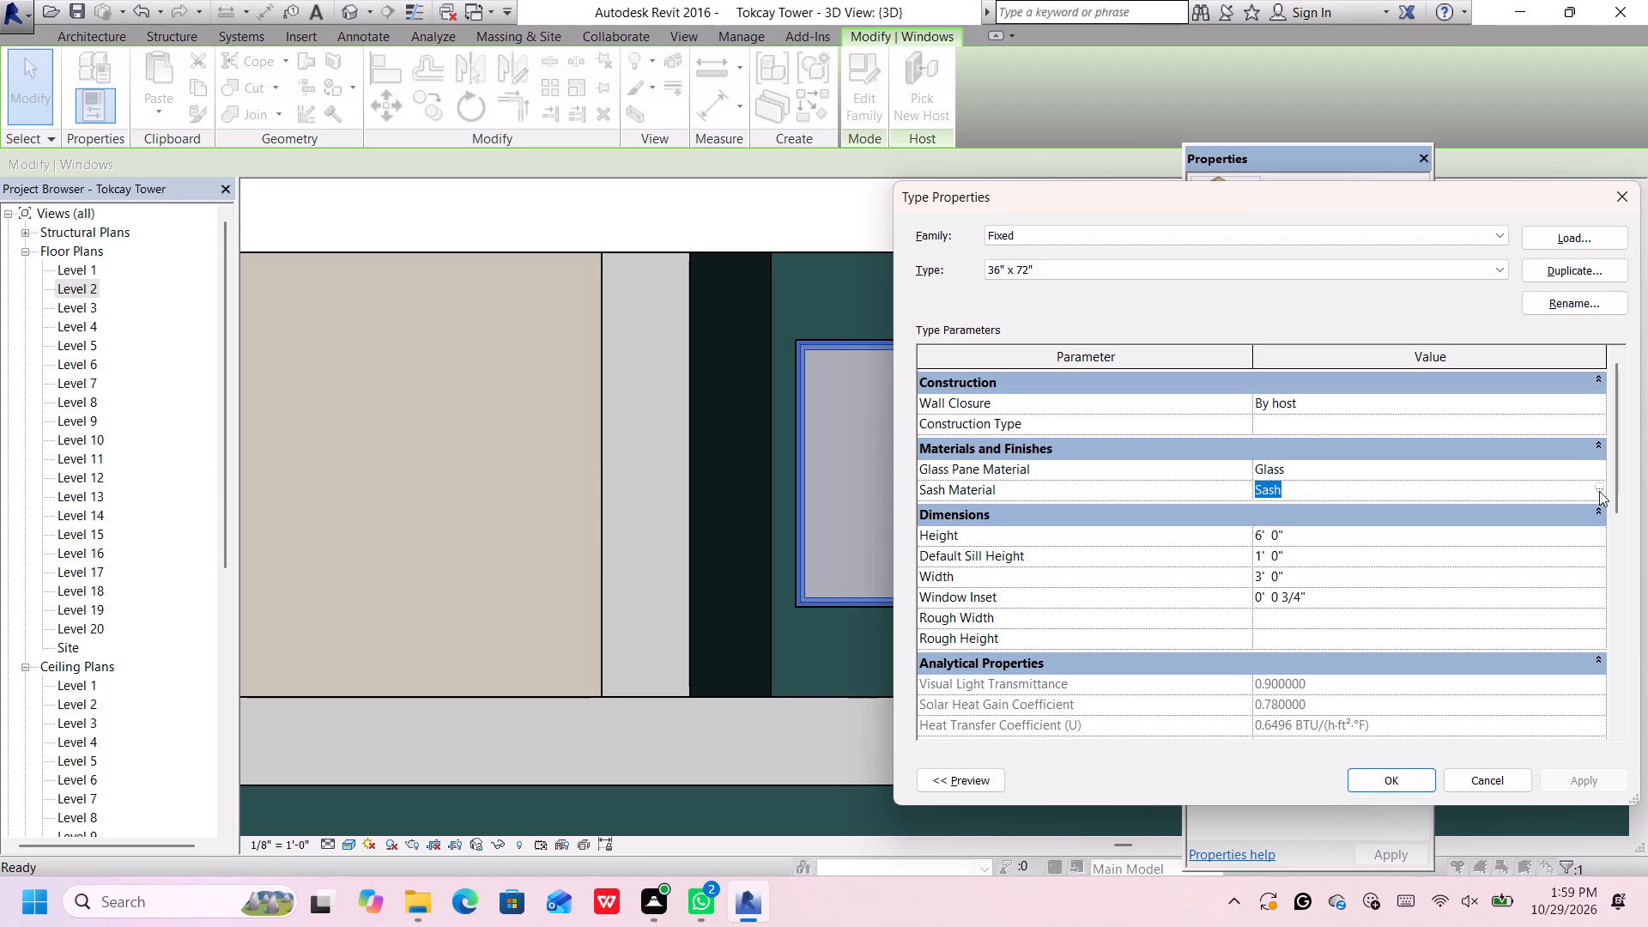
pyautogui.click(1599, 491)
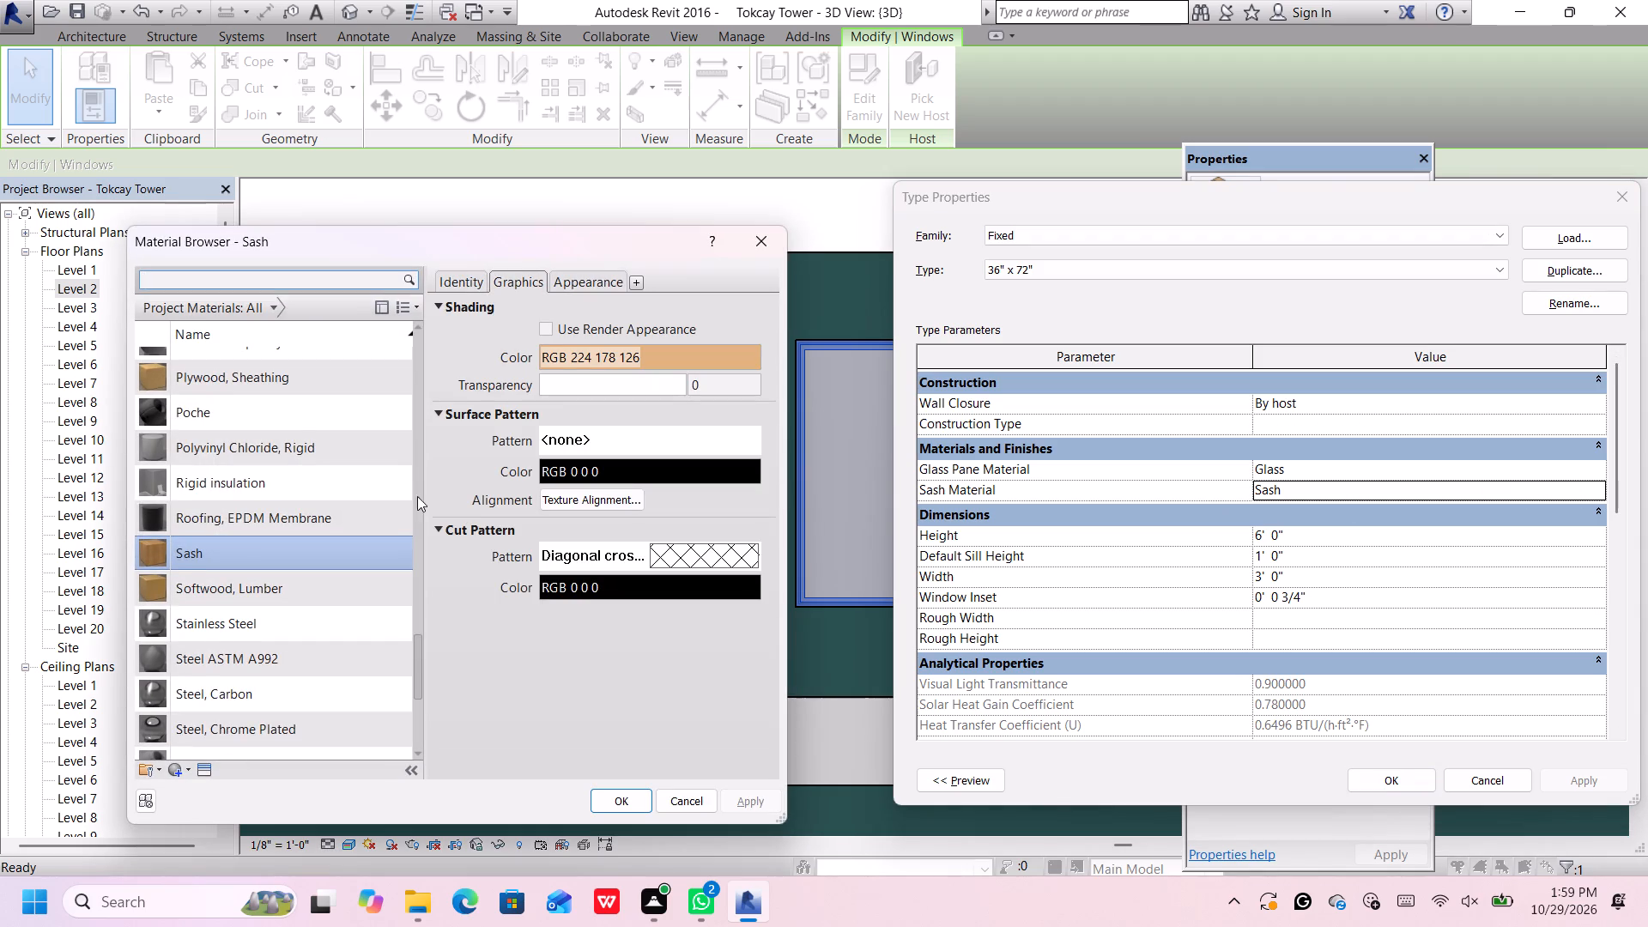
pyautogui.click(265, 302)
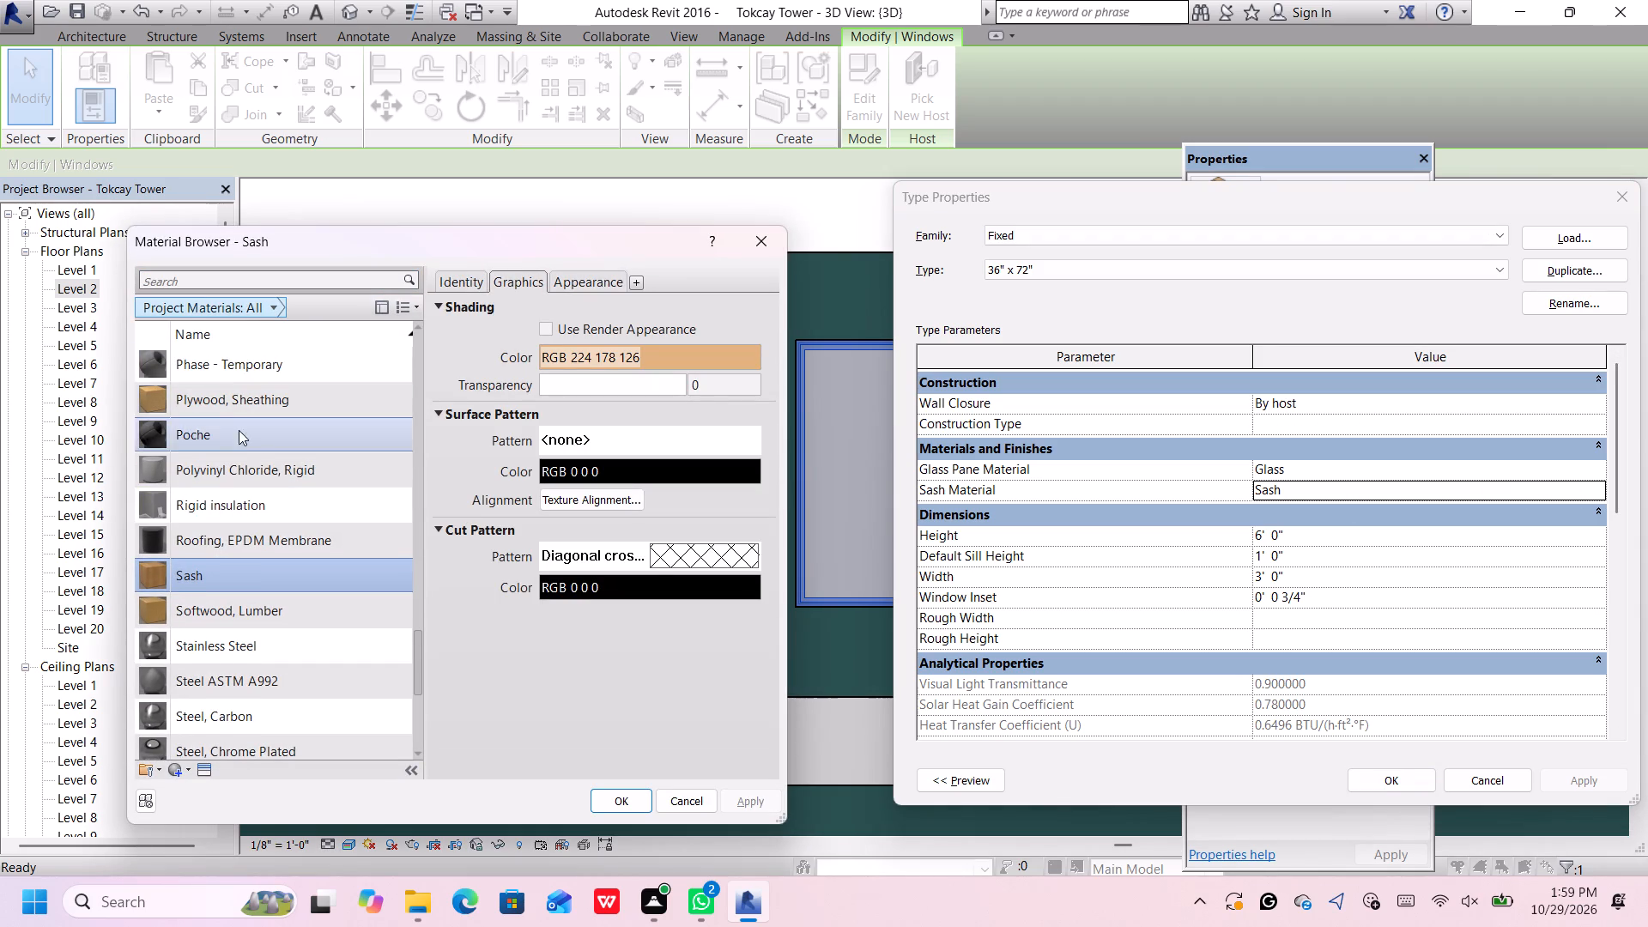
pyautogui.click(281, 304)
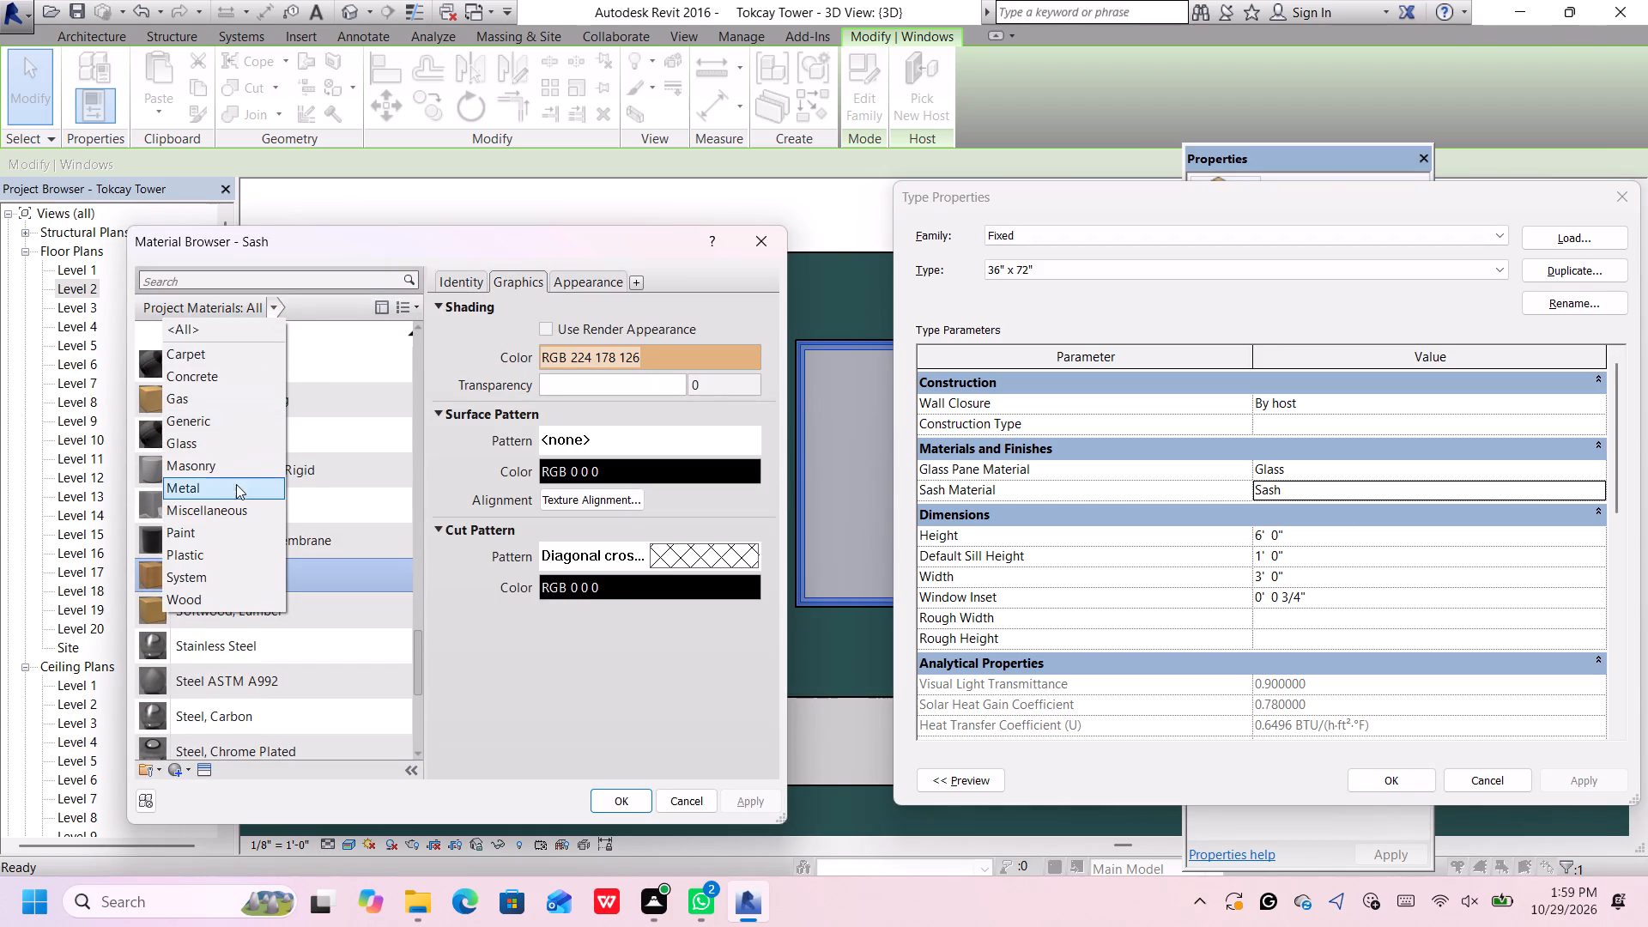
pyautogui.click(236, 491)
pyautogui.click(242, 438)
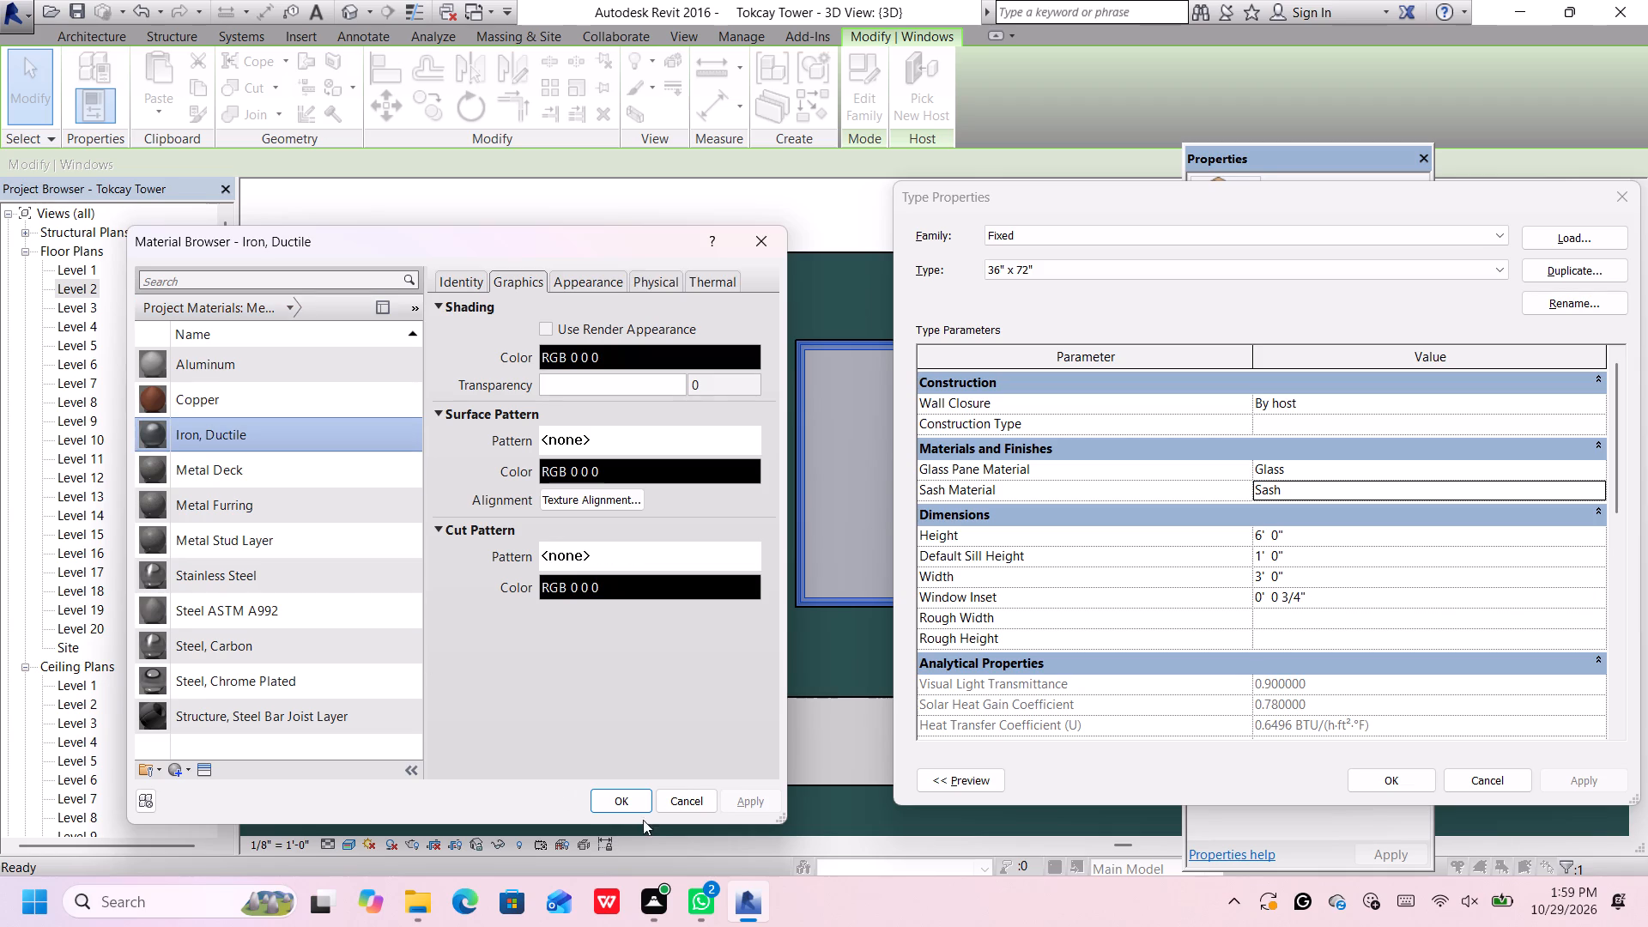
pyautogui.click(609, 802)
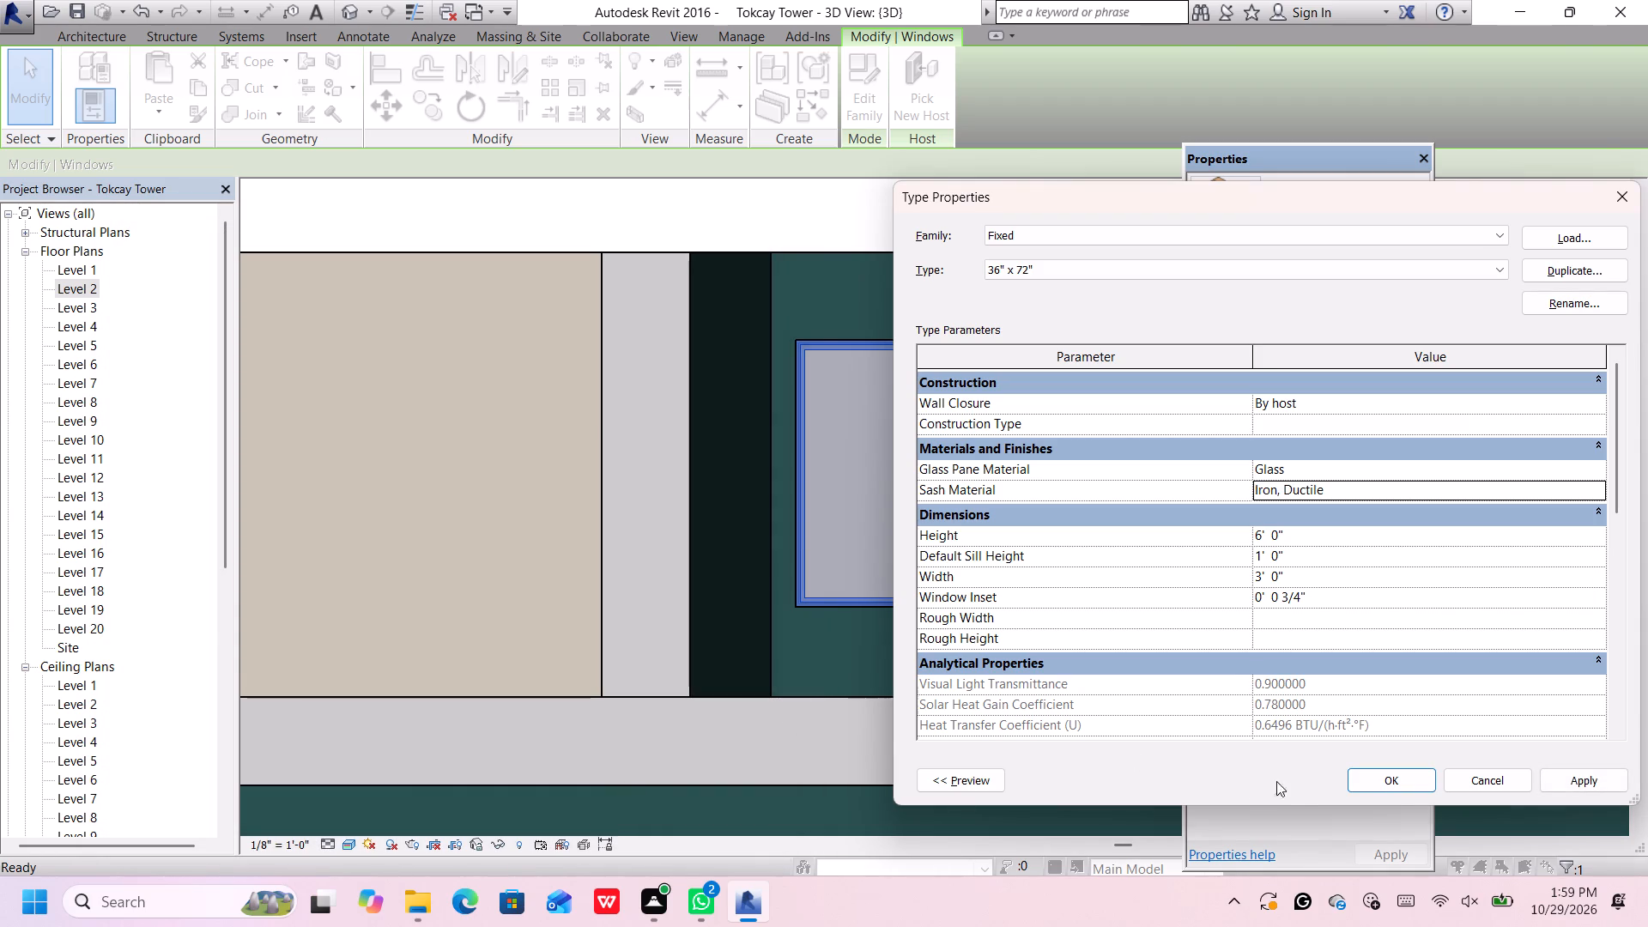
pyautogui.click(1390, 787)
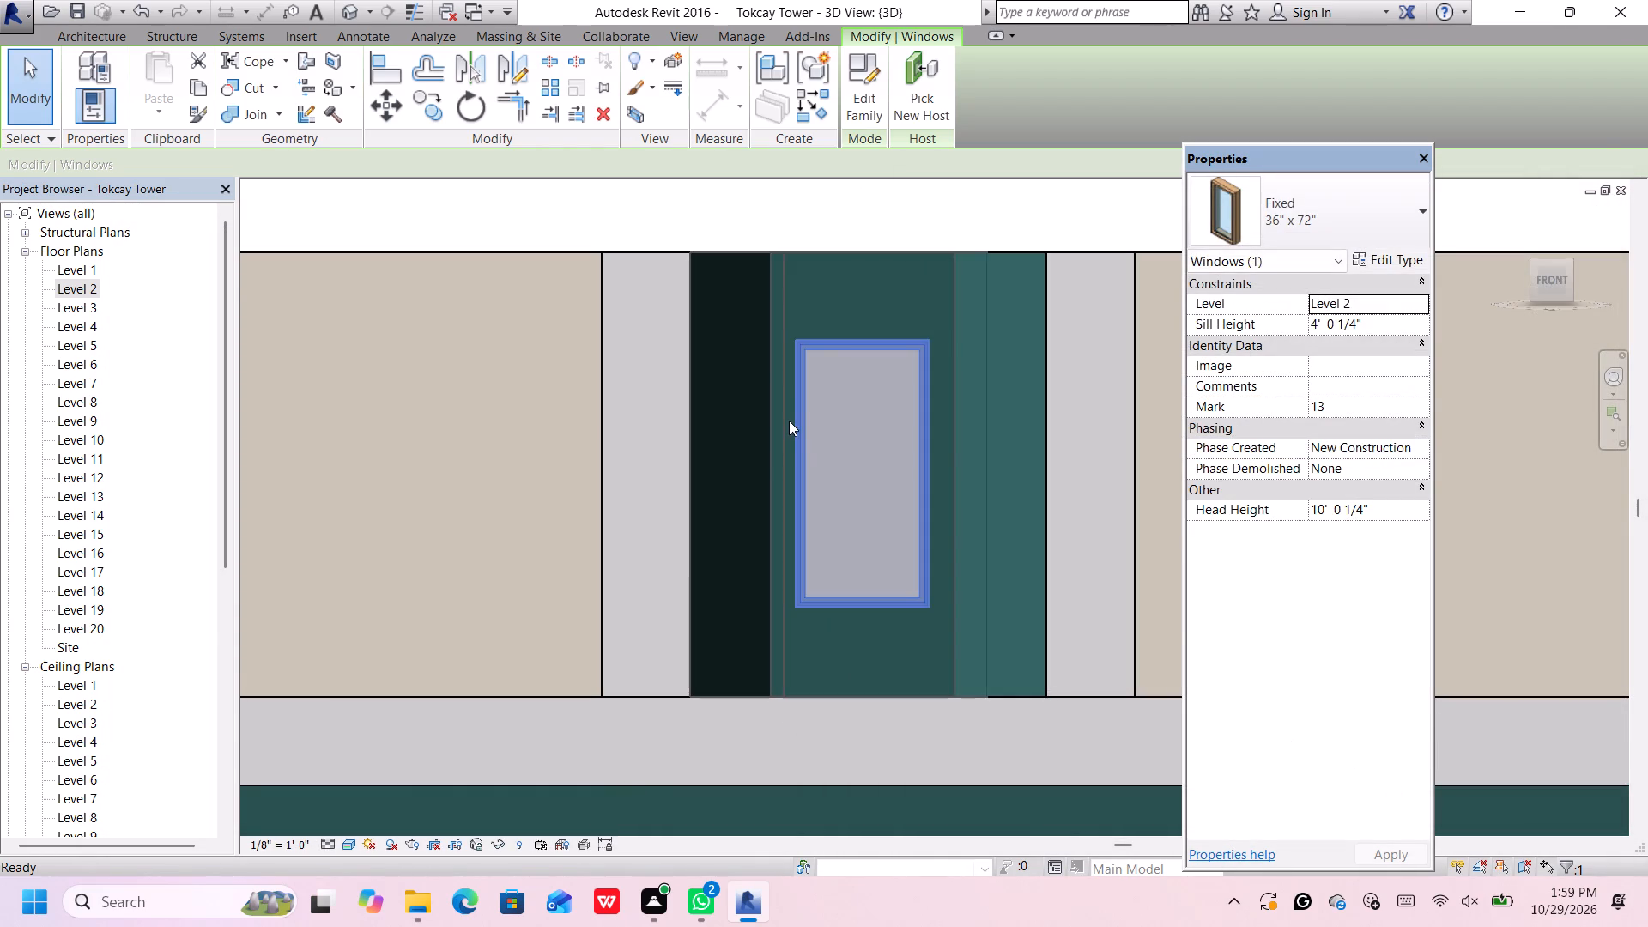
pyautogui.scroll(-5, 789, 422)
pyautogui.click(927, 268)
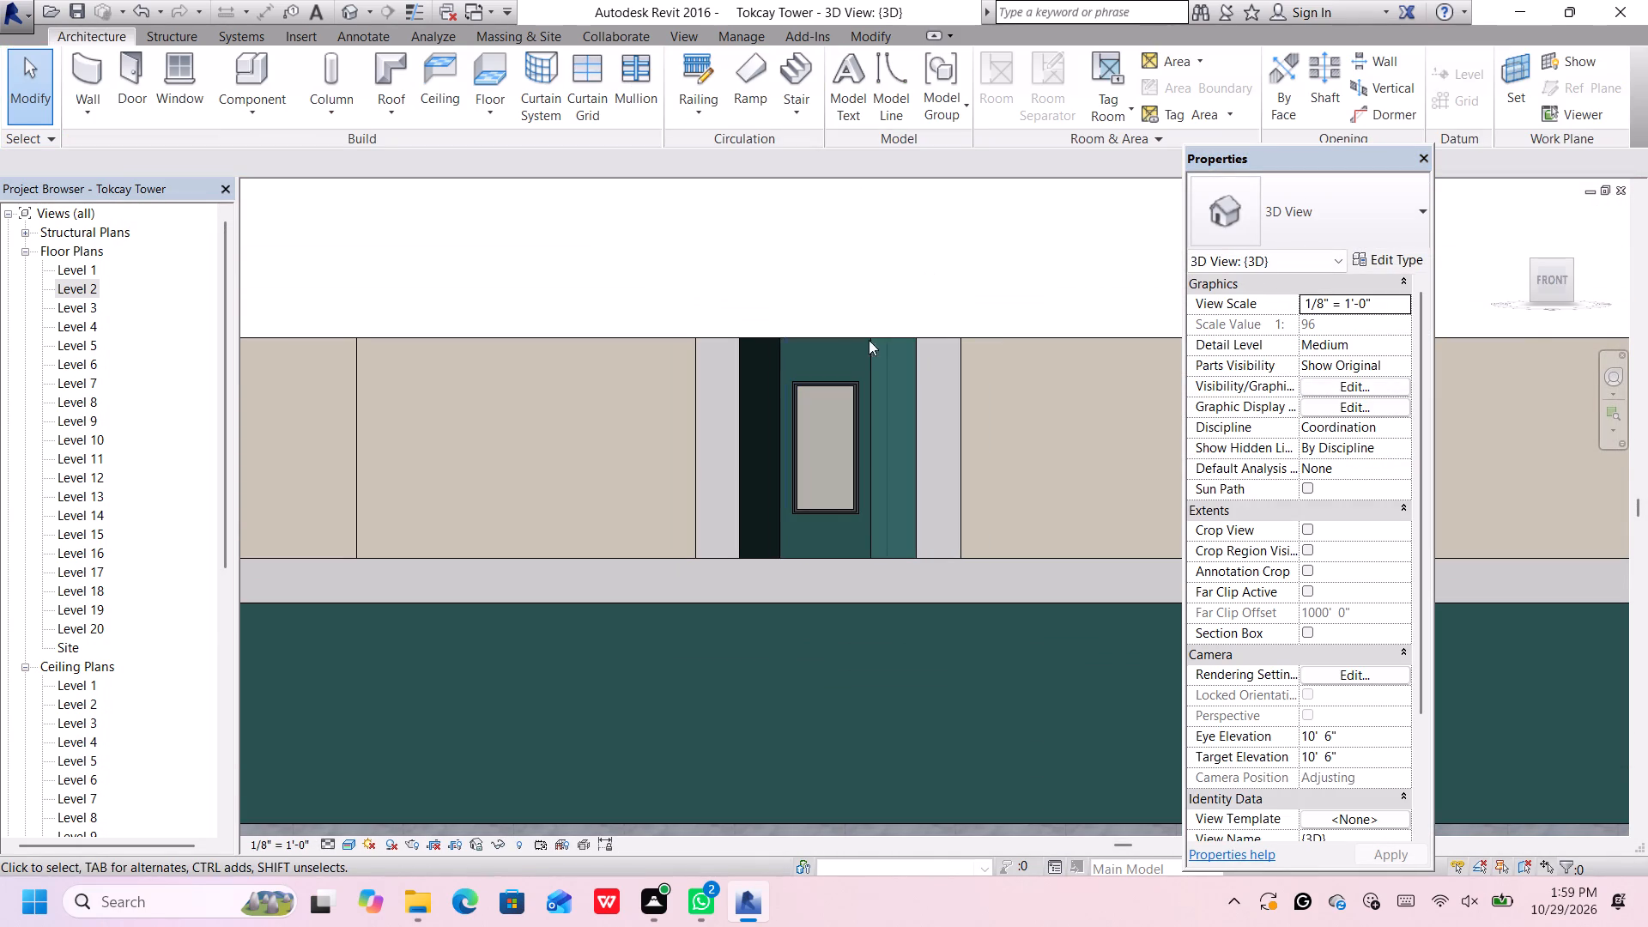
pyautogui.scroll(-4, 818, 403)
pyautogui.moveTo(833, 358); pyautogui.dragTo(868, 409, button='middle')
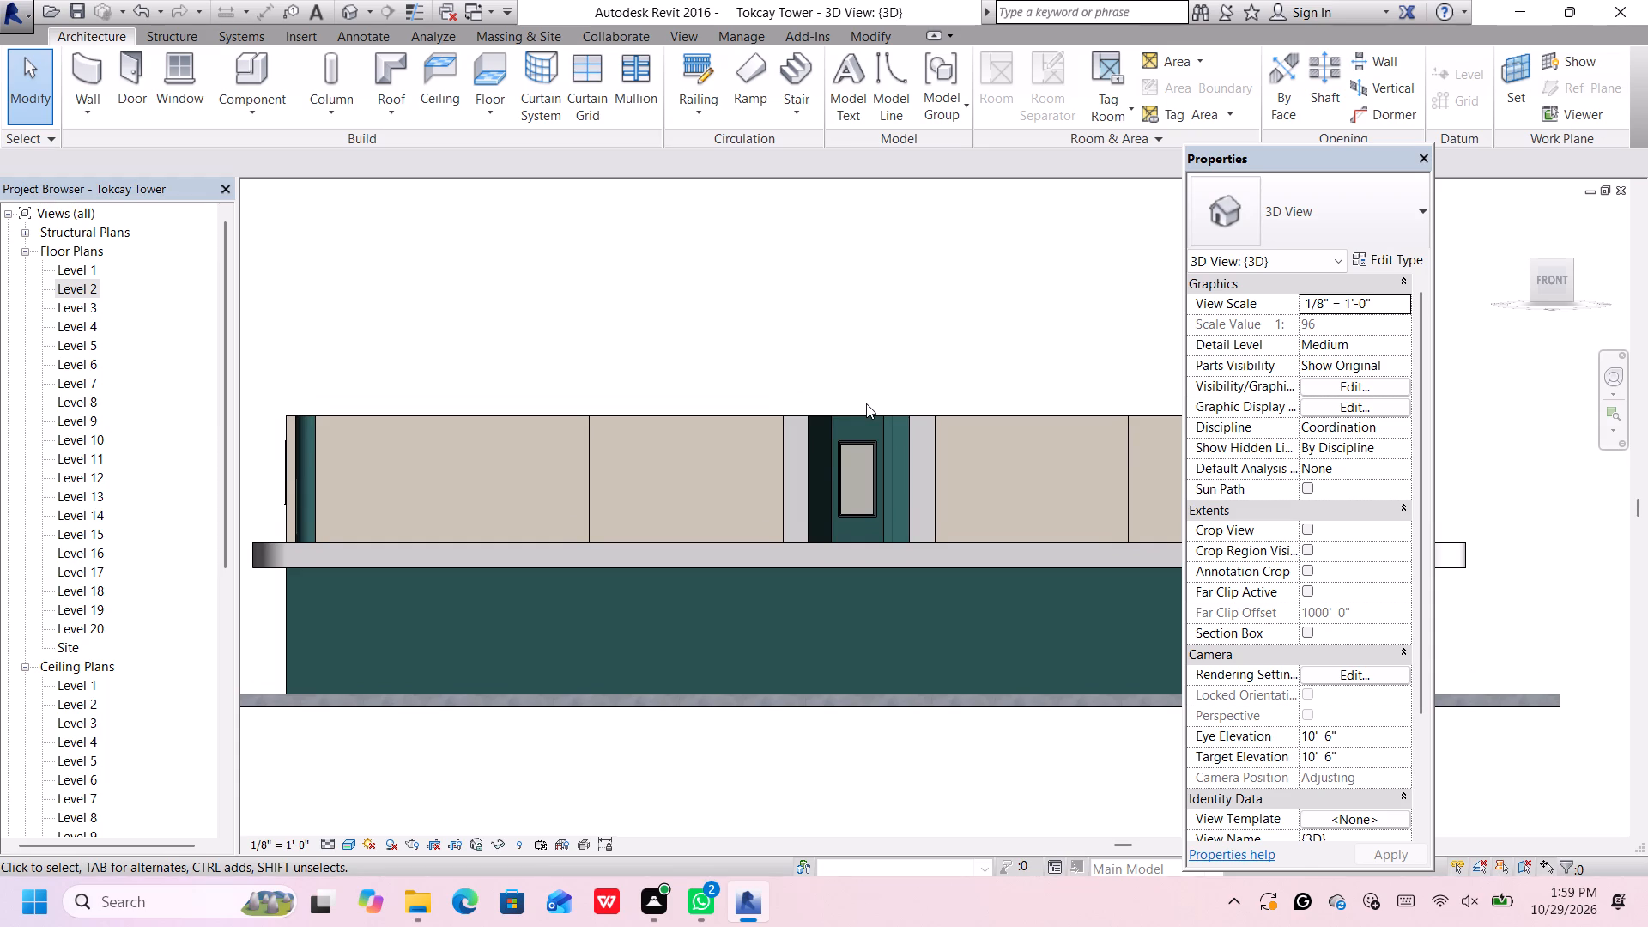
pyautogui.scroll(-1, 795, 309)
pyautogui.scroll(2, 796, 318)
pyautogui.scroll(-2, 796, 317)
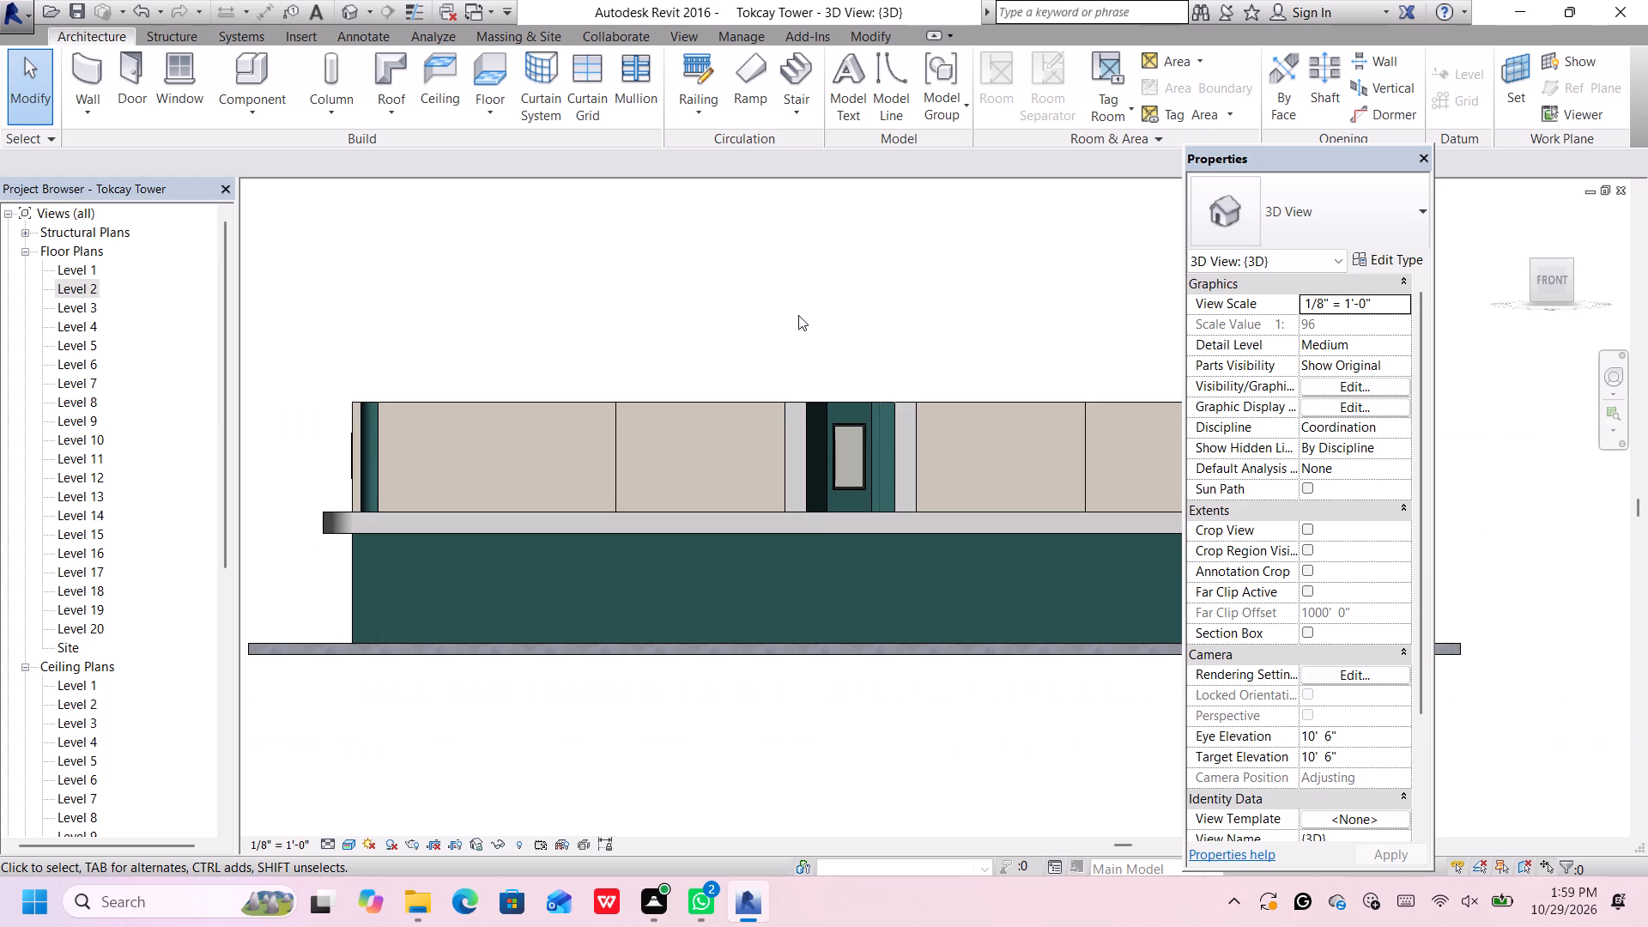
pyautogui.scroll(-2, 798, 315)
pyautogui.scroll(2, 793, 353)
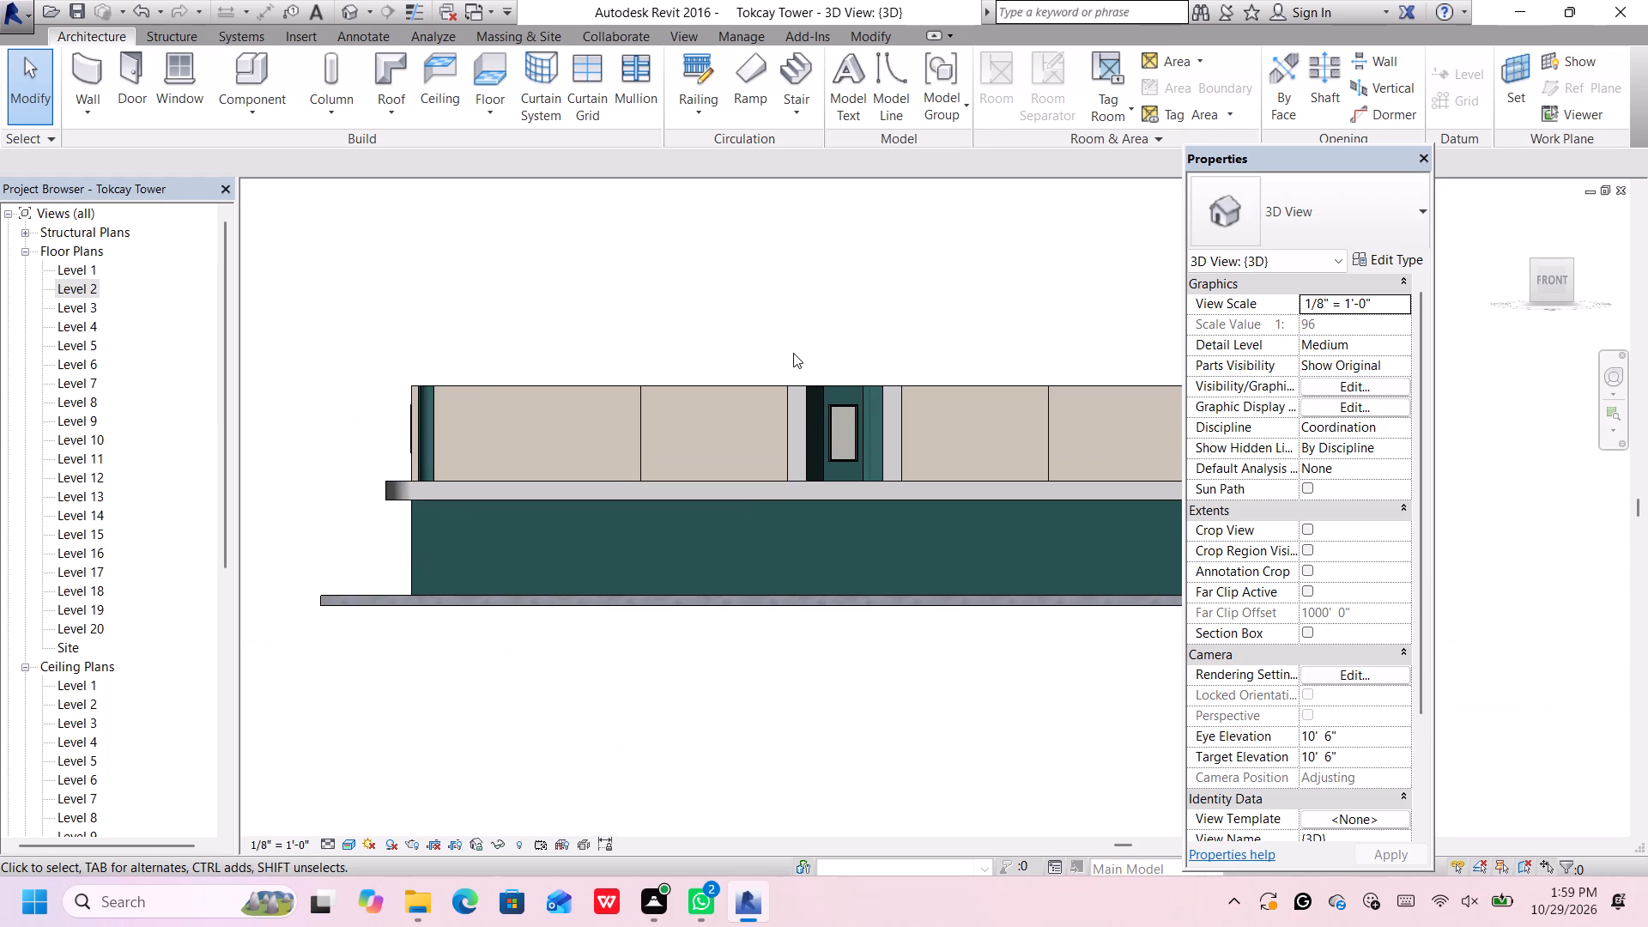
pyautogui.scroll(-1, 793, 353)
# Delete the cream cross wall spanning the corridor between the slider windows and the angled green wall.
pyautogui.moveTo(789, 355); pyautogui.dragTo(778, 357, button='middle')
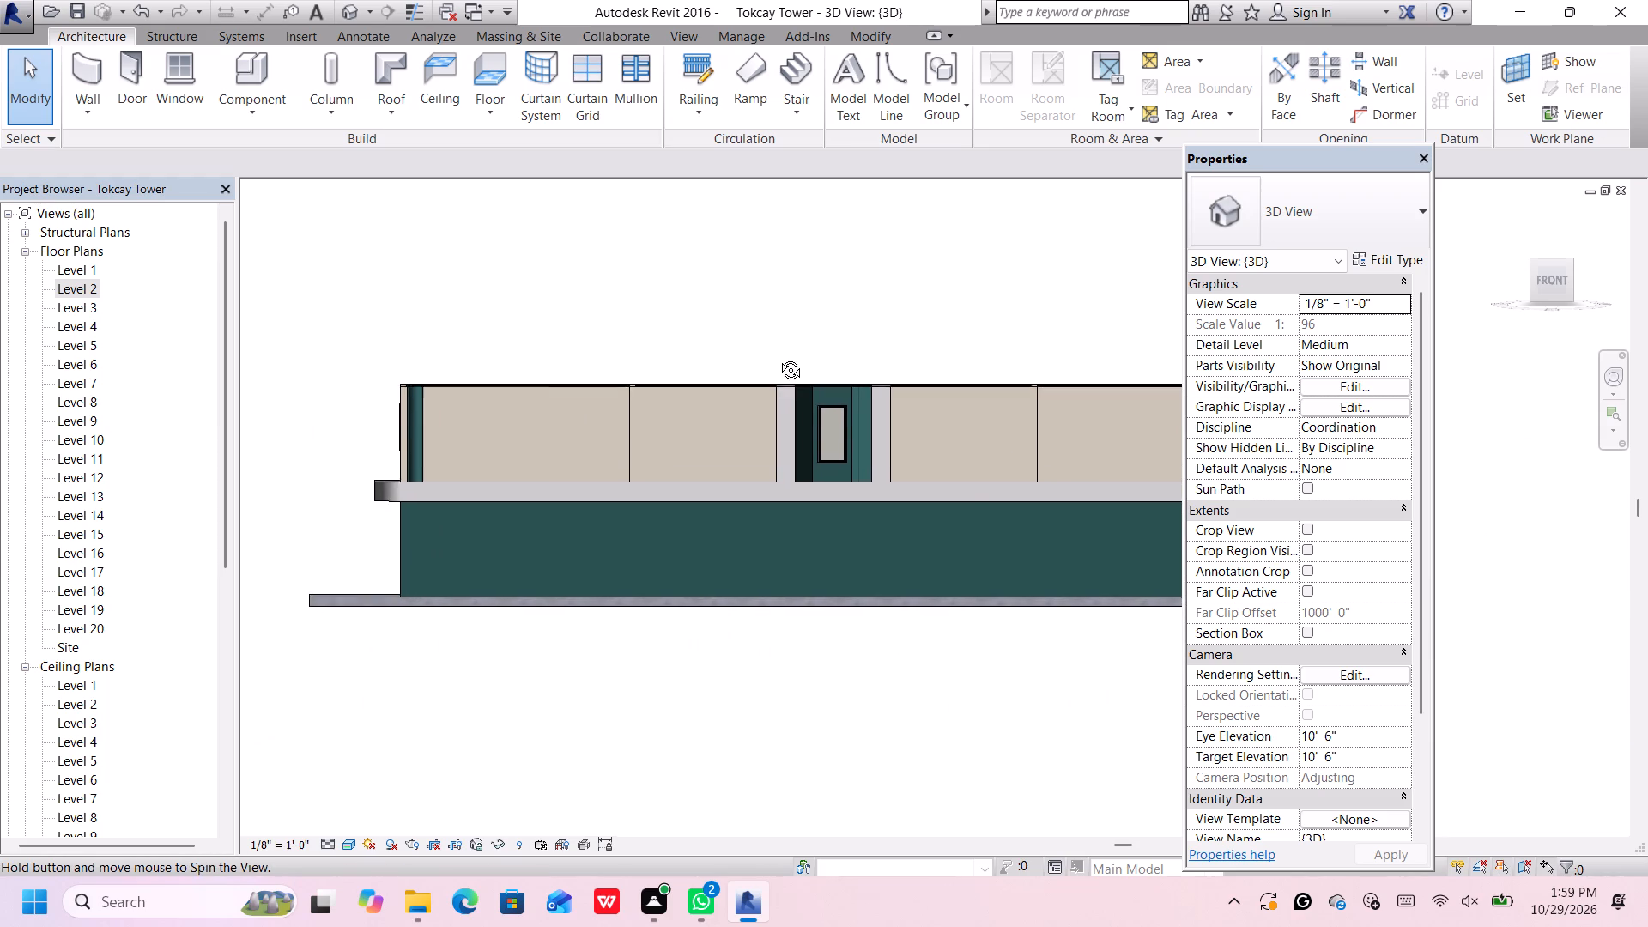
pyautogui.moveTo(778, 357); pyautogui.dragTo(791, 504, button='middle')
pyautogui.scroll(2, 792, 496)
pyautogui.scroll(-4, 792, 495)
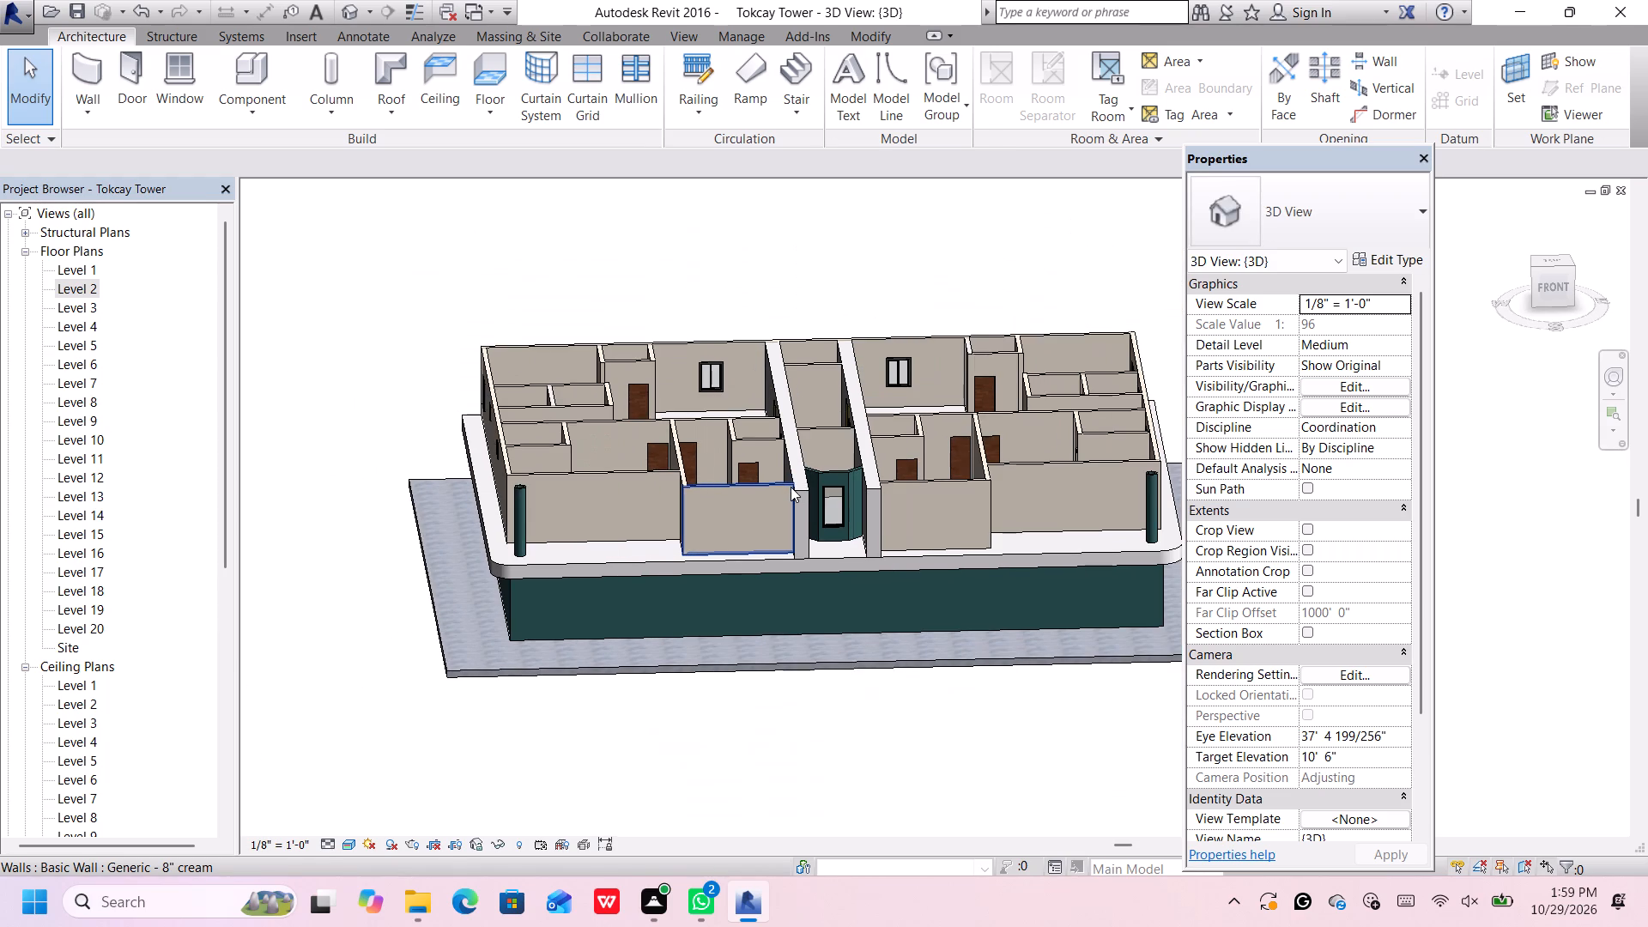
pyautogui.moveTo(791, 487); pyautogui.dragTo(906, 573, button='middle')
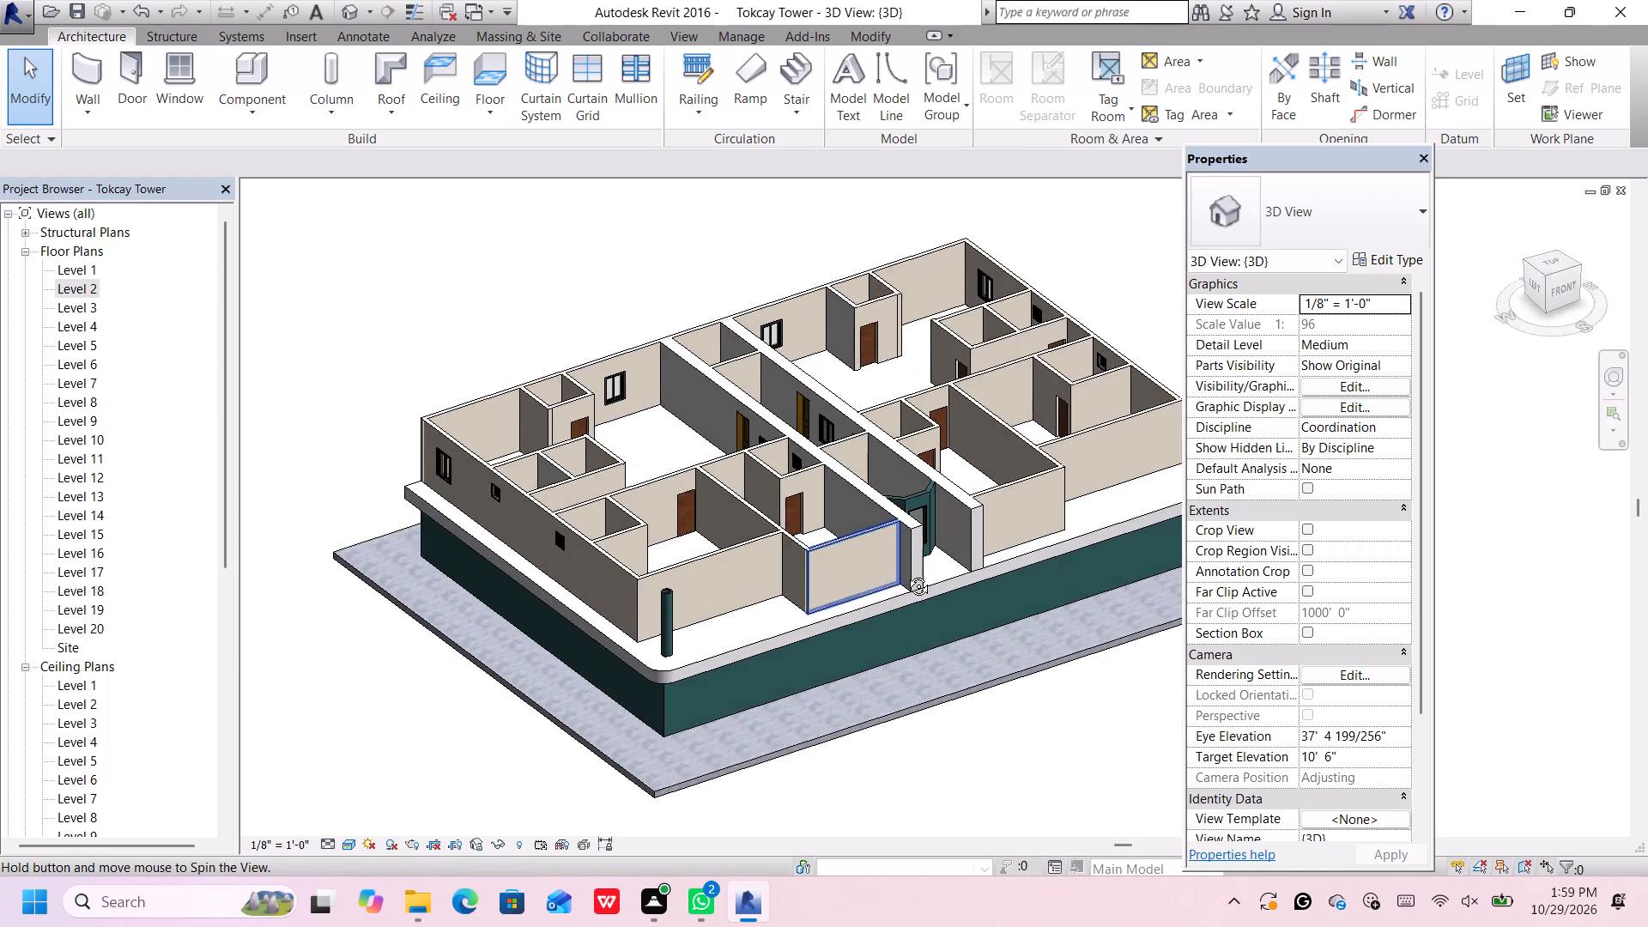
pyautogui.moveTo(906, 573); pyautogui.dragTo(907, 578, button='middle')
pyautogui.scroll(4, 907, 578)
pyautogui.scroll(2, 875, 461)
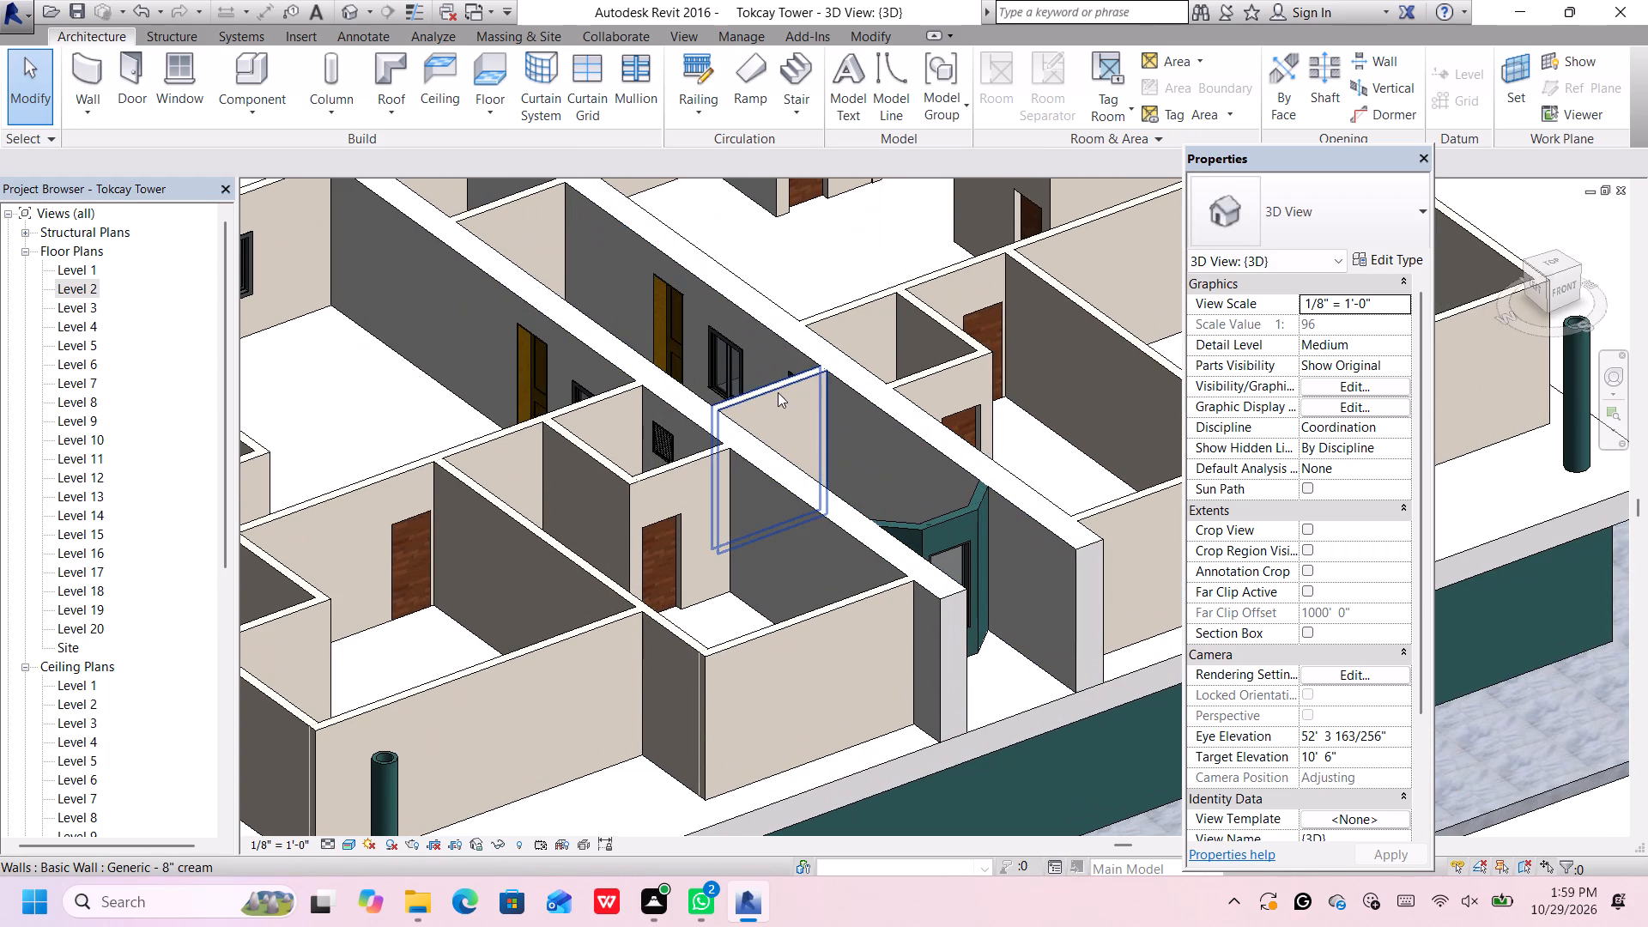
pyautogui.click(778, 392)
pyautogui.press('Delete')
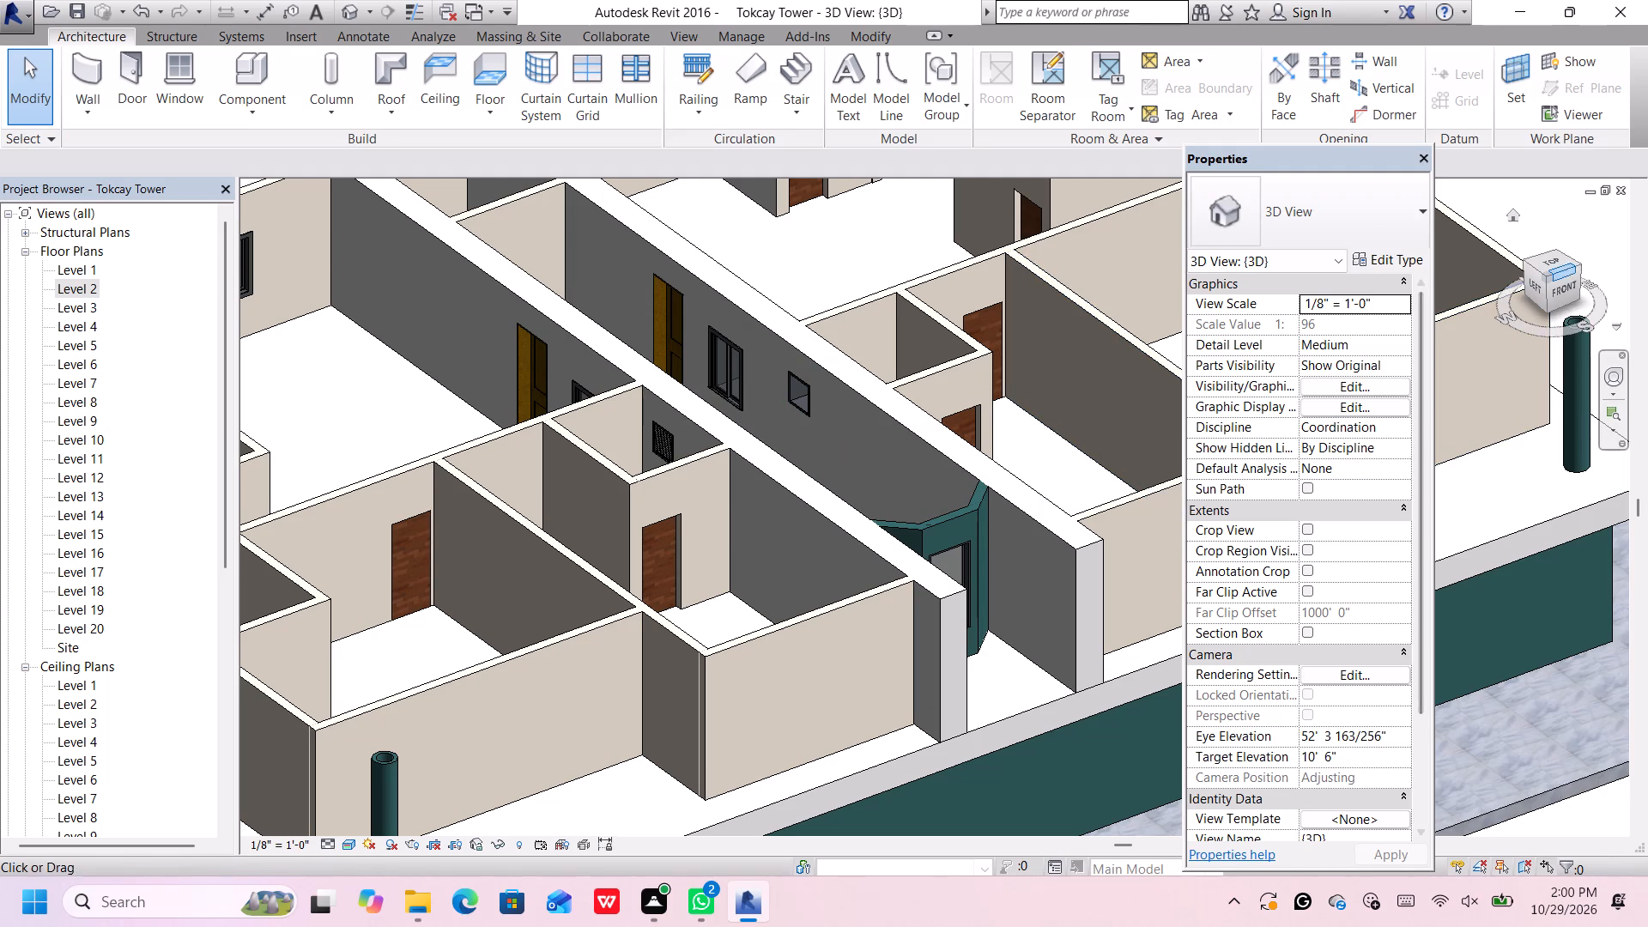
# View the model from the top and open the footprint of the Generic - 2' white 2 roof on Level 2 for editing.
pyautogui.click(1555, 257)
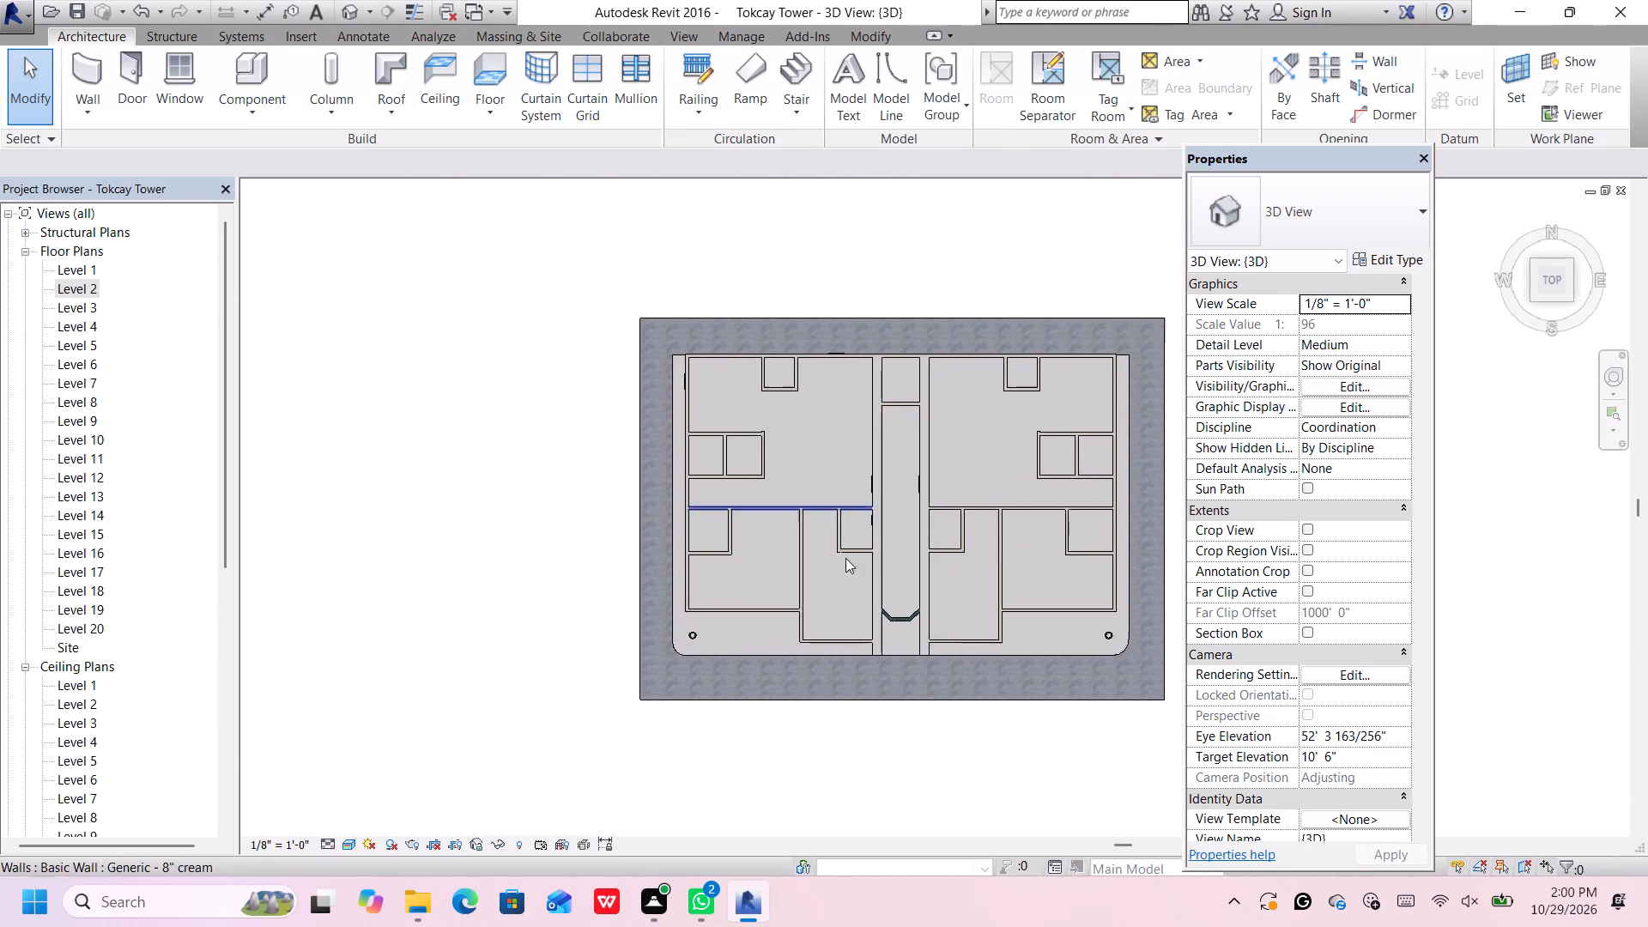
pyautogui.scroll(3, 1029, 640)
pyautogui.moveTo(994, 591); pyautogui.dragTo(939, 568, button='middle')
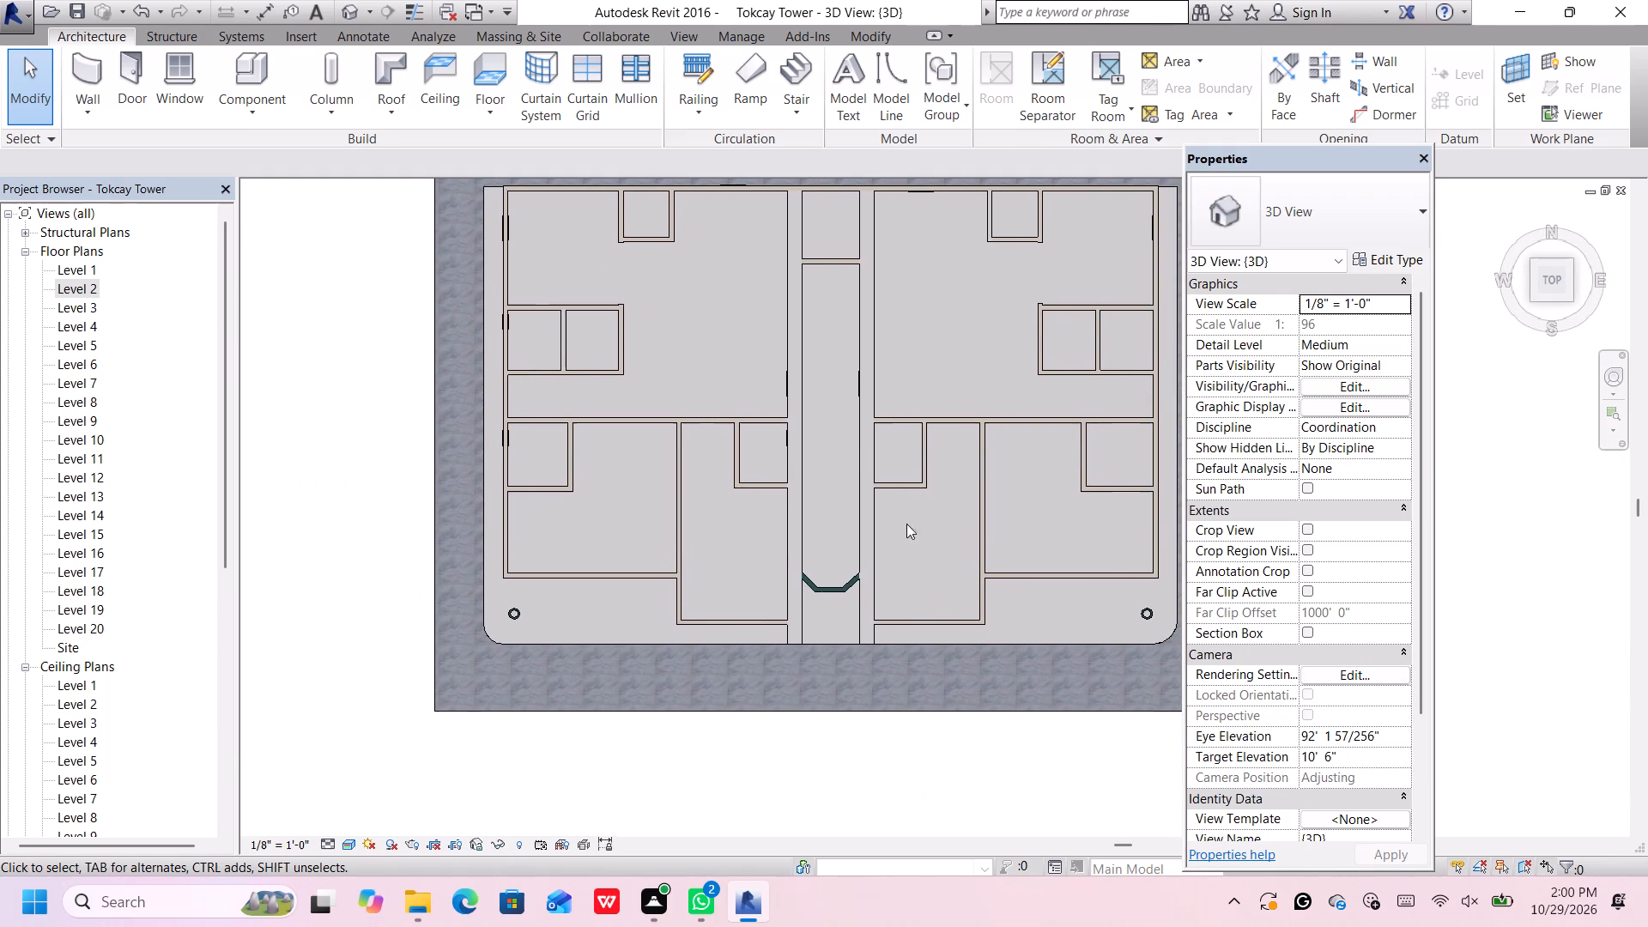
pyautogui.scroll(2, 833, 522)
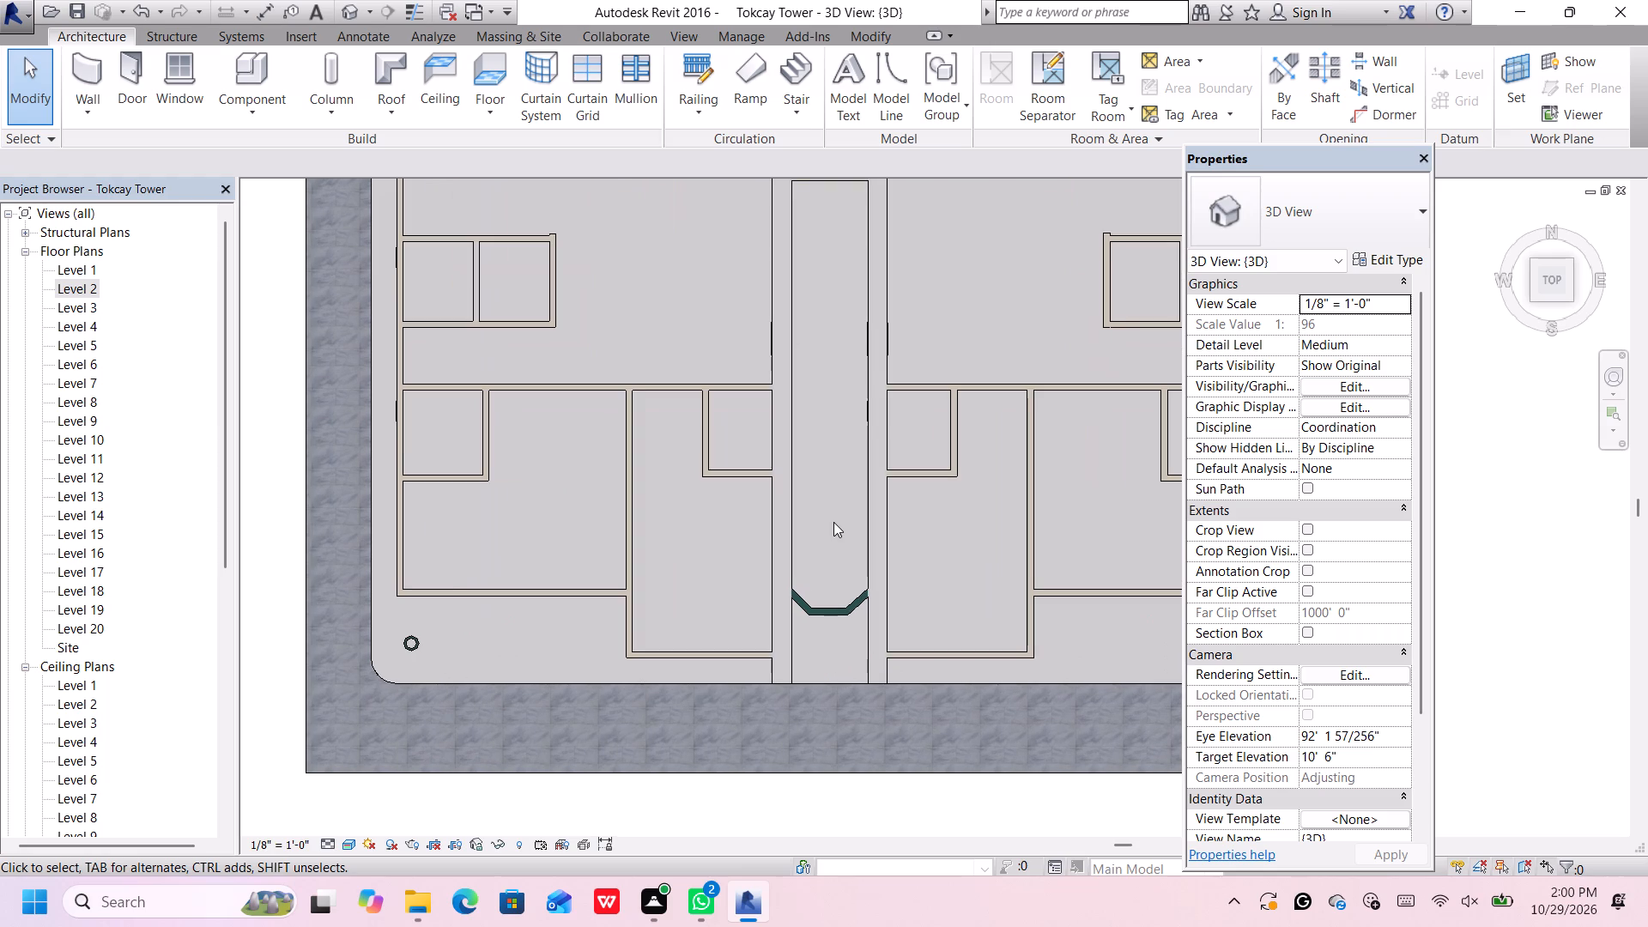
pyautogui.scroll(-2, 821, 525)
pyautogui.moveTo(817, 527); pyautogui.dragTo(772, 506, button='middle')
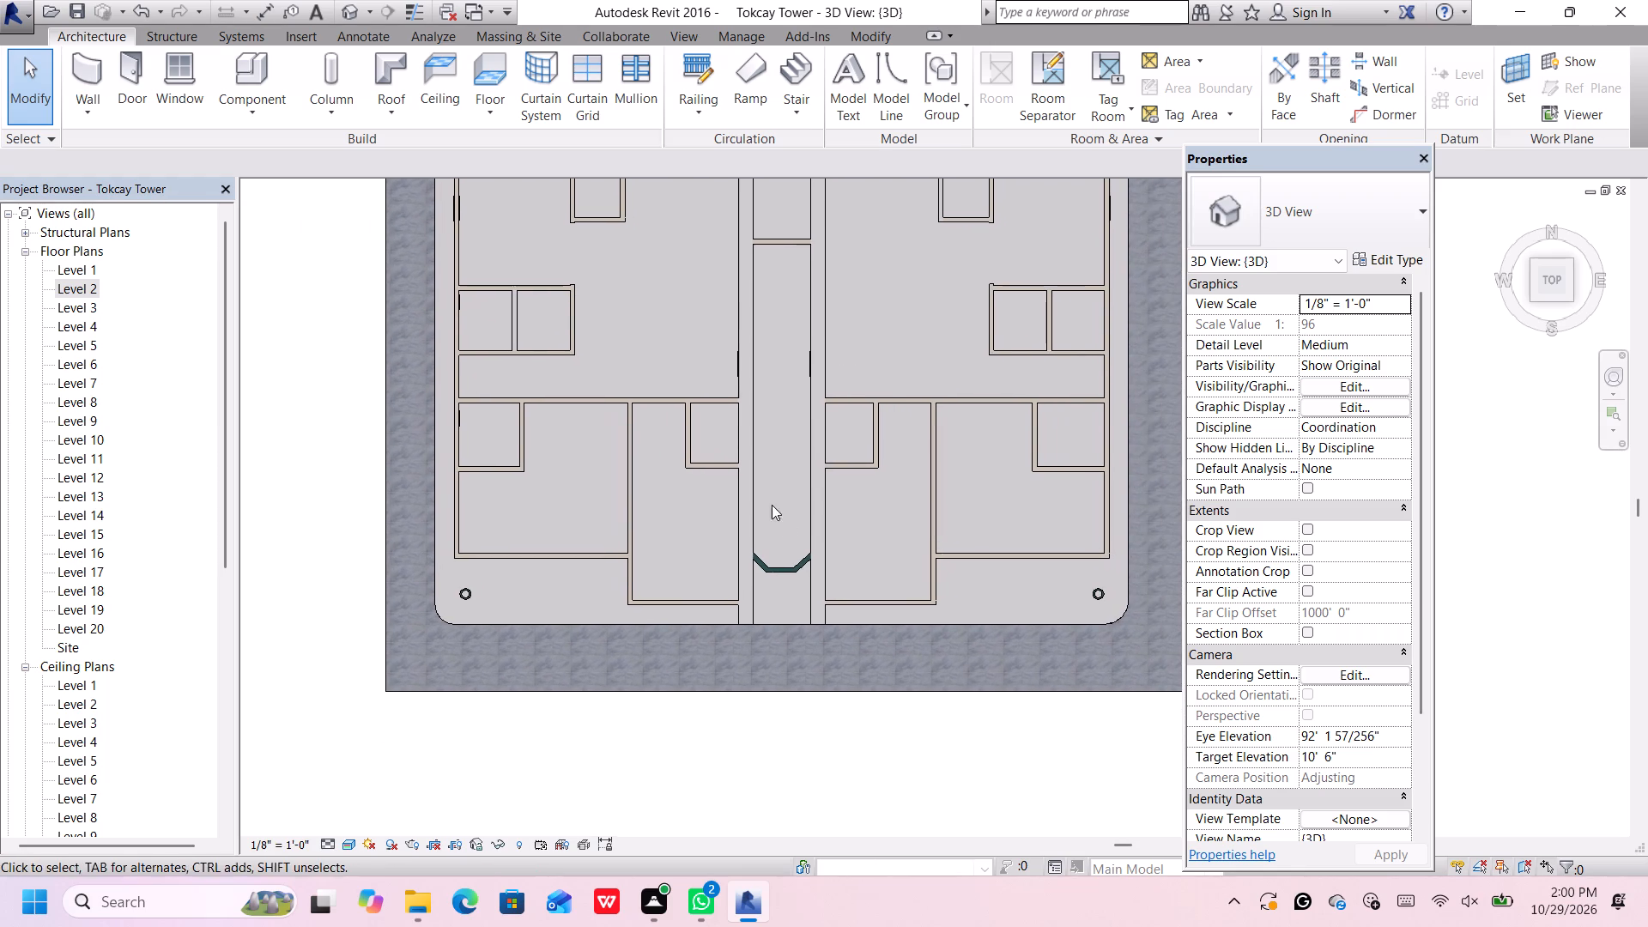
pyautogui.click(847, 621)
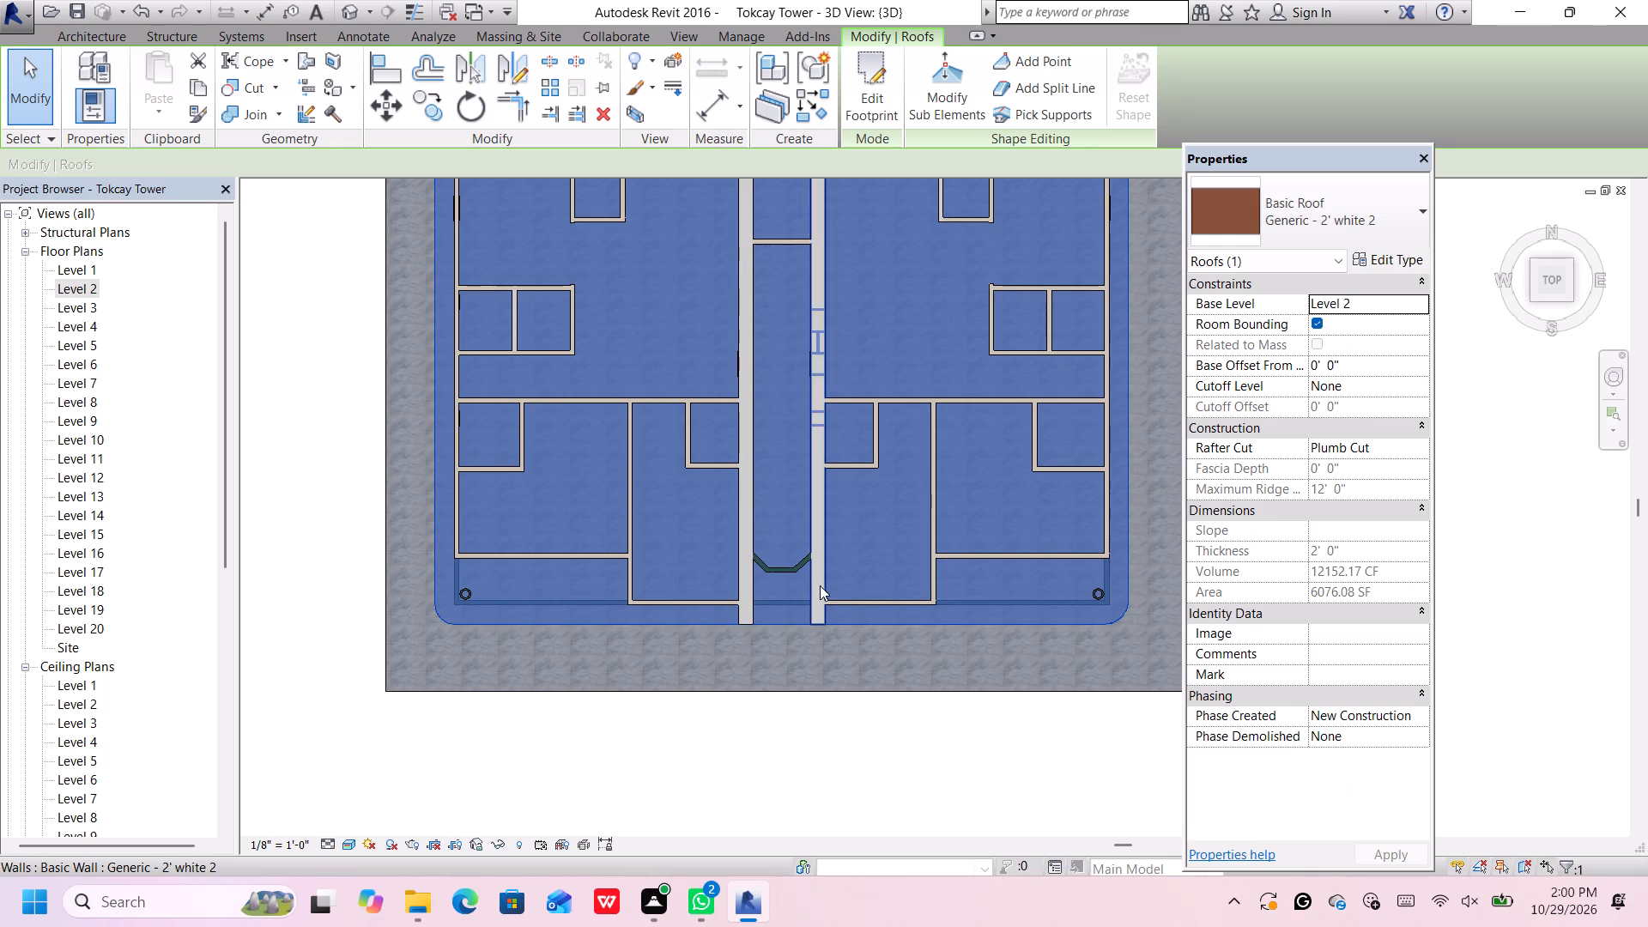
pyautogui.moveTo(790, 531); pyautogui.dragTo(717, 534, button='middle')
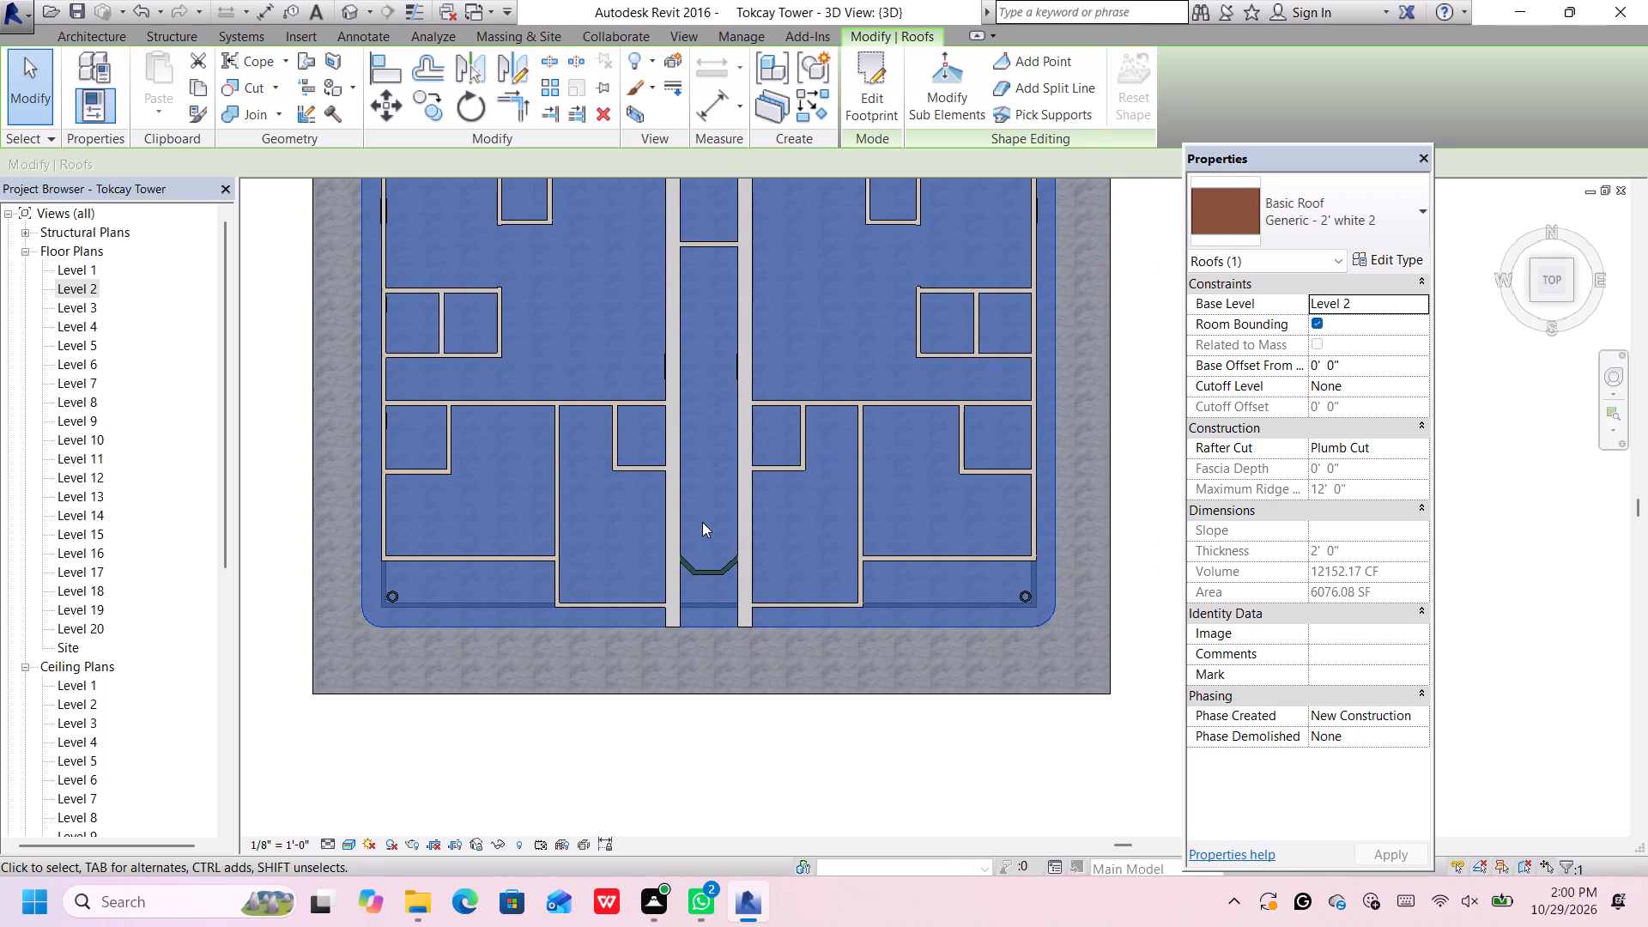
pyautogui.moveTo(706, 502); pyautogui.dragTo(715, 522, button='middle')
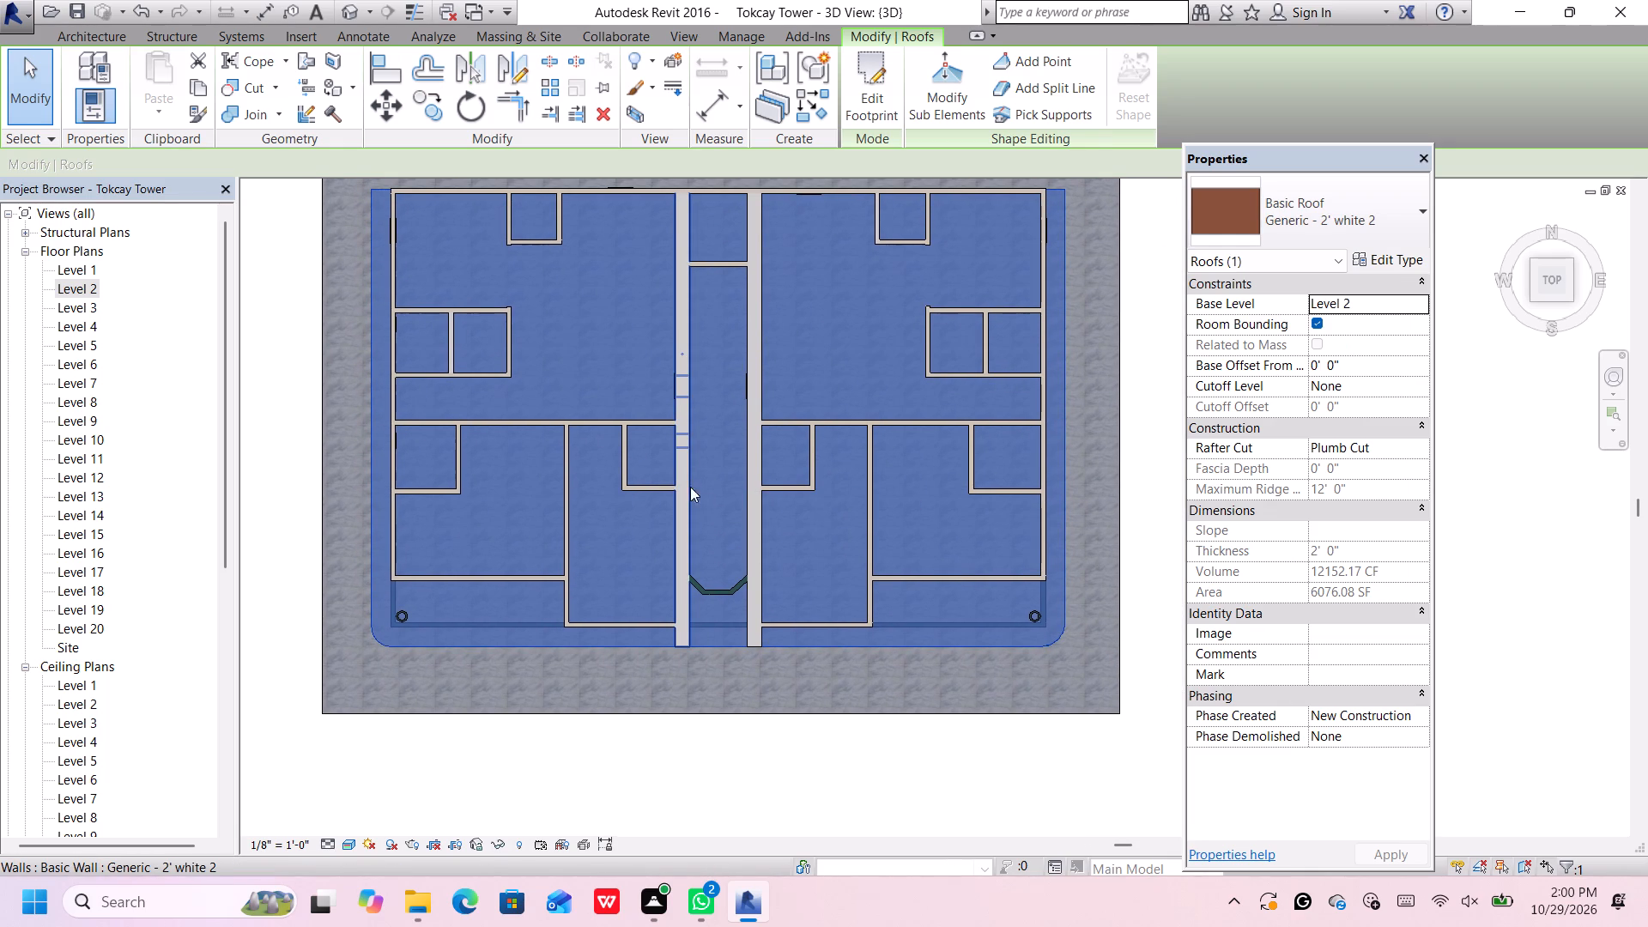
pyautogui.doubleClick(573, 653)
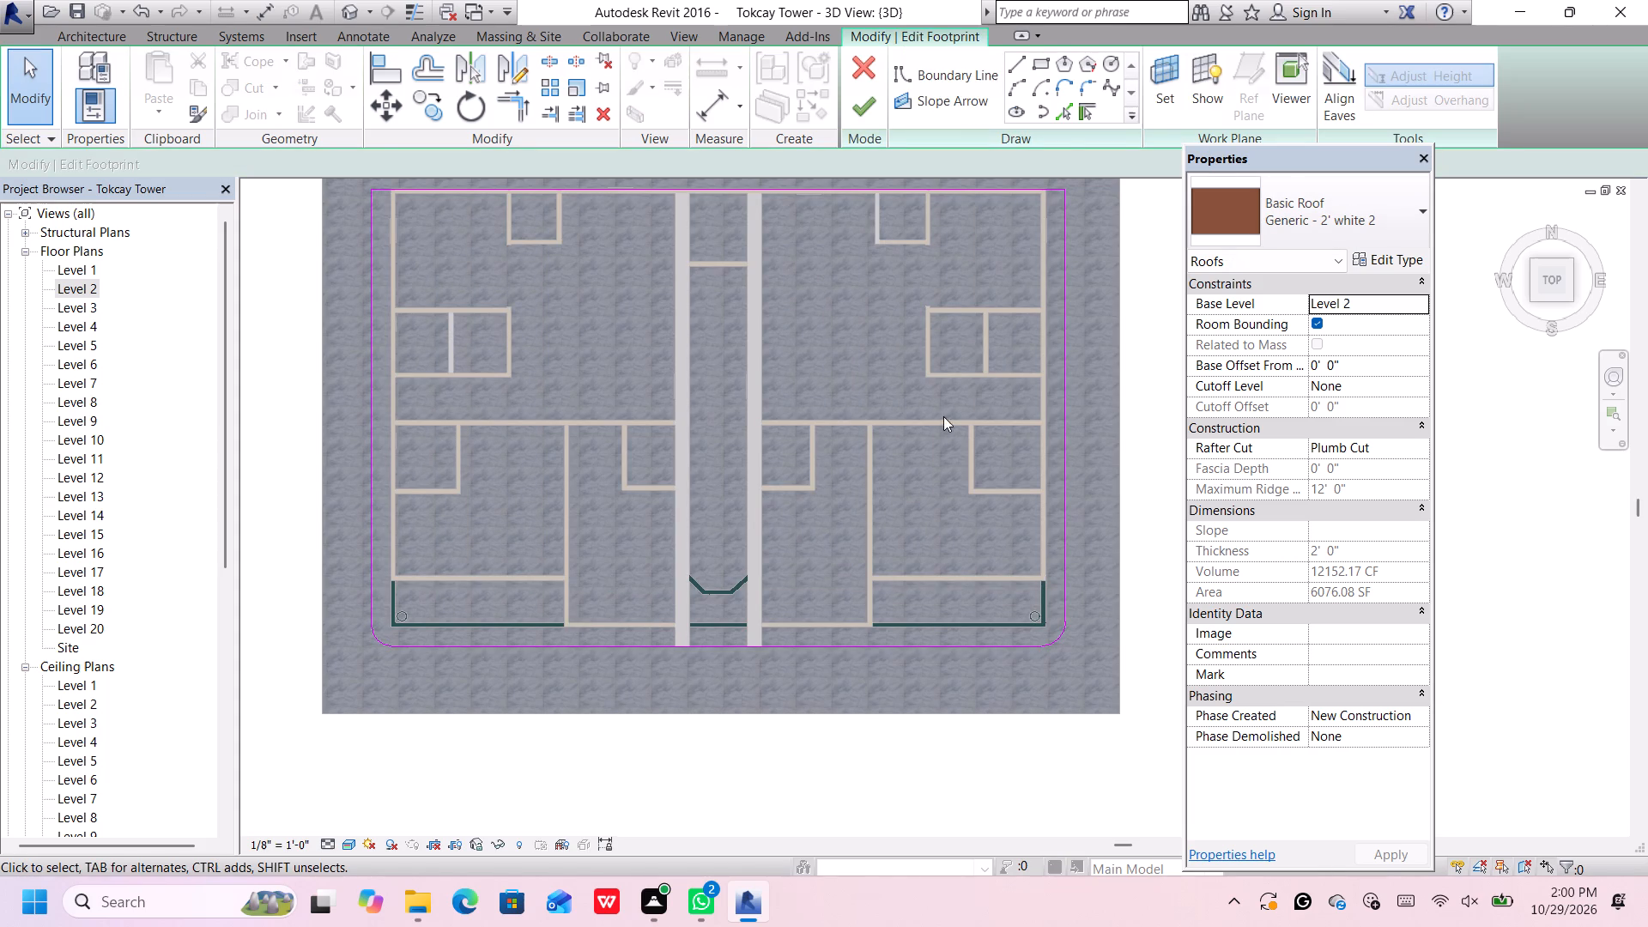
# Sketch a rectangular opening 8' wide and about 11' 10" long between the corridor walls, starting at the angled green wall's end.
pyautogui.click(1045, 60)
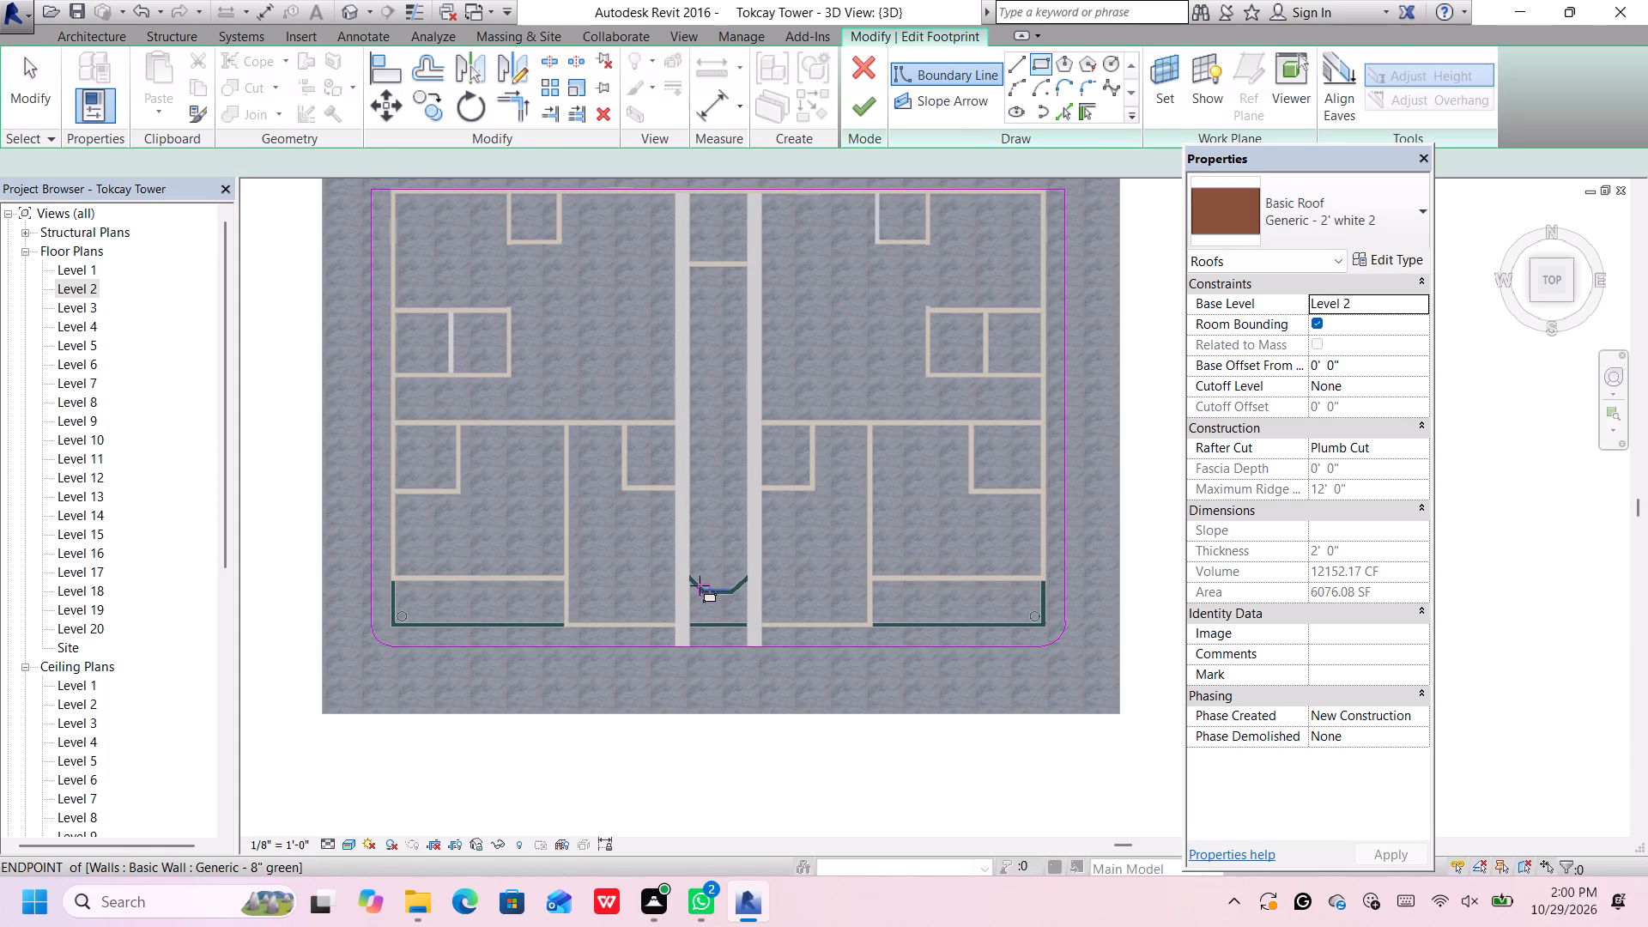
pyautogui.scroll(2, 689, 559)
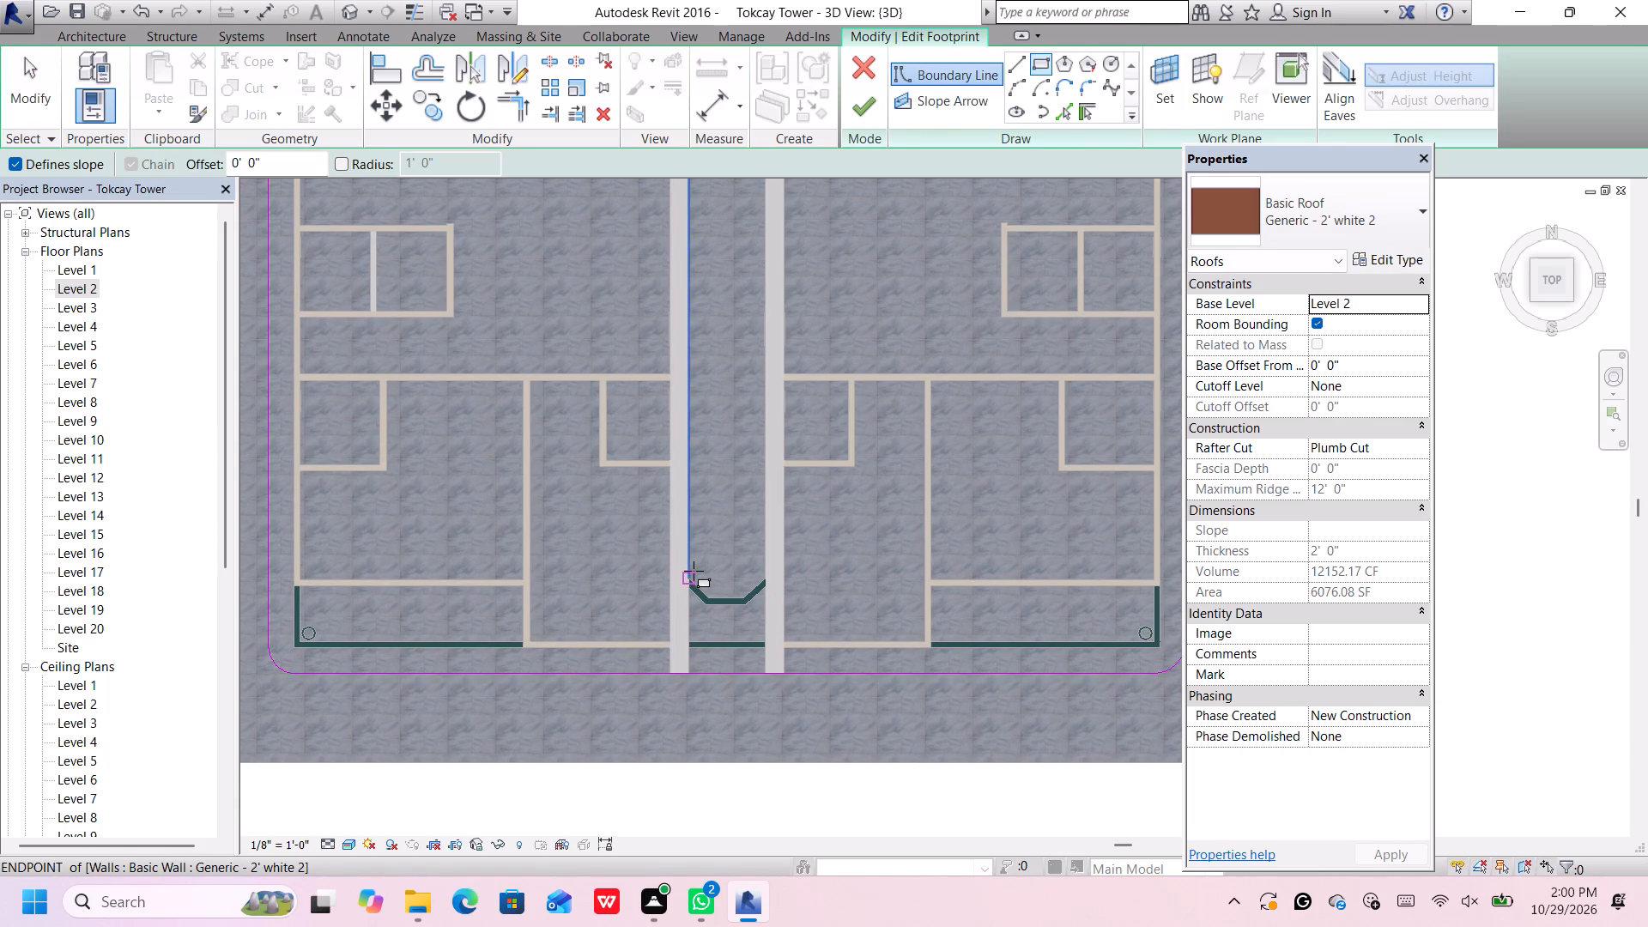
pyautogui.click(692, 573)
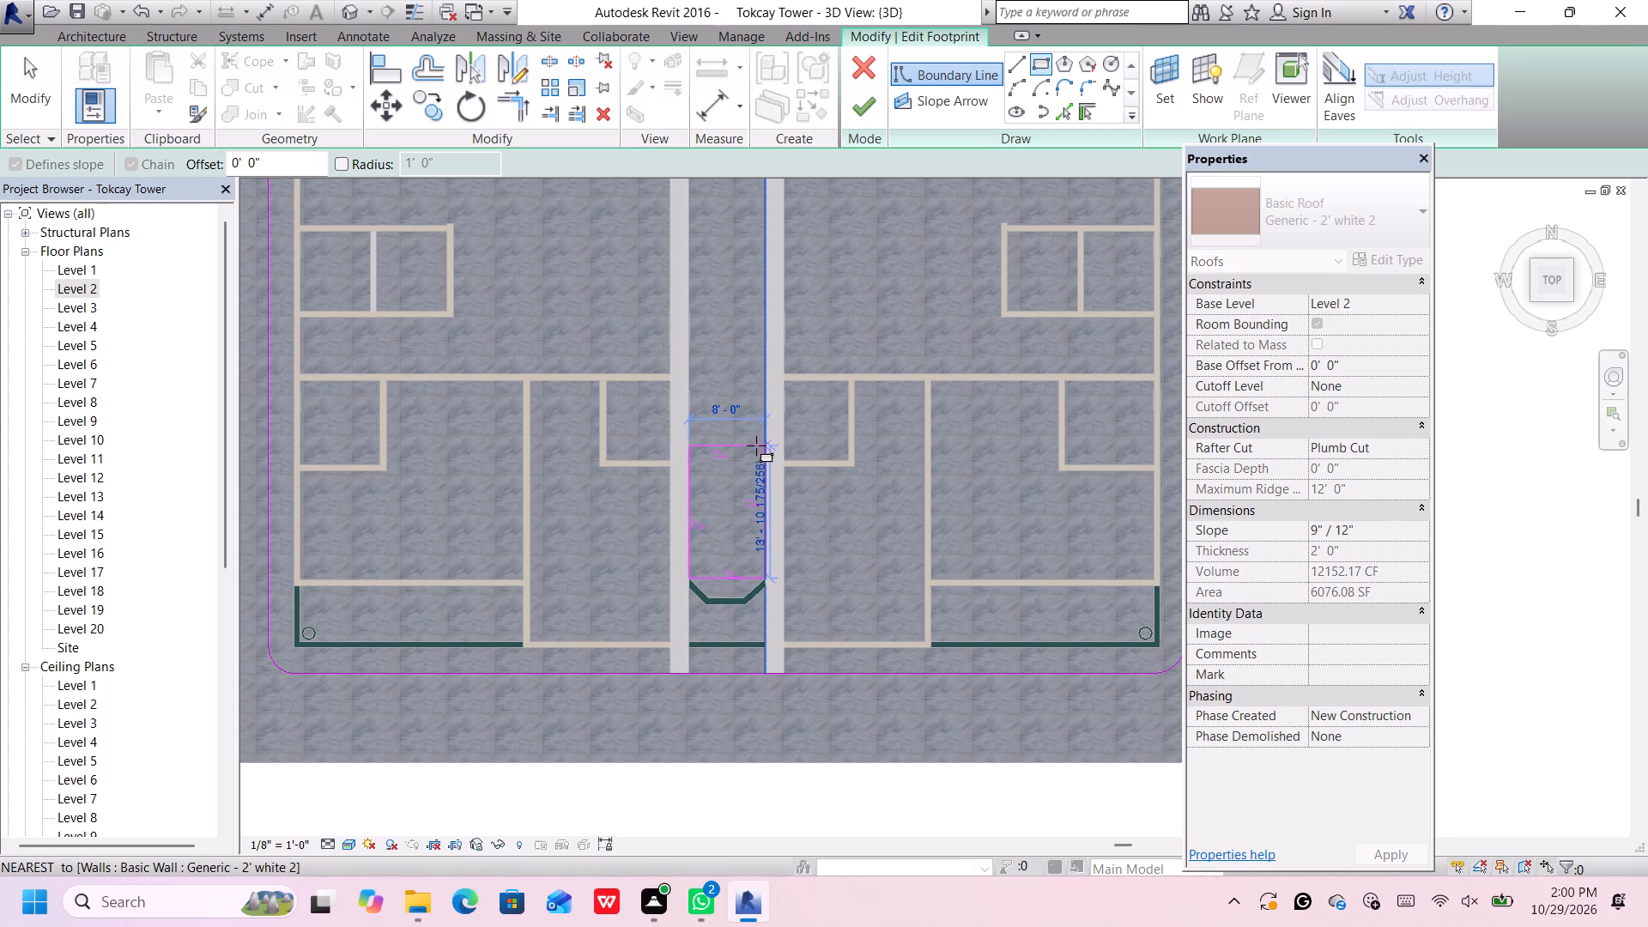
pyautogui.scroll(1, 758, 416)
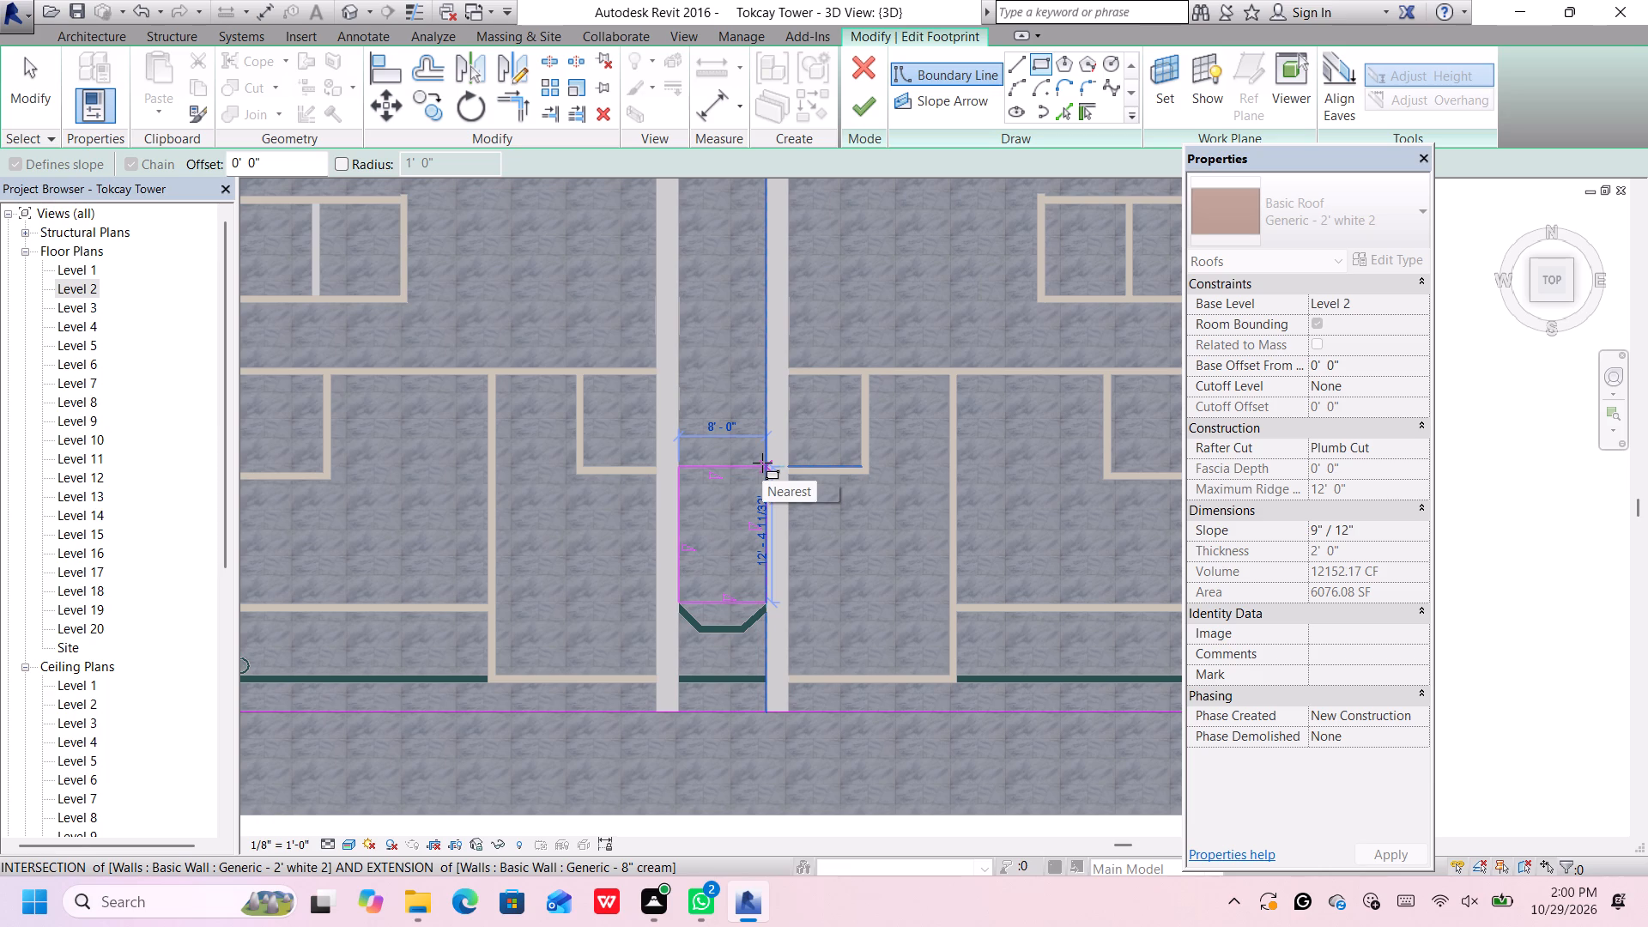
pyautogui.scroll(-1, 762, 463)
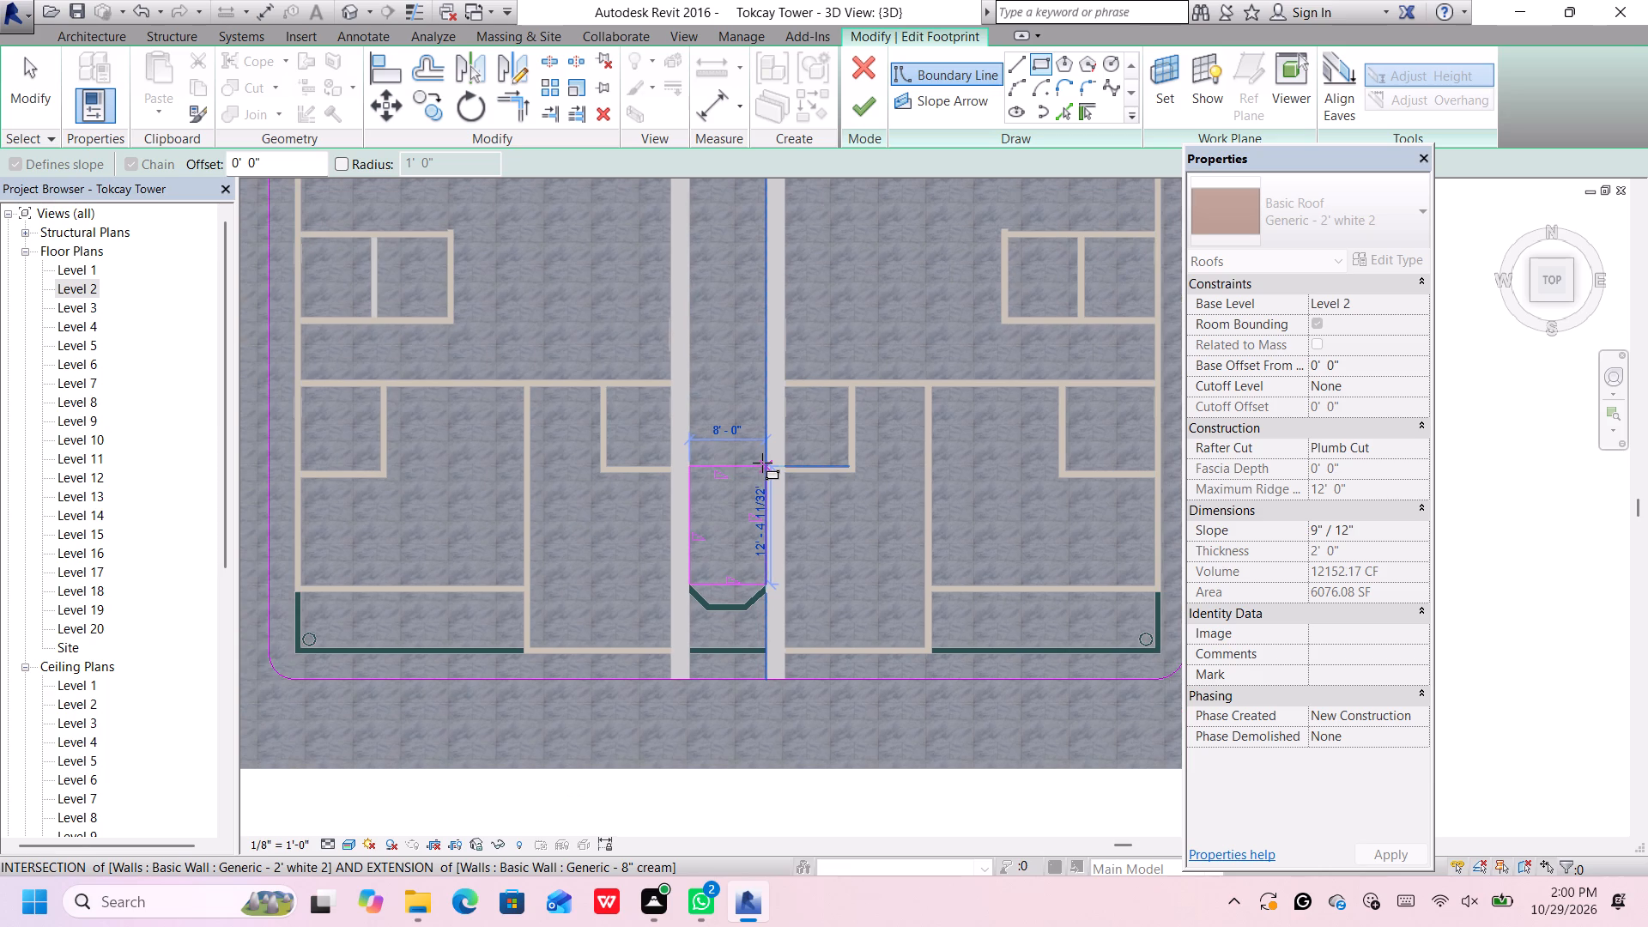
pyautogui.scroll(1, 762, 463)
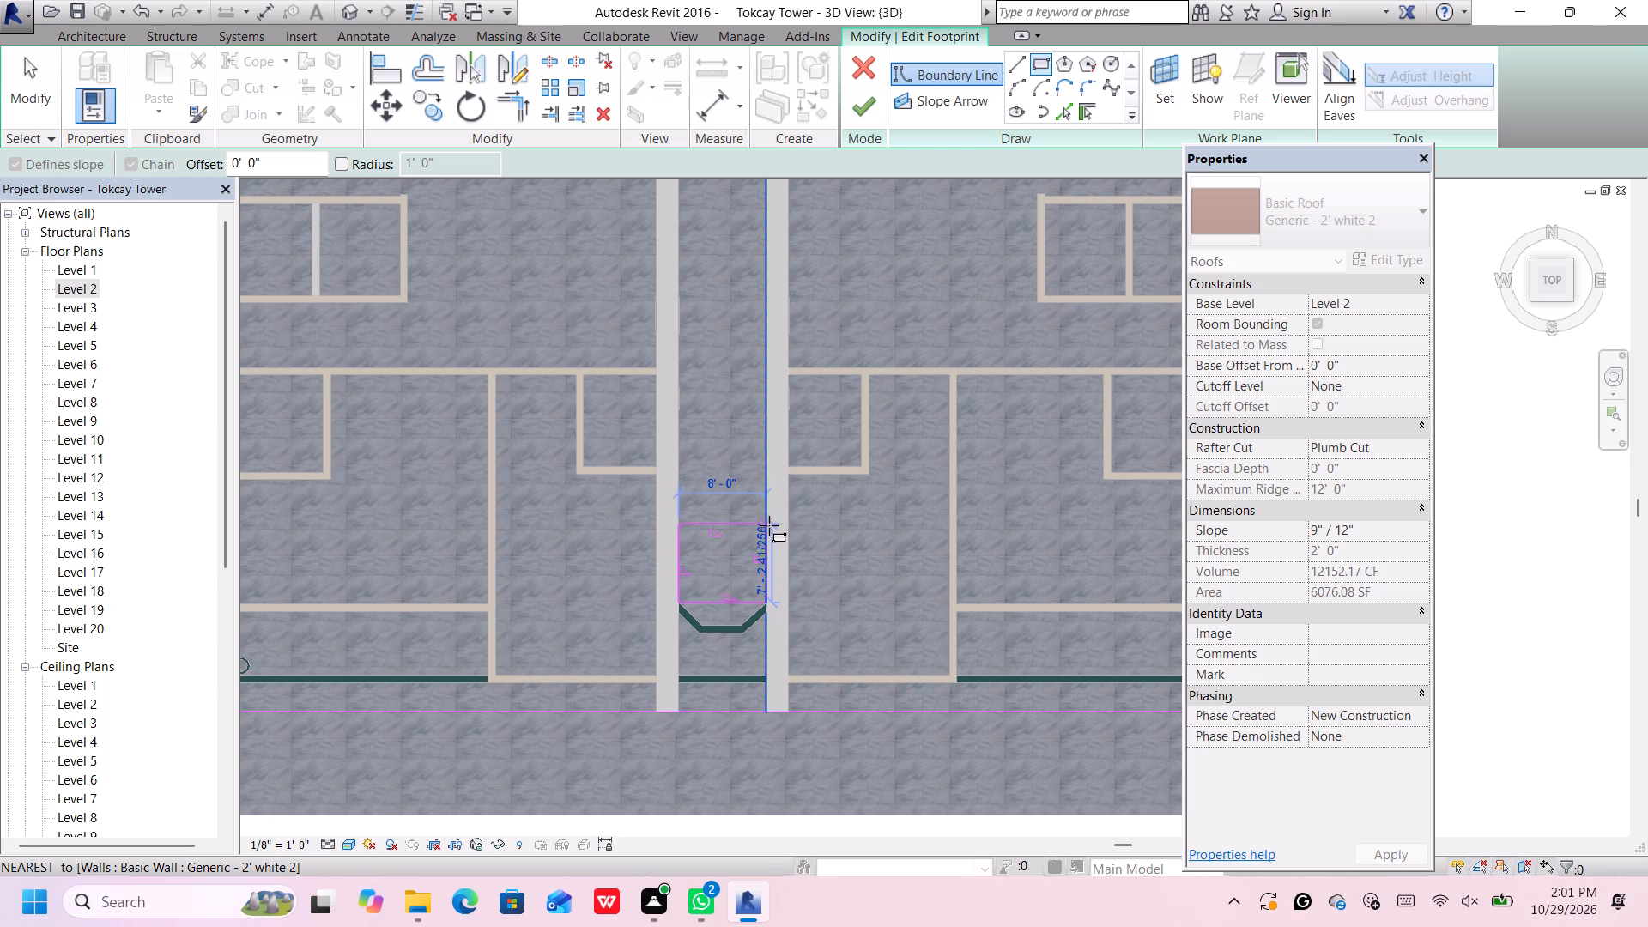
pyautogui.click(764, 471)
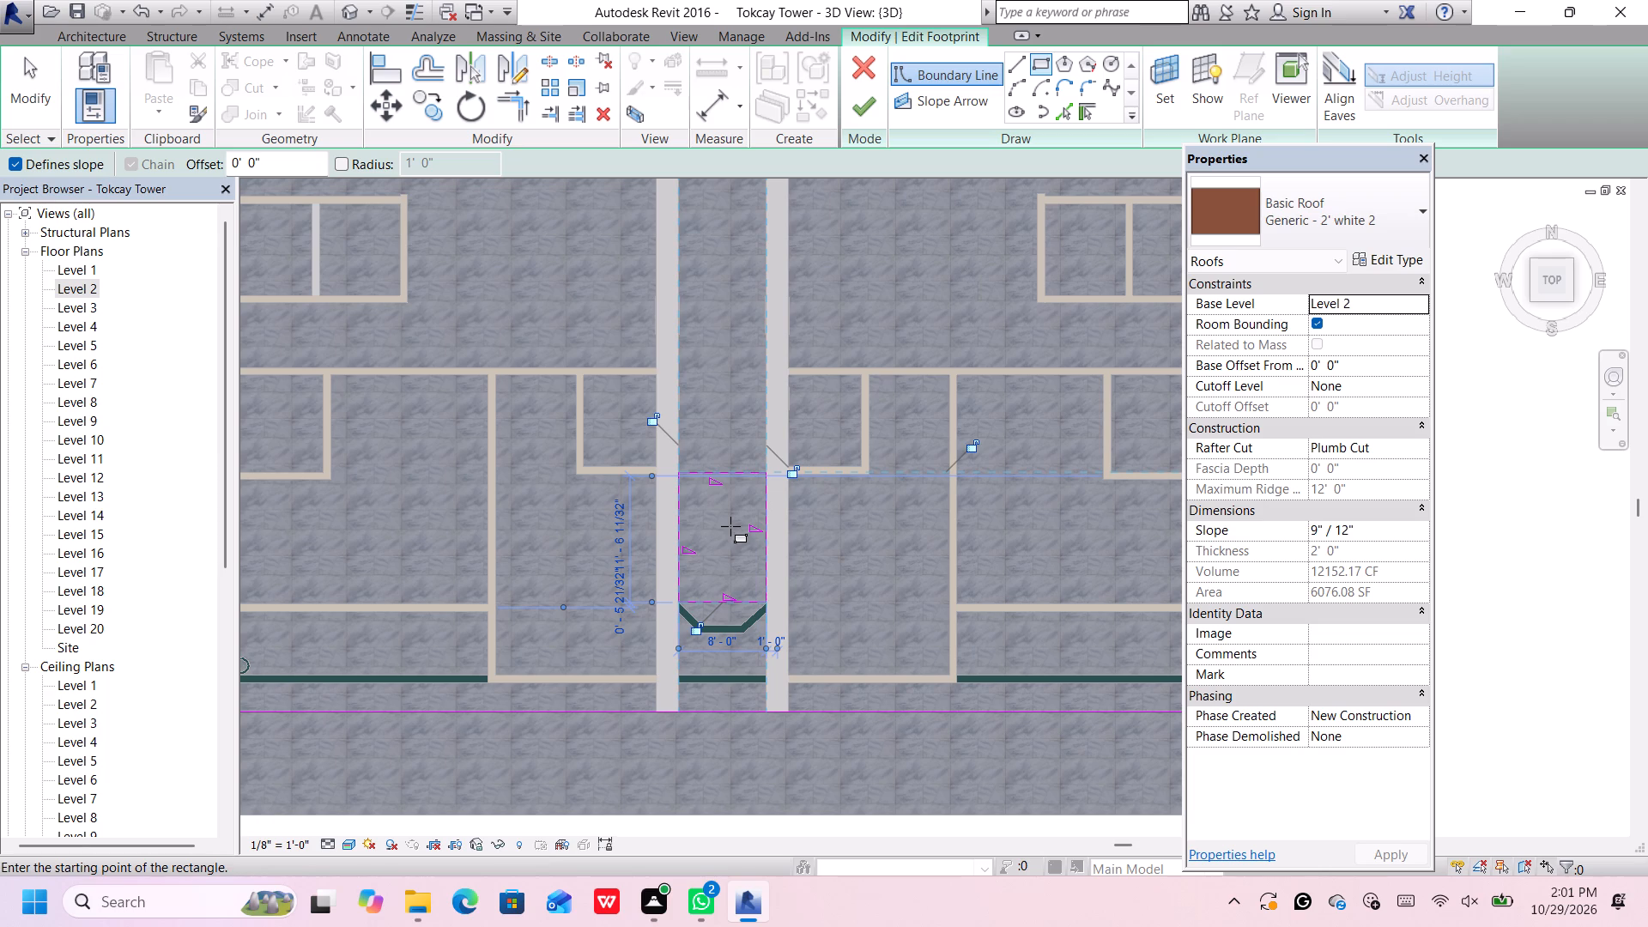
pyautogui.press('space')
pyautogui.press('space')
pyautogui.press('Escape')
pyautogui.press('Escape')
# Turn off Defines Slope for all four edges of the rectangular opening in the corridor.
pyautogui.click(691, 554)
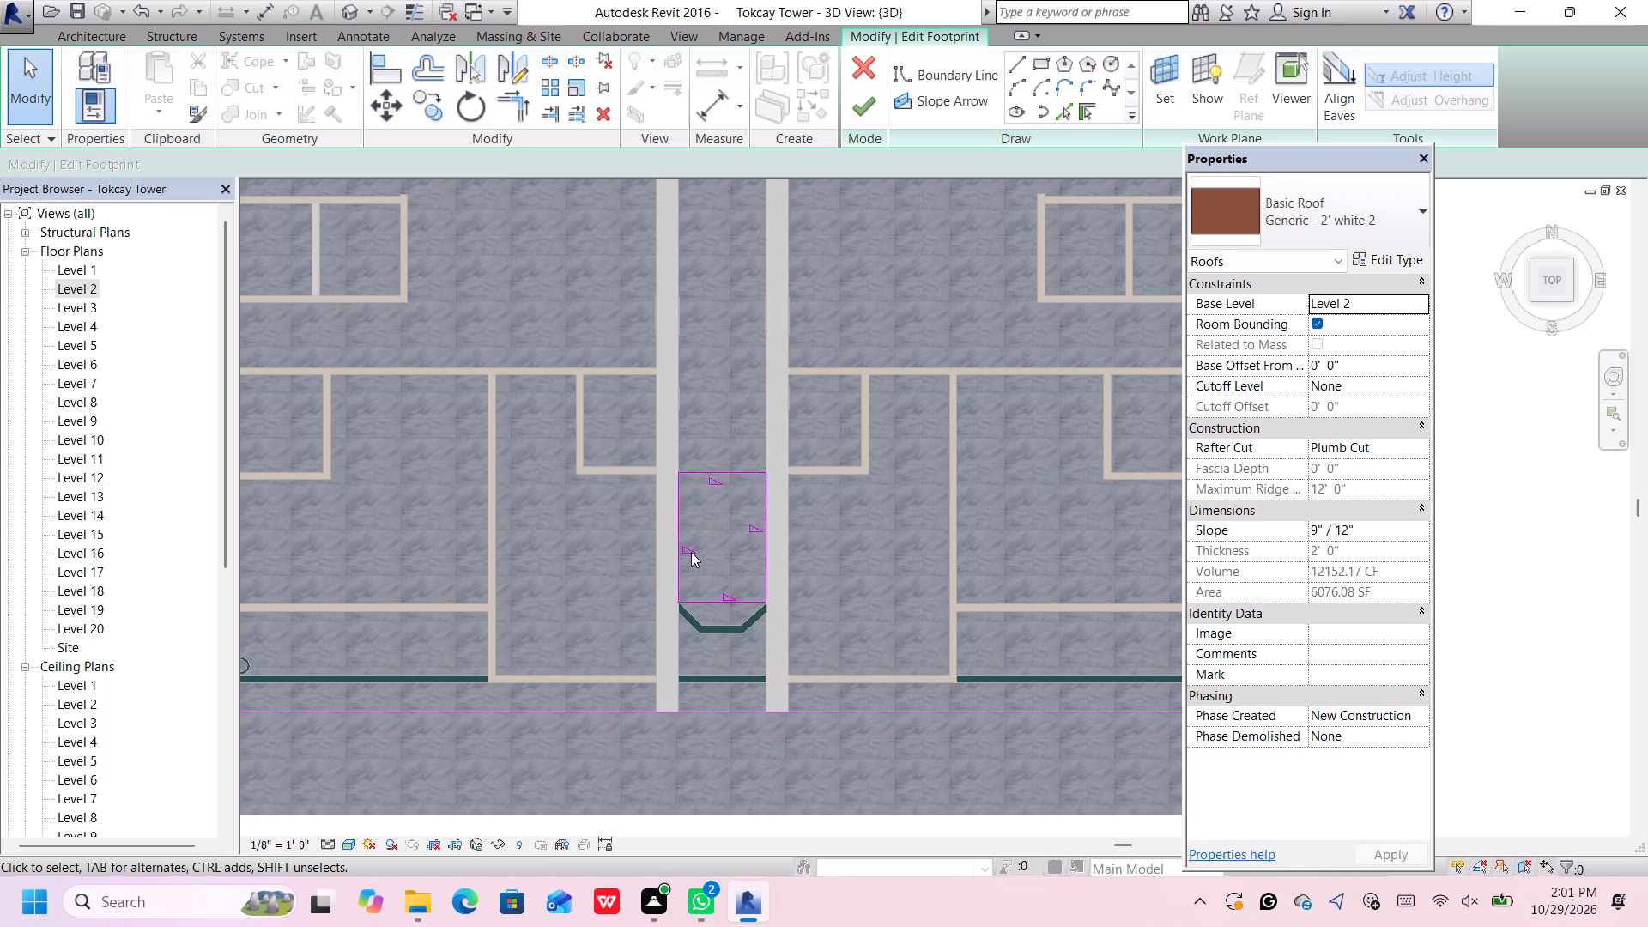
pyautogui.click(688, 547)
pyautogui.click(365, 163)
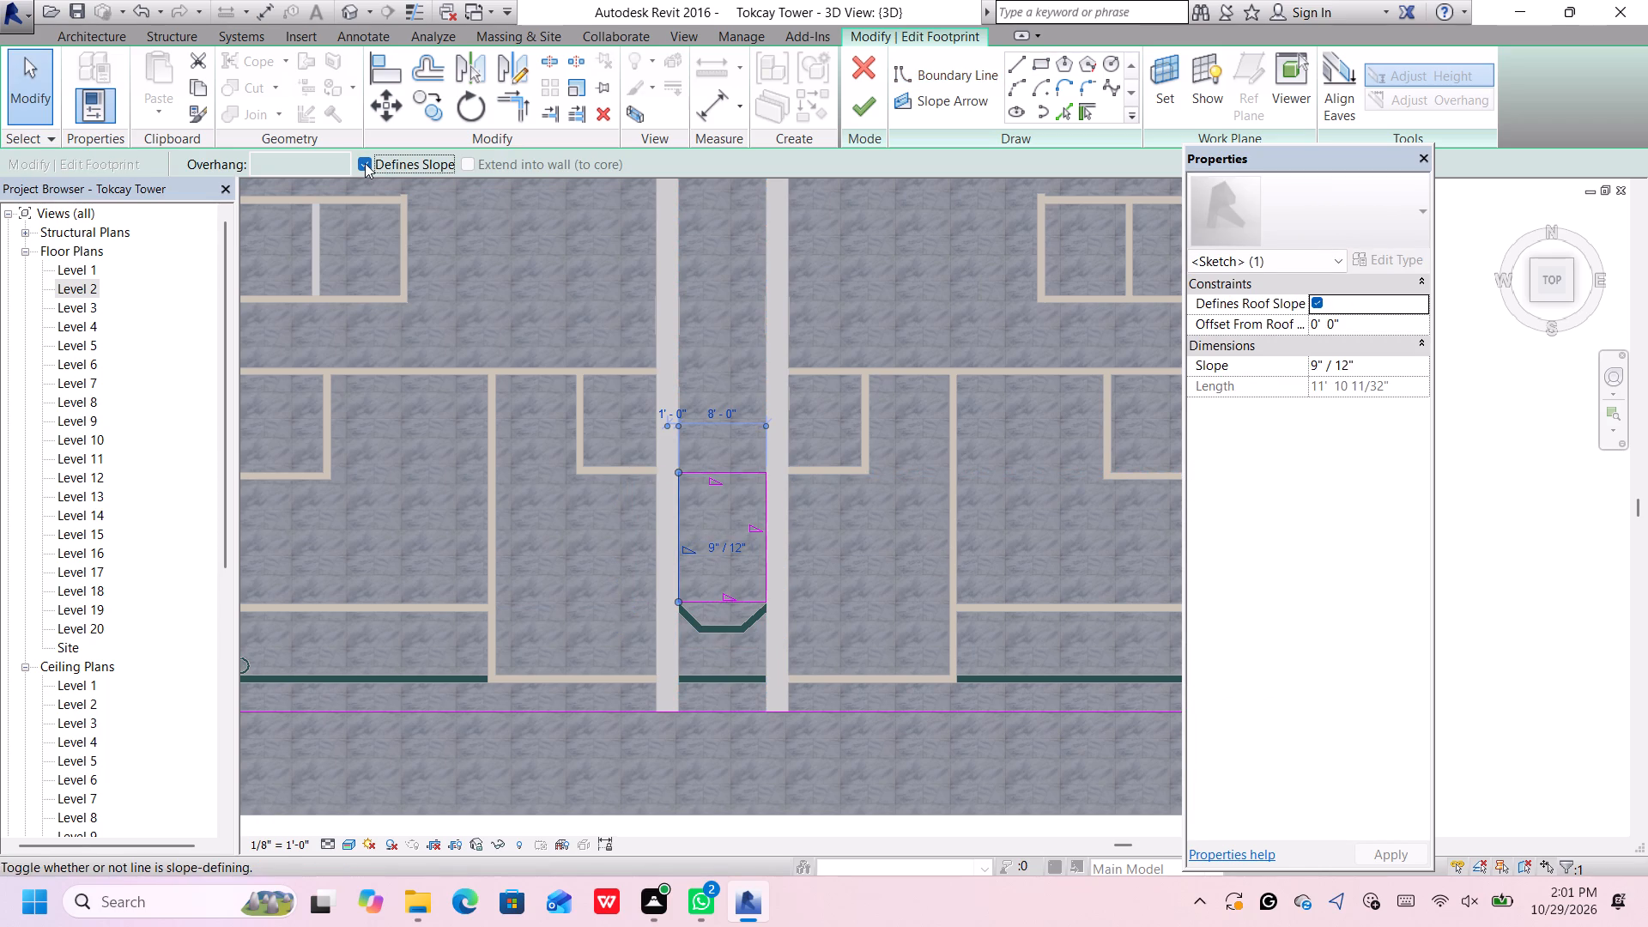
pyautogui.click(714, 478)
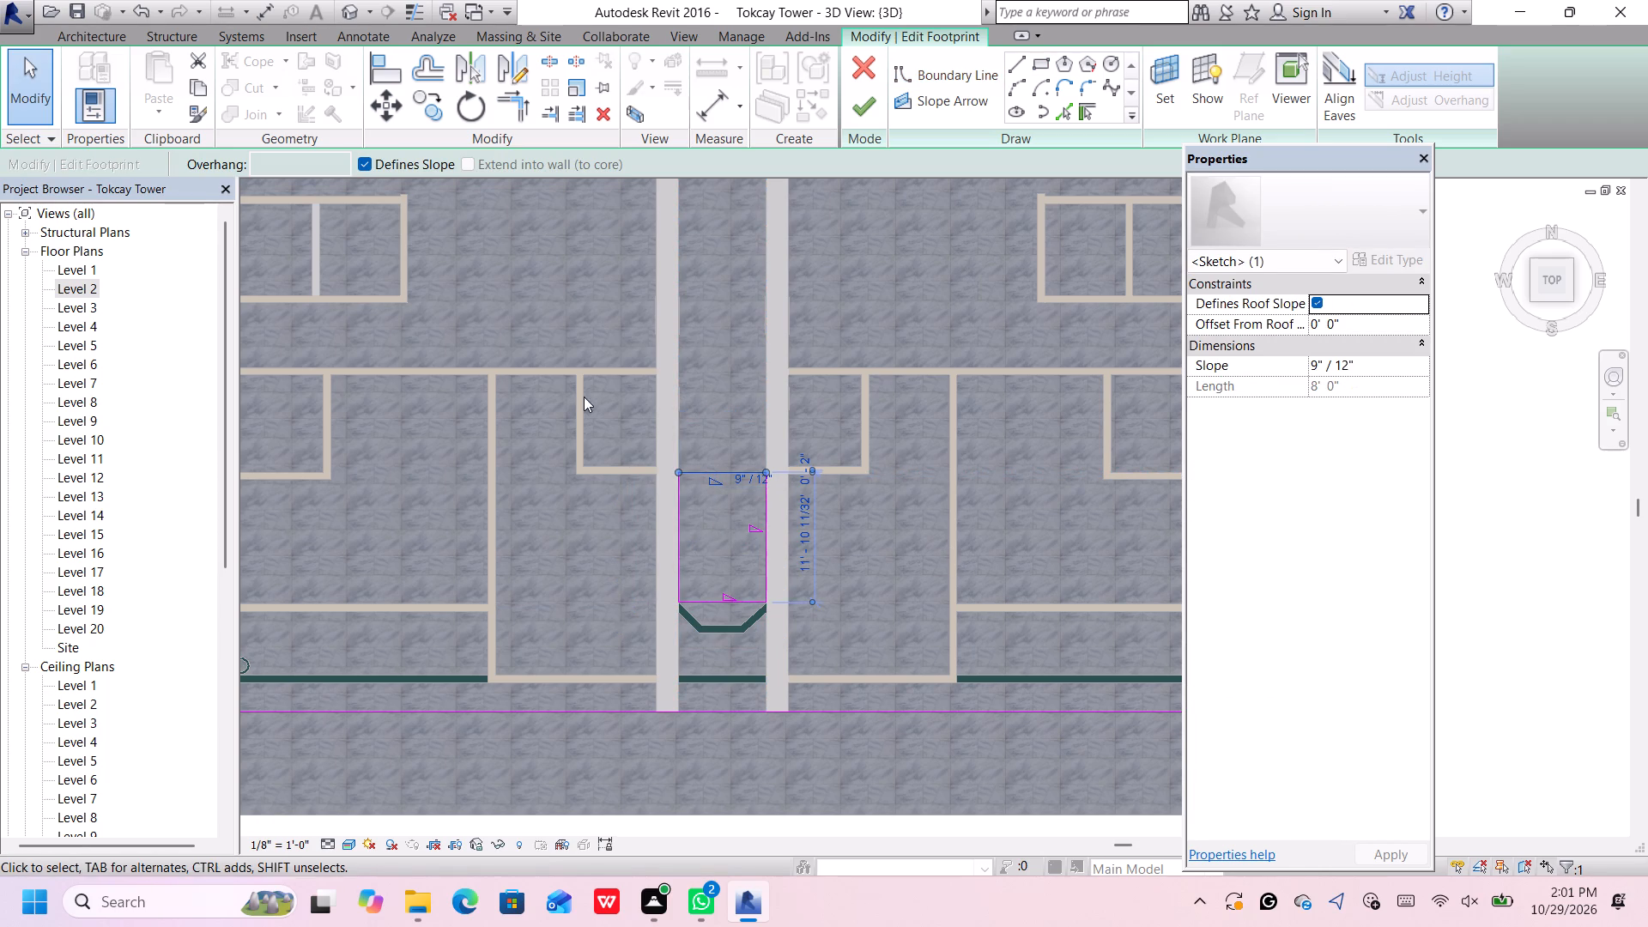
pyautogui.click(360, 155)
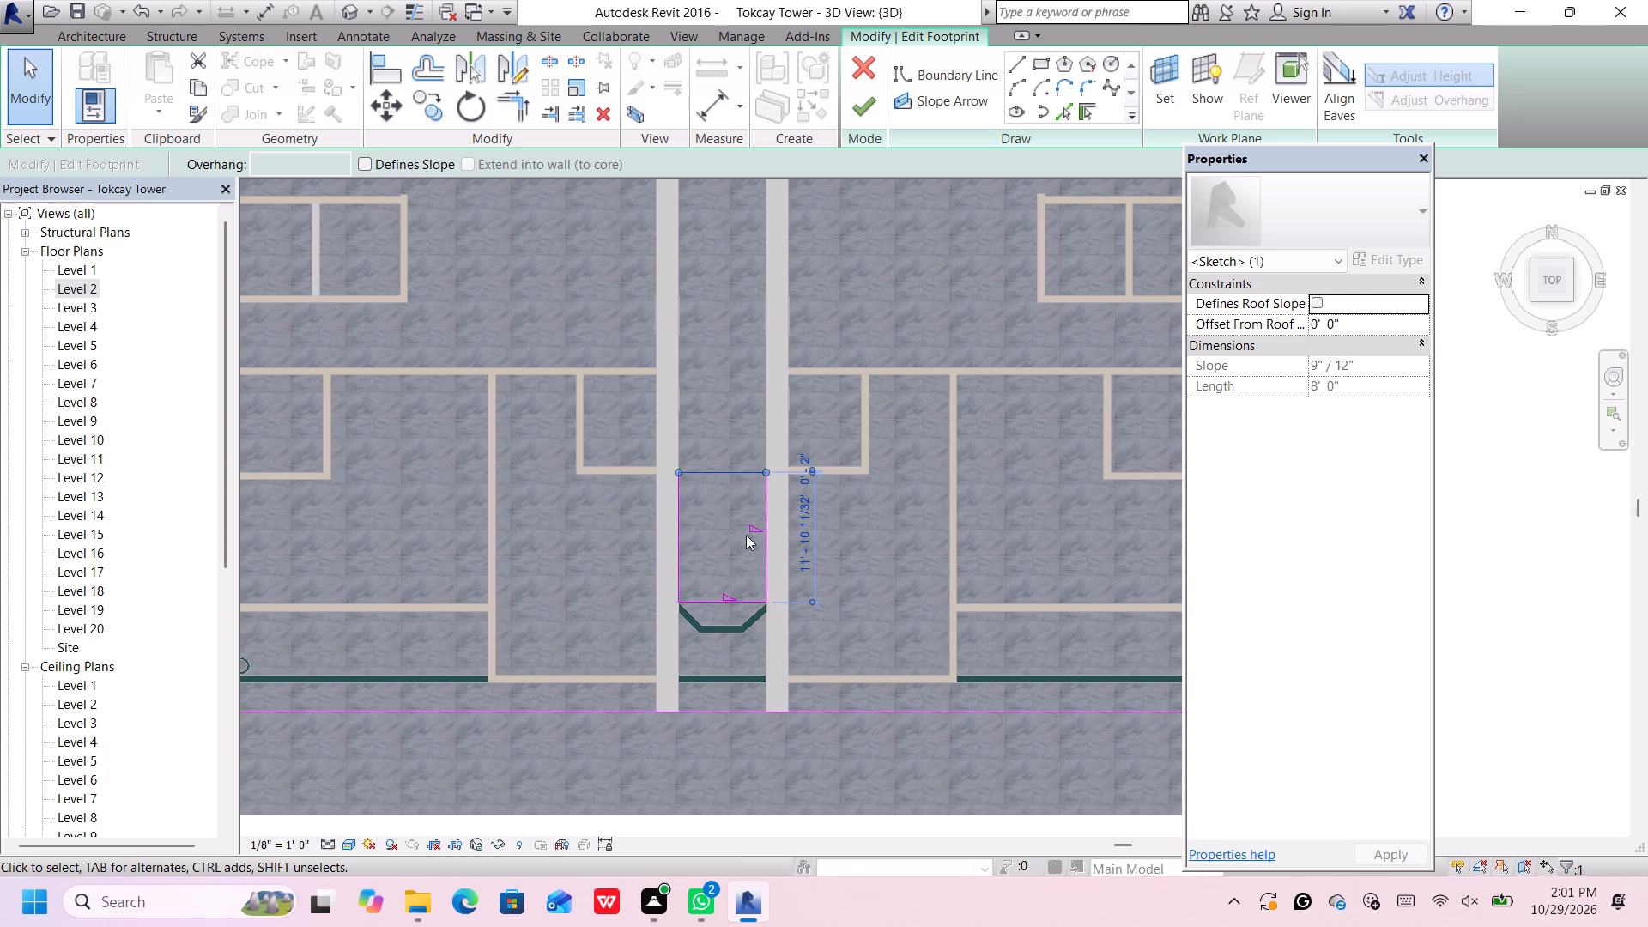
pyautogui.click(746, 530)
pyautogui.click(751, 528)
pyautogui.click(748, 530)
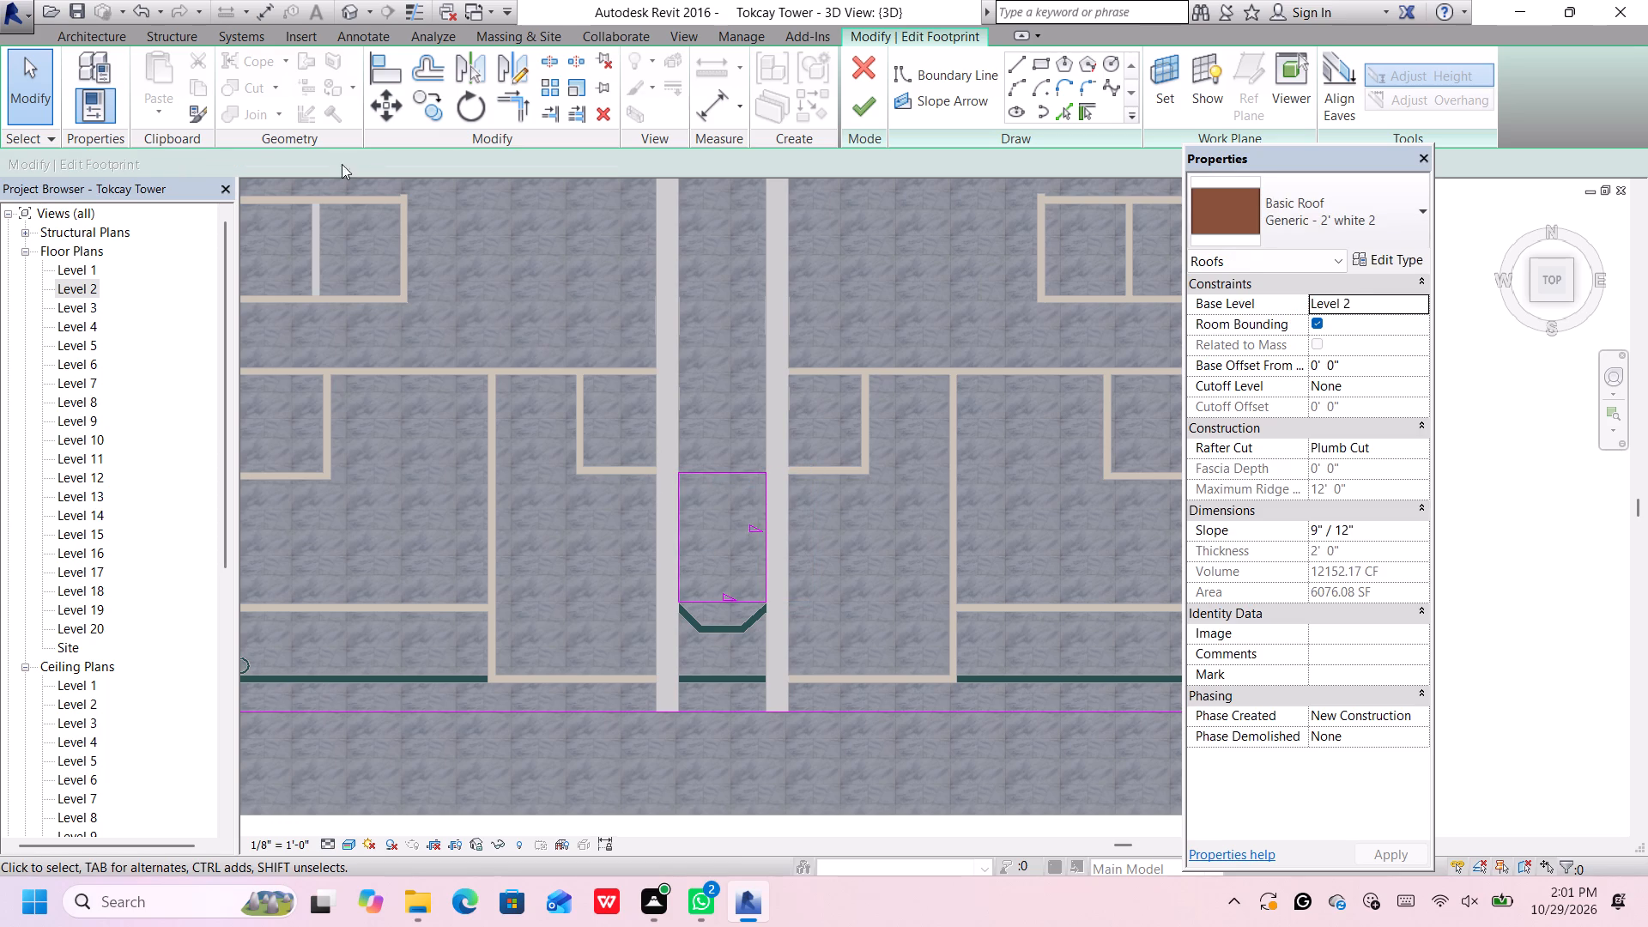
pyautogui.scroll(-3, 726, 539)
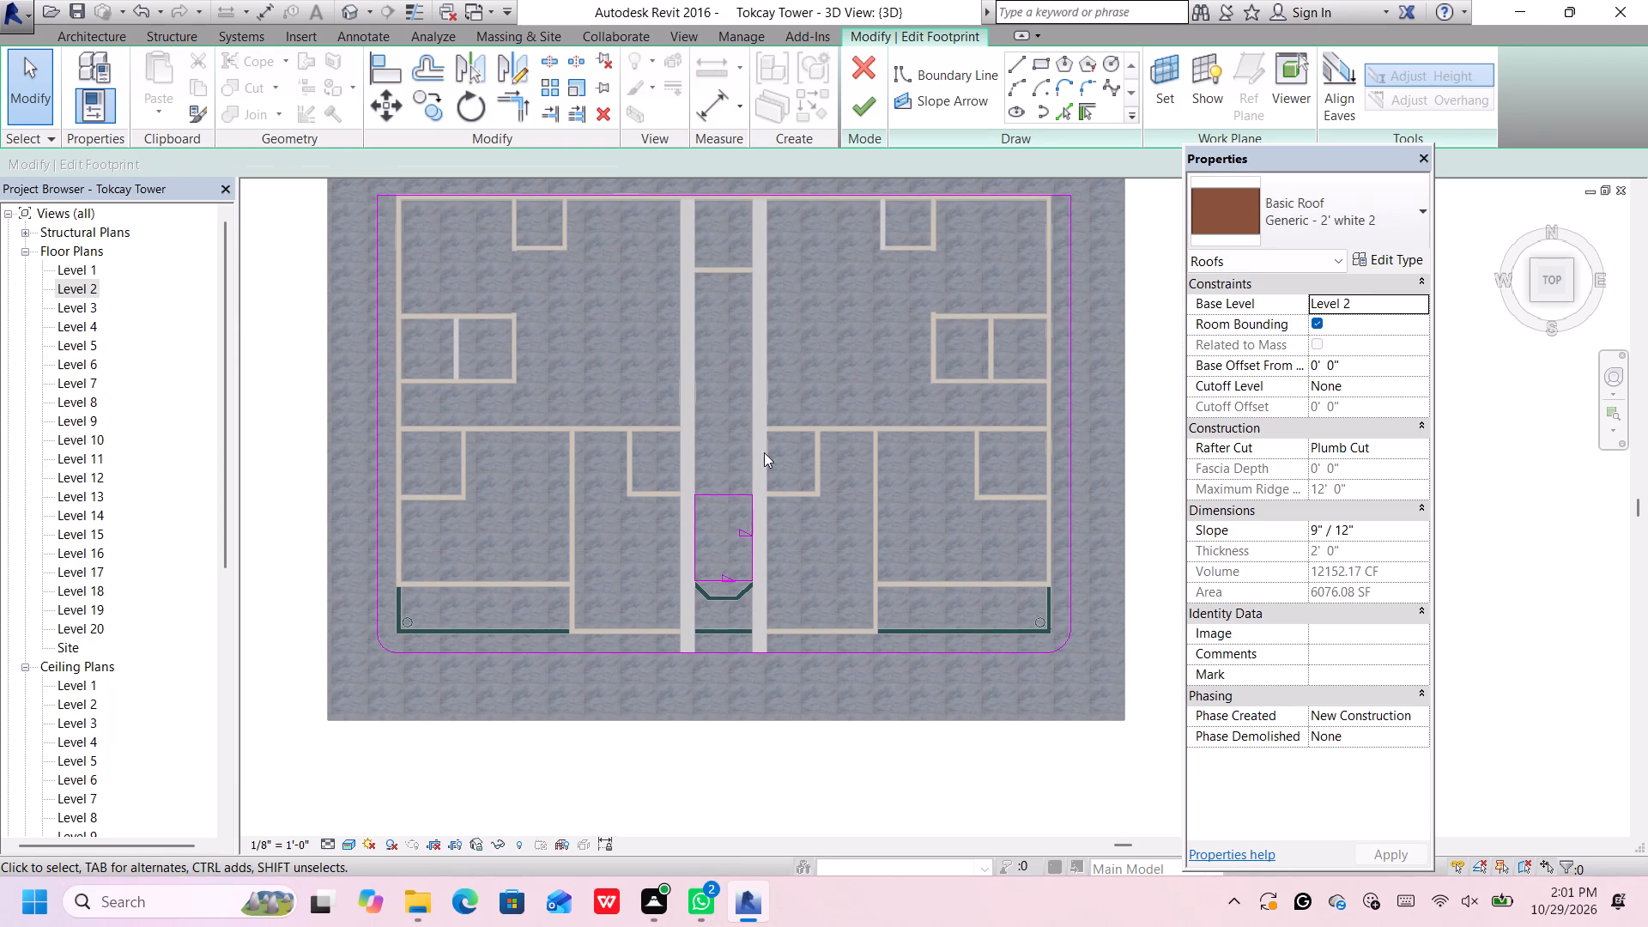
pyautogui.scroll(1, 747, 542)
pyautogui.click(742, 533)
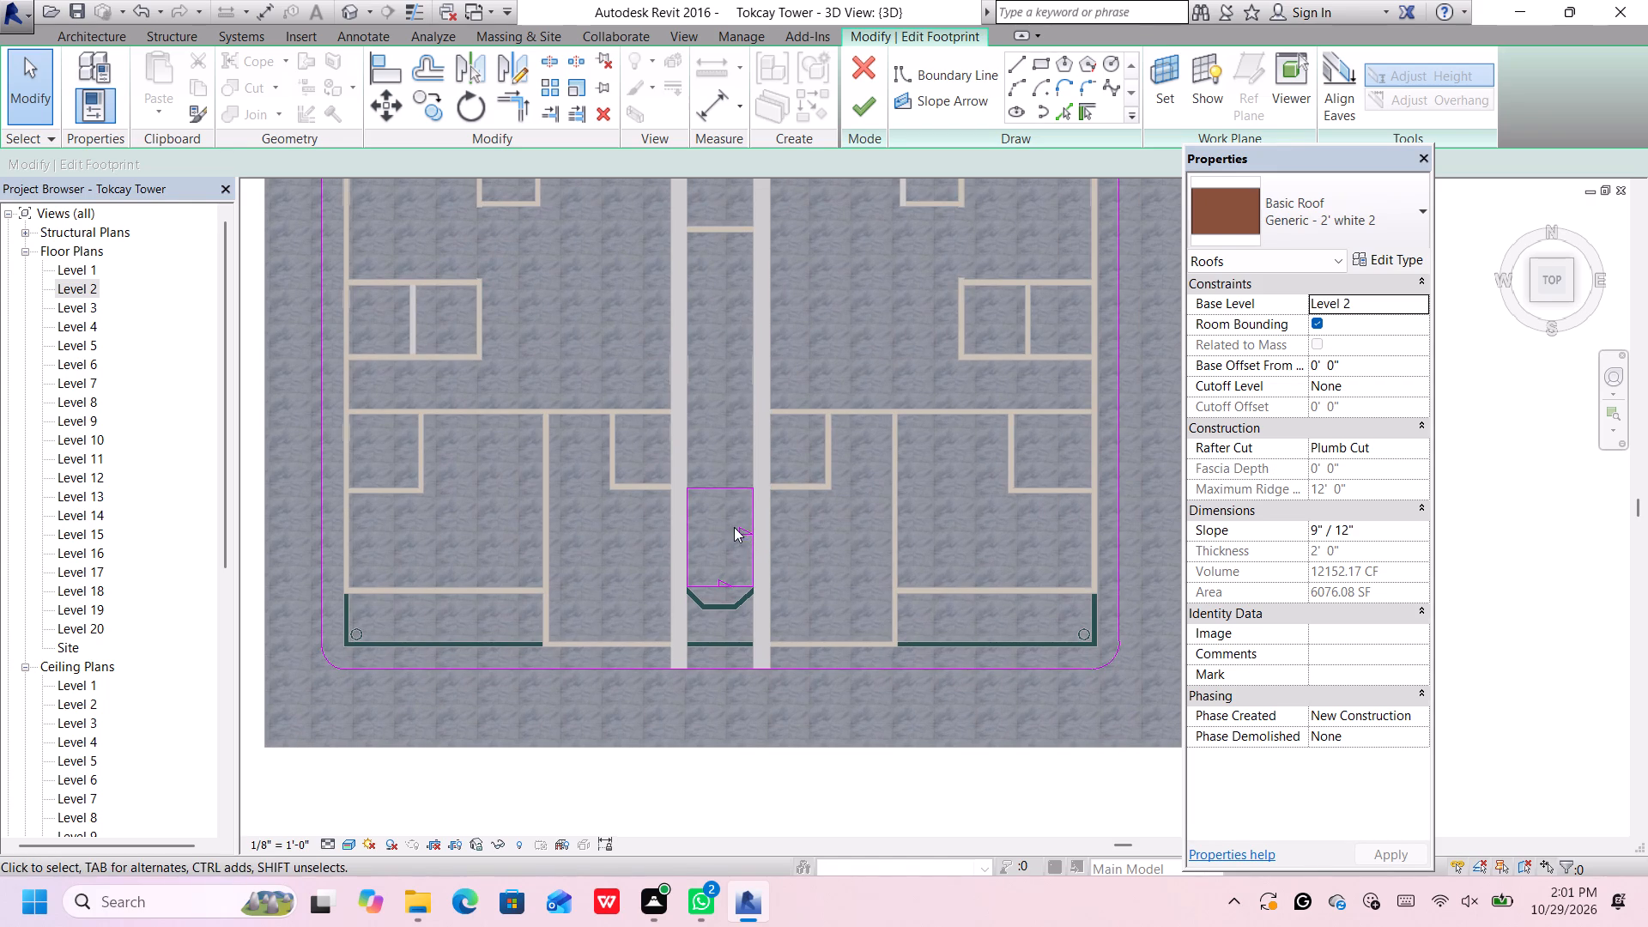
pyautogui.scroll(2, 732, 537)
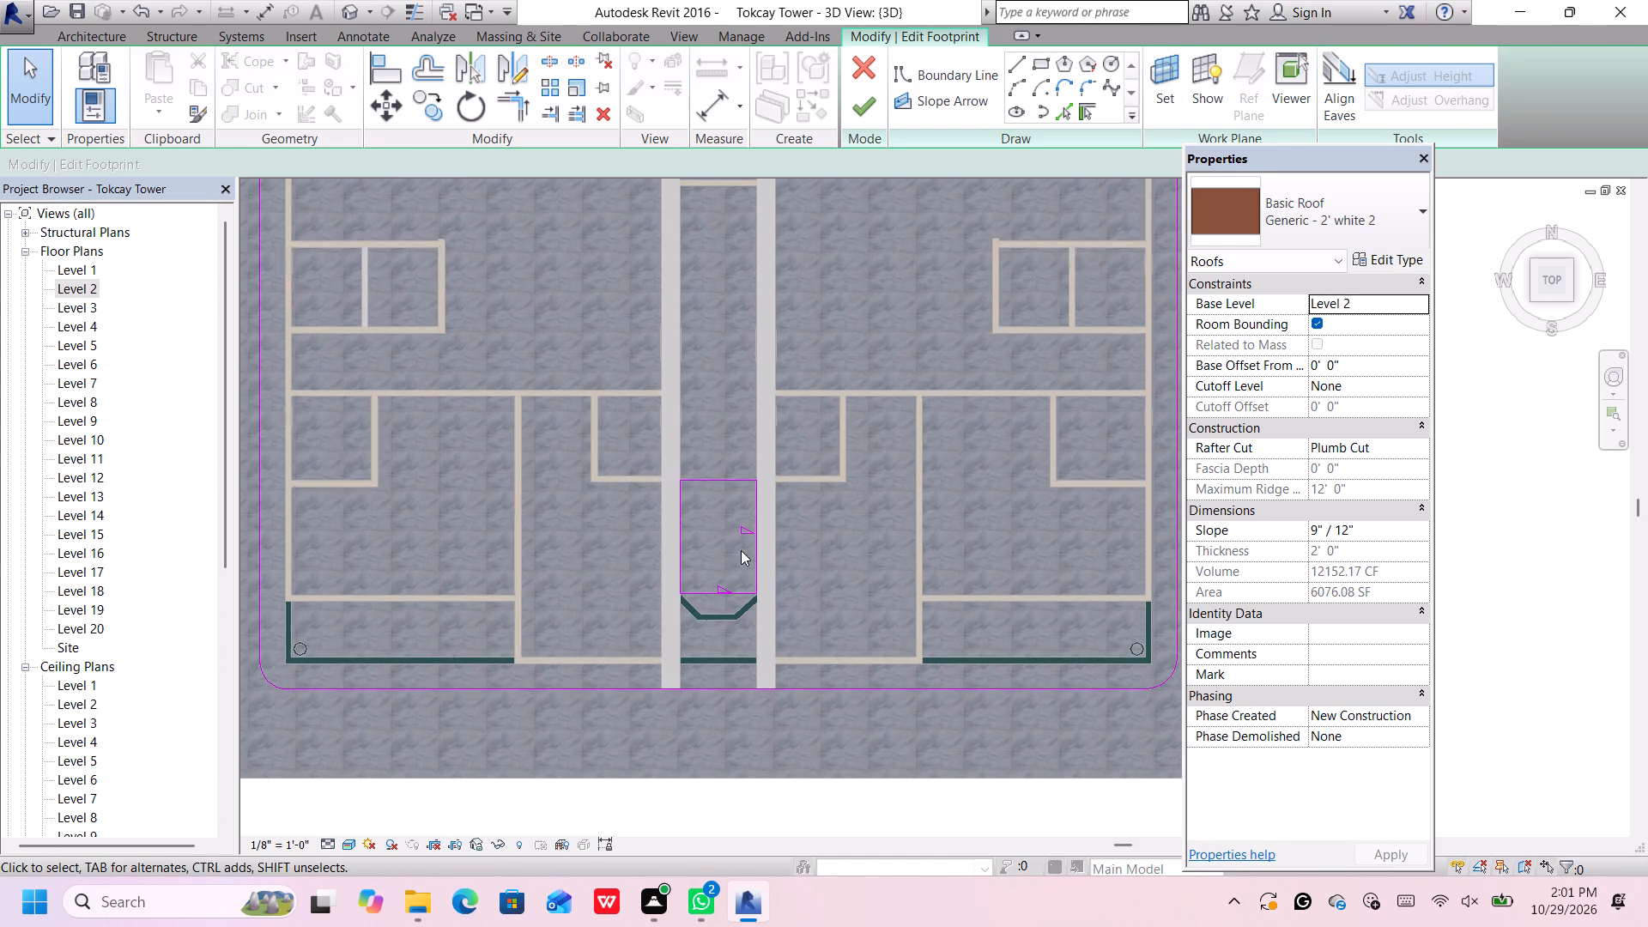
pyautogui.scroll(2, 741, 550)
pyautogui.click(759, 519)
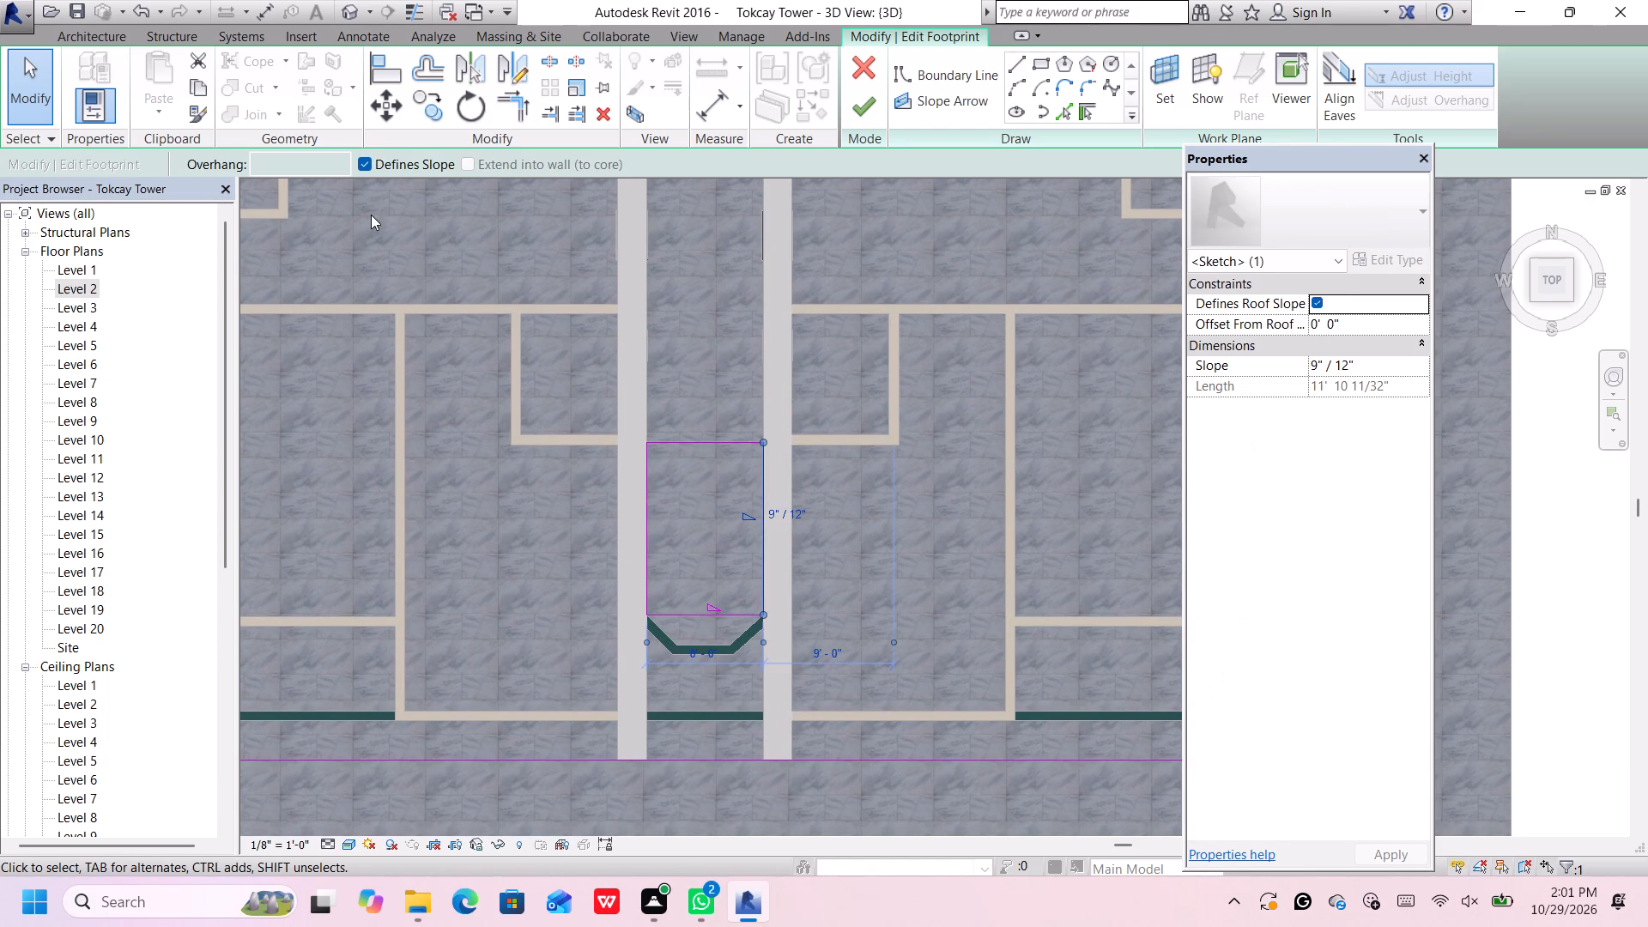
pyautogui.click(365, 153)
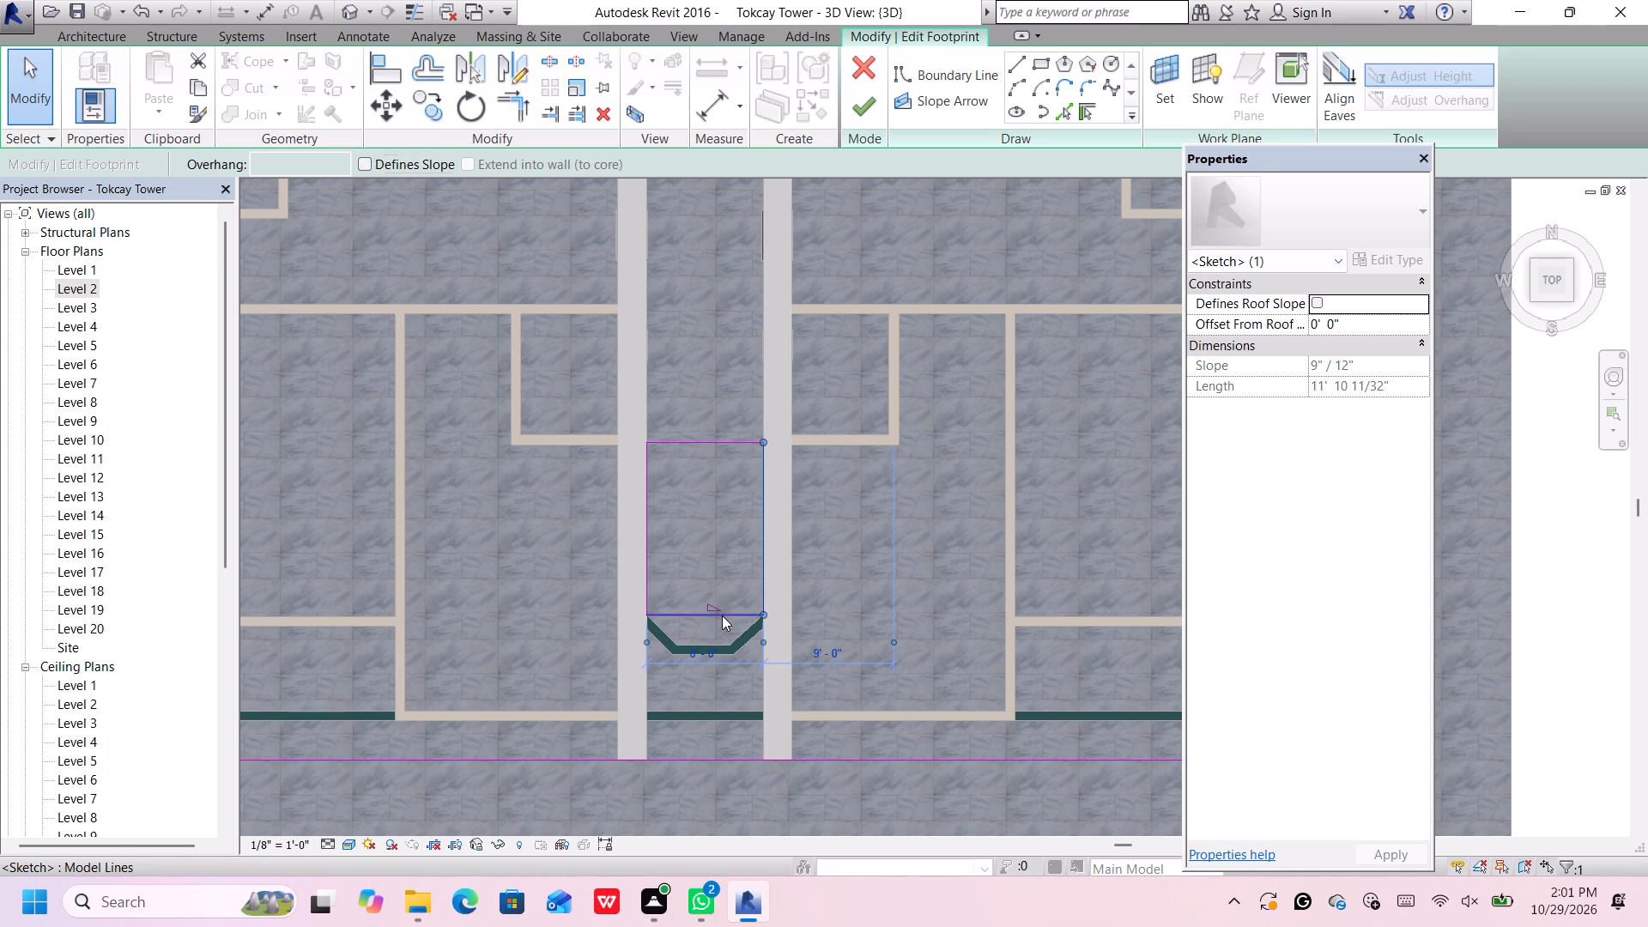
pyautogui.click(722, 615)
pyautogui.click(361, 158)
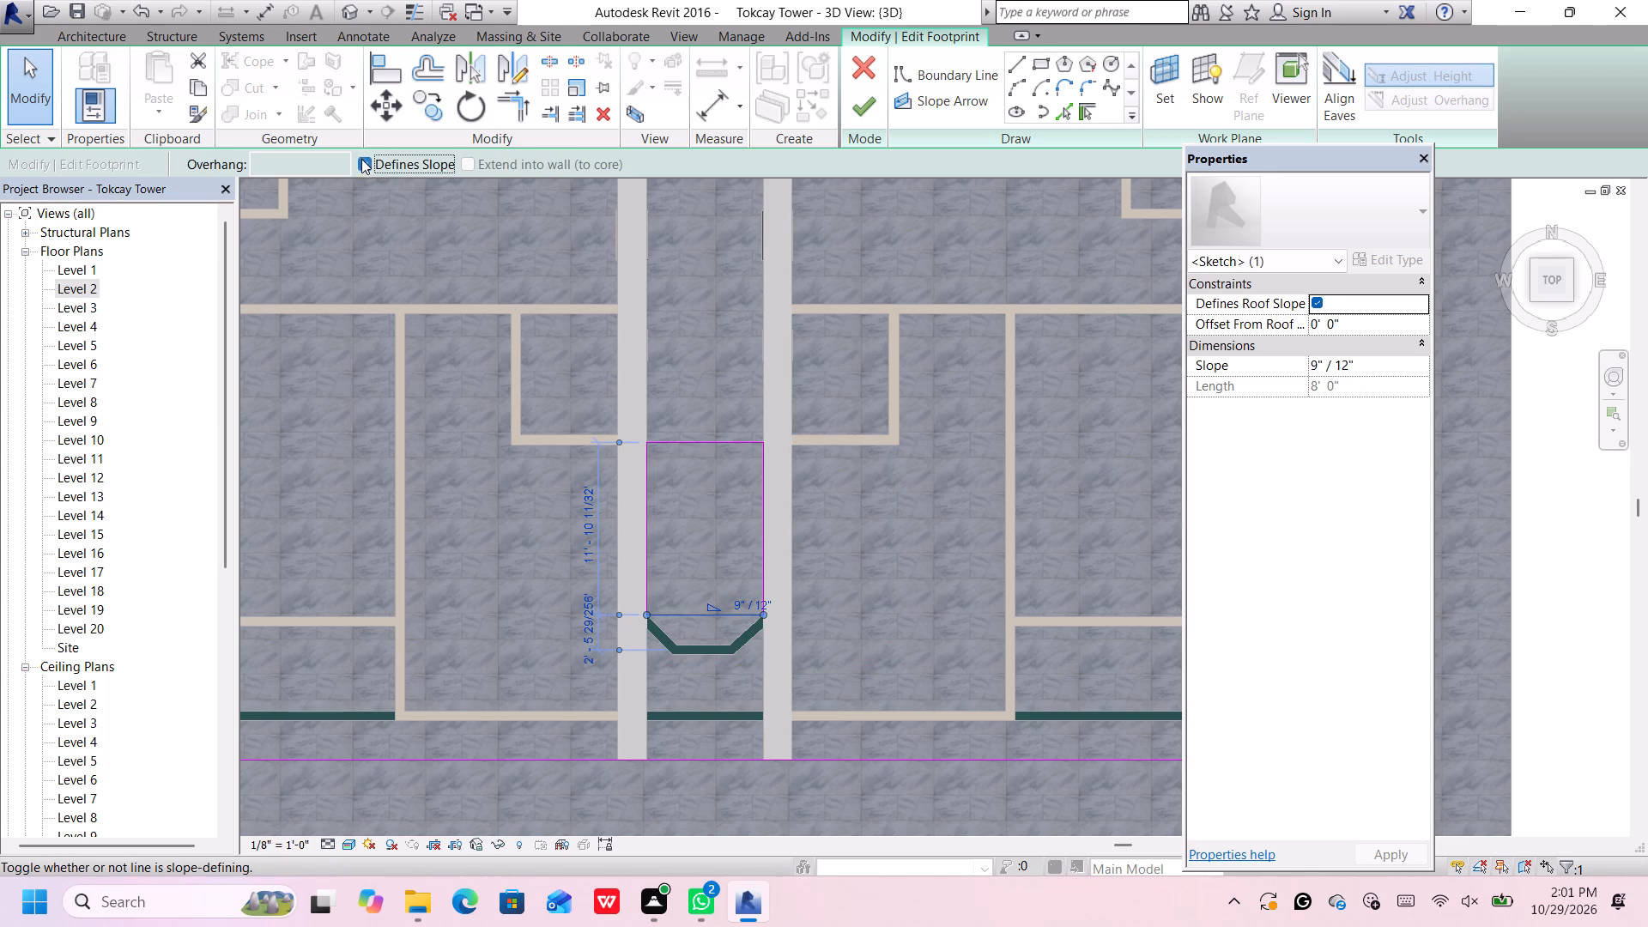
# Set the rectangular opening's length along the corridor to 12' by moving its edge beside the angled green wall.
pyautogui.scroll(-4, 574, 440)
pyautogui.scroll(4, 682, 512)
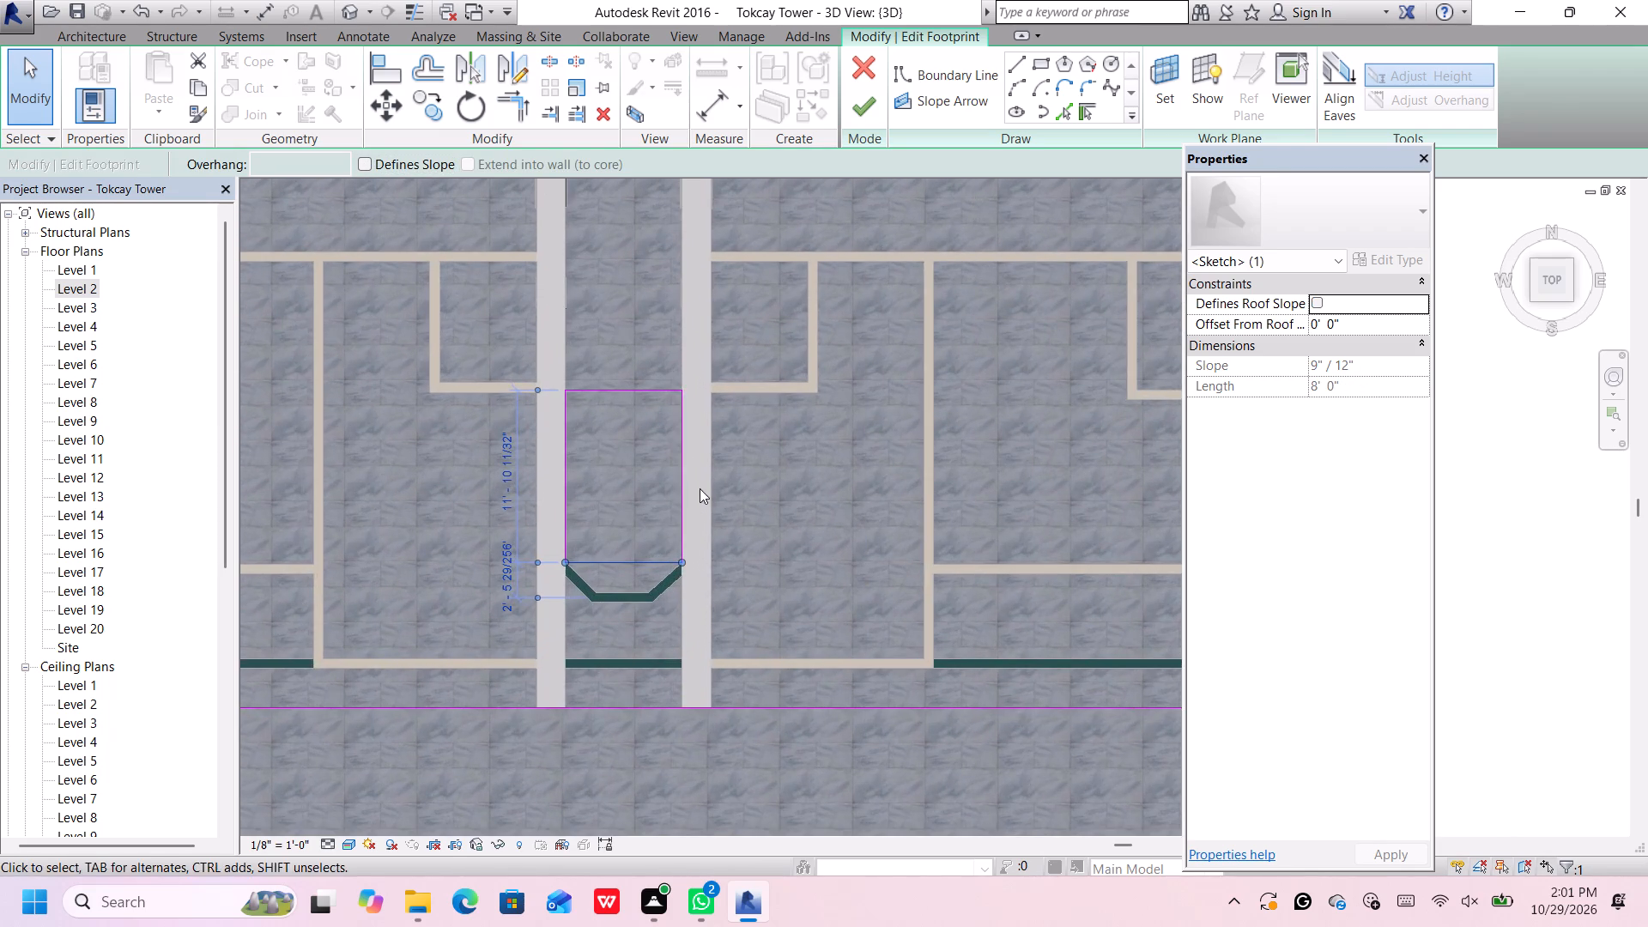
pyautogui.scroll(4, 700, 488)
pyautogui.moveTo(702, 496); pyautogui.dragTo(732, 544, button='middle')
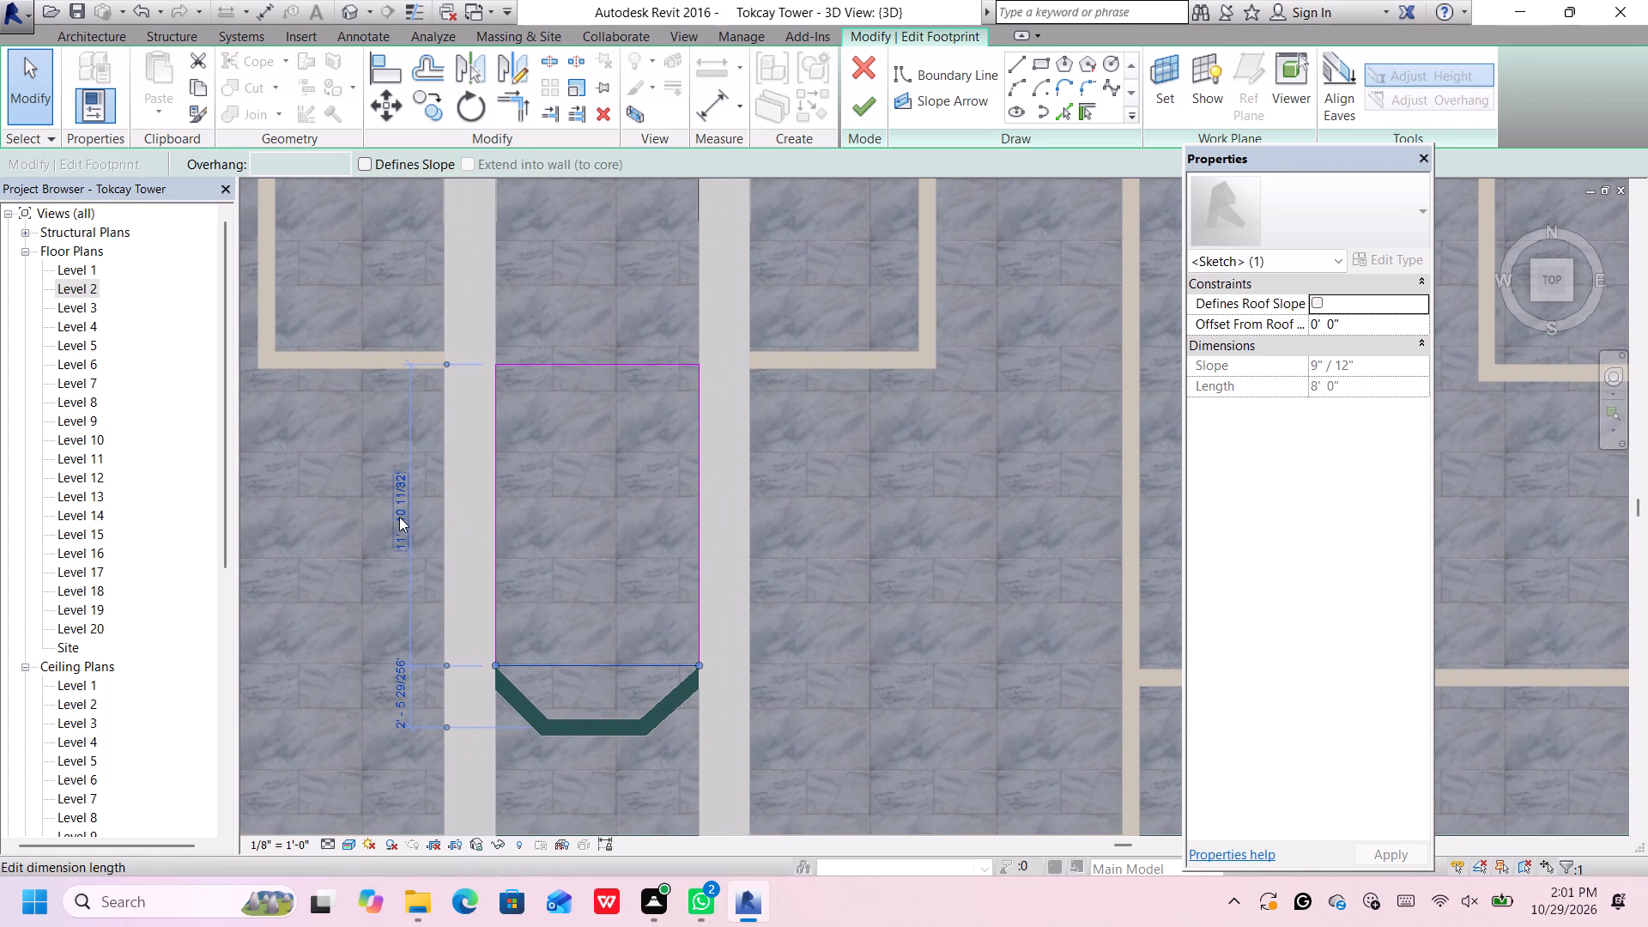
pyautogui.click(397, 518)
pyautogui.write("12'")
pyautogui.press('Return')
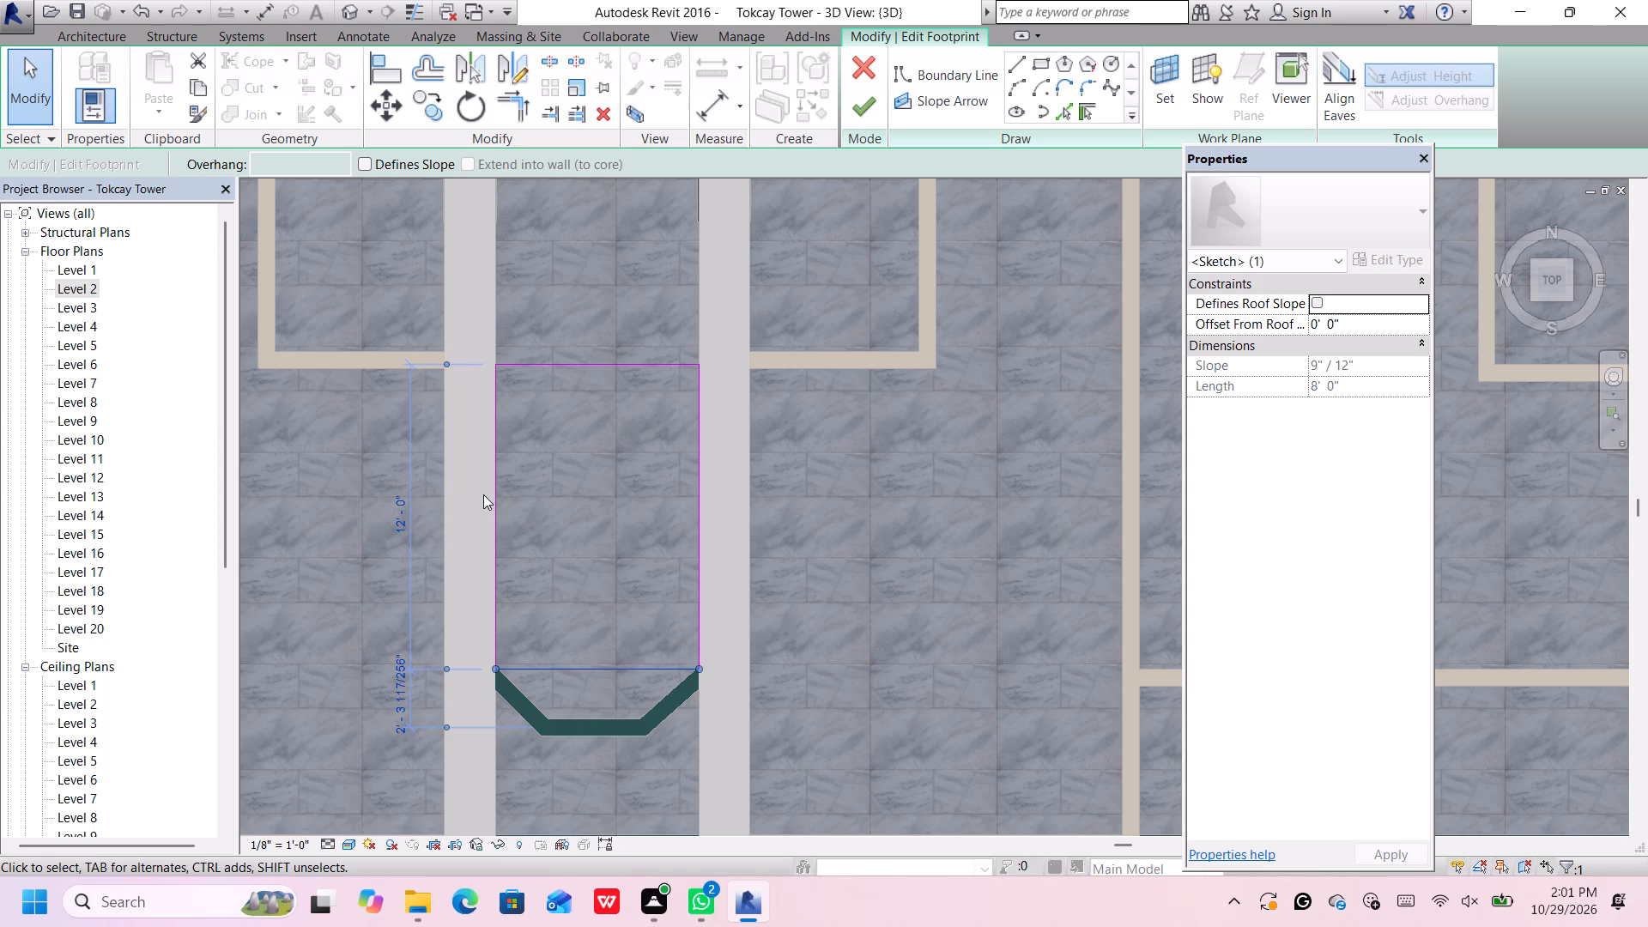
# Finish the roof footprint edit, attach the highlighted walls to the roof, and unjoin the elements that conflict.
pyautogui.scroll(-3, 483, 494)
pyautogui.moveTo(499, 498); pyautogui.dragTo(665, 500, button='middle')
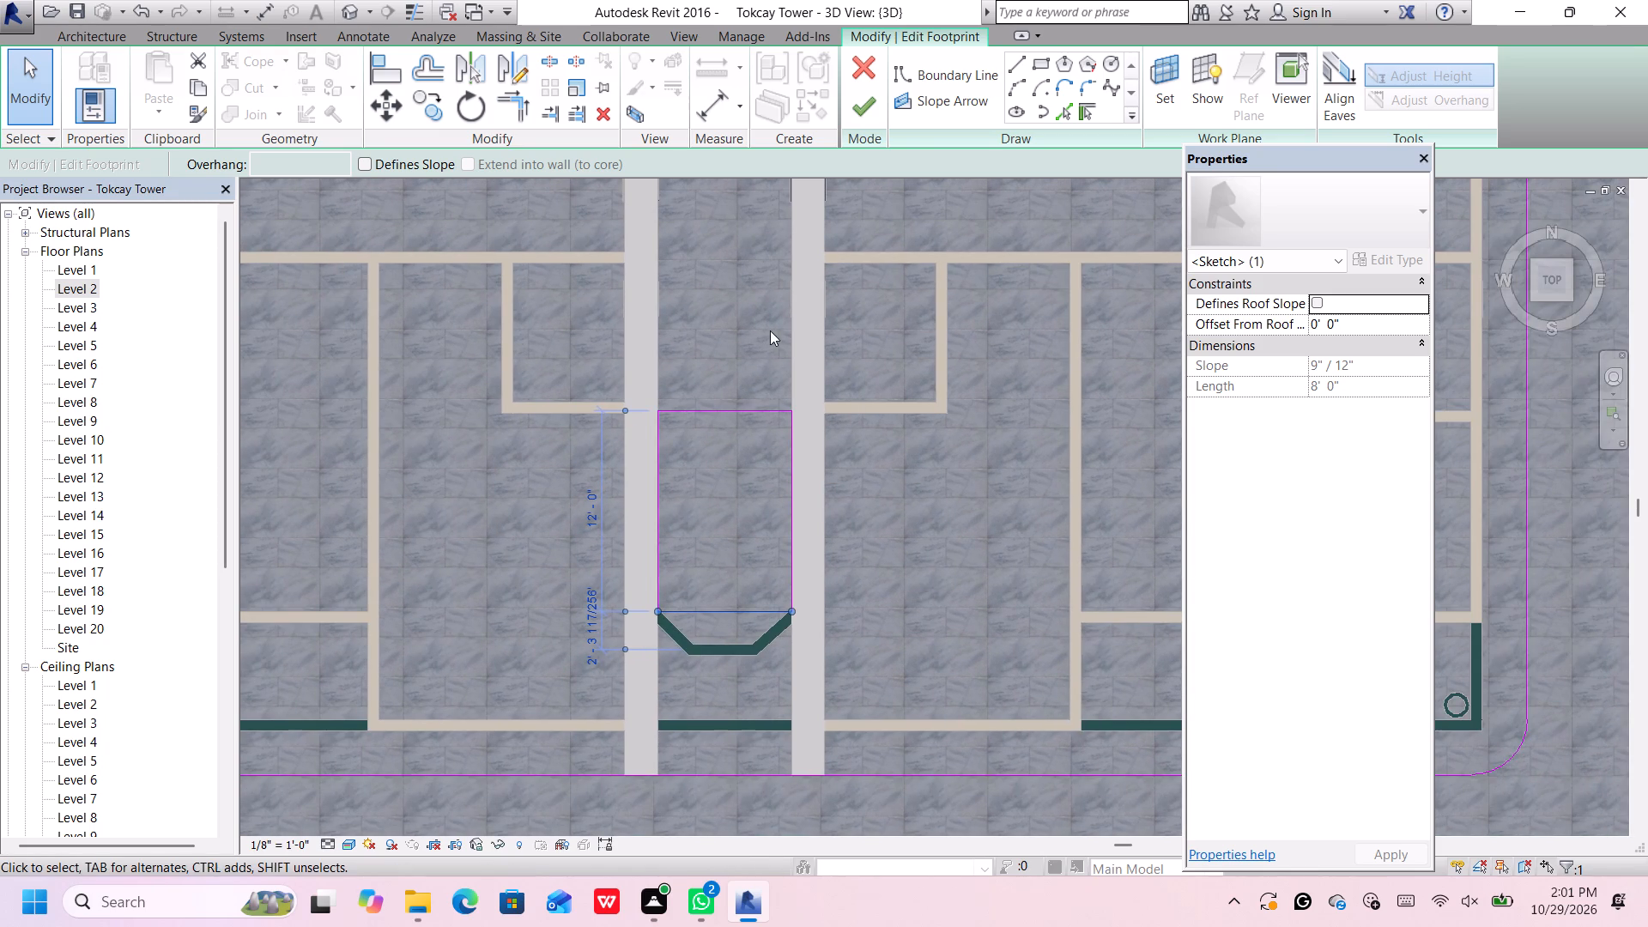
pyautogui.click(873, 104)
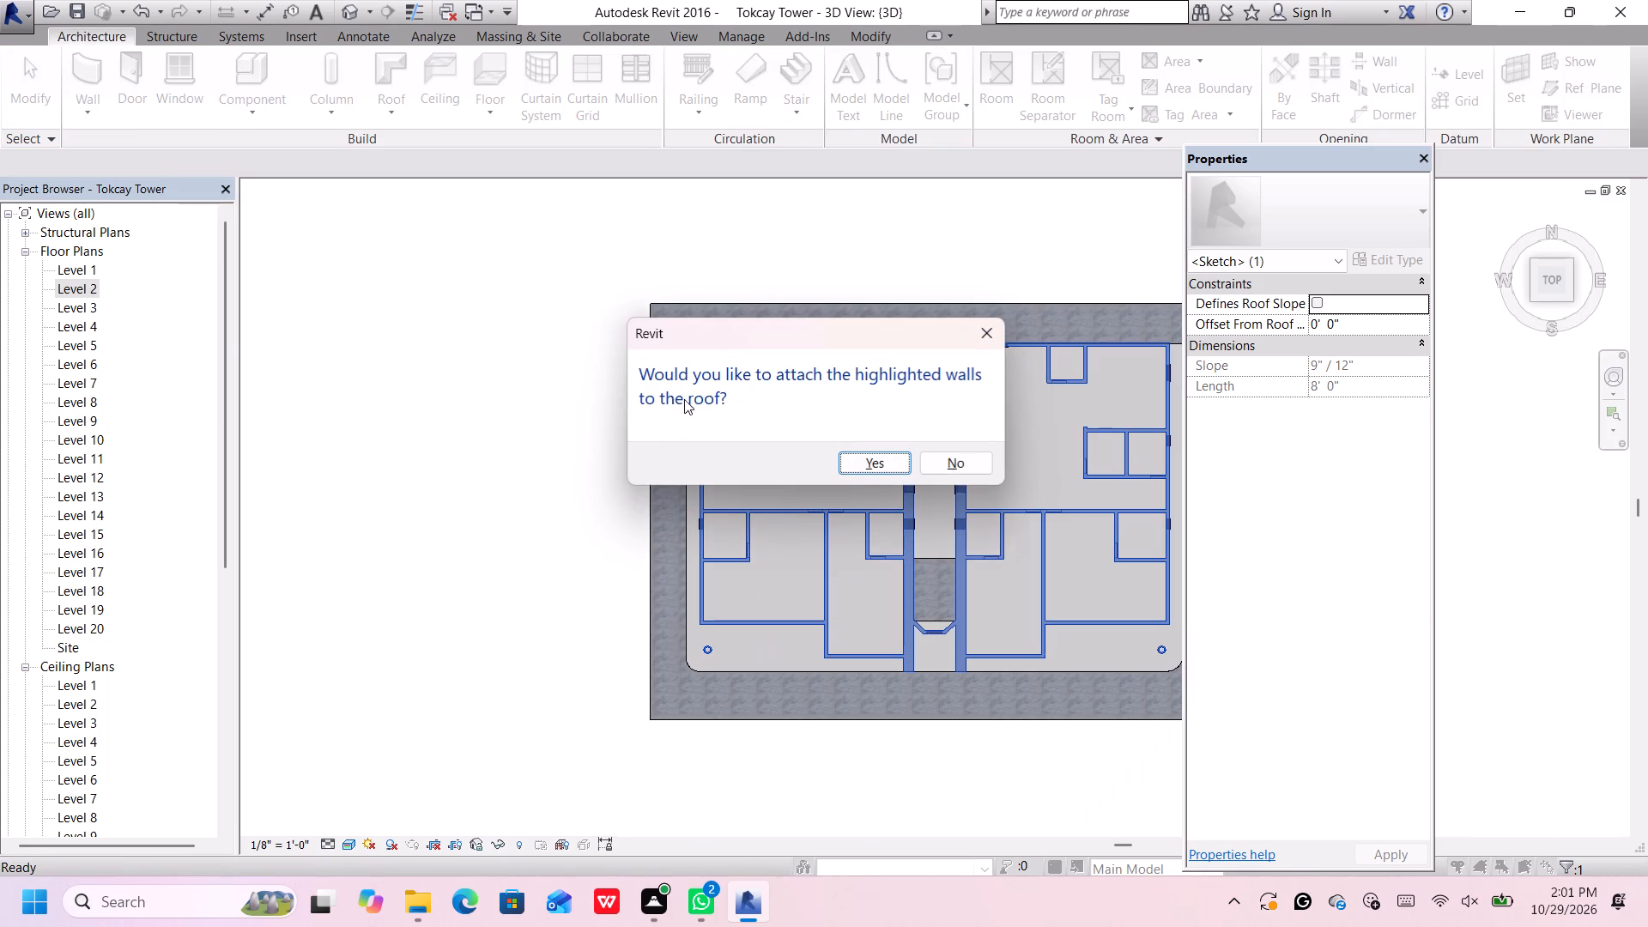
pyautogui.click(882, 463)
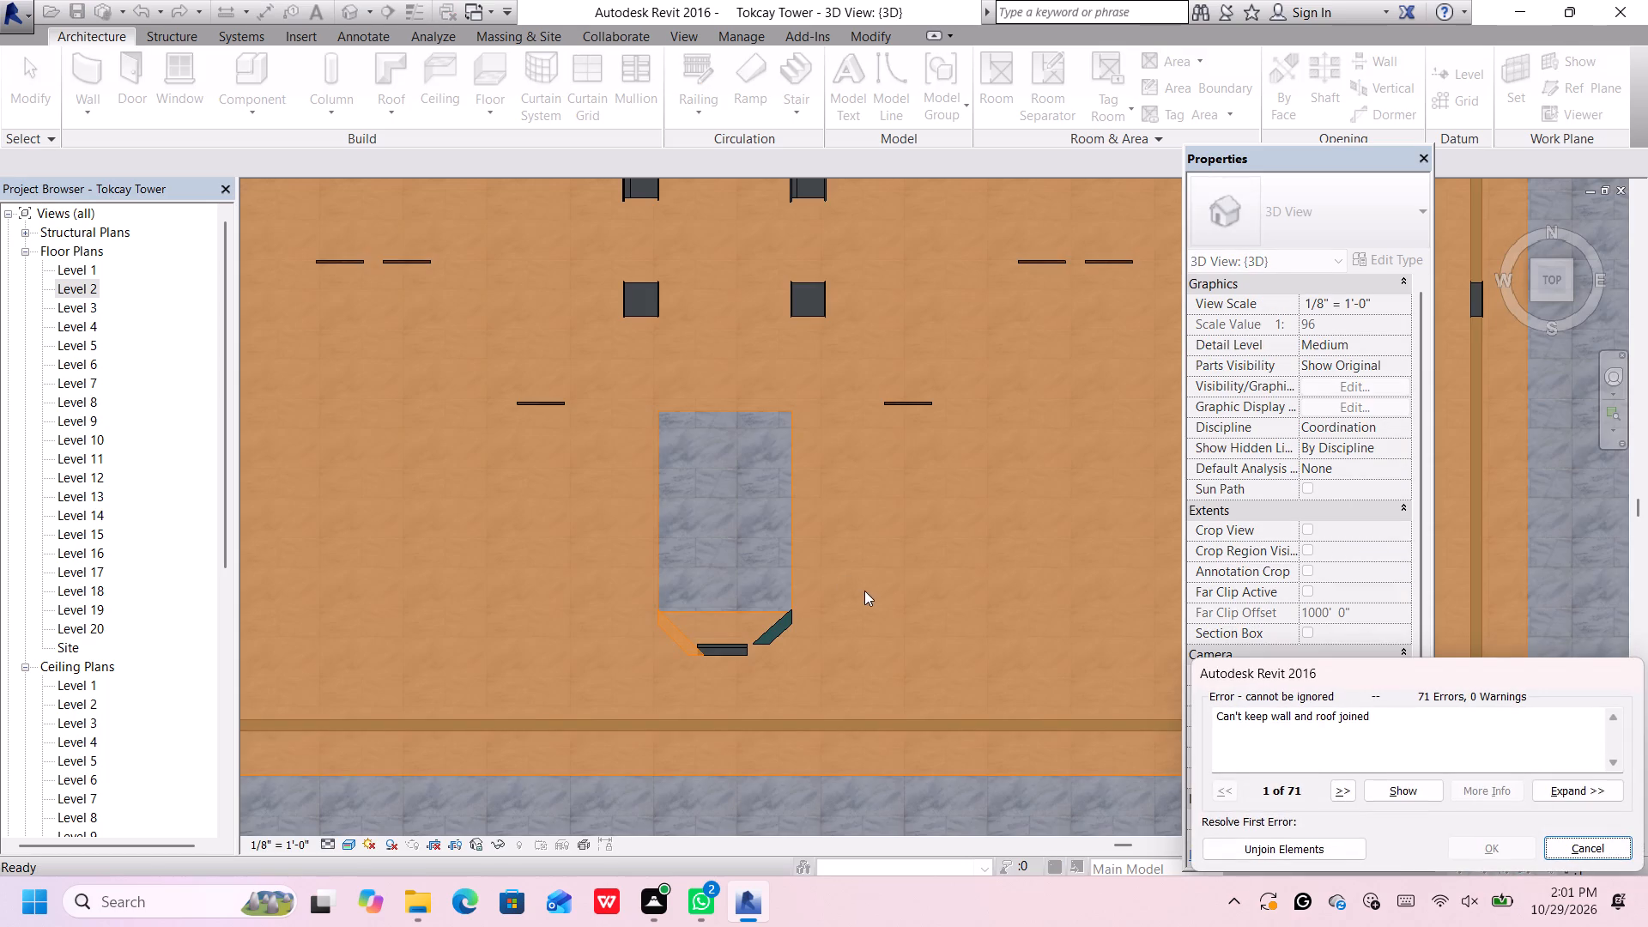
pyautogui.scroll(-1, 765, 582)
pyautogui.scroll(5, 759, 625)
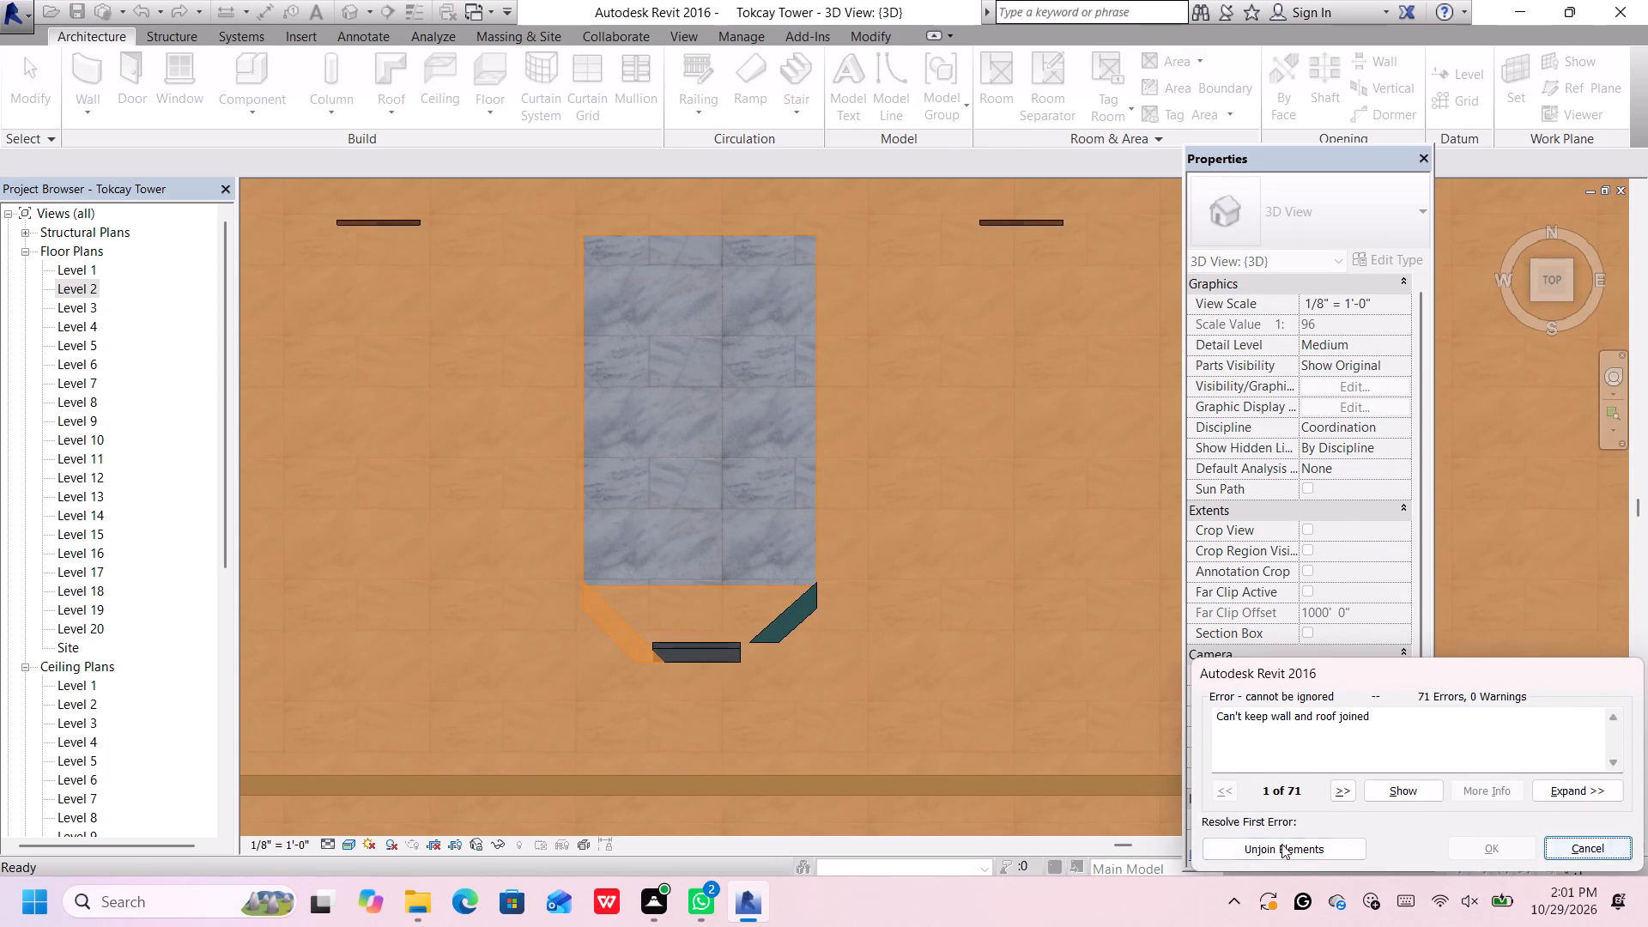
pyautogui.scroll(-1, 743, 651)
pyautogui.click(1319, 851)
# Reopen the Level 2 roof footprint and nudge the opening's edge beside the angled green wall about 2" away from that wall.
pyautogui.scroll(-2, 807, 717)
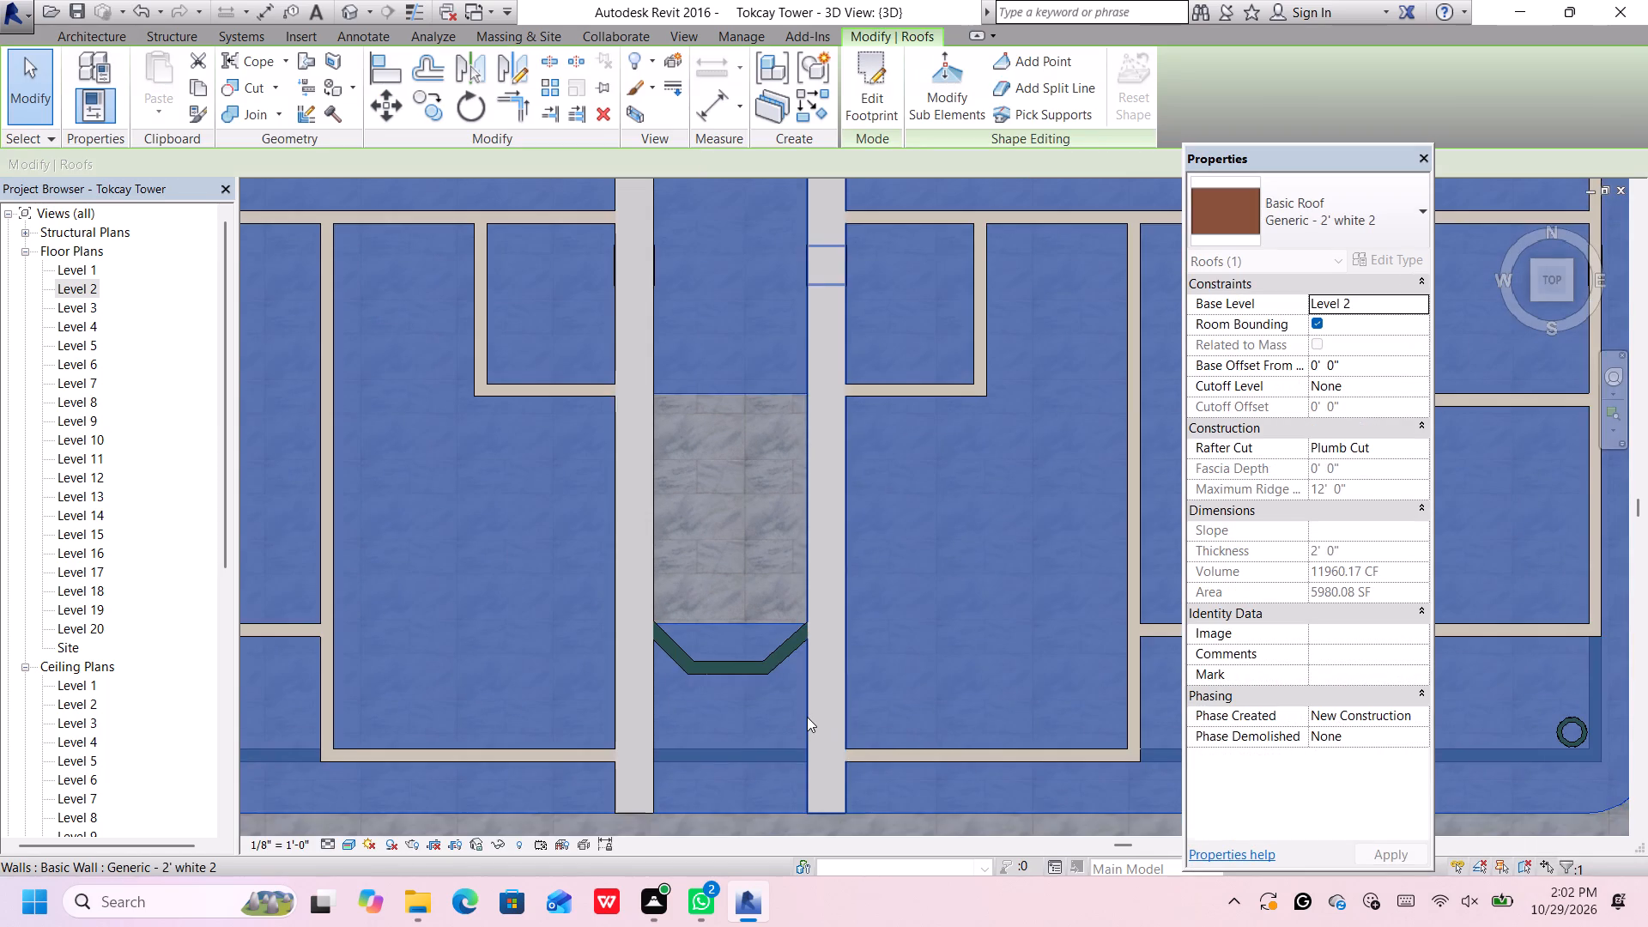
pyautogui.scroll(8, 740, 622)
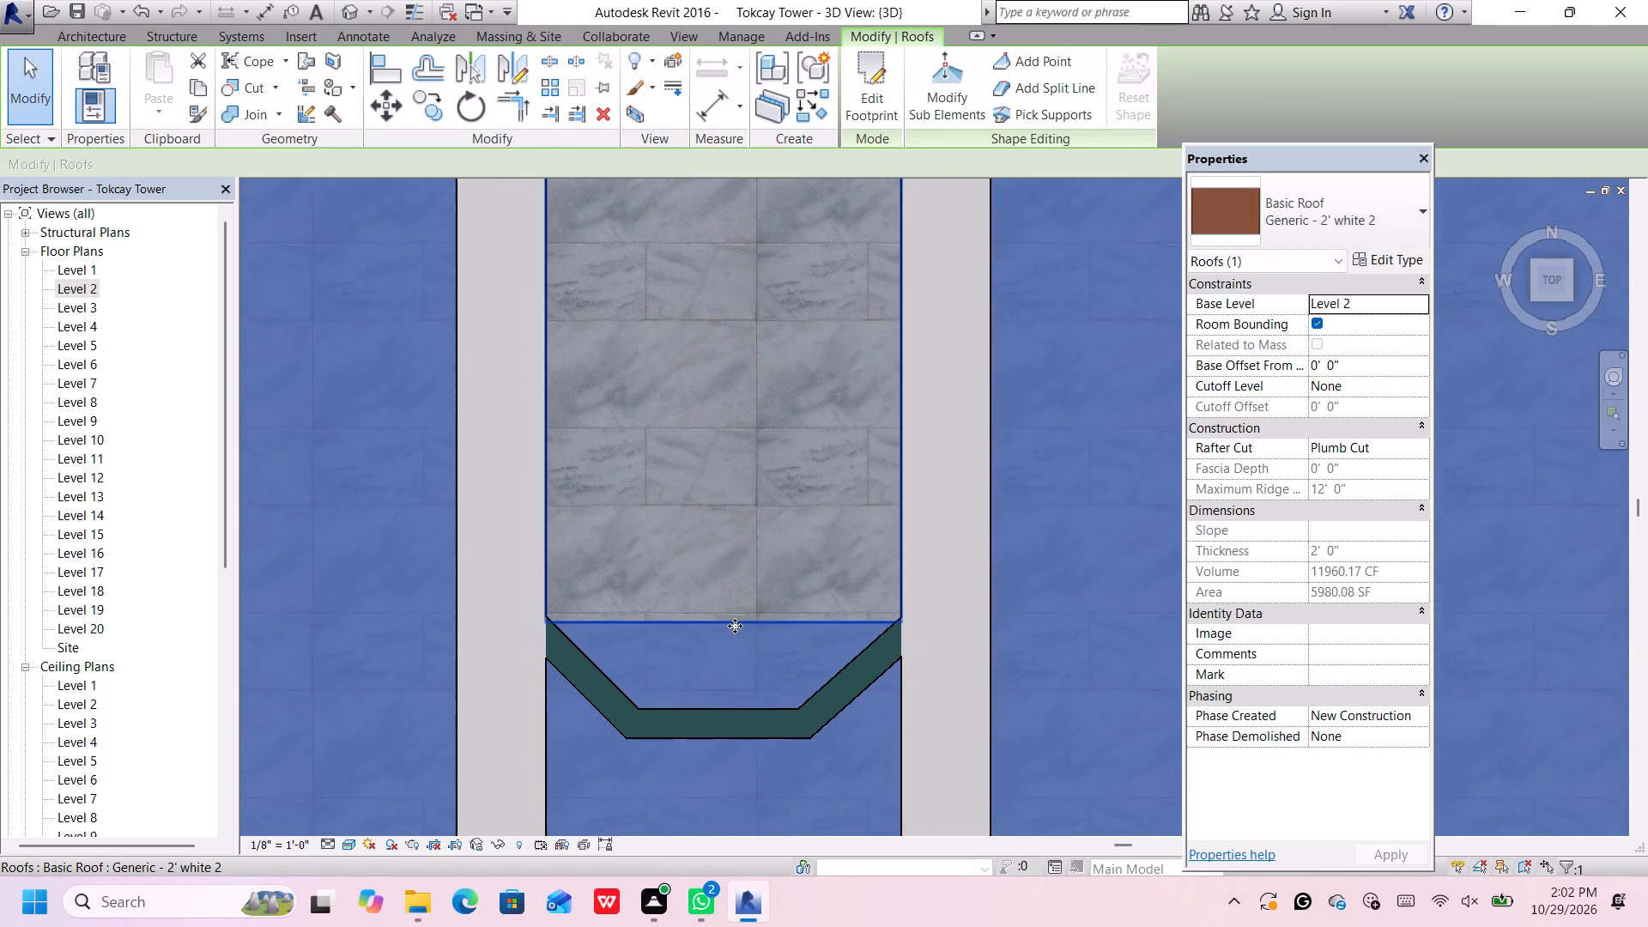
pyautogui.doubleClick(735, 623)
pyautogui.click(735, 623)
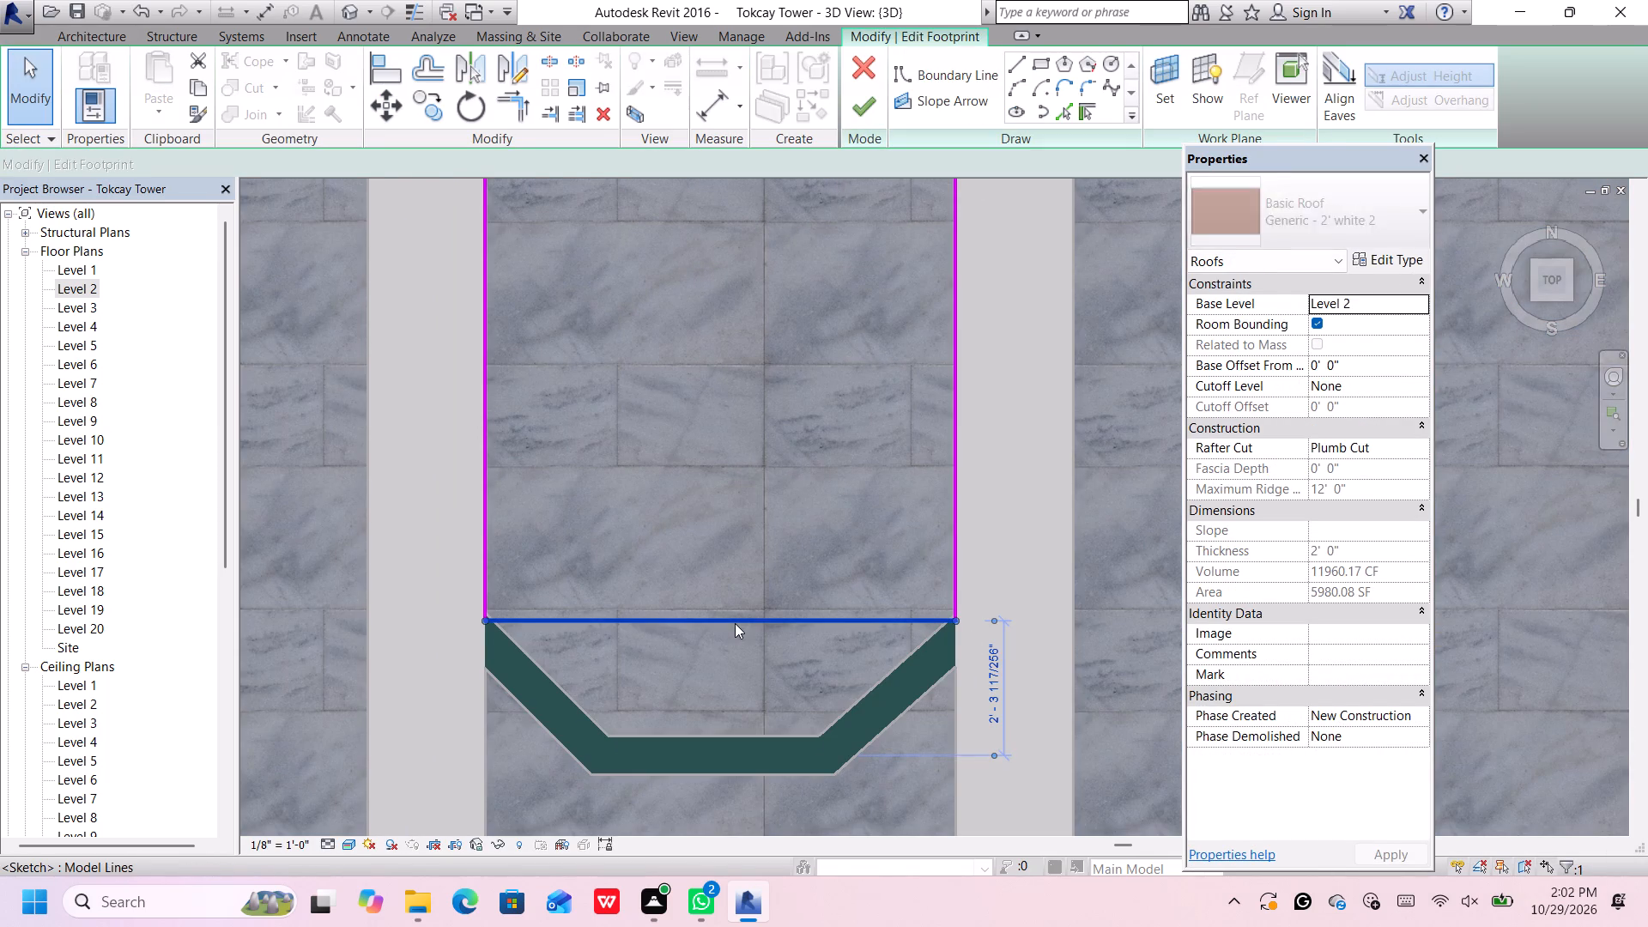
pyautogui.press('Up')
pyautogui.press('Up')
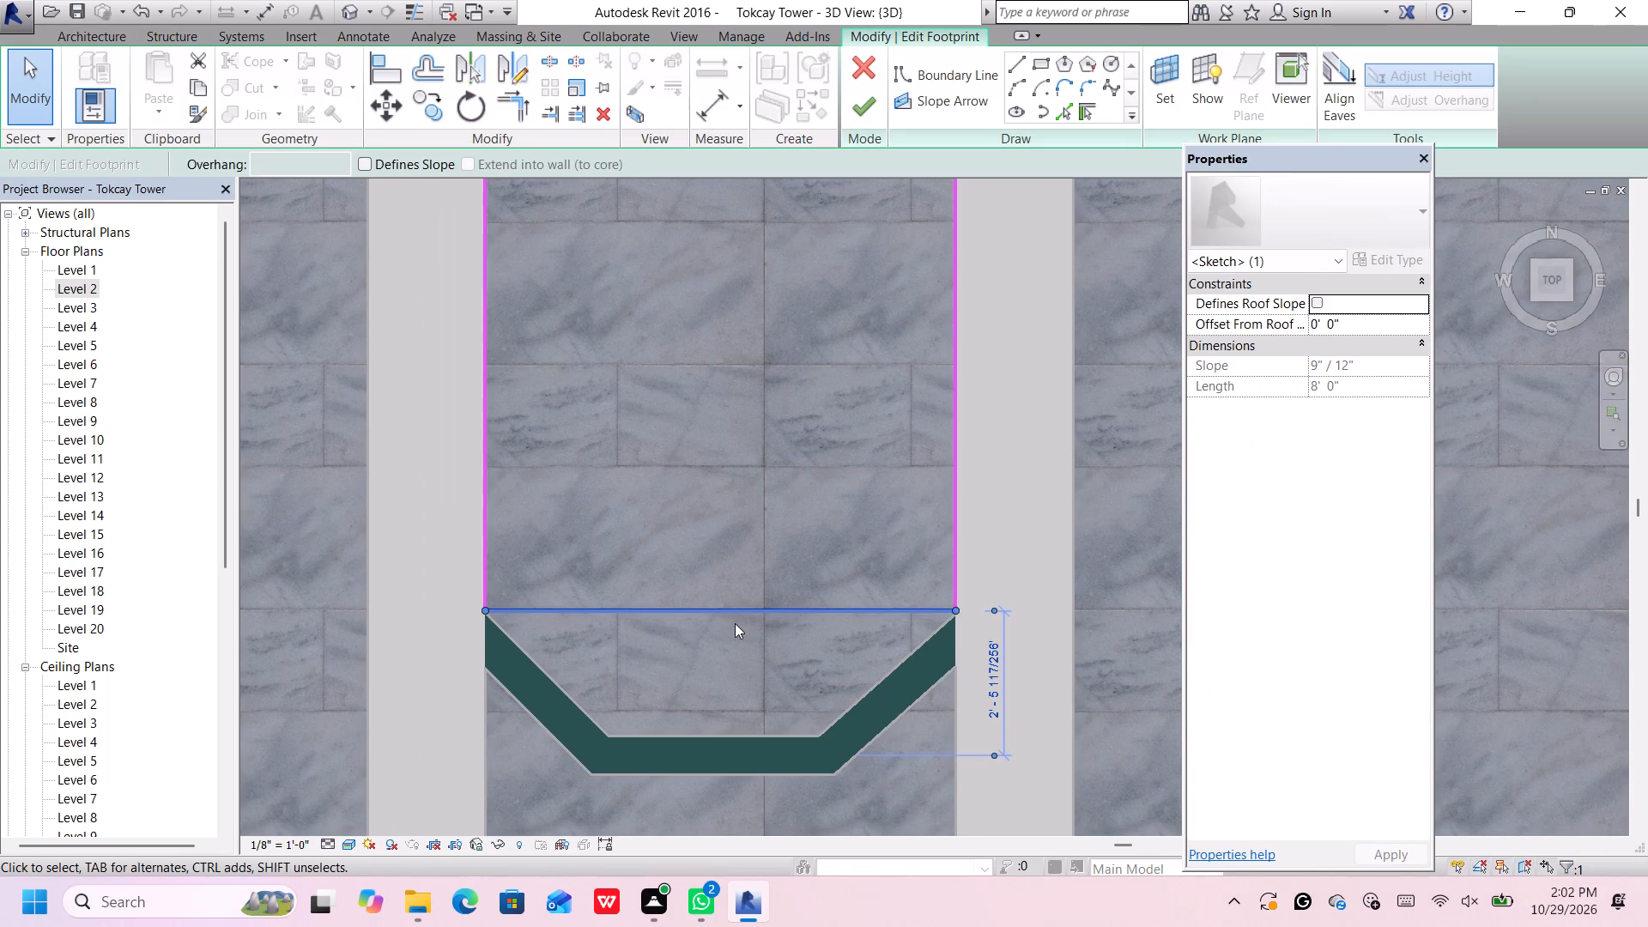
pyautogui.scroll(10, 482, 613)
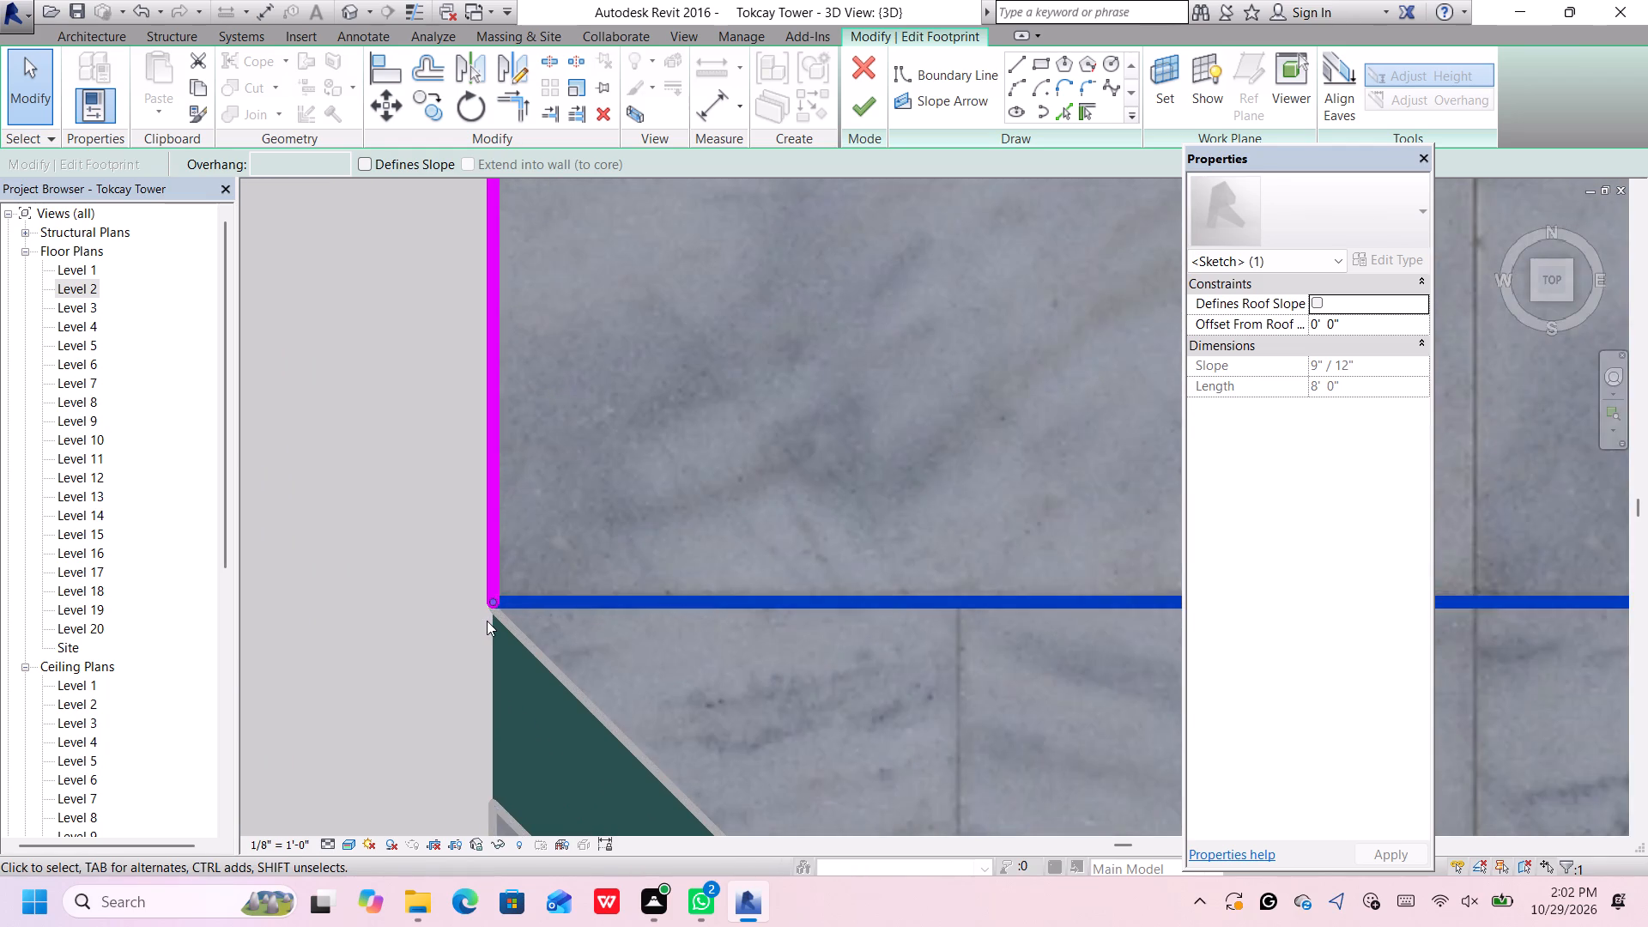
pyautogui.press('Up')
pyautogui.scroll(-20, 487, 621)
pyautogui.scroll(-2, 487, 621)
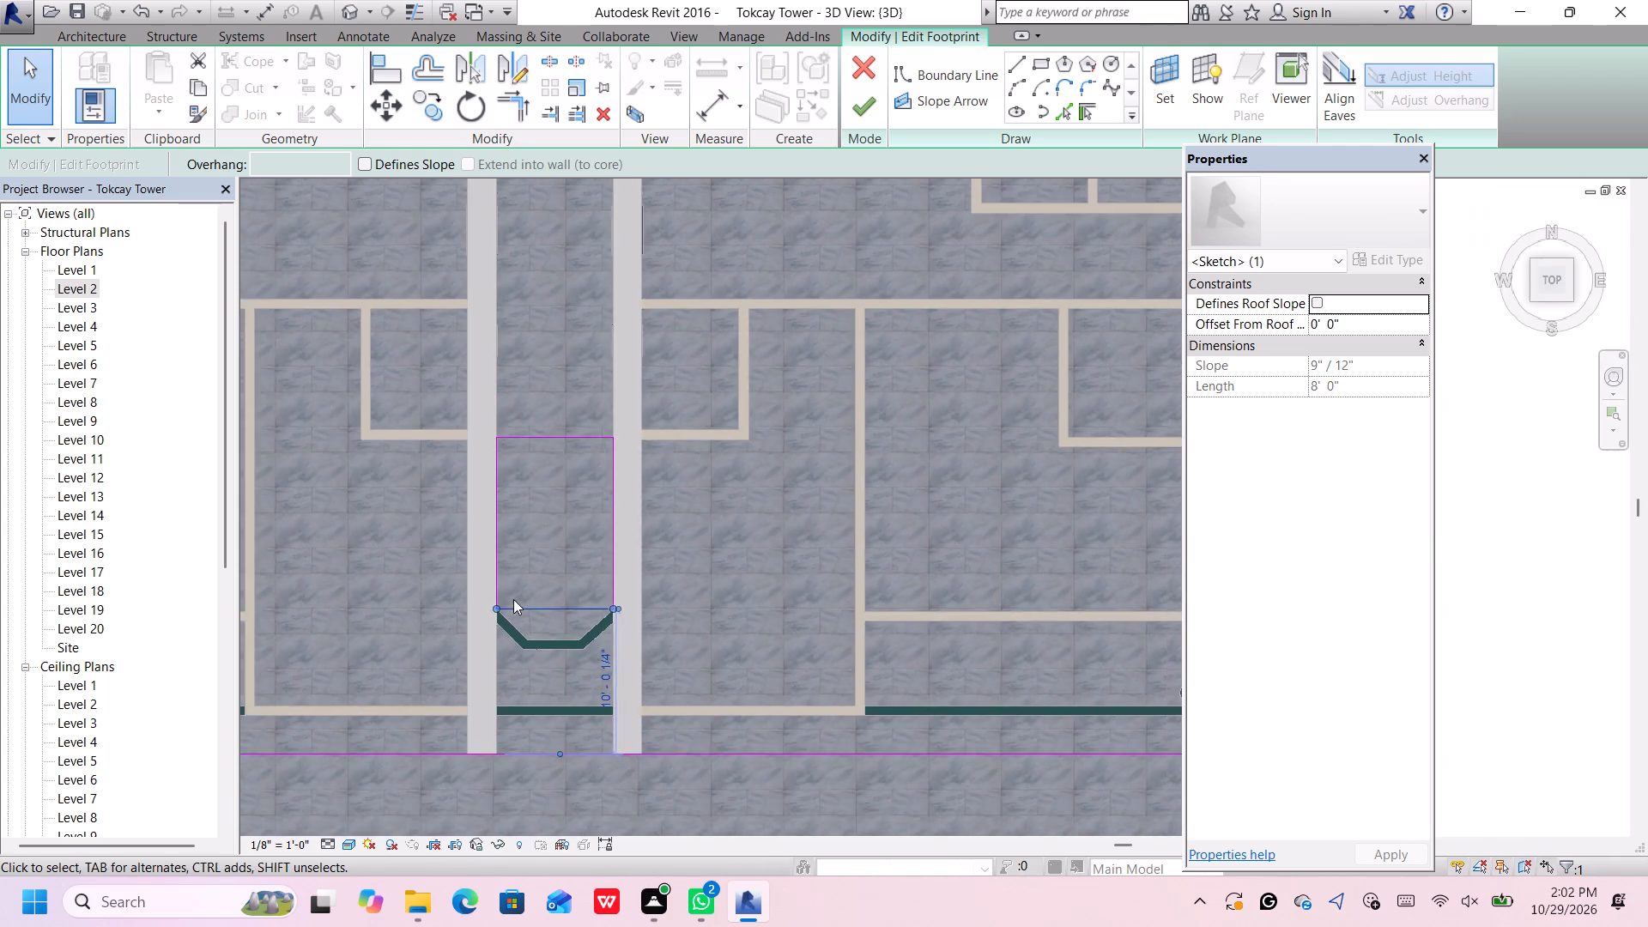
pyautogui.scroll(-5, 513, 599)
pyautogui.click(978, 605)
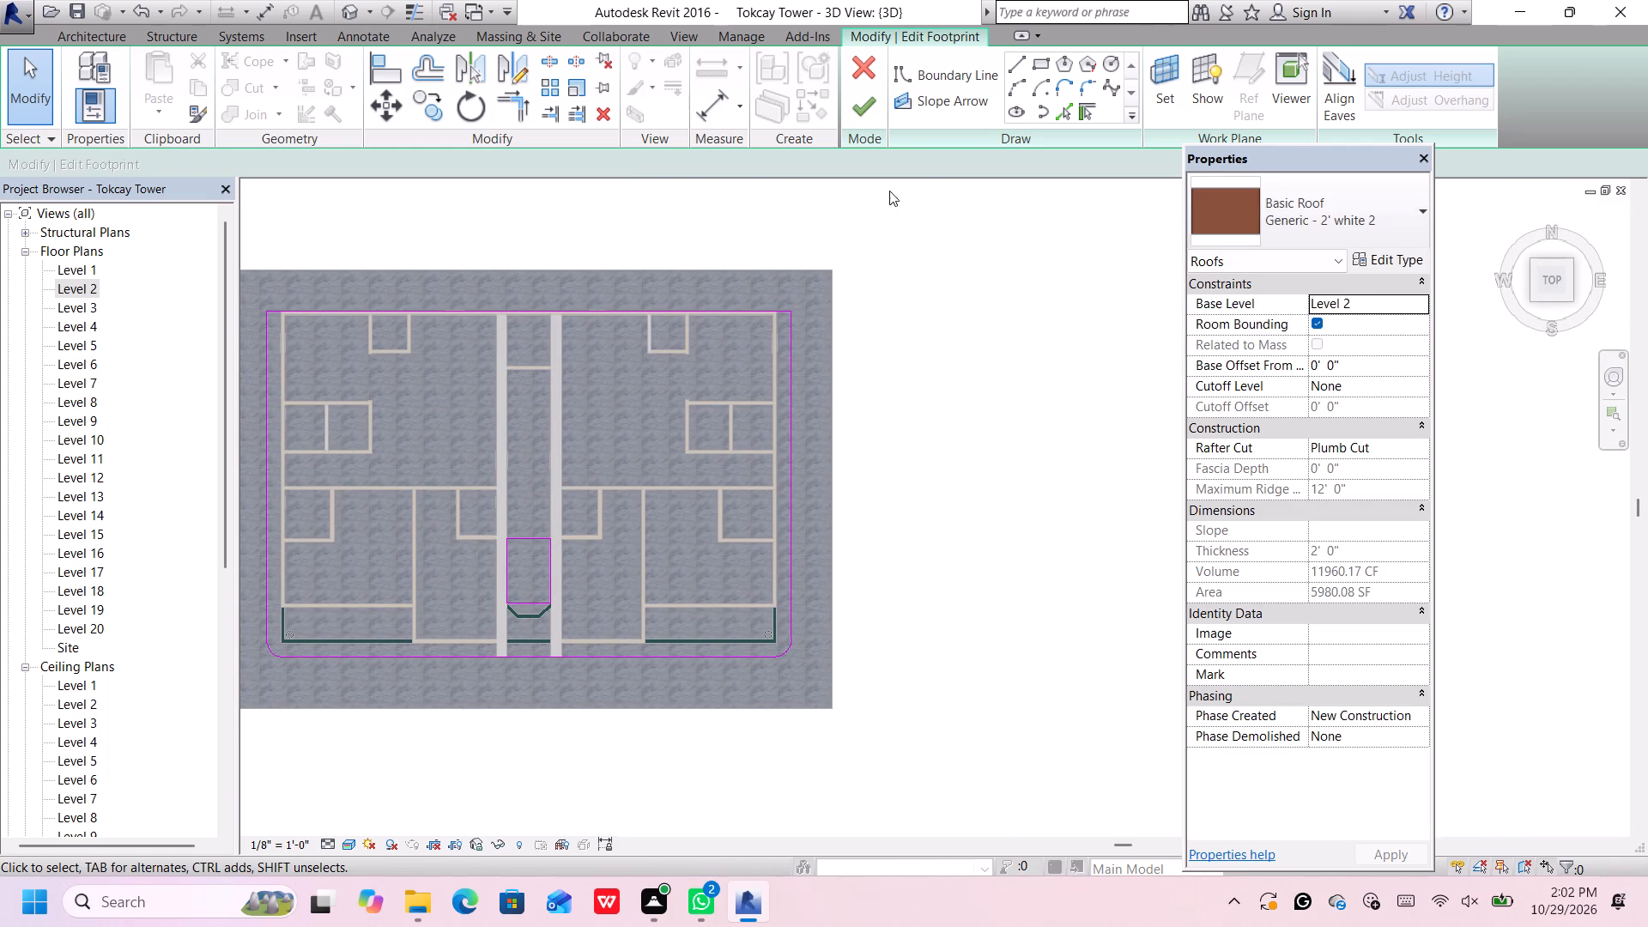
# Finish the revised roof footprint, attaching the highlighted walls to the roof and unjoining the conflicting elements.
pyautogui.click(865, 118)
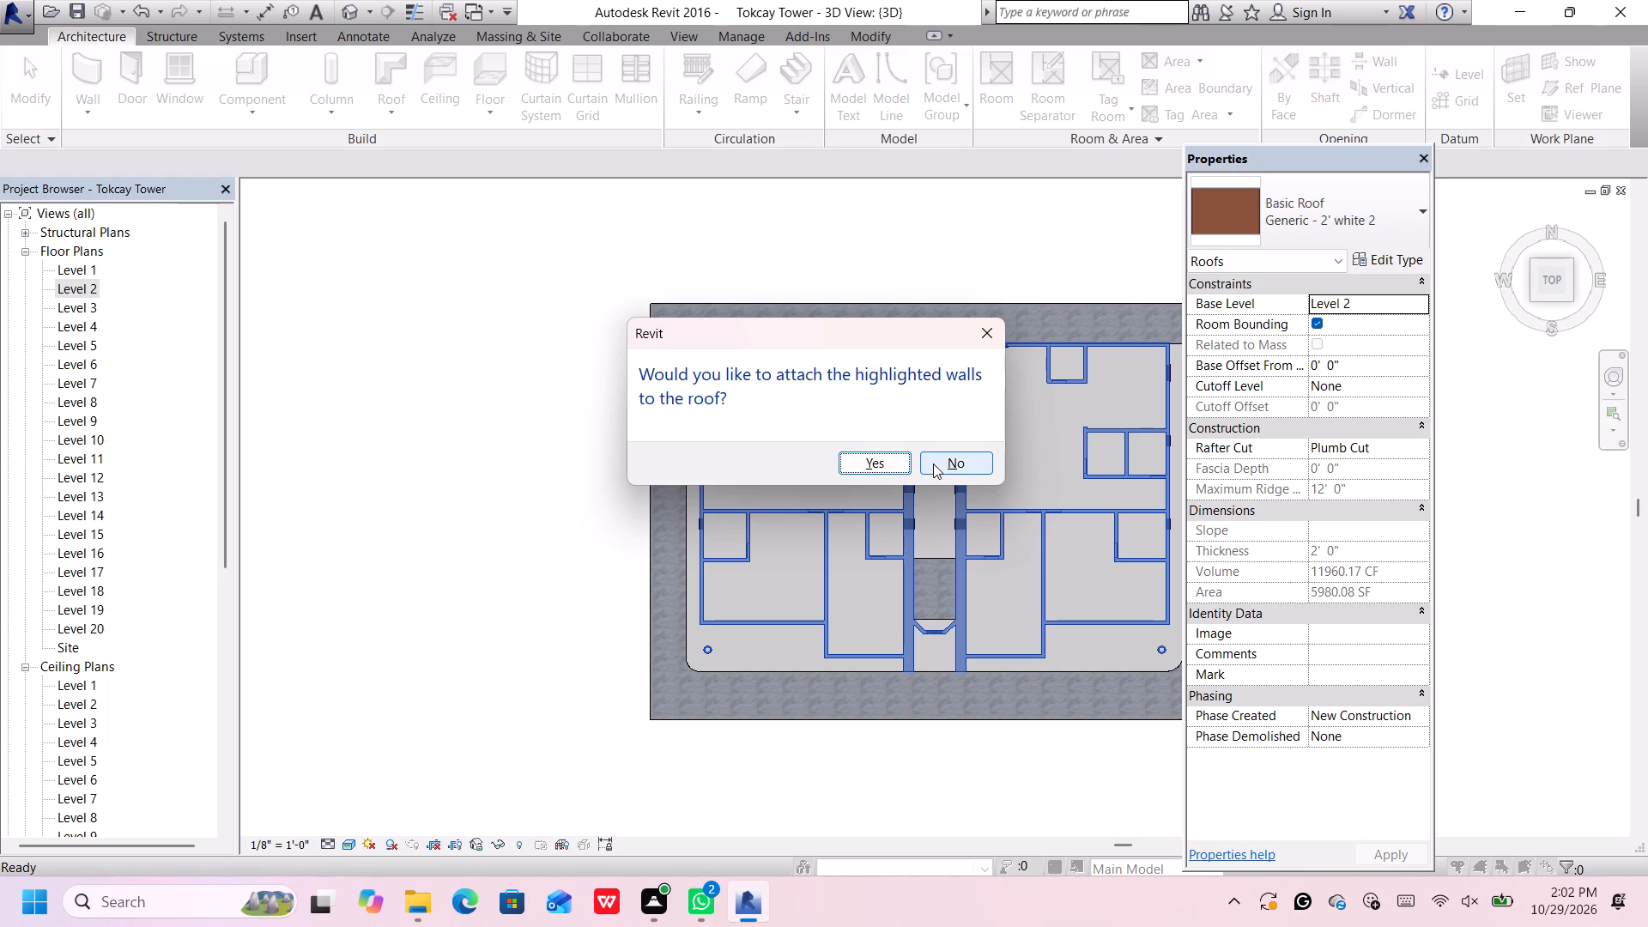
pyautogui.click(897, 463)
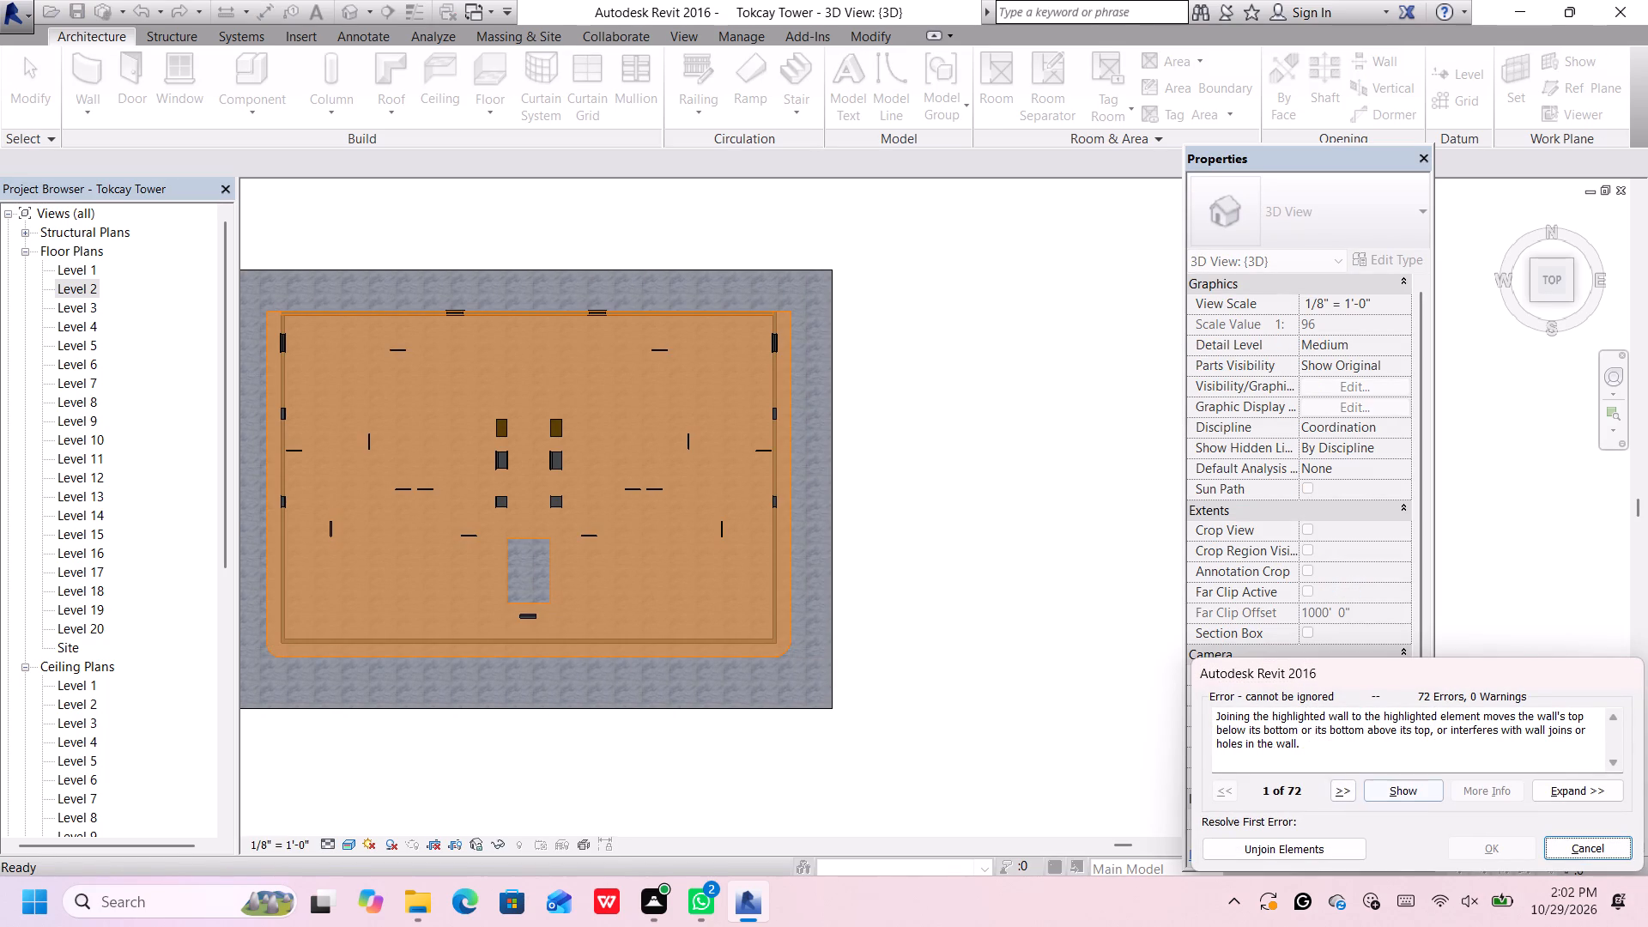
pyautogui.click(1318, 844)
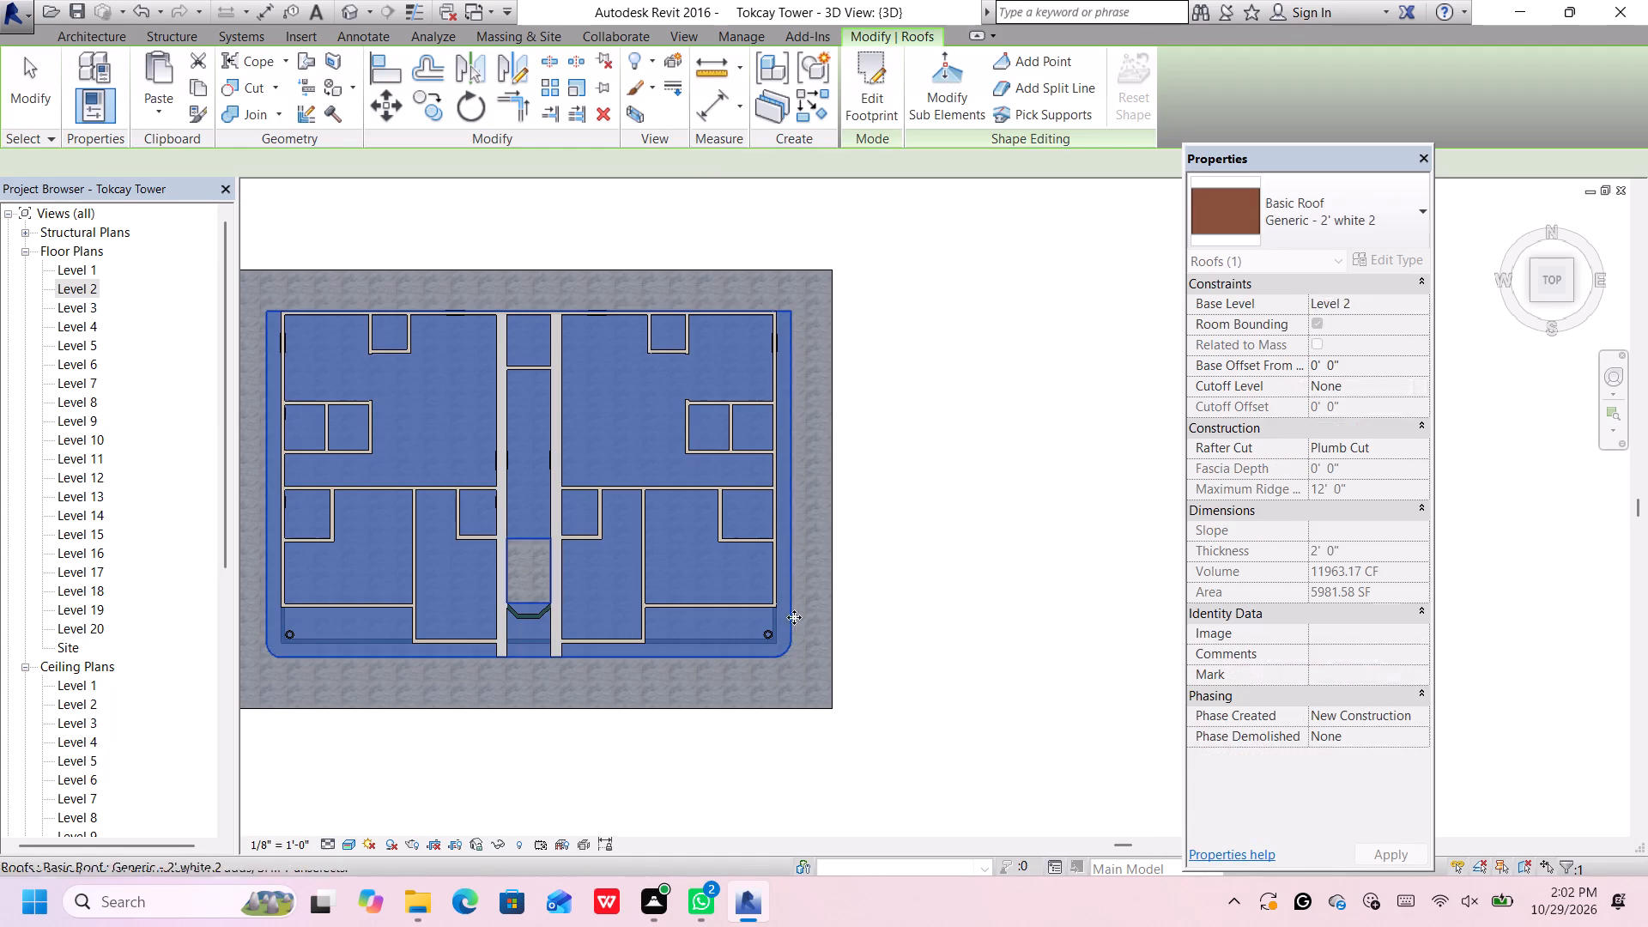
# Examine the finished roof opening and its position between the corridor walls and the angled green wall.
pyautogui.moveTo(959, 601); pyautogui.dragTo(975, 610, button='middle')
pyautogui.scroll(4, 571, 616)
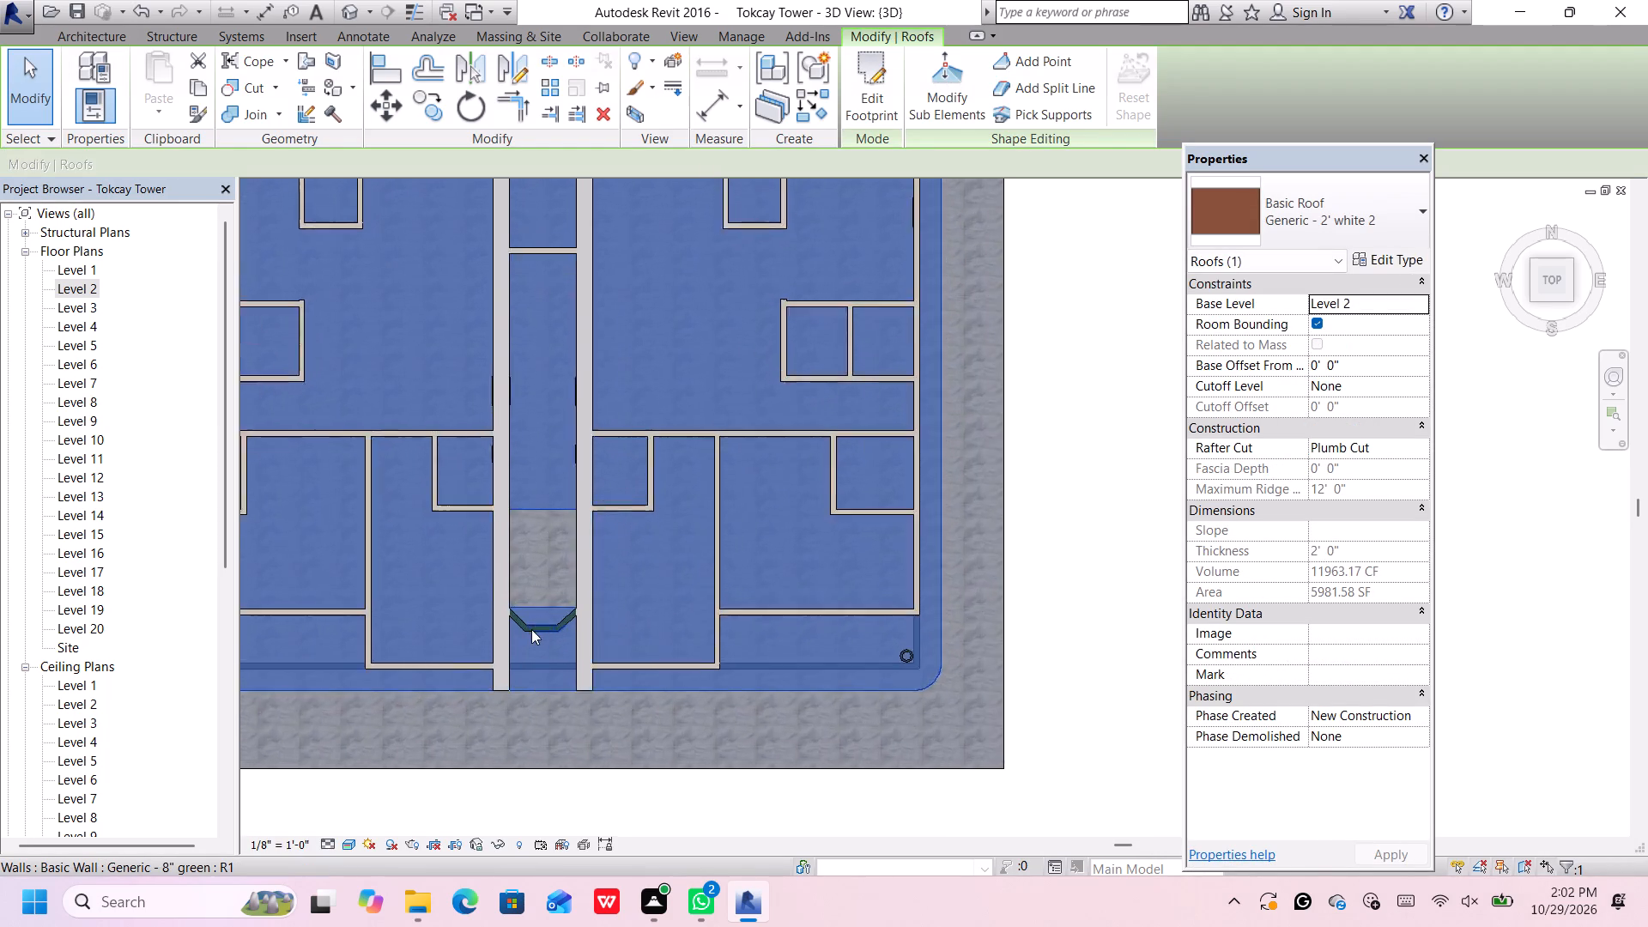
pyautogui.scroll(2, 531, 629)
pyautogui.scroll(-10, 530, 633)
pyautogui.scroll(1, 403, 631)
pyautogui.moveTo(409, 633); pyautogui.dragTo(412, 637, button='middle')
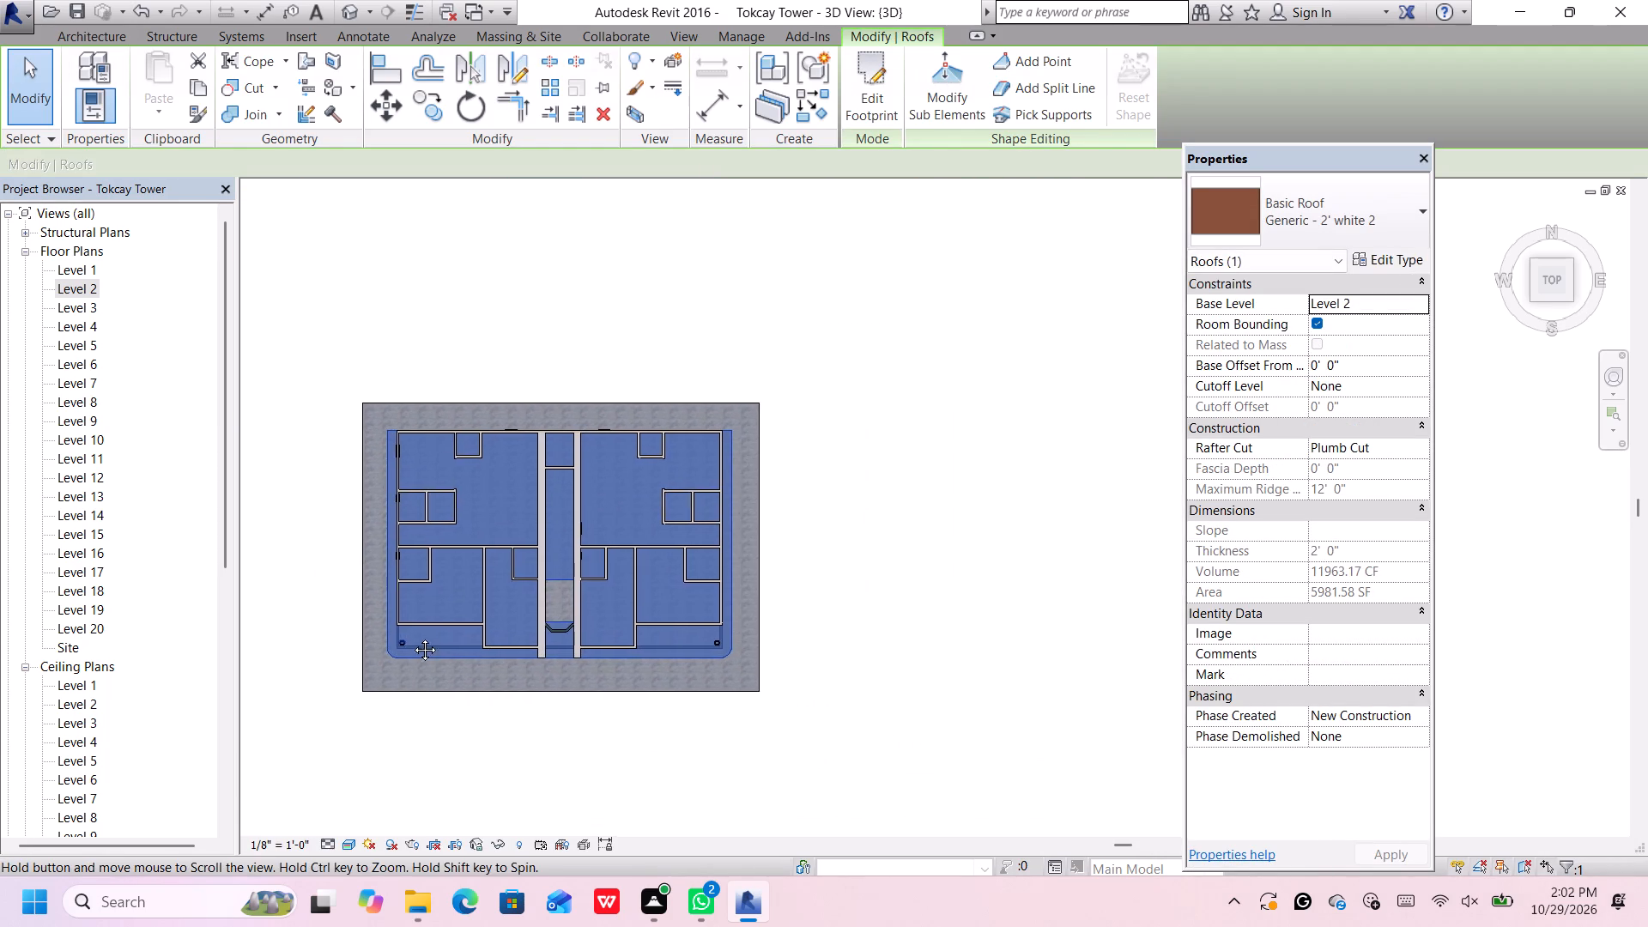
pyautogui.moveTo(412, 637); pyautogui.dragTo(616, 674, button='middle')
pyautogui.scroll(4, 735, 694)
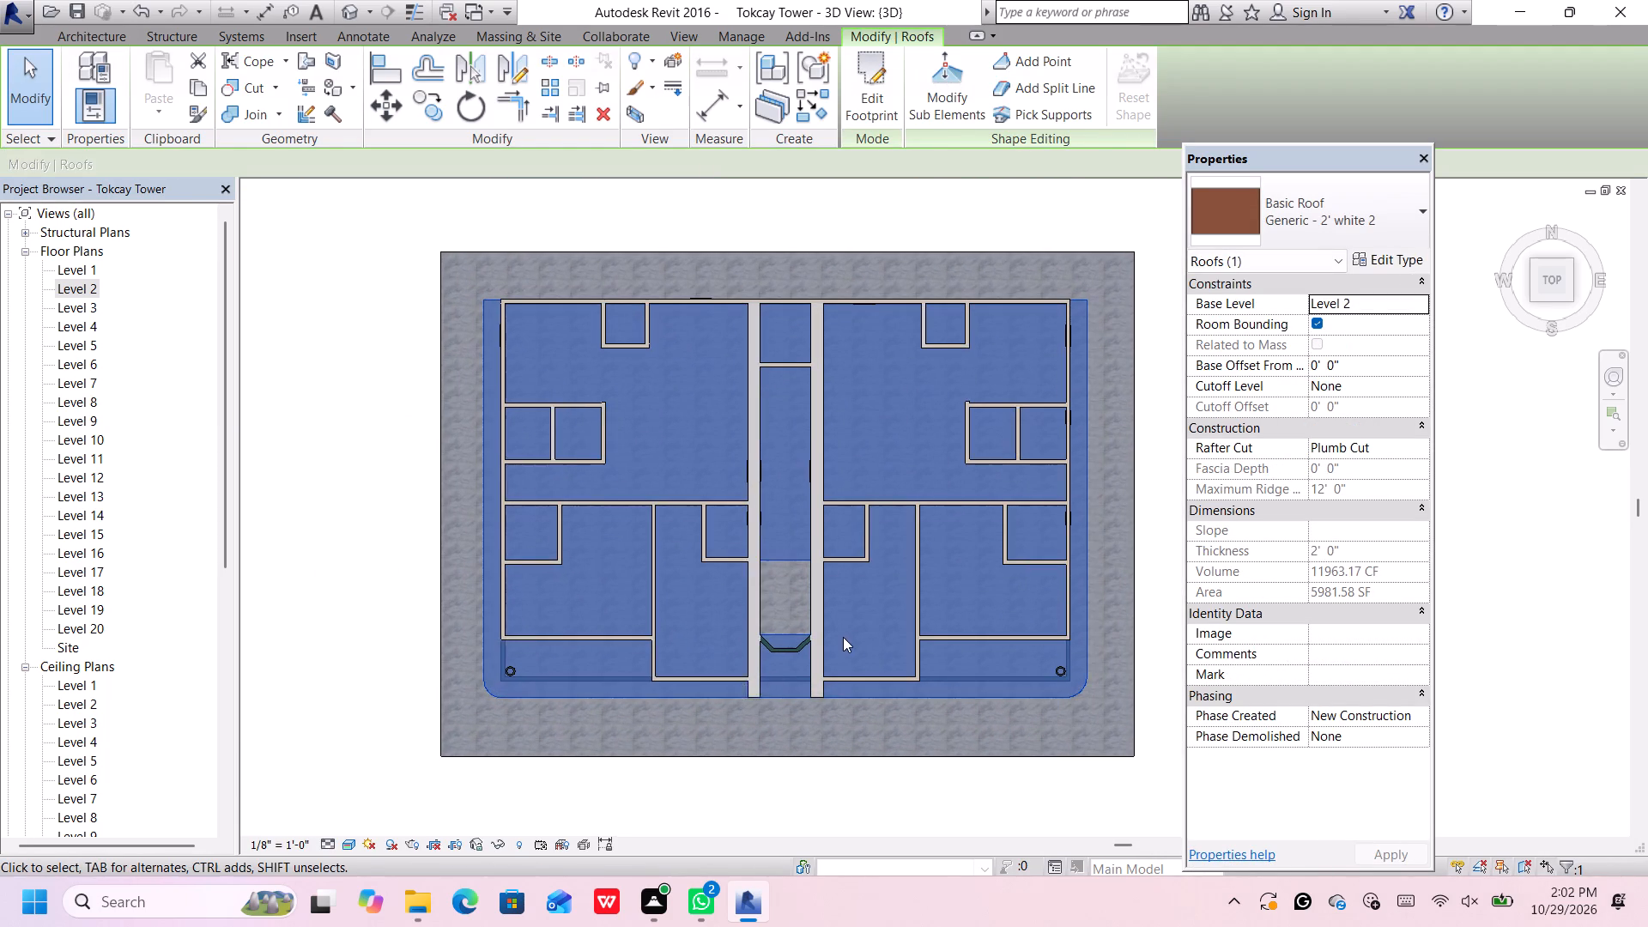
pyautogui.scroll(2, 845, 633)
pyautogui.scroll(-5, 845, 631)
pyautogui.click(1114, 603)
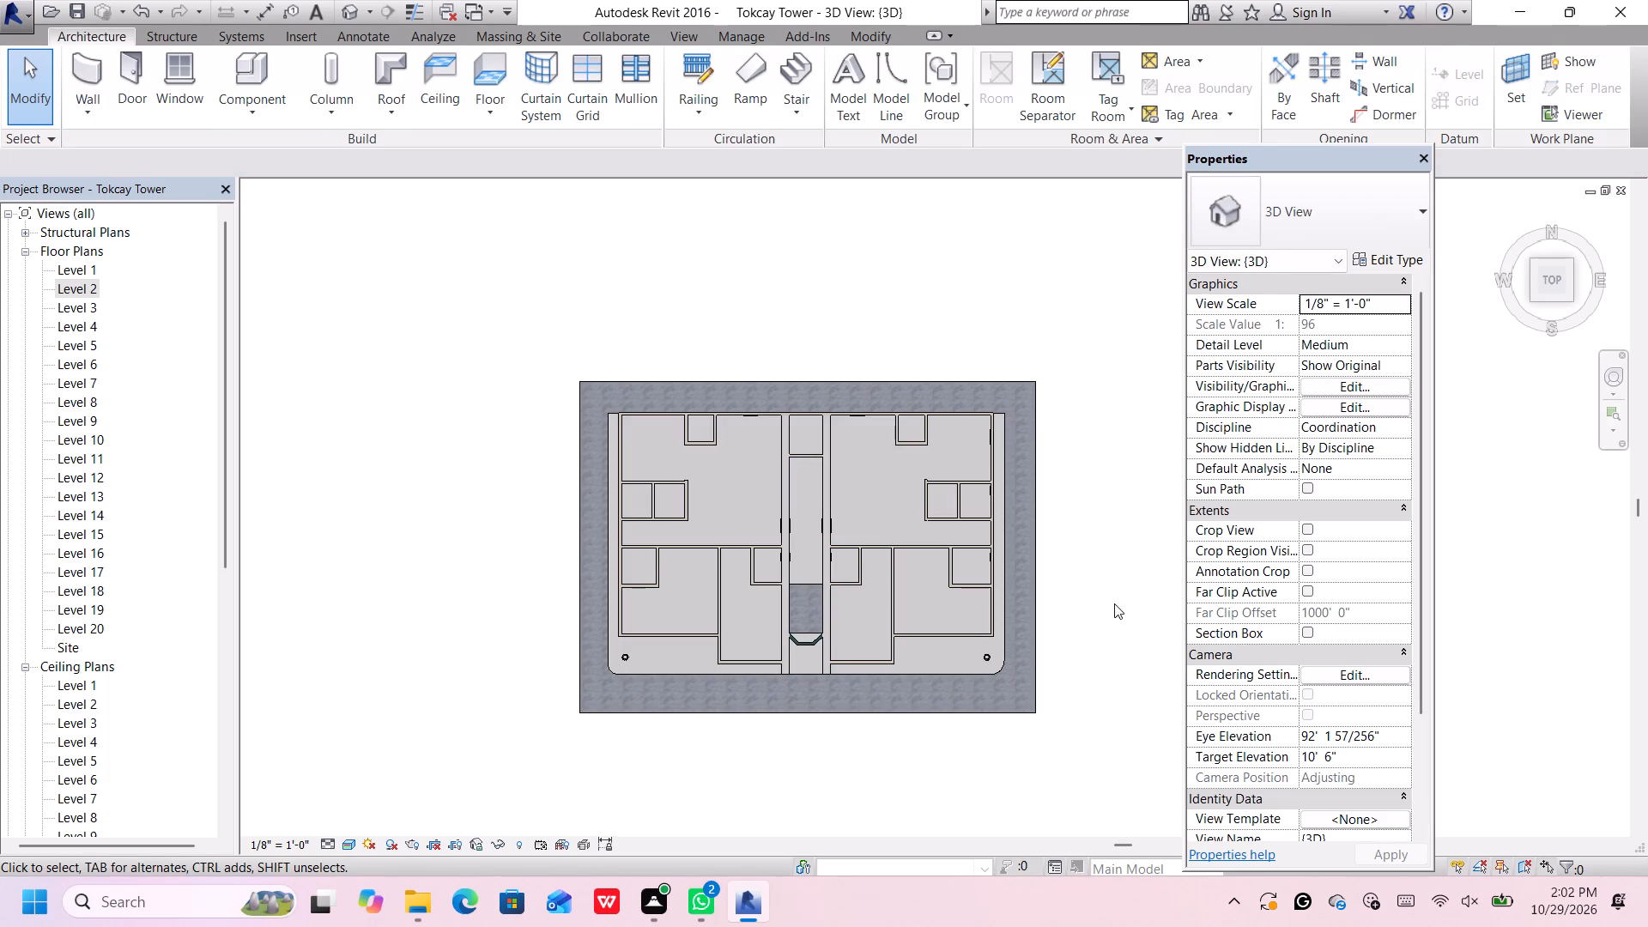
pyautogui.scroll(2, 799, 591)
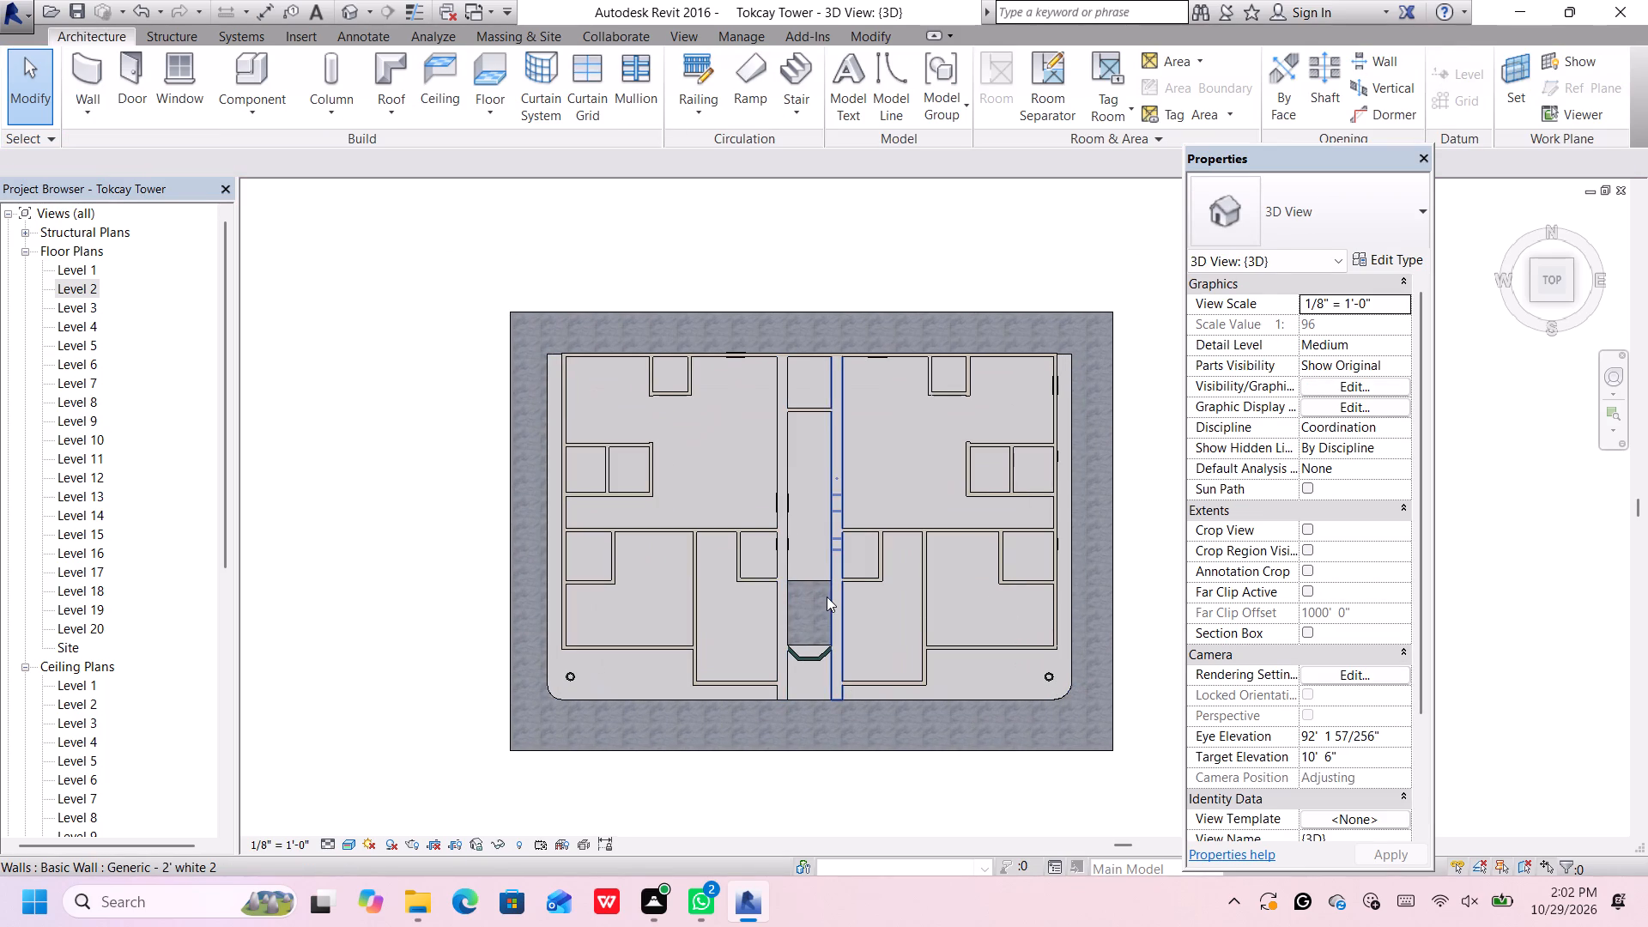
# Place a 3' wide U-shaped winder stair run from Level 1 to Level 2 inside the roof opening, against the end opposite the green wall.
pyautogui.click(787, 76)
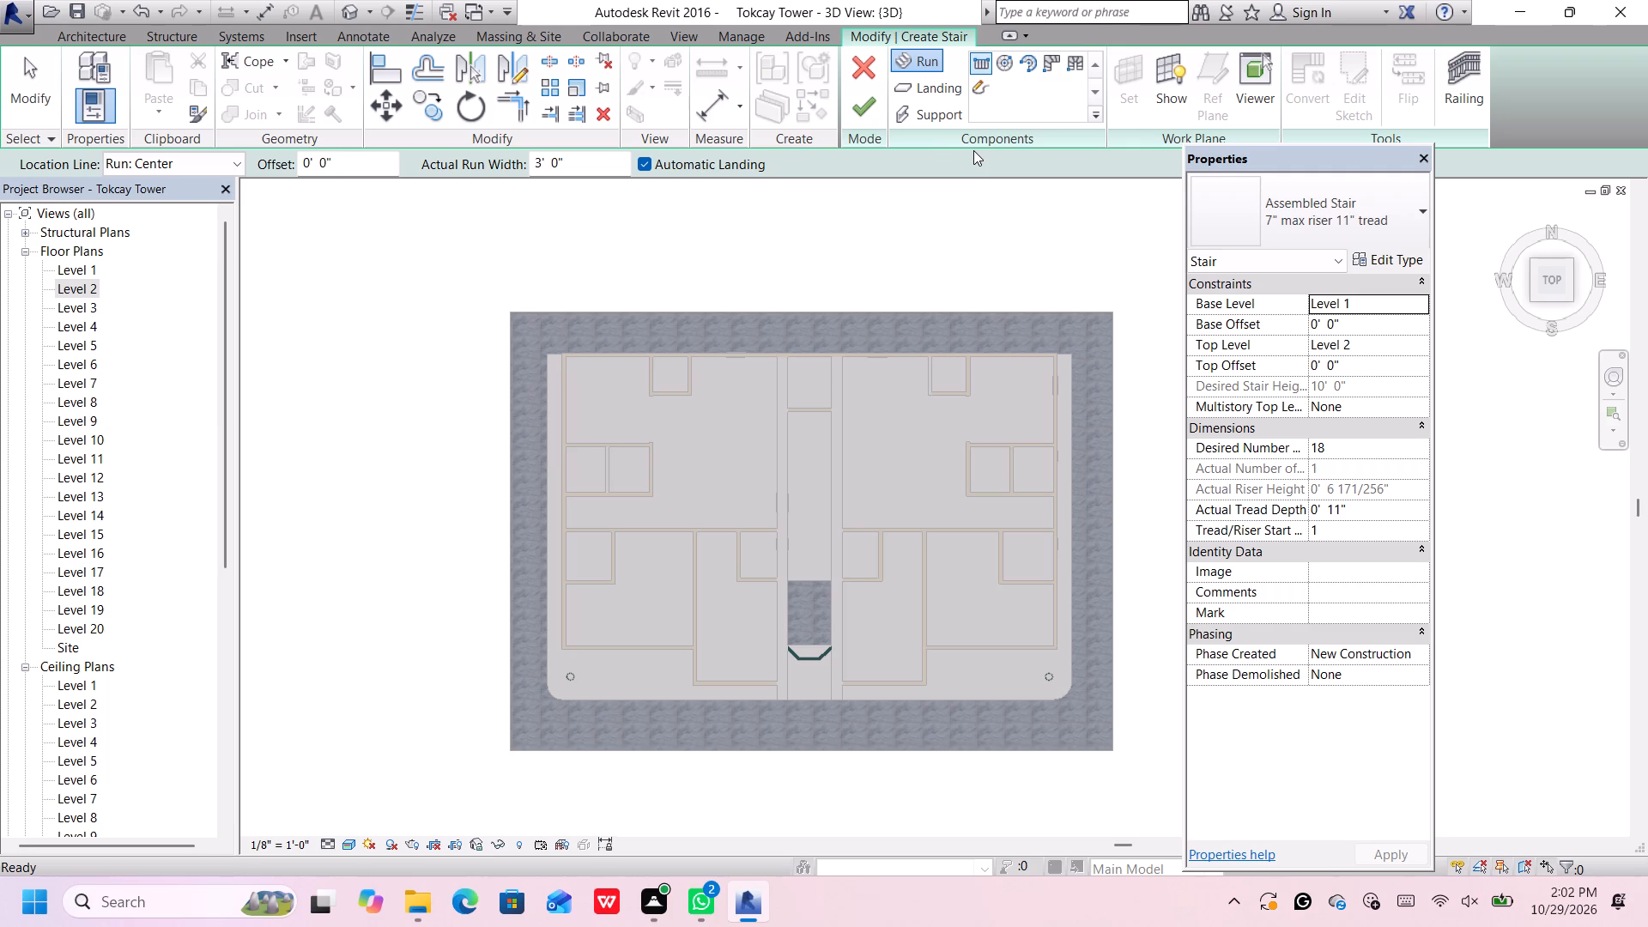
pyautogui.click(1069, 64)
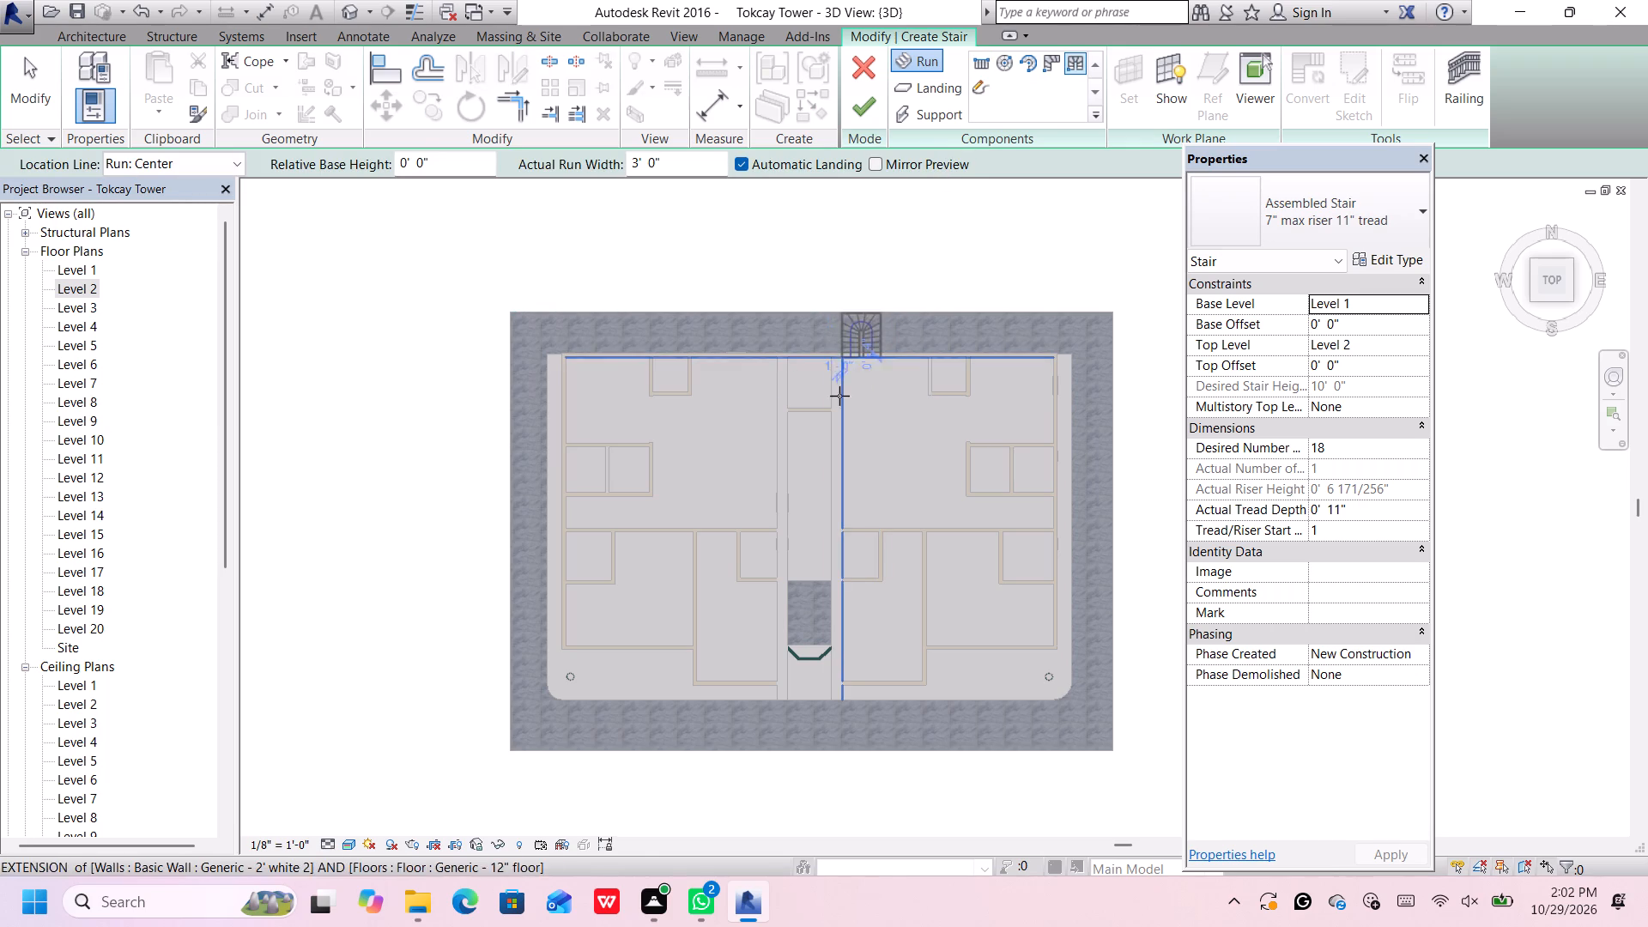
pyautogui.scroll(2, 807, 634)
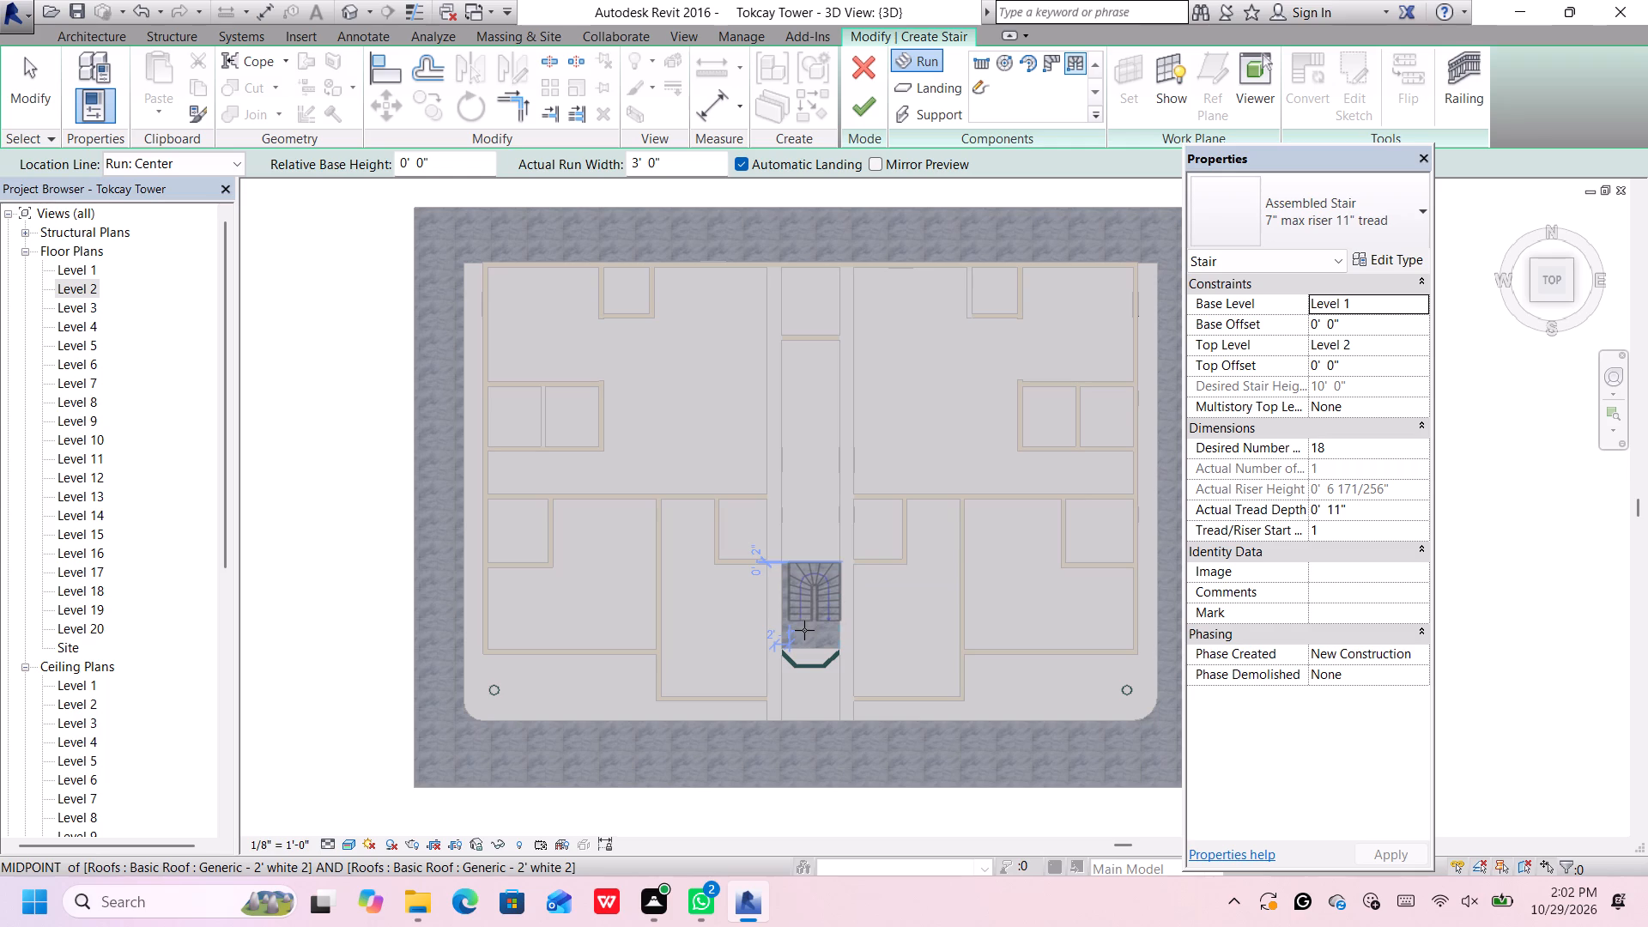
pyautogui.scroll(4, 802, 631)
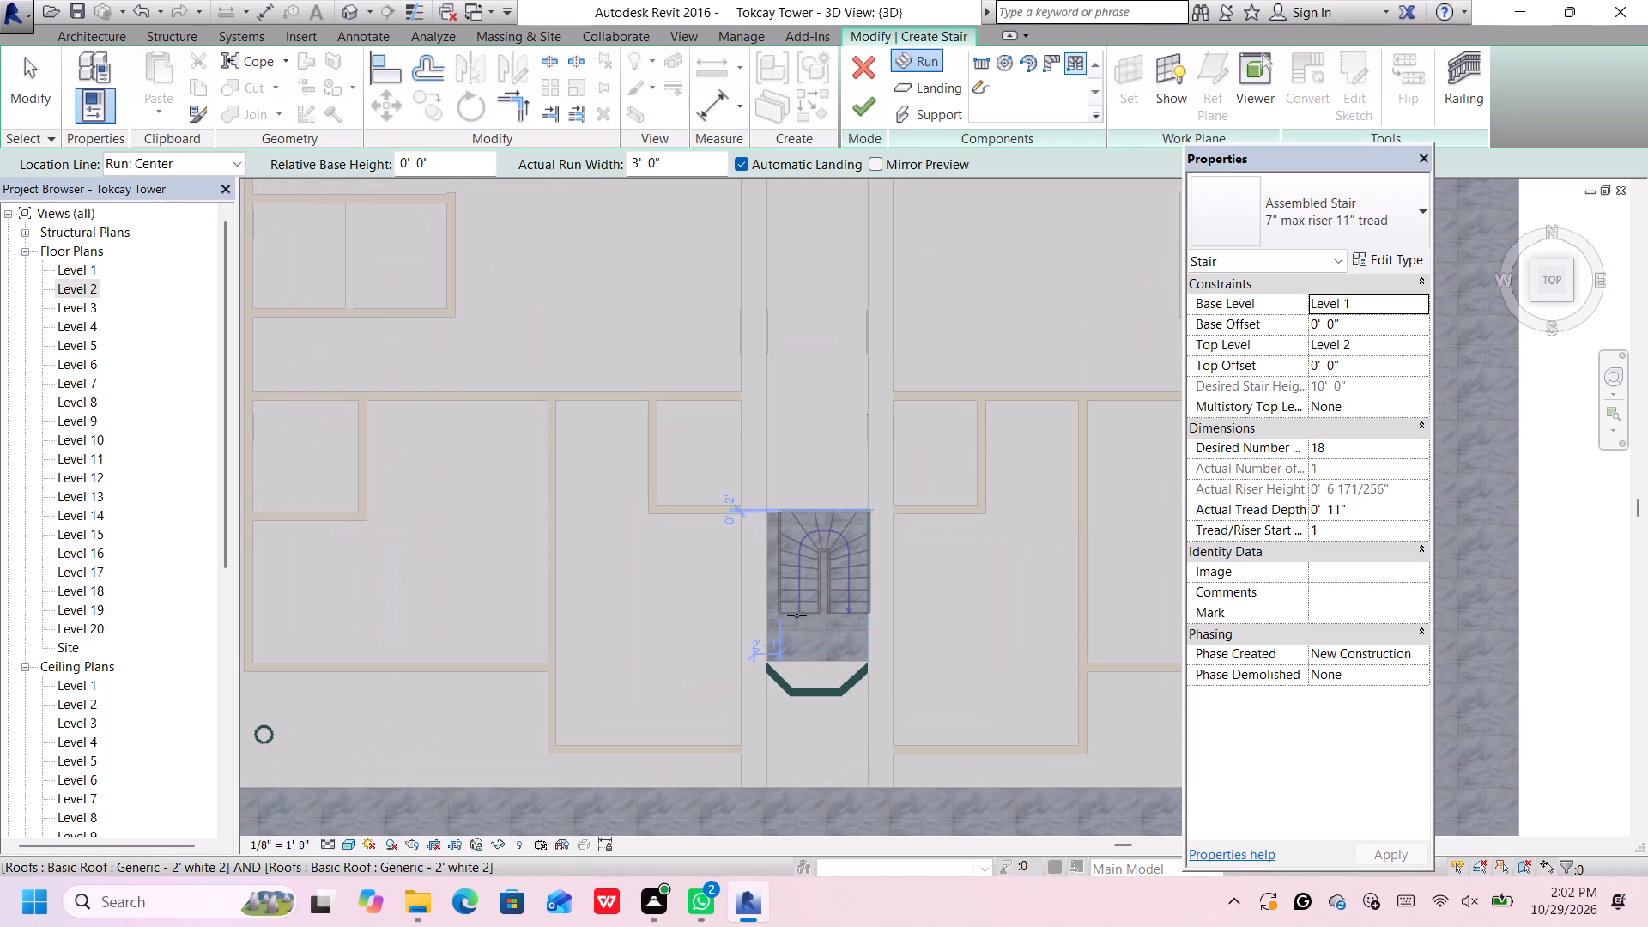
pyautogui.scroll(3, 792, 615)
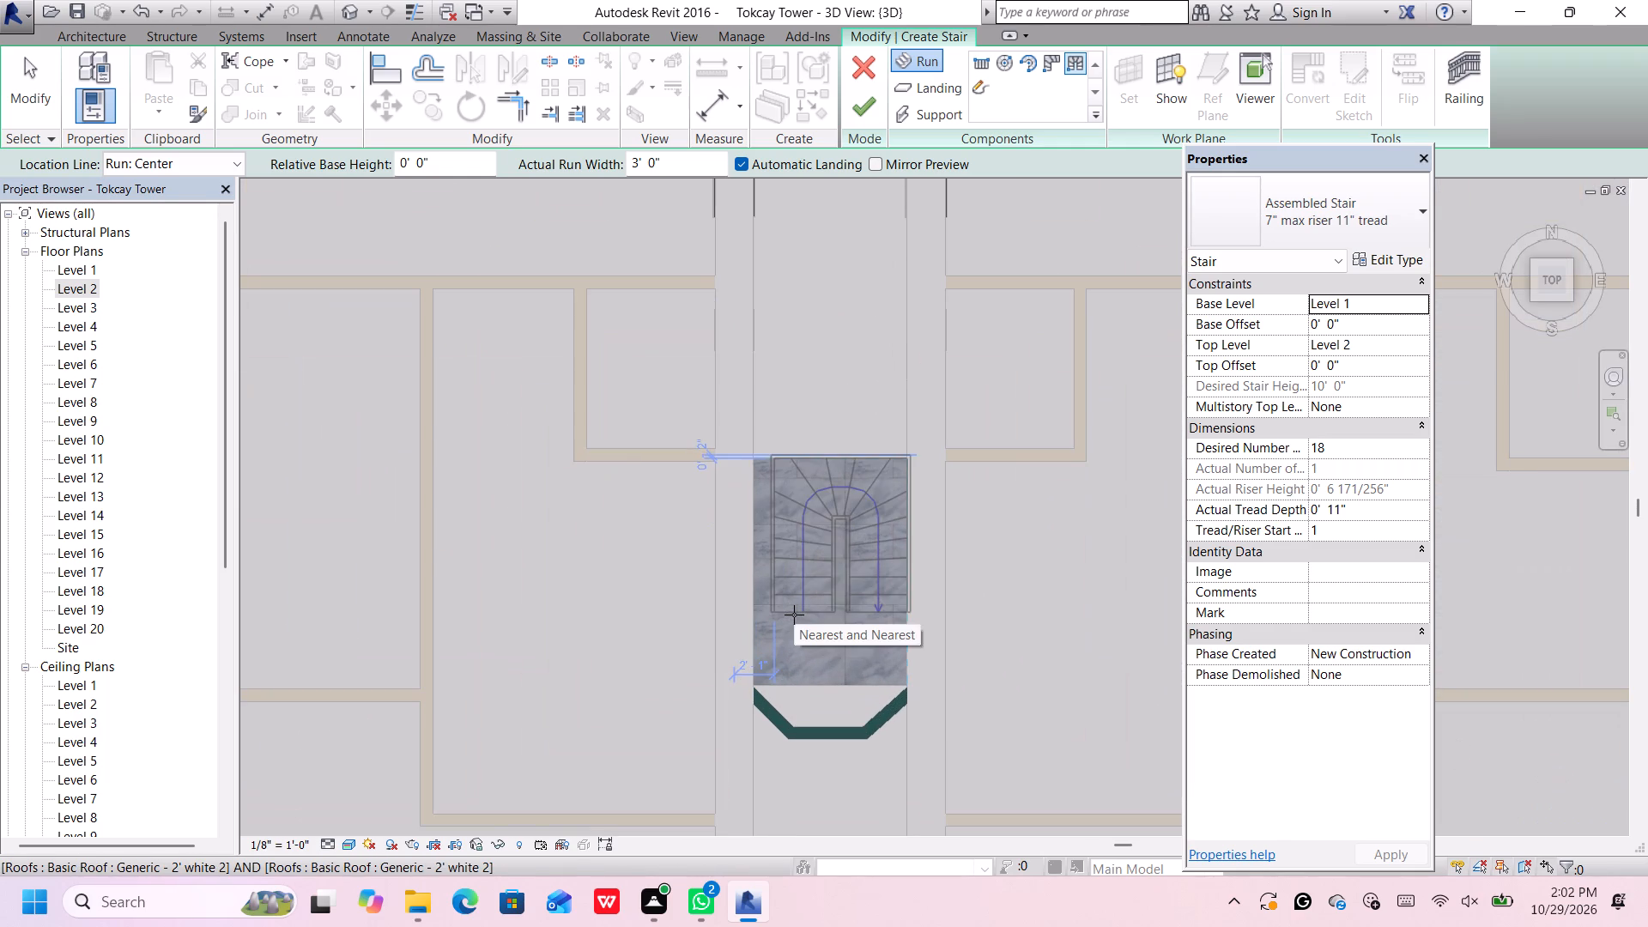
pyautogui.scroll(3, 793, 615)
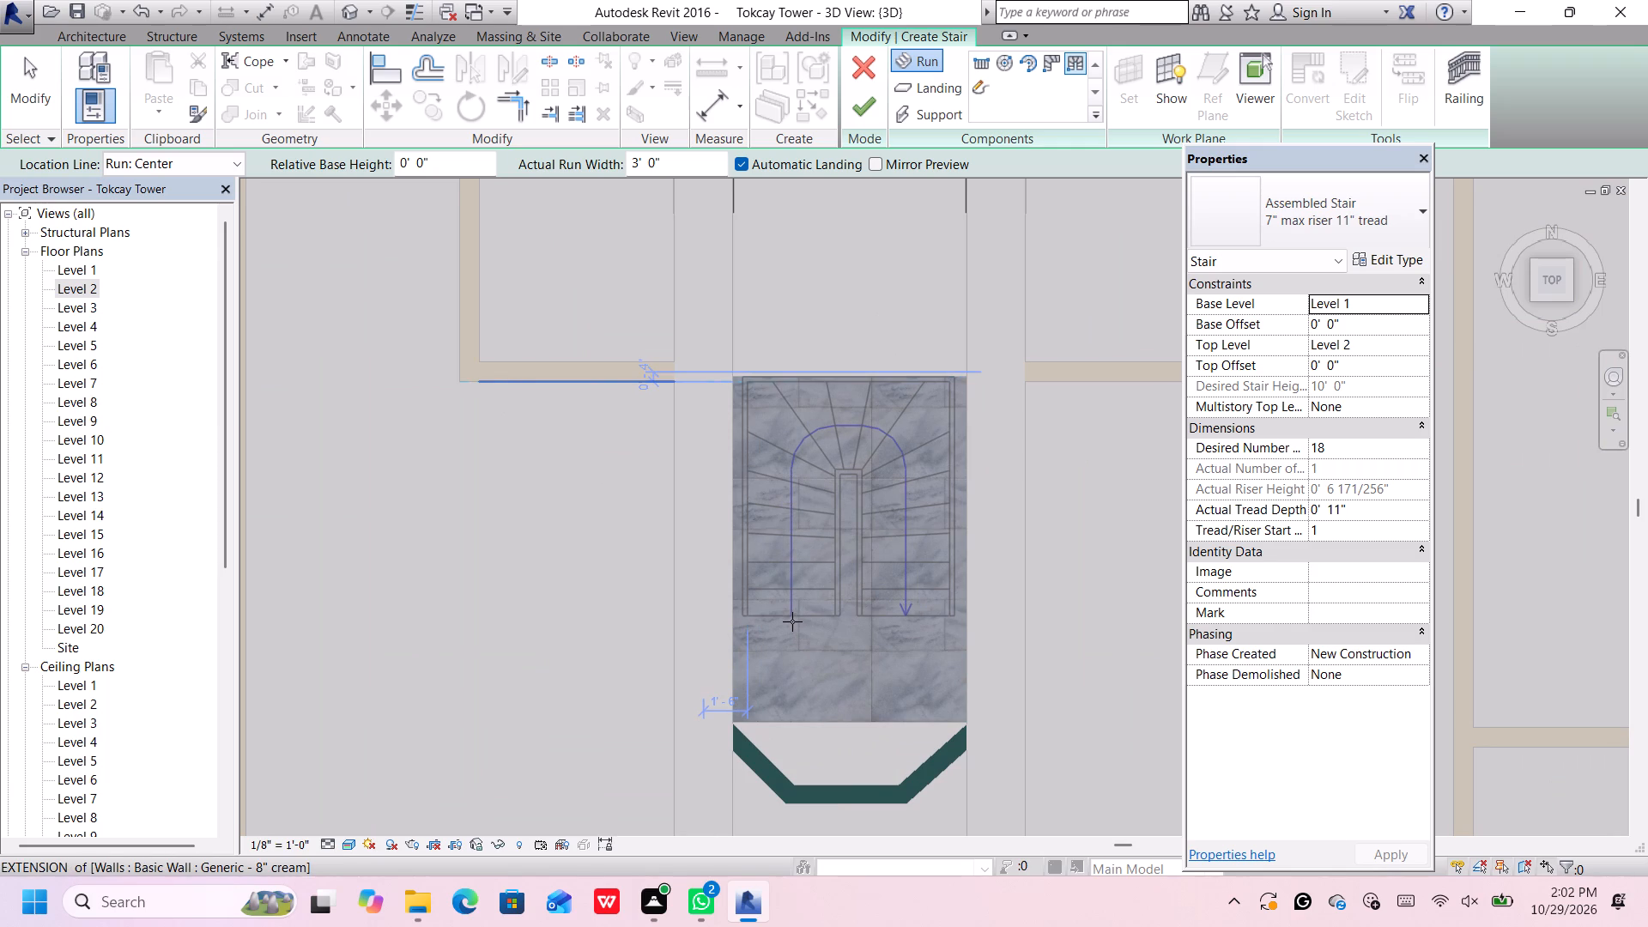
pyautogui.click(792, 621)
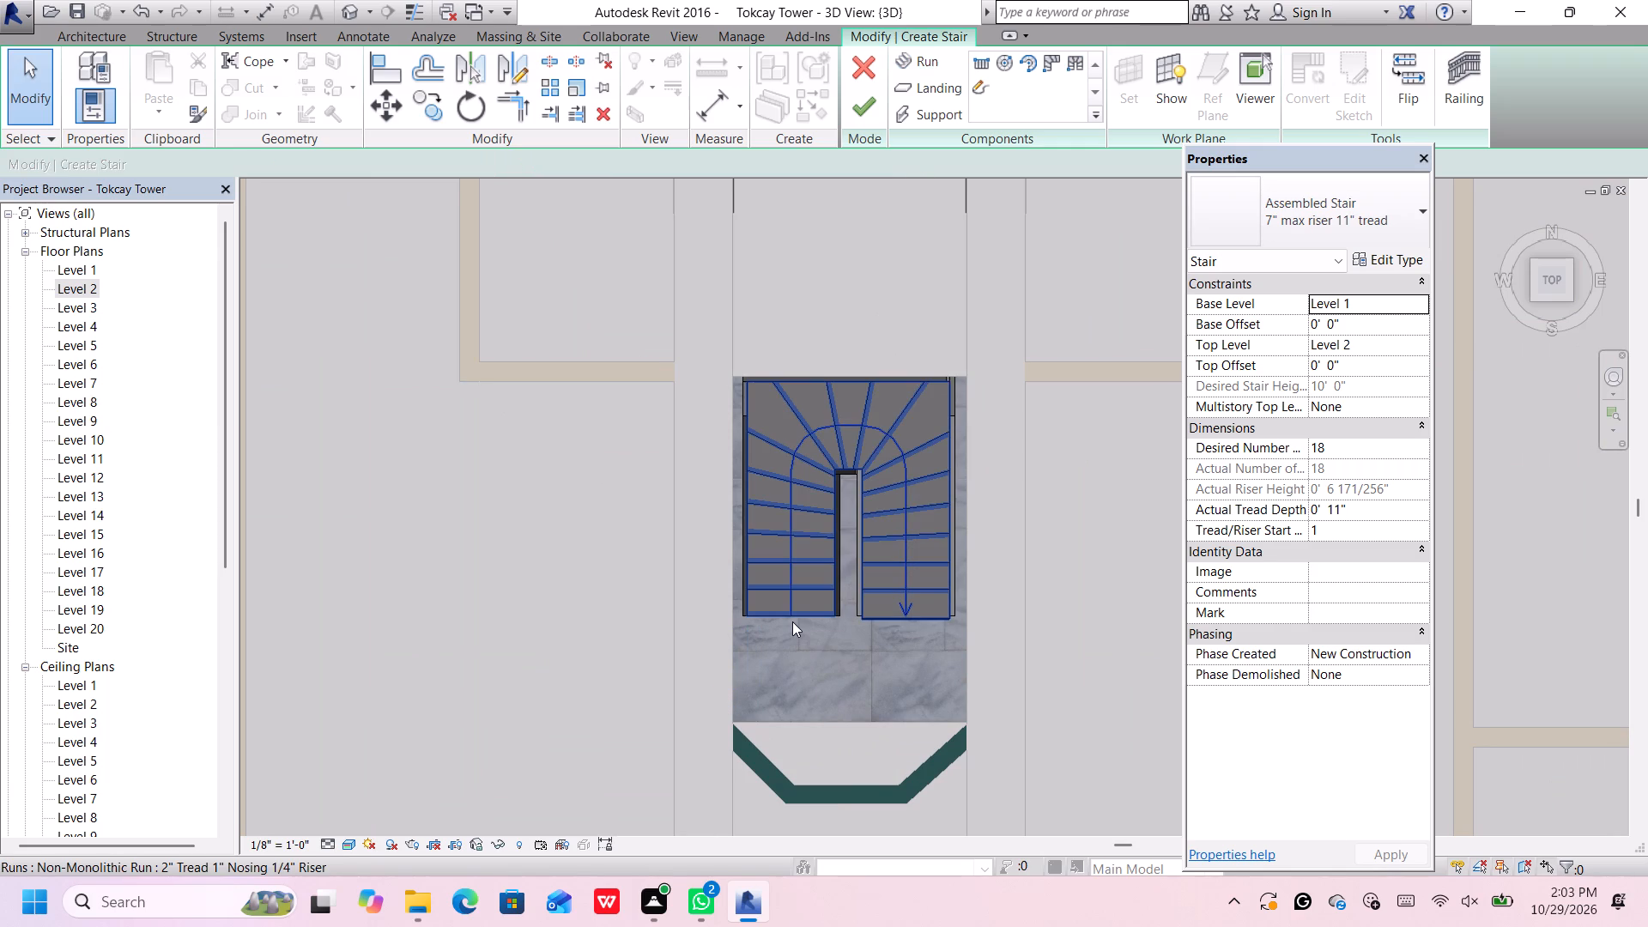
pyautogui.scroll(-6, 792, 621)
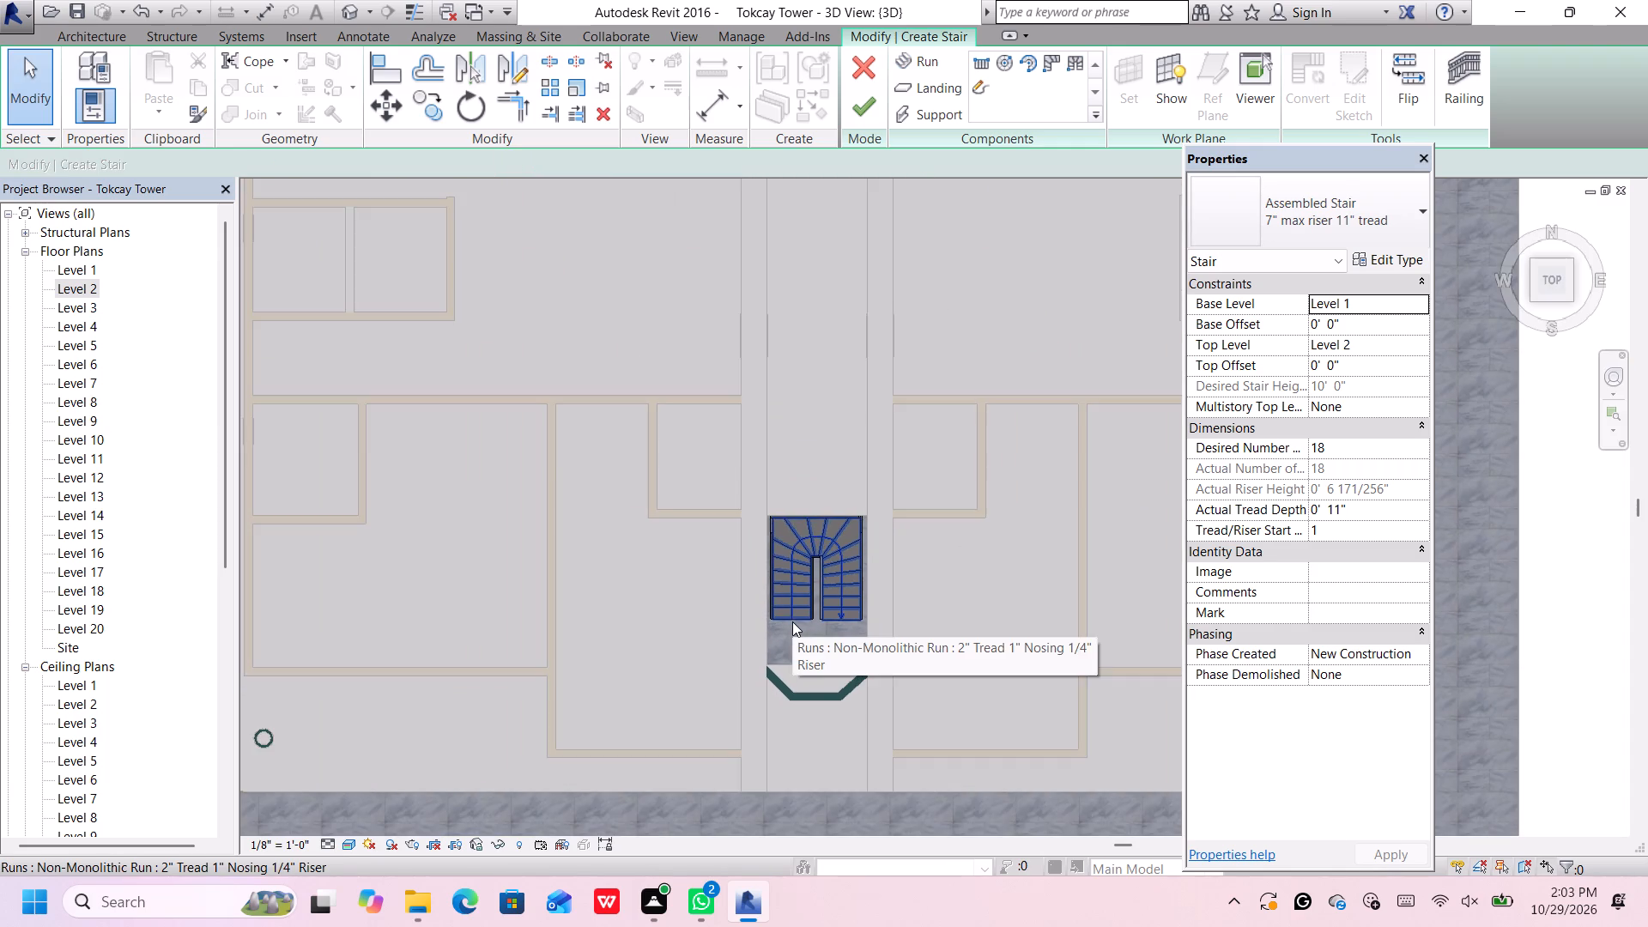
pyautogui.scroll(-3, 792, 619)
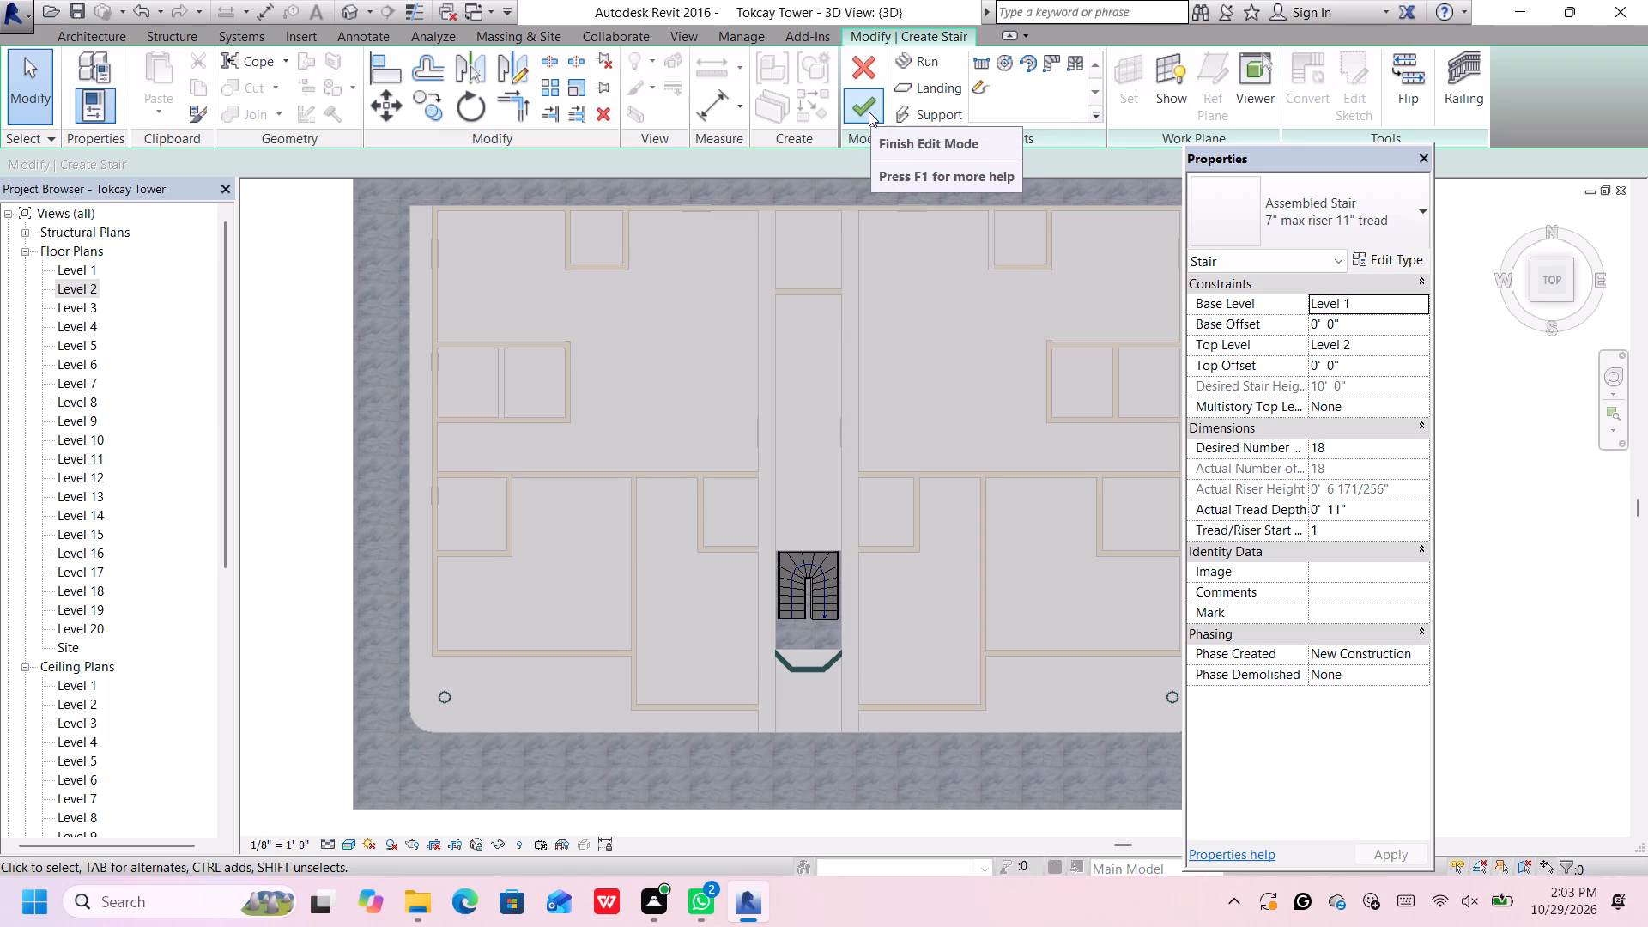
# Sketch a rectangular landing boundary about 8' by 3' 5 3/4" between the winder run's ends and the opening edge beside the green wall.
pyautogui.scroll(6, 869, 112)
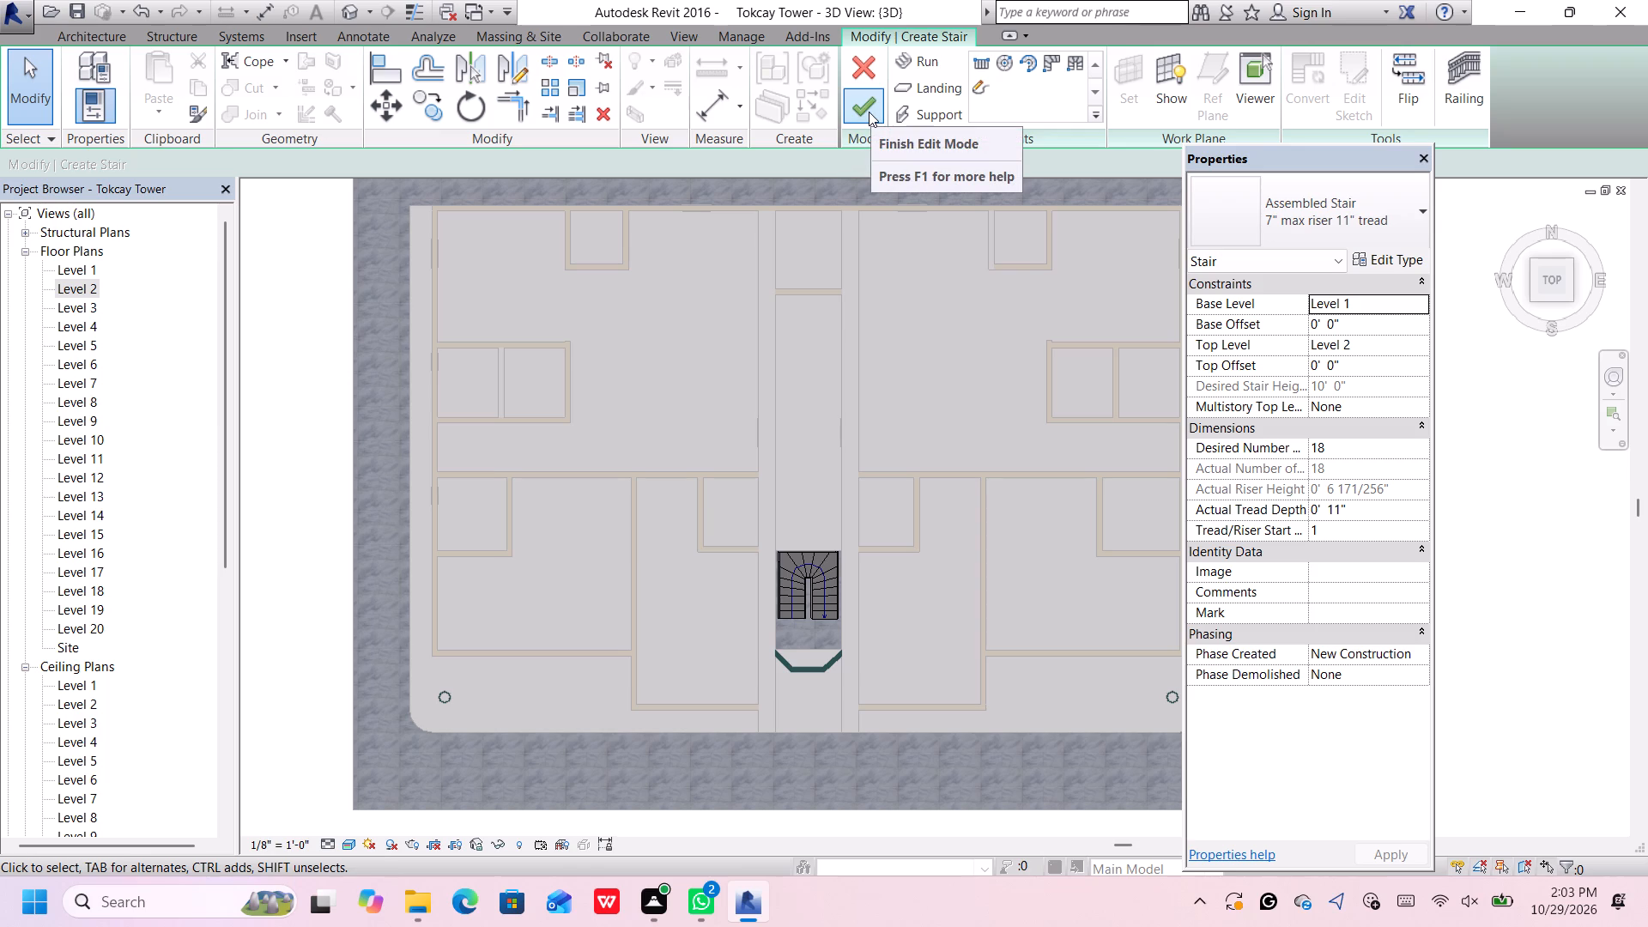
pyautogui.click(909, 80)
pyautogui.scroll(8, 841, 616)
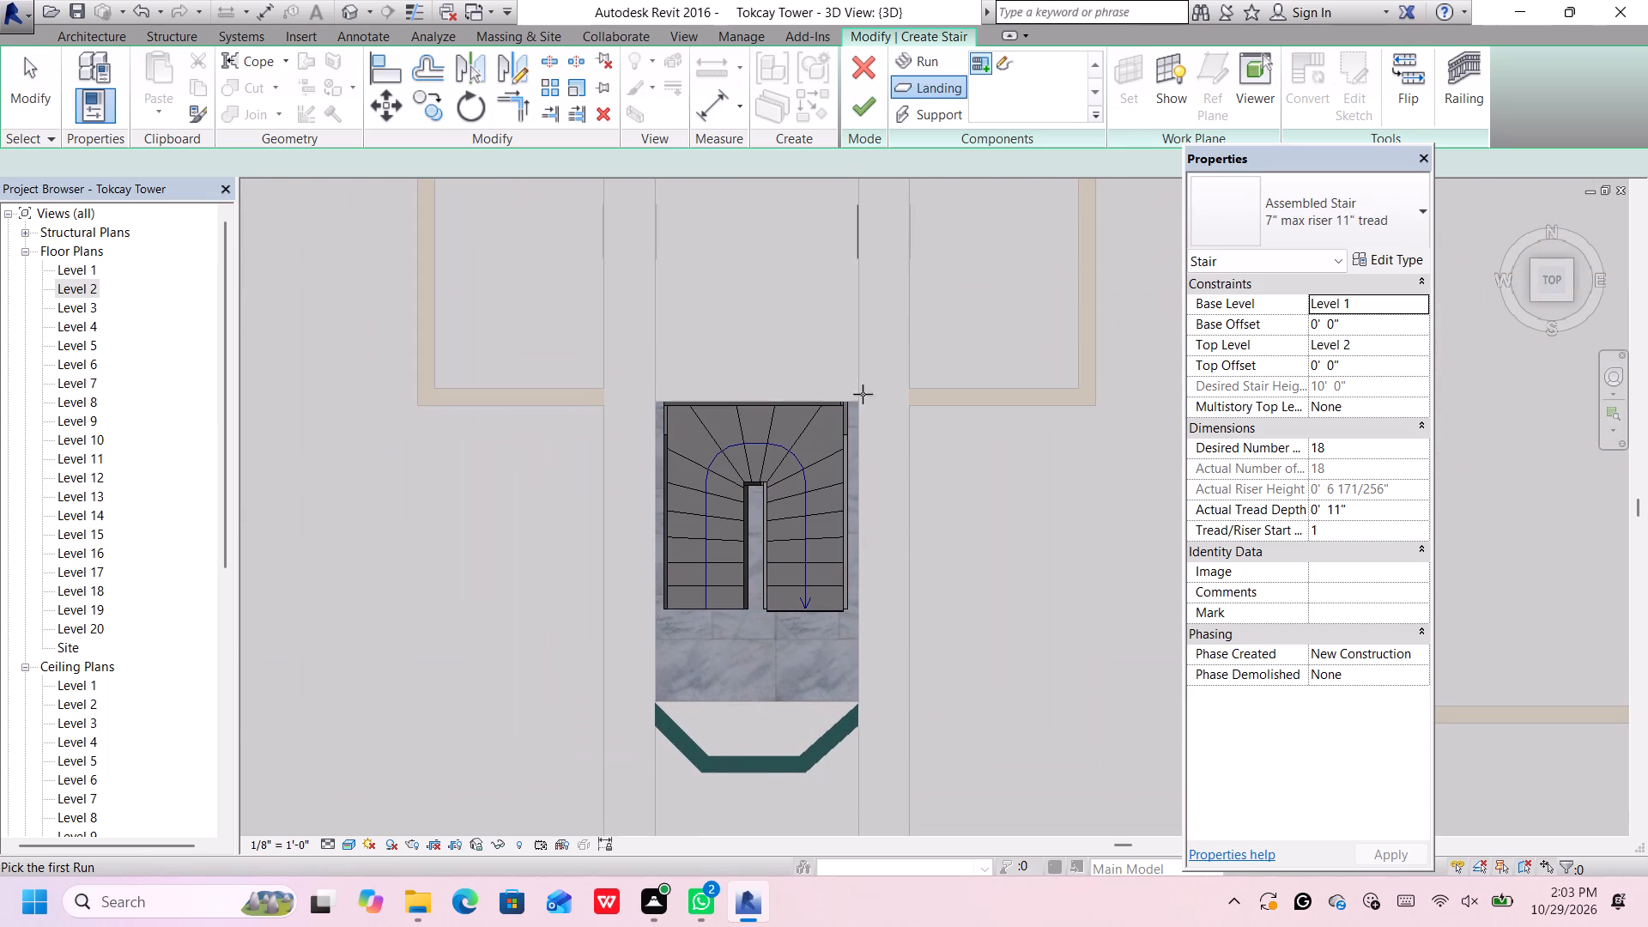
pyautogui.click(766, 610)
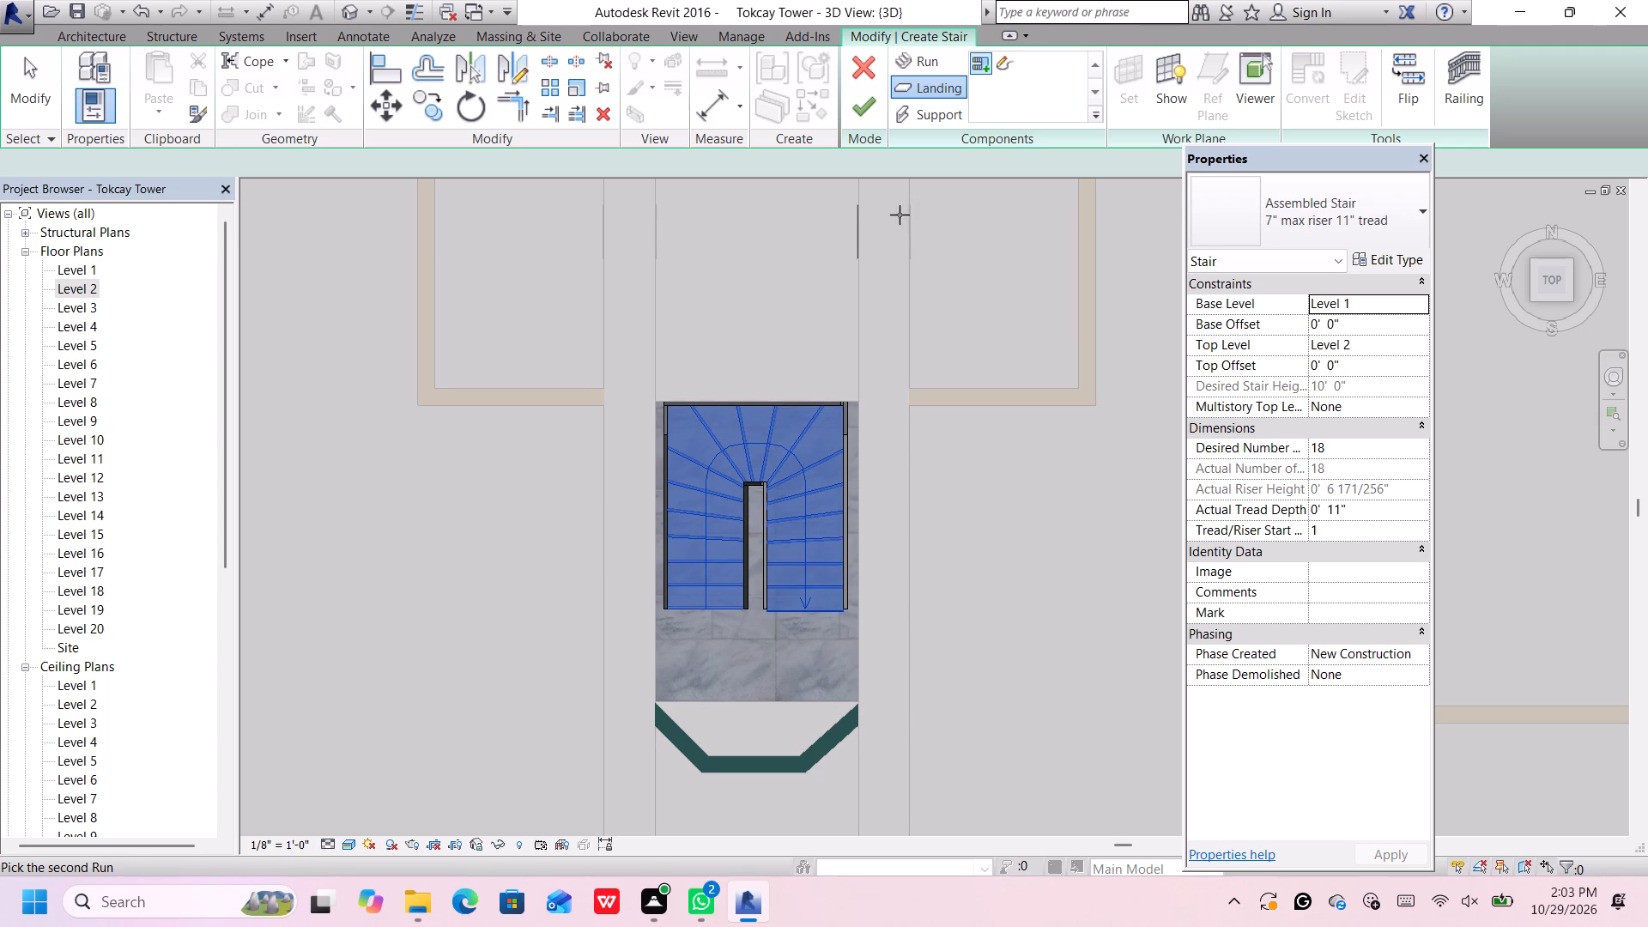
pyautogui.click(998, 63)
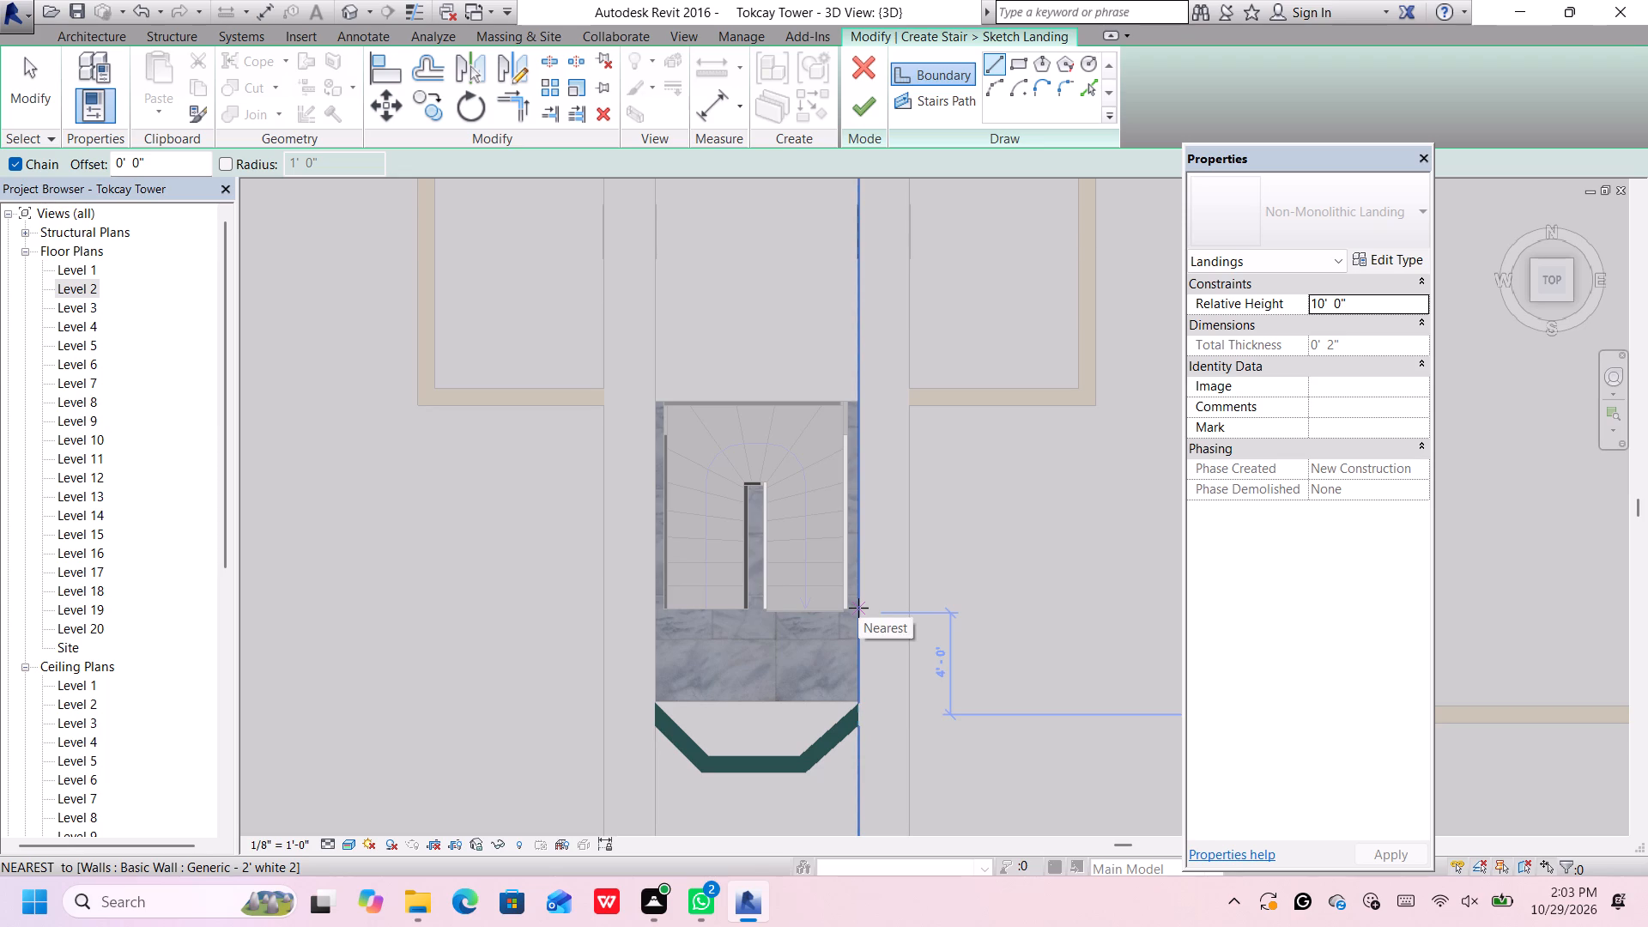
pyautogui.scroll(2, 858, 608)
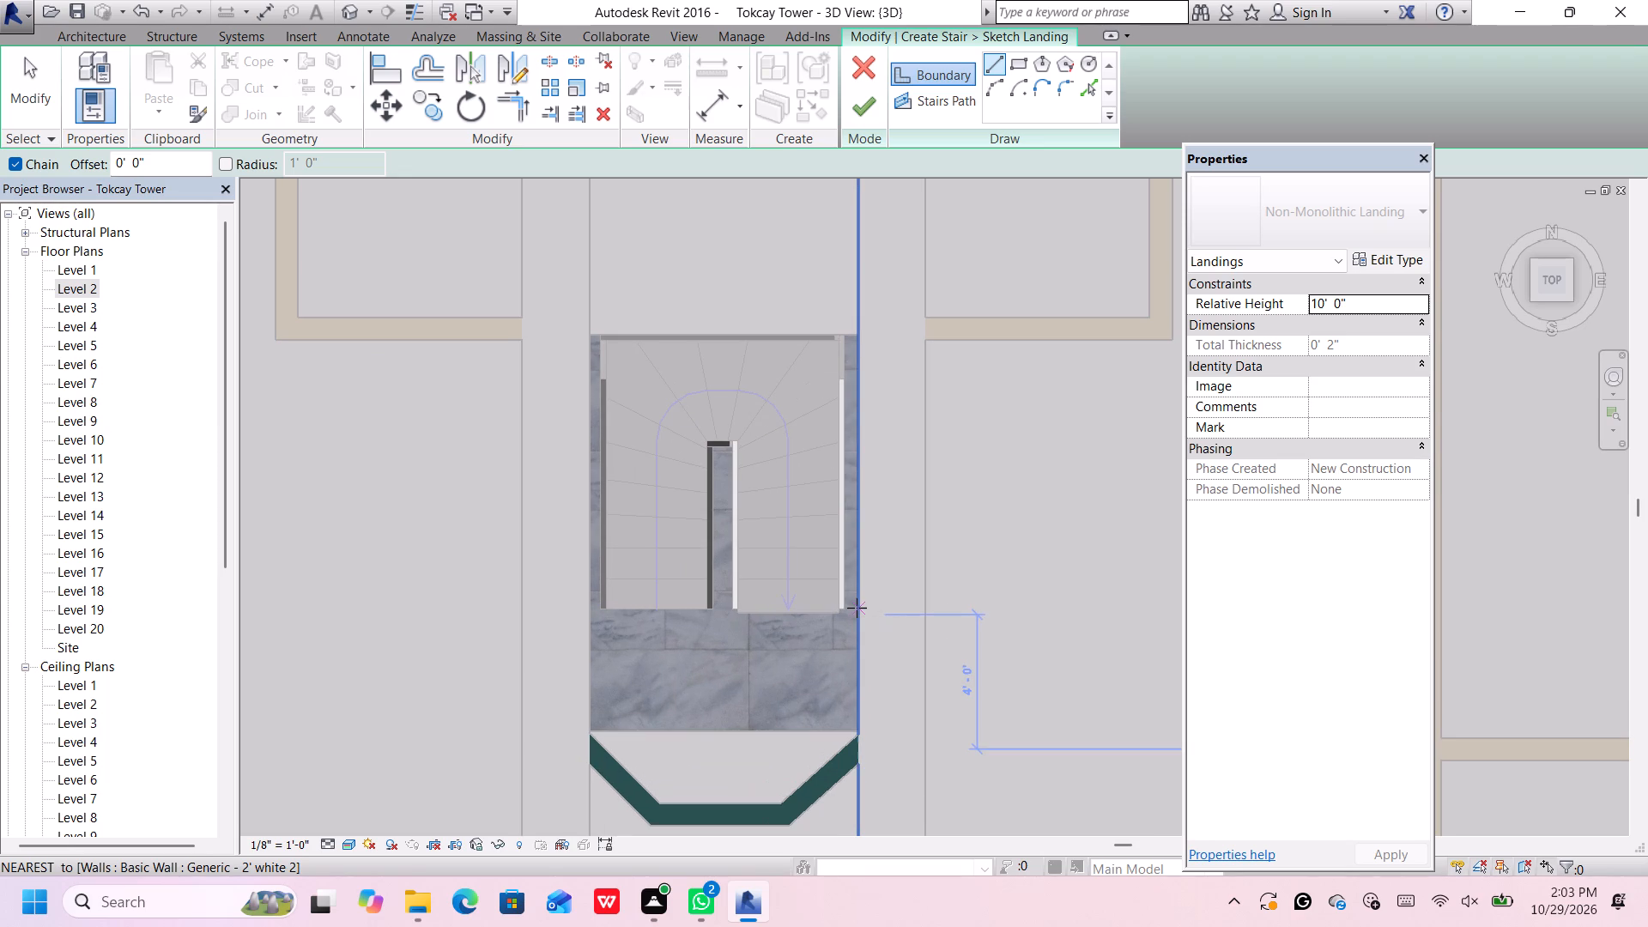
pyautogui.click(857, 608)
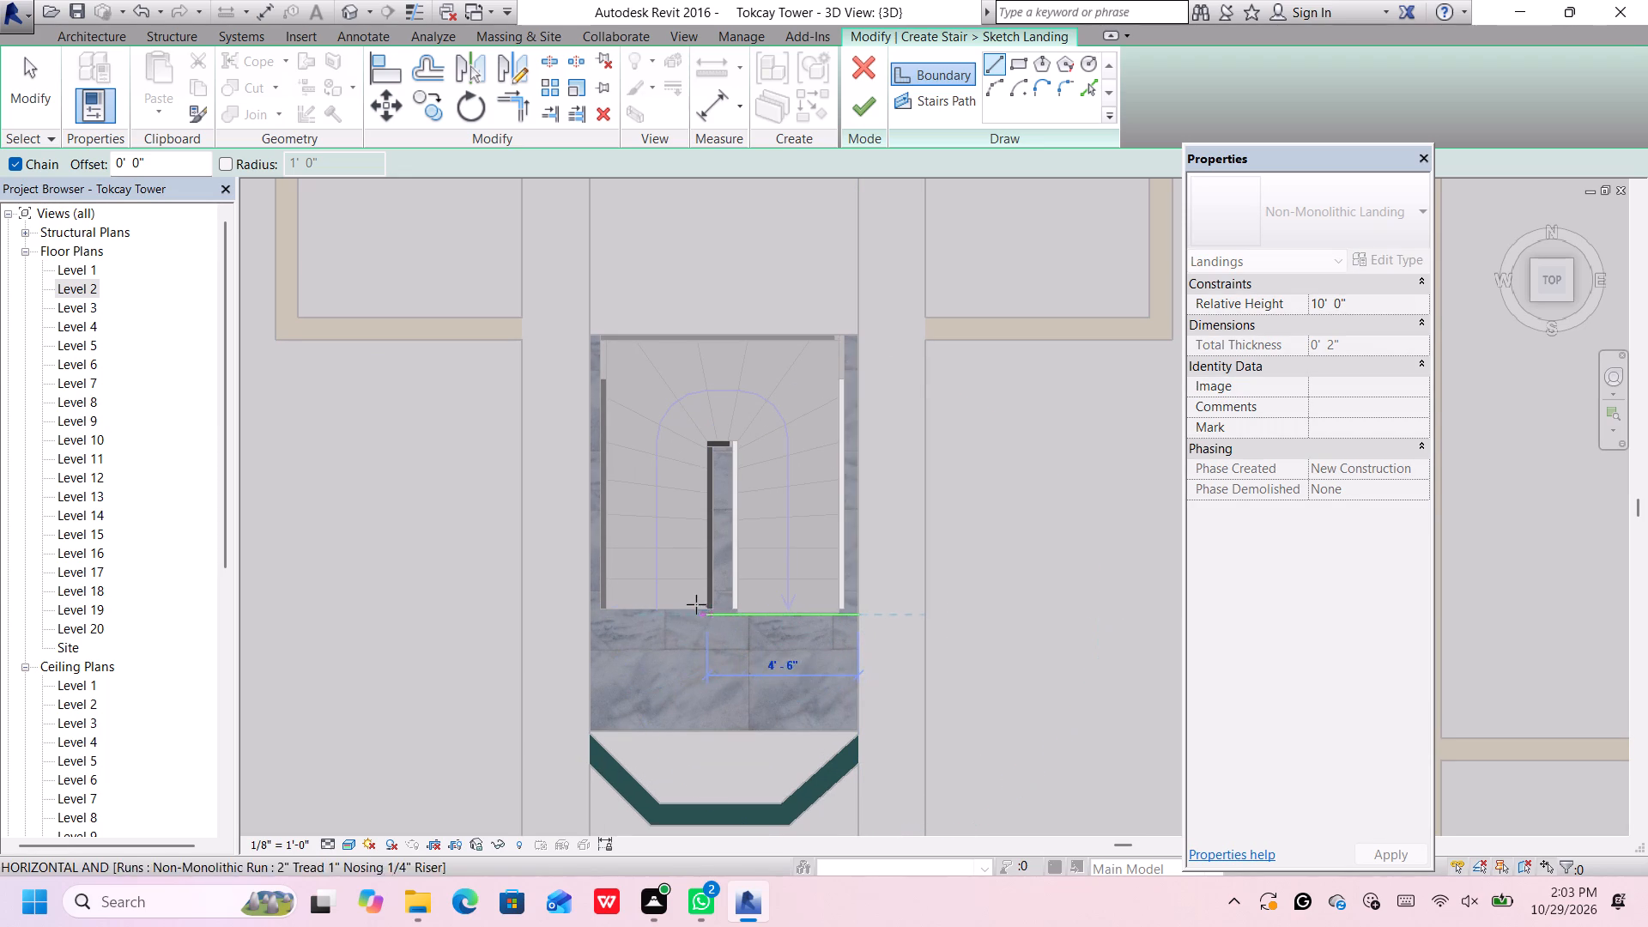
pyautogui.click(587, 610)
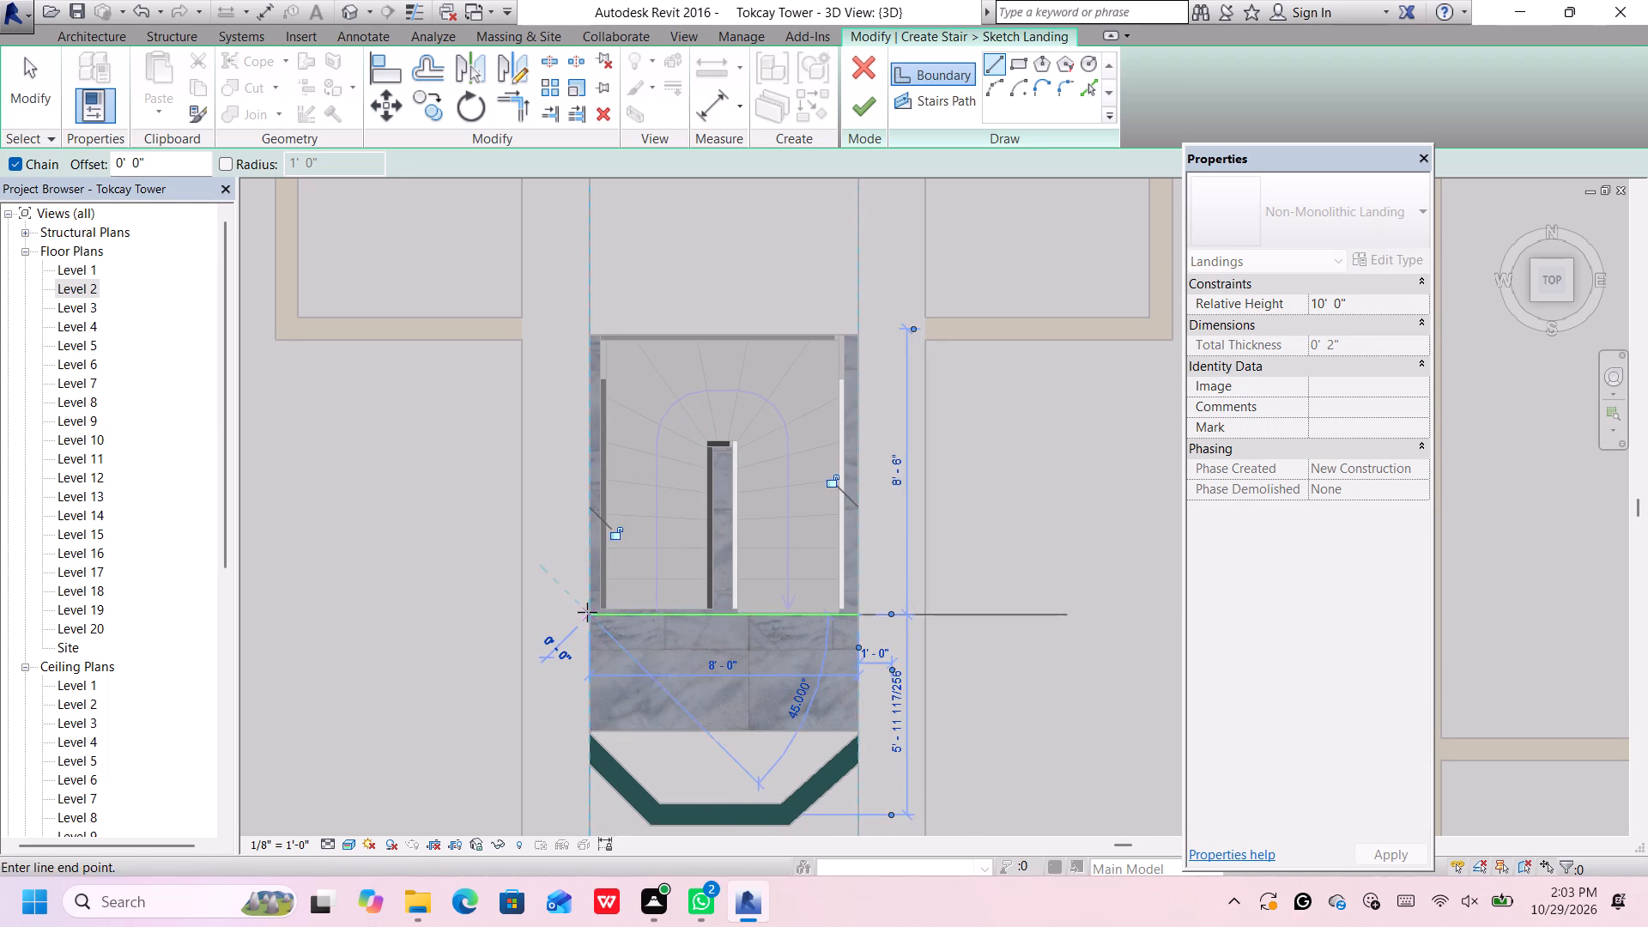
pyautogui.click(585, 725)
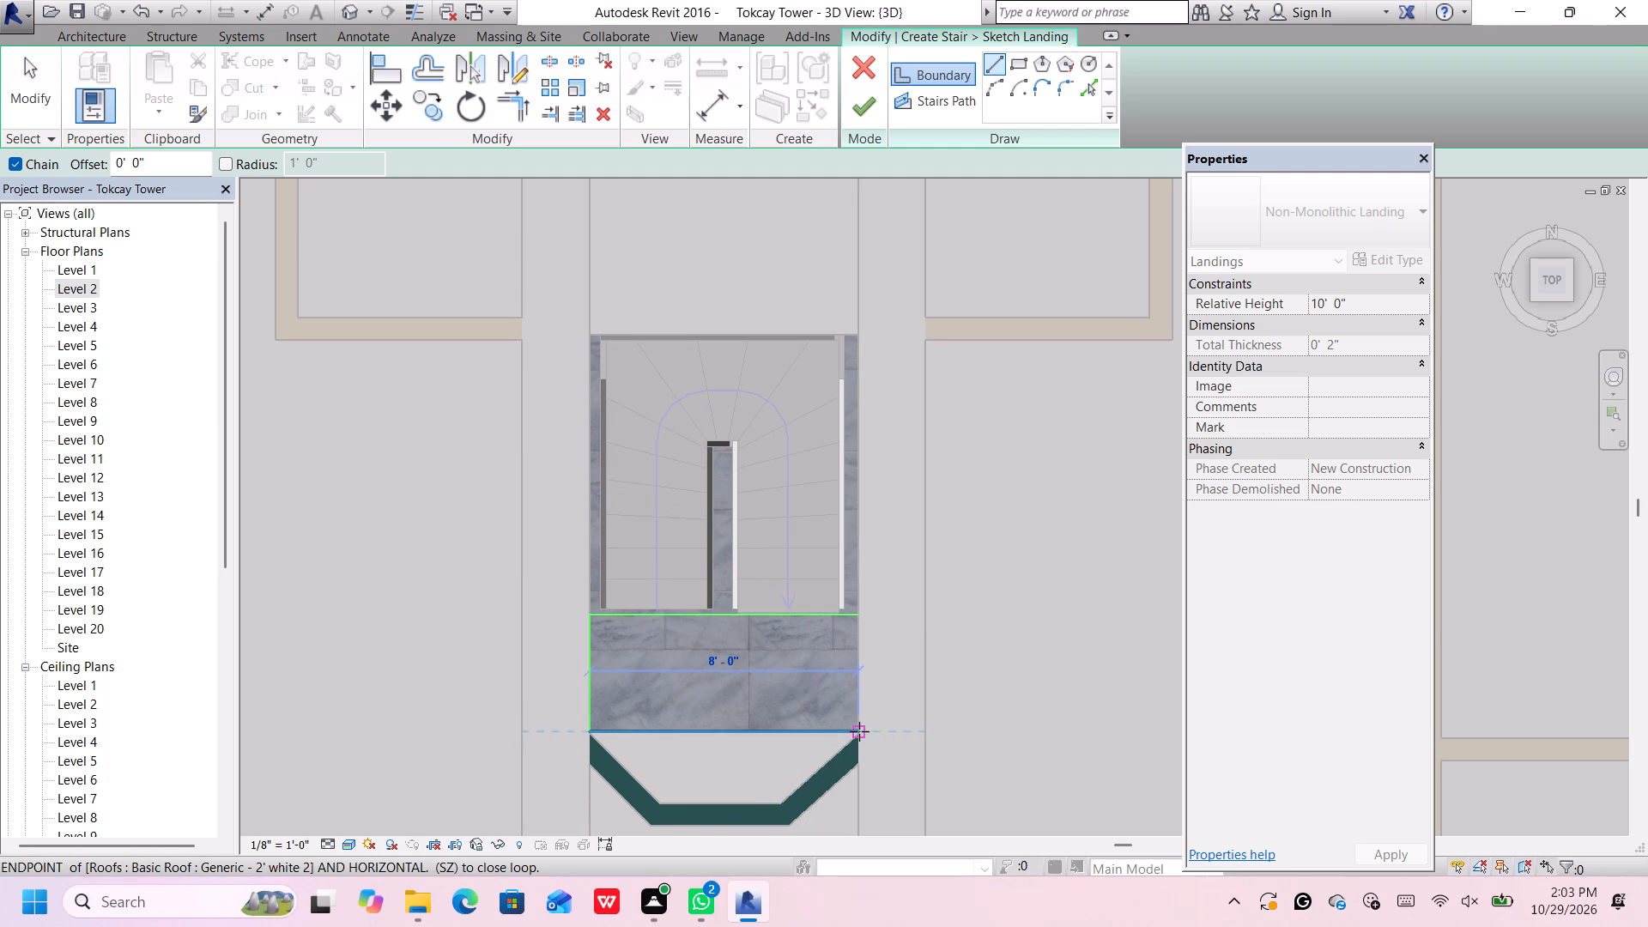
pyautogui.click(859, 731)
pyautogui.click(857, 611)
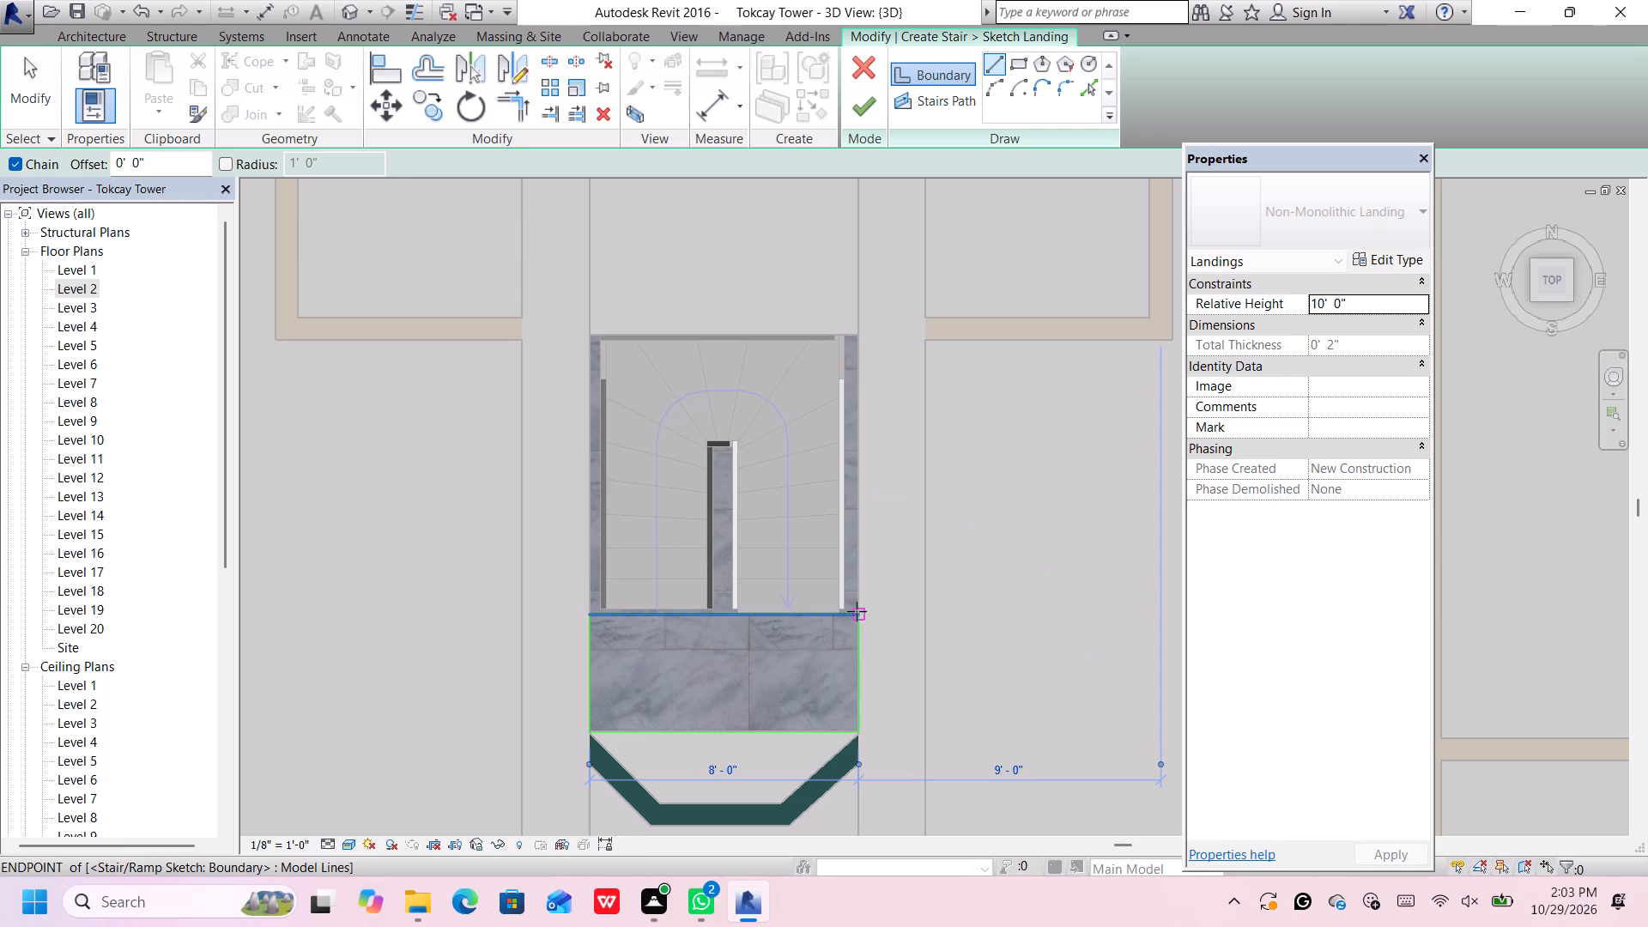
# Check the landing boundary's edge against the end of the stair run and finish the landing sketch.
pyautogui.scroll(-3, 760, 635)
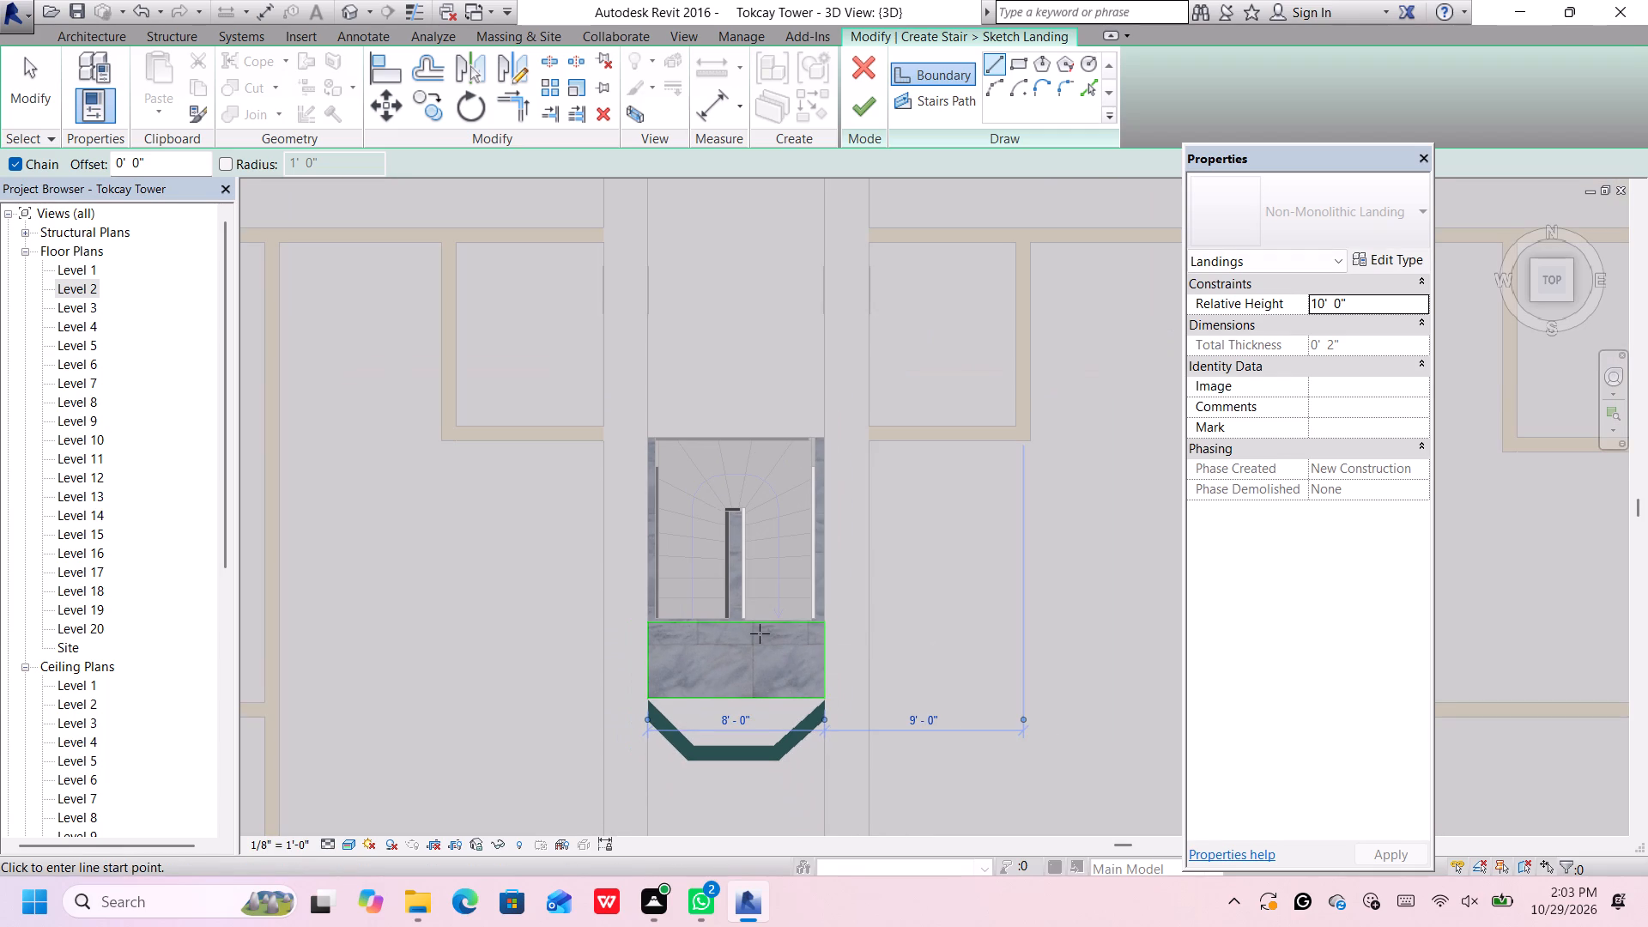
pyautogui.scroll(9, 774, 655)
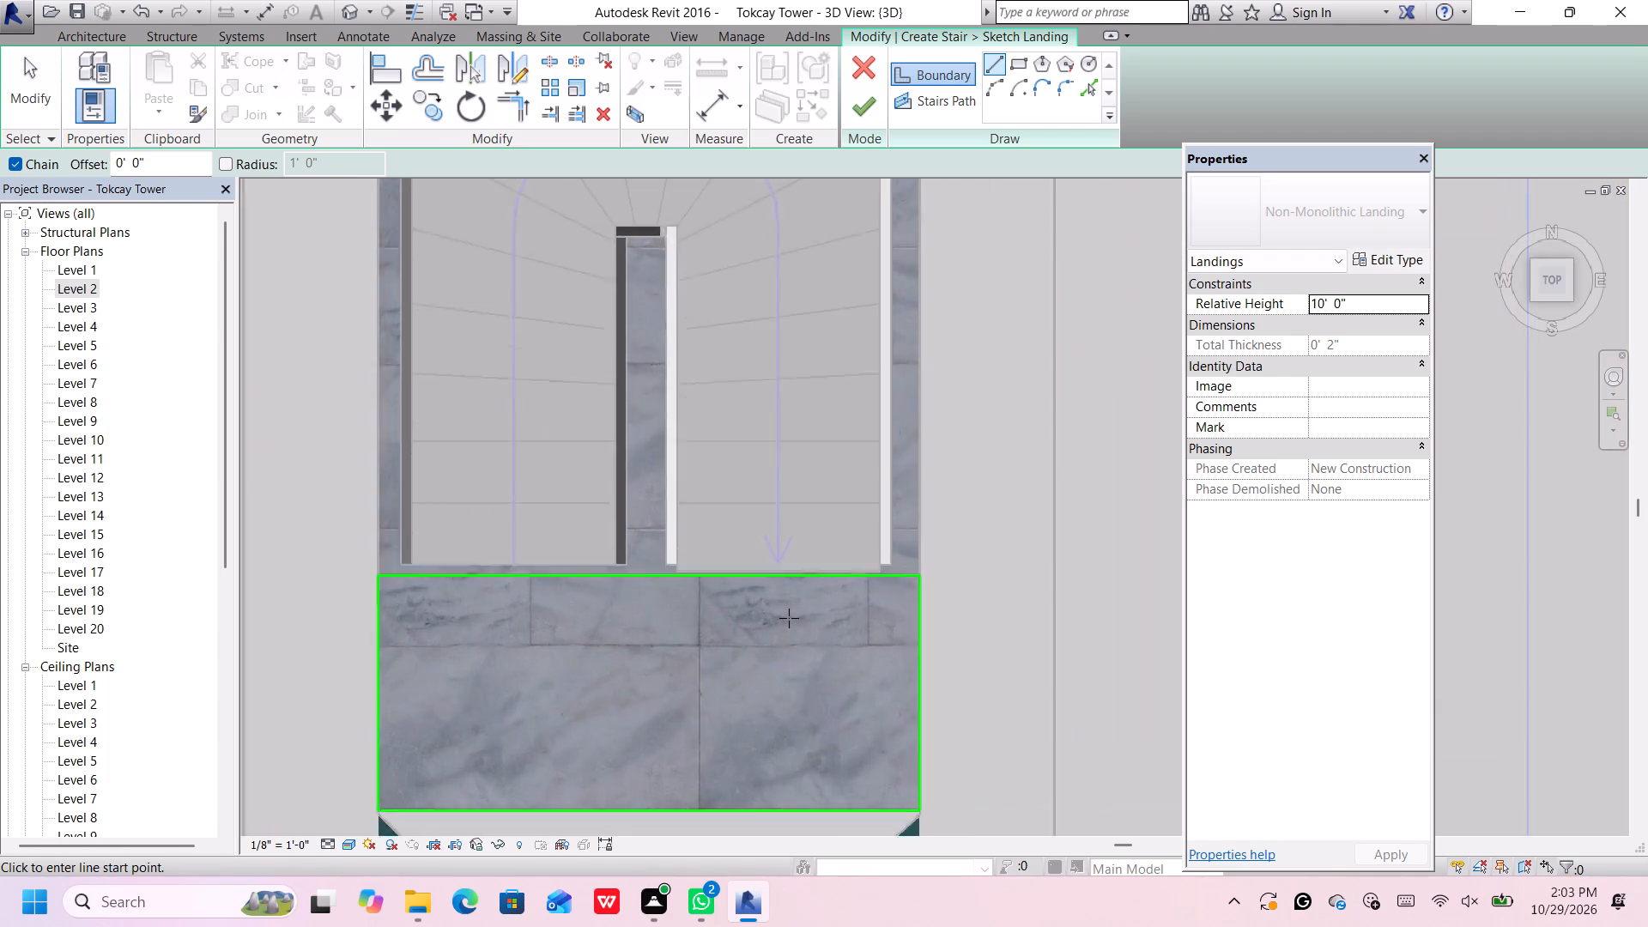
pyautogui.scroll(2, 789, 618)
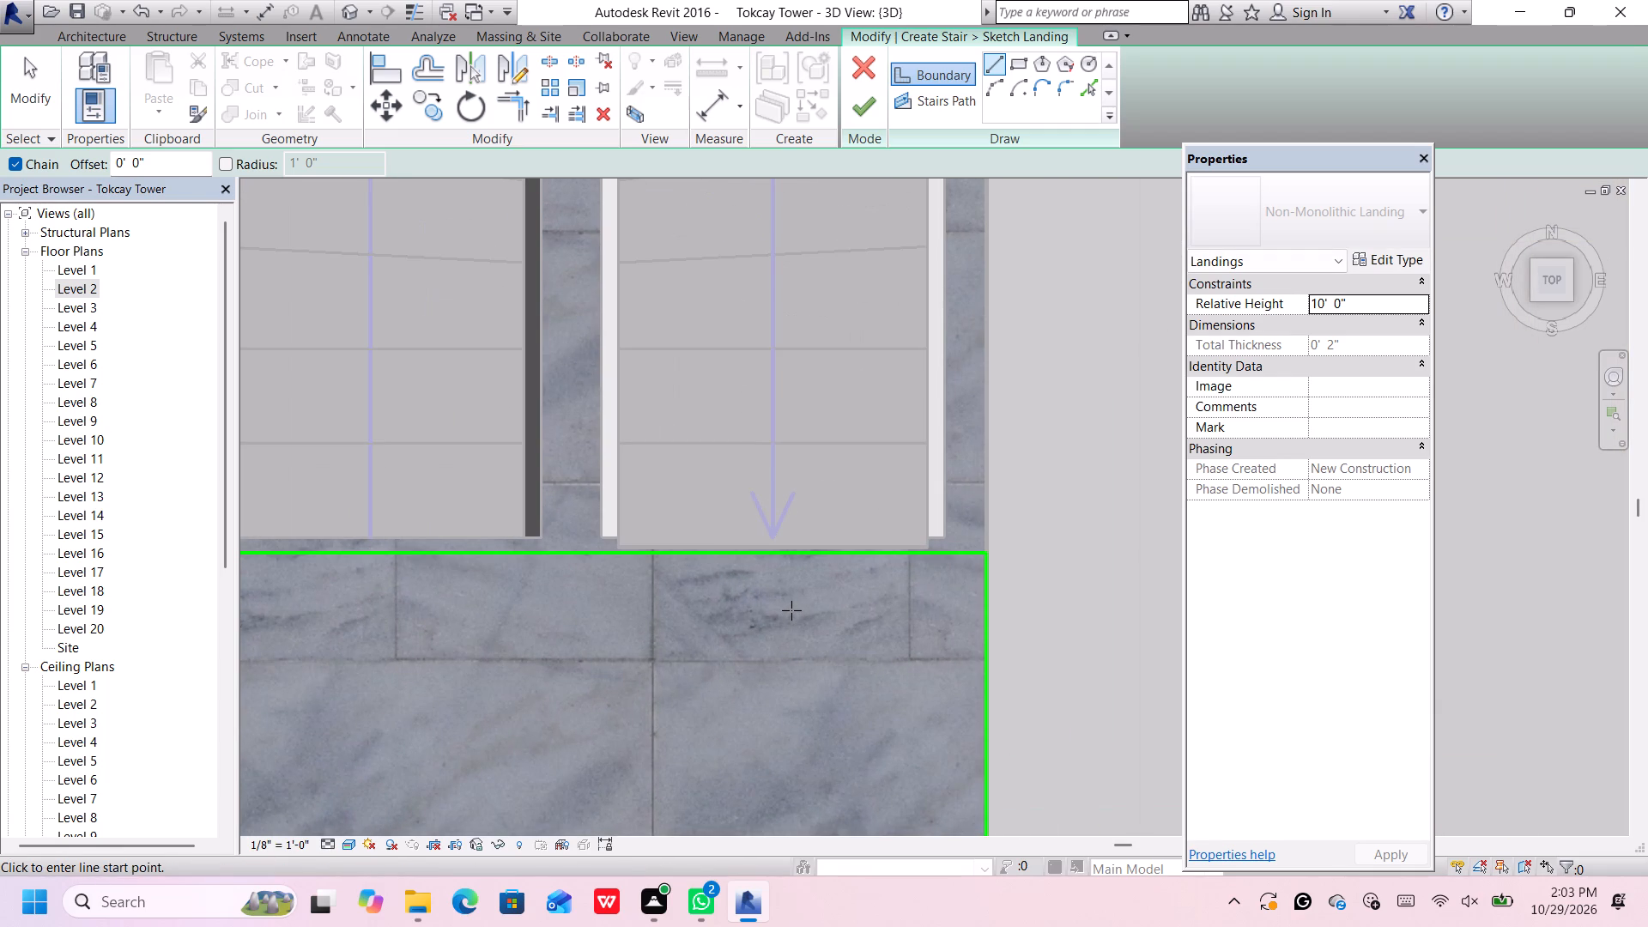
pyautogui.press('Escape')
pyautogui.press('Escape')
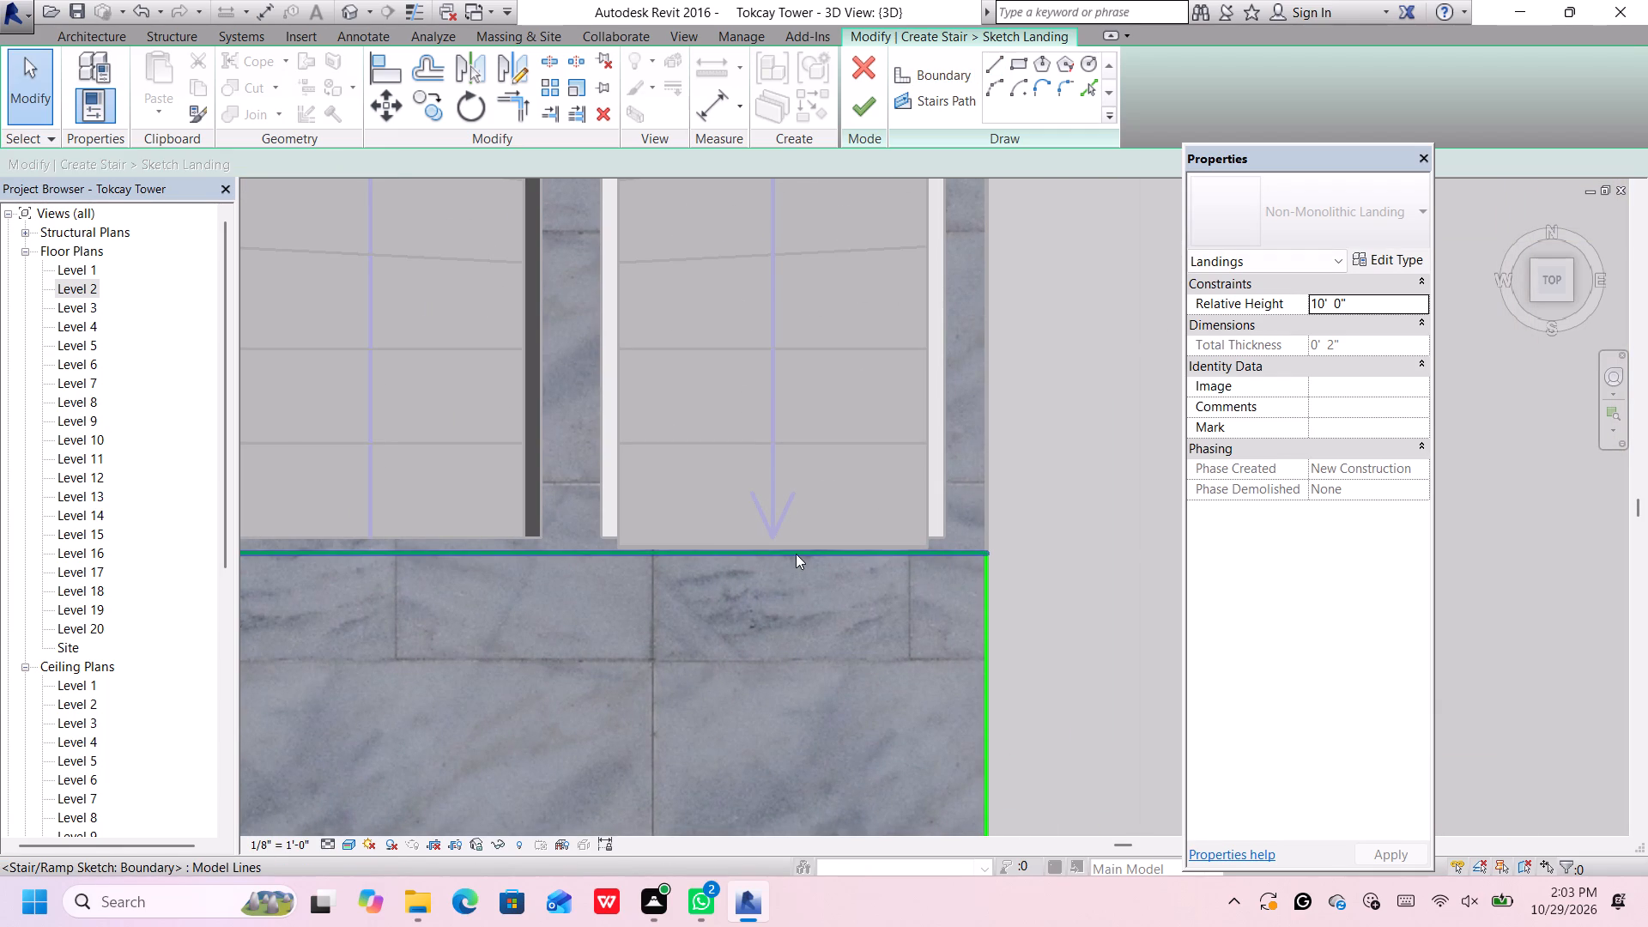
pyautogui.press('Up')
pyautogui.press('Up')
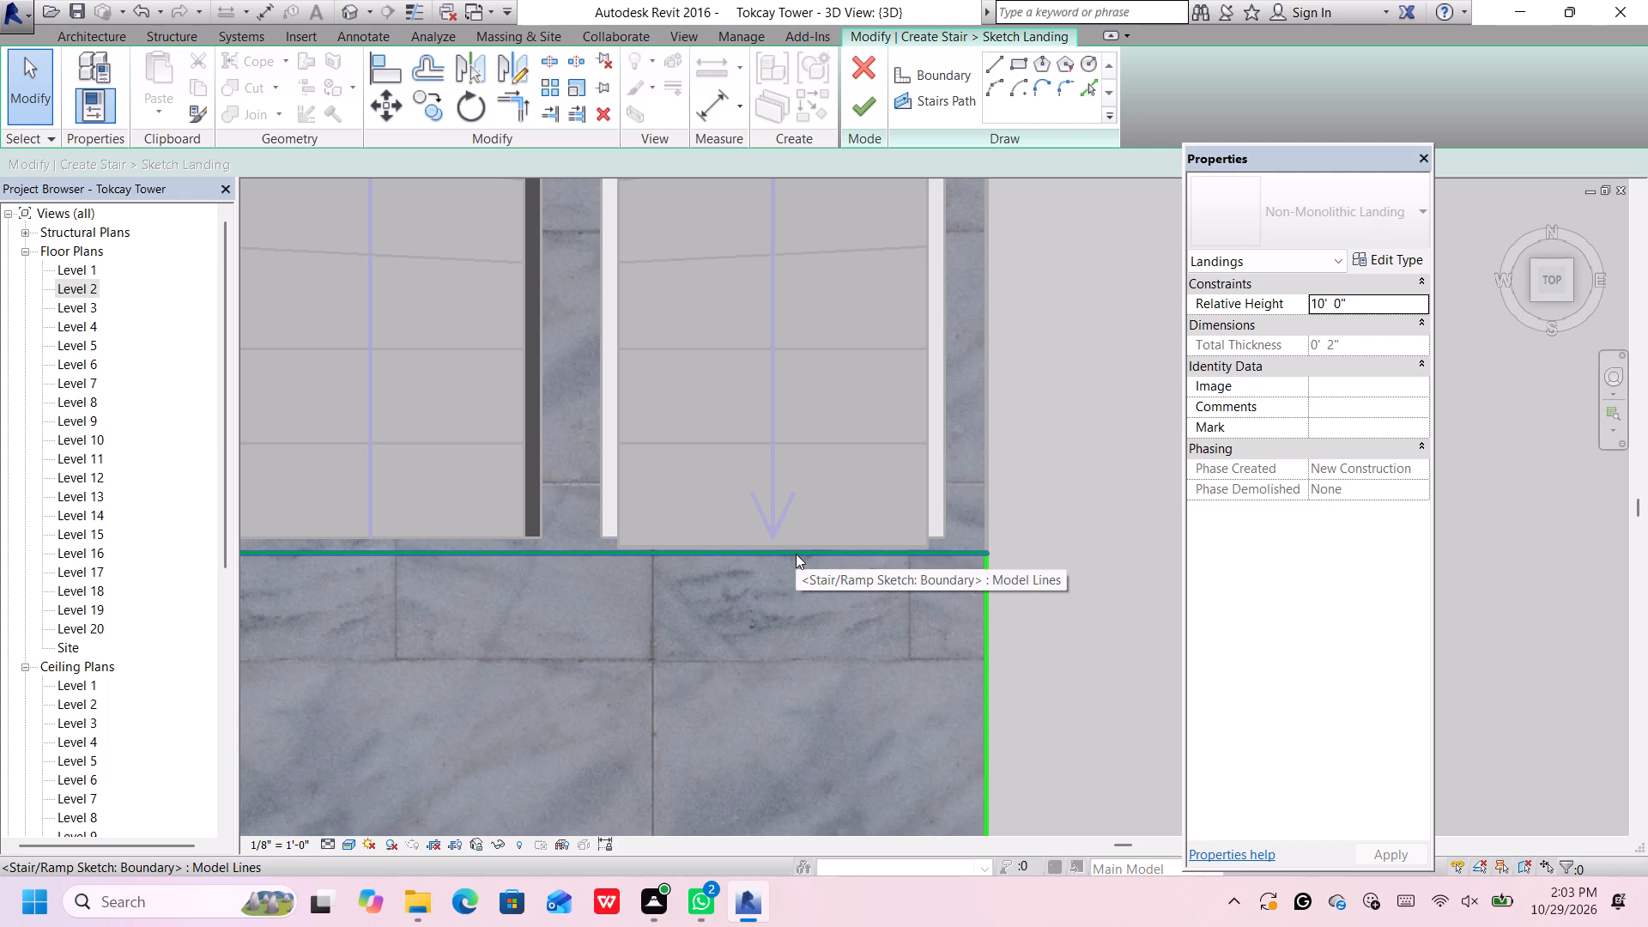
pyautogui.scroll(-6, 796, 555)
pyautogui.scroll(1, 796, 555)
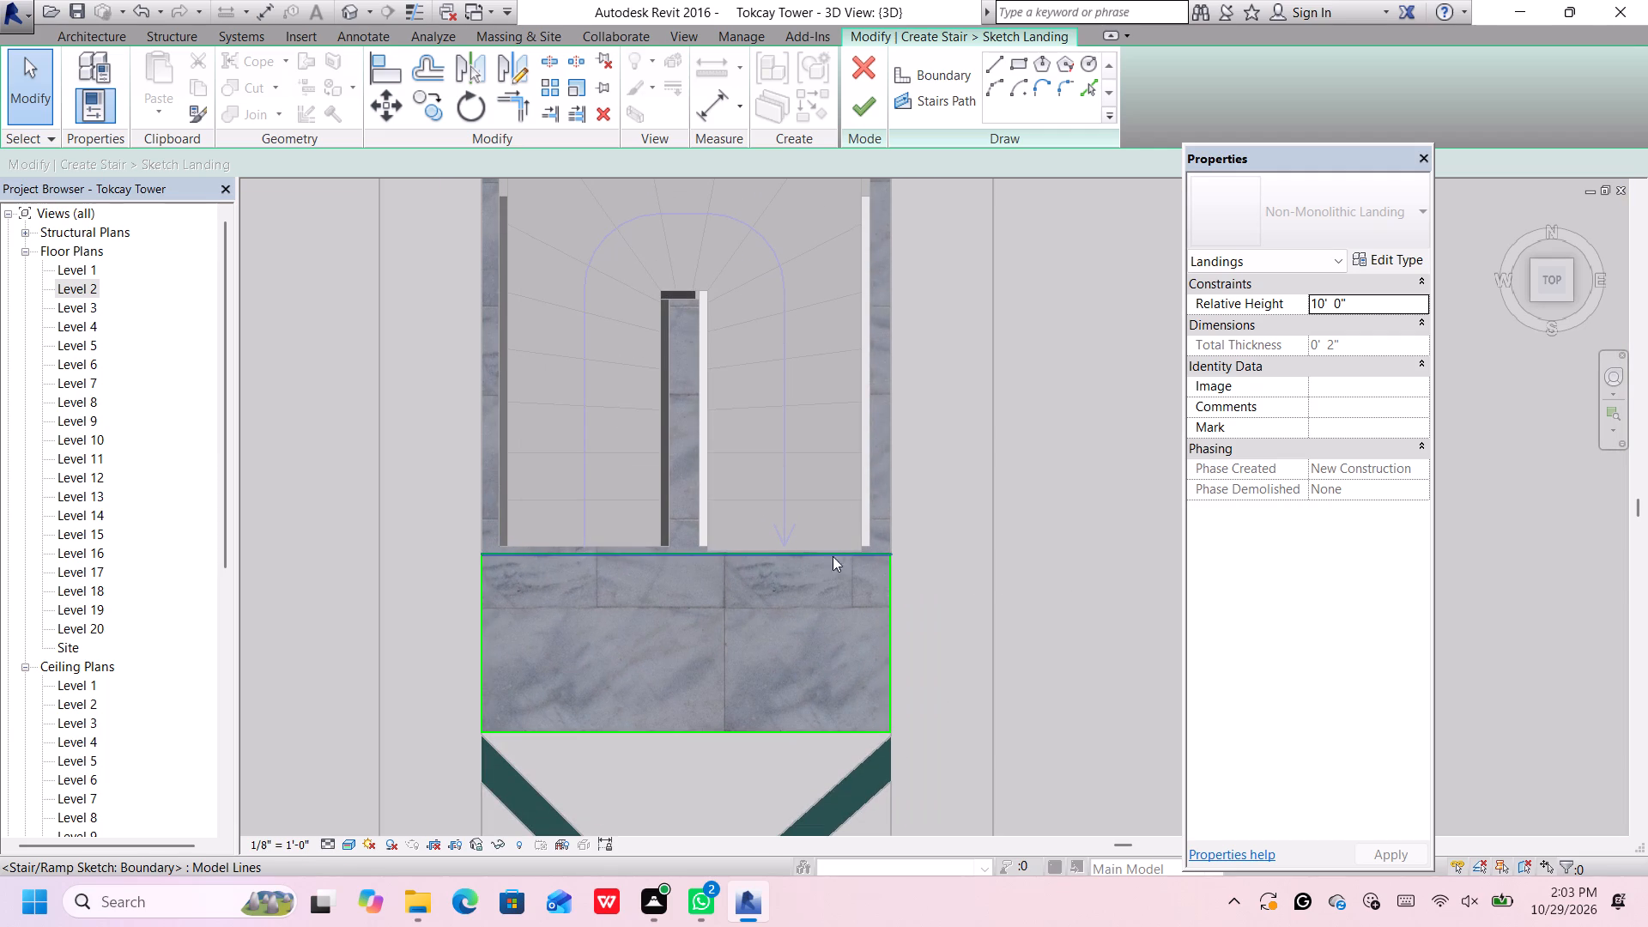
pyautogui.click(867, 108)
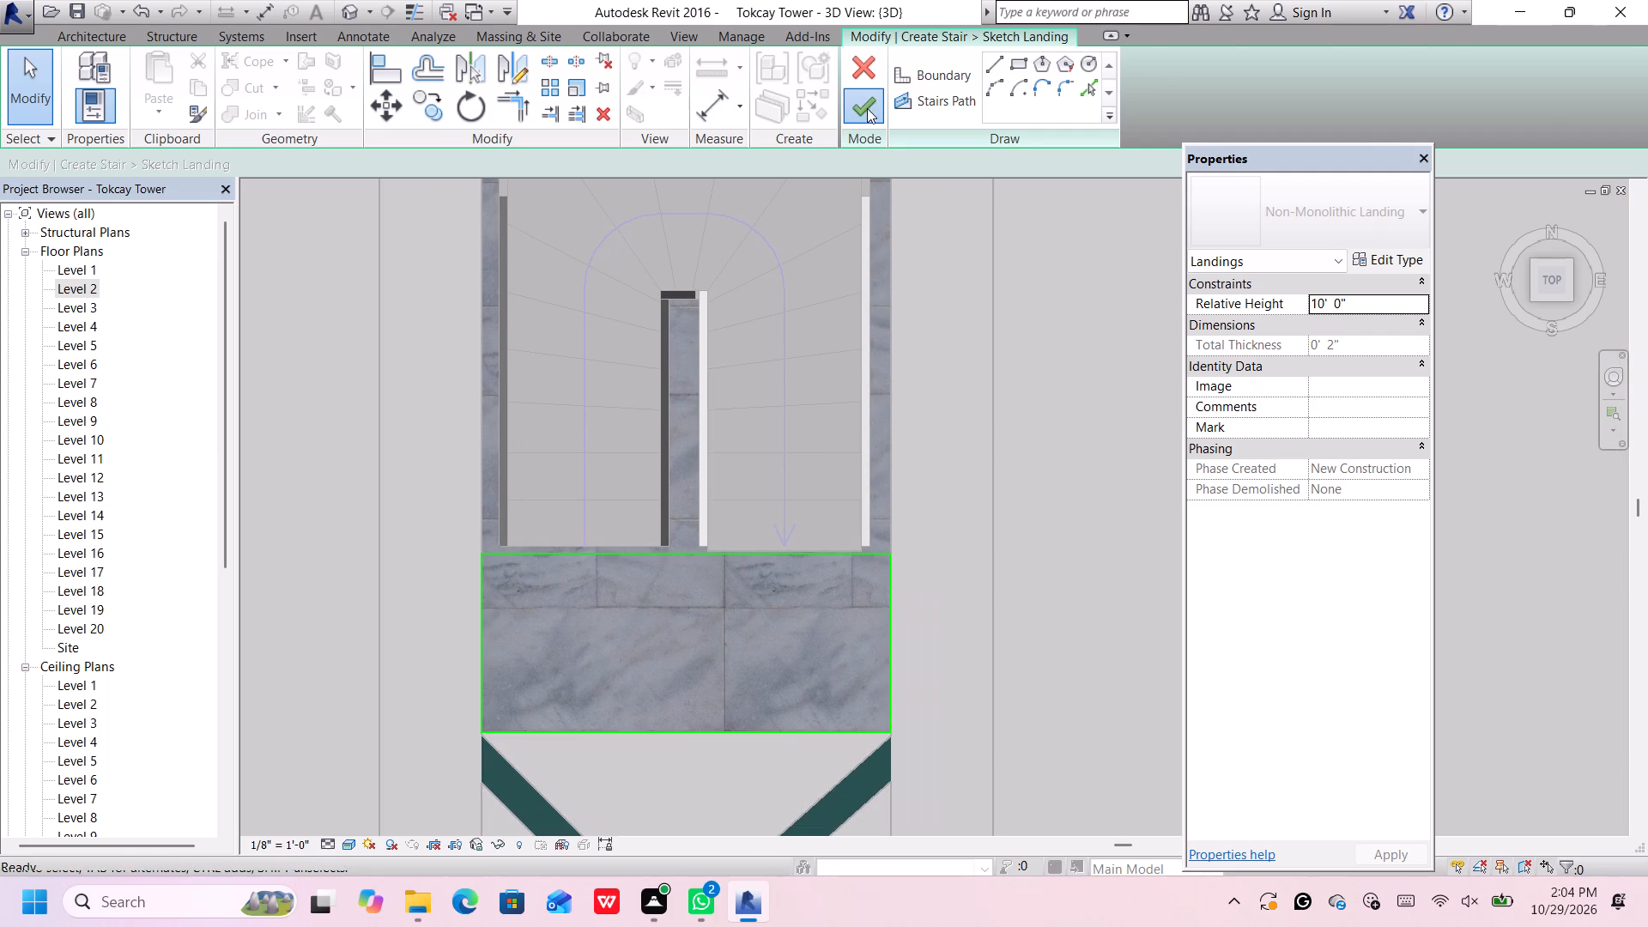
# Examine the landing and its junction with the upper flight and stringers from several angles.
pyautogui.scroll(-3, 749, 382)
pyautogui.moveTo(758, 465); pyautogui.dragTo(777, 336, button='middle')
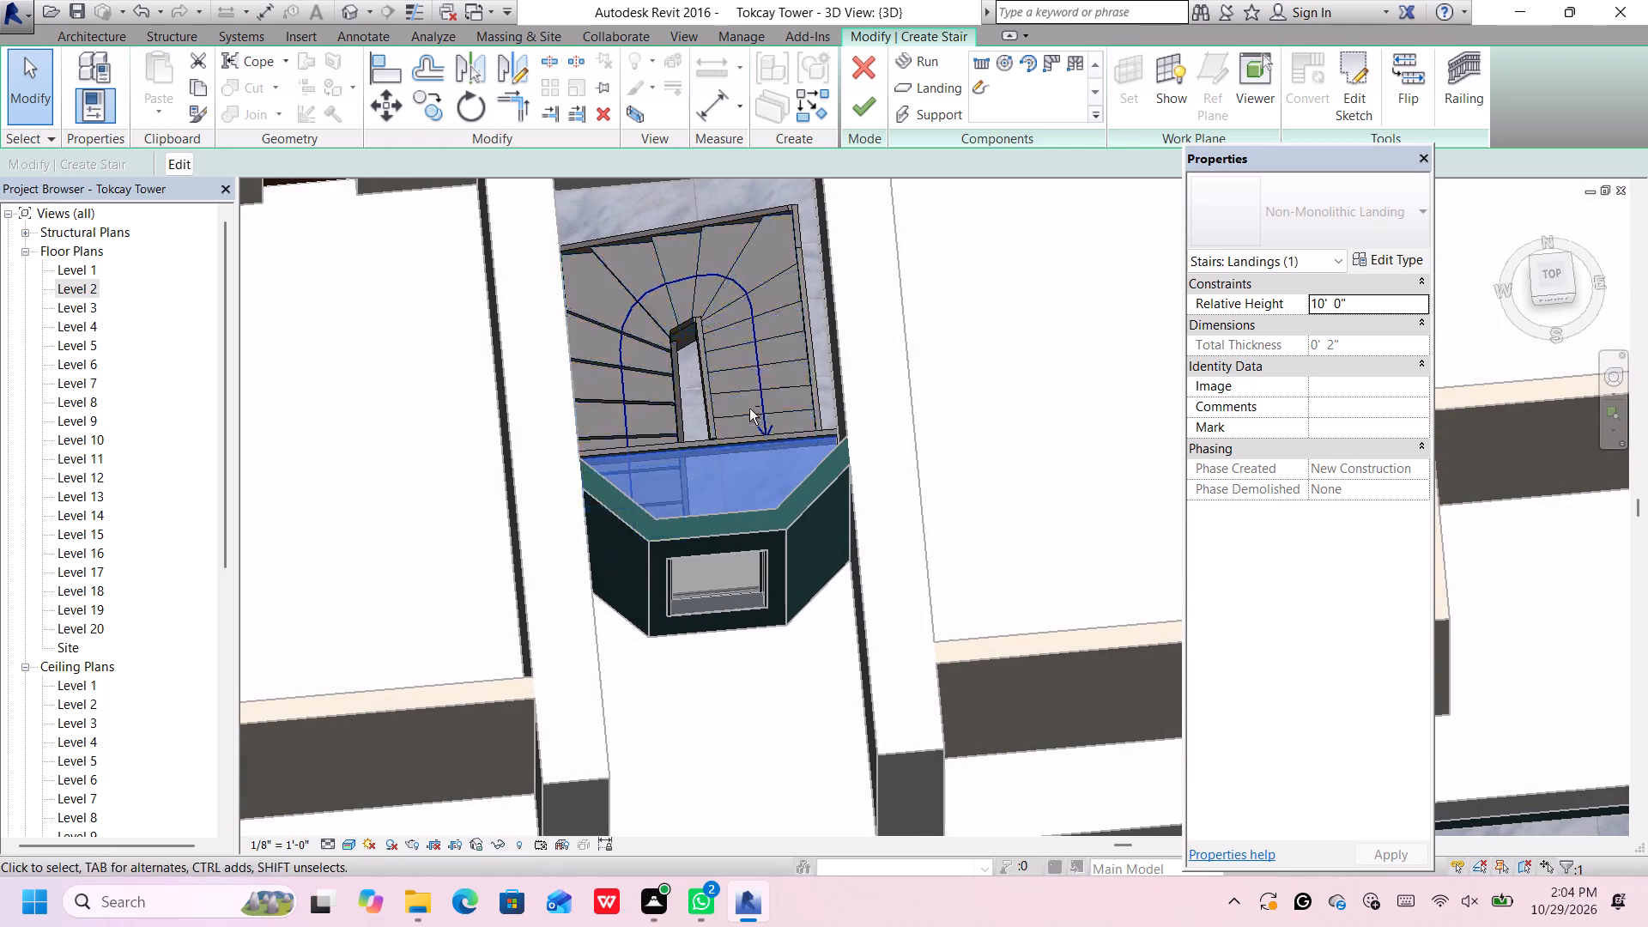
pyautogui.keyDown('shift'); pyautogui.moveTo(746, 429); pyautogui.dragTo(922, 457, button='middle'); pyautogui.keyUp('shift')
pyautogui.keyDown('shift'); pyautogui.moveTo(681, 433); pyautogui.dragTo(995, 447, button='middle'); pyautogui.keyUp('shift')
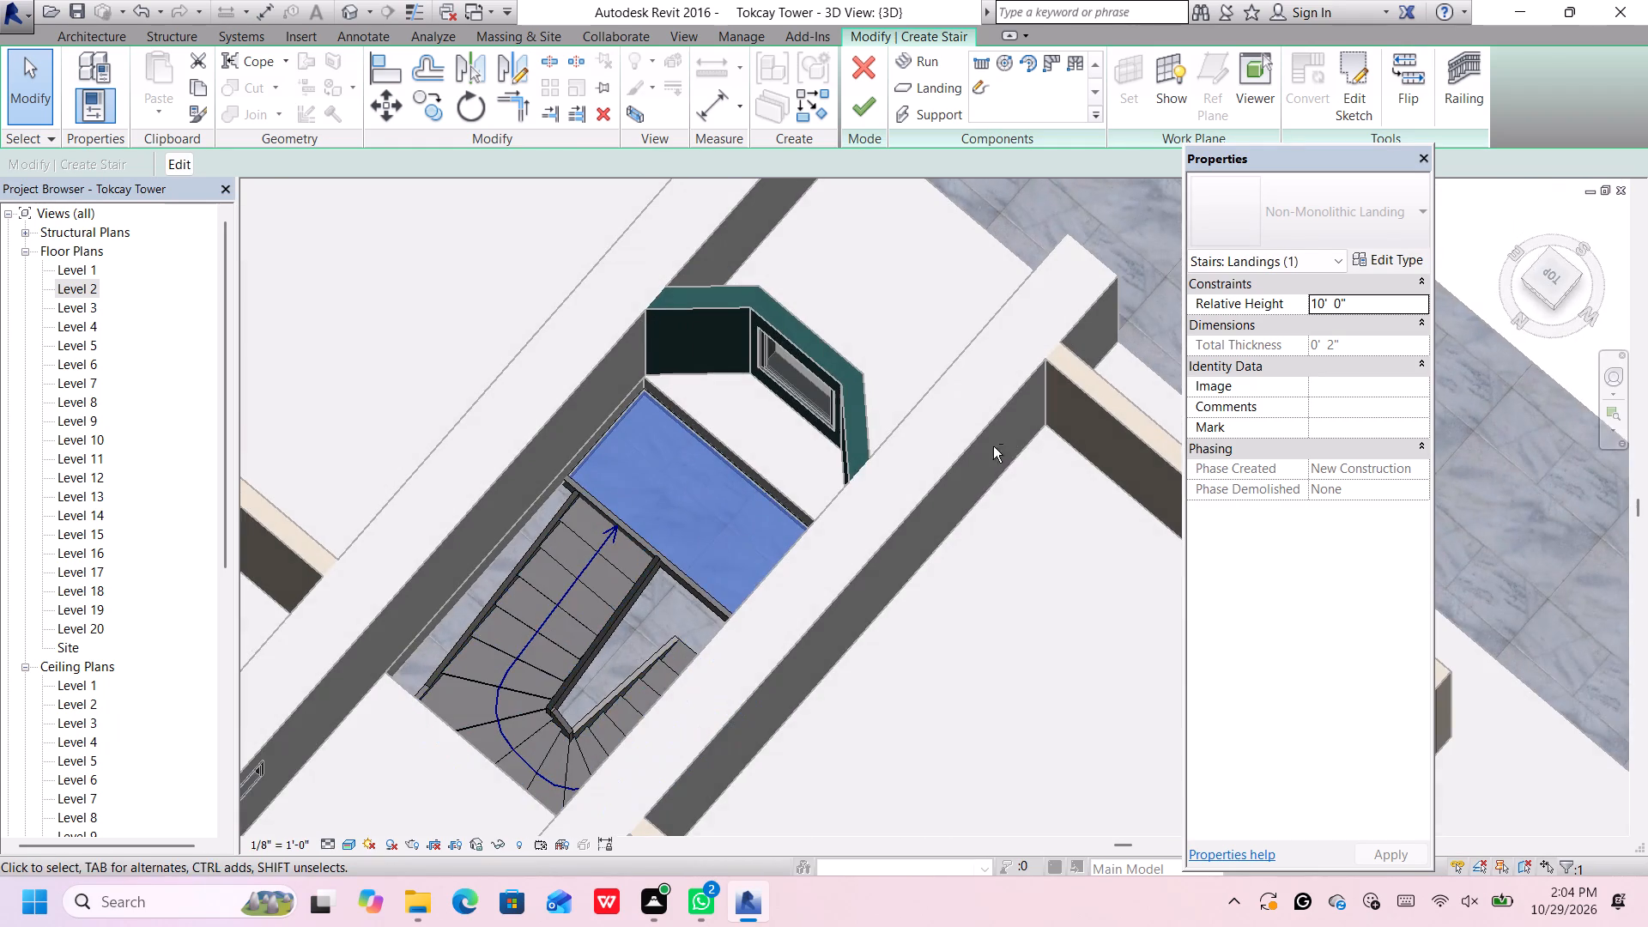
pyautogui.keyDown('shift'); pyautogui.moveTo(650, 522); pyautogui.dragTo(762, 427, button='middle'); pyautogui.keyUp('shift')
pyautogui.keyDown('shift'); pyautogui.scroll(4, 657, 494); pyautogui.keyUp('shift')
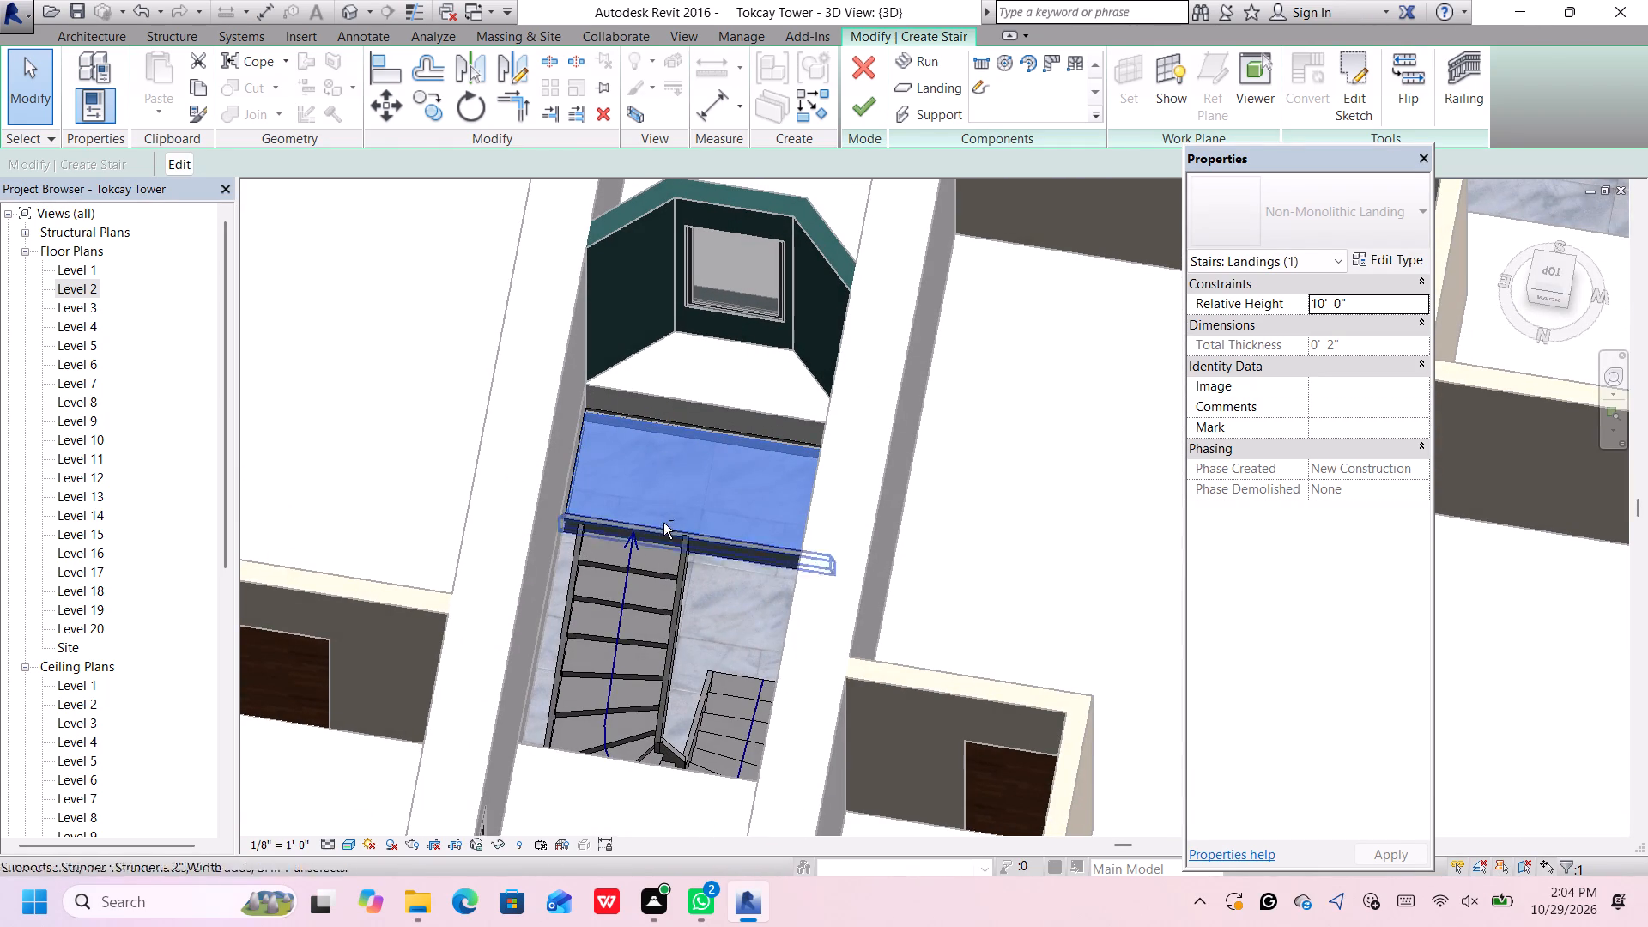
pyautogui.keyDown('shift'); pyautogui.scroll(4, 664, 570); pyautogui.keyUp('shift')
pyautogui.scroll(9, 694, 574)
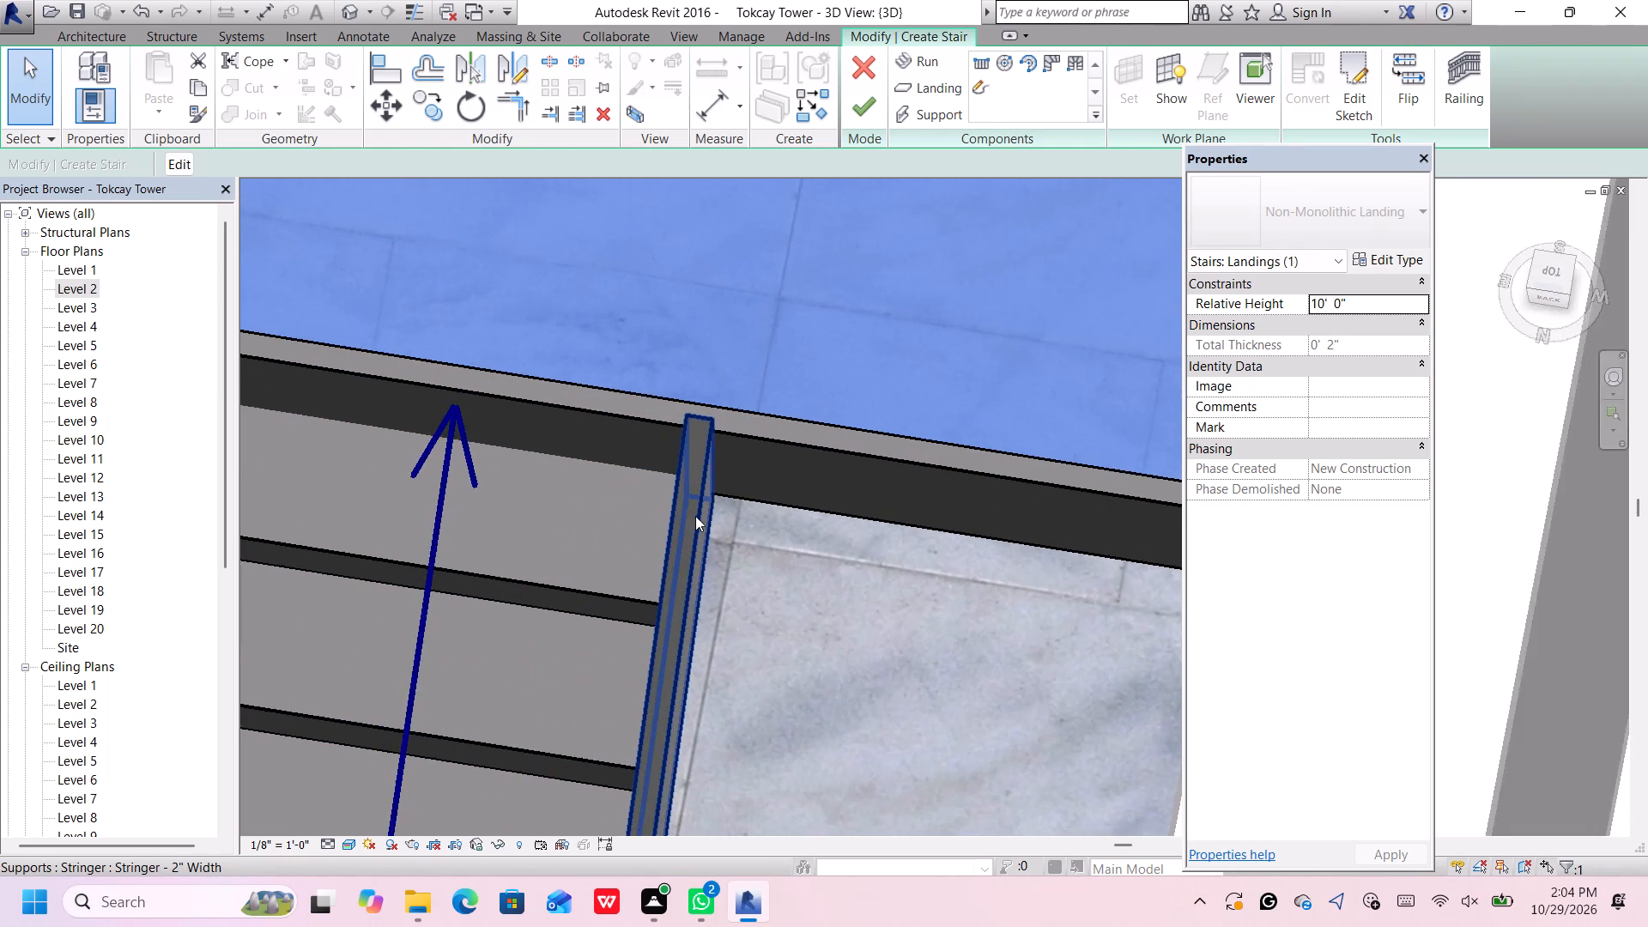
pyautogui.scroll(-6, 695, 516)
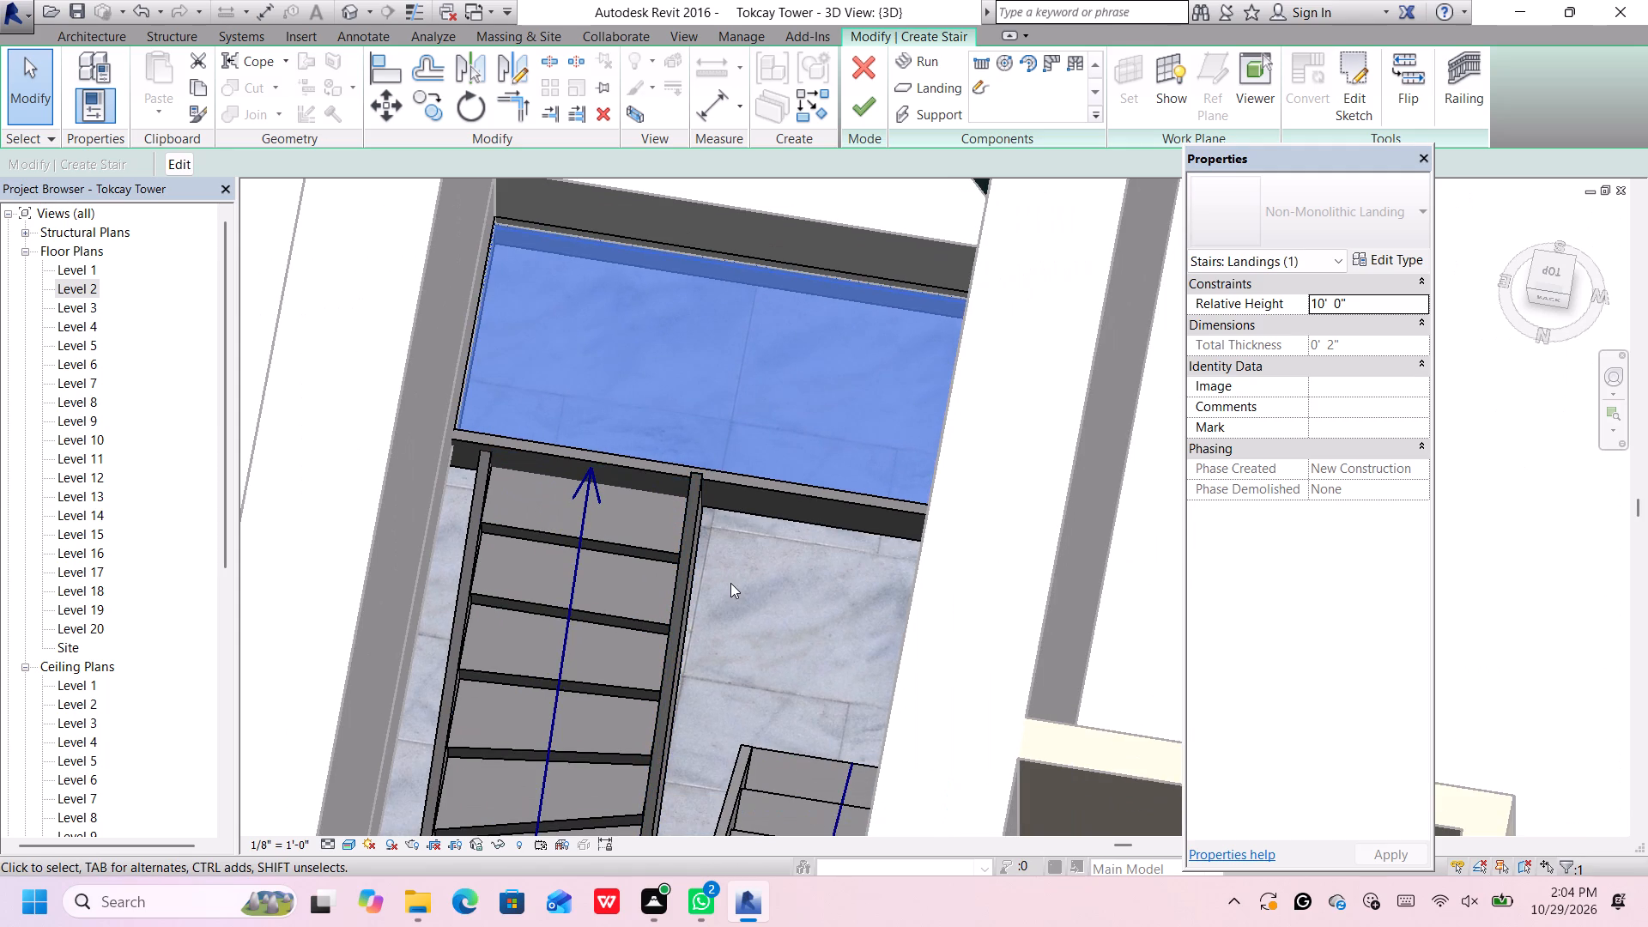
pyautogui.click(730, 583)
pyautogui.scroll(-2, 728, 566)
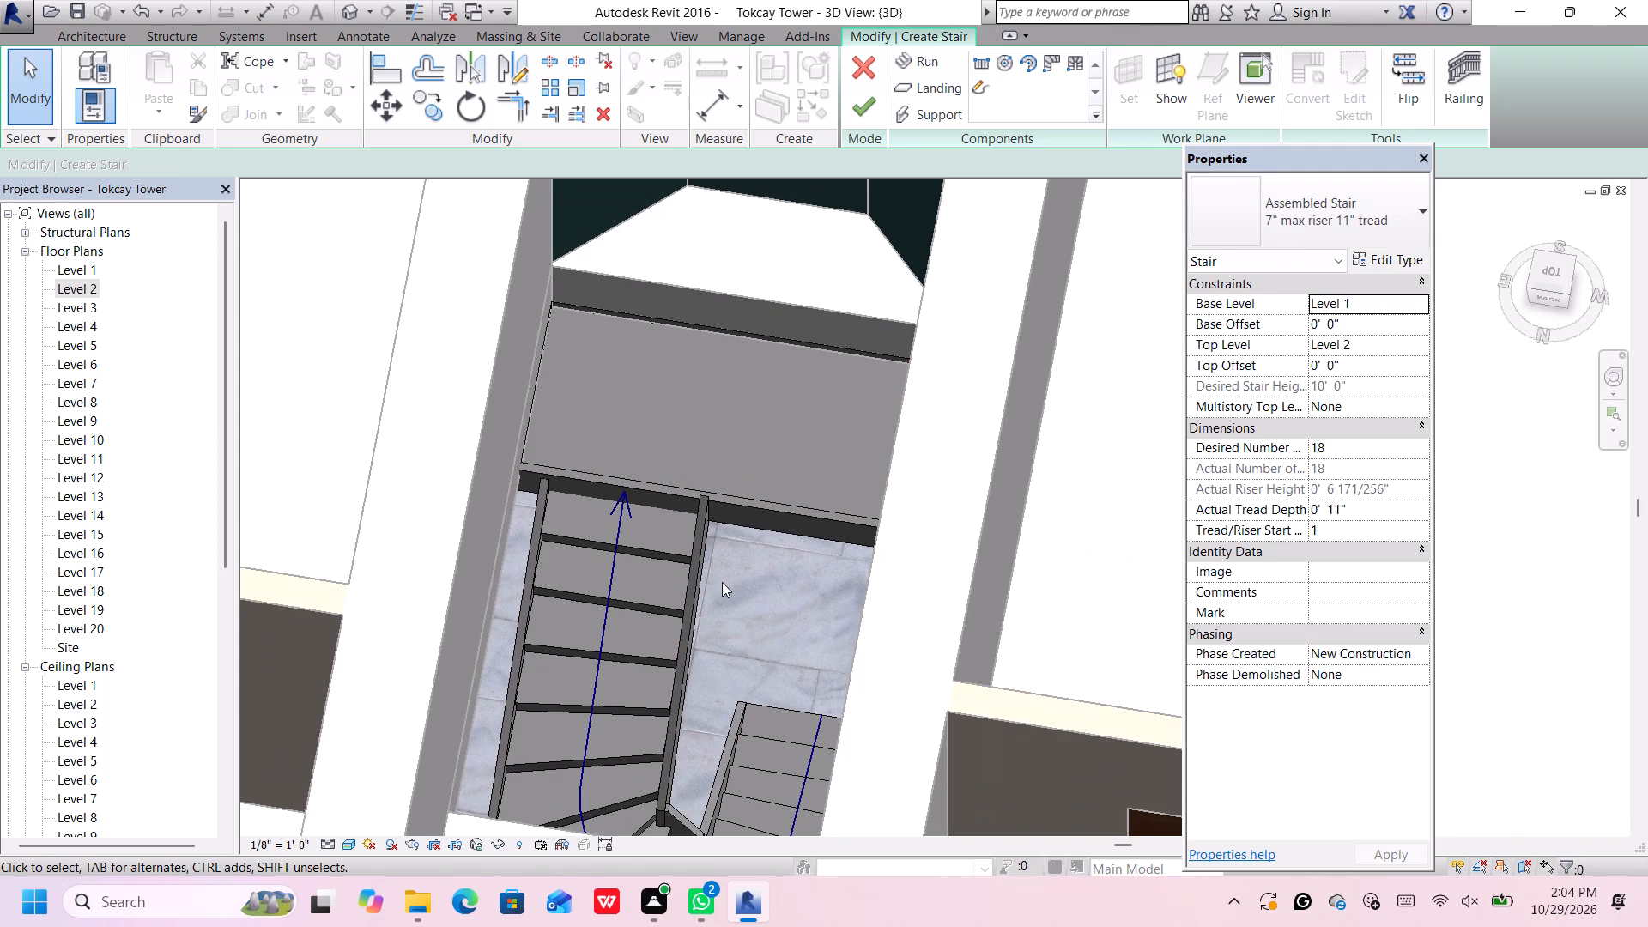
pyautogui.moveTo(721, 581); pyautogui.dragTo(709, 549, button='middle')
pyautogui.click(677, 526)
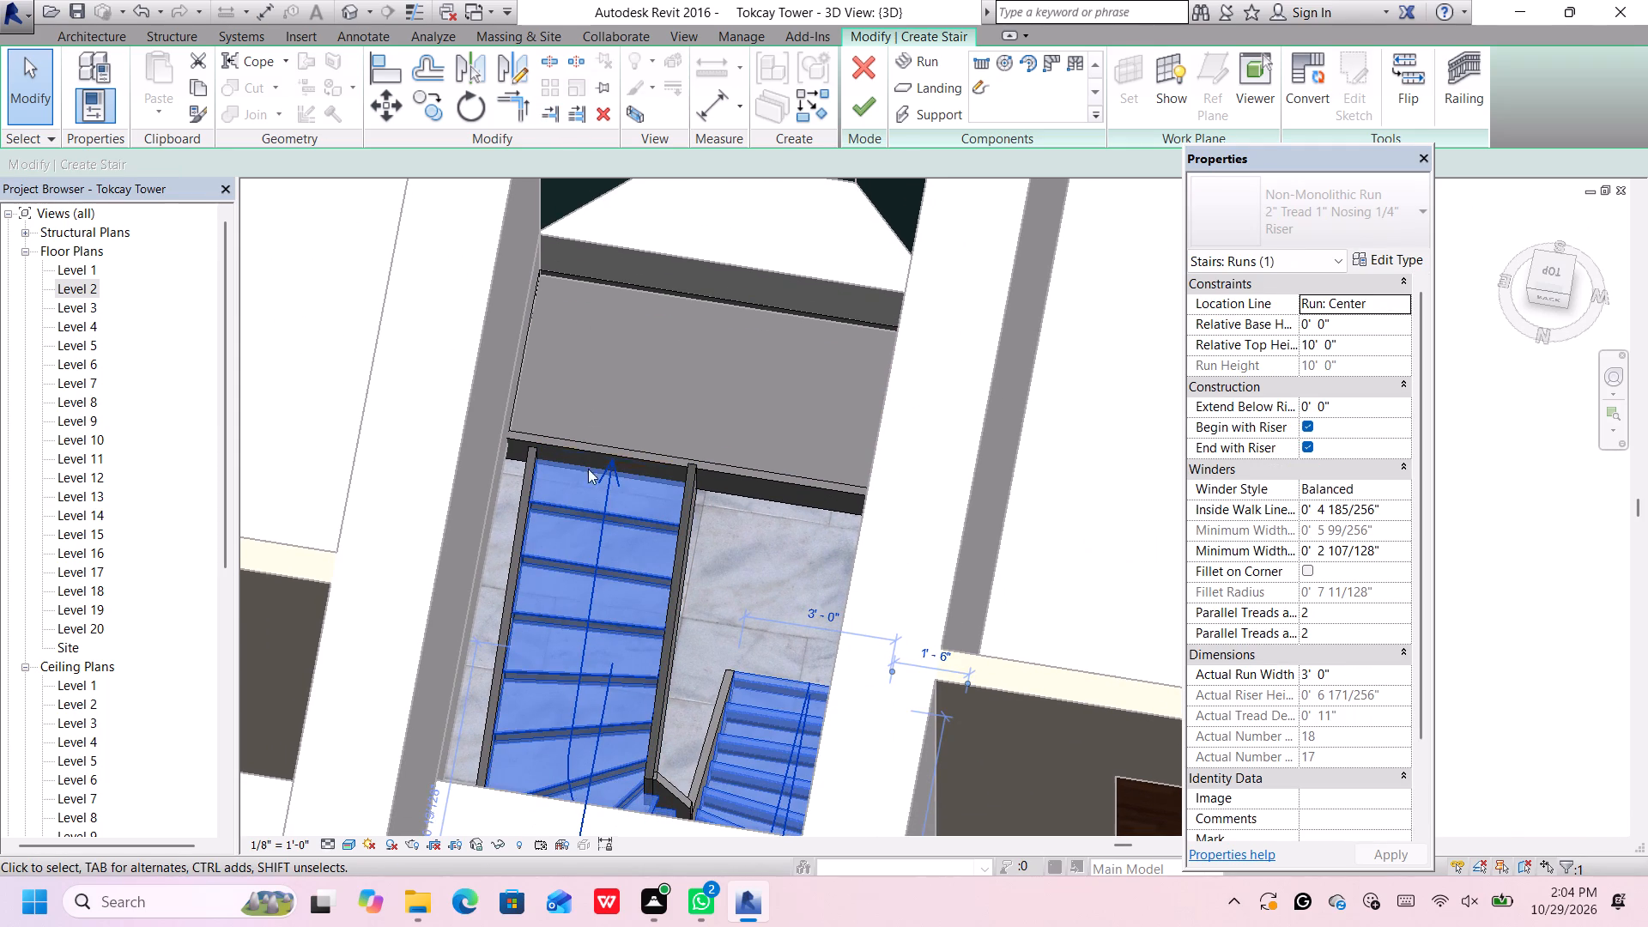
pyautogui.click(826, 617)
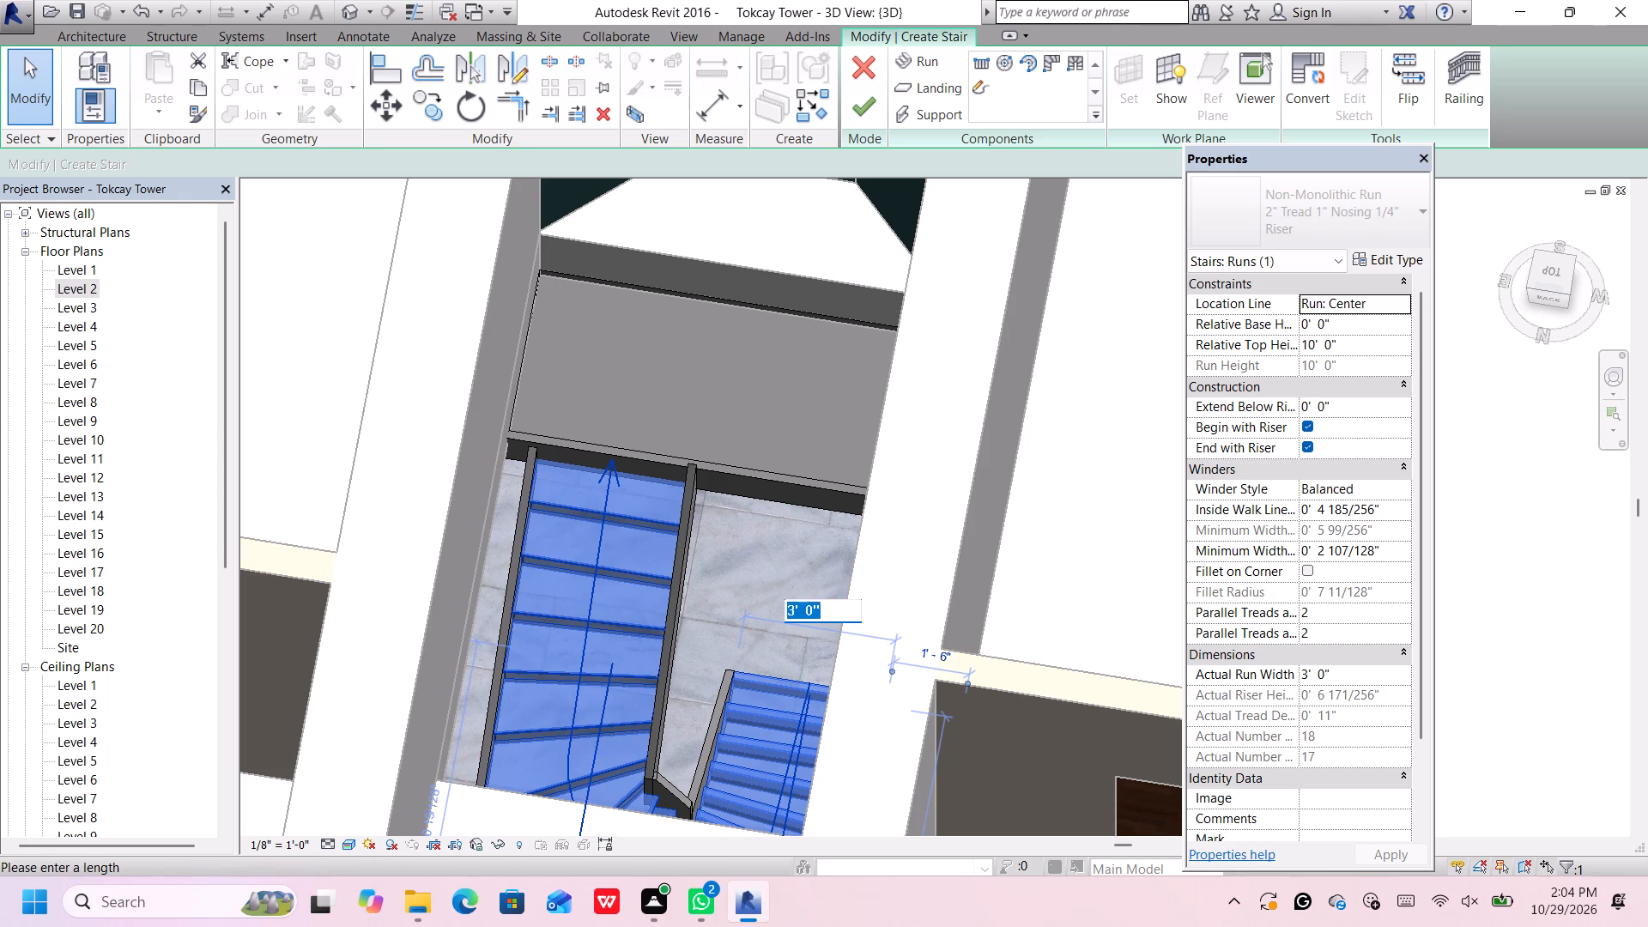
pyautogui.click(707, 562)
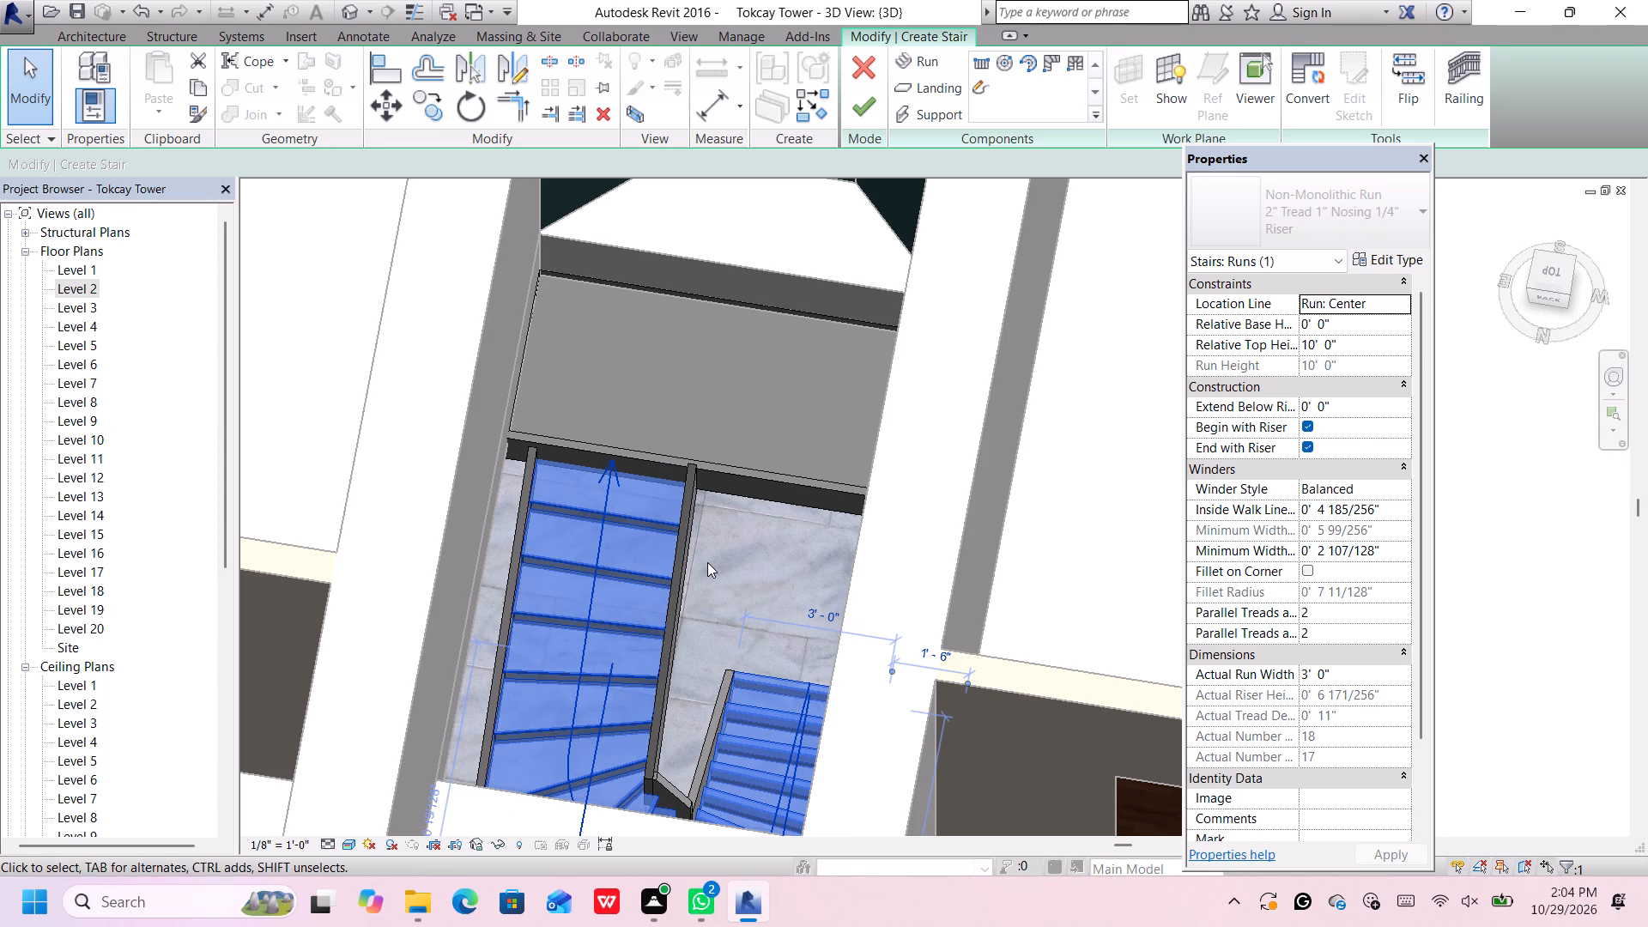
# Nudge the winder run and the upper flight's two side stringers sideways toward the corridor wall beside that flight.
pyautogui.click(679, 540)
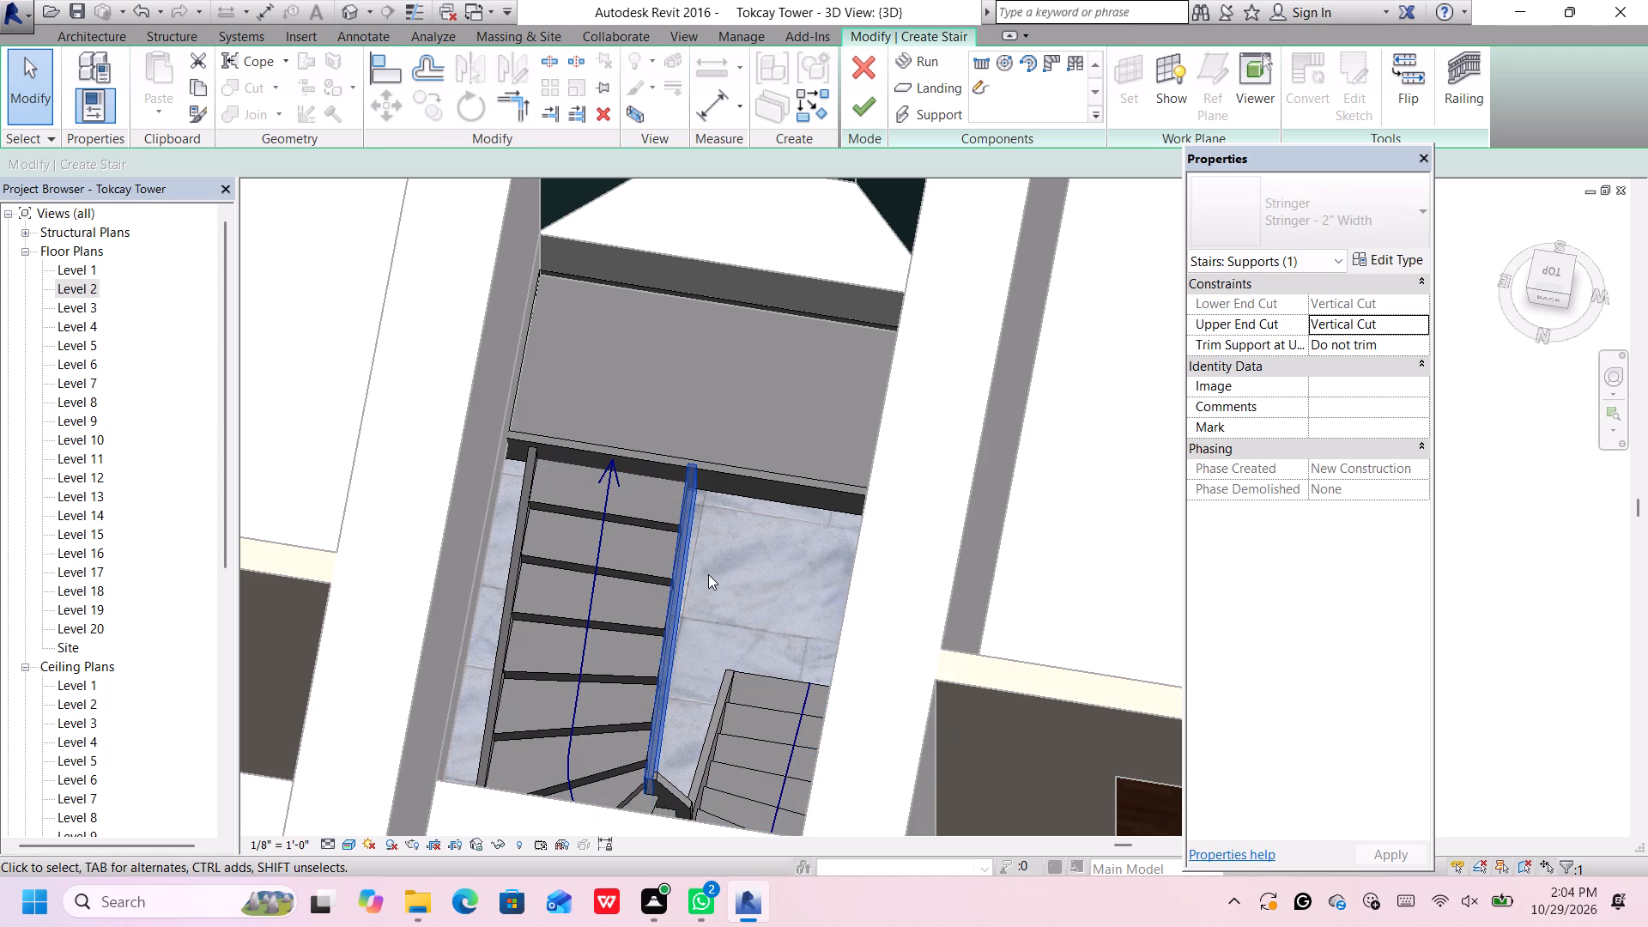
pyautogui.moveTo(710, 574); pyautogui.dragTo(493, 610)
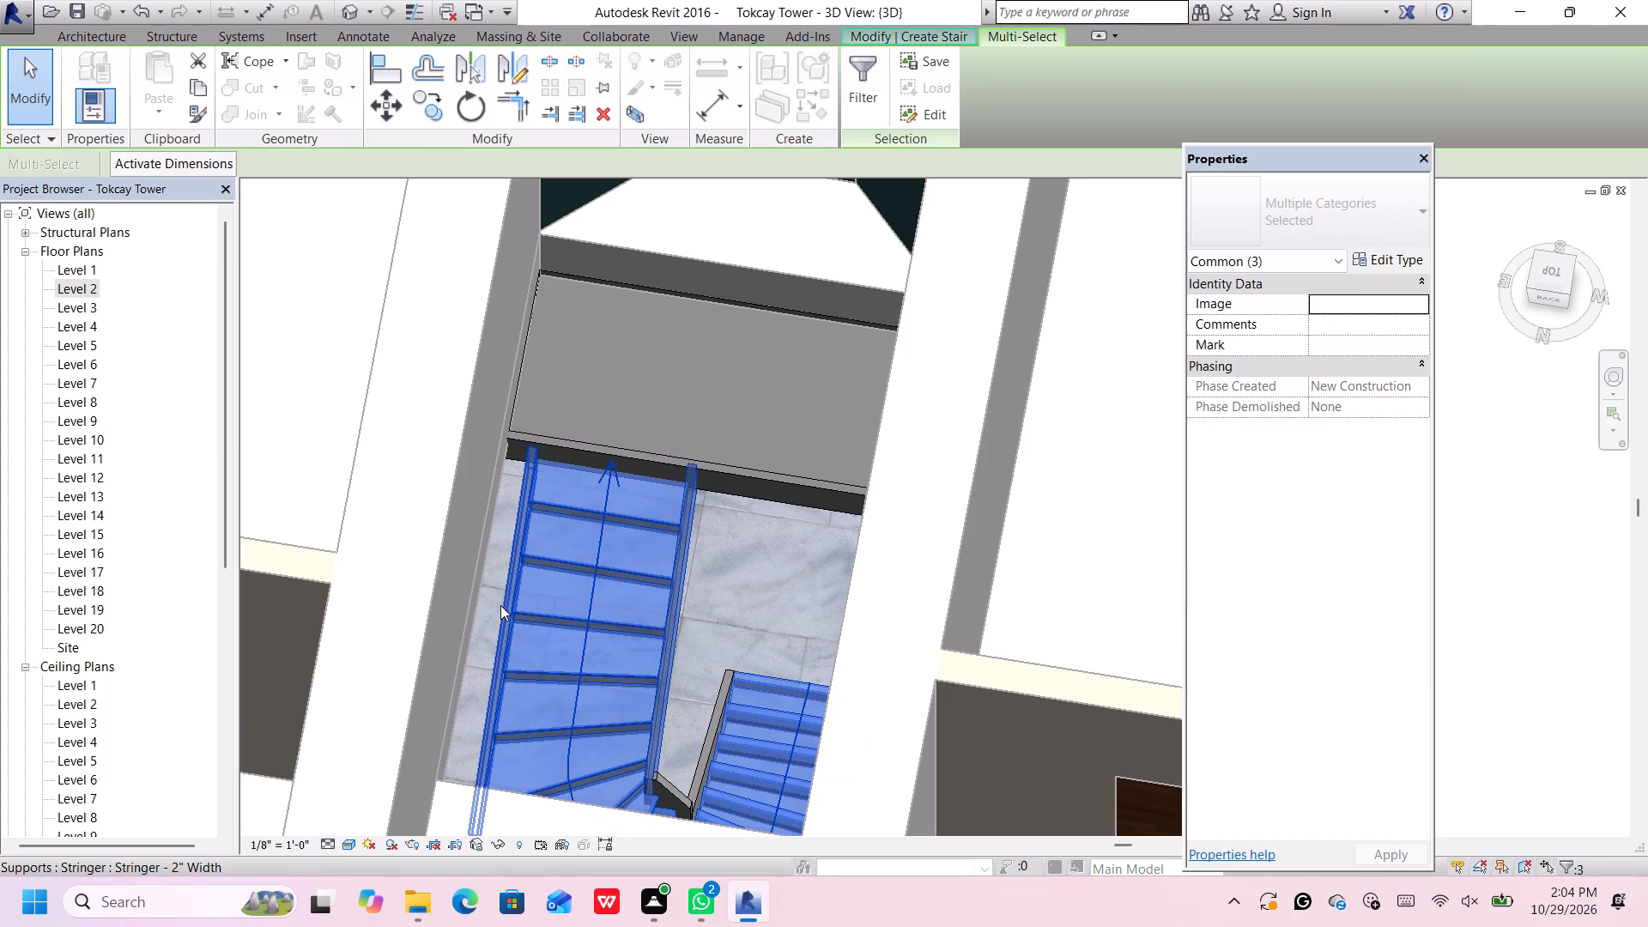
pyautogui.press('Left')
pyautogui.press('Left')
pyautogui.press('Left')
pyautogui.press('Left')
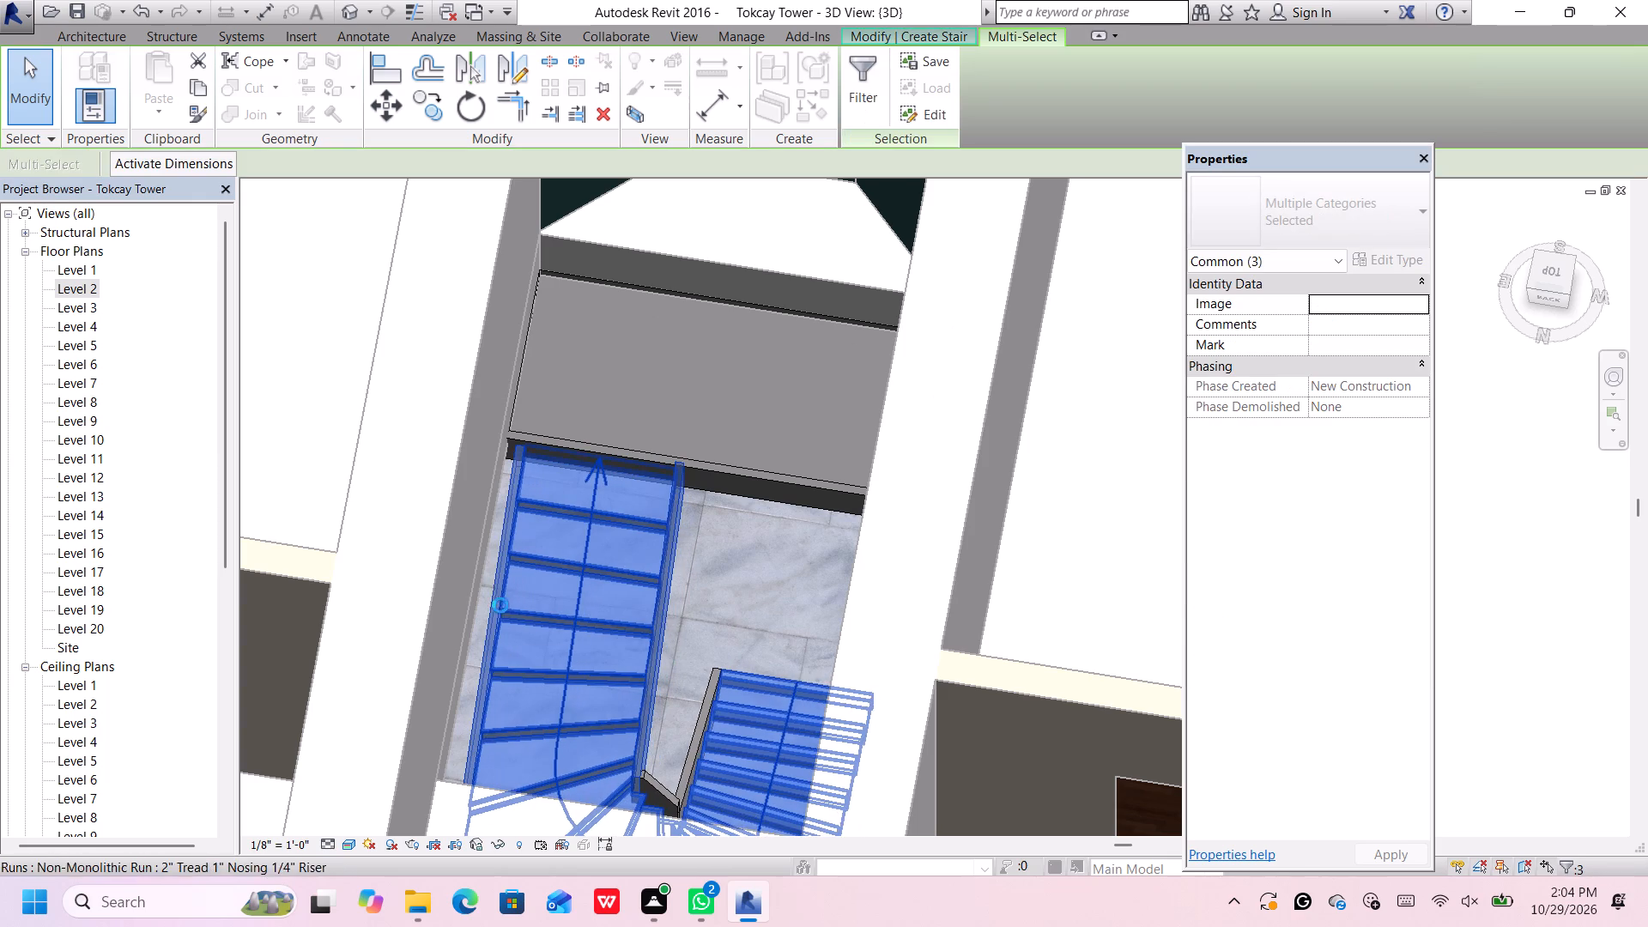
pyautogui.press('Left')
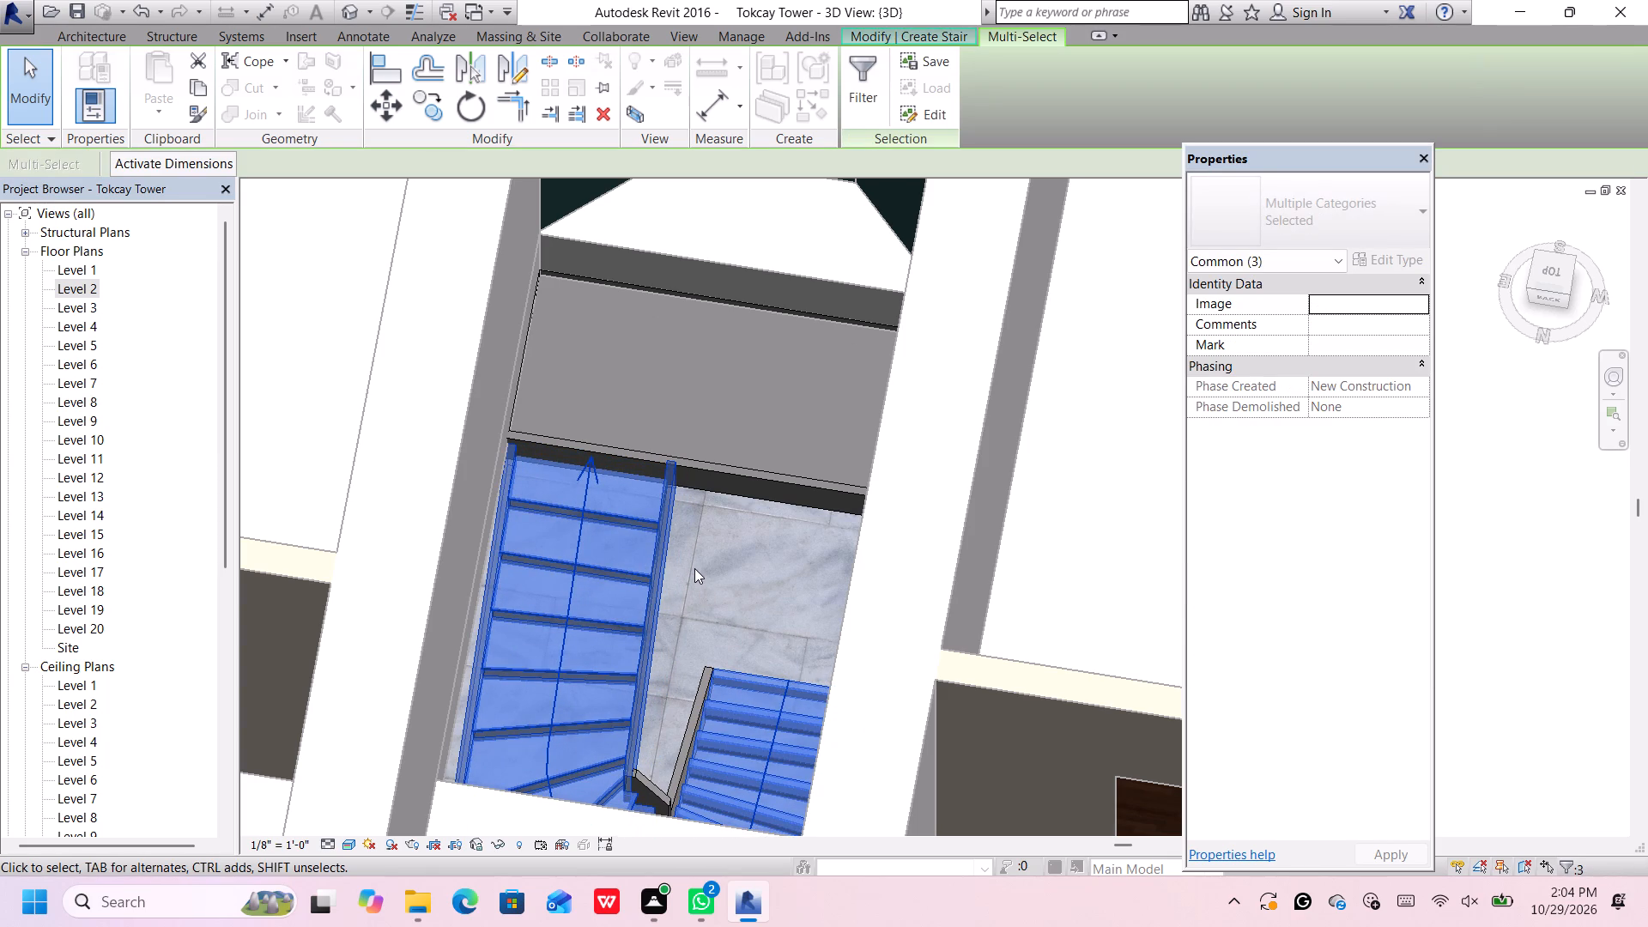
pyautogui.scroll(1, 694, 568)
pyautogui.press('Right')
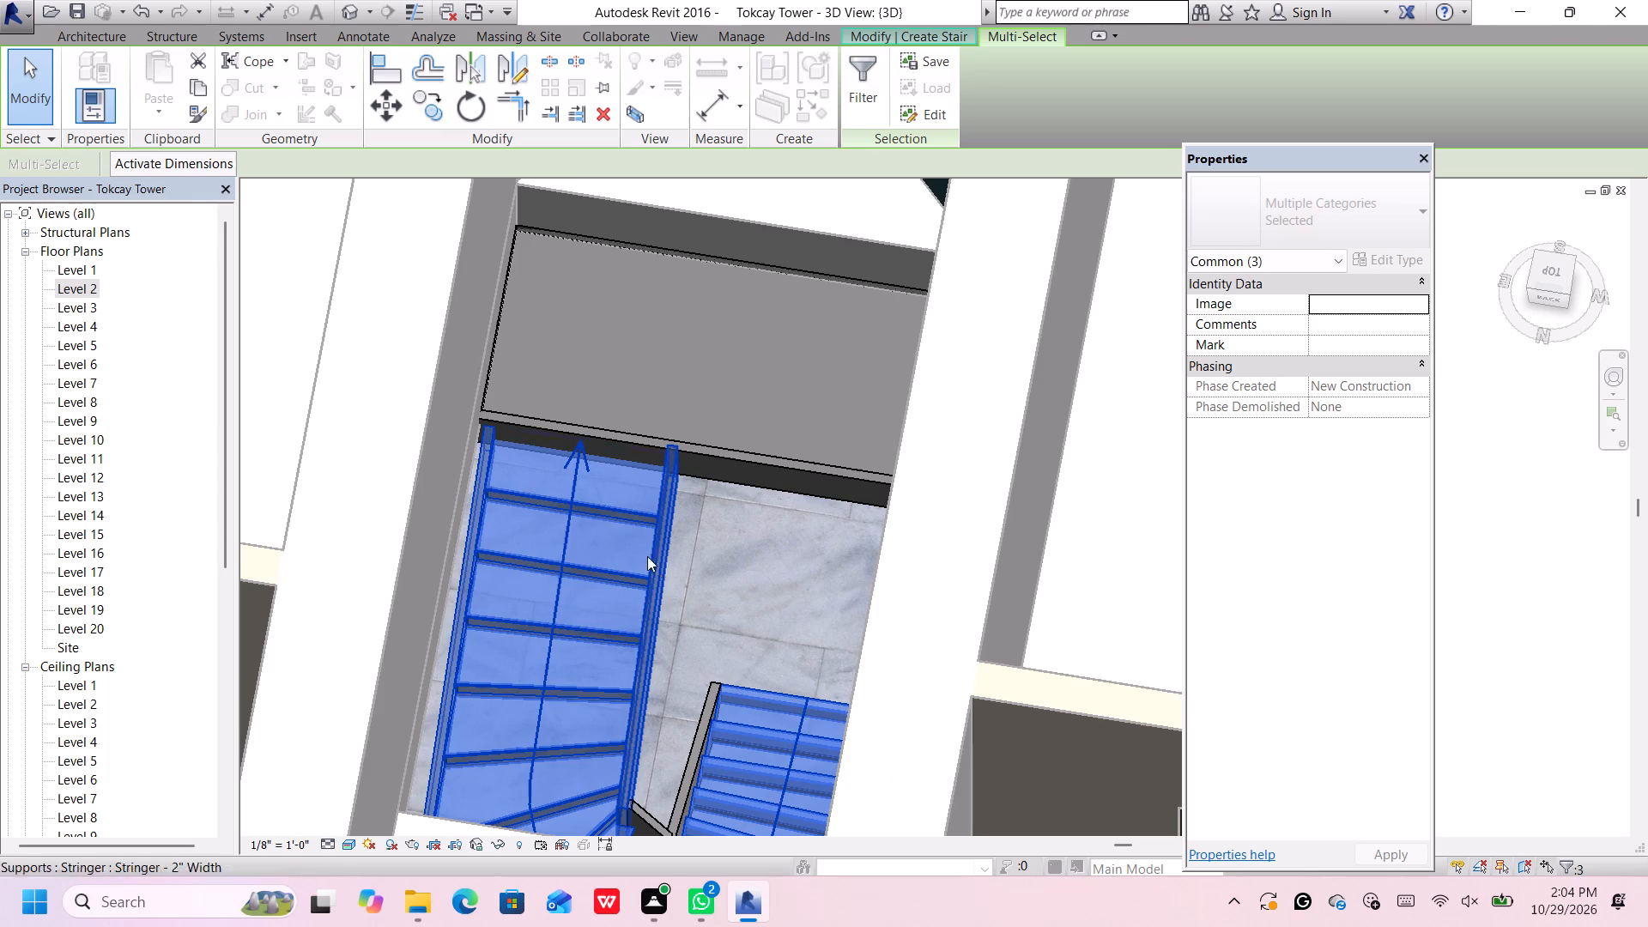
pyautogui.scroll(10, 491, 426)
pyautogui.press('Left')
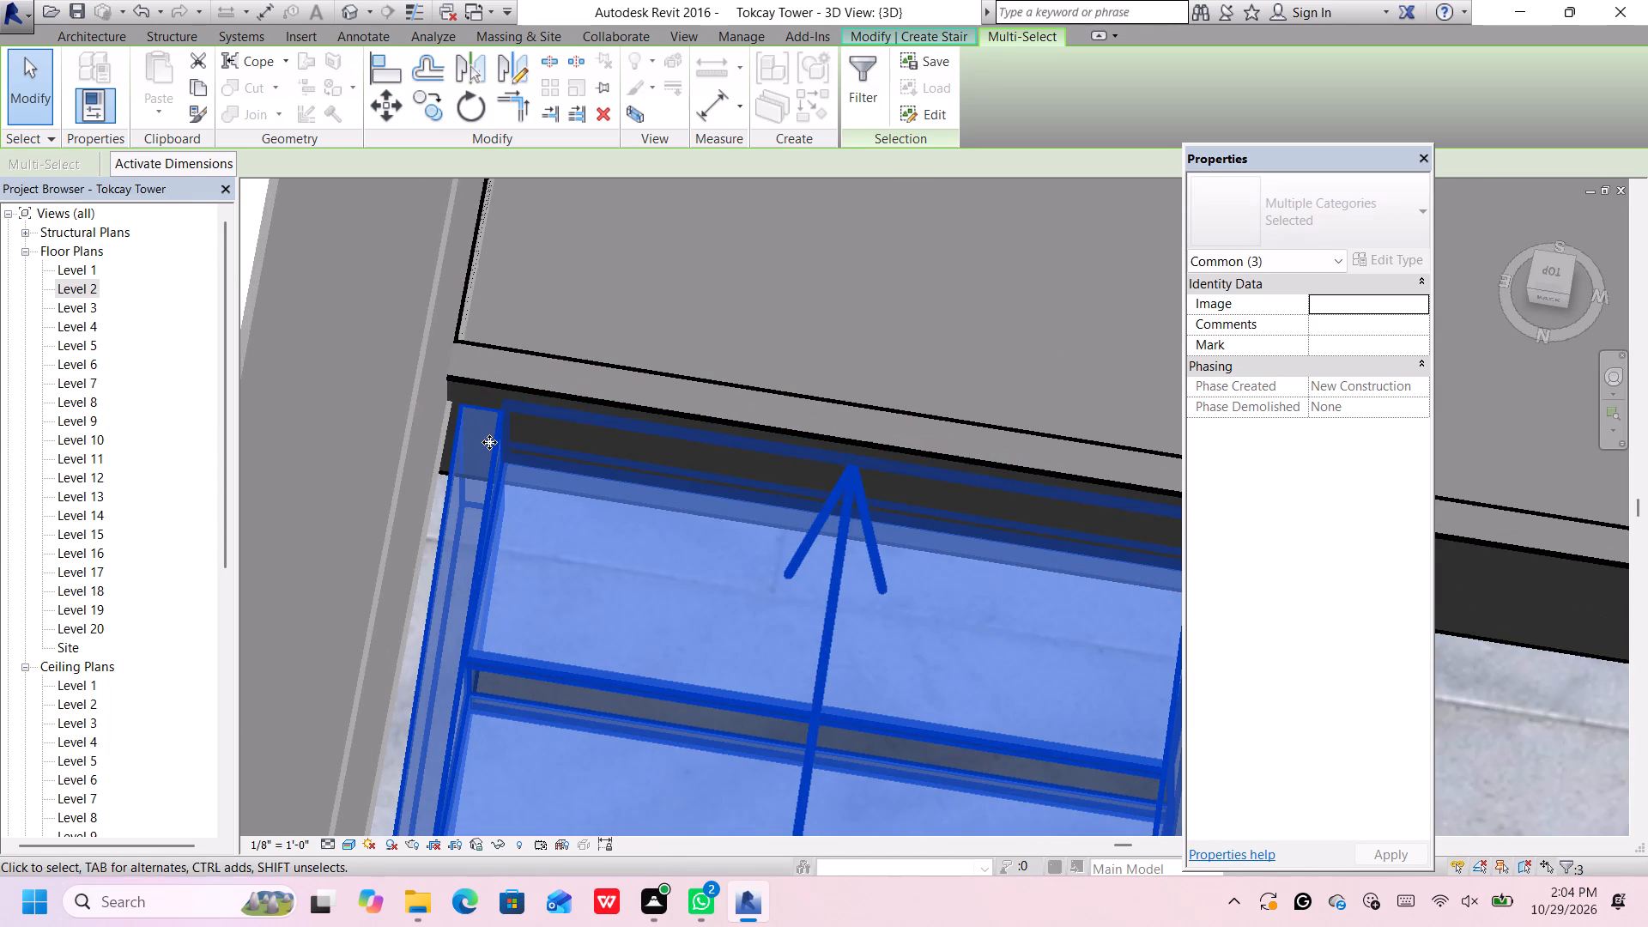
pyautogui.scroll(-8, 489, 442)
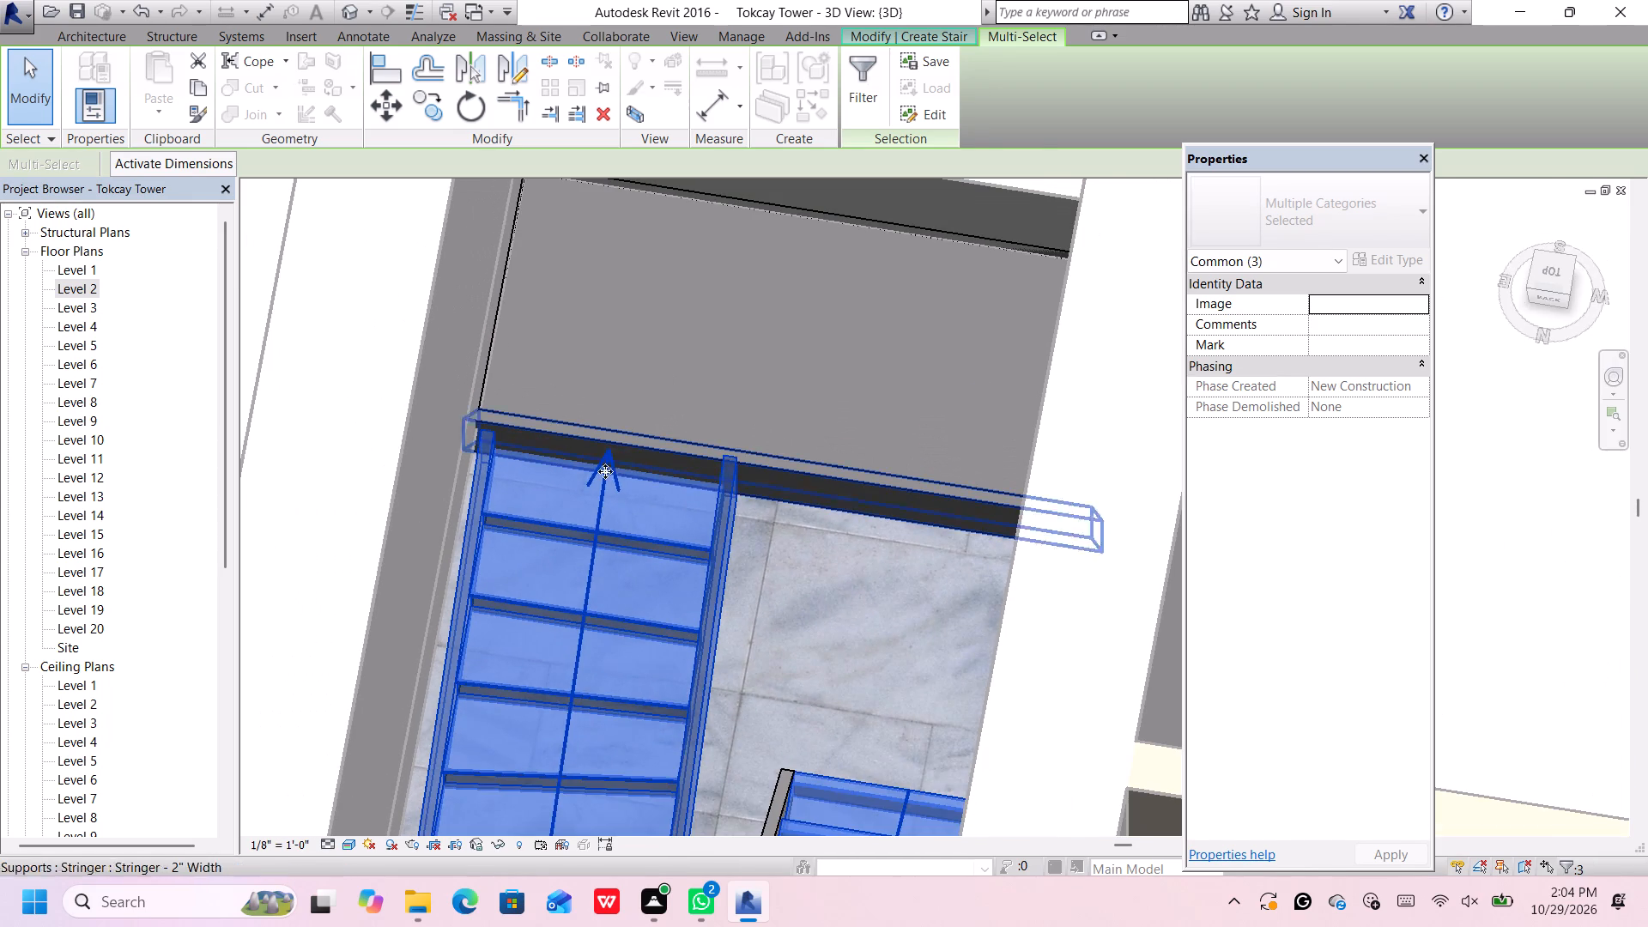
pyautogui.click(749, 574)
# Review the type properties of the upper flight's inner stringer.
pyautogui.click(712, 559)
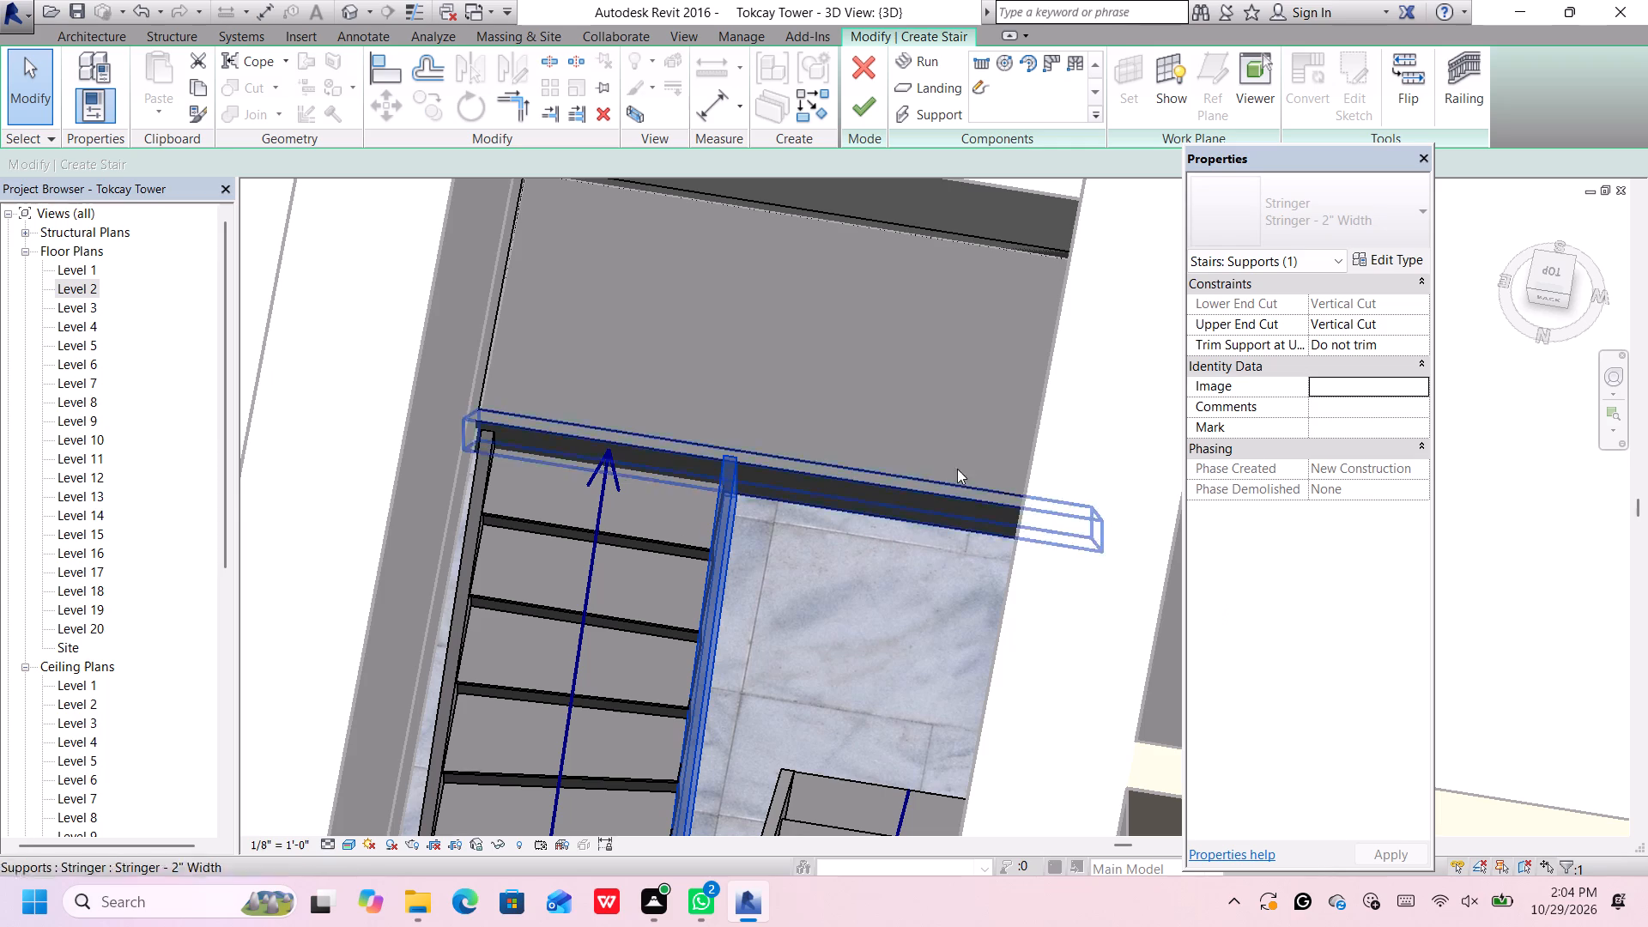
pyautogui.click(1389, 250)
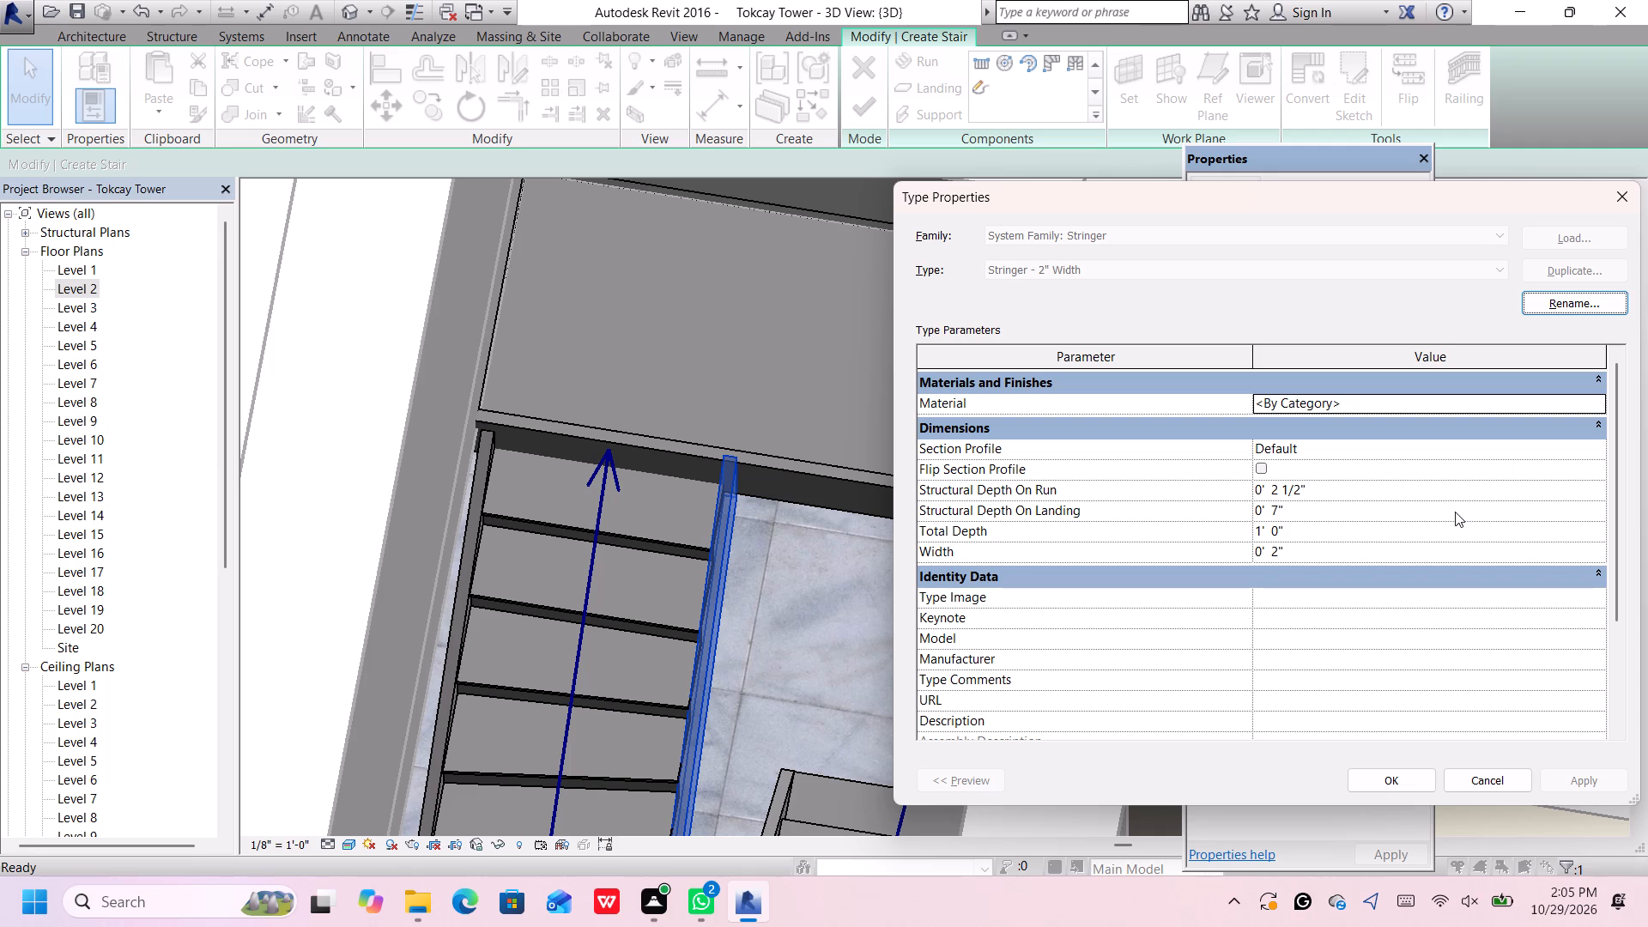
pyautogui.click(1622, 192)
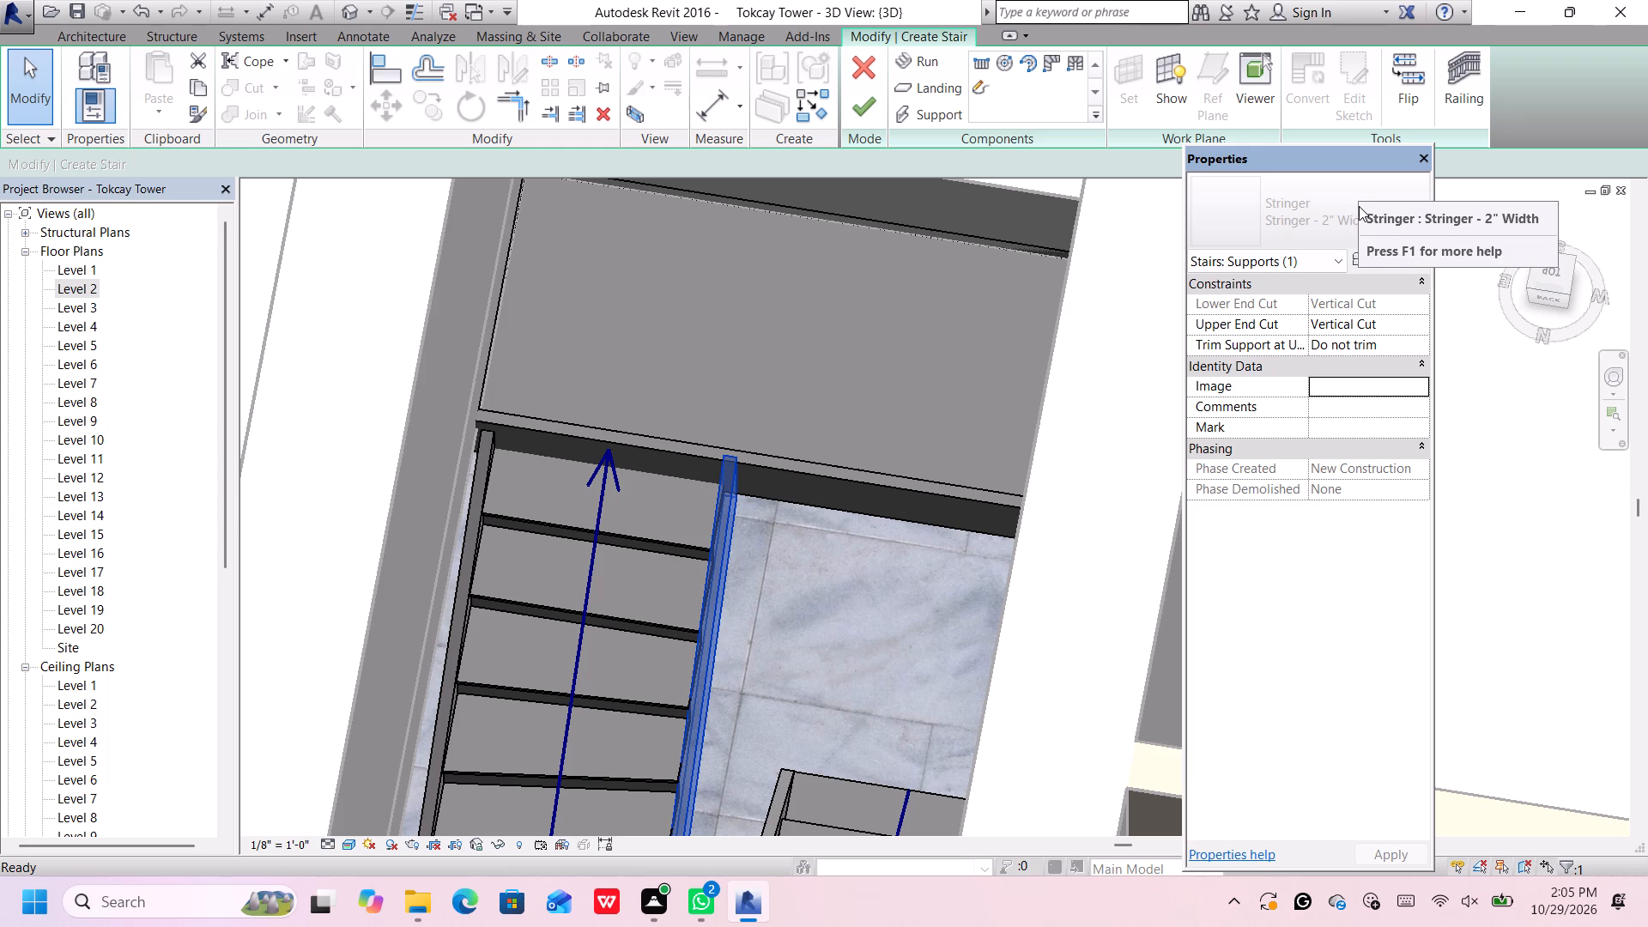
# Set the Total Depth of the upper flight's inner stringer type, Stringer - 2" Width, to 4'.
pyautogui.click(1427, 155)
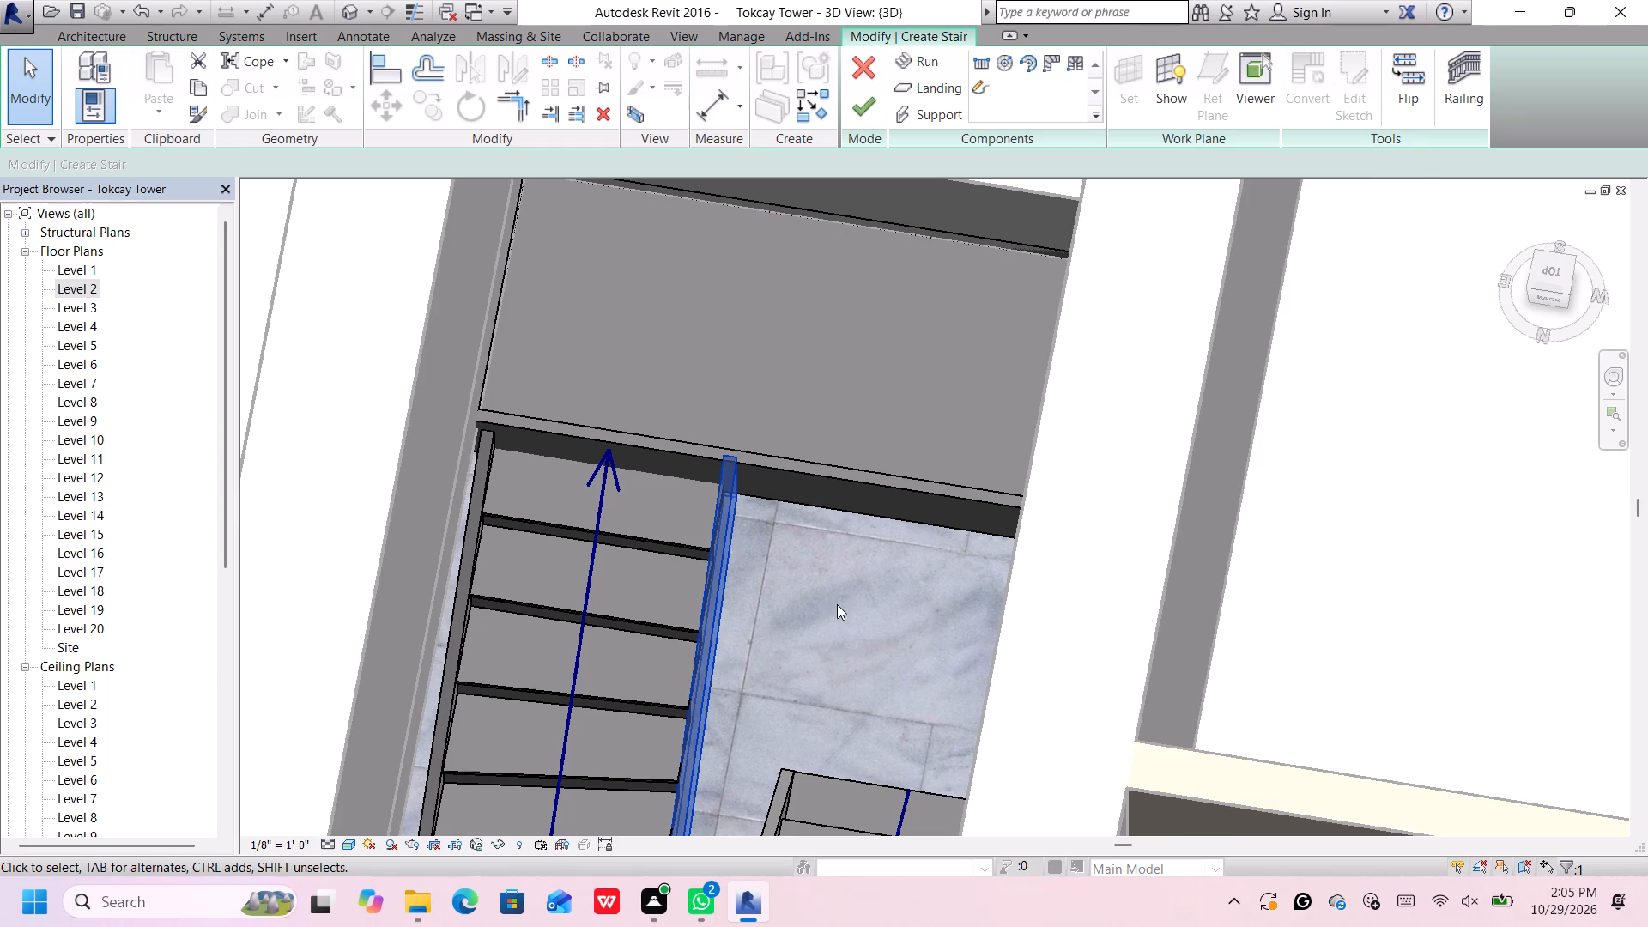
pyautogui.click(833, 607)
pyautogui.scroll(-5, 831, 579)
pyautogui.moveTo(838, 621); pyautogui.dragTo(855, 548, button='middle')
pyautogui.scroll(9, 772, 727)
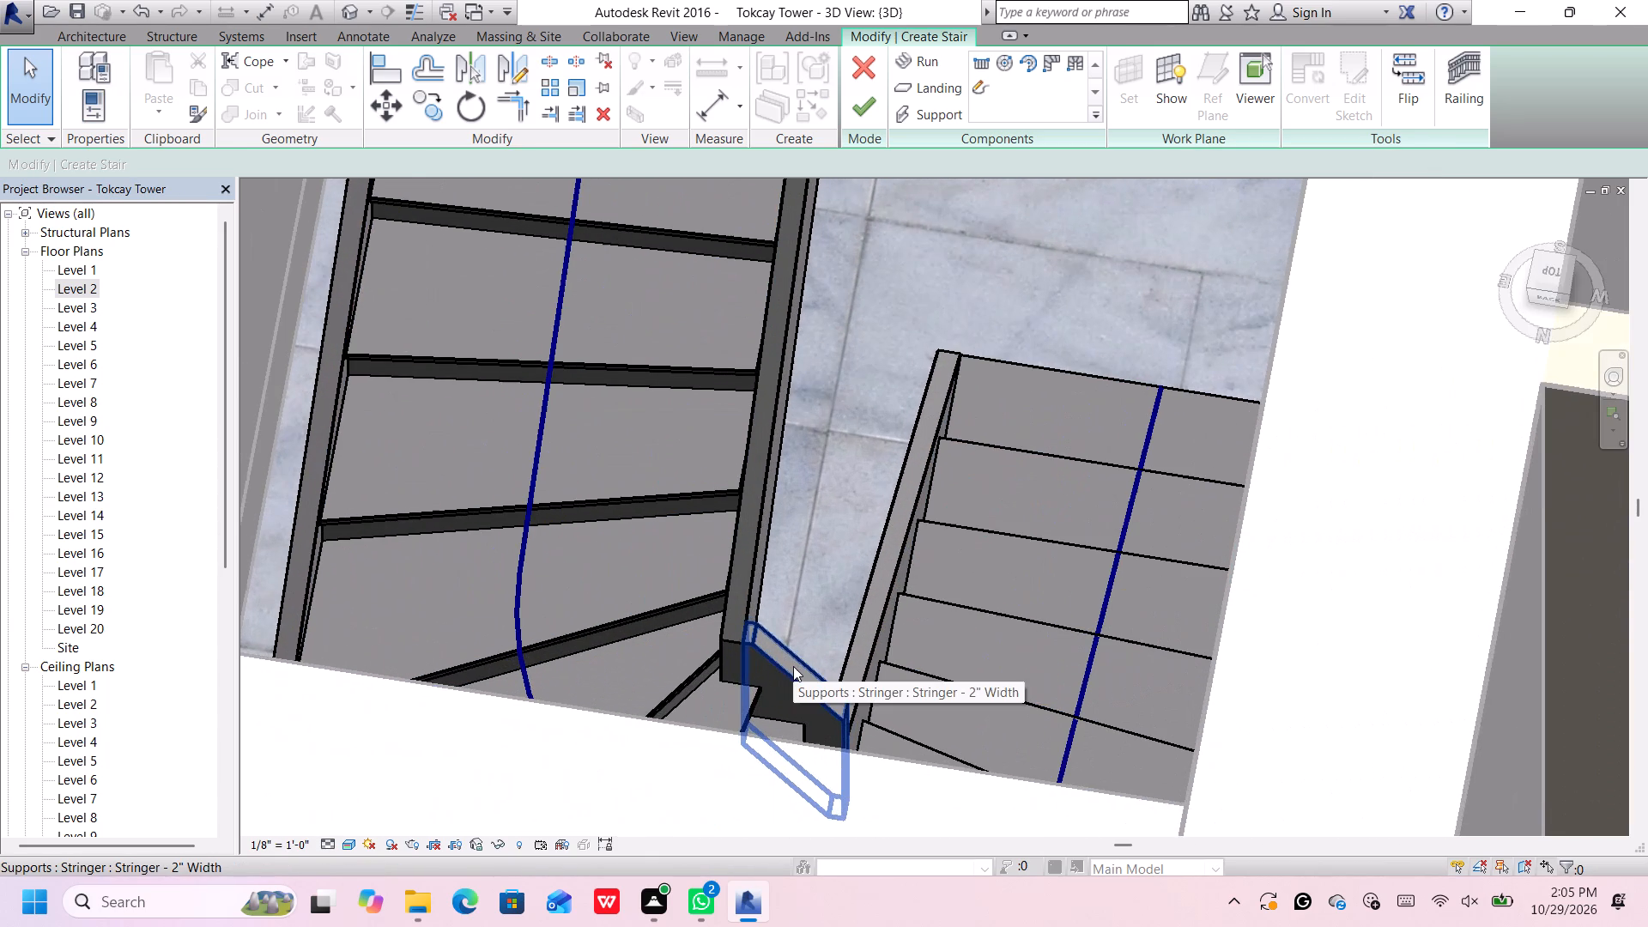
pyautogui.scroll(-3, 793, 666)
pyautogui.click(757, 596)
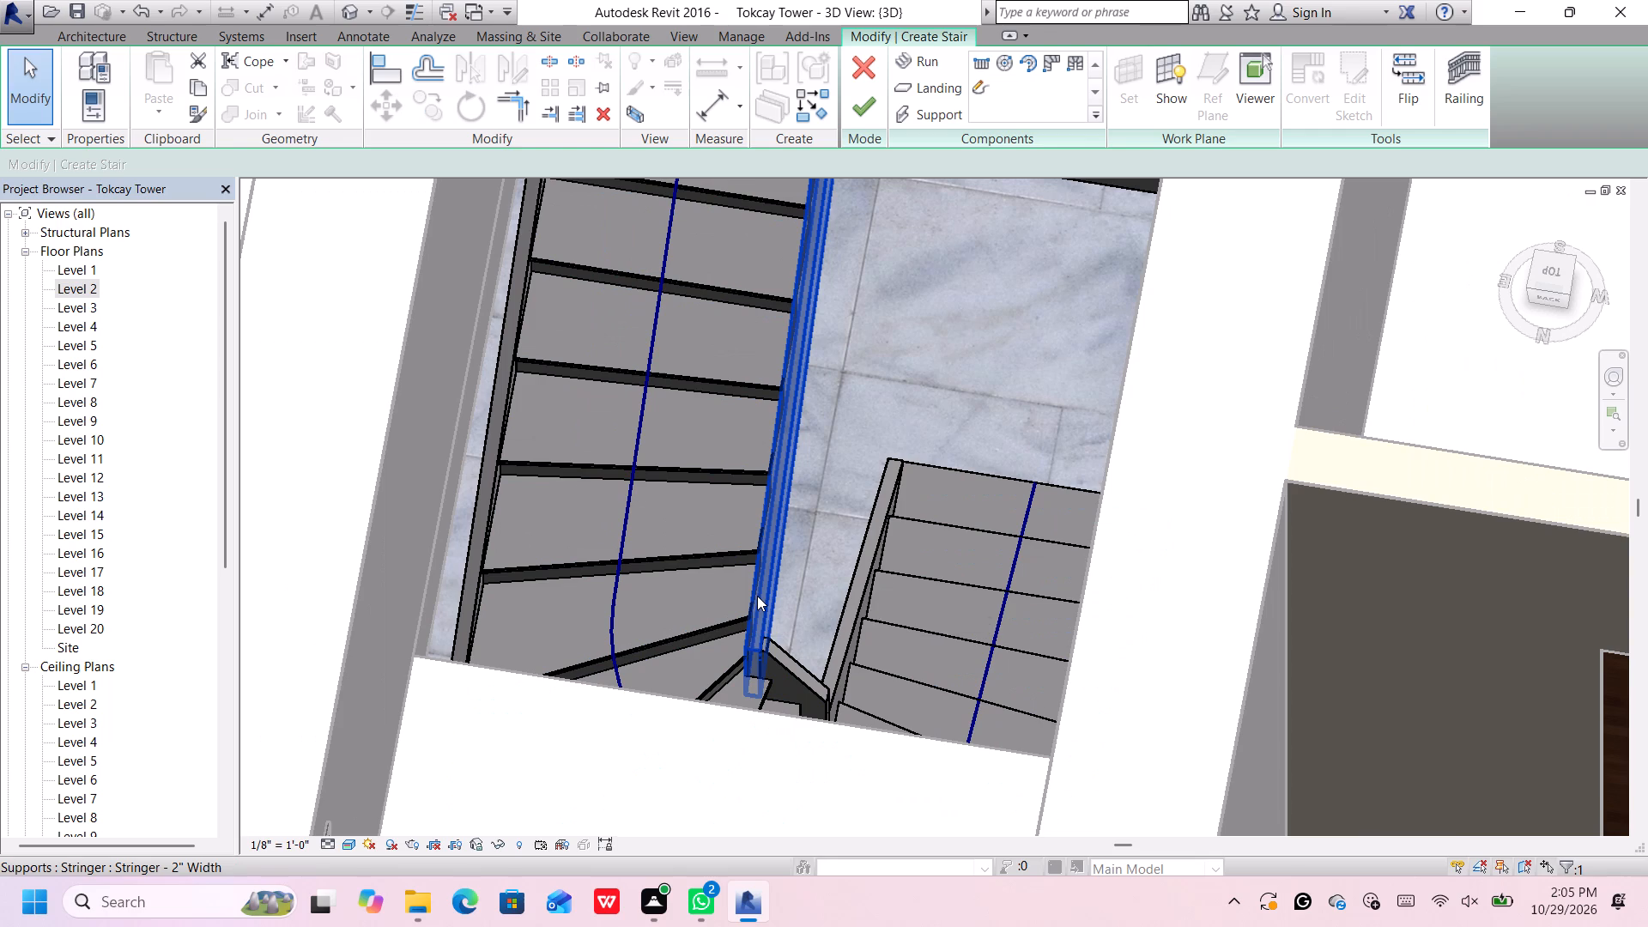
pyautogui.rightClick(780, 527)
pyautogui.click(859, 512)
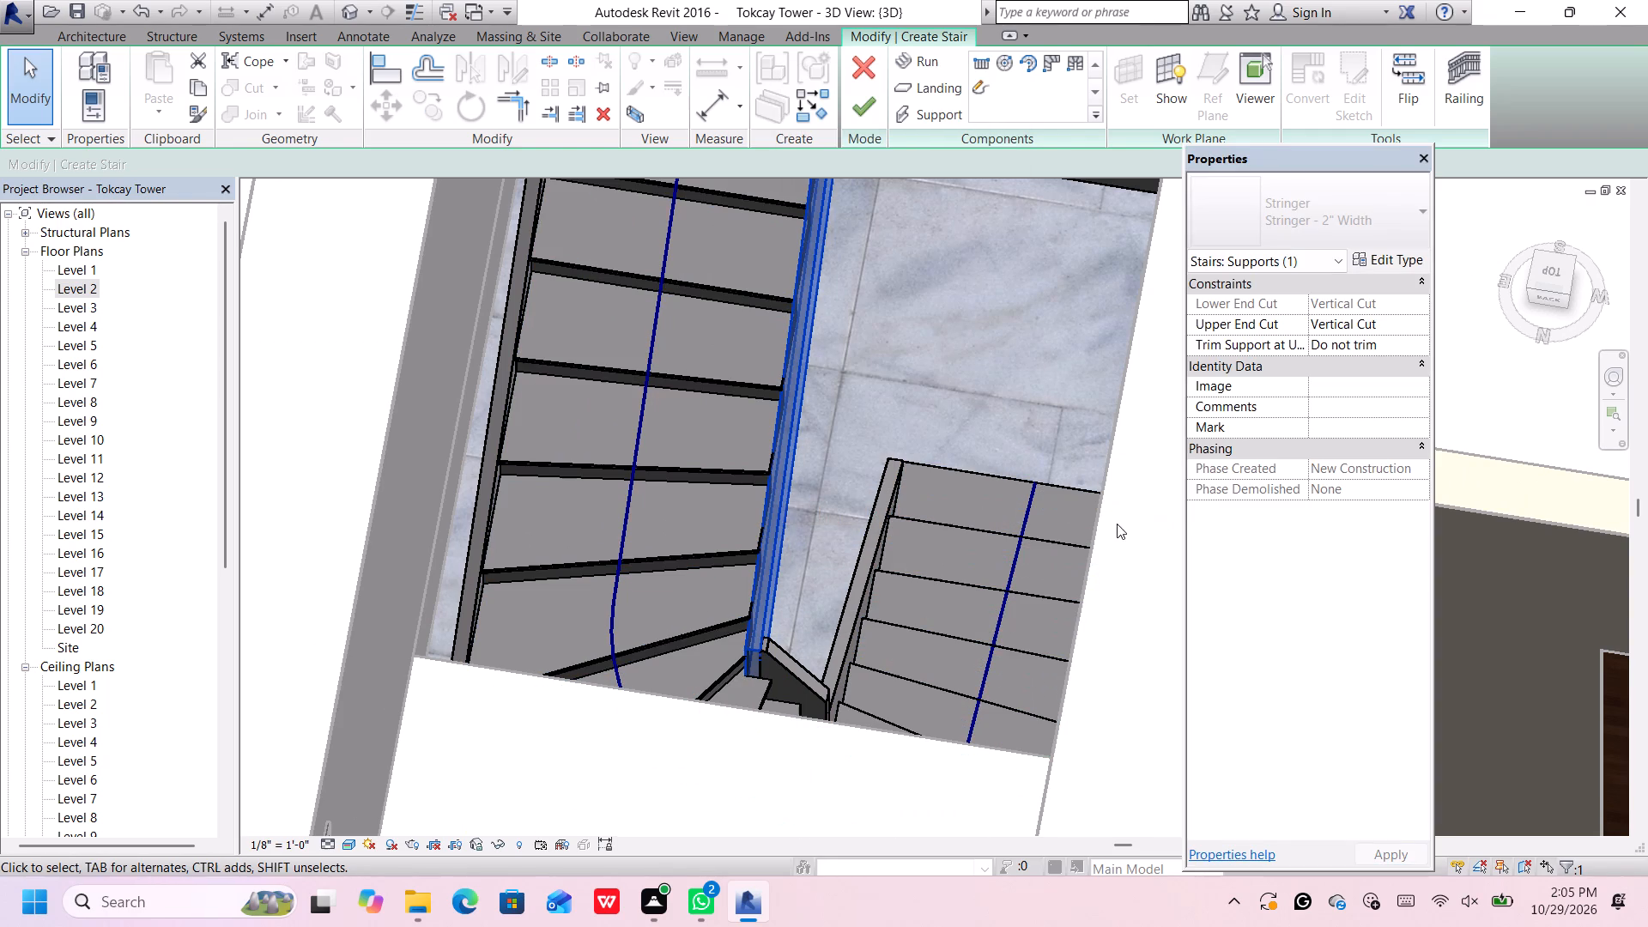
pyautogui.click(1381, 257)
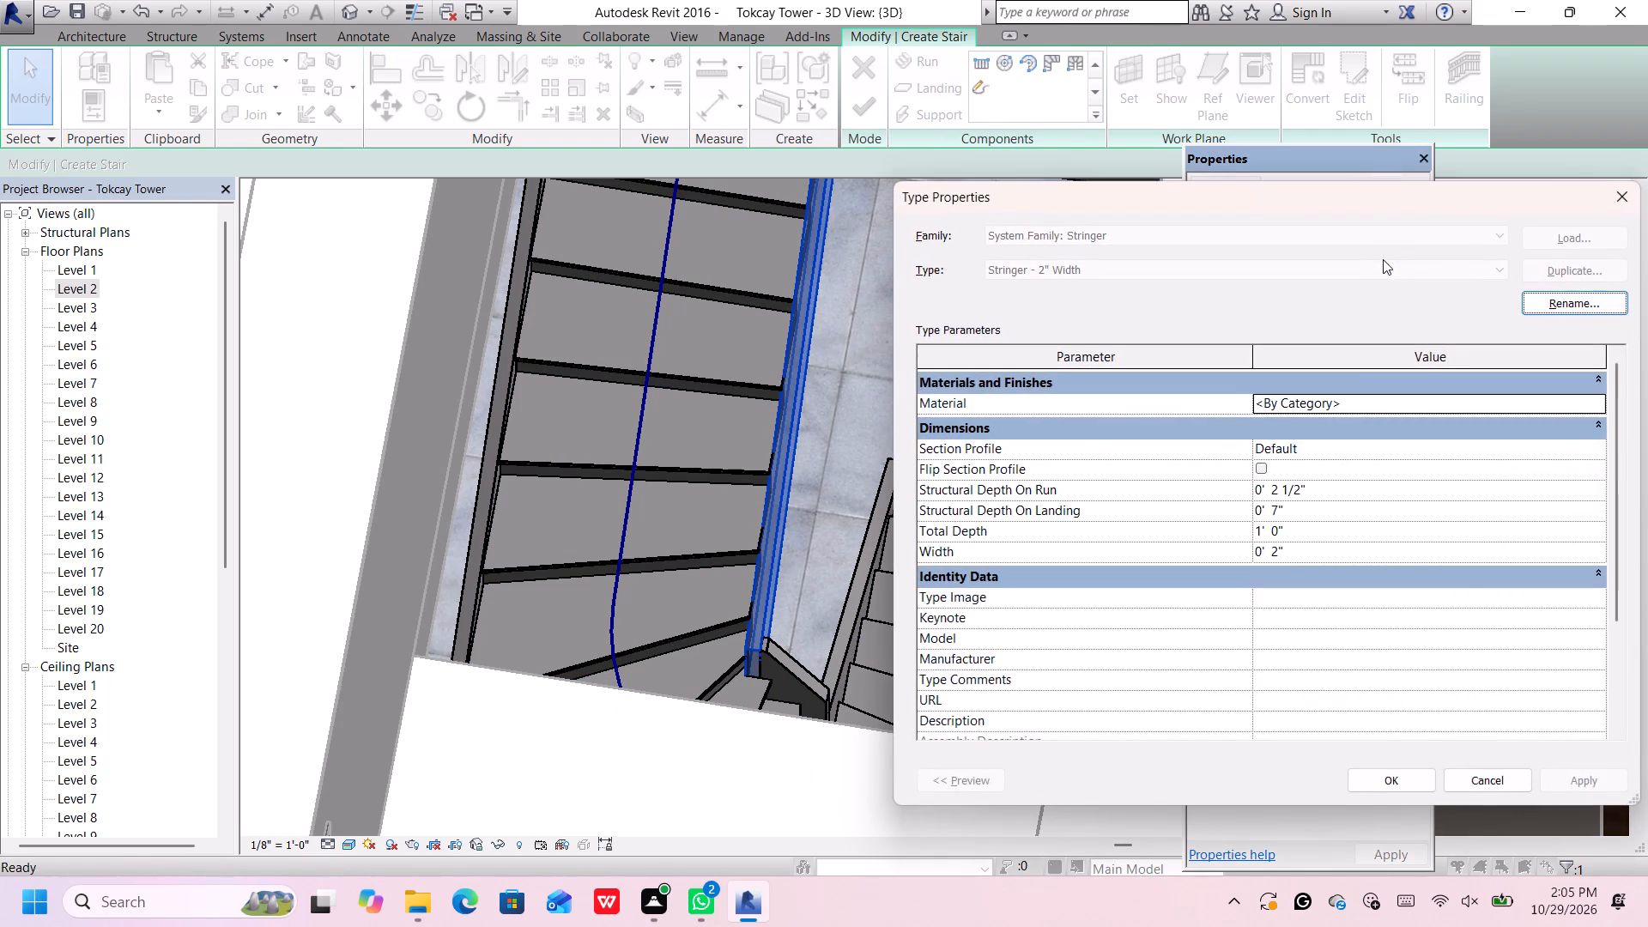
pyautogui.click(1315, 528)
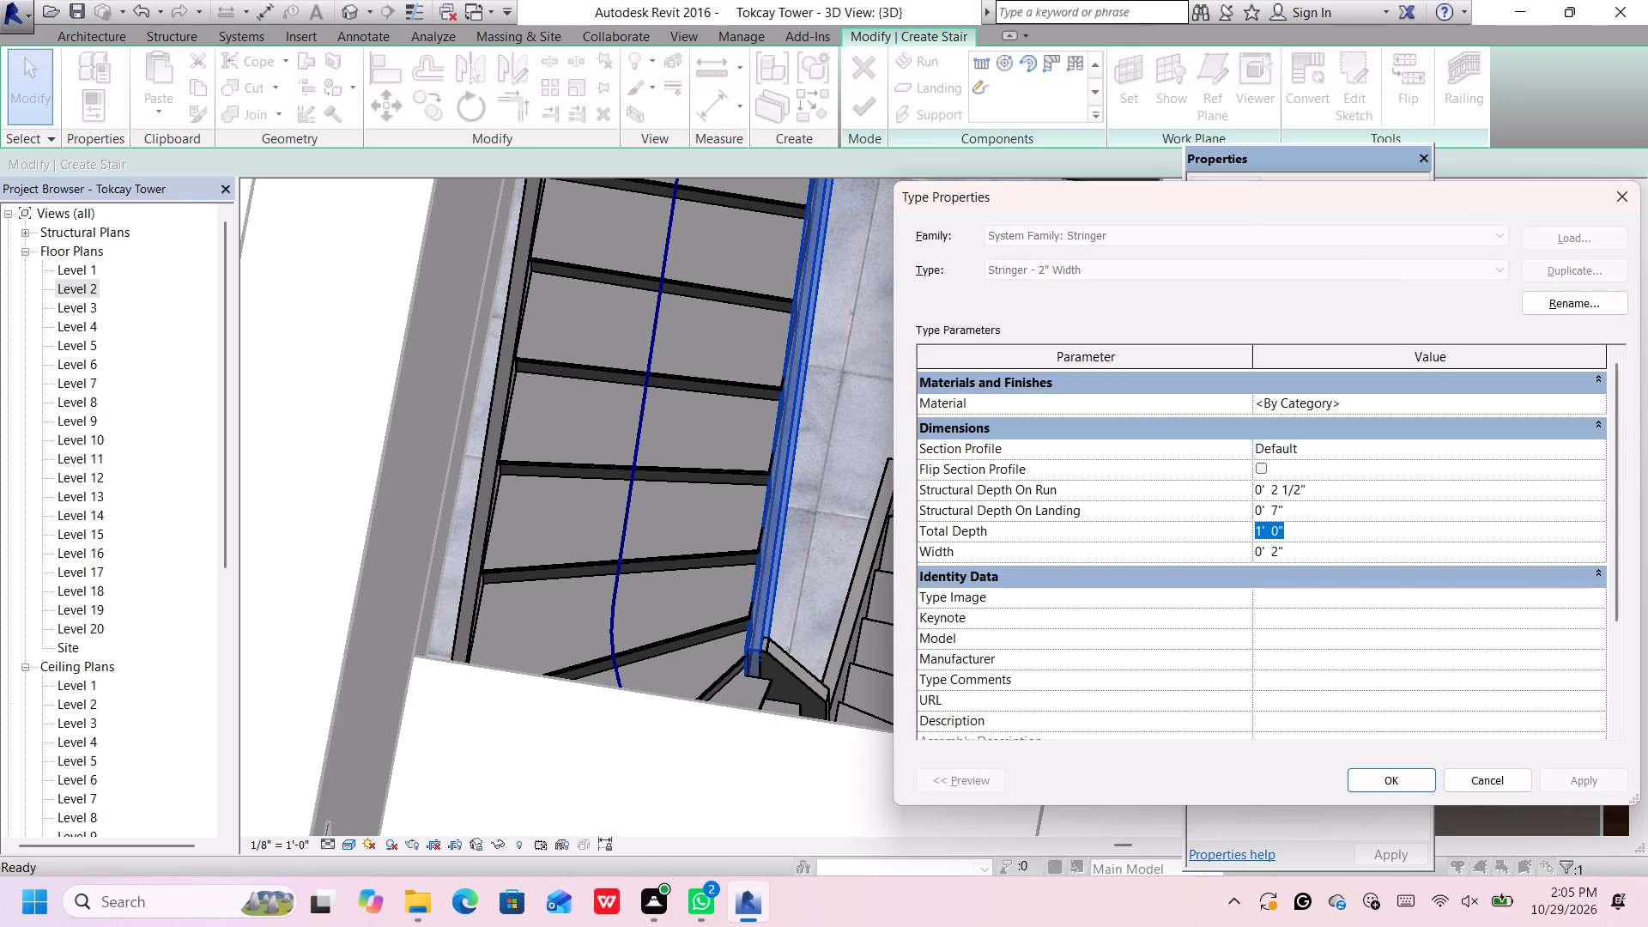
pyautogui.press('BackSpace')
pyautogui.press('4')
pyautogui.press("'")
pyautogui.press('Return')
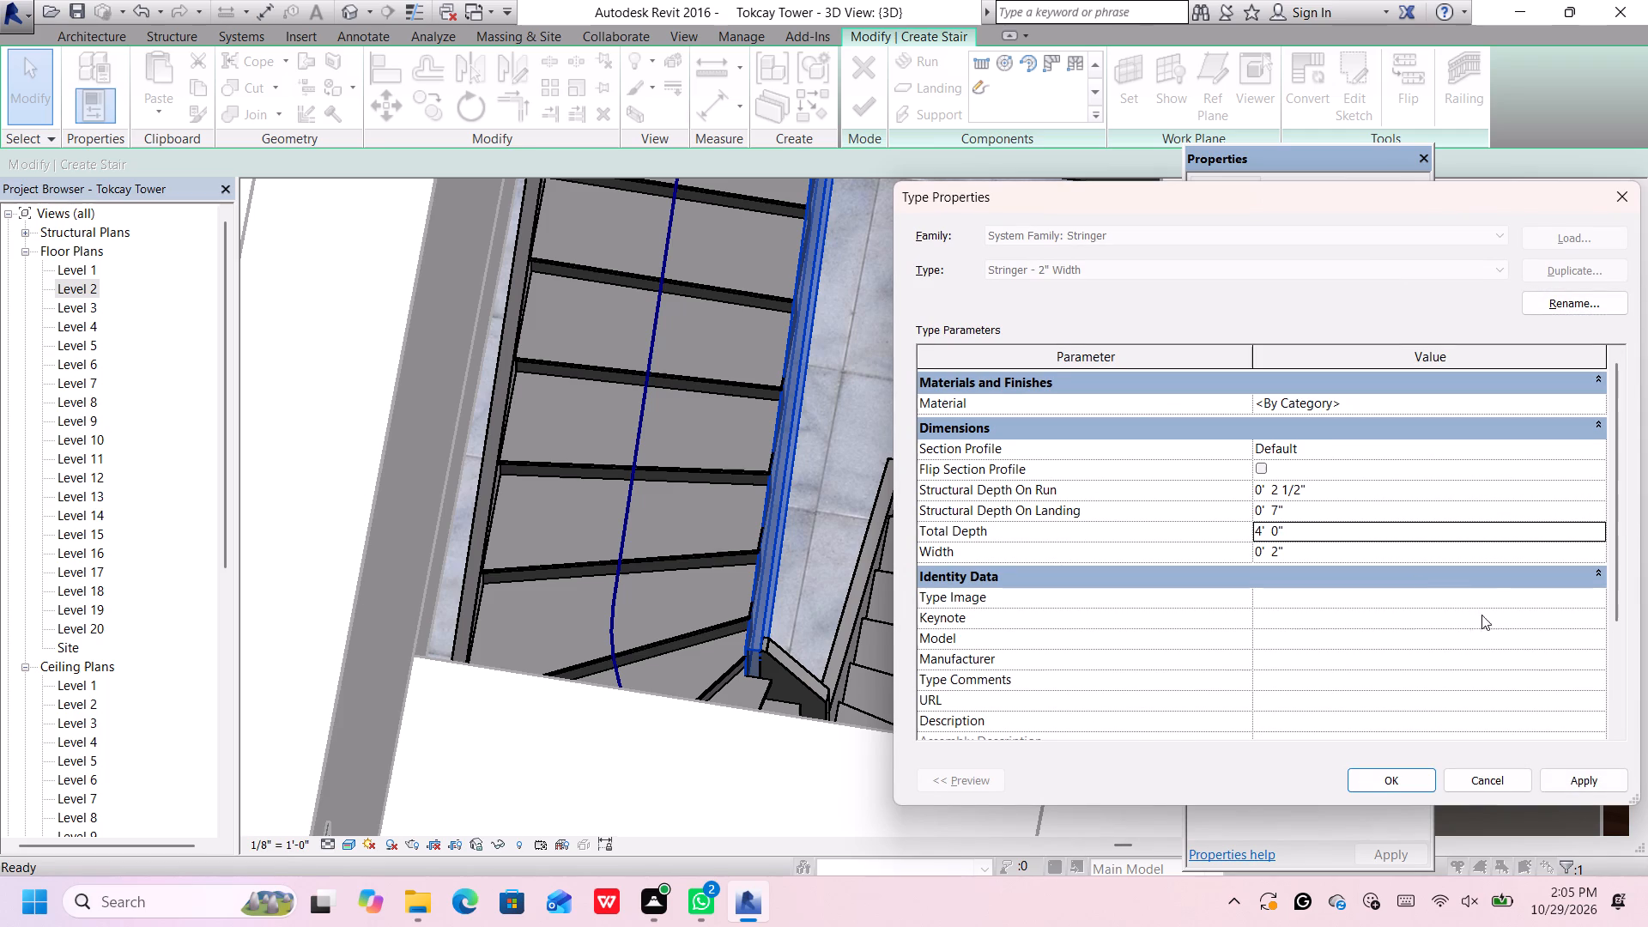
pyautogui.click(1583, 784)
pyautogui.scroll(-6, 680, 542)
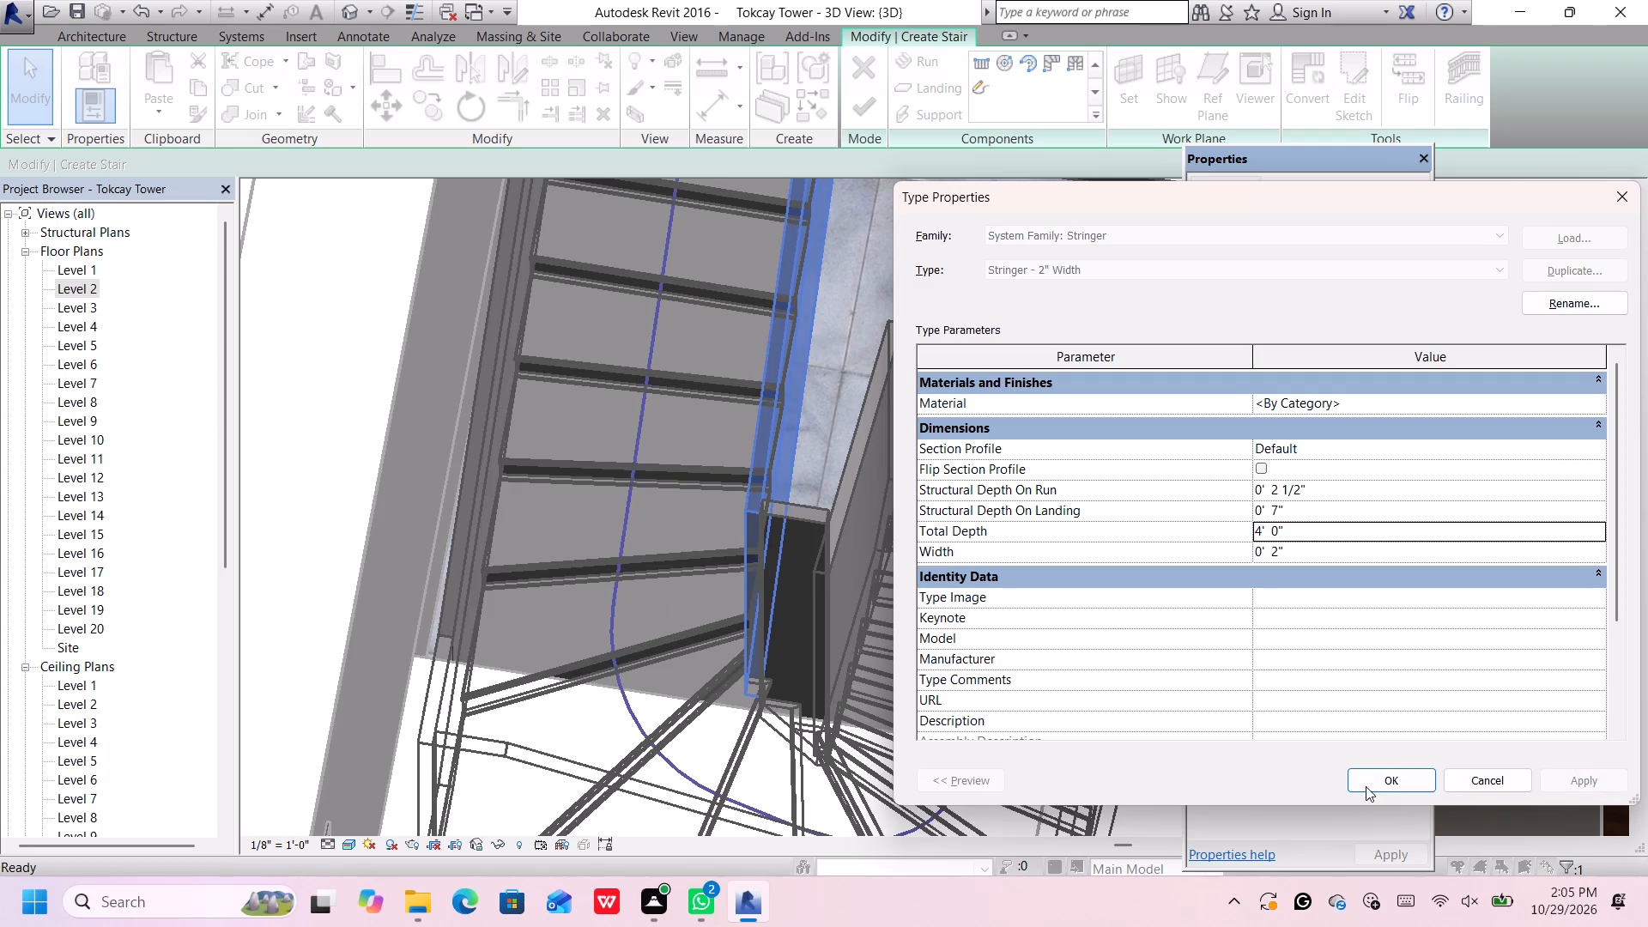
pyautogui.click(1389, 767)
pyautogui.scroll(-4, 722, 636)
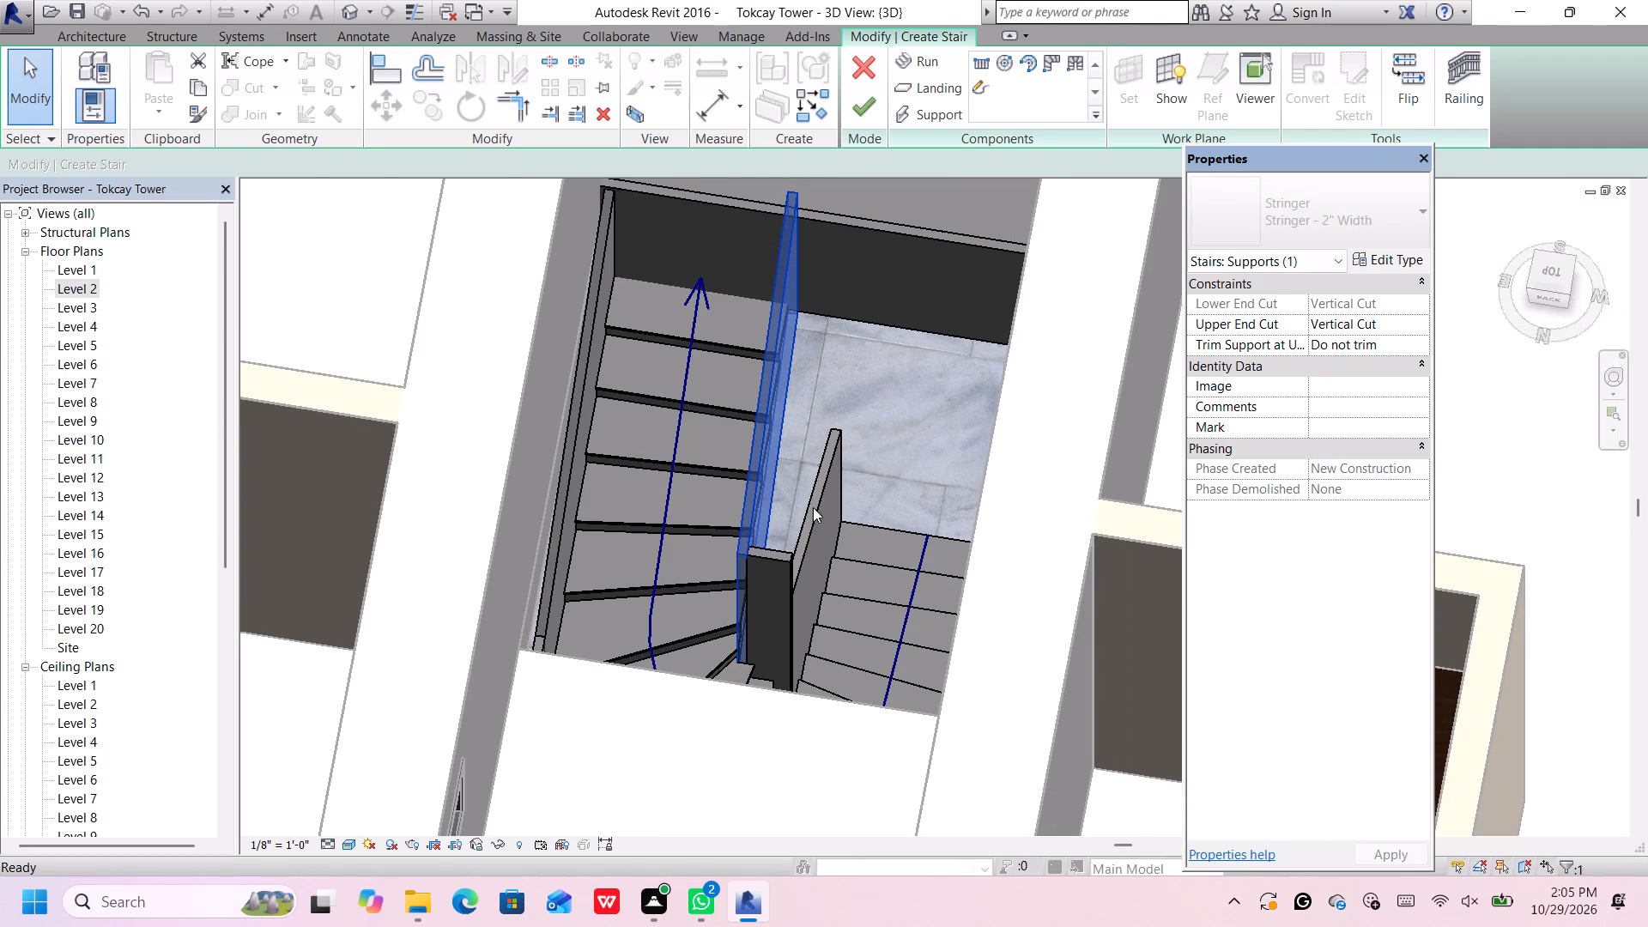
pyautogui.moveTo(868, 439); pyautogui.dragTo(871, 464, button='middle')
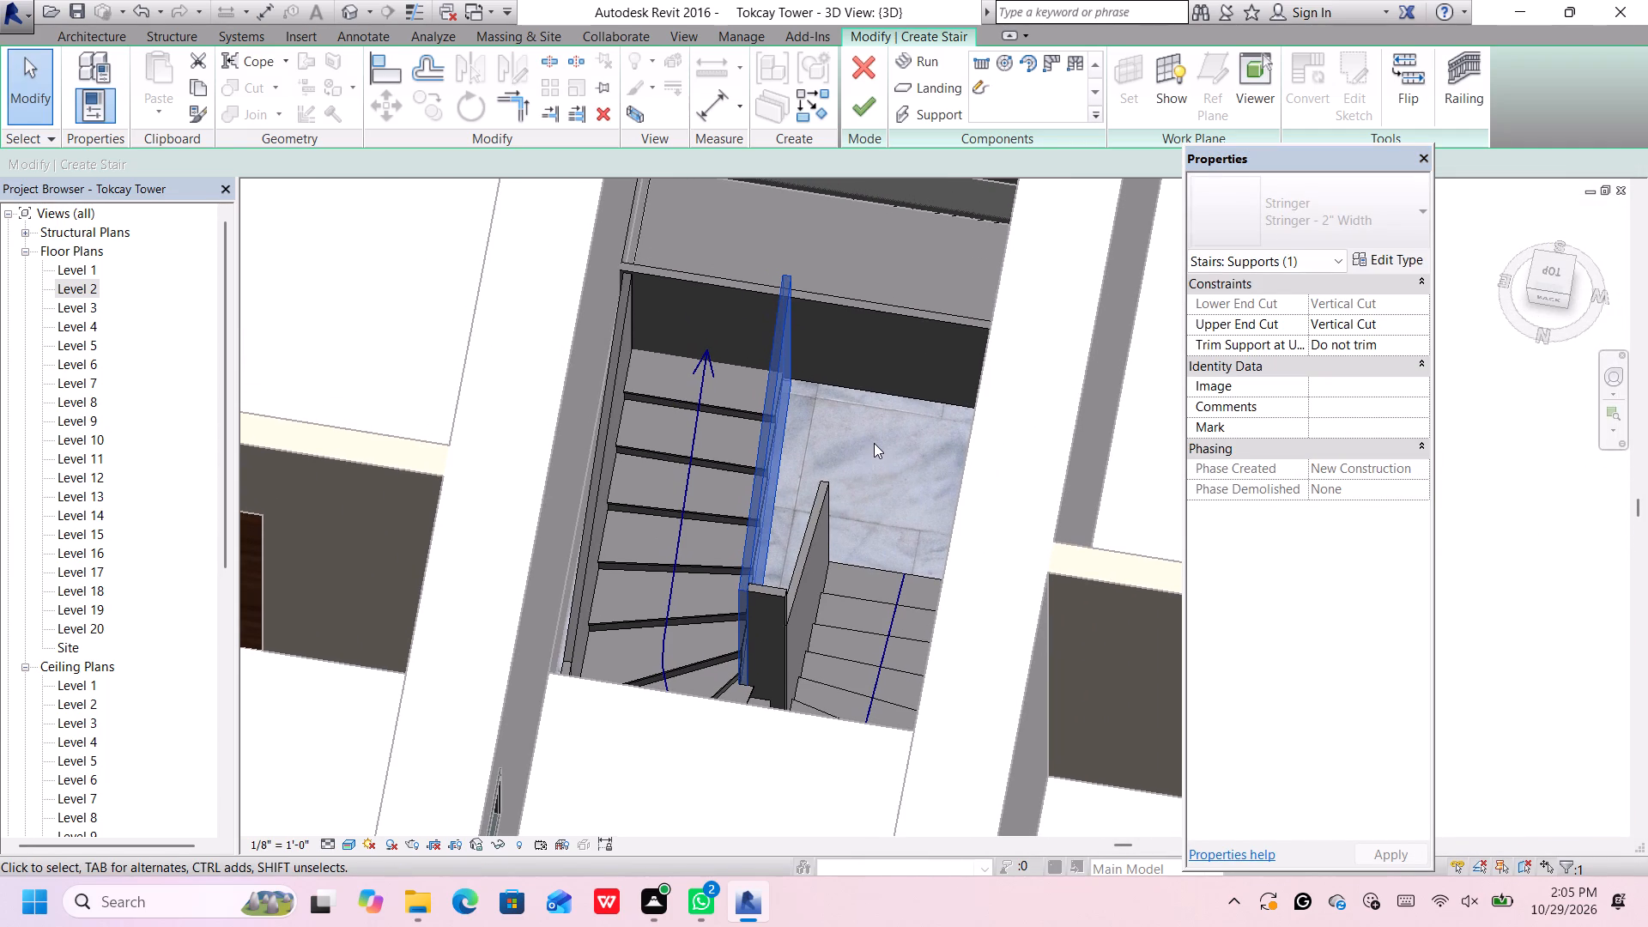
pyautogui.click(874, 443)
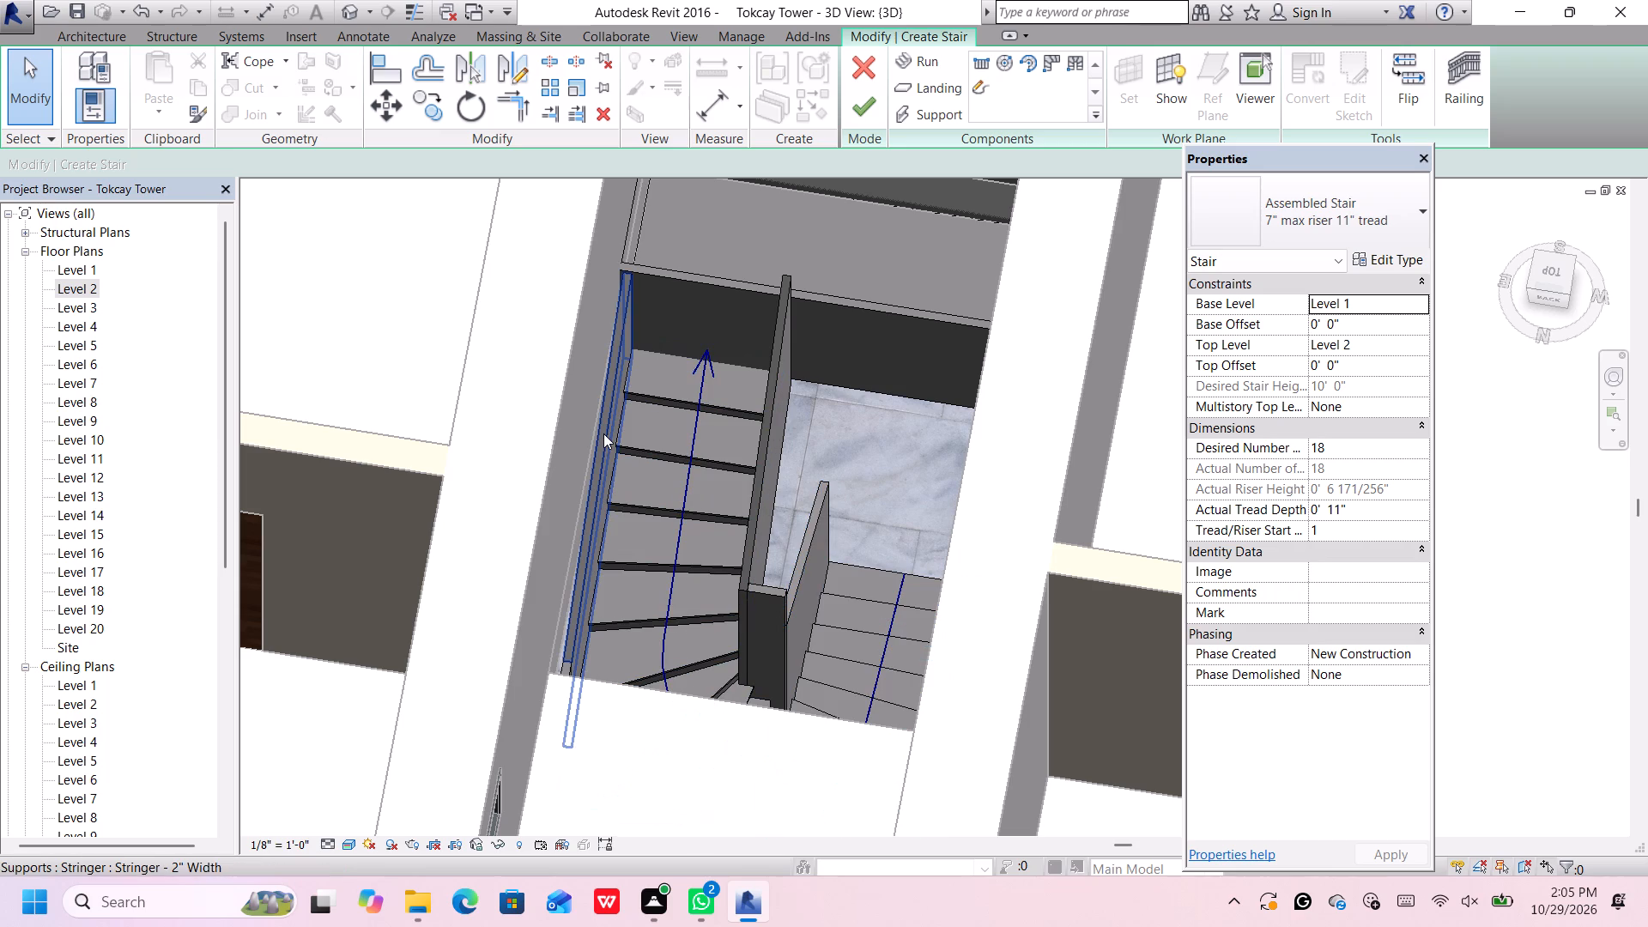
# Delete the landing's stringer along the edge where the upper flight arrives.
pyautogui.click(603, 433)
pyautogui.scroll(-3, 603, 433)
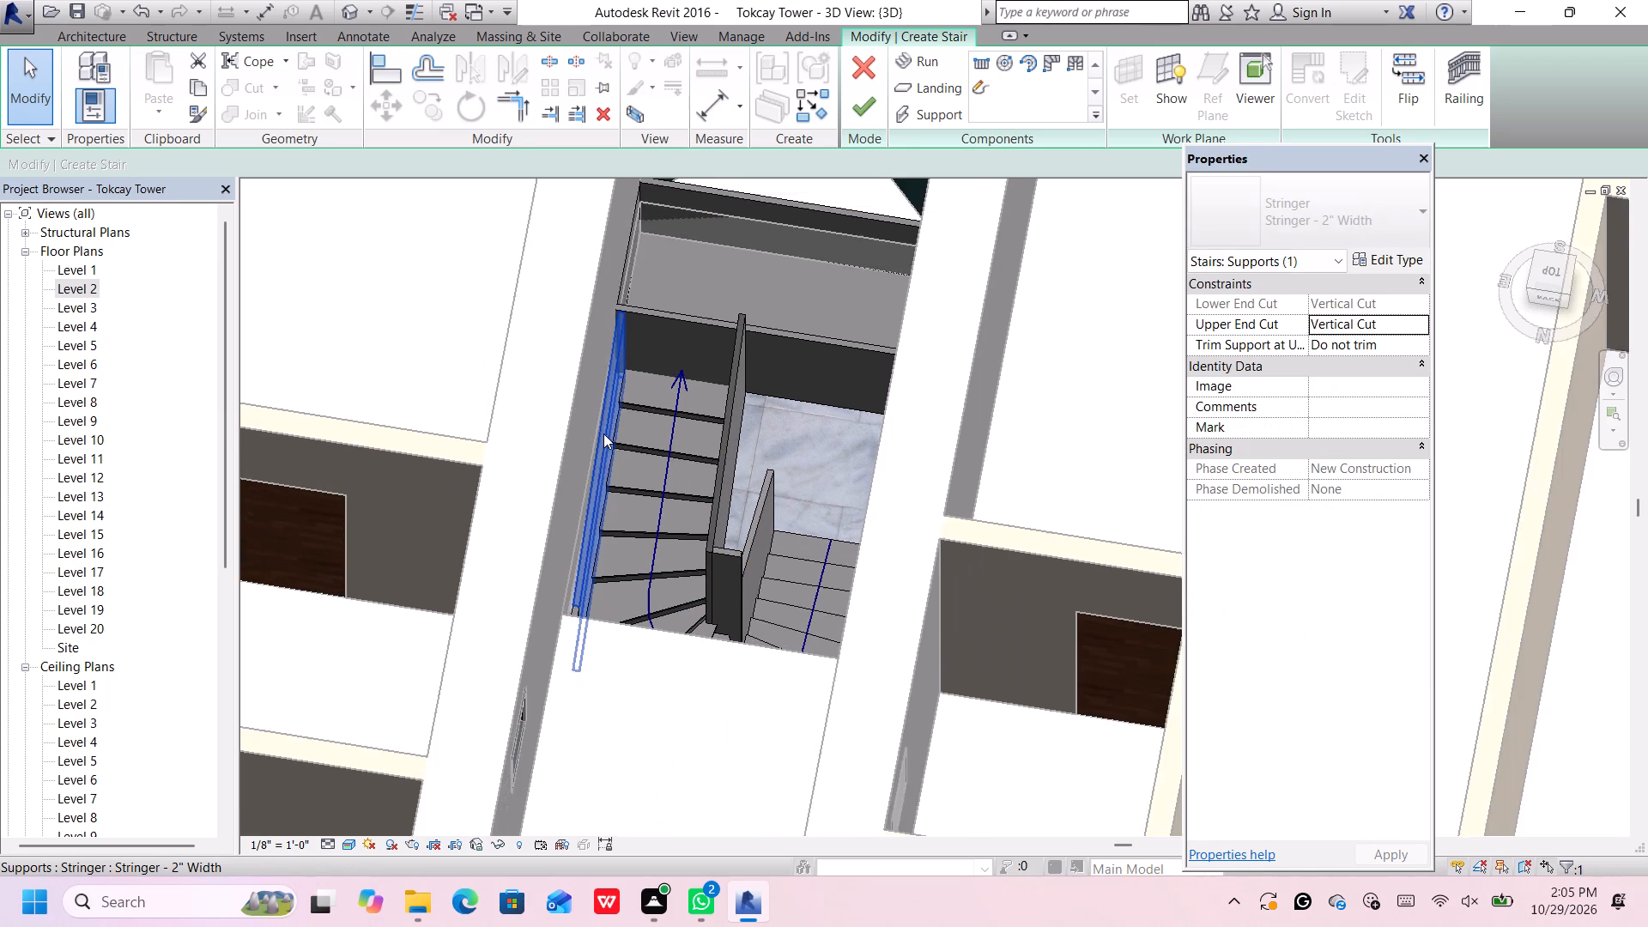
pyautogui.scroll(1, 707, 408)
pyautogui.scroll(3, 717, 314)
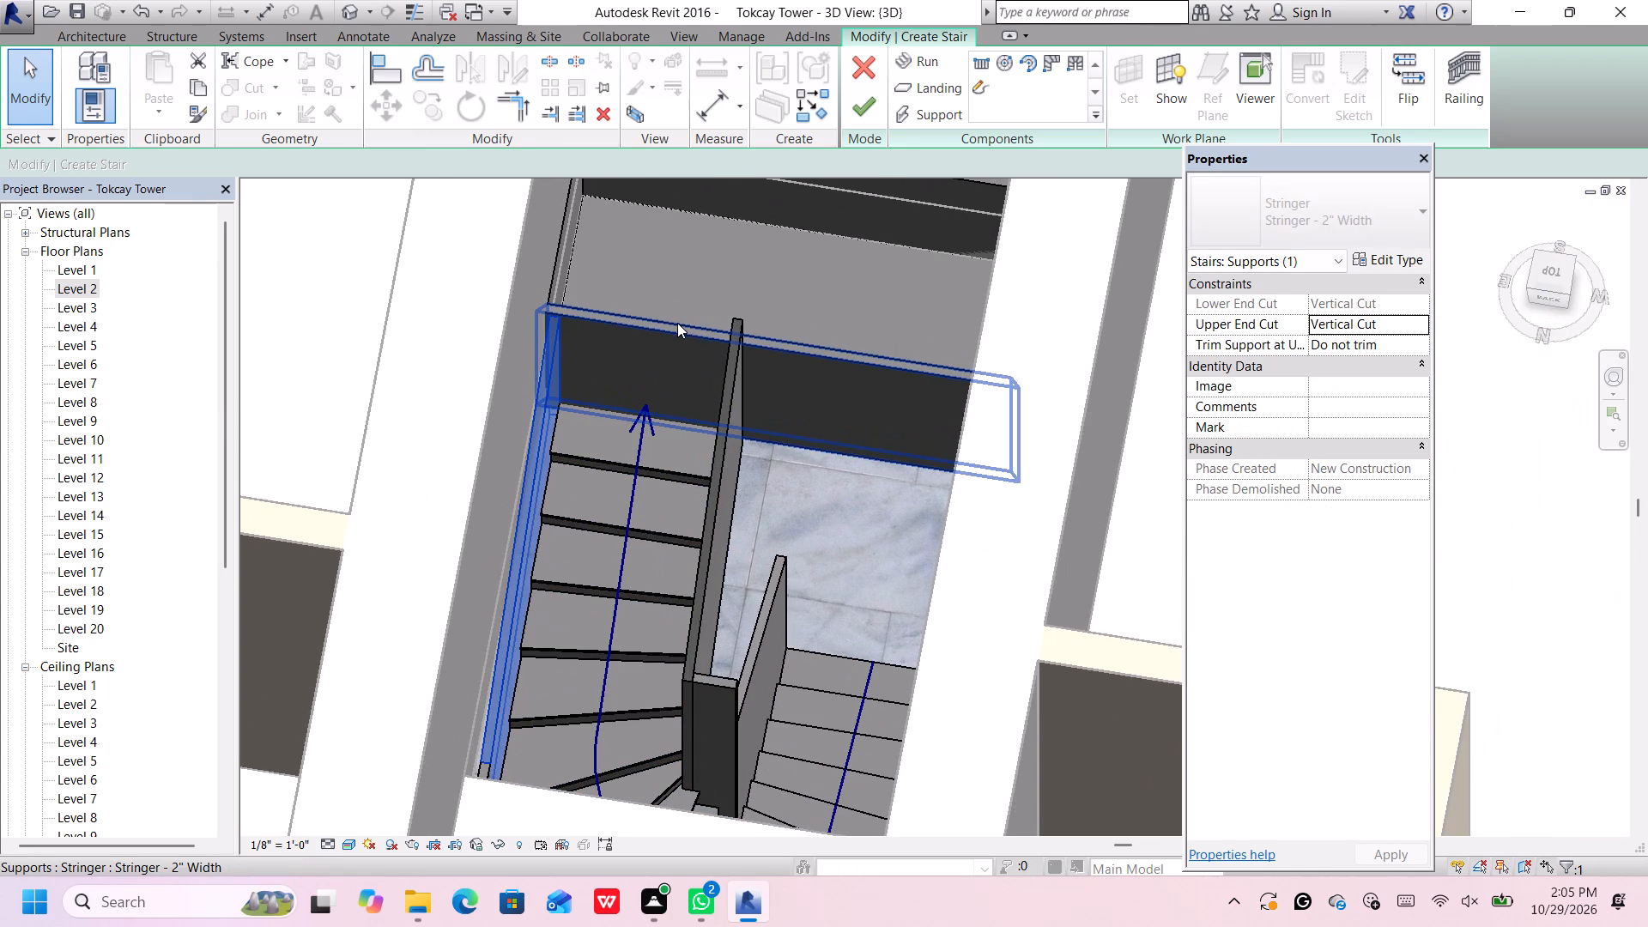
pyautogui.click(677, 323)
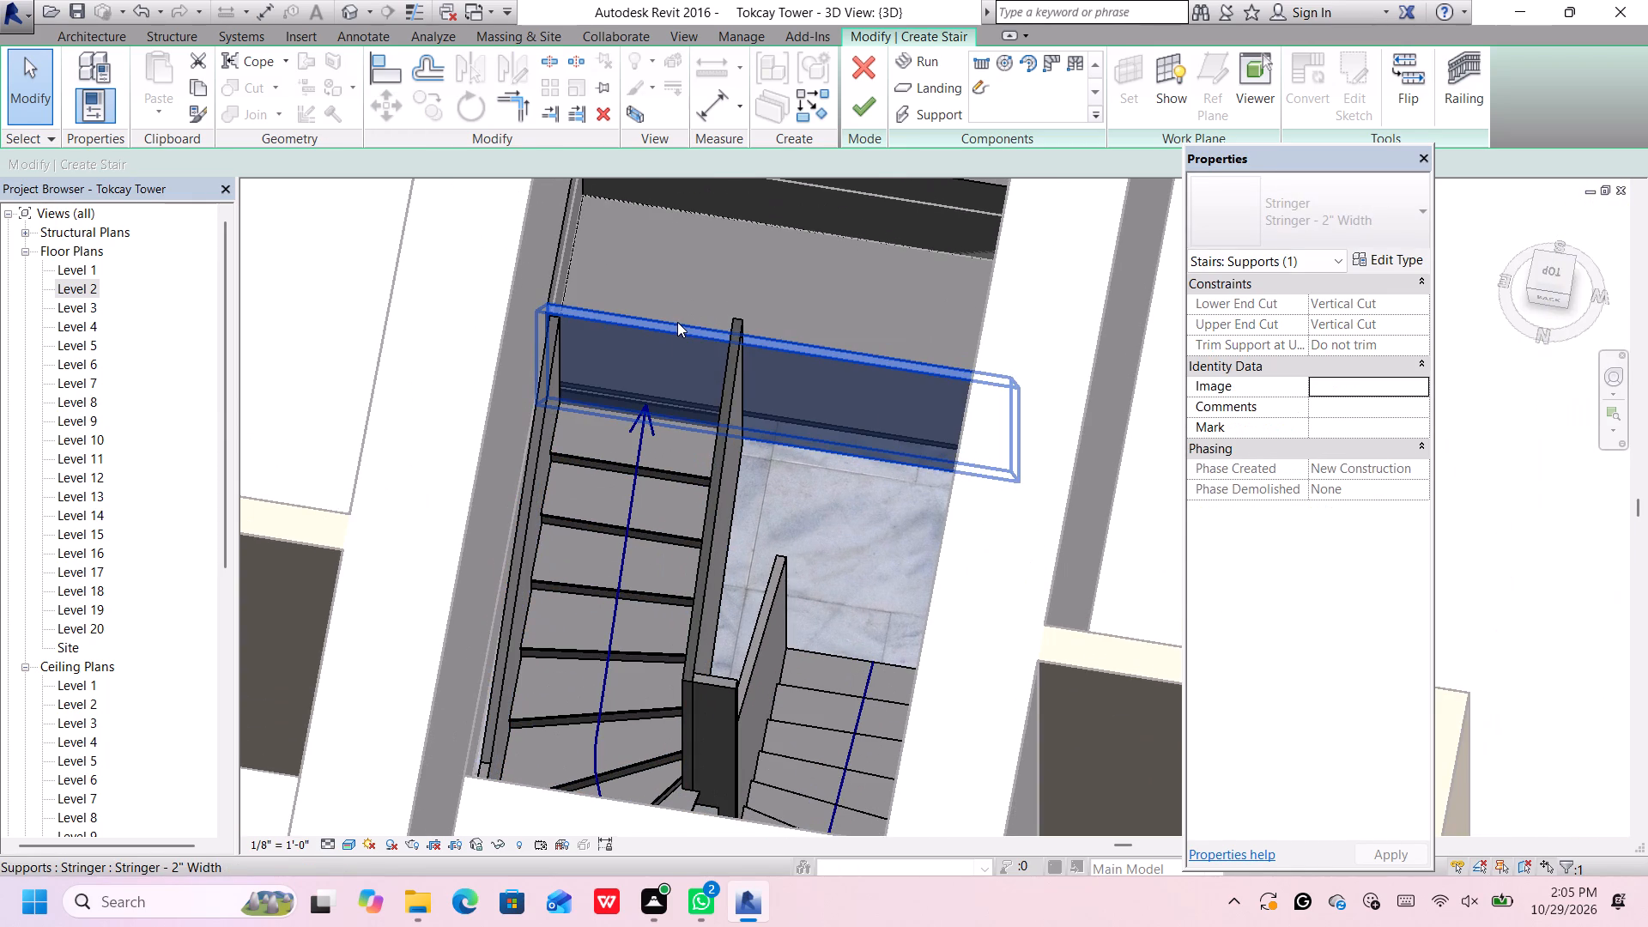
pyautogui.press('Delete')
# Delete the landing's side stringer along the corridor wall next to the upper flight.
pyautogui.scroll(-1, 677, 322)
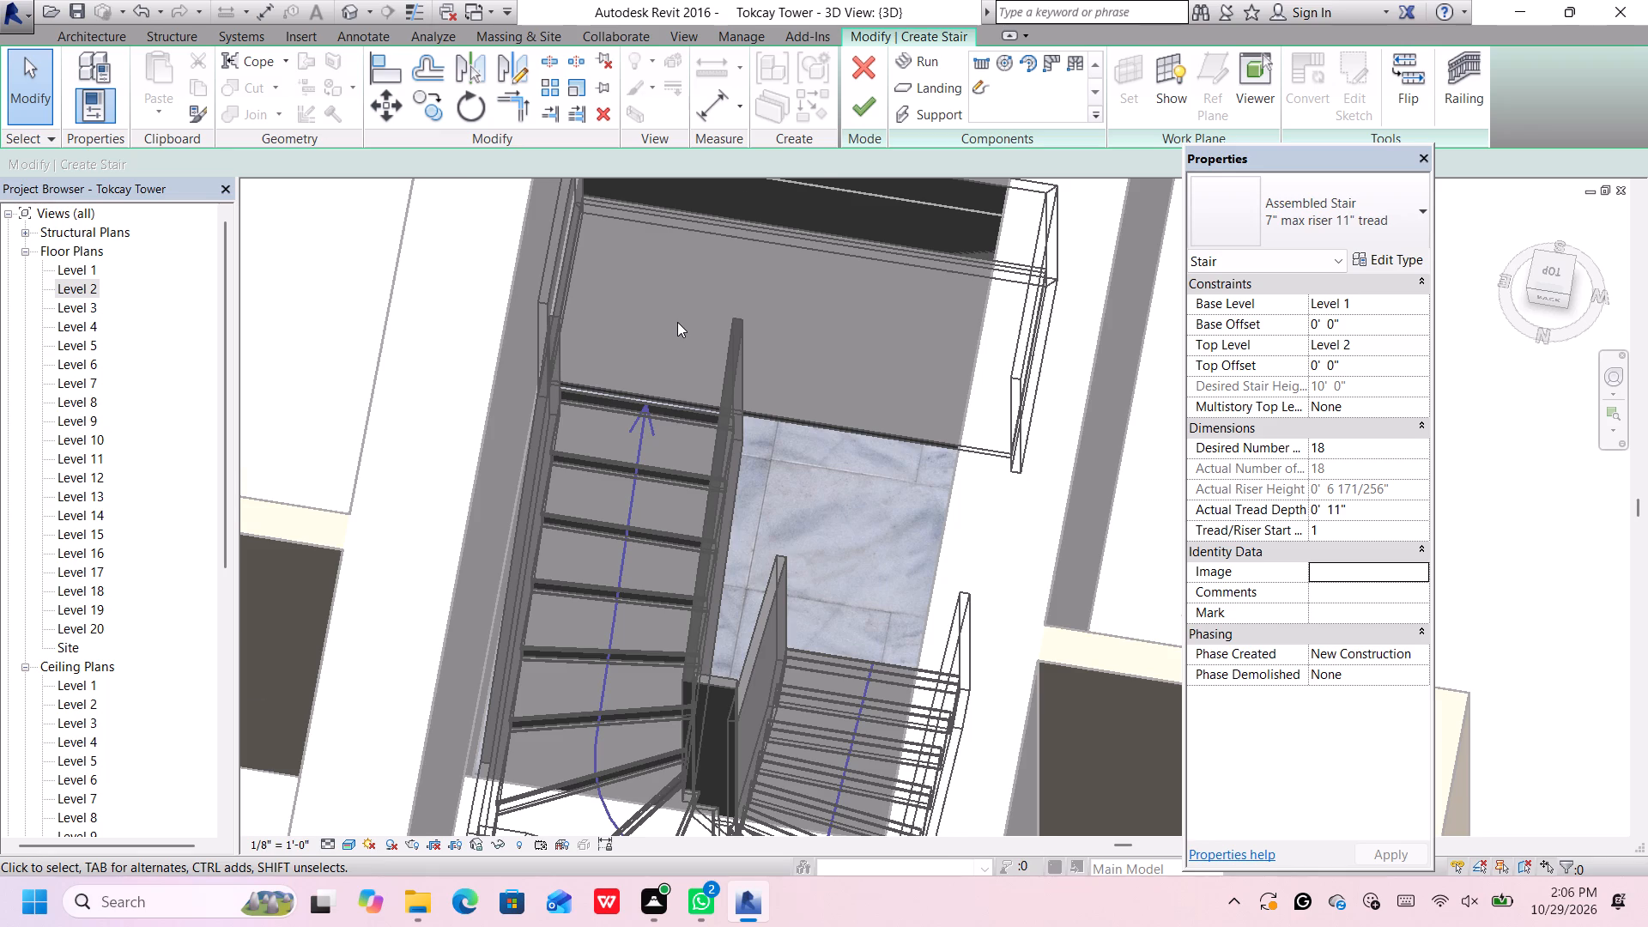
pyautogui.scroll(-2, 677, 322)
pyautogui.moveTo(677, 317); pyautogui.dragTo(689, 371, button='middle')
pyautogui.scroll(1, 664, 352)
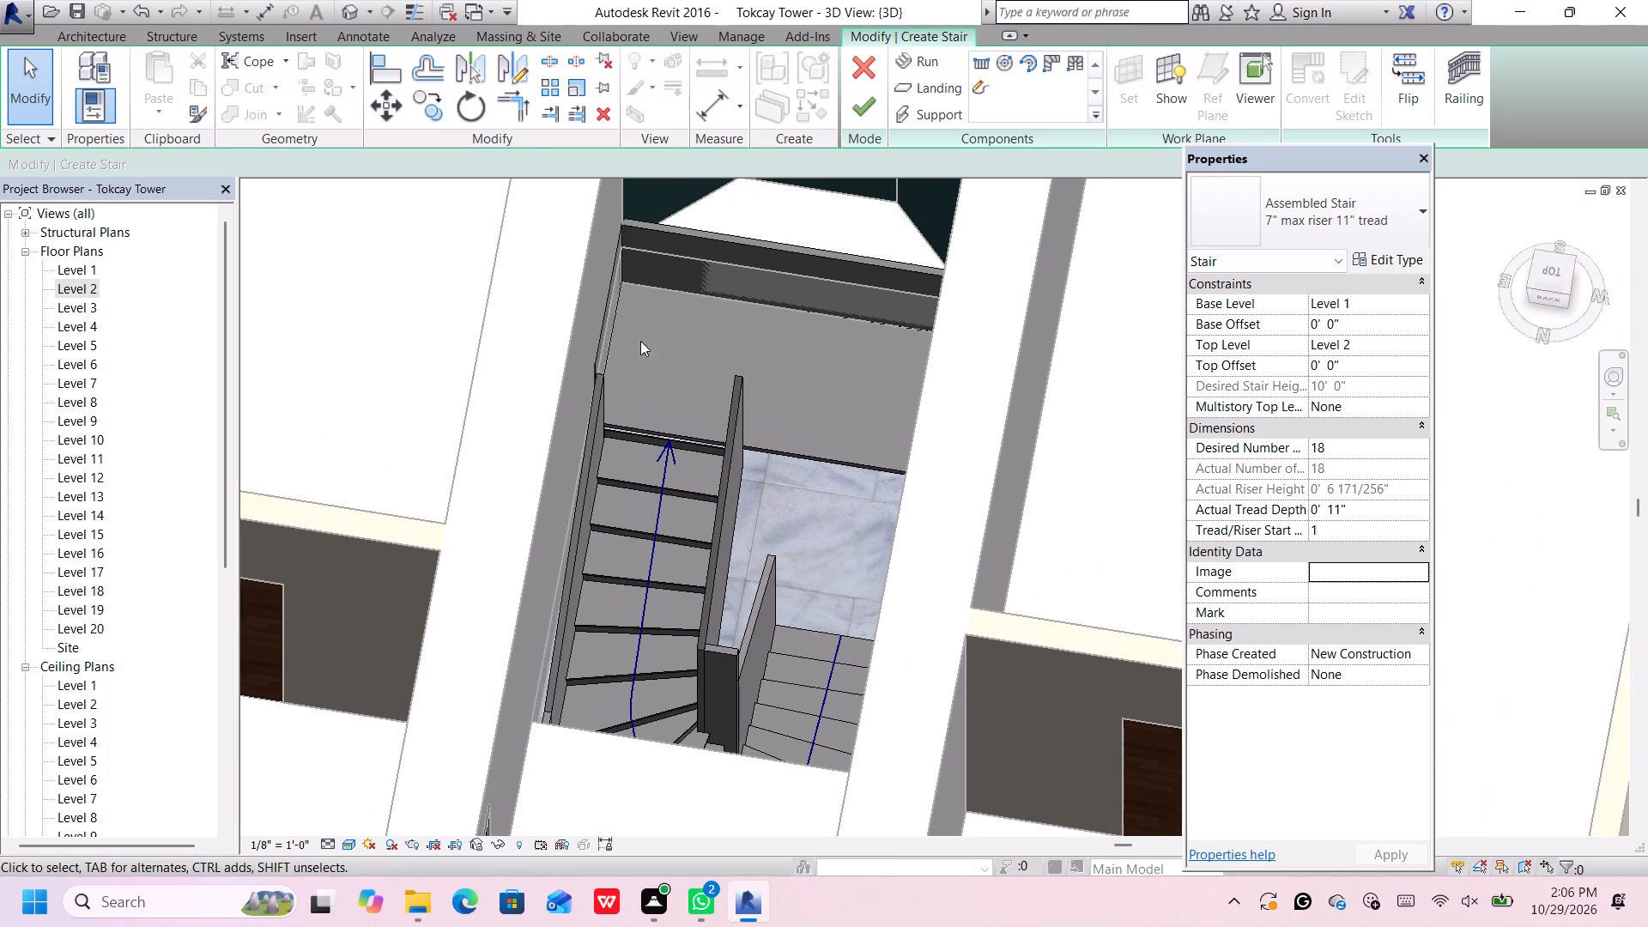
pyautogui.click(605, 312)
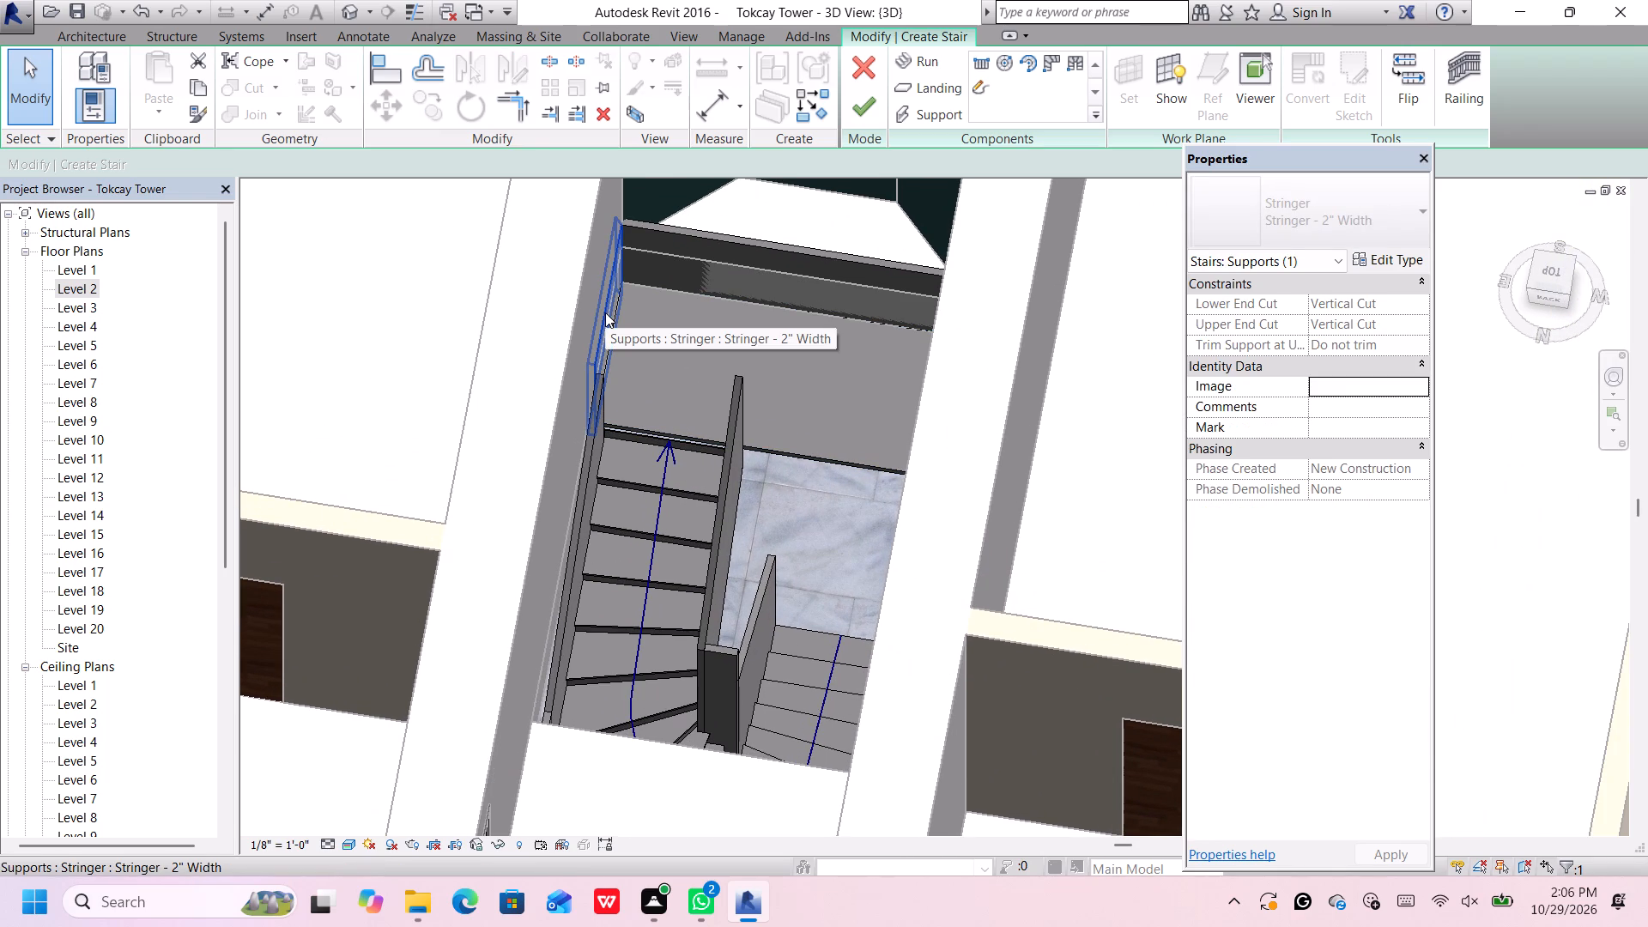
pyautogui.press('Delete')
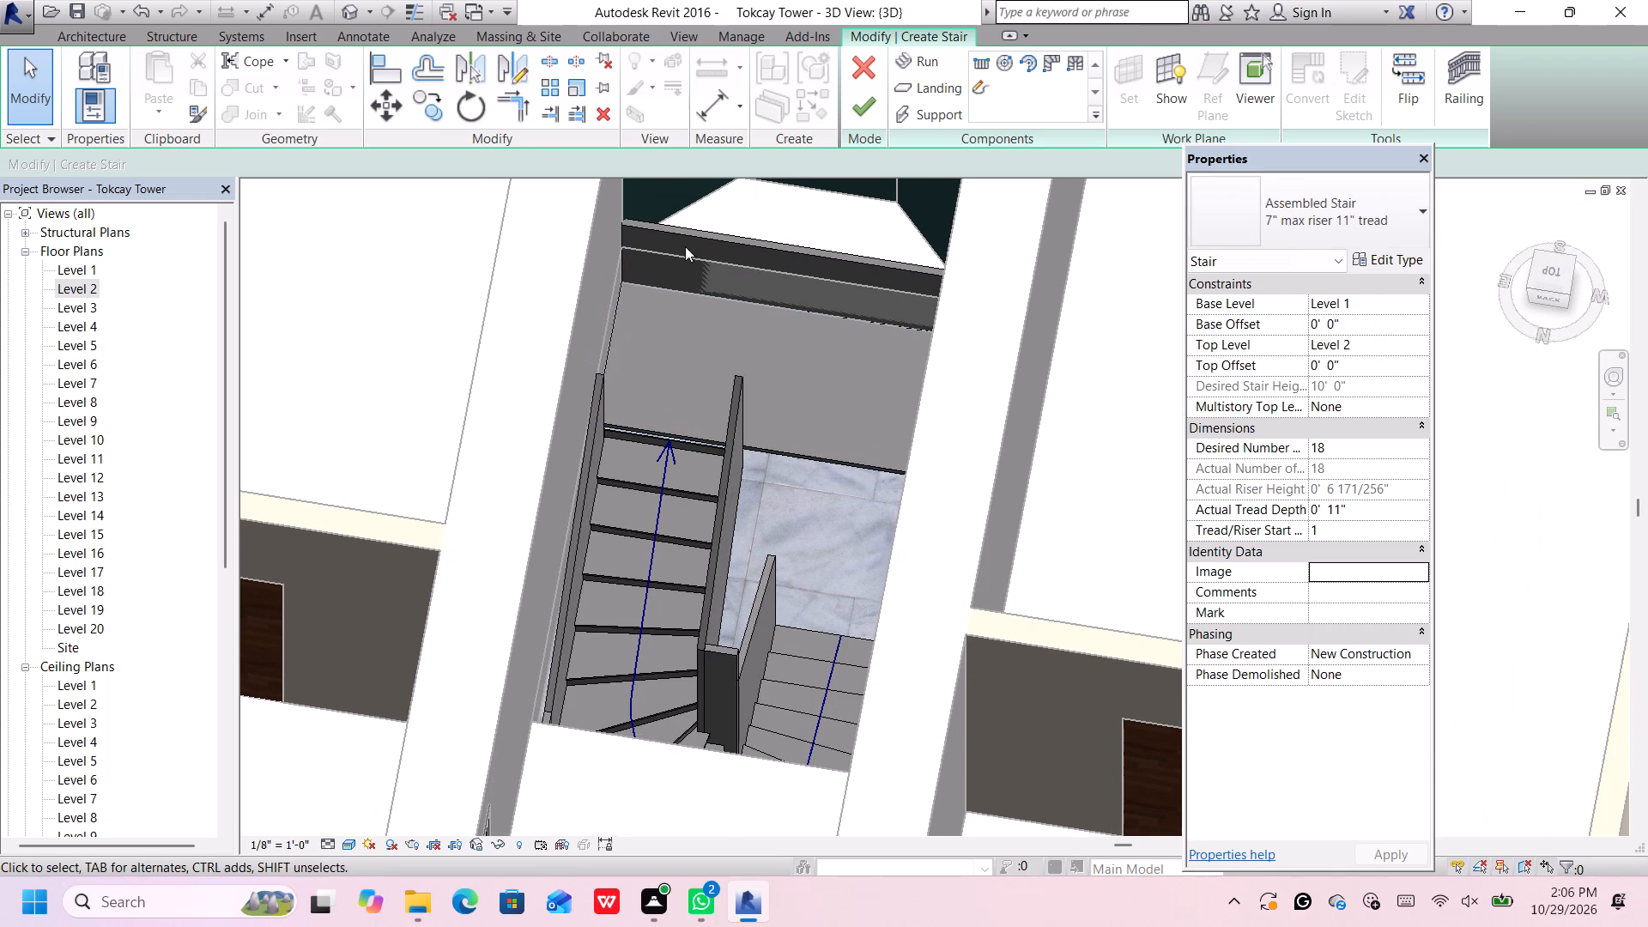
# Delete the landing's remaining stringers, along the opposite side wall and the back edge.
pyautogui.click(680, 253)
pyautogui.click(682, 258)
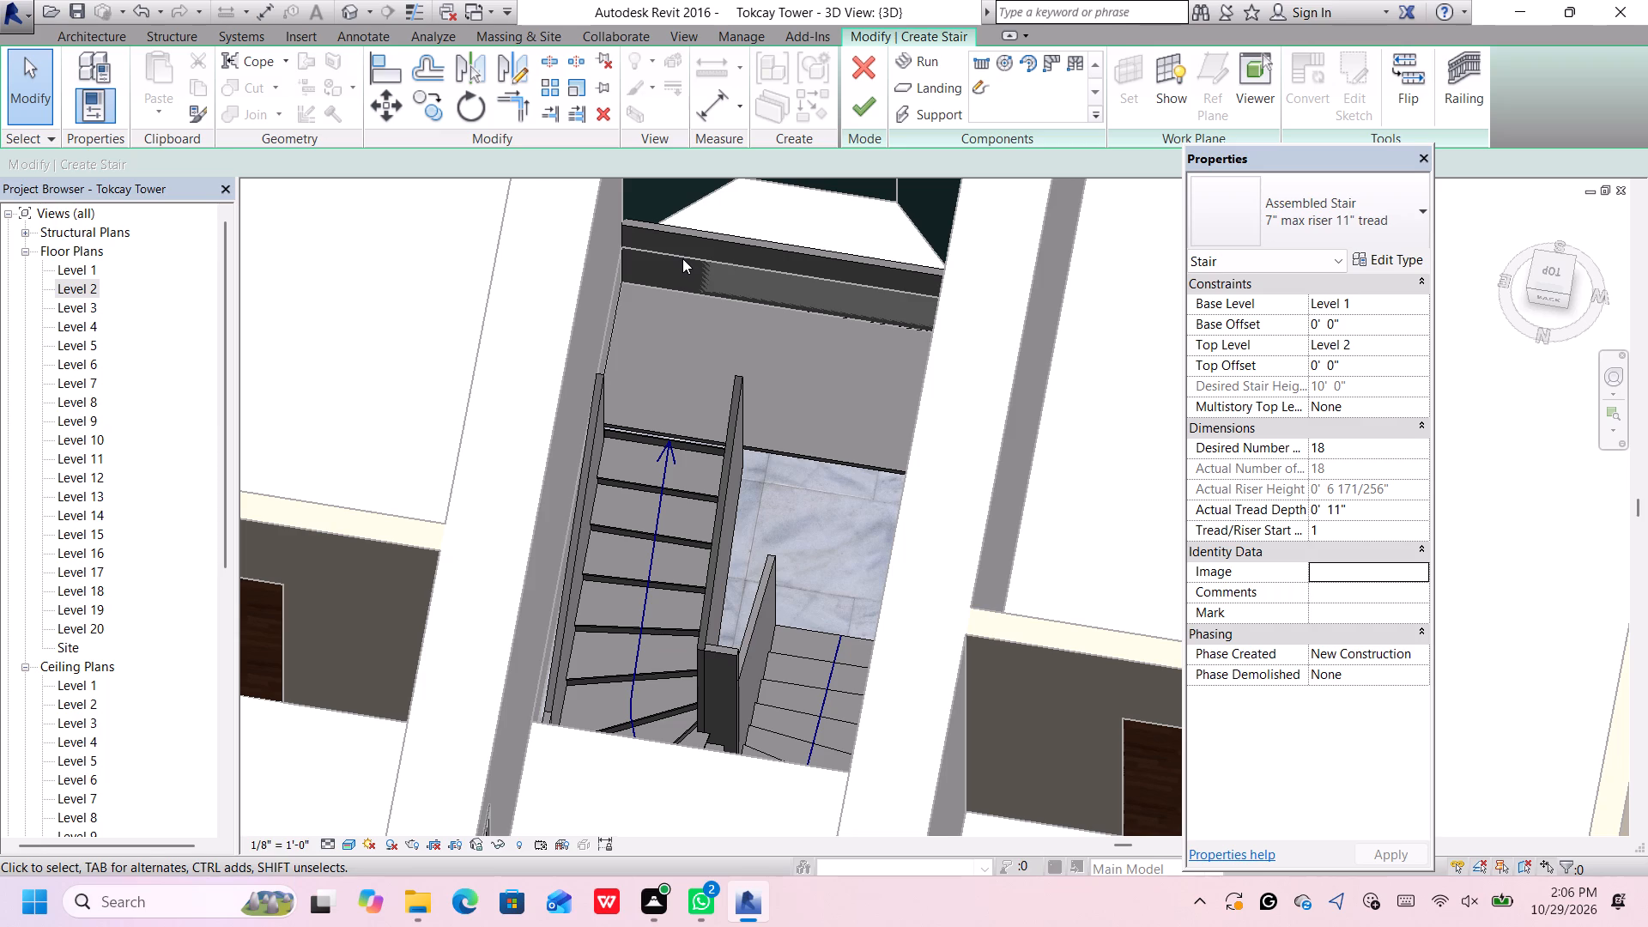
pyautogui.scroll(-3, 695, 288)
pyautogui.moveTo(710, 350); pyautogui.dragTo(712, 350, button='middle')
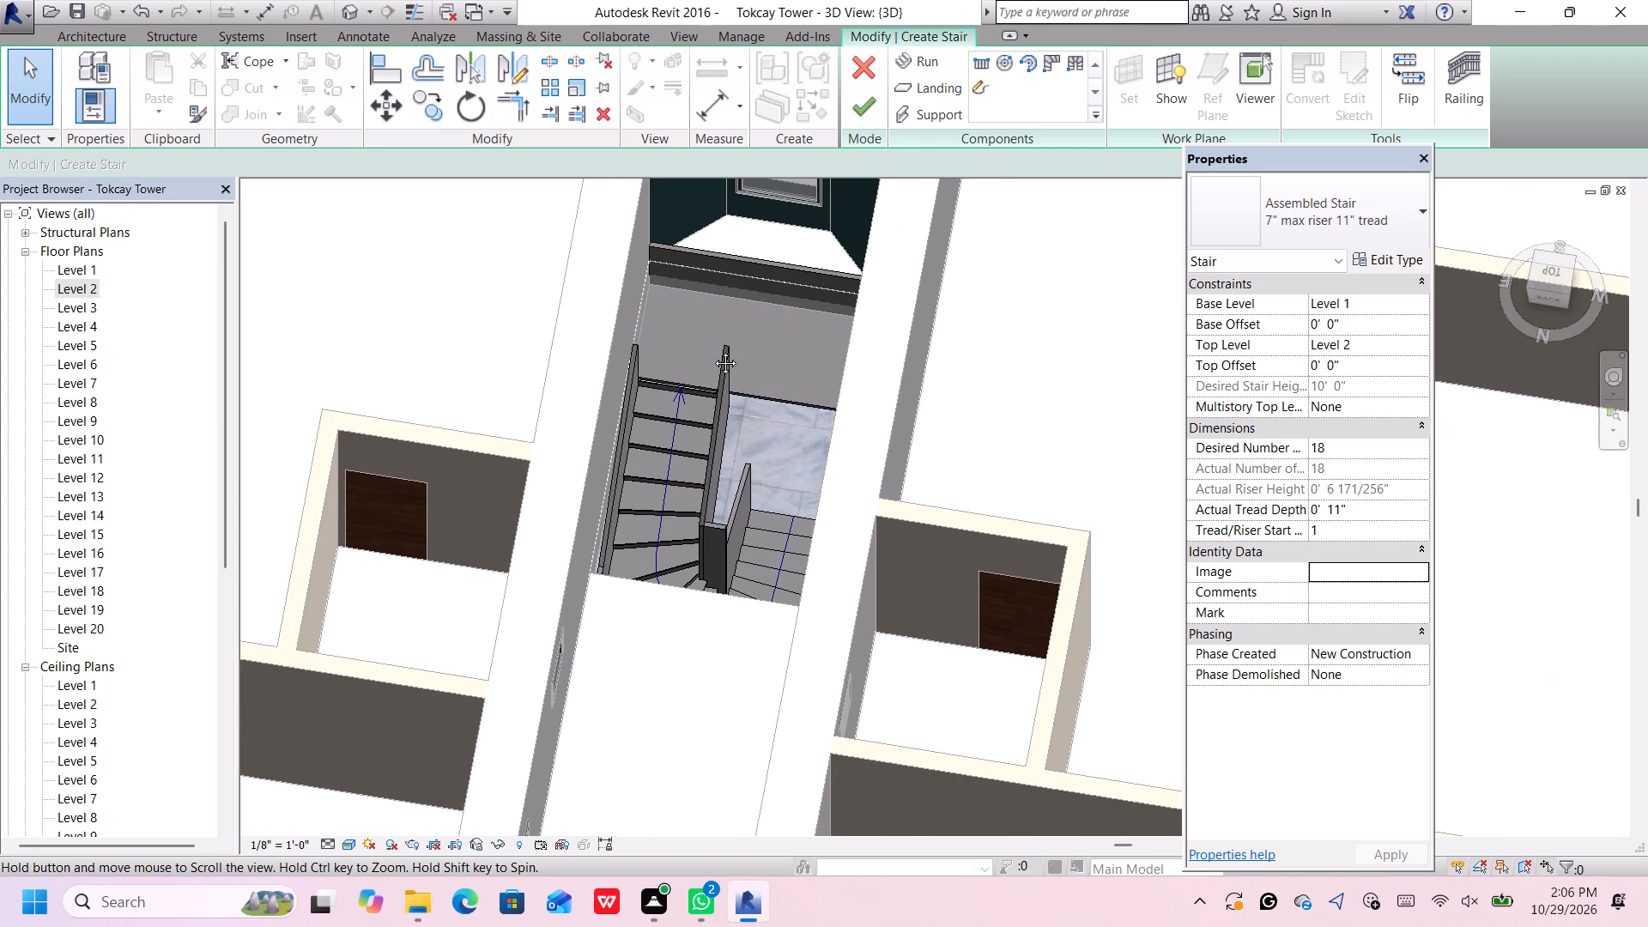
pyautogui.moveTo(712, 350); pyautogui.dragTo(870, 384, button='middle')
pyautogui.scroll(3, 864, 285)
pyautogui.click(863, 287)
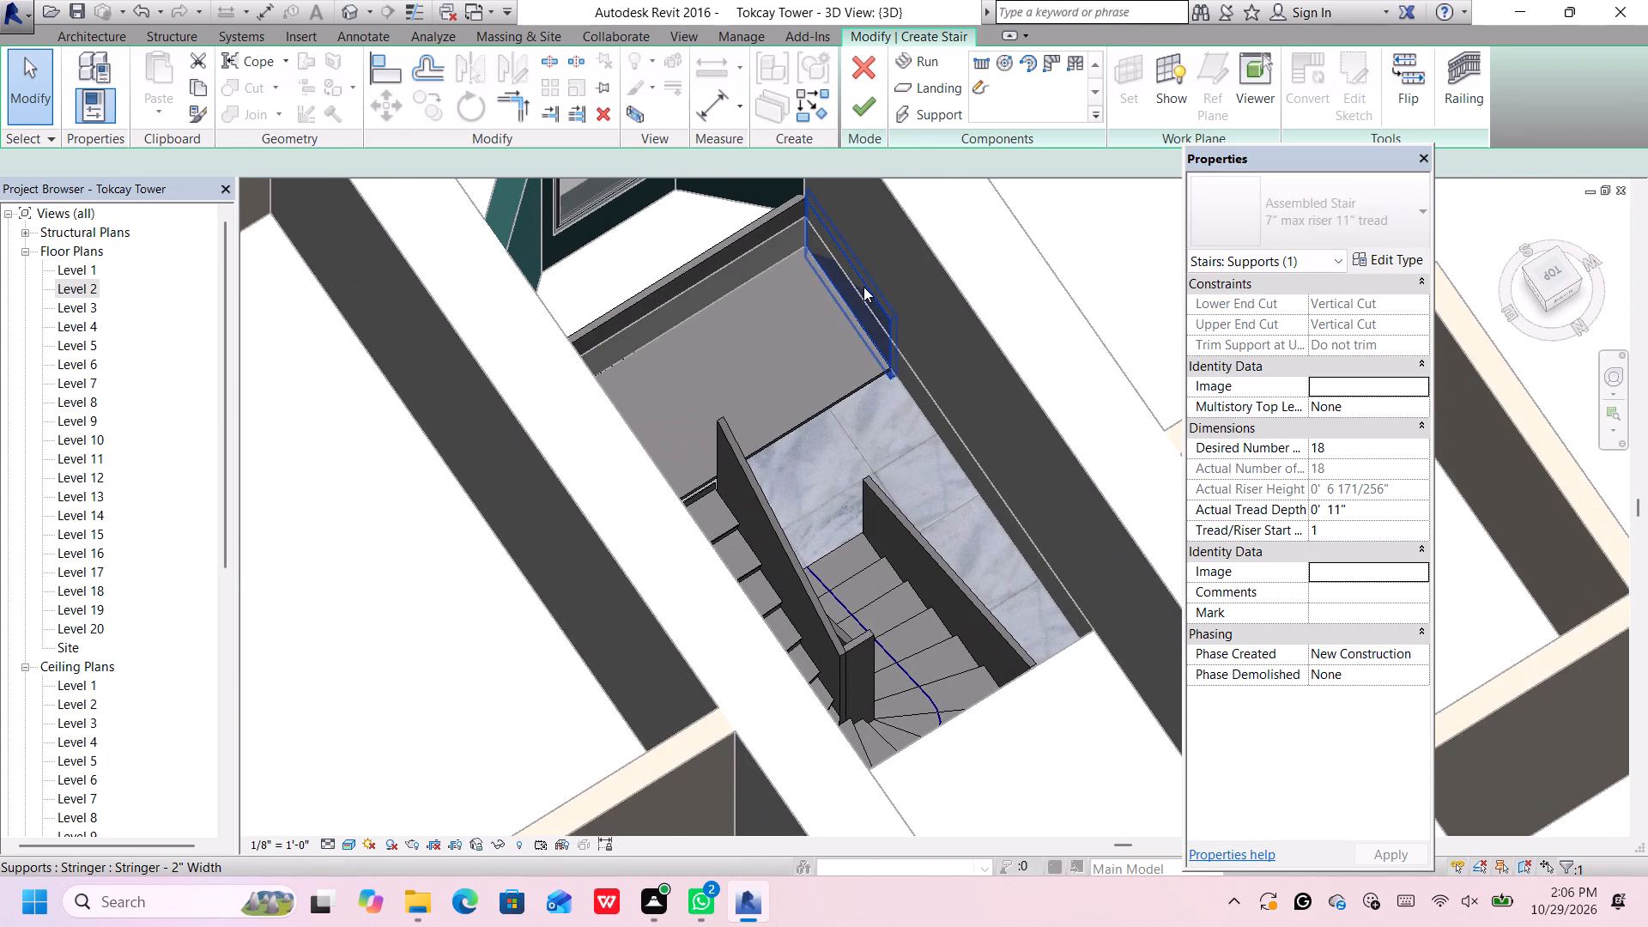
pyautogui.press('Delete')
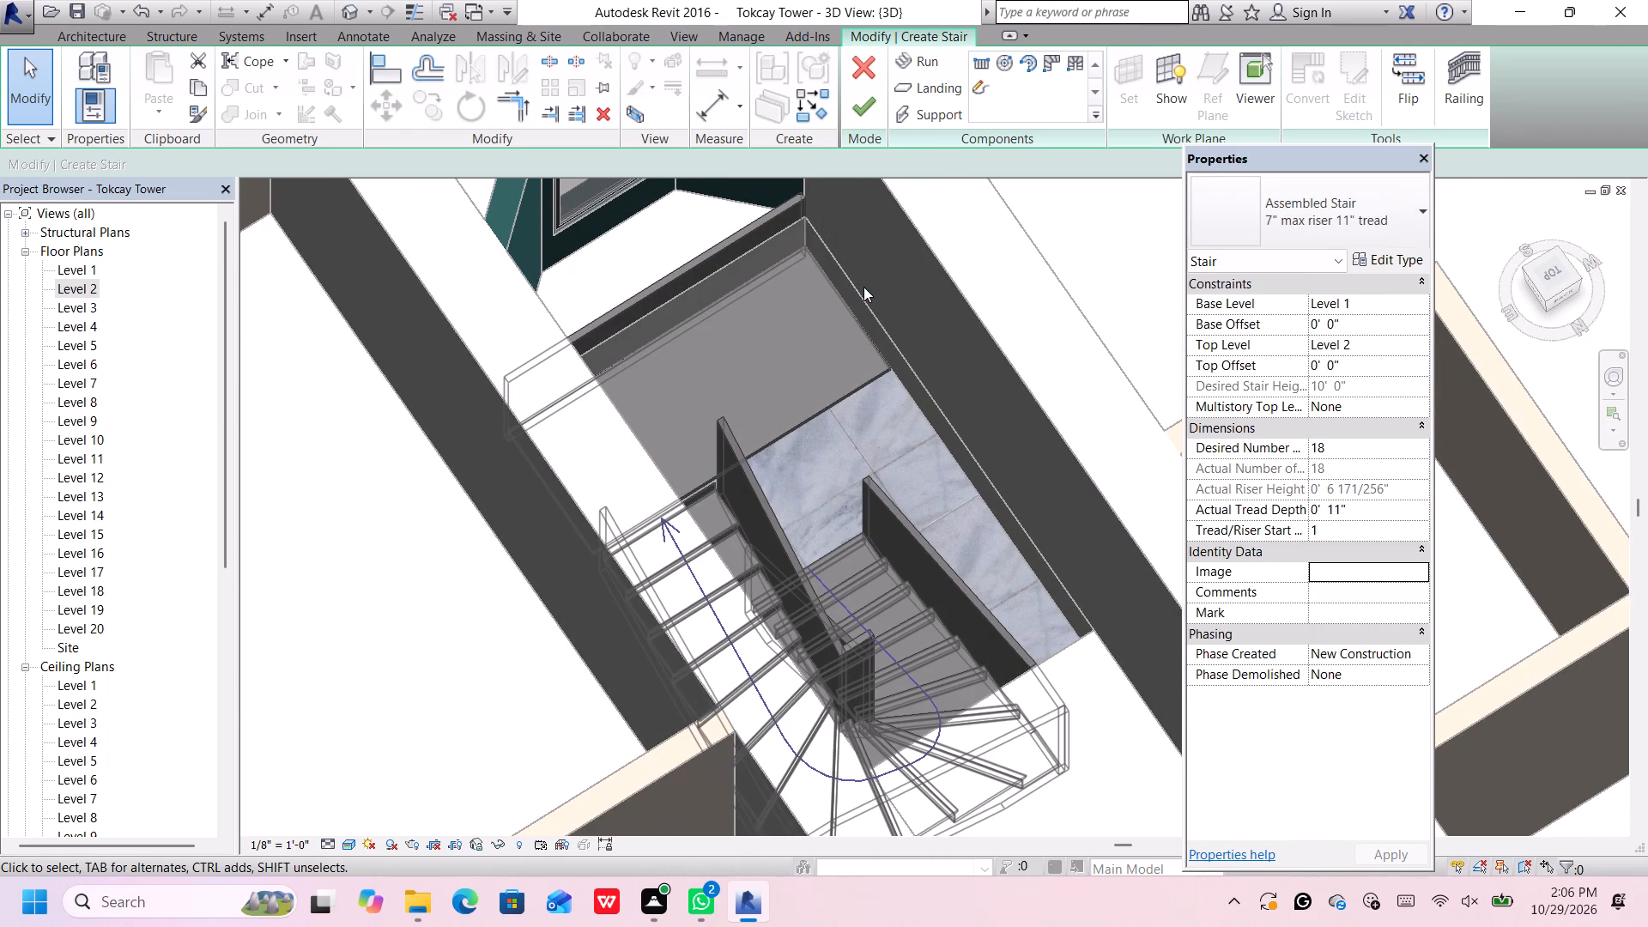
pyautogui.click(775, 227)
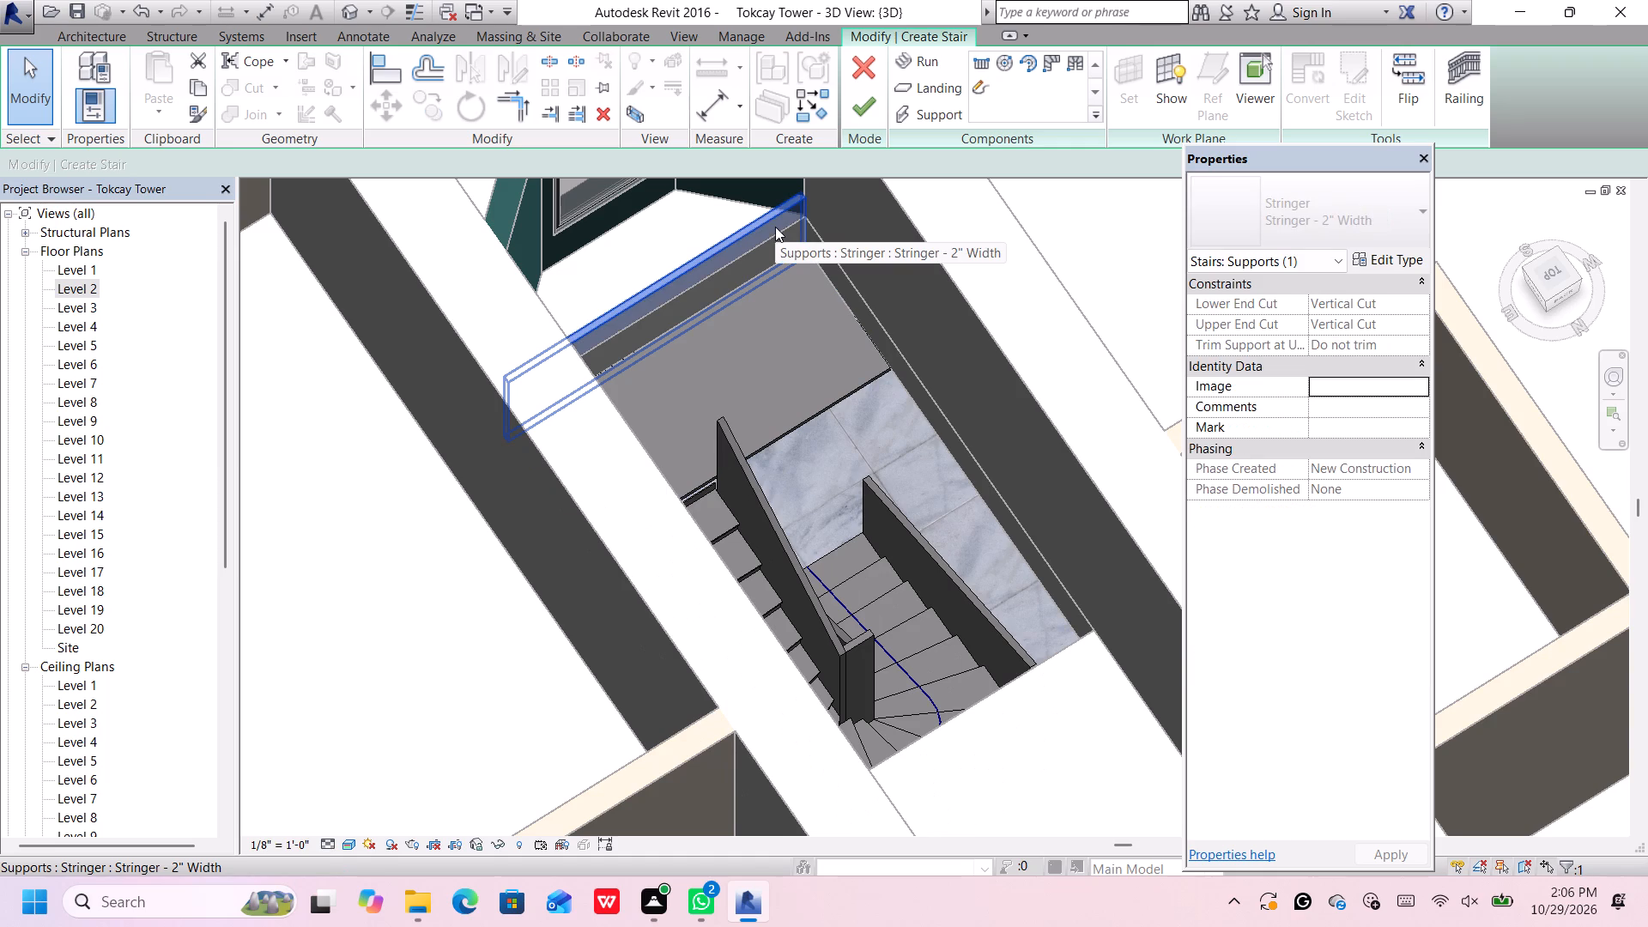
pyautogui.press('Delete')
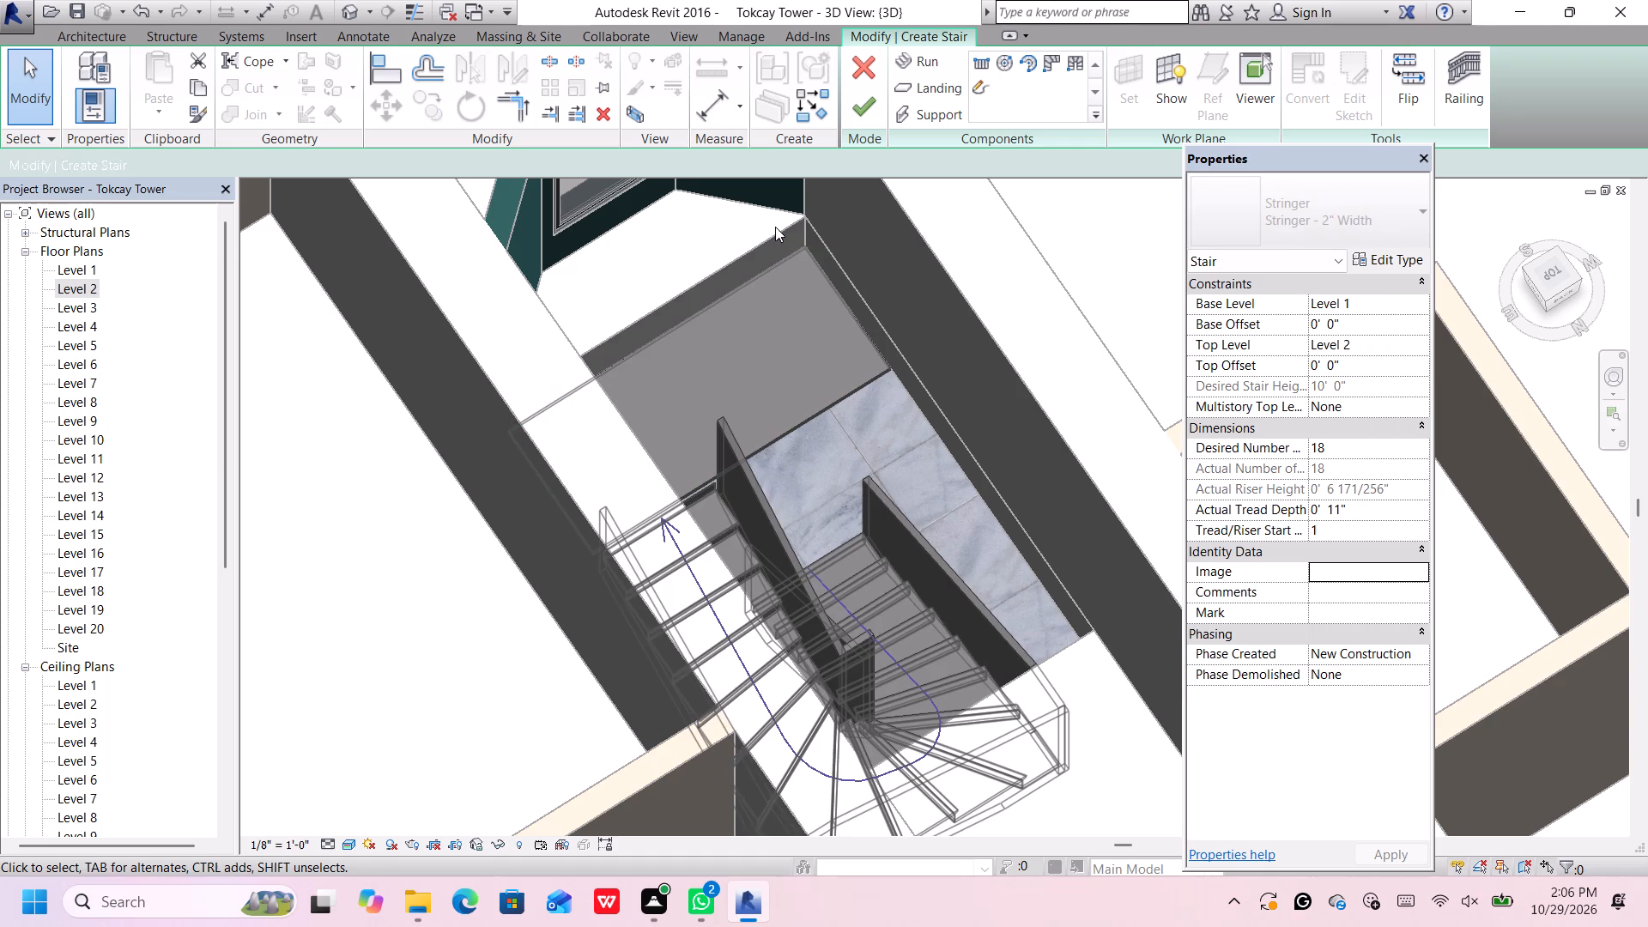
# Set the winder run's Relative Top Height to 11'.
pyautogui.scroll(7, 779, 228)
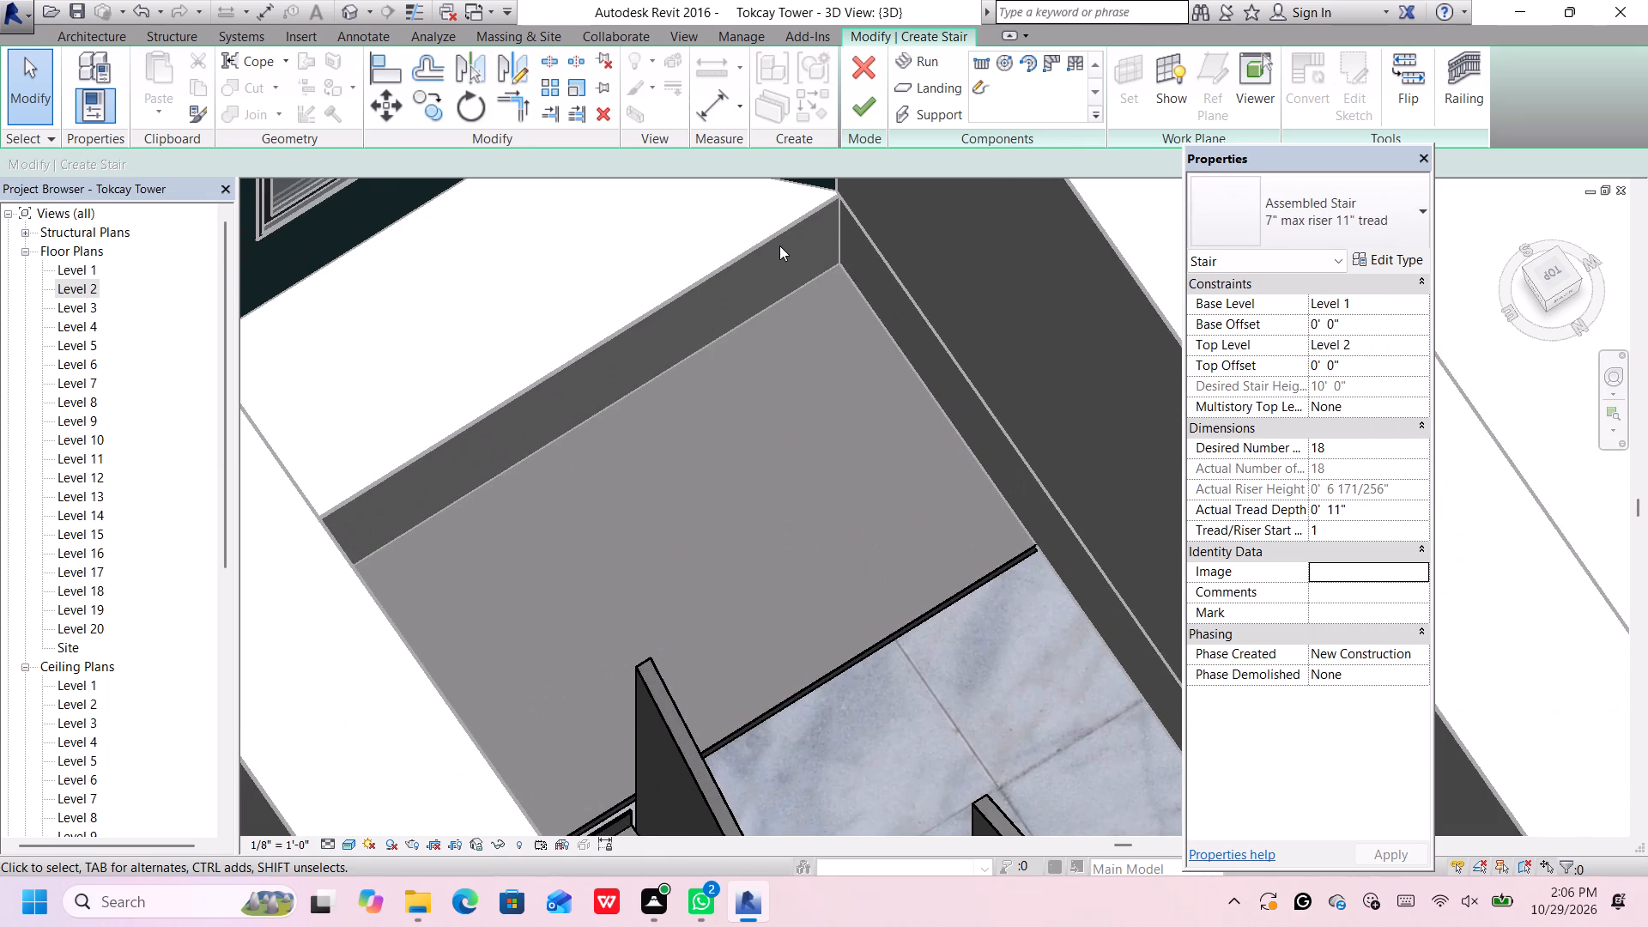
pyautogui.scroll(-2, 781, 245)
pyautogui.moveTo(781, 245); pyautogui.dragTo(781, 242, button='middle')
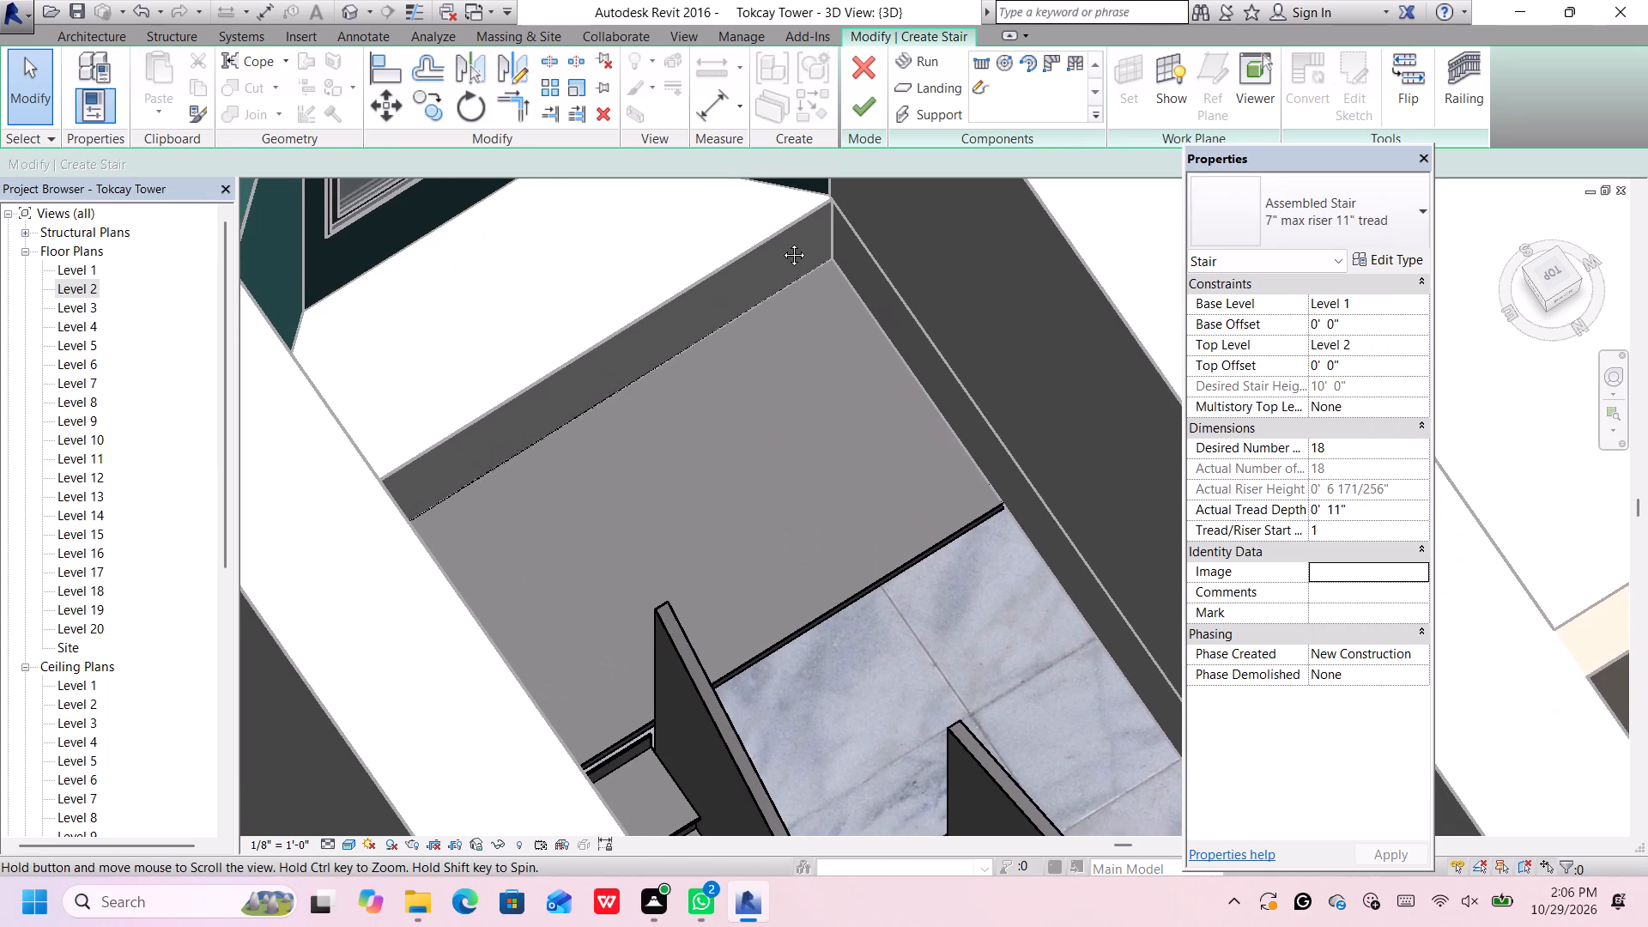
pyautogui.moveTo(781, 242); pyautogui.dragTo(781, 230, button='middle')
pyautogui.scroll(-2, 740, 515)
pyautogui.scroll(3, 718, 697)
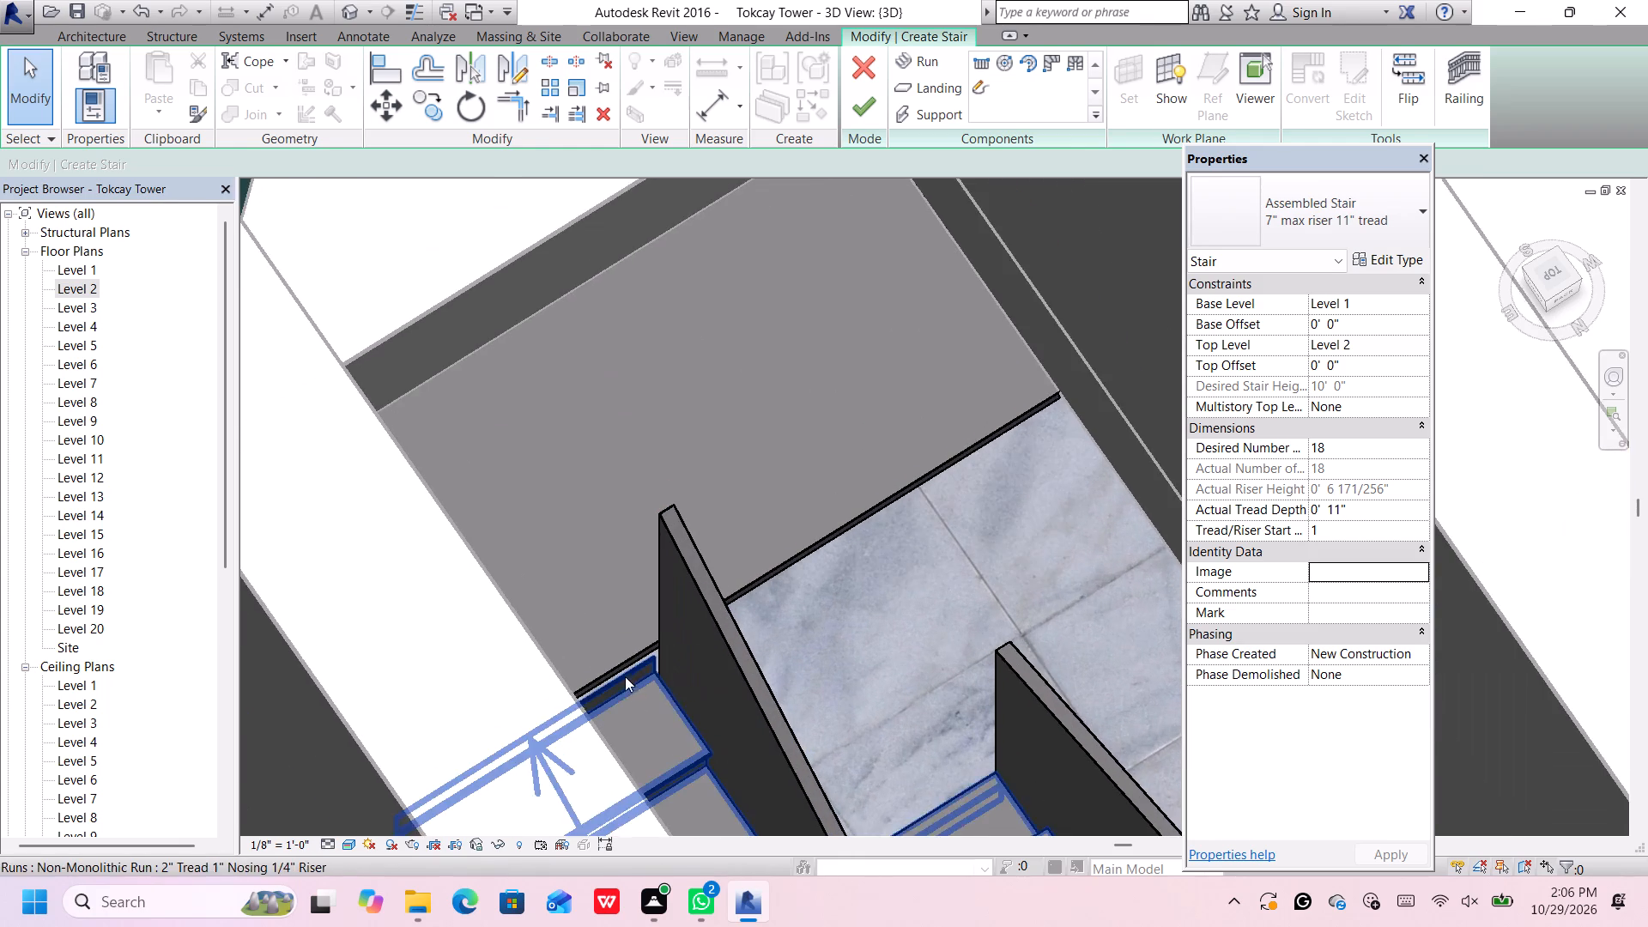
pyautogui.scroll(1, 625, 676)
pyautogui.click(627, 677)
pyautogui.scroll(-5, 627, 676)
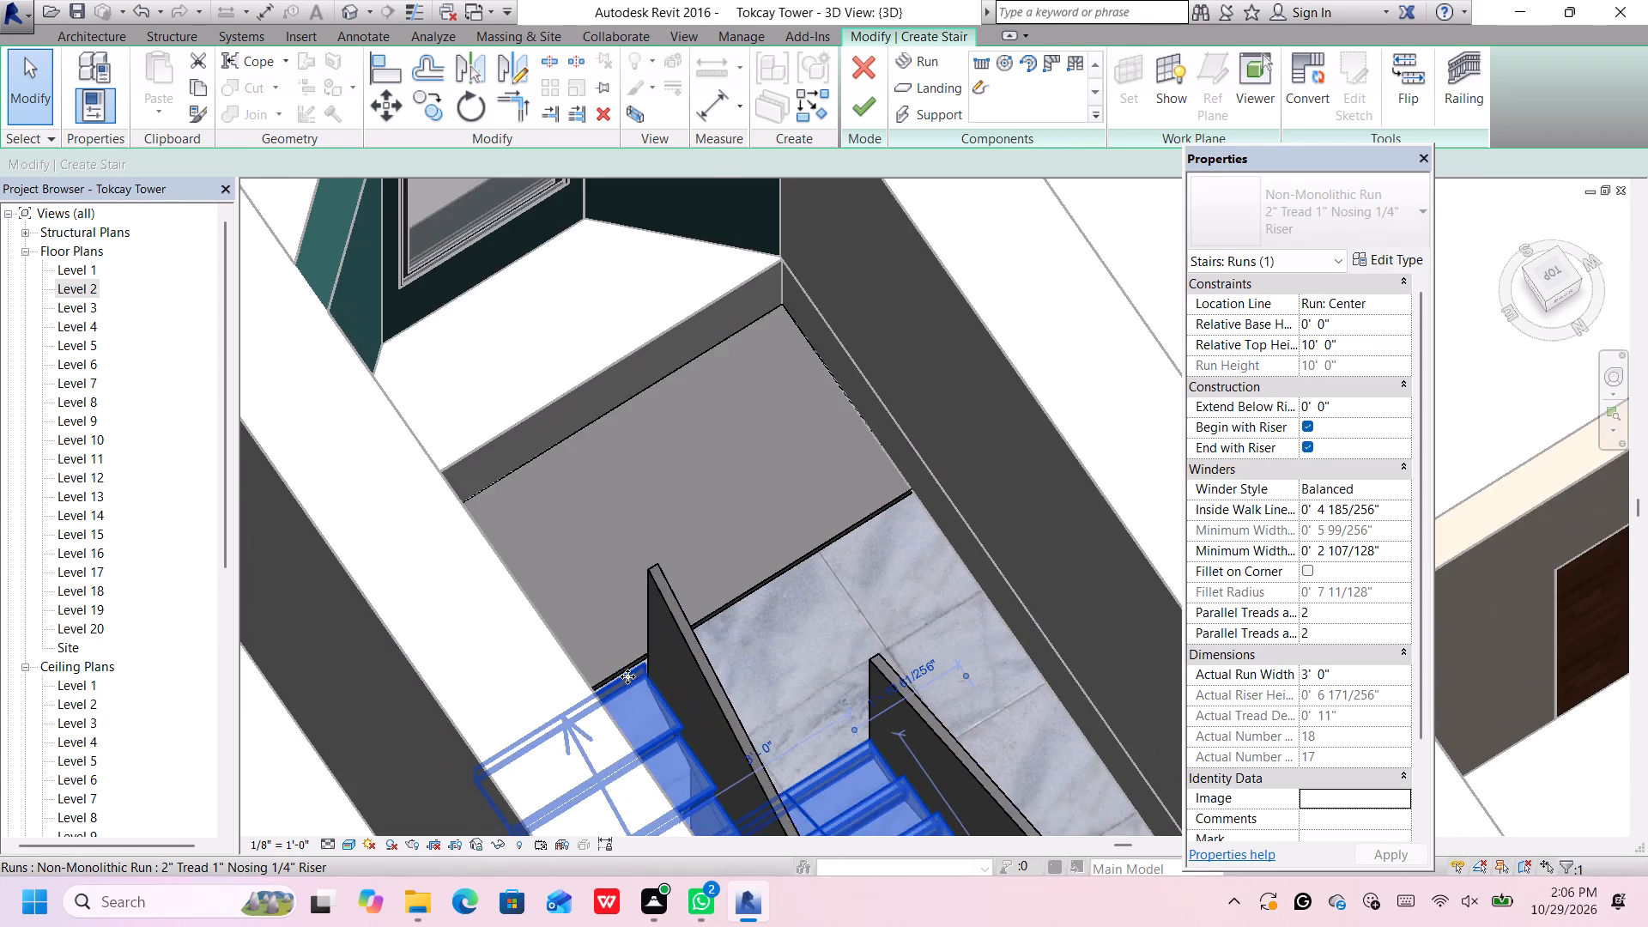
pyautogui.moveTo(639, 688); pyautogui.dragTo(639, 587, button='middle')
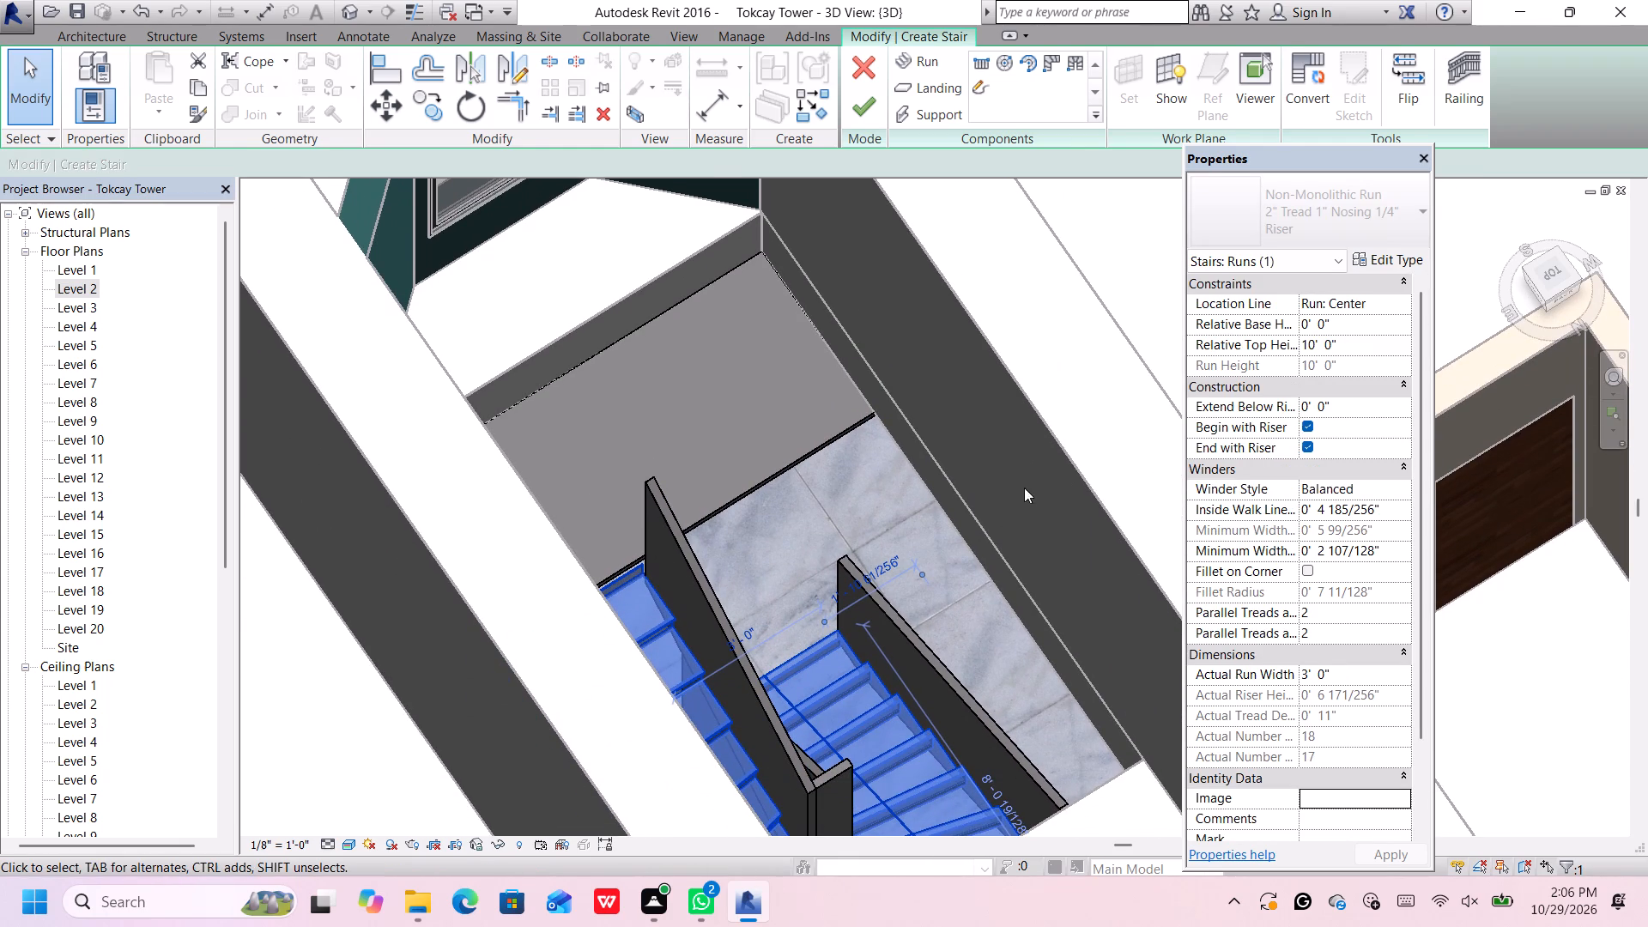
pyautogui.click(1350, 346)
pyautogui.press('BackSpace')
pyautogui.write('11;')
pyautogui.press('BackSpace')
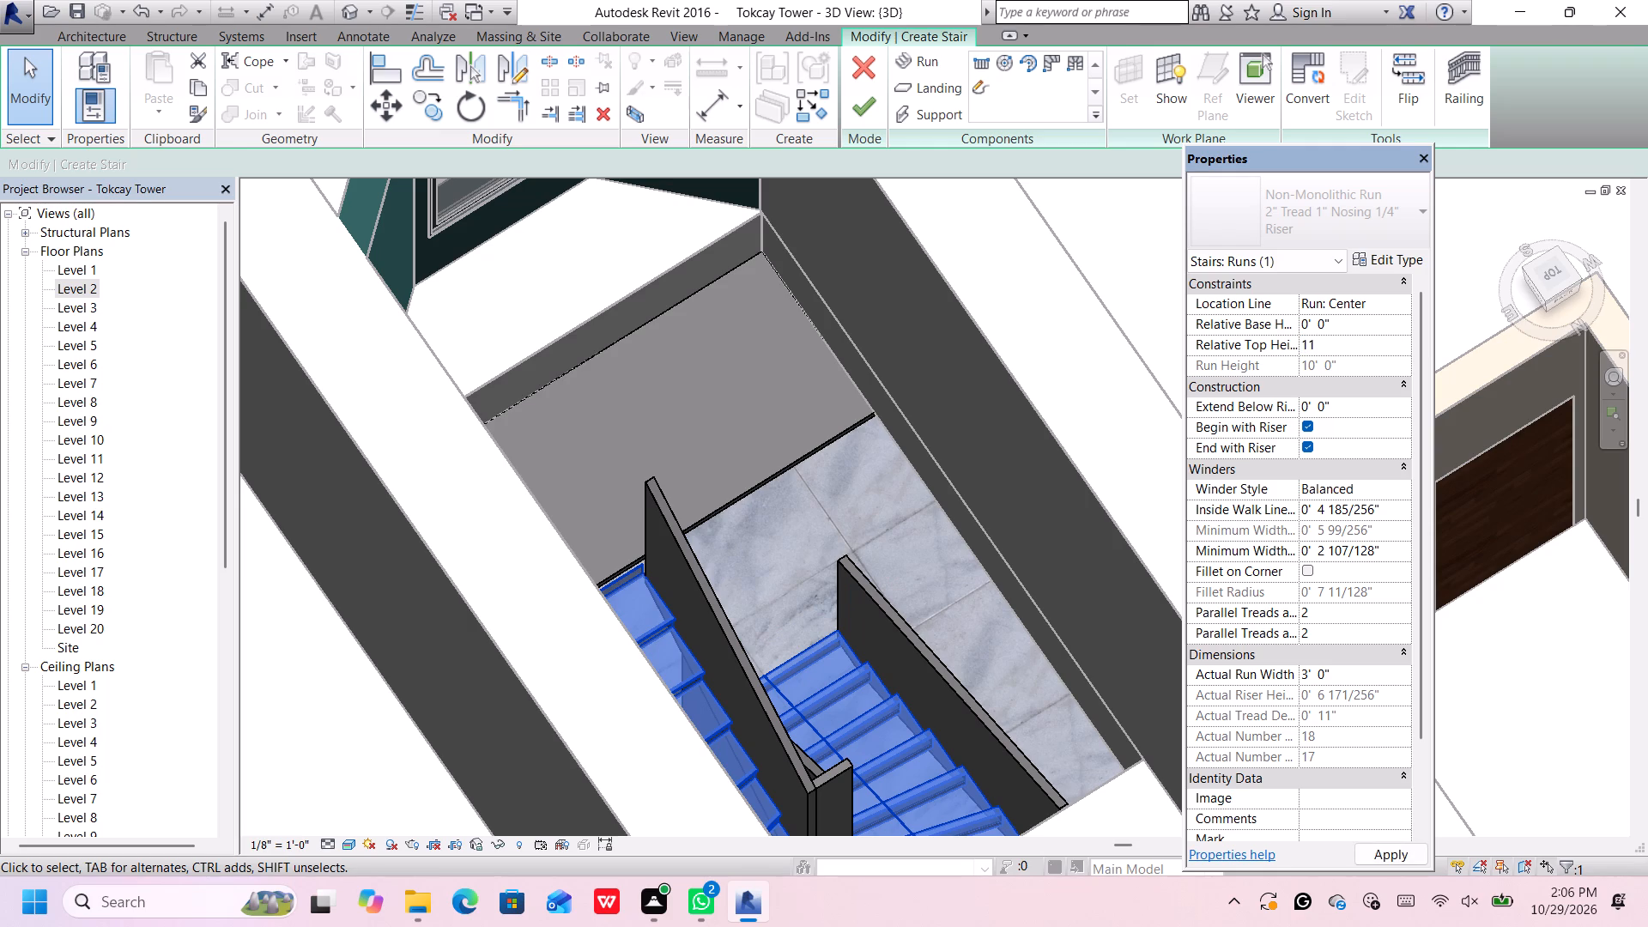
pyautogui.press("'")
pyautogui.press('Return')
pyautogui.press('Return')
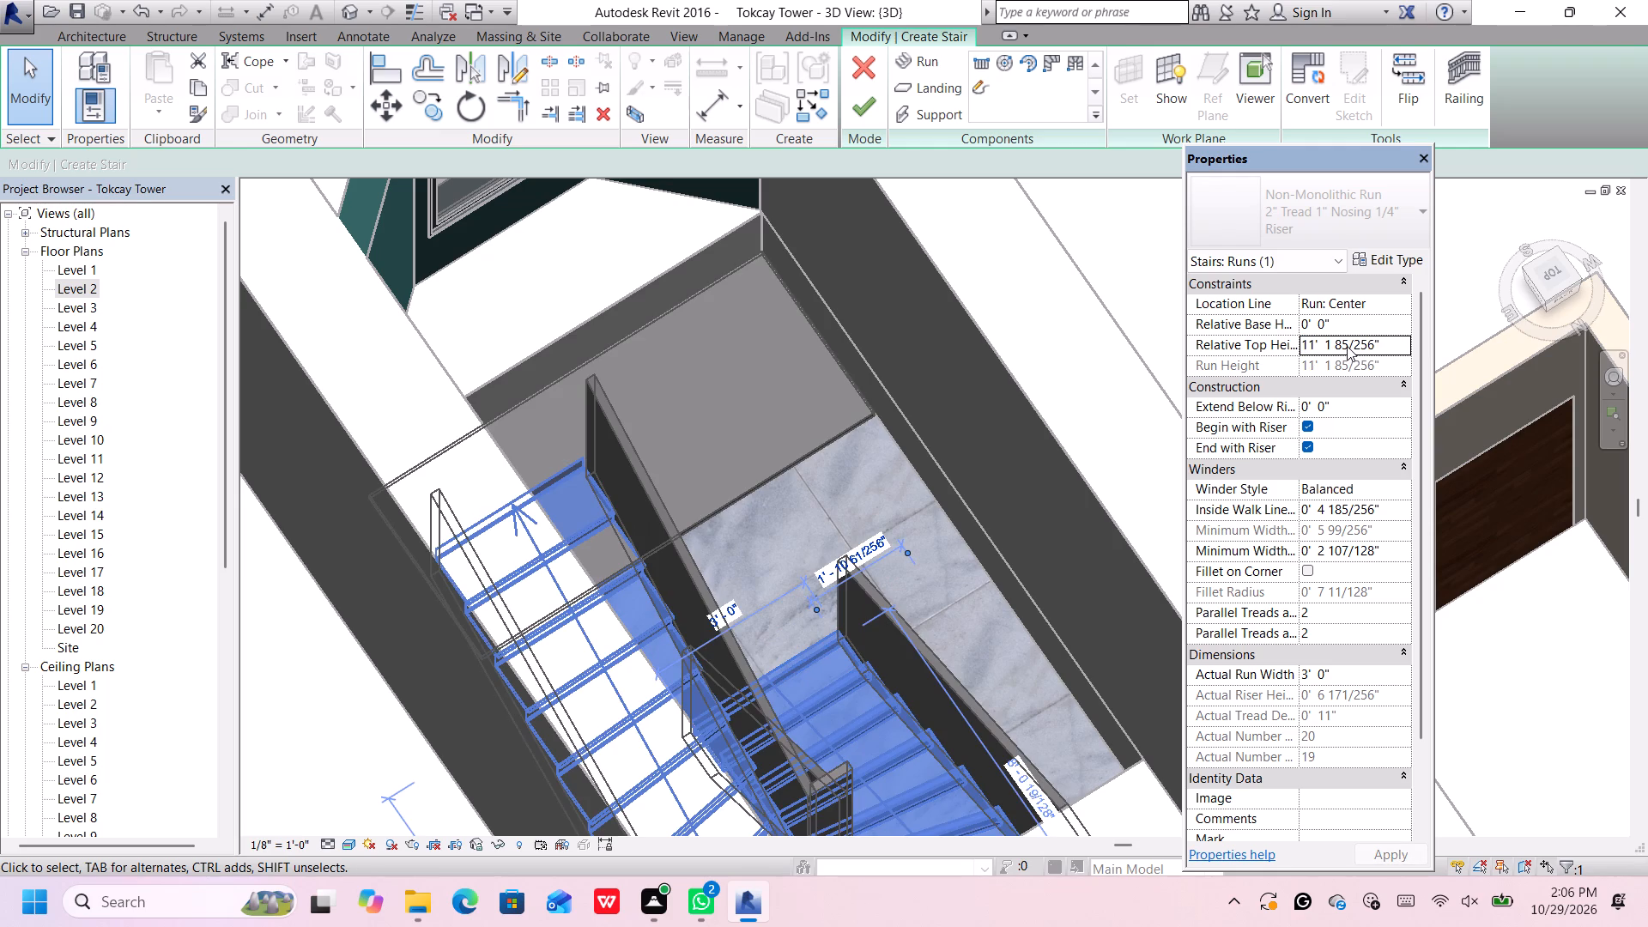
pyautogui.scroll(1, 613, 463)
pyautogui.scroll(-1, 610, 459)
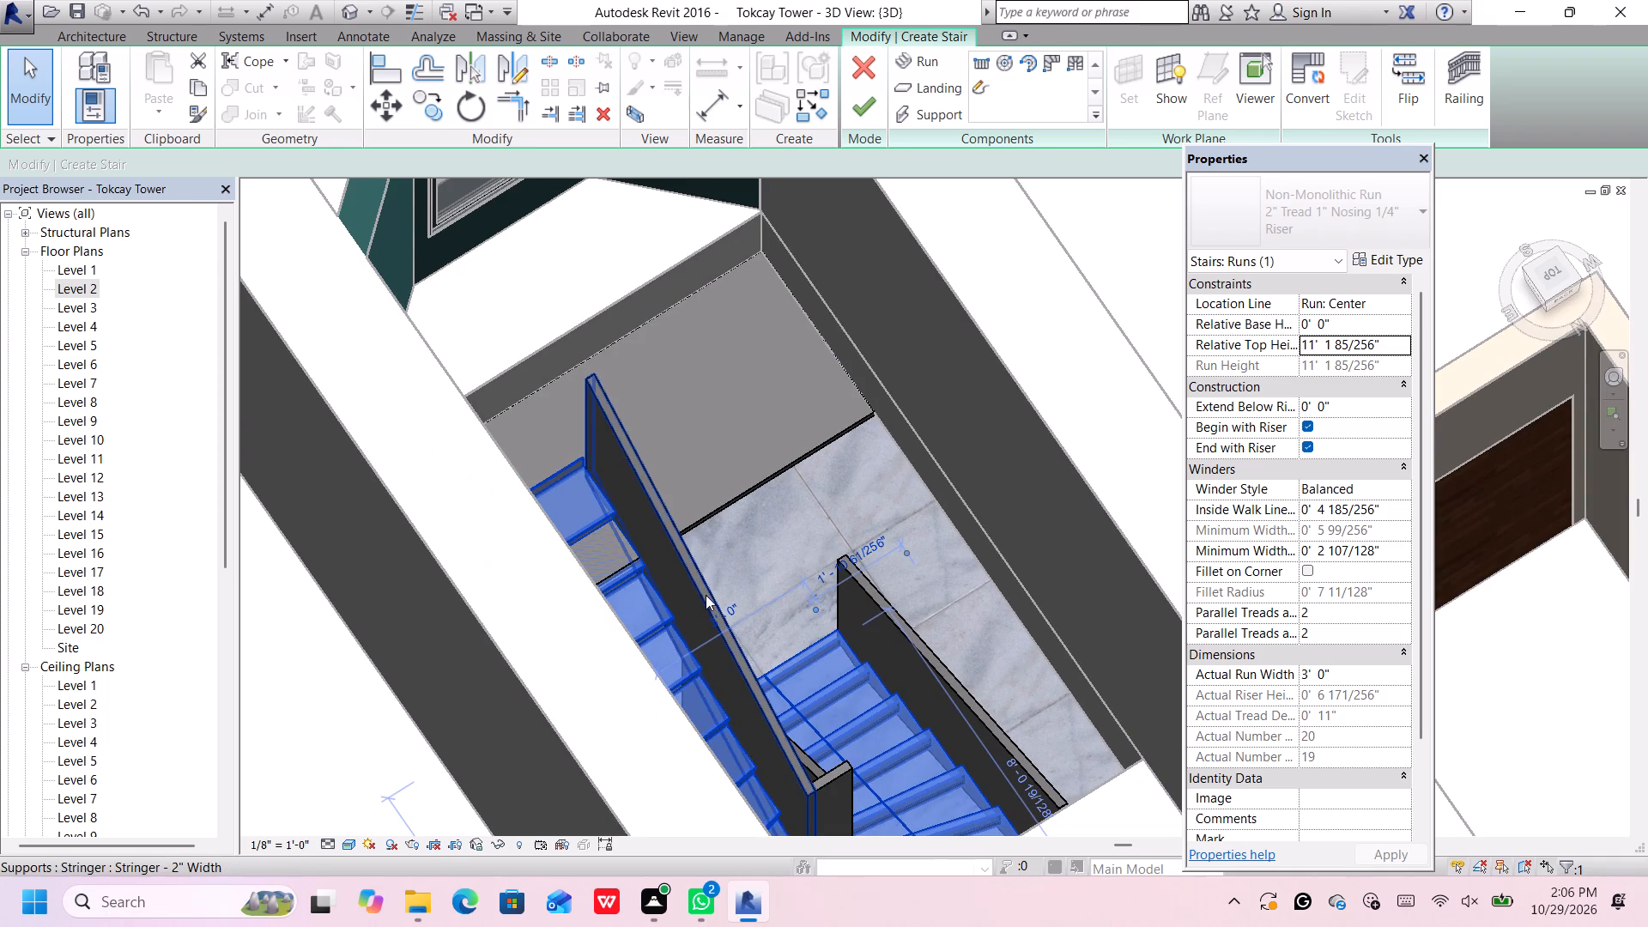
pyautogui.moveTo(706, 596); pyautogui.dragTo(674, 550, button='middle')
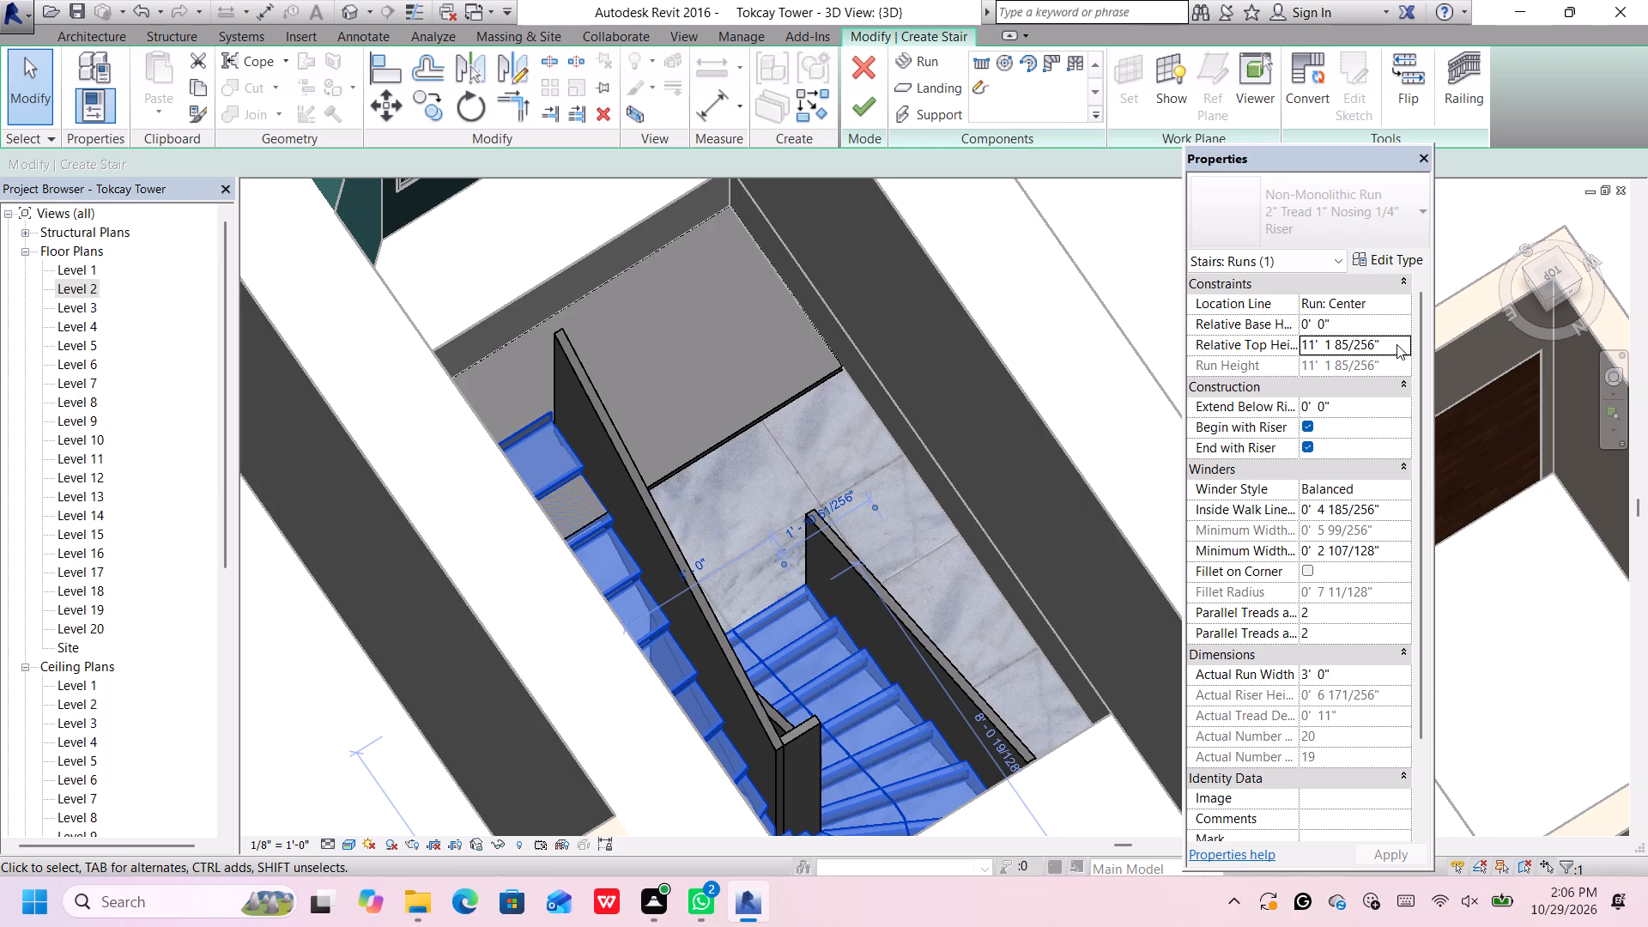
# Examine the winder stair from several angles, focusing on how the upper flight meets the landing.
pyautogui.click(826, 444)
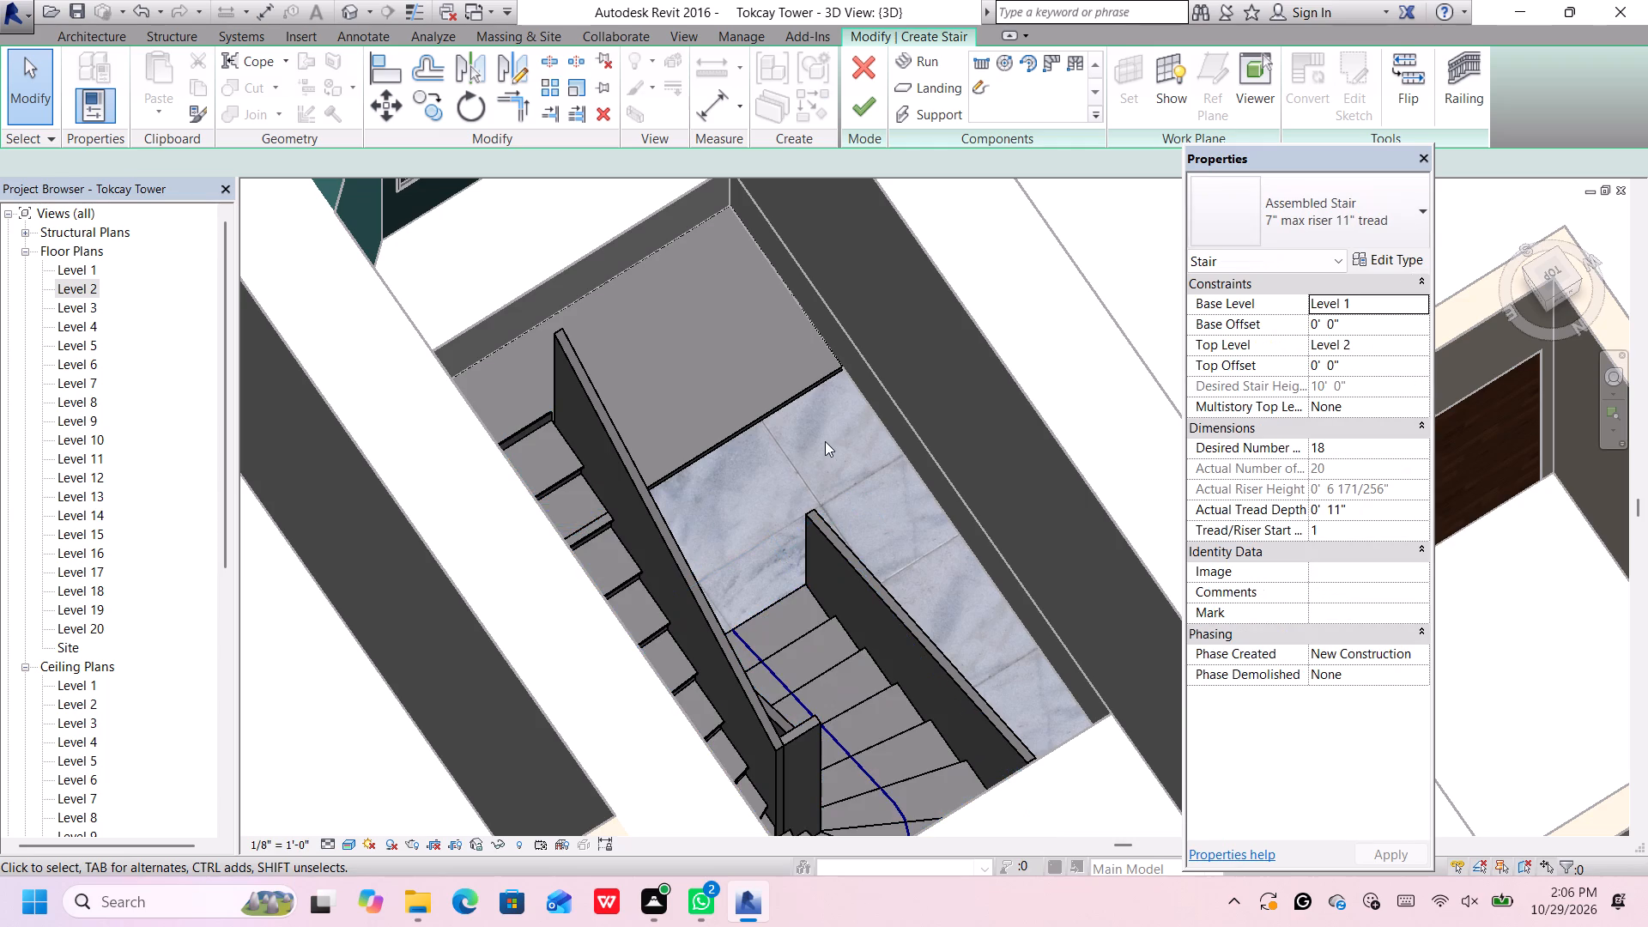
pyautogui.scroll(-3, 802, 453)
pyautogui.moveTo(800, 457); pyautogui.dragTo(754, 468, button='middle')
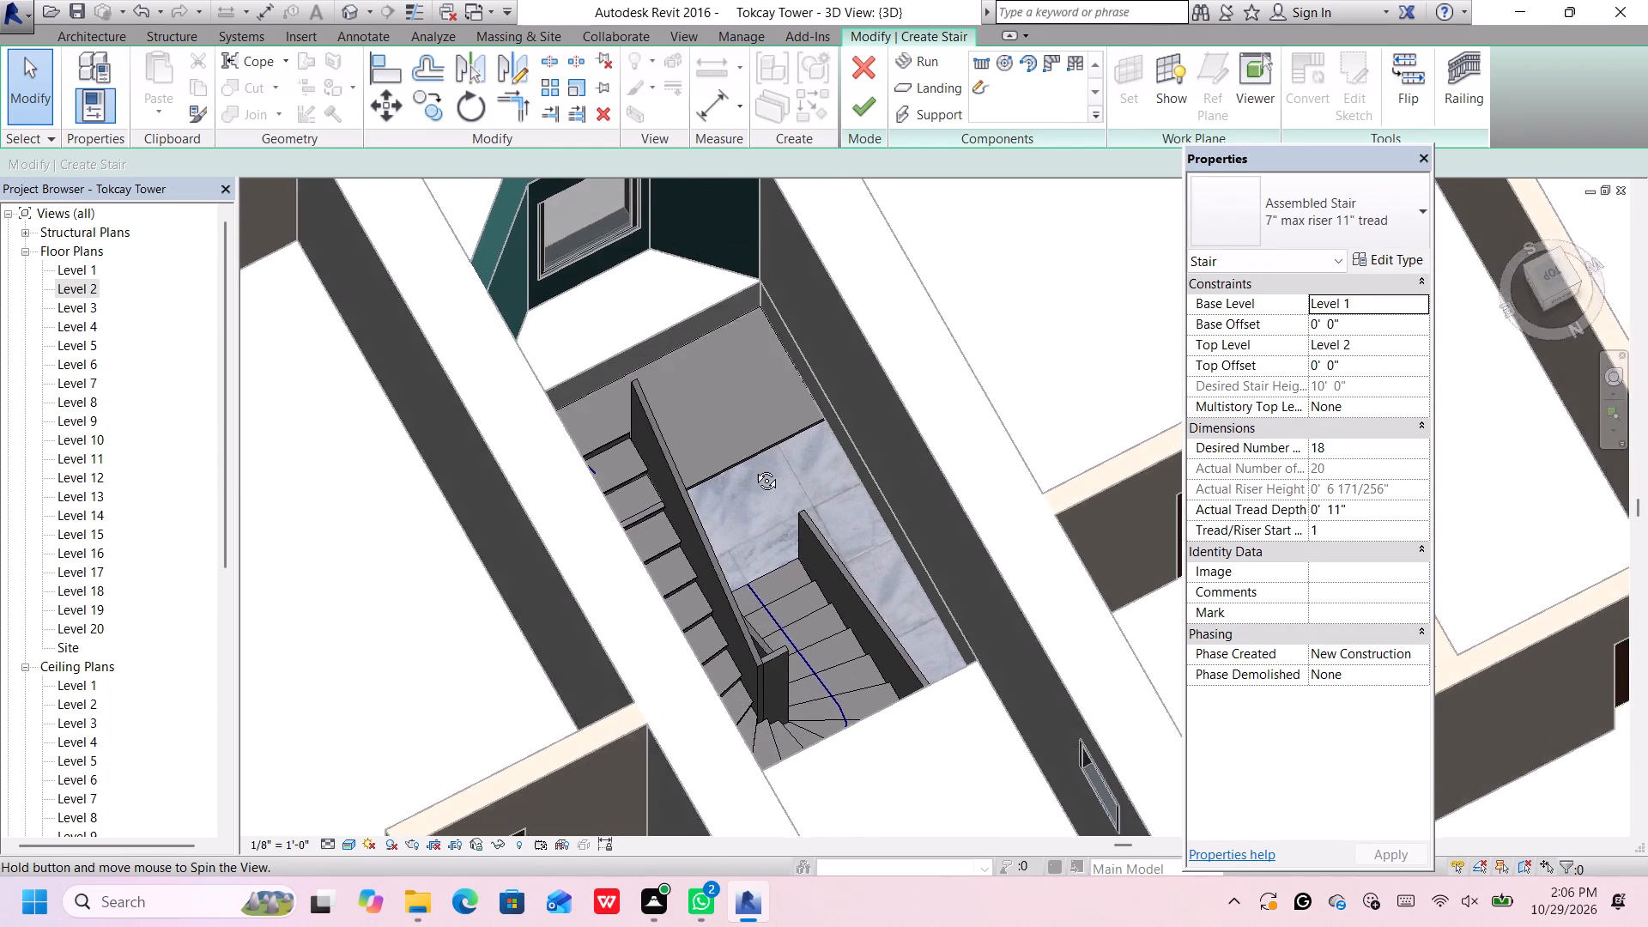
pyautogui.moveTo(754, 468); pyautogui.dragTo(335, 465, button='middle')
pyautogui.scroll(4, 653, 306)
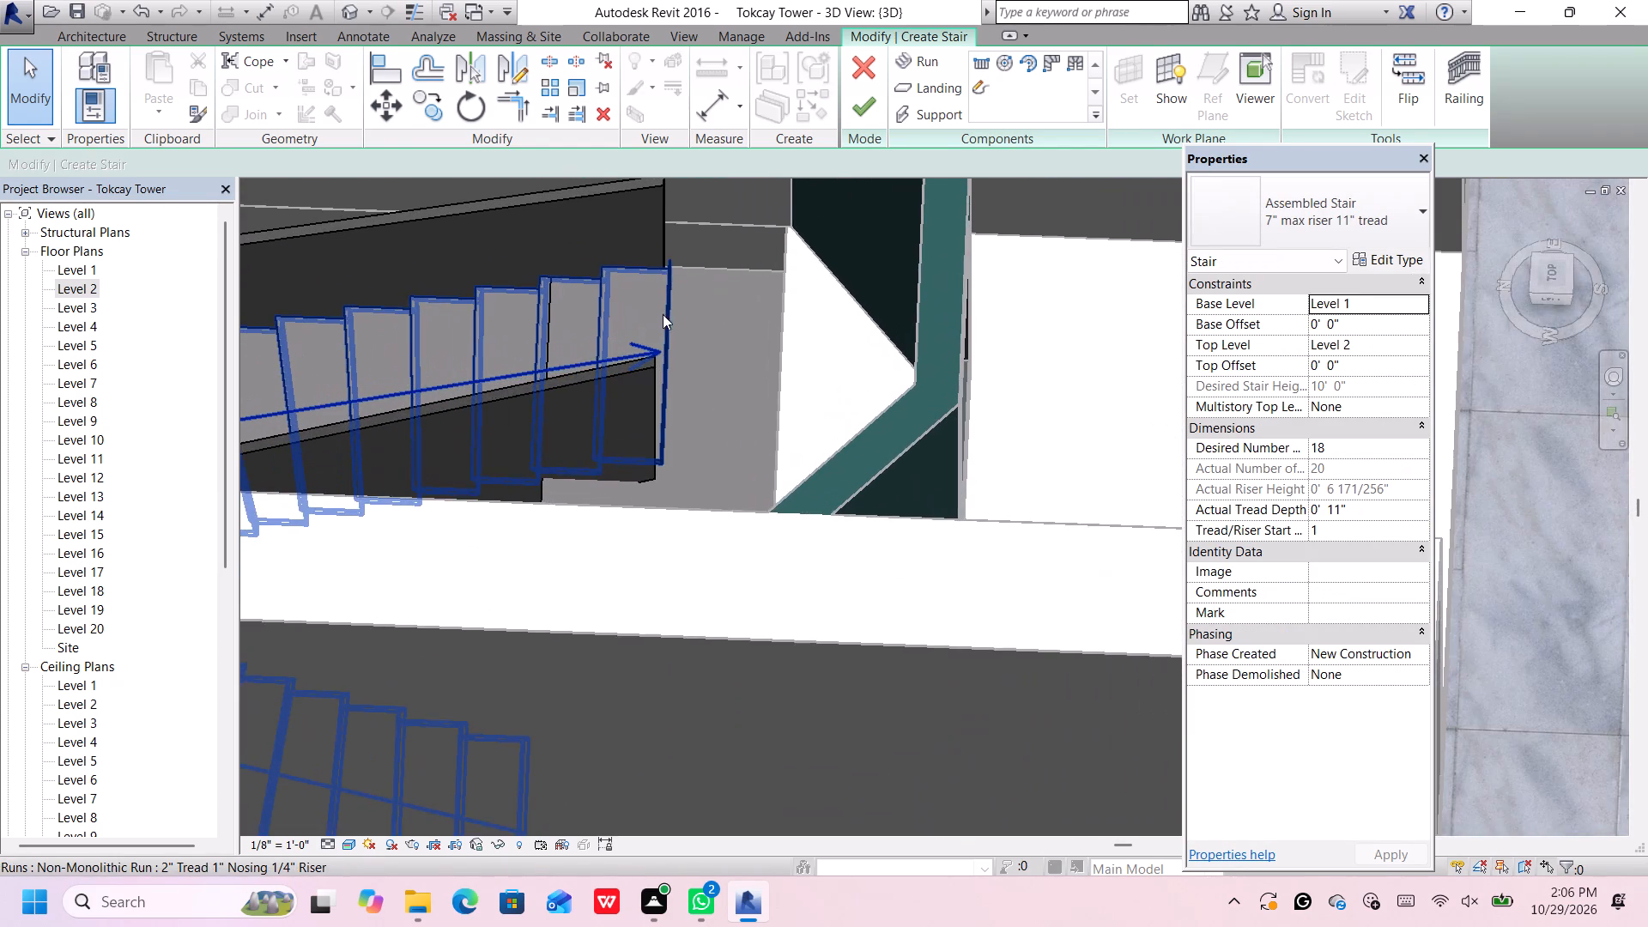
pyautogui.middleClick(671, 322)
pyautogui.scroll(1, 673, 322)
pyautogui.scroll(-5, 673, 316)
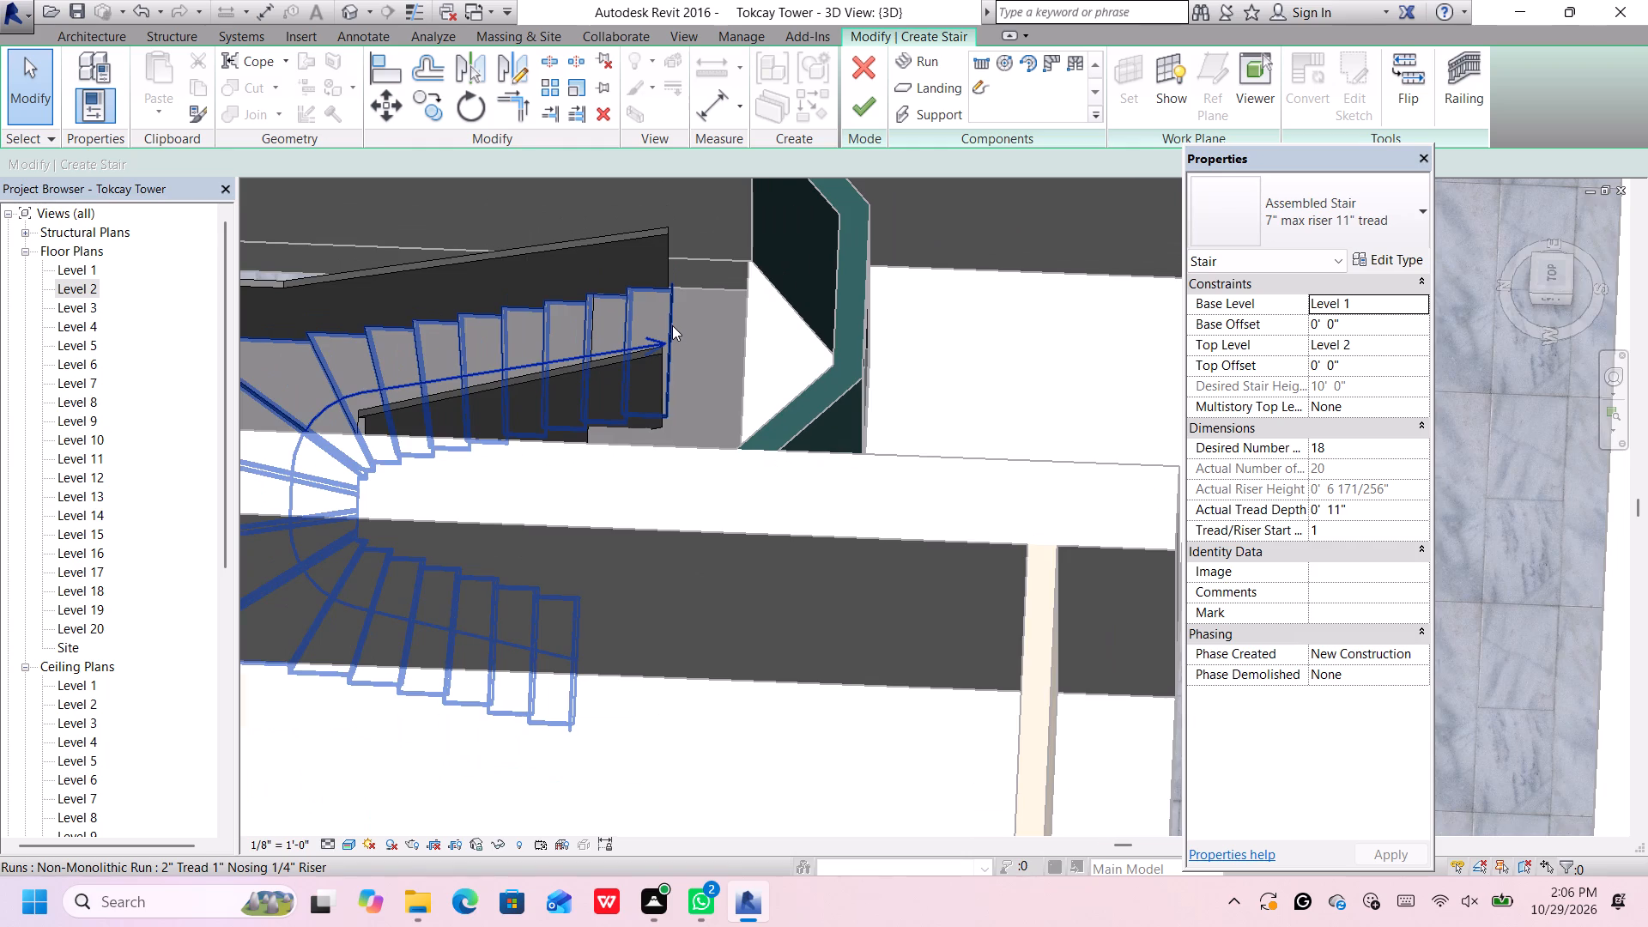
pyautogui.scroll(3, 672, 330)
pyautogui.scroll(-2, 672, 324)
pyautogui.moveTo(660, 330); pyautogui.dragTo(678, 353, button='middle')
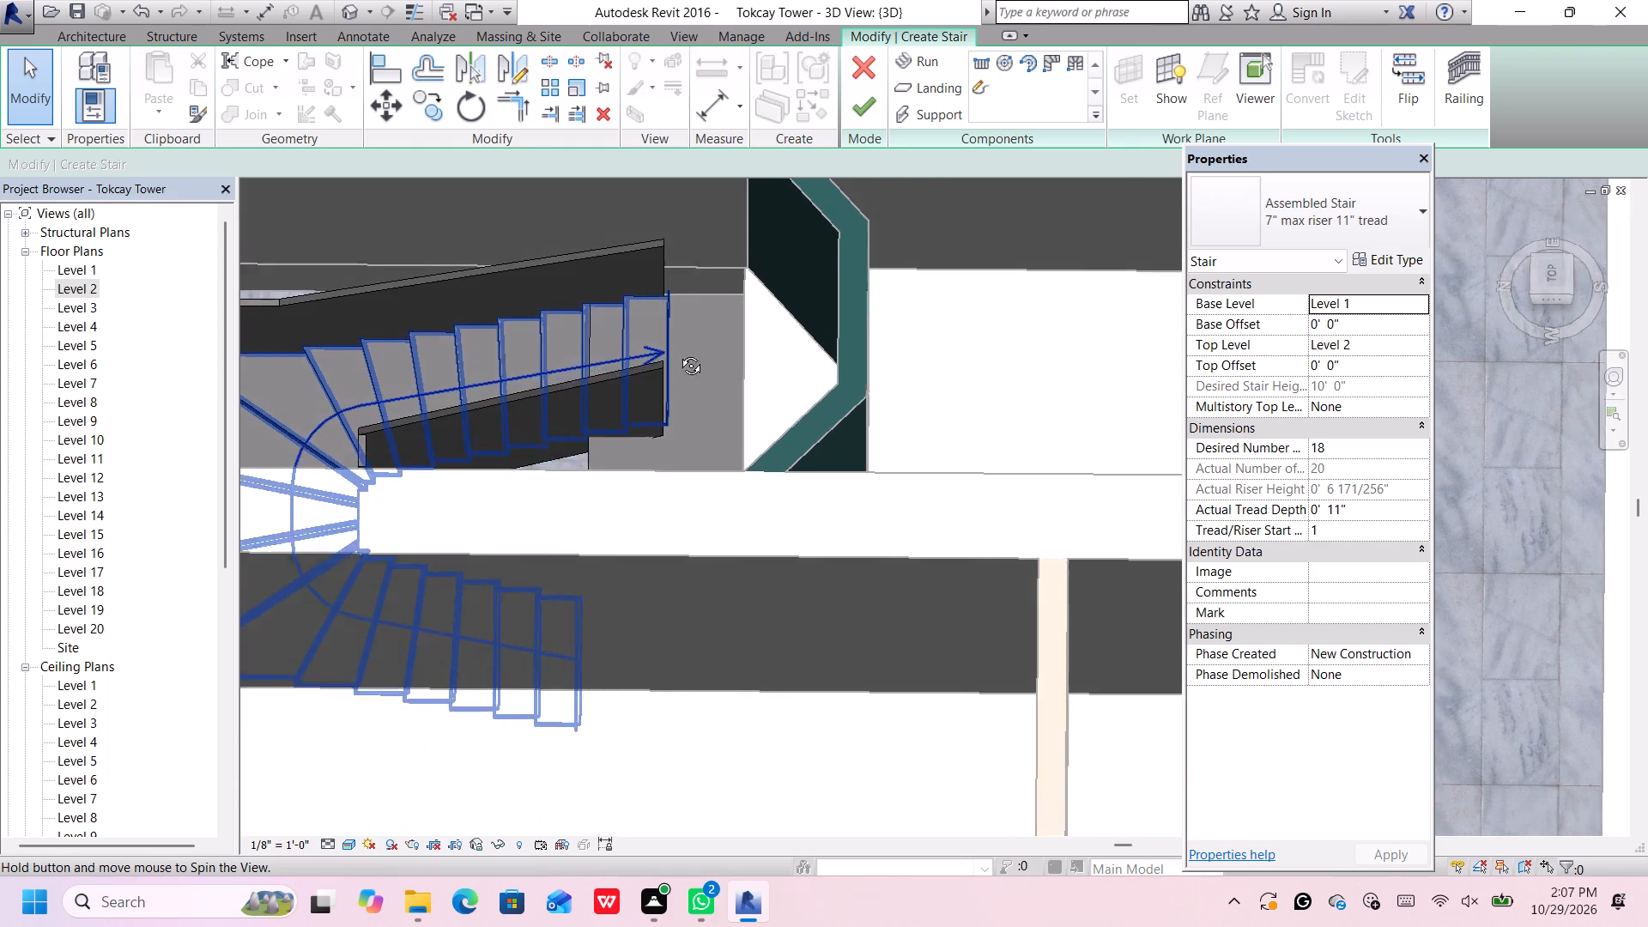
pyautogui.moveTo(678, 353); pyautogui.dragTo(854, 373, button='middle')
pyautogui.scroll(-3, 637, 423)
pyautogui.scroll(1, 621, 449)
pyautogui.moveTo(608, 483); pyautogui.dragTo(609, 483, button='middle')
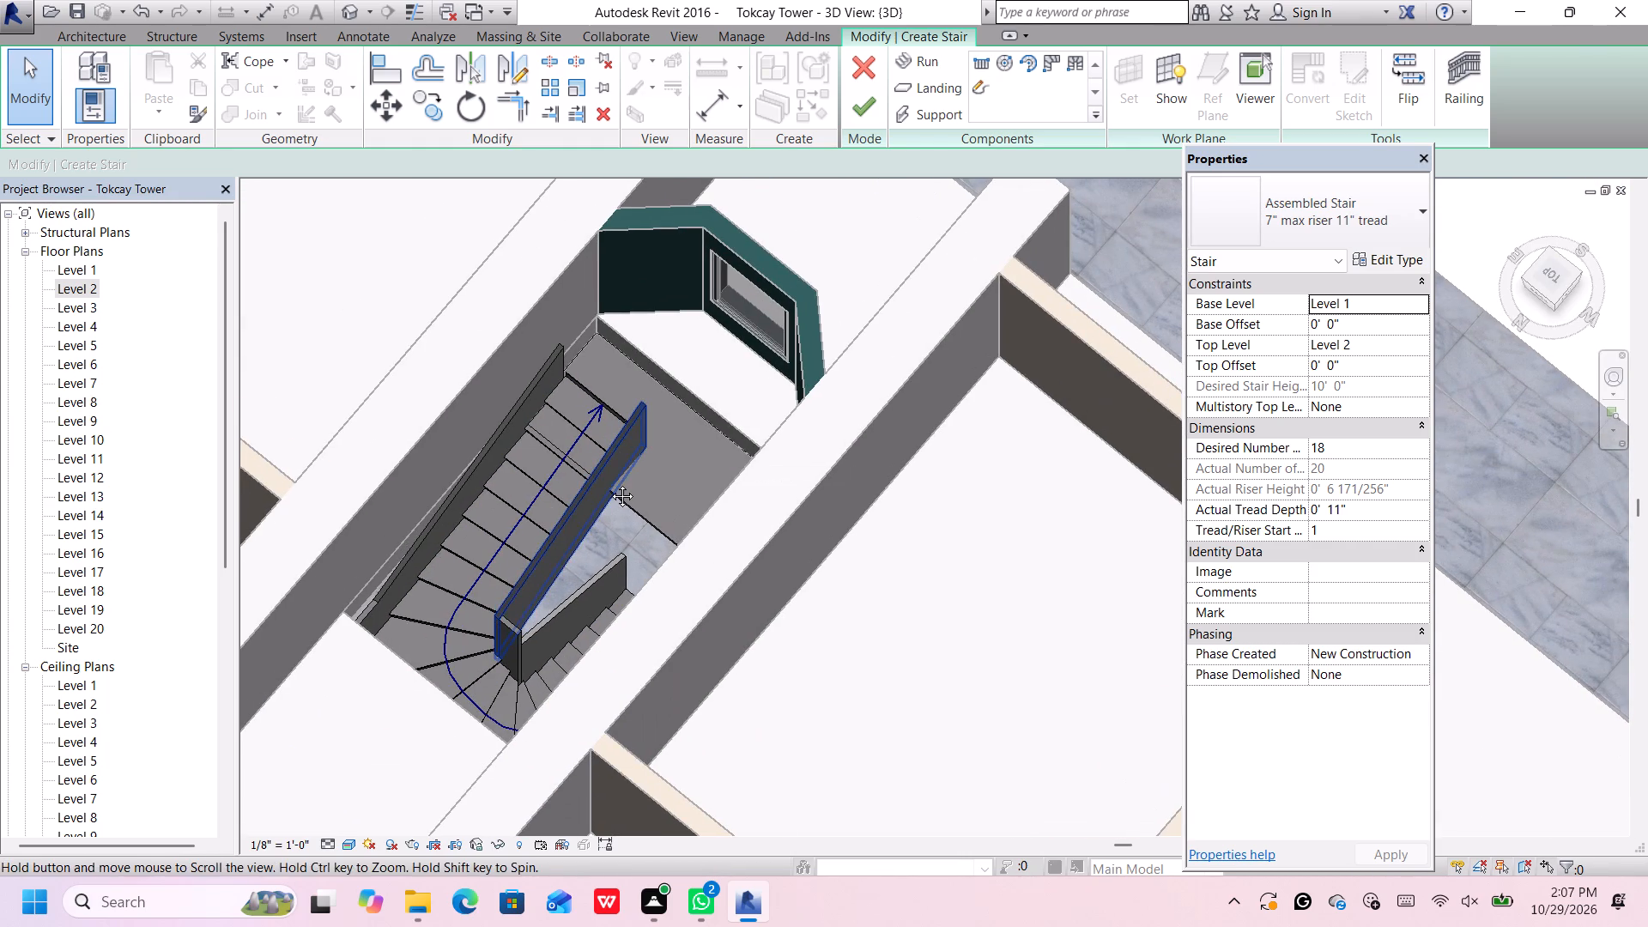
pyautogui.moveTo(609, 483); pyautogui.dragTo(719, 488, button='middle')
pyautogui.scroll(3, 612, 529)
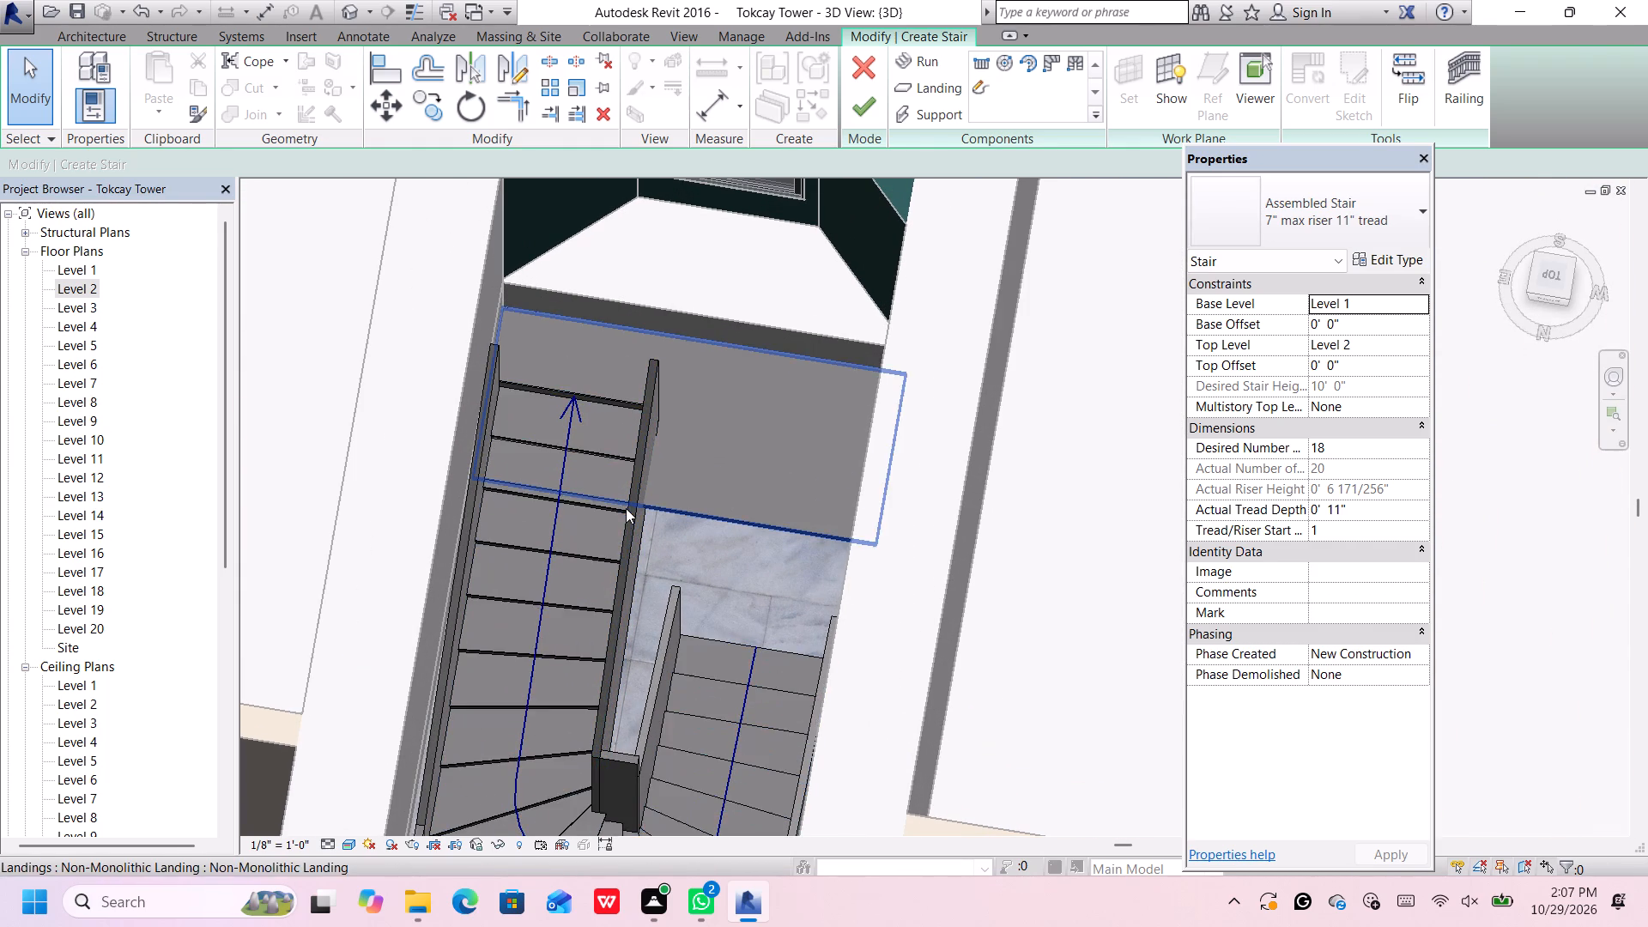
# Examine the upper flight's inner stringer and the floor edge behind the landing.
pyautogui.click(621, 524)
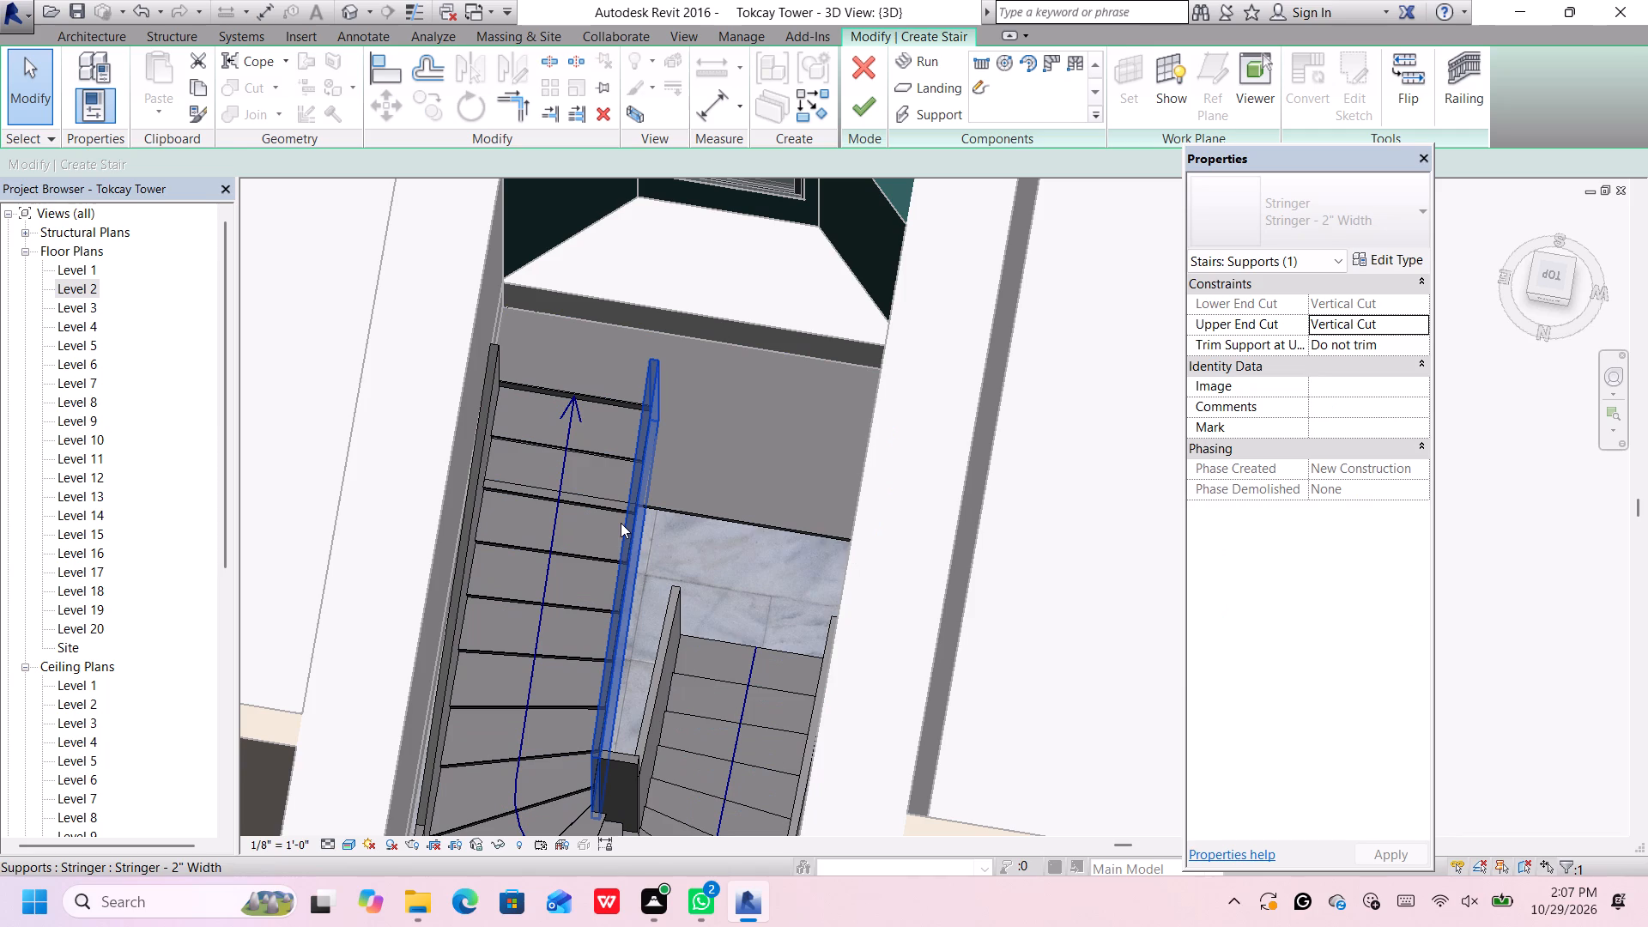
pyautogui.click(707, 320)
pyautogui.click(714, 314)
pyautogui.click(710, 333)
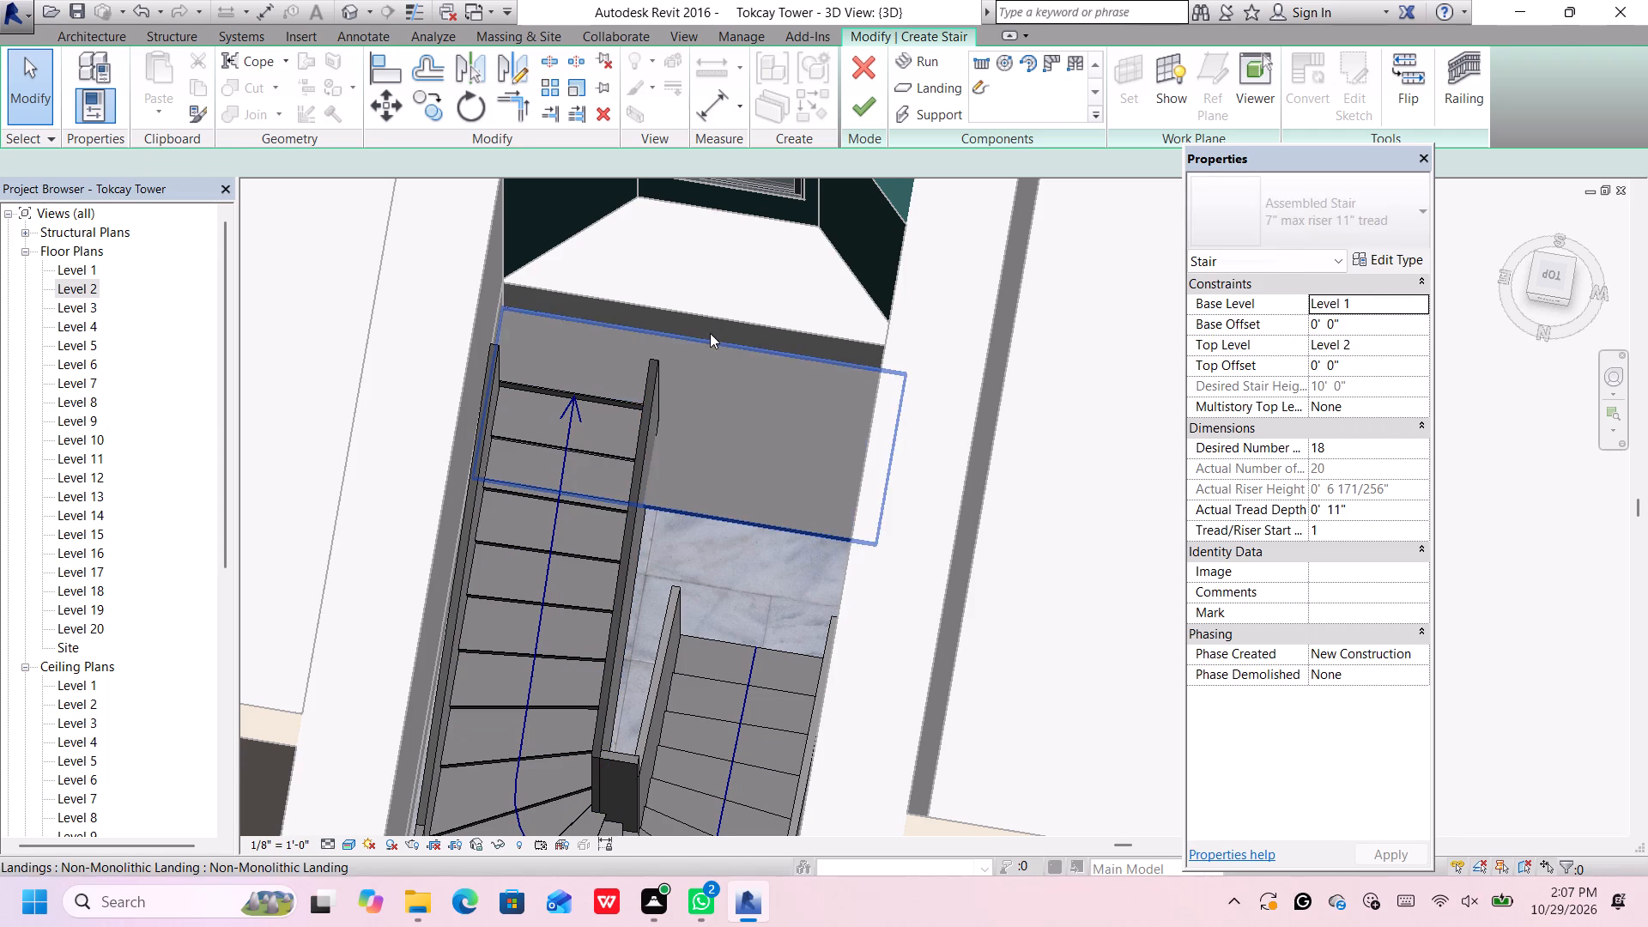
pyautogui.click(714, 318)
pyautogui.click(718, 315)
pyautogui.scroll(2, 699, 276)
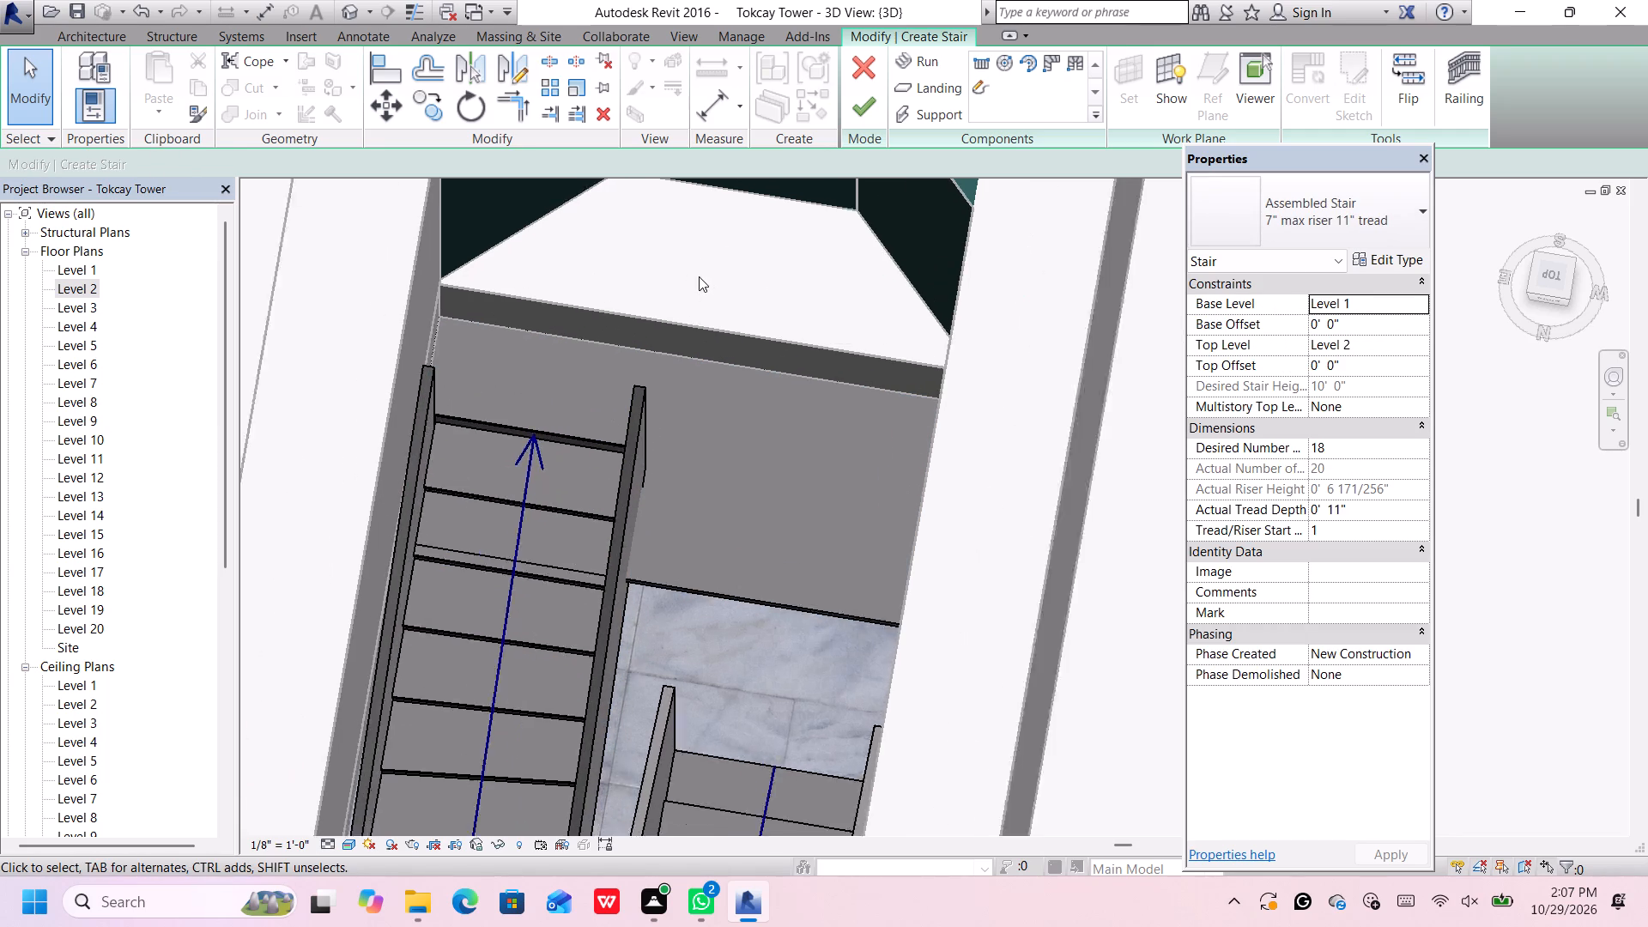
pyautogui.scroll(2, 699, 276)
pyautogui.middleClick(699, 283)
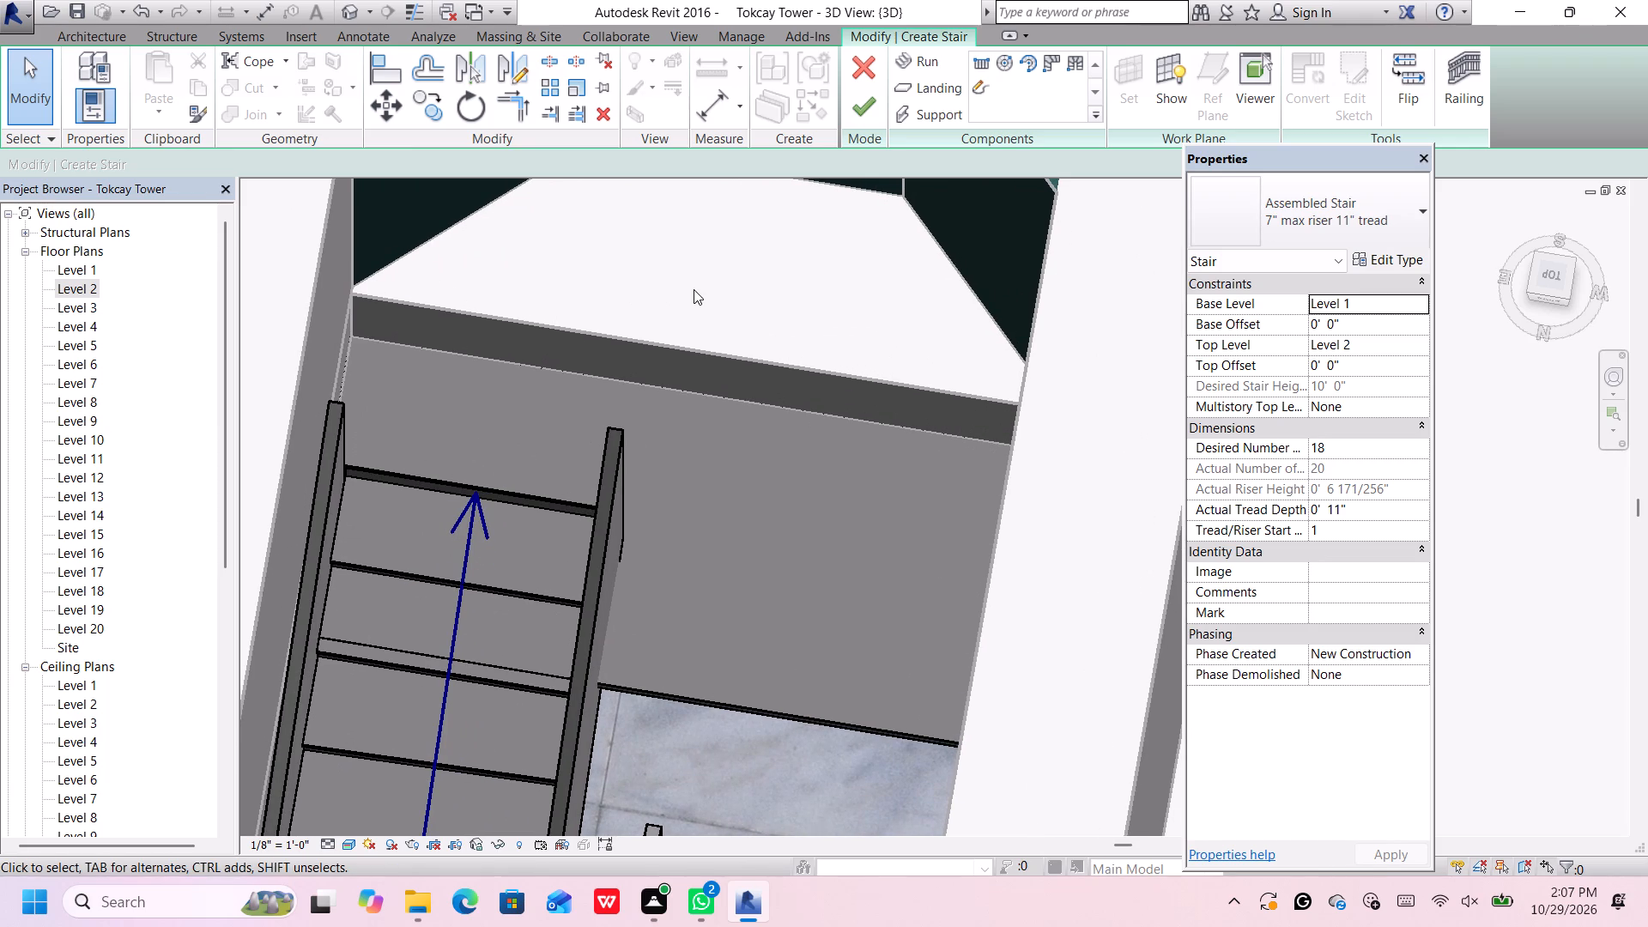
pyautogui.scroll(-4, 554, 476)
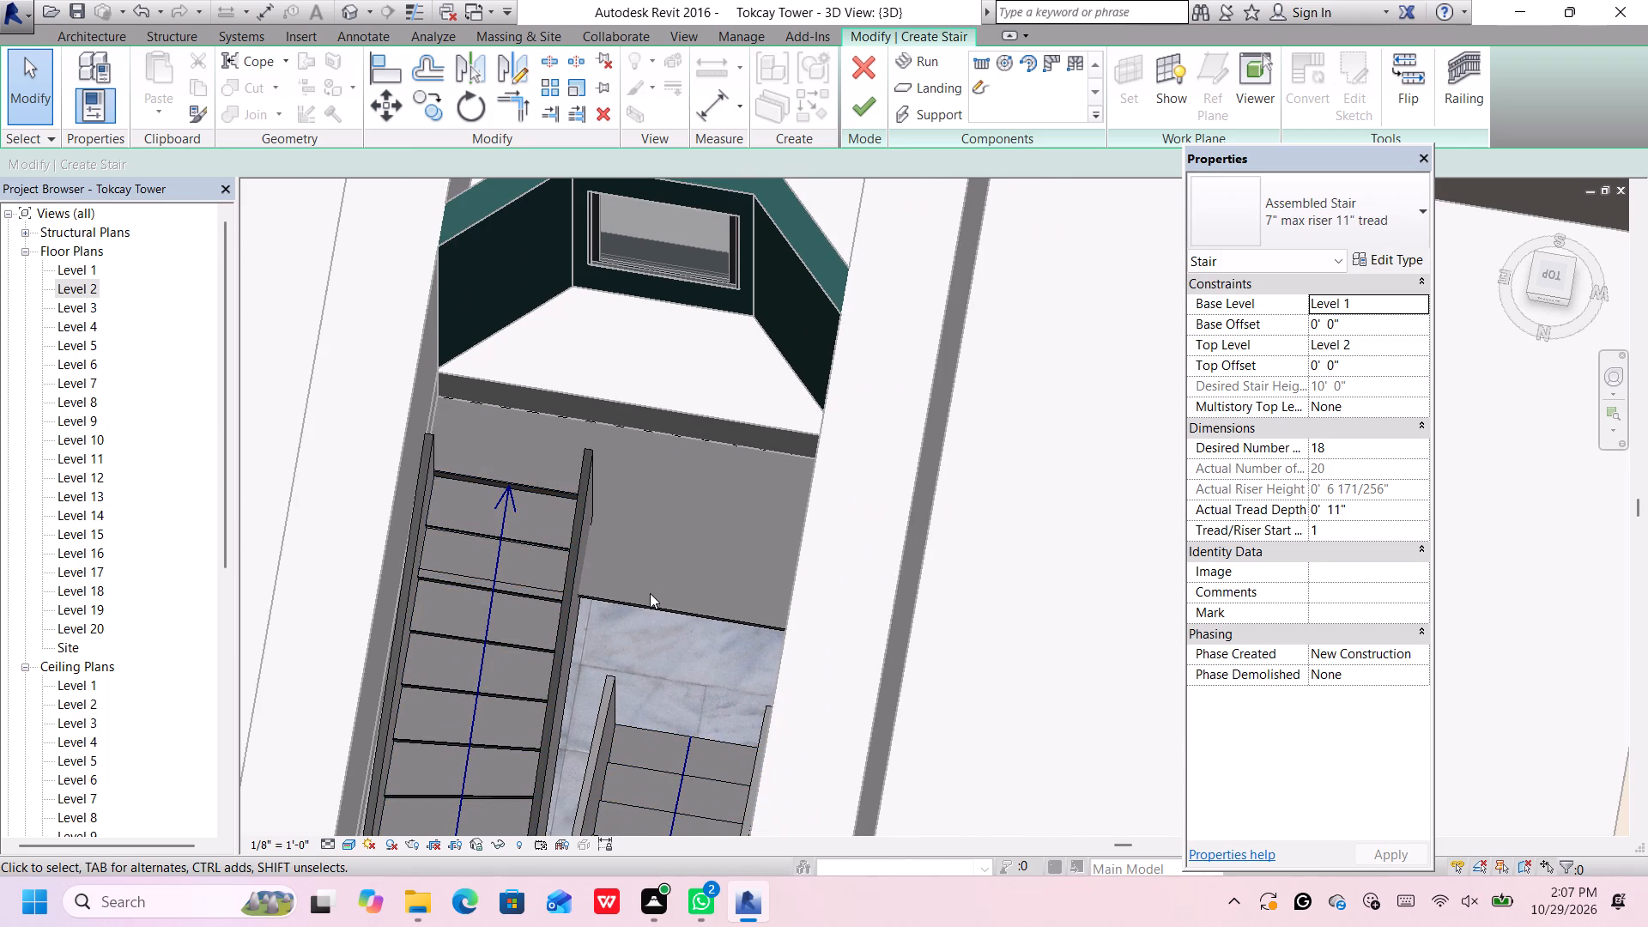
pyautogui.scroll(-4, 649, 598)
pyautogui.moveTo(640, 621); pyautogui.dragTo(636, 492, button='middle')
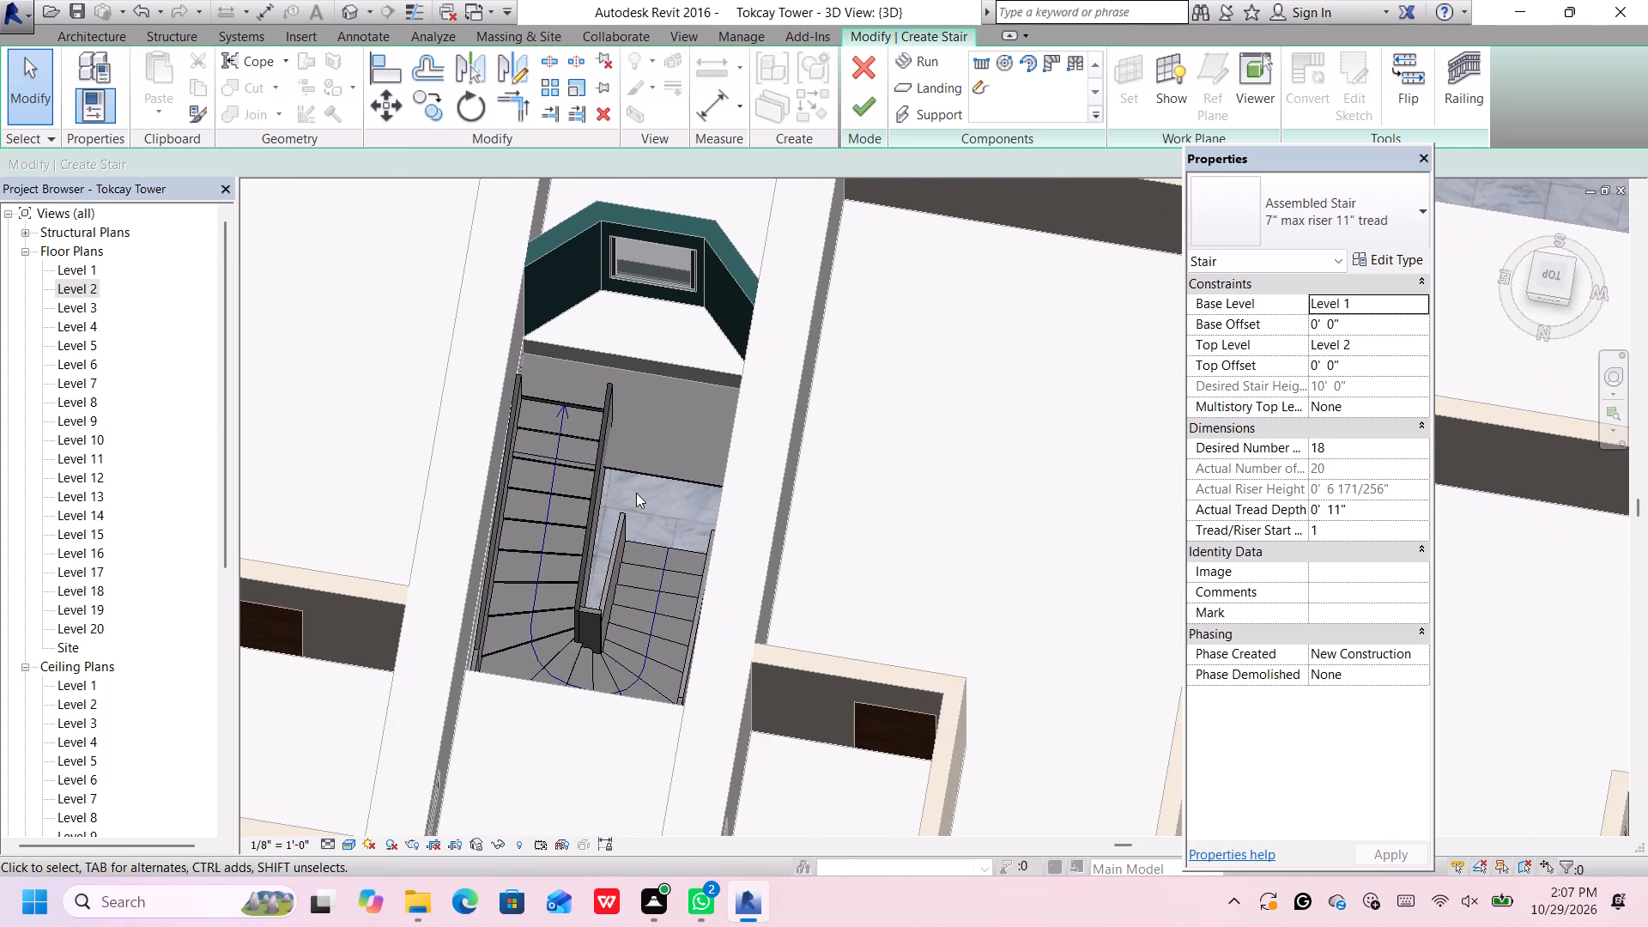
pyautogui.scroll(1, 596, 503)
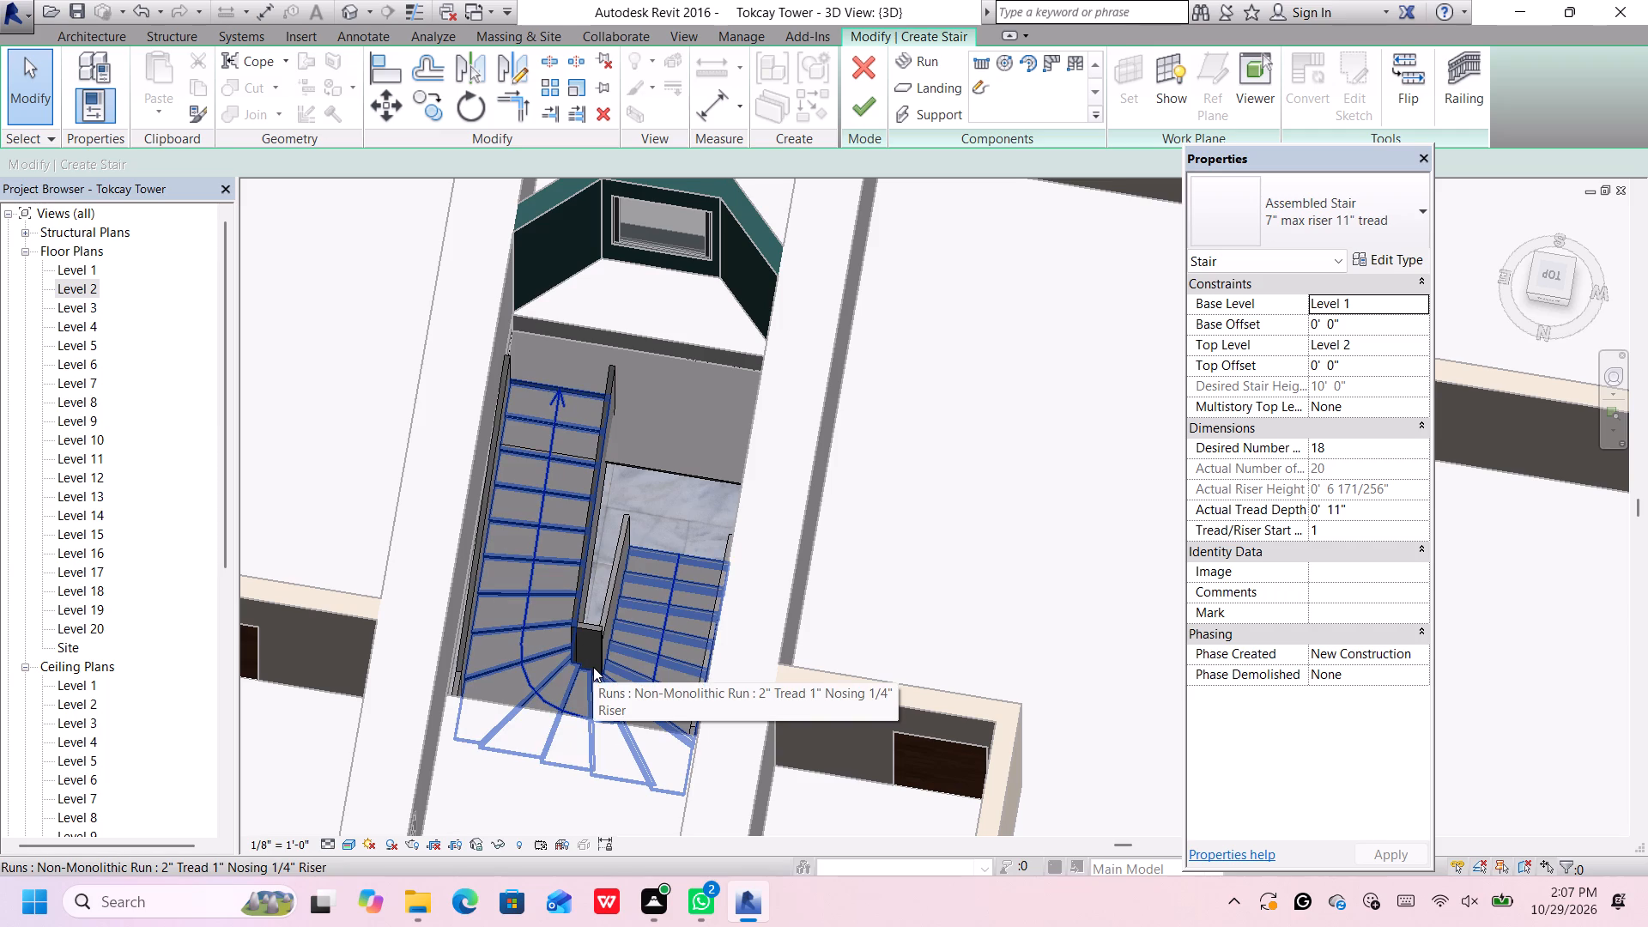
pyautogui.scroll(-2, 593, 667)
pyautogui.moveTo(624, 618); pyautogui.dragTo(626, 621, button='middle')
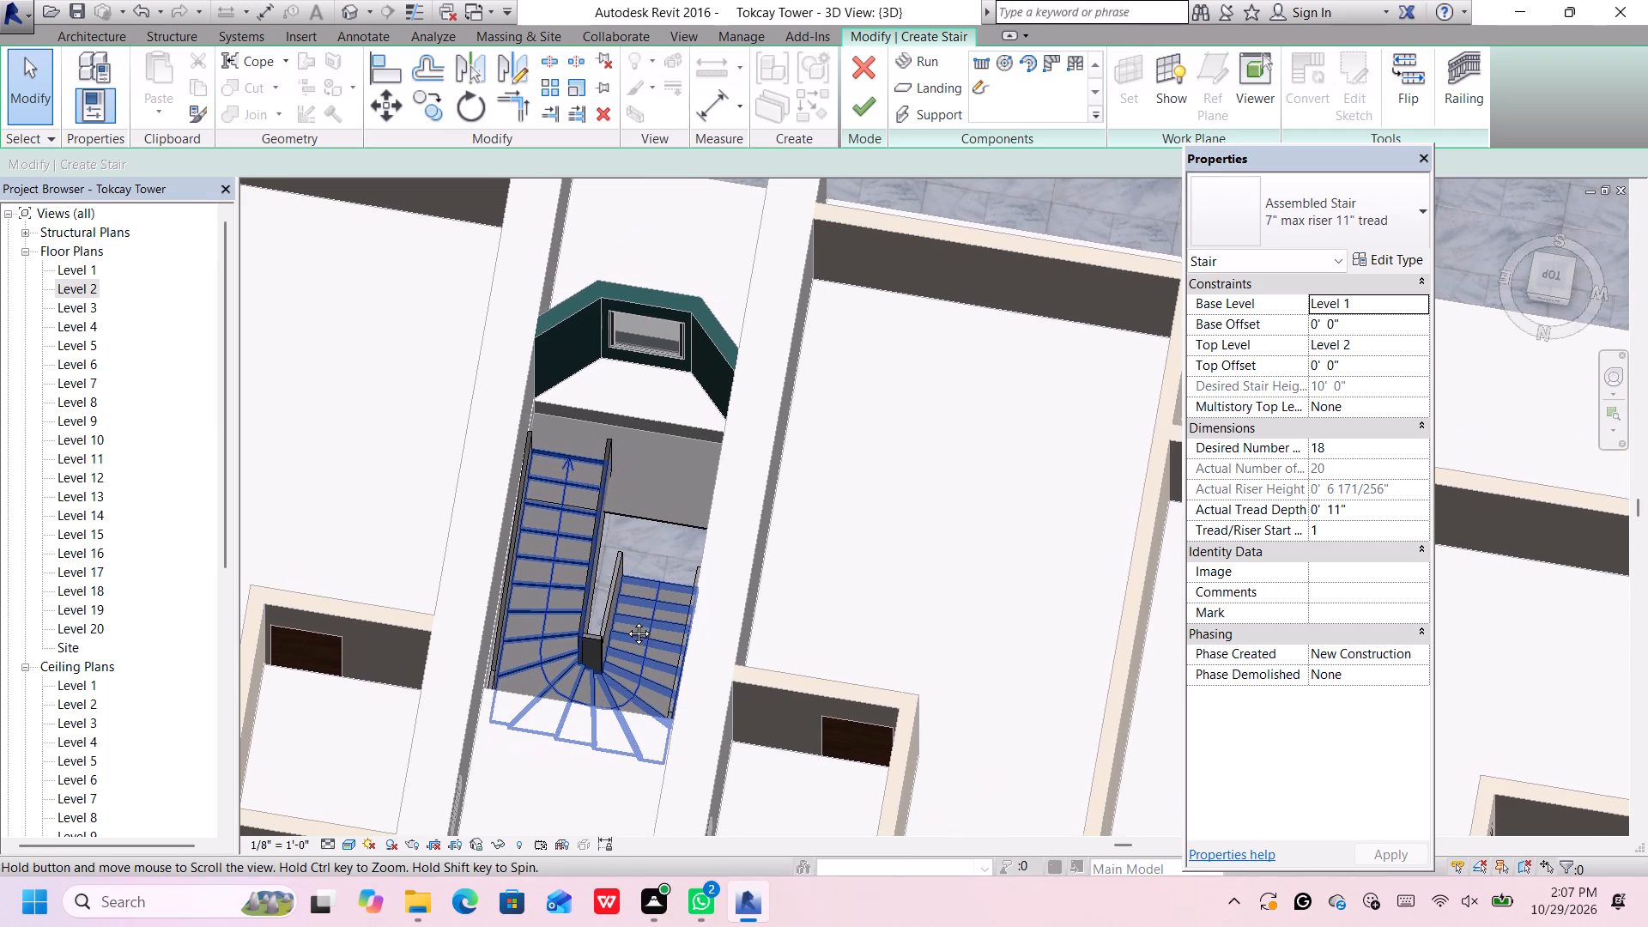
pyautogui.moveTo(626, 621); pyautogui.dragTo(634, 633, button='middle')
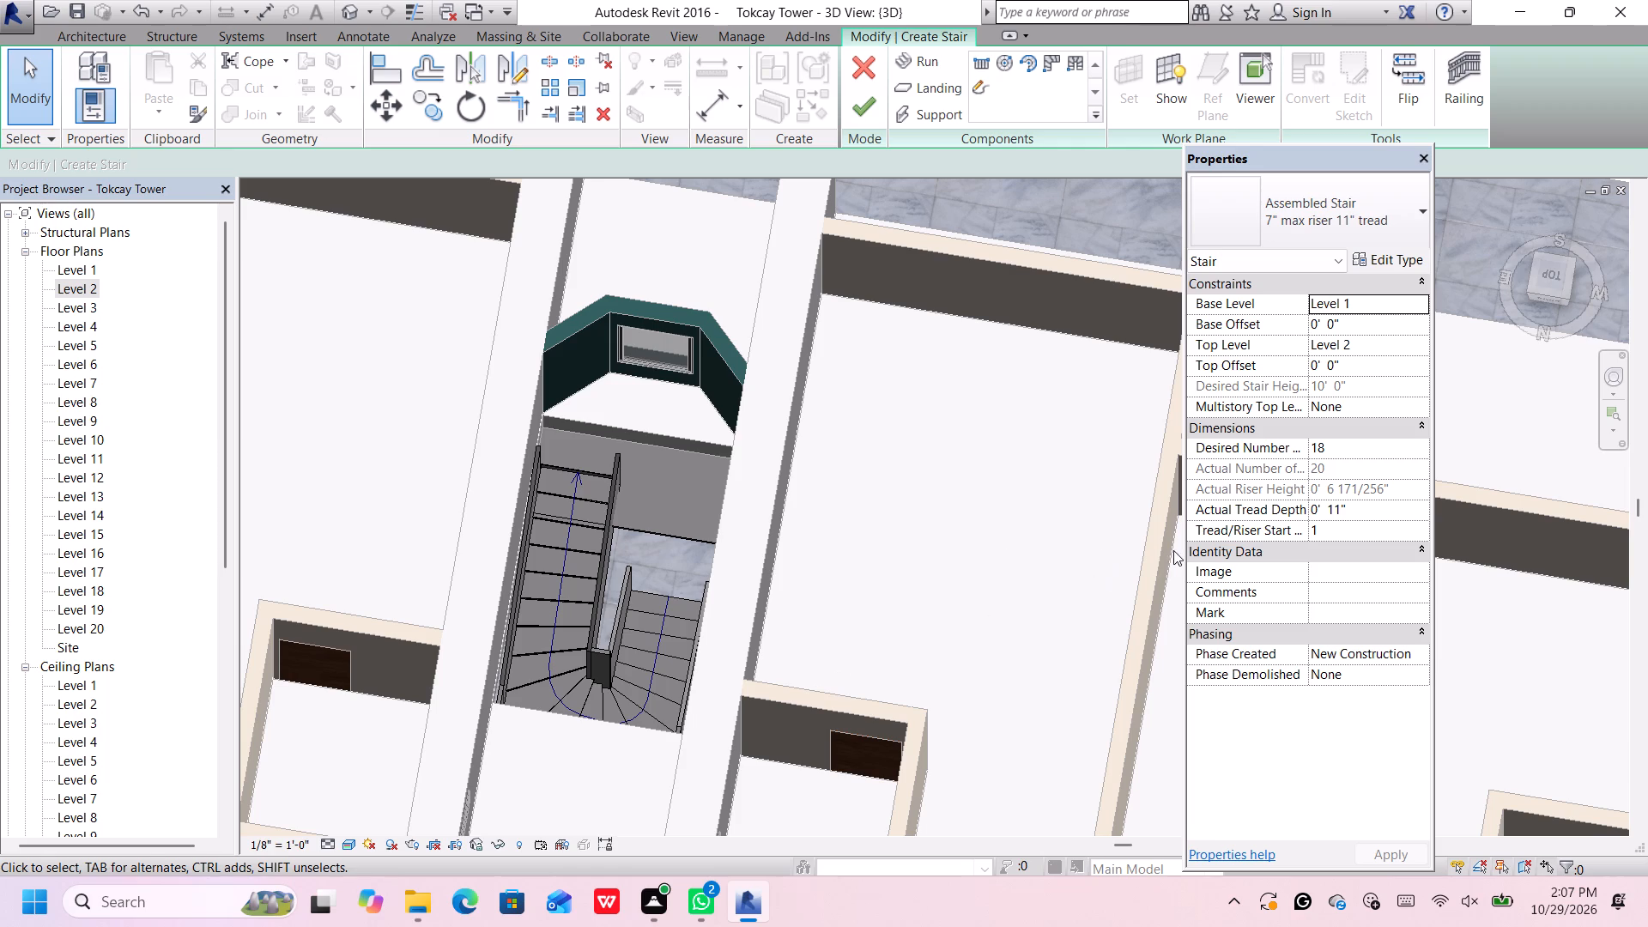
# Select Vapor Retarder as the type material for the upper flight's inner stringer, Stringer - 2" Width.
pyautogui.scroll(5, 597, 469)
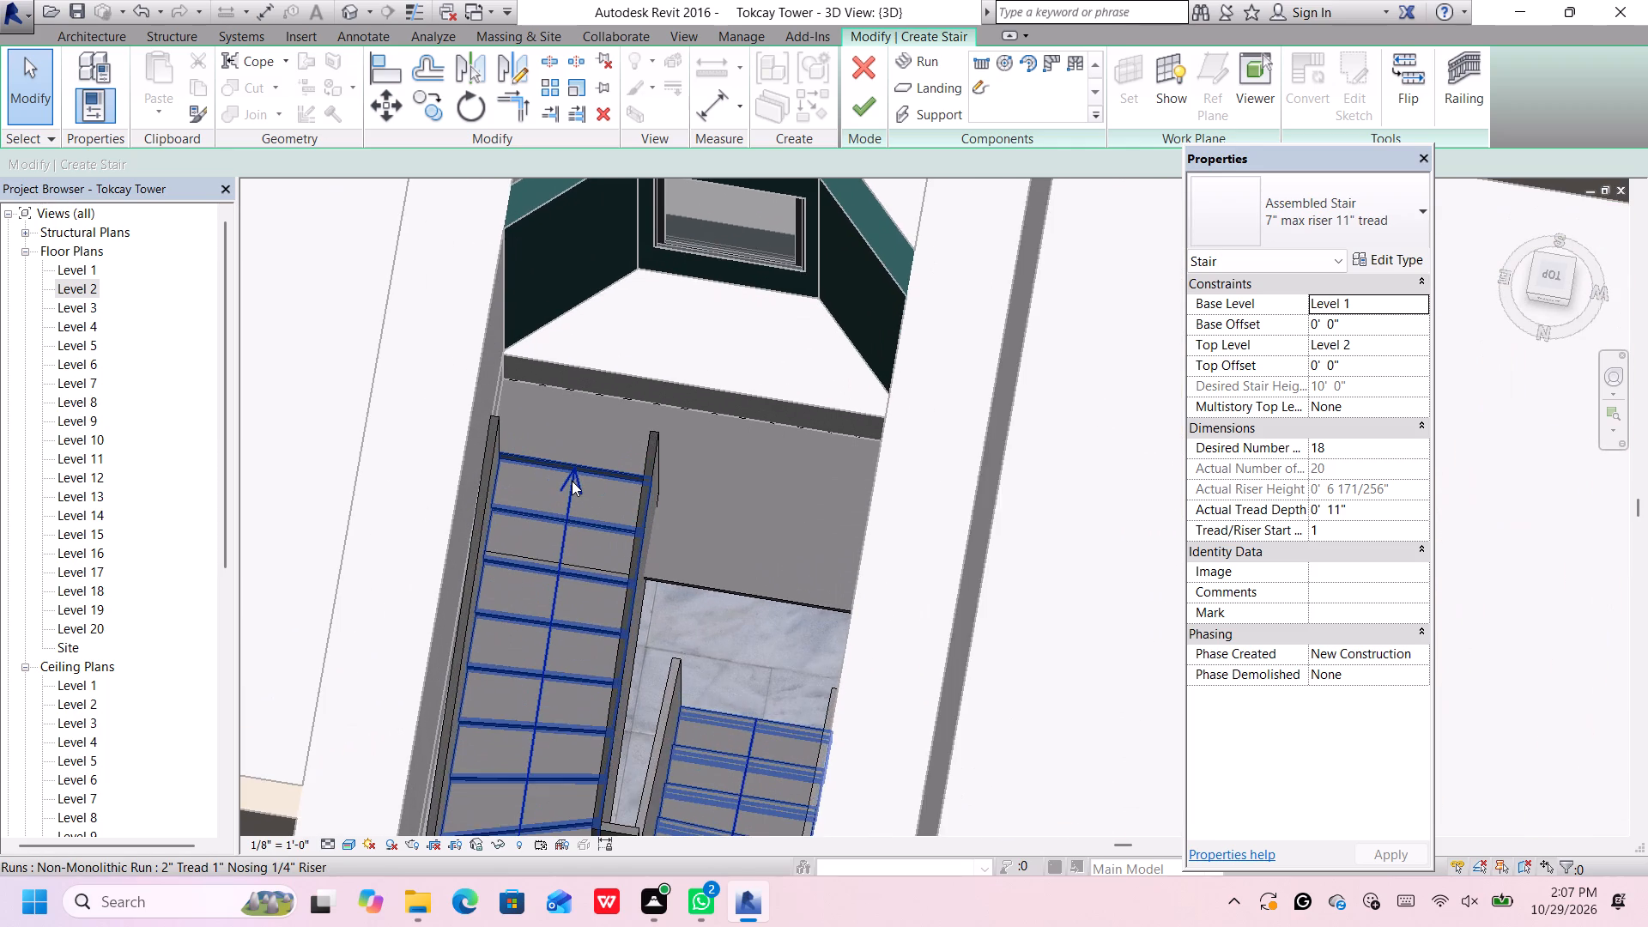
pyautogui.scroll(4, 572, 481)
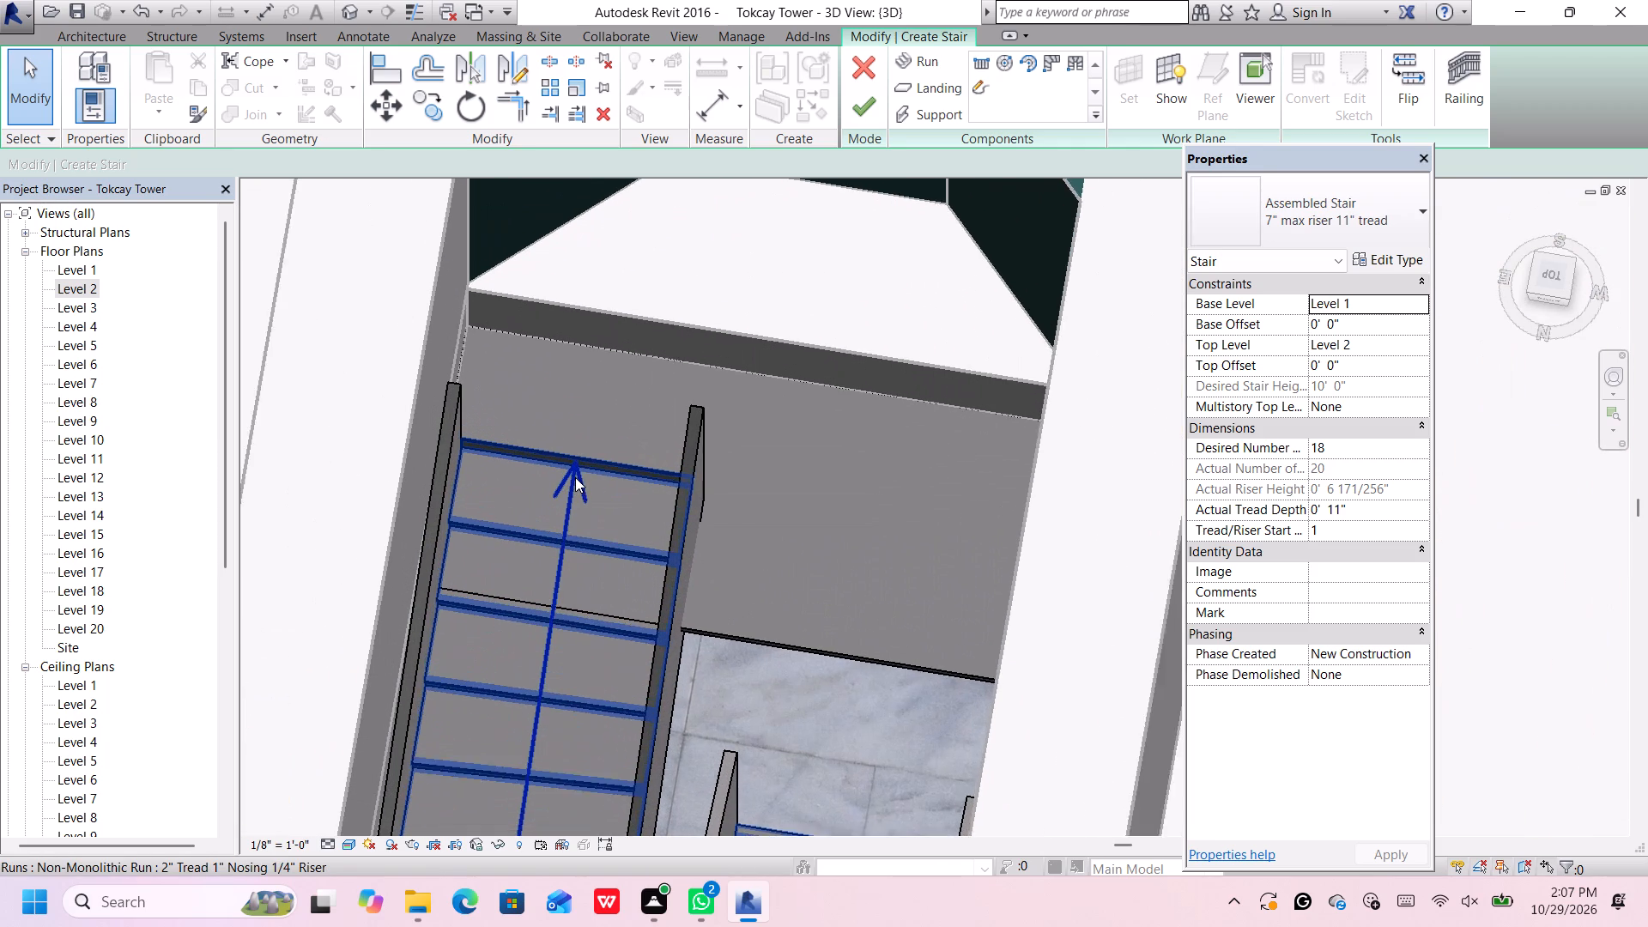
pyautogui.moveTo(582, 481); pyautogui.dragTo(581, 439, button='middle')
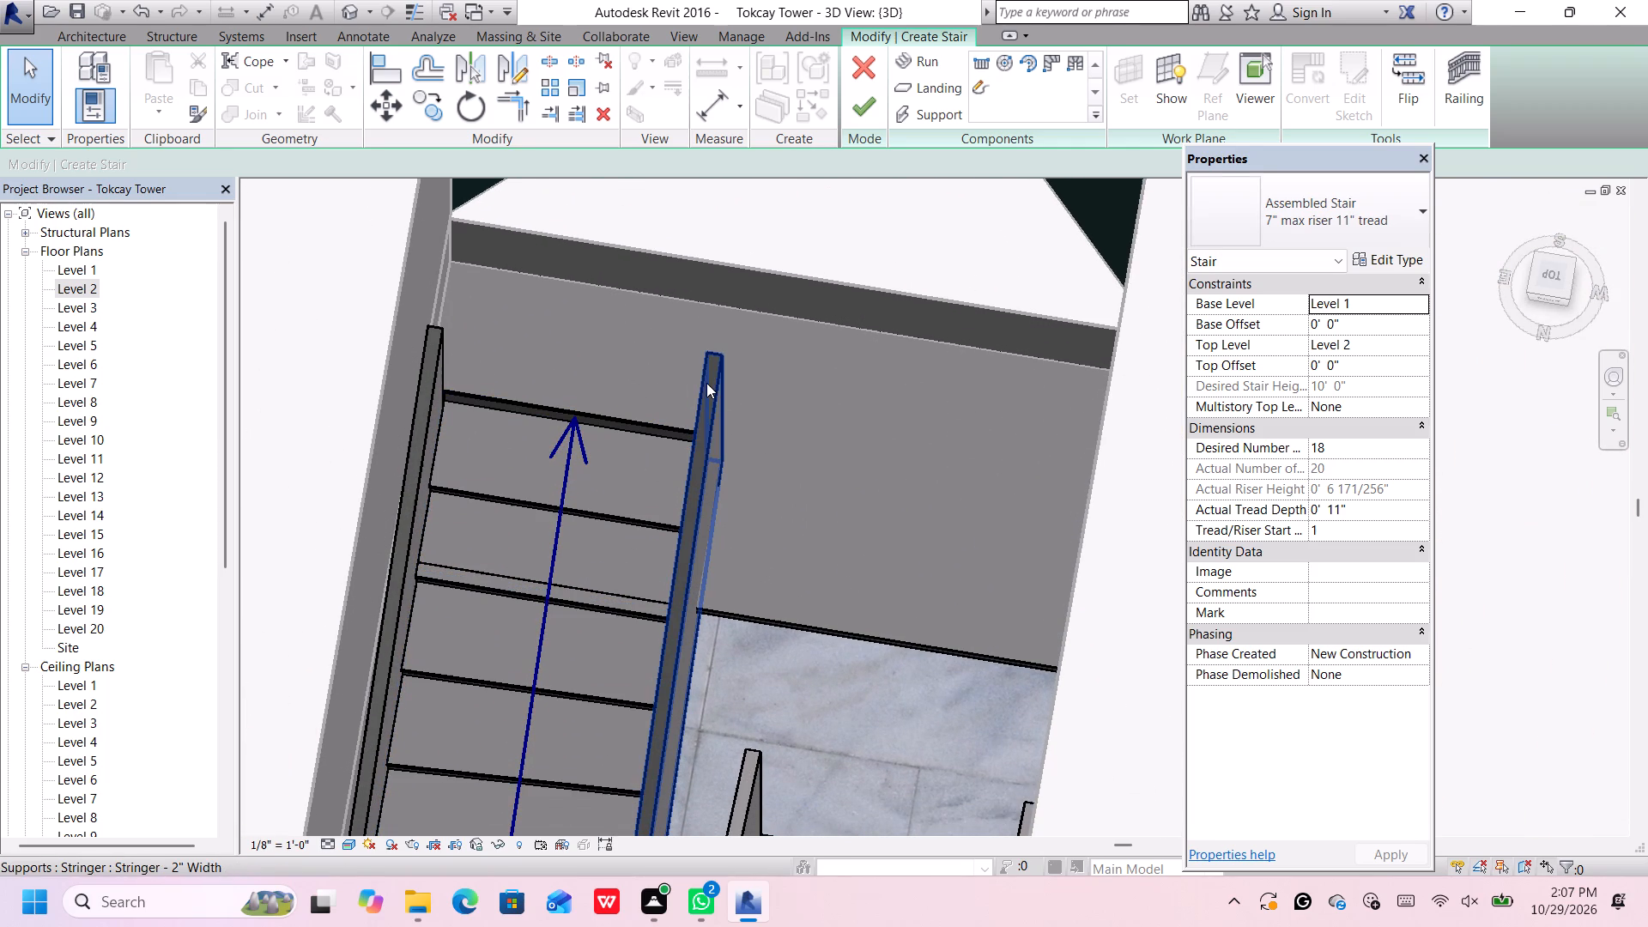
pyautogui.click(706, 383)
pyautogui.scroll(-4, 803, 390)
pyautogui.click(1399, 258)
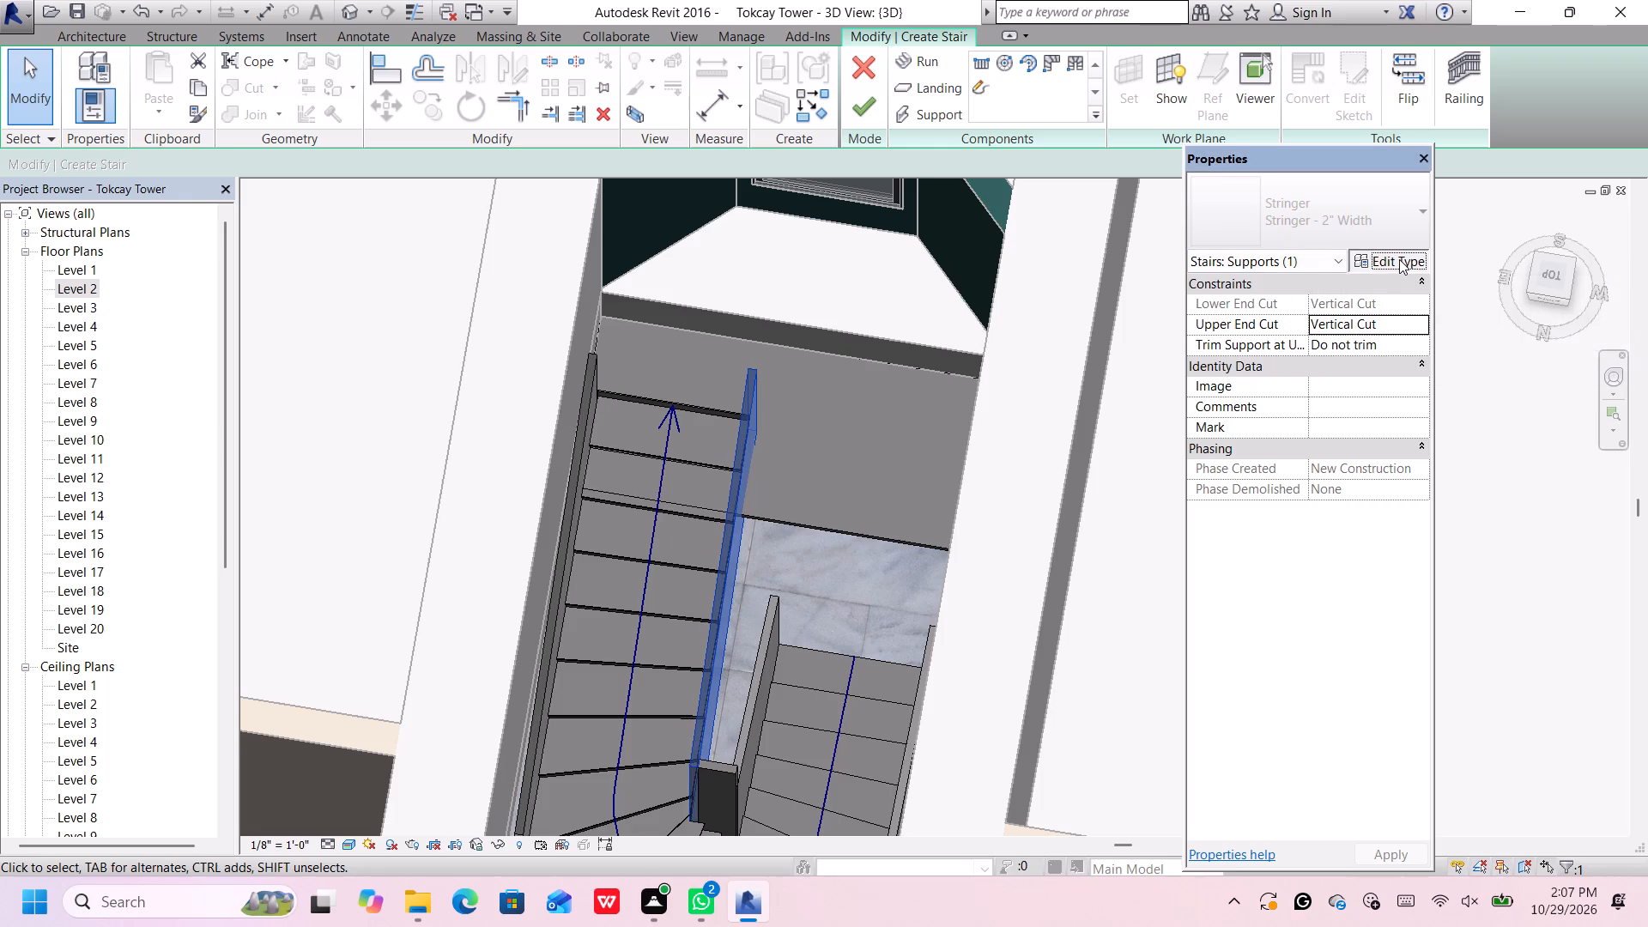
pyautogui.scroll(-7, 1344, 489)
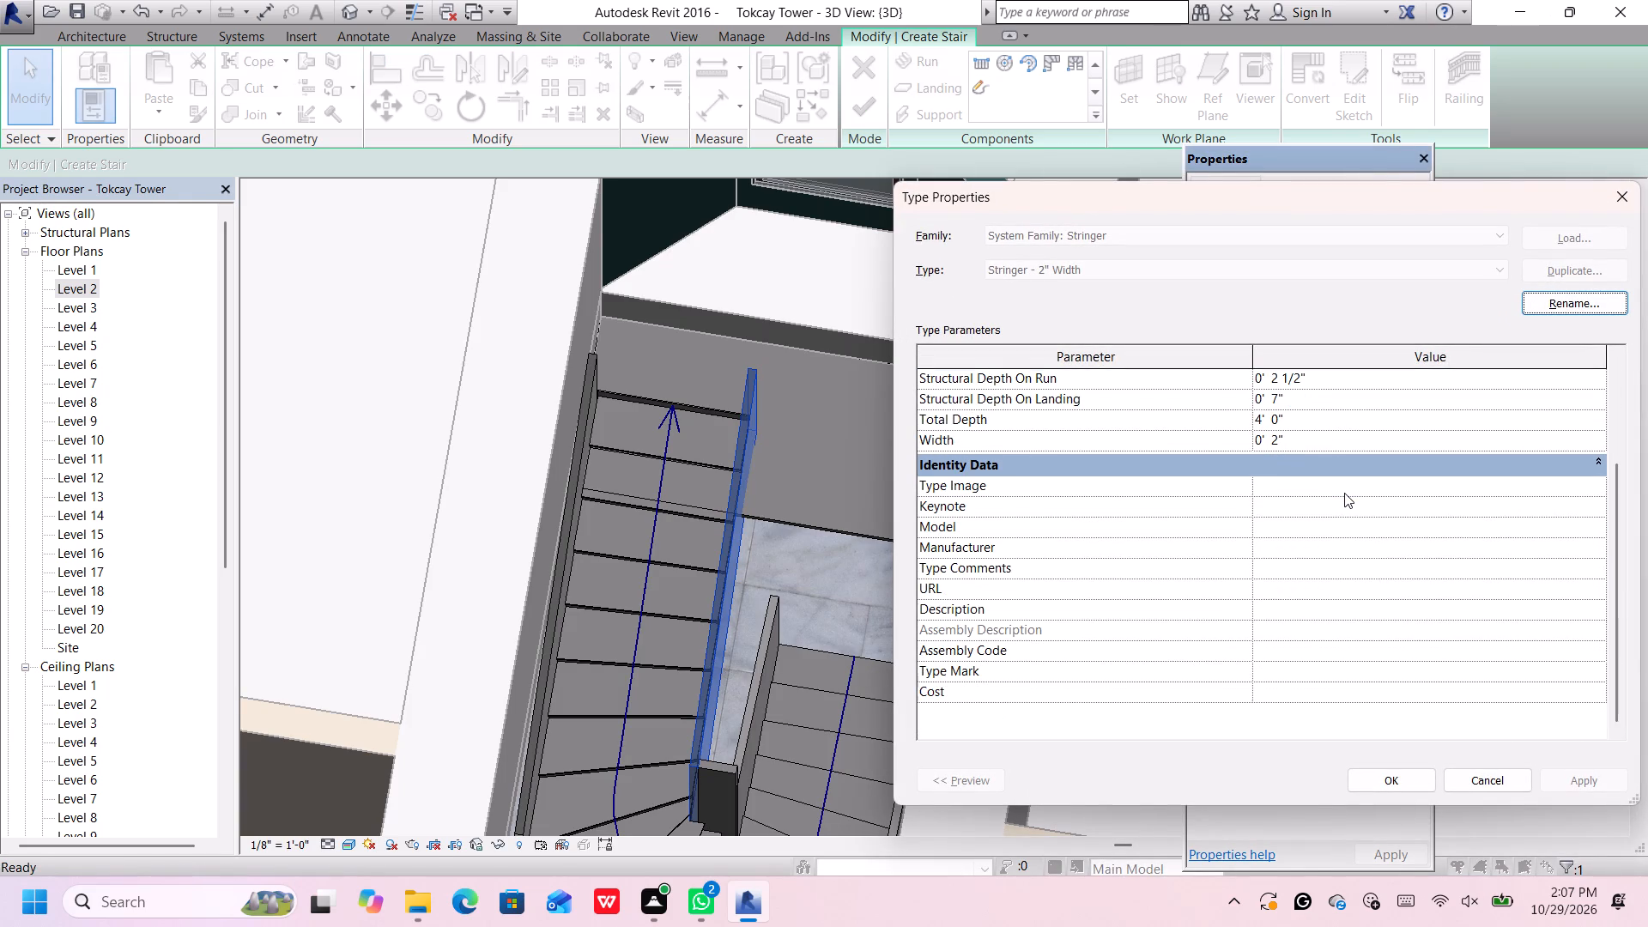
pyautogui.scroll(3, 1344, 493)
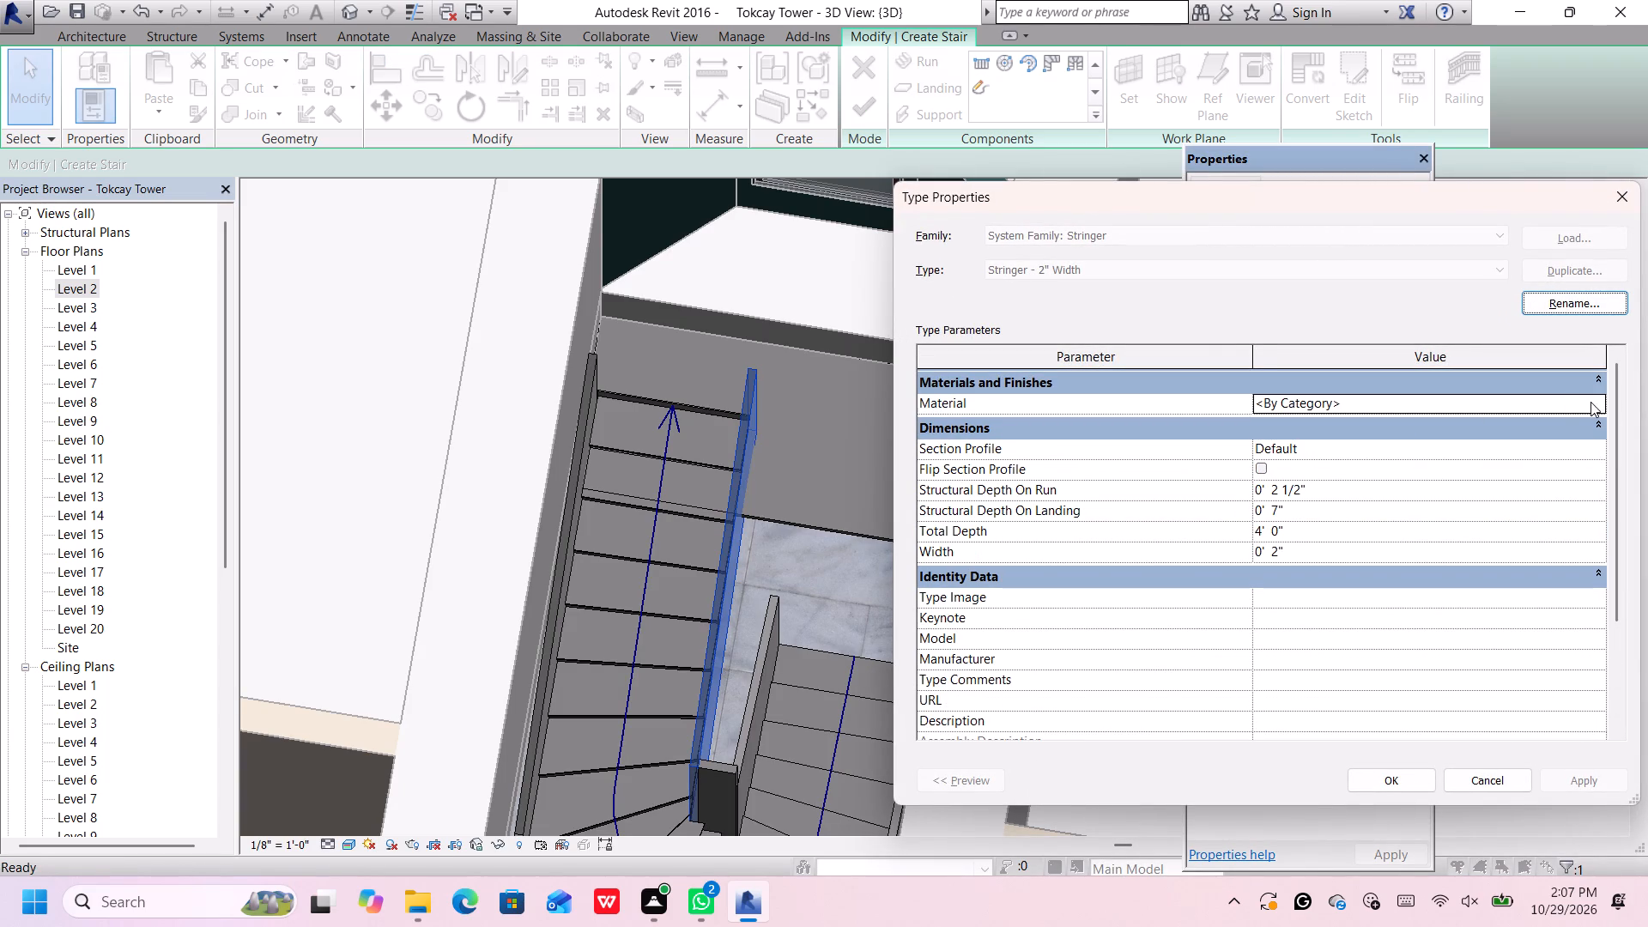
pyautogui.click(1592, 402)
pyautogui.click(1597, 399)
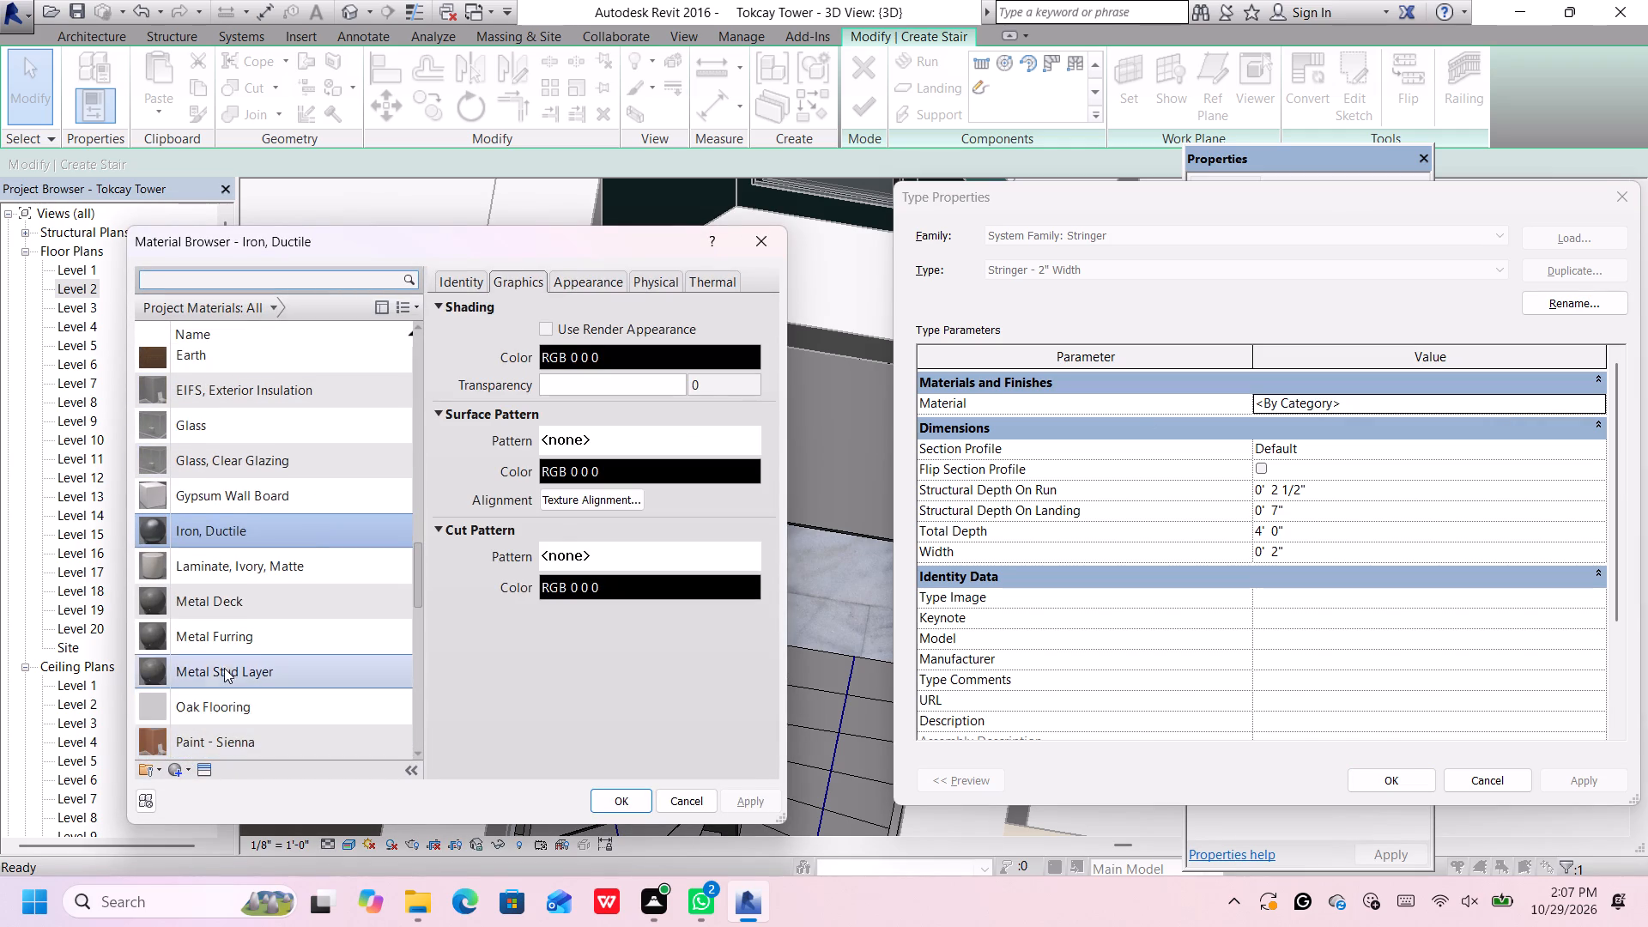
pyautogui.scroll(-8, 224, 669)
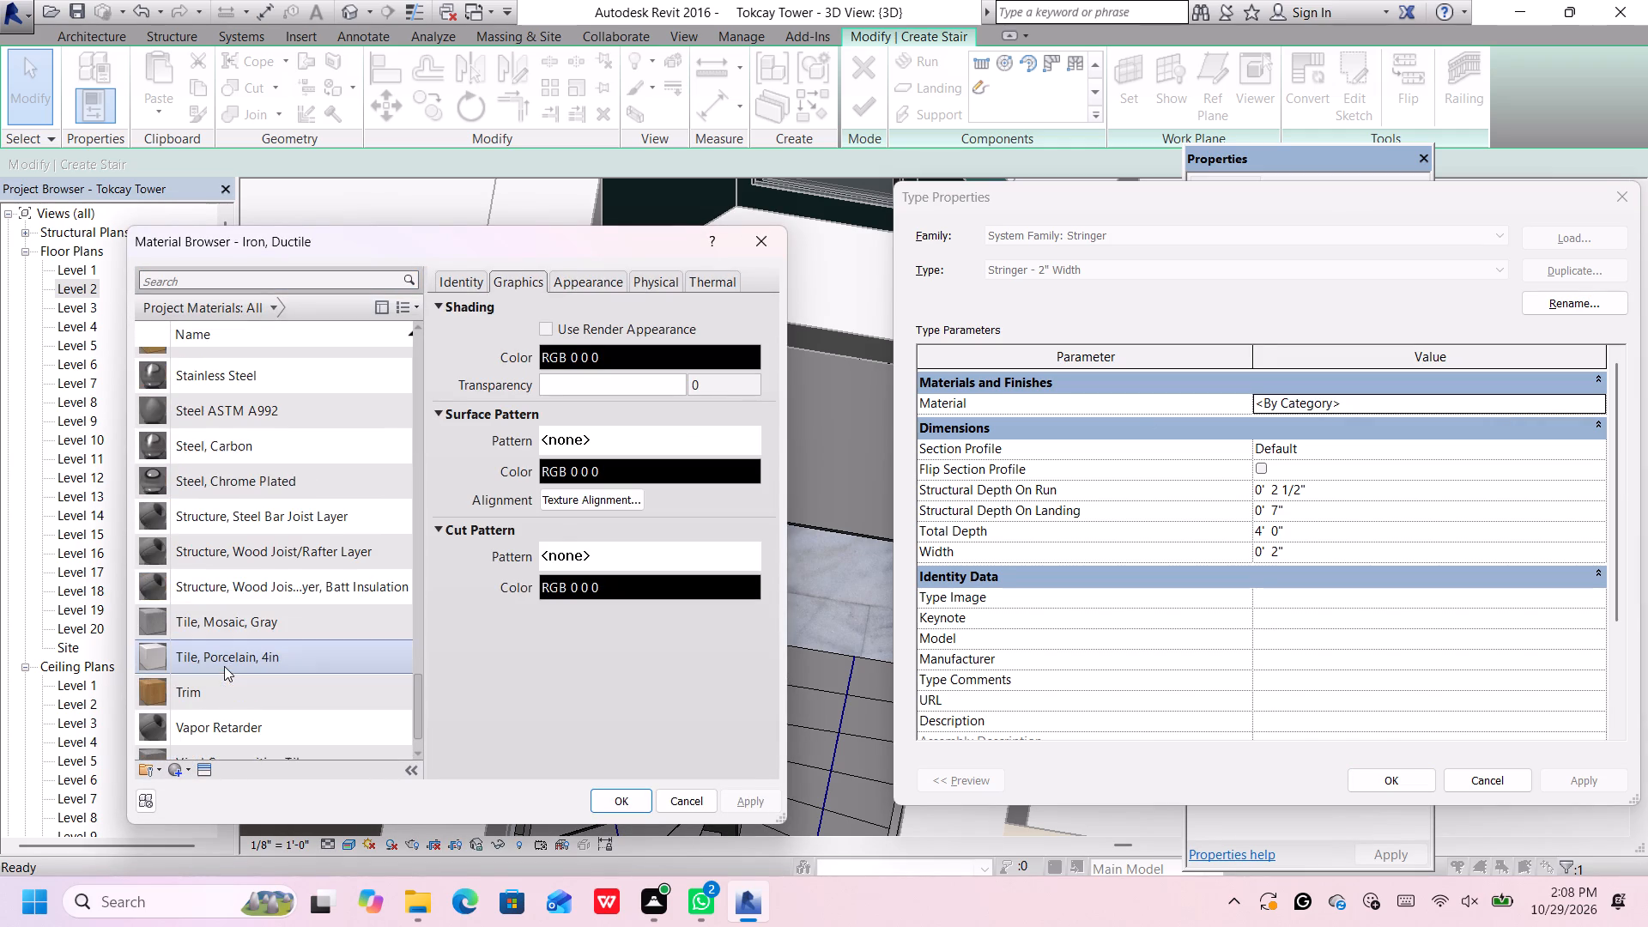
pyautogui.scroll(-4, 224, 664)
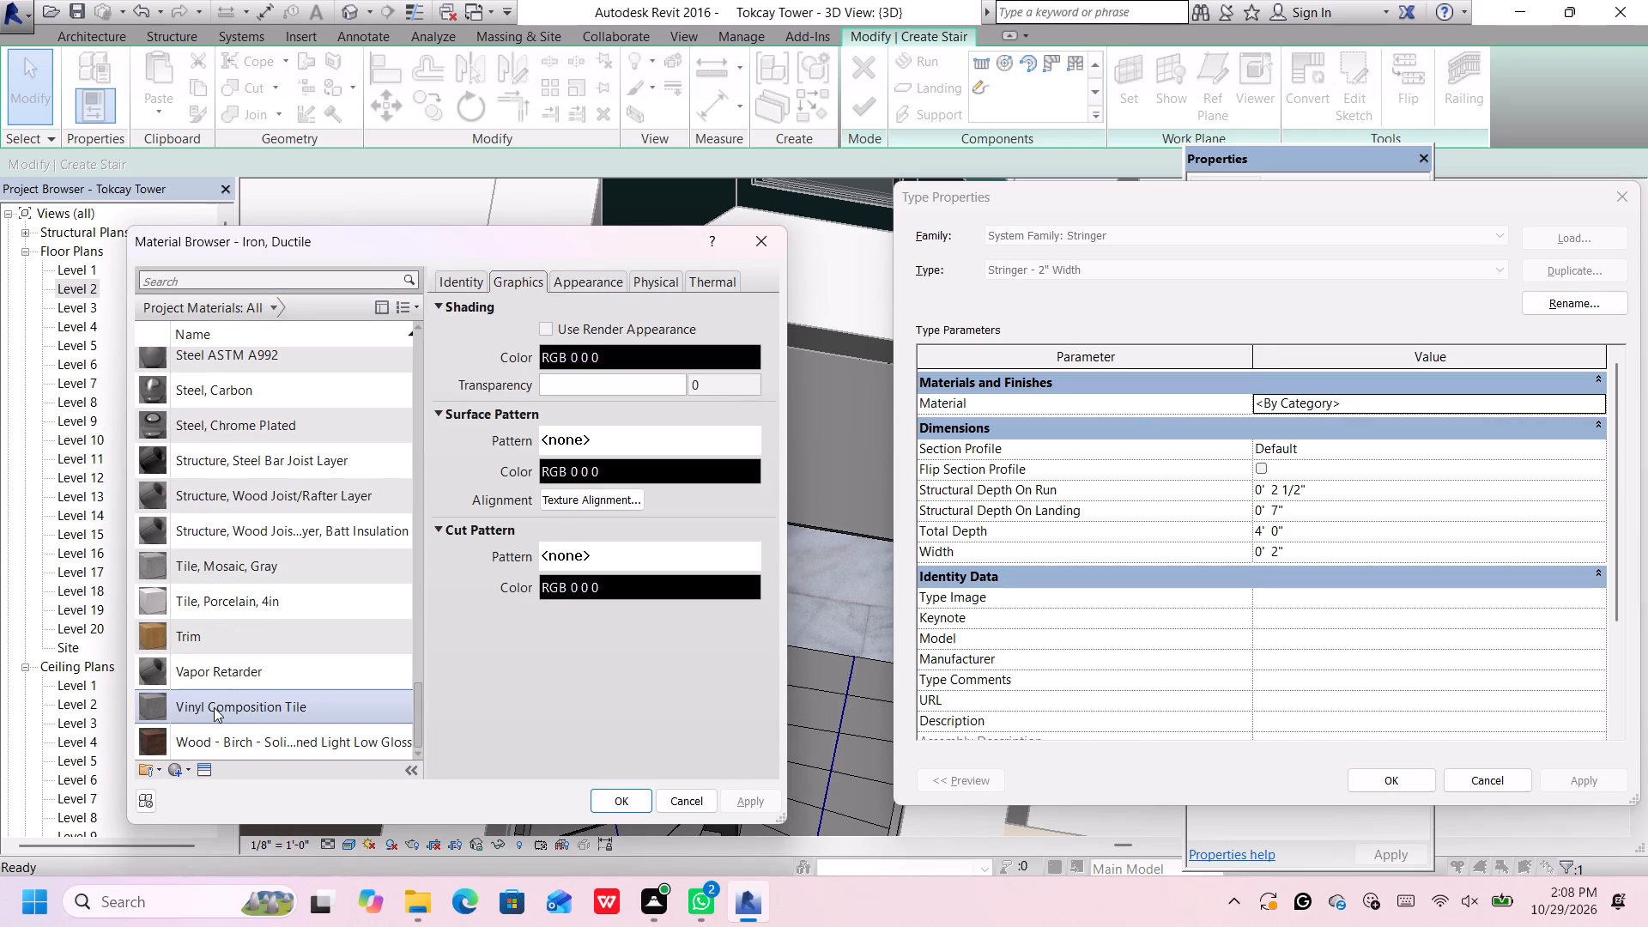
pyautogui.scroll(-4, 215, 703)
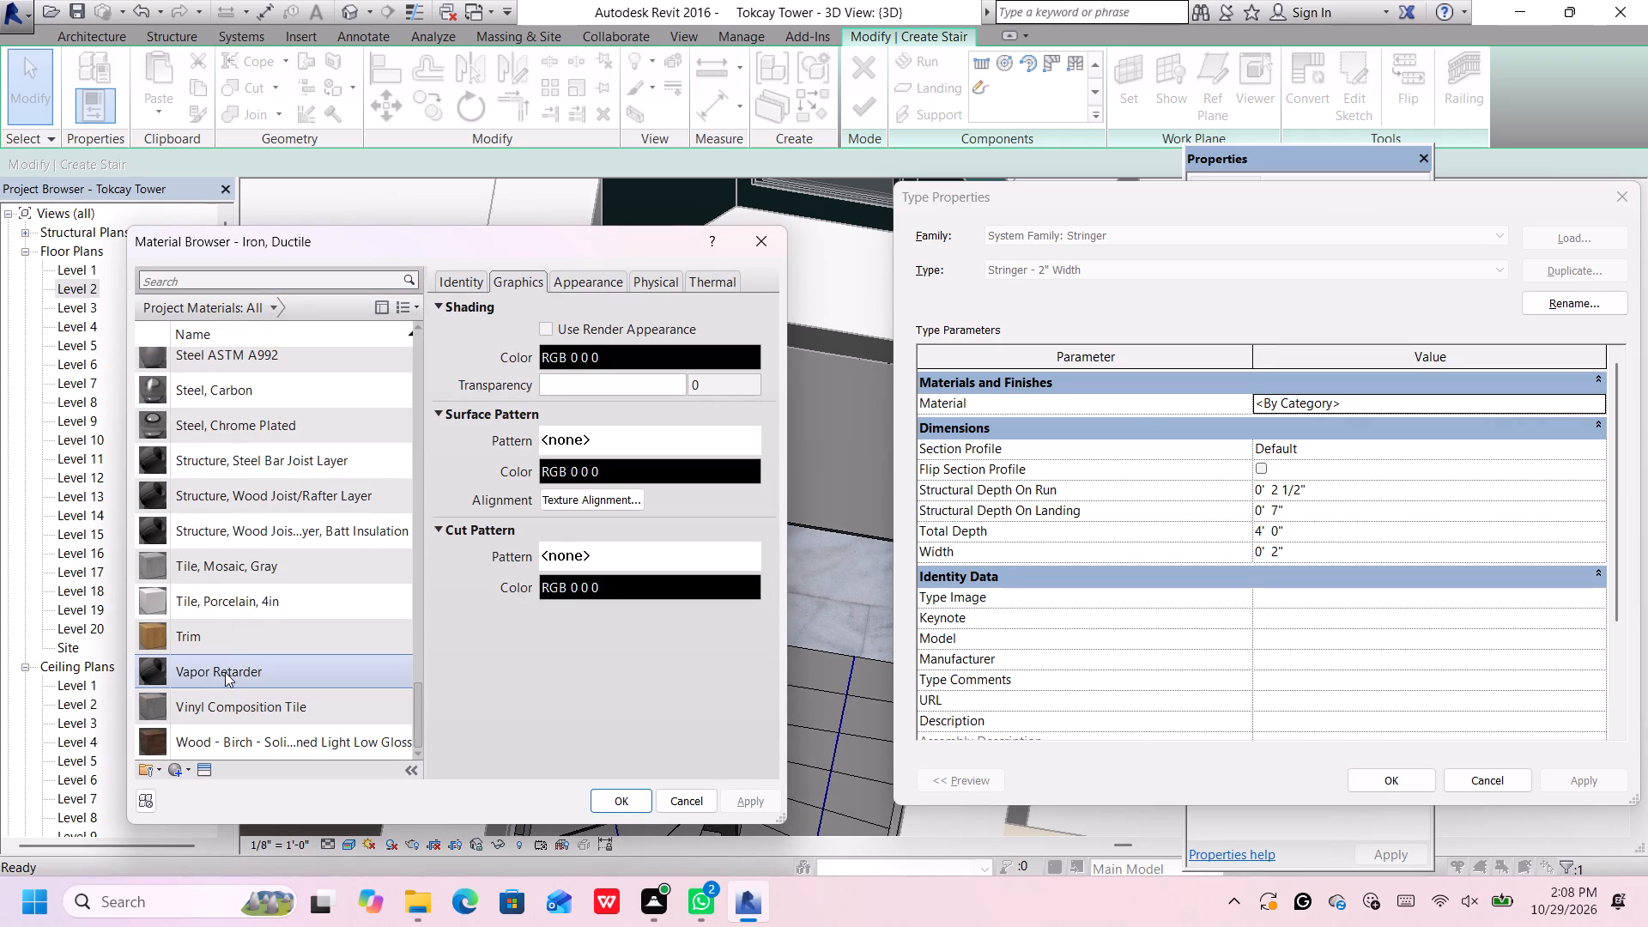
pyautogui.click(238, 669)
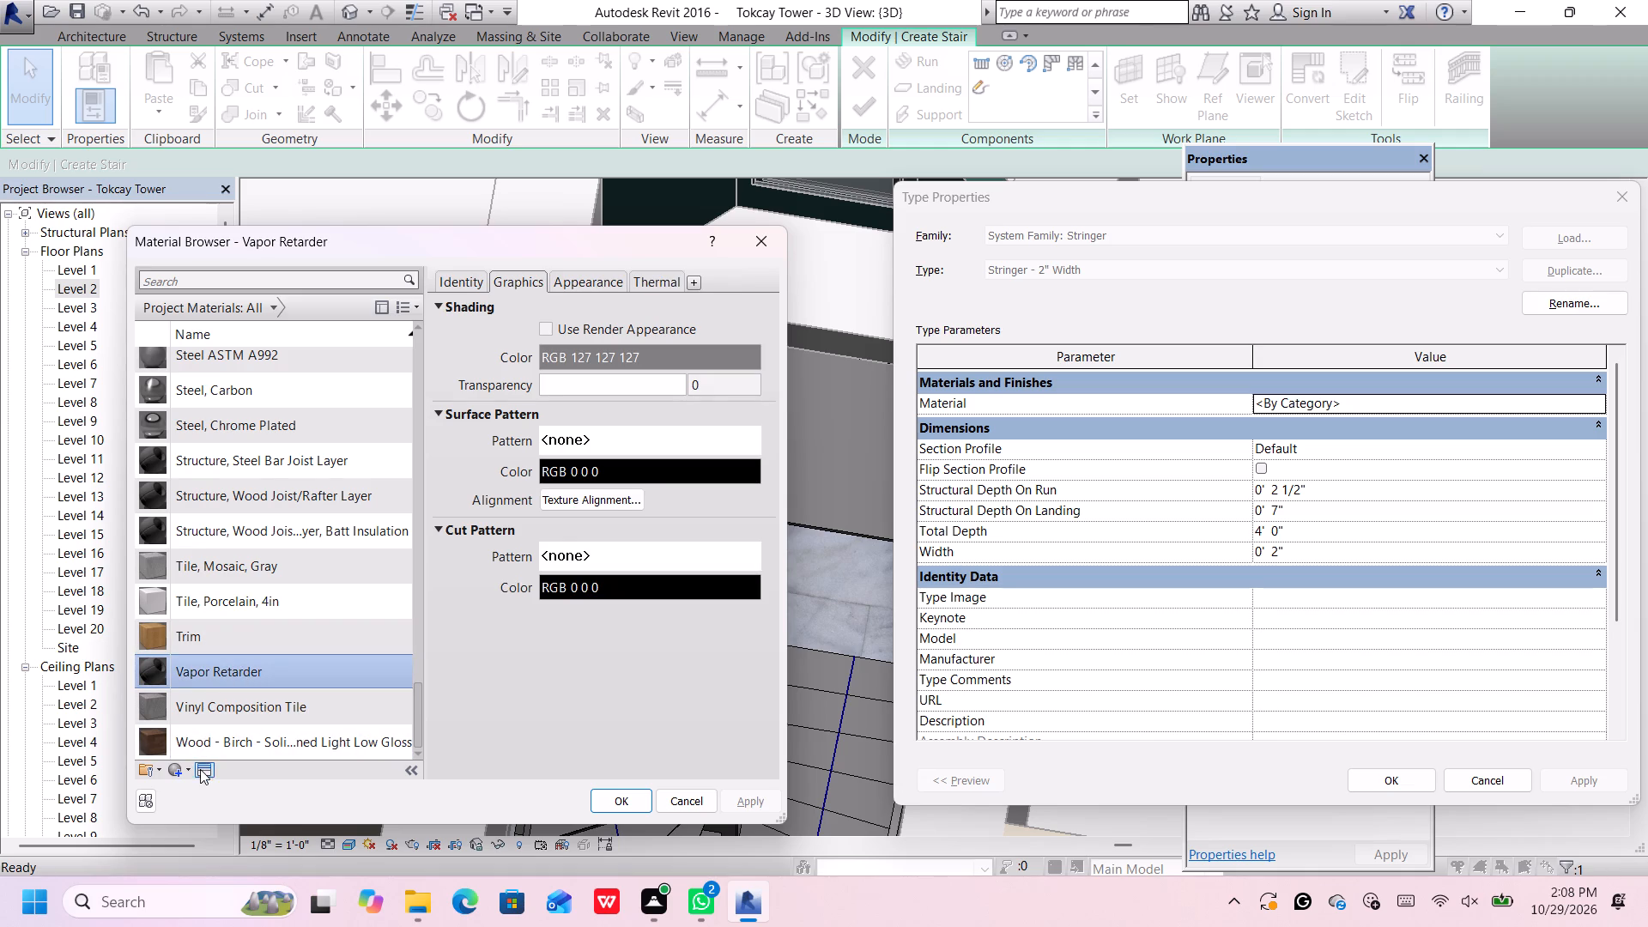
# Assign the Coarse Polished - White stone asset from Autodesk Physical Assets as the Vapor Retarder material's appearance and accept the material.
pyautogui.click(200, 769)
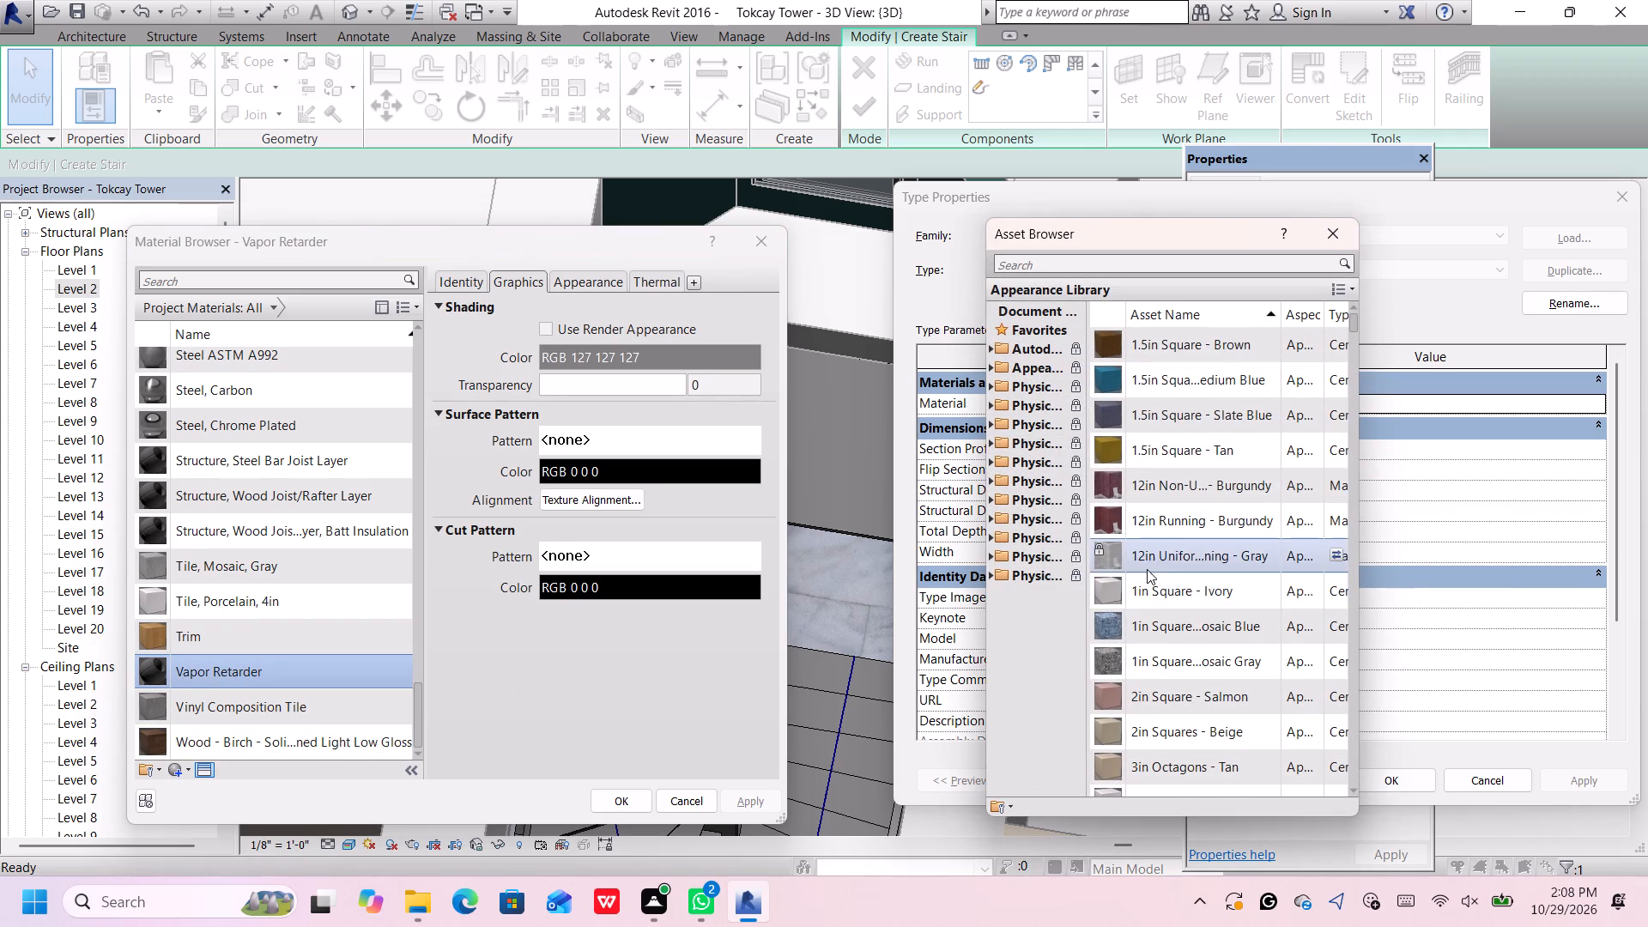
pyautogui.scroll(-4, 1146, 569)
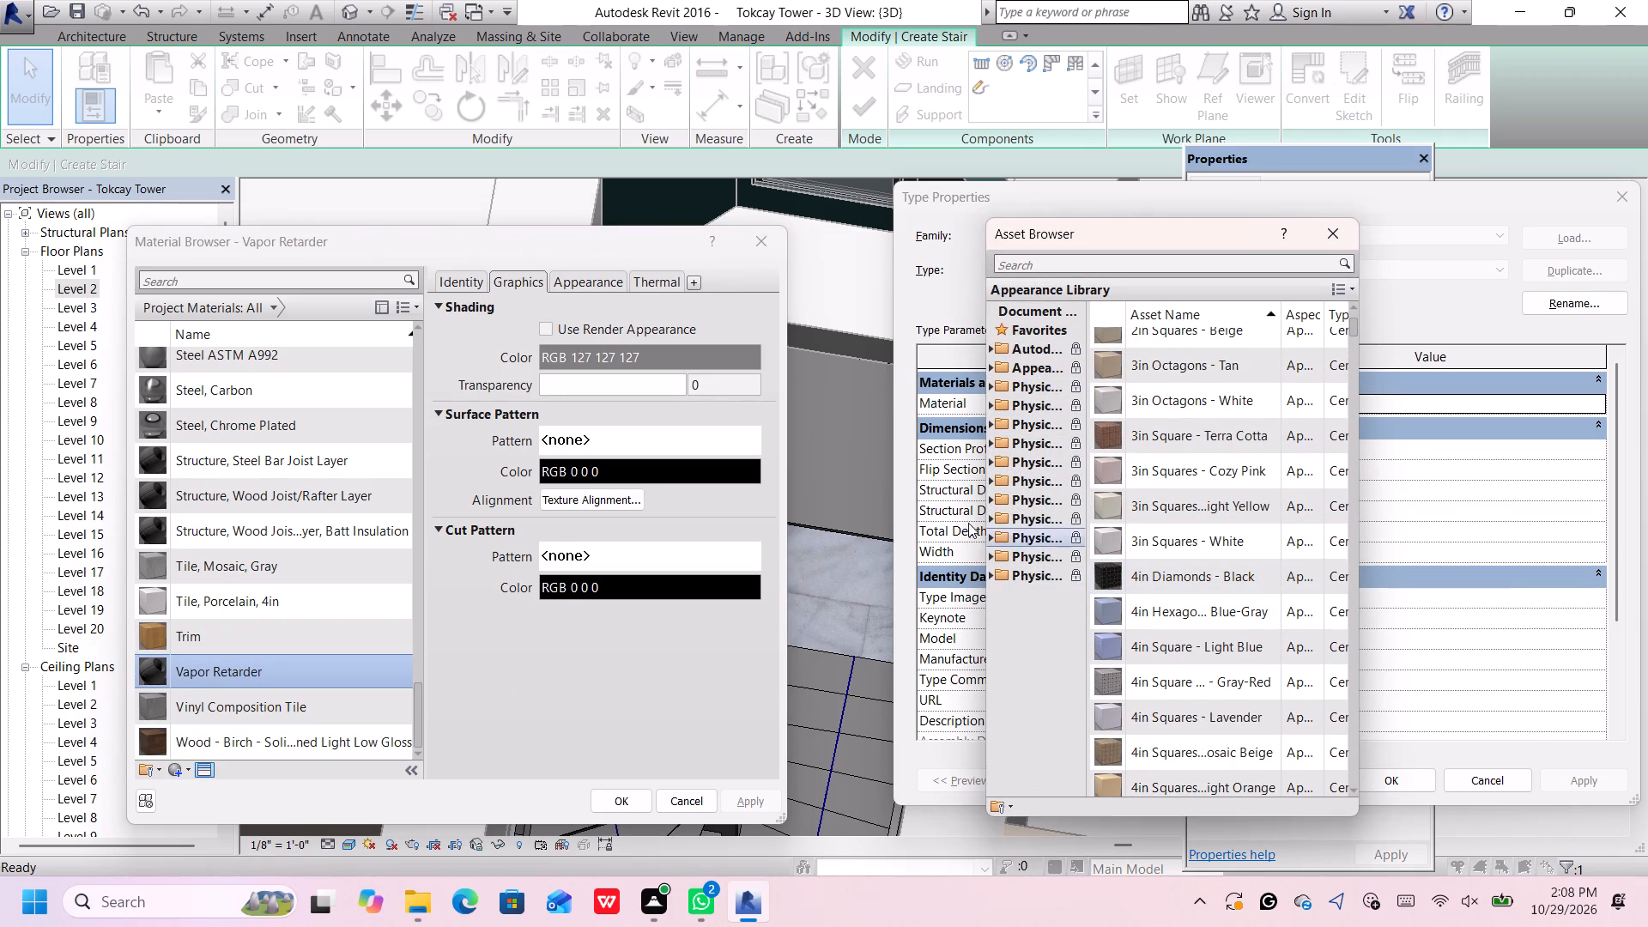
pyautogui.click(992, 346)
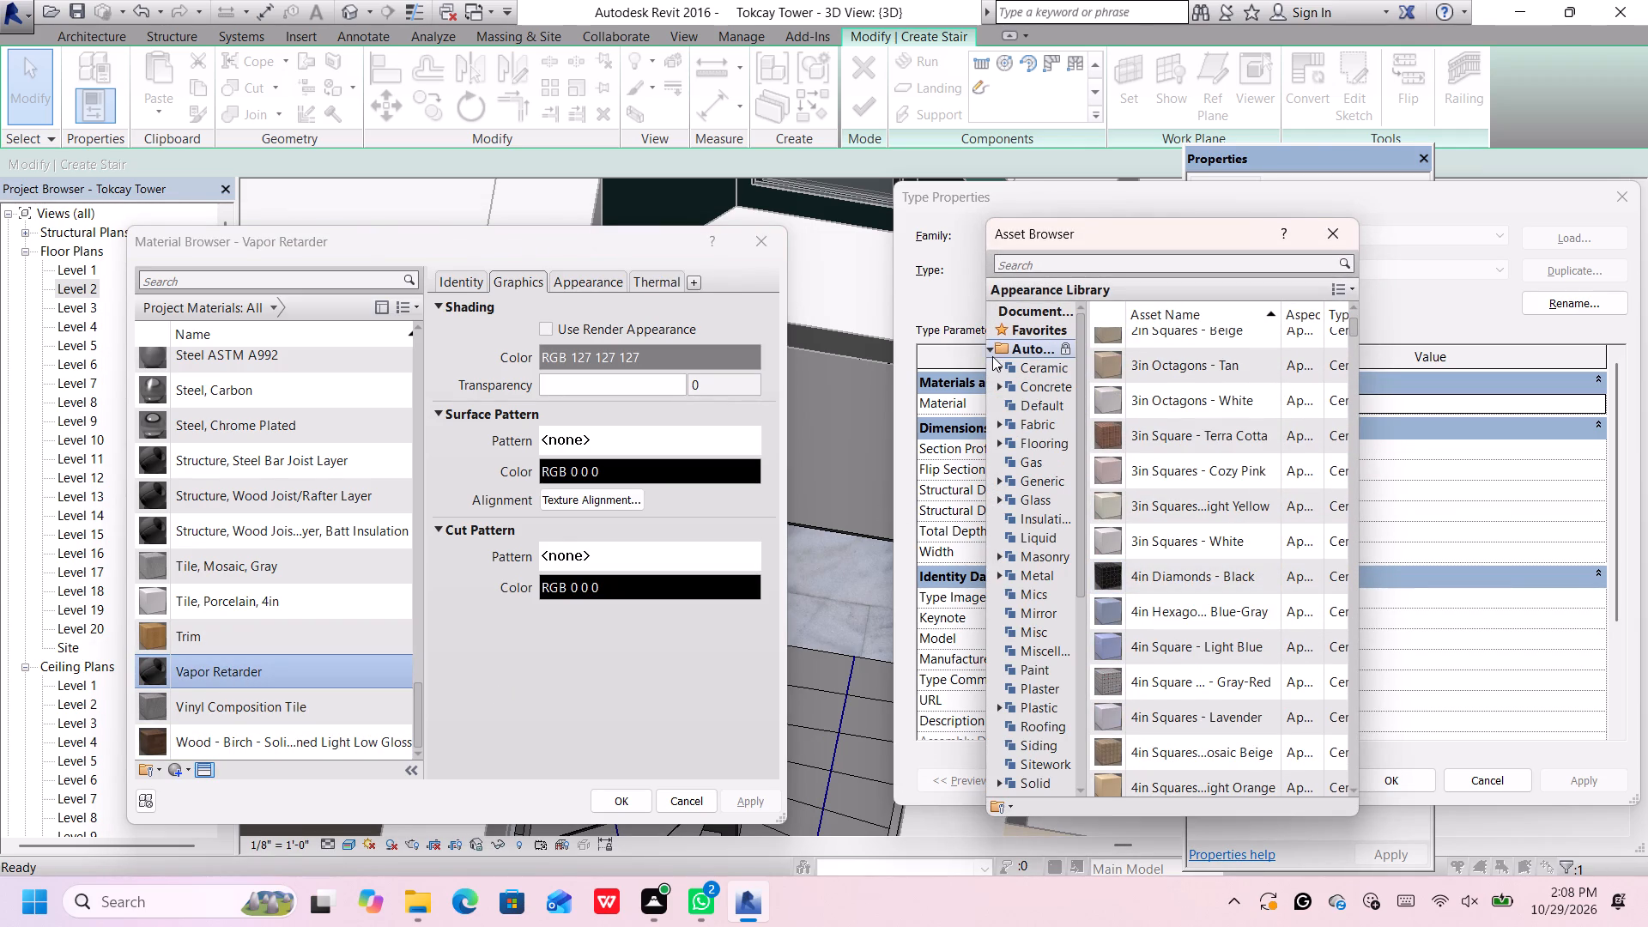
pyautogui.scroll(-1, 1034, 517)
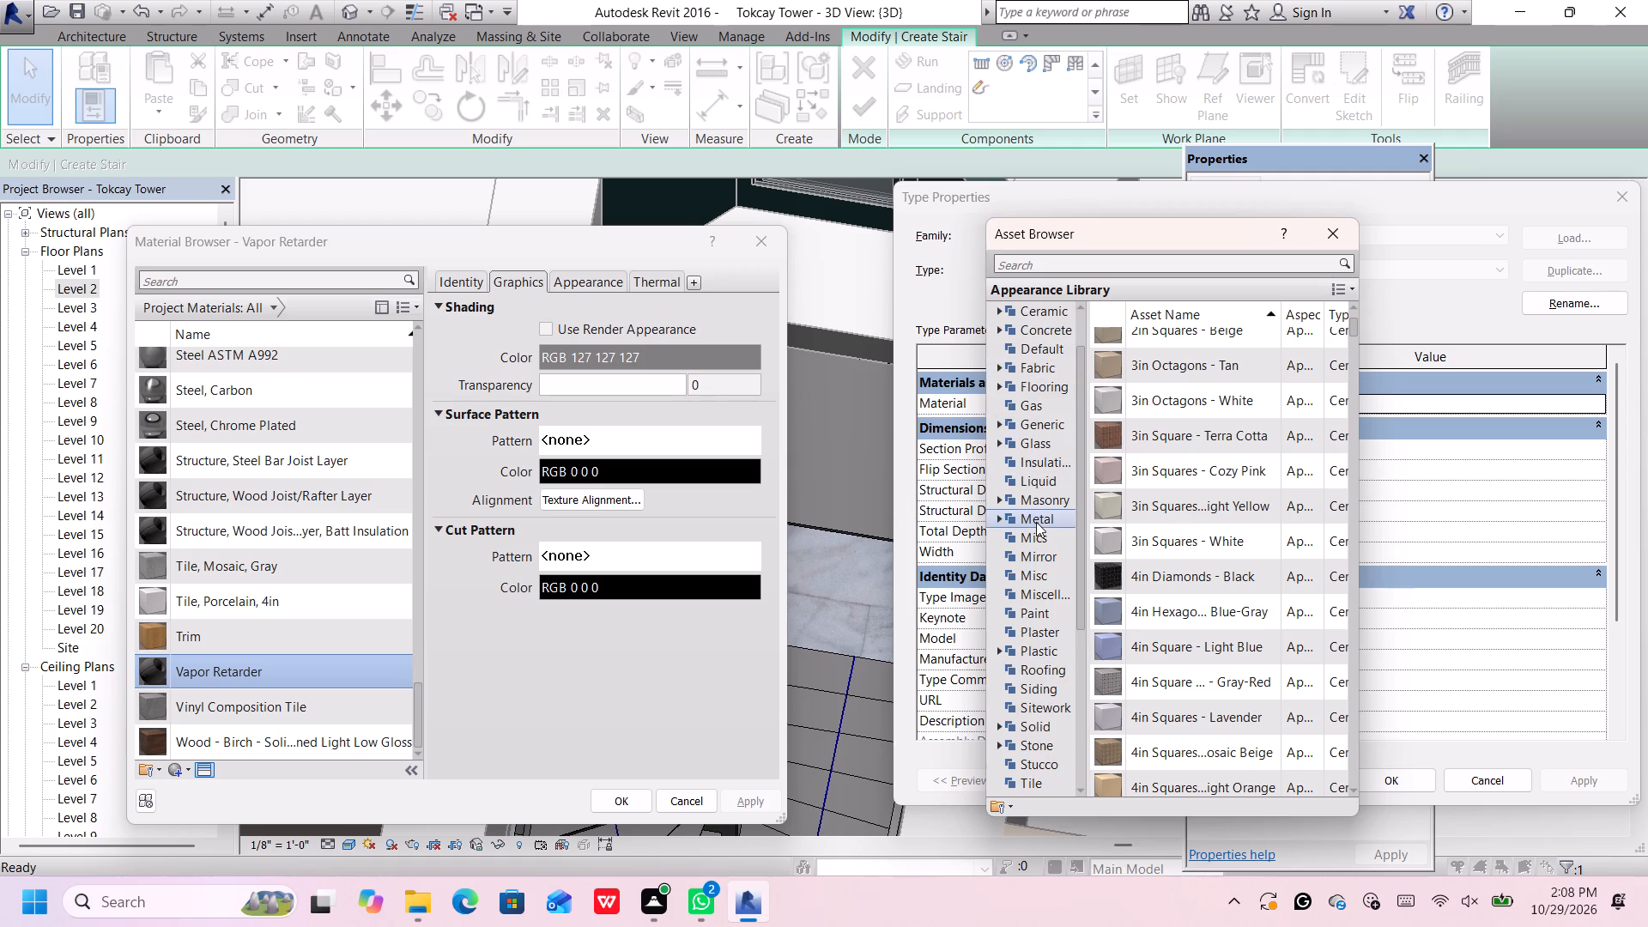
pyautogui.scroll(-2, 1035, 520)
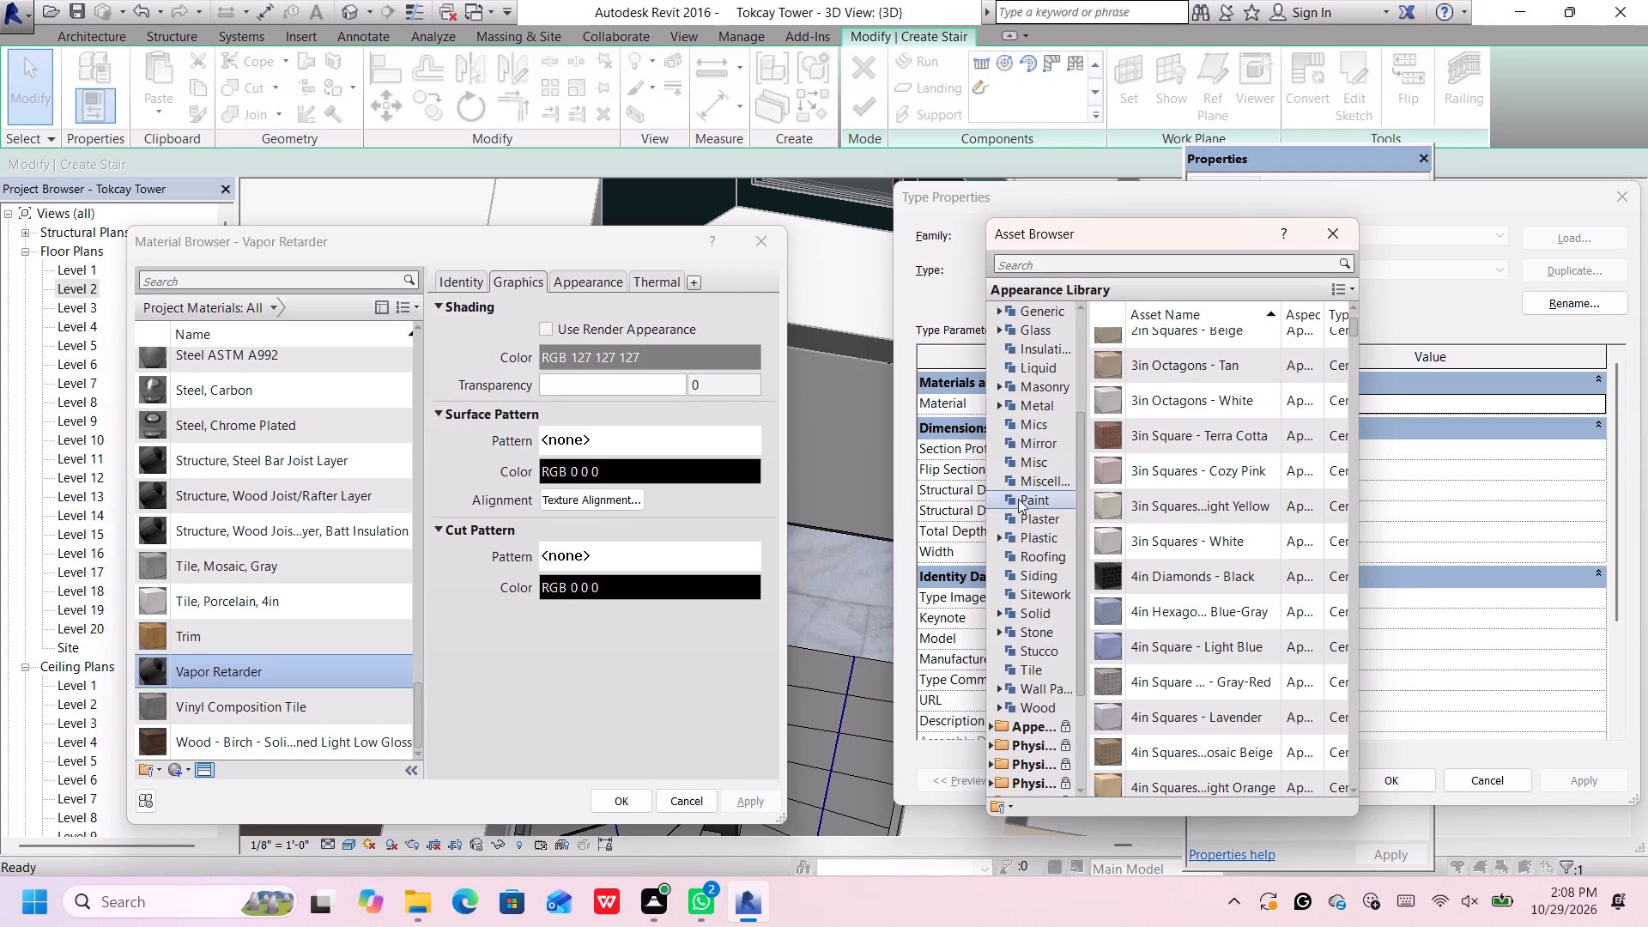
pyautogui.scroll(-2, 1018, 500)
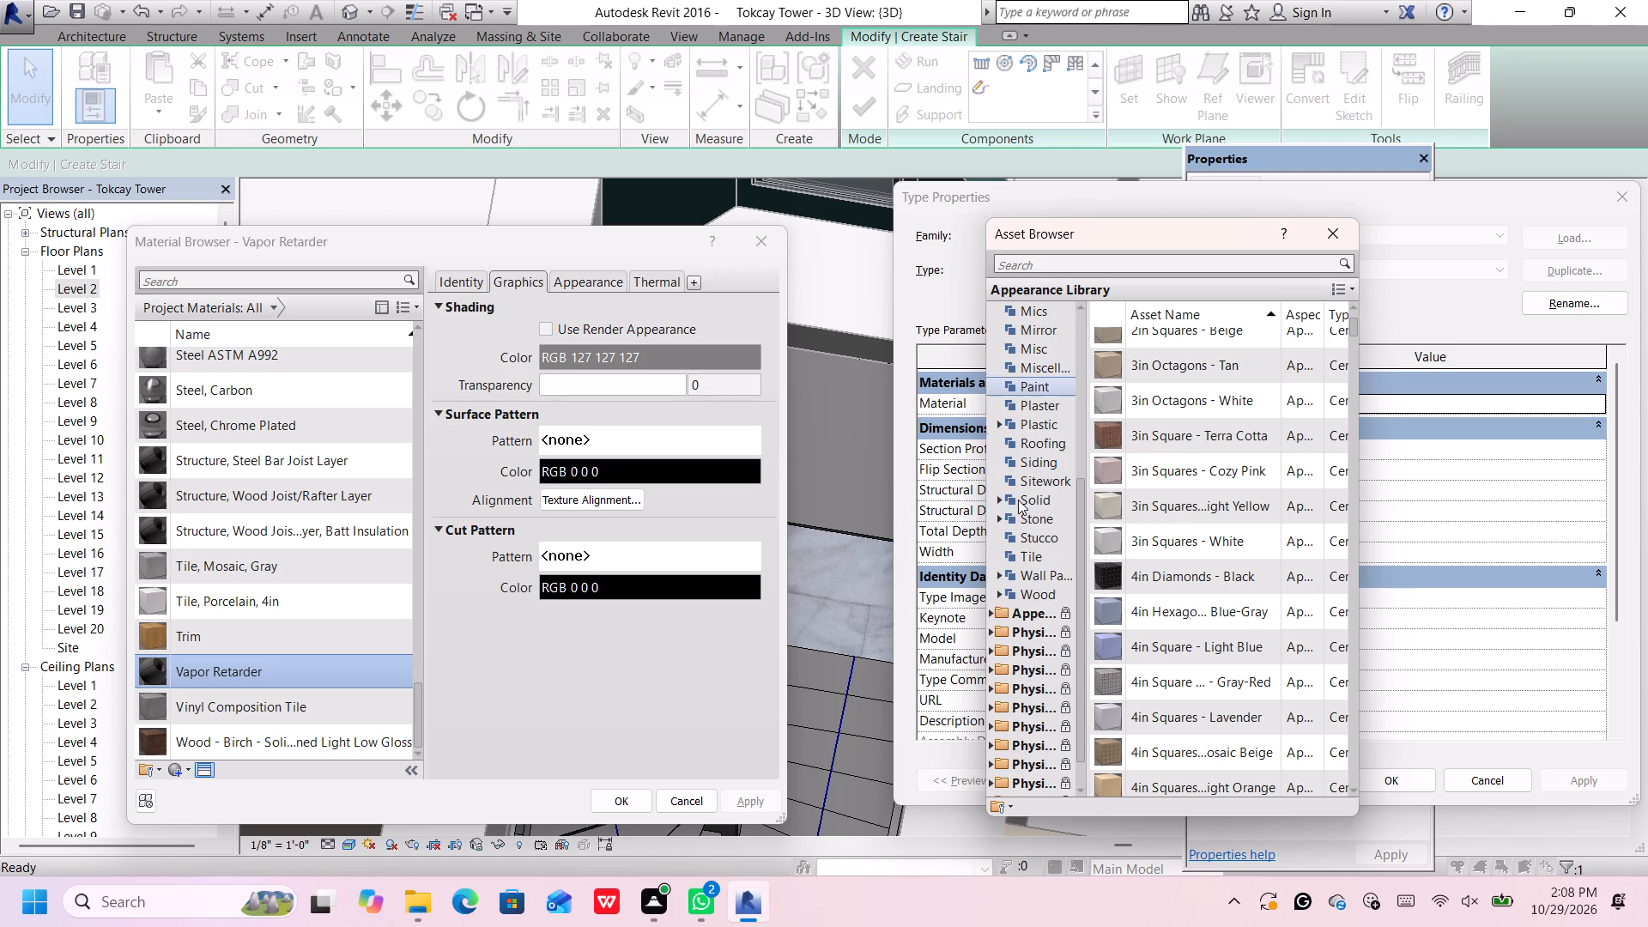
pyautogui.scroll(1, 1044, 530)
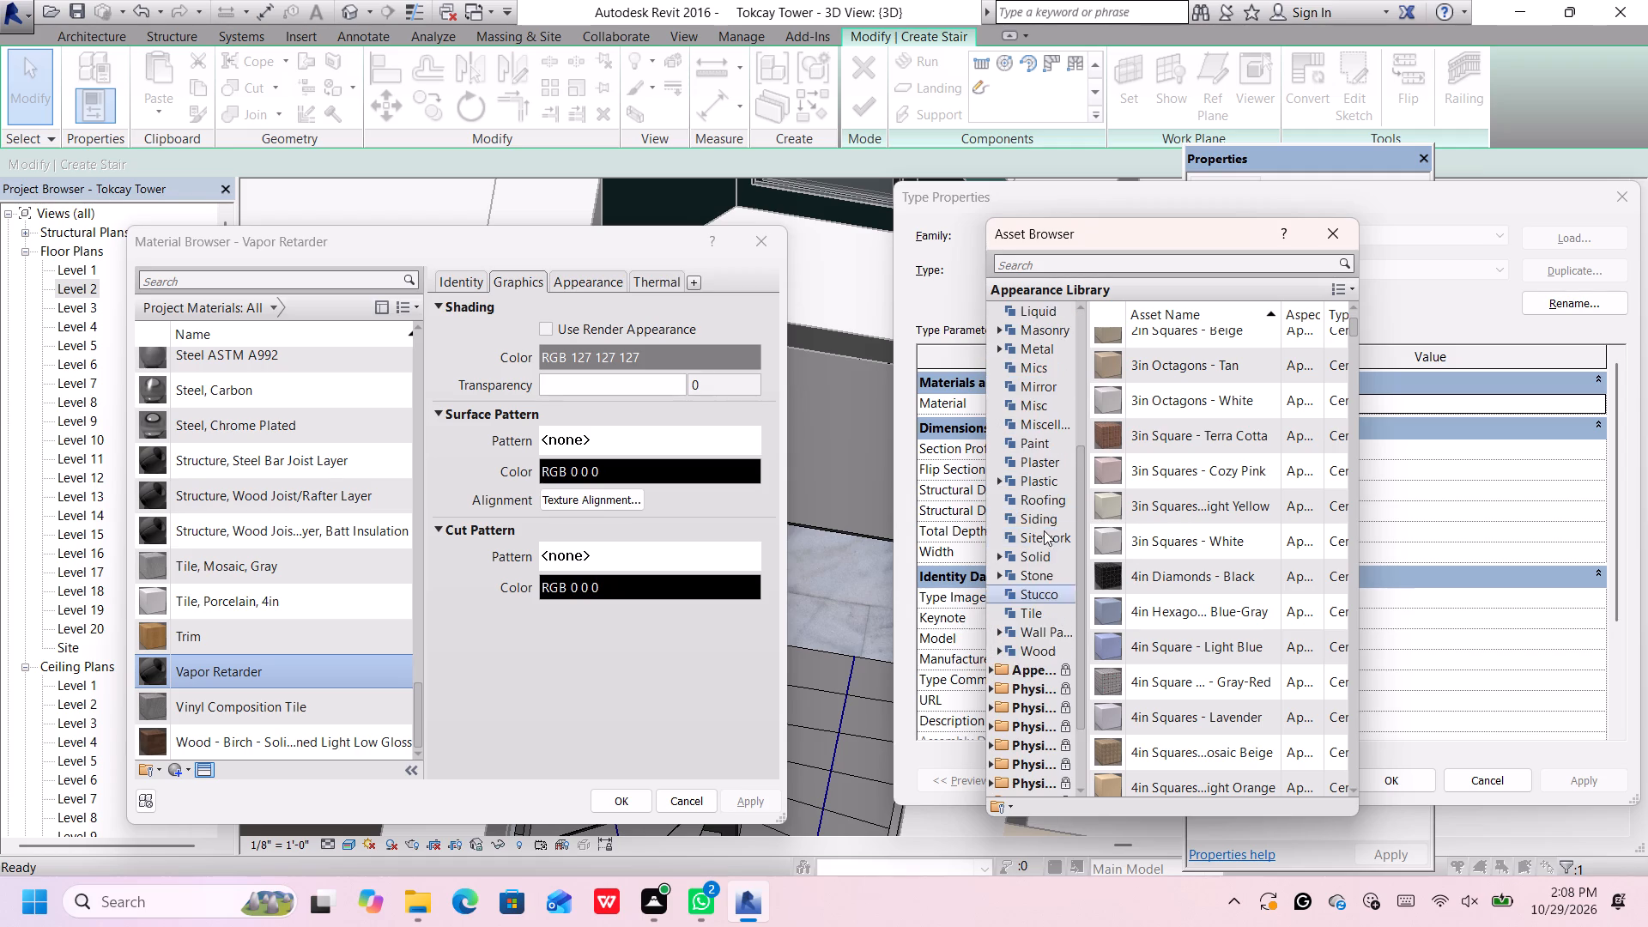
pyautogui.scroll(1, 1044, 529)
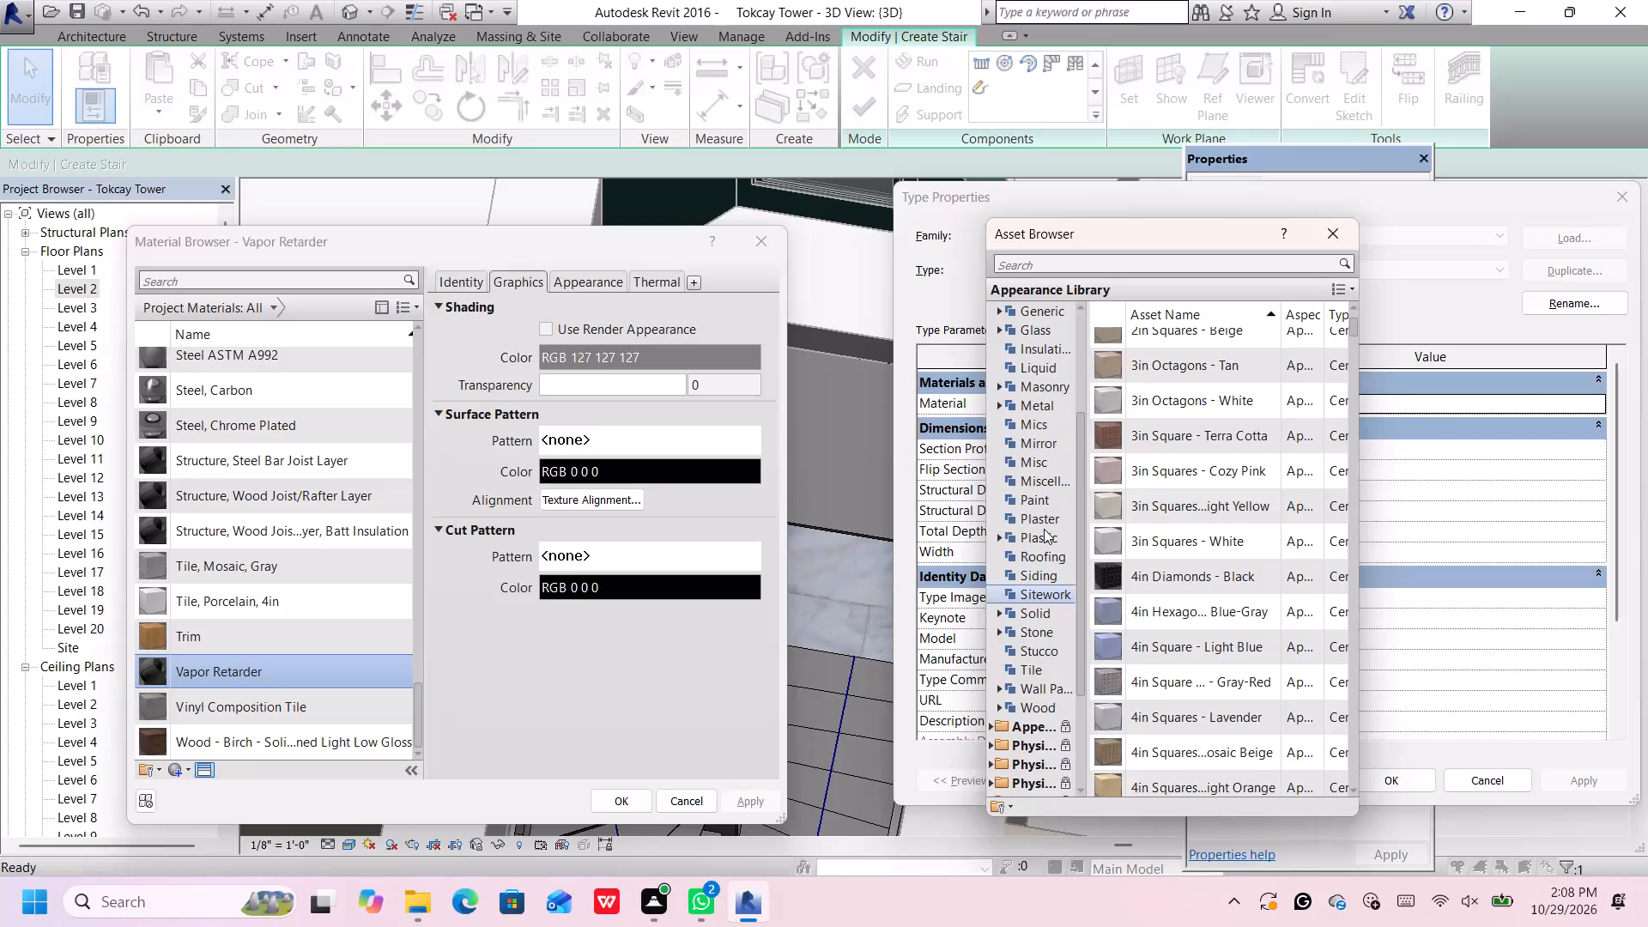
pyautogui.scroll(2, 1044, 529)
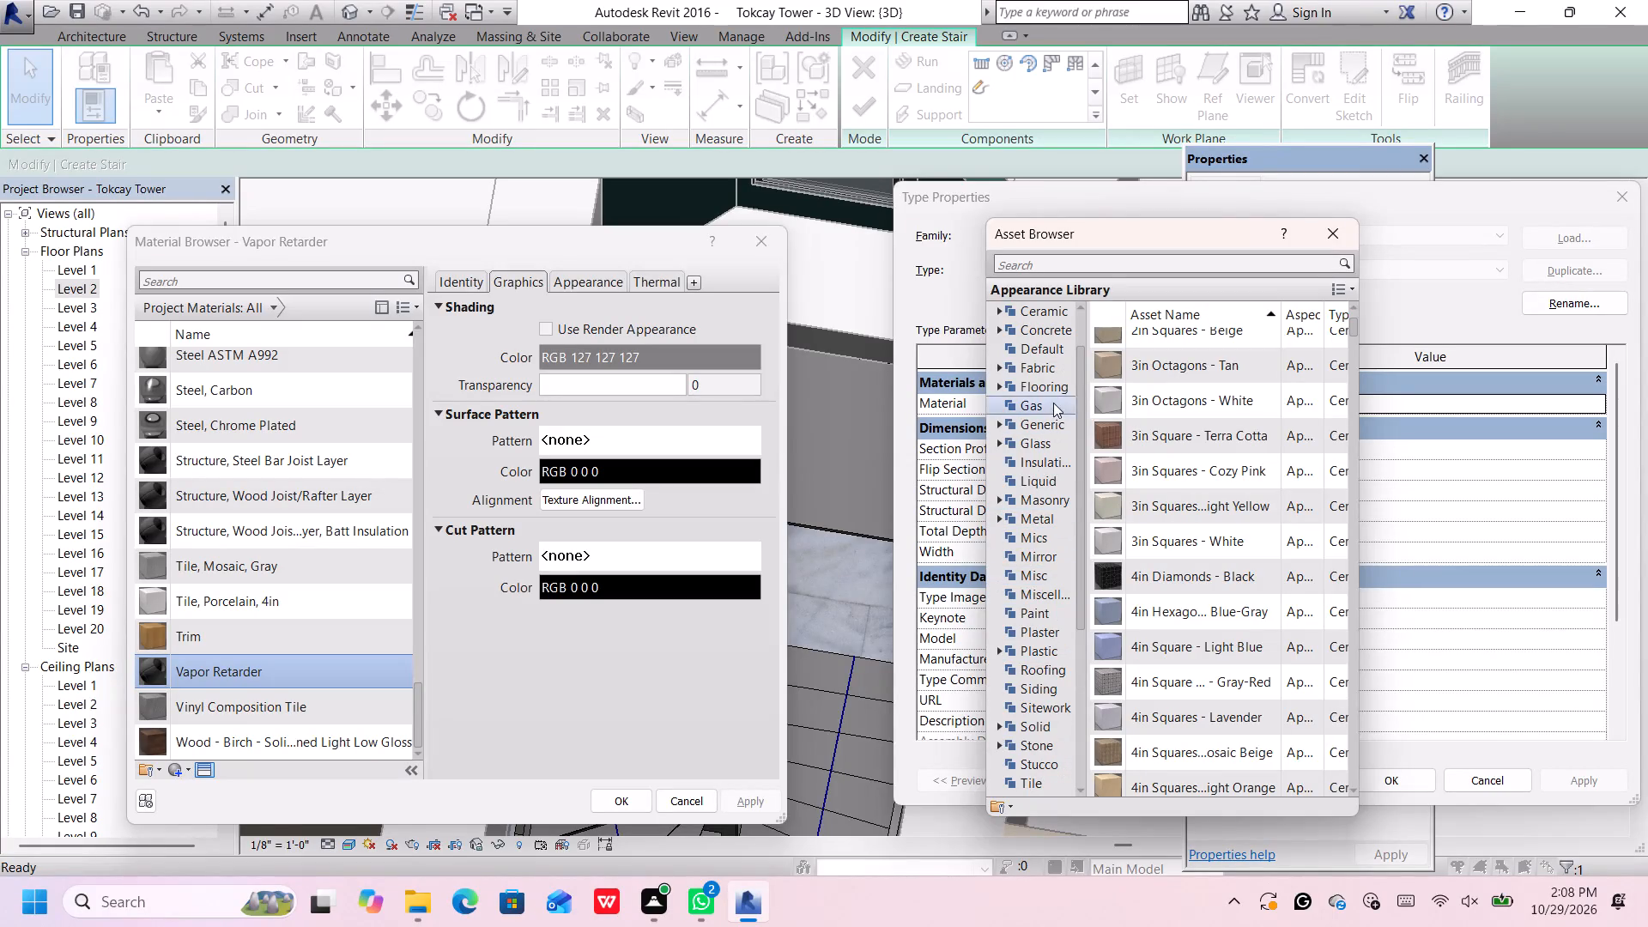
pyautogui.doubleClick(1055, 390)
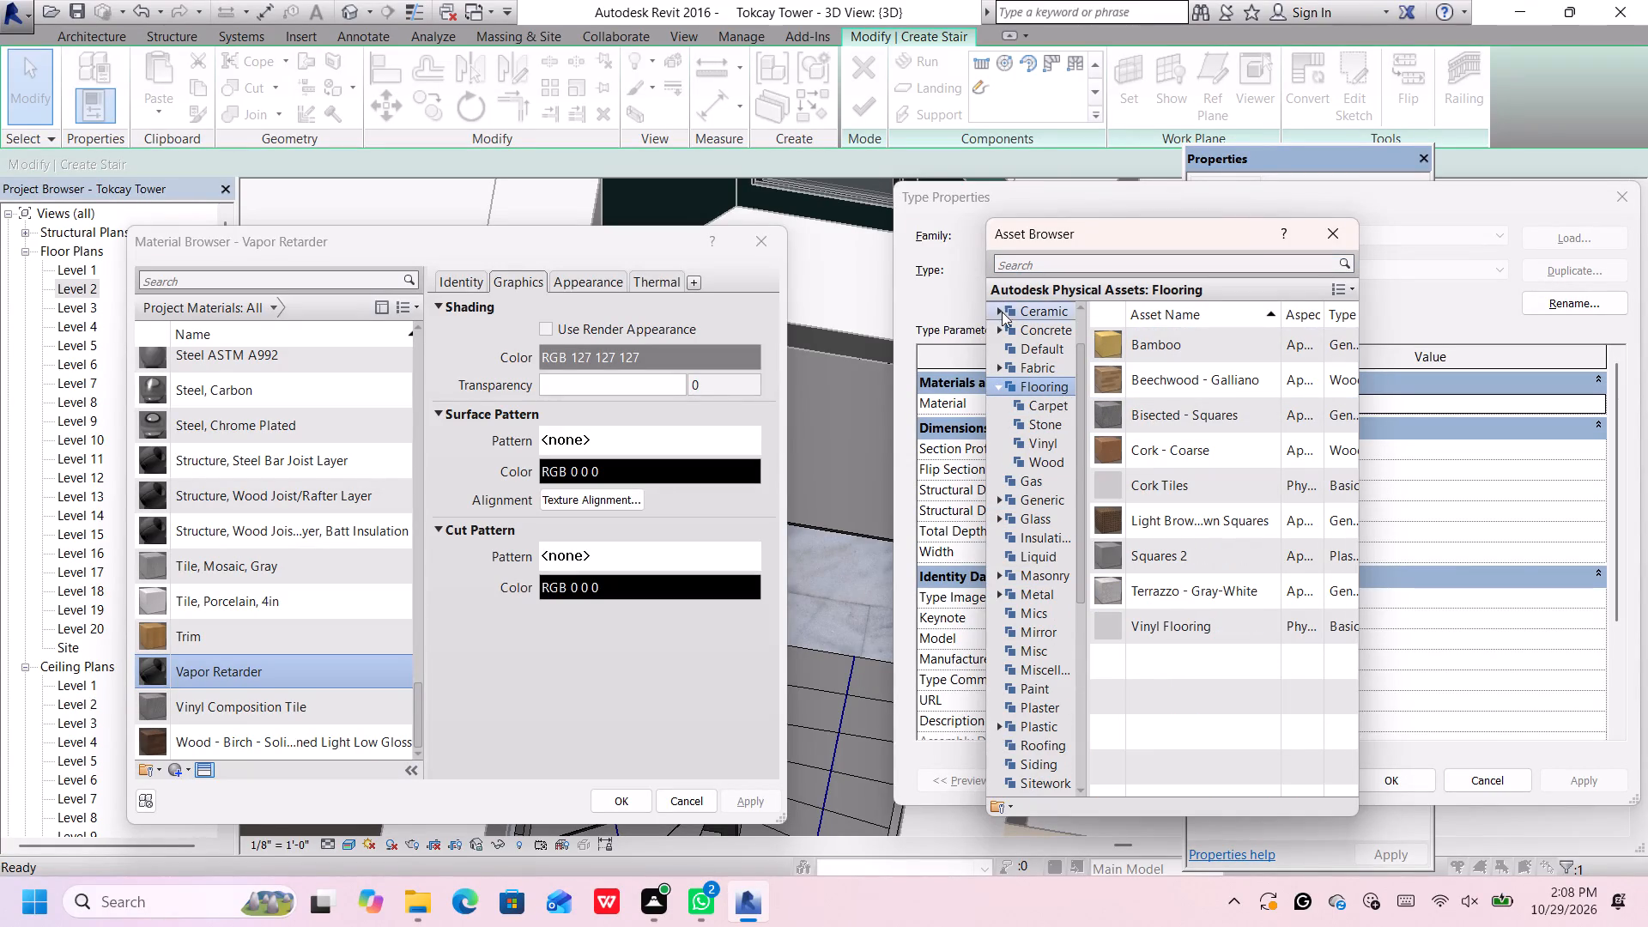
pyautogui.scroll(1, 1029, 379)
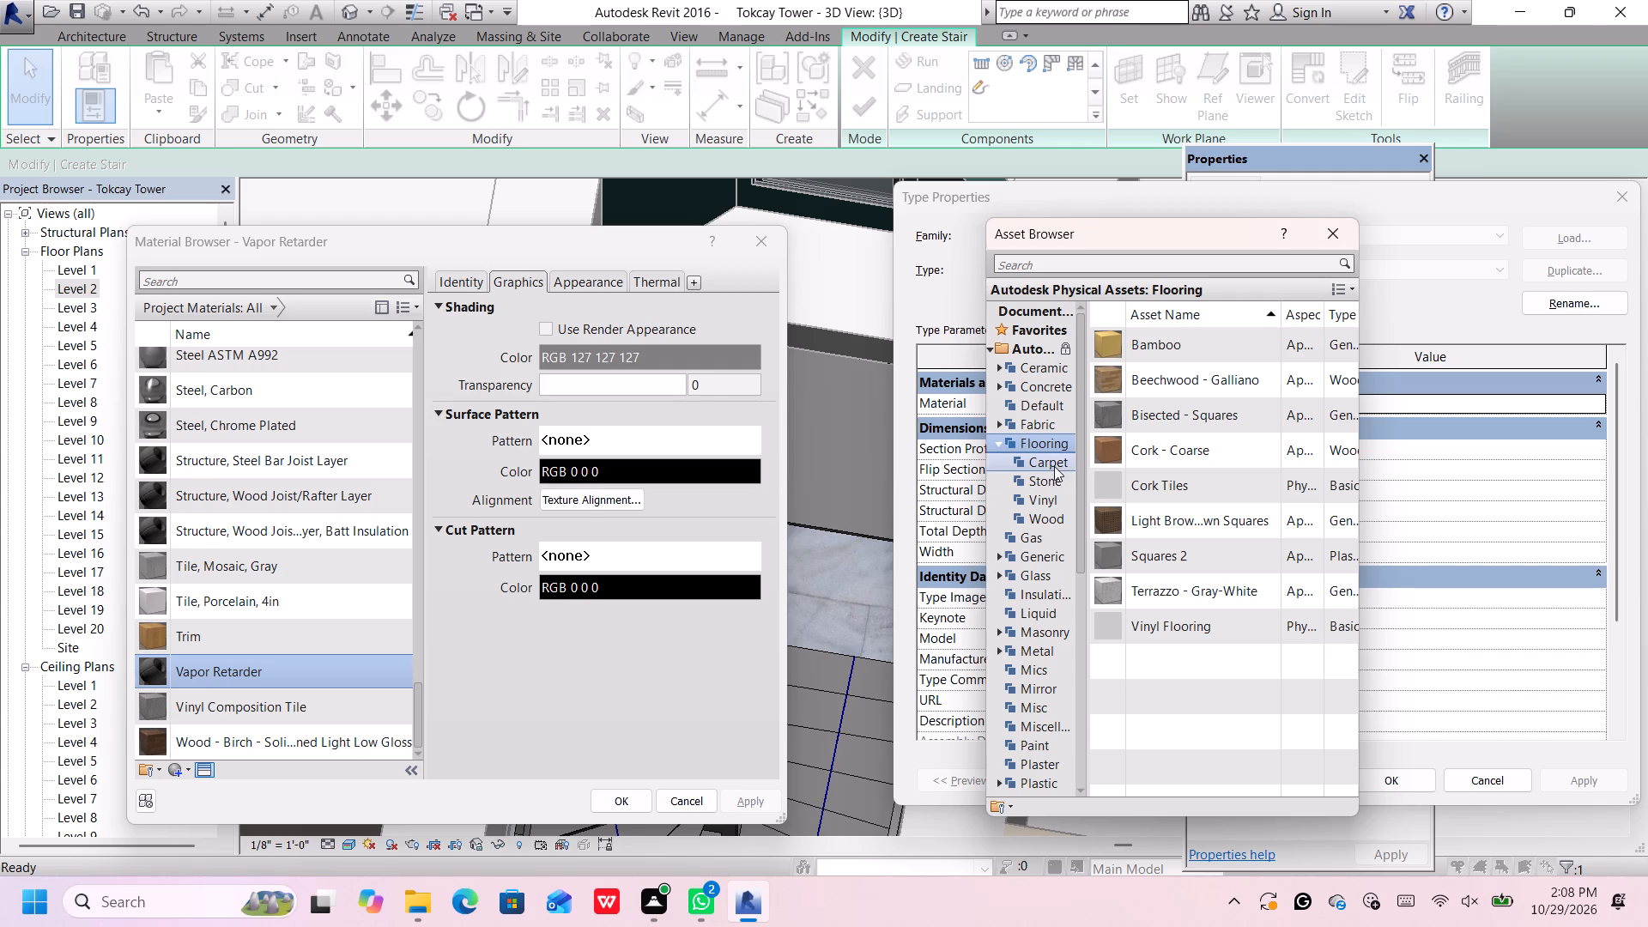
pyautogui.scroll(2, 1034, 495)
pyautogui.scroll(-1, 1050, 521)
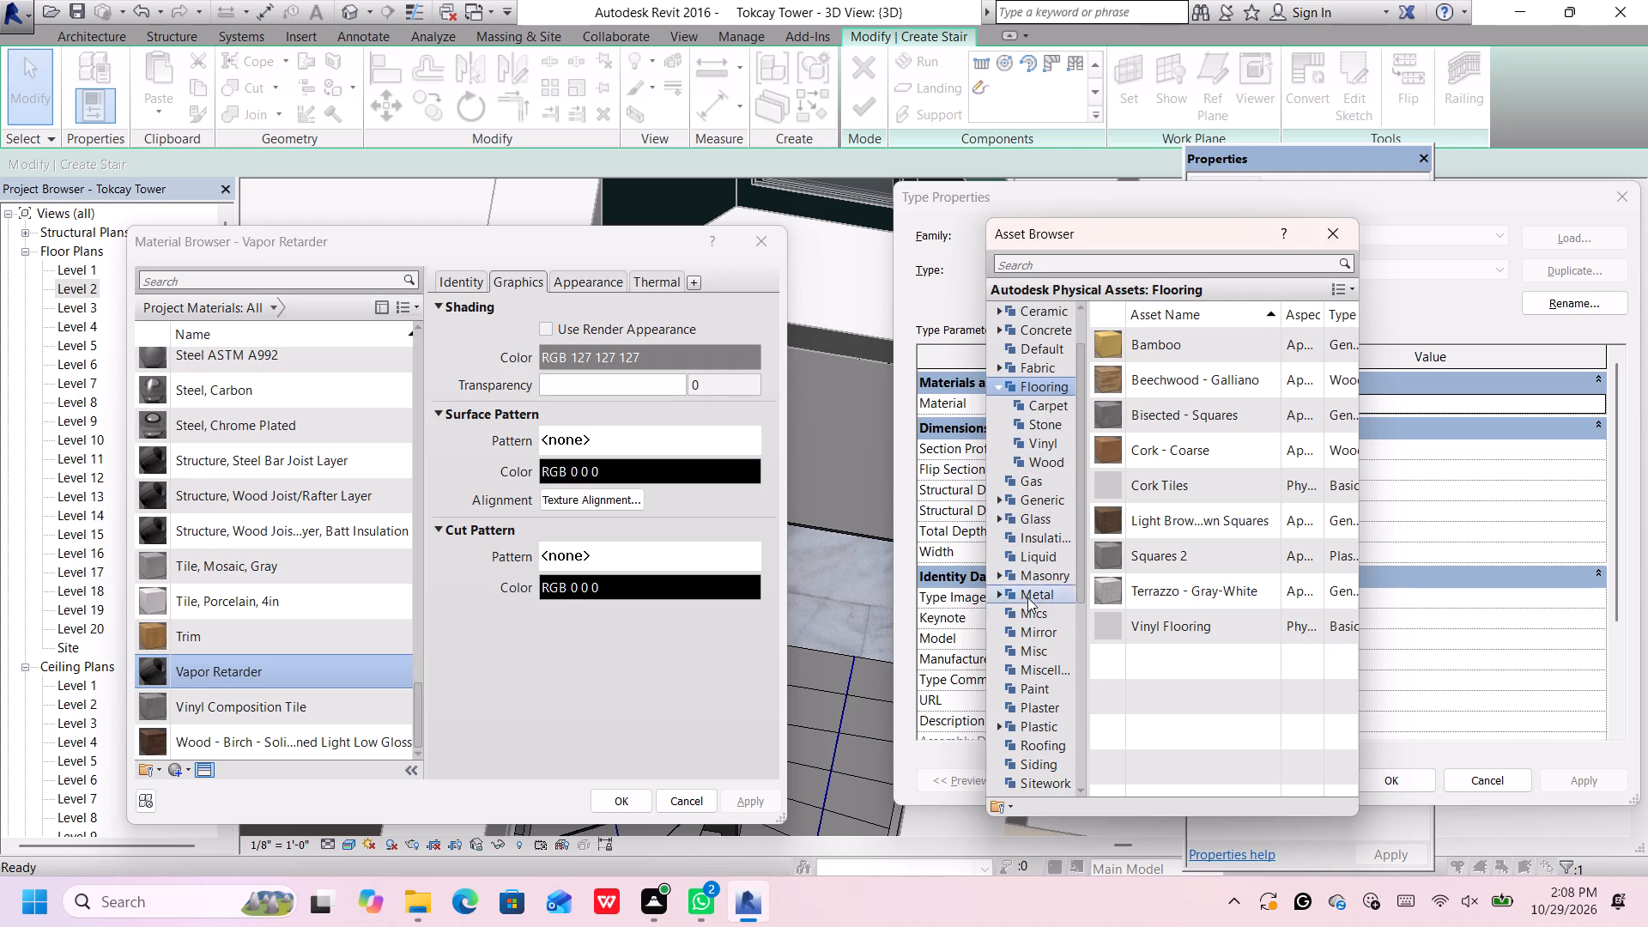
pyautogui.scroll(-1, 1039, 729)
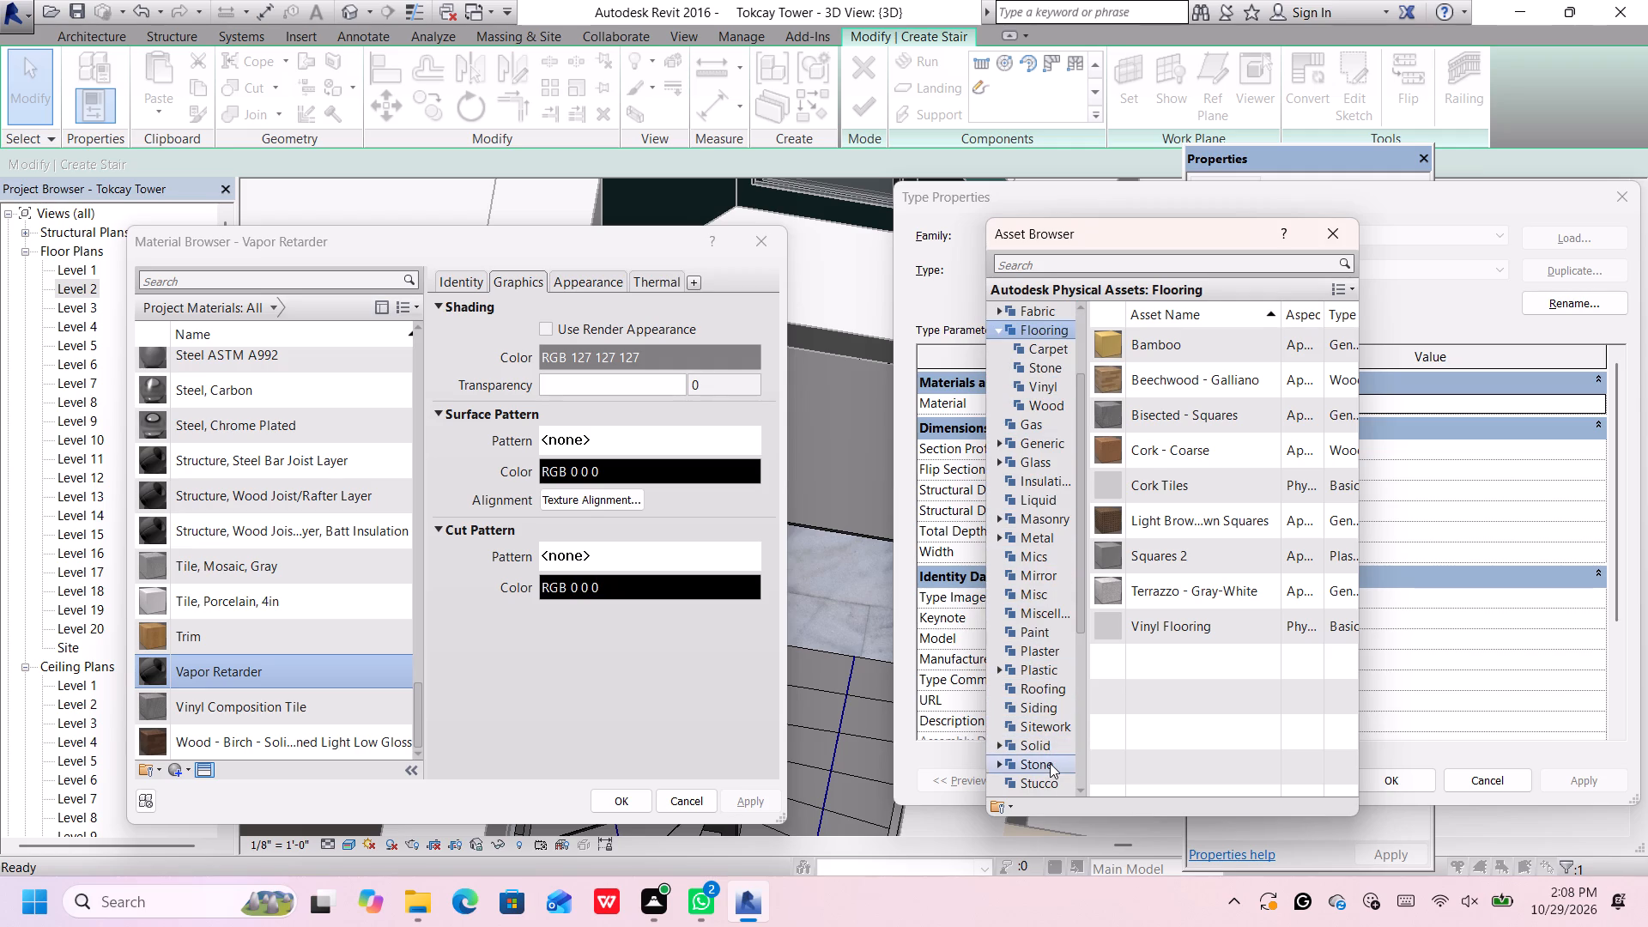
pyautogui.click(1051, 763)
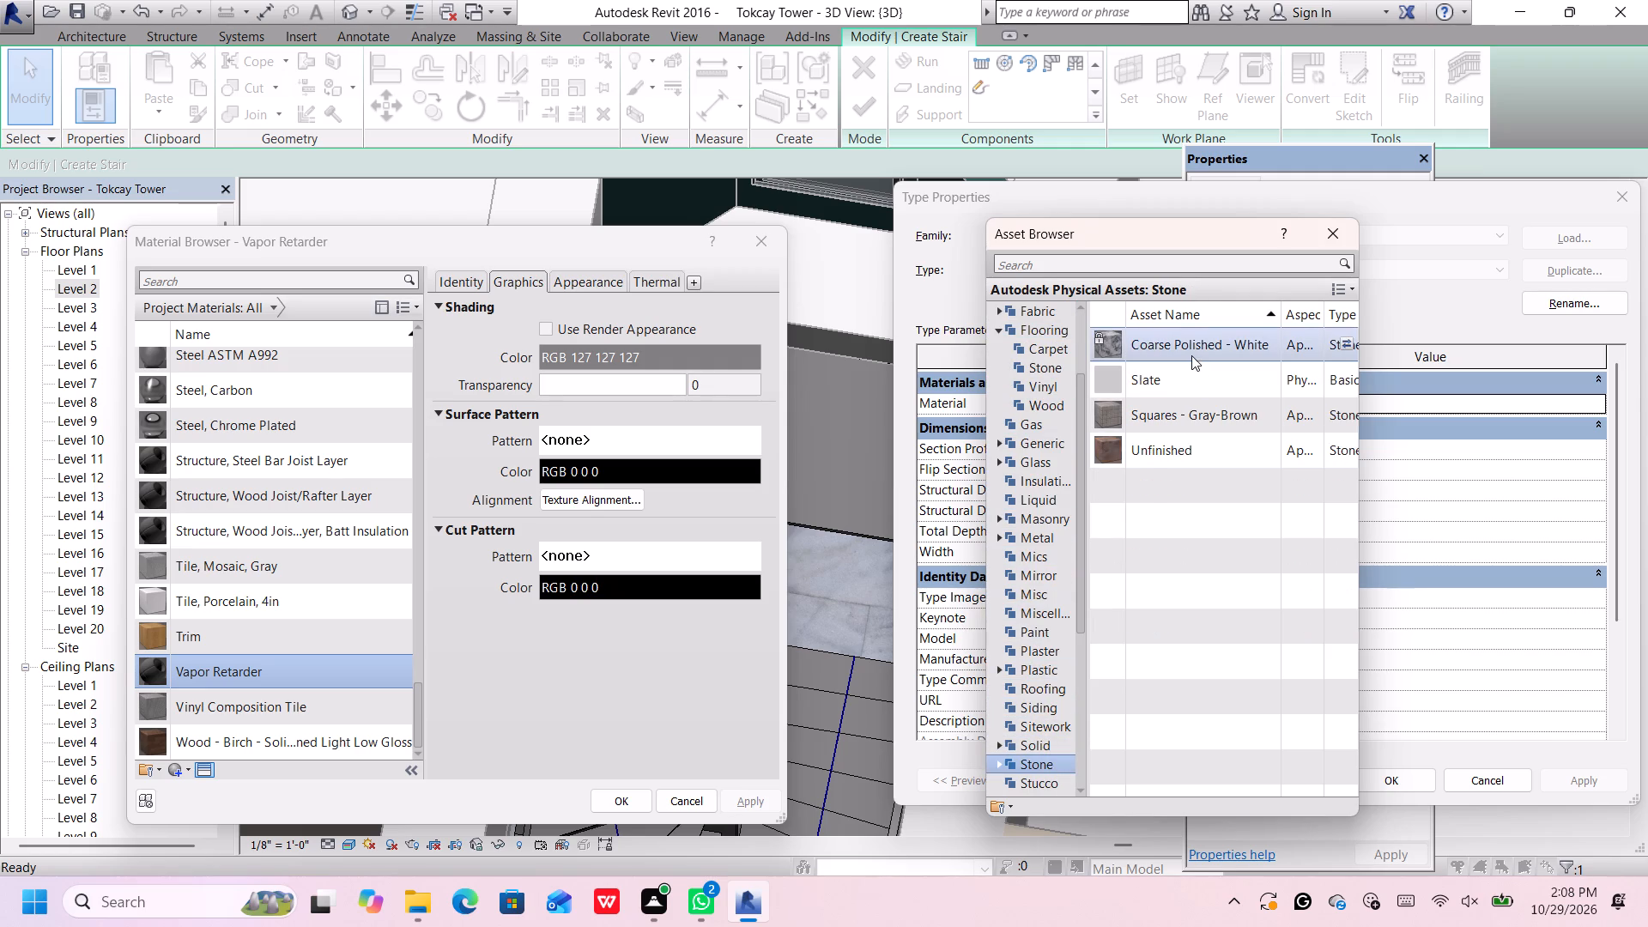
pyautogui.doubleClick(1191, 348)
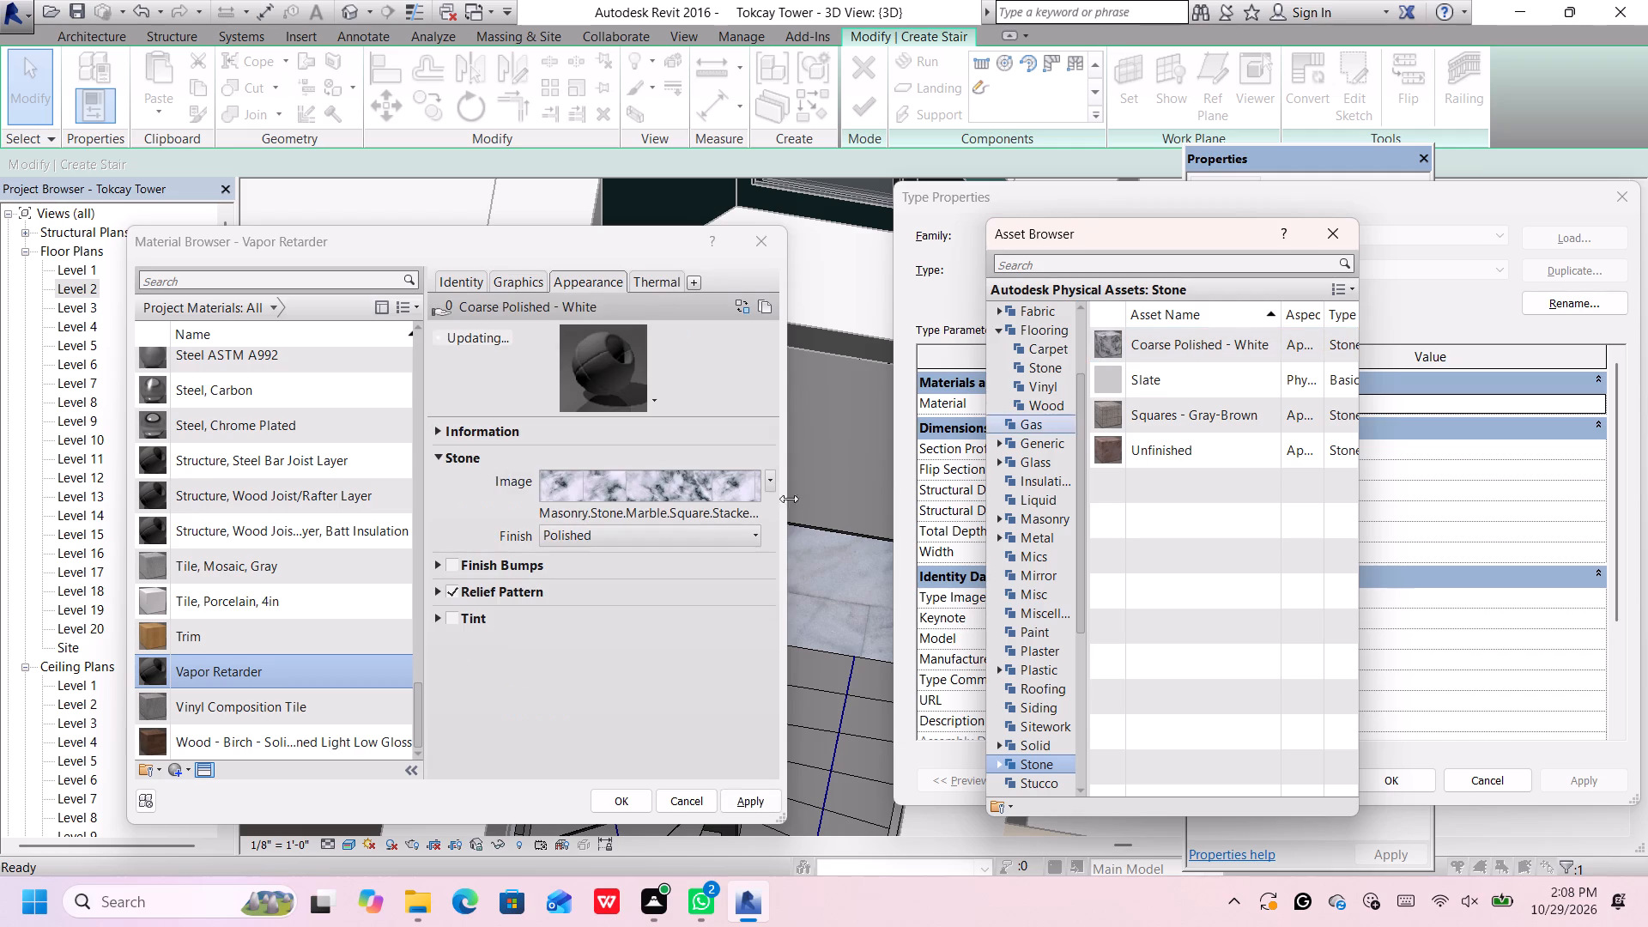
pyautogui.click(617, 801)
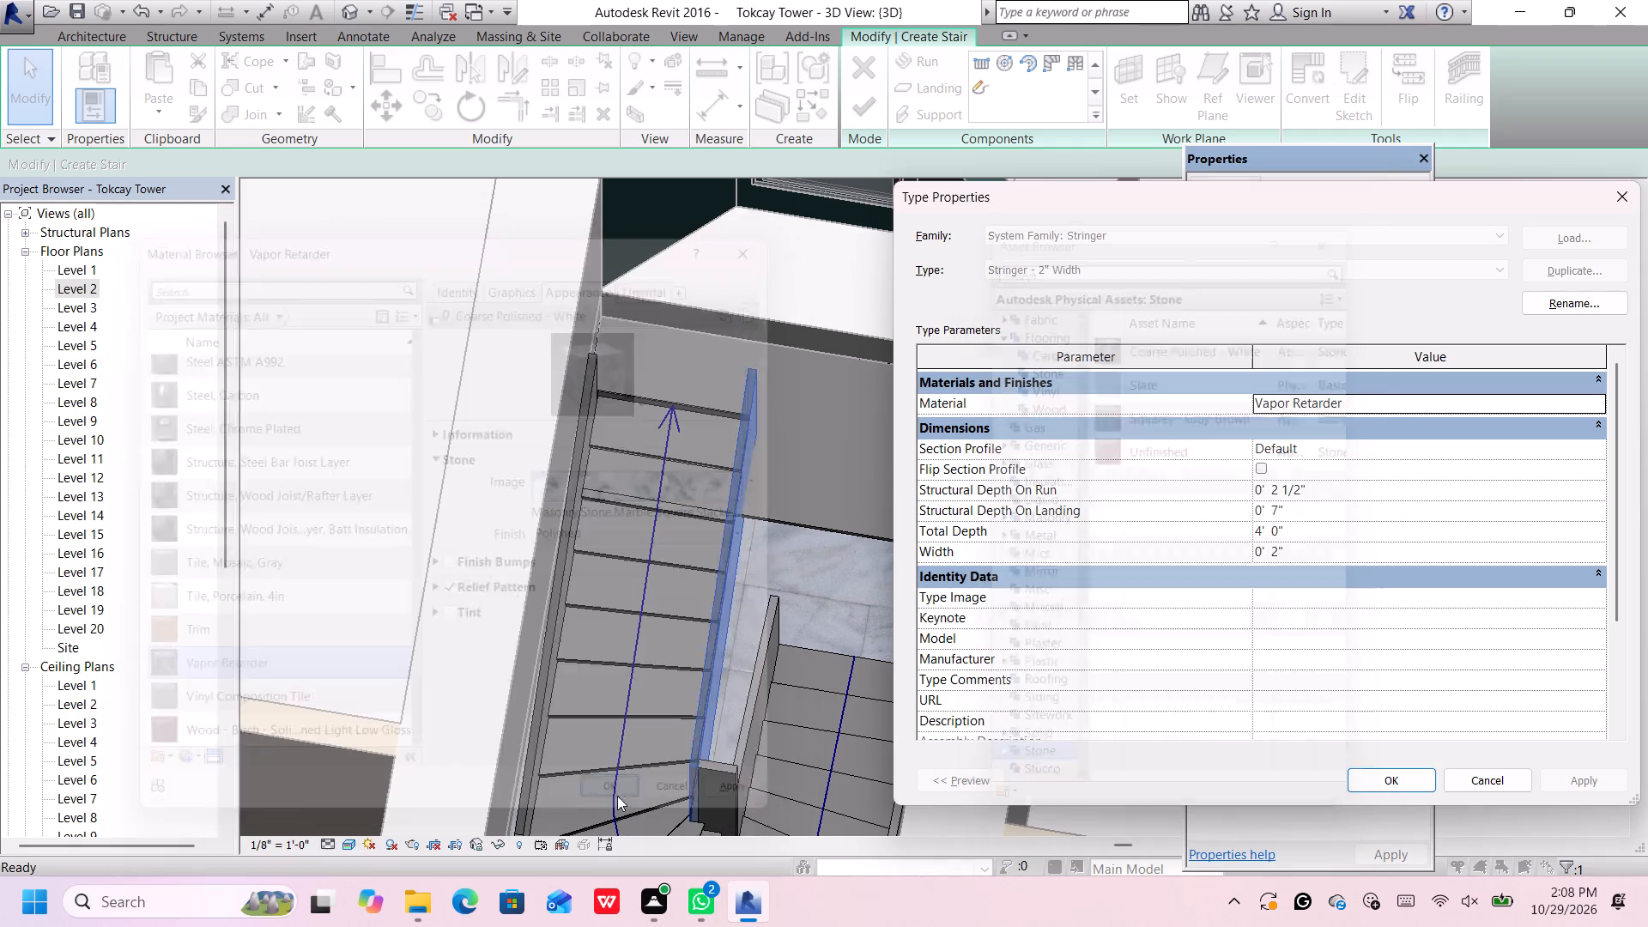
# Set the Stringer - 2" Width type's material to Wood - Birch - Solid Stained Light Low Gloss and apply the type properties.
pyautogui.scroll(-4, 630, 701)
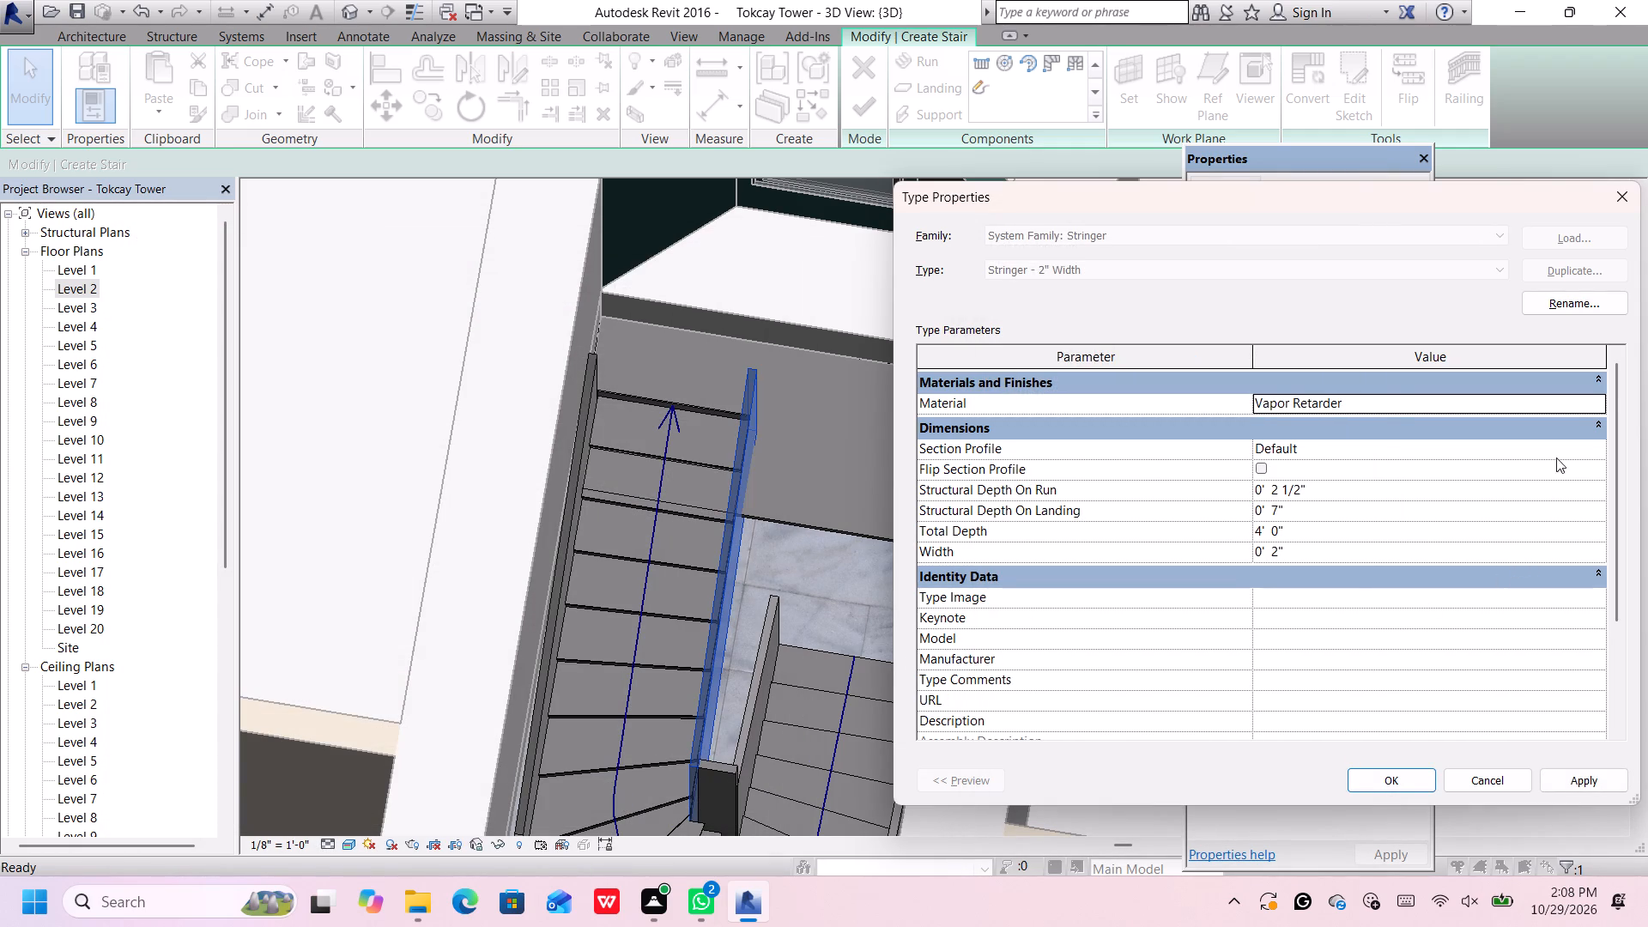
pyautogui.click(1598, 397)
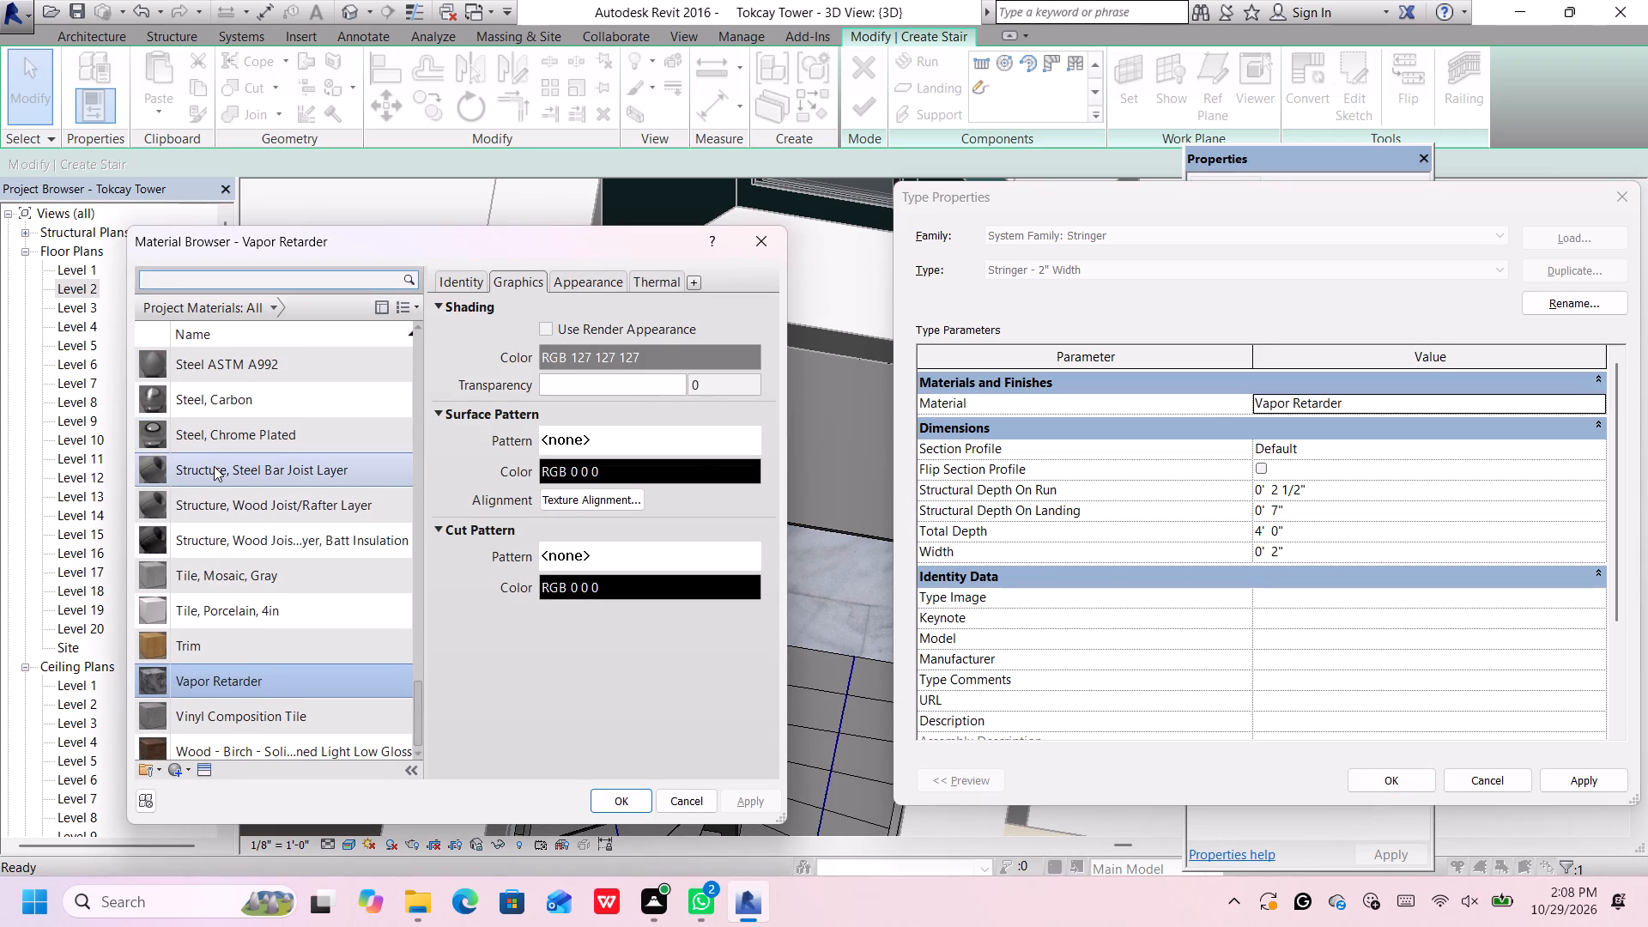
pyautogui.scroll(-3, 214, 466)
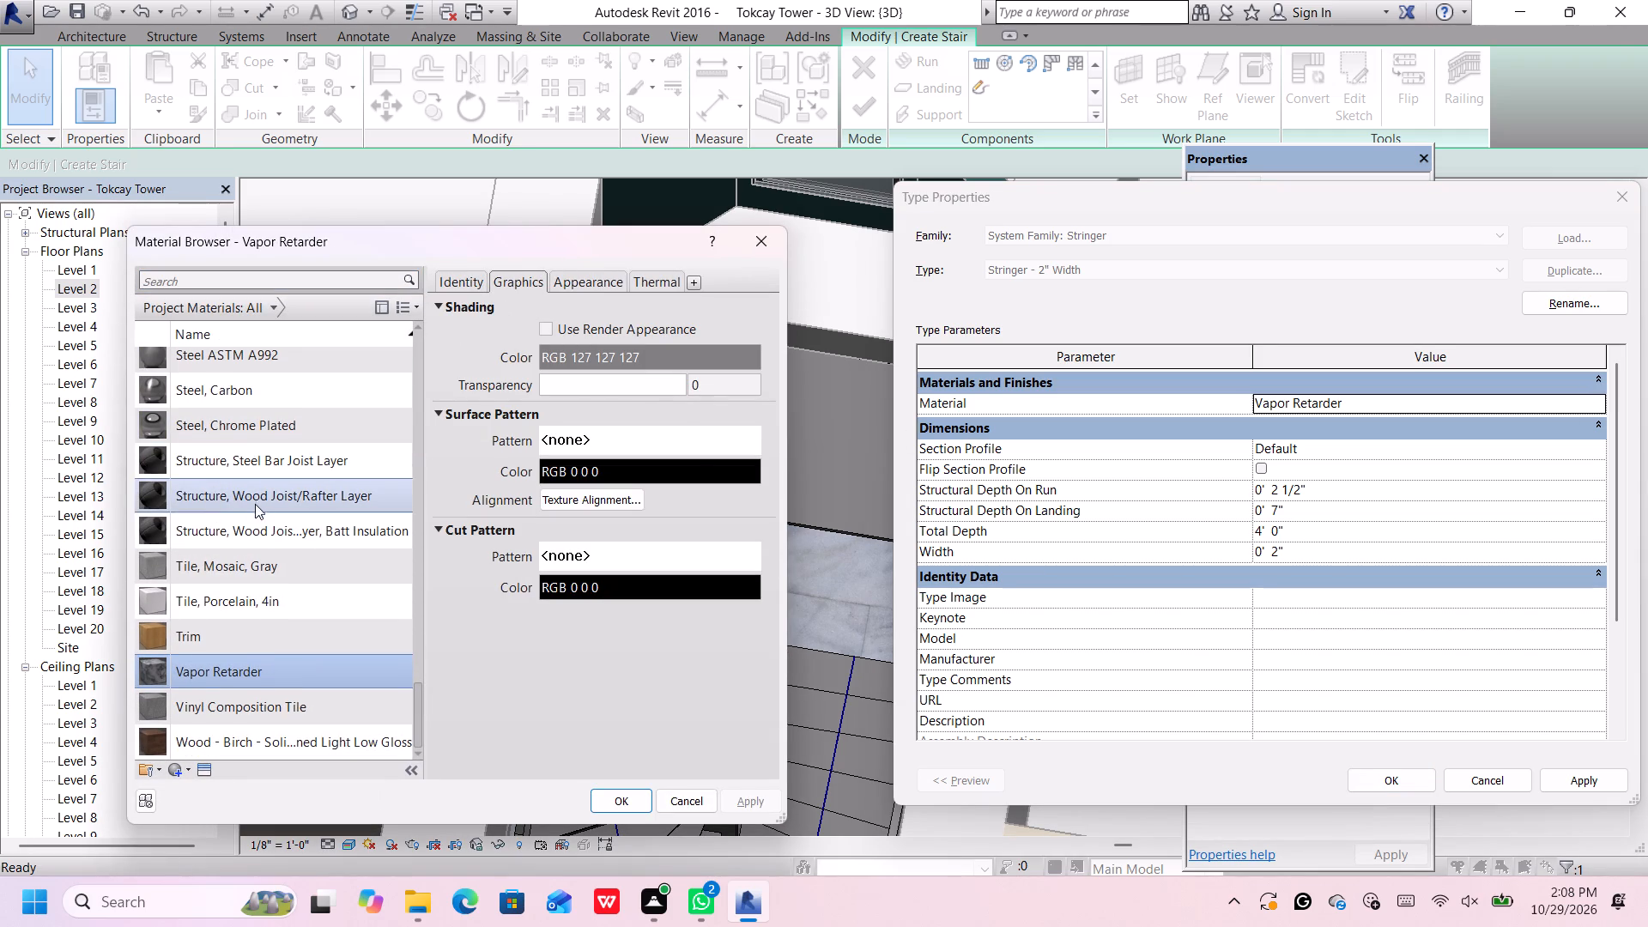
pyautogui.click(204, 741)
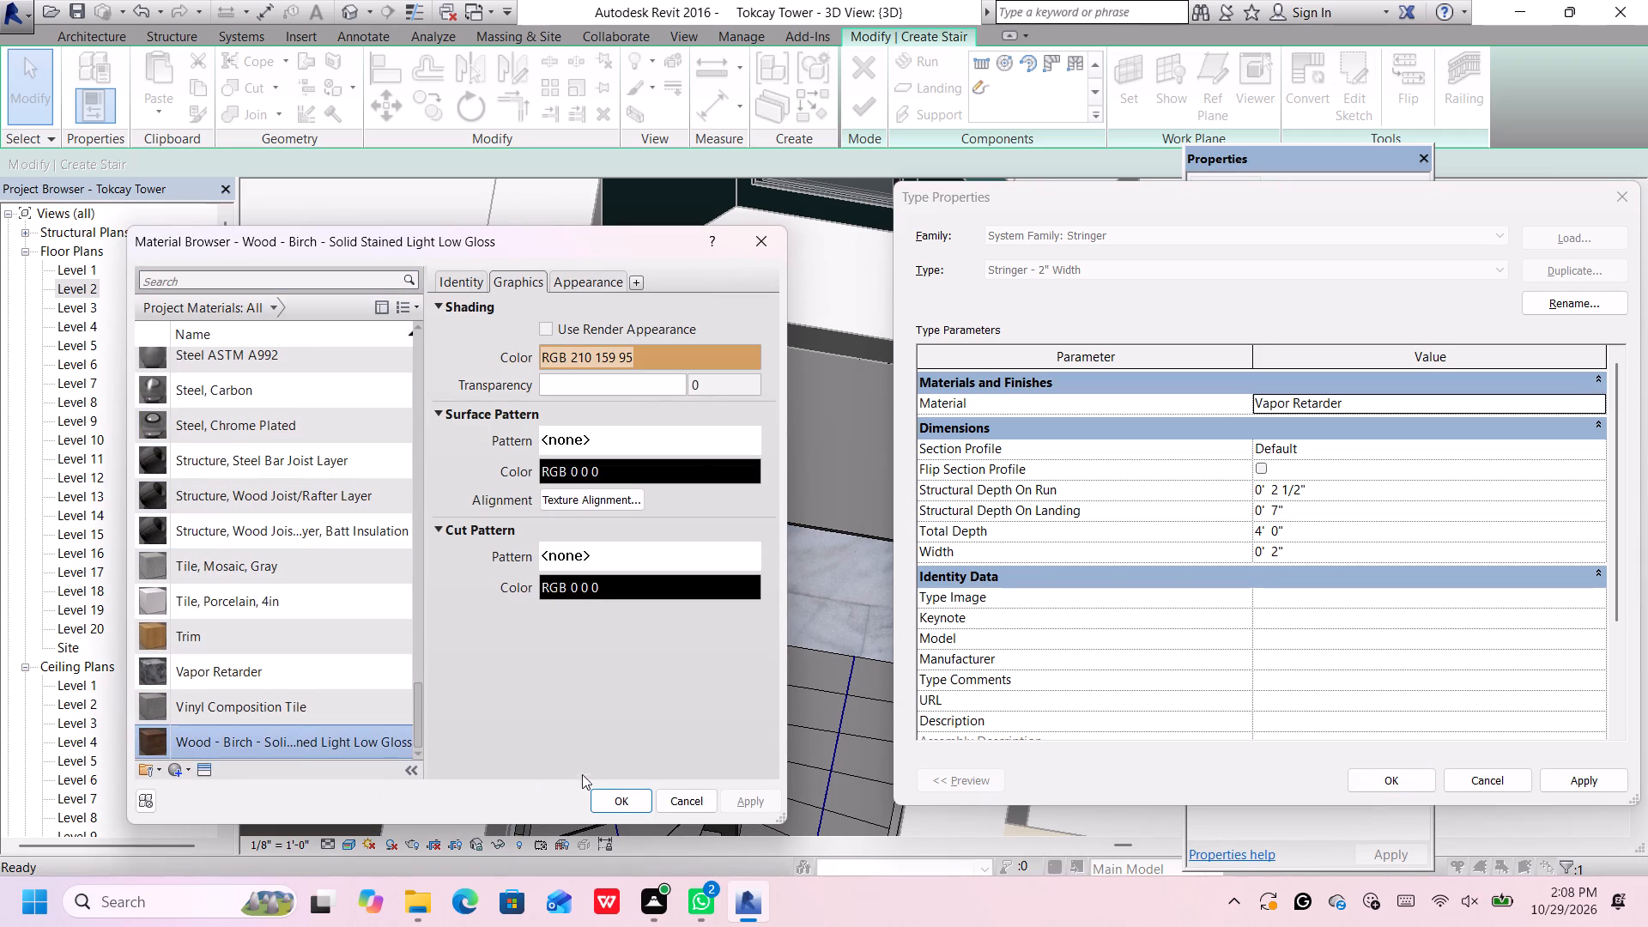
pyautogui.click(610, 803)
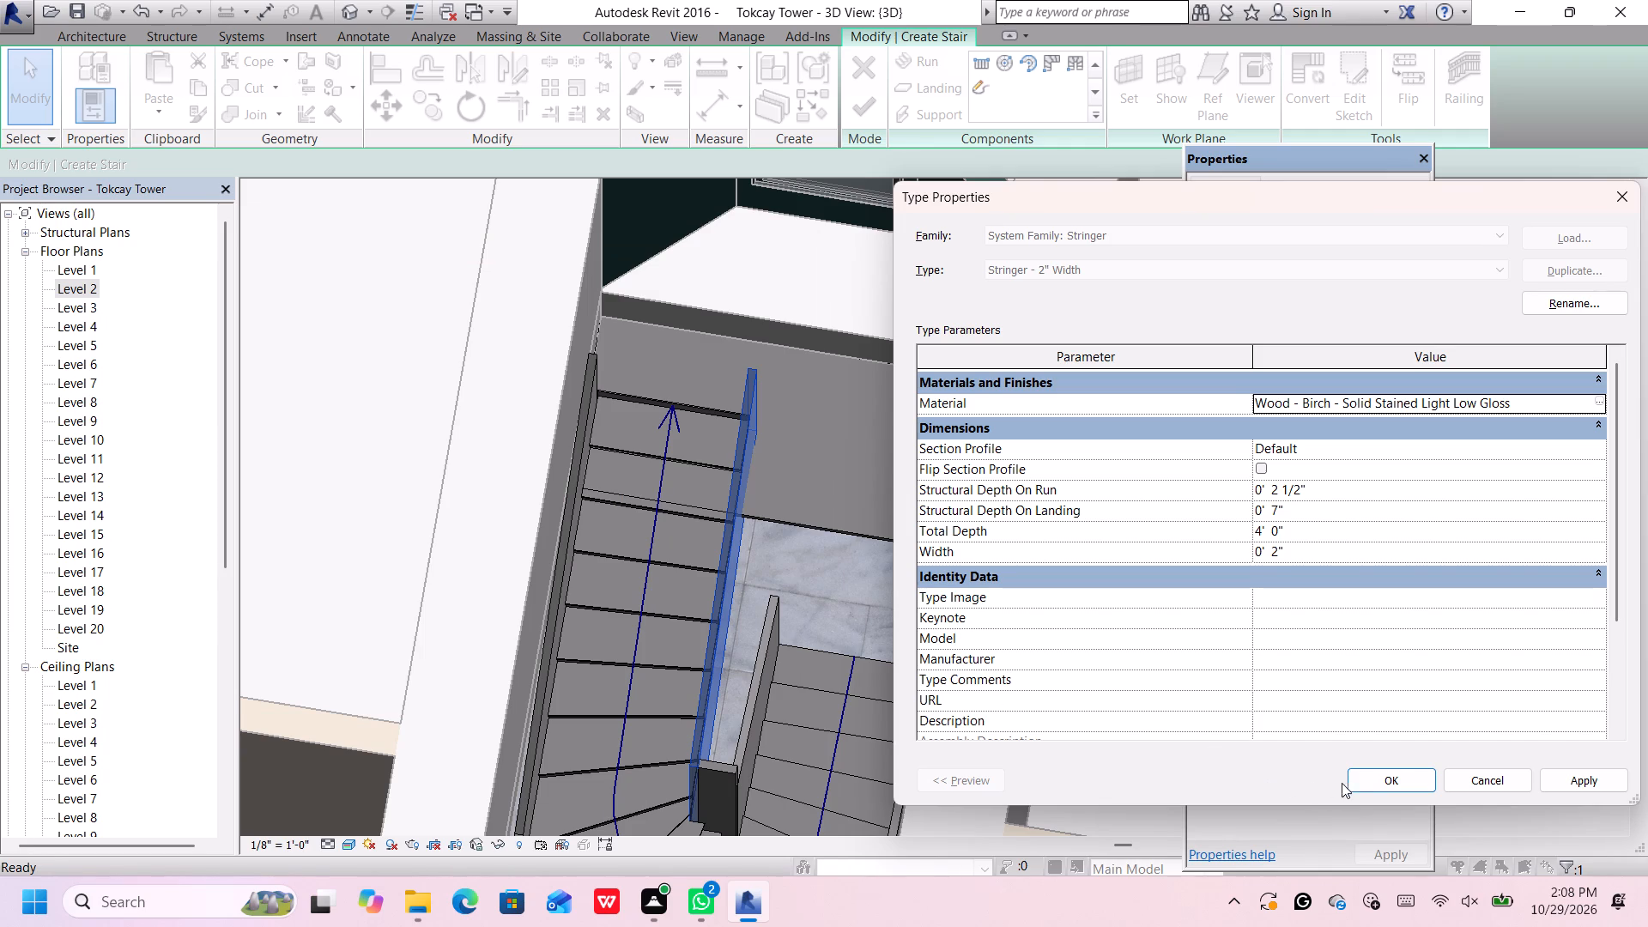
pyautogui.click(1390, 779)
# Set the tread material of the winder run's type, 2" Tread 1" Nosing 1/4" Riser, to Vapor Retarder.
pyautogui.scroll(-2, 809, 571)
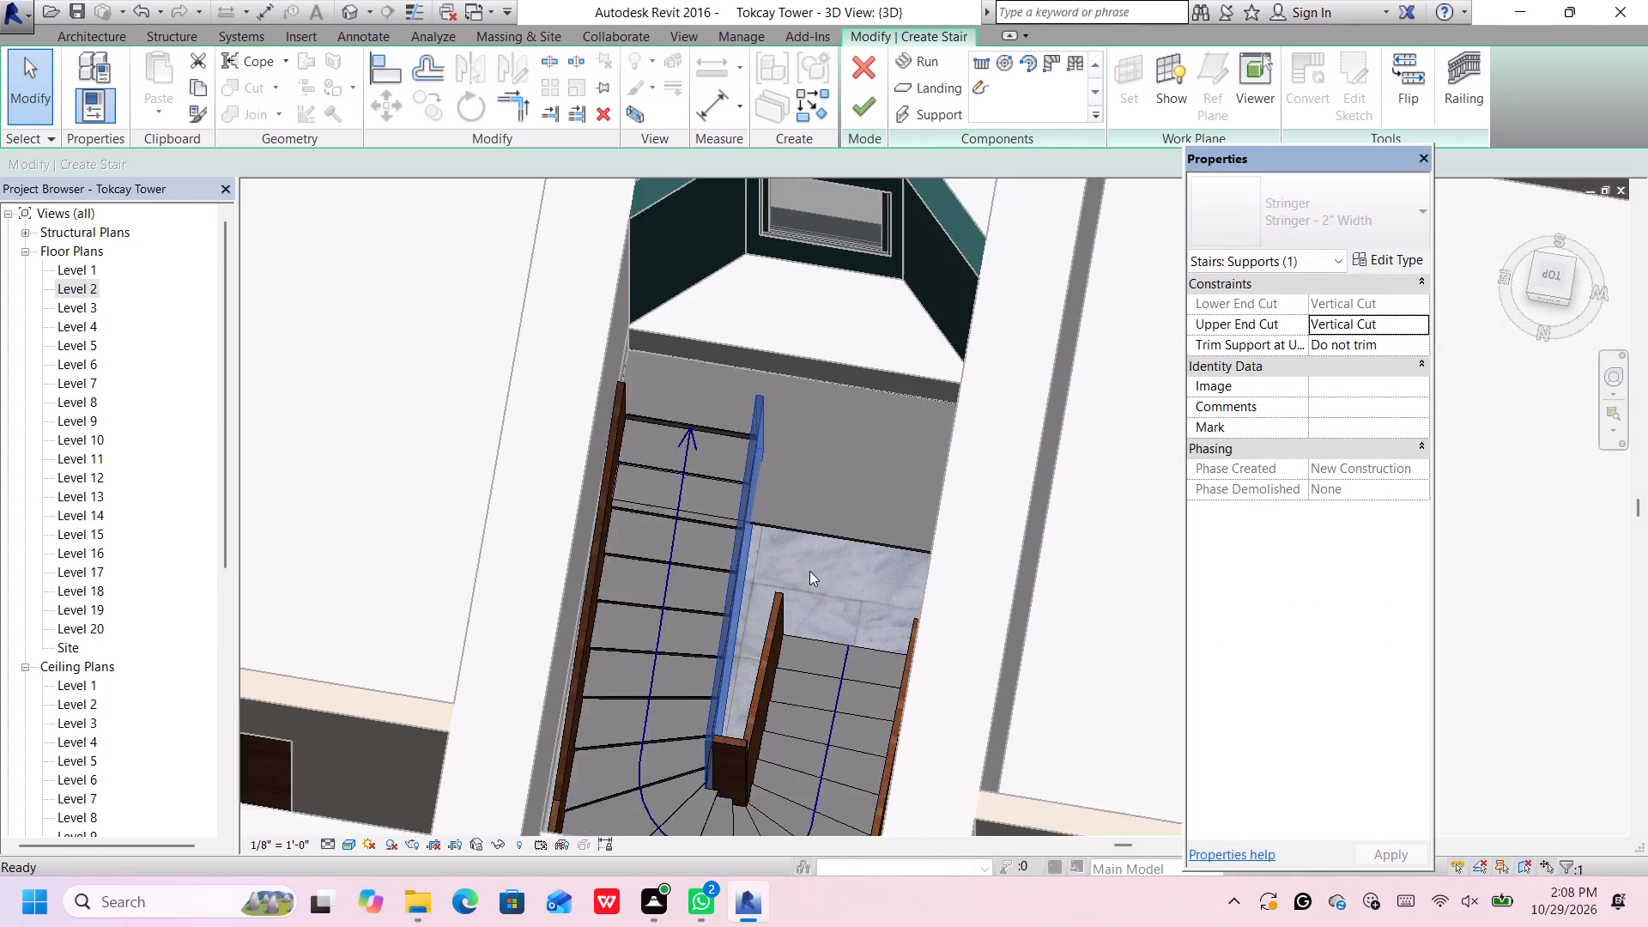
pyautogui.scroll(-1, 809, 571)
pyautogui.scroll(4, 730, 573)
pyautogui.click(715, 525)
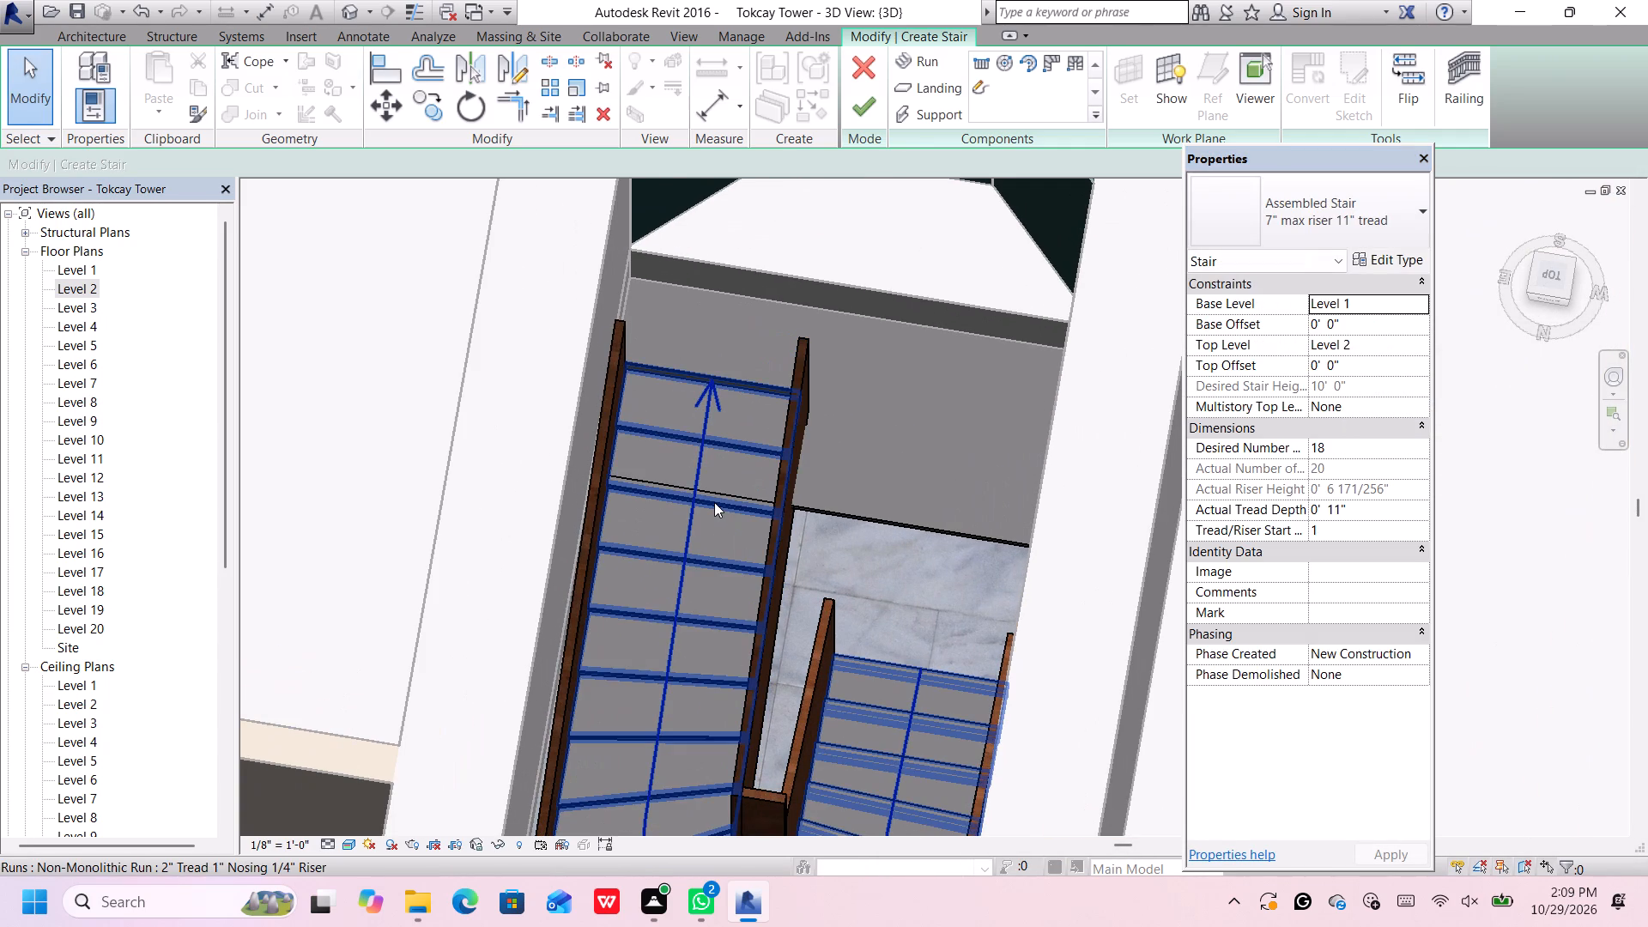
pyautogui.click(714, 502)
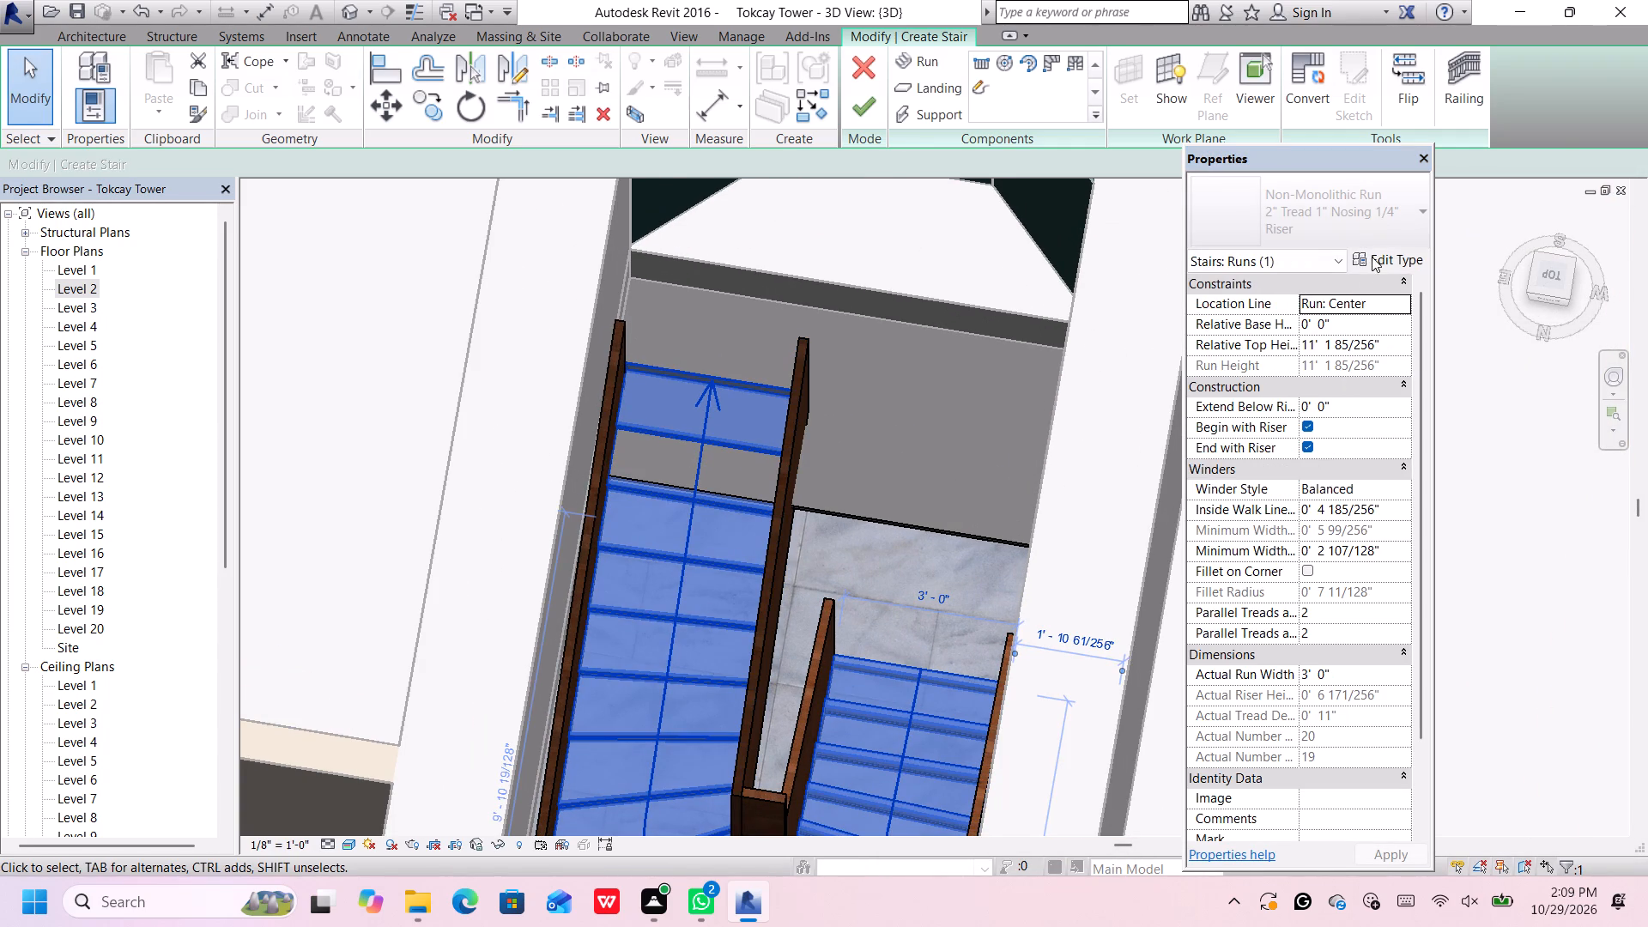
pyautogui.click(1372, 257)
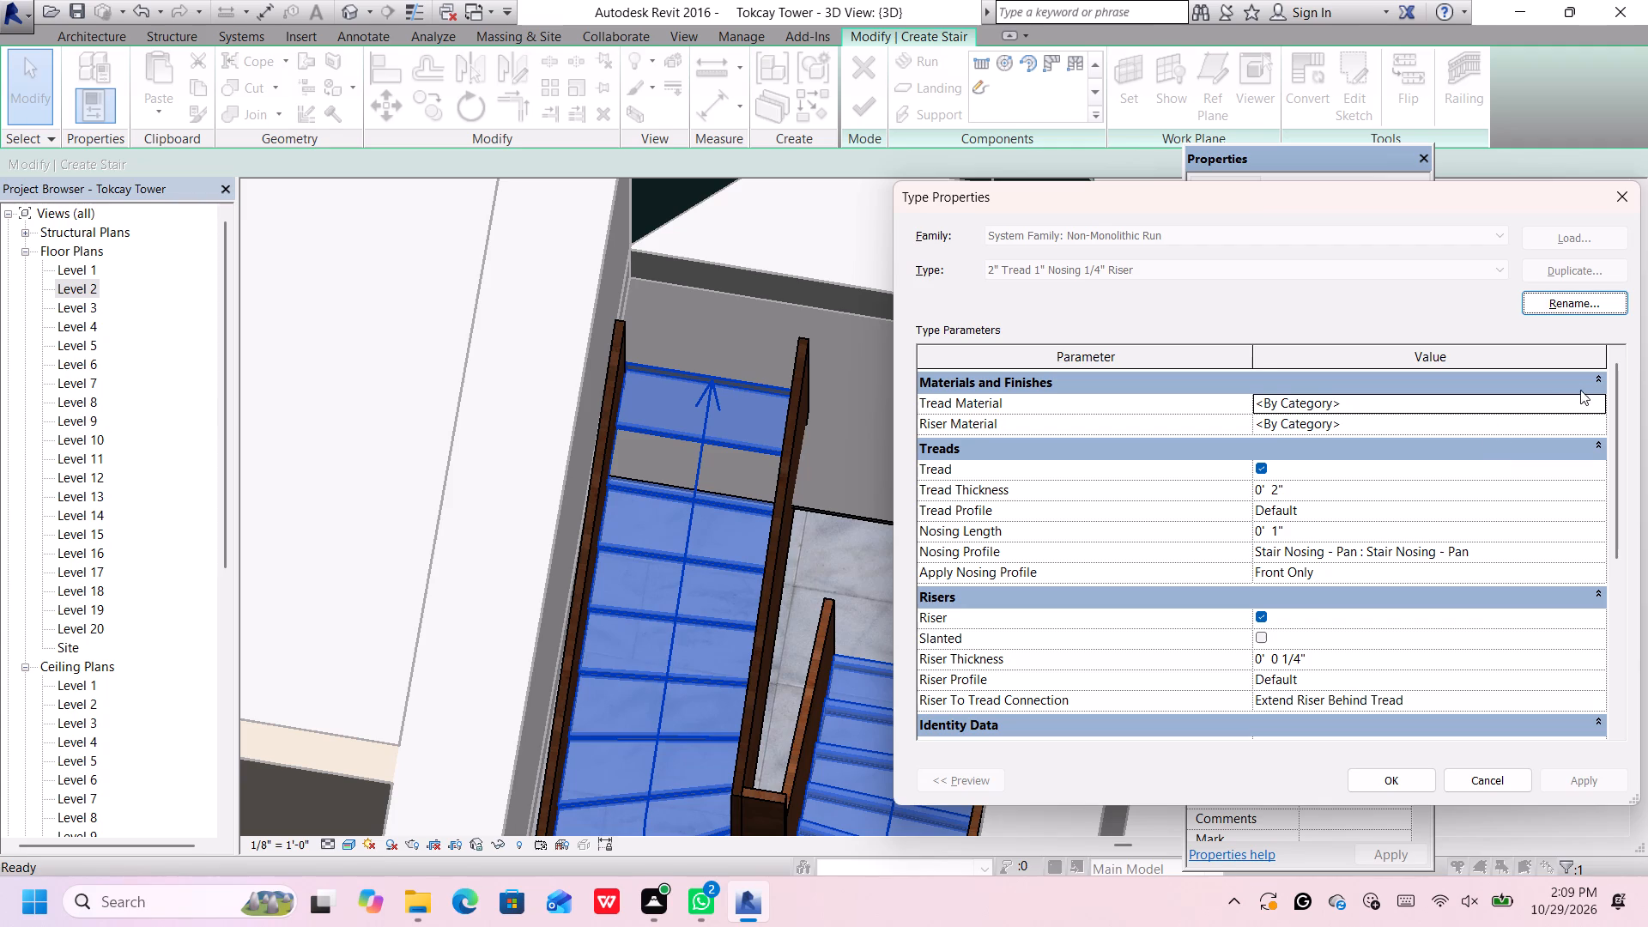
pyautogui.click(1596, 402)
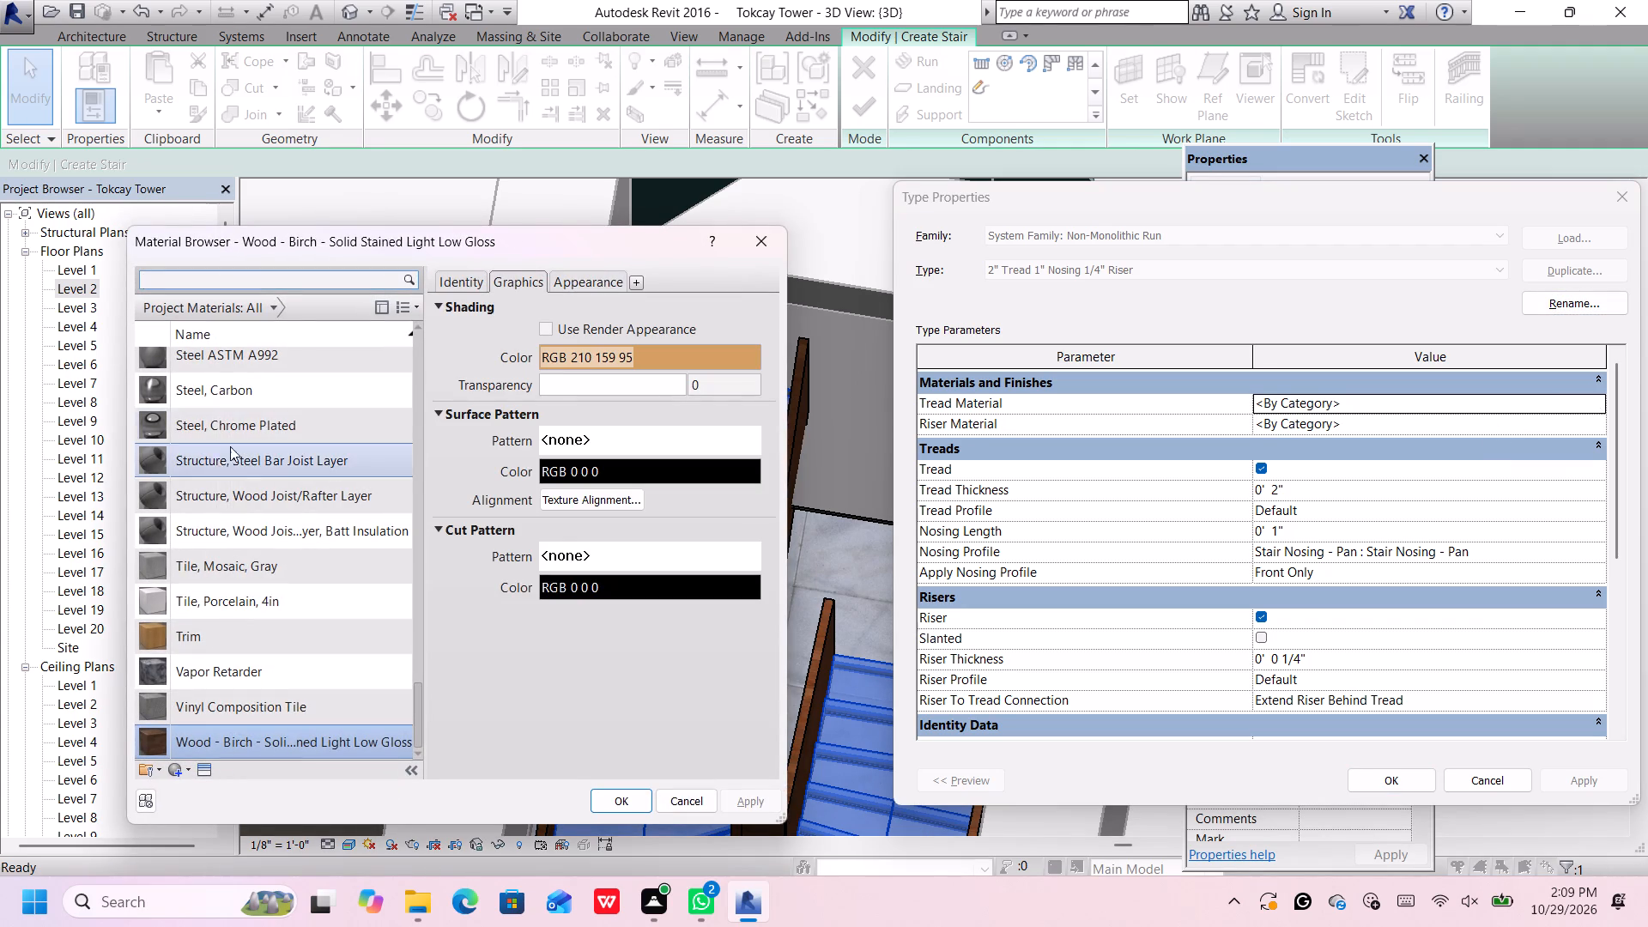
pyautogui.click(268, 306)
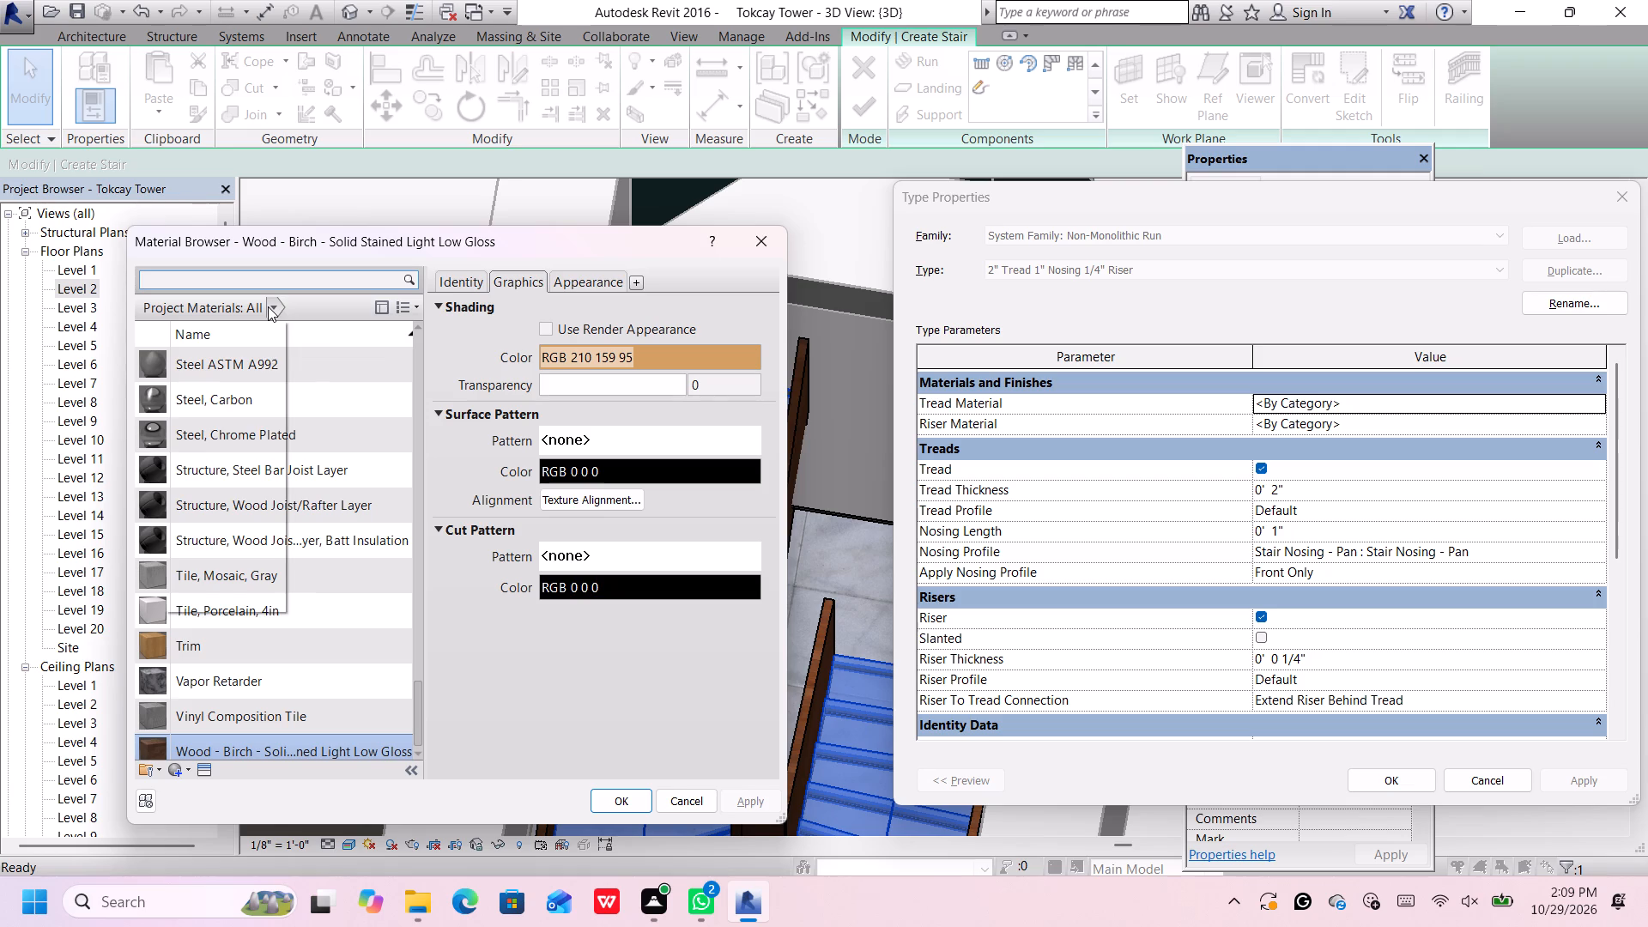
pyautogui.click(268, 307)
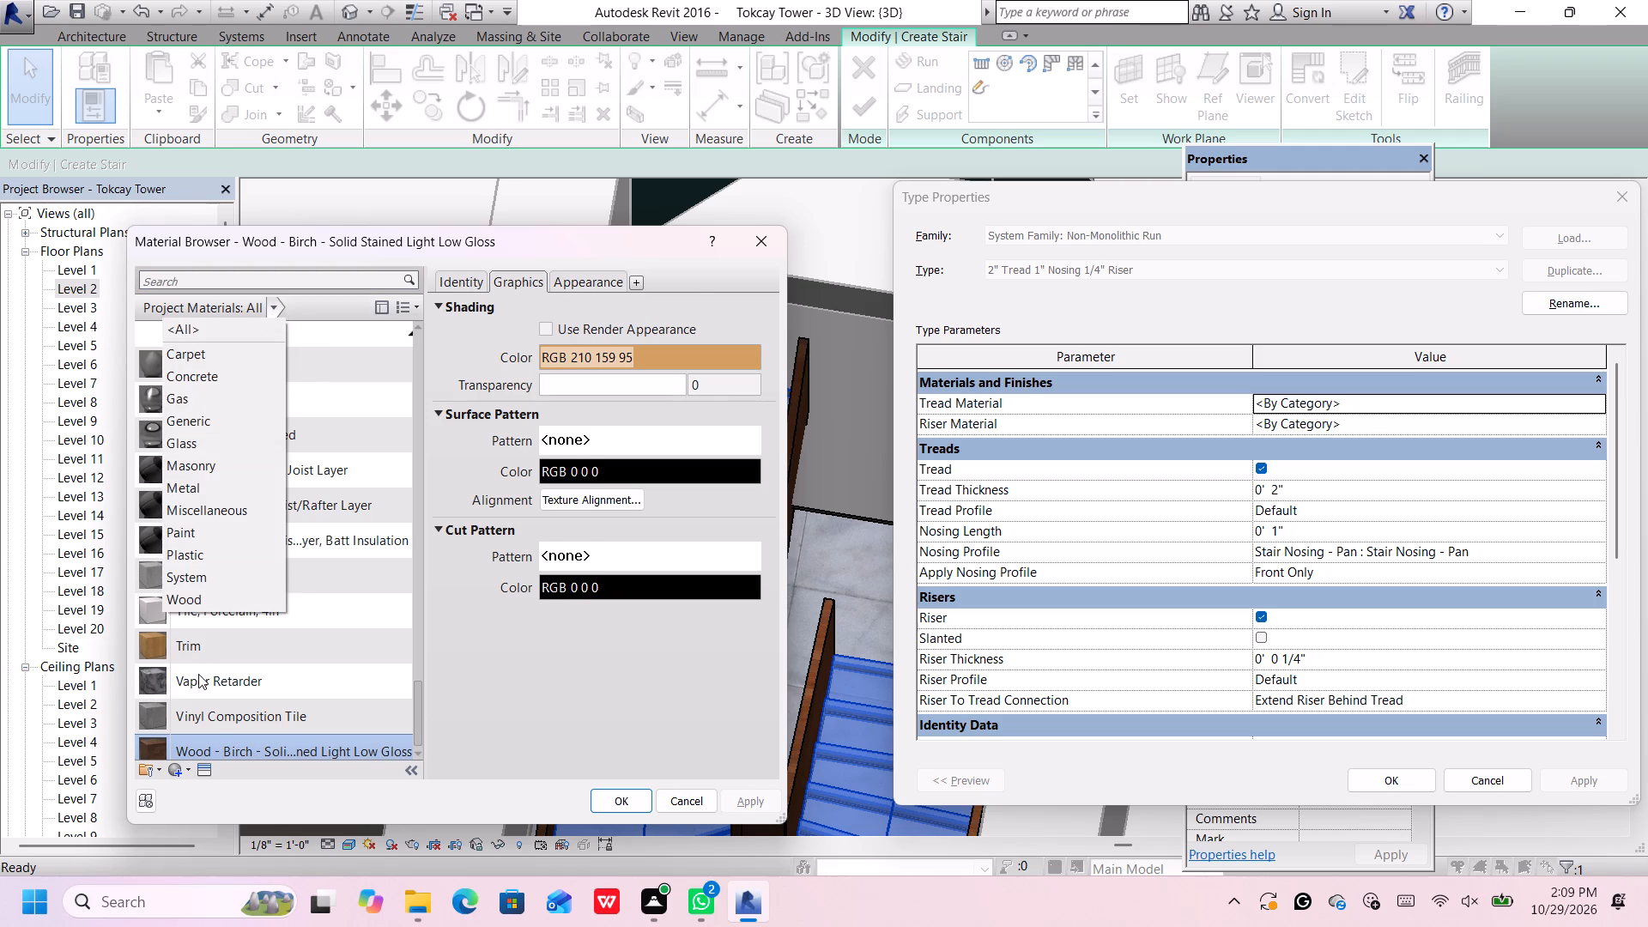
pyautogui.click(198, 676)
pyautogui.click(628, 797)
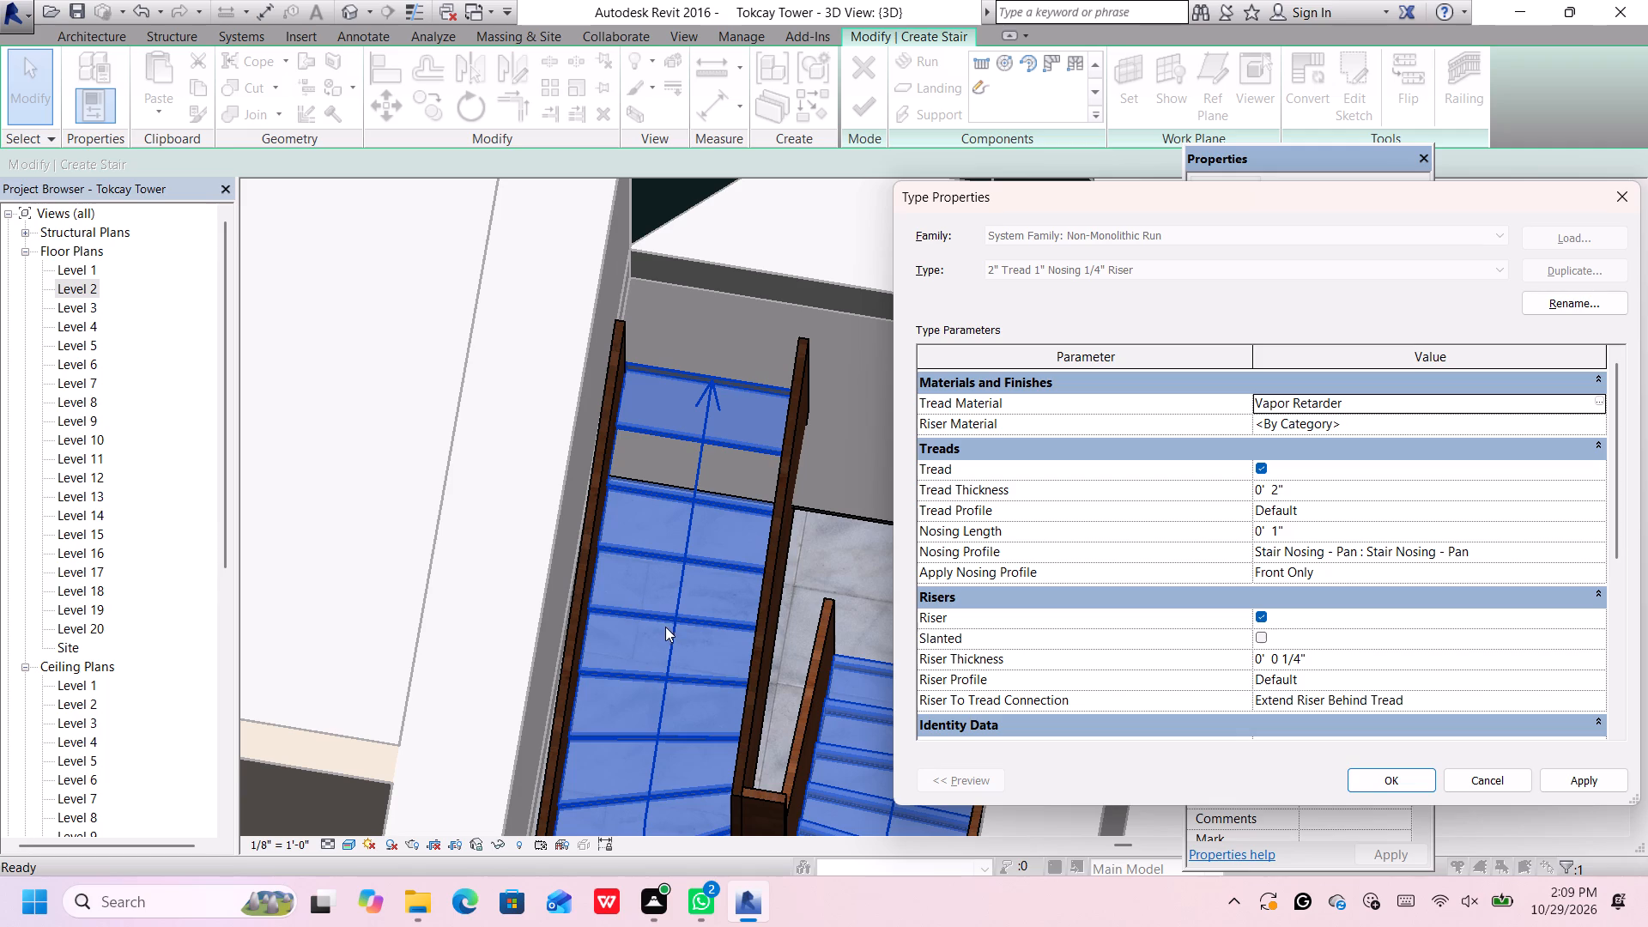
# Set the run type's tread material to Tile, Porcelain, 4in, with Coarse Polished - White stone from Autodesk Physical Assets as its appearance.
pyautogui.scroll(-2, 663, 625)
pyautogui.click(1603, 403)
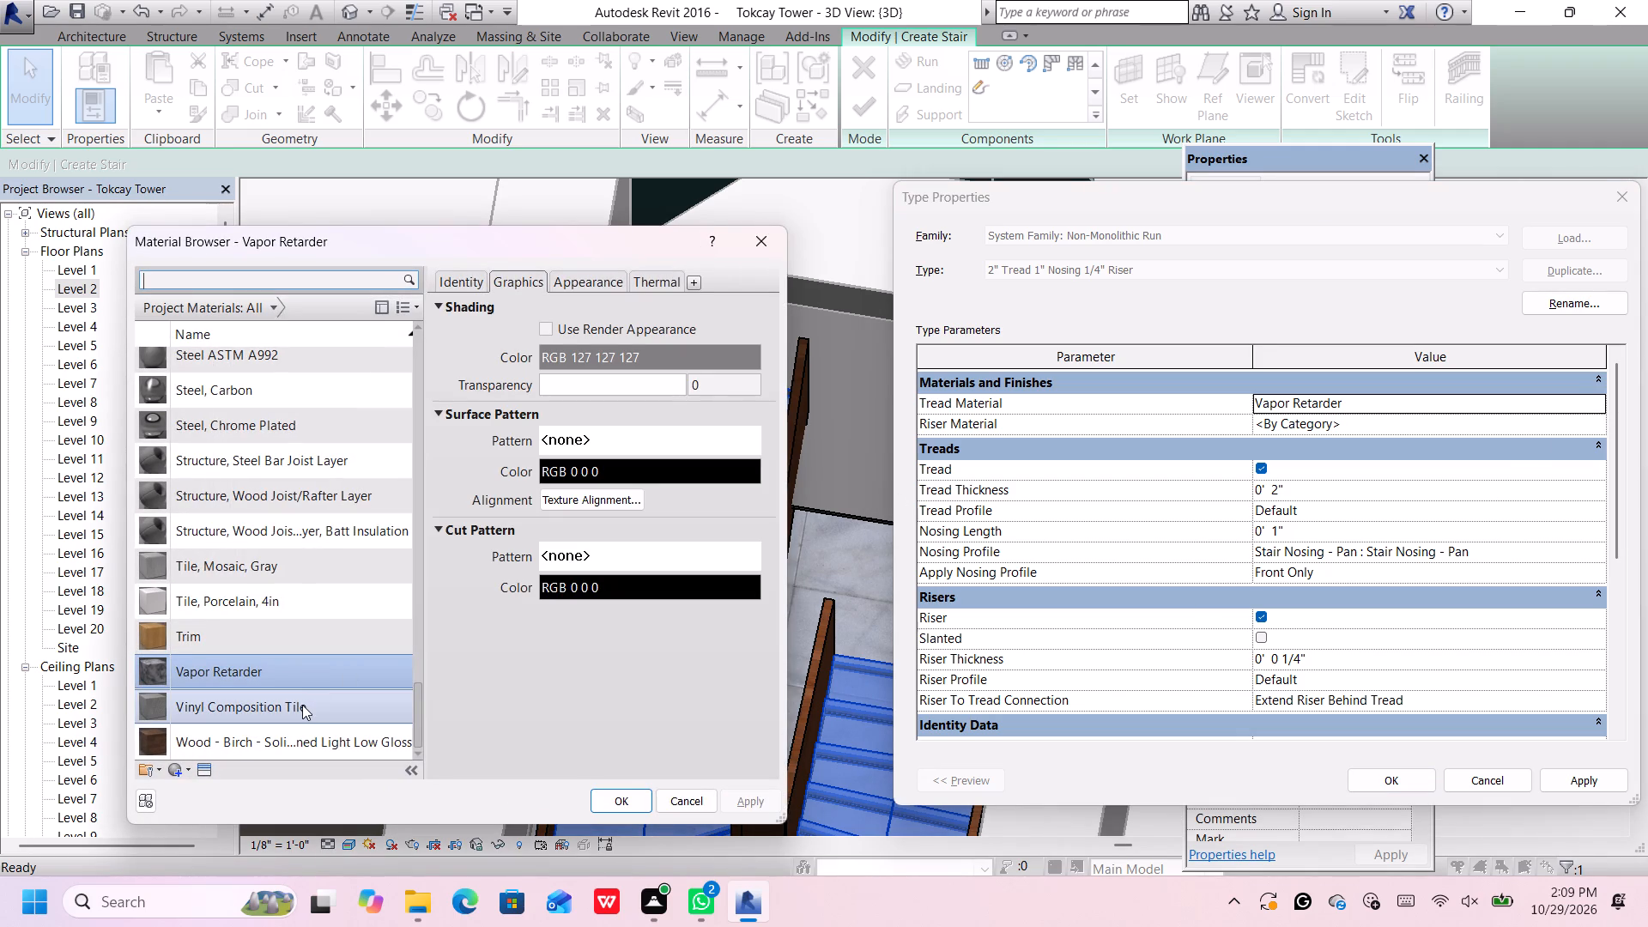
pyautogui.scroll(-3, 302, 705)
pyautogui.click(302, 703)
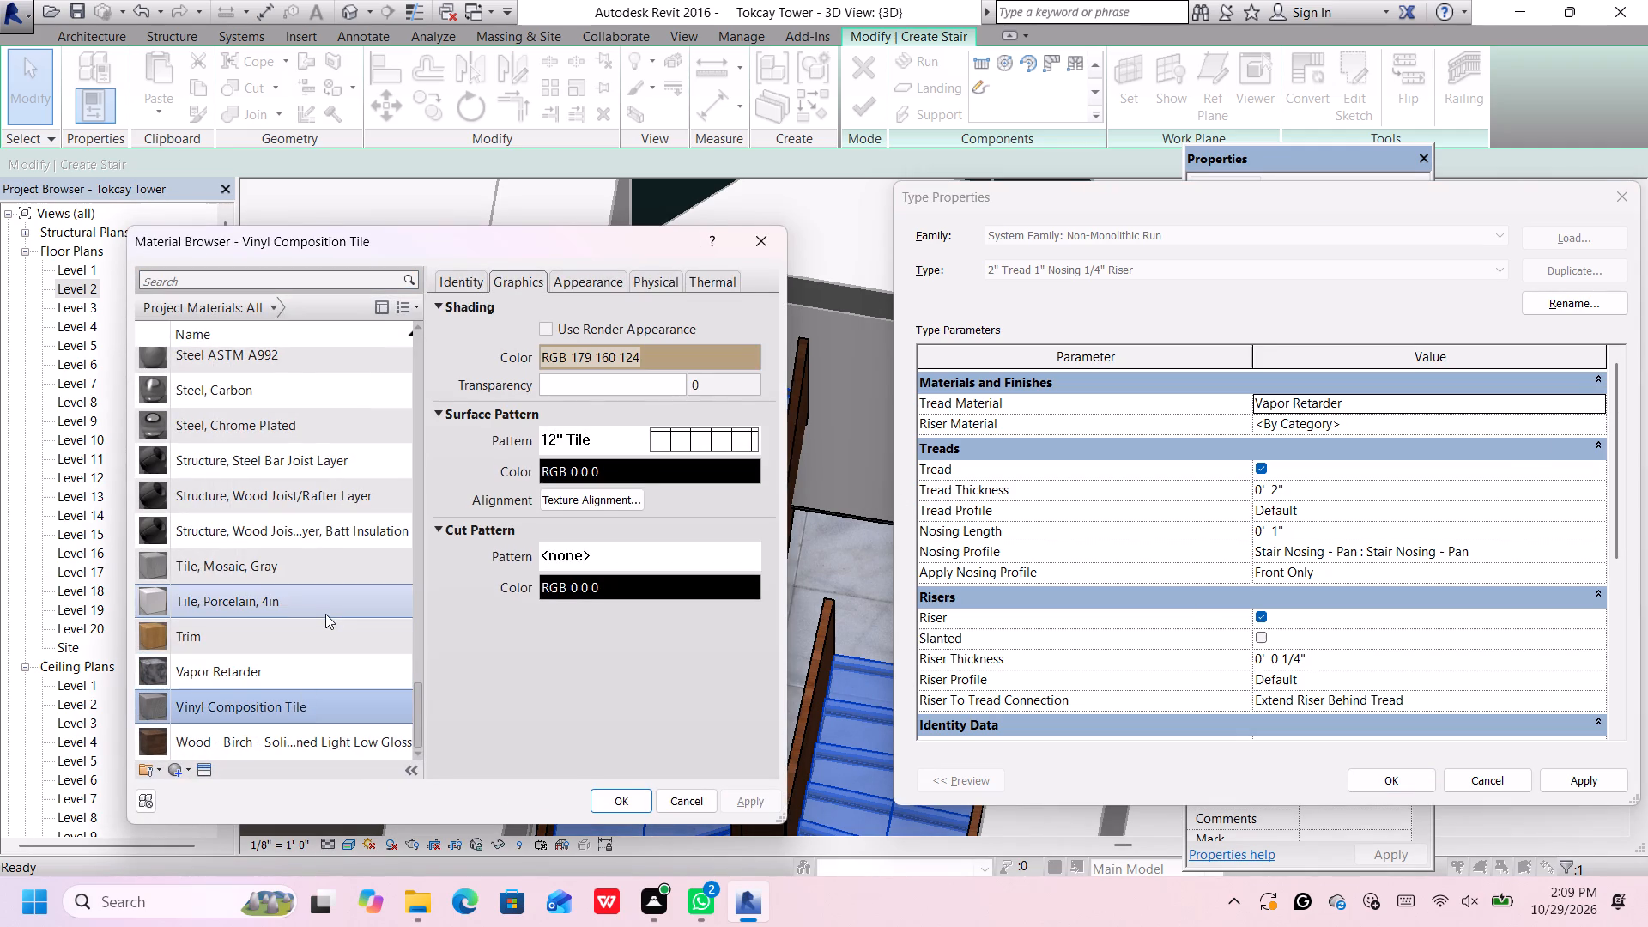
pyautogui.click(325, 606)
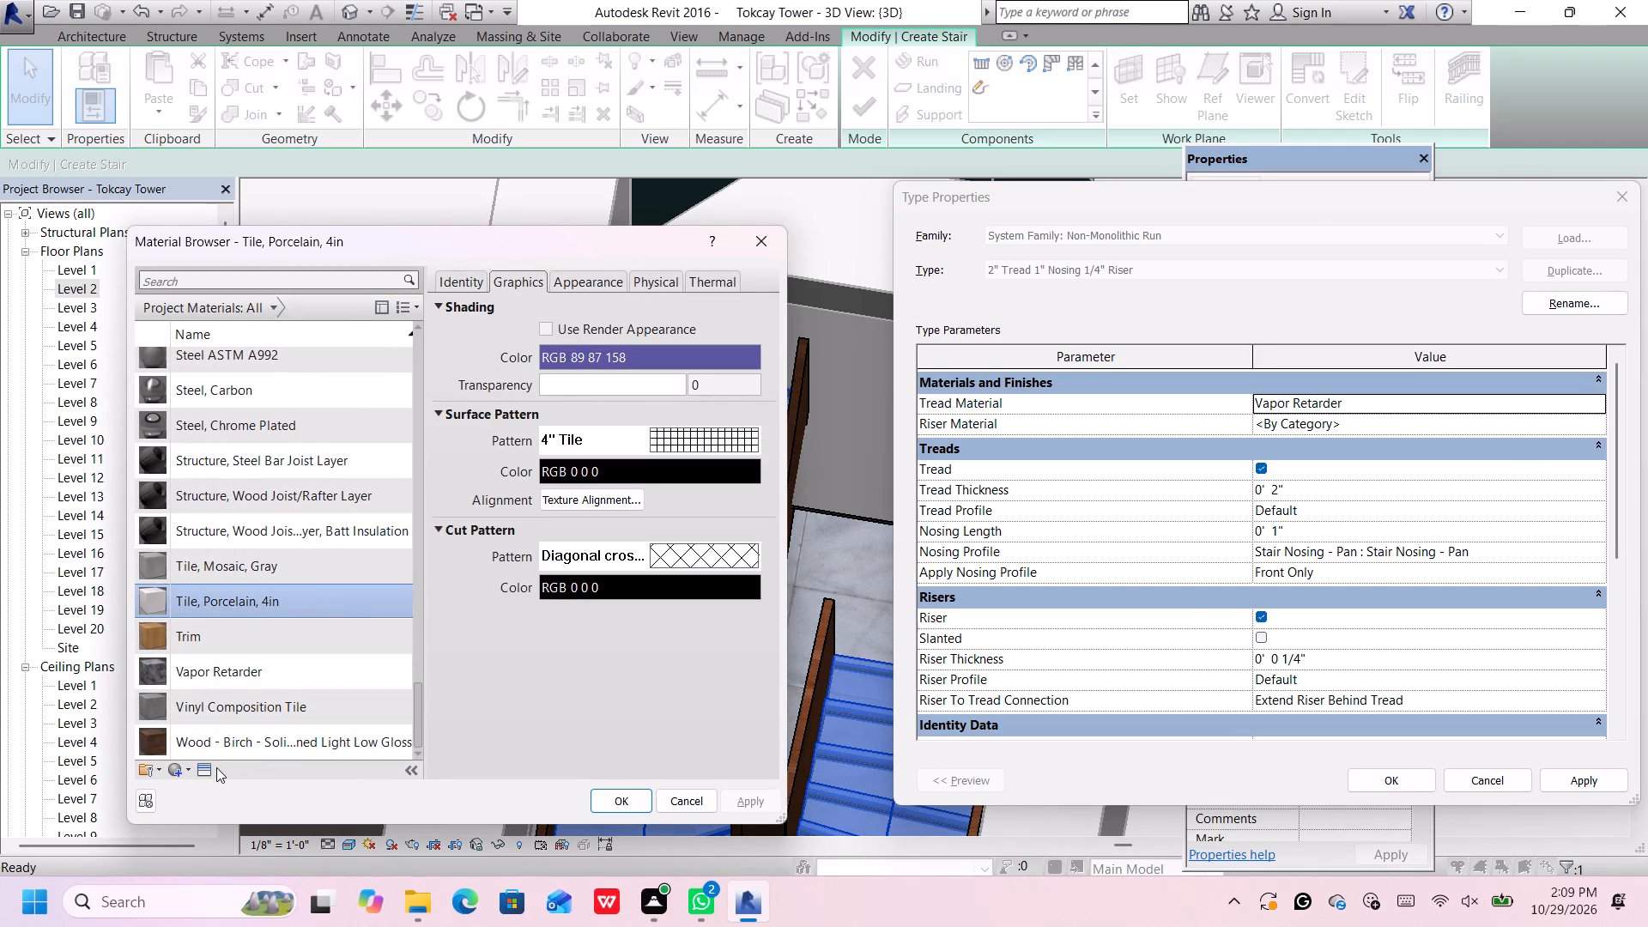
pyautogui.click(209, 769)
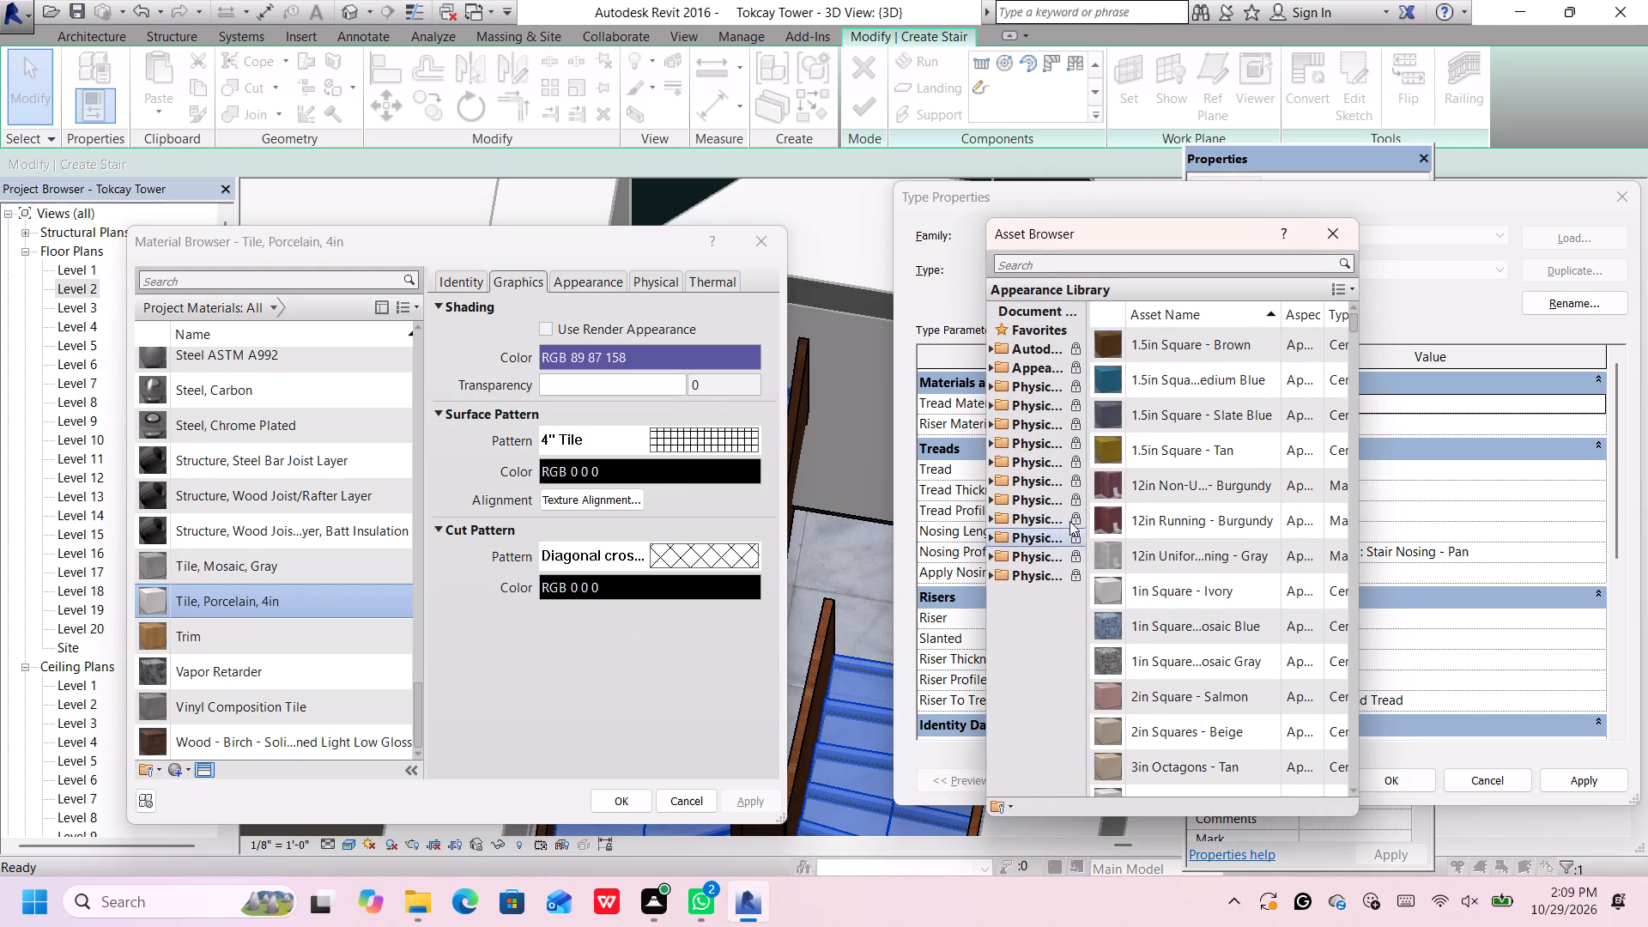
pyautogui.click(990, 347)
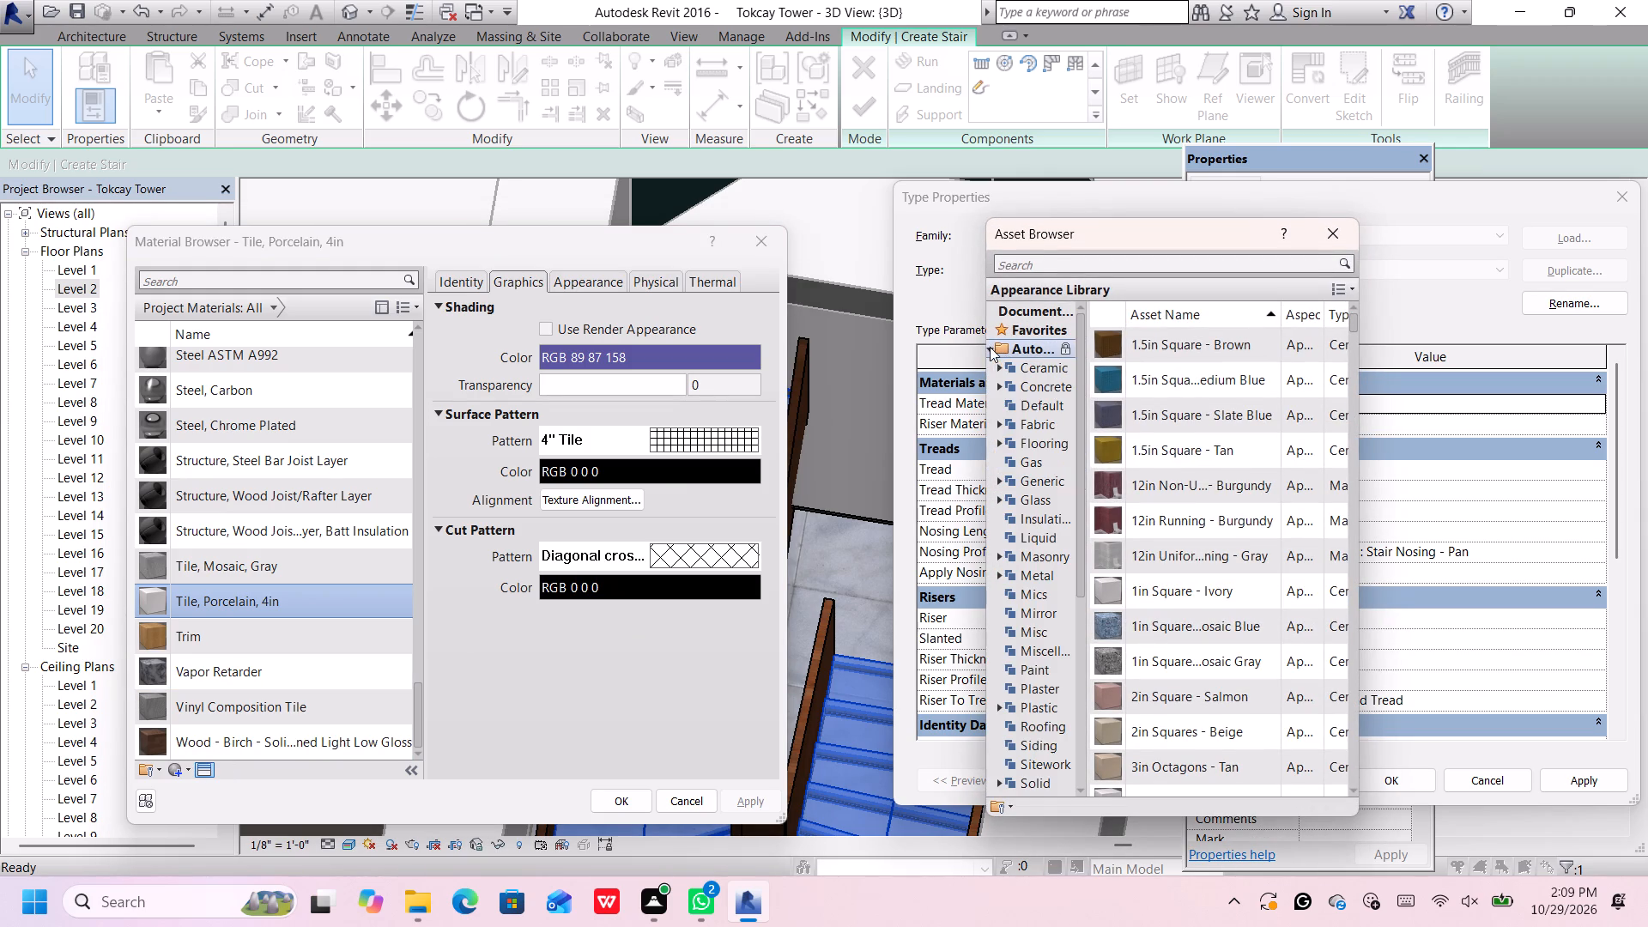
pyautogui.scroll(-2, 1054, 513)
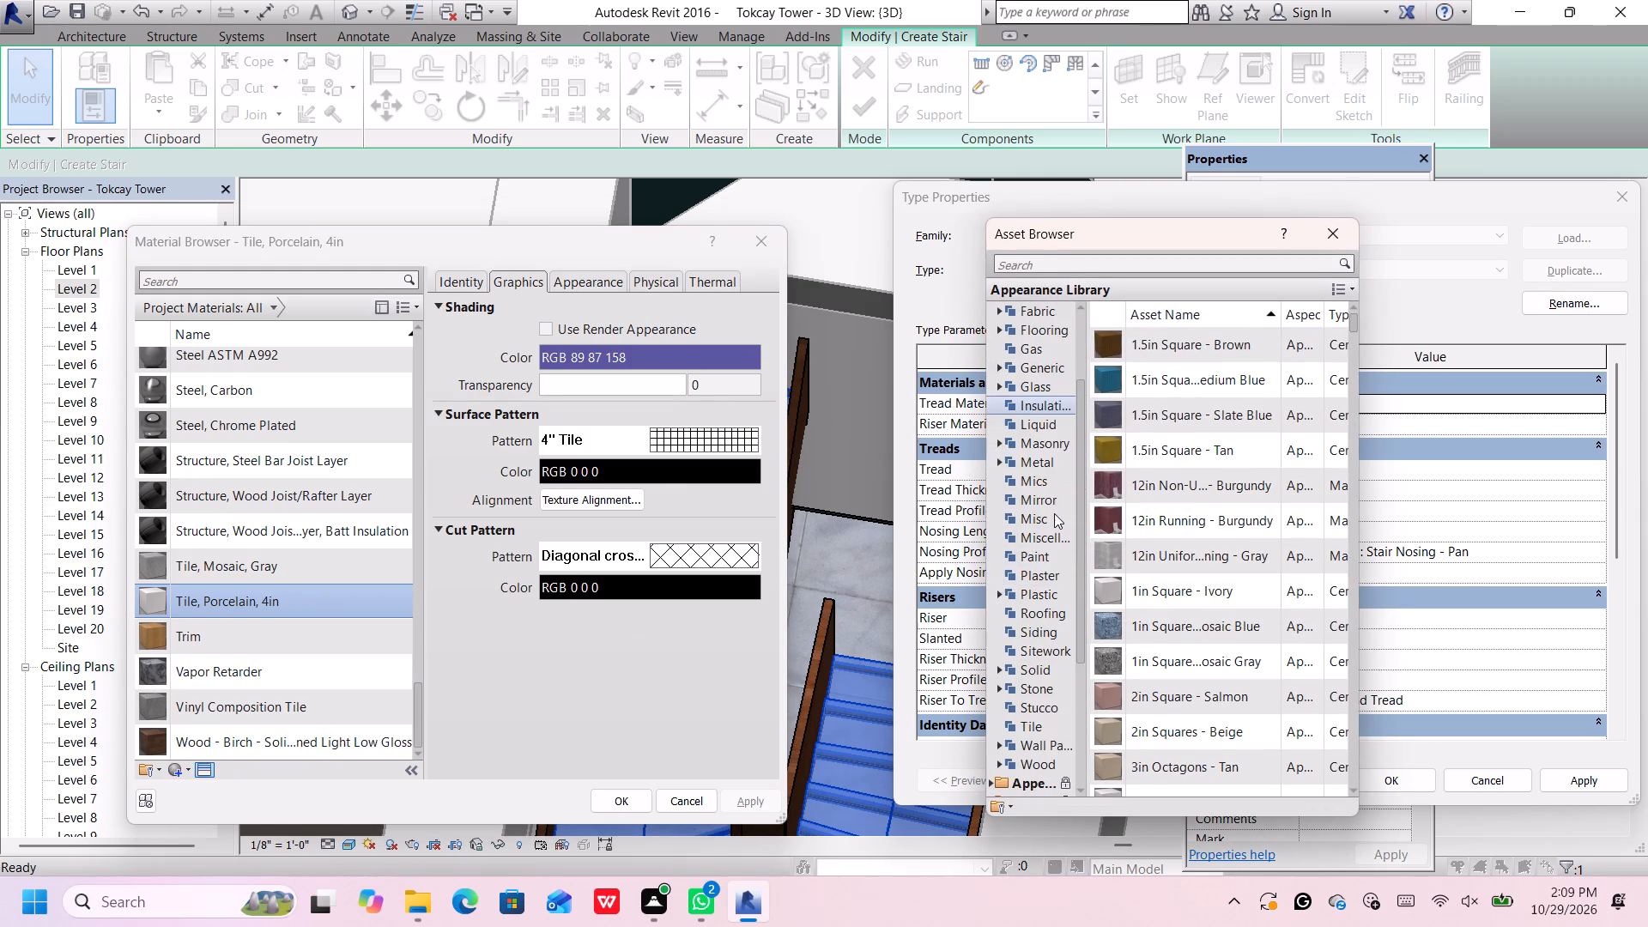
pyautogui.click(1043, 691)
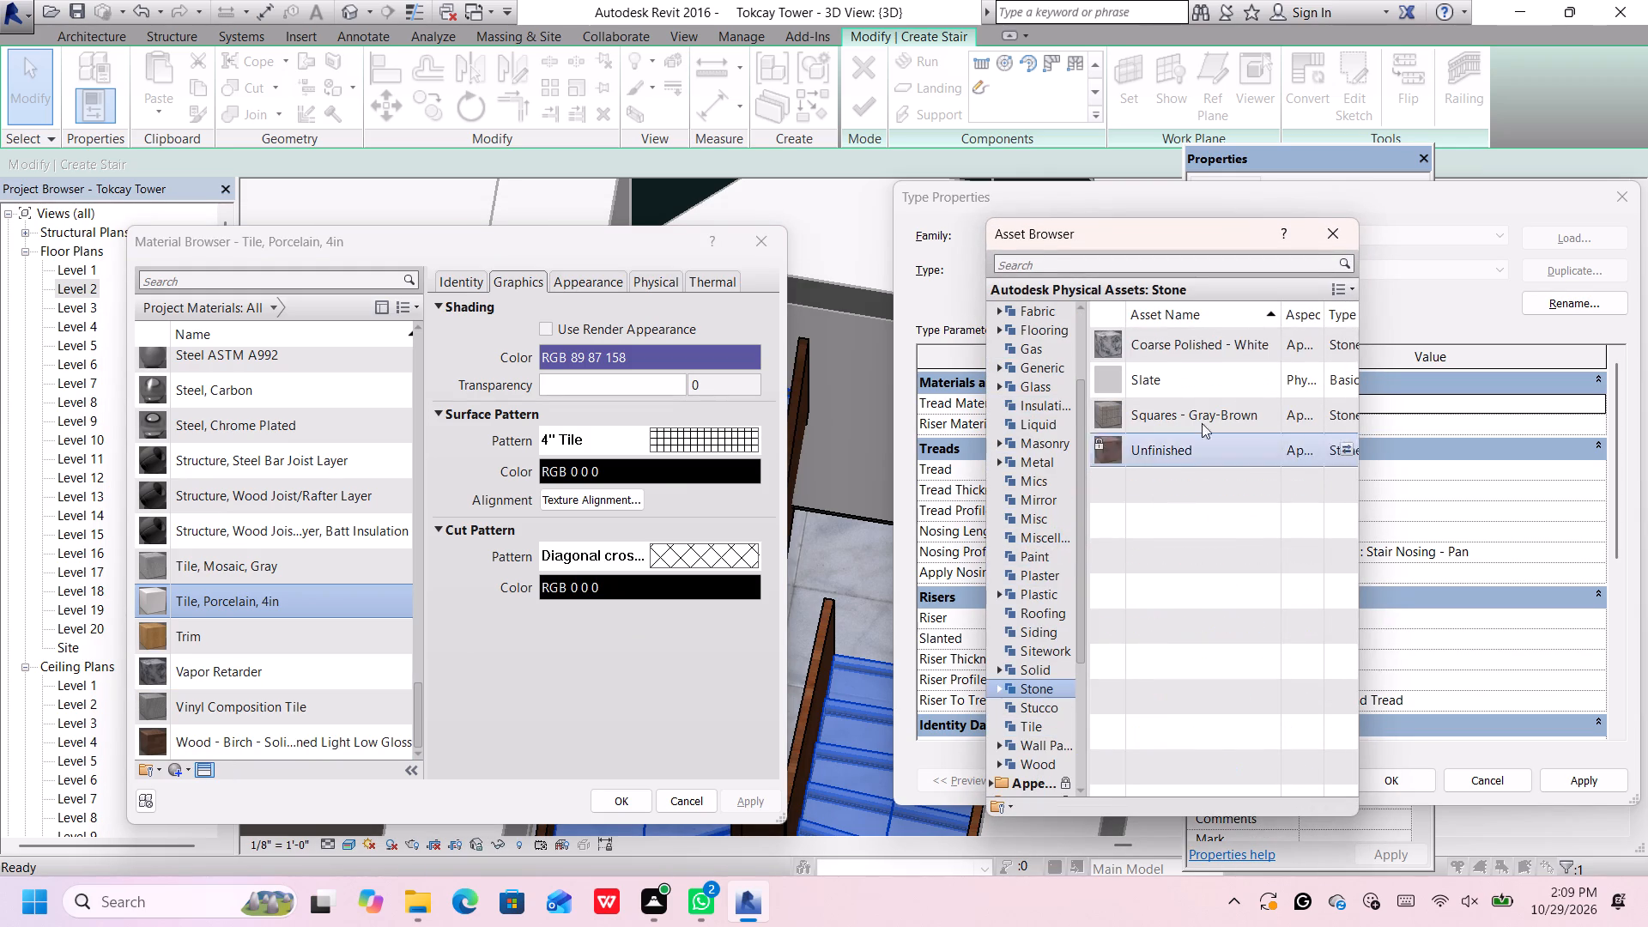
pyautogui.click(1233, 335)
pyautogui.doubleClick(1221, 342)
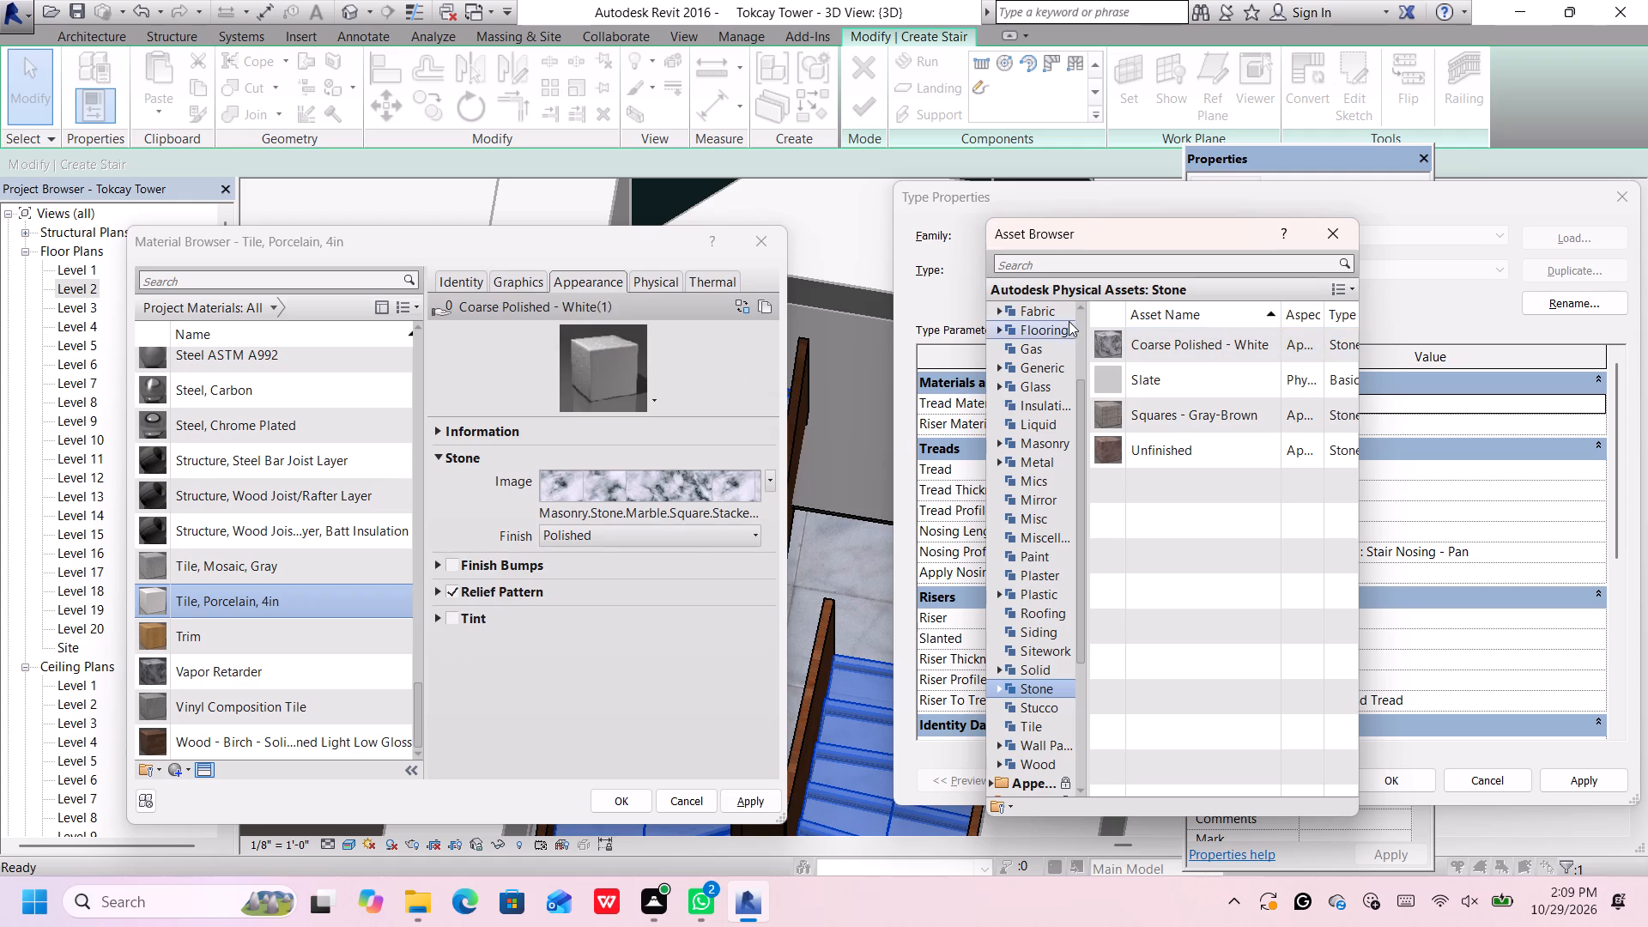
pyautogui.click(614, 795)
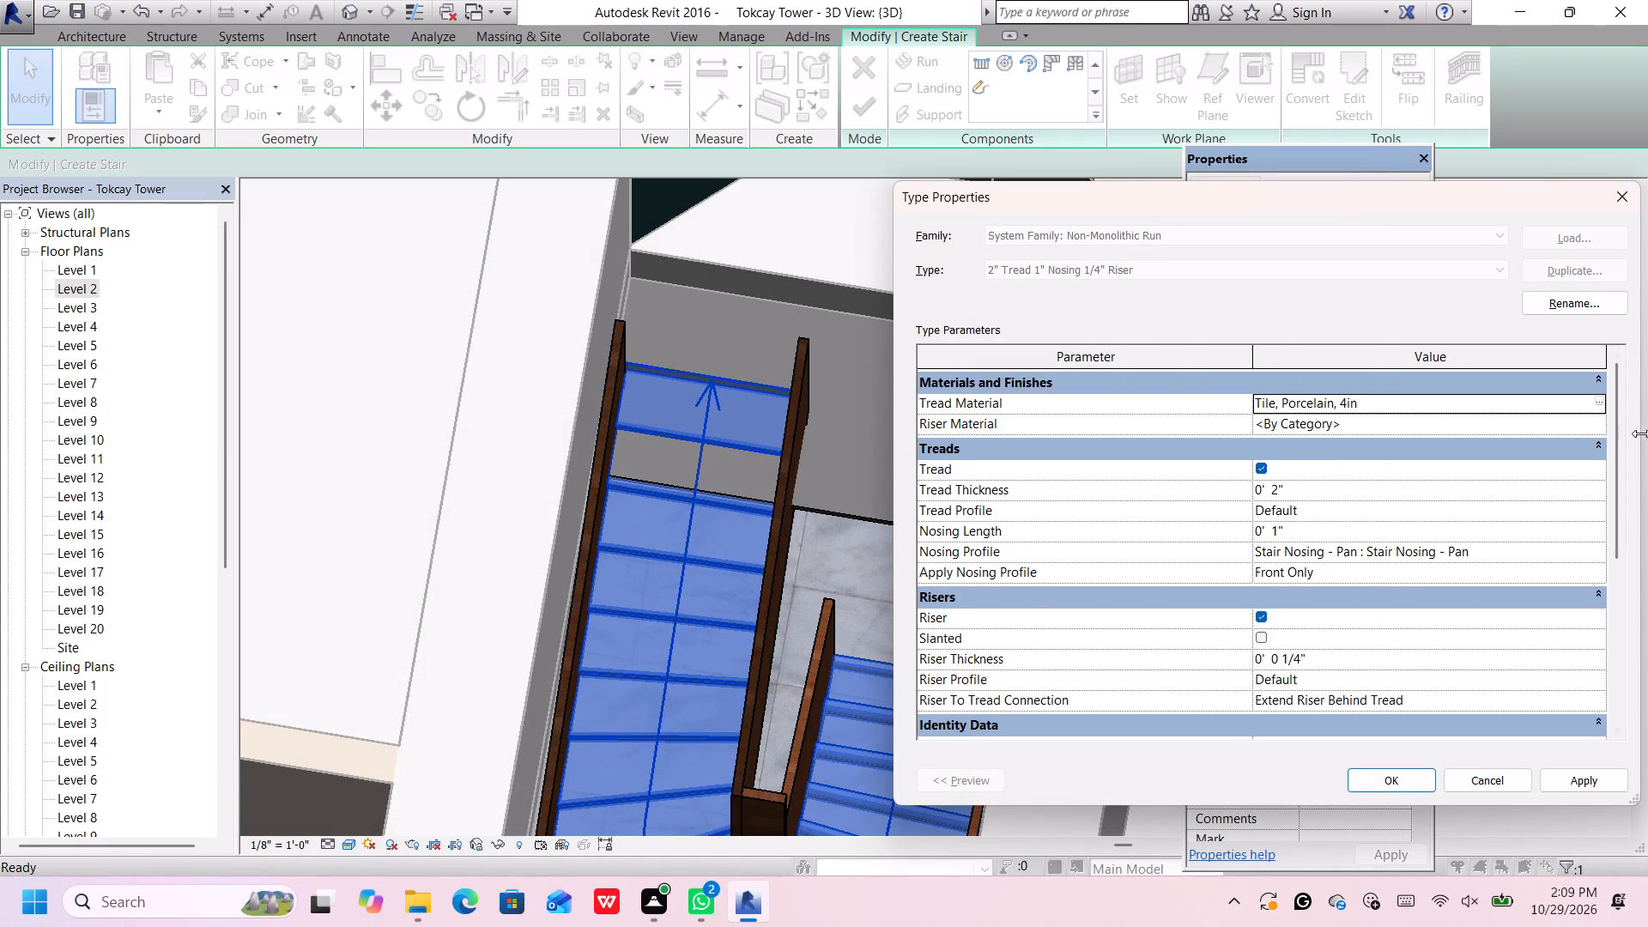
# Set the run type's riser material to Vapor Retarder and accept the type properties.
pyautogui.click(1601, 423)
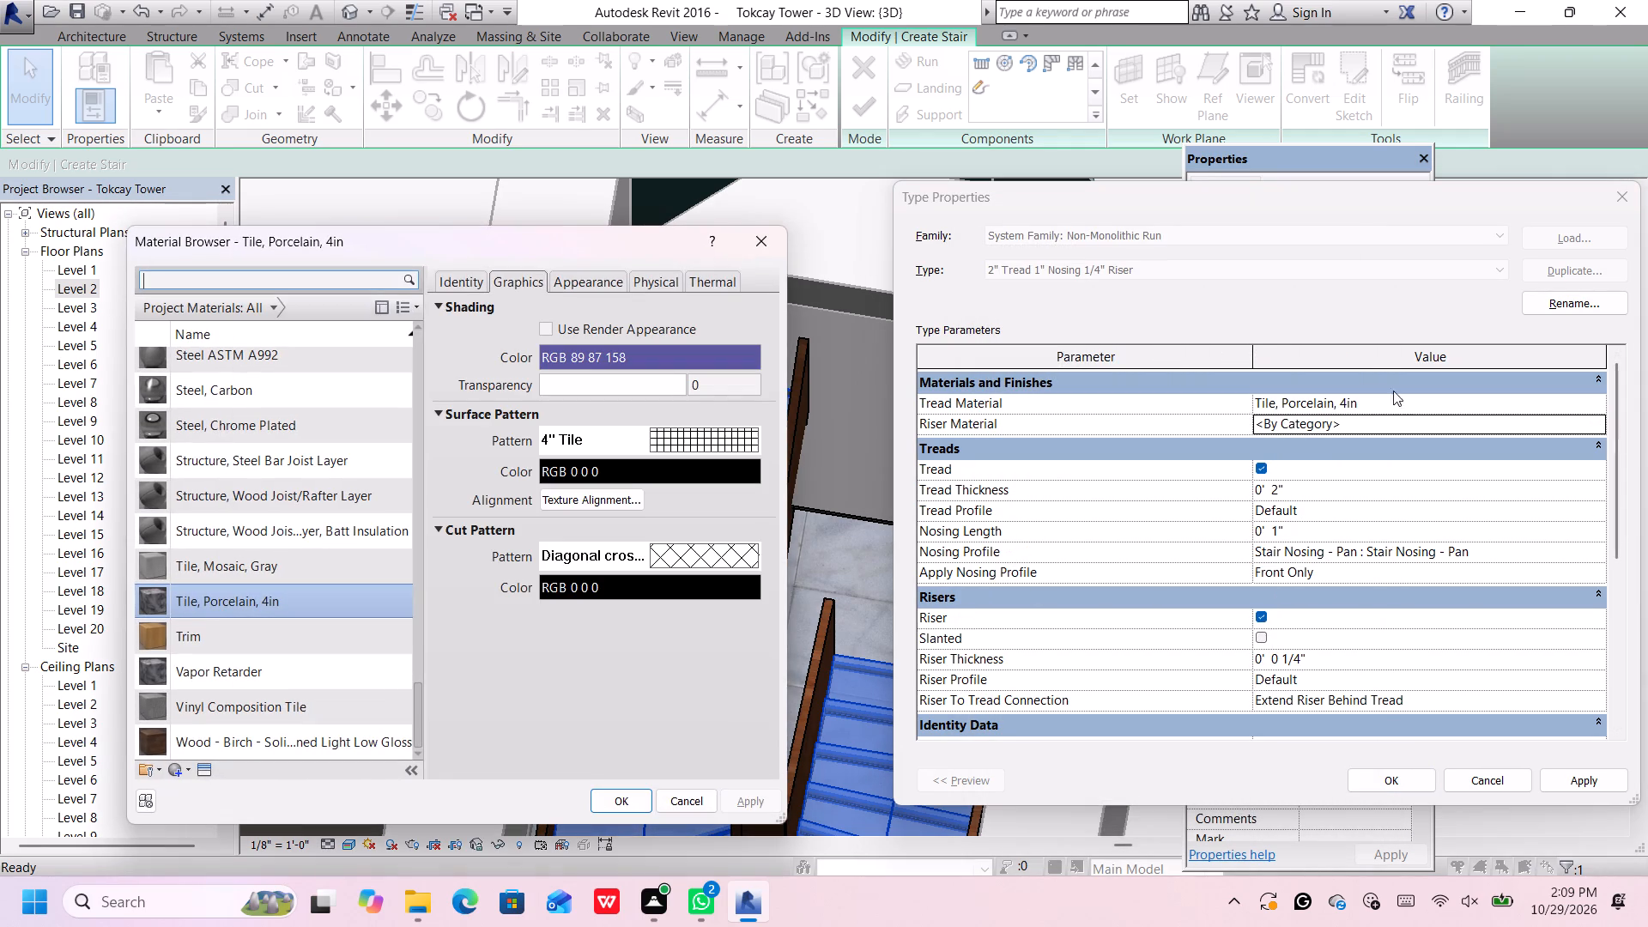
pyautogui.scroll(-2, 259, 549)
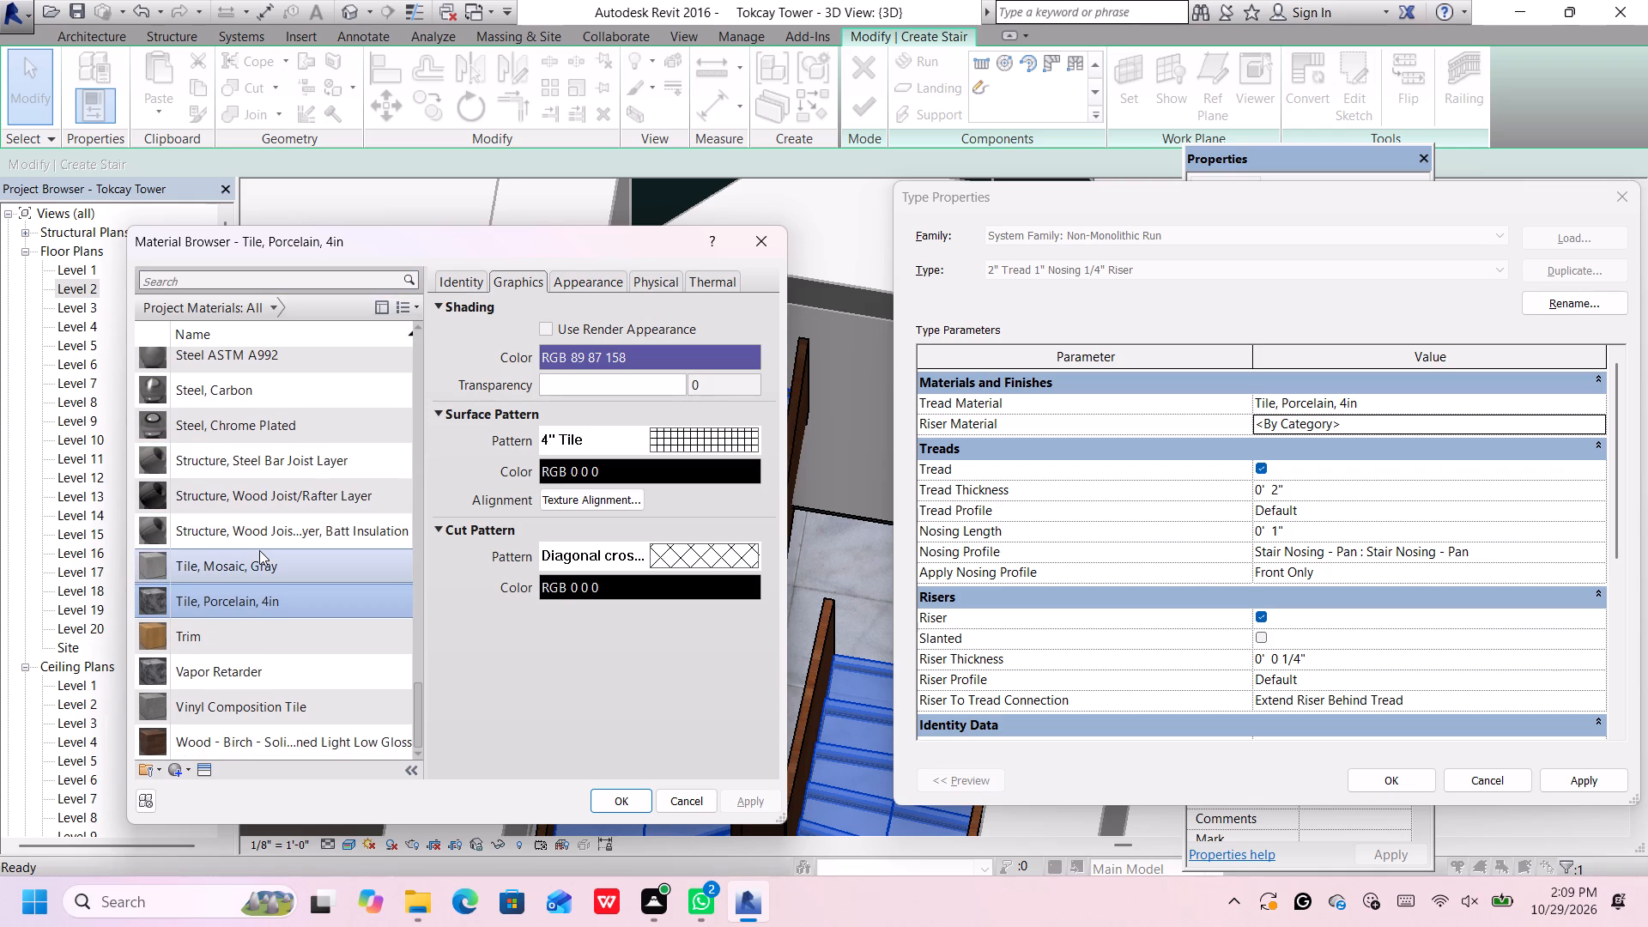
pyautogui.scroll(1, 263, 543)
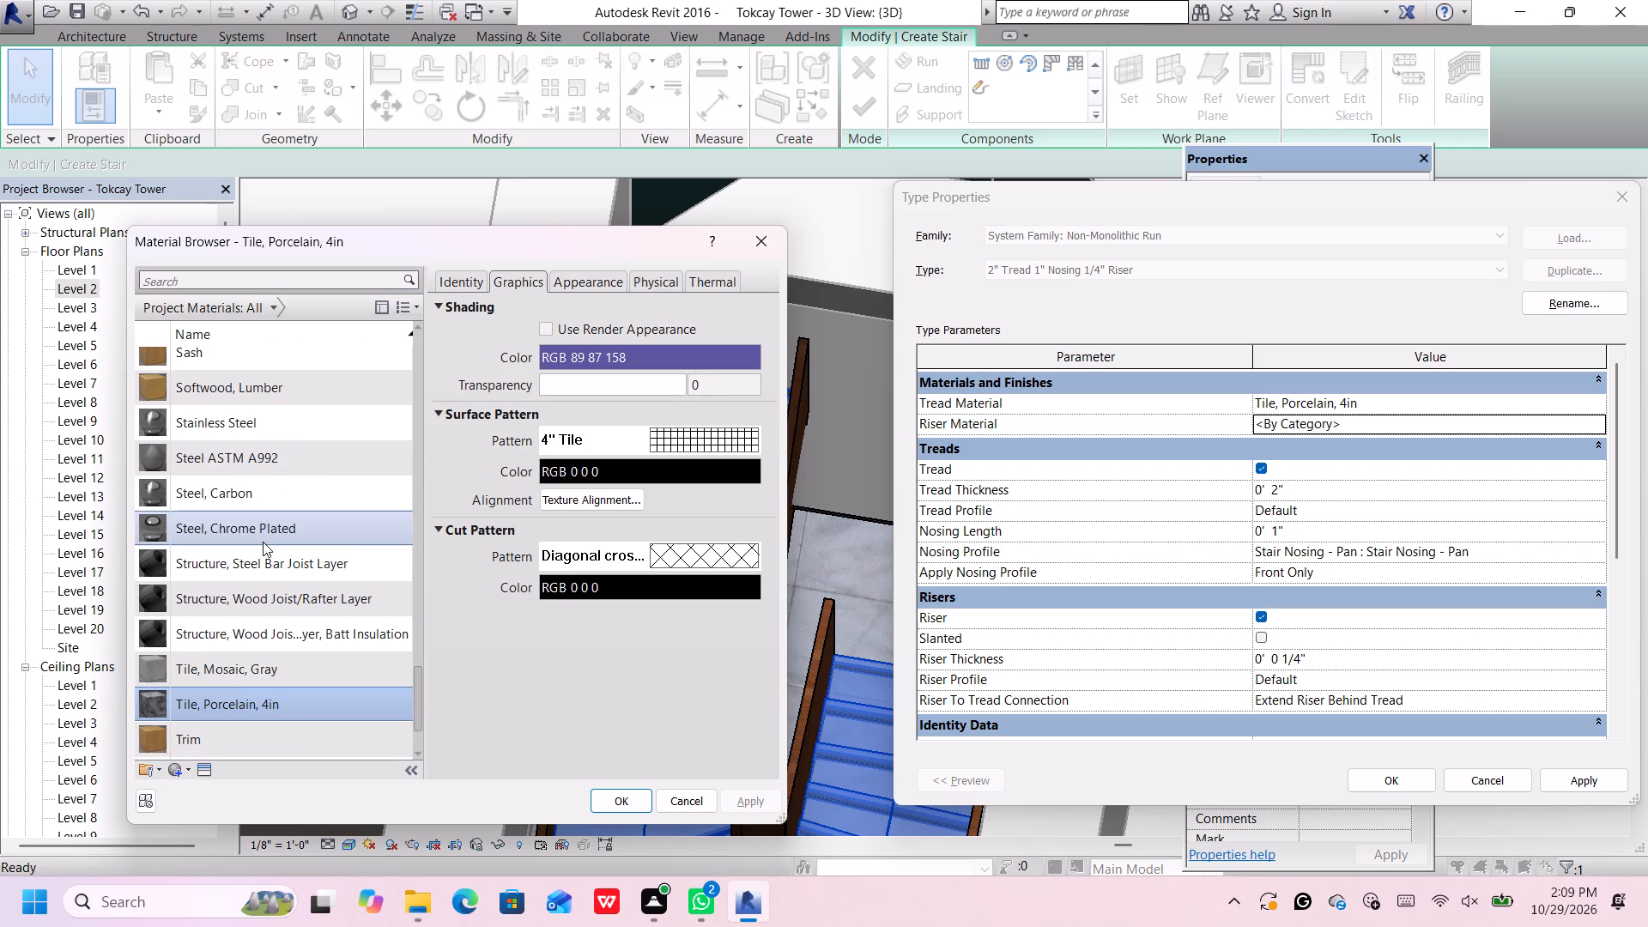
pyautogui.scroll(5, 263, 542)
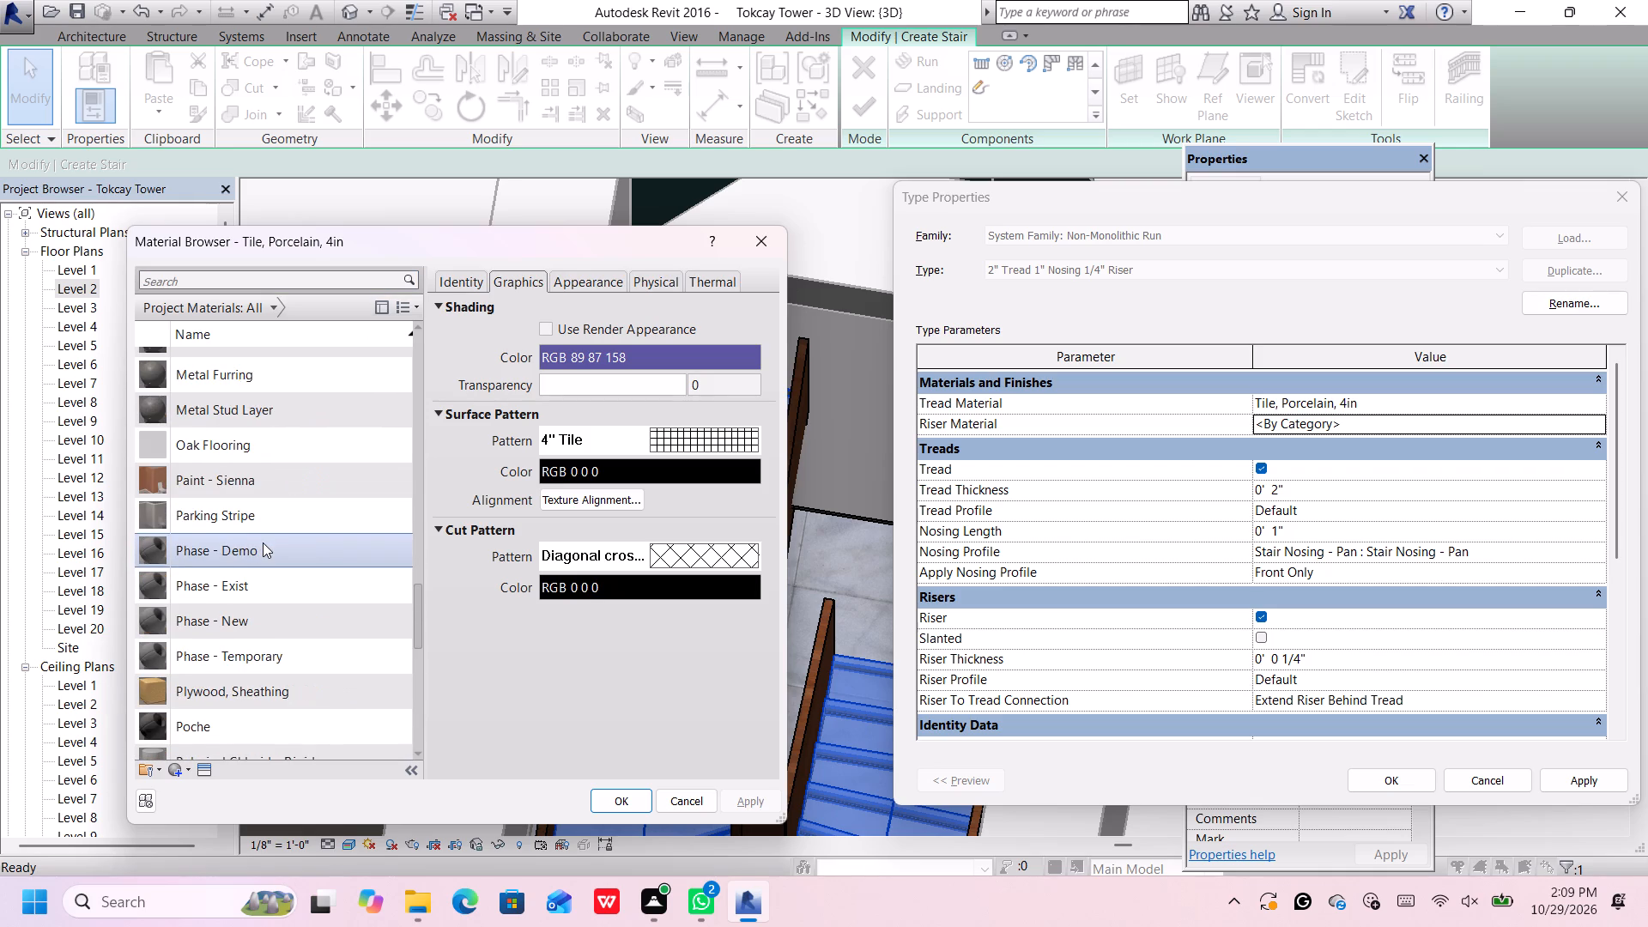
pyautogui.scroll(2, 263, 542)
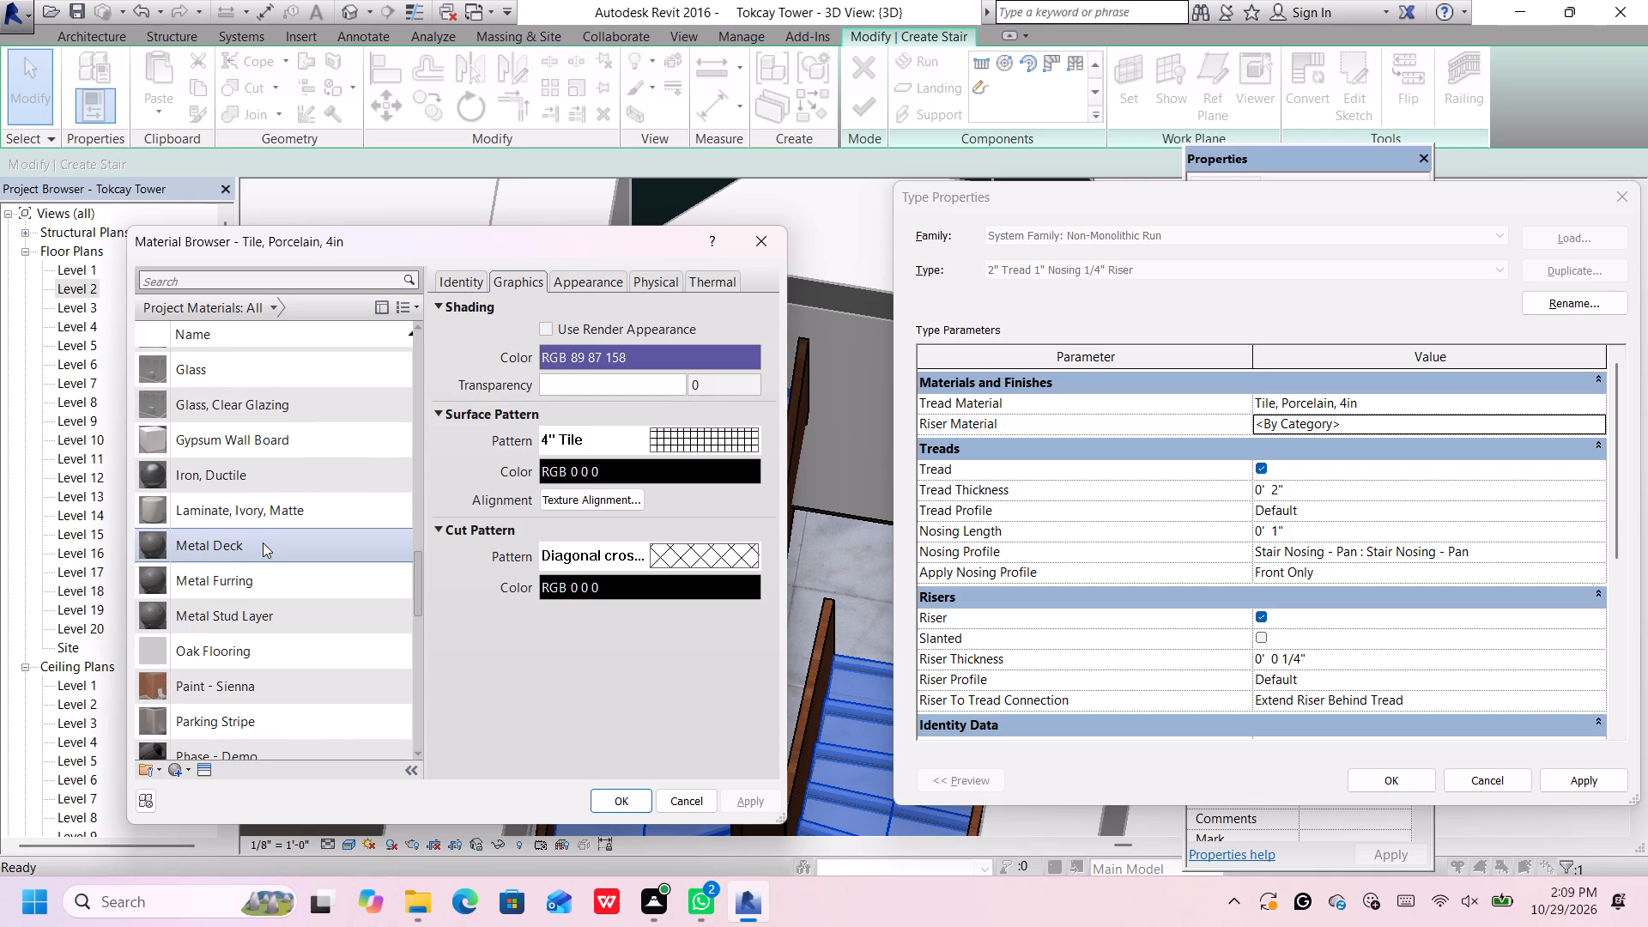
pyautogui.scroll(-5, 263, 549)
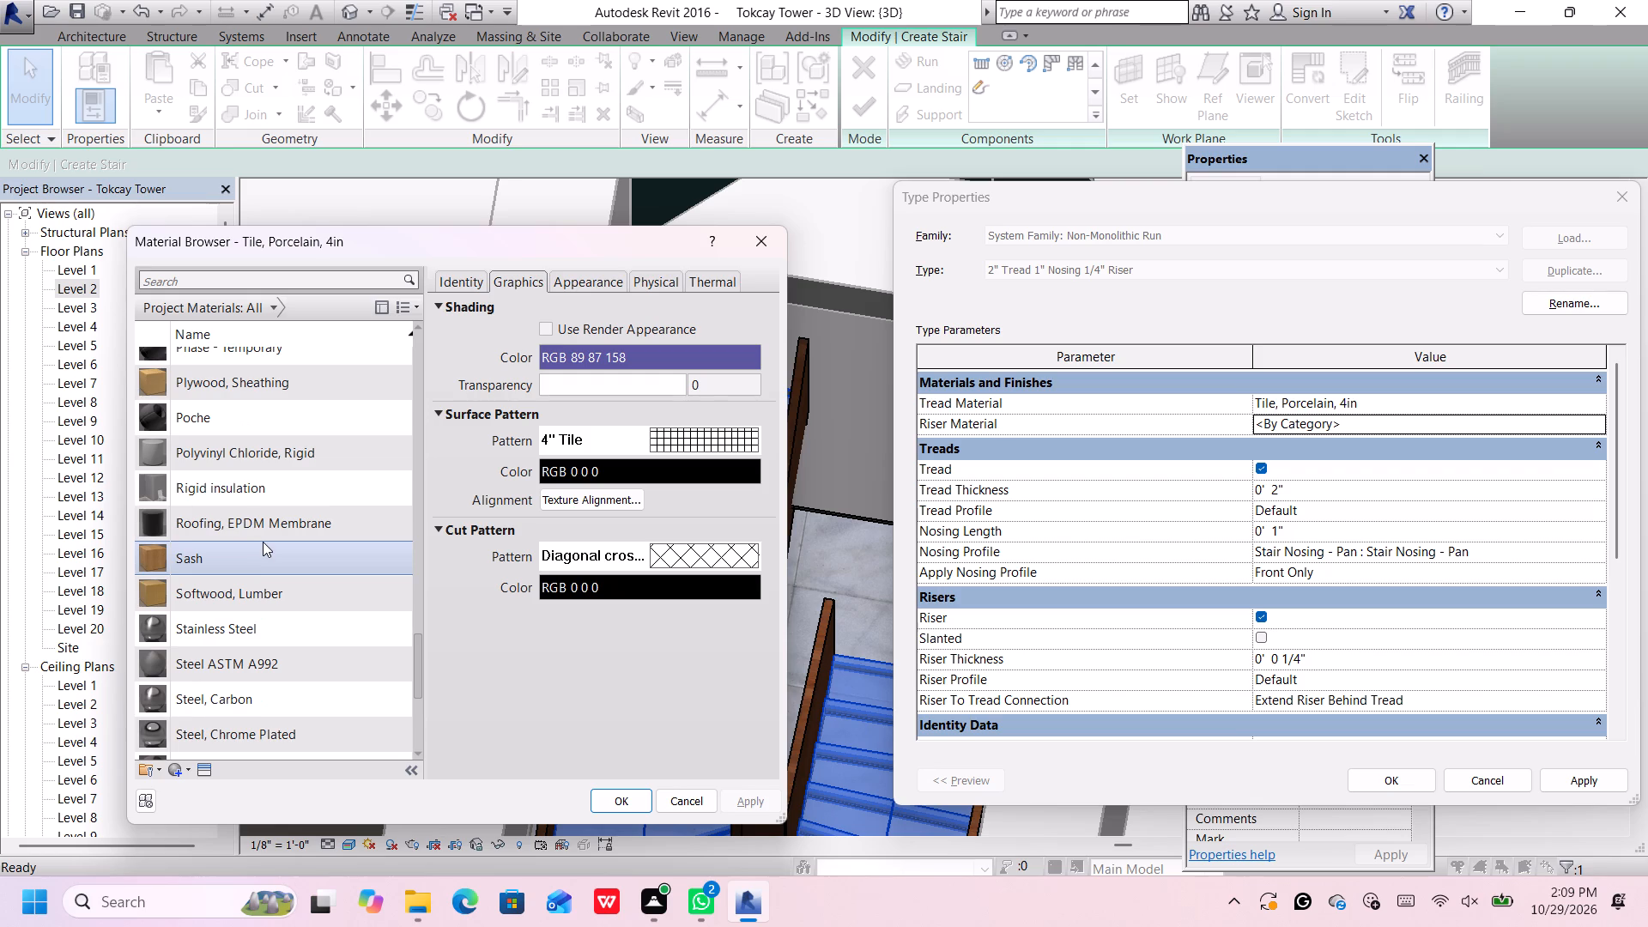
pyautogui.scroll(-6, 263, 542)
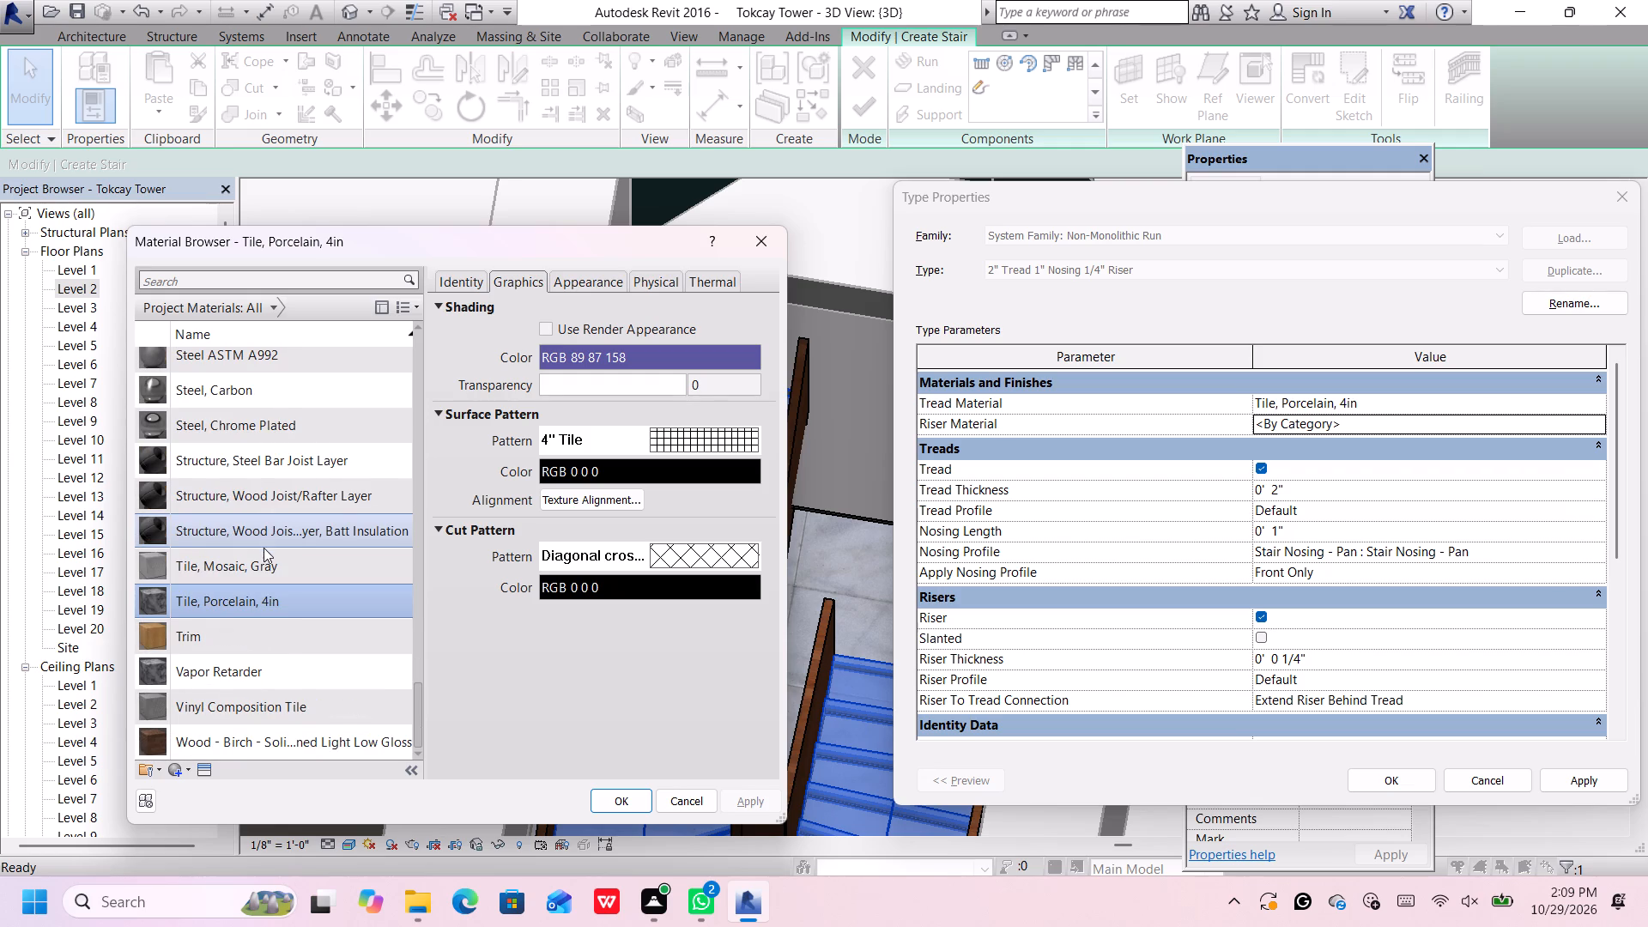
pyautogui.click(294, 668)
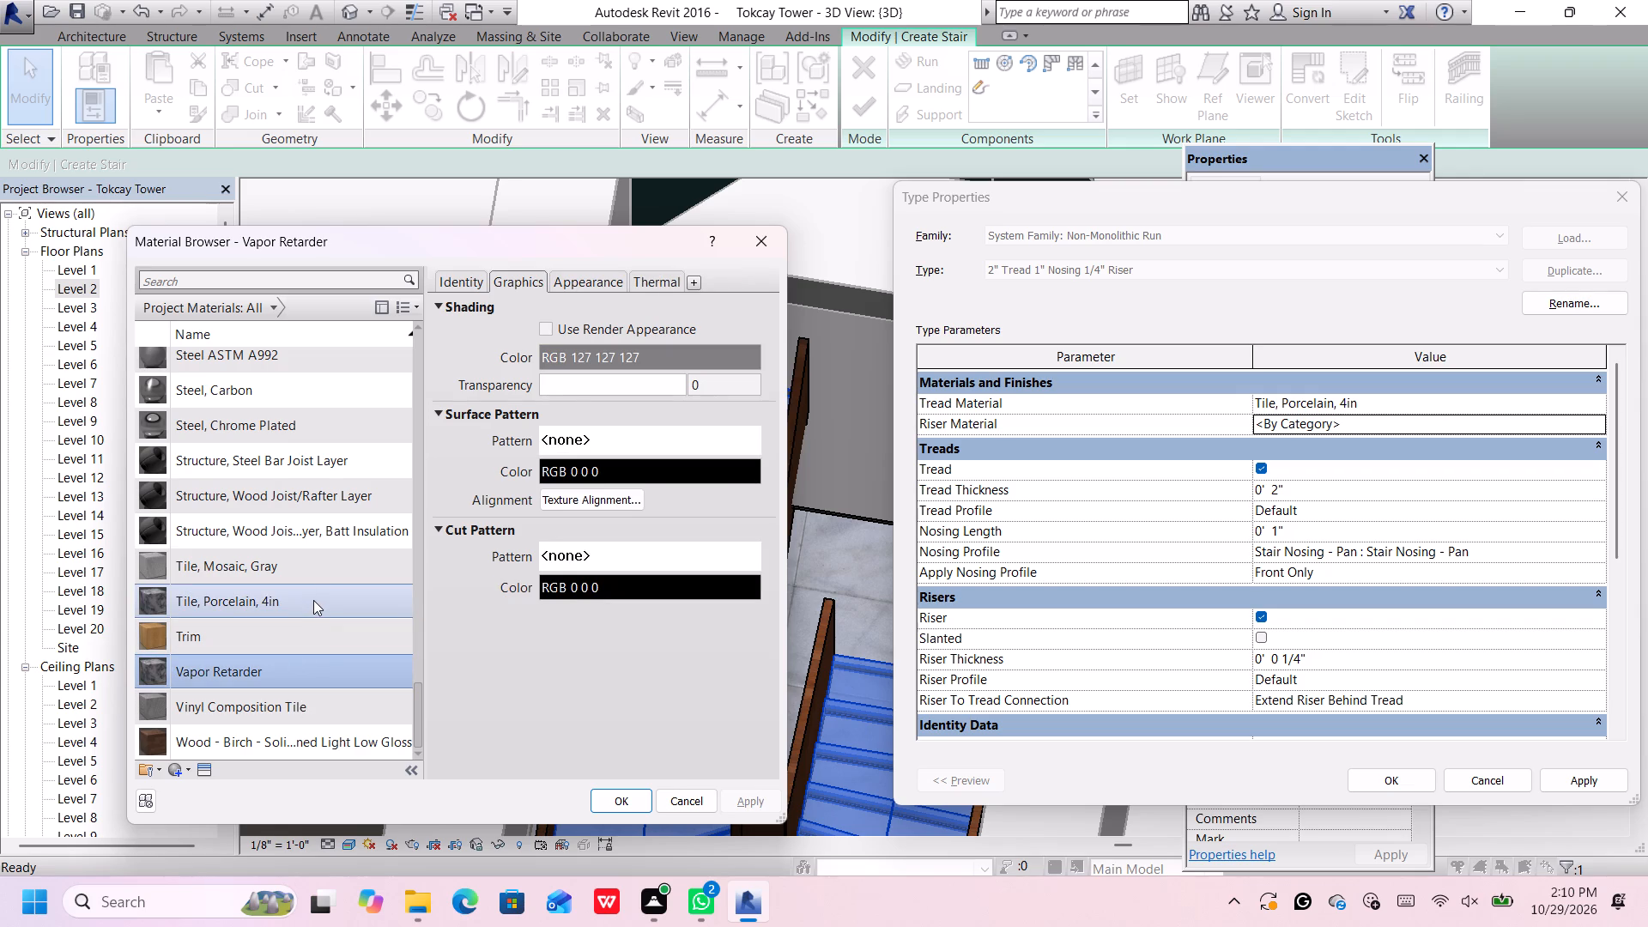
pyautogui.click(619, 799)
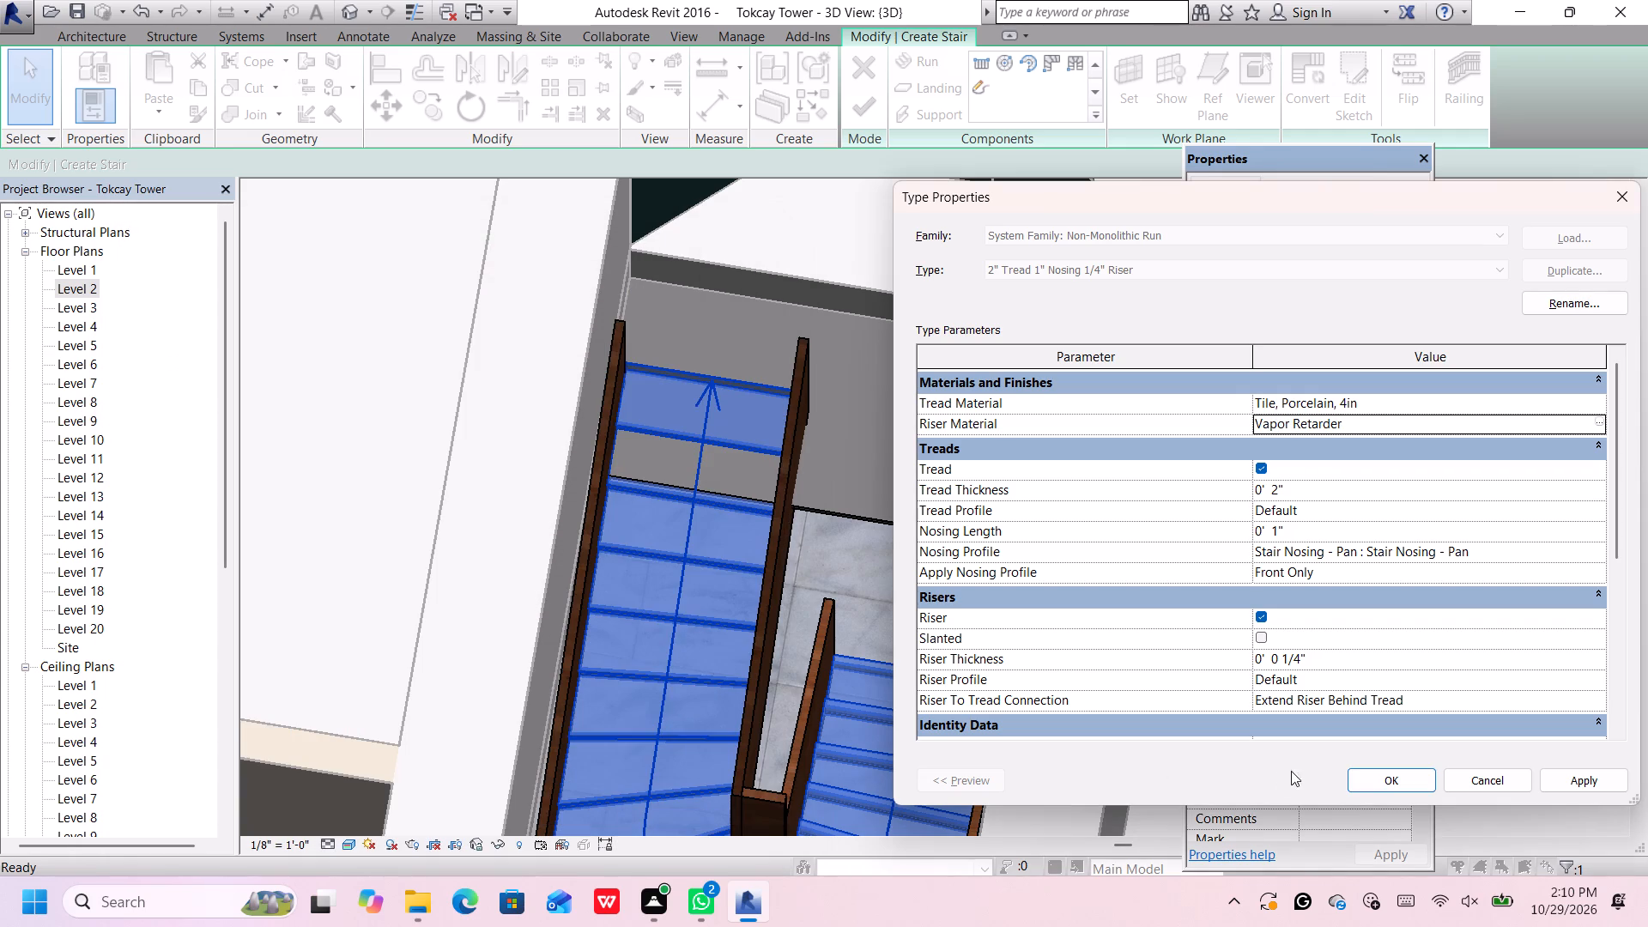
pyautogui.click(1374, 779)
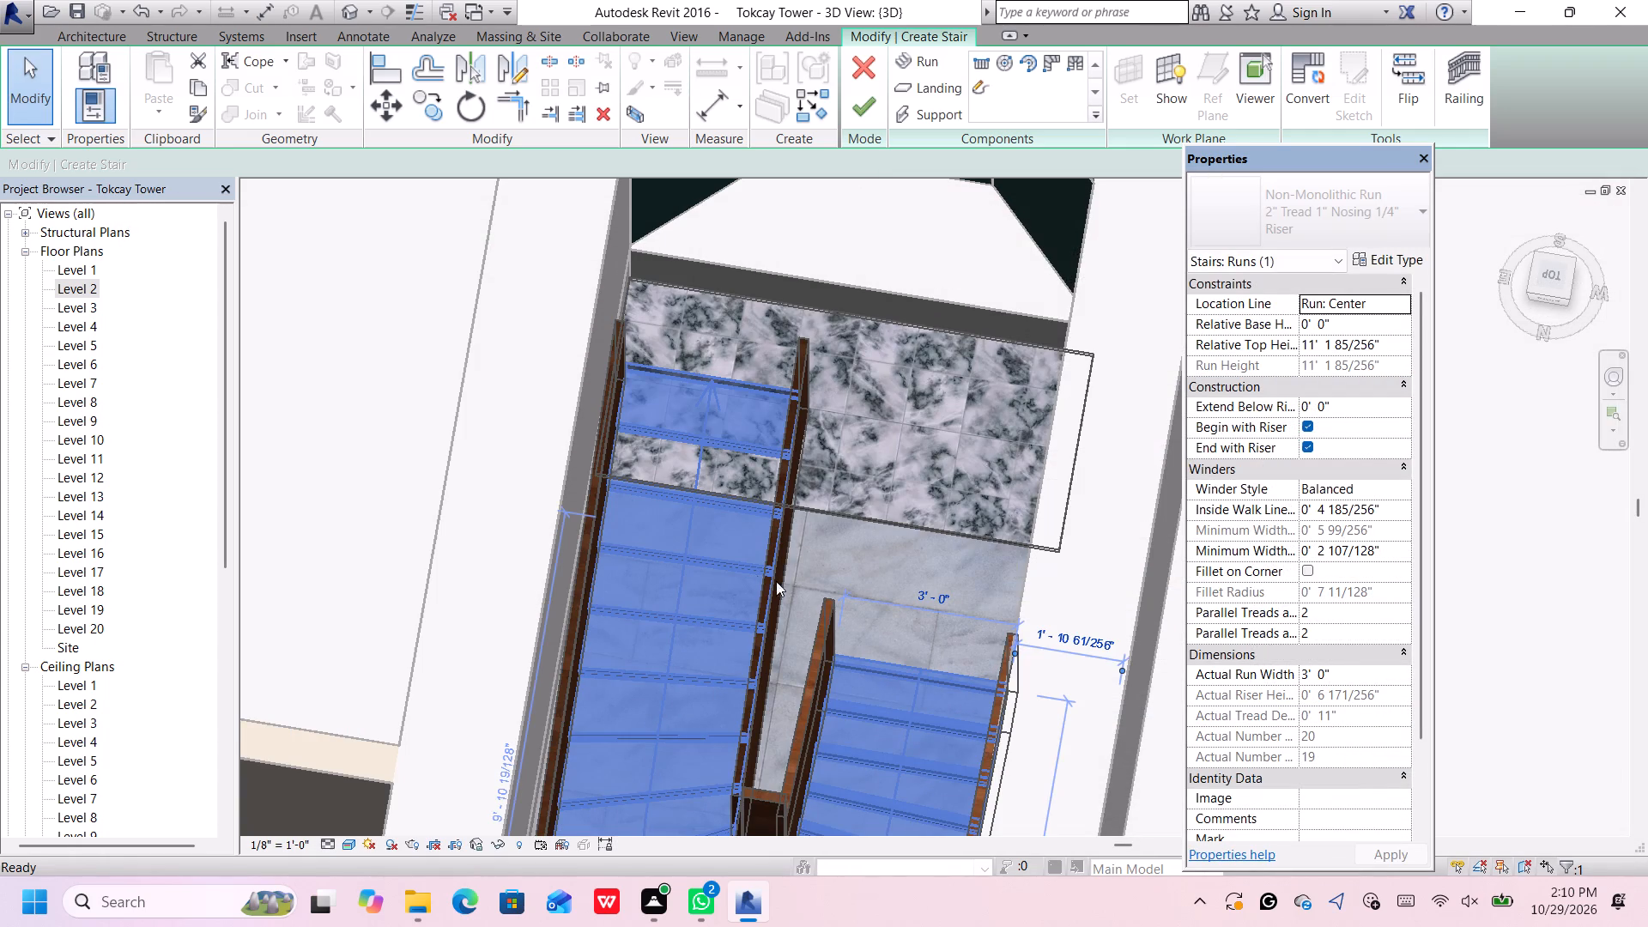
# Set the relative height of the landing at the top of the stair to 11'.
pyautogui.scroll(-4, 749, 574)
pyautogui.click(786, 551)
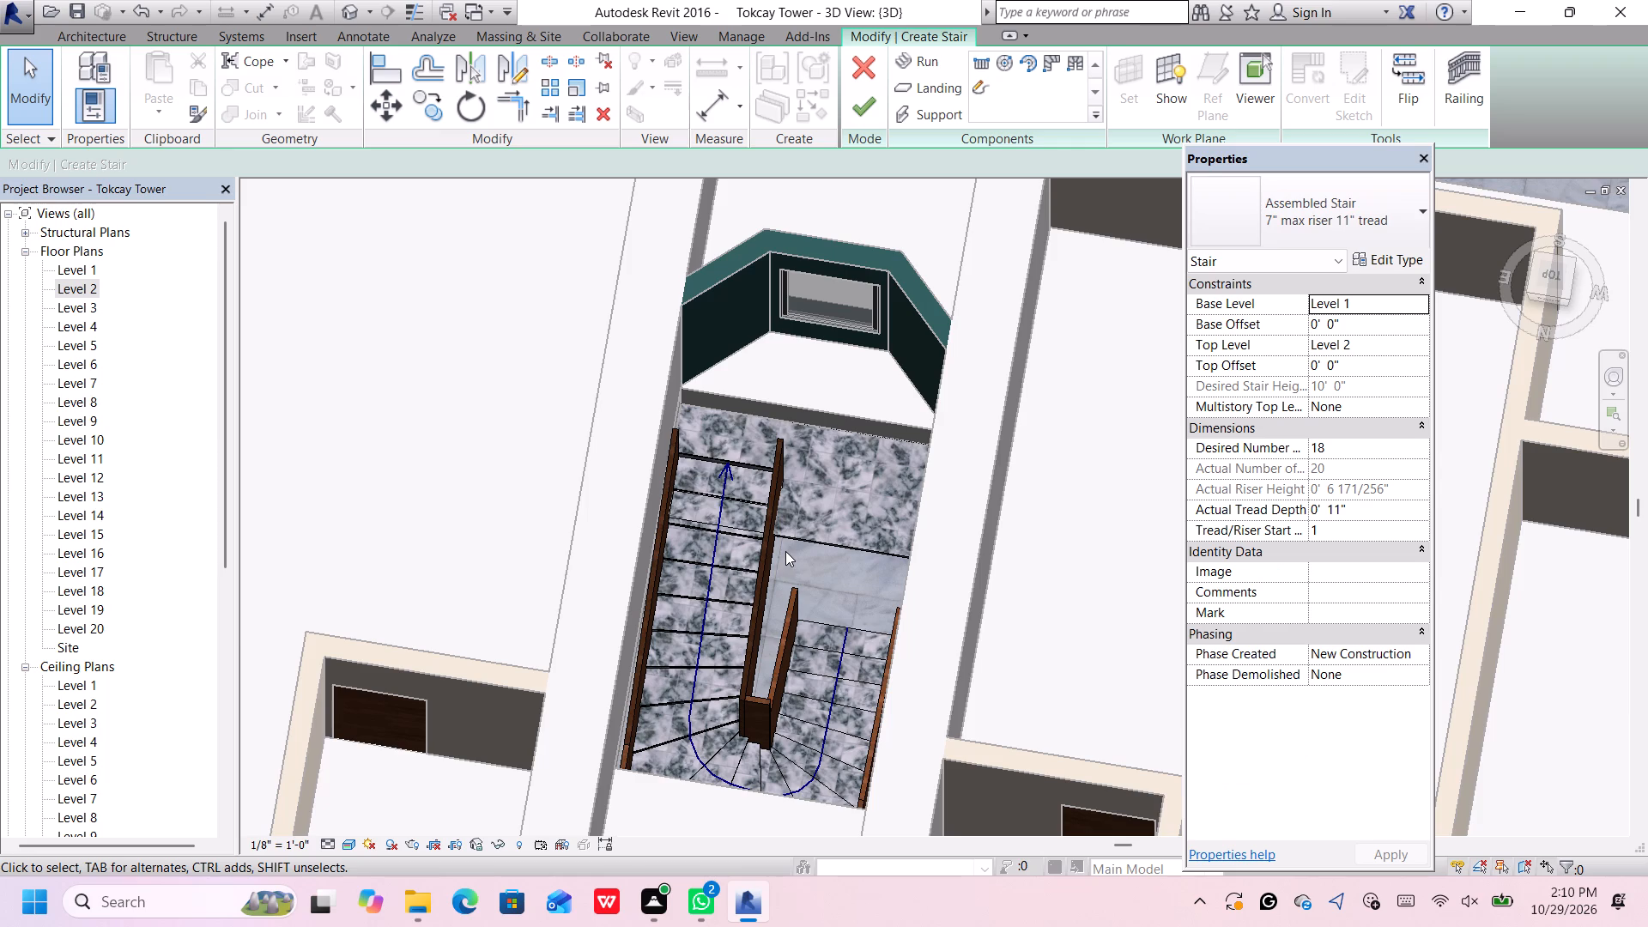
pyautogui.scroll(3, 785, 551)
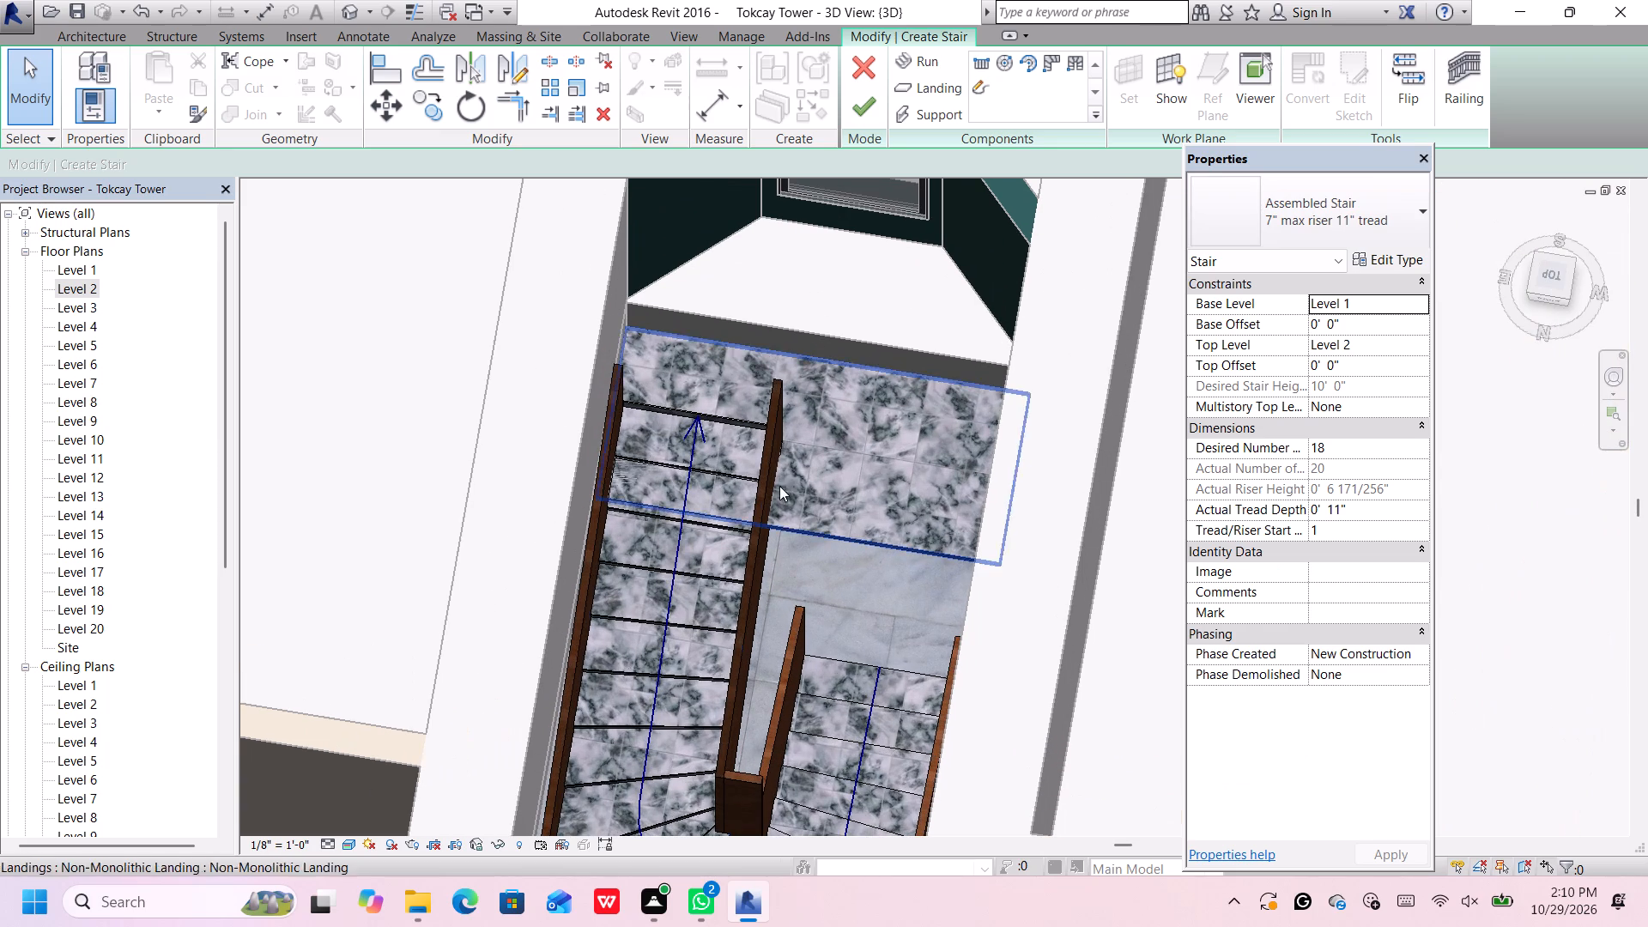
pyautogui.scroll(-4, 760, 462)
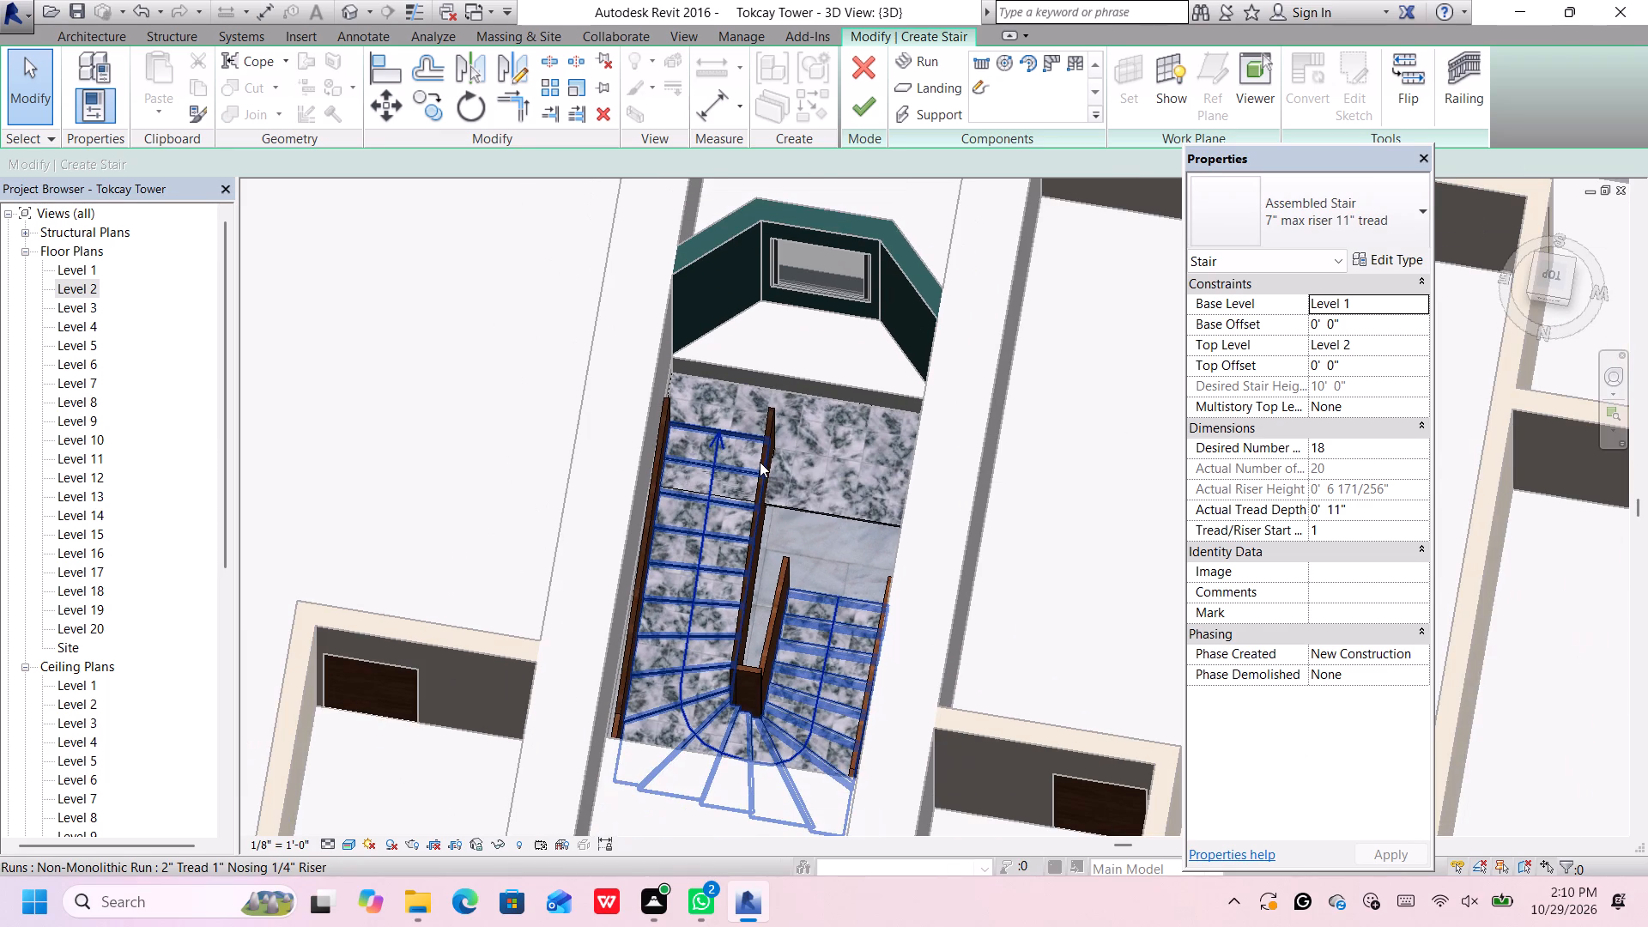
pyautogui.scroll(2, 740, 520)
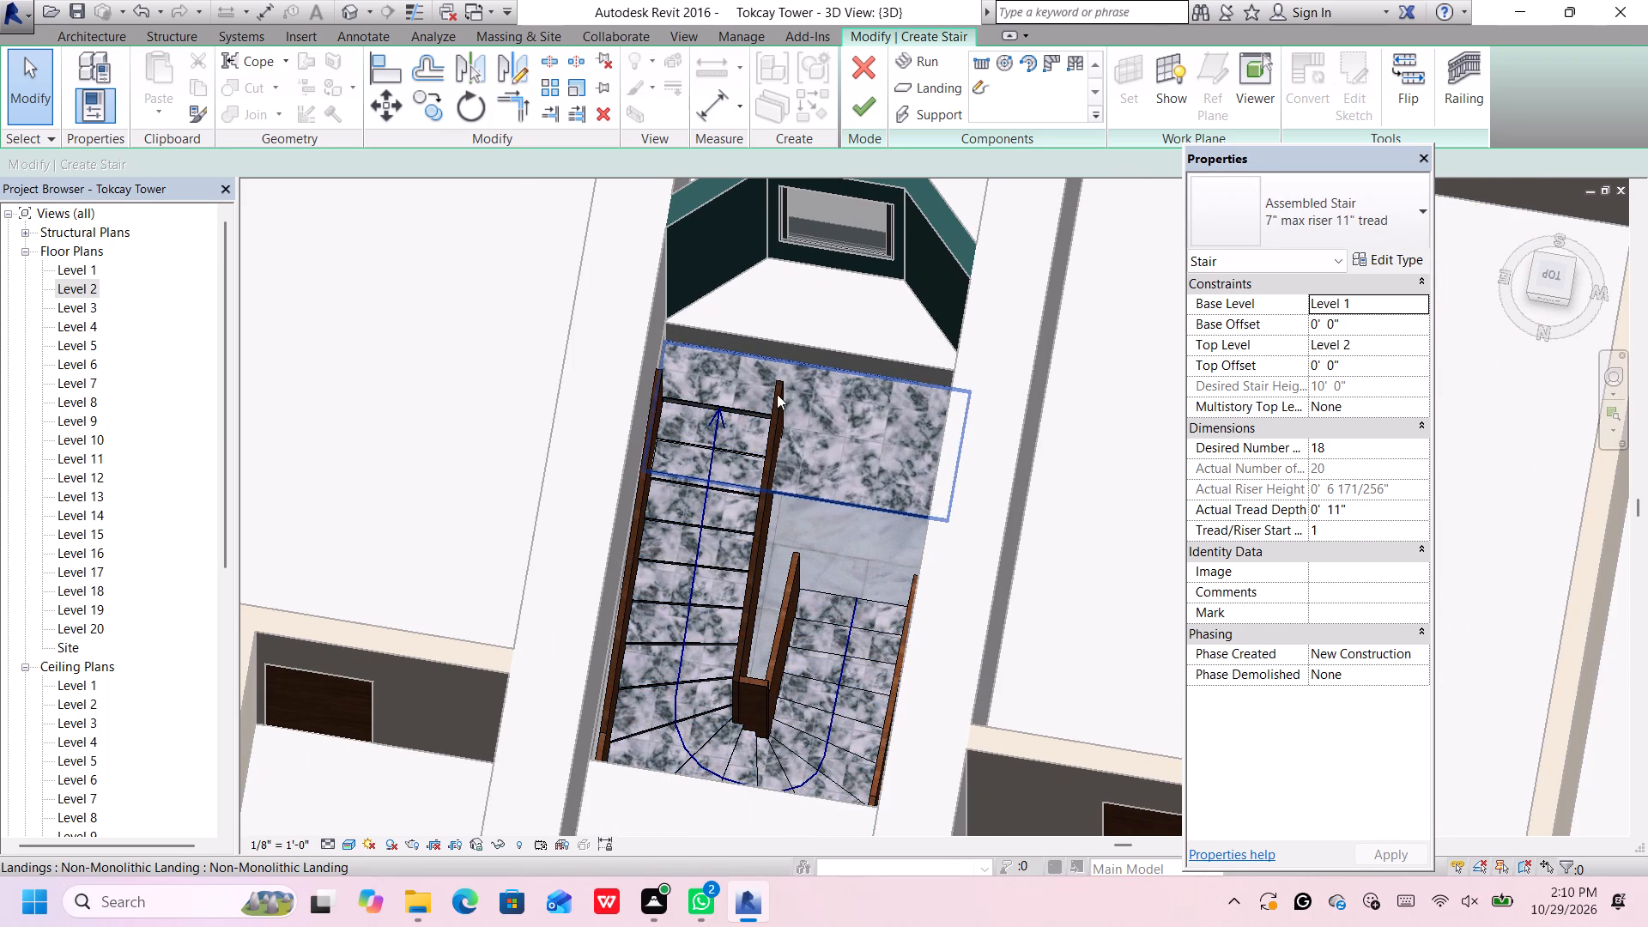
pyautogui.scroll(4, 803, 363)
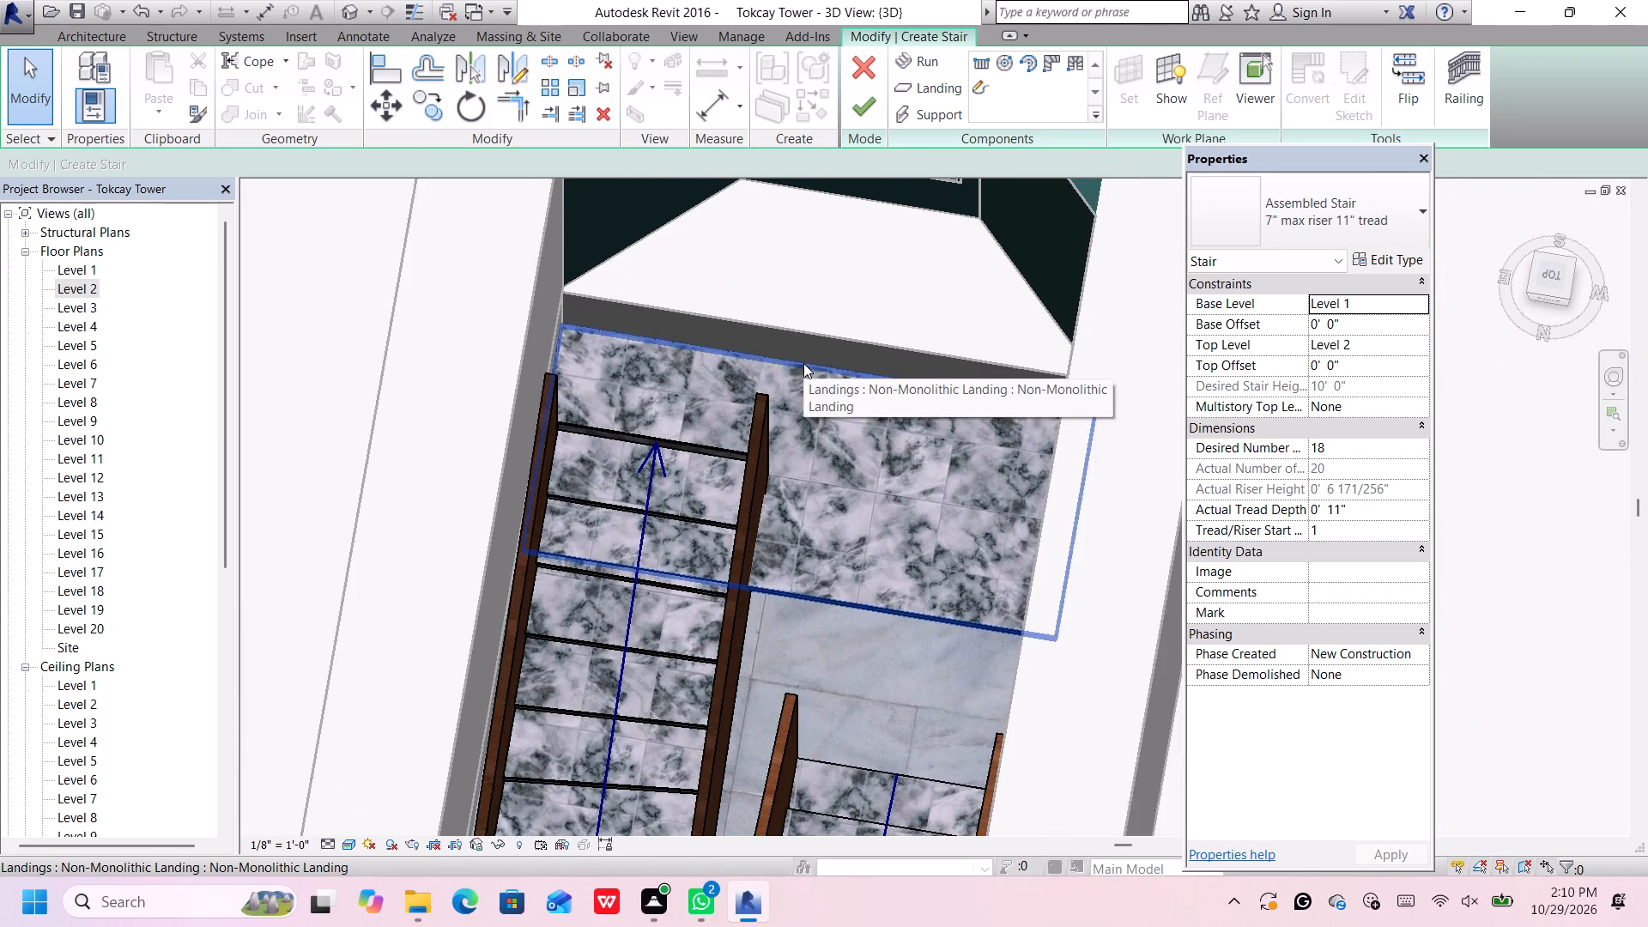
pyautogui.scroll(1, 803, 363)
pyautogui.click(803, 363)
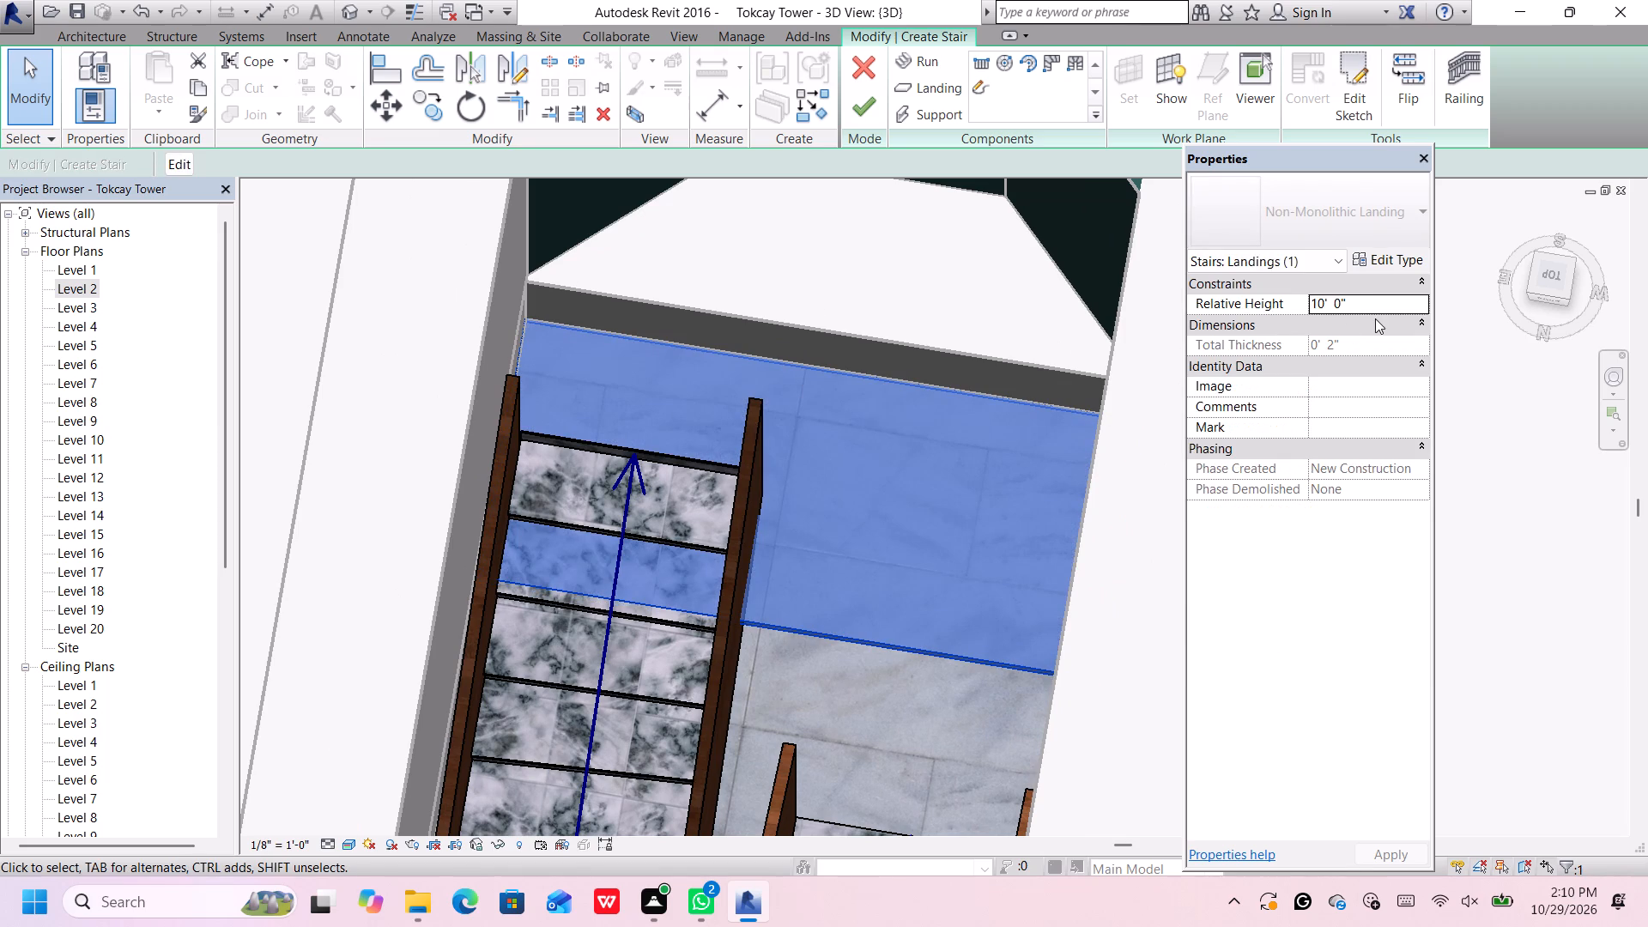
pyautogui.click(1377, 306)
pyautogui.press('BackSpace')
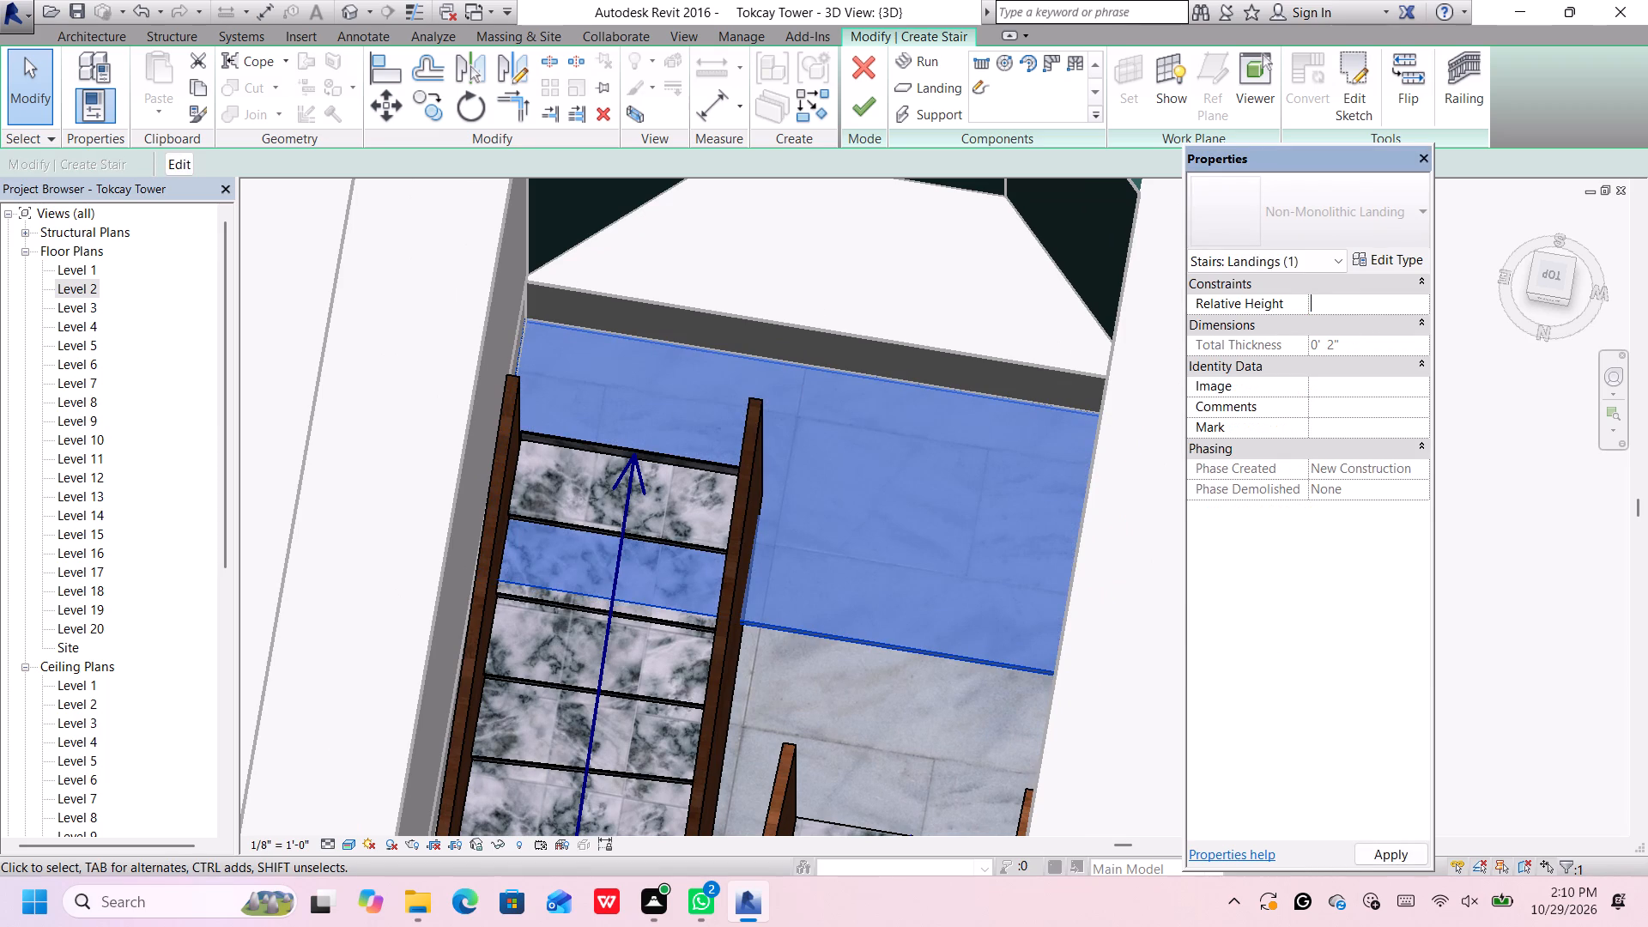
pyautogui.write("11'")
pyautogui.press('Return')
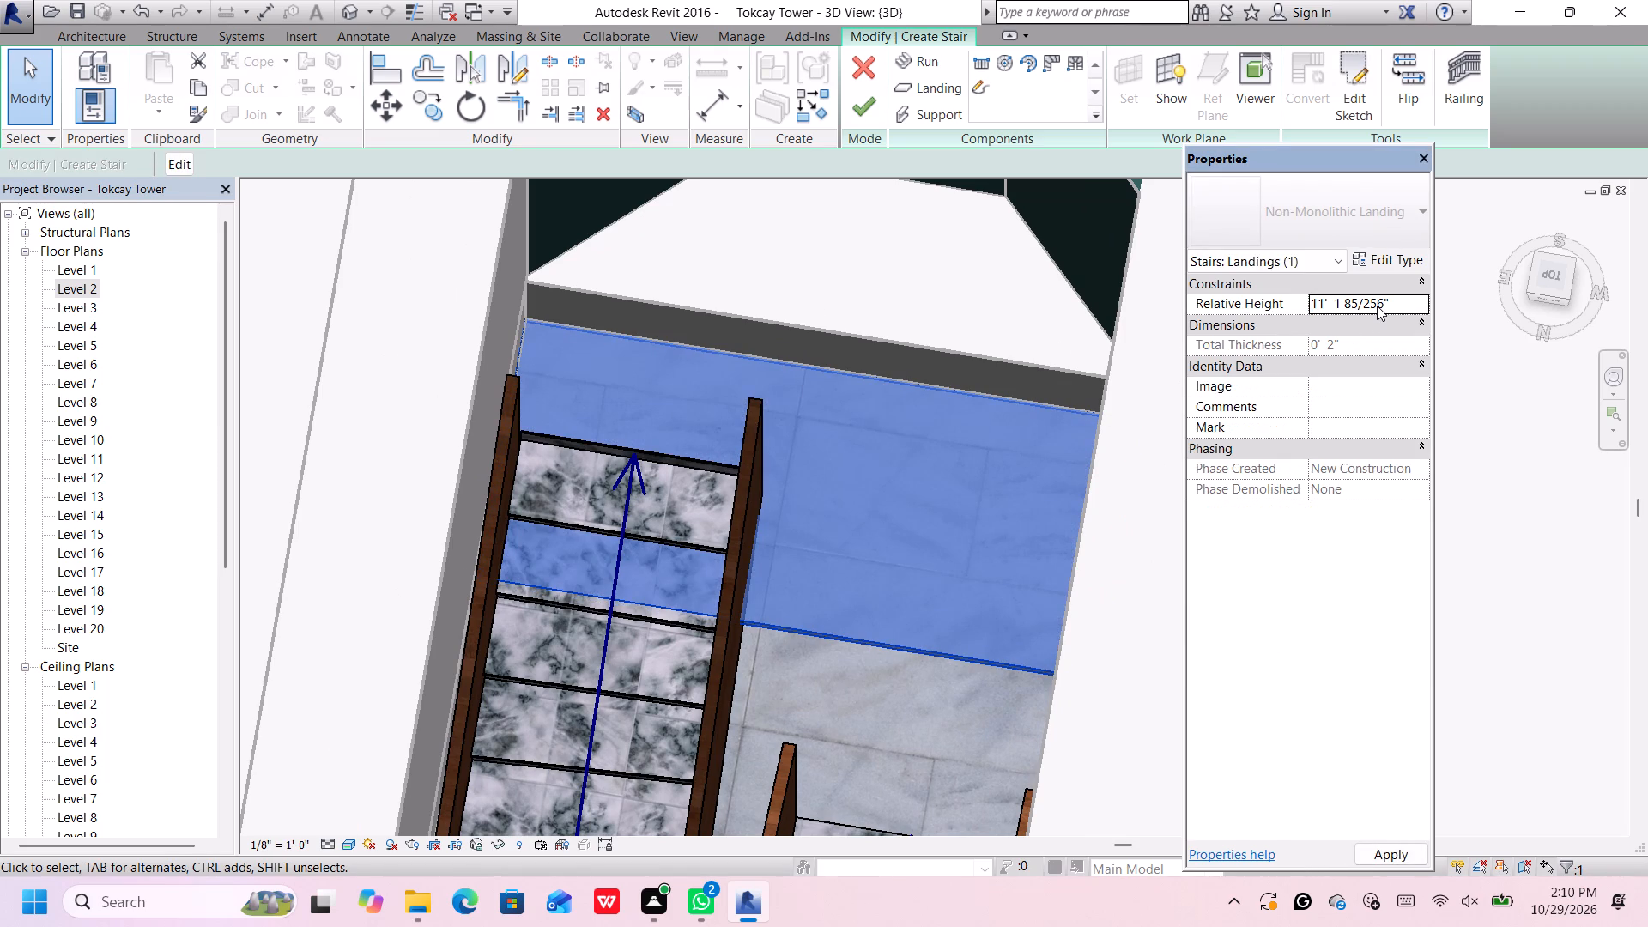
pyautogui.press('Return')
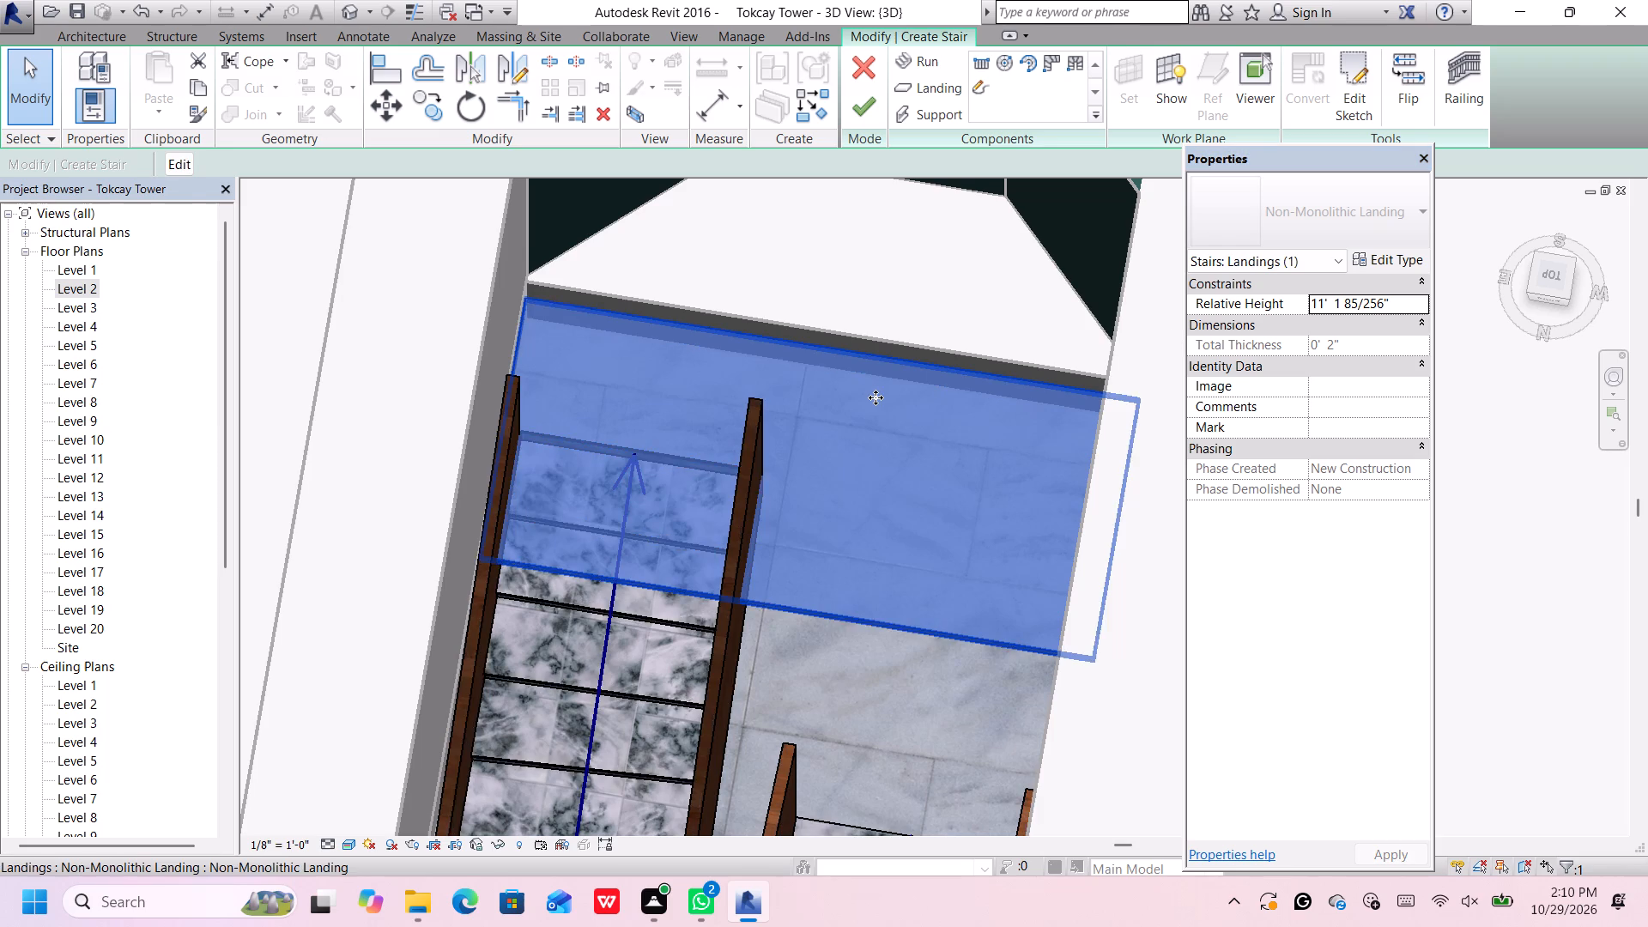
# Set the top landing's relative height to 12' and deselect the landing.
pyautogui.scroll(-2, 875, 397)
pyautogui.click(1415, 298)
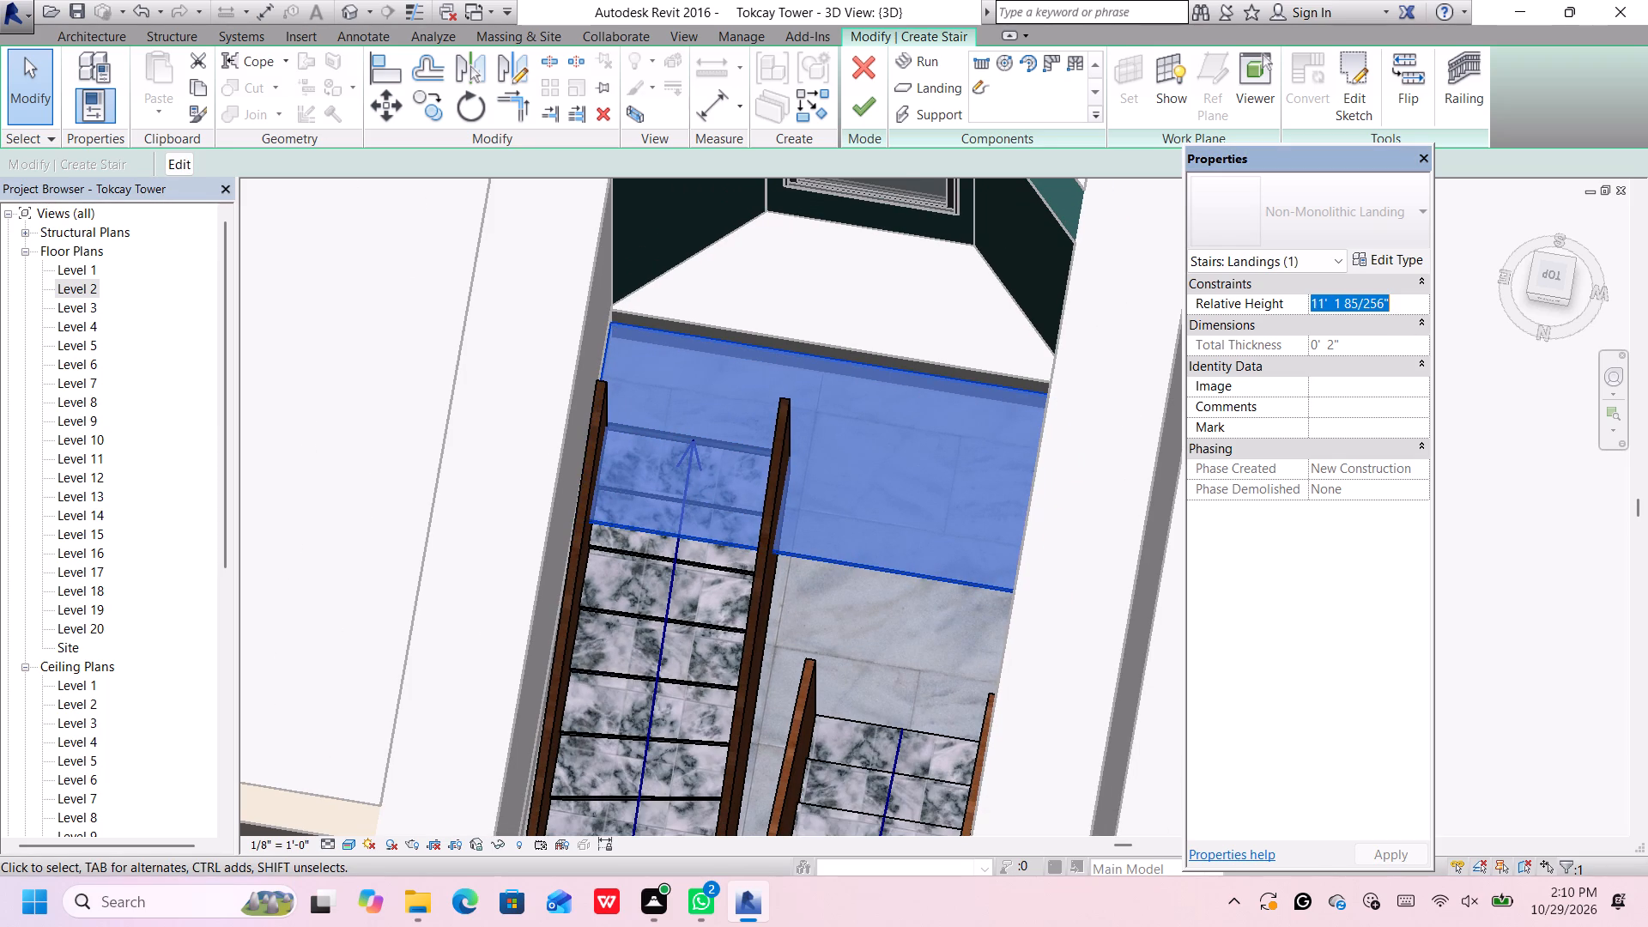
pyautogui.press('BackSpace')
pyautogui.write("12'")
pyautogui.press('Return')
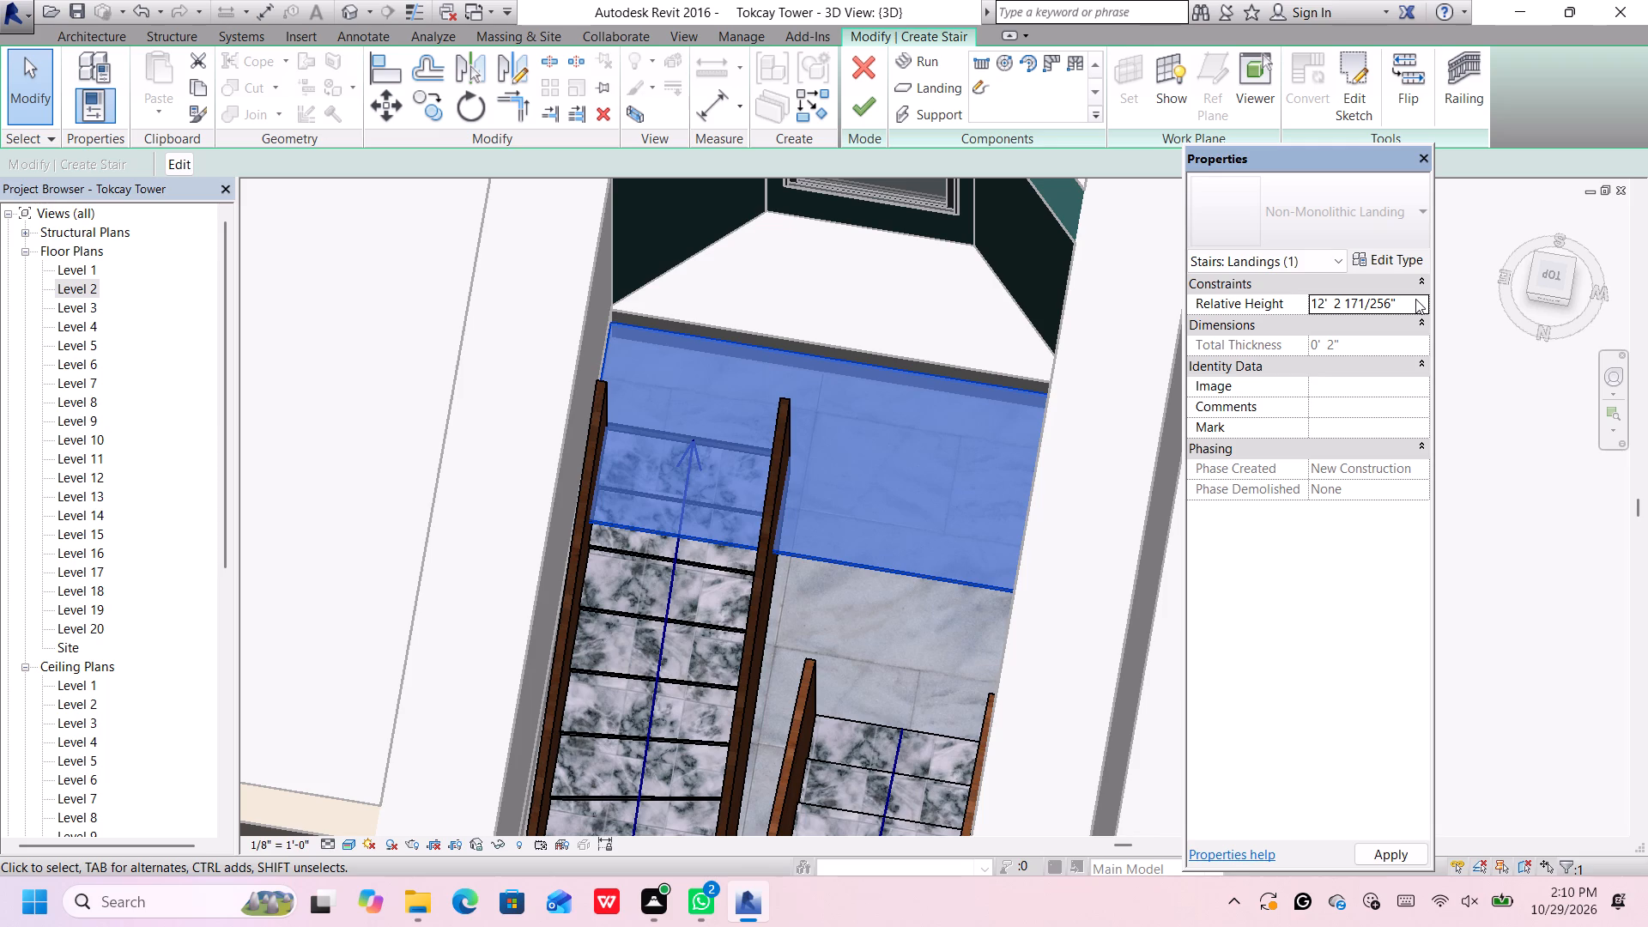
pyautogui.press('Return')
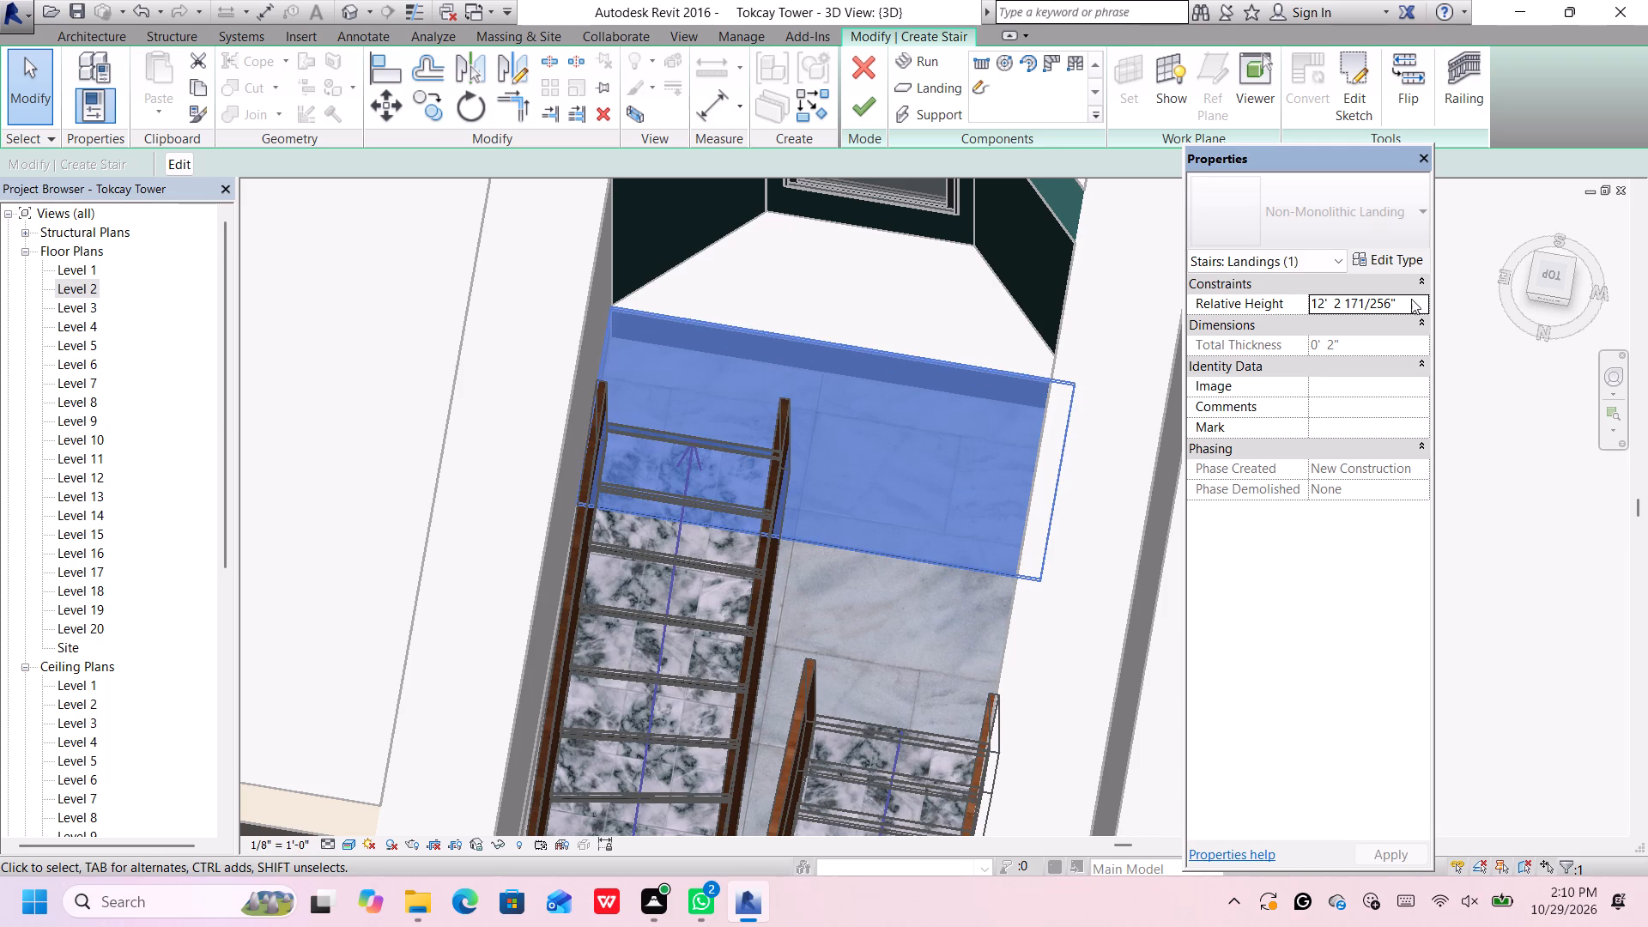
pyautogui.click(821, 622)
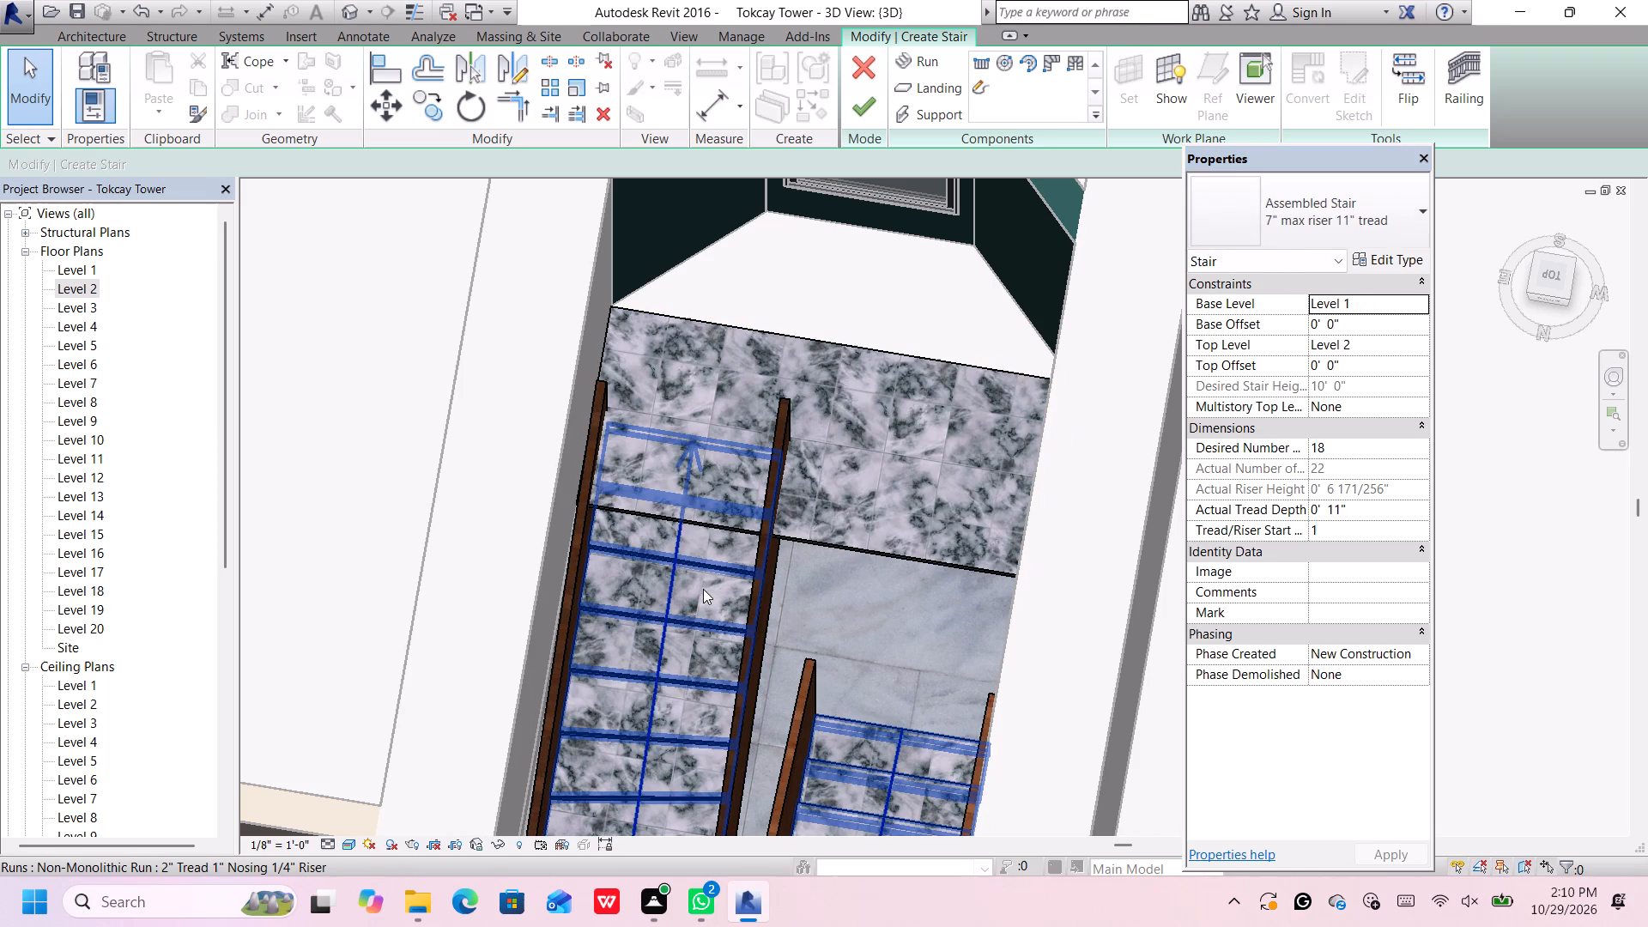
# Set the winder run's relative top height to 12'.
pyautogui.click(703, 589)
pyautogui.click(1408, 347)
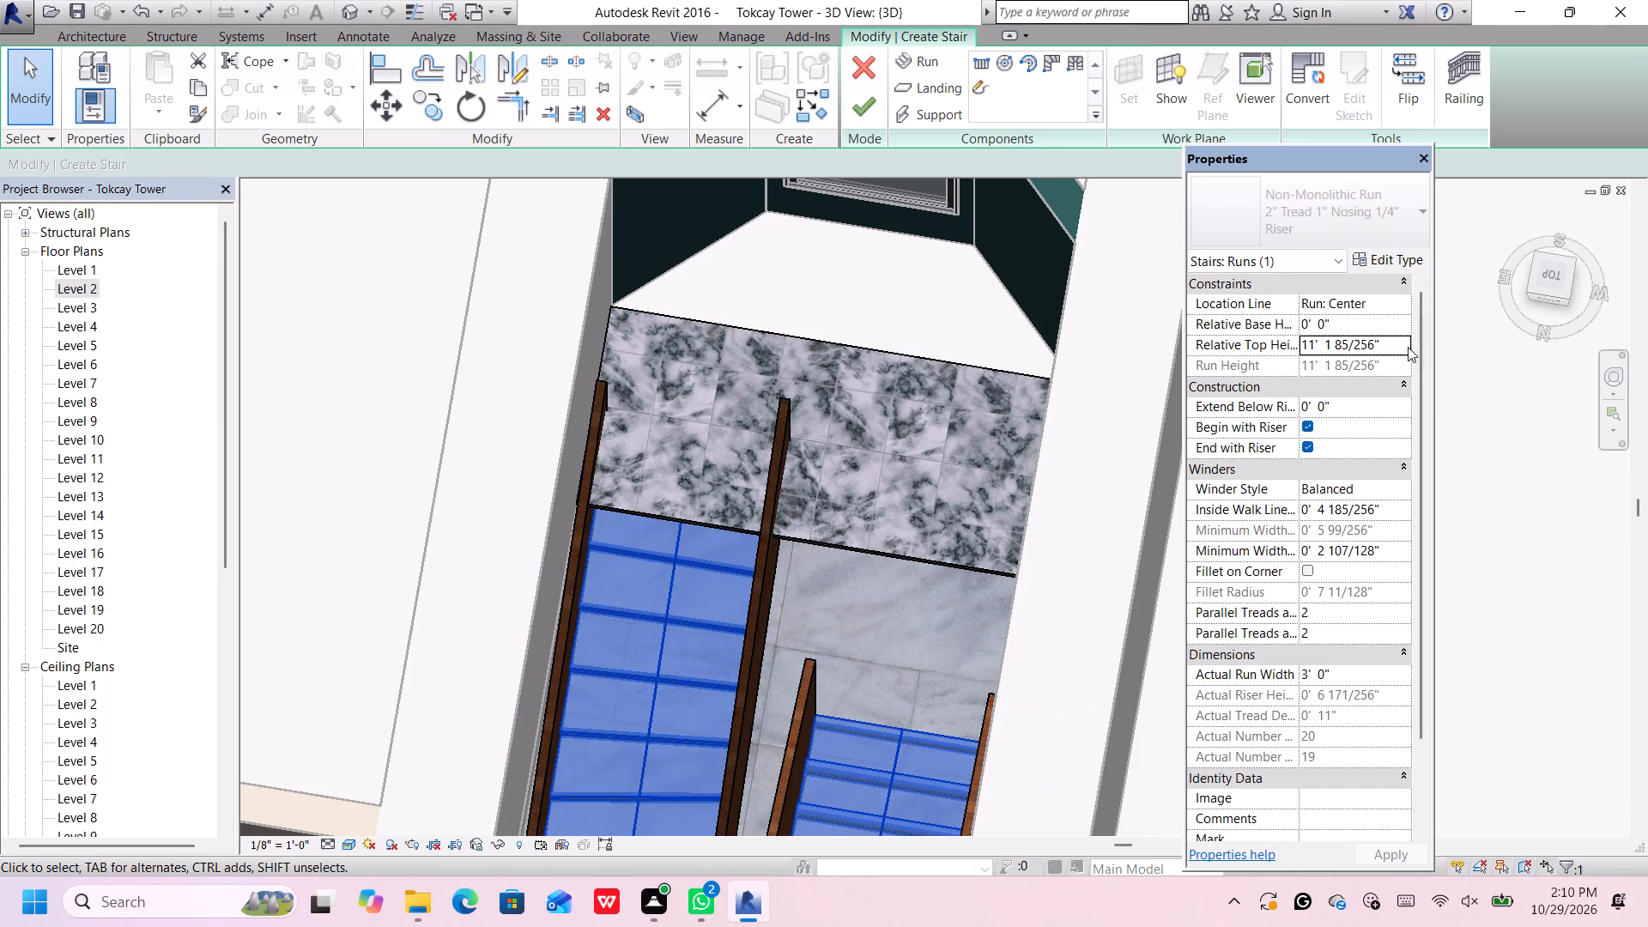
pyautogui.press('BackSpace')
pyautogui.write("12'")
pyautogui.press('Return')
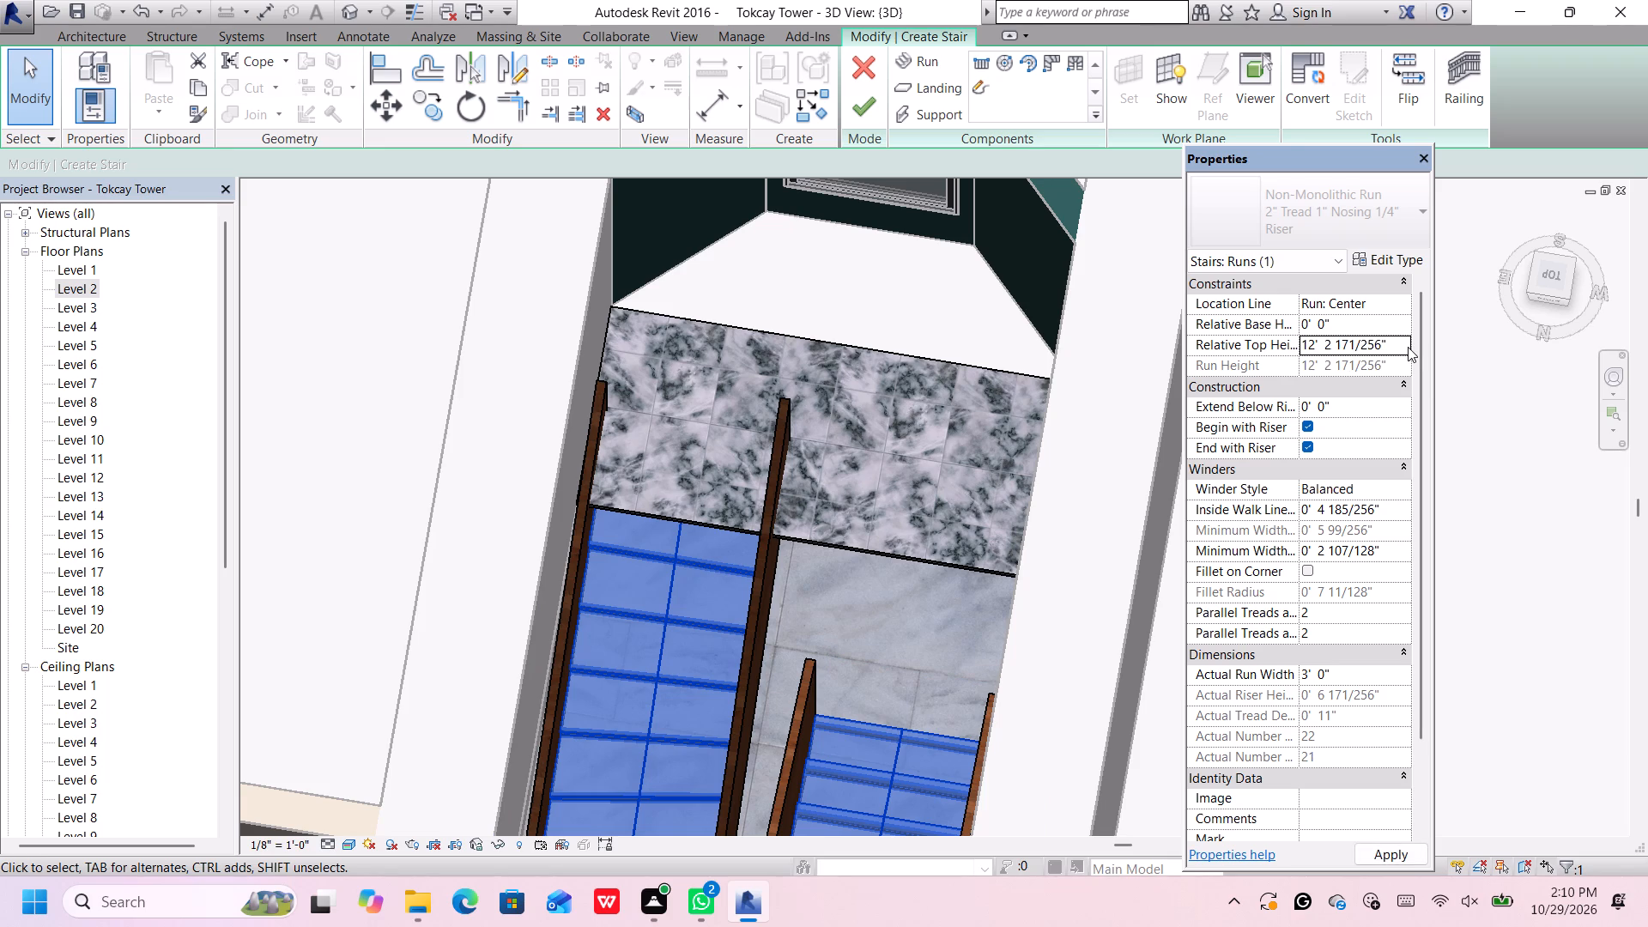
pyautogui.press('Return')
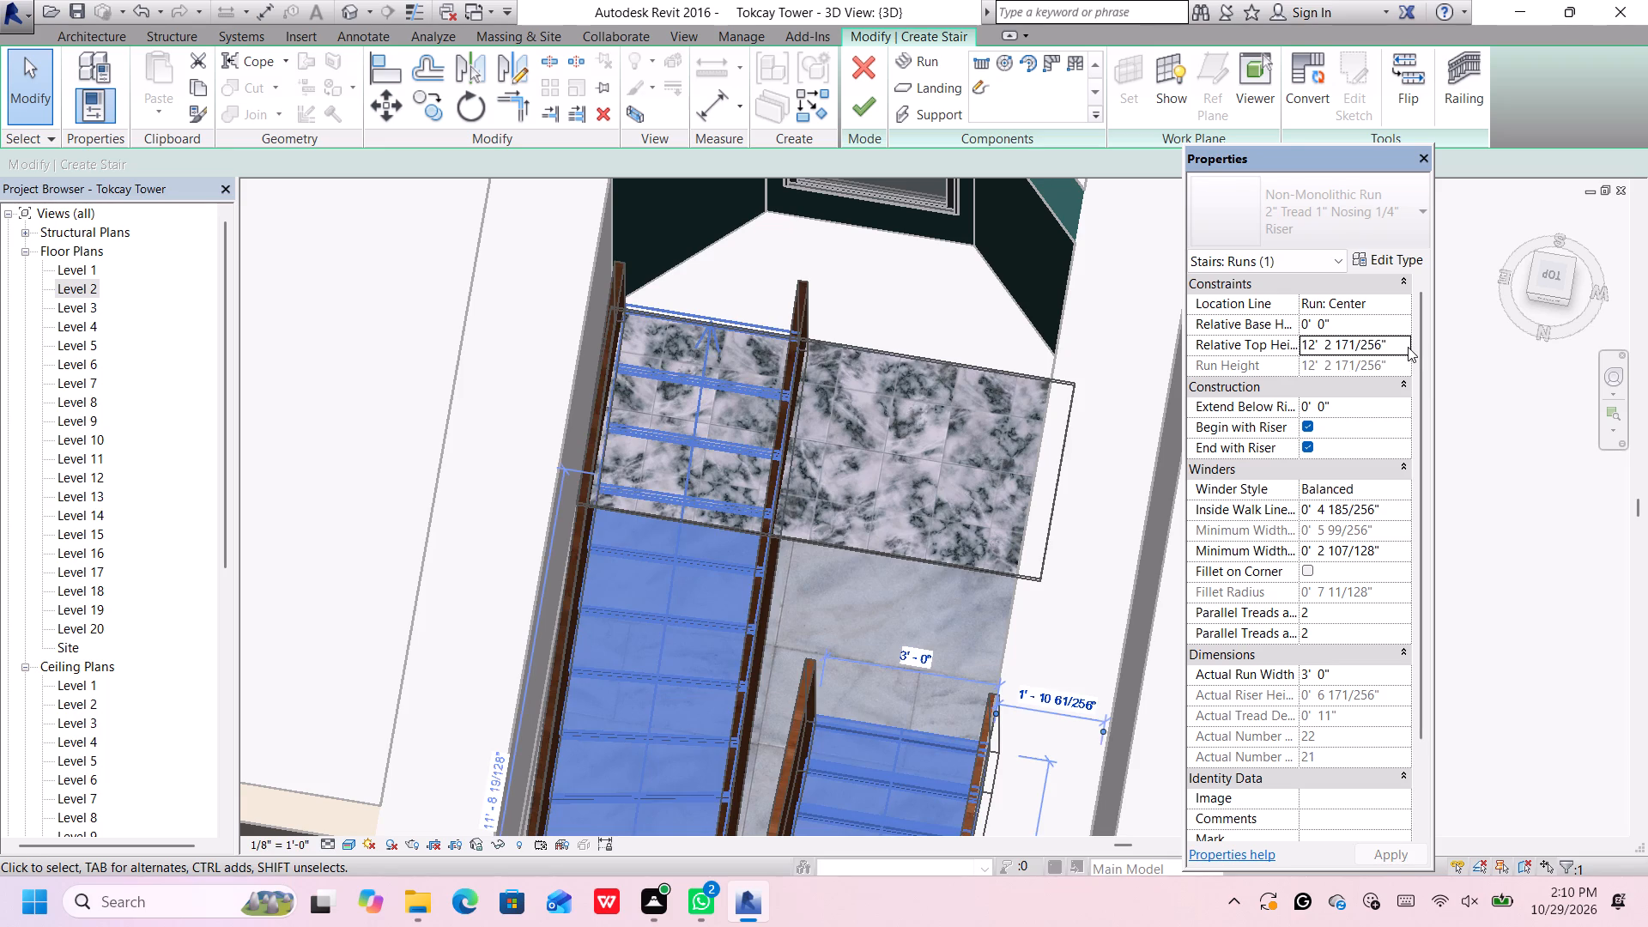
# Move the winder run back from the top landing to reduce the overlap between its upper end and the landing.
pyautogui.scroll(-3, 703, 389)
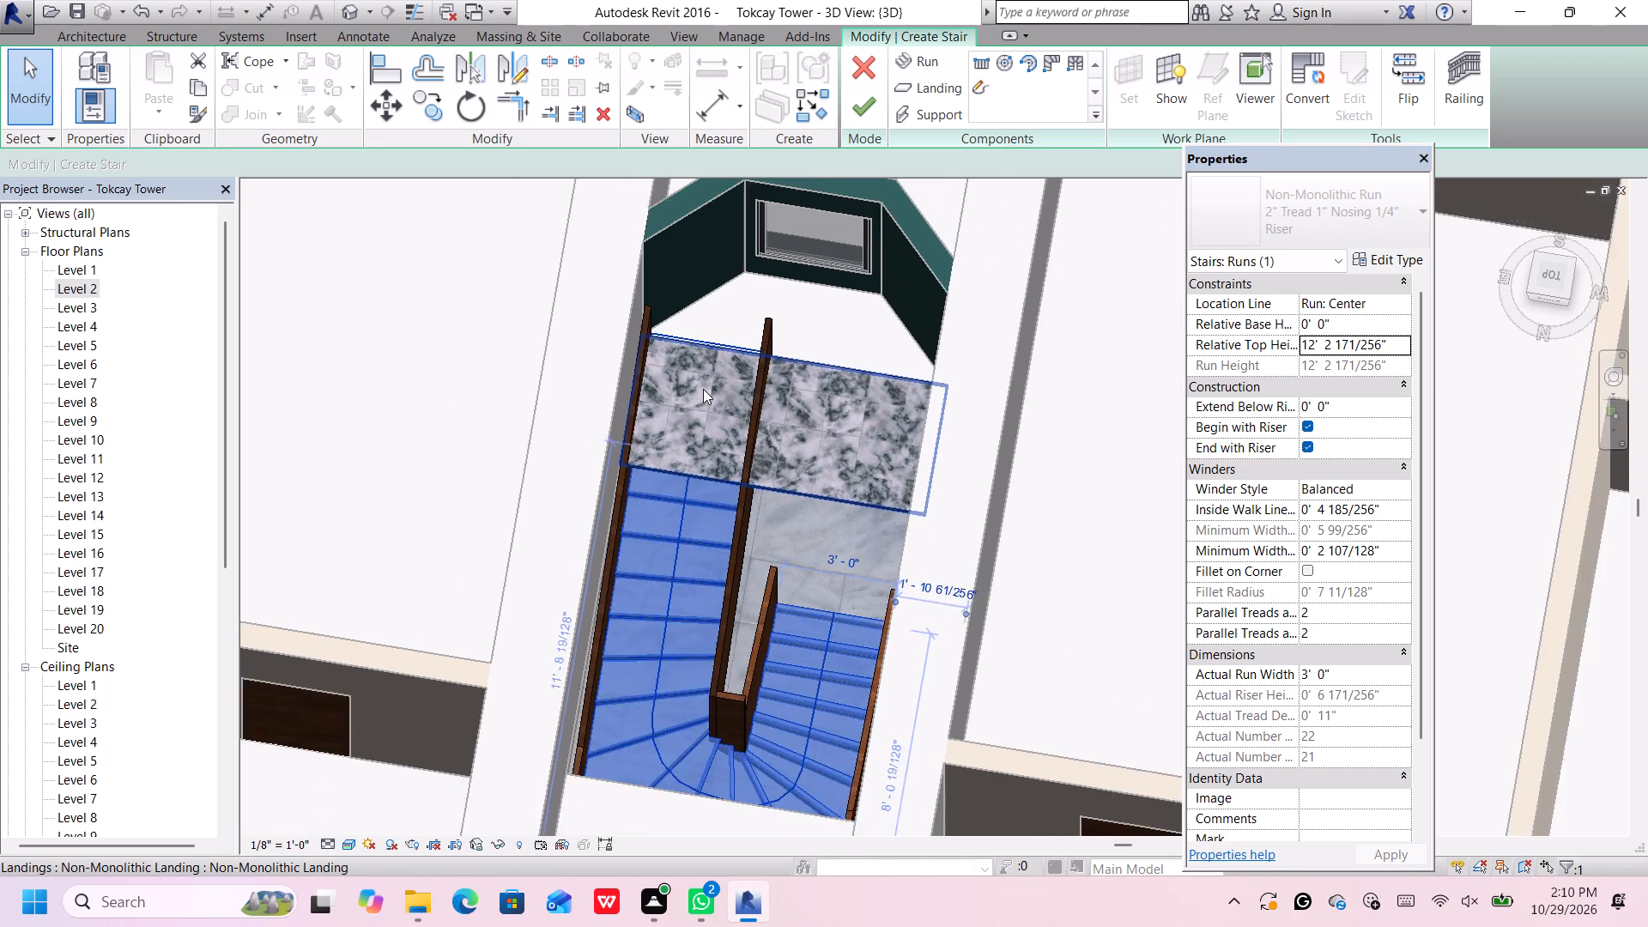
pyautogui.scroll(-1, 703, 389)
pyautogui.scroll(1, 716, 543)
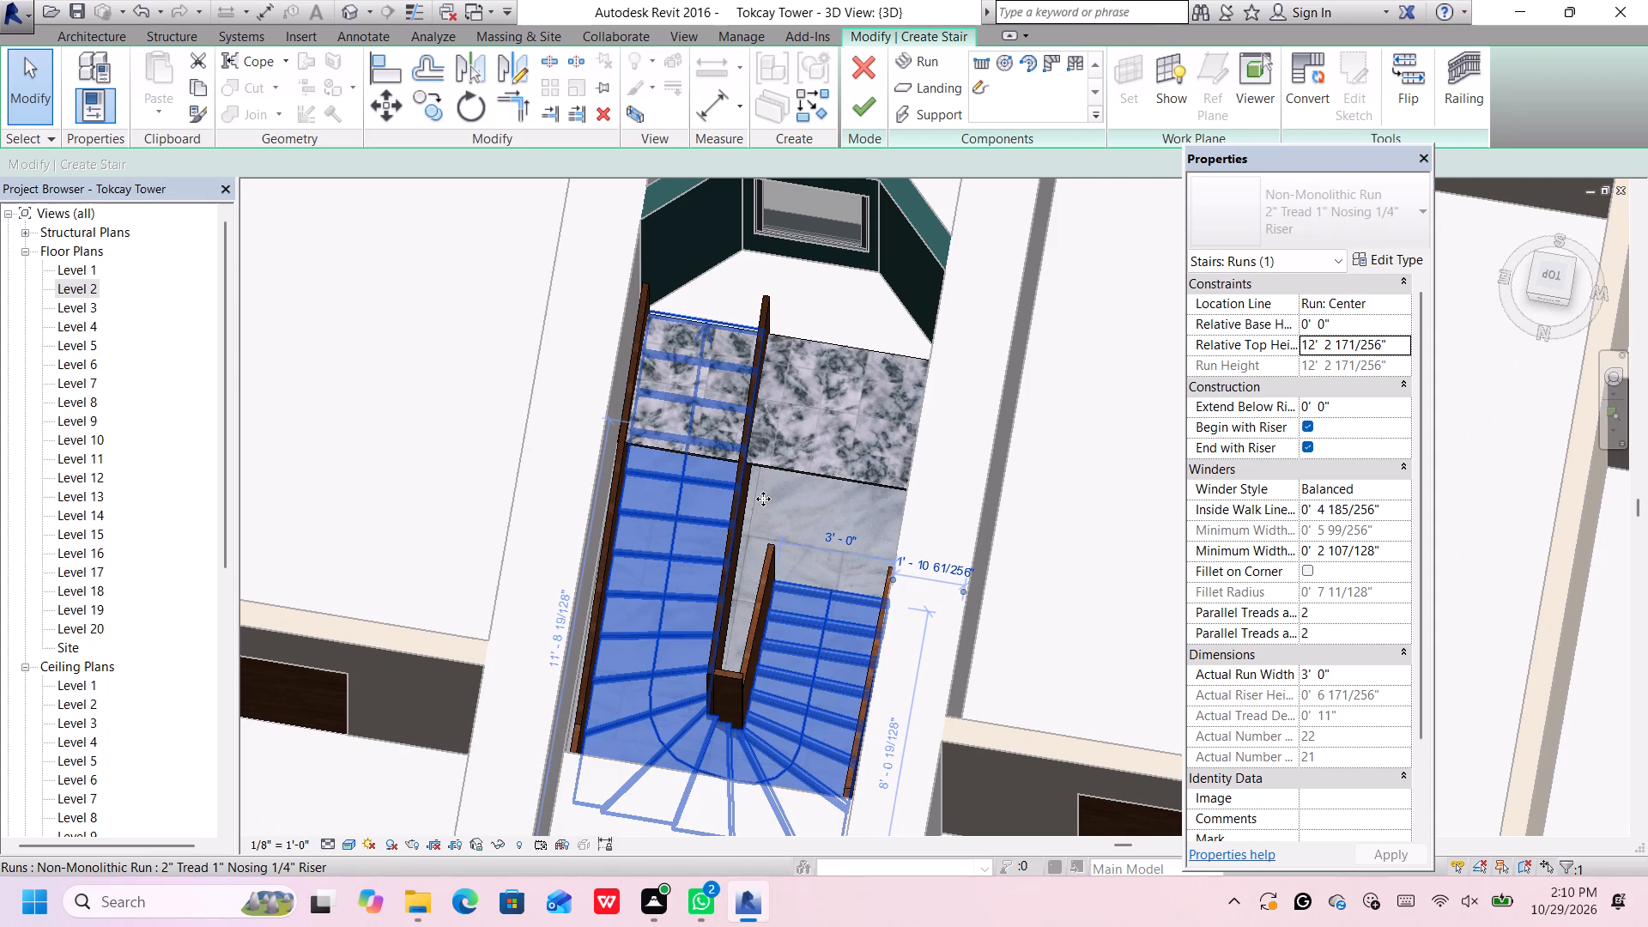
pyautogui.middleClick(762, 498)
pyautogui.click(762, 496)
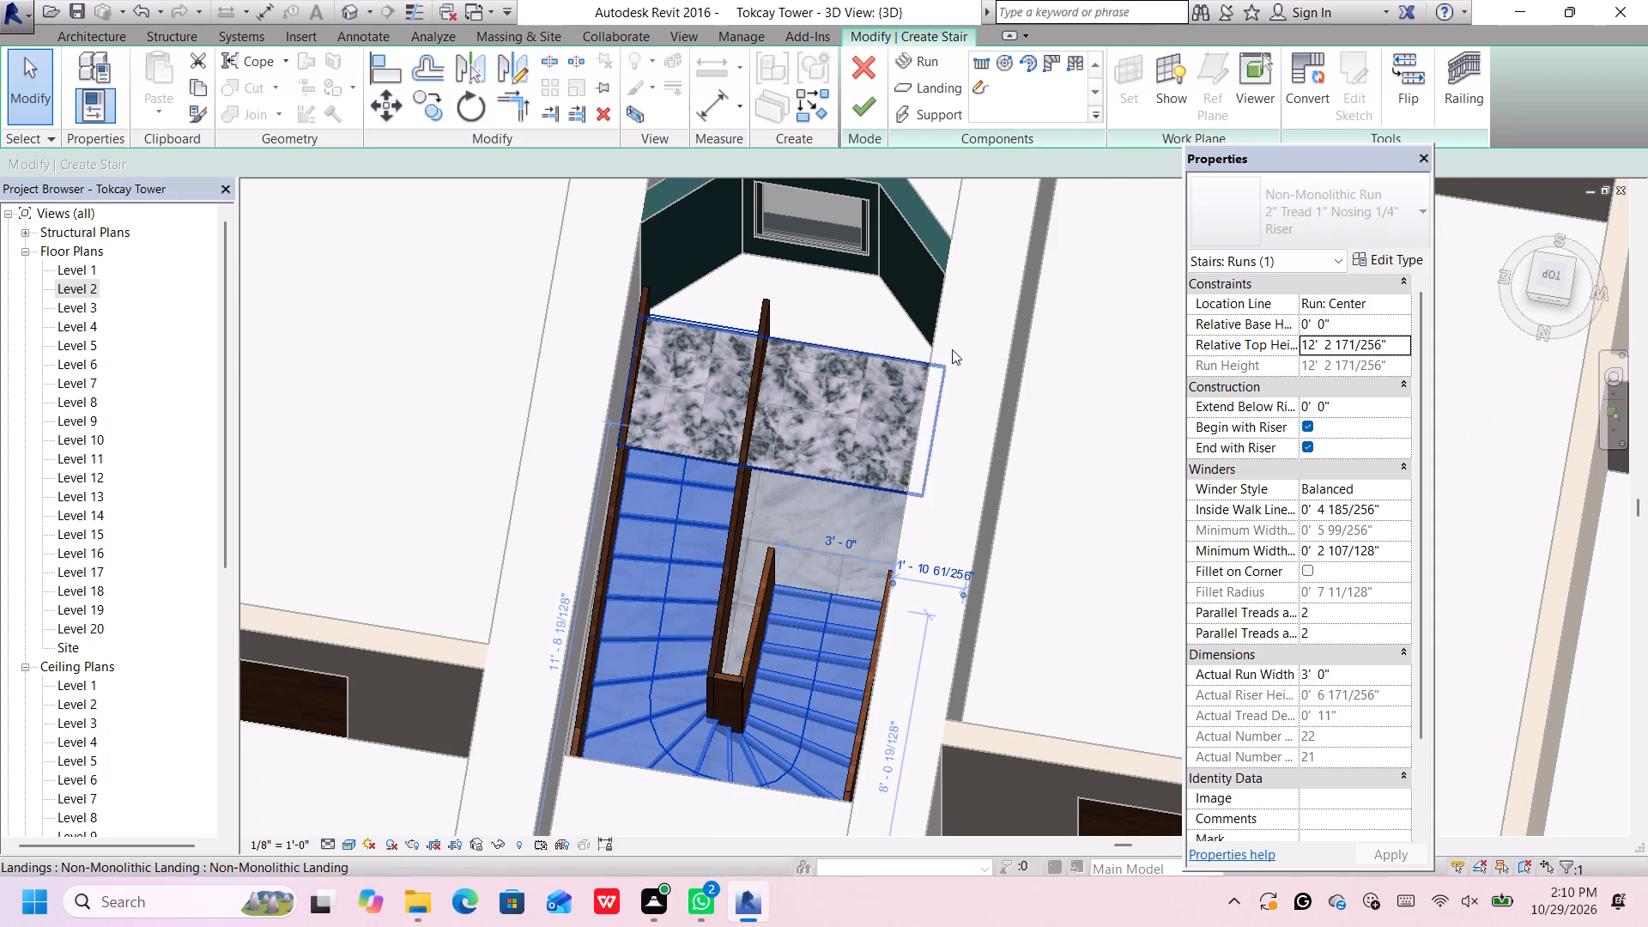
pyautogui.click(1400, 343)
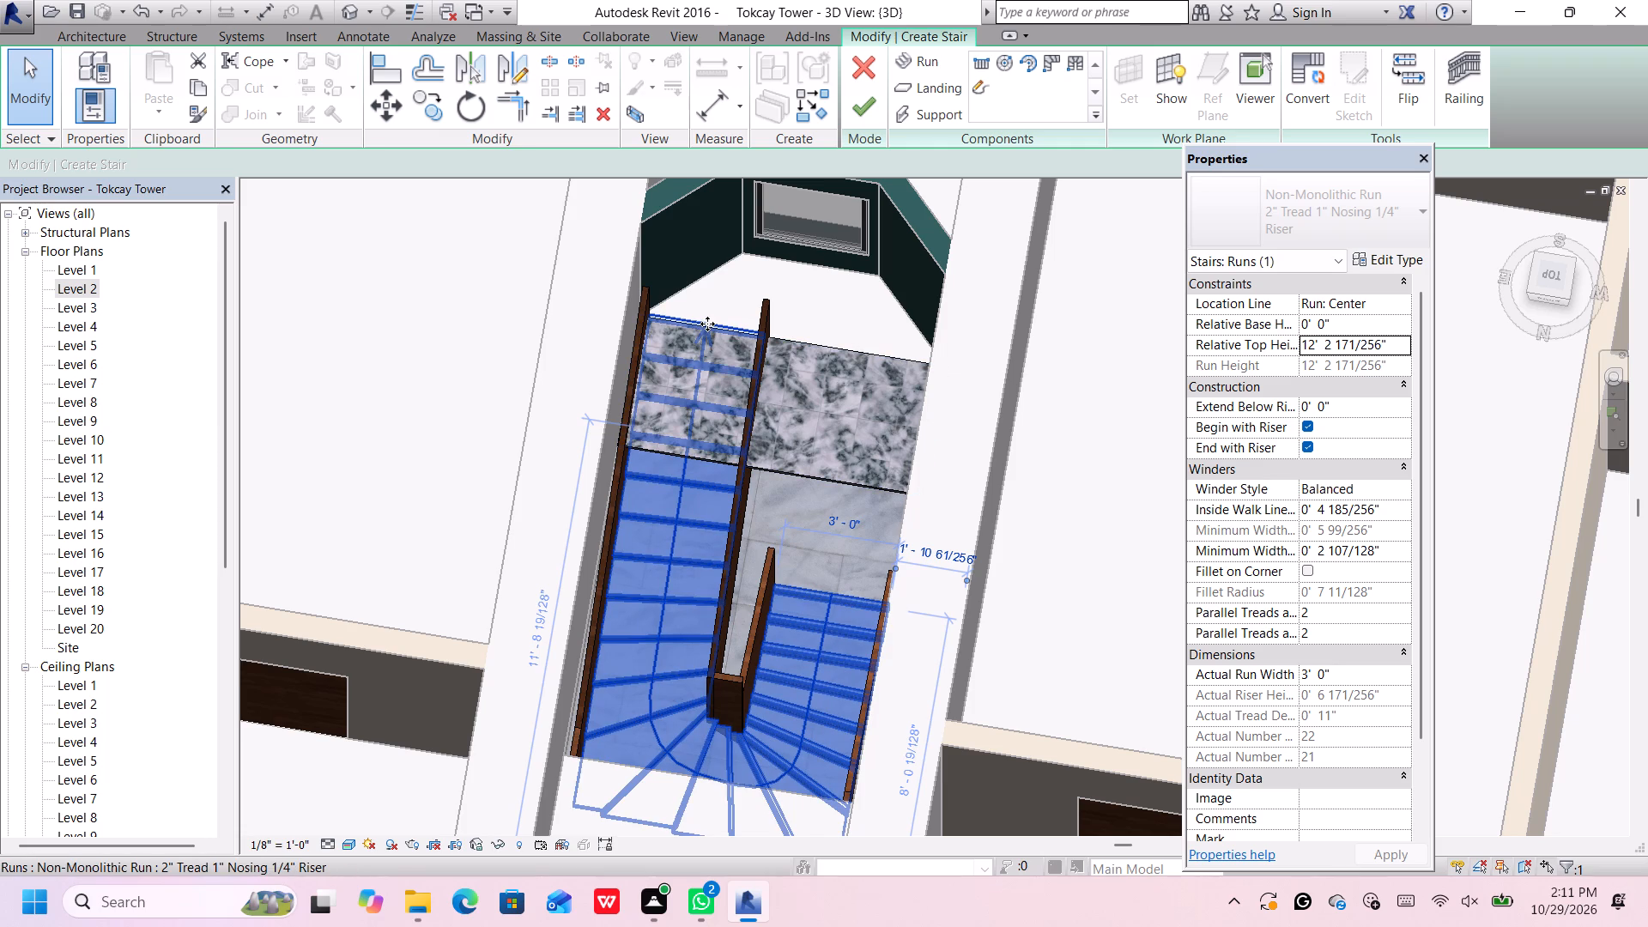
pyautogui.moveTo(707, 324); pyautogui.dragTo(686, 441)
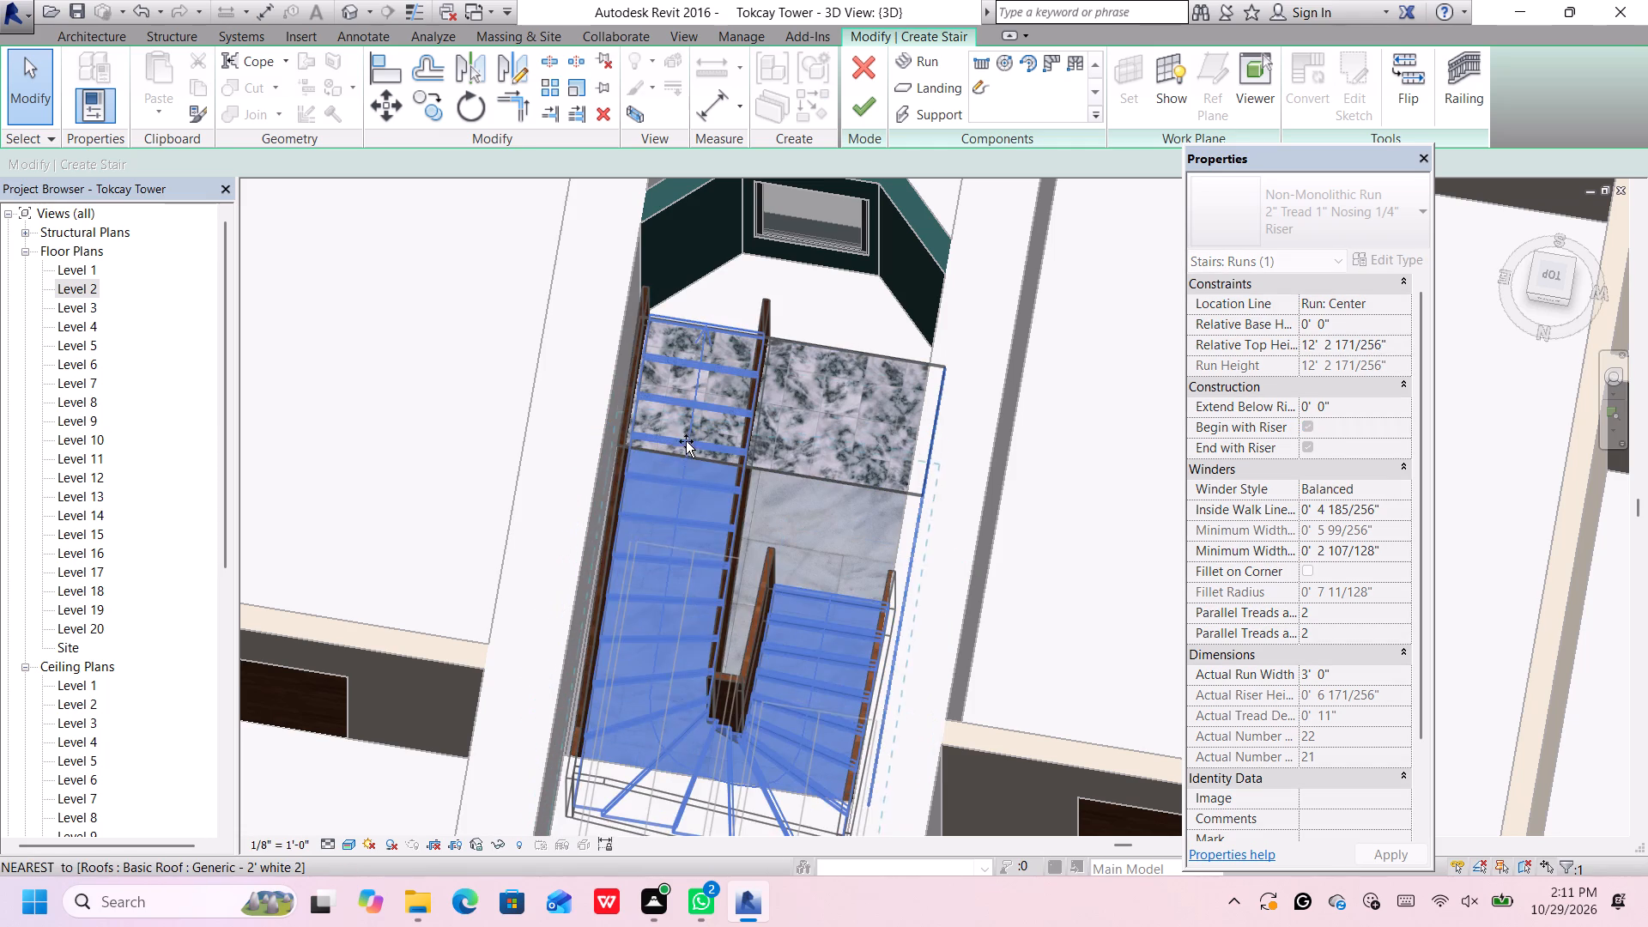
pyautogui.moveTo(686, 441); pyautogui.dragTo(686, 451)
# Examine the joint between the winder run's upper end and the top landing from the opposite side, checking each component.
pyautogui.scroll(-6, 696, 459)
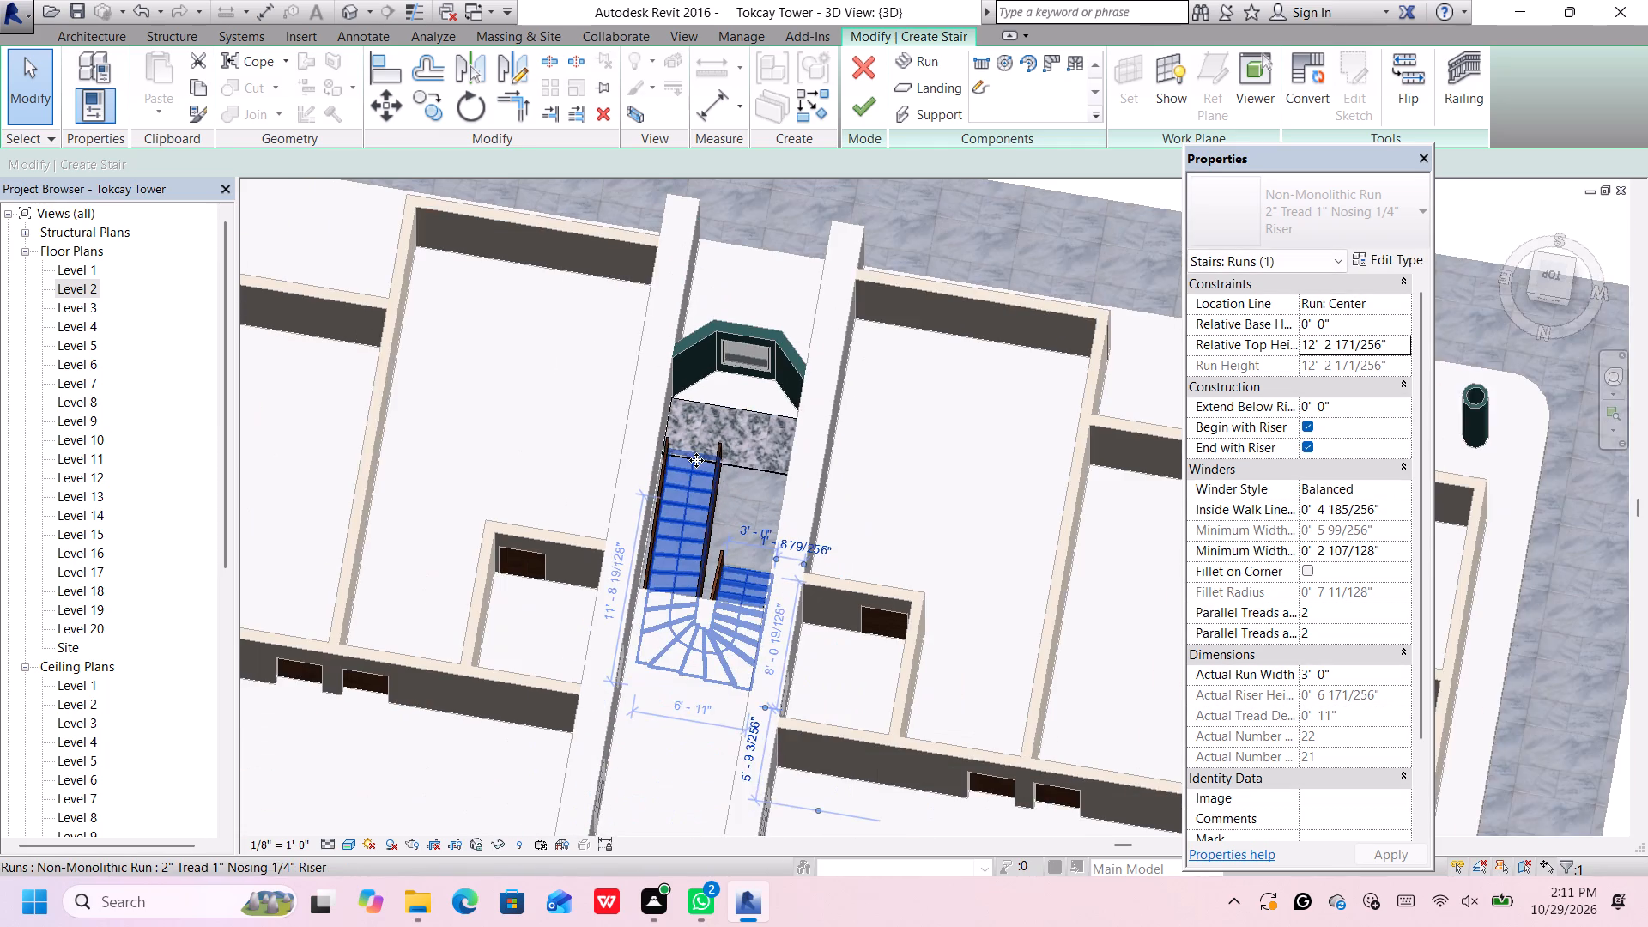
pyautogui.scroll(-1, 696, 460)
pyautogui.scroll(2, 725, 492)
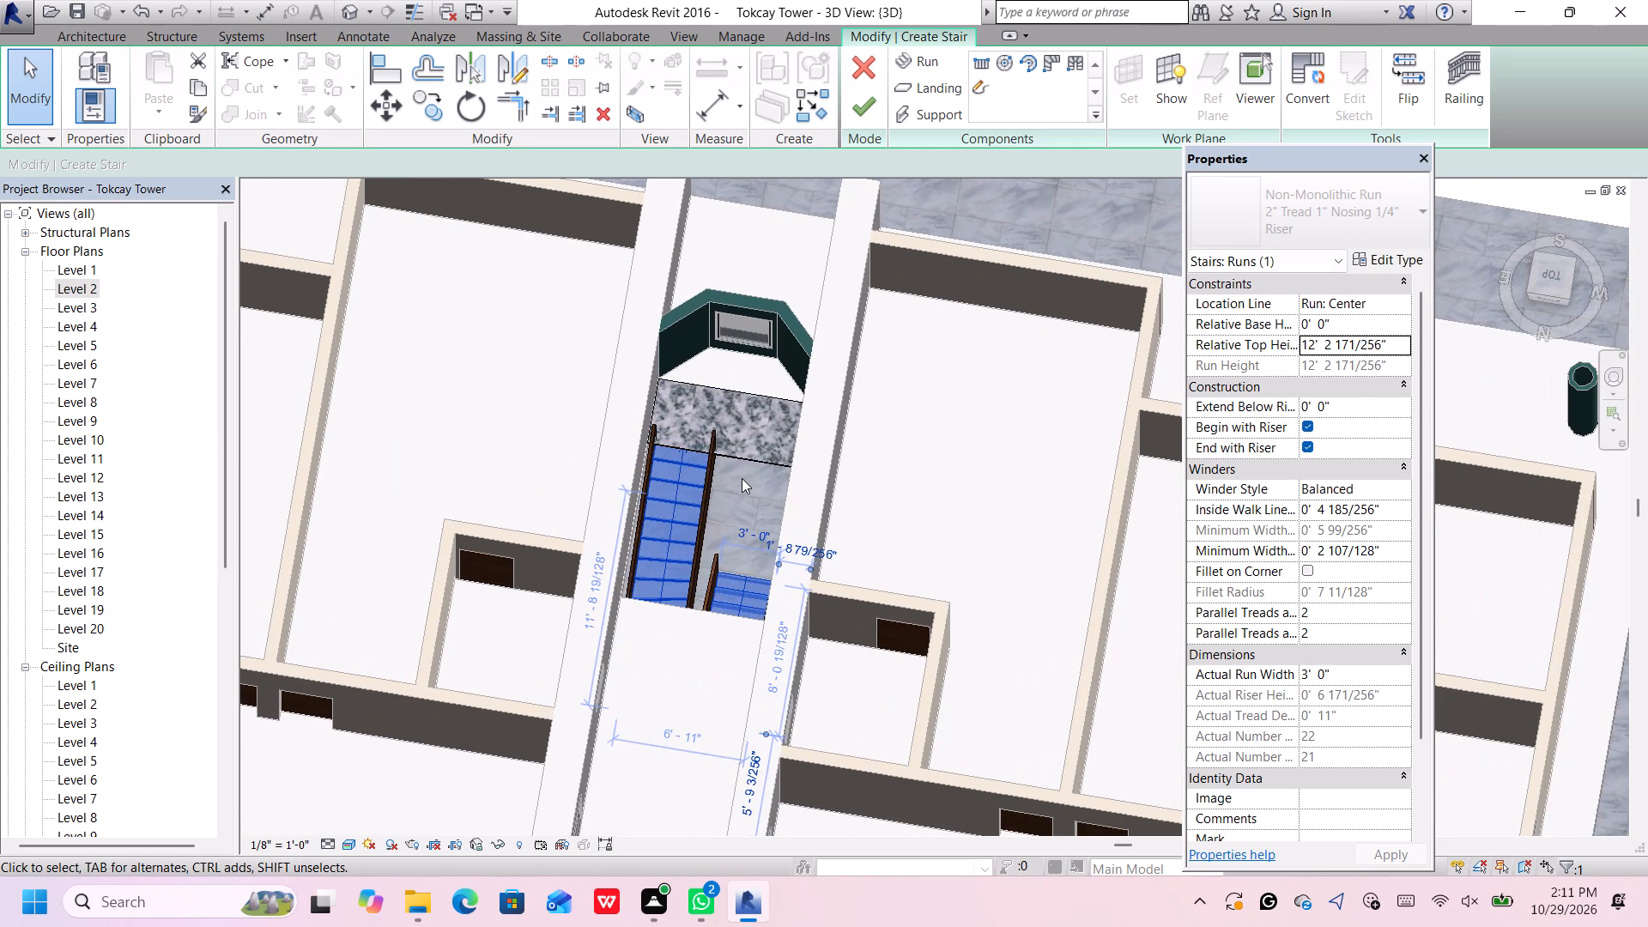
pyautogui.moveTo(742, 481); pyautogui.dragTo(742, 482, button='middle')
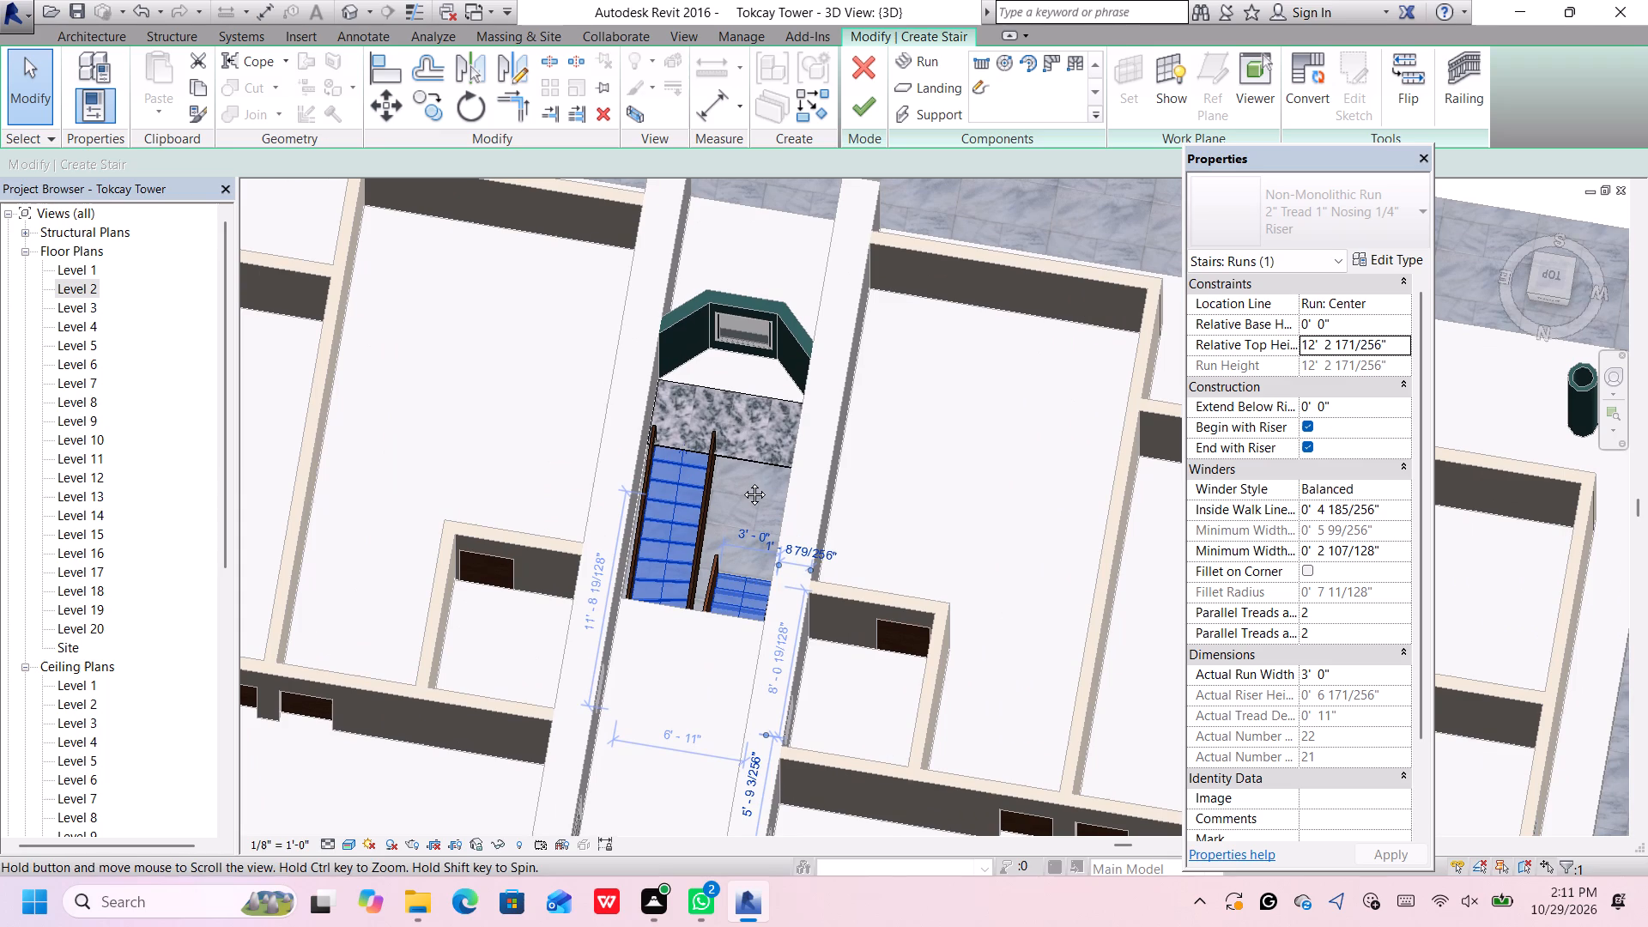
pyautogui.moveTo(742, 482); pyautogui.dragTo(579, 547, button='middle')
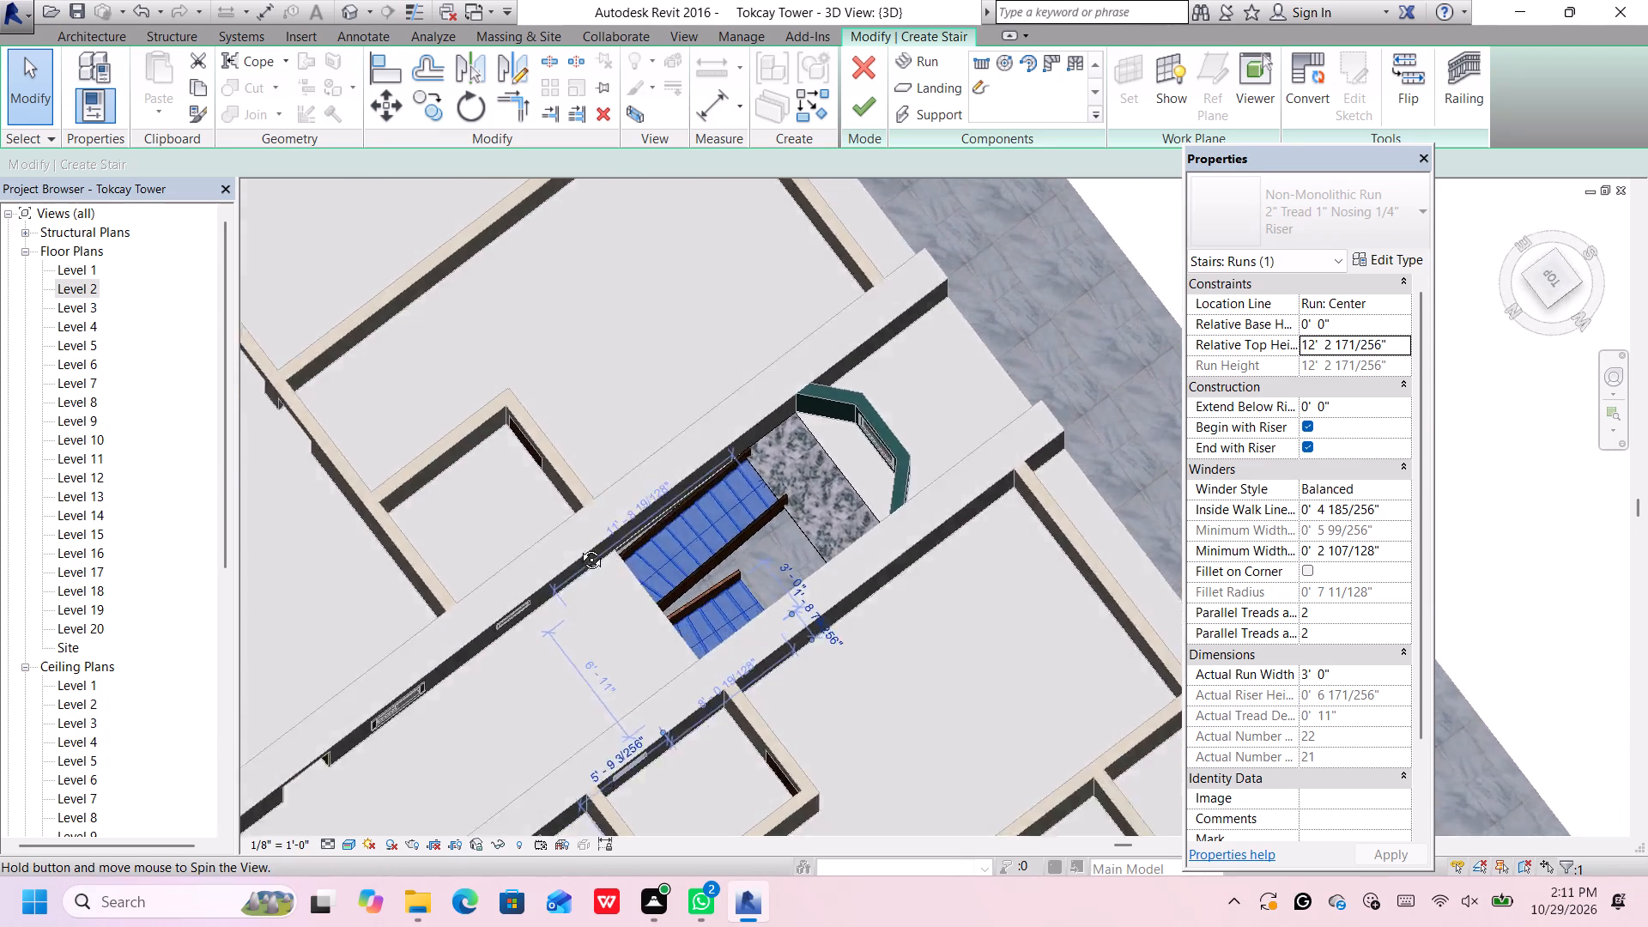
pyautogui.moveTo(579, 547); pyautogui.dragTo(540, 548, button='middle')
pyautogui.keyDown('shift'); pyautogui.scroll(2, 773, 566); pyautogui.keyUp('shift')
pyautogui.scroll(1, 775, 570)
pyautogui.moveTo(775, 571); pyautogui.dragTo(775, 573, button='middle')
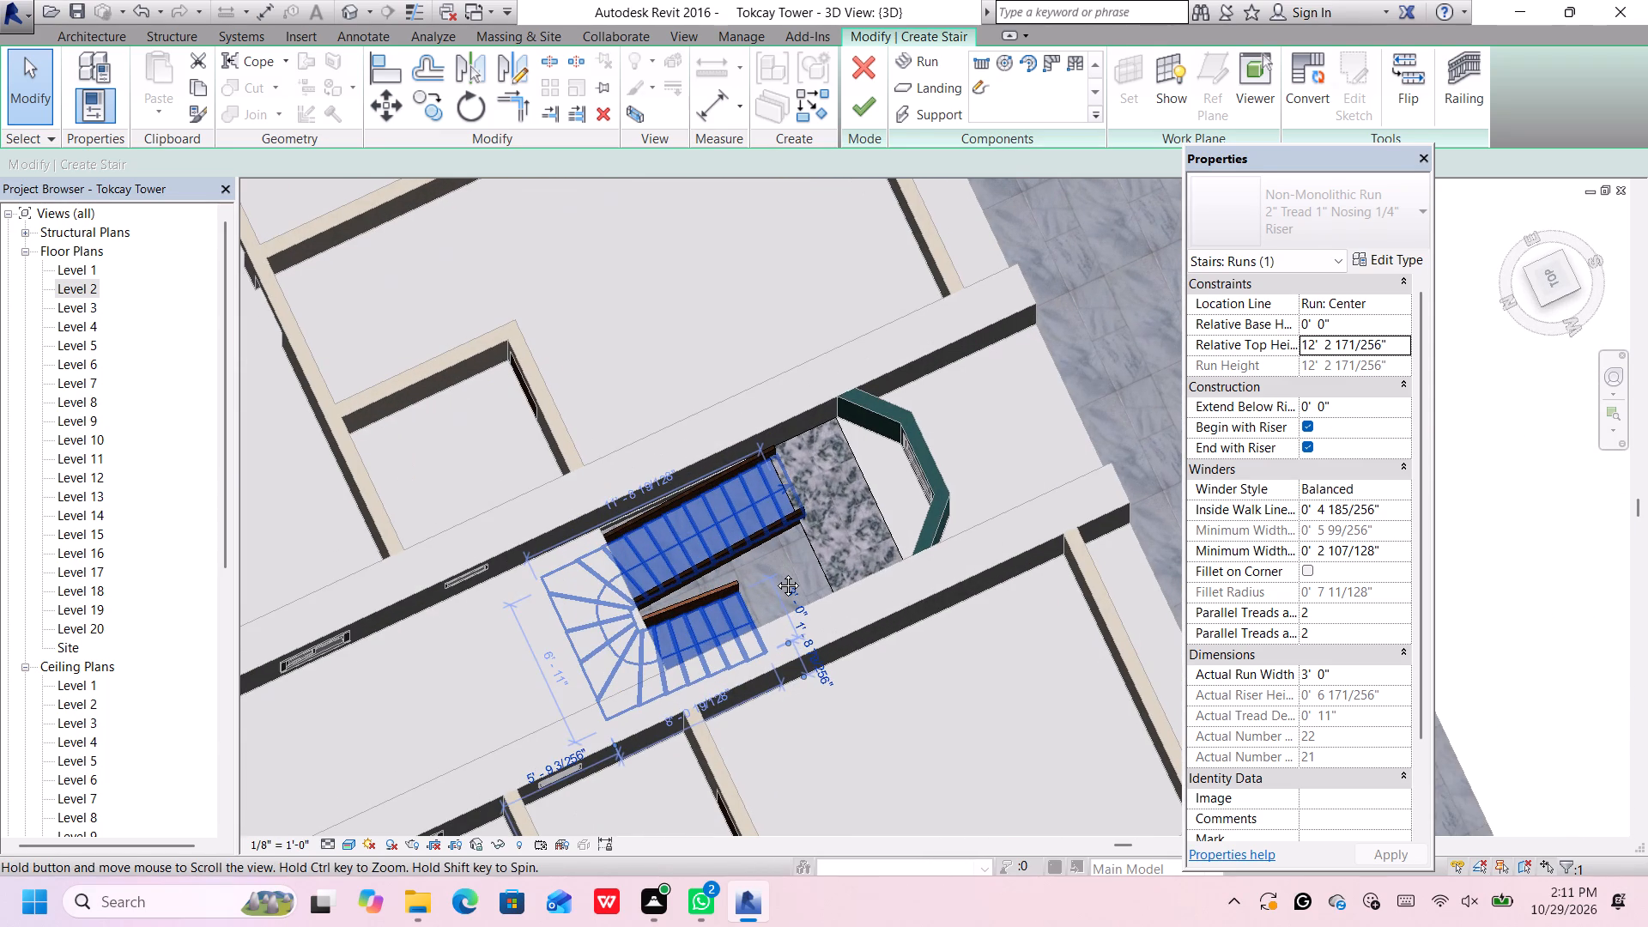
pyautogui.moveTo(775, 573); pyautogui.dragTo(473, 513, button='middle')
pyautogui.scroll(3, 839, 615)
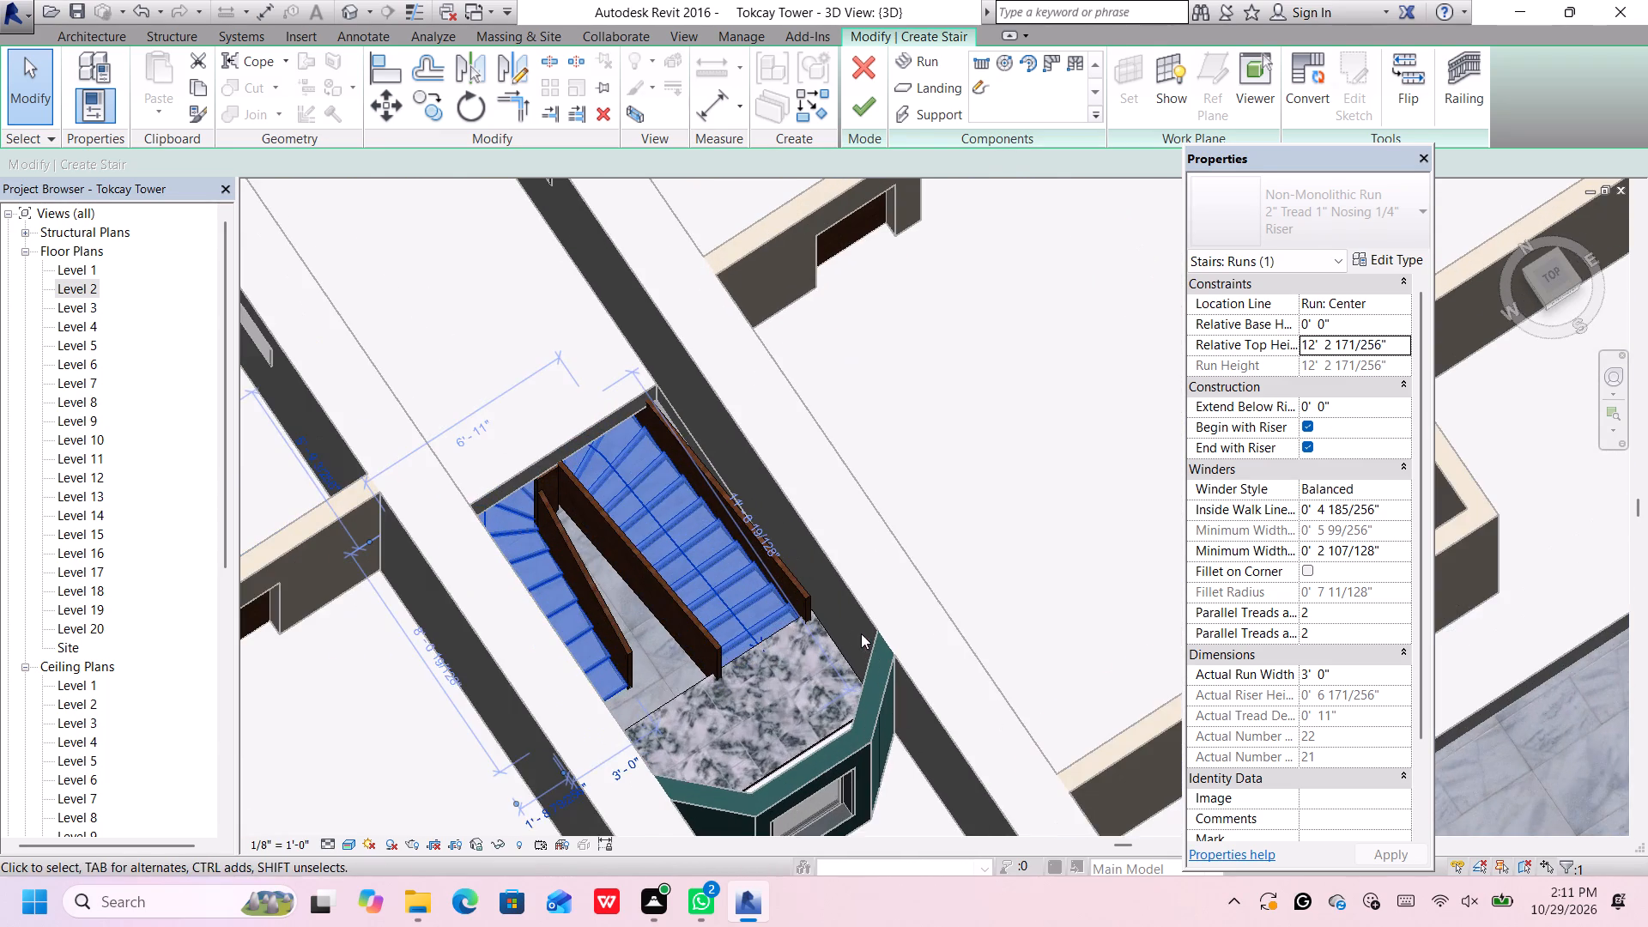
pyautogui.scroll(6, 791, 637)
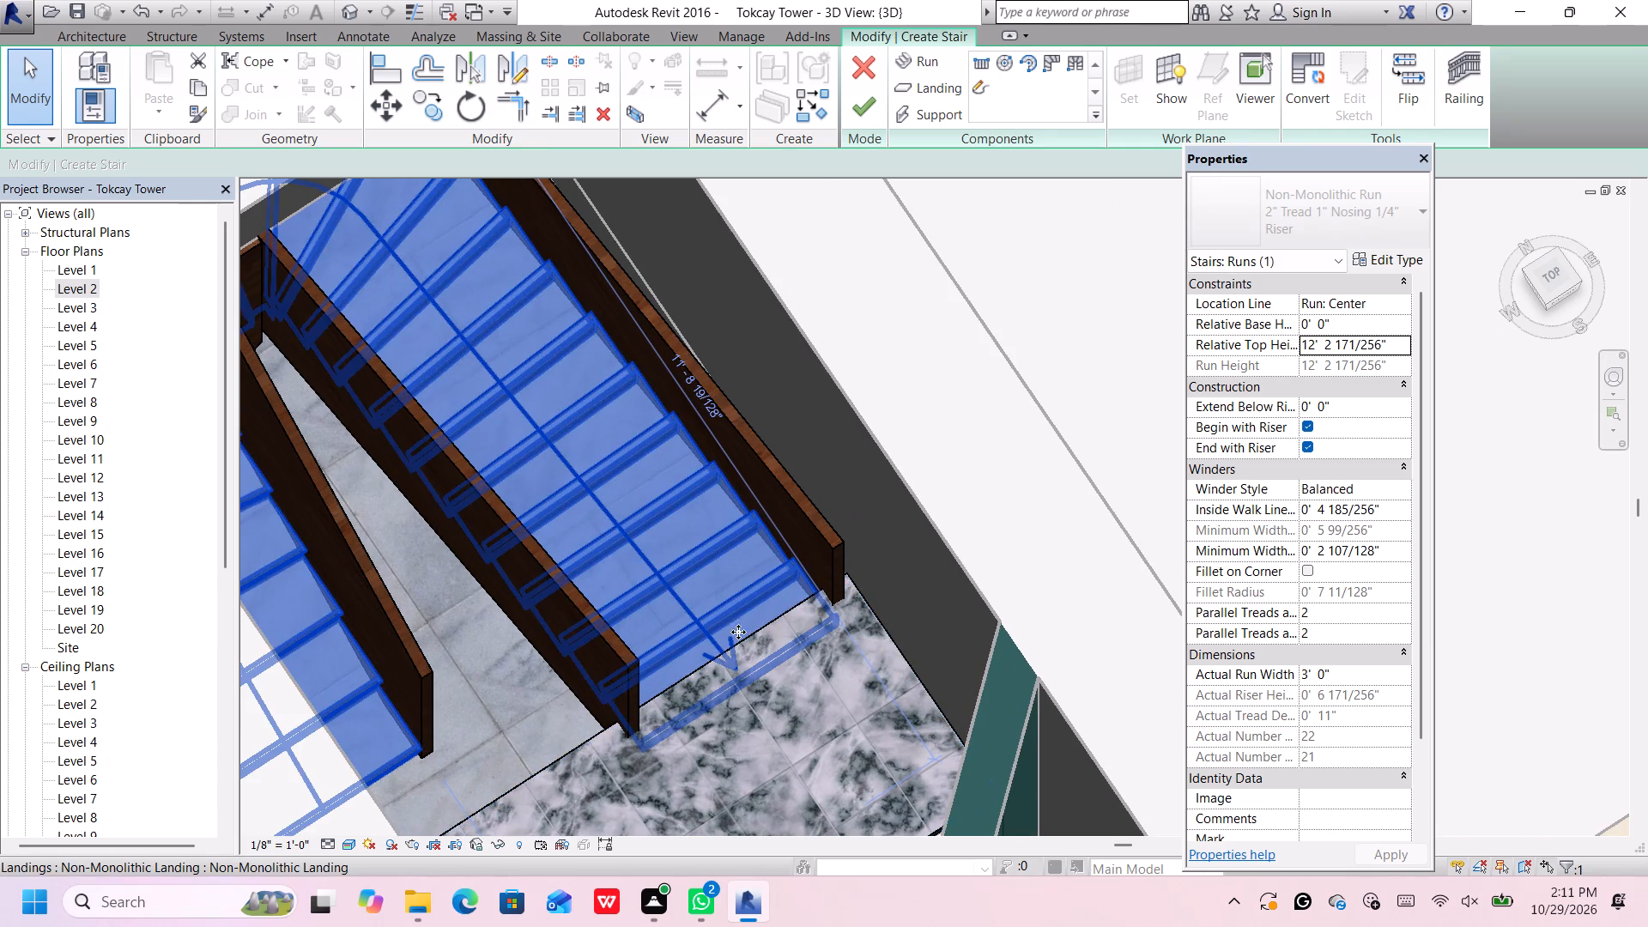
pyautogui.click(743, 624)
pyautogui.click(725, 656)
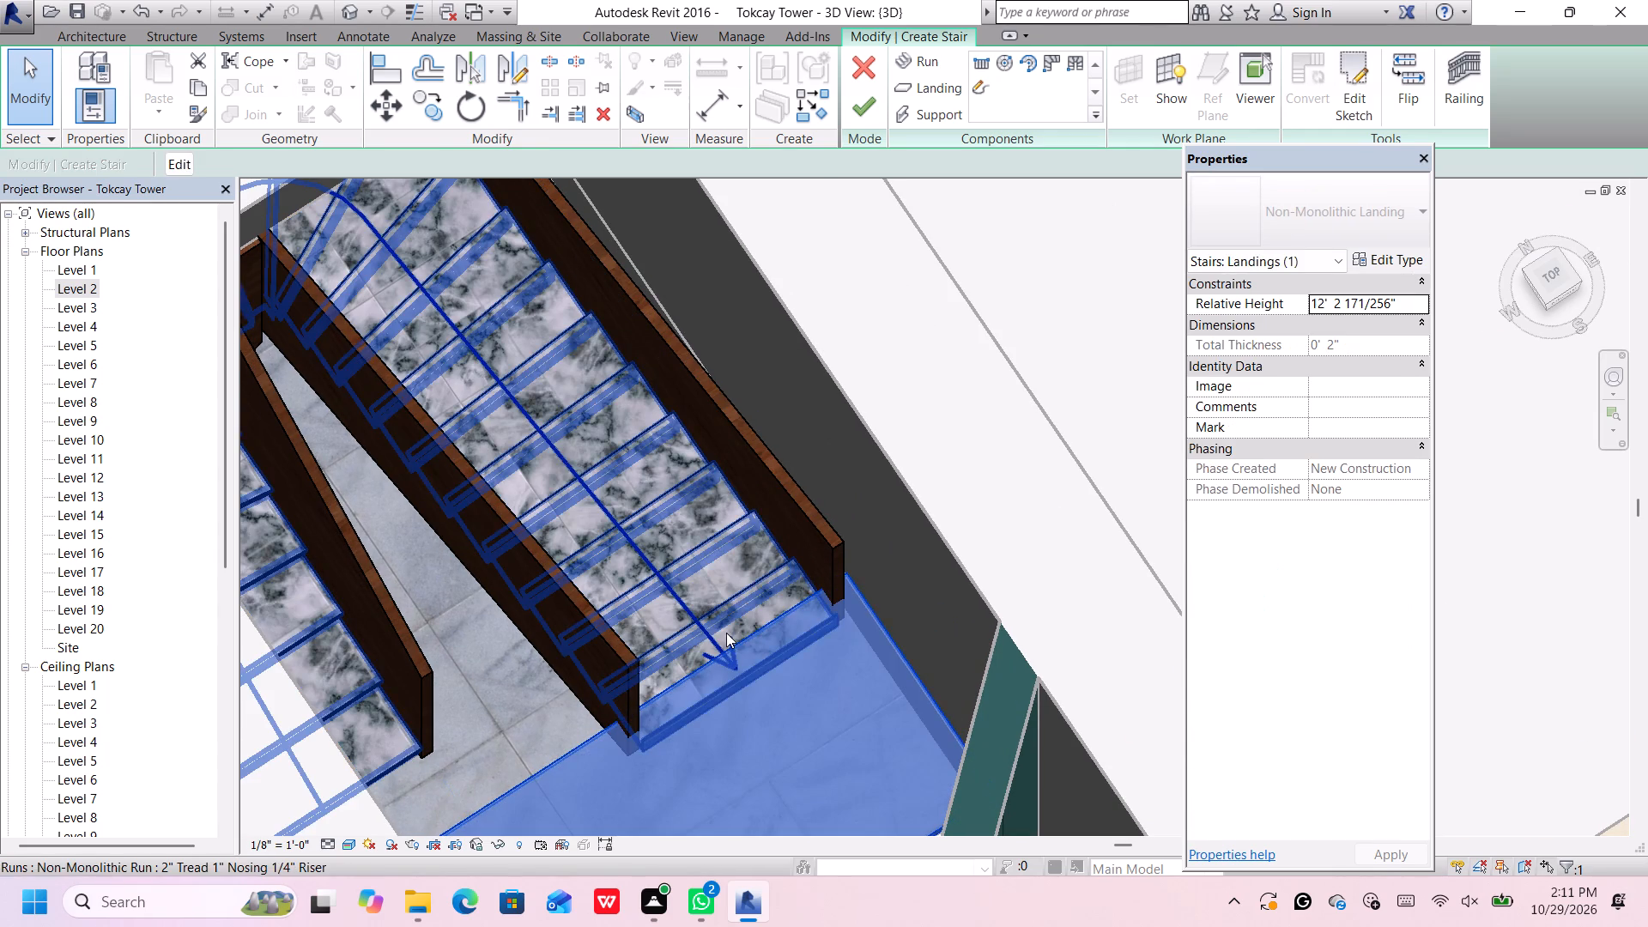
pyautogui.click(707, 635)
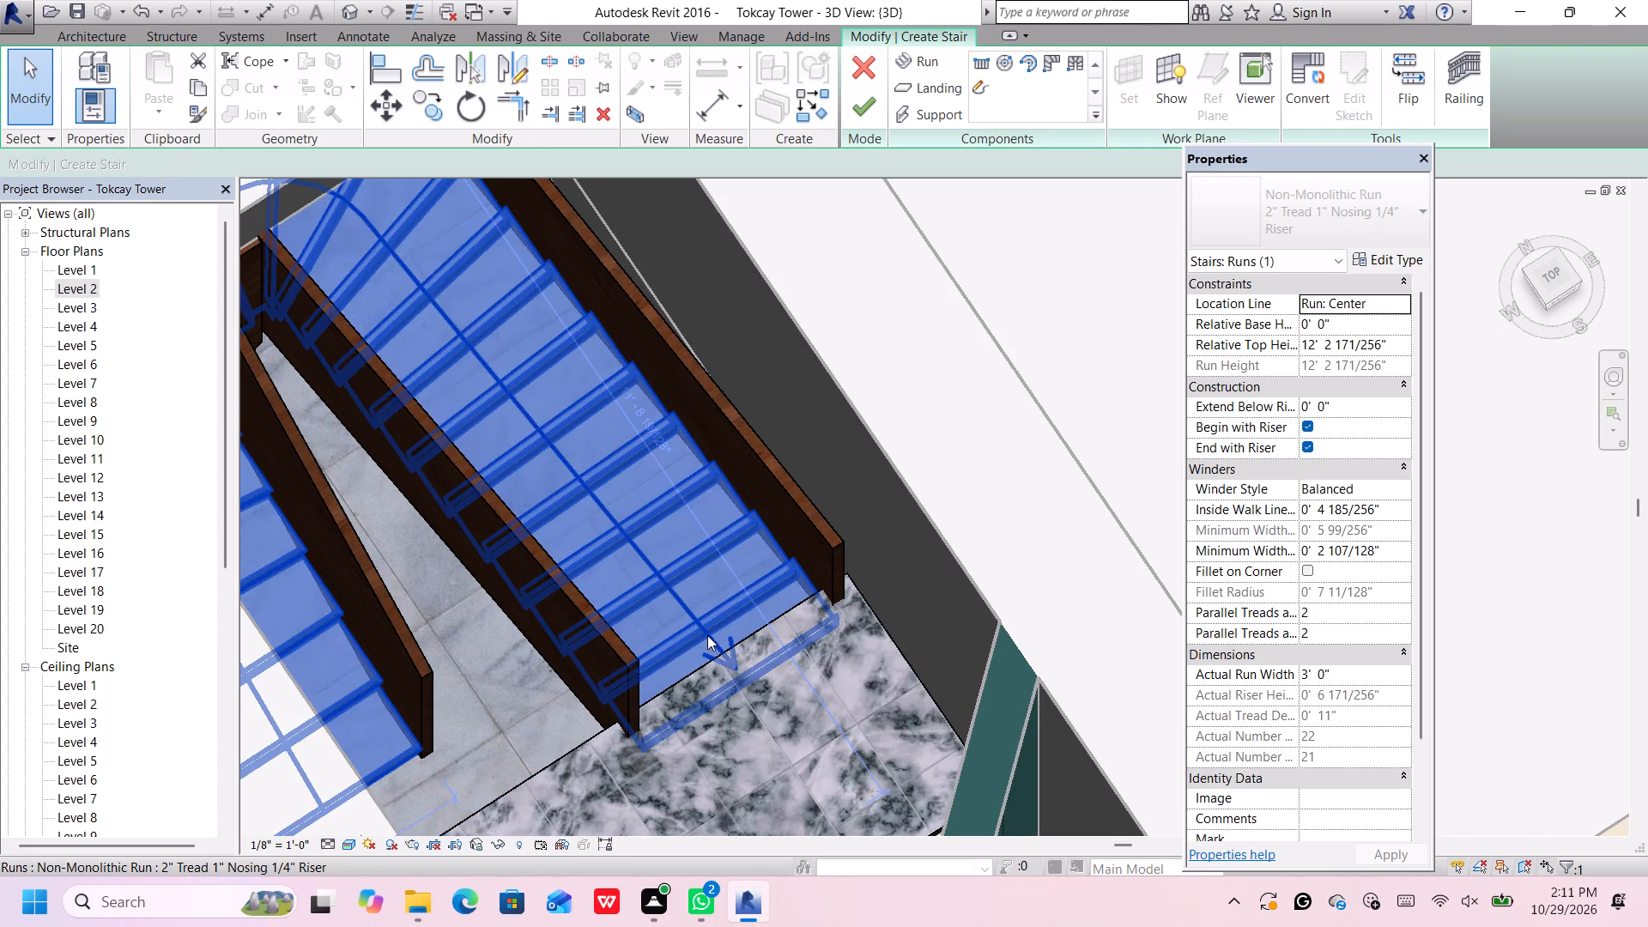
pyautogui.scroll(-4, 707, 635)
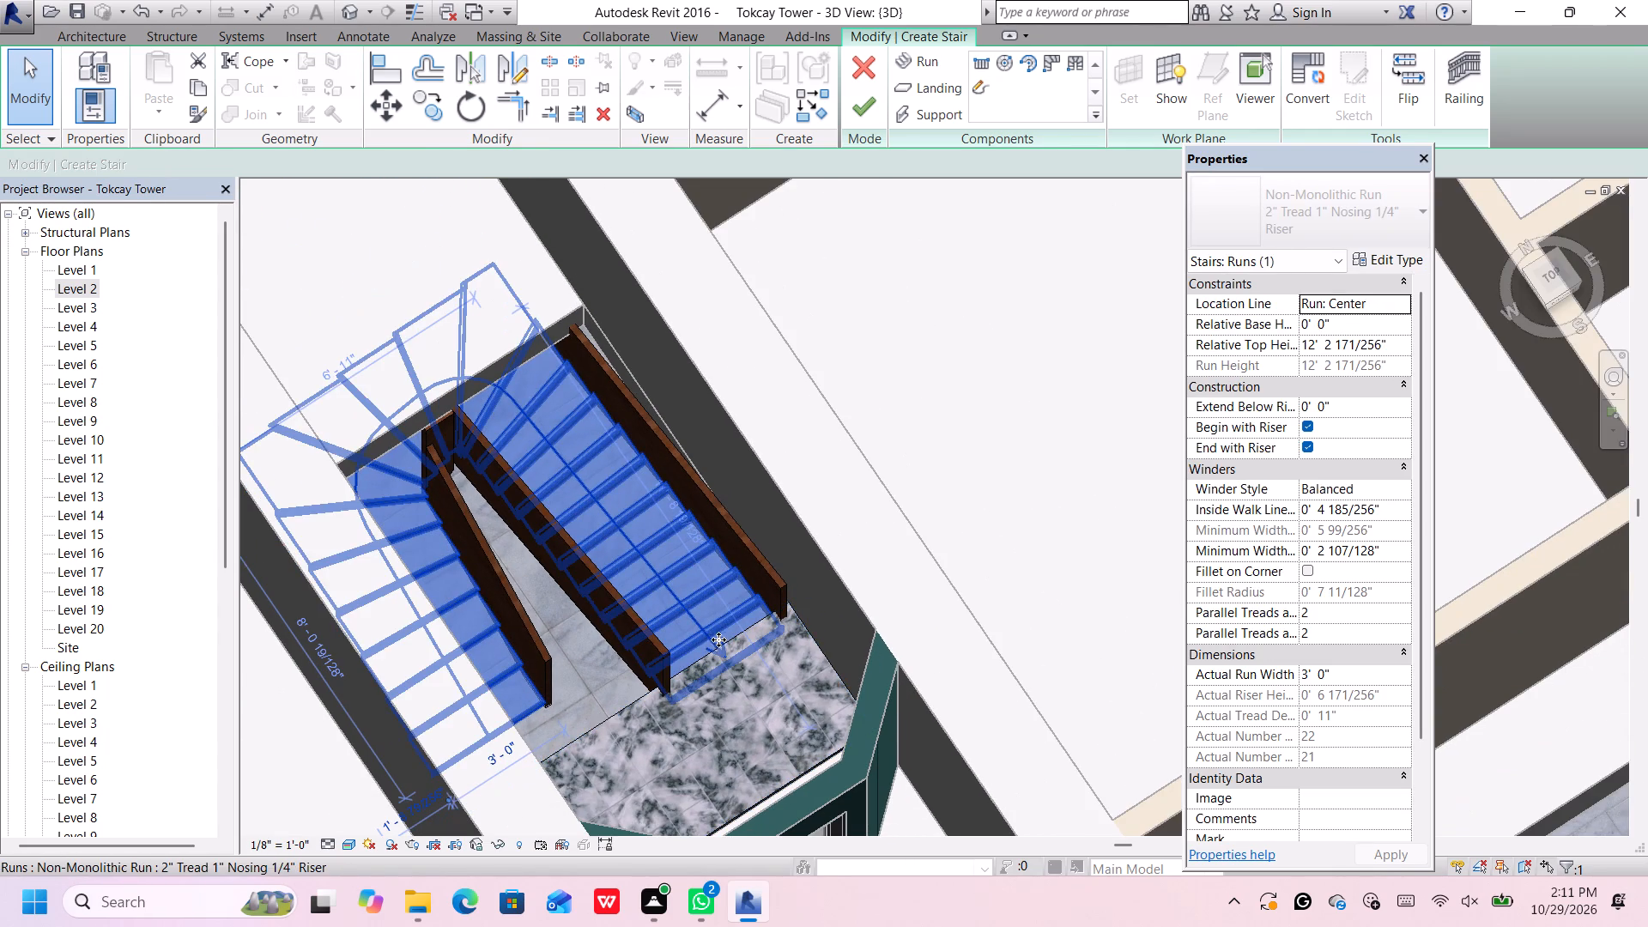
pyautogui.click(312, 640)
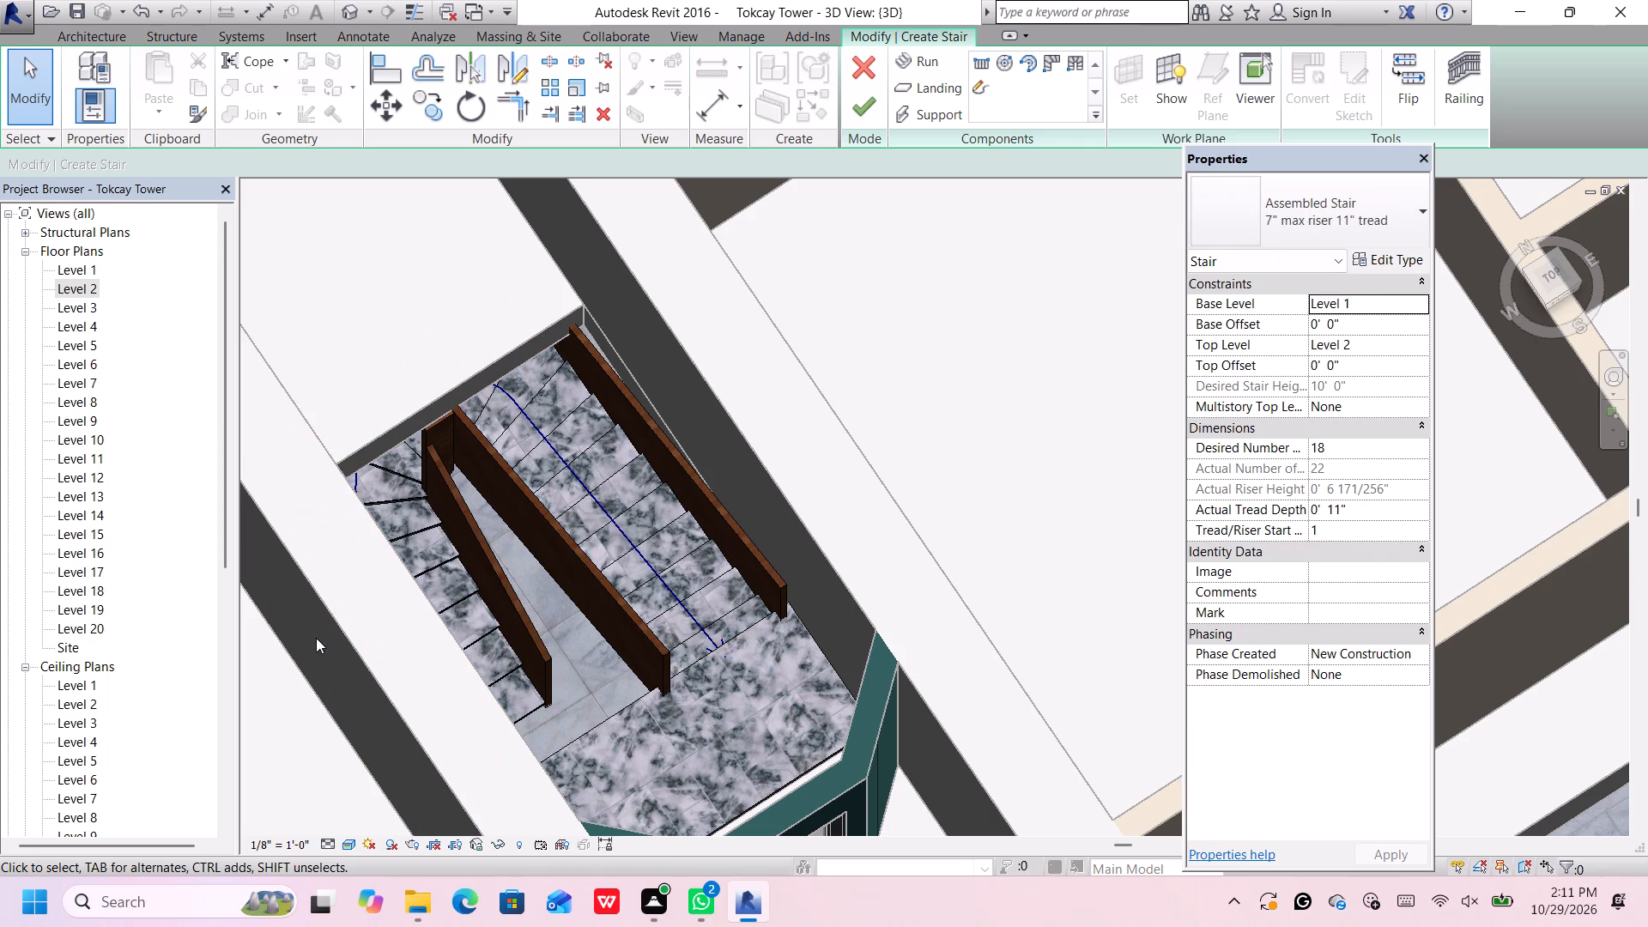
pyautogui.click(627, 532)
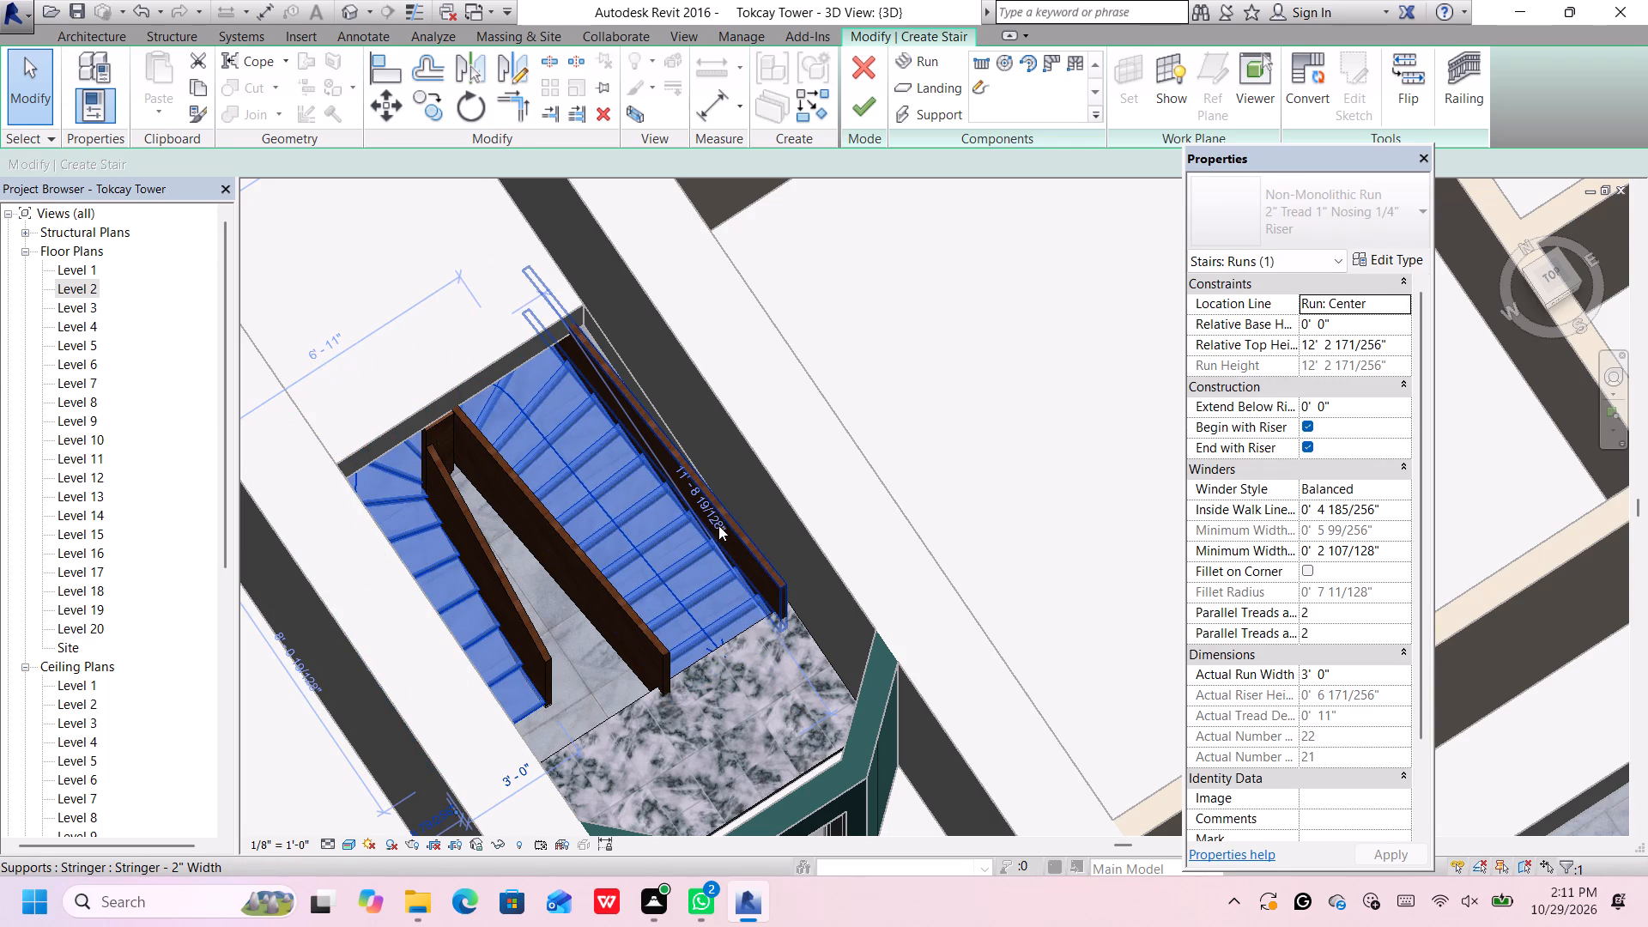
pyautogui.click(699, 500)
pyautogui.click(679, 547)
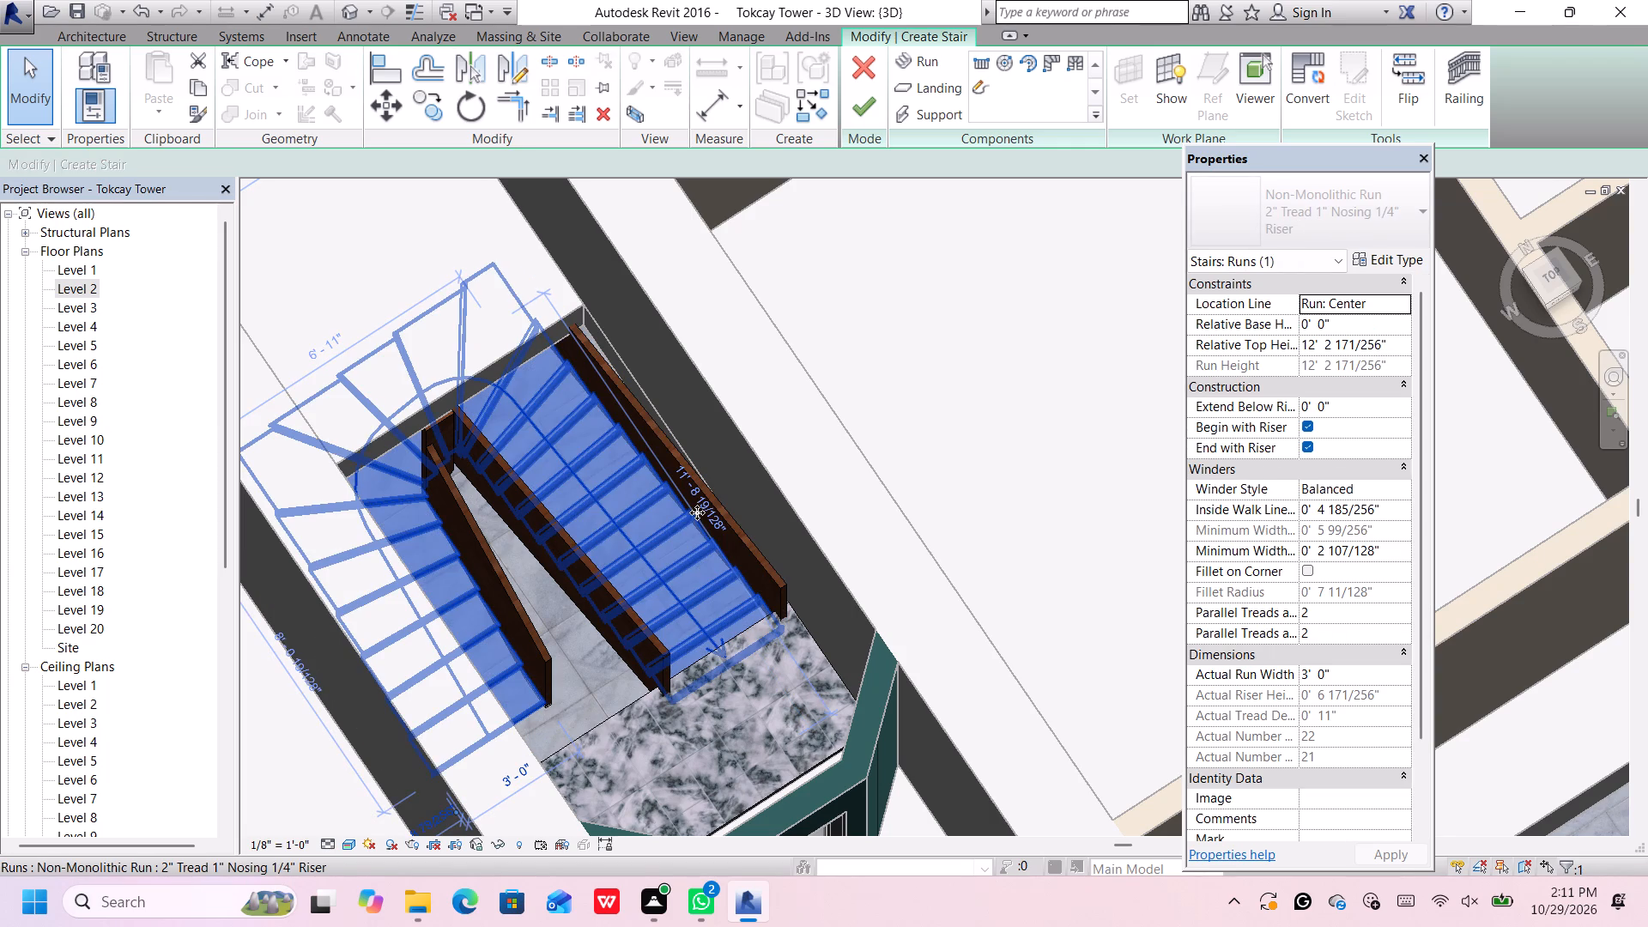
pyautogui.scroll(9, 700, 506)
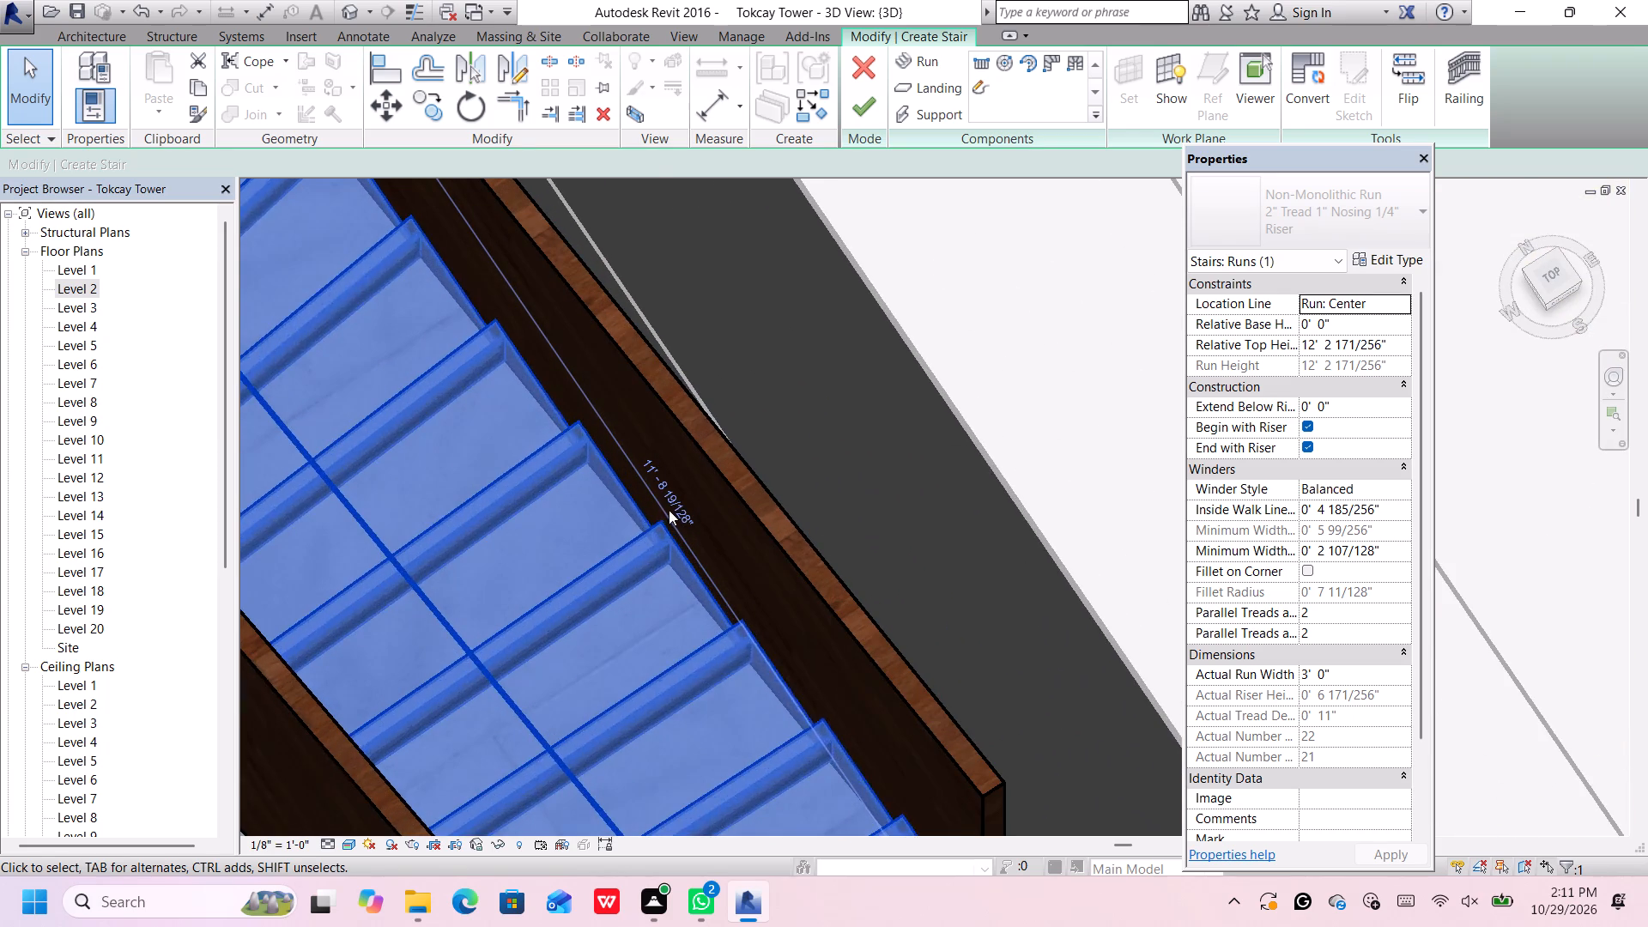
pyautogui.click(671, 502)
pyautogui.scroll(-5, 671, 502)
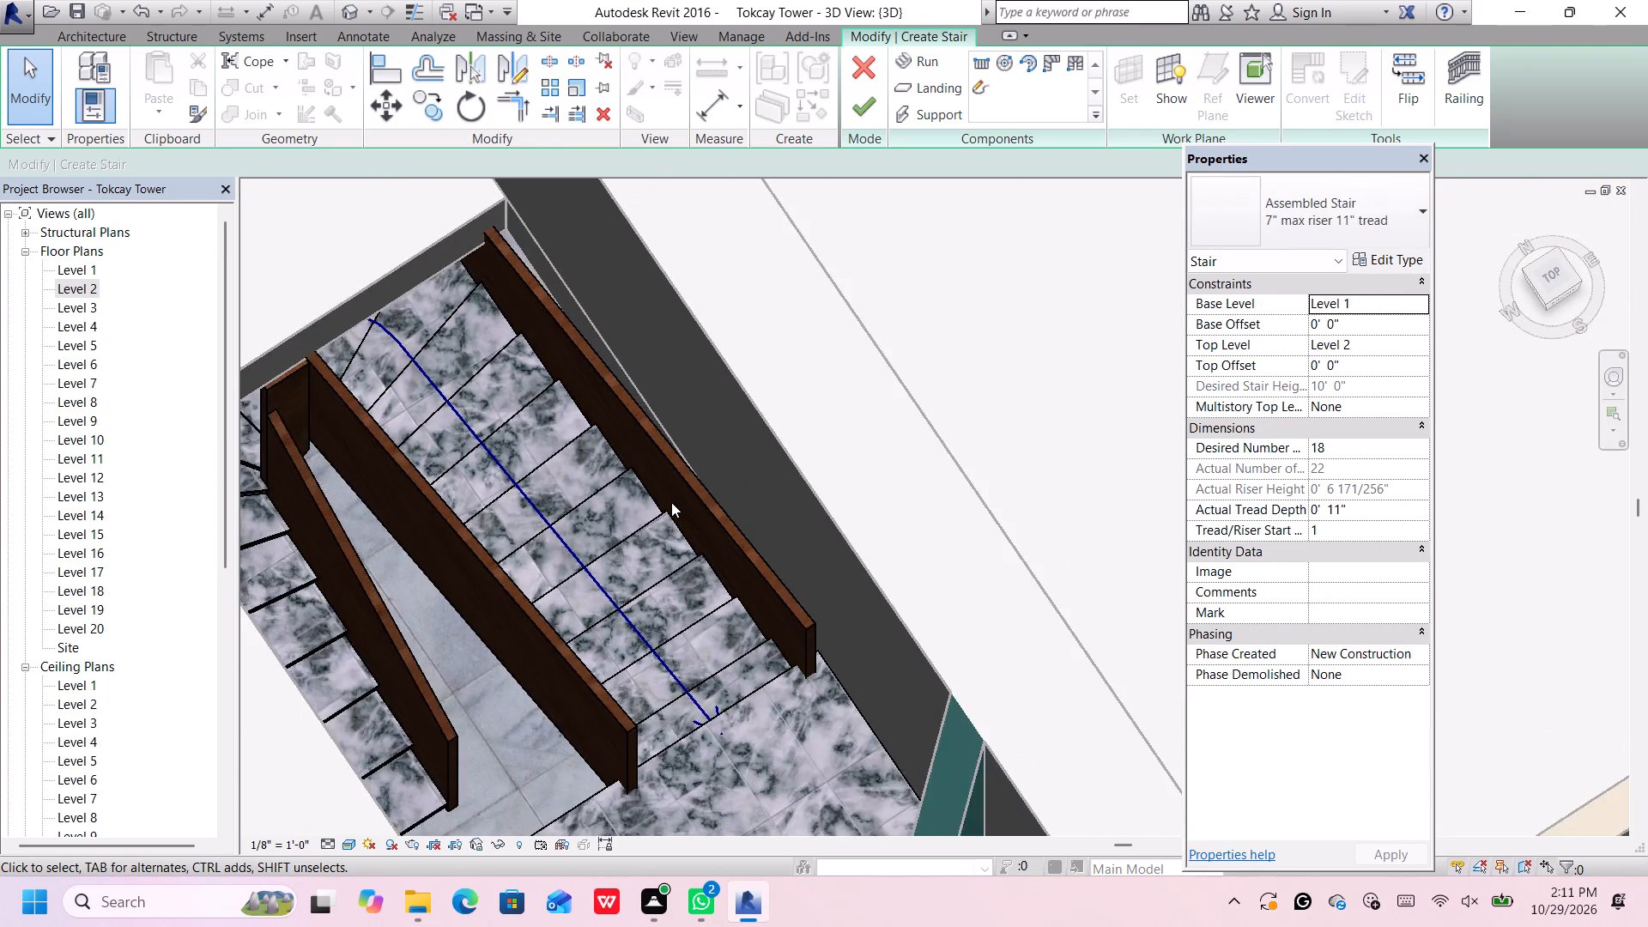
pyautogui.scroll(-4, 671, 502)
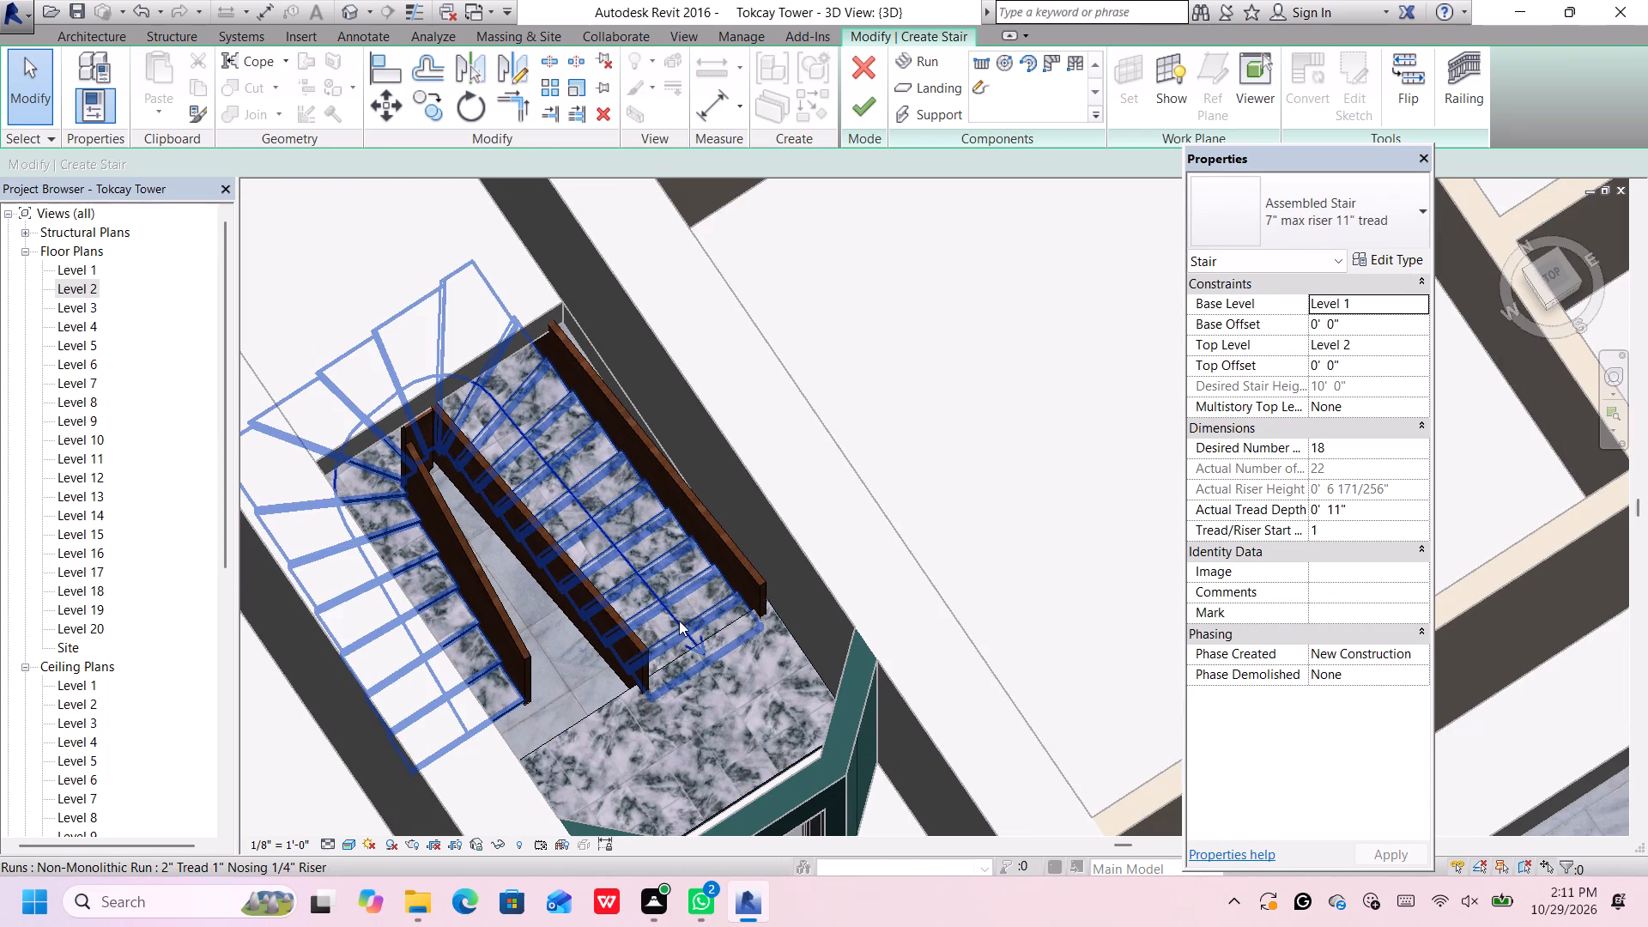
# Move the winder run slightly farther back so its upper end meets the edge of the top landing.
pyautogui.click(682, 626)
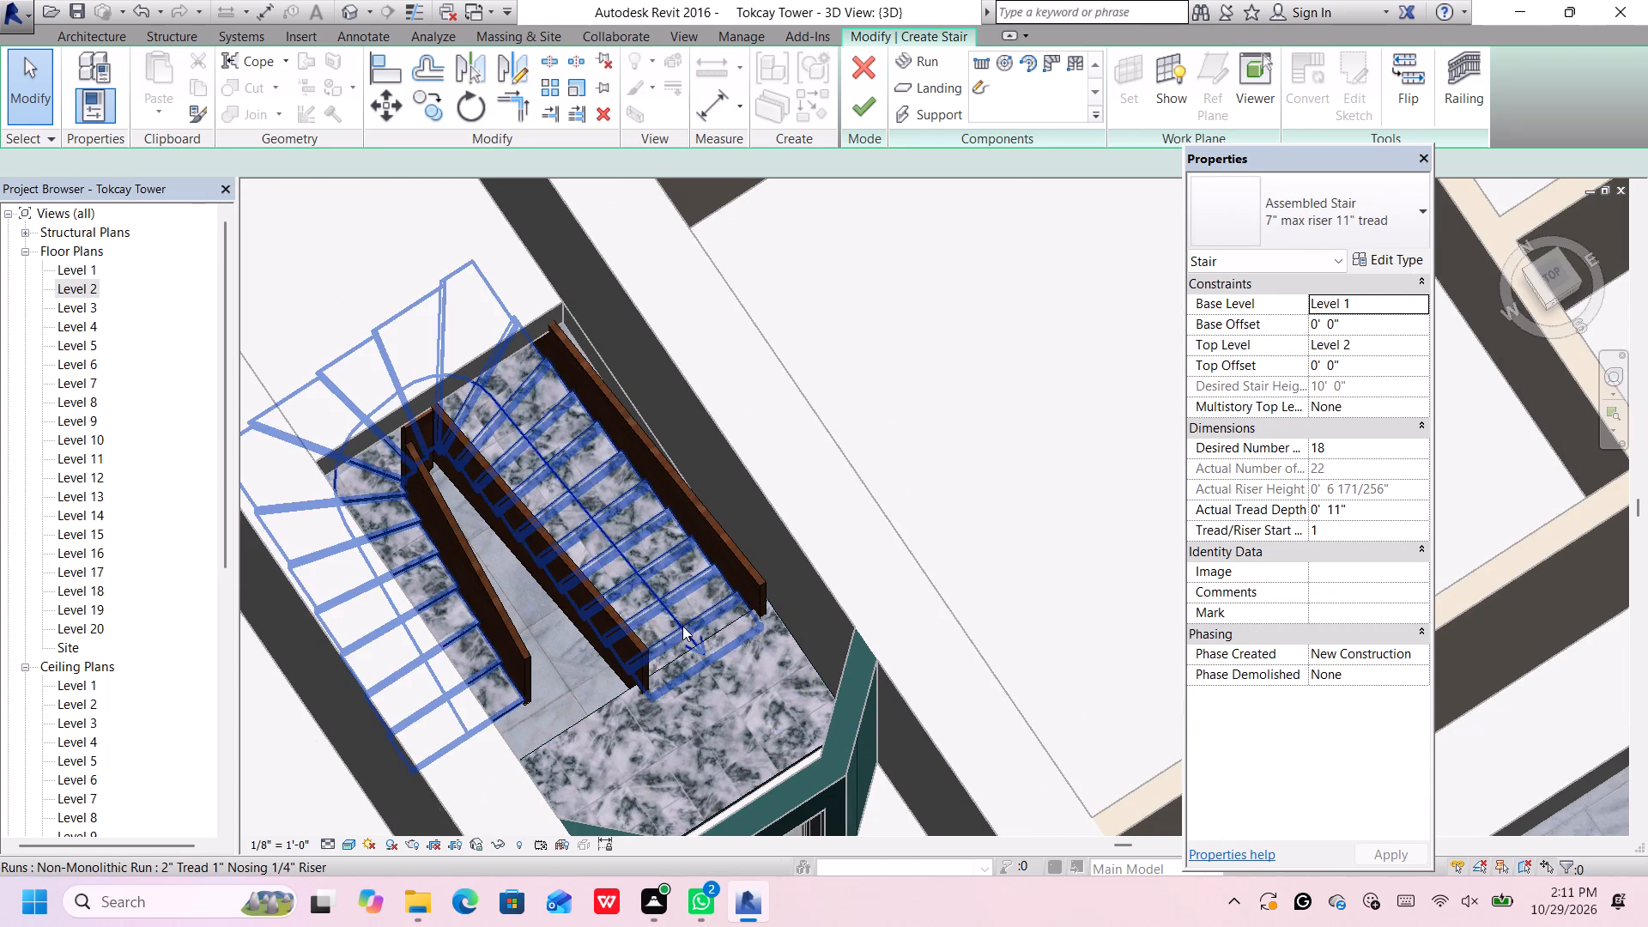
pyautogui.scroll(-4, 417, 724)
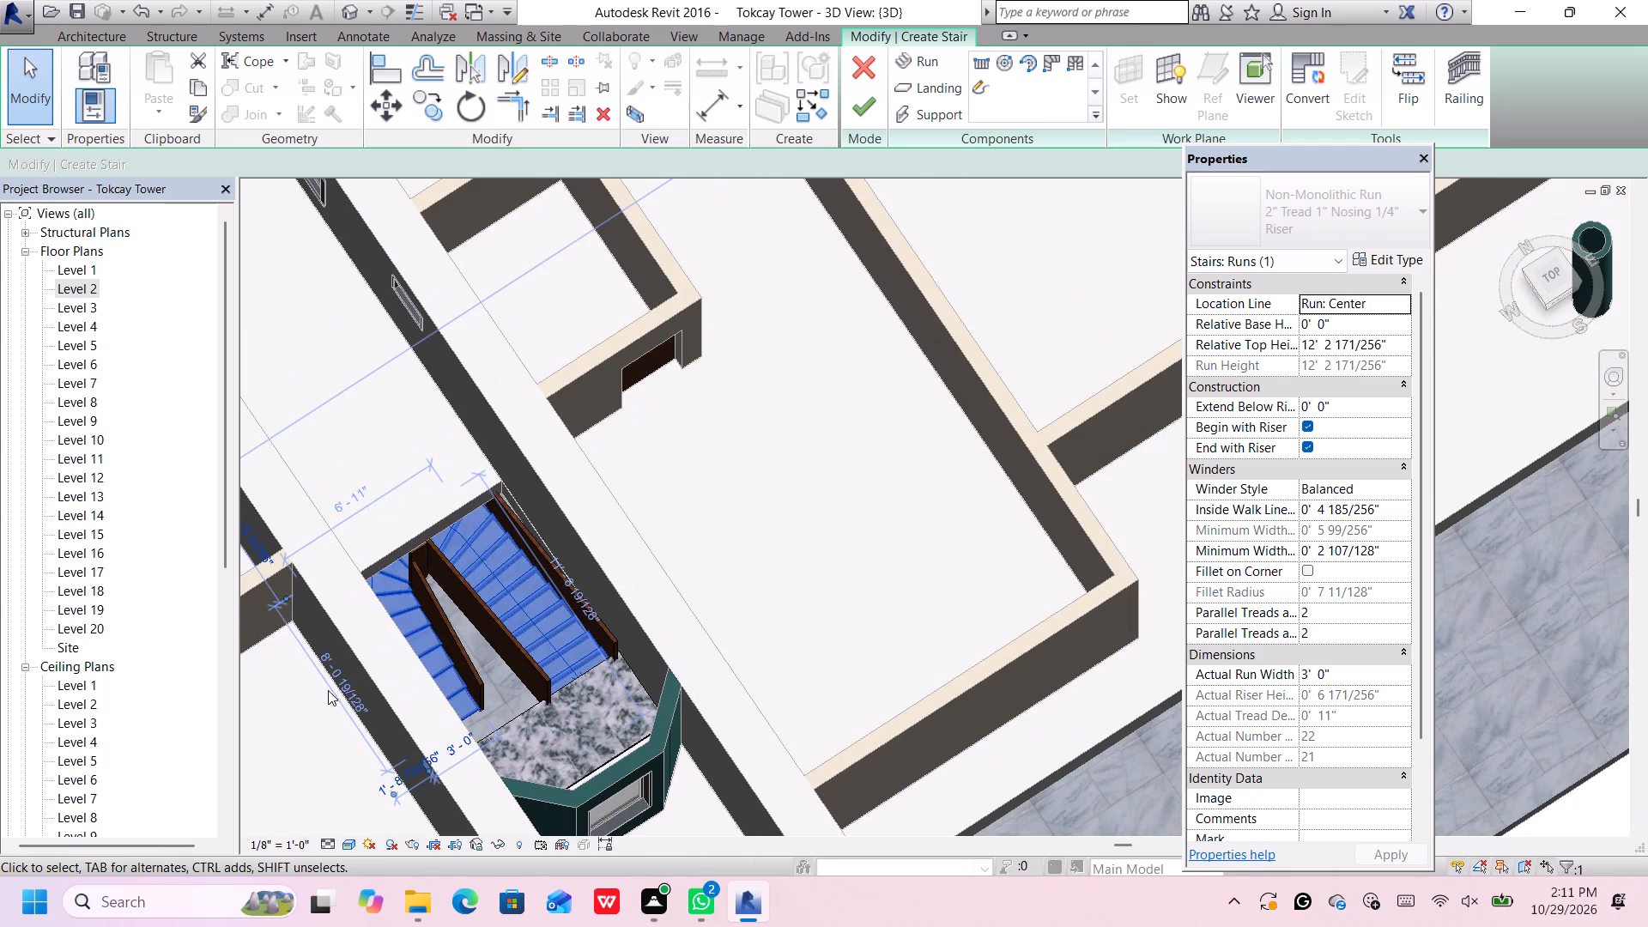
pyautogui.click(342, 681)
pyautogui.click(585, 651)
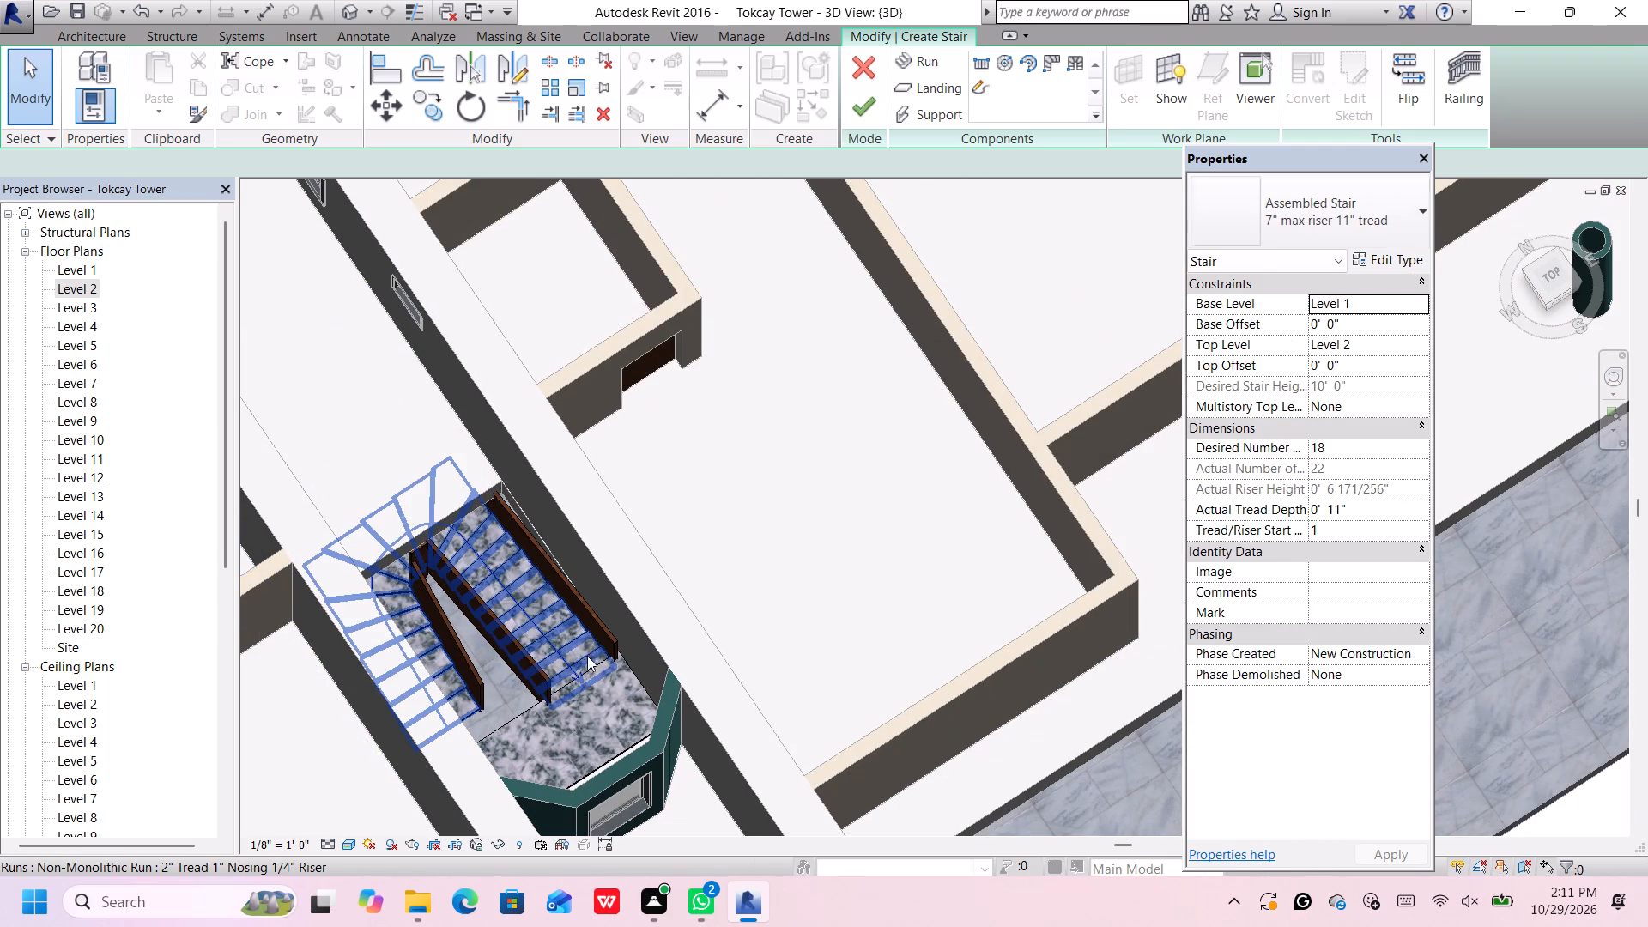
pyautogui.scroll(9, 590, 677)
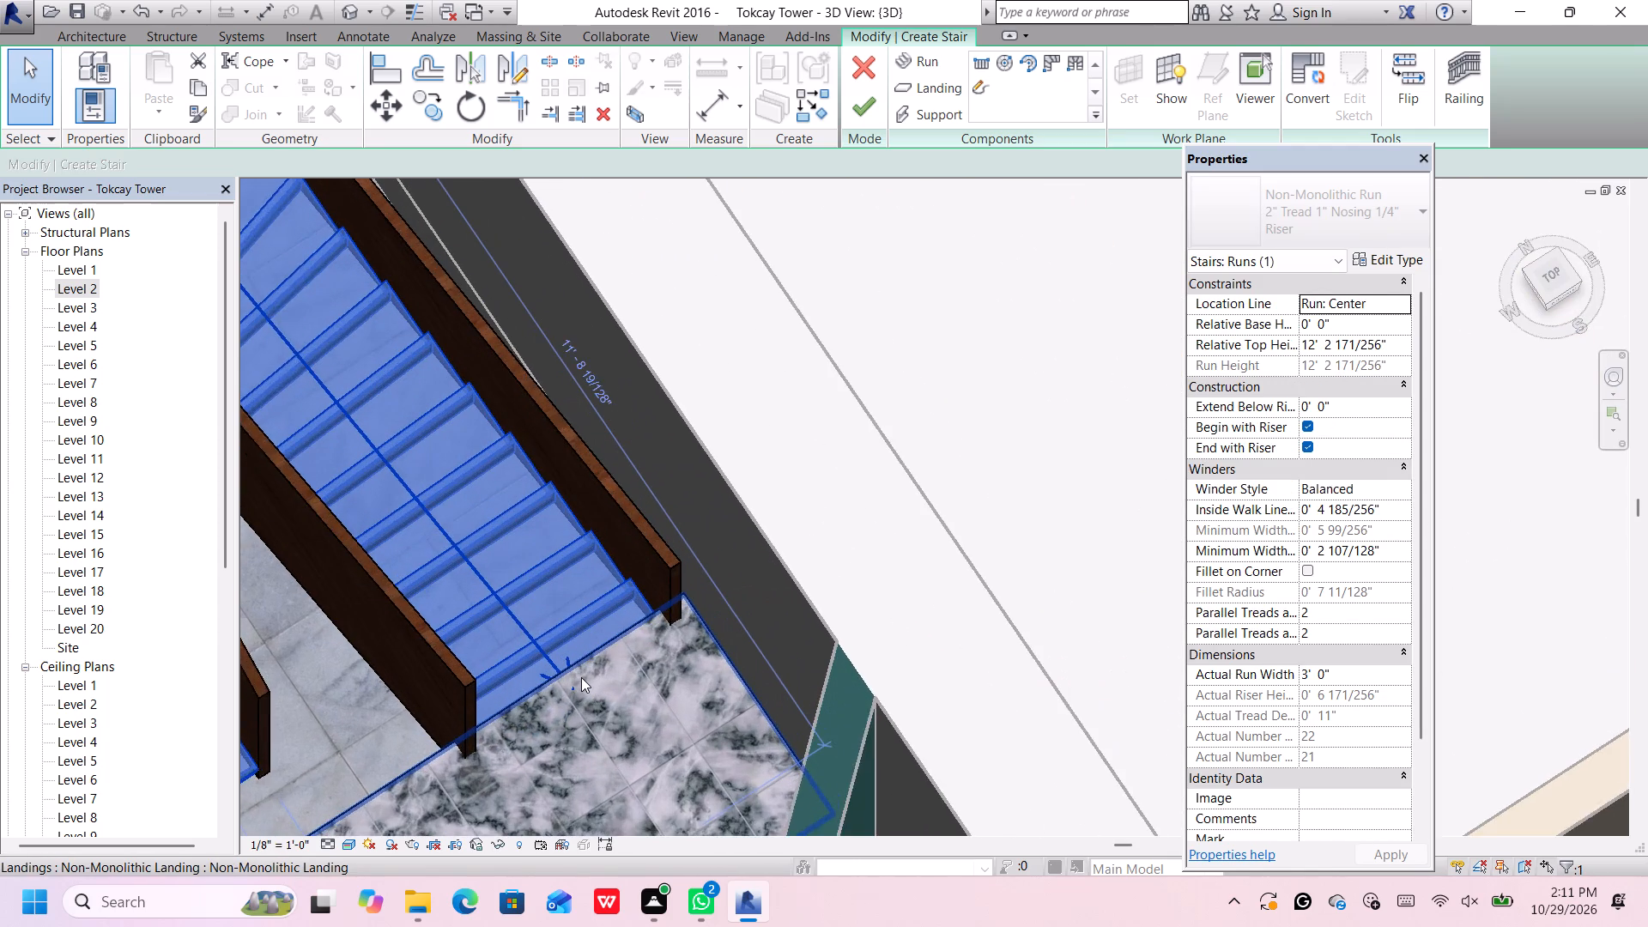
pyautogui.moveTo(559, 663); pyautogui.dragTo(547, 637)
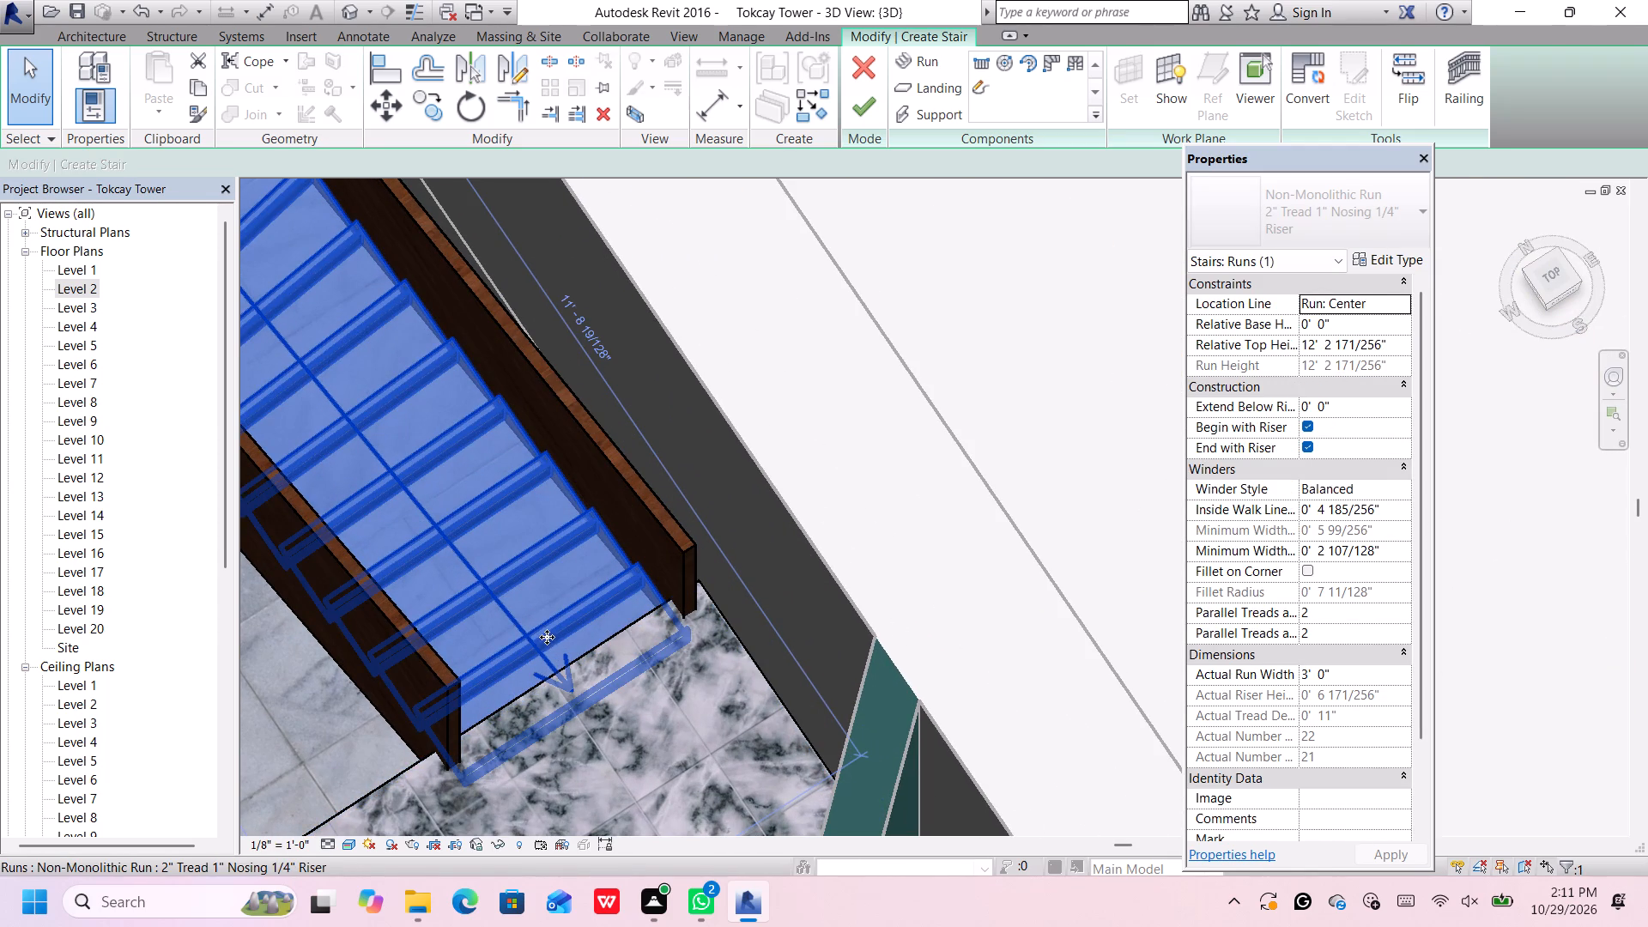
pyautogui.moveTo(547, 637); pyautogui.dragTo(541, 627)
pyautogui.scroll(-4, 541, 630)
pyautogui.moveTo(542, 632); pyautogui.dragTo(553, 640, button='middle')
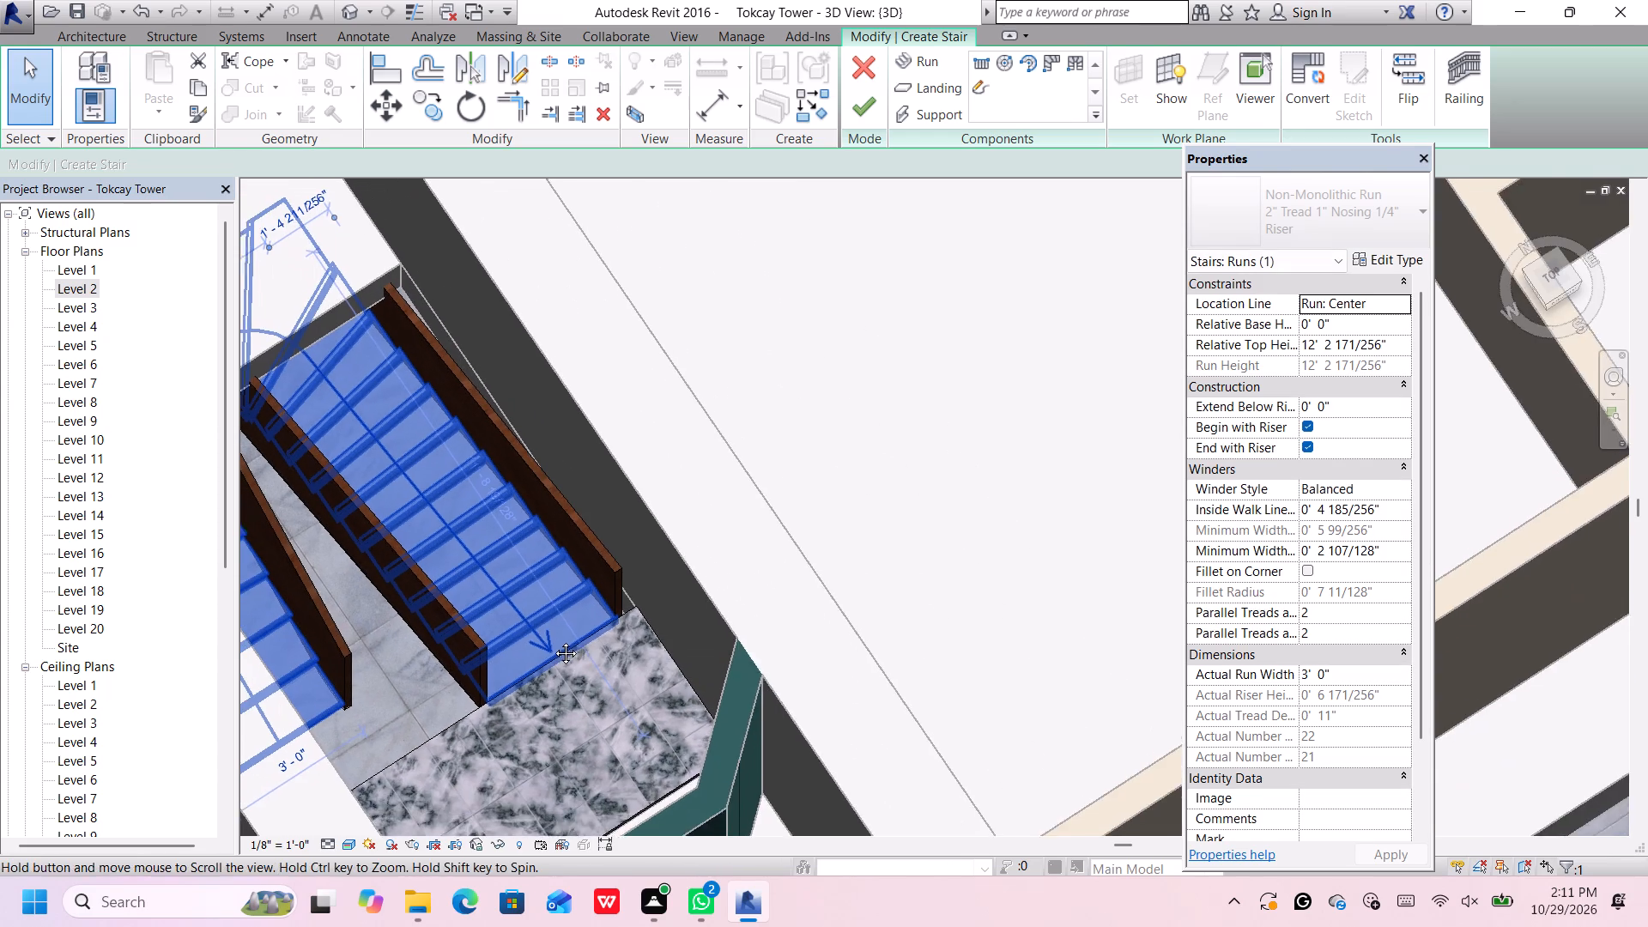
pyautogui.moveTo(553, 640); pyautogui.dragTo(591, 675, button='middle')
pyautogui.click(443, 743)
# Deselect the run, finish the stair edit and dismiss the railing slope warning.
pyautogui.scroll(-4, 443, 743)
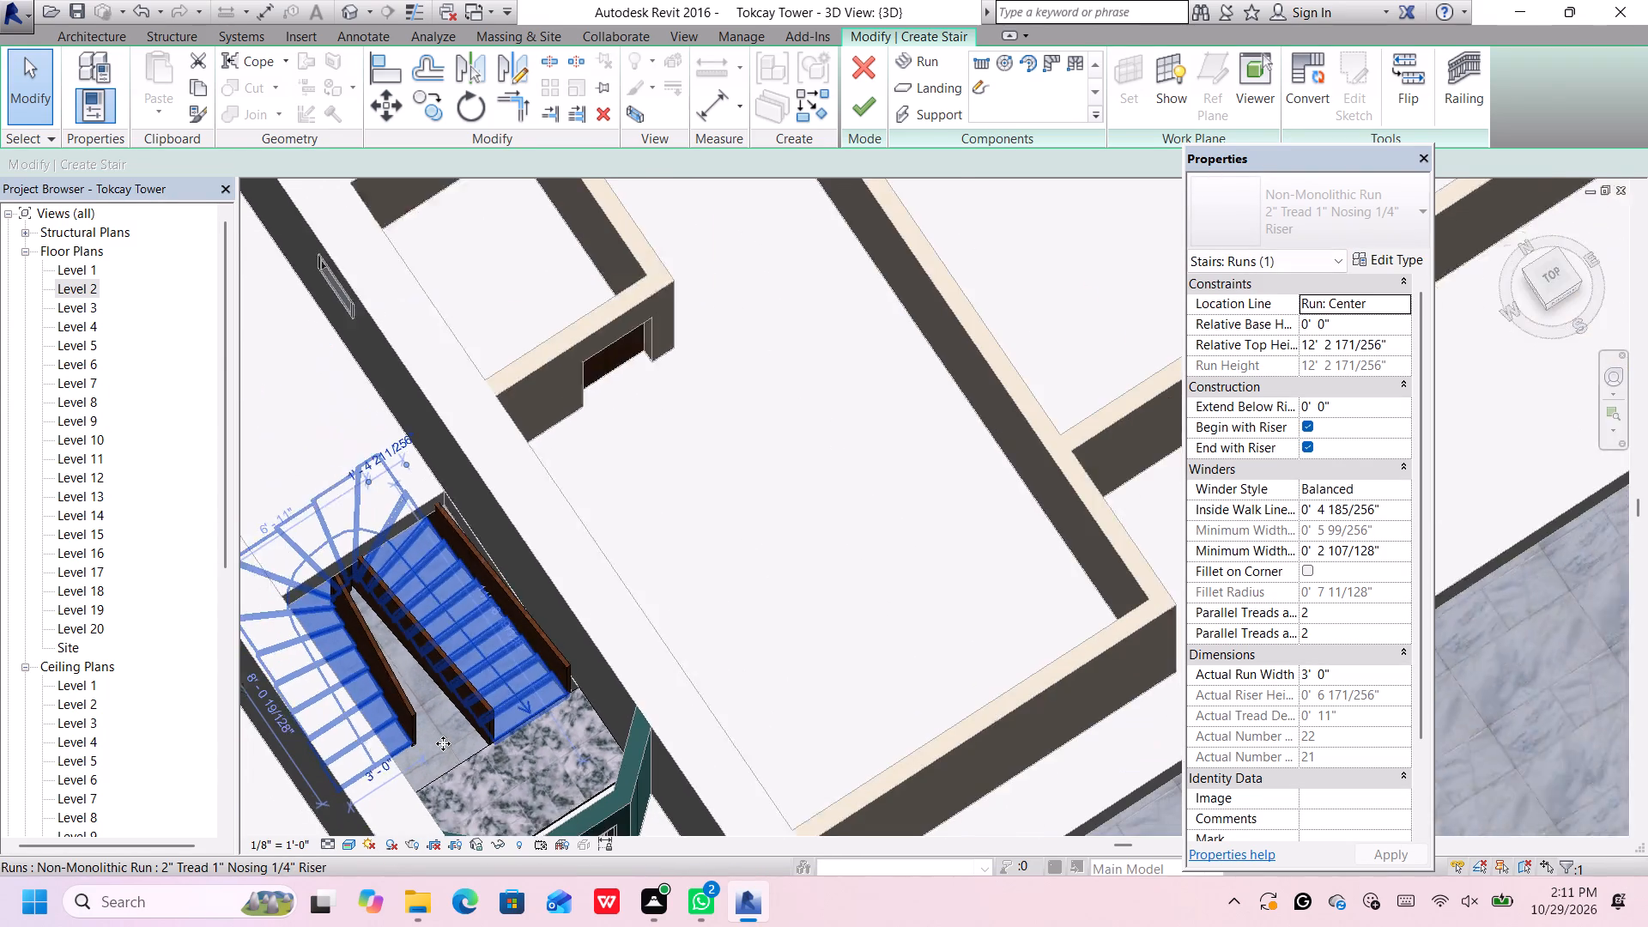
pyautogui.scroll(-2, 443, 743)
pyautogui.scroll(-10, 393, 521)
pyautogui.moveTo(404, 526); pyautogui.dragTo(656, 530, button='middle')
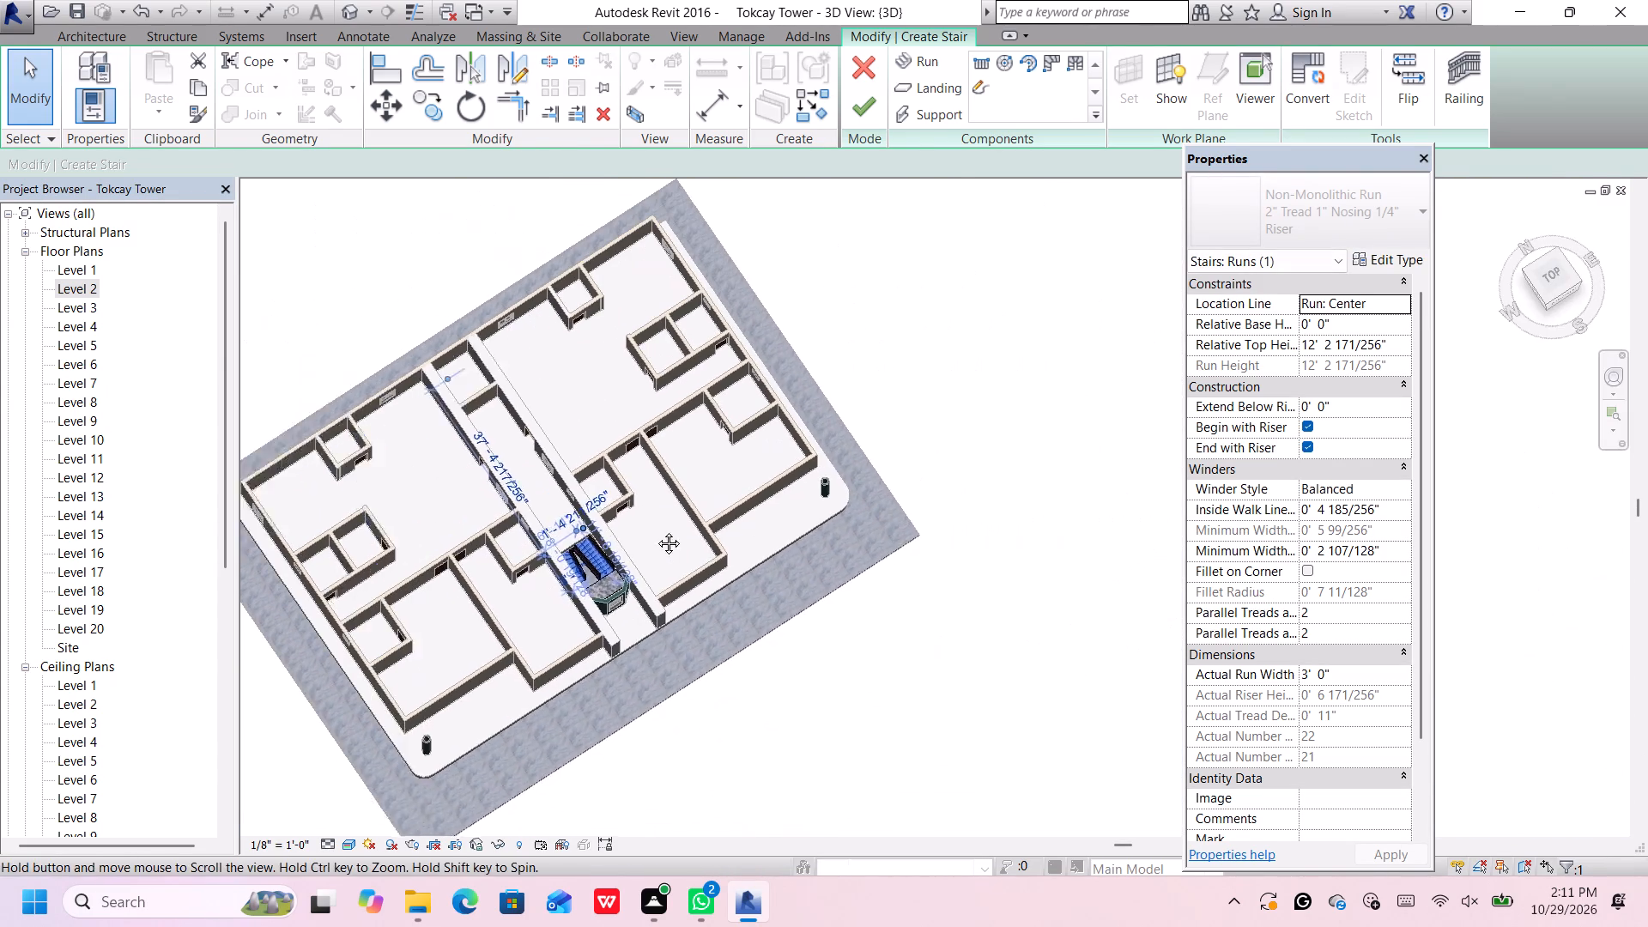
pyautogui.moveTo(656, 530); pyautogui.dragTo(657, 528, button='middle')
pyautogui.click(761, 776)
pyautogui.scroll(3, 663, 679)
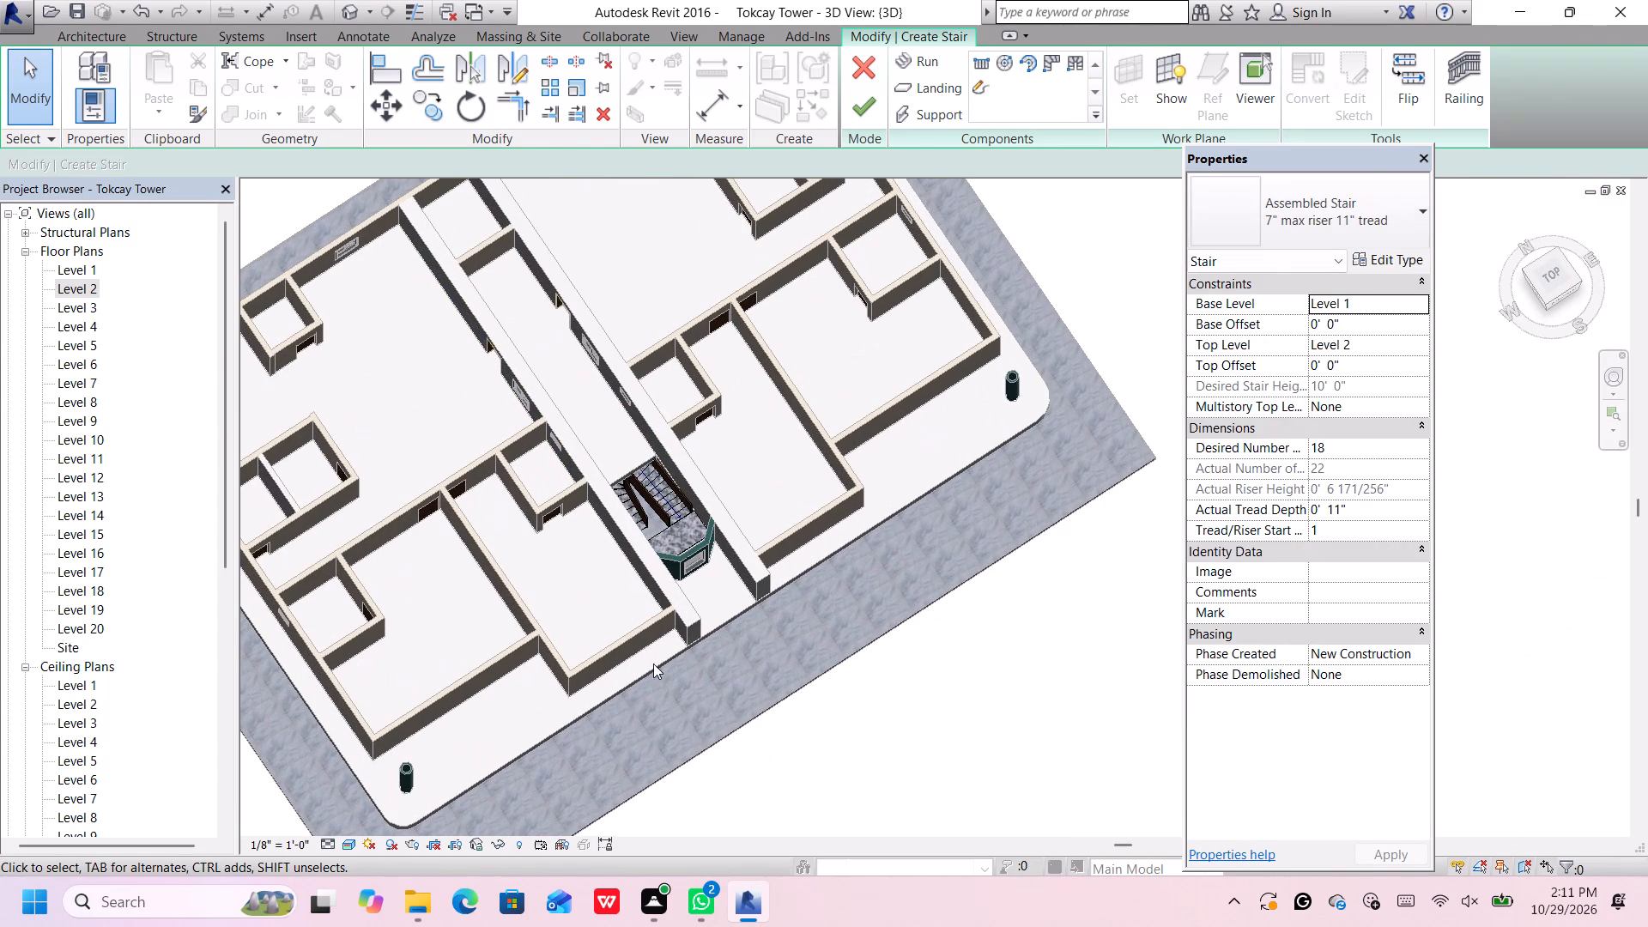
pyautogui.doubleClick(649, 659)
pyautogui.doubleClick(645, 669)
pyautogui.click(867, 104)
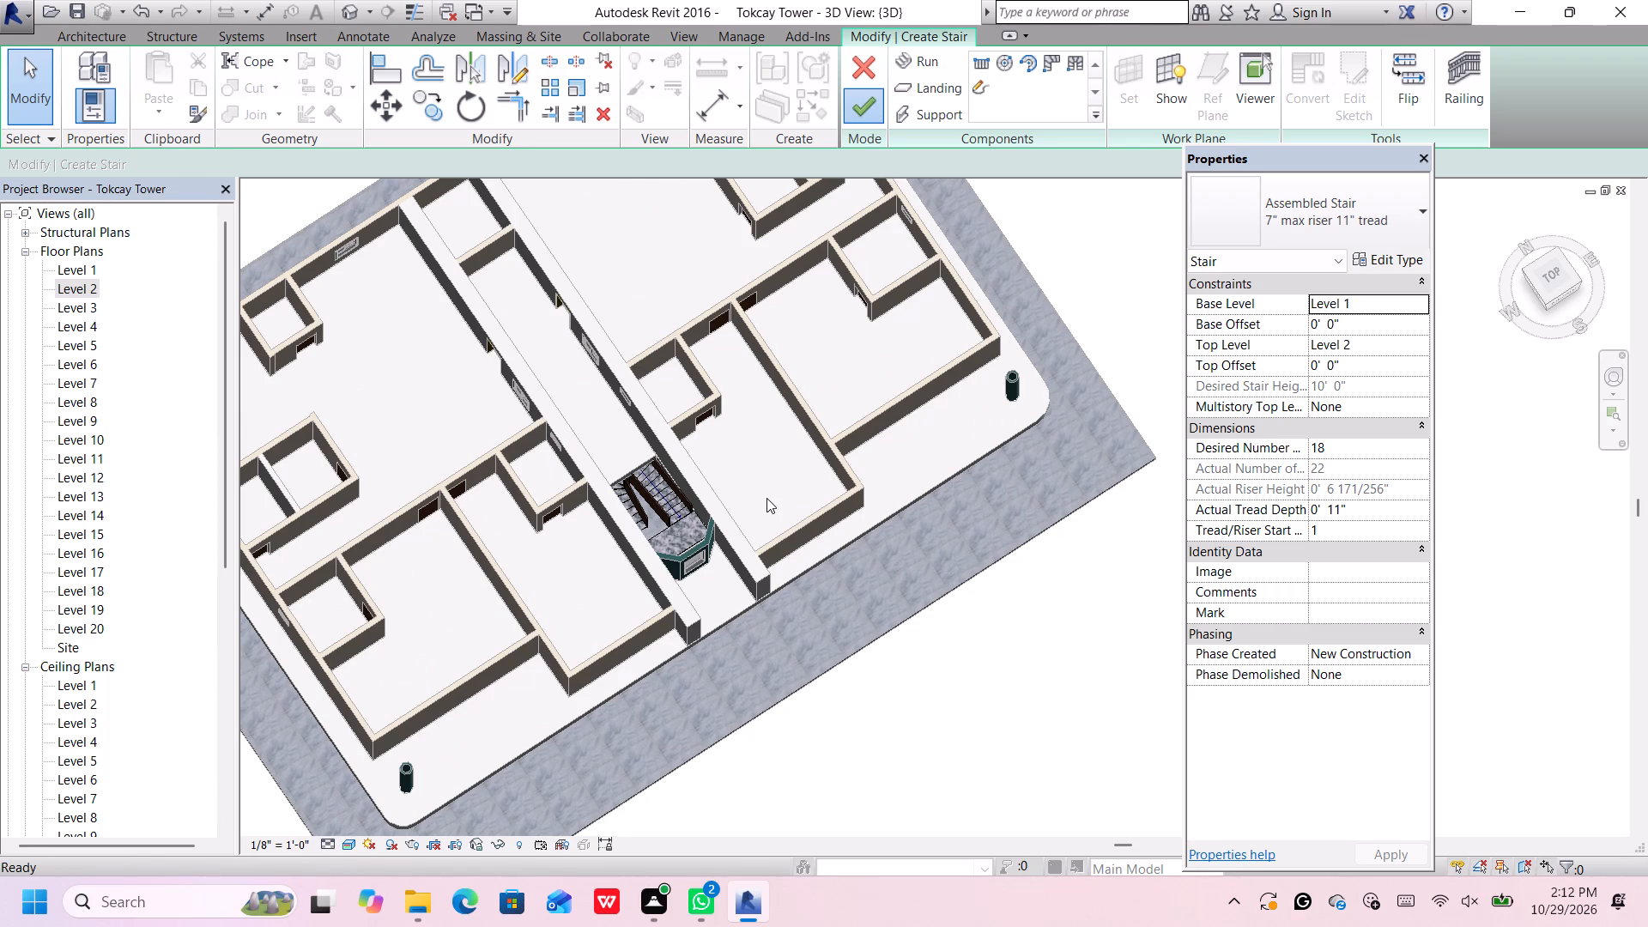
pyautogui.scroll(-4, 764, 501)
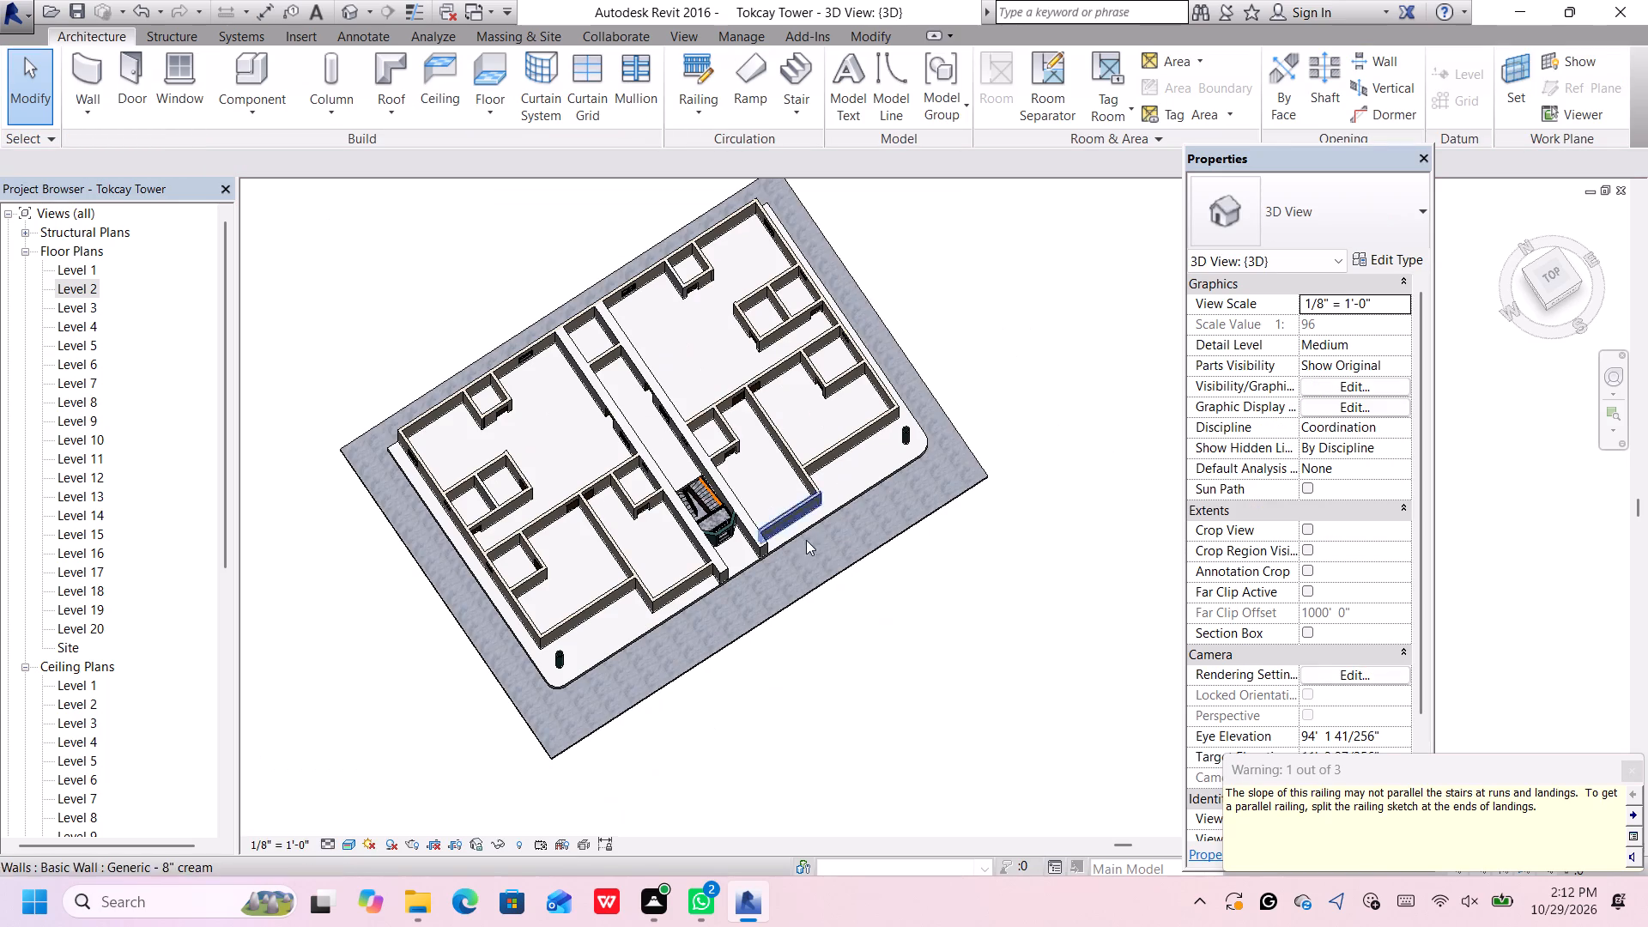
pyautogui.click(1631, 773)
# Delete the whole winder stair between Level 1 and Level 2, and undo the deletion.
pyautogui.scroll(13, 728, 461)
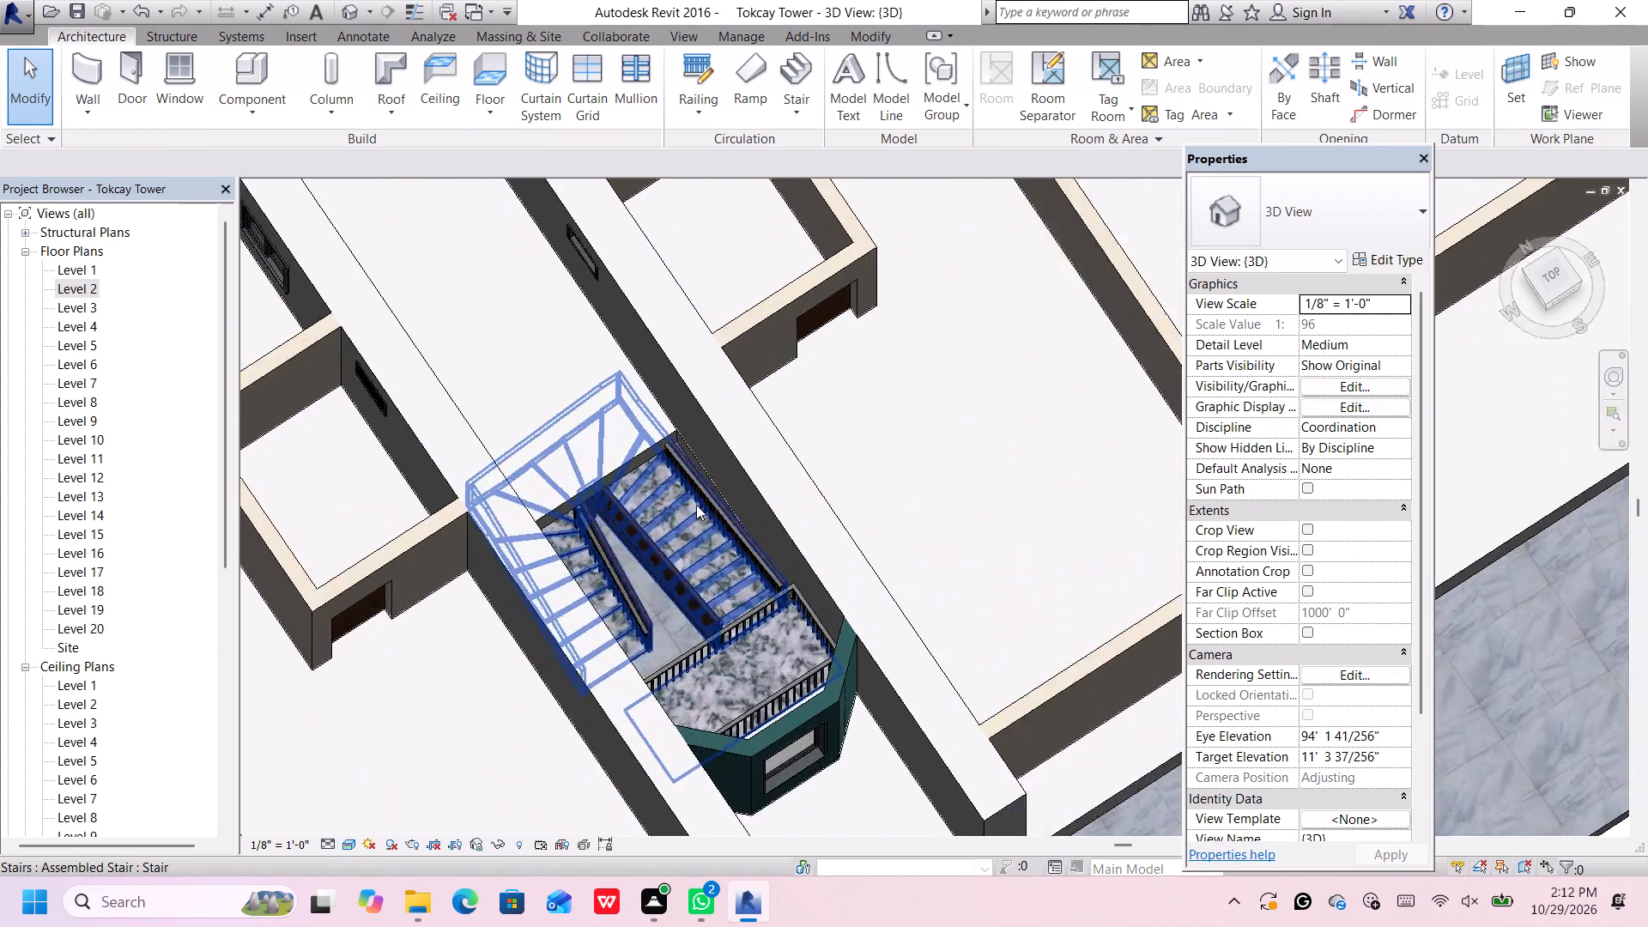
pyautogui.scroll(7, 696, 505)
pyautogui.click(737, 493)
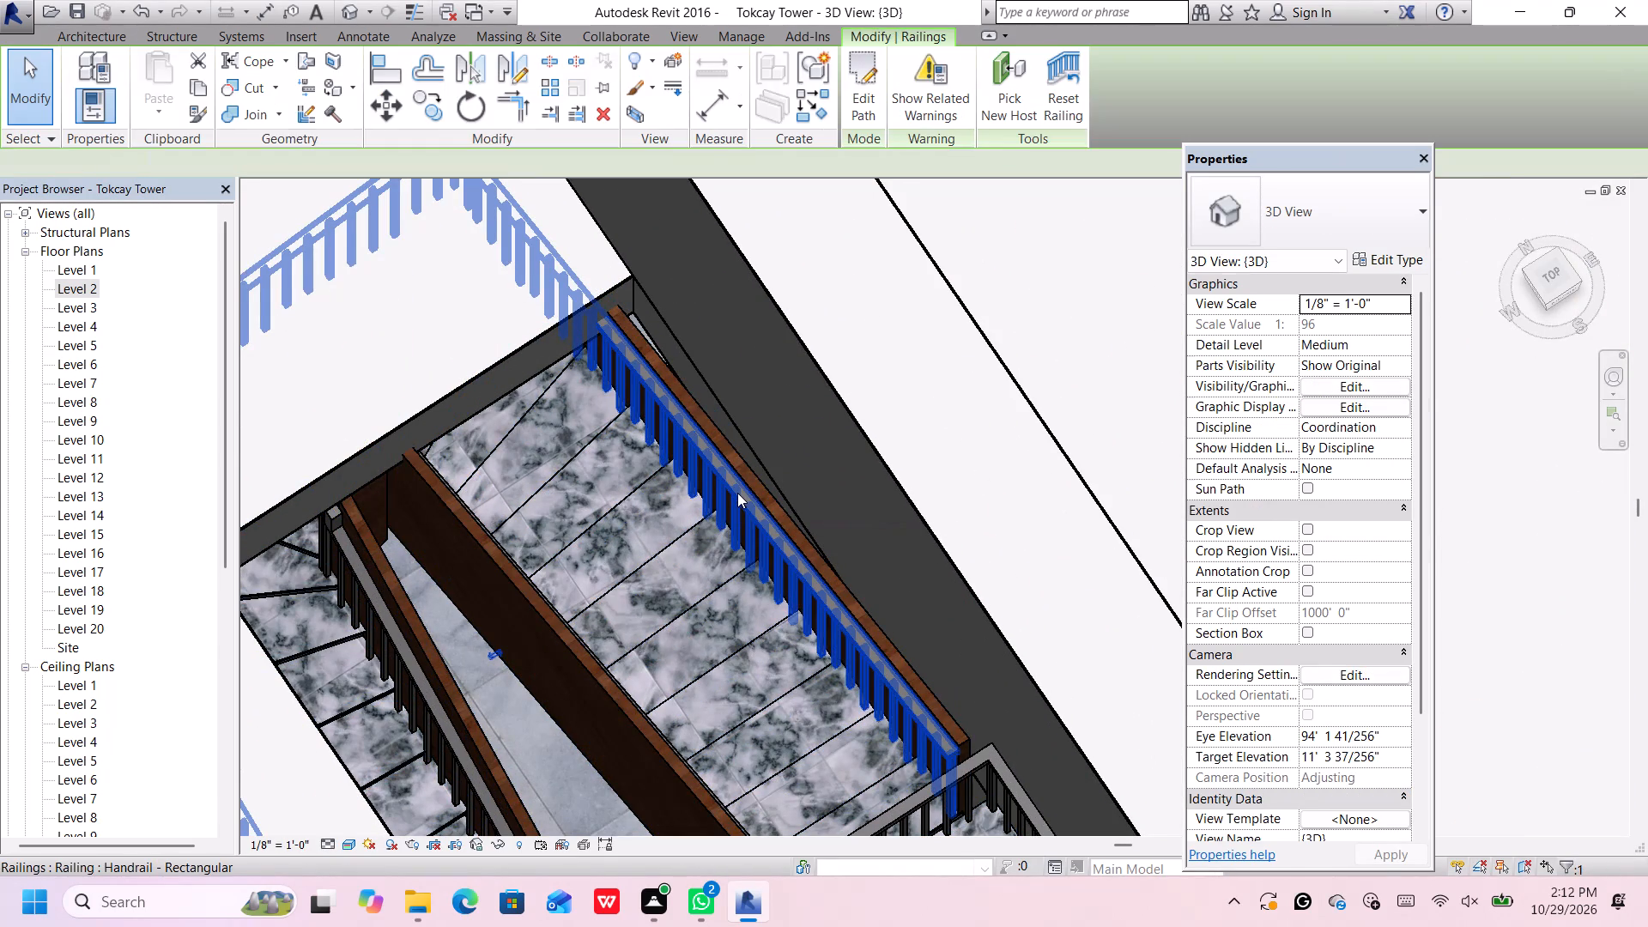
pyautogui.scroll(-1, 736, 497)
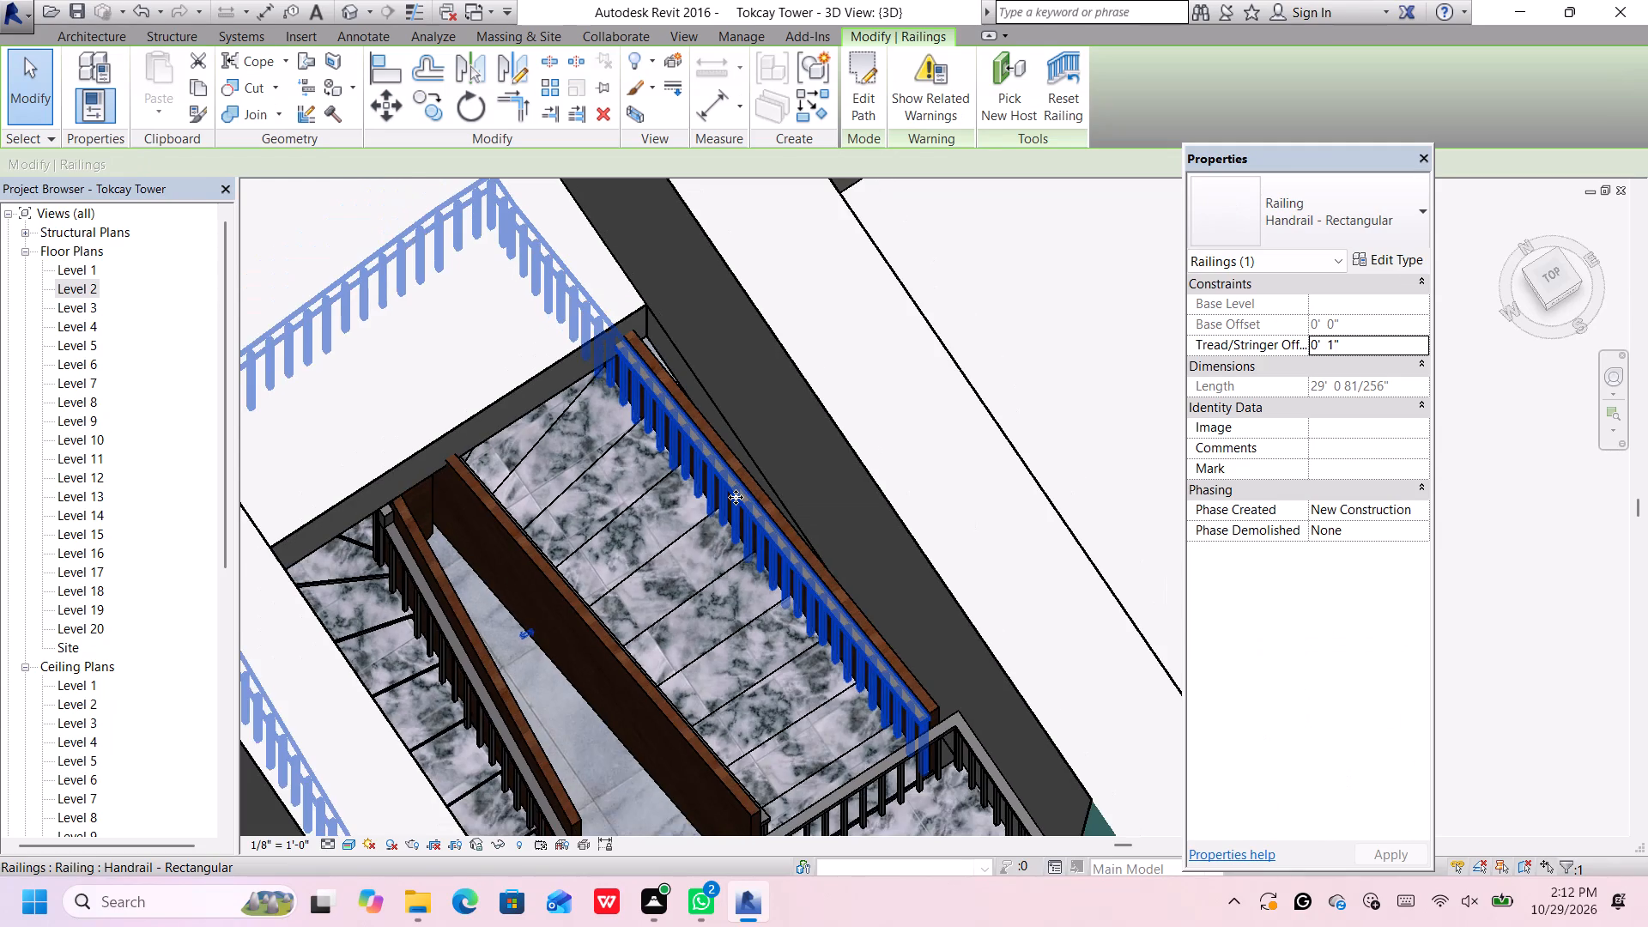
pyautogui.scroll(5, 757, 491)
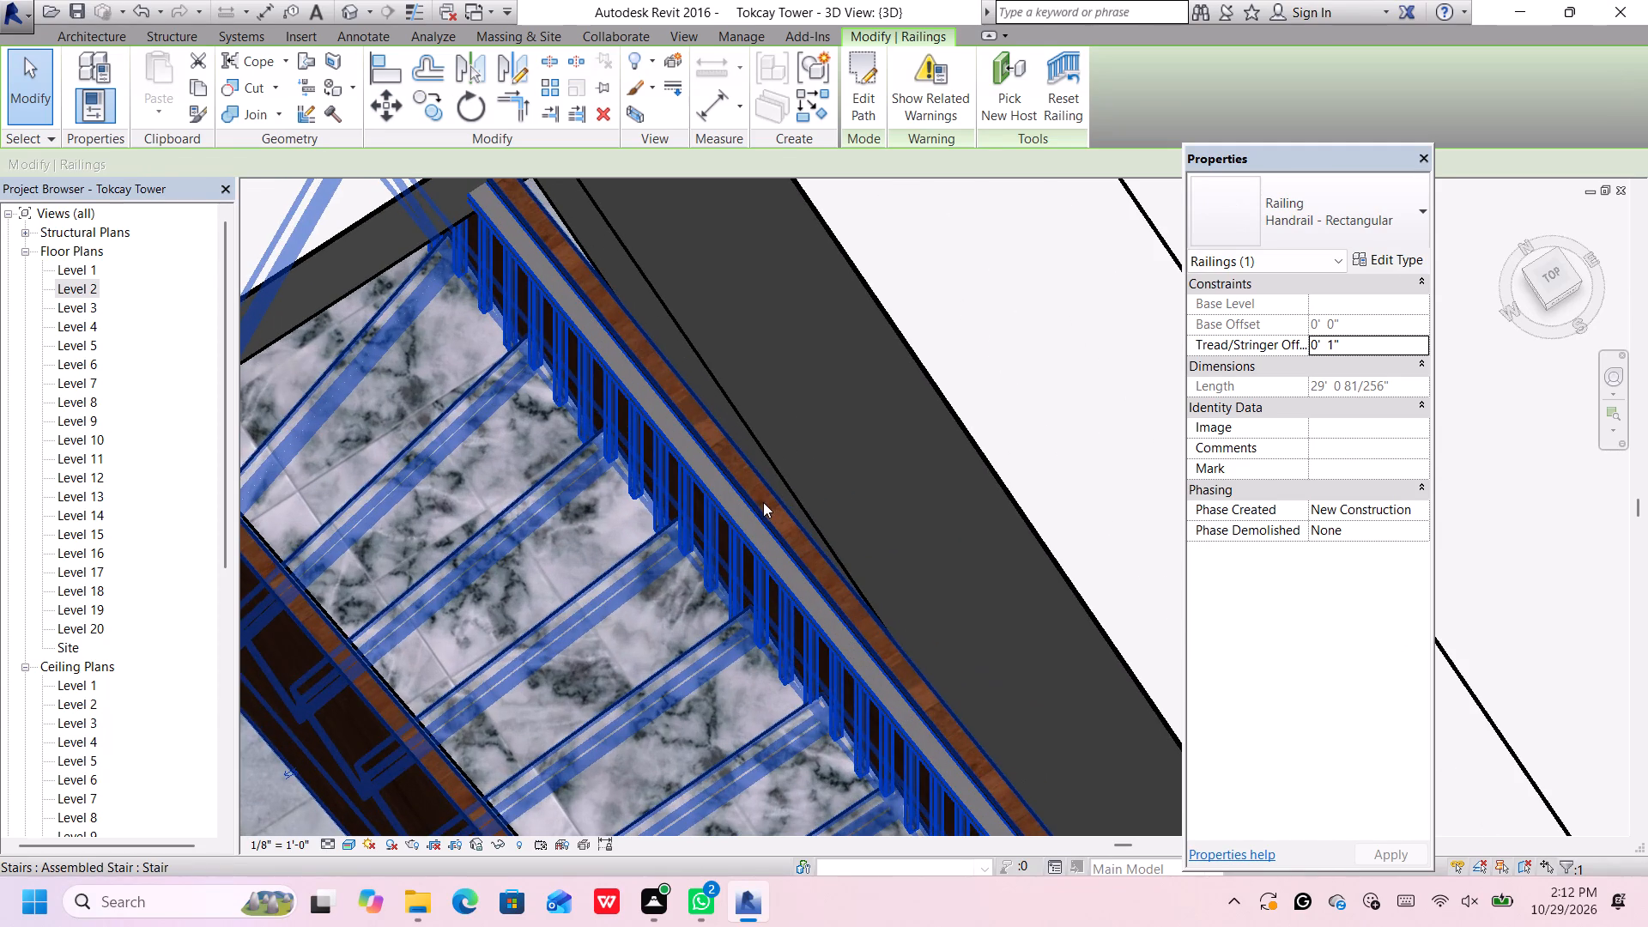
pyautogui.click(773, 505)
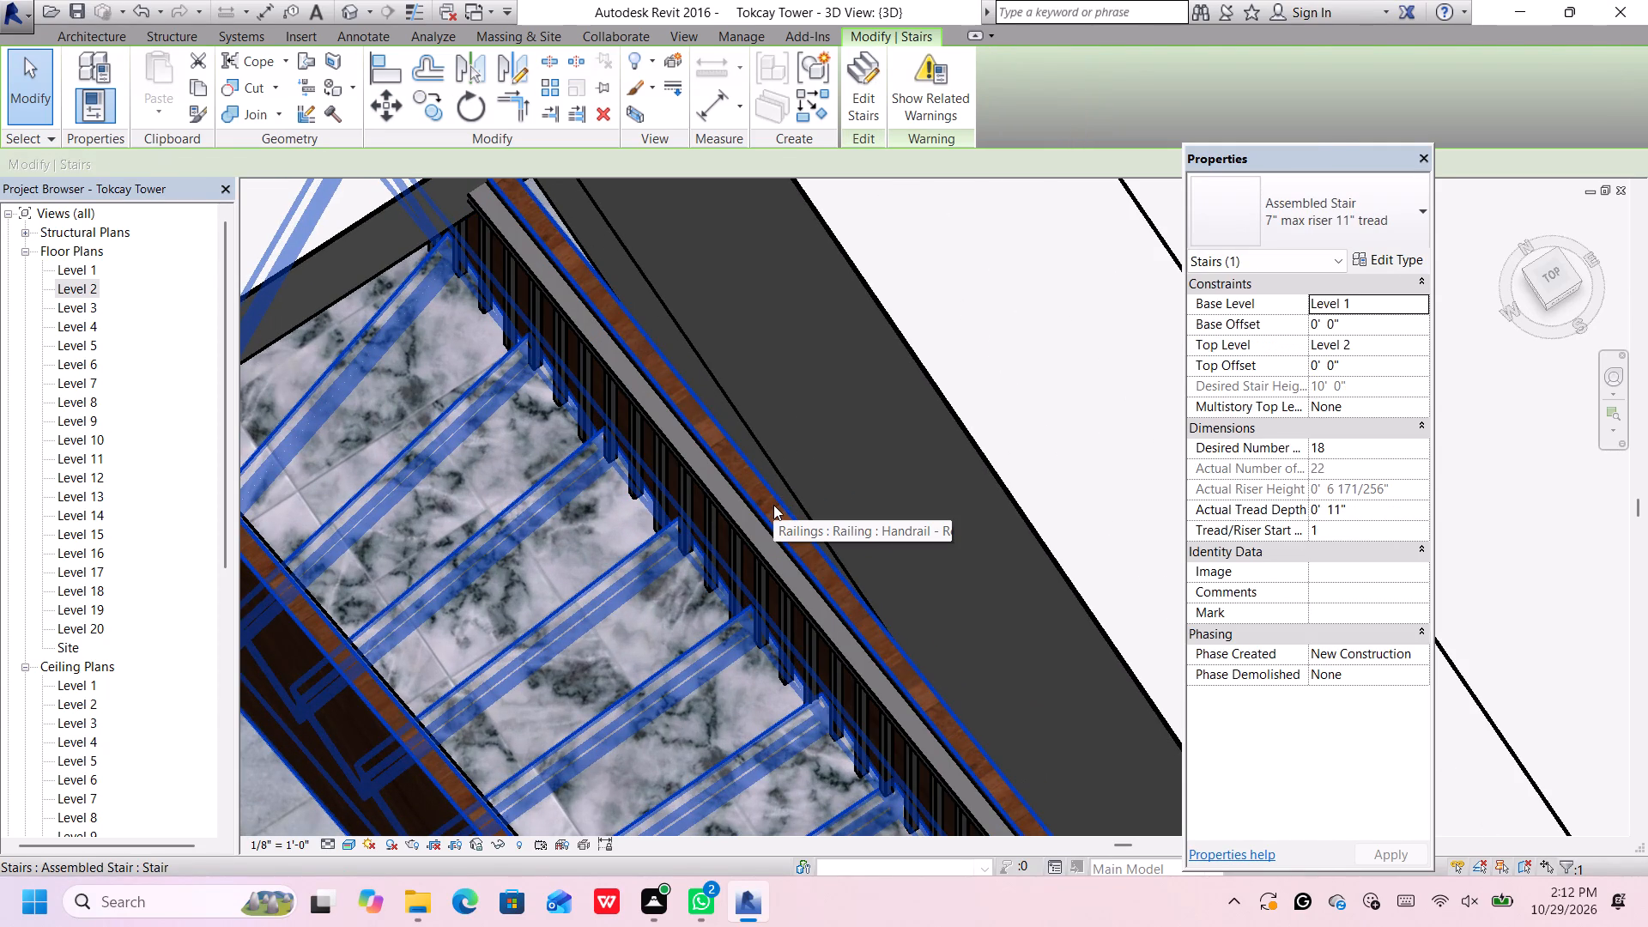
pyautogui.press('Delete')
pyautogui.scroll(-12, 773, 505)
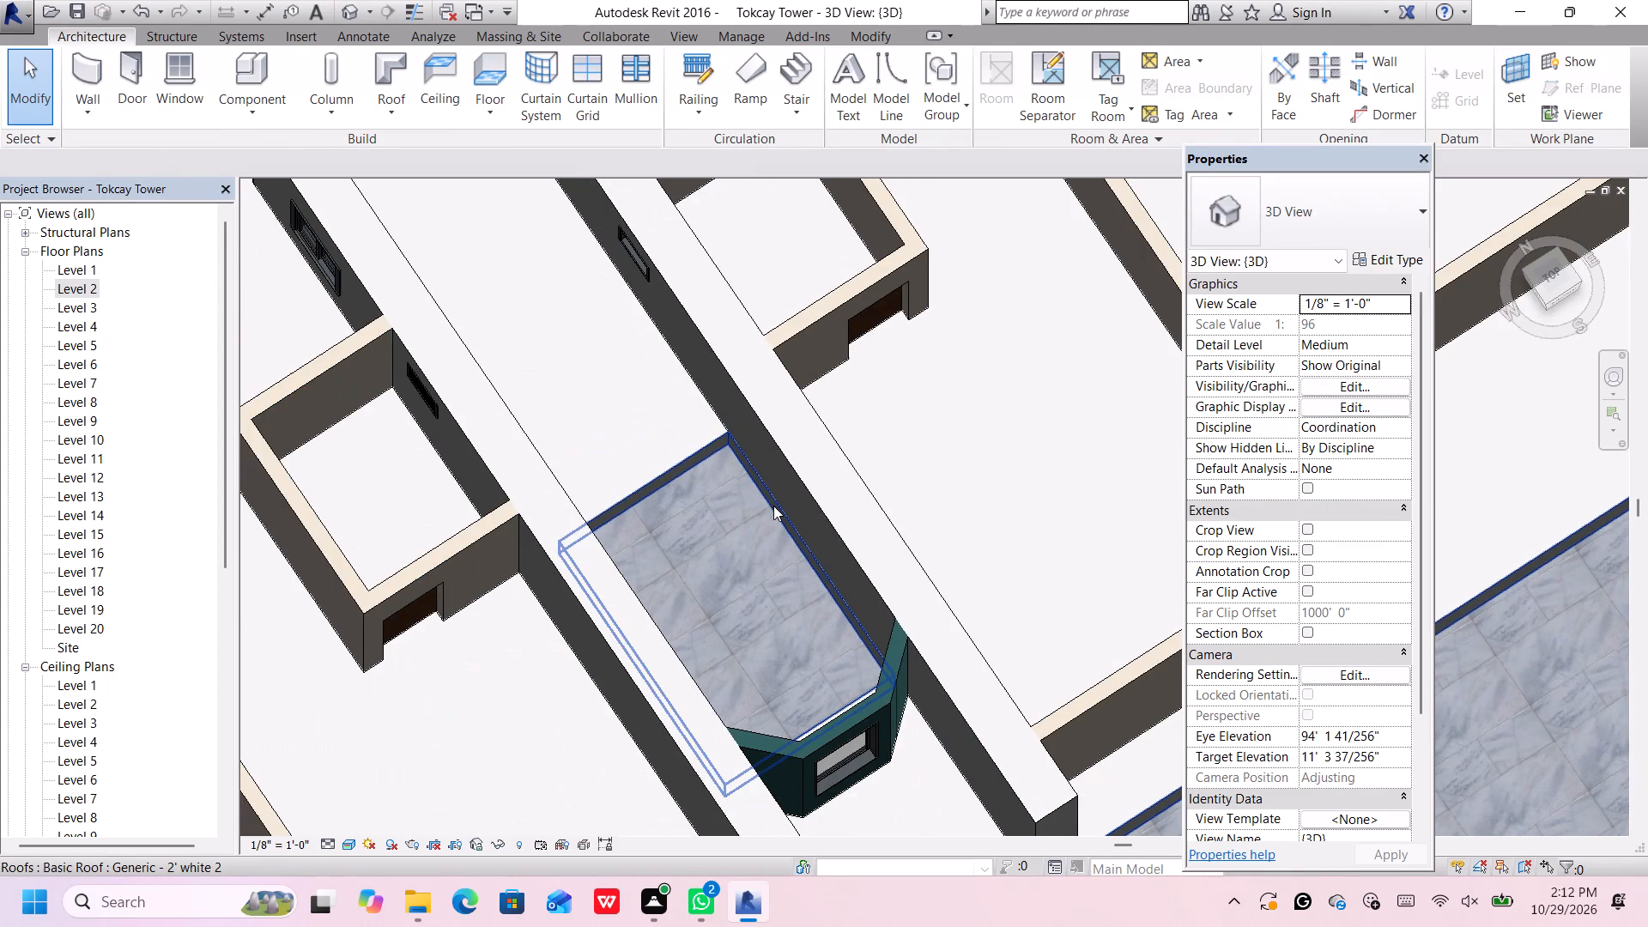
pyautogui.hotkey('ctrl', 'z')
# Examine the winder stair's stringers and inner railing near the top landing, checking which element each part belongs to.
pyautogui.scroll(-3, 773, 506)
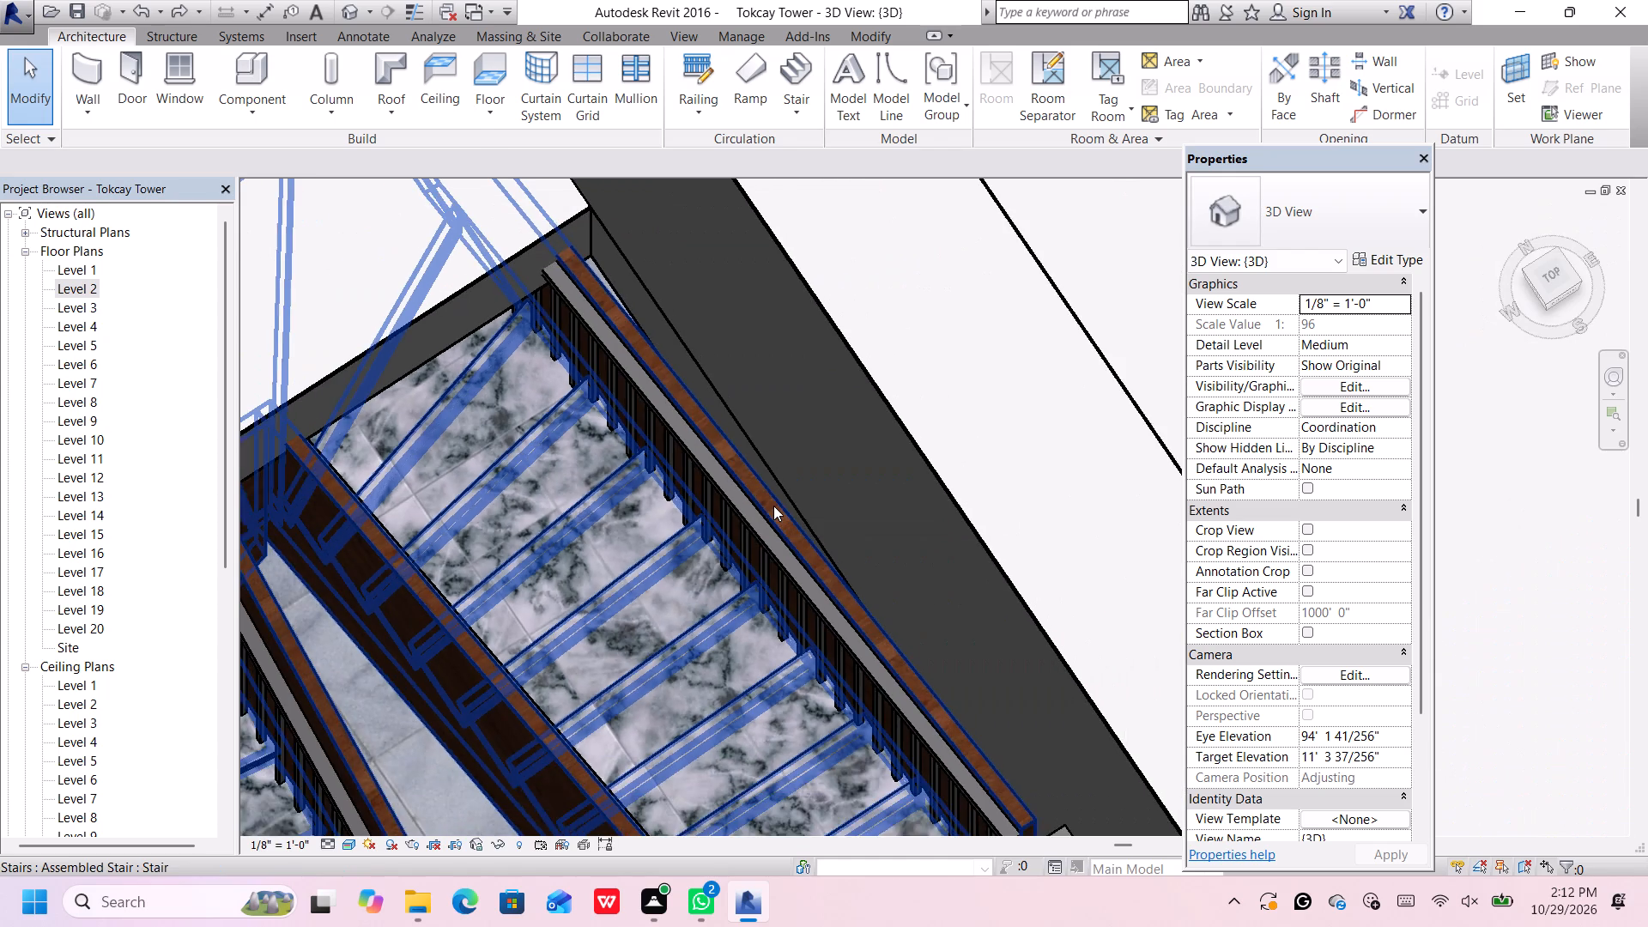
pyautogui.scroll(-3, 773, 506)
pyautogui.moveTo(774, 523); pyautogui.dragTo(754, 452, button='middle')
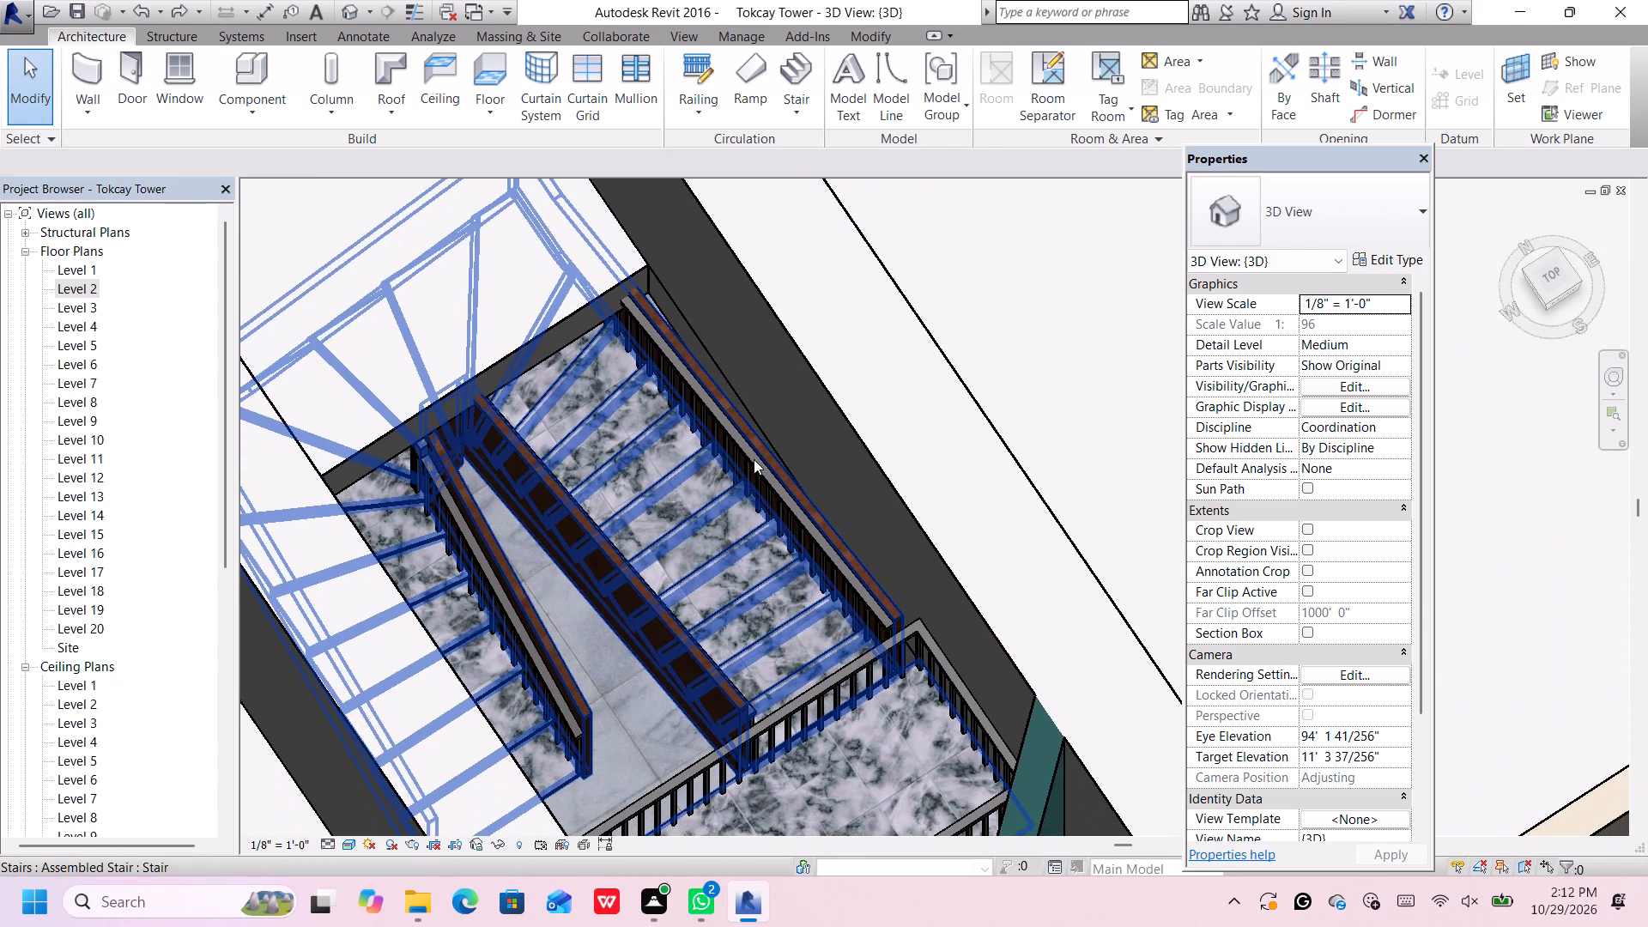
pyautogui.click(628, 745)
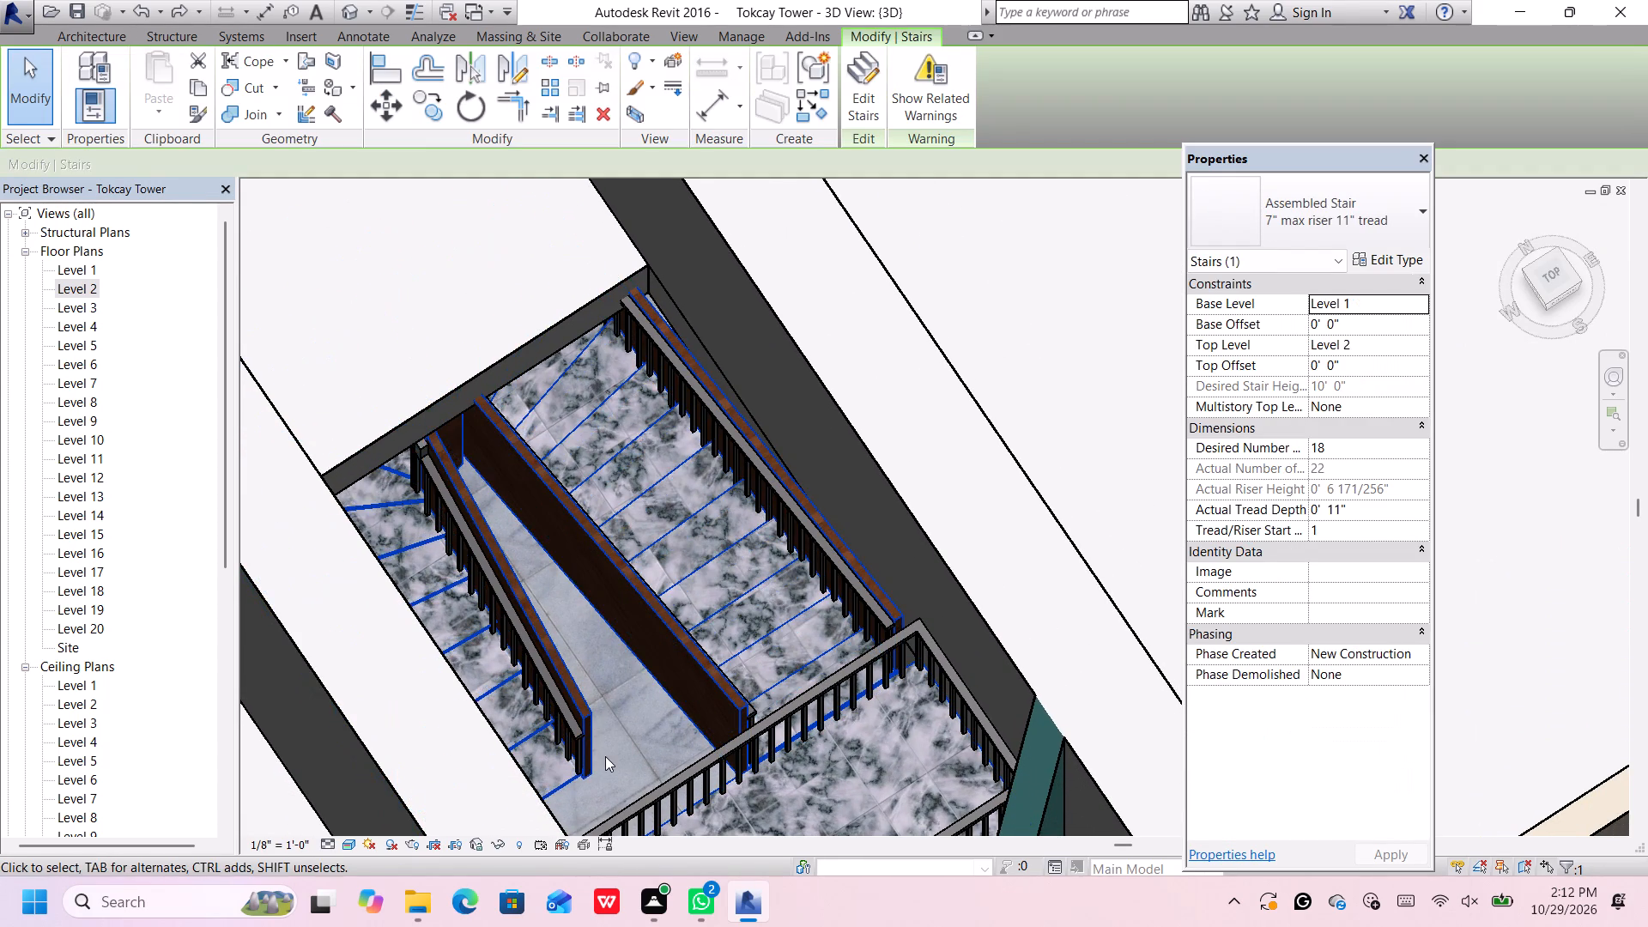
pyautogui.scroll(9, 593, 724)
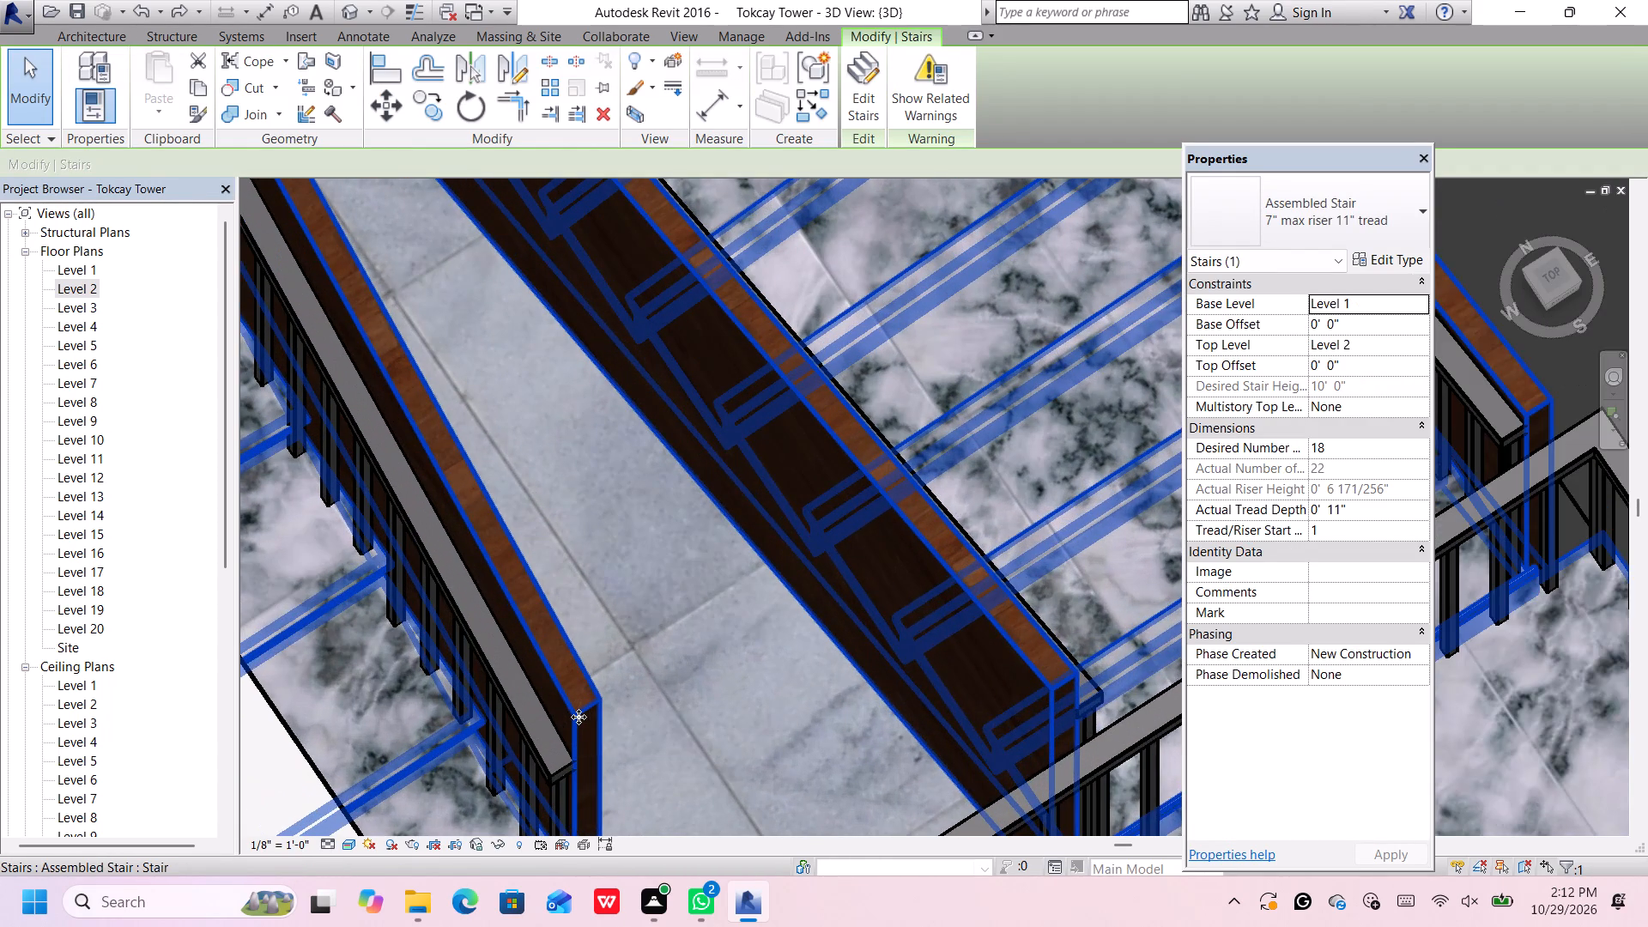
pyautogui.scroll(-3, 579, 717)
pyautogui.moveTo(579, 717); pyautogui.dragTo(591, 707, button='middle')
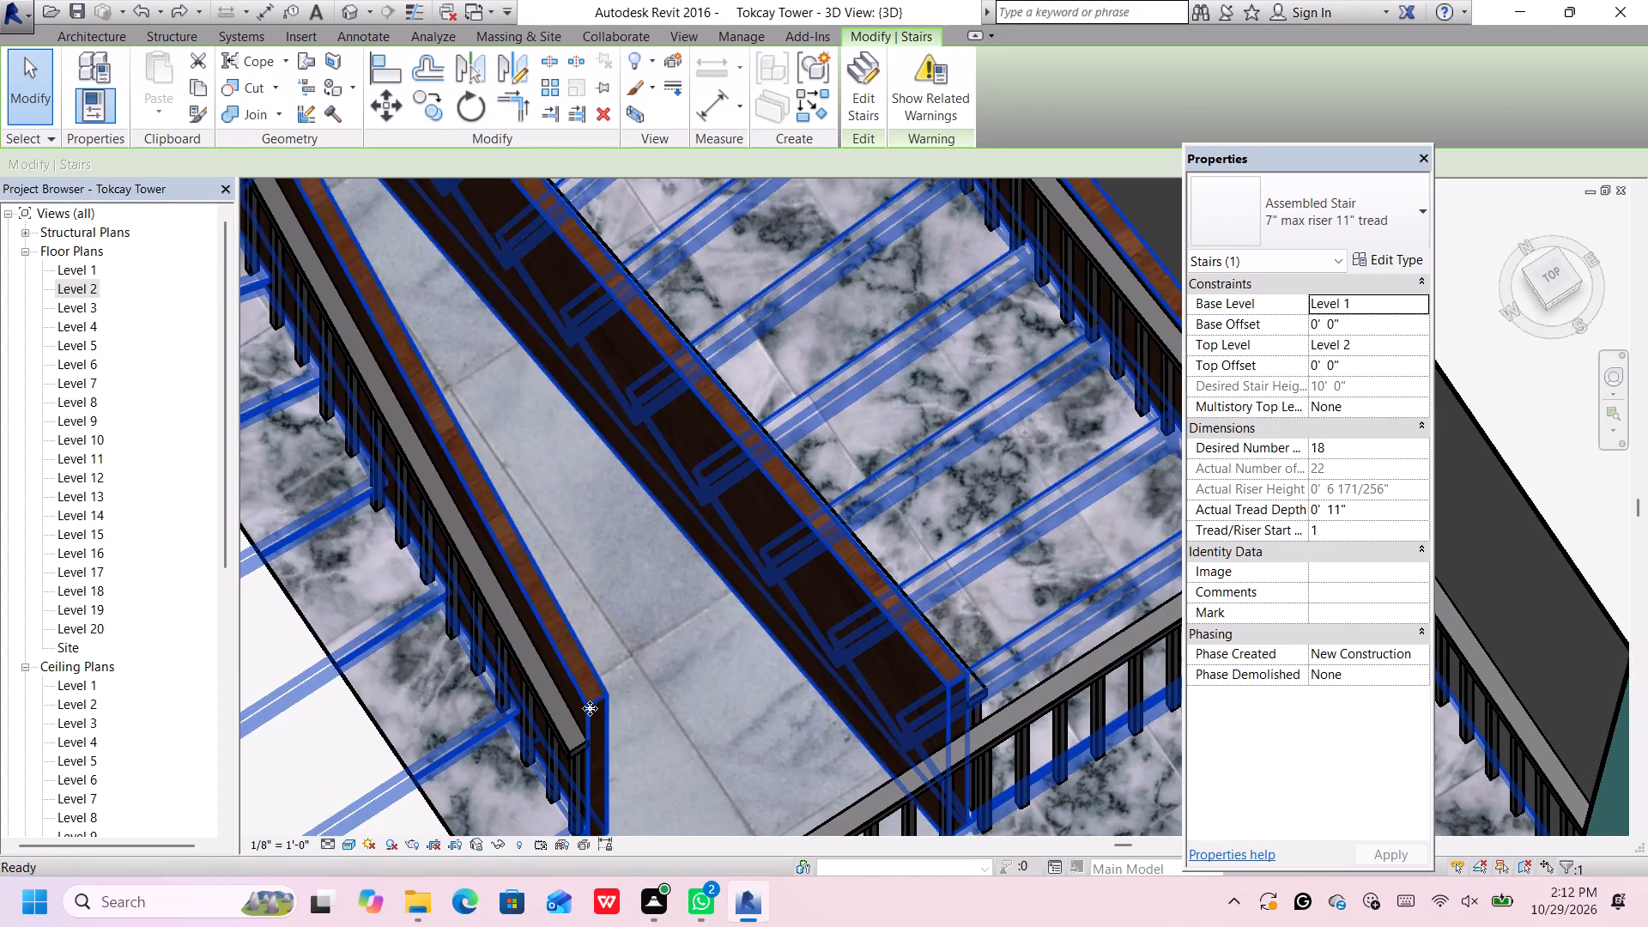
pyautogui.click(570, 727)
pyautogui.scroll(-2, 570, 727)
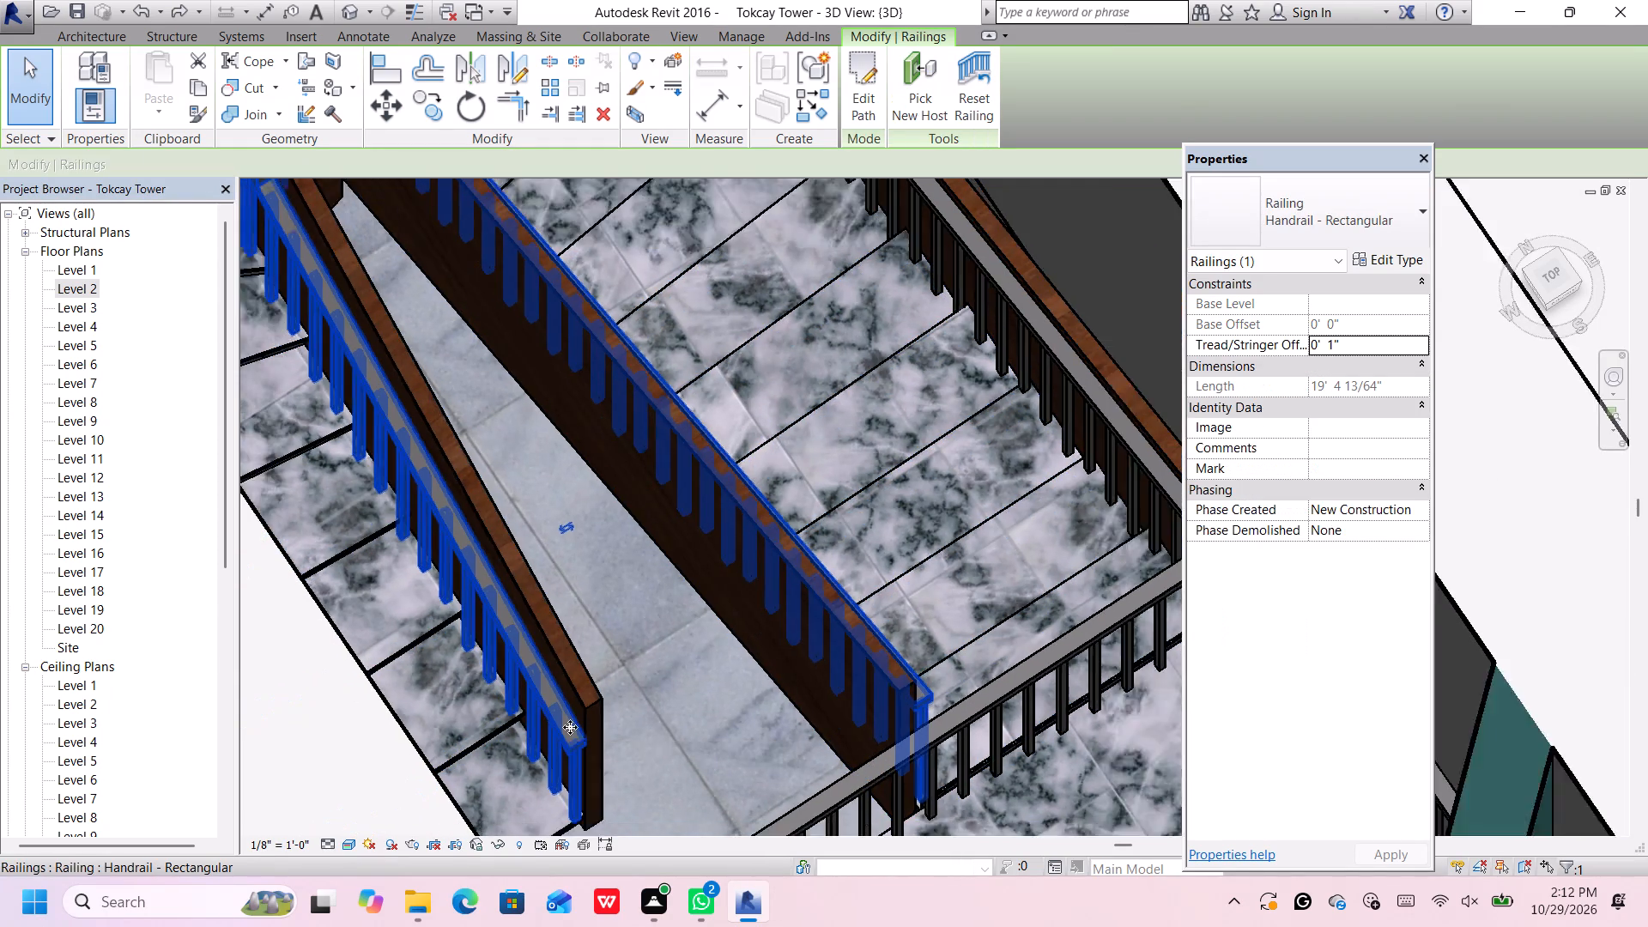
pyautogui.scroll(-3, 570, 727)
pyautogui.moveTo(570, 726); pyautogui.dragTo(571, 706, button='middle')
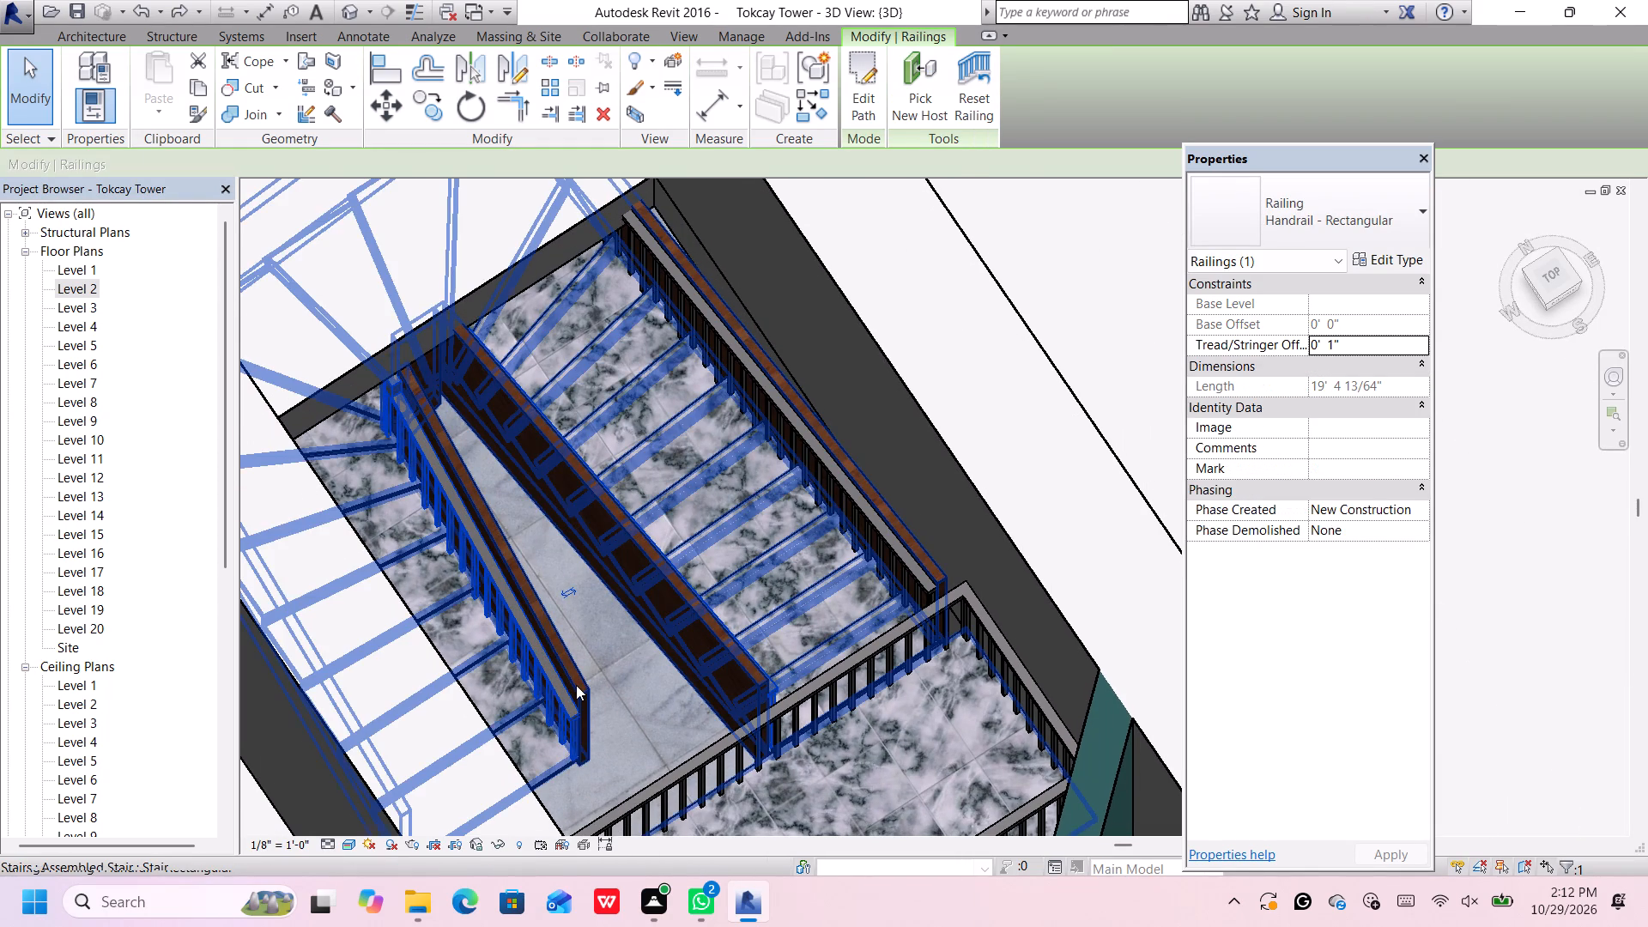
pyautogui.click(576, 683)
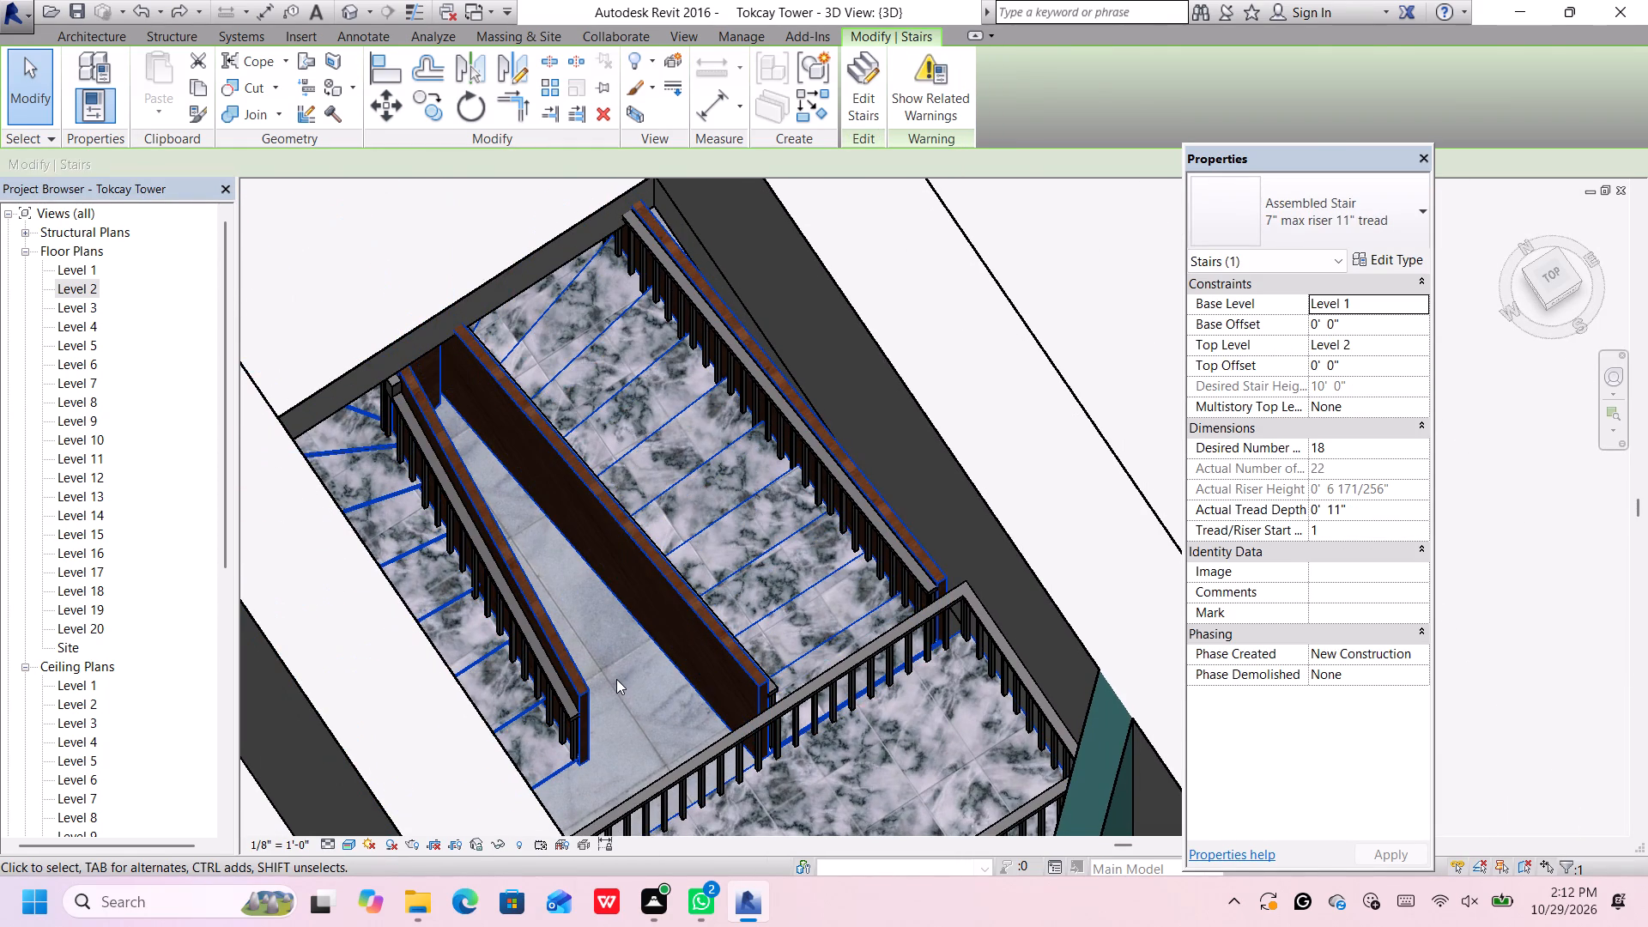
pyautogui.click(616, 679)
pyautogui.click(587, 694)
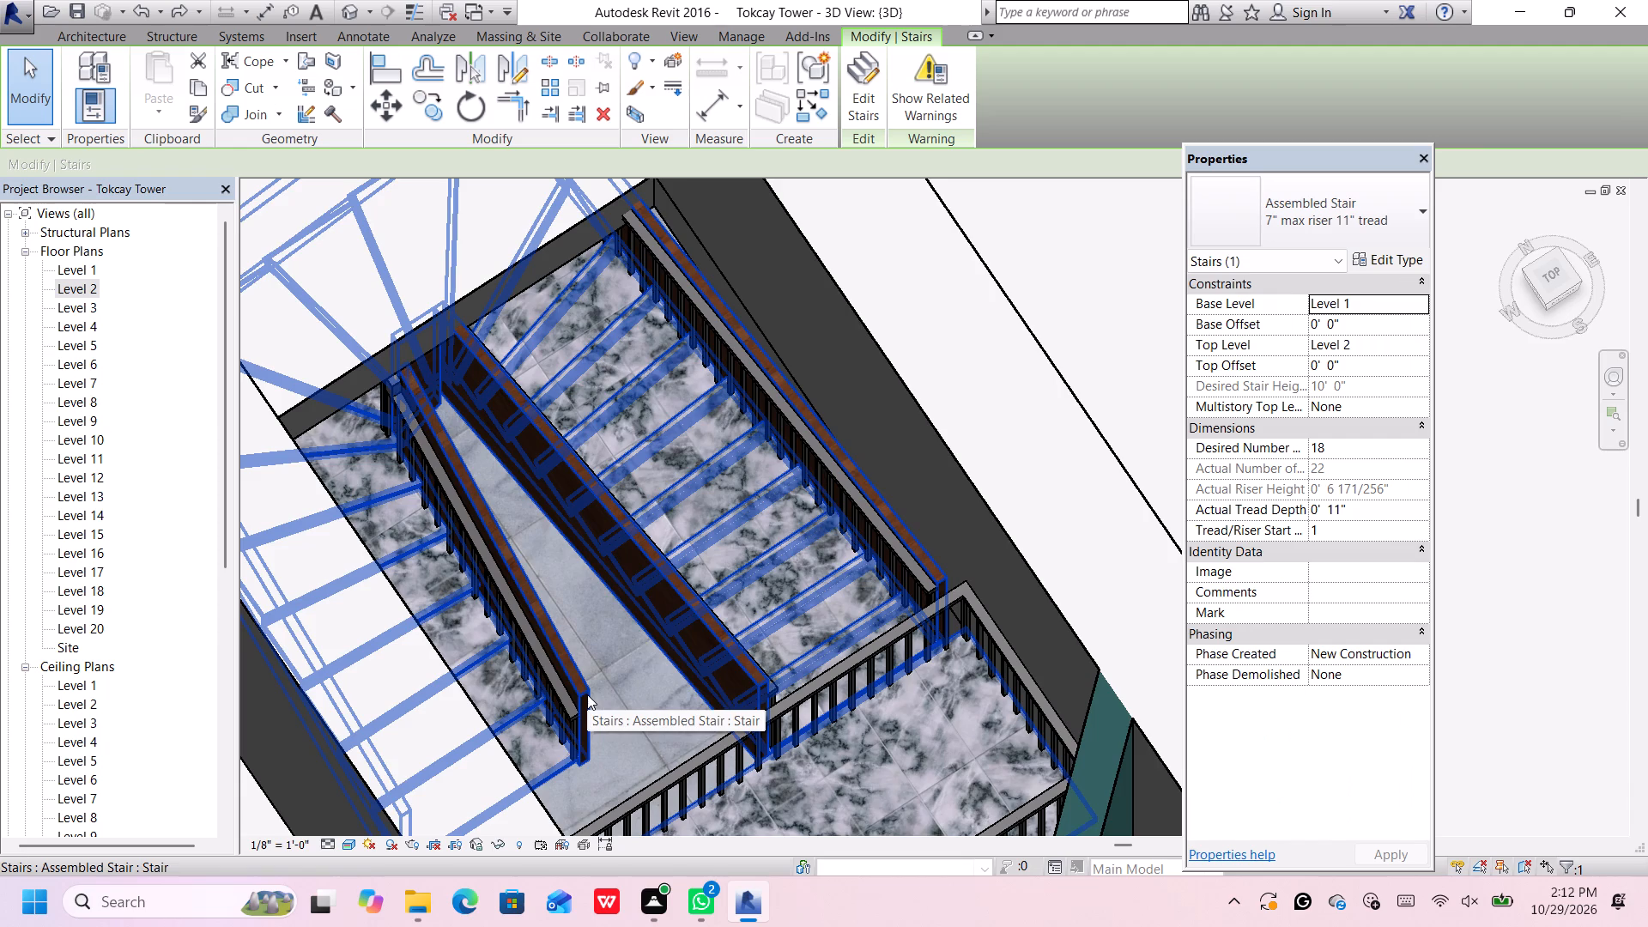
pyautogui.scroll(-3, 587, 694)
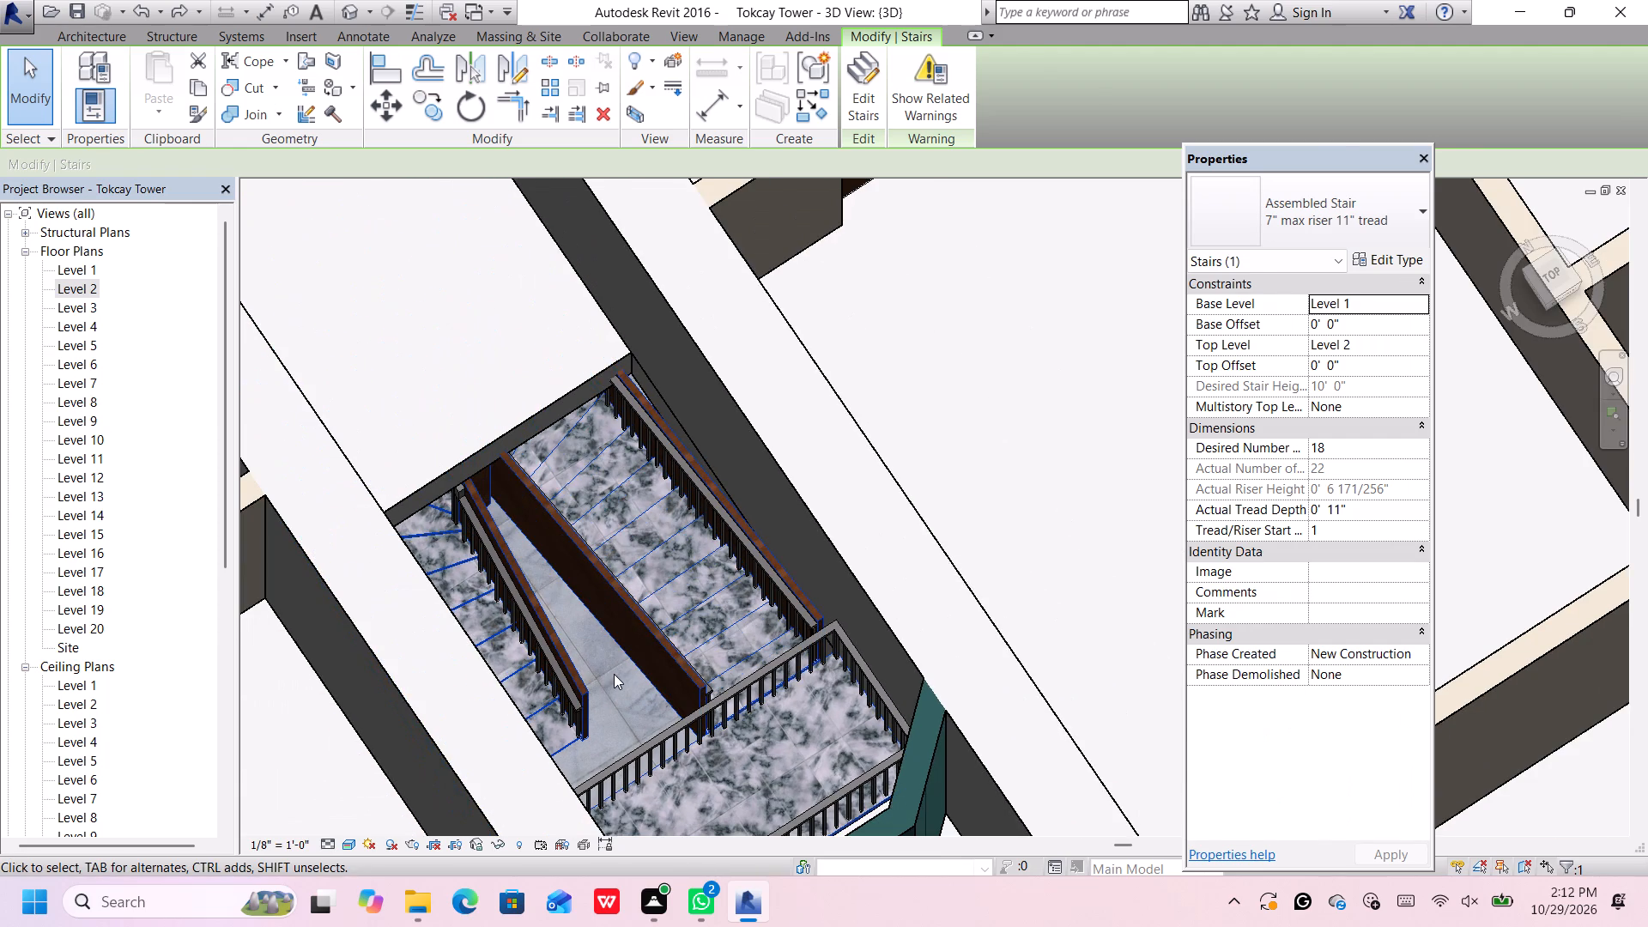
pyautogui.click(614, 674)
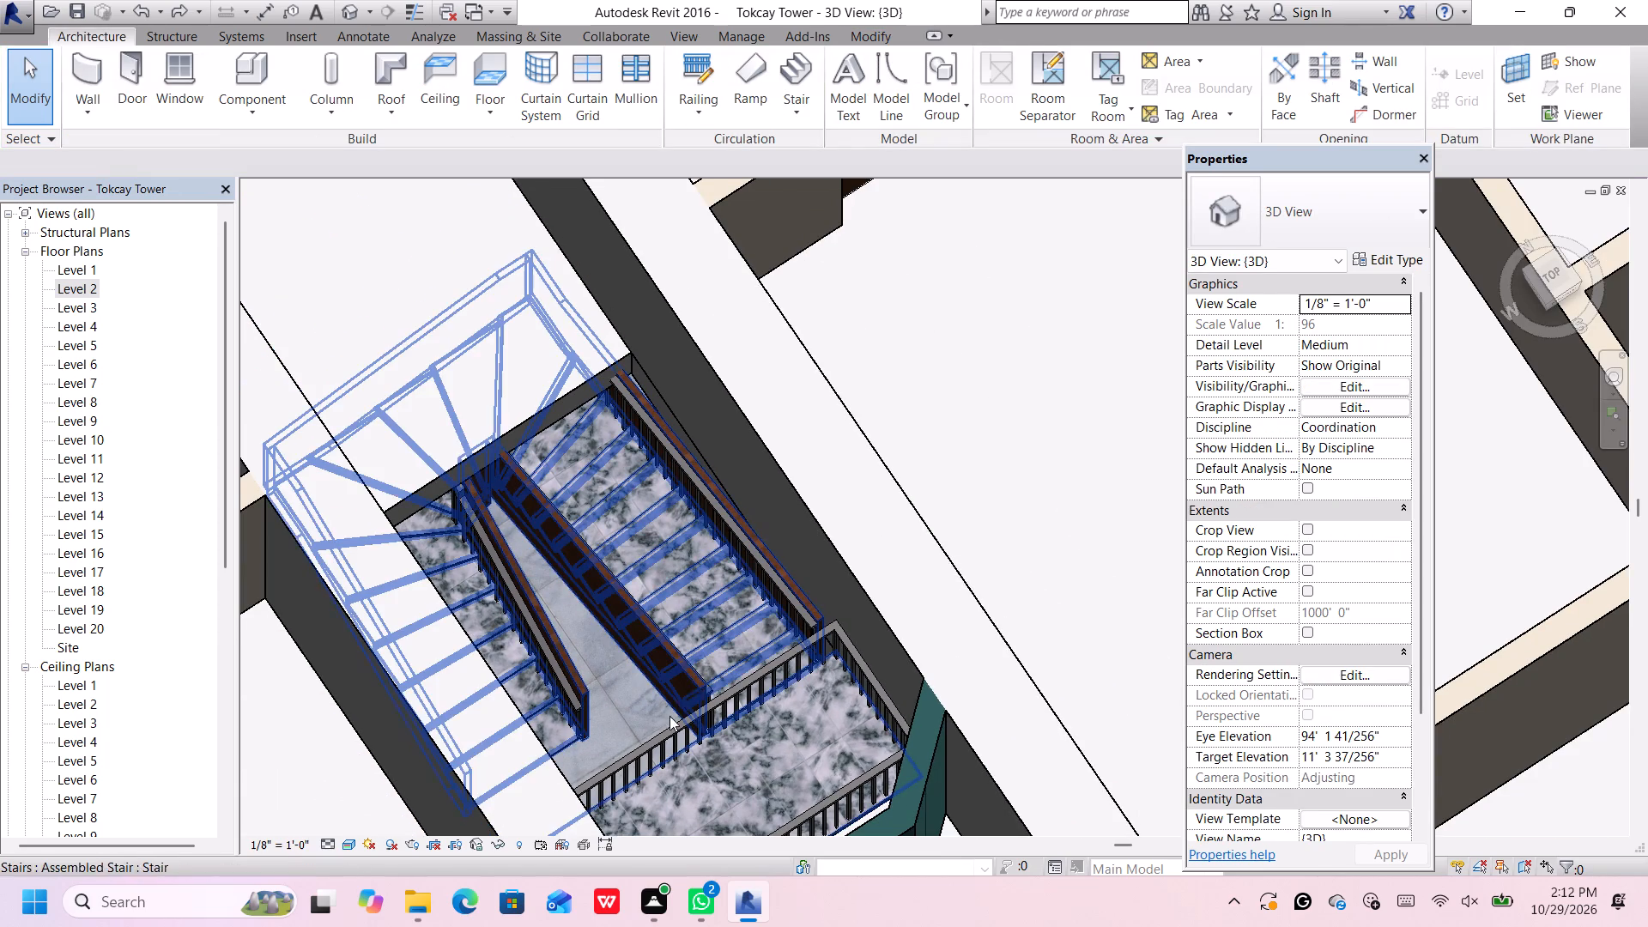
pyautogui.scroll(3, 695, 682)
pyautogui.scroll(-2, 696, 683)
pyautogui.moveTo(696, 690); pyautogui.dragTo(698, 687, button='middle')
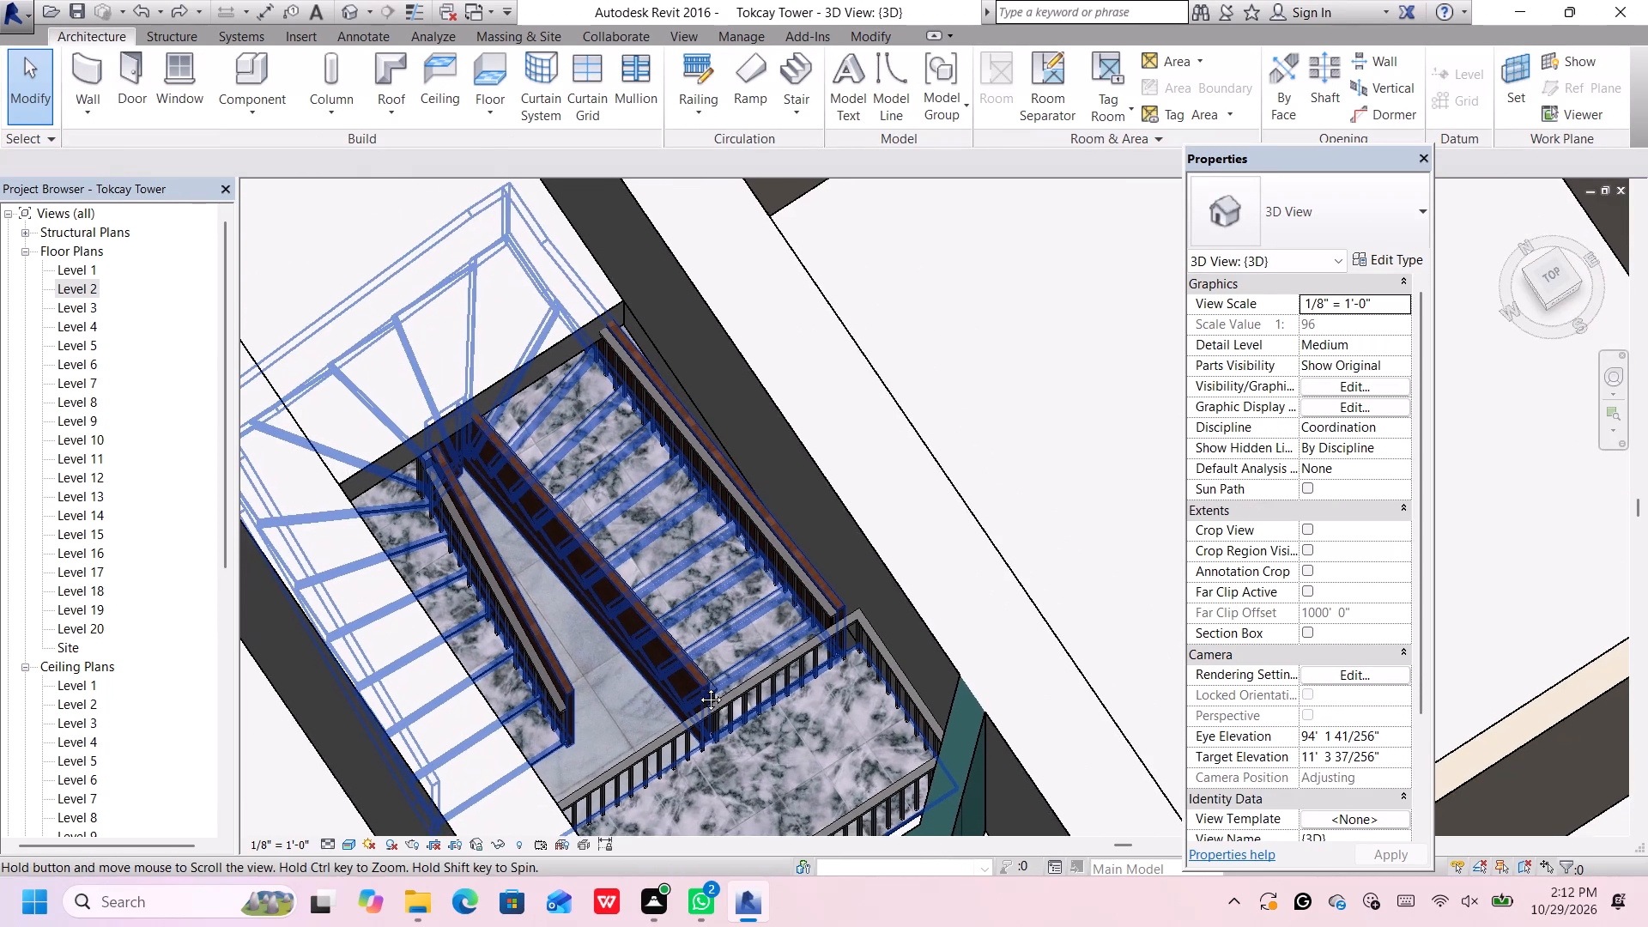
pyautogui.moveTo(698, 687); pyautogui.dragTo(717, 615, button='middle')
pyautogui.scroll(-4, 713, 623)
pyautogui.scroll(2, 748, 704)
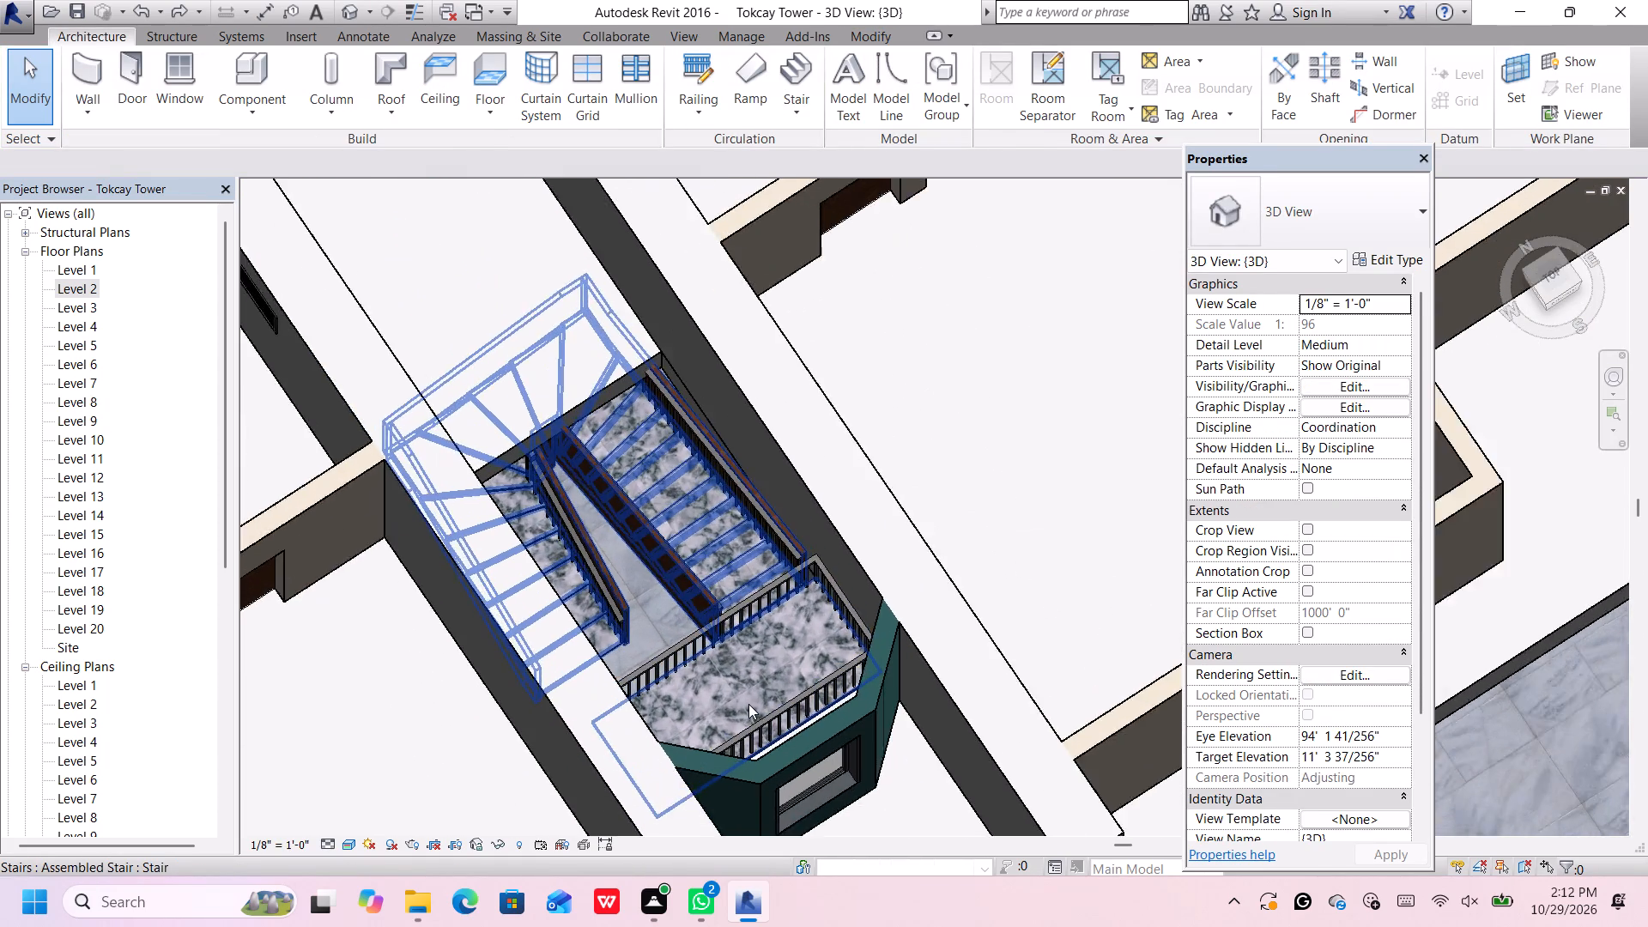
pyautogui.scroll(2, 748, 704)
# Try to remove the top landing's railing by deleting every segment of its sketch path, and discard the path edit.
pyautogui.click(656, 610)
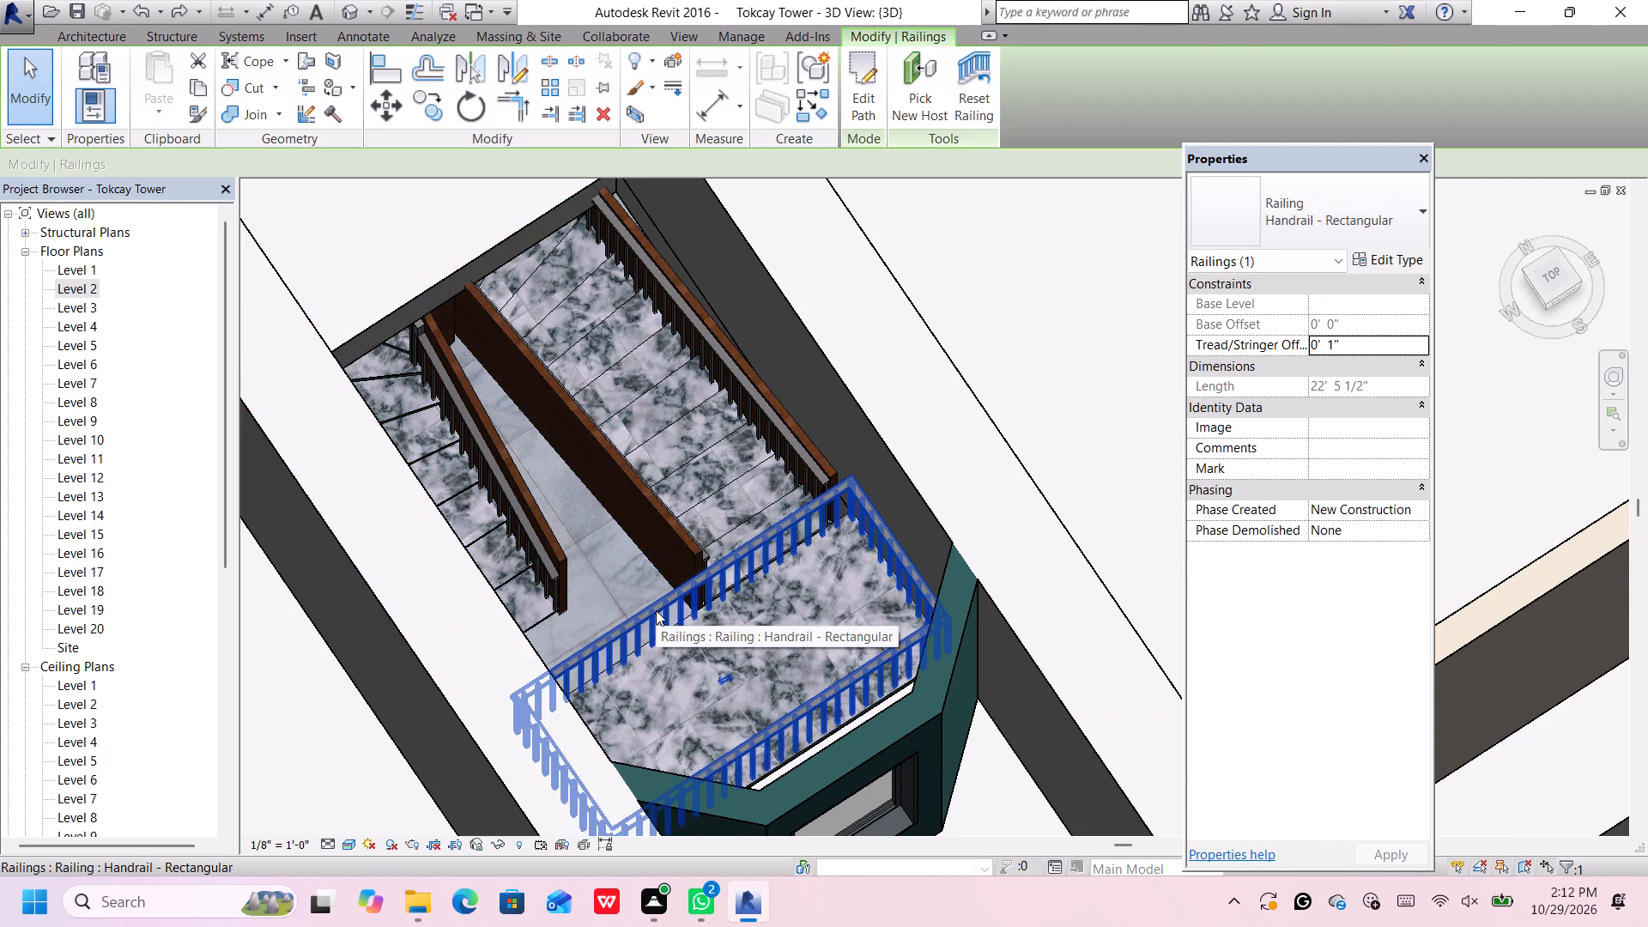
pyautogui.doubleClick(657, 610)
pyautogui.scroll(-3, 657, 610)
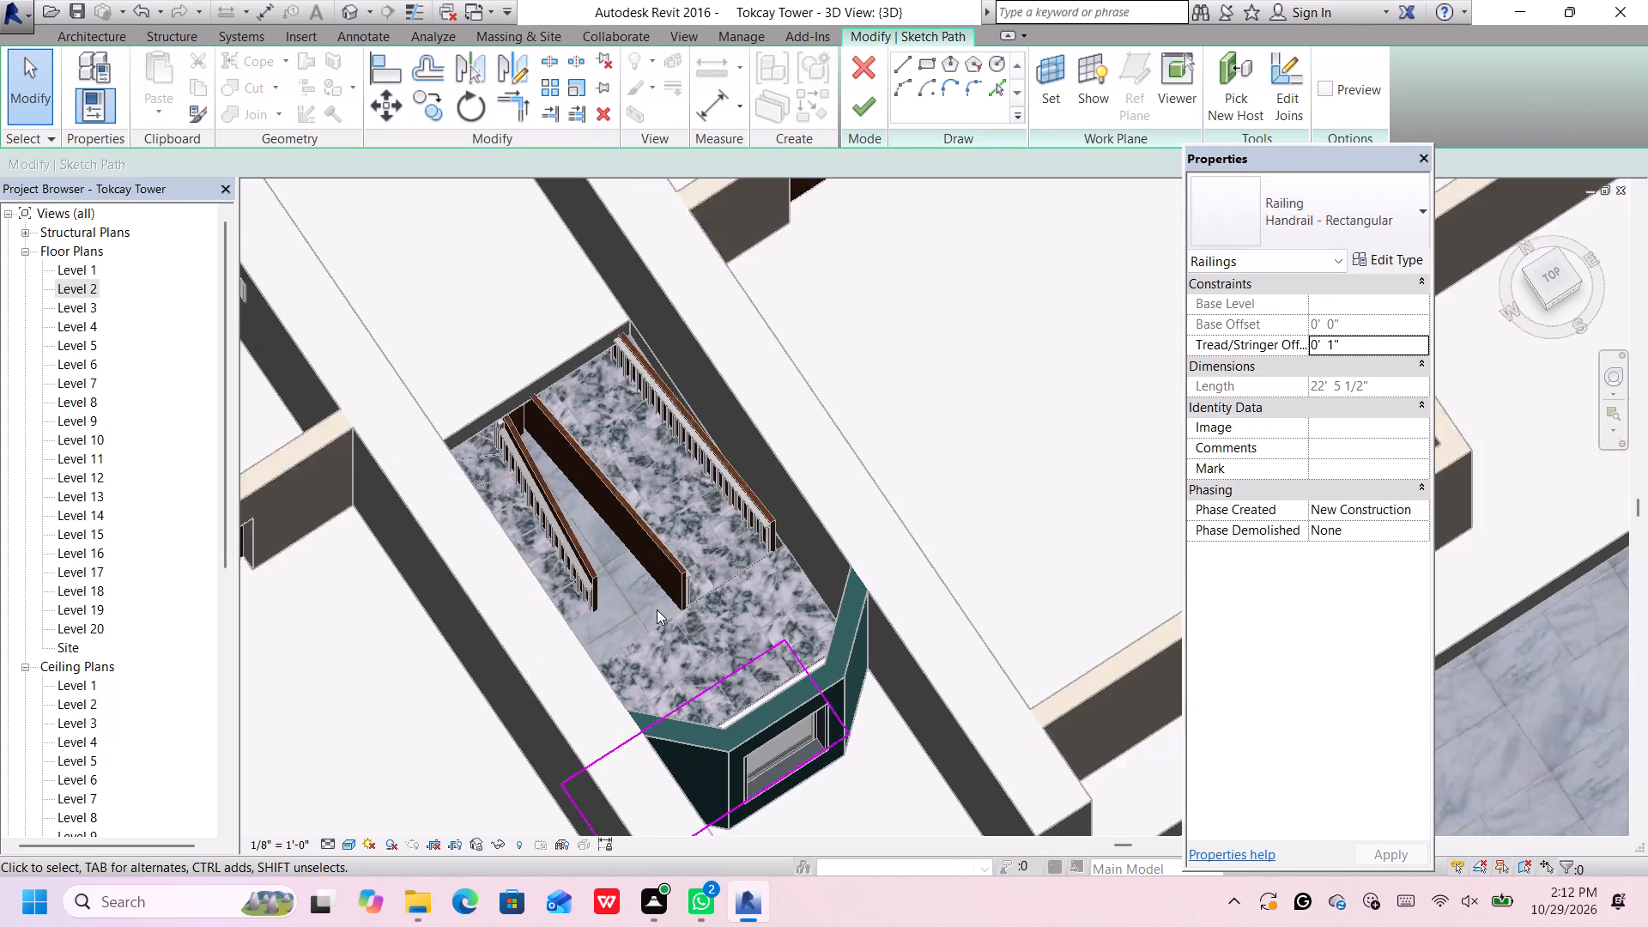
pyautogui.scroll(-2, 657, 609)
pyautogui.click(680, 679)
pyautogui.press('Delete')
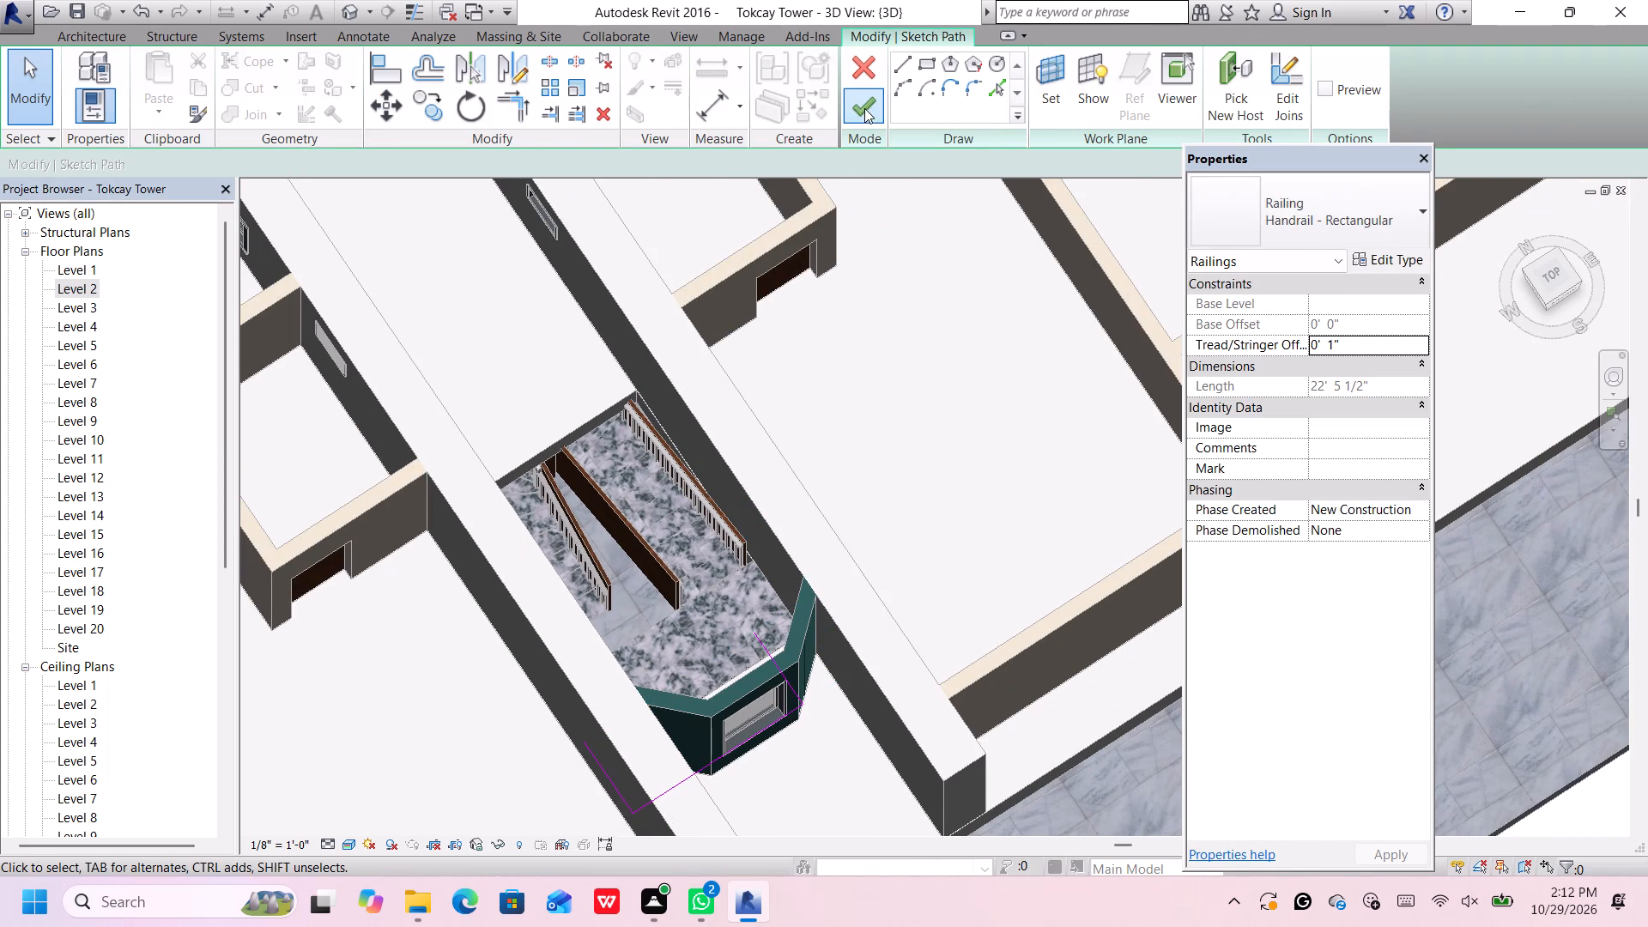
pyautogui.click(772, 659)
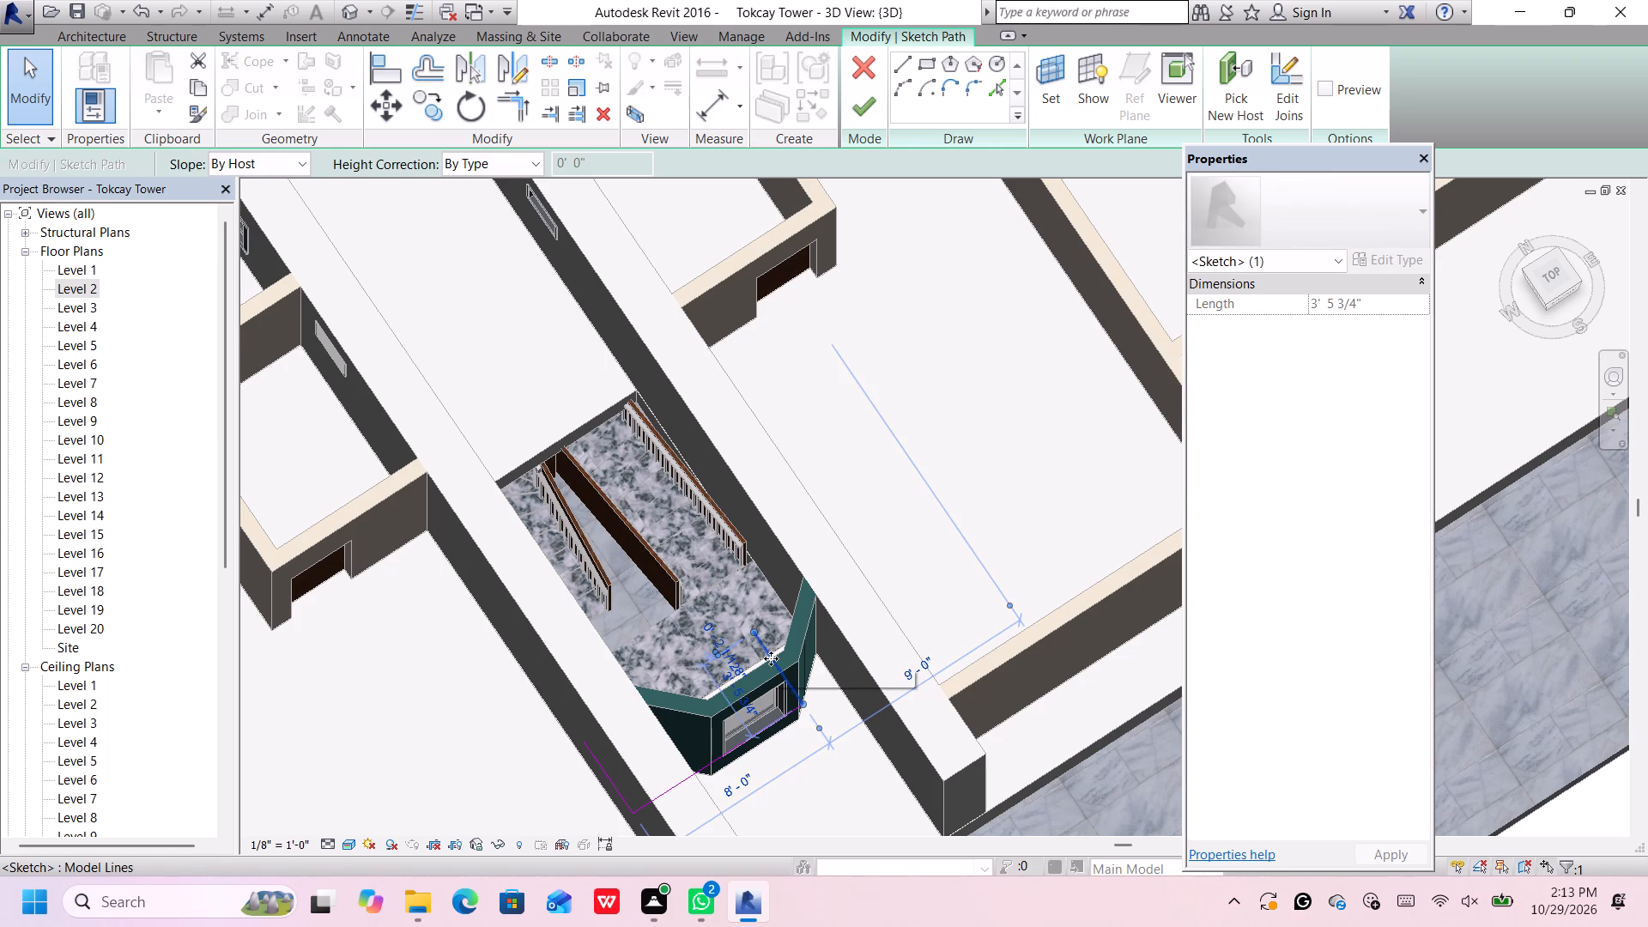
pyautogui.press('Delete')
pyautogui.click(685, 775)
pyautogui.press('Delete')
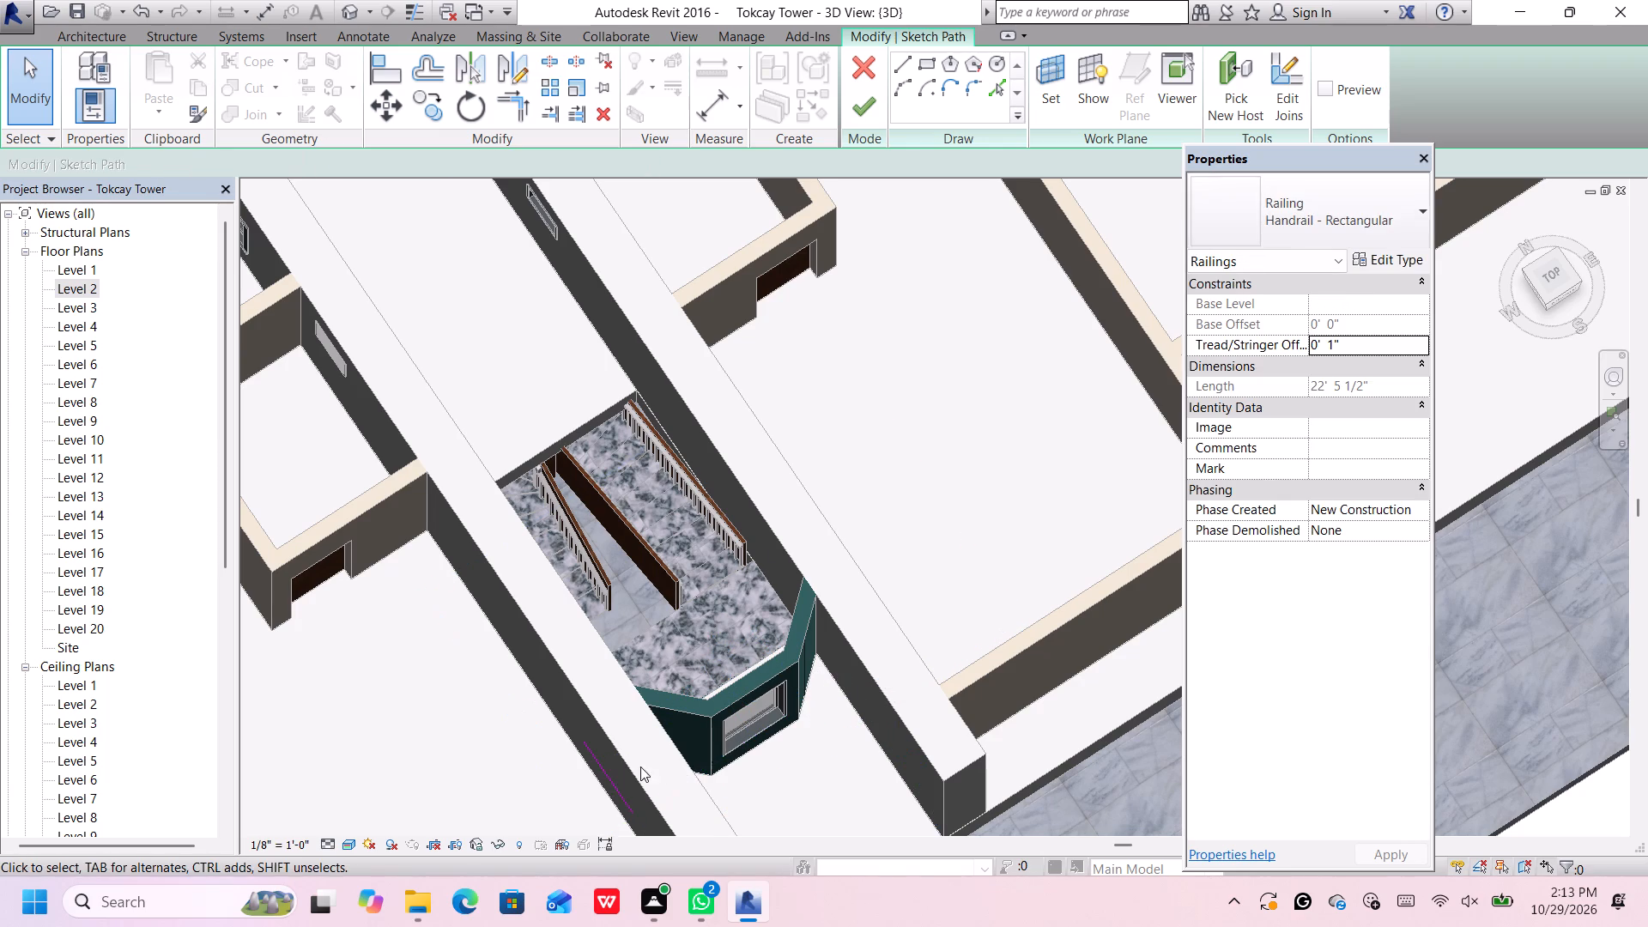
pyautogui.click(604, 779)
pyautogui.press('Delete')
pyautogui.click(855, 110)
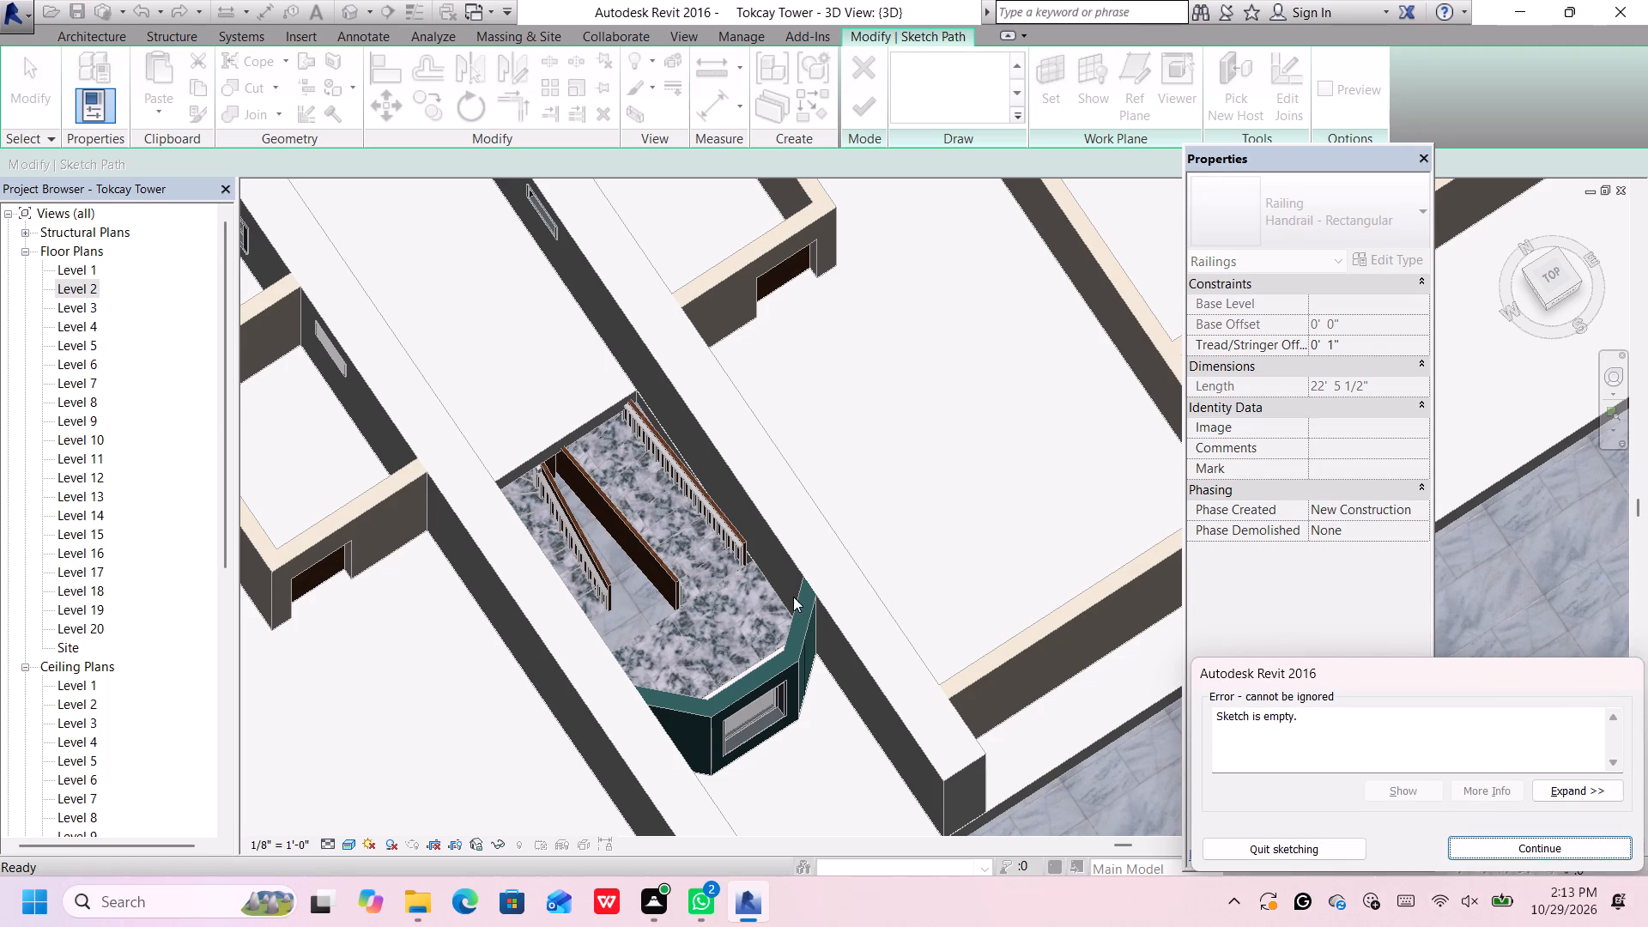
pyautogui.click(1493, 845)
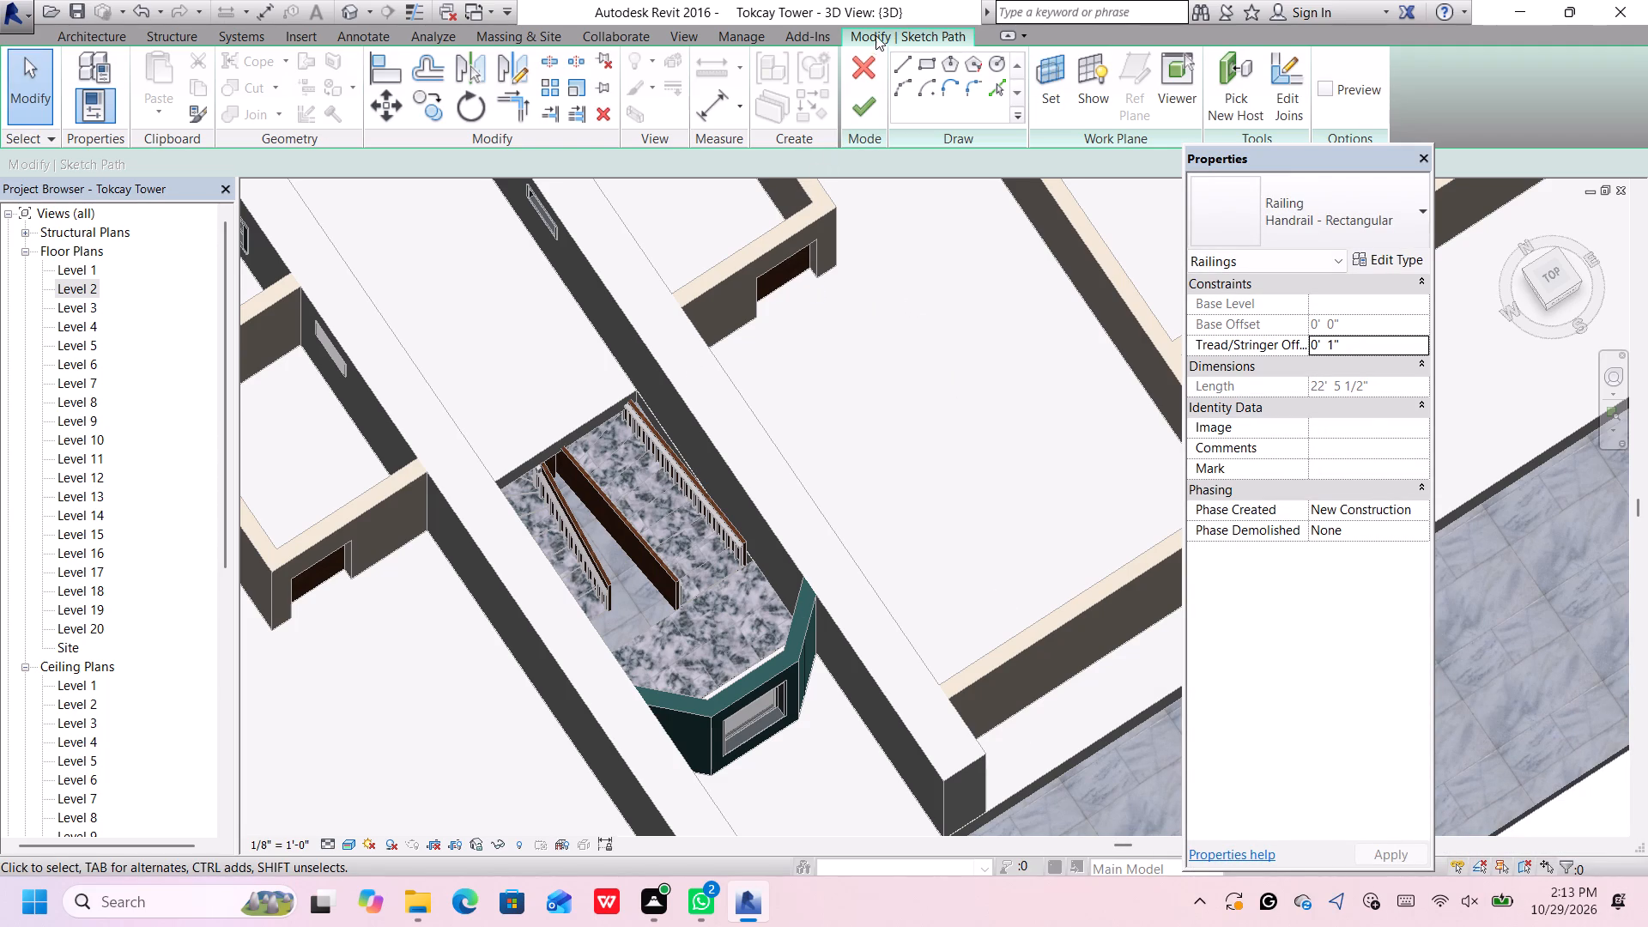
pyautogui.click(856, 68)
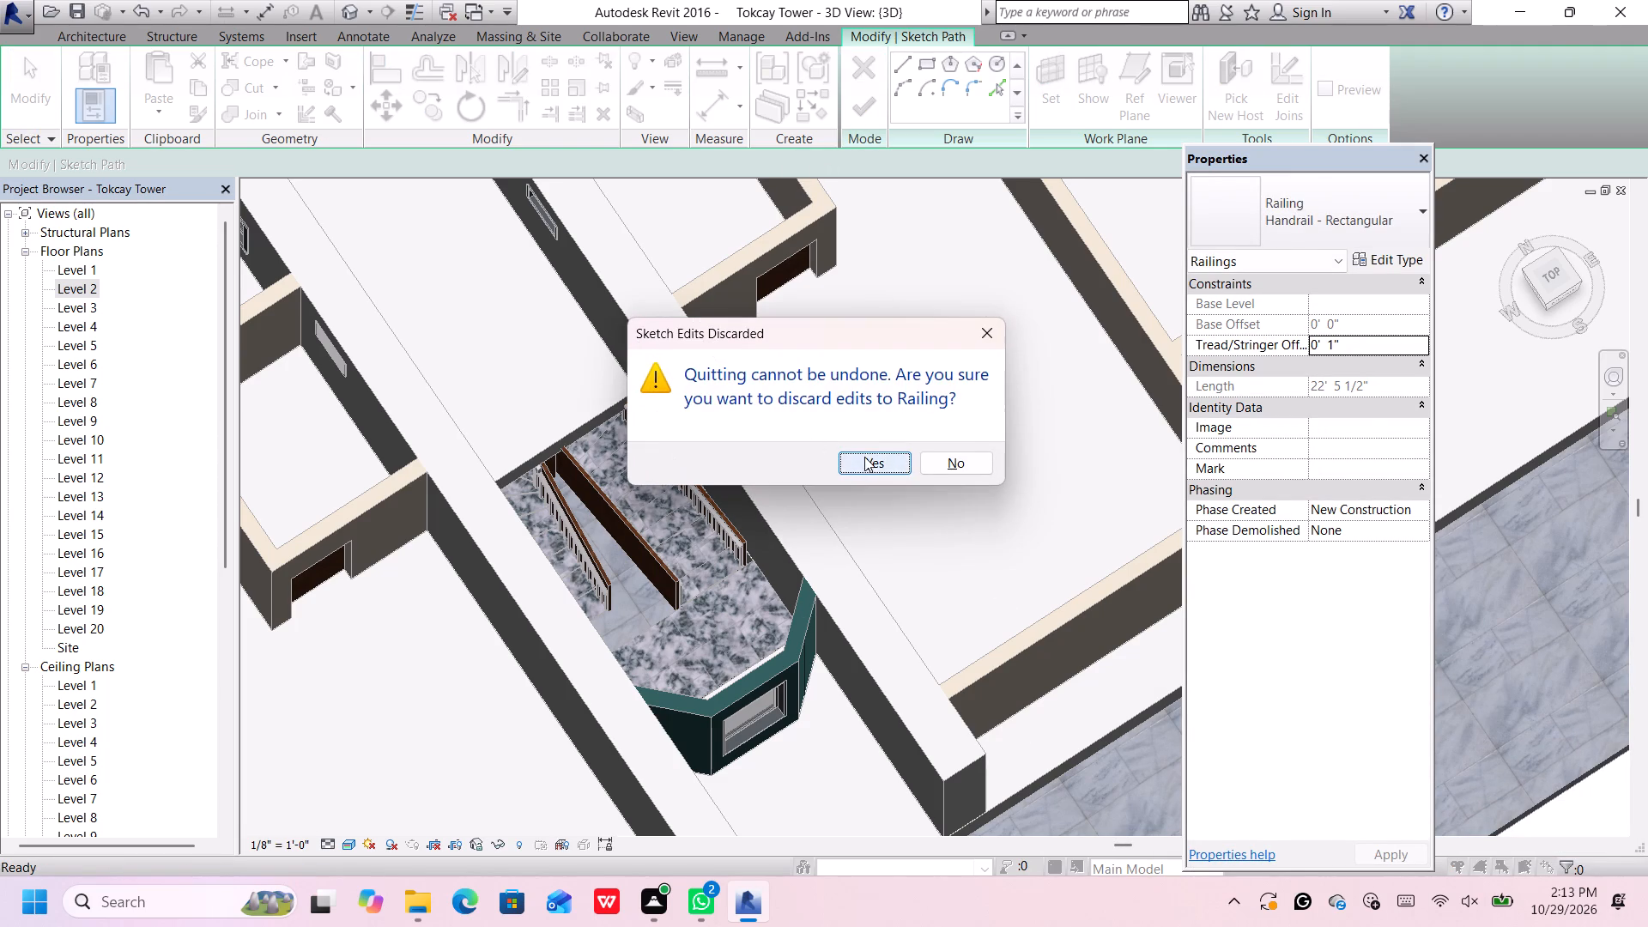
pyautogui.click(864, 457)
# Delete the rectangular handrail railing that encloses the stair's top landing.
pyautogui.click(688, 599)
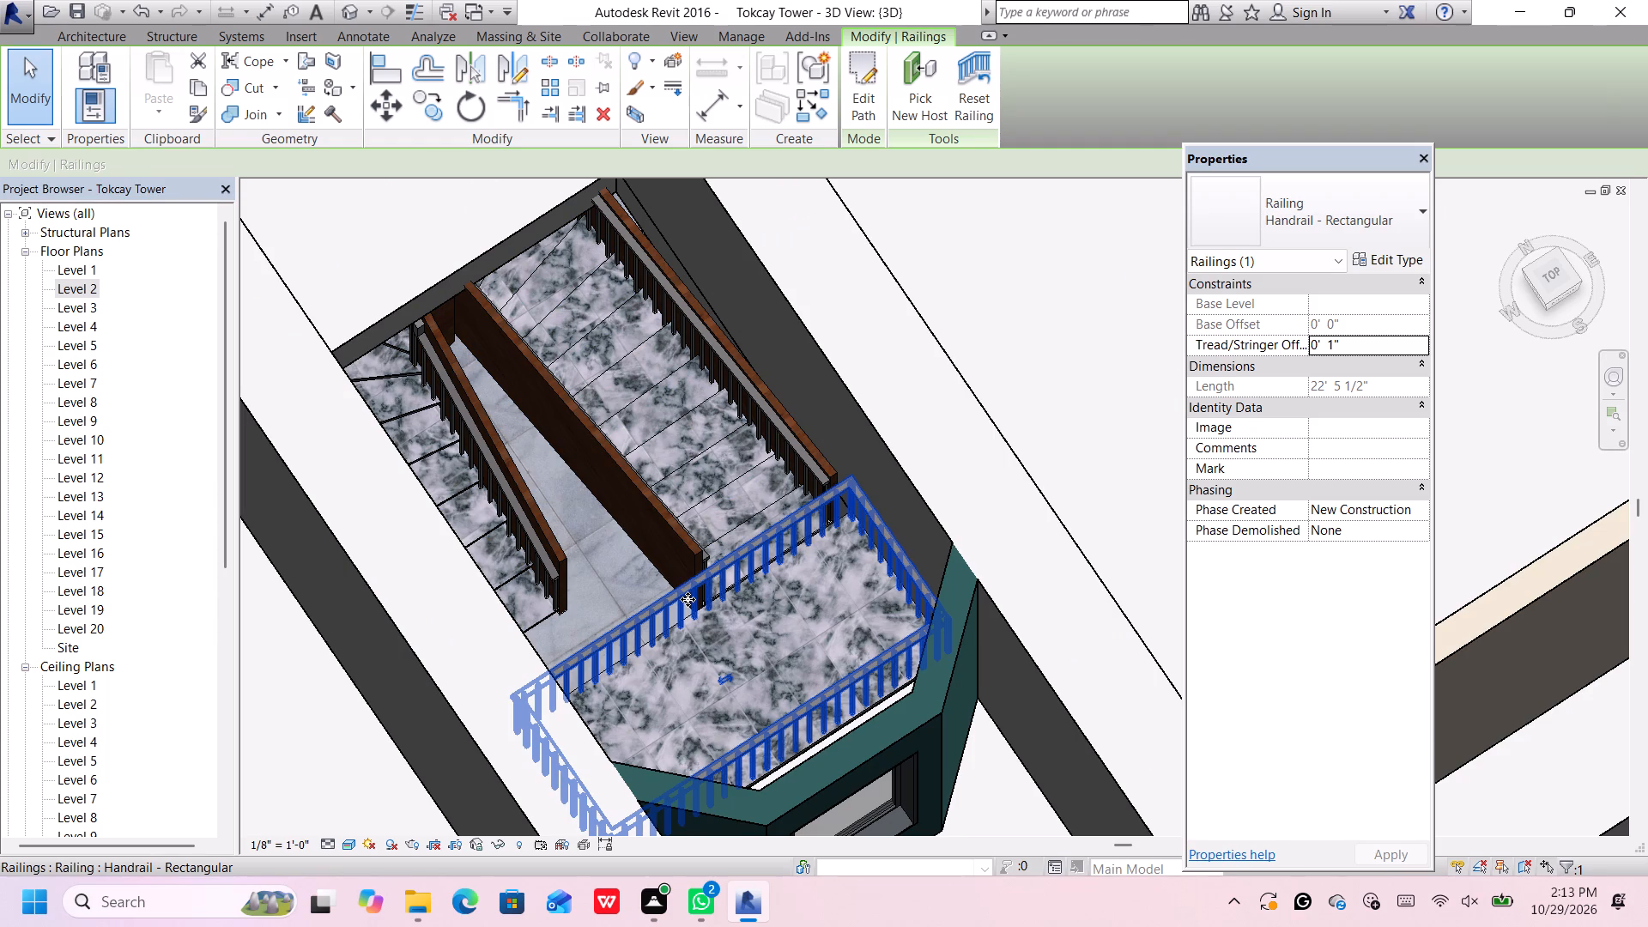
pyautogui.press('Delete')
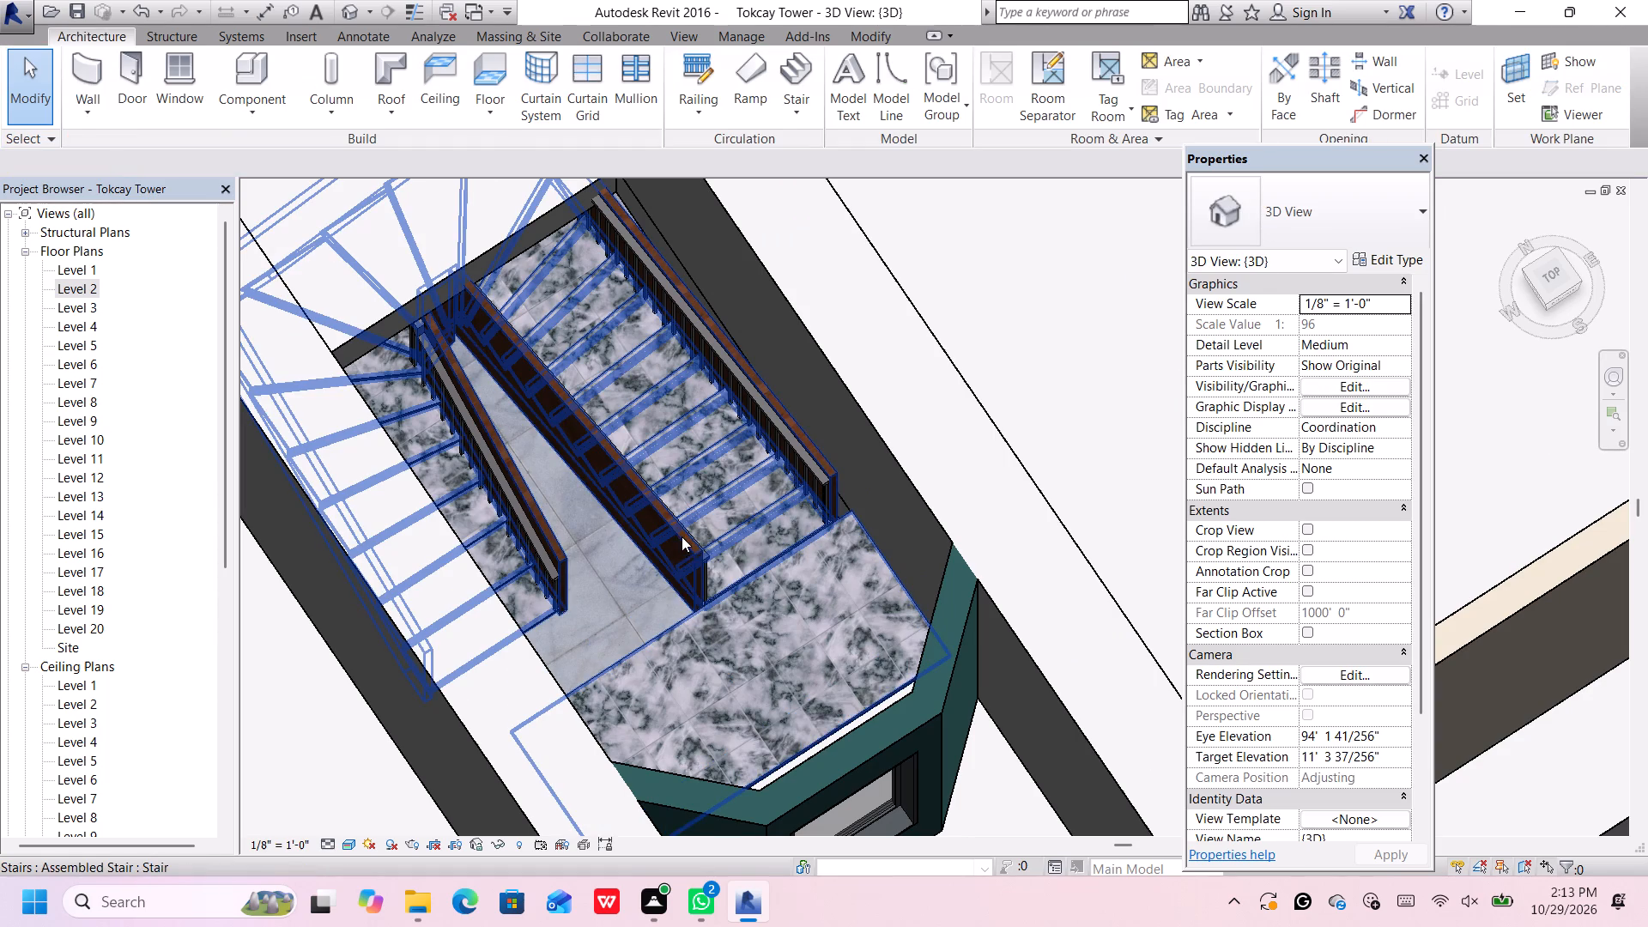
# Examine the stair's inner stringers and their ends beside the top landing, and check the commands available for the stair.
pyautogui.click(682, 536)
pyautogui.click(624, 614)
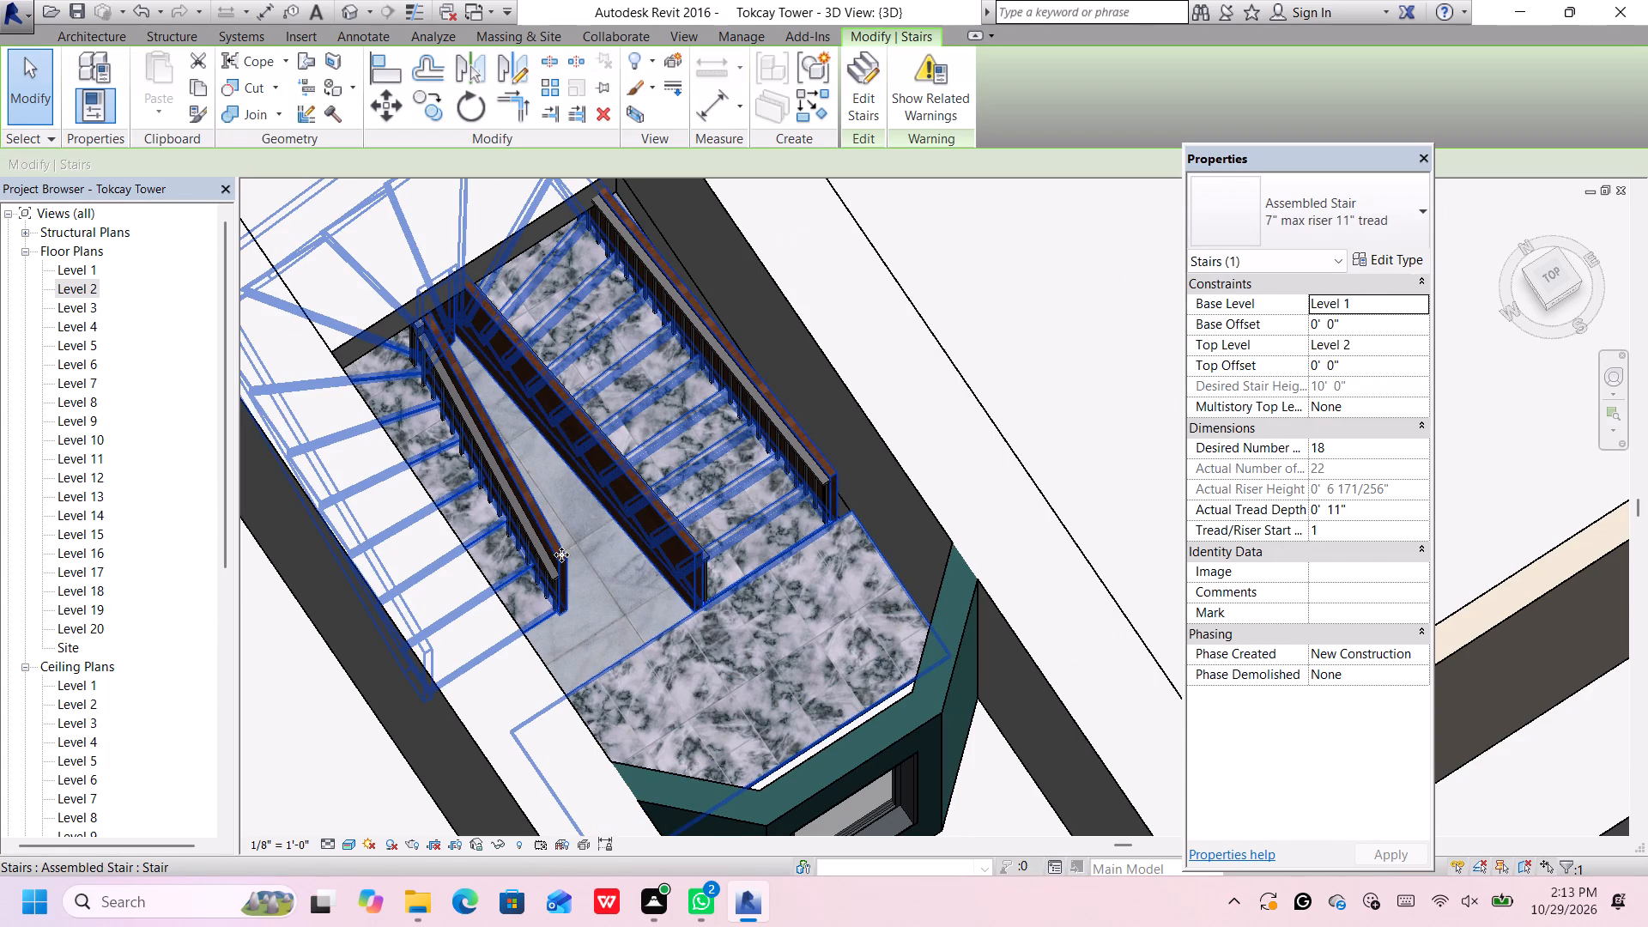
pyautogui.scroll(5, 563, 558)
pyautogui.moveTo(646, 626); pyautogui.dragTo(647, 633)
pyautogui.scroll(-3, 634, 646)
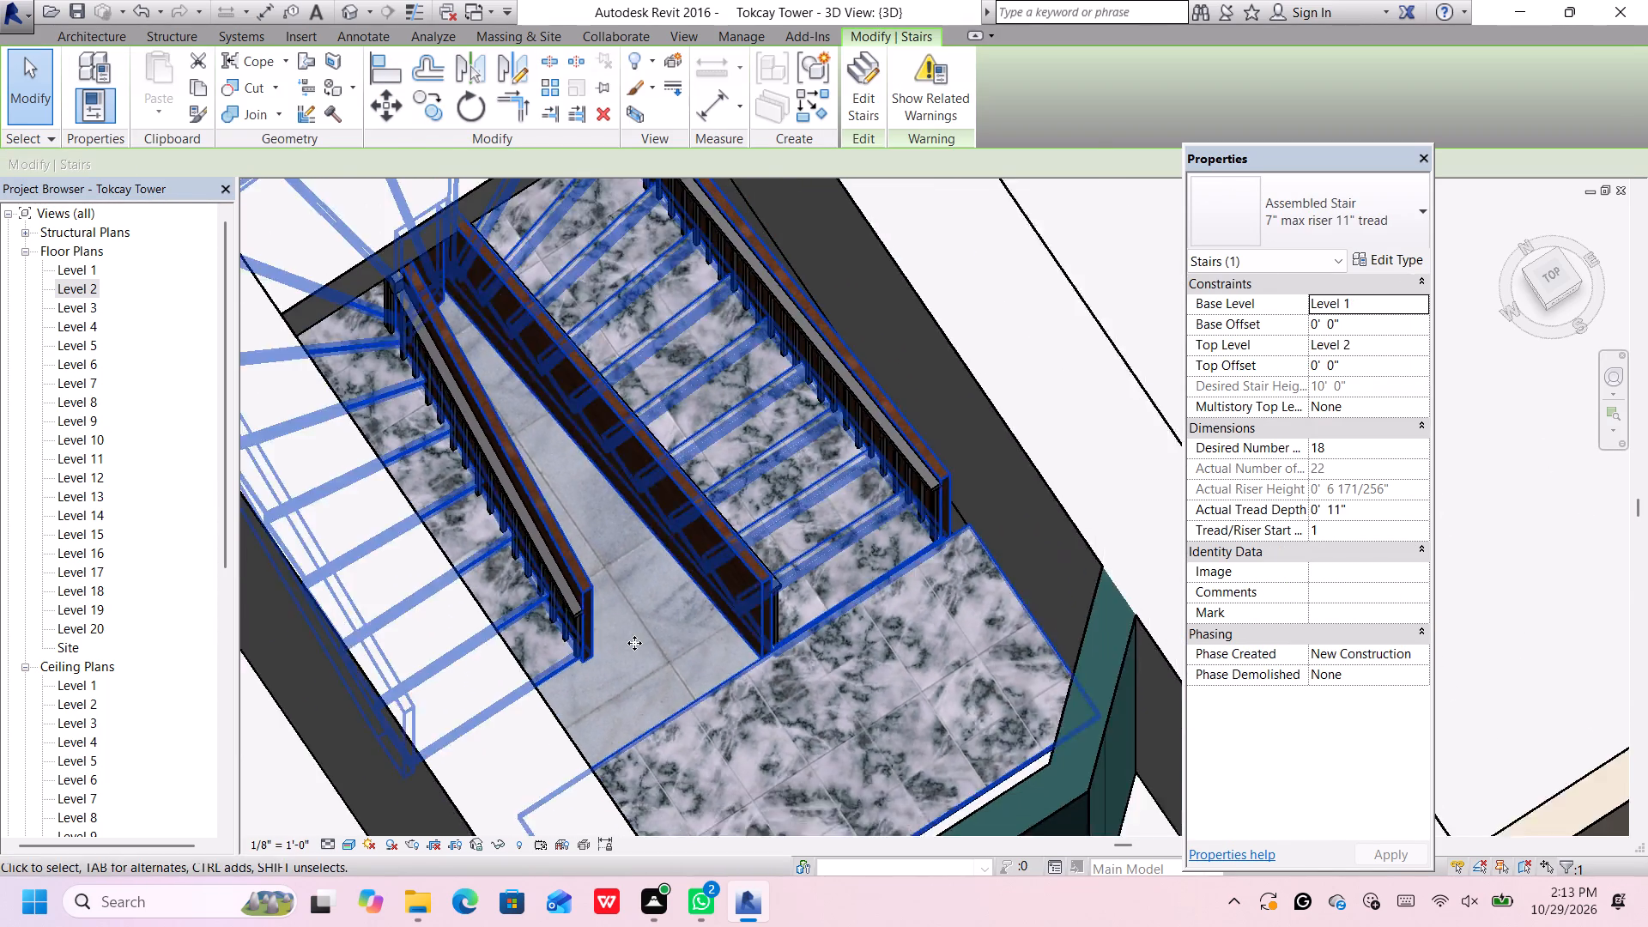
pyautogui.scroll(-3, 634, 643)
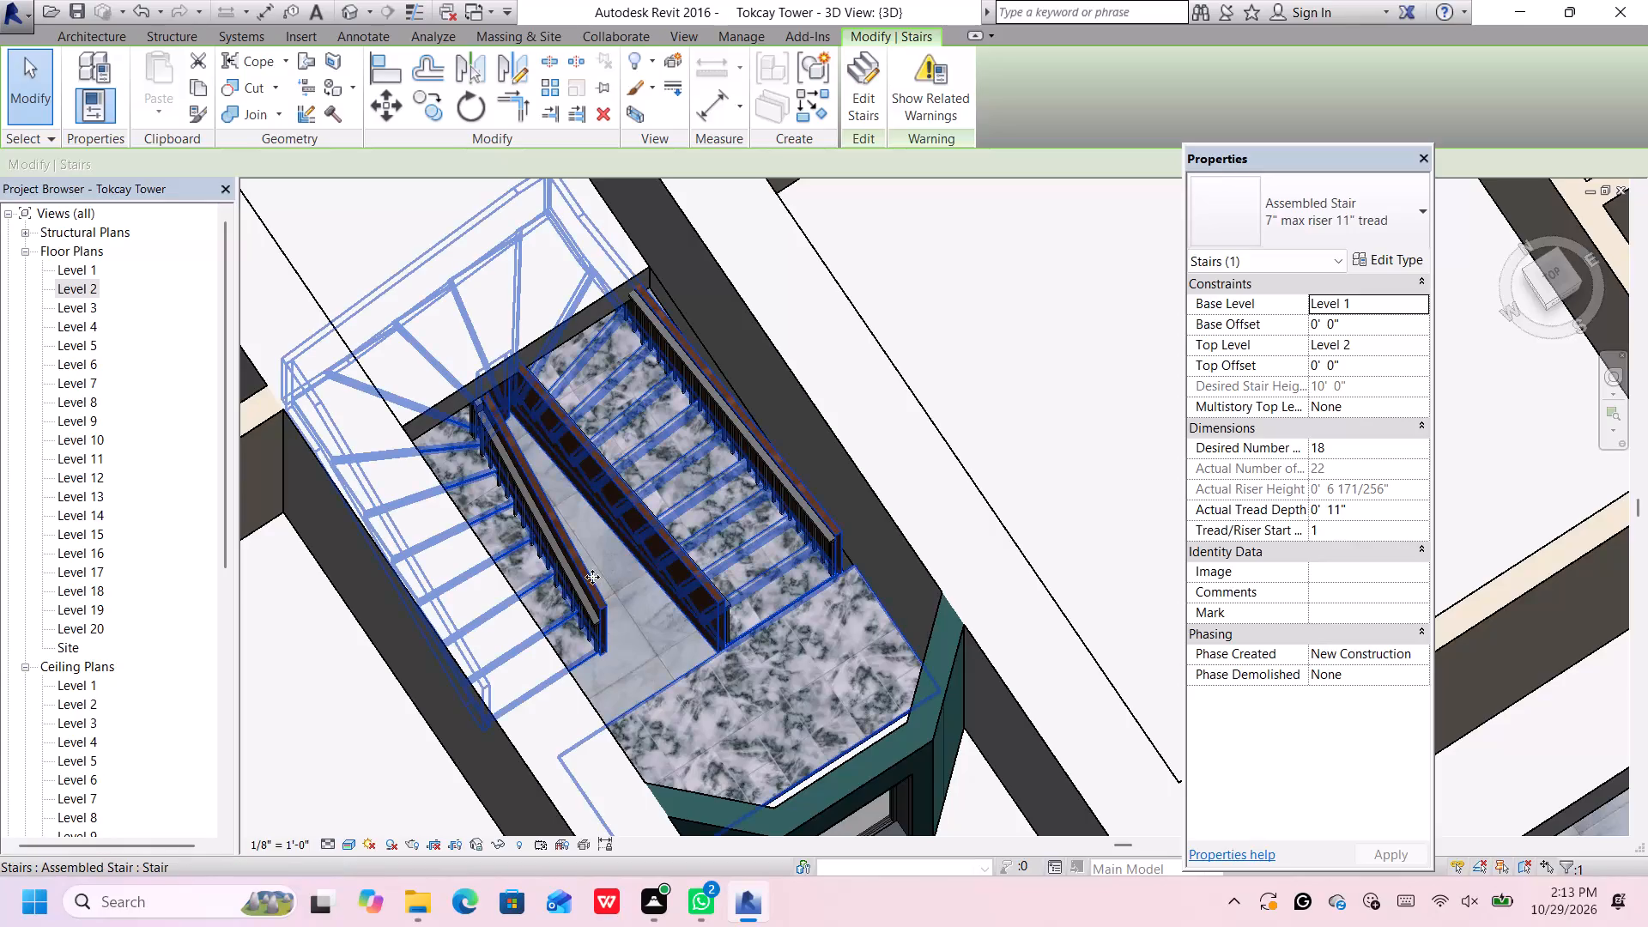
pyautogui.click(591, 579)
pyautogui.rightClick(591, 579)
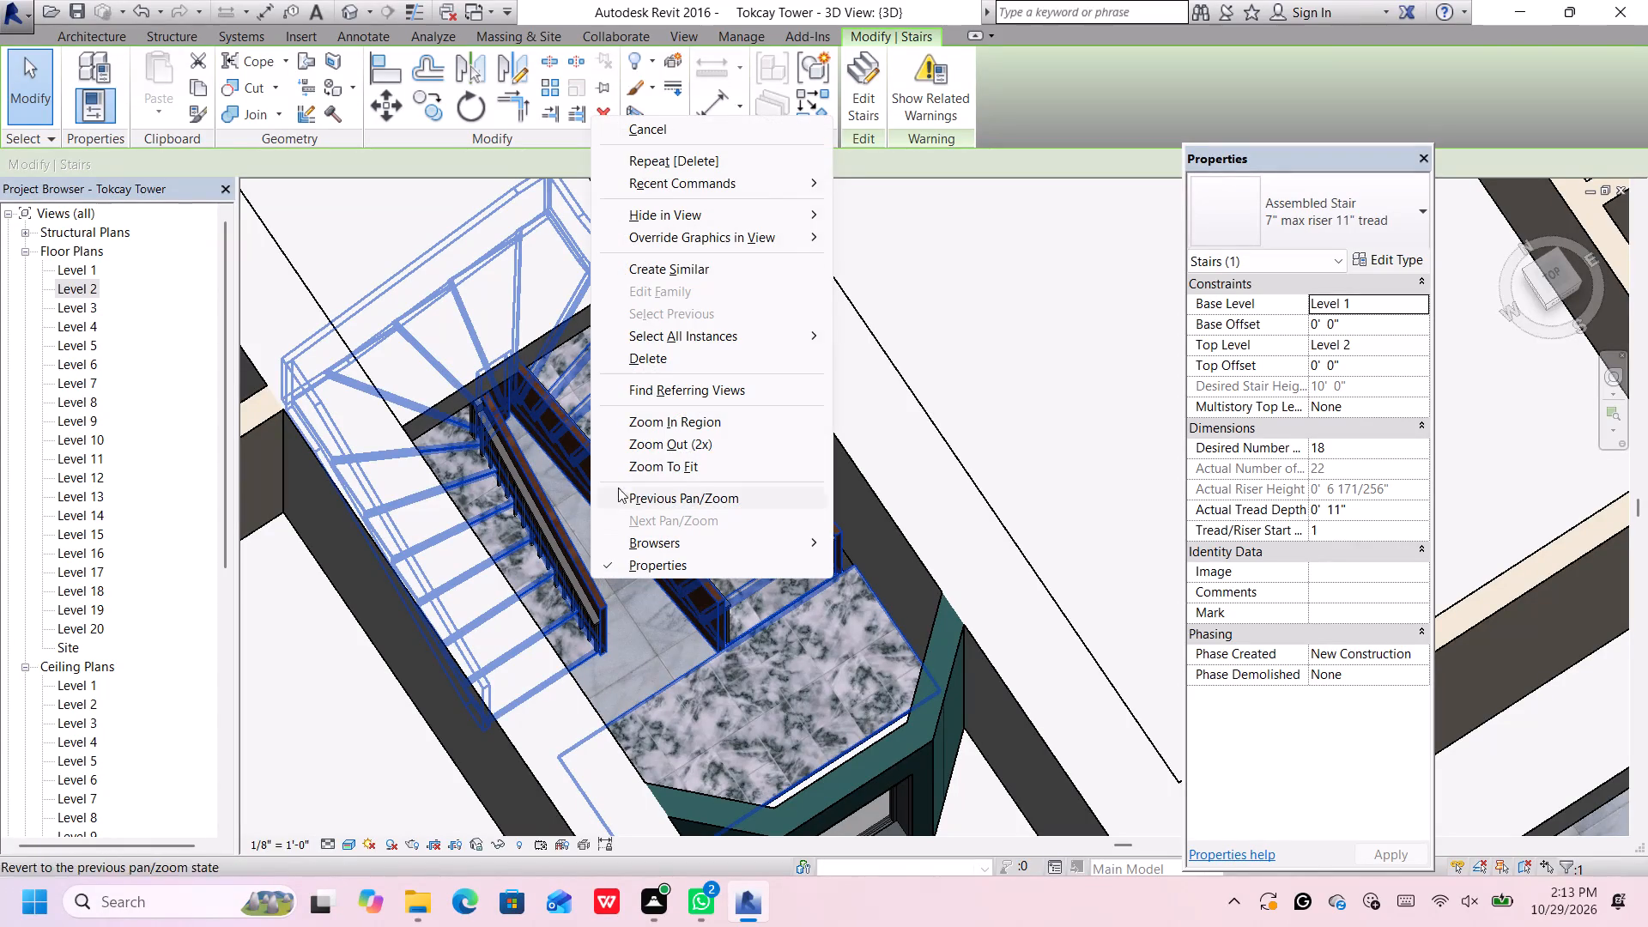
pyautogui.click(619, 654)
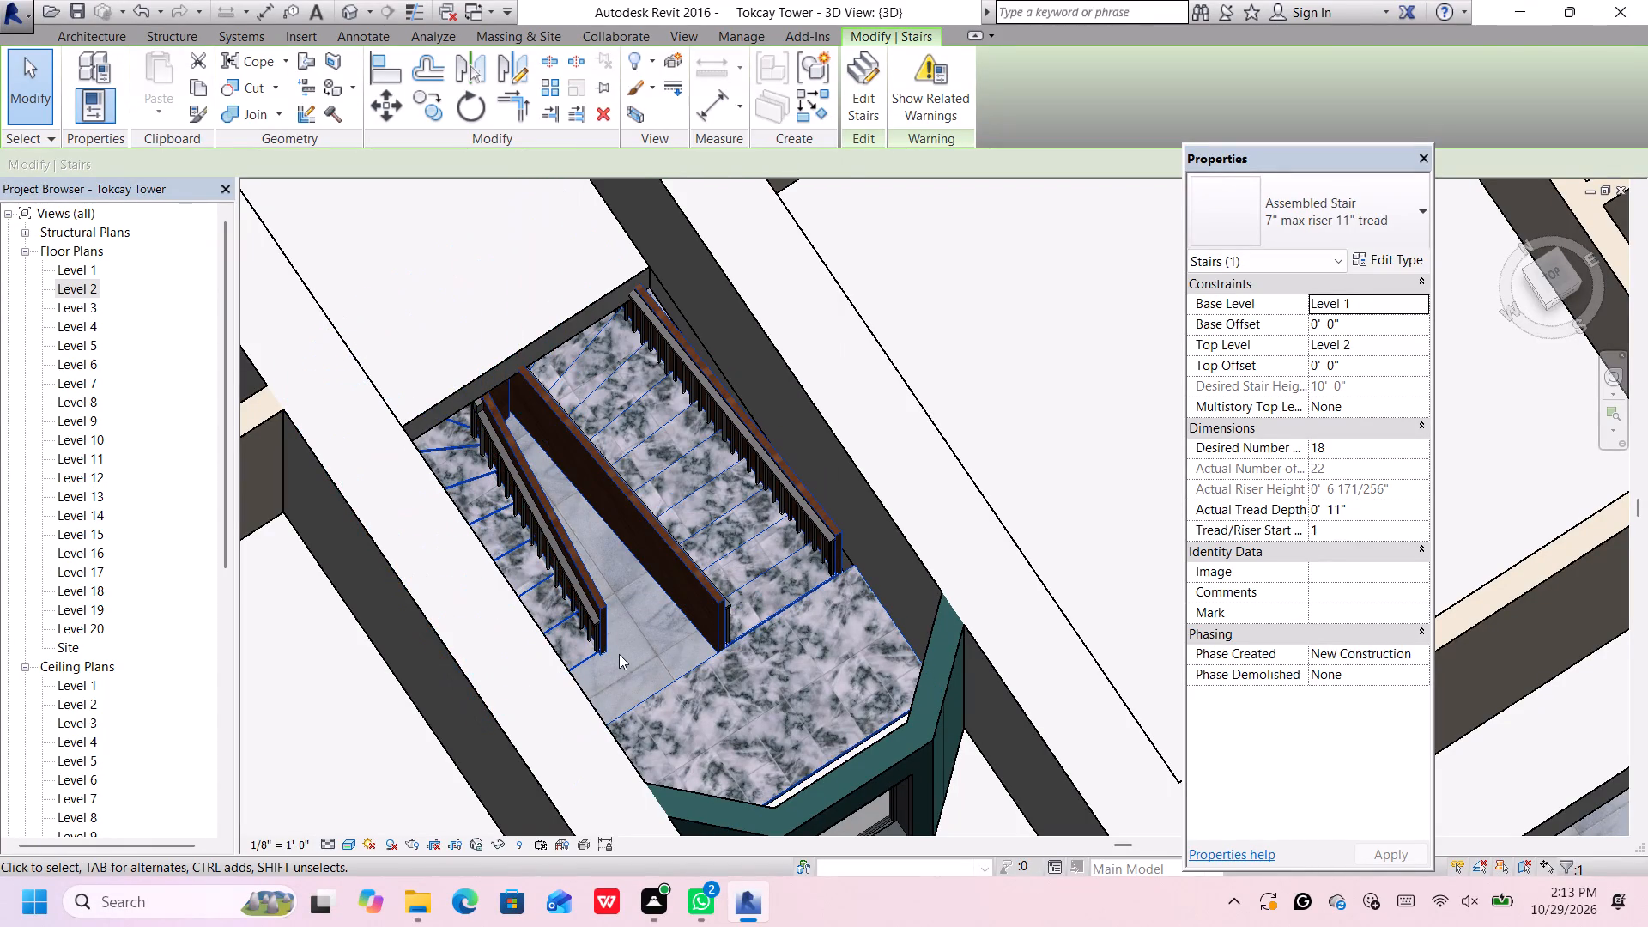
# Examine the winder stair from above and inspect the end of its outer stringer and railing beside the top landing.
pyautogui.scroll(-1, 616, 641)
pyautogui.moveTo(616, 639); pyautogui.dragTo(616, 640, button='middle')
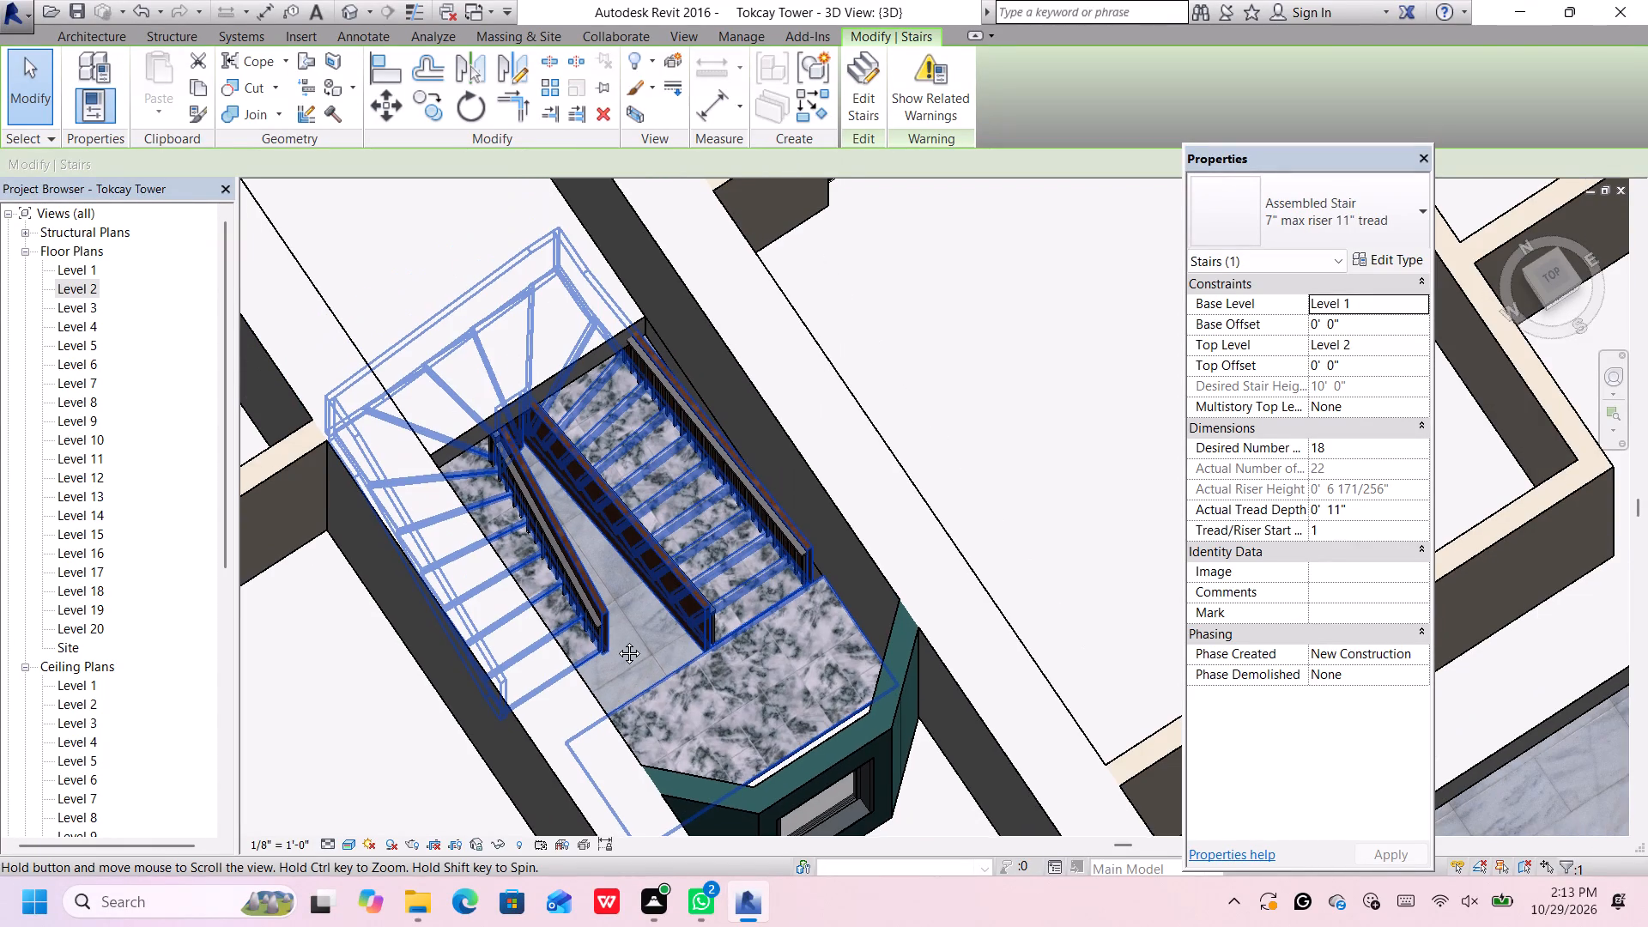
pyautogui.moveTo(616, 640); pyautogui.dragTo(774, 656, button='middle')
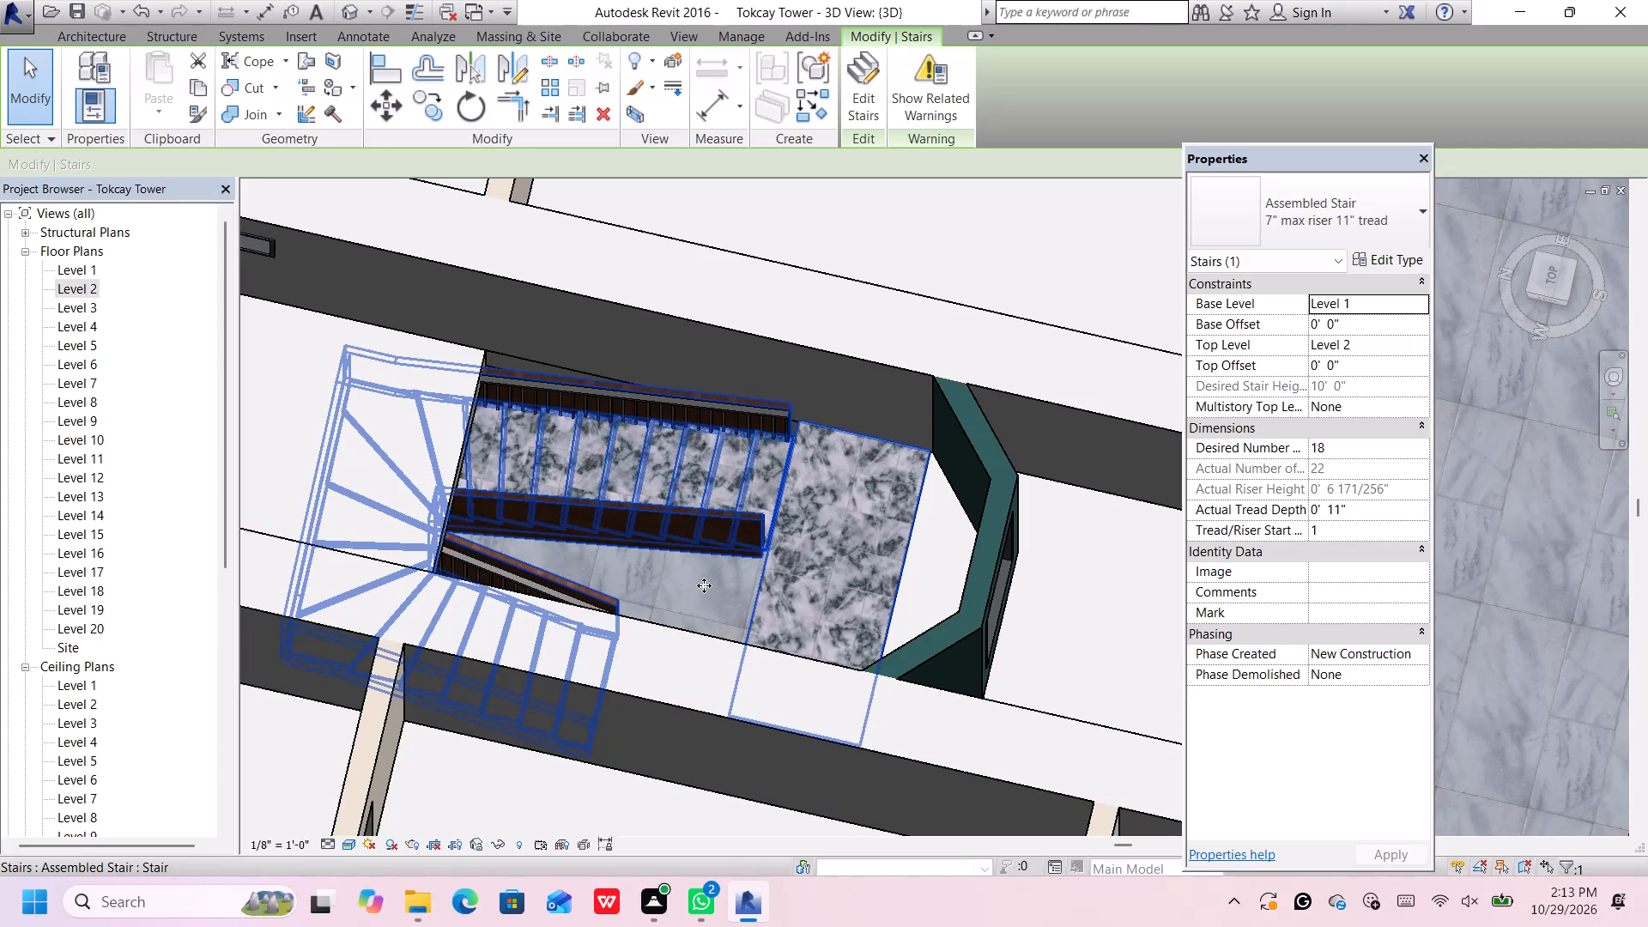
pyautogui.click(704, 585)
pyautogui.press('space')
pyautogui.press('Escape')
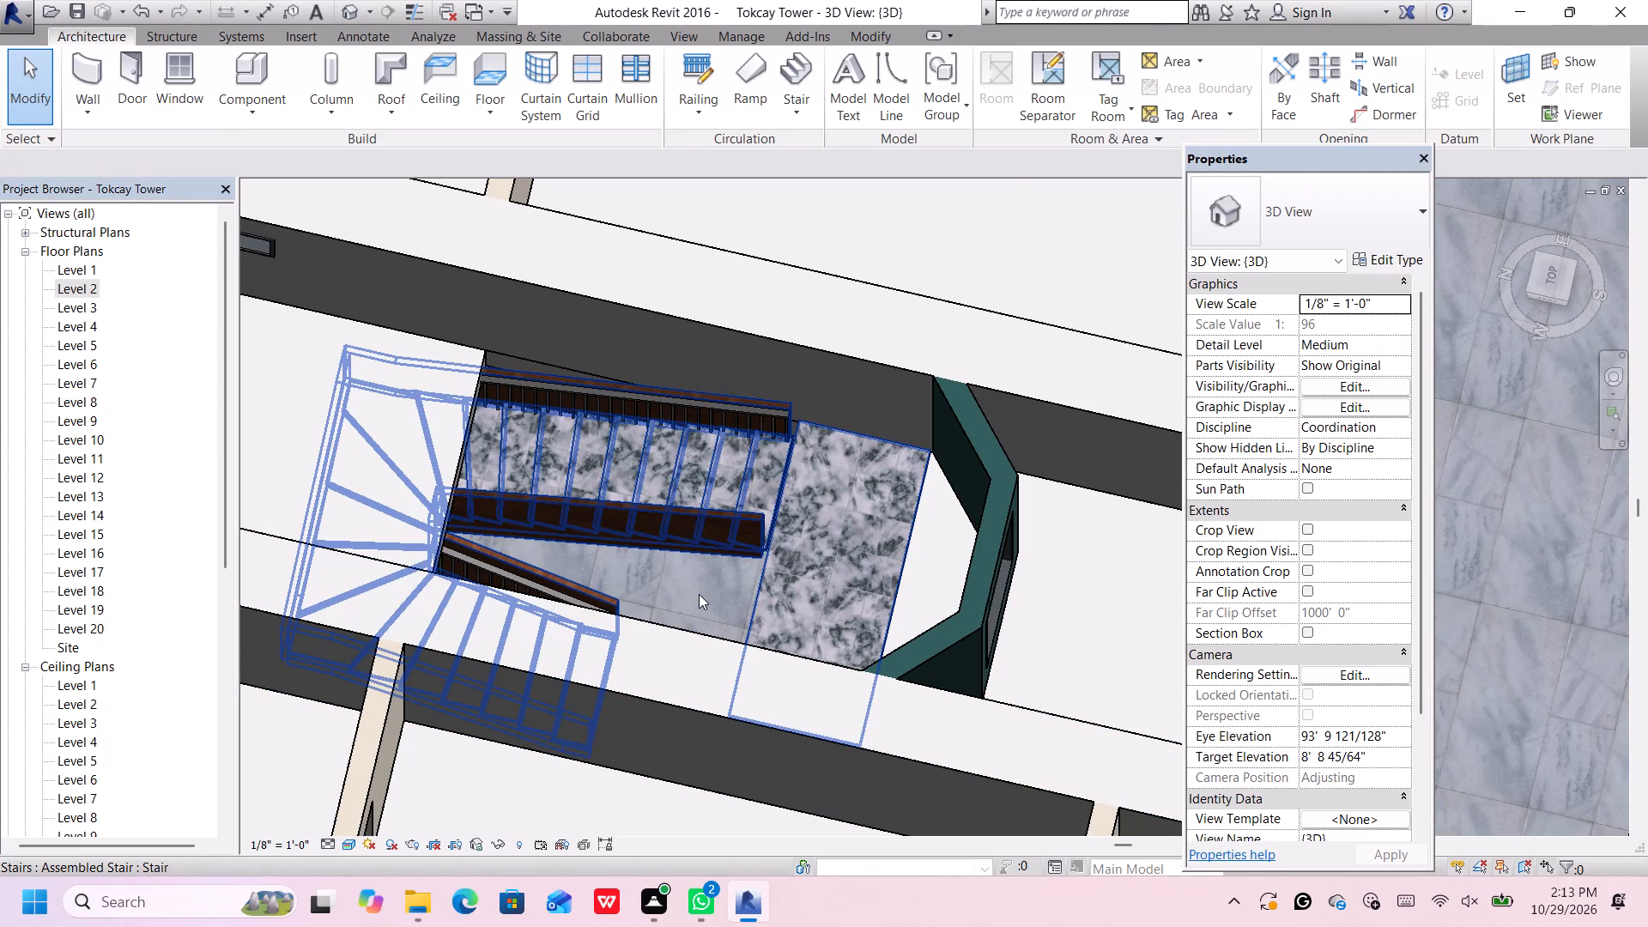
pyautogui.press('Escape')
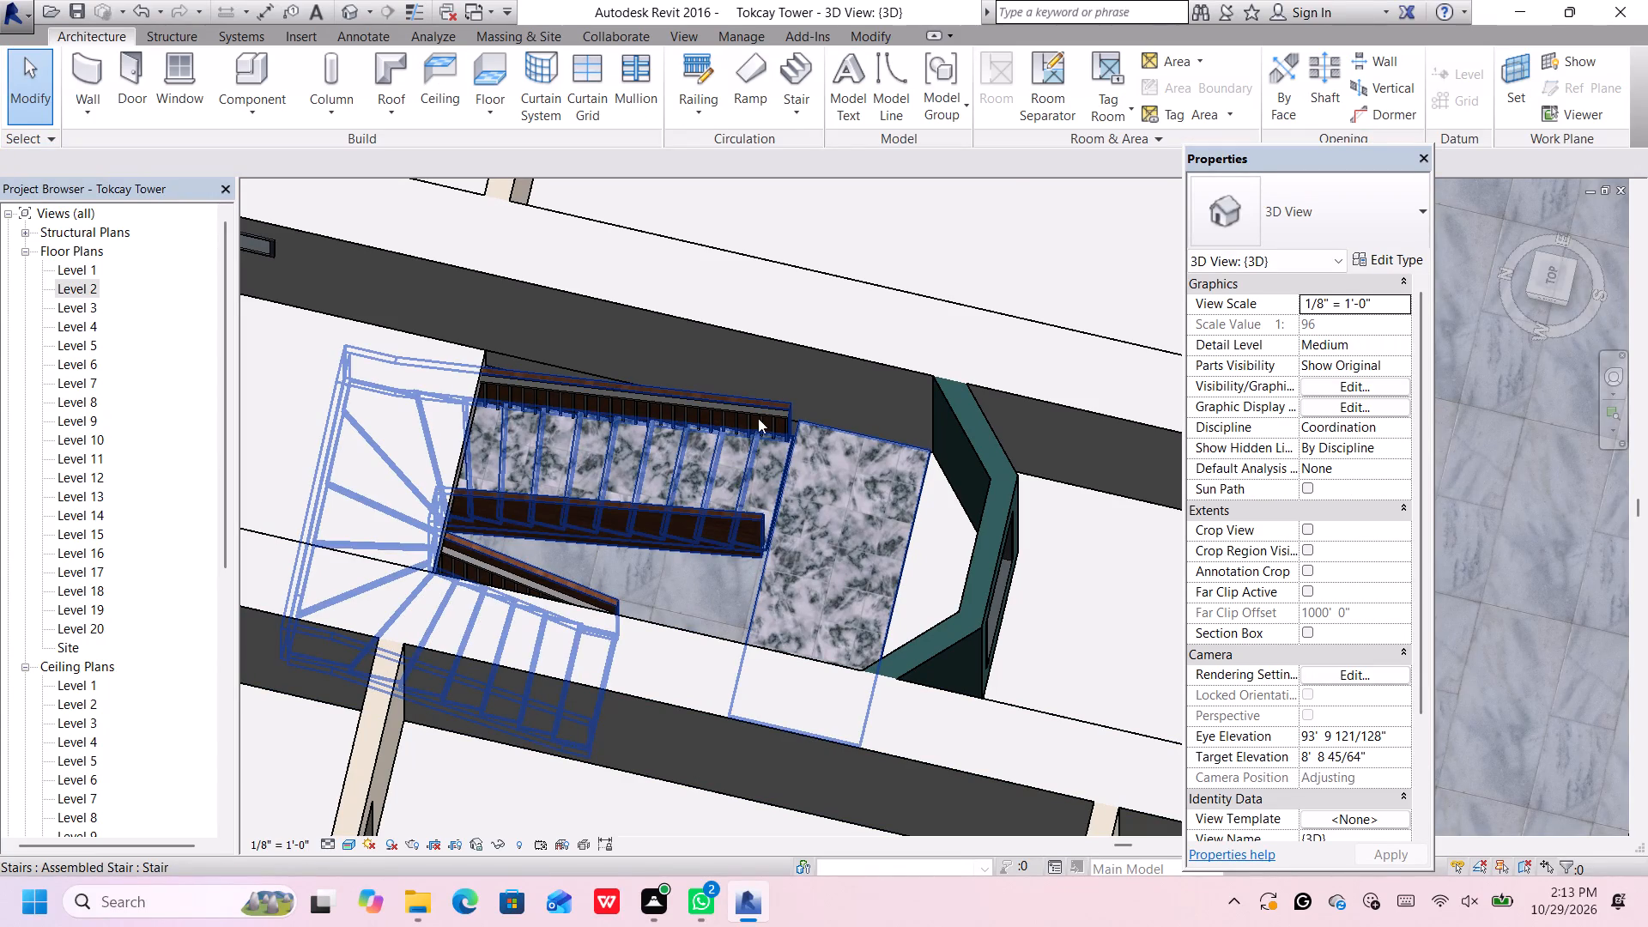
pyautogui.scroll(15, 766, 403)
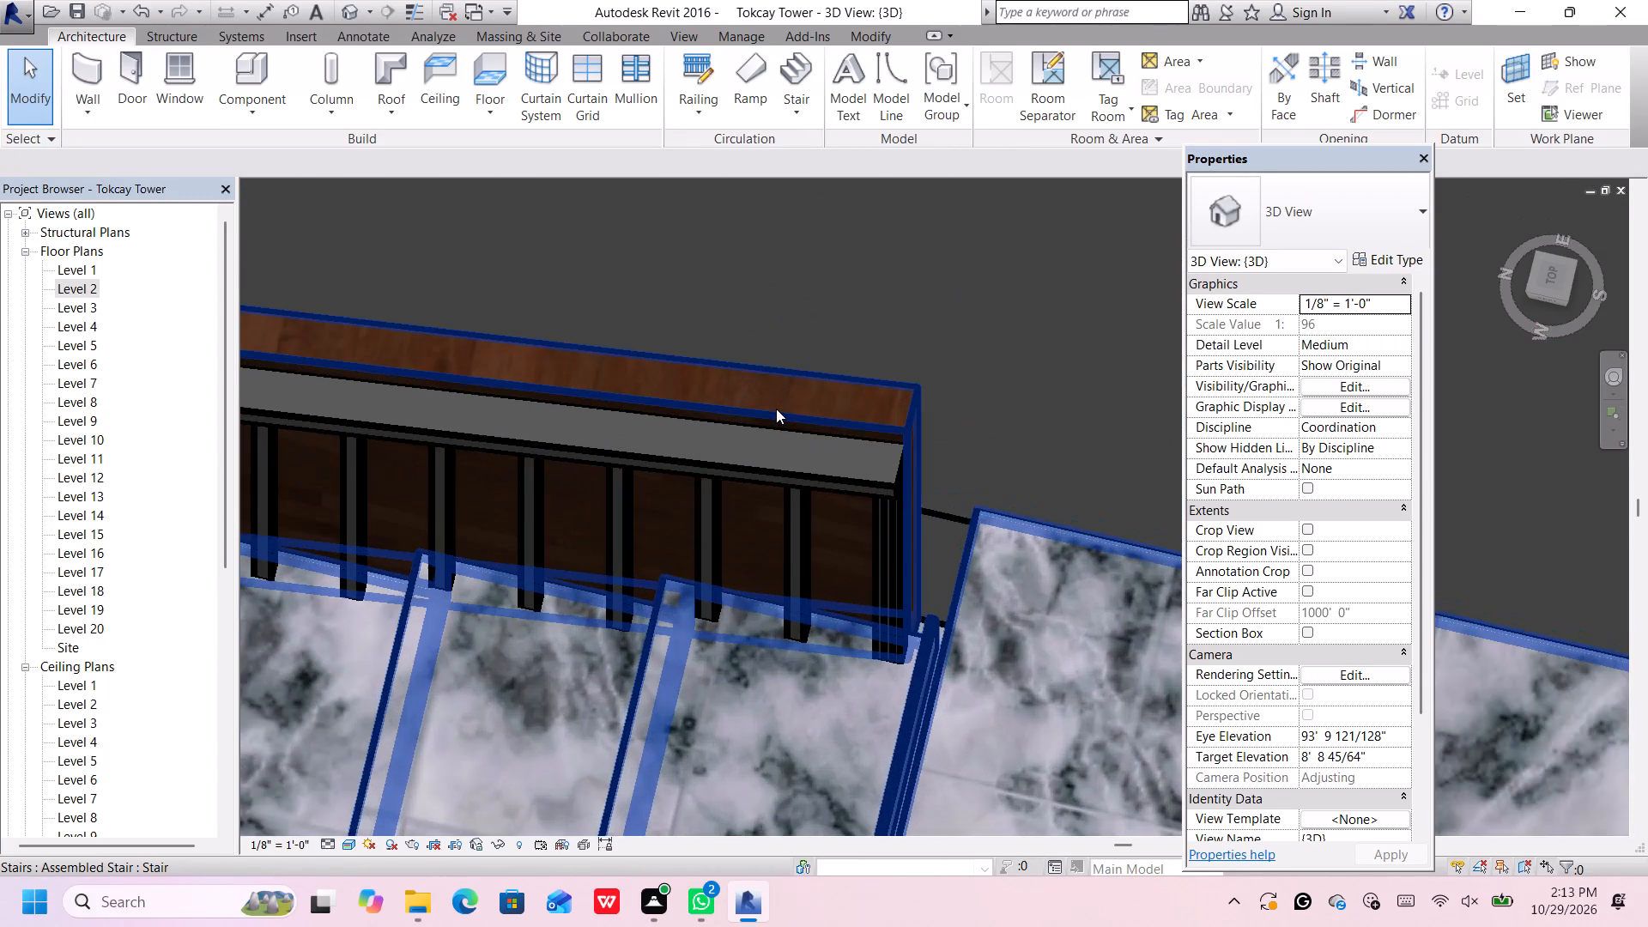
# Review the assembled stair's type properties, checking its calculation rules, run and landing construction, and stringer support settings.
pyautogui.click(776, 409)
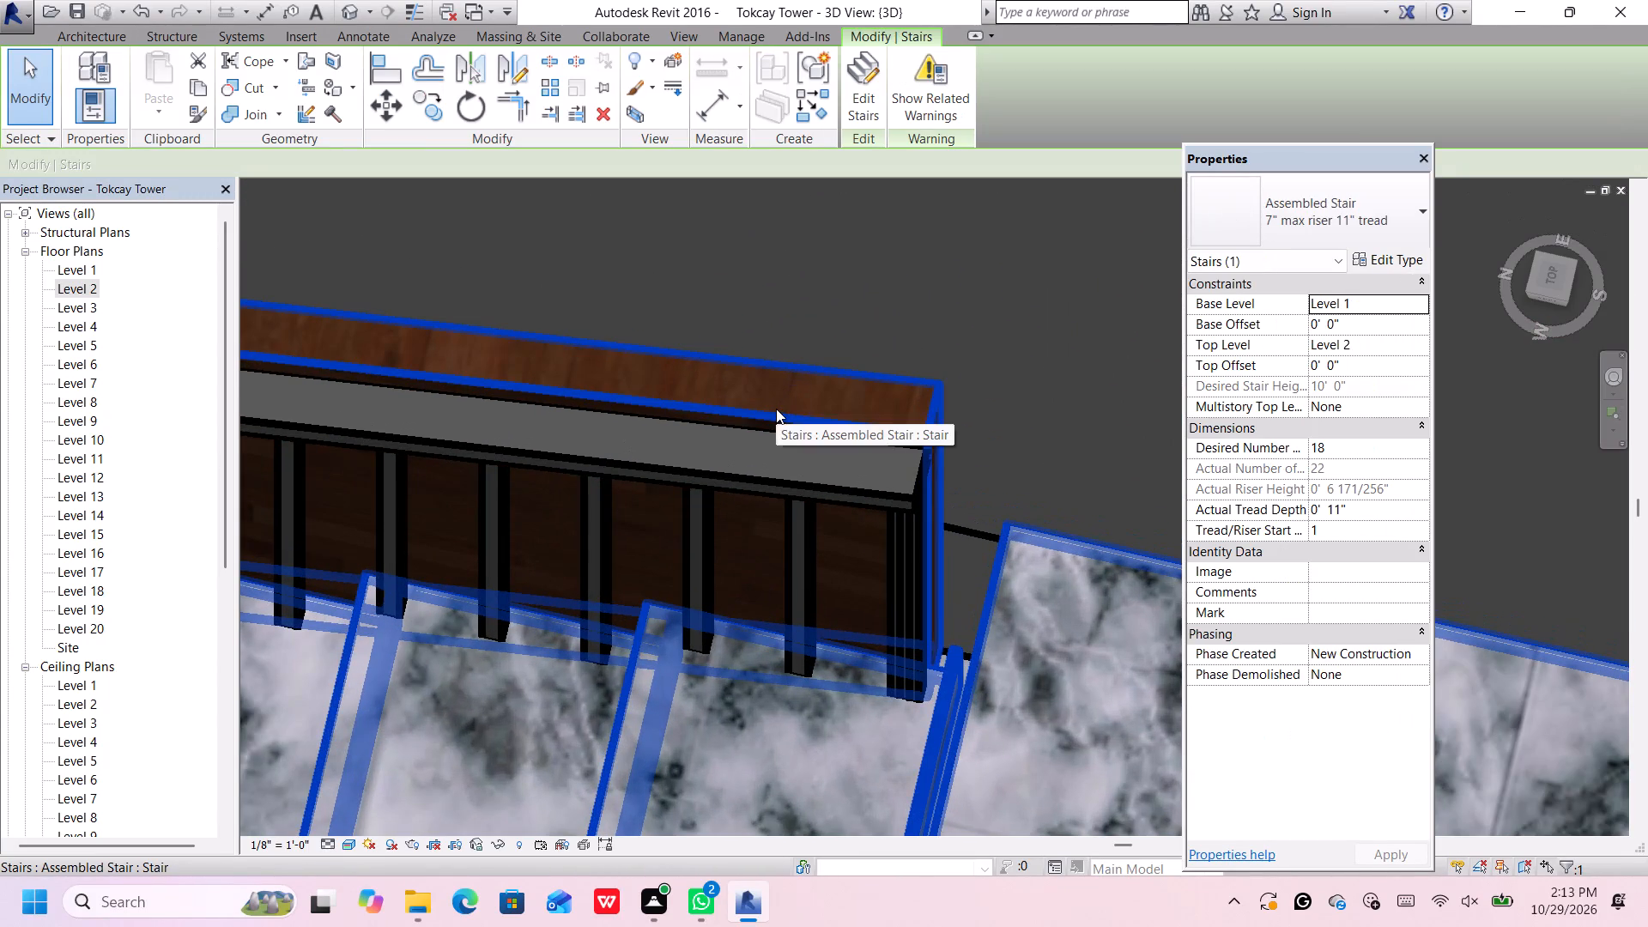
pyautogui.scroll(1, 776, 409)
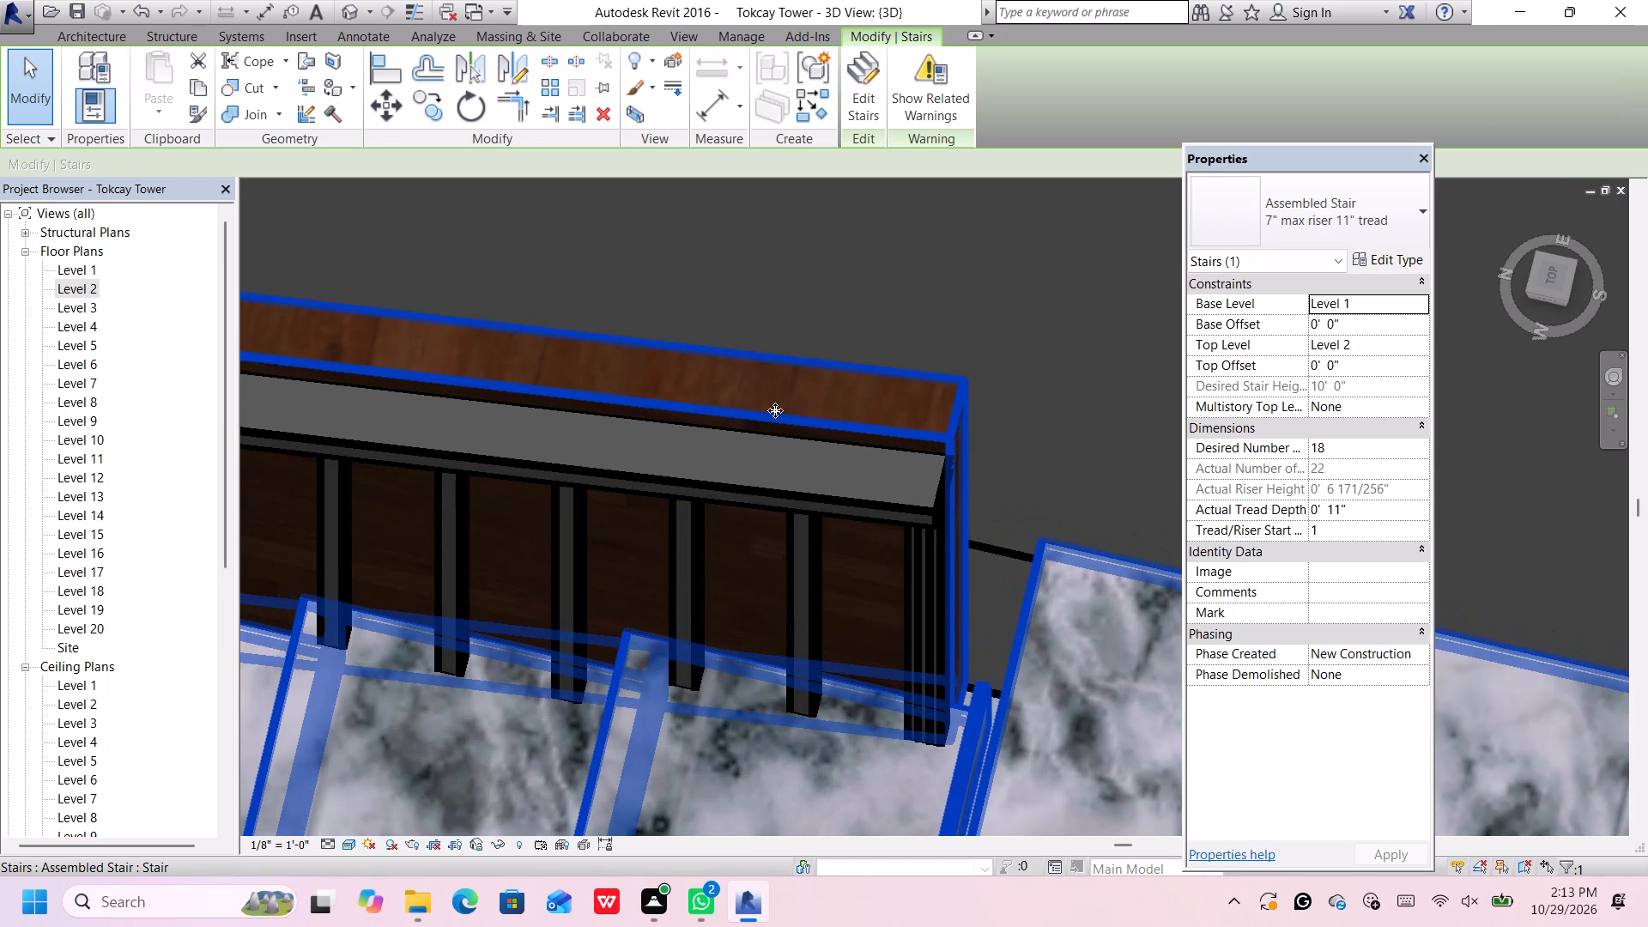
pyautogui.scroll(-1, 775, 410)
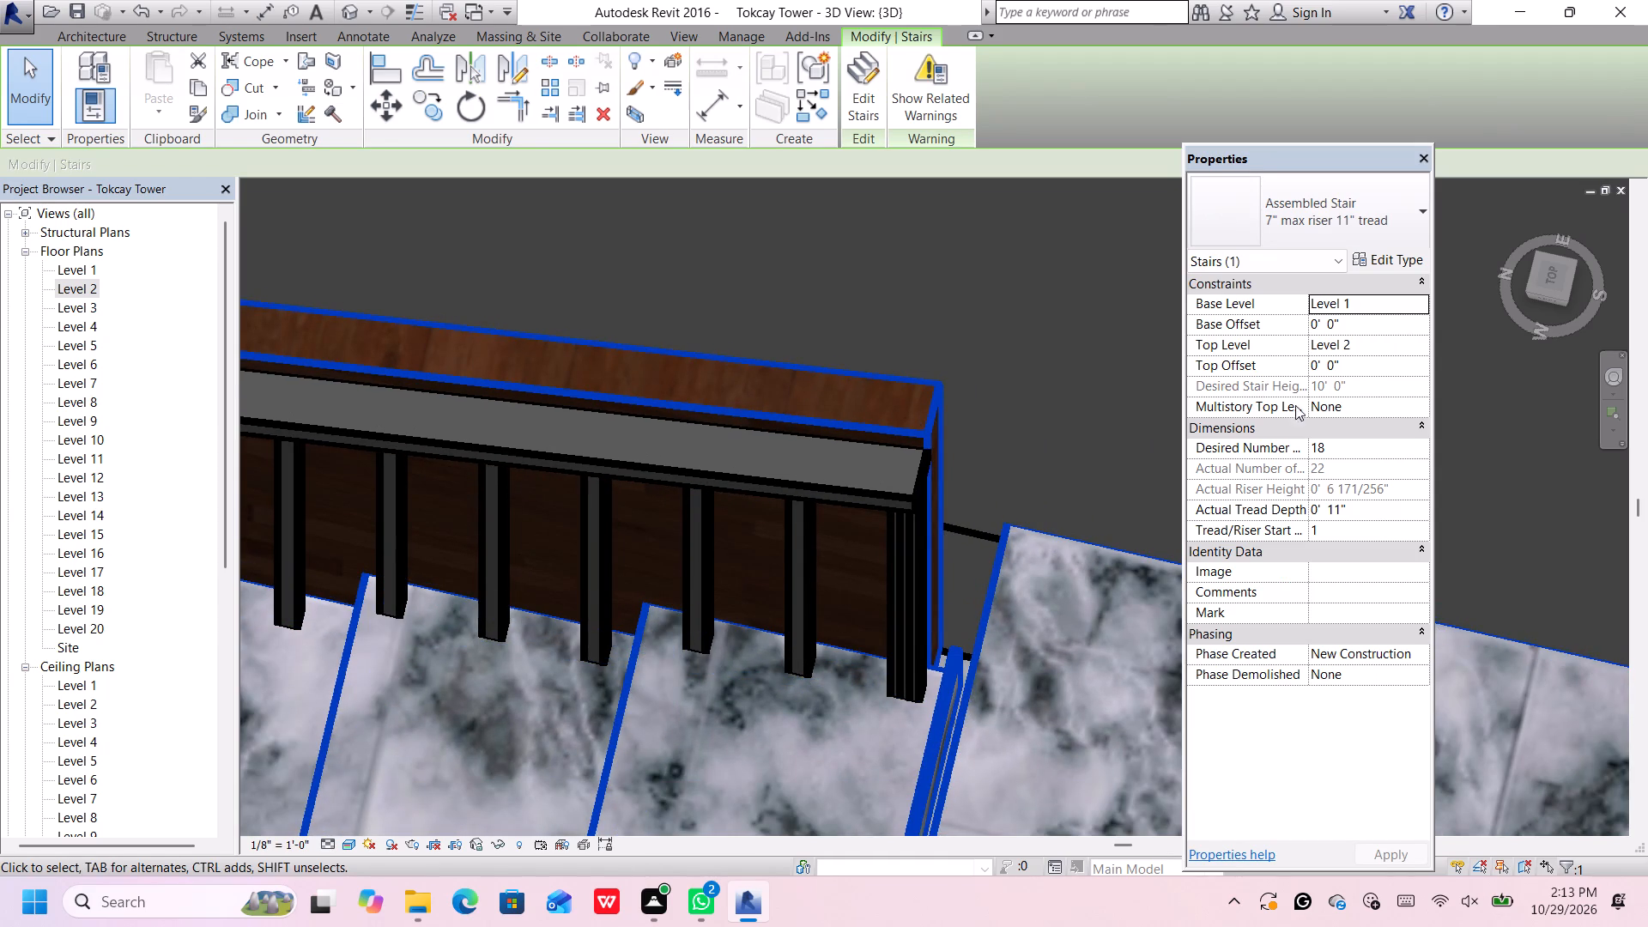
pyautogui.click(1404, 261)
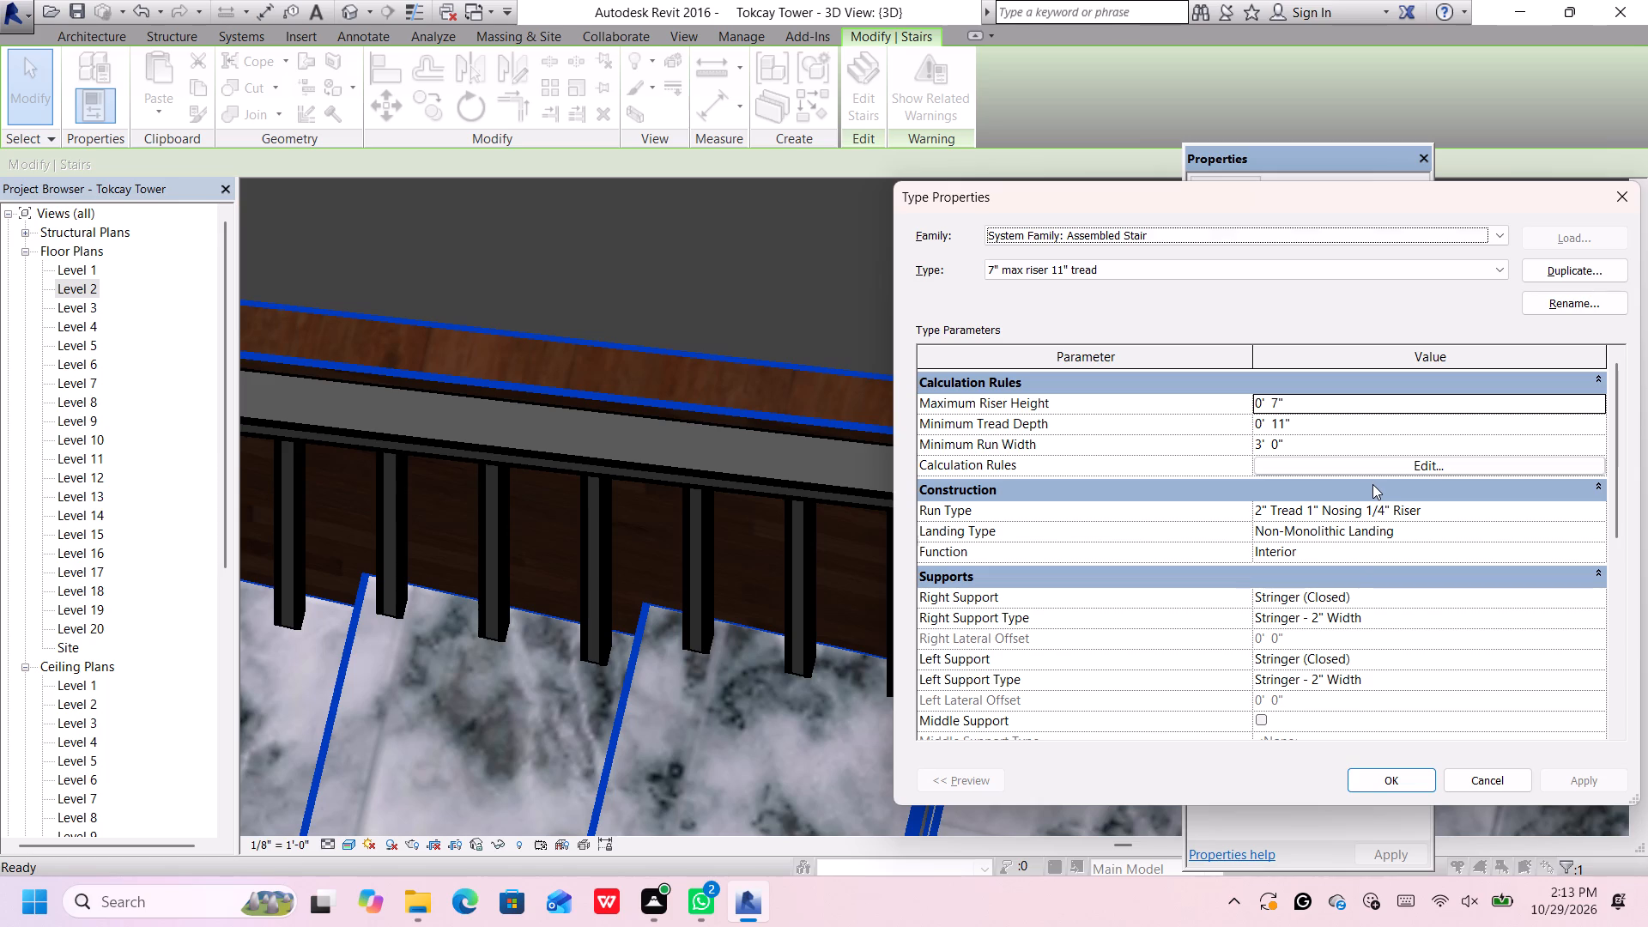
pyautogui.scroll(-3, 1316, 539)
pyautogui.scroll(2, 1314, 539)
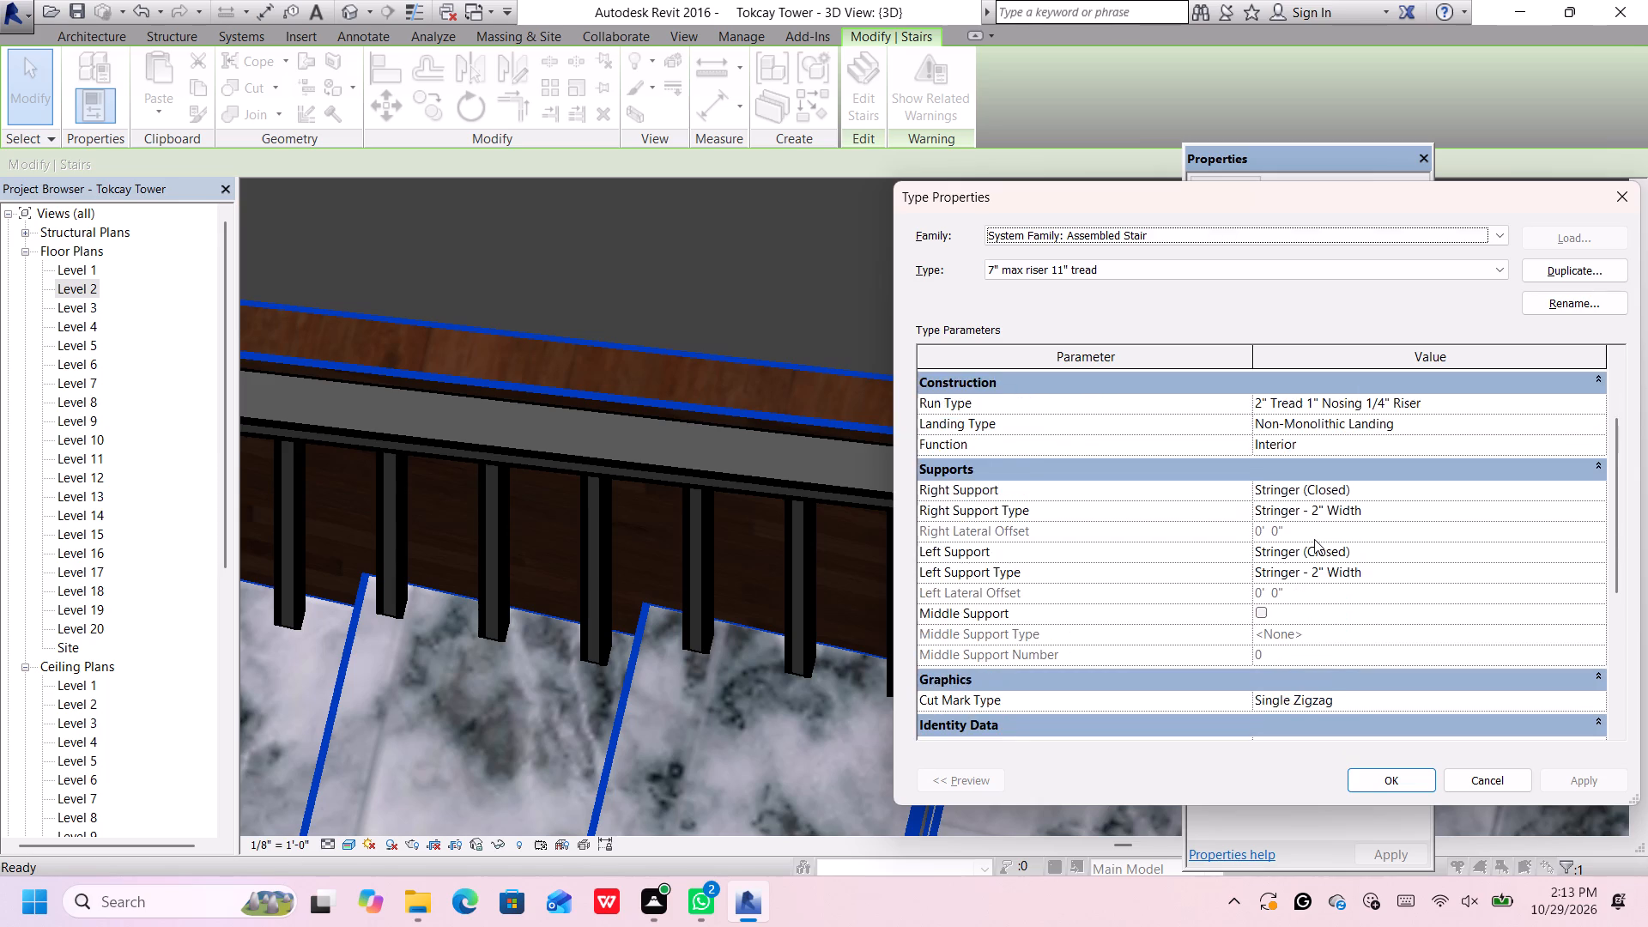
pyautogui.scroll(3, 1314, 539)
pyautogui.scroll(-1, 803, 429)
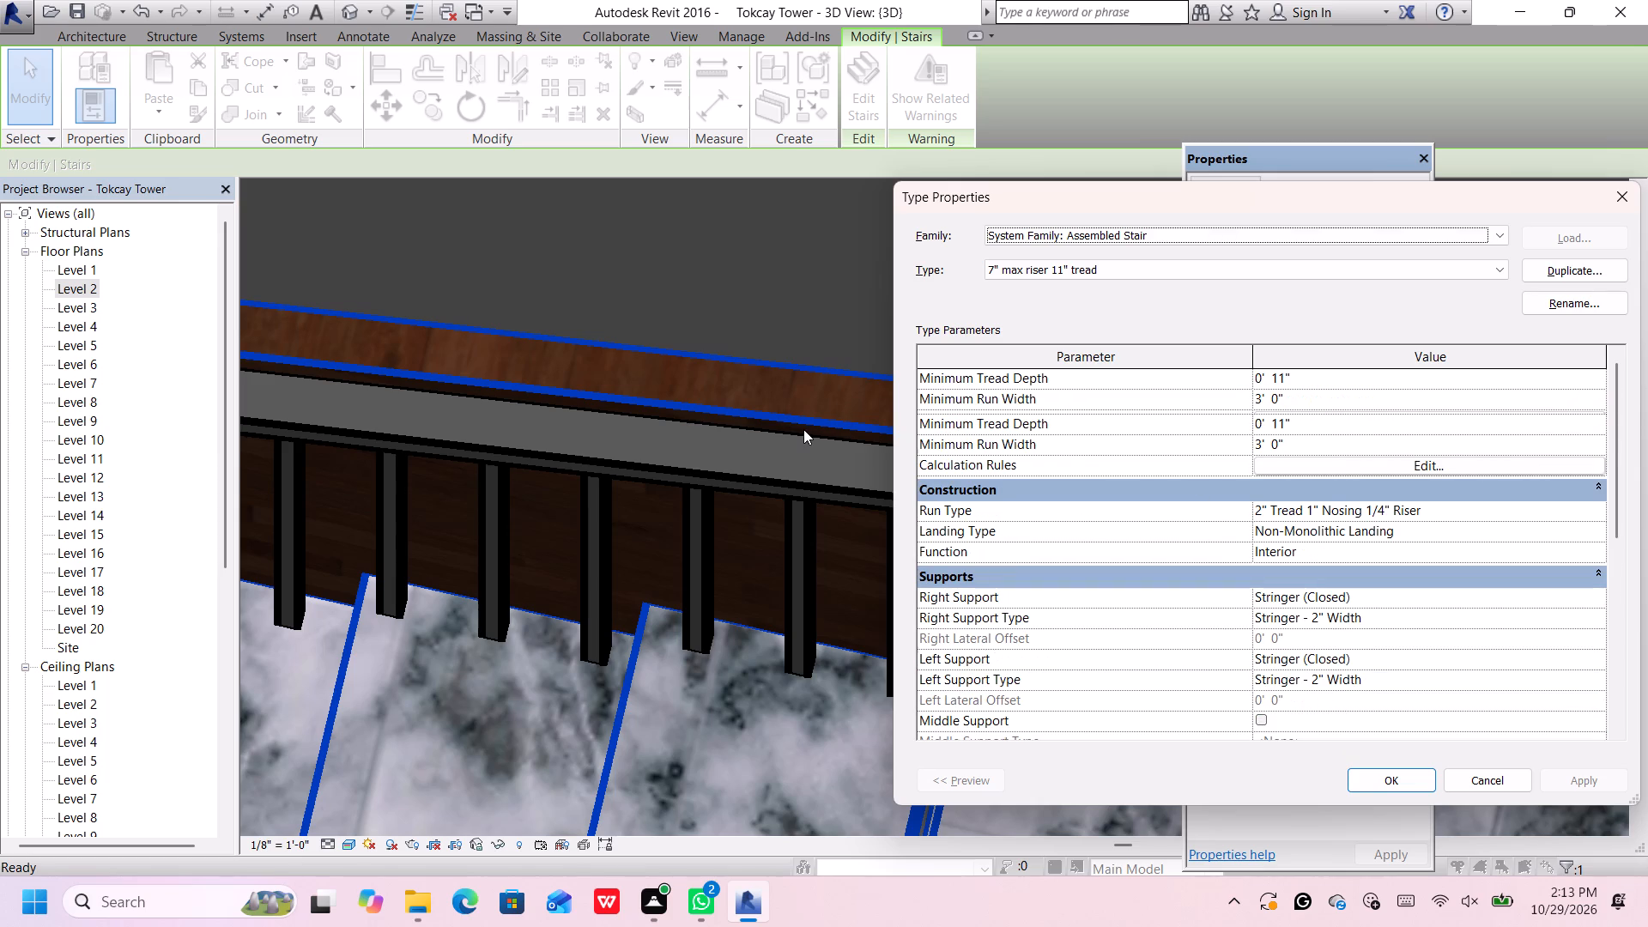
pyautogui.scroll(-3, 803, 429)
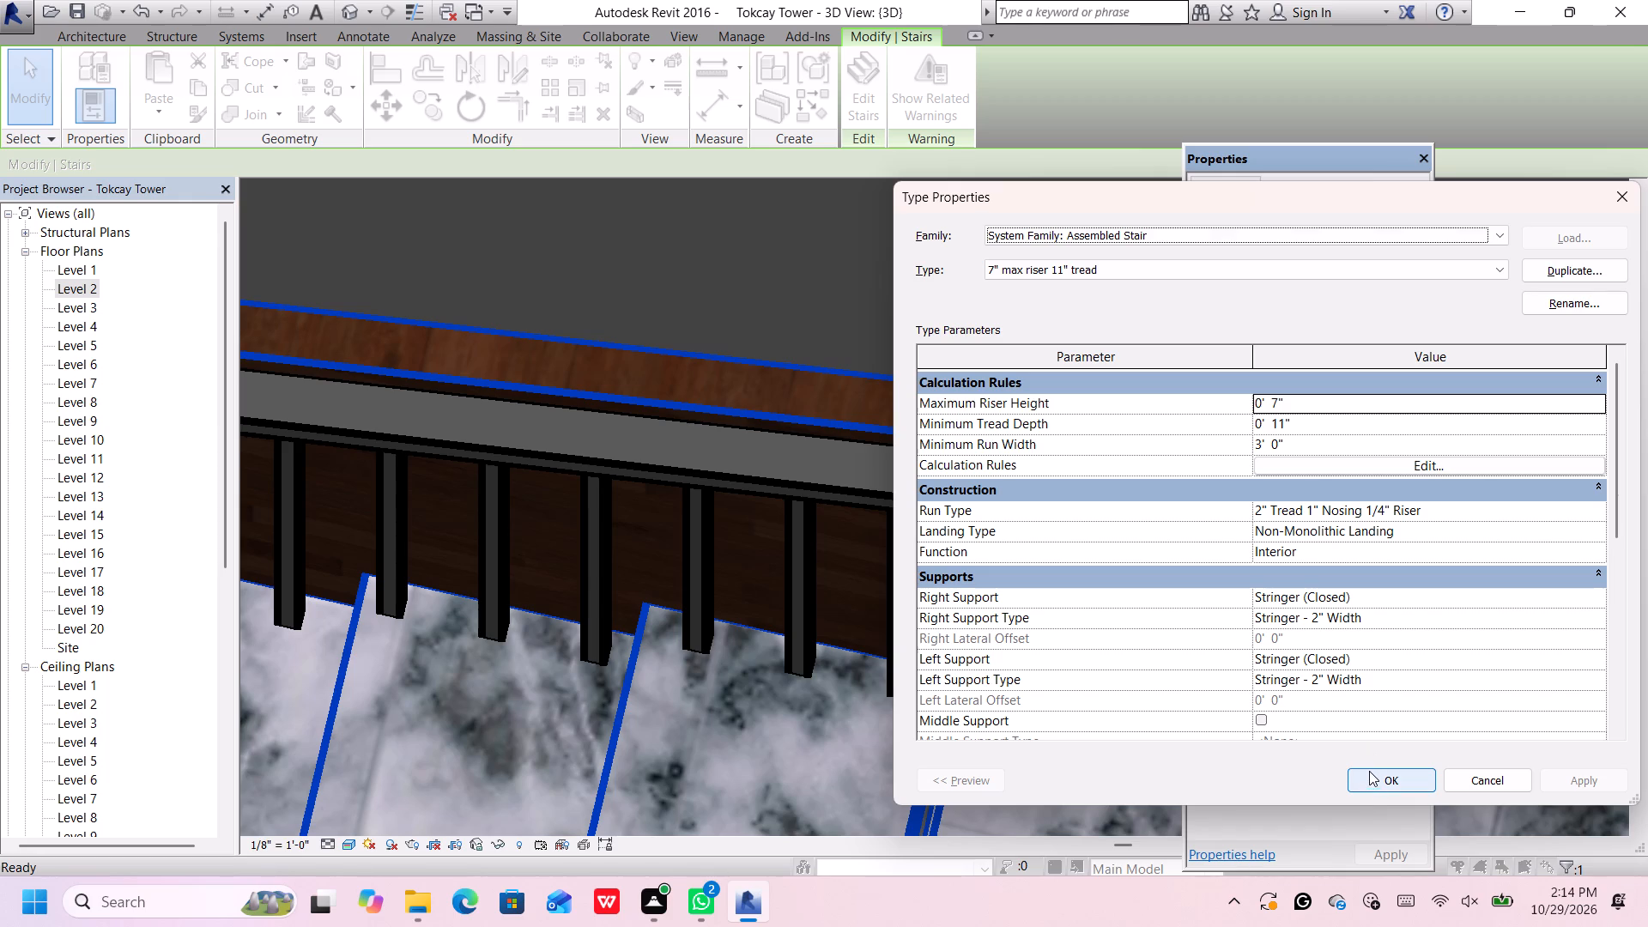
pyautogui.click(1321, 402)
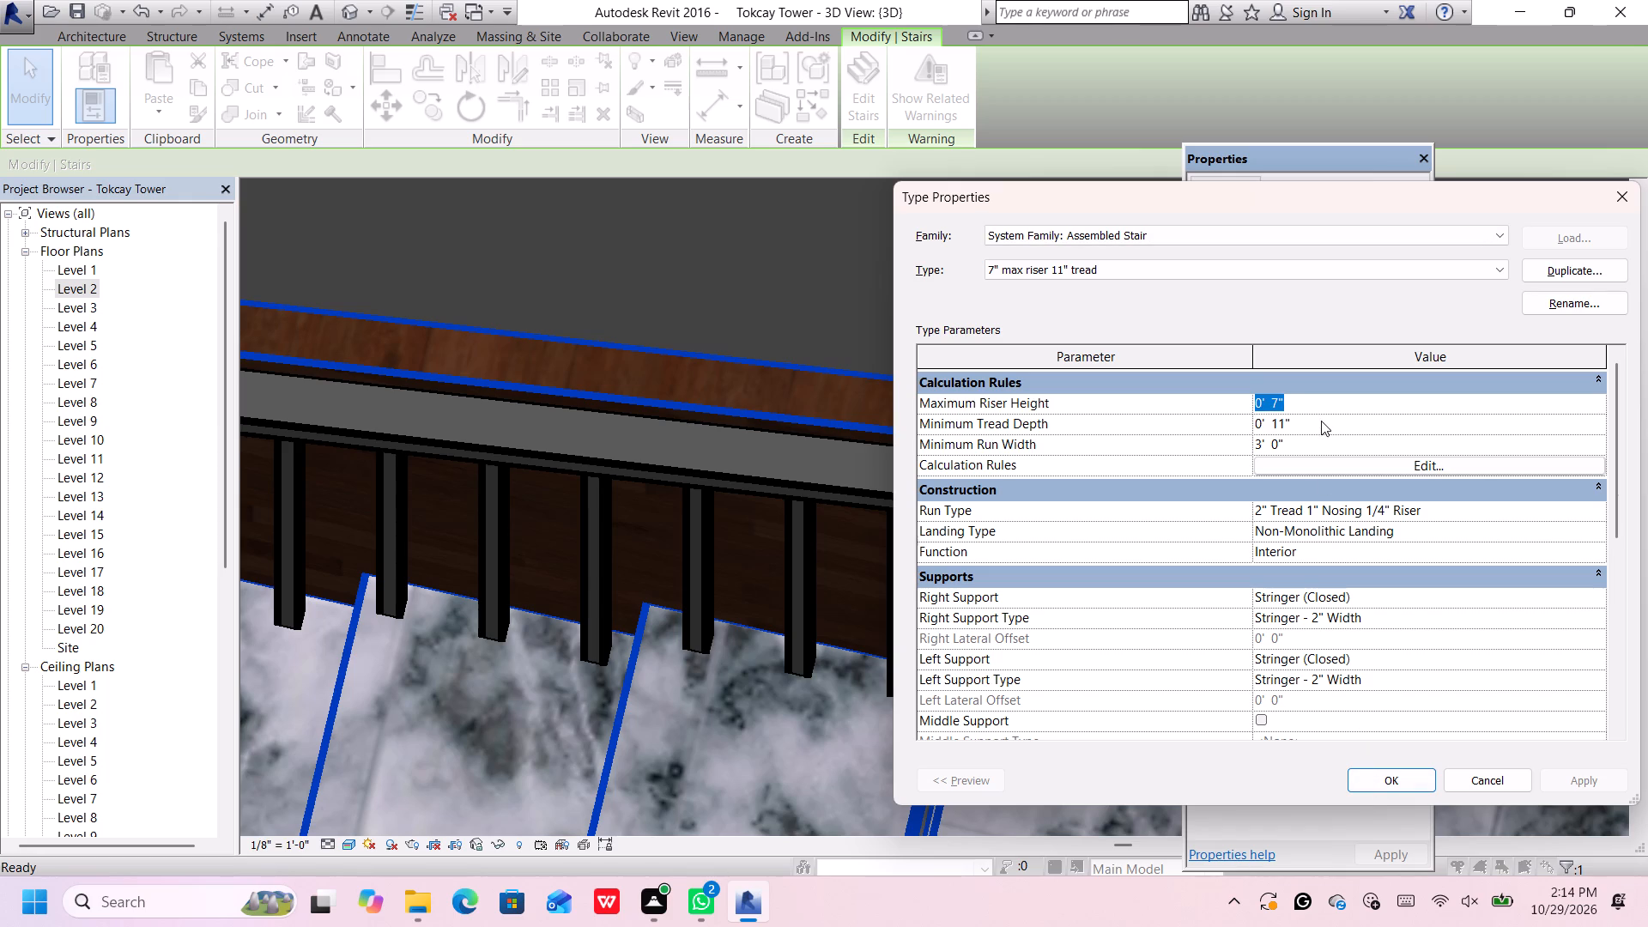
pyautogui.click(1318, 442)
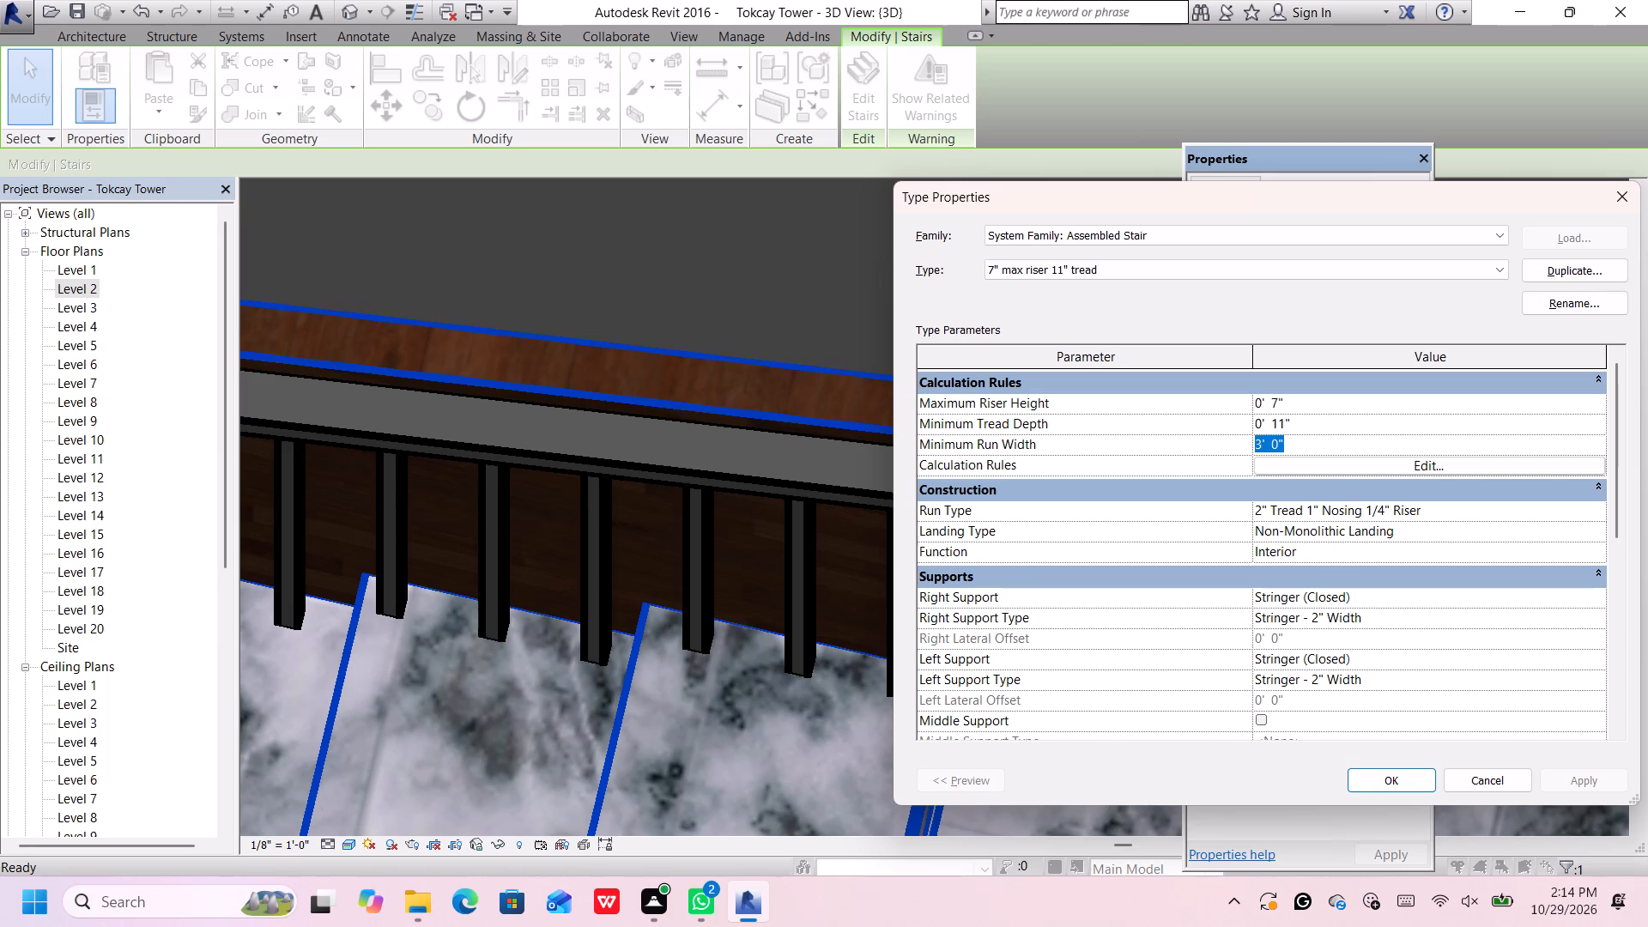
pyautogui.scroll(-3, 1318, 439)
pyautogui.scroll(-2, 1300, 530)
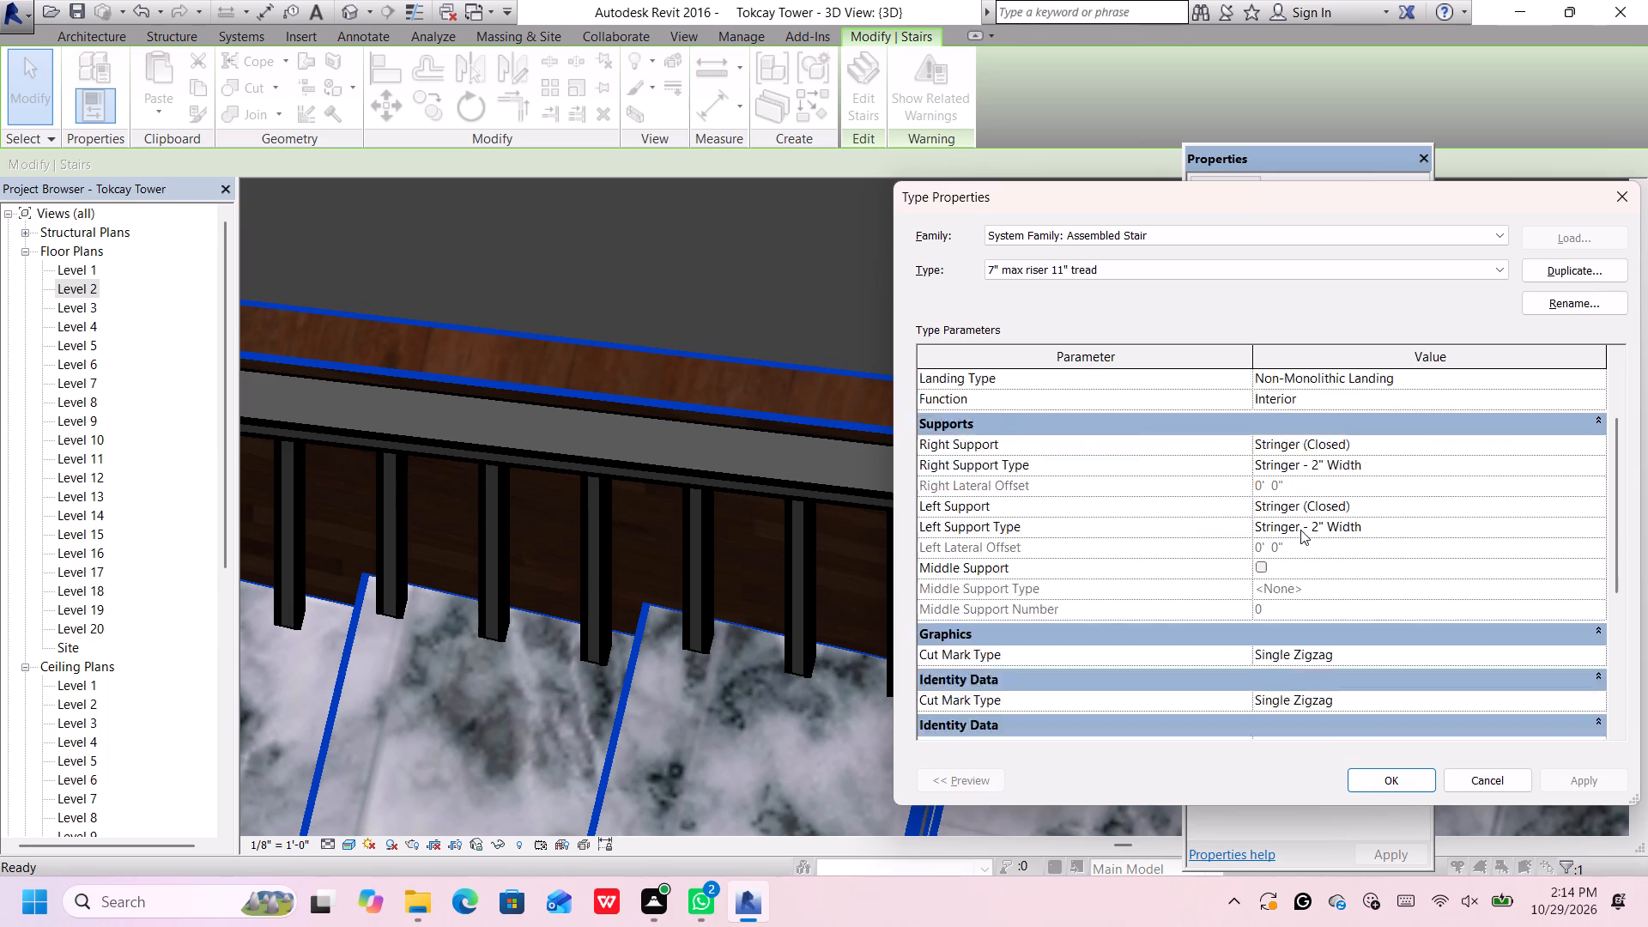
pyautogui.scroll(-2, 1300, 530)
pyautogui.scroll(2, 1300, 533)
pyautogui.scroll(-3, 1312, 513)
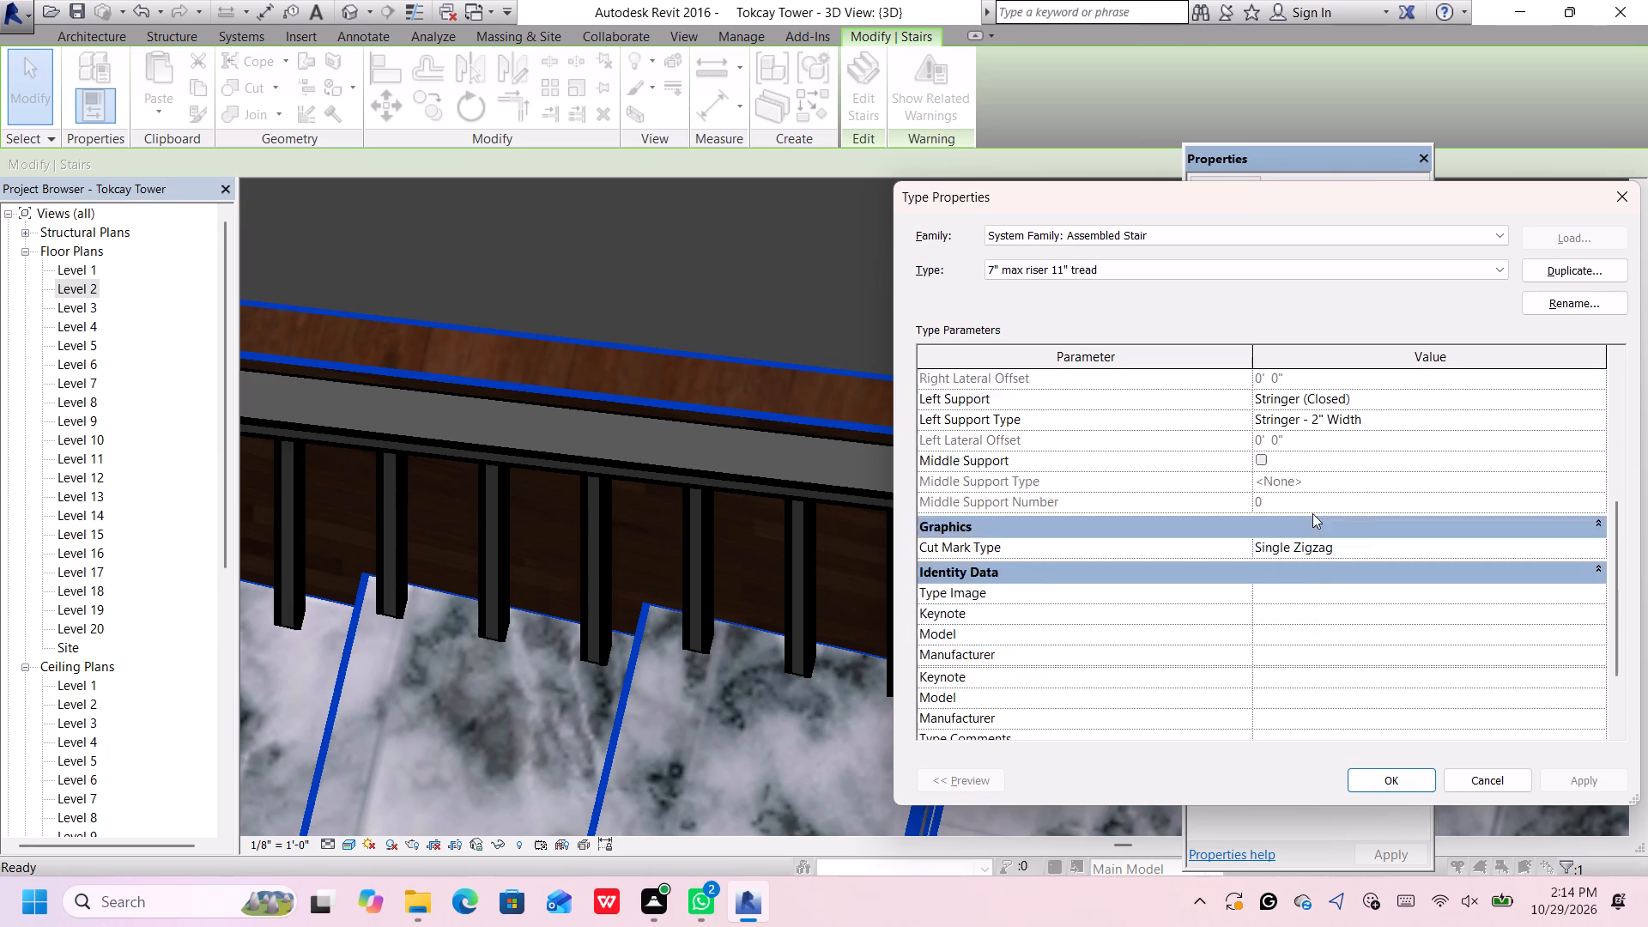
pyautogui.scroll(-2, 1312, 513)
pyautogui.click(1368, 779)
# Inspect the upper run's inner stringer where it ends at the top landing, checking which element it belongs to.
pyautogui.scroll(-3, 1179, 679)
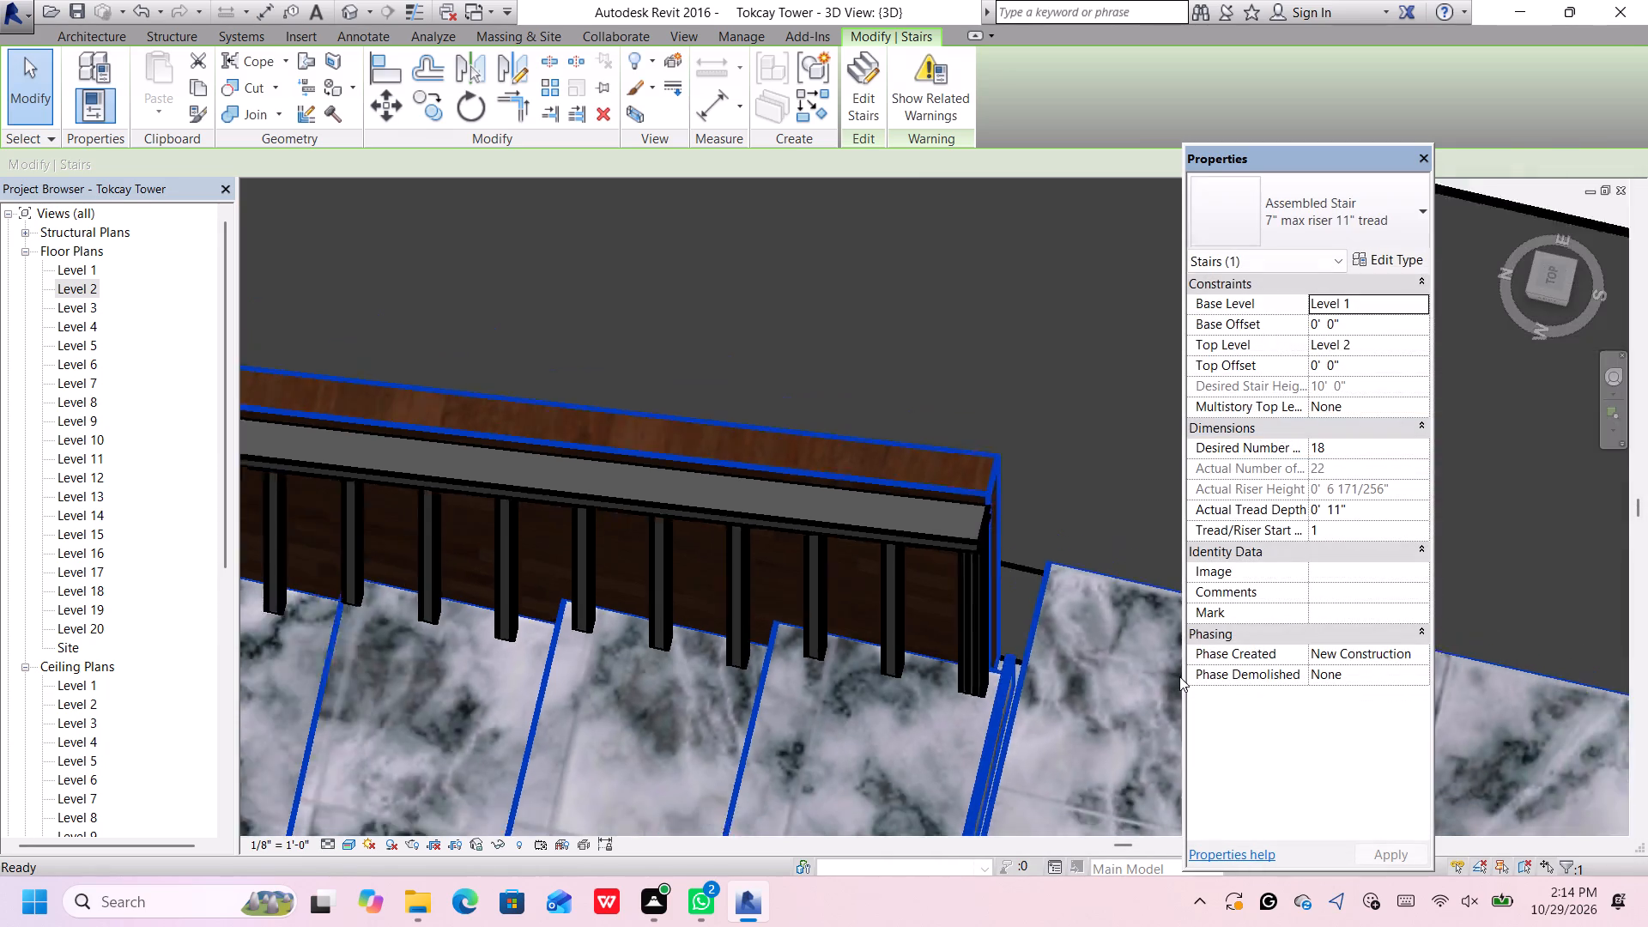
pyautogui.scroll(-6, 1179, 676)
pyautogui.moveTo(1092, 670); pyautogui.dragTo(1040, 486, button='middle')
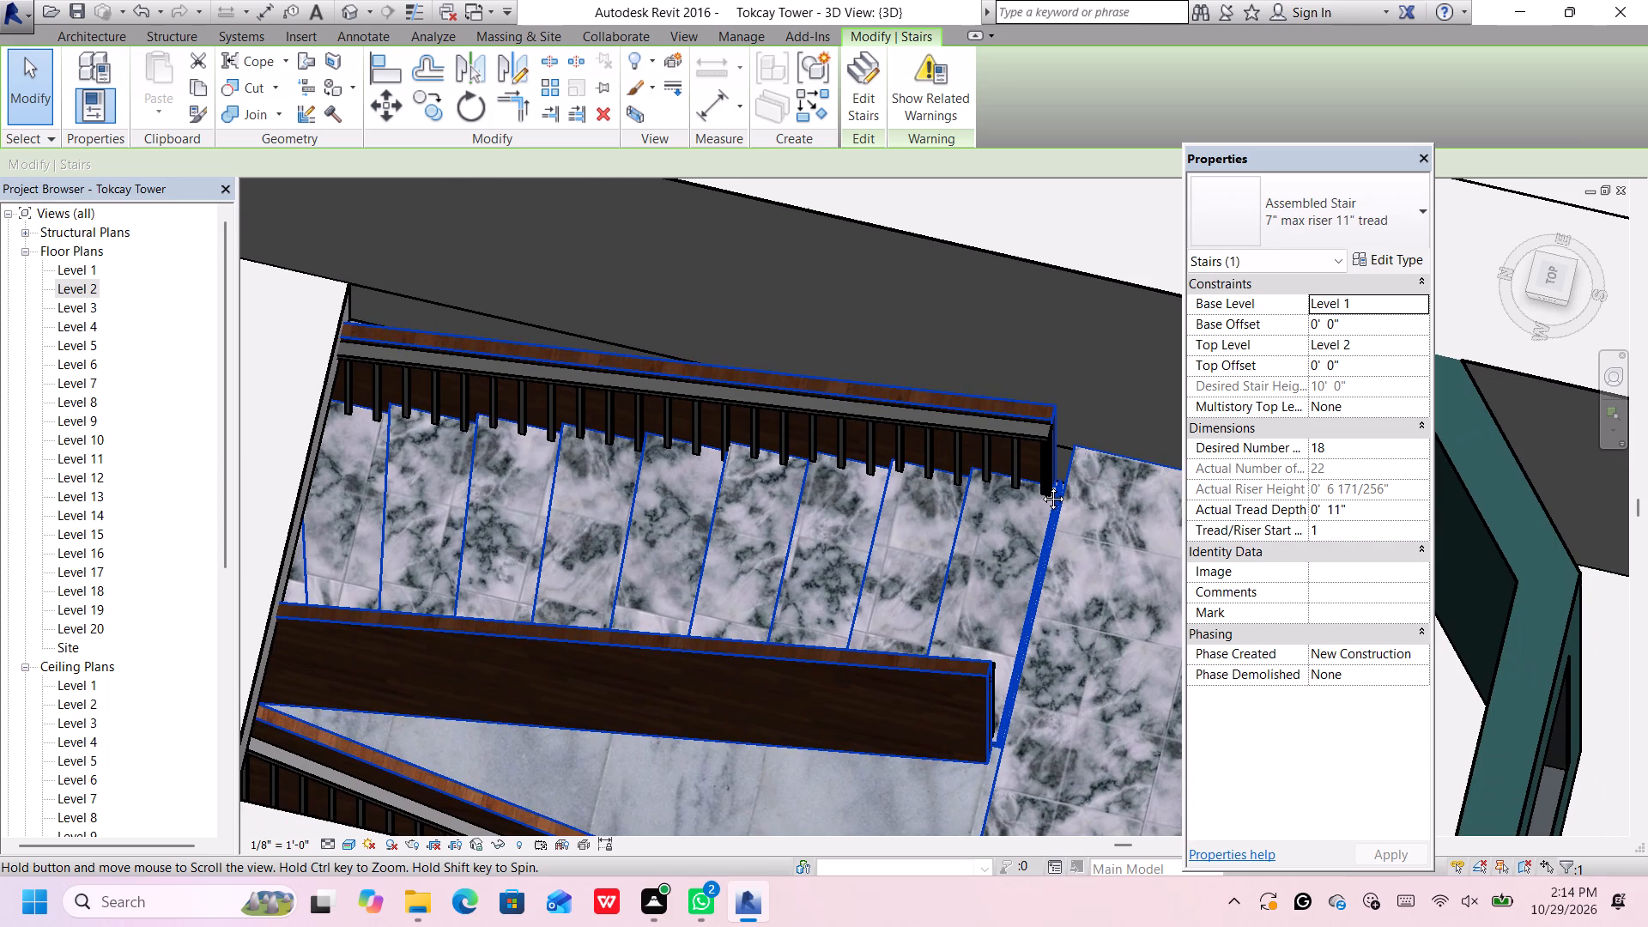
pyautogui.moveTo(1040, 486); pyautogui.dragTo(1294, 501, button='middle')
pyautogui.click(865, 600)
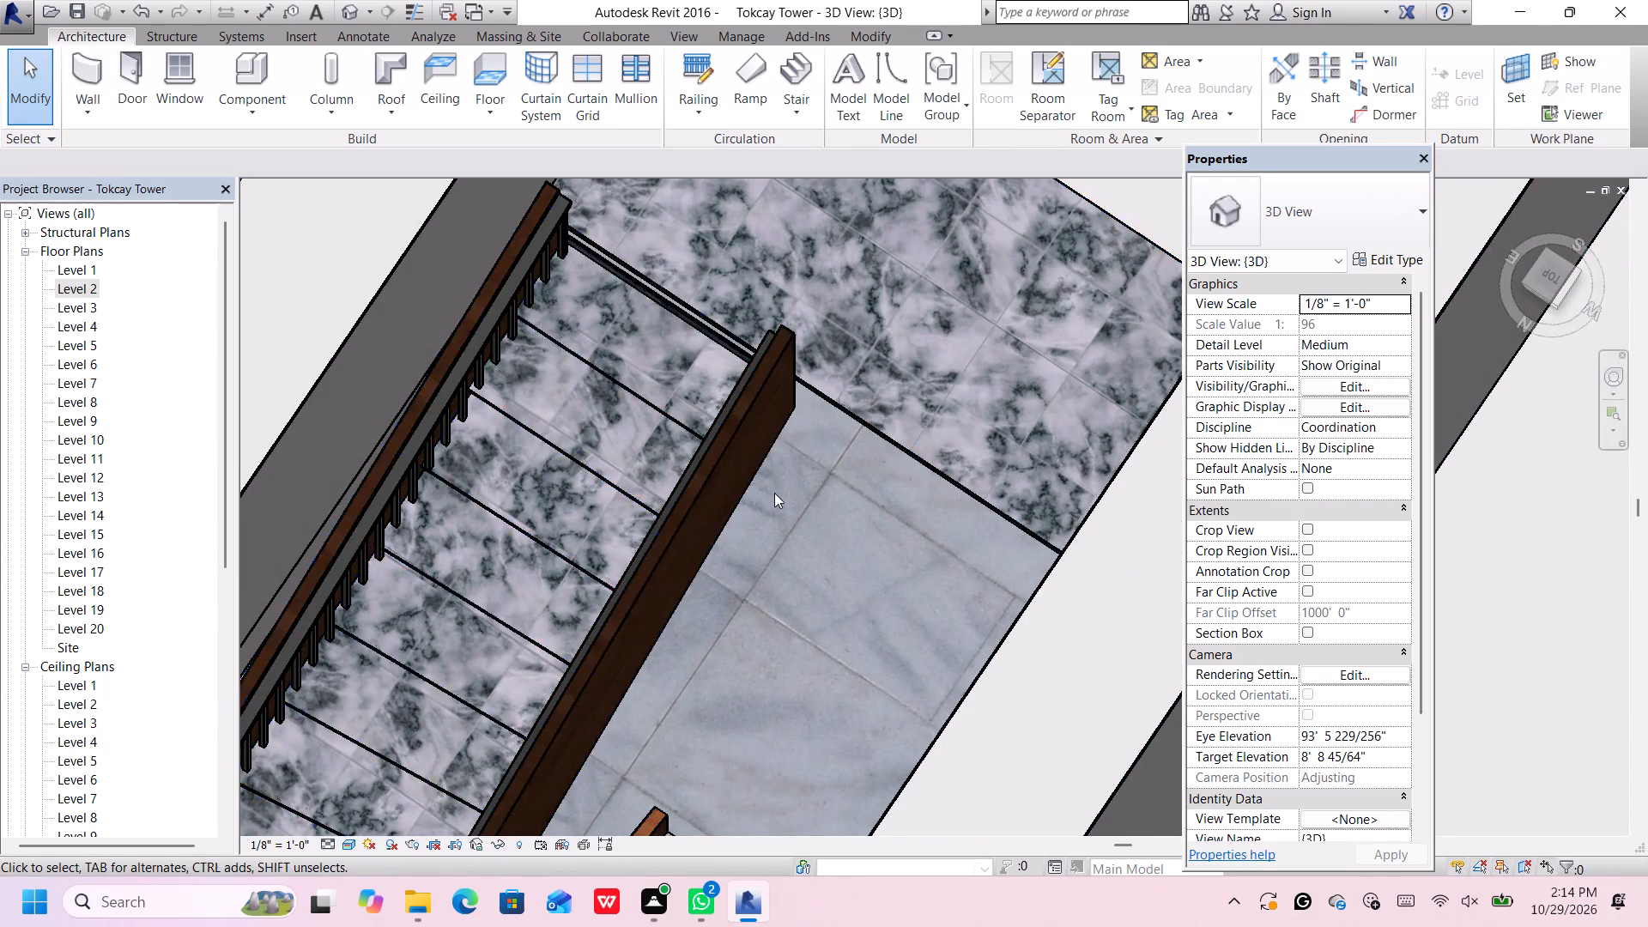
pyautogui.scroll(10, 742, 354)
pyautogui.scroll(-1, 803, 346)
pyautogui.scroll(4, 813, 345)
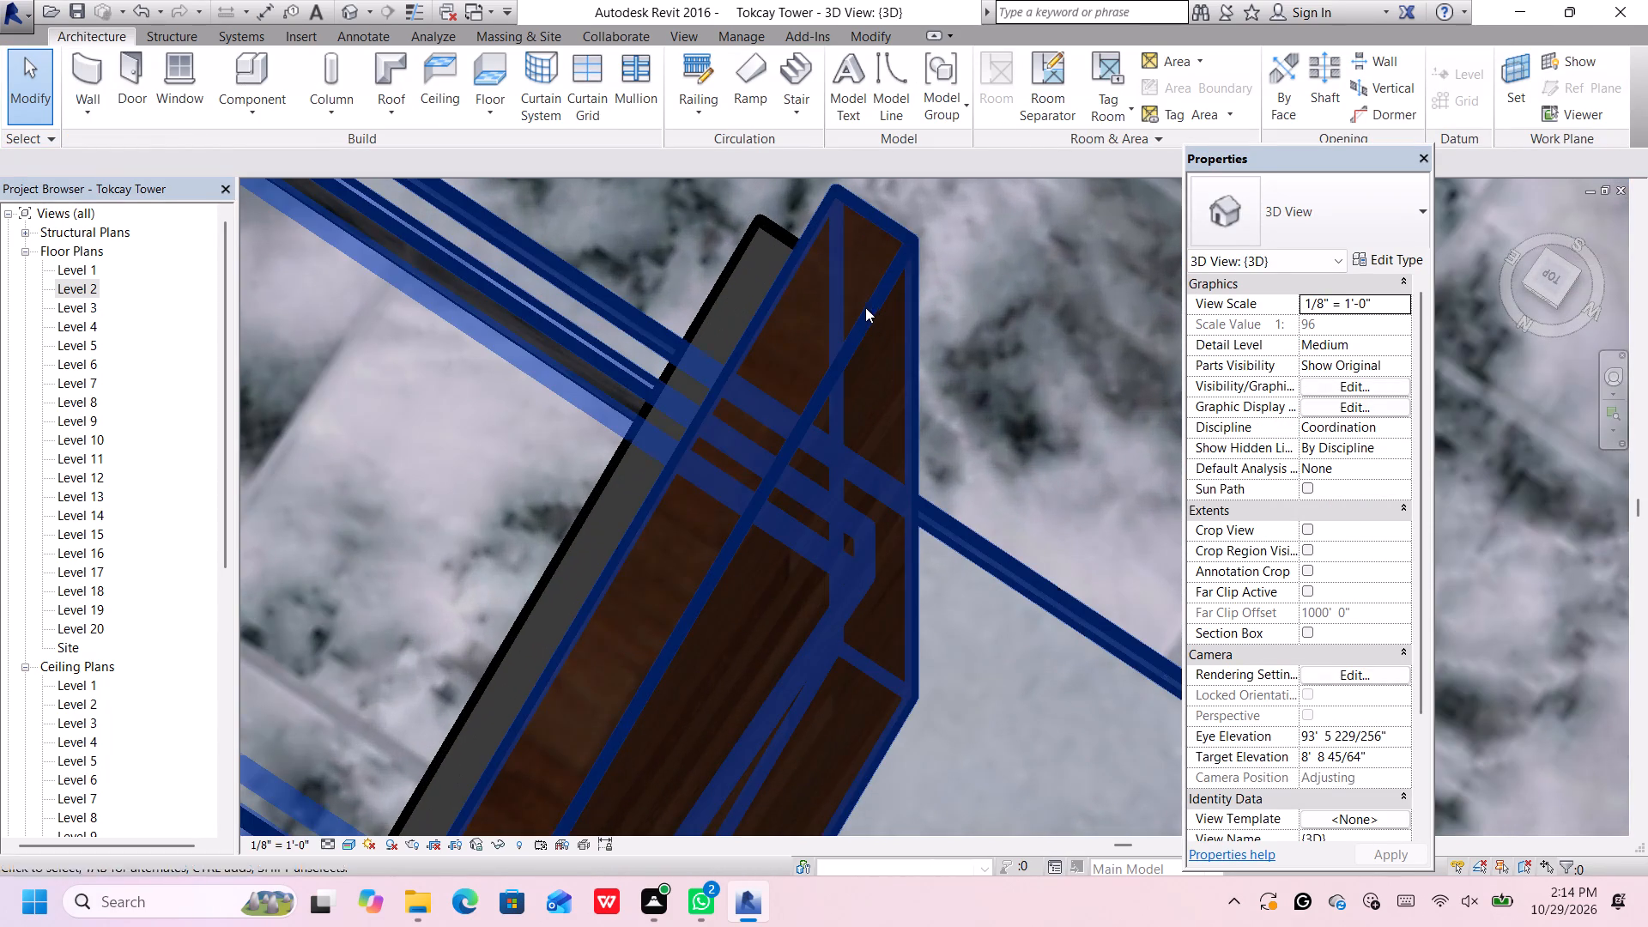
pyautogui.click(881, 294)
pyautogui.scroll(-3, 881, 294)
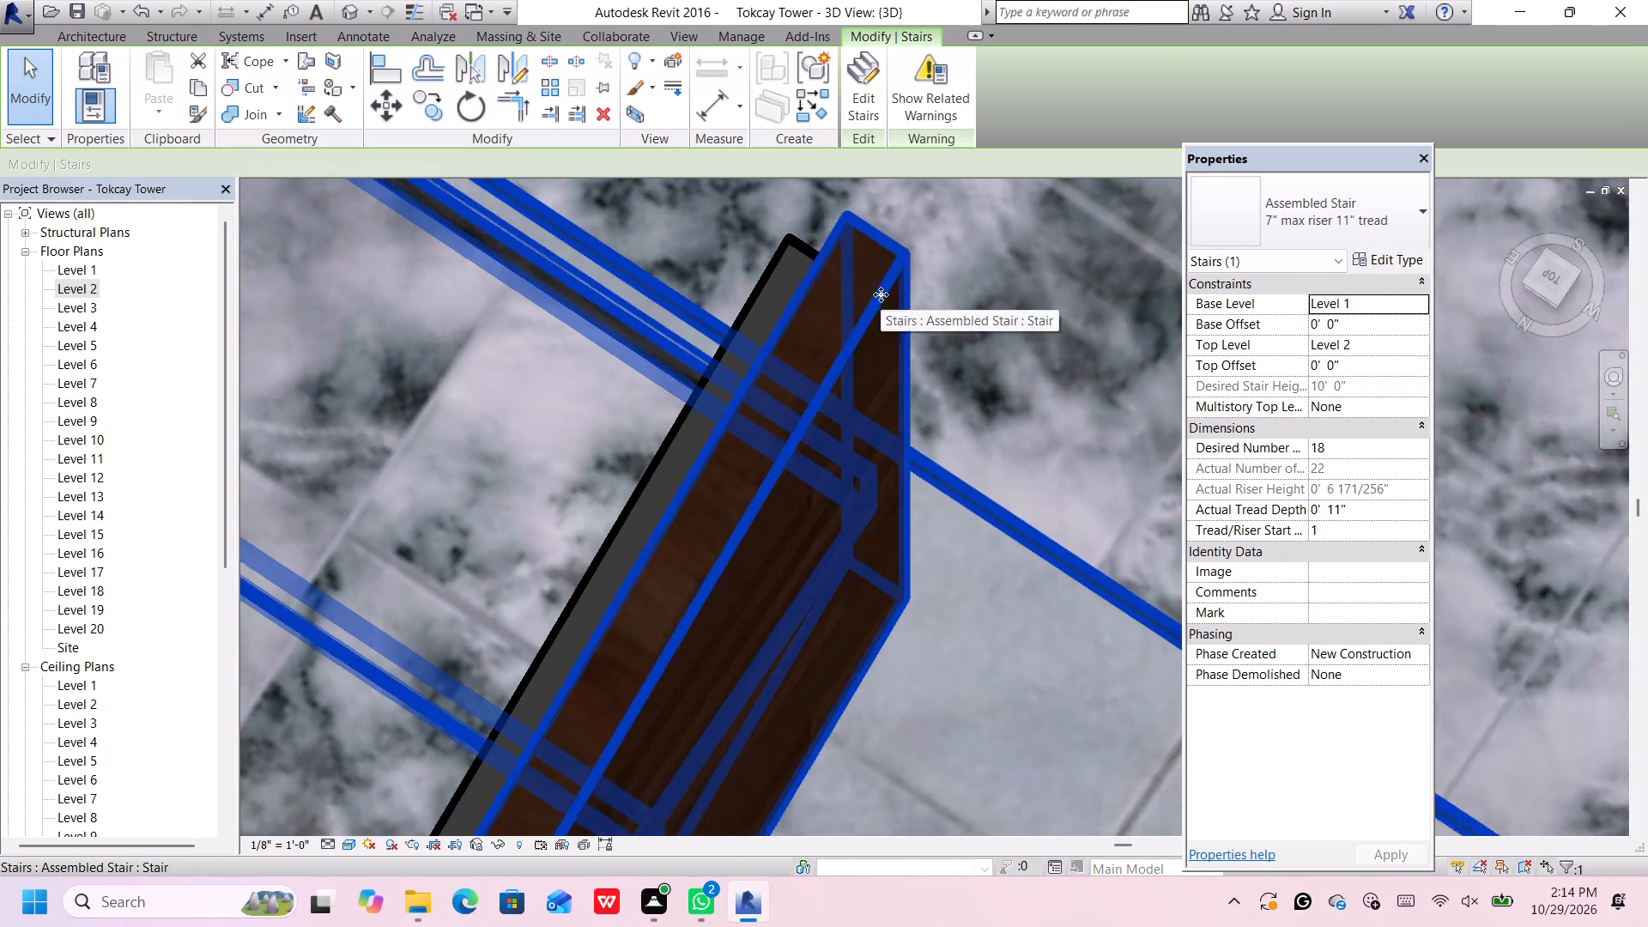
pyautogui.scroll(-12, 881, 294)
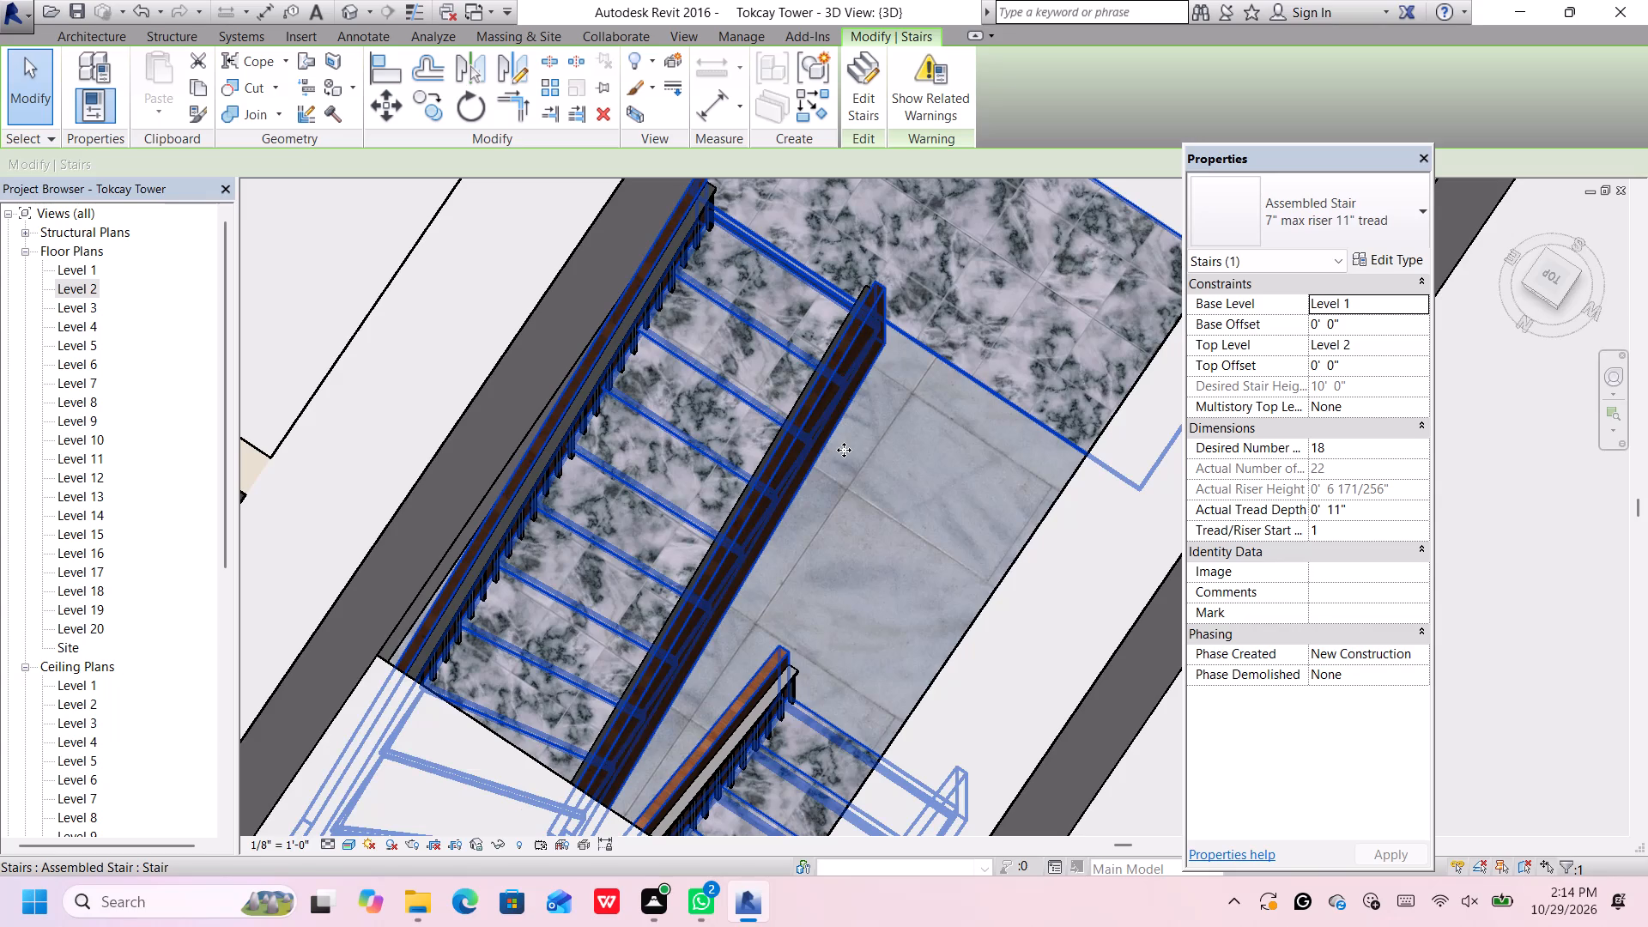
# Examine the upper run's outer stringer and balusters, and compare them with the inner railing around the stairwell.
pyautogui.moveTo(845, 489); pyautogui.dragTo(848, 450, button='middle')
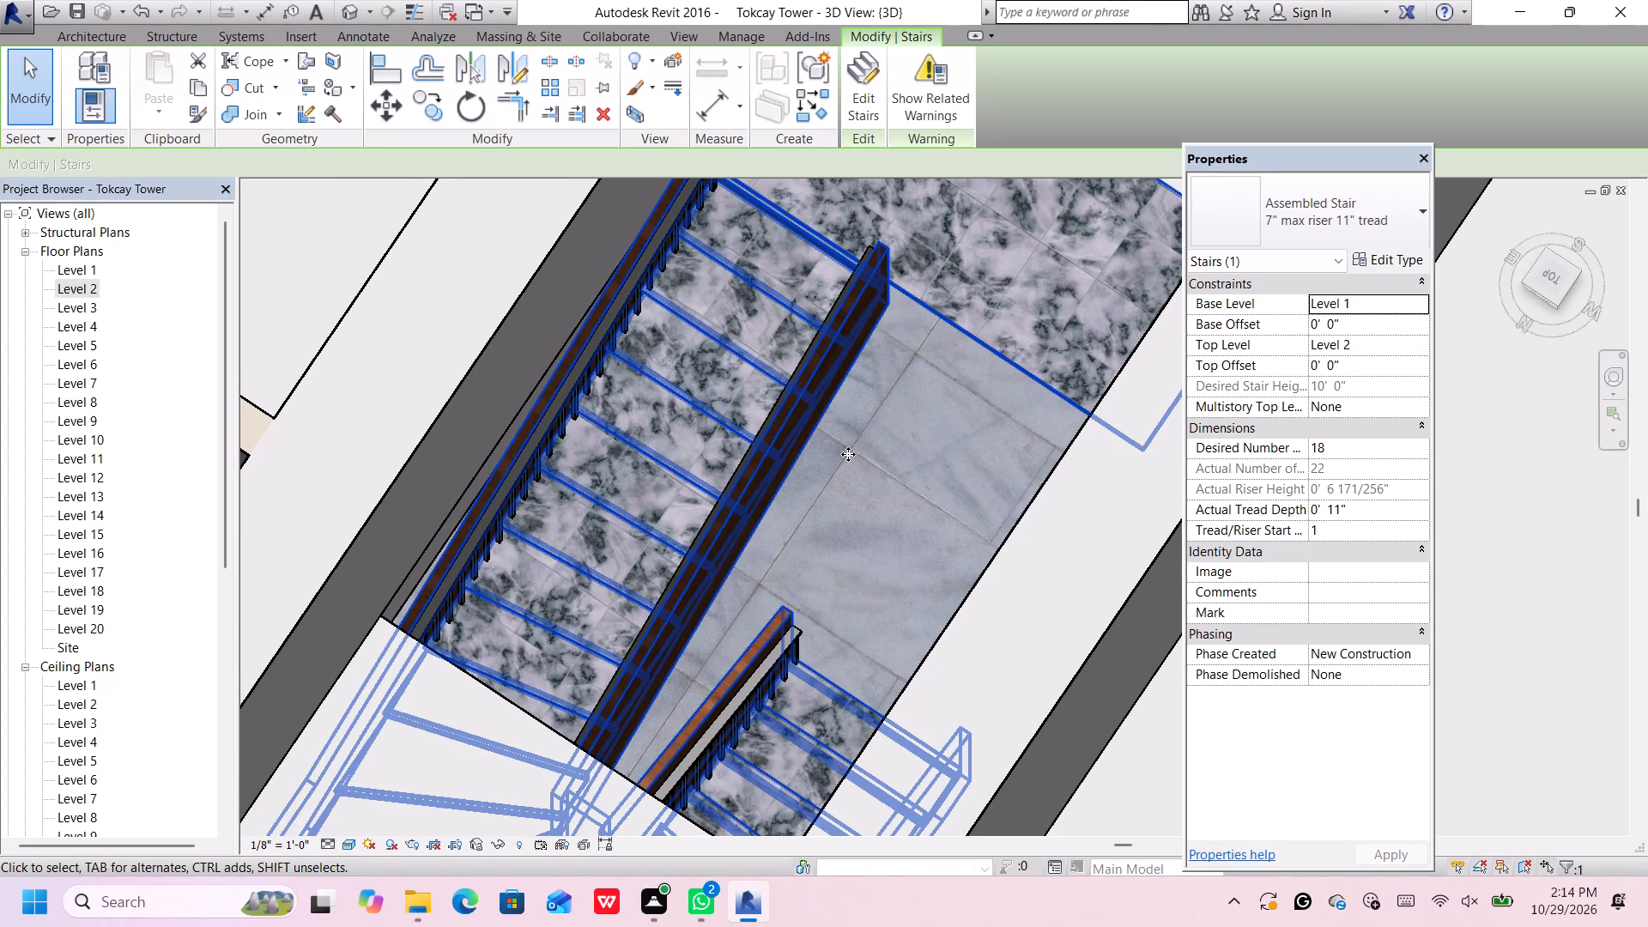
pyautogui.scroll(-4, 848, 455)
pyautogui.scroll(2, 825, 495)
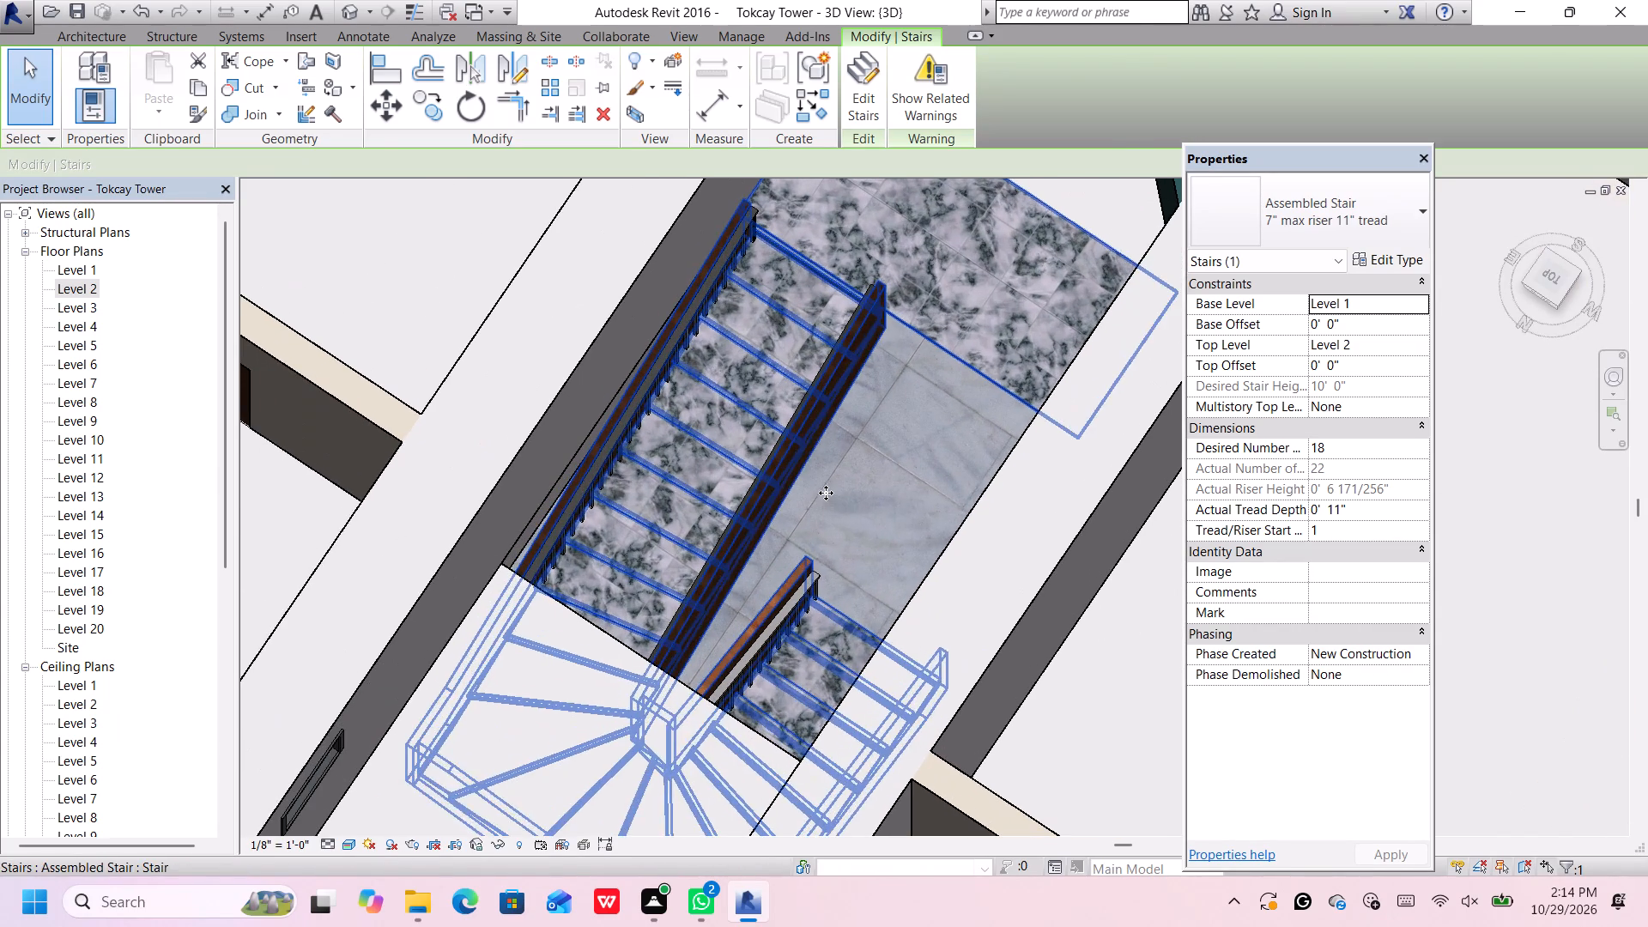
pyautogui.scroll(4, 813, 354)
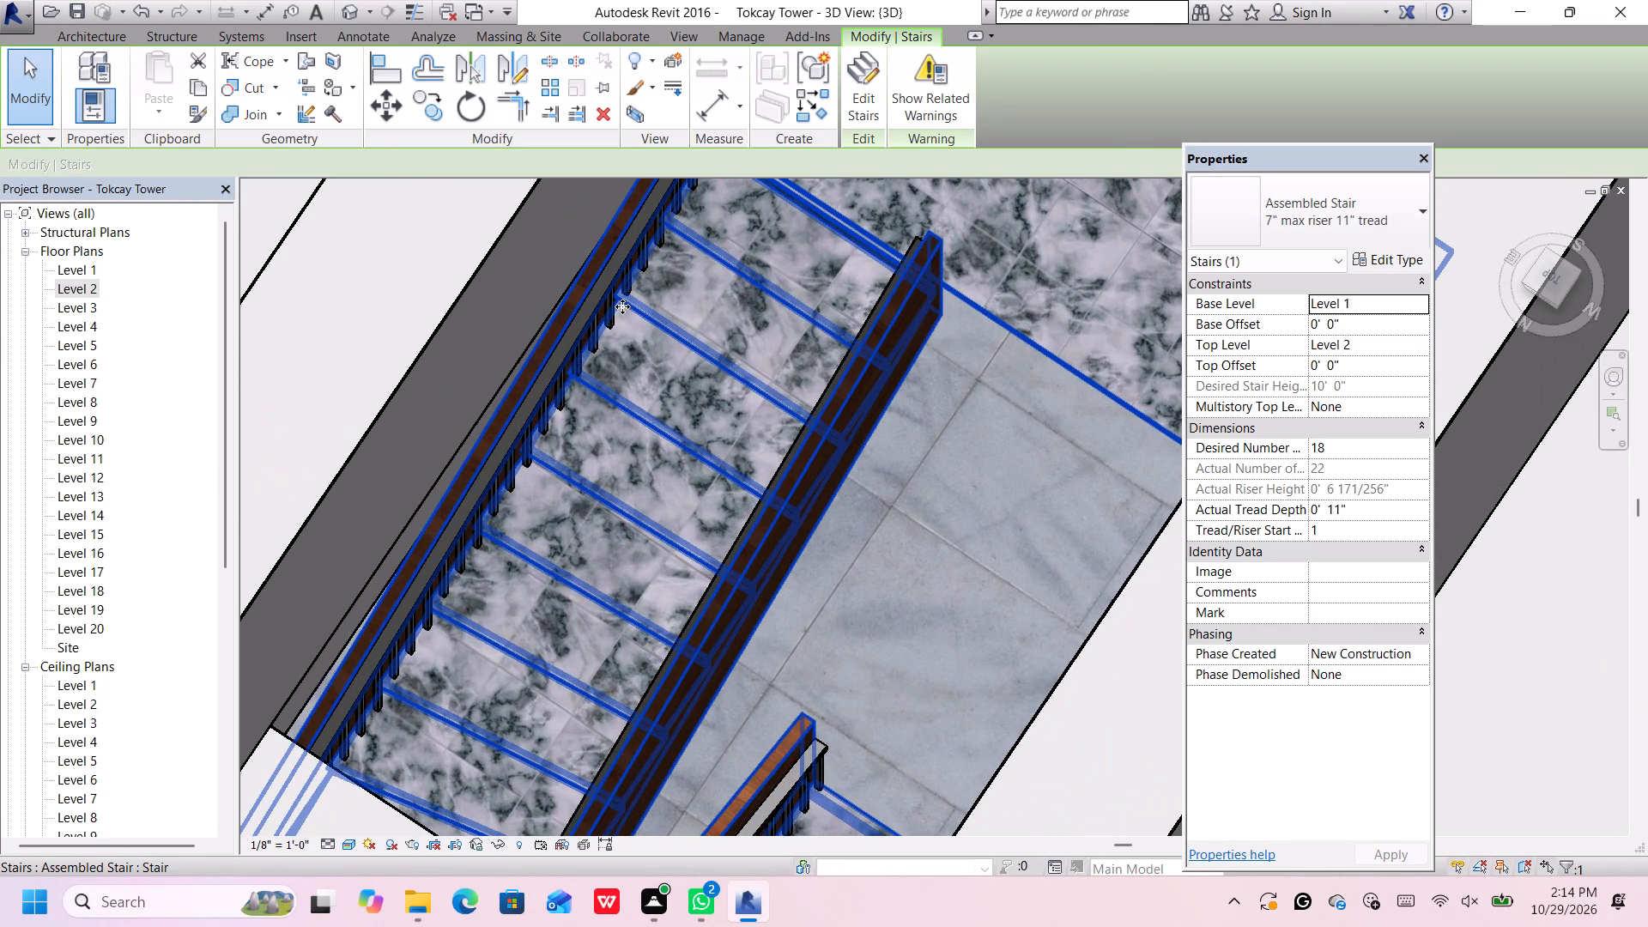
pyautogui.scroll(7, 591, 300)
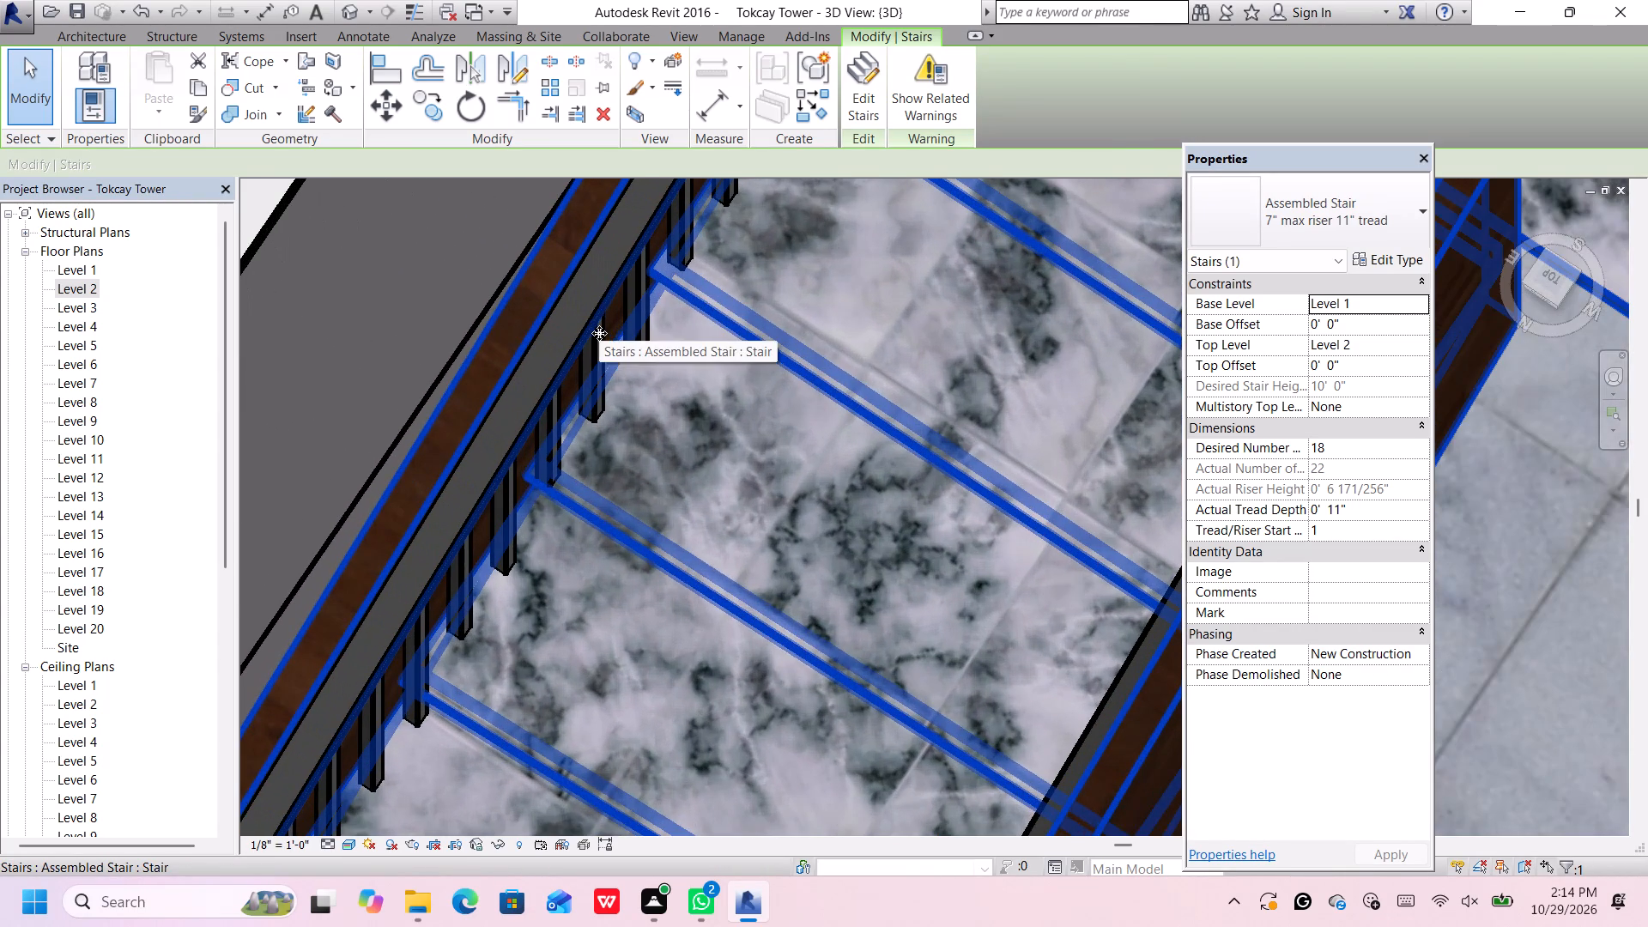
pyautogui.press('space')
pyautogui.scroll(-11, 599, 332)
pyautogui.click(805, 482)
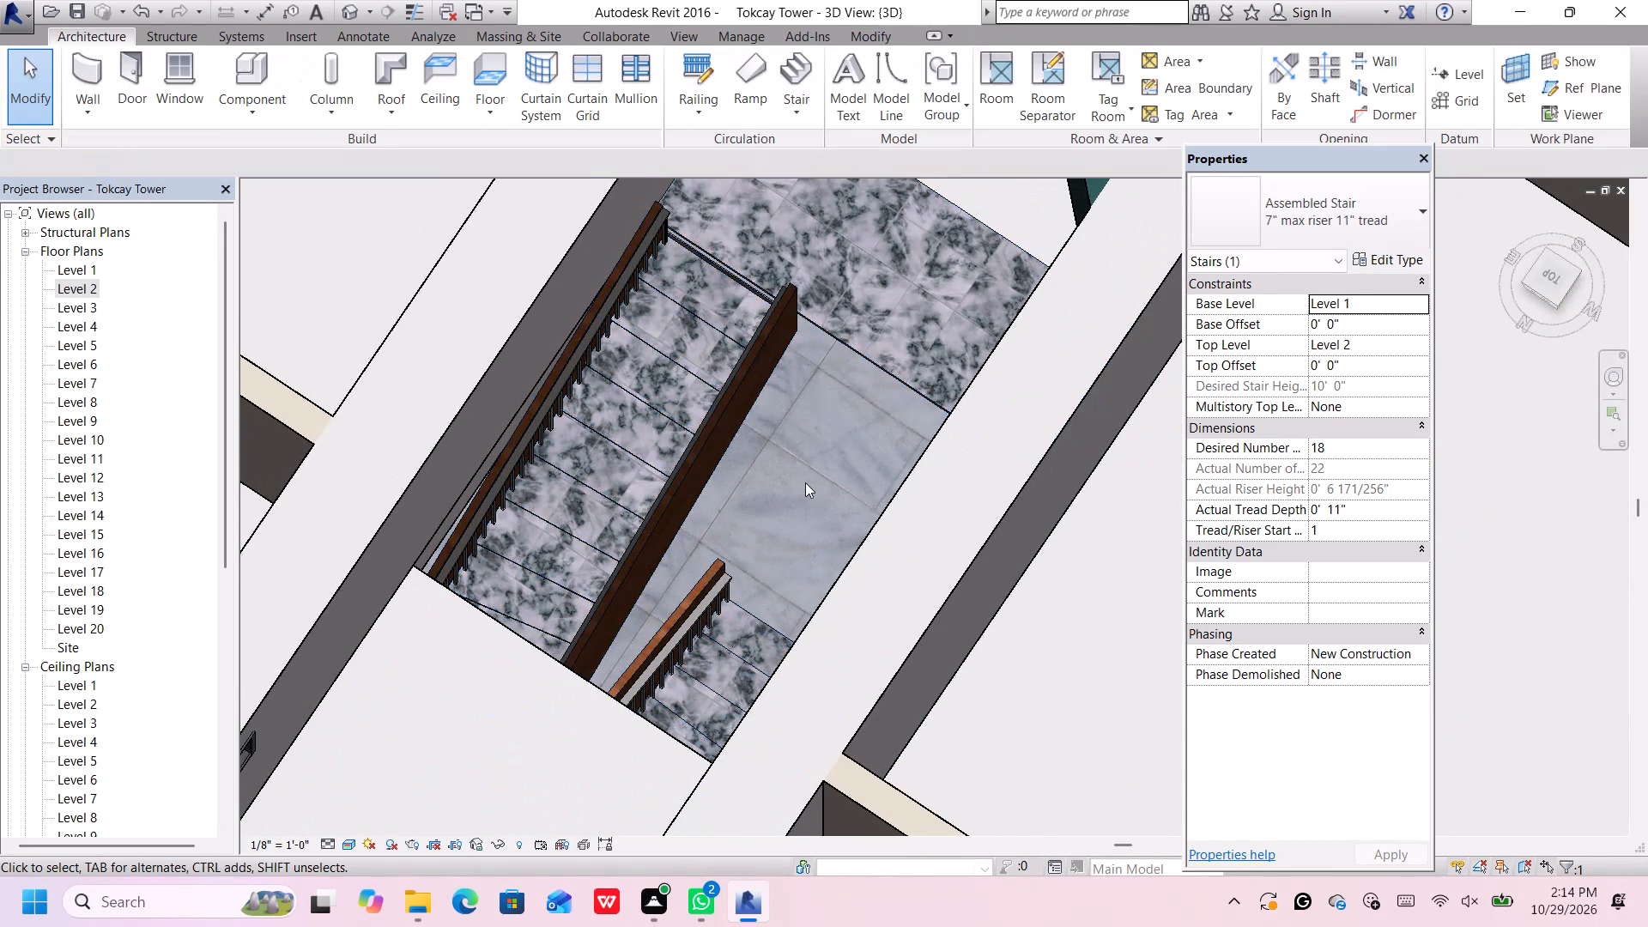
pyautogui.scroll(2, 653, 229)
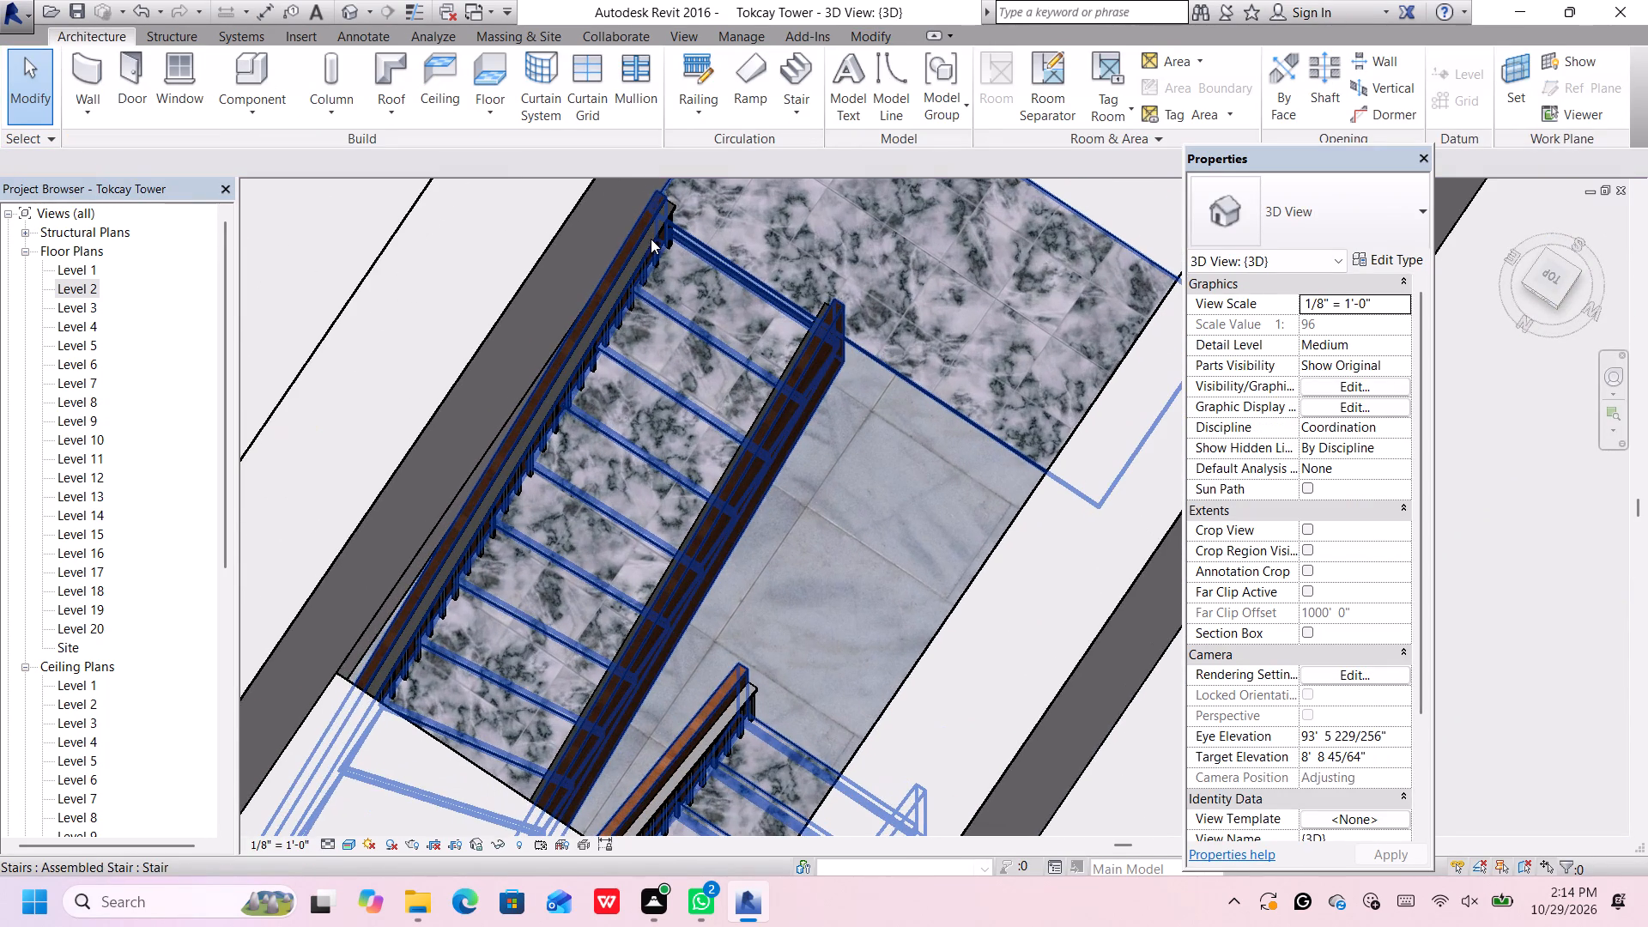
pyautogui.scroll(-2, 651, 239)
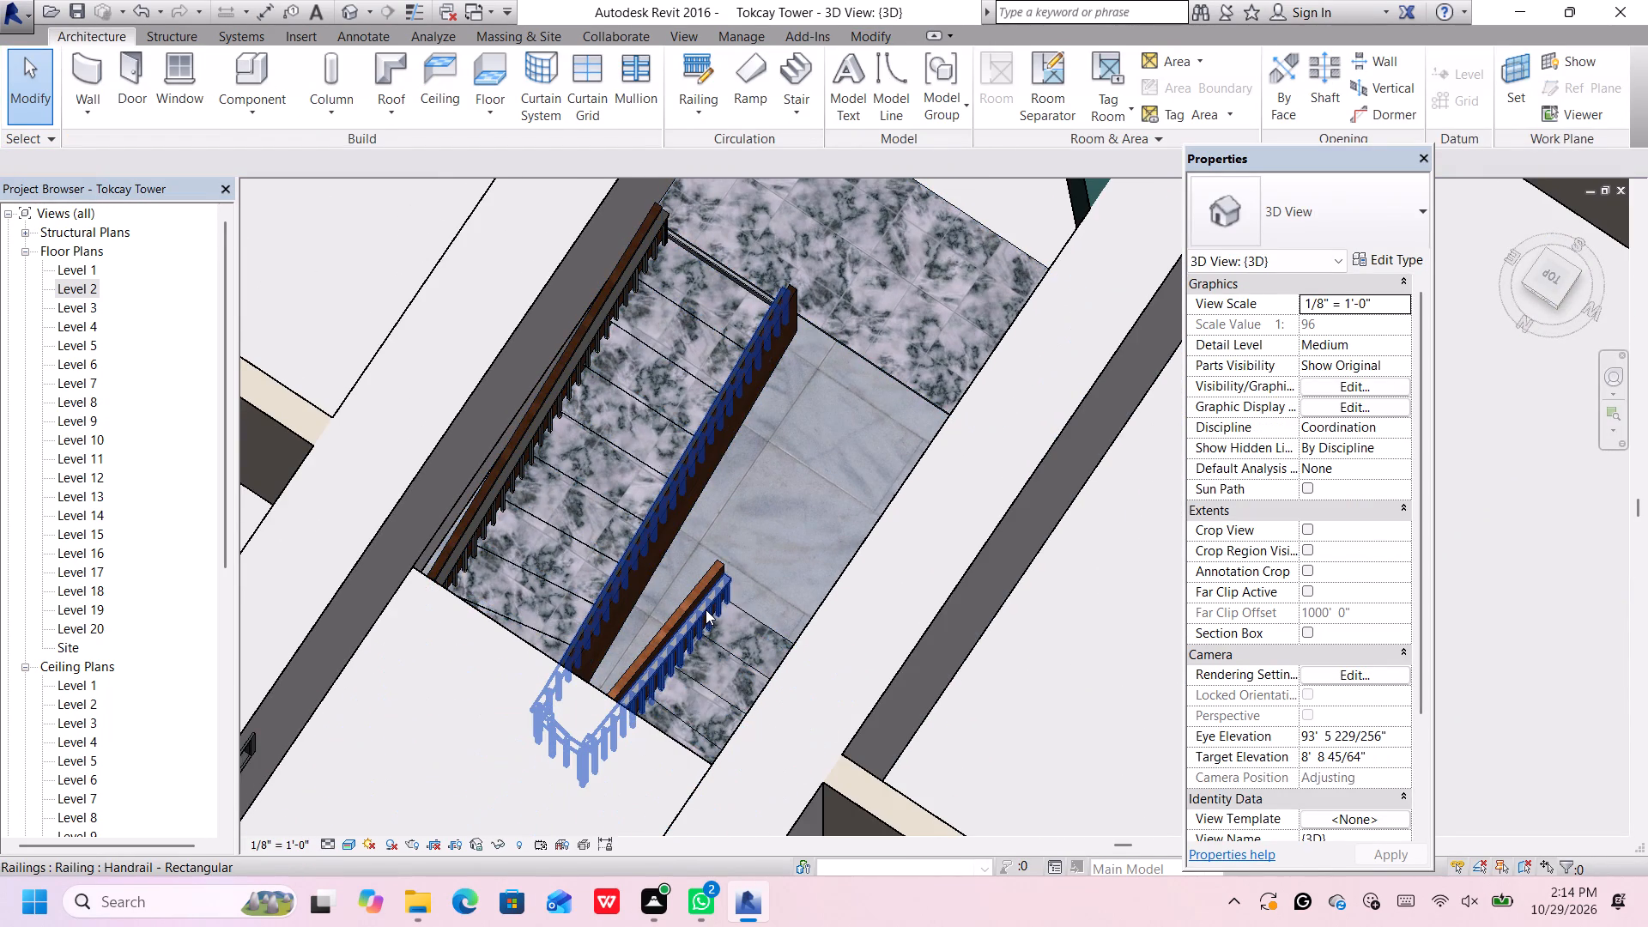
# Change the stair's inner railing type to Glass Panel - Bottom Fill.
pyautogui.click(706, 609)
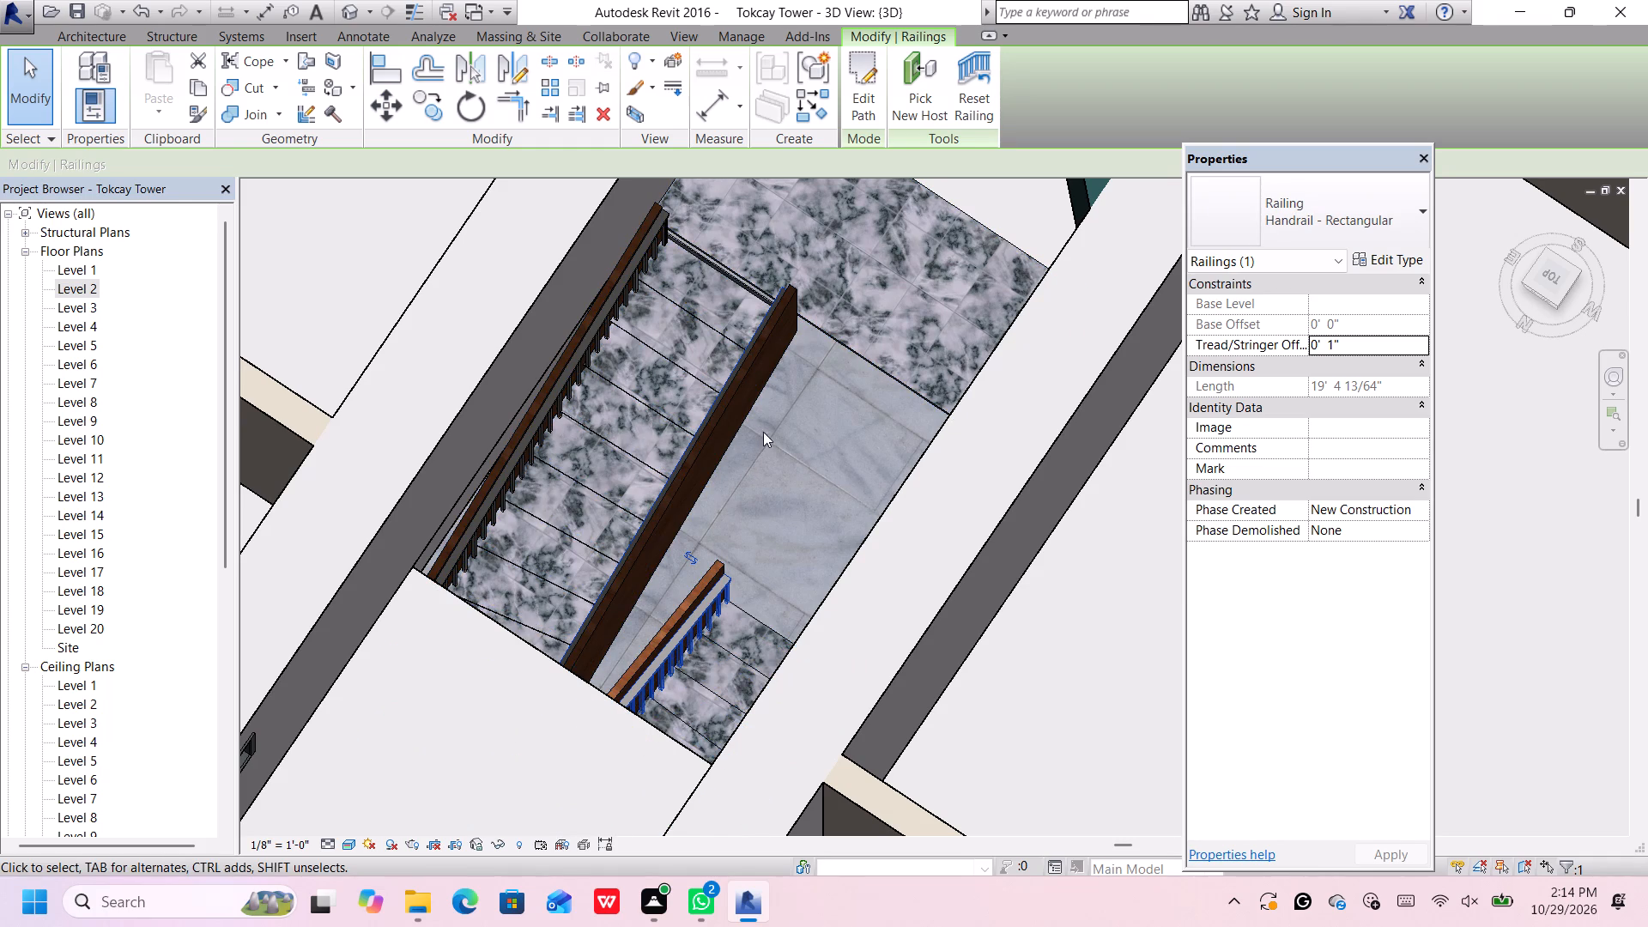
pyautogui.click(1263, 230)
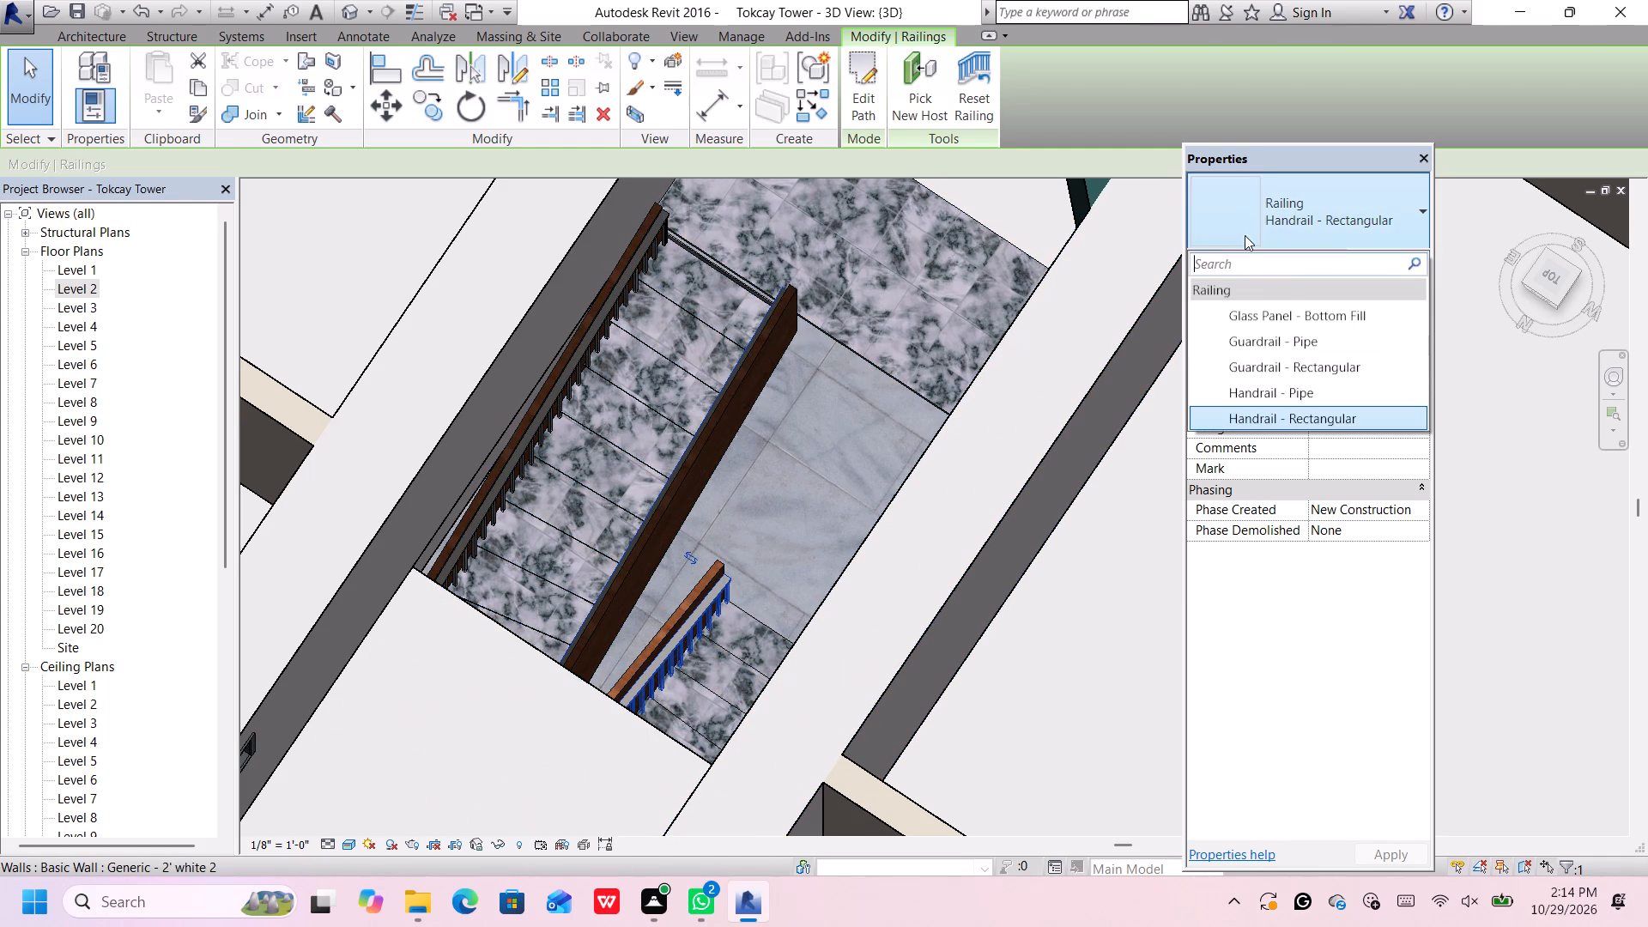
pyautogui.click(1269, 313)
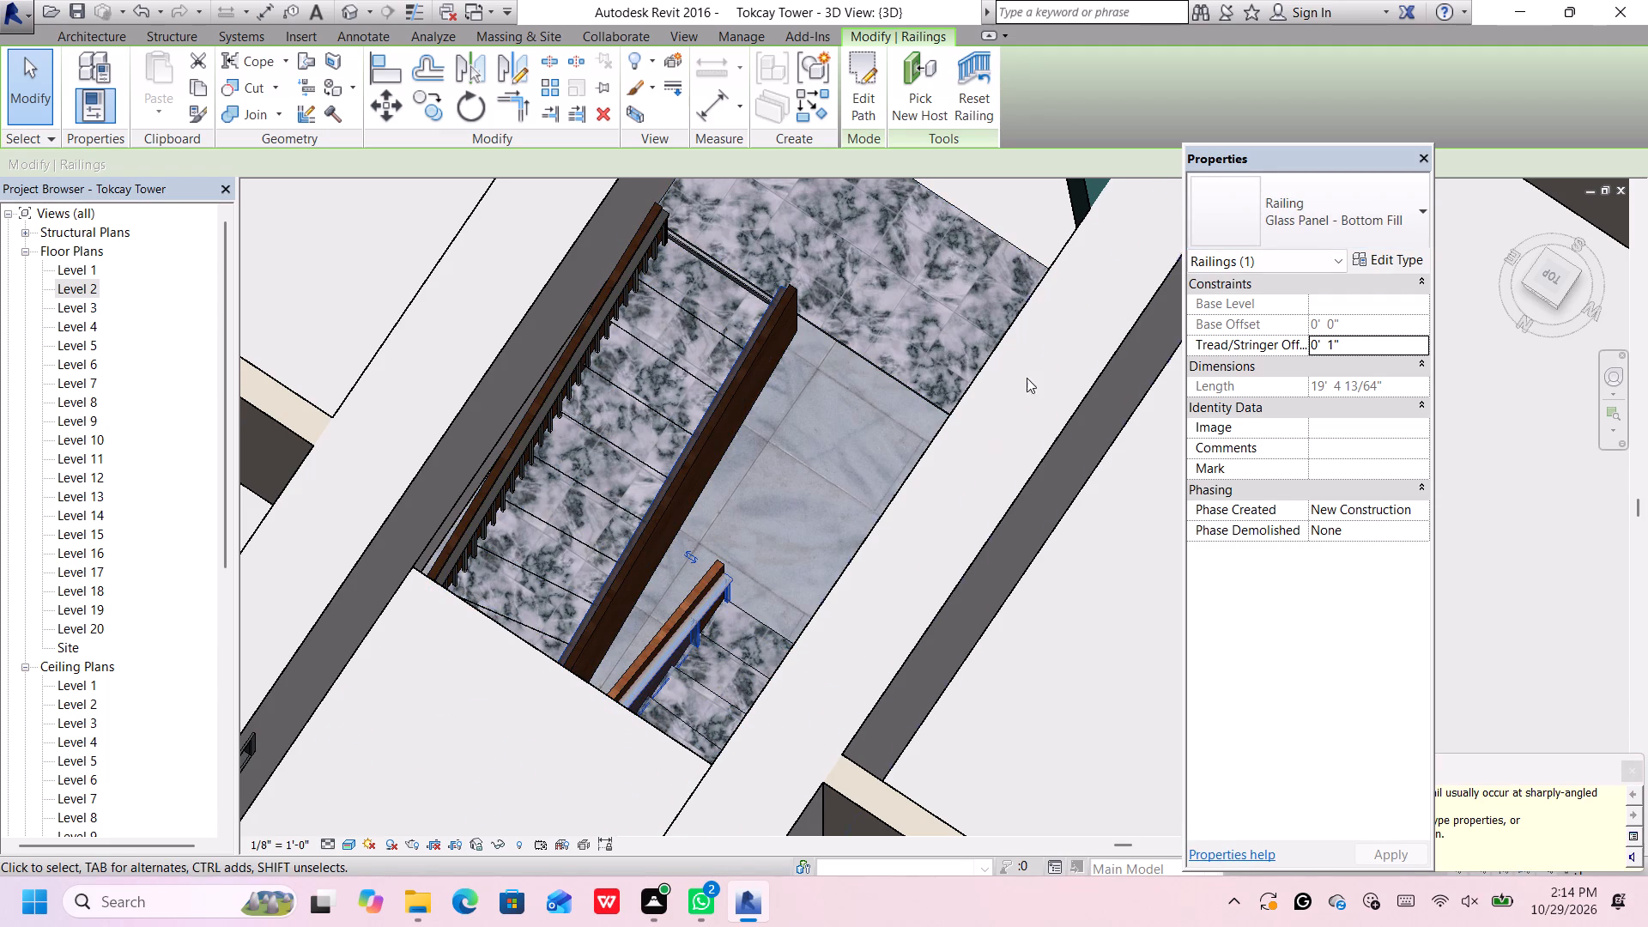
# Set the stair's inner railing type to Guardrail - Pipe.
pyautogui.click(1324, 222)
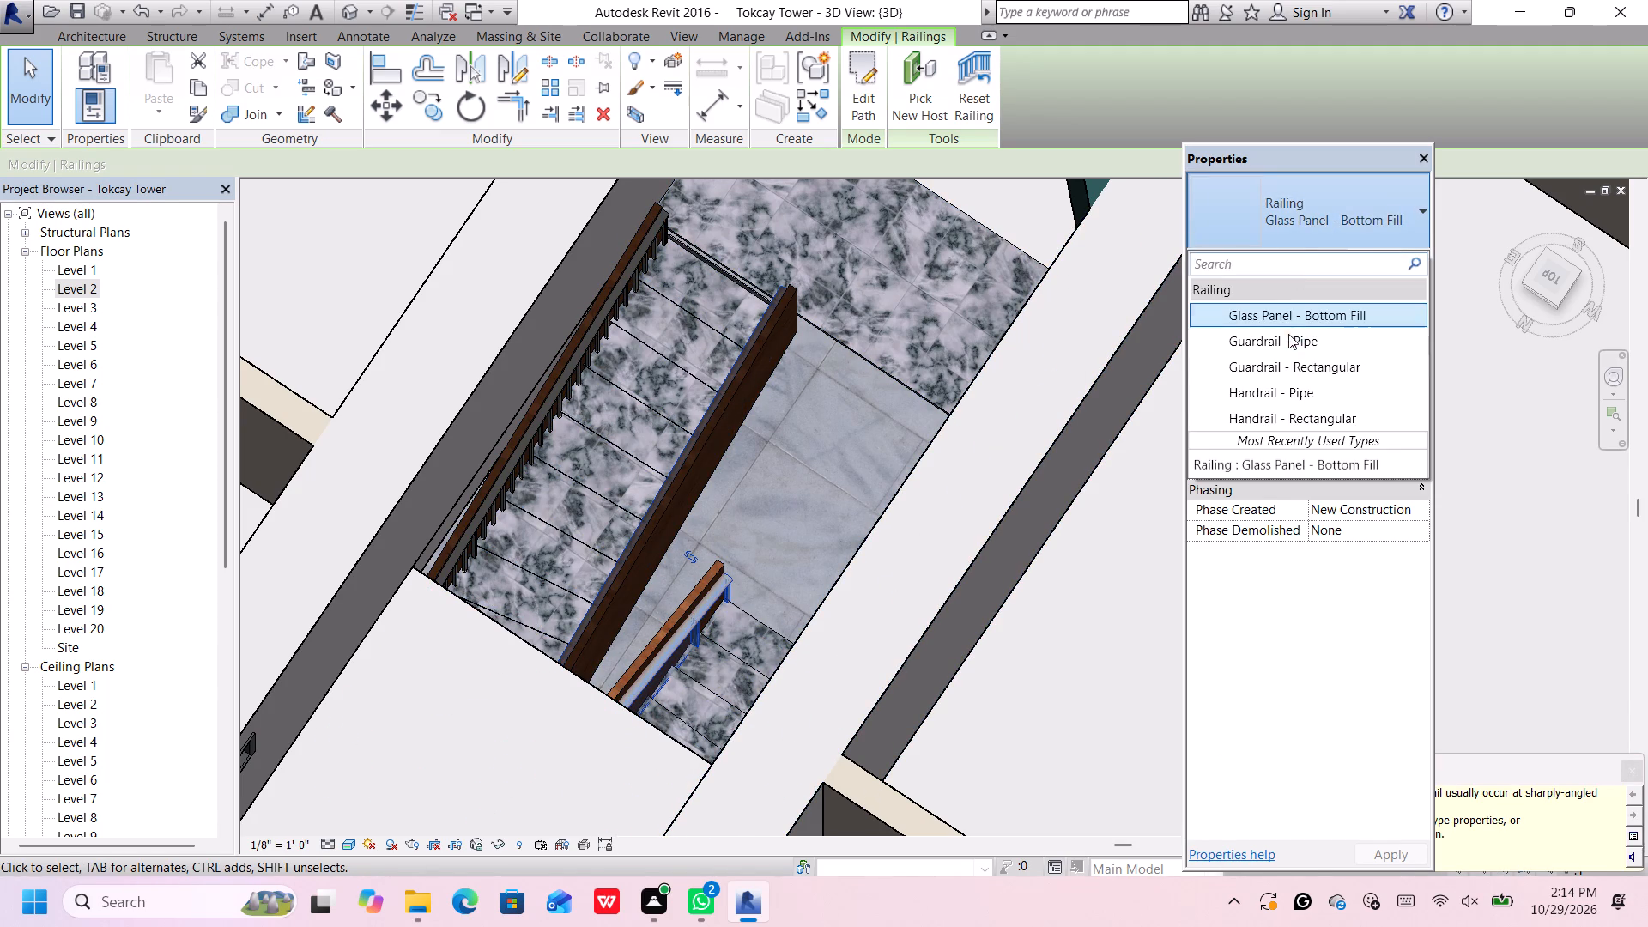
pyautogui.click(1288, 336)
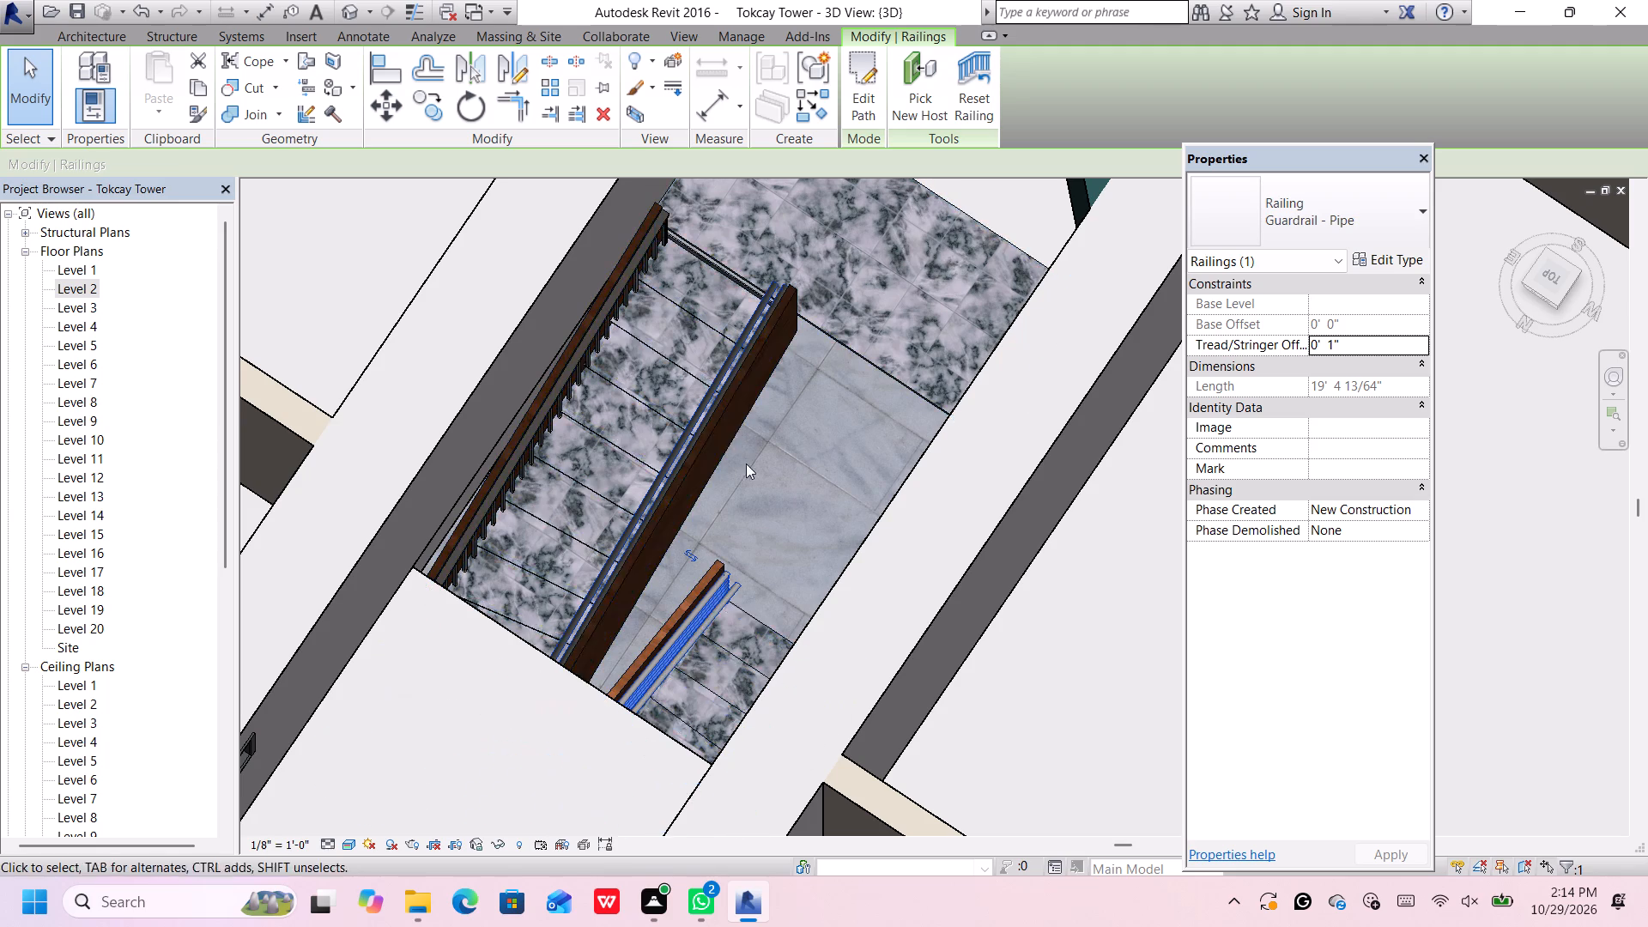
pyautogui.click(820, 439)
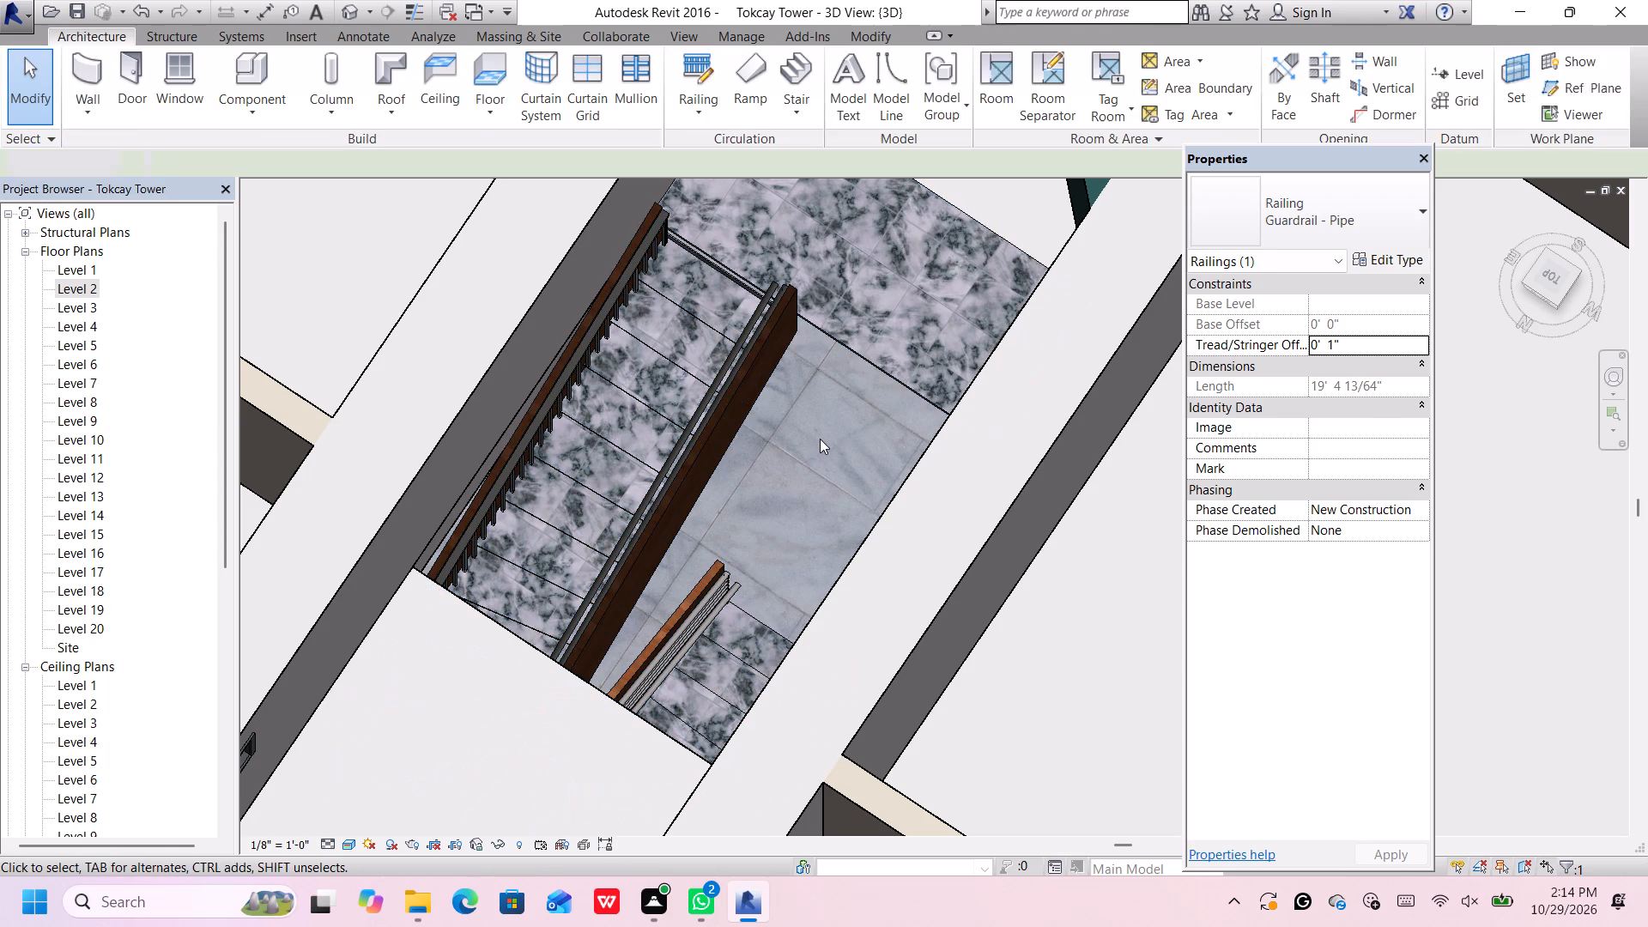
# Undo the stair's recent railing, material and height changes, back to the untextured 18-riser stair with stringers in edit mode.
pyautogui.scroll(4, 649, 242)
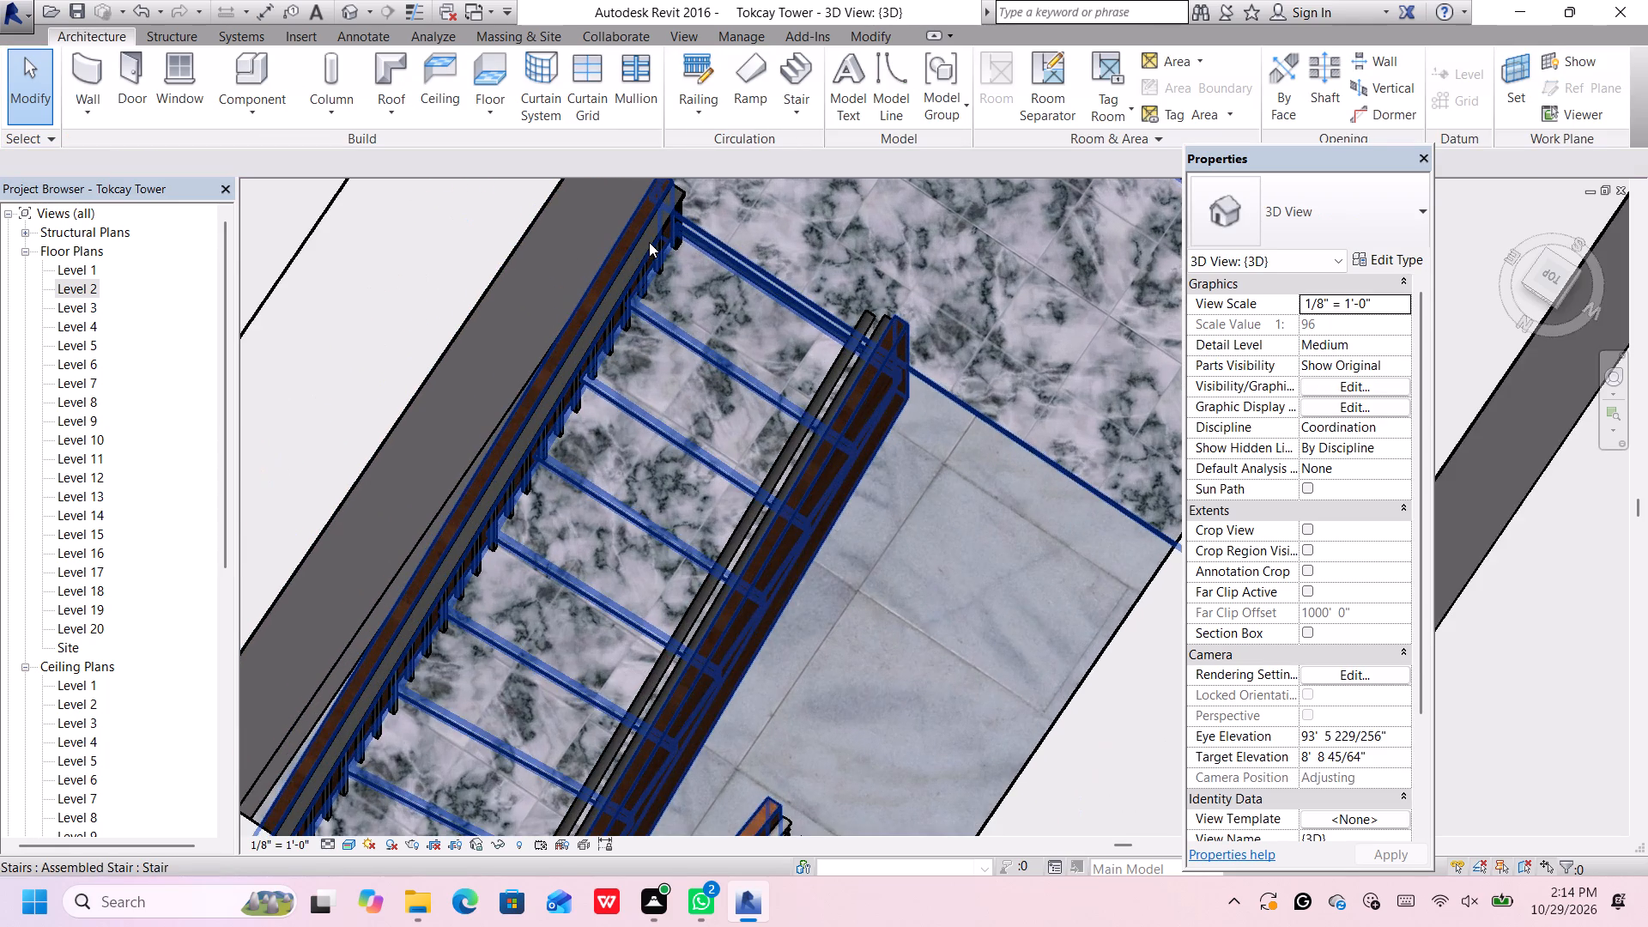
pyautogui.scroll(2, 649, 242)
pyautogui.moveTo(649, 245); pyautogui.dragTo(918, 332, button='middle')
pyautogui.scroll(-5, 758, 450)
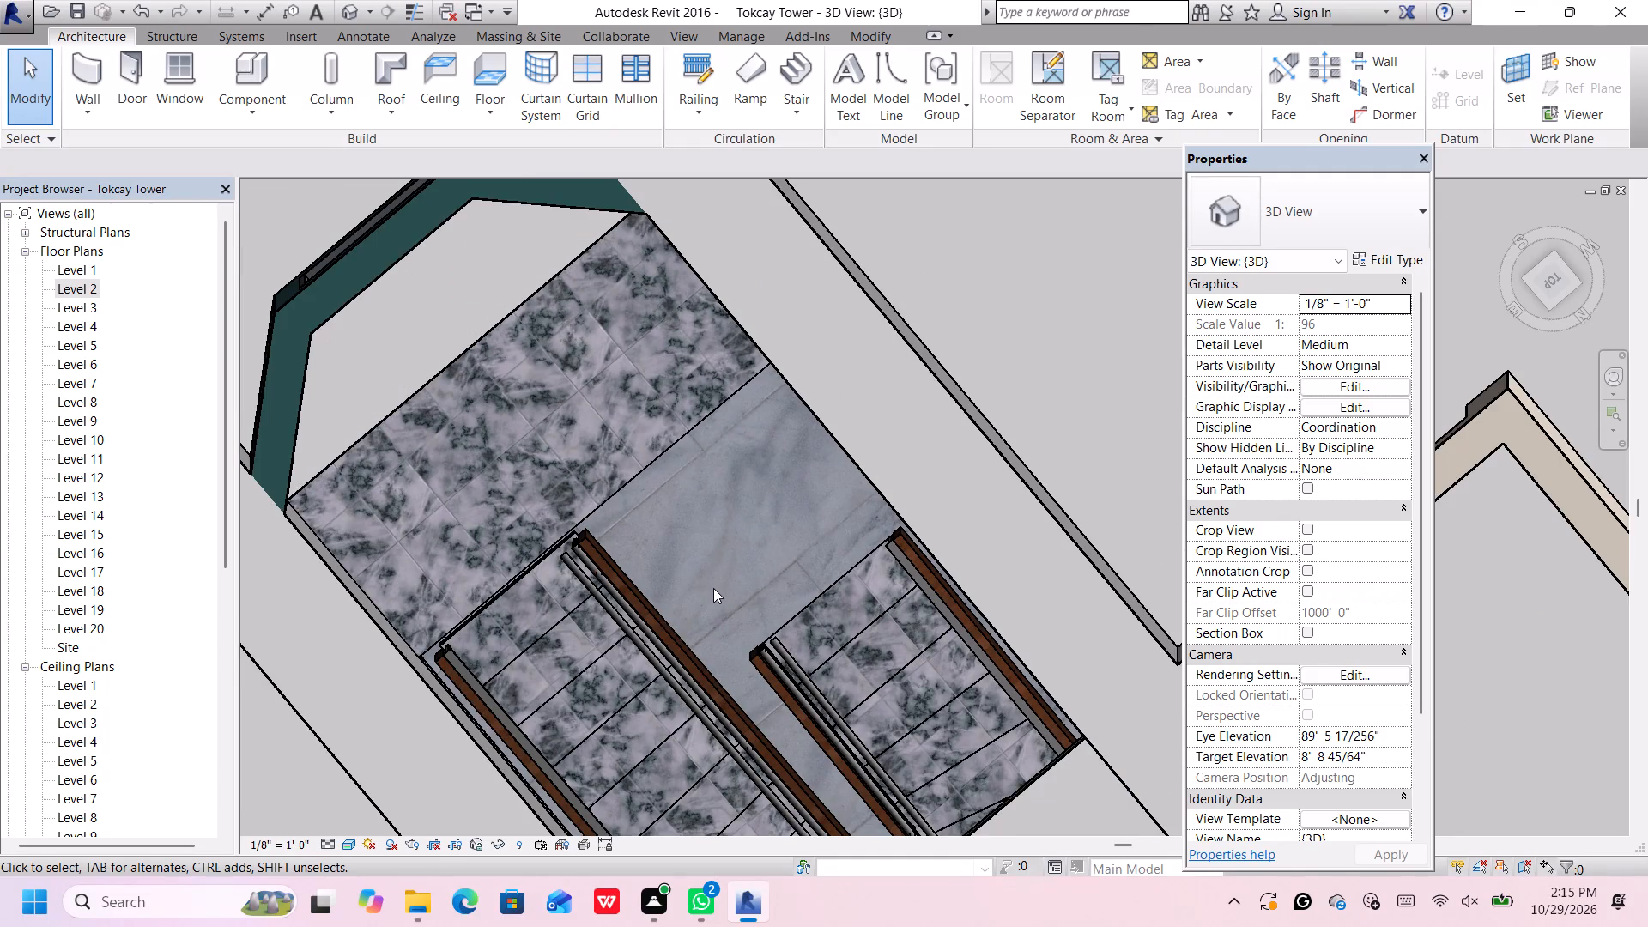
pyautogui.moveTo(713, 588); pyautogui.dragTo(737, 438, button='middle')
pyautogui.moveTo(769, 579); pyautogui.dragTo(747, 479, button='middle')
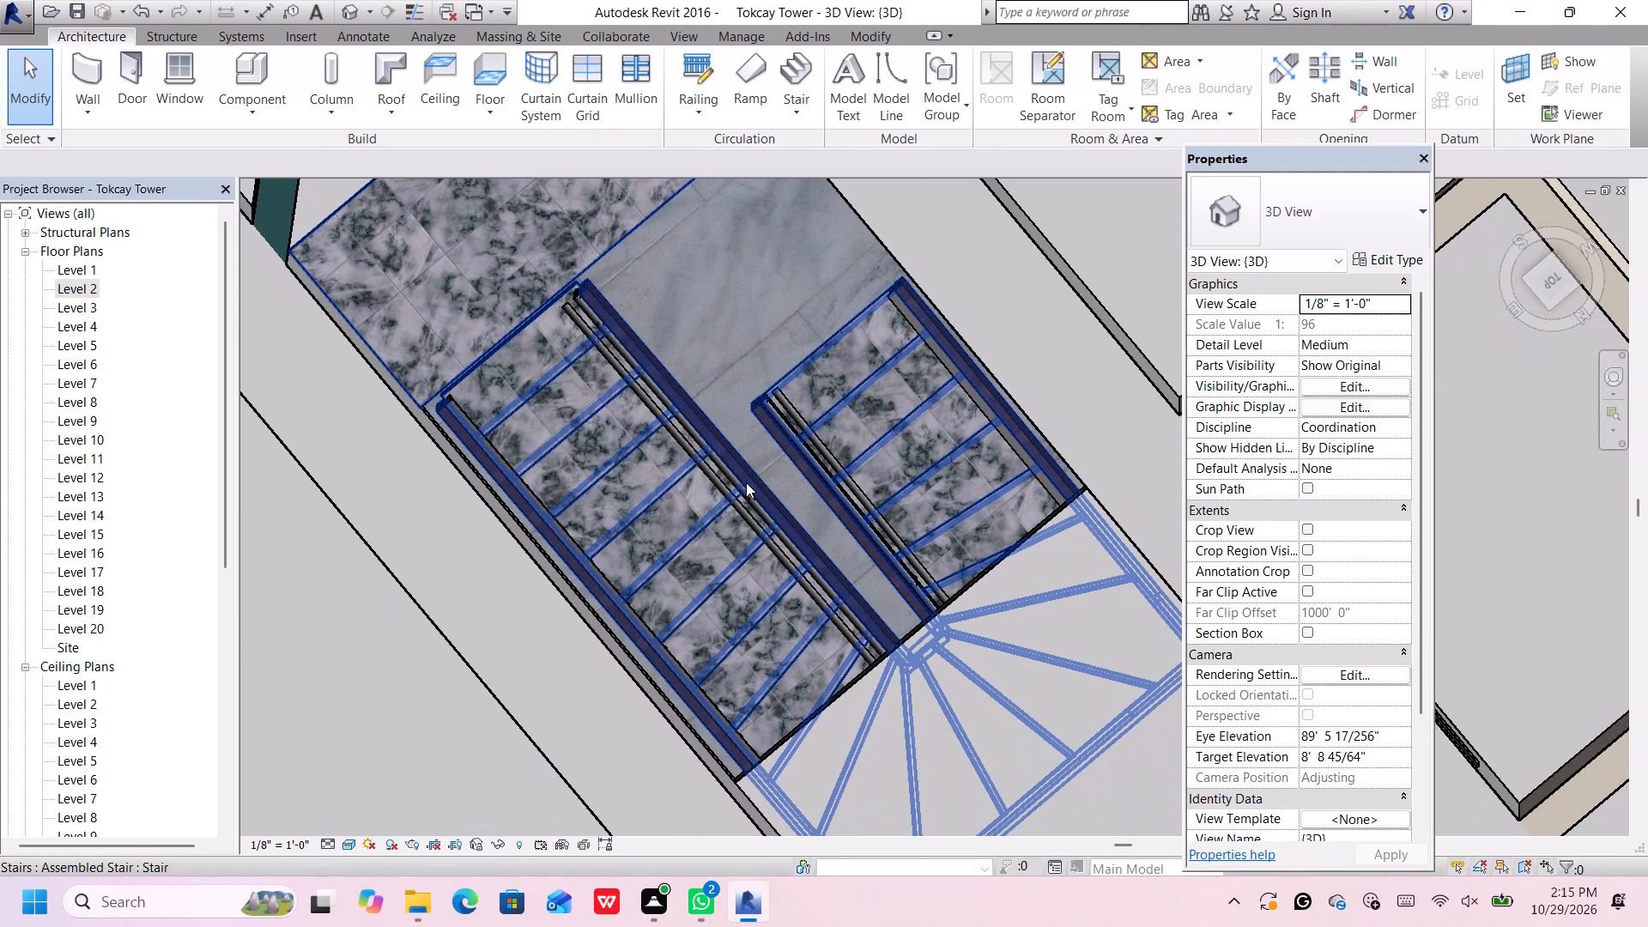
pyautogui.hotkey('ctrl', 'z')
pyautogui.hotkey('ctrl', 'z')
pyautogui.hotkey('ctrl', 'z')
pyautogui.hotkey('ctrl', 'z')
pyautogui.hotkey('ctrl', 'z')
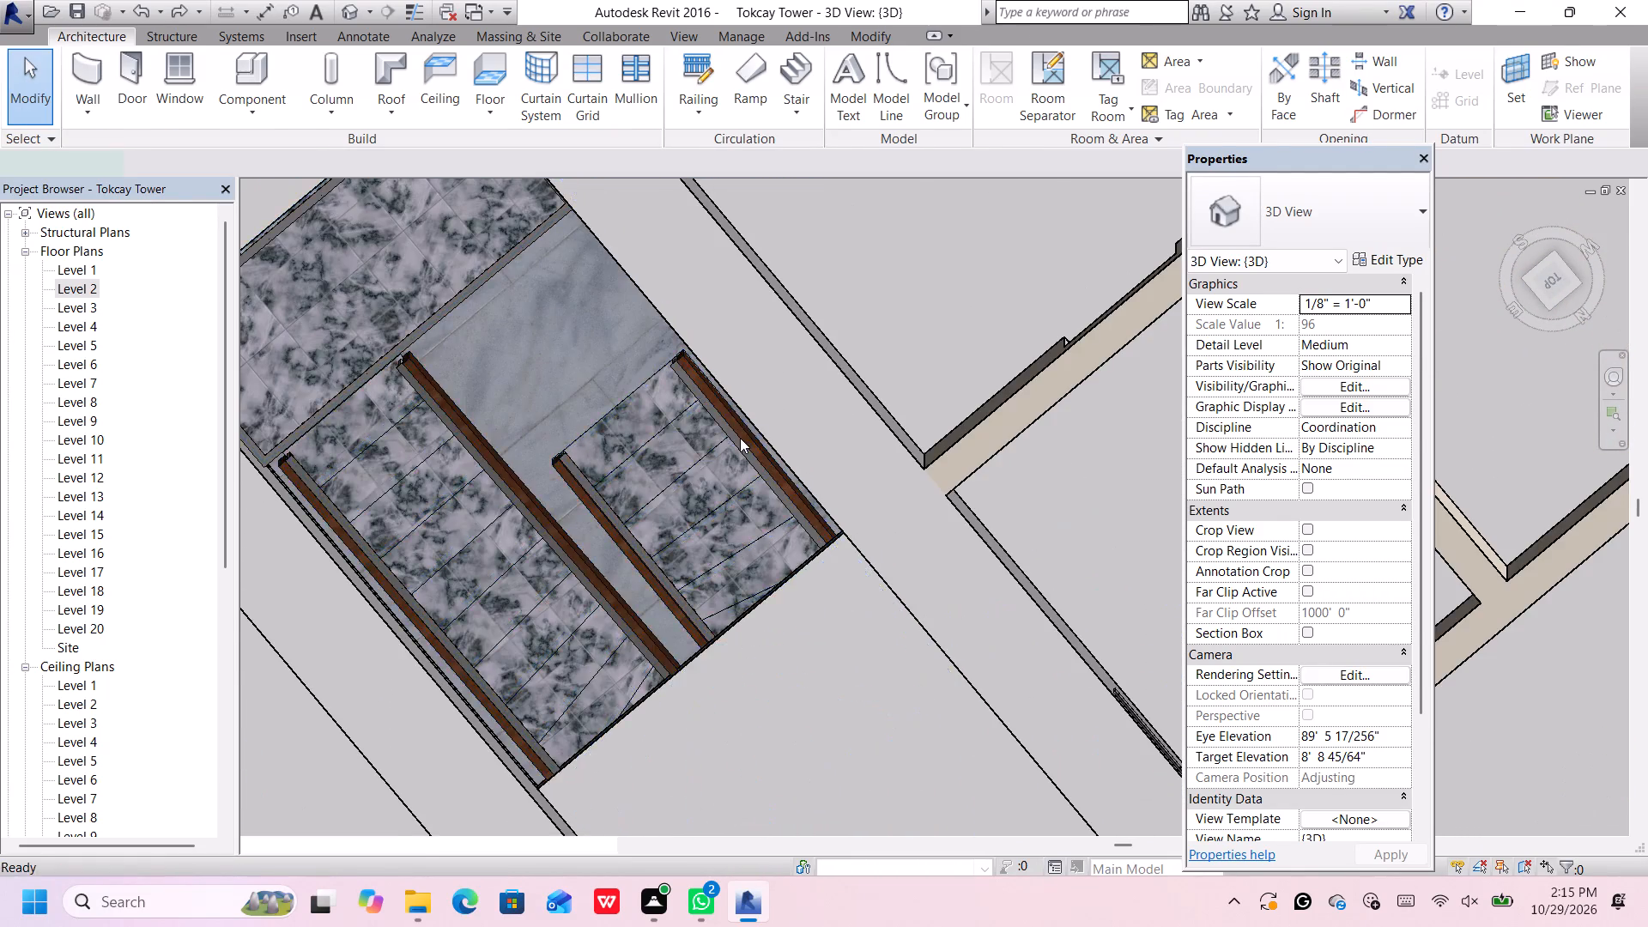
pyautogui.hotkey('ctrl', 'z')
pyautogui.hotkey('ctrl', 'z')
pyautogui.hotkey('ctrl', 'z')
pyautogui.hotkey('ctrl', 'z')
pyautogui.hotkey('ctrl', 'z')
pyautogui.hotkey('ctrl', 'z')
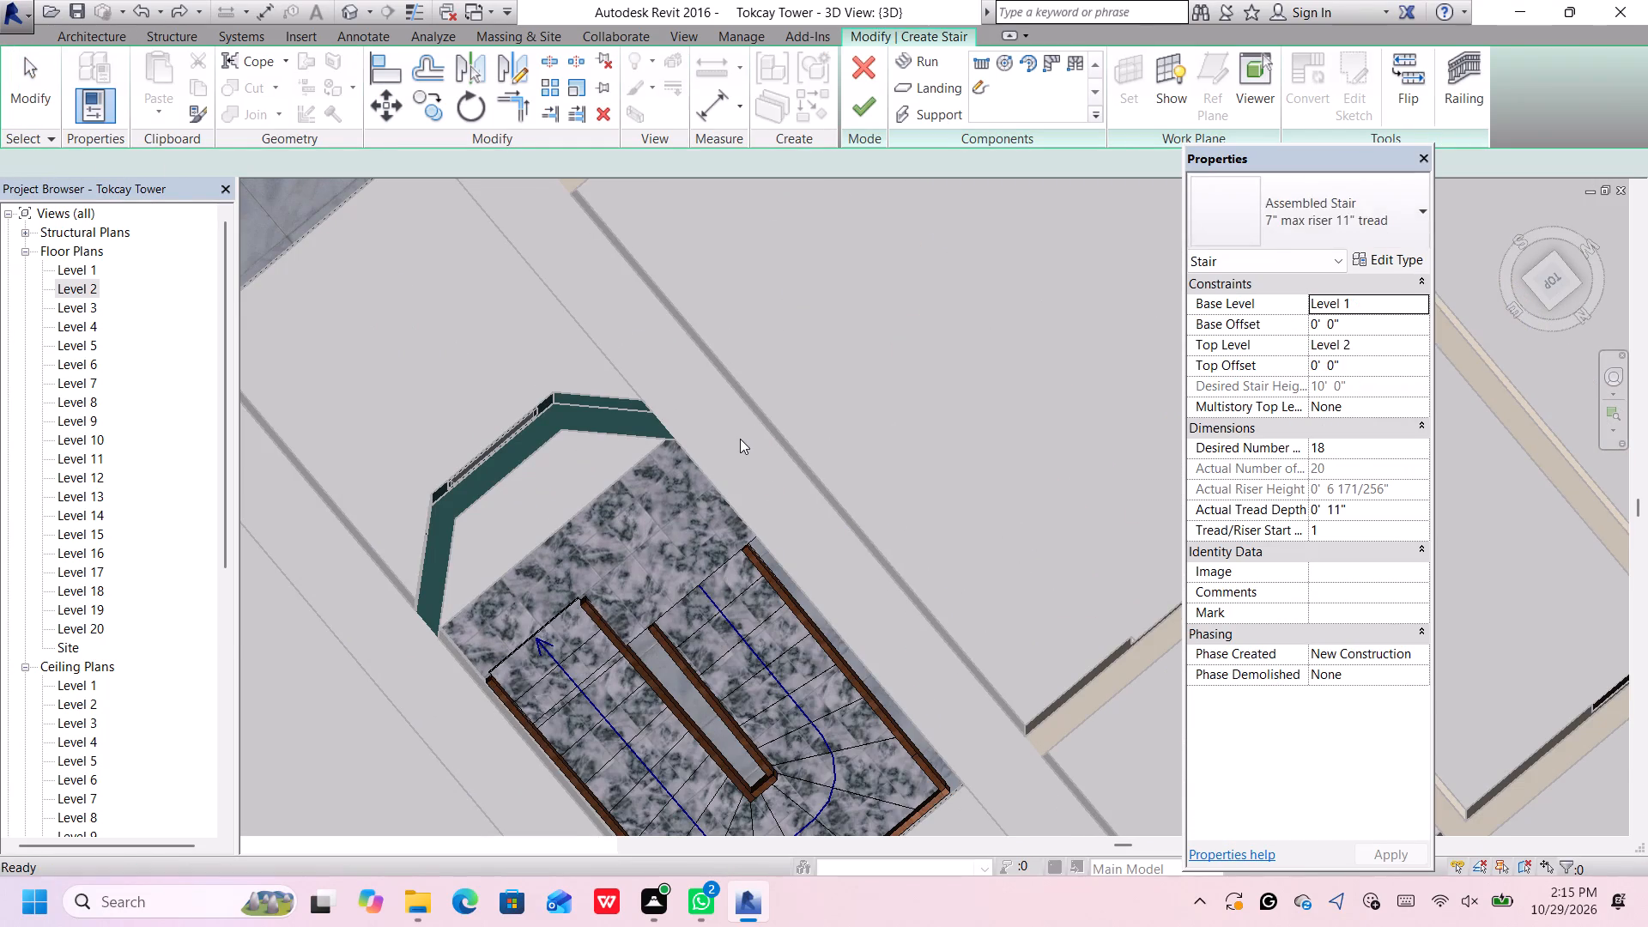
pyautogui.hotkey('ctrl', 'z')
pyautogui.hotkey('ctrl', 'z')
# Delete the three inner stringers around the stairwell: upper flight, lower flight and the short connecting piece.
pyautogui.keyDown('ctrl'); pyautogui.scroll(-1, 732, 445); pyautogui.keyUp('ctrl')
pyautogui.scroll(-1, 662, 572)
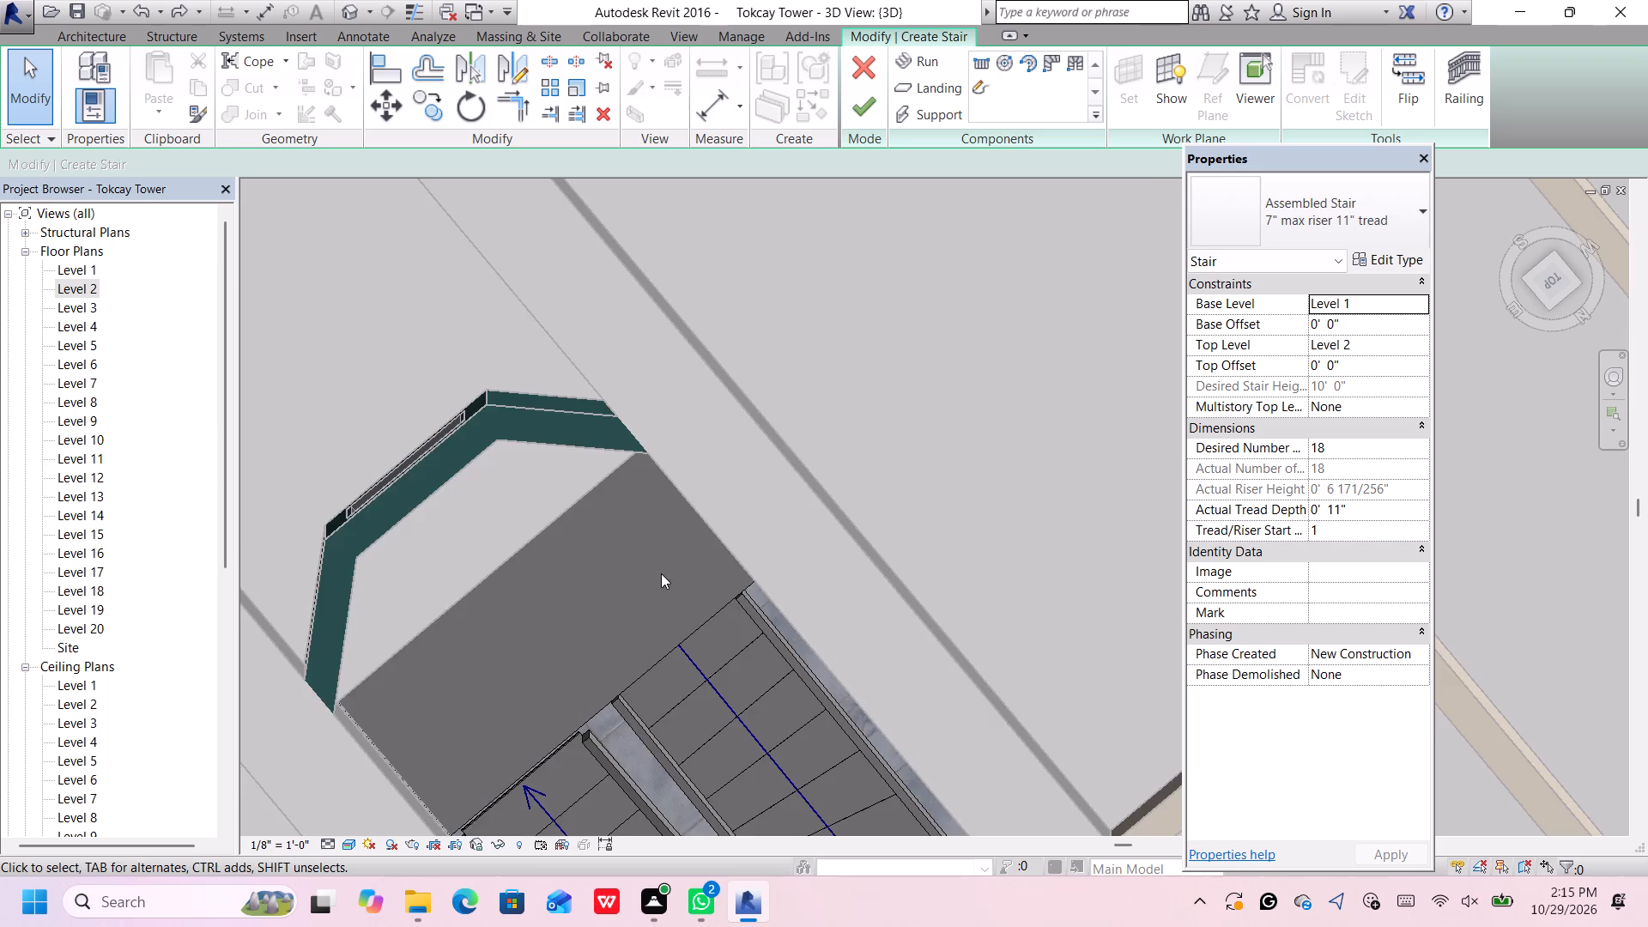
pyautogui.scroll(-2, 661, 573)
pyautogui.moveTo(657, 682); pyautogui.dragTo(657, 446, button='middle')
pyautogui.scroll(3, 653, 471)
pyautogui.click(661, 489)
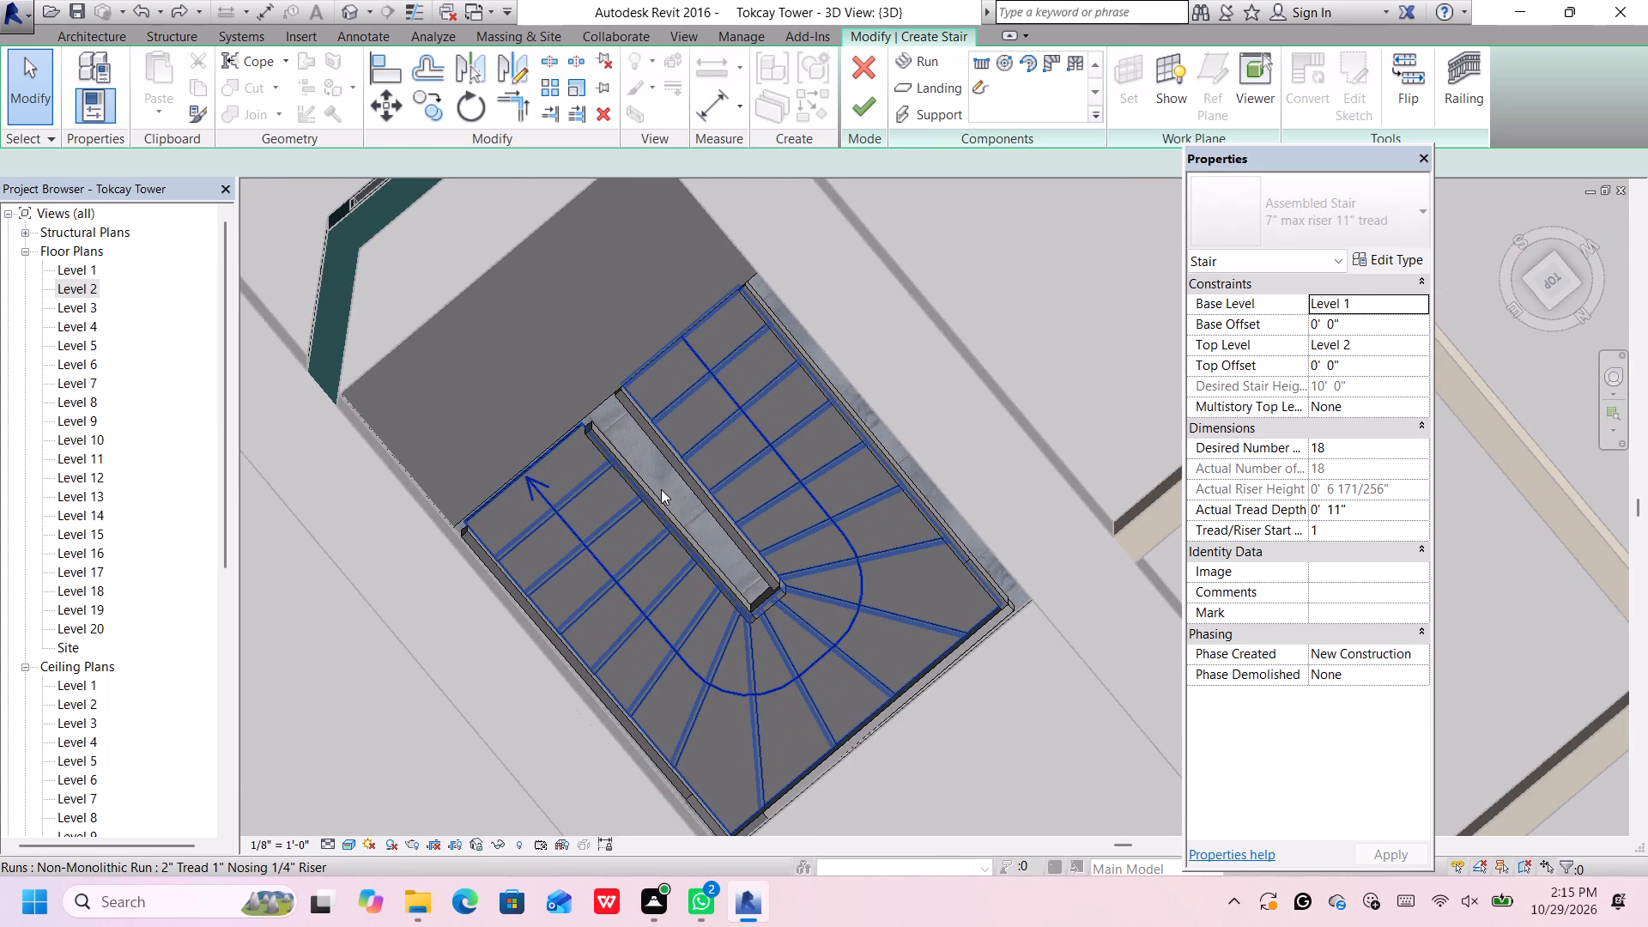
pyautogui.scroll(4, 638, 494)
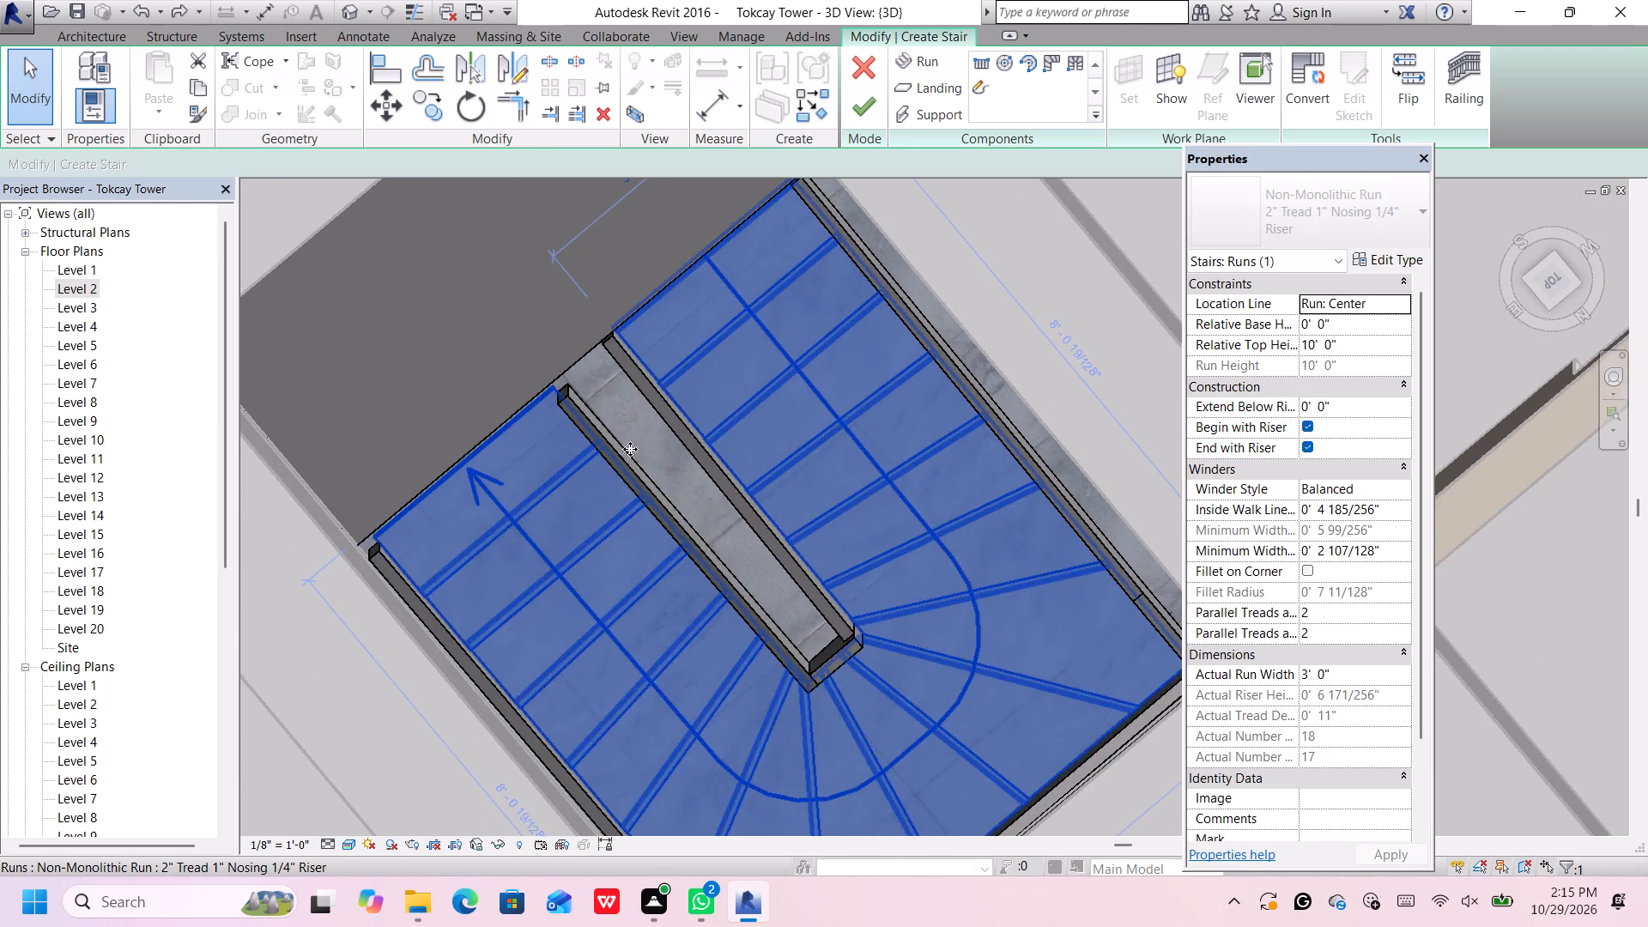
pyautogui.scroll(2, 630, 449)
pyautogui.click(649, 424)
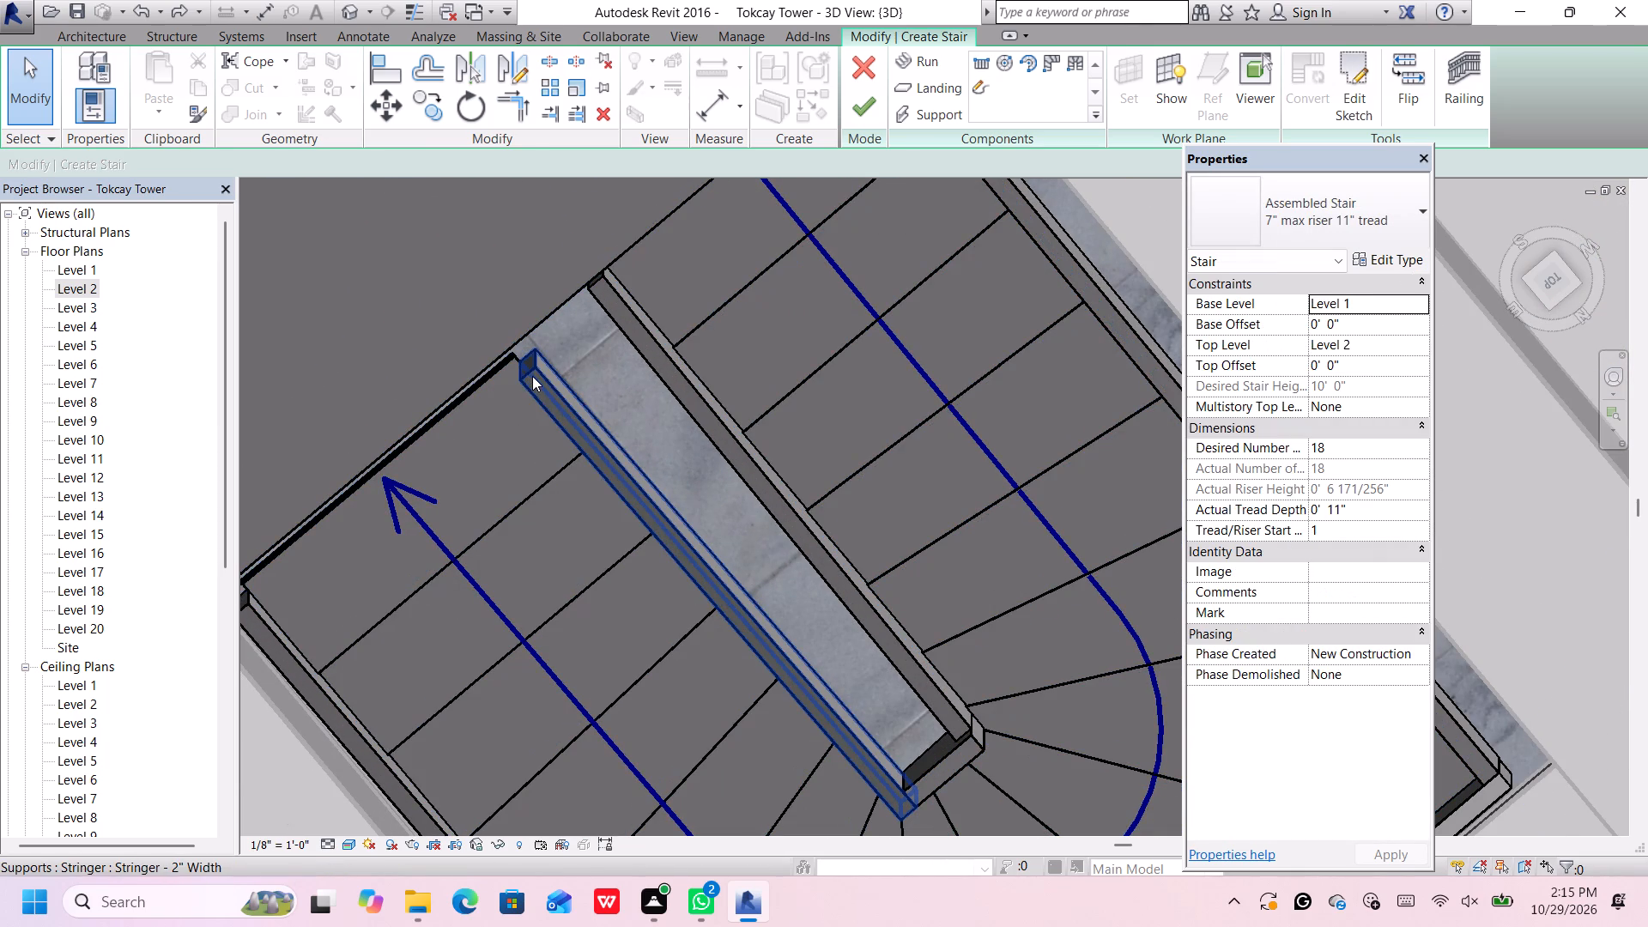
pyautogui.click(532, 376)
pyautogui.scroll(-5, 532, 376)
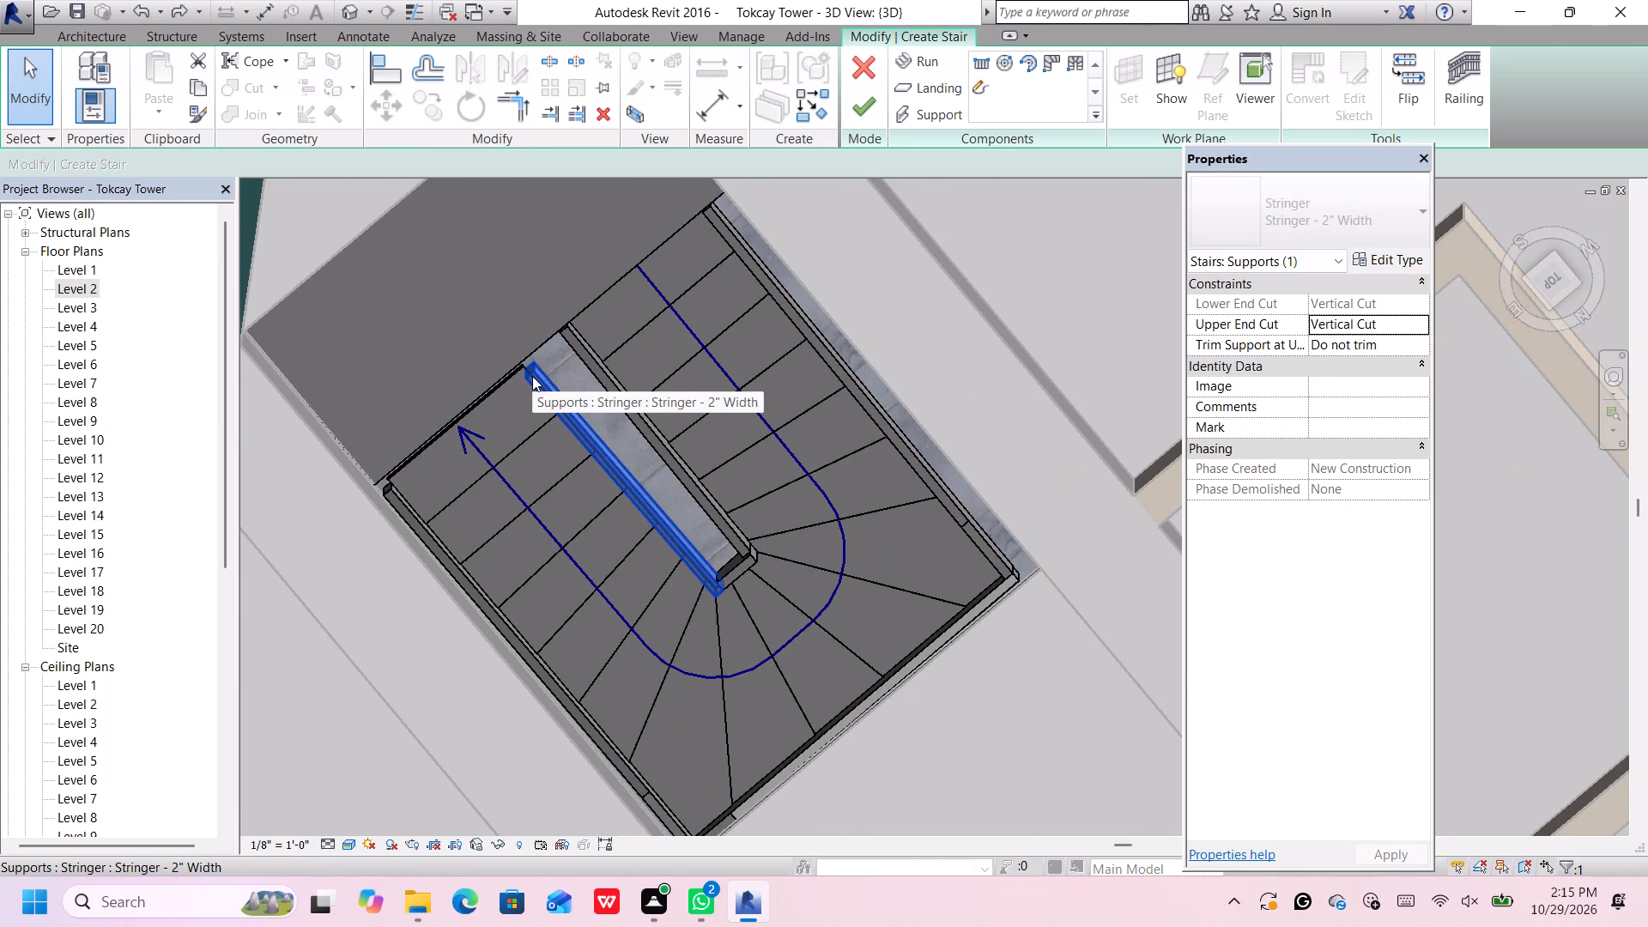
pyautogui.press('Delete')
pyautogui.scroll(1, 647, 434)
pyautogui.click(647, 433)
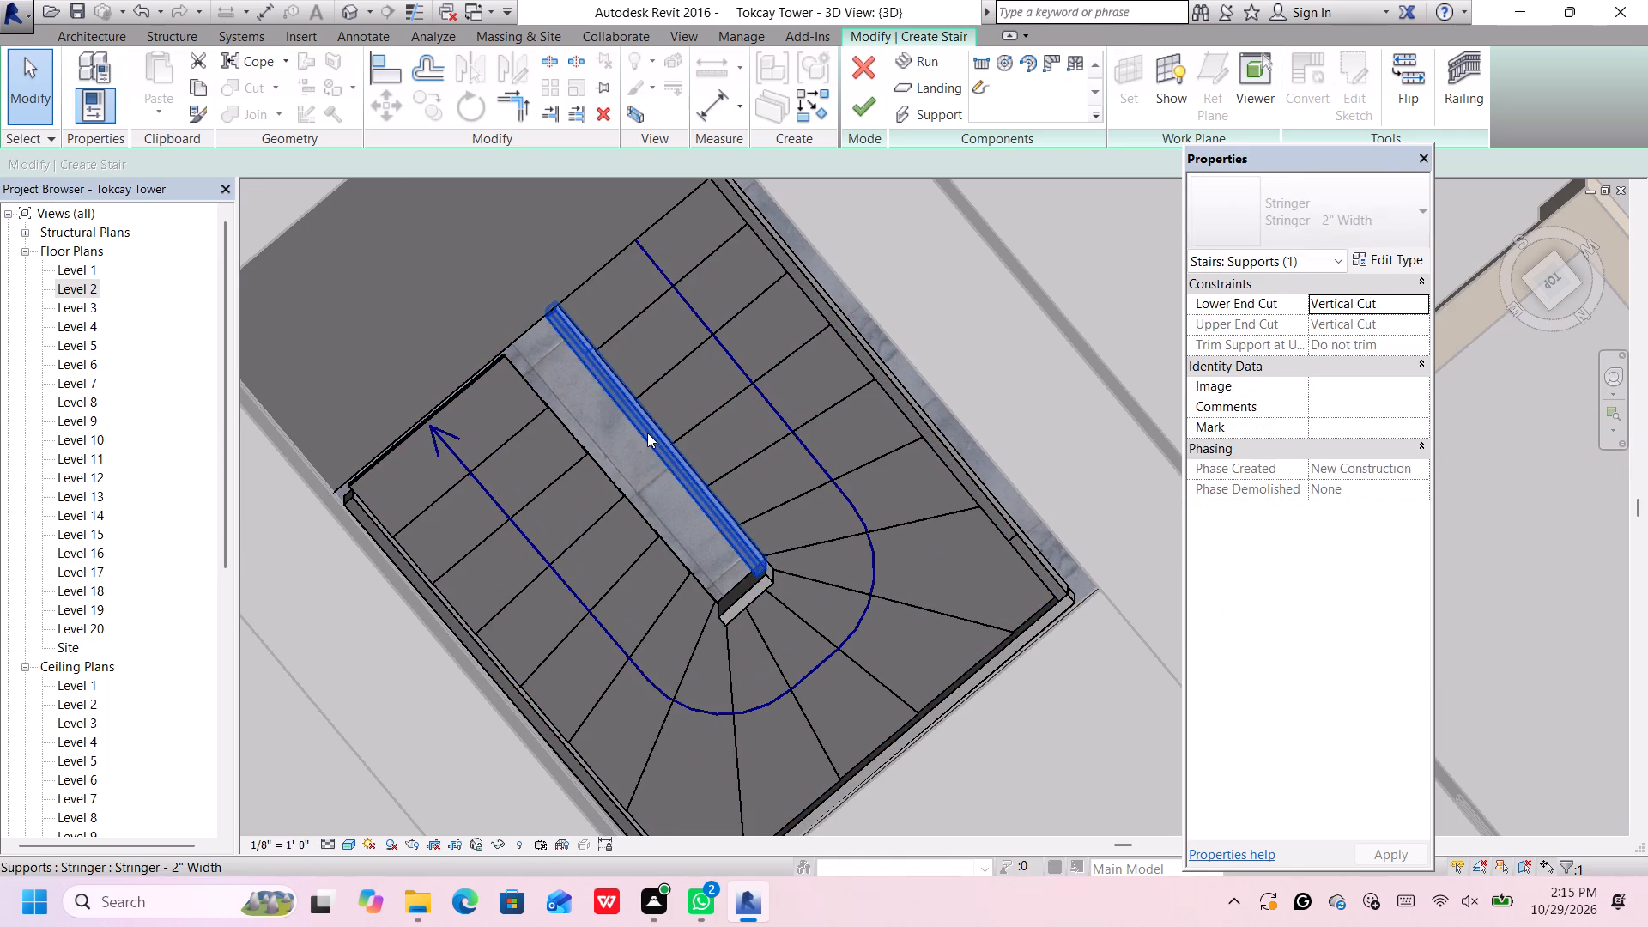
pyautogui.press('Delete')
pyautogui.click(736, 606)
pyautogui.press('Delete')
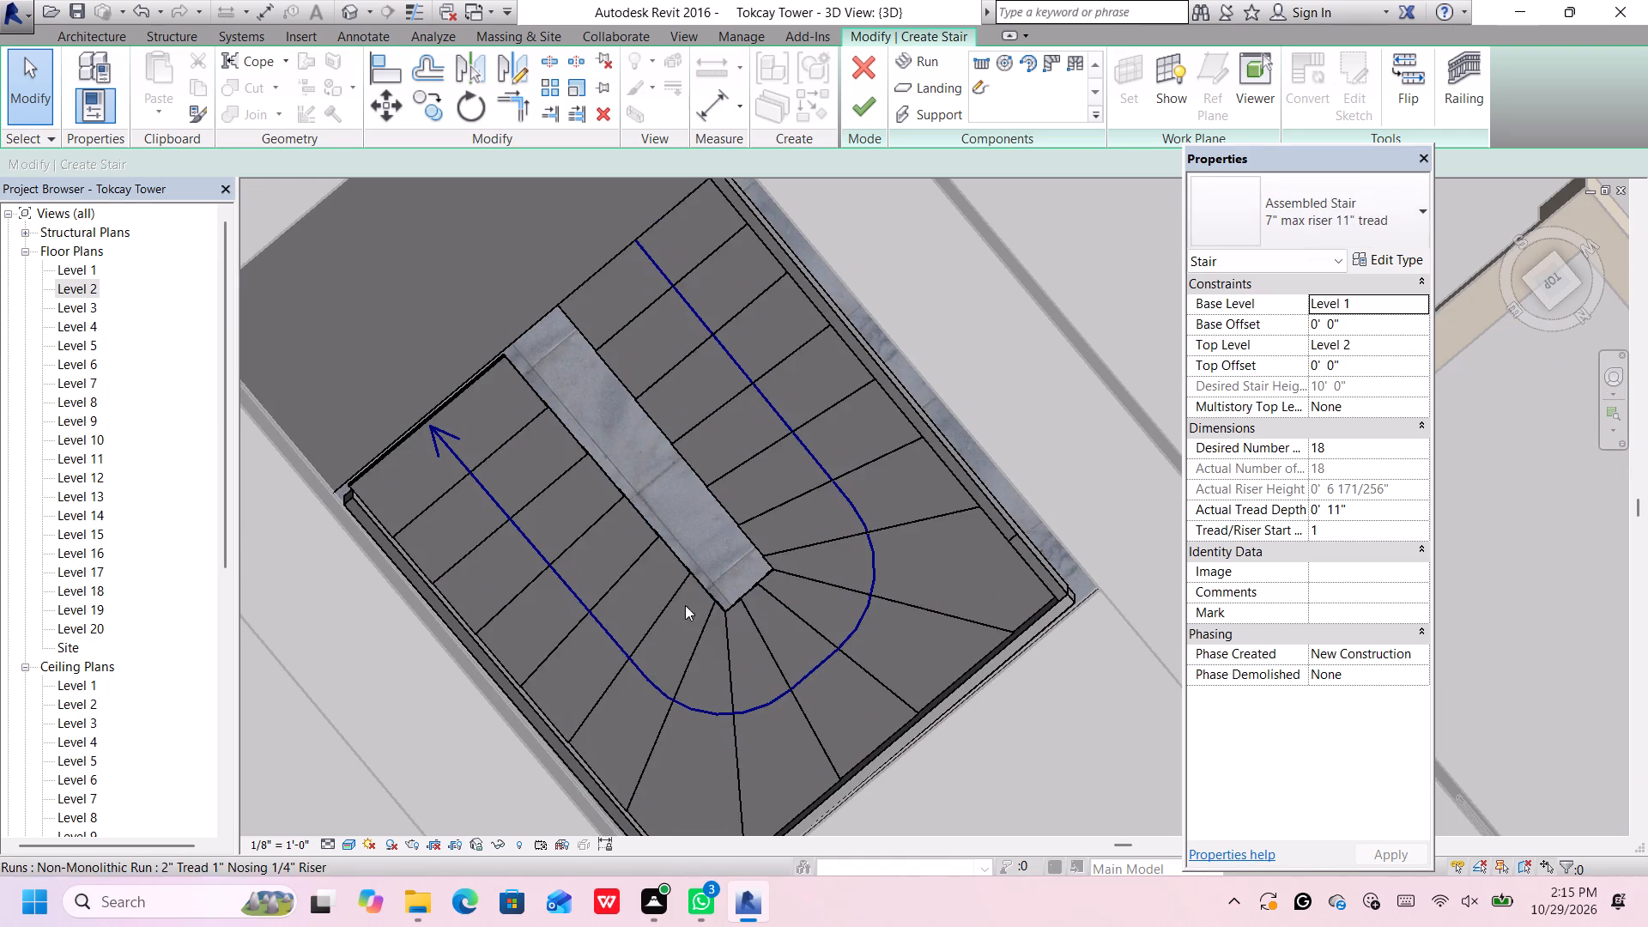
# Delete the lower flight's outer stringer and its short continuation piece beside the winders.
pyautogui.click(492, 669)
pyautogui.scroll(-3, 517, 628)
pyautogui.moveTo(568, 616); pyautogui.dragTo(470, 542, button='middle')
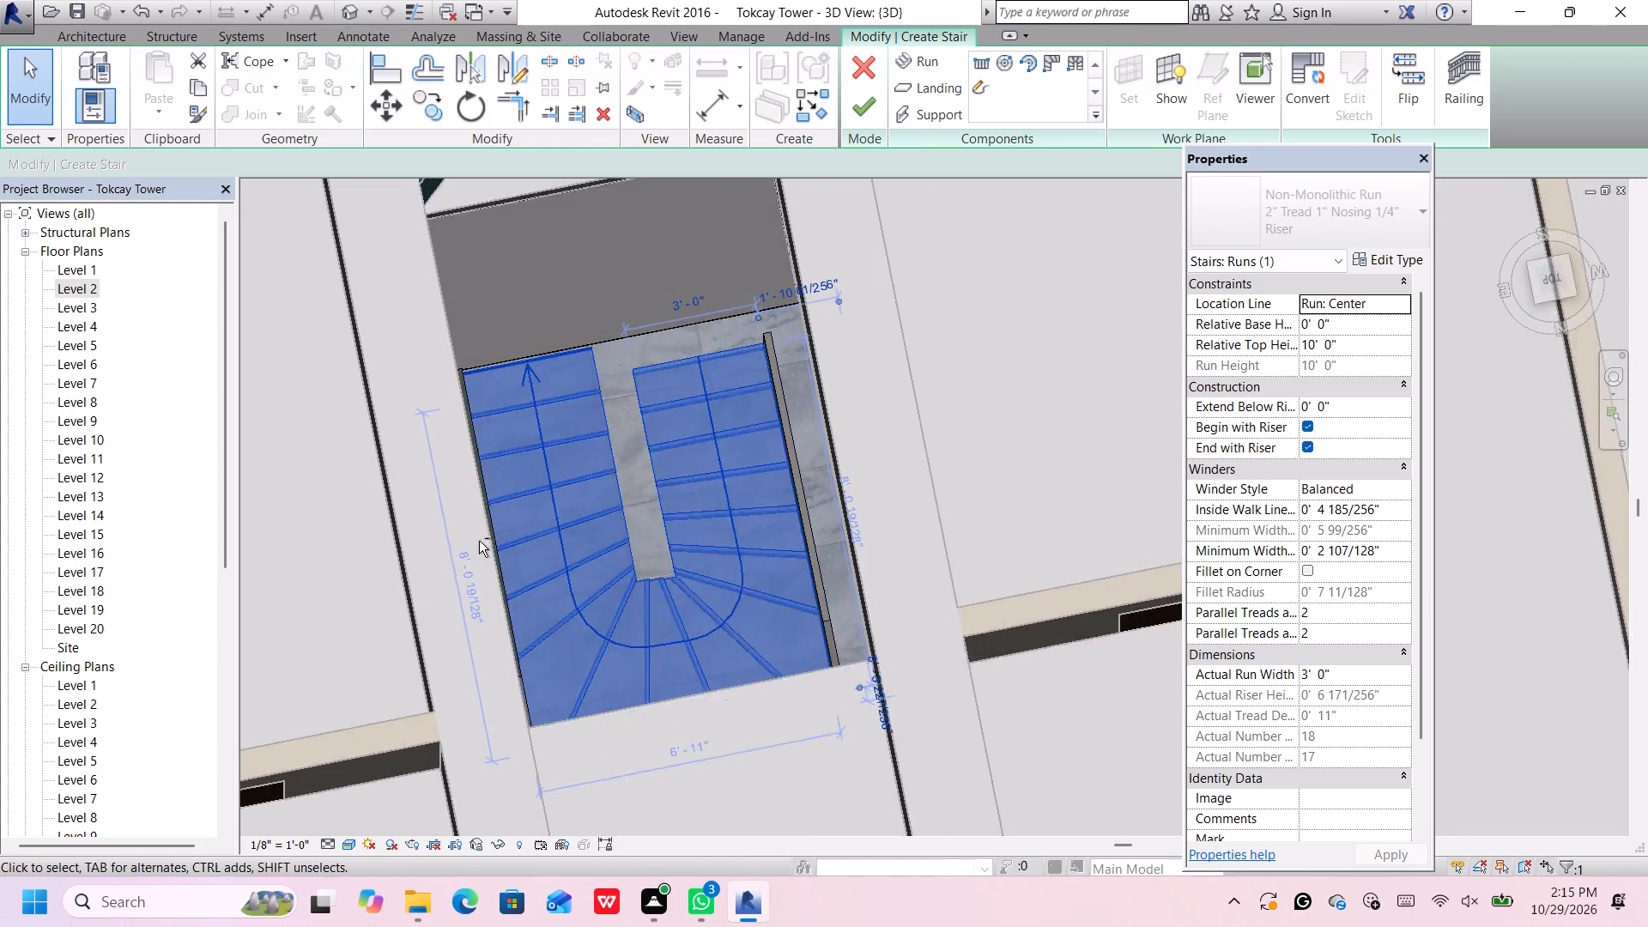
pyautogui.scroll(2, 484, 541)
pyautogui.scroll(4, 882, 397)
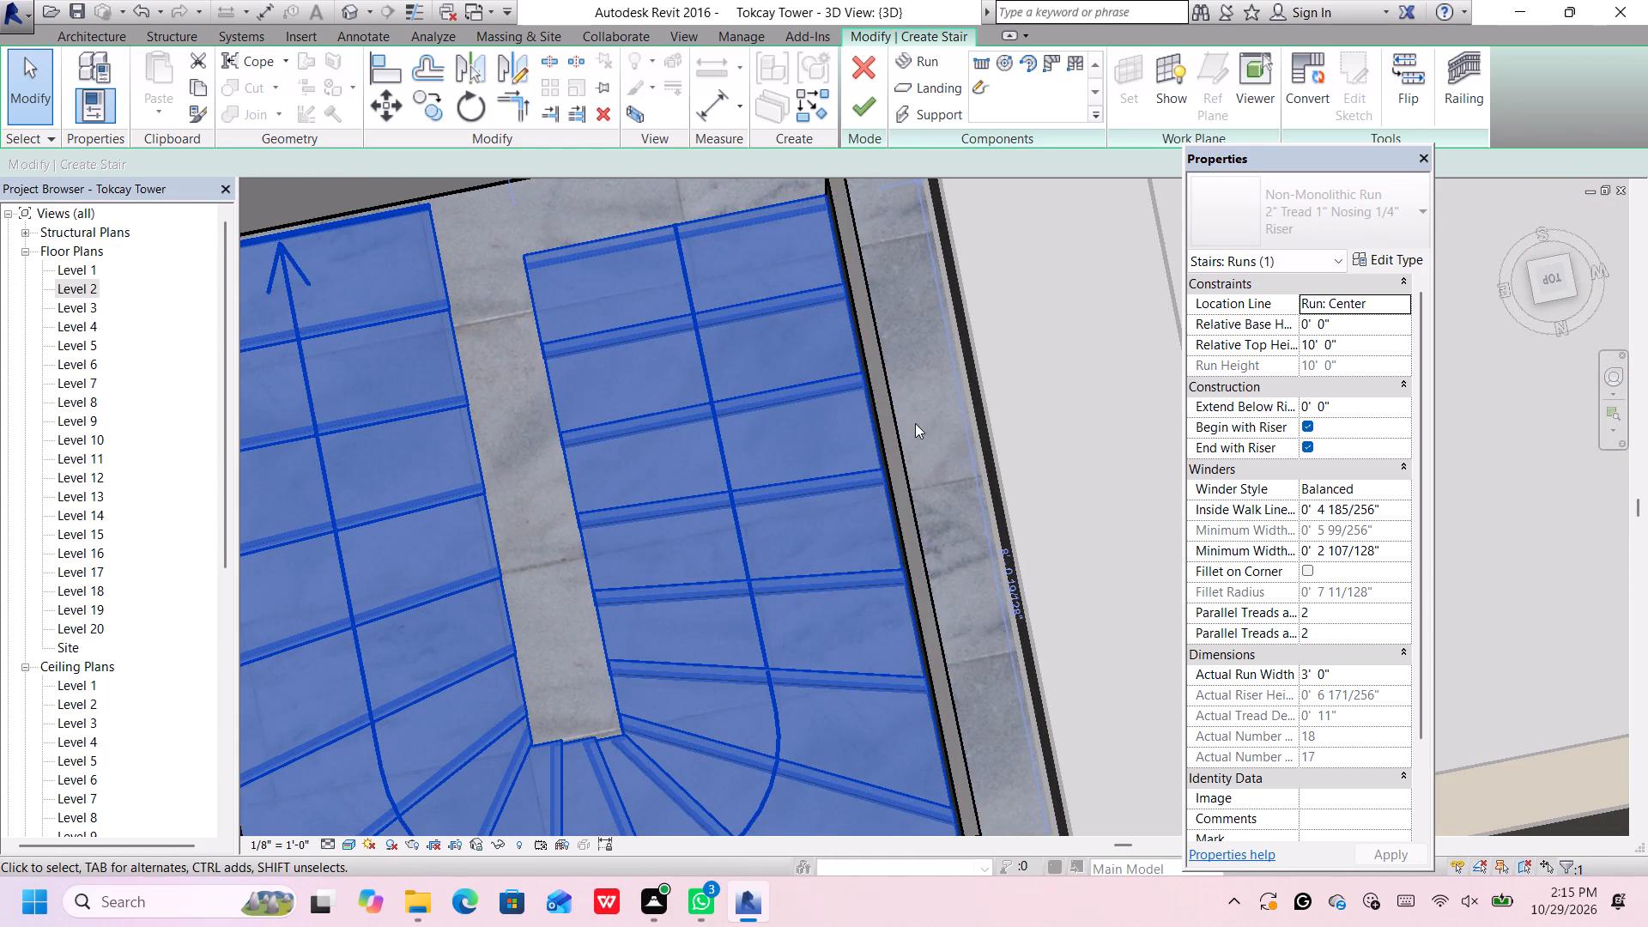
pyautogui.click(917, 423)
pyautogui.click(897, 454)
pyautogui.press('Delete')
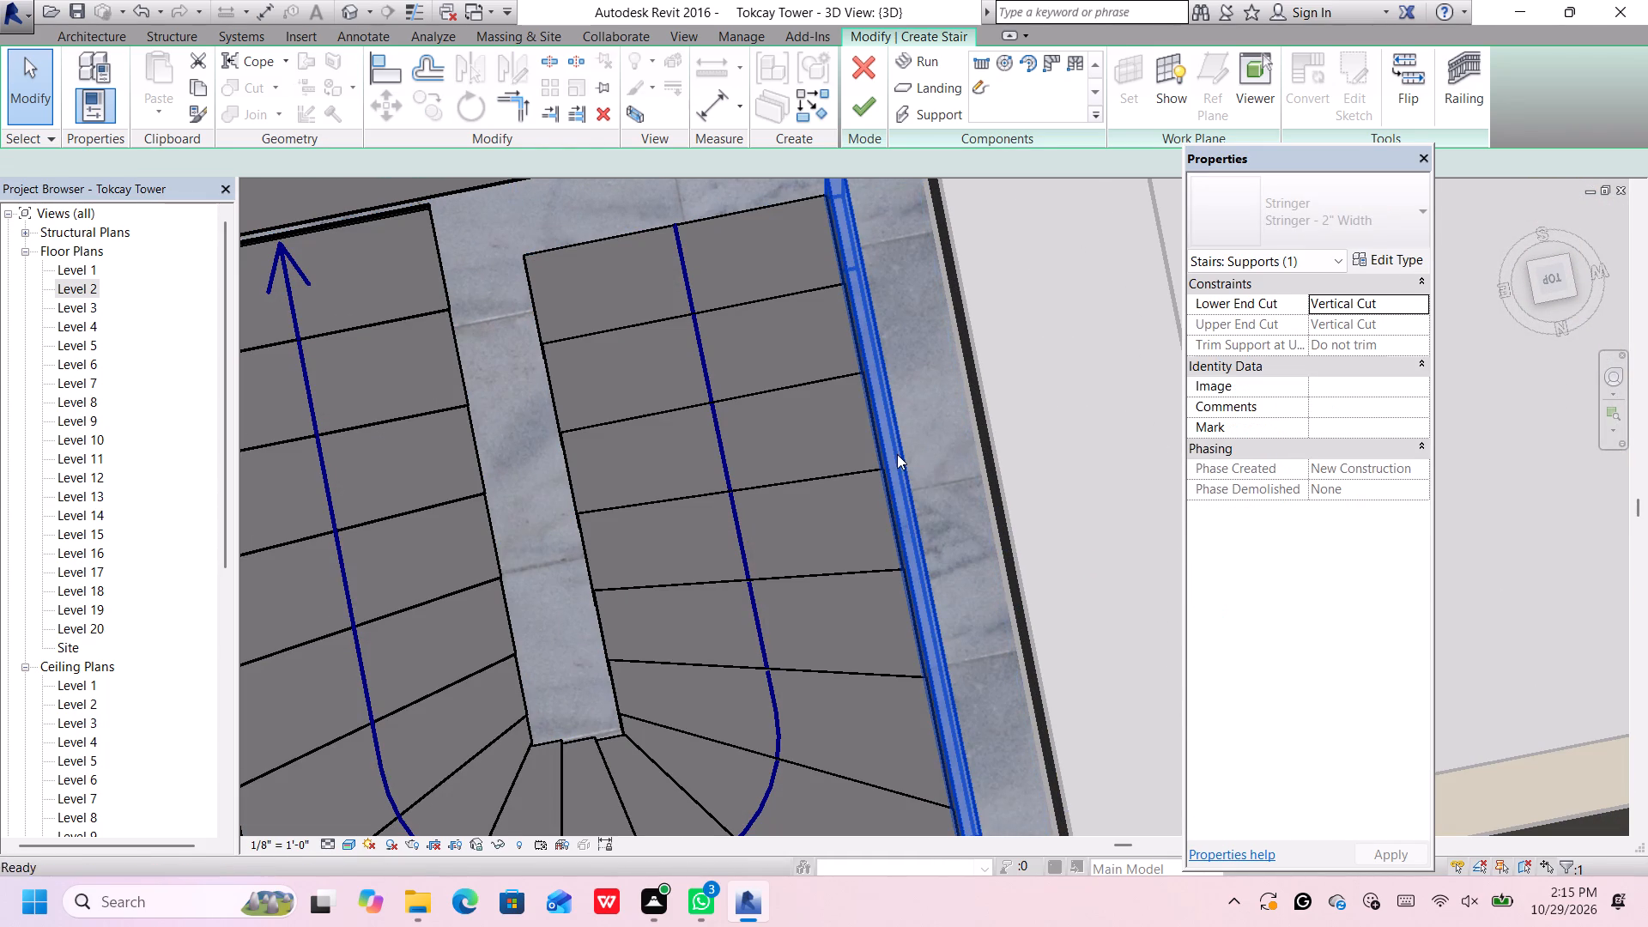
pyautogui.scroll(-6, 894, 463)
pyautogui.scroll(2, 945, 655)
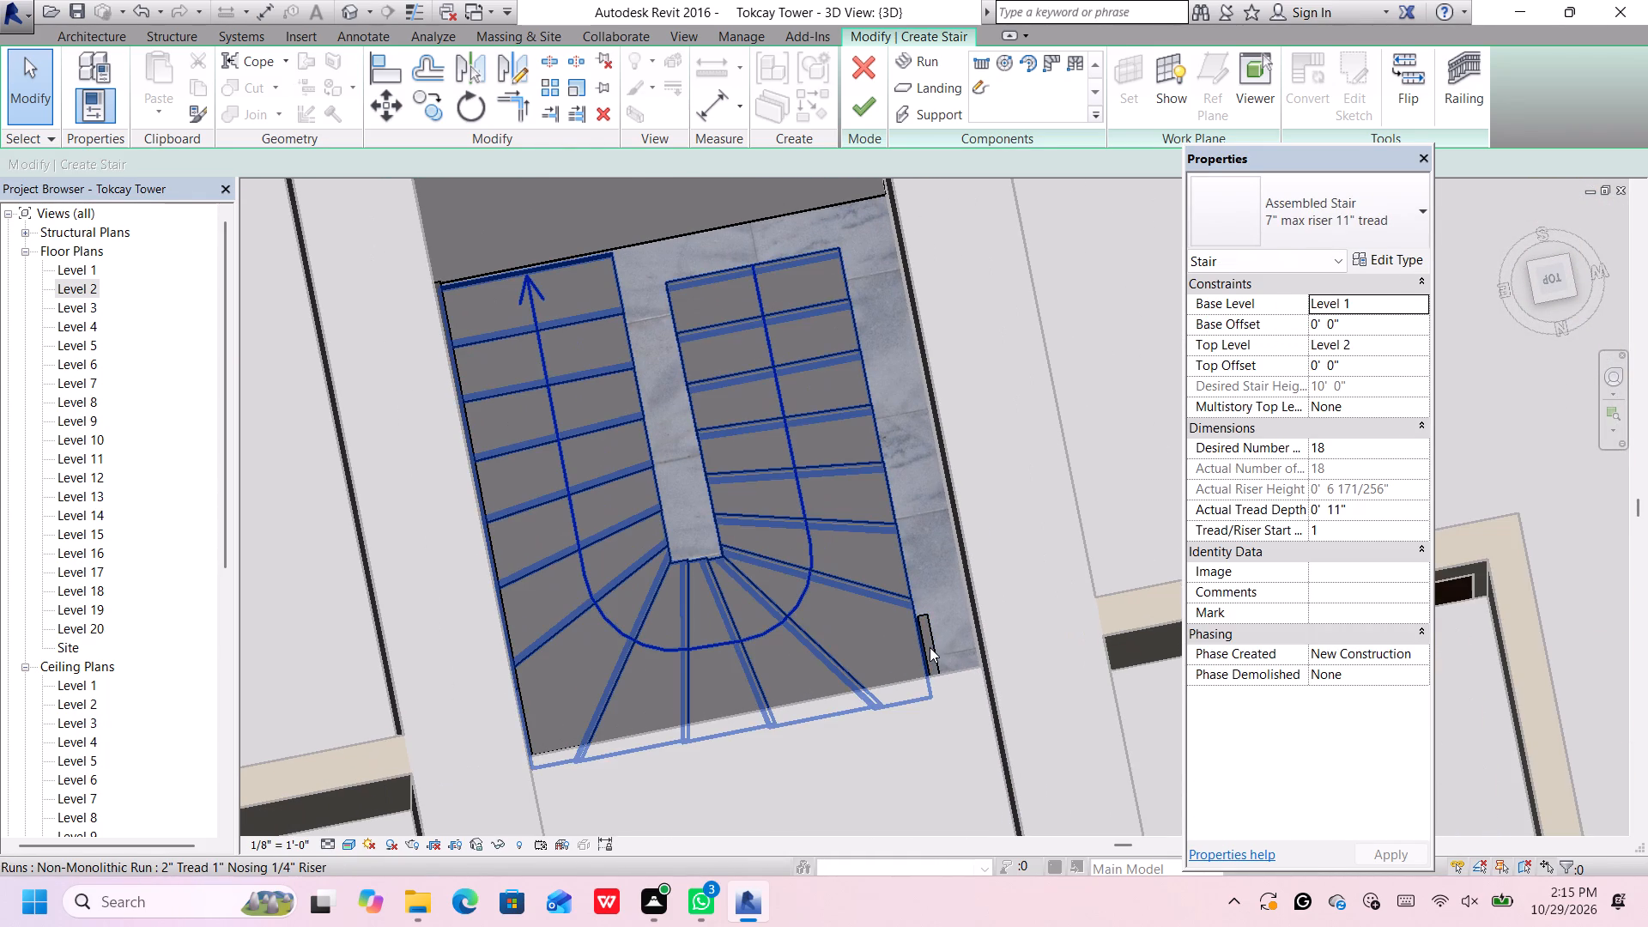
pyautogui.click(933, 635)
pyautogui.press('Delete')
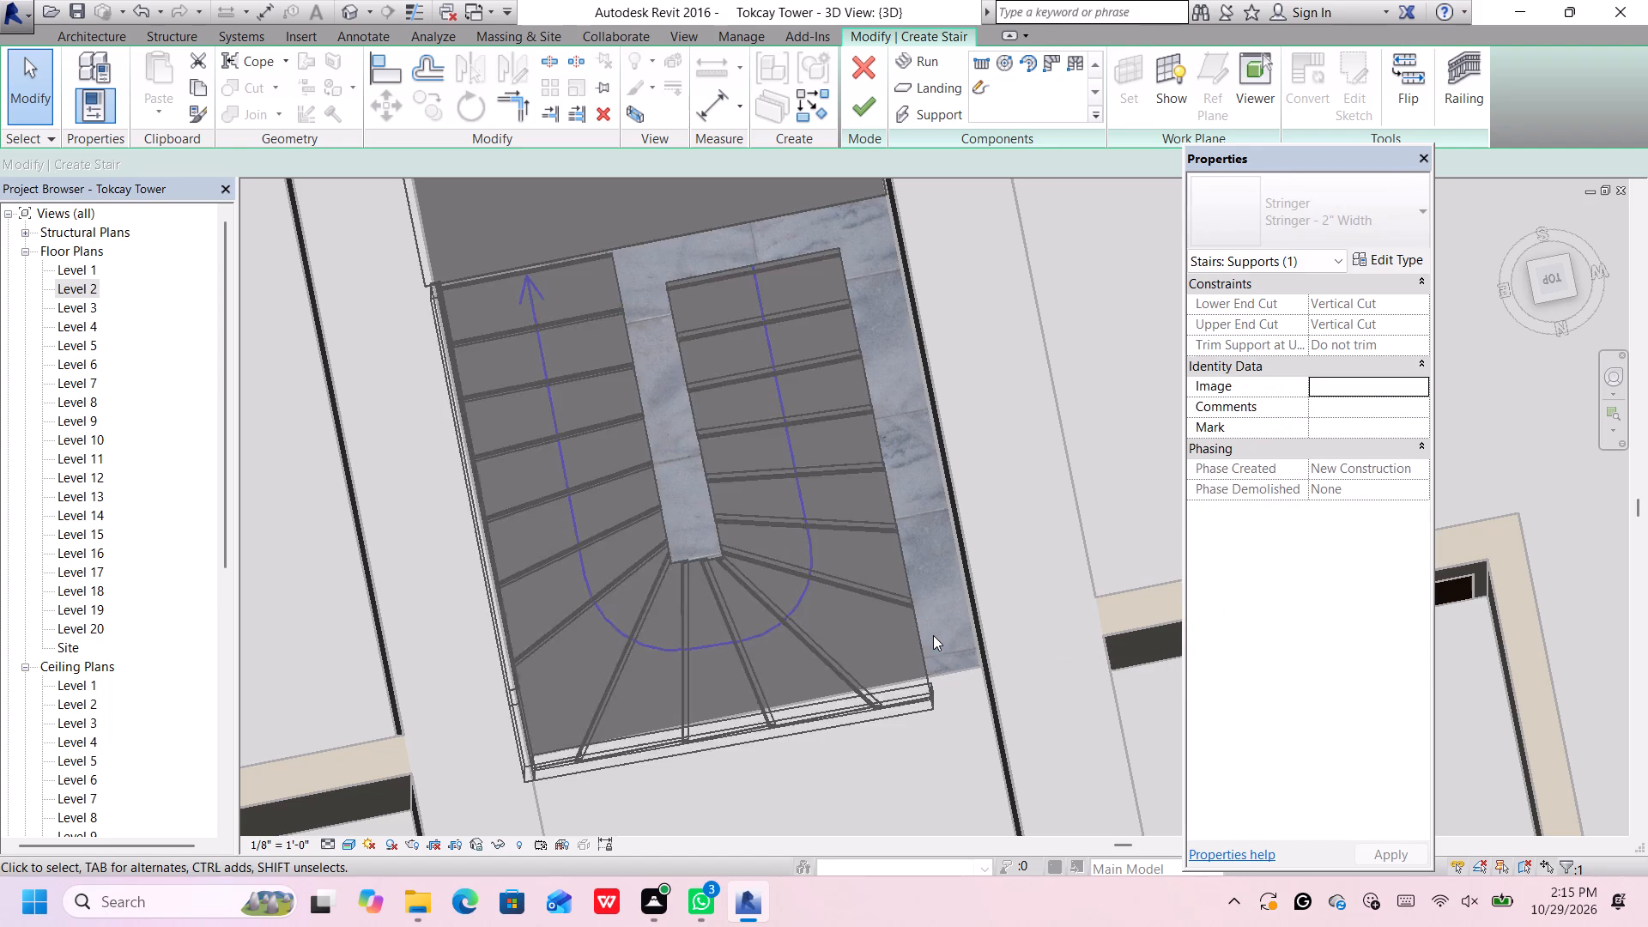
# Delete the upper flight's outer stringer, its short corner piece and the stringer across the winder end.
pyautogui.scroll(-3, 933, 632)
pyautogui.moveTo(931, 603); pyautogui.dragTo(524, 569, button='middle')
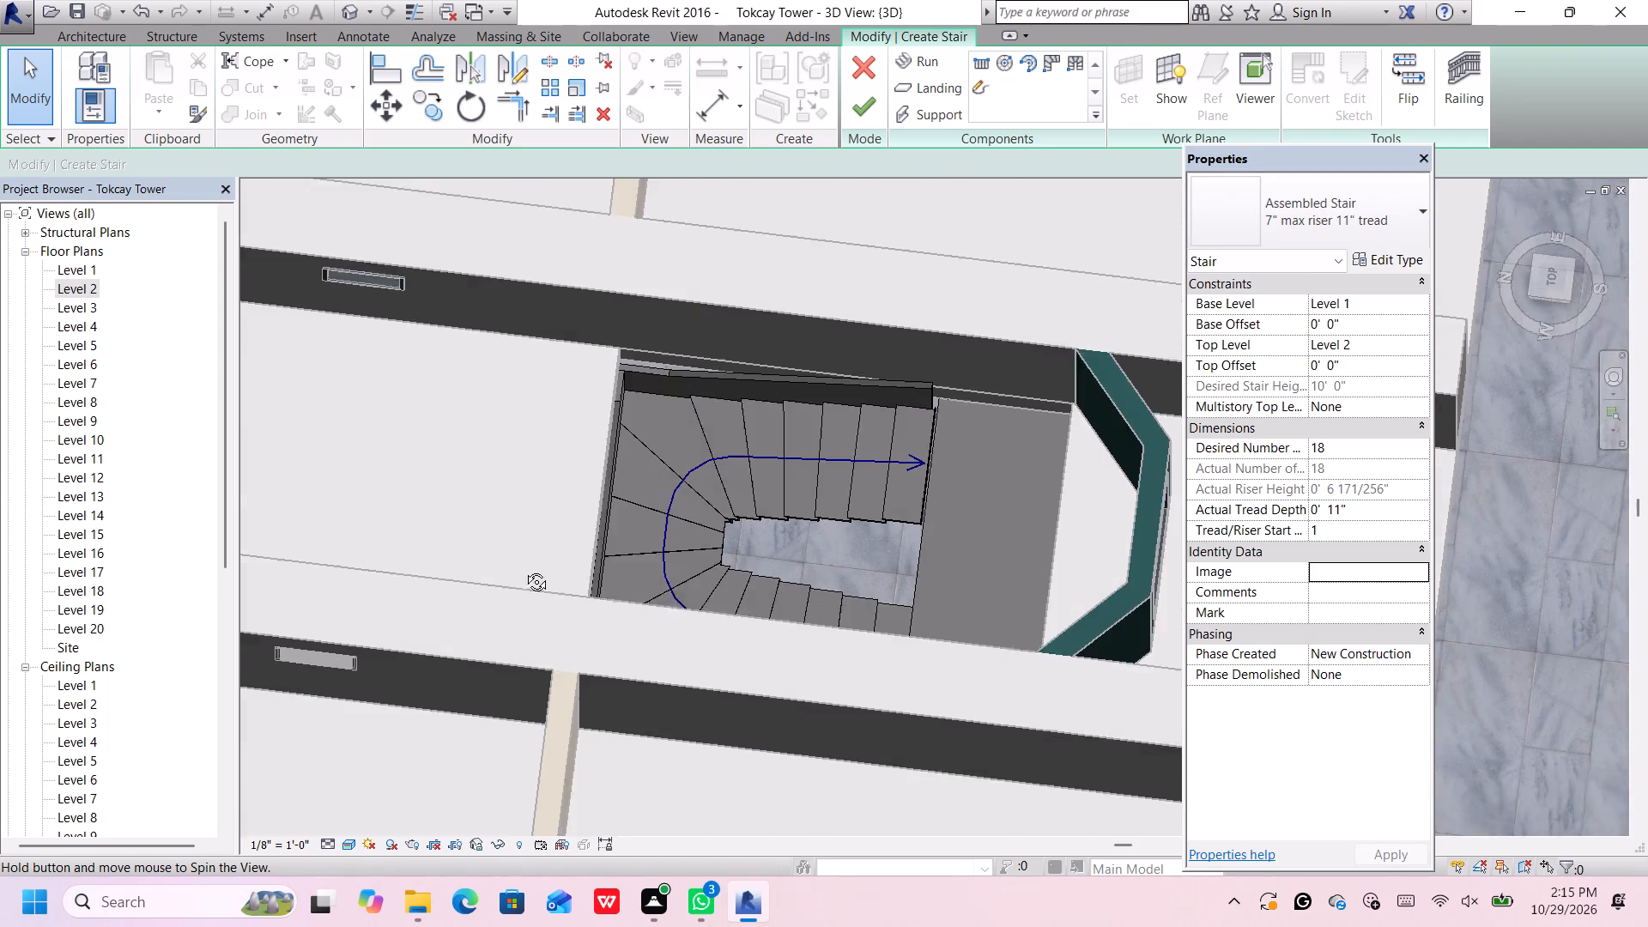
pyautogui.moveTo(524, 569); pyautogui.dragTo(524, 567, button='middle')
pyautogui.scroll(3, 654, 406)
pyautogui.click(703, 361)
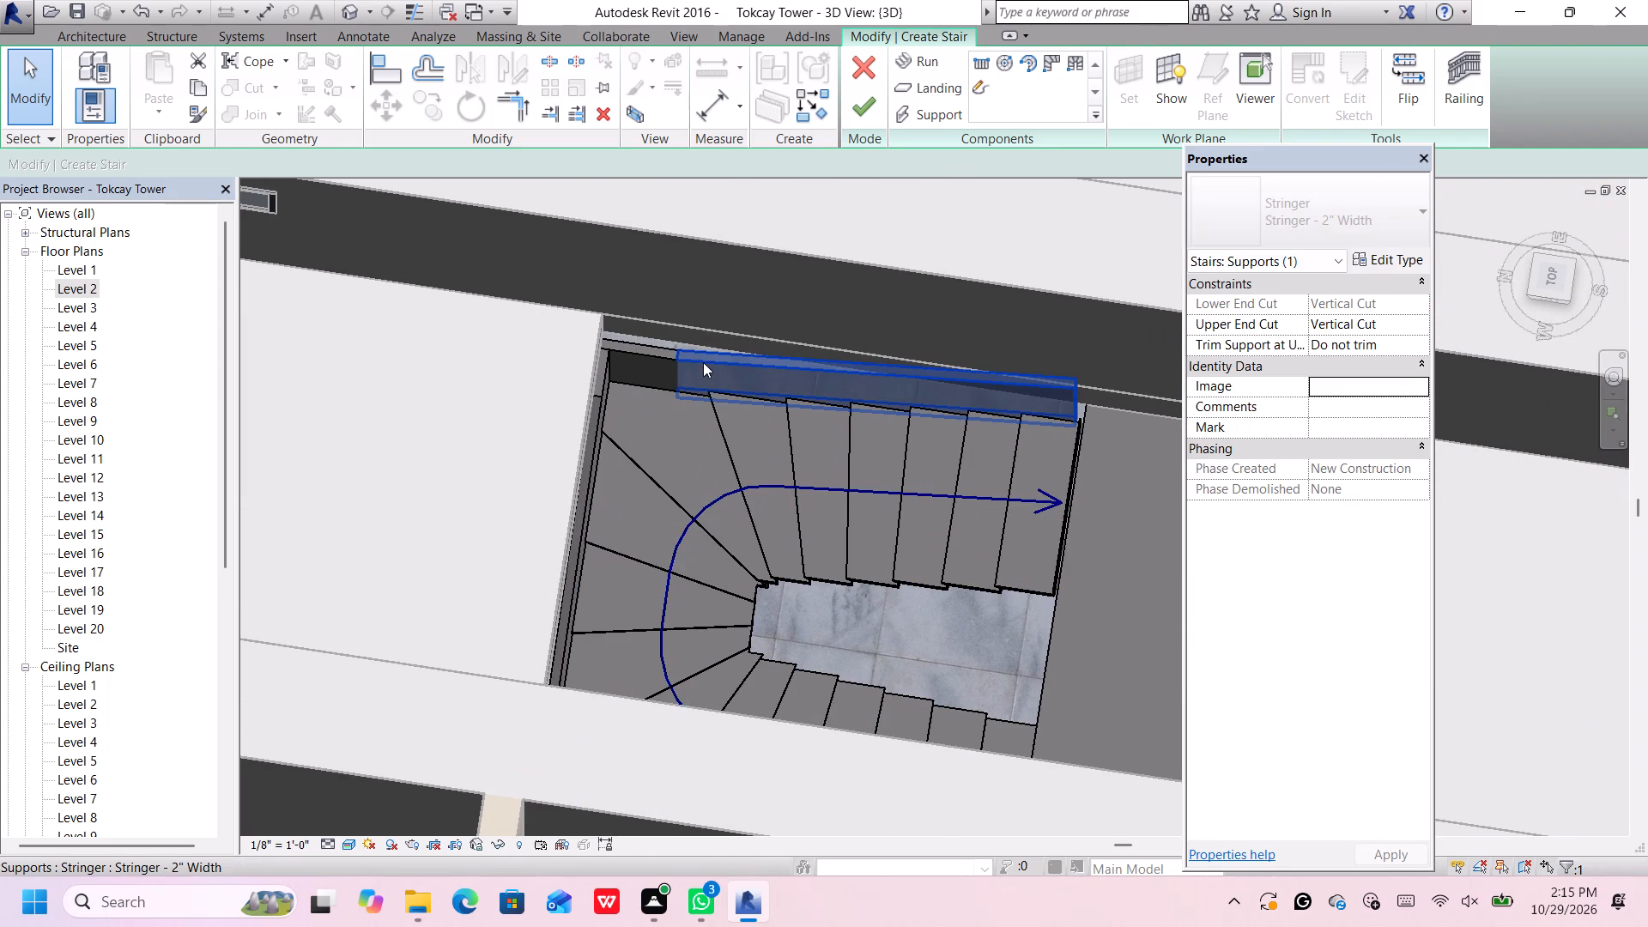
pyautogui.press('Delete')
pyautogui.click(661, 362)
pyautogui.press('Delete')
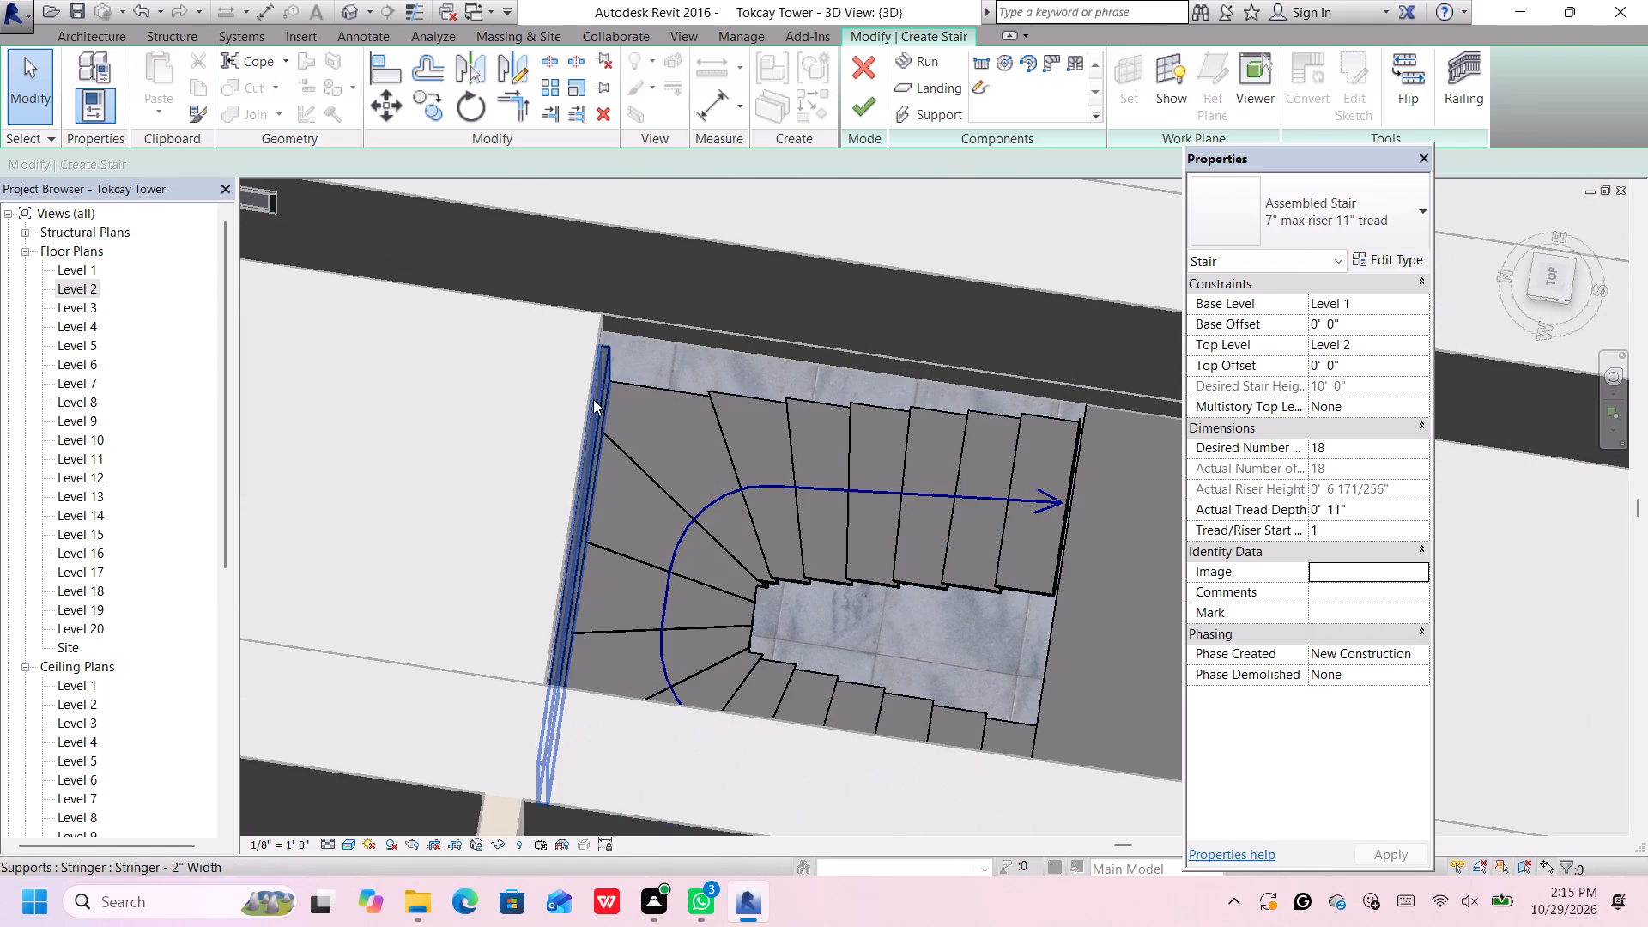
pyautogui.click(596, 397)
pyautogui.press('Delete')
# Set the top landing's relative height to 12'.
pyautogui.scroll(-4, 597, 399)
pyautogui.moveTo(644, 447); pyautogui.dragTo(633, 416, button='middle')
pyautogui.scroll(1, 831, 430)
pyautogui.scroll(1, 879, 379)
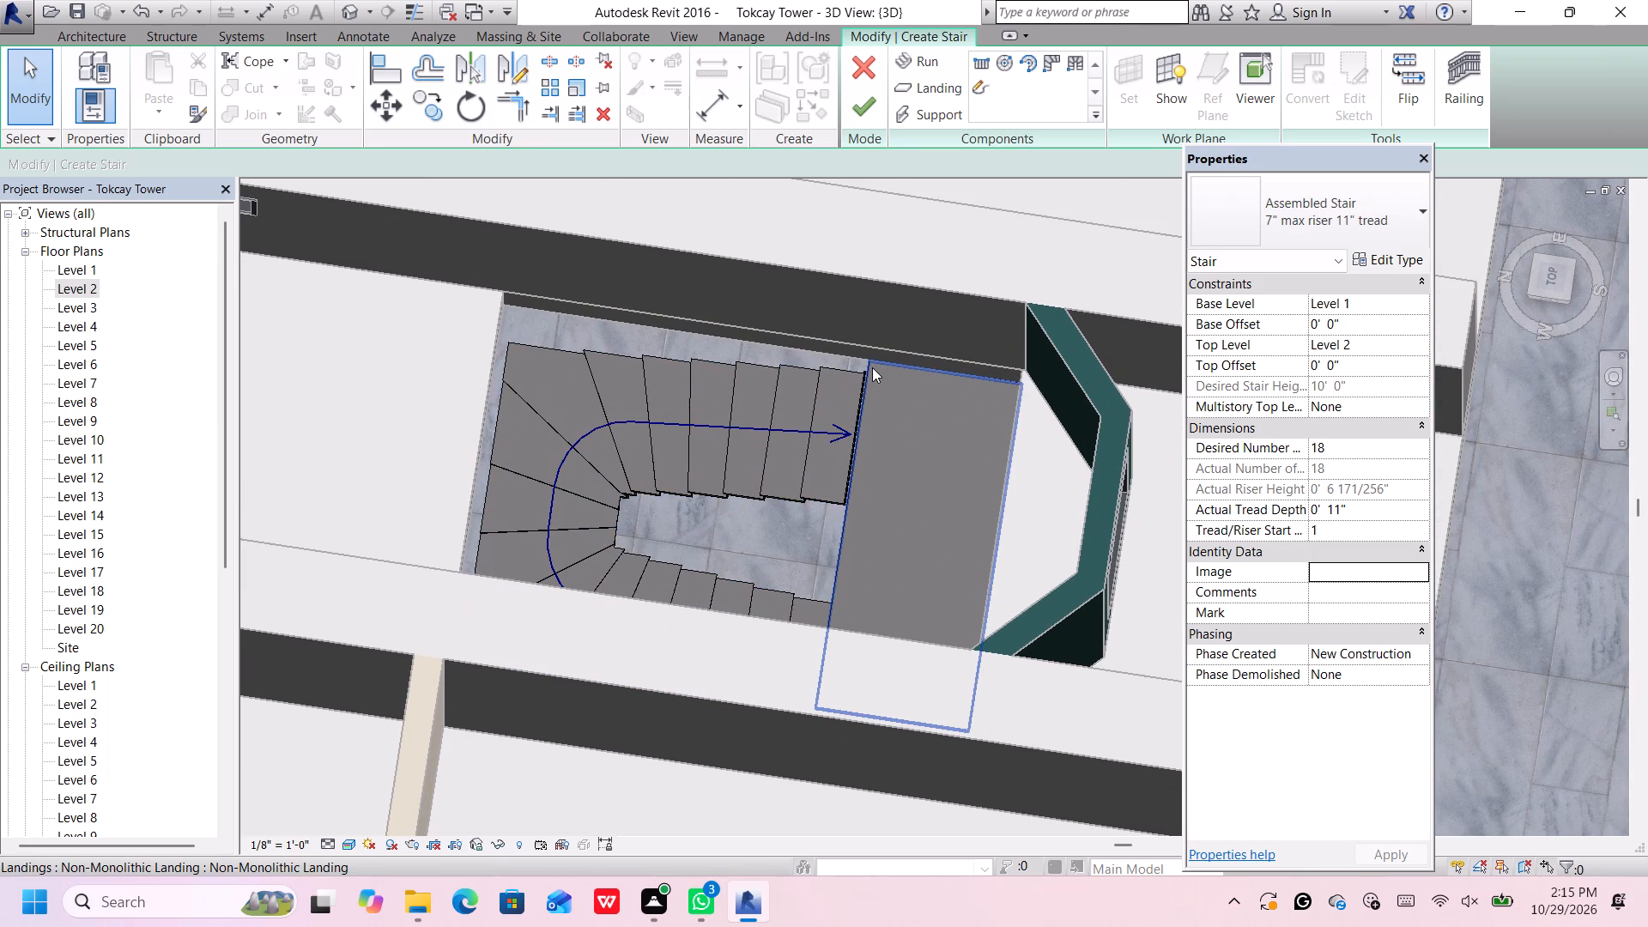
pyautogui.click(872, 367)
pyautogui.click(1363, 300)
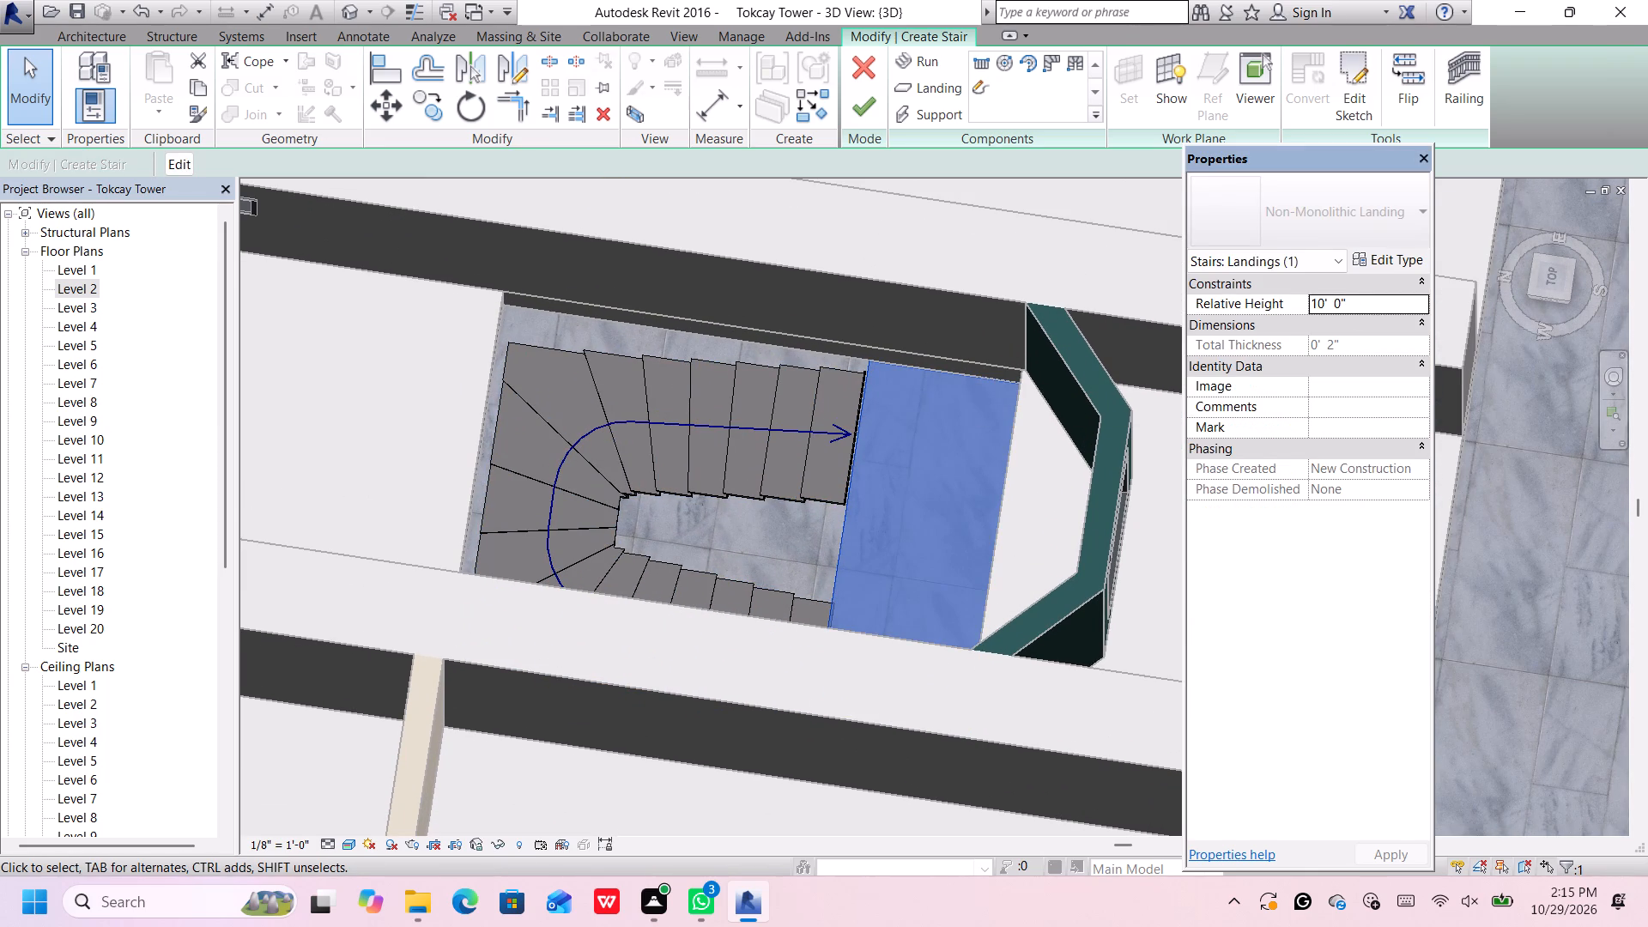
pyautogui.press('BackSpace')
pyautogui.press('1')
pyautogui.write("2'")
pyautogui.press('Return')
pyautogui.press('Return')
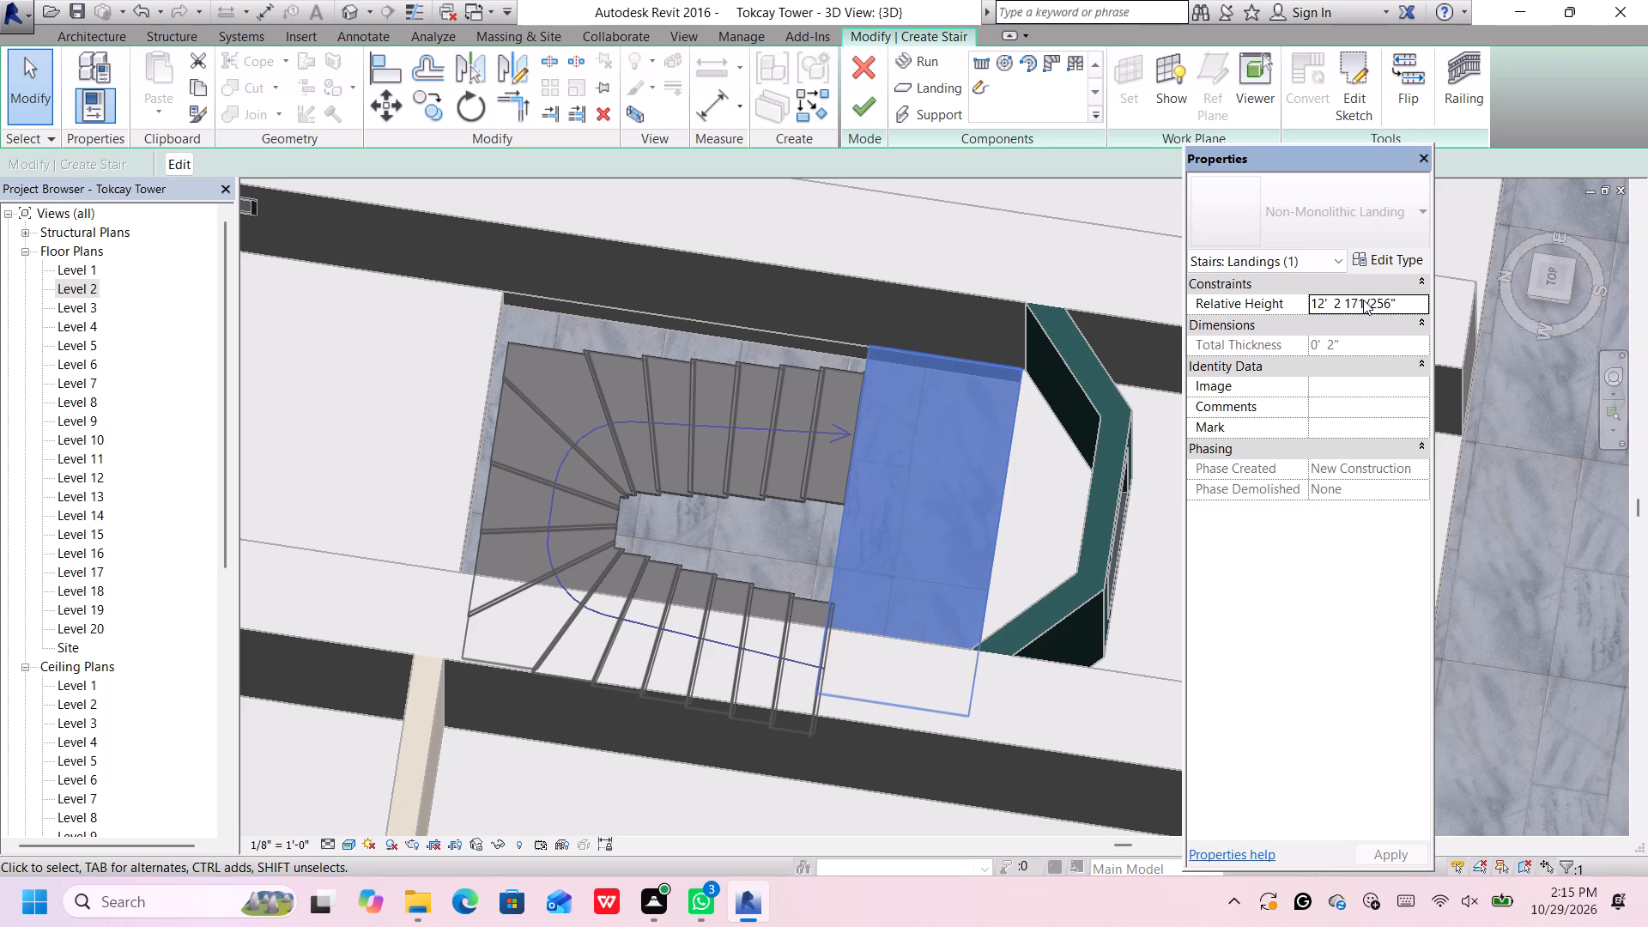
# Set the winder run's relative top height to 12'.
pyautogui.click(807, 482)
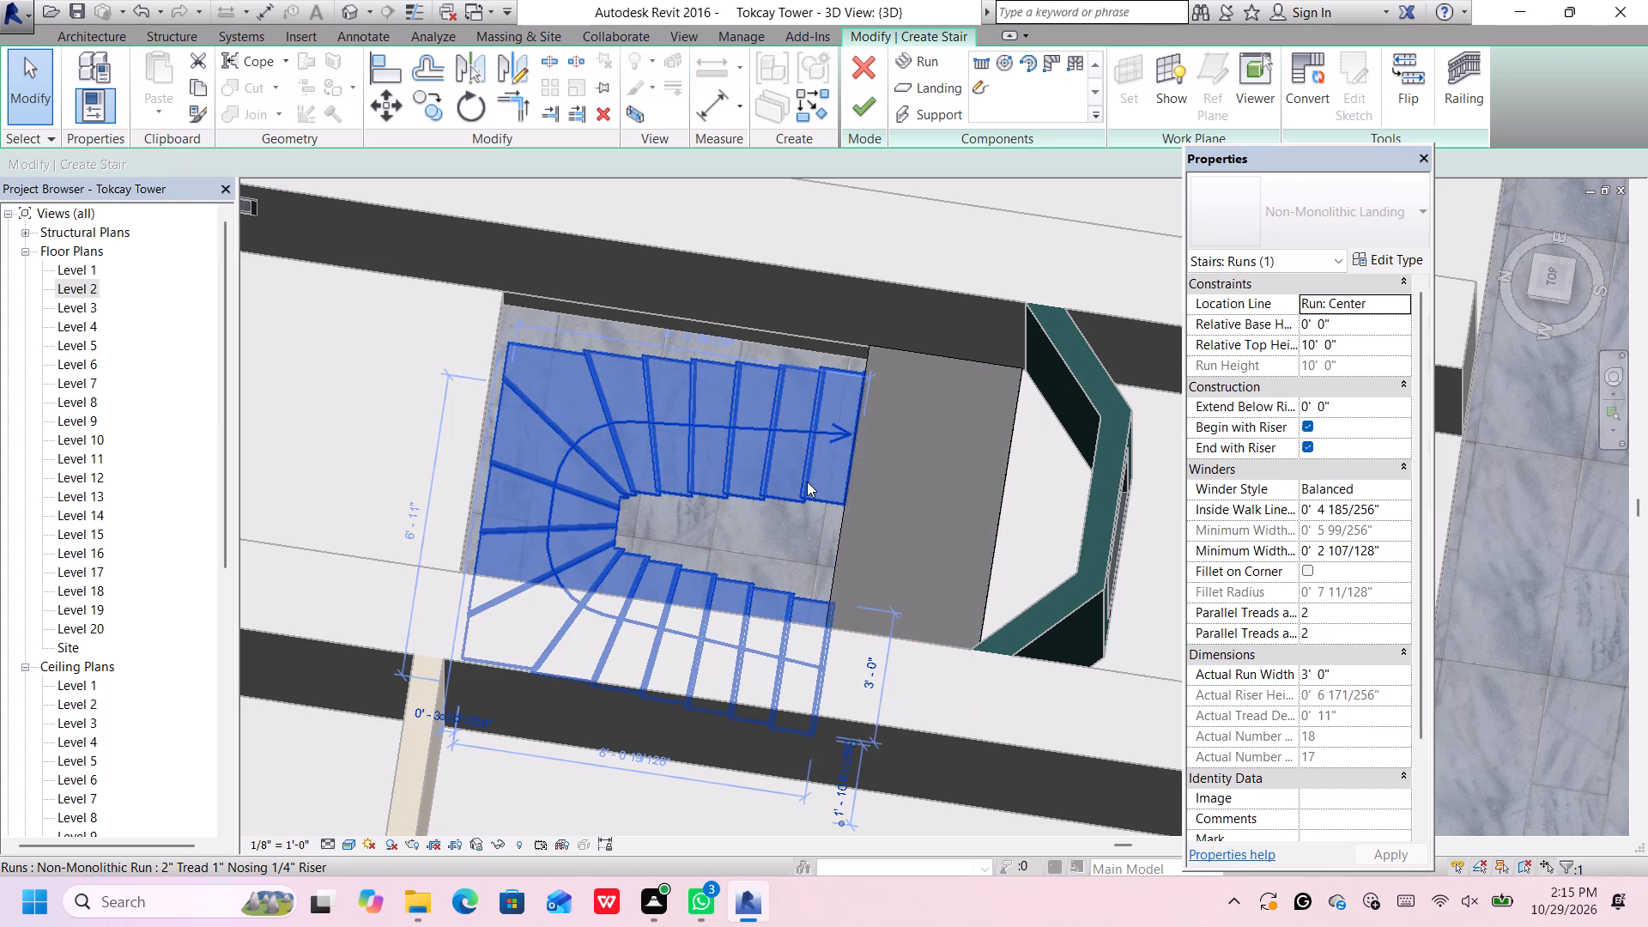
pyautogui.click(1384, 354)
pyautogui.click(1384, 345)
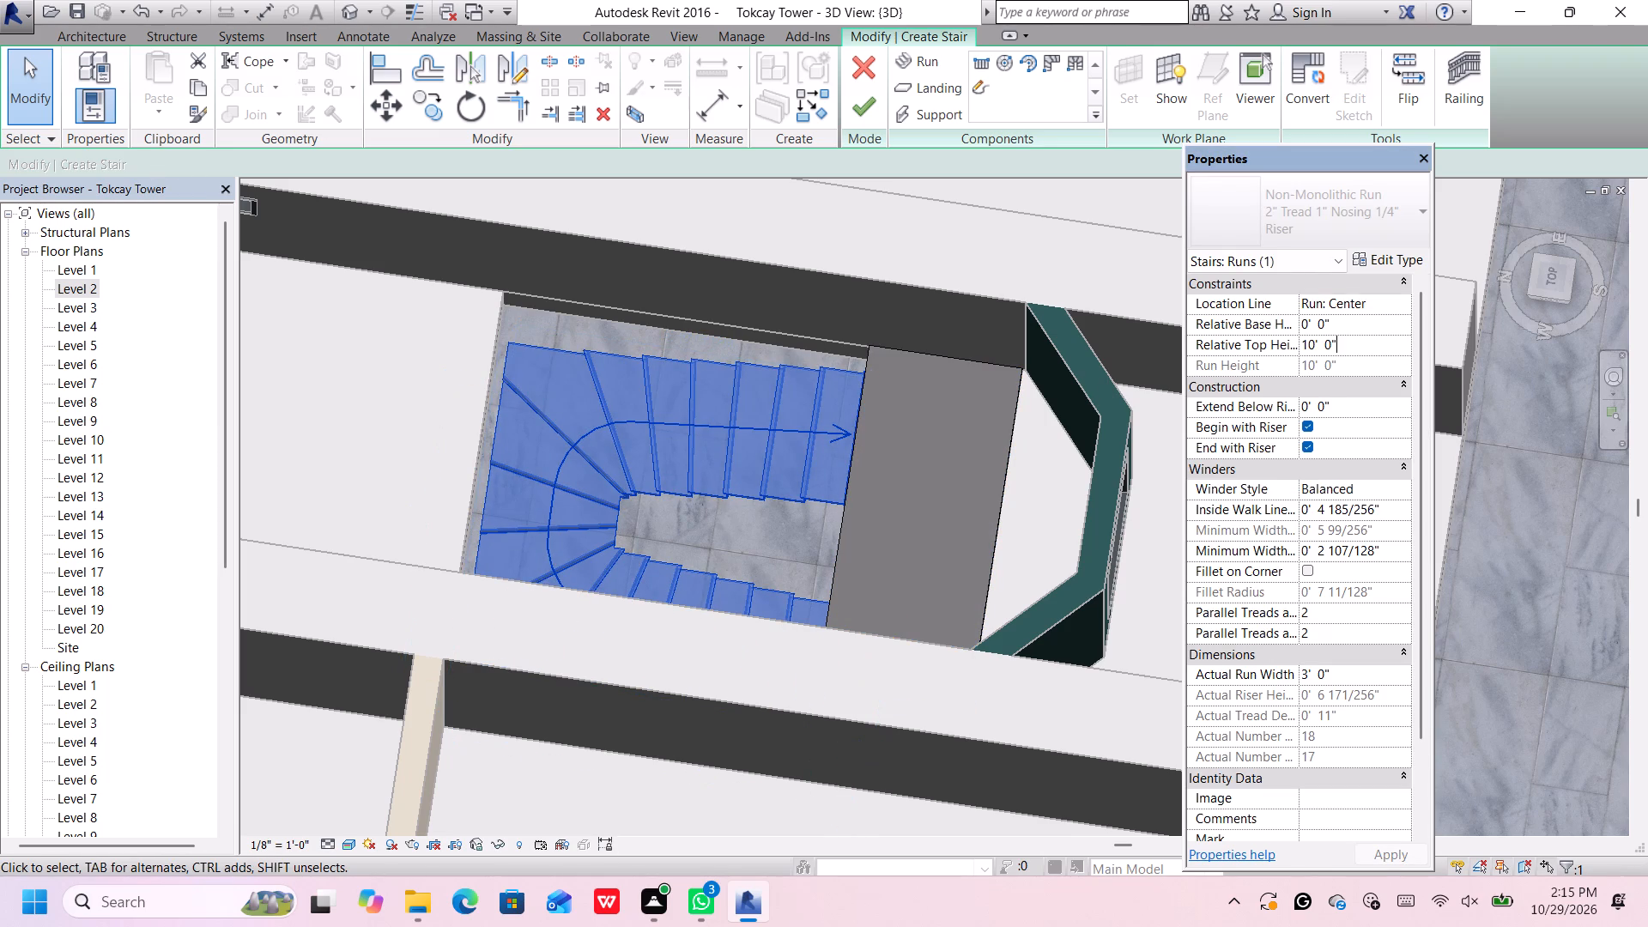
pyautogui.press('BackSpace')
pyautogui.press('BackSpace')
pyautogui.press('BackSpace')
pyautogui.press('BackSpace')
pyautogui.press('BackSpace')
pyautogui.press('BackSpace')
pyautogui.press('BackSpace')
pyautogui.press('BackSpace')
pyautogui.press('BackSpace')
pyautogui.press('BackSpace')
pyautogui.press('BackSpace')
pyautogui.press('BackSpace')
pyautogui.press('BackSpace')
pyautogui.press('BackSpace')
pyautogui.press('BackSpace')
pyautogui.press('BackSpace')
pyautogui.write("12'")
pyautogui.press('Return')
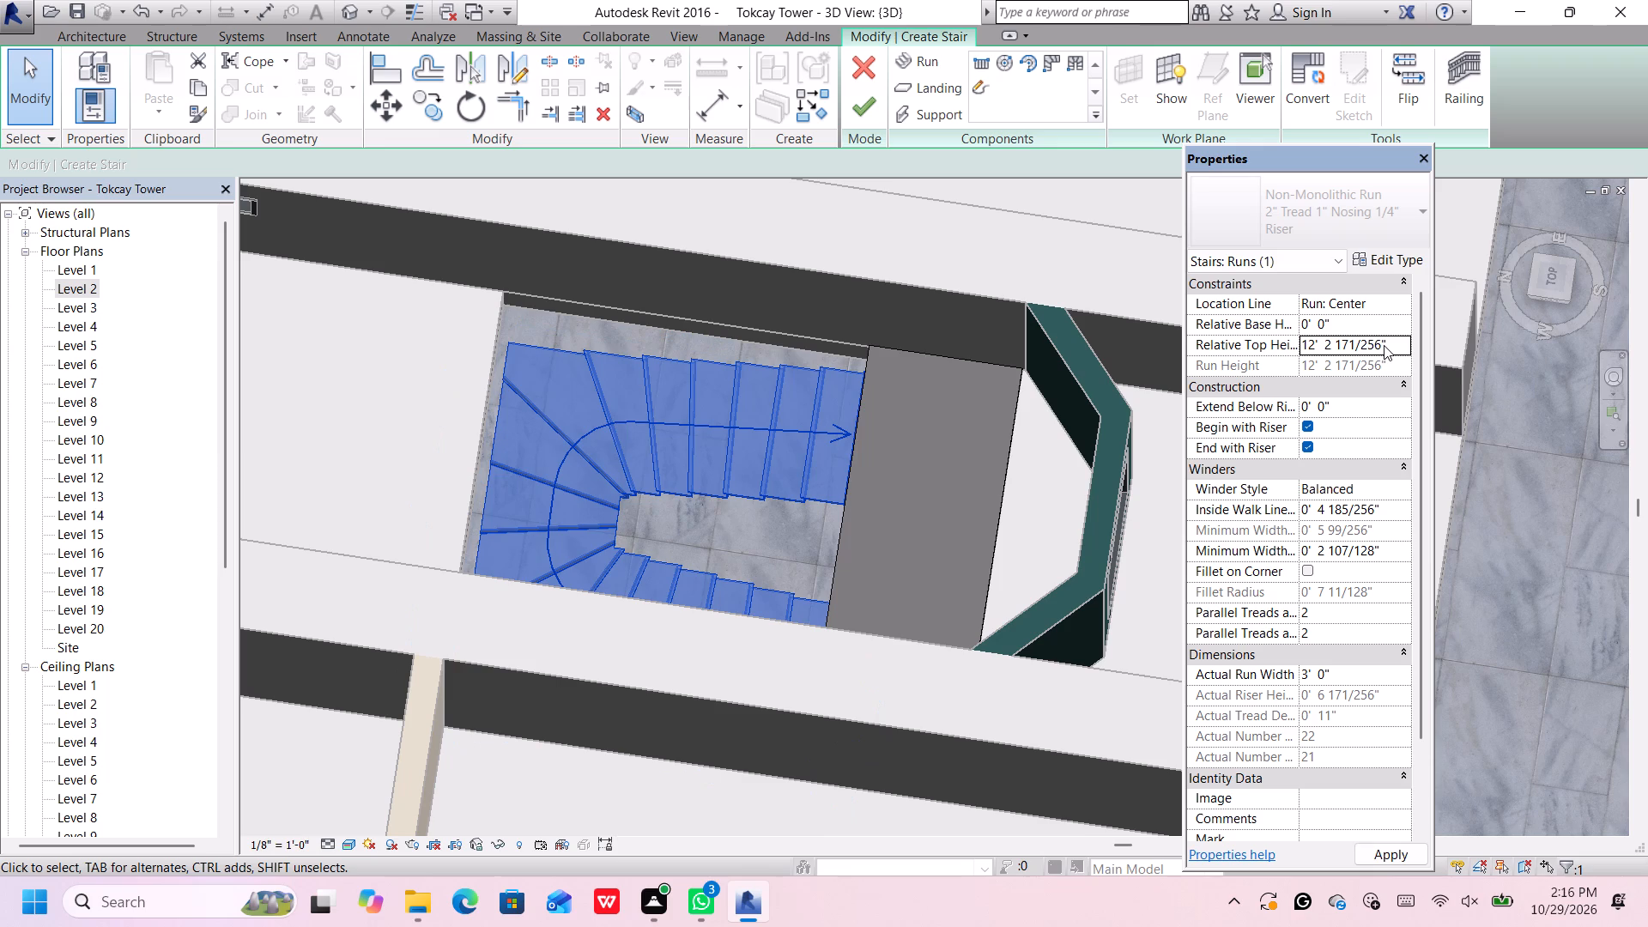
pyautogui.press('Return')
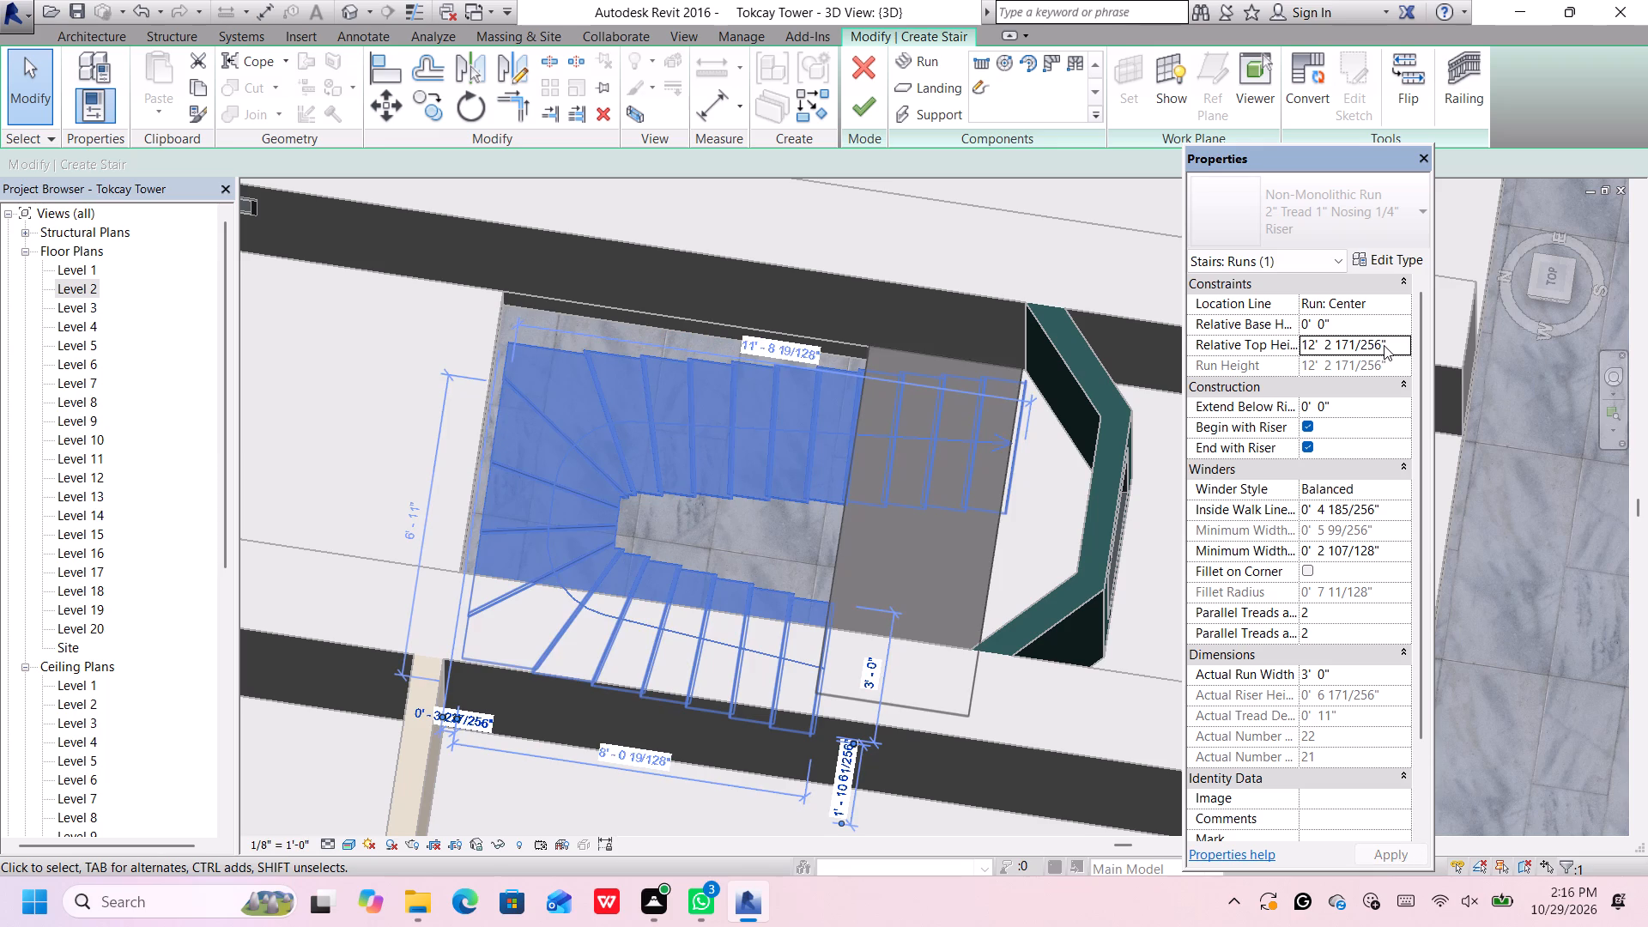
# Move the lengthened winder run back from the landing so its top end meets the landing's near edge.
pyautogui.moveTo(1012, 442); pyautogui.dragTo(844, 421)
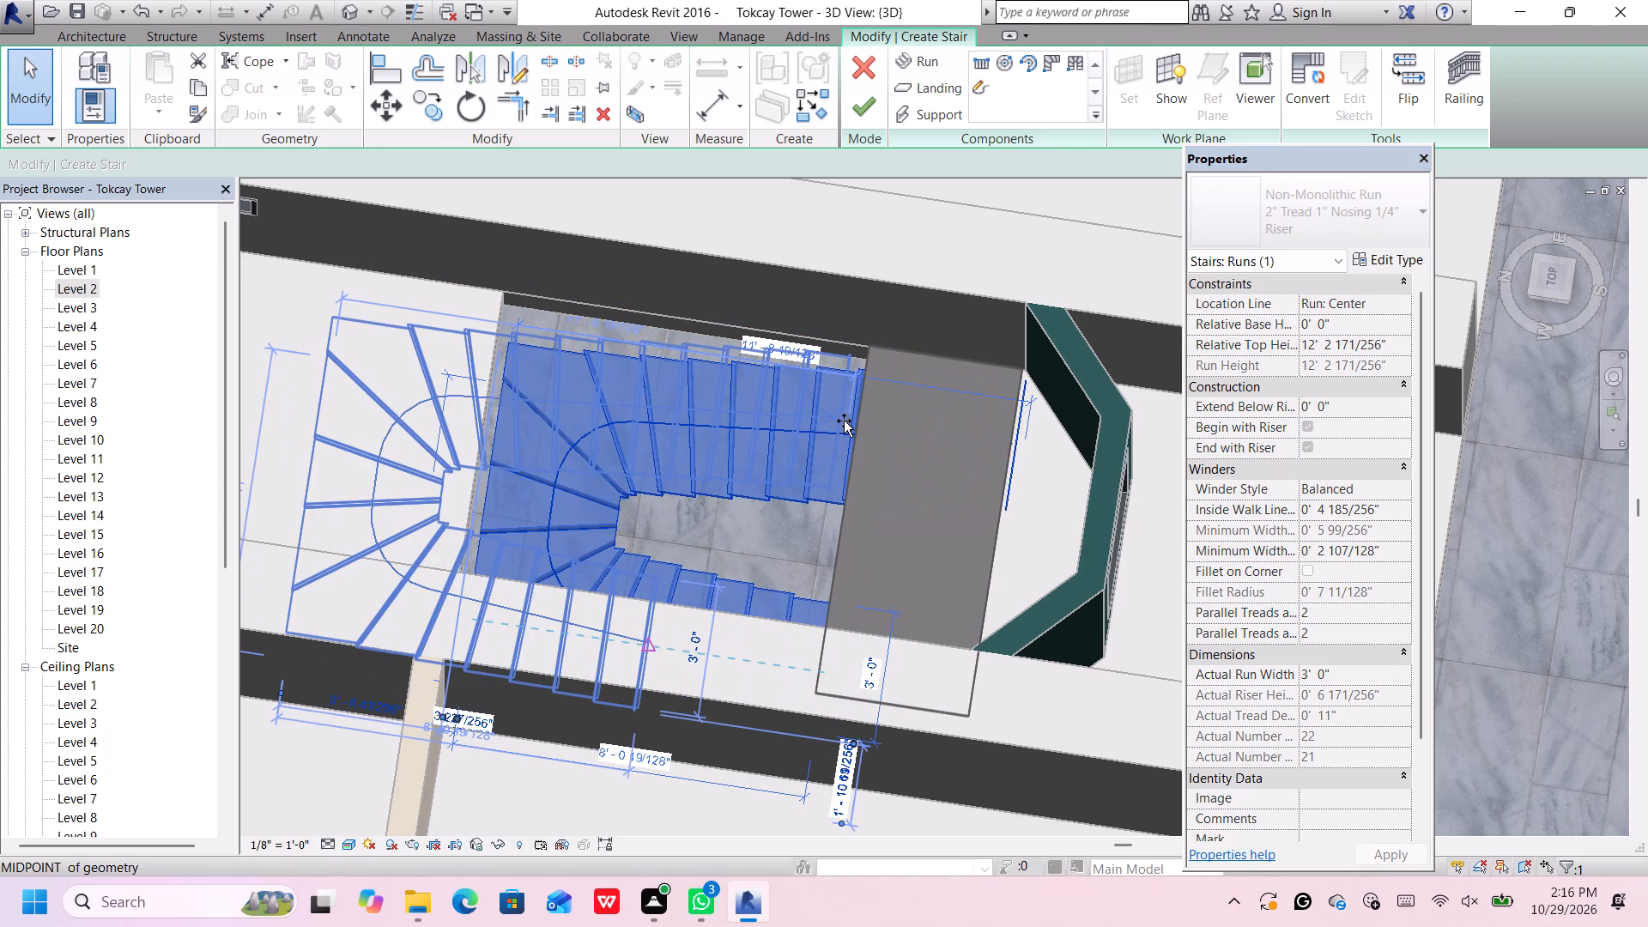
pyautogui.moveTo(844, 421); pyautogui.dragTo(842, 421)
pyautogui.scroll(2, 841, 417)
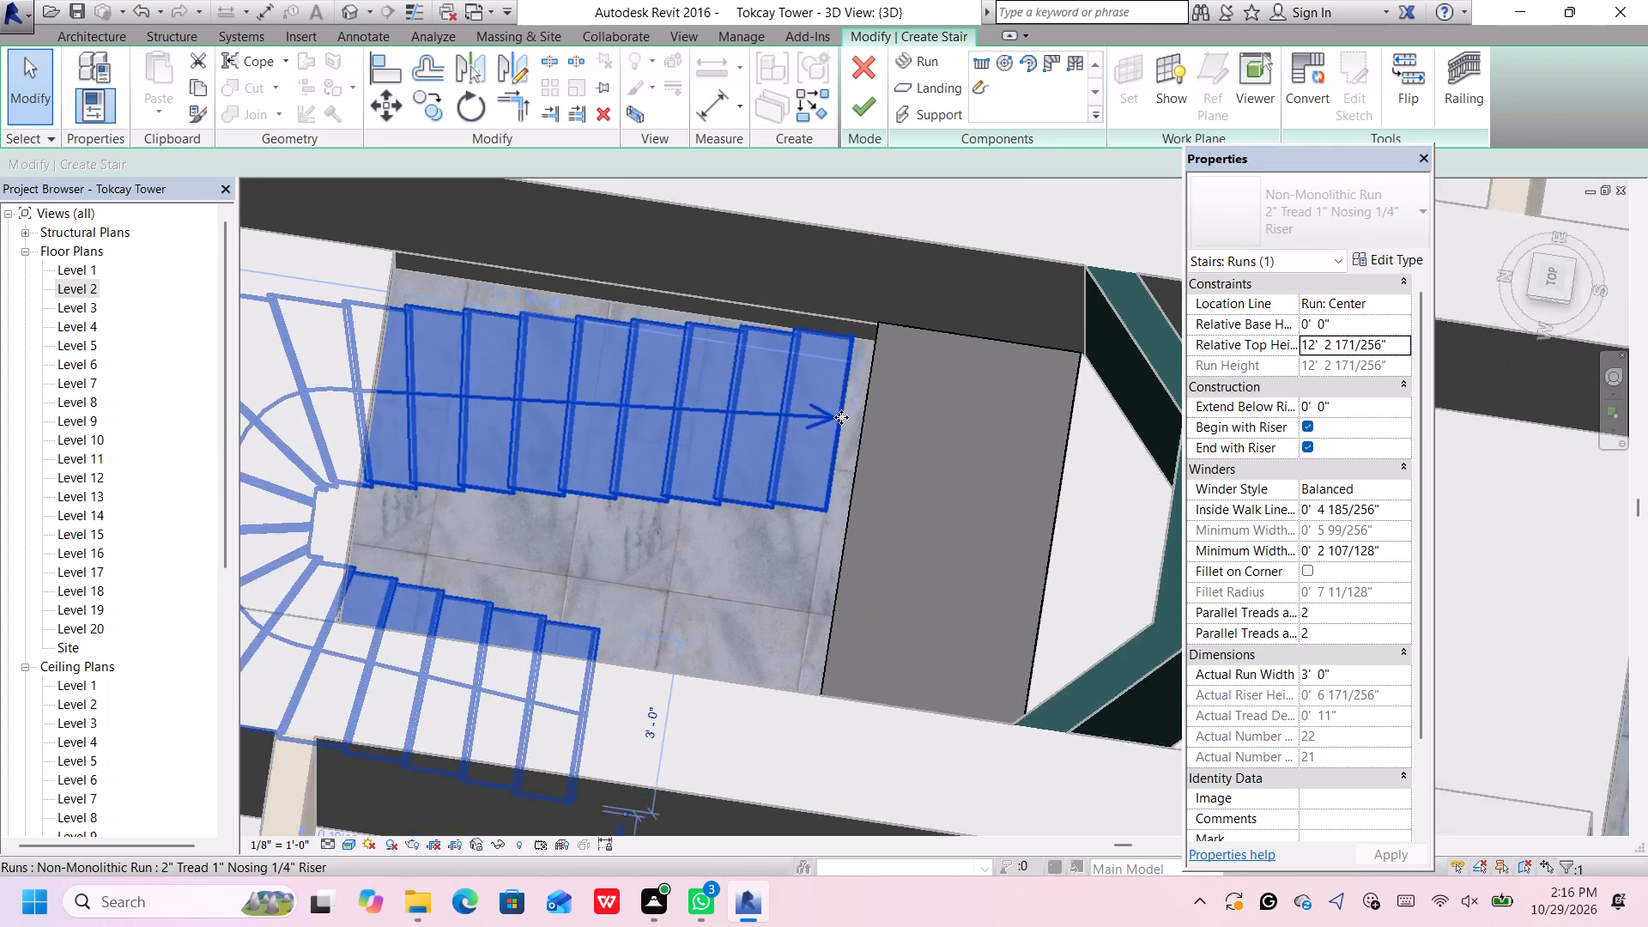
pyautogui.scroll(3, 841, 417)
pyautogui.moveTo(839, 417); pyautogui.dragTo(863, 421)
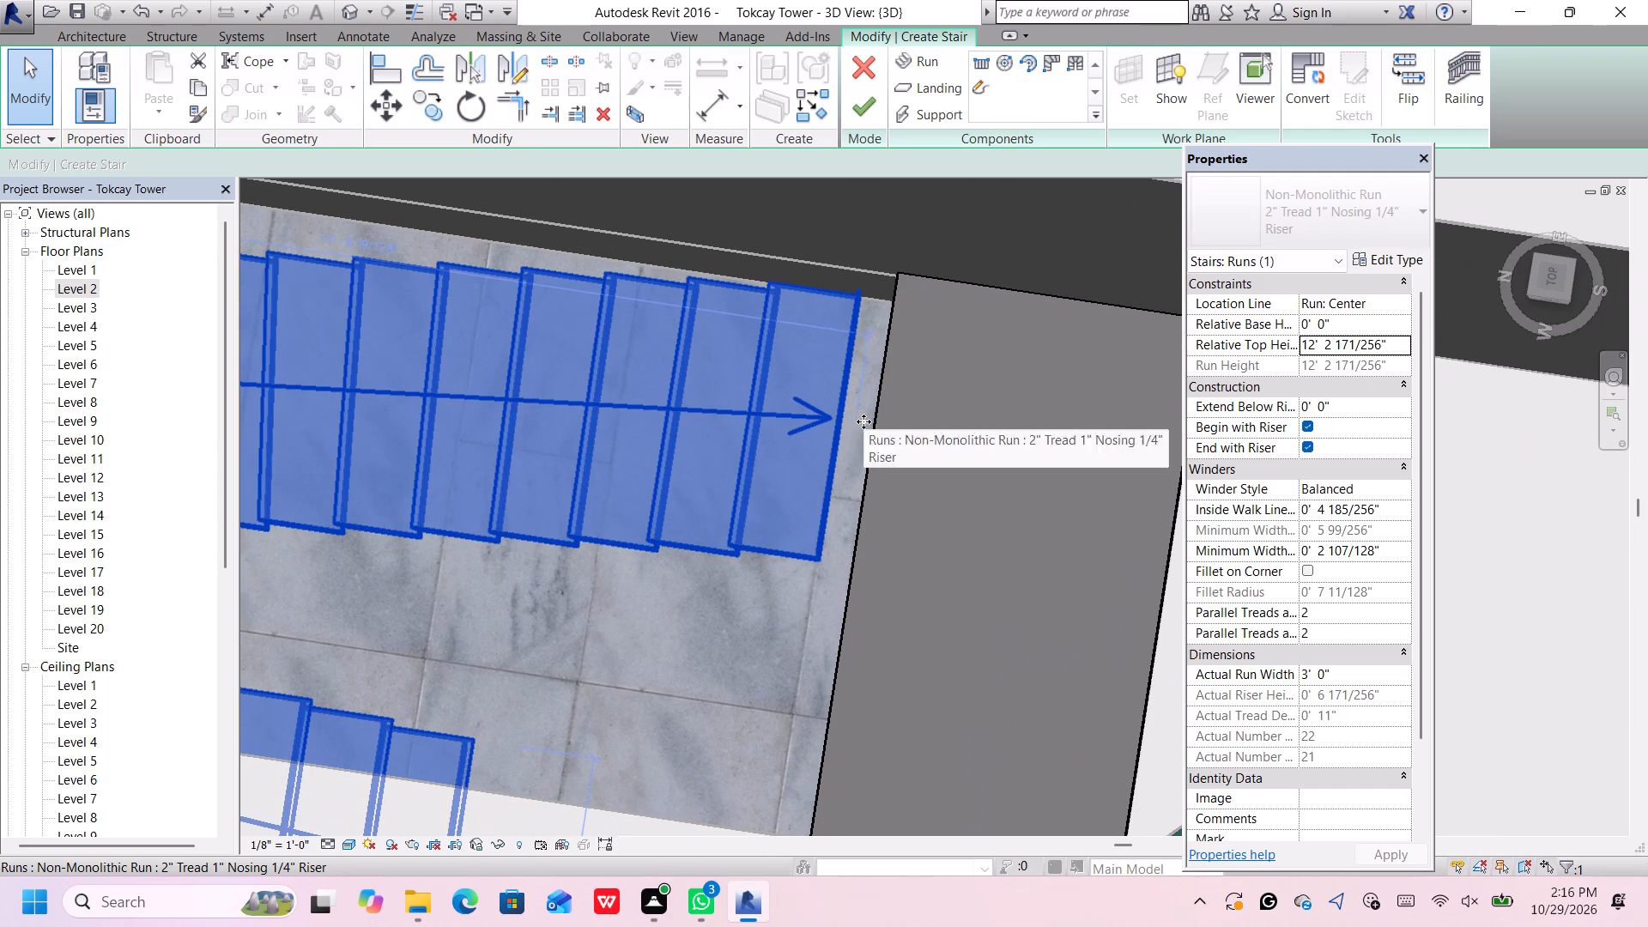
pyautogui.moveTo(863, 421); pyautogui.dragTo(869, 423)
pyautogui.scroll(-2, 867, 423)
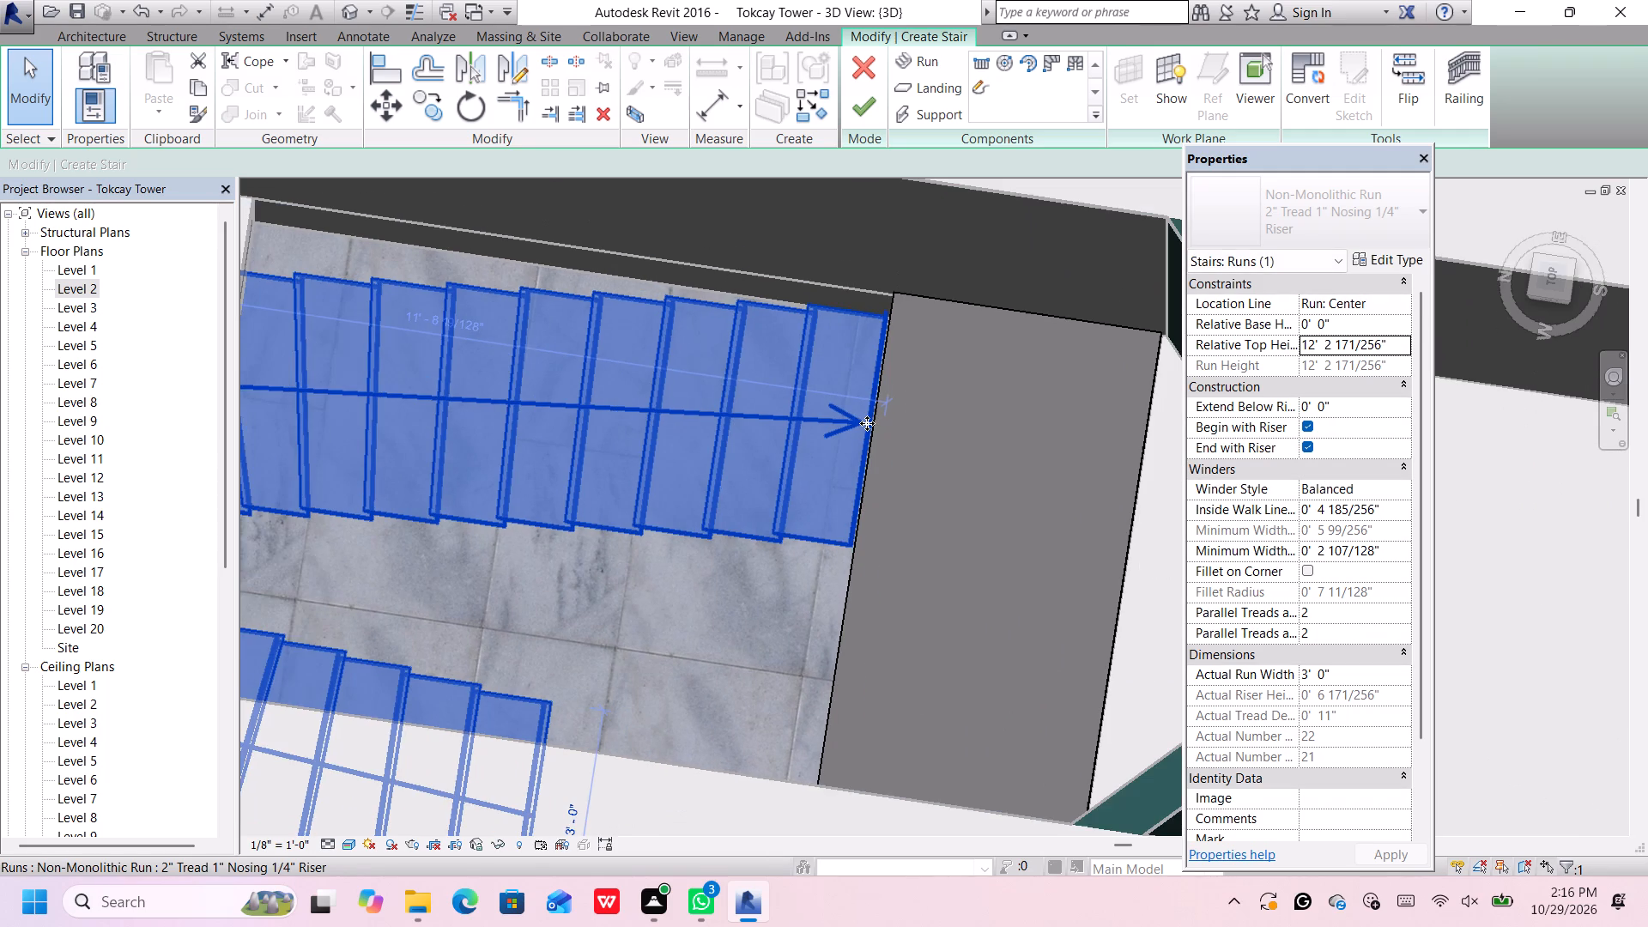
pyautogui.press('Right')
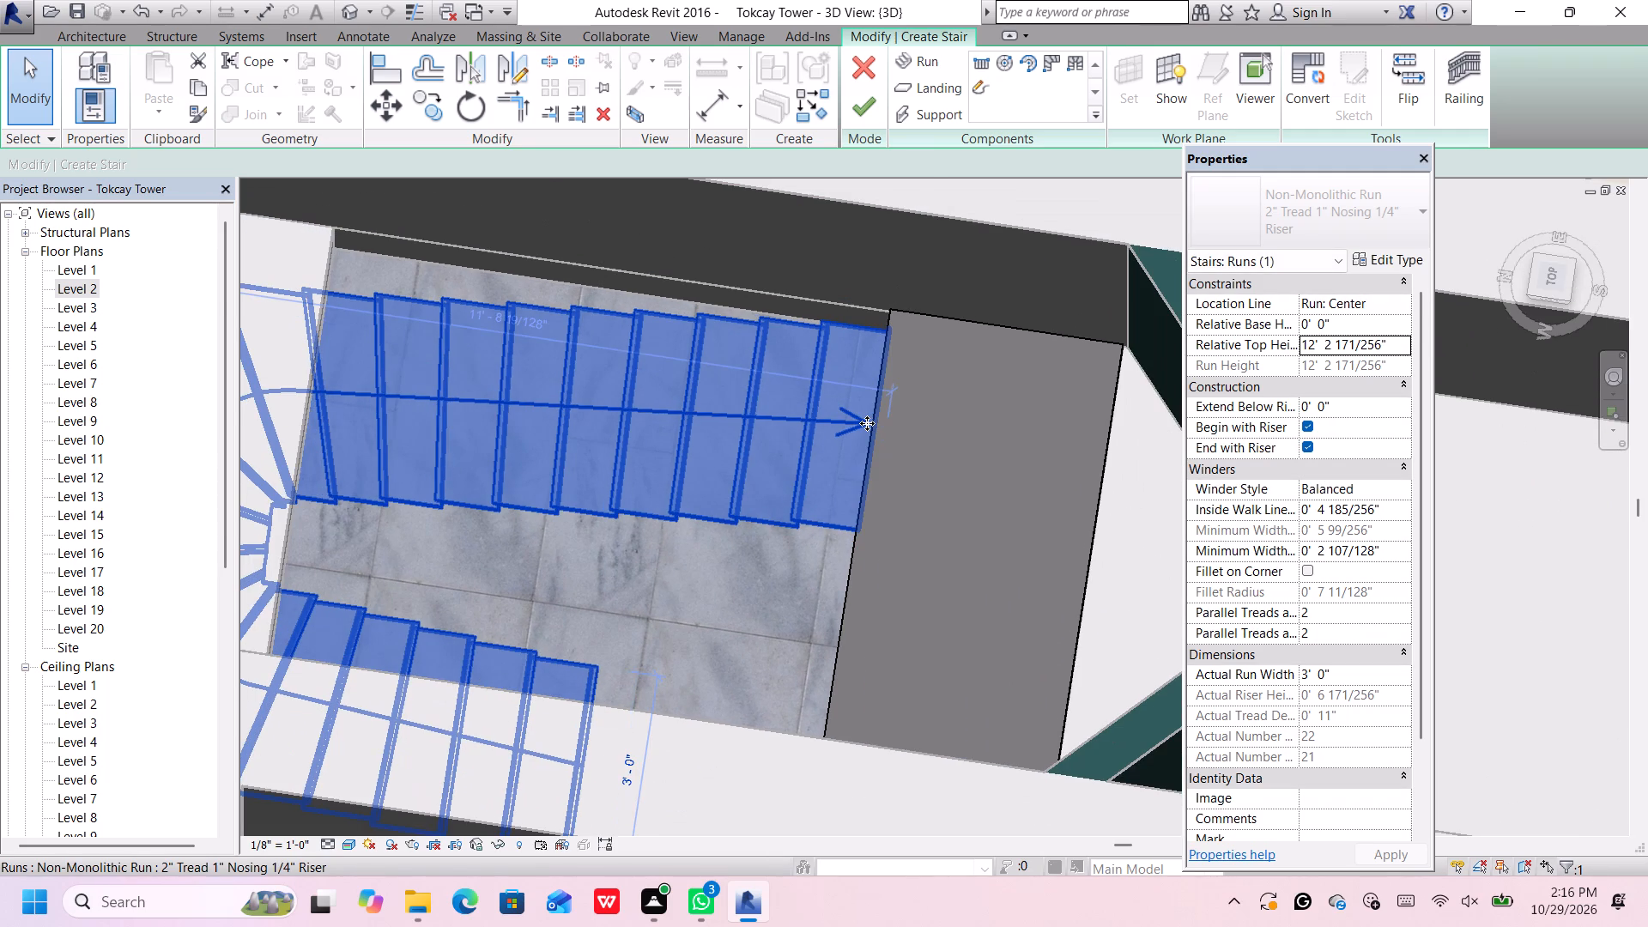
pyautogui.press('Left')
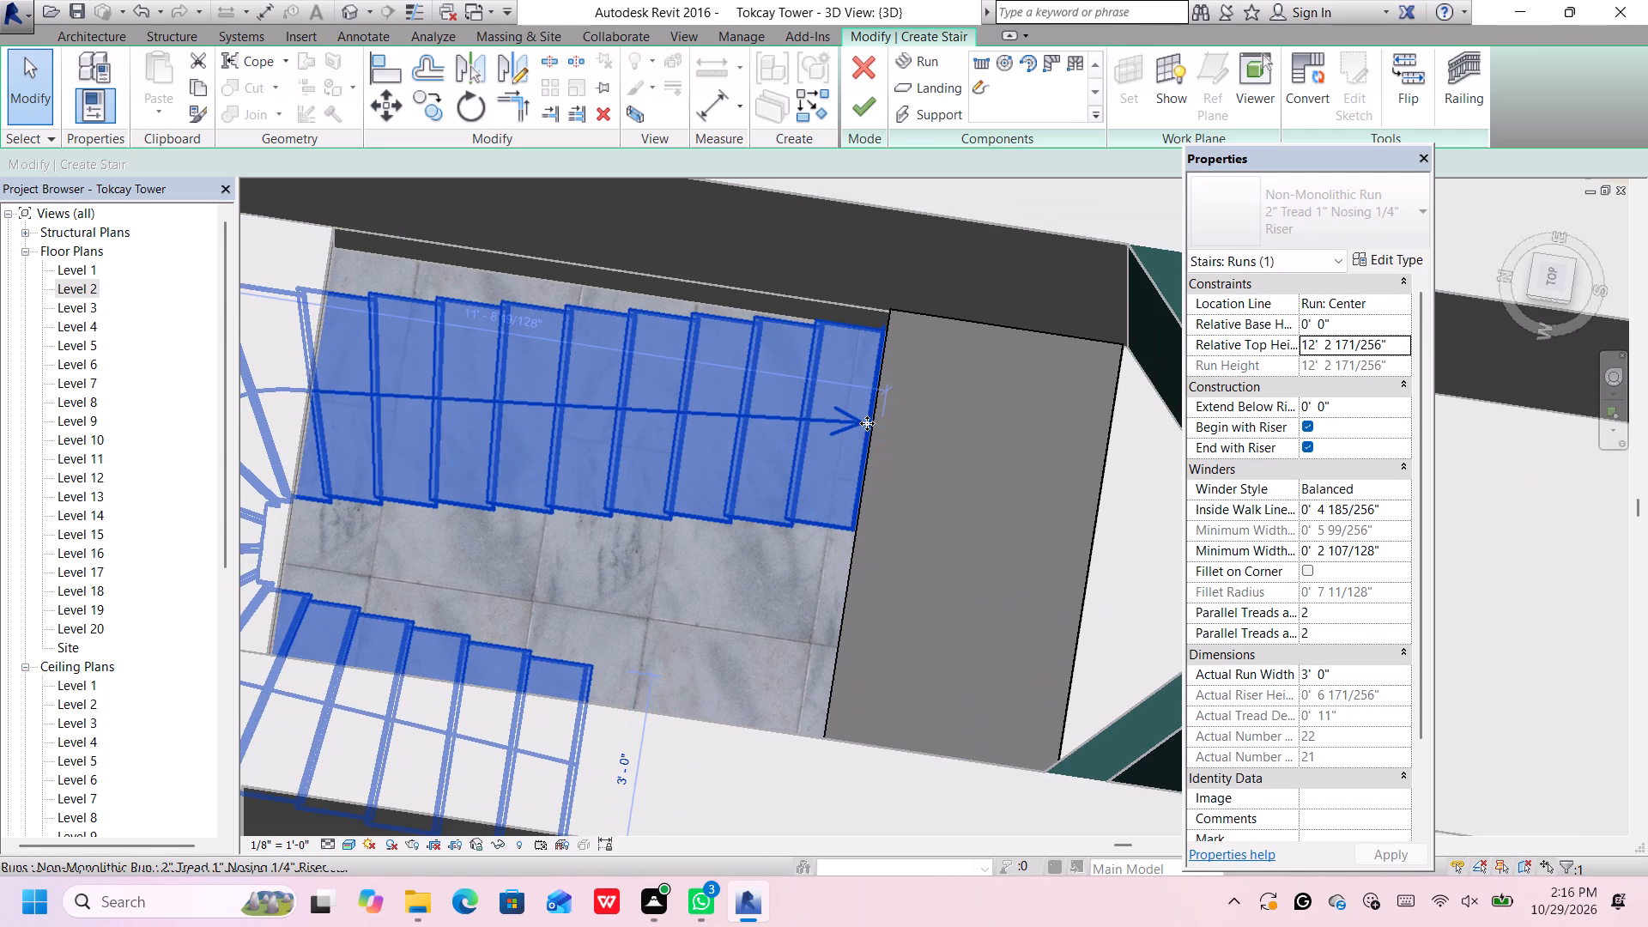
pyautogui.press('Right')
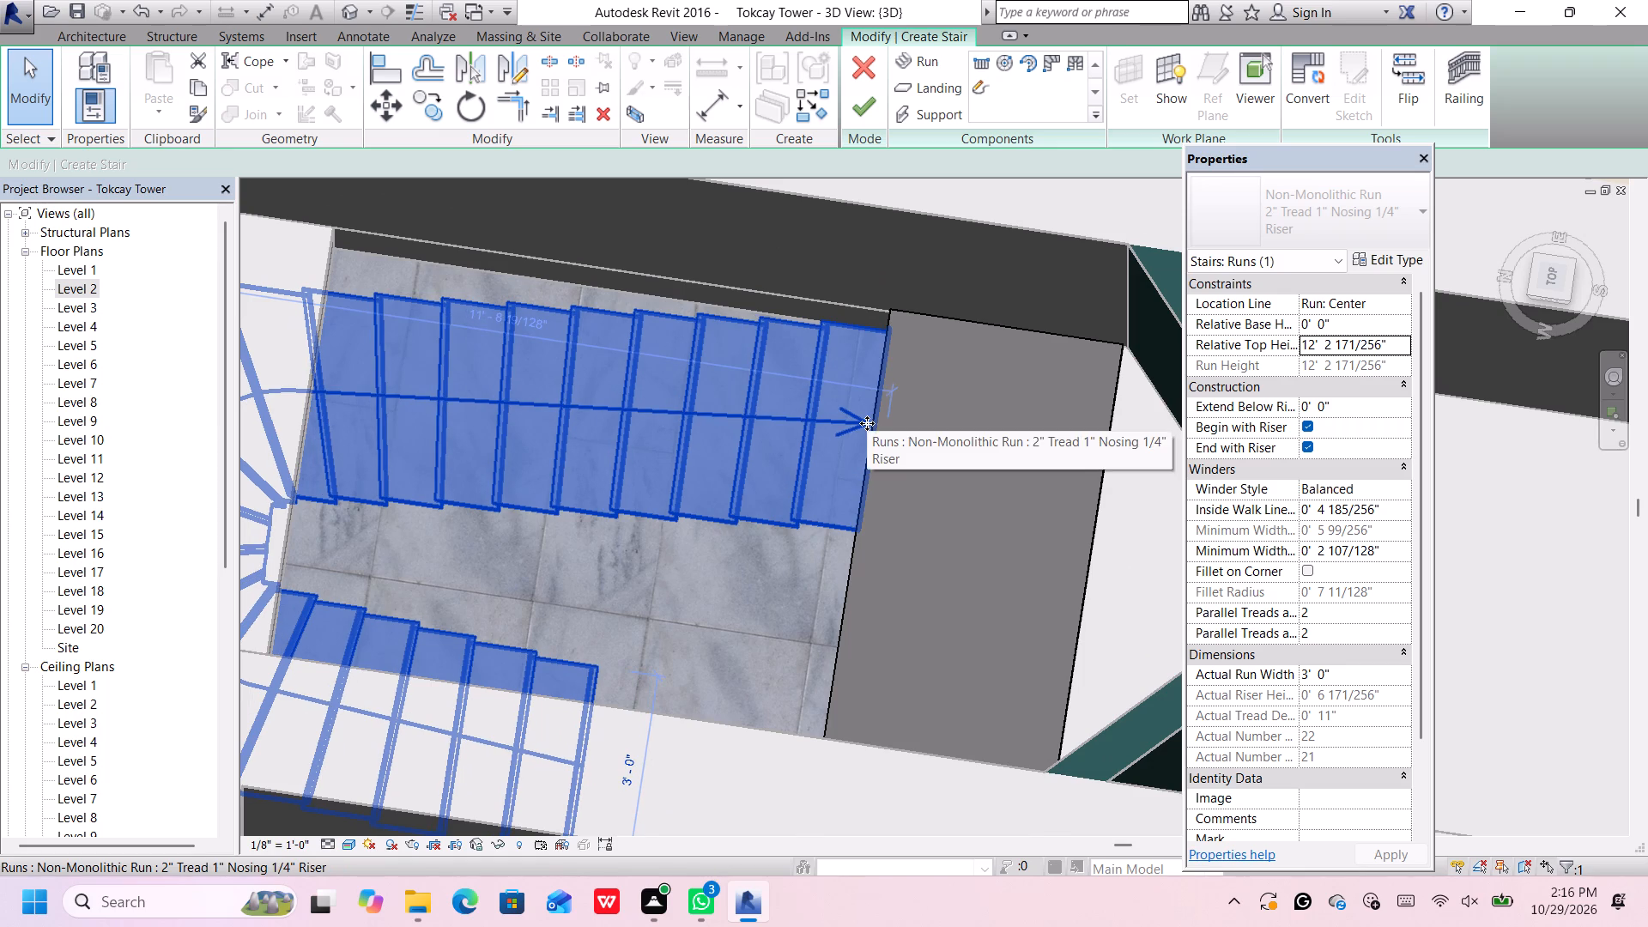
# Examine how the winder run's top end meets the landing's near edge, and review the whole stair from above.
pyautogui.scroll(9, 871, 426)
pyautogui.scroll(-3, 877, 433)
pyautogui.scroll(3, 877, 433)
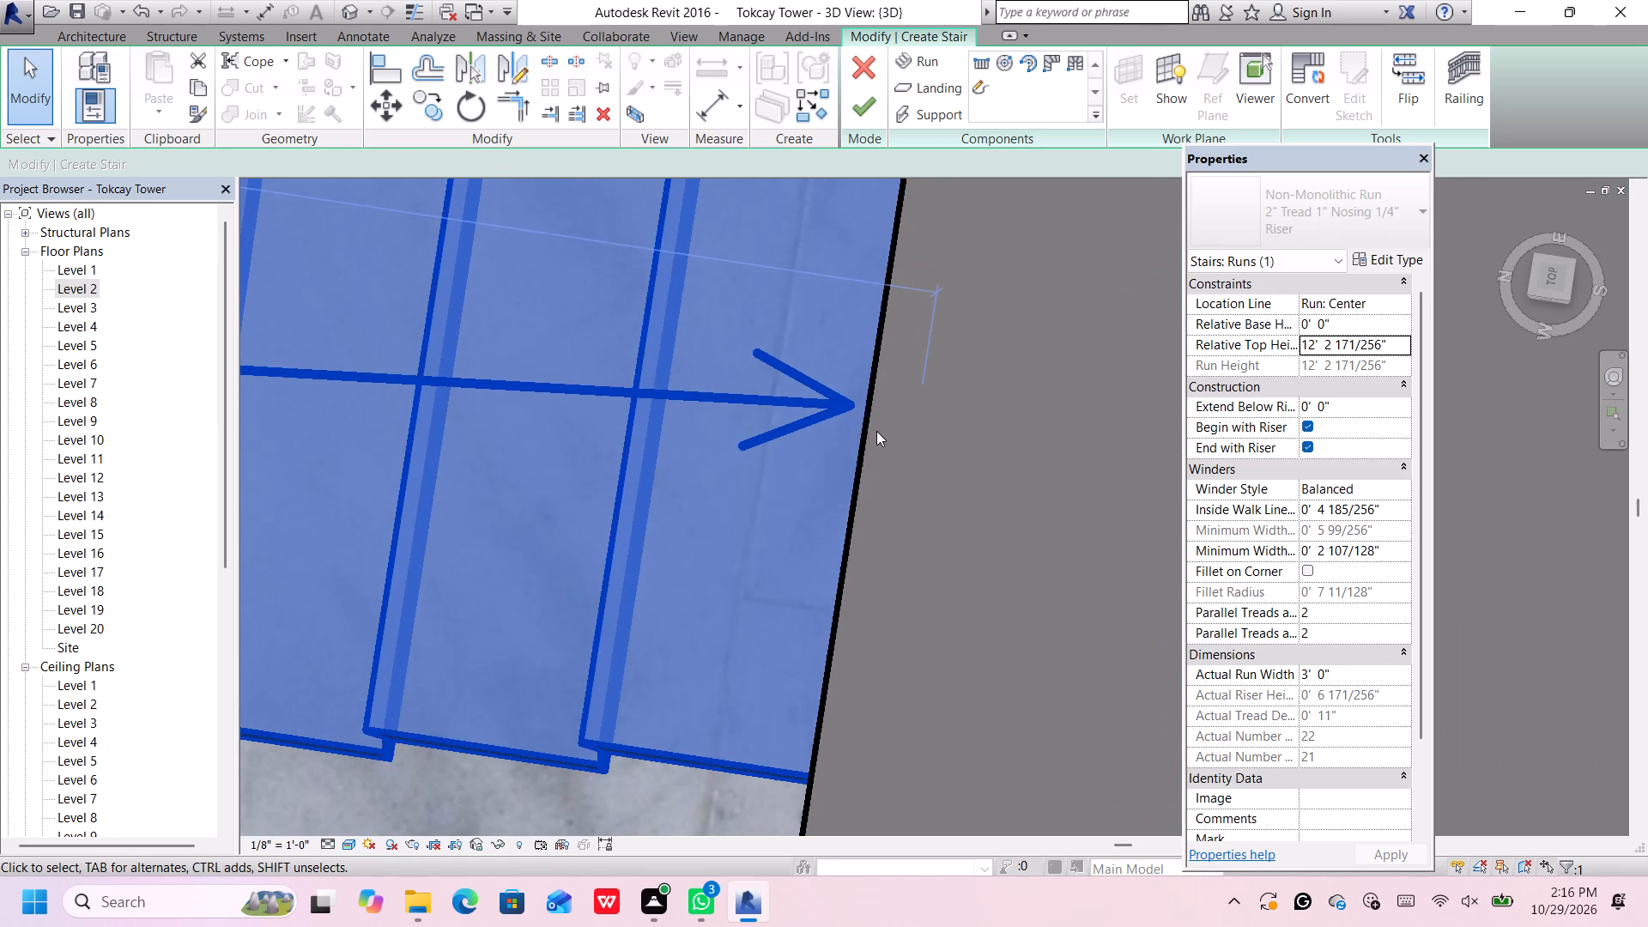
pyautogui.scroll(1, 876, 430)
pyautogui.scroll(-5, 876, 430)
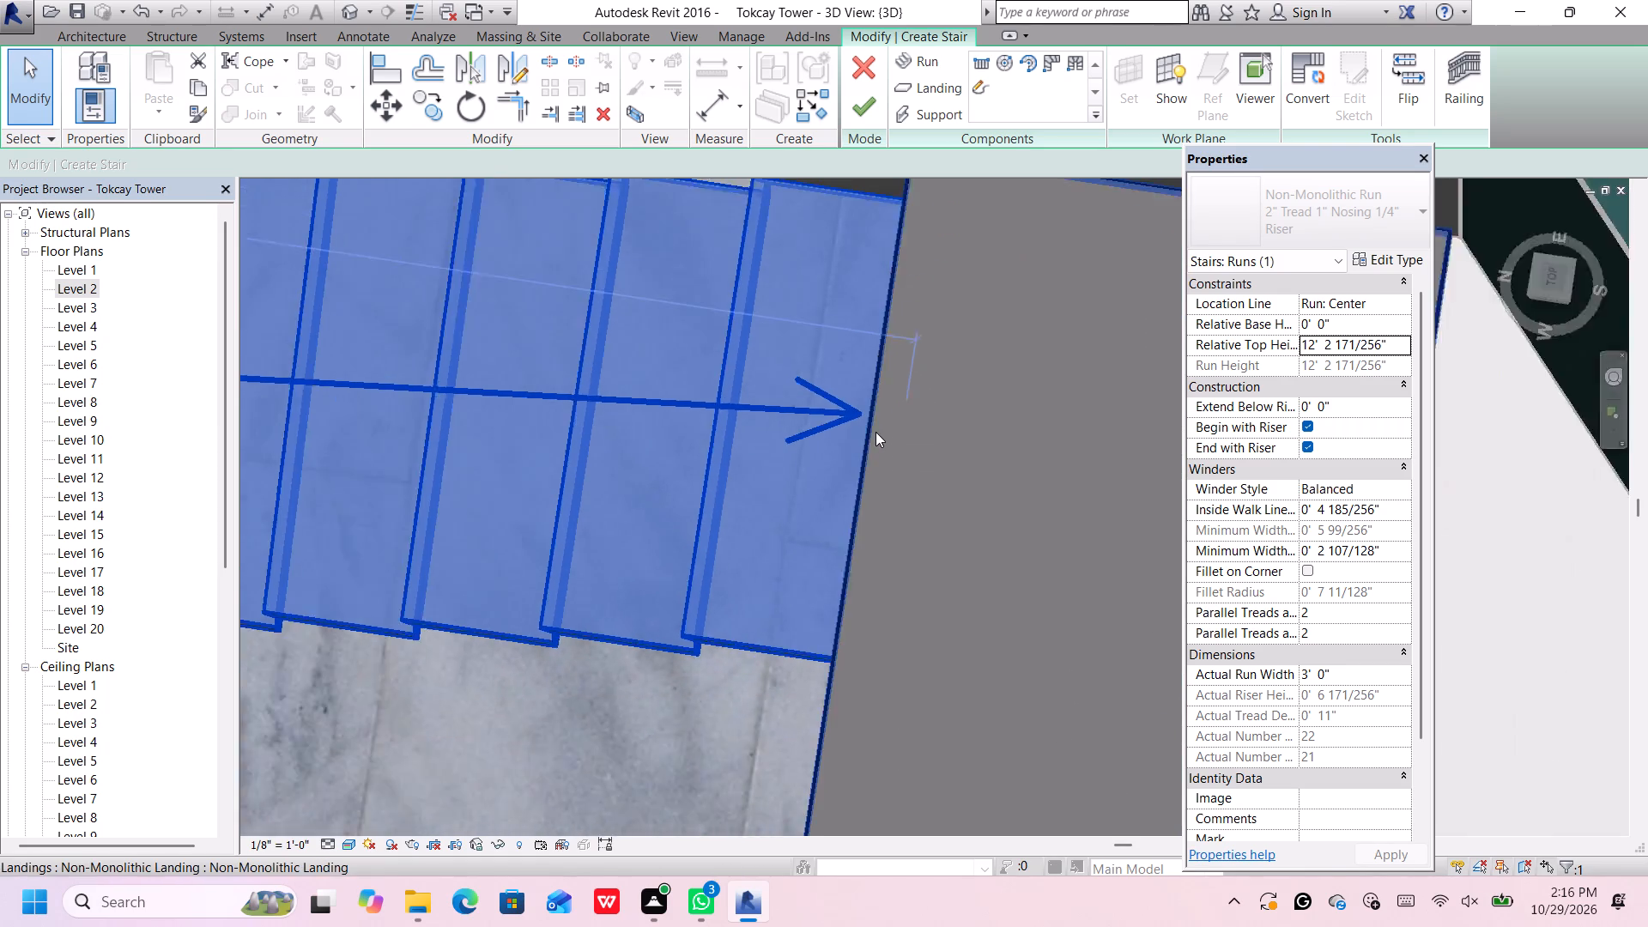
pyautogui.scroll(-8, 875, 432)
pyautogui.scroll(-1, 798, 512)
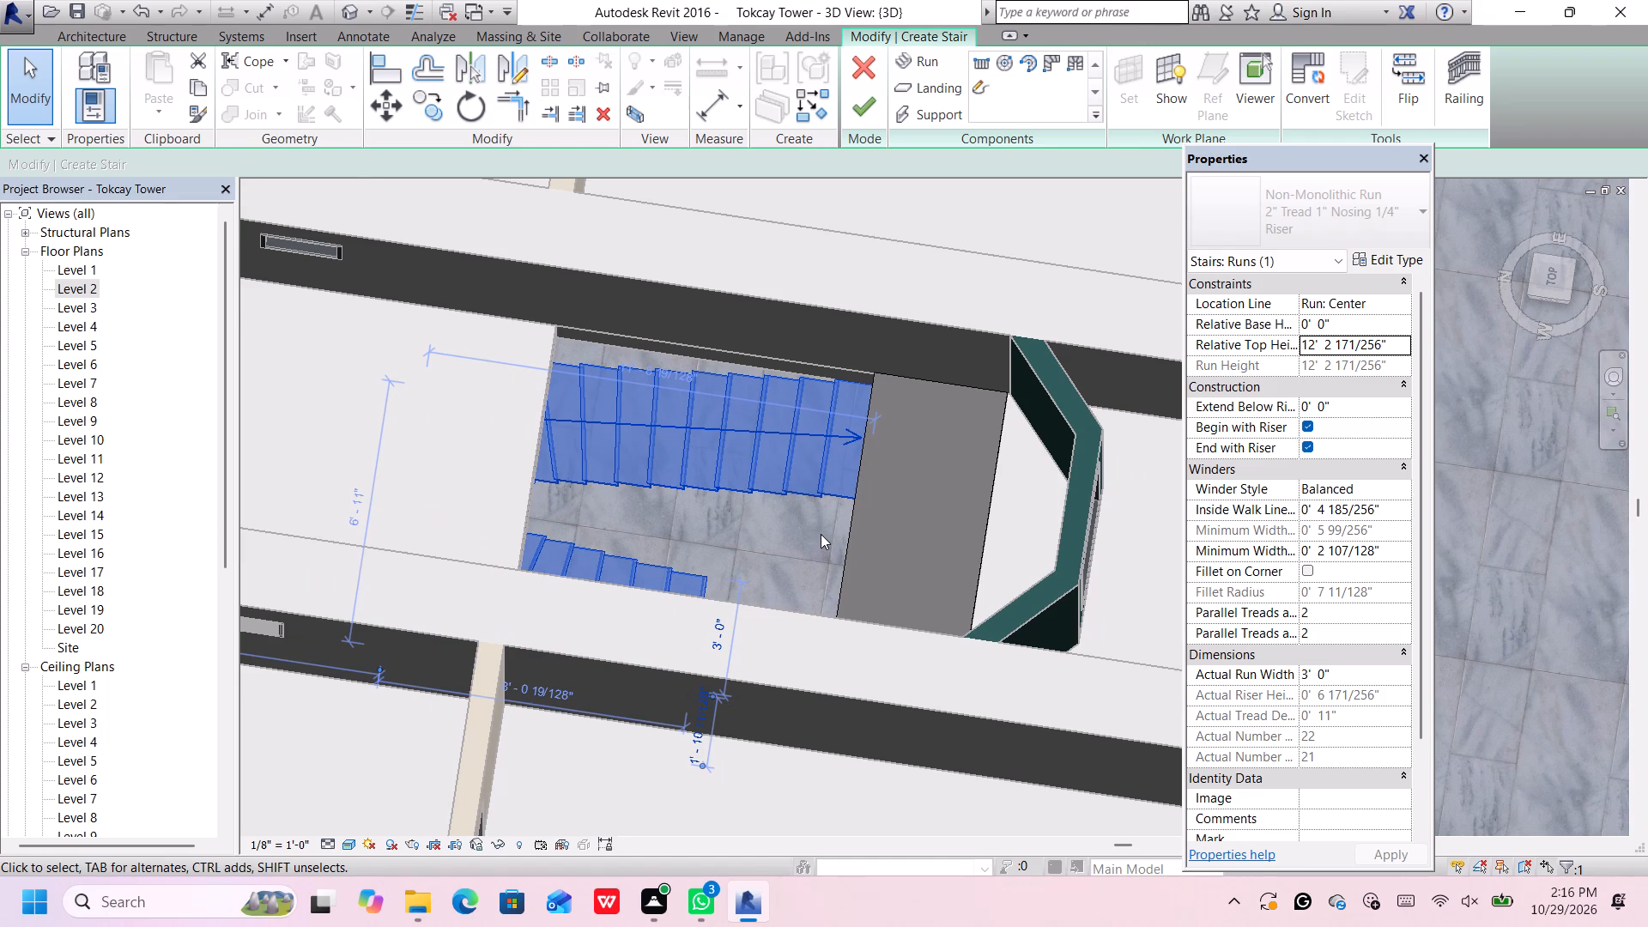
pyautogui.scroll(-2, 821, 533)
pyautogui.scroll(3, 821, 533)
pyautogui.middleClick(821, 531)
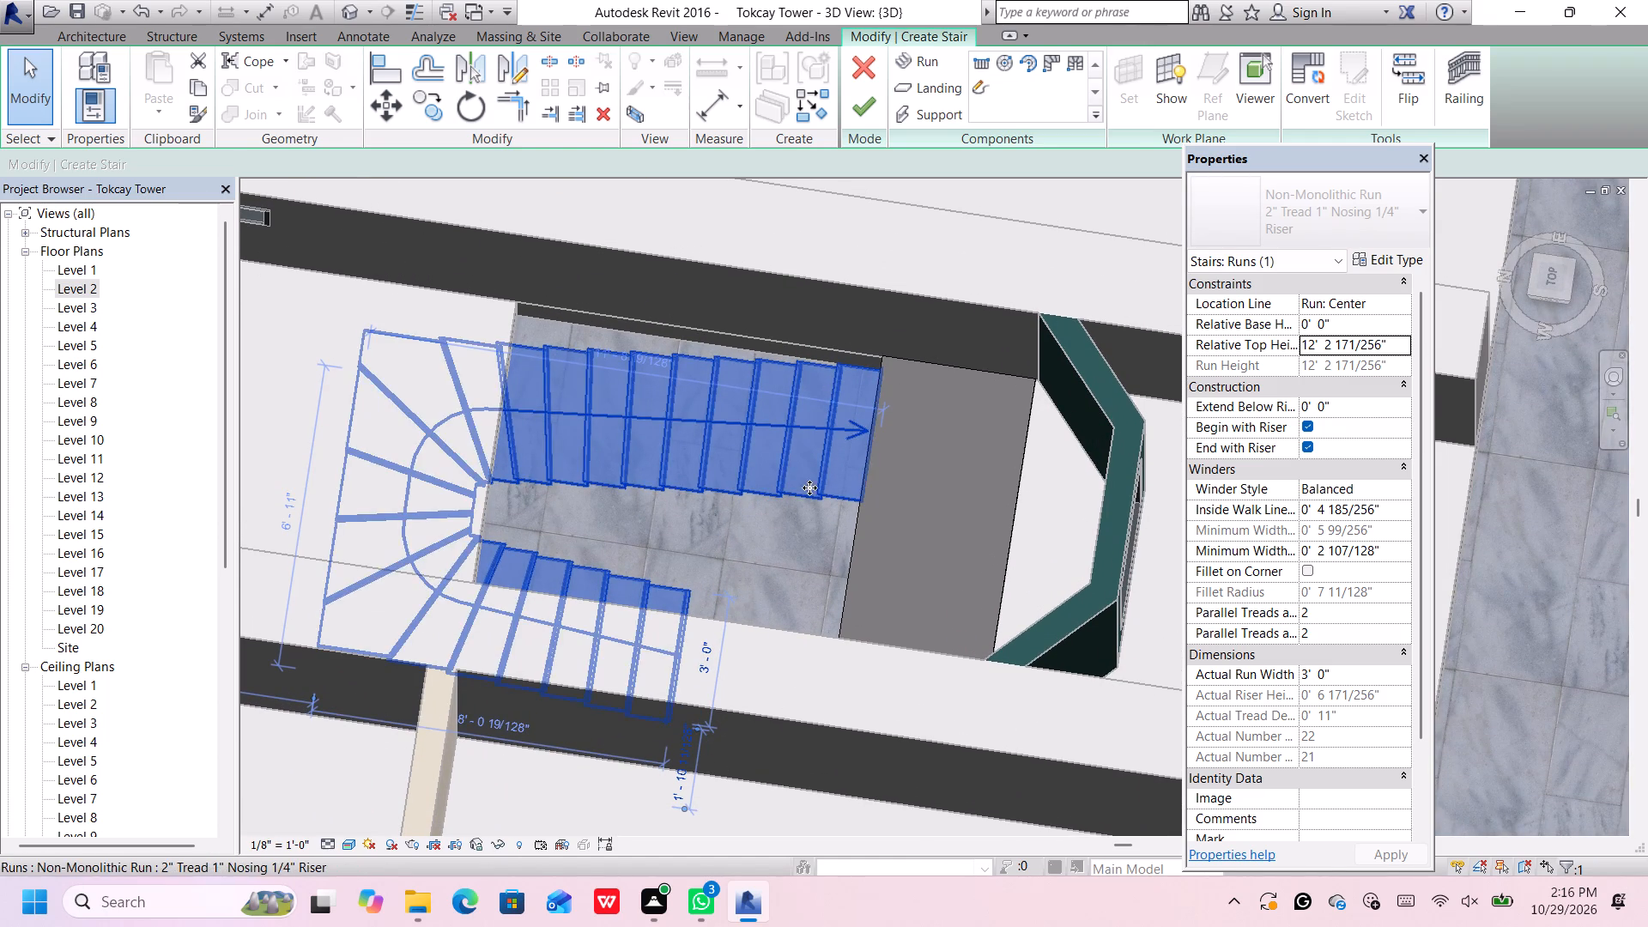
# Open the winder run type's tread material for editing and select Tile, Porcelain, 4in among the project materials.
pyautogui.click(1407, 250)
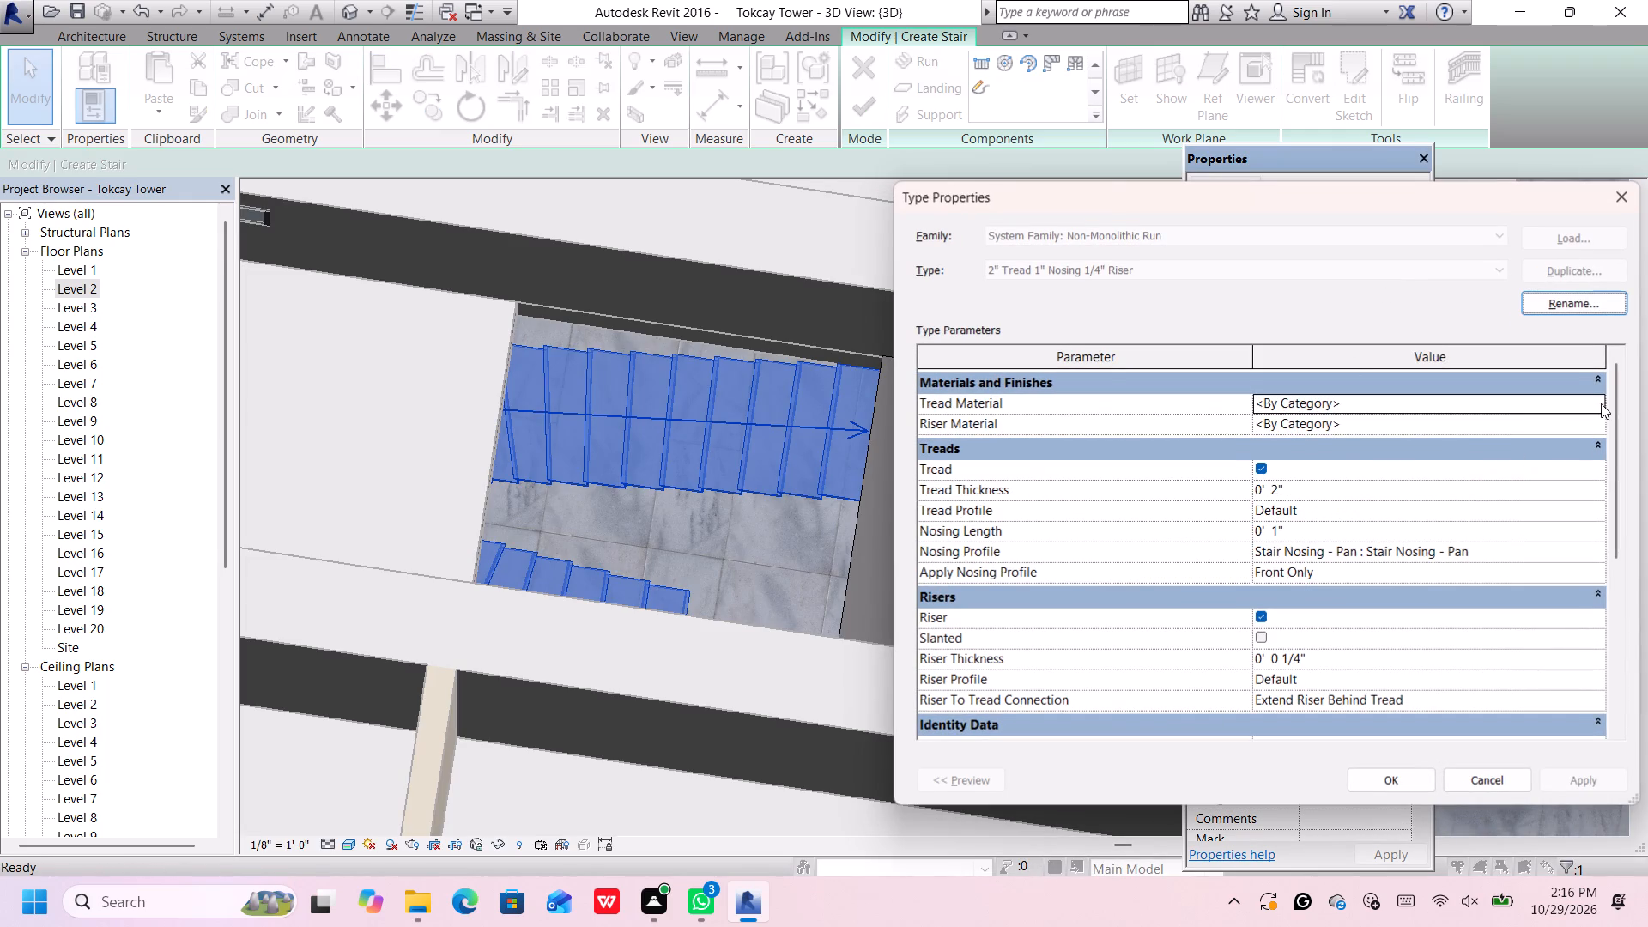
pyautogui.click(1602, 400)
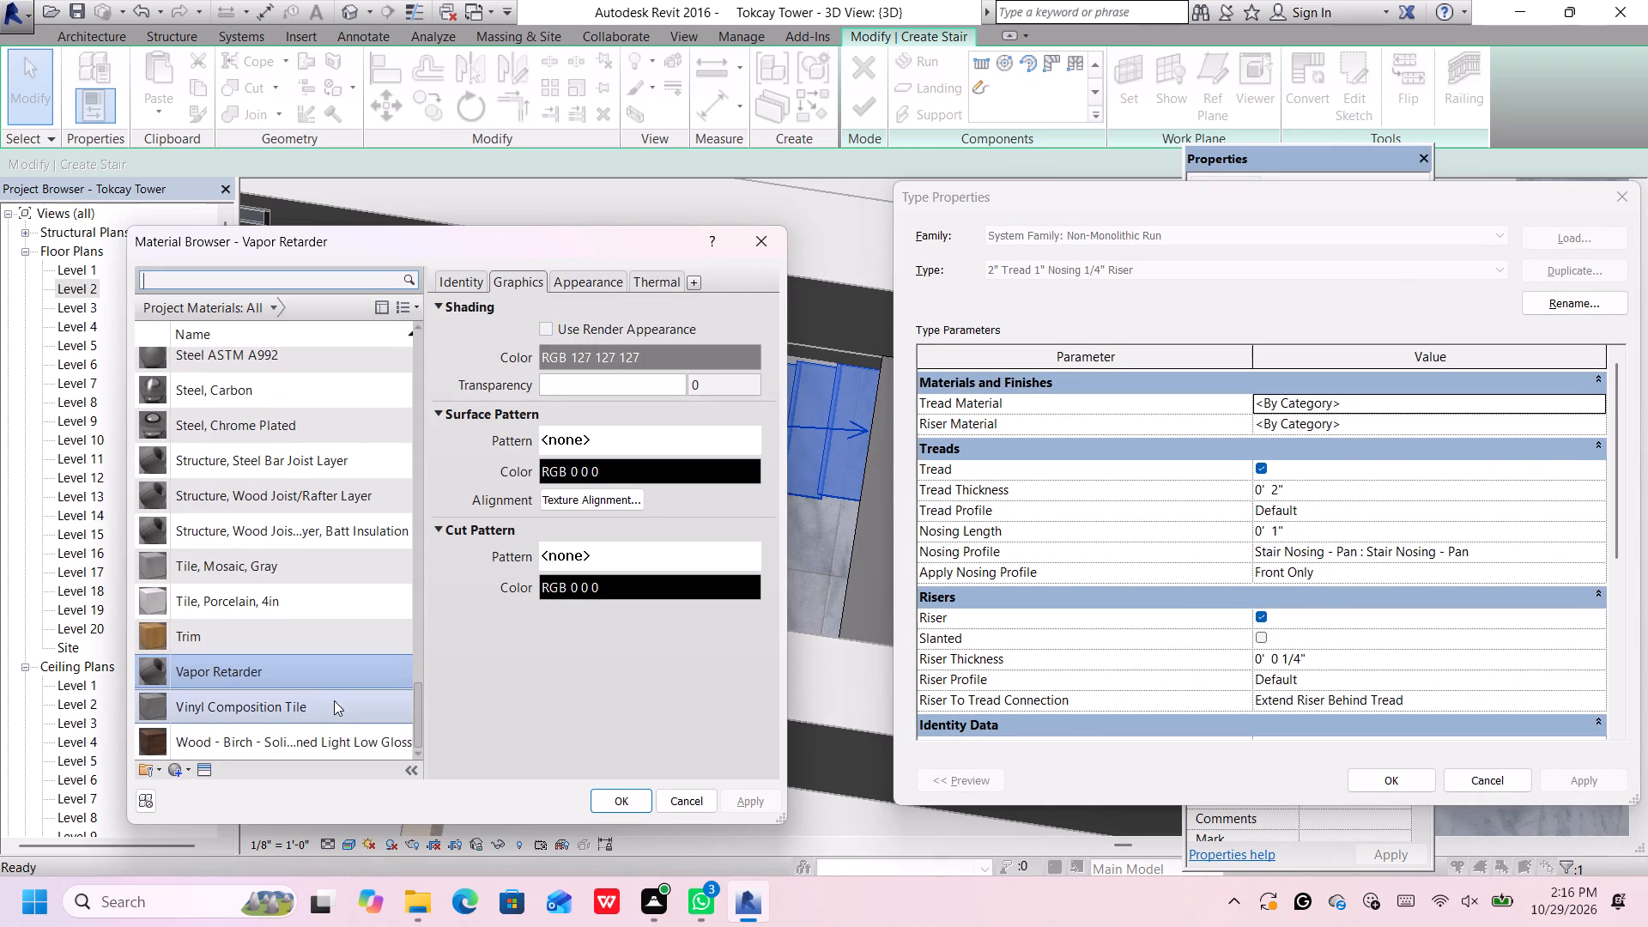
pyautogui.scroll(-5, 321, 675)
pyautogui.scroll(-4, 335, 530)
pyautogui.scroll(2, 328, 585)
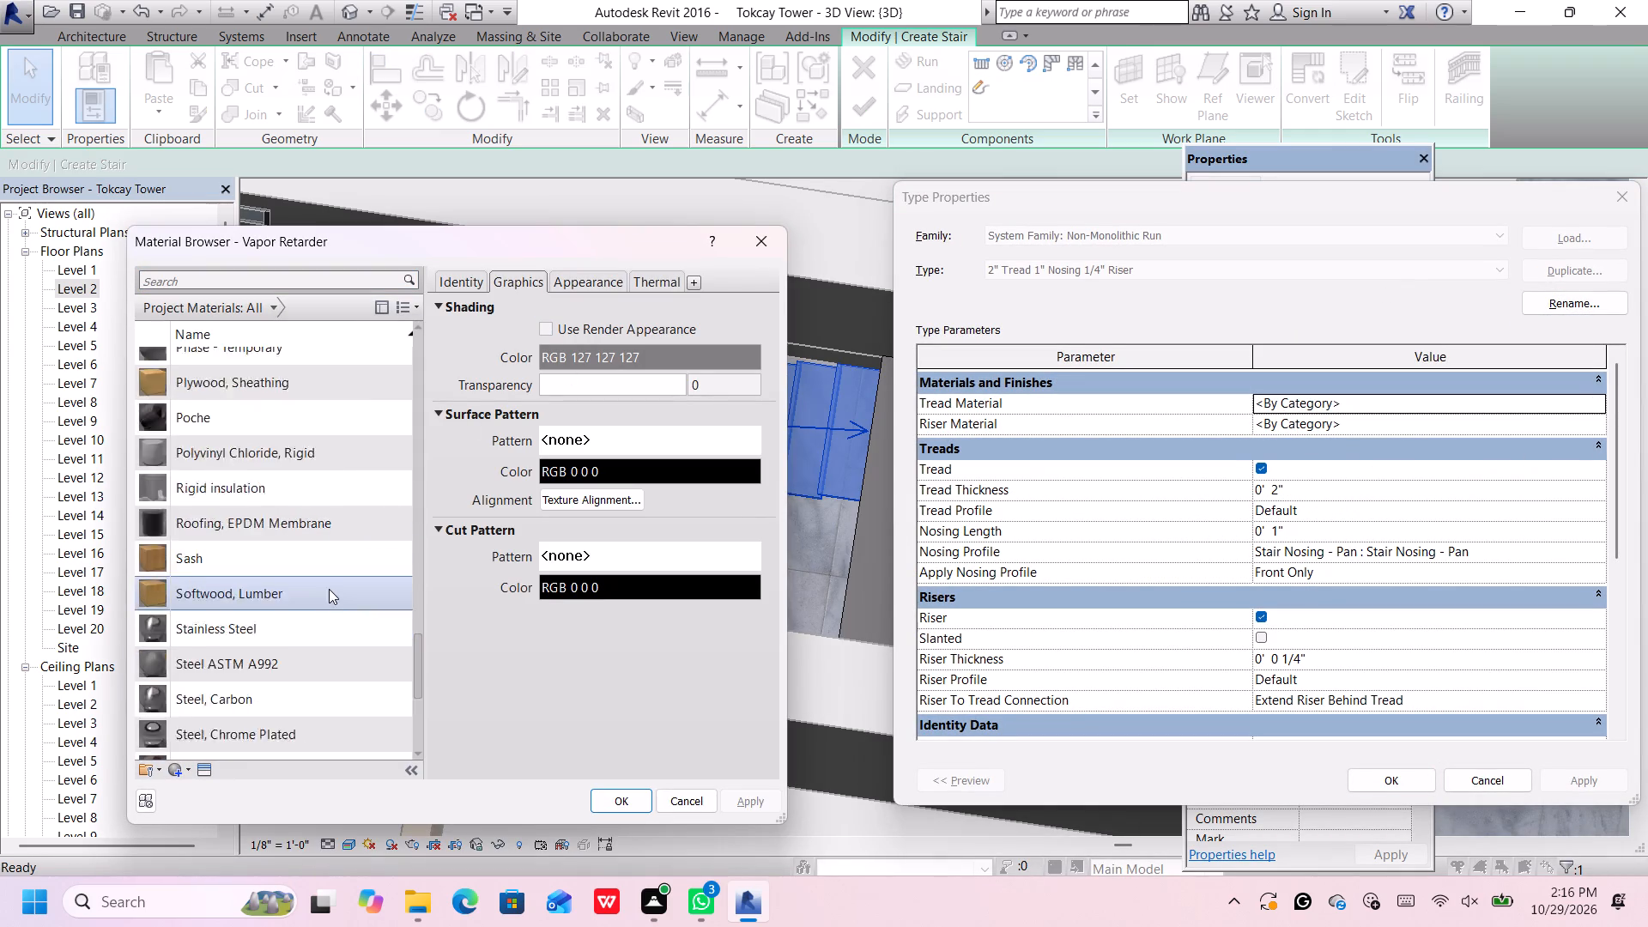
pyautogui.scroll(4, 329, 589)
pyautogui.scroll(-7, 329, 589)
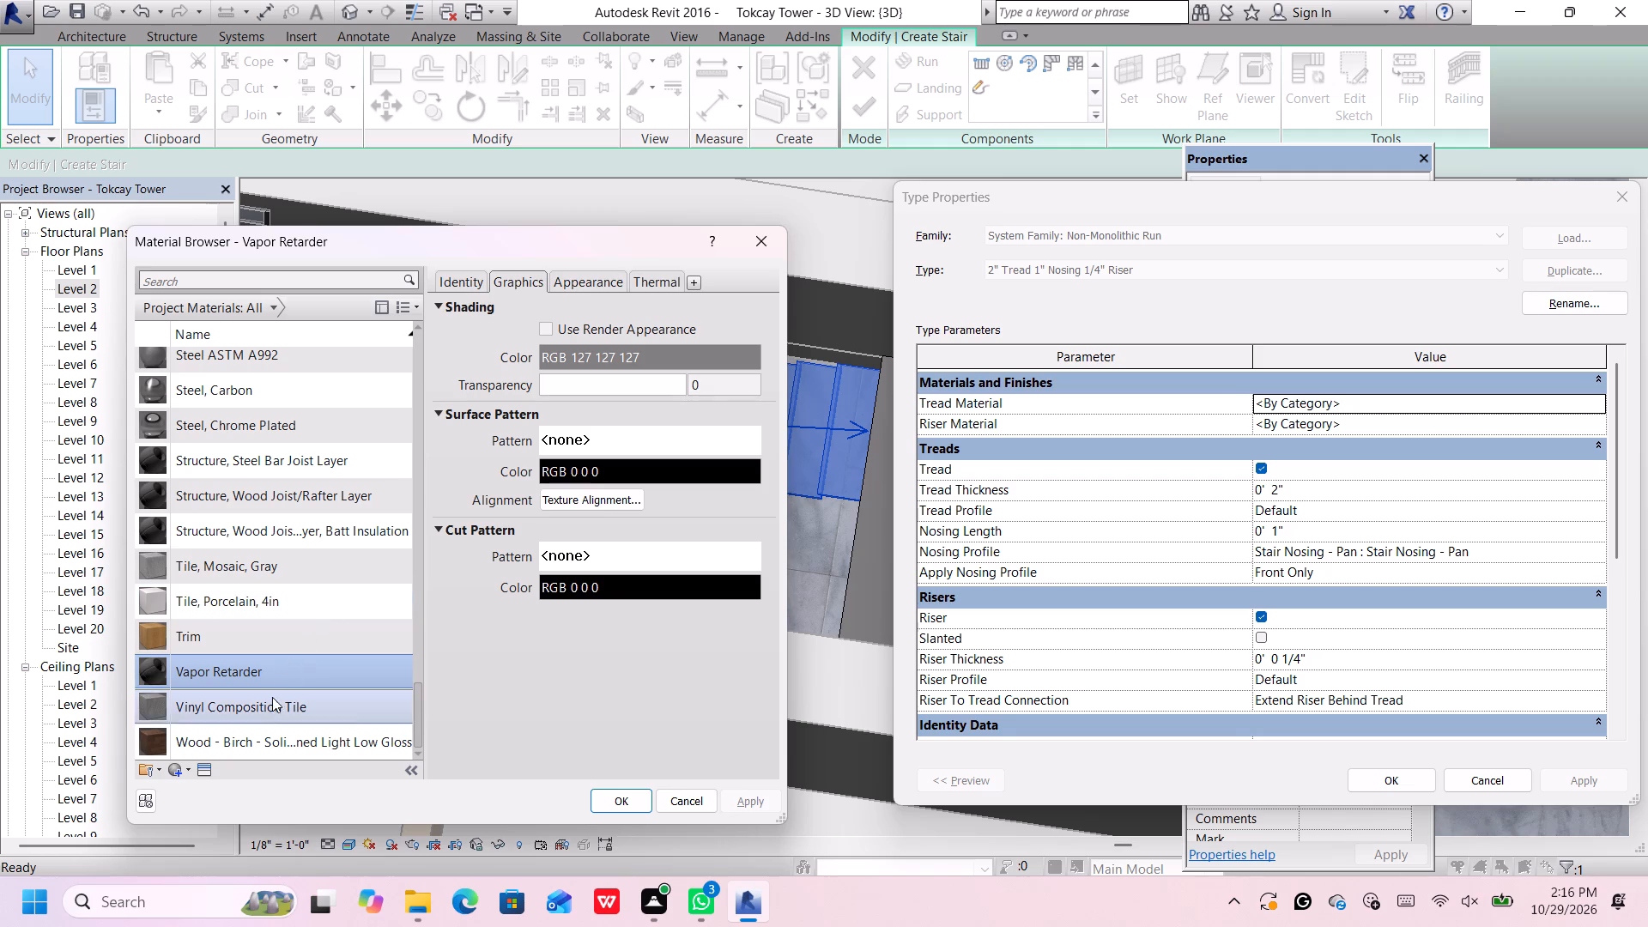
pyautogui.click(278, 634)
pyautogui.click(286, 592)
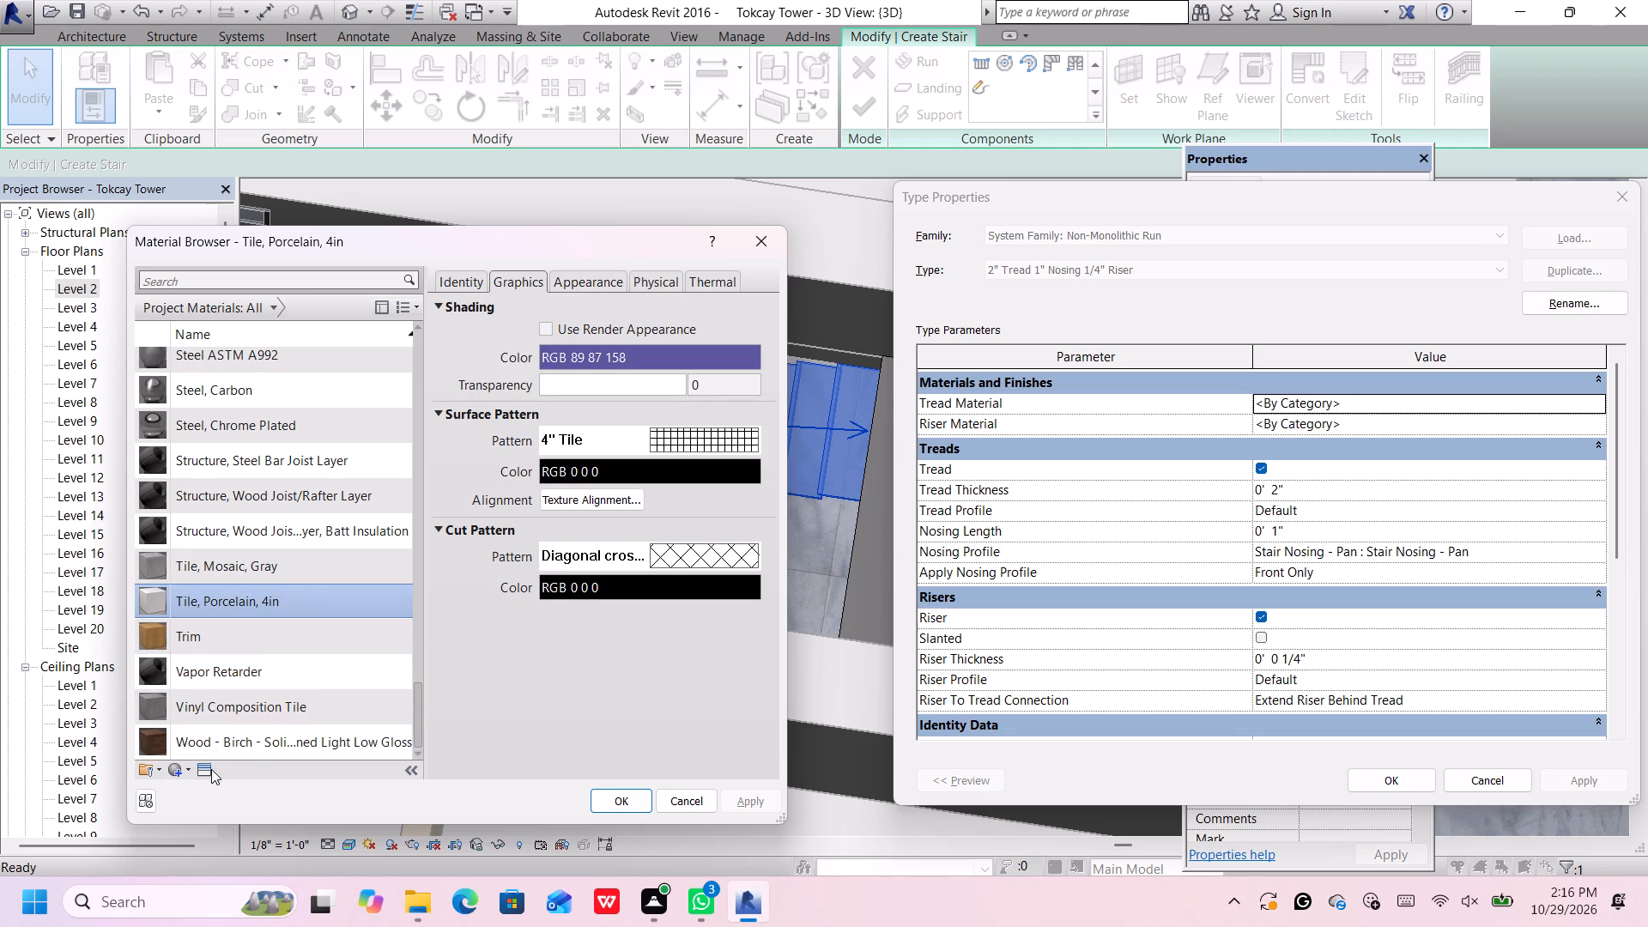
# Open the appearance asset library for the Tile, Porcelain, 4in material and look through its assets for a tread finish.
pyautogui.click(209, 769)
pyautogui.scroll(-11, 1247, 501)
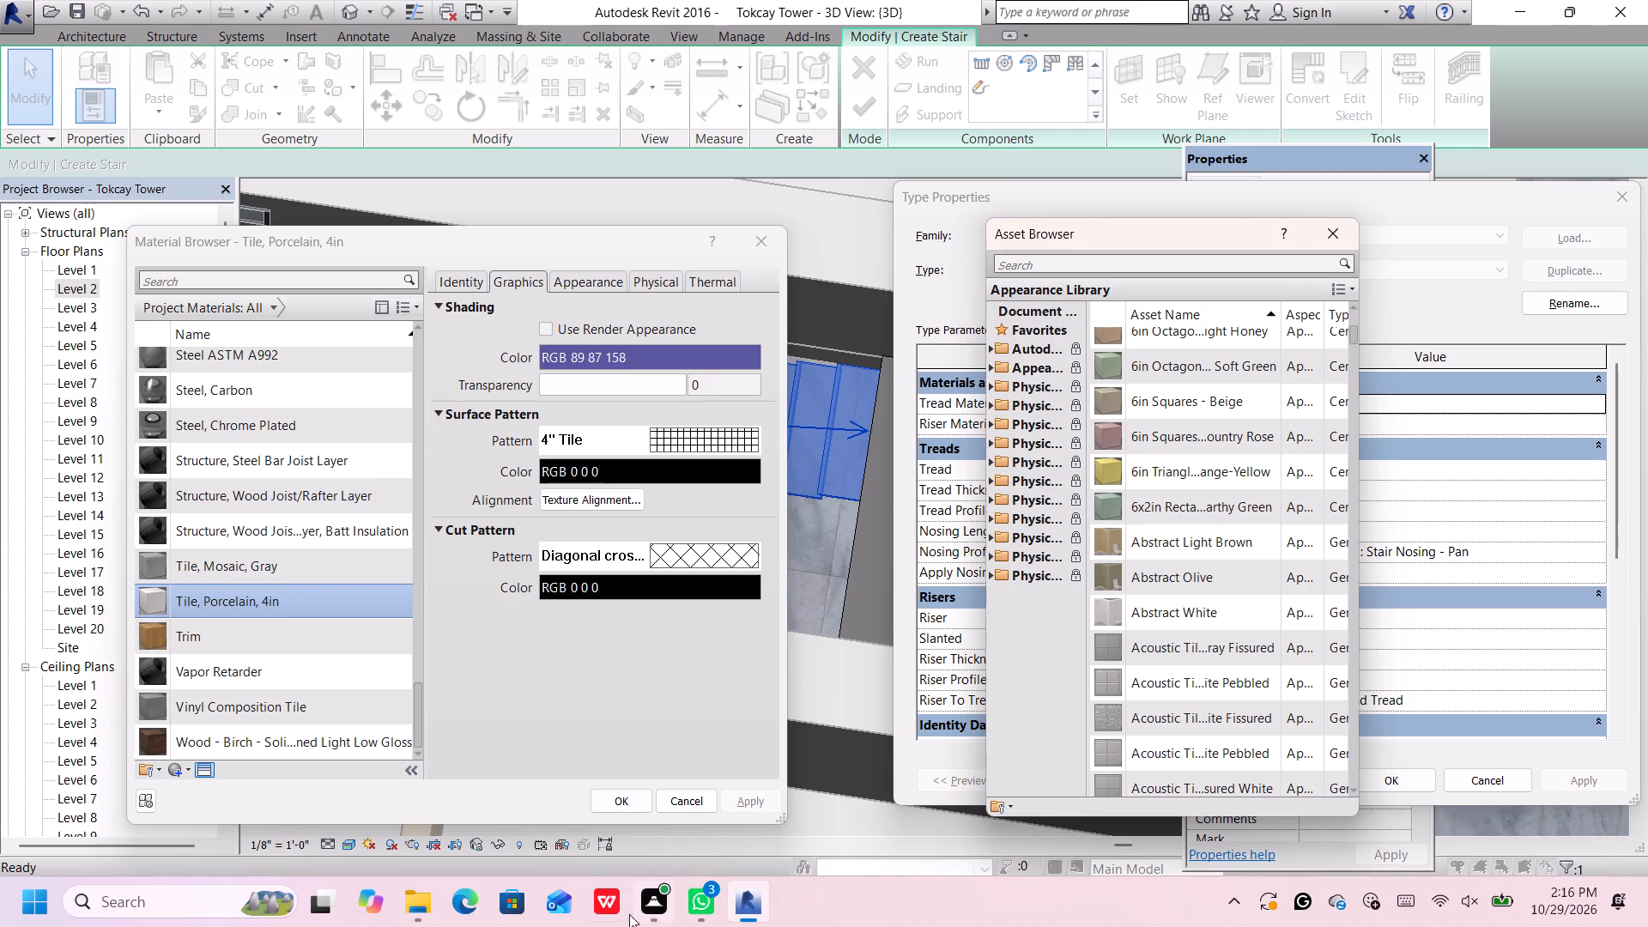
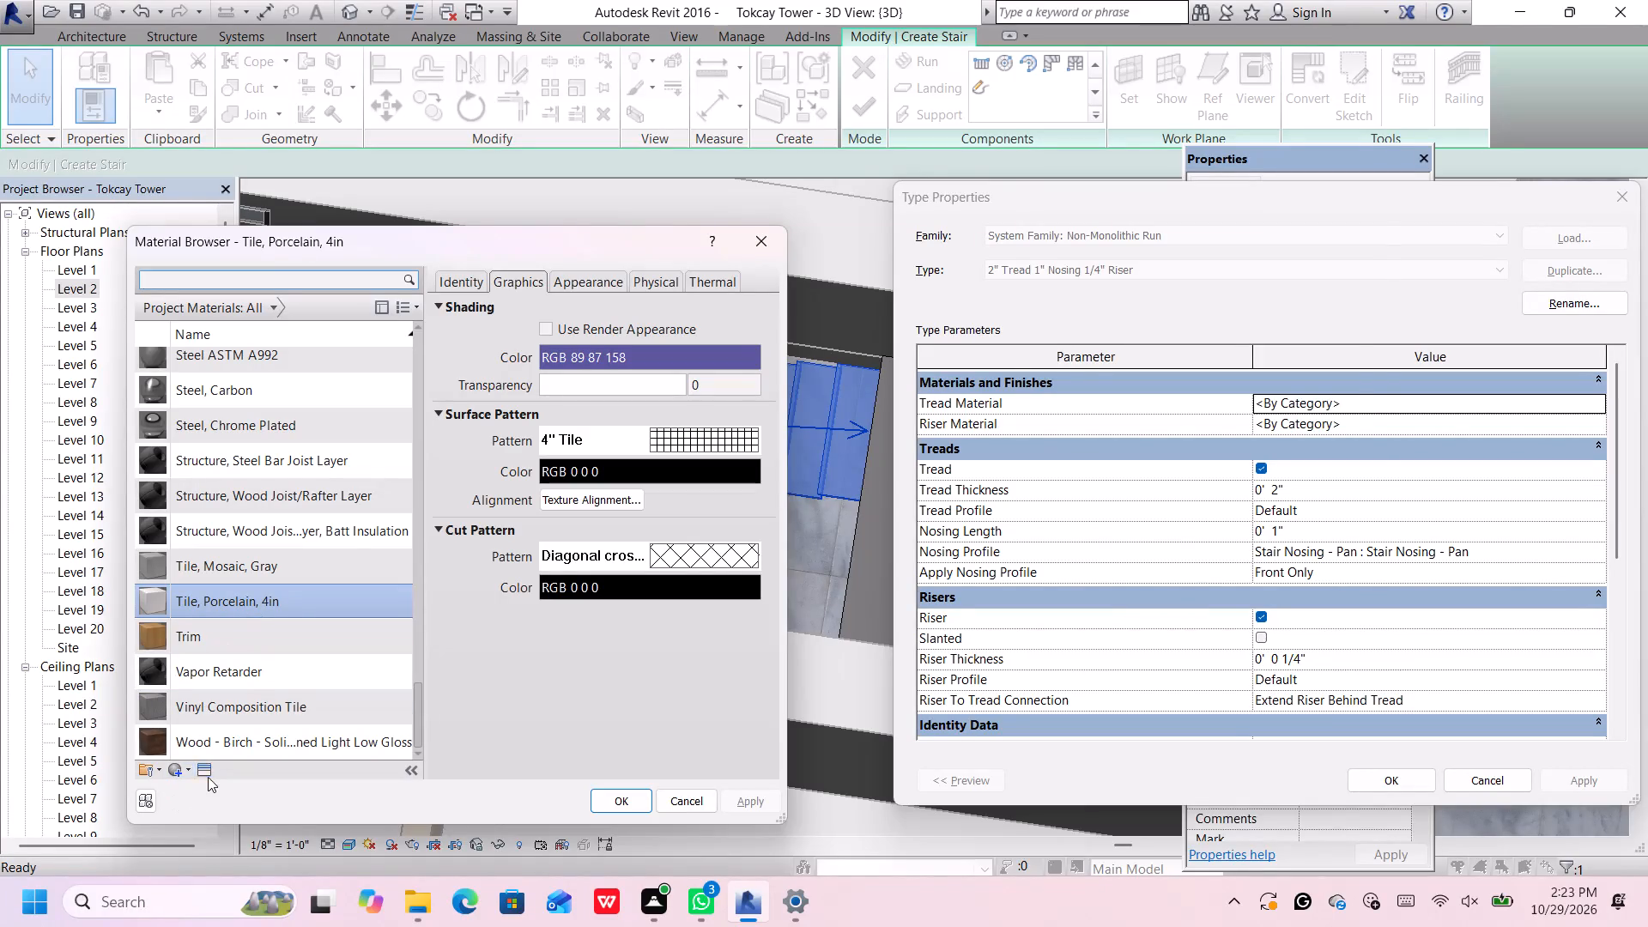
# Replace the appearance of the Tile, Porcelain, 4in material with the Coarse Polished - White asset from the Appearance Library.
pyautogui.click(208, 777)
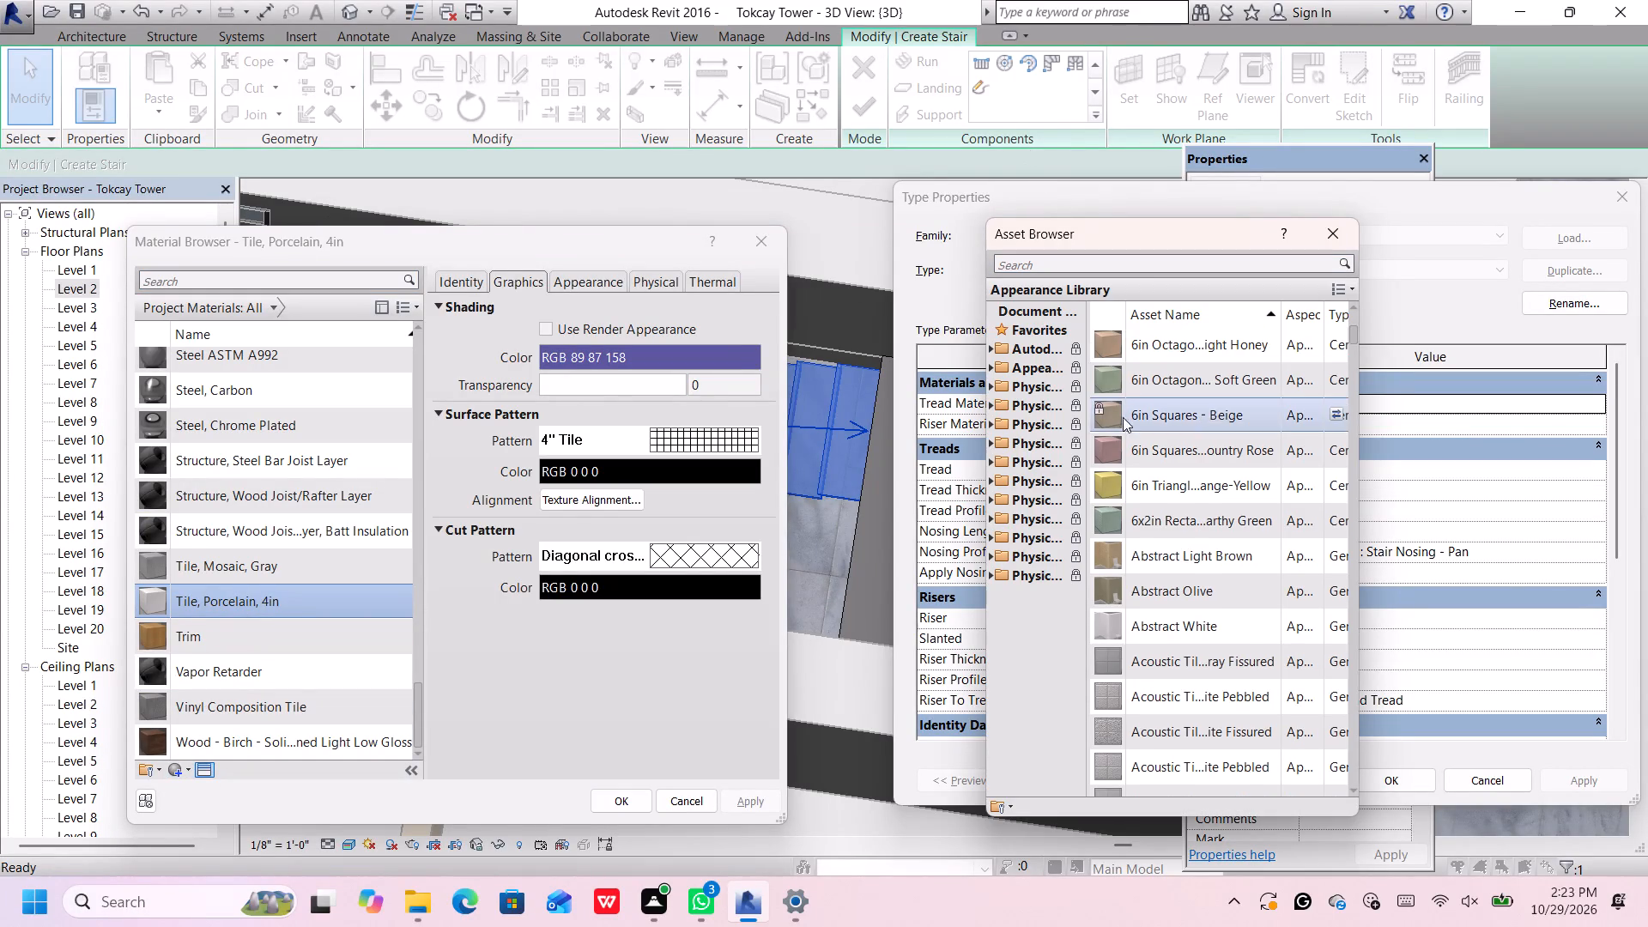
pyautogui.scroll(-5, 1122, 427)
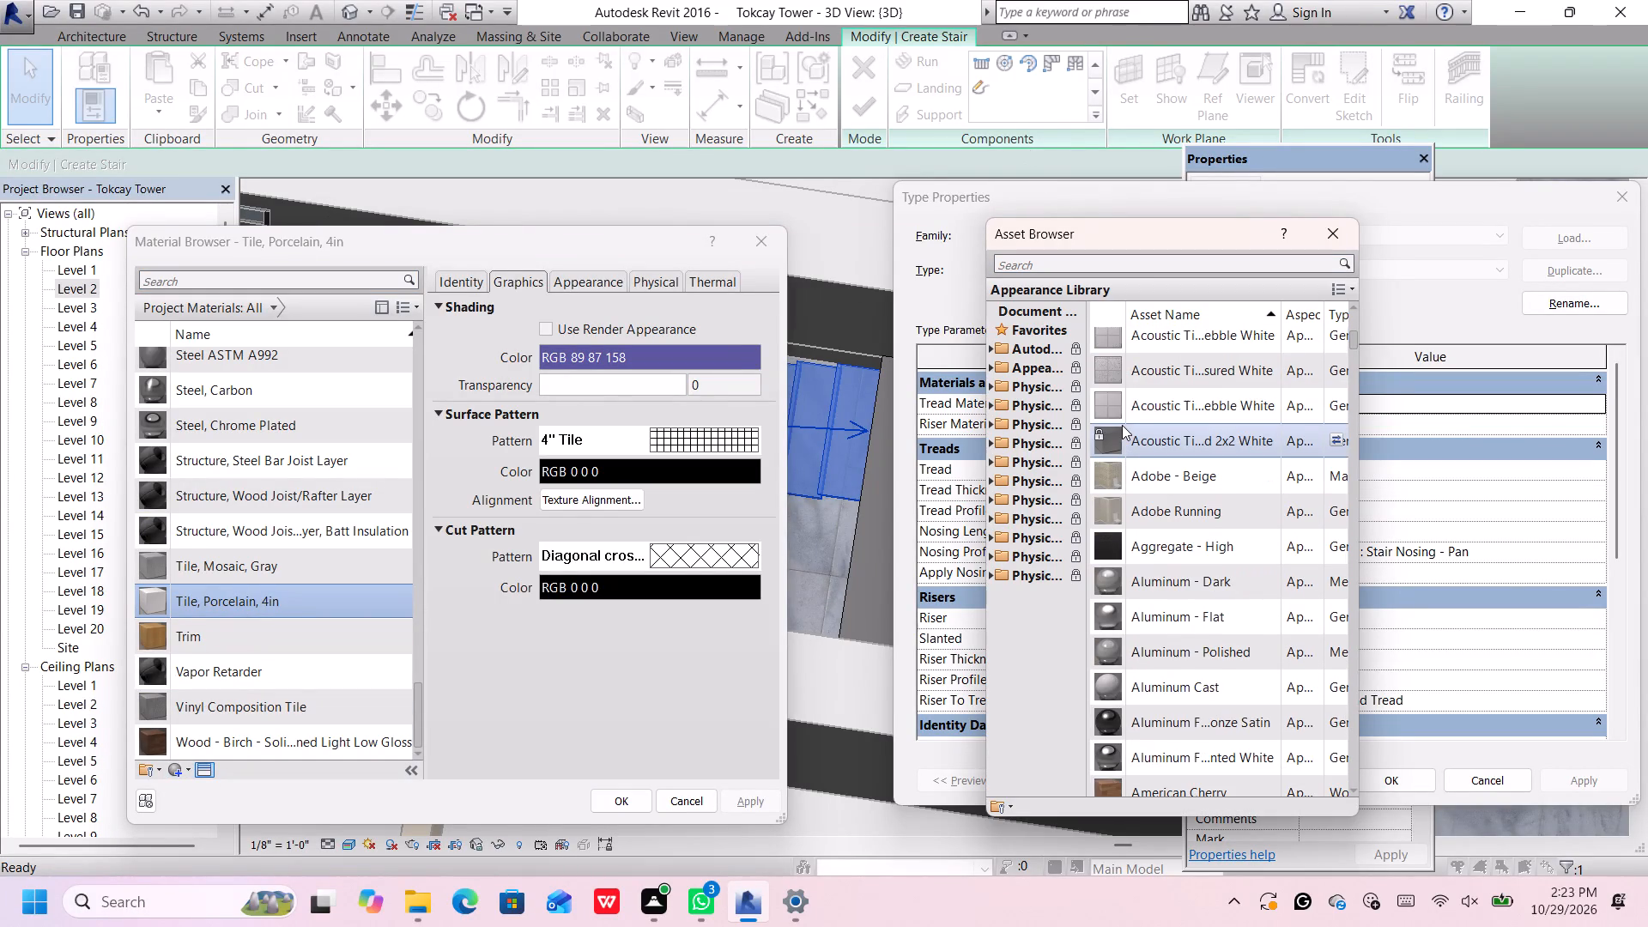
pyautogui.scroll(-2, 1122, 425)
pyautogui.scroll(1, 1122, 431)
pyautogui.scroll(-3, 1122, 433)
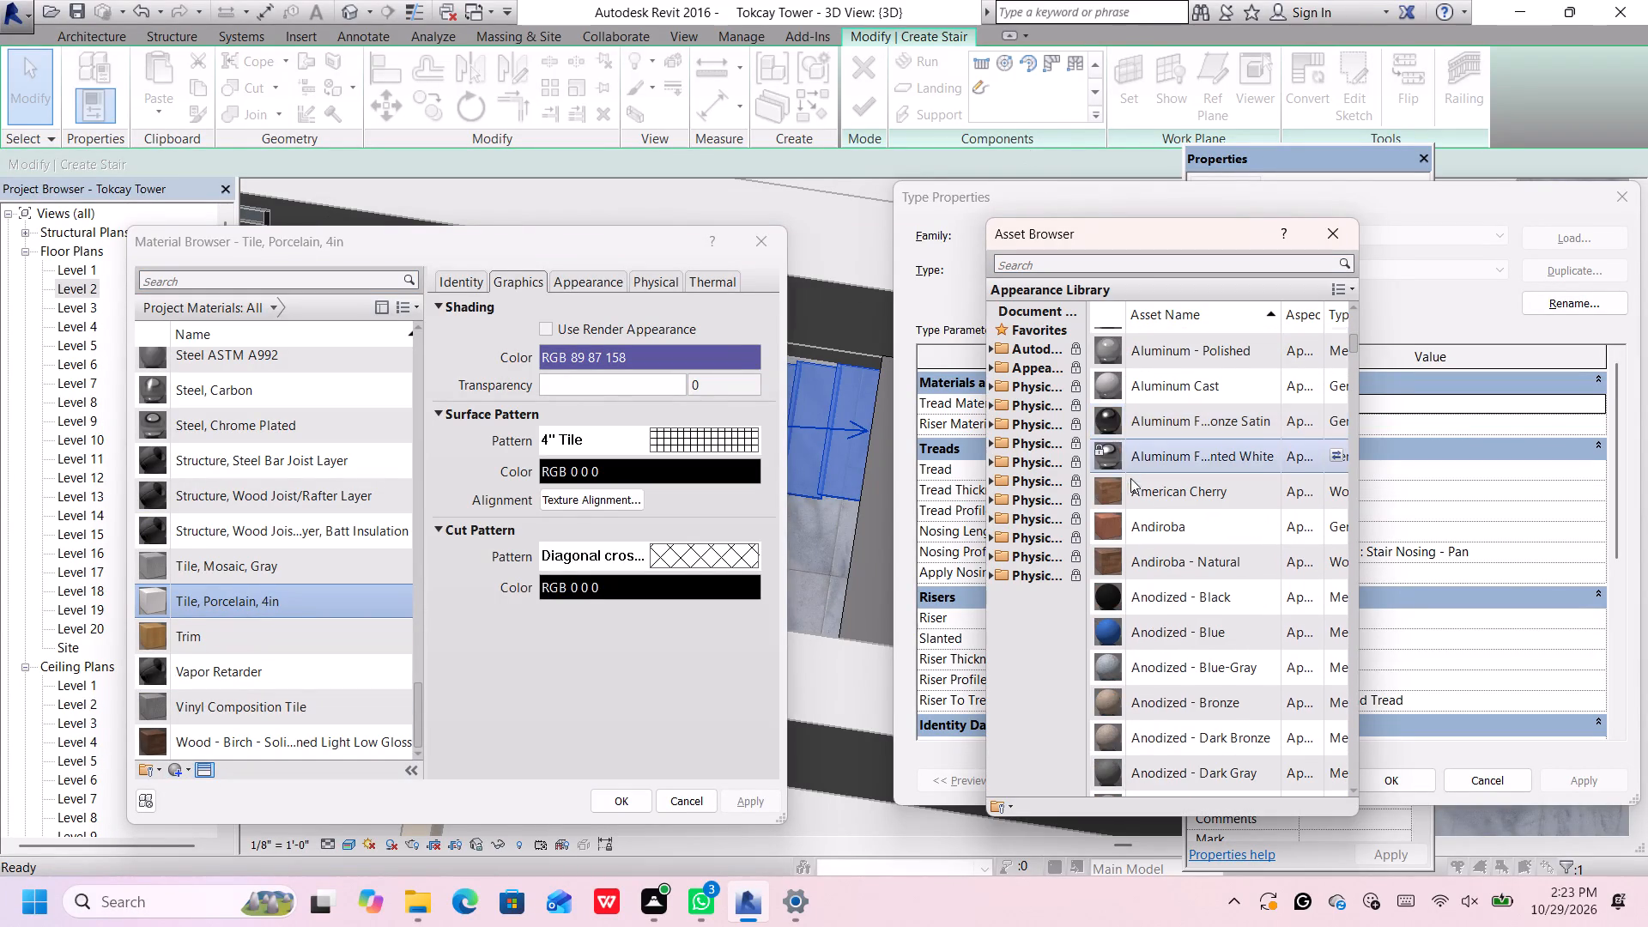
pyautogui.scroll(-2, 1150, 550)
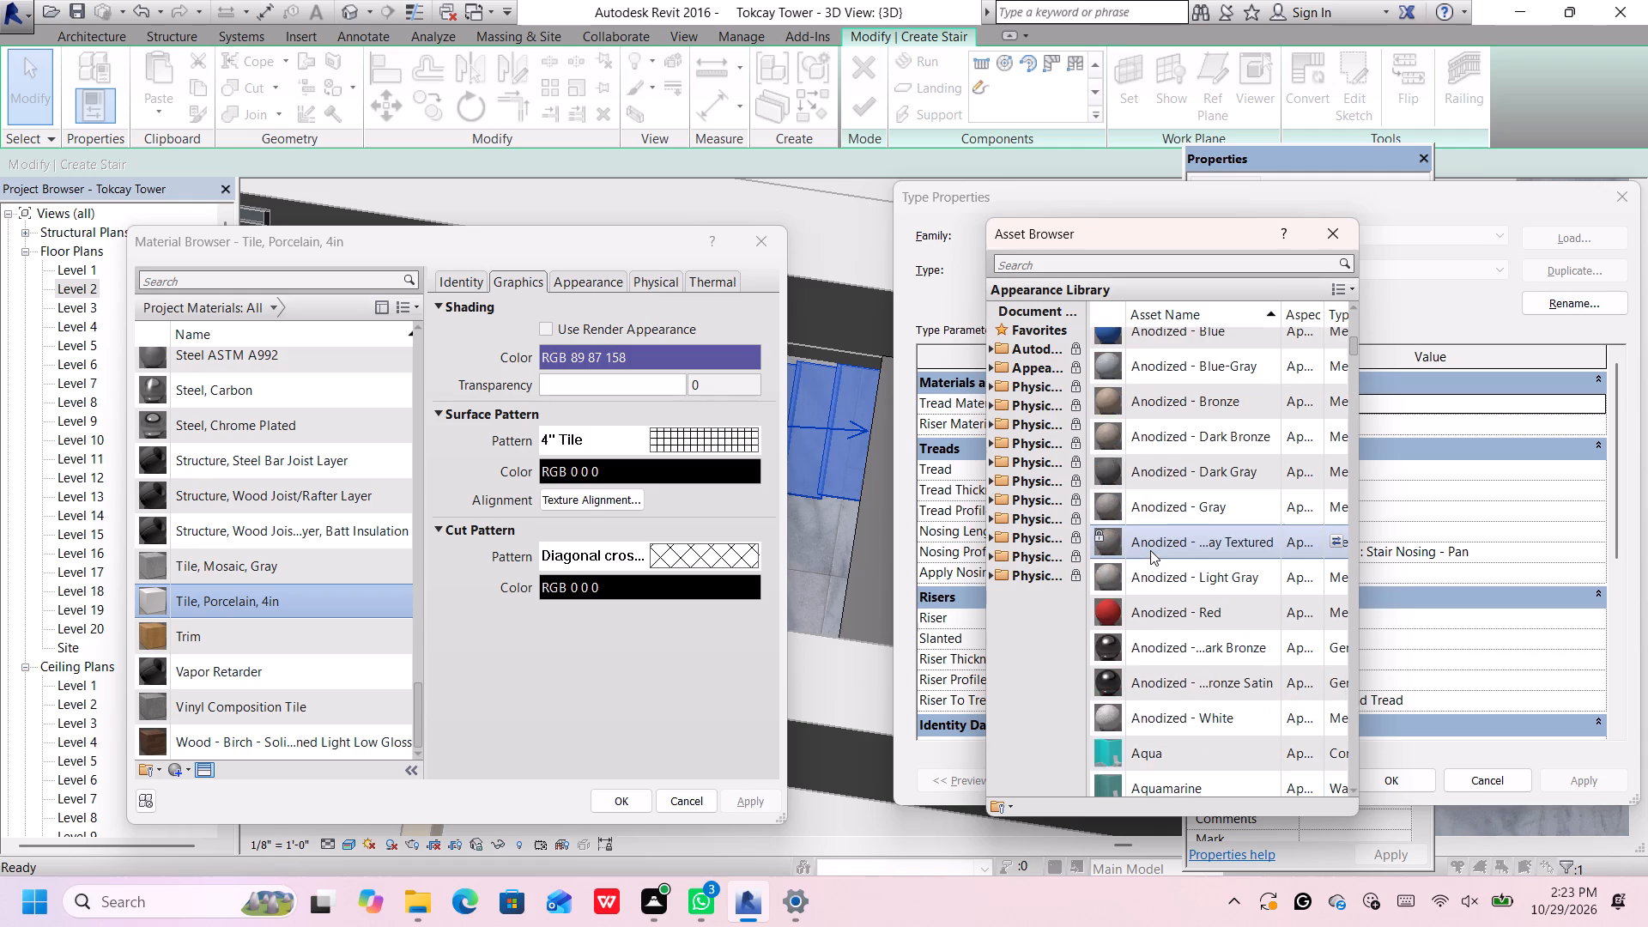
pyautogui.scroll(-4, 1150, 550)
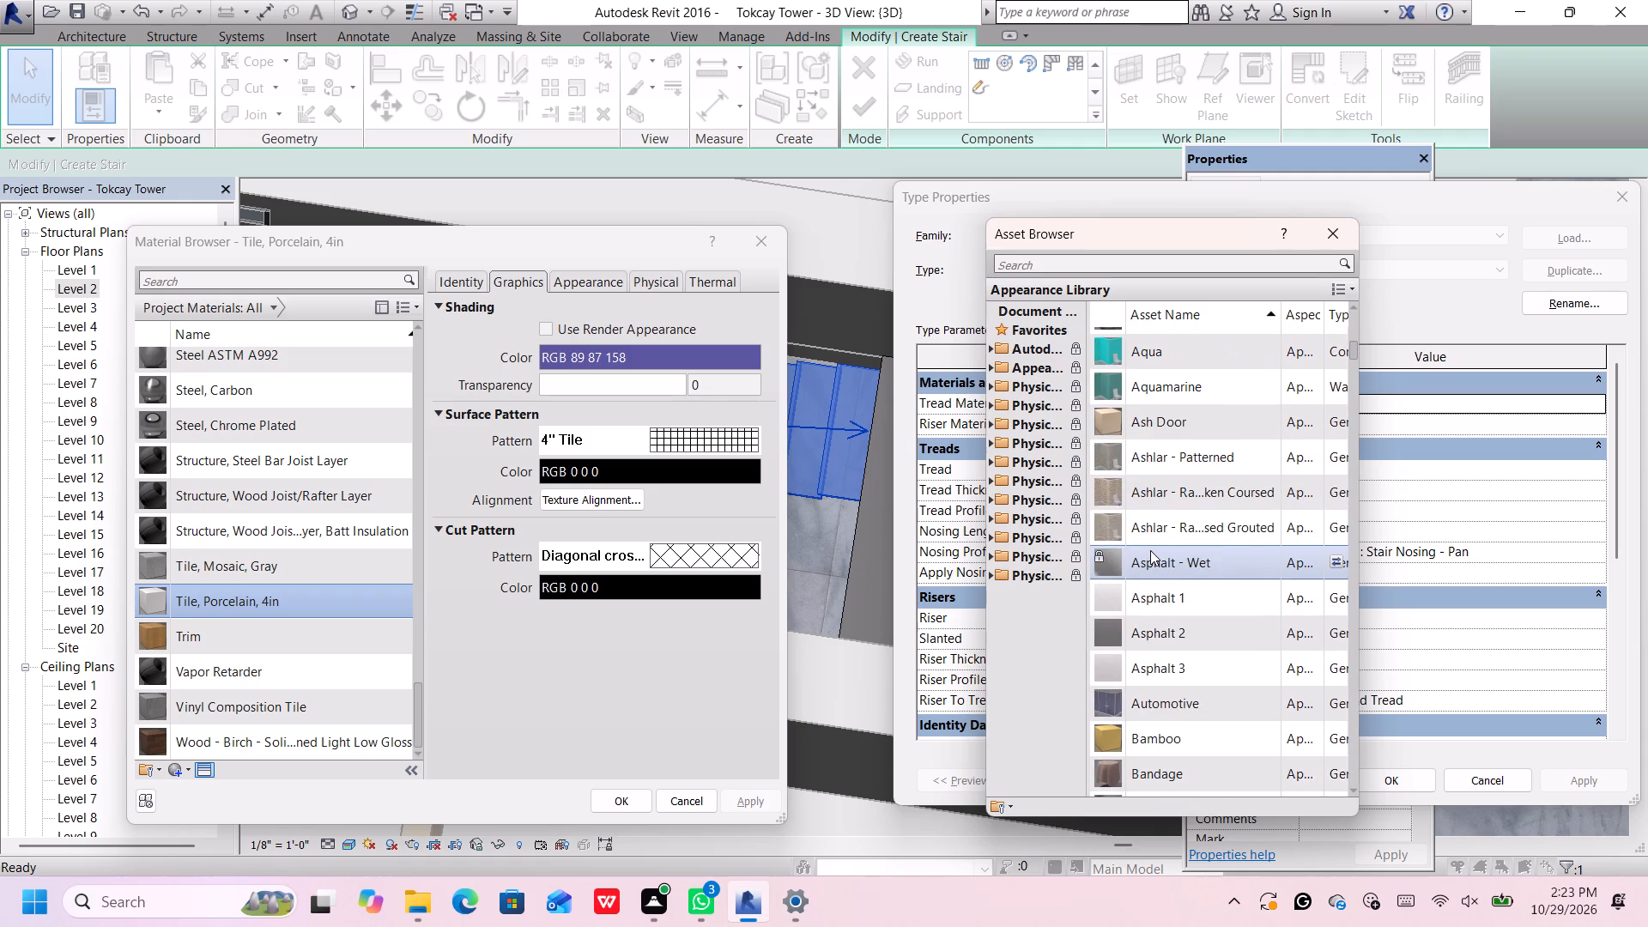
pyautogui.scroll(-5, 1150, 550)
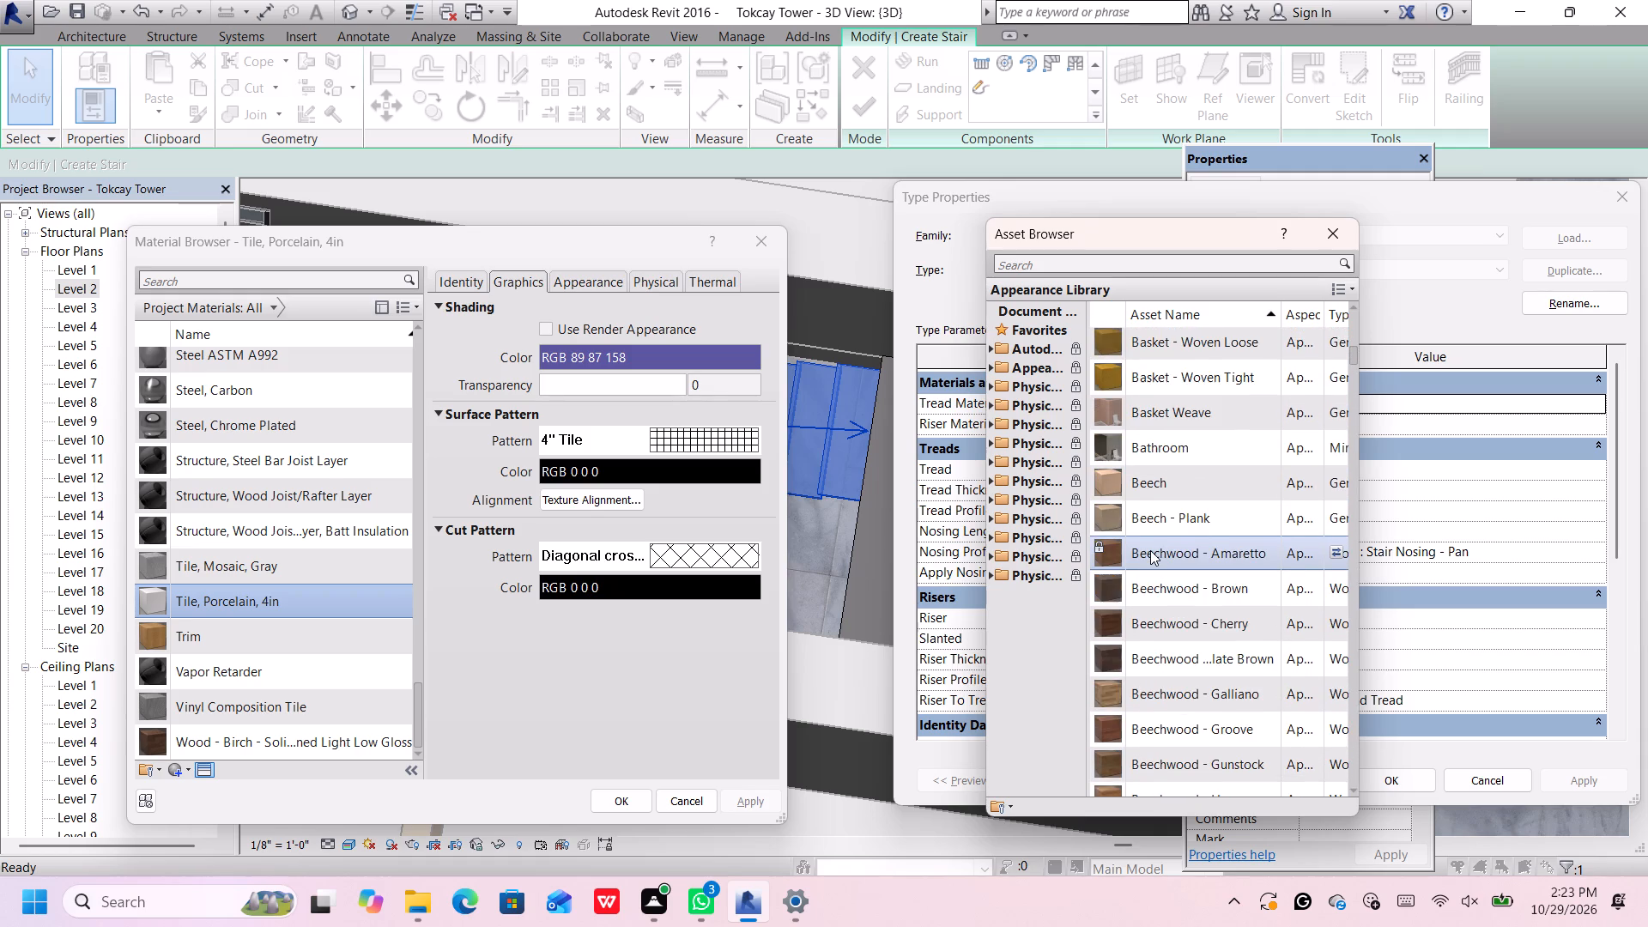
pyautogui.scroll(-11, 1150, 550)
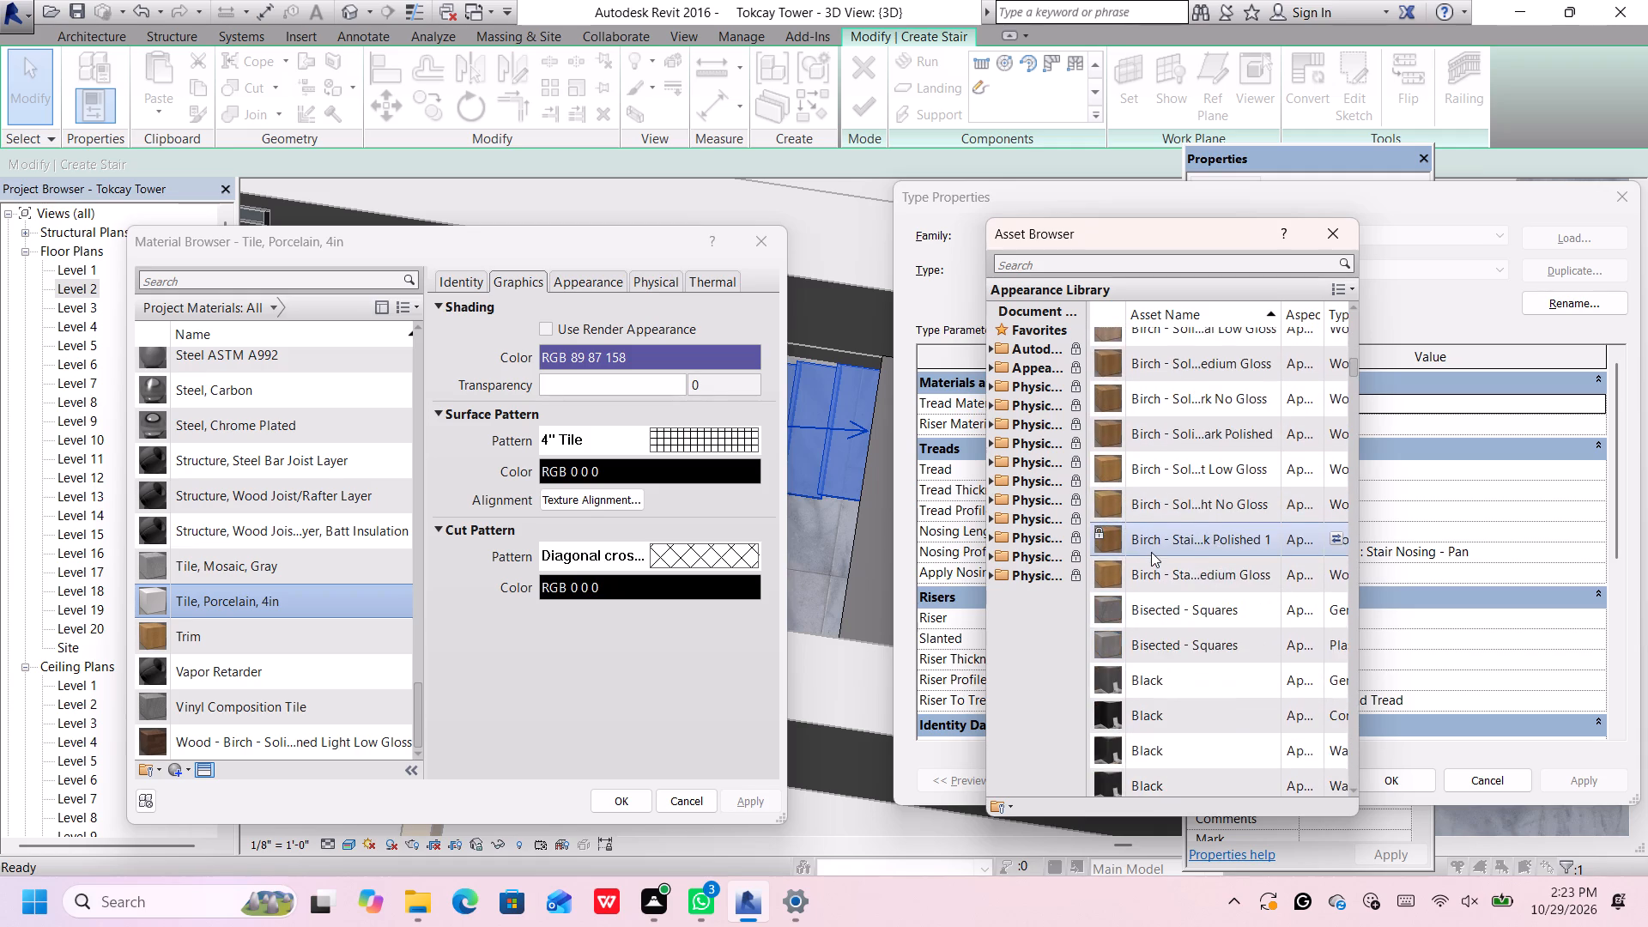
pyautogui.scroll(-14, 1151, 552)
pyautogui.scroll(2, 1151, 552)
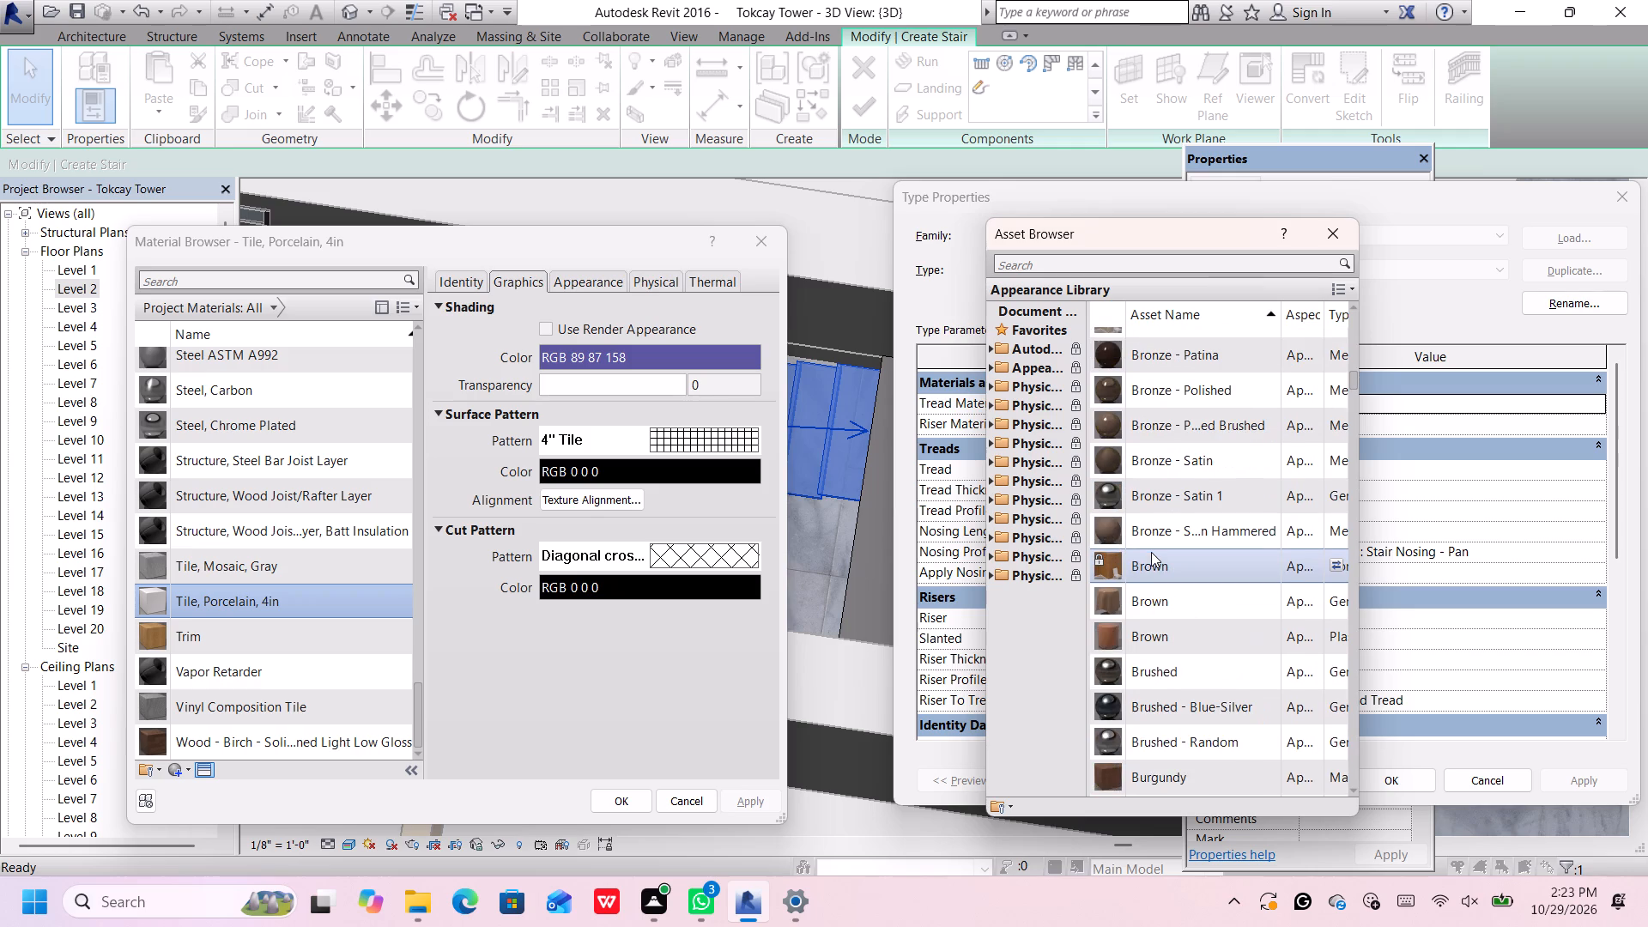
pyautogui.scroll(-8, 1154, 552)
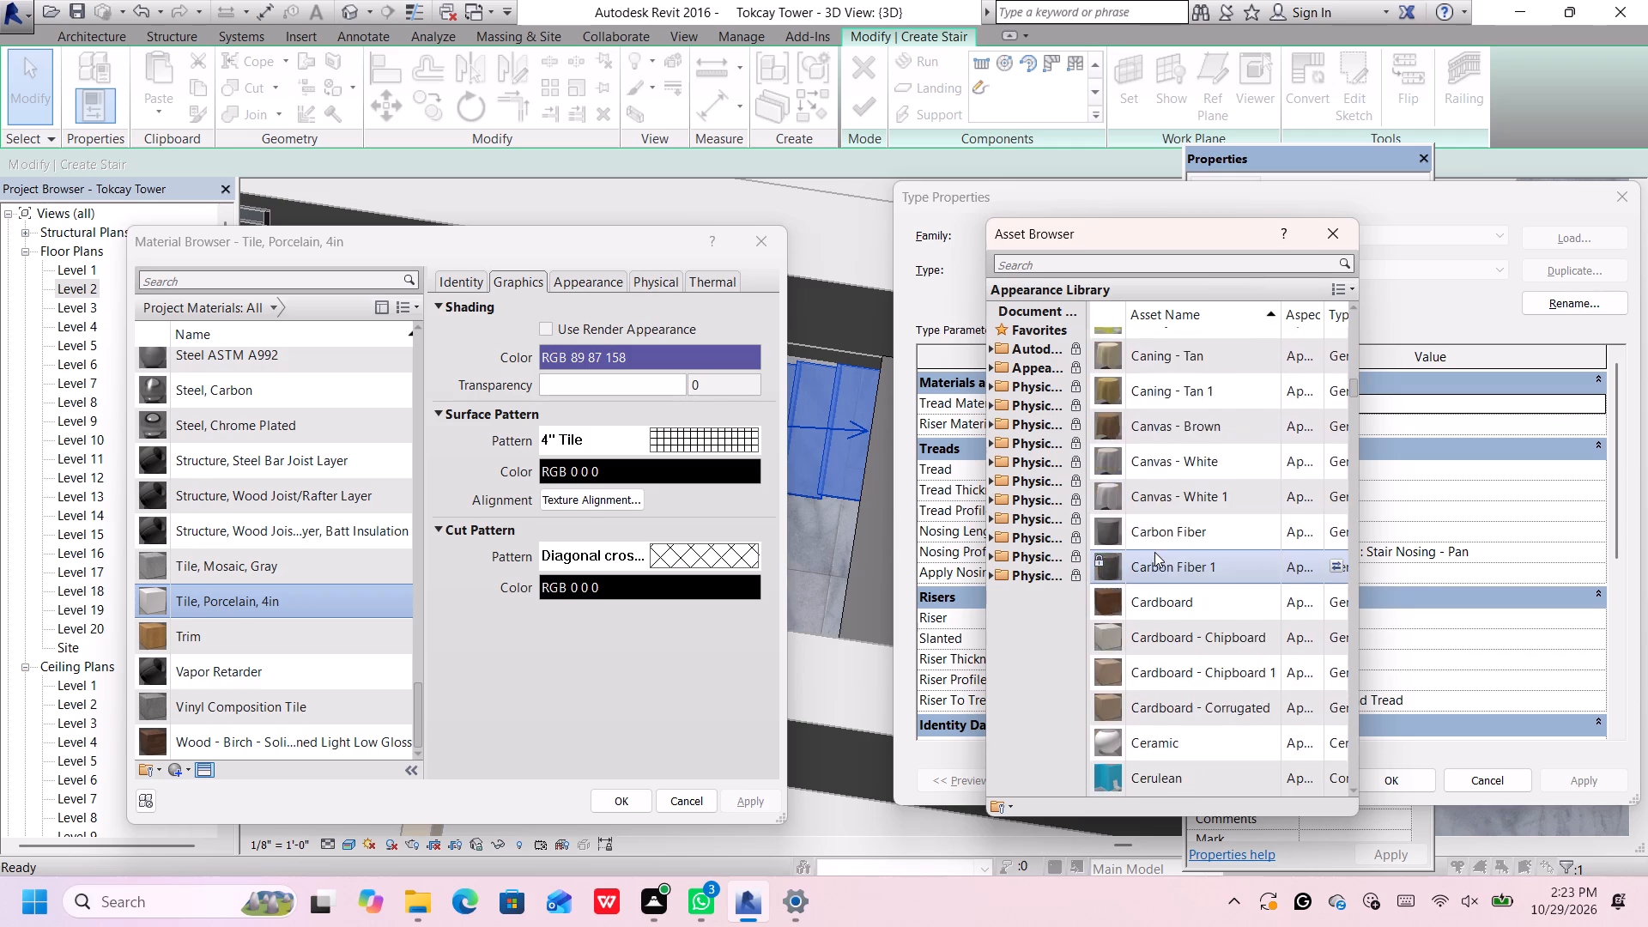
pyautogui.scroll(-9, 1154, 552)
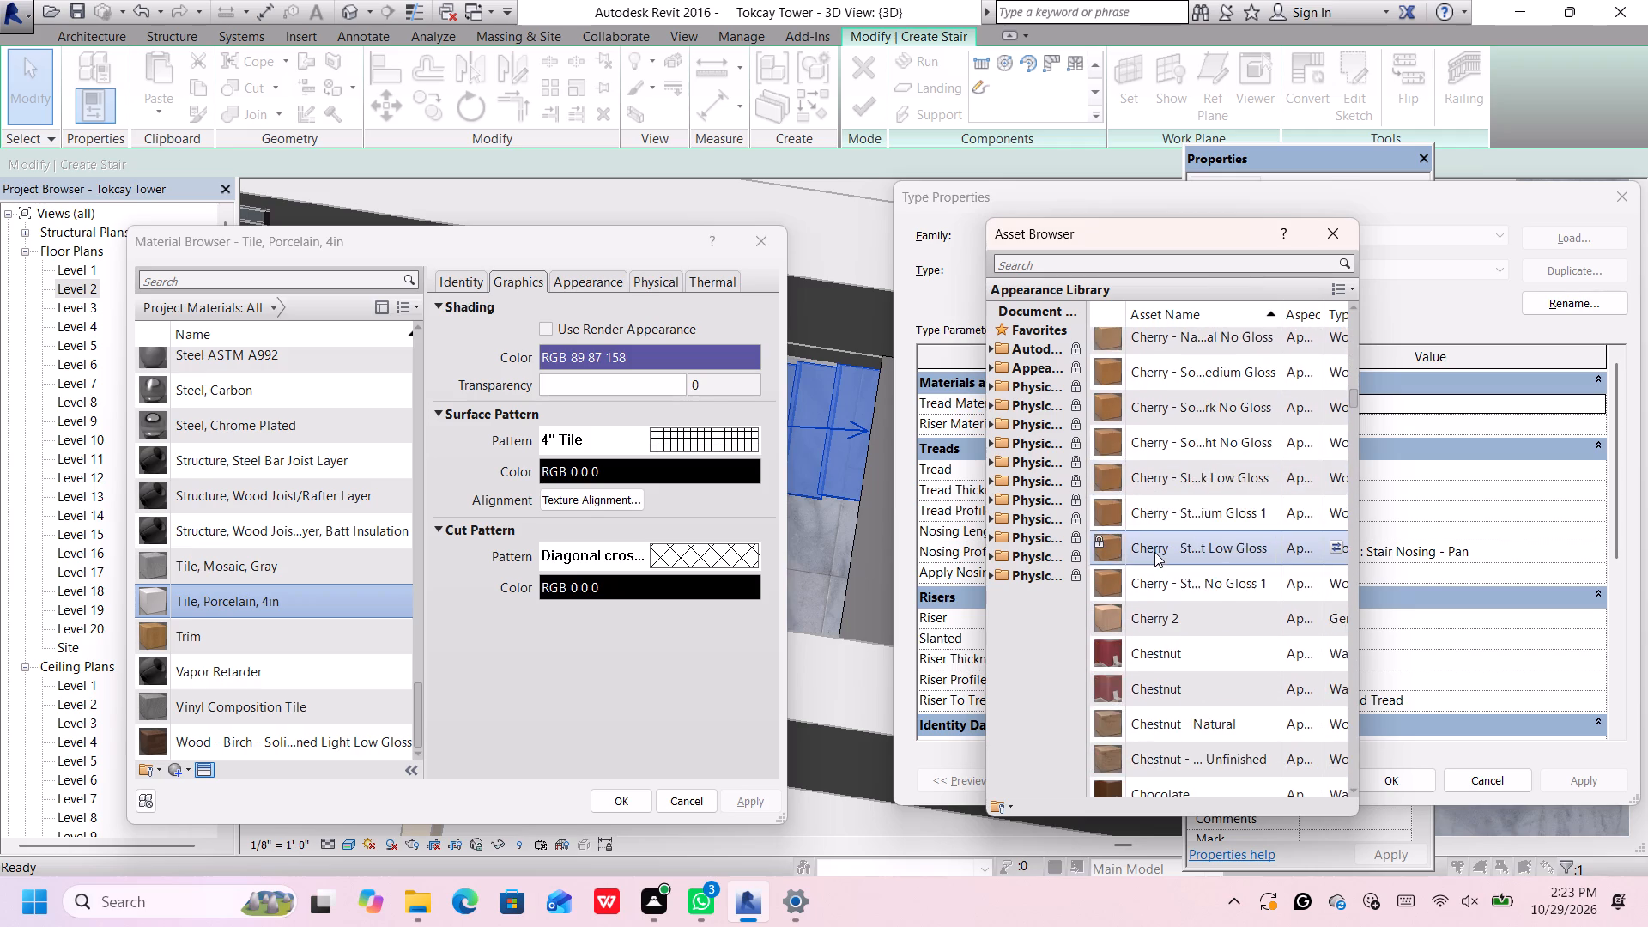
pyautogui.scroll(-9, 1154, 552)
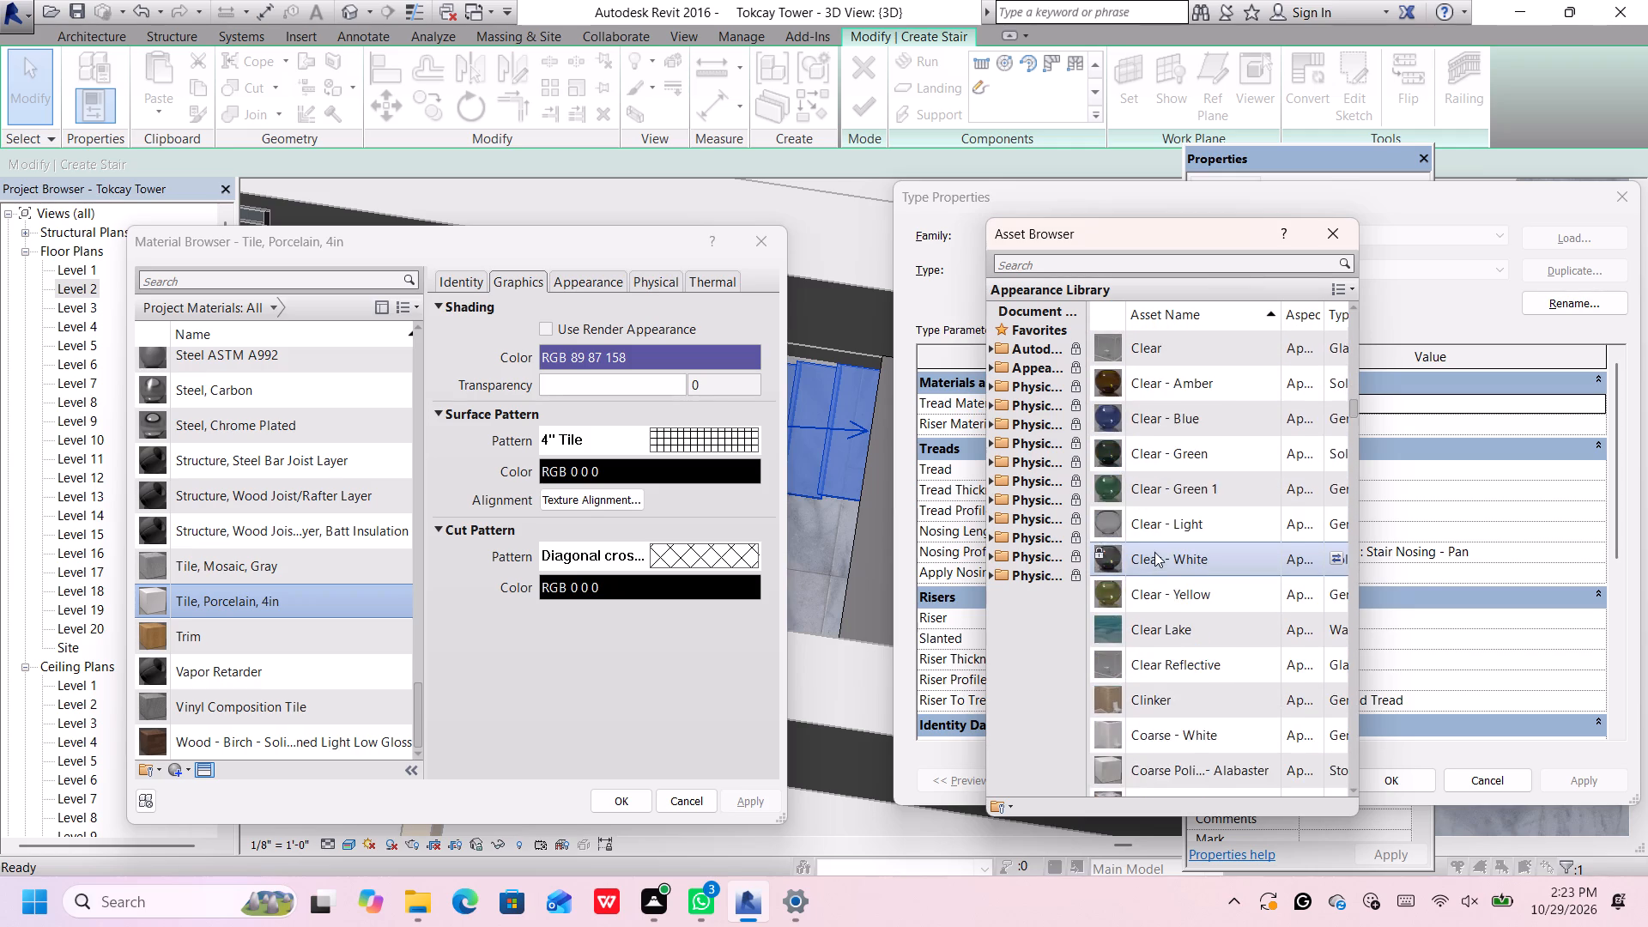
pyautogui.scroll(-4, 1154, 552)
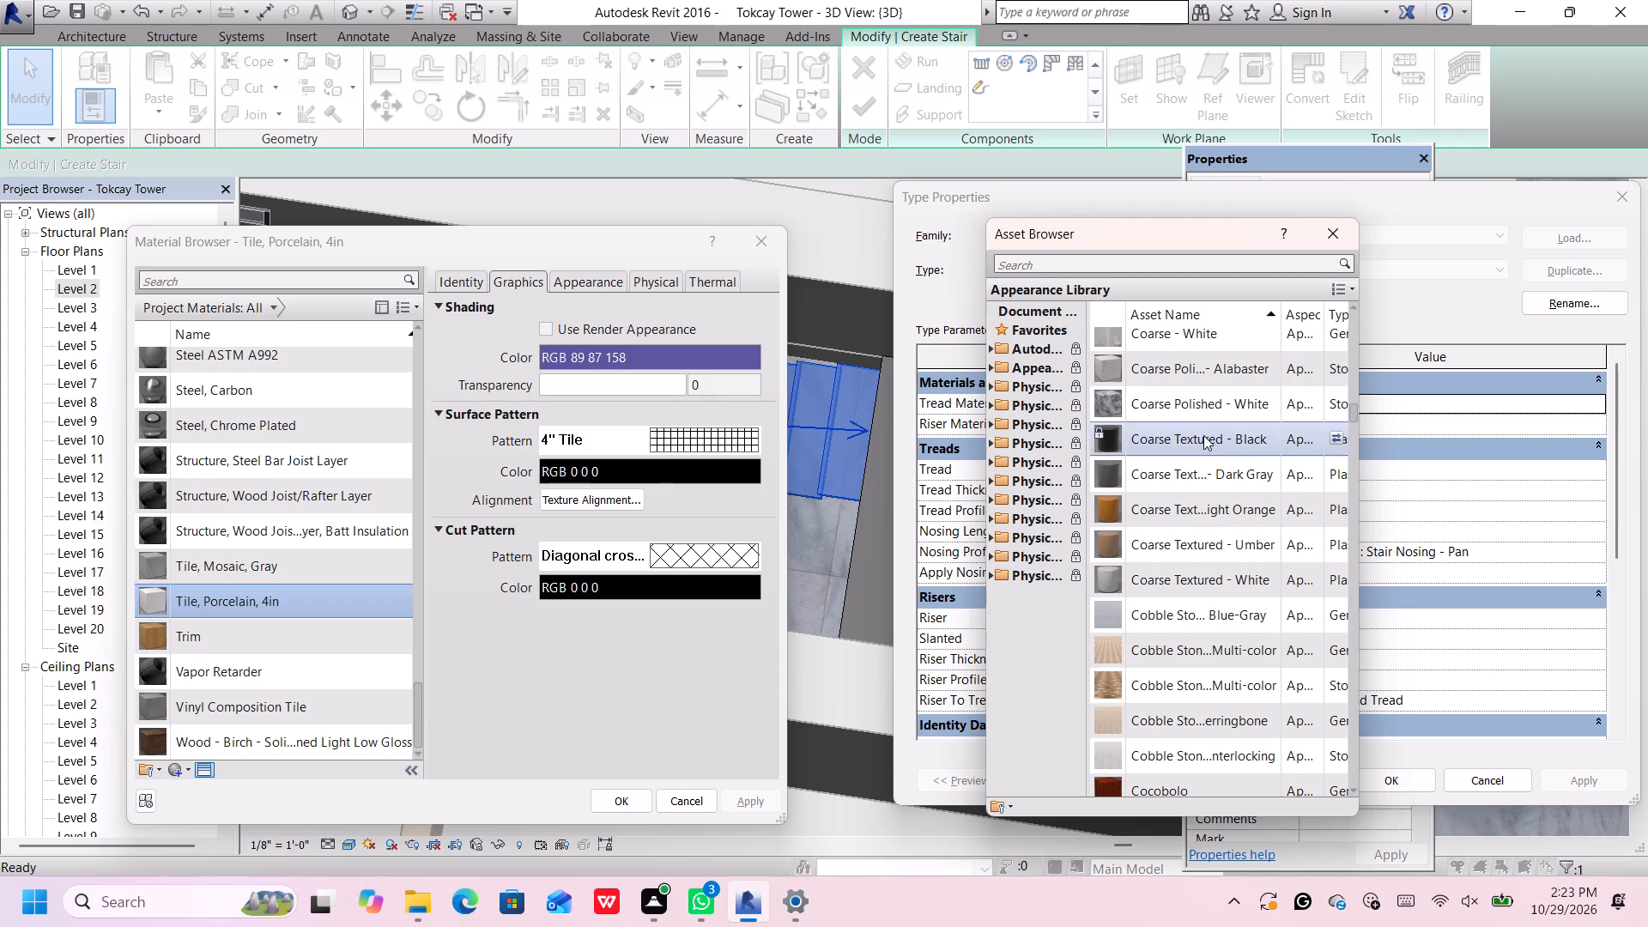
pyautogui.click(1216, 401)
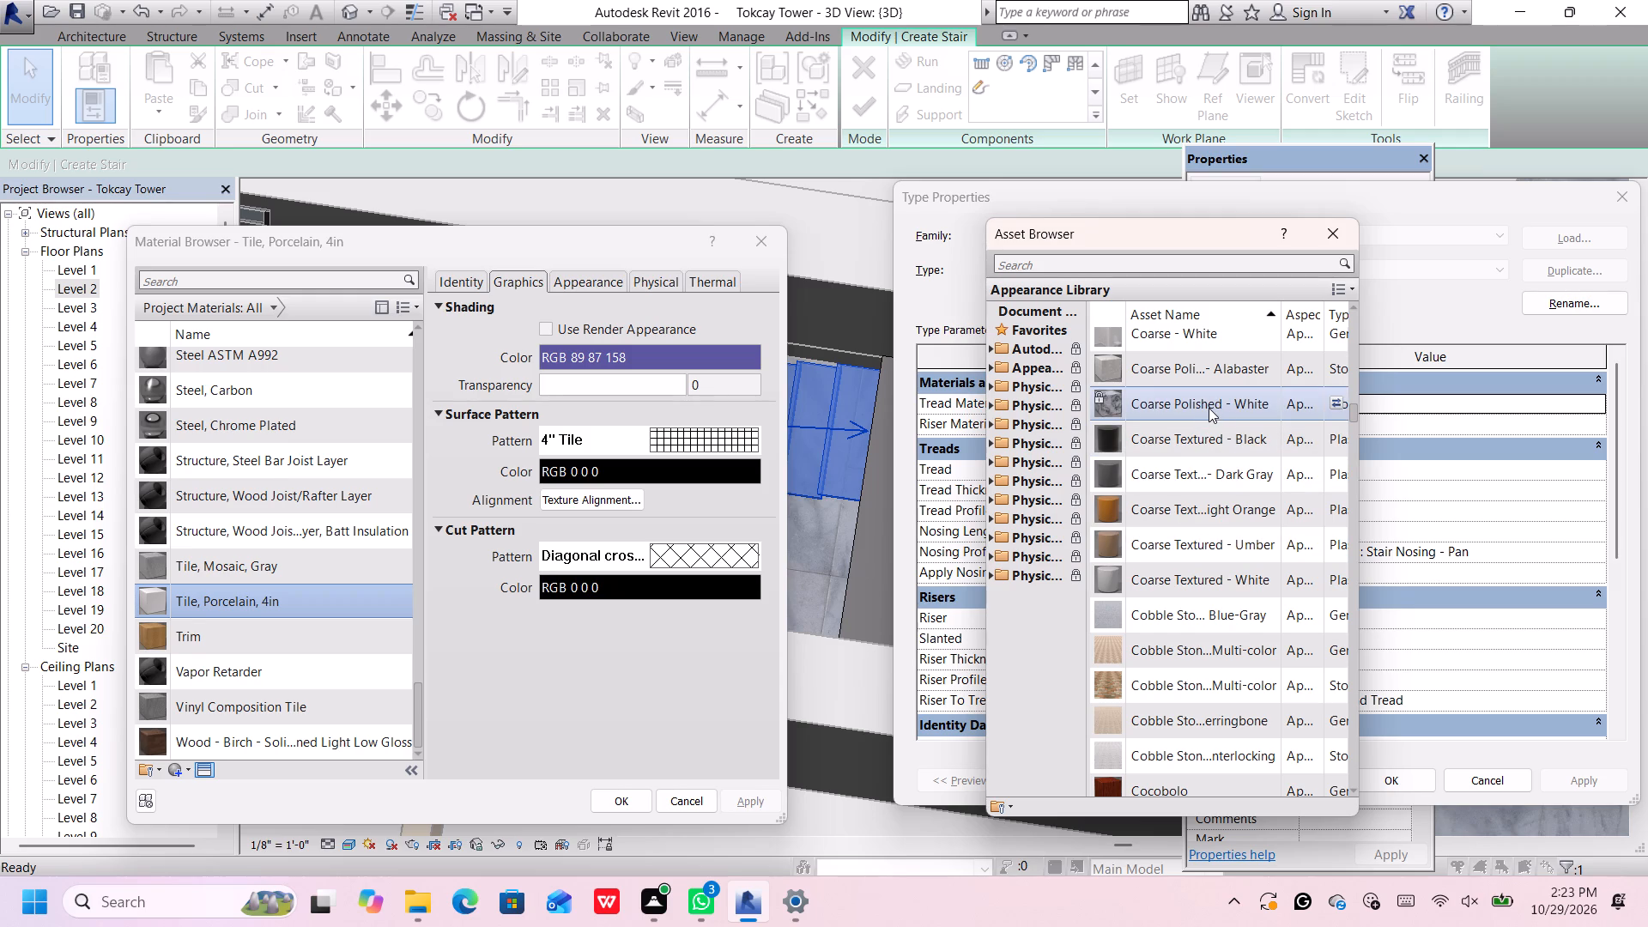
pyautogui.doubleClick(1209, 408)
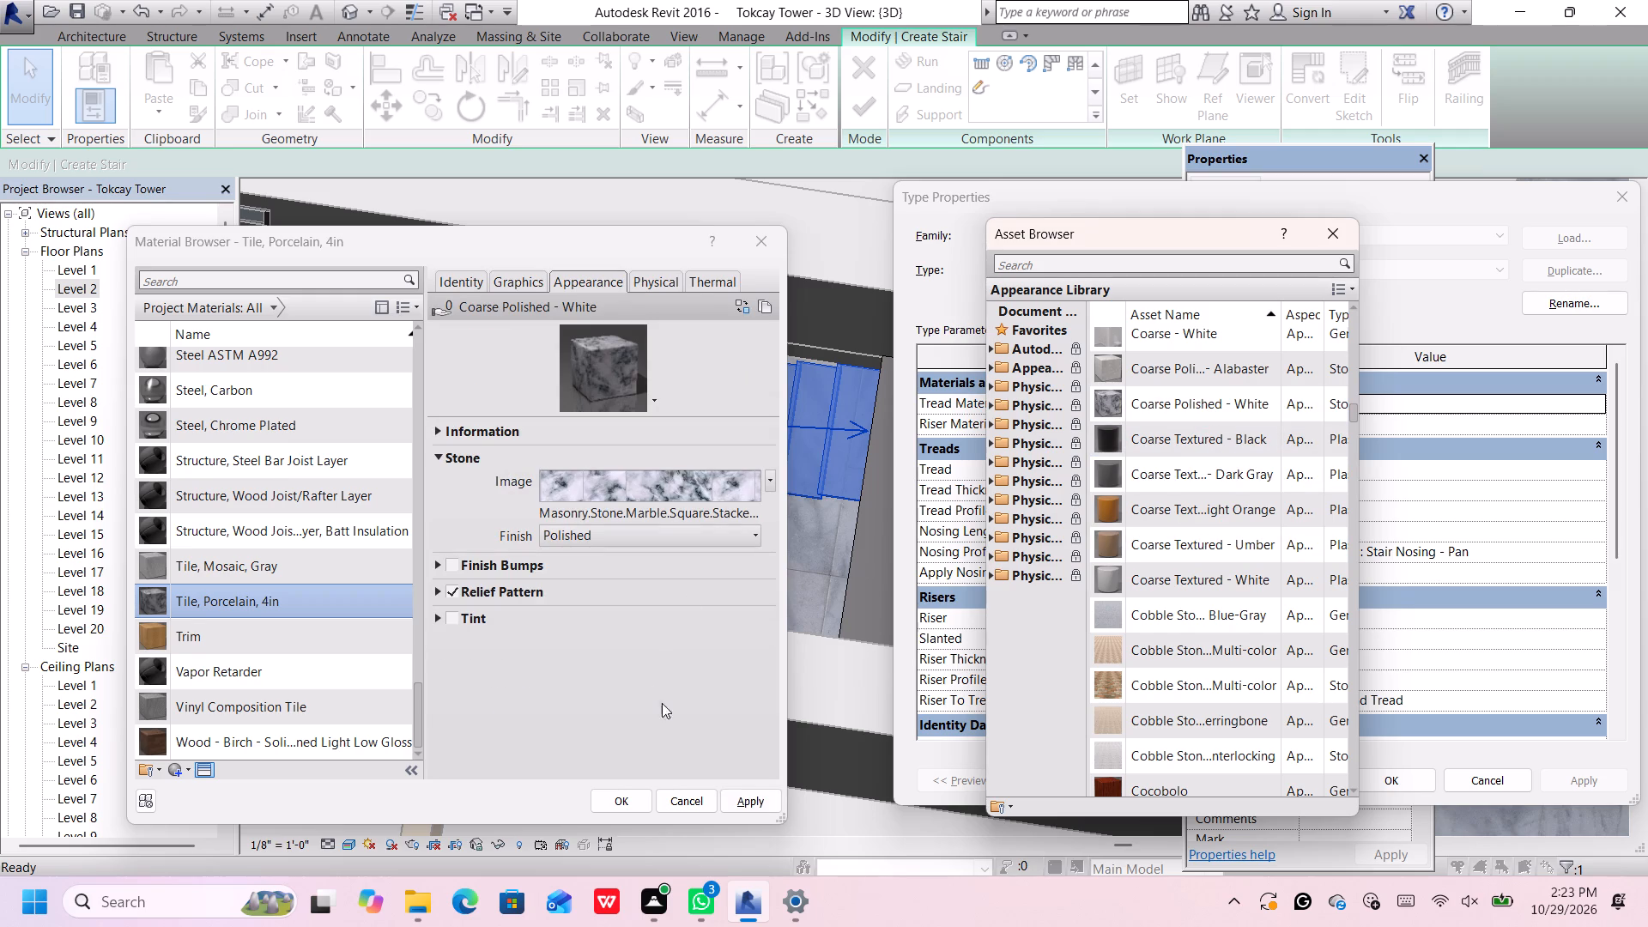
# Assign Tile, Porcelain, 4in as the tread material of the stair run type and finish editing the stair.
pyautogui.click(624, 800)
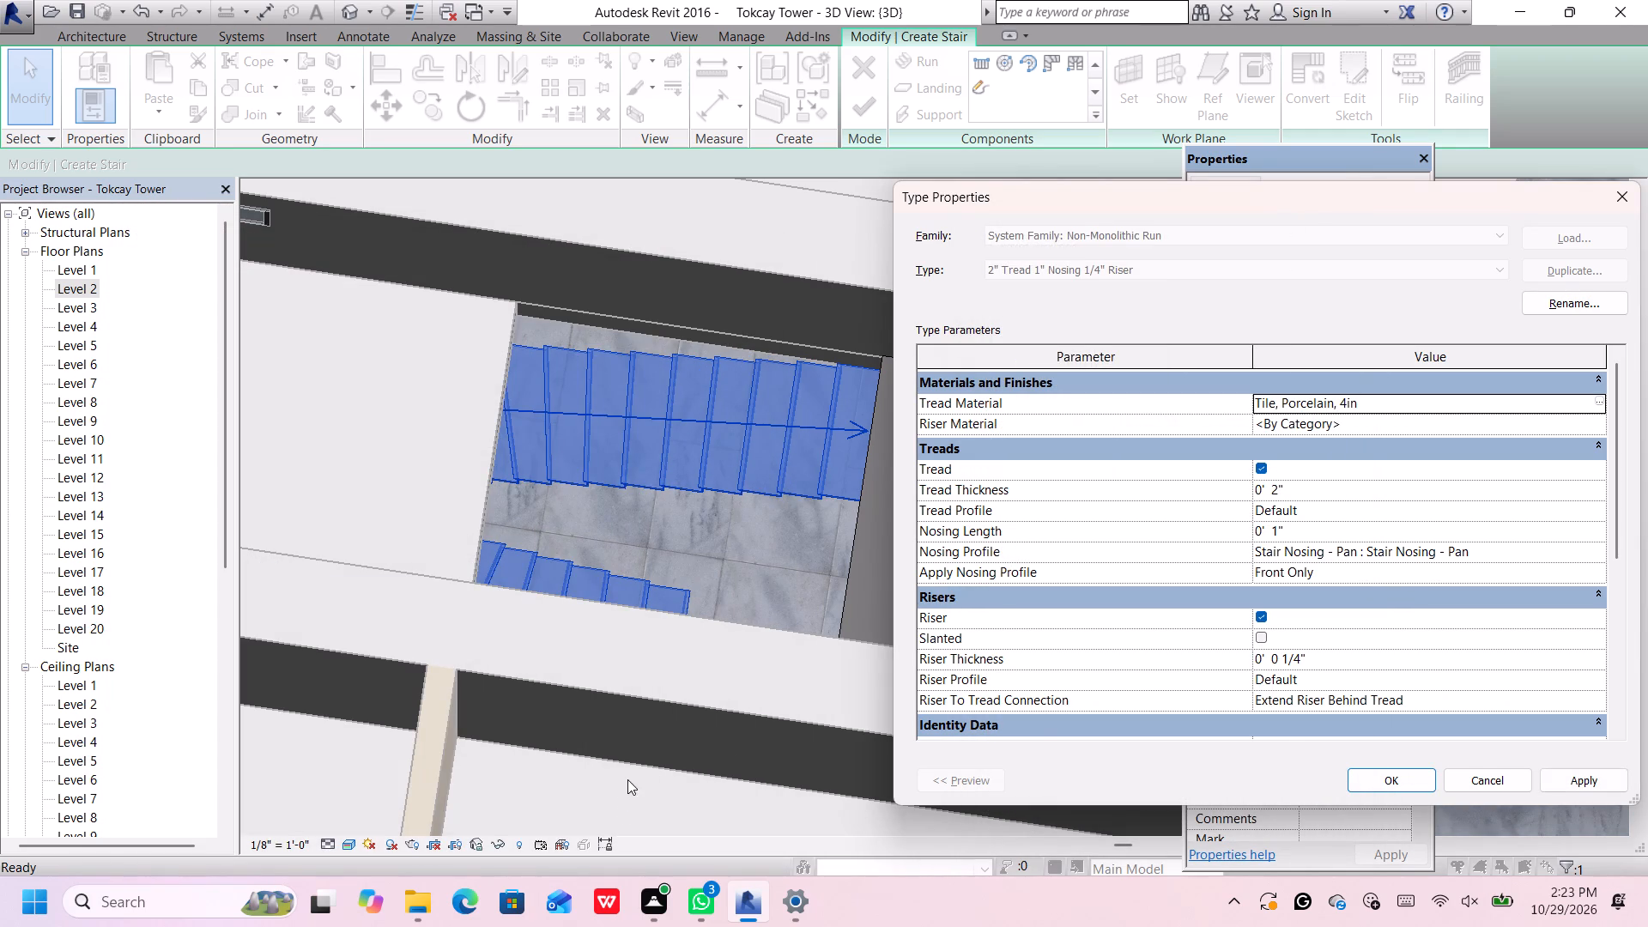
pyautogui.click(1390, 777)
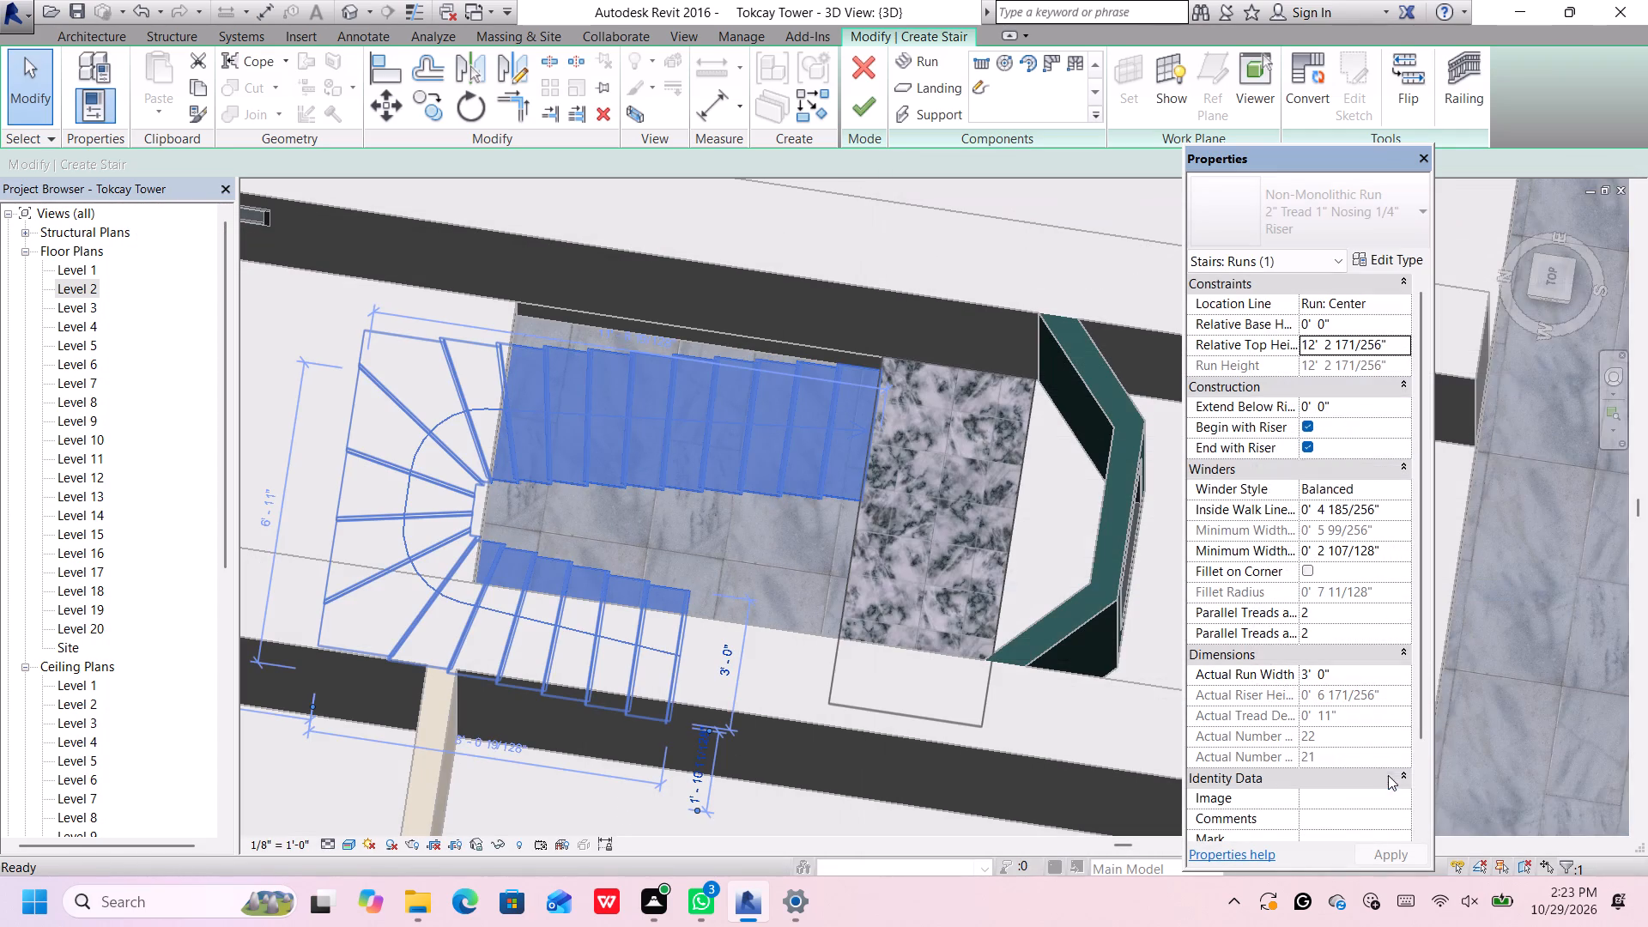
pyautogui.scroll(-1, 747, 544)
pyautogui.scroll(1, 762, 536)
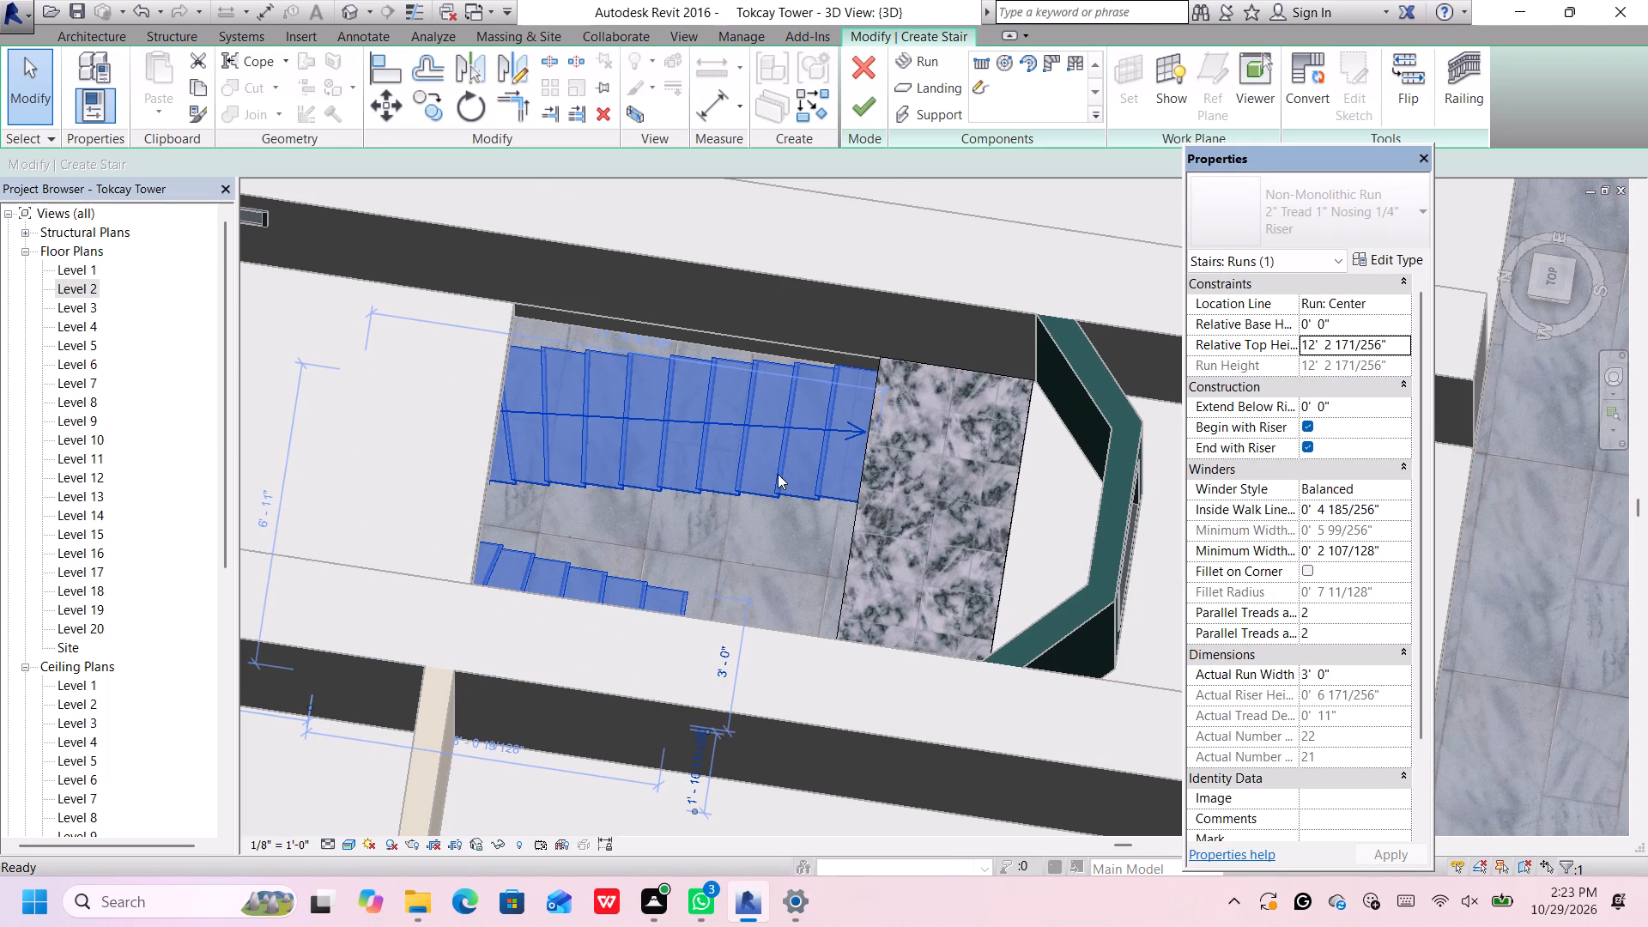
pyautogui.click(853, 115)
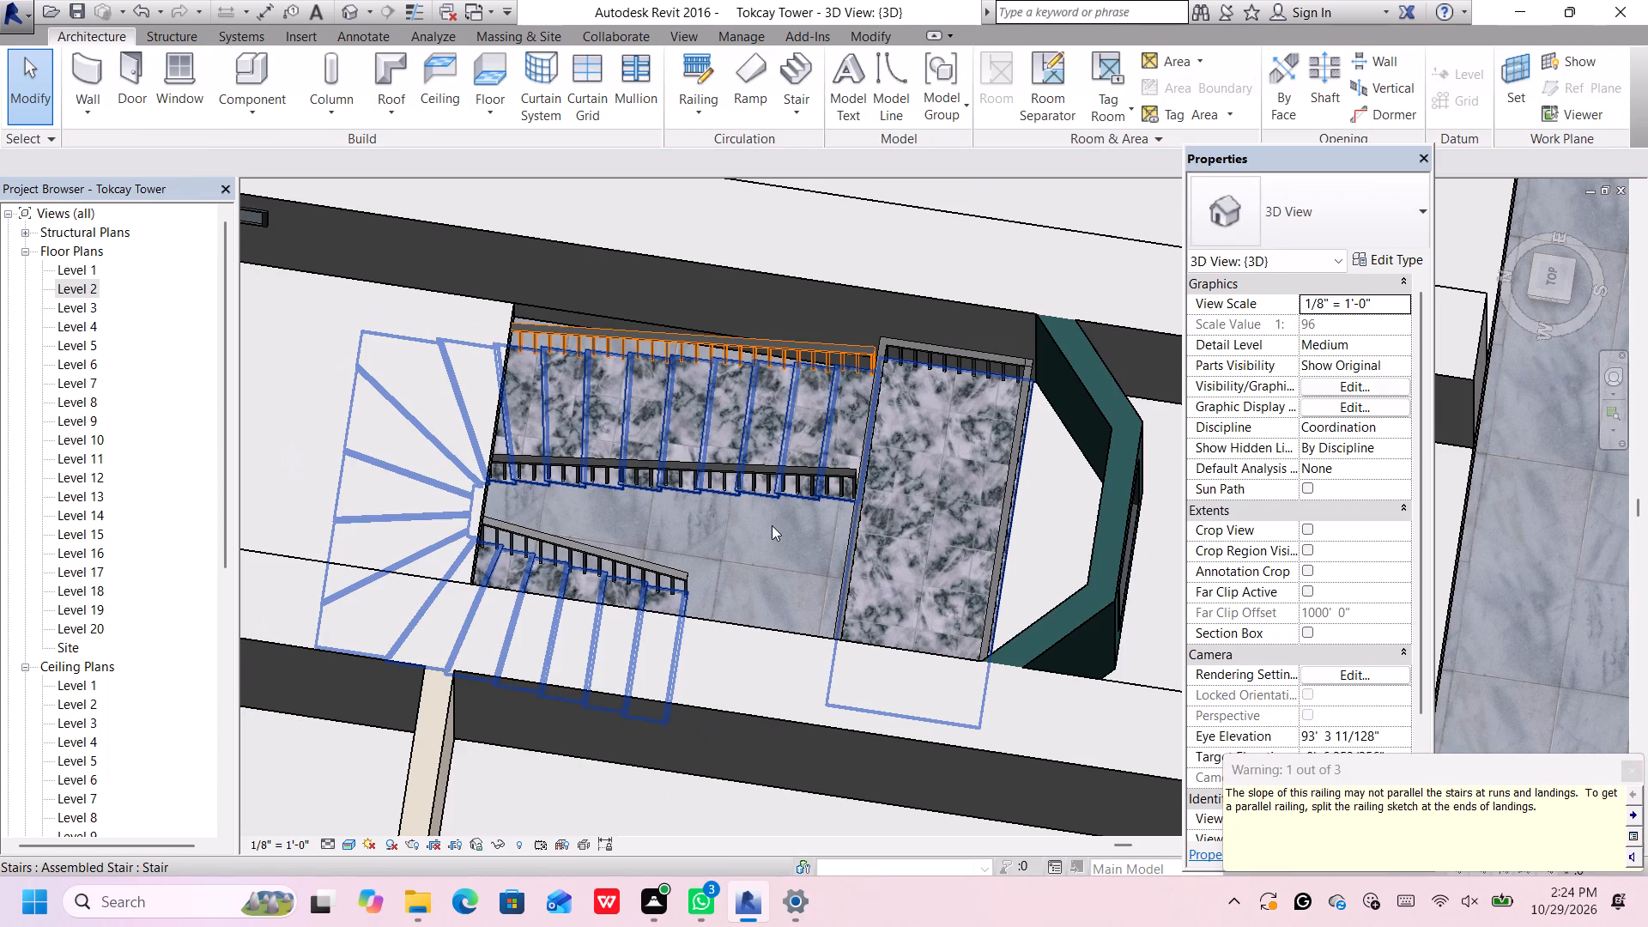
# Examine the finished stair, its marble treads and the railing around its landing up close and from an angle.
pyautogui.click(772, 526)
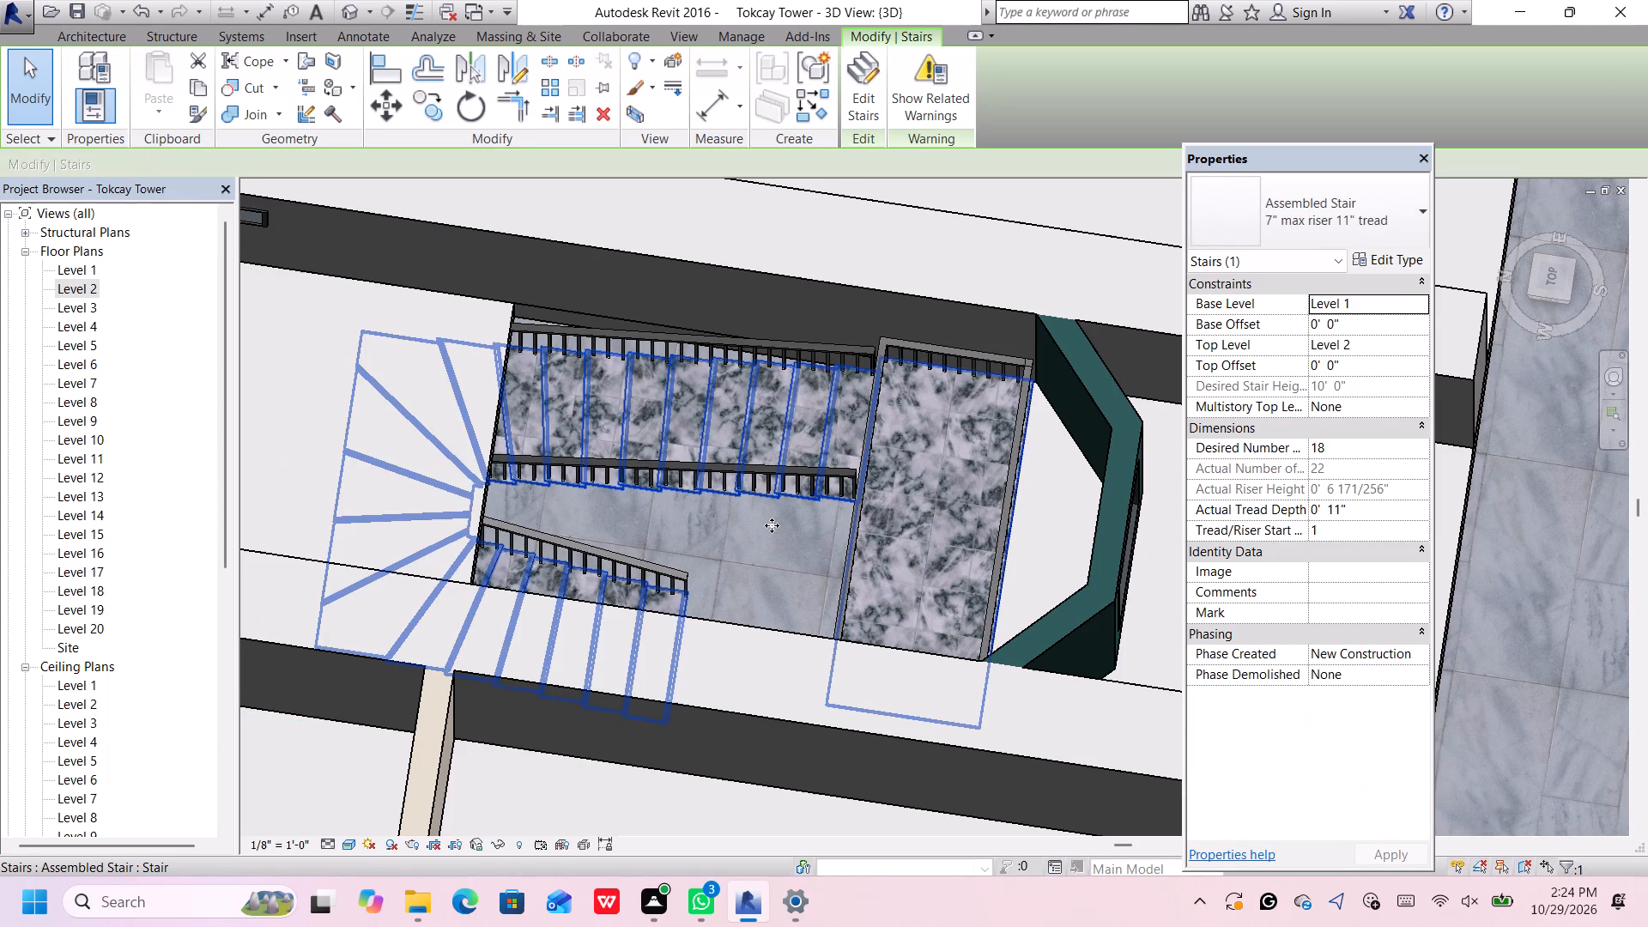
pyautogui.scroll(2, 845, 354)
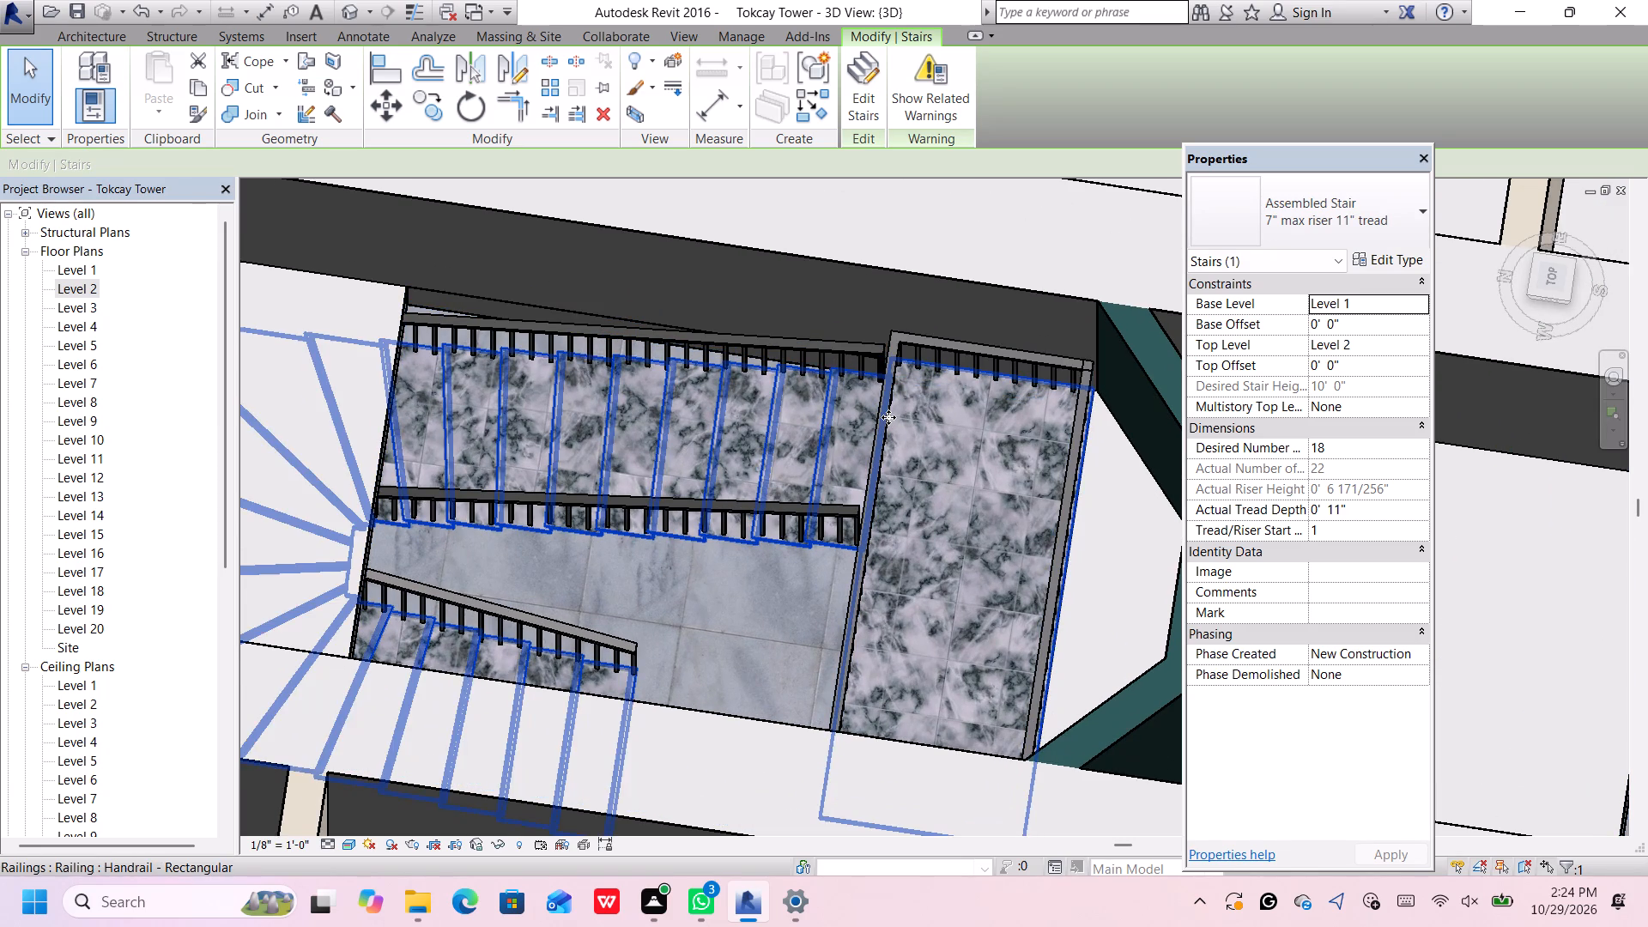
pyautogui.click(887, 412)
pyautogui.scroll(2, 853, 452)
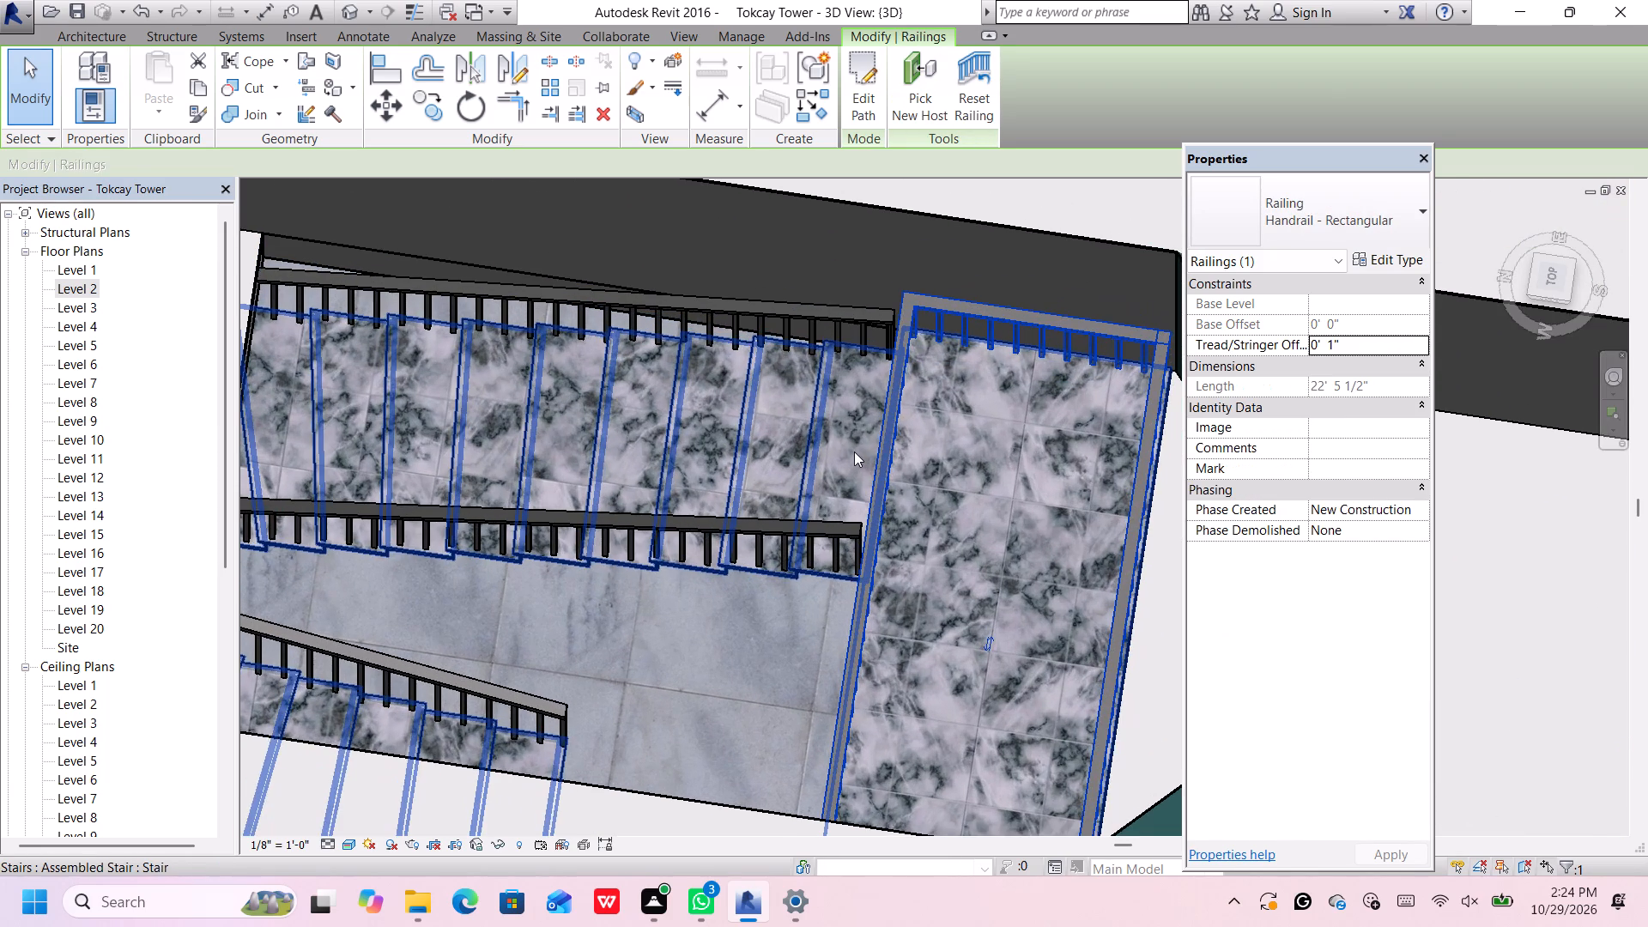
pyautogui.scroll(-1, 854, 451)
pyautogui.moveTo(734, 531); pyautogui.dragTo(724, 518, button='middle')
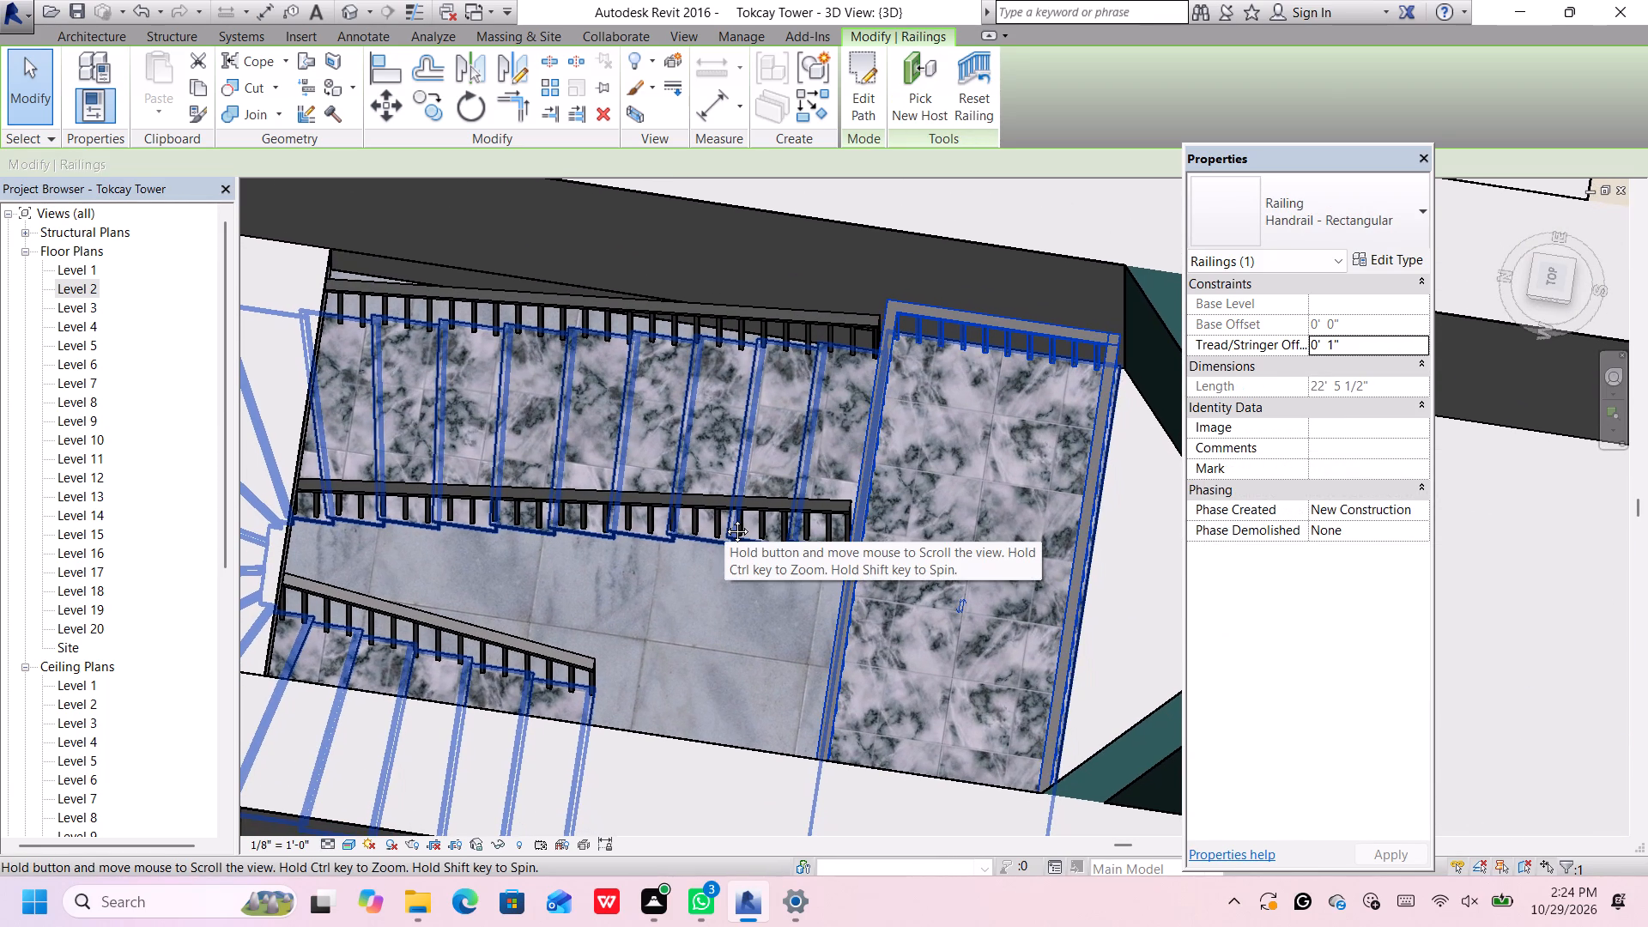
pyautogui.moveTo(724, 518); pyautogui.dragTo(925, 488, button='middle')
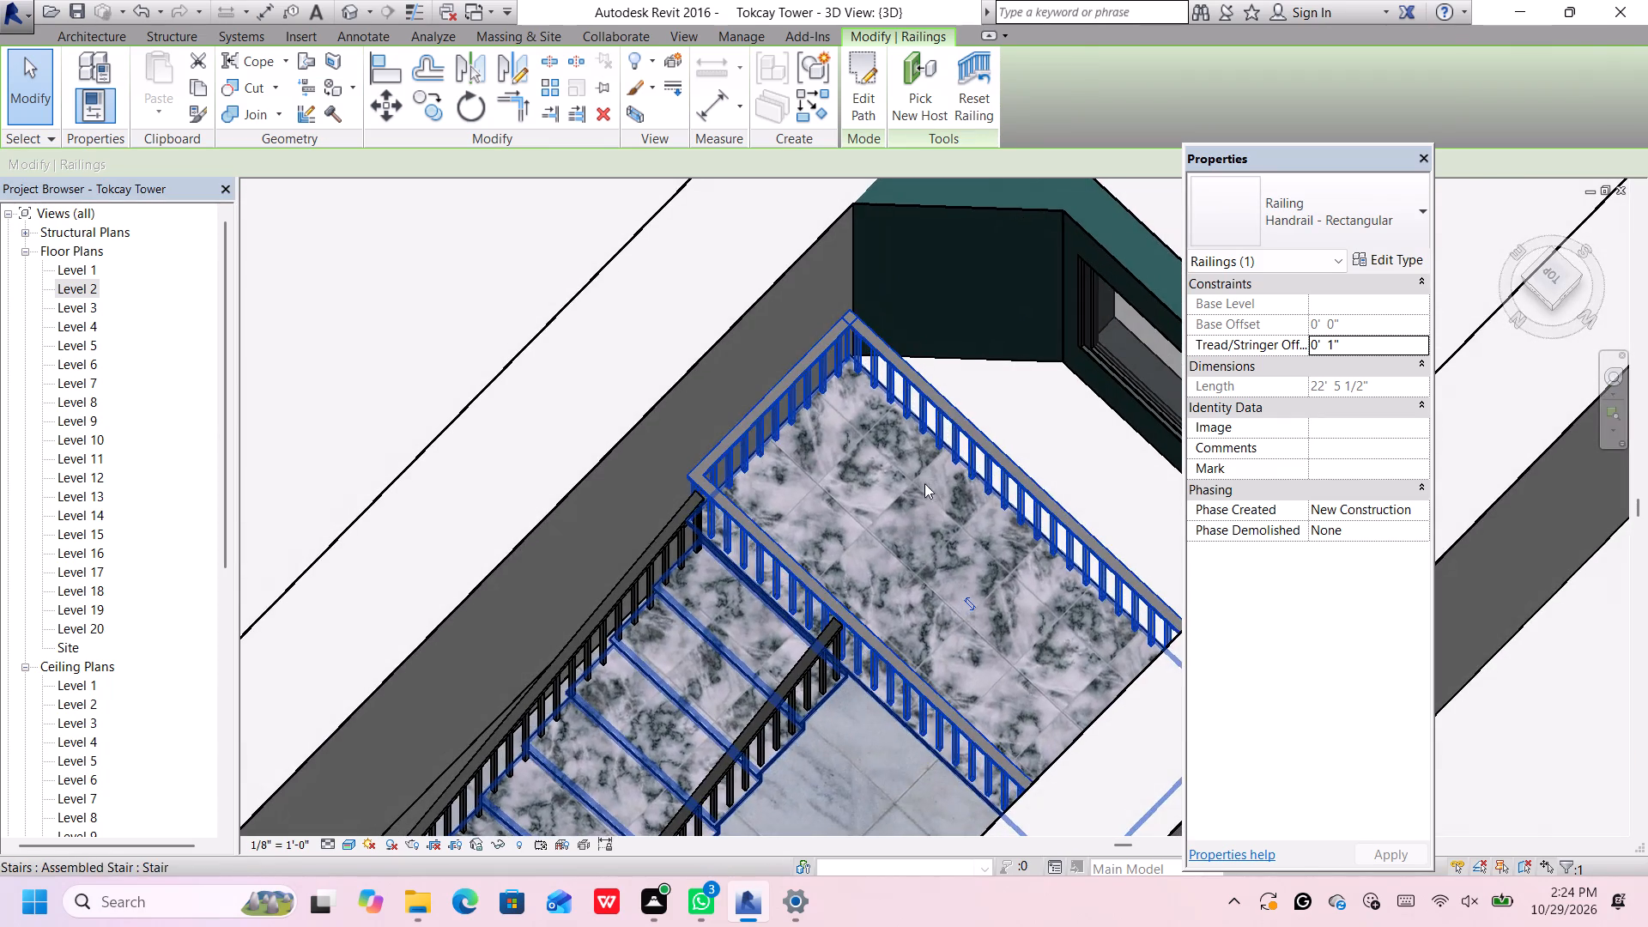
pyautogui.scroll(-2, 858, 723)
pyautogui.moveTo(861, 728); pyautogui.dragTo(838, 565, button='middle')
pyautogui.click(819, 687)
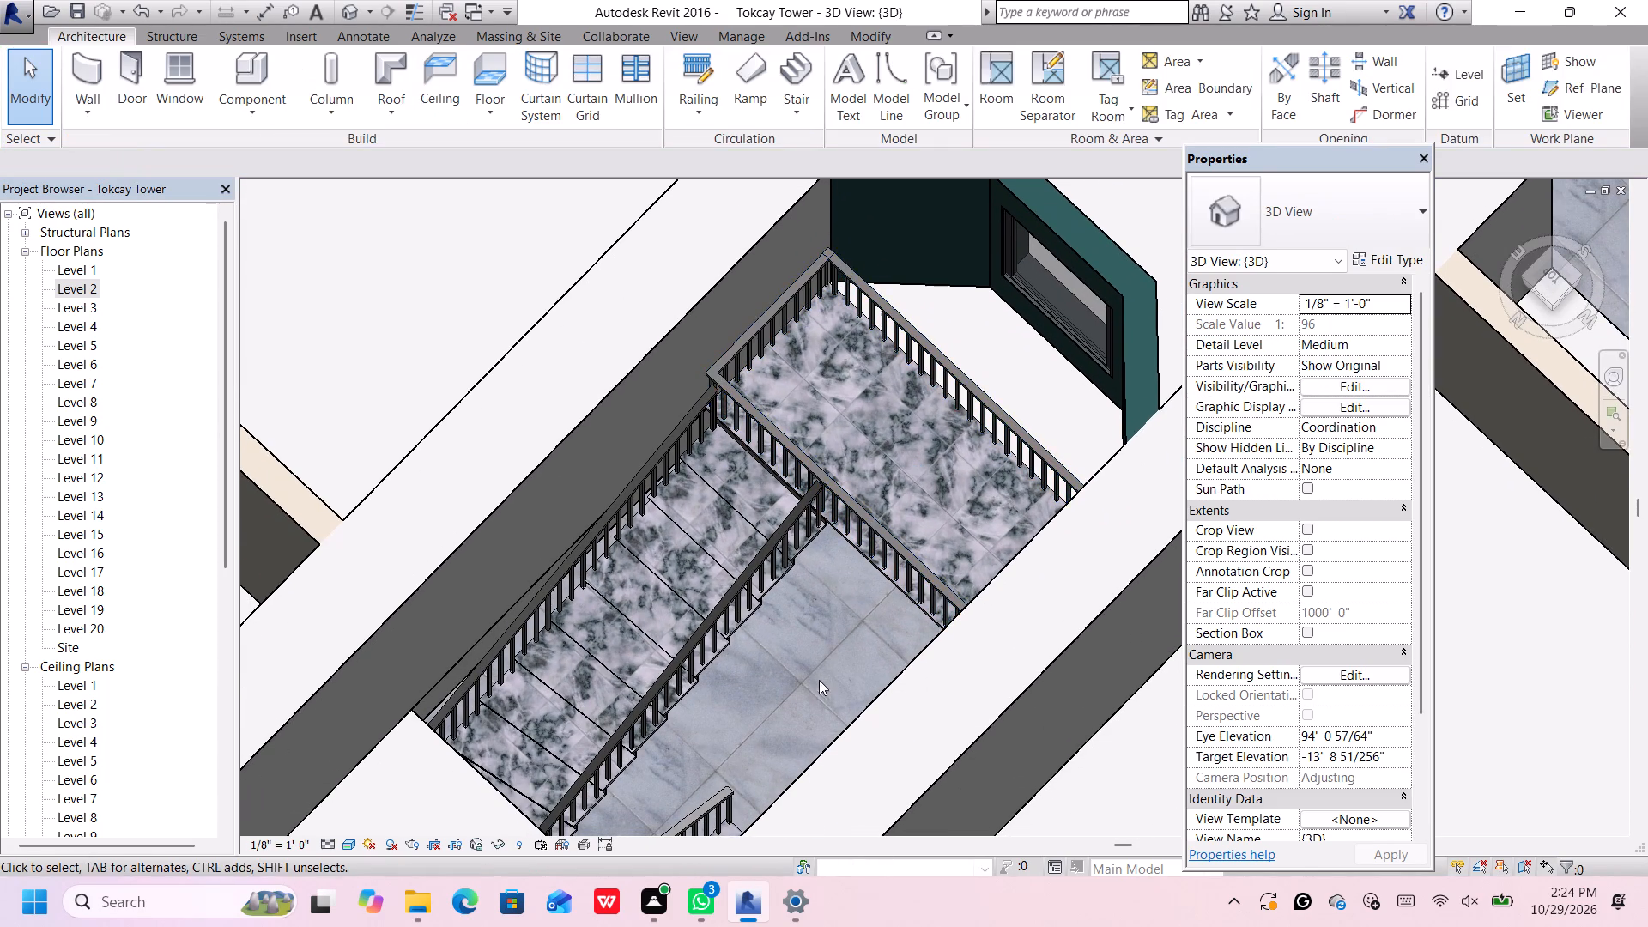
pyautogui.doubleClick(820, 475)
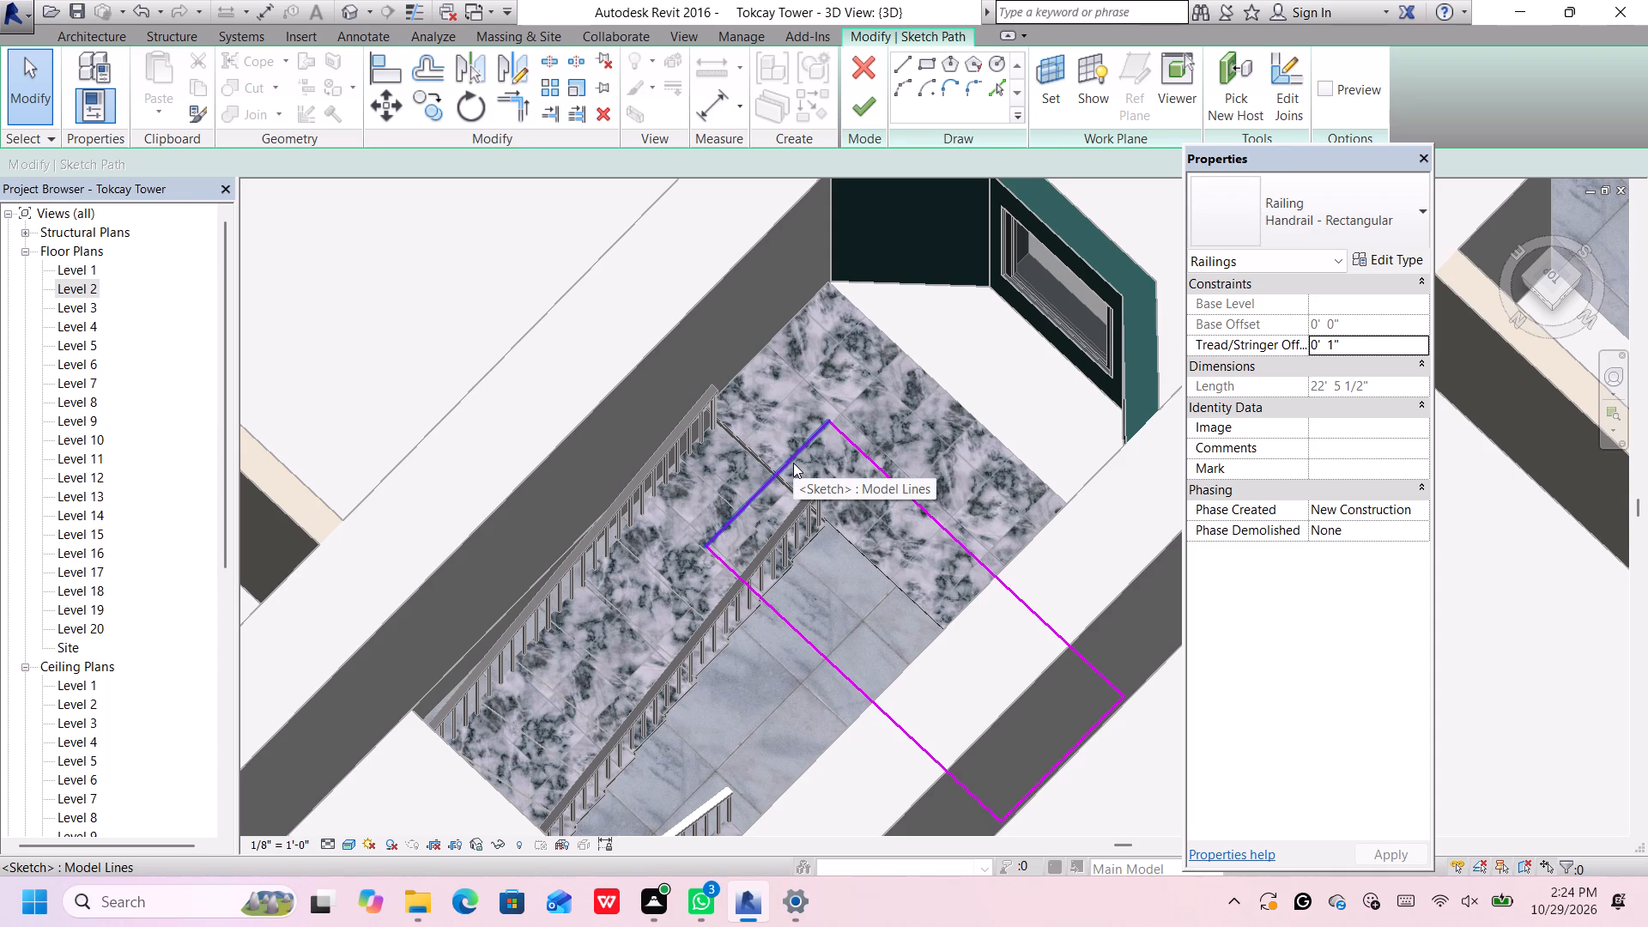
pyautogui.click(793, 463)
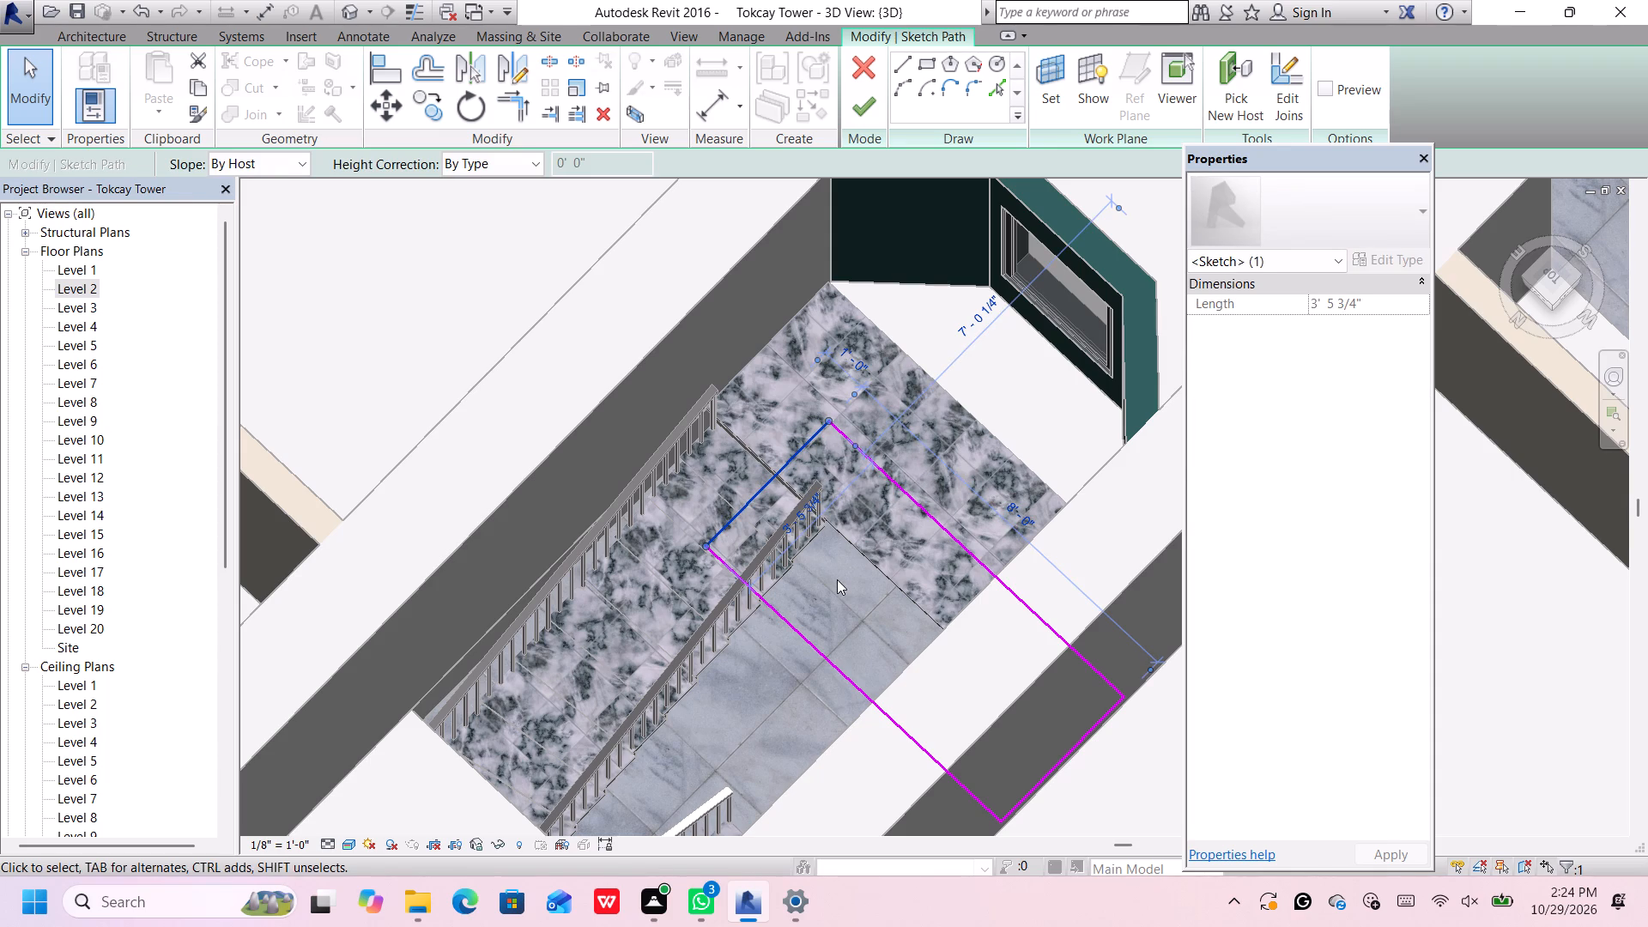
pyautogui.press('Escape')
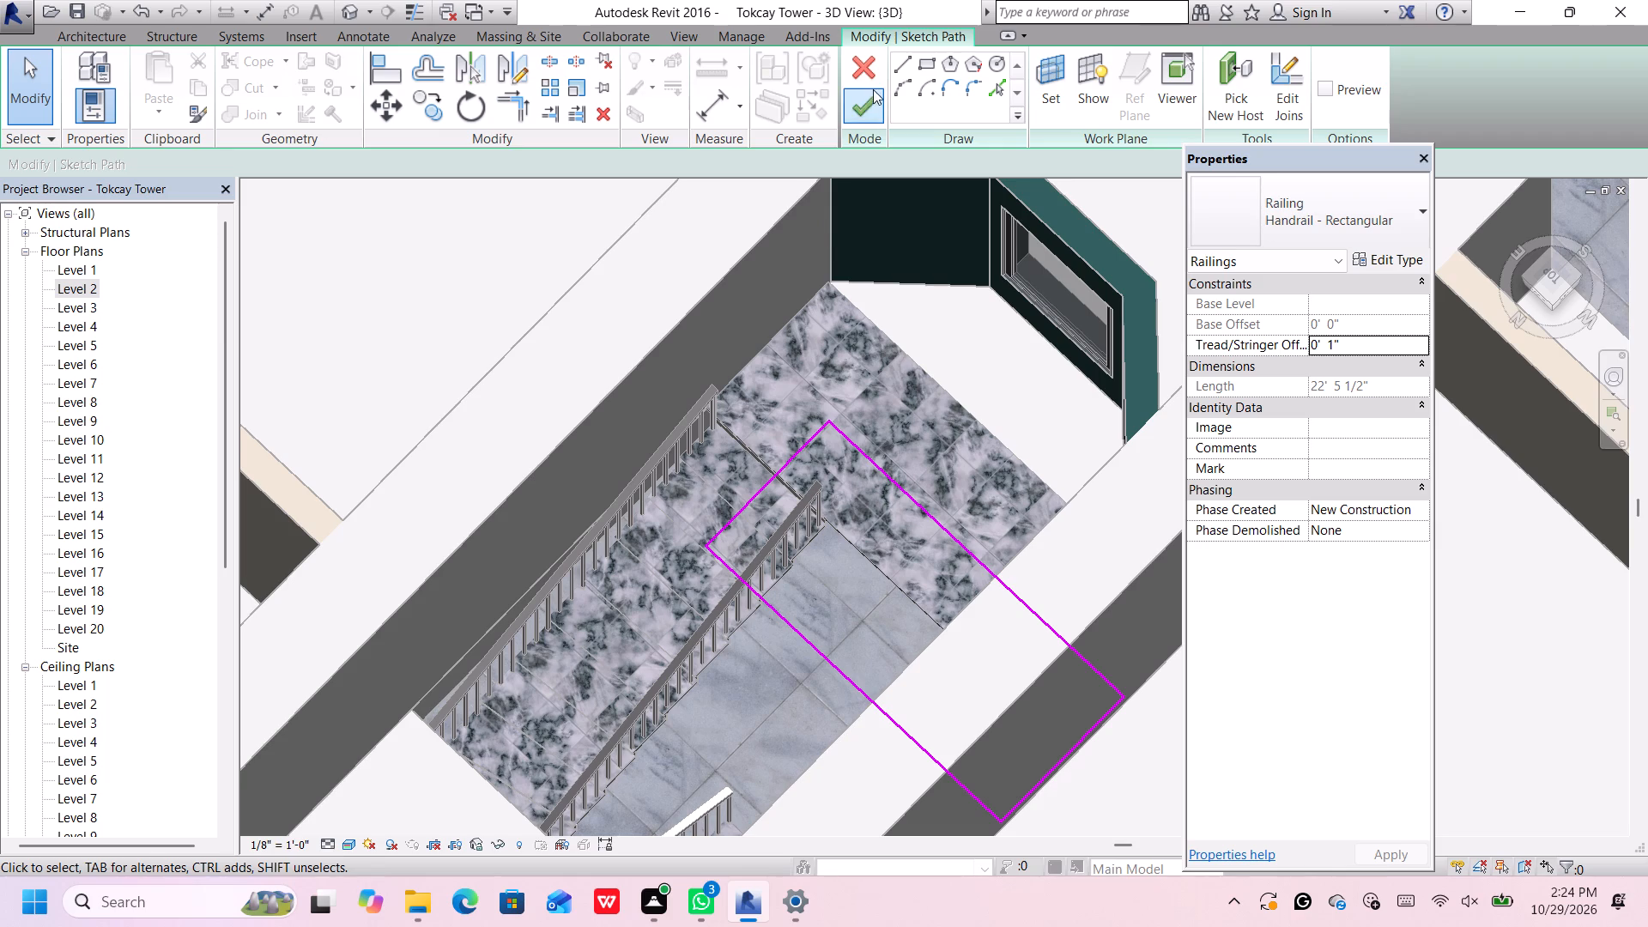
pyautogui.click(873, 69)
# Delete the railing around the stair's rectangular landing.
pyautogui.click(761, 421)
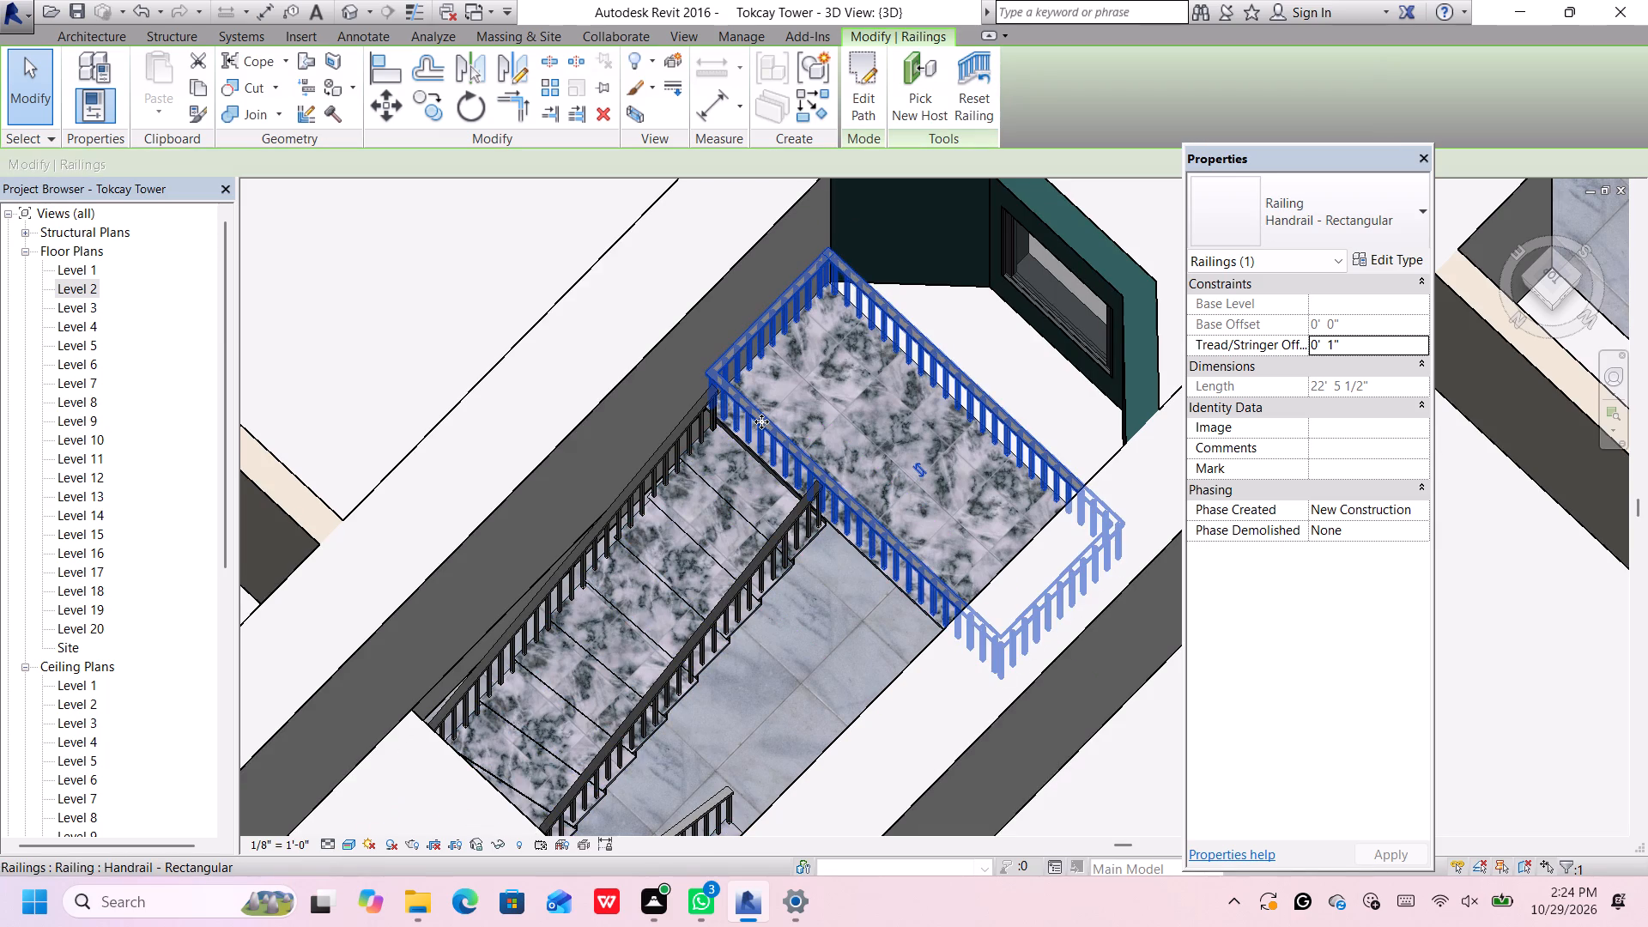
pyautogui.press('Delete')
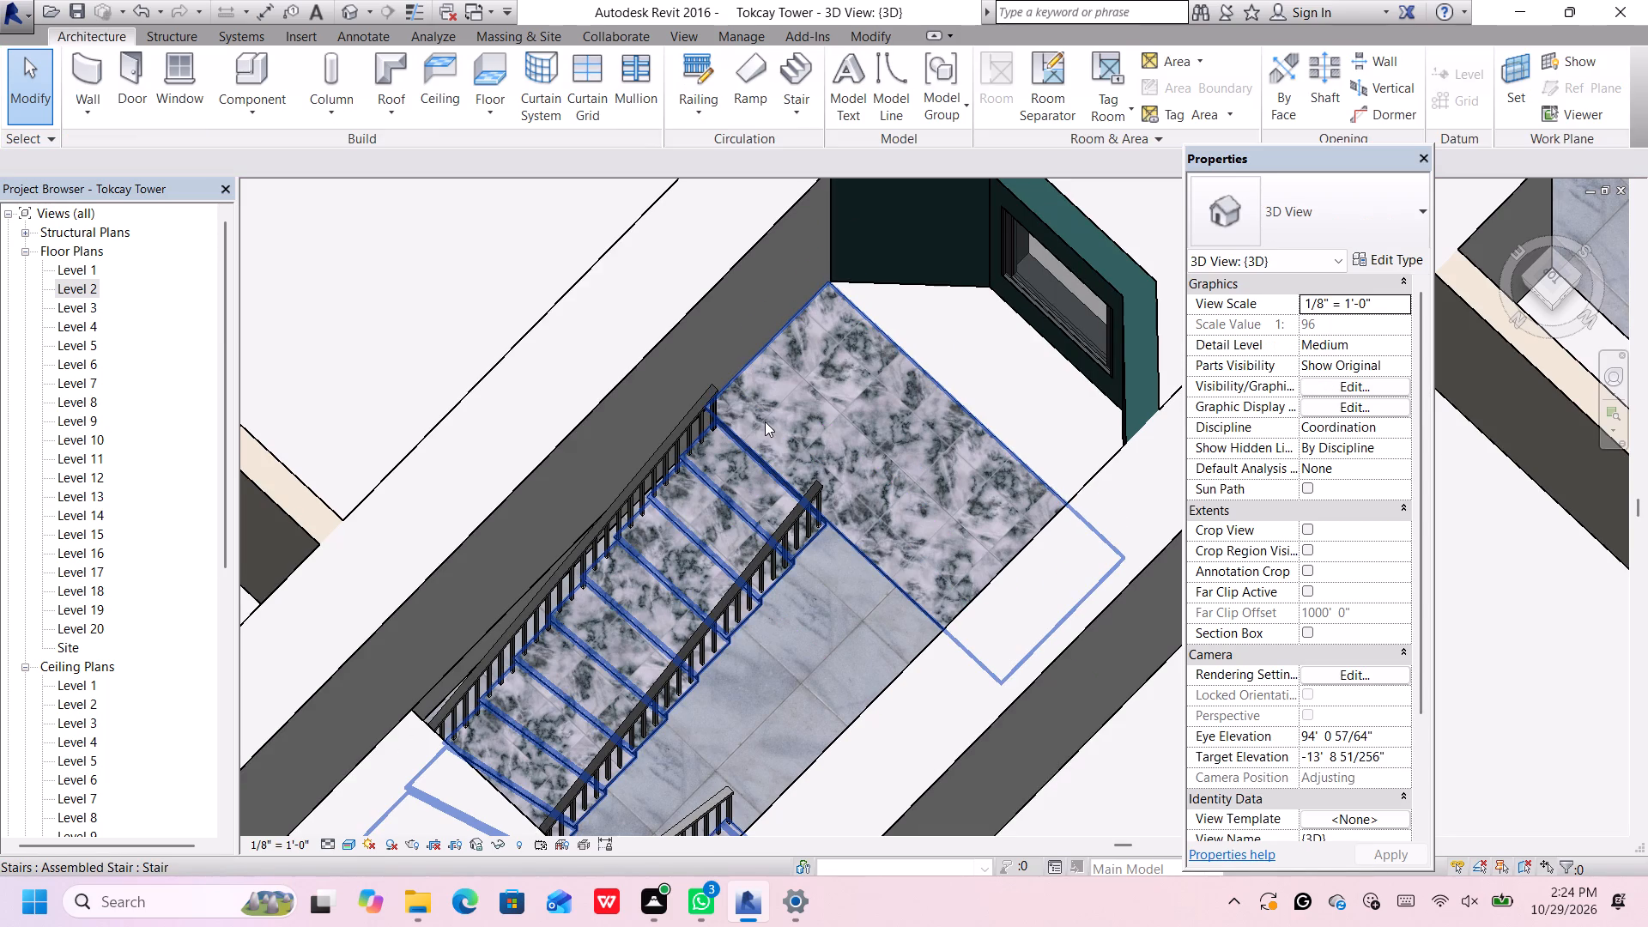
# Try the Glass Panel - Bottom Fill type on the inner stair railing, and switch it to Guardrail - Pipe instead.
pyautogui.scroll(-1, 798, 530)
pyautogui.moveTo(802, 678); pyautogui.dragTo(752, 581, button='middle')
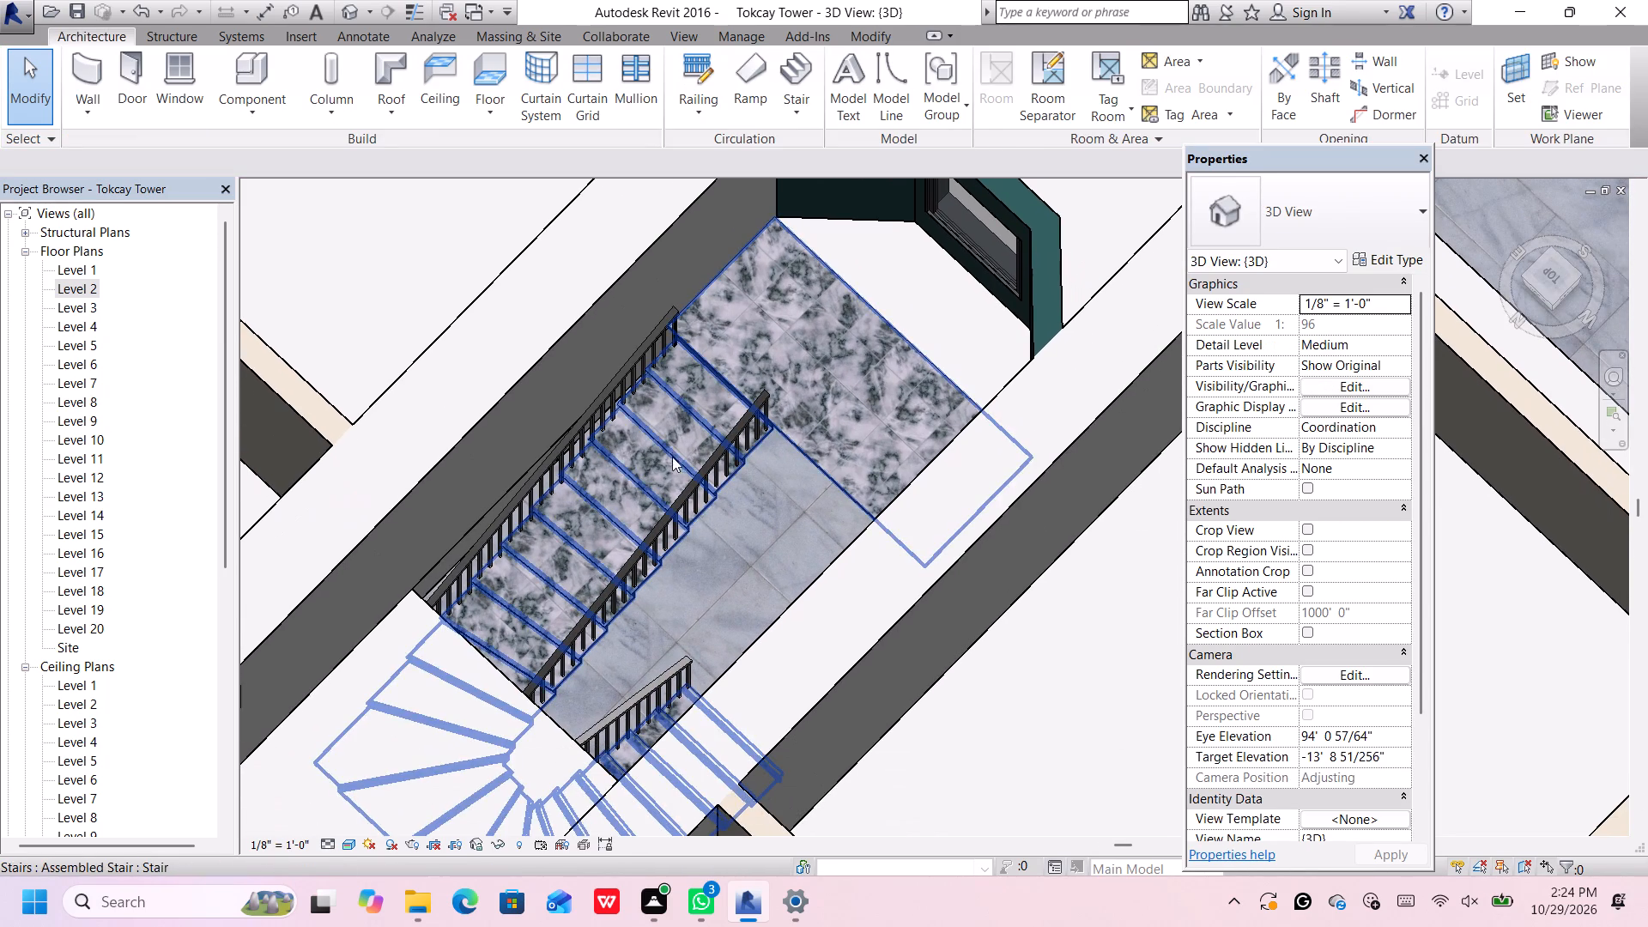
pyautogui.scroll(3, 707, 467)
pyautogui.click(708, 466)
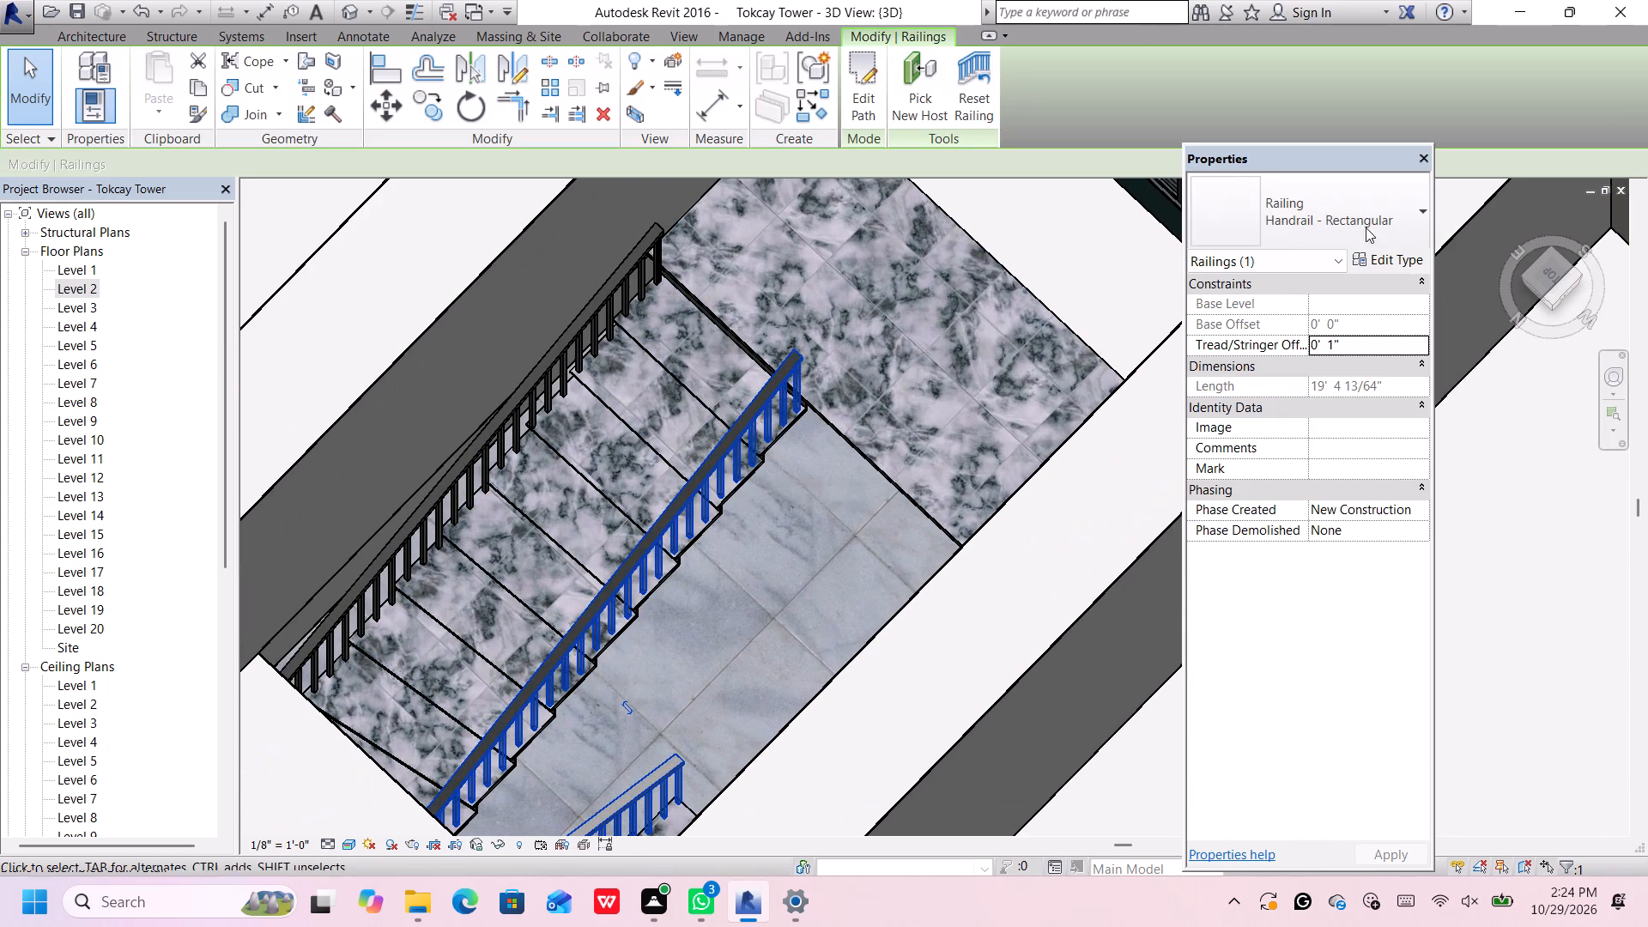
pyautogui.click(1372, 218)
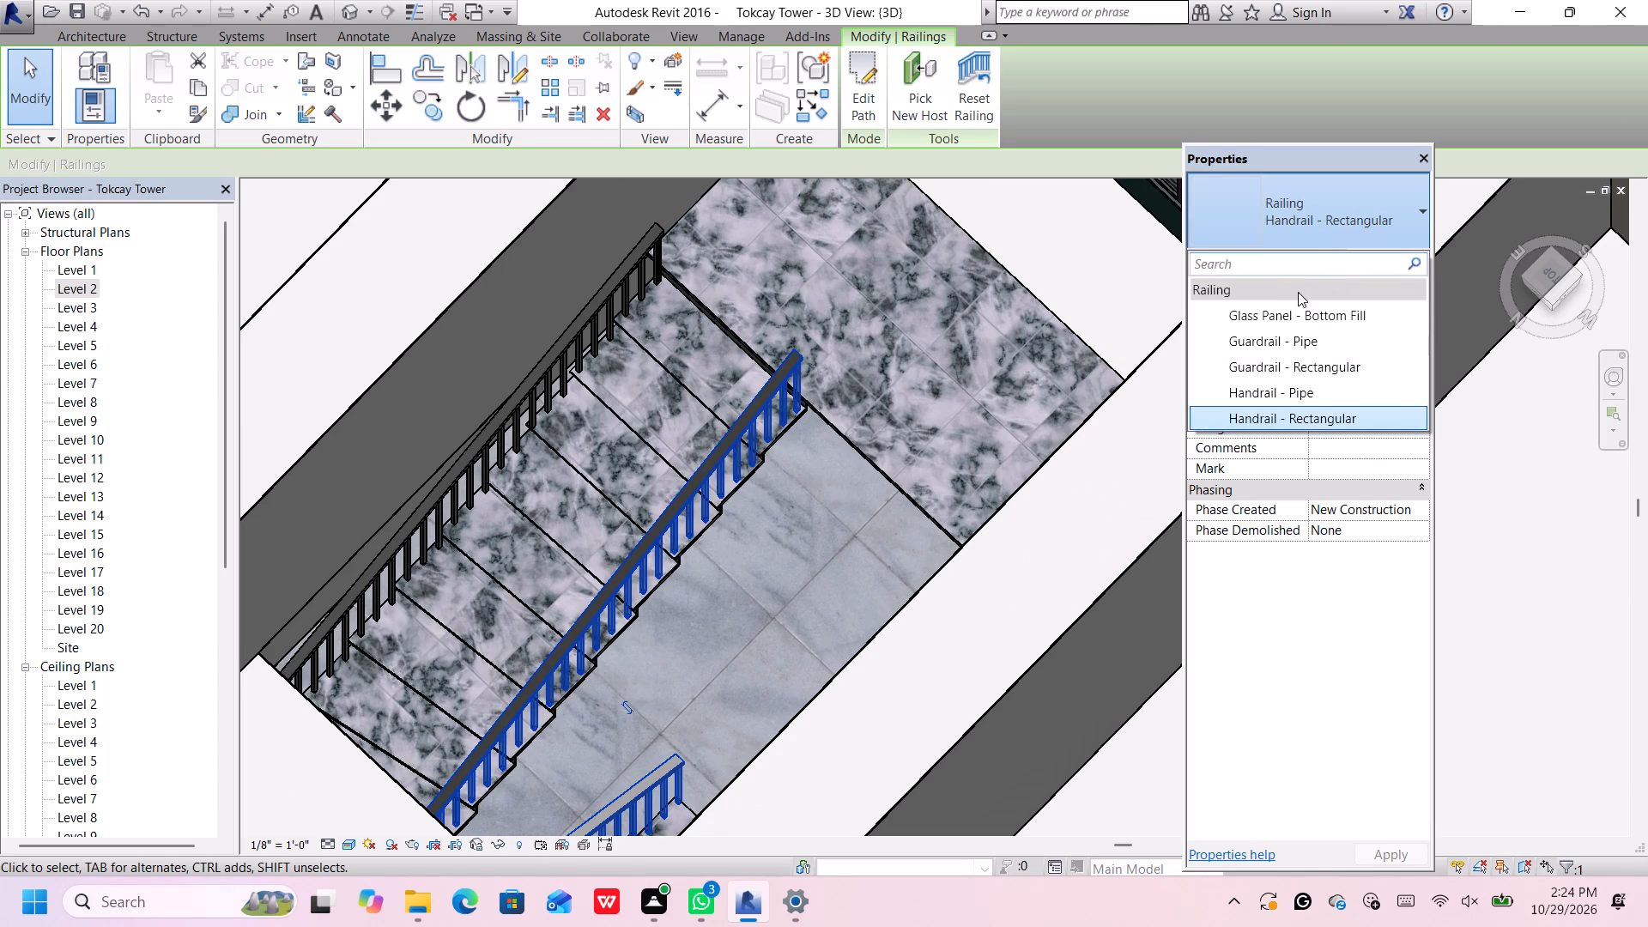
pyautogui.click(1318, 317)
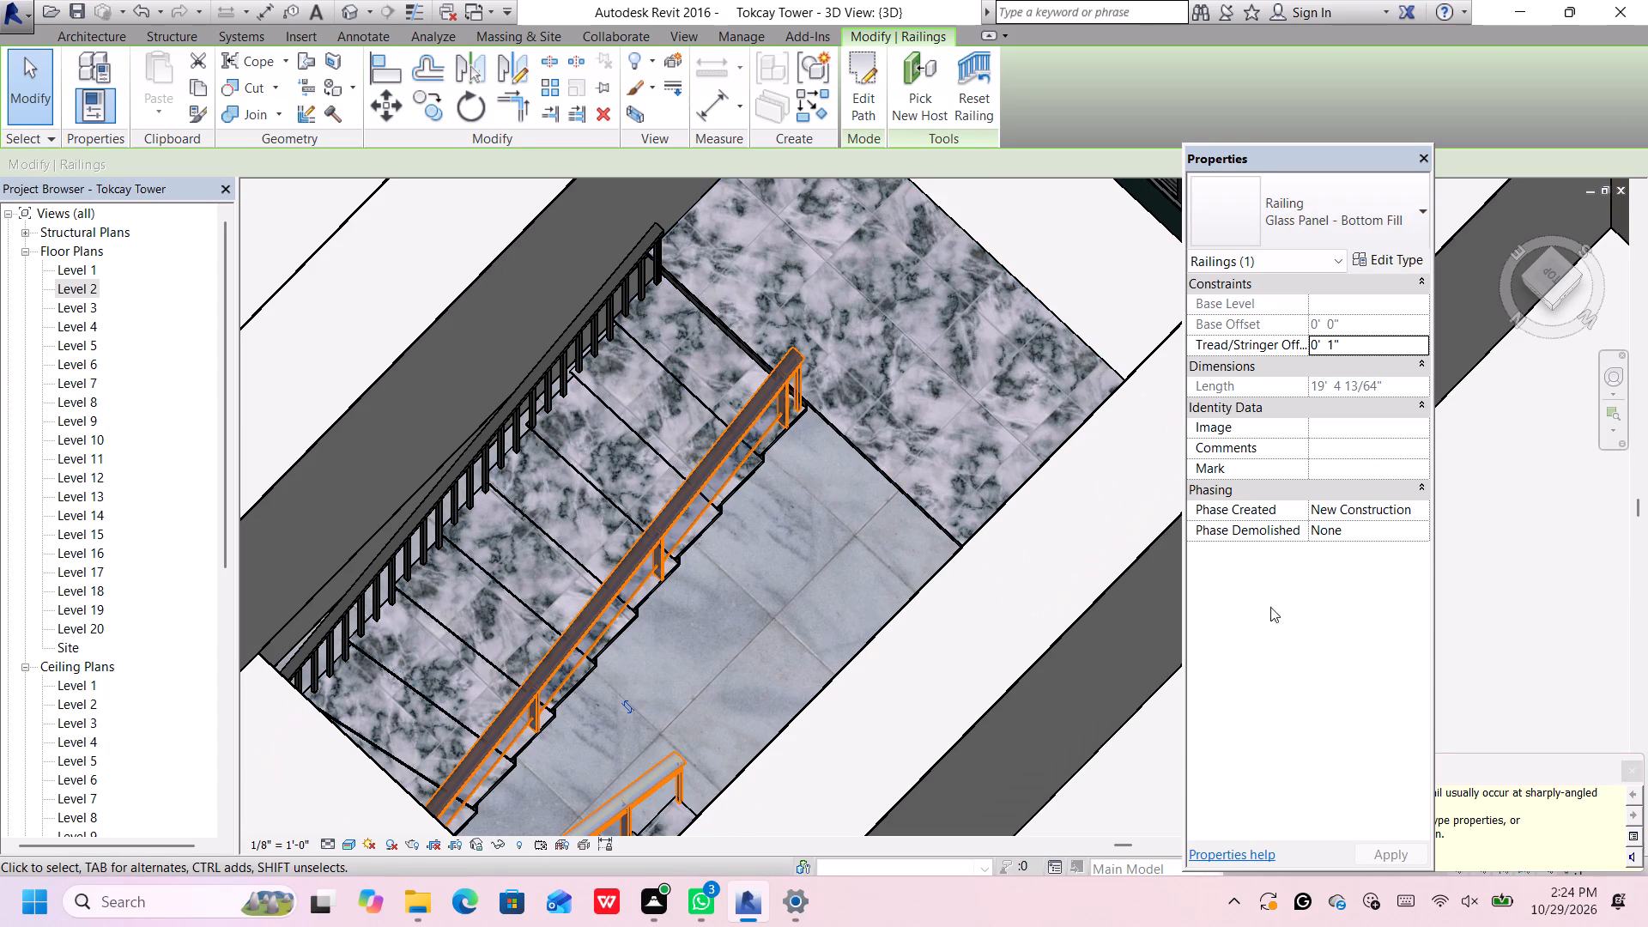
pyautogui.click(1357, 208)
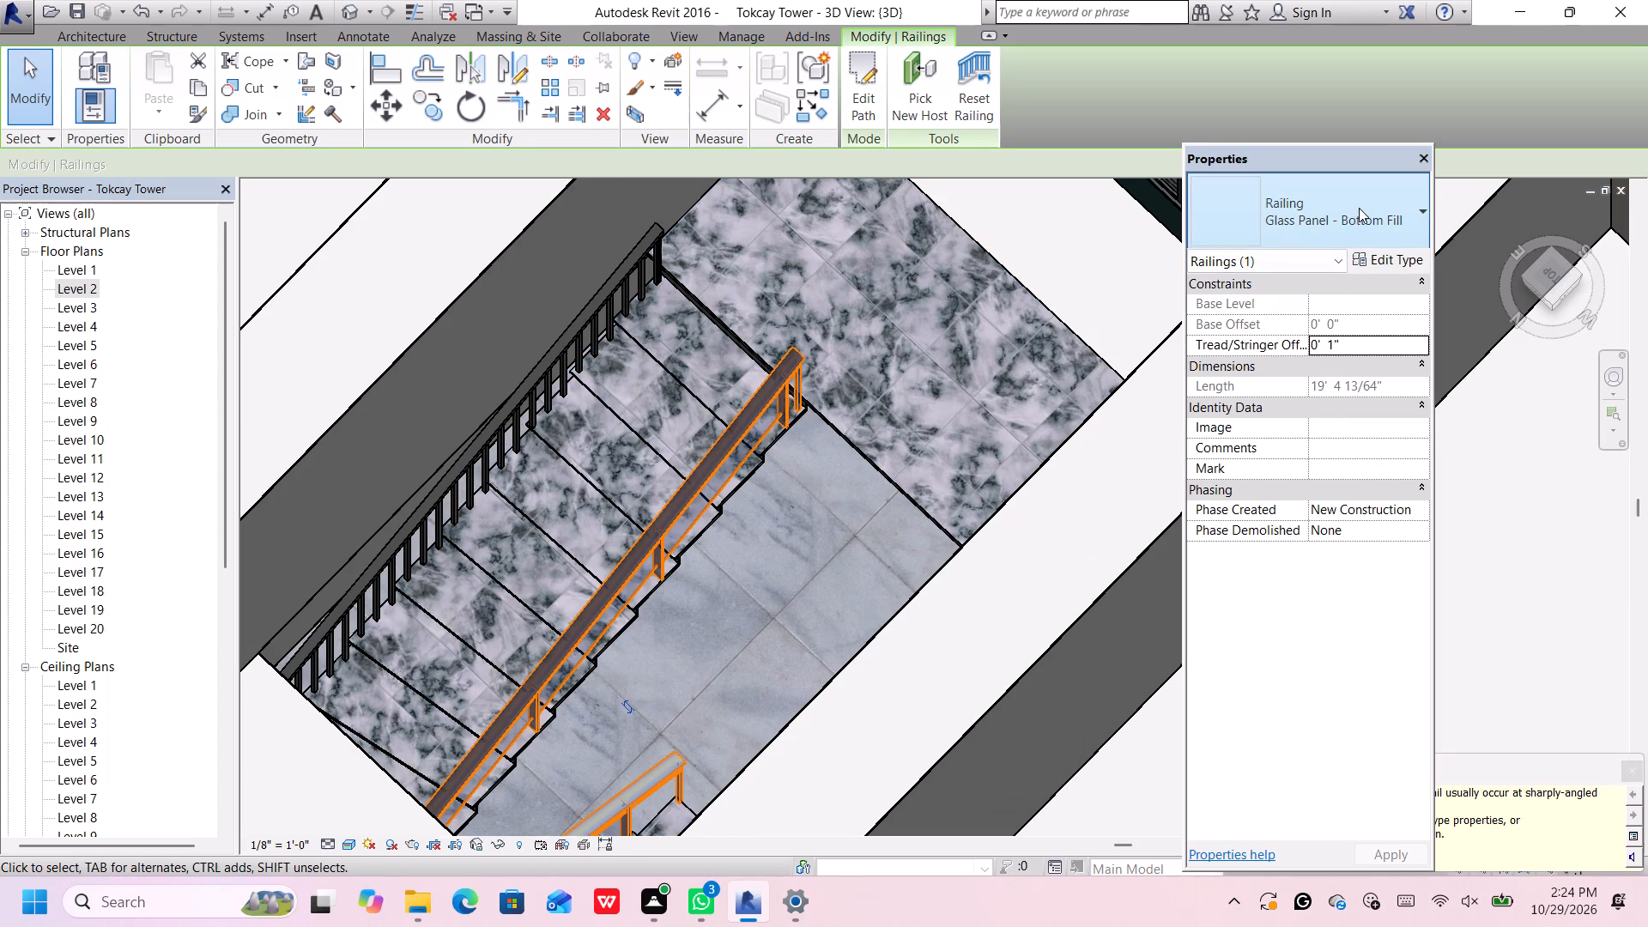
pyautogui.click(1357, 342)
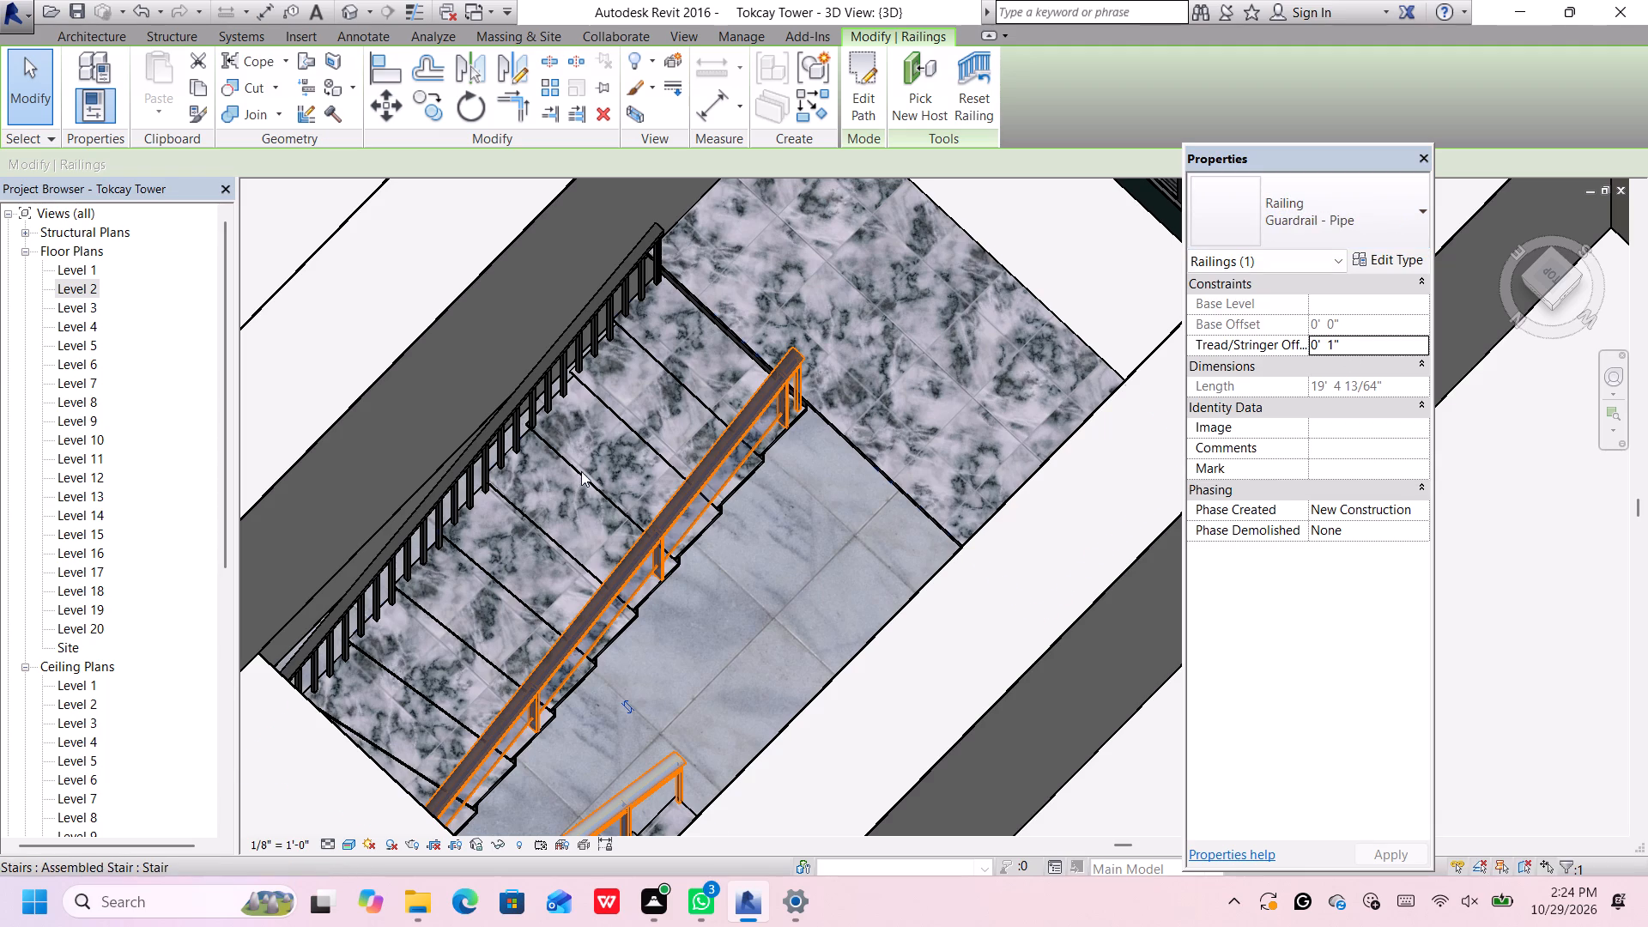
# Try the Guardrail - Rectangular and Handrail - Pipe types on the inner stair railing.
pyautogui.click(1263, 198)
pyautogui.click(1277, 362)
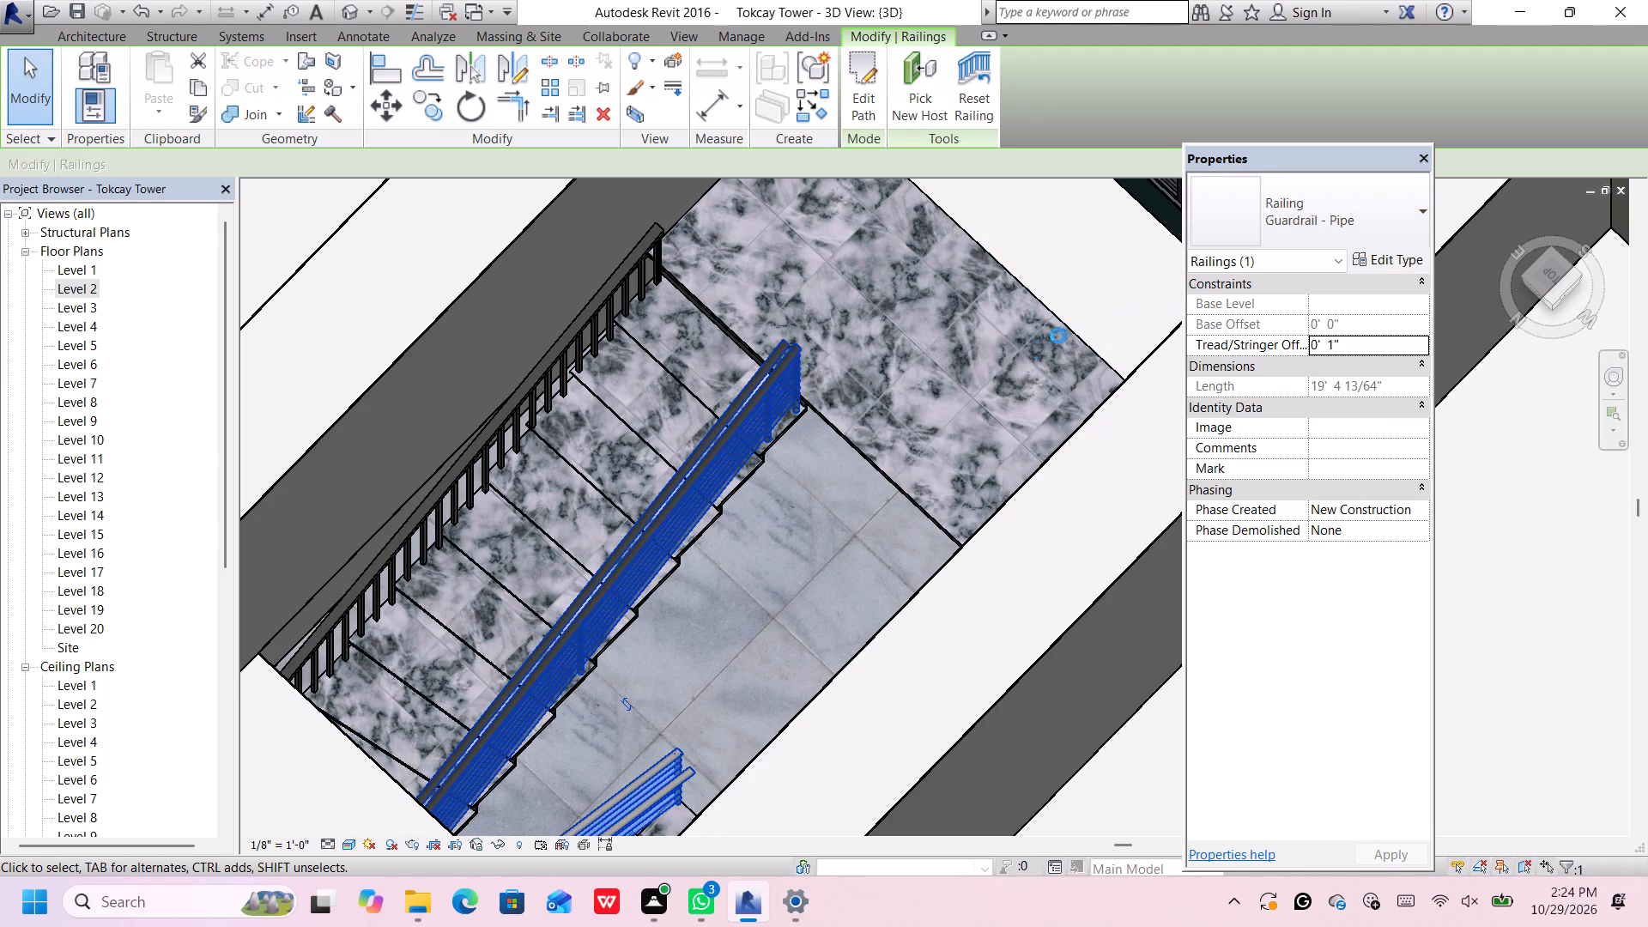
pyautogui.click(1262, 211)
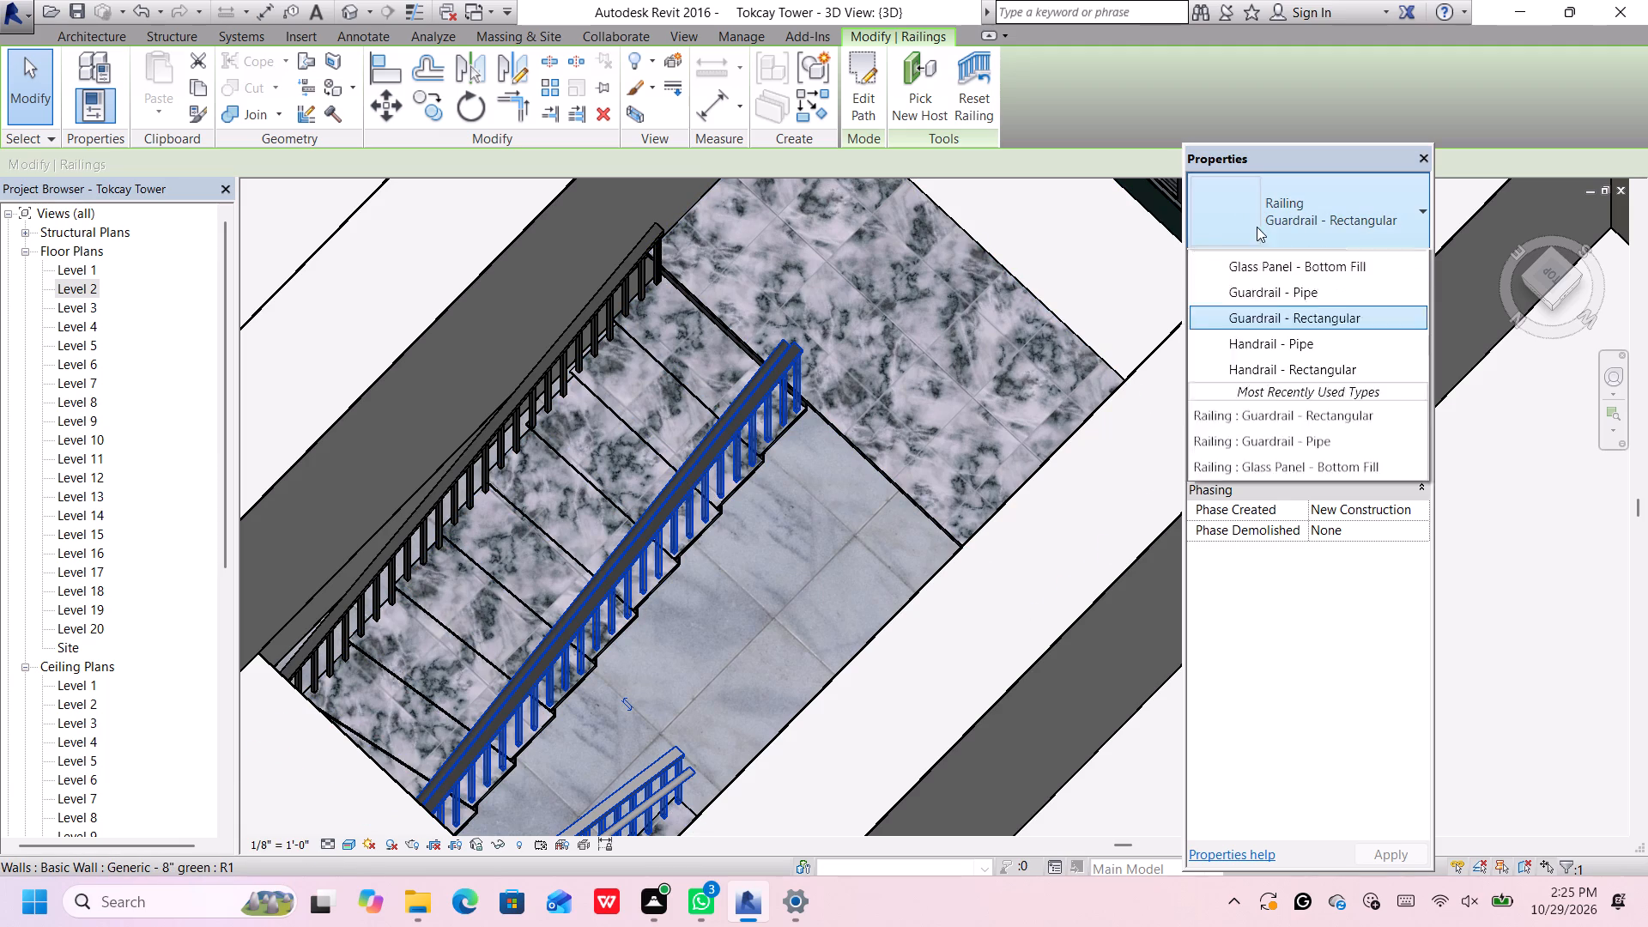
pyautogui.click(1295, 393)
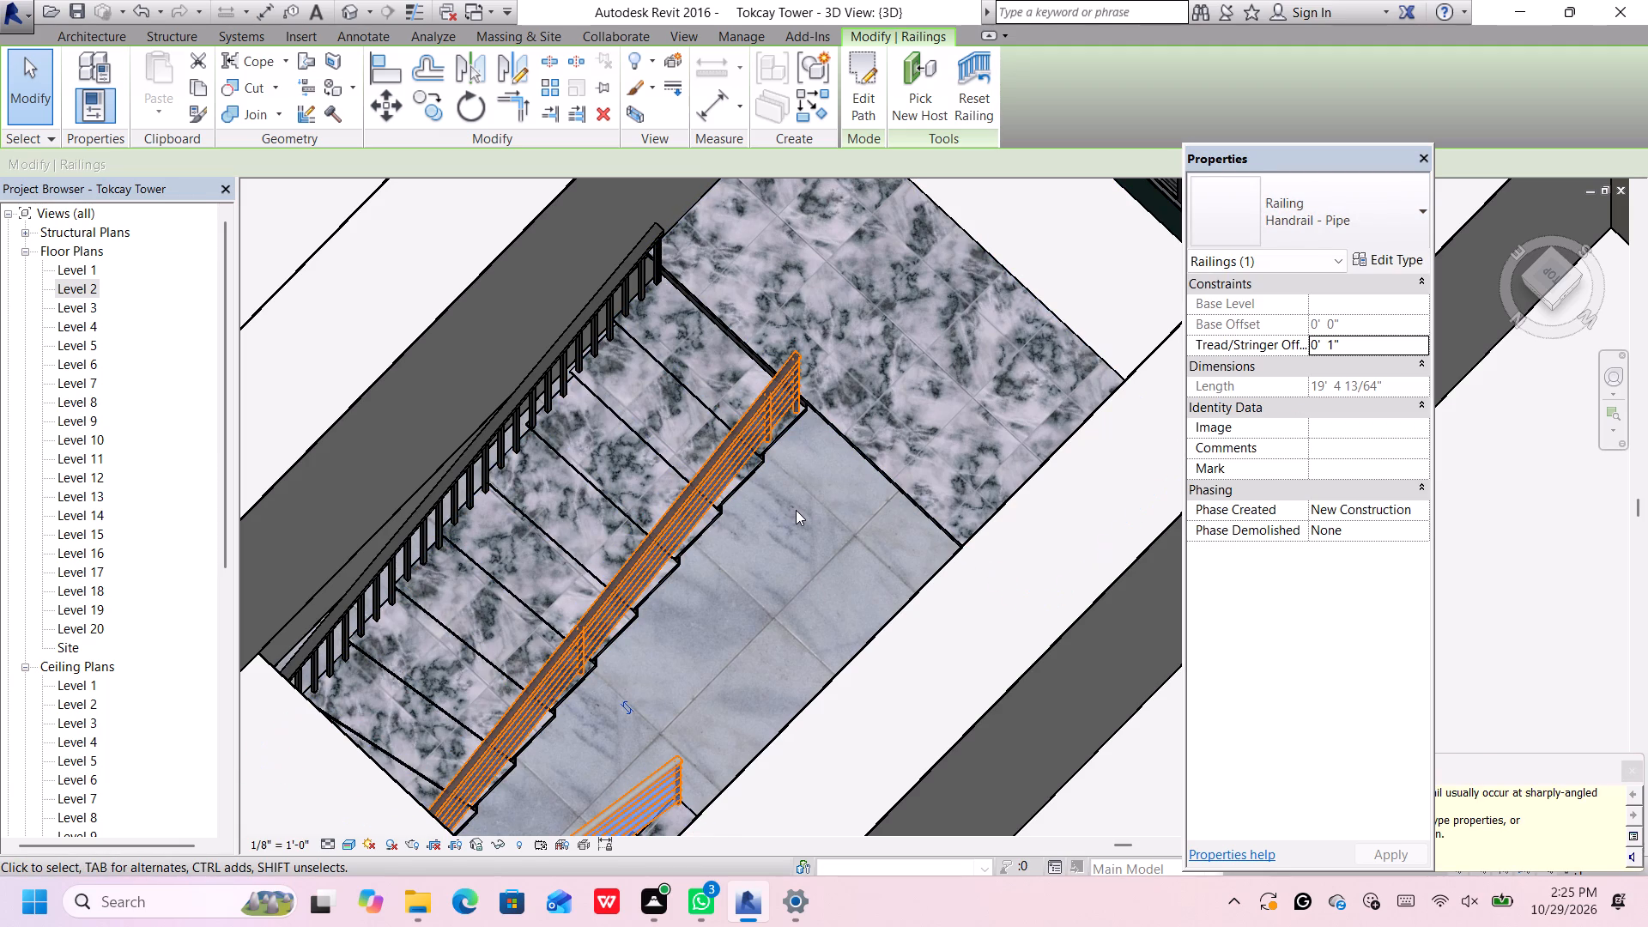
# Change the inner stair railing's type to Handrail - Rectangular and deselect it.
pyautogui.click(1382, 209)
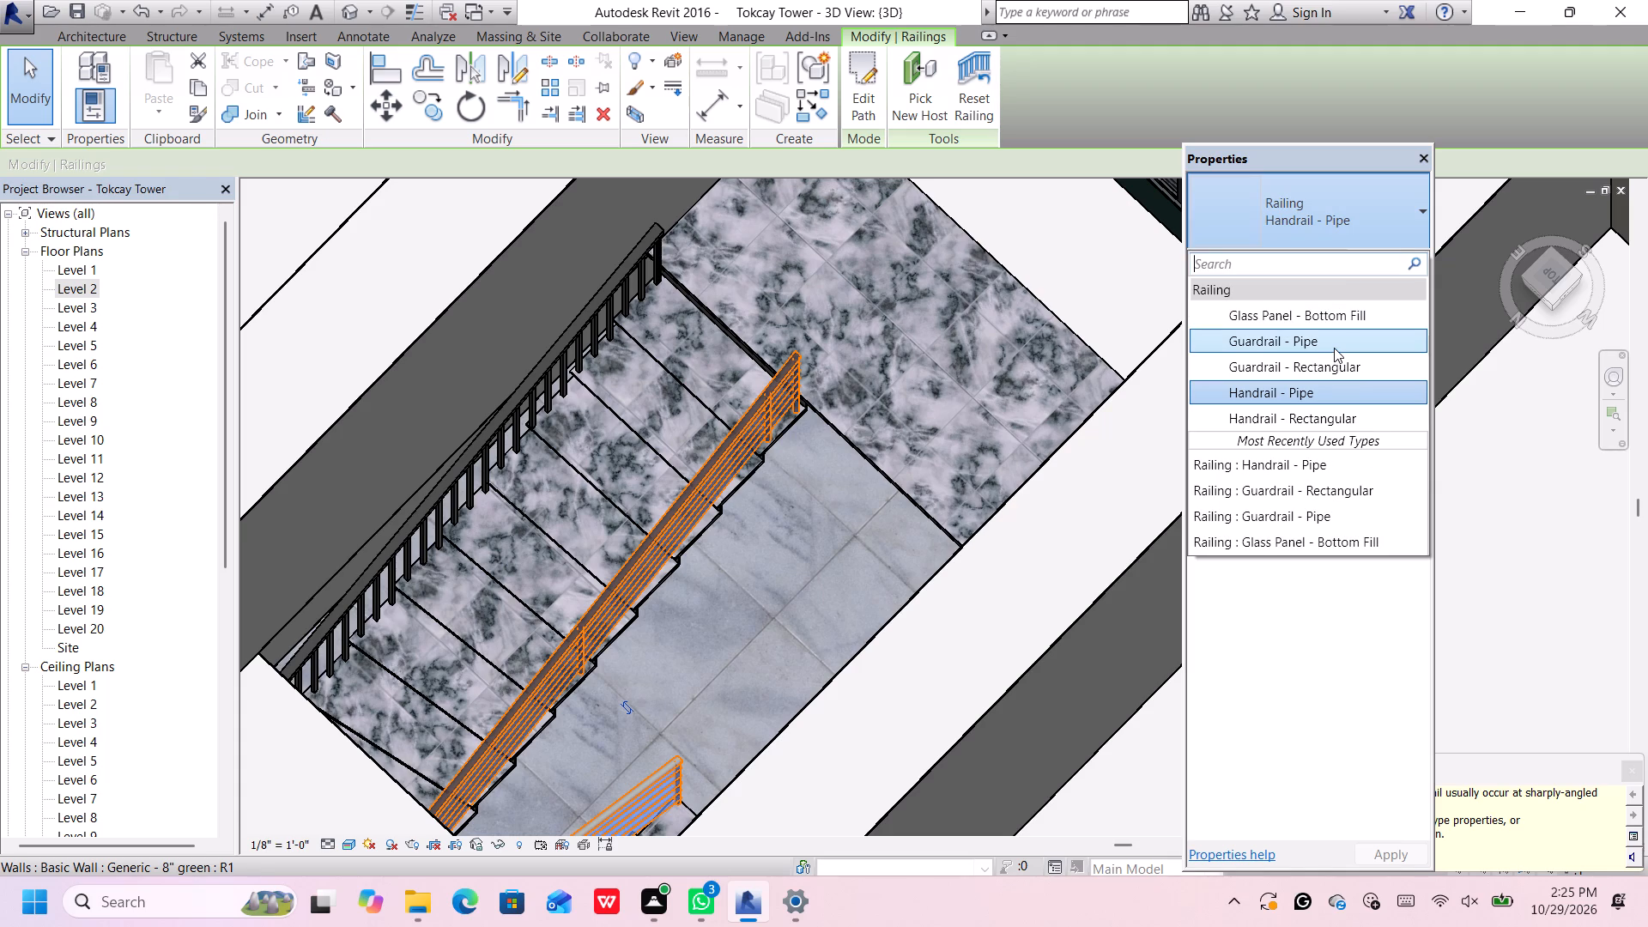
pyautogui.click(1366, 216)
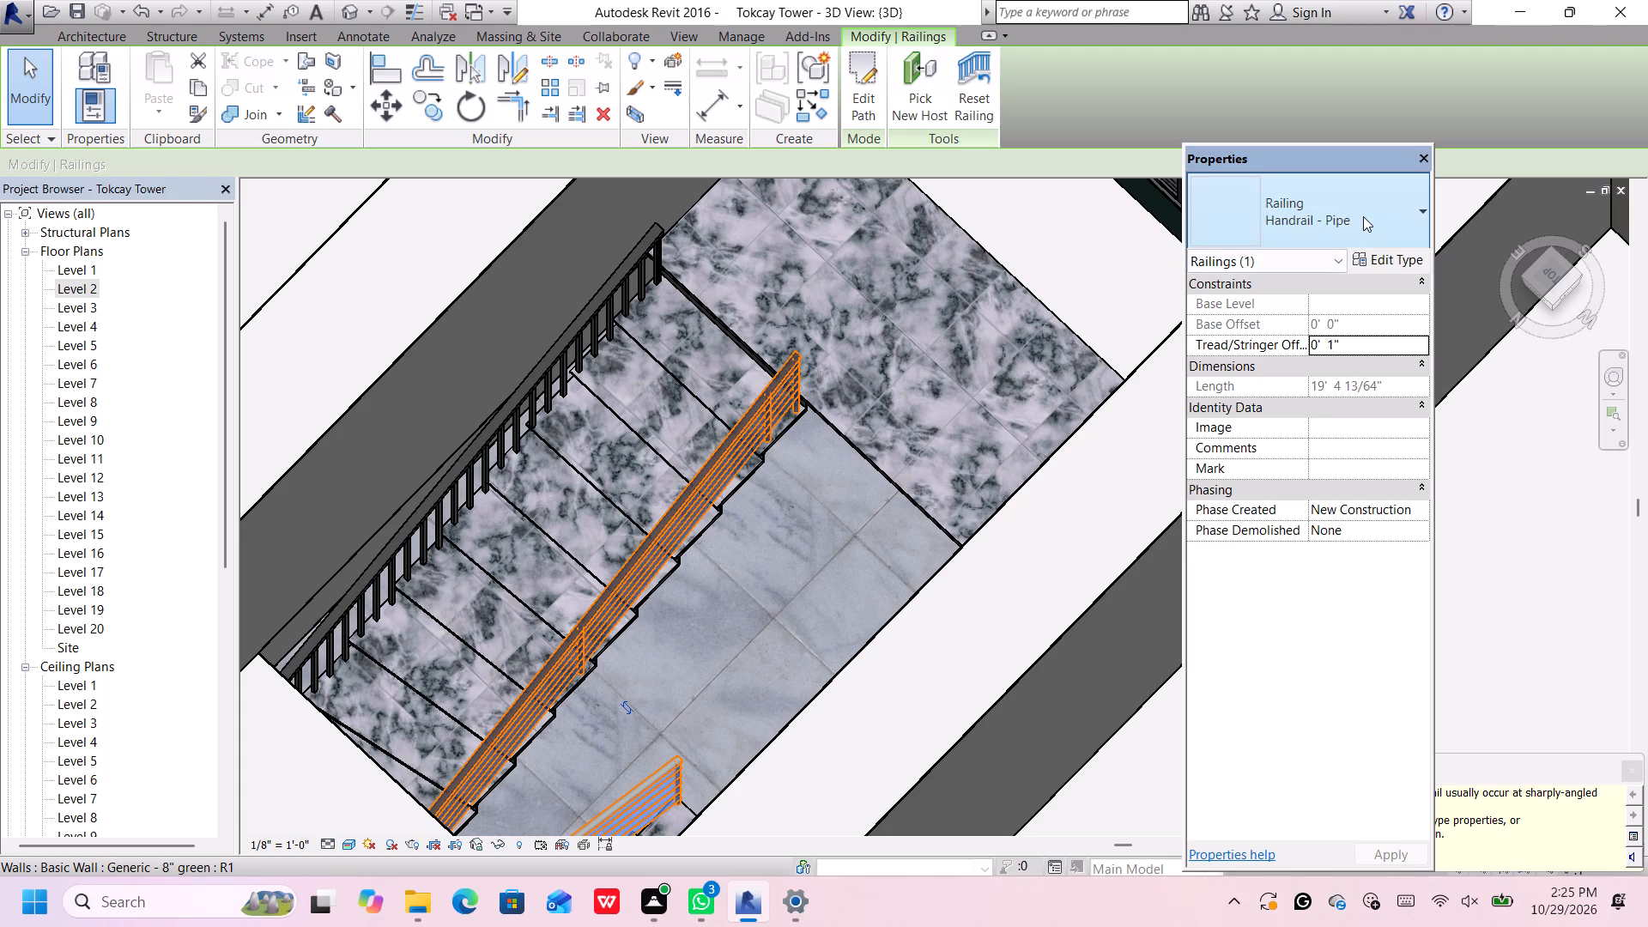
pyautogui.click(1364, 216)
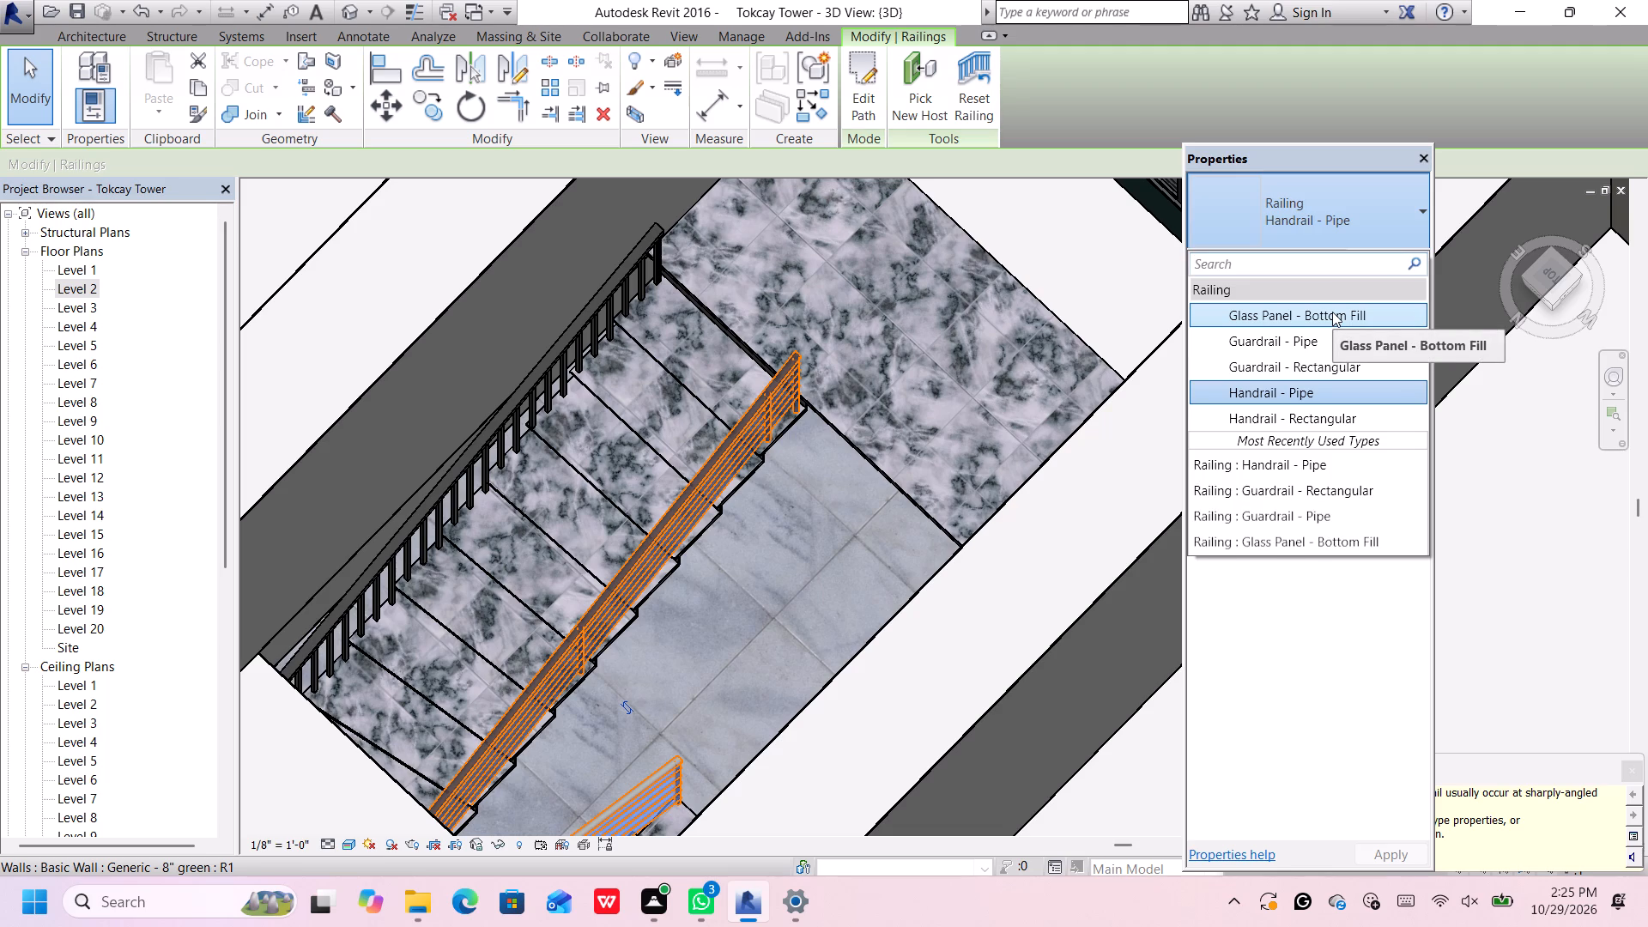
pyautogui.click(1302, 422)
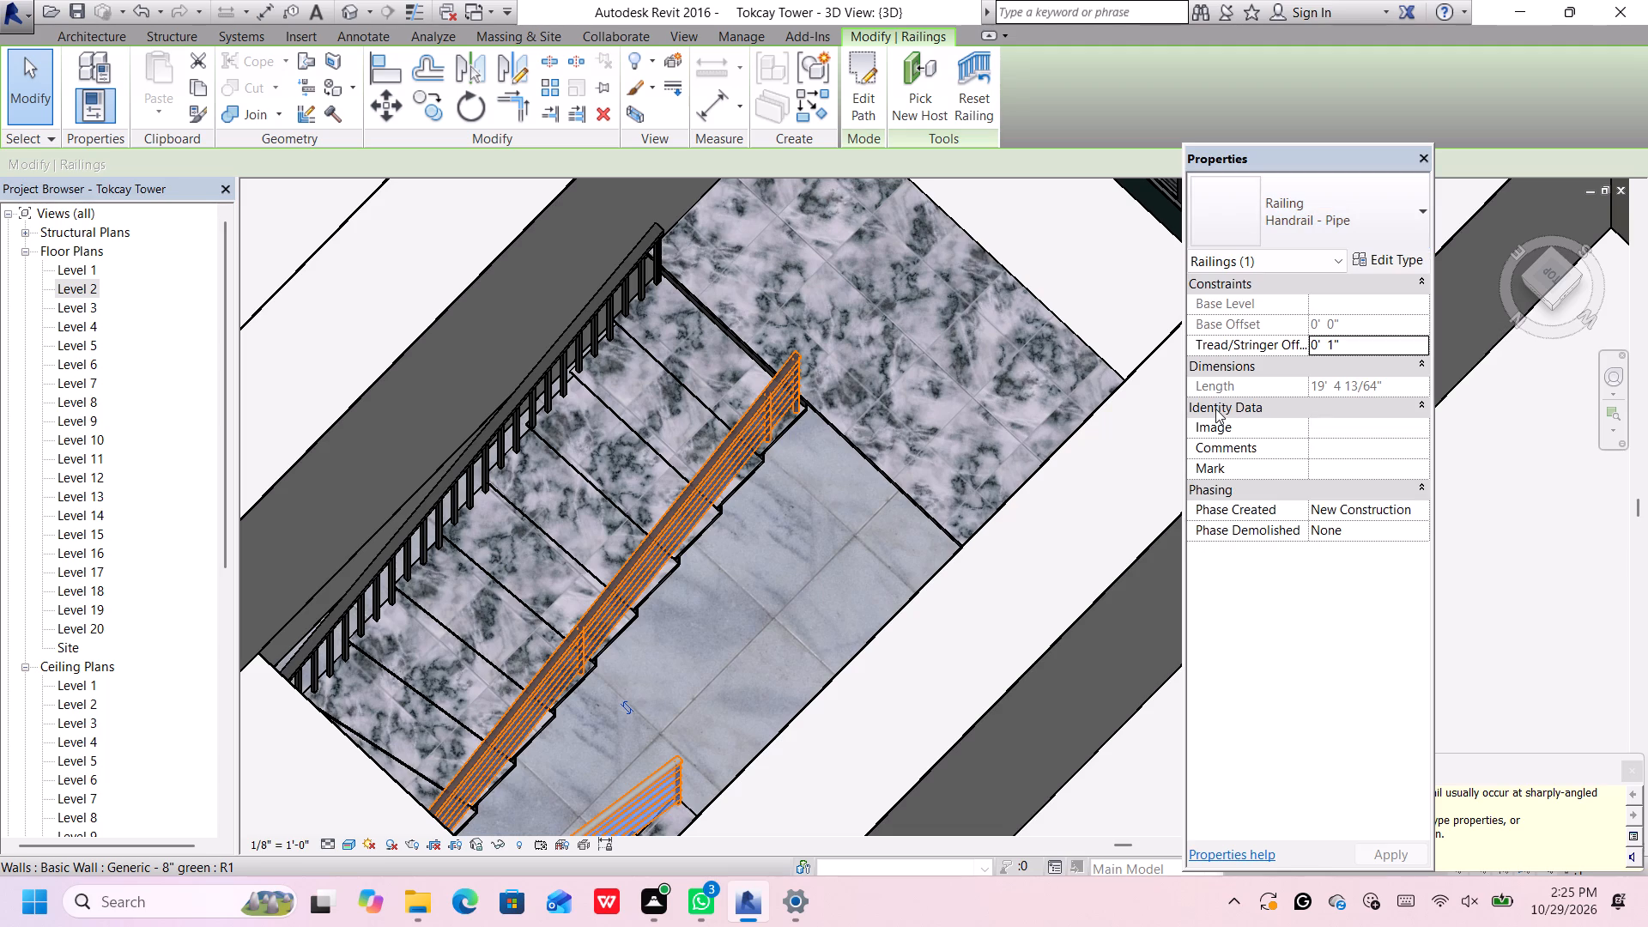
pyautogui.click(772, 591)
# Examine the stair, its railings and the surrounding roof opening up close and from several angles.
pyautogui.scroll(-3, 774, 591)
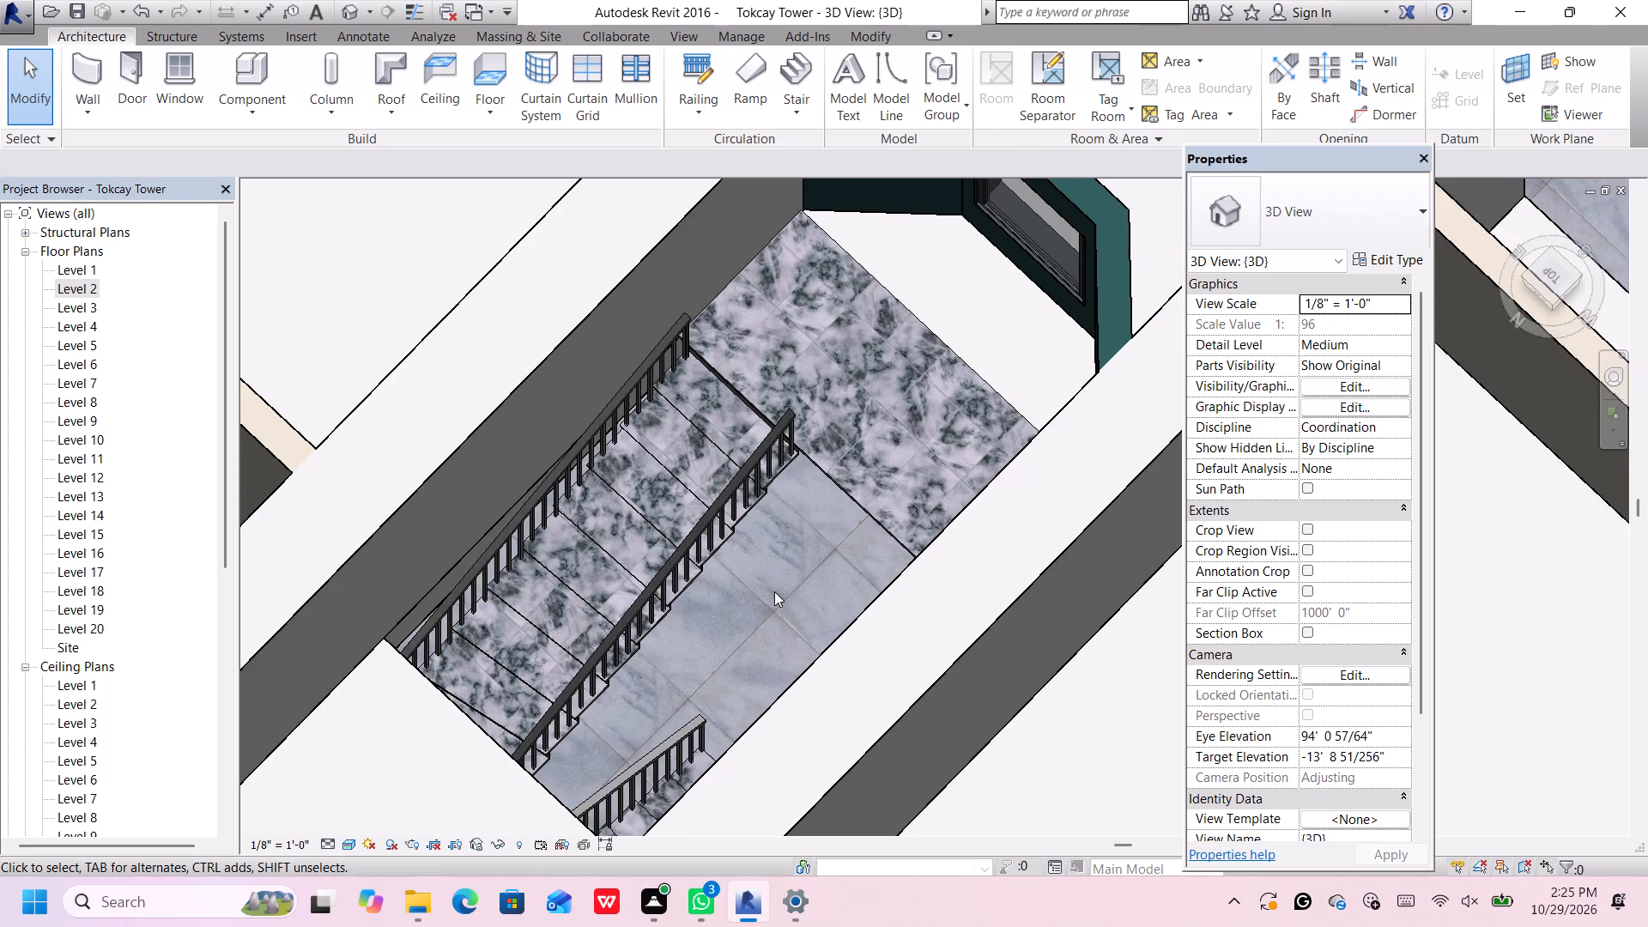
pyautogui.moveTo(776, 591); pyautogui.dragTo(770, 560, button='middle')
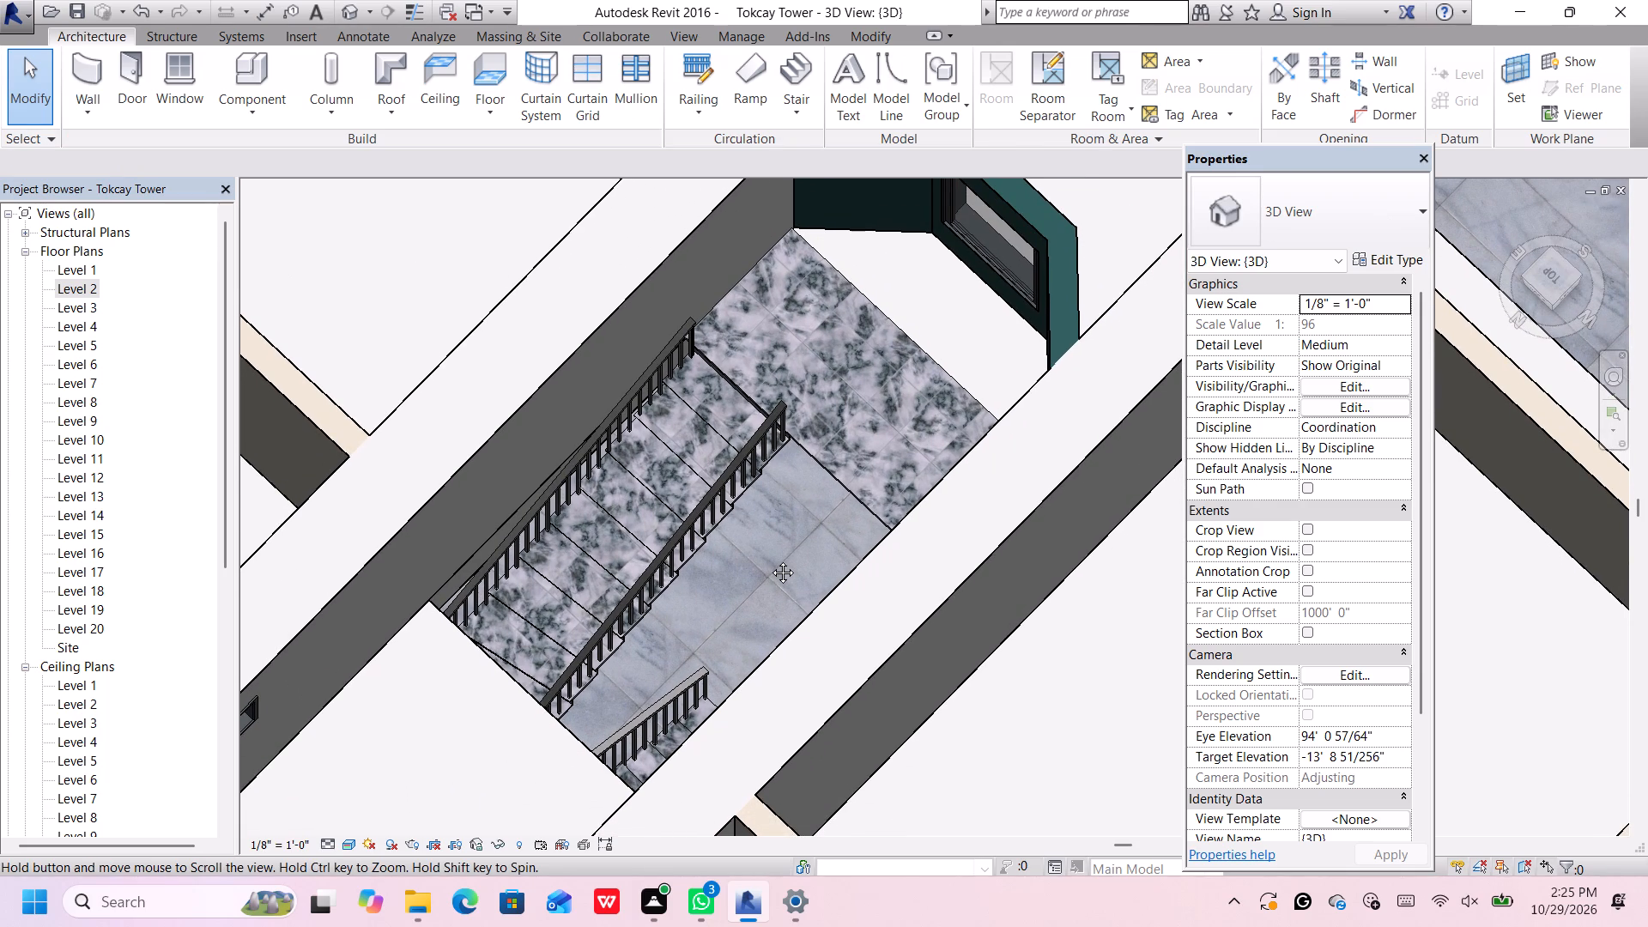
pyautogui.moveTo(770, 560); pyautogui.dragTo(643, 477, button='middle')
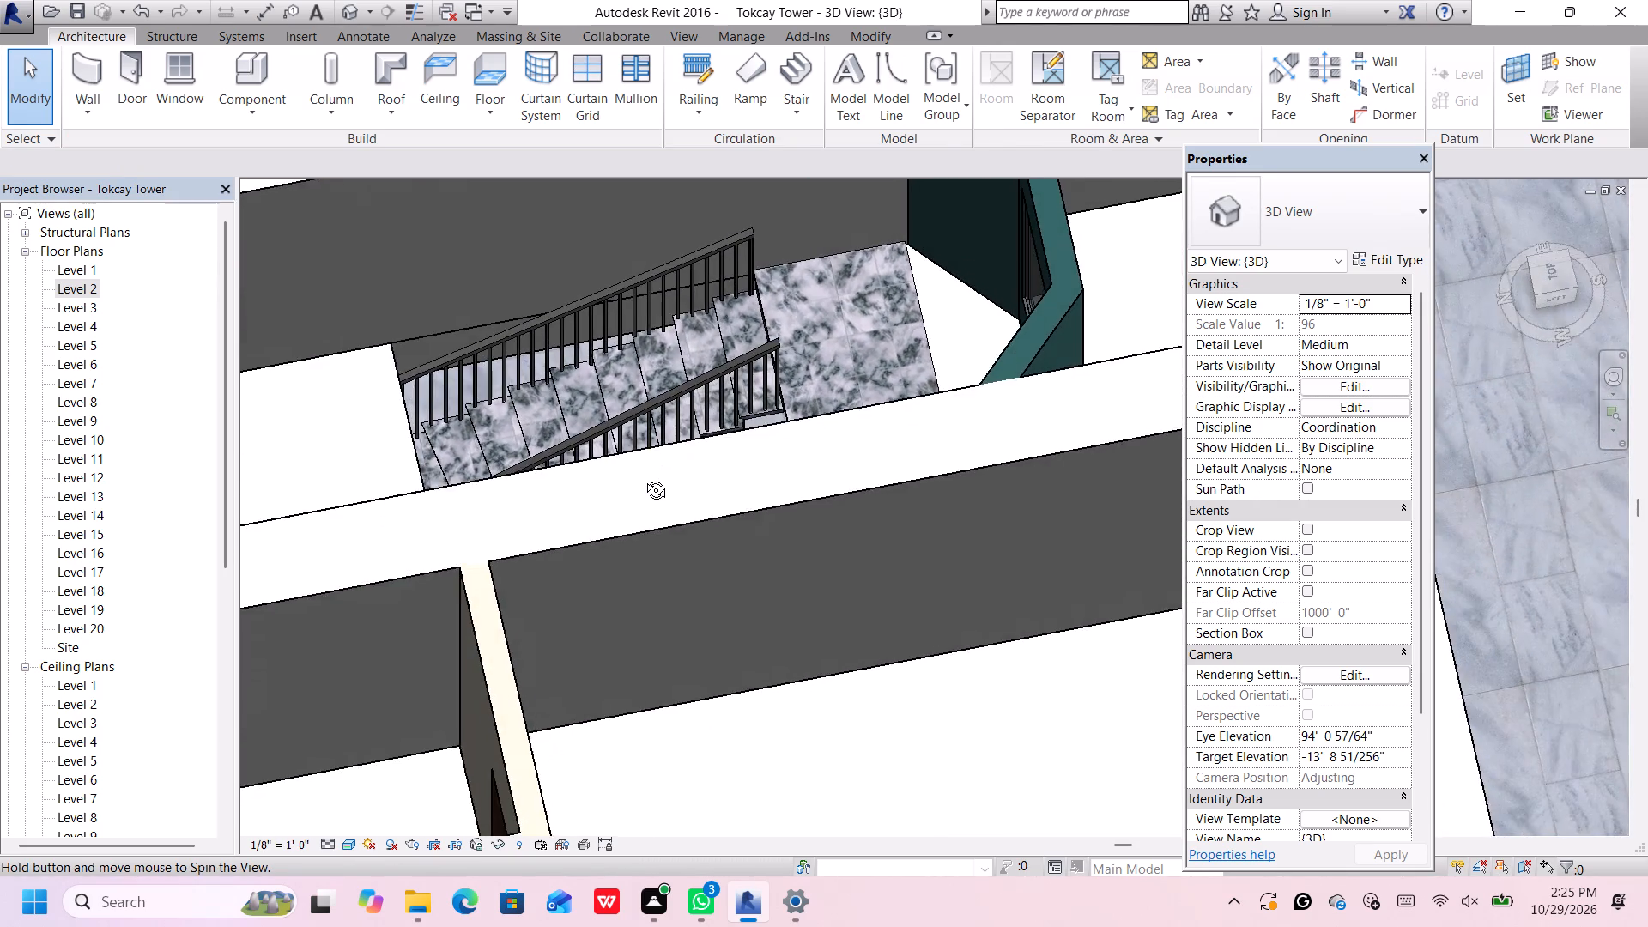
pyautogui.moveTo(643, 477); pyautogui.dragTo(551, 563, button='middle')
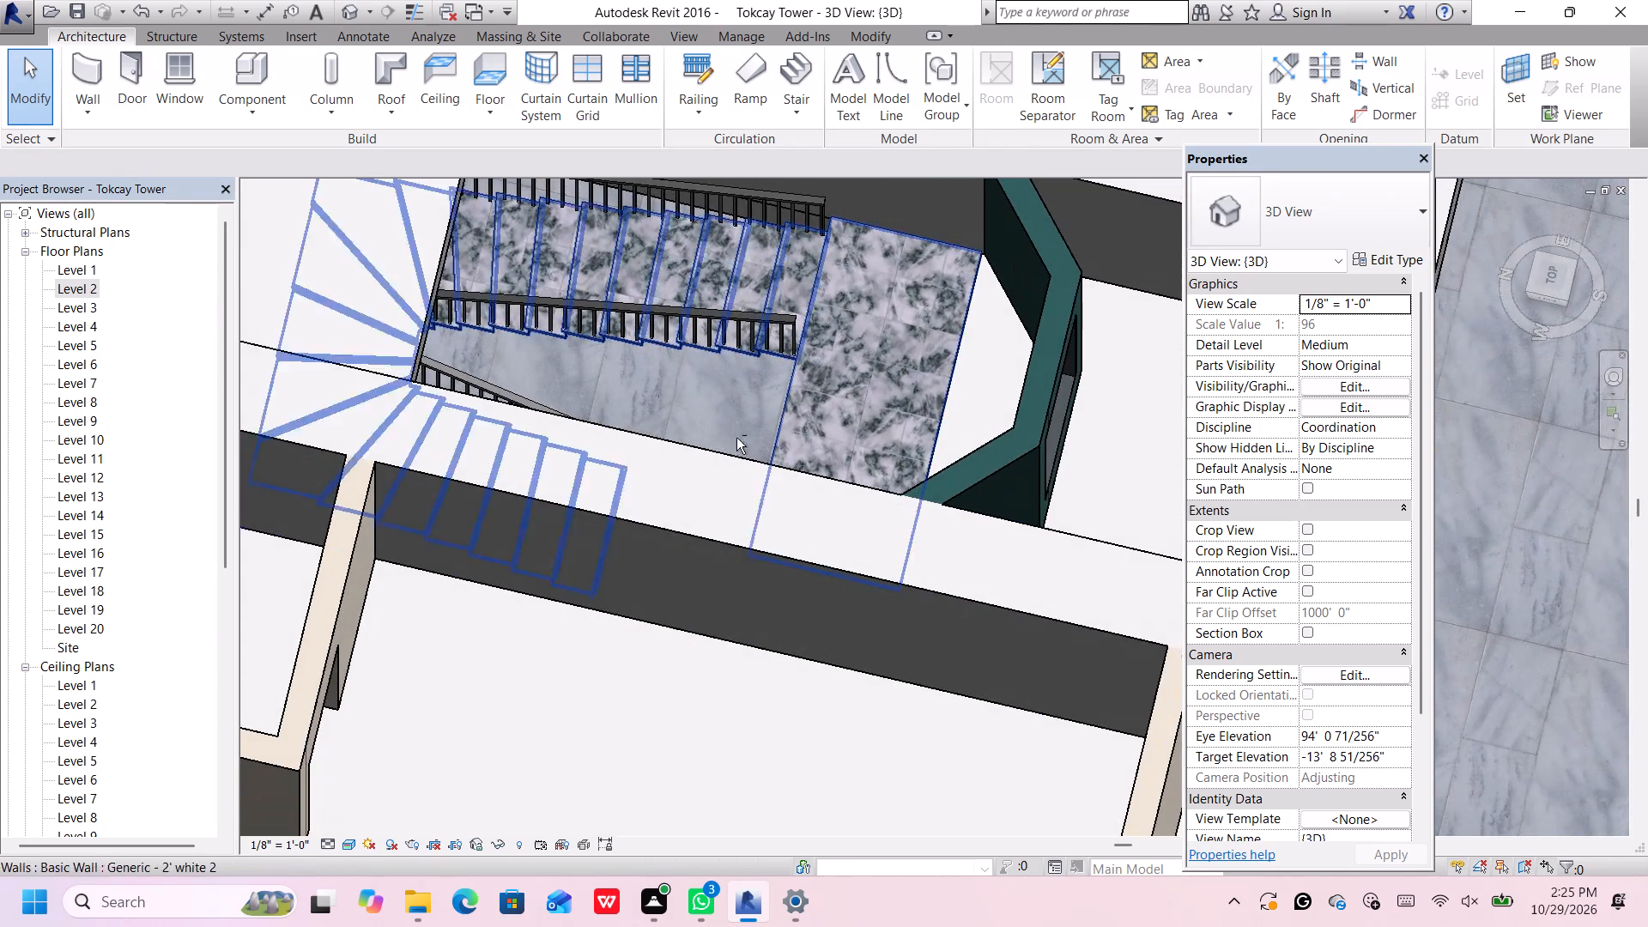
pyautogui.scroll(4, 753, 407)
pyautogui.moveTo(752, 397); pyautogui.dragTo(756, 483, button='middle')
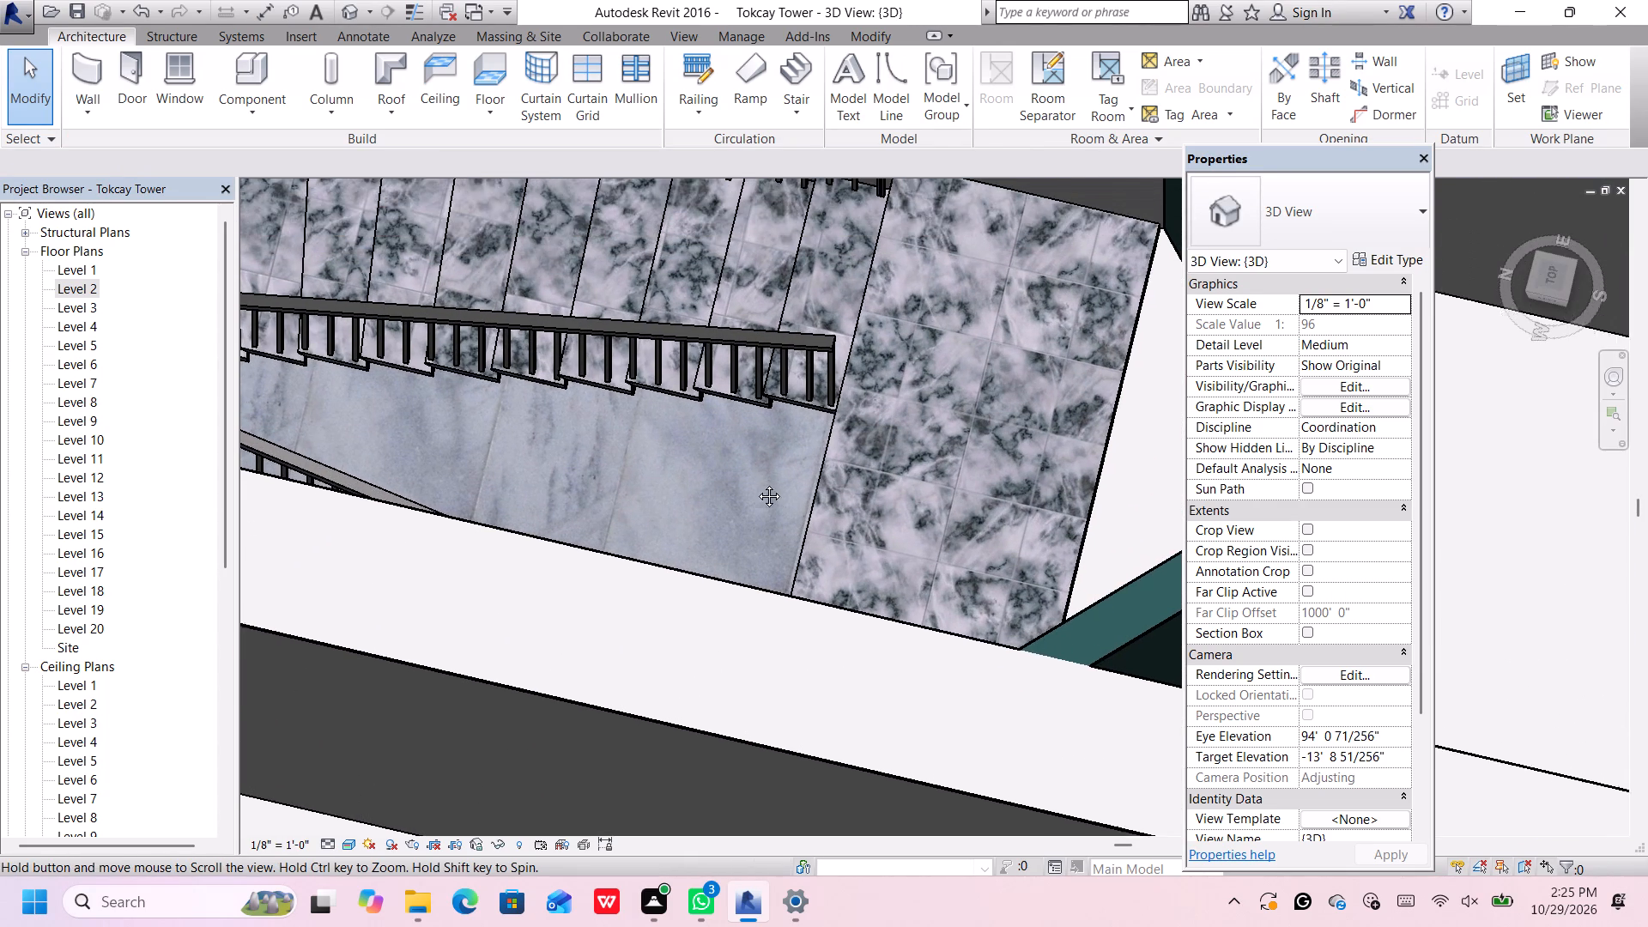
pyautogui.moveTo(756, 483); pyautogui.dragTo(638, 404, button='middle')
pyautogui.keyDown('shift'); pyautogui.scroll(5, 804, 313); pyautogui.keyUp('shift')
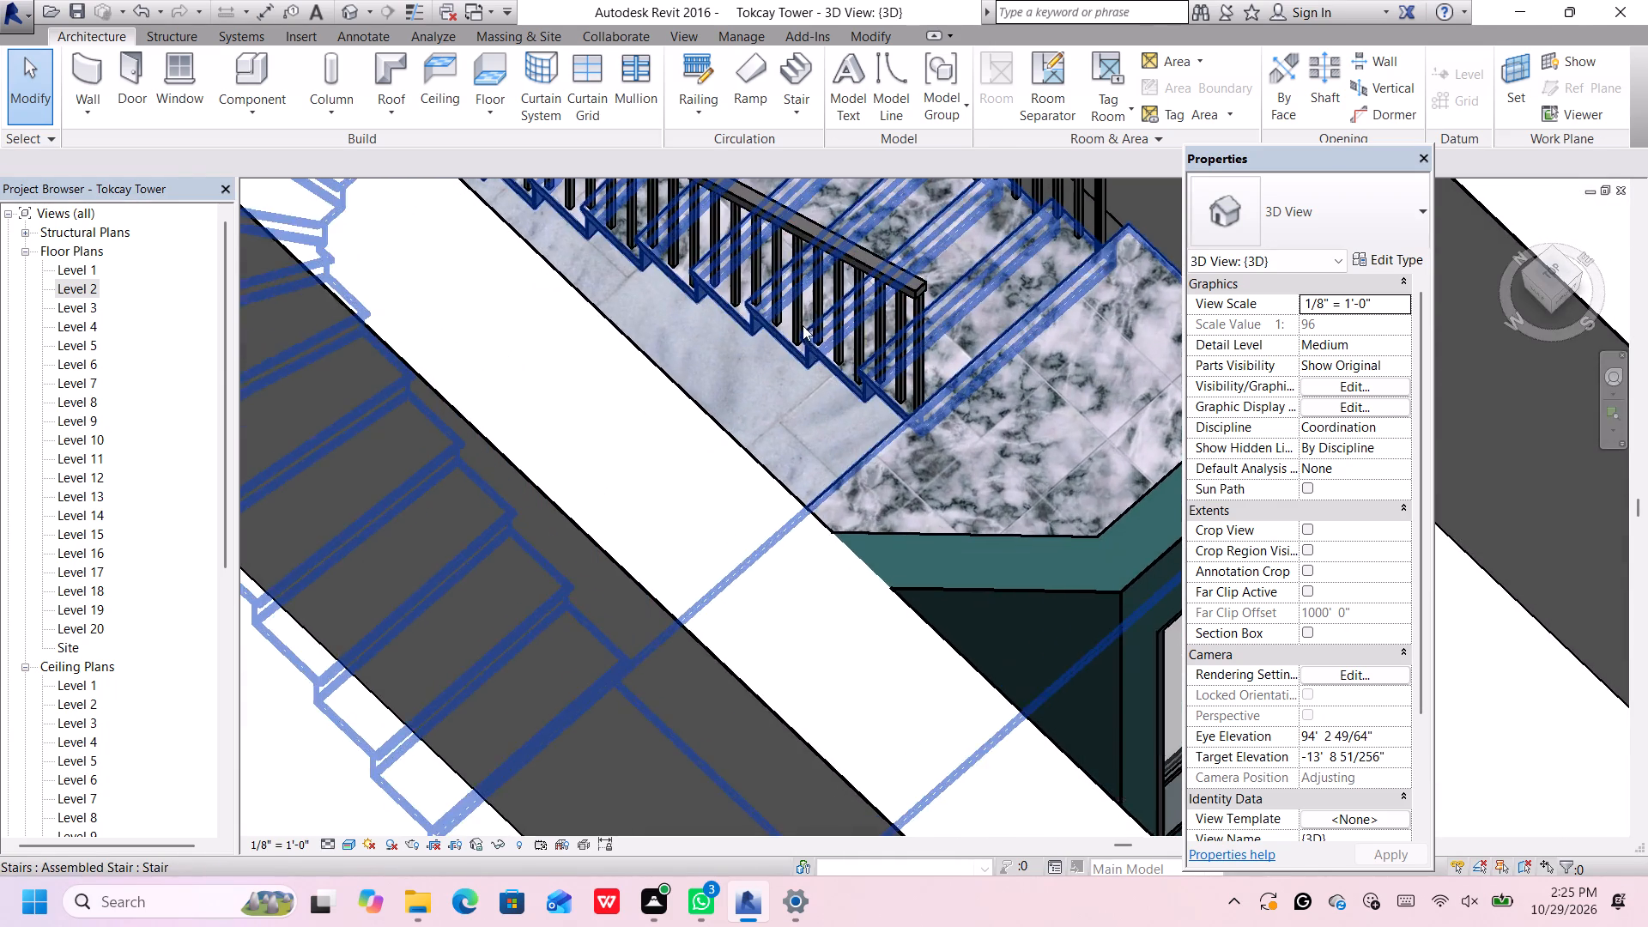
pyautogui.scroll(6, 839, 395)
pyautogui.scroll(-7, 835, 406)
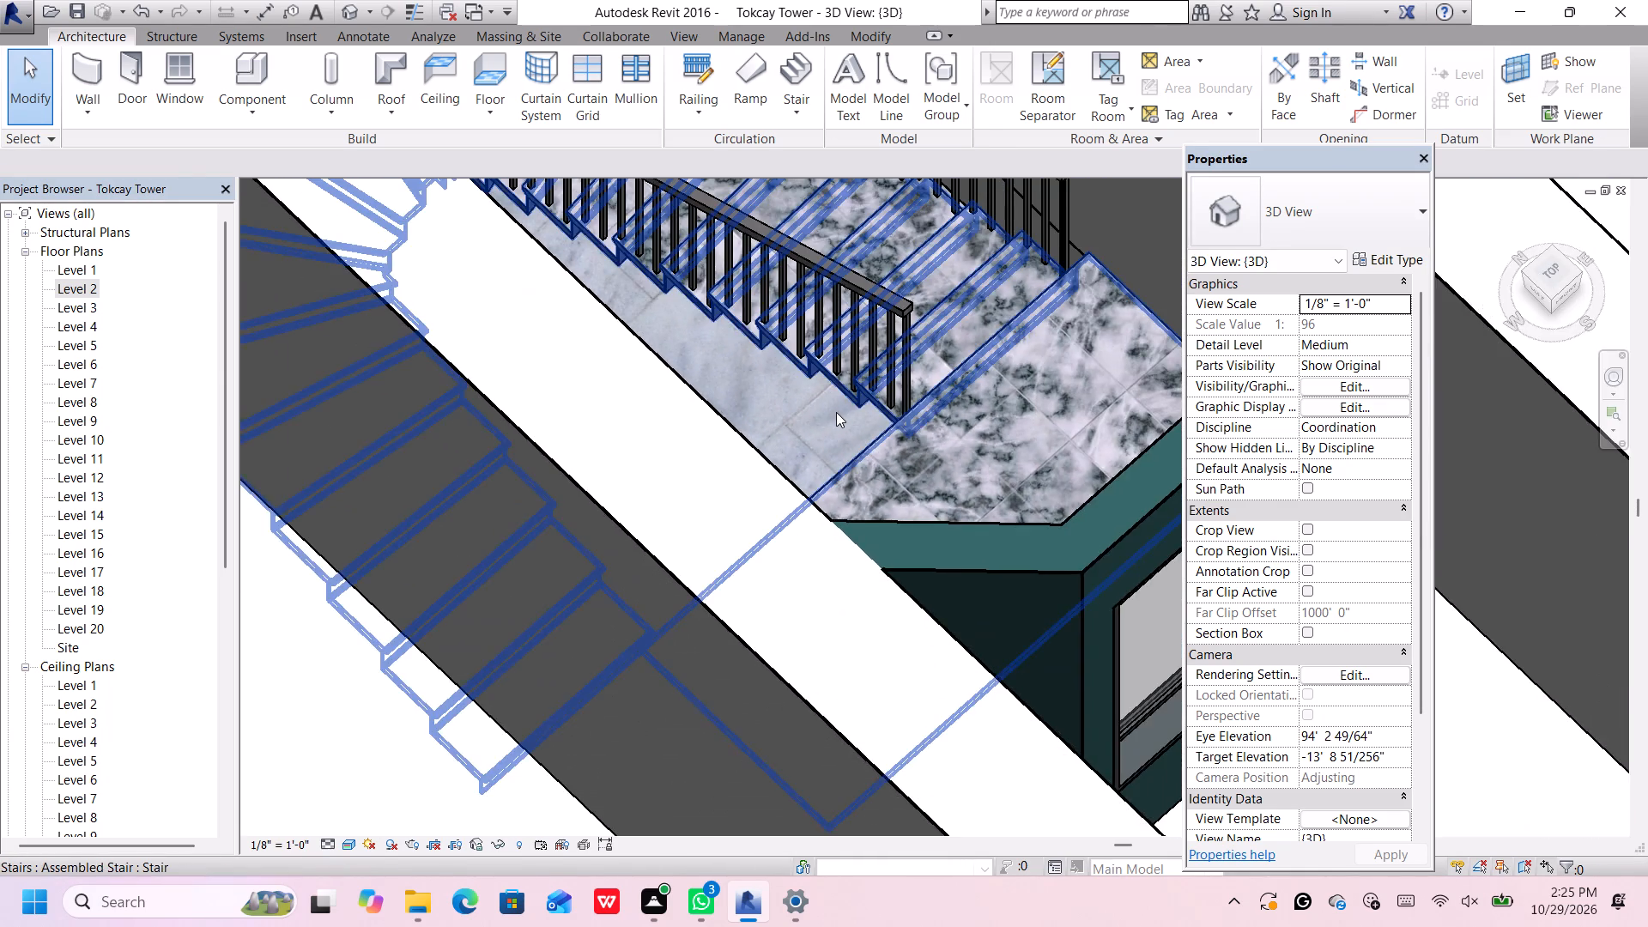
pyautogui.scroll(-9, 836, 412)
pyautogui.moveTo(836, 411); pyautogui.dragTo(851, 489, button='middle')
pyautogui.scroll(4, 802, 325)
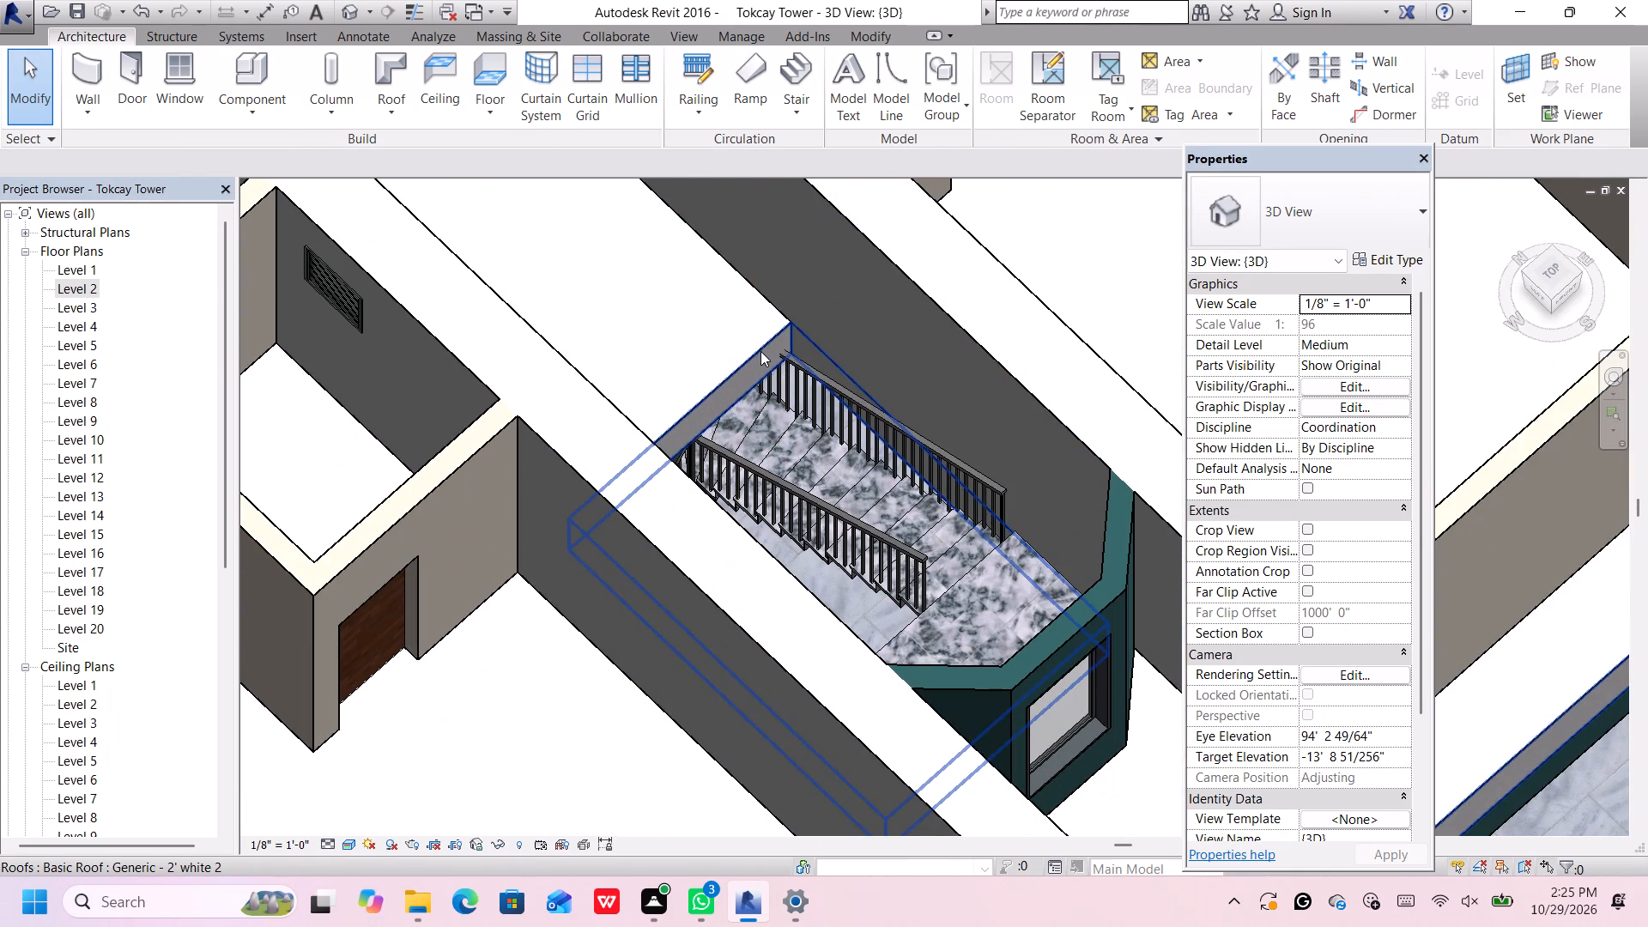
# Move the 8' edge of the Level 2 roof's stair opening outward past the winder treads, finishing the footprint without attaching walls.
pyautogui.doubleClick(760, 351)
pyautogui.scroll(-6, 761, 351)
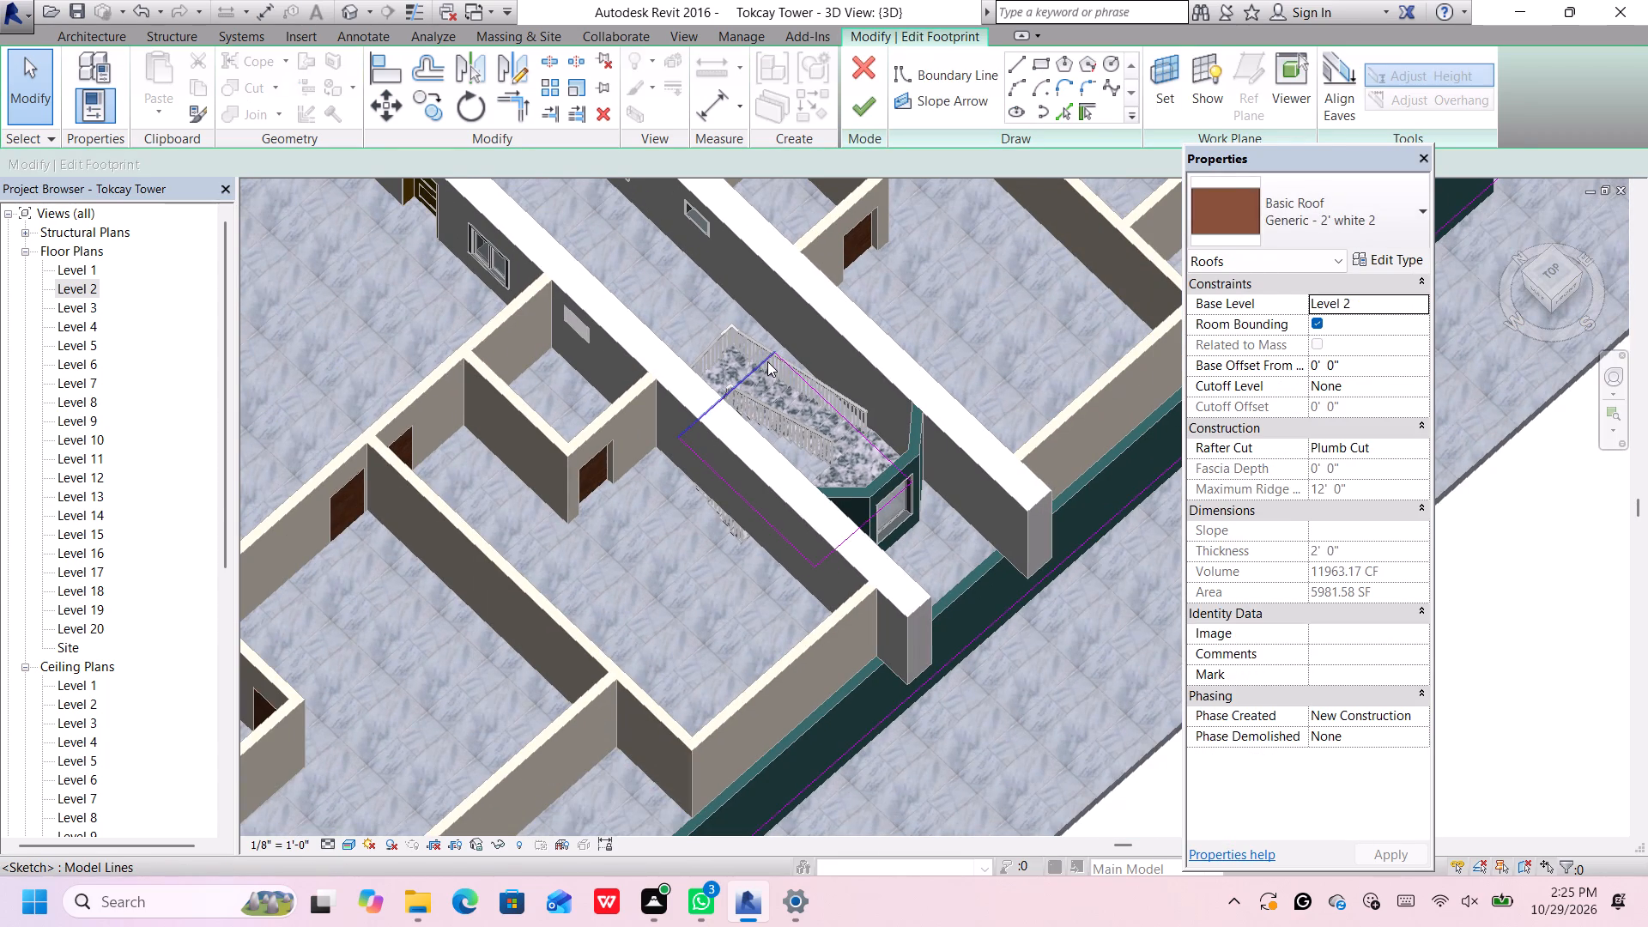
pyautogui.click(767, 361)
pyautogui.scroll(5, 767, 361)
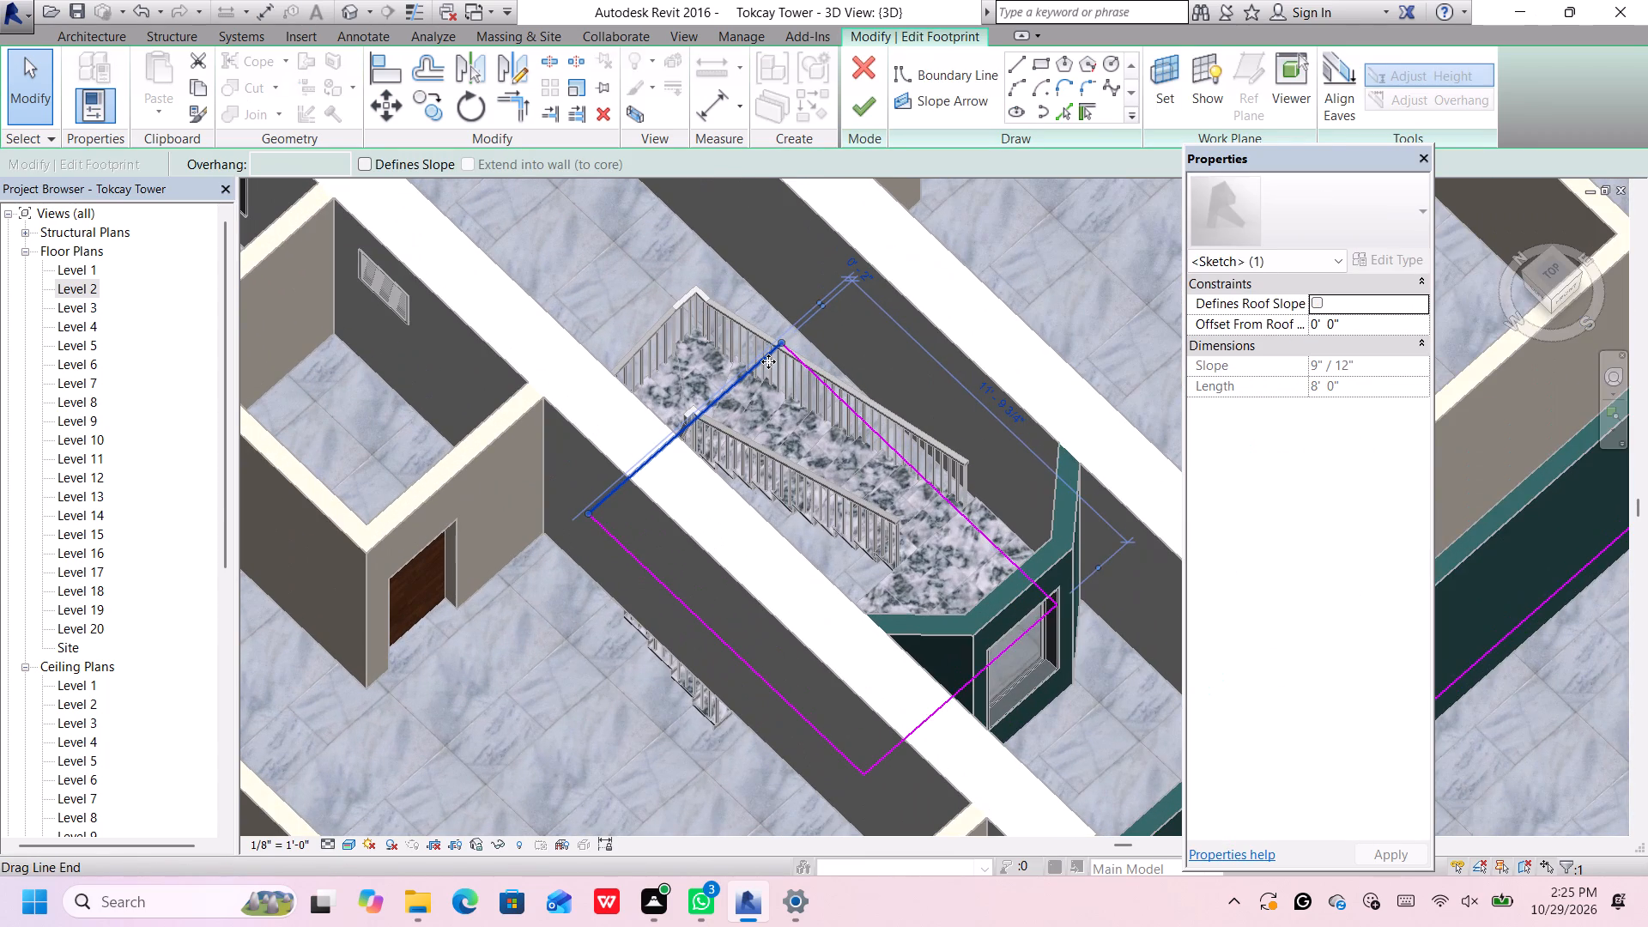
pyautogui.press('Up')
pyautogui.press('Up')
pyautogui.press('Up')
pyautogui.press('Up')
pyautogui.press('Up')
pyautogui.press('Up')
pyautogui.press('Up')
pyautogui.press('Up')
pyautogui.press('Up')
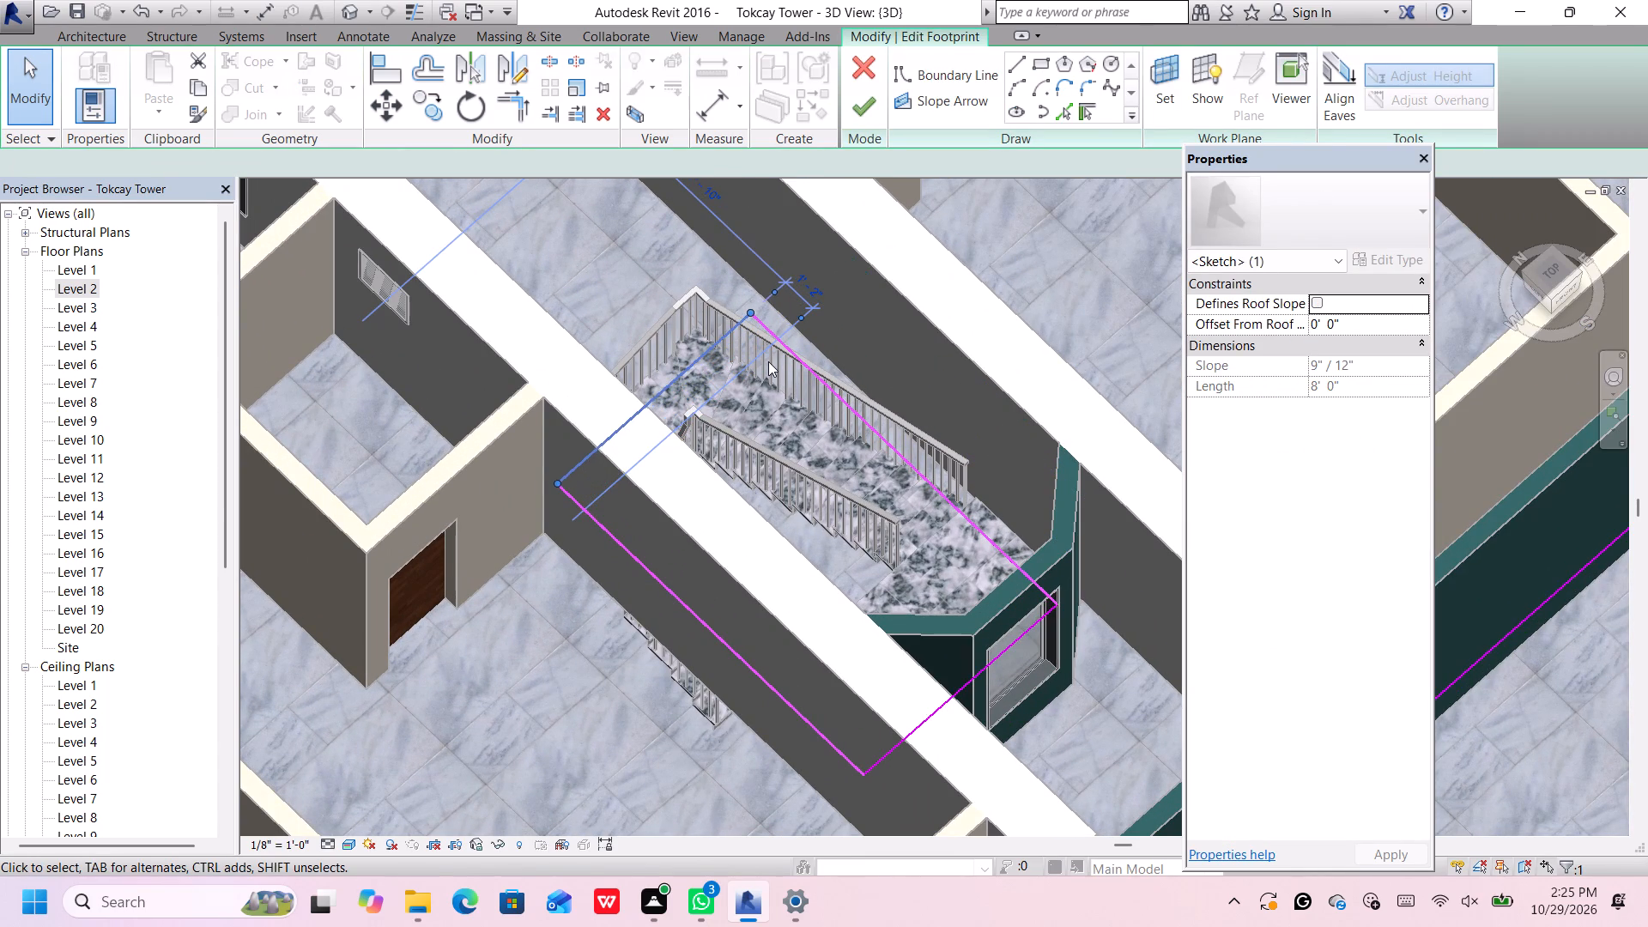
pyautogui.press('Up')
pyautogui.press('Up')
pyautogui.press('Up')
pyautogui.press('Up')
pyautogui.press('Up')
pyautogui.press('Up')
pyautogui.press('Up')
pyautogui.press('Up')
pyautogui.press('Up')
pyautogui.press('Up')
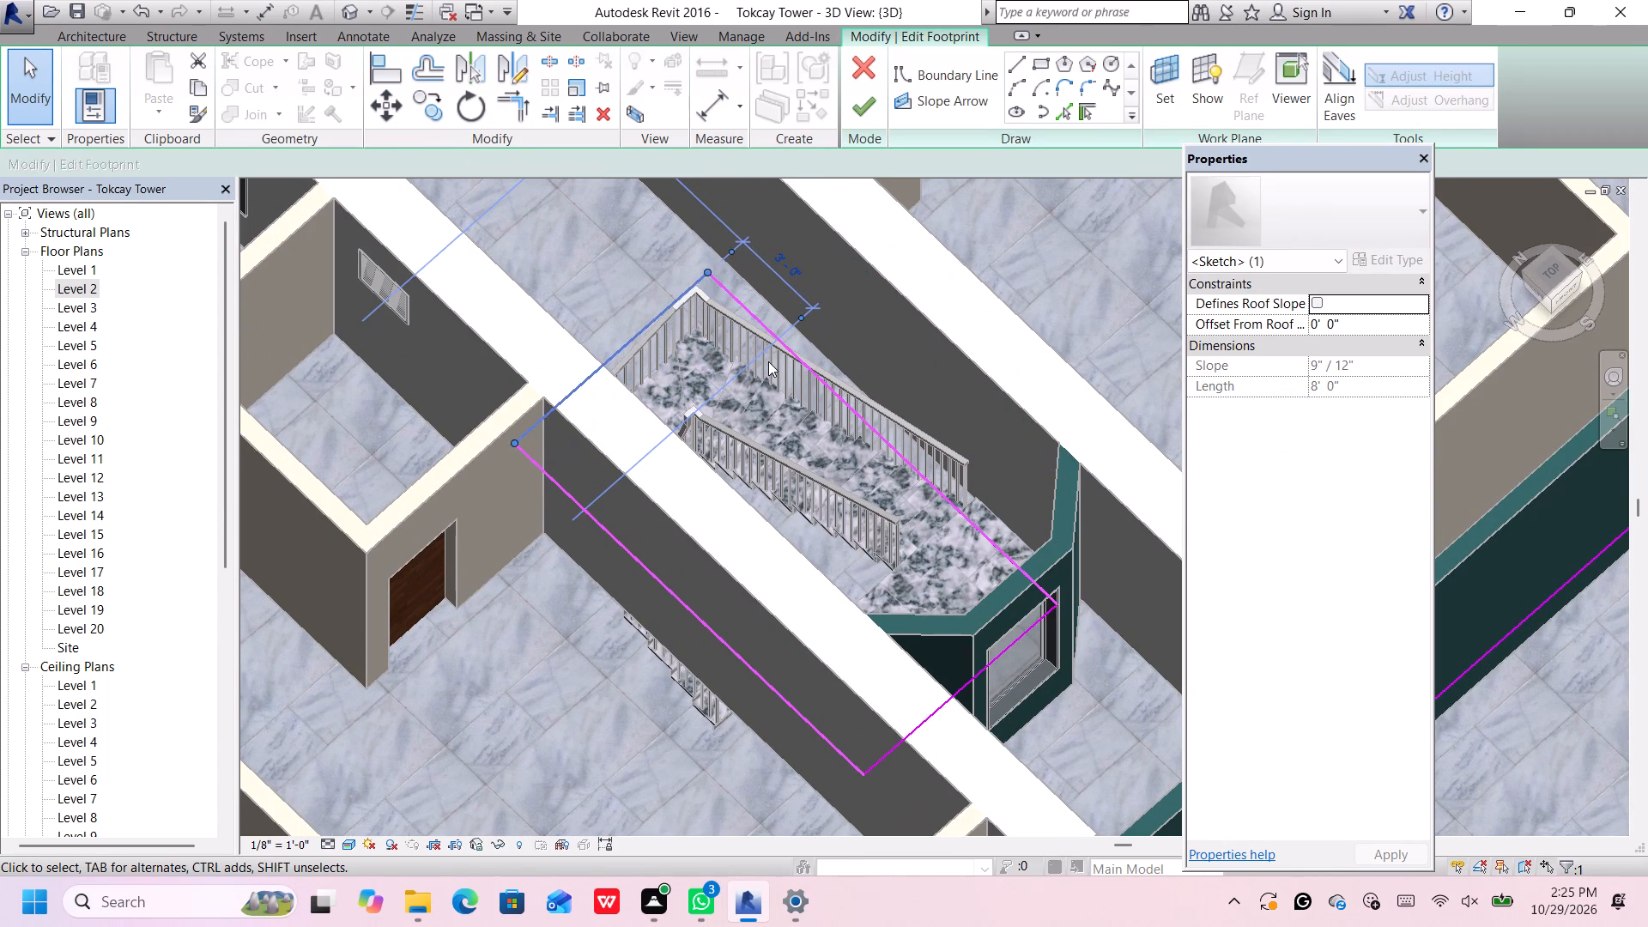
pyautogui.press('Up')
pyautogui.press('Up')
pyautogui.press('Up')
pyautogui.press('Up')
pyautogui.press('Up')
pyautogui.press('Up')
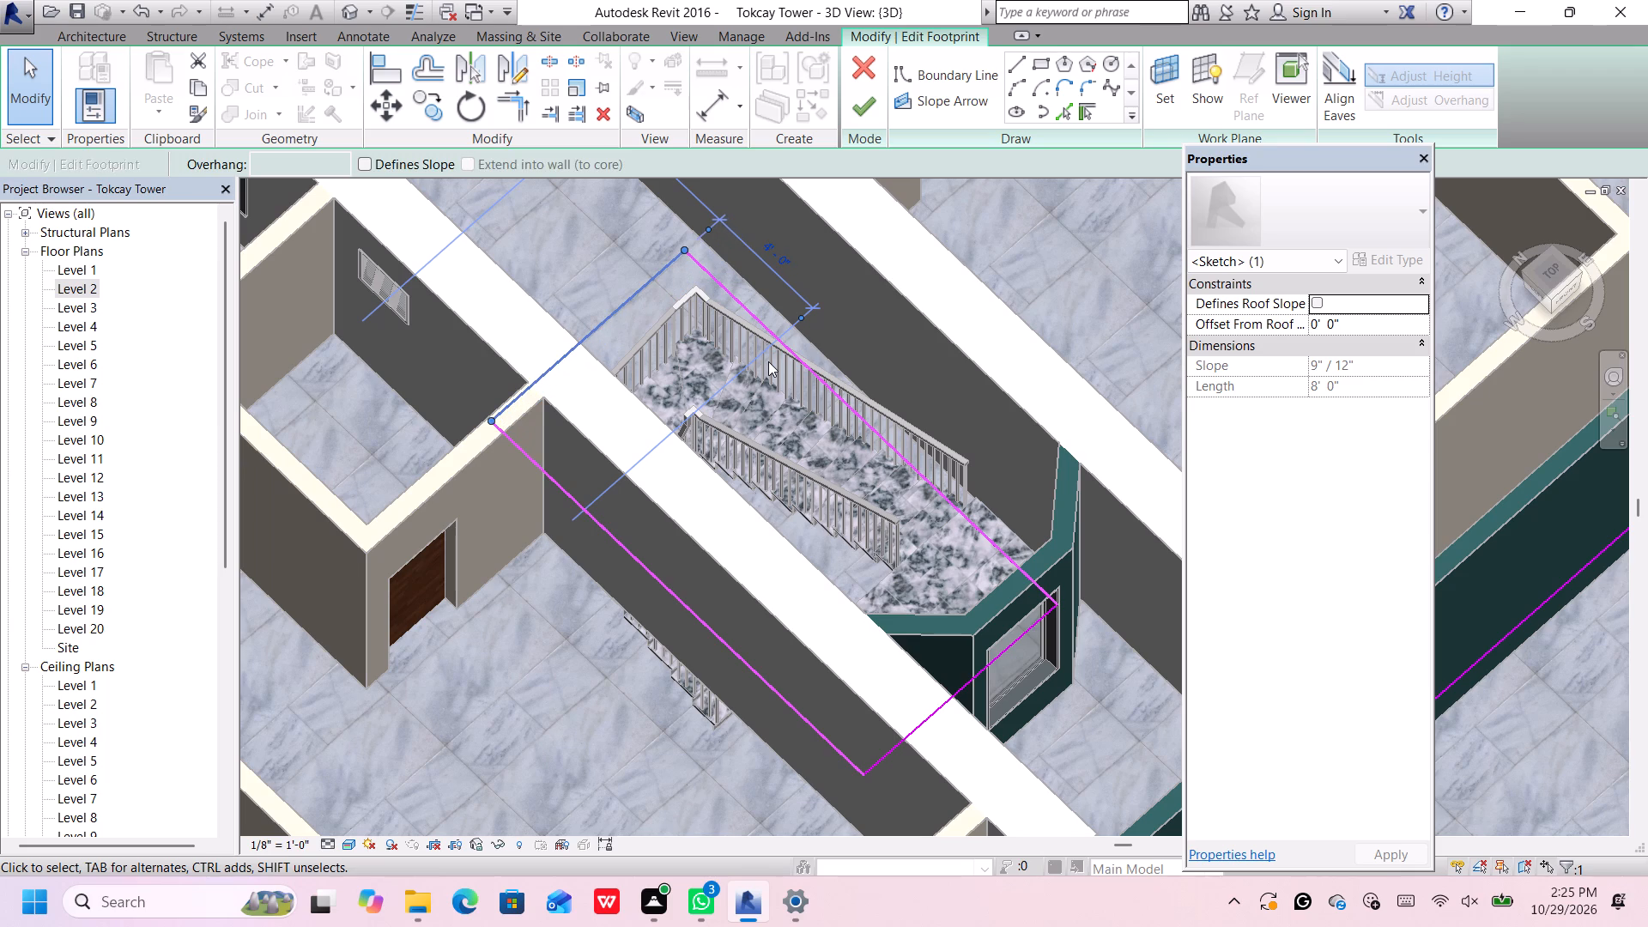
pyautogui.press('Up')
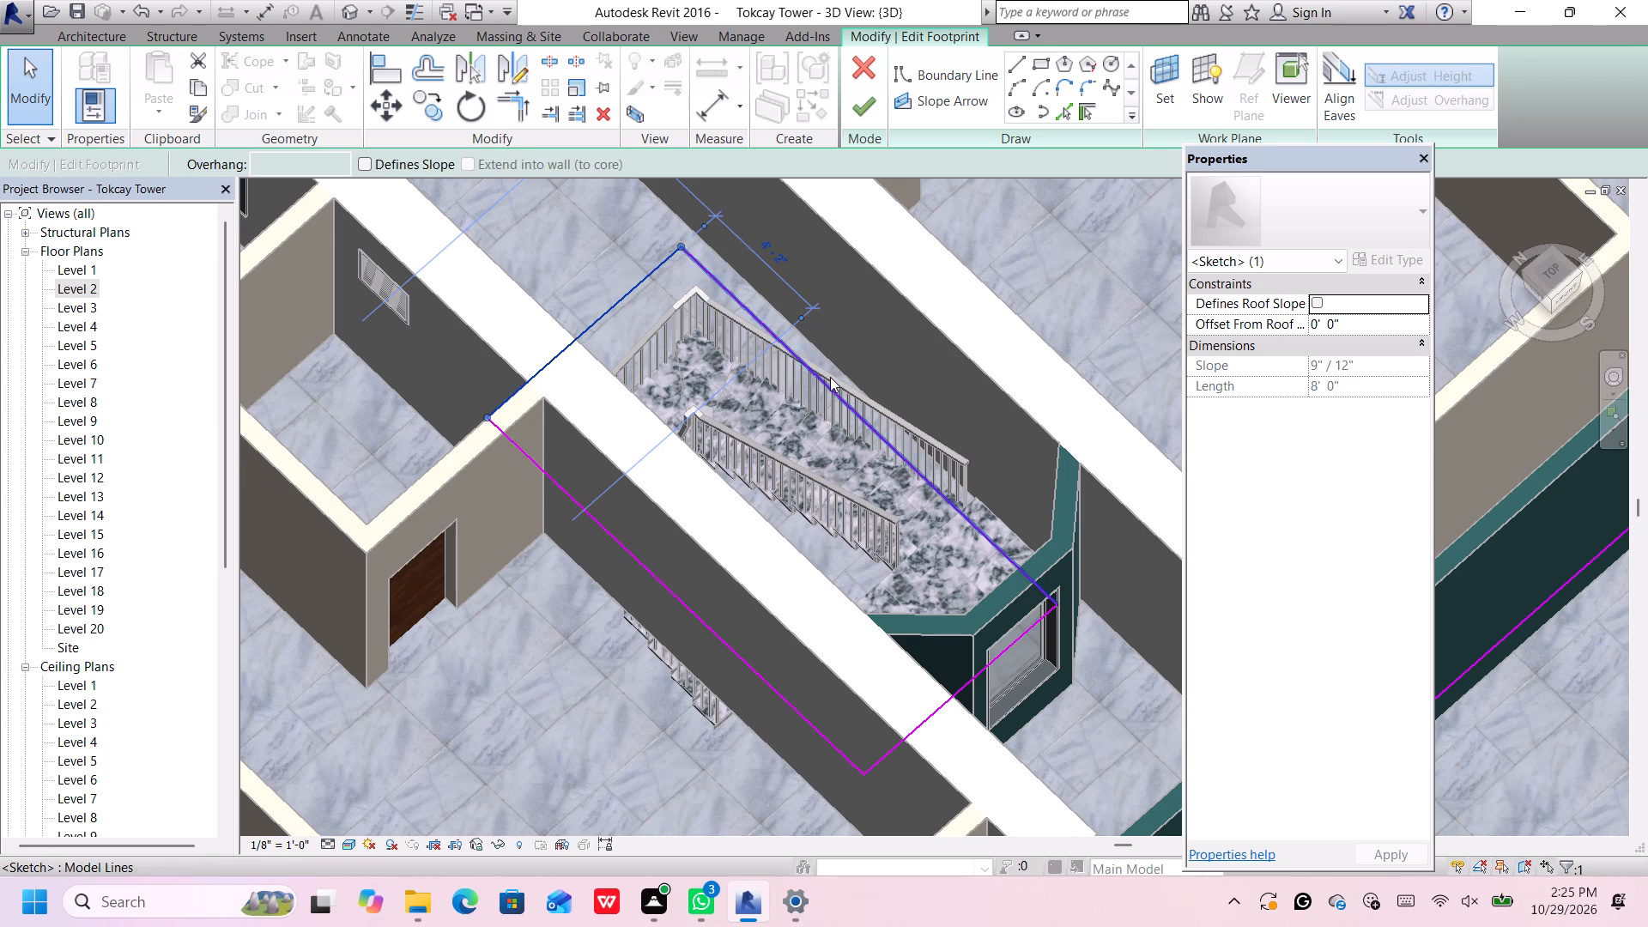
pyautogui.click(867, 108)
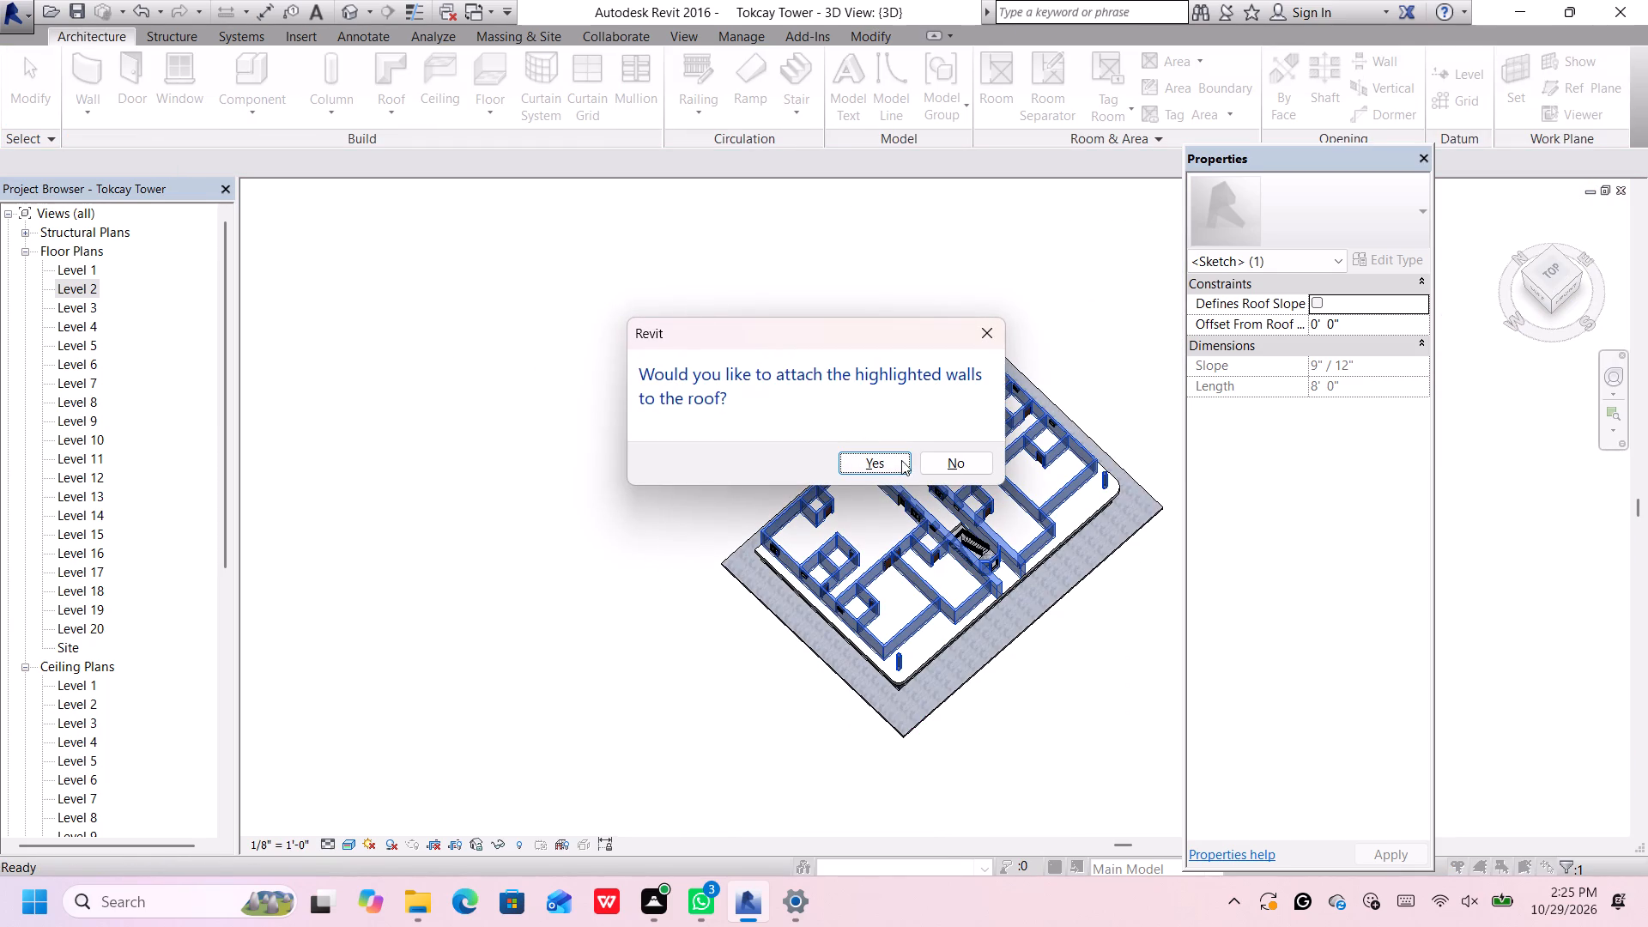
pyautogui.click(966, 463)
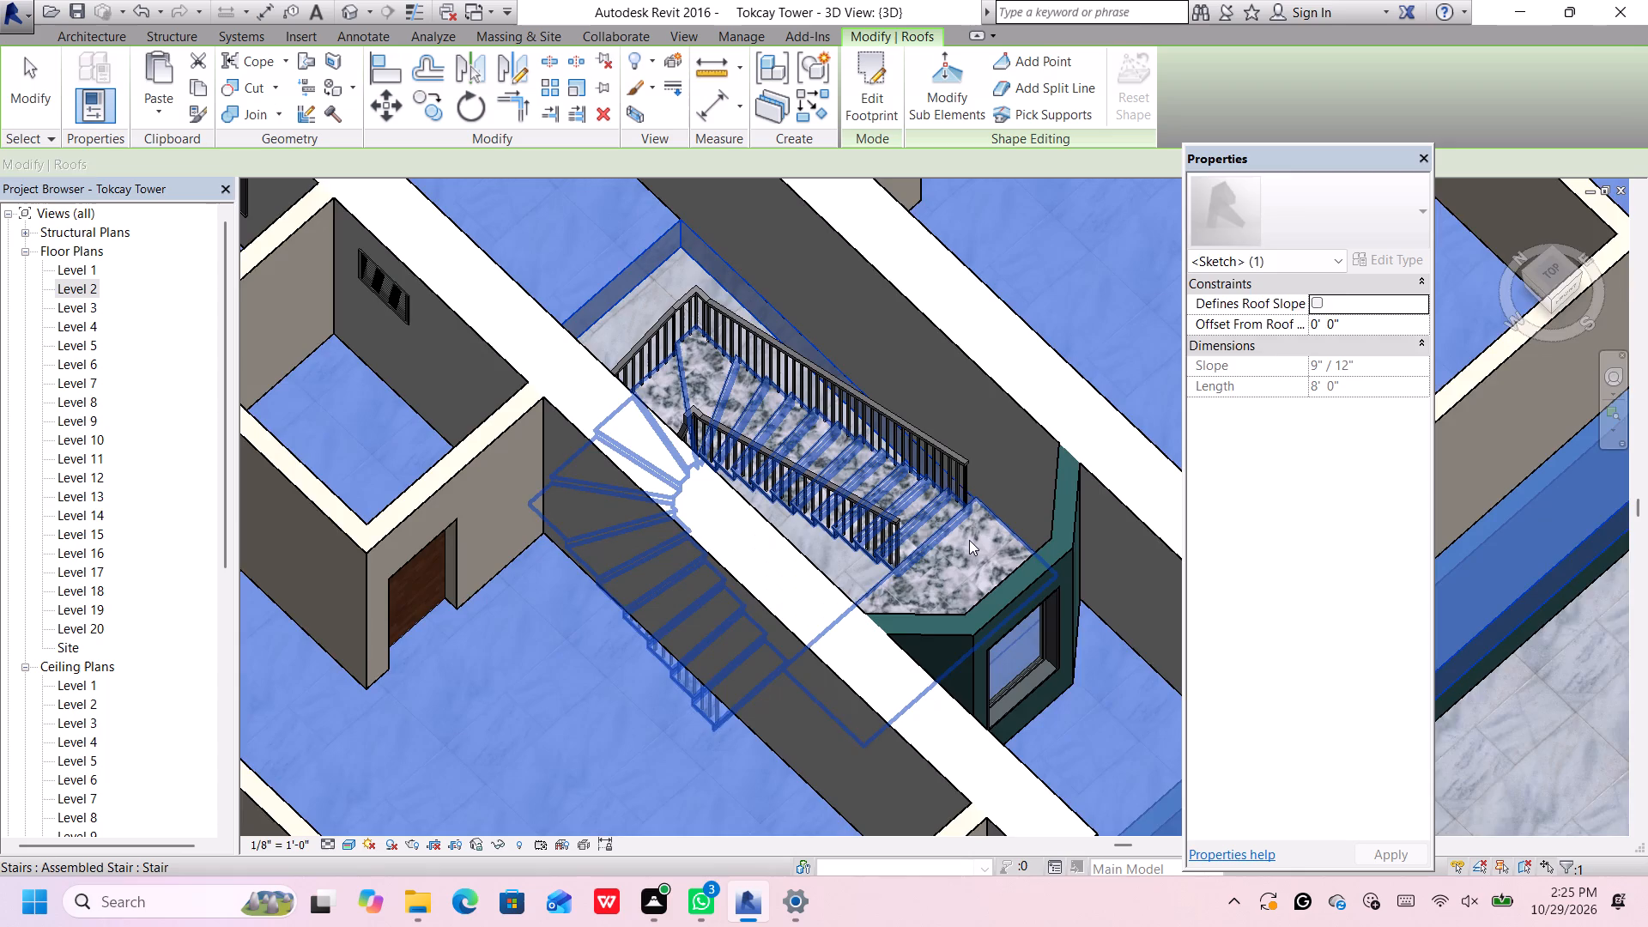
# Examine the extended roof opening around the stair from an angle and from above, checking its edges against the treads and railings.
pyautogui.scroll(3, 969, 540)
pyautogui.scroll(-4, 967, 540)
pyautogui.moveTo(966, 539); pyautogui.dragTo(963, 536, button='middle')
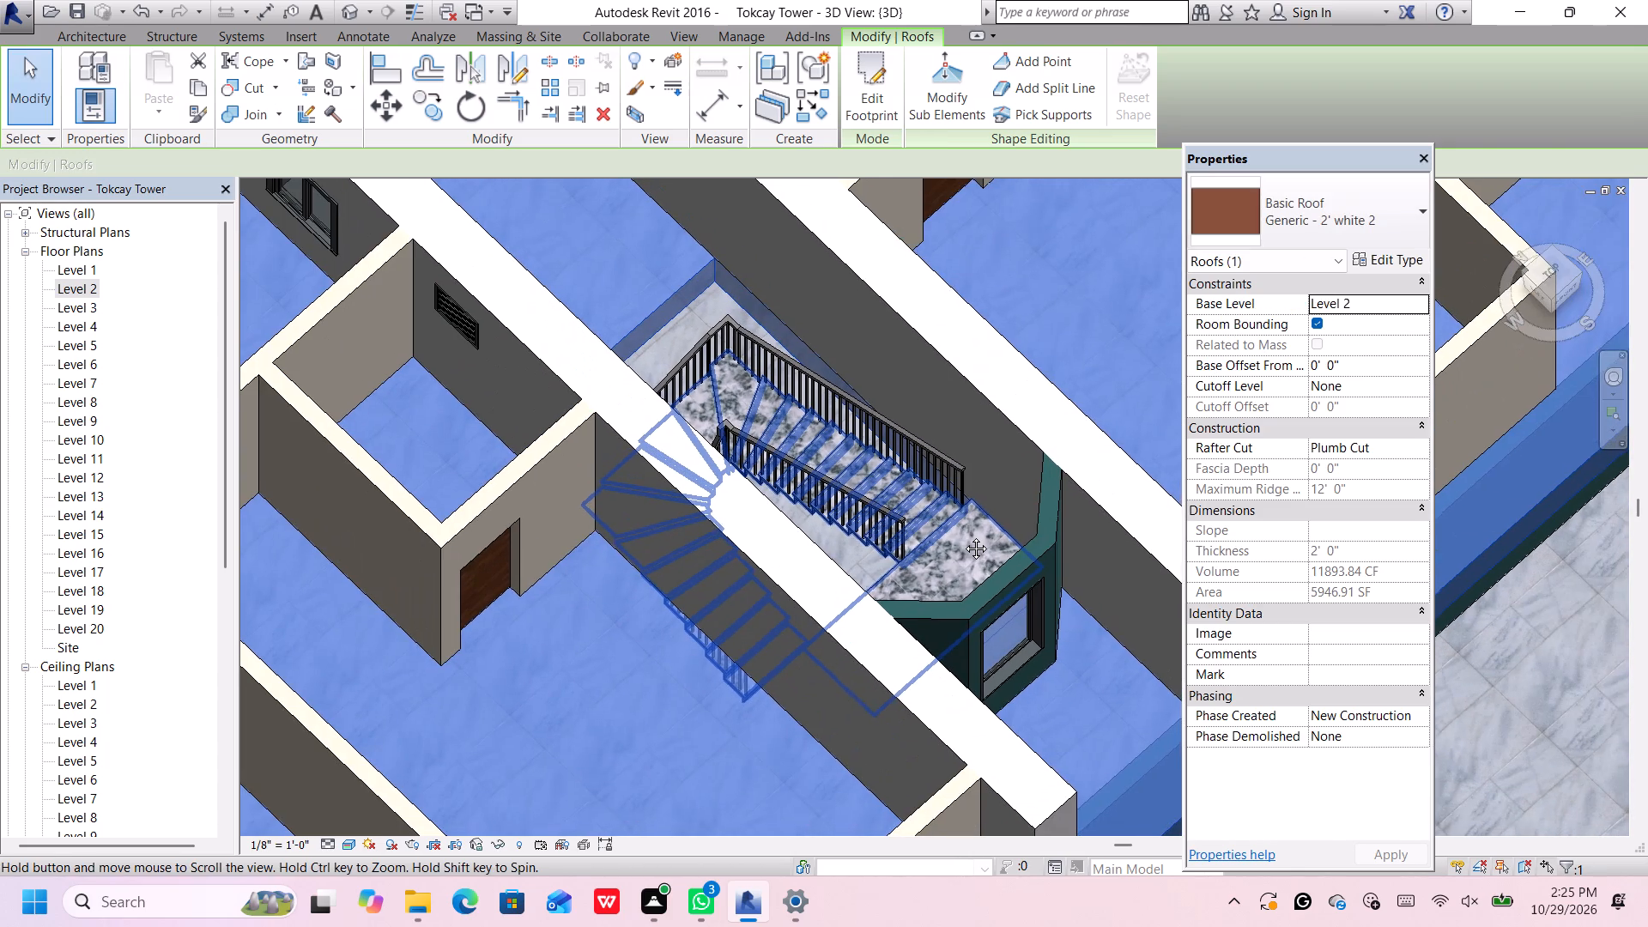
pyautogui.moveTo(963, 536); pyautogui.dragTo(847, 584, button='middle')
pyautogui.scroll(-6, 824, 590)
pyautogui.moveTo(819, 603); pyautogui.dragTo(819, 600, button='middle')
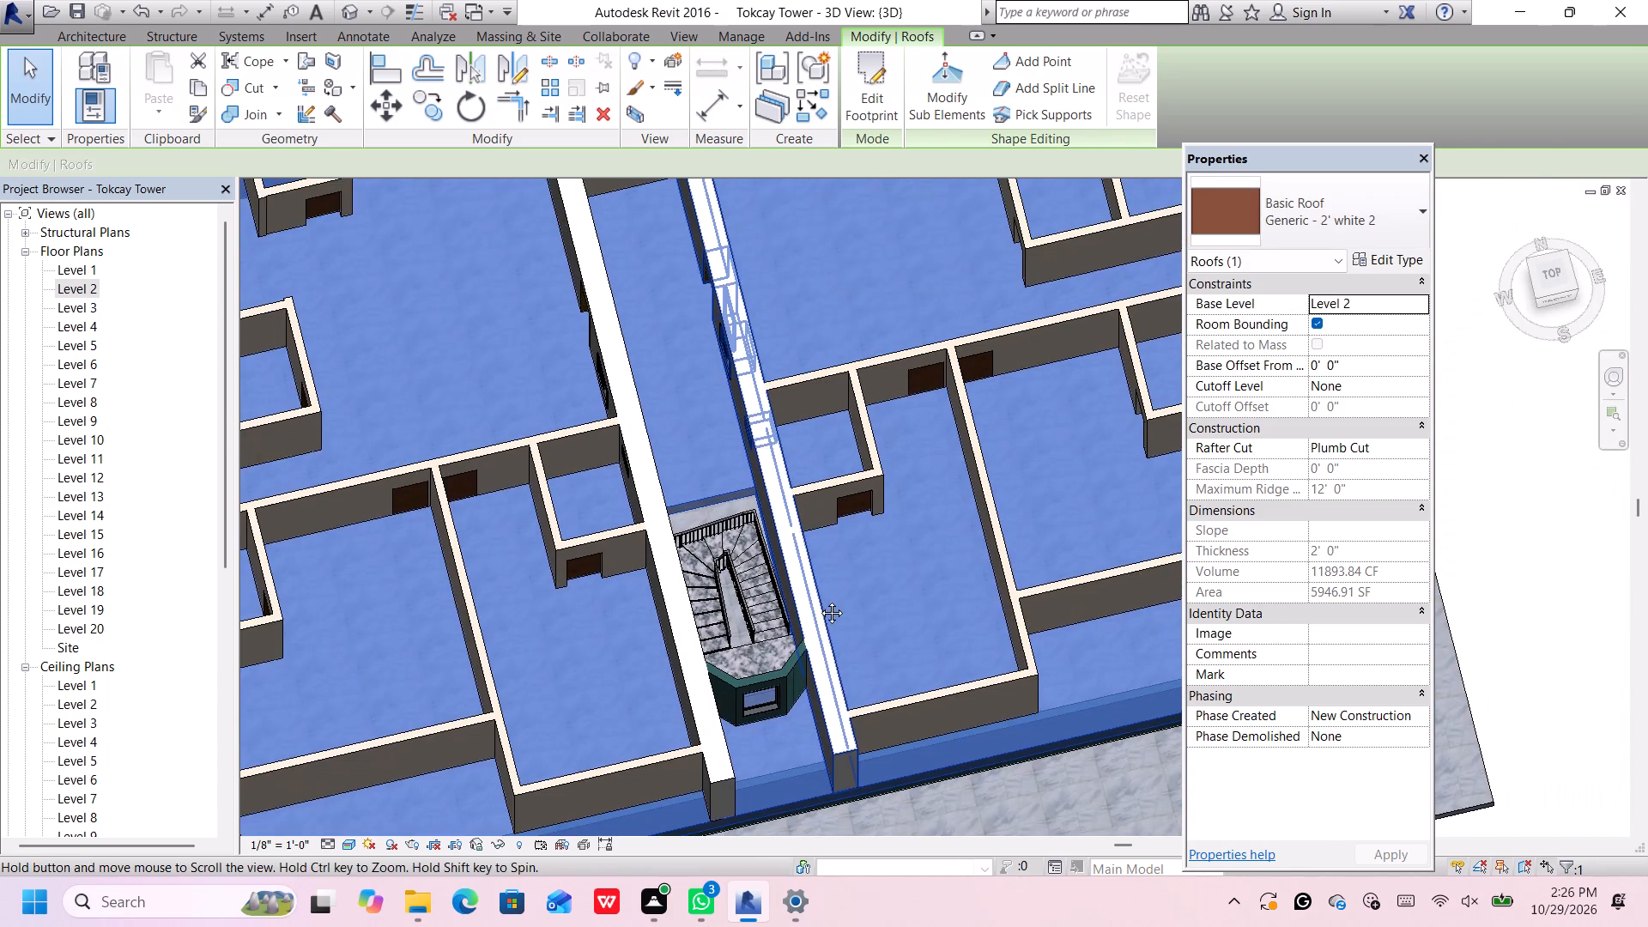
pyautogui.moveTo(819, 600); pyautogui.dragTo(815, 554, button='middle')
pyautogui.moveTo(715, 563); pyautogui.dragTo(709, 522, button='middle')
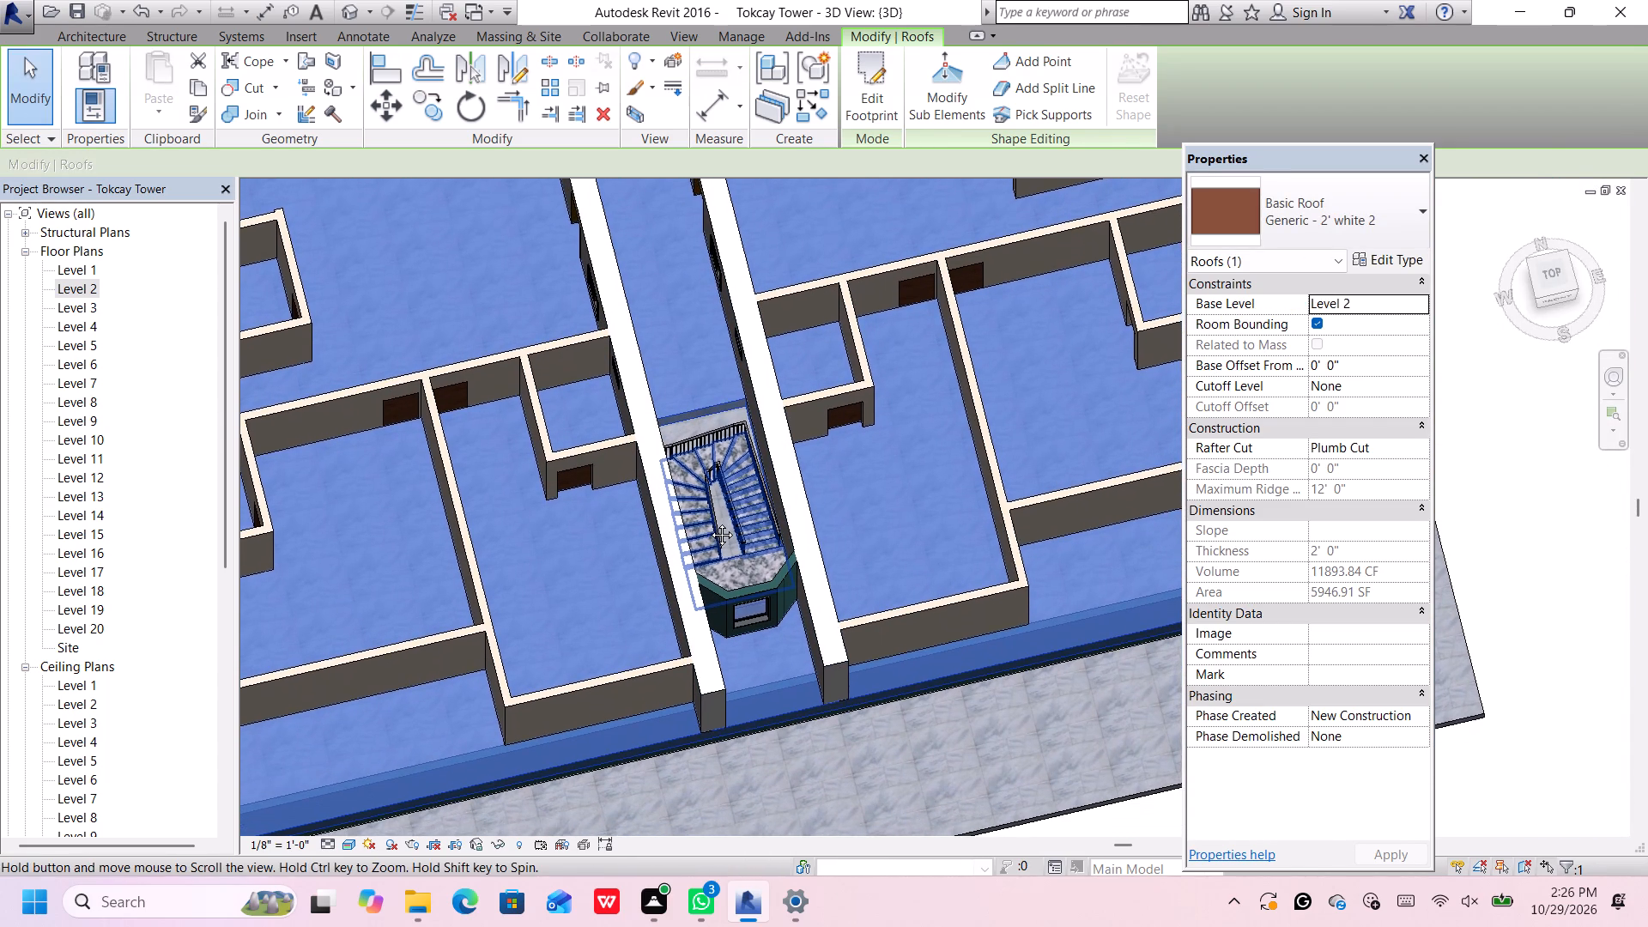
pyautogui.moveTo(709, 522); pyautogui.dragTo(676, 667, button='middle')
pyautogui.keyDown('shift'); pyautogui.moveTo(663, 638); pyautogui.dragTo(603, 638, button='middle'); pyautogui.keyUp('shift')
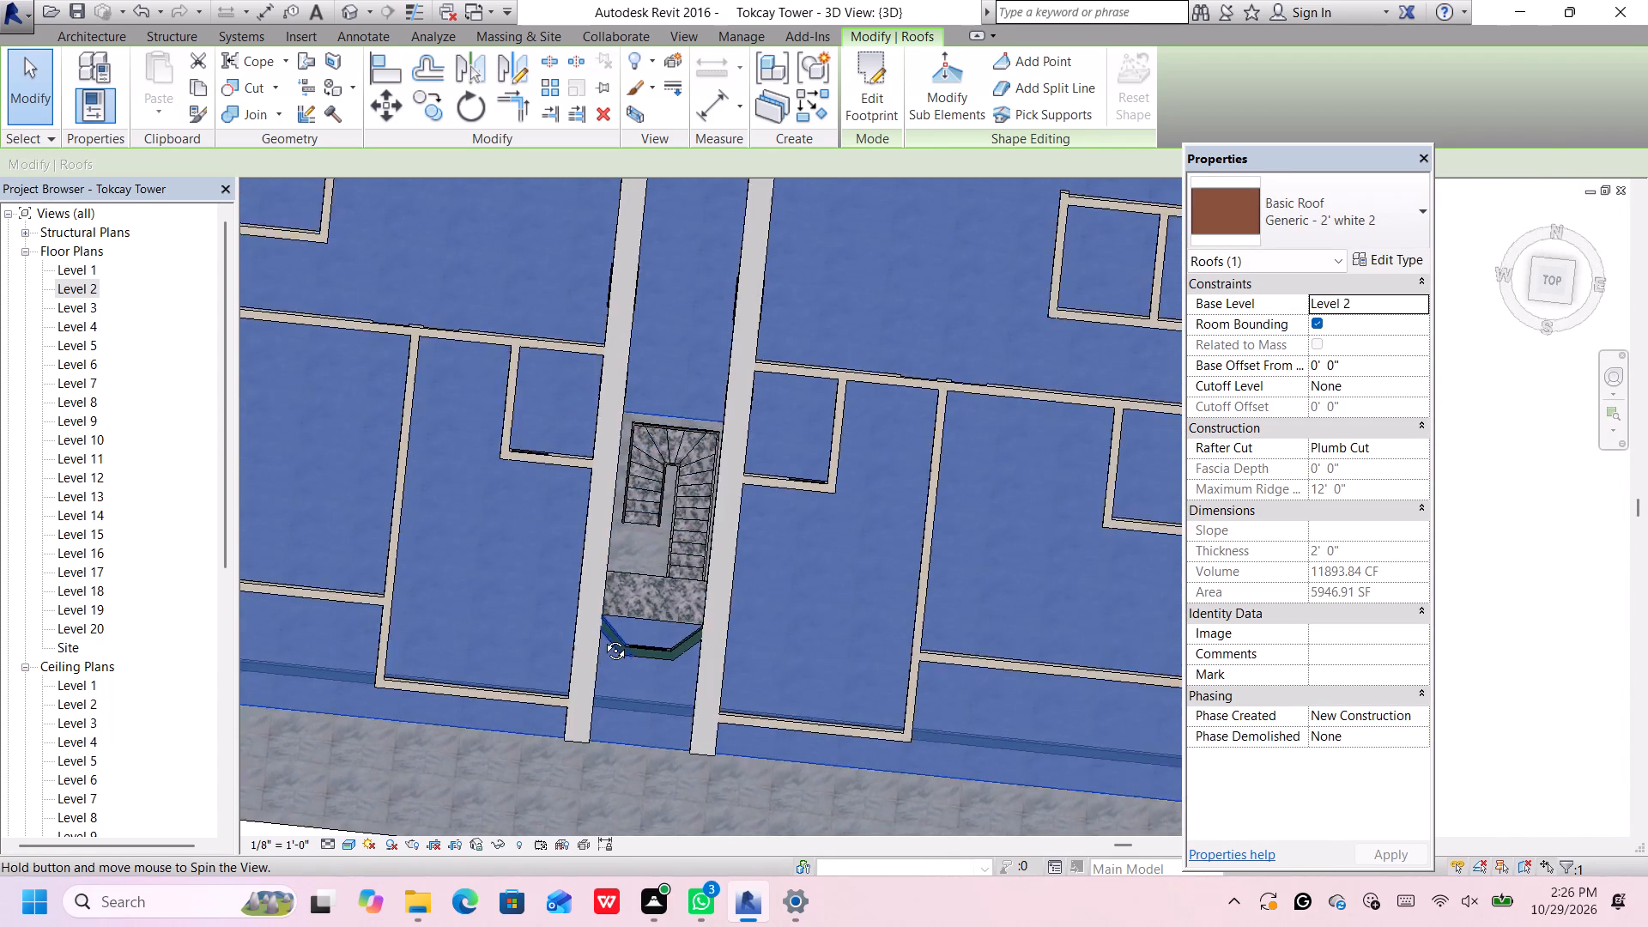
pyautogui.keyDown('shift'); pyautogui.moveTo(603, 638); pyautogui.dragTo(606, 640, button='middle'); pyautogui.keyUp('shift')
pyautogui.scroll(2, 645, 421)
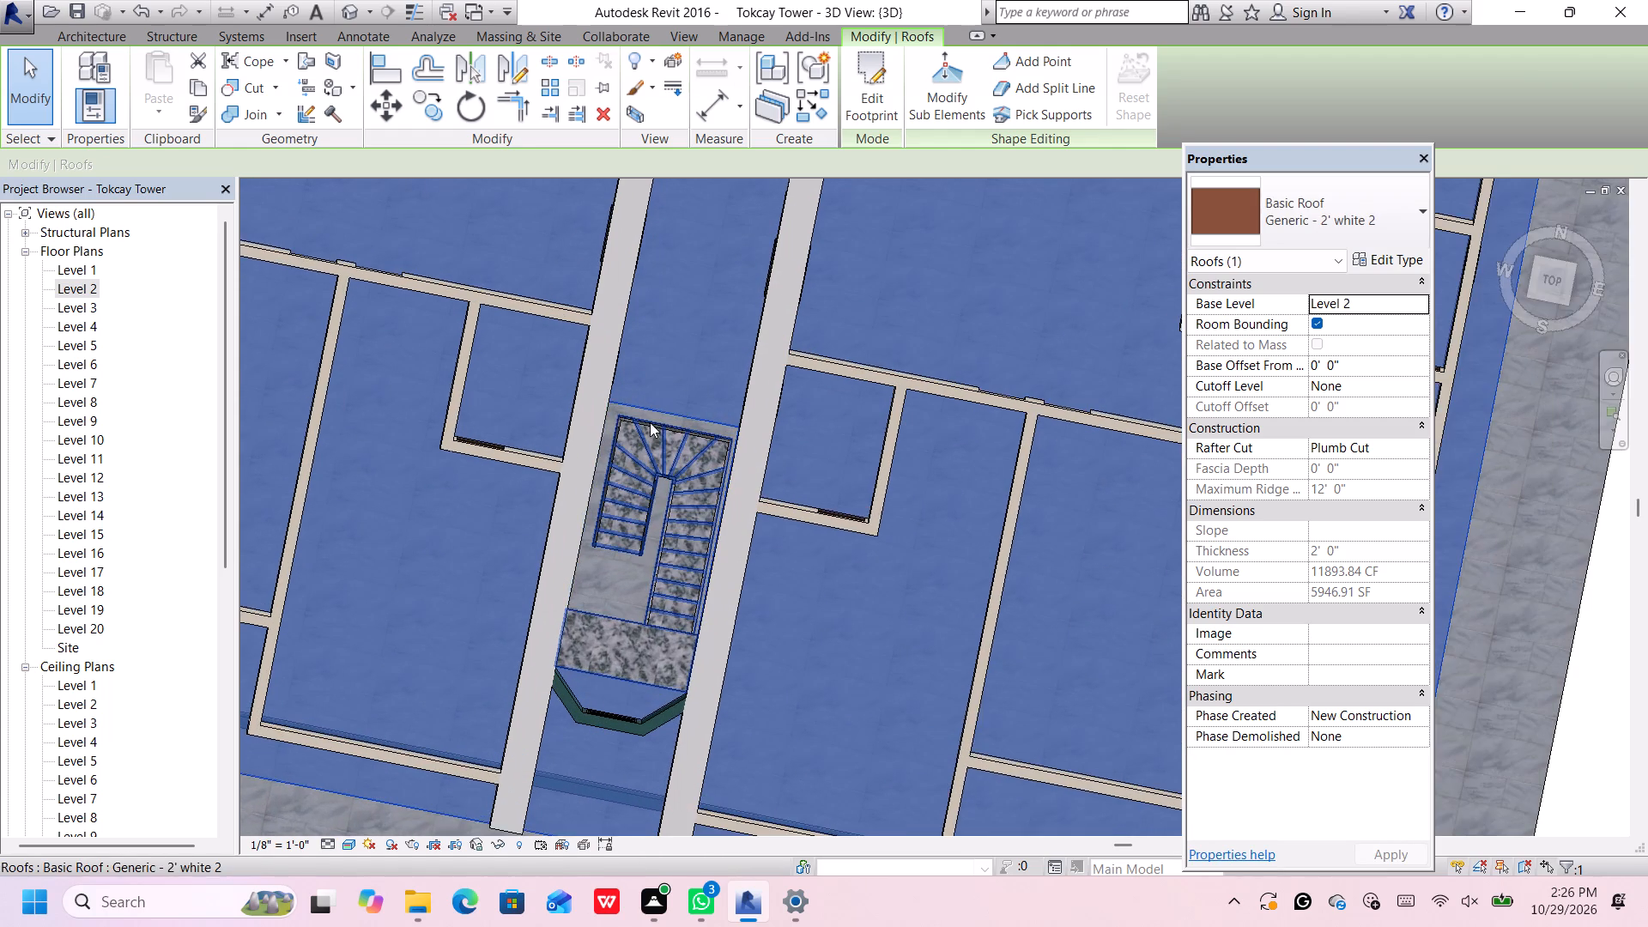
pyautogui.scroll(1, 657, 419)
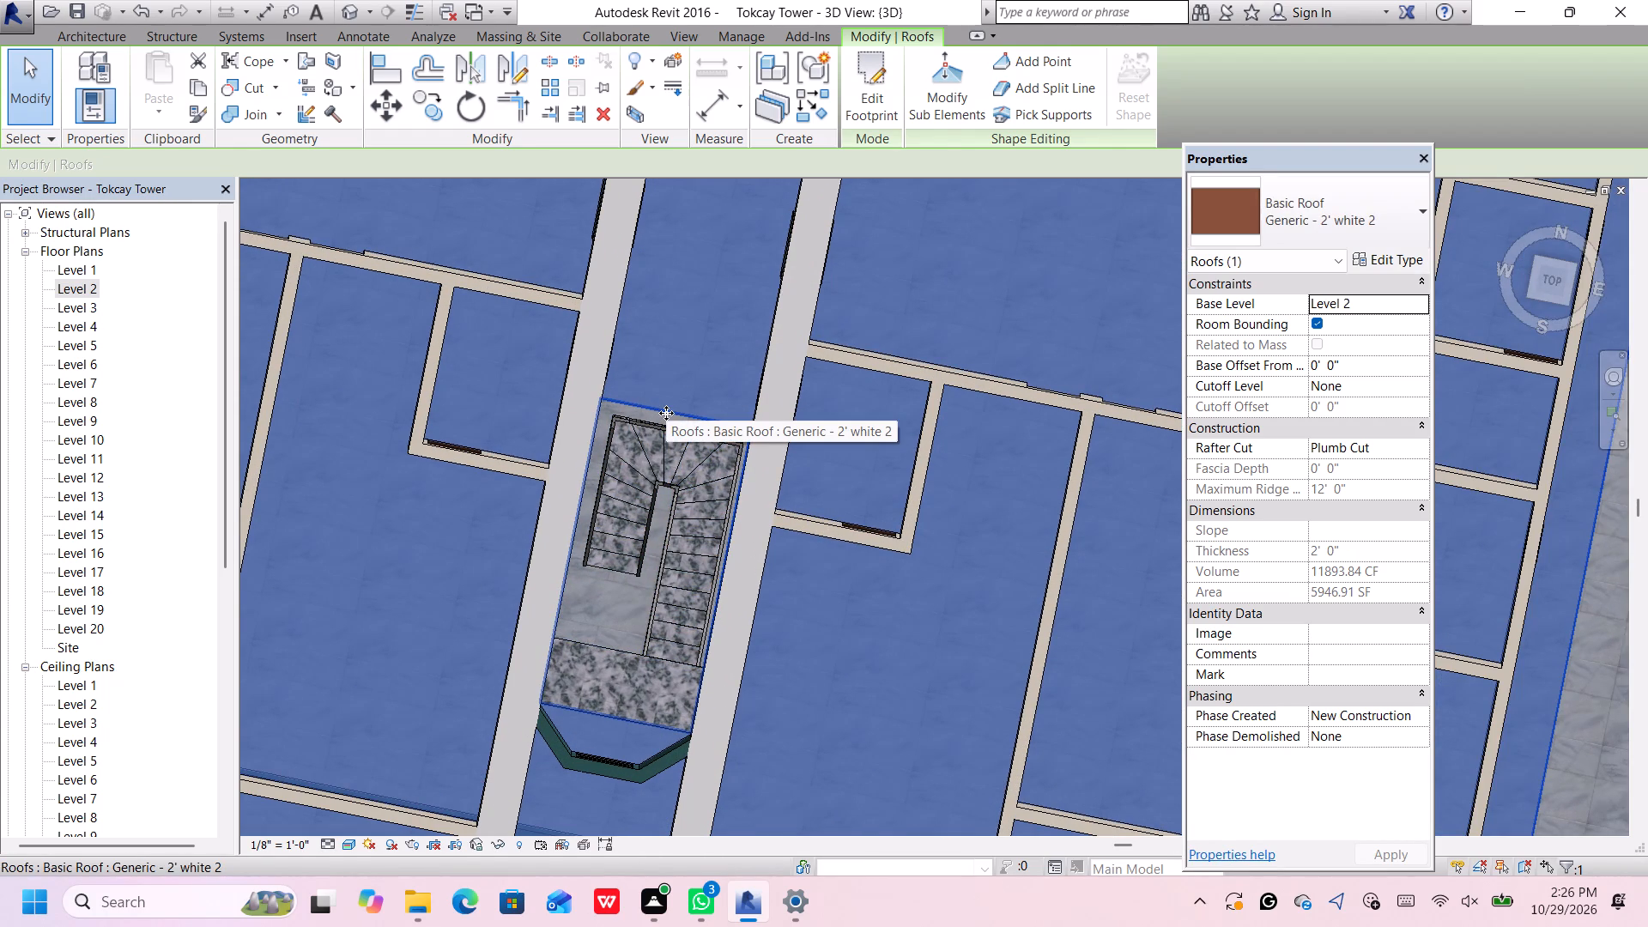
pyautogui.scroll(-1, 667, 413)
pyautogui.moveTo(675, 426); pyautogui.dragTo(677, 426, button='middle')
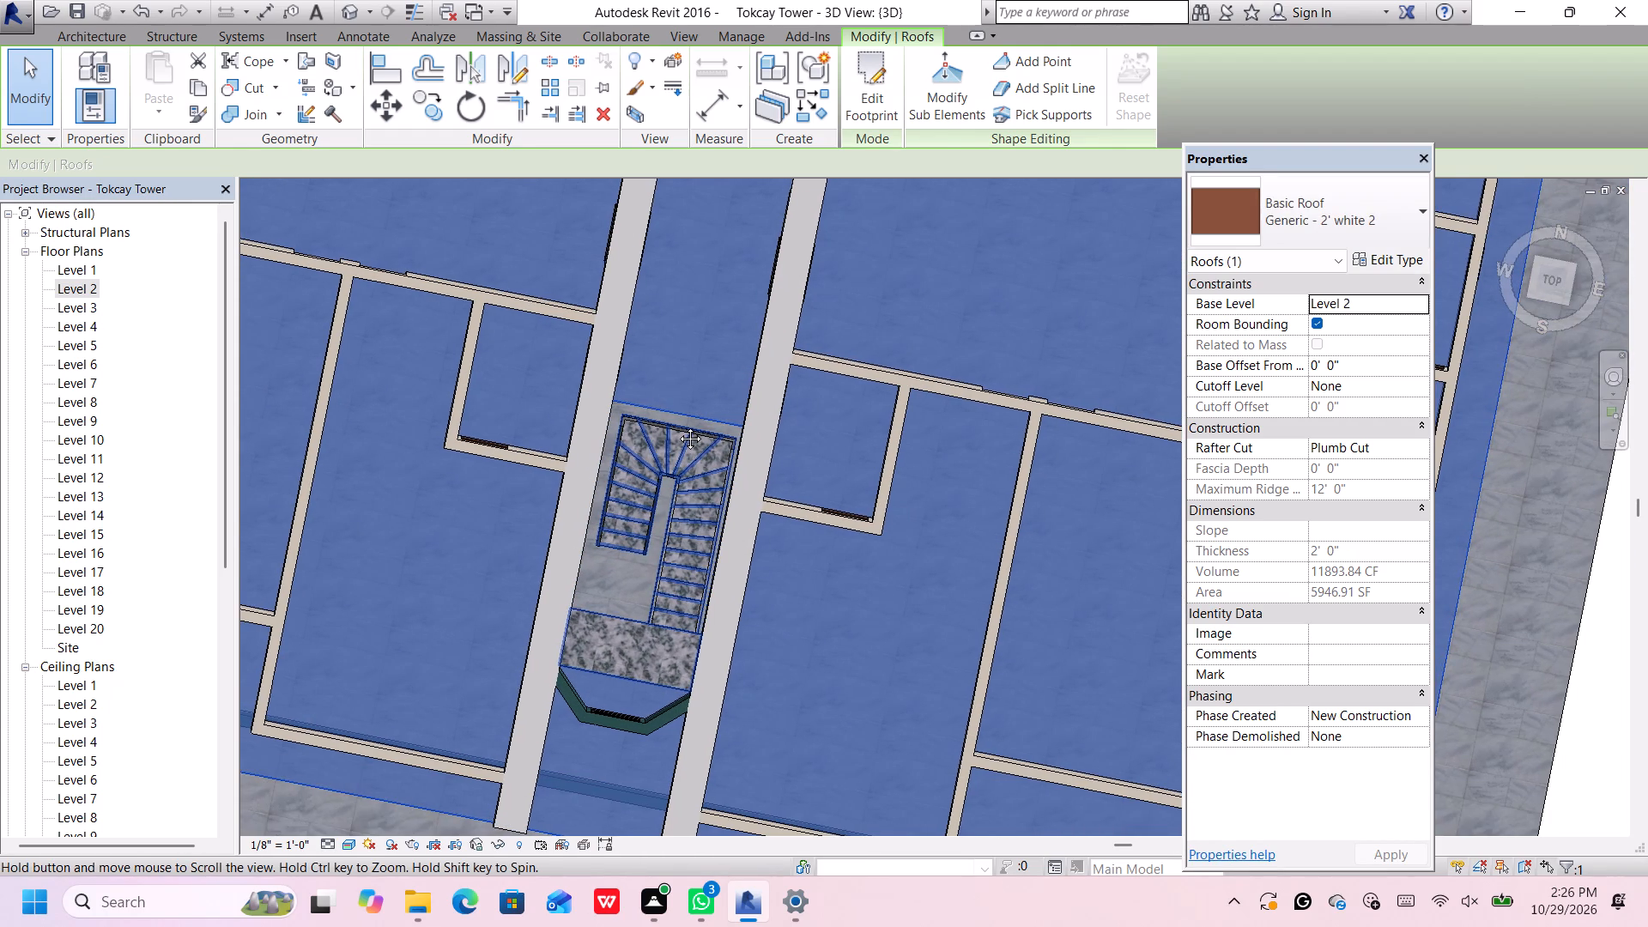
pyautogui.moveTo(677, 426); pyautogui.dragTo(732, 464, button='middle')
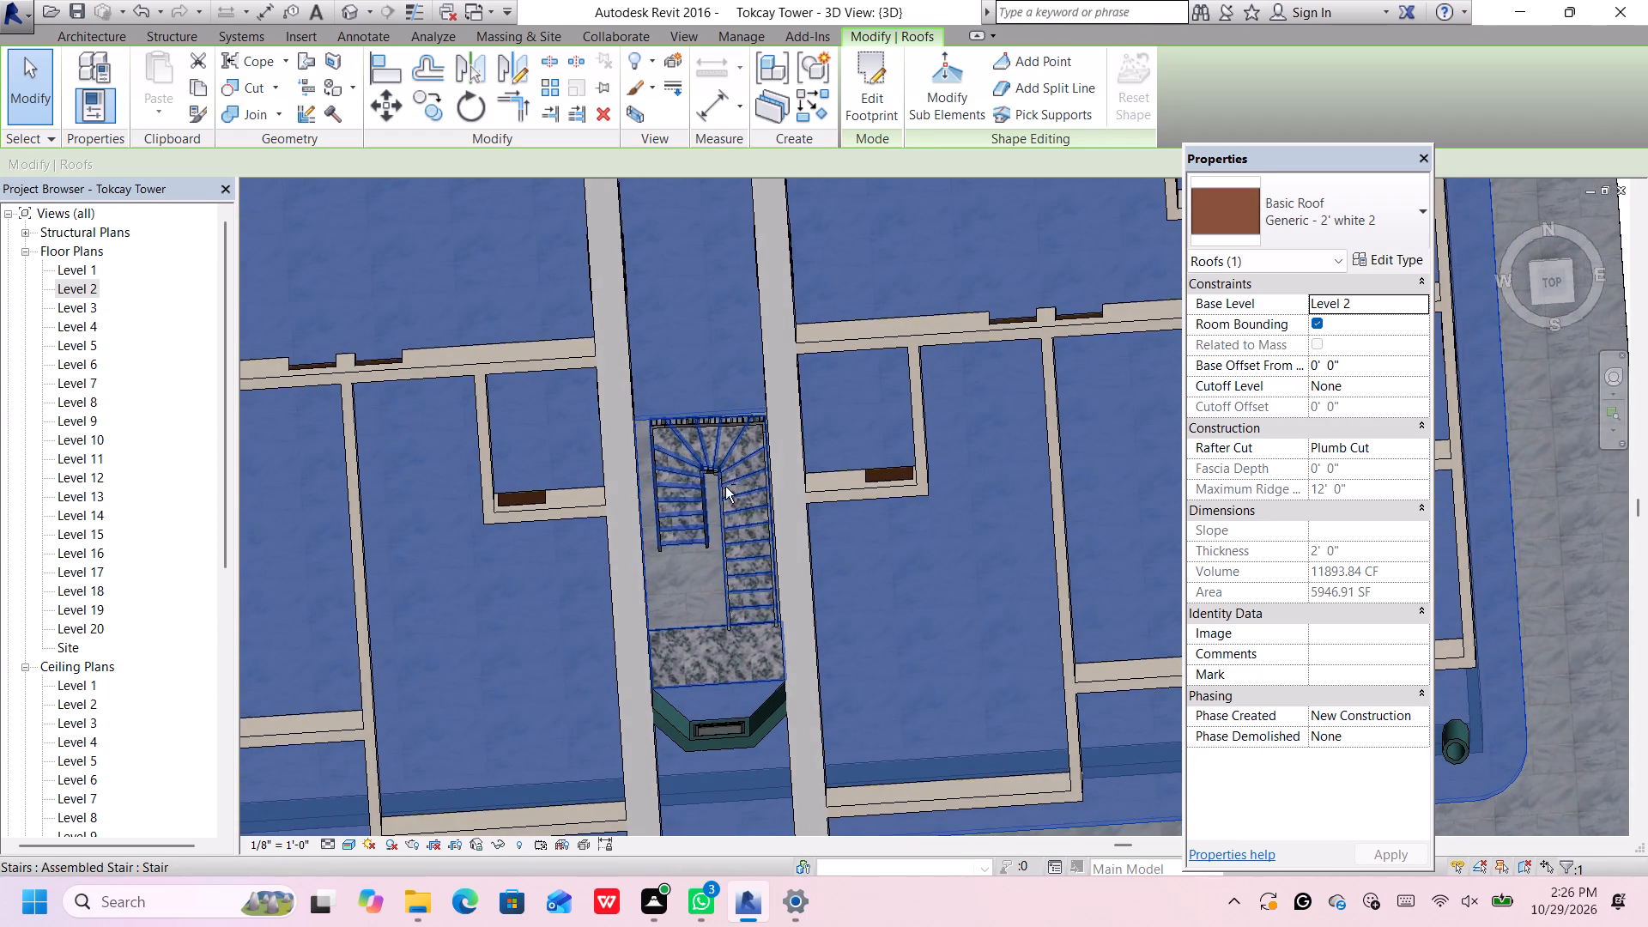
pyautogui.keyDown('shift'); pyautogui.moveTo(725, 487); pyautogui.dragTo(705, 472, button='middle'); pyautogui.keyUp('shift')
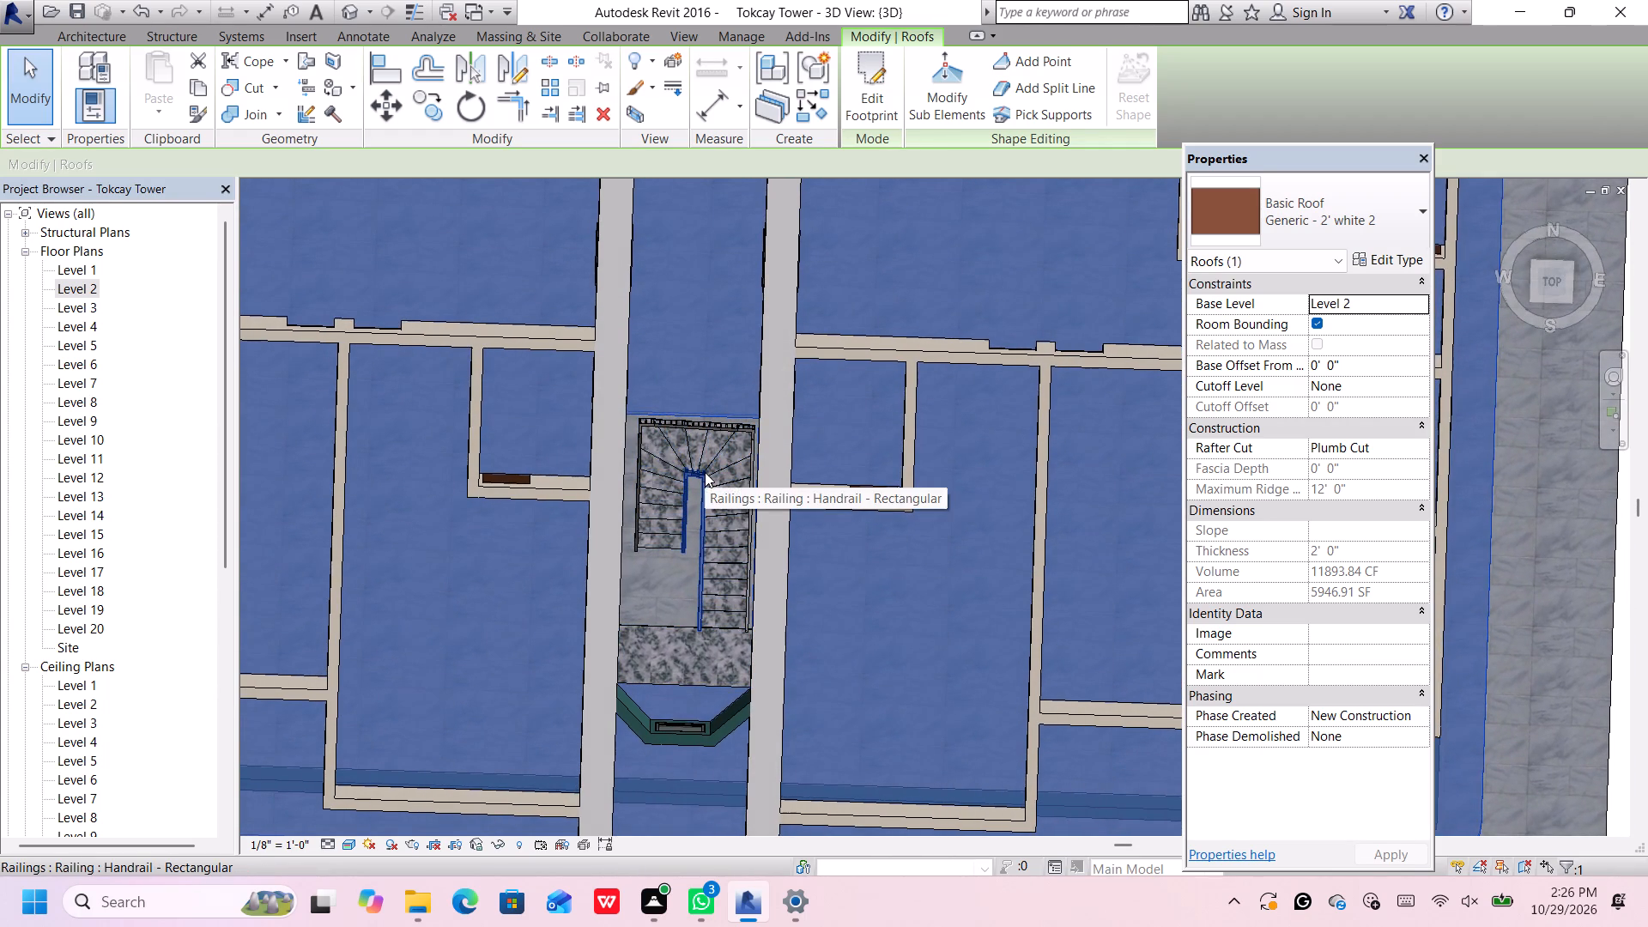
pyautogui.scroll(1, 705, 472)
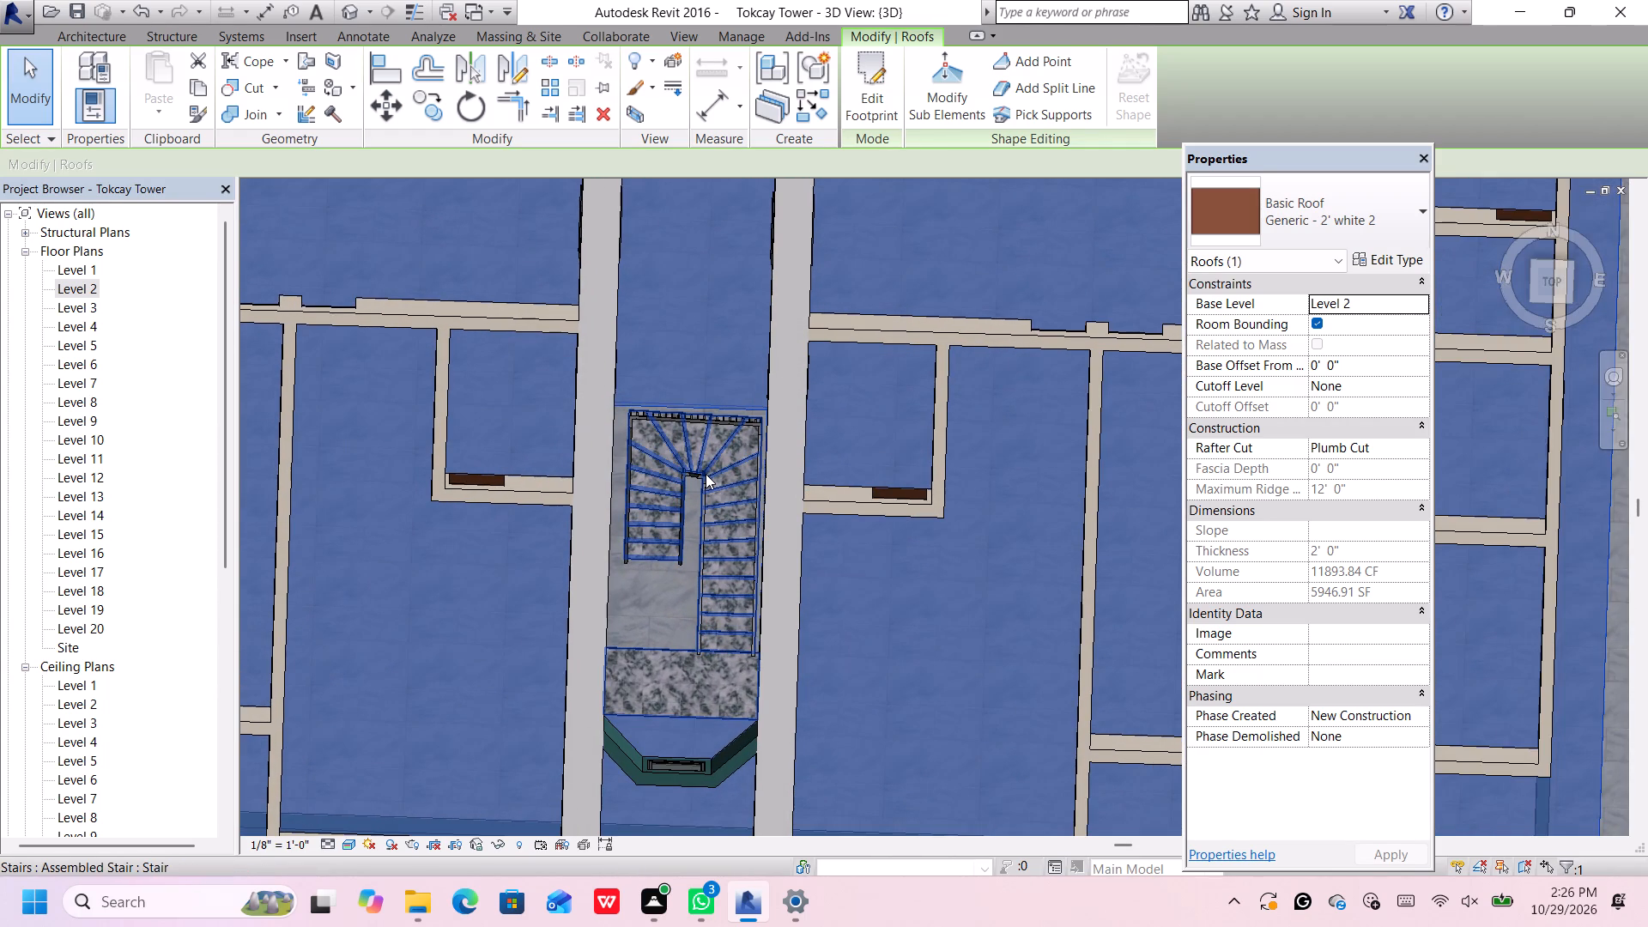
pyautogui.scroll(1, 716, 388)
pyautogui.scroll(-8, 716, 389)
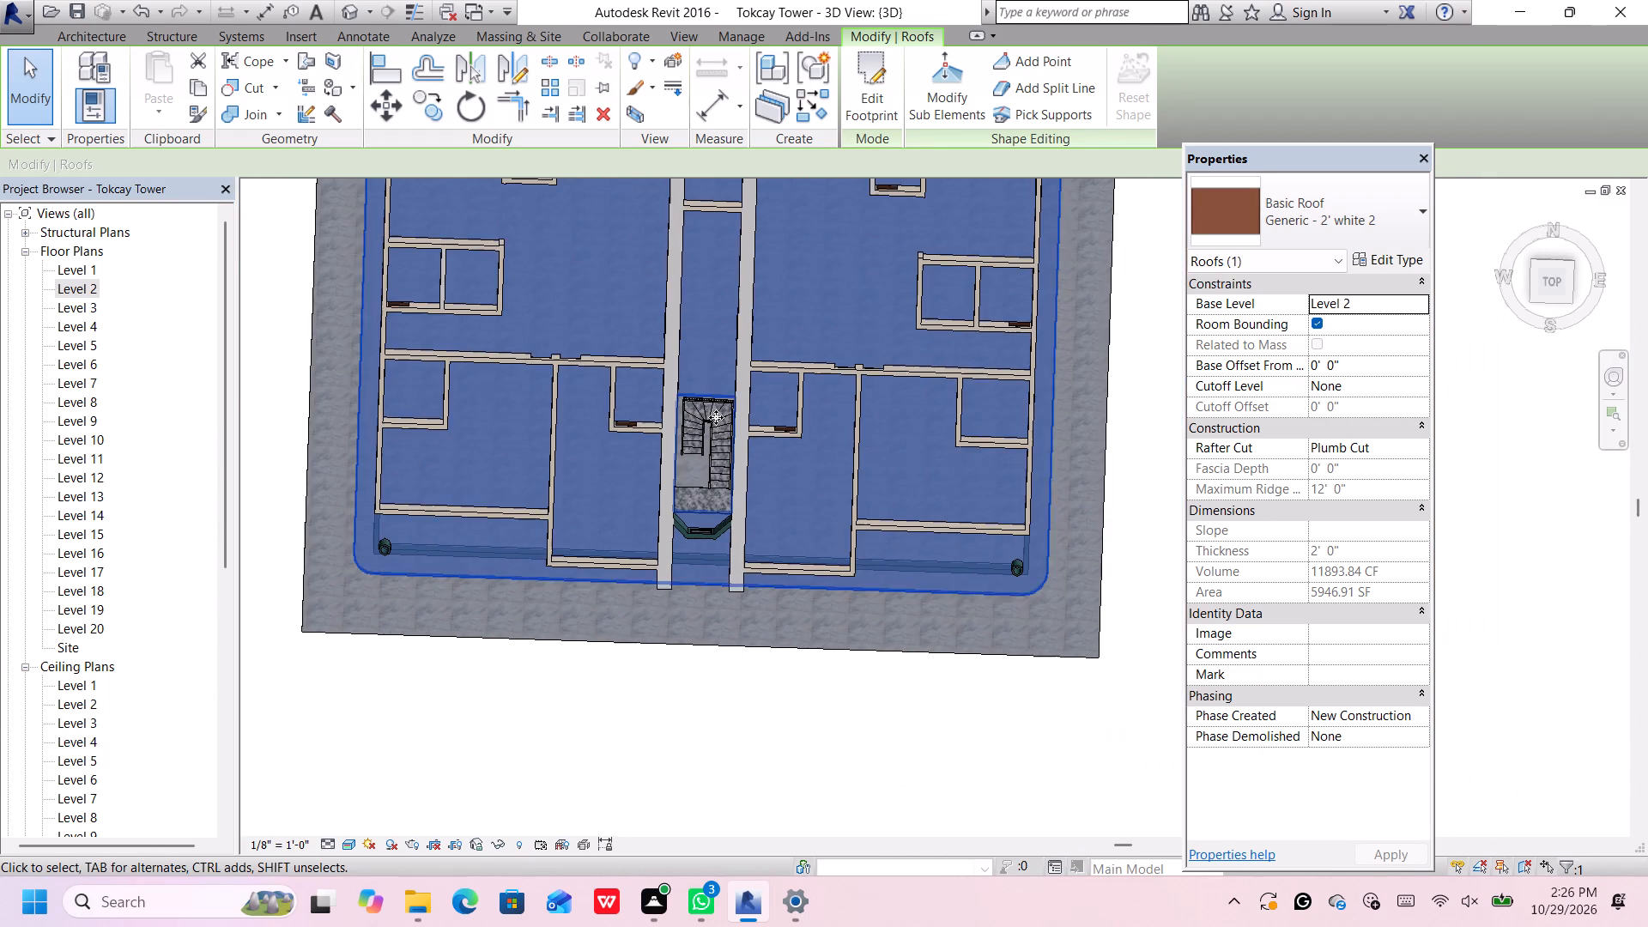
pyautogui.click(849, 730)
pyautogui.scroll(6, 662, 374)
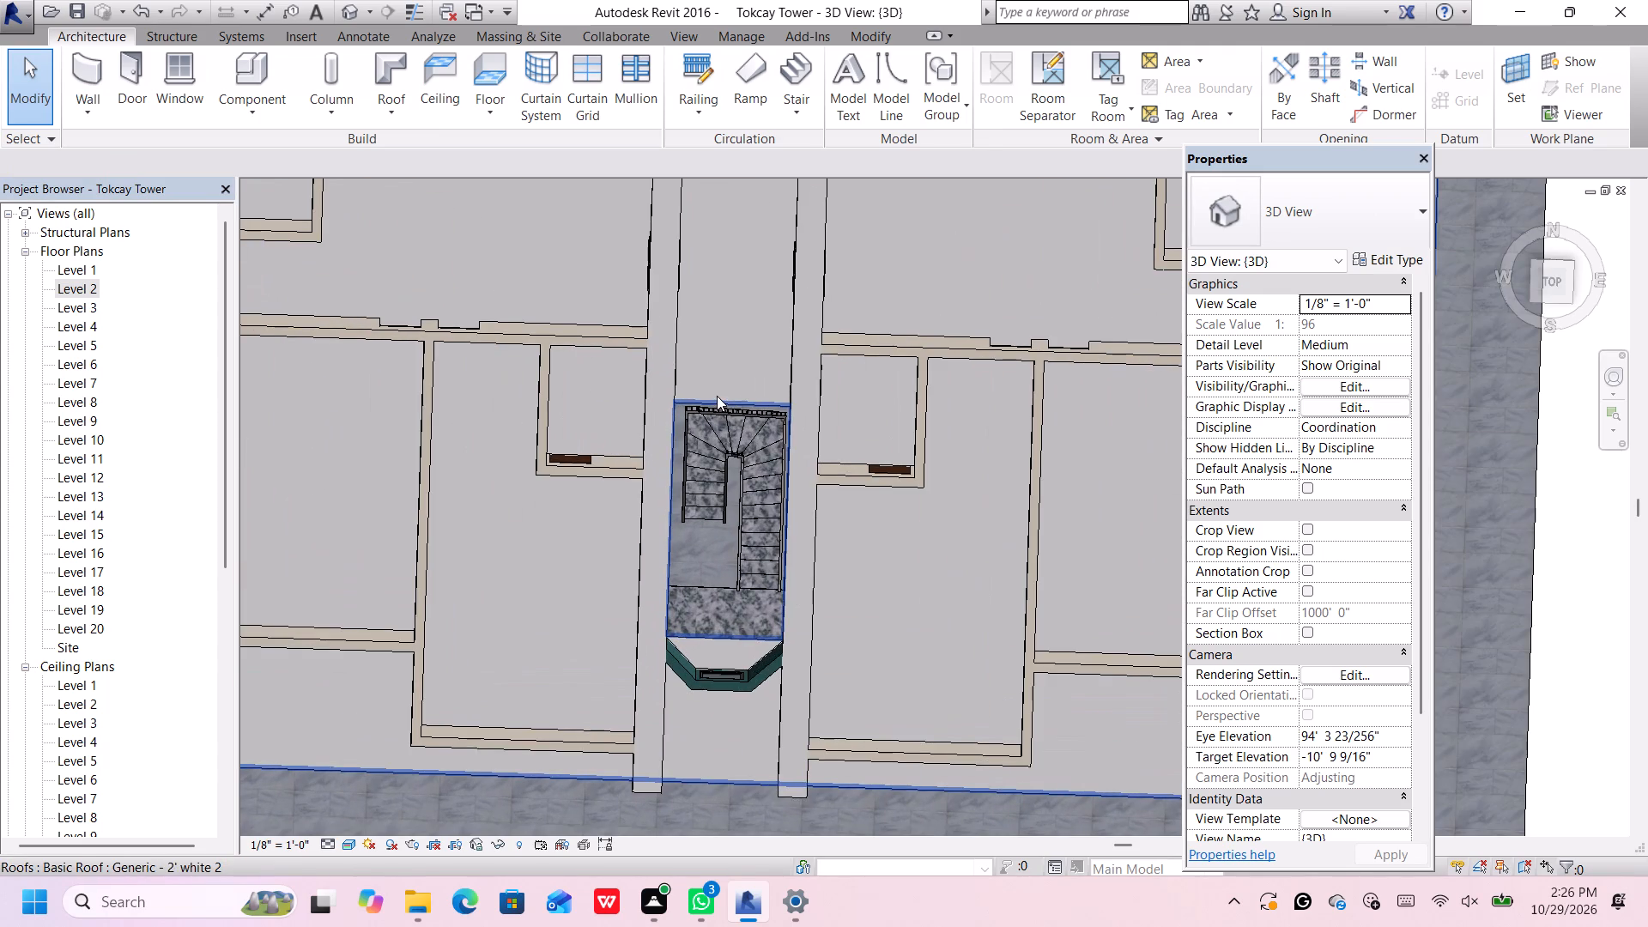
# Start a new component stair above the existing Level 1 to Level 2 stair and save the project.
pyautogui.scroll(1, 724, 404)
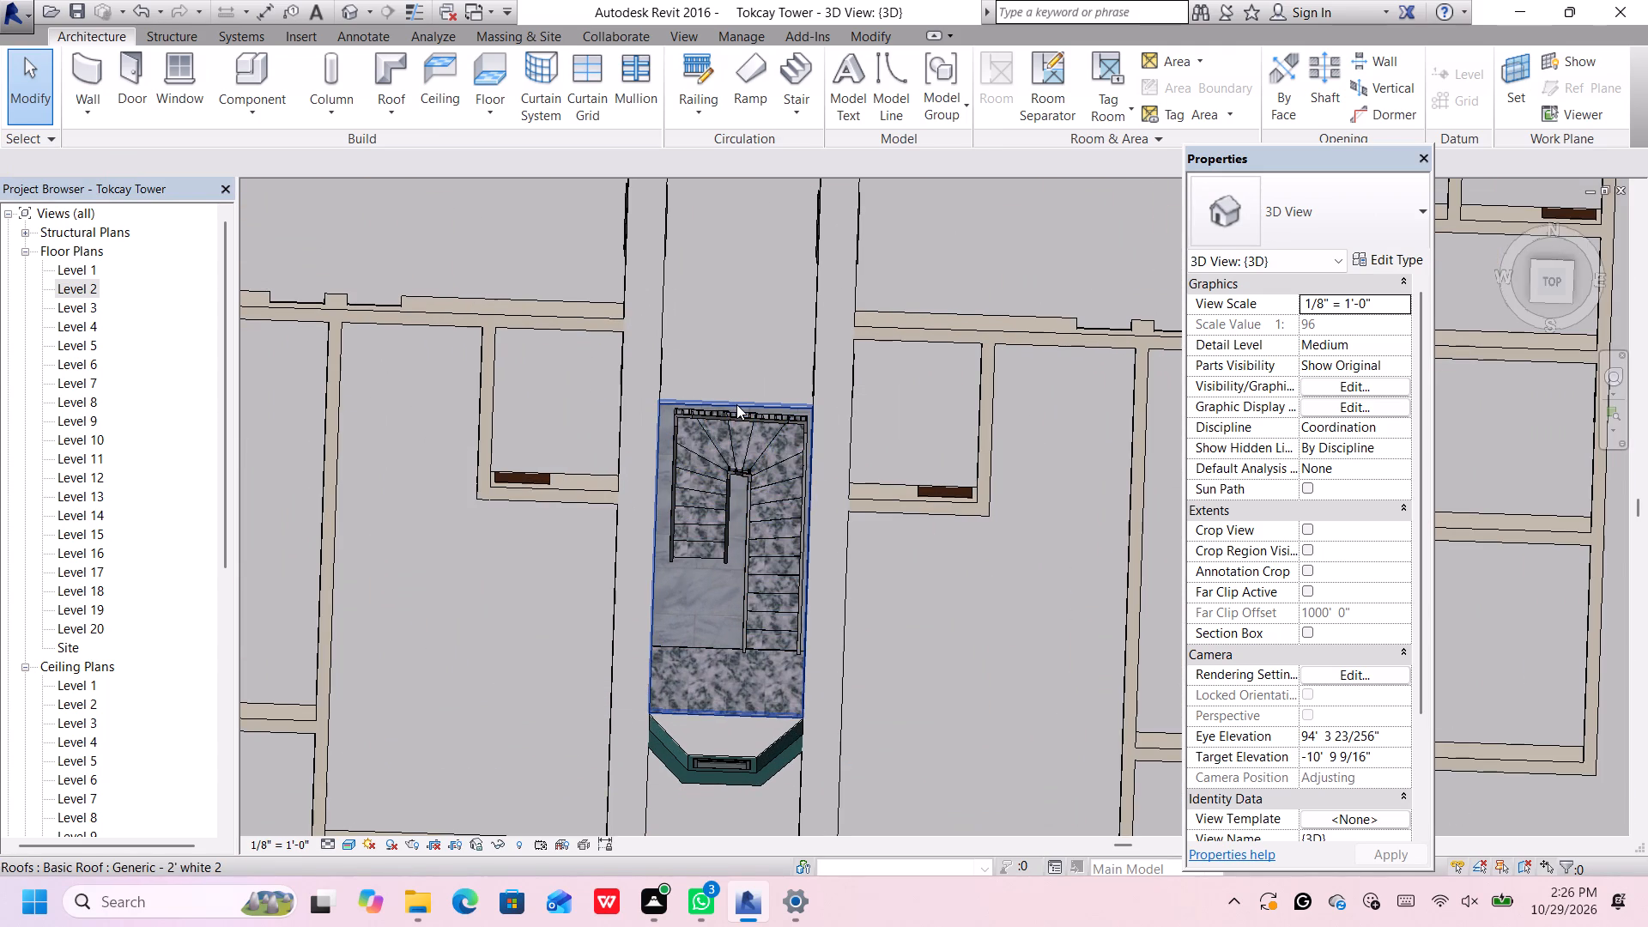
pyautogui.click(717, 524)
pyautogui.scroll(1, 708, 543)
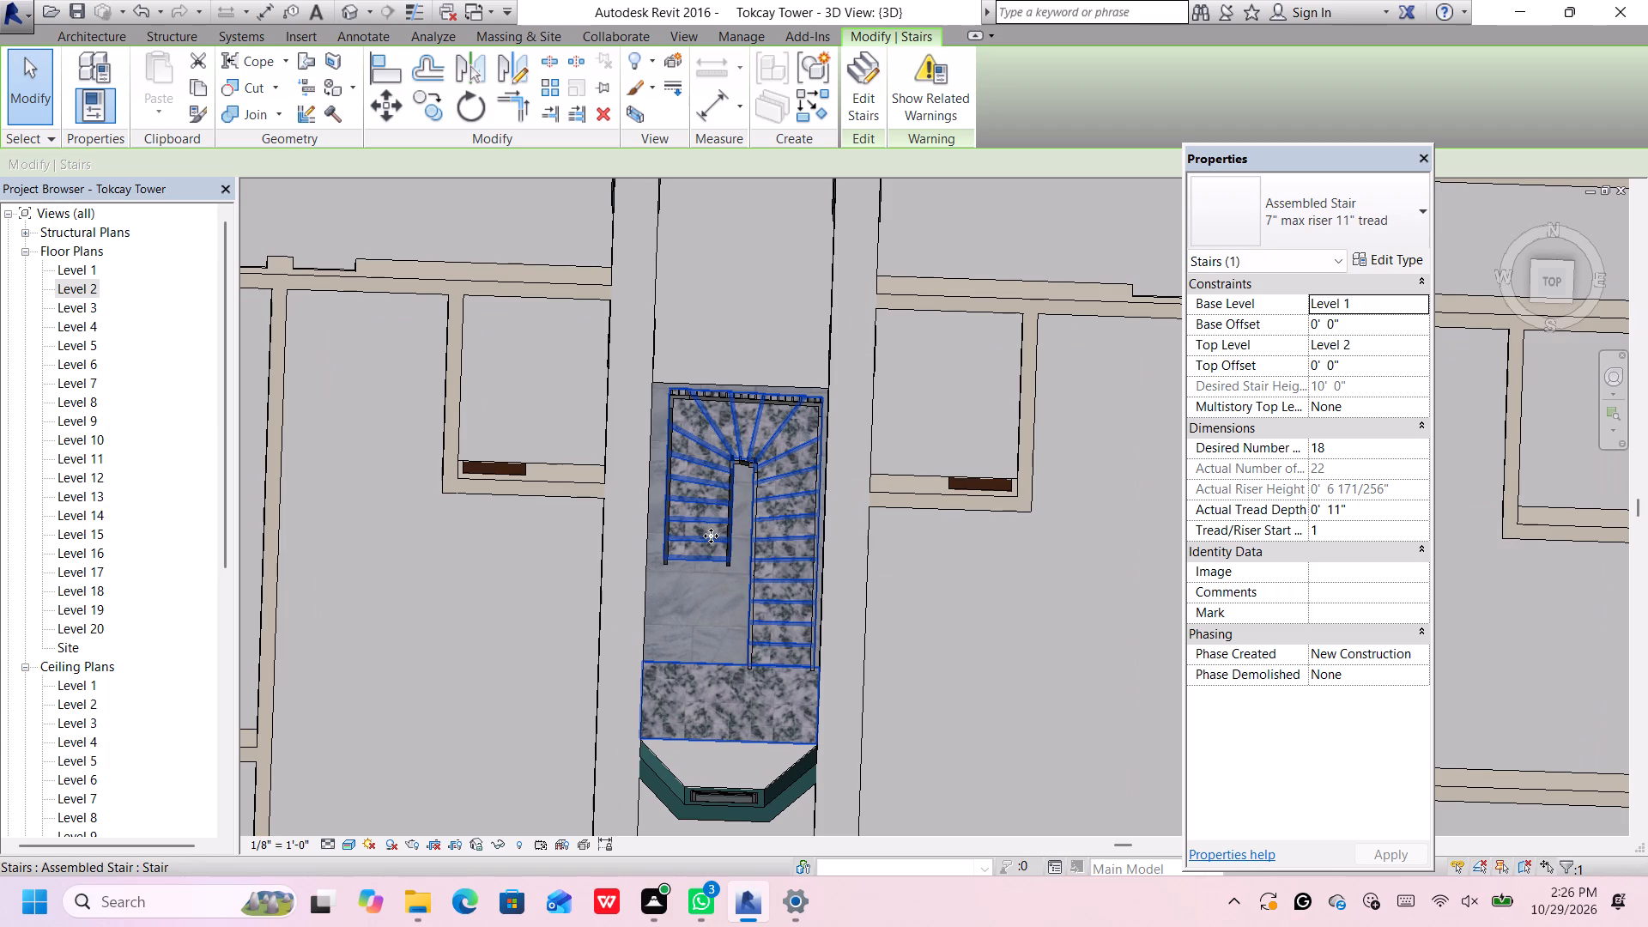
pyautogui.moveTo(711, 536); pyautogui.dragTo(676, 543, button='middle')
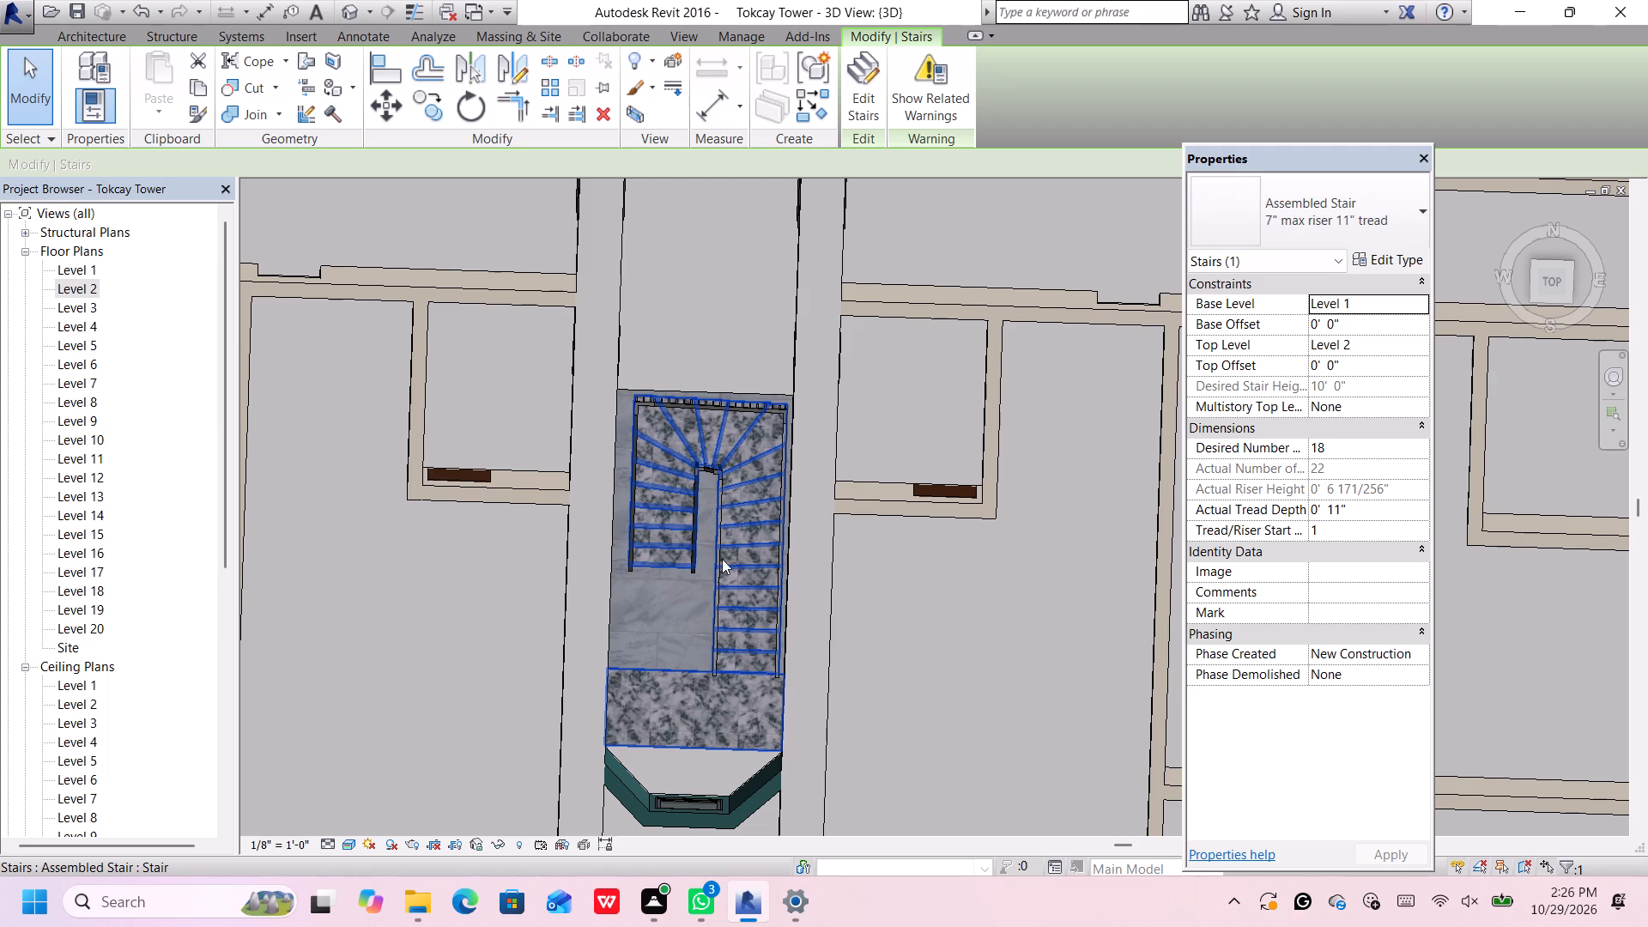
pyautogui.moveTo(731, 579); pyautogui.dragTo(710, 560, button='middle')
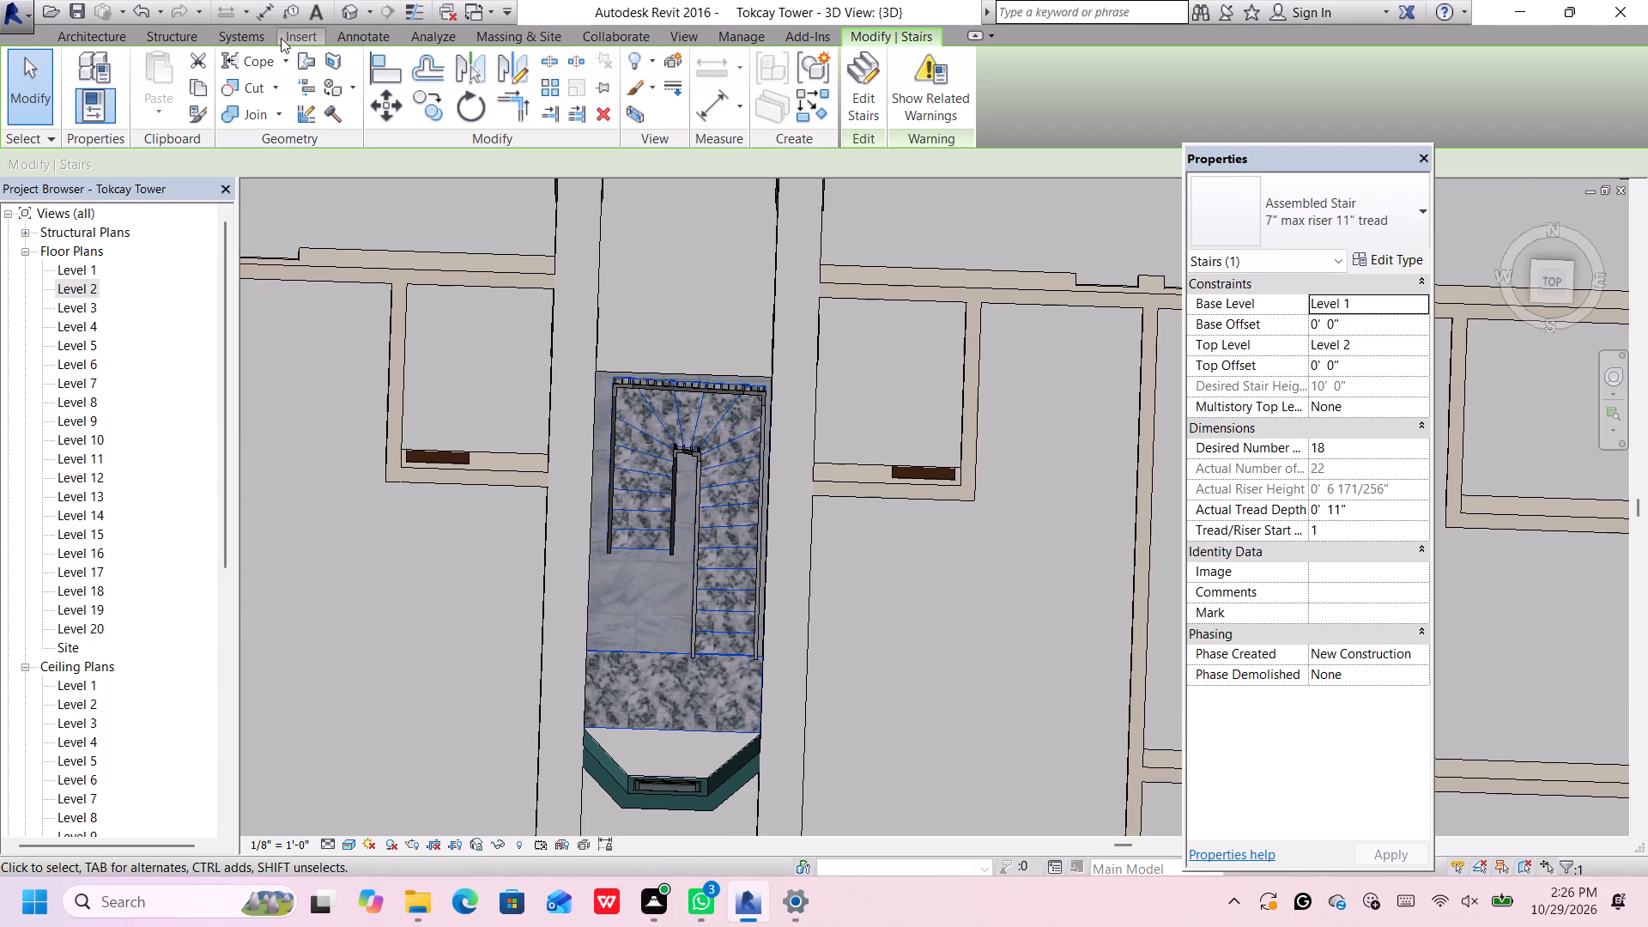
pyautogui.click(106, 30)
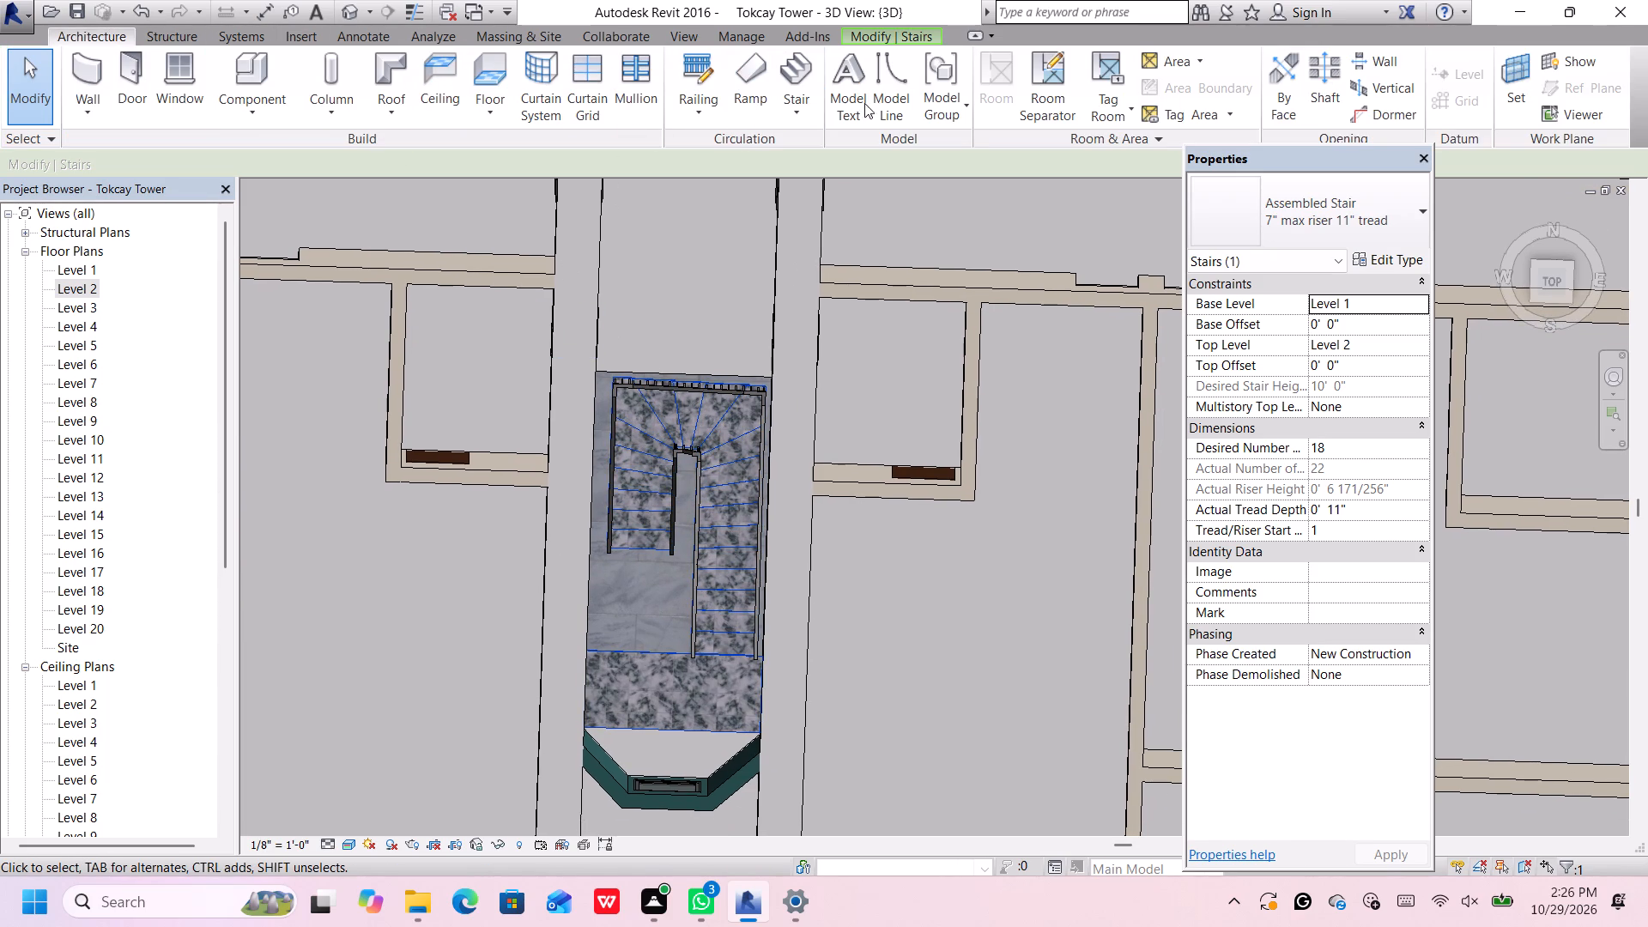
pyautogui.click(788, 67)
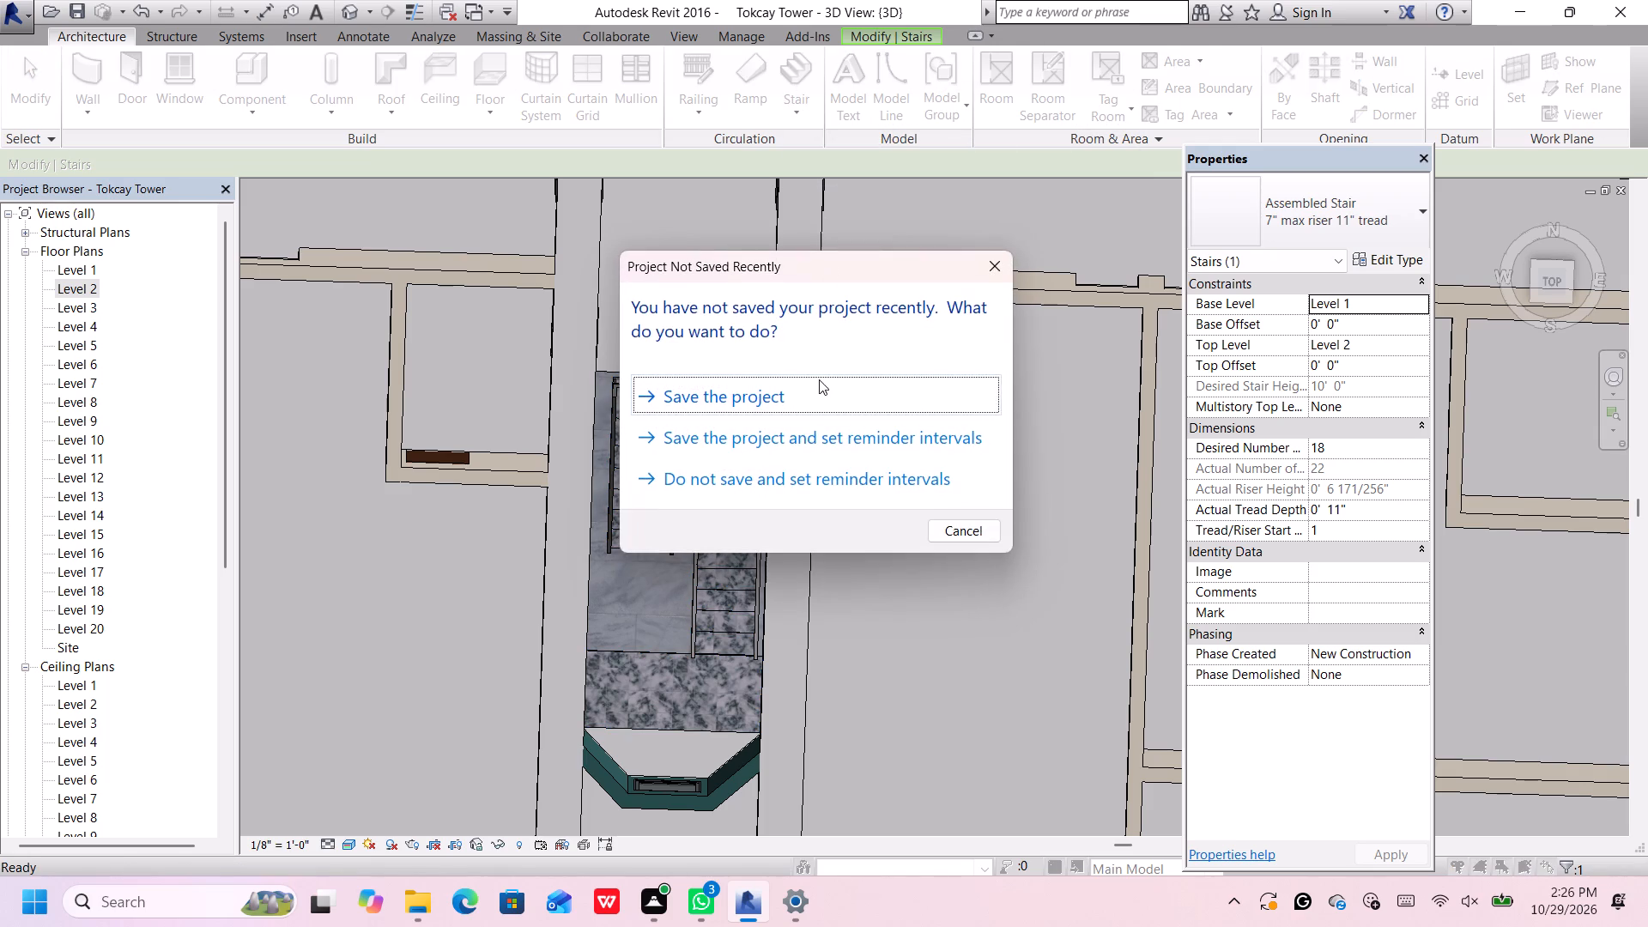
pyautogui.click(824, 398)
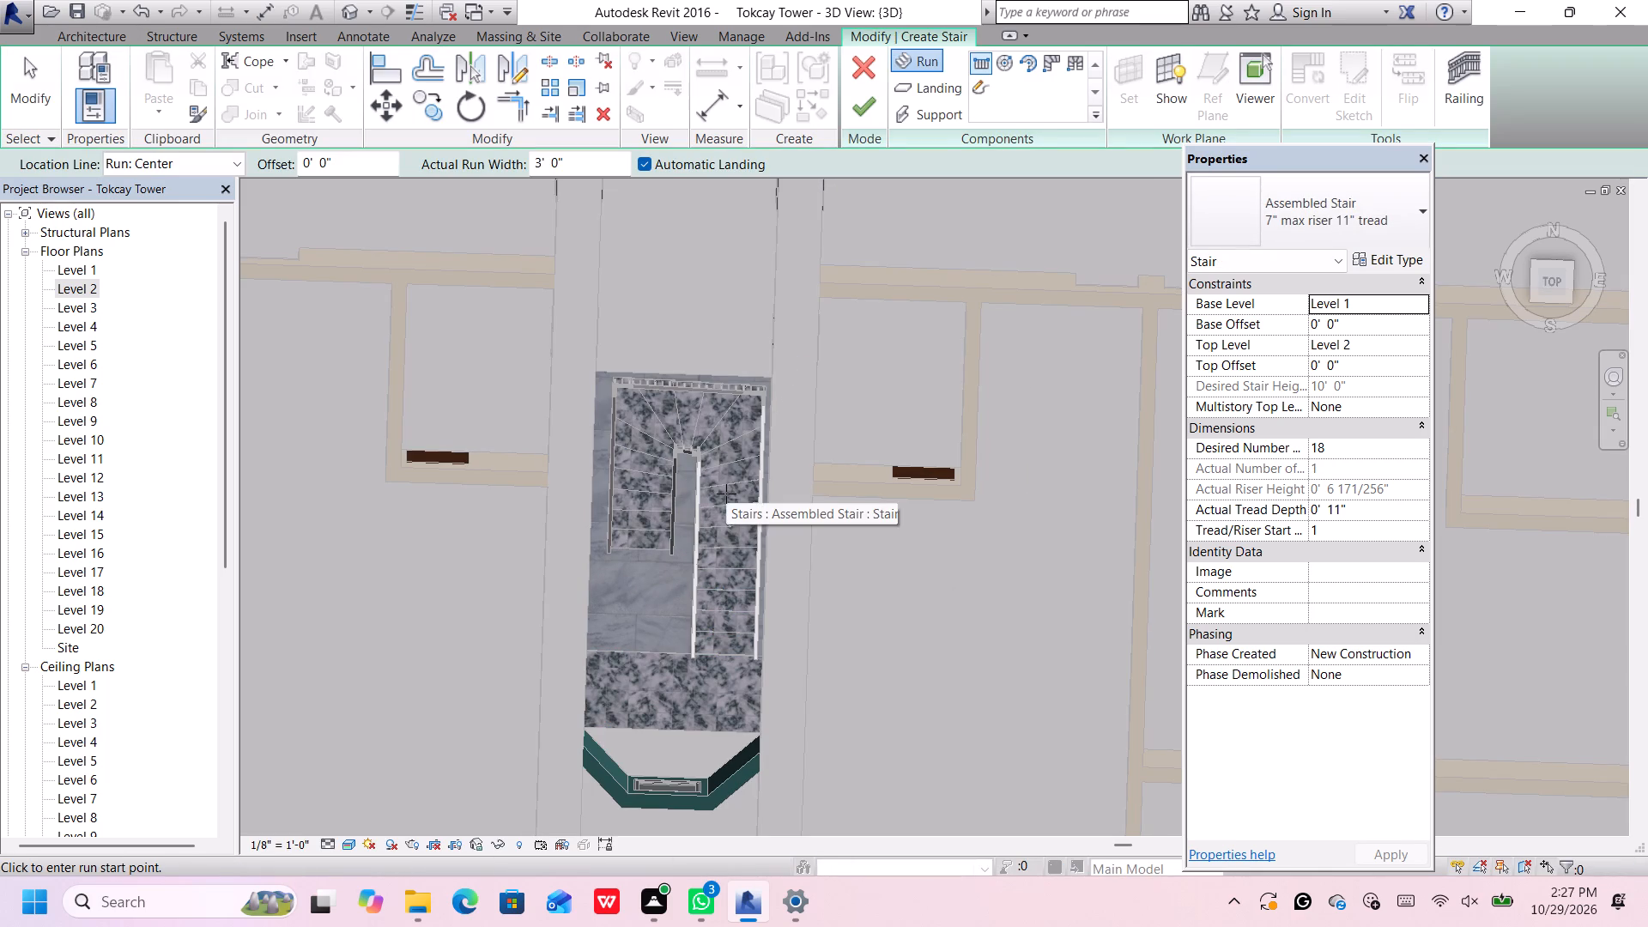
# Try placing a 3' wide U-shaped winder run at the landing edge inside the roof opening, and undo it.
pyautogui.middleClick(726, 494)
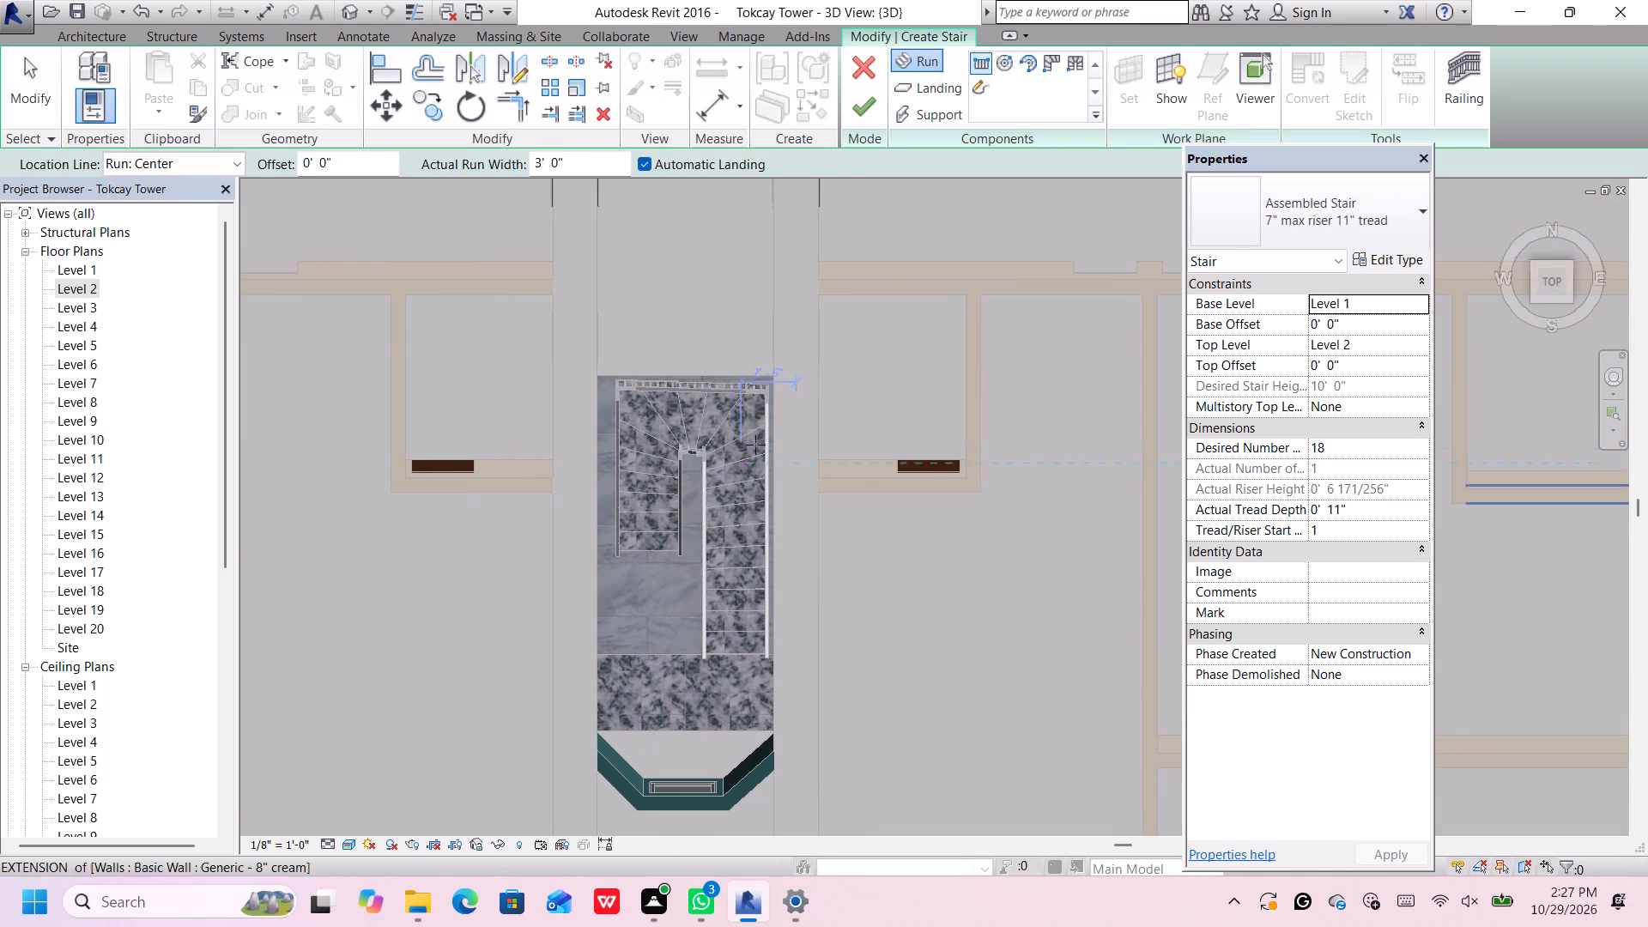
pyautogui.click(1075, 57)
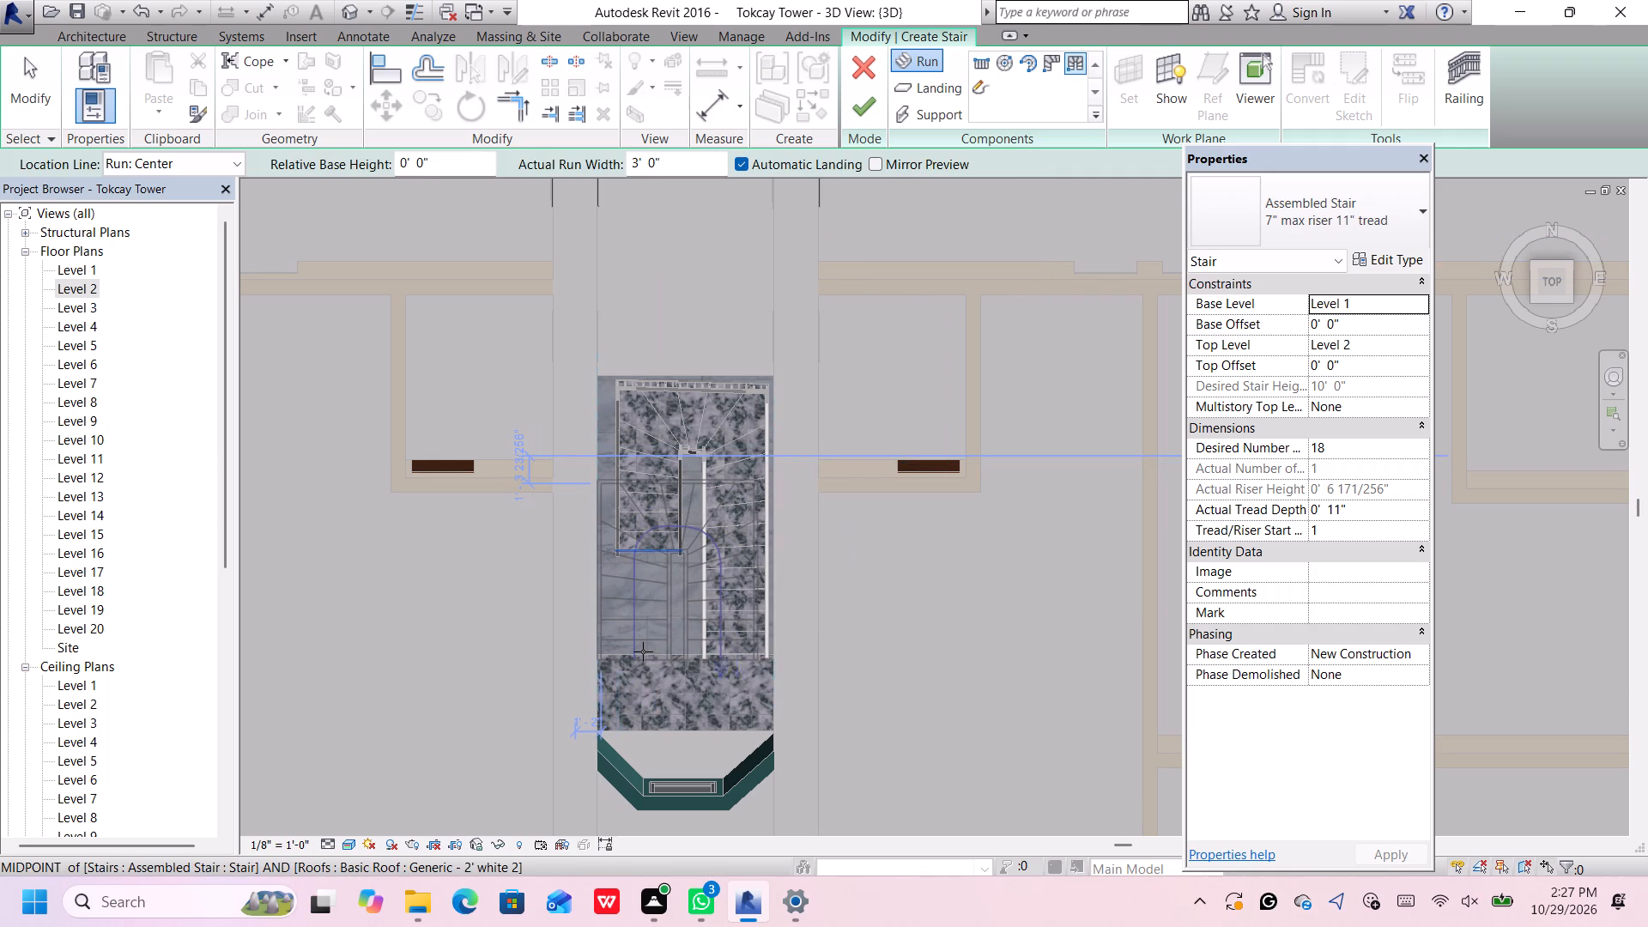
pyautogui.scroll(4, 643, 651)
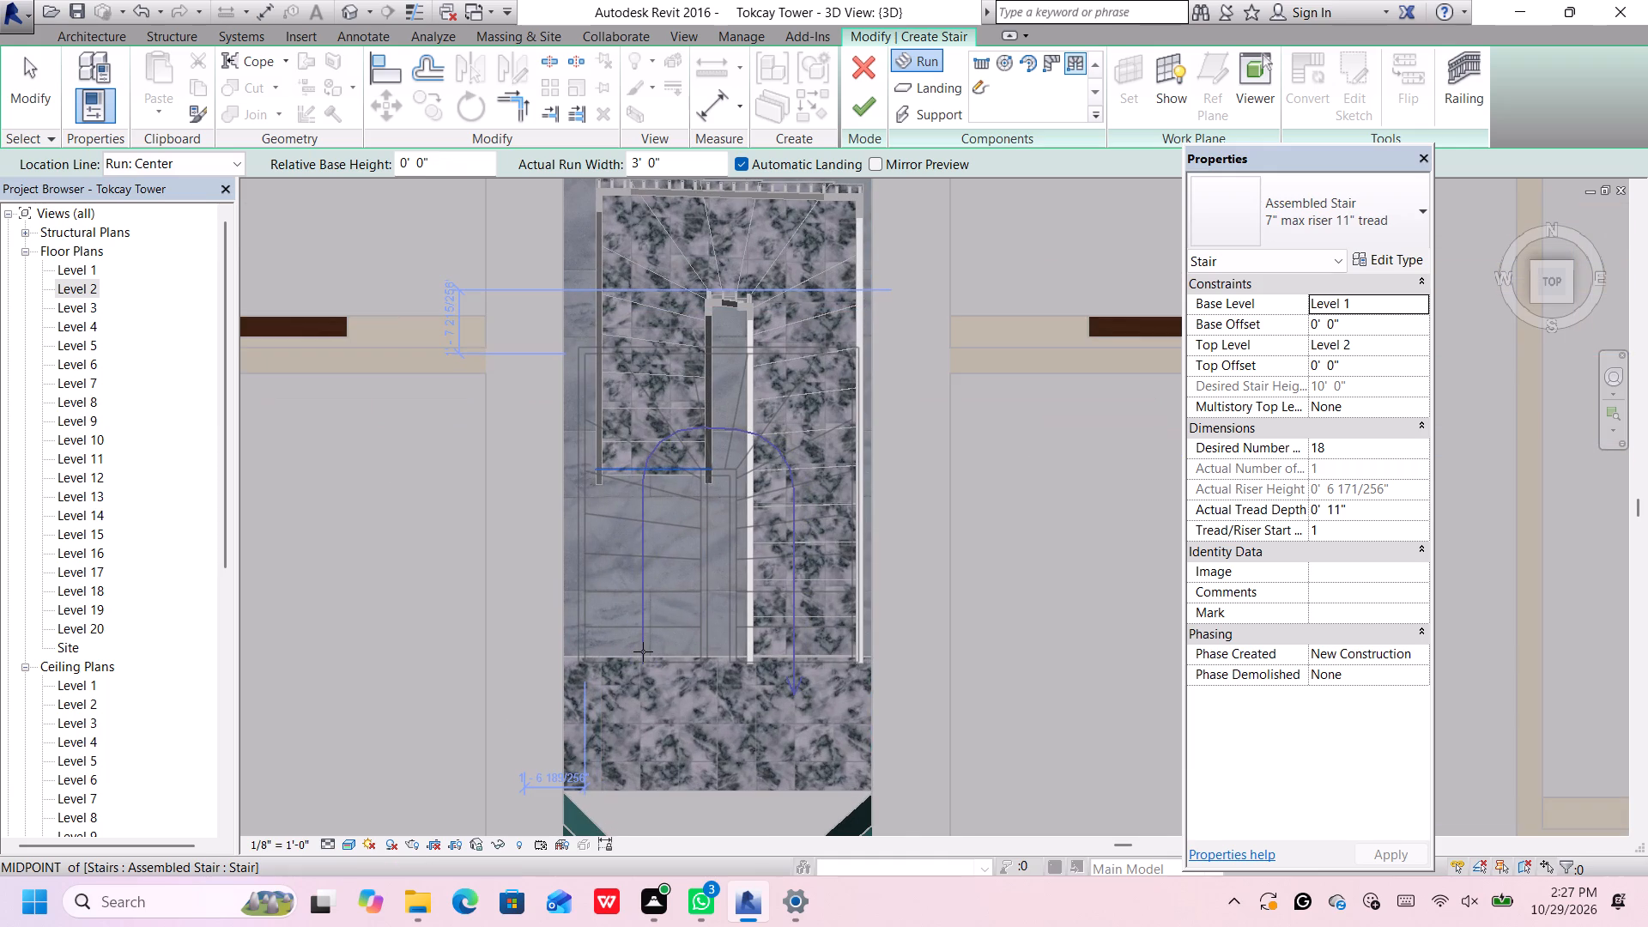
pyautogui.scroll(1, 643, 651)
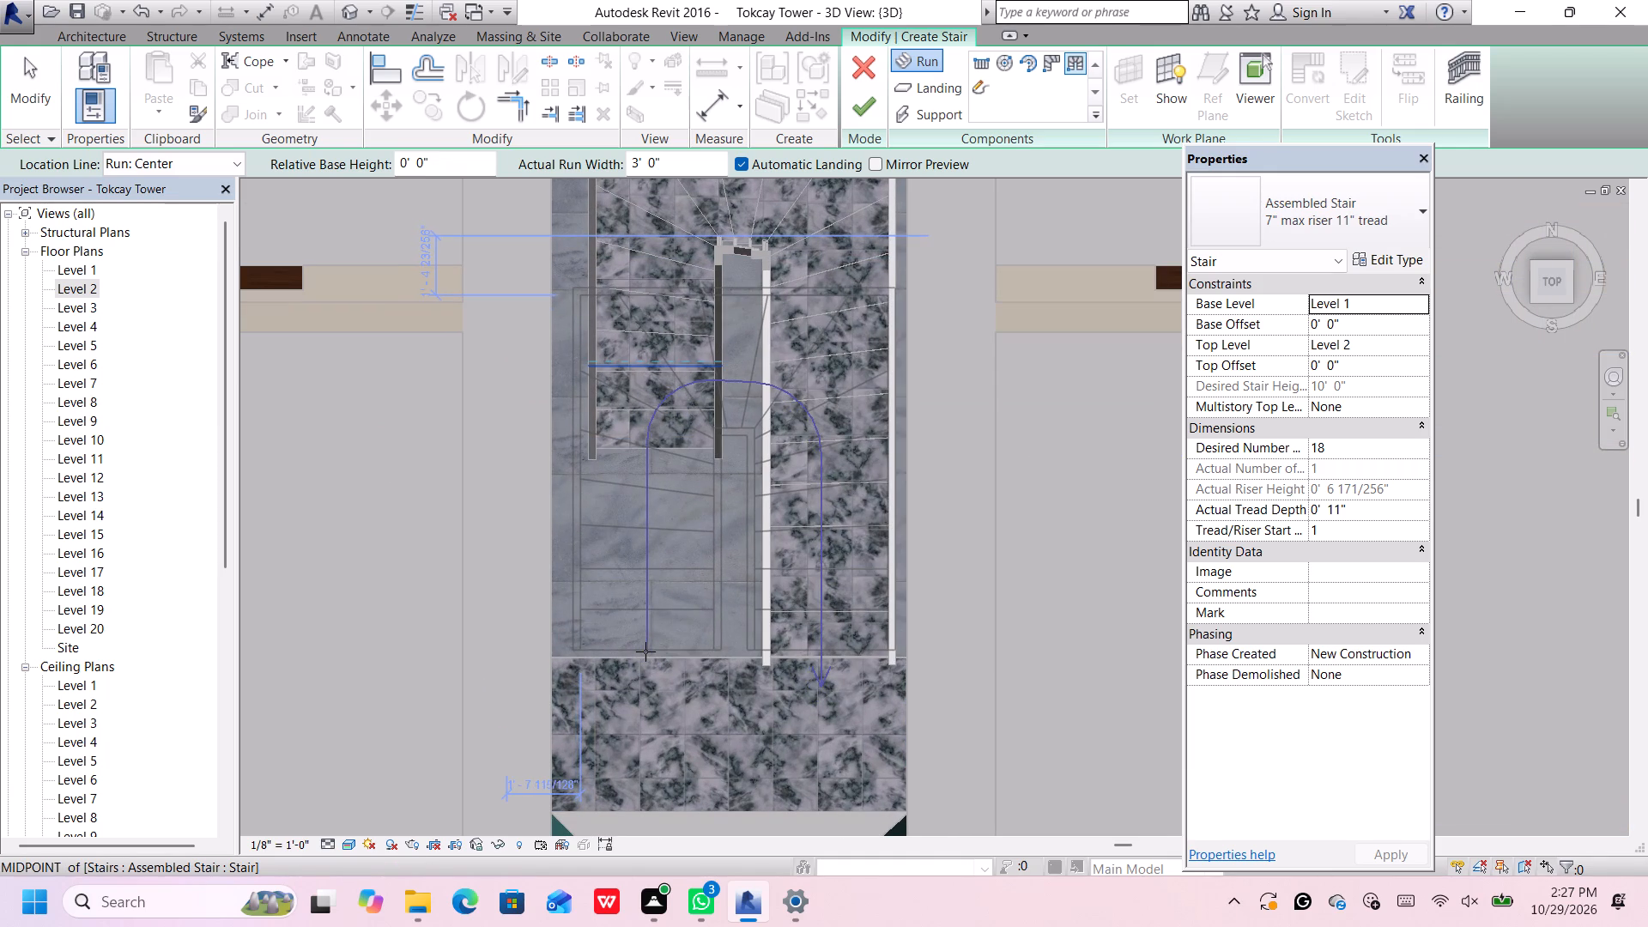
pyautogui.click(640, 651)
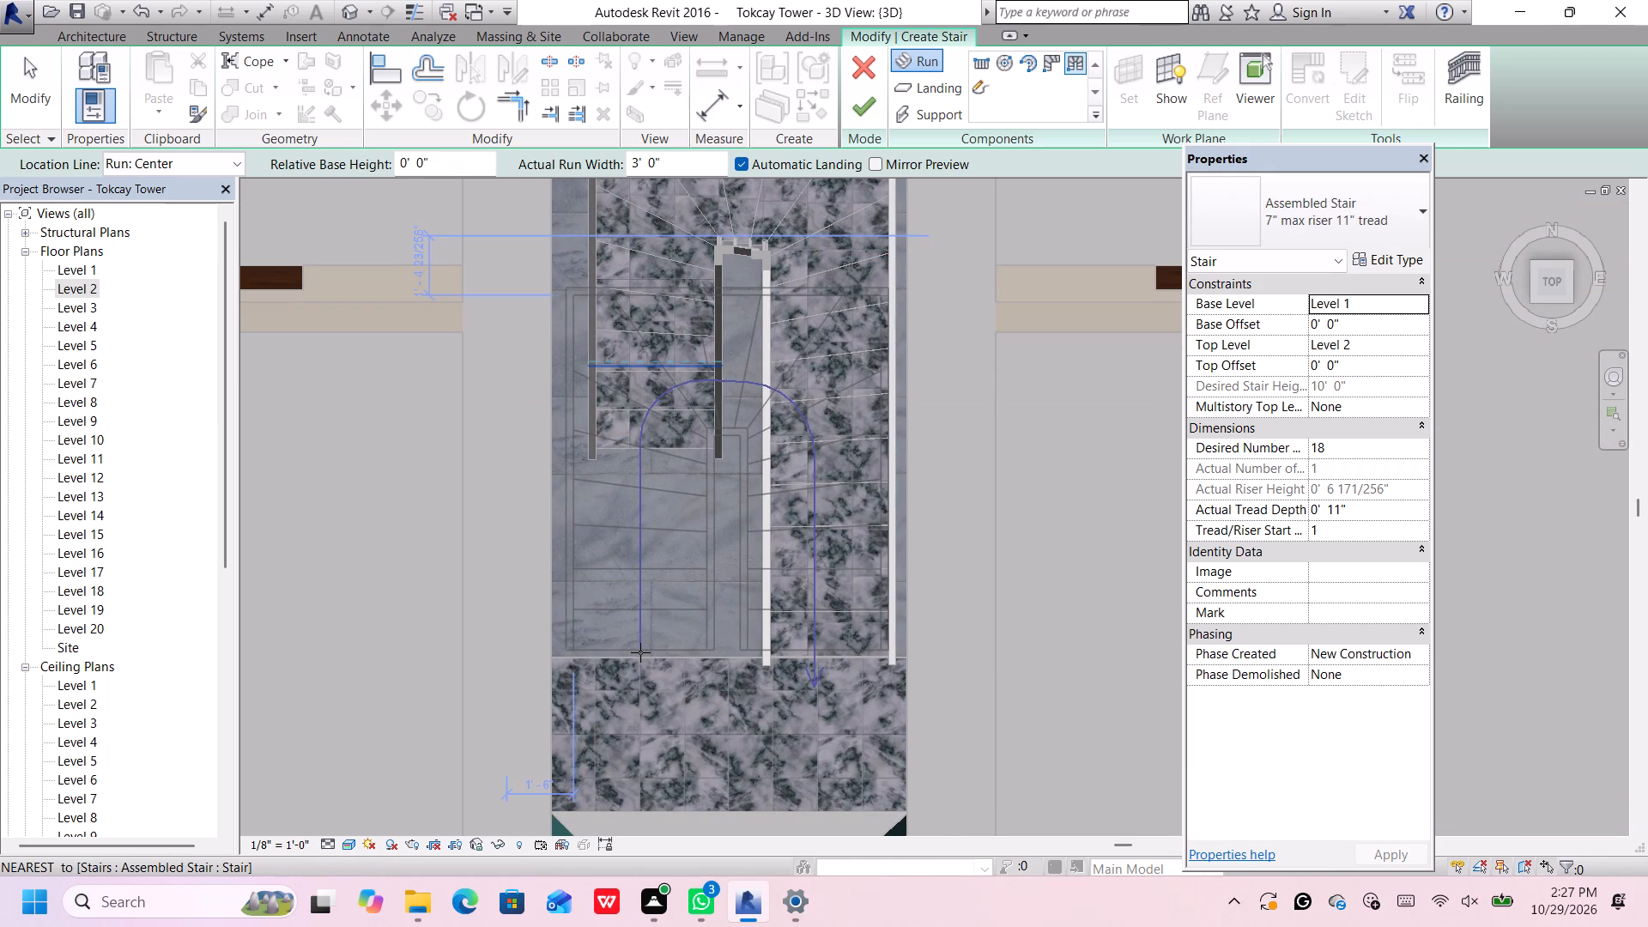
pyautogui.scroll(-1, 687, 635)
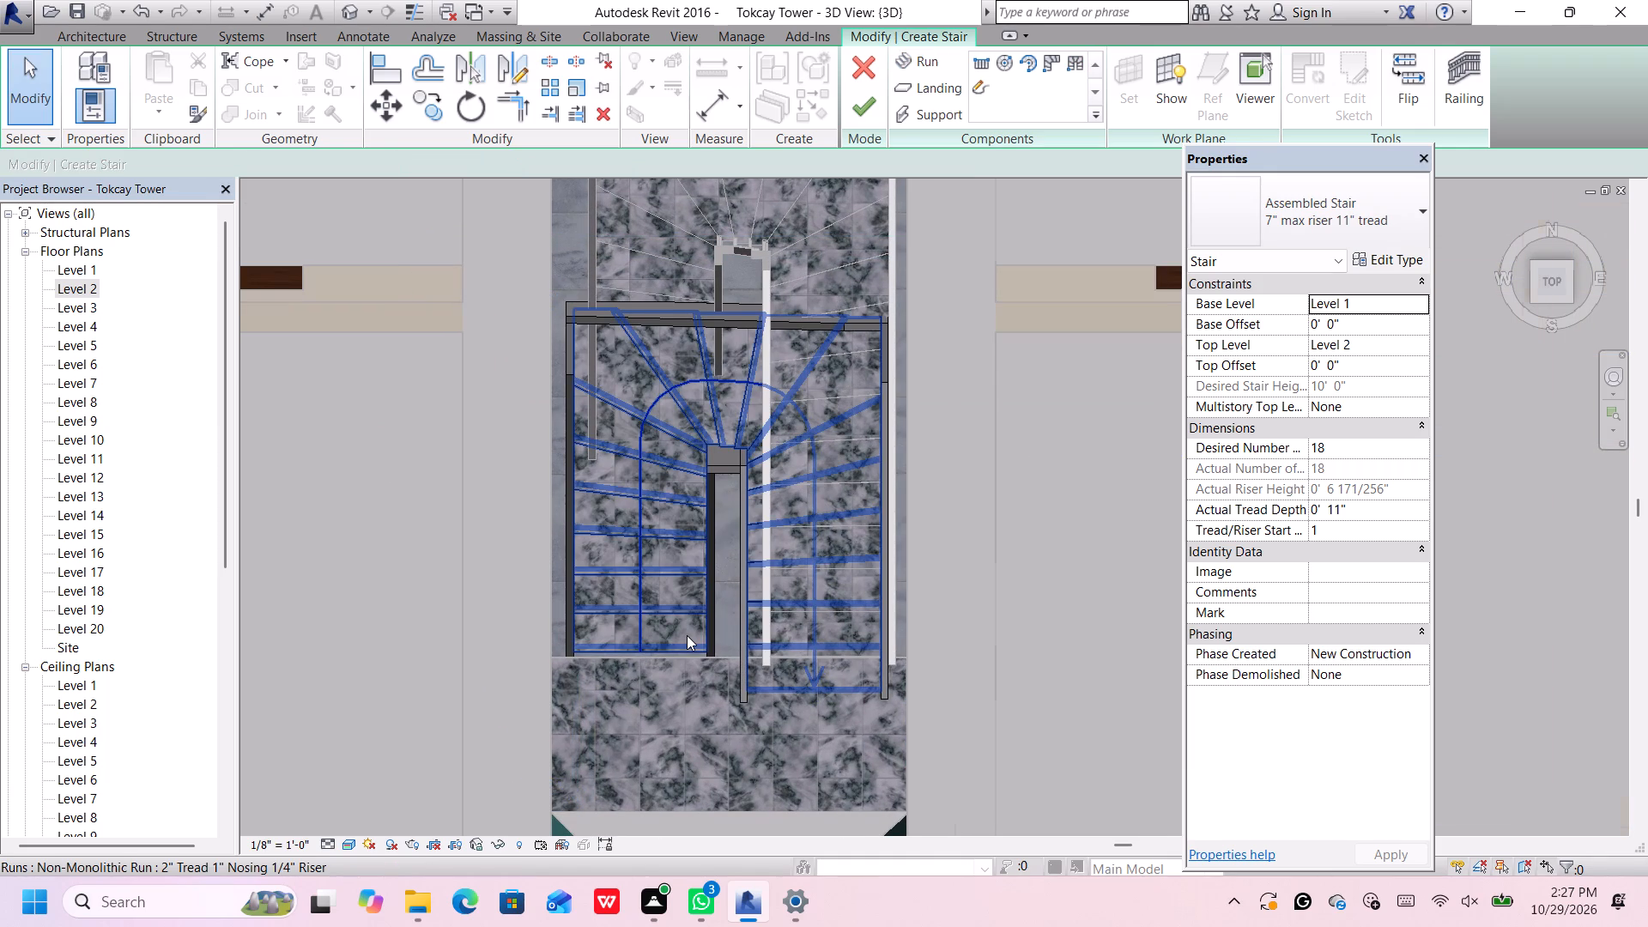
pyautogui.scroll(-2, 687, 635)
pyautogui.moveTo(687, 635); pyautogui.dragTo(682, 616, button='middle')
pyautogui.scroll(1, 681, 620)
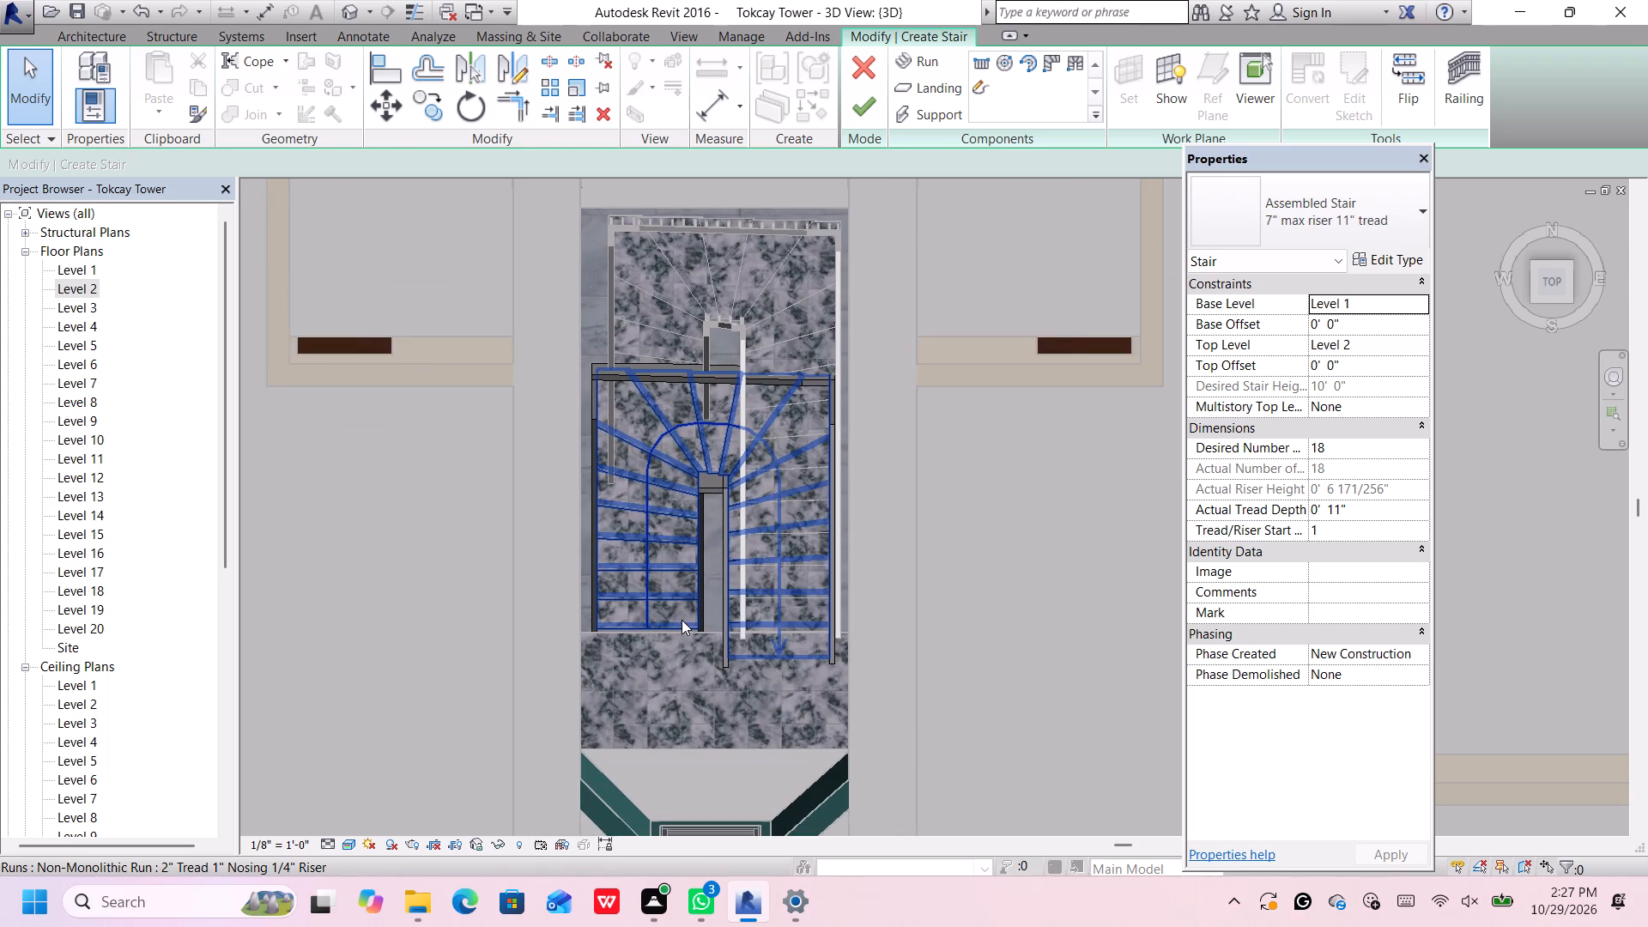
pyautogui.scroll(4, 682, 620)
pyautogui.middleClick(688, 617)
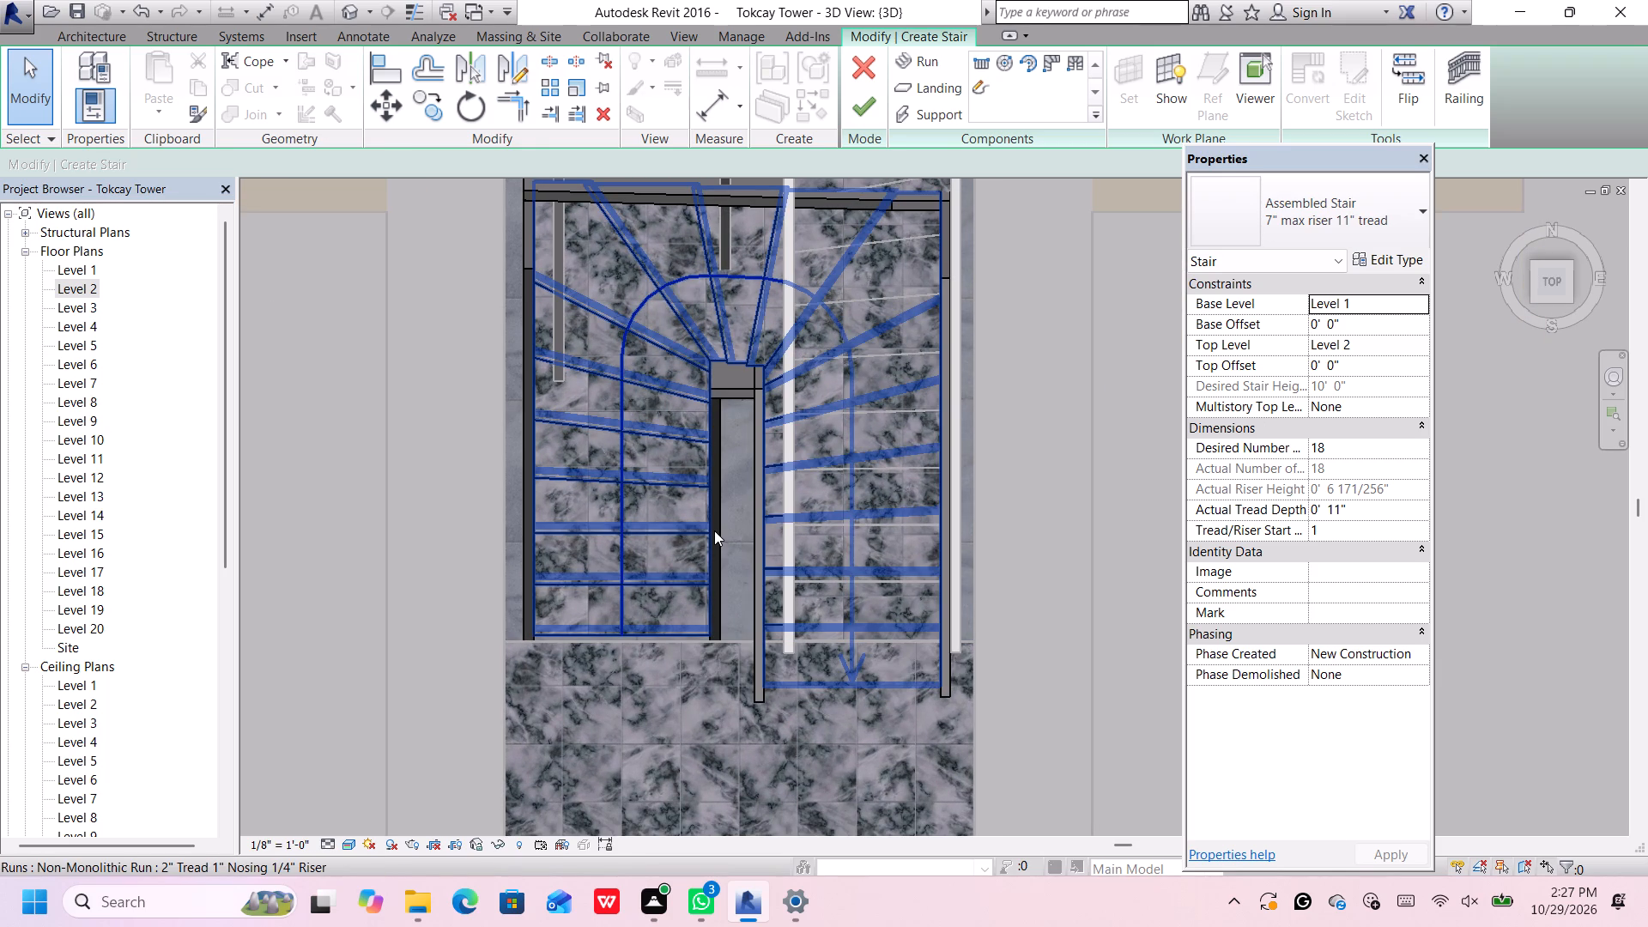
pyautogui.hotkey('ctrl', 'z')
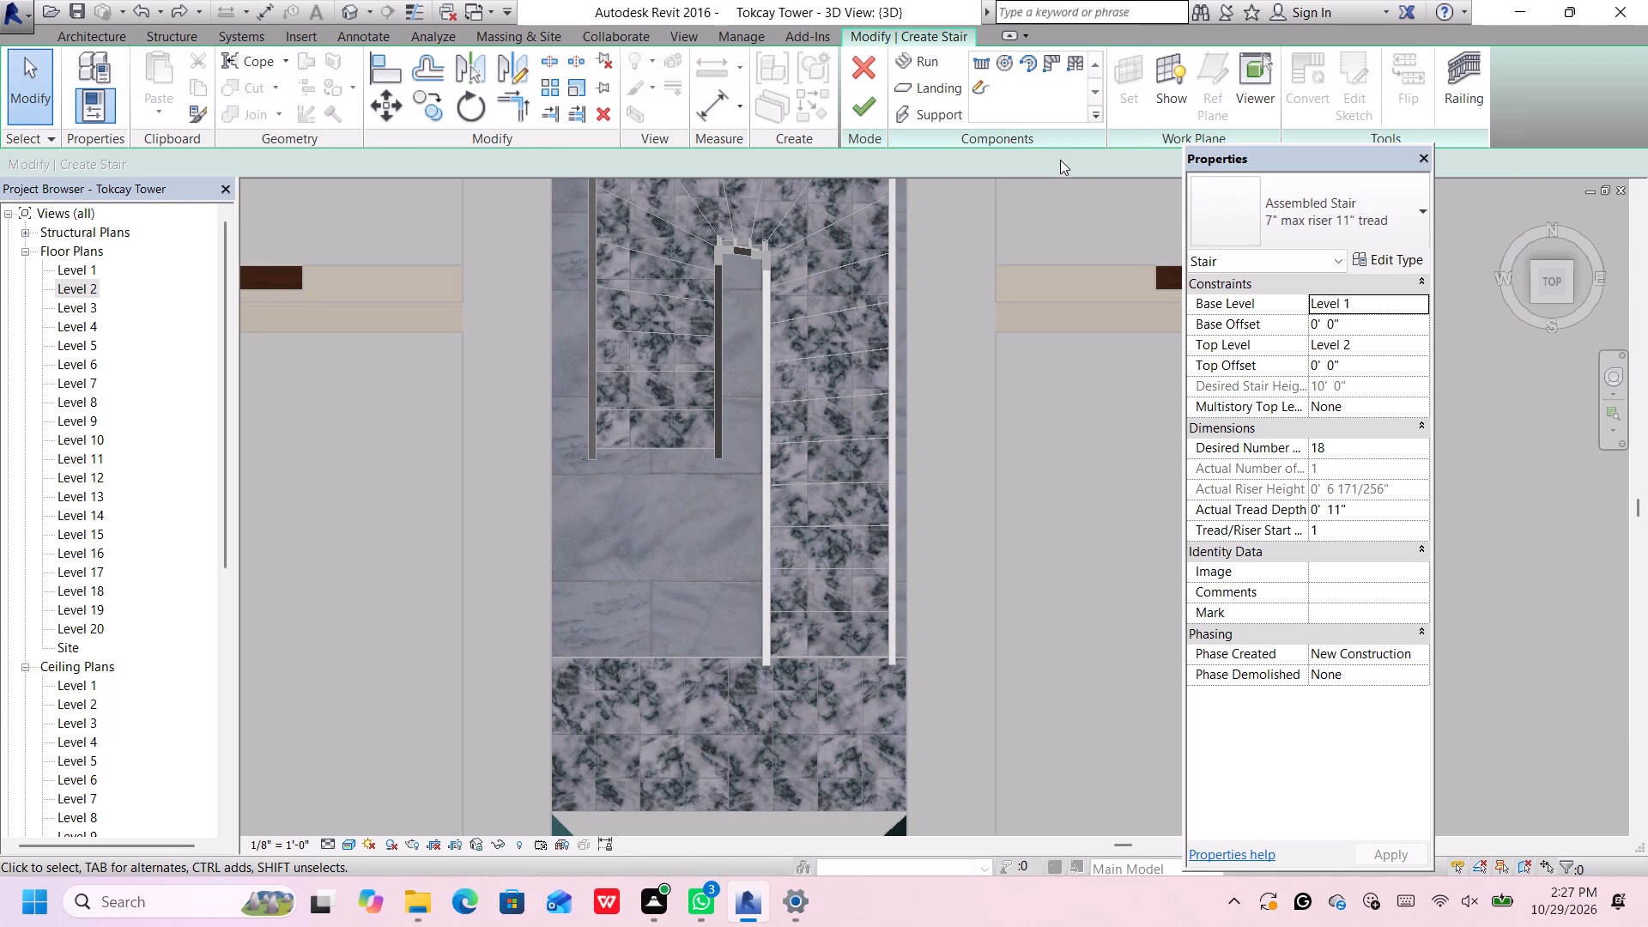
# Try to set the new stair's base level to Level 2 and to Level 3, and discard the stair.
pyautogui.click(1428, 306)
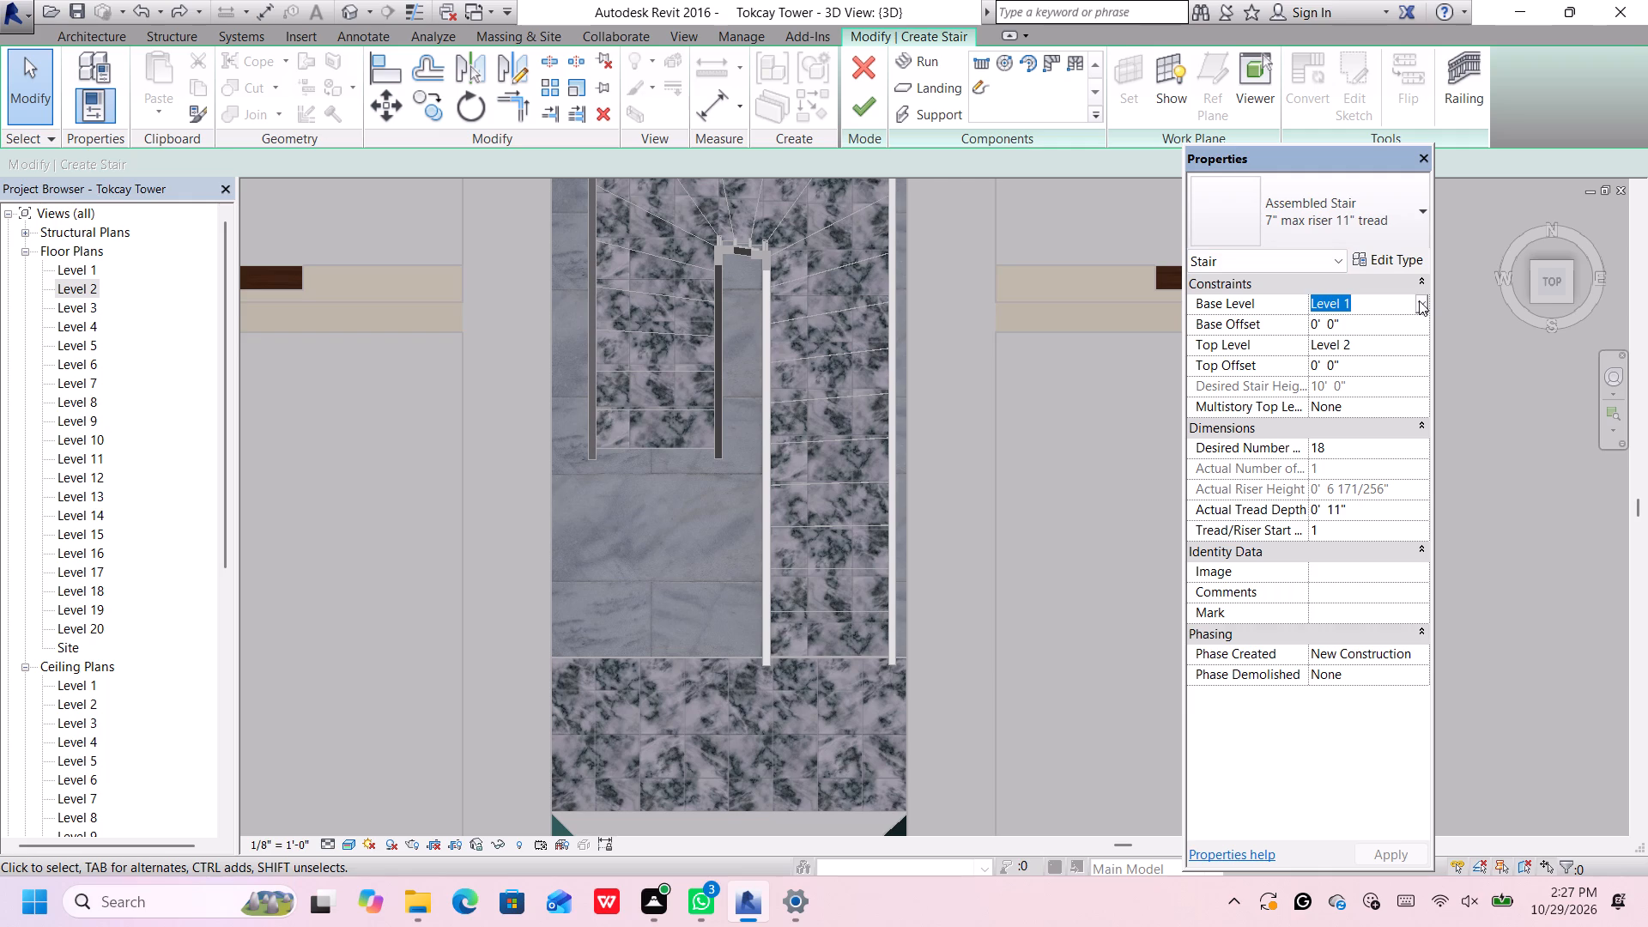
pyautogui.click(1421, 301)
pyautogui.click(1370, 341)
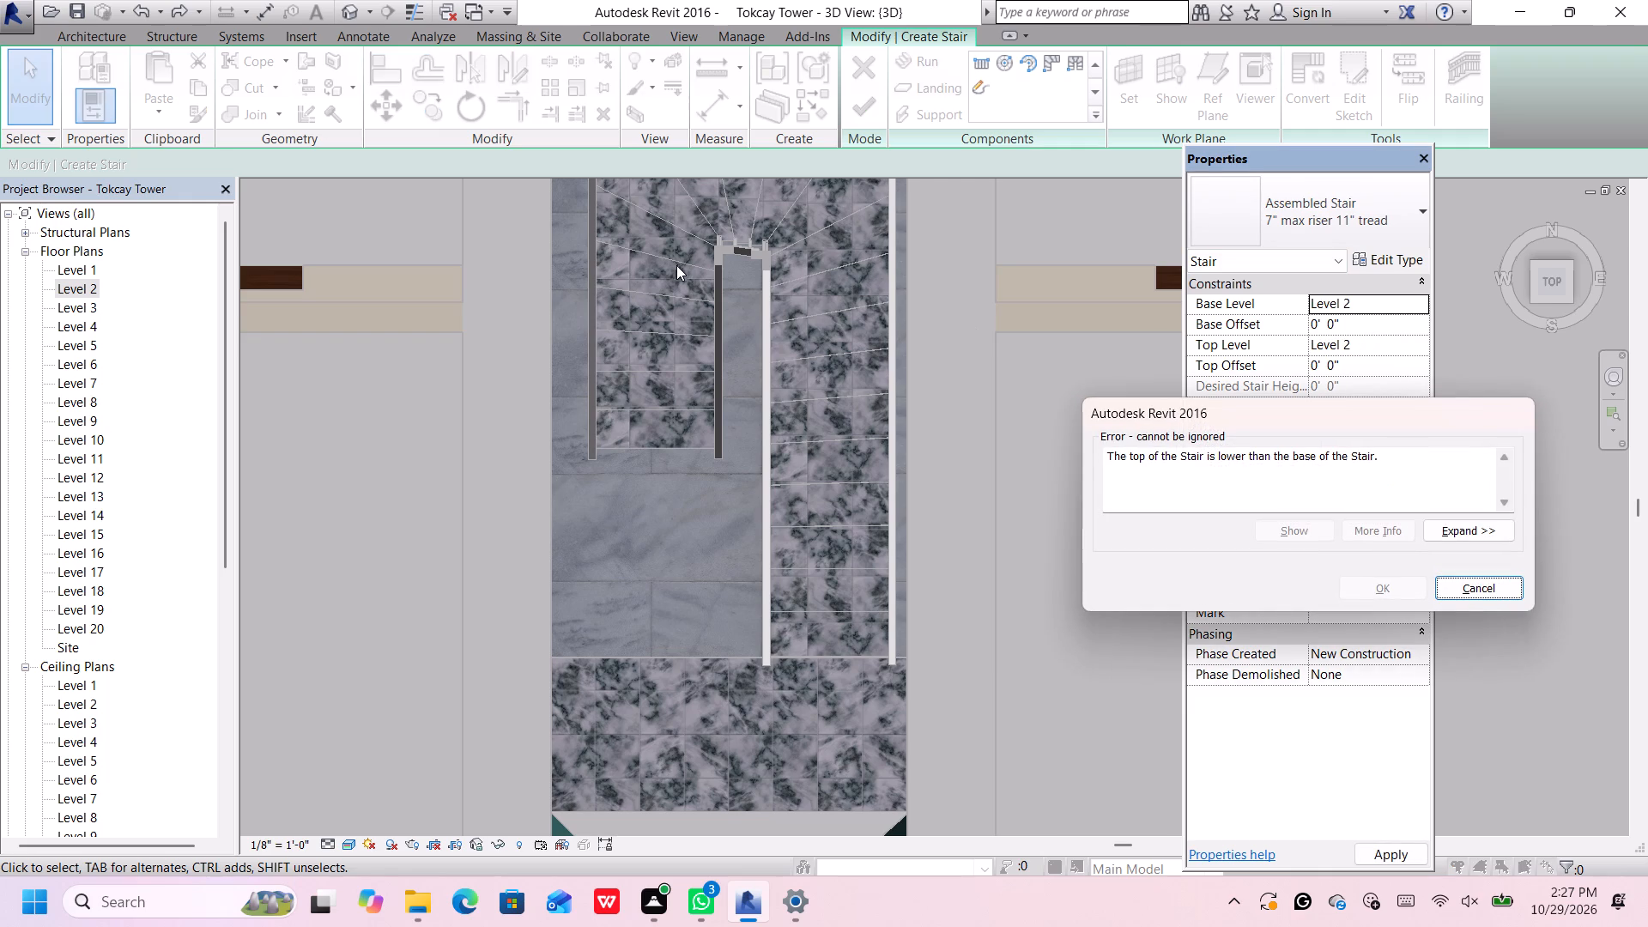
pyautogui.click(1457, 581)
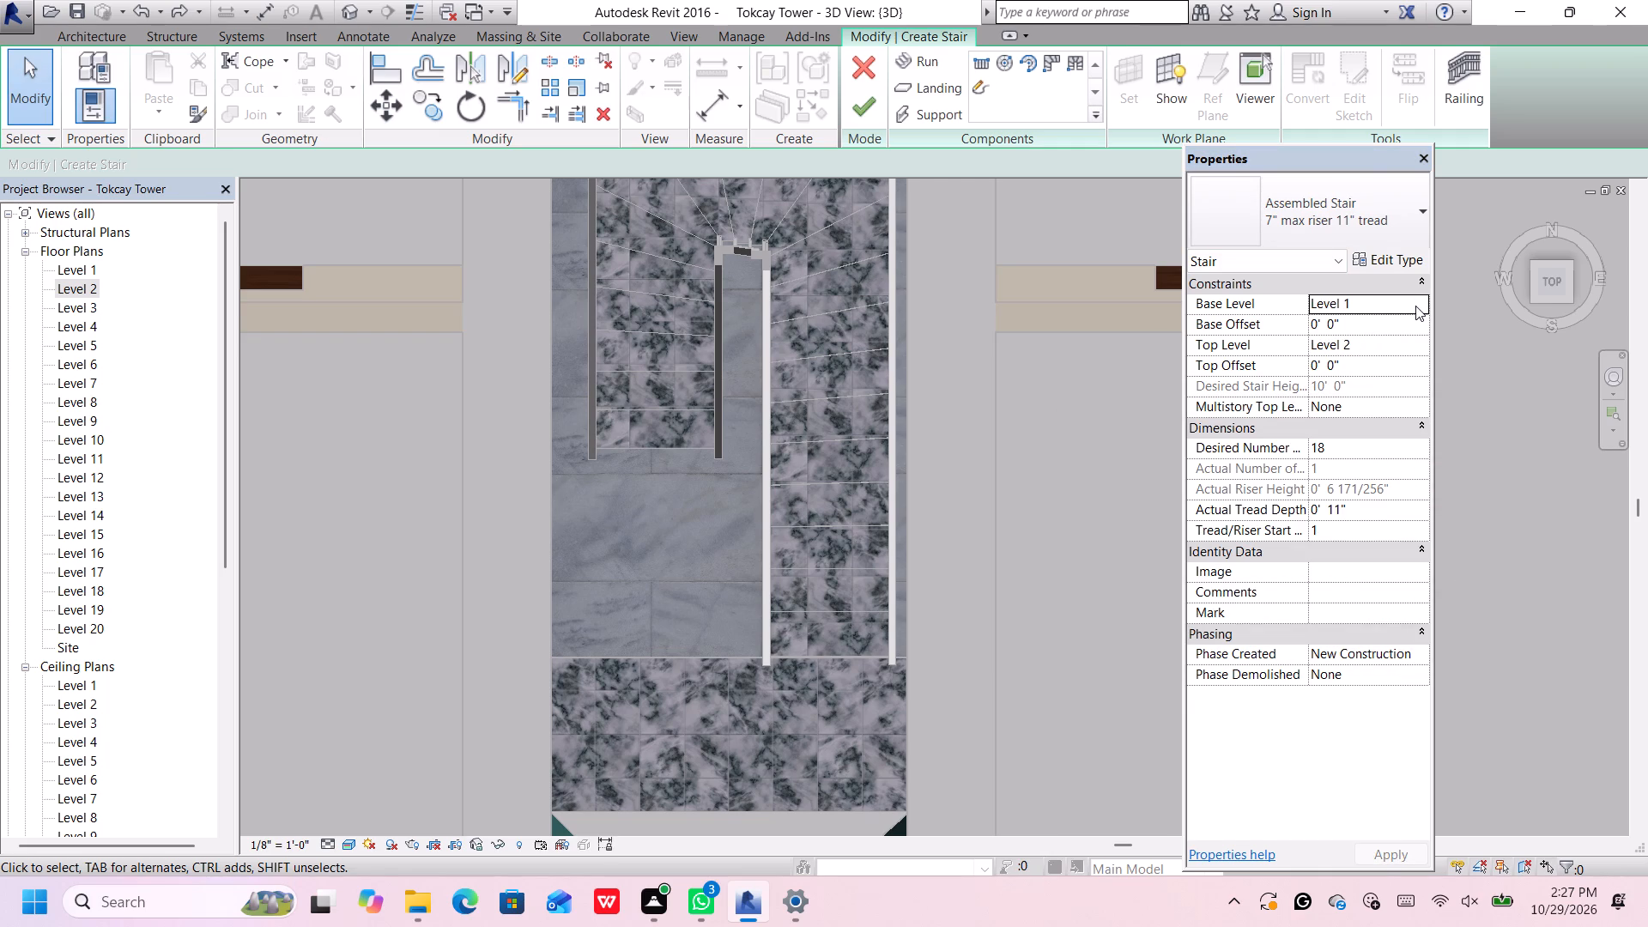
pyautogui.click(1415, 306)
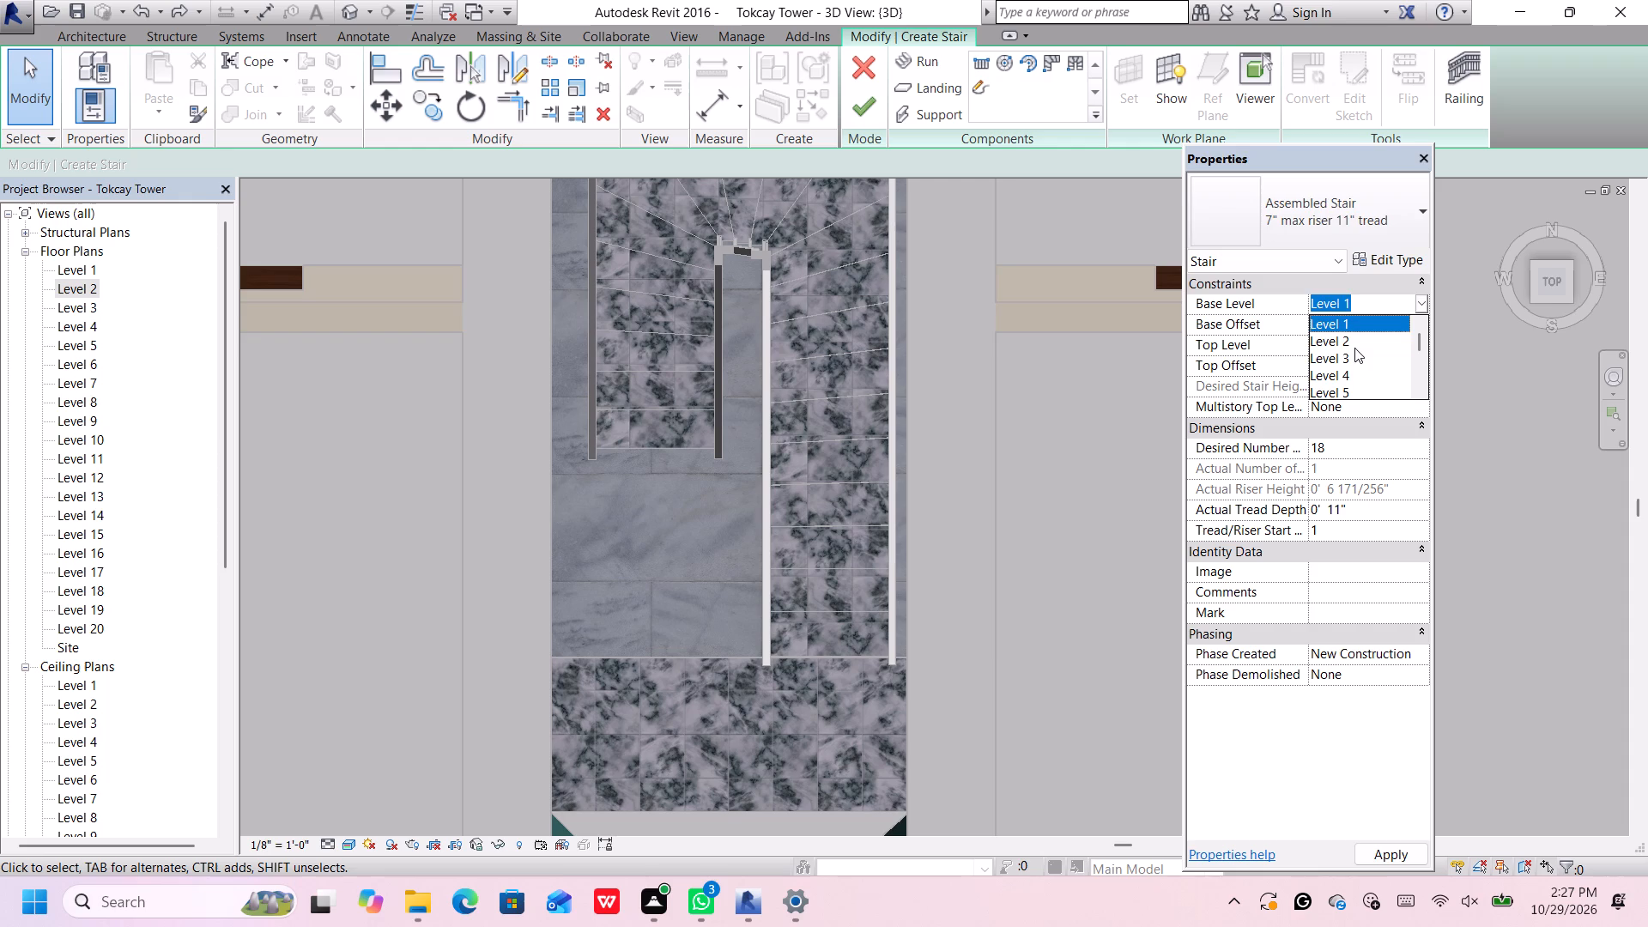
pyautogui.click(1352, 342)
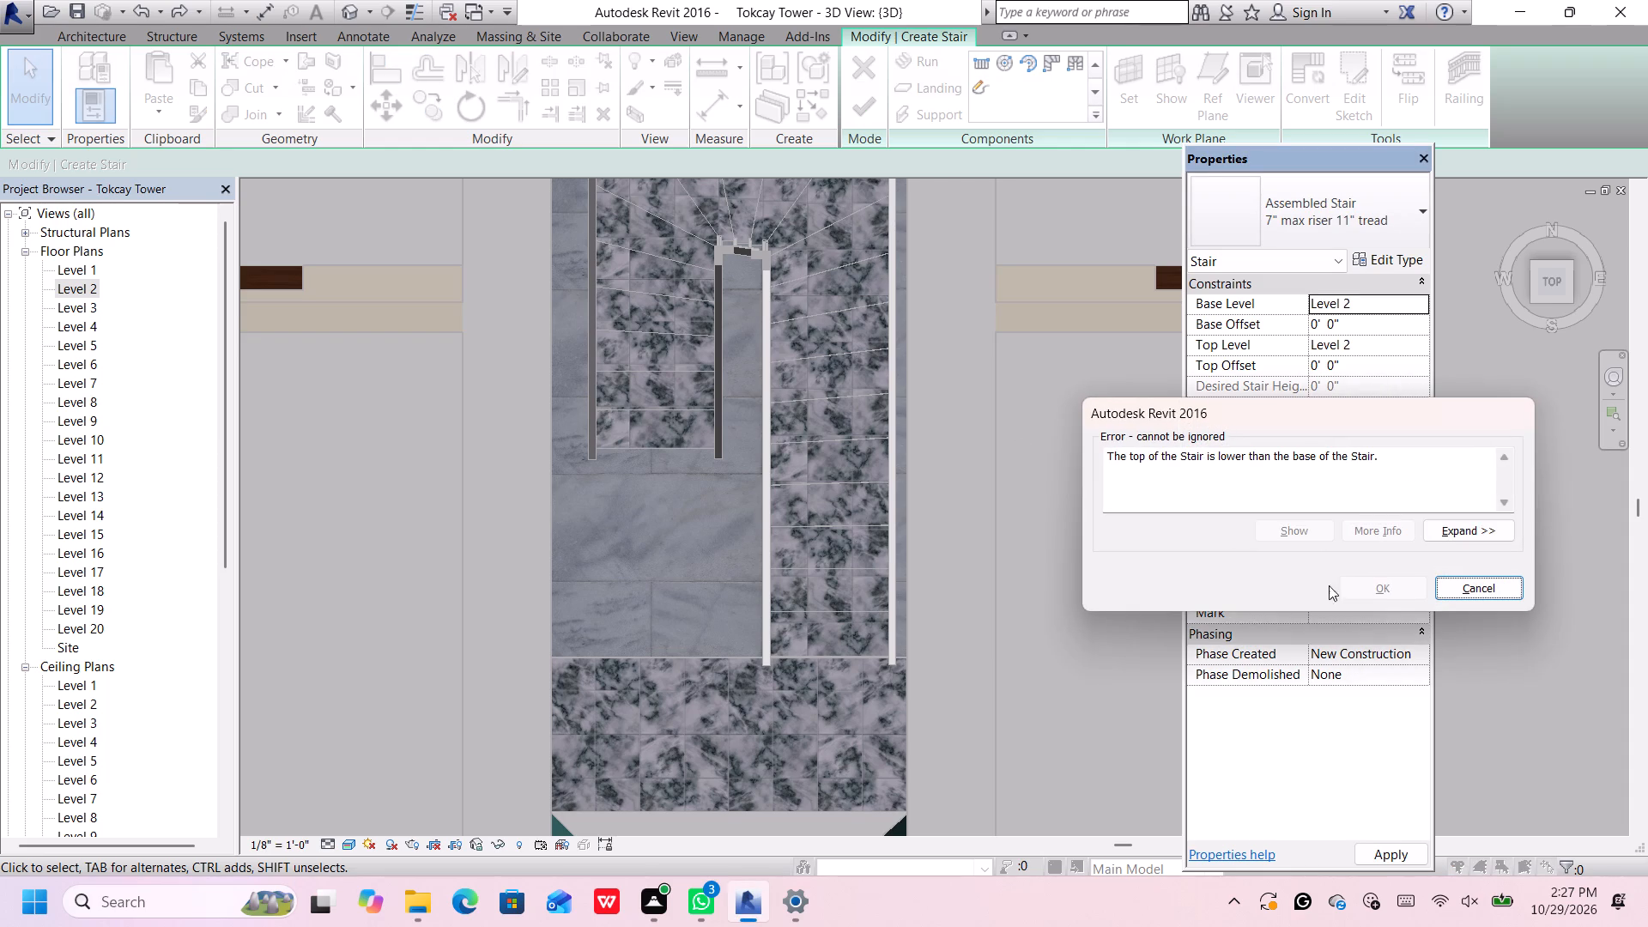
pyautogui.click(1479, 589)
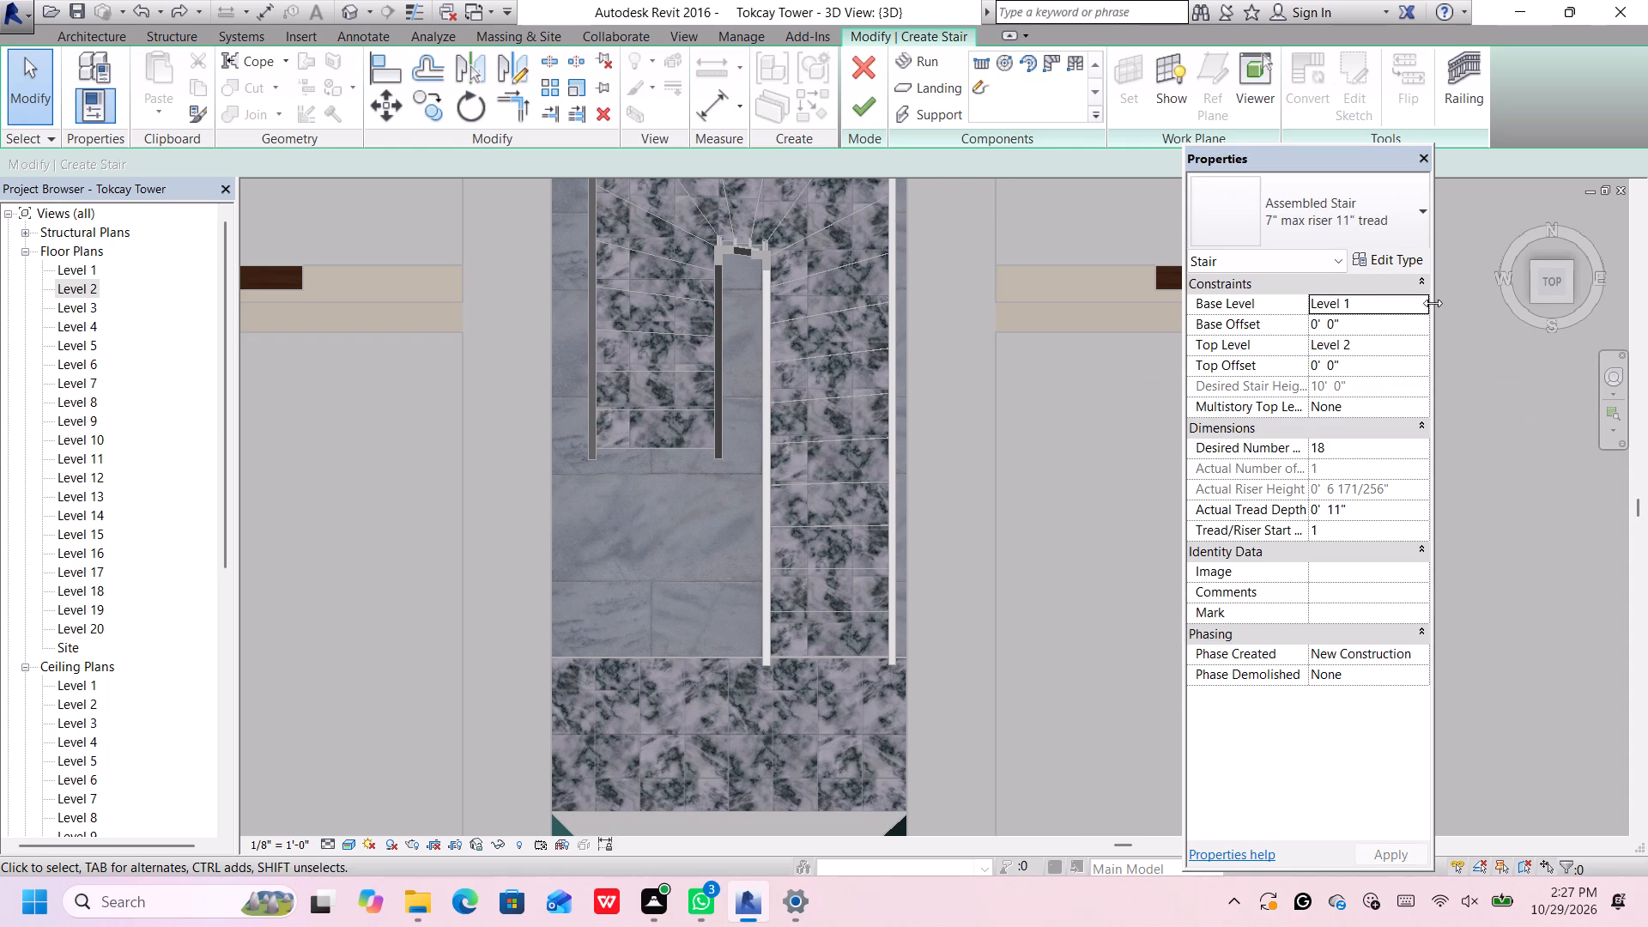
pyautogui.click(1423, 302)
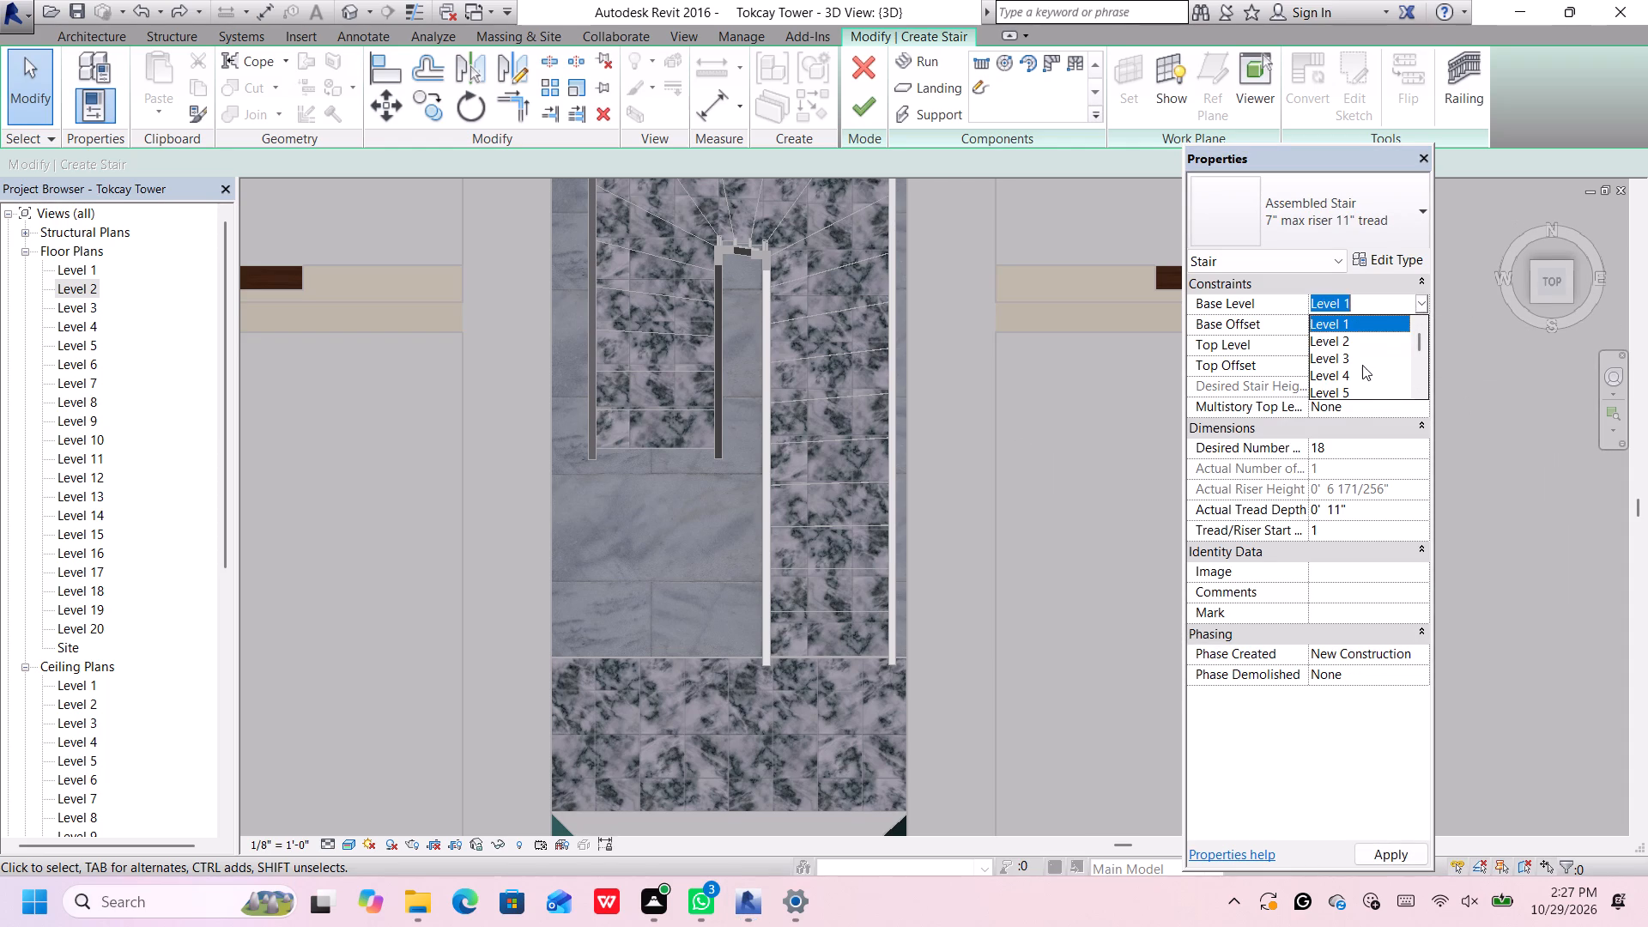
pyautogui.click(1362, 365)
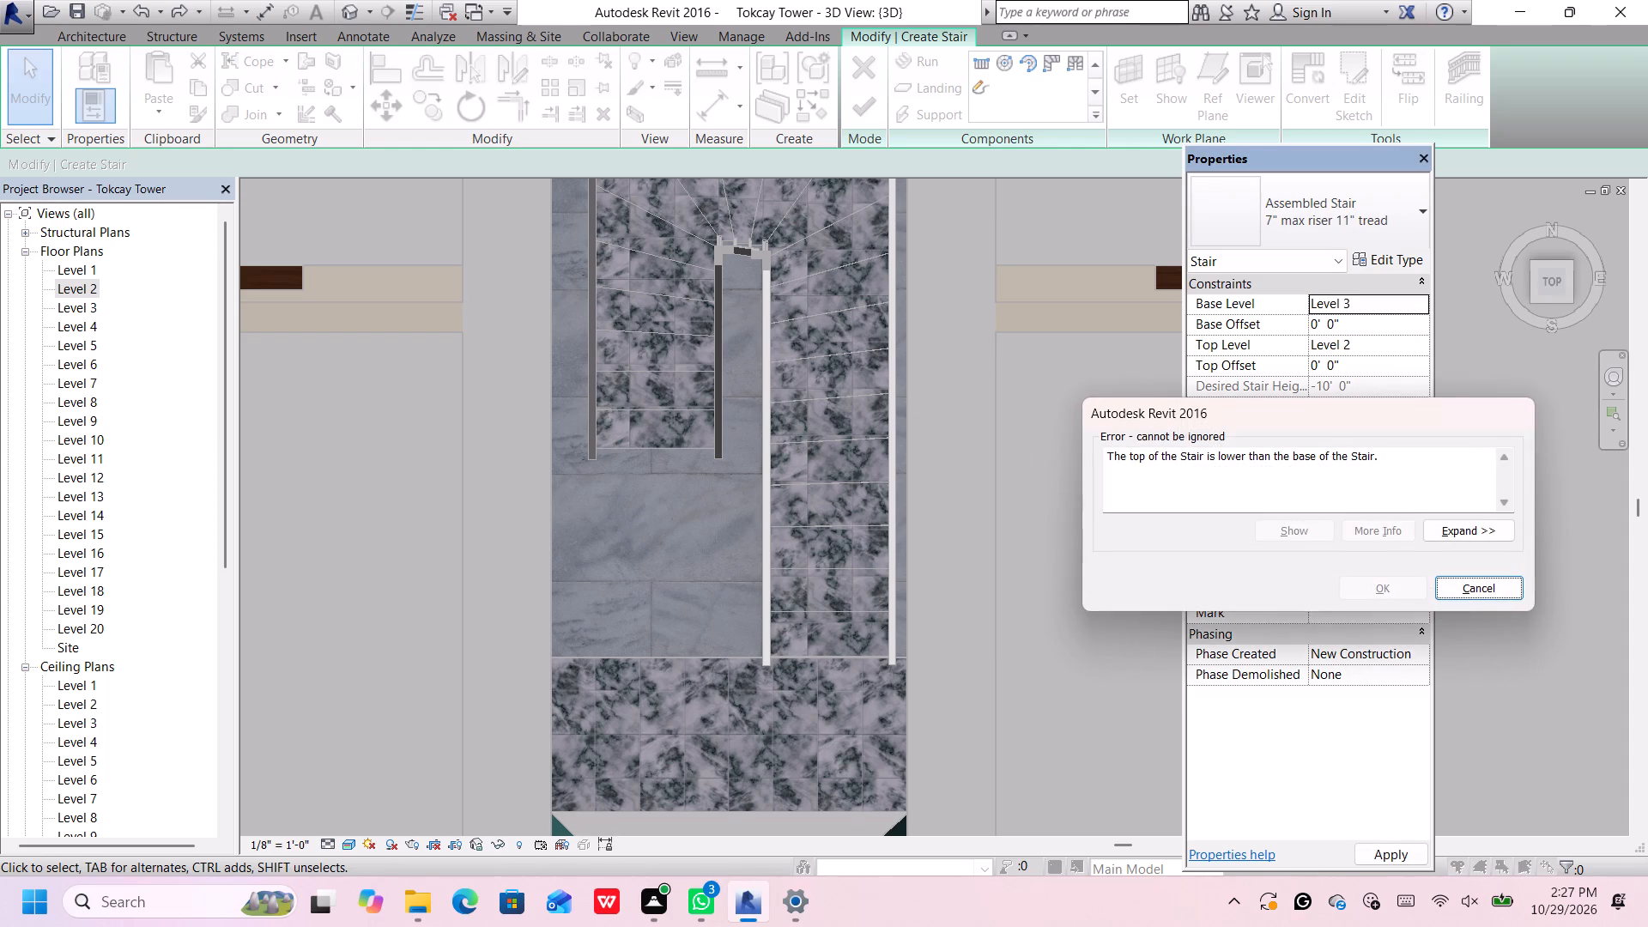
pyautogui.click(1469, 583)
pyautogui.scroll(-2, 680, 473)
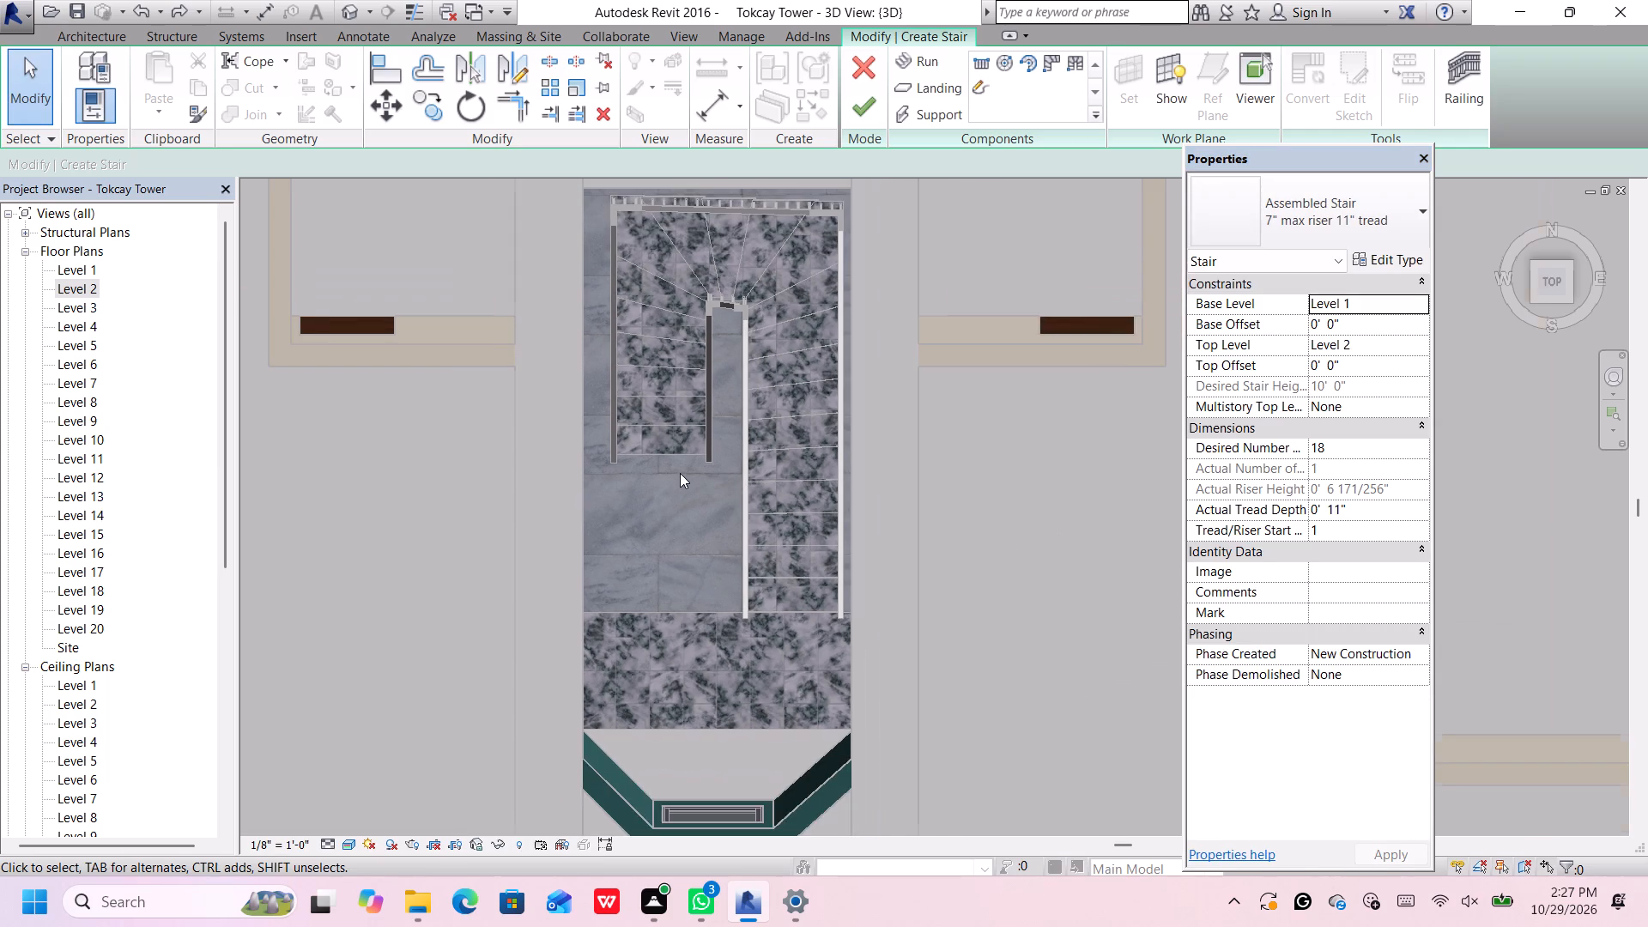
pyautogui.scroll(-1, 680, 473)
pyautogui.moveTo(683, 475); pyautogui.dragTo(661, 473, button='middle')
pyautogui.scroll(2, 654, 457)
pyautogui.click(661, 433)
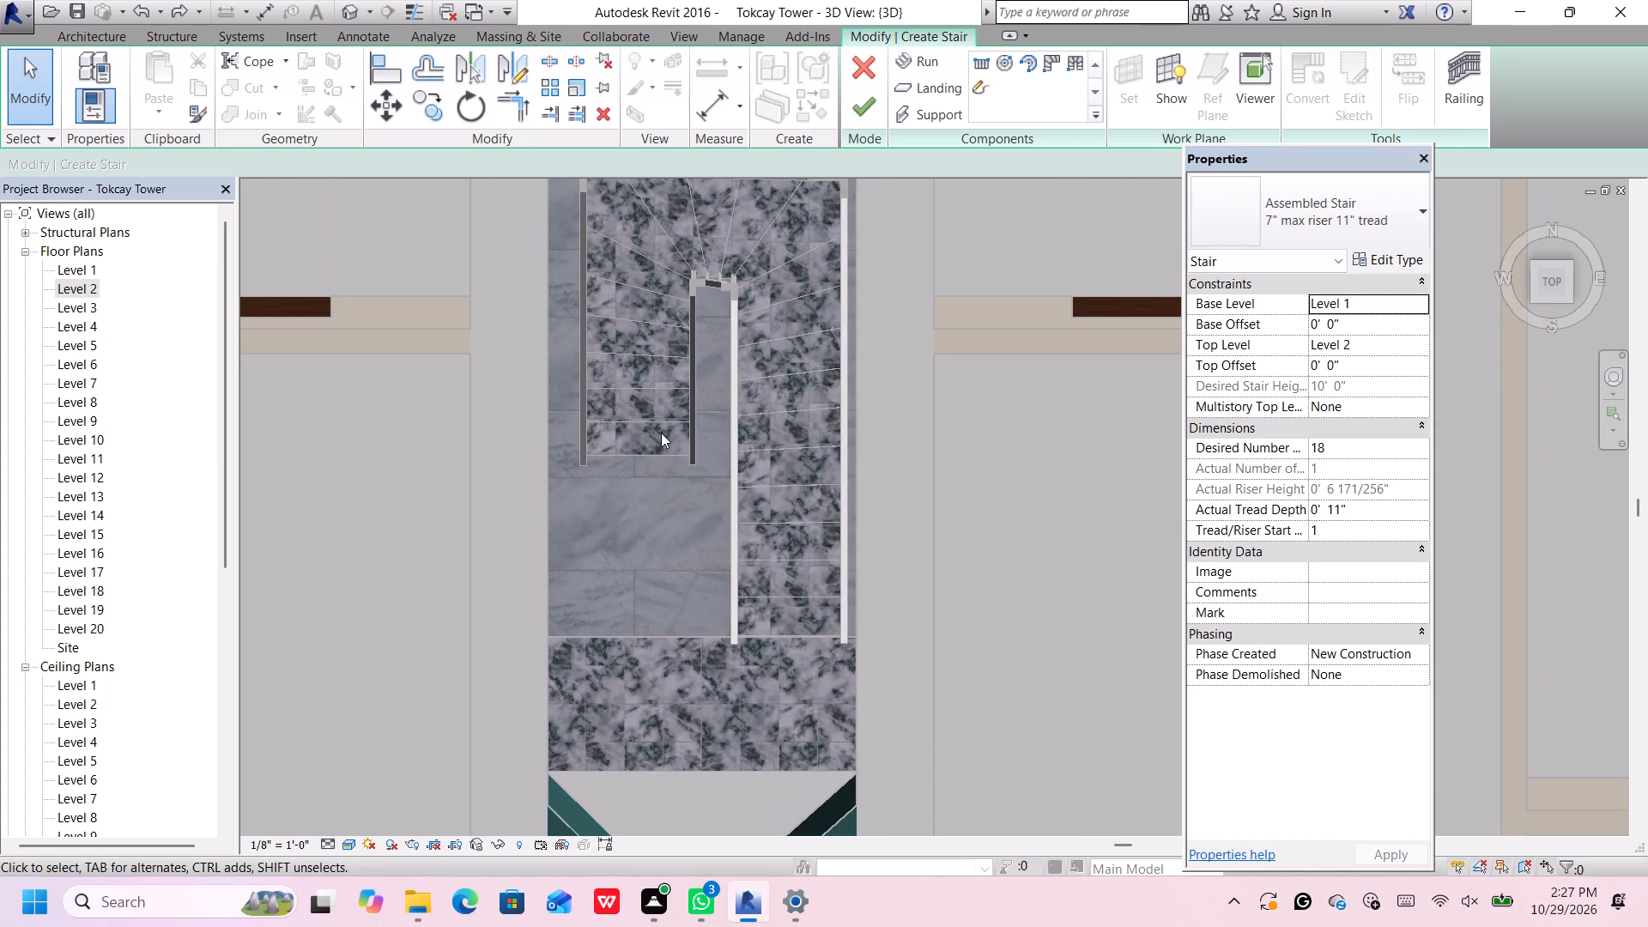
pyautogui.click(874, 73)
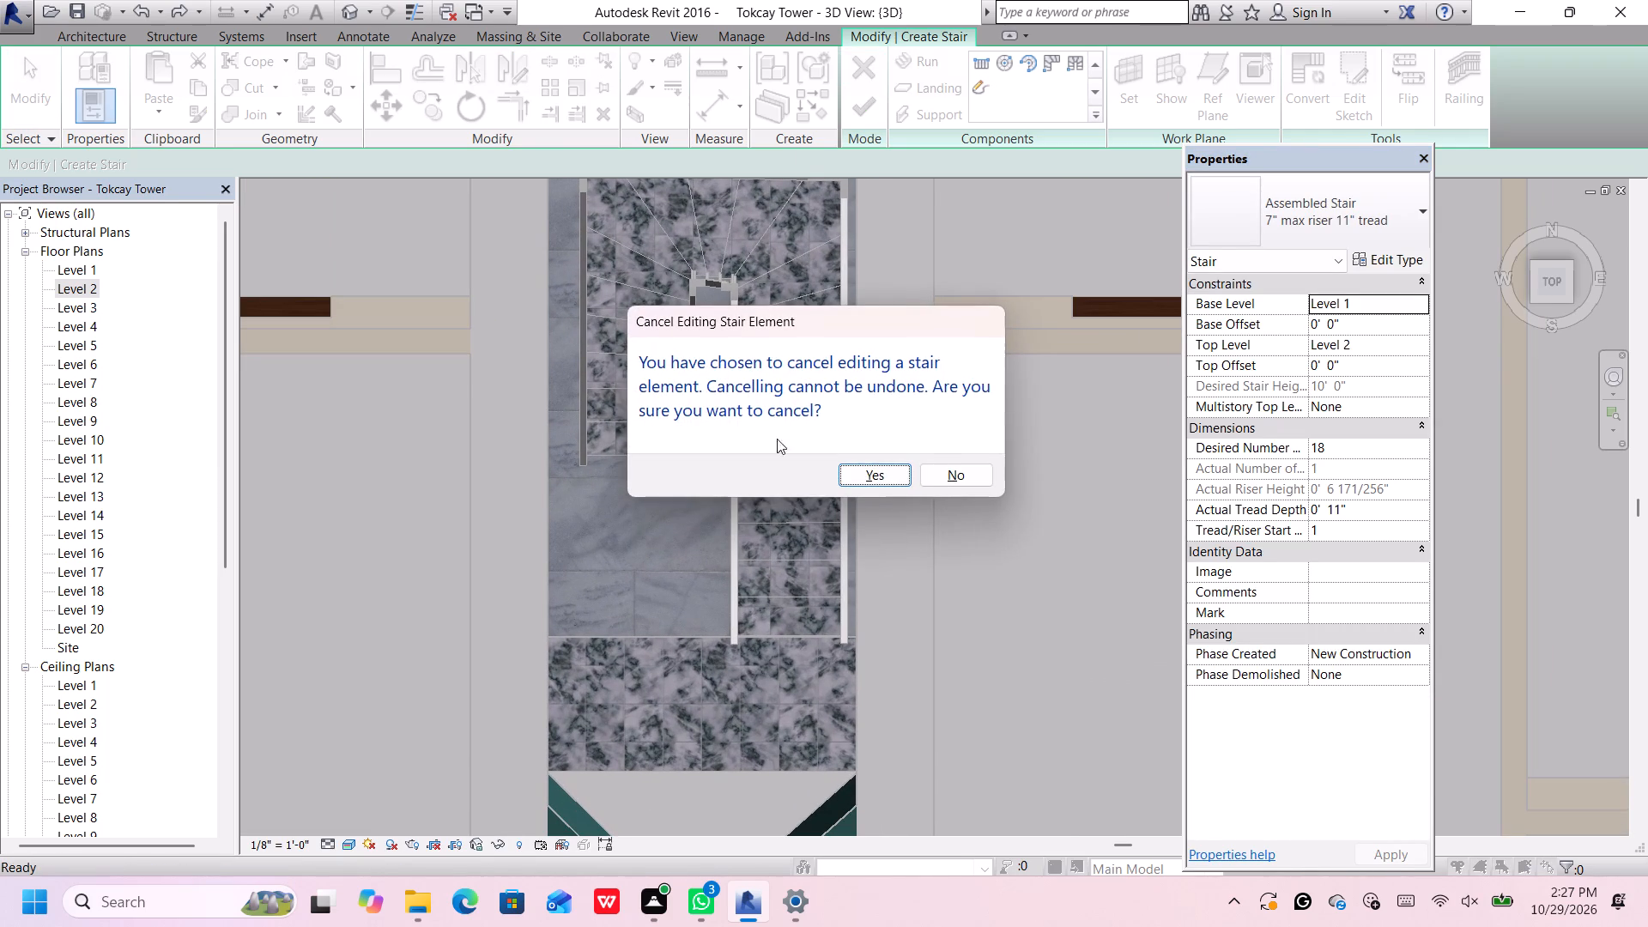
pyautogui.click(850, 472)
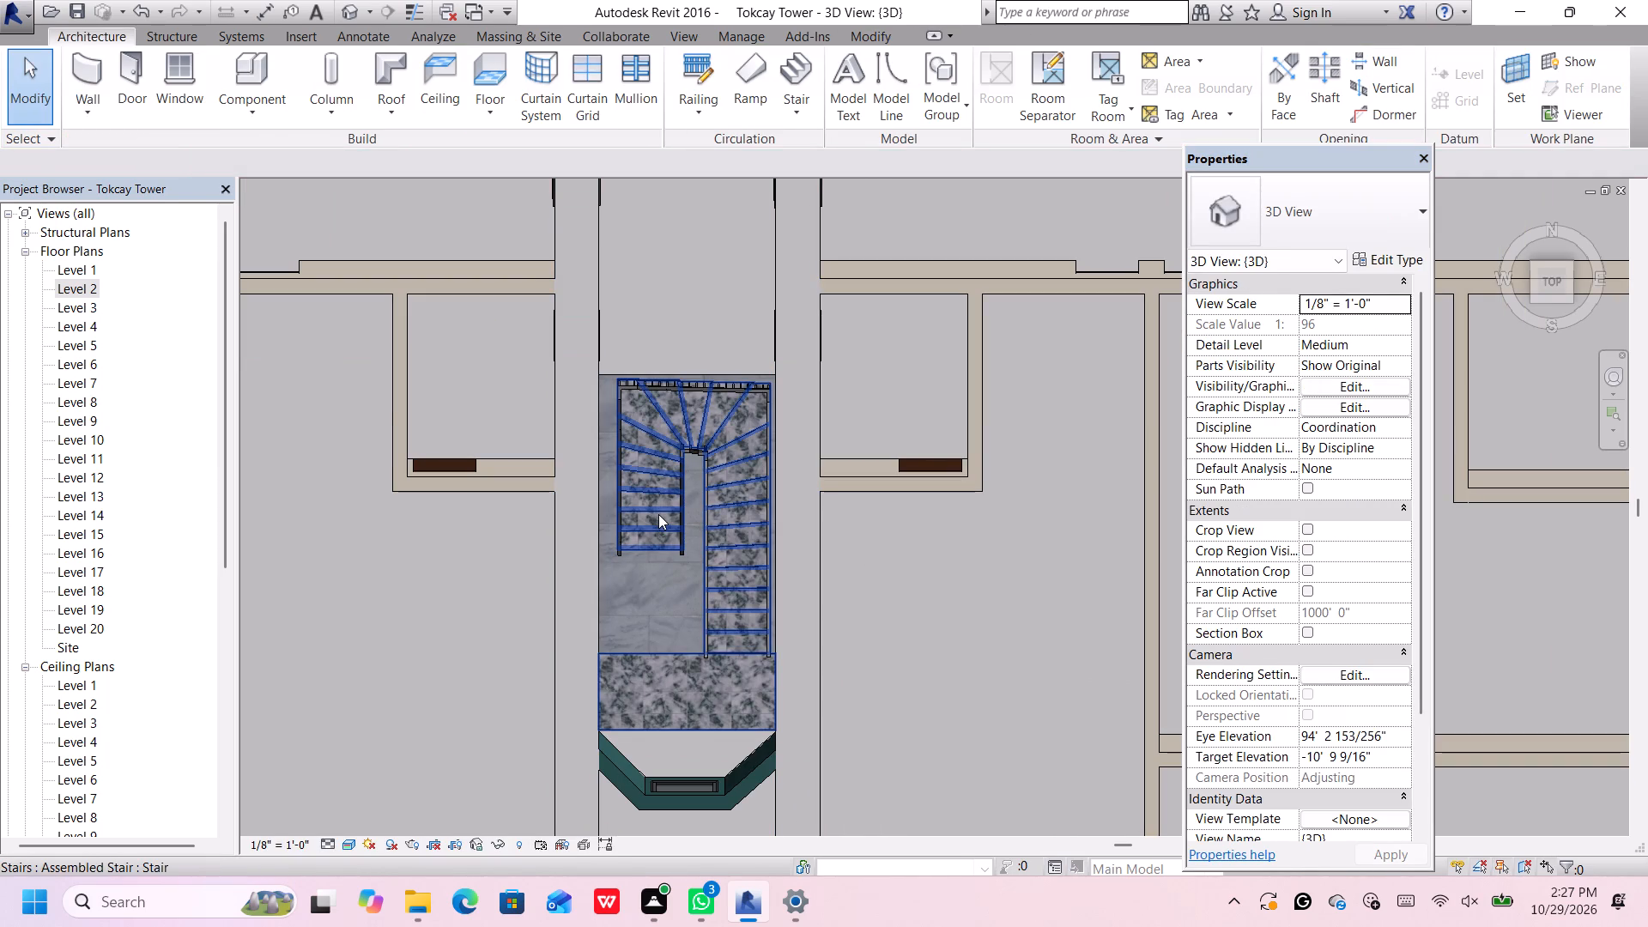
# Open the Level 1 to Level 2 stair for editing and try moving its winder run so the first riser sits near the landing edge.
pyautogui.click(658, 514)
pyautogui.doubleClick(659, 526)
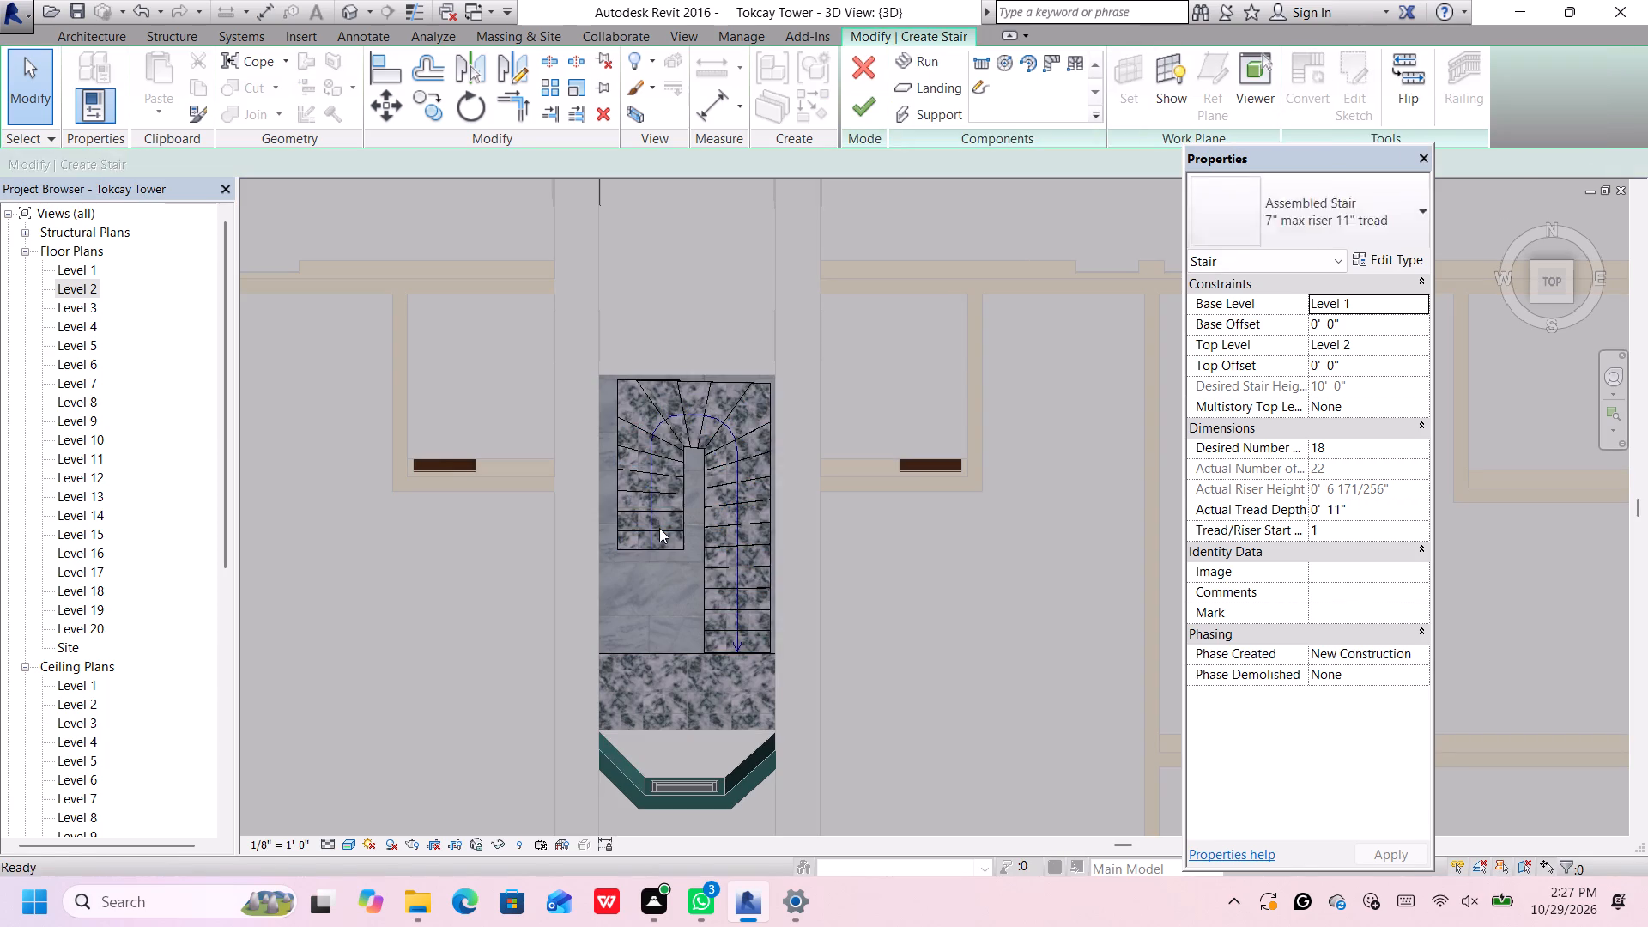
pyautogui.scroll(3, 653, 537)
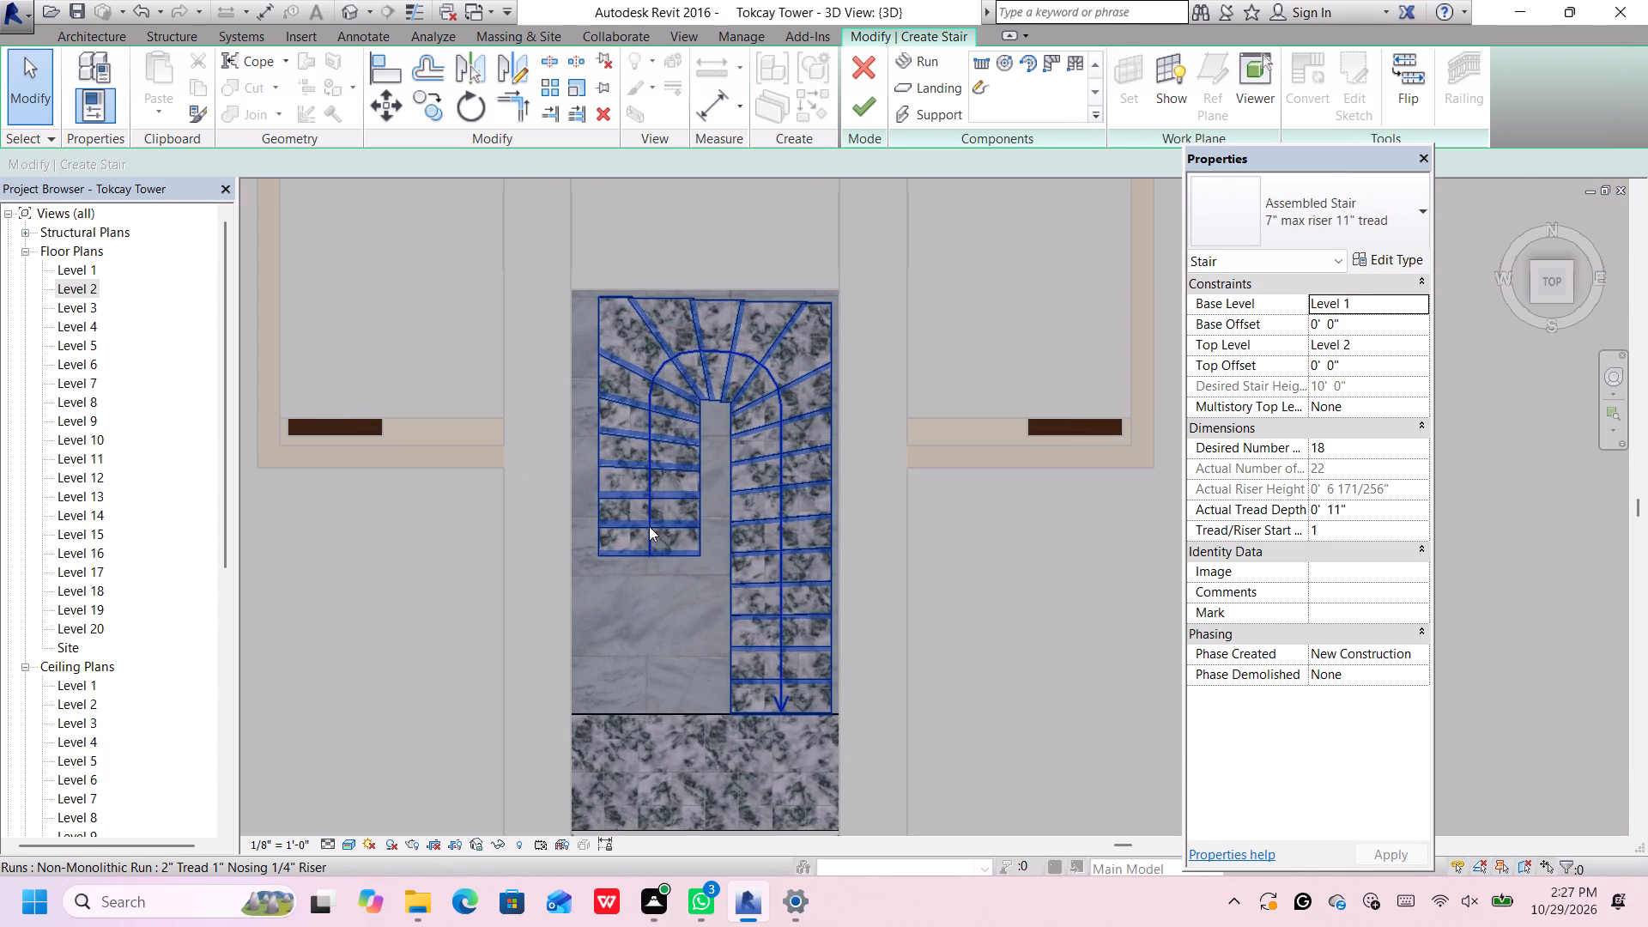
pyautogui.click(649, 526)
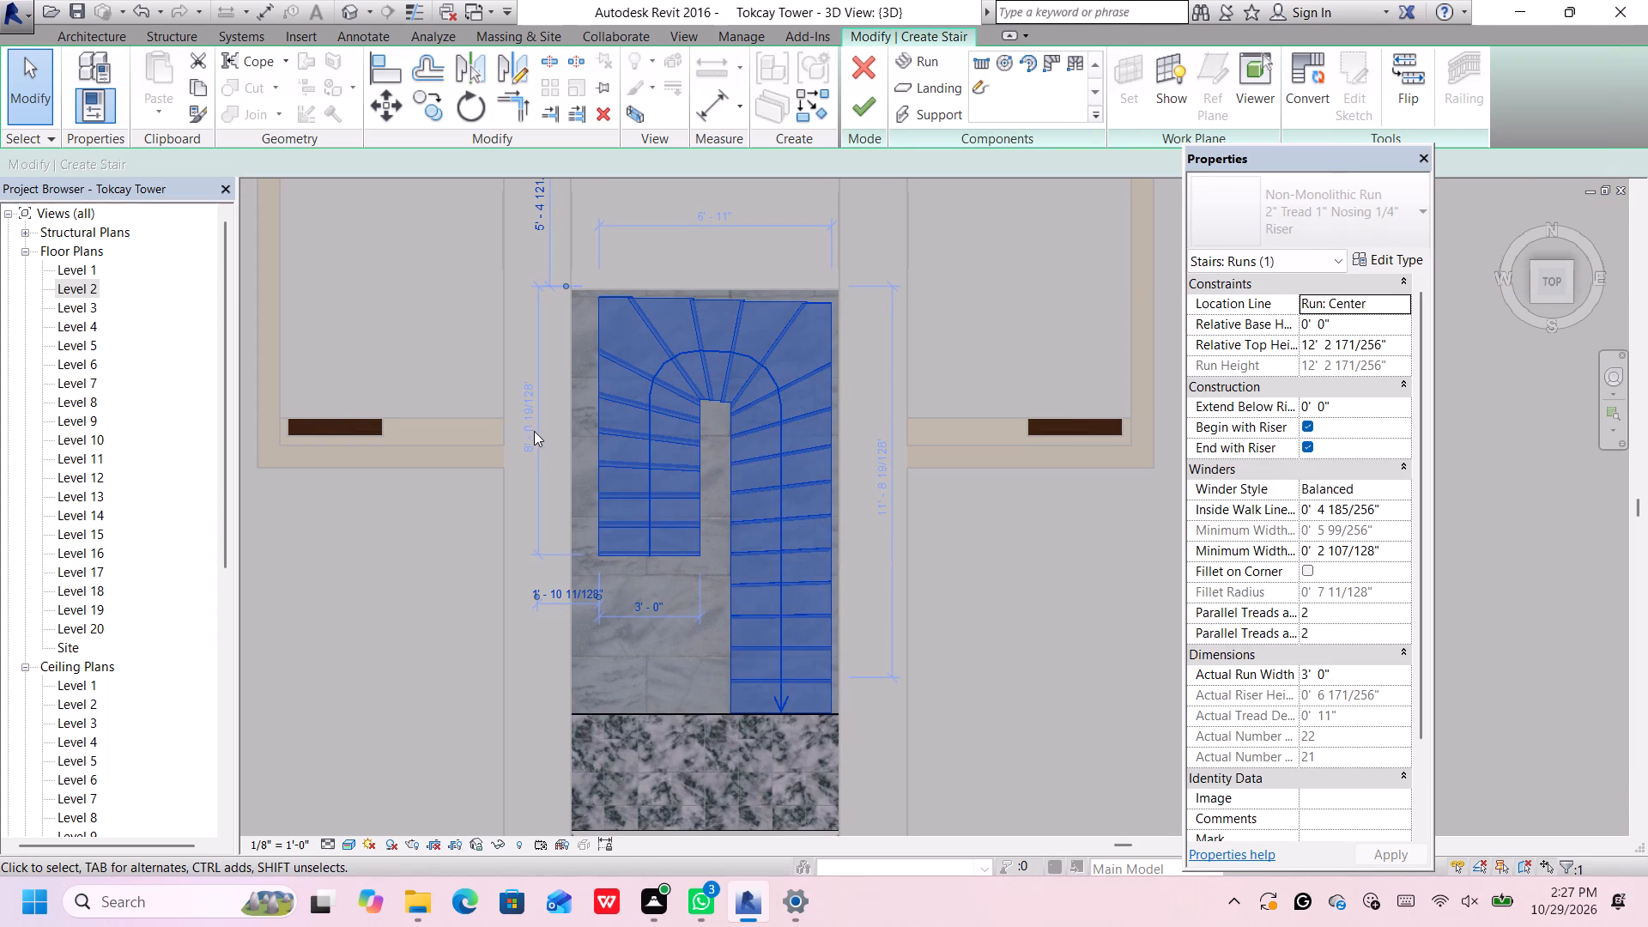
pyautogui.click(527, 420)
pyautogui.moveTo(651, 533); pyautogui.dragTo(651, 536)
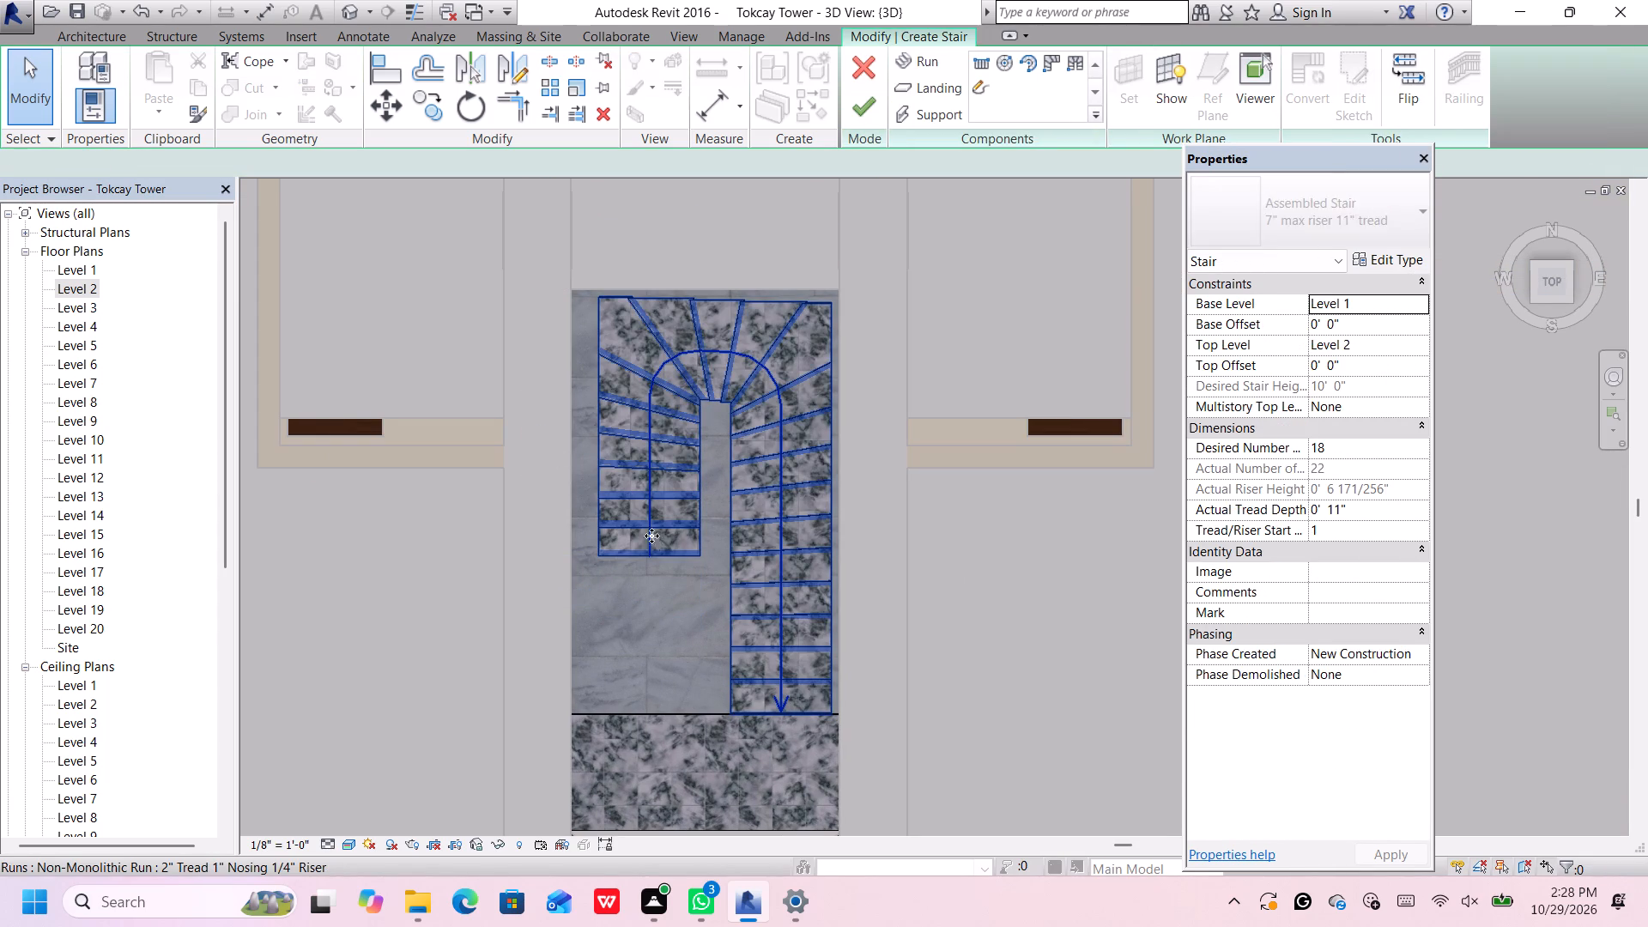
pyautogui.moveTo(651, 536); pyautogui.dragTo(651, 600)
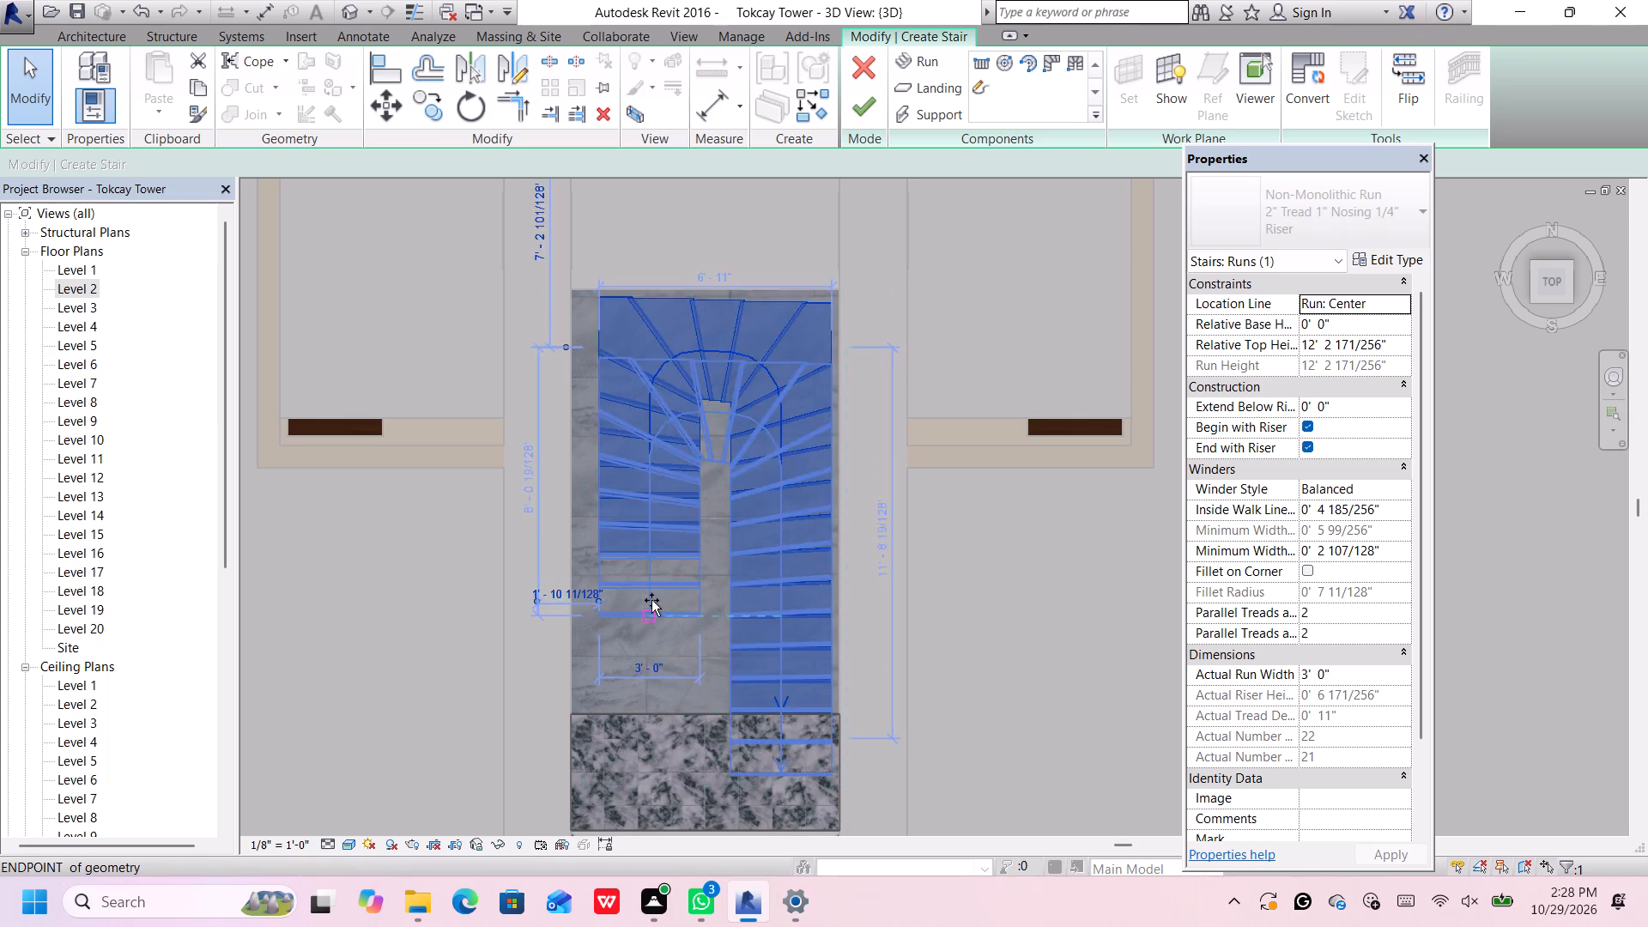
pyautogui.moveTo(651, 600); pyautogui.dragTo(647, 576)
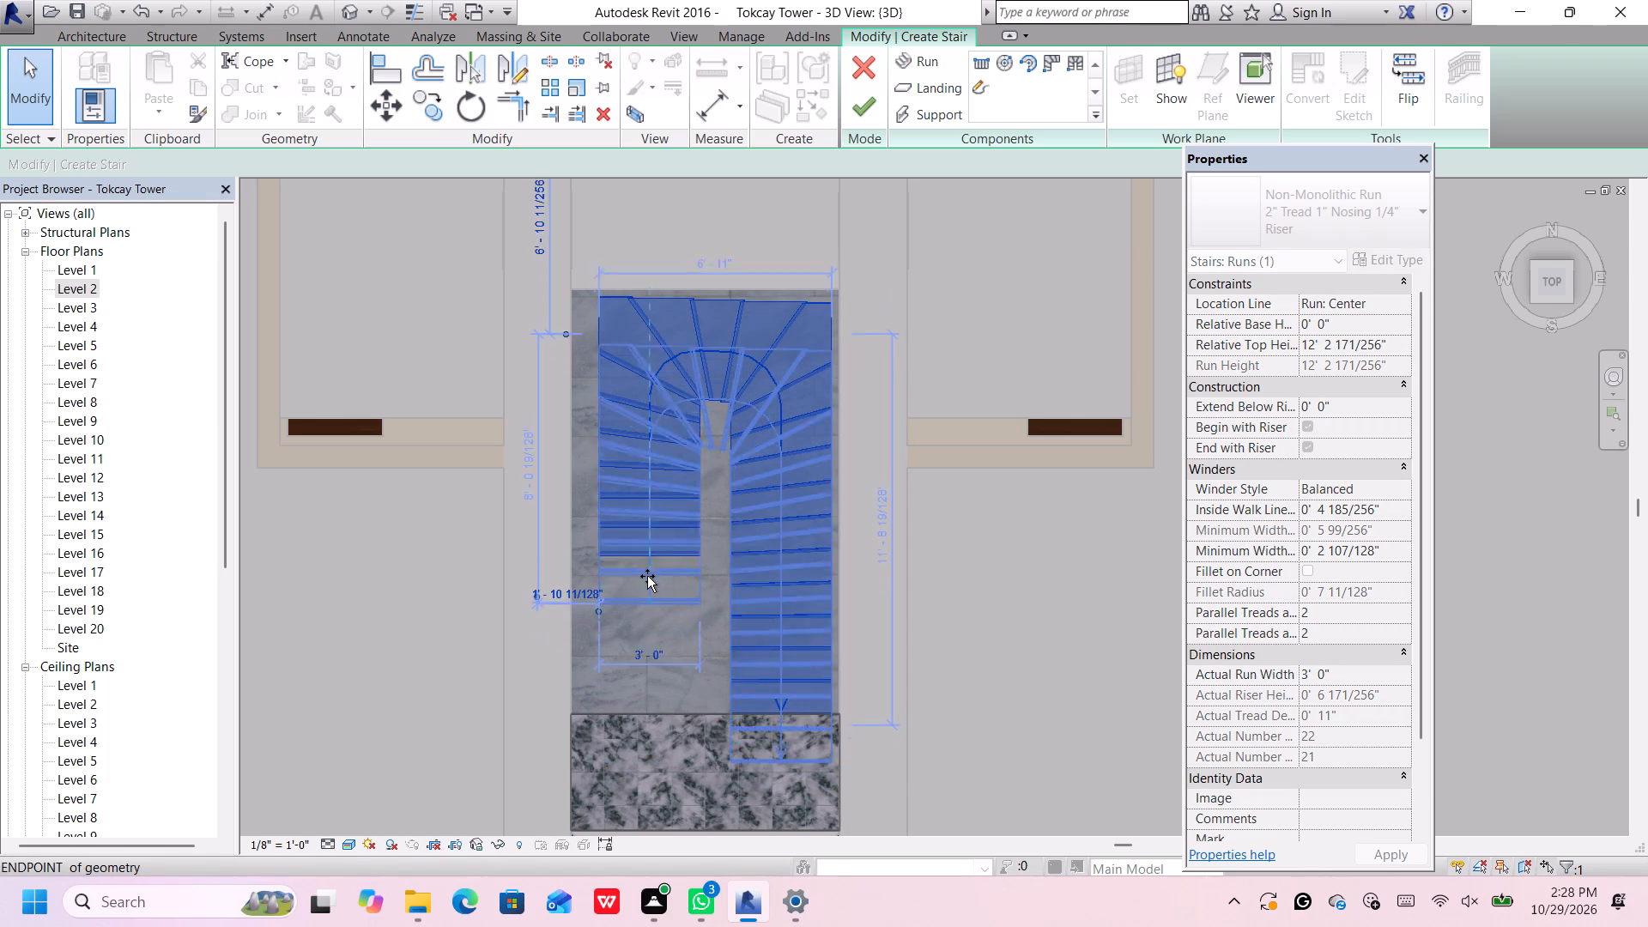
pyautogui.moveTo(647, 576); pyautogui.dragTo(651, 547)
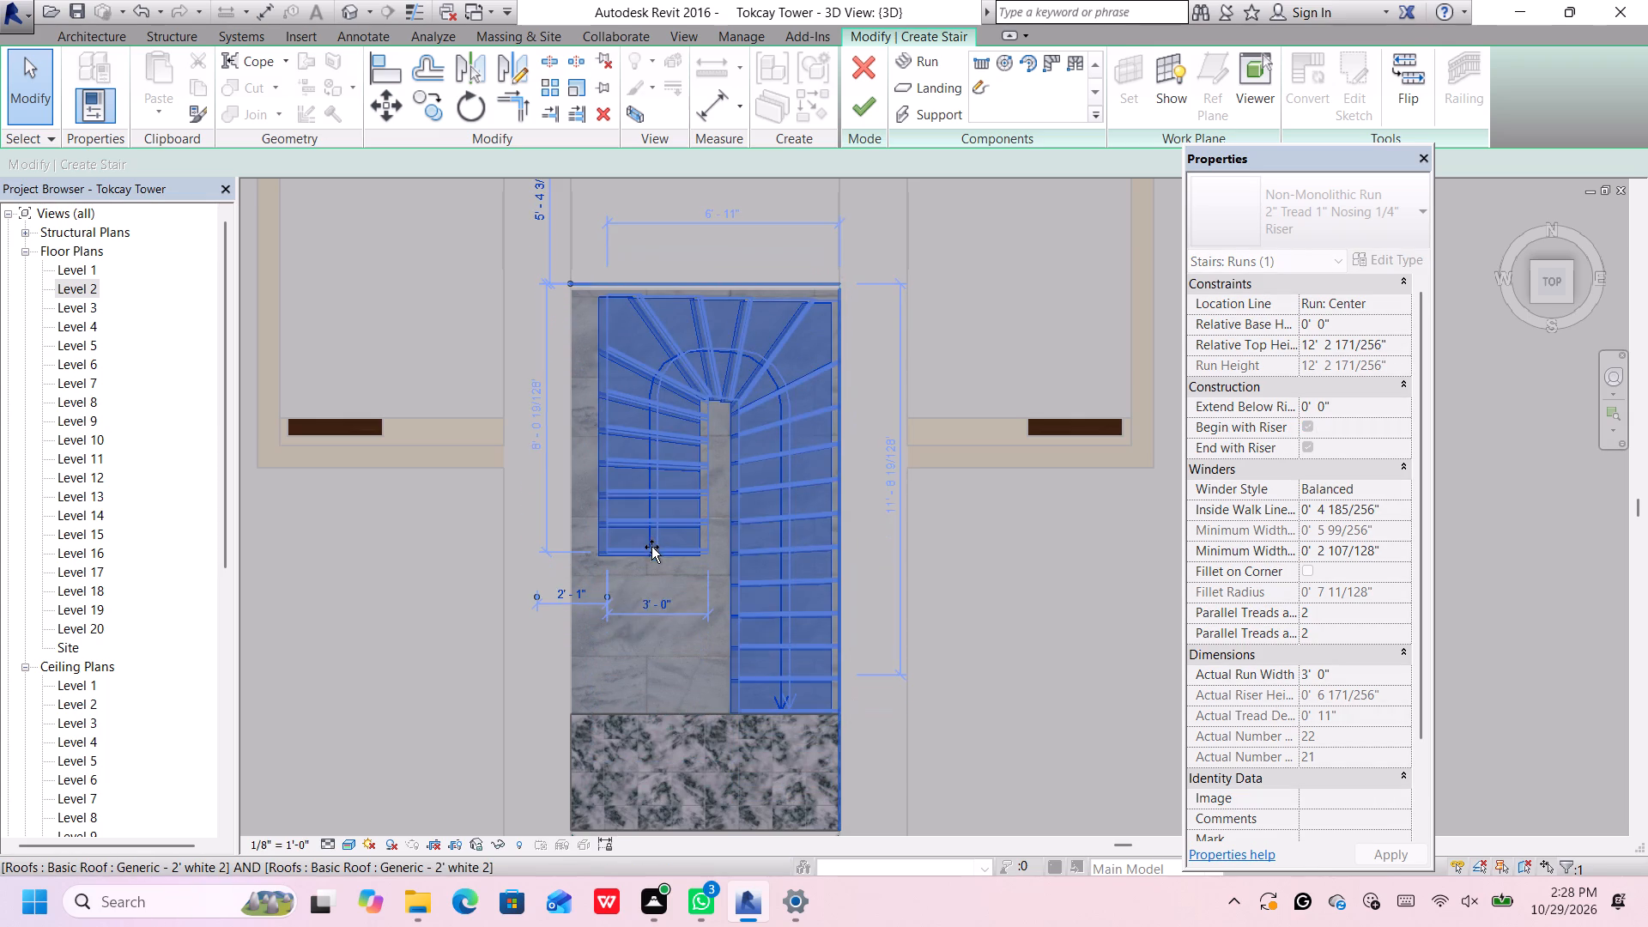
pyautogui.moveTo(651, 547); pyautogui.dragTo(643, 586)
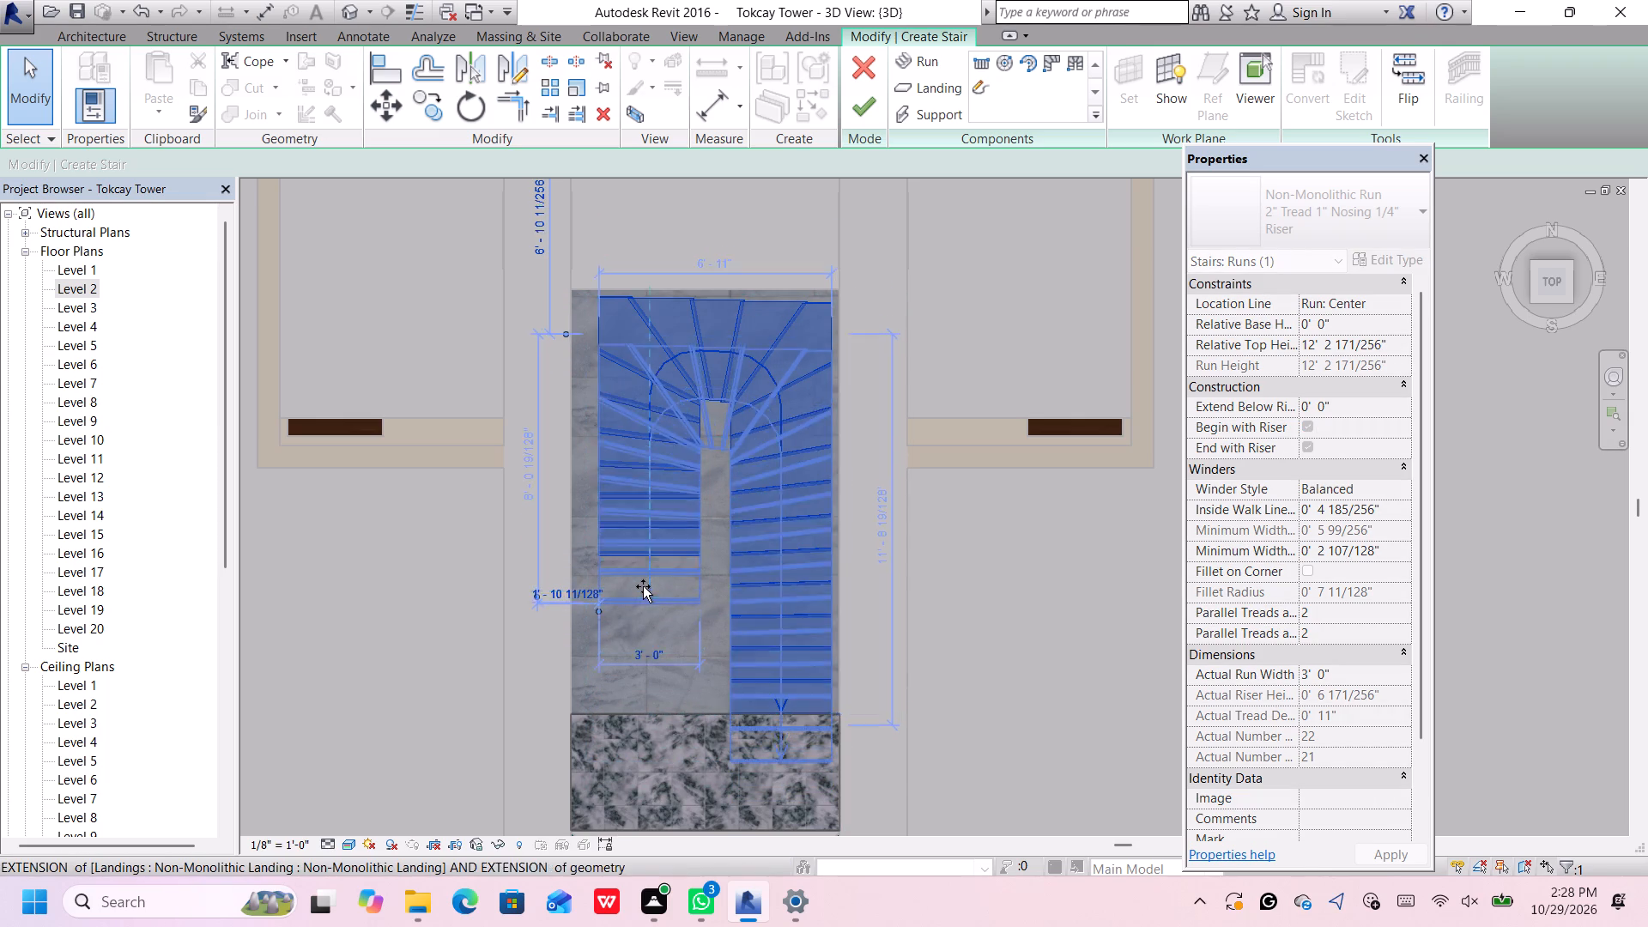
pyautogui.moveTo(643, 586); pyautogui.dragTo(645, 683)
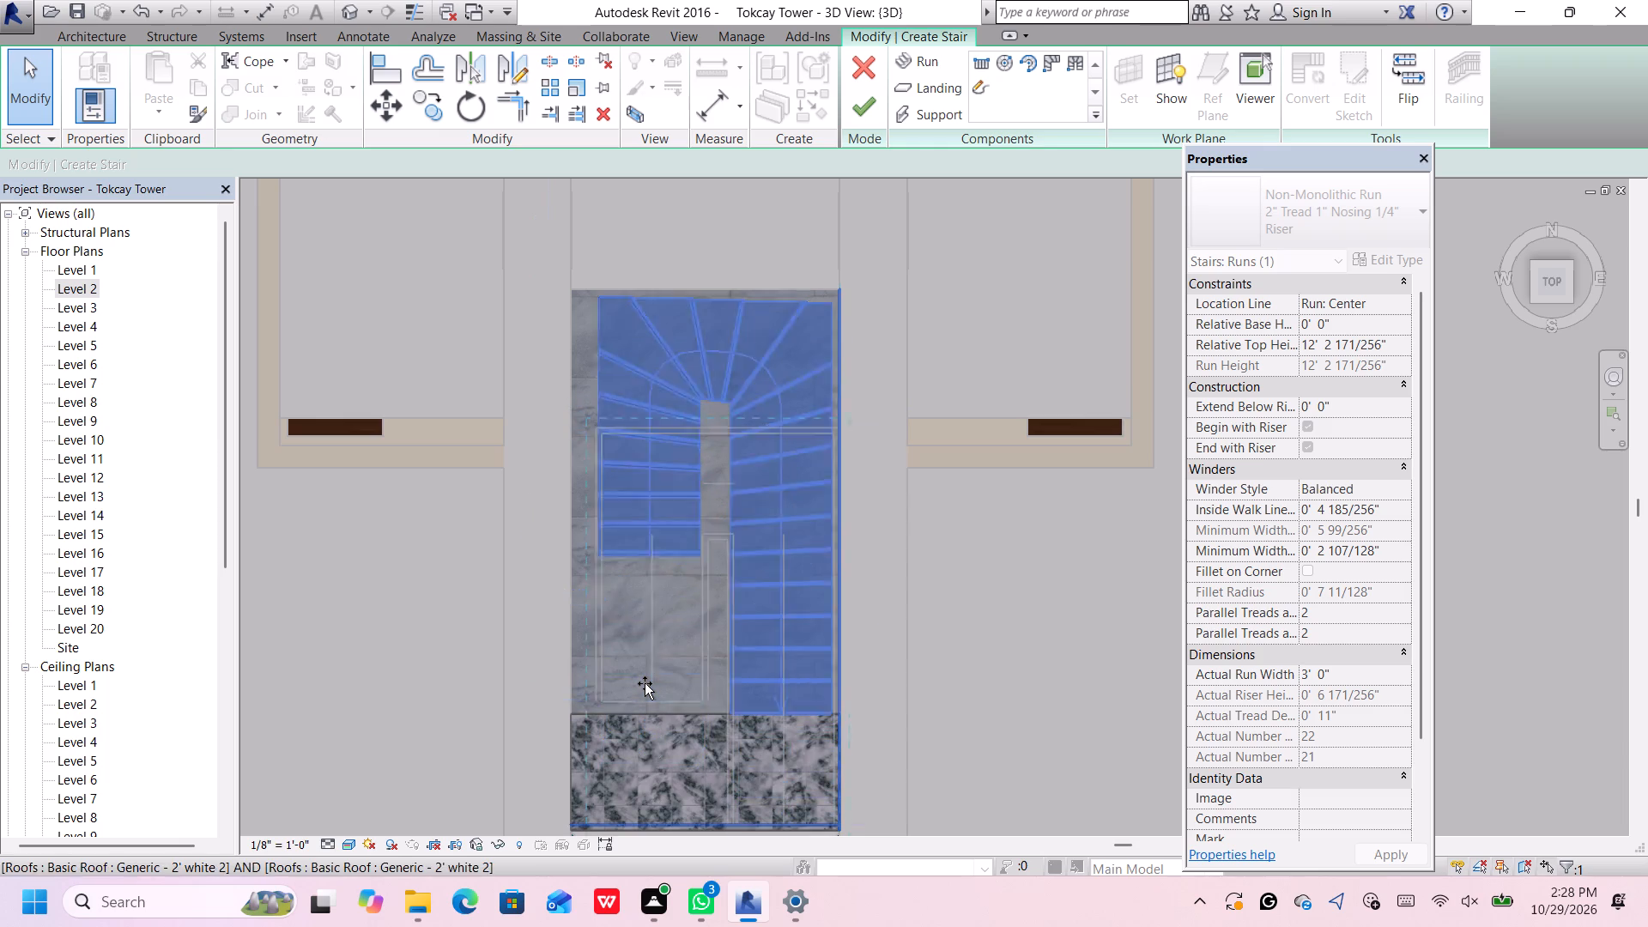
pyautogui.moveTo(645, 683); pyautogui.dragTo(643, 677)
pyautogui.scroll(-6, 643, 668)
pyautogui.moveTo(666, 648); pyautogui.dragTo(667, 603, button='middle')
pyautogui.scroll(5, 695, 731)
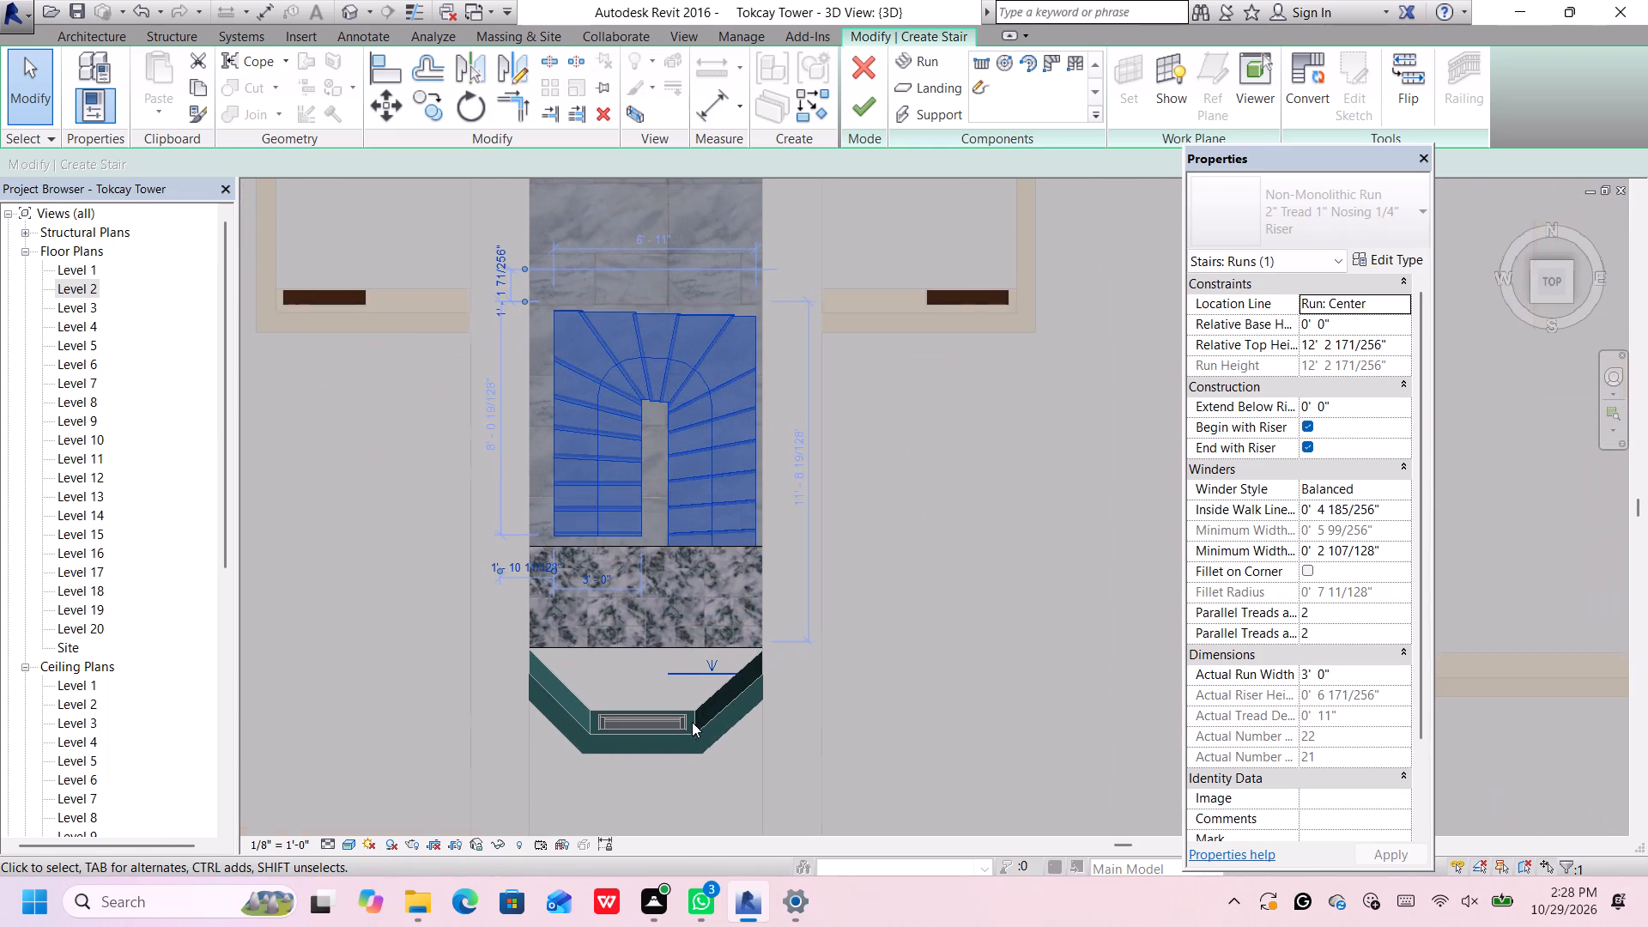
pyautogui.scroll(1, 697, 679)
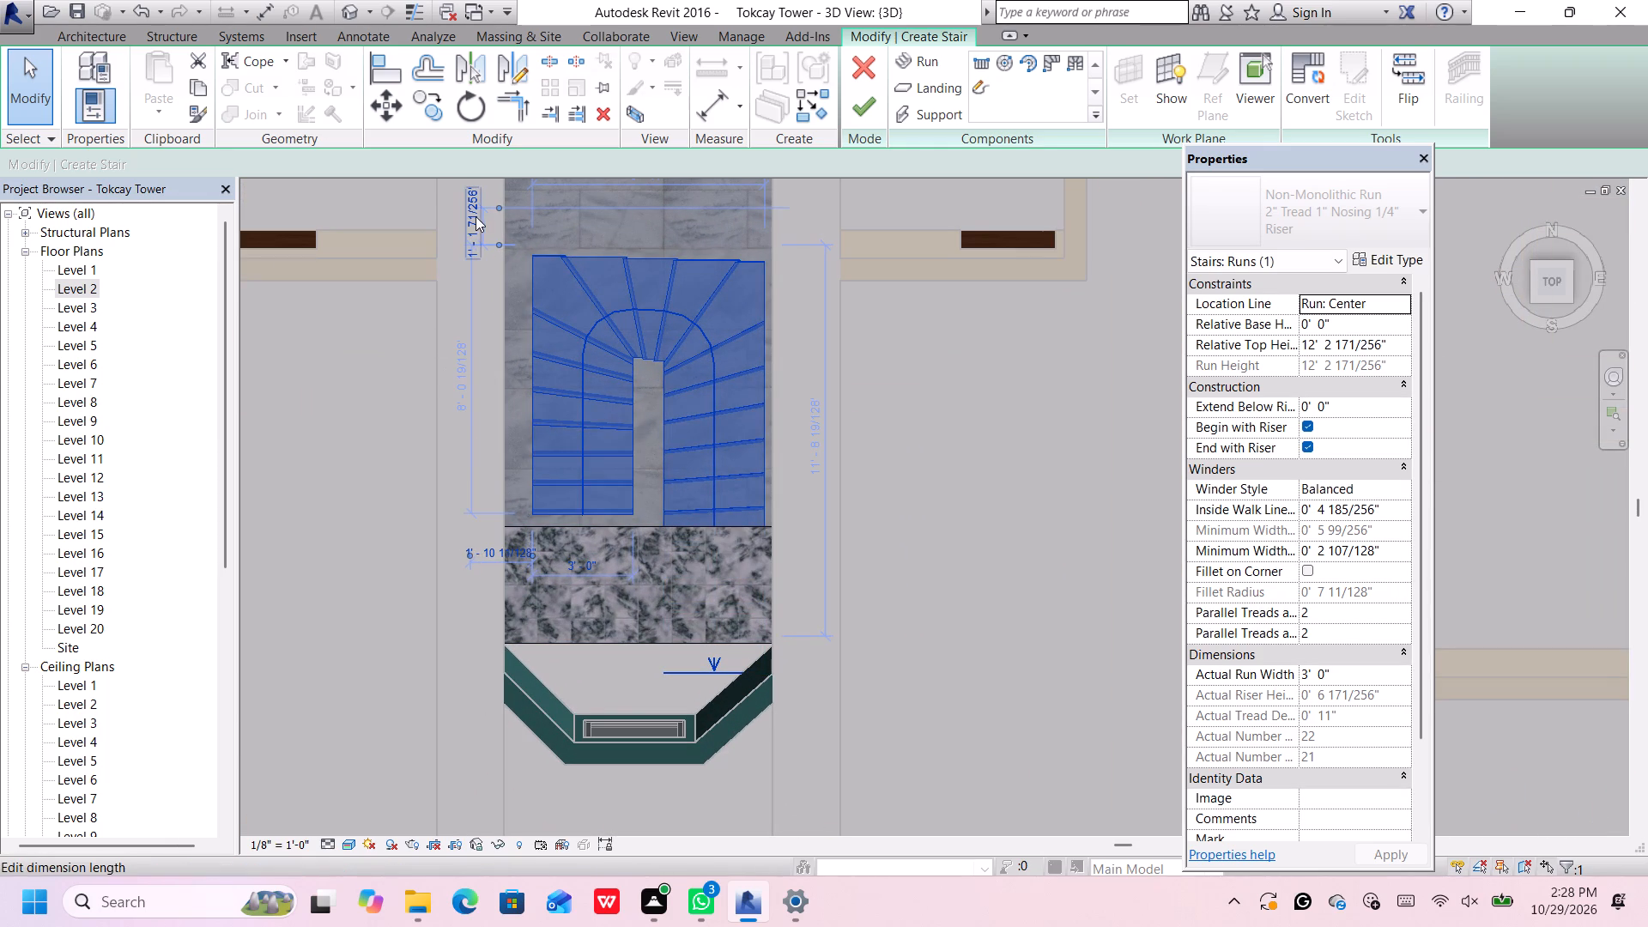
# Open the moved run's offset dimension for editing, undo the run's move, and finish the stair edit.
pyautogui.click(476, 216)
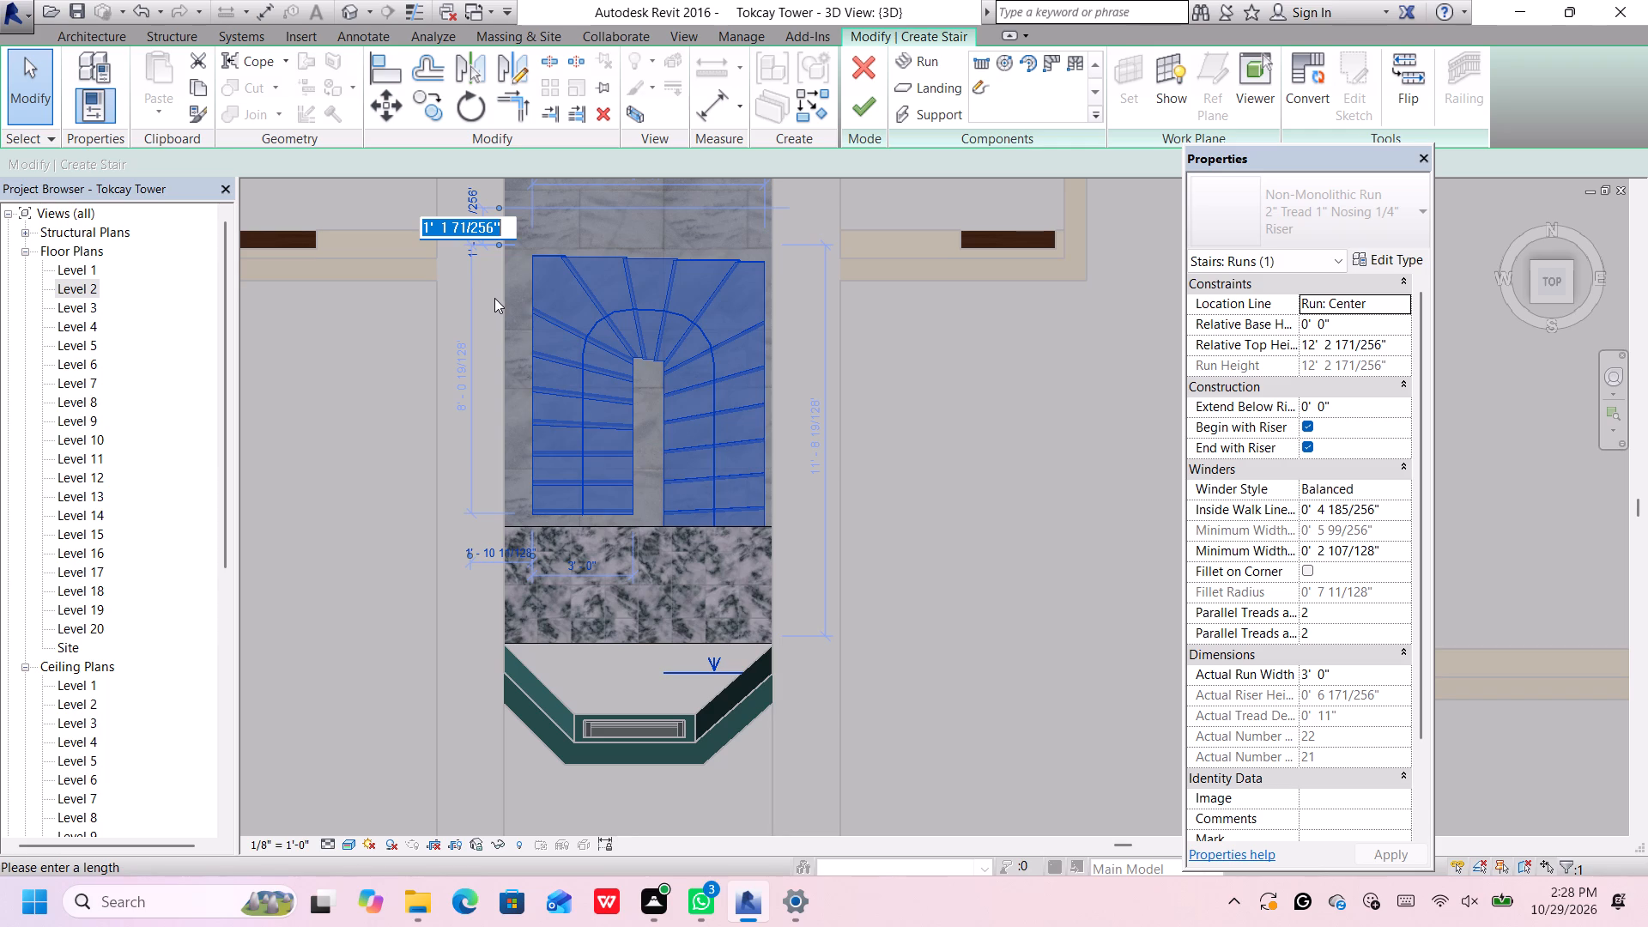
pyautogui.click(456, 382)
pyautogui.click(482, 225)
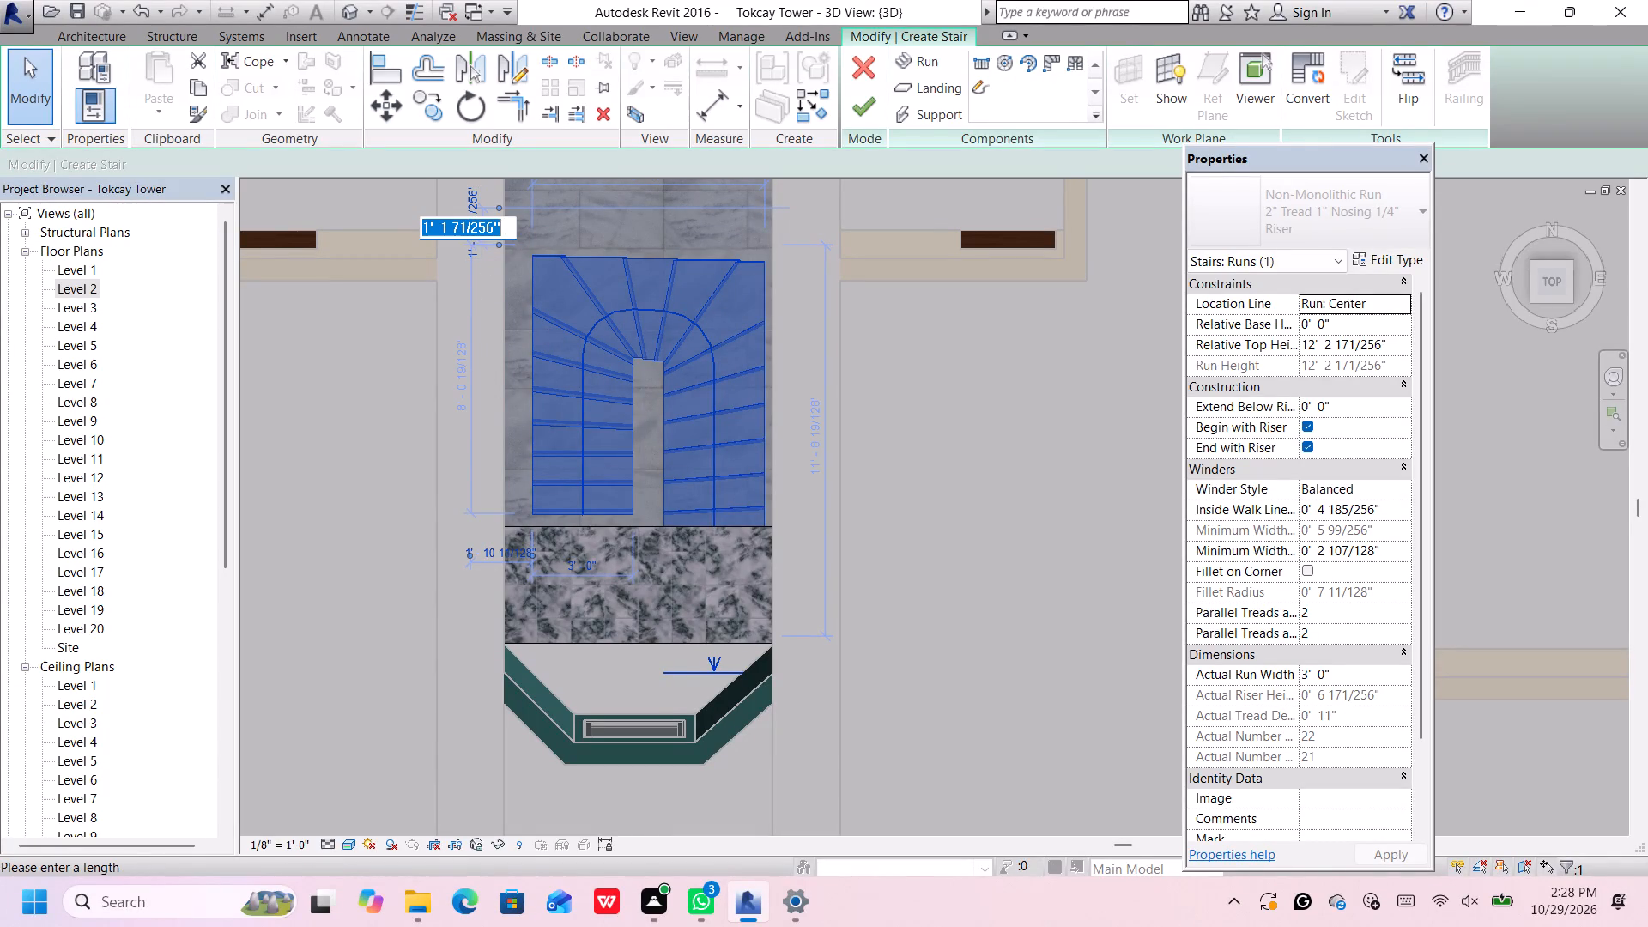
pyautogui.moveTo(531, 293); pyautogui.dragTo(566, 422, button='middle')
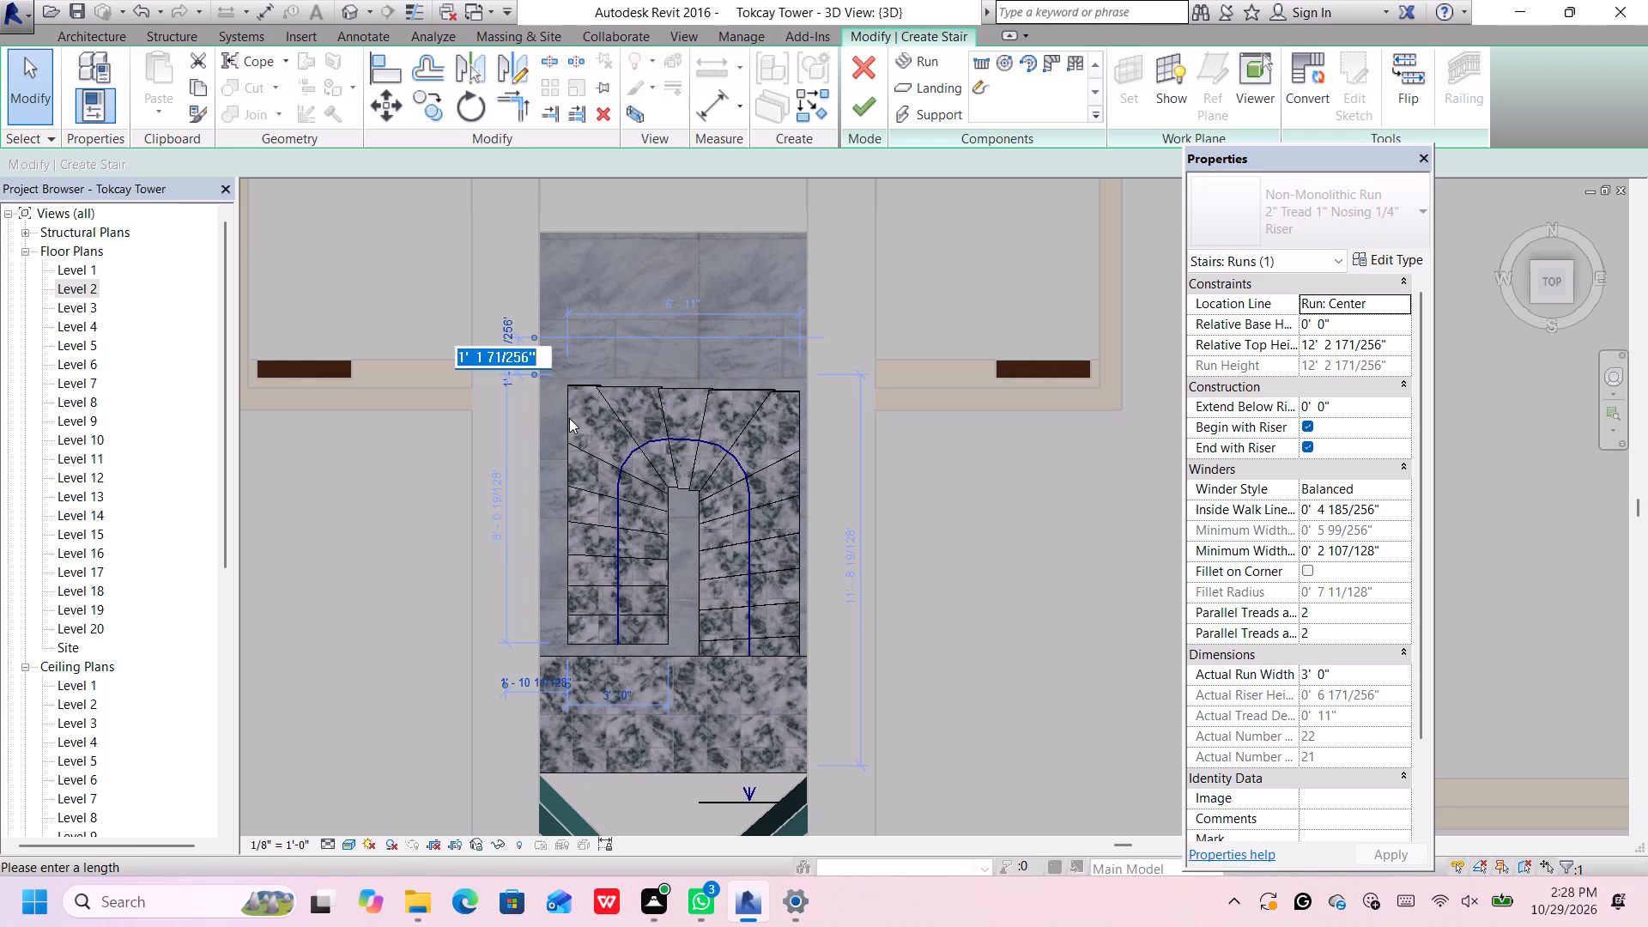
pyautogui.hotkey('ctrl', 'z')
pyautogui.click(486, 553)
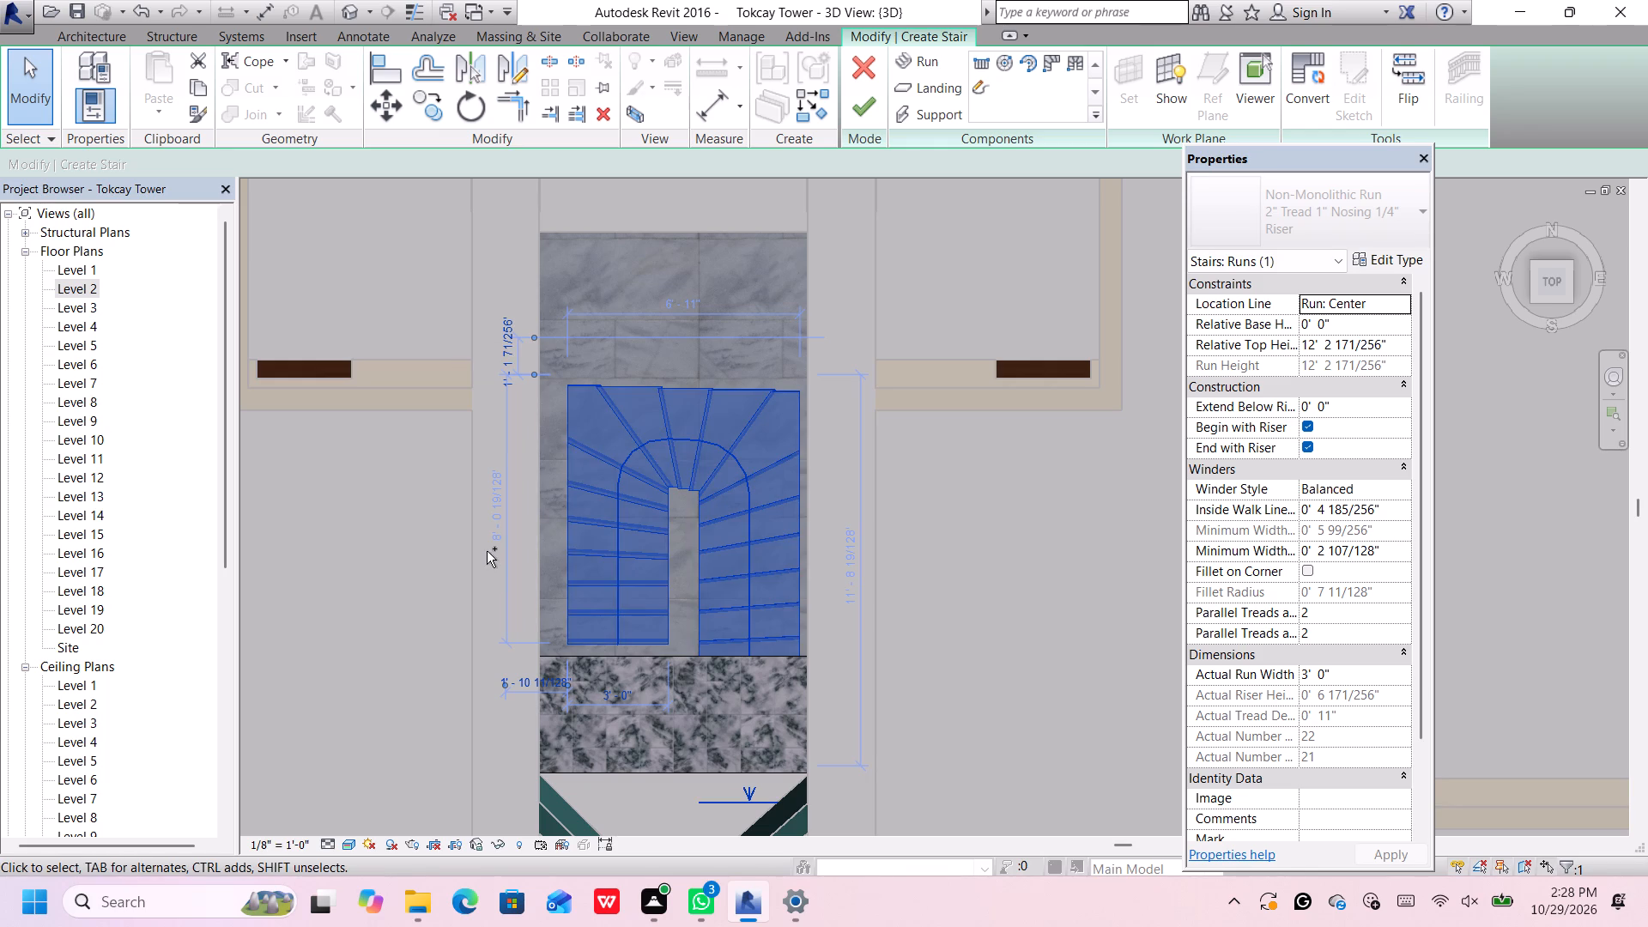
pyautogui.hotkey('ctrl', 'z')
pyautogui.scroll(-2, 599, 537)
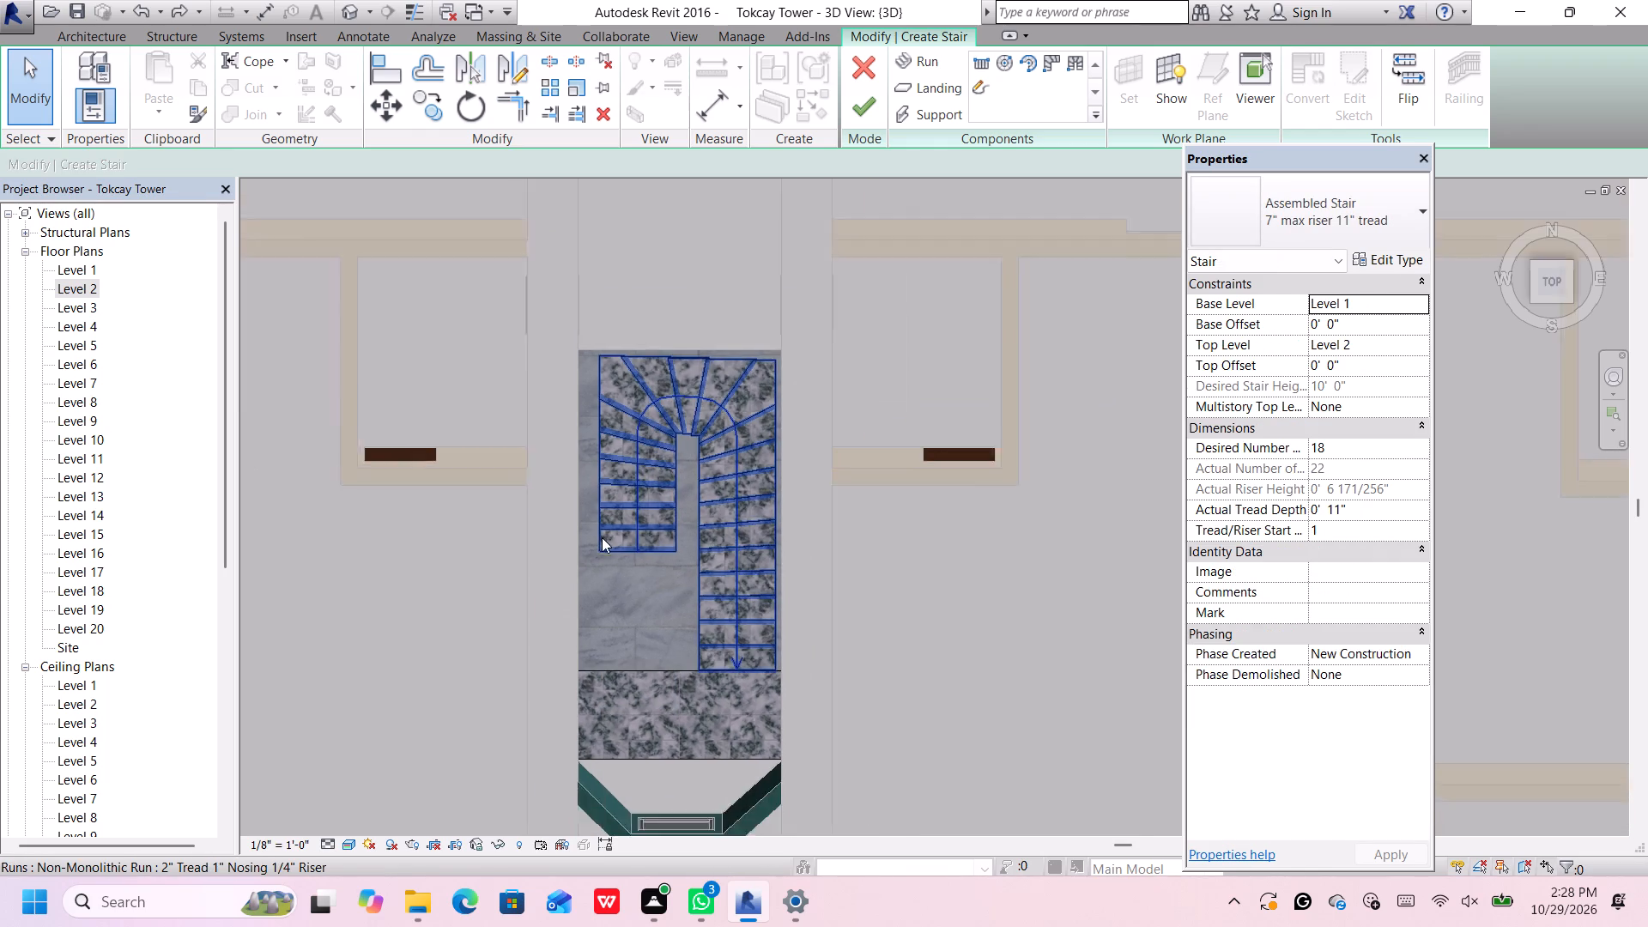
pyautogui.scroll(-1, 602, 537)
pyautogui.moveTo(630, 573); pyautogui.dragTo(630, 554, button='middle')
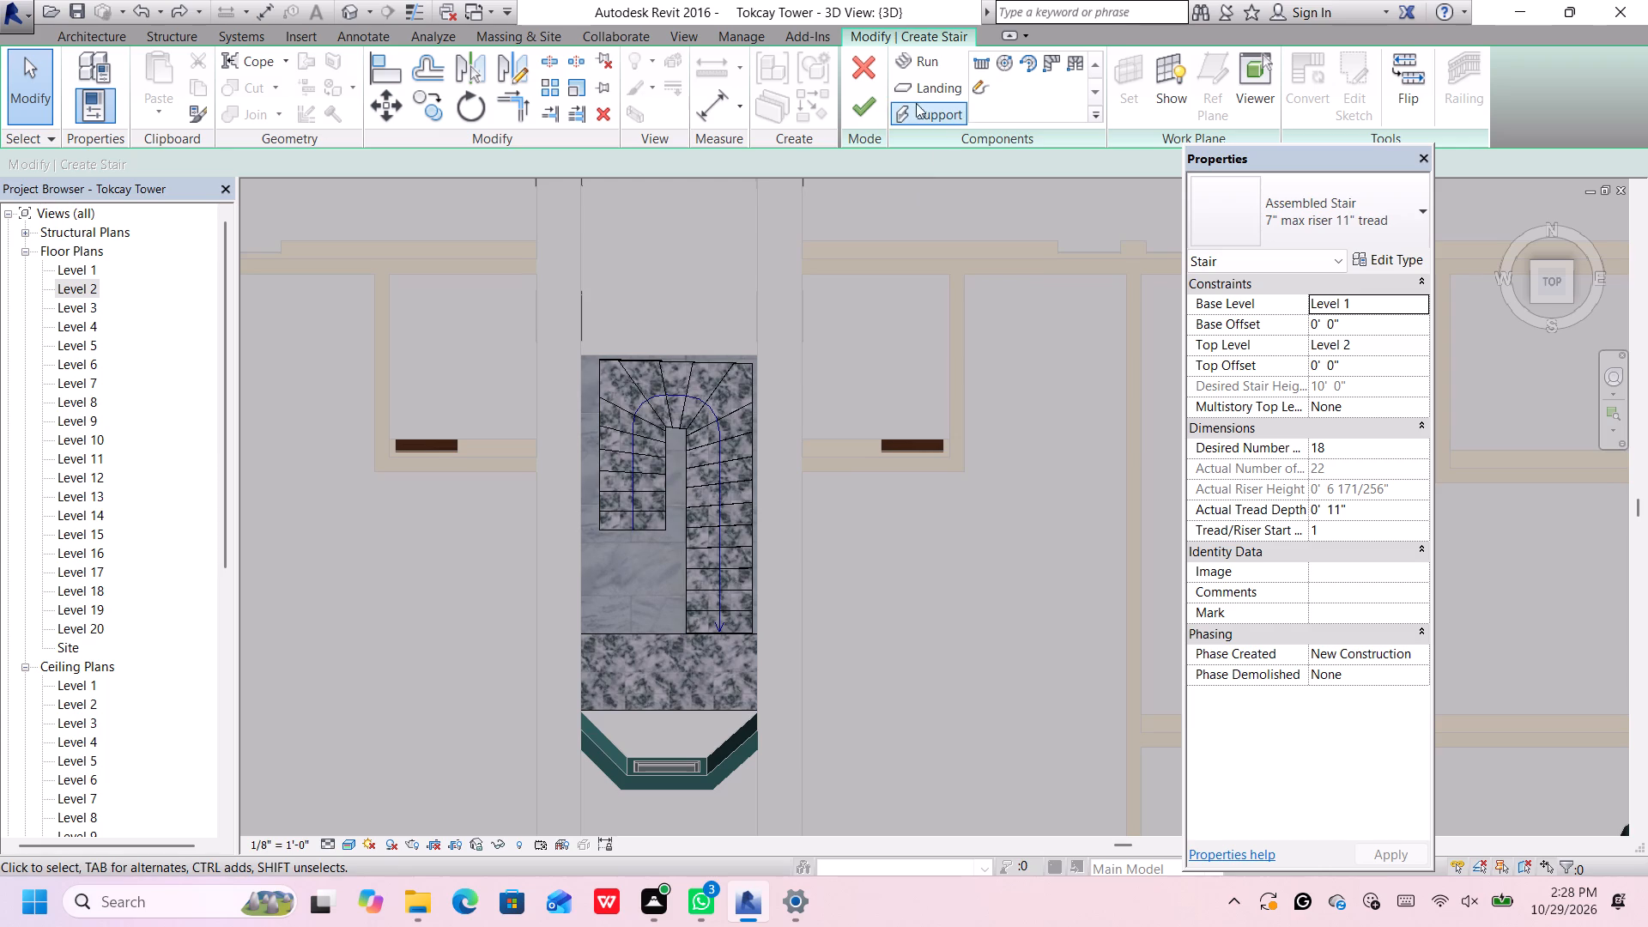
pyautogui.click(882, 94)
# Copy the Level 1 to Level 2 stair, from the outer corner of its first tread to the near corner of its landing.
pyautogui.scroll(-3, 724, 373)
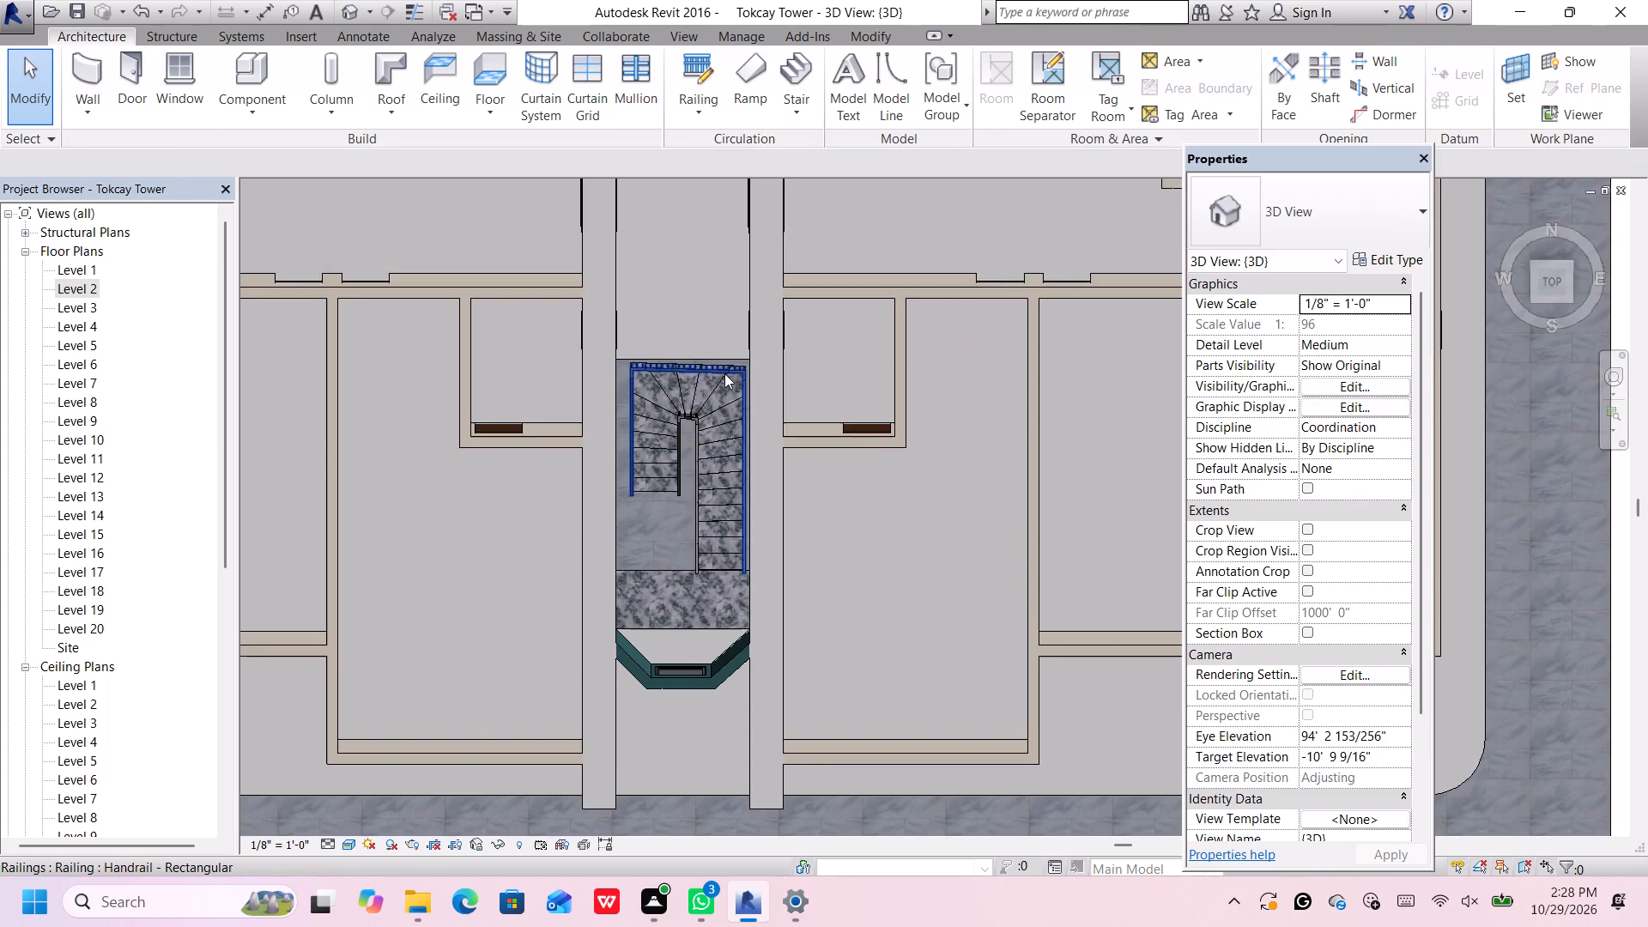
pyautogui.moveTo(694, 397); pyautogui.dragTo(851, 356, button='middle')
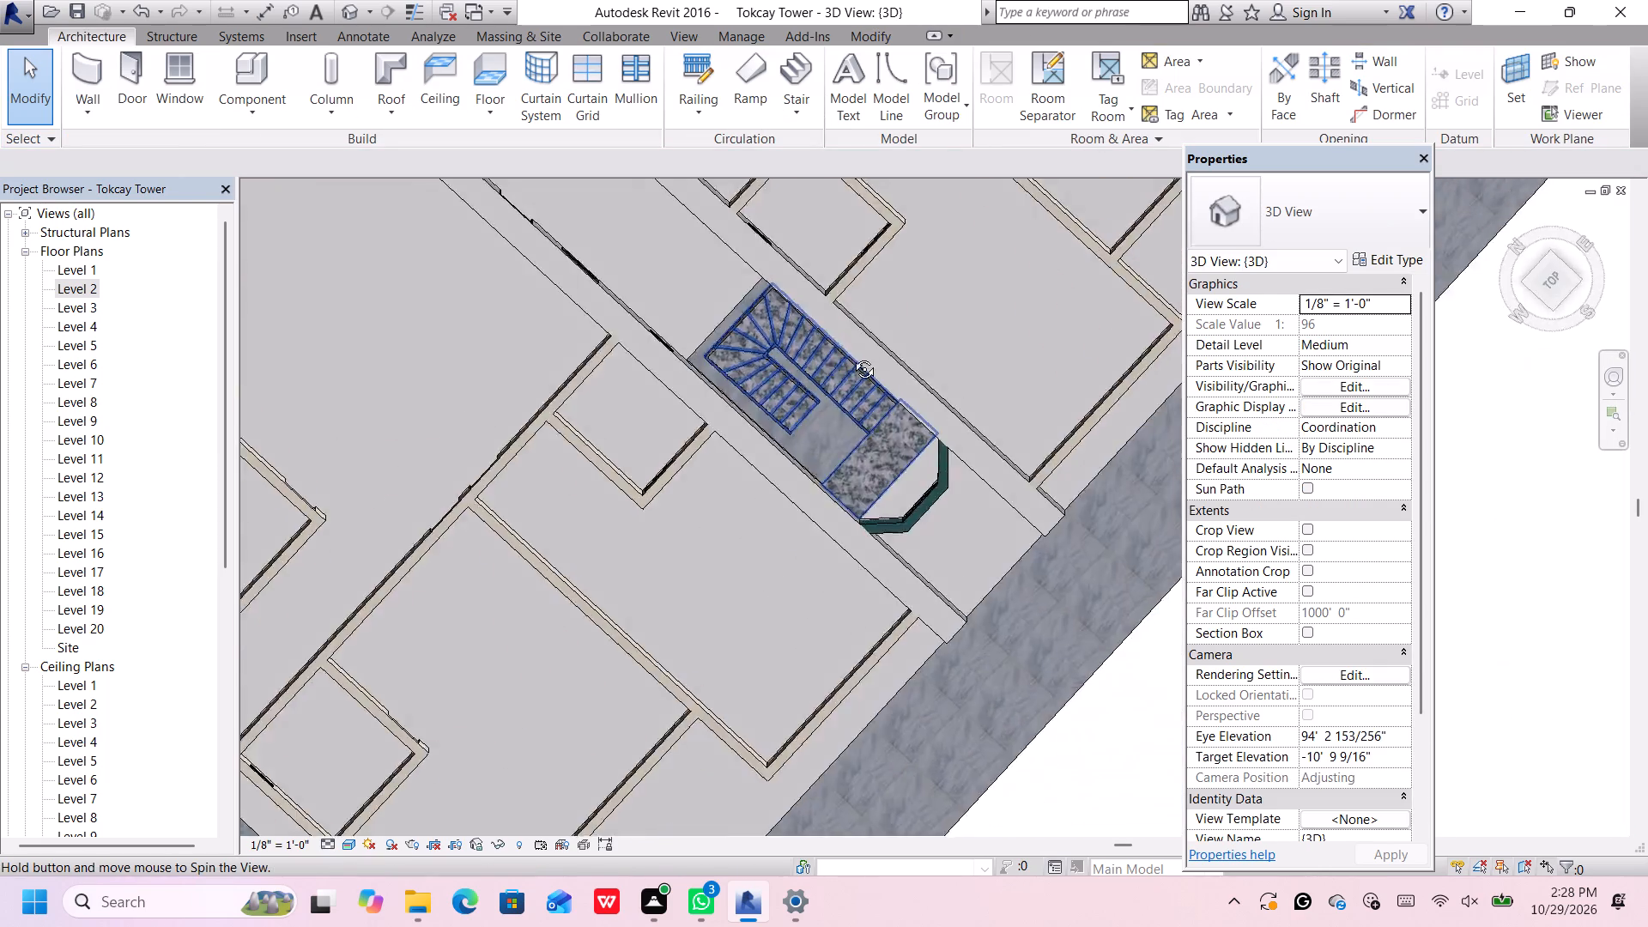
pyautogui.moveTo(851, 356); pyautogui.dragTo(995, 319, button='middle')
pyautogui.scroll(5, 891, 282)
pyautogui.moveTo(900, 284); pyautogui.dragTo(821, 420, button='middle')
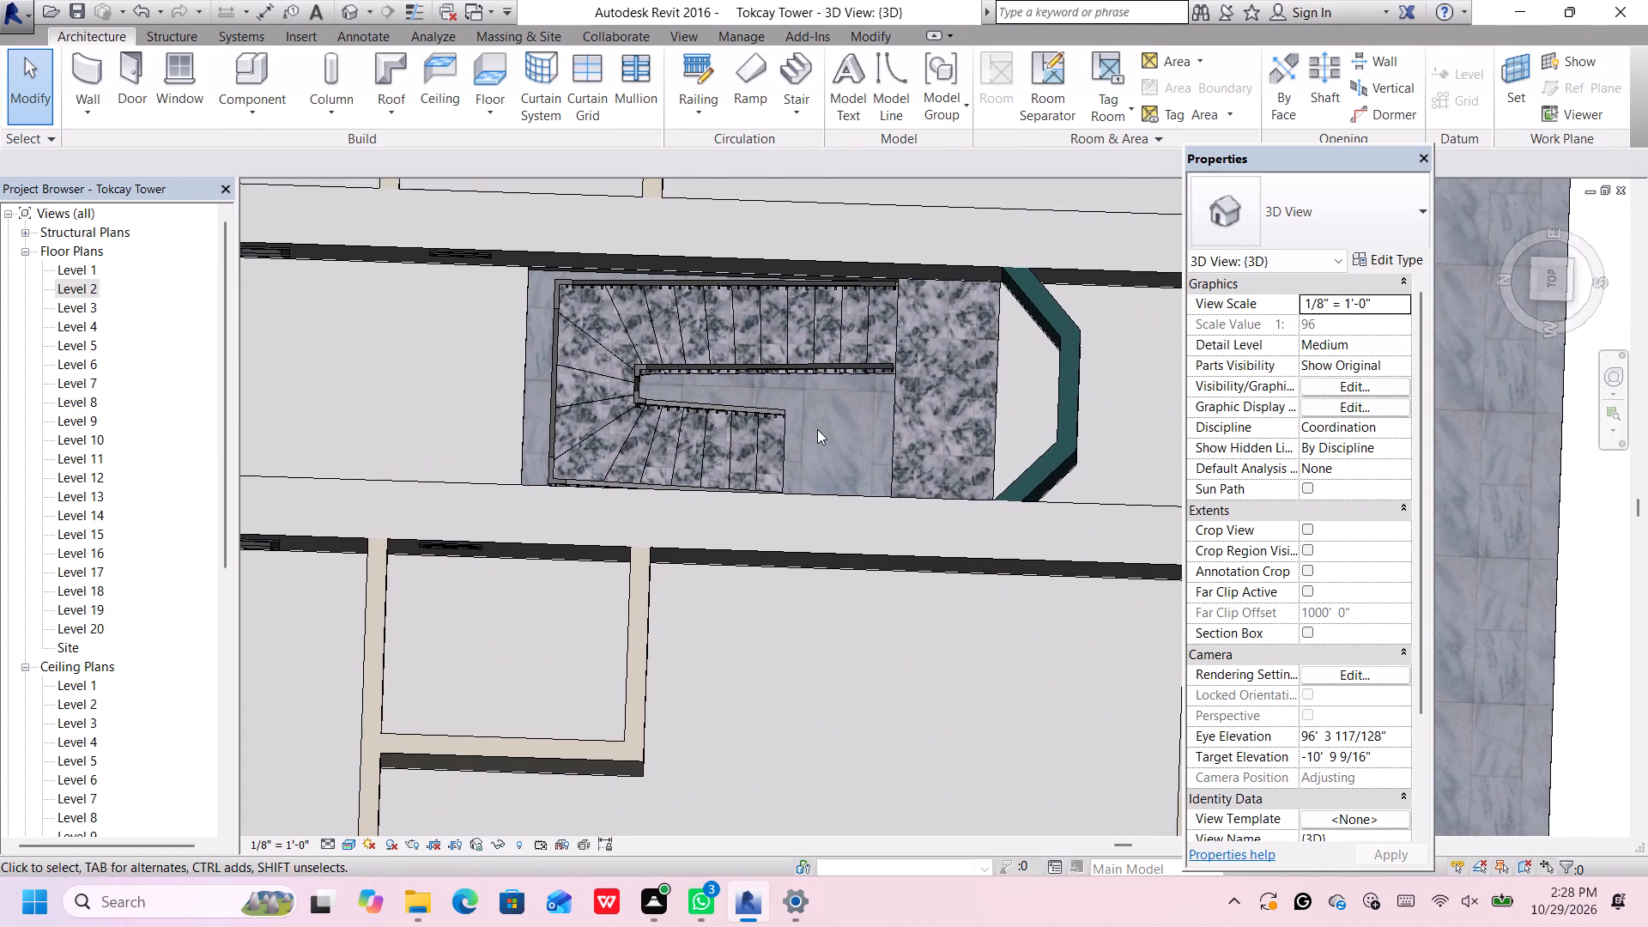
pyautogui.scroll(2, 817, 429)
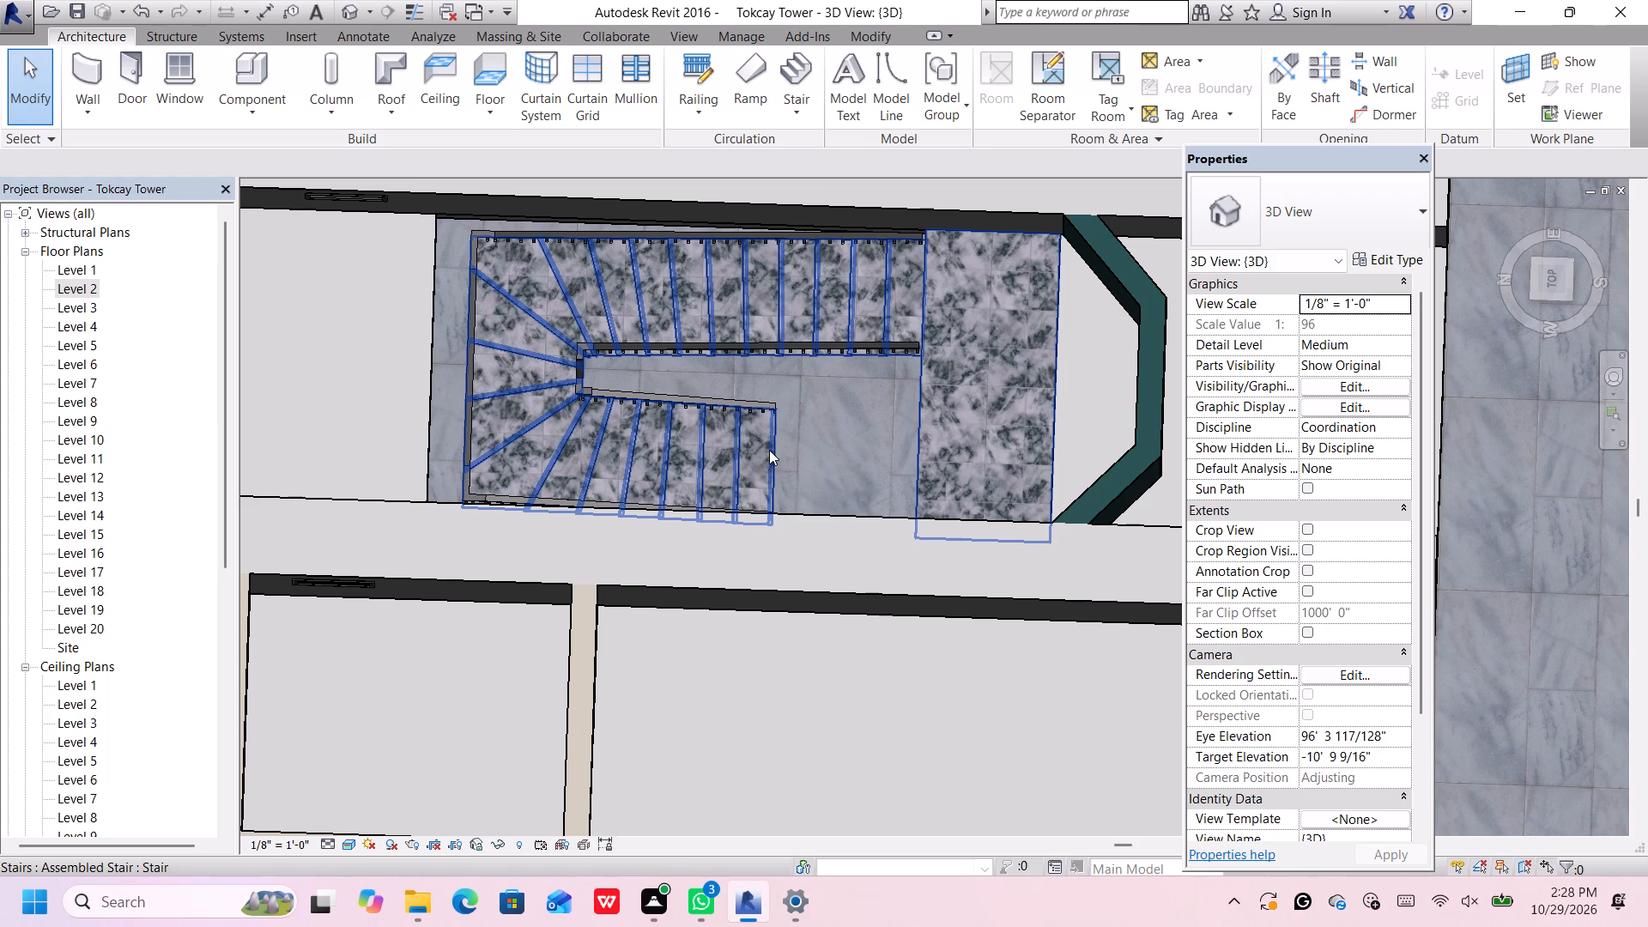
pyautogui.click(771, 450)
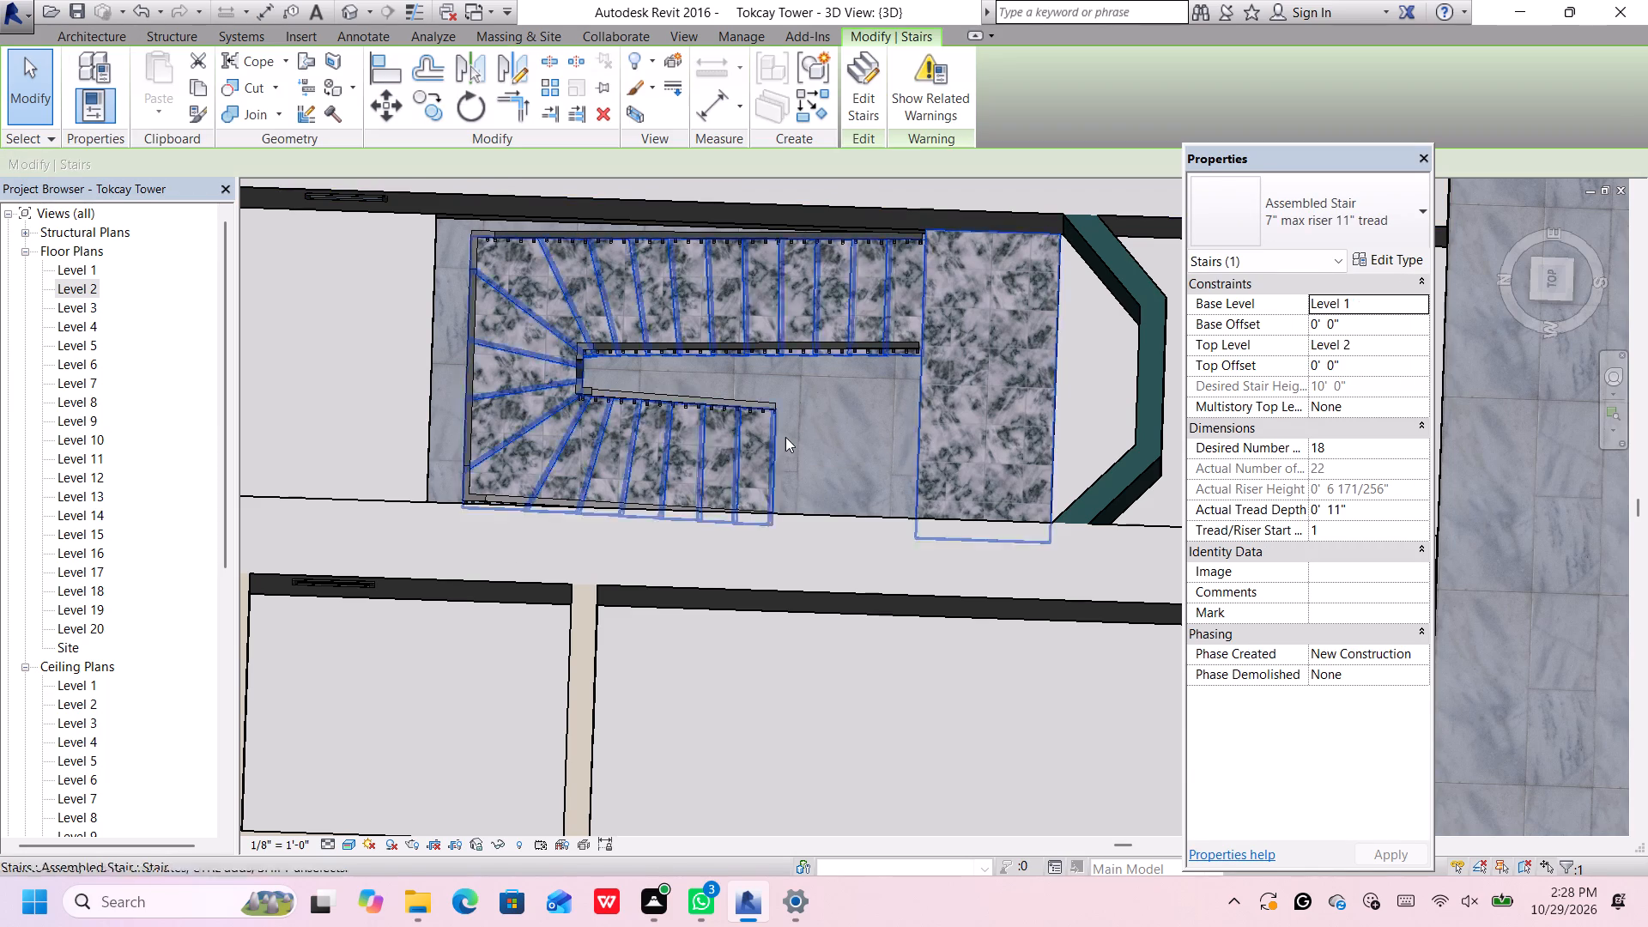
pyautogui.click(422, 115)
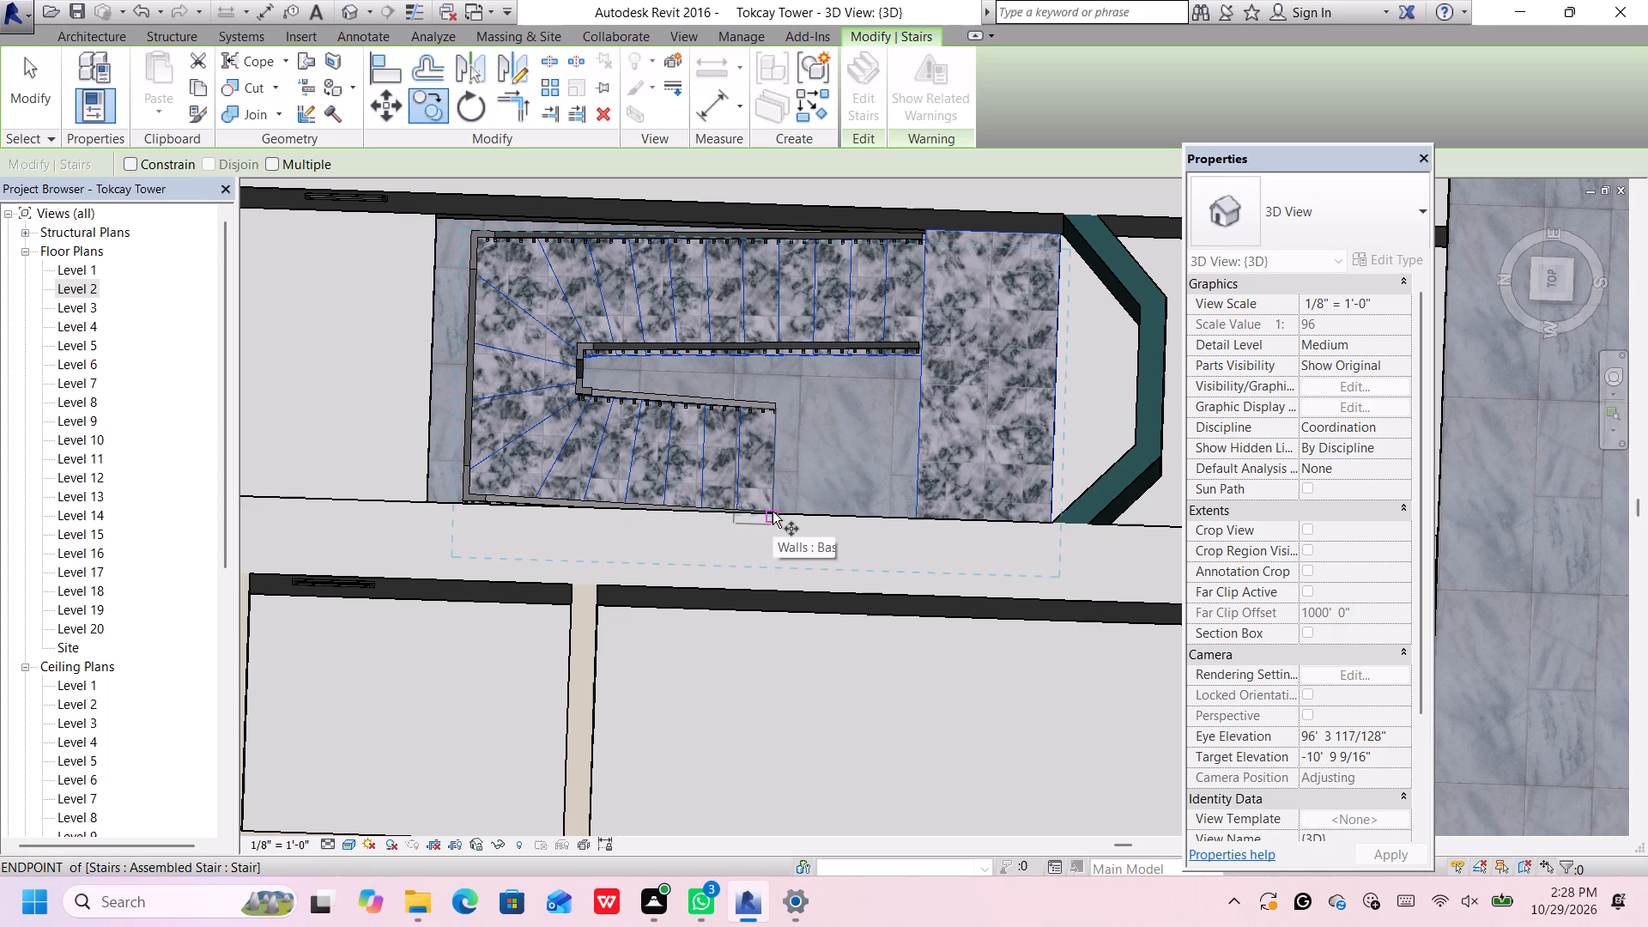
pyautogui.scroll(4, 775, 512)
pyautogui.moveTo(775, 513); pyautogui.dragTo(778, 528, button='middle')
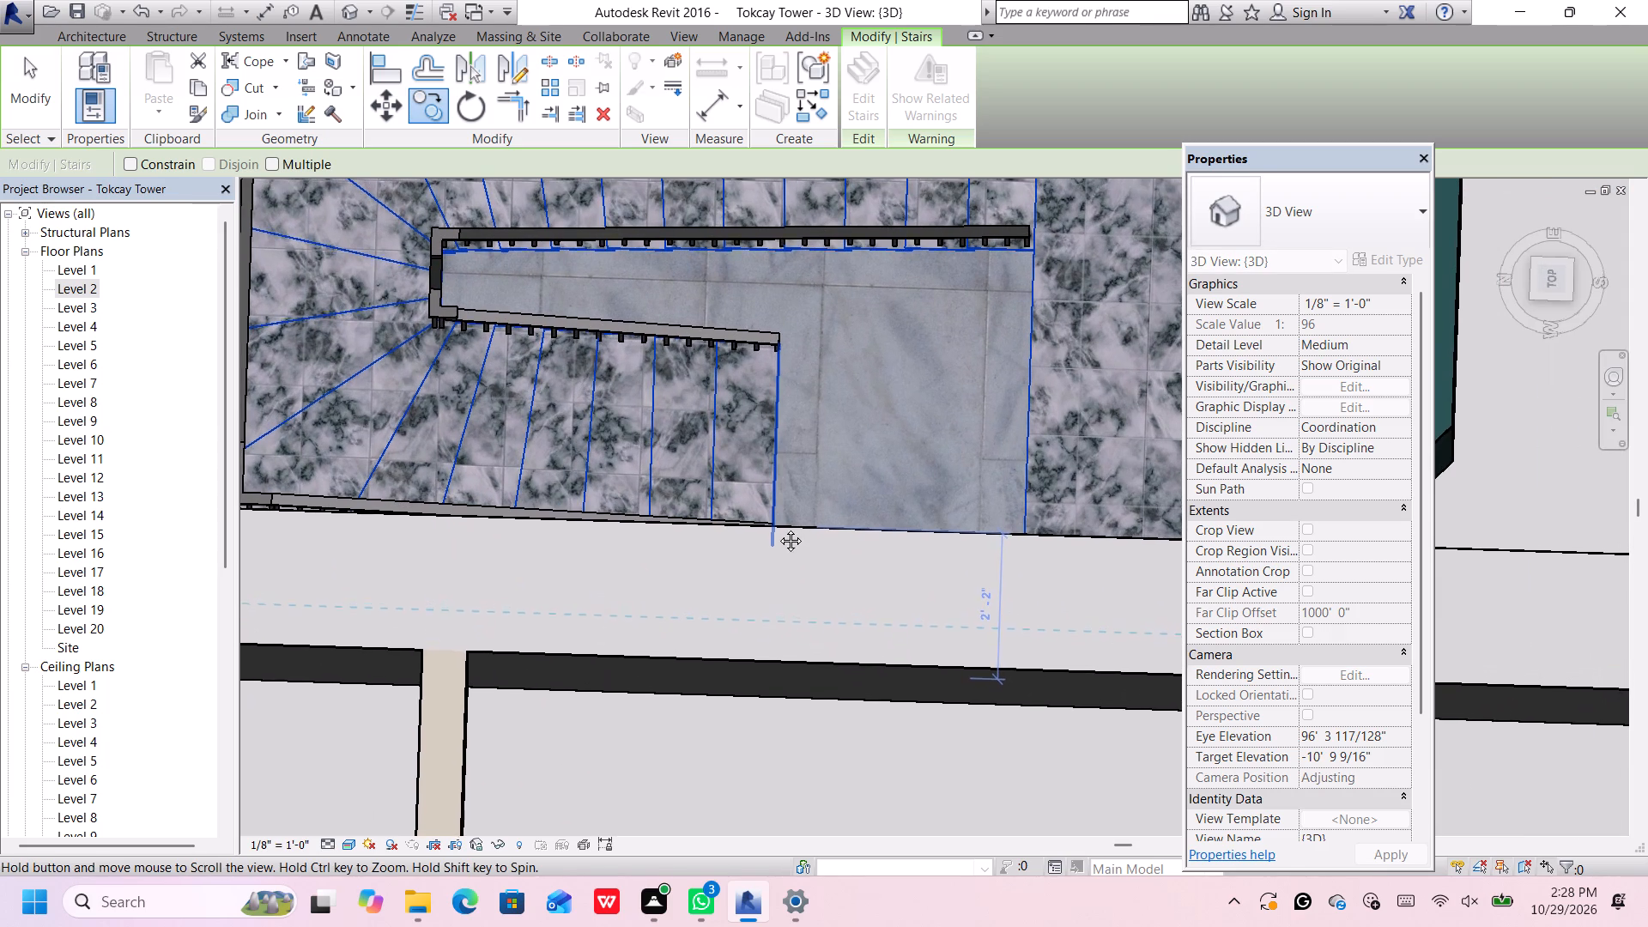
pyautogui.moveTo(778, 528); pyautogui.dragTo(781, 605, button='middle')
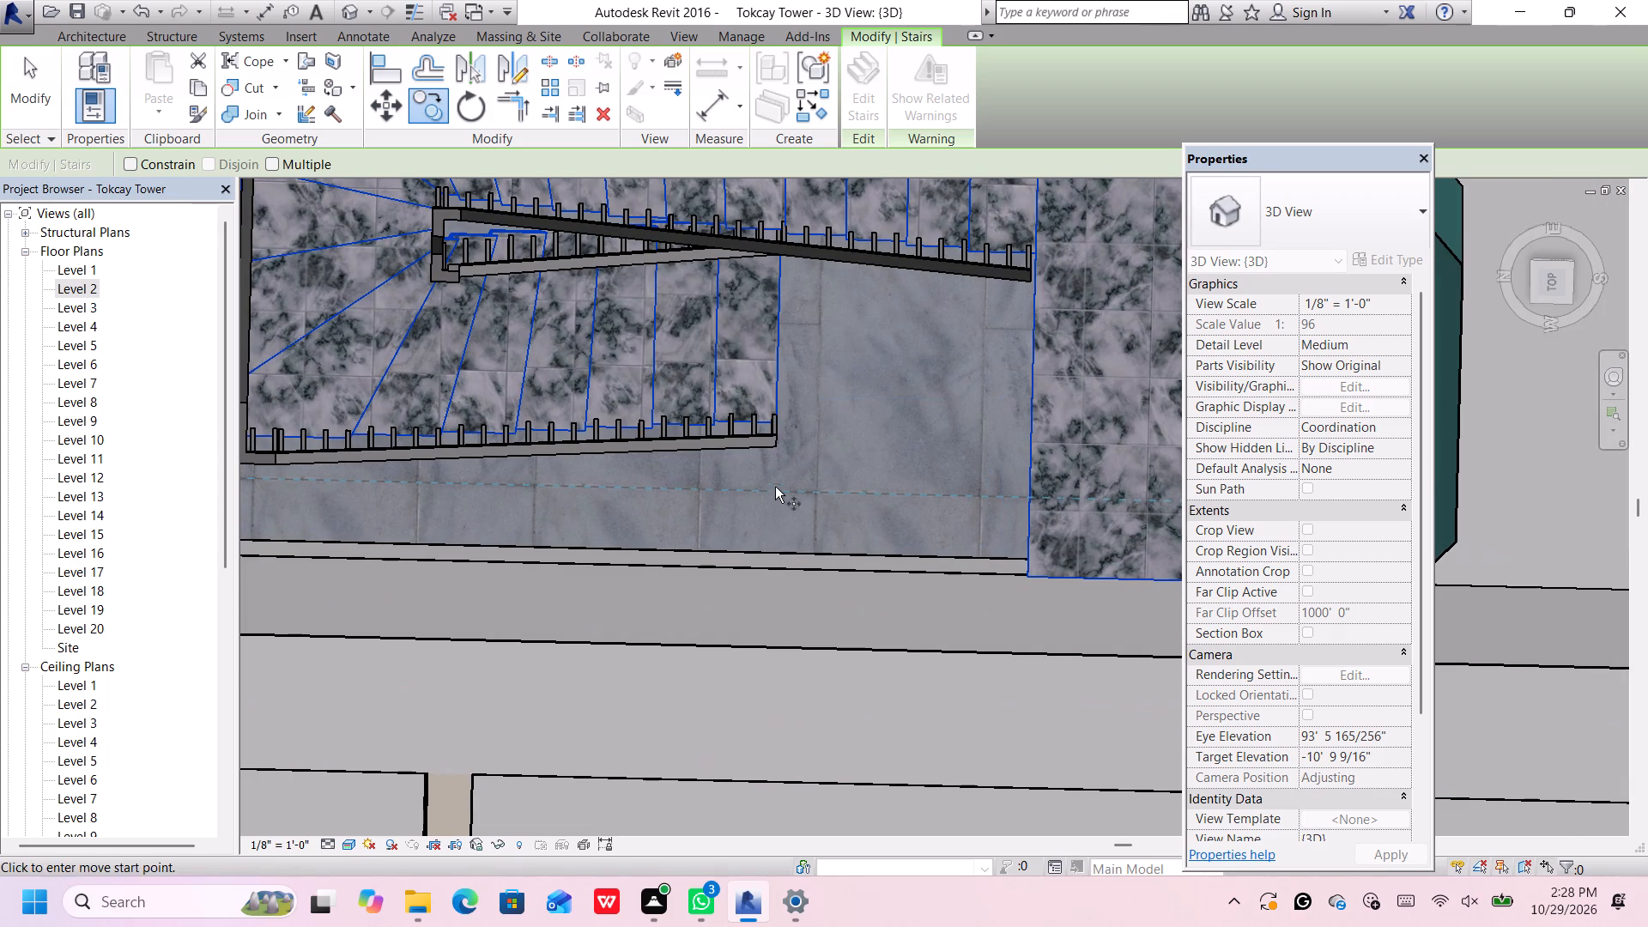
pyautogui.click(766, 422)
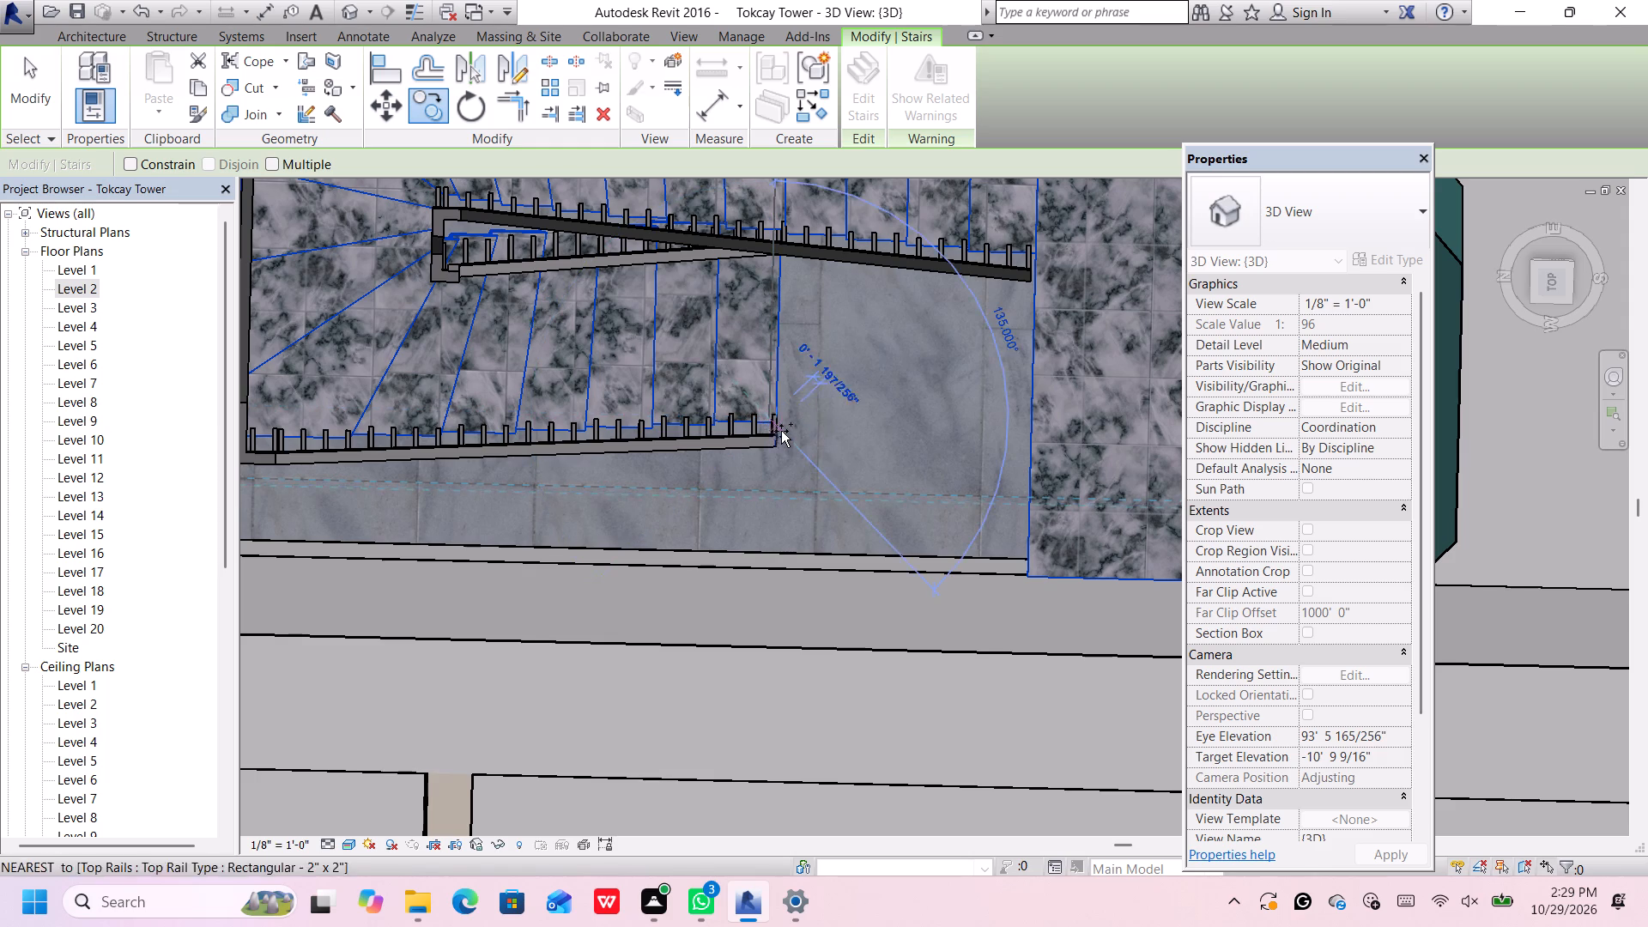
pyautogui.scroll(-8, 782, 433)
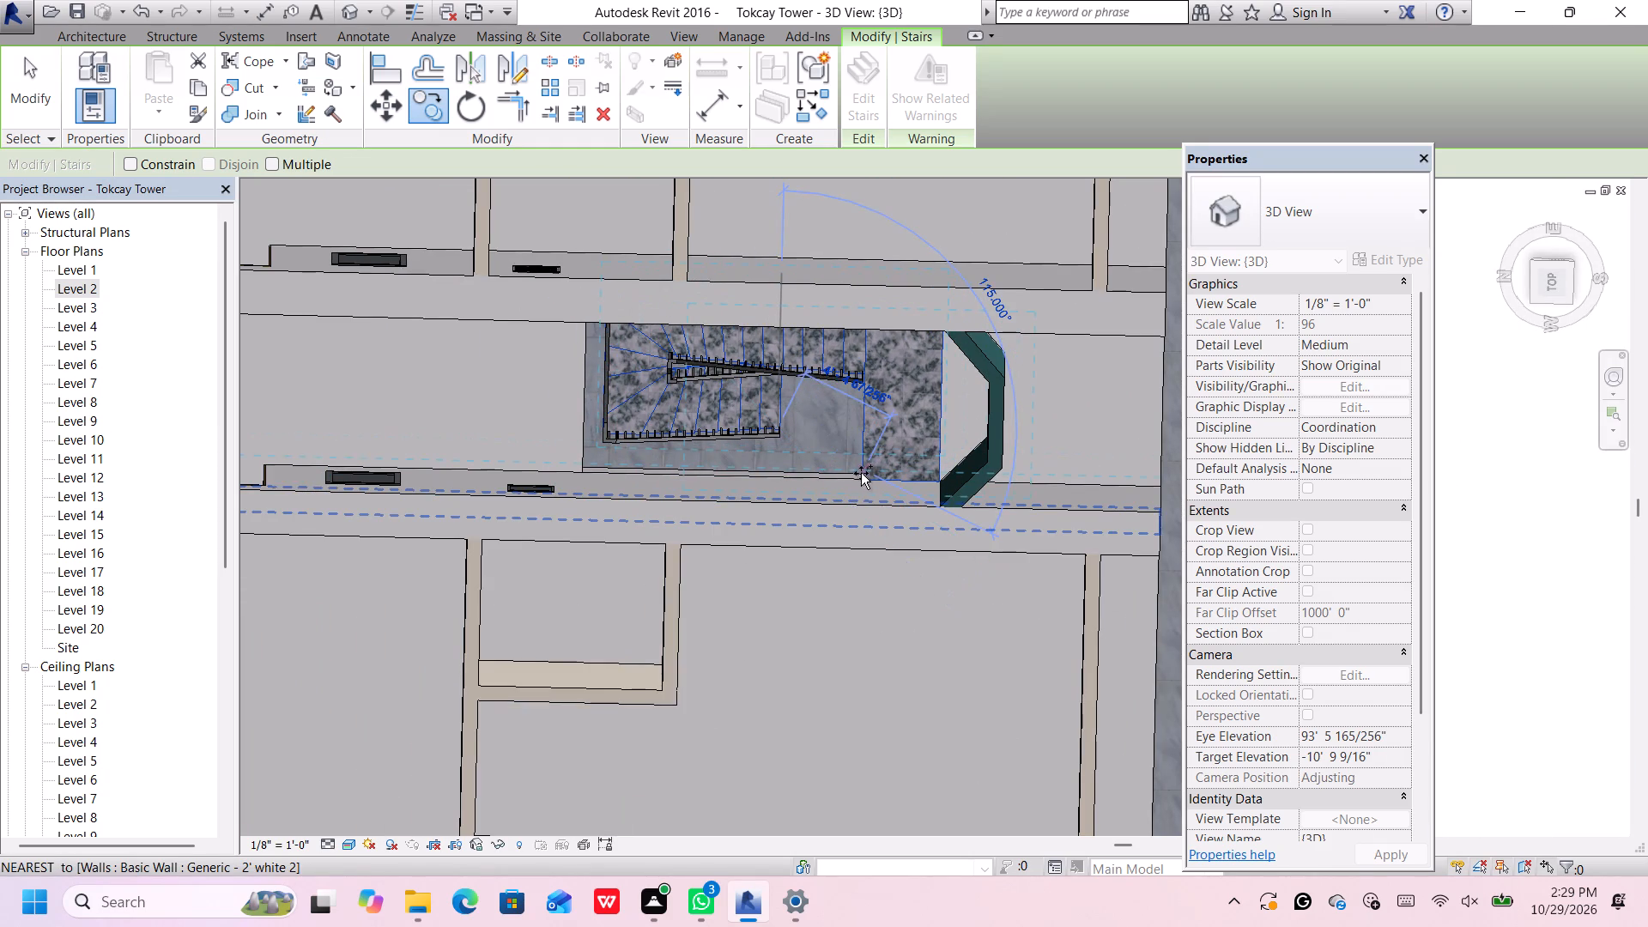
pyautogui.scroll(1, 863, 473)
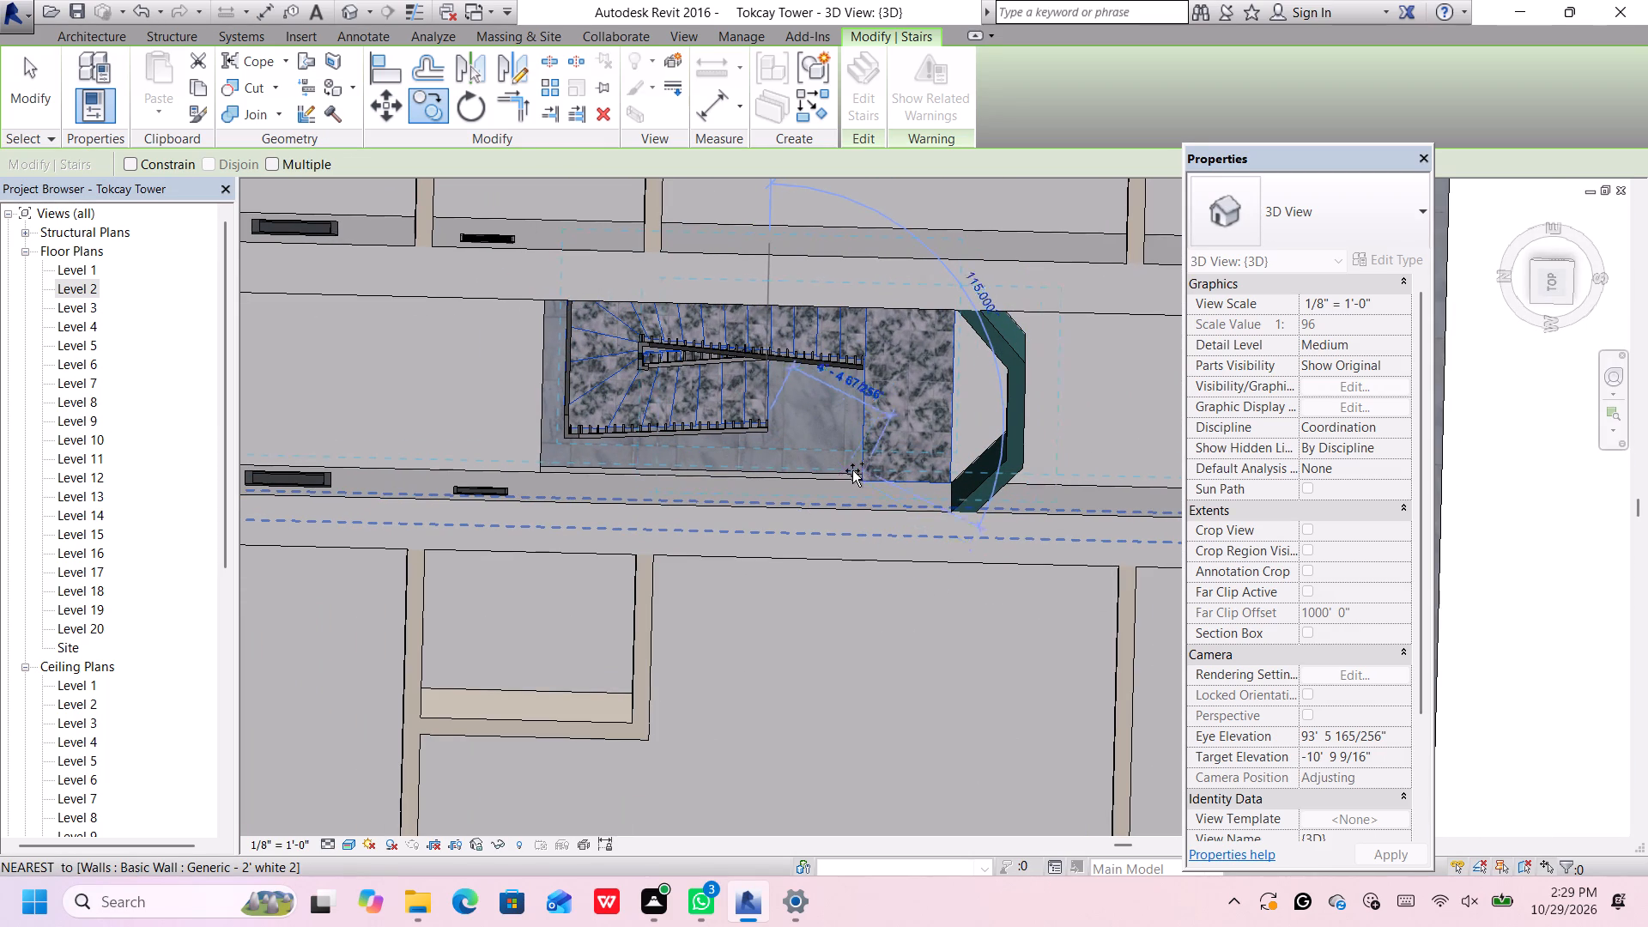
pyautogui.click(862, 471)
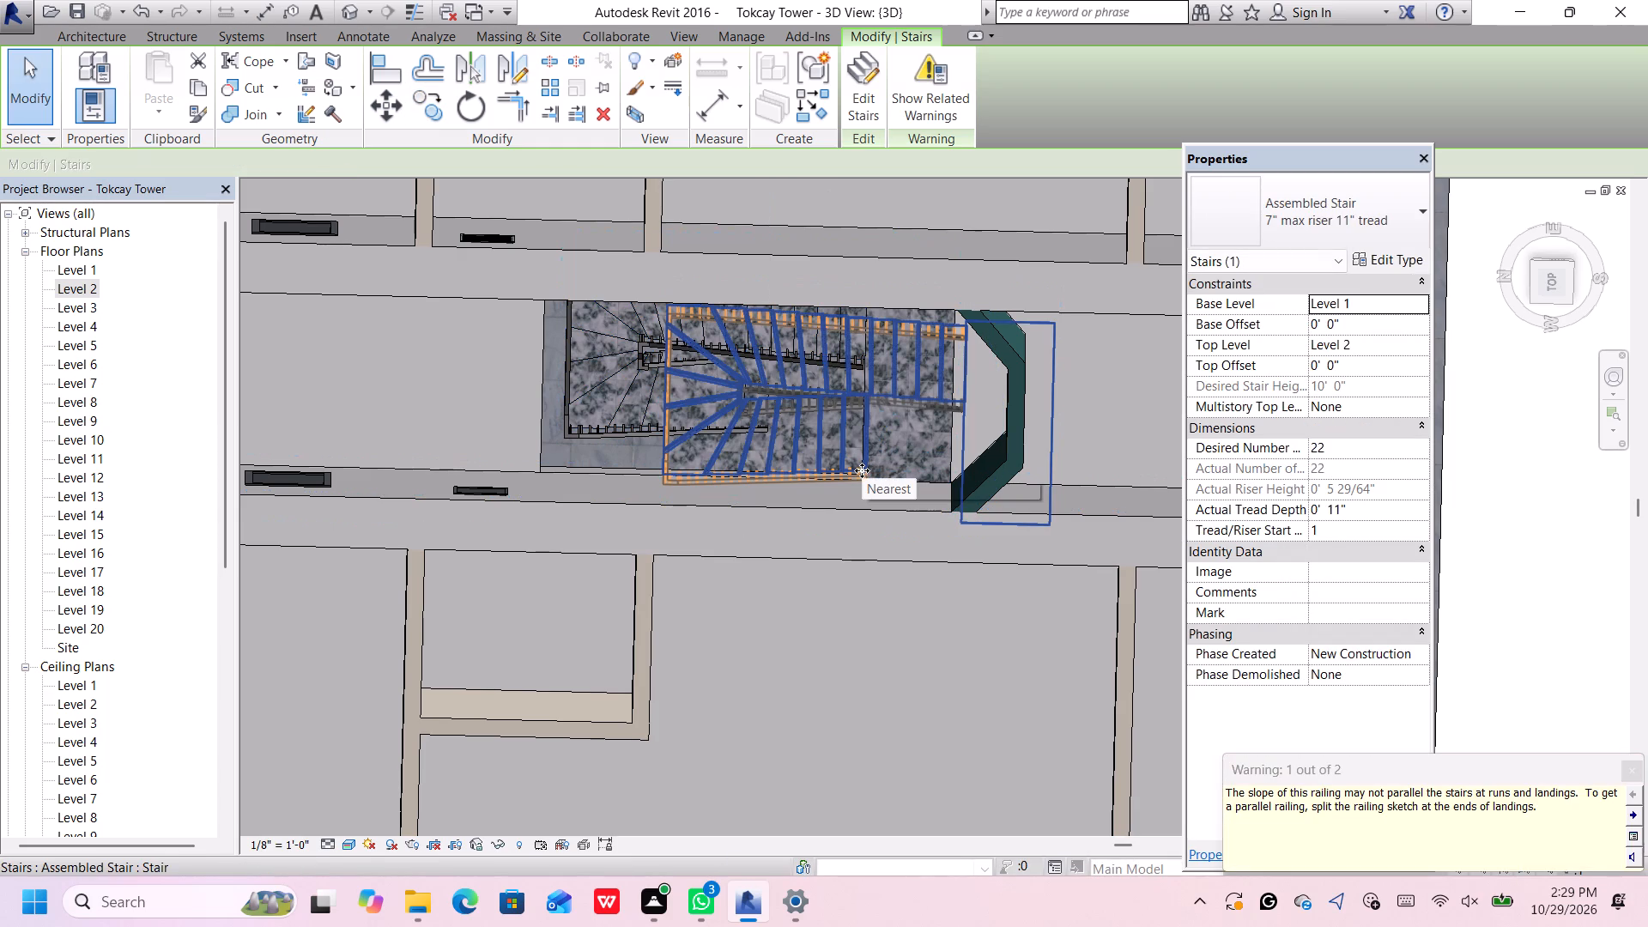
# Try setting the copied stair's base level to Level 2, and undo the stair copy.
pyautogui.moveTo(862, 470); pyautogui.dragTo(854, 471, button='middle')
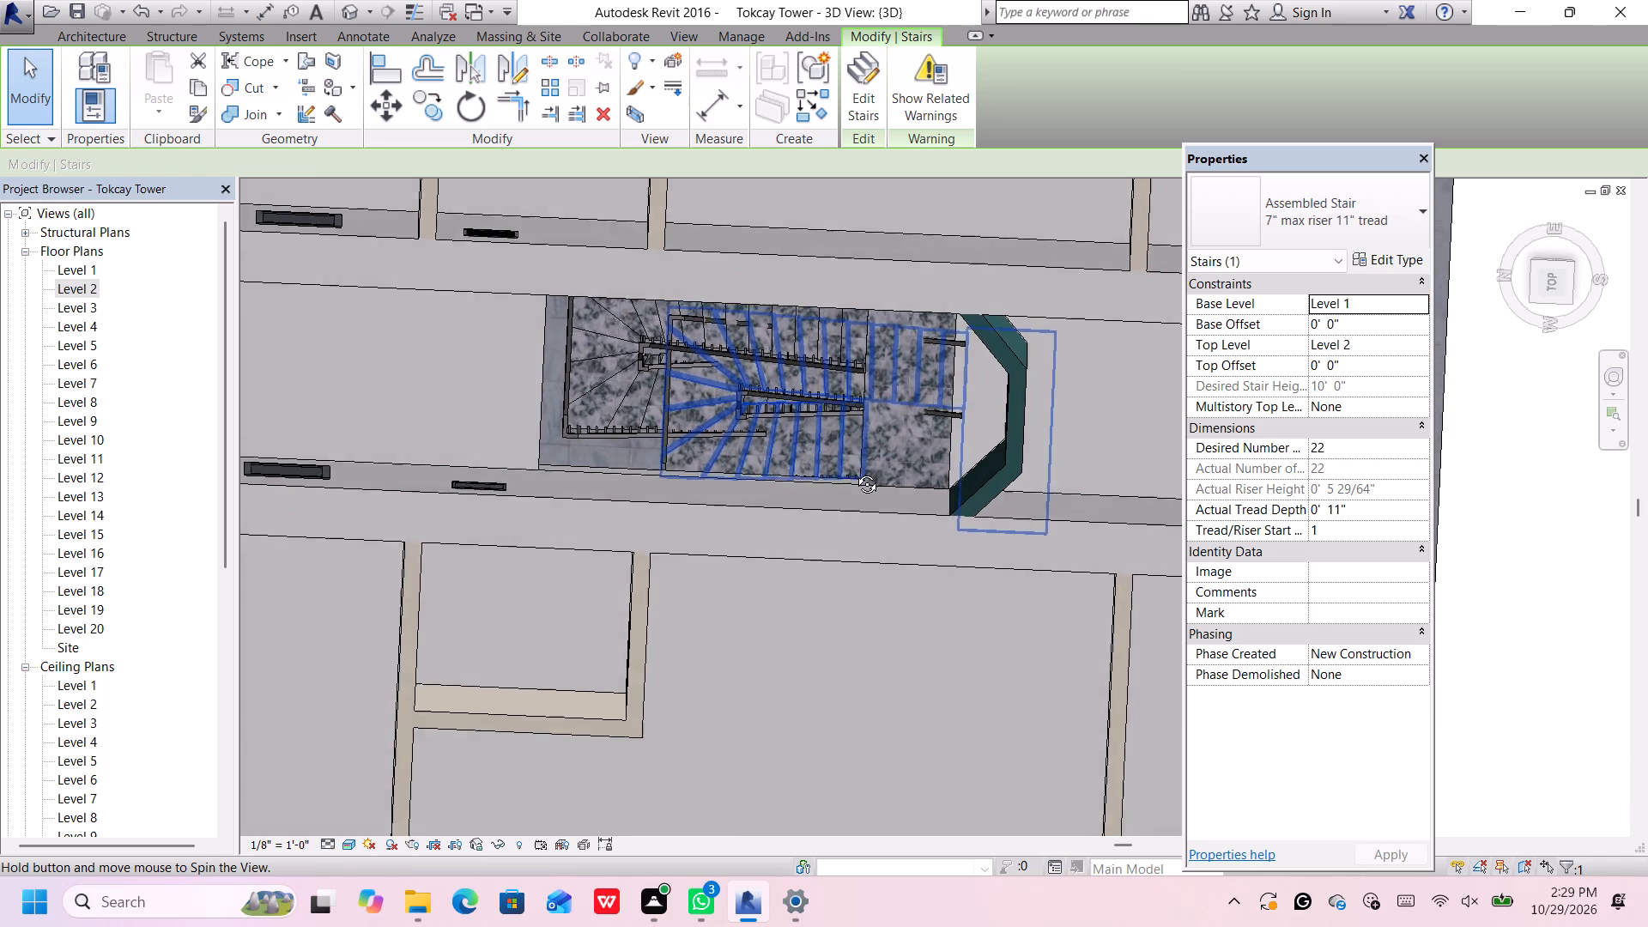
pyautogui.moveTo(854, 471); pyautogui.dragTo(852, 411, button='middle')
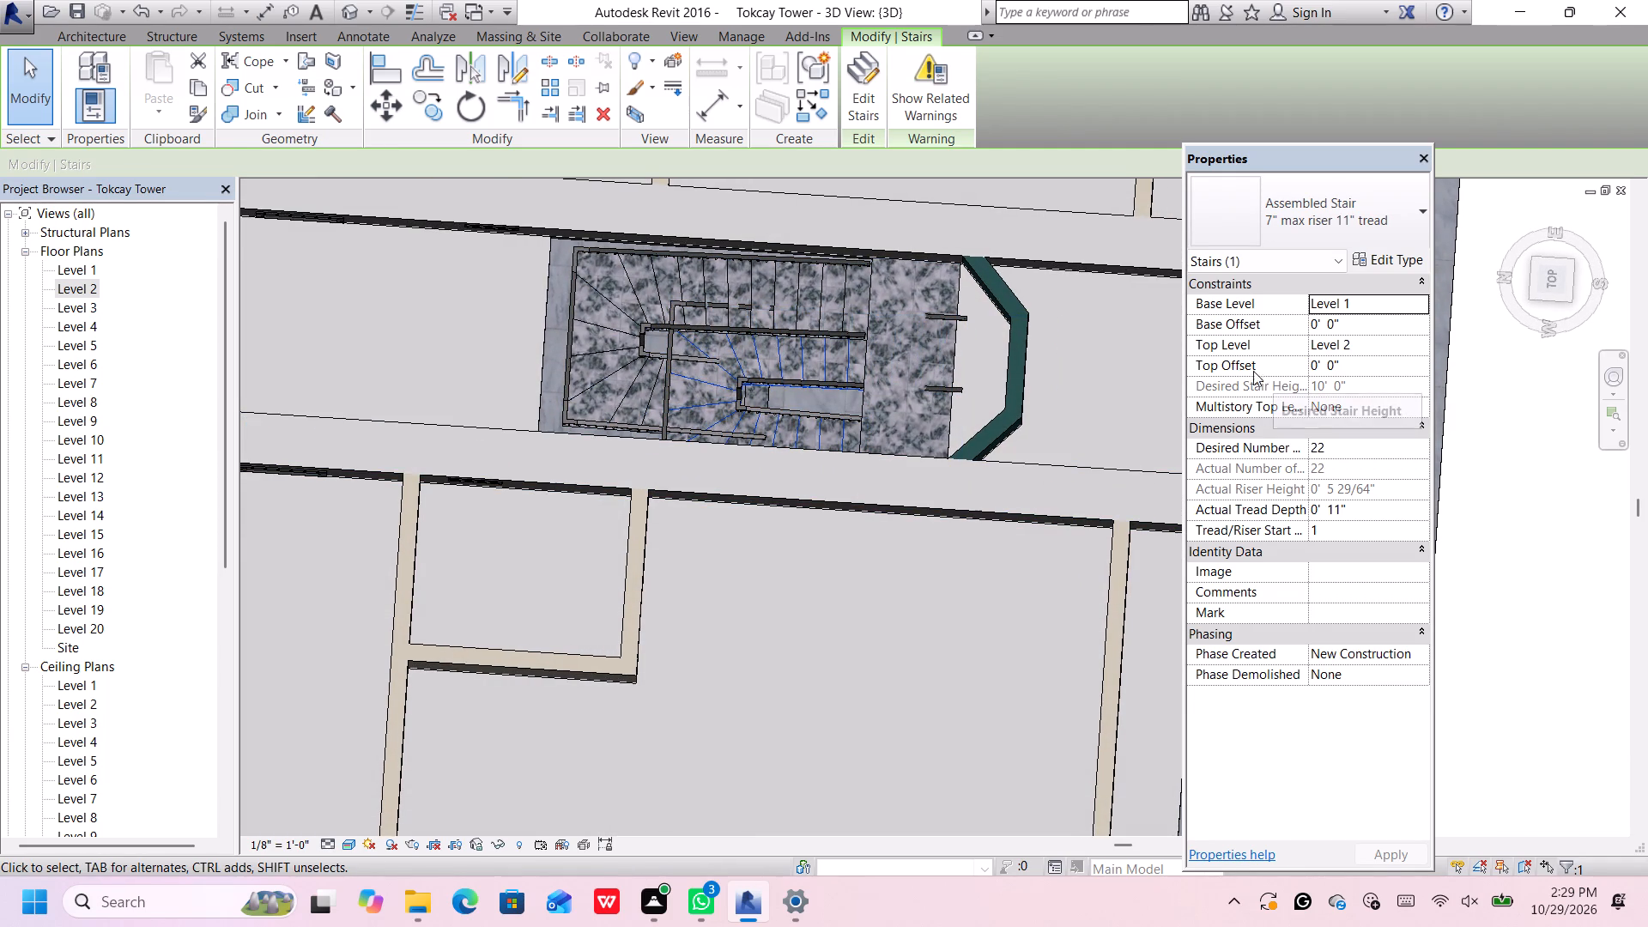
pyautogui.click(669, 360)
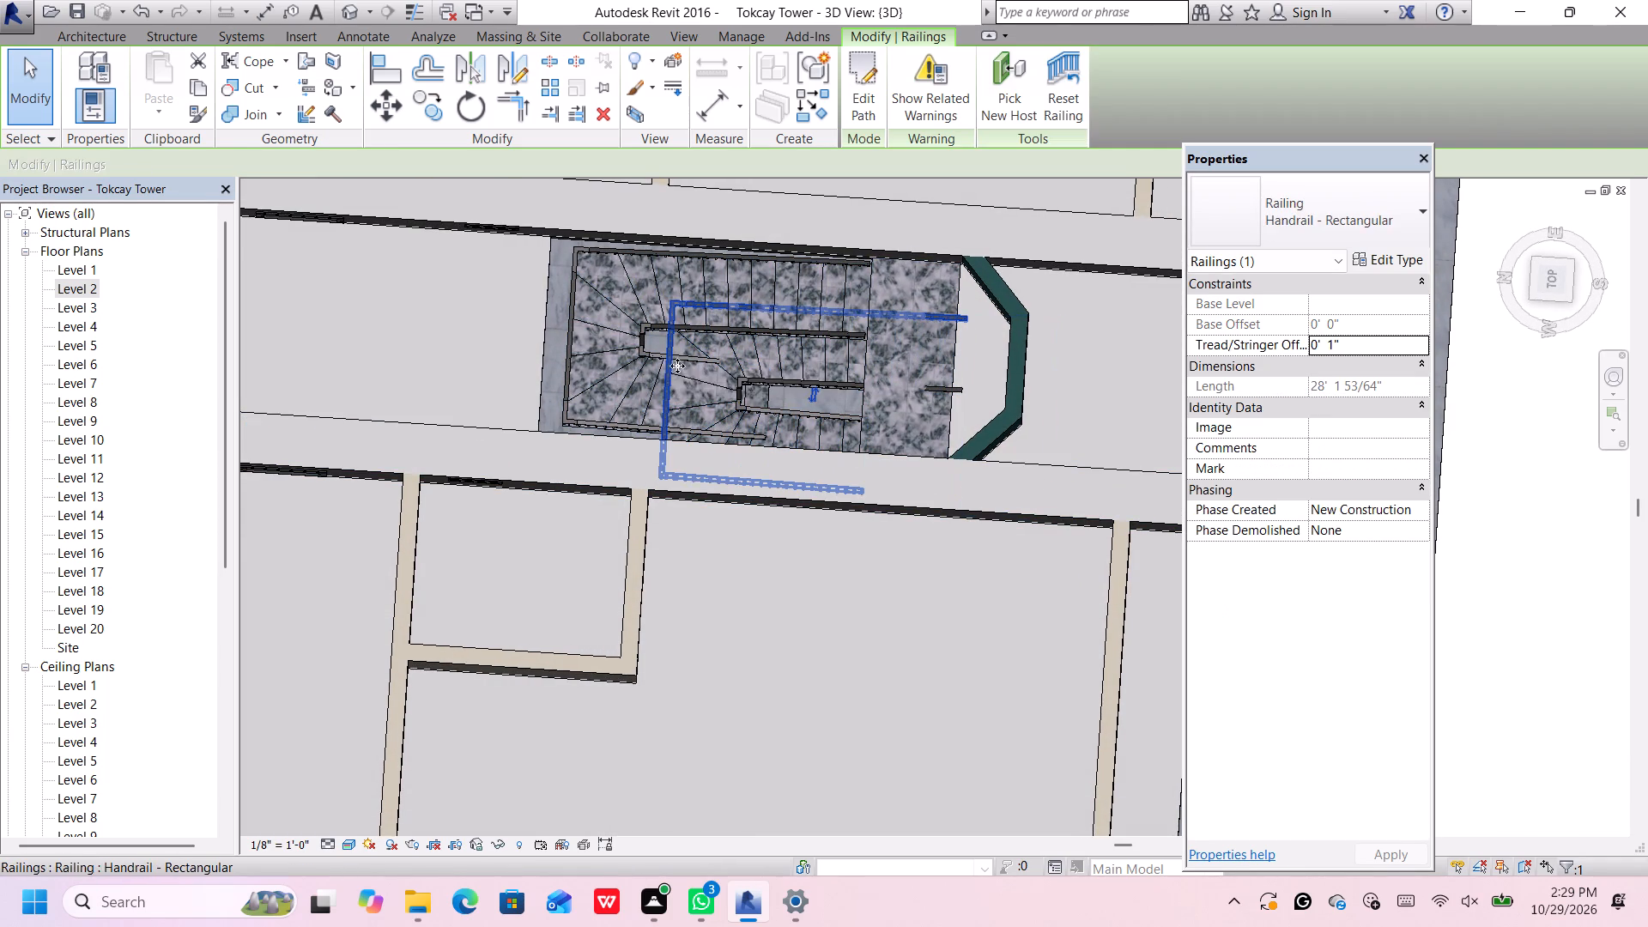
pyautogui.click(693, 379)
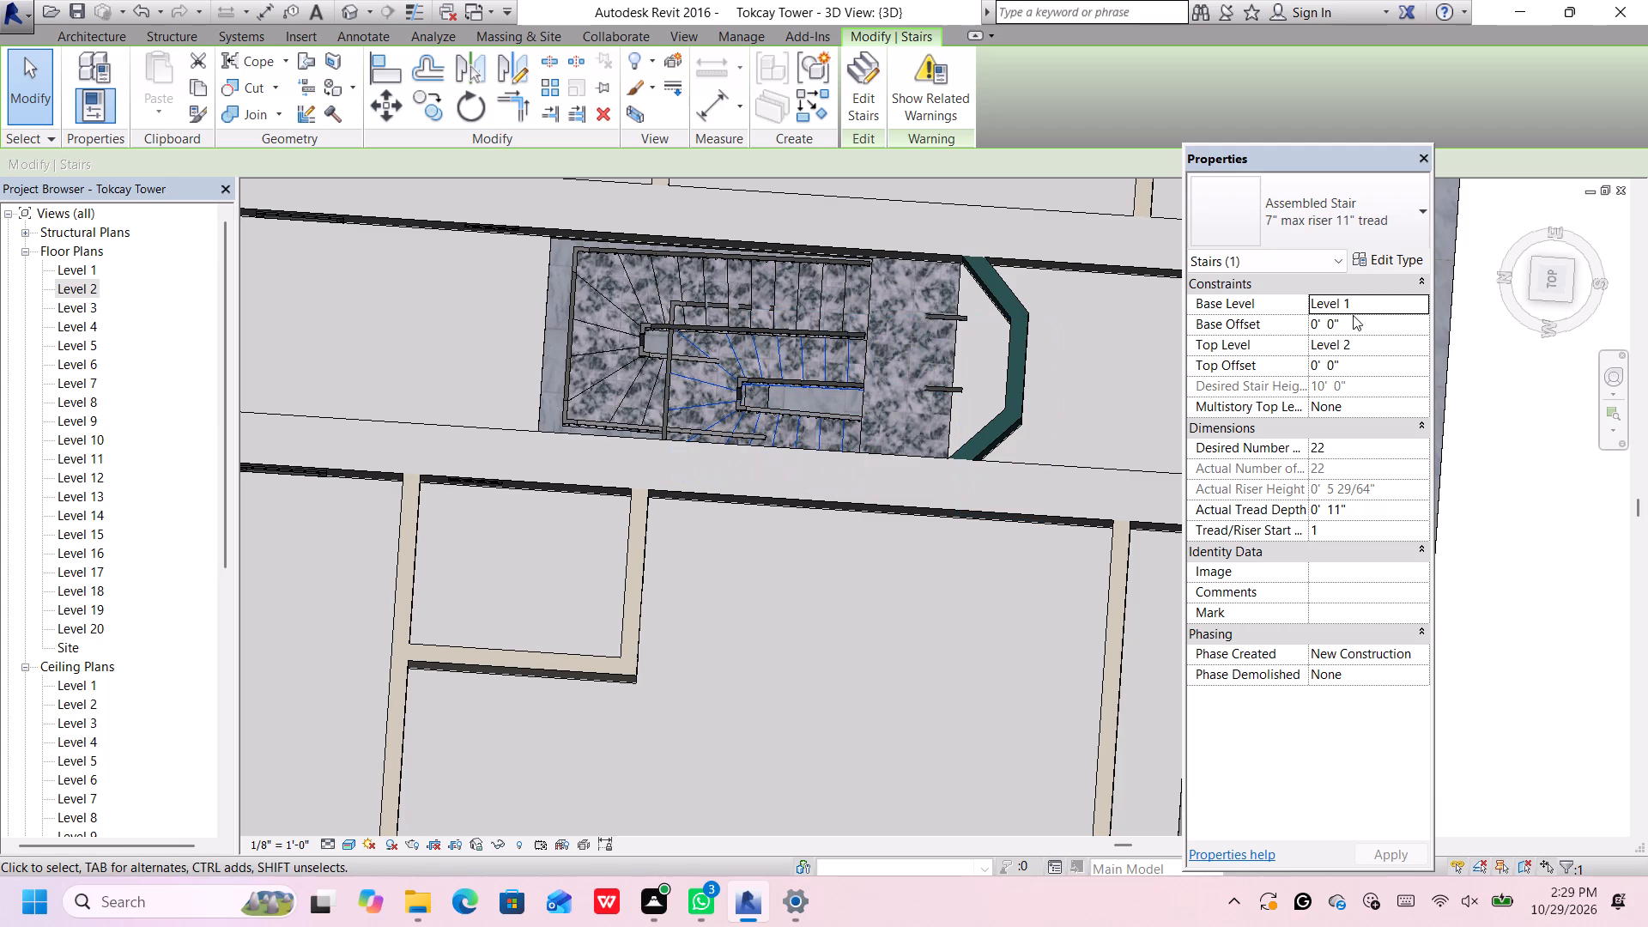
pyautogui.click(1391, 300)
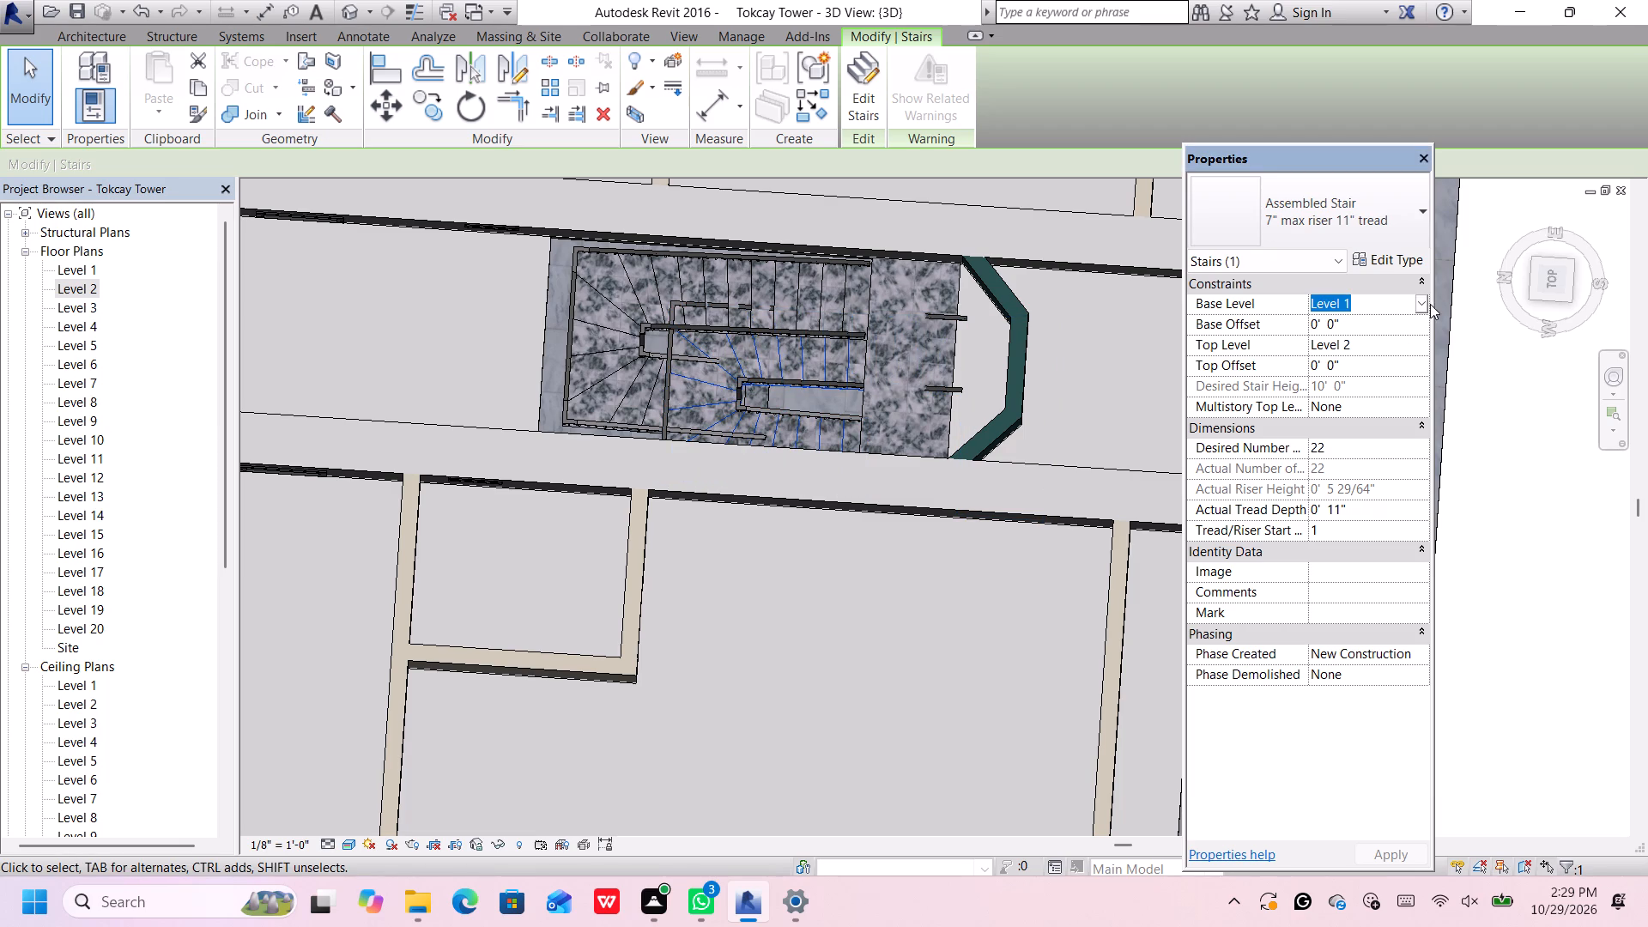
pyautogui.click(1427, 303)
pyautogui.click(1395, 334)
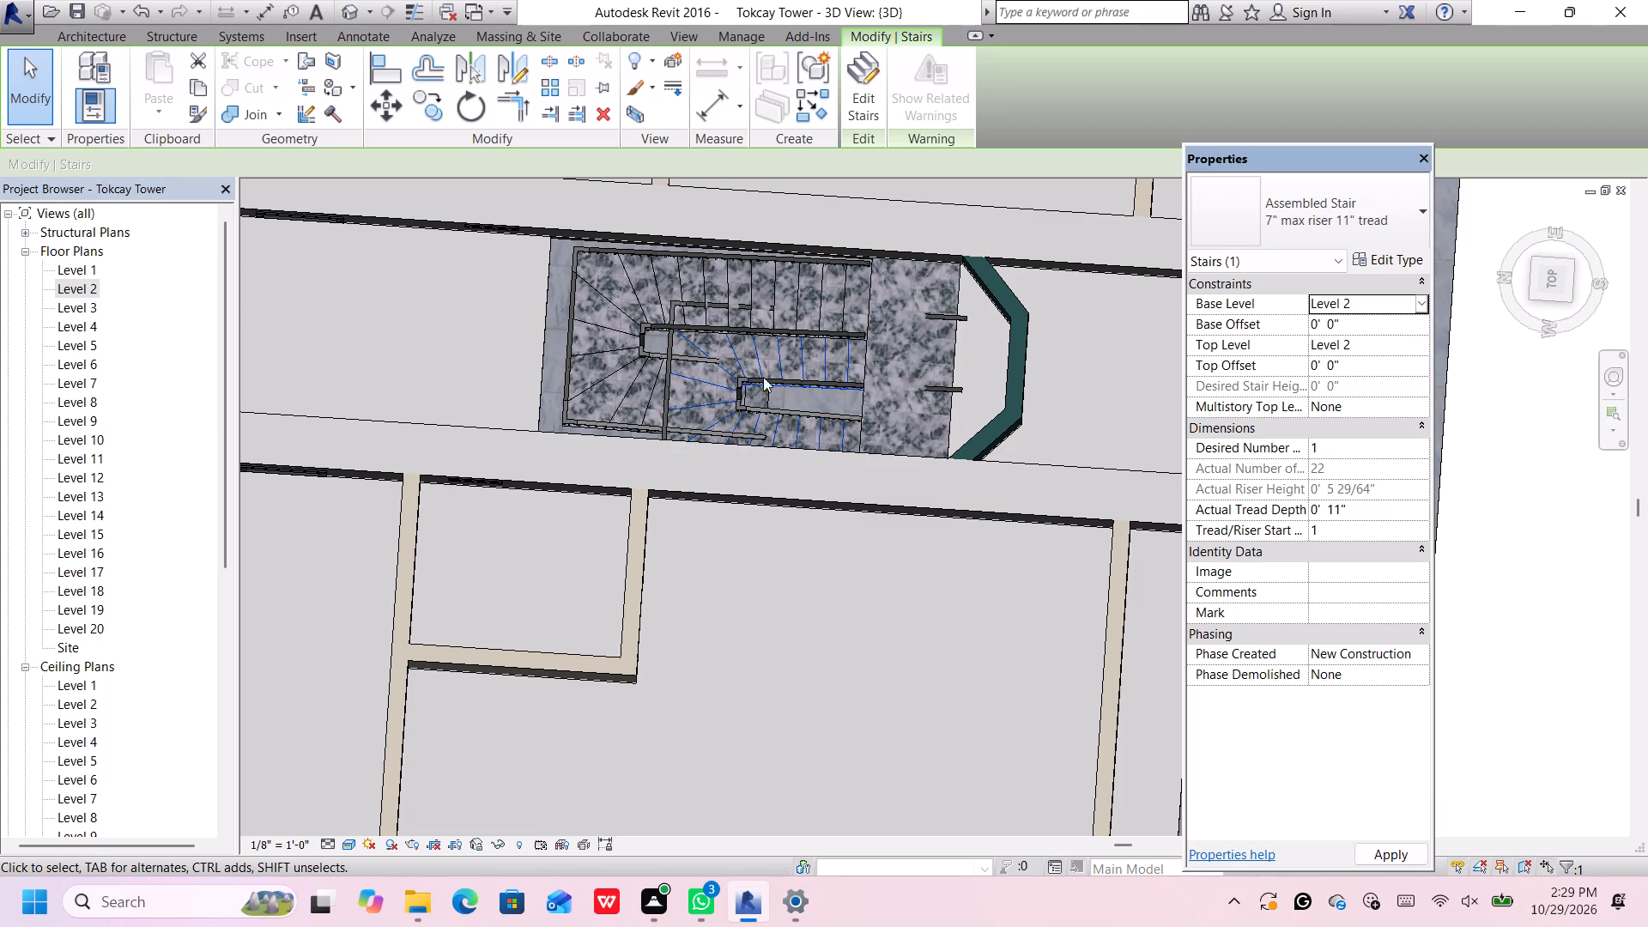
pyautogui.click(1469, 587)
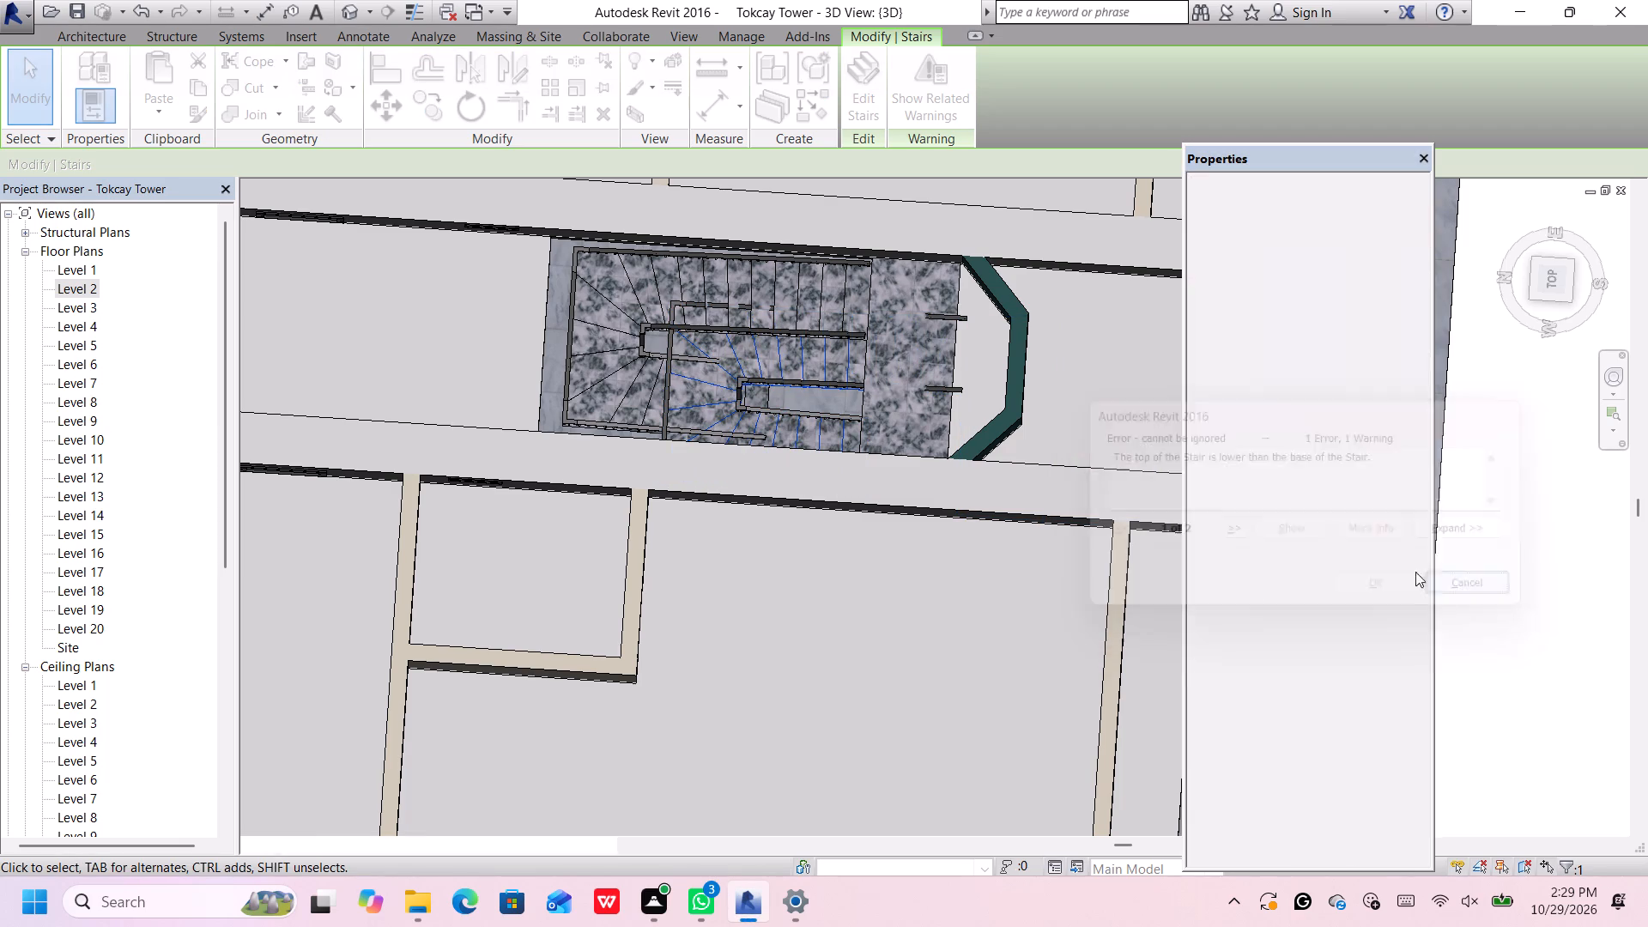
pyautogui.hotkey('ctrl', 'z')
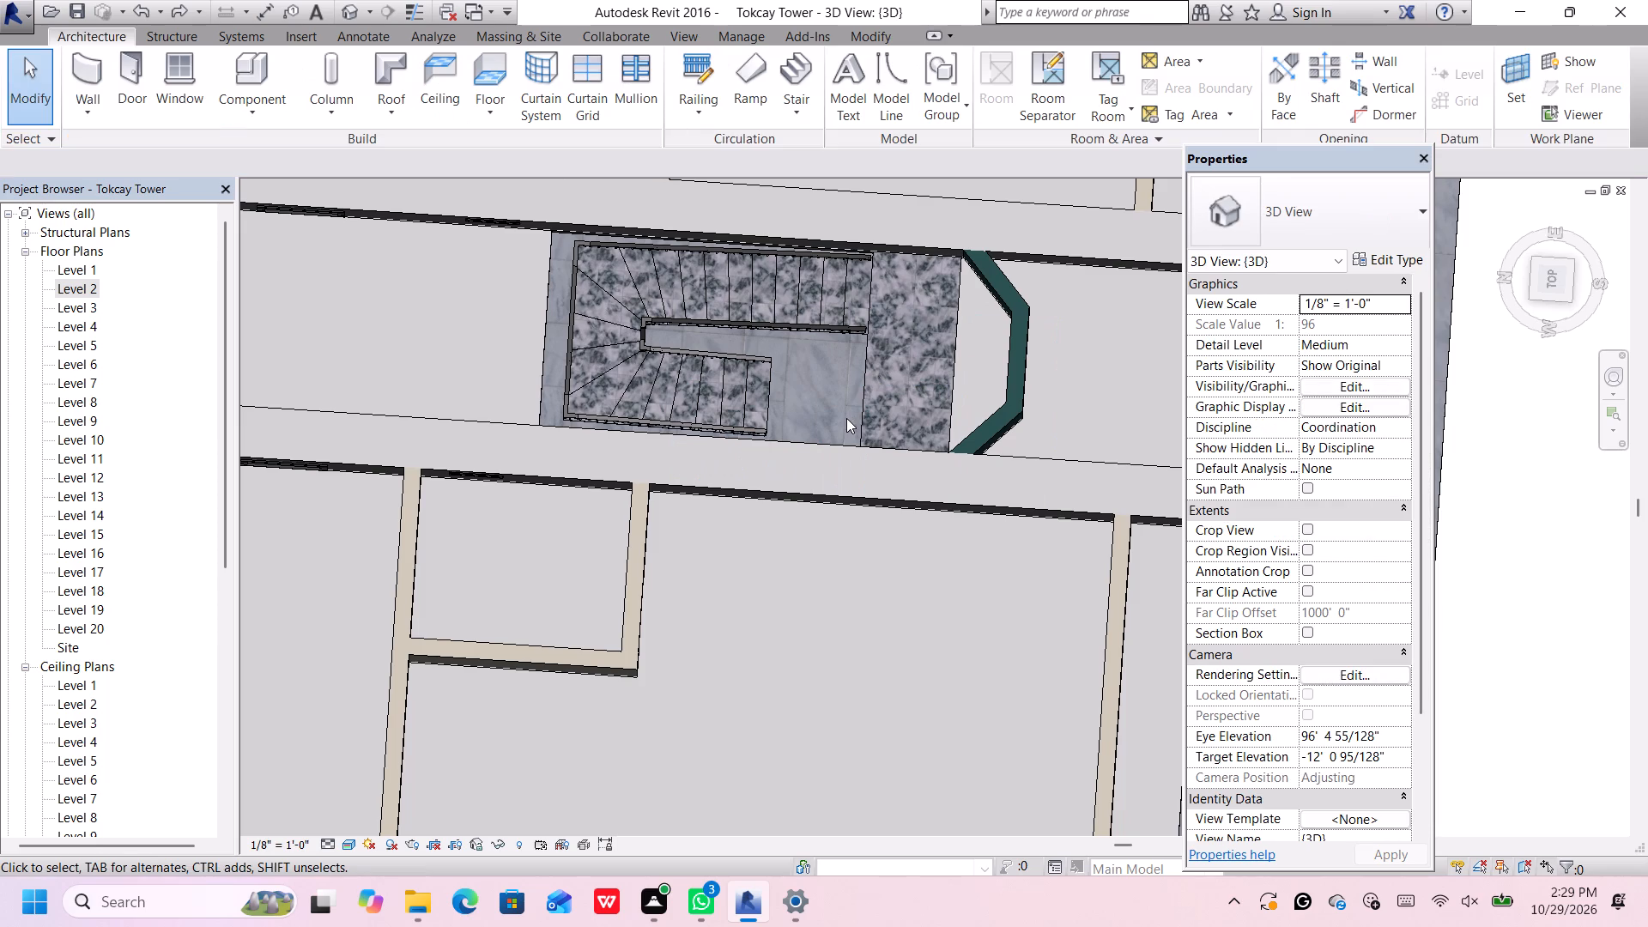
# Examine the Level 2 walls and the stair's surroundings from above and from the front of the building.
pyautogui.scroll(-2, 846, 418)
pyautogui.moveTo(846, 418); pyautogui.dragTo(891, 480, button='middle')
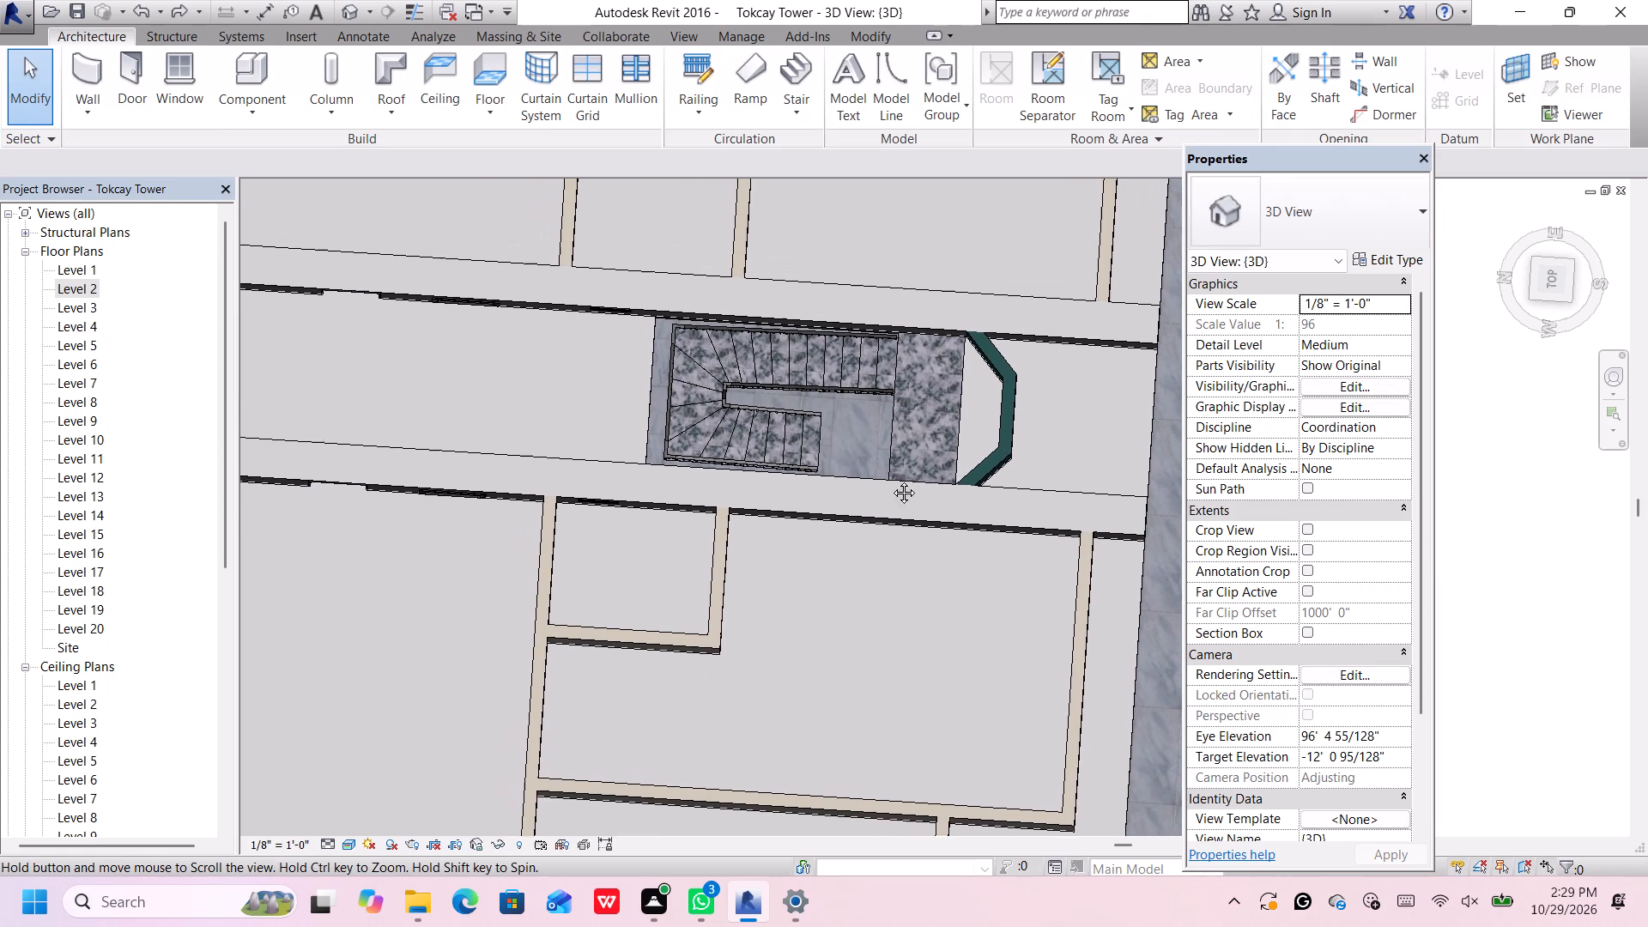
pyautogui.moveTo(891, 480); pyautogui.dragTo(895, 486, button='middle')
pyautogui.scroll(-6, 892, 472)
pyautogui.moveTo(892, 472); pyautogui.dragTo(891, 471, button='middle')
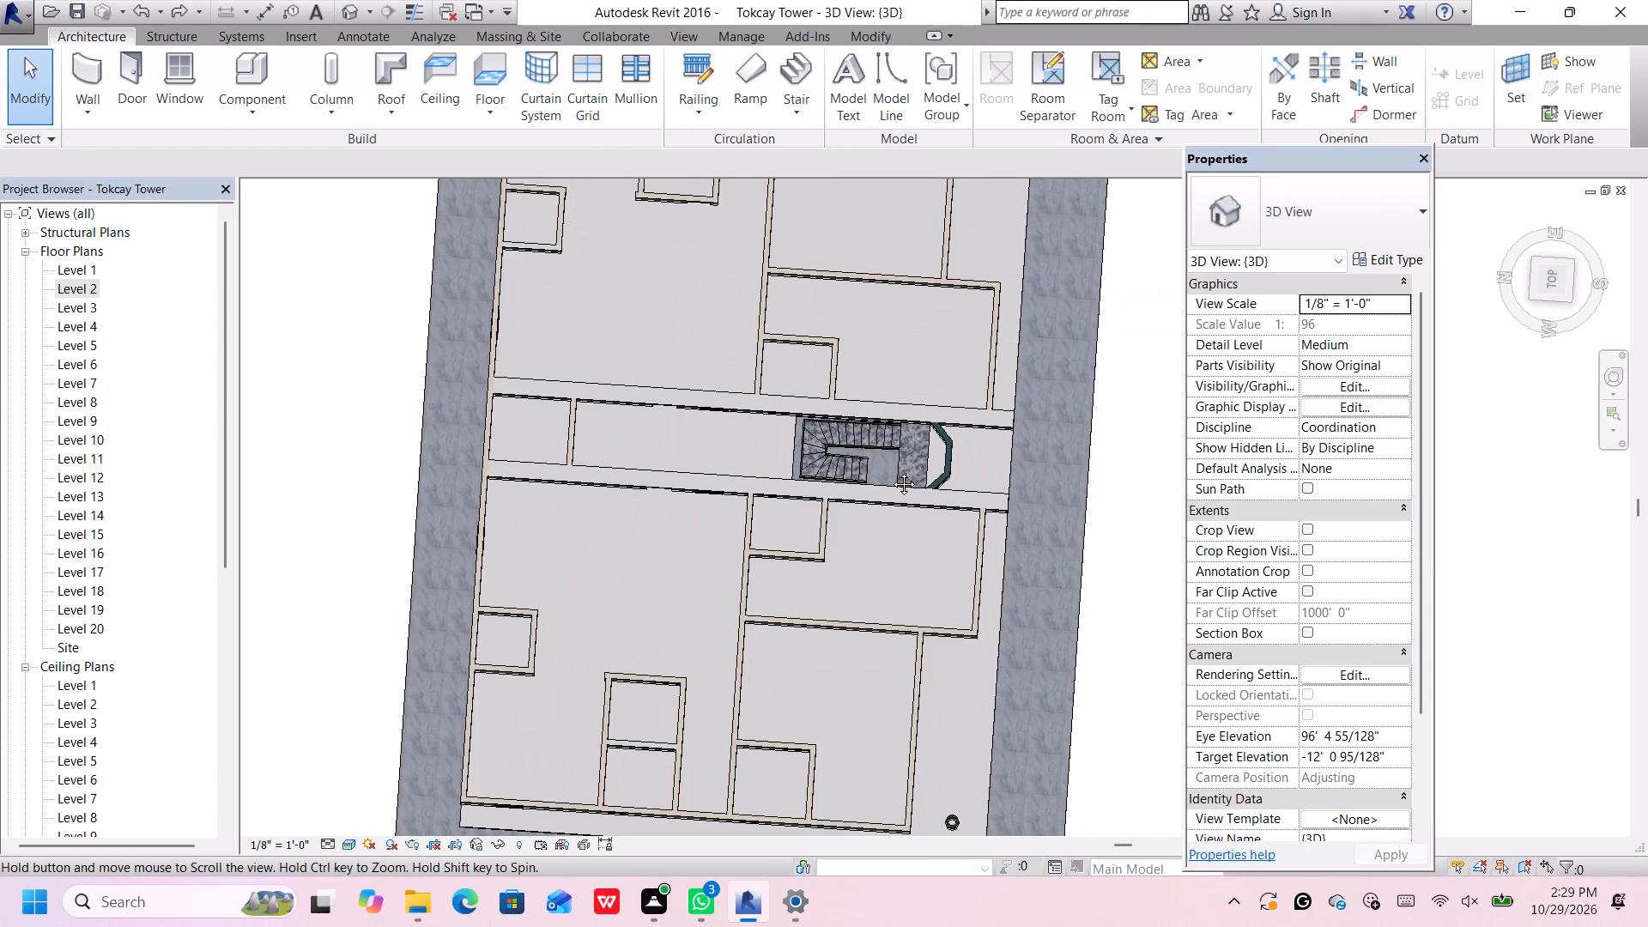
pyautogui.moveTo(891, 471); pyautogui.dragTo(669, 341, button='middle')
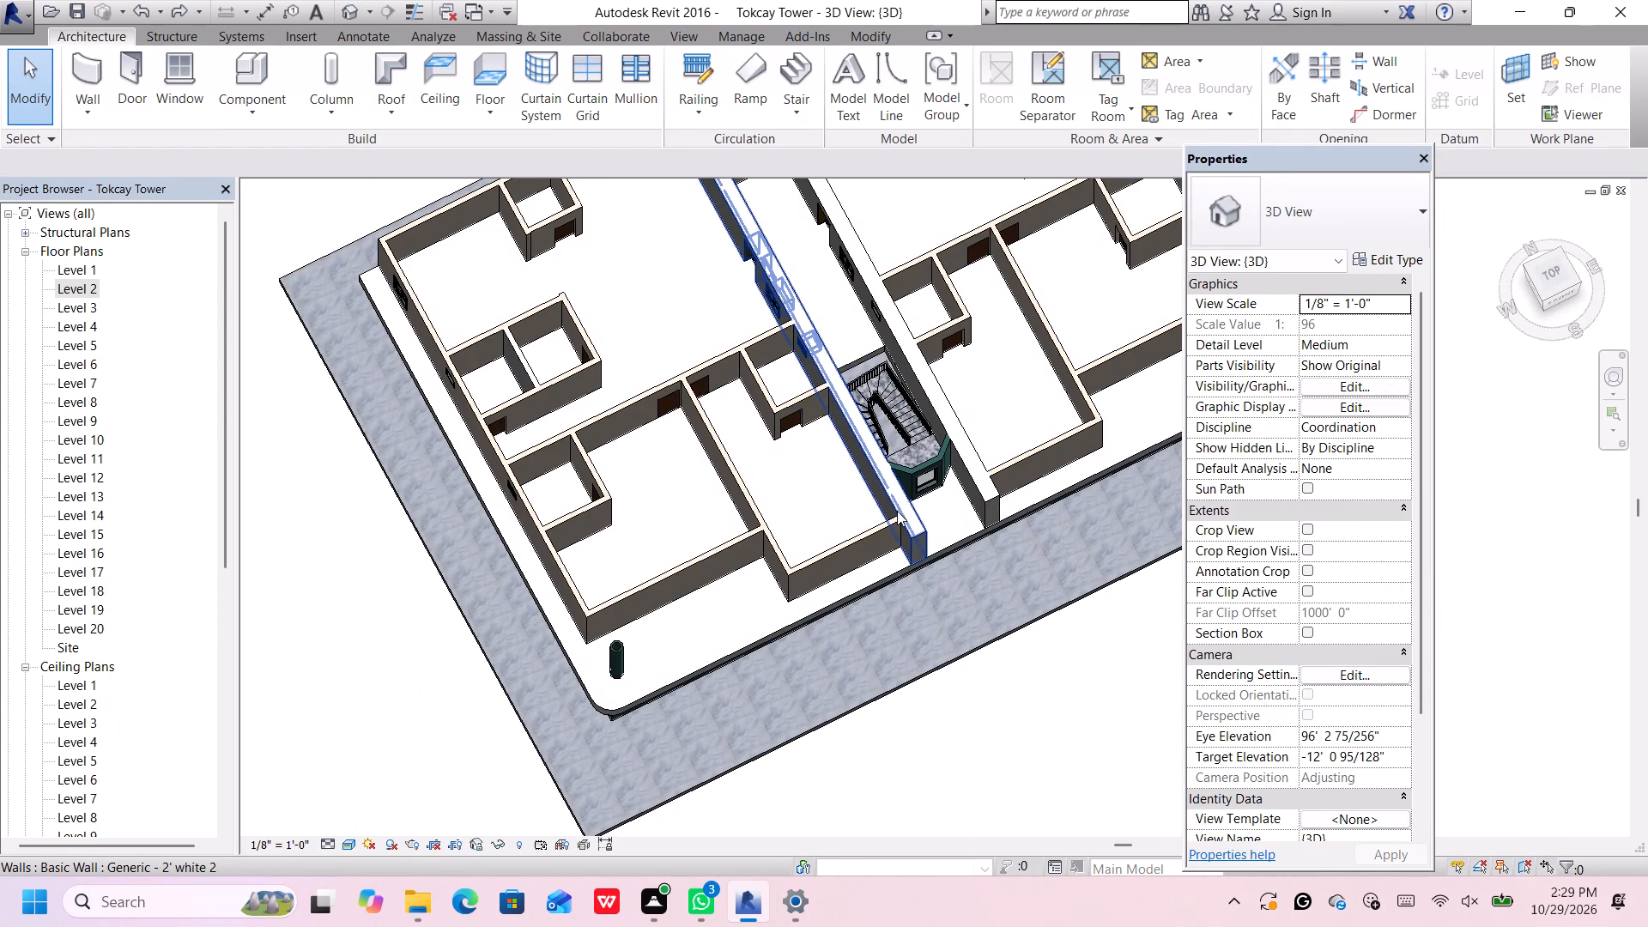
pyautogui.moveTo(893, 632); pyautogui.dragTo(678, 457, button='middle')
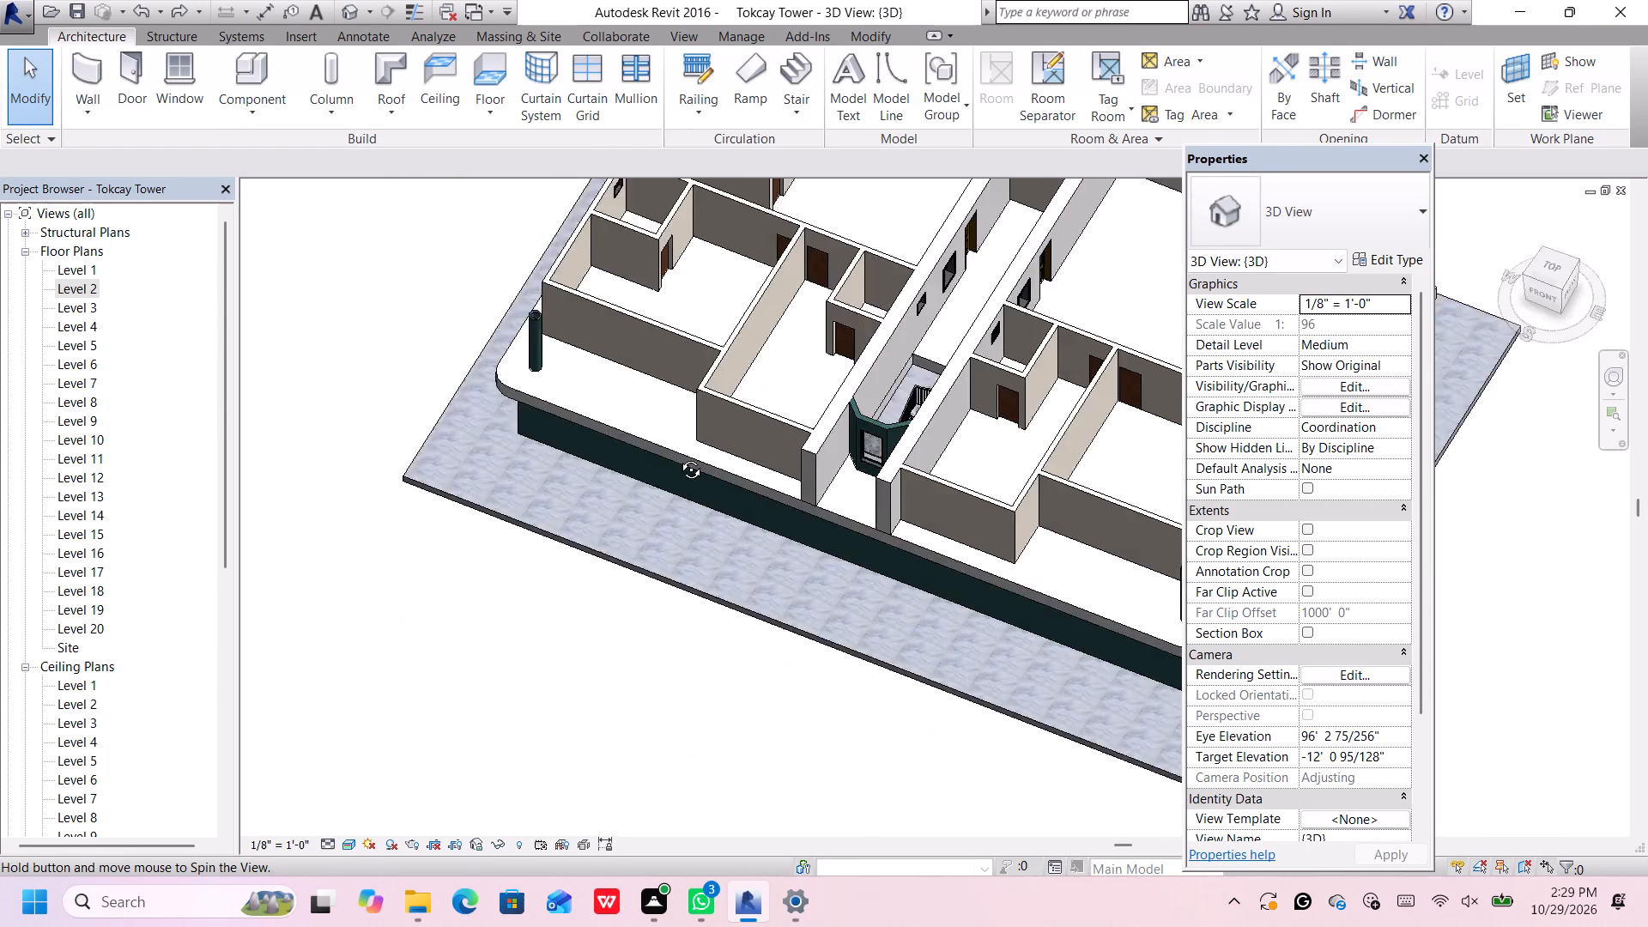
pyautogui.moveTo(678, 457); pyautogui.dragTo(683, 392, button='middle')
pyautogui.keyDown('shift'); pyautogui.moveTo(745, 616); pyautogui.dragTo(750, 452, button='middle'); pyautogui.keyUp('shift')
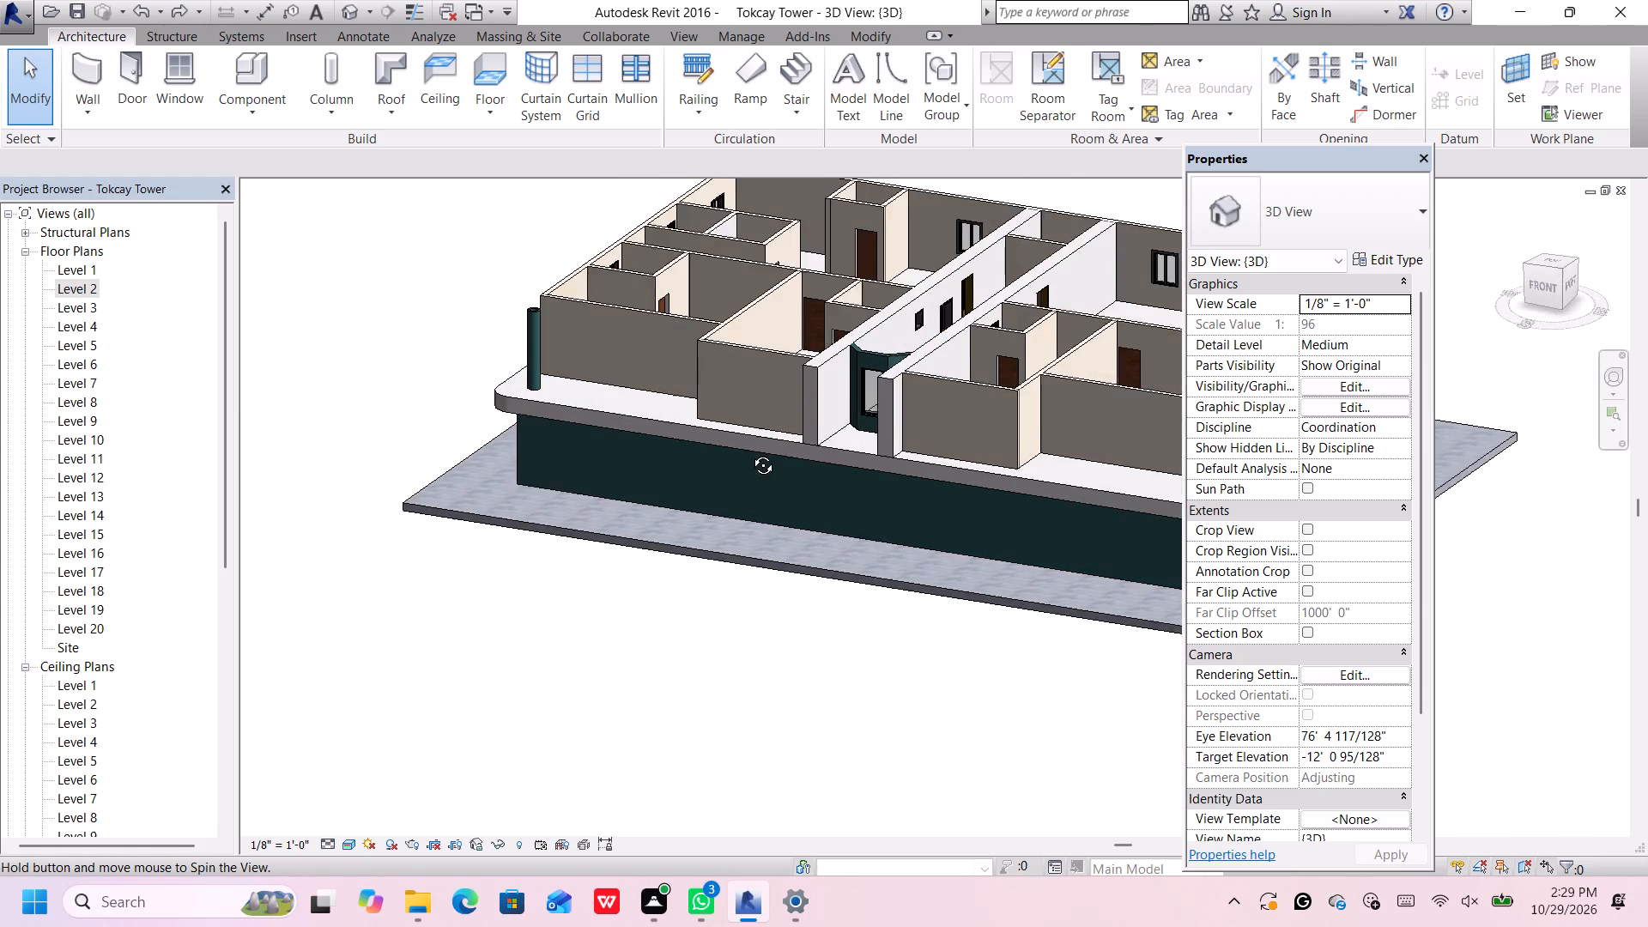
pyautogui.keyDown('shift'); pyautogui.moveTo(750, 452); pyautogui.dragTo(754, 457, button='middle'); pyautogui.keyUp('shift')
pyautogui.scroll(-2, 783, 497)
pyautogui.moveTo(761, 497); pyautogui.dragTo(566, 633, button='middle')
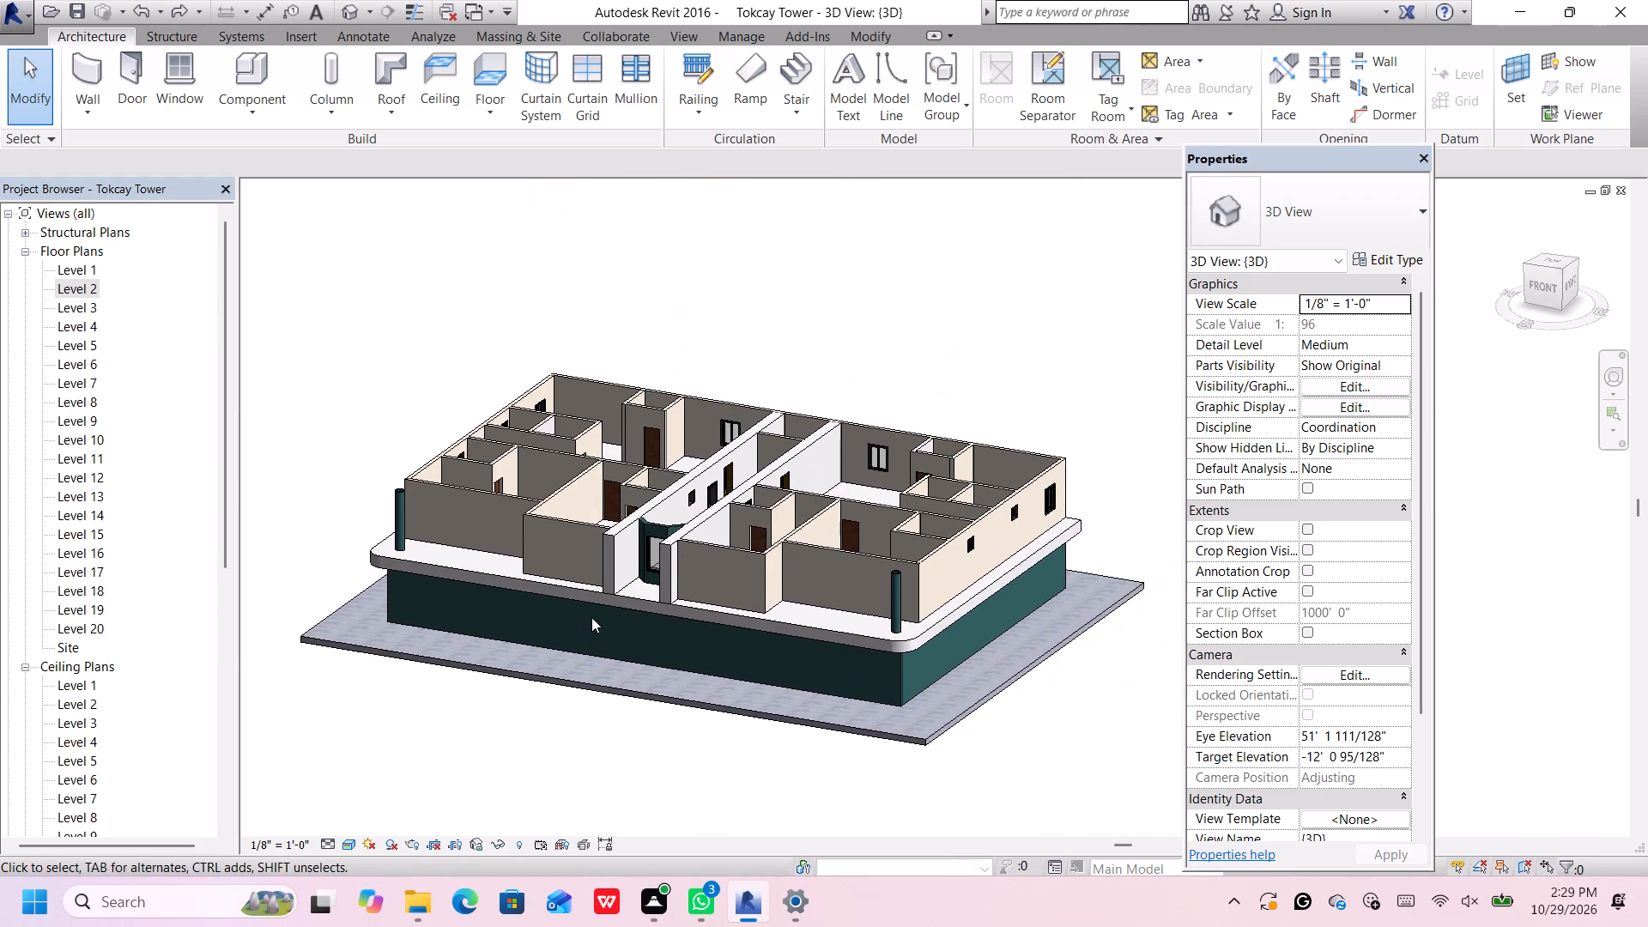
pyautogui.scroll(2, 594, 613)
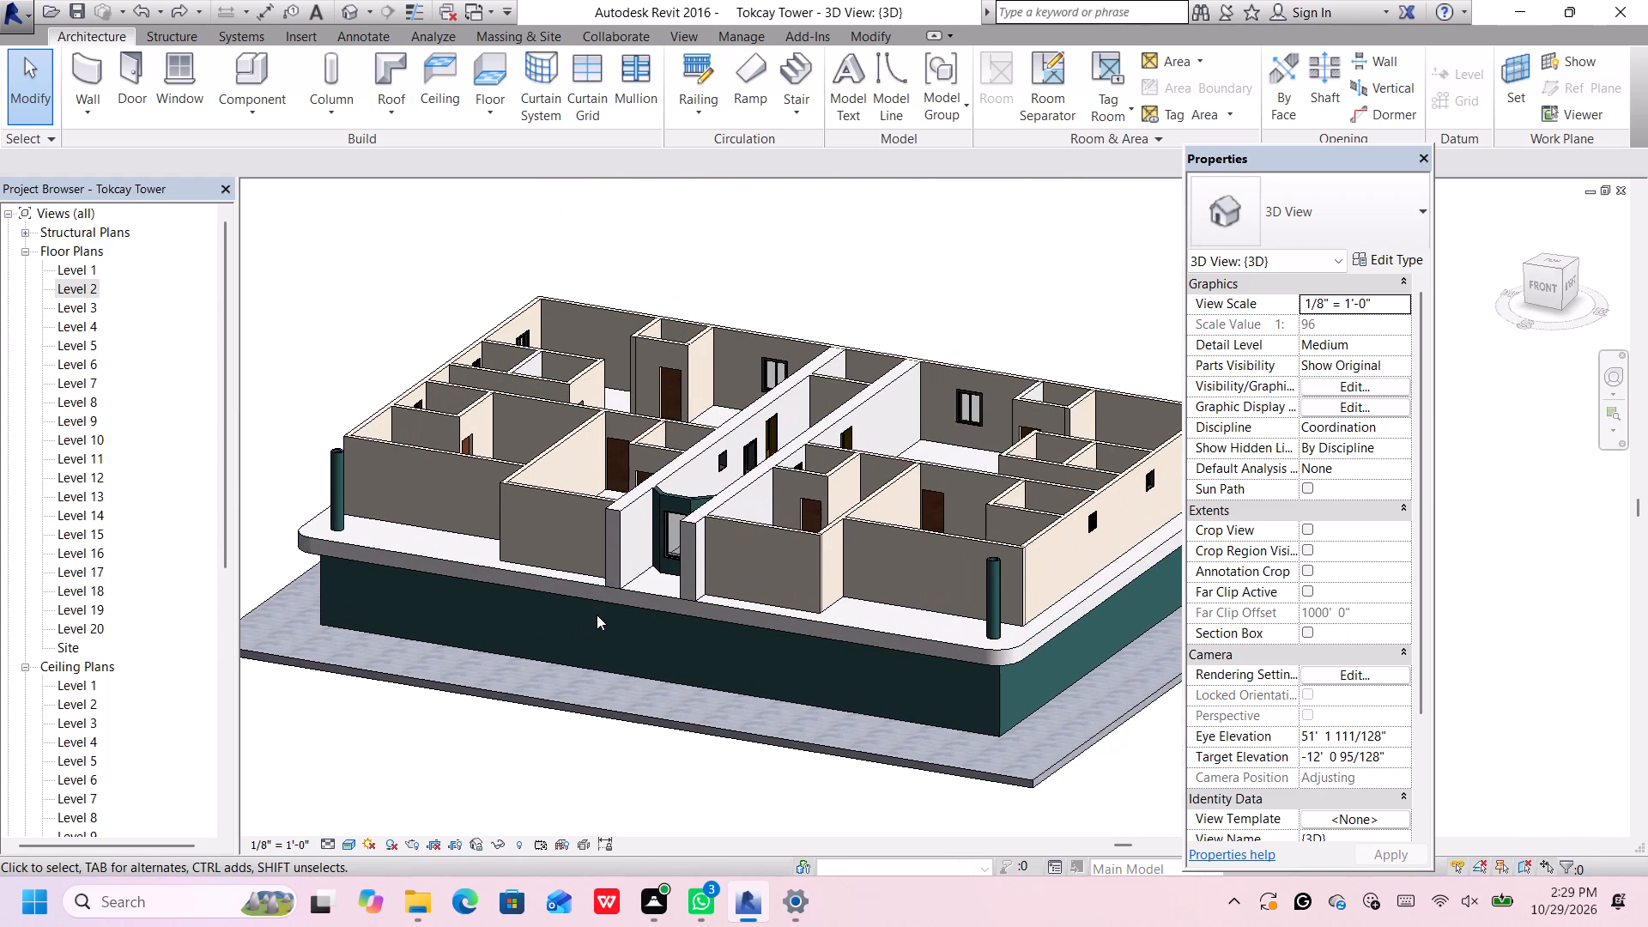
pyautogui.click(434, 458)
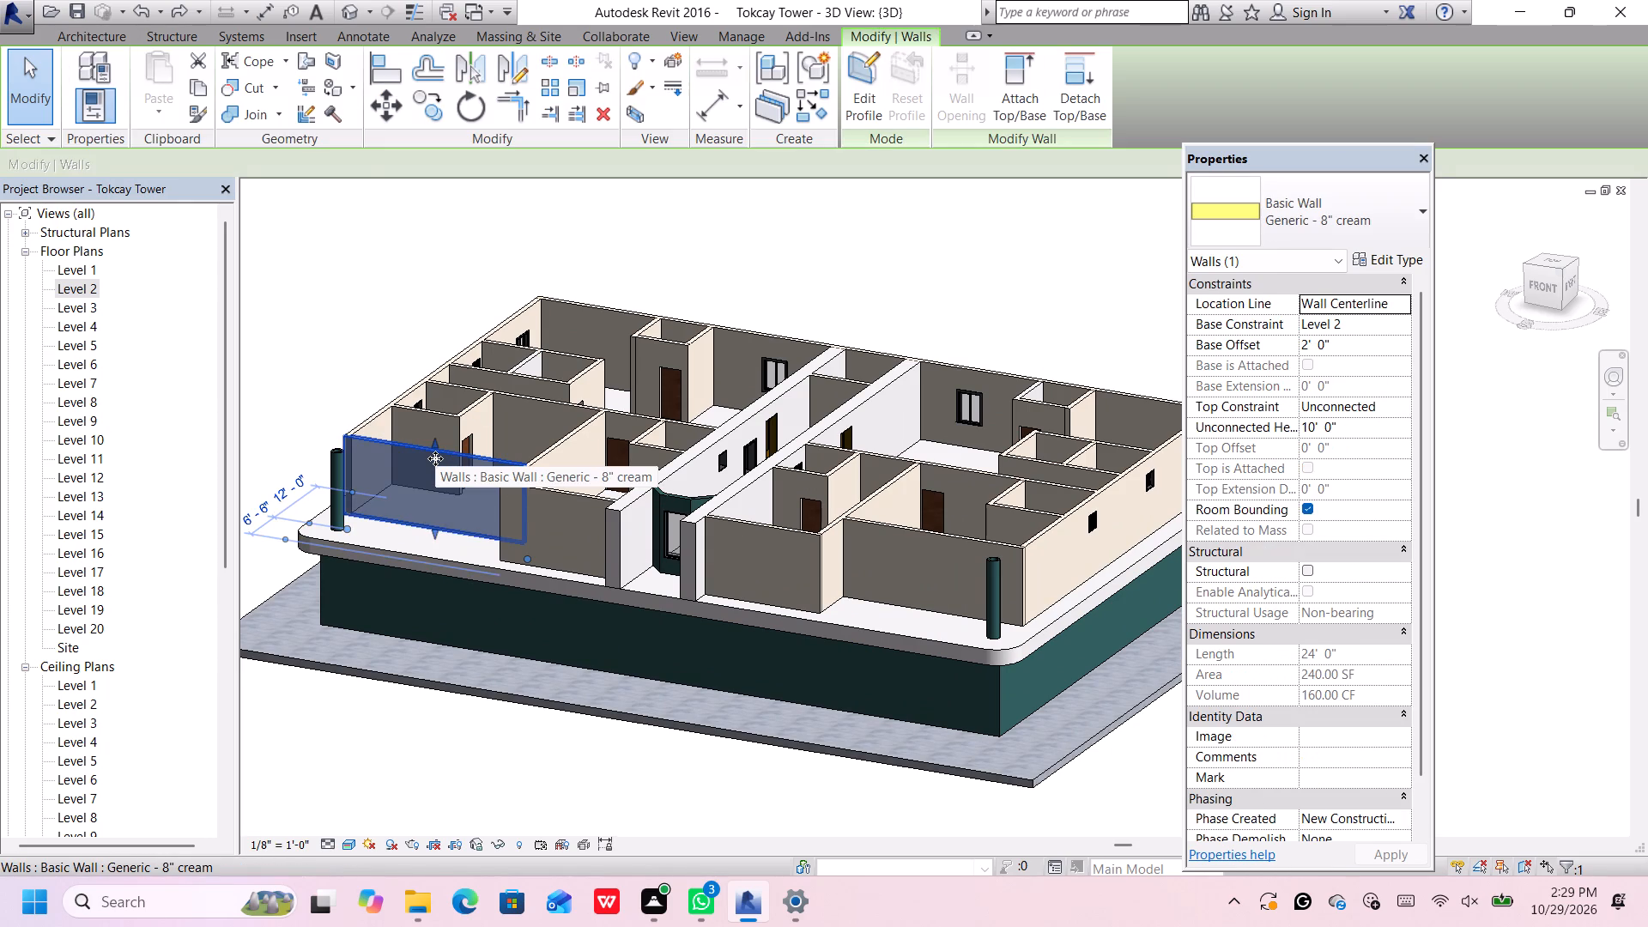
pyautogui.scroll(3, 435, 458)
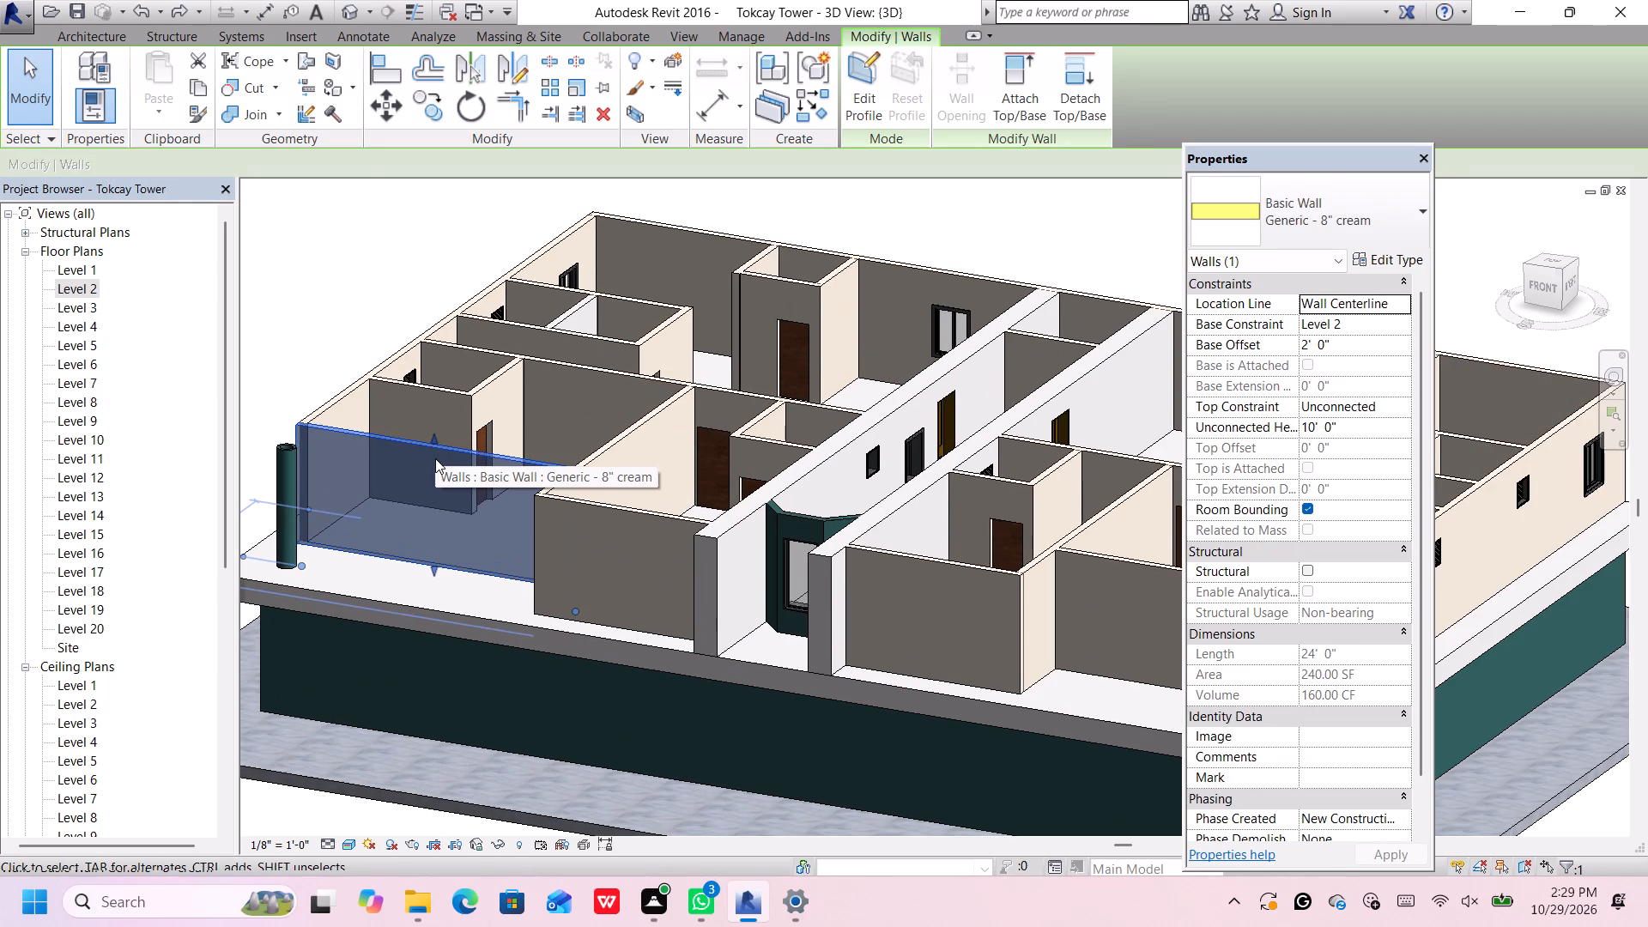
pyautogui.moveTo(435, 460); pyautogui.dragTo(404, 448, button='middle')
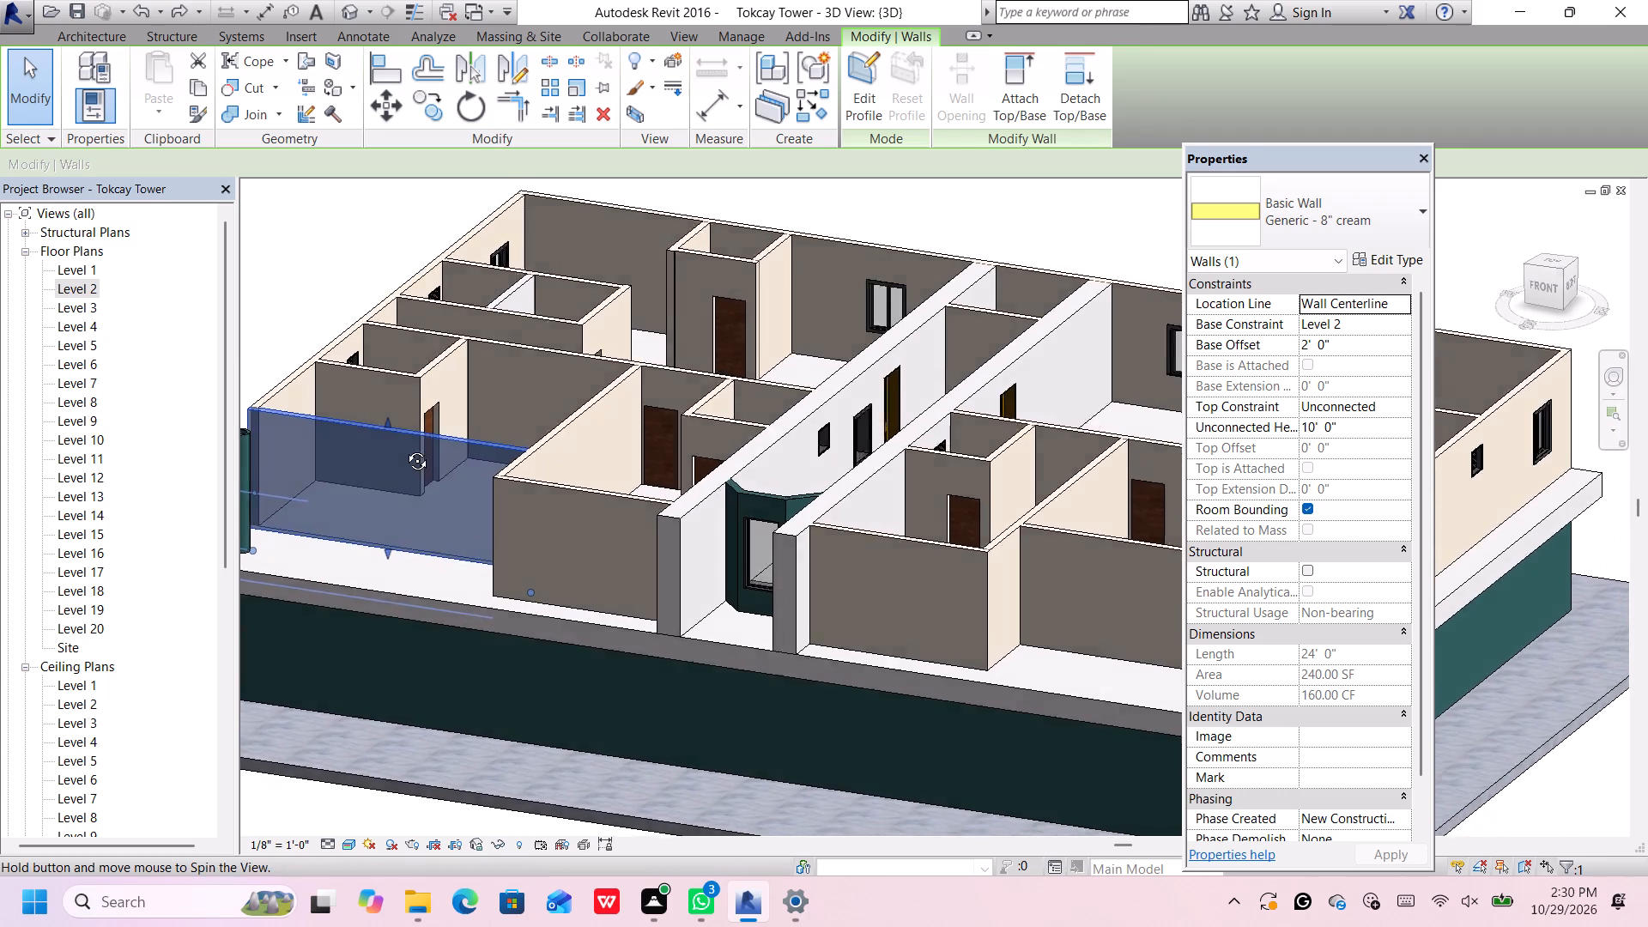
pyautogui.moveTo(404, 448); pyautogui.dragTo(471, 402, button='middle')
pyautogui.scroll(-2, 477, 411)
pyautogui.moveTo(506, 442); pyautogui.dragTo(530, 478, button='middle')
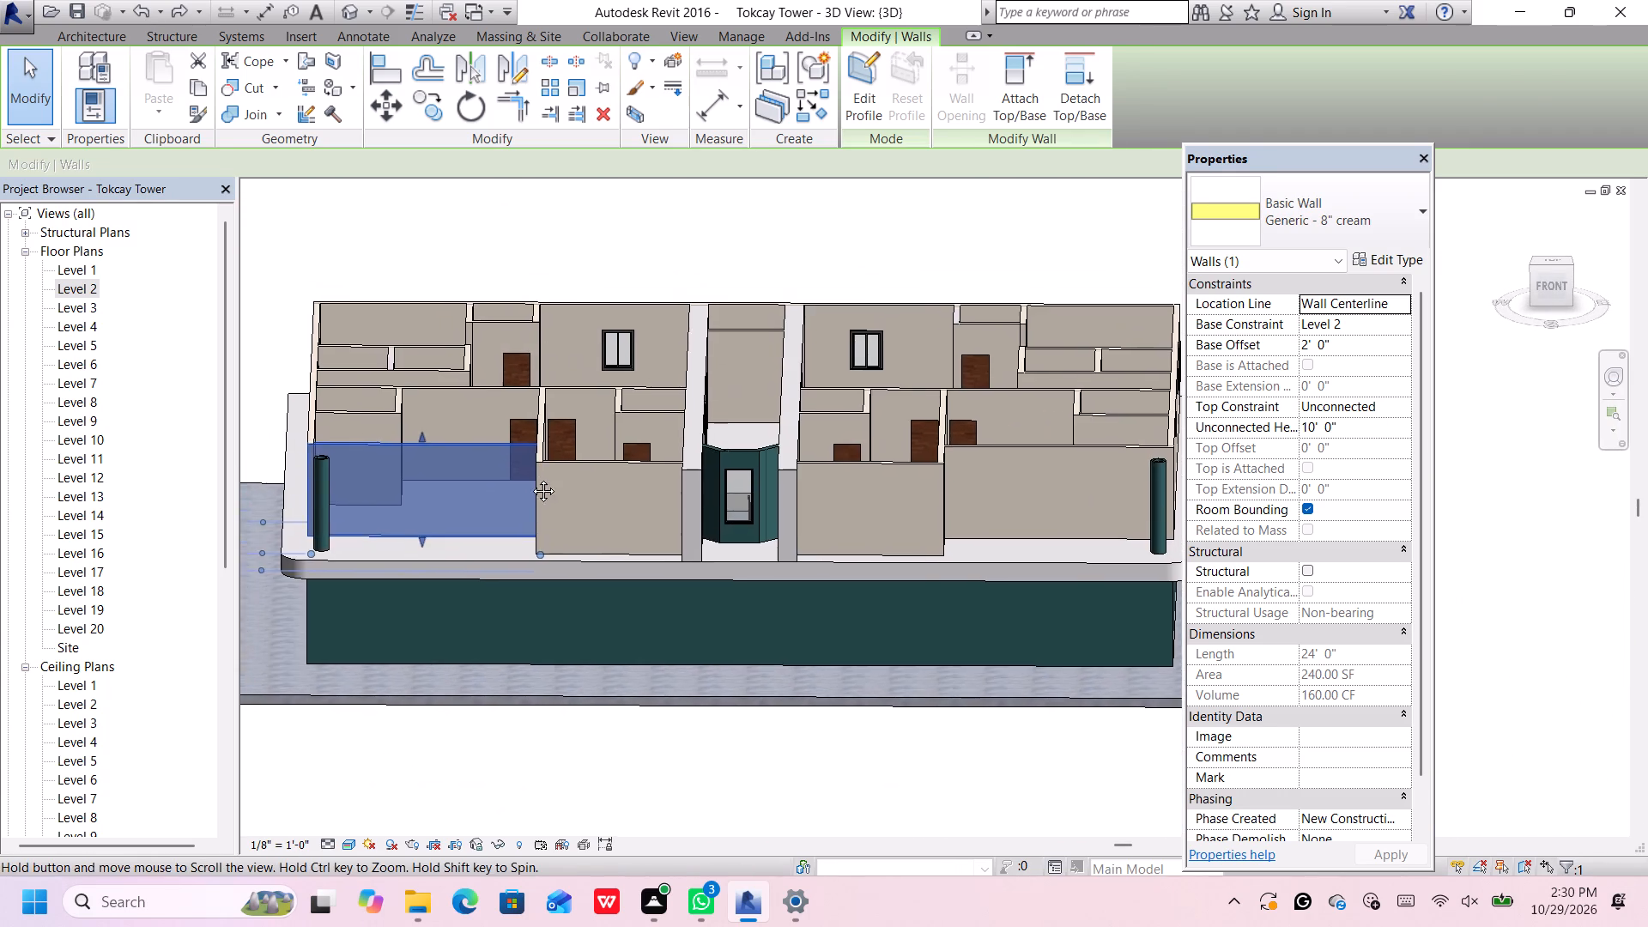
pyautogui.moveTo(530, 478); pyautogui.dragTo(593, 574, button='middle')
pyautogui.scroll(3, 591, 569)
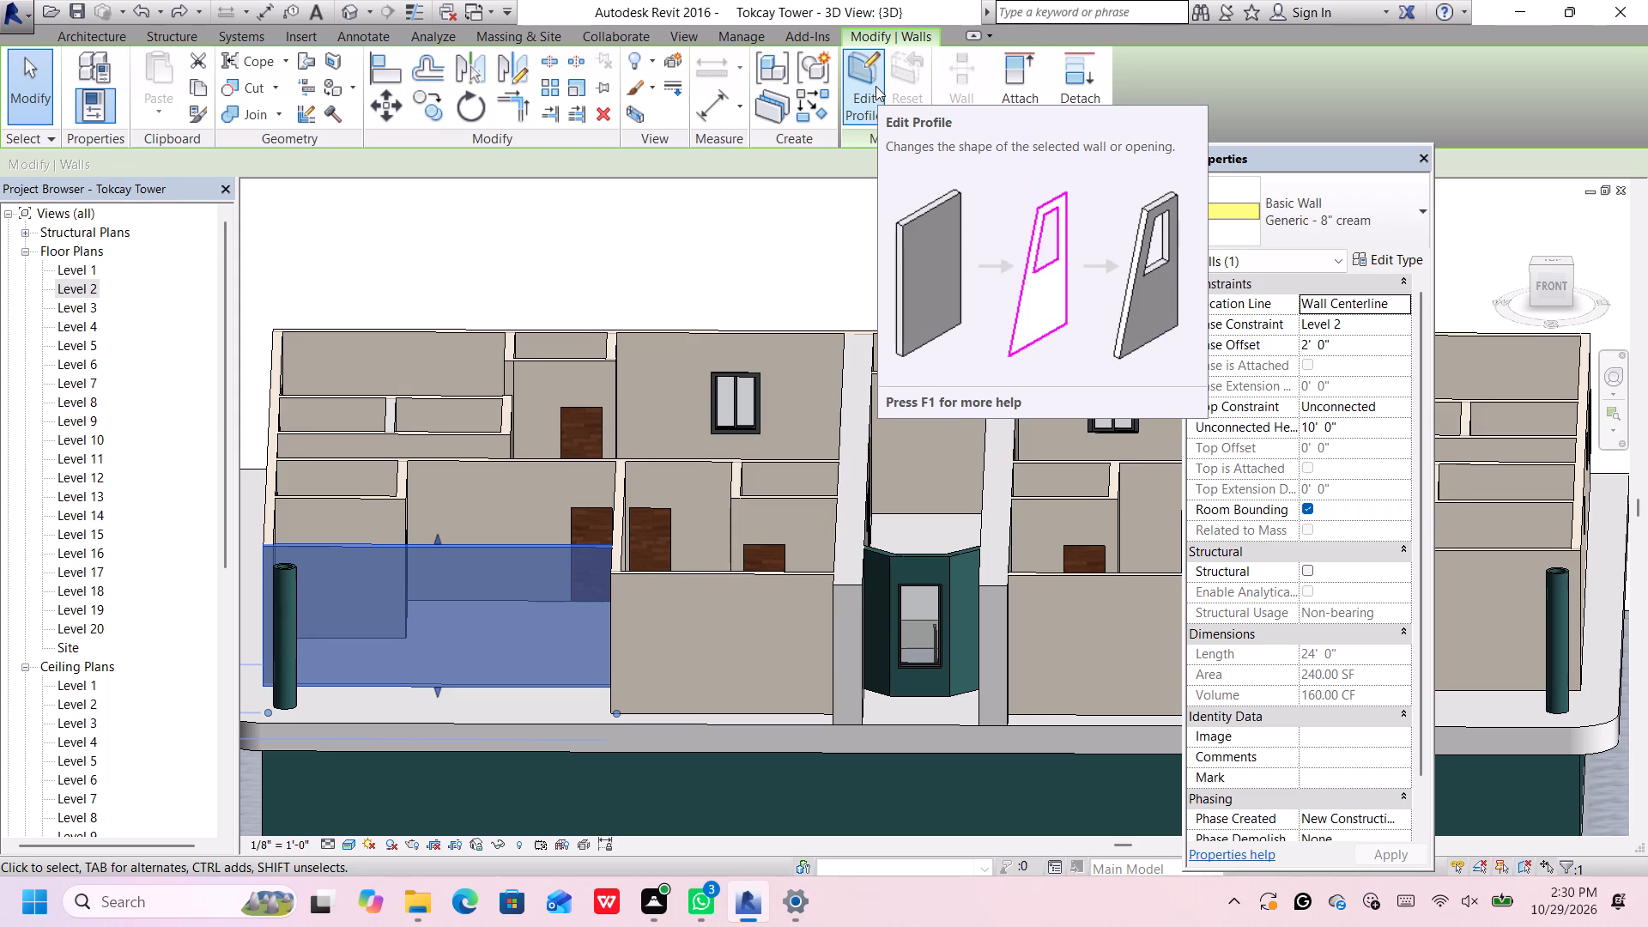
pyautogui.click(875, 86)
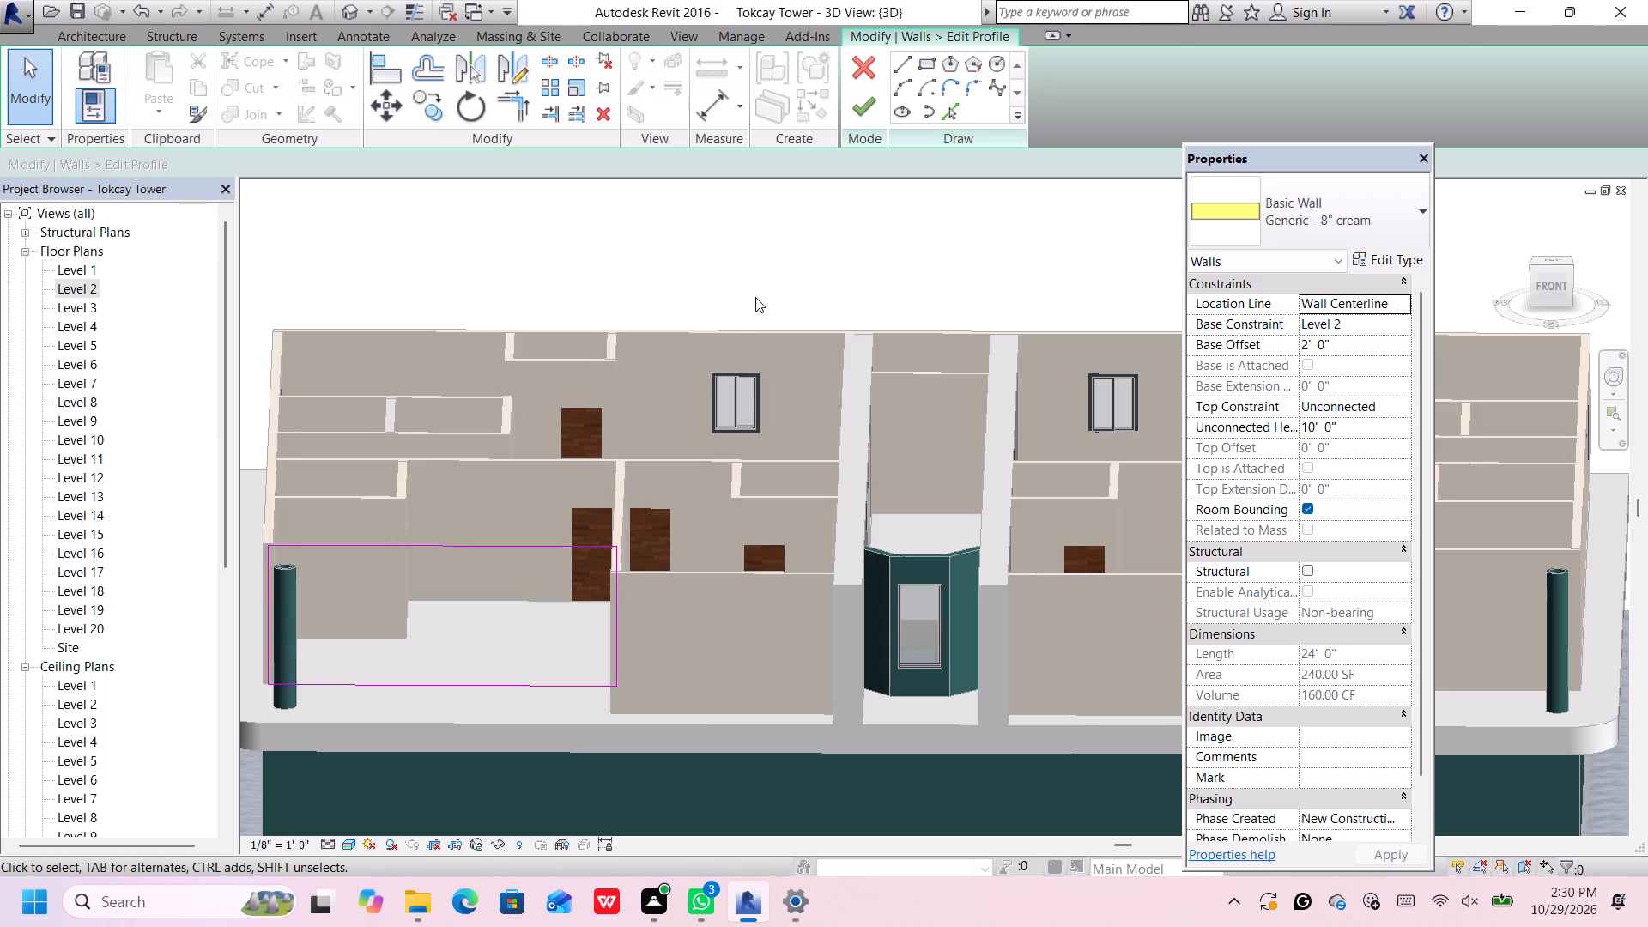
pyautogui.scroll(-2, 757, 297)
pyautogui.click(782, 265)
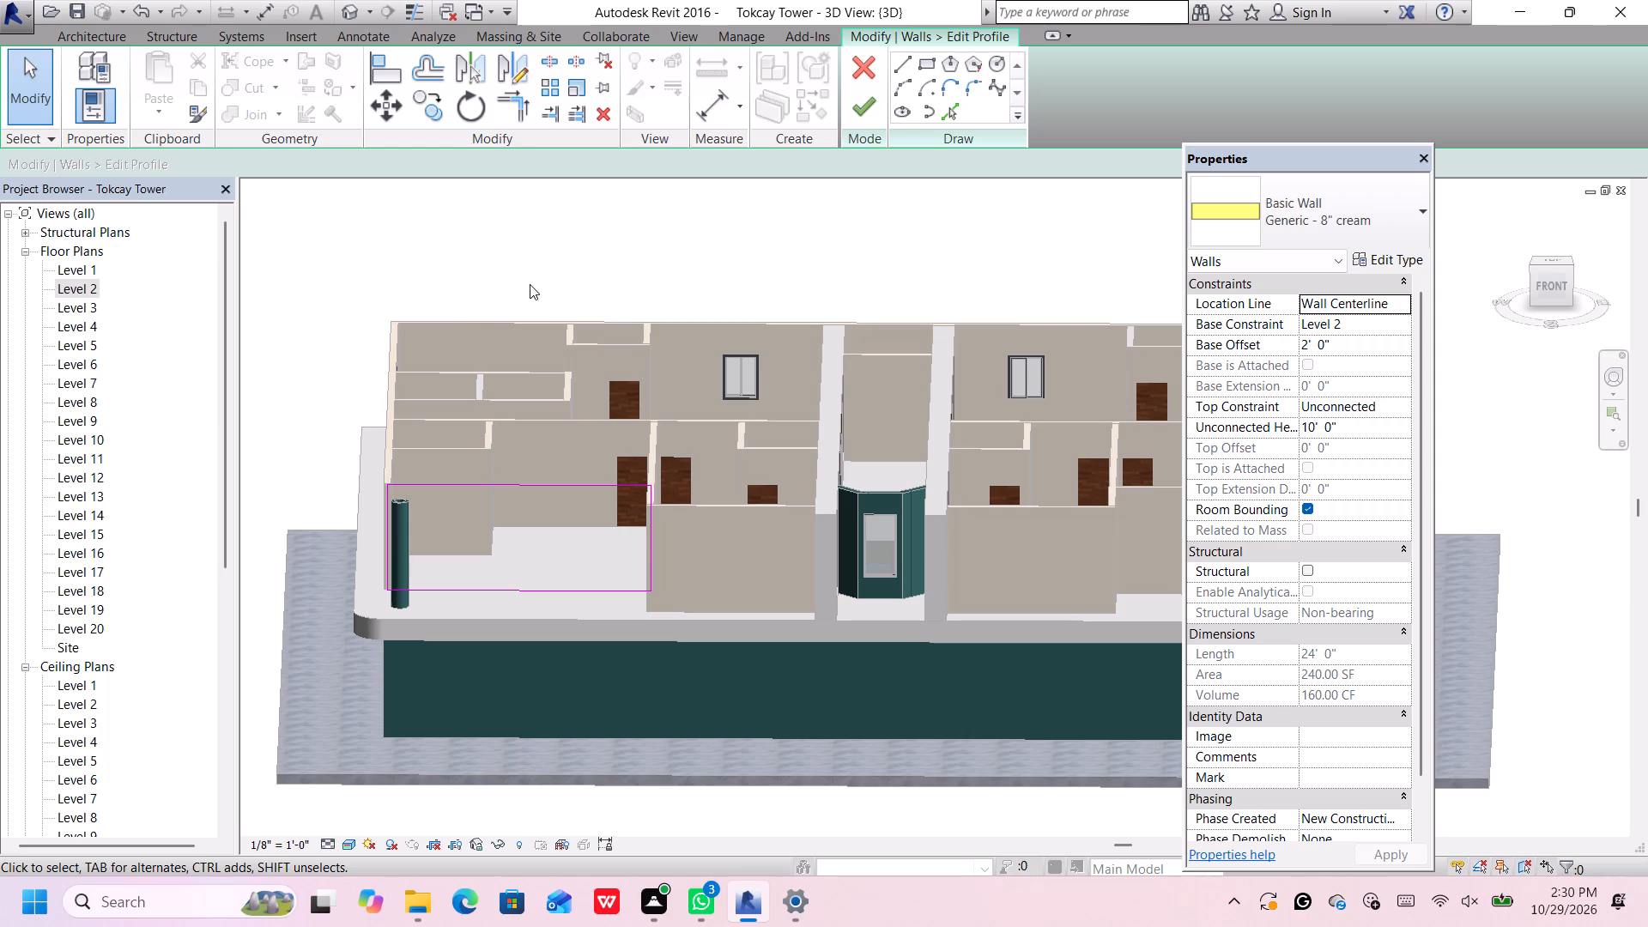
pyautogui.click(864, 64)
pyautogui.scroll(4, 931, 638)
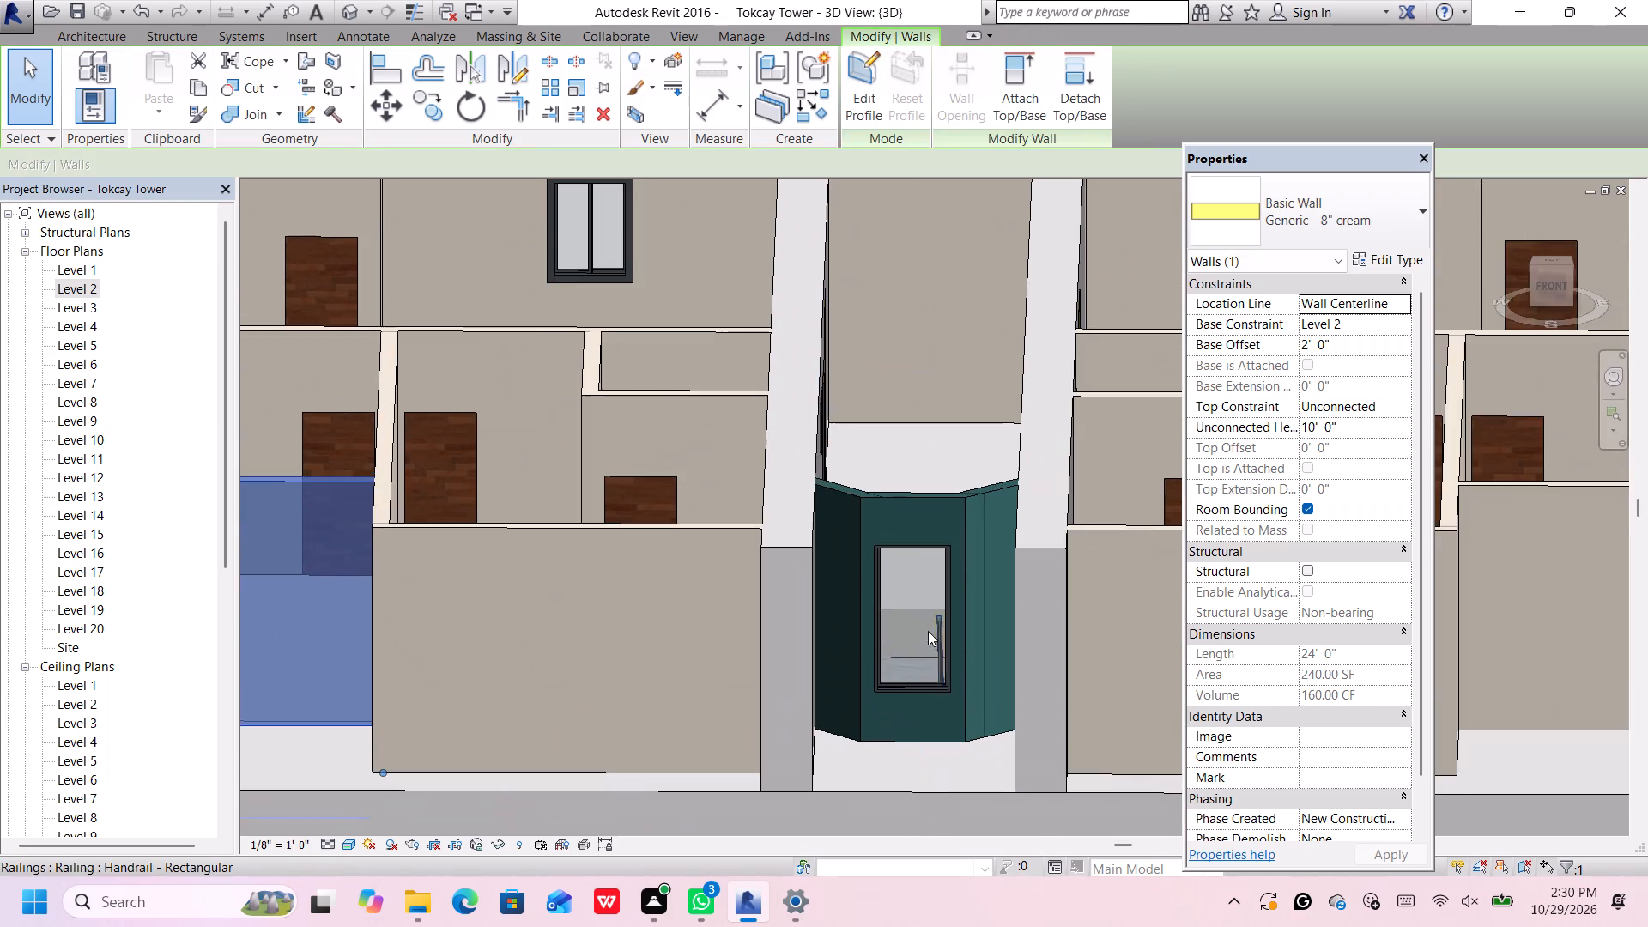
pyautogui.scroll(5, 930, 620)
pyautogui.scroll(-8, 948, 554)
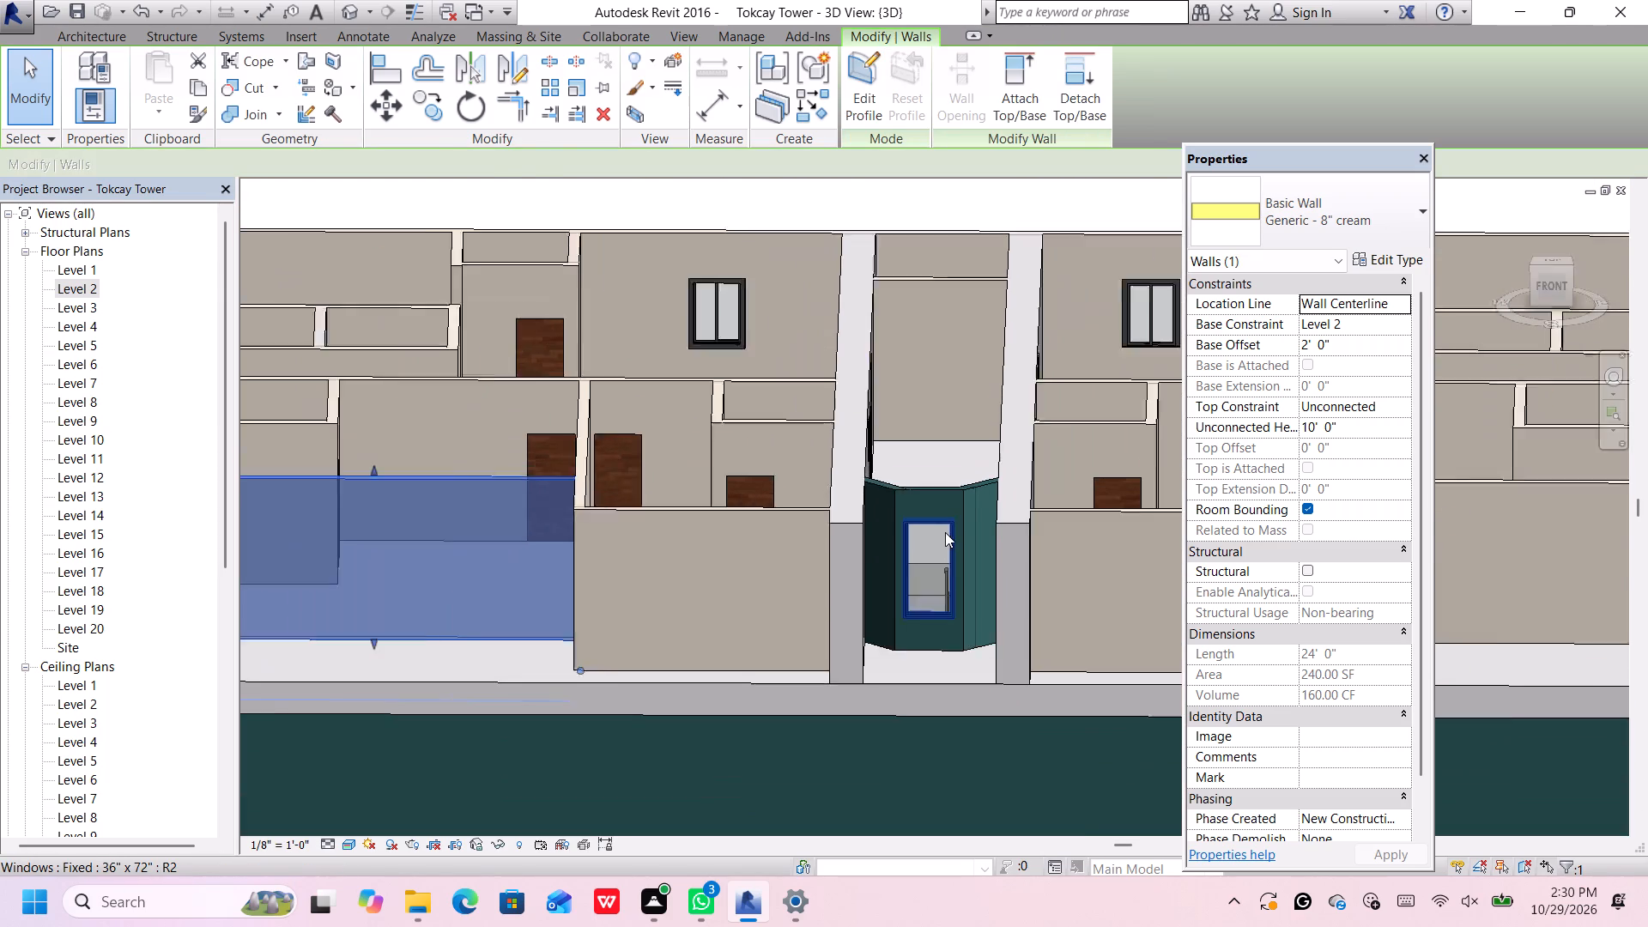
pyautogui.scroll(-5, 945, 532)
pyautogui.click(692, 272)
# Place a Fixed 36" x 72" window in Level 2's front wall behind the corner column, about 1'-10" from the wall's inner corner.
pyautogui.scroll(5, 709, 548)
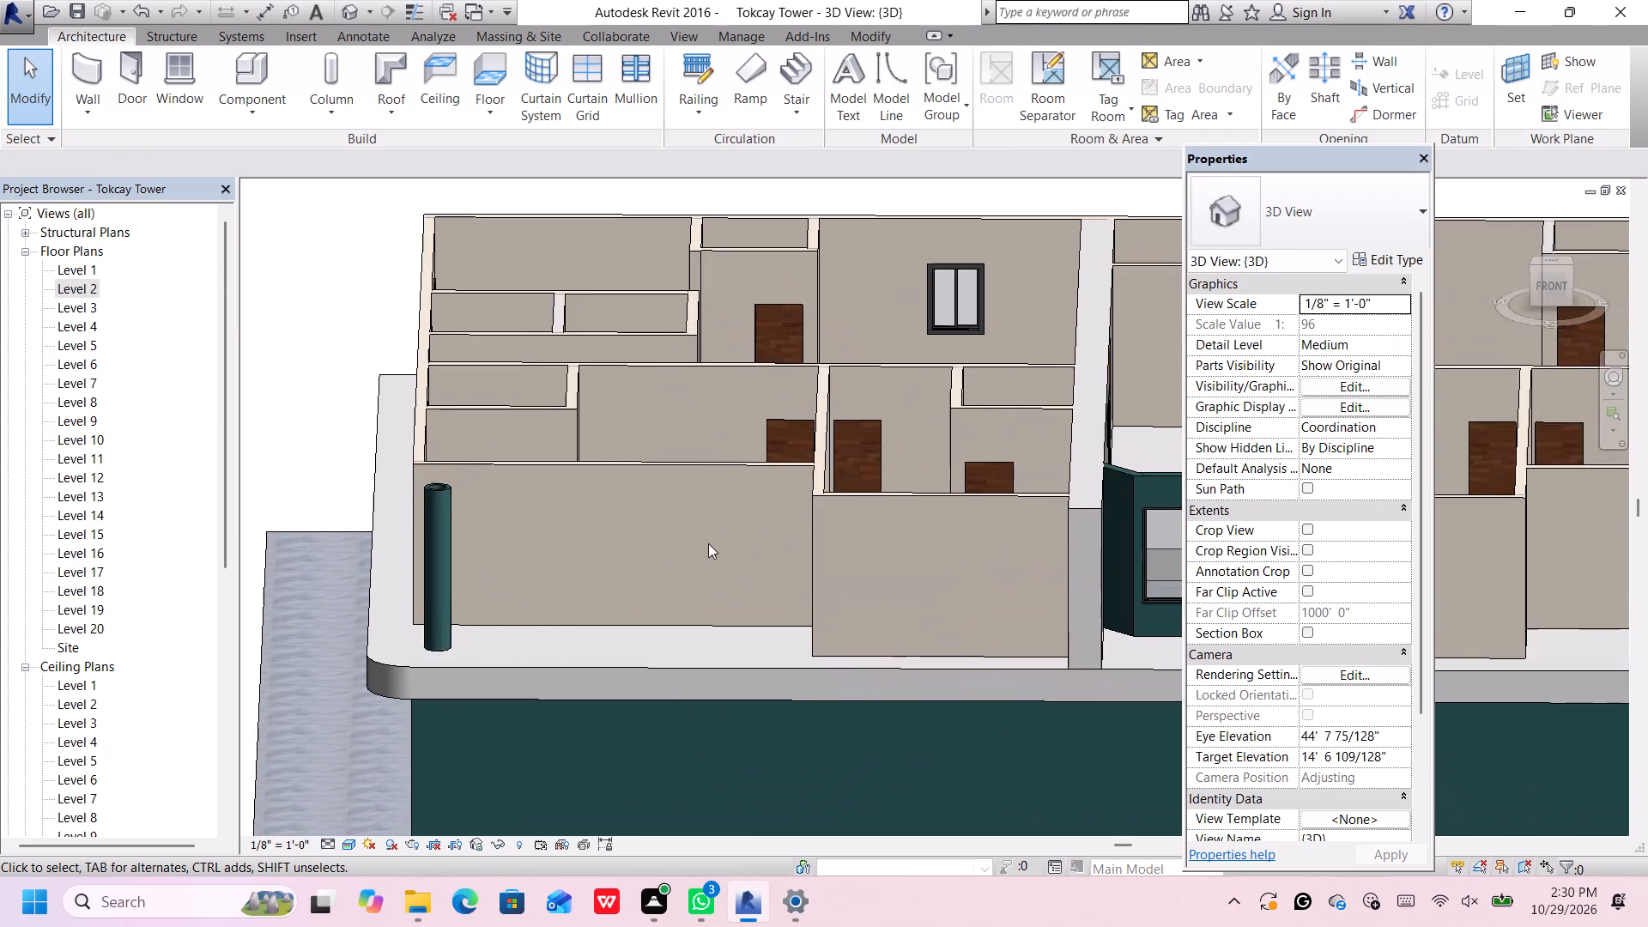
pyautogui.scroll(-1, 708, 543)
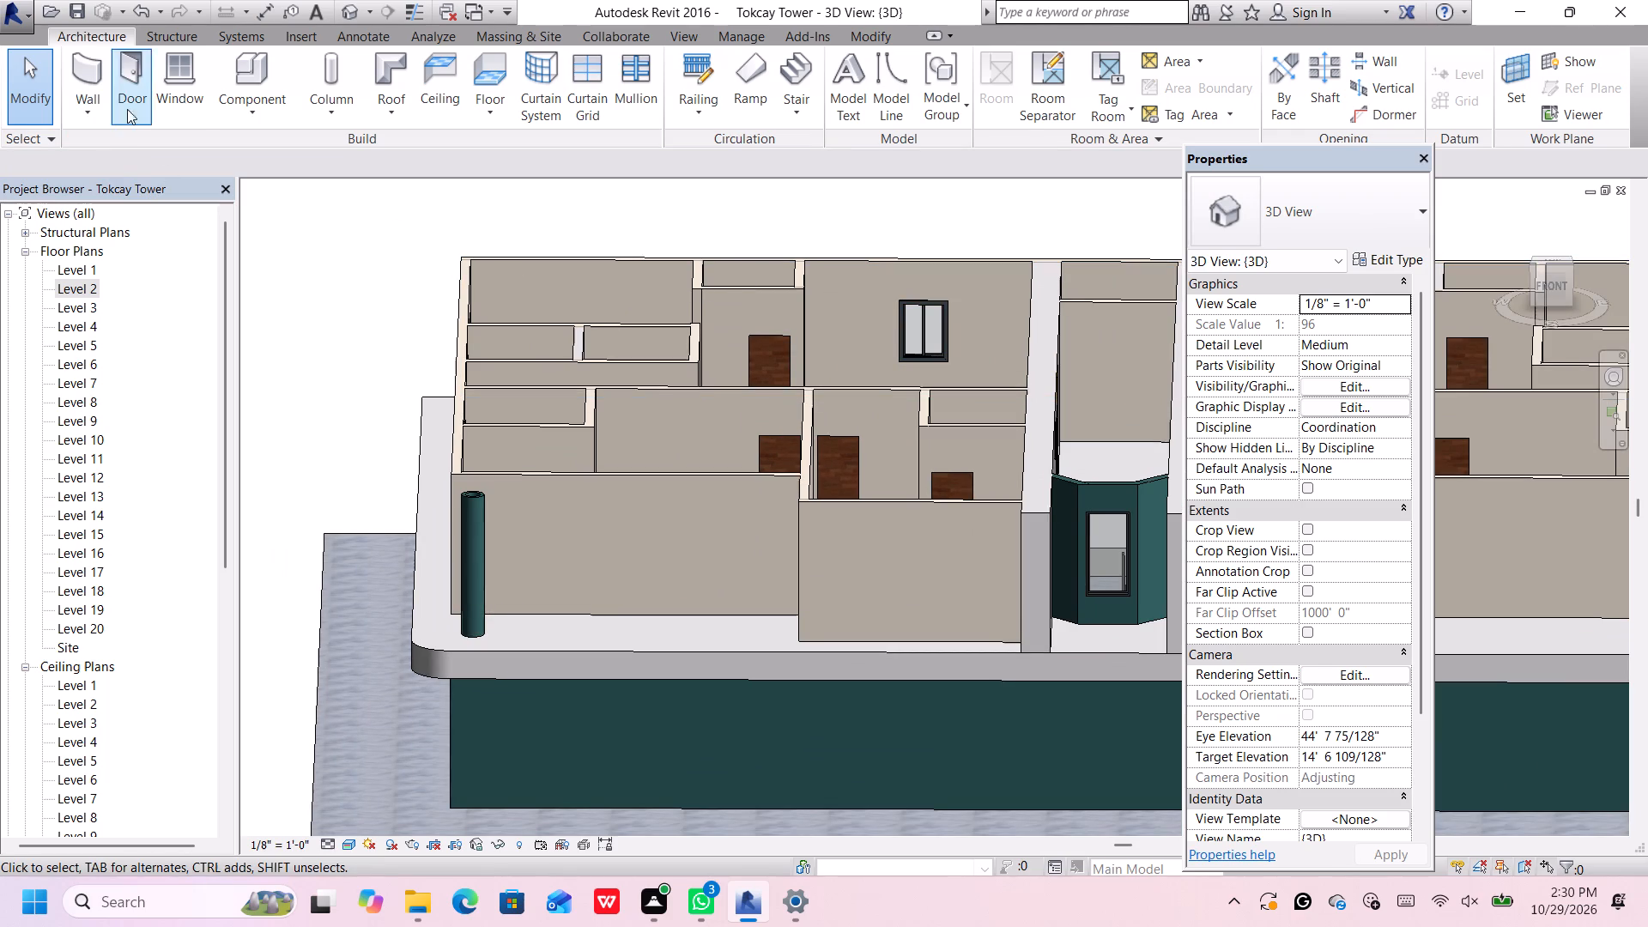
pyautogui.click(181, 70)
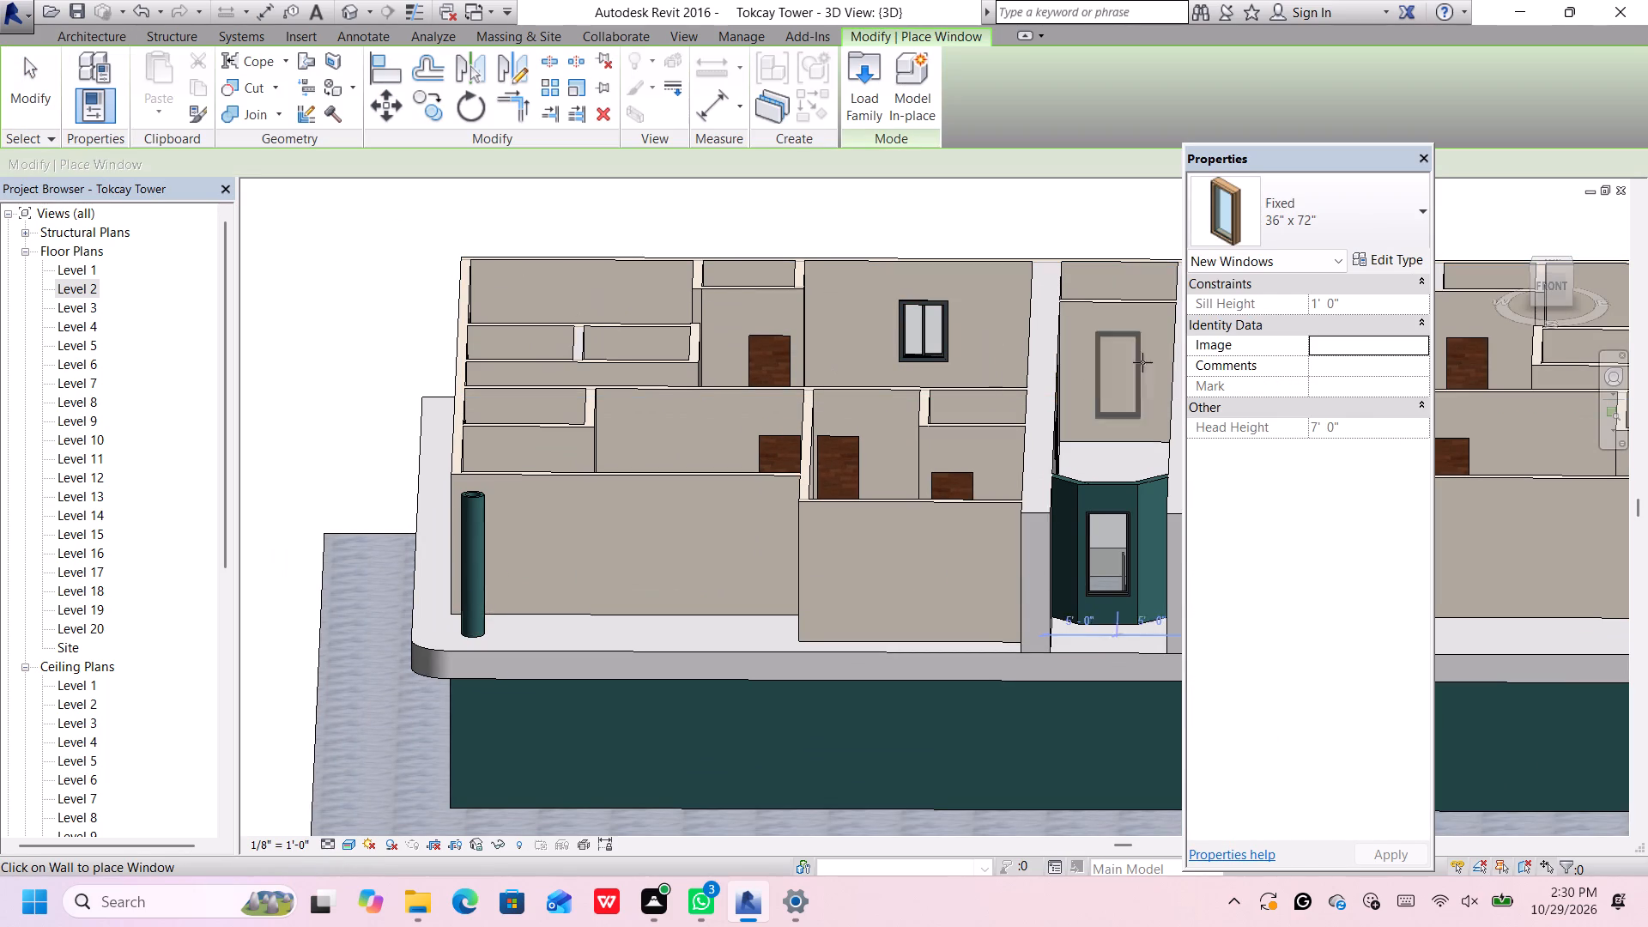
pyautogui.scroll(2, 669, 575)
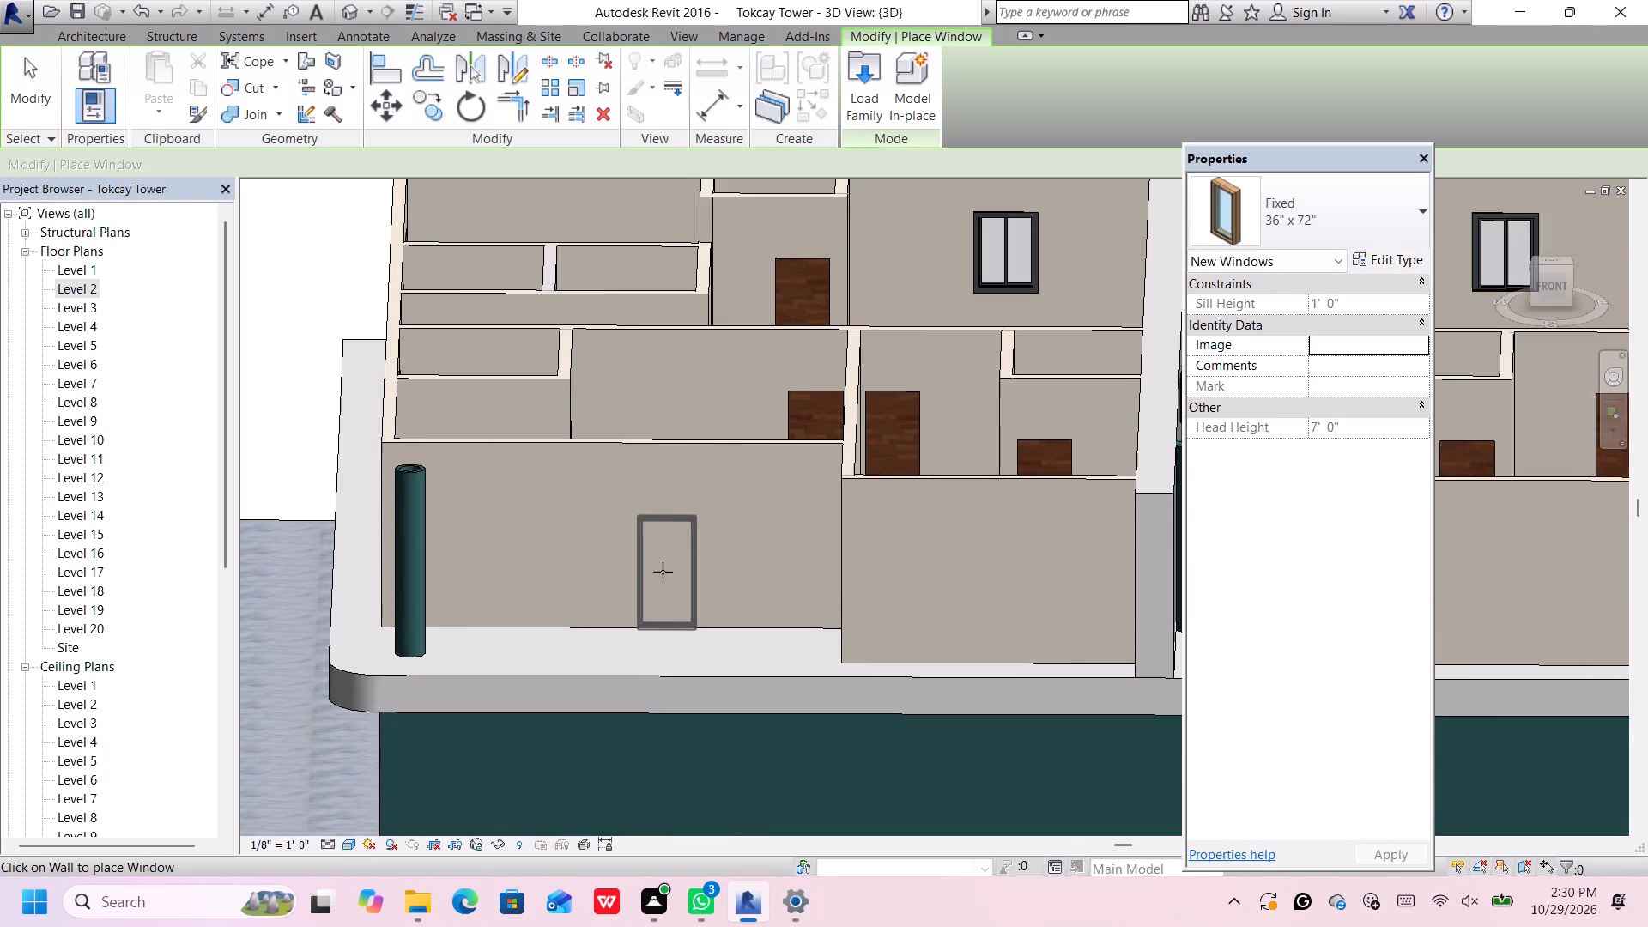
pyautogui.scroll(2, 663, 572)
pyautogui.middleClick(663, 572)
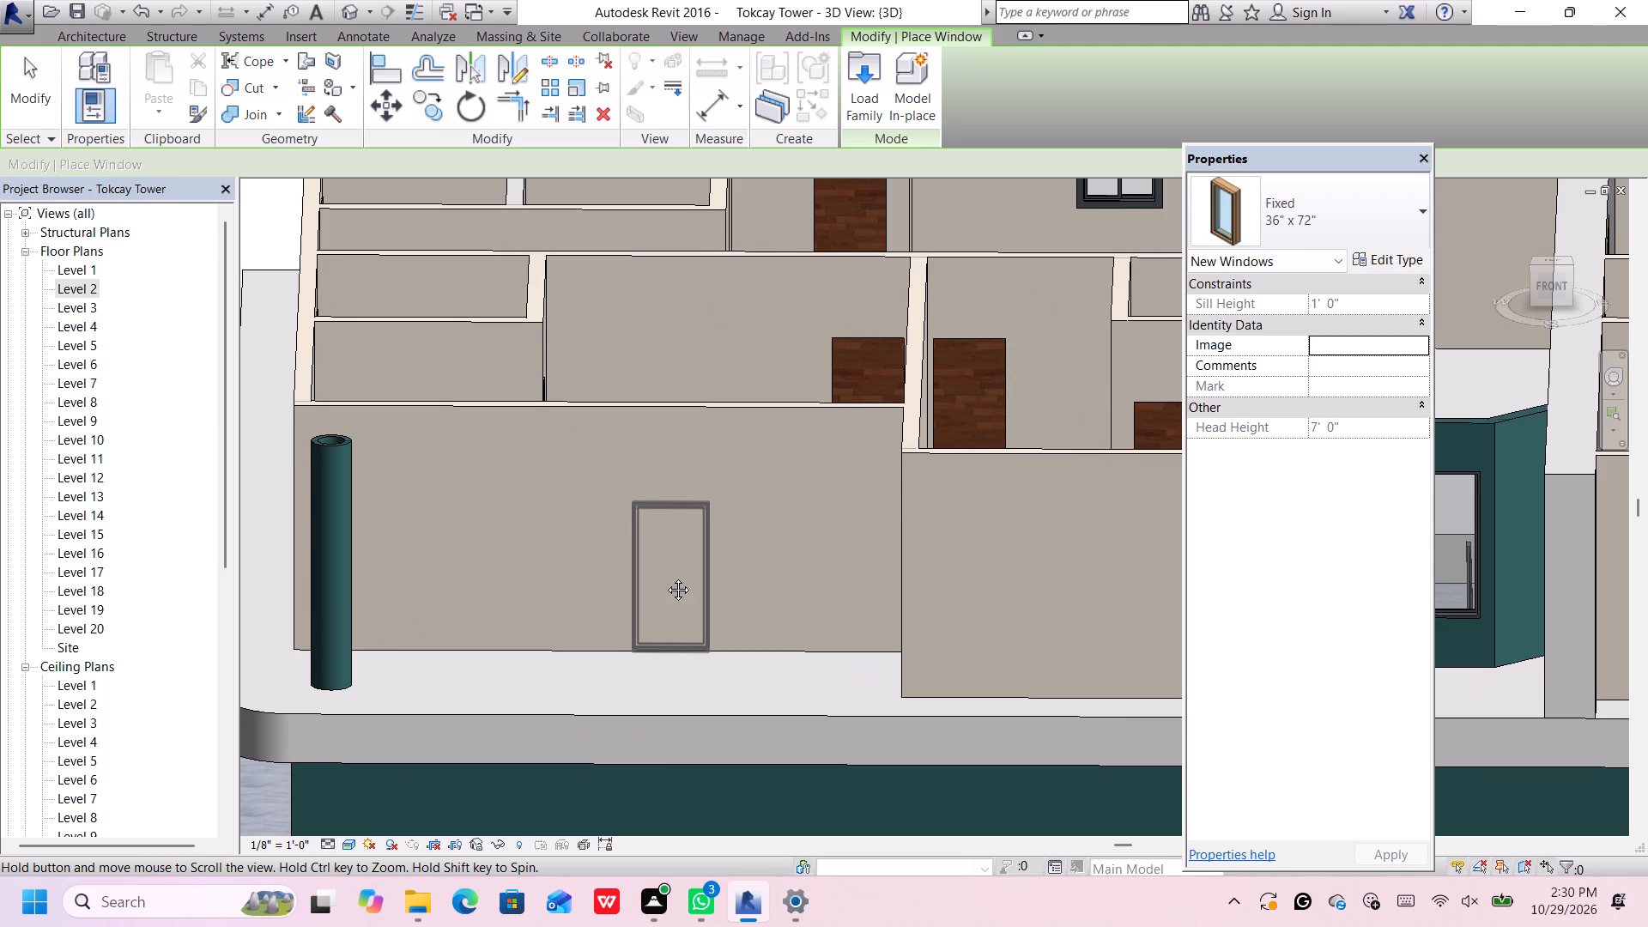
pyautogui.moveTo(657, 577); pyautogui.dragTo(656, 577, button='middle')
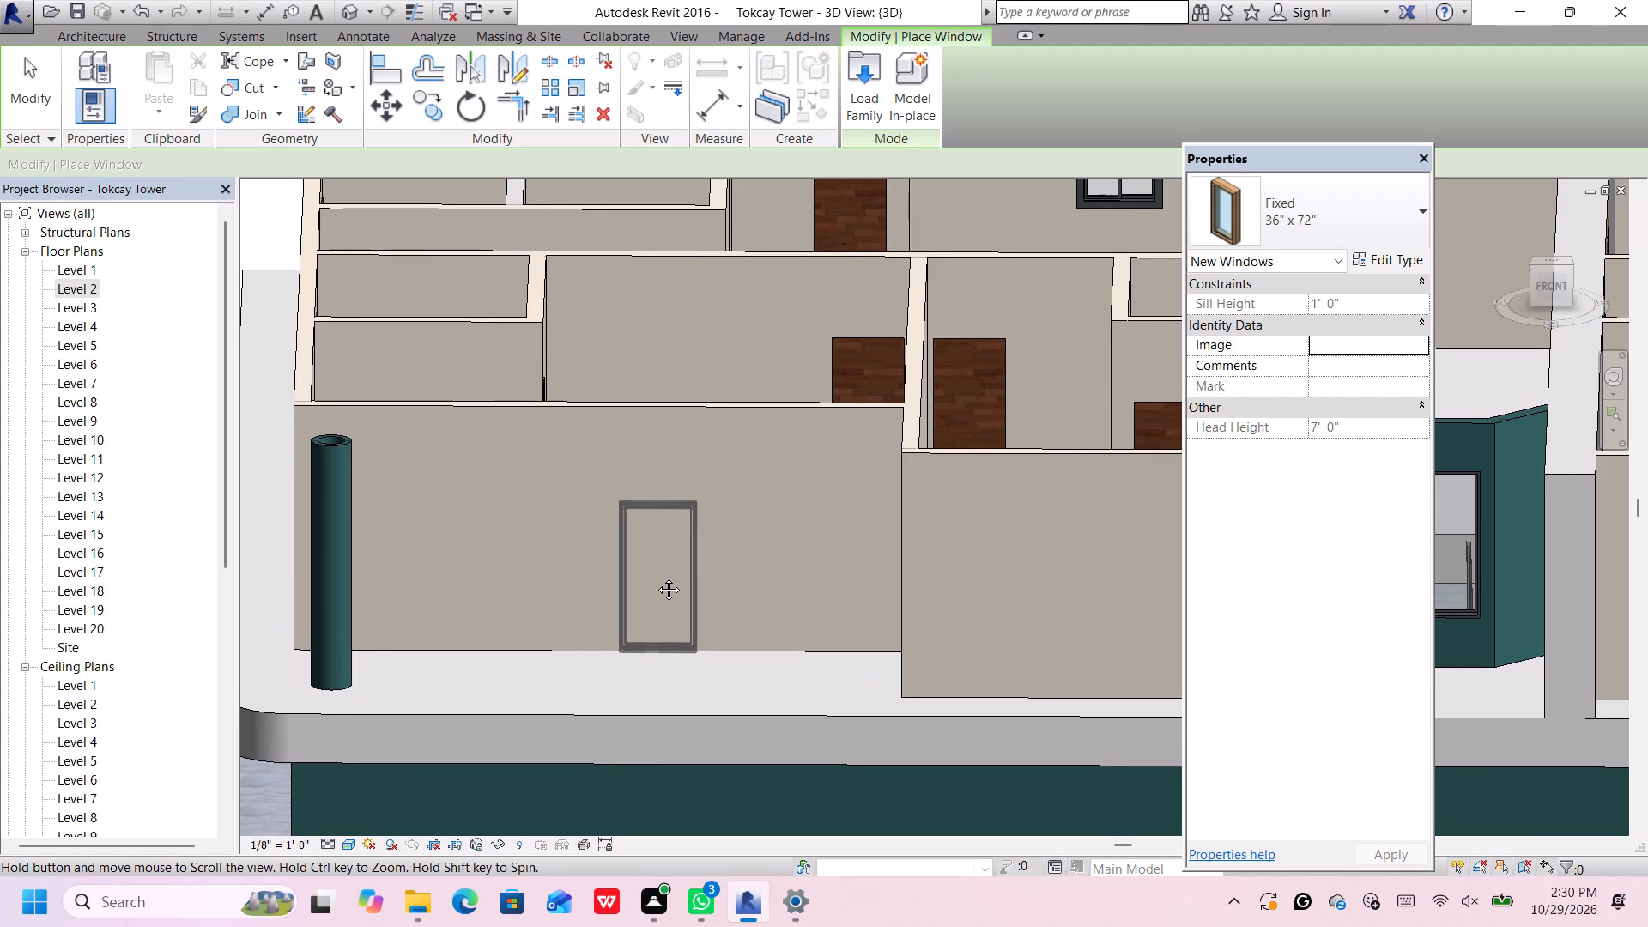
pyautogui.moveTo(656, 577); pyautogui.dragTo(710, 539, button='middle')
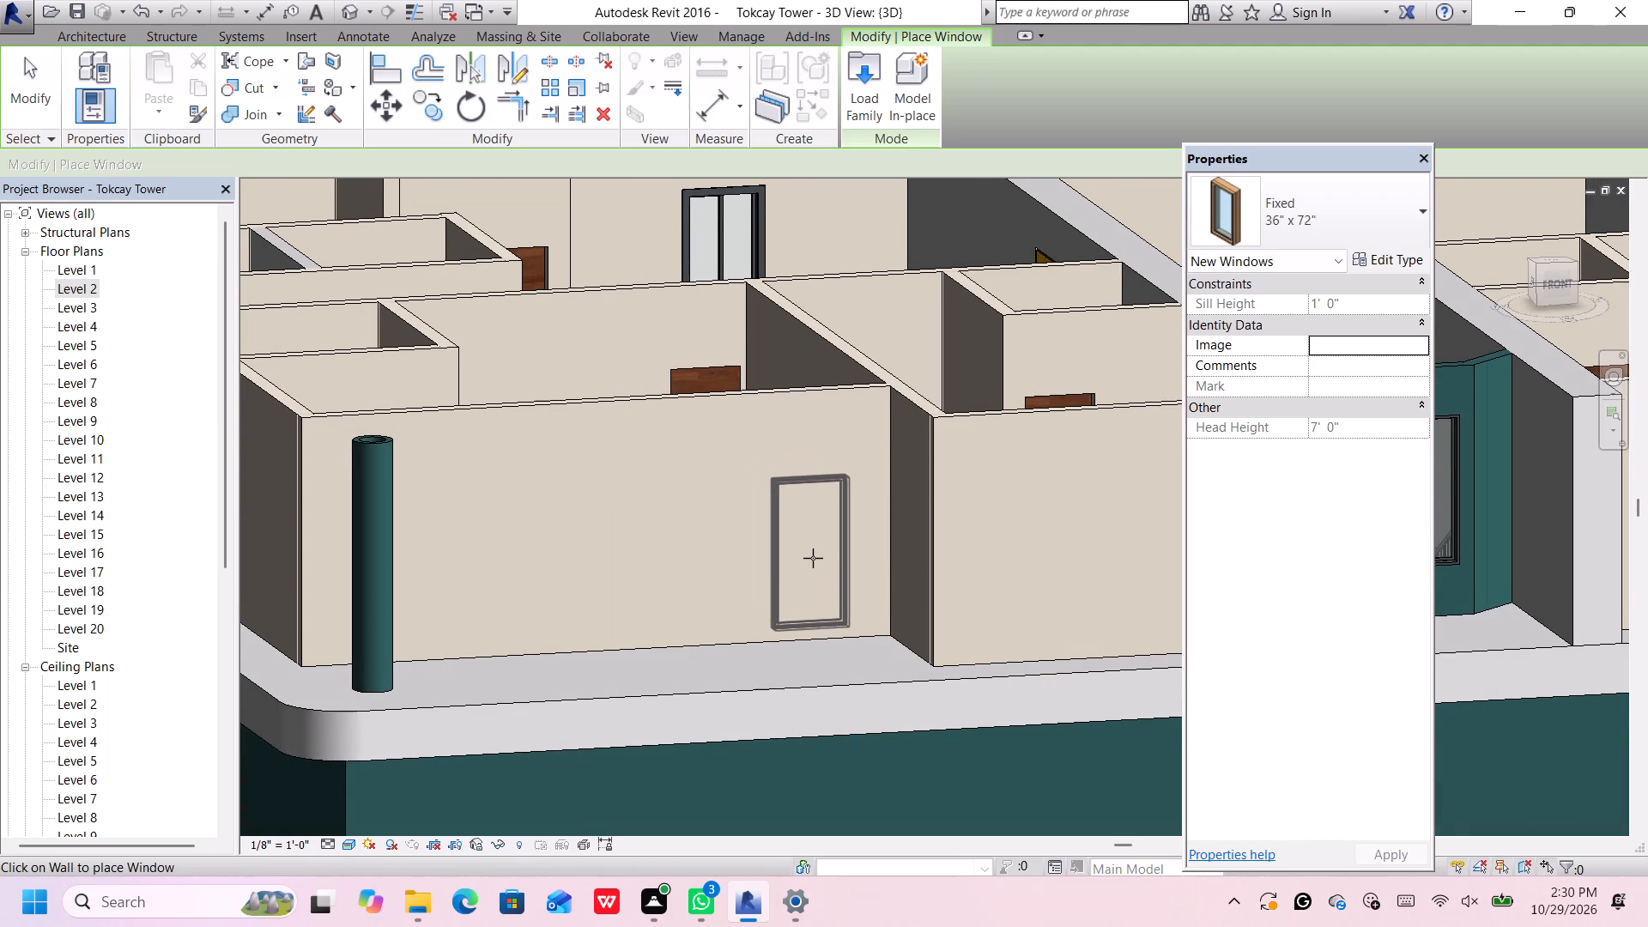
pyautogui.scroll(3, 822, 560)
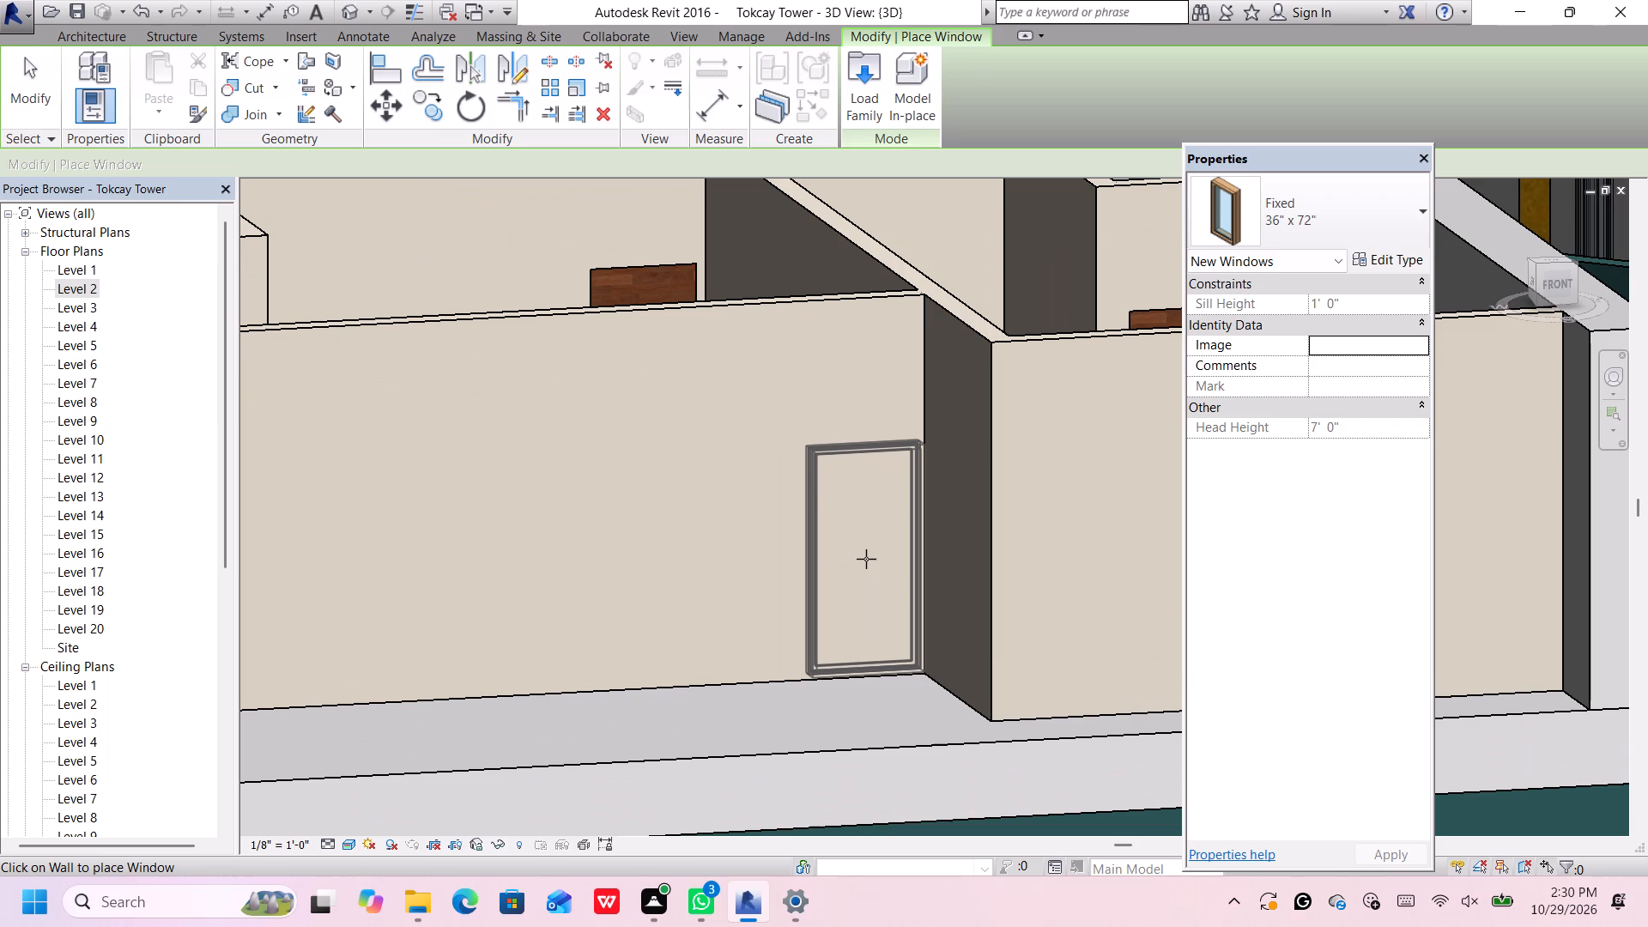
pyautogui.click(866, 559)
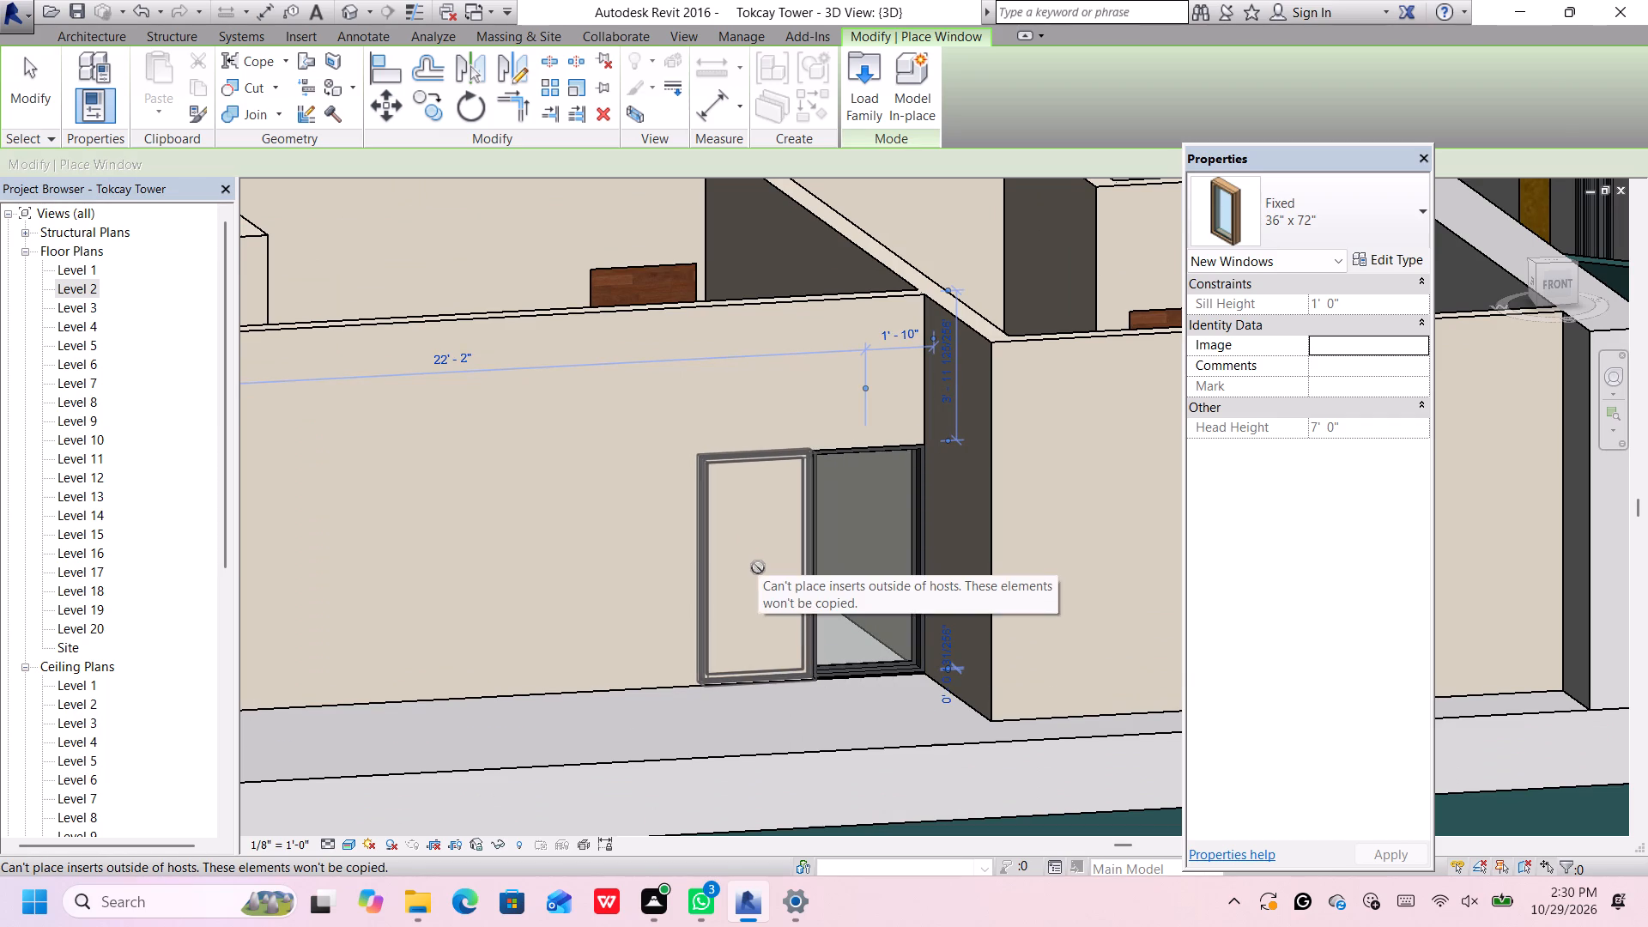
pyautogui.scroll(3, 758, 568)
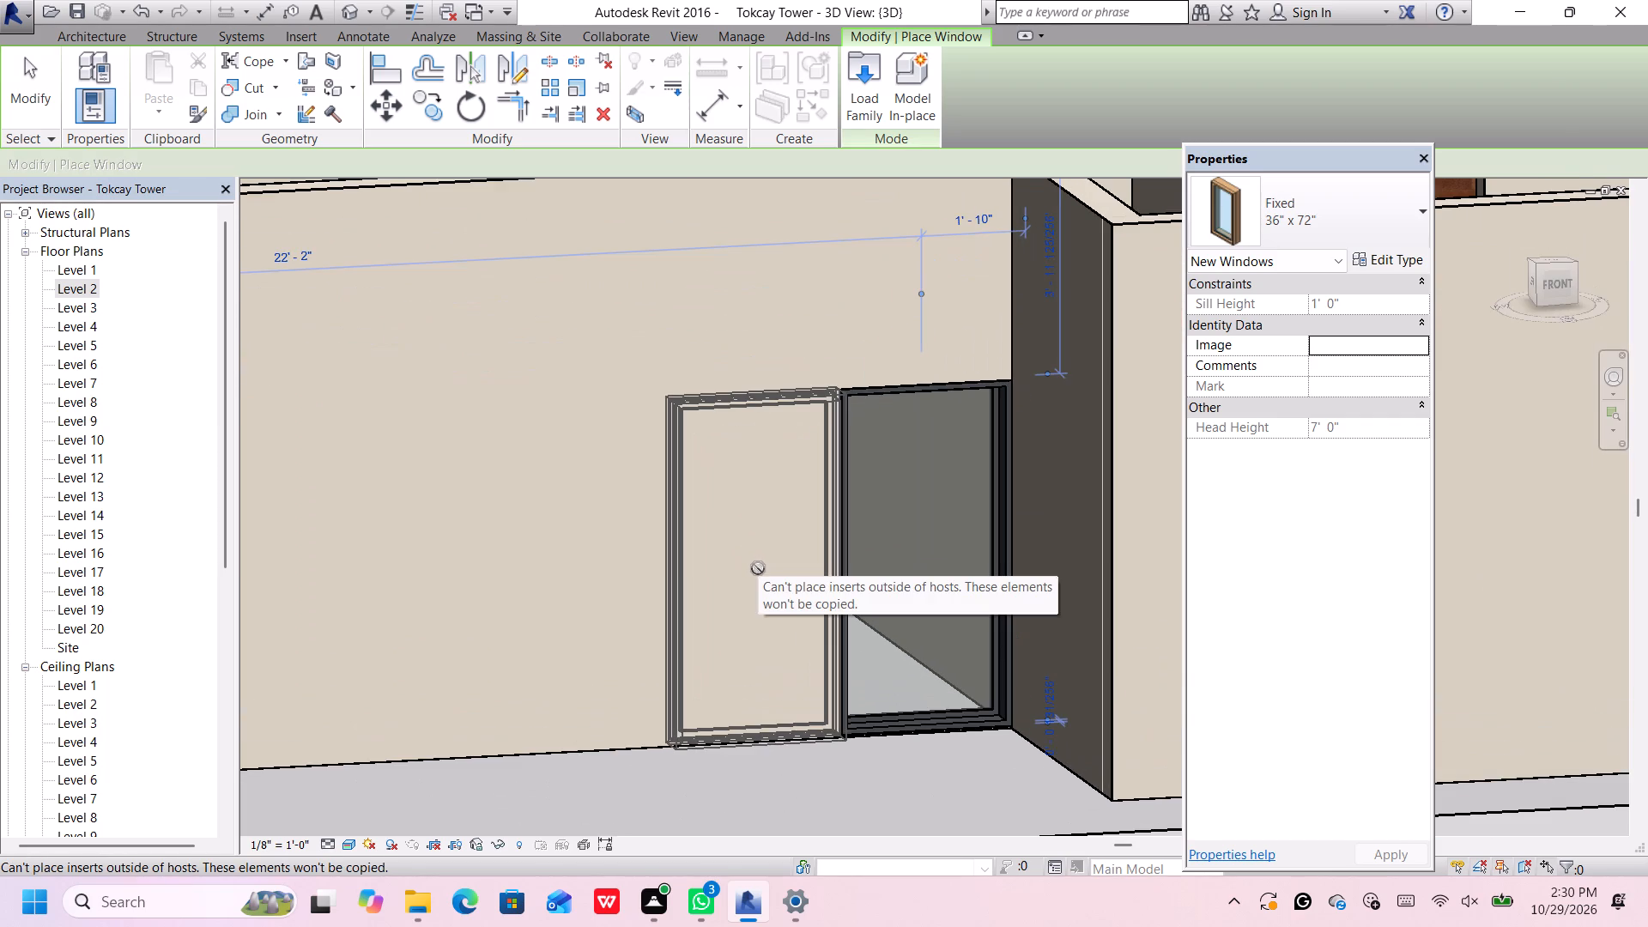
pyautogui.scroll(-5, 758, 568)
pyautogui.press('space')
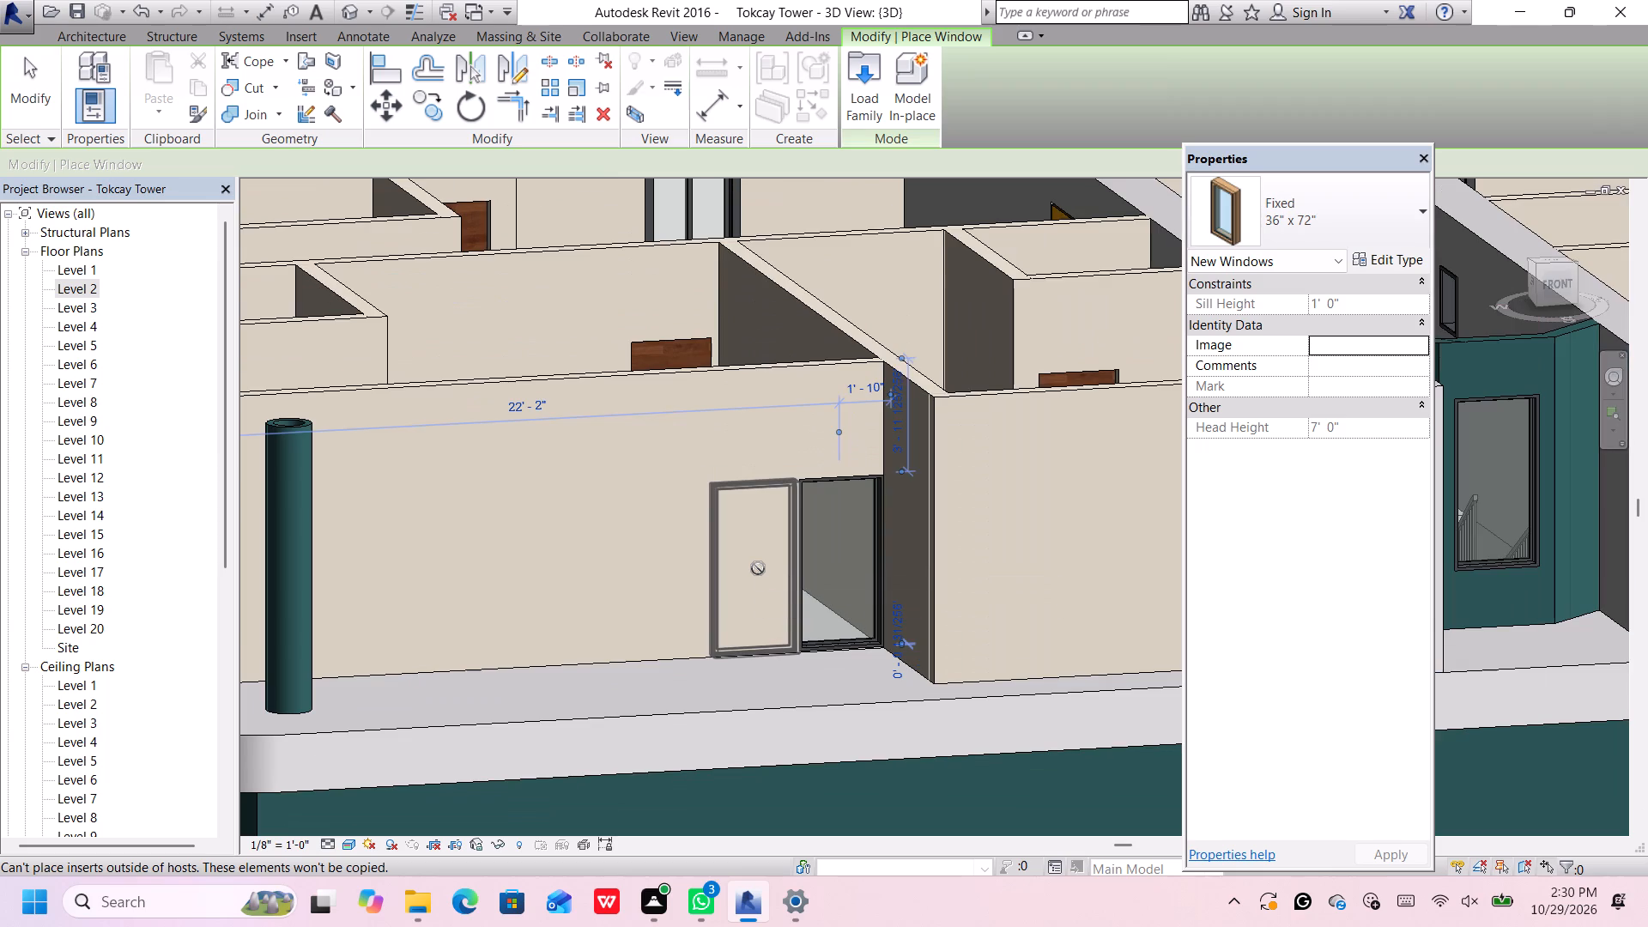
# Duplicate the Fixed 36" x 72" type of the window just placed in Level 2's front wall, keeping the suggested name.
pyautogui.scroll(-5, 760, 569)
pyautogui.press('Escape')
pyautogui.press('Escape')
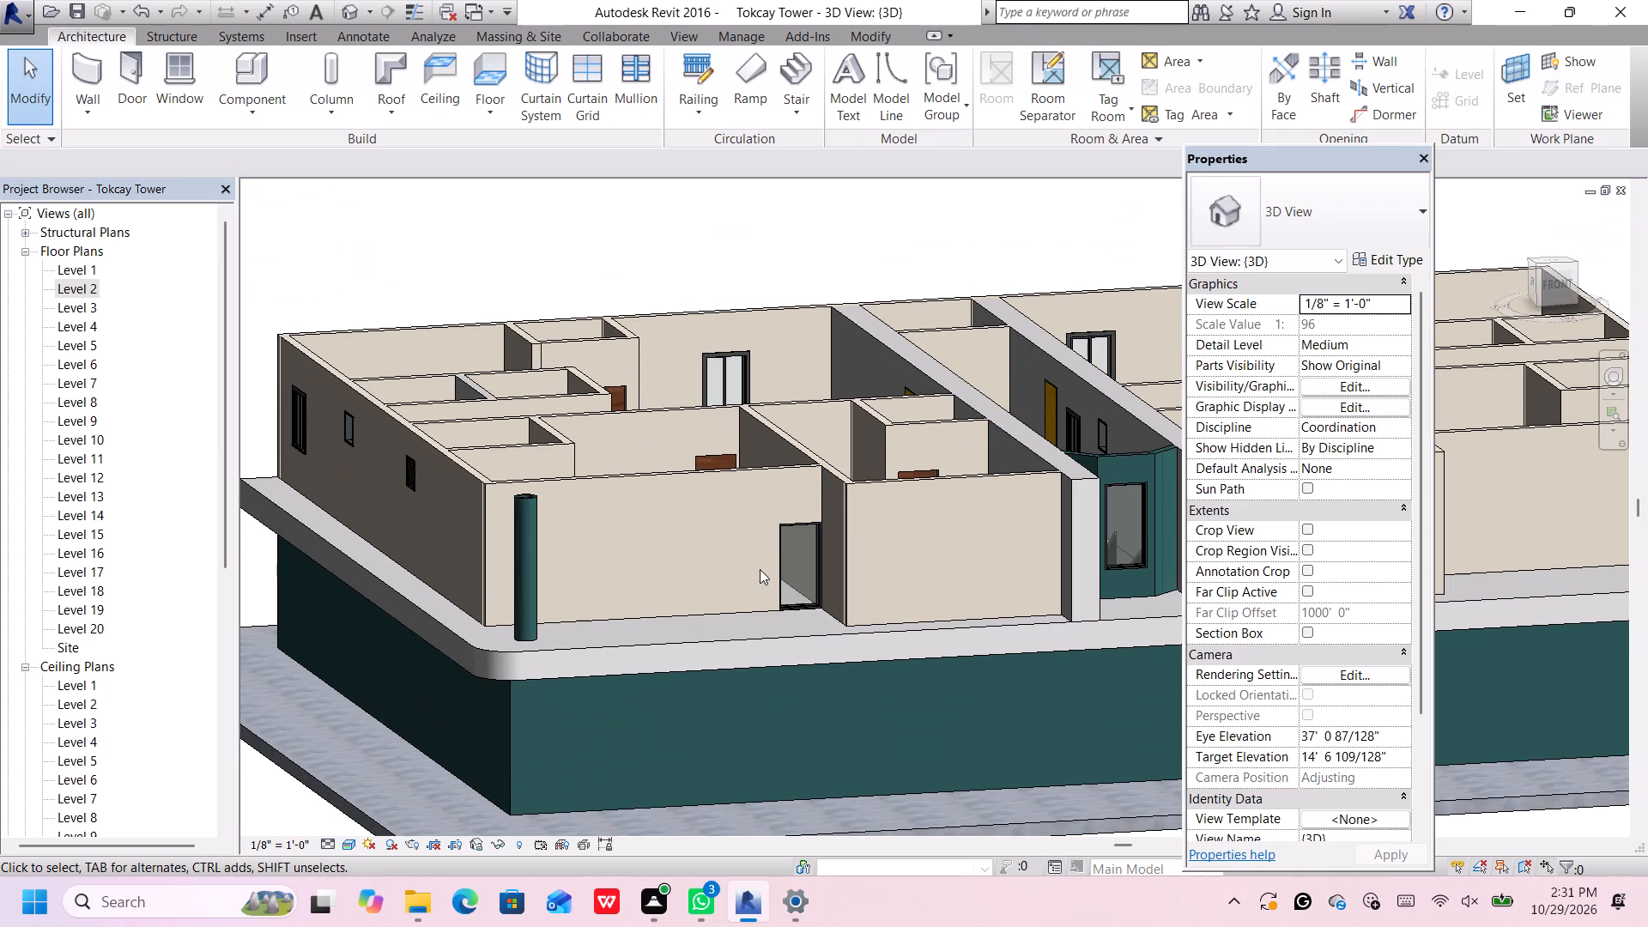
pyautogui.click(784, 560)
pyautogui.scroll(1, 784, 560)
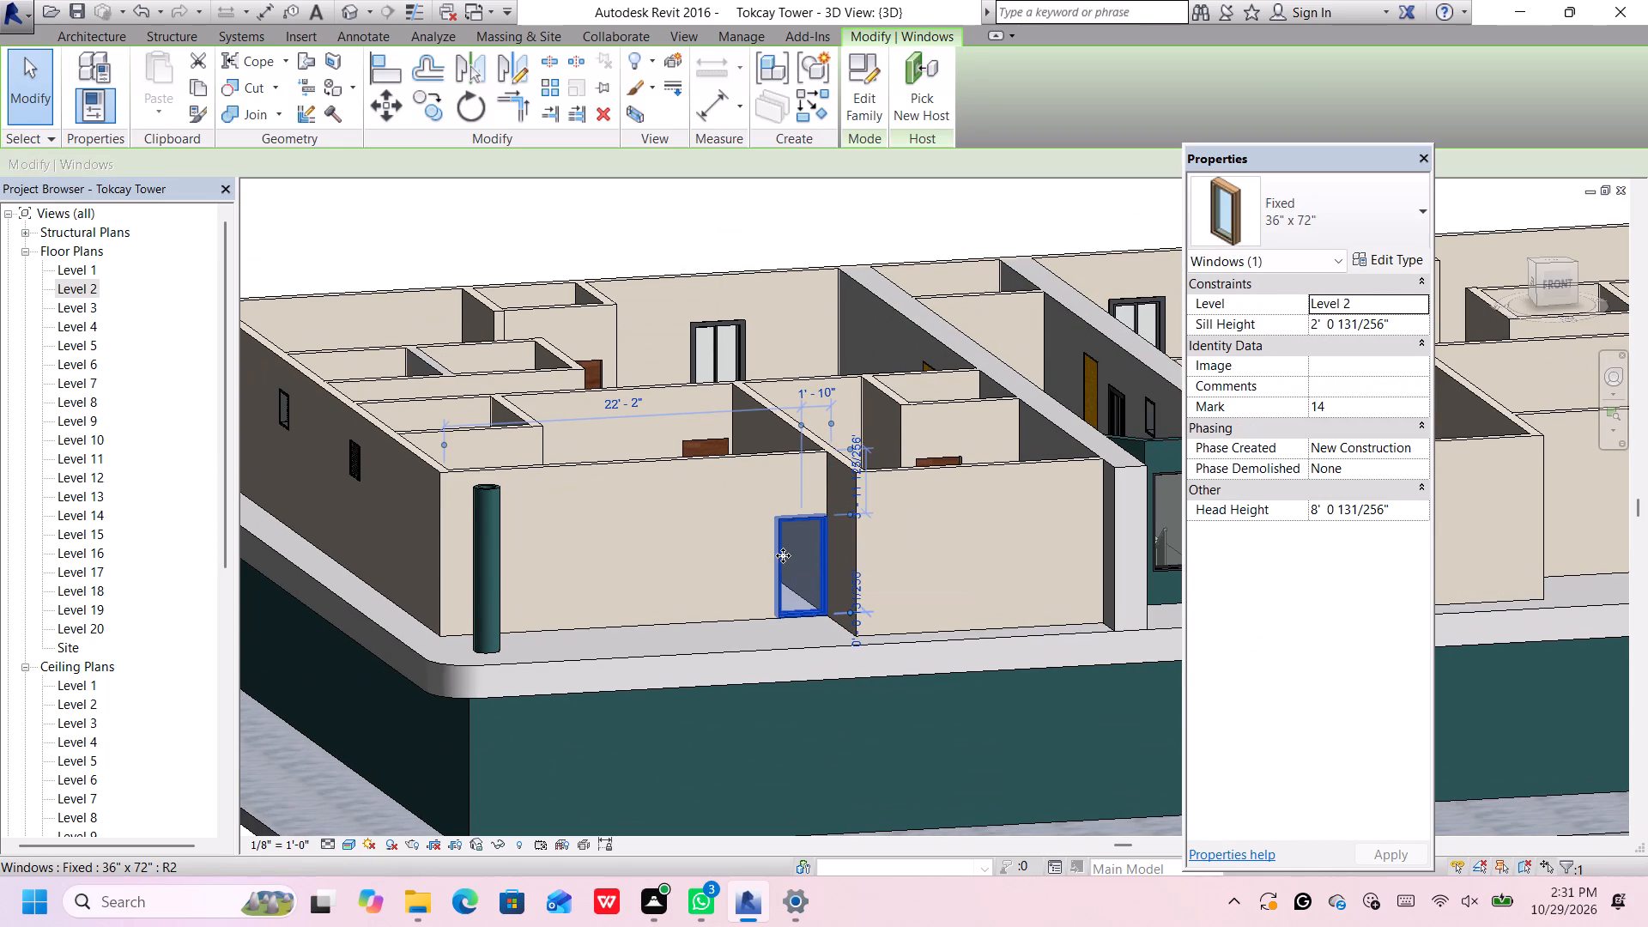
pyautogui.scroll(-2, 784, 551)
pyautogui.moveTo(784, 553); pyautogui.dragTo(797, 580, button='middle')
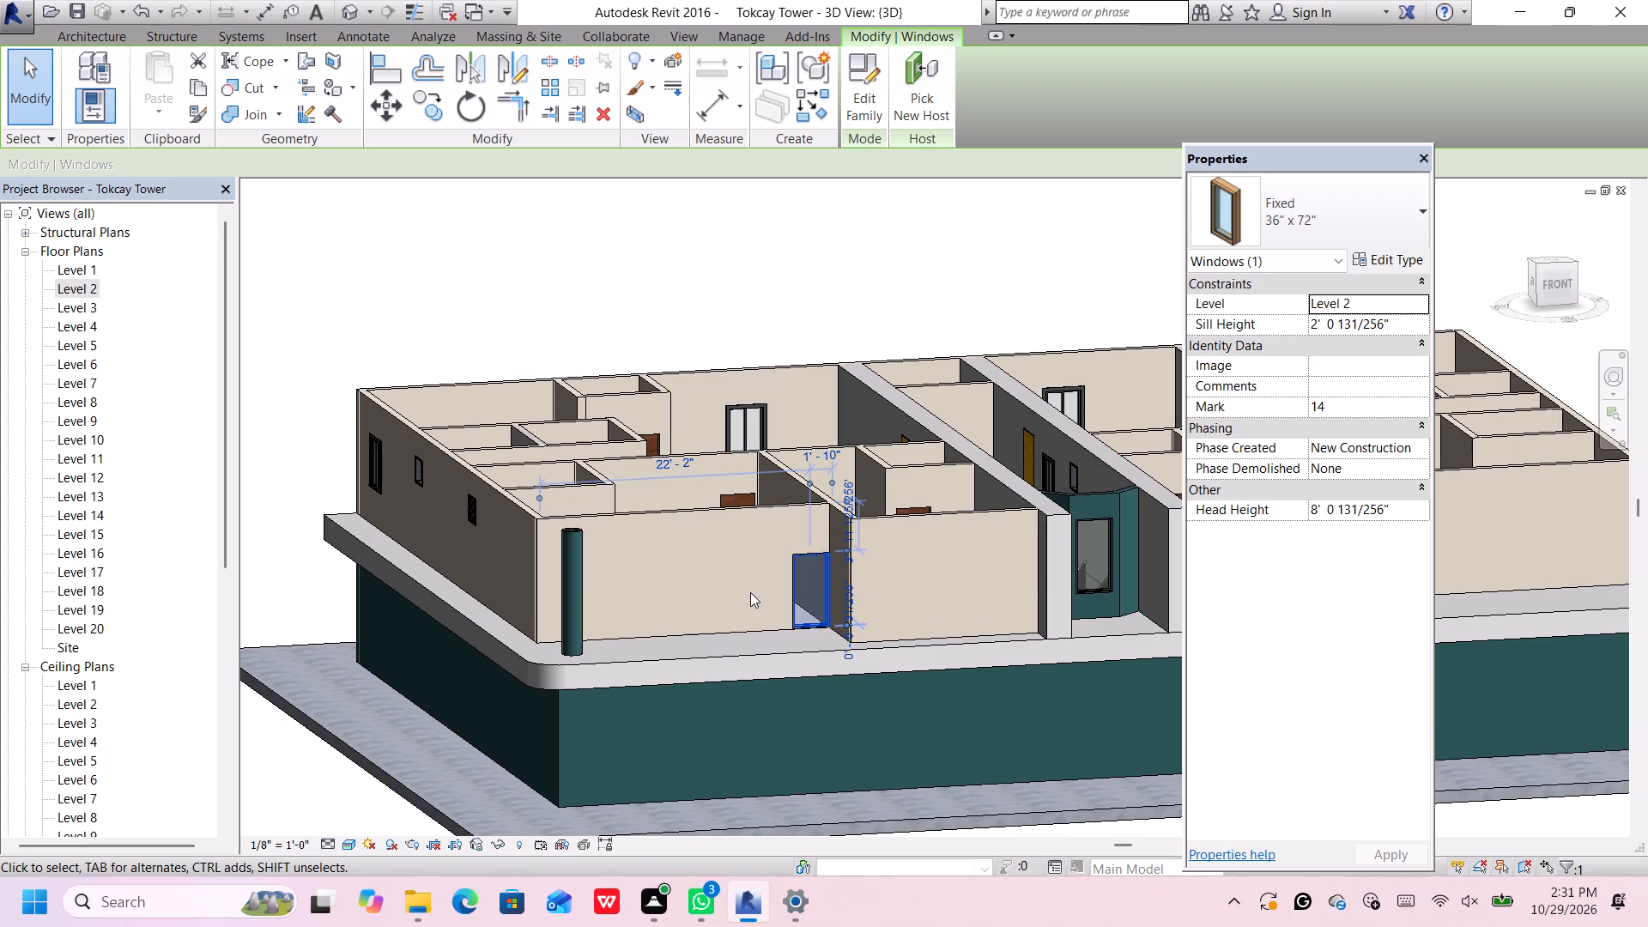
pyautogui.click(1350, 226)
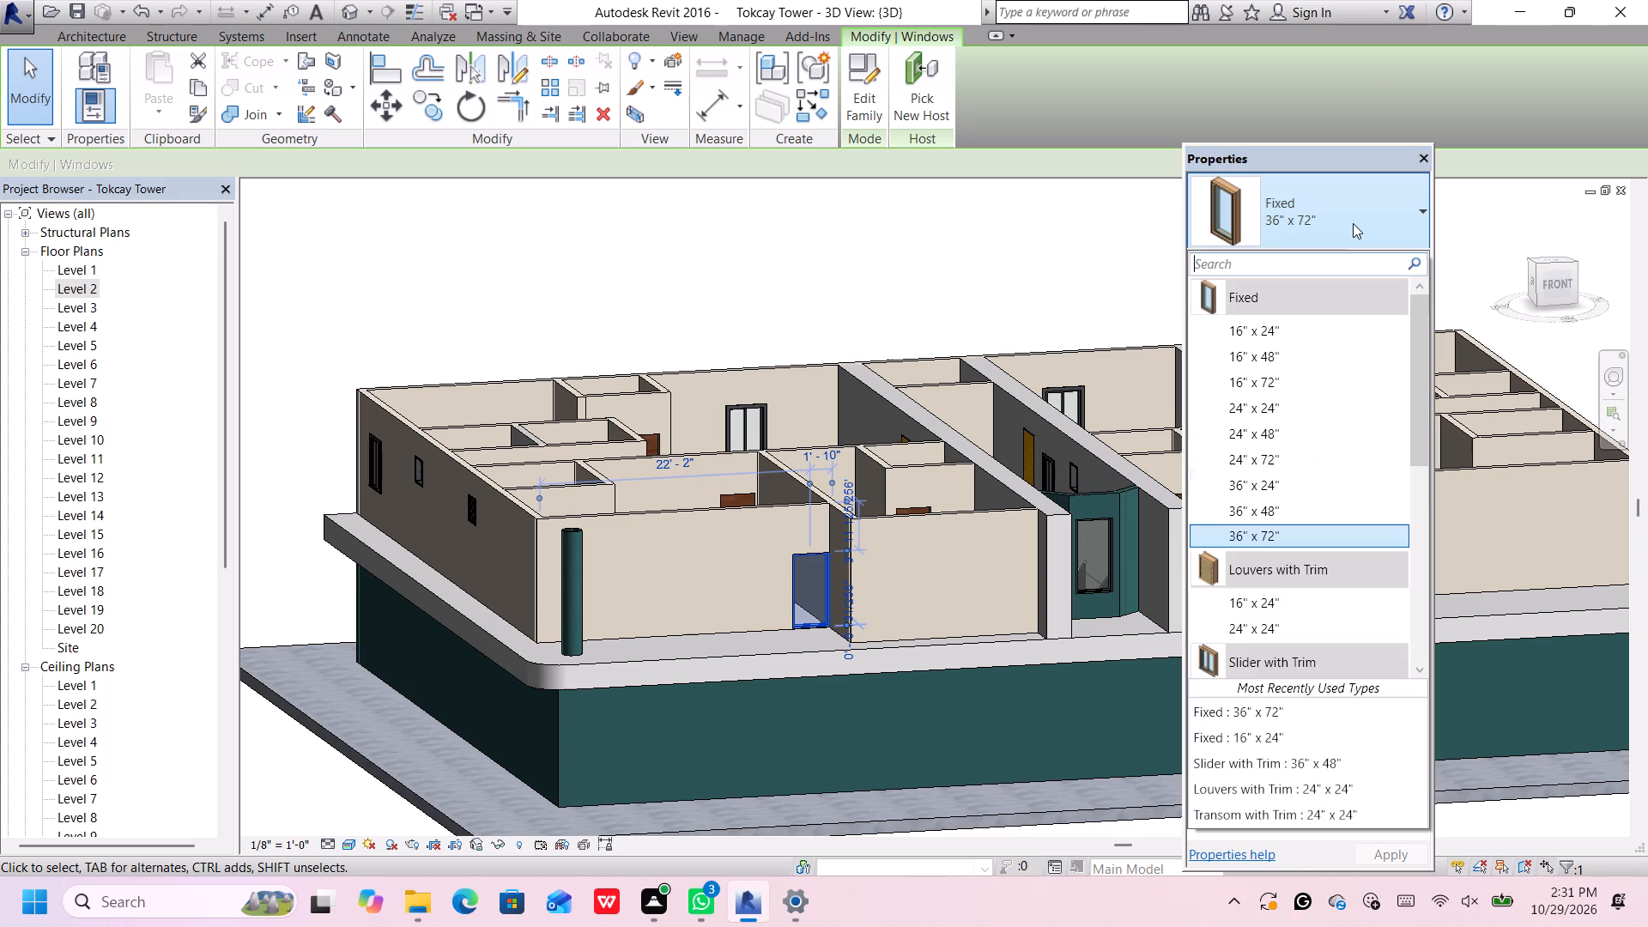
pyautogui.click(1354, 225)
pyautogui.click(1355, 225)
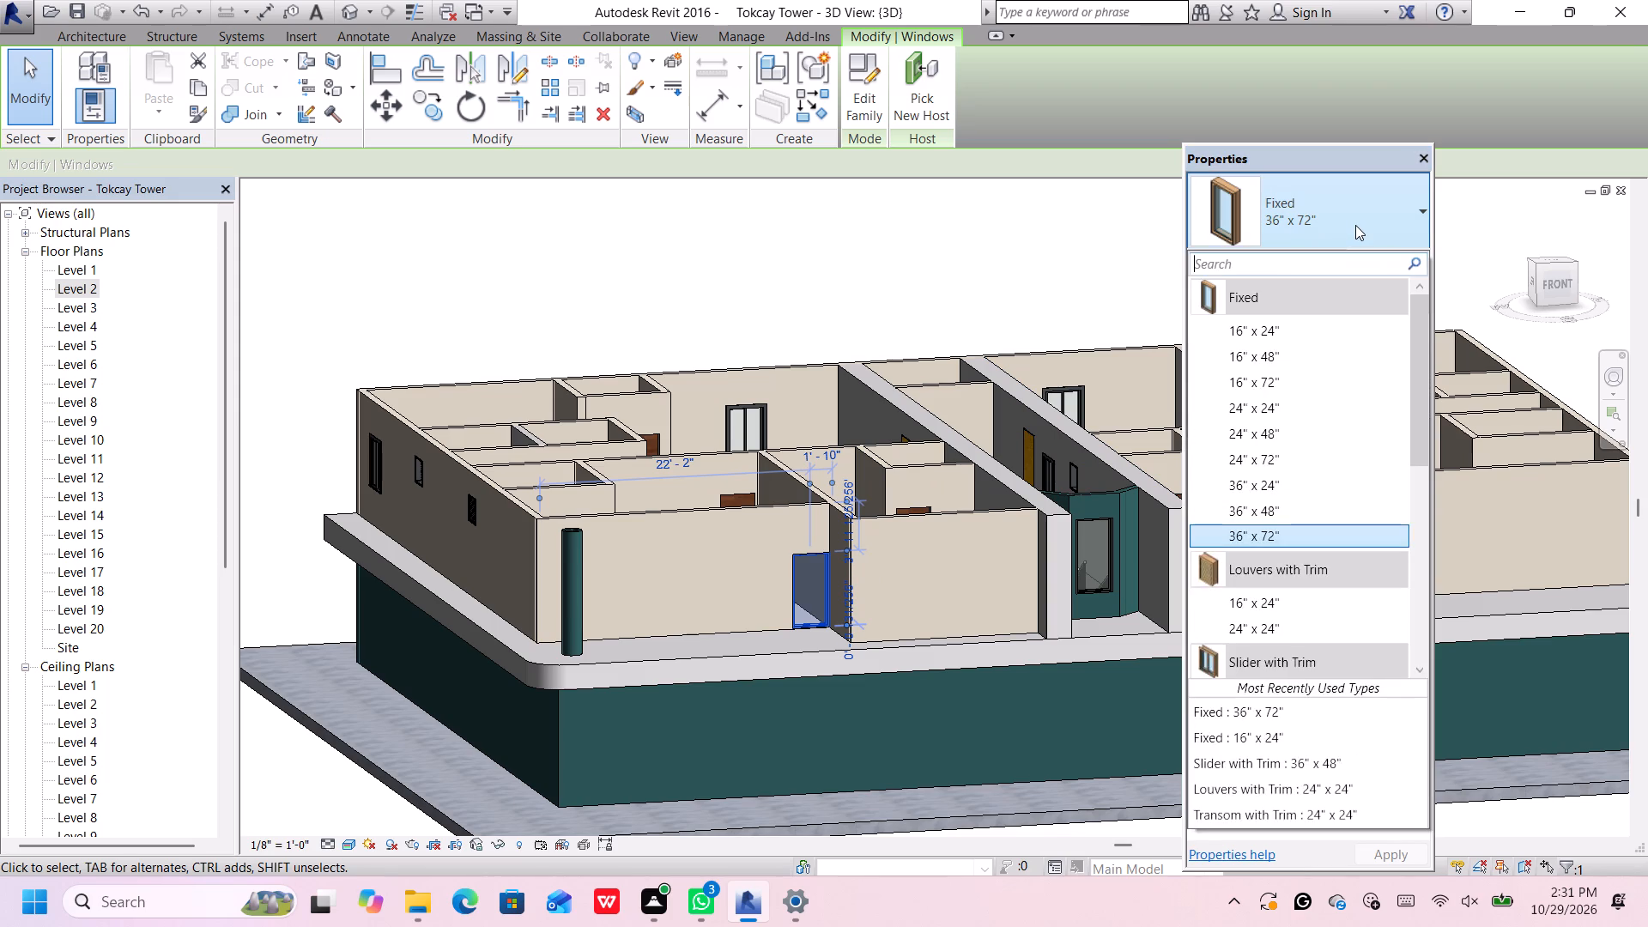
pyautogui.click(1355, 225)
pyautogui.click(1393, 258)
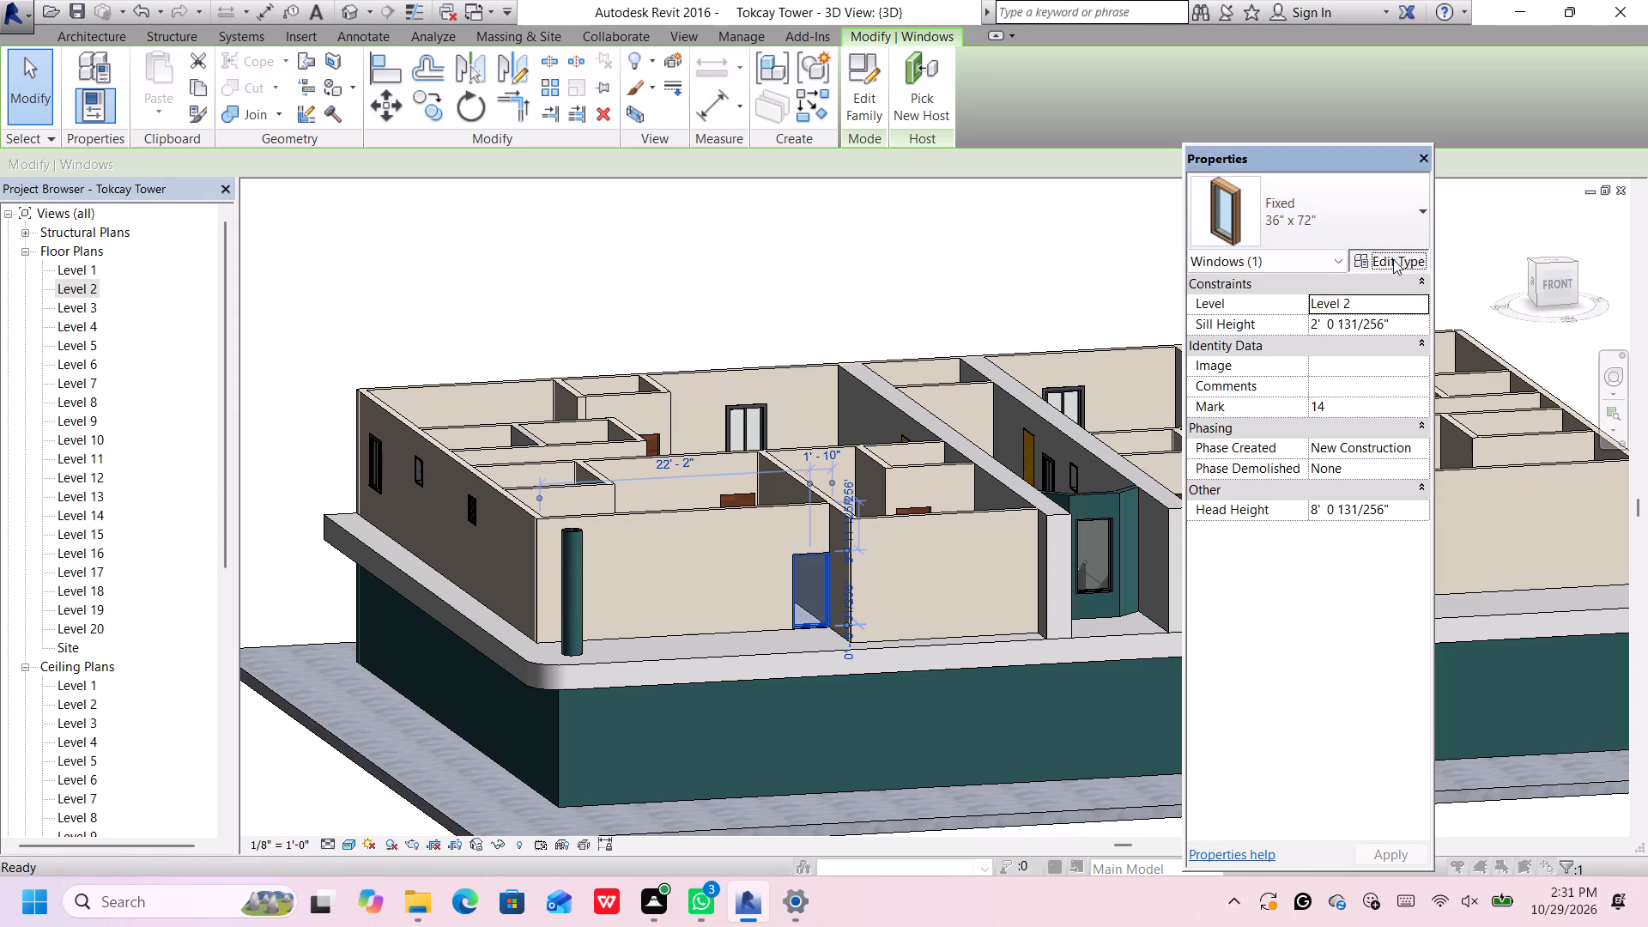
pyautogui.click(1561, 264)
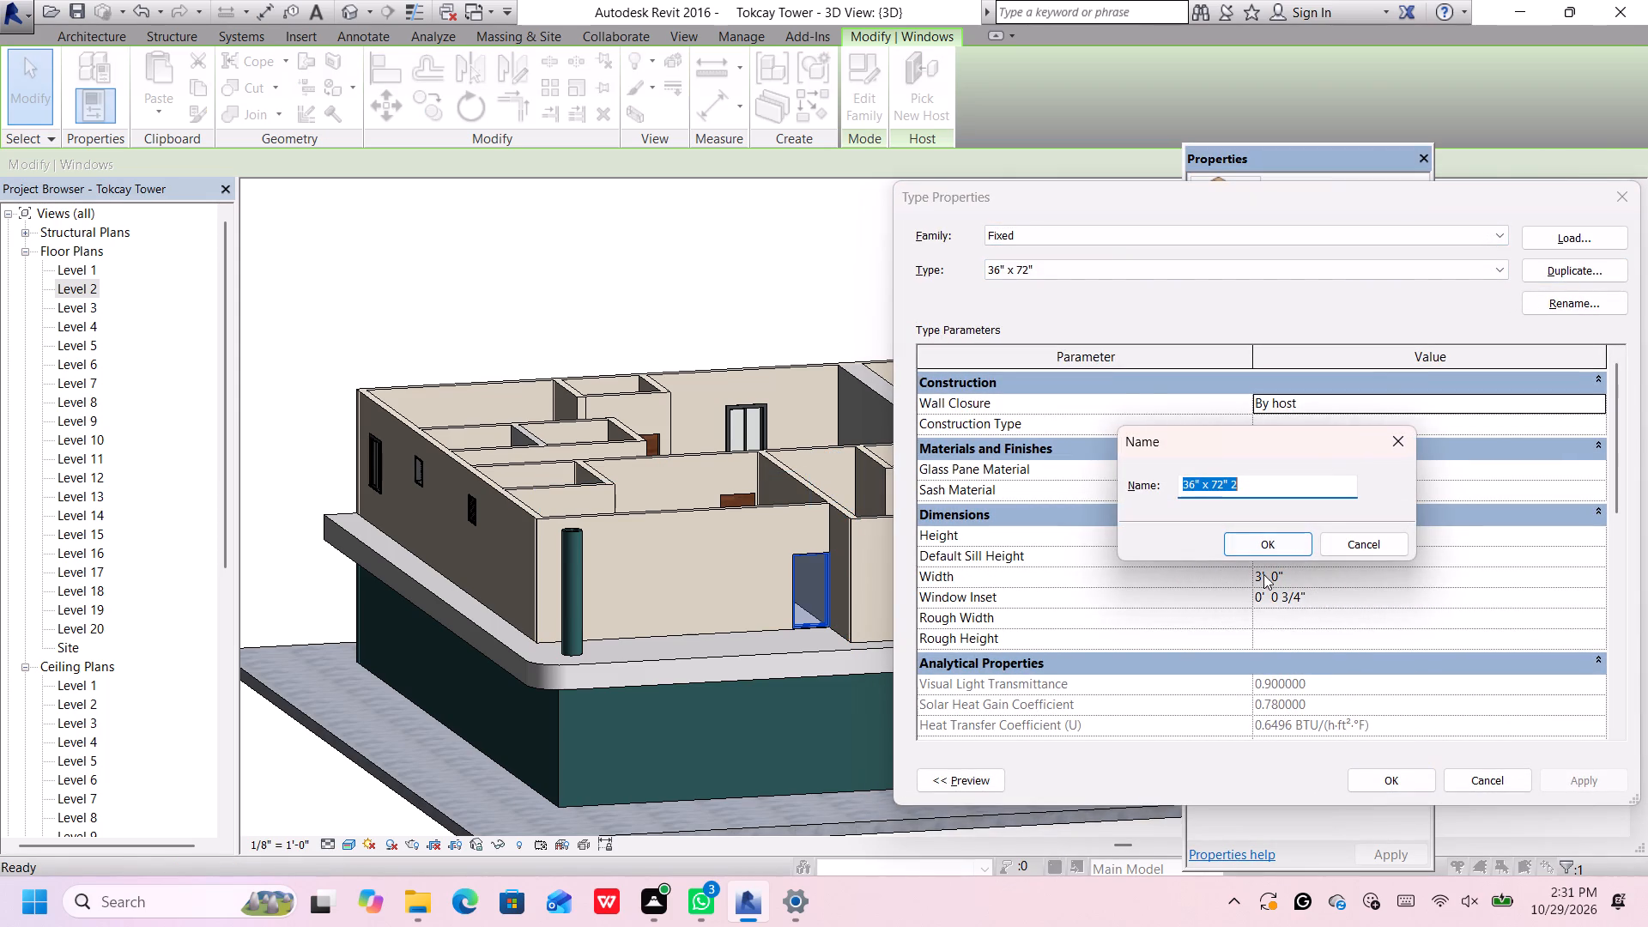
pyautogui.click(1267, 548)
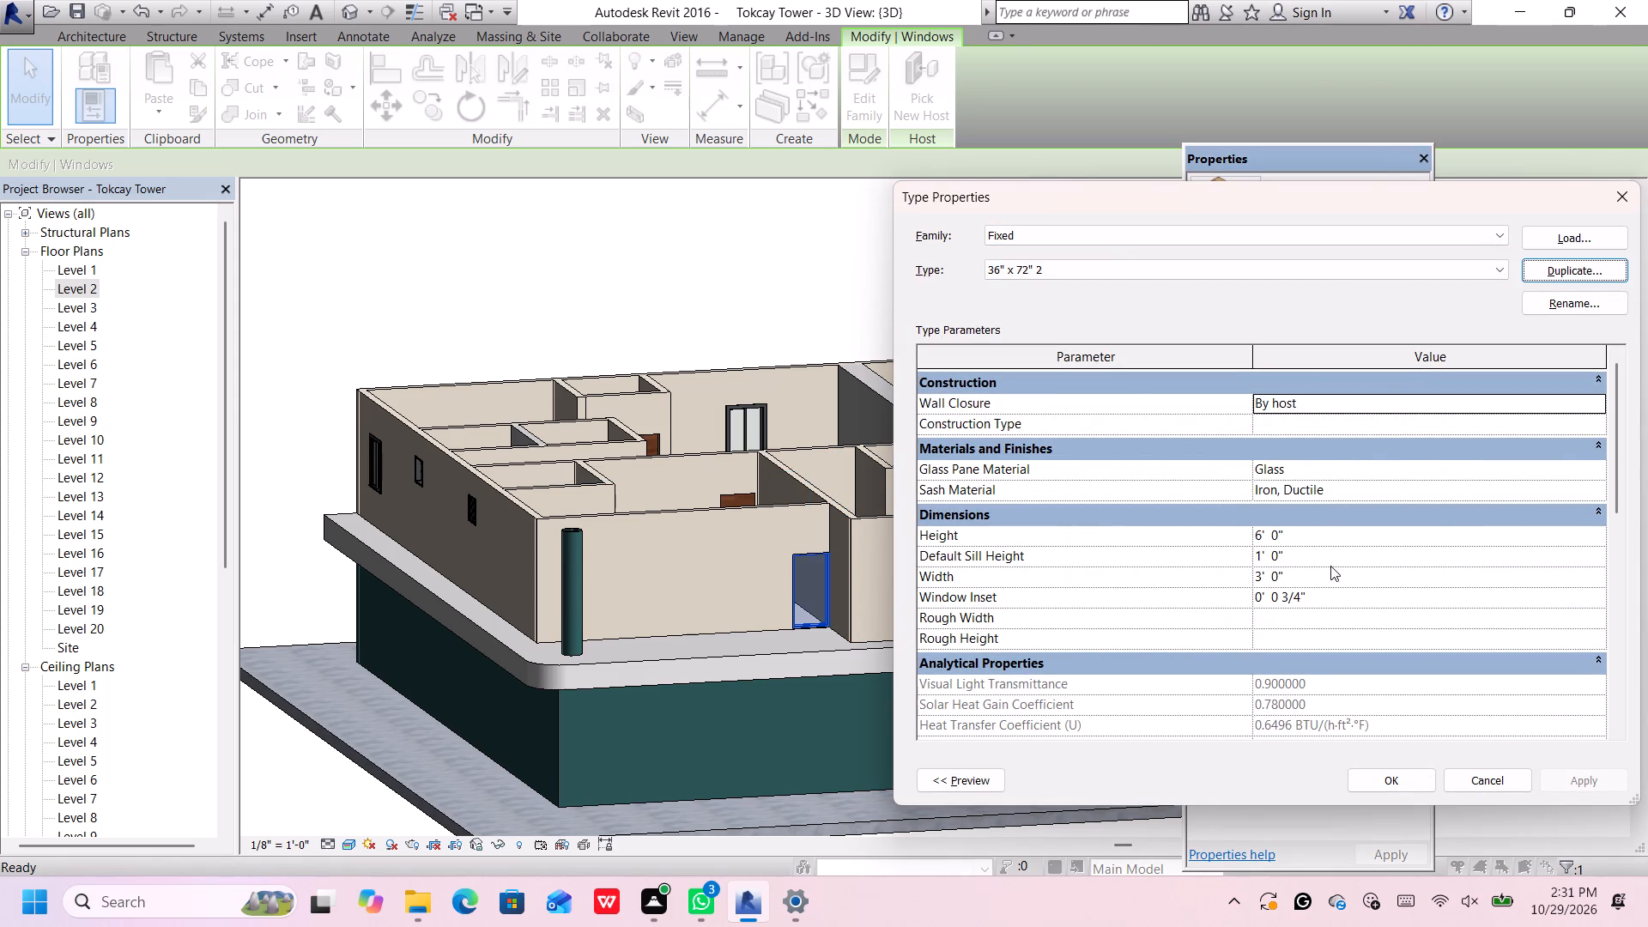
# Set the duplicated window type's height to 8' and width to 5'.
pyautogui.click(1336, 533)
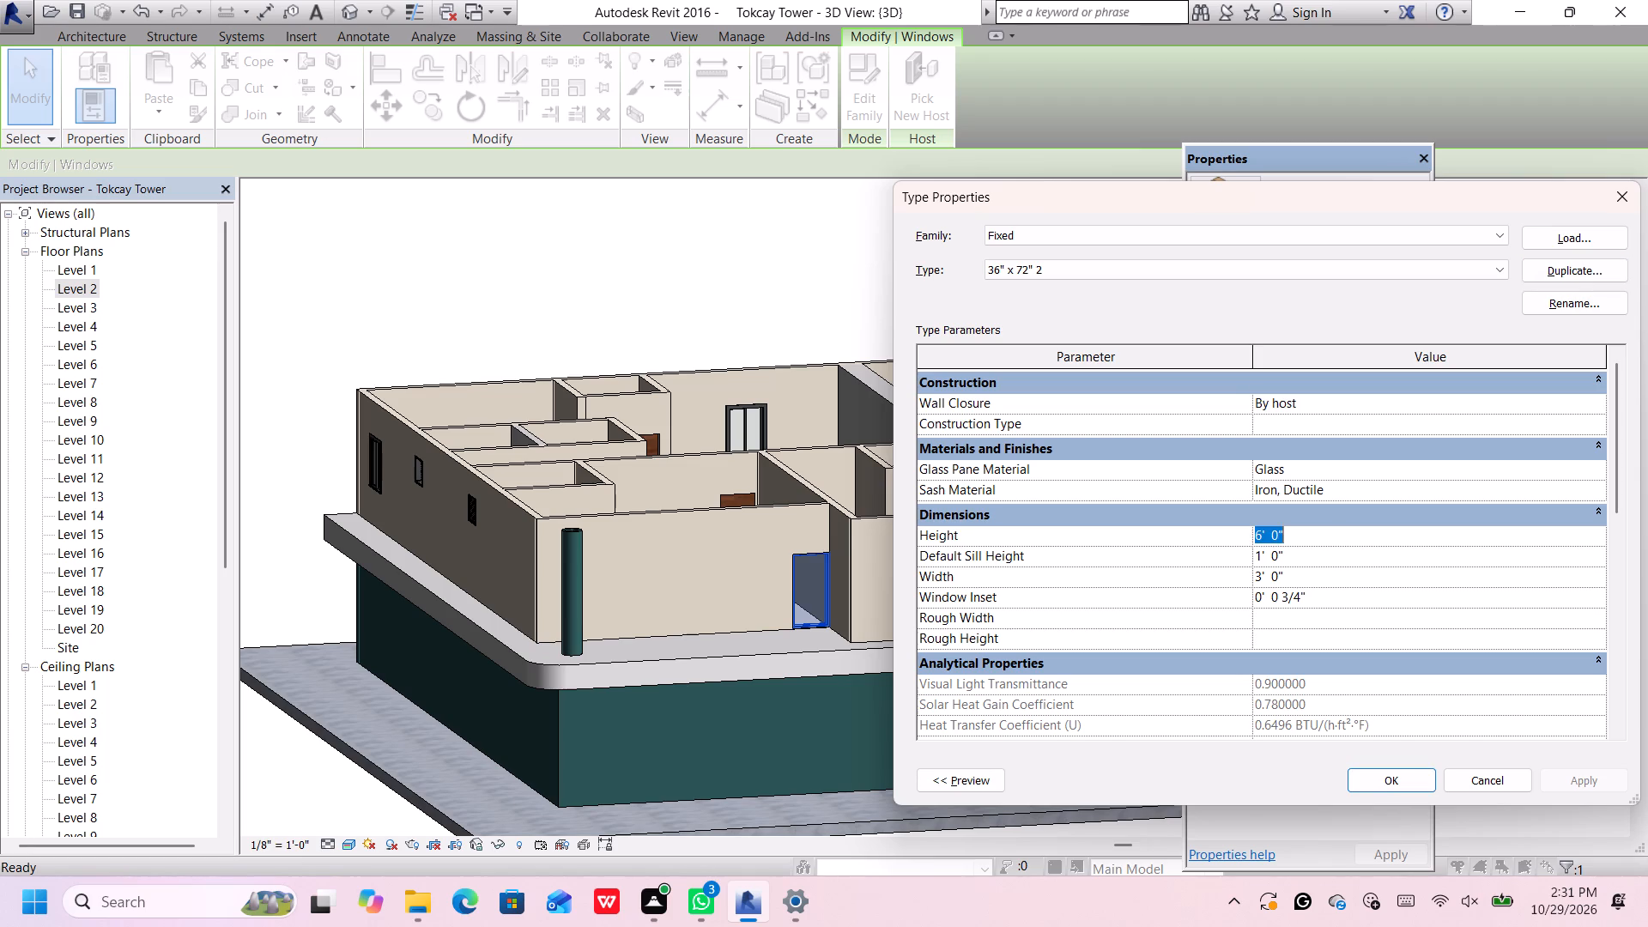
pyautogui.press('BackSpace')
pyautogui.press('8')
pyautogui.press("'")
pyautogui.press('Return')
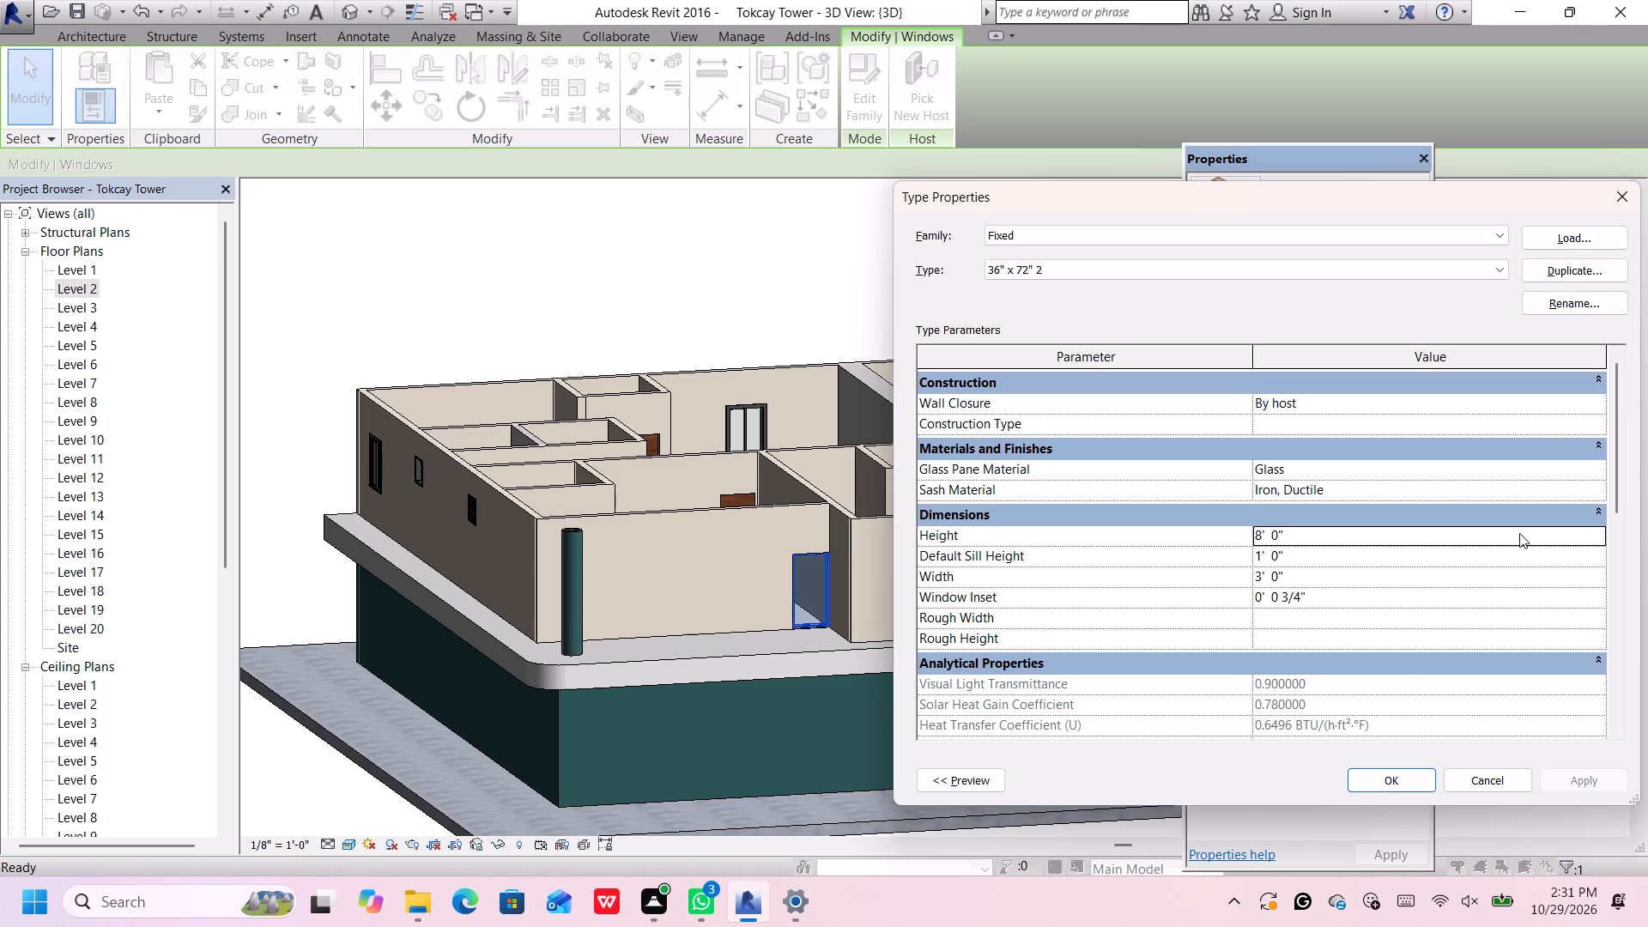
pyautogui.click(1364, 578)
pyautogui.press('BackSpace')
pyautogui.write("5'")
pyautogui.press('Return')
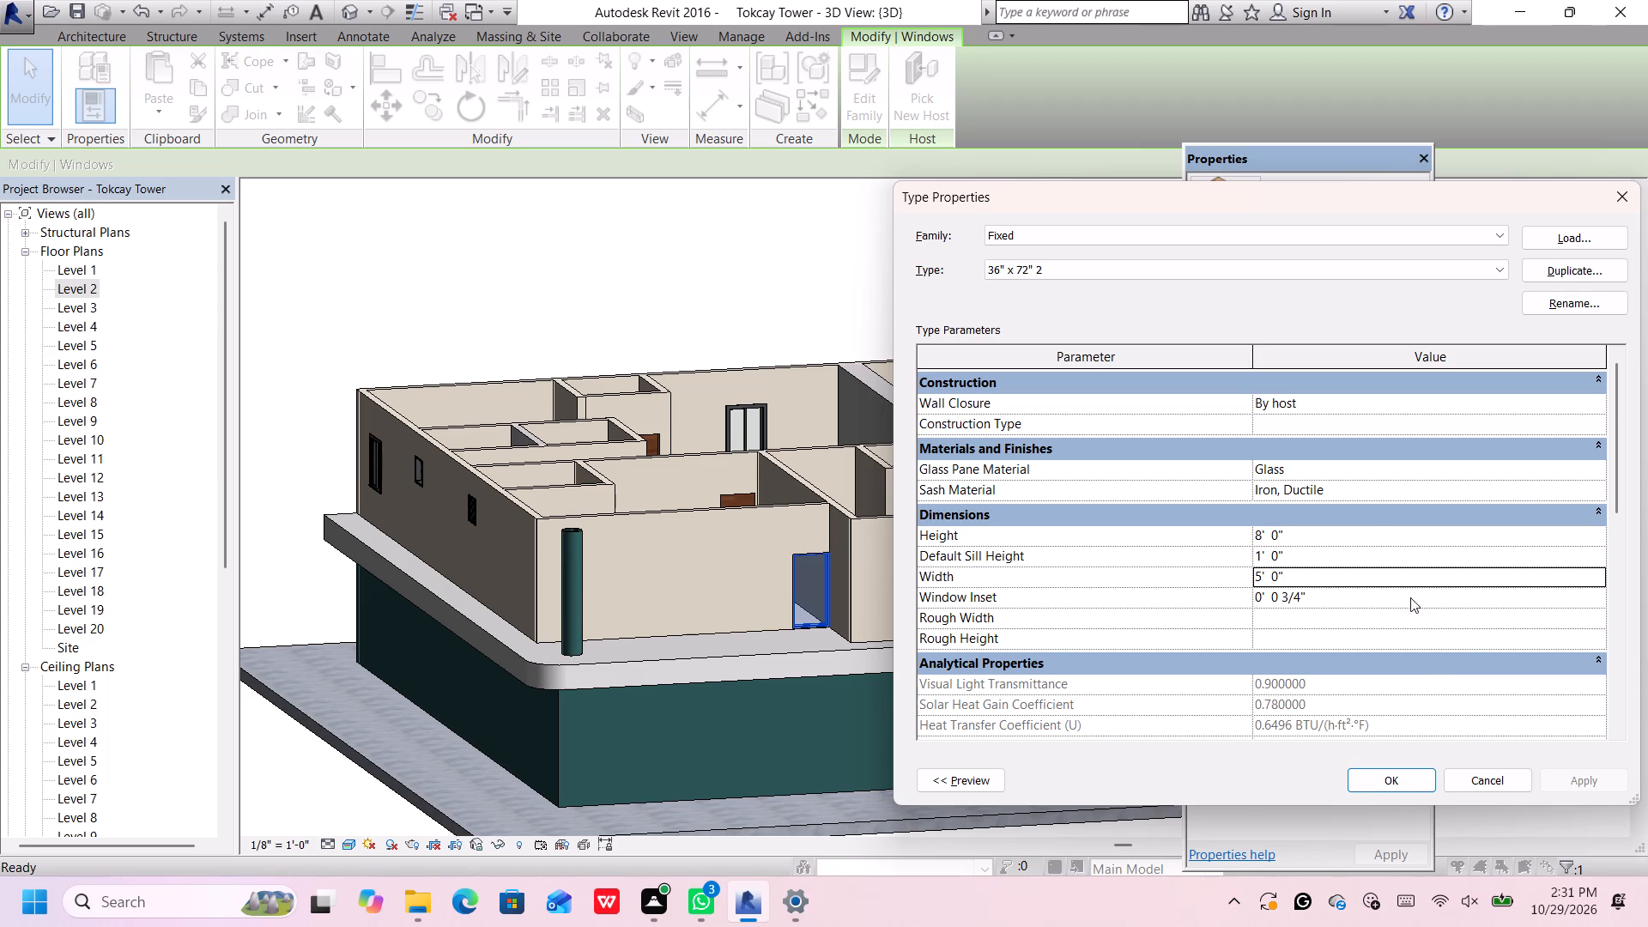
pyautogui.click(1399, 779)
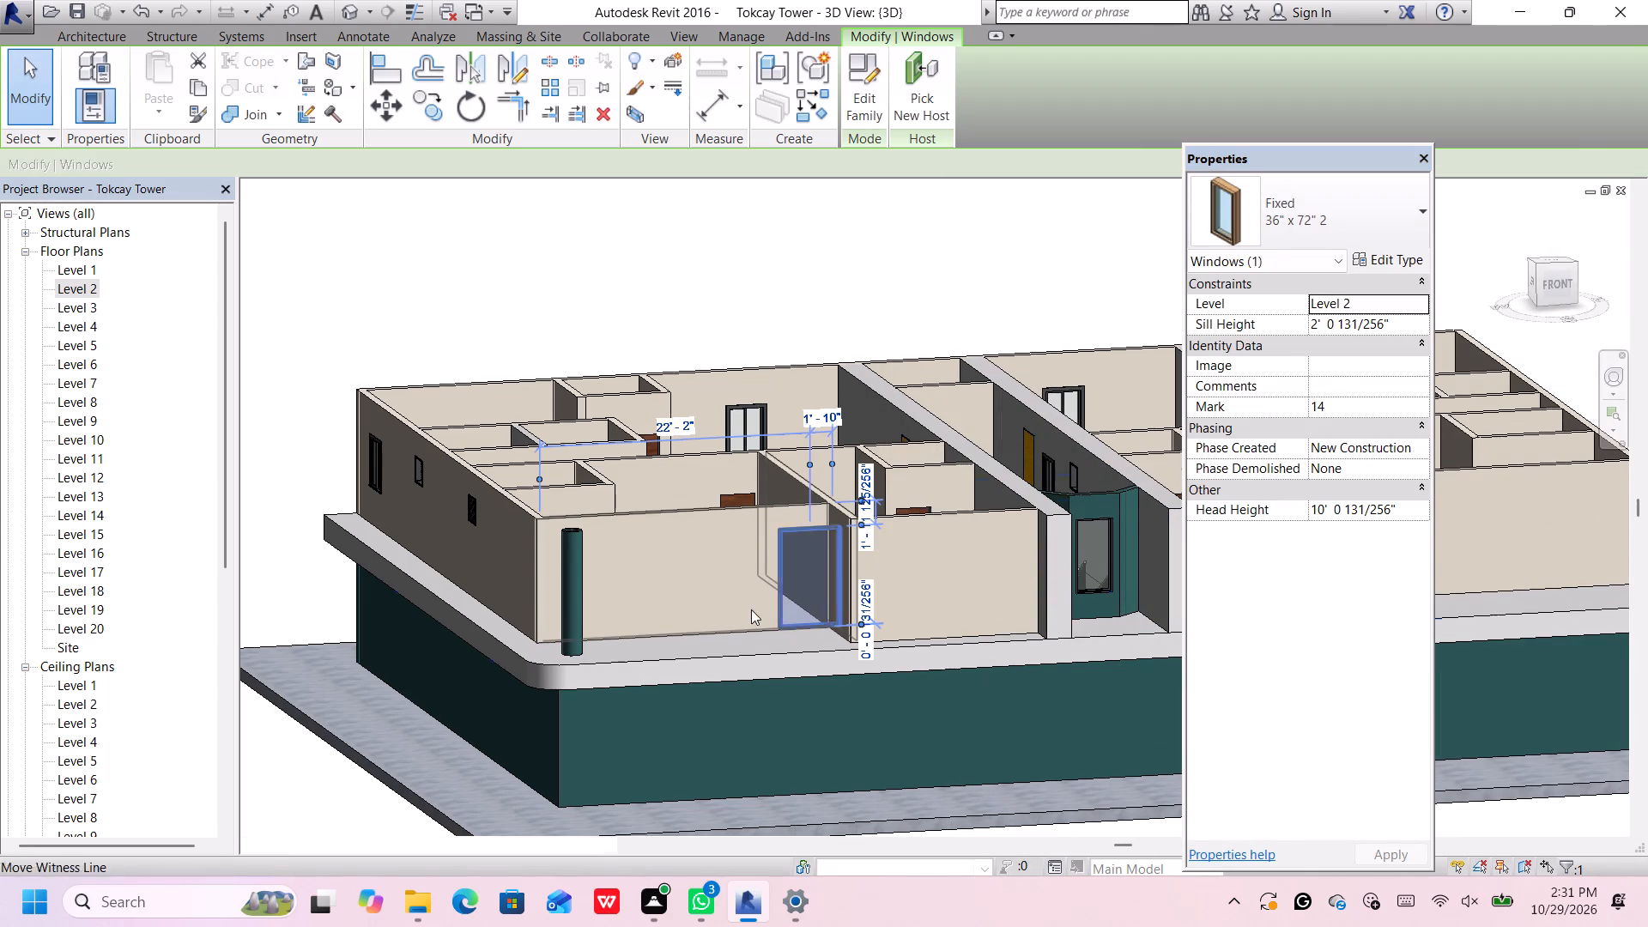
# Nudge the front-wall window away from the wall's inner corner until it is 2'-10" from it.
pyautogui.scroll(2, 780, 583)
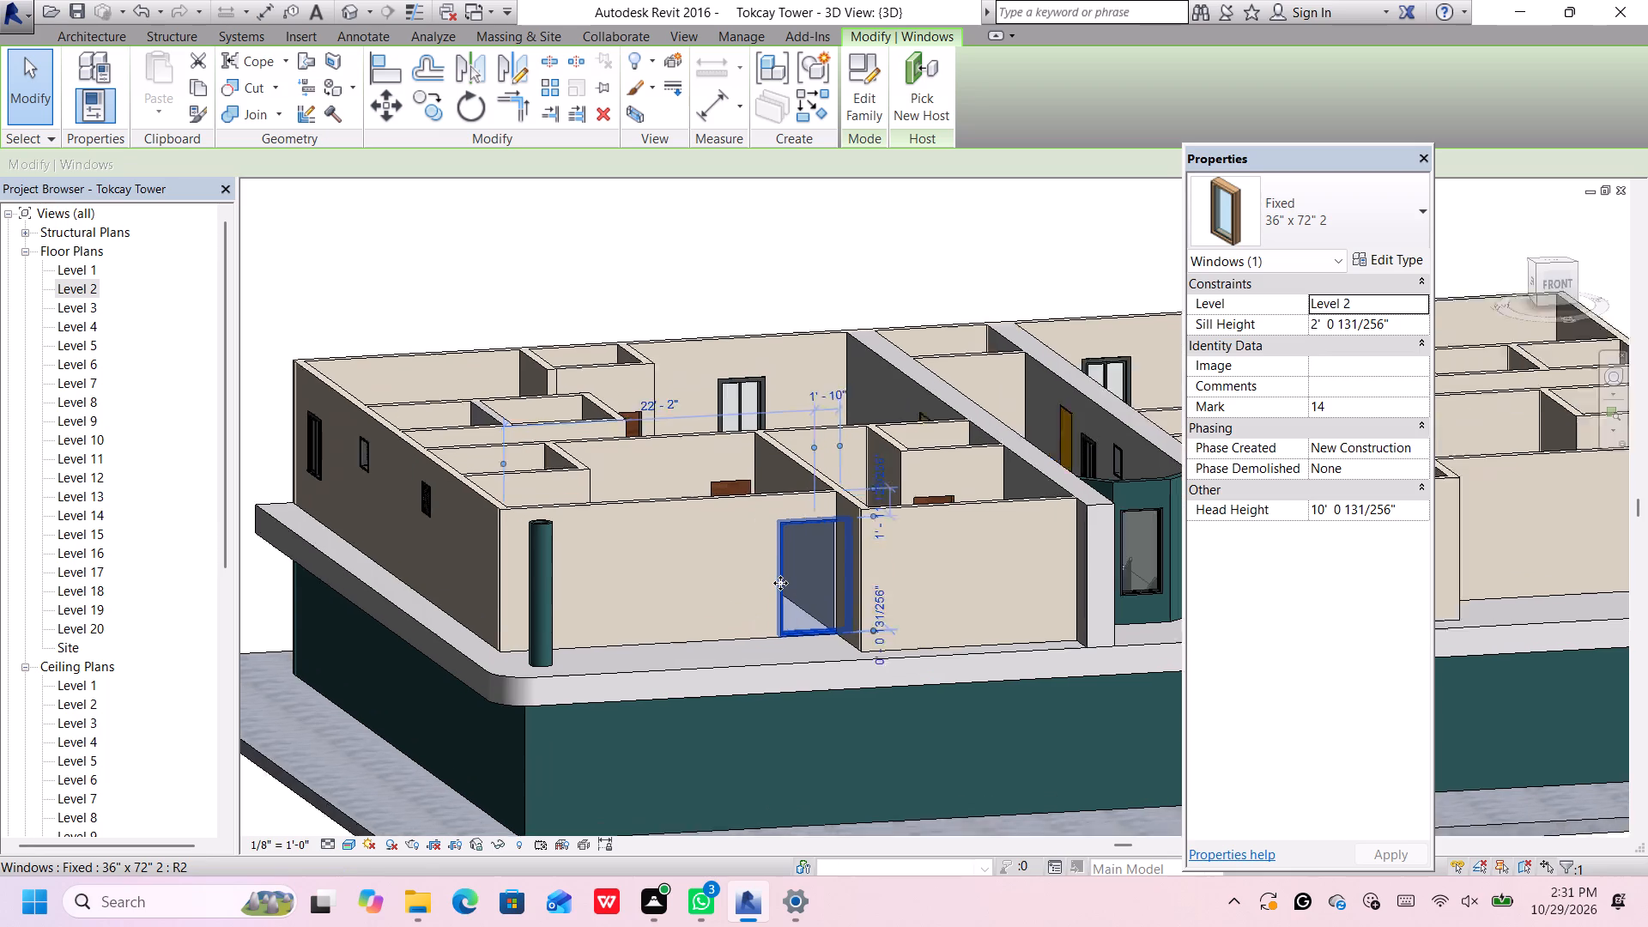
pyautogui.scroll(1, 780, 583)
pyautogui.click(780, 583)
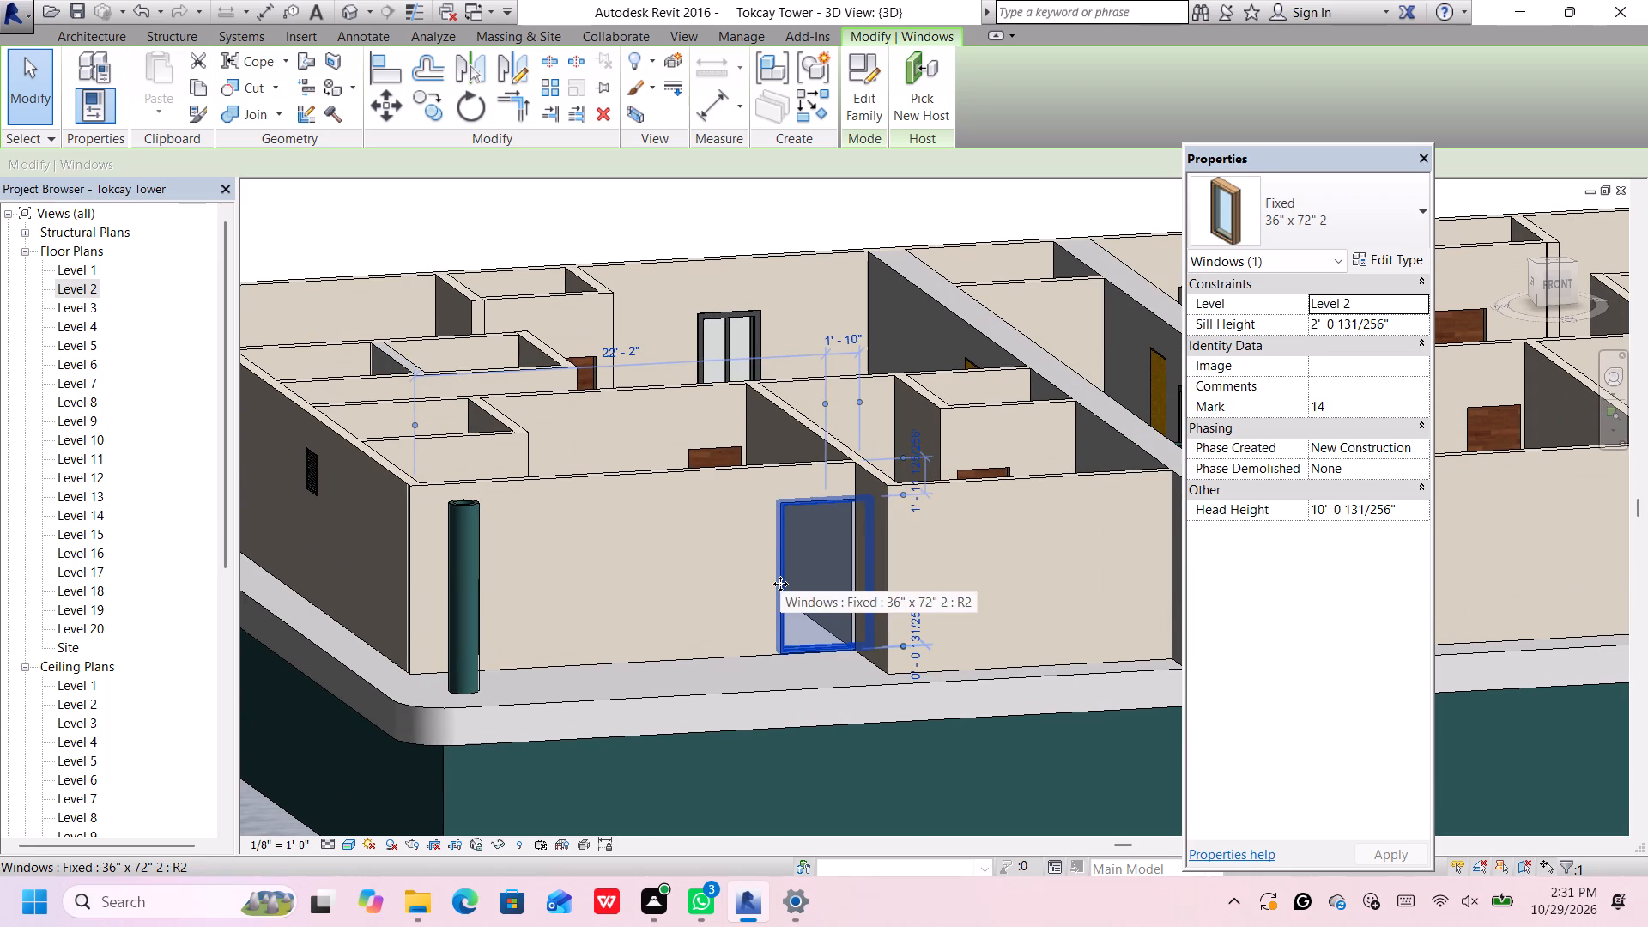
pyautogui.press('Left')
pyautogui.press('Left')
pyautogui.press('Left')
pyautogui.press('Left')
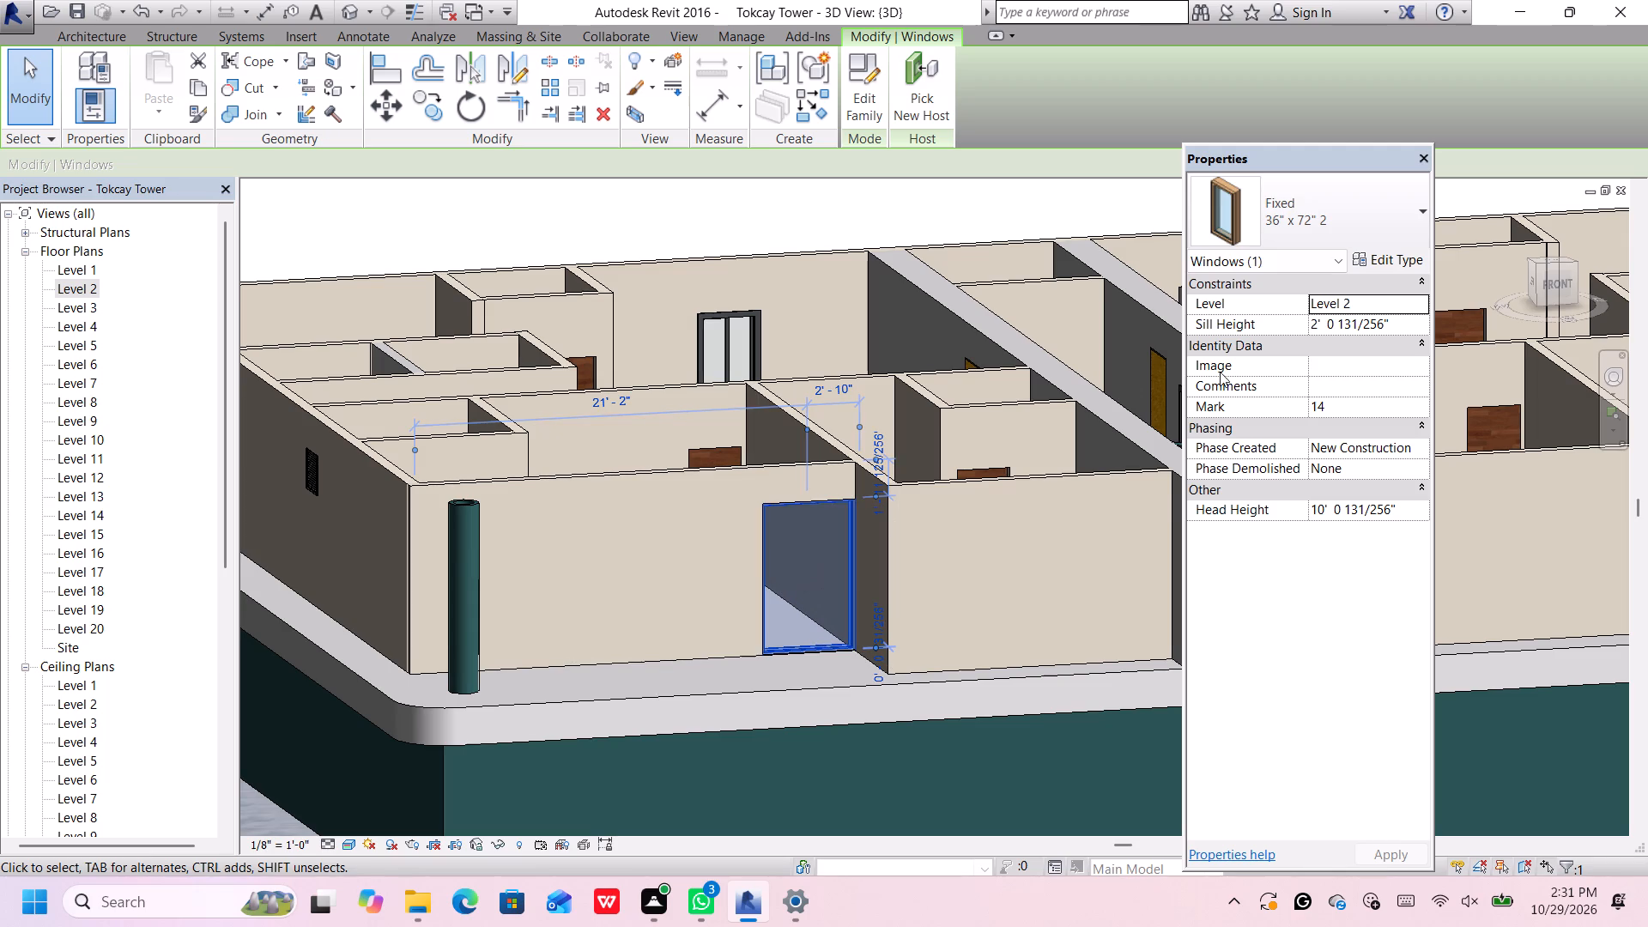
# Set the width of the front-wall window's type to 4'.
pyautogui.click(1398, 256)
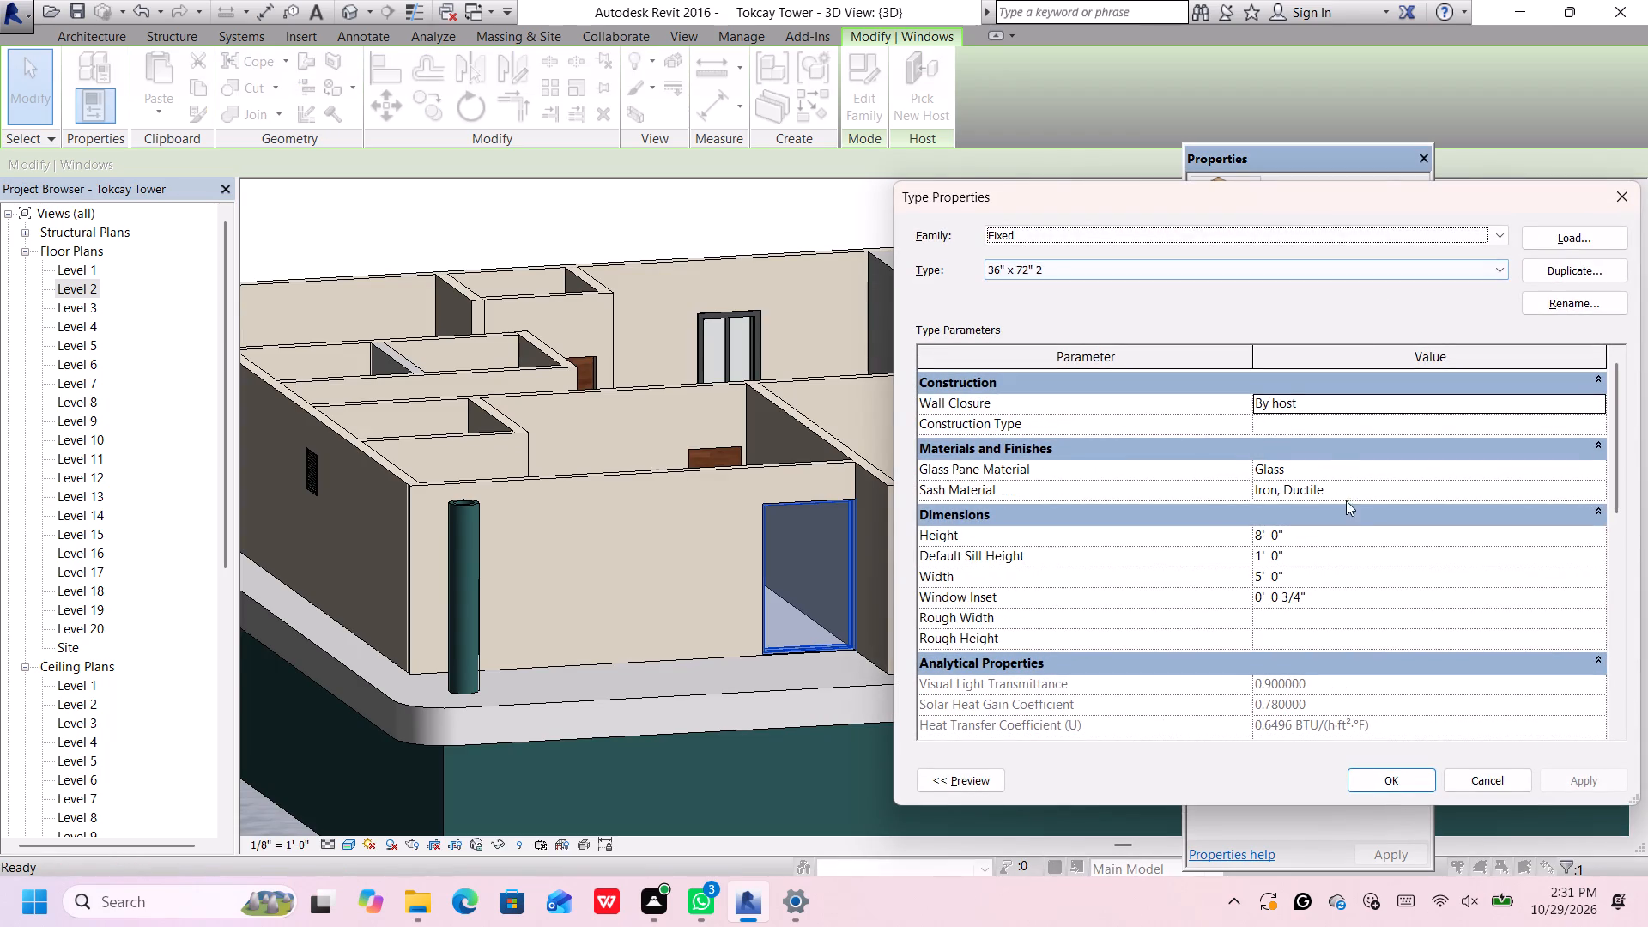
pyautogui.click(1348, 584)
pyautogui.press('BackSpace')
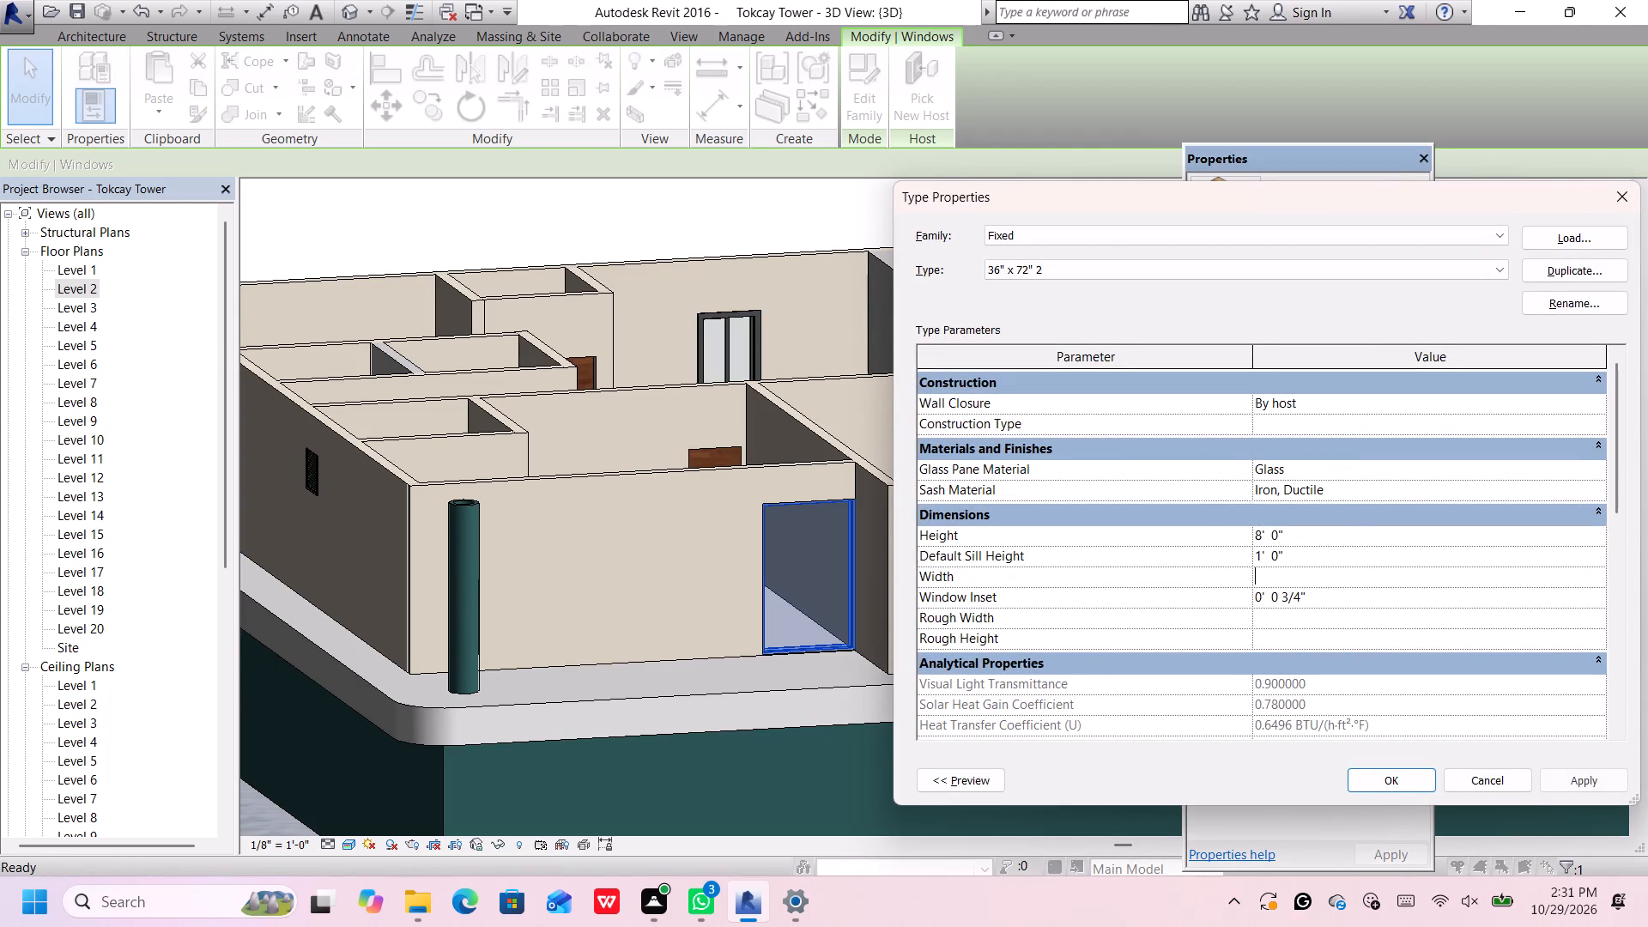
pyautogui.write("4'")
pyautogui.press('Return')
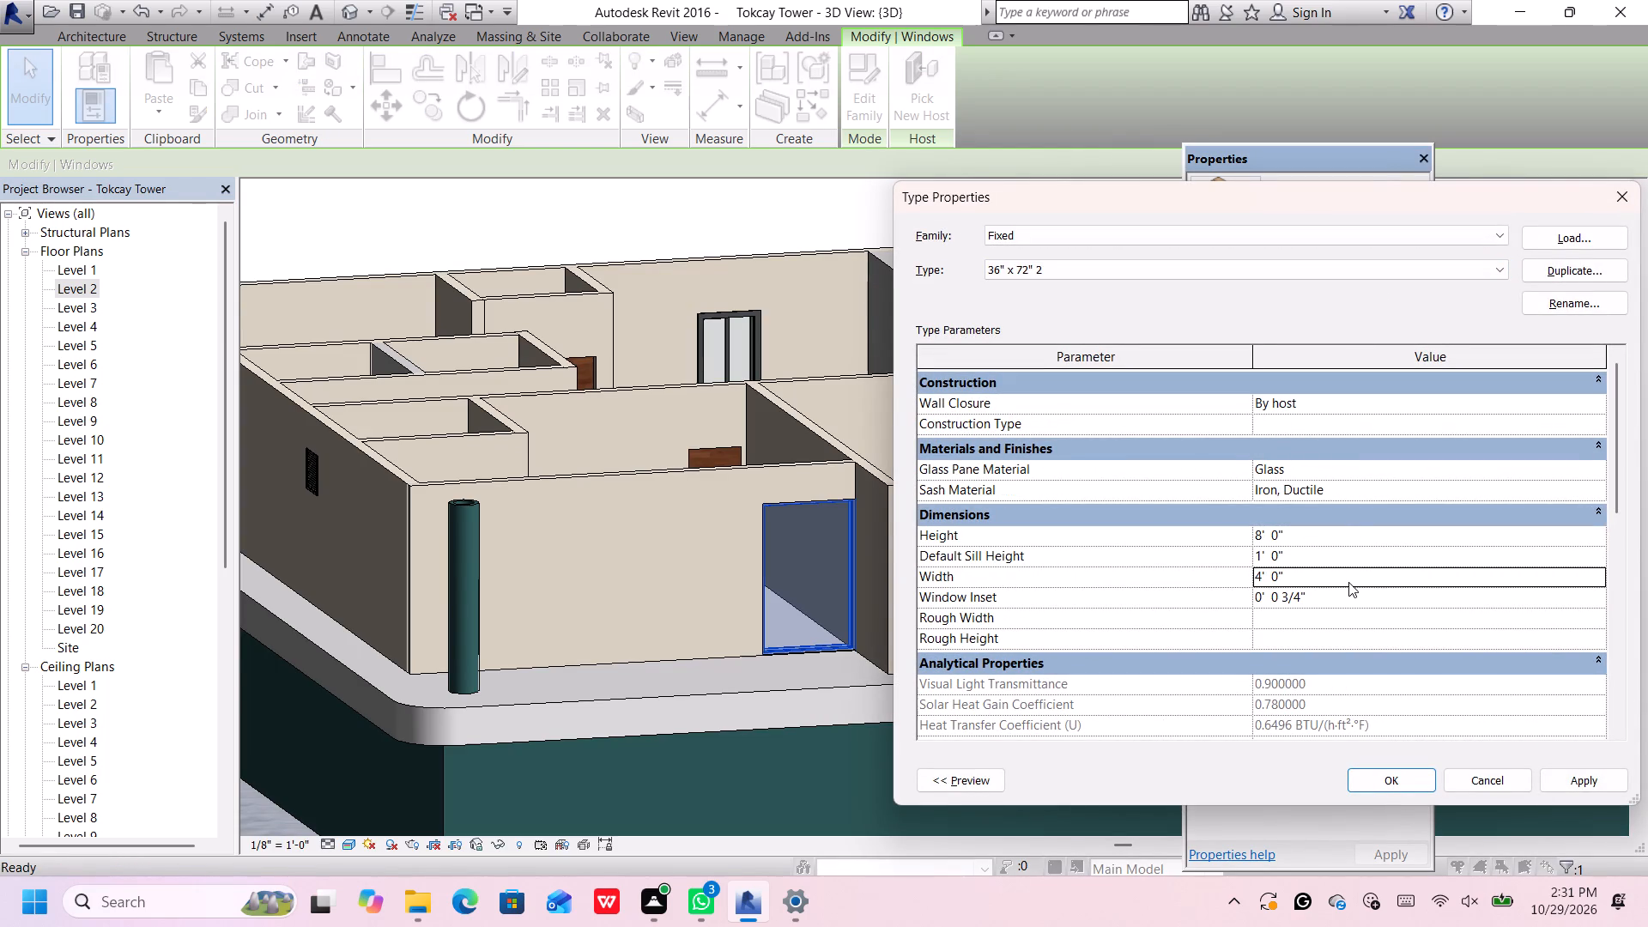
pyautogui.click(1593, 785)
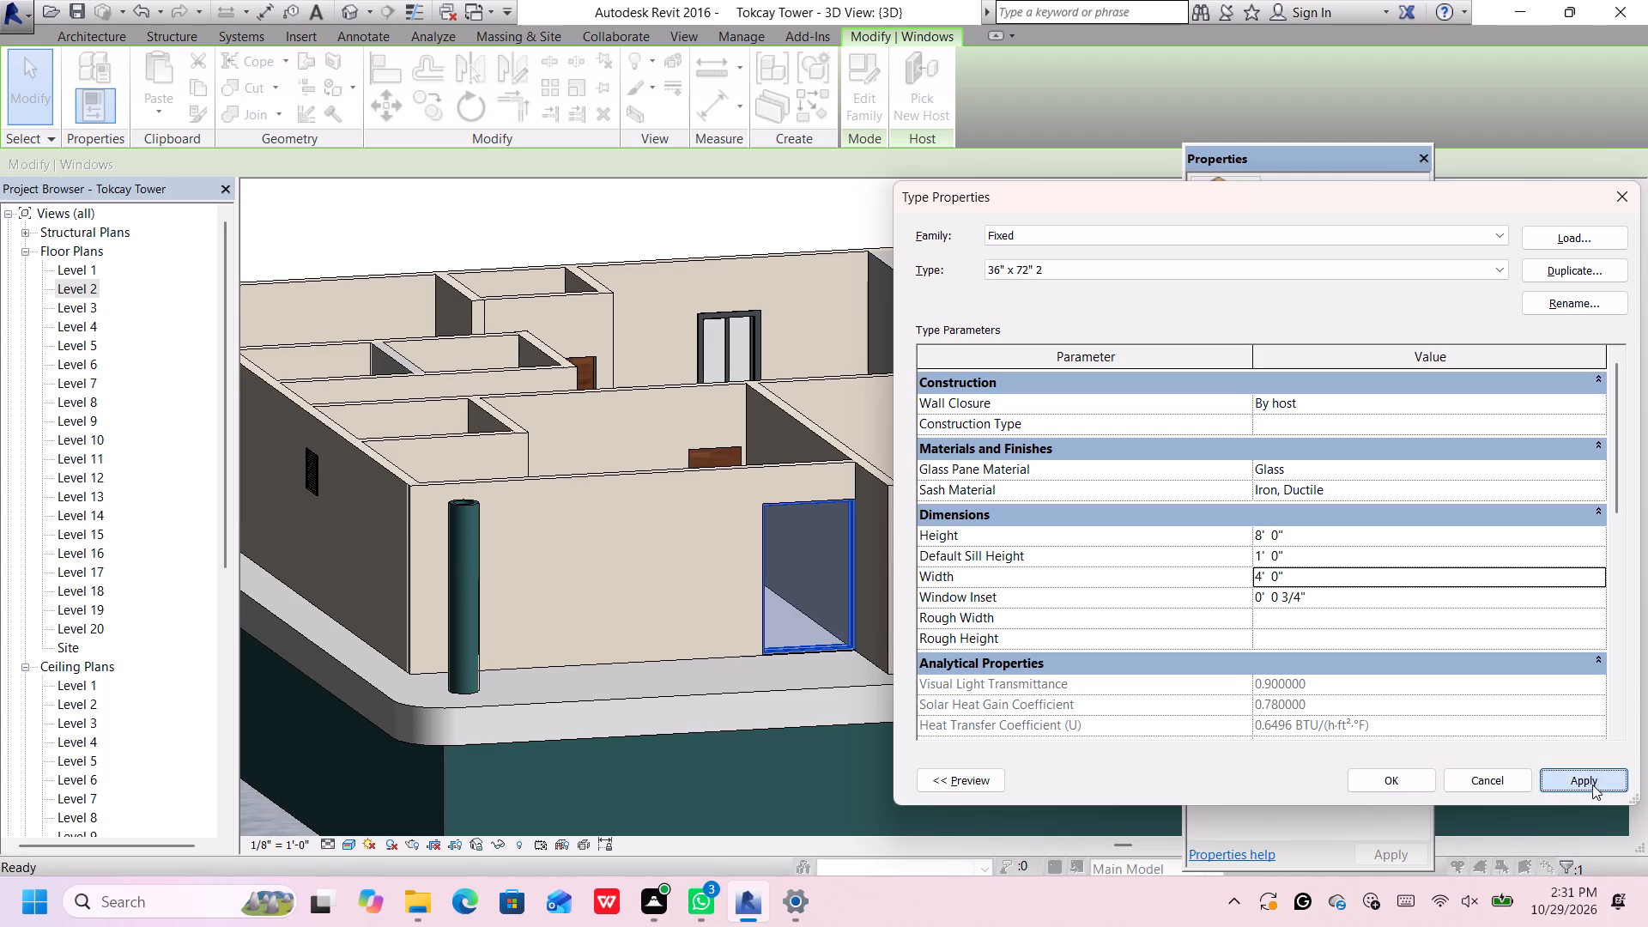
pyautogui.click(1390, 785)
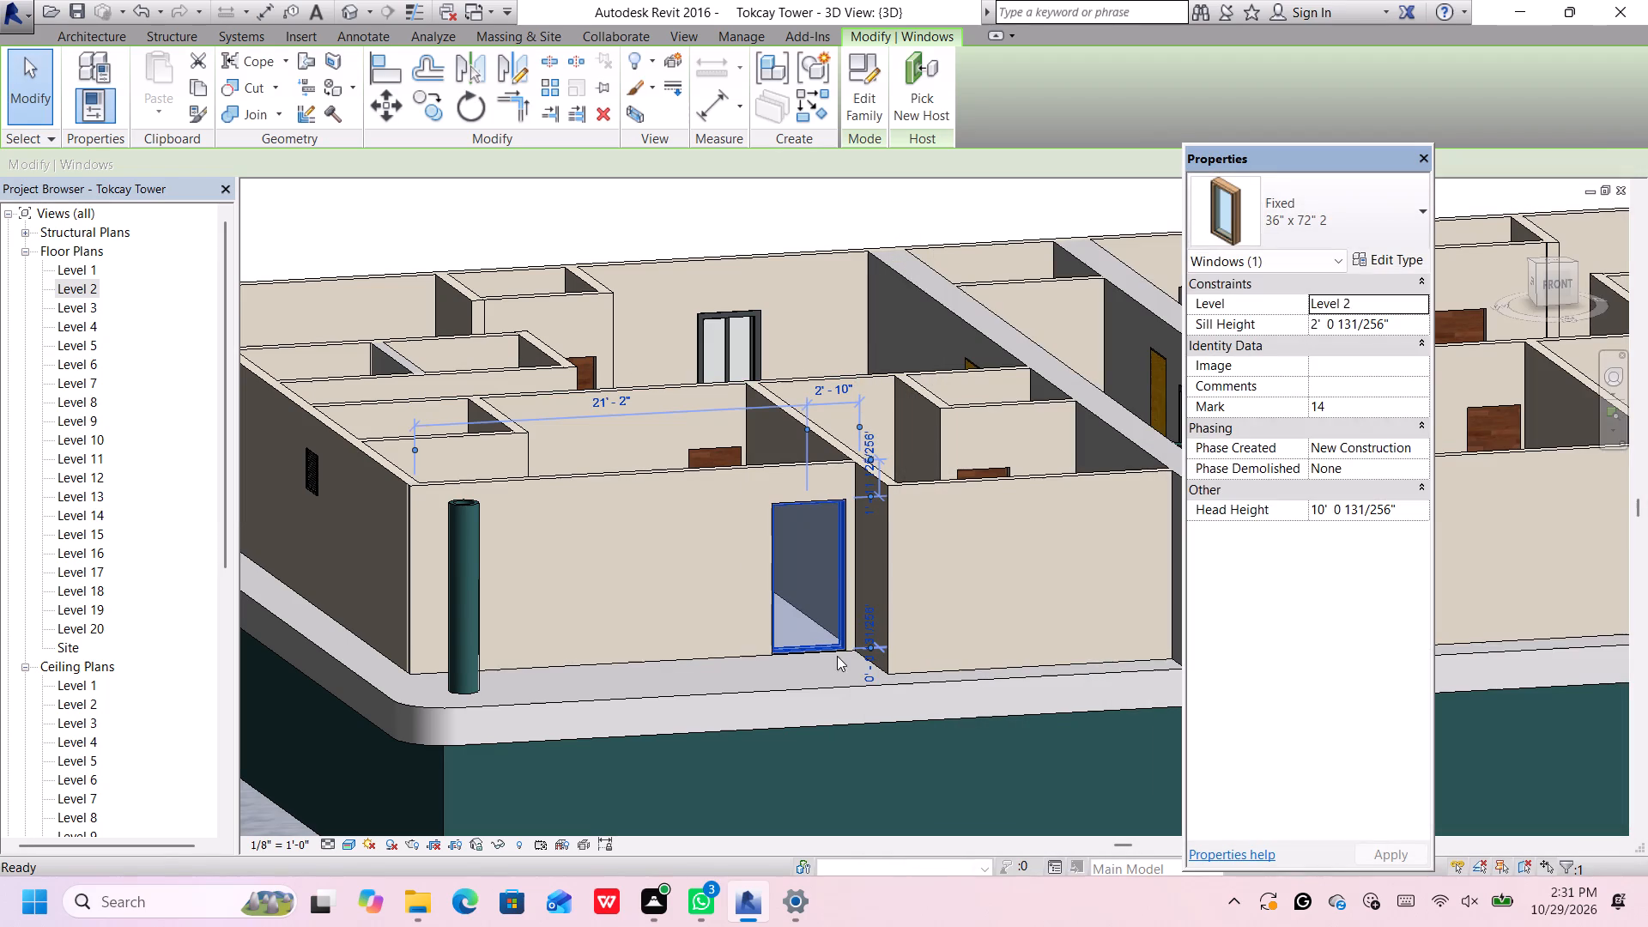
# Nudge the front-wall window back toward the inner corner until it is 2'-4" from it.
pyautogui.scroll(3, 828, 620)
pyautogui.press('Right')
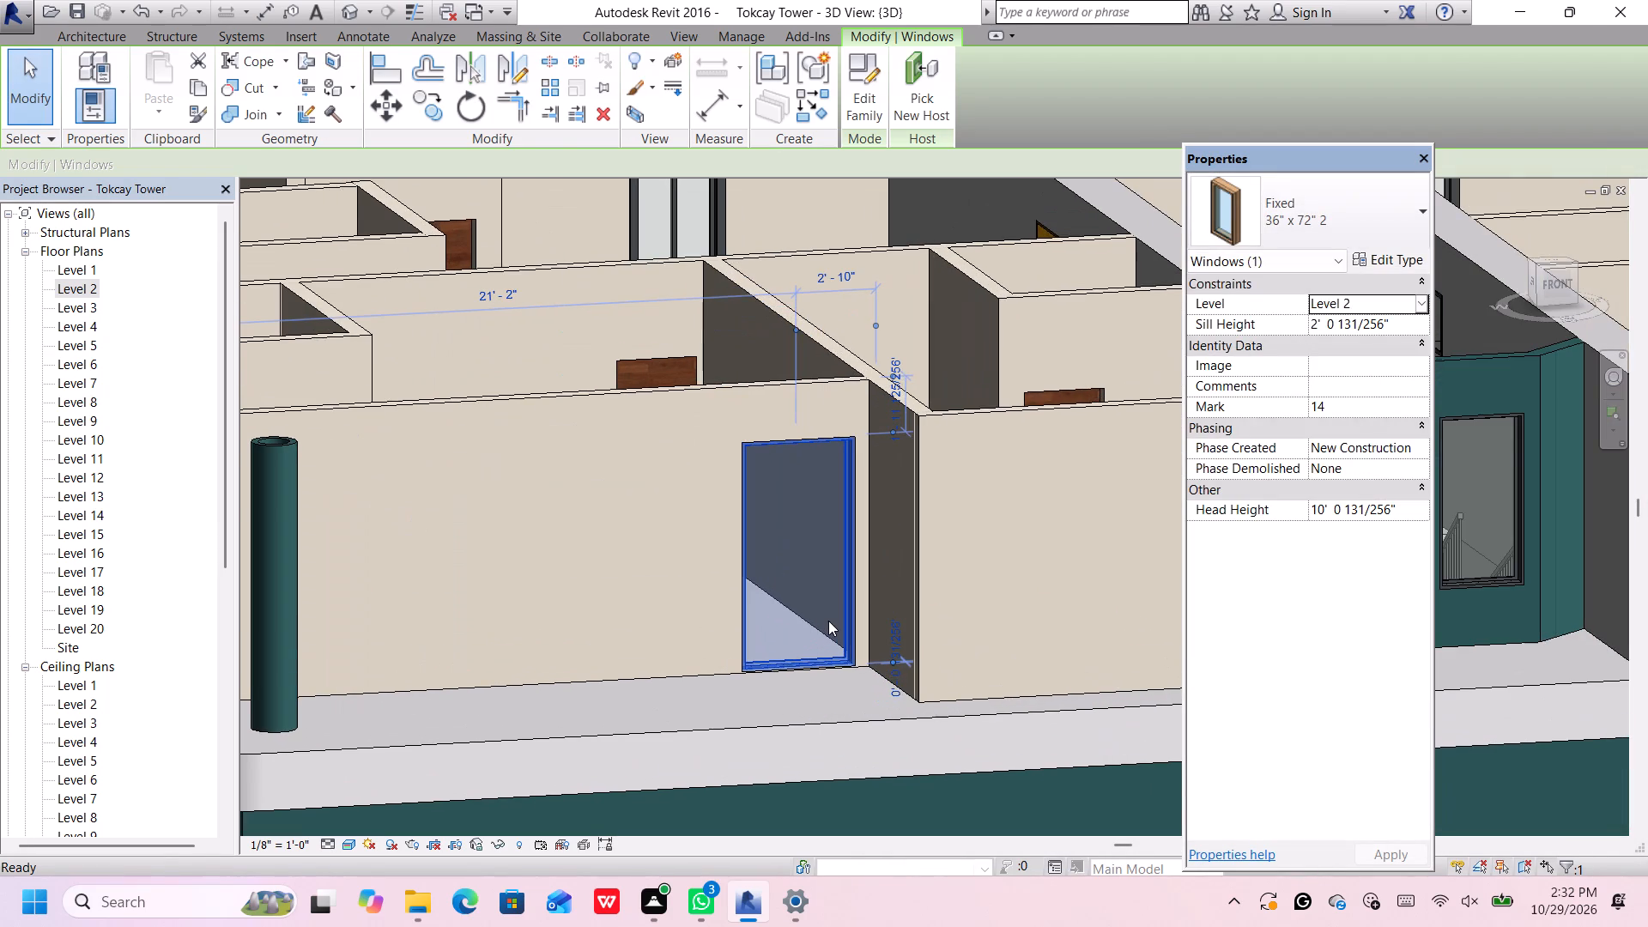
pyautogui.press('Right')
pyautogui.press('Right')
pyautogui.press('Right')
pyautogui.press('Right')
pyautogui.press('Right')
pyautogui.press('Right')
pyautogui.scroll(-10, 825, 627)
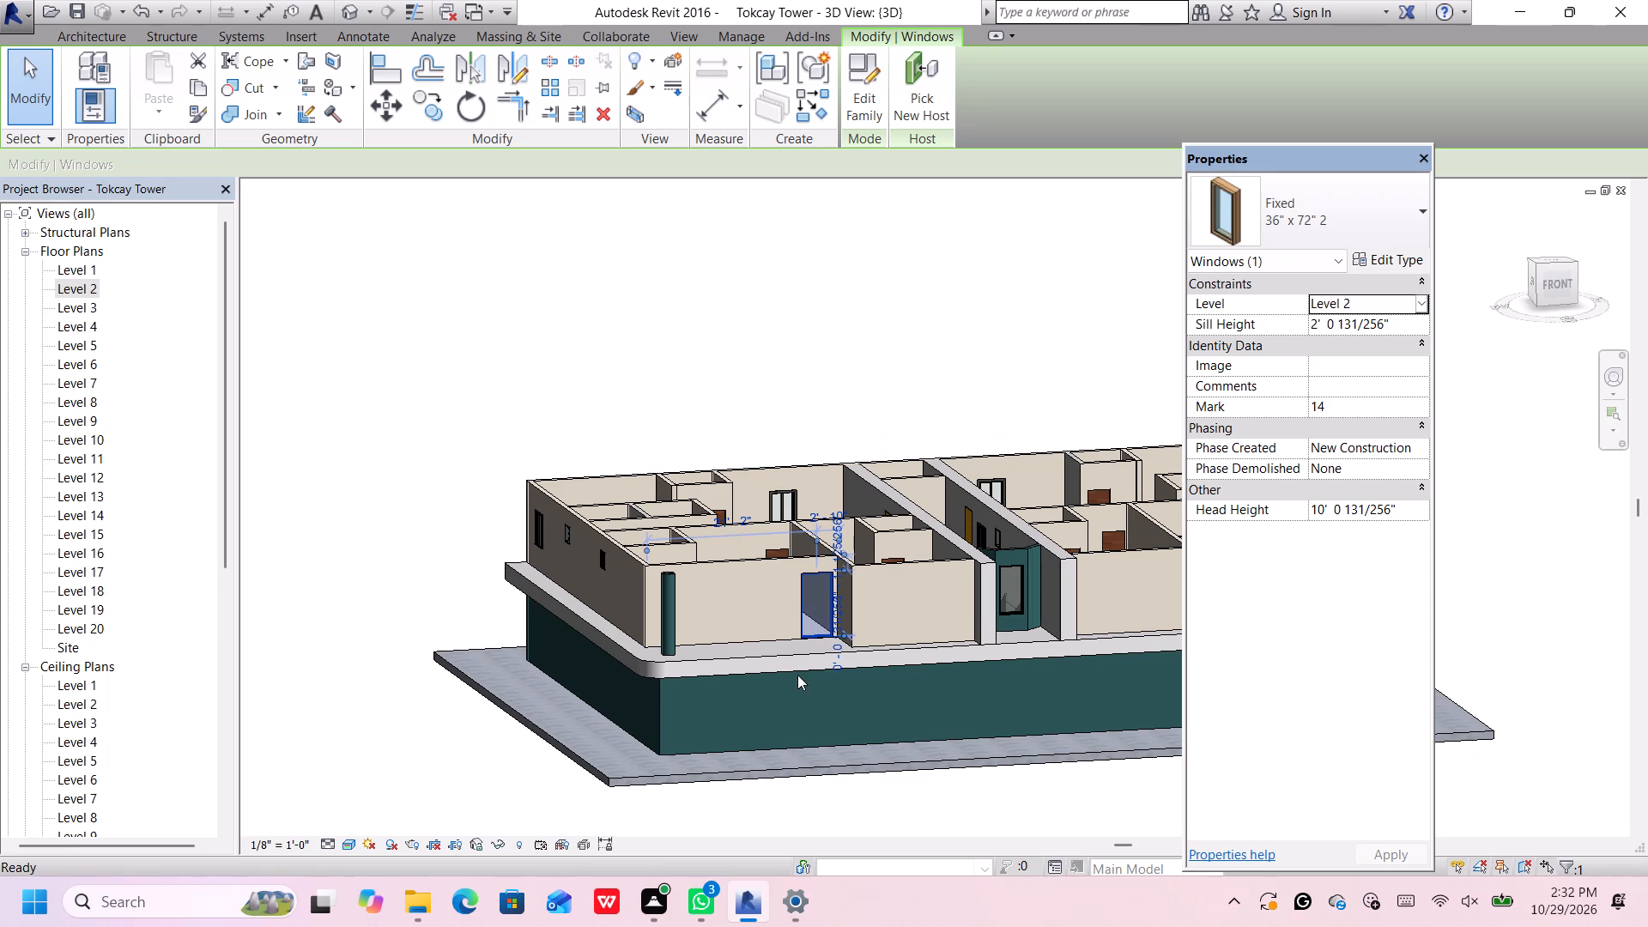
pyautogui.scroll(1, 814, 795)
pyautogui.click(821, 801)
pyautogui.scroll(7, 822, 585)
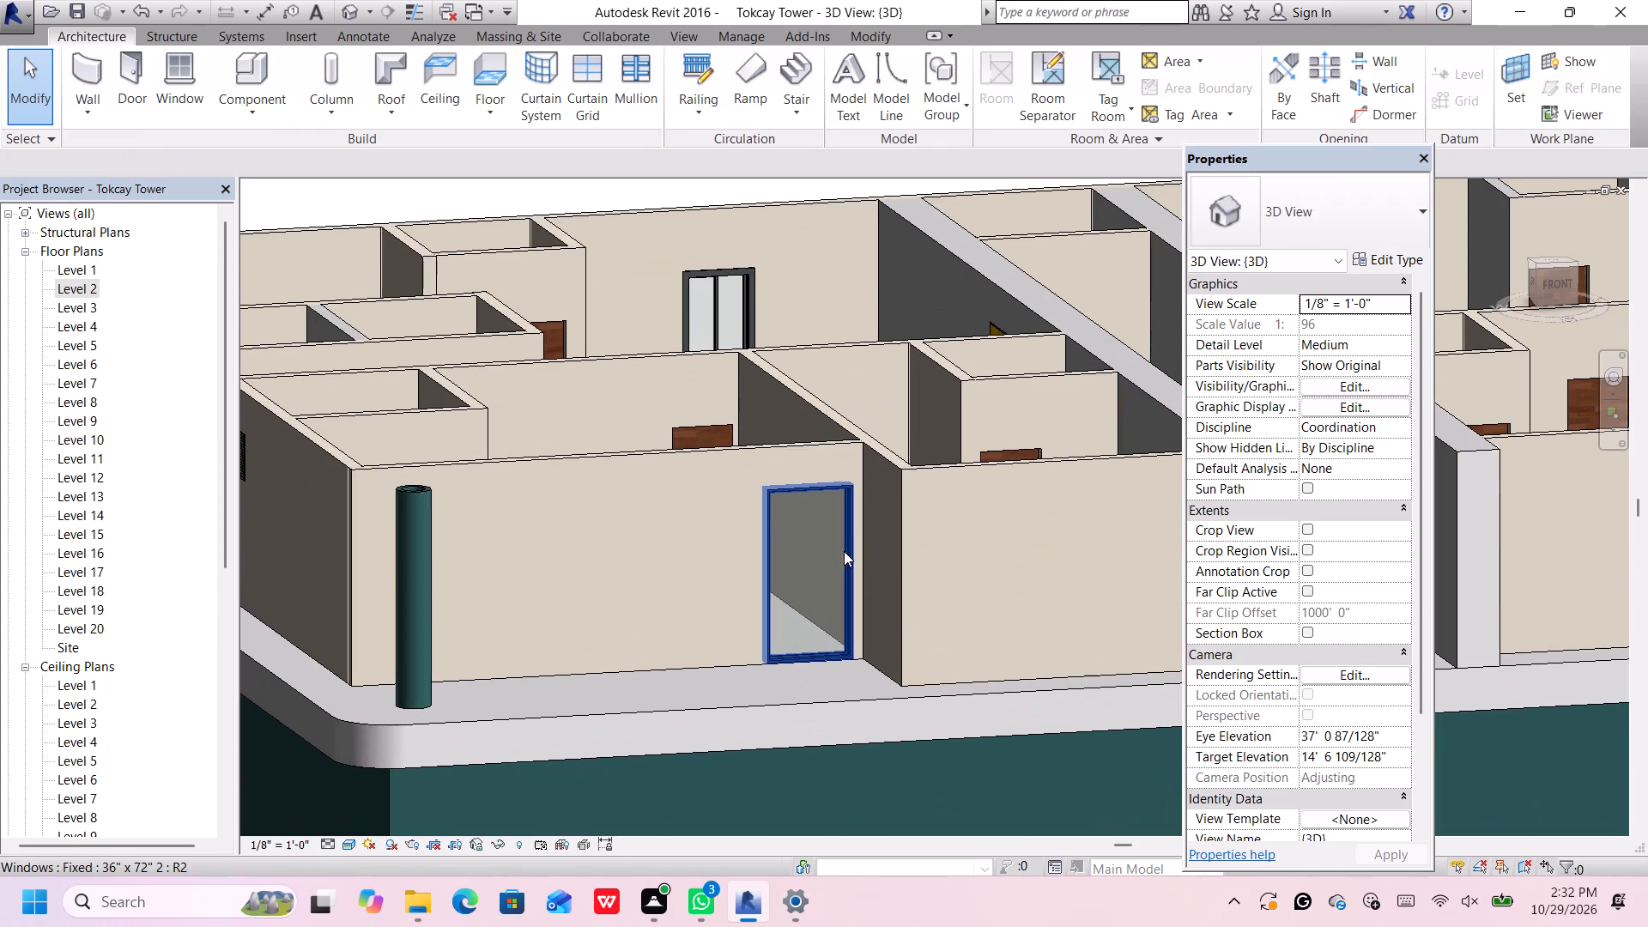
pyautogui.click(845, 539)
pyautogui.scroll(2, 845, 542)
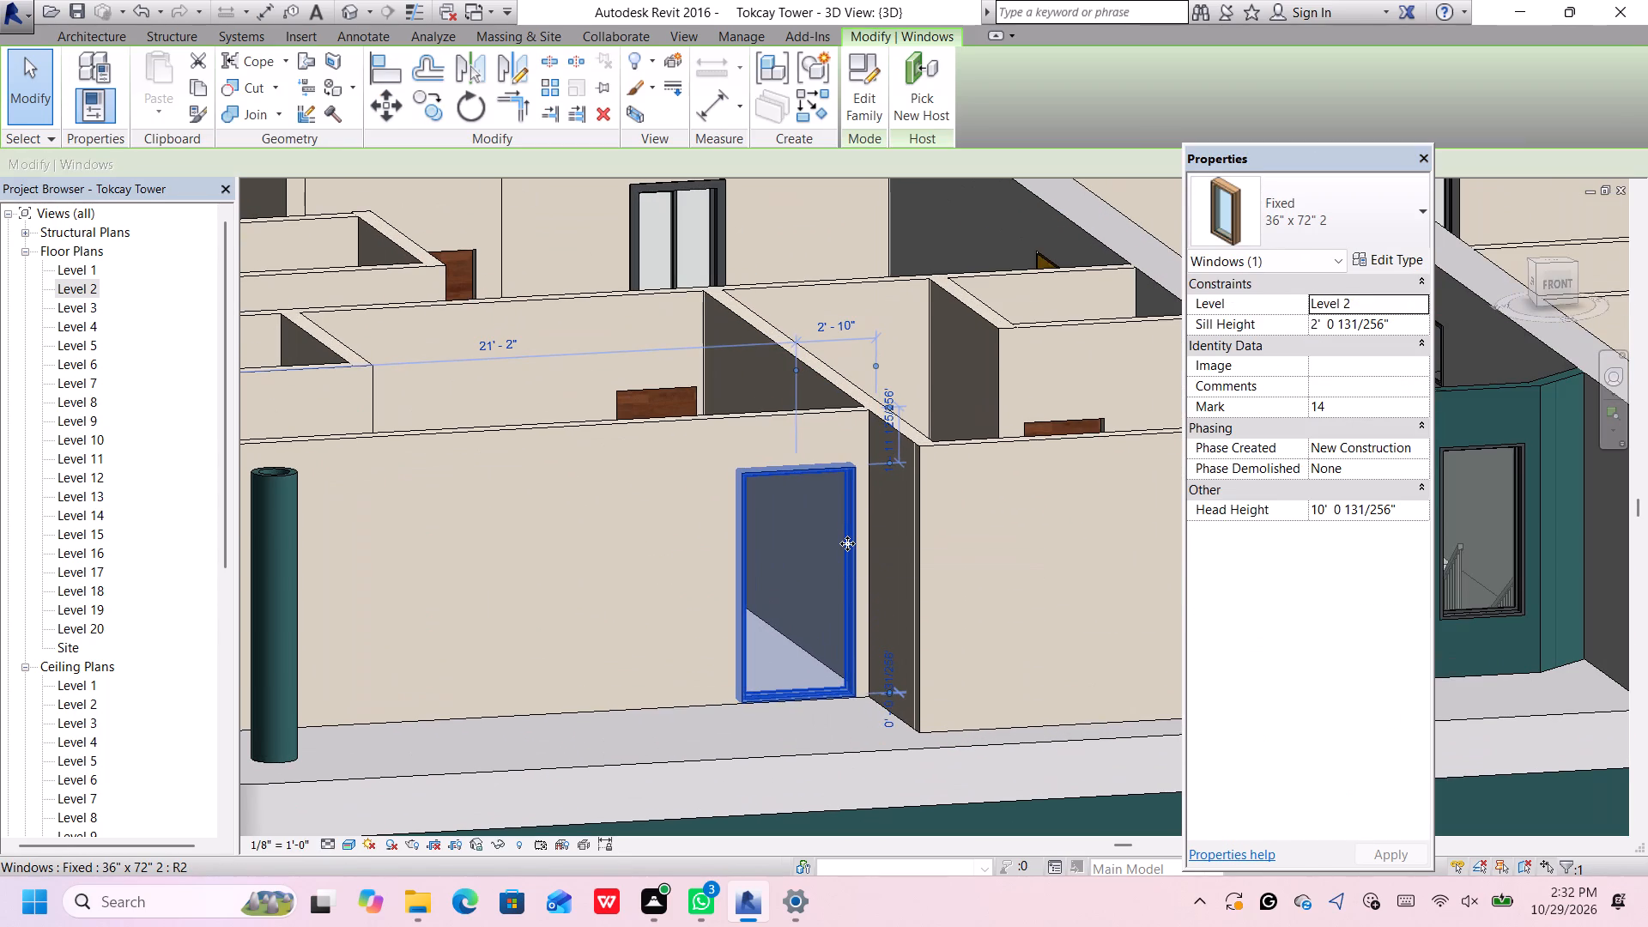
pyautogui.press('Right')
pyautogui.press('Right')
pyautogui.press('Right')
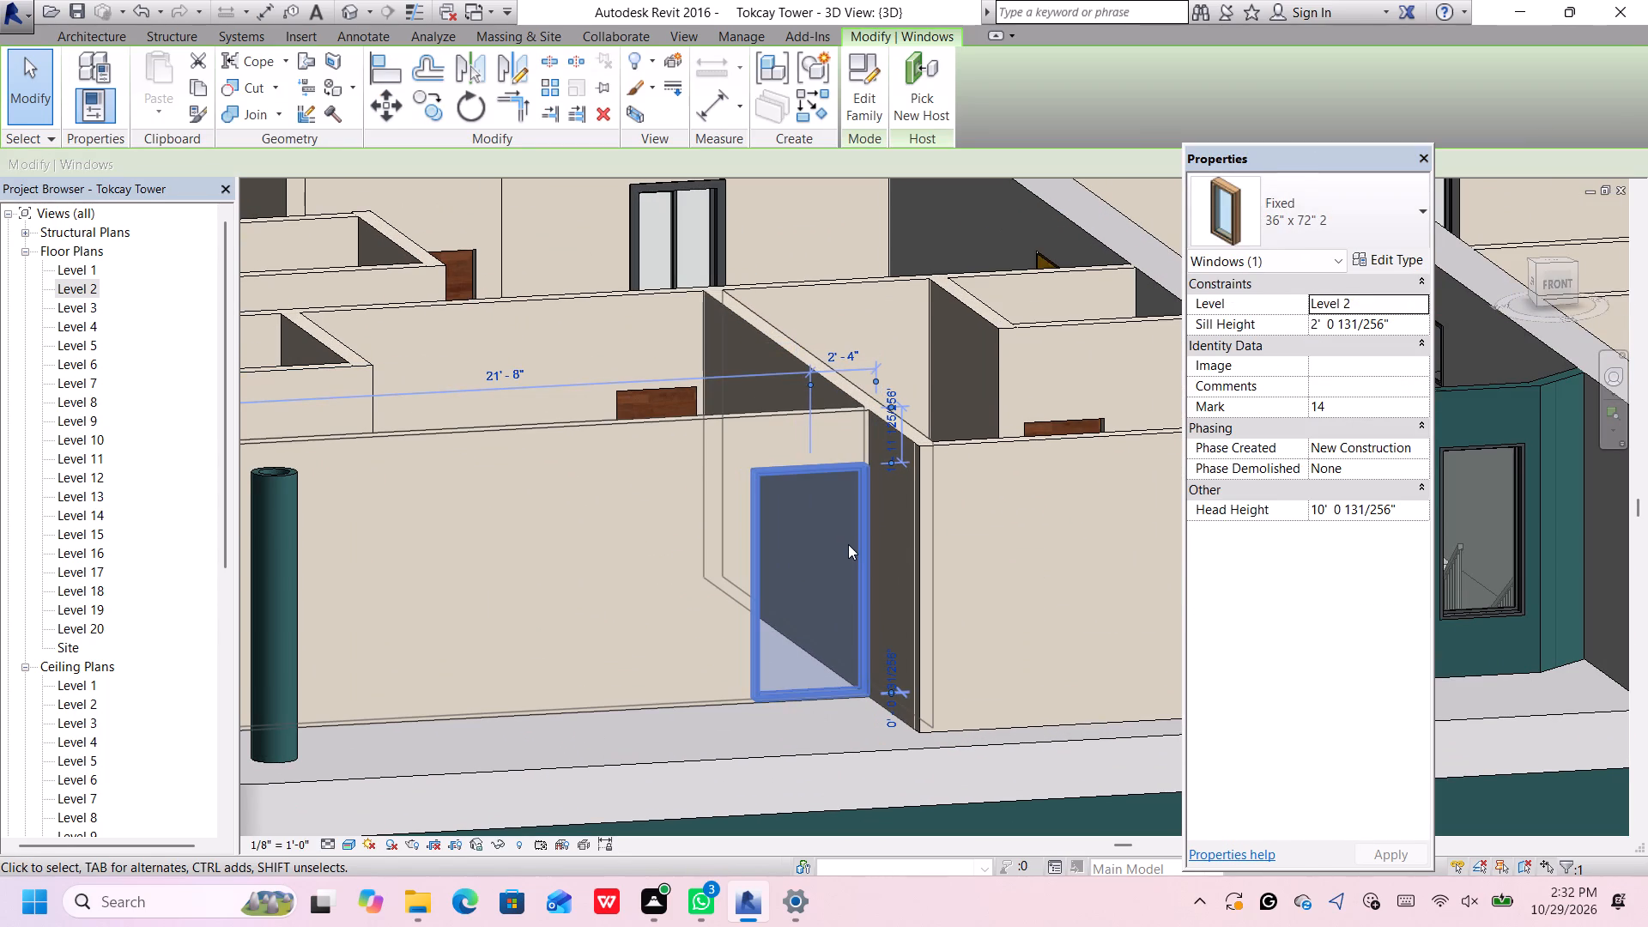
# Nudge the front-wall window slightly down toward the floor, to a sill height of 2' 0 67/256".
pyautogui.scroll(12, 818, 708)
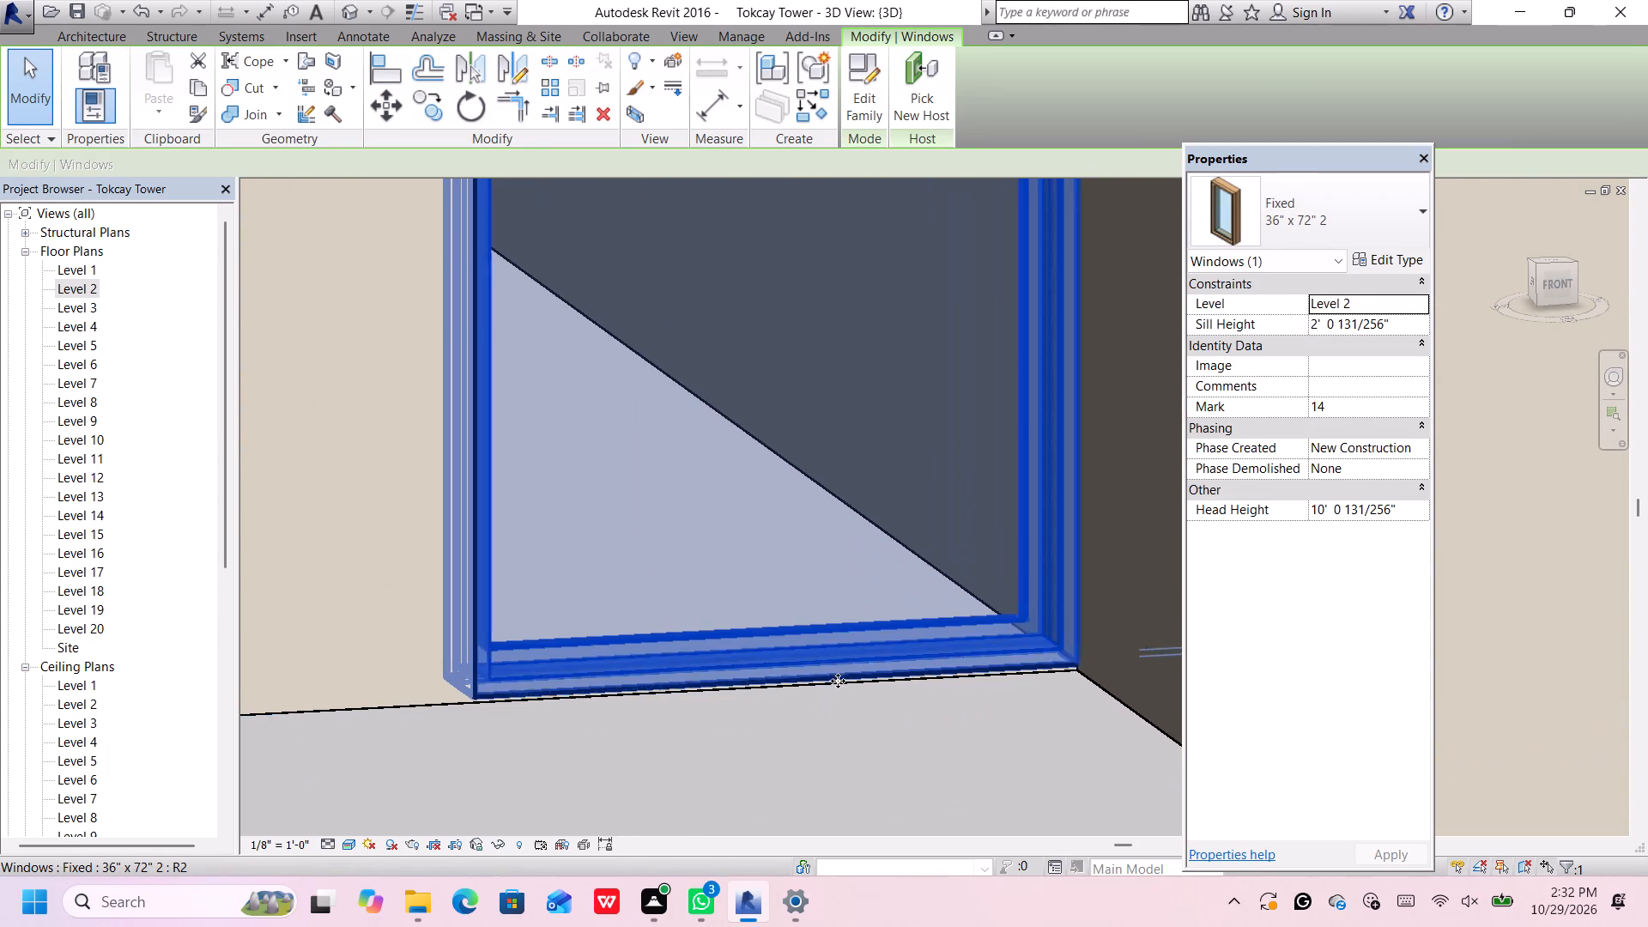
pyautogui.scroll(1, 838, 681)
pyautogui.press('Down')
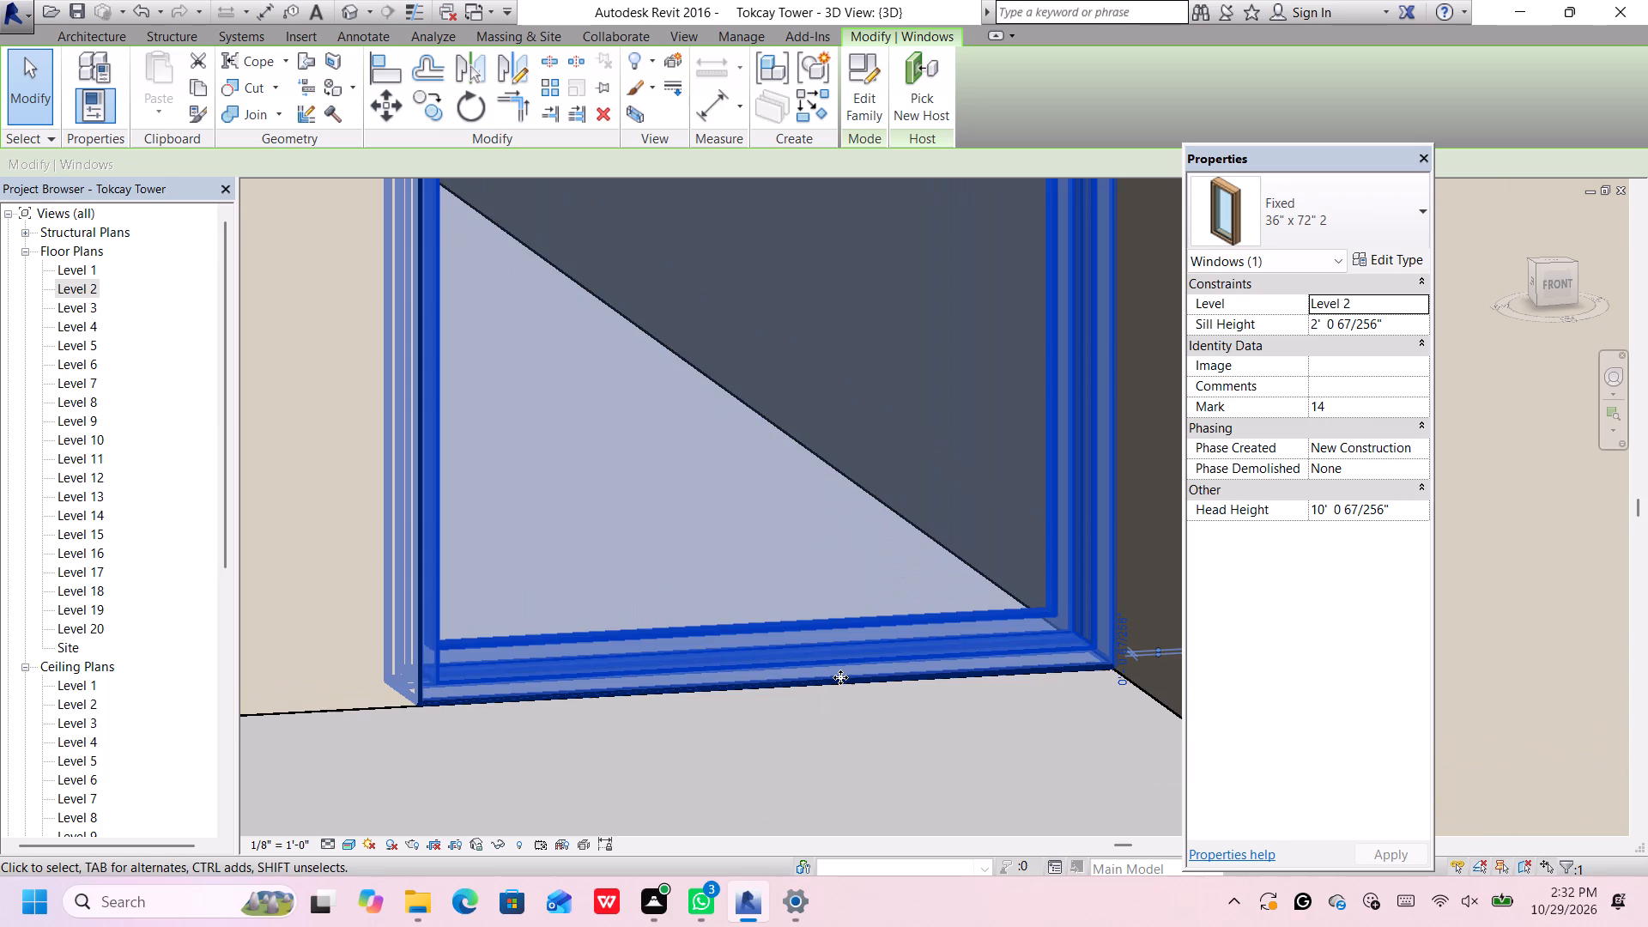
pyautogui.scroll(-6, 840, 677)
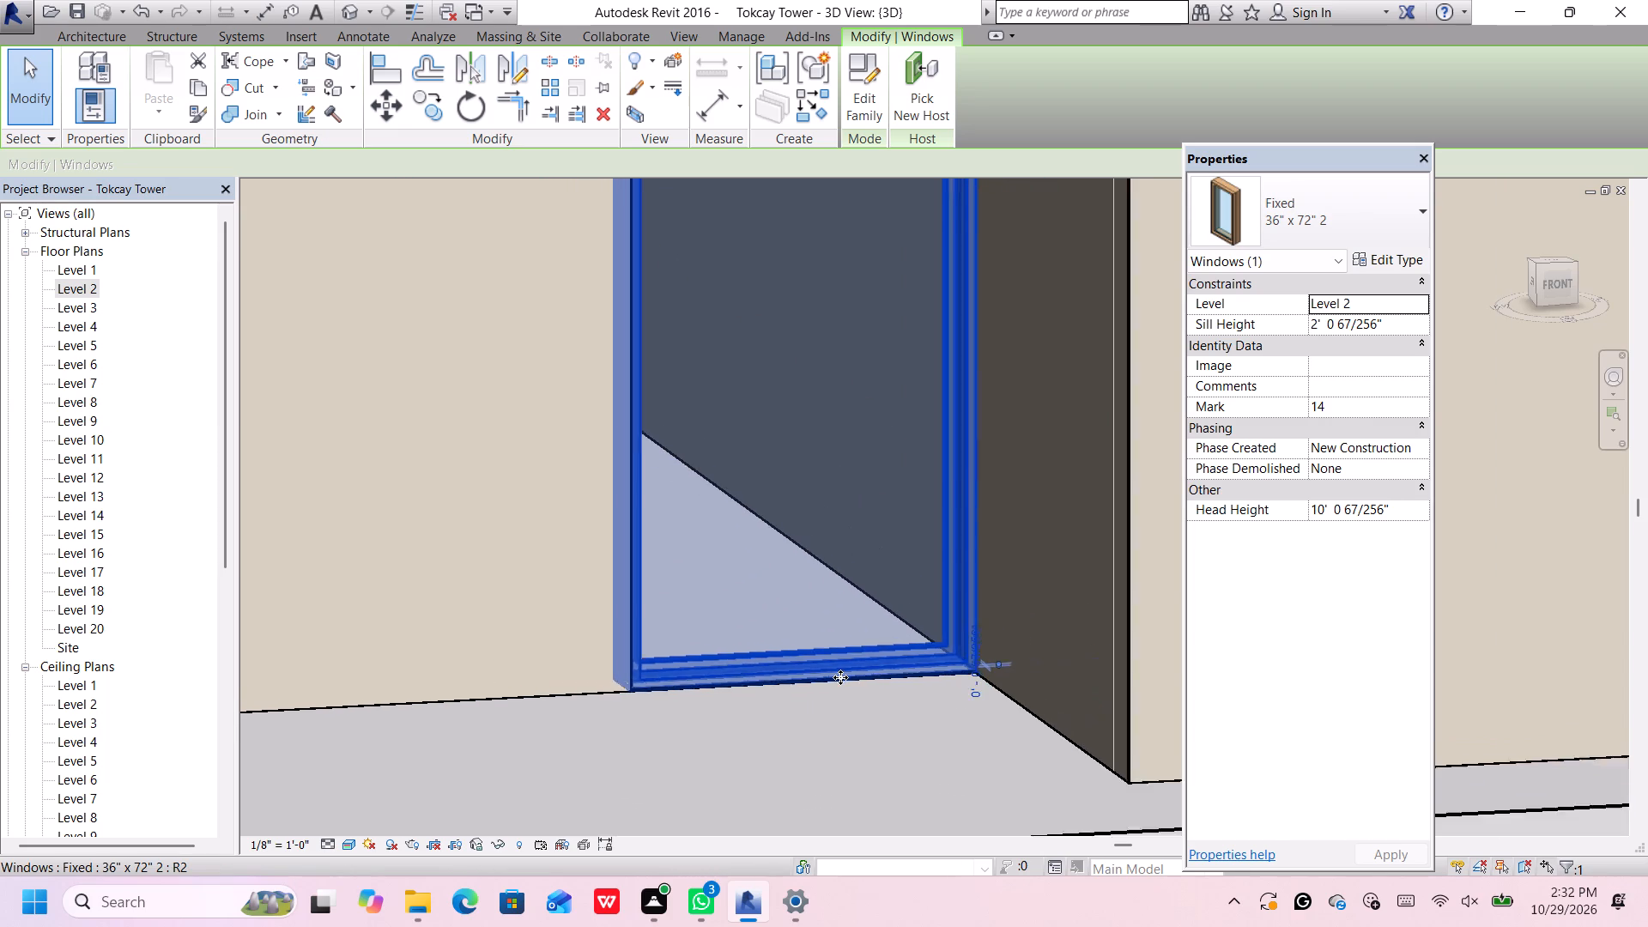
pyautogui.scroll(-12, 840, 677)
pyautogui.moveTo(839, 687); pyautogui.dragTo(808, 525, button='middle')
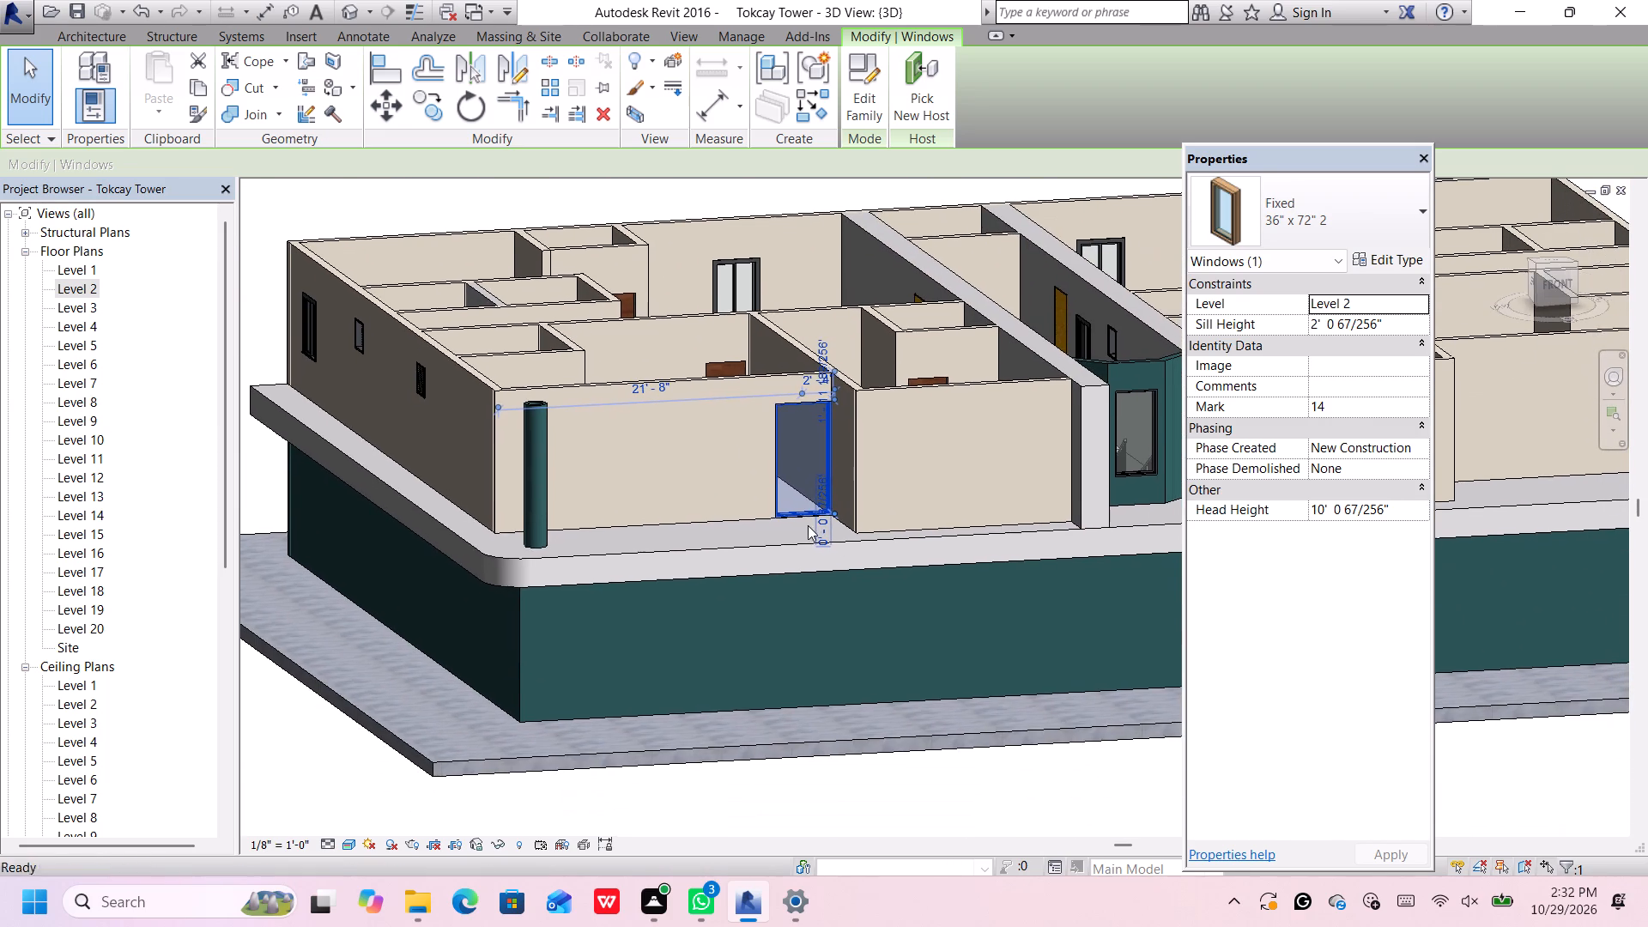
pyautogui.click(876, 817)
pyautogui.scroll(2, 776, 447)
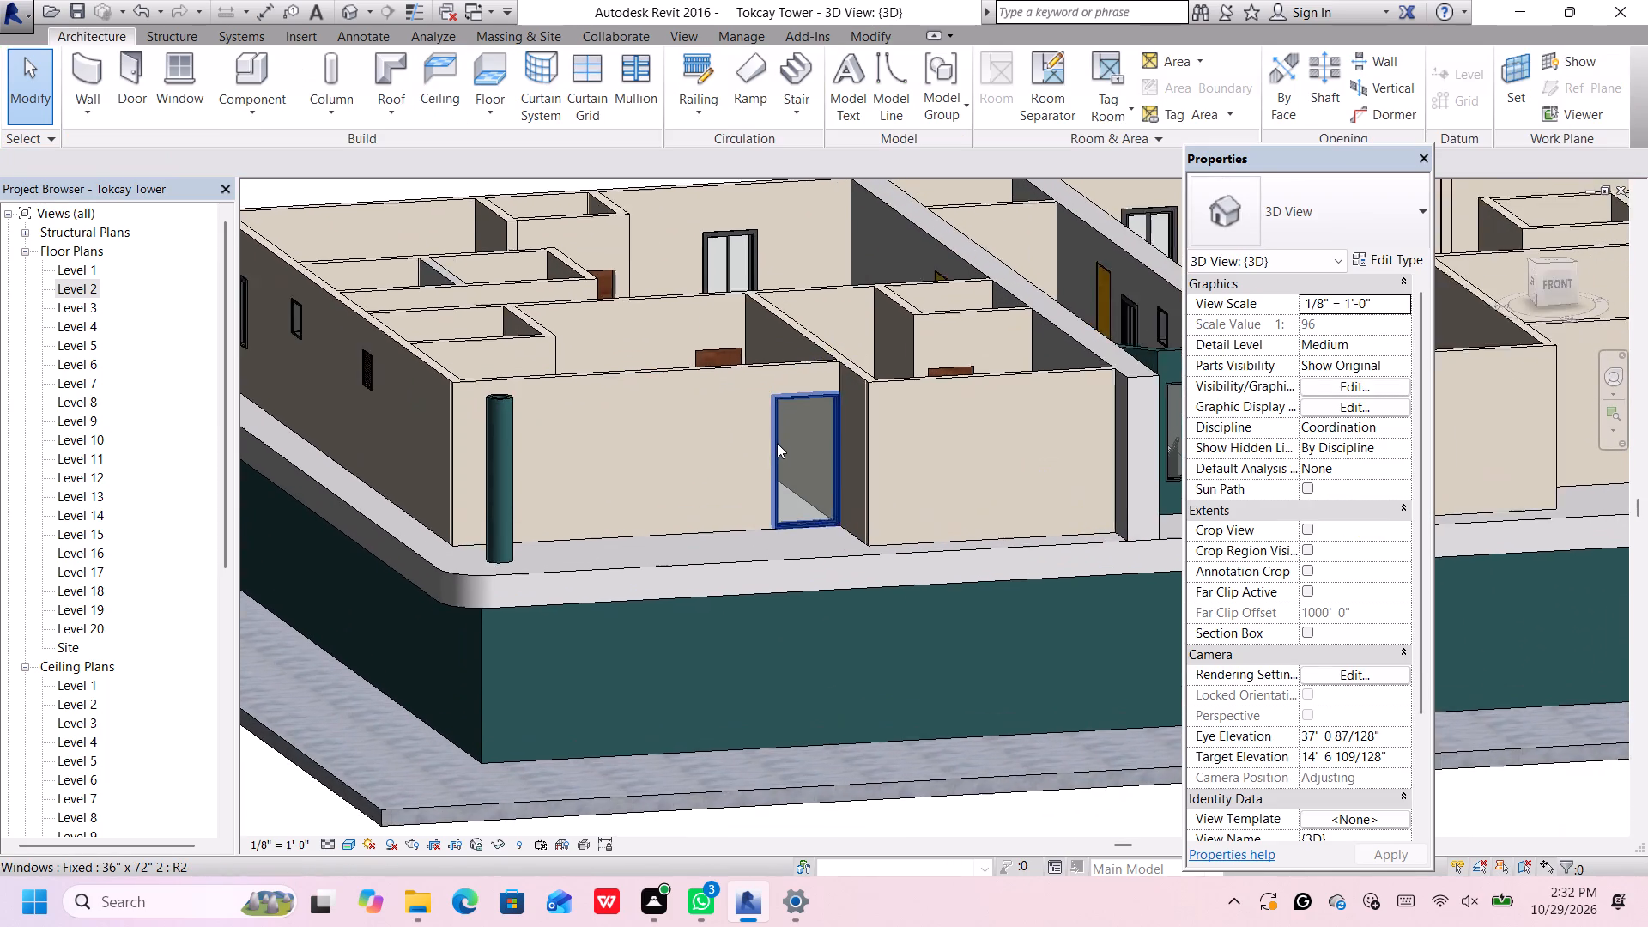
pyautogui.scroll(3, 777, 443)
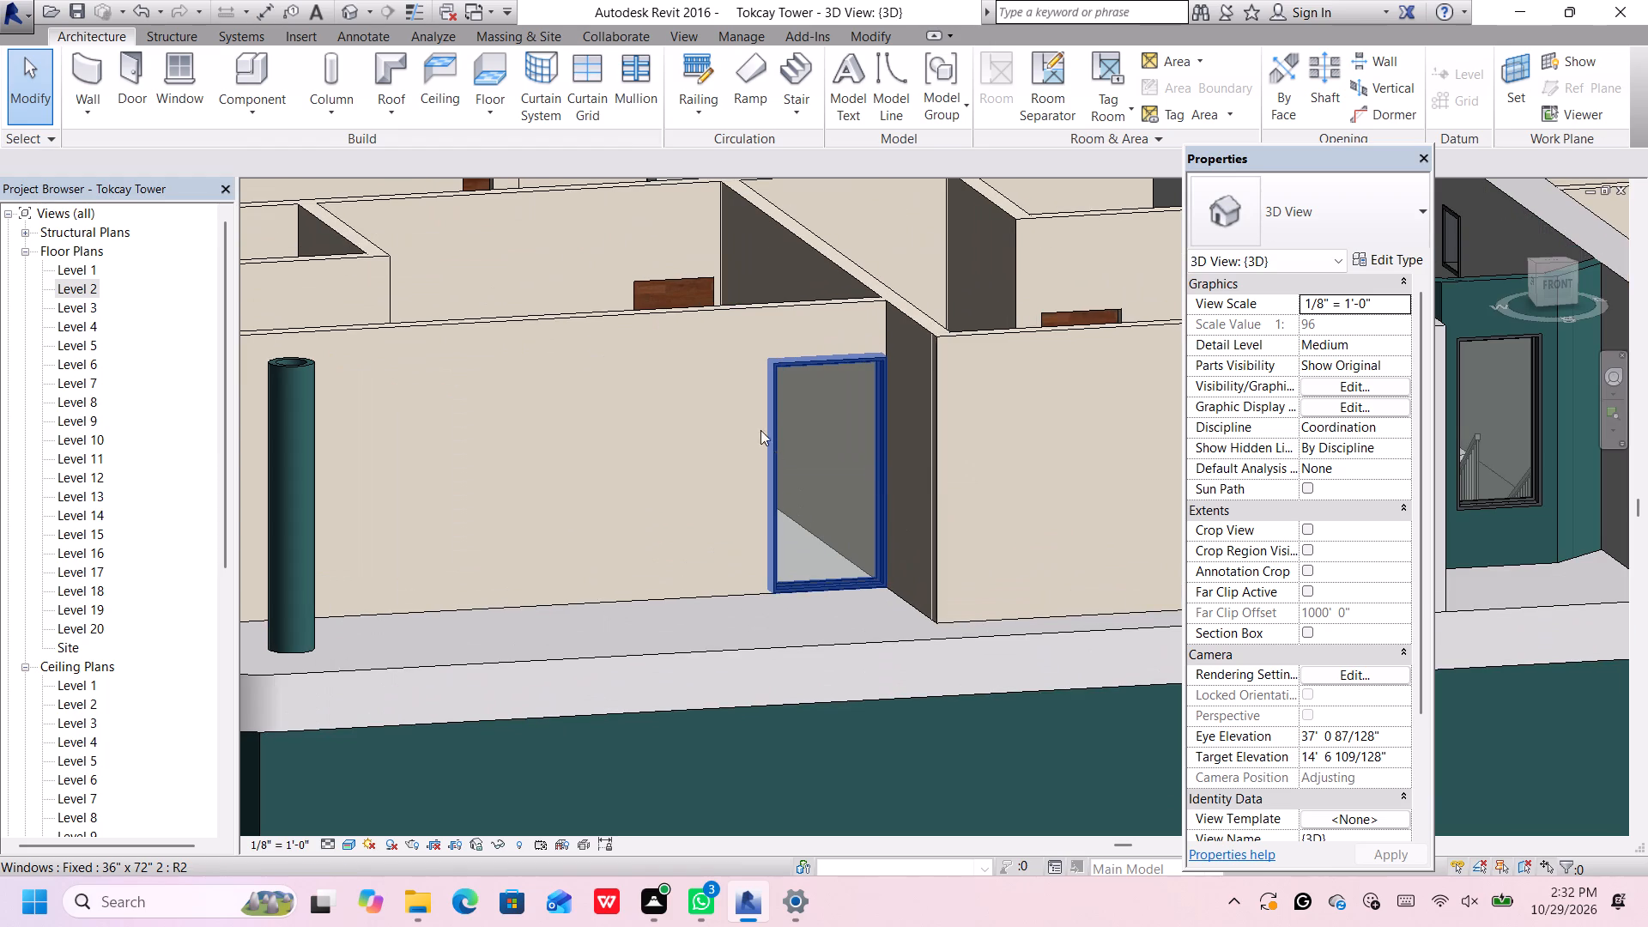
# Place a Fixed 36" x 72" 2 window beside the existing front-wall window, with centers 4'-0" apart.
pyautogui.click(178, 68)
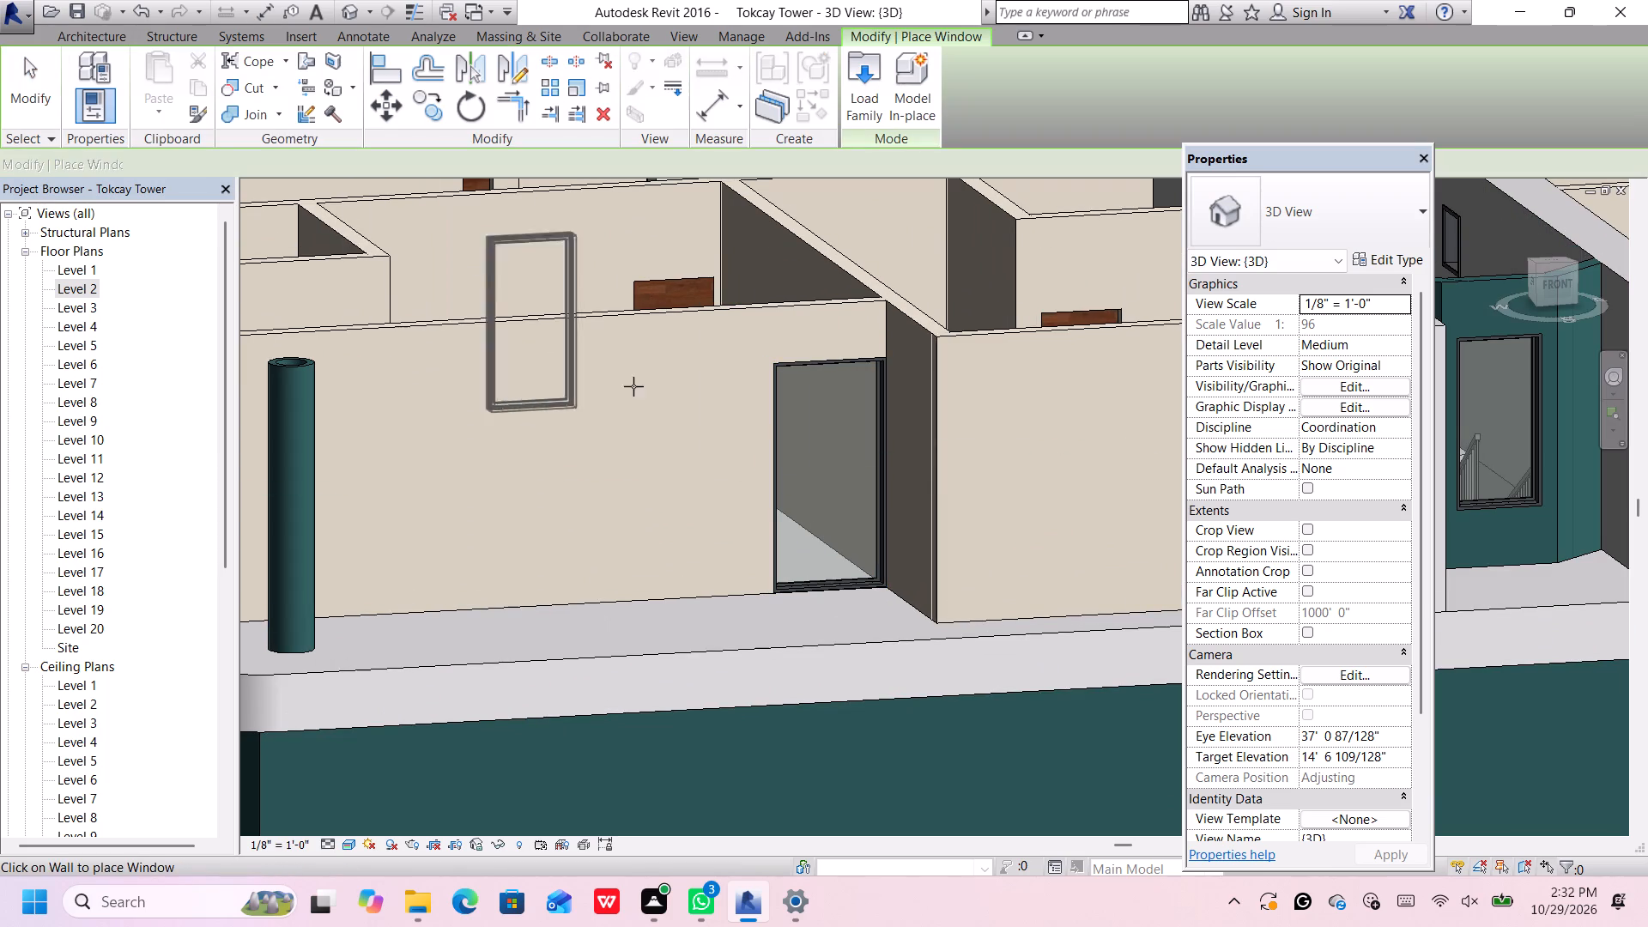
pyautogui.click(1365, 229)
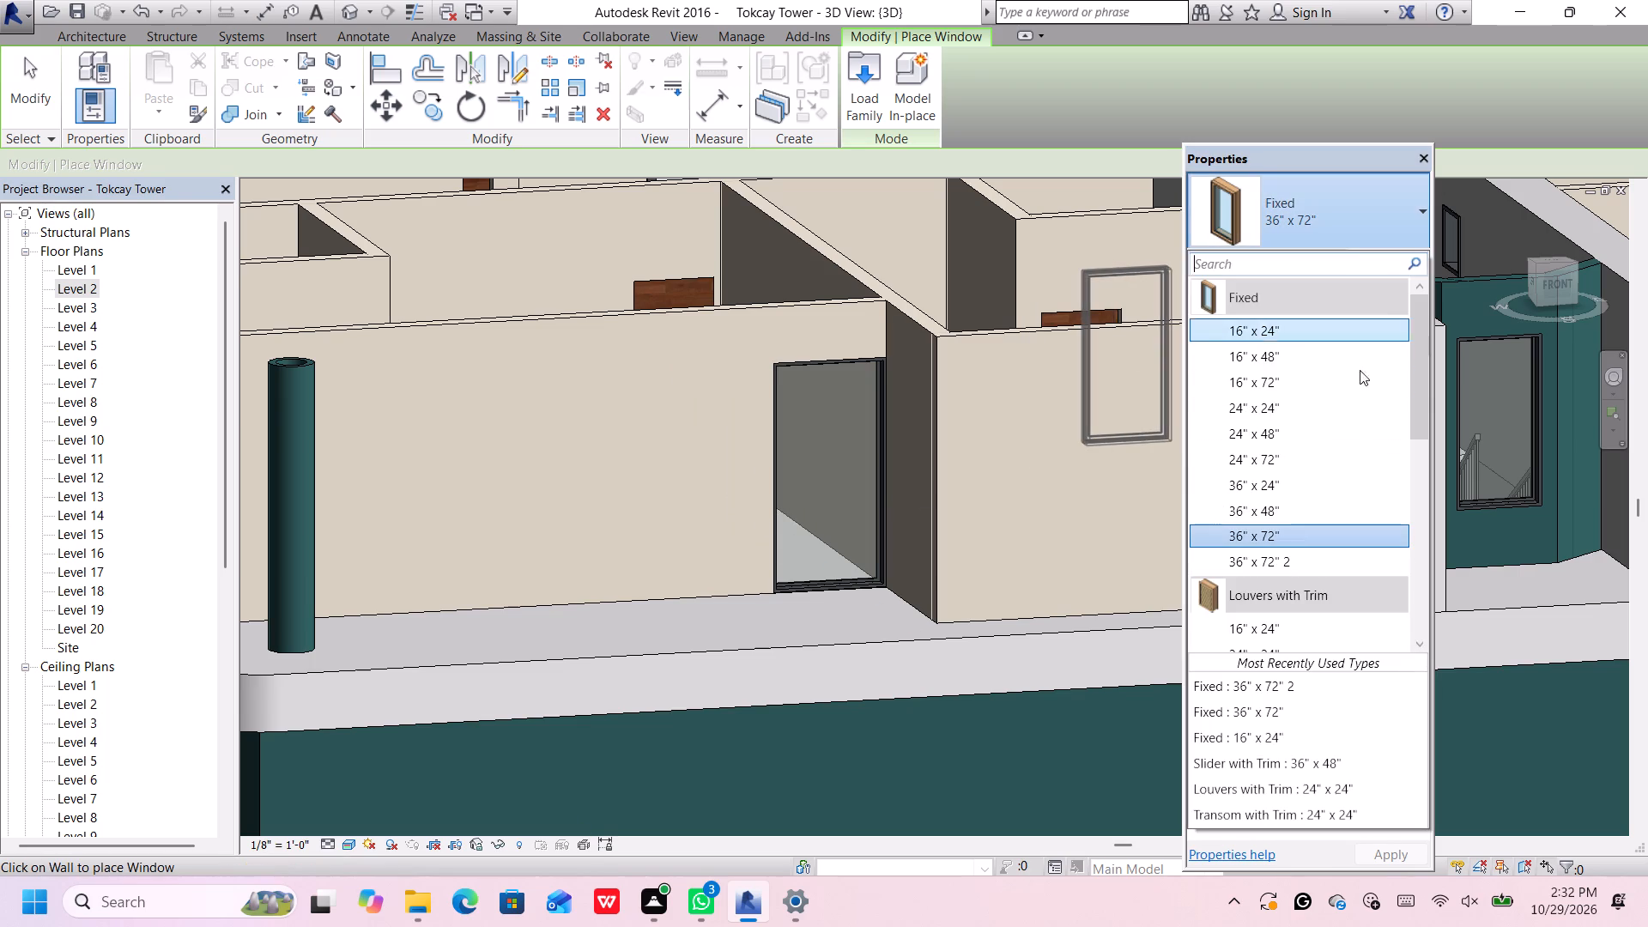
pyautogui.click(1320, 554)
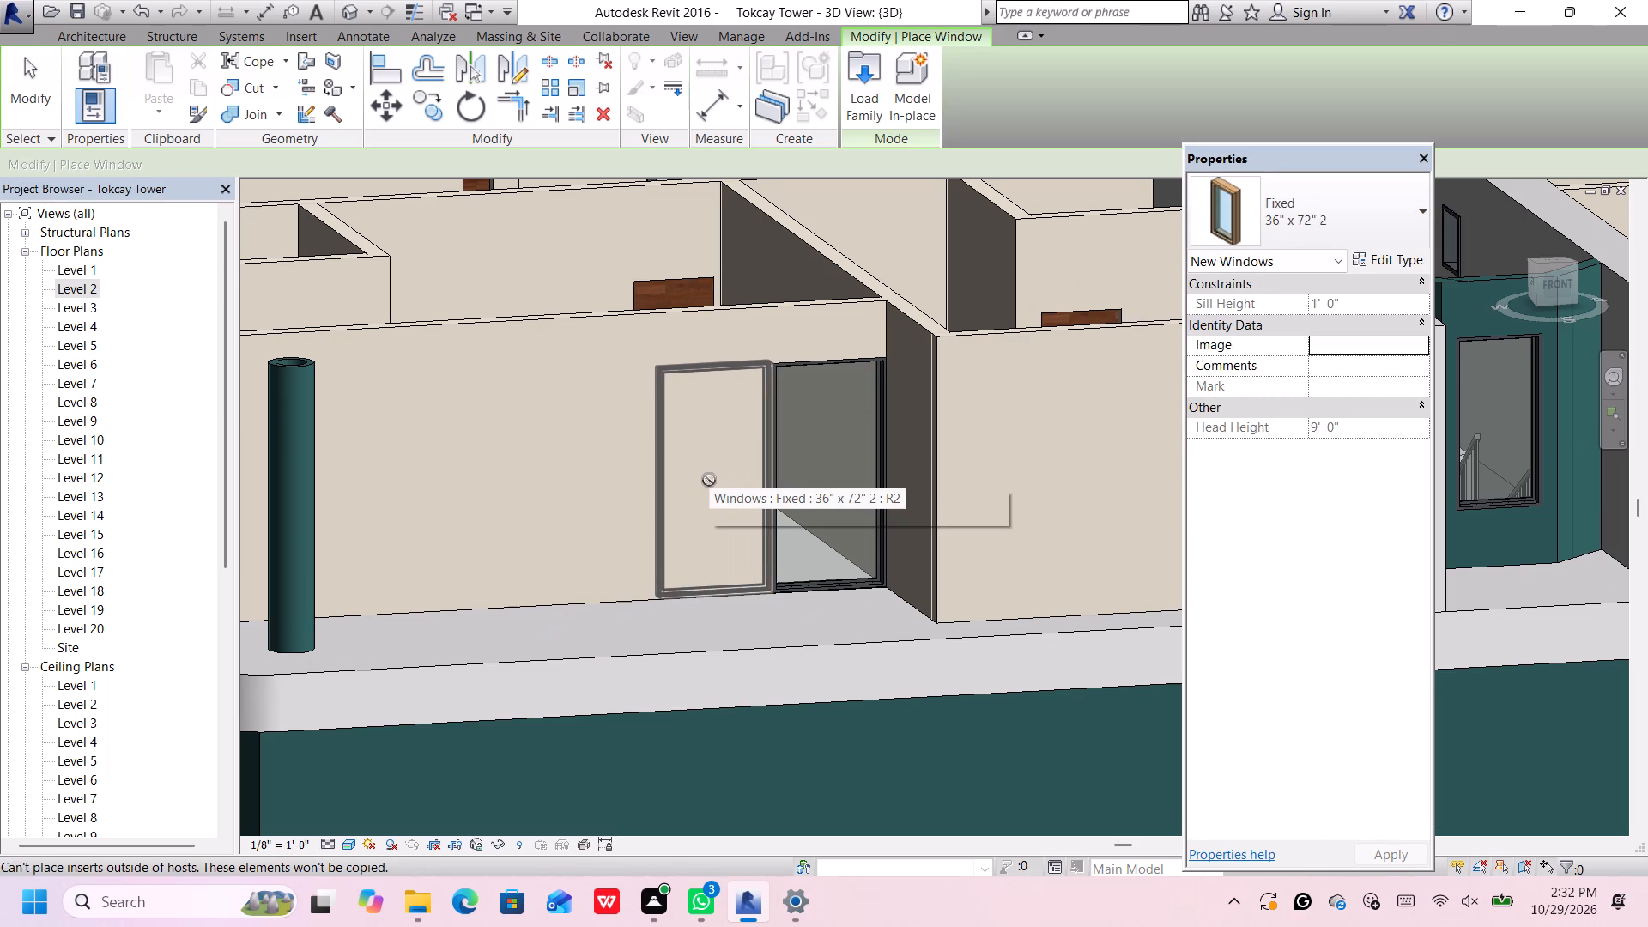
pyautogui.click(709, 481)
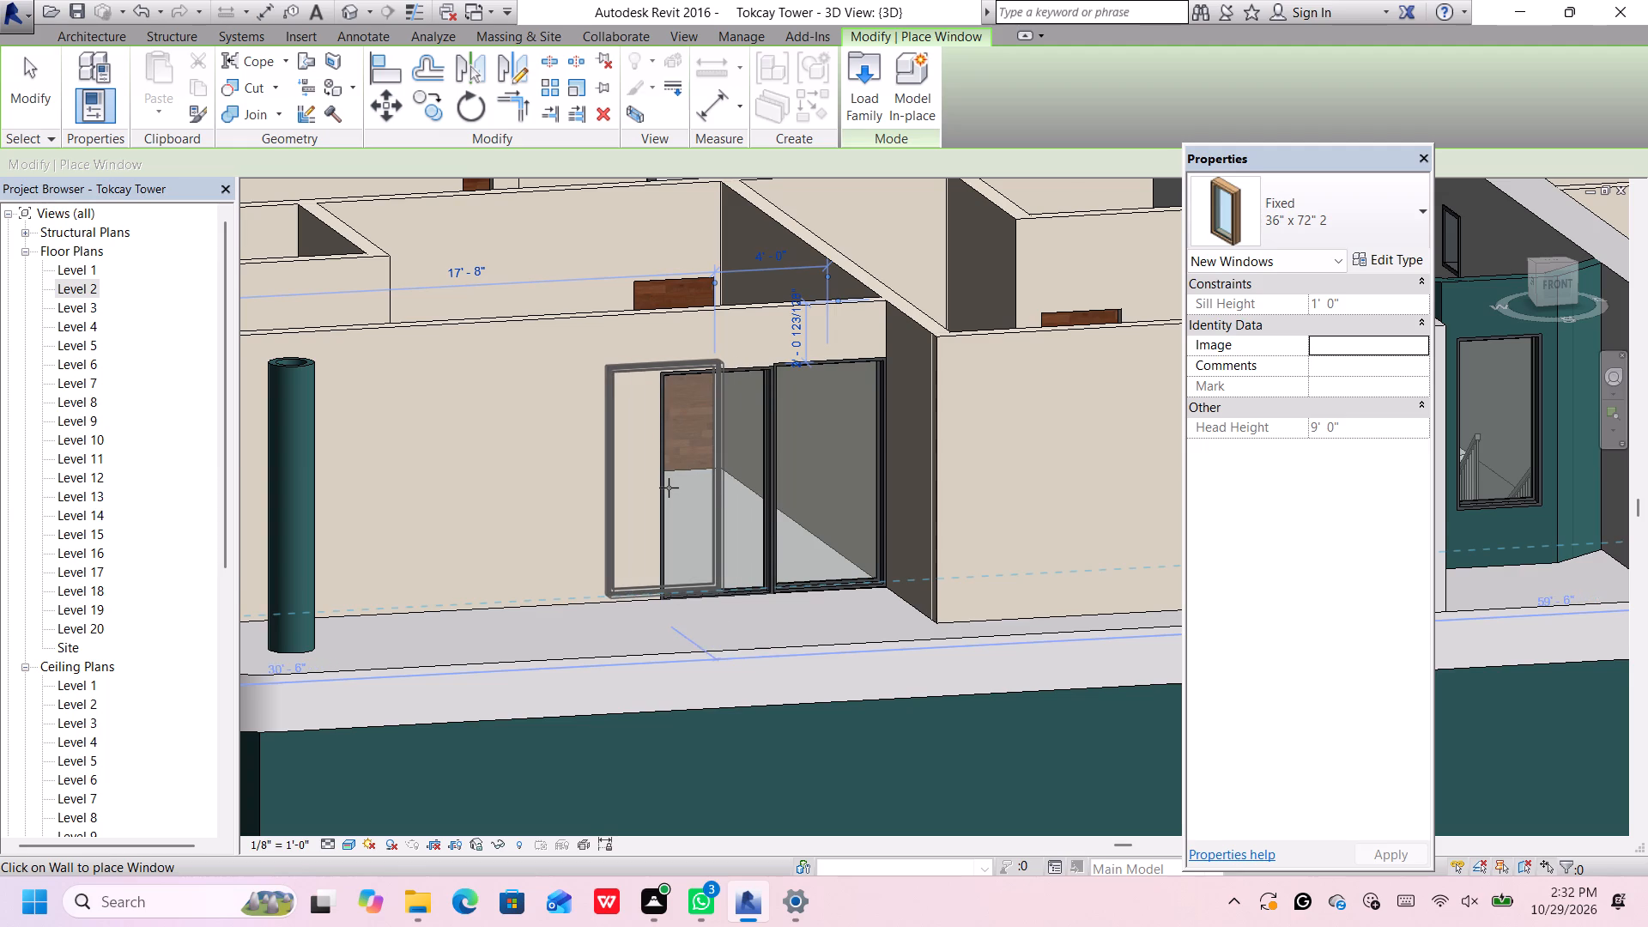
# Place another 36" x 72" 2 window in the front wall toward the round column, centered 5'-6" from the previous window.
pyautogui.scroll(-2, 669, 488)
pyautogui.scroll(5, 669, 488)
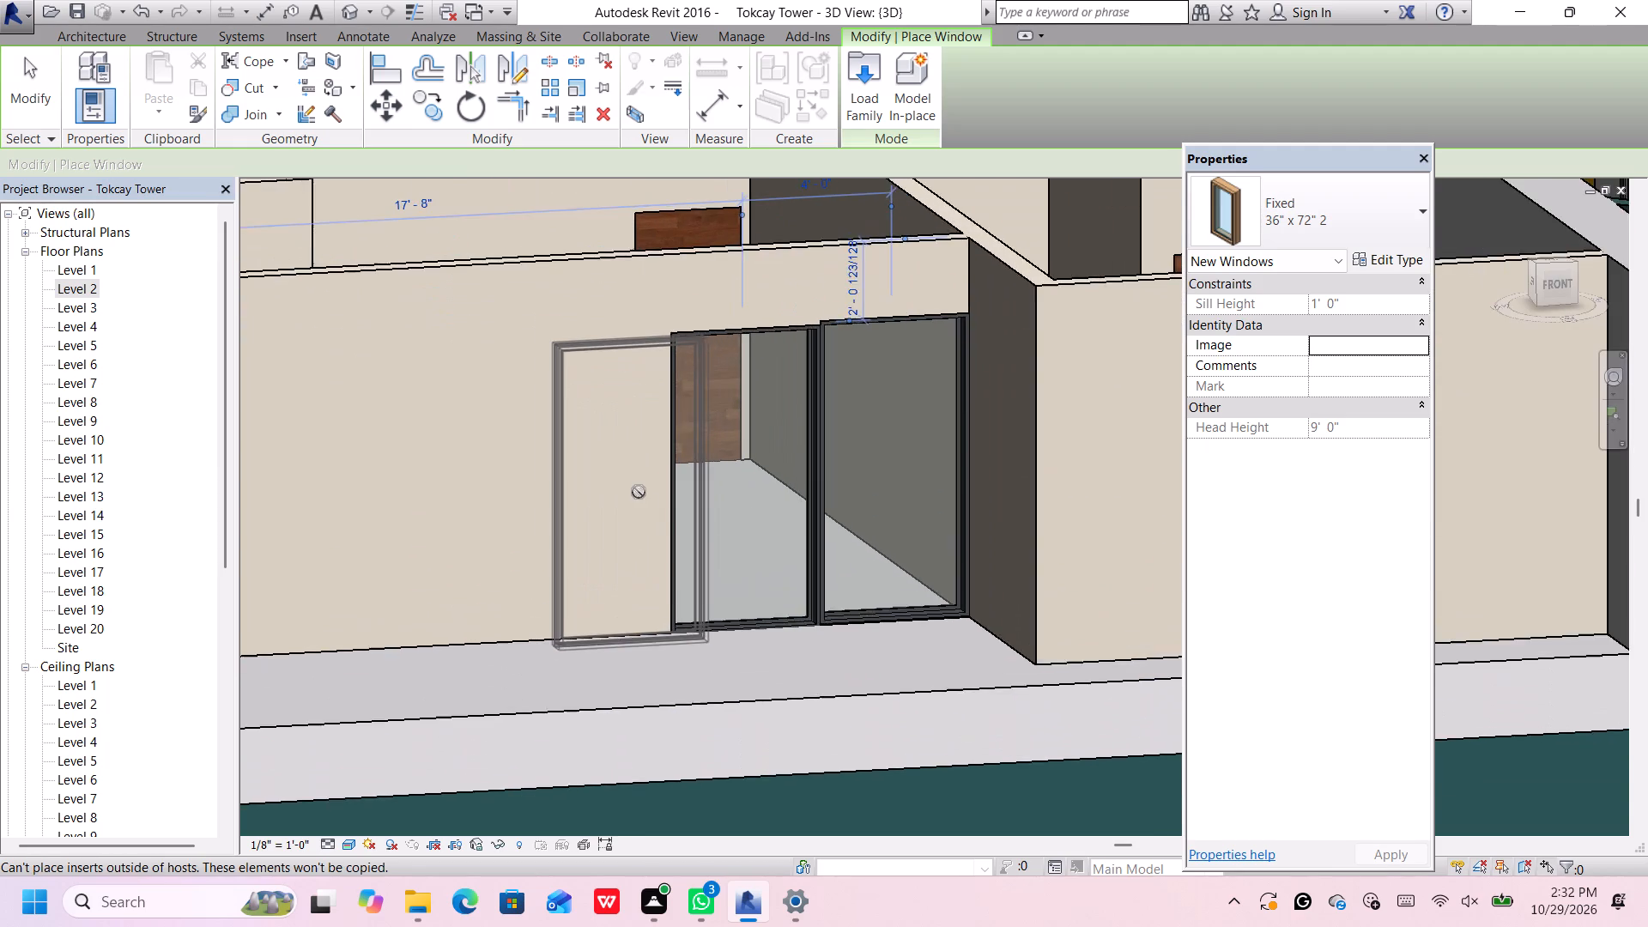
pyautogui.scroll(4, 642, 487)
pyautogui.scroll(-2, 644, 488)
pyautogui.moveTo(645, 488); pyautogui.dragTo(645, 488, button='middle')
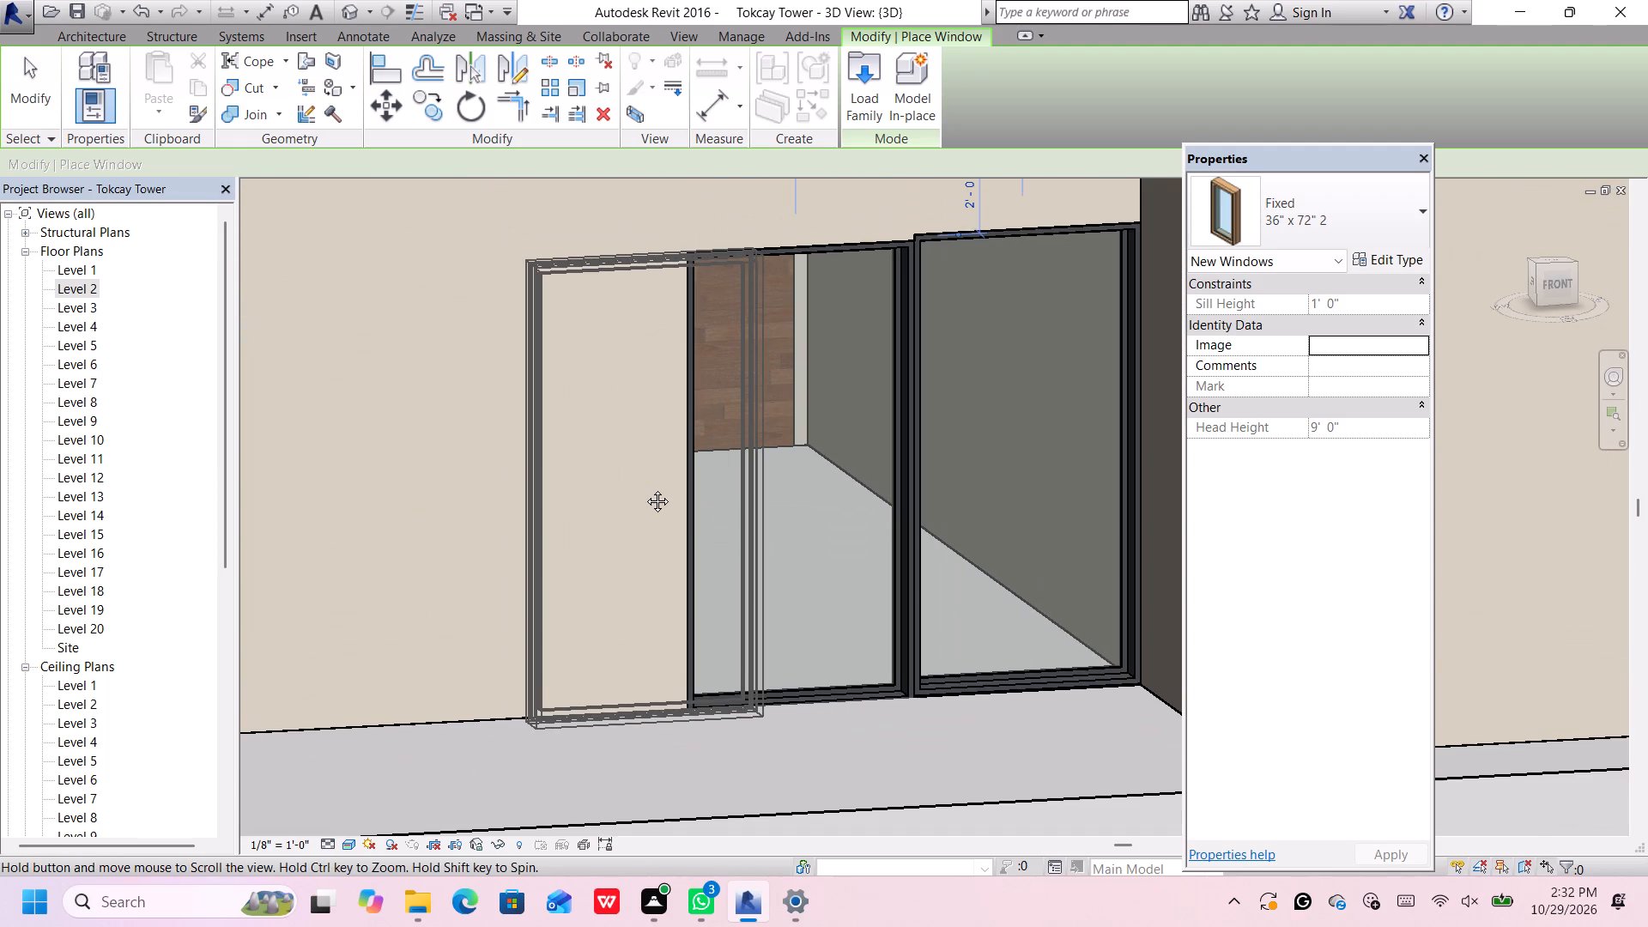
pyautogui.moveTo(645, 488); pyautogui.dragTo(560, 484, button='middle')
pyautogui.scroll(-4, 559, 484)
pyautogui.moveTo(560, 485); pyautogui.dragTo(688, 503, button='middle')
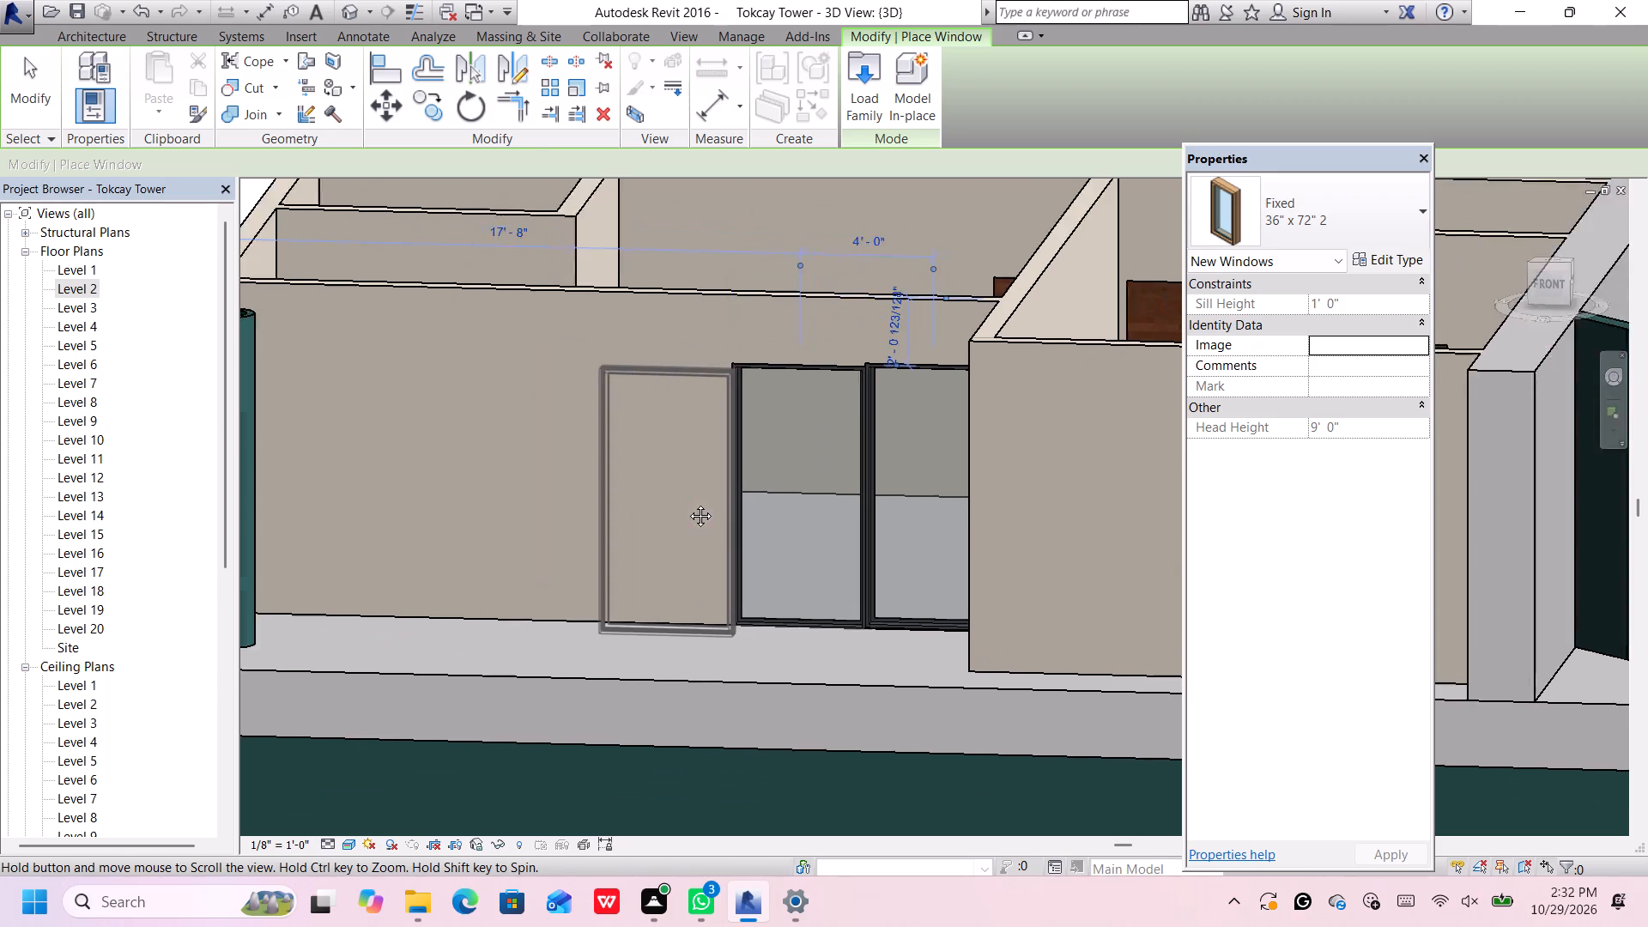
pyautogui.moveTo(688, 503); pyautogui.dragTo(943, 542, button='middle')
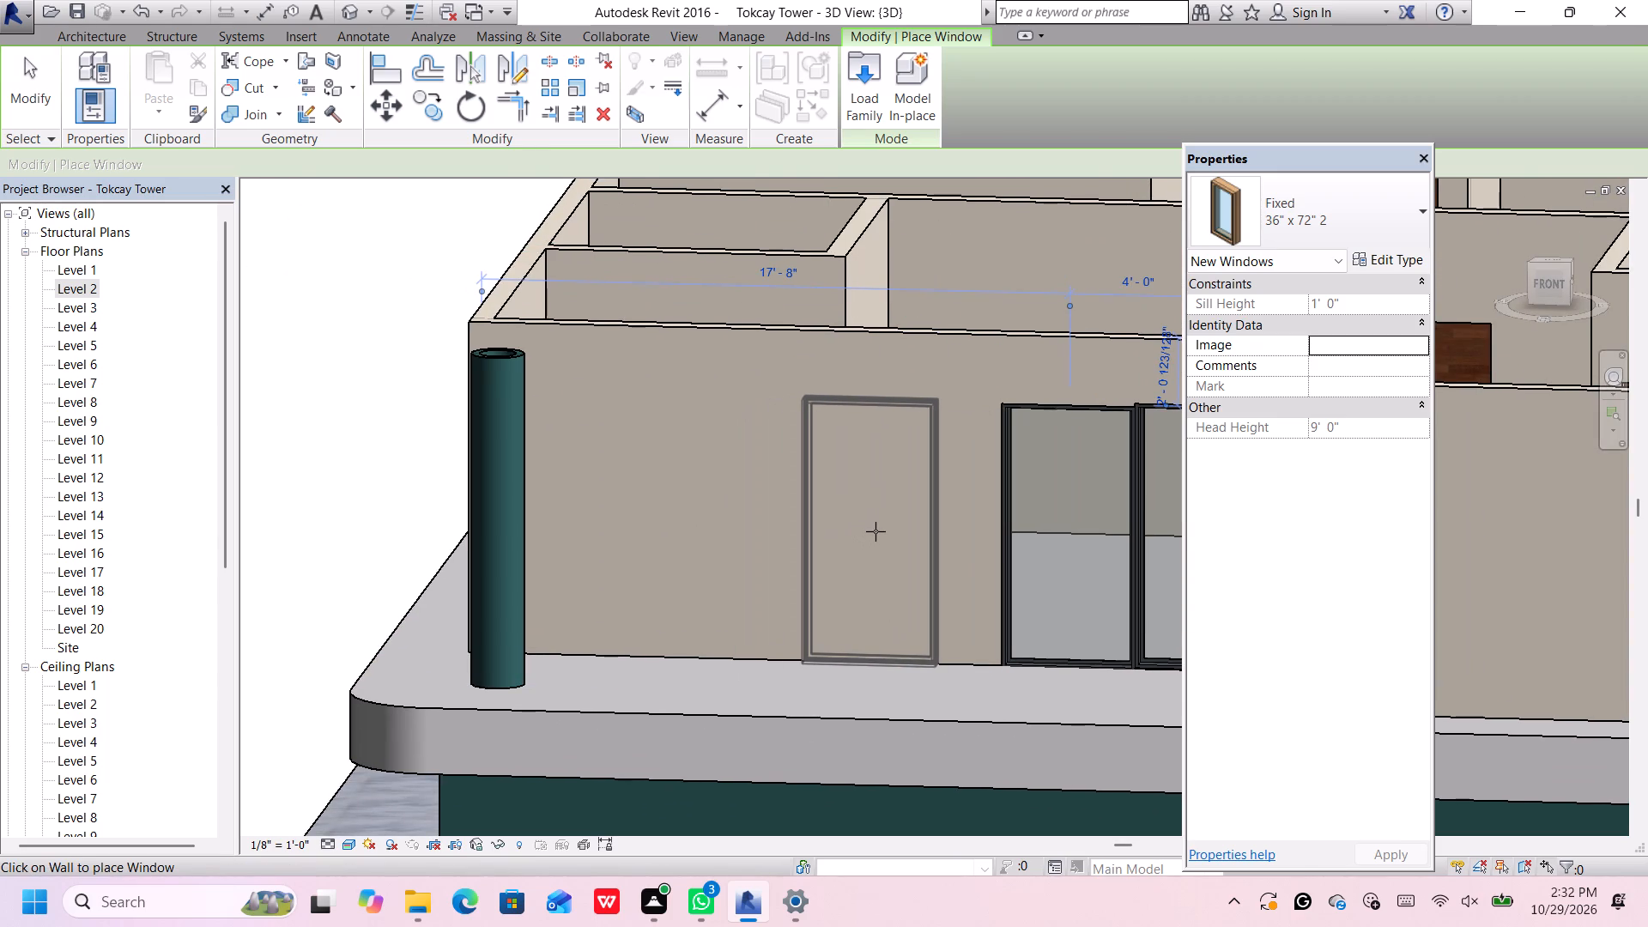
pyautogui.scroll(1, 875, 531)
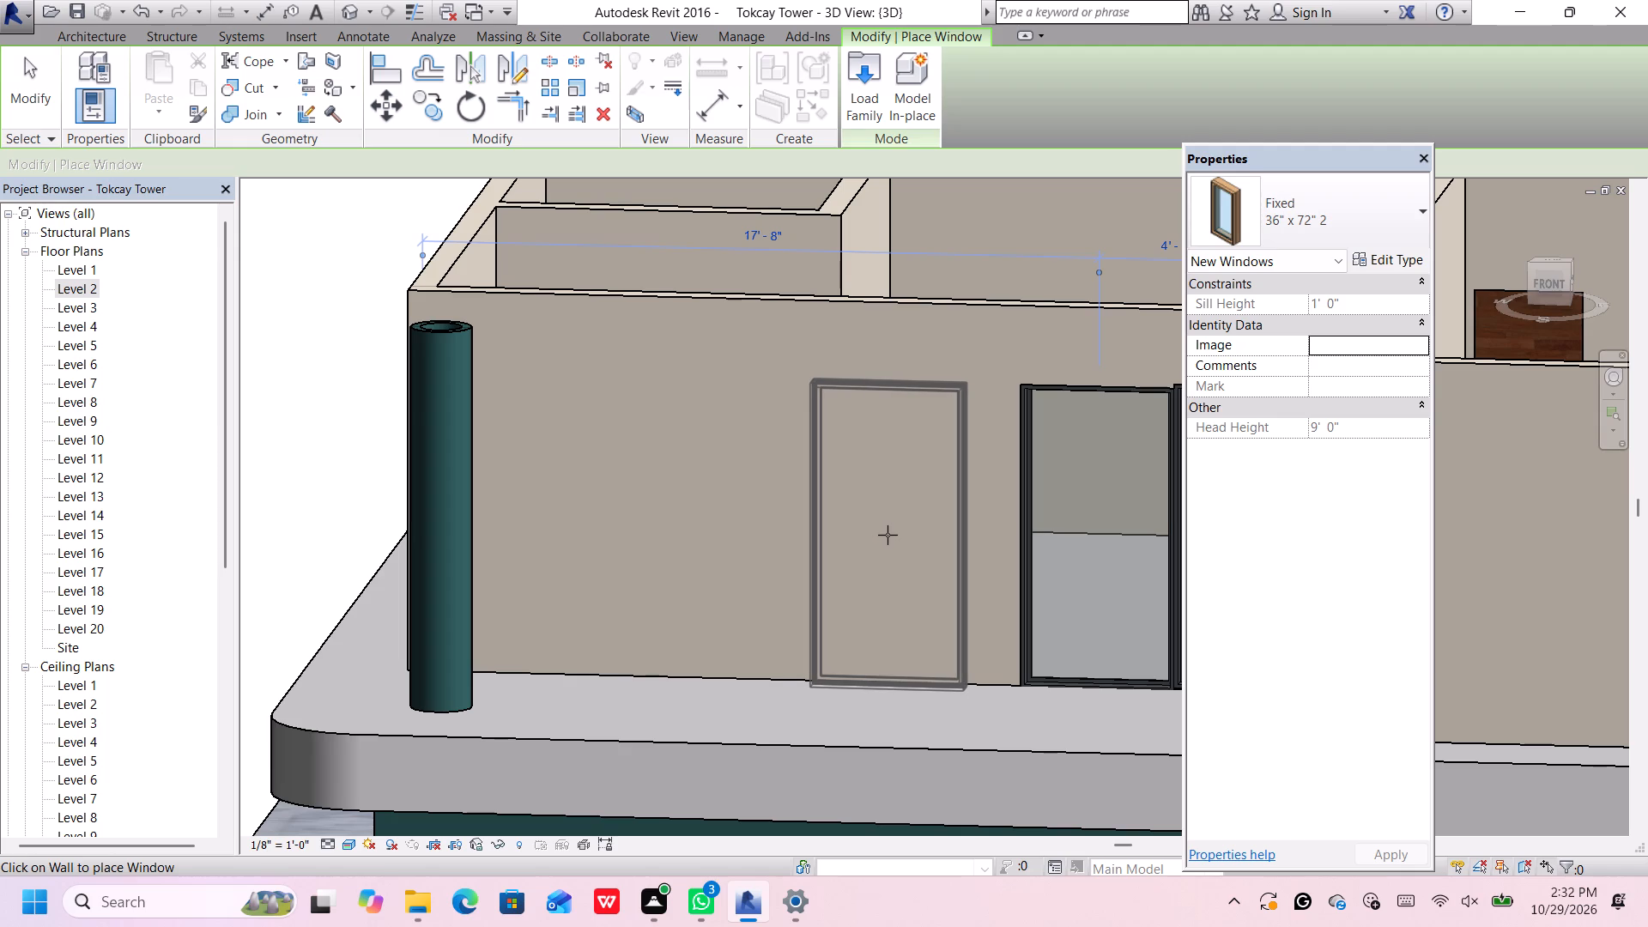
pyautogui.click(888, 535)
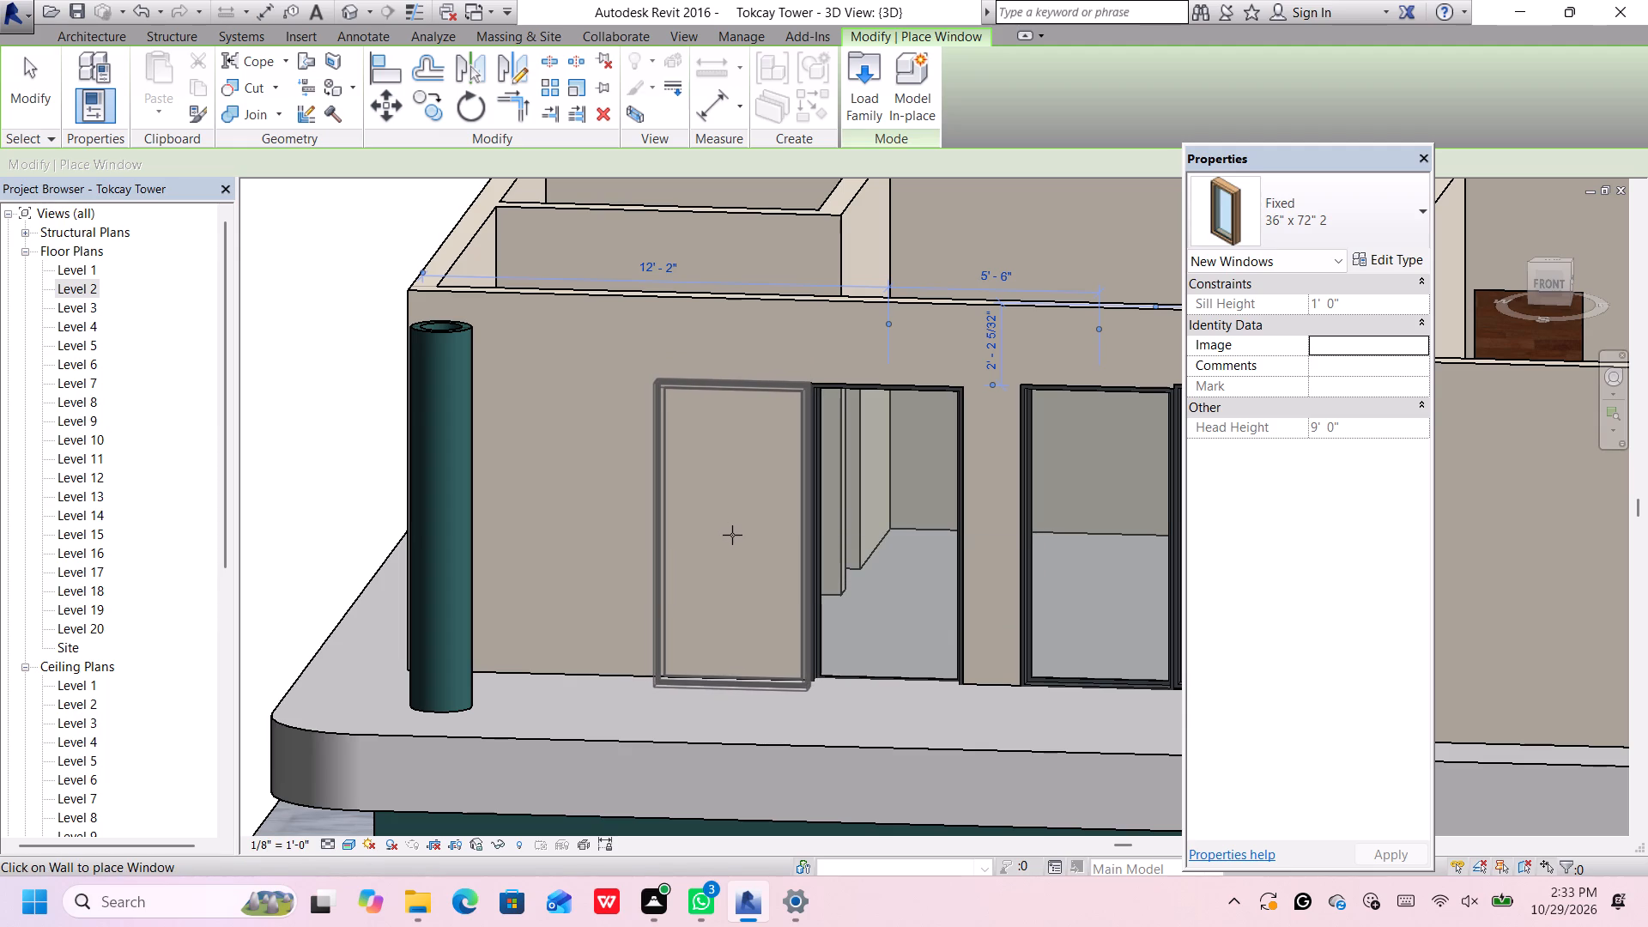
# Place a further 36" x 72" 2 window on the column side of the last one, centered about 4'-1" from it, and end placement.
pyautogui.click(731, 533)
pyautogui.scroll(-6, 730, 531)
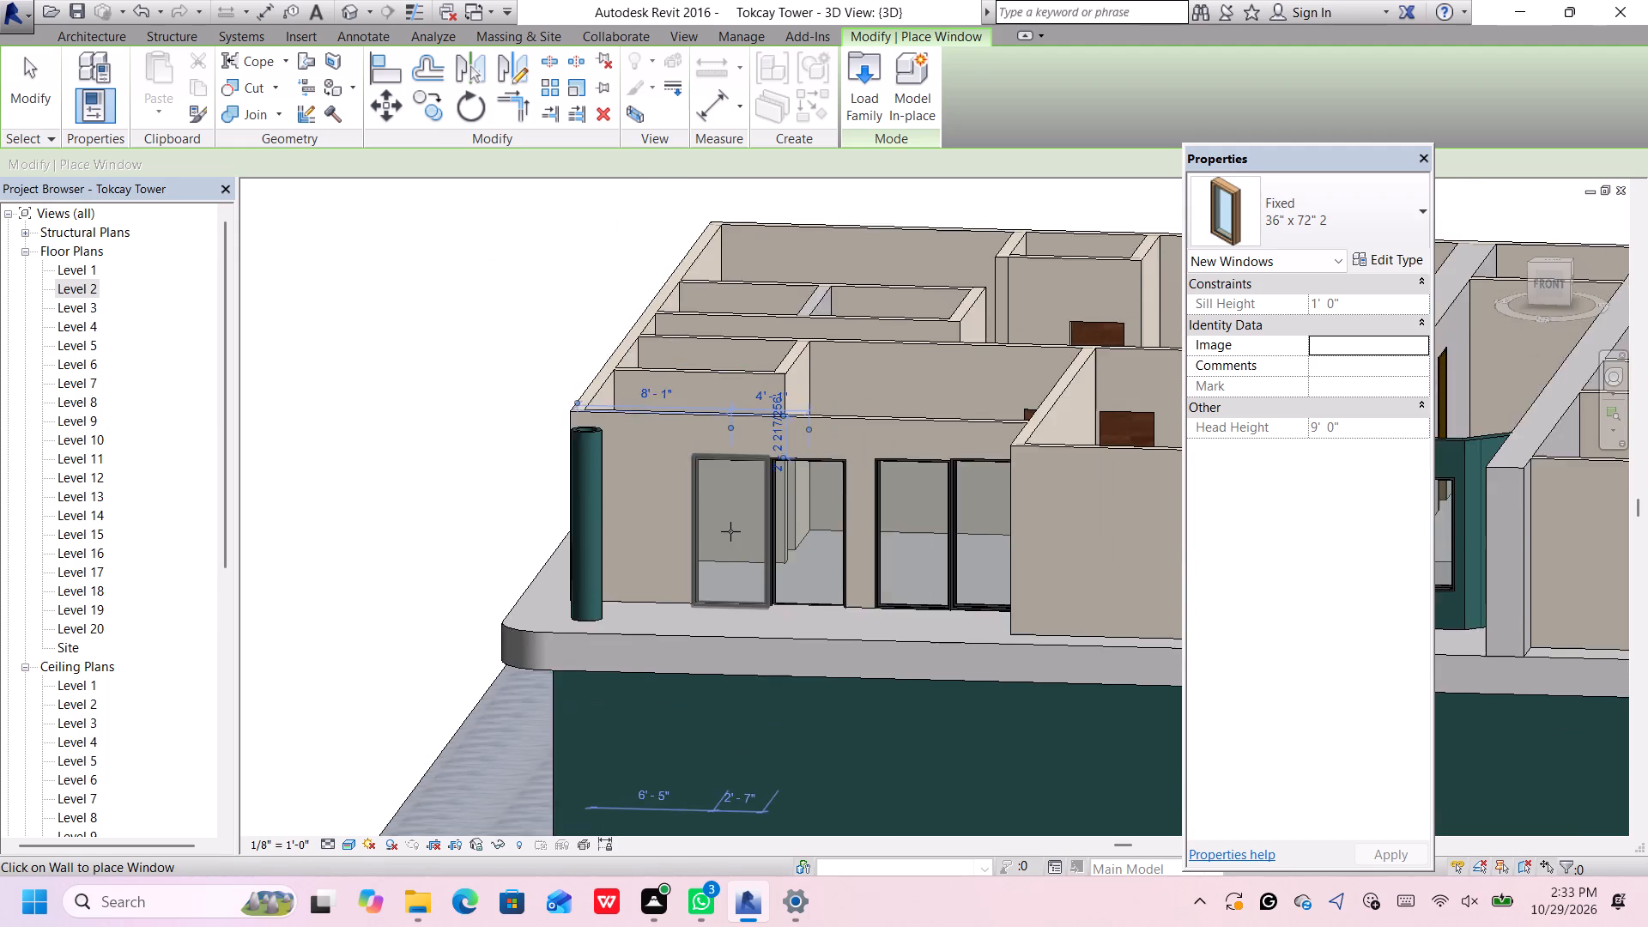
pyautogui.scroll(-1, 730, 531)
pyautogui.scroll(4, 718, 556)
pyautogui.press('space')
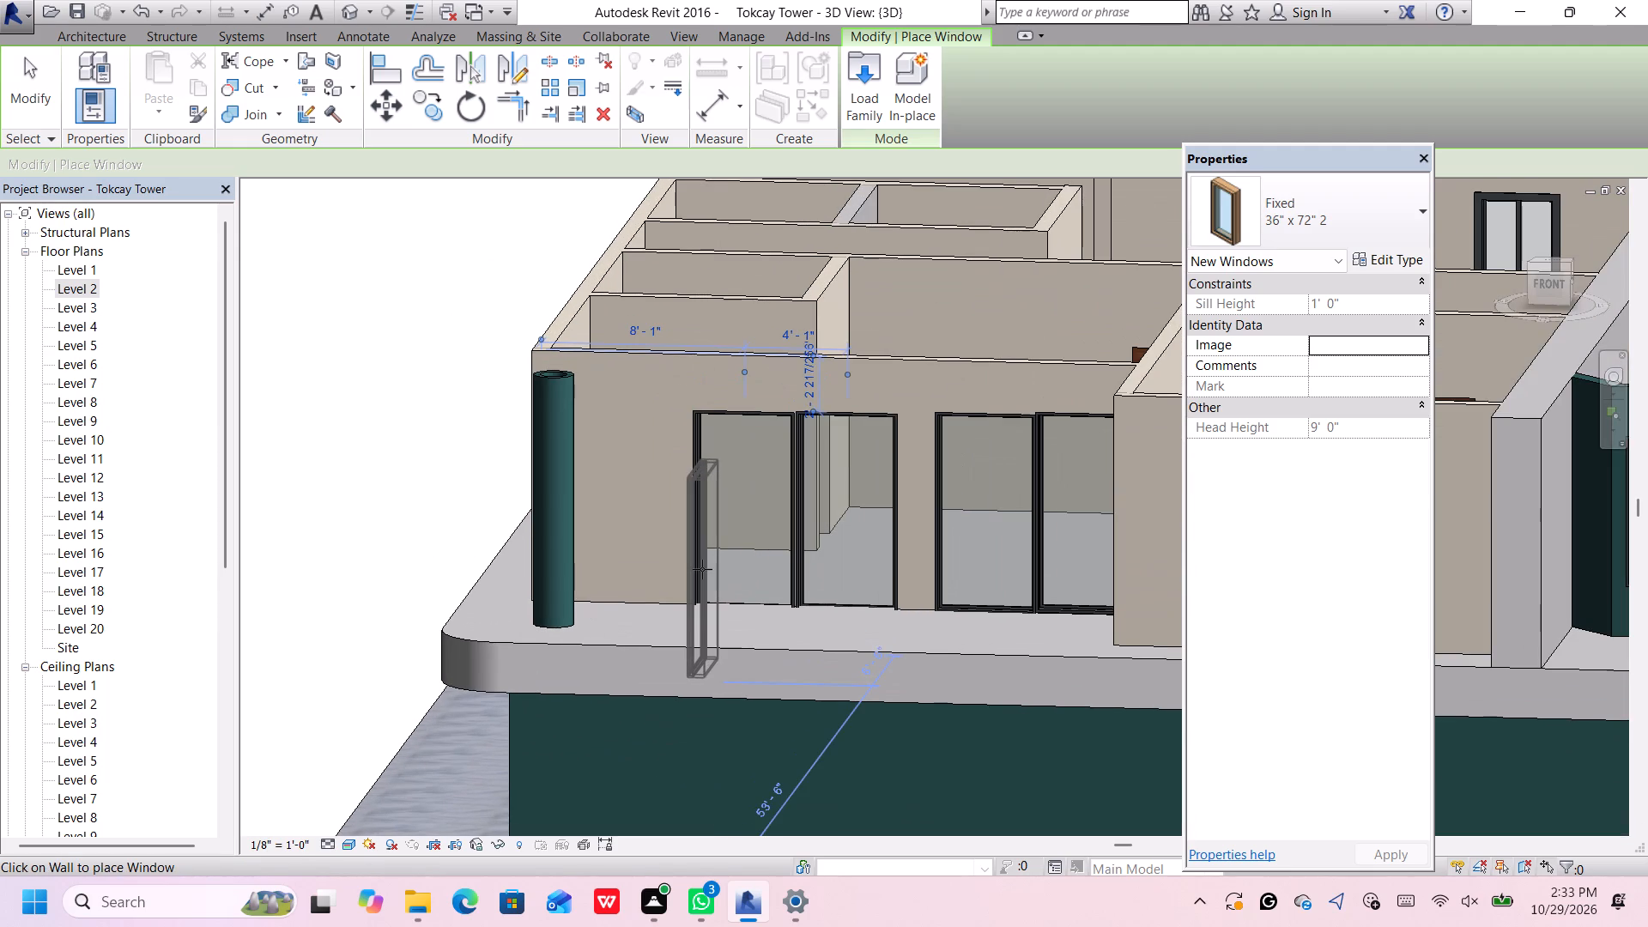
pyautogui.press('Escape')
pyautogui.press('Escape')
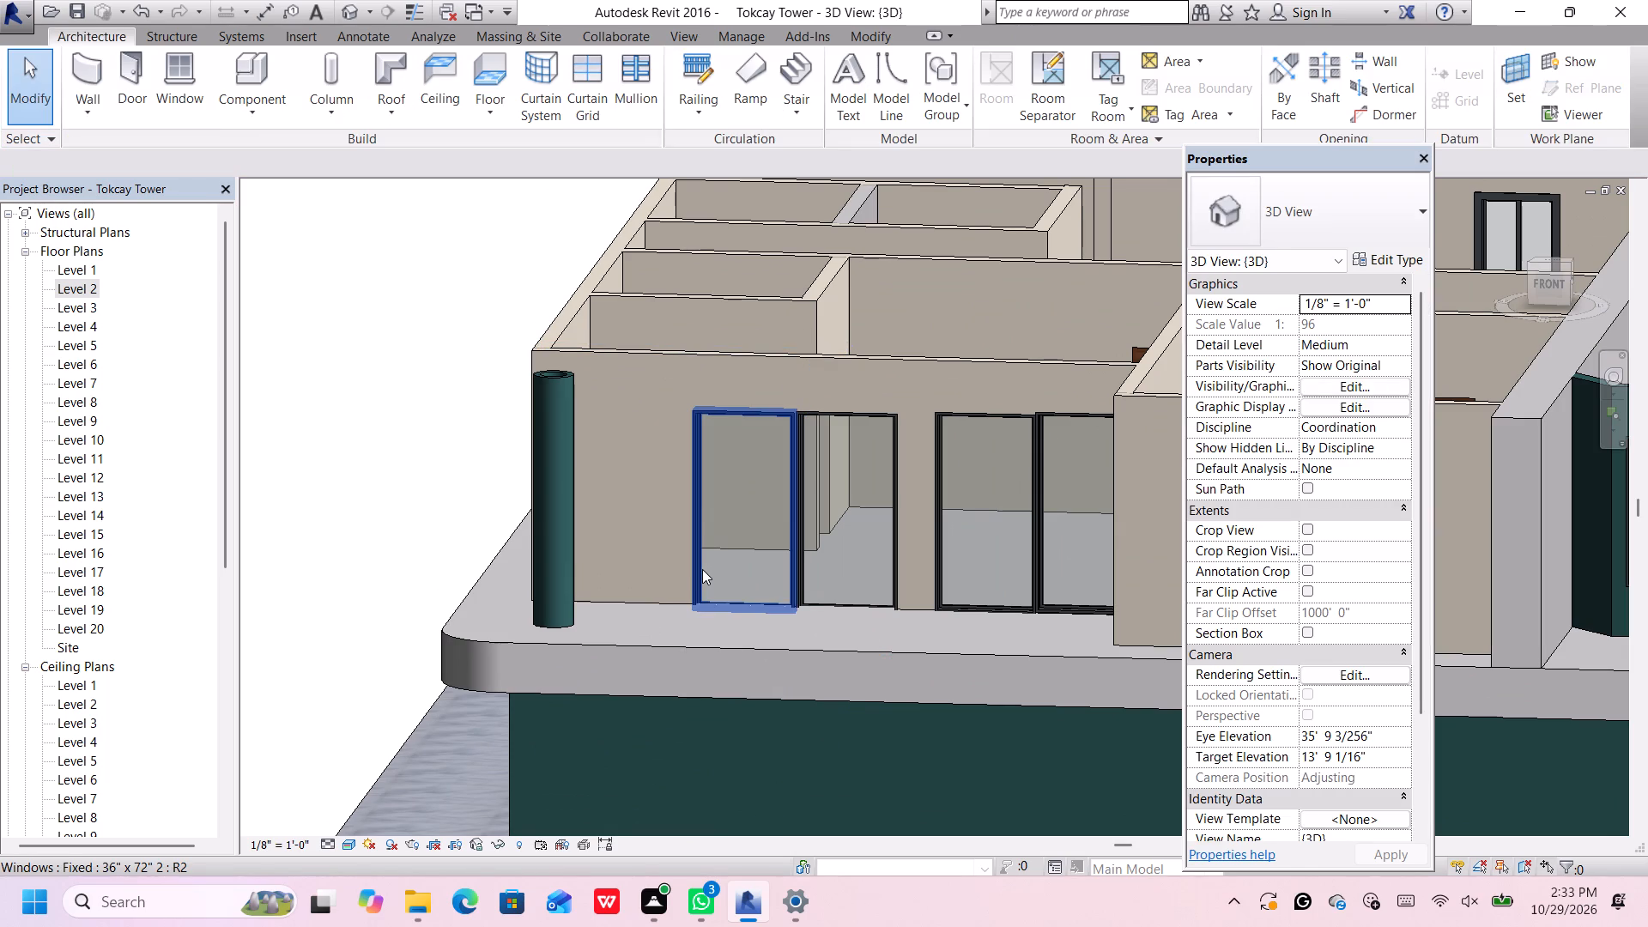
# Nudge the window nearest the round column toward its neighbor until their centers are 4'-0" apart.
pyautogui.scroll(-1, 702, 569)
pyautogui.moveTo(702, 569); pyautogui.dragTo(686, 550, button='middle')
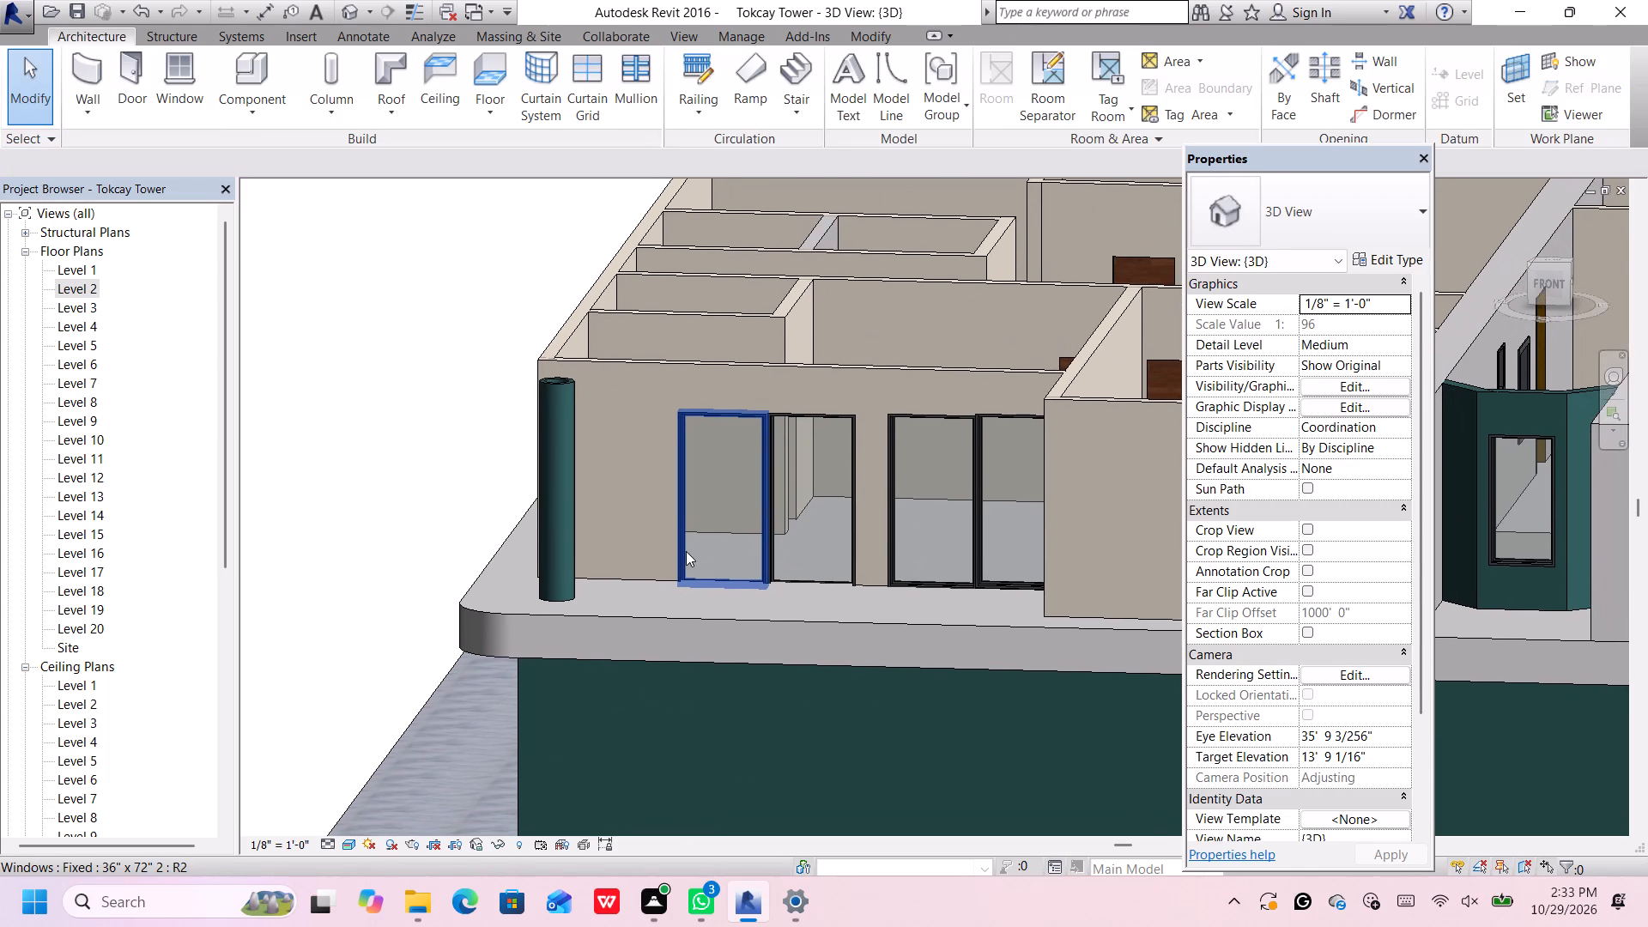
pyautogui.scroll(1, 686, 551)
pyautogui.middleClick(691, 549)
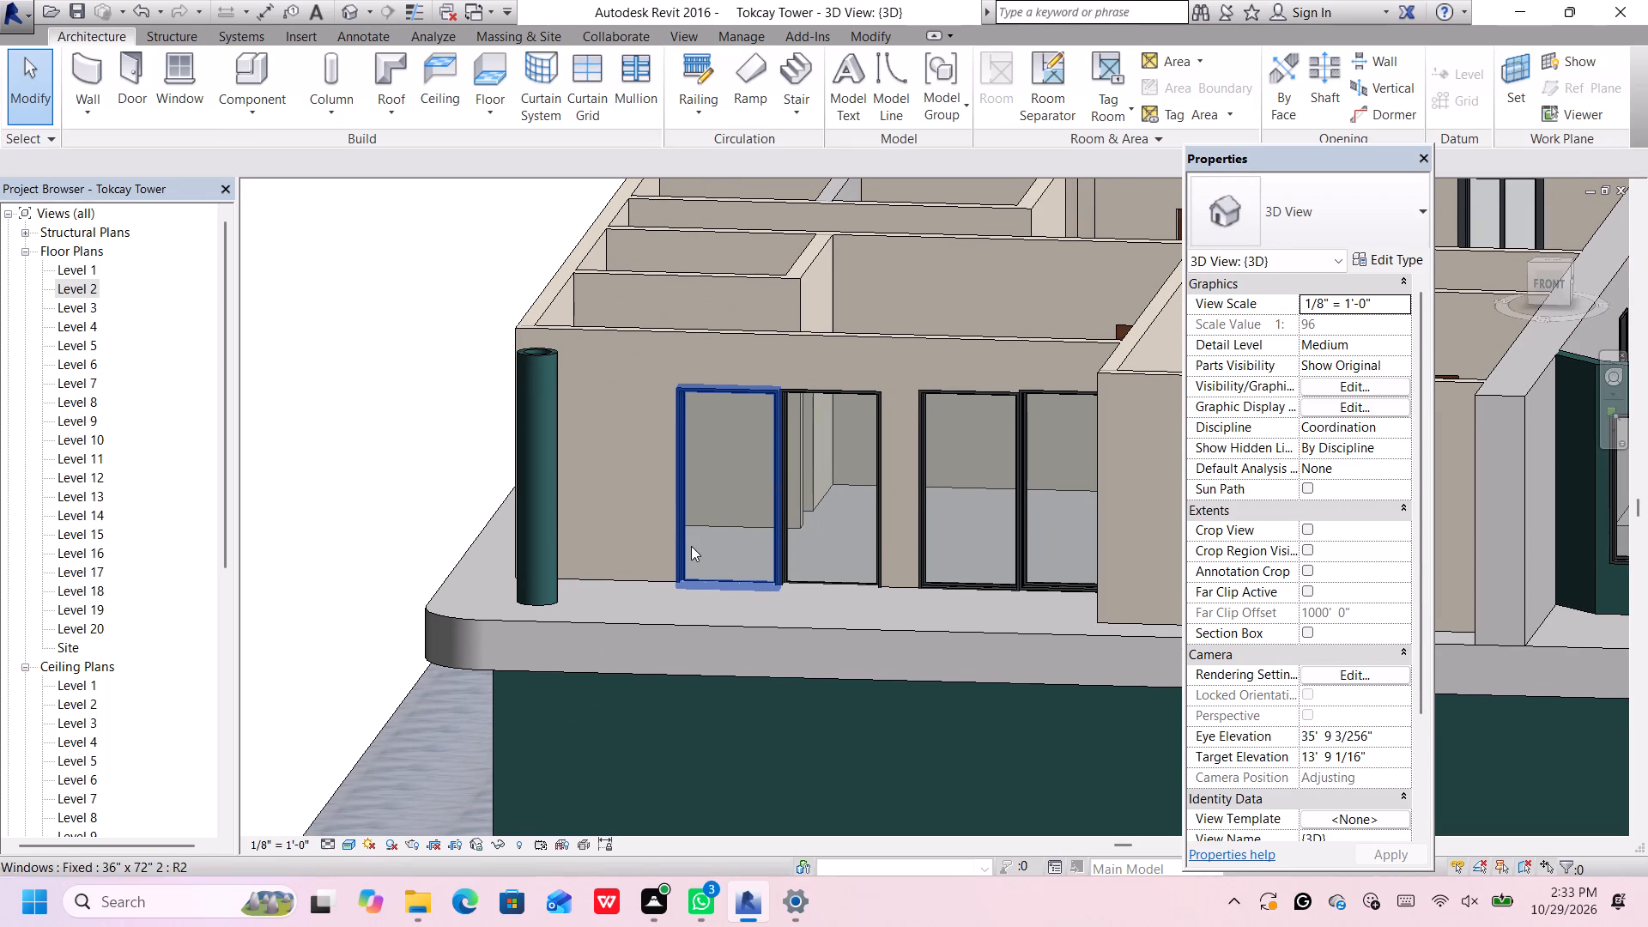
pyautogui.scroll(1, 742, 505)
pyautogui.scroll(-1, 751, 498)
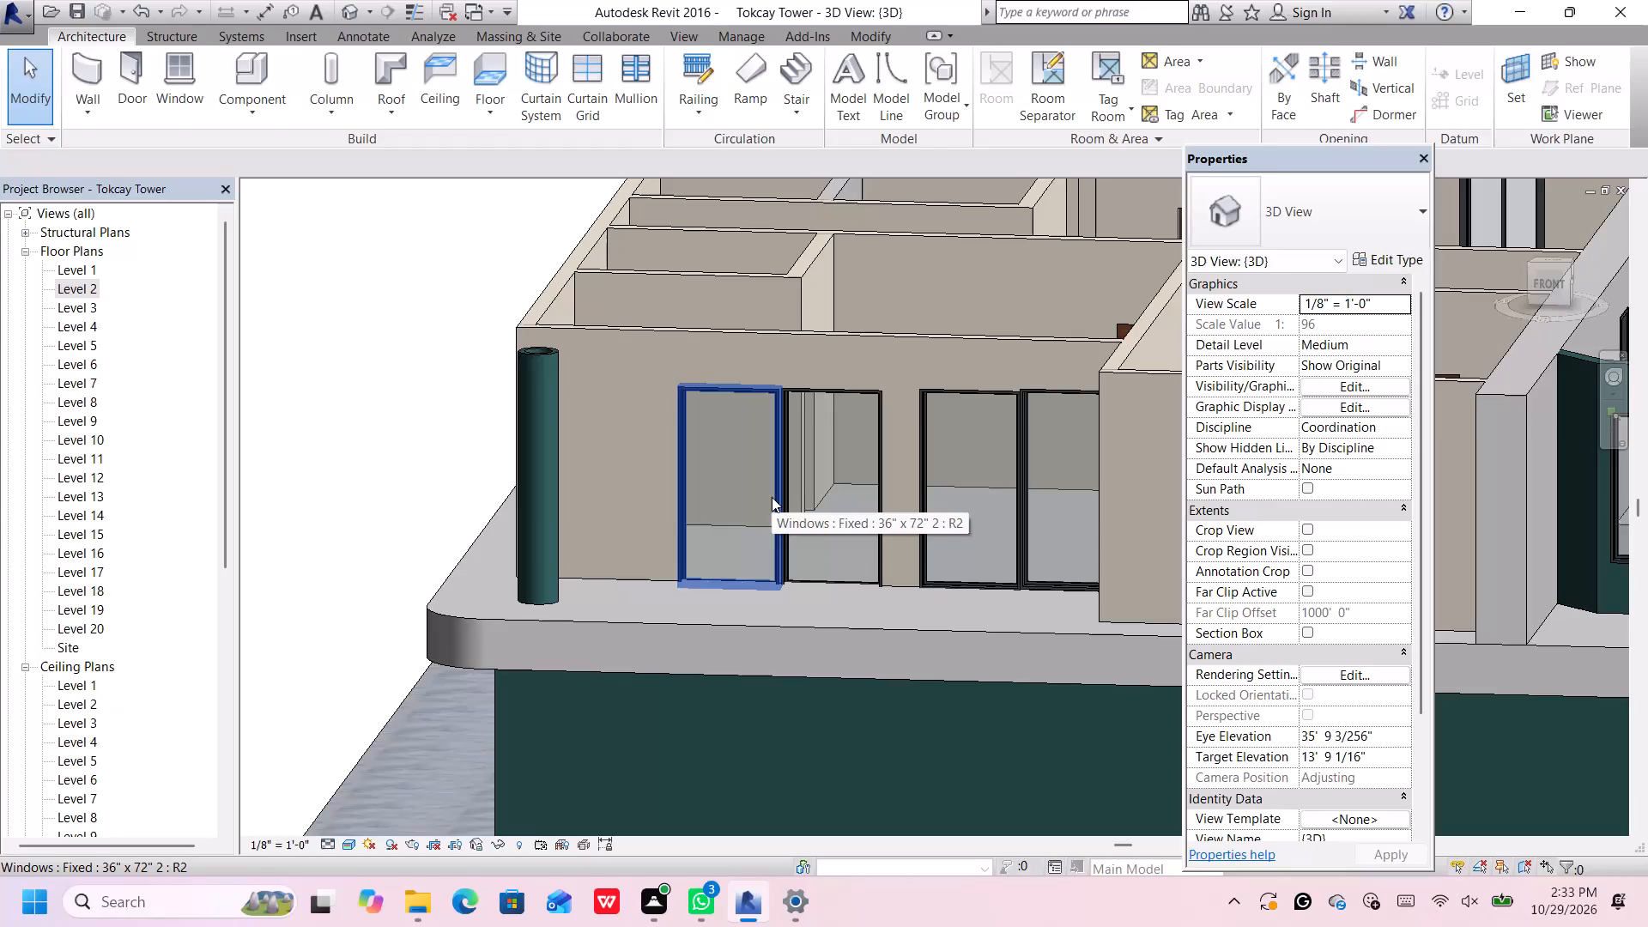
pyautogui.click(772, 497)
pyautogui.scroll(5, 772, 505)
pyautogui.press('Right')
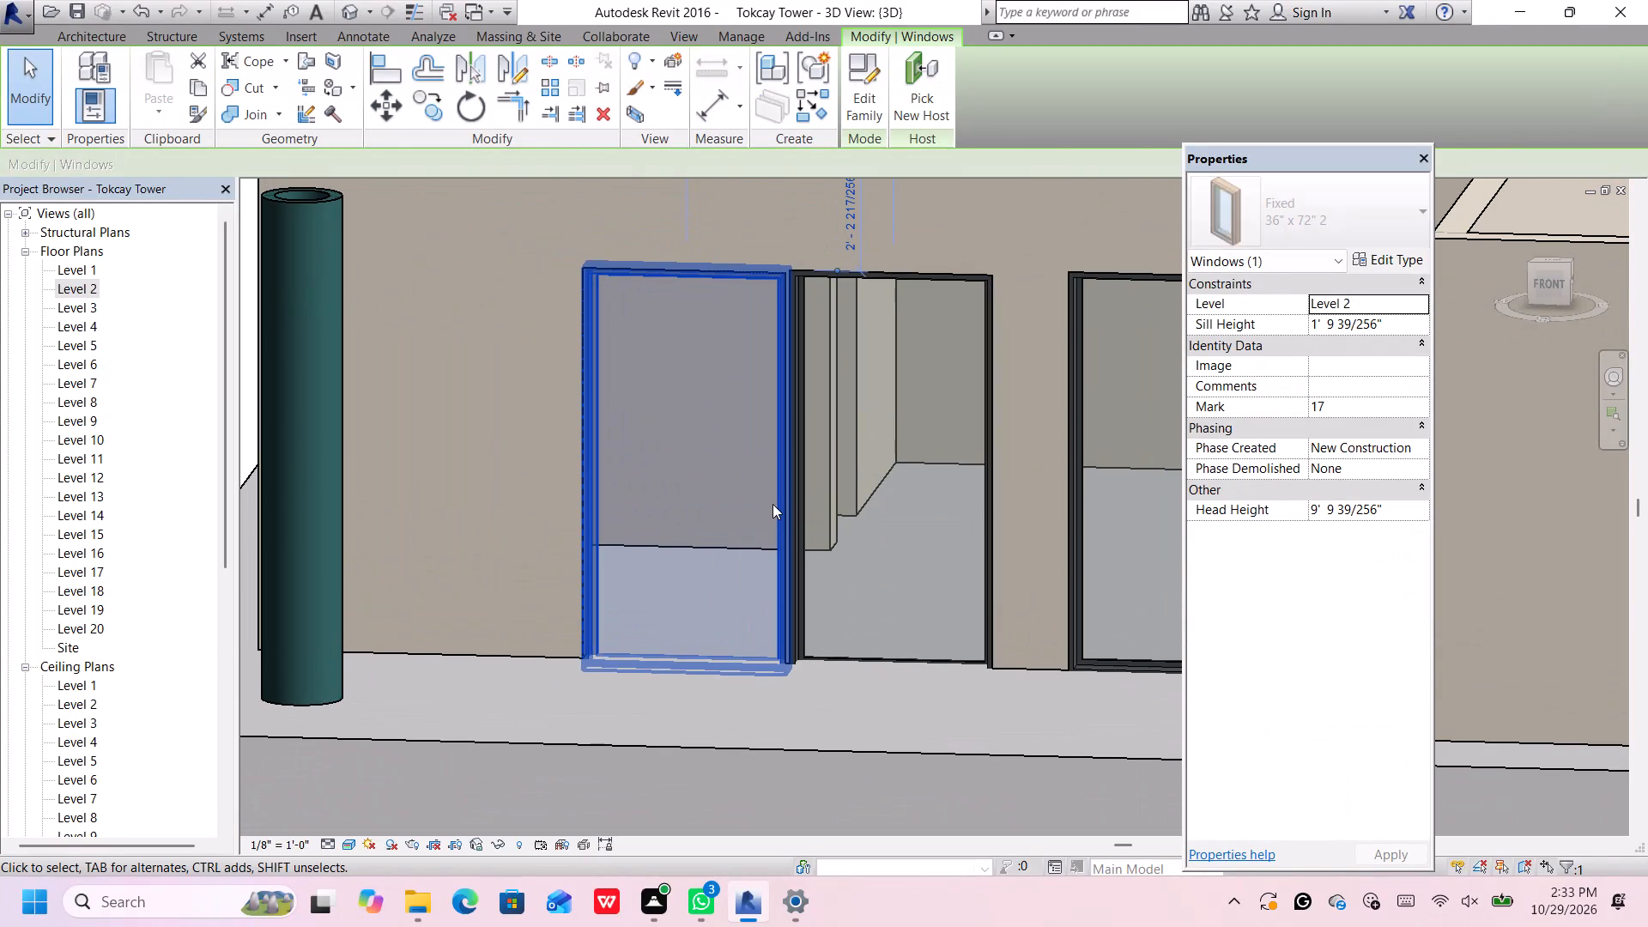
# Nudge the window nearest the round column upward to a sill height of 2' 0 39/256".
pyautogui.scroll(2, 754, 509)
pyautogui.press('Up')
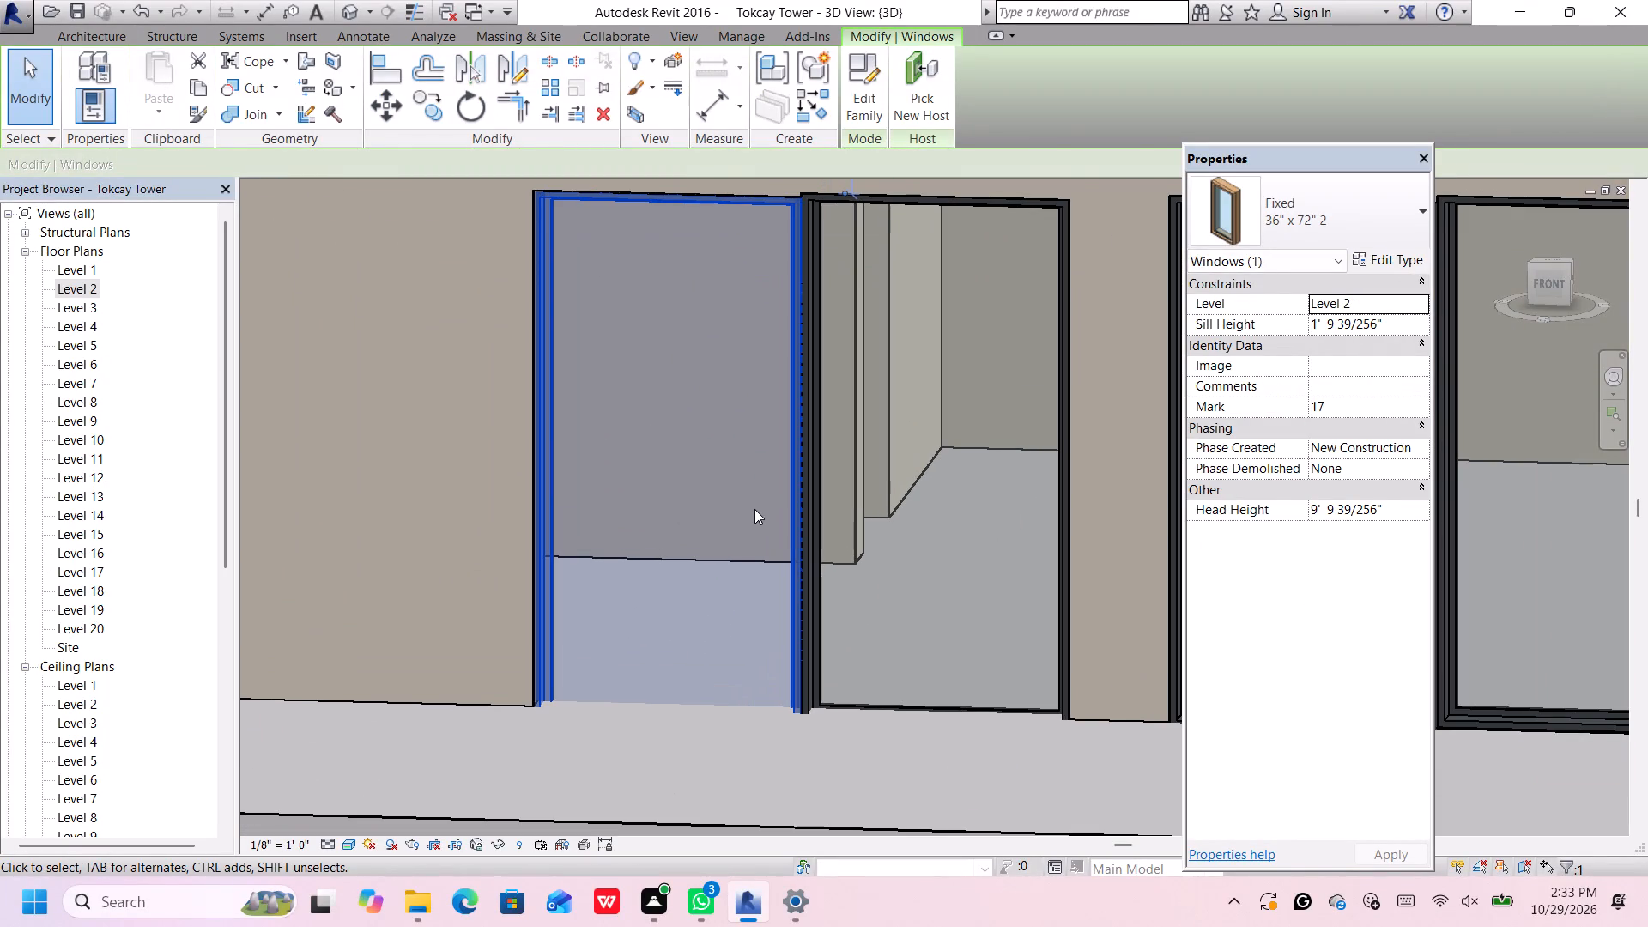
pyautogui.scroll(-3, 754, 511)
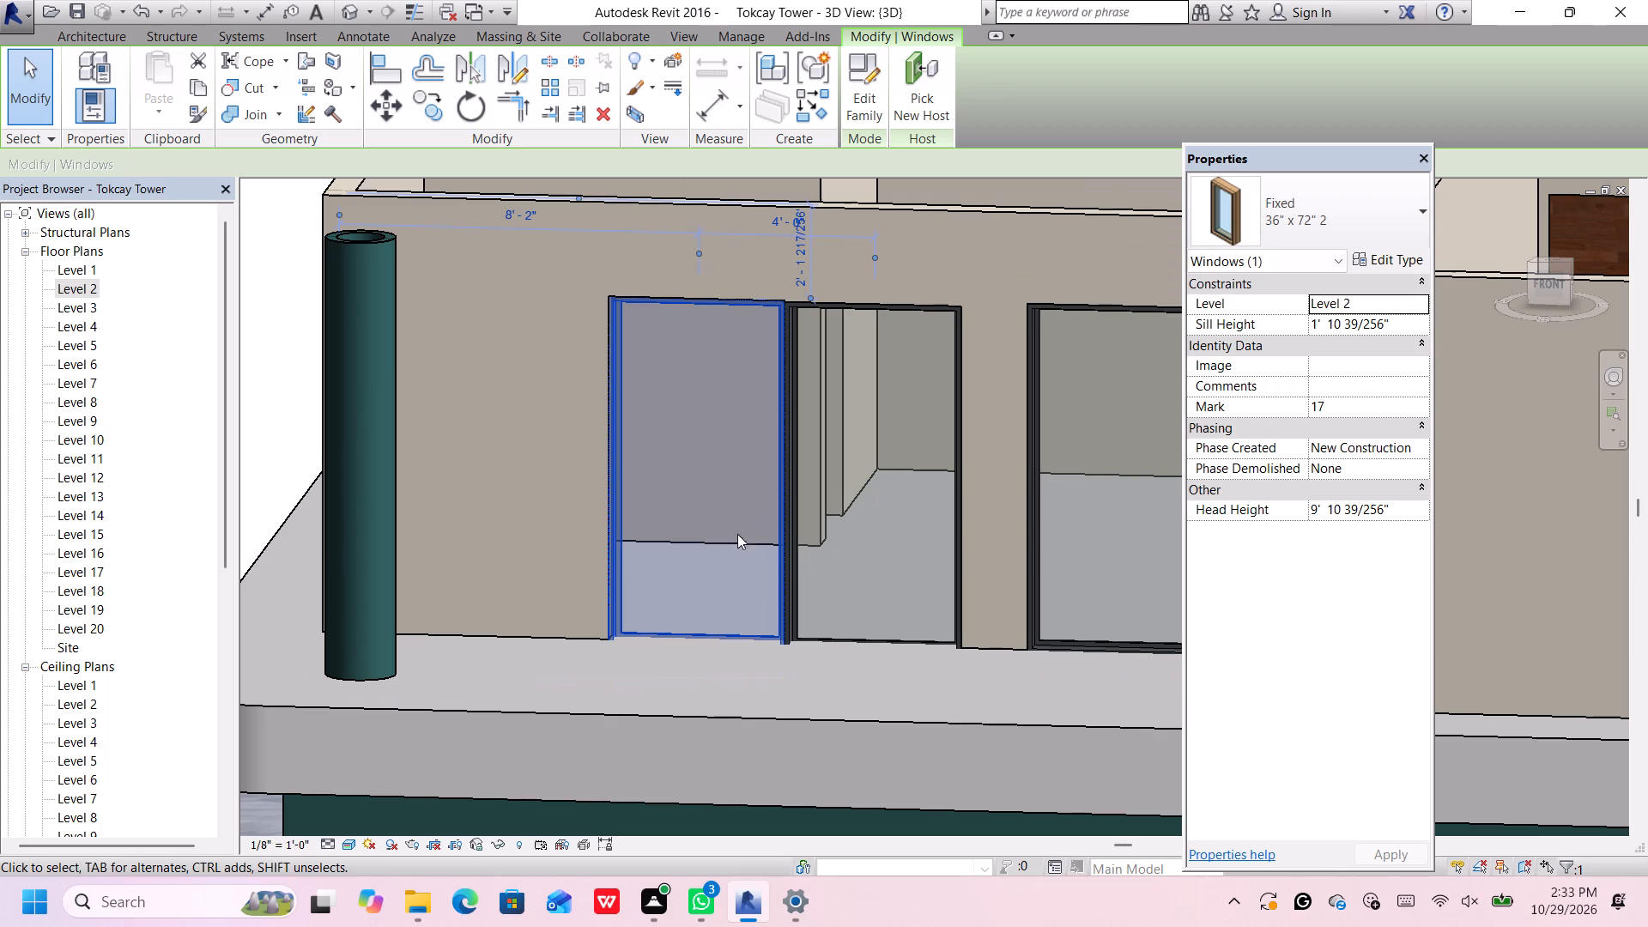
pyautogui.moveTo(779, 645); pyautogui.dragTo(734, 686, button='middle')
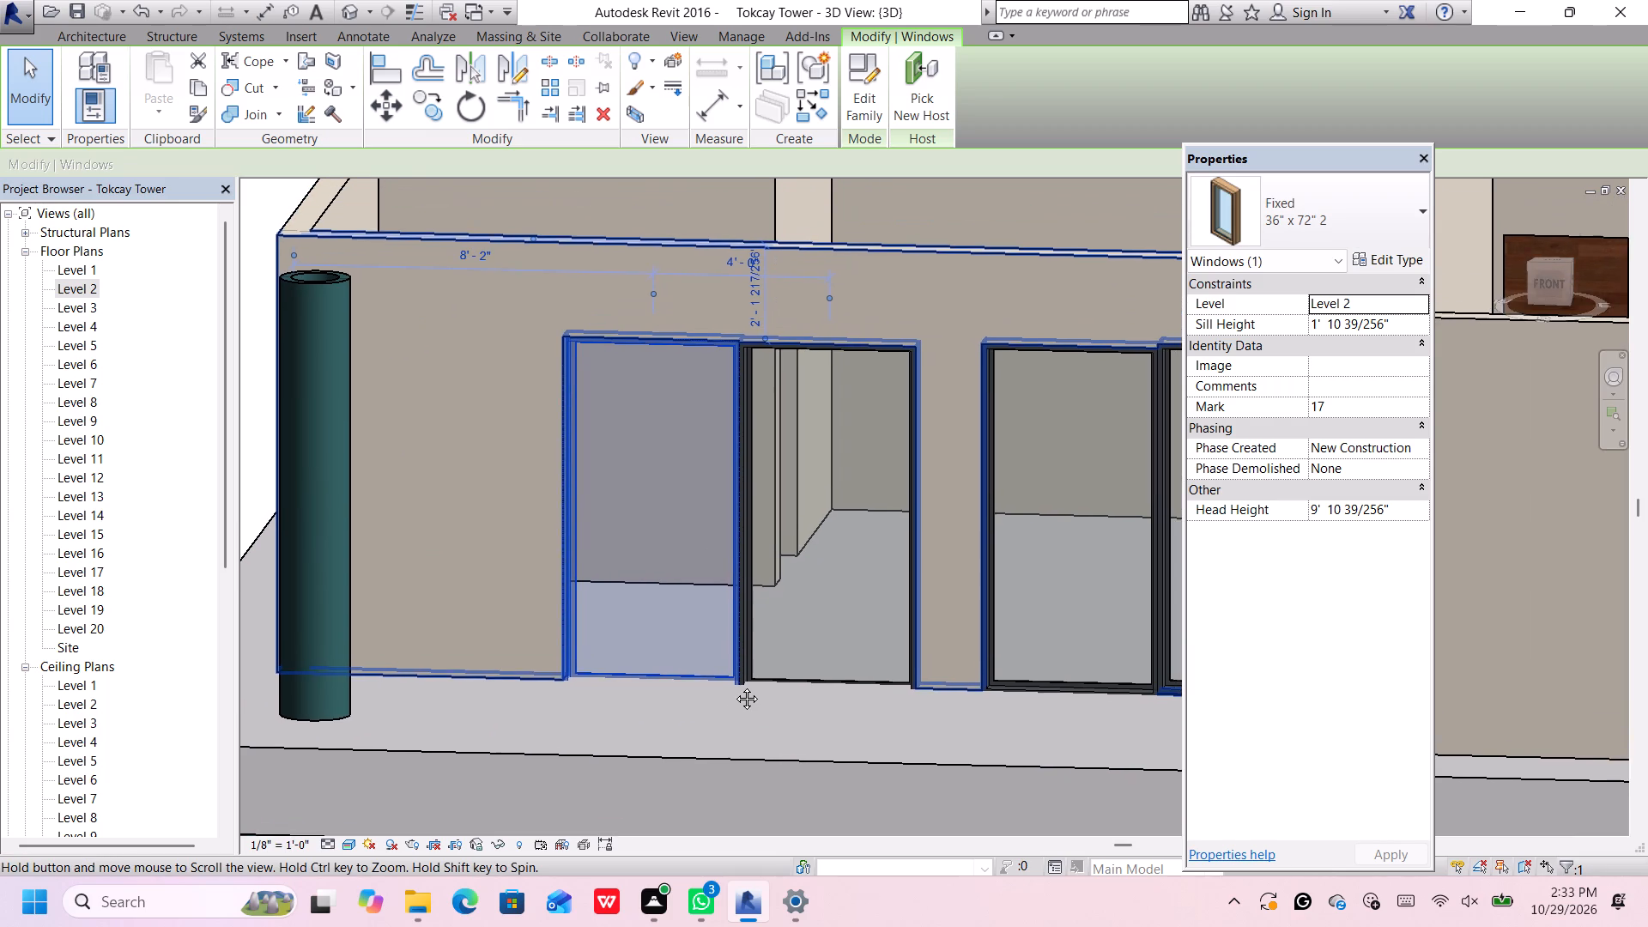
pyautogui.moveTo(734, 686); pyautogui.dragTo(751, 611, button='middle')
pyautogui.scroll(1, 730, 598)
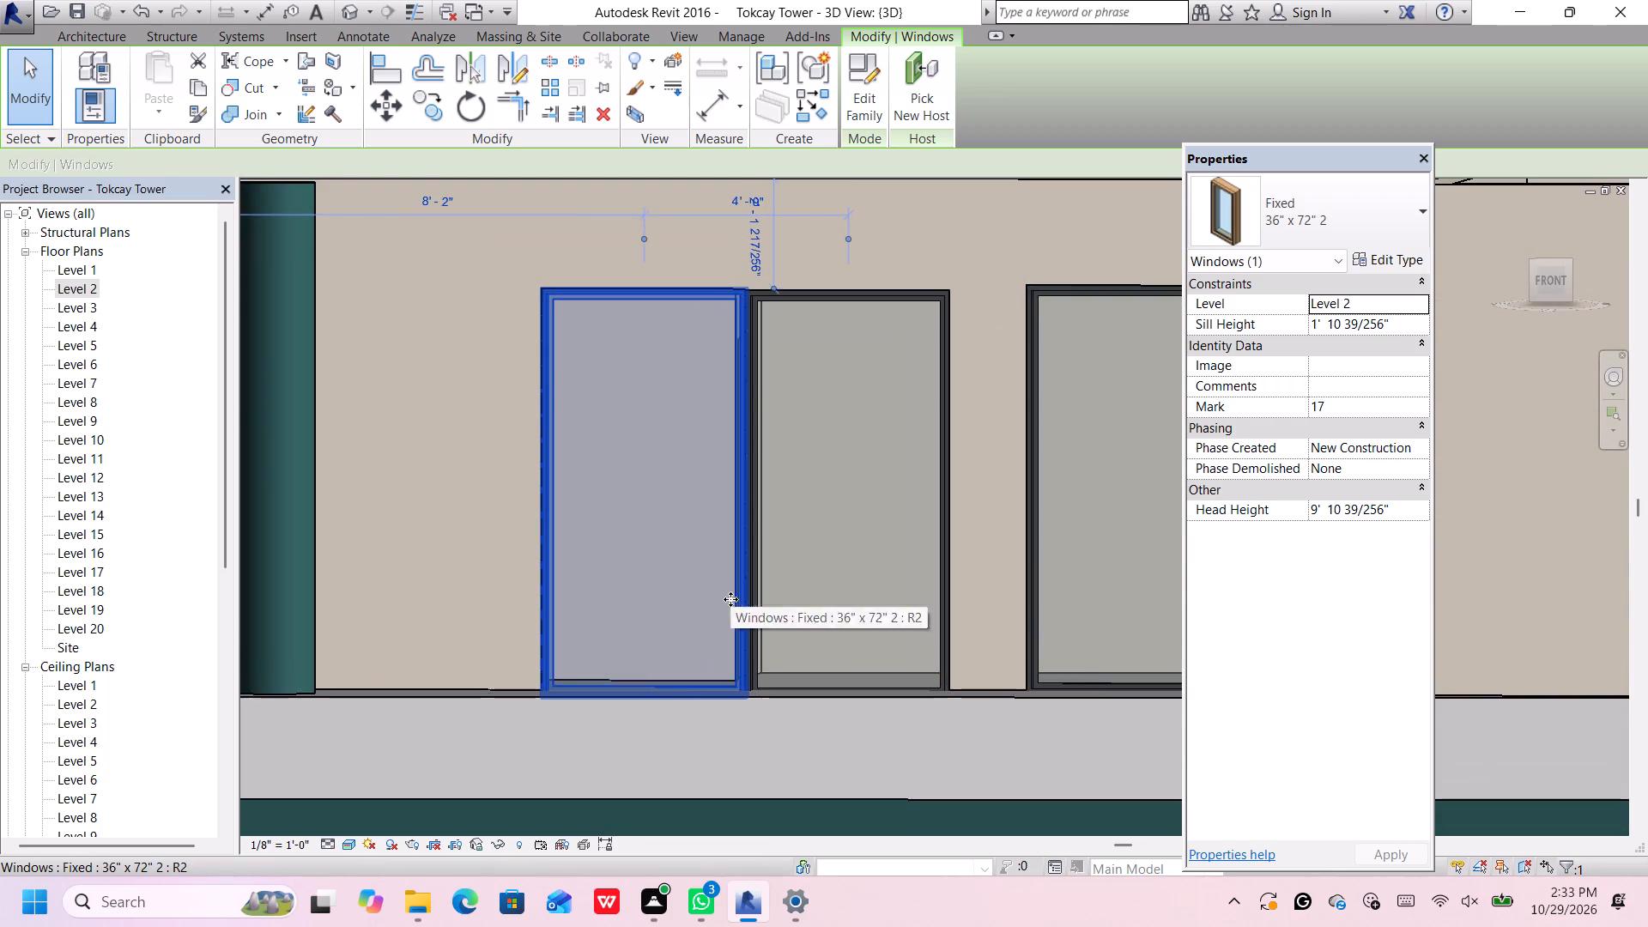
pyautogui.scroll(1, 730, 599)
pyautogui.press('Up')
pyautogui.press('Up')
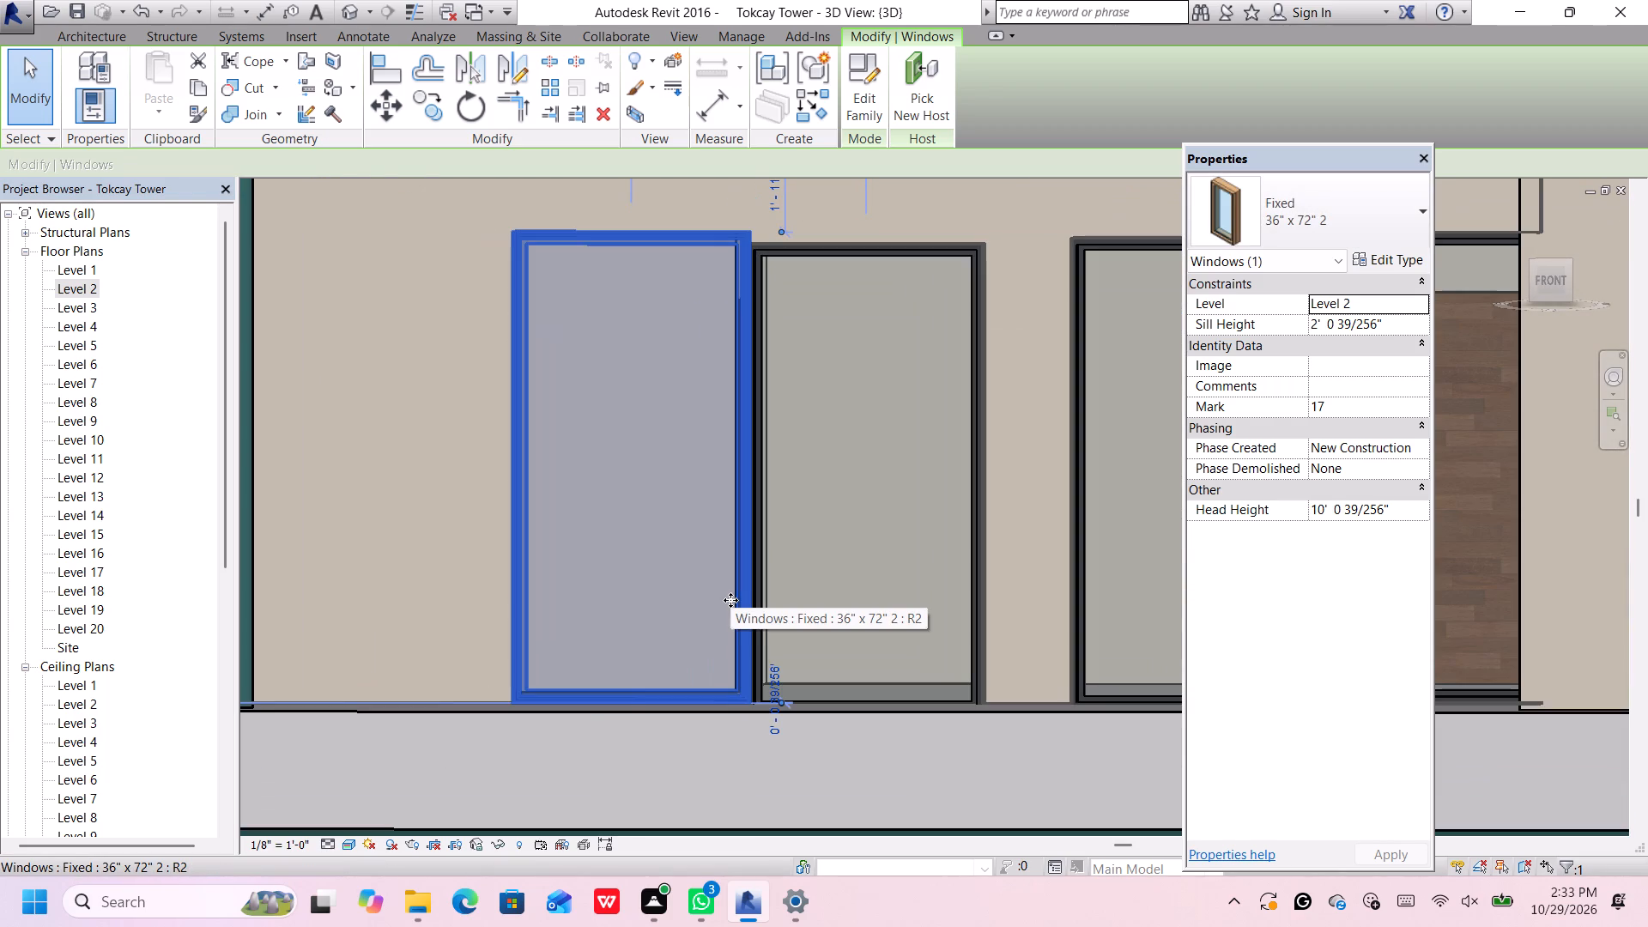
# Raise the other window of the column-side pair to a sill height of 2' 0 7/32", aligning its head with its neighbor.
pyautogui.click(848, 244)
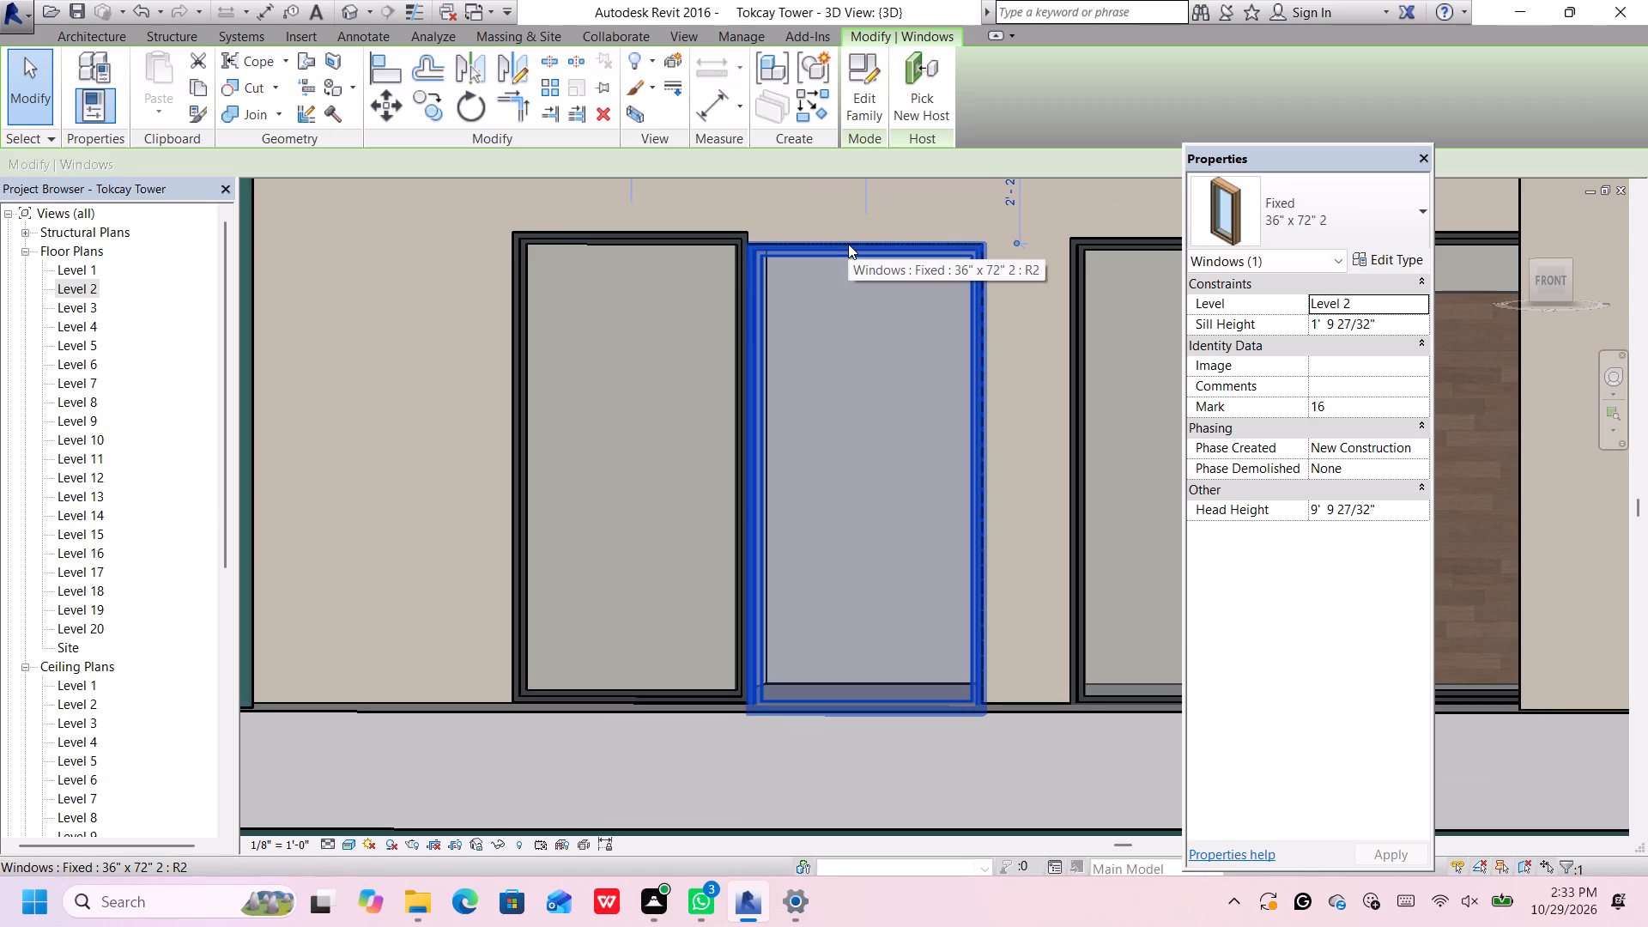
pyautogui.press('Up')
pyautogui.press('Up')
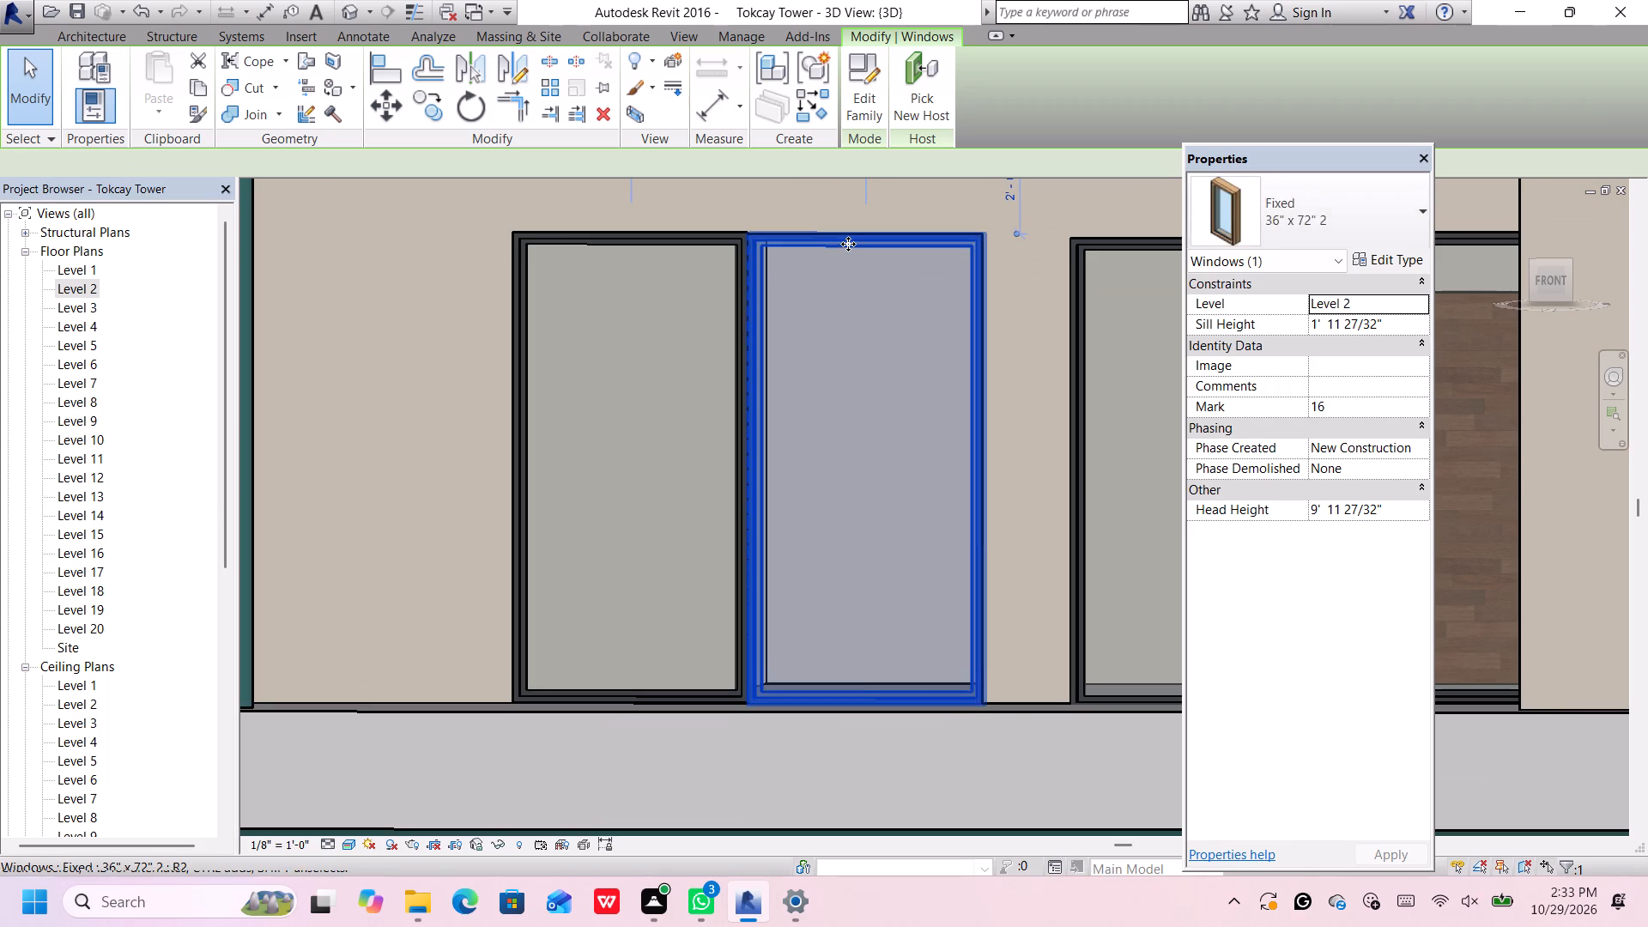
pyautogui.press('Up')
pyautogui.press('Down')
pyautogui.scroll(1, 731, 230)
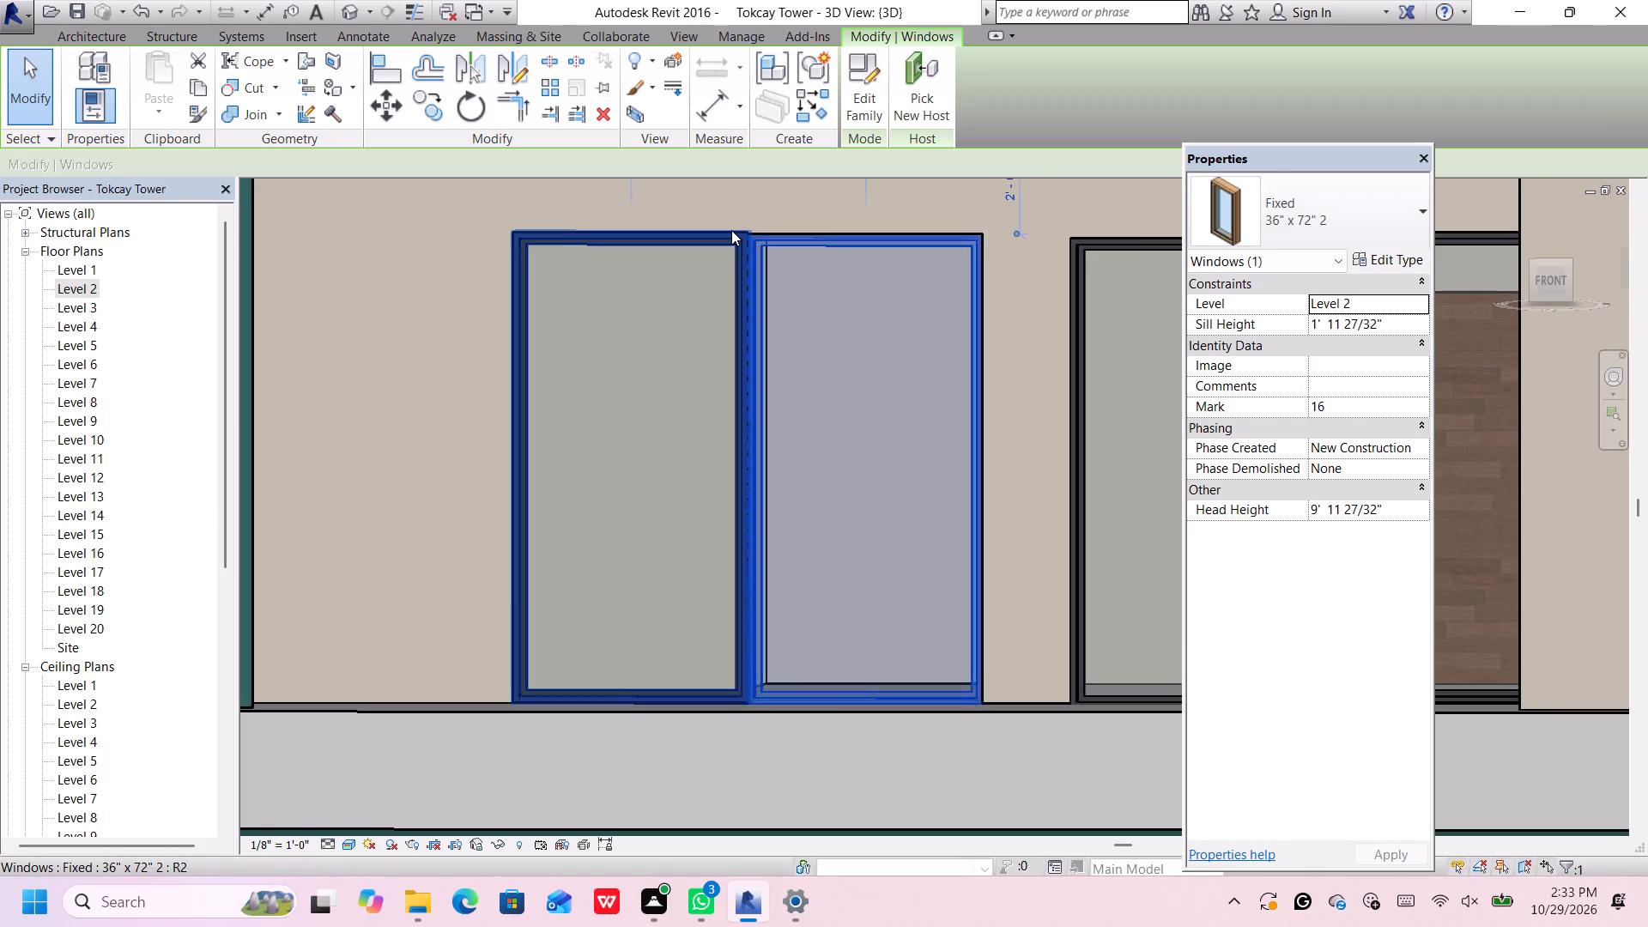
pyautogui.scroll(10, 731, 230)
pyautogui.press('Up')
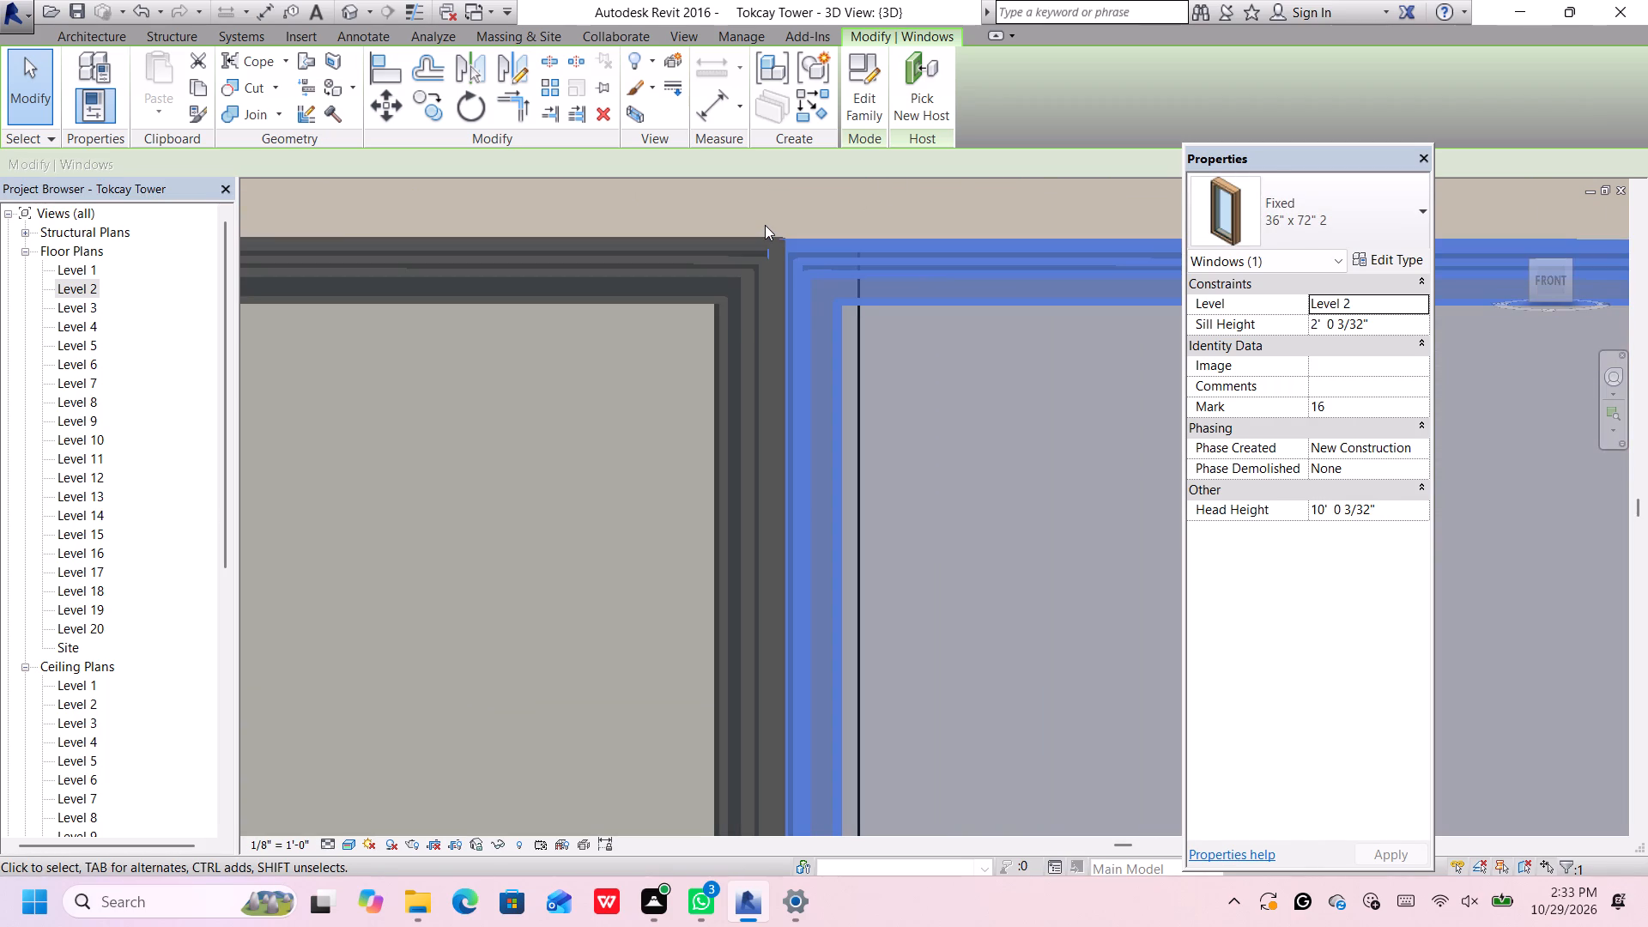
pyautogui.scroll(-11, 763, 227)
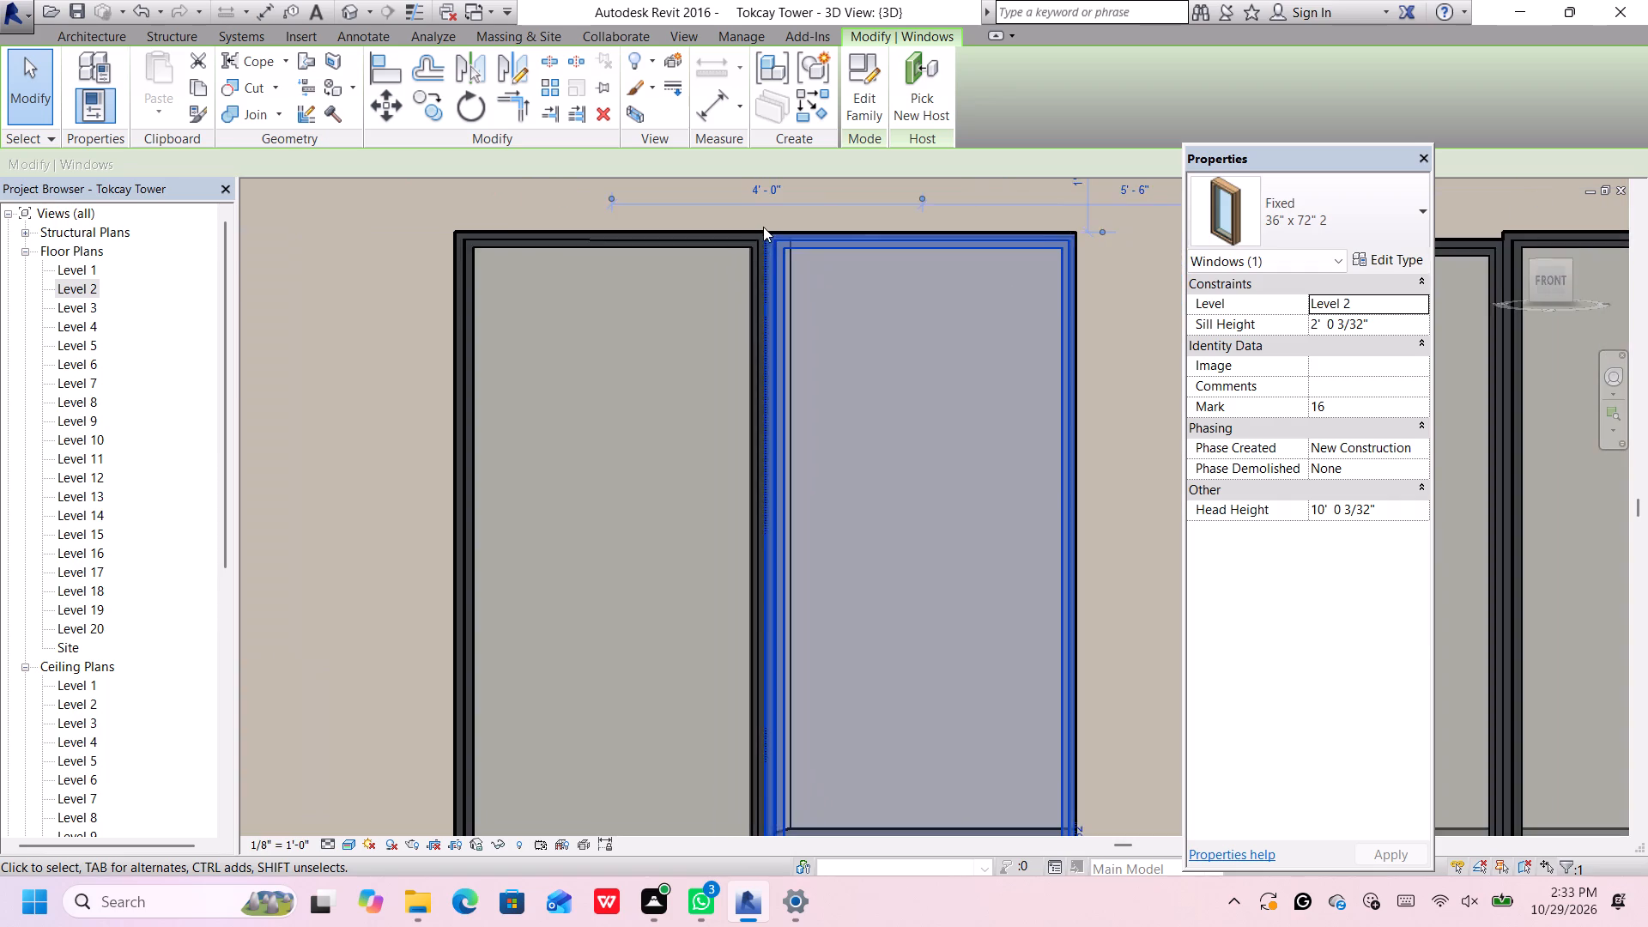
pyautogui.scroll(-4, 763, 227)
pyautogui.scroll(12, 750, 265)
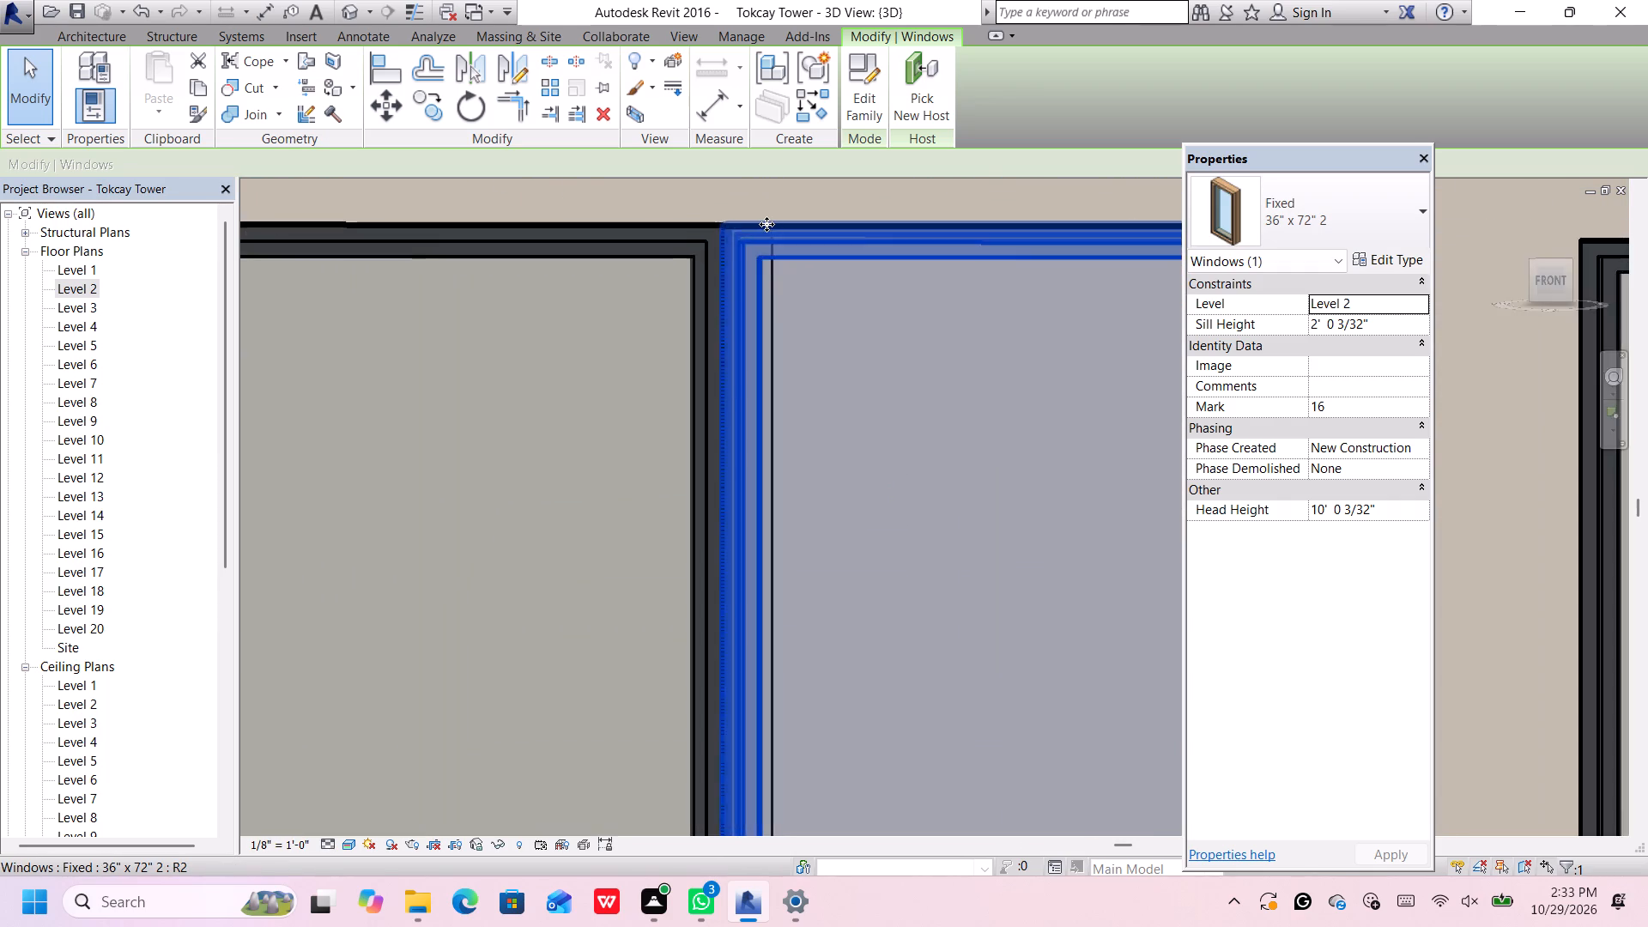
pyautogui.scroll(8, 766, 224)
pyautogui.press('Up')
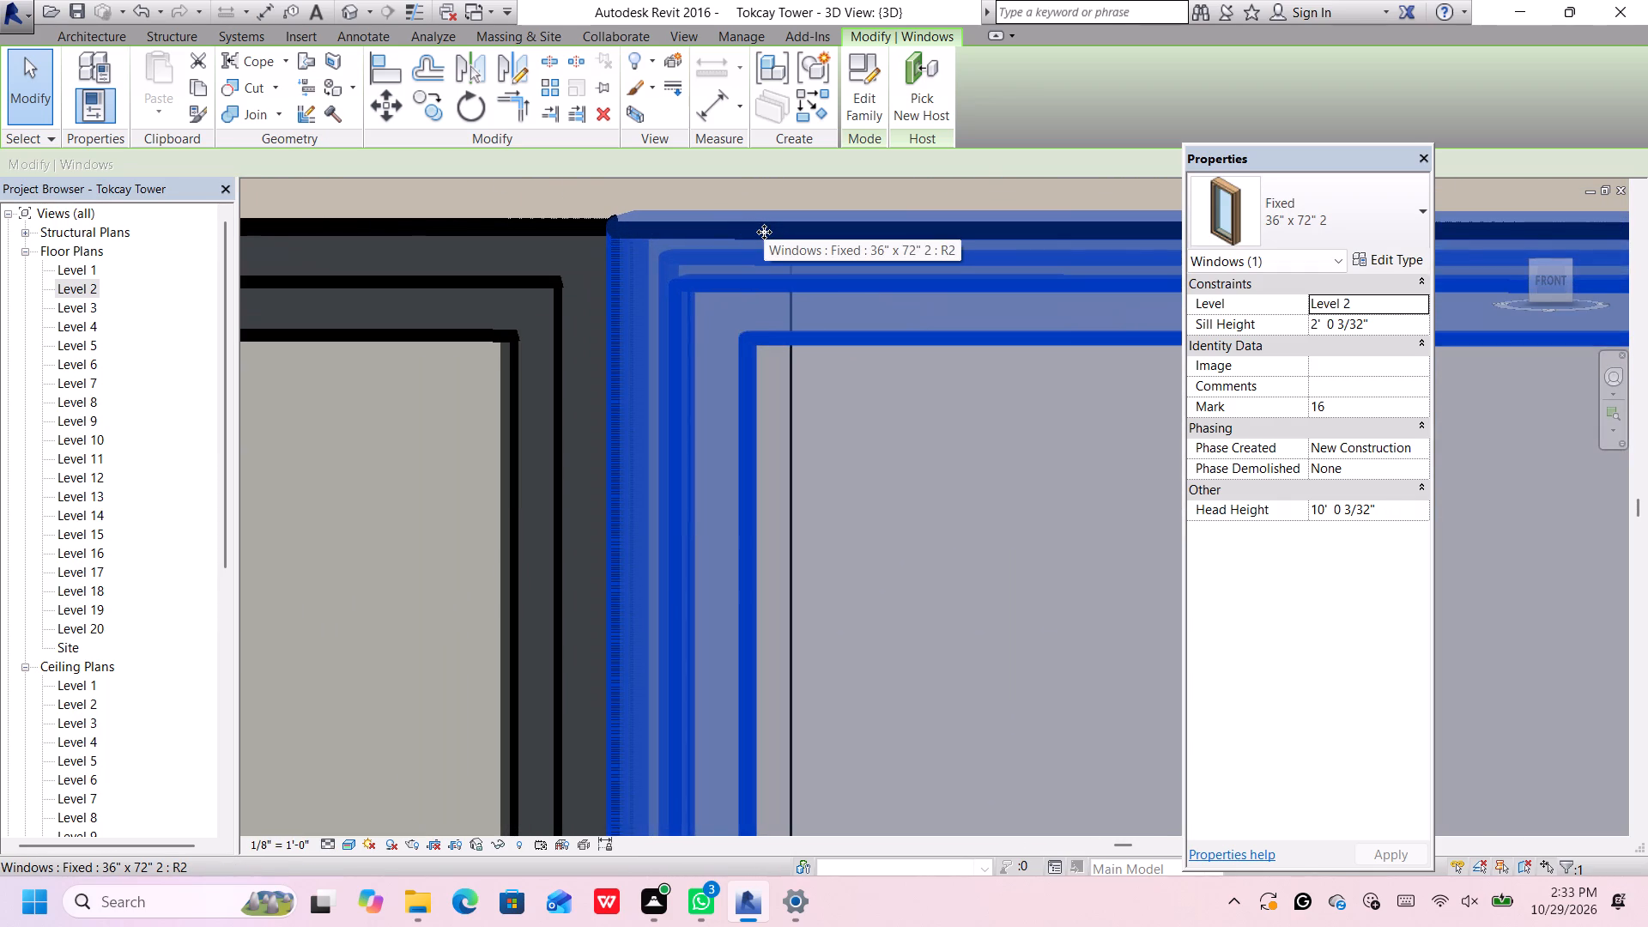
pyautogui.scroll(-10, 764, 233)
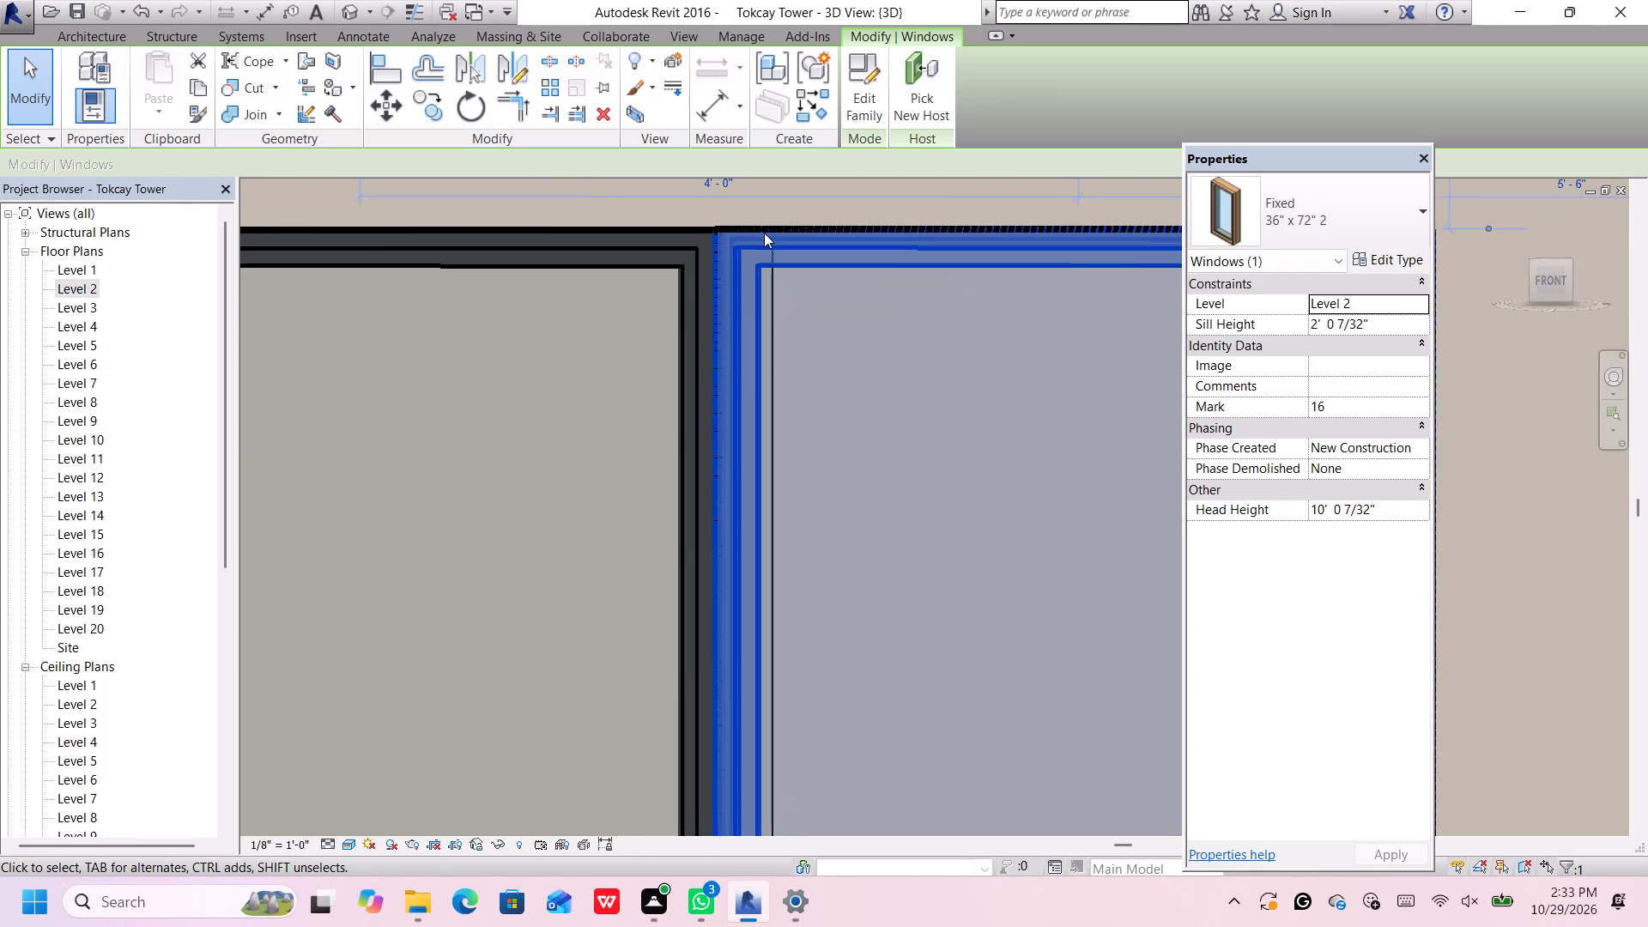
pyautogui.scroll(-12, 764, 233)
pyautogui.click(330, 373)
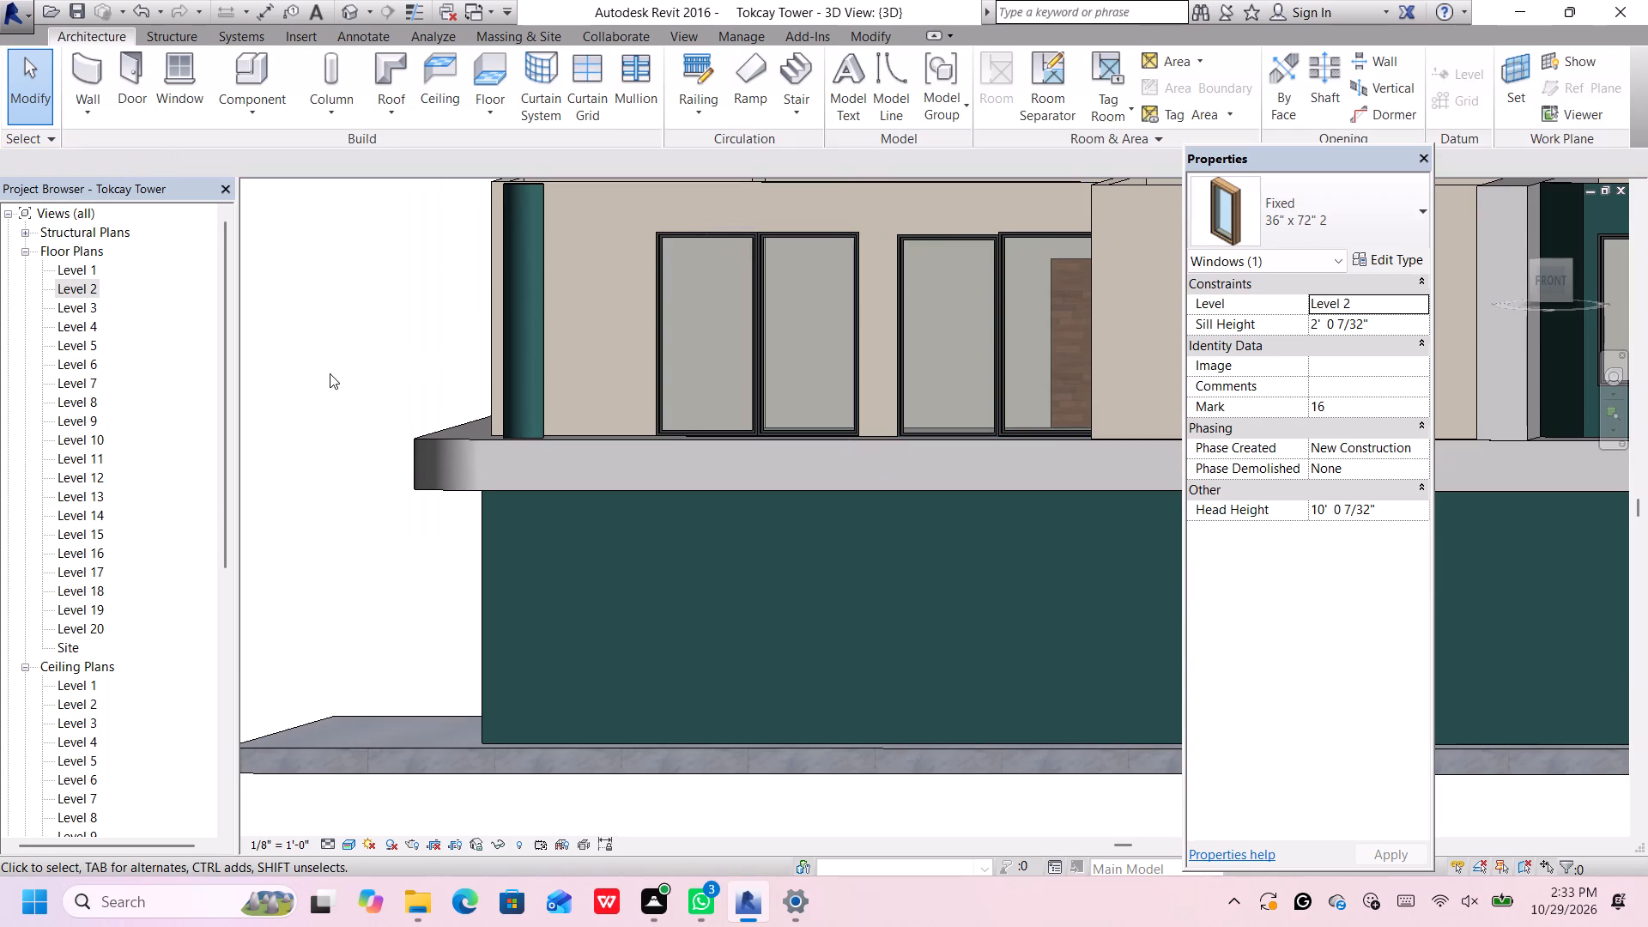
# Raise the inner window of the pair farthest from the round column to a sill height of 2' 0 37/128".
pyautogui.moveTo(985, 244); pyautogui.dragTo(934, 245, button='middle')
pyautogui.scroll(2, 959, 240)
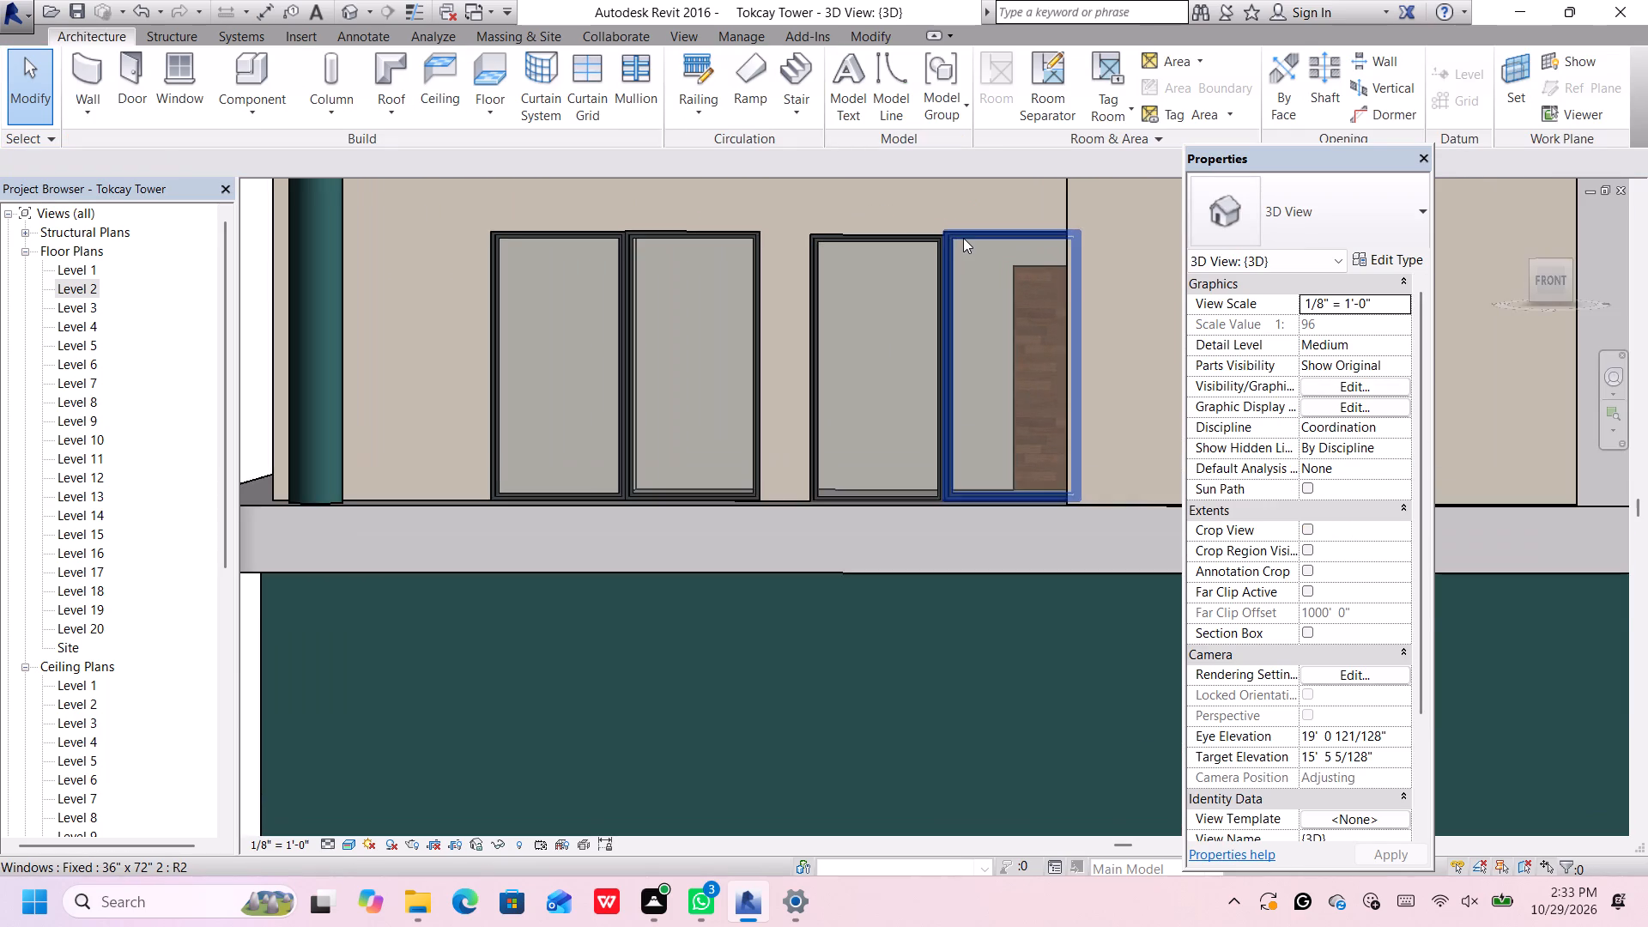
pyautogui.scroll(1, 963, 238)
pyautogui.moveTo(941, 257); pyautogui.dragTo(953, 276, button='middle')
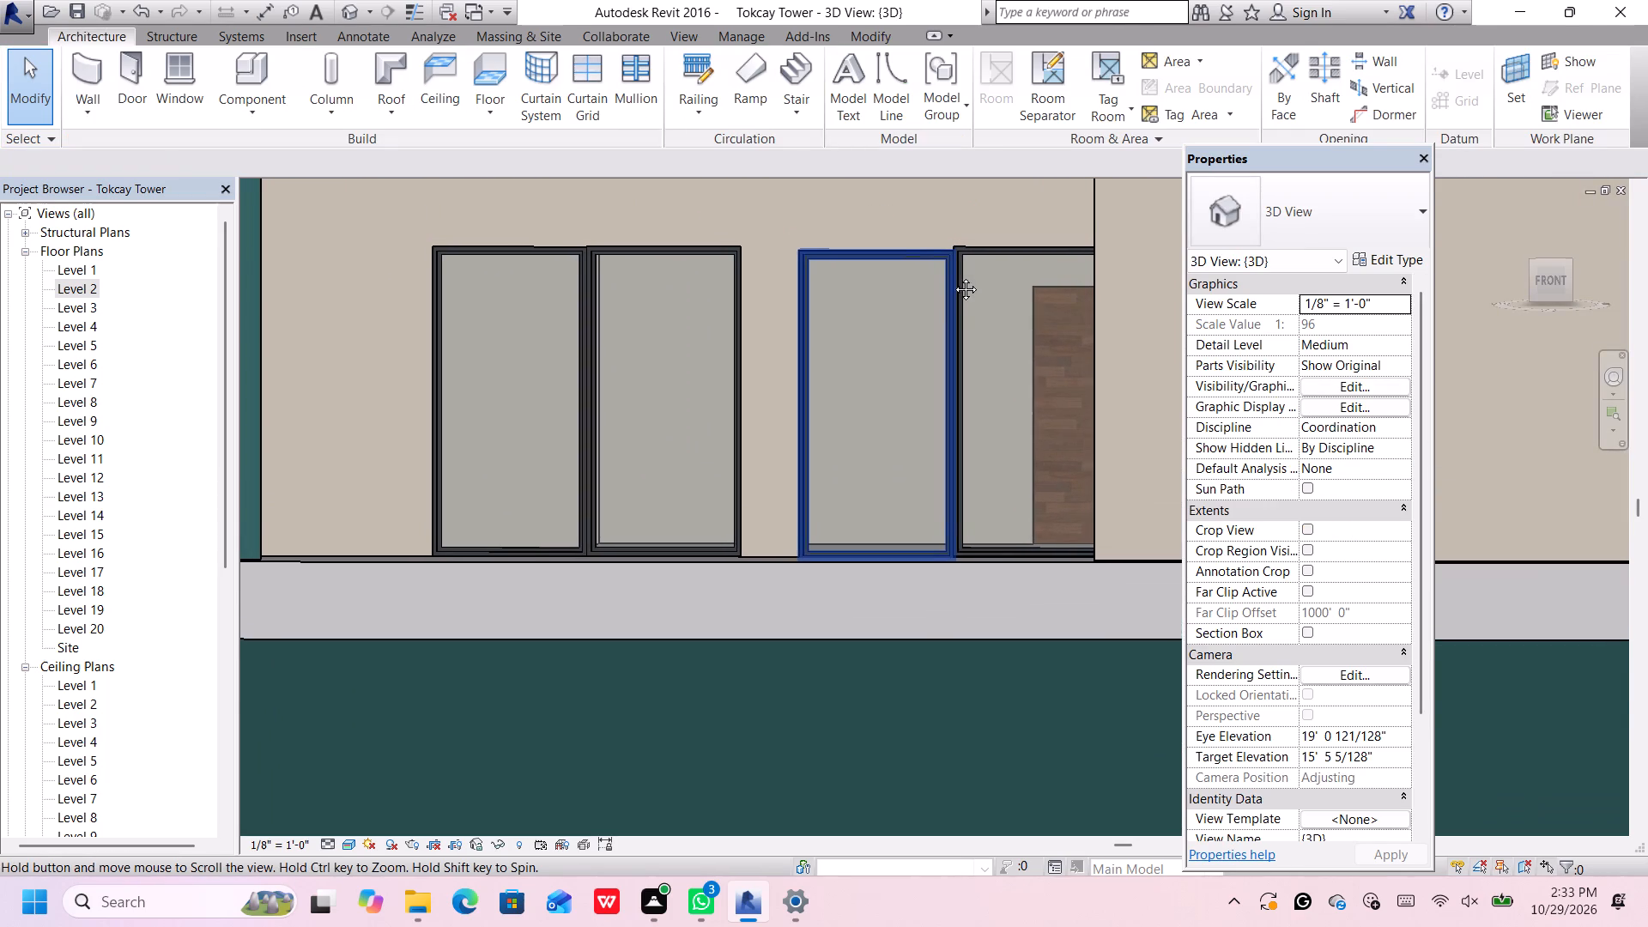
pyautogui.moveTo(953, 276); pyautogui.dragTo(967, 338, button='middle')
pyautogui.scroll(-2, 966, 331)
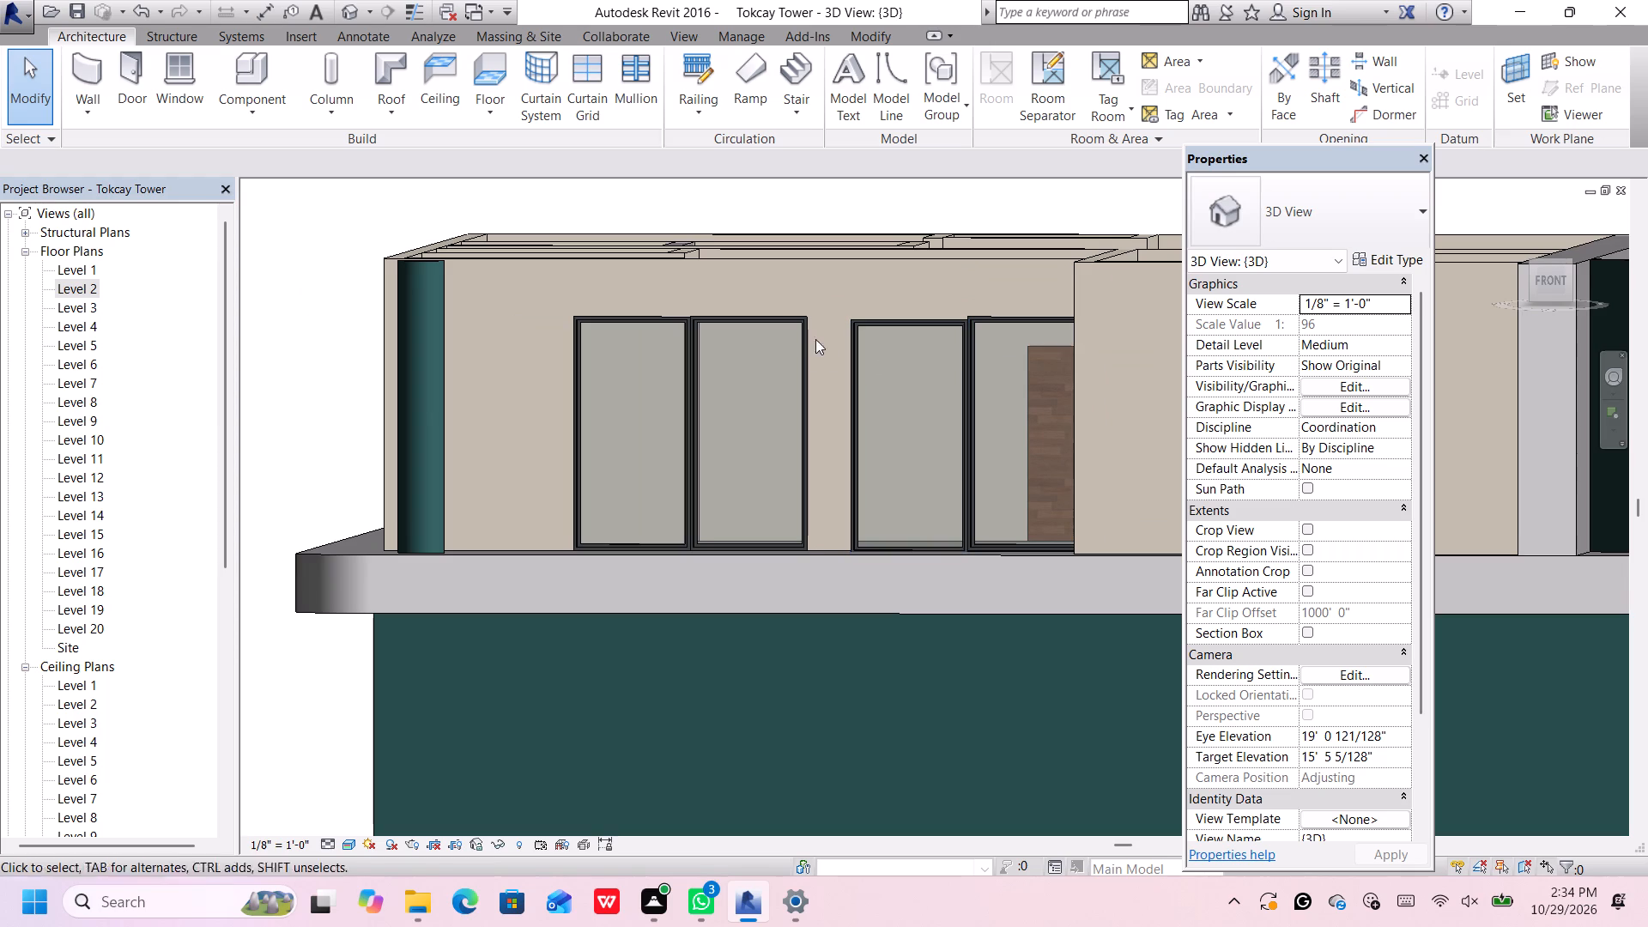
pyautogui.click(976, 318)
pyautogui.moveTo(939, 351); pyautogui.dragTo(1028, 385, button='middle')
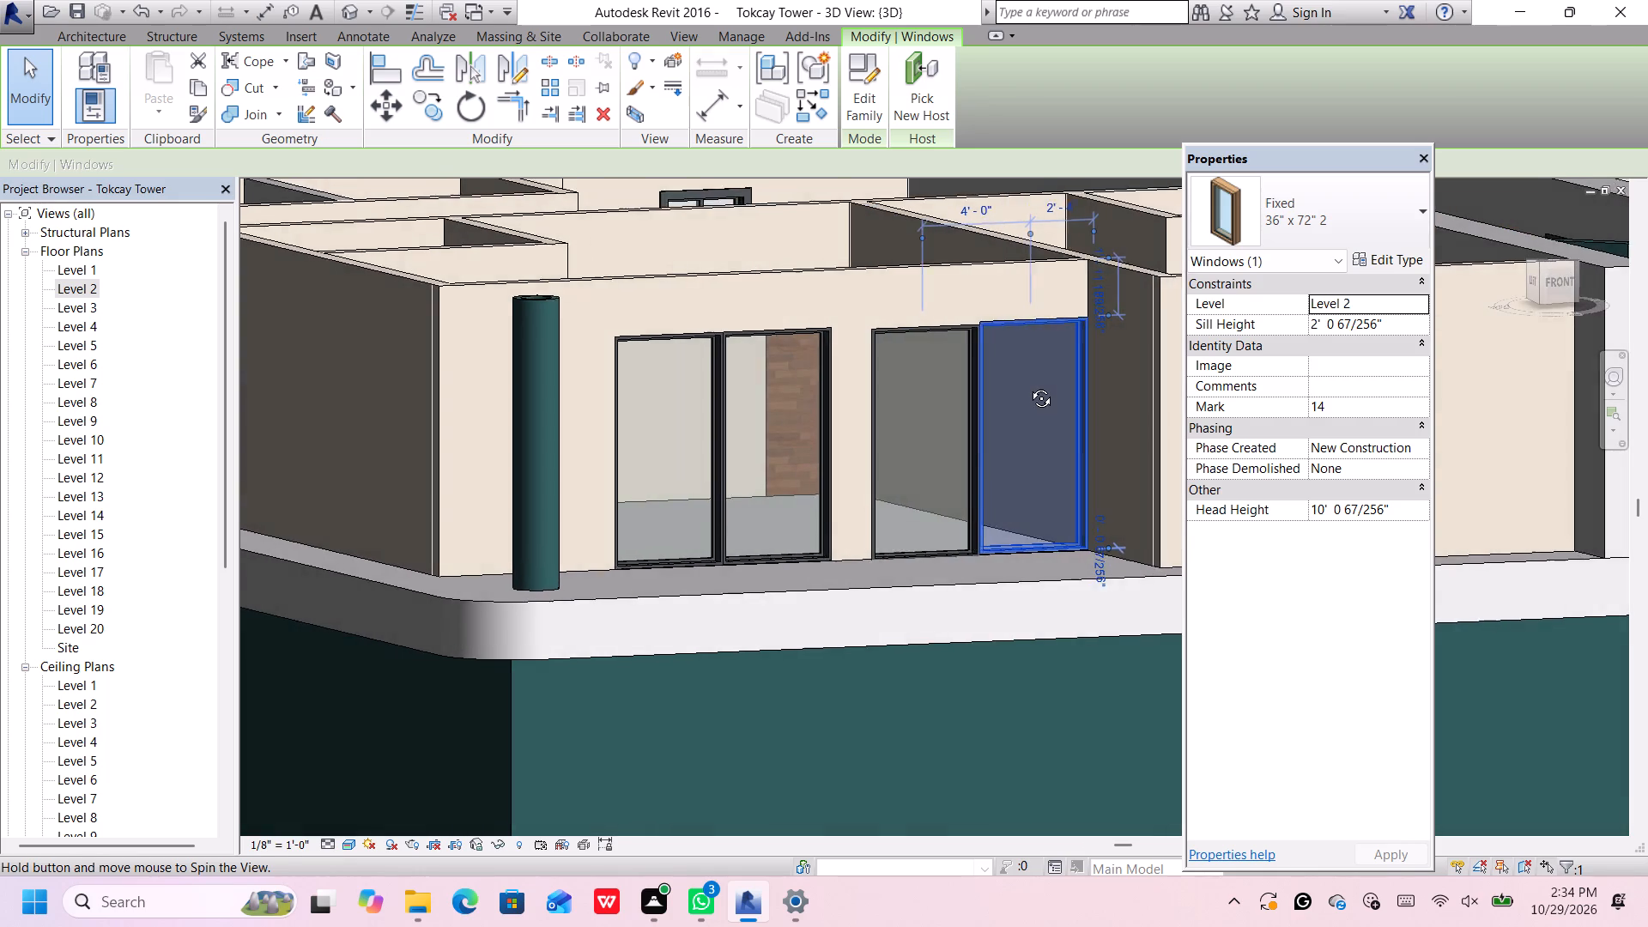
pyautogui.moveTo(1028, 385); pyautogui.dragTo(1028, 382, button='middle')
pyautogui.scroll(1, 1007, 368)
pyautogui.moveTo(998, 361); pyautogui.dragTo(994, 361, button='middle')
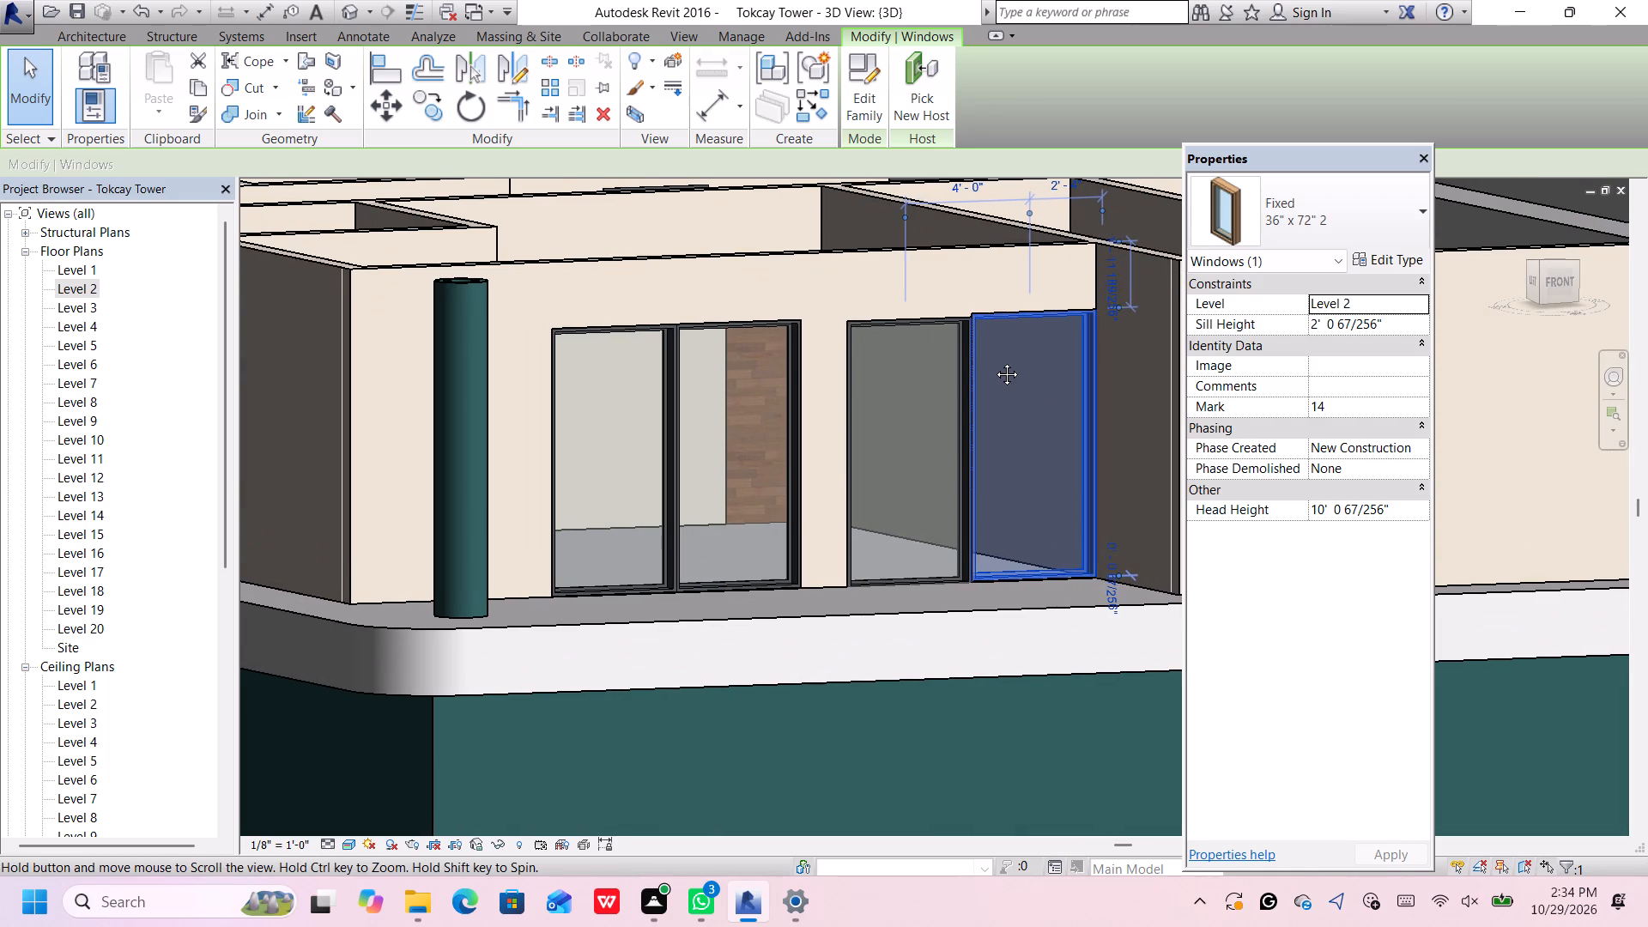
pyautogui.moveTo(994, 361); pyautogui.dragTo(912, 367, button='middle')
pyautogui.scroll(2, 922, 315)
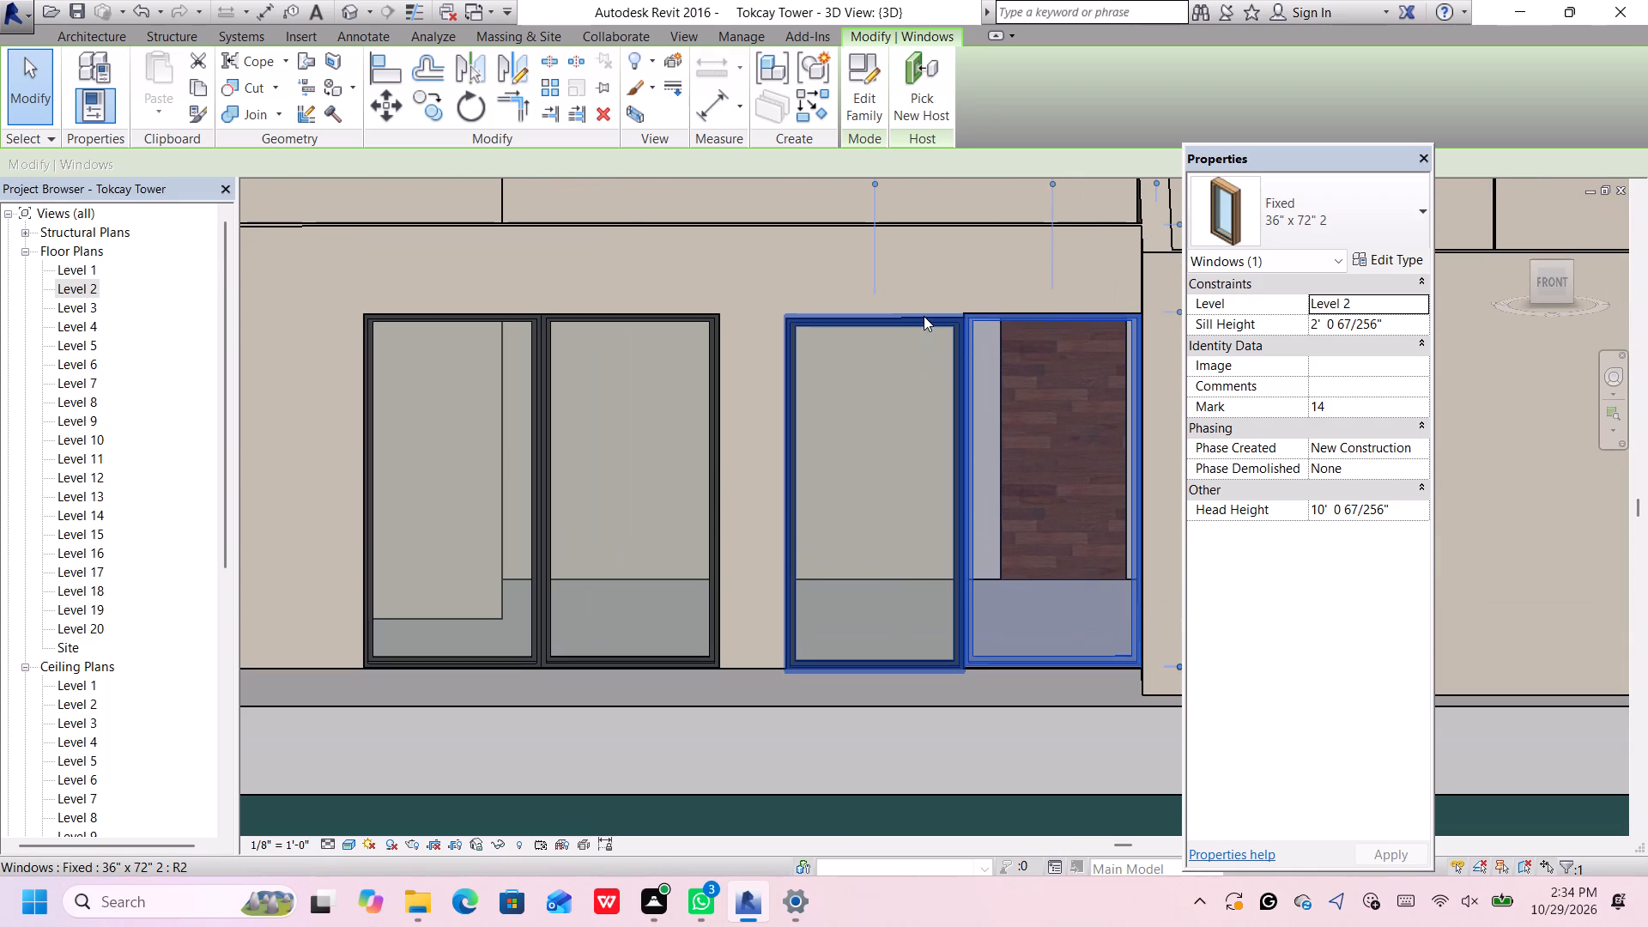
pyautogui.click(924, 316)
pyautogui.scroll(6, 929, 318)
pyautogui.press('Up')
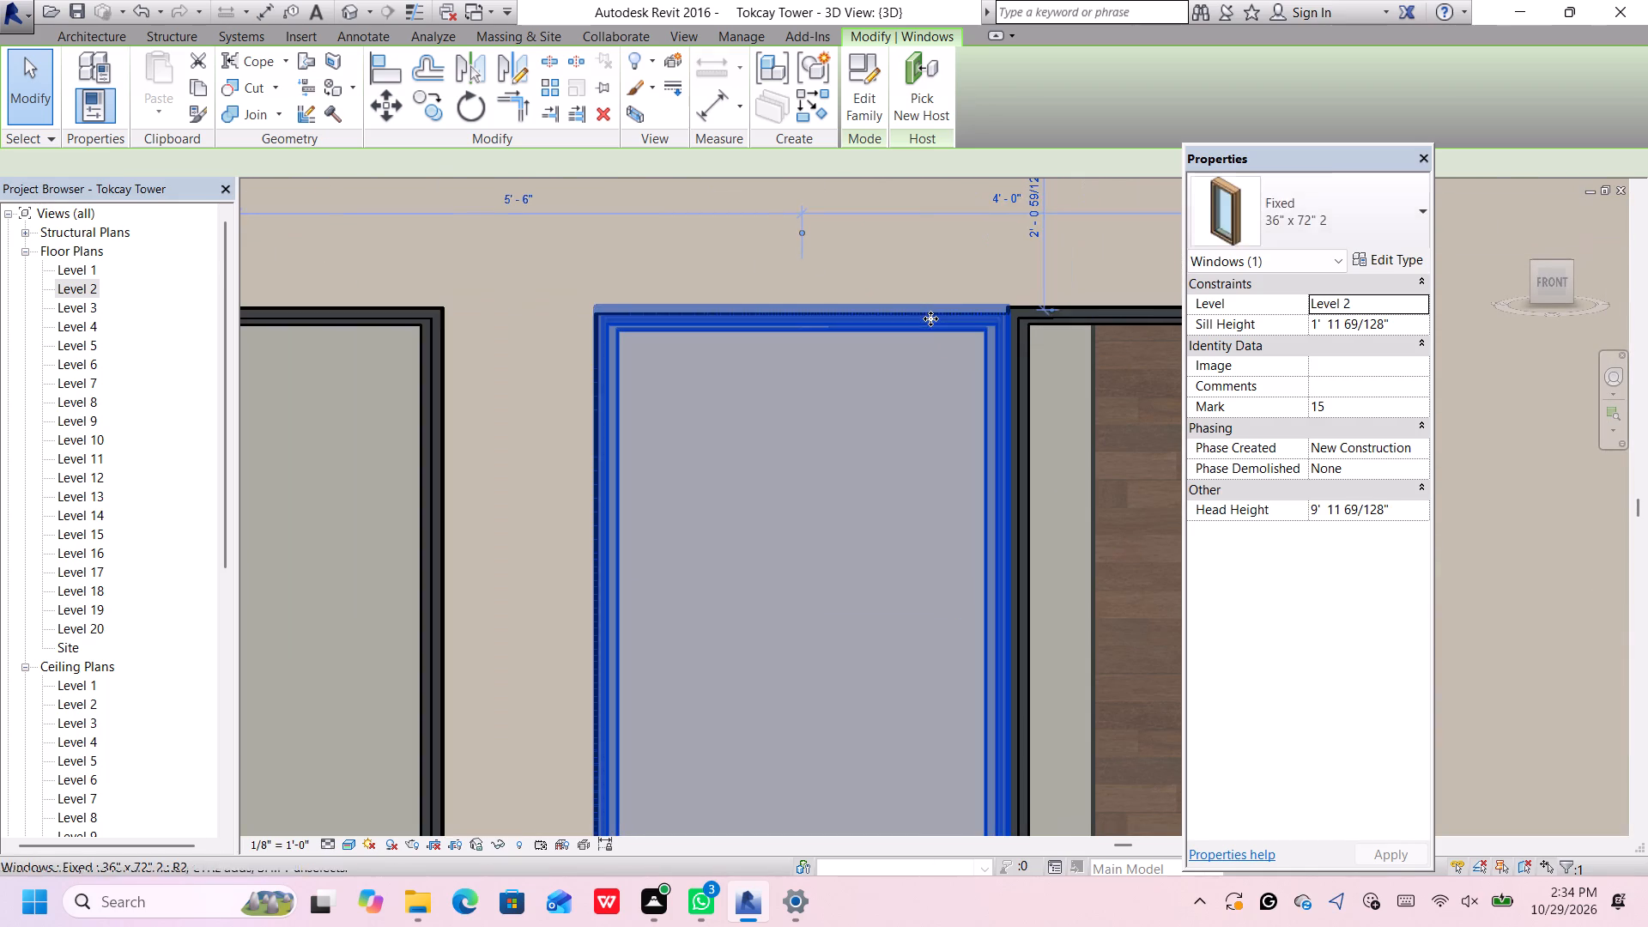
pyautogui.press('Up')
pyautogui.press('Up')
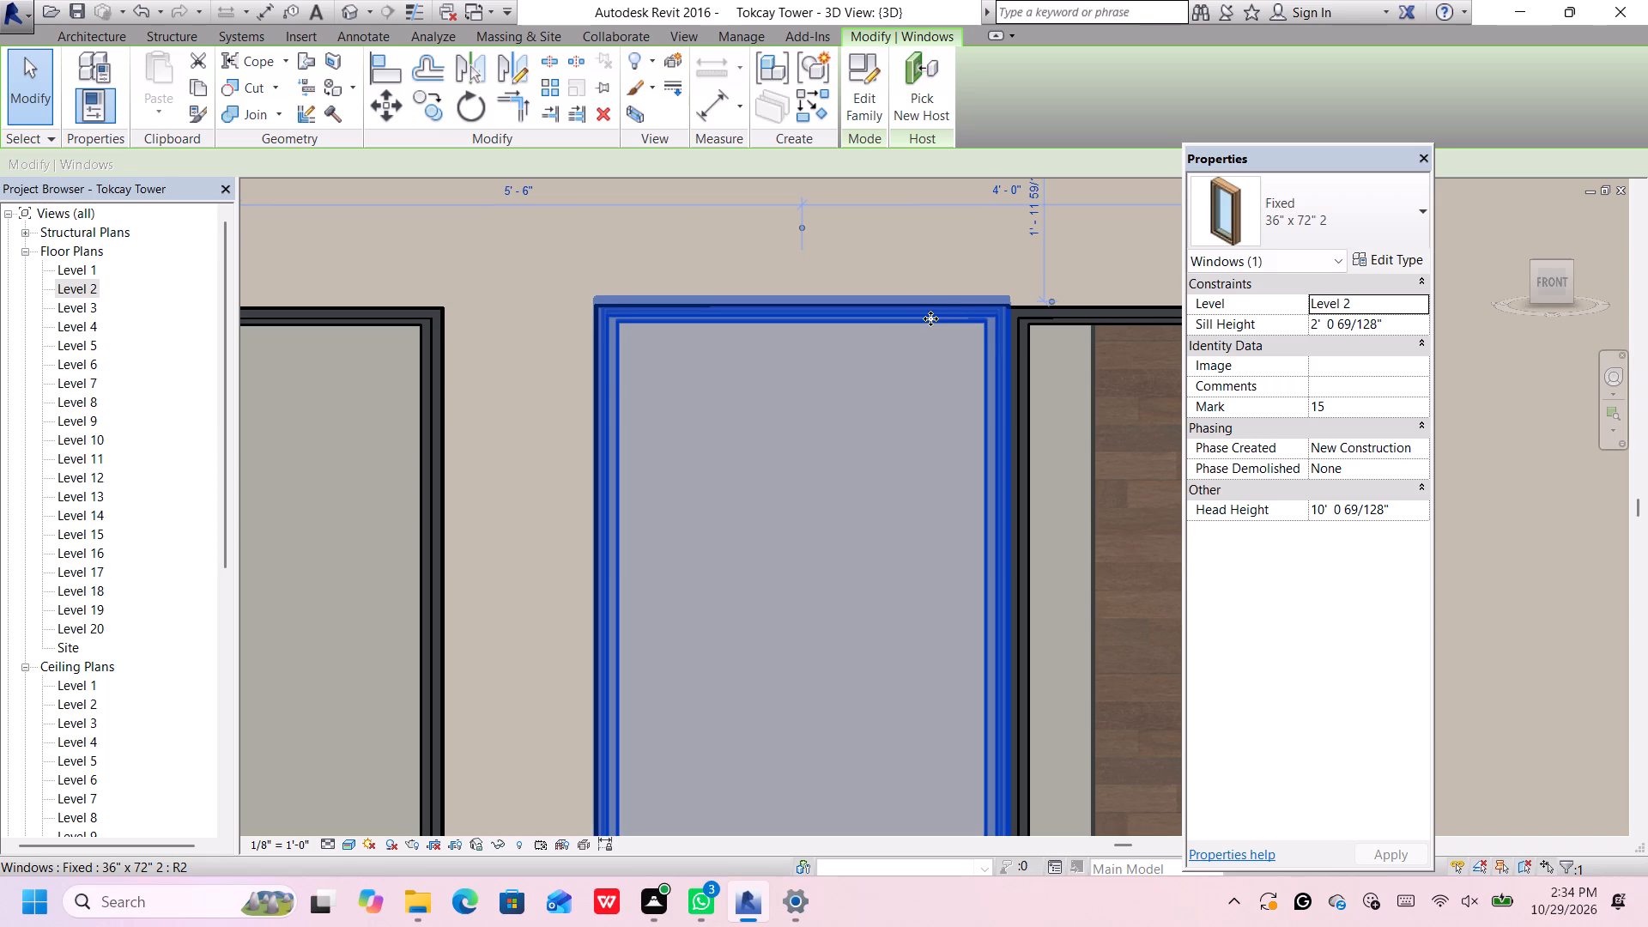
pyautogui.scroll(5, 1079, 284)
pyautogui.scroll(7, 998, 338)
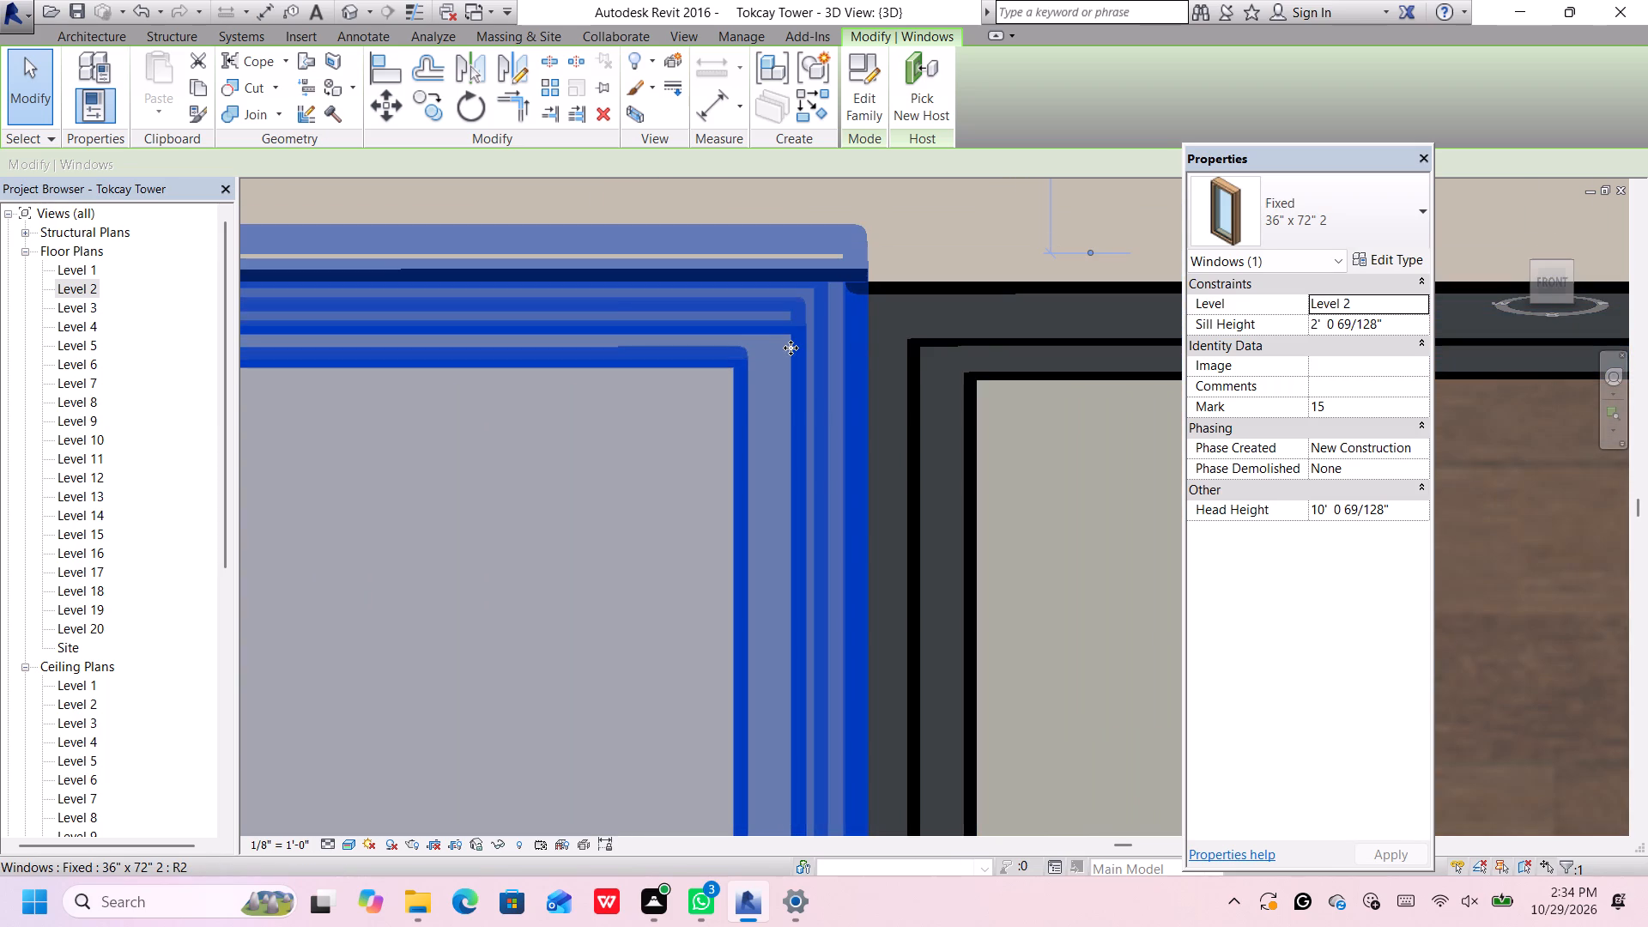
pyautogui.press('Down')
pyautogui.press('Down')
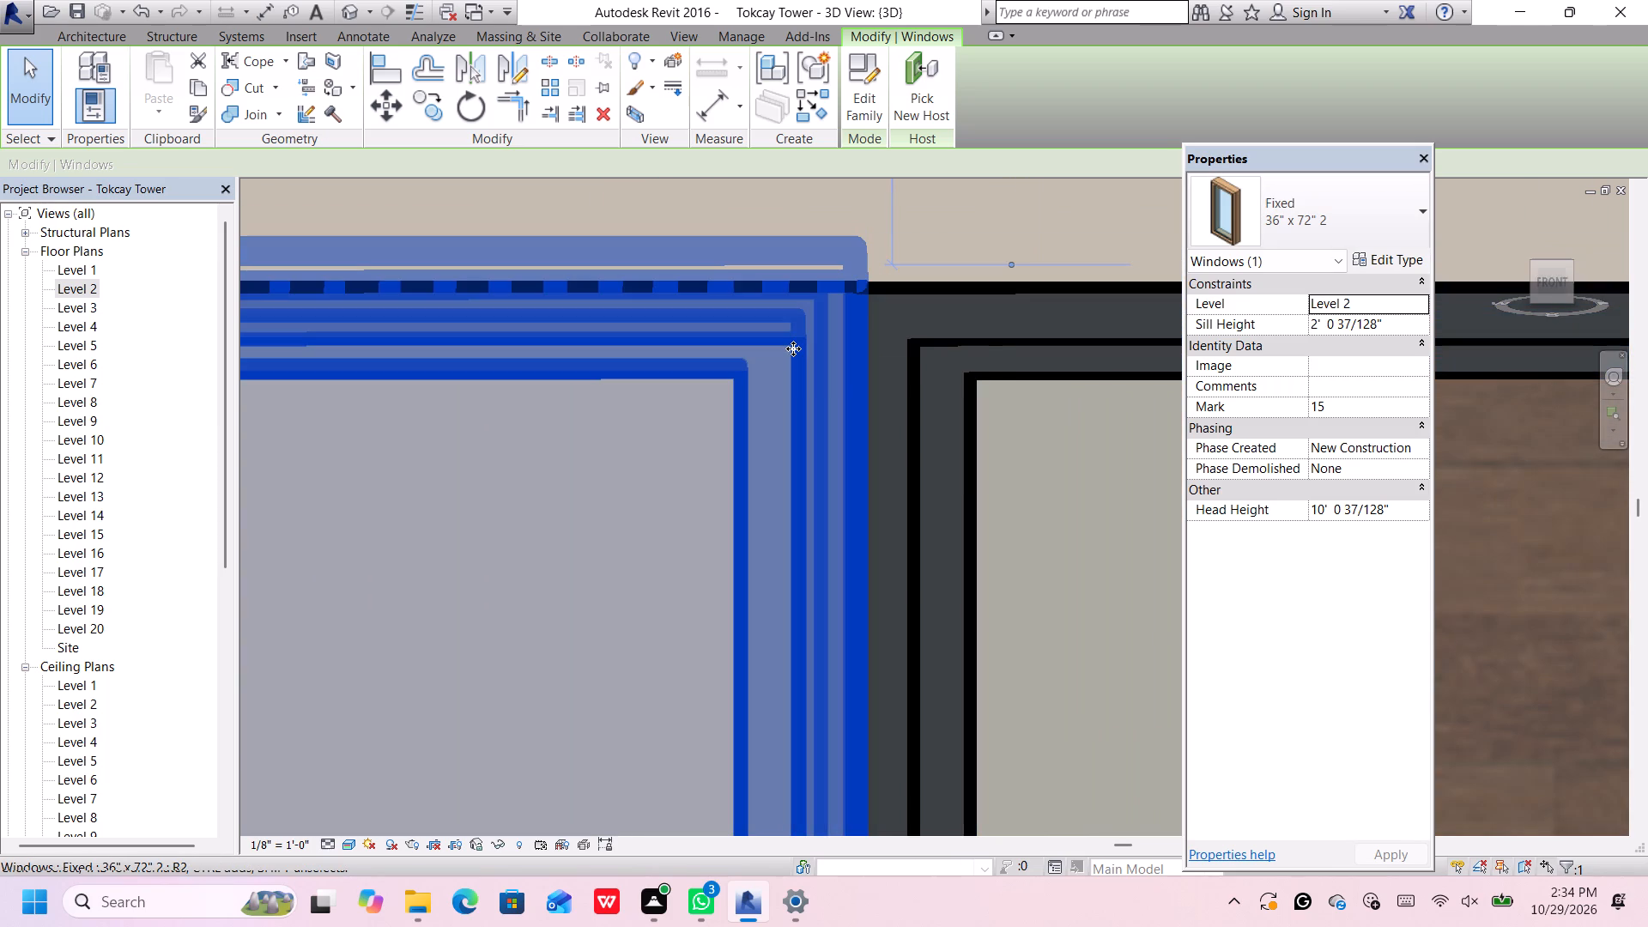
pyautogui.scroll(-4, 791, 350)
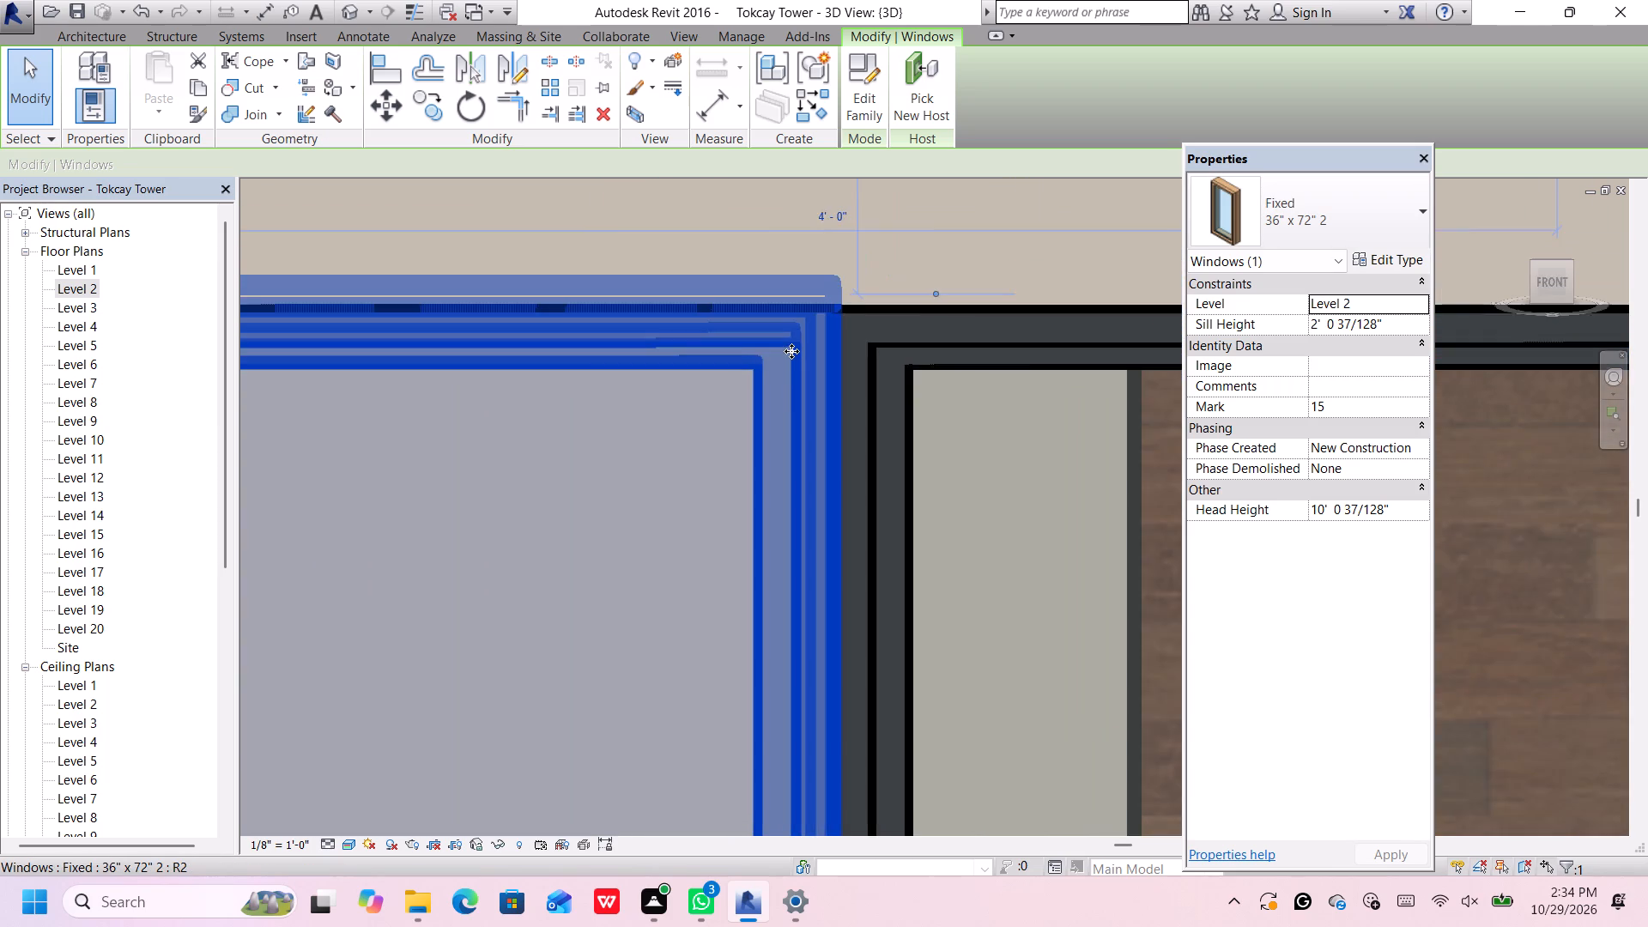
pyautogui.scroll(-17, 791, 351)
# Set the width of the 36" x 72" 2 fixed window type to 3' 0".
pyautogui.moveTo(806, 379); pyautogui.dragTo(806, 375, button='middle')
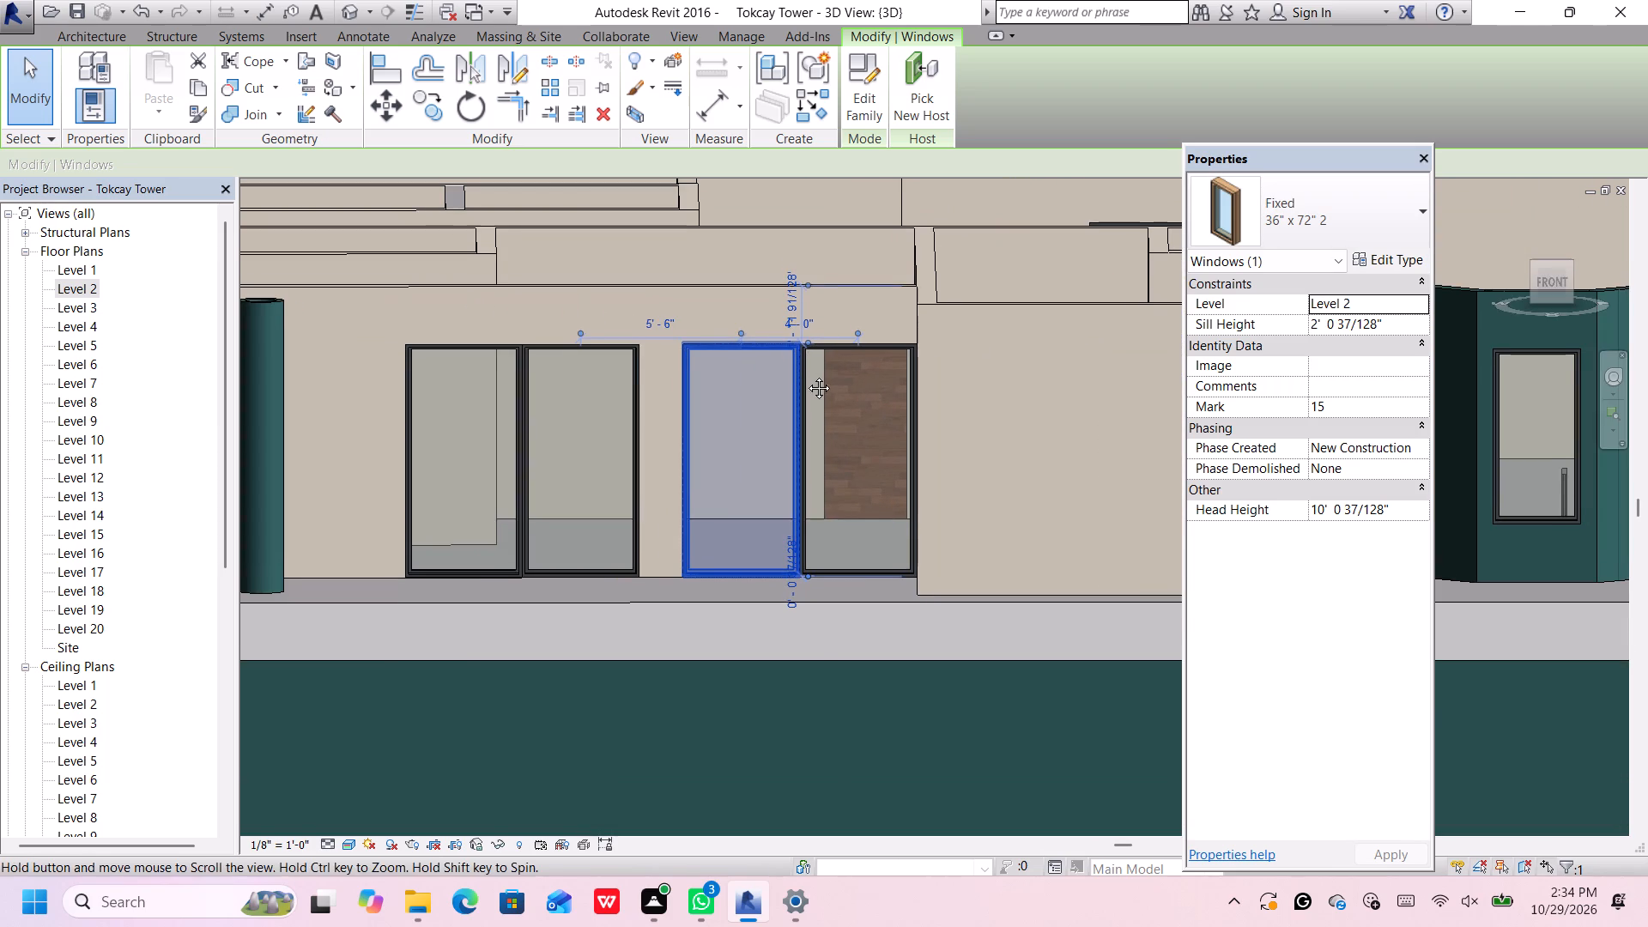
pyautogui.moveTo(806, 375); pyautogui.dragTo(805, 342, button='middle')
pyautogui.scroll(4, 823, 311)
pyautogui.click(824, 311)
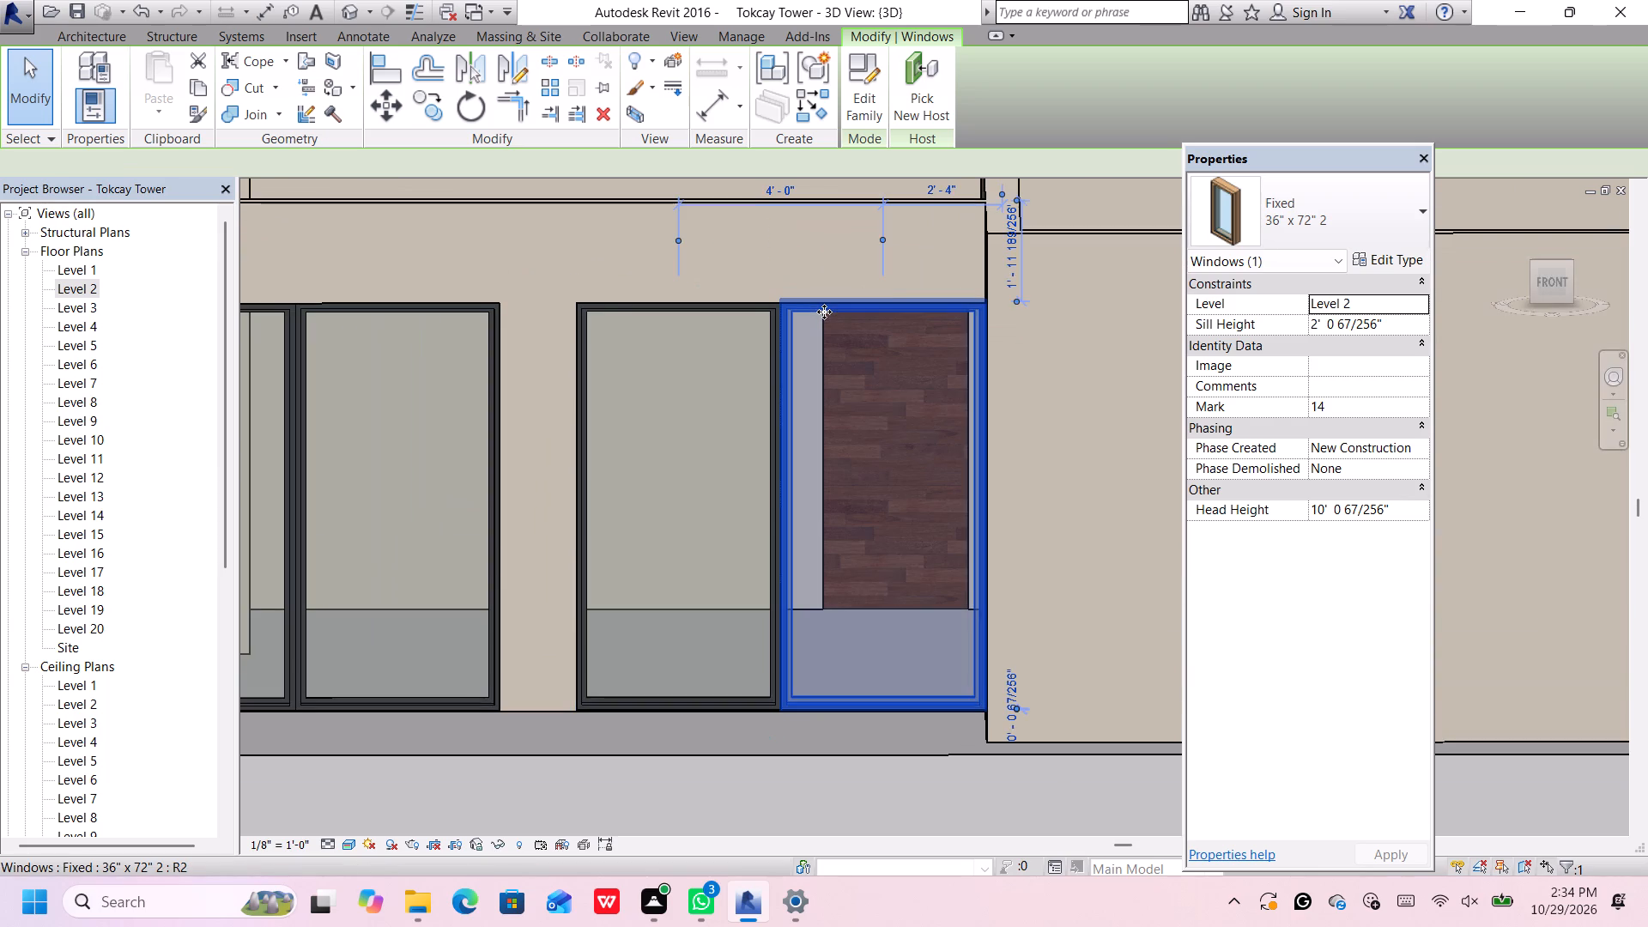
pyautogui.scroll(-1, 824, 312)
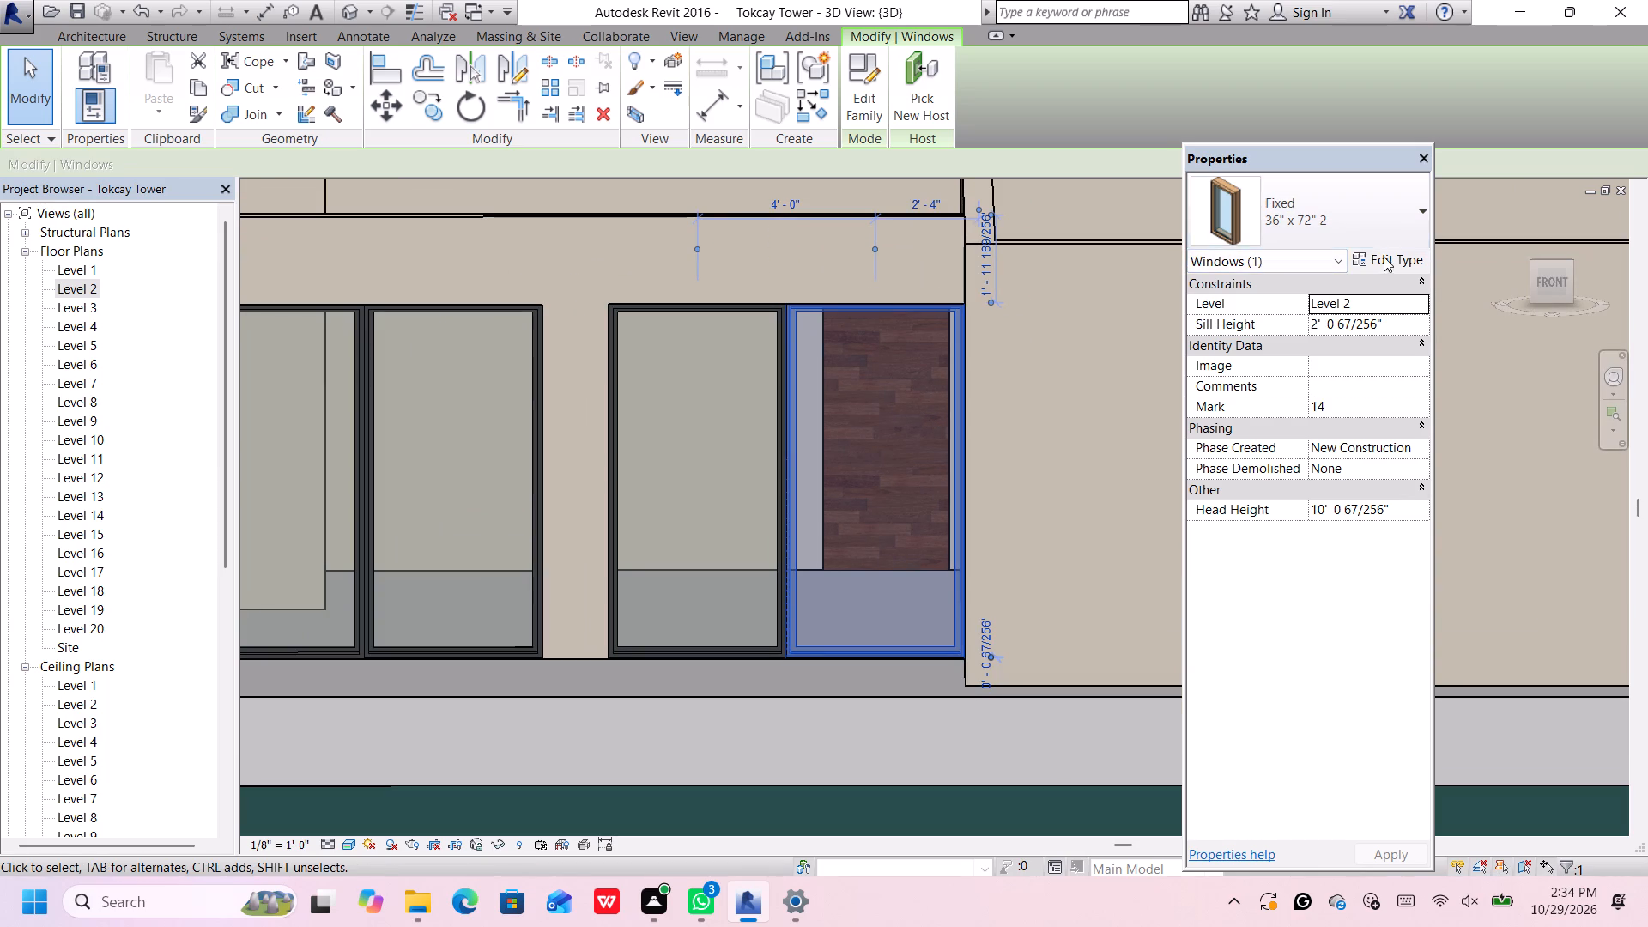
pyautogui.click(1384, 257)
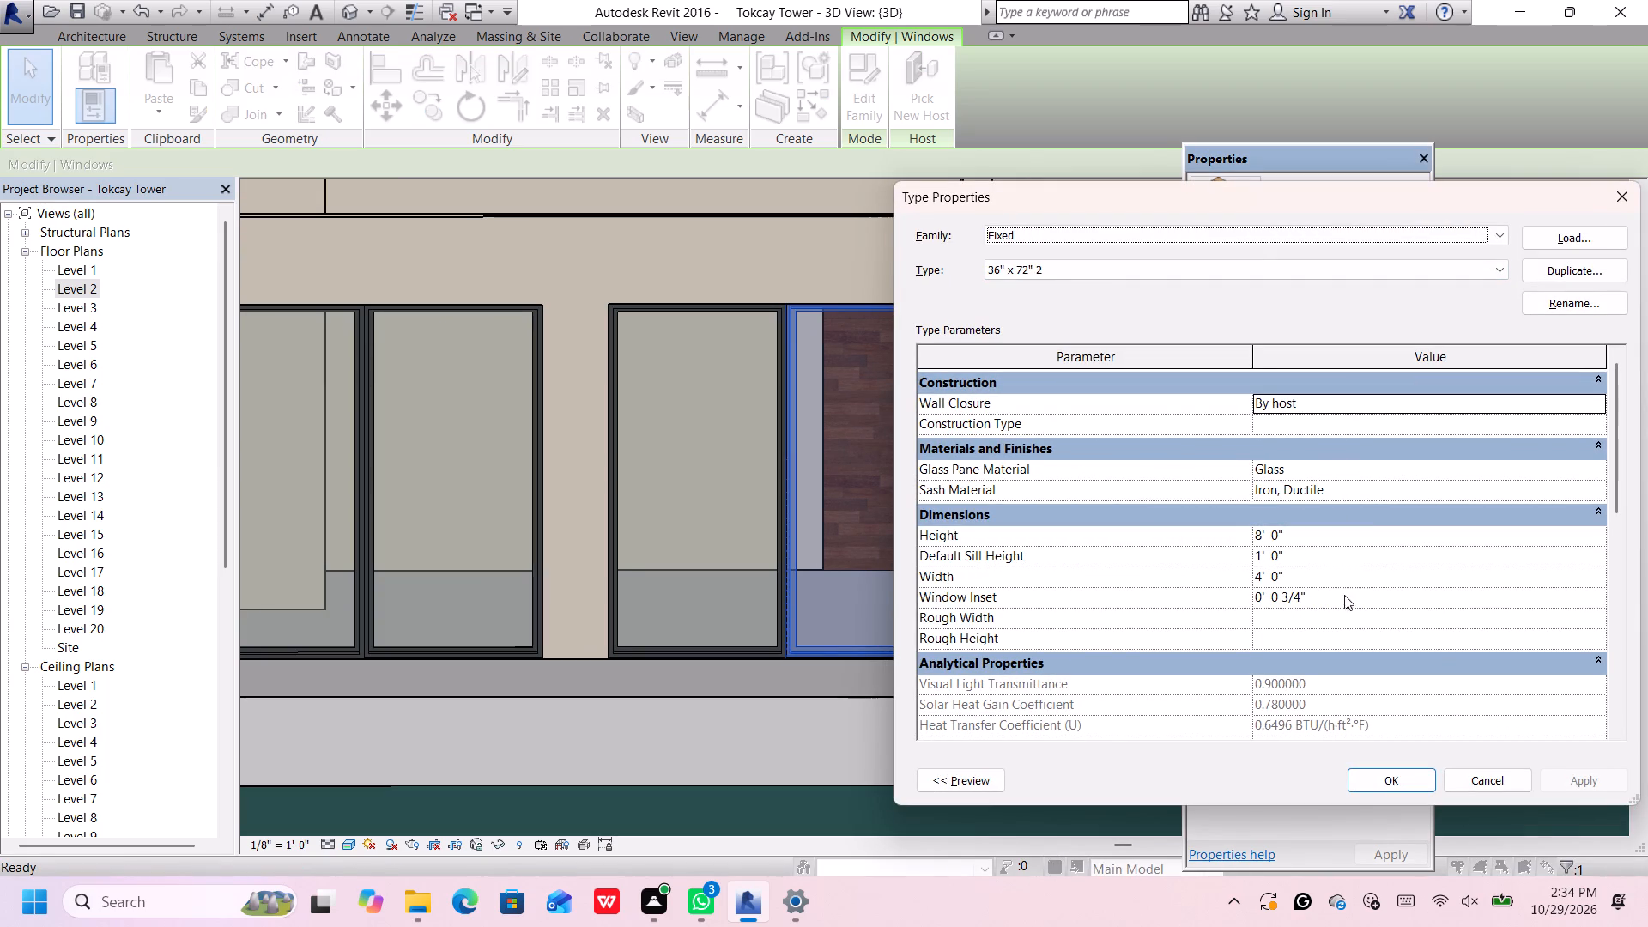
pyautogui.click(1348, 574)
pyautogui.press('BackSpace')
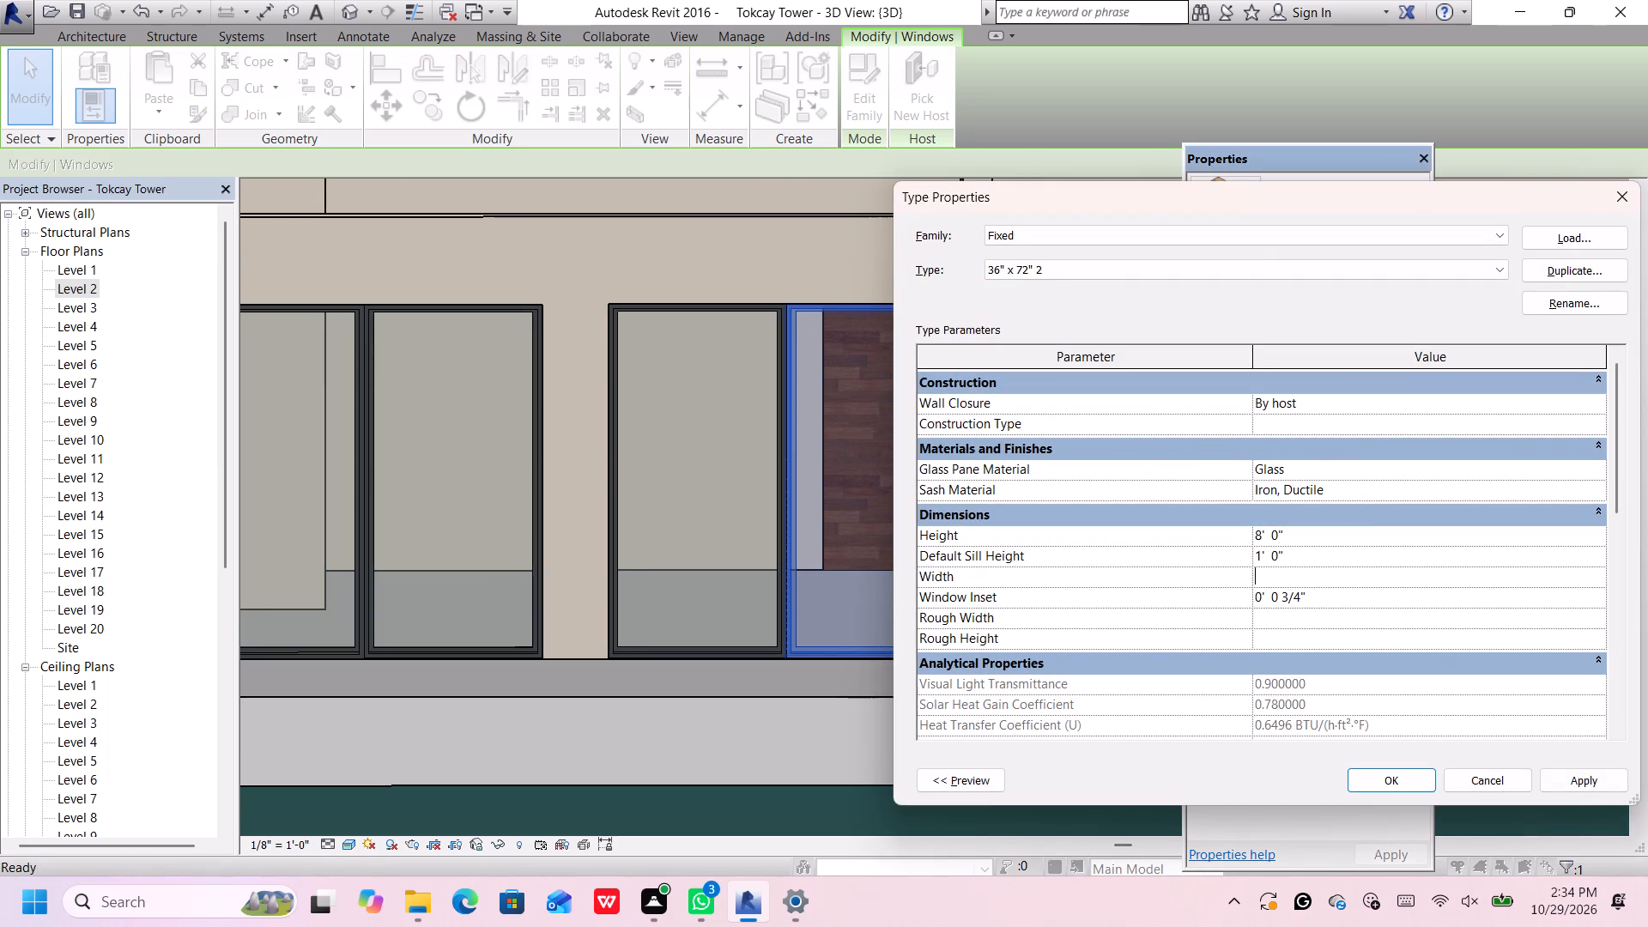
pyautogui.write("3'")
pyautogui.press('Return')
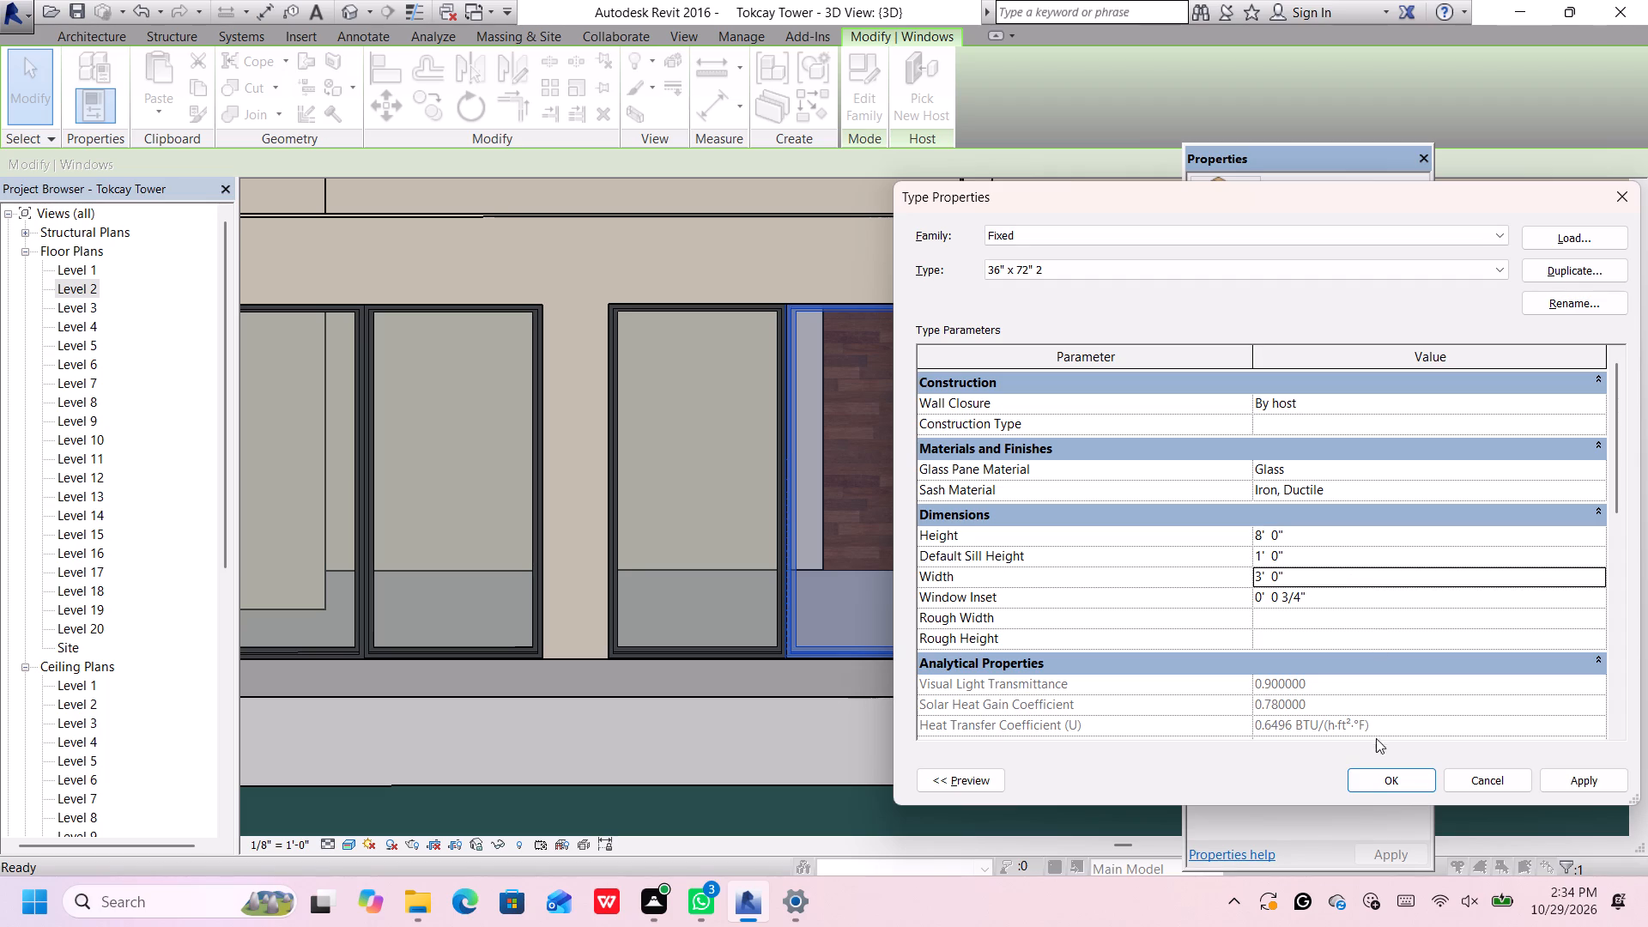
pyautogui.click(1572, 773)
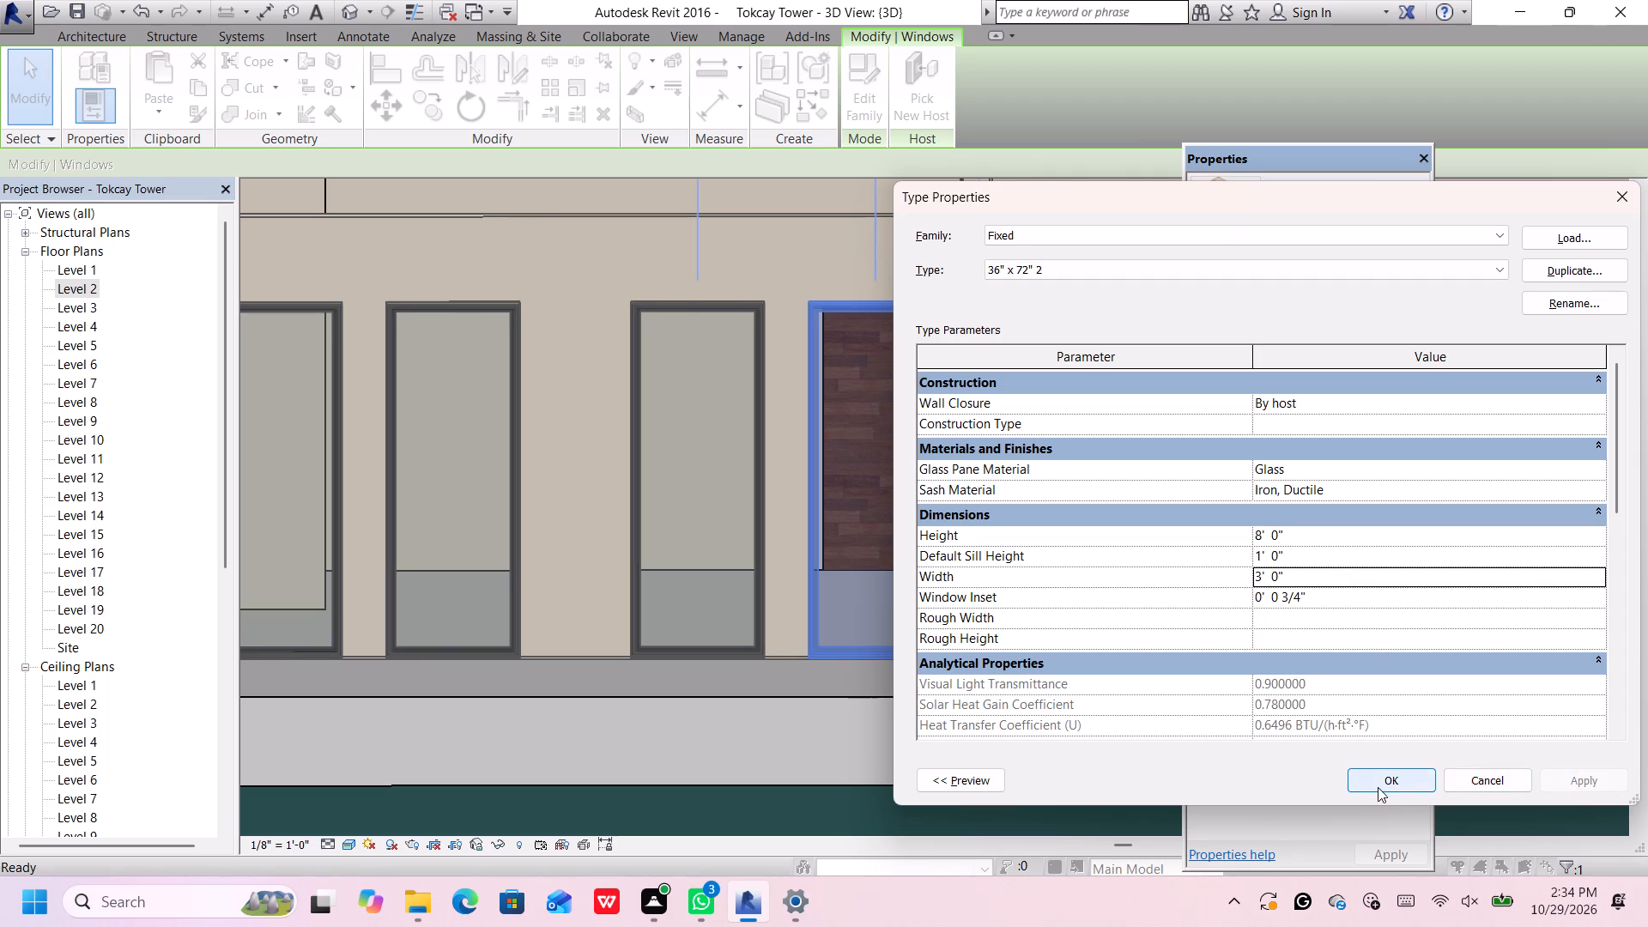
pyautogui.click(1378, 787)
# Nudge the inner window of the far pair toward its corner-side neighbor until their centers are 3'-0" apart.
pyautogui.scroll(-5, 928, 592)
pyautogui.scroll(1, 838, 496)
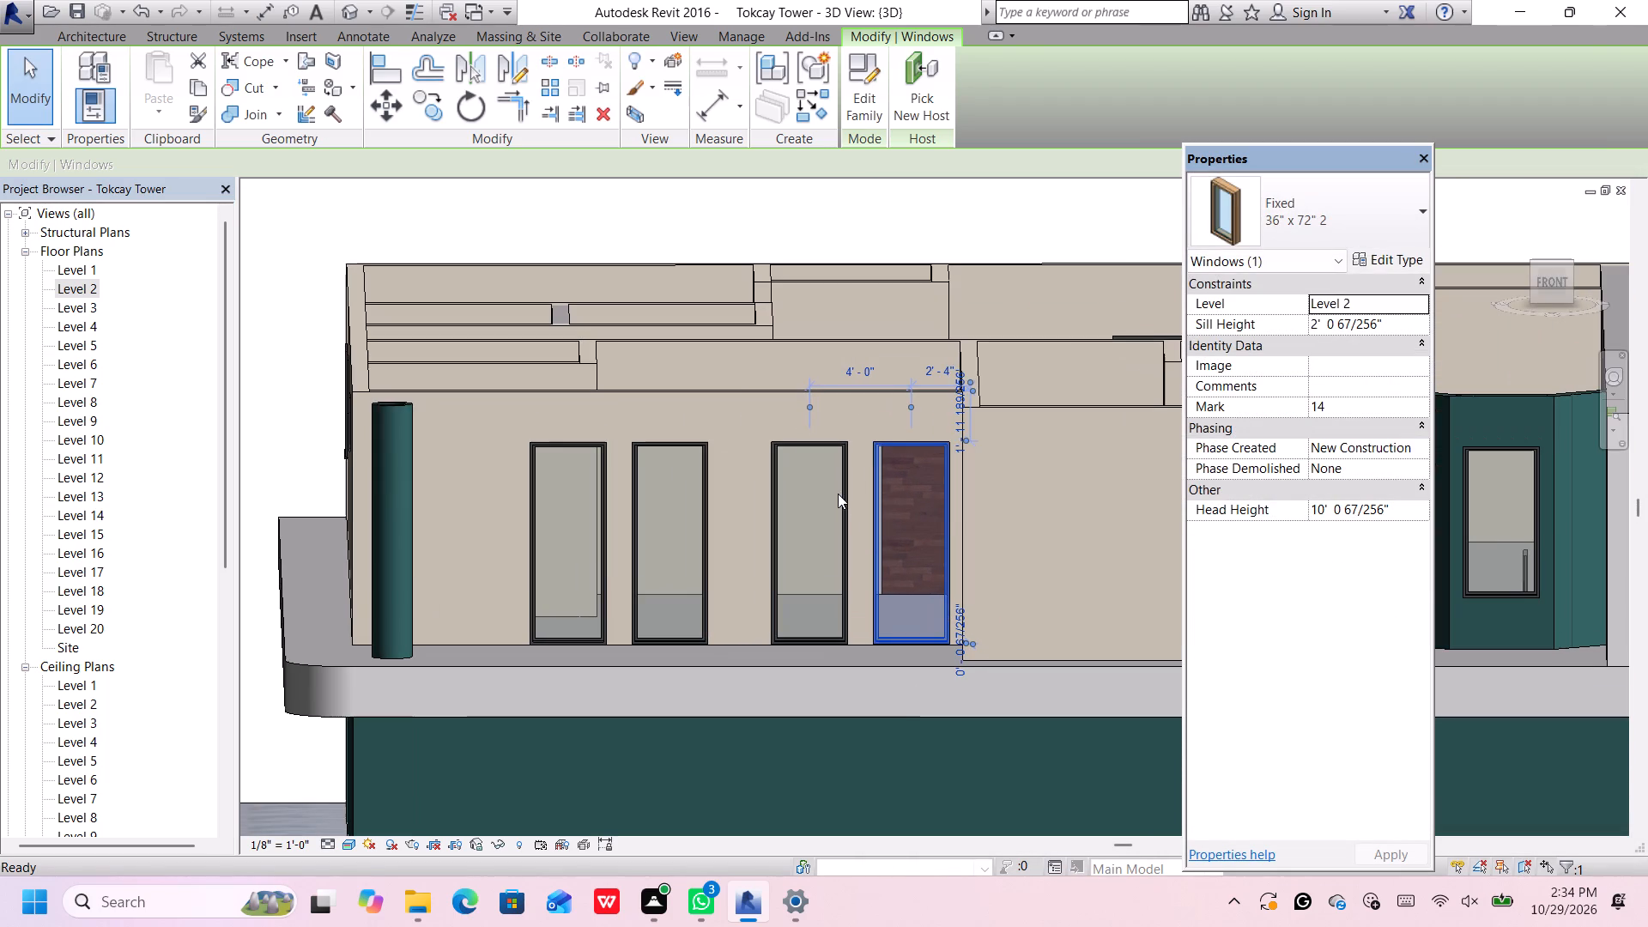
pyautogui.click(844, 486)
pyautogui.scroll(2, 844, 486)
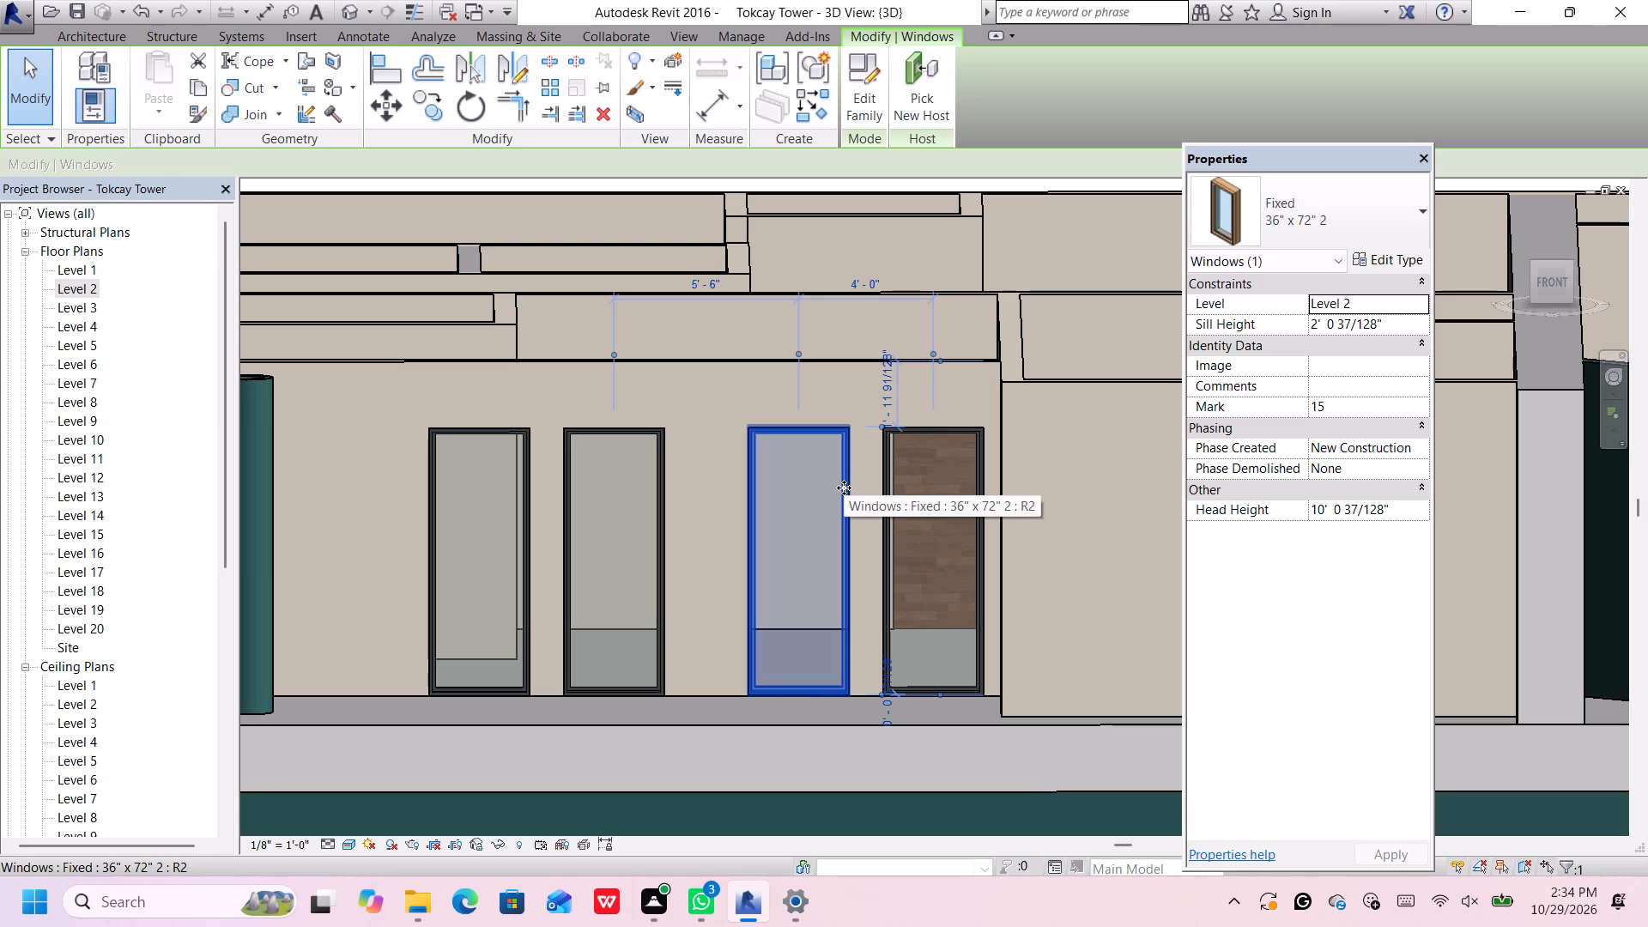
pyautogui.press('Right')
pyautogui.press('Right')
pyautogui.press('Right')
pyautogui.press('Right')
pyautogui.press('Right')
pyautogui.press('Right')
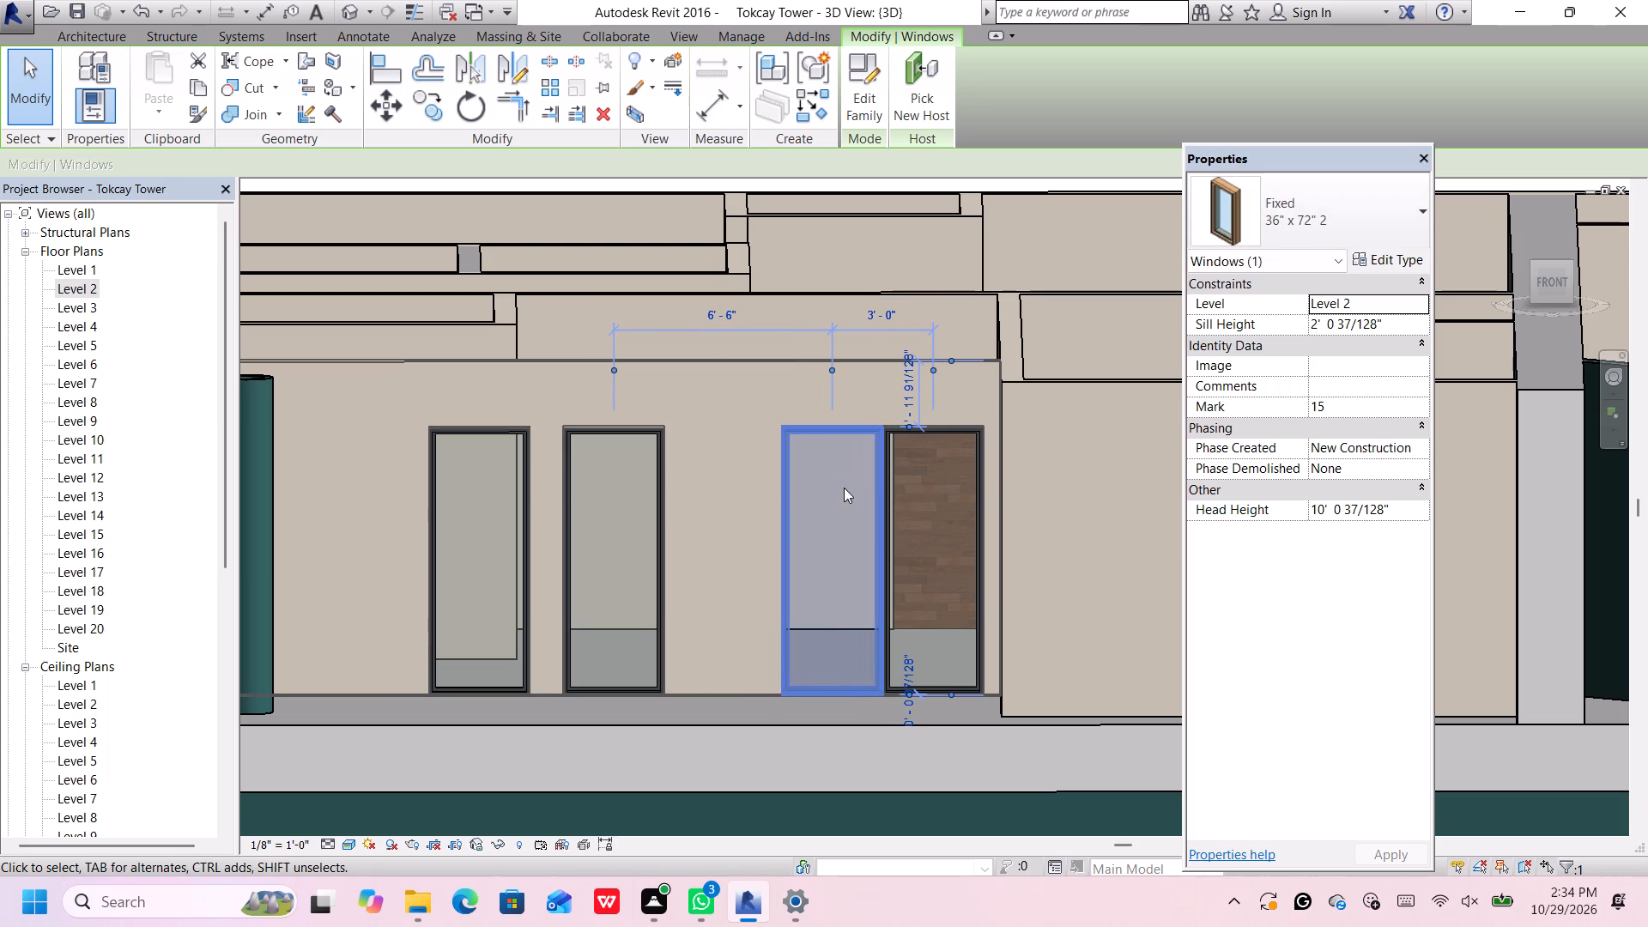
# Set the width of the 36" x 72" 2 fixed window type to 3' 6".
pyautogui.scroll(2, 857, 486)
pyautogui.moveTo(856, 488); pyautogui.dragTo(915, 500, button='middle')
pyautogui.scroll(-2, 915, 499)
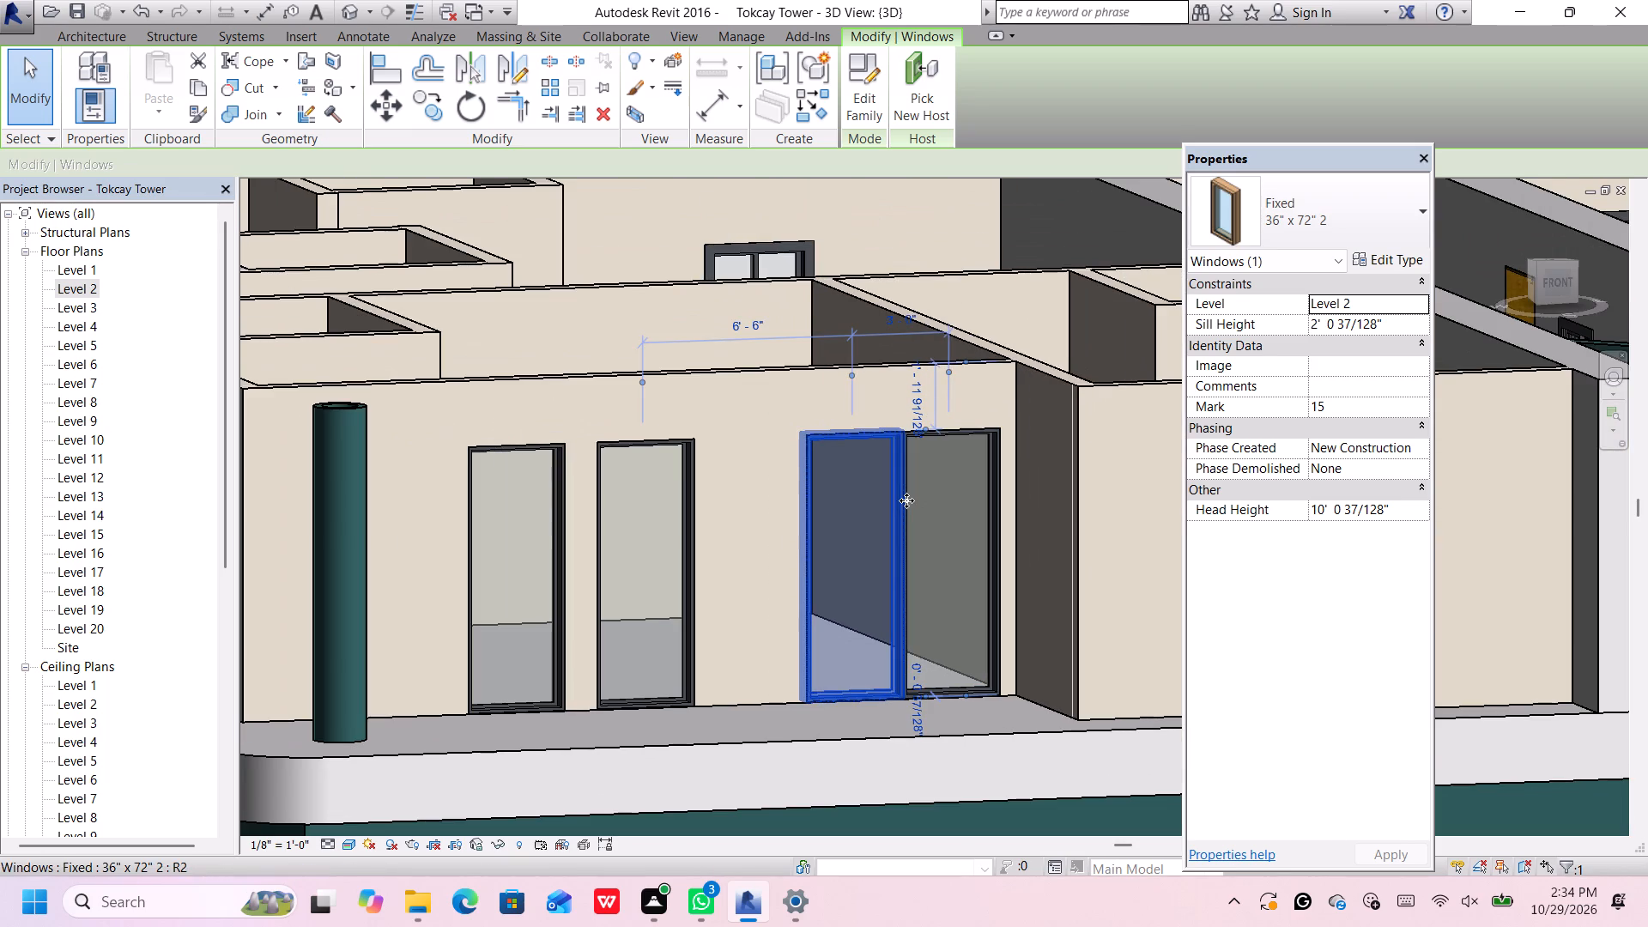
pyautogui.scroll(-1, 906, 500)
pyautogui.moveTo(906, 500); pyautogui.dragTo(886, 502, button='middle')
pyautogui.moveTo(921, 494); pyautogui.dragTo(888, 494, button='middle')
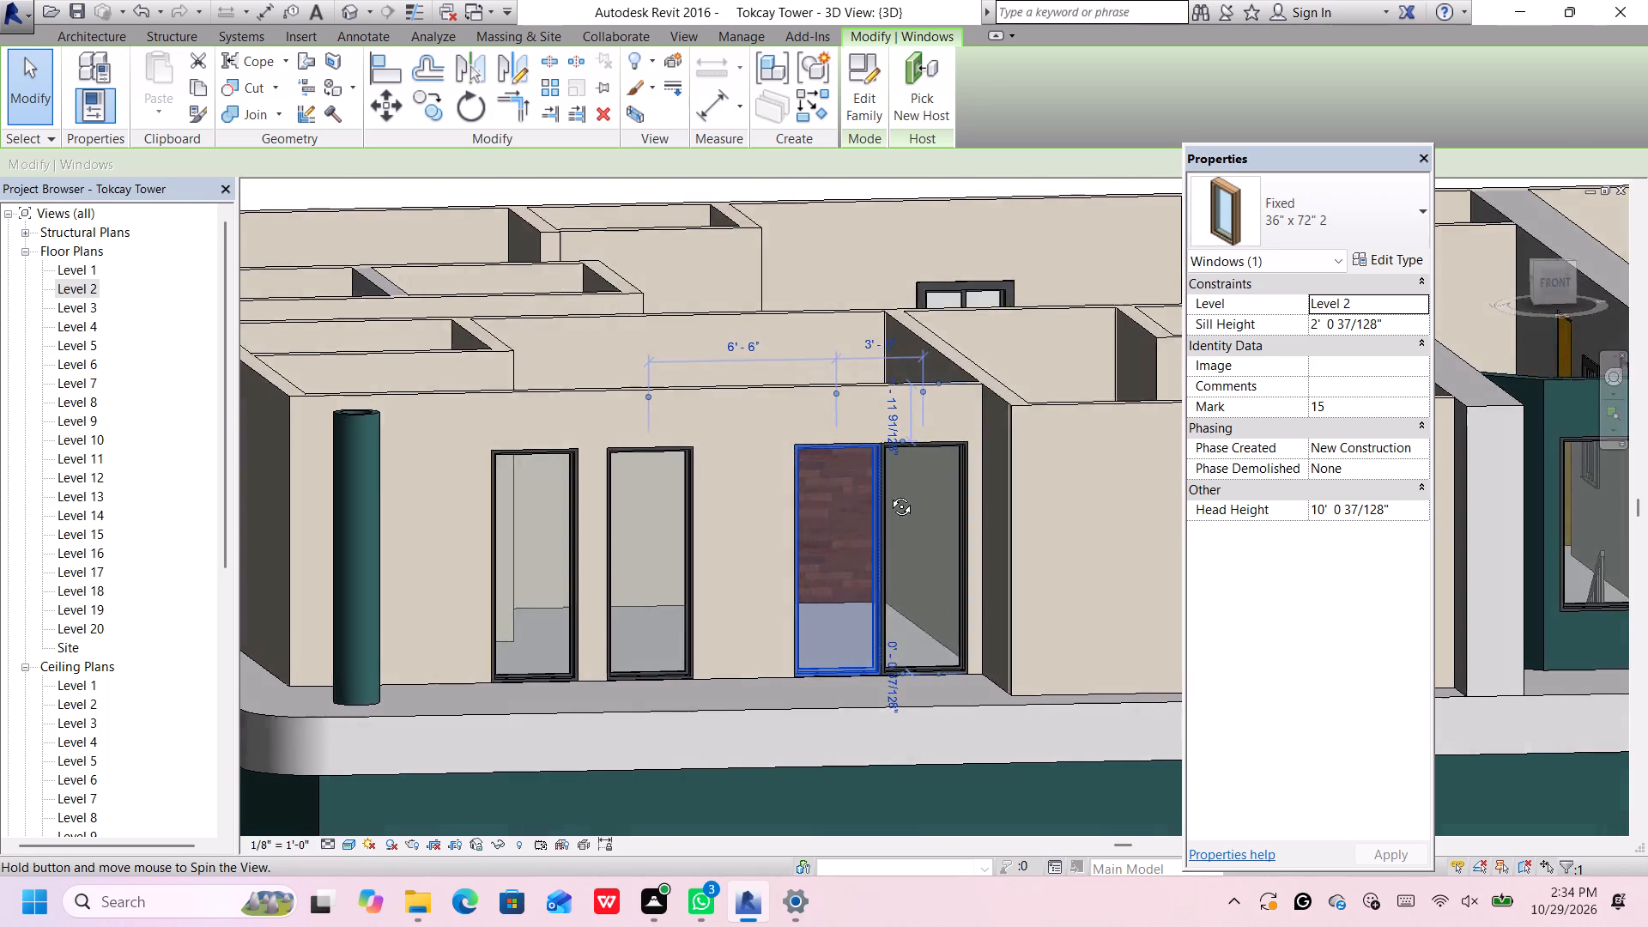
pyautogui.moveTo(888, 494); pyautogui.dragTo(868, 494, button='middle')
pyautogui.scroll(1, 869, 494)
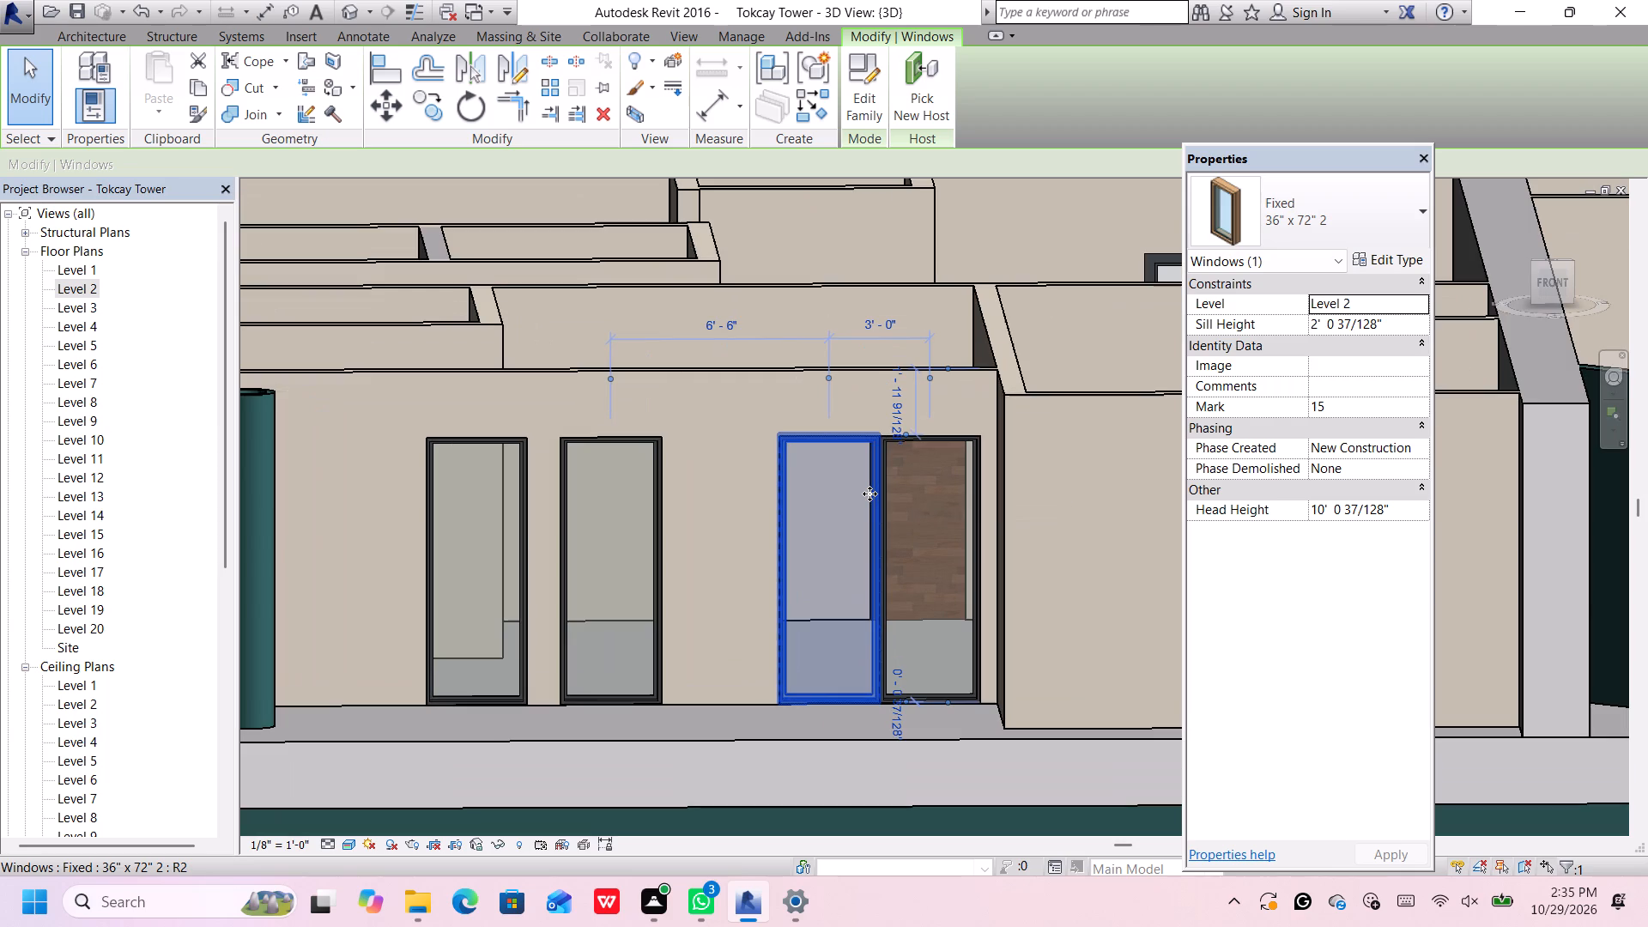
pyautogui.click(1402, 253)
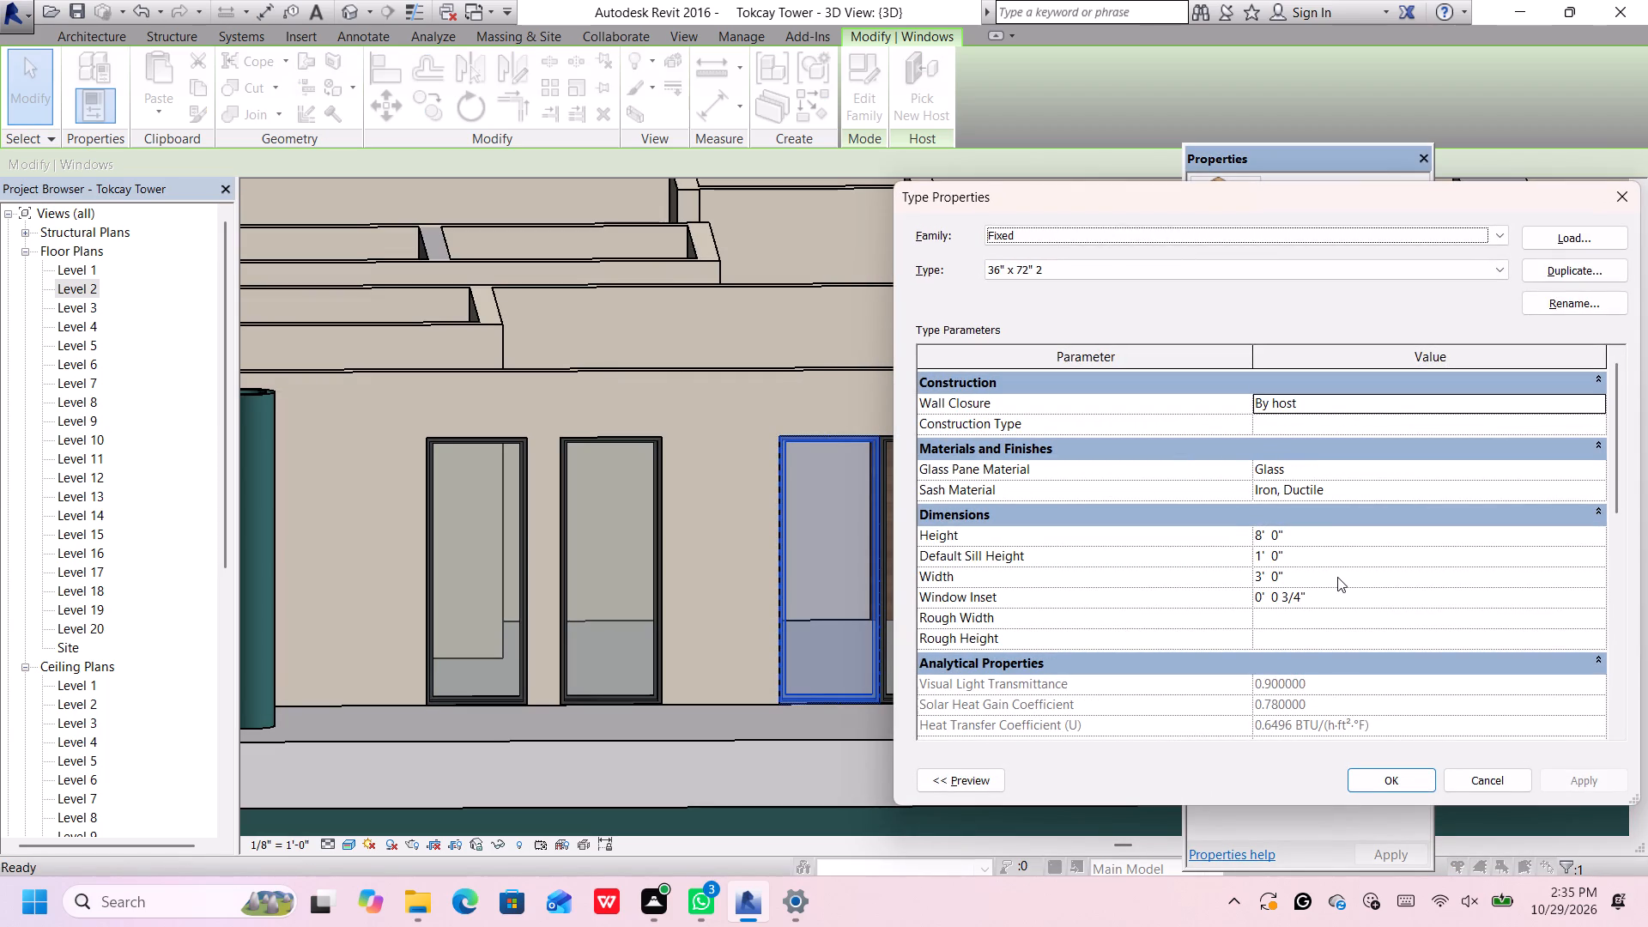
pyautogui.click(1337, 578)
pyautogui.press('BackSpace')
pyautogui.press('3')
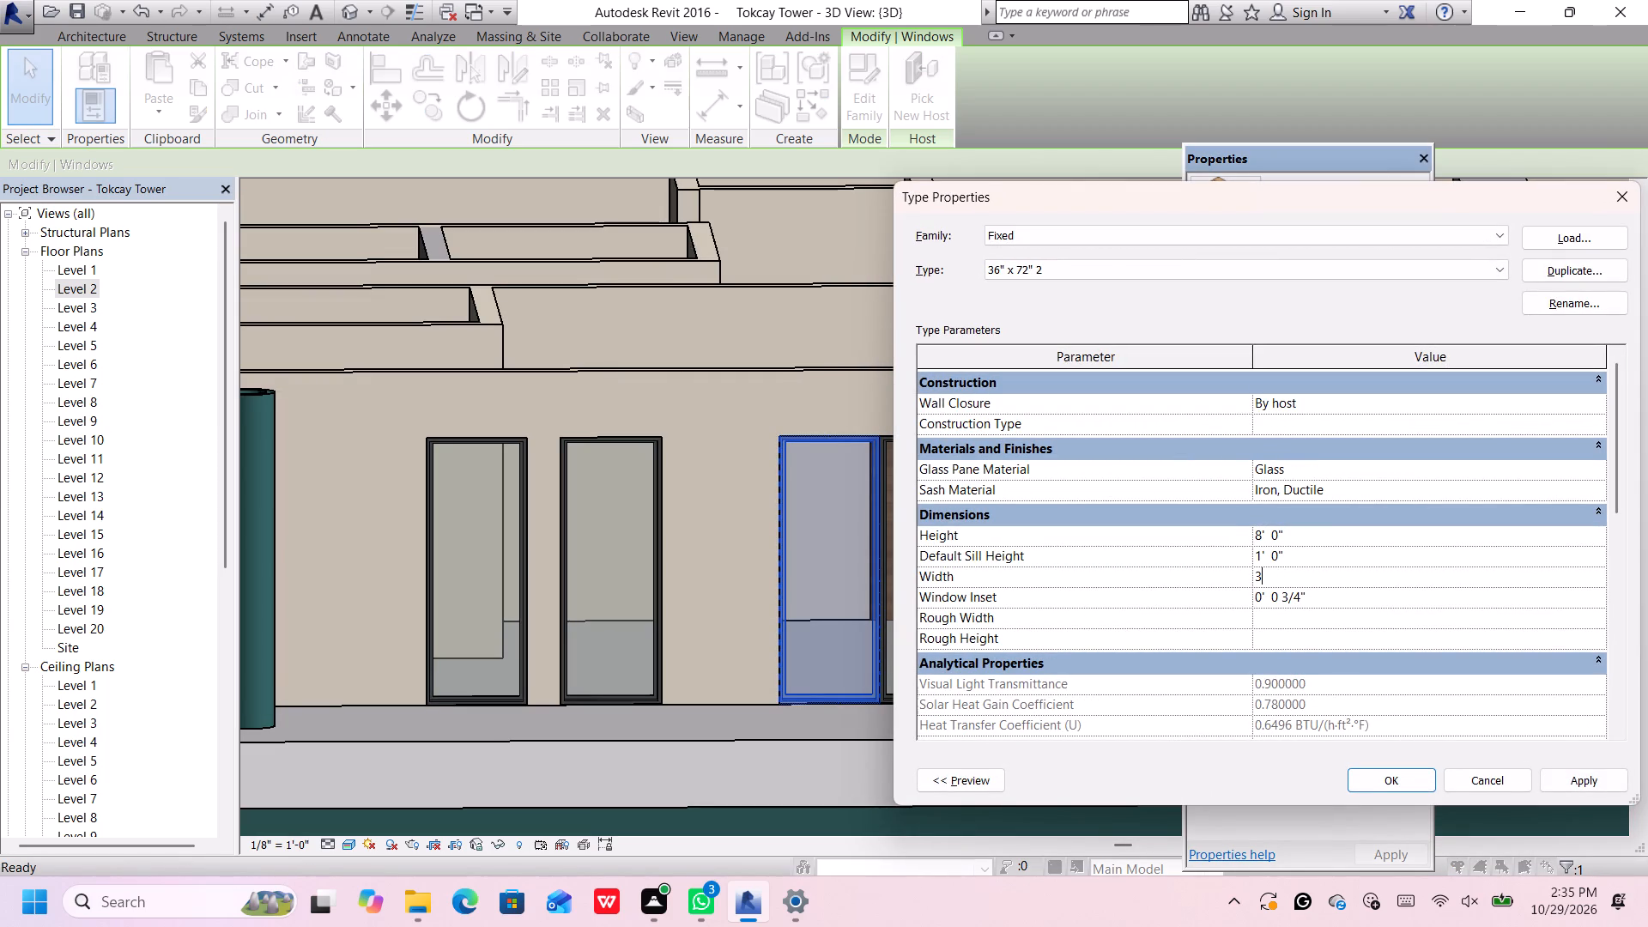
pyautogui.write(".5'")
pyautogui.press('Return')
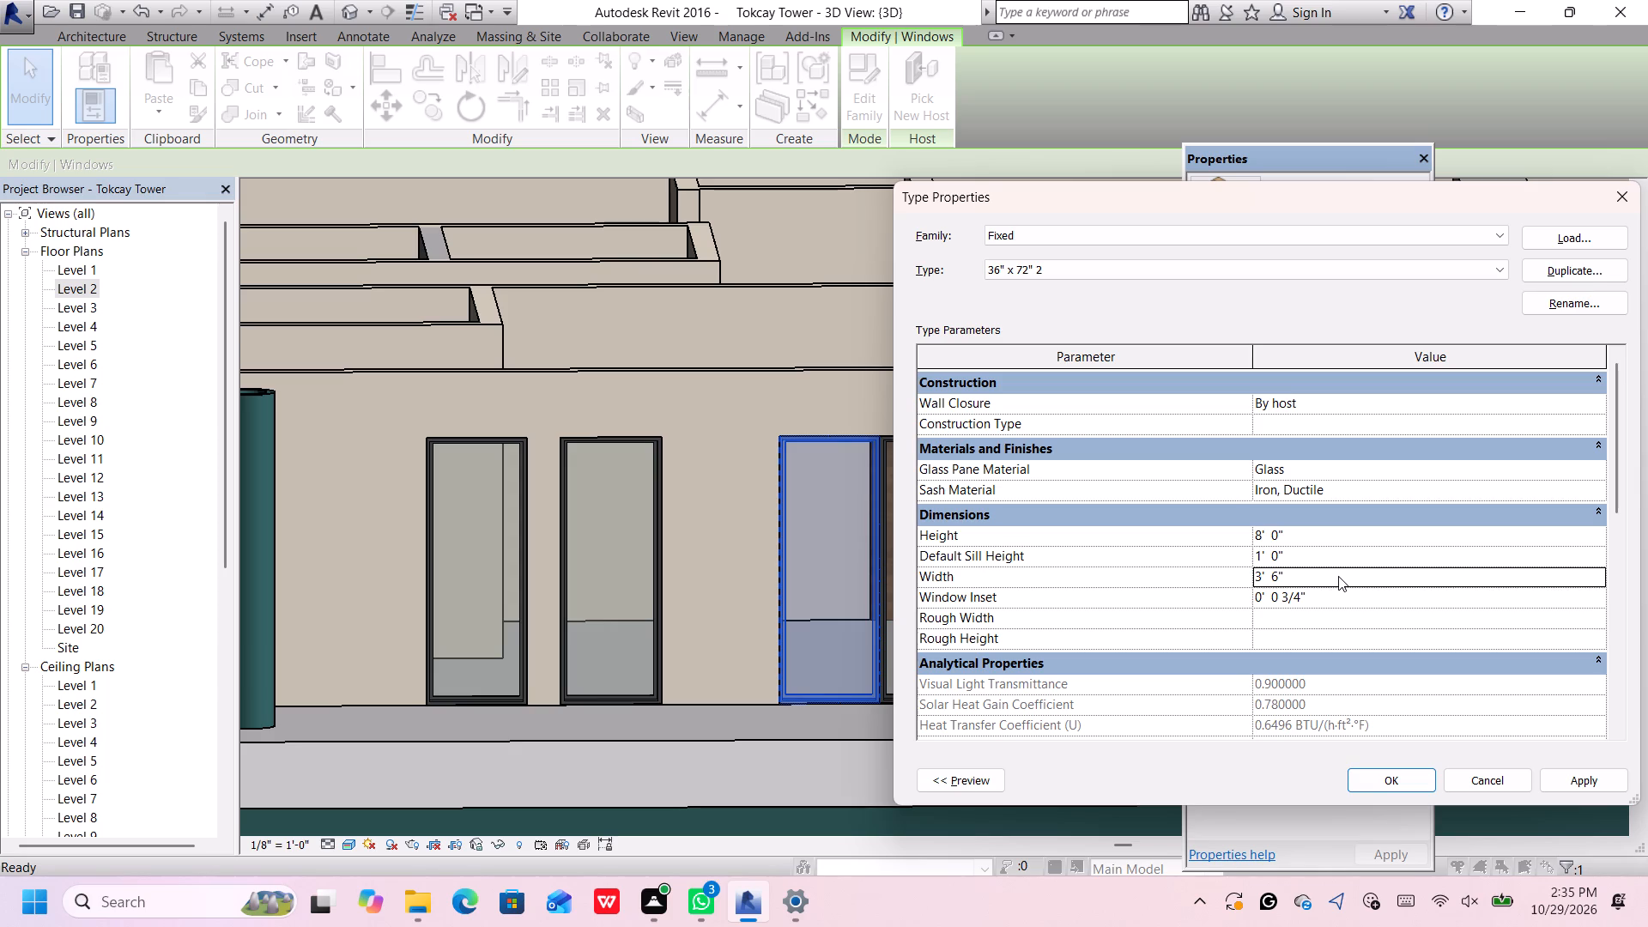
pyautogui.click(1609, 788)
pyautogui.click(1371, 781)
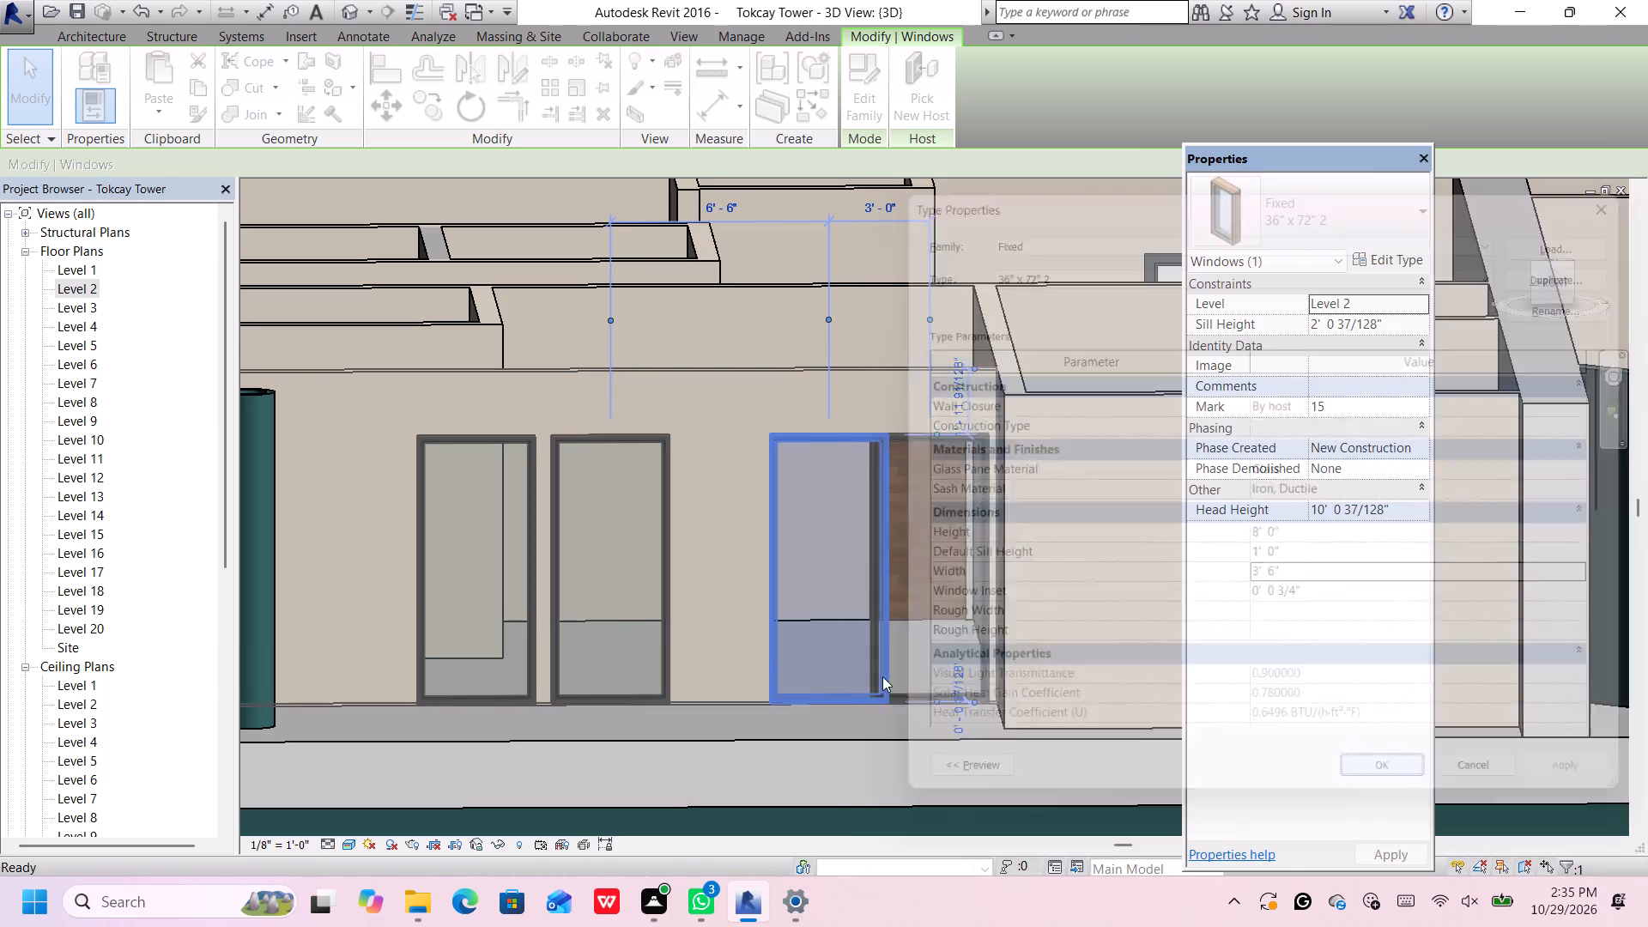
# Nudge the window nearest the wall corner away from its neighbor until their centers are 3'-3" apart.
pyautogui.scroll(-4, 777, 647)
pyautogui.scroll(6, 857, 584)
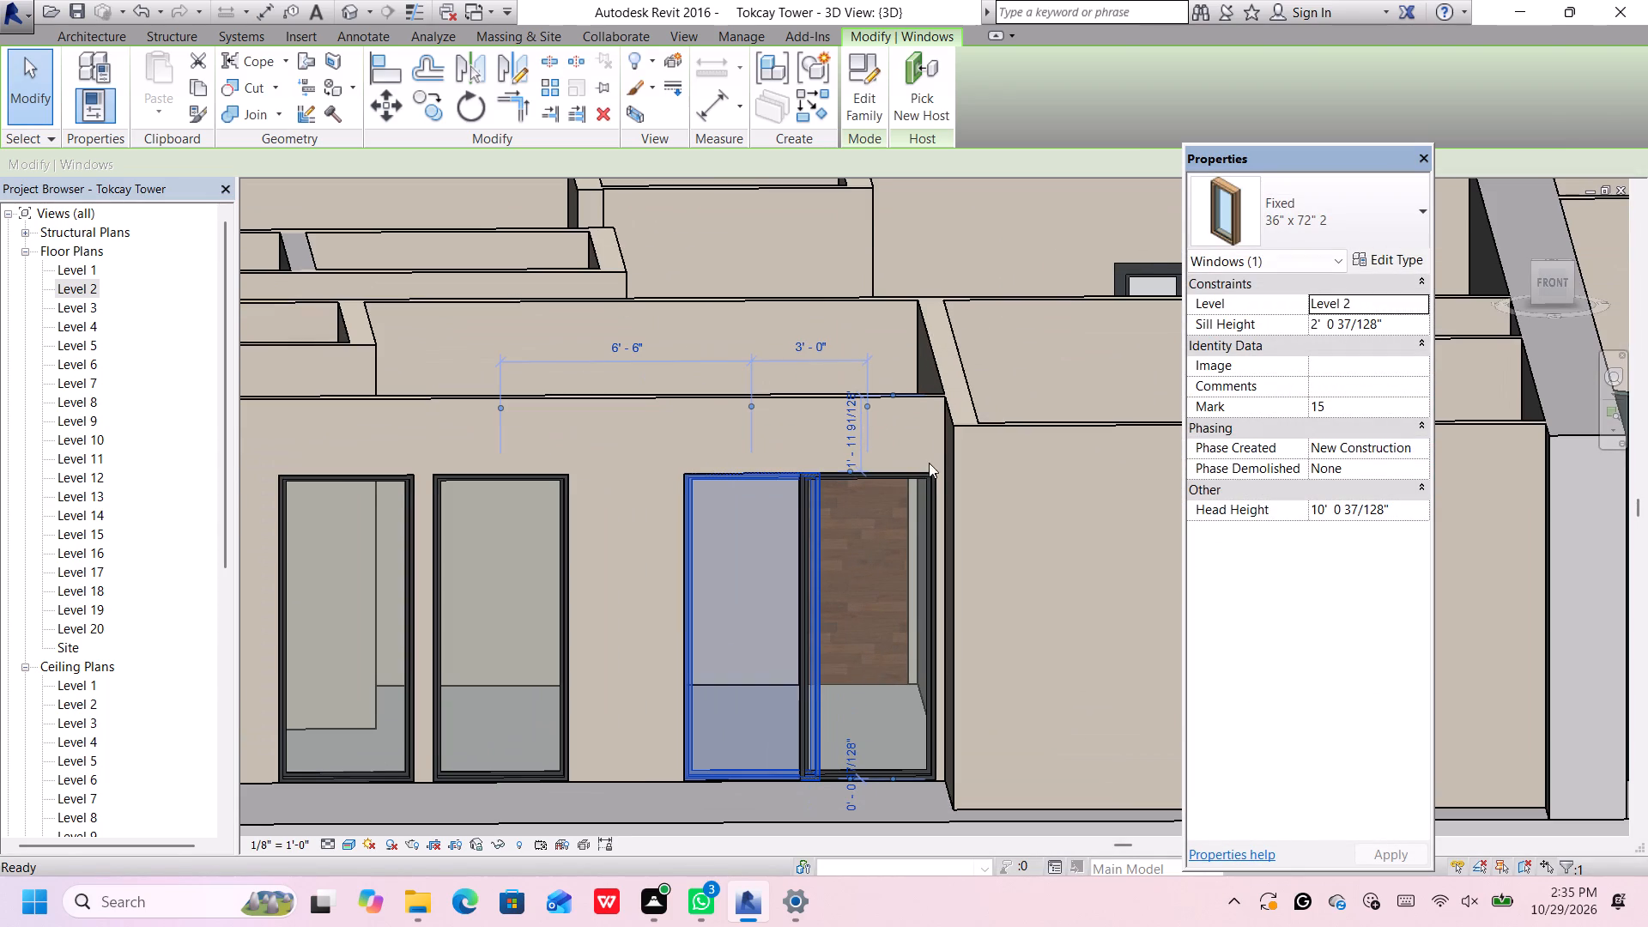
pyautogui.click(930, 460)
pyautogui.scroll(2, 931, 462)
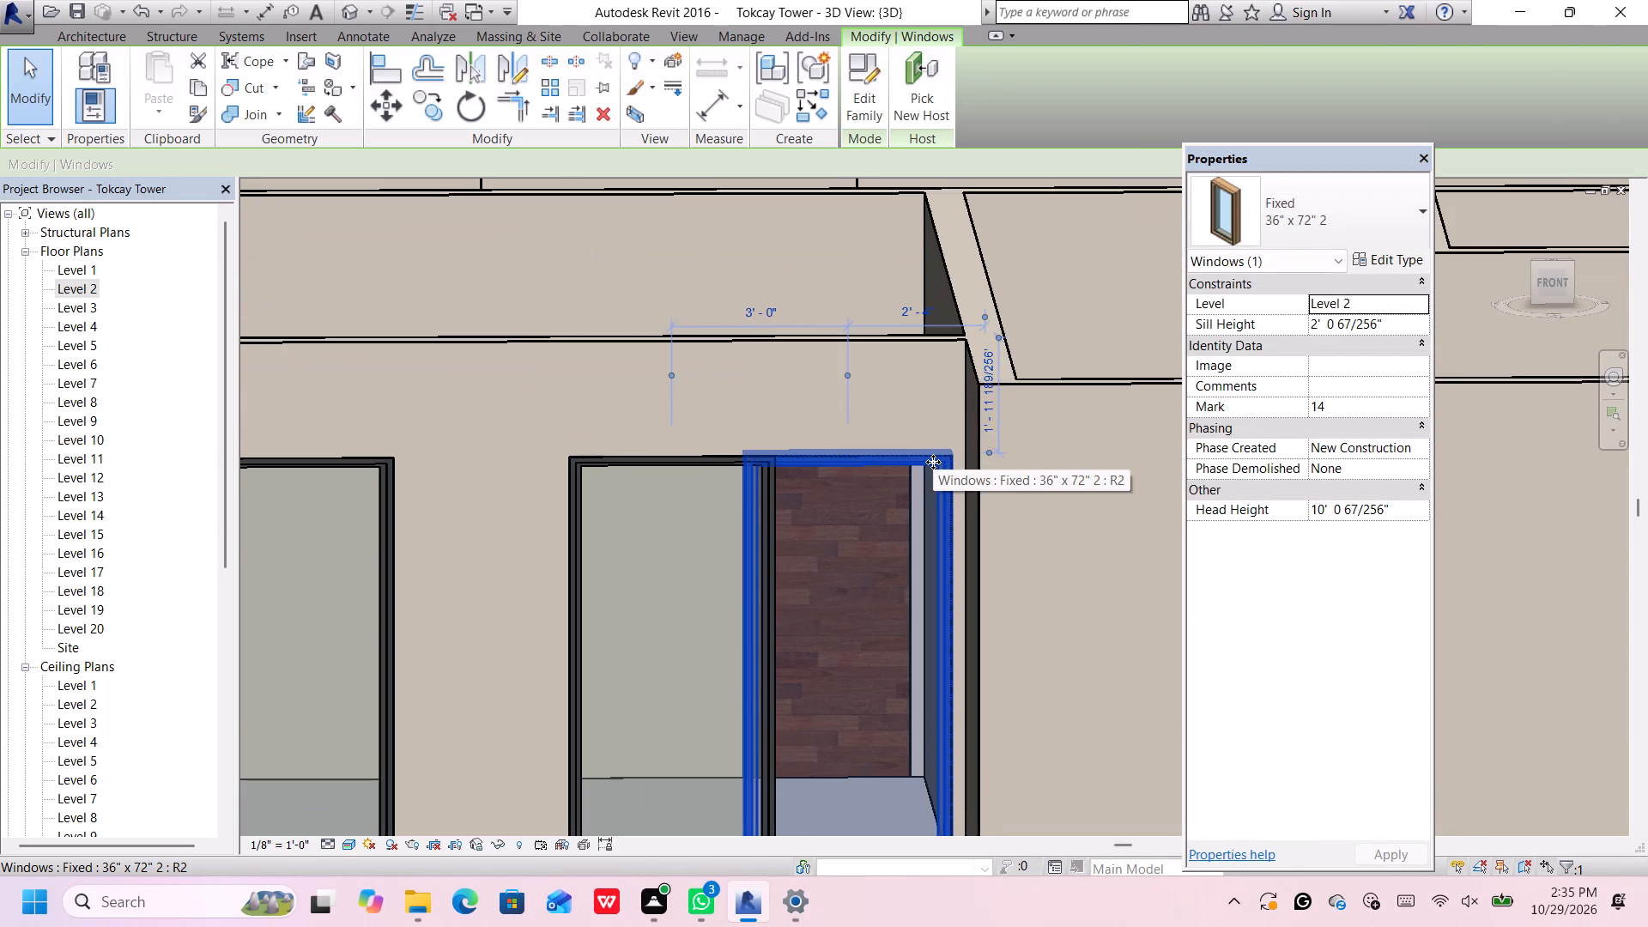
pyautogui.press('Right')
pyautogui.press('Right')
pyautogui.press('Right')
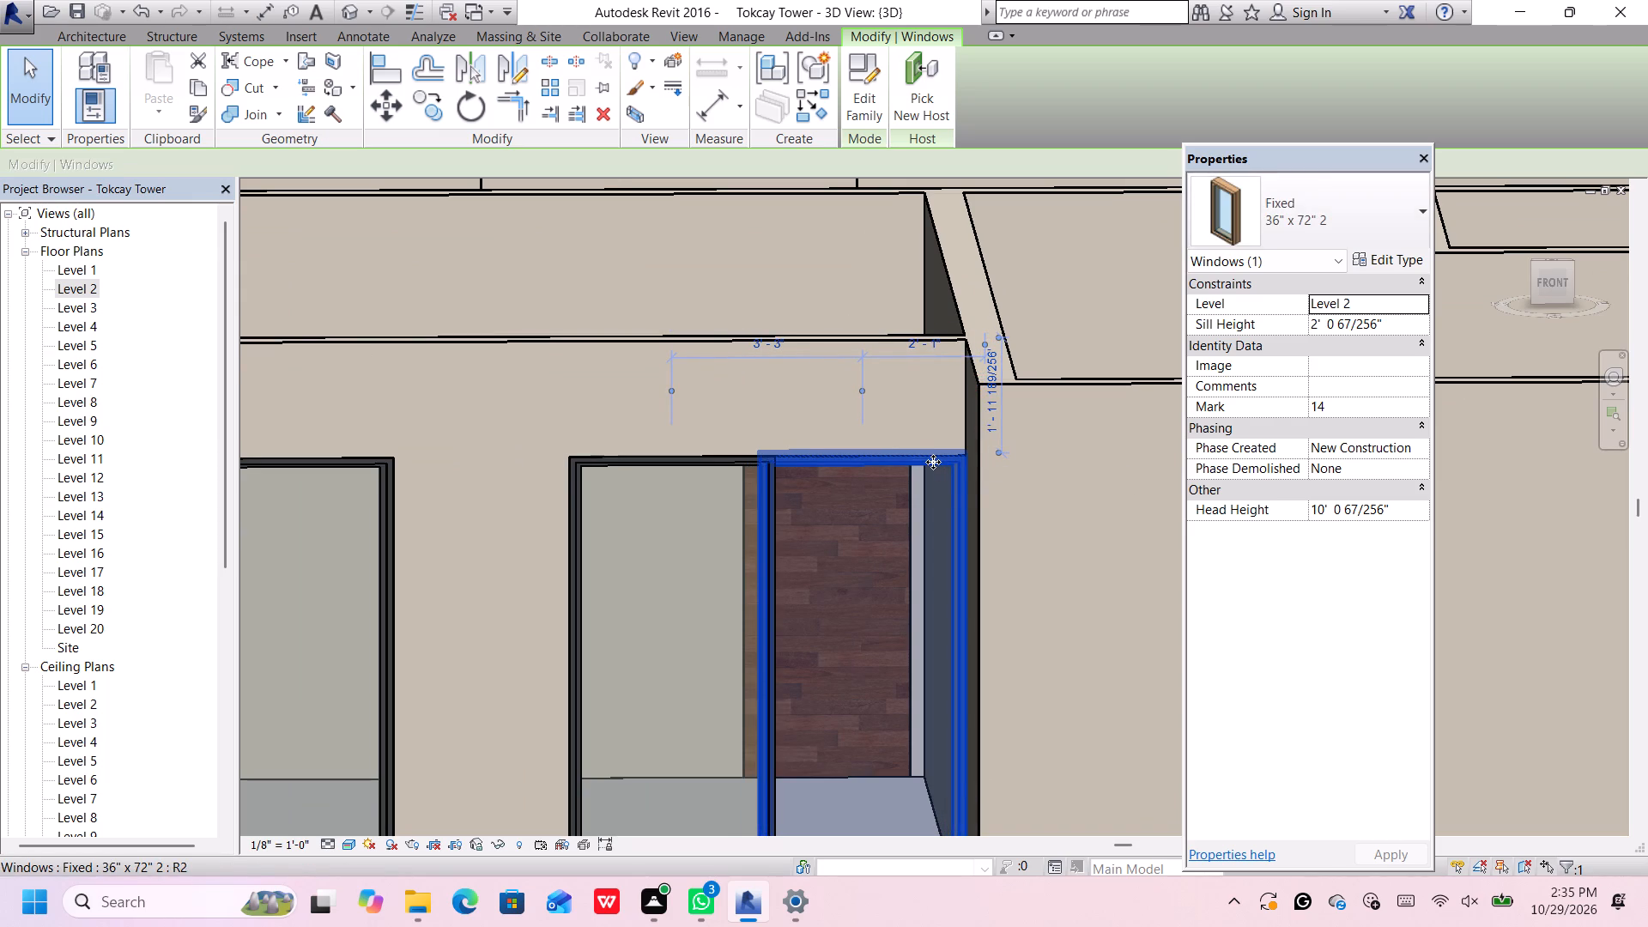
pyautogui.scroll(4, 933, 462)
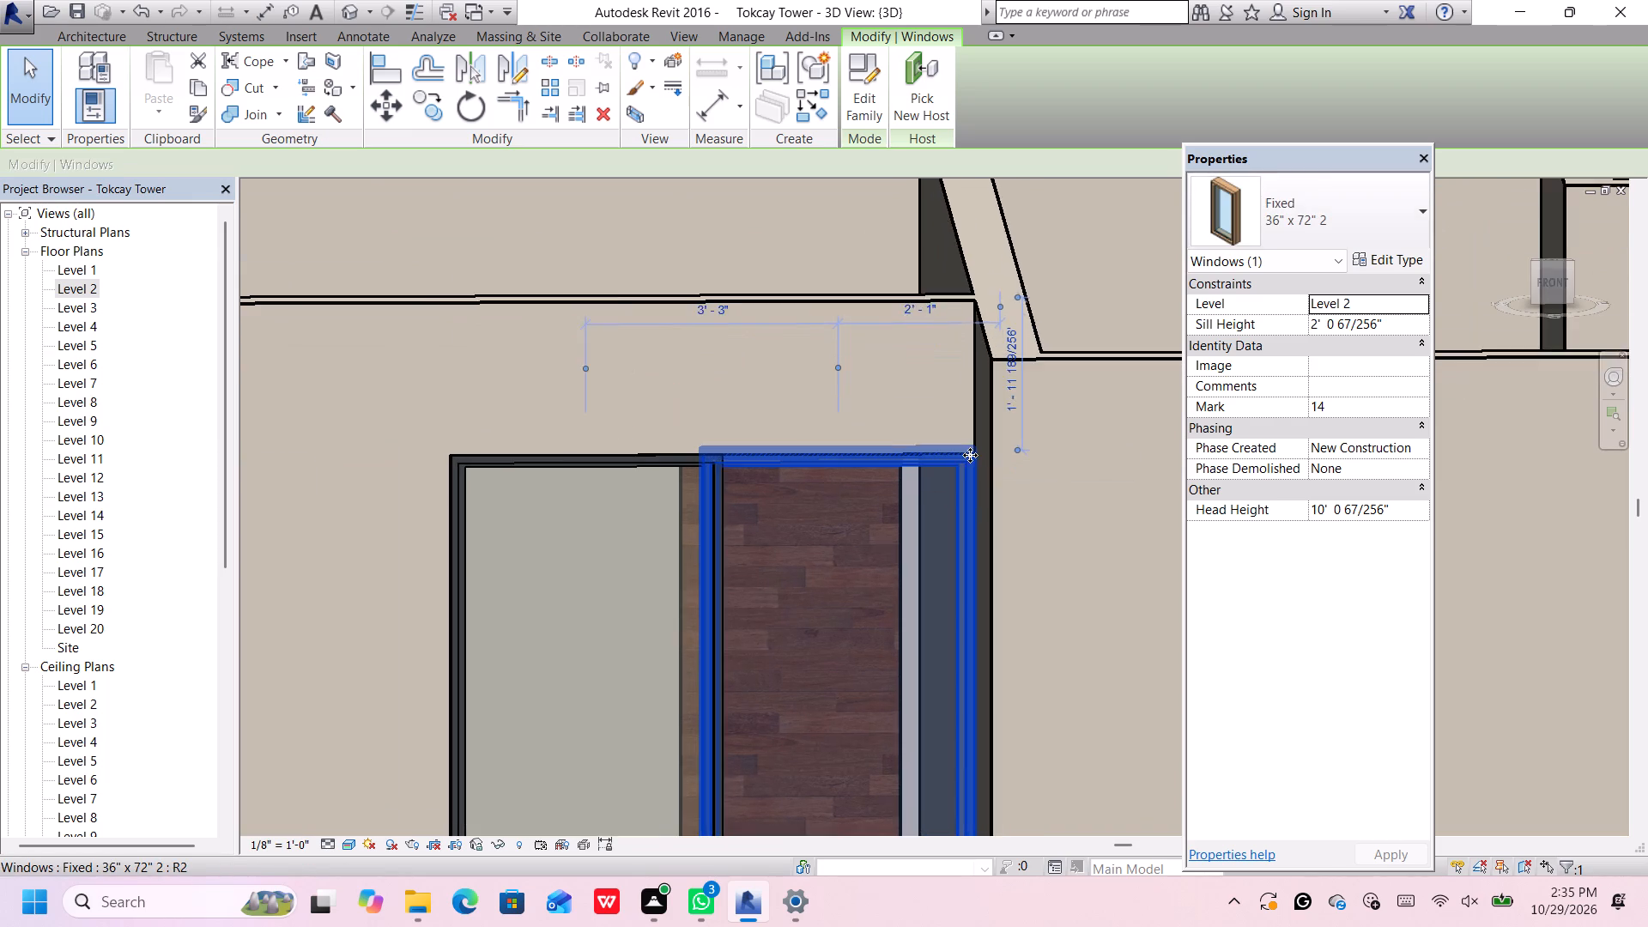
pyautogui.scroll(13, 970, 455)
pyautogui.scroll(-10, 979, 469)
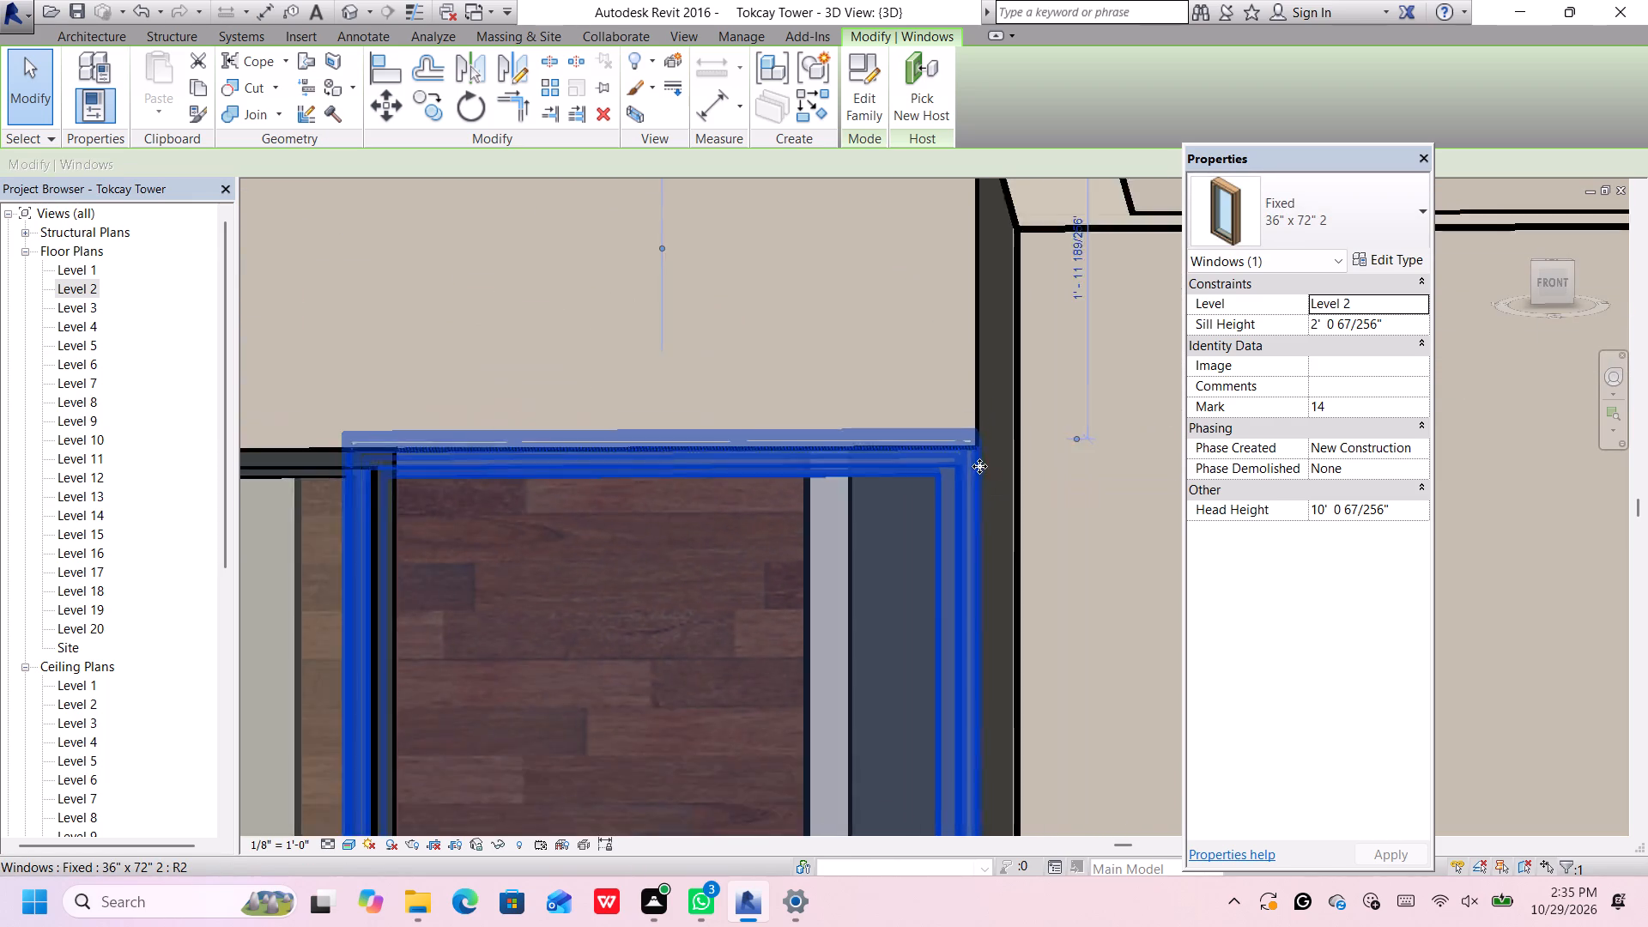
pyautogui.scroll(-12, 979, 466)
pyautogui.moveTo(969, 475); pyautogui.dragTo(951, 412, button='middle')
pyautogui.scroll(-5, 951, 414)
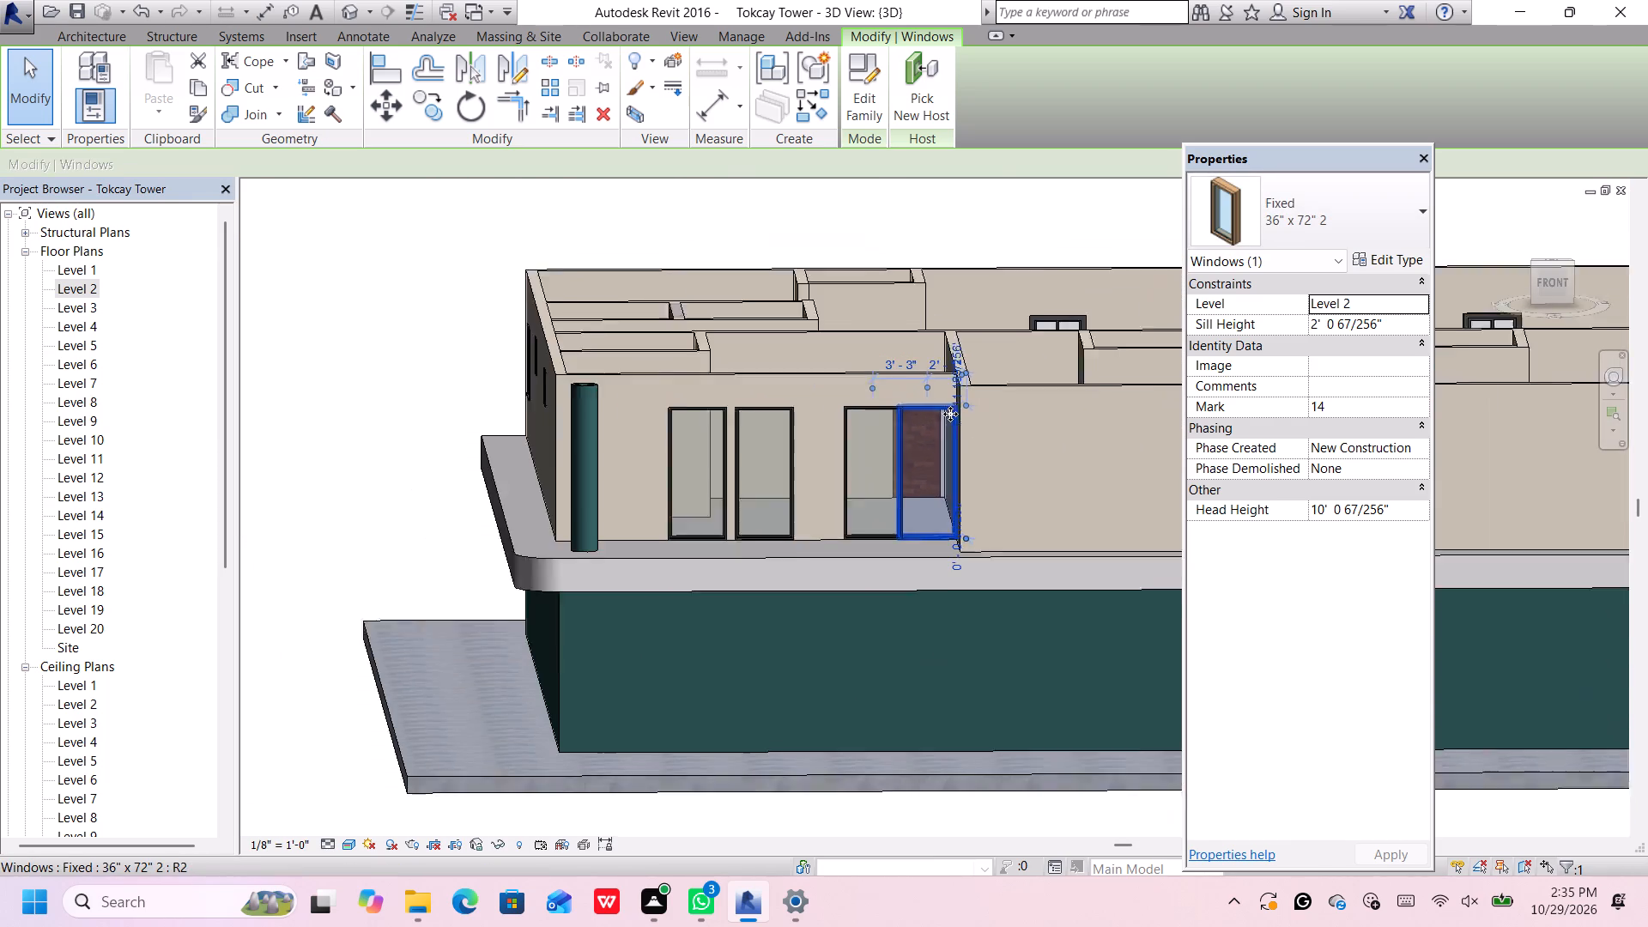
# Nudge the inner window of the pair nearest the wall corner away from its neighbor until their centers are 3'-6" apart.
pyautogui.click(421, 432)
pyautogui.scroll(5, 850, 414)
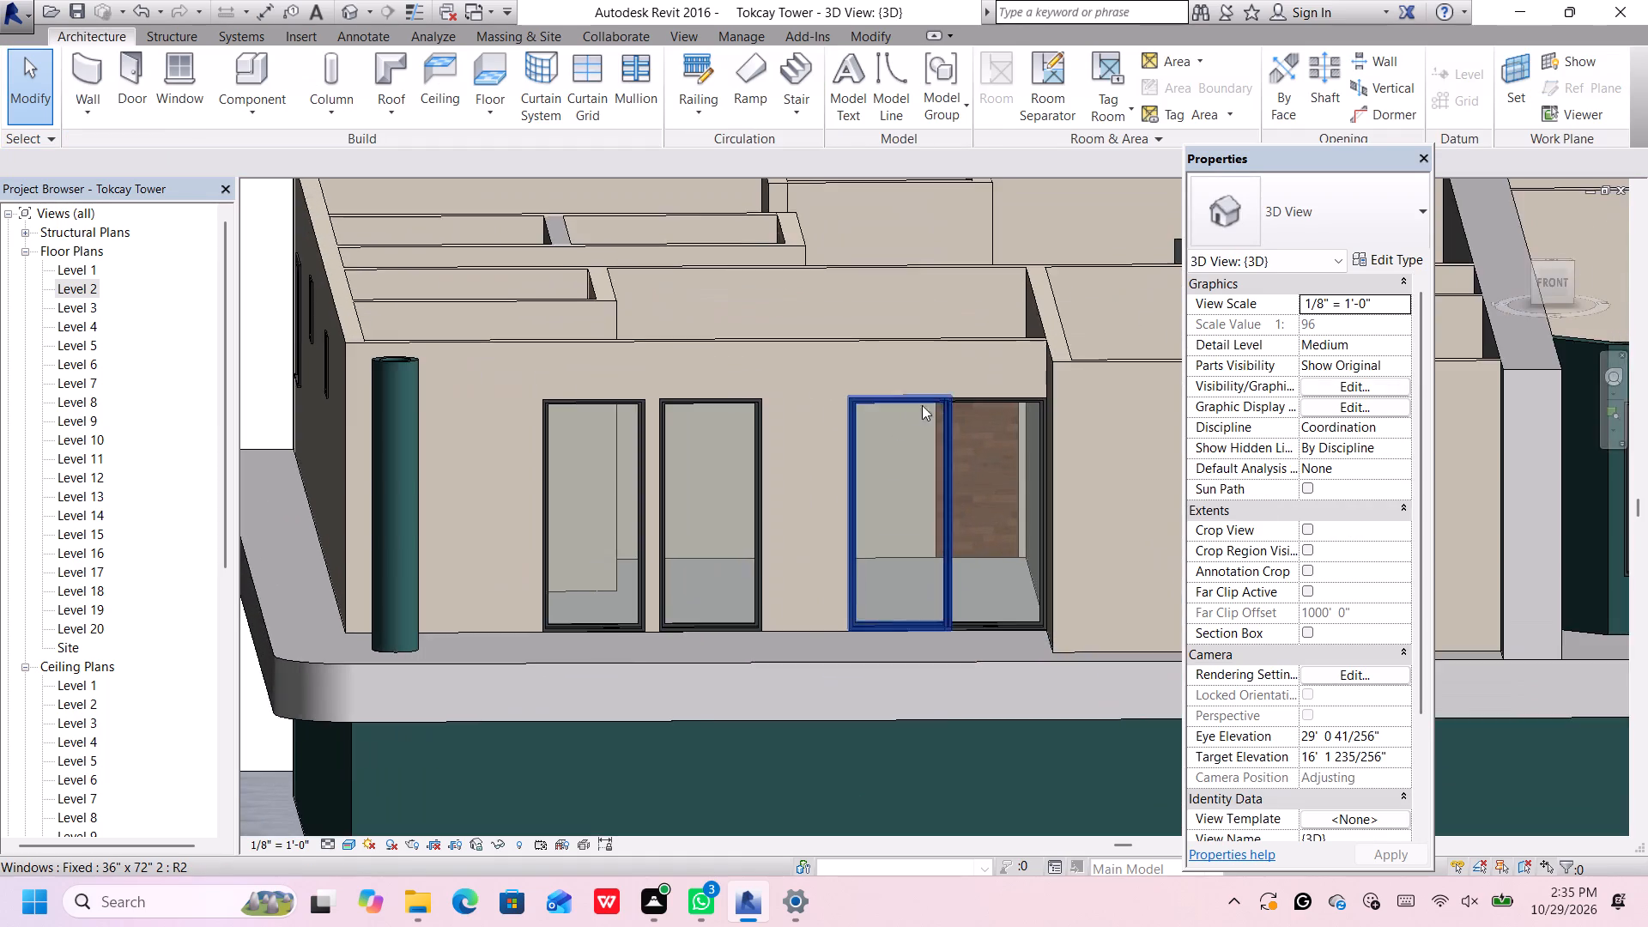
pyautogui.scroll(7, 922, 405)
pyautogui.click(942, 399)
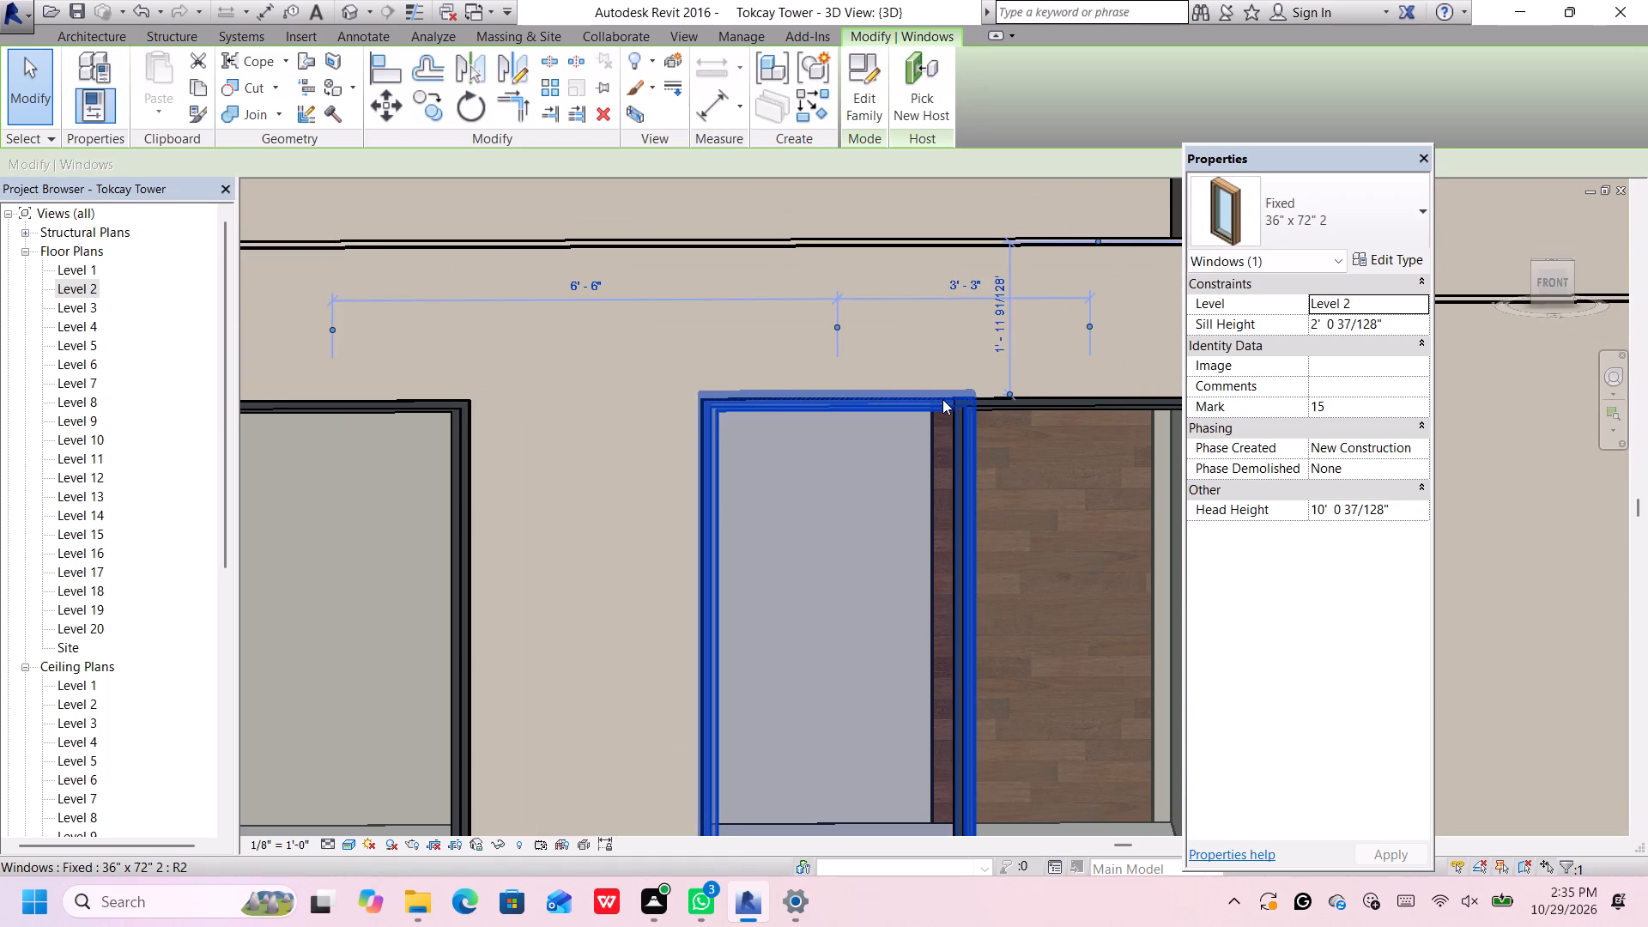
pyautogui.press('Left')
pyautogui.press('Left')
pyautogui.press('Left')
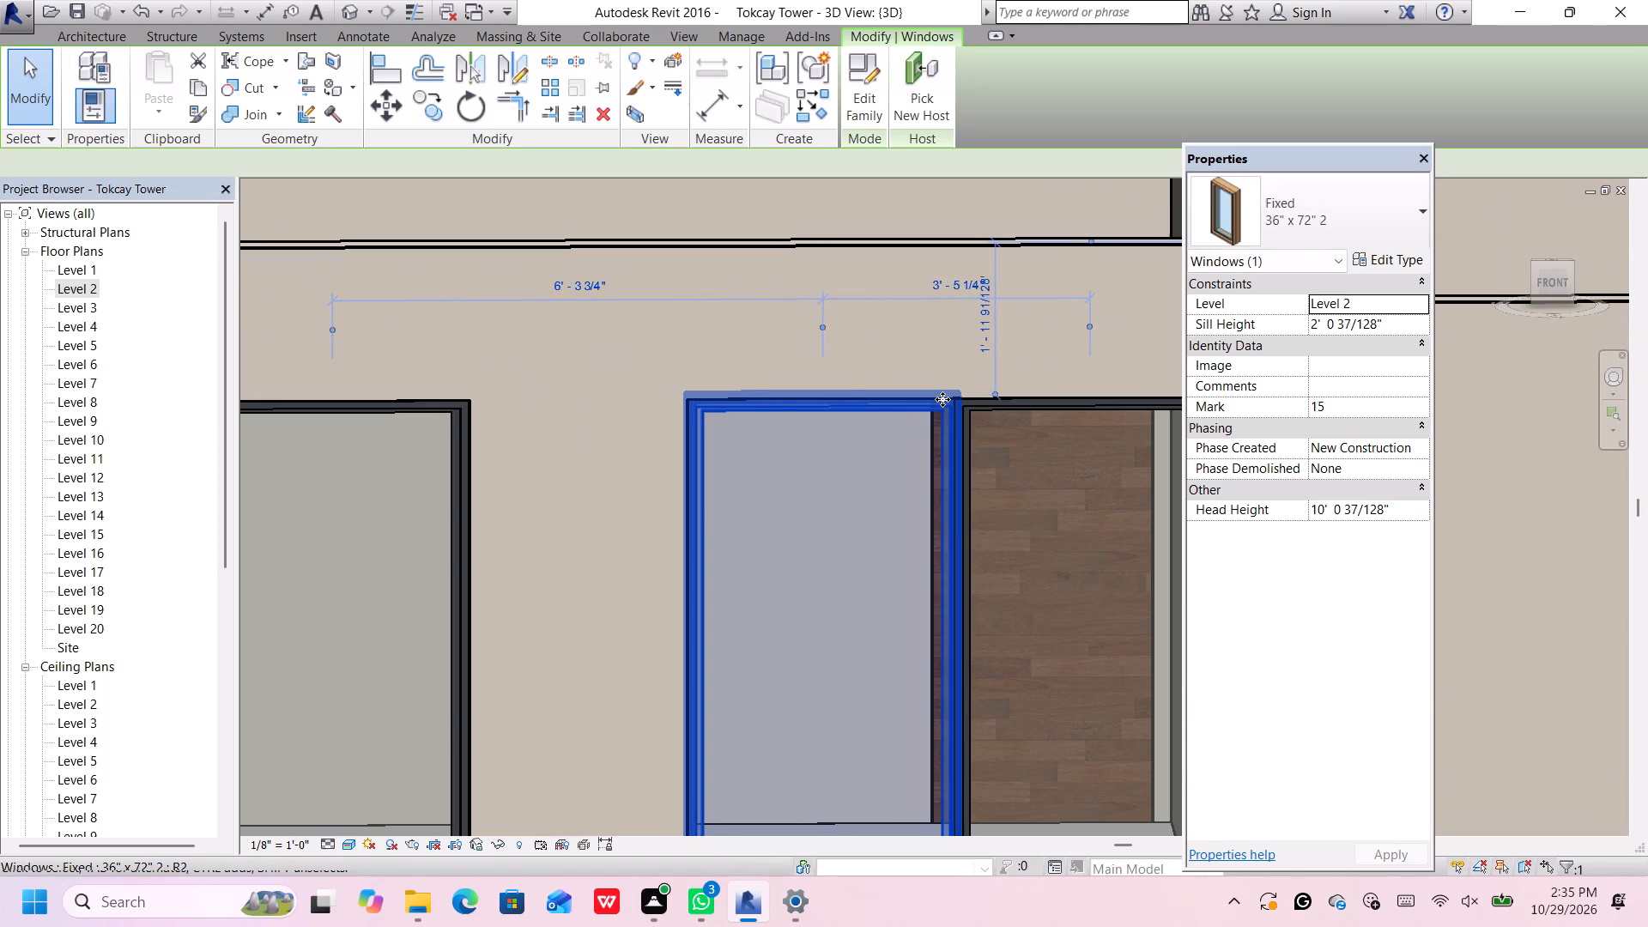
pyautogui.press('Left')
pyautogui.scroll(8, 1042, 473)
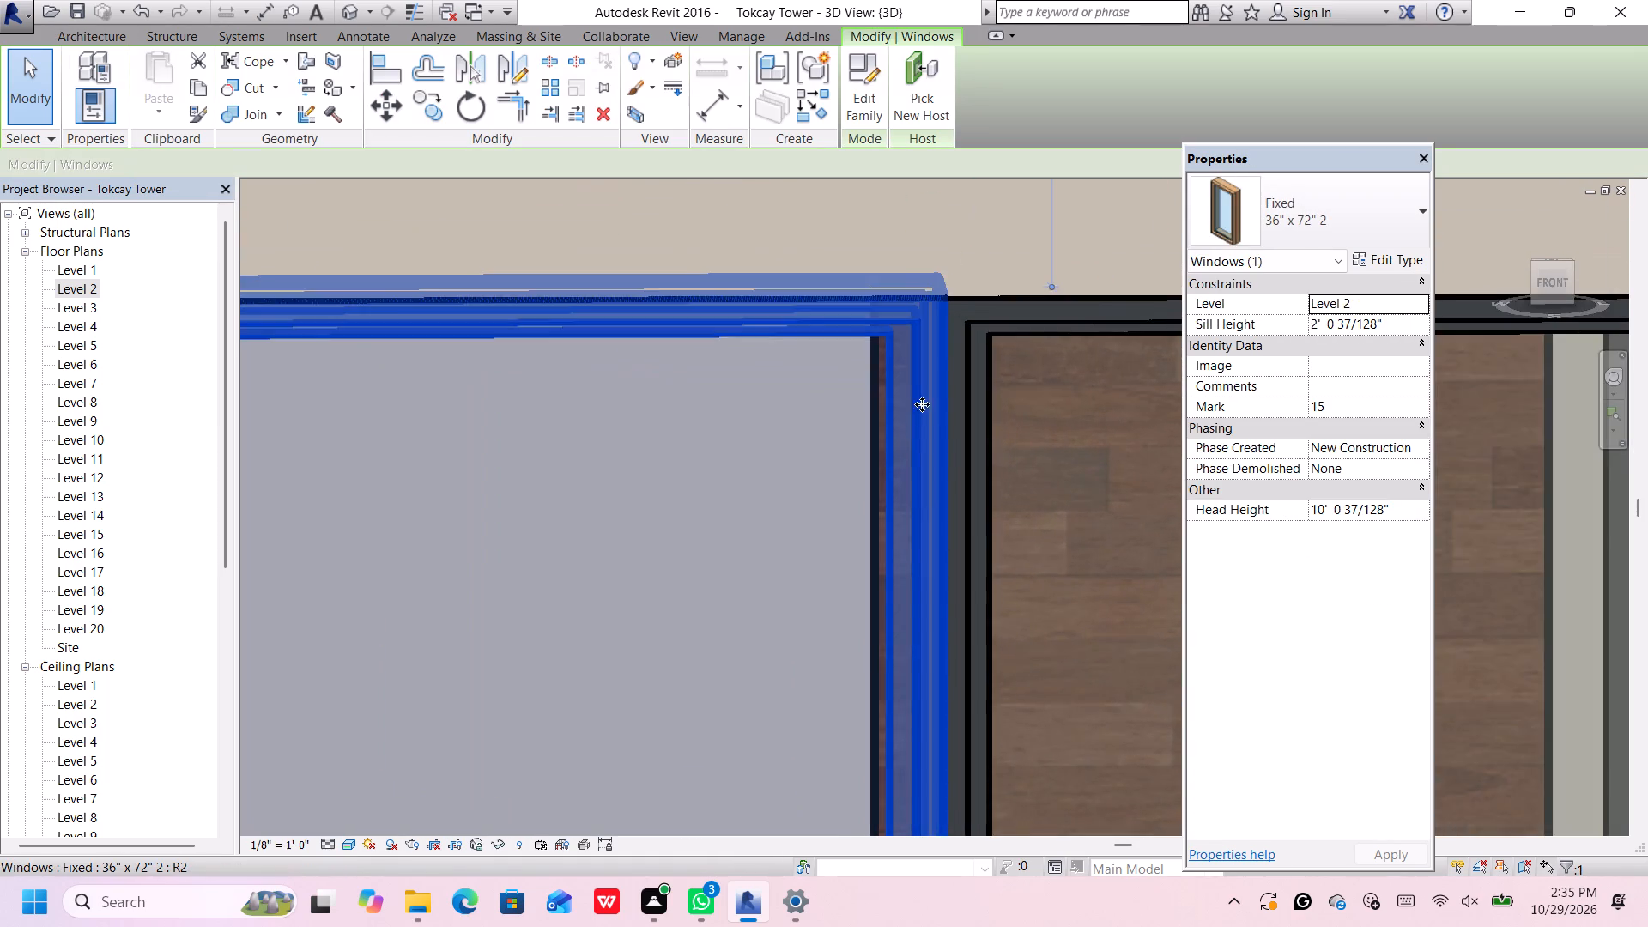
pyautogui.scroll(2, 940, 376)
pyautogui.scroll(-18, 946, 375)
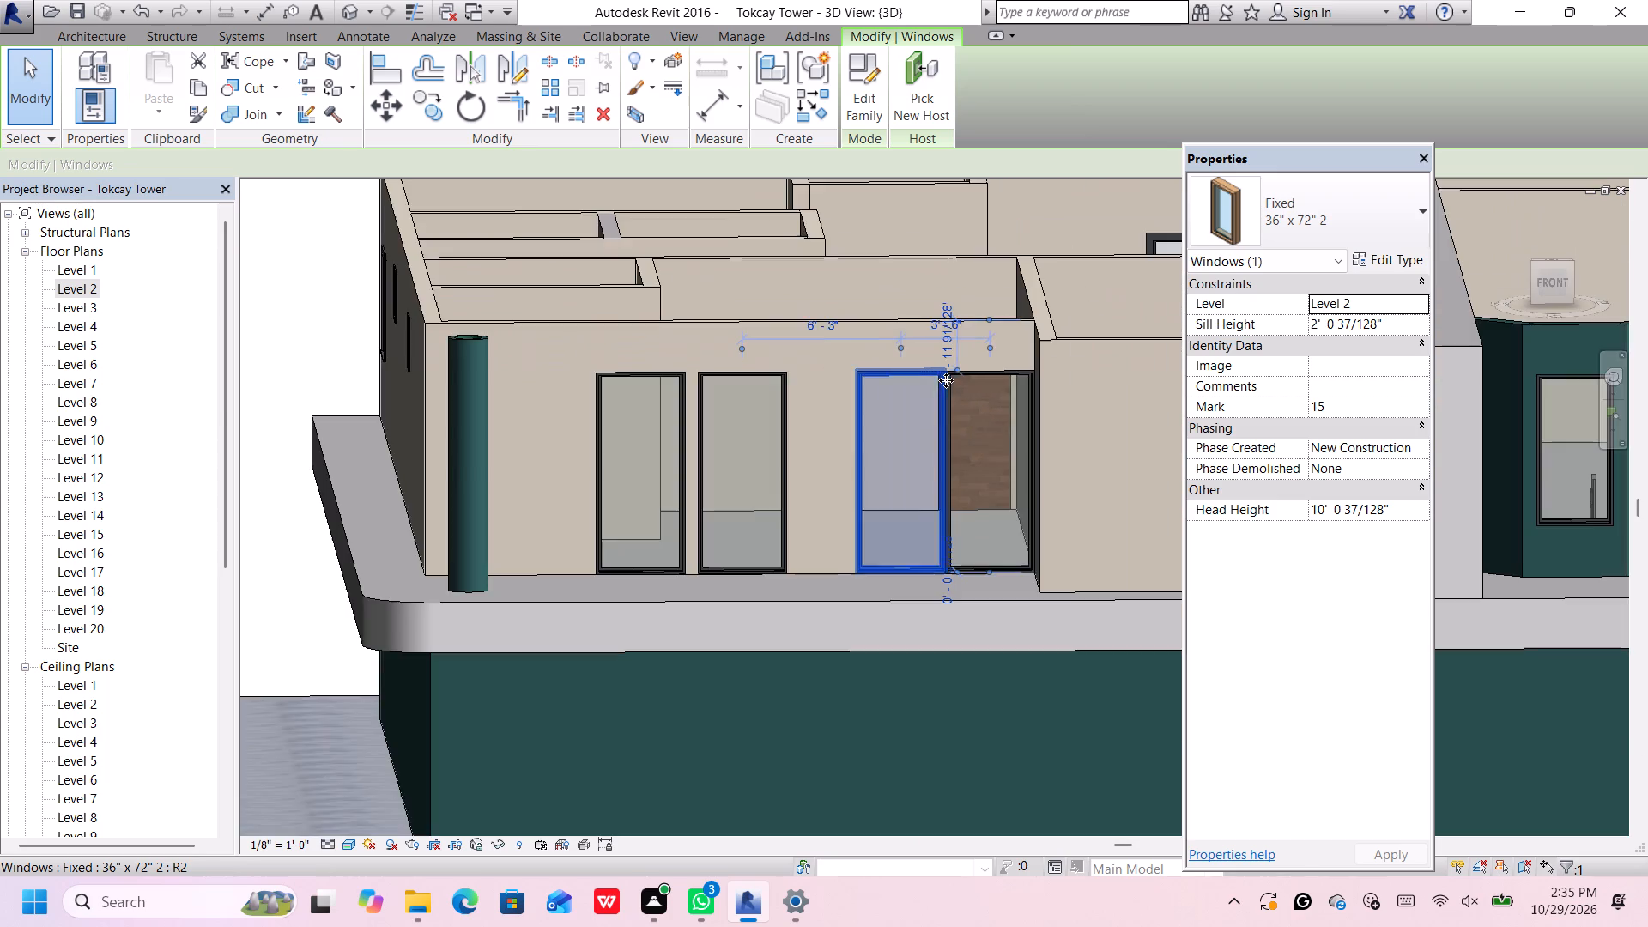
pyautogui.scroll(-2, 947, 380)
pyautogui.click(289, 413)
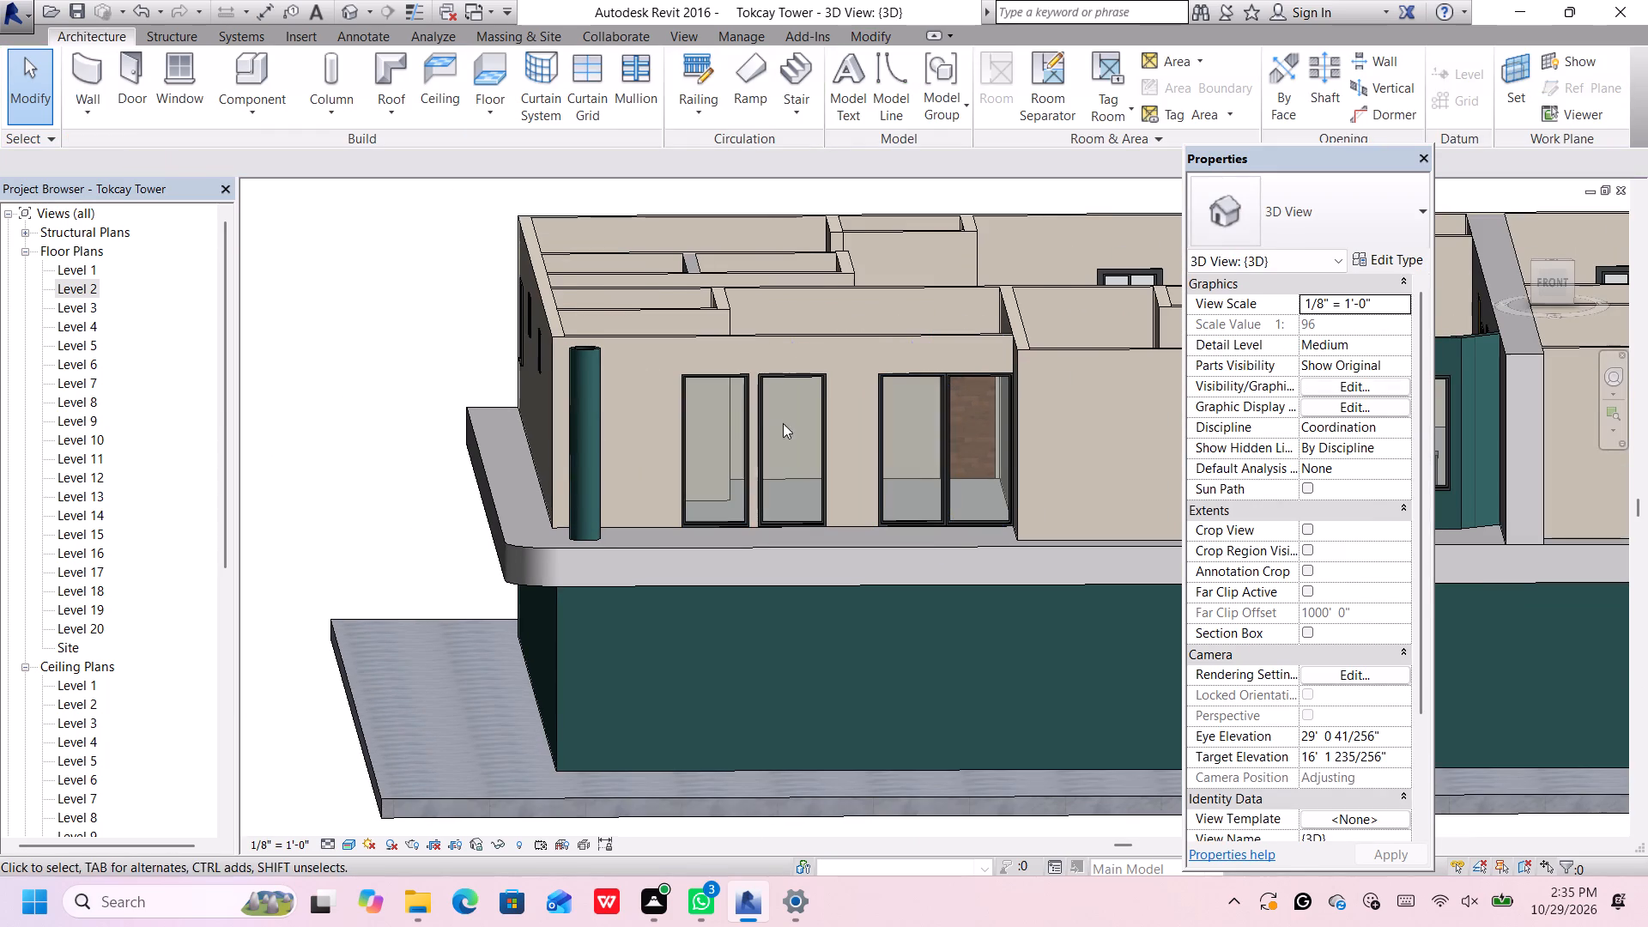
# Nudge the inner window of the pair nearer the round column toward the corner-side pair until the center spacing is 5'-0".
pyautogui.scroll(1, 774, 426)
pyautogui.click(756, 423)
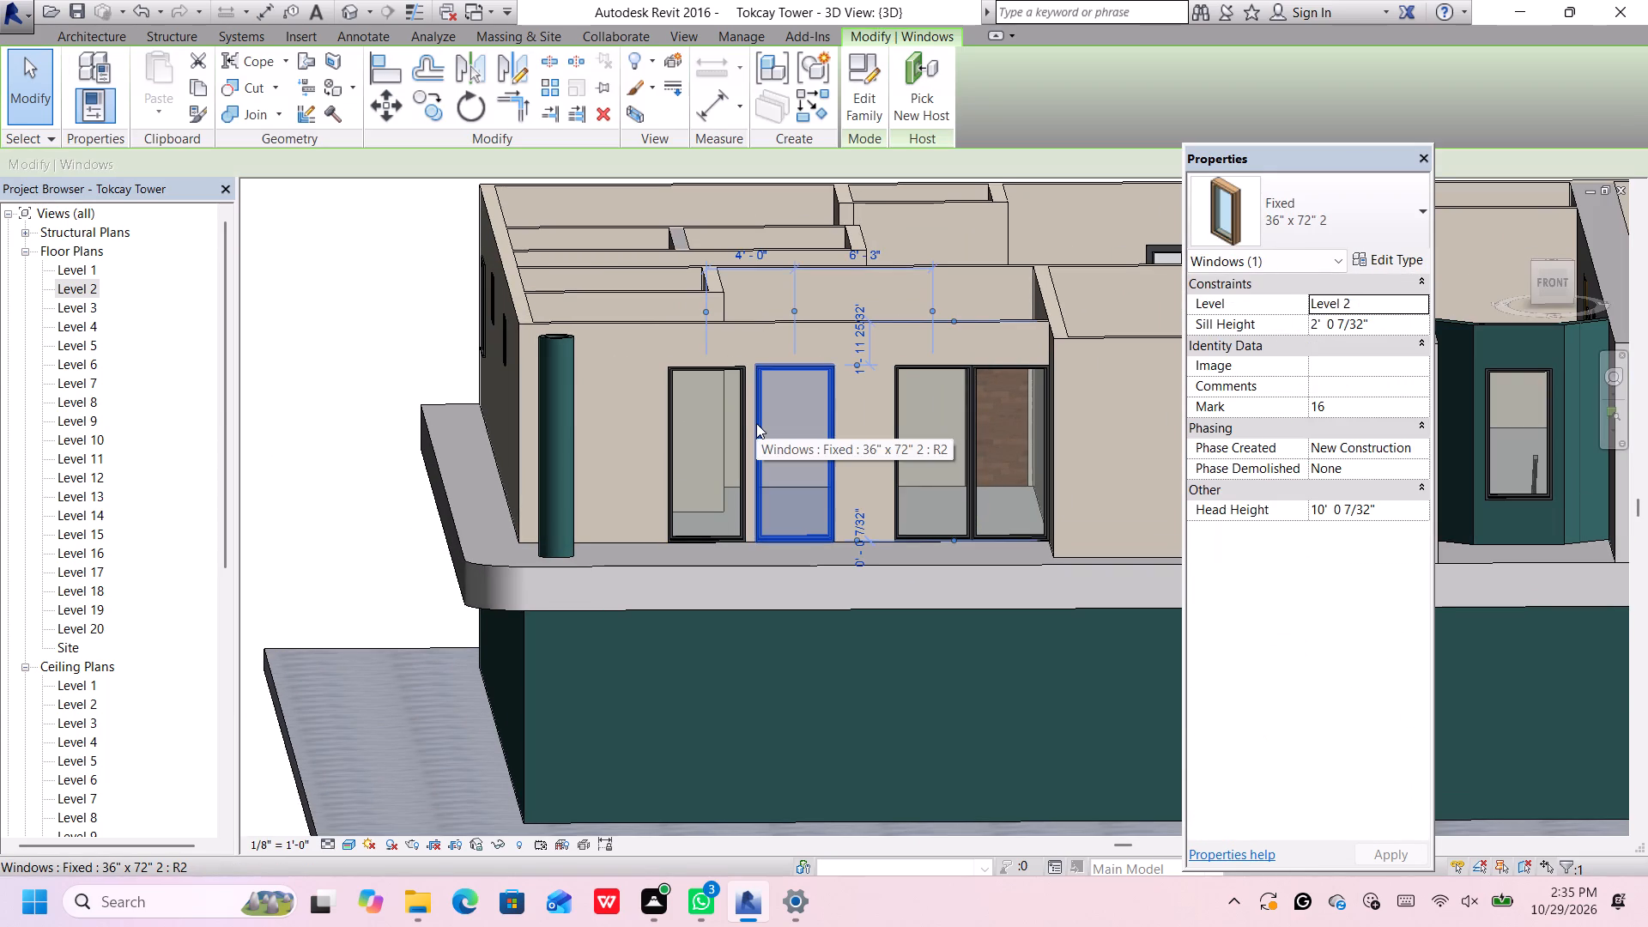
pyautogui.press('Right')
pyautogui.press('Right')
pyautogui.press('Right')
pyautogui.press('Right')
pyautogui.press('Right')
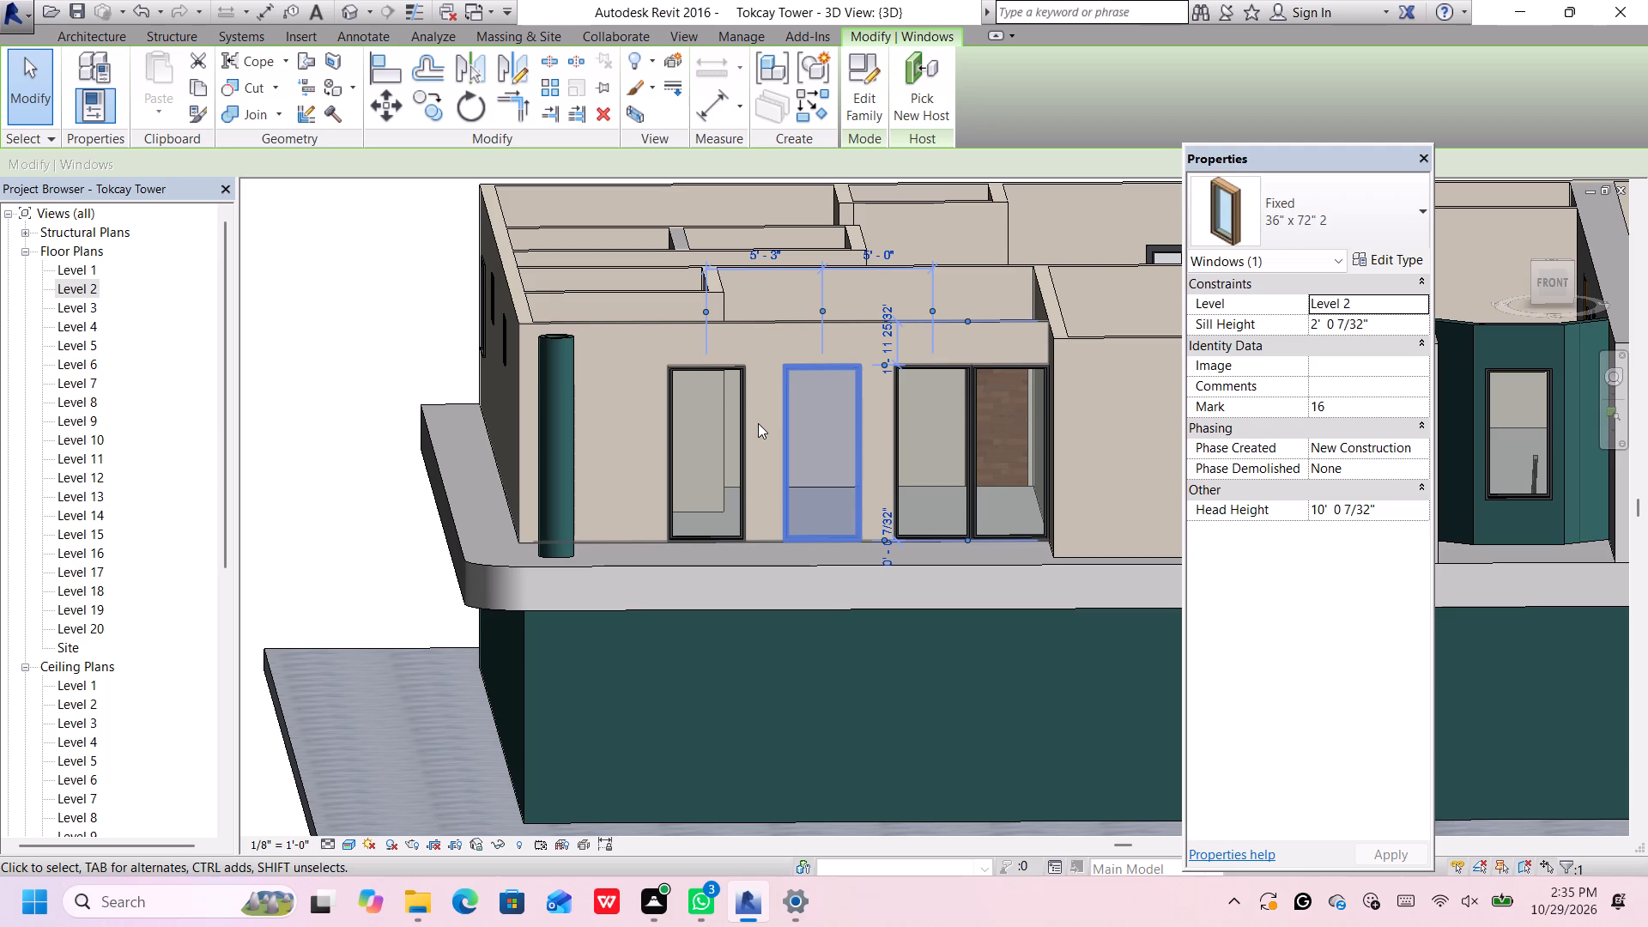
# Nudge the window nearest the round column toward its neighbor until their centers are 3'-6" apart.
pyautogui.click(736, 433)
pyautogui.press('Right')
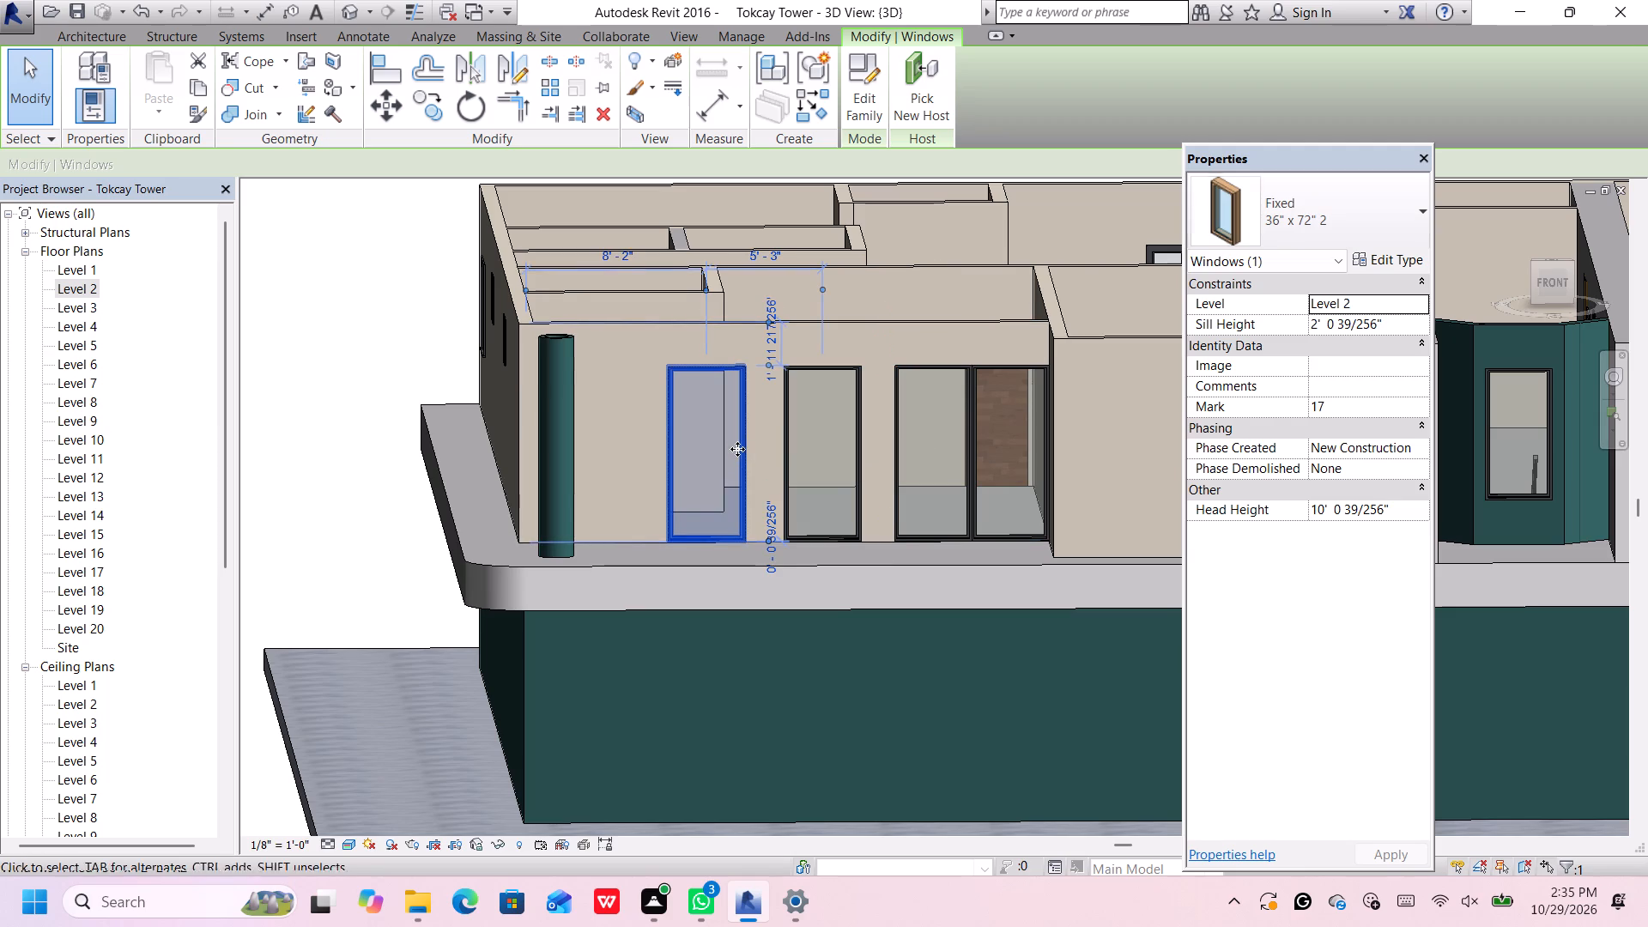
pyautogui.press('Right')
pyautogui.press('Right')
pyautogui.press('Right')
pyautogui.press('Right')
pyautogui.press('Right')
pyautogui.press('Right')
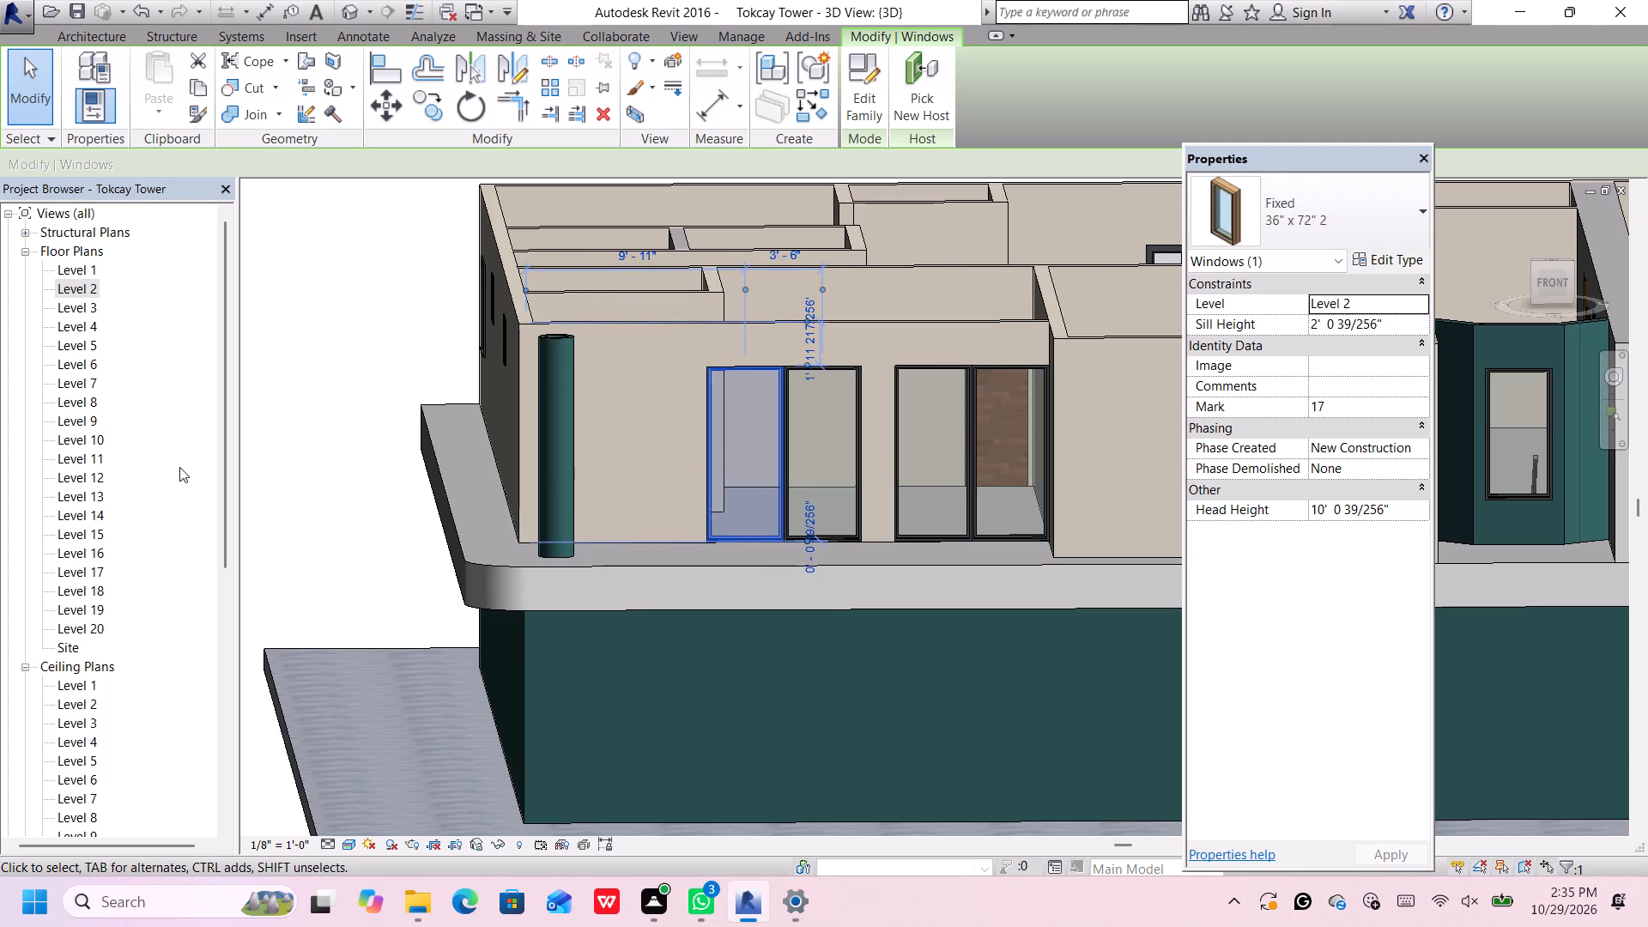
pyautogui.click(288, 425)
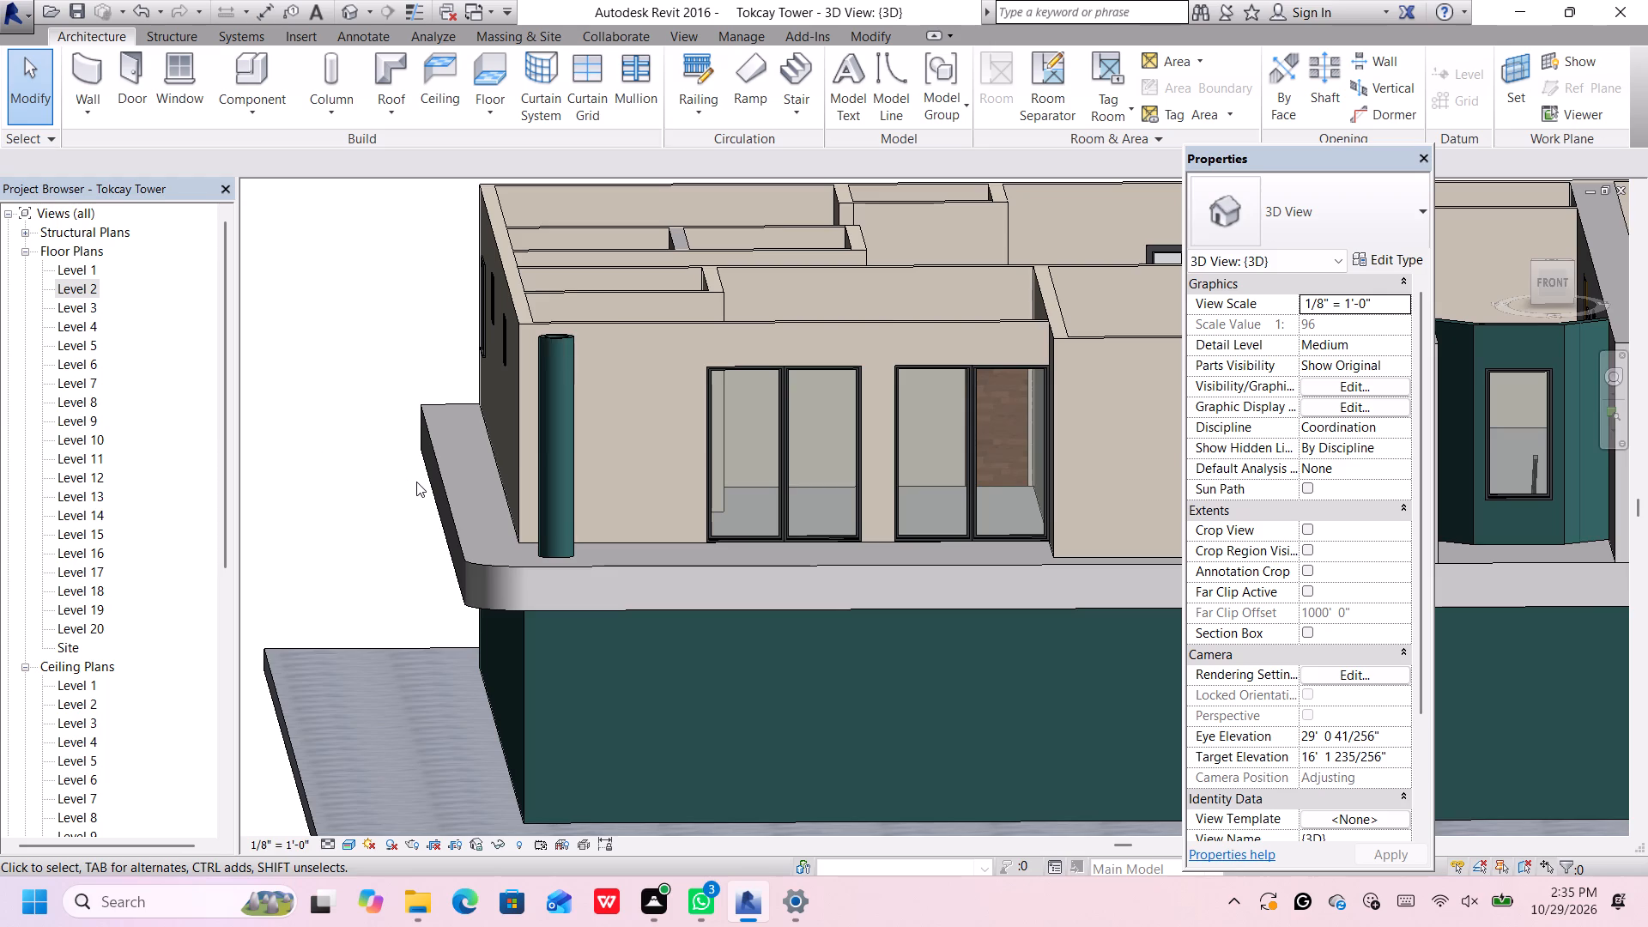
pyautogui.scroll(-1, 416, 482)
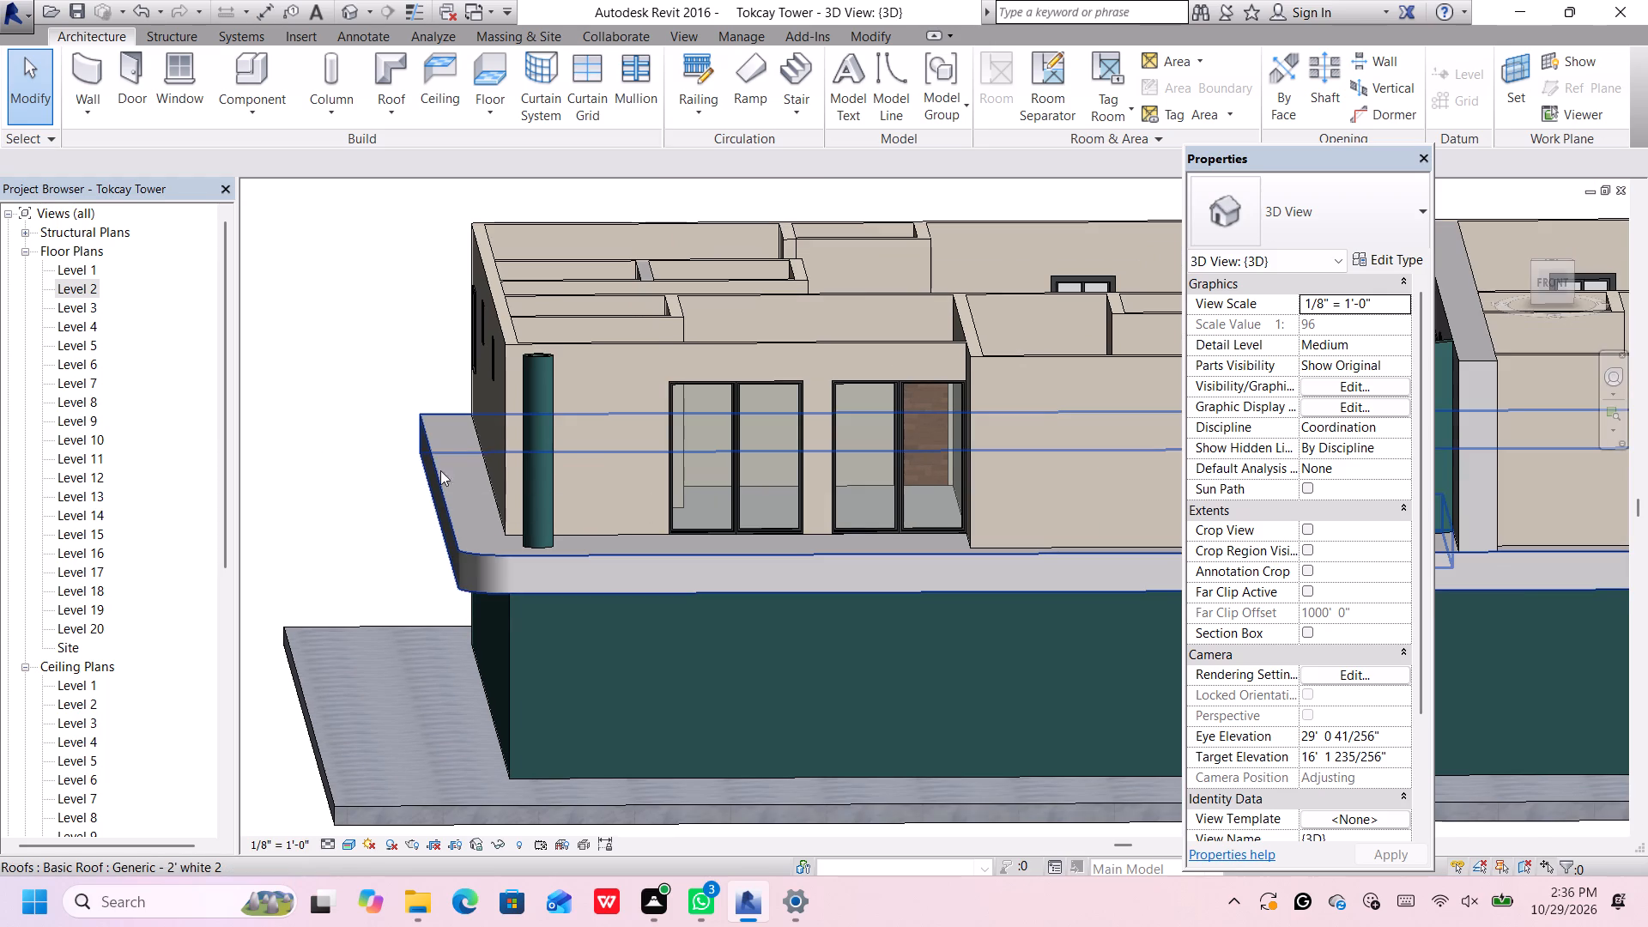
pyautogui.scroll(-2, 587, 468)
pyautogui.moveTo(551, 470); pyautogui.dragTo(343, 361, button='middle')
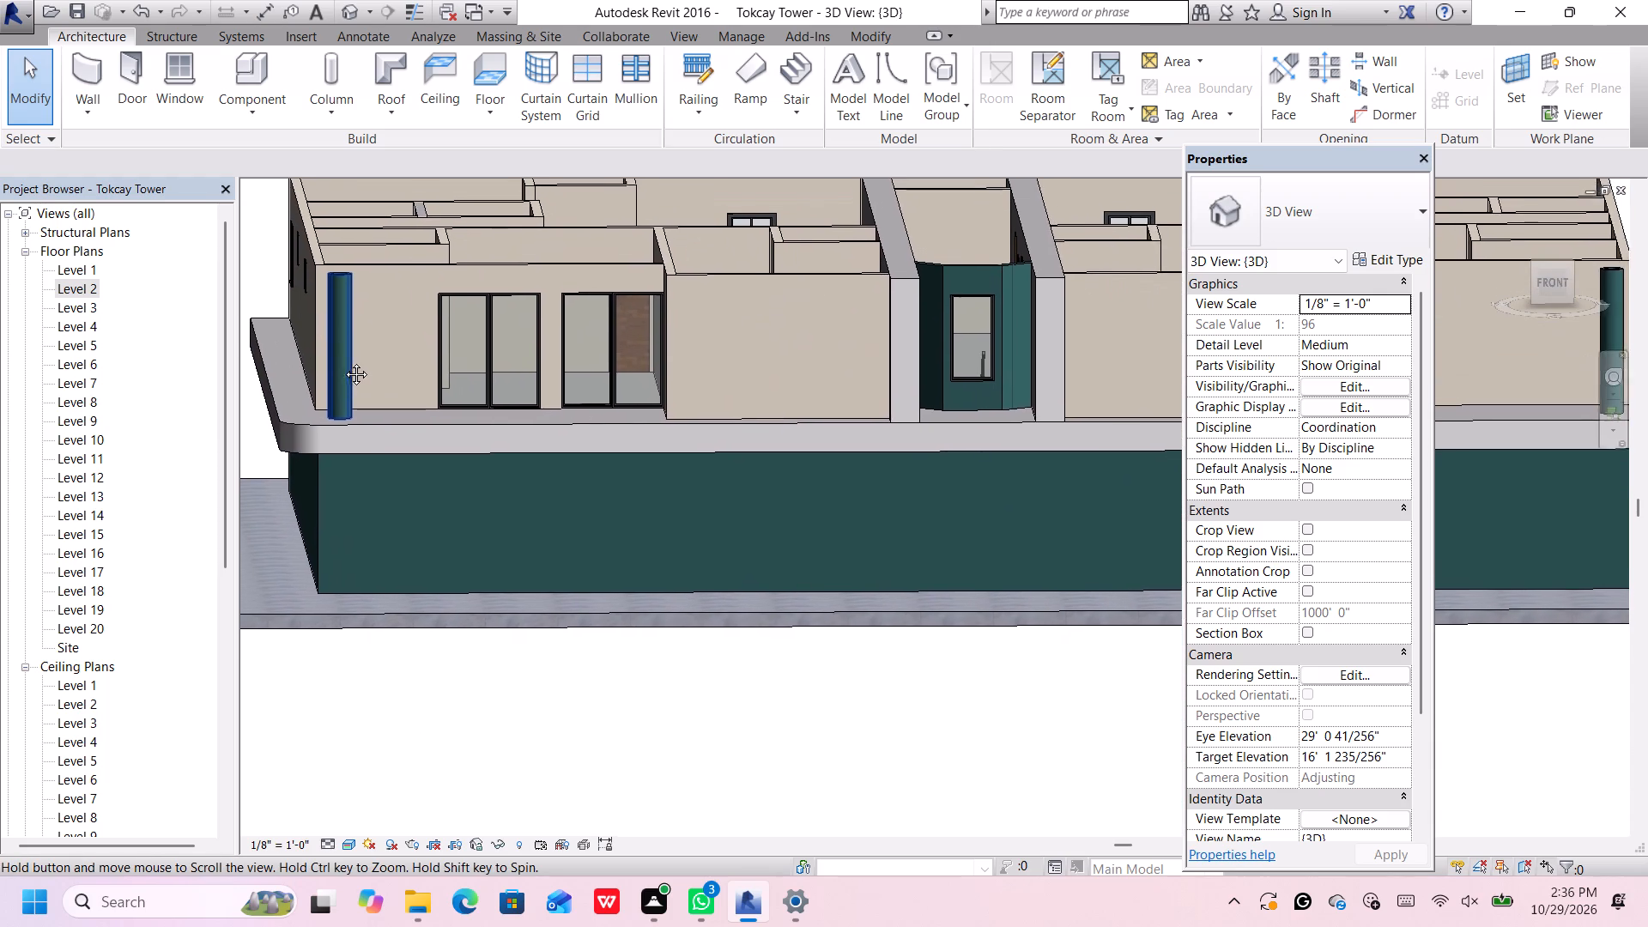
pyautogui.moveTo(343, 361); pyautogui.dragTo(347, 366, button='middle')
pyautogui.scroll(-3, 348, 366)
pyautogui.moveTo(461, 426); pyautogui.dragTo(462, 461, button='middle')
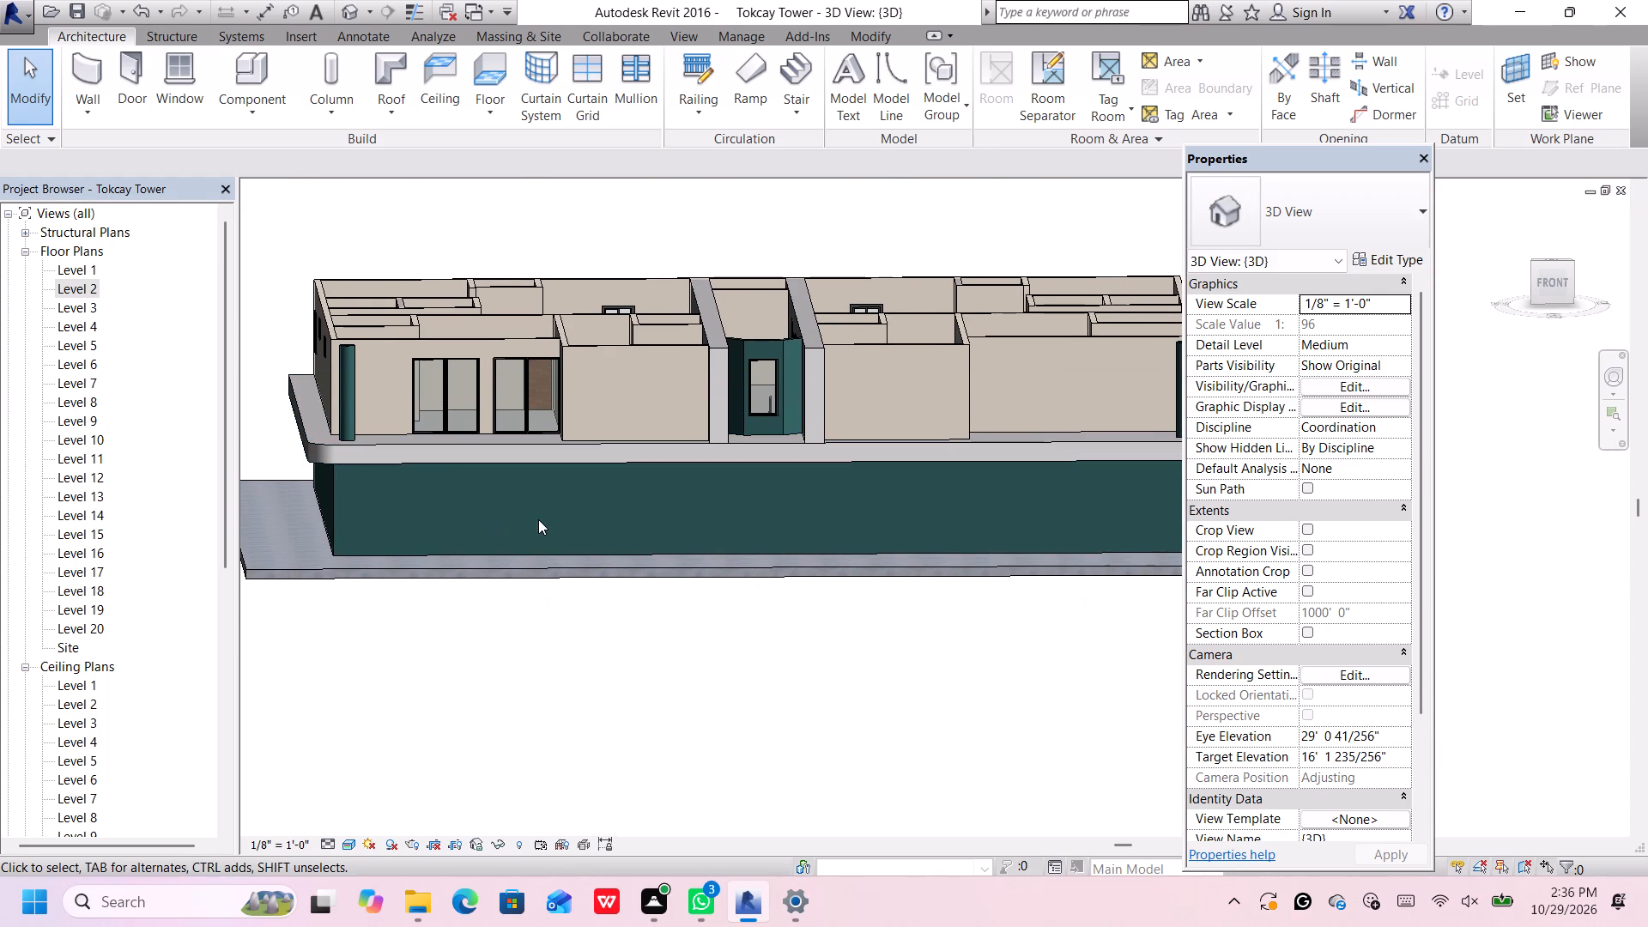
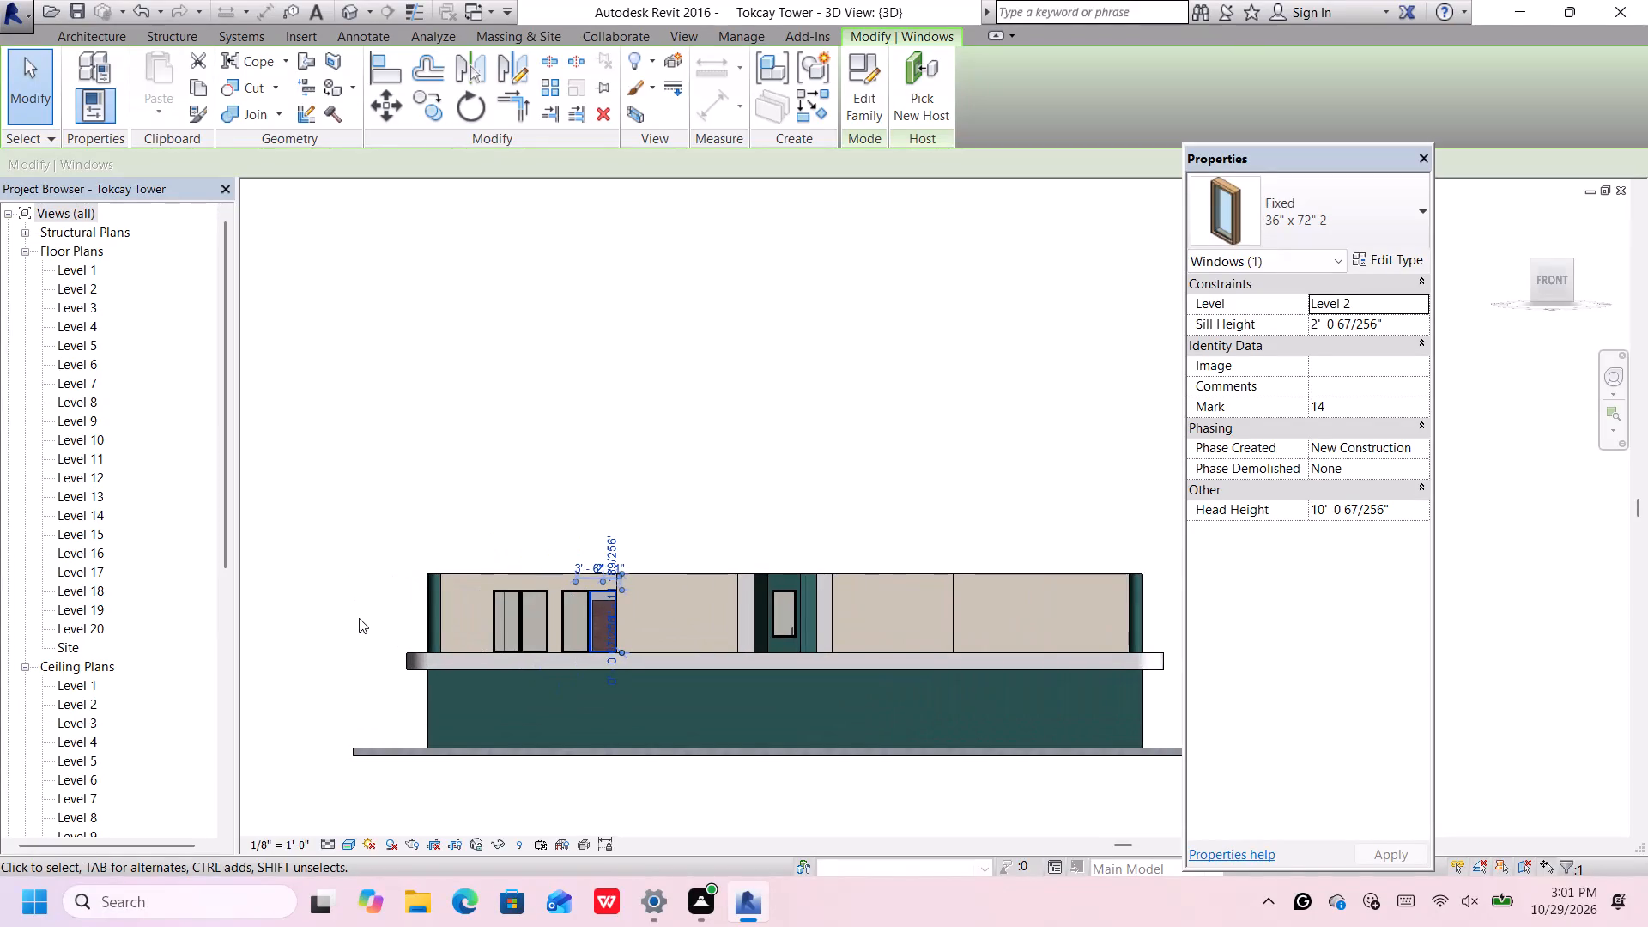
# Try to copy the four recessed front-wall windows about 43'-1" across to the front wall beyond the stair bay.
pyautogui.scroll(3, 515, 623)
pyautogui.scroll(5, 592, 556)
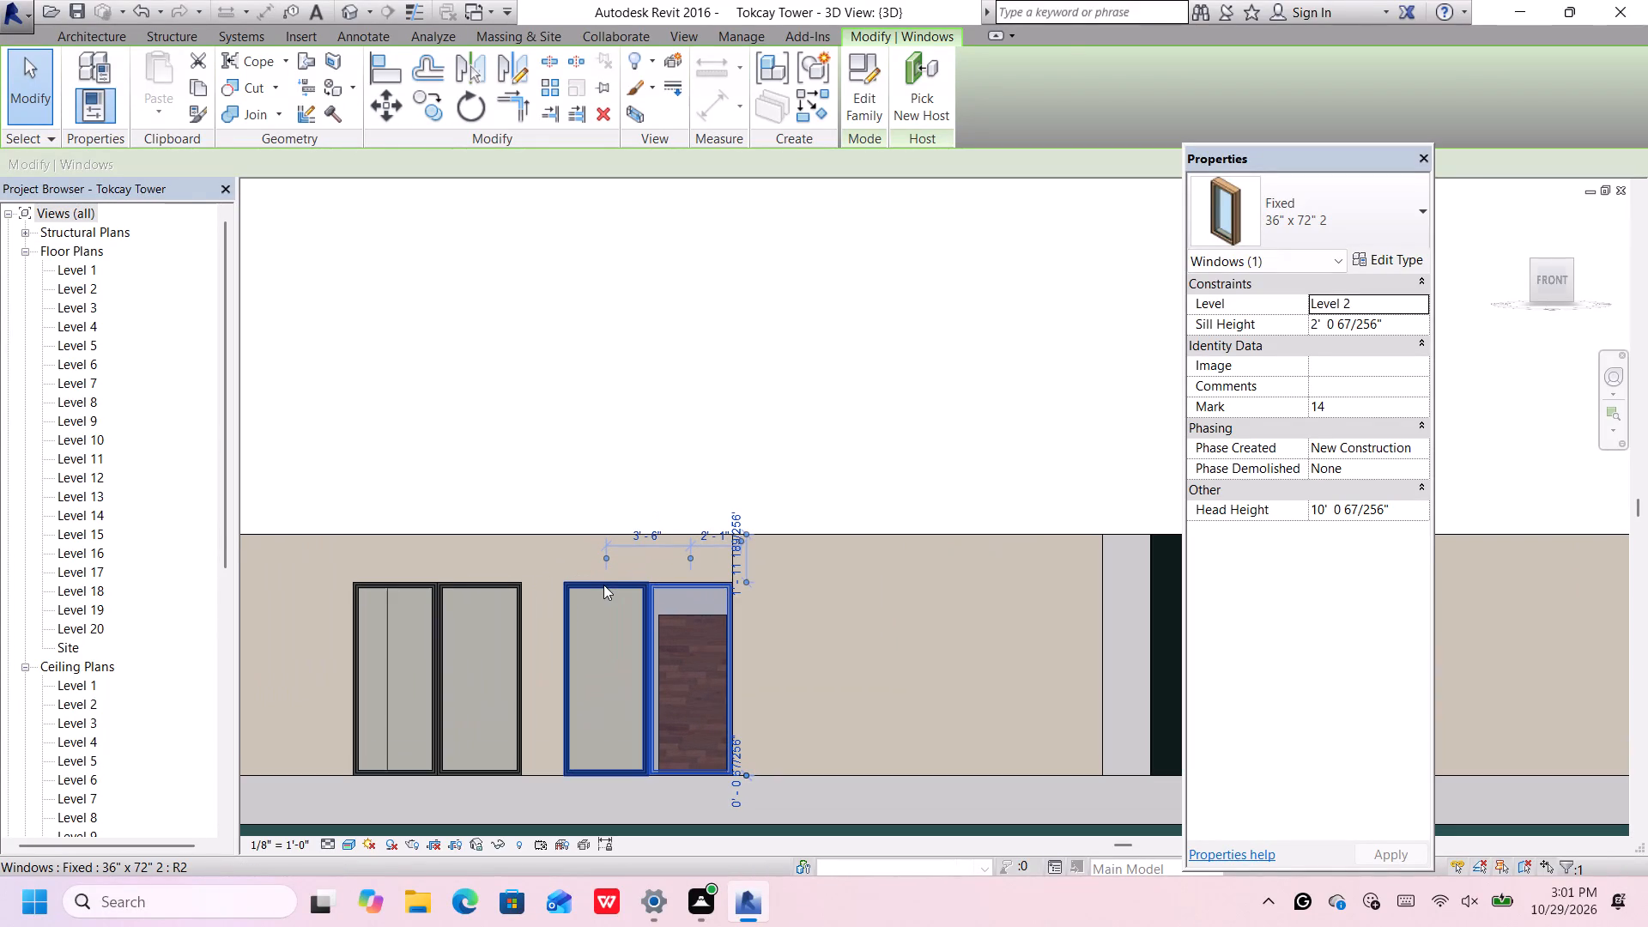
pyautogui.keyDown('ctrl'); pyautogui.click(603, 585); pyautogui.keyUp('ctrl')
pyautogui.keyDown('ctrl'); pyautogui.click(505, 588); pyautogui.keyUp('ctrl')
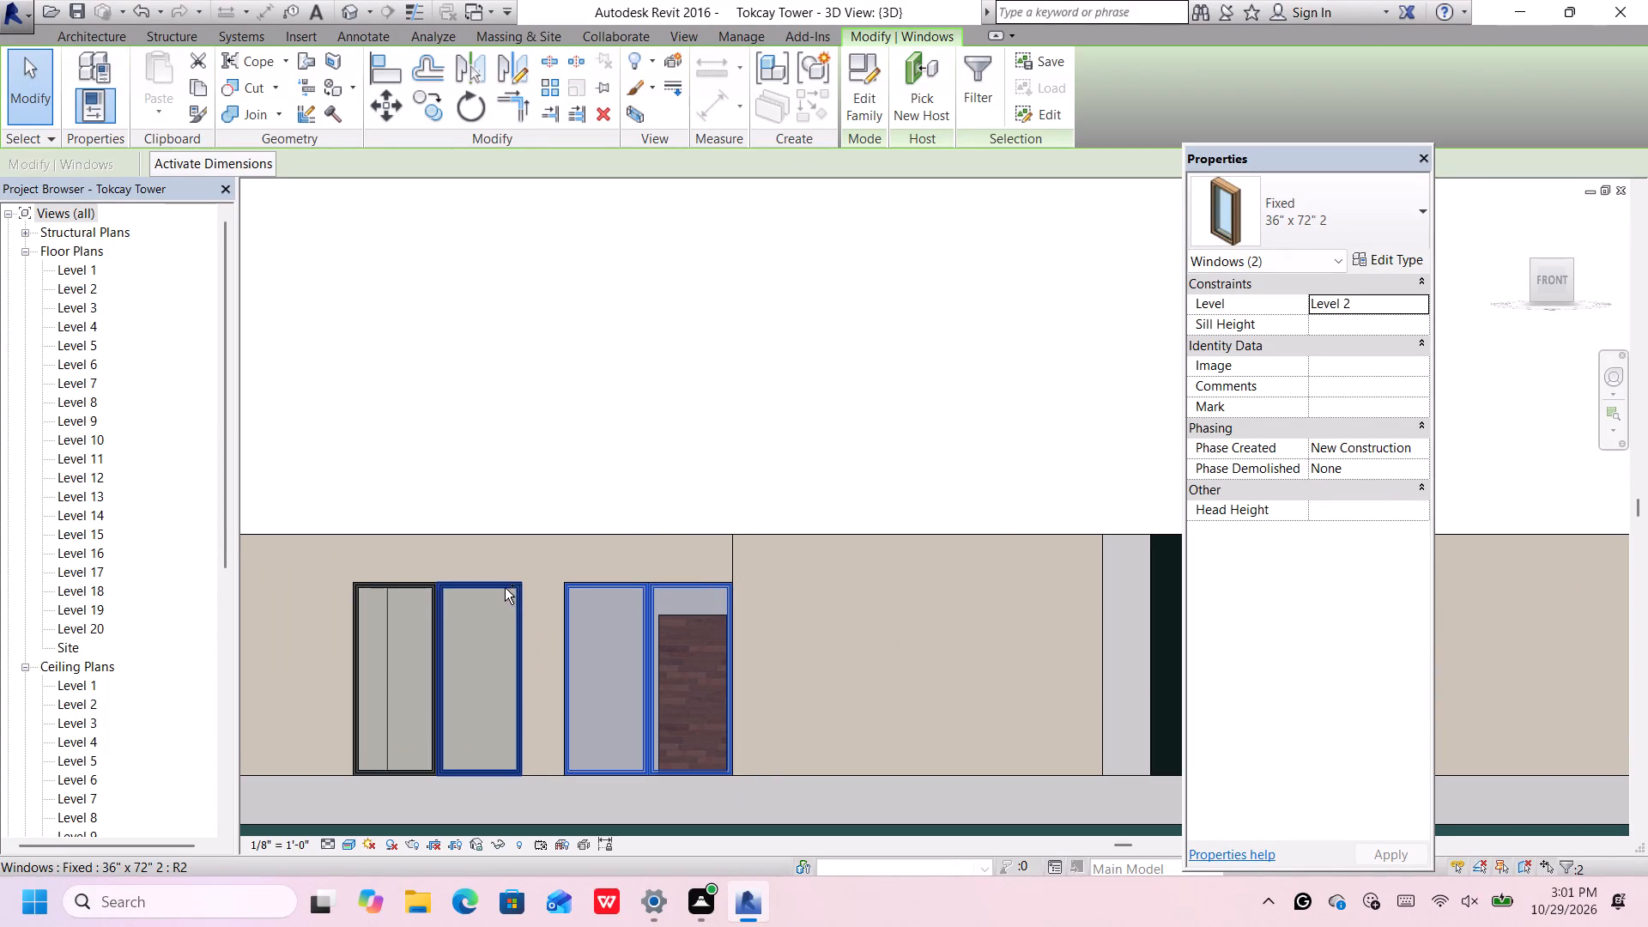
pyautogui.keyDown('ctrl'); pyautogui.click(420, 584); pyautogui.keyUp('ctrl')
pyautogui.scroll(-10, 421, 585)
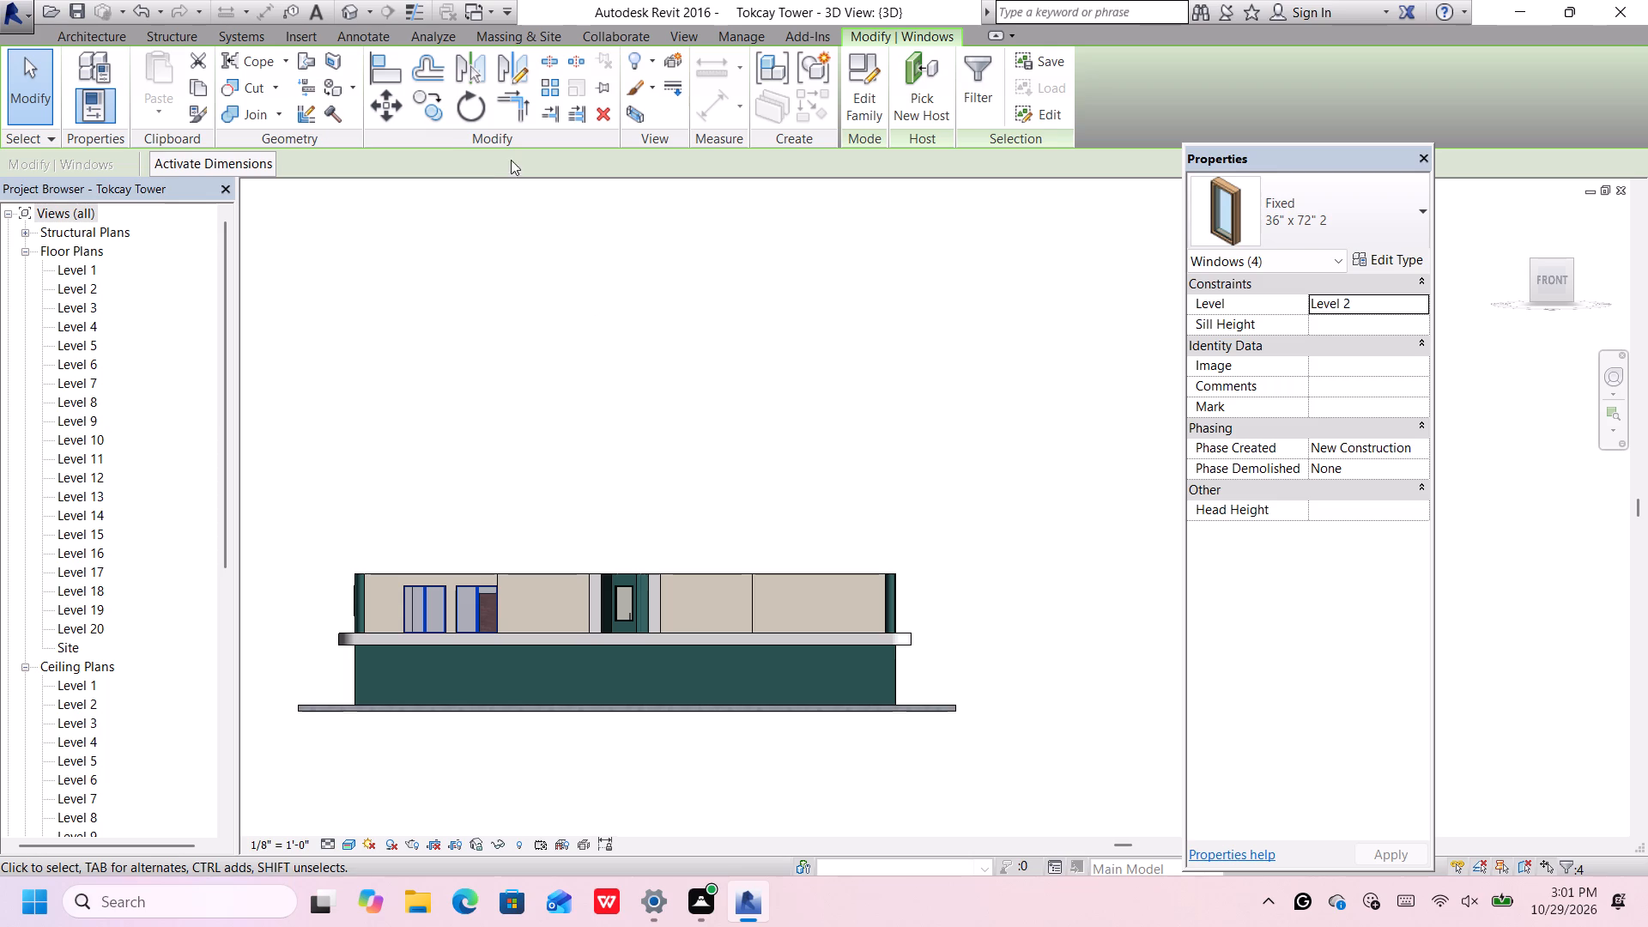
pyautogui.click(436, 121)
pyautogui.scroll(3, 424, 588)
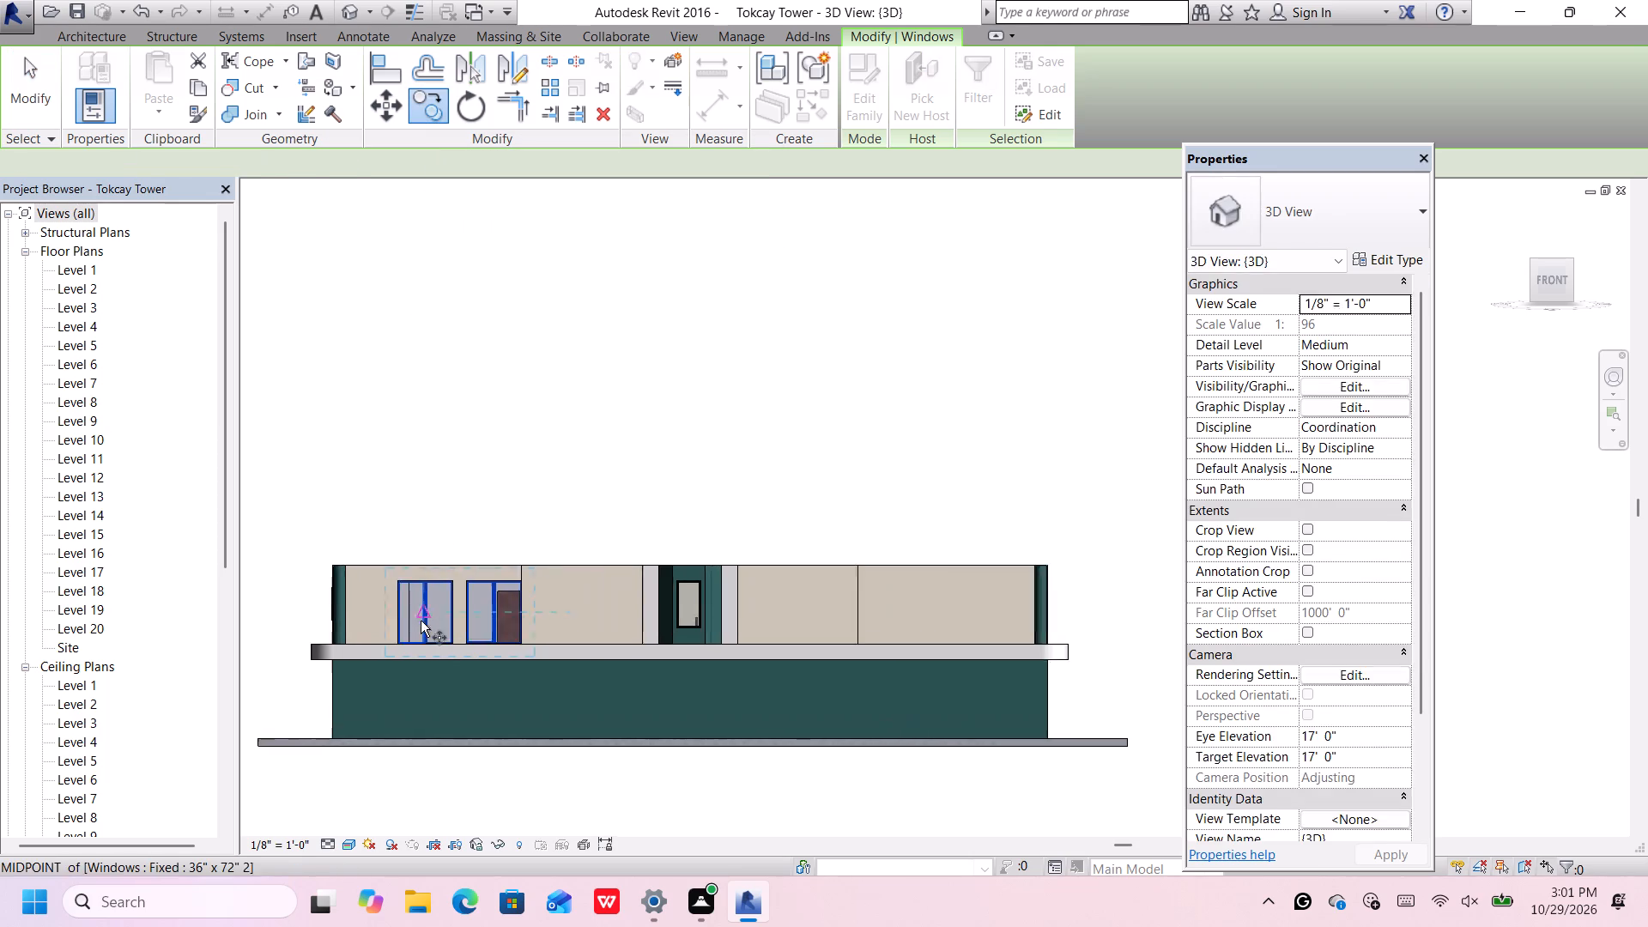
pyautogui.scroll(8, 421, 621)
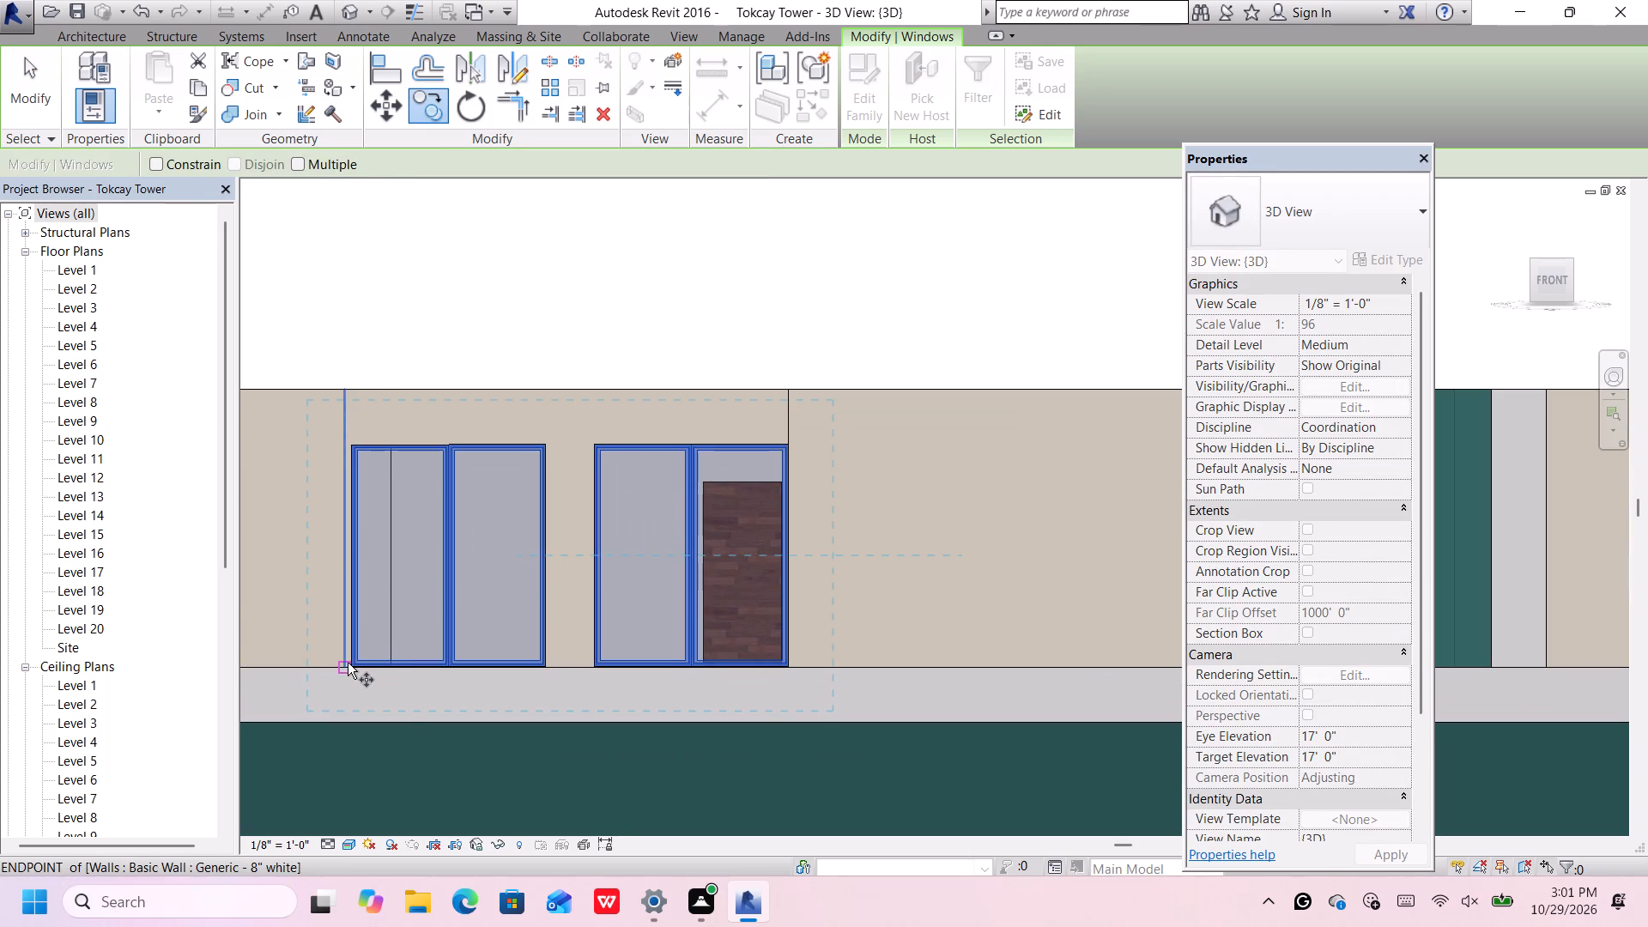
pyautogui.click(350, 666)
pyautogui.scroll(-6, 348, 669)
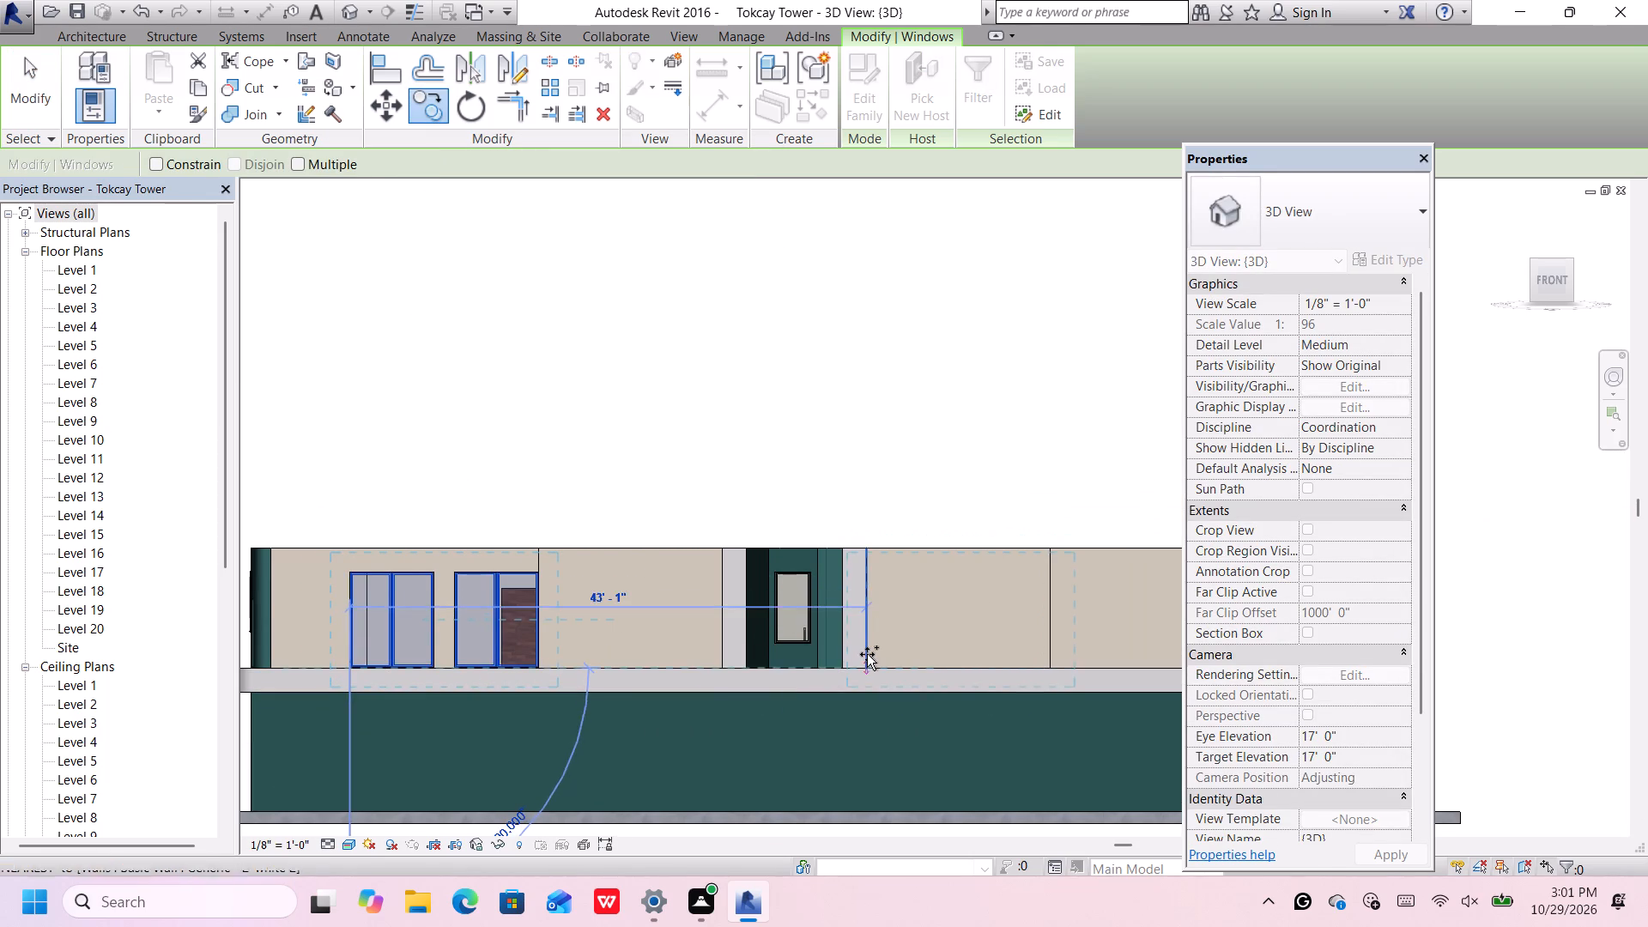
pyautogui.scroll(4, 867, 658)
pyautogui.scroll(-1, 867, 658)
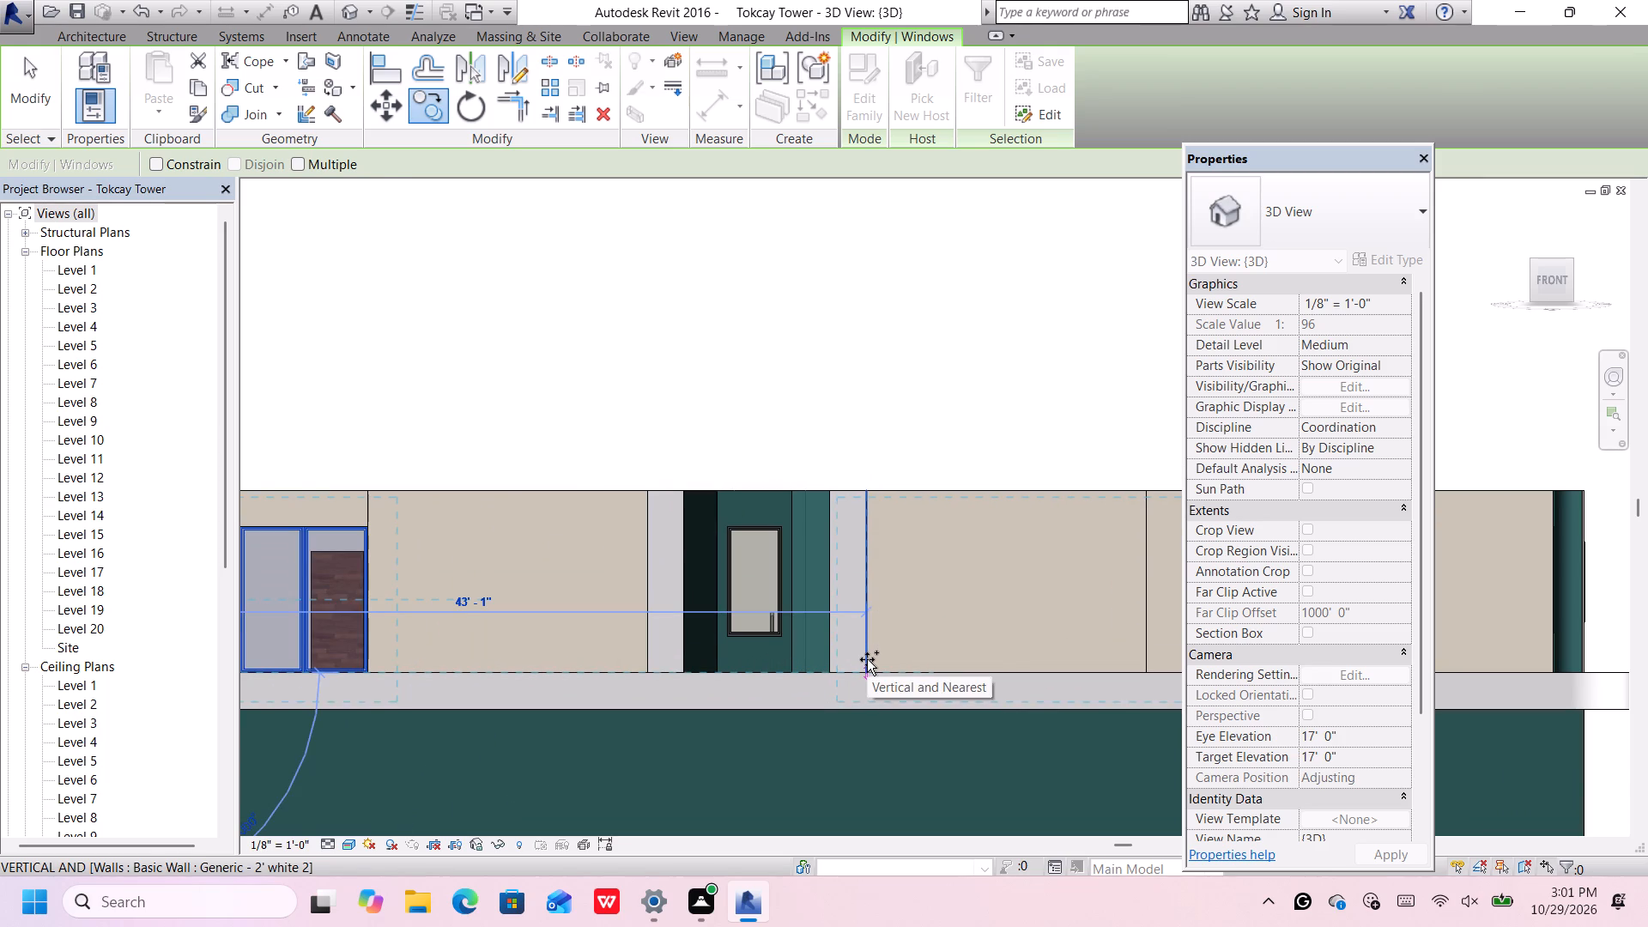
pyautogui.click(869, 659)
# Examine Level 2 from several angles, checking the stair bay and the front walls on both sides of it.
pyautogui.scroll(-4, 866, 658)
pyautogui.moveTo(863, 653); pyautogui.dragTo(859, 653, button='middle')
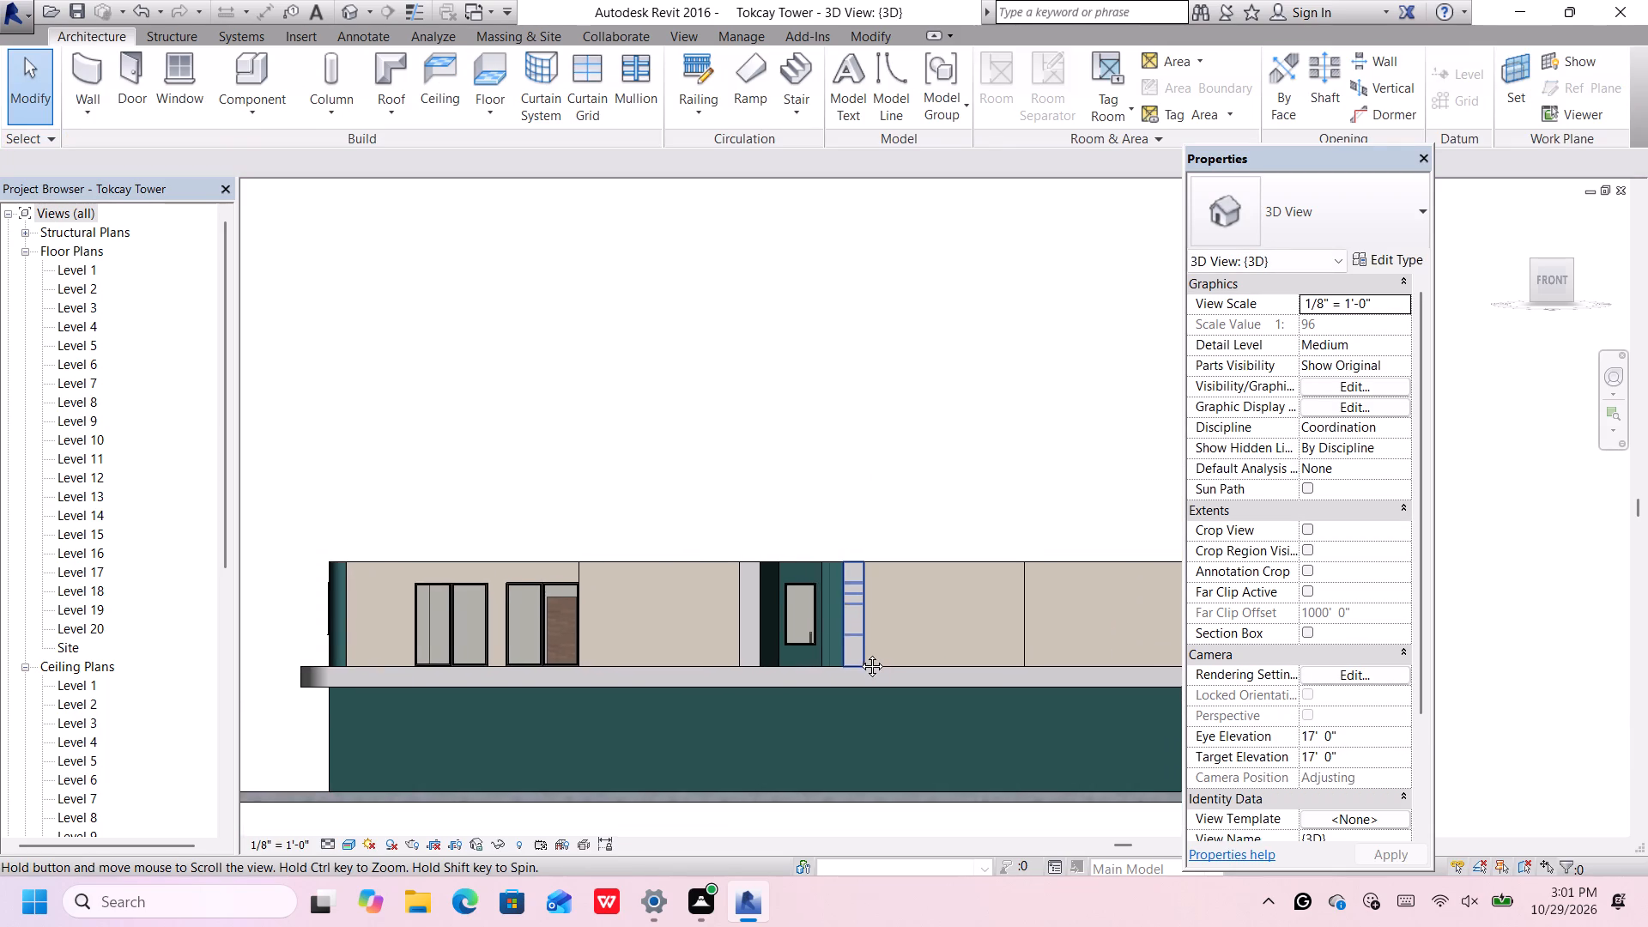
pyautogui.moveTo(859, 653); pyautogui.dragTo(712, 616, button='middle')
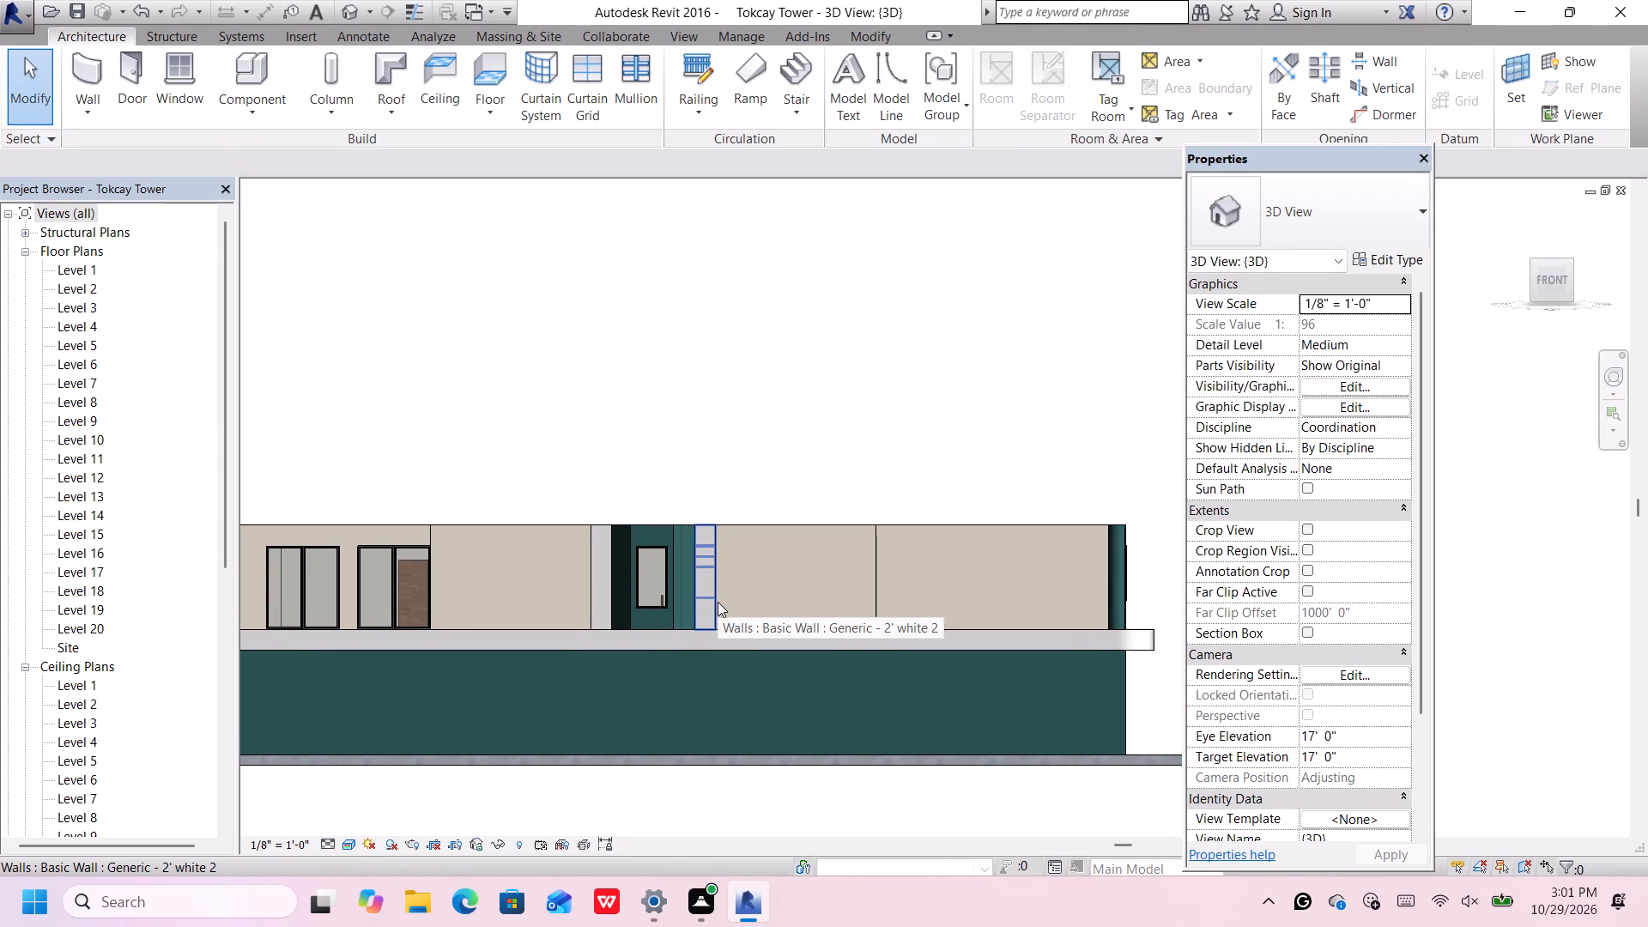
pyautogui.scroll(1, 718, 602)
pyautogui.moveTo(718, 602); pyautogui.dragTo(724, 617, button='middle')
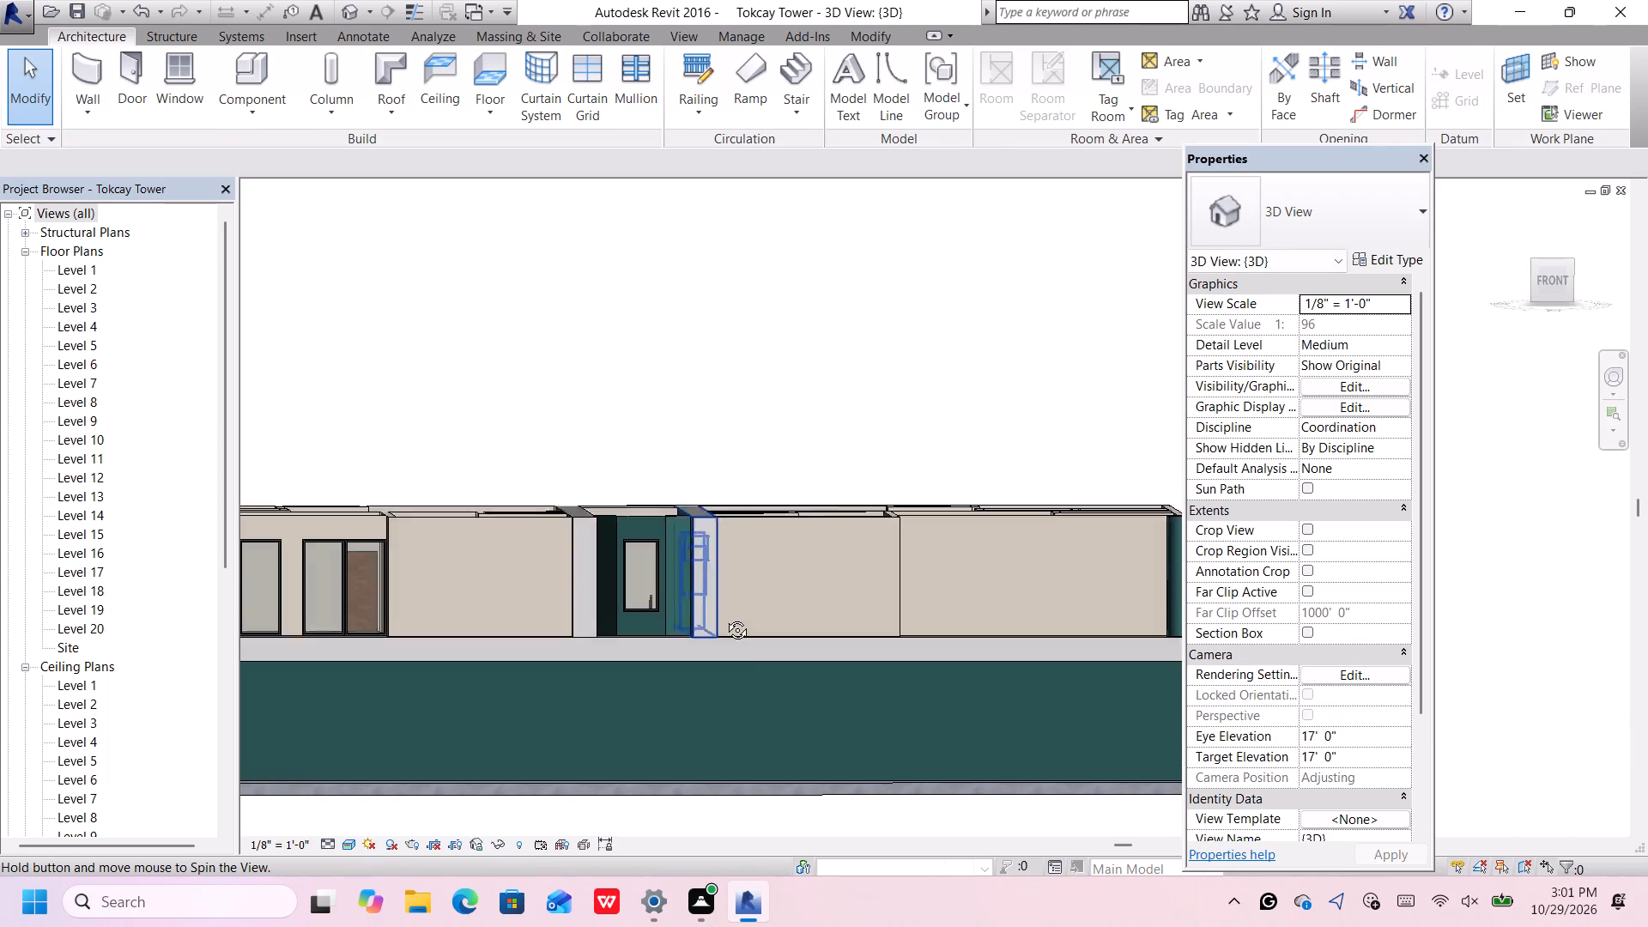
pyautogui.moveTo(724, 617); pyautogui.dragTo(758, 803, button='middle')
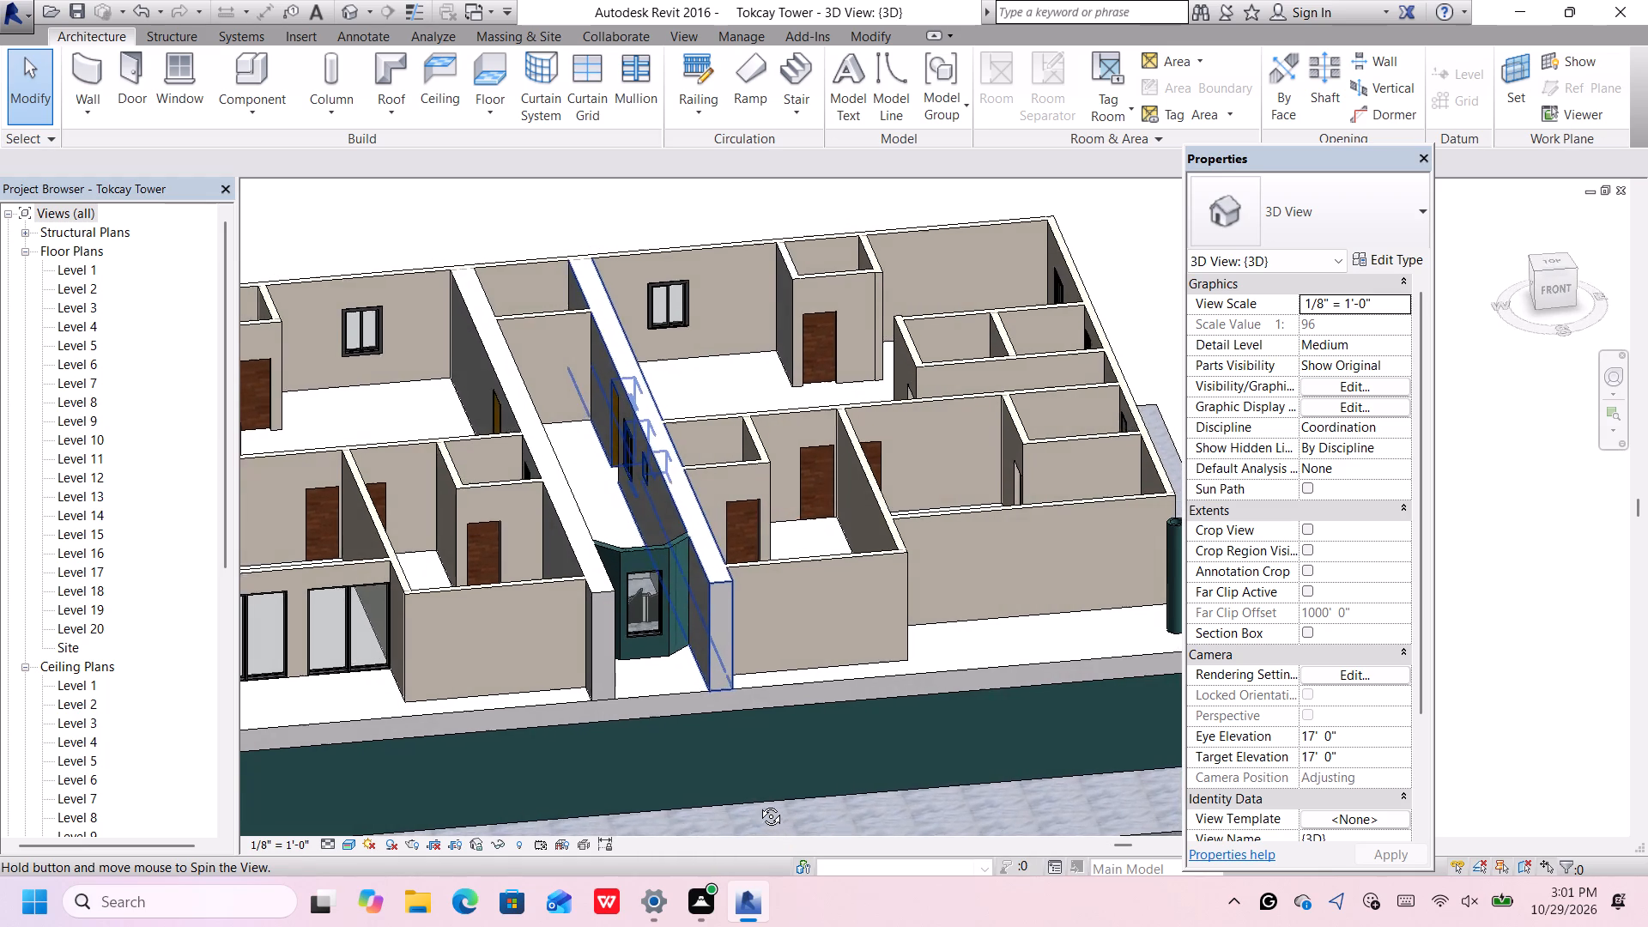
pyautogui.moveTo(758, 803); pyautogui.dragTo(829, 923, button='middle')
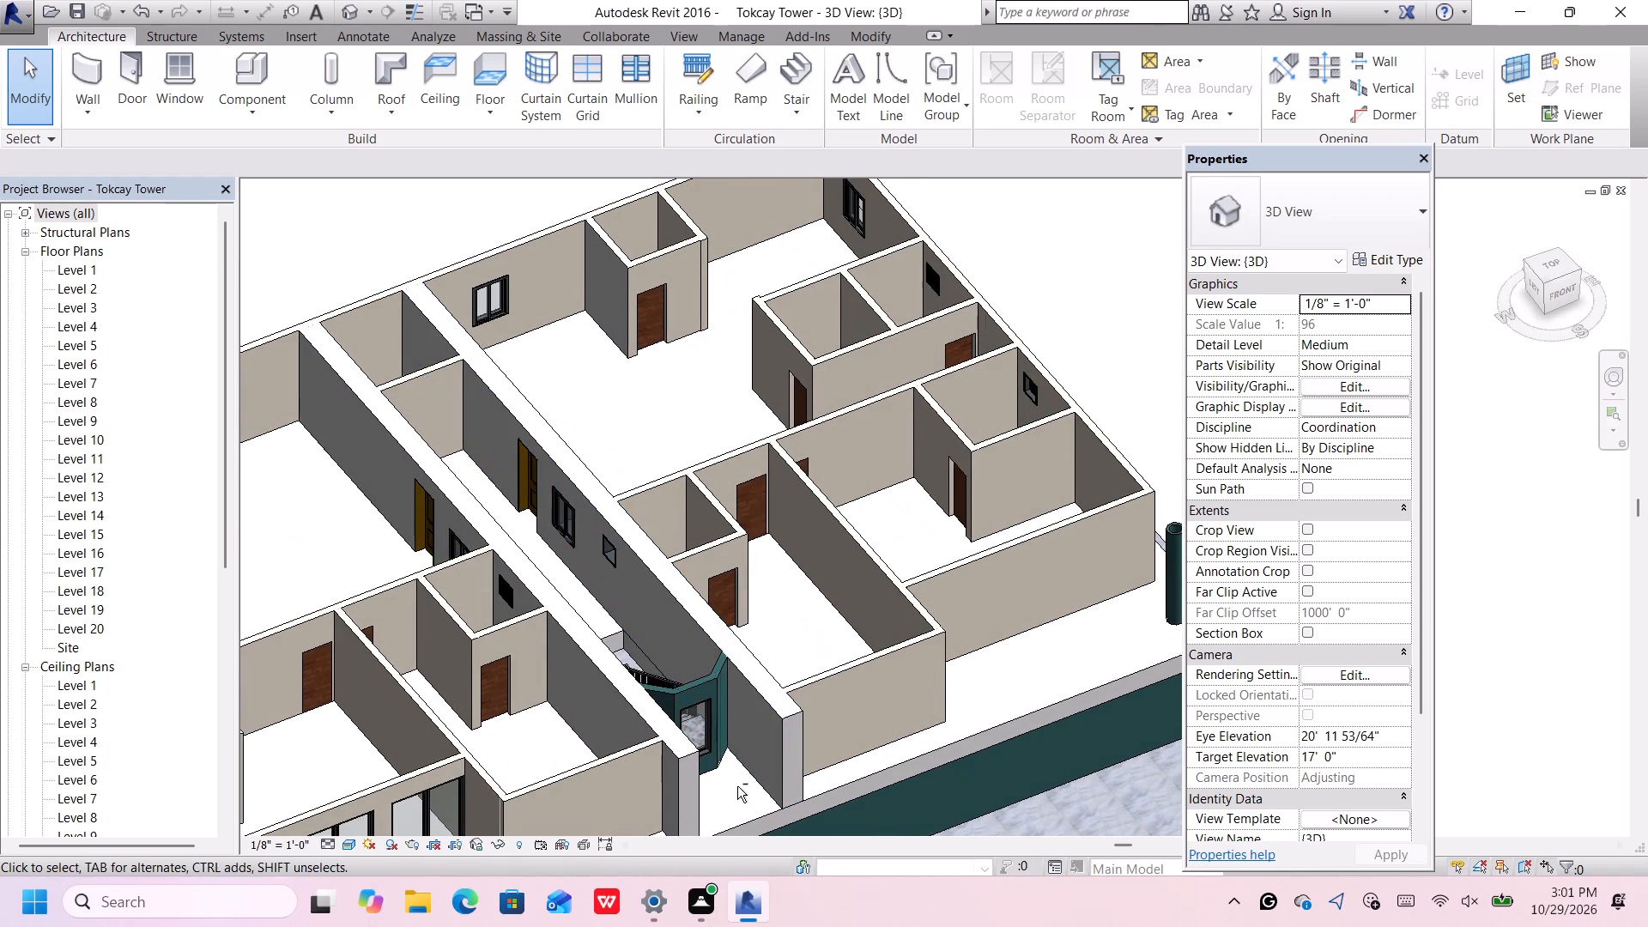
pyautogui.keyDown('shift'); pyautogui.moveTo(732, 776); pyautogui.dragTo(730, 815, button='middle'); pyautogui.keyUp('shift')
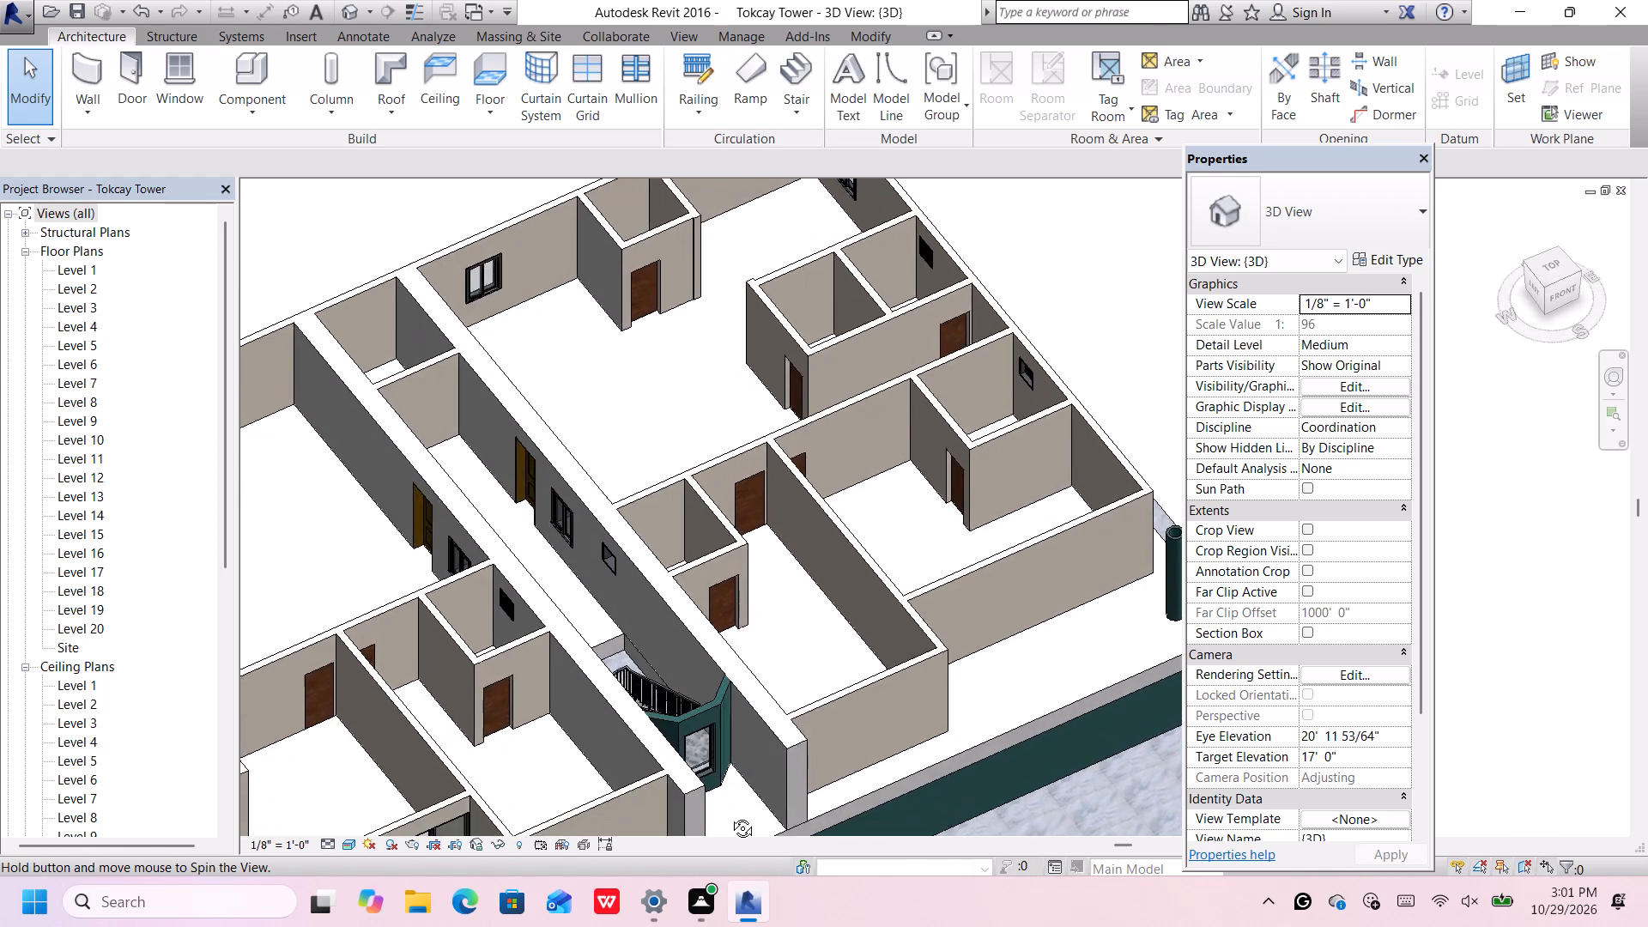
pyautogui.keyDown('shift'); pyautogui.moveTo(730, 815); pyautogui.dragTo(706, 659, button='middle'); pyautogui.keyUp('shift')
pyautogui.keyDown('shift'); pyautogui.scroll(-6, 706, 665); pyautogui.keyUp('shift')
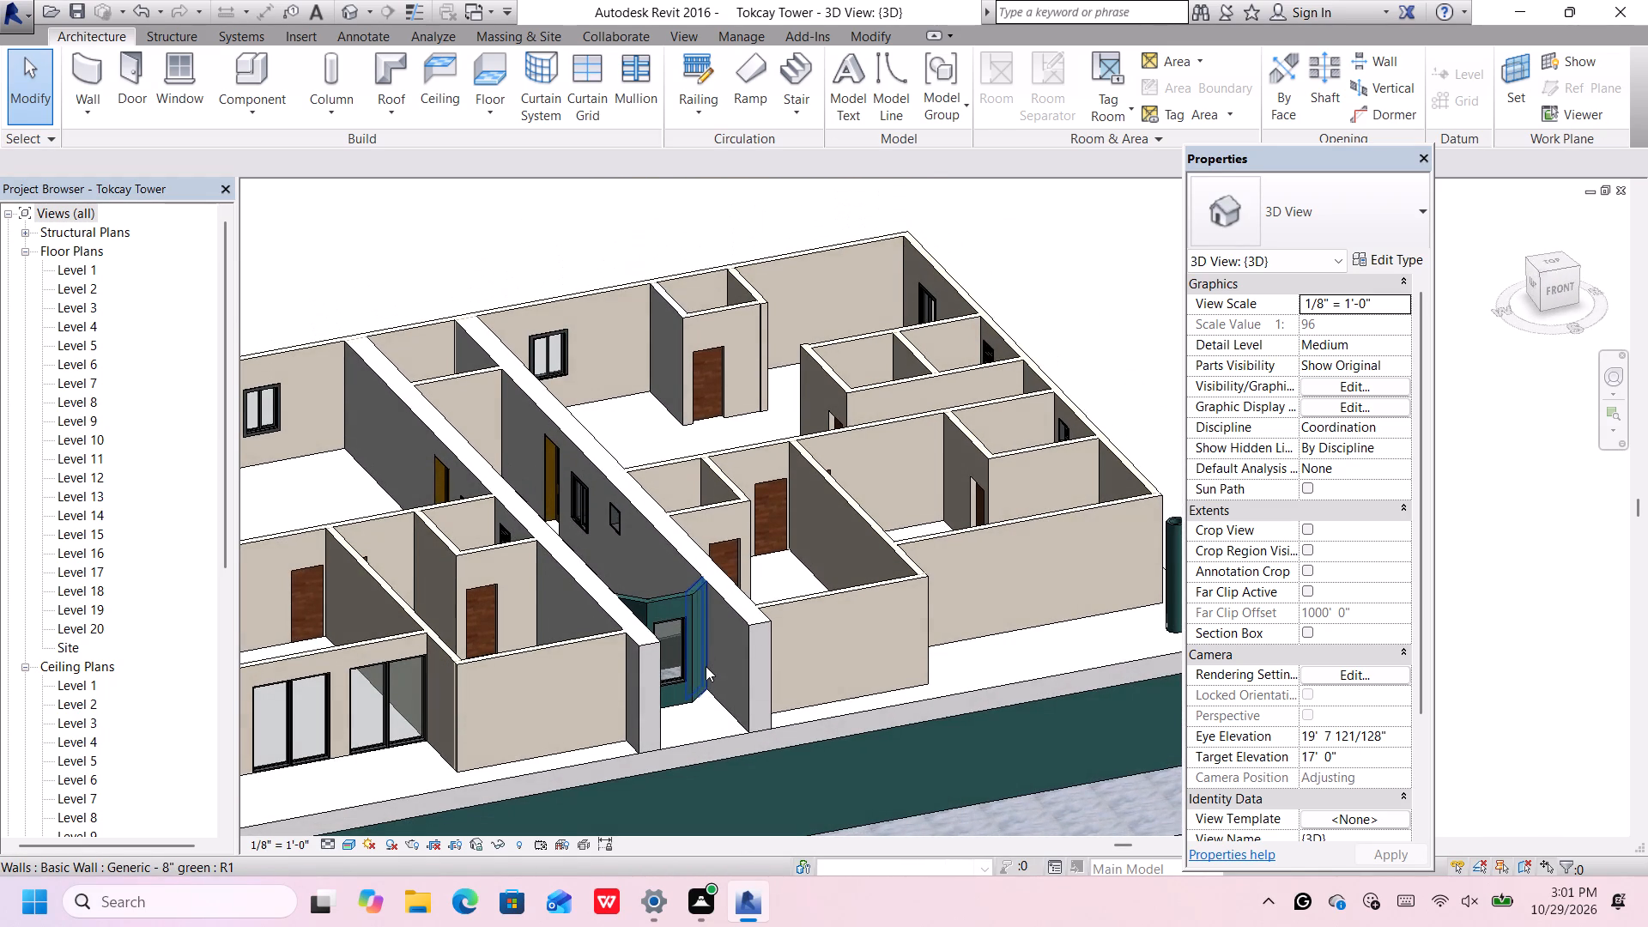
pyautogui.keyDown('shift'); pyautogui.scroll(-7, 706, 666); pyautogui.keyUp('shift')
pyautogui.moveTo(712, 688); pyautogui.dragTo(594, 594, button='middle')
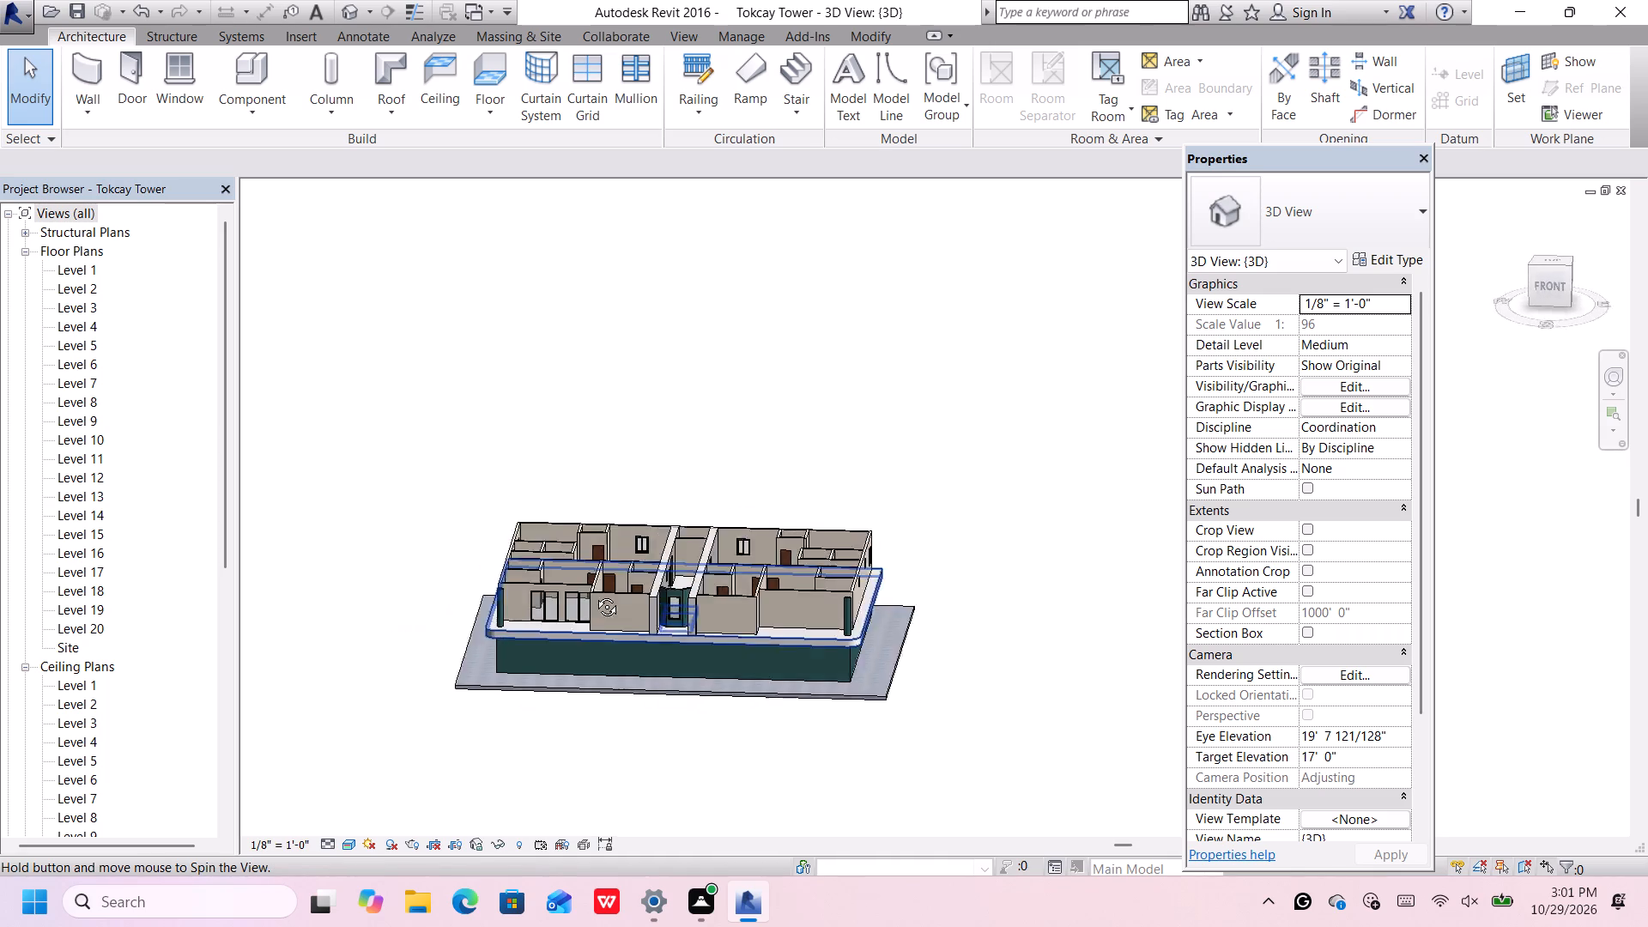
pyautogui.moveTo(594, 594); pyautogui.dragTo(547, 811, button='middle')
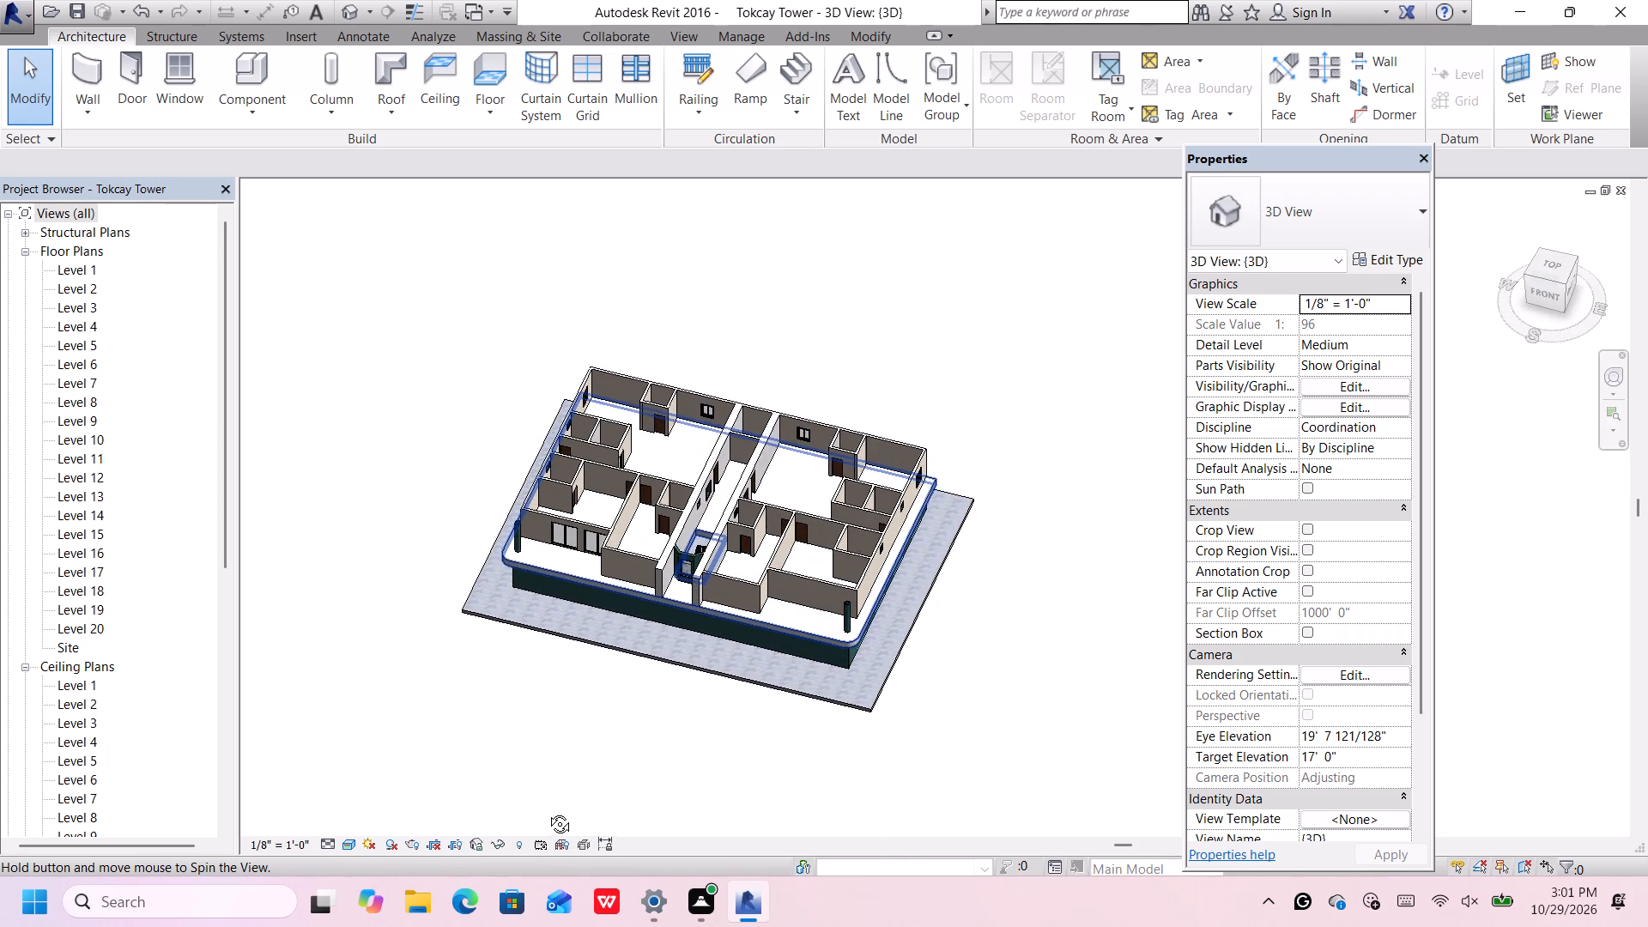
pyautogui.moveTo(547, 811); pyautogui.dragTo(802, 833, button='middle')
pyautogui.scroll(7, 686, 668)
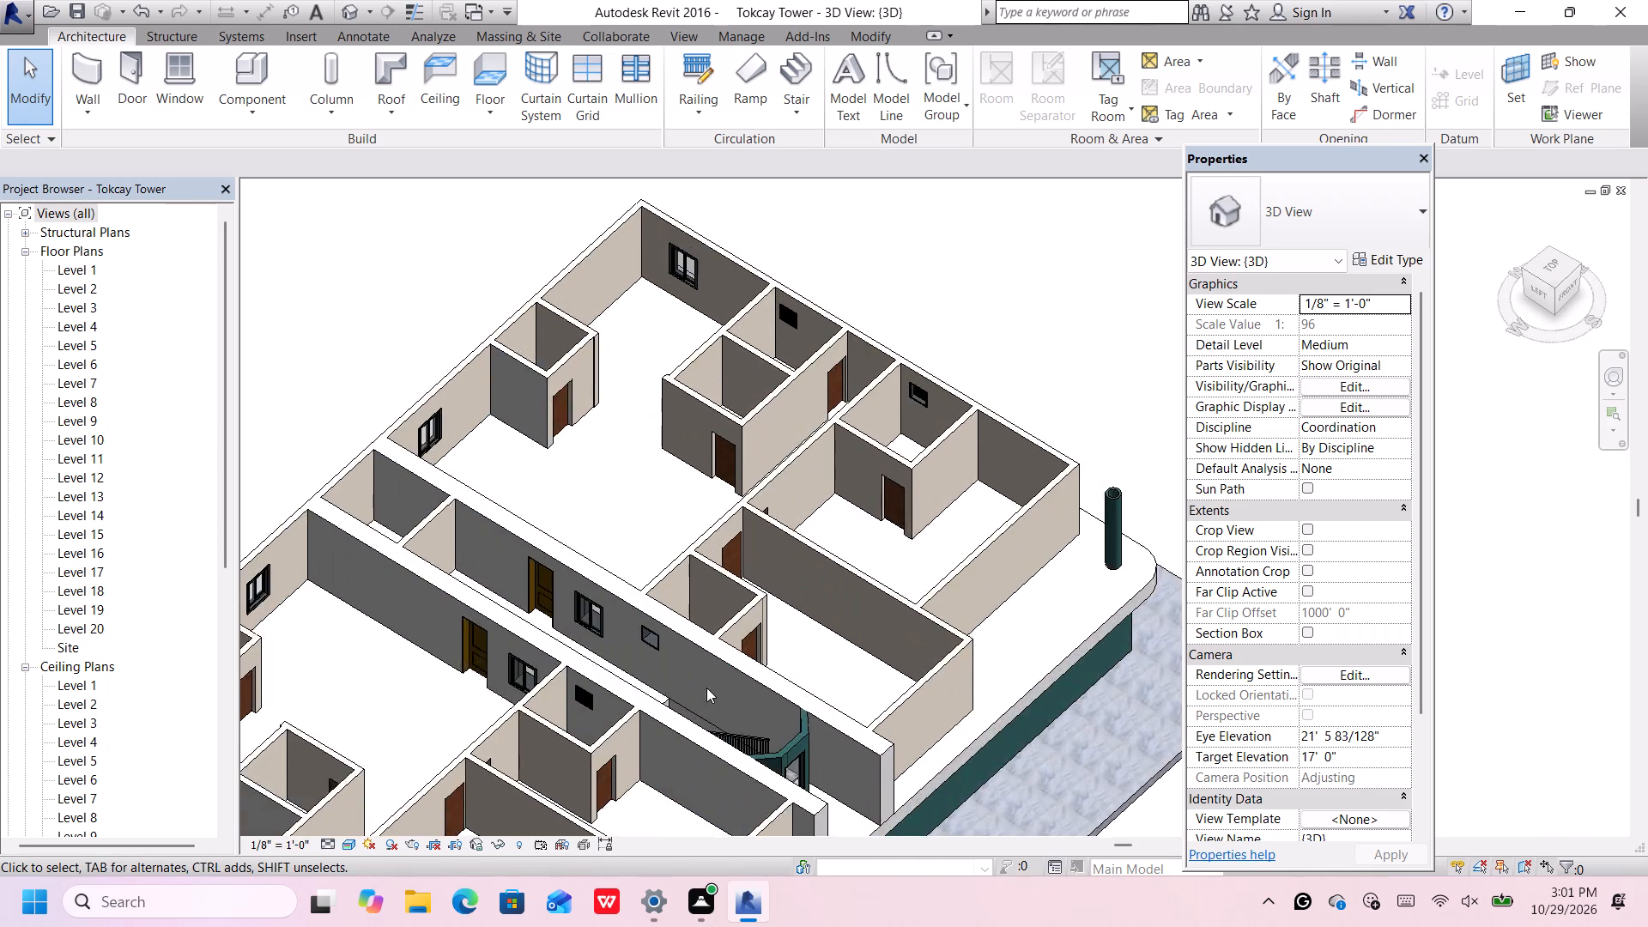
pyautogui.scroll(5, 715, 690)
pyautogui.moveTo(720, 709); pyautogui.dragTo(734, 623, button='middle')
pyautogui.moveTo(741, 644); pyautogui.dragTo(742, 646, button='middle')
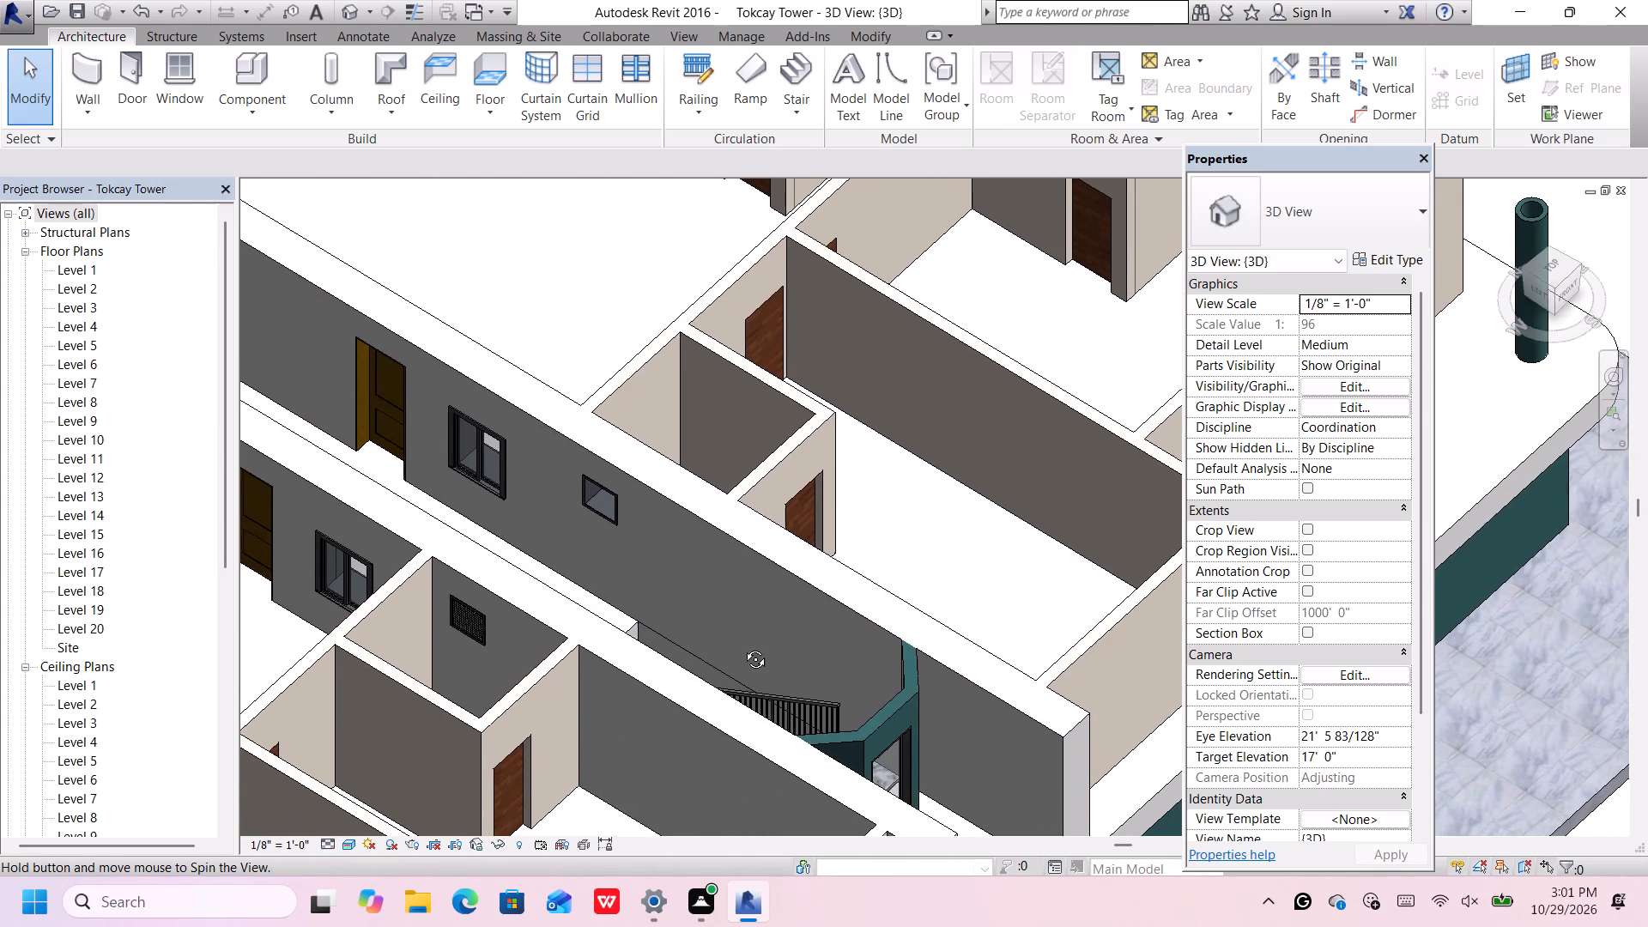
pyautogui.moveTo(742, 646); pyautogui.dragTo(601, 682, button='middle')
pyautogui.scroll(-2, 605, 682)
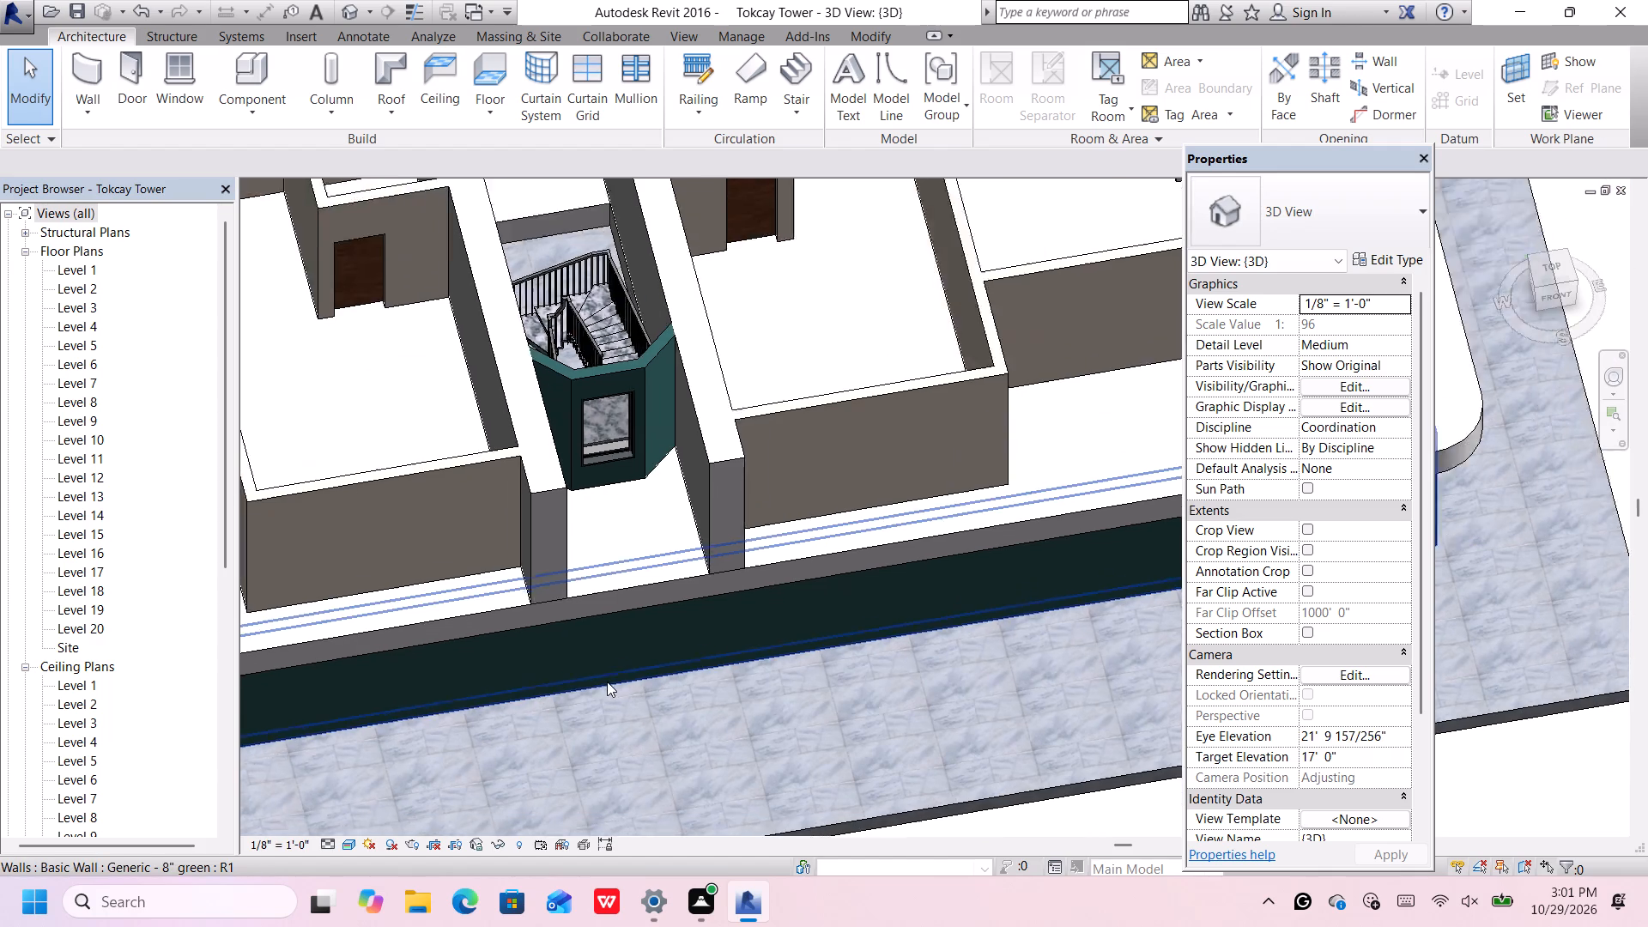
pyautogui.scroll(-7, 607, 682)
pyautogui.moveTo(753, 735); pyautogui.dragTo(746, 721, button='middle')
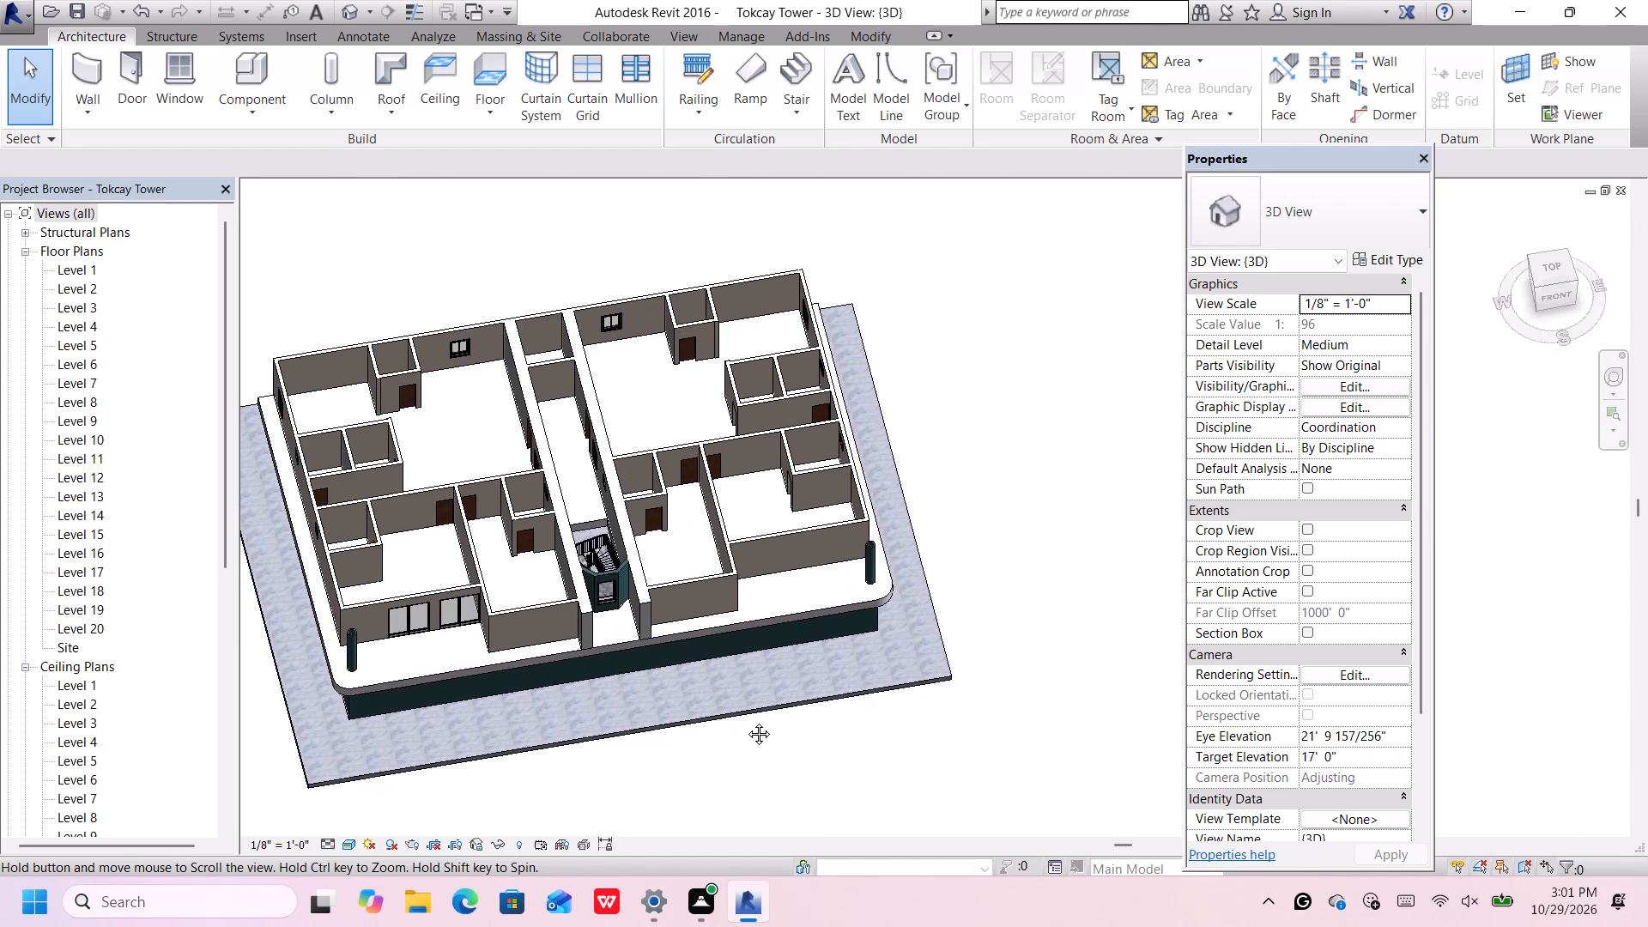
pyautogui.moveTo(746, 721); pyautogui.dragTo(750, 578, button='middle')
pyautogui.scroll(6, 759, 588)
pyautogui.scroll(-5, 760, 585)
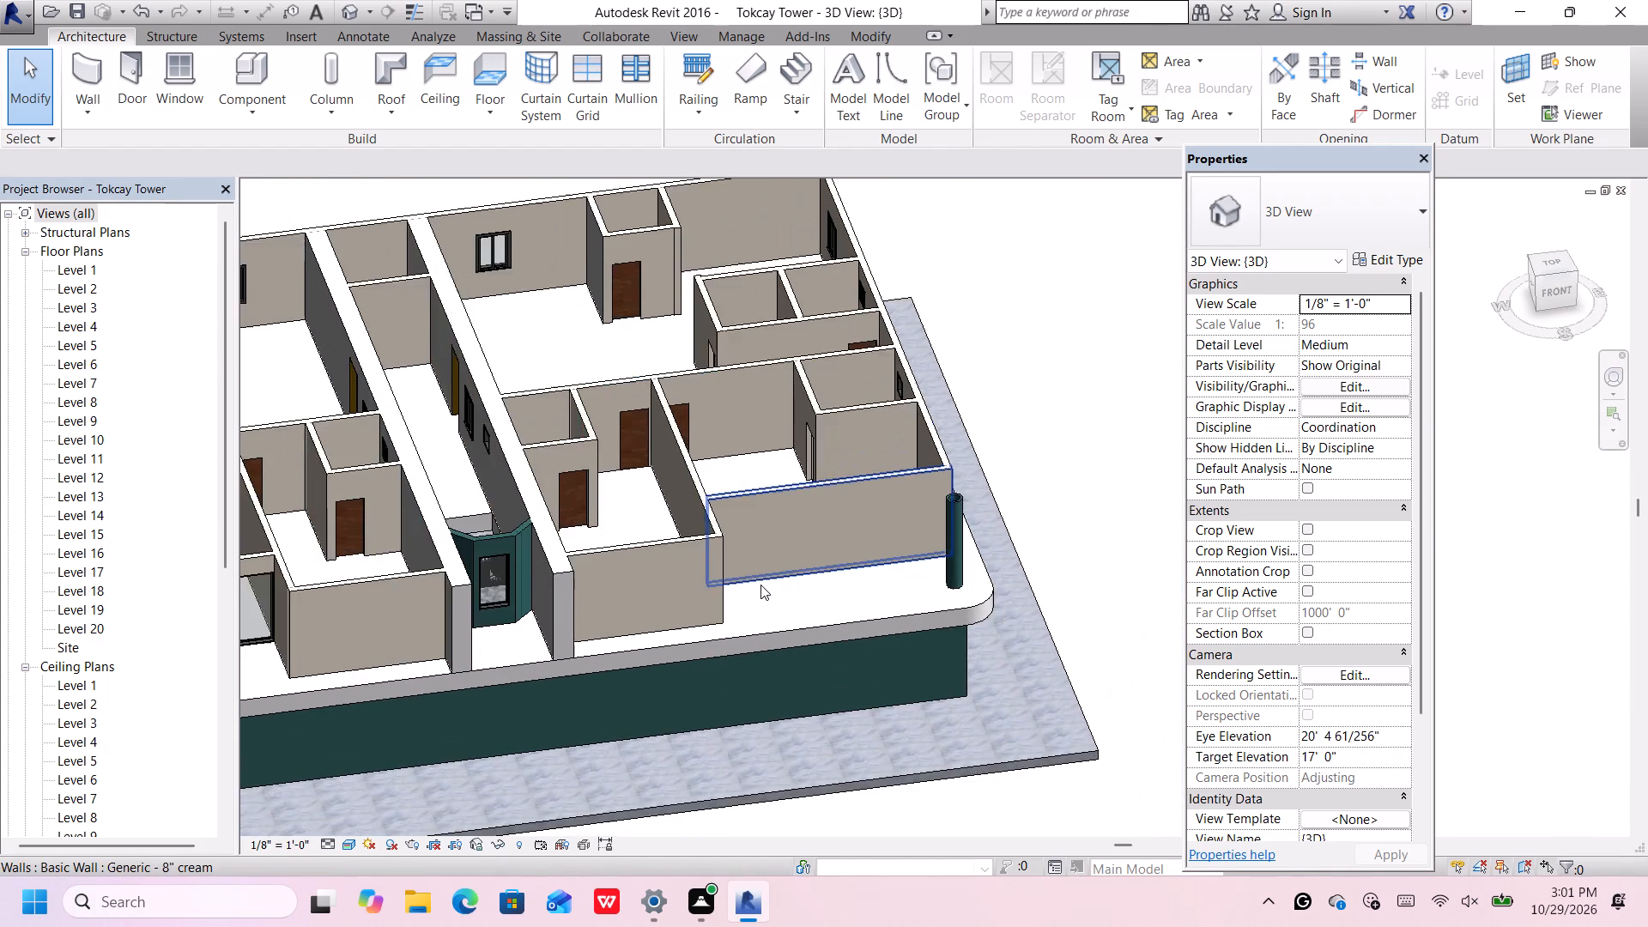
pyautogui.scroll(-3, 760, 585)
pyautogui.moveTo(801, 713); pyautogui.dragTo(1002, 742, button='middle')
pyautogui.moveTo(997, 746); pyautogui.dragTo(997, 744, button='middle')
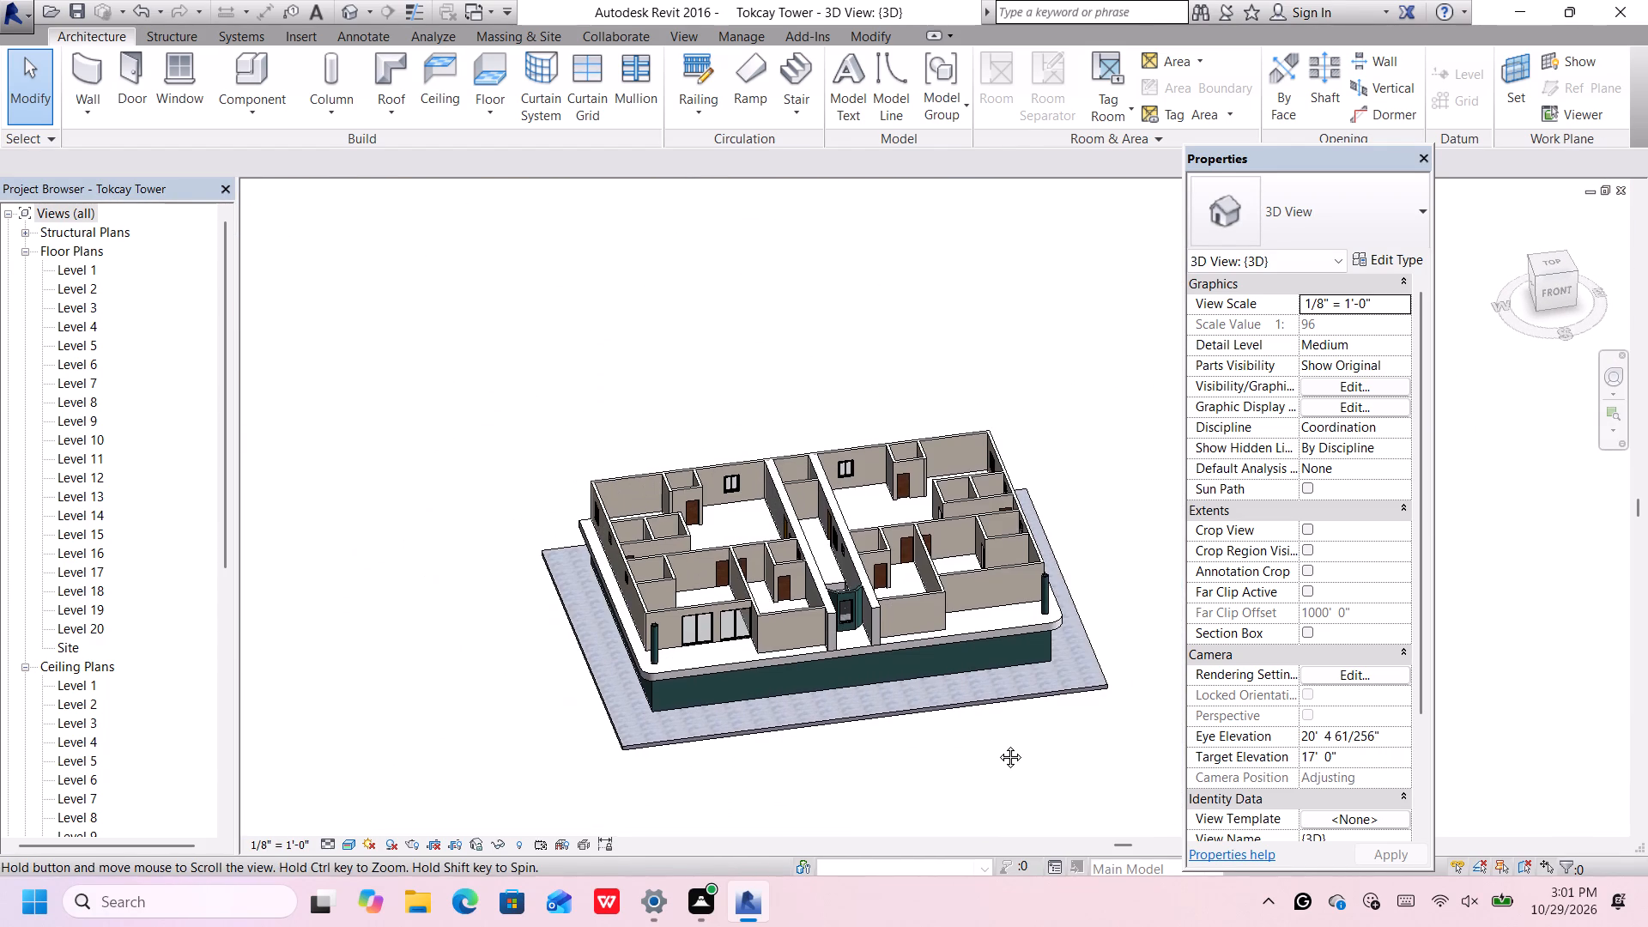
pyautogui.moveTo(997, 744); pyautogui.dragTo(936, 596, button='middle')
pyautogui.keyDown('shift'); pyautogui.scroll(5, 932, 557); pyautogui.keyUp('shift')
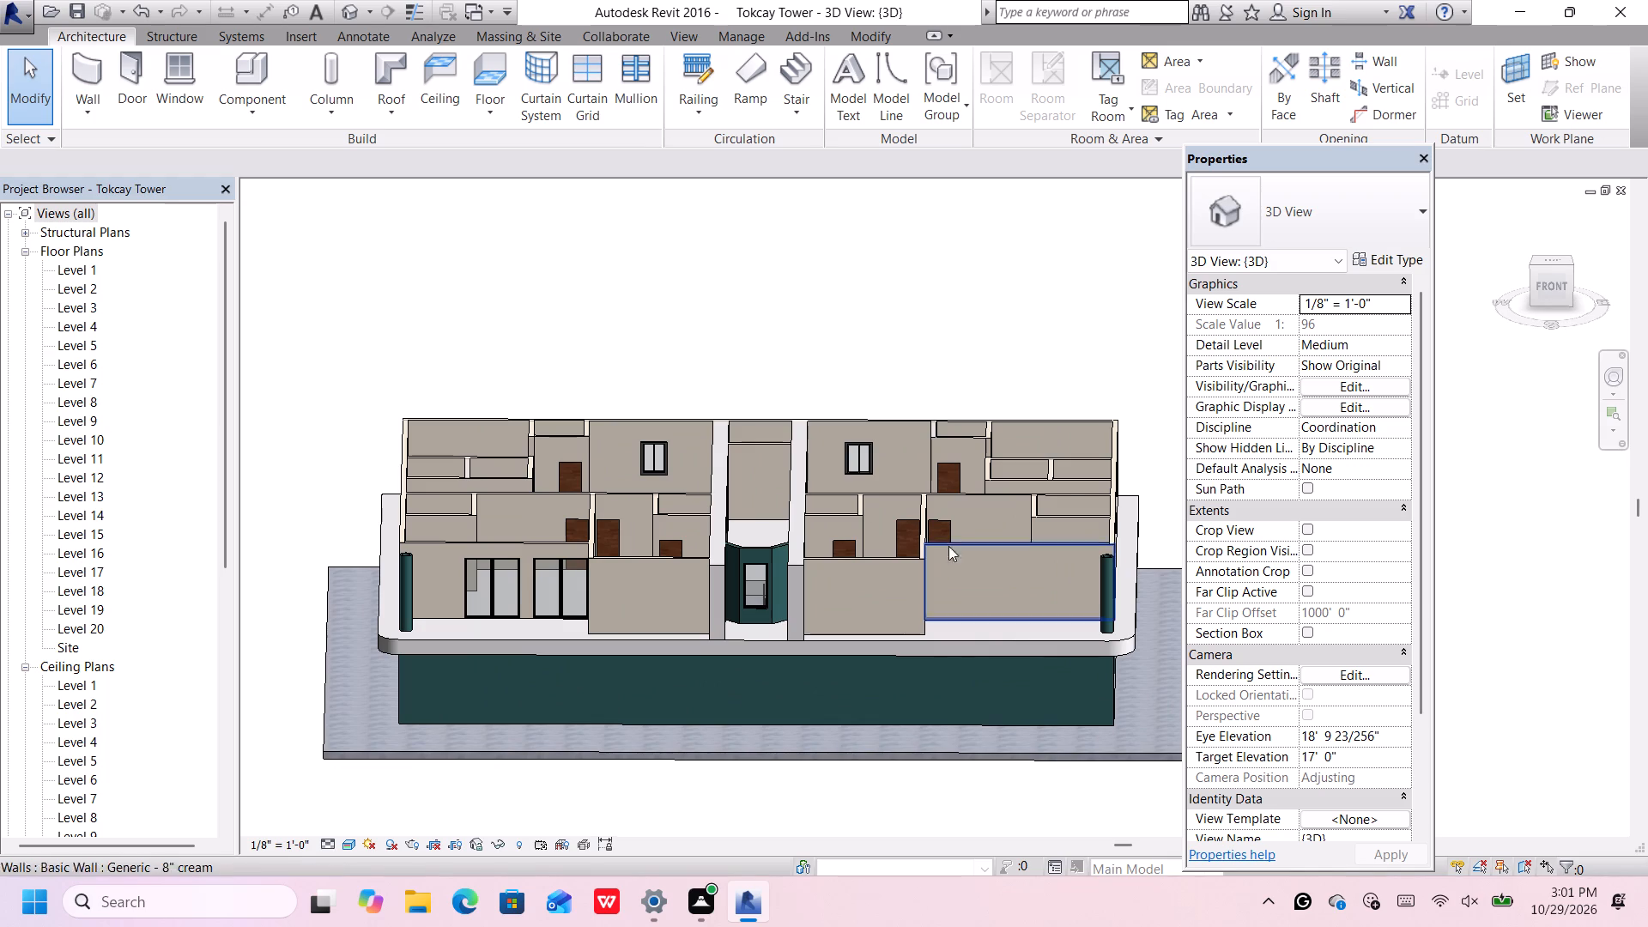
# Place a Fixed 36" x 72" 2 window in the windowless recessed front wall, centered 2'-0" from its end at the projecting room.
pyautogui.click(1556, 283)
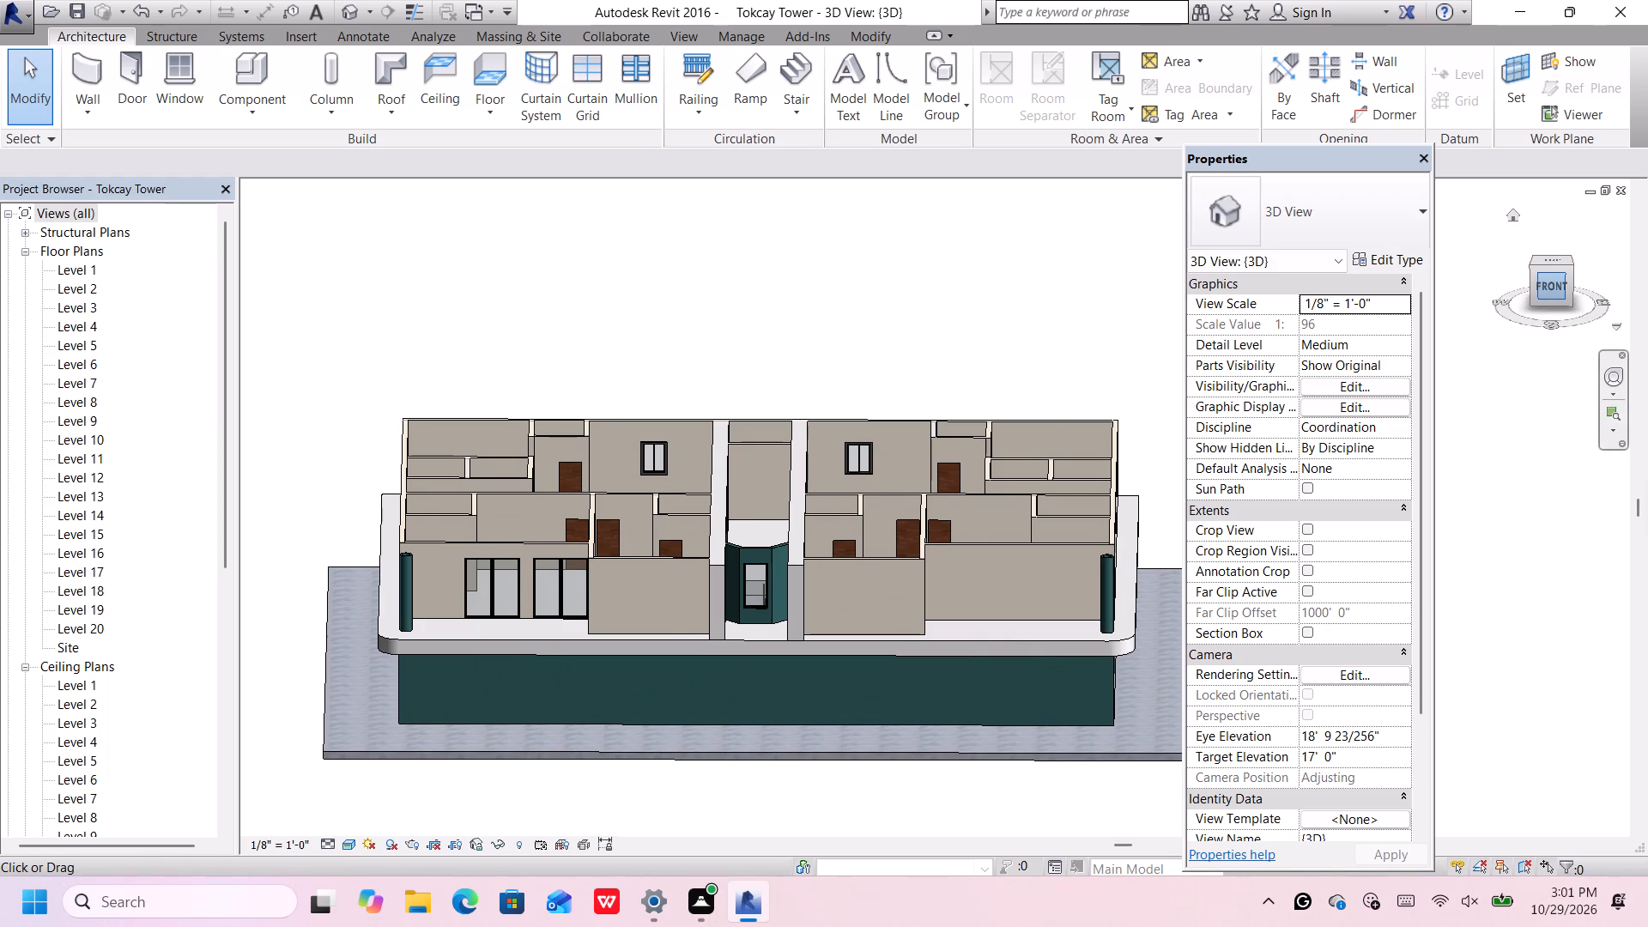
pyautogui.scroll(4, 1124, 407)
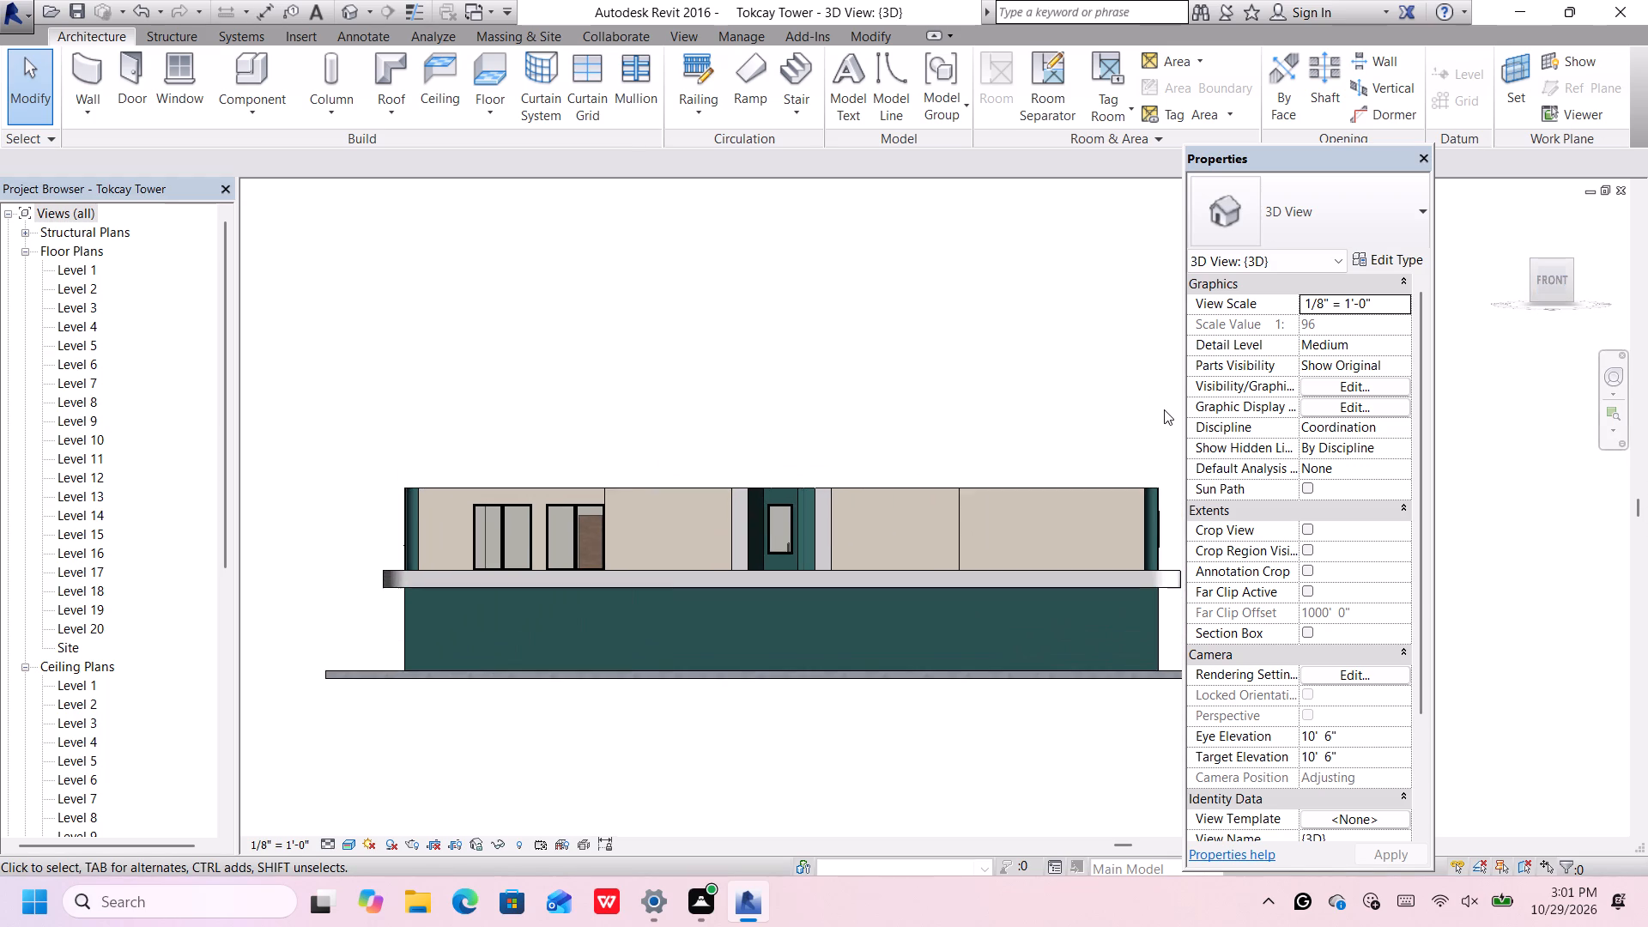
pyautogui.moveTo(1166, 416); pyautogui.dragTo(1124, 407, button='middle')
pyautogui.scroll(1, 1124, 407)
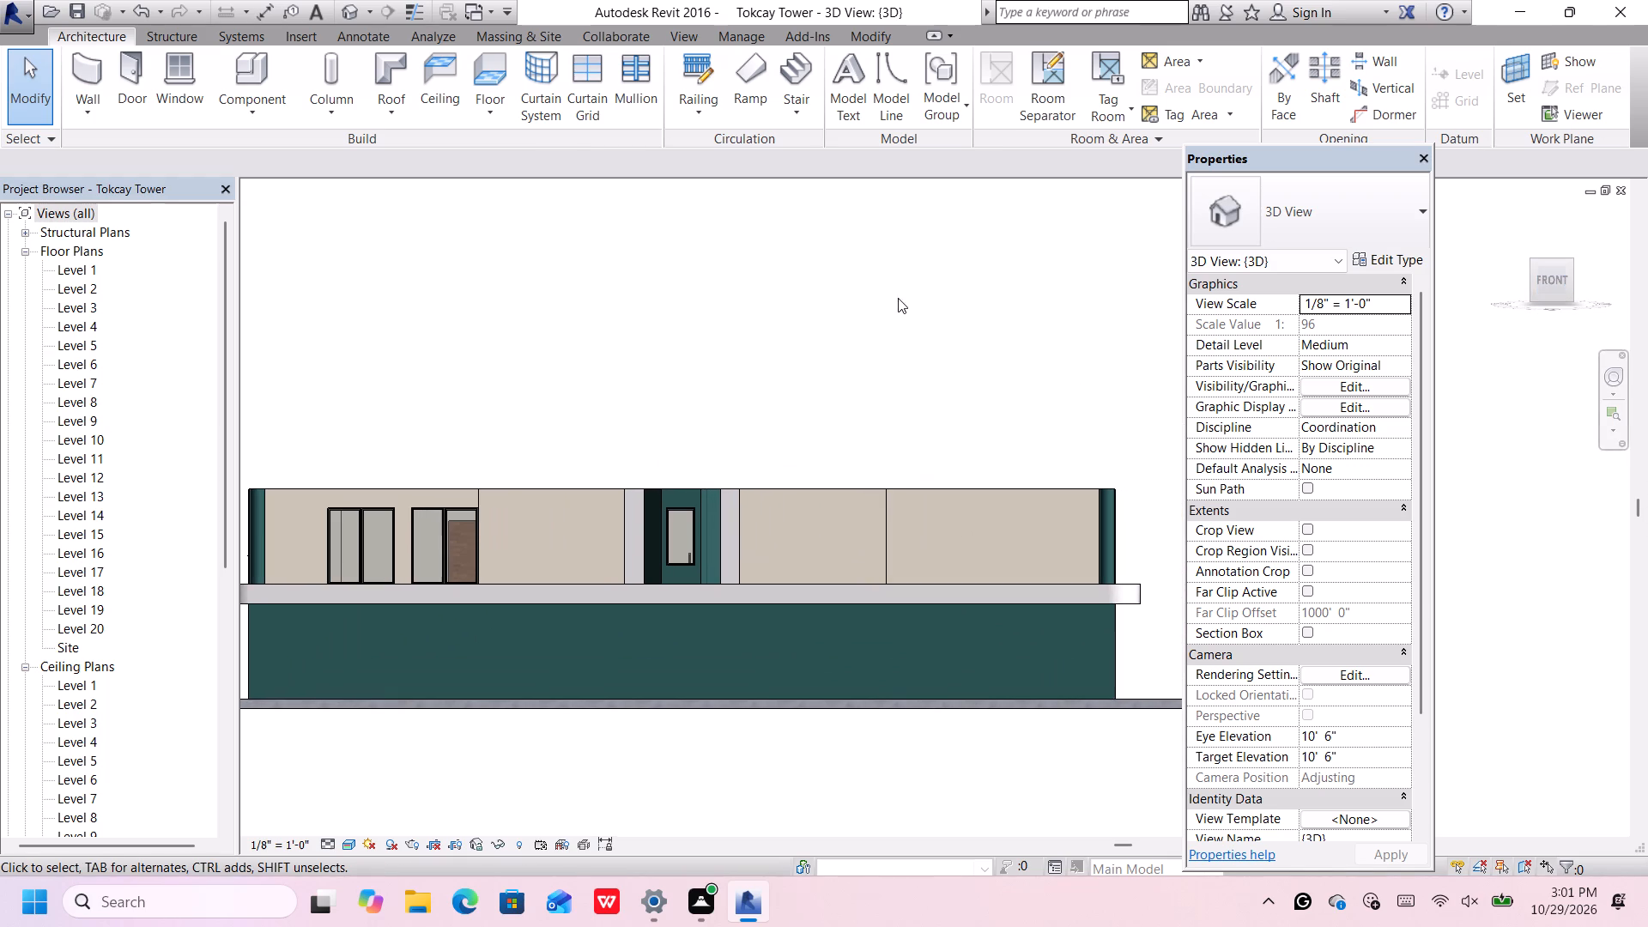
pyautogui.click(170, 69)
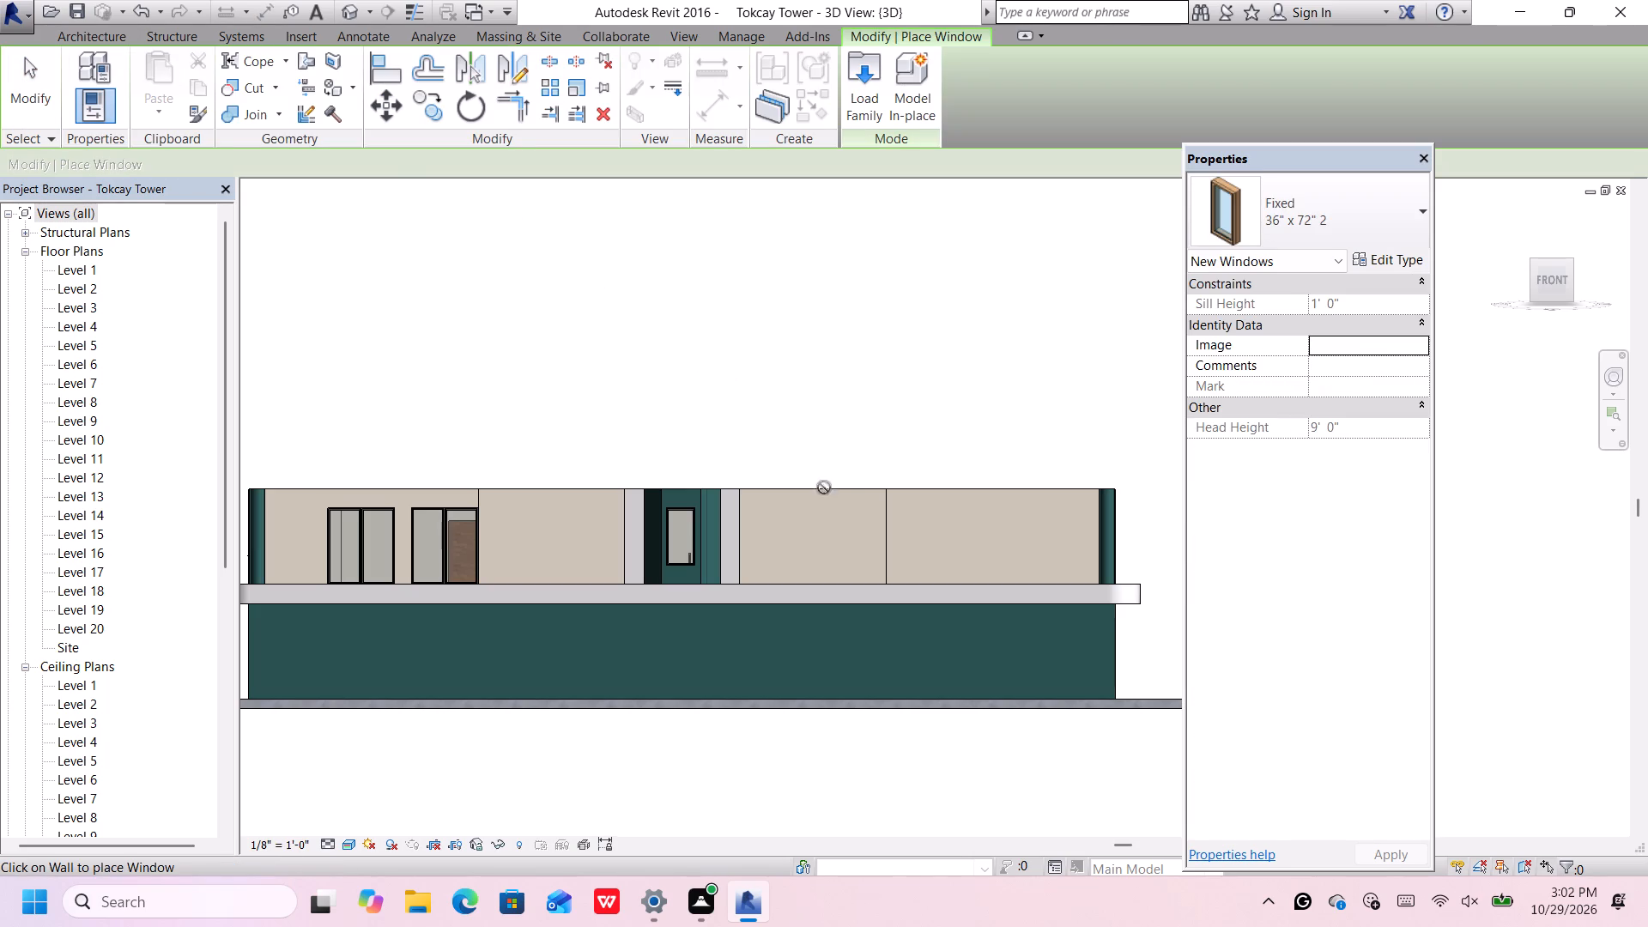
pyautogui.scroll(6, 782, 539)
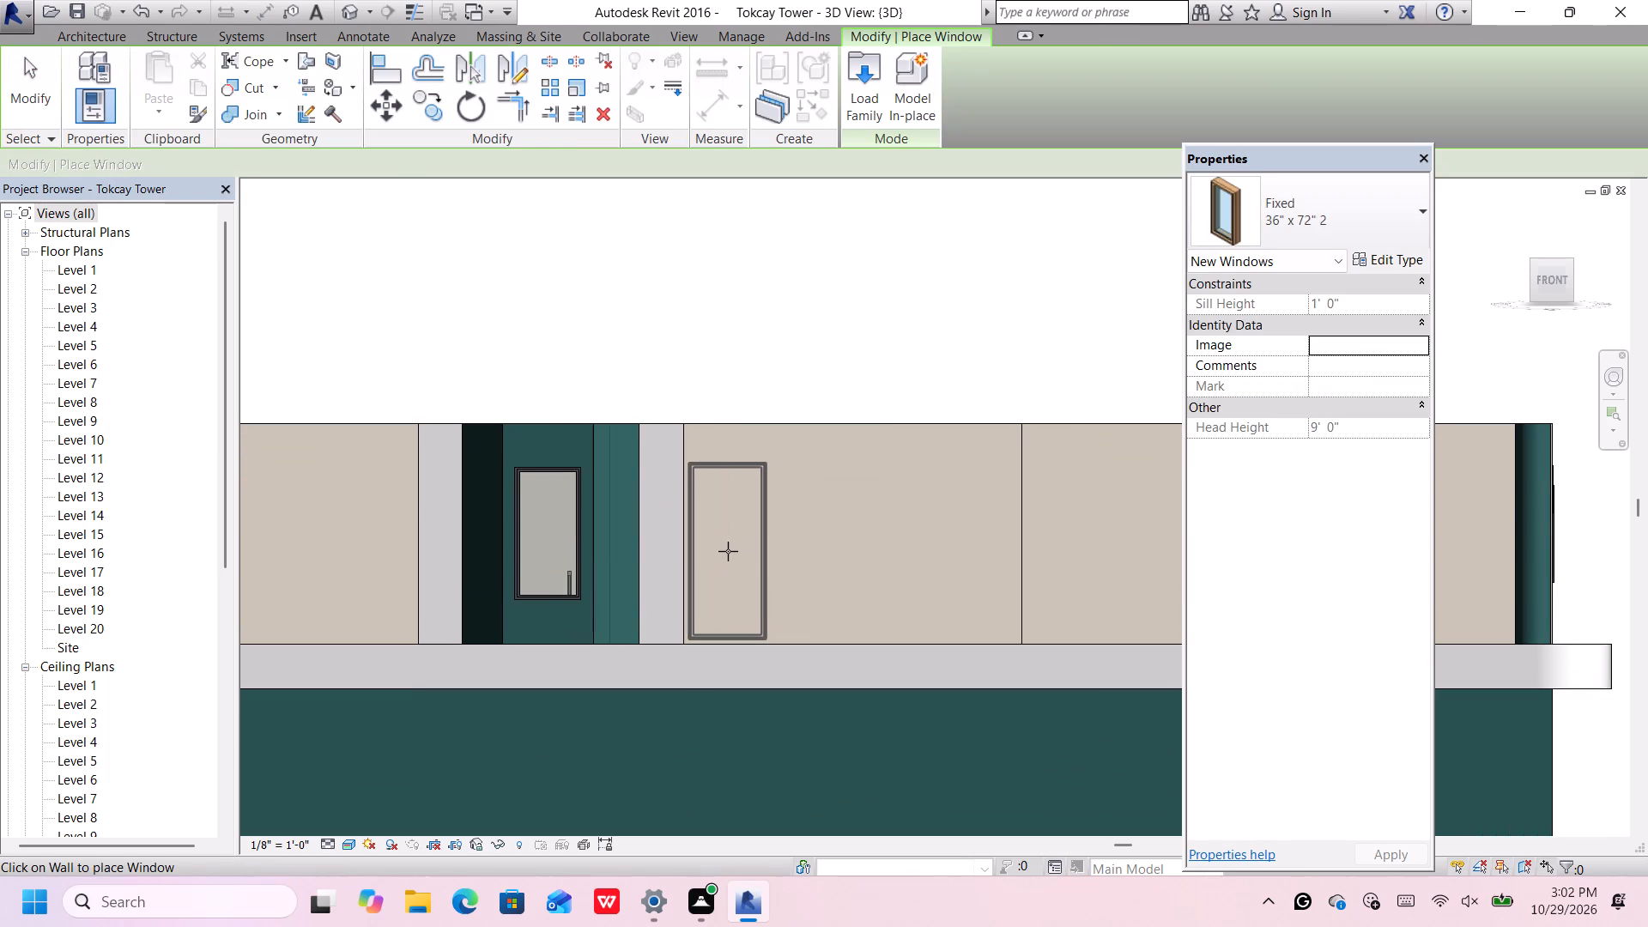
pyautogui.scroll(-4, 728, 551)
pyautogui.scroll(1, 909, 541)
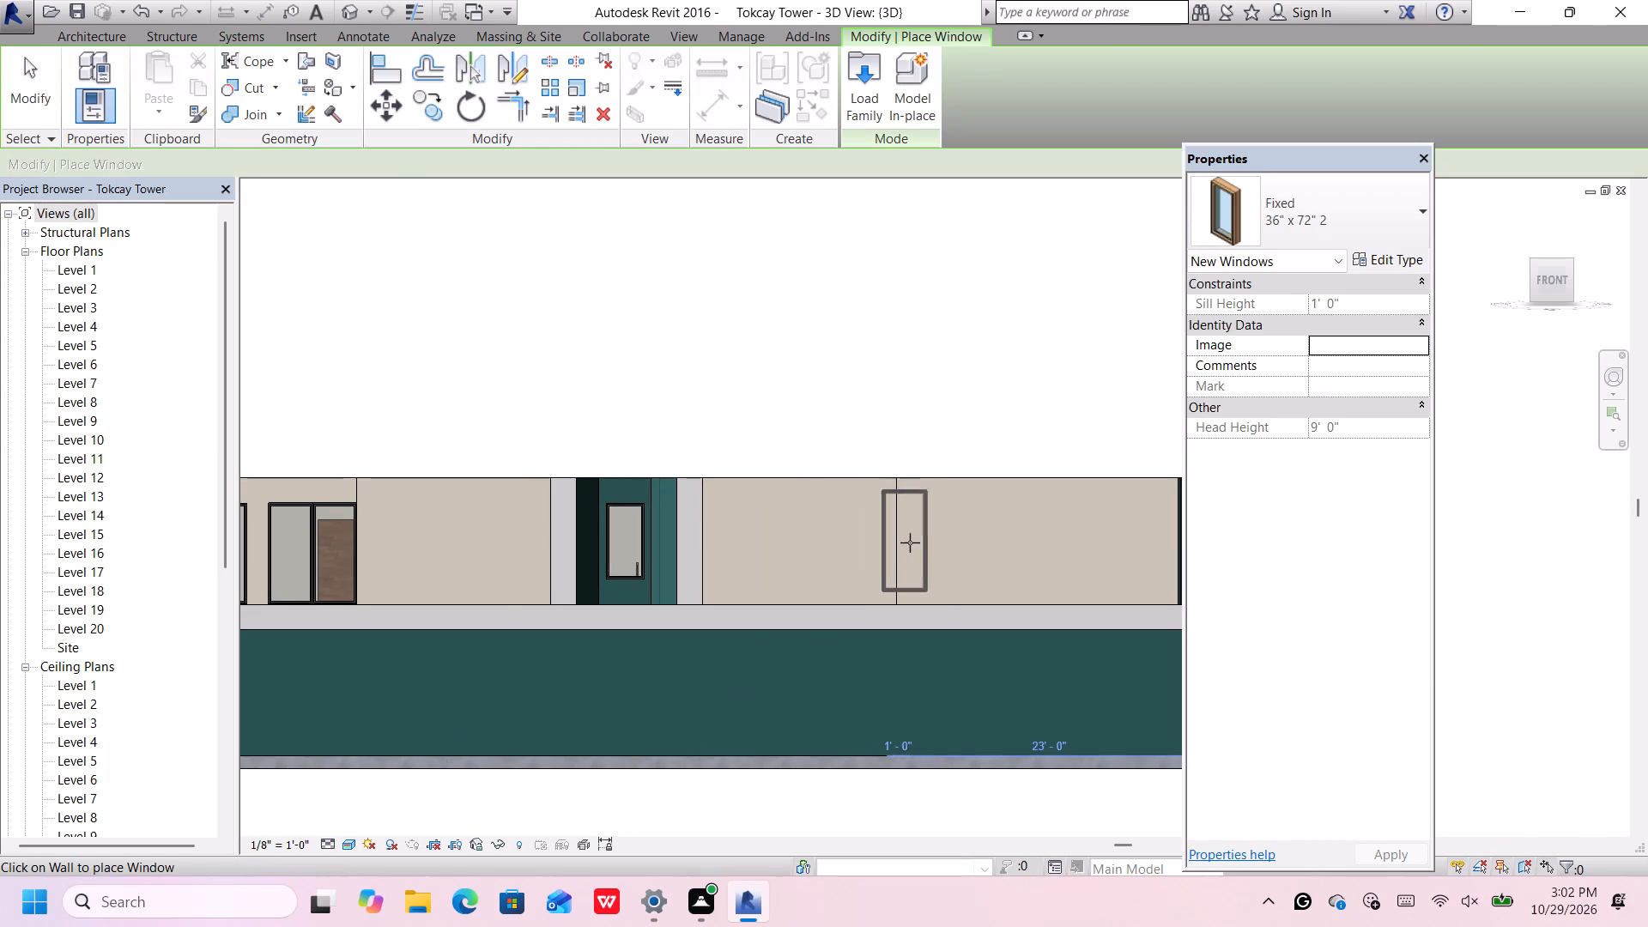
pyautogui.scroll(3, 910, 542)
pyautogui.moveTo(930, 554); pyautogui.dragTo(779, 529, button='middle')
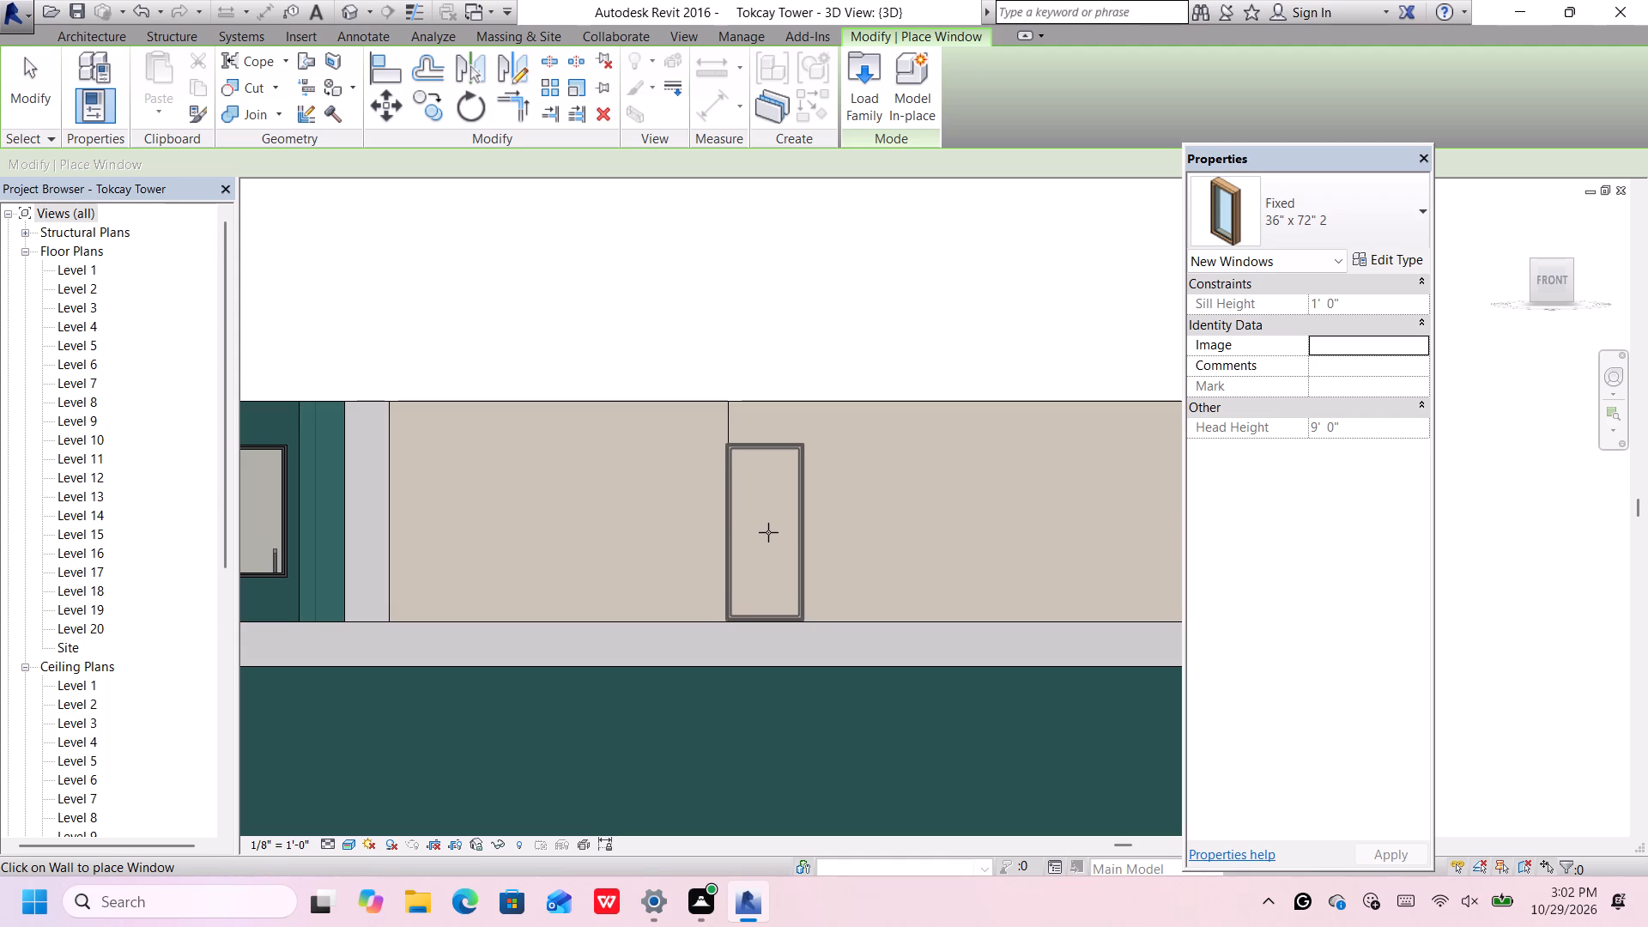
pyautogui.click(770, 534)
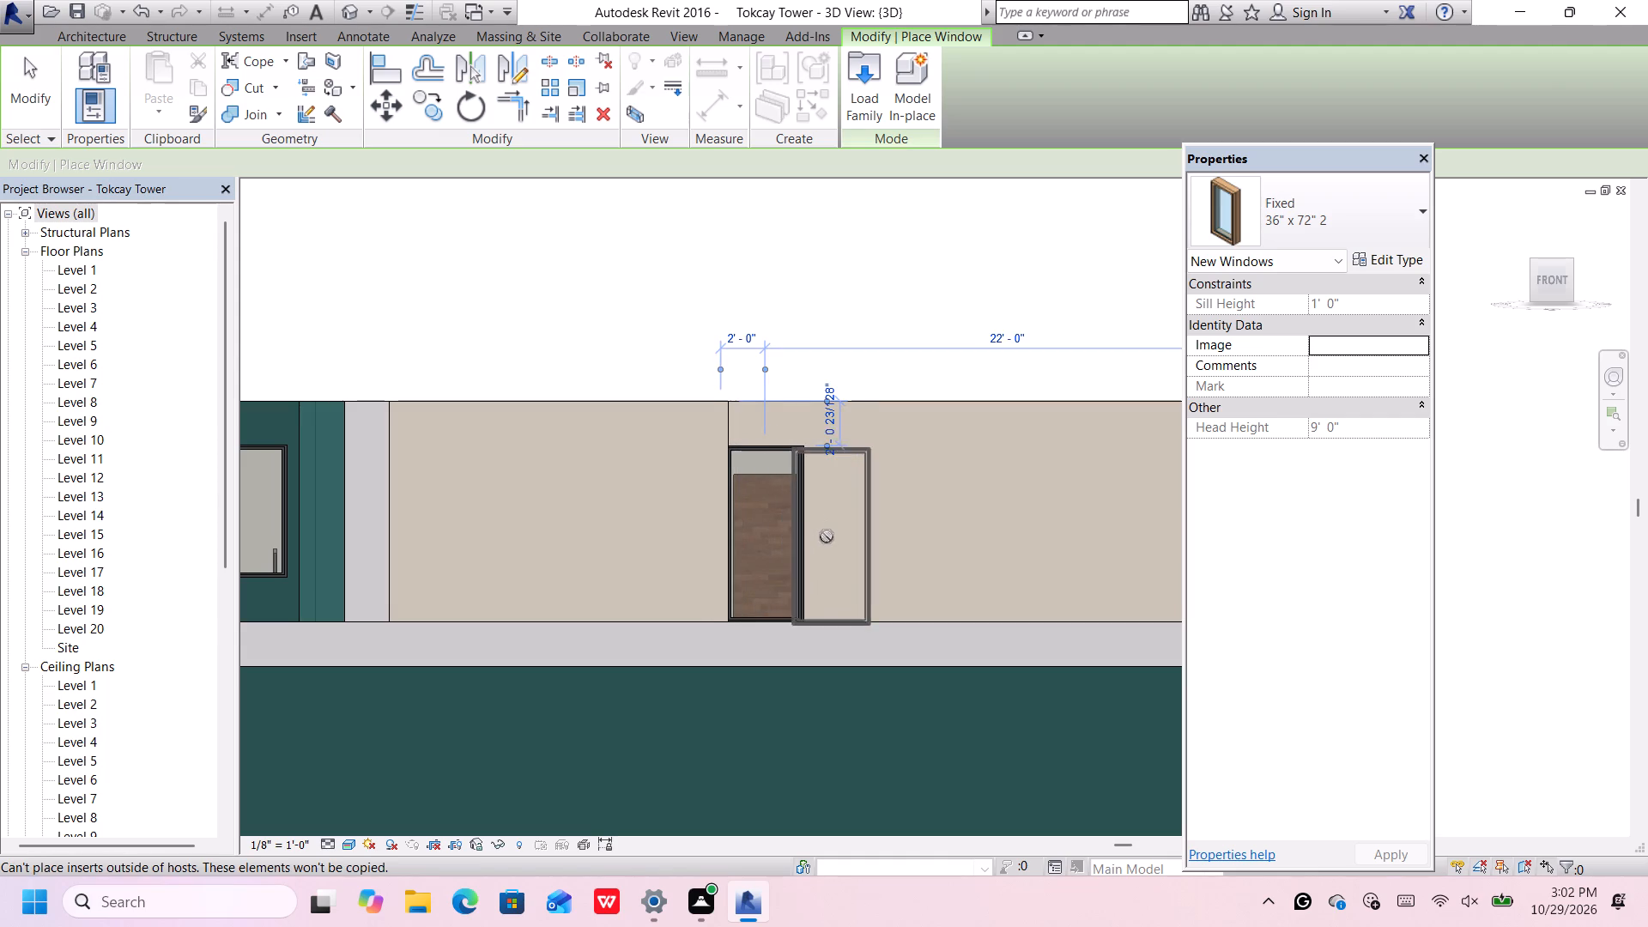
# Place a second Fixed 36" x 72" 2 window beside the new one, with their centers 3'-7" apart.
pyautogui.scroll(5, 828, 537)
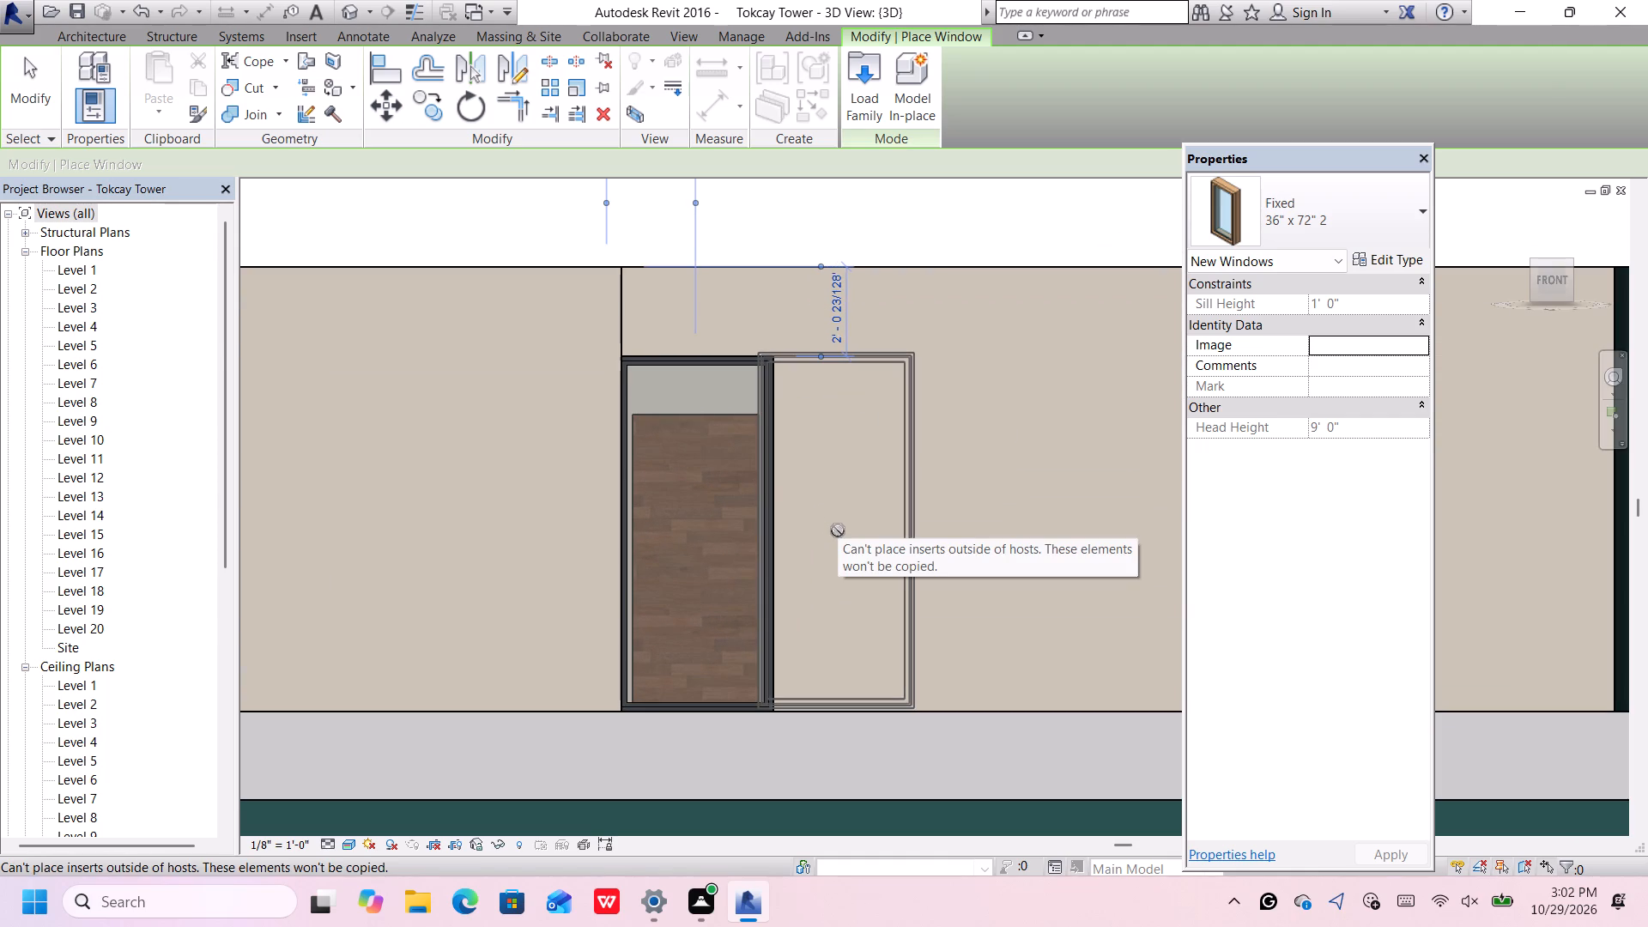
pyautogui.moveTo(838, 531); pyautogui.dragTo(823, 580, button='middle')
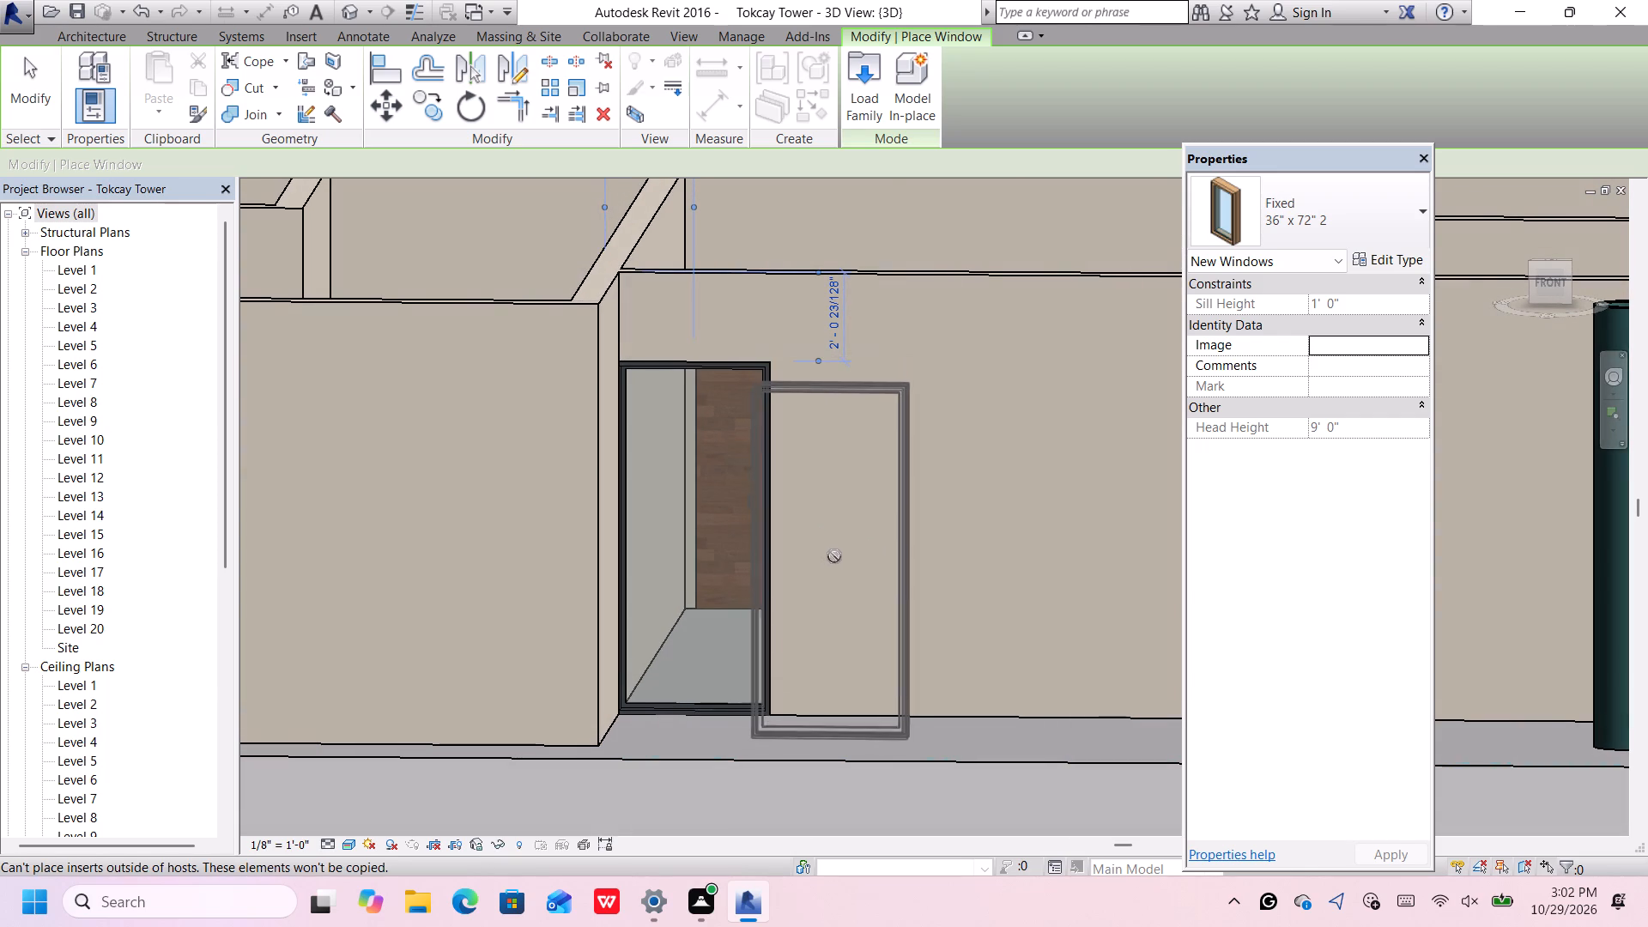
pyautogui.click(851, 540)
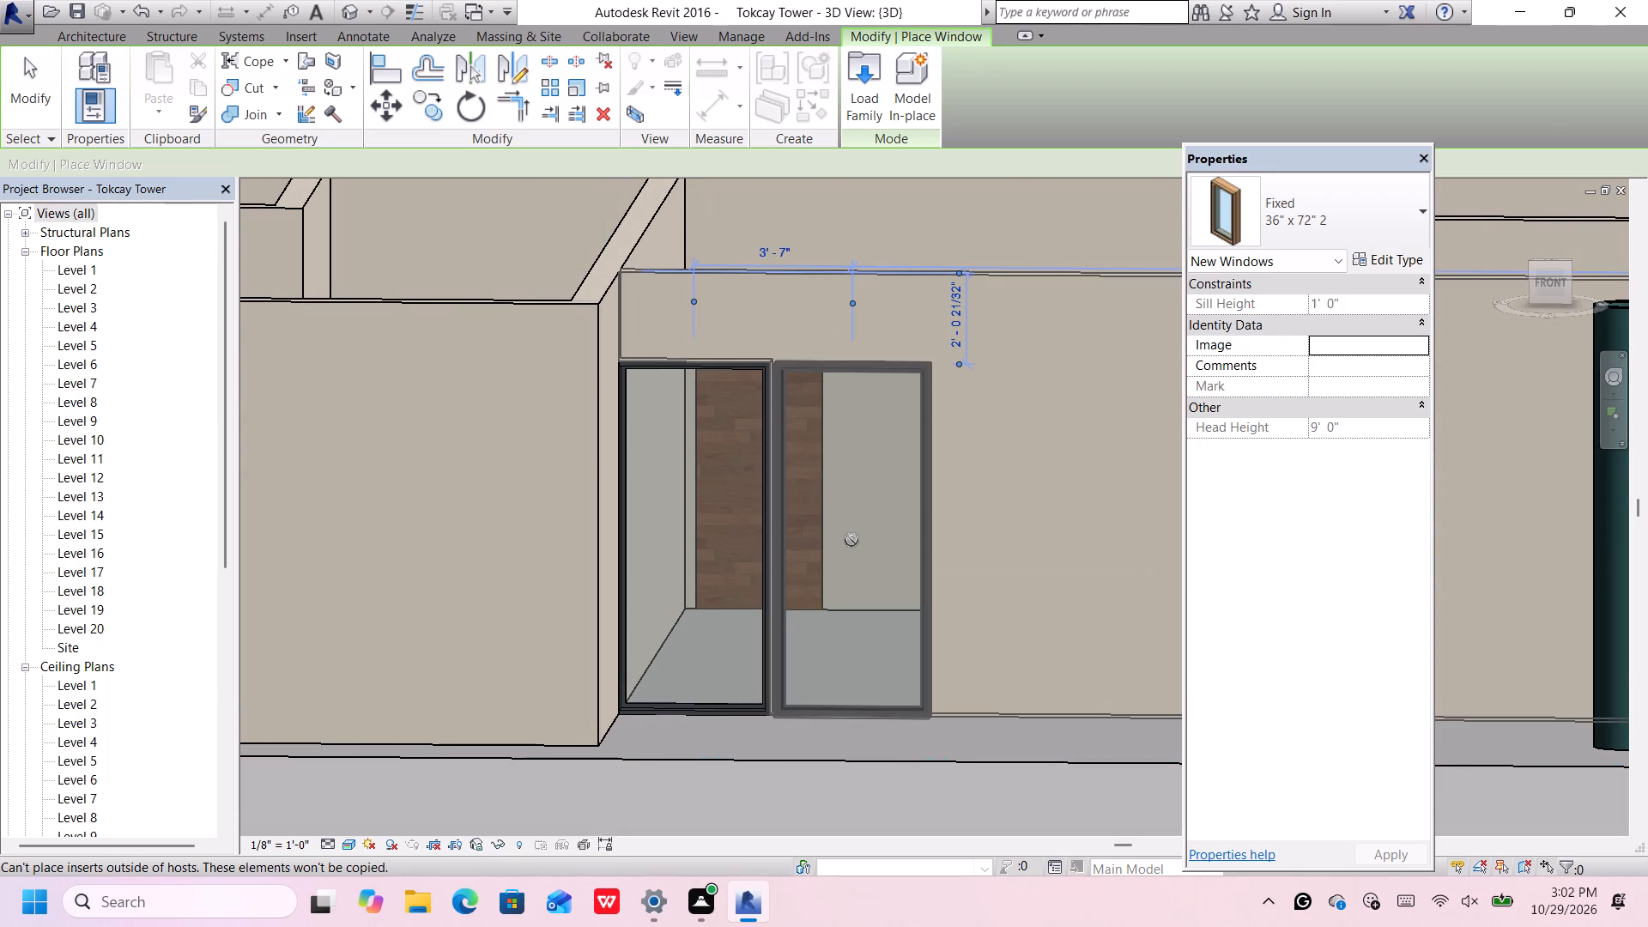
pyautogui.scroll(5, 851, 540)
pyautogui.scroll(-3, 851, 540)
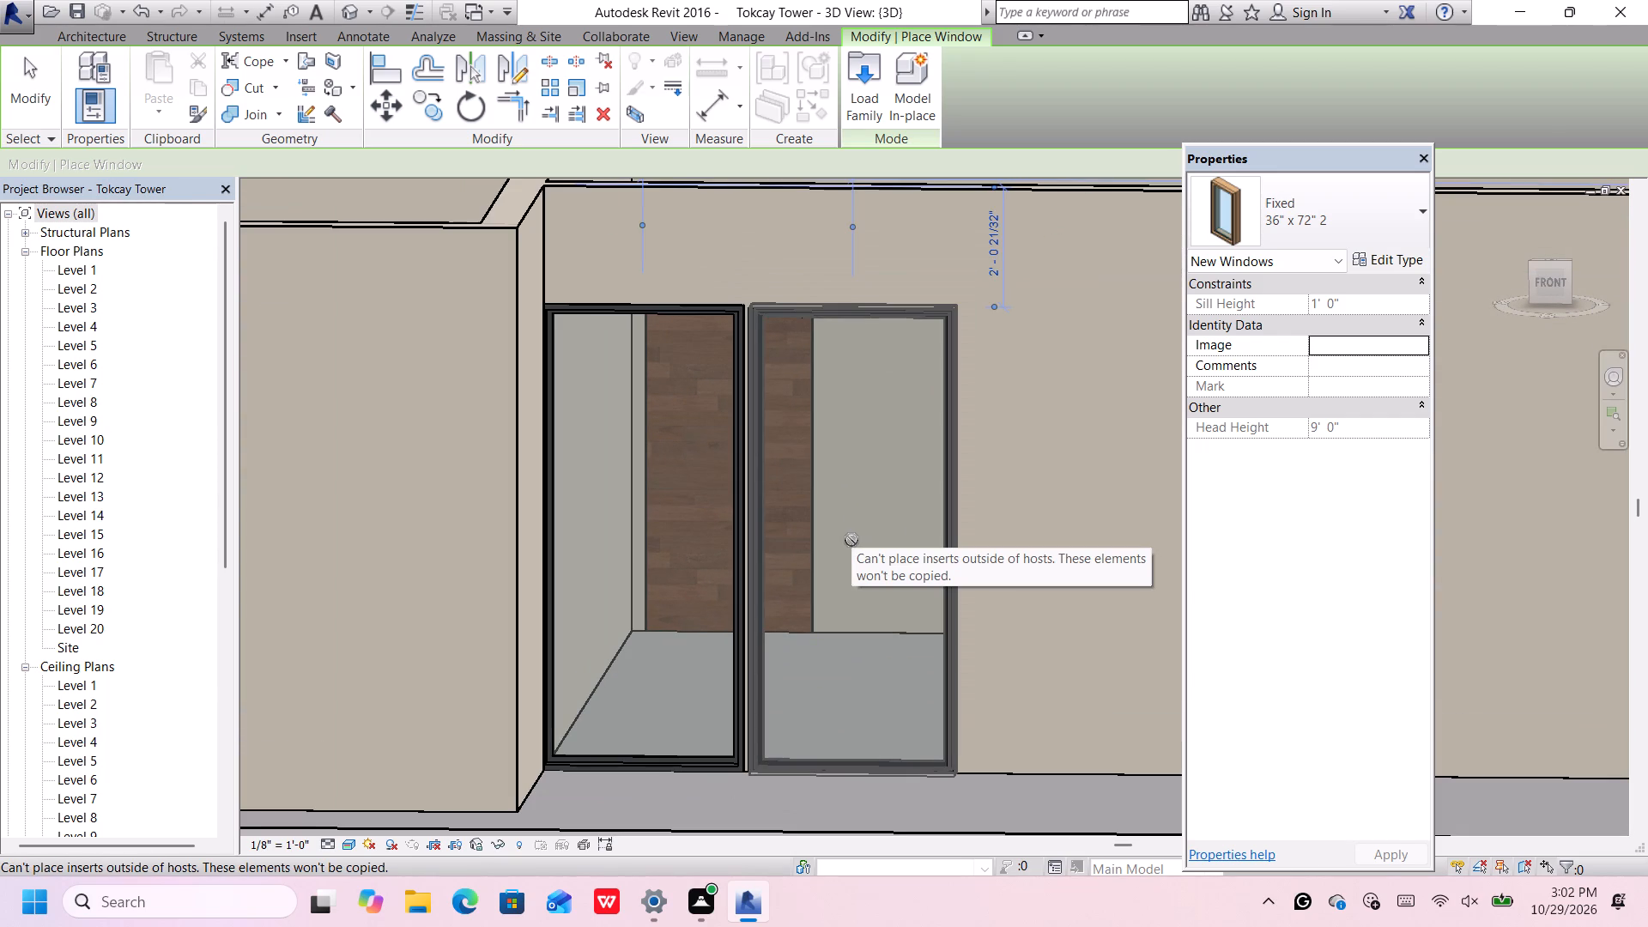
# Place a third Fixed 36" x 72" 2 window in the same front wall, centered 5'-0" outward from the second window's center.
pyautogui.press('Left')
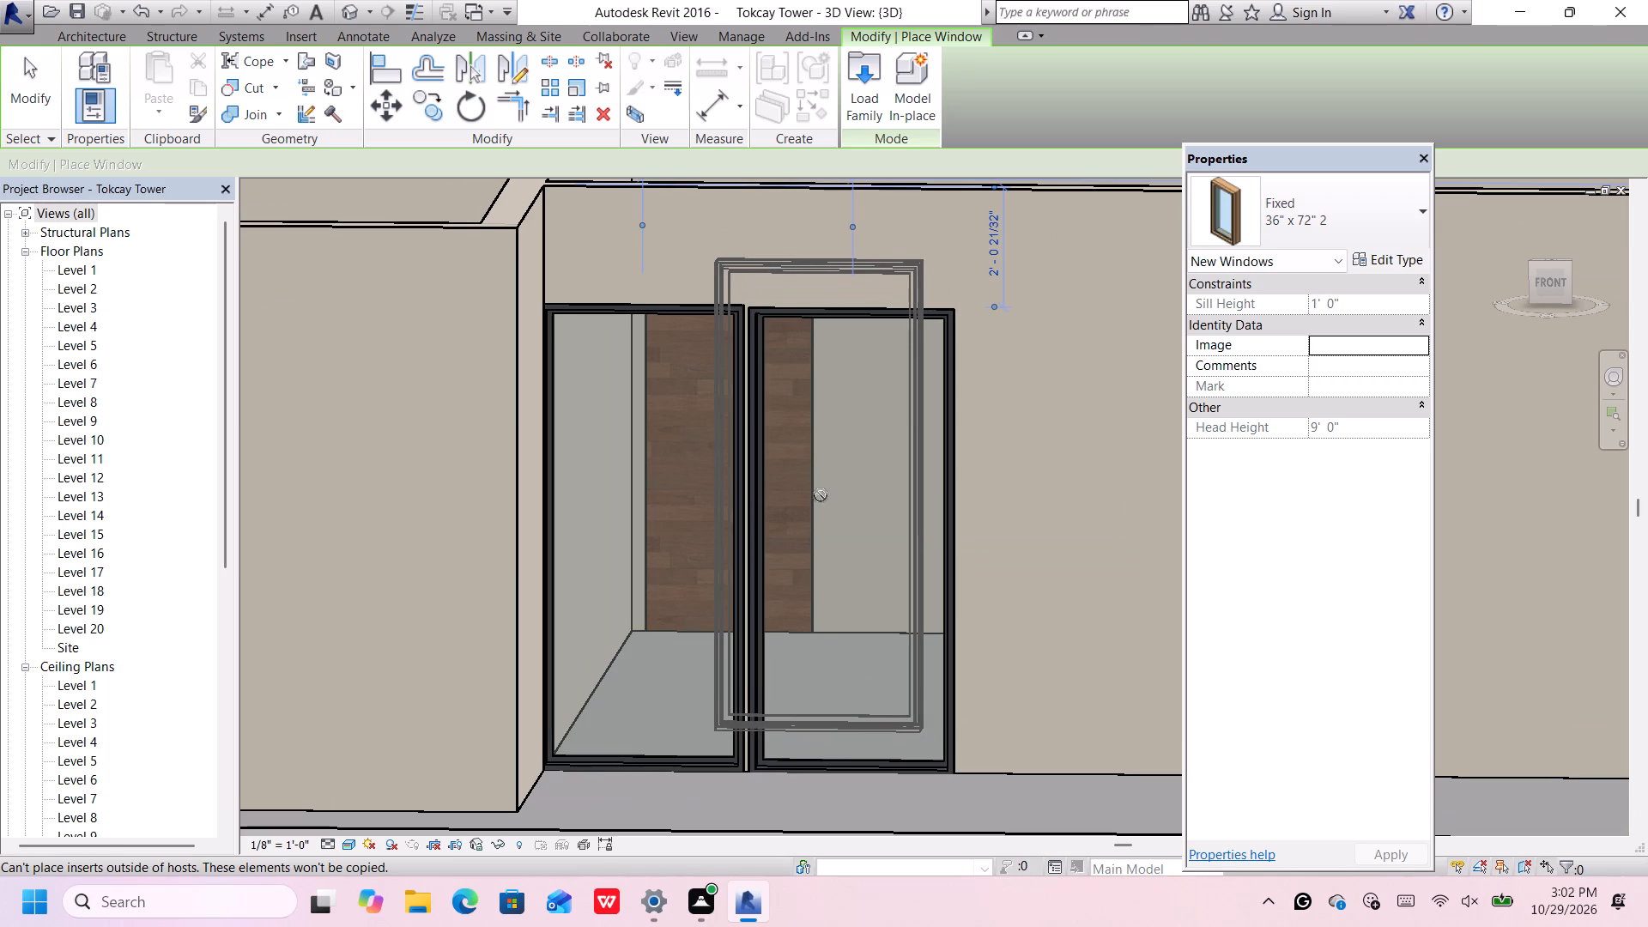
pyautogui.scroll(-3, 821, 496)
pyautogui.moveTo(824, 496); pyautogui.dragTo(867, 435, button='middle')
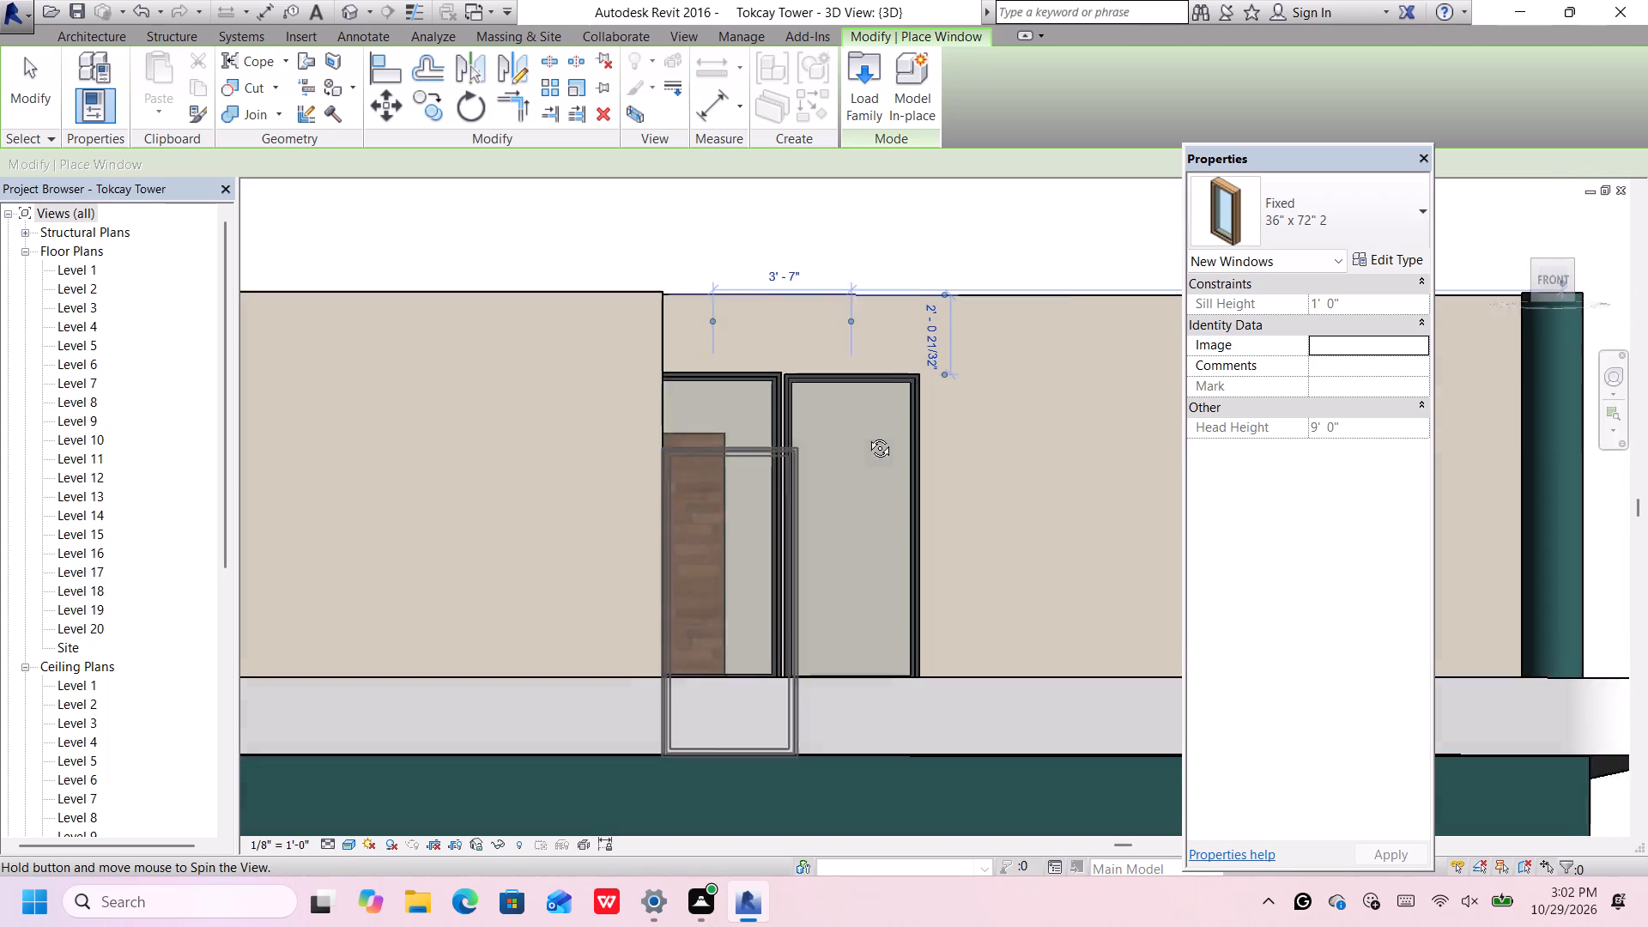
pyautogui.moveTo(867, 435); pyautogui.dragTo(846, 455, button='middle')
pyautogui.scroll(-7, 845, 455)
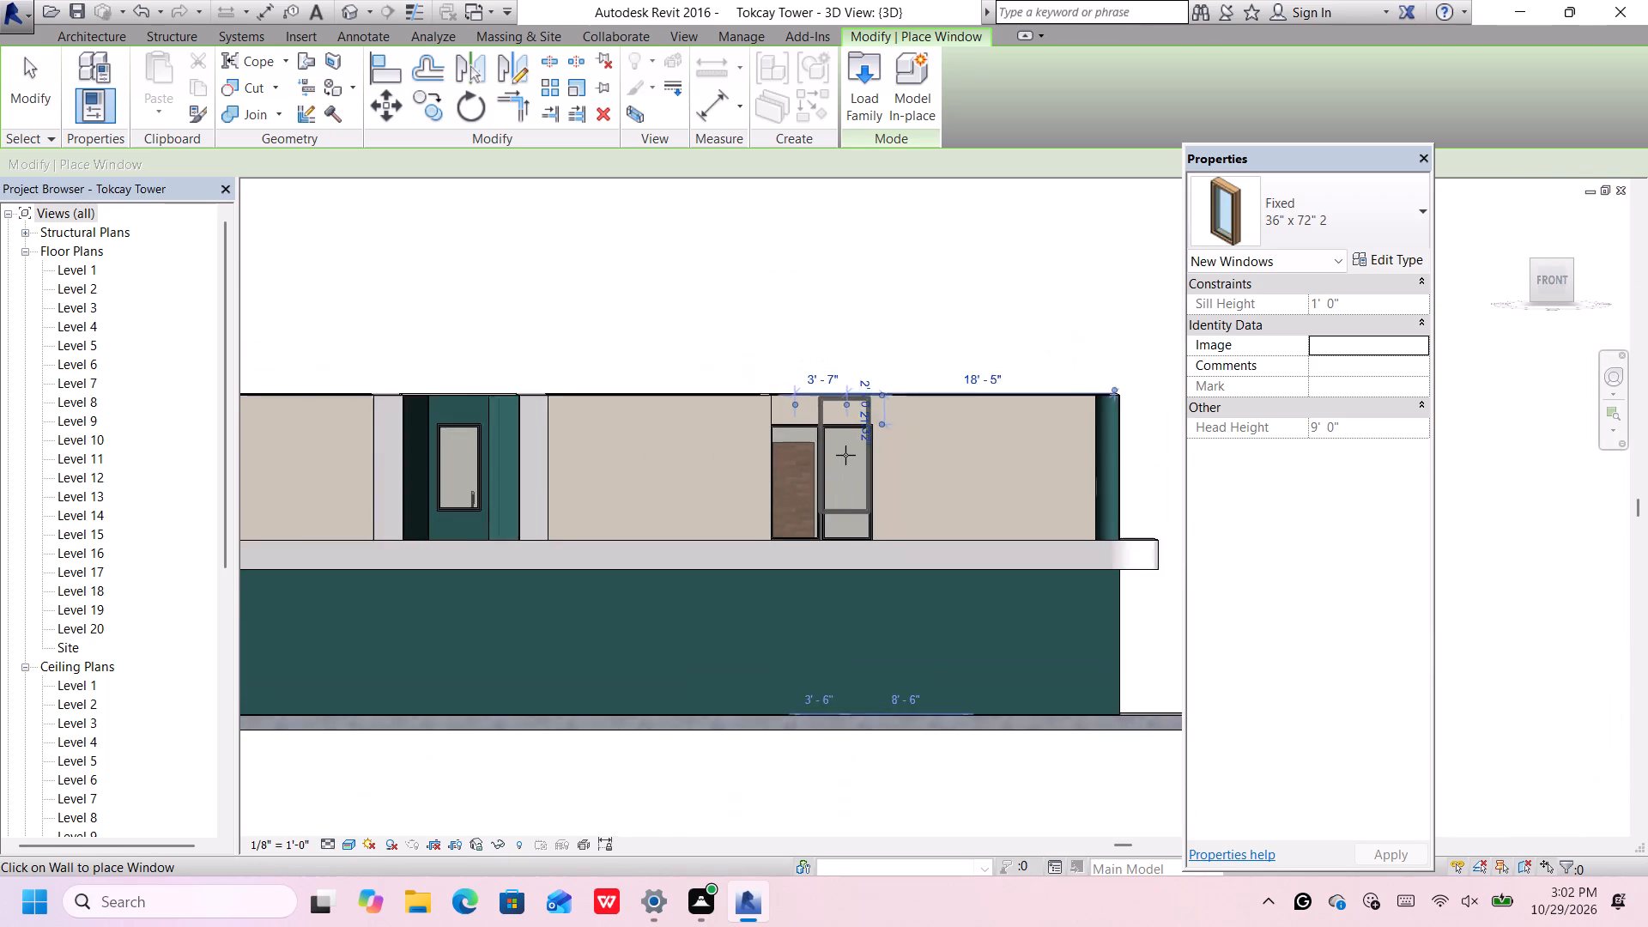
pyautogui.scroll(-5, 845, 455)
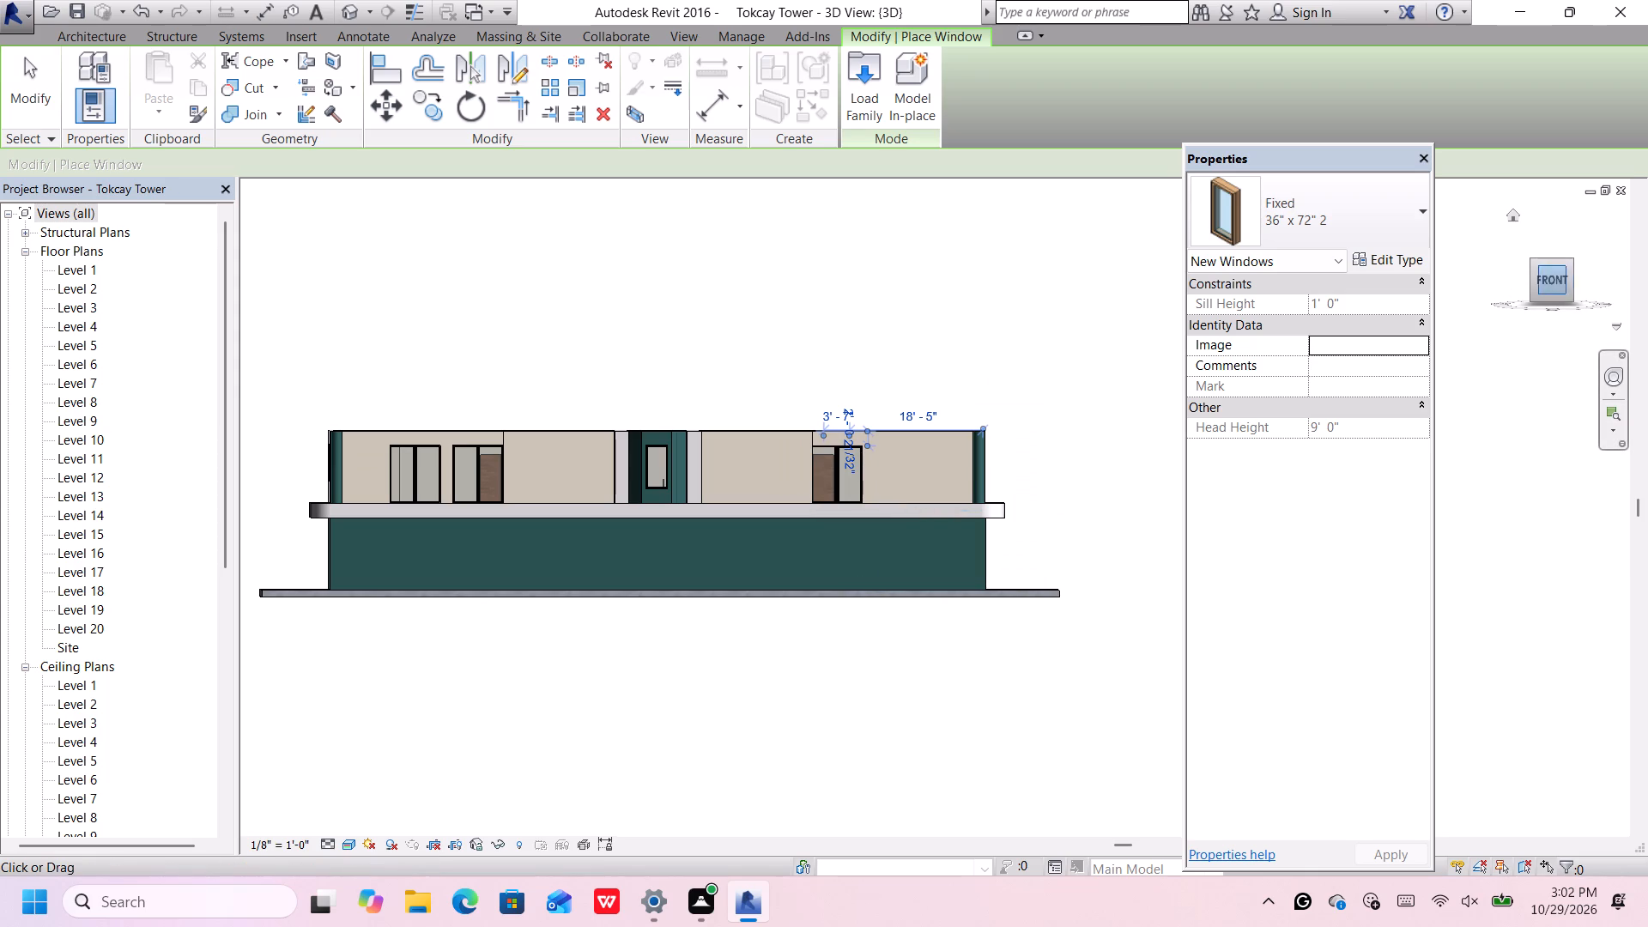
pyautogui.click(1562, 283)
pyautogui.scroll(-3, 1068, 430)
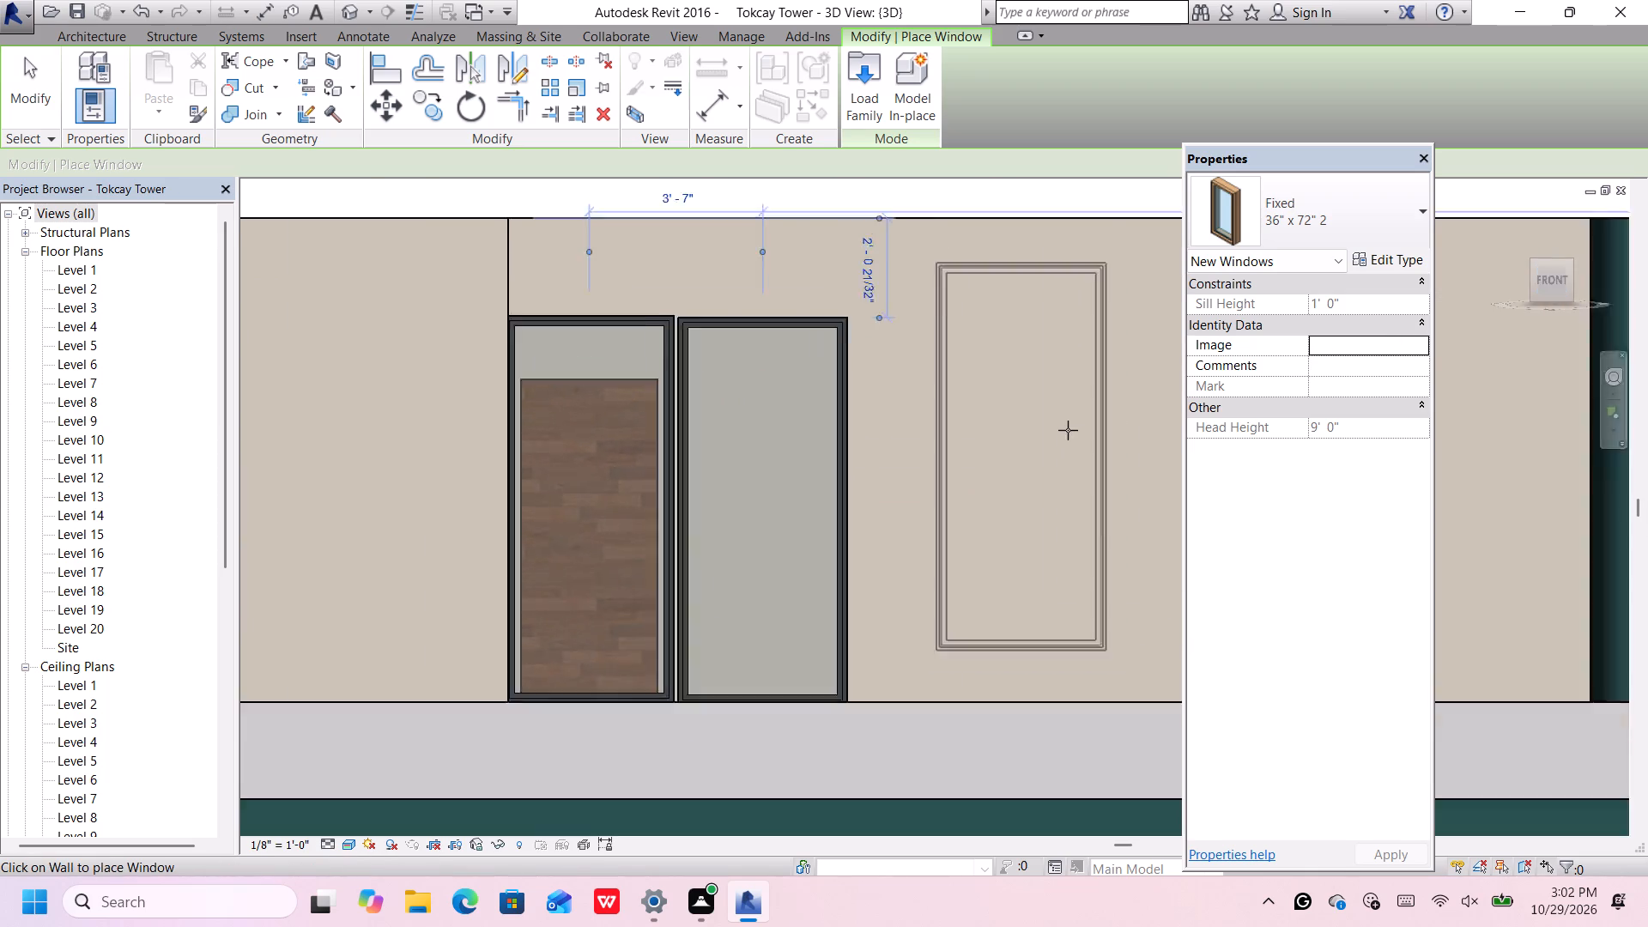
pyautogui.scroll(-11, 1068, 430)
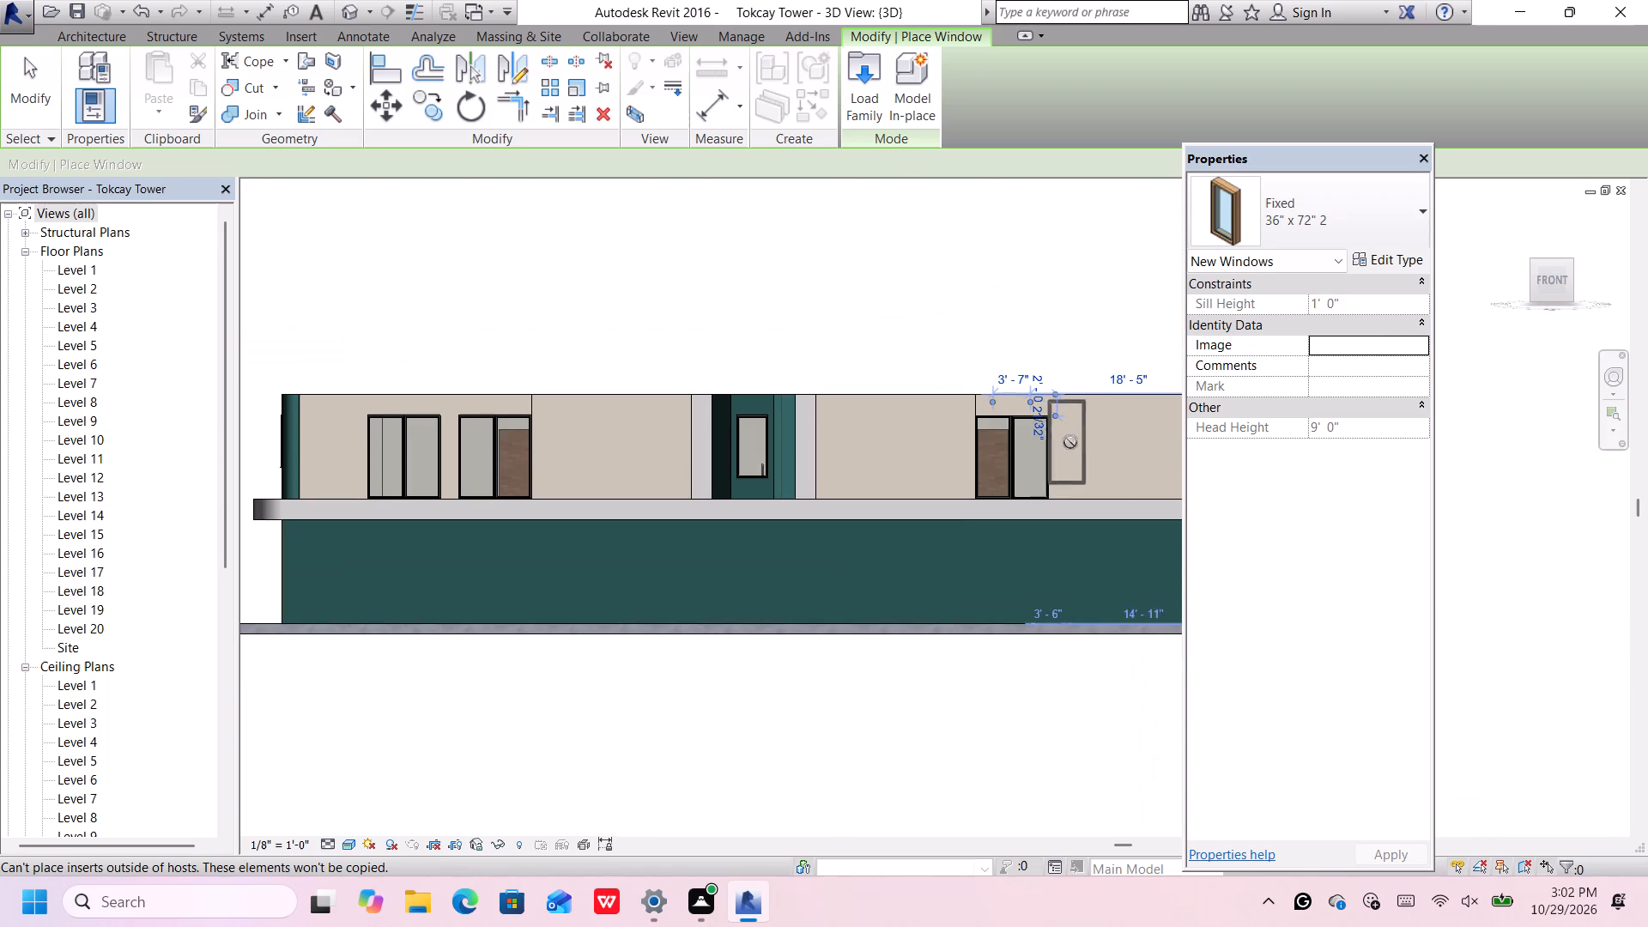
pyautogui.scroll(1, 1120, 455)
pyautogui.scroll(-1, 1116, 456)
pyautogui.moveTo(1113, 457); pyautogui.dragTo(1083, 451, button='middle')
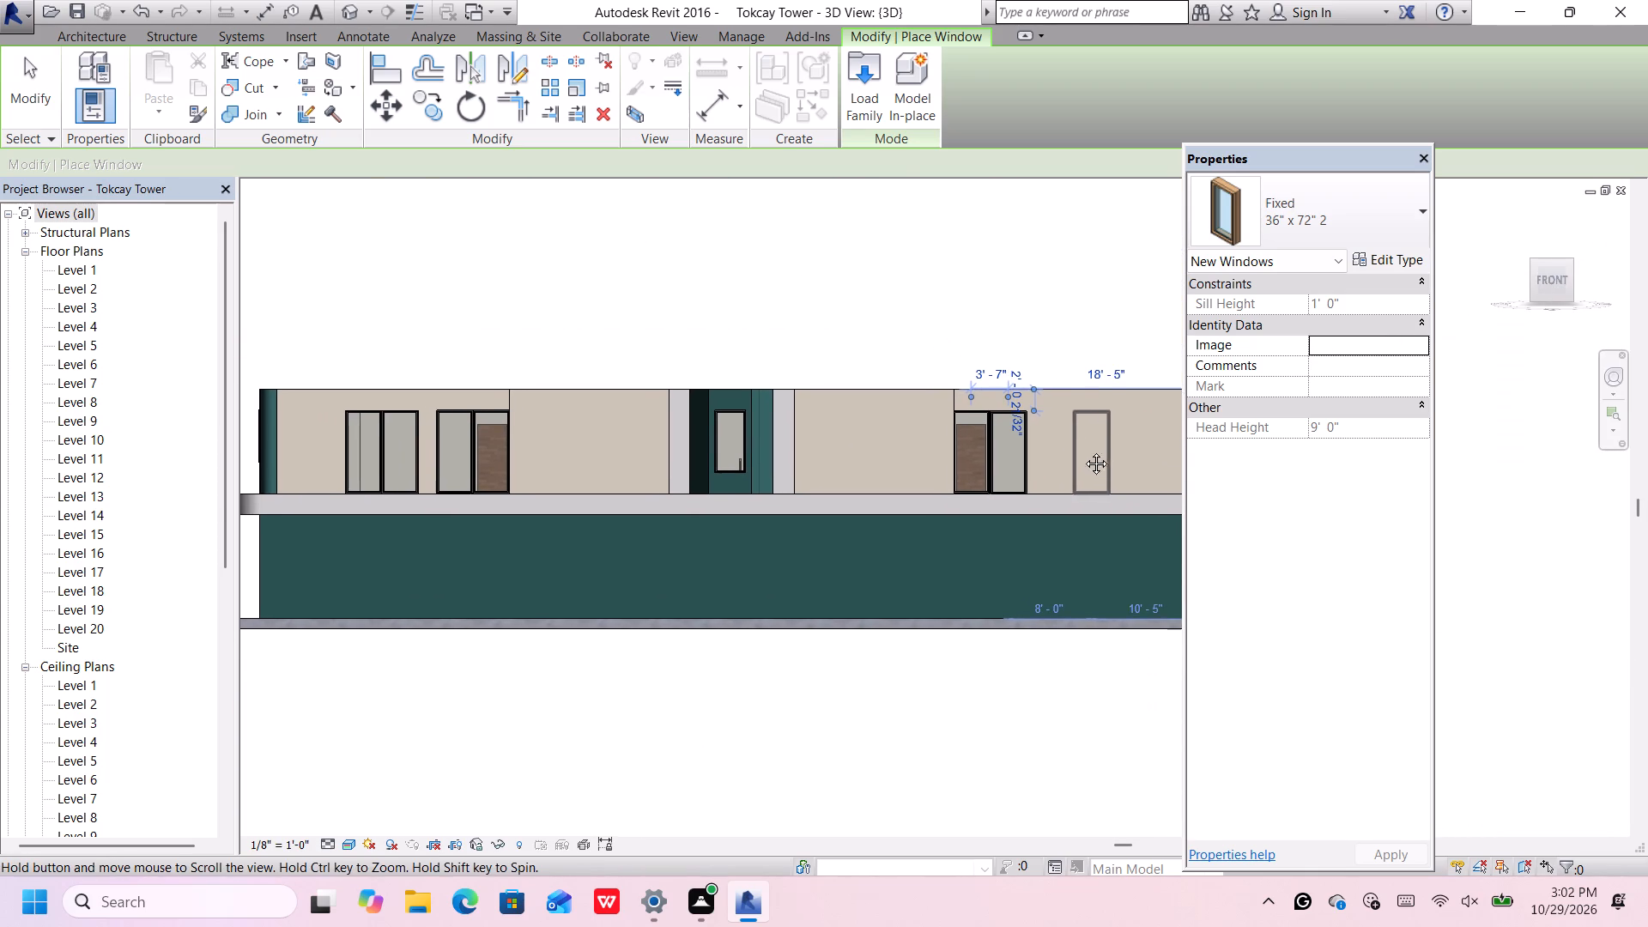
pyautogui.moveTo(1083, 451); pyautogui.dragTo(1039, 441, button='middle')
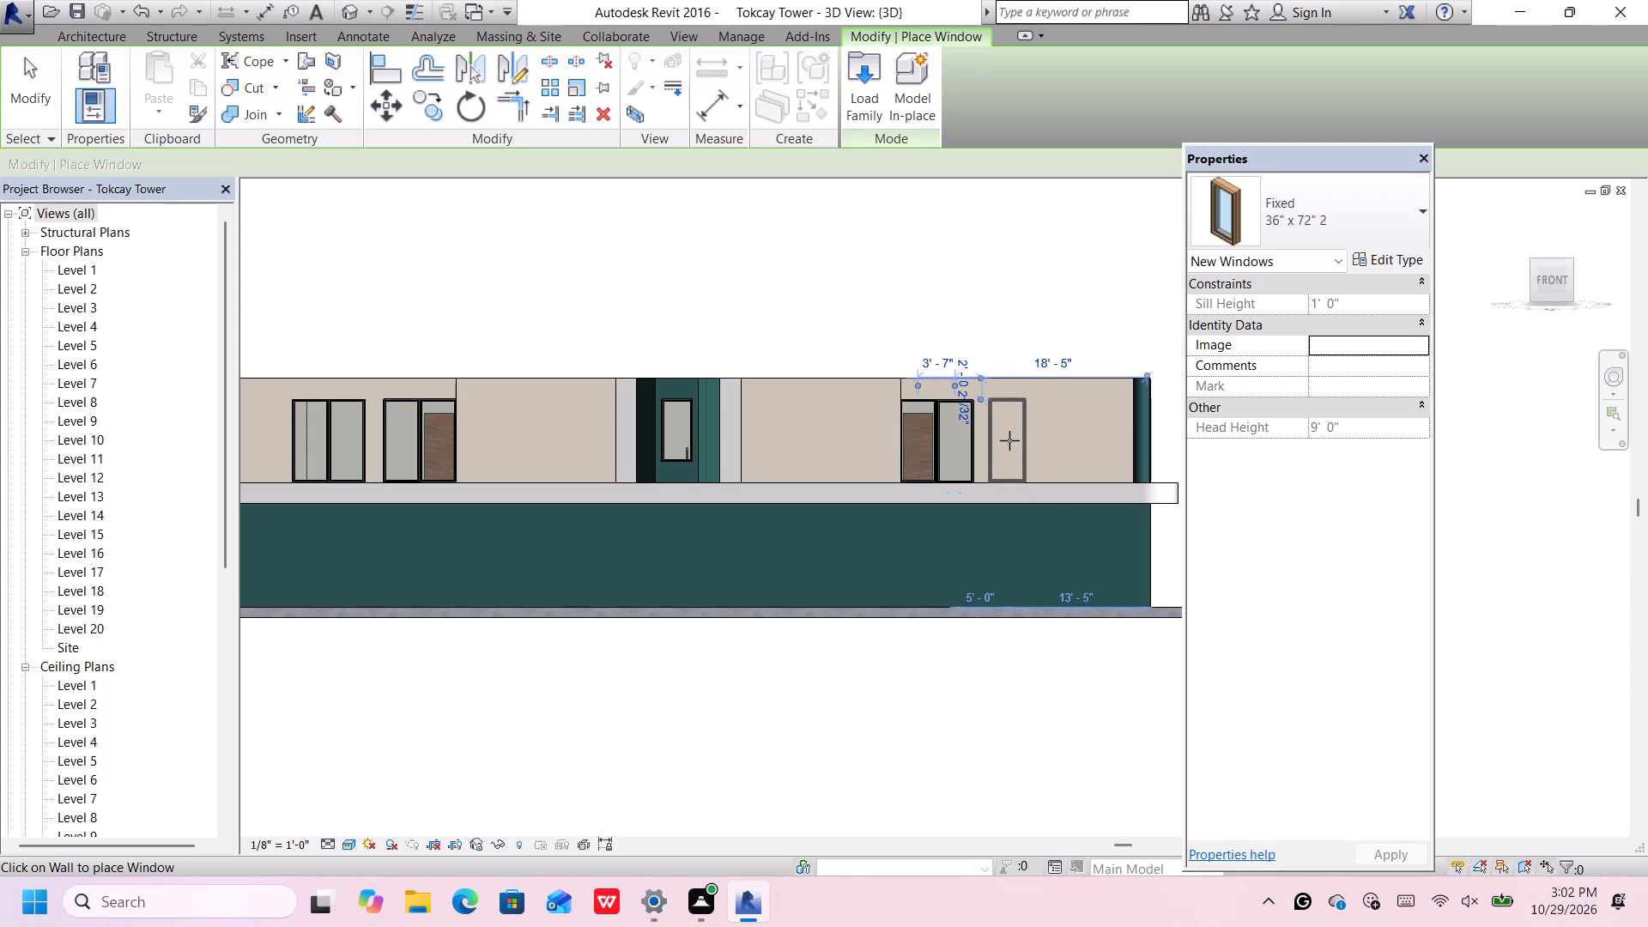
pyautogui.click(1009, 440)
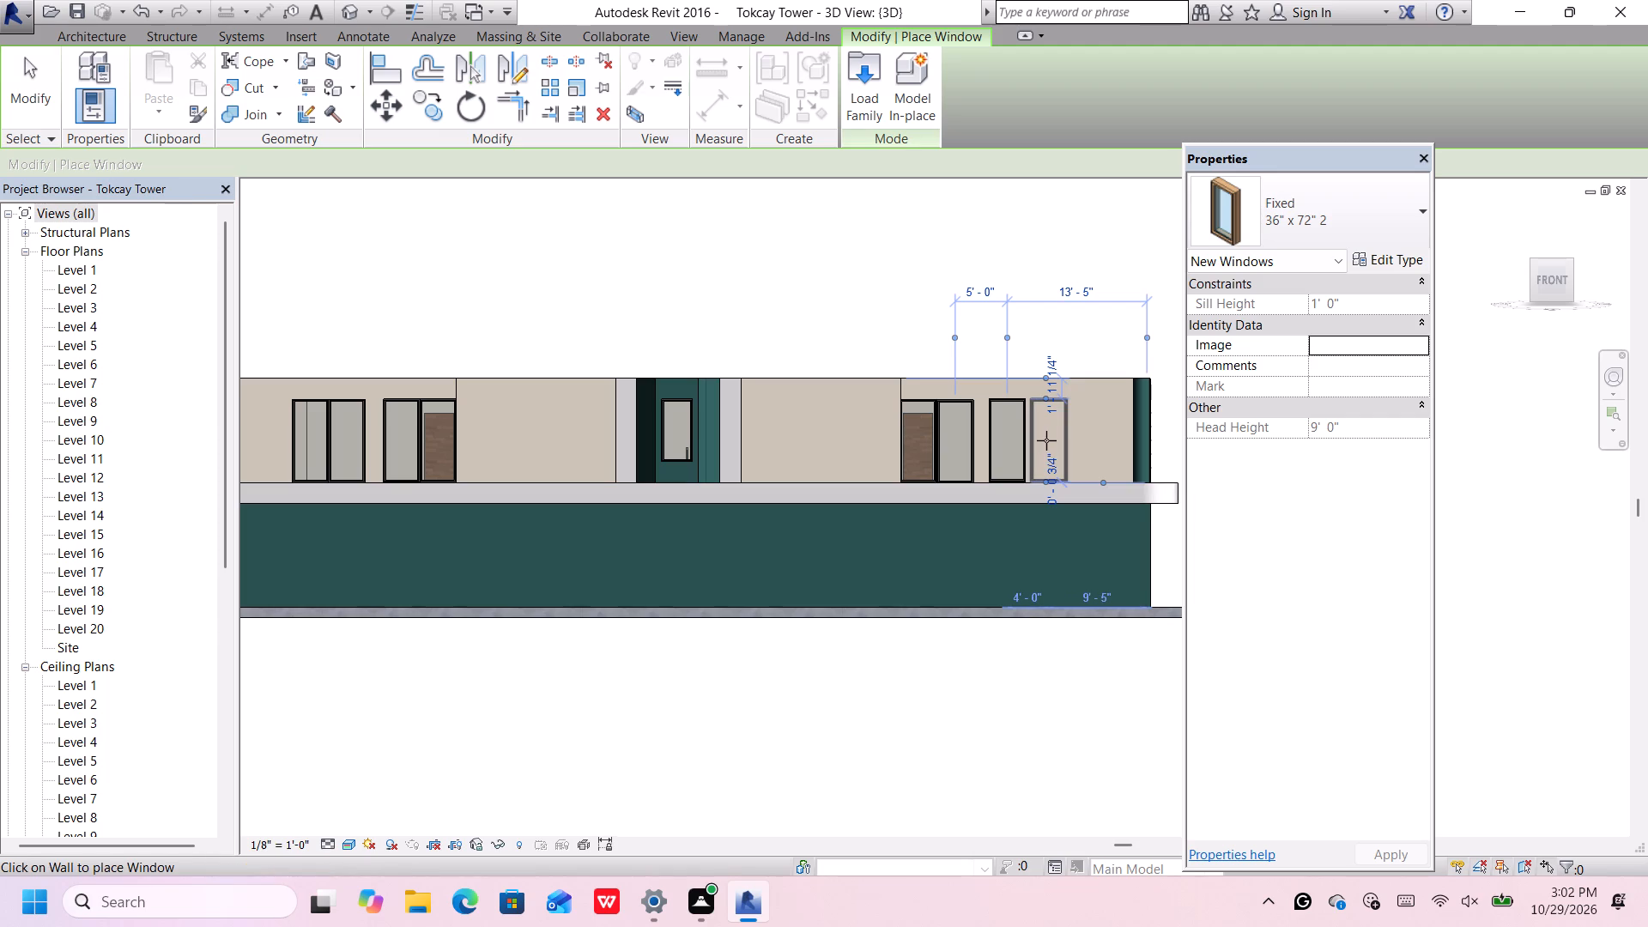
# Place a fourth Fixed 36" x 72" 2 window beside the third, with their centers 3'-6" apart, and finish placing windows.
pyautogui.click(1045, 440)
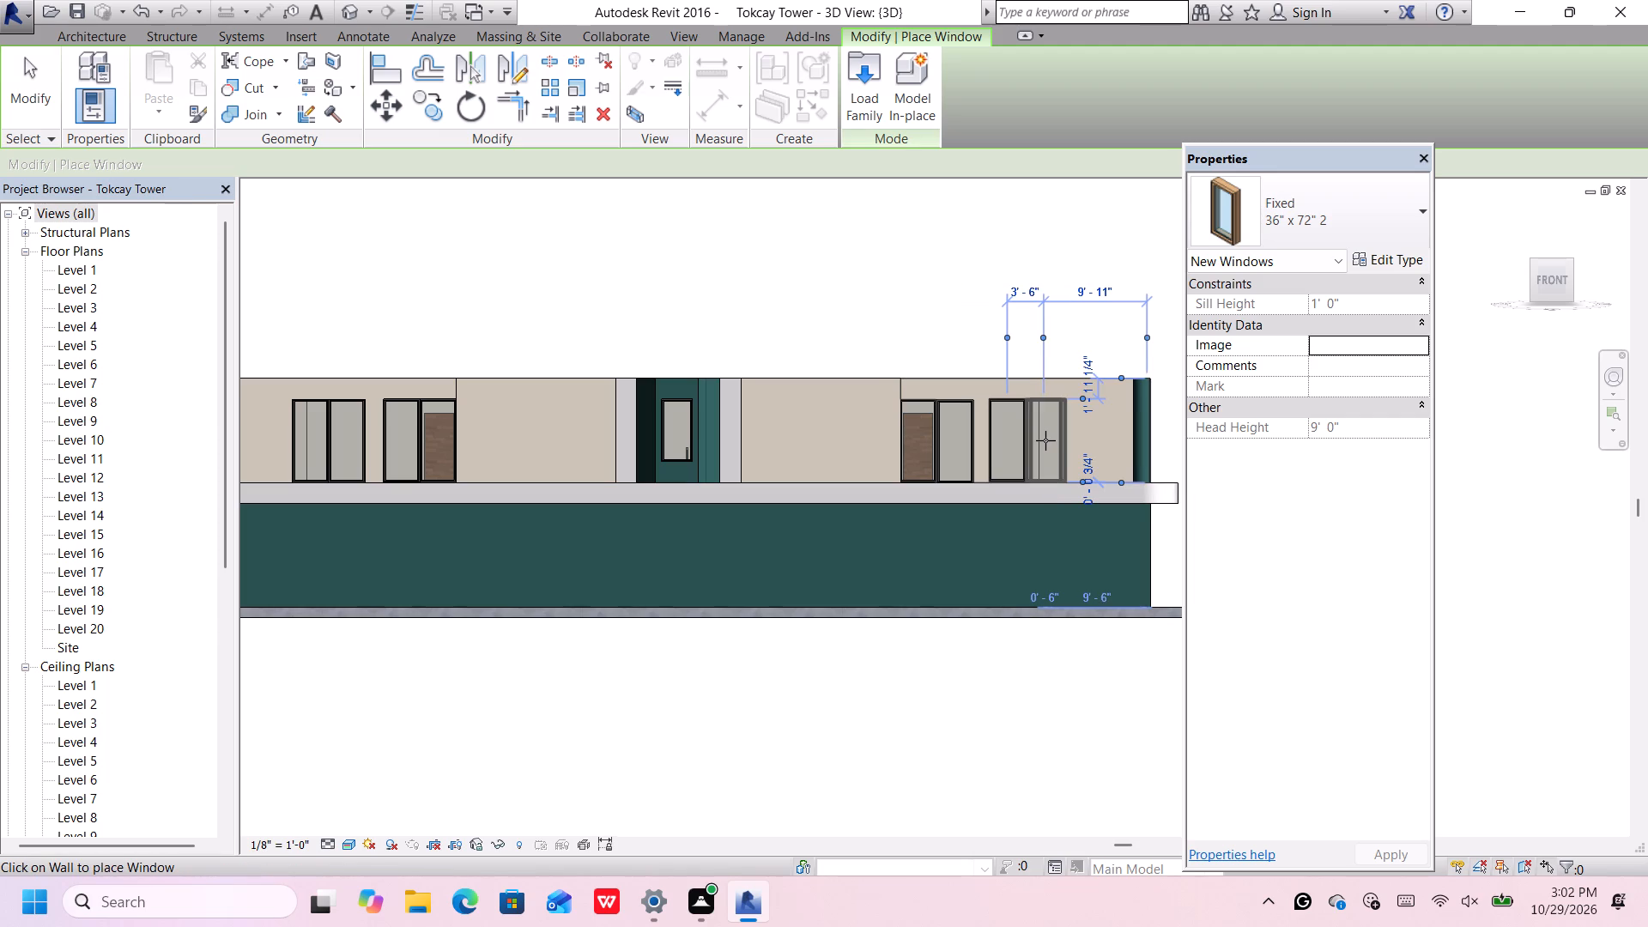
pyautogui.scroll(-3, 1045, 440)
pyautogui.scroll(2, 1045, 440)
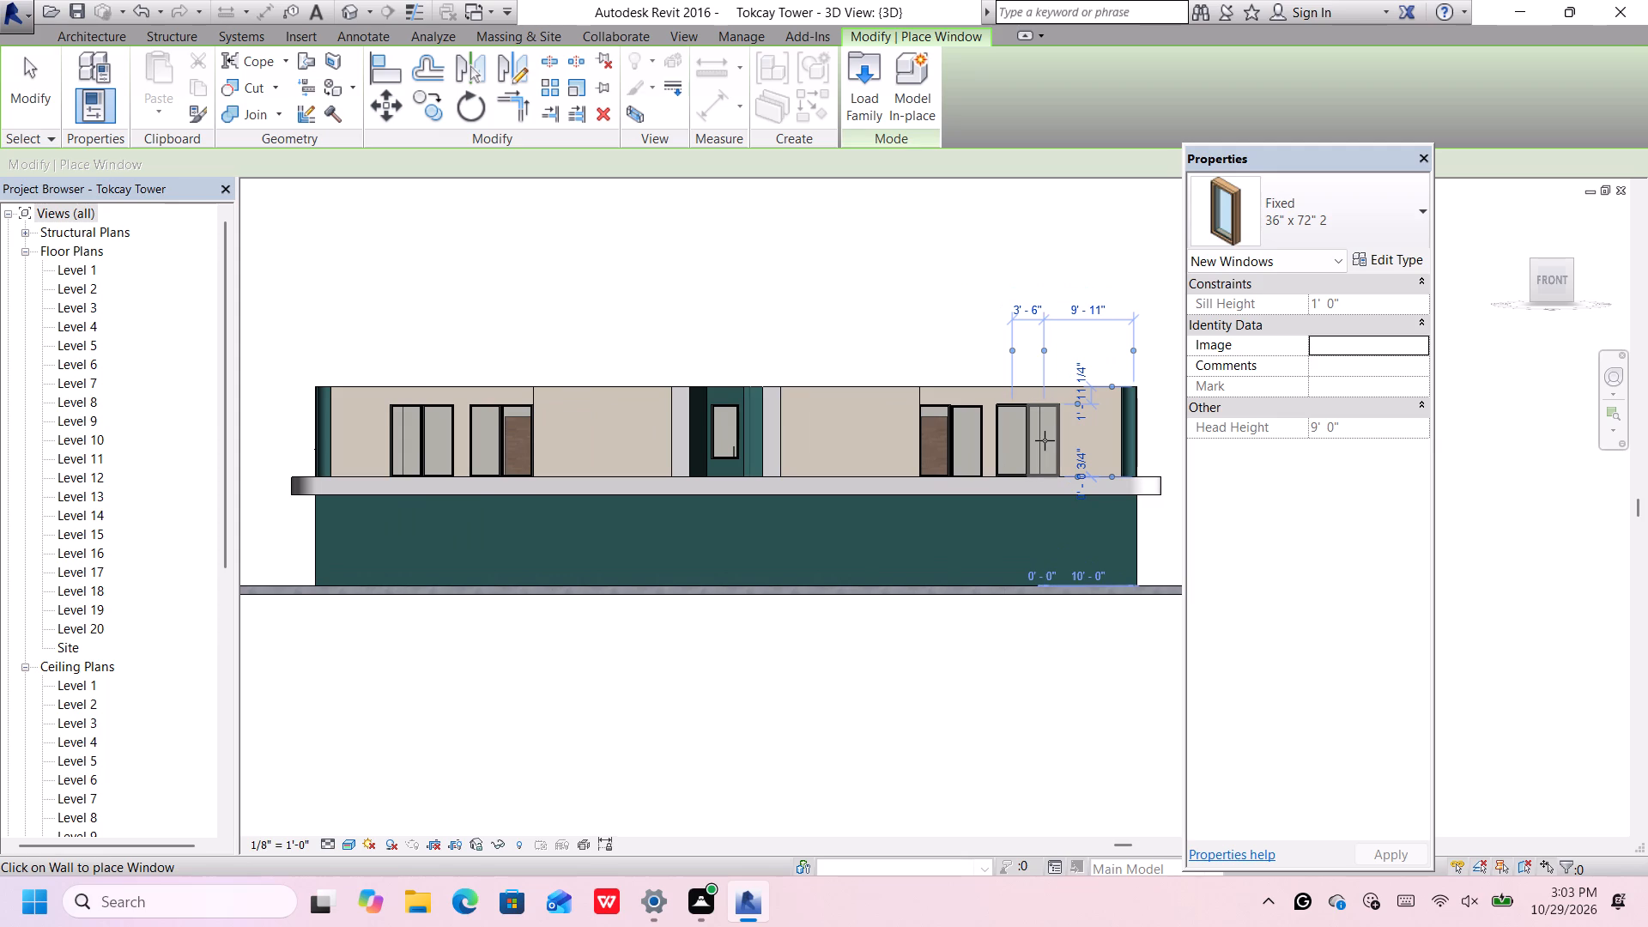
pyautogui.press('Escape')
pyautogui.press('space')
pyautogui.moveTo(1045, 439); pyautogui.dragTo(951, 430, button='middle')
pyautogui.scroll(9, 951, 415)
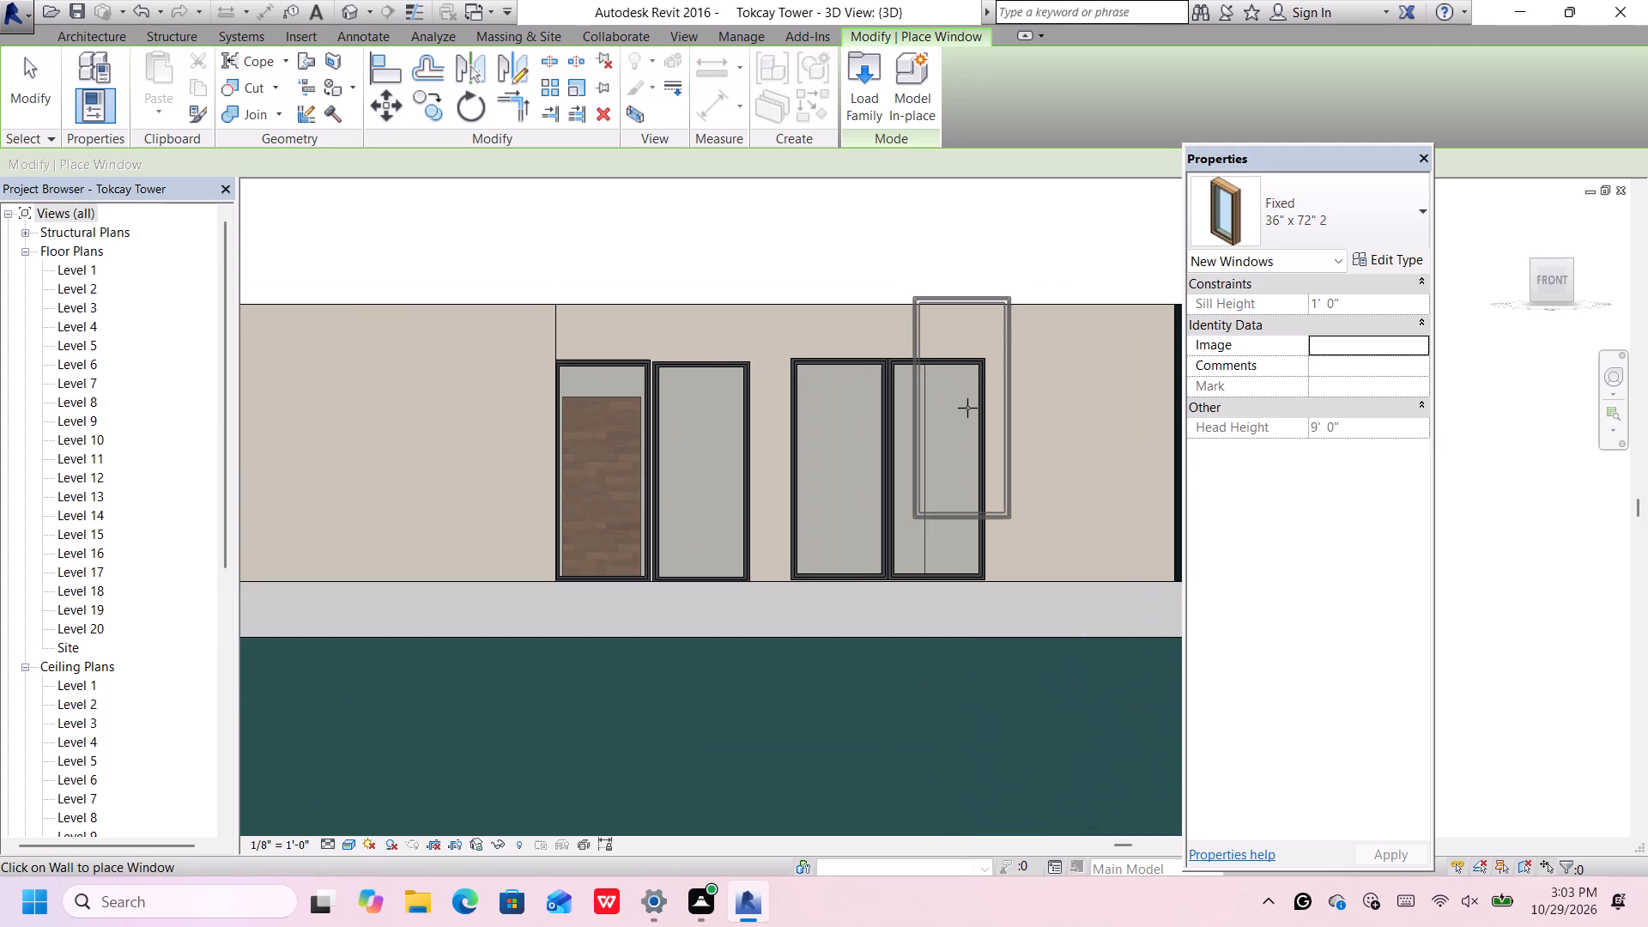
pyautogui.press('Escape')
# Nudge the second window up to a 1'-11 27/32" sill height and toward the first until their centers are 3'-6 3/8" apart.
pyautogui.scroll(-2, 971, 411)
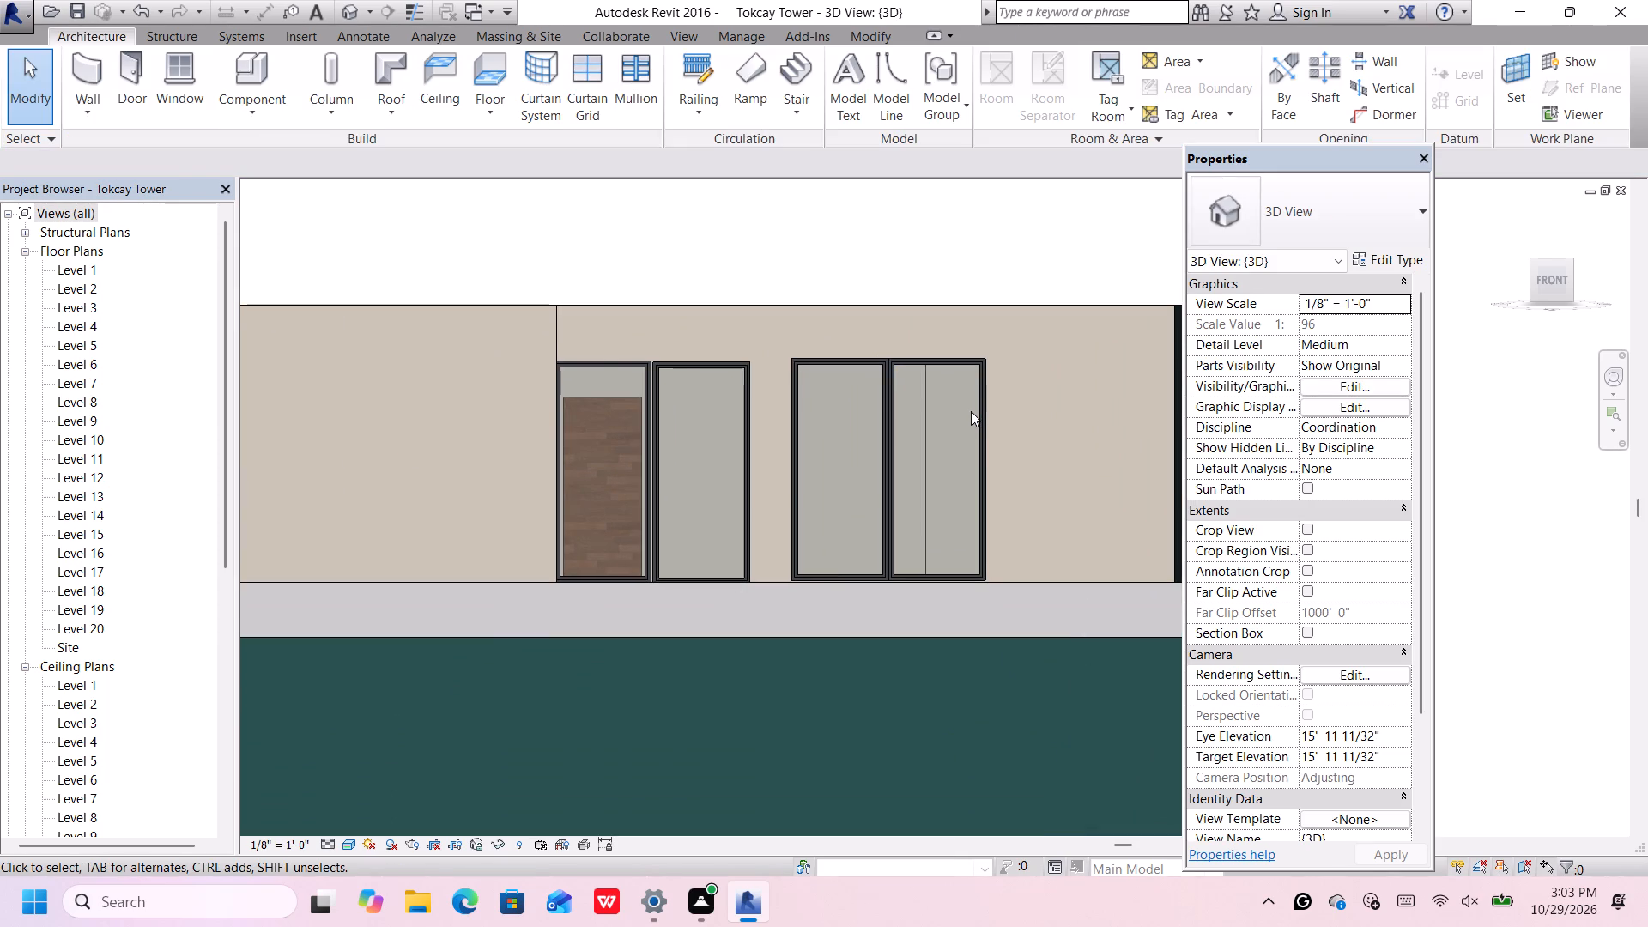
pyautogui.middleClick(971, 411)
pyautogui.scroll(6, 713, 370)
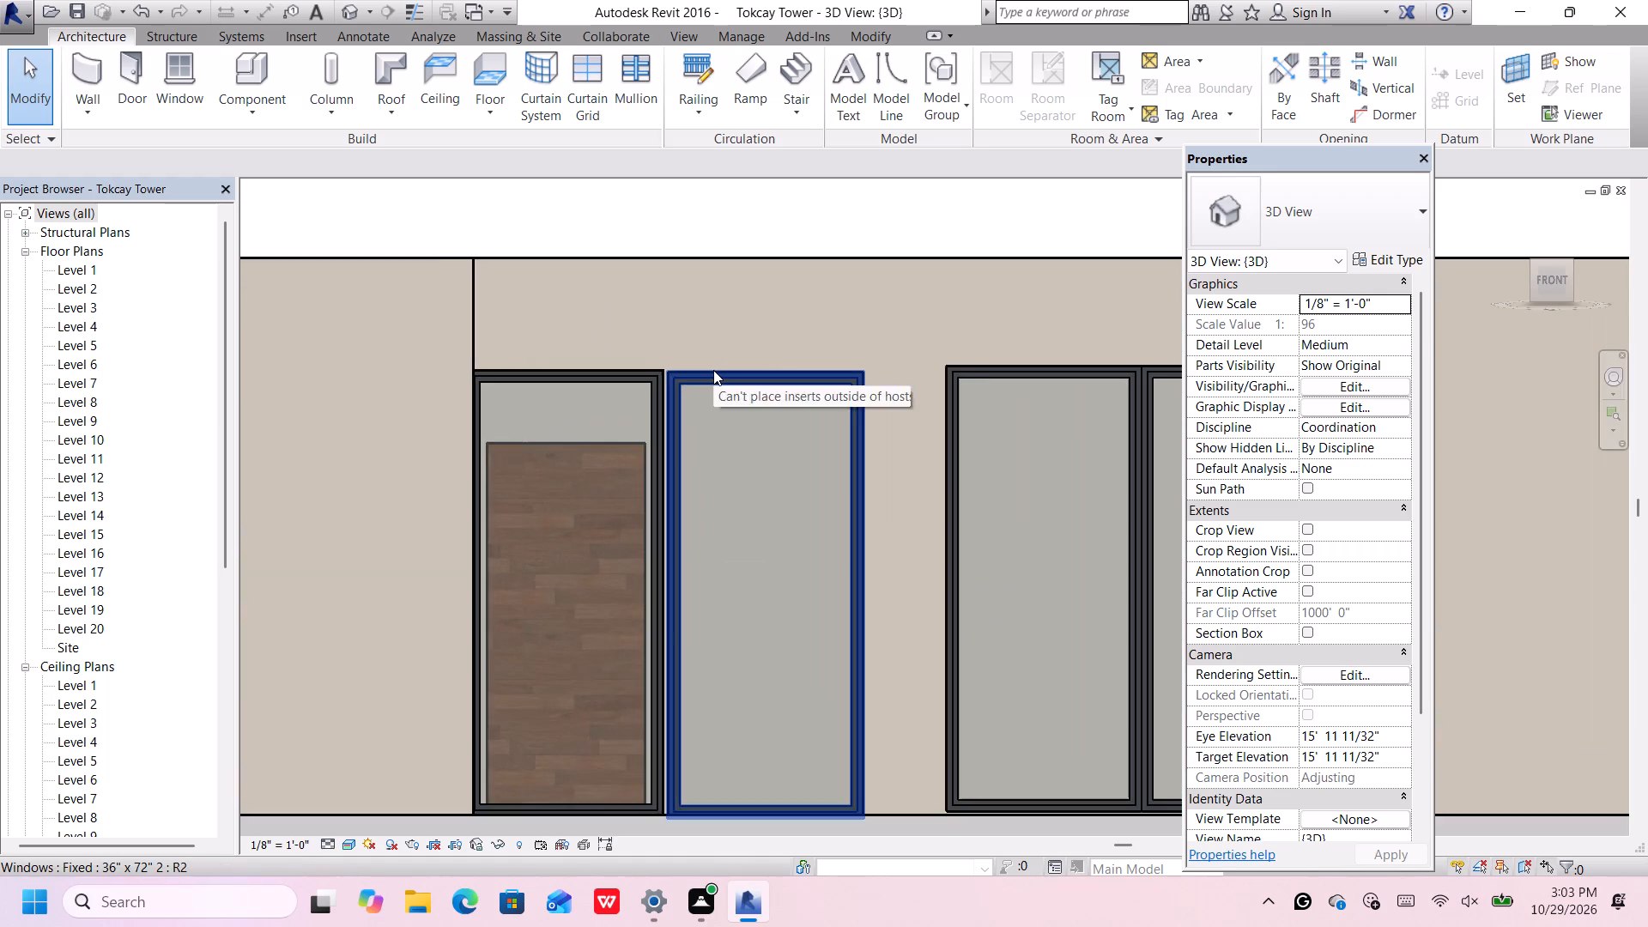
pyautogui.scroll(5, 713, 370)
pyautogui.click(713, 372)
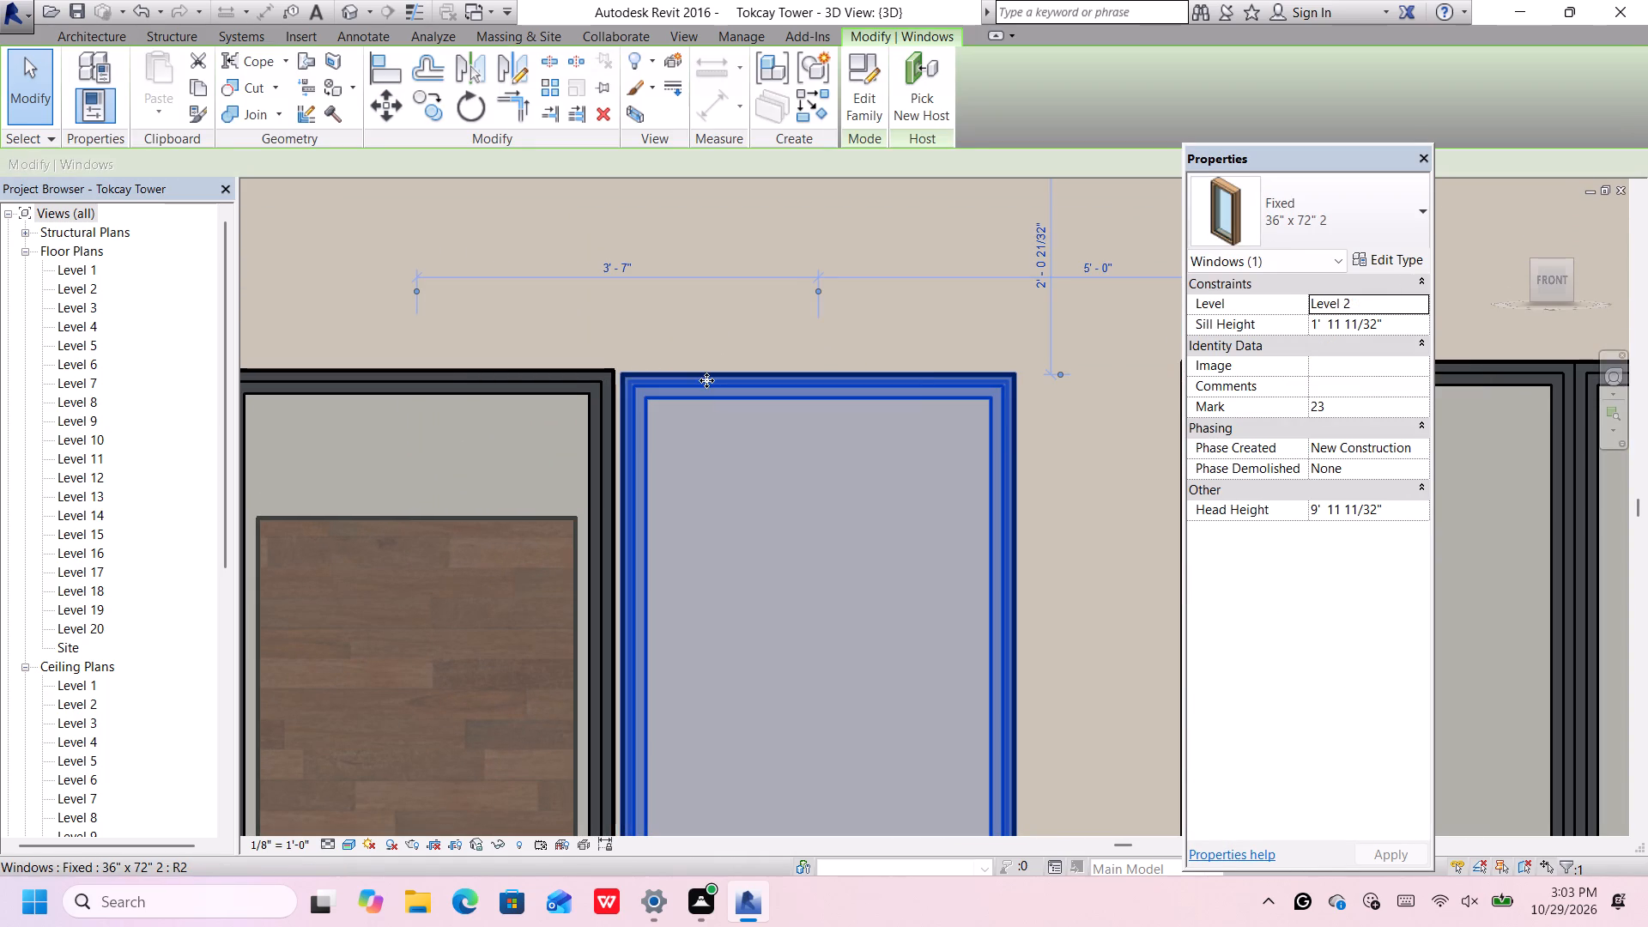
pyautogui.press('Left')
pyautogui.press('Up')
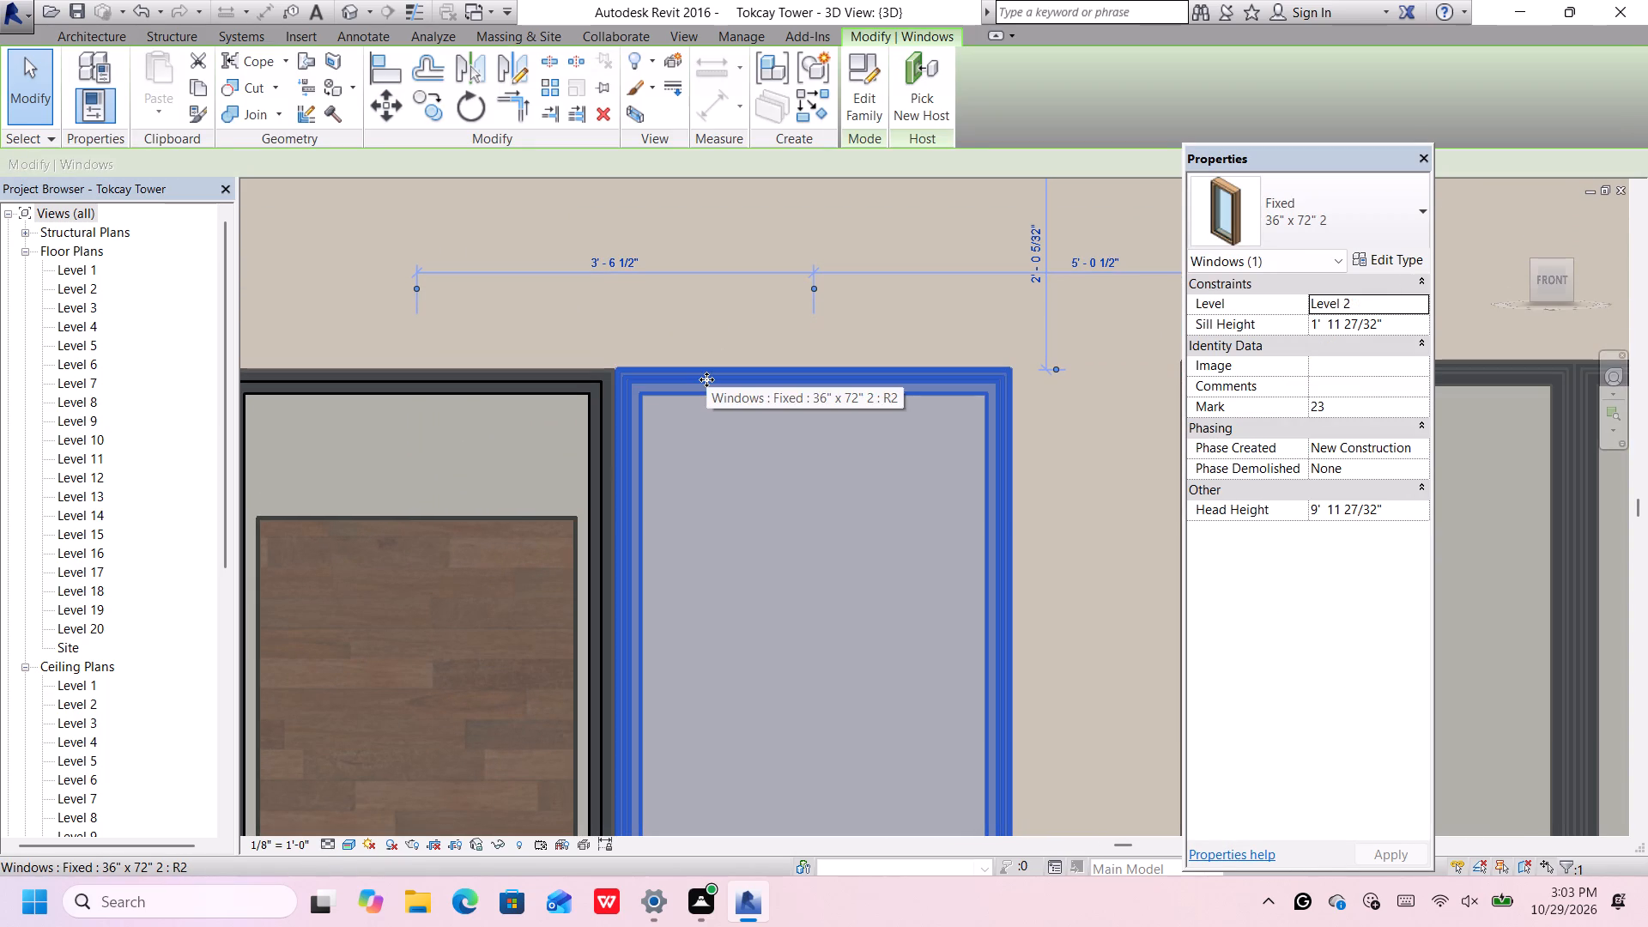
pyautogui.scroll(4, 492, 365)
pyautogui.scroll(5, 719, 363)
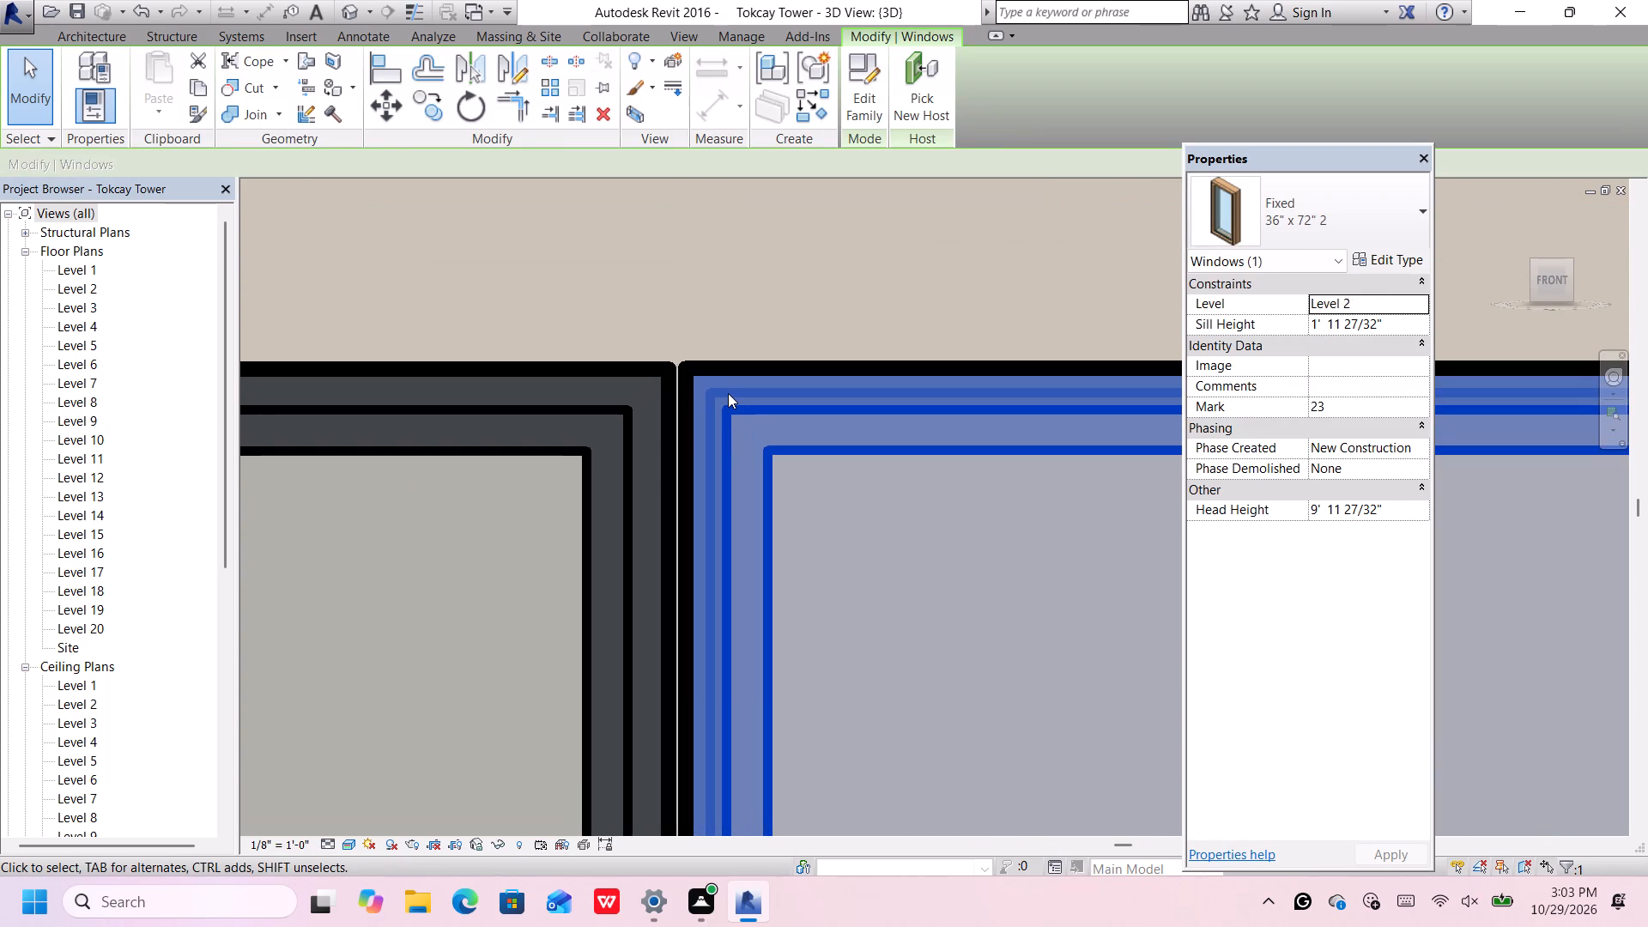
pyautogui.press('Left')
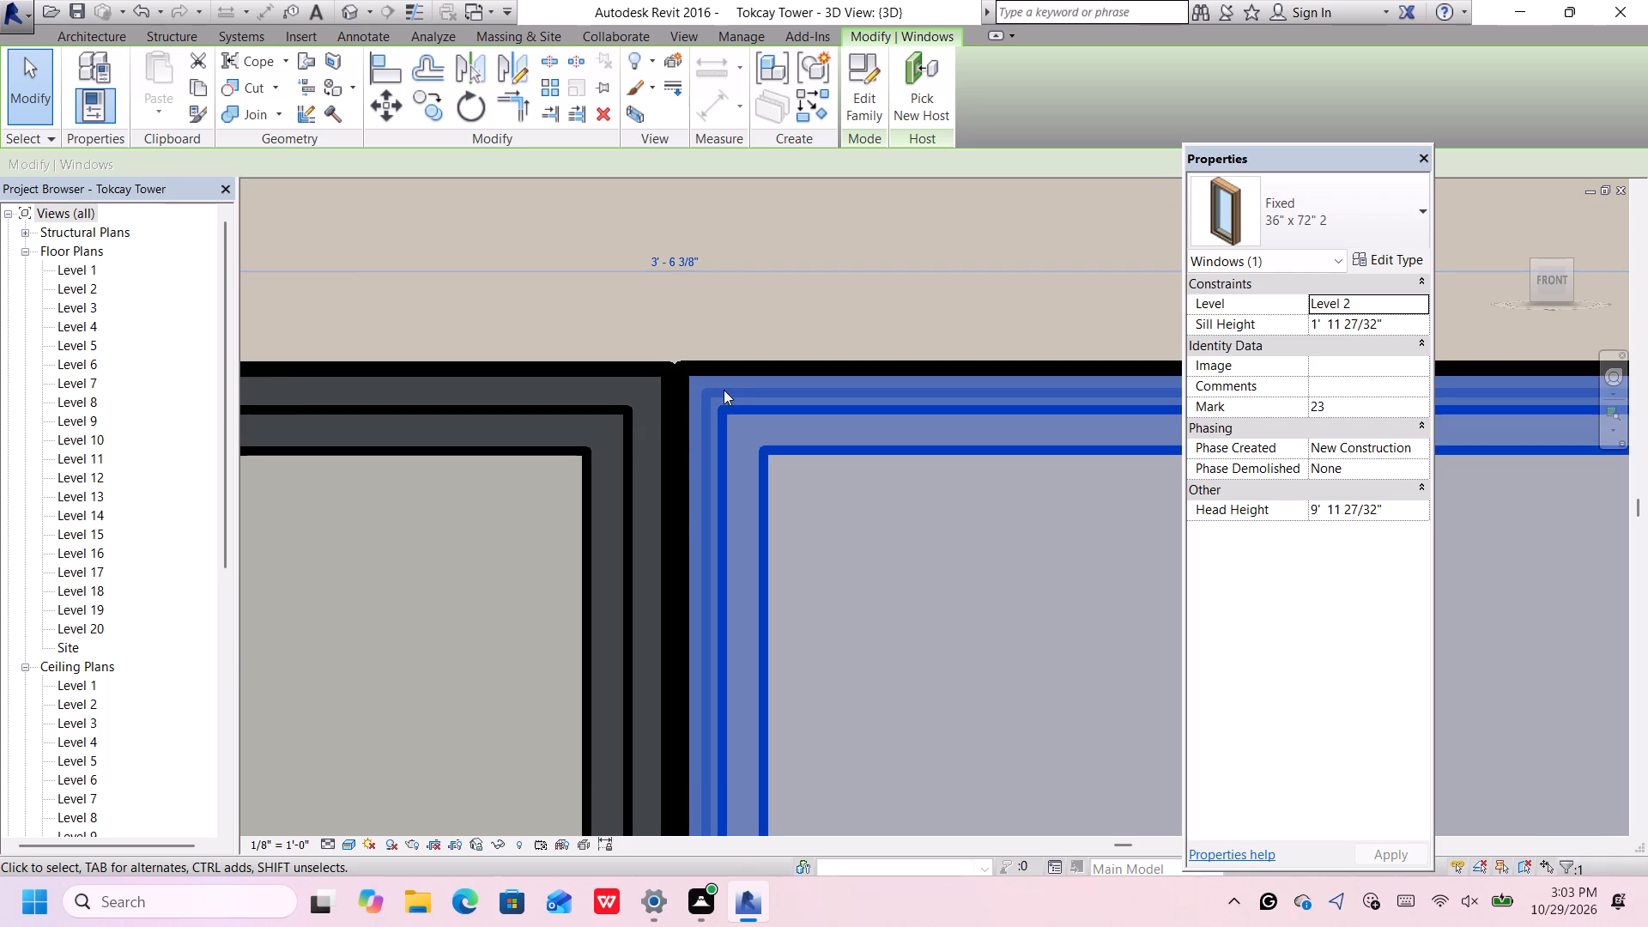
pyautogui.scroll(-20, 724, 390)
pyautogui.scroll(-4, 724, 390)
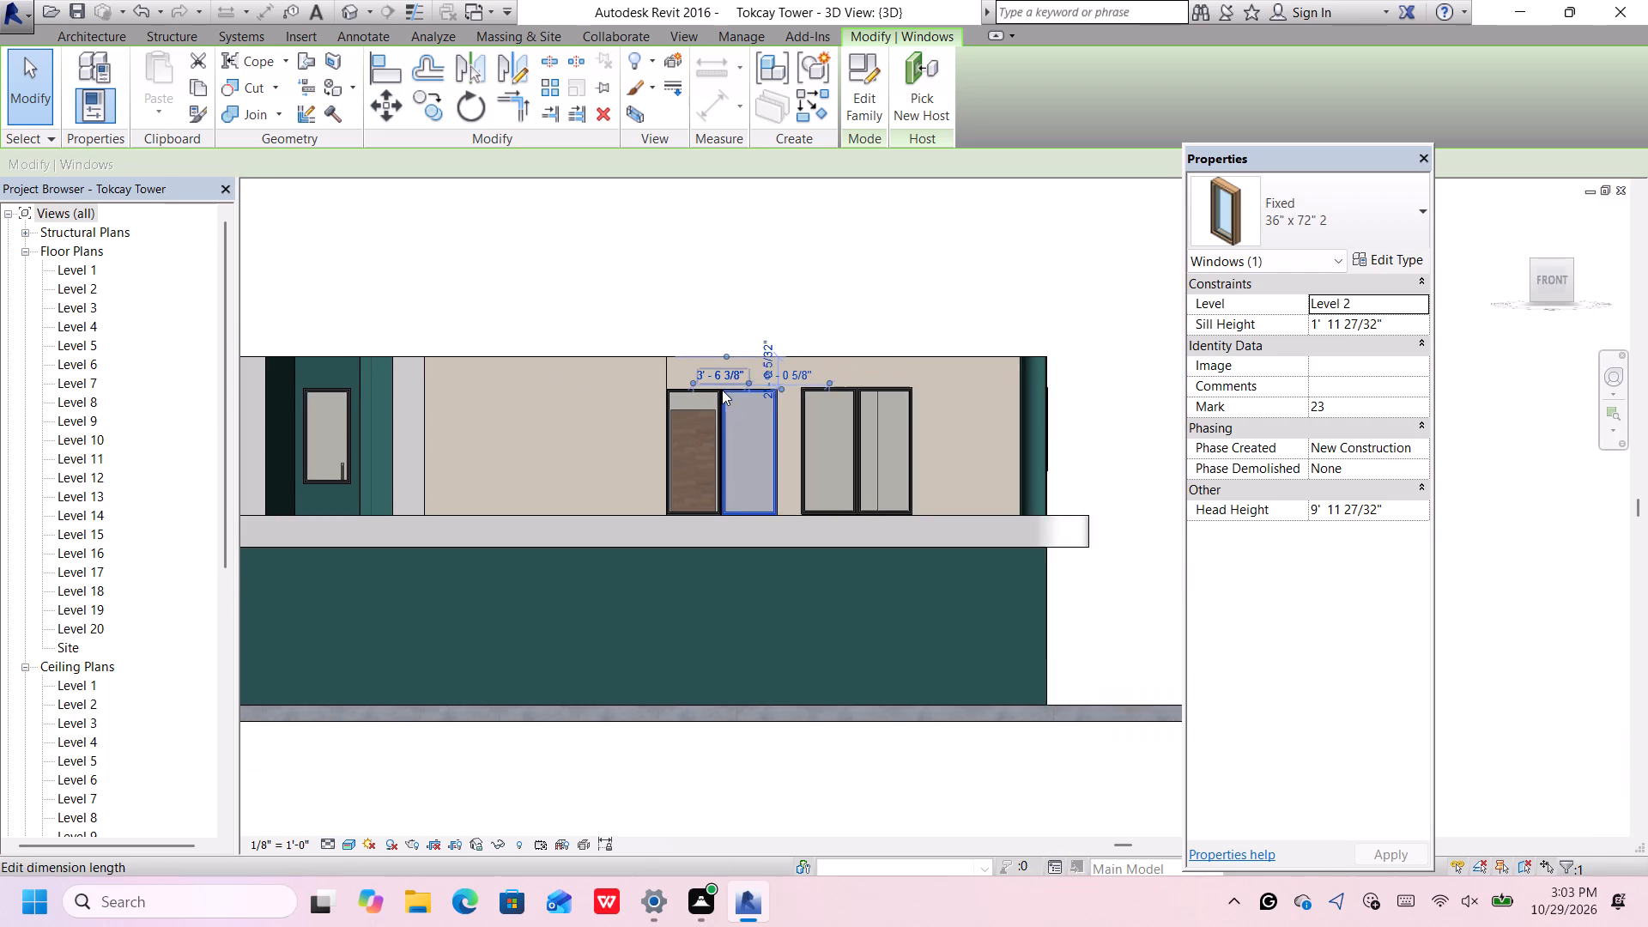
pyautogui.click(857, 317)
# Examine the whole front elevation, comparing the window pairs and corner columns on both sides of the stair bay.
pyautogui.scroll(-6, 857, 316)
pyautogui.moveTo(857, 332); pyautogui.dragTo(859, 333, button='middle')
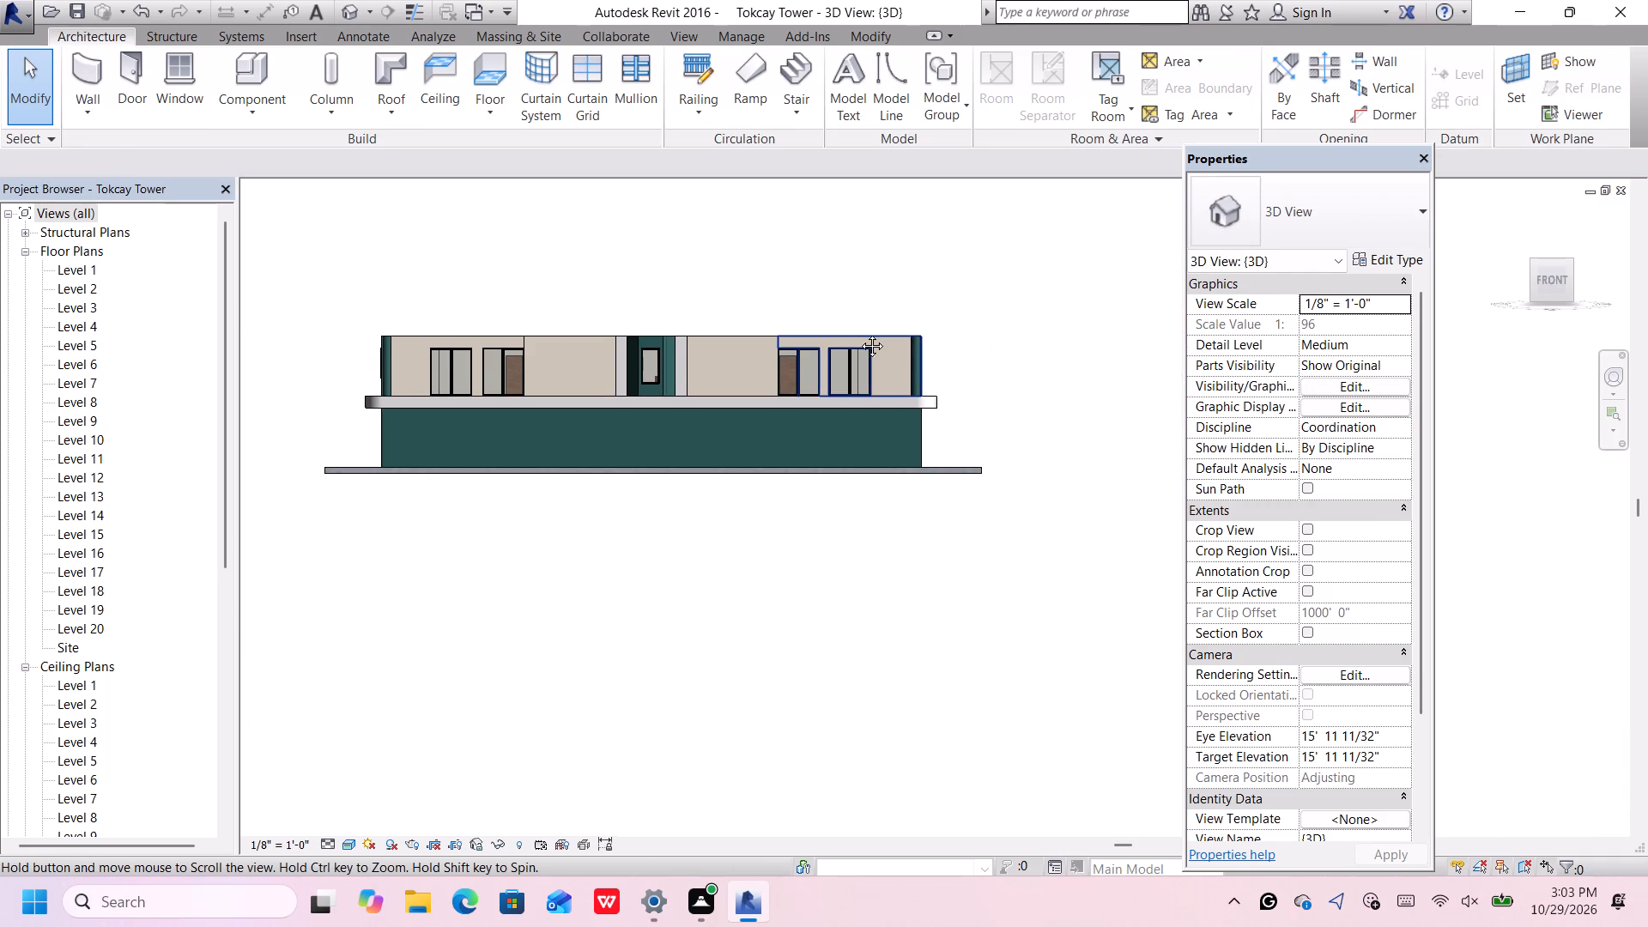
pyautogui.moveTo(859, 333); pyautogui.dragTo(863, 372, button='middle')
pyautogui.scroll(1, 871, 302)
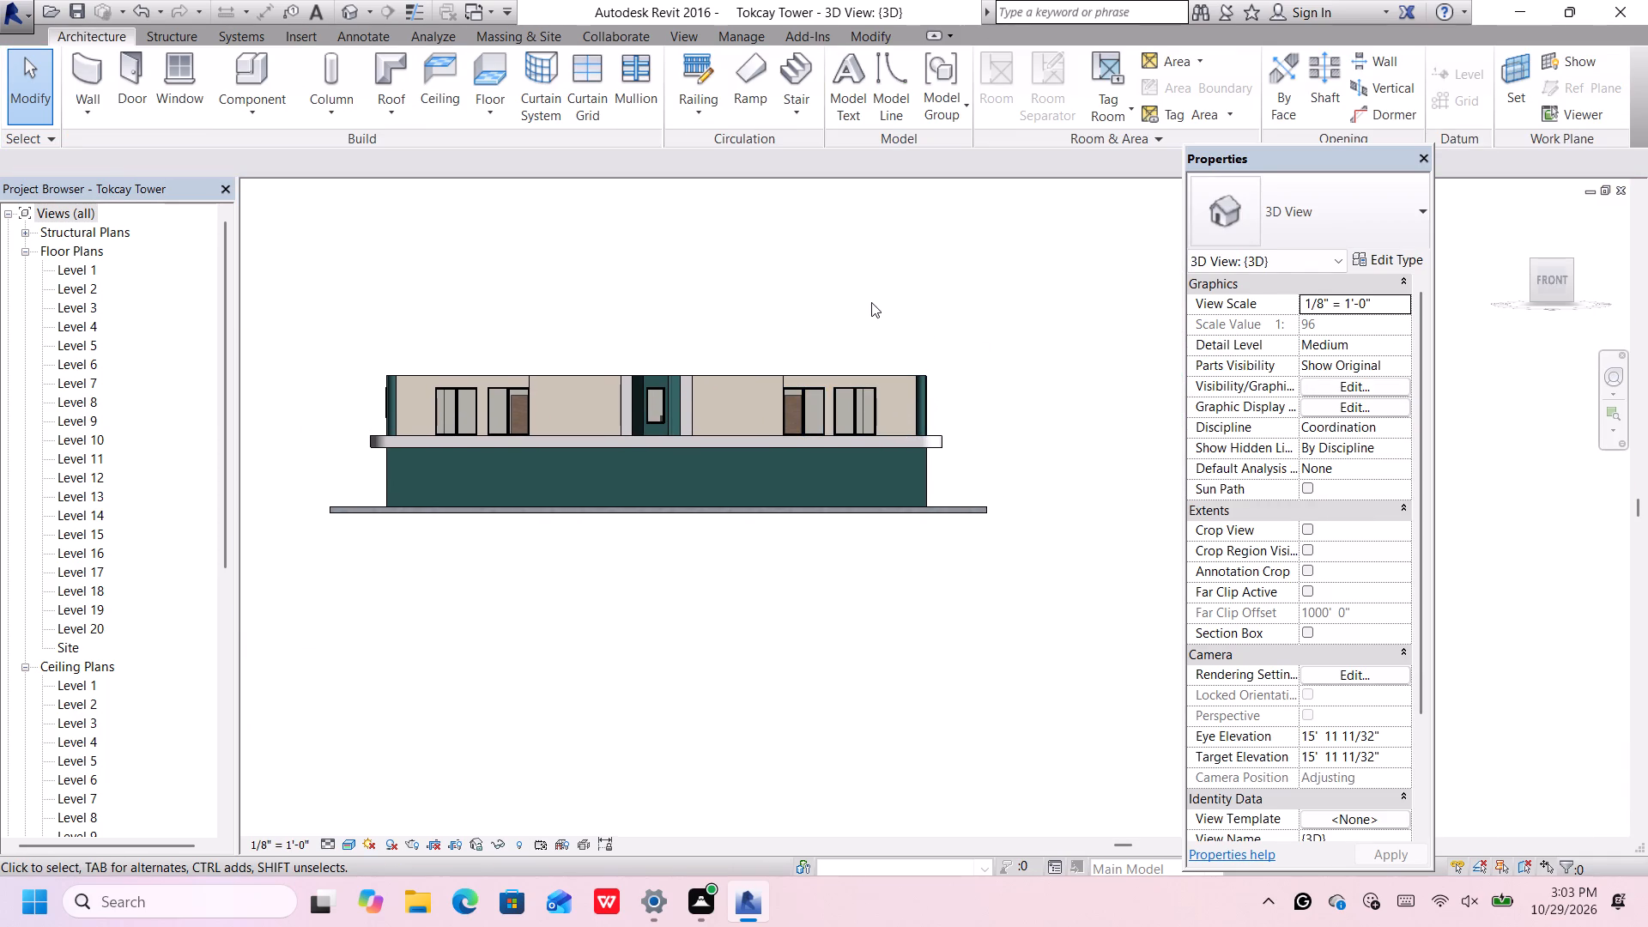
pyautogui.moveTo(875, 309); pyautogui.dragTo(904, 347, button='middle')
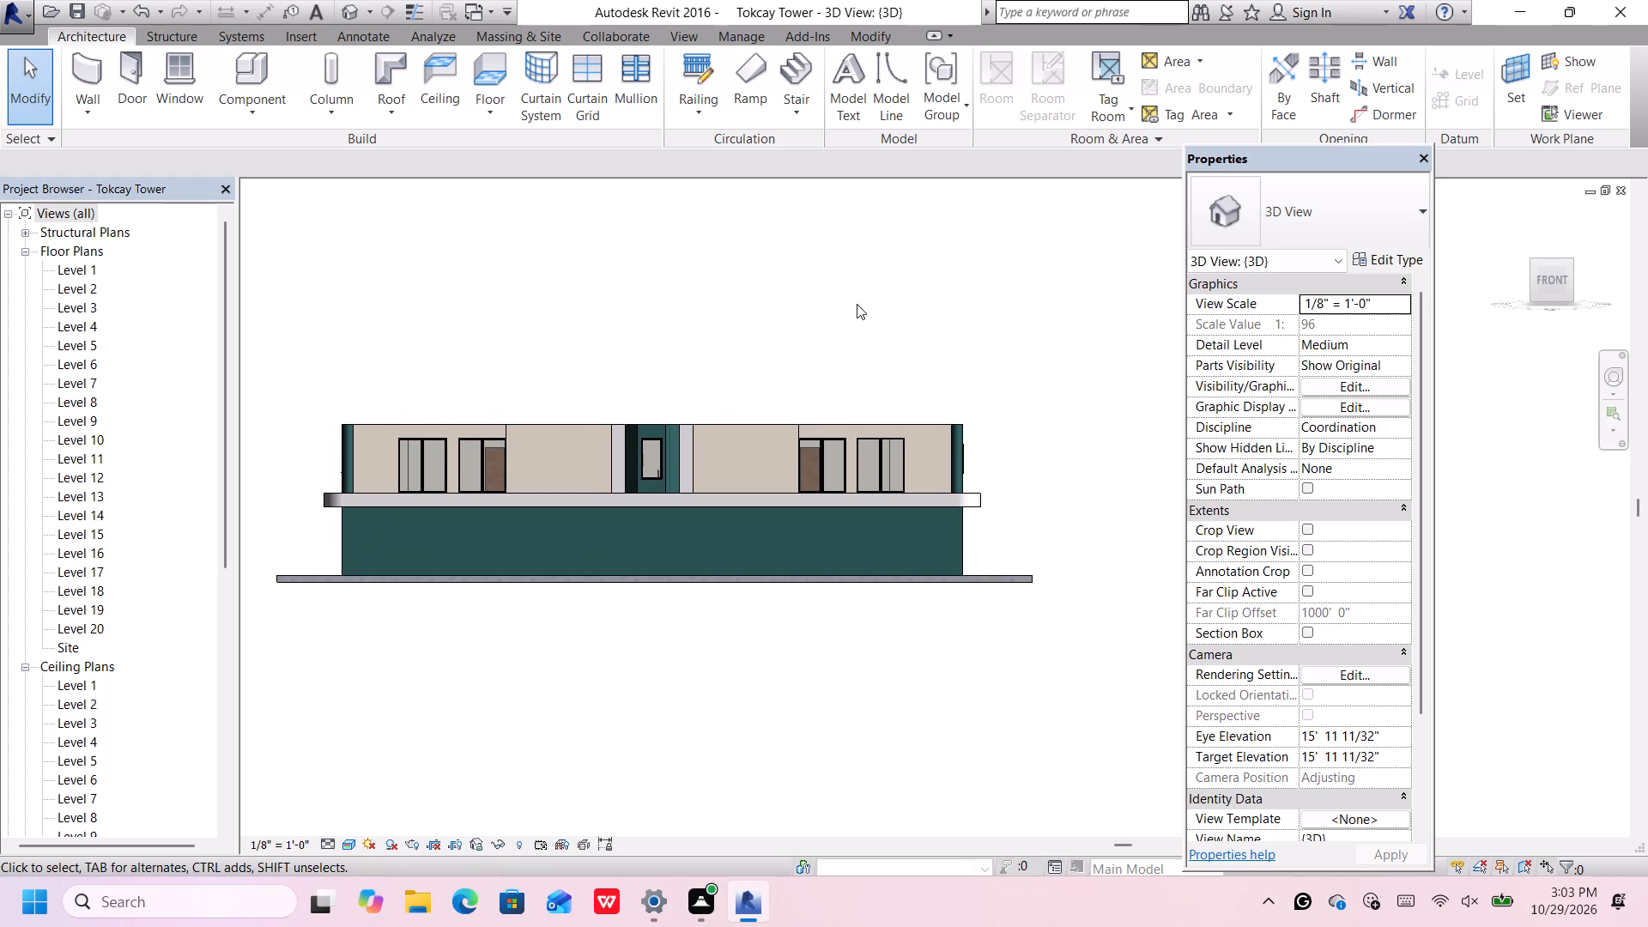
pyautogui.moveTo(463, 385); pyautogui.dragTo(468, 397, button='middle')
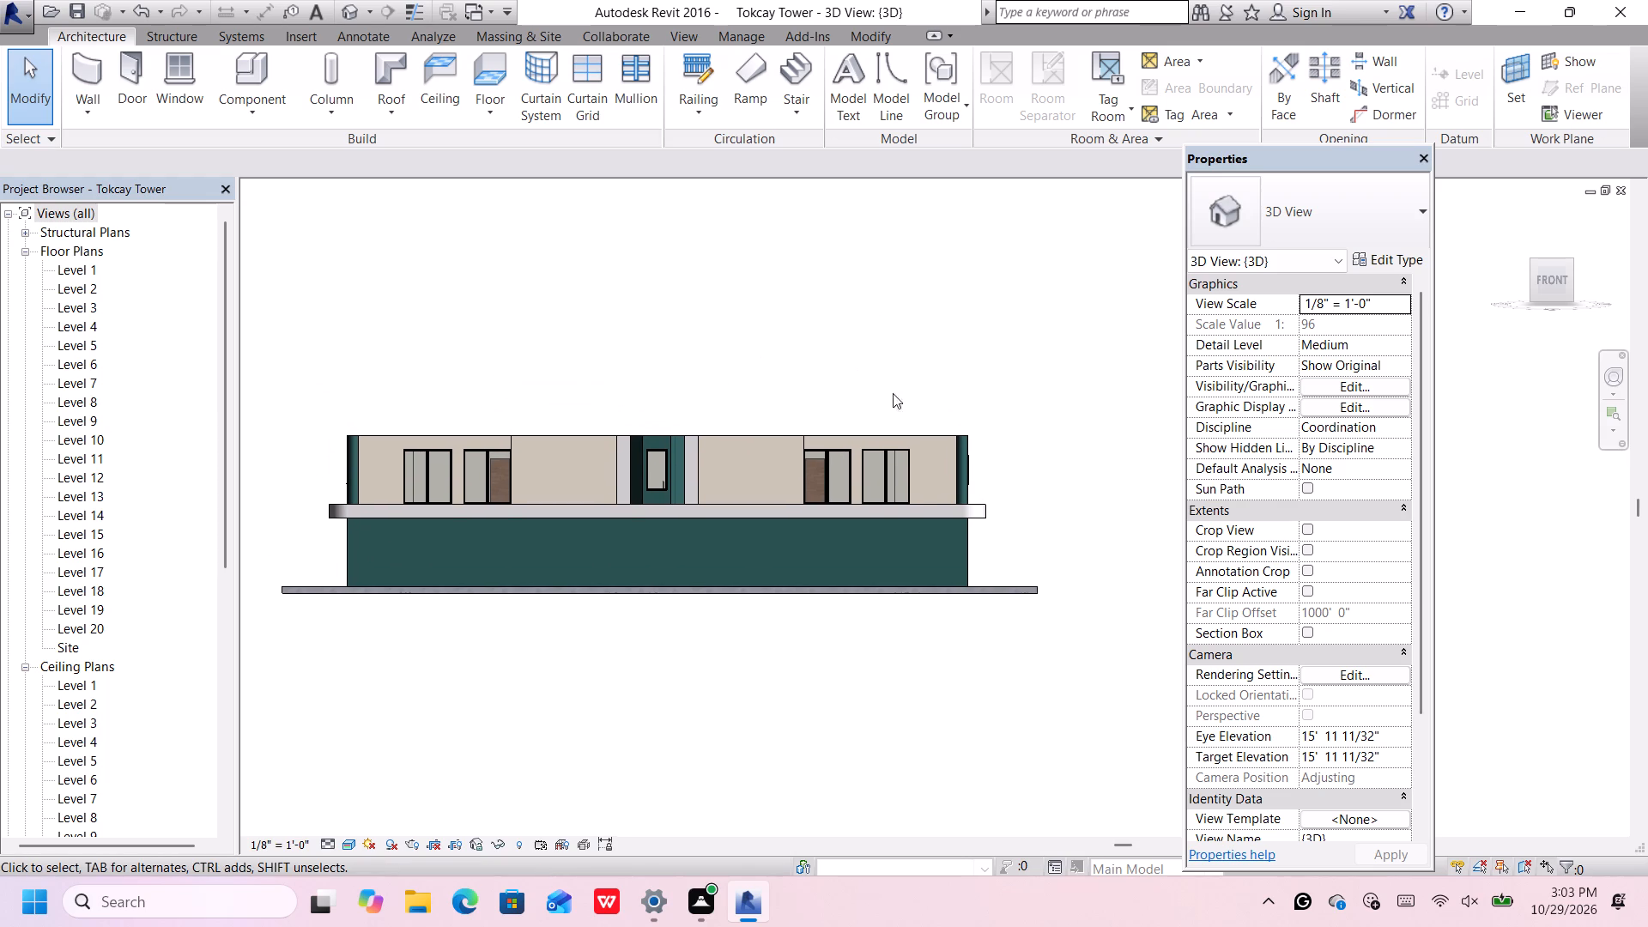
# Nudge both Generic - 3" green 2 half-round walls of the corner column beside the new windows outward to the building's end.
pyautogui.scroll(9, 974, 468)
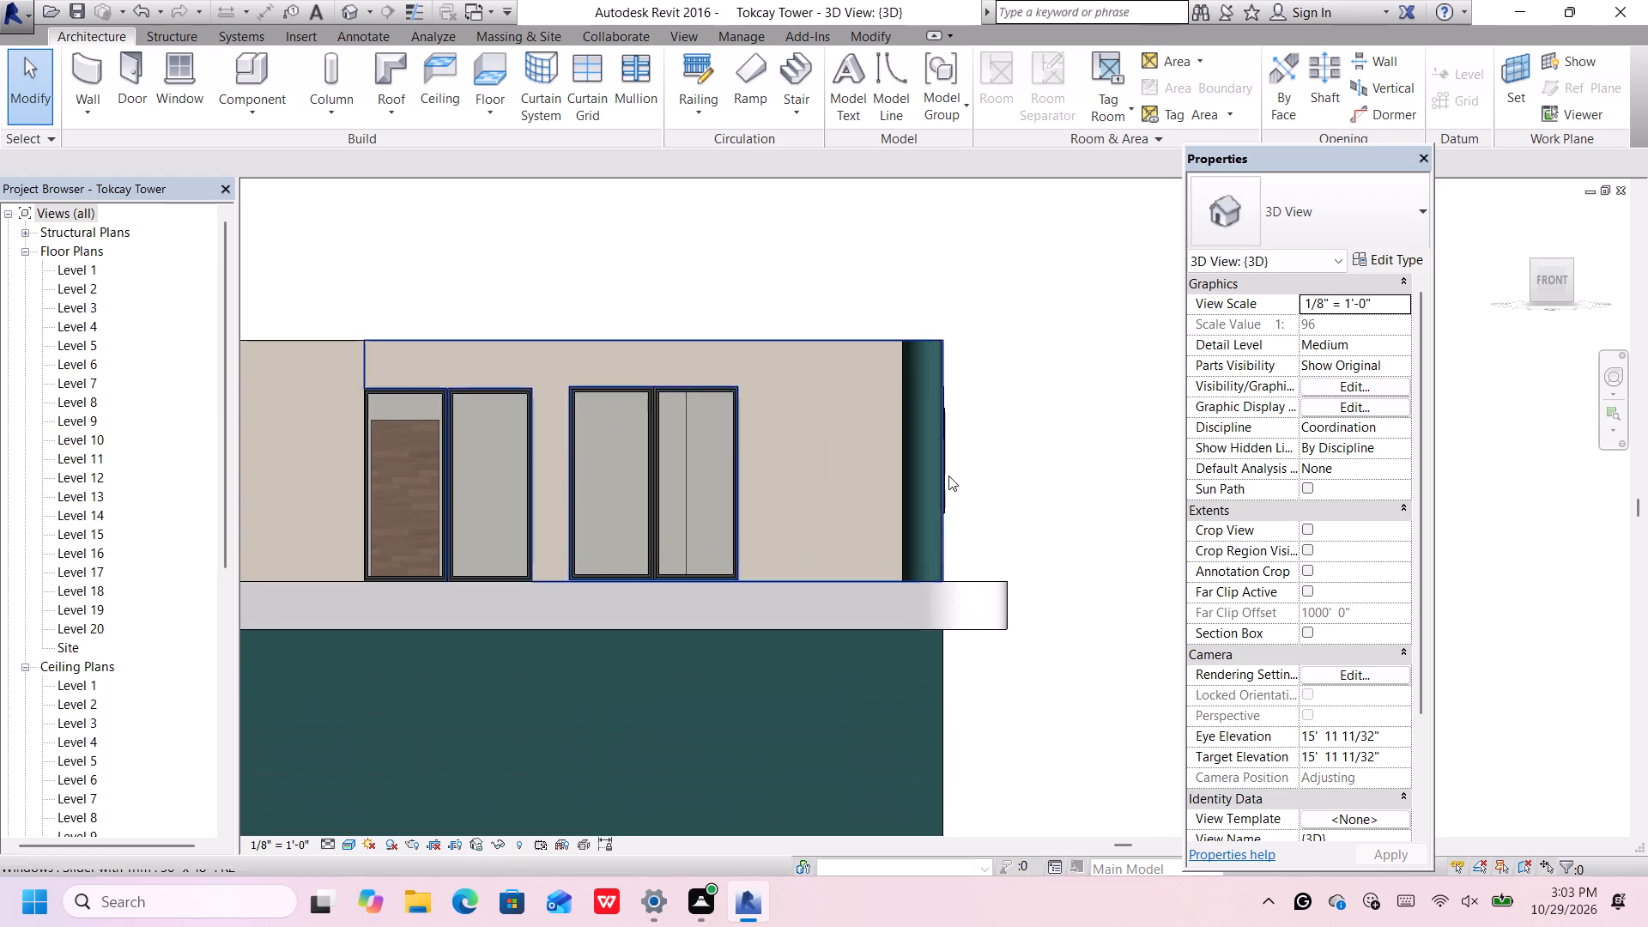
pyautogui.scroll(2, 948, 475)
pyautogui.moveTo(939, 472); pyautogui.dragTo(881, 461, button='middle')
pyautogui.scroll(2, 873, 450)
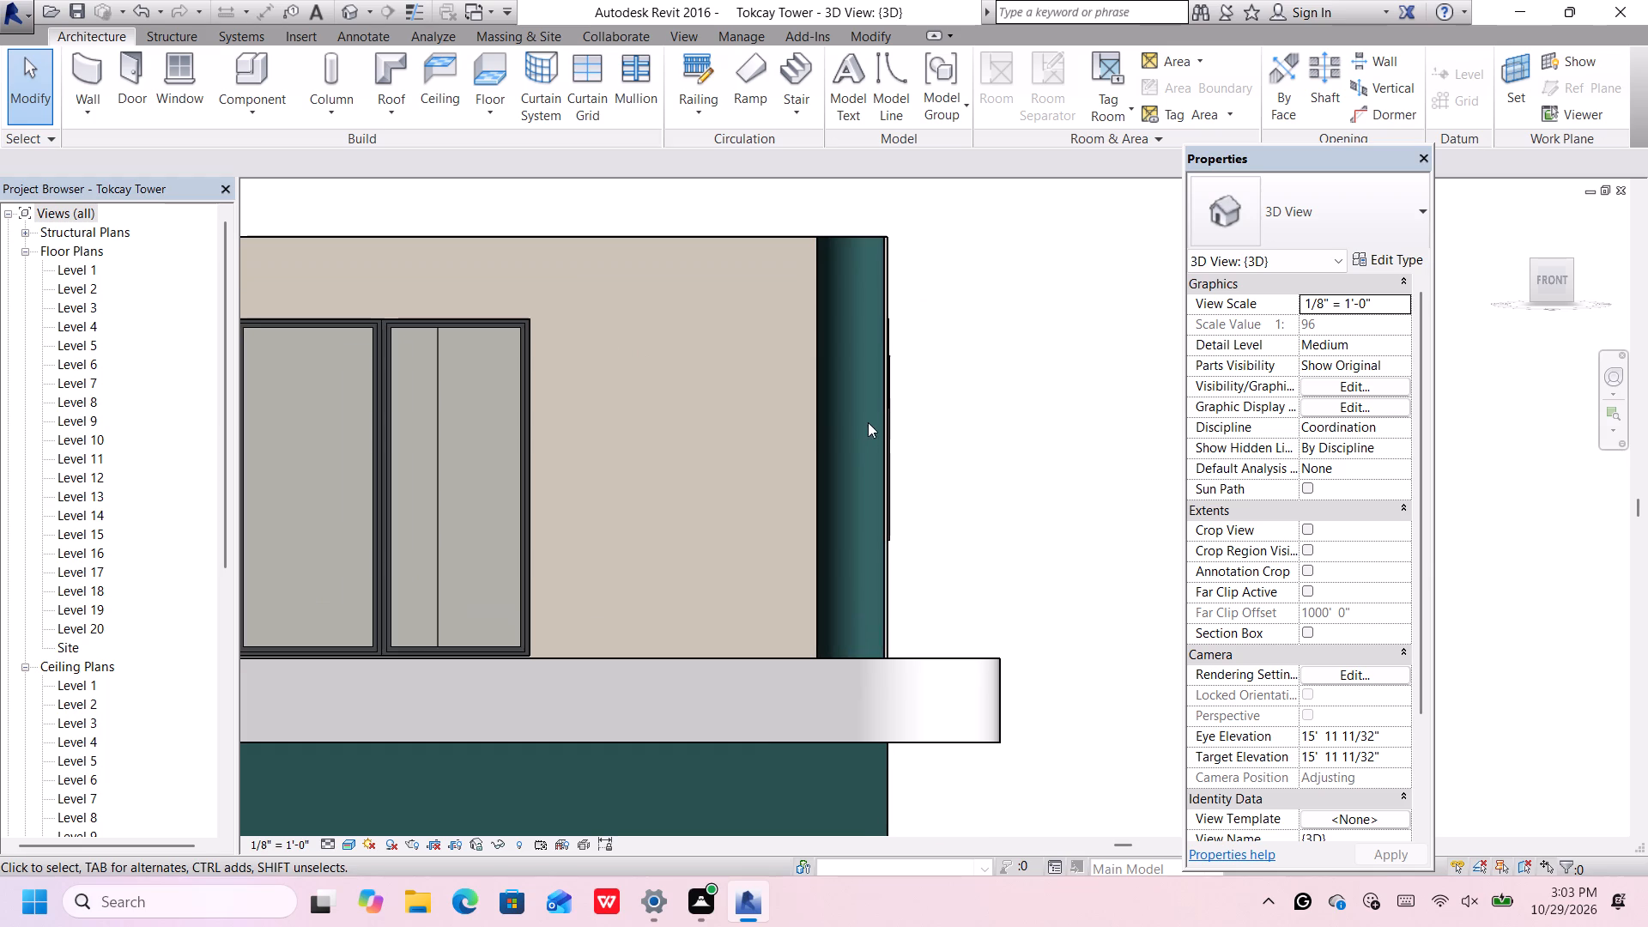
pyautogui.click(875, 238)
pyautogui.moveTo(869, 252); pyautogui.dragTo(877, 279, button='middle')
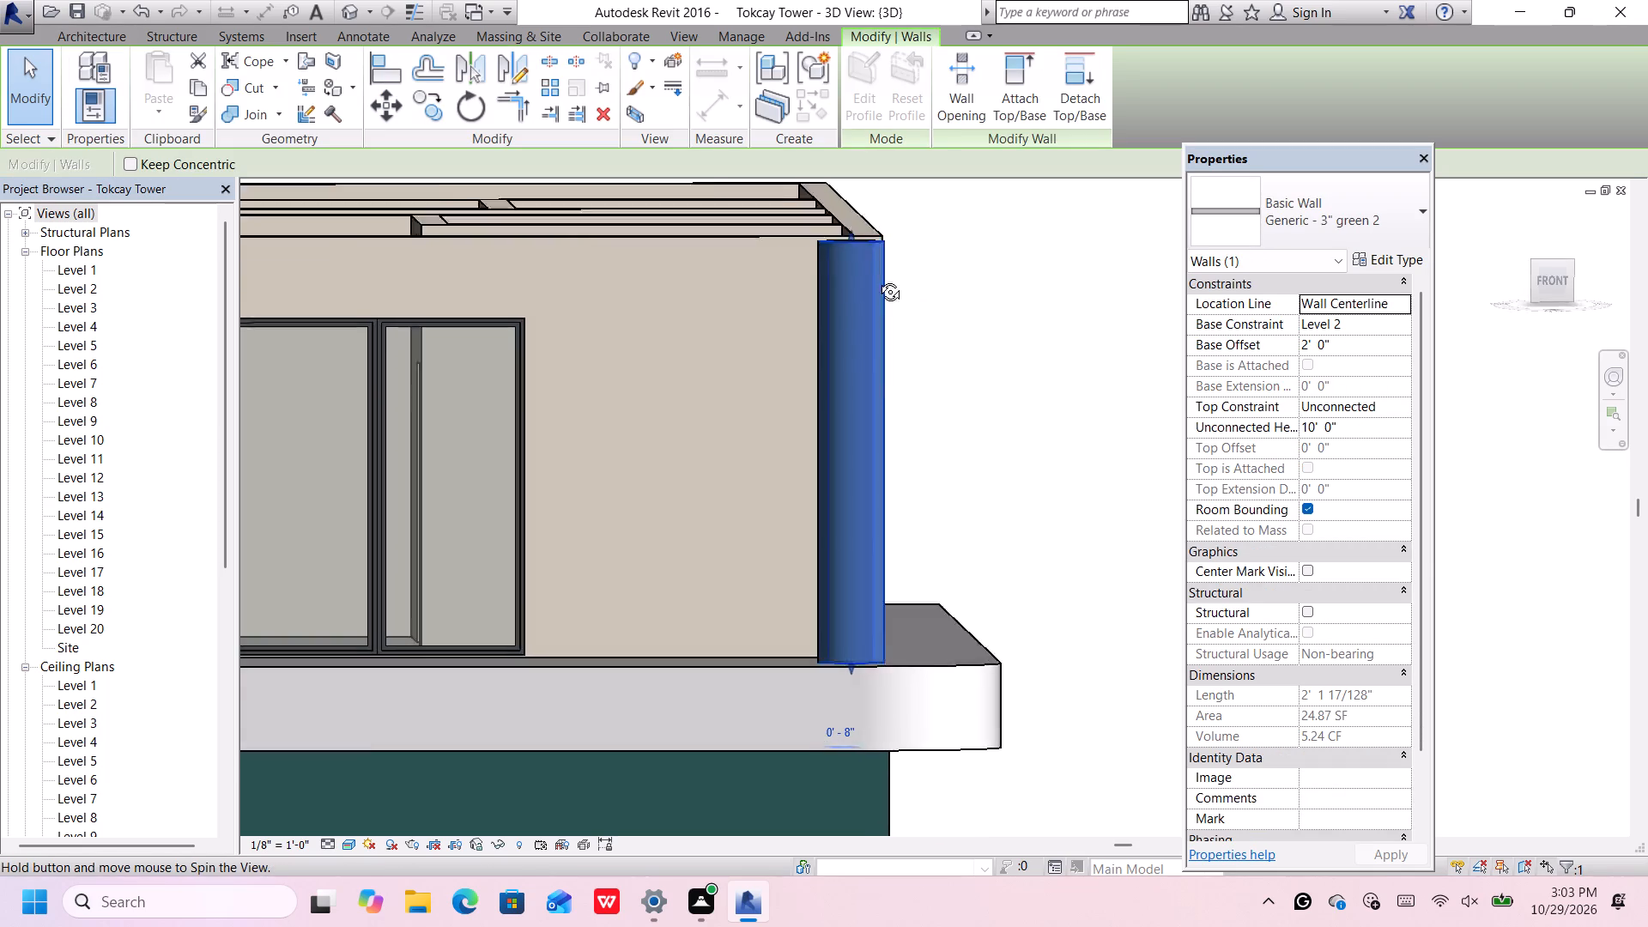
pyautogui.moveTo(877, 279); pyautogui.dragTo(863, 309, button='middle')
pyautogui.scroll(4, 856, 252)
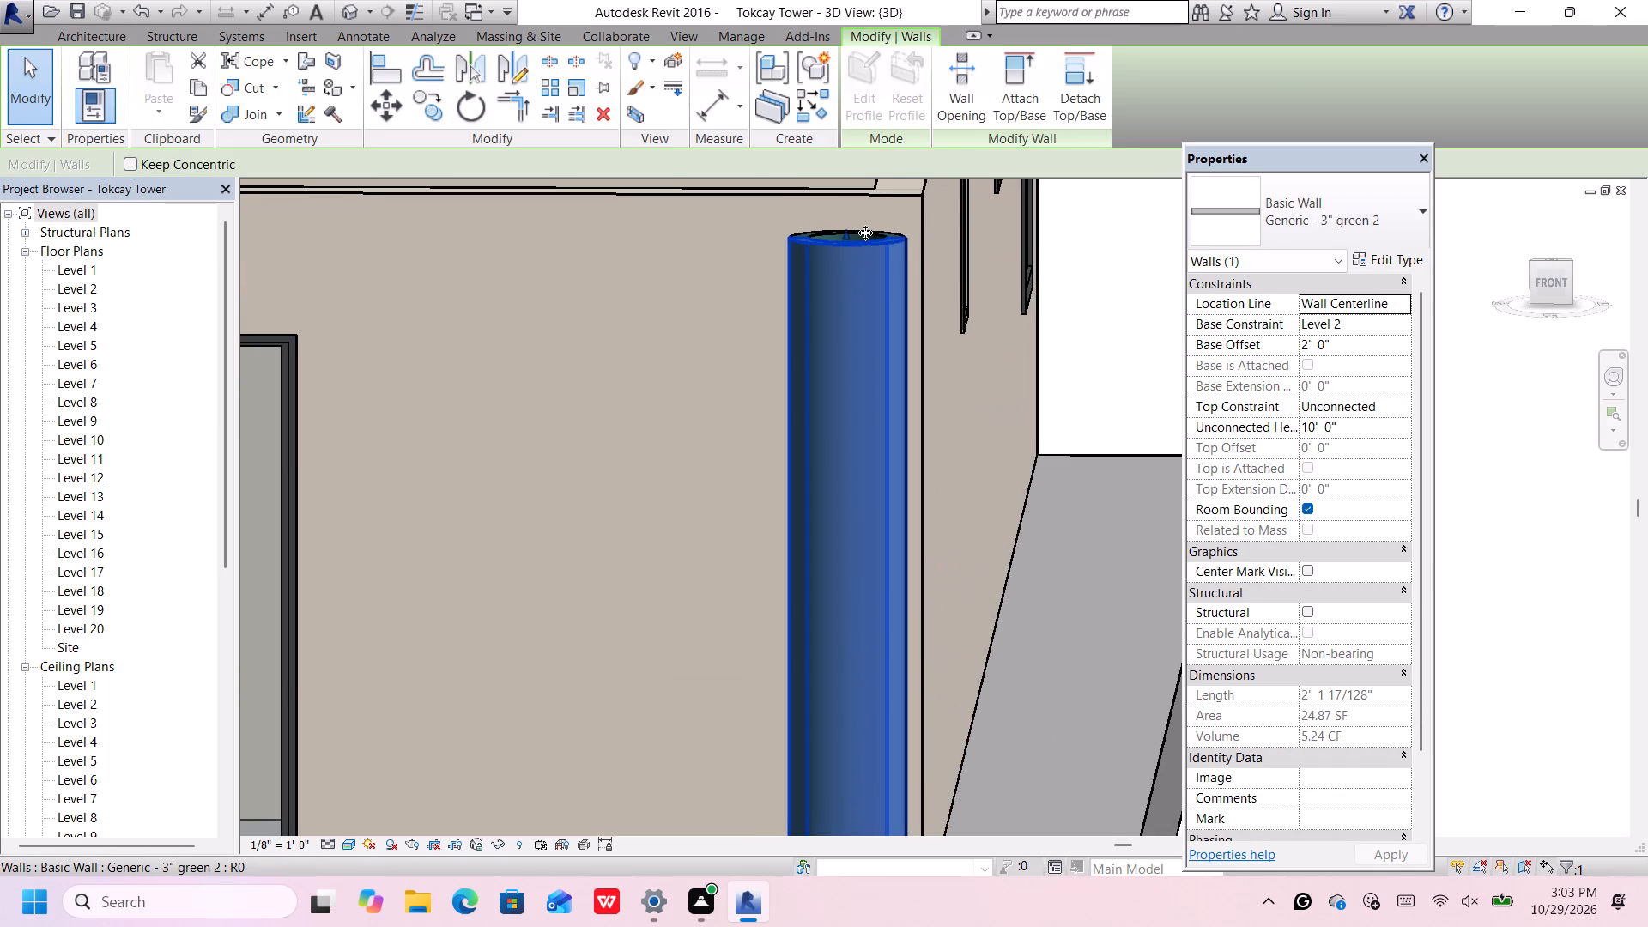
pyautogui.click(865, 233)
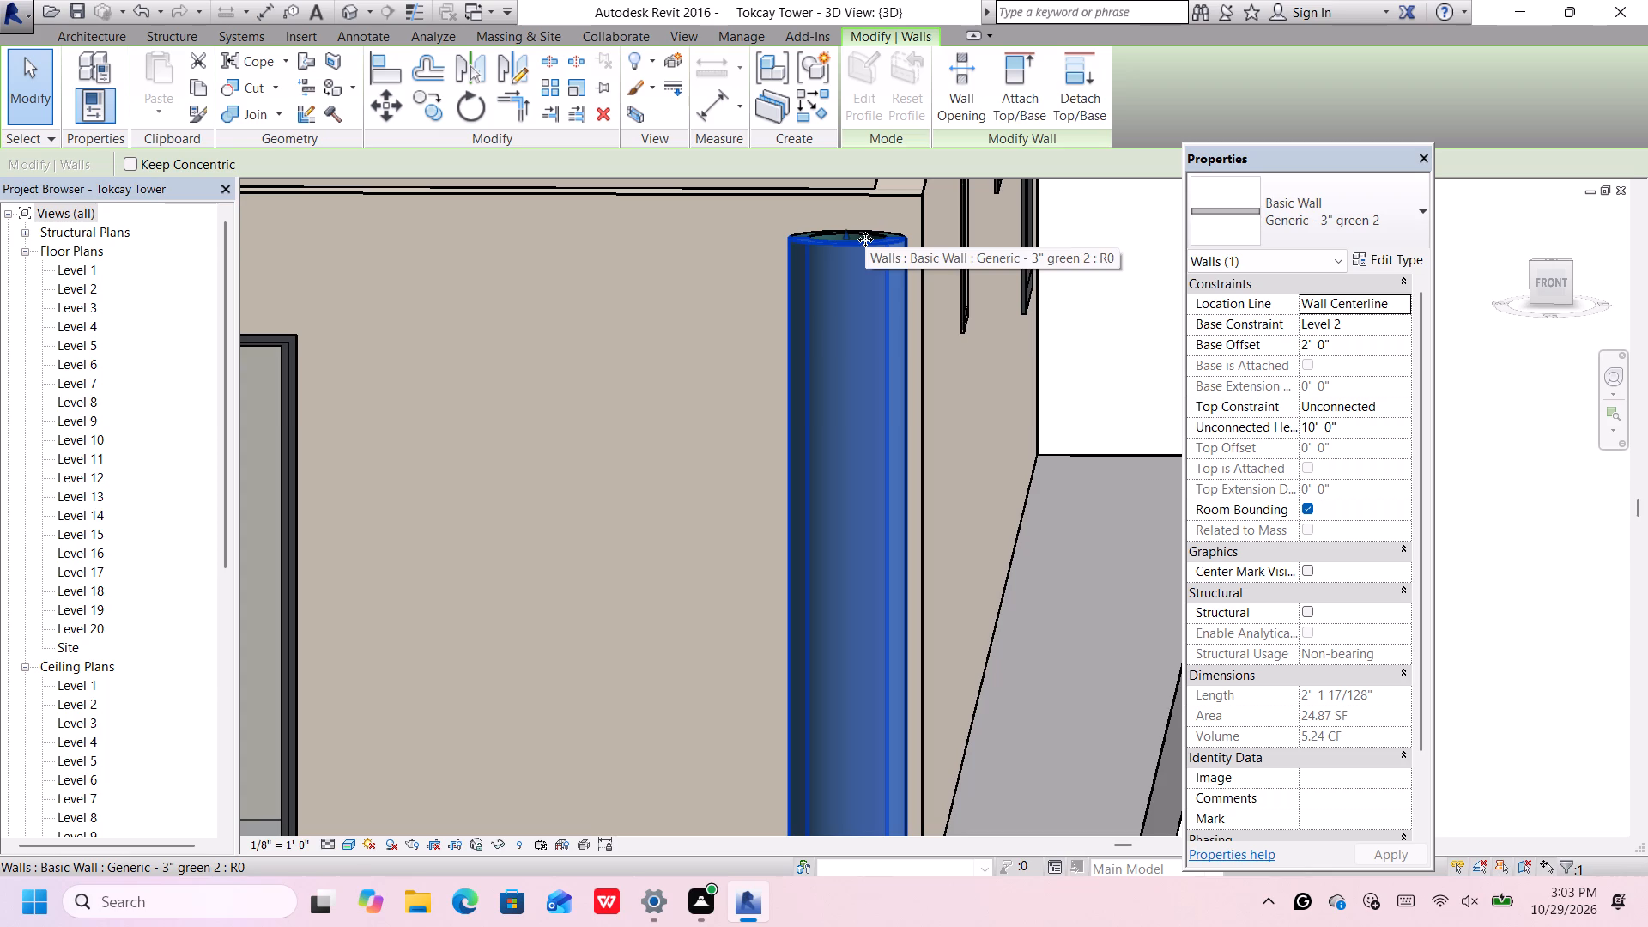
pyautogui.keyDown('ctrl'); pyautogui.scroll(12, 864, 239); pyautogui.keyUp('ctrl')
pyautogui.scroll(6, 867, 251)
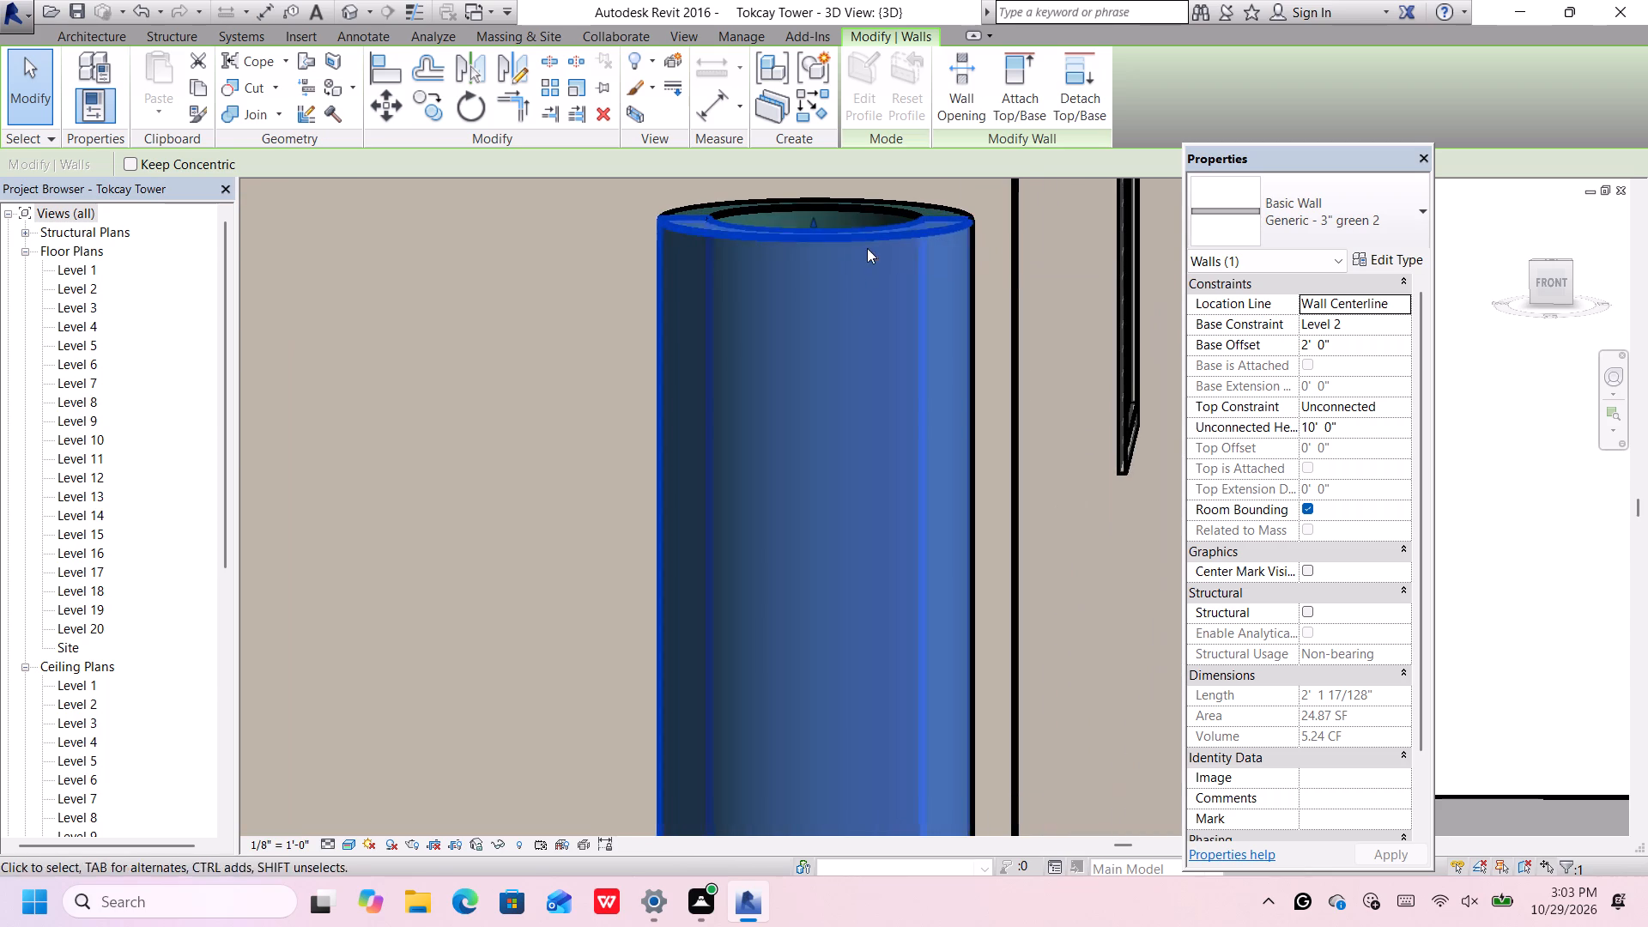
pyautogui.moveTo(871, 233); pyautogui.dragTo(865, 384, button='middle')
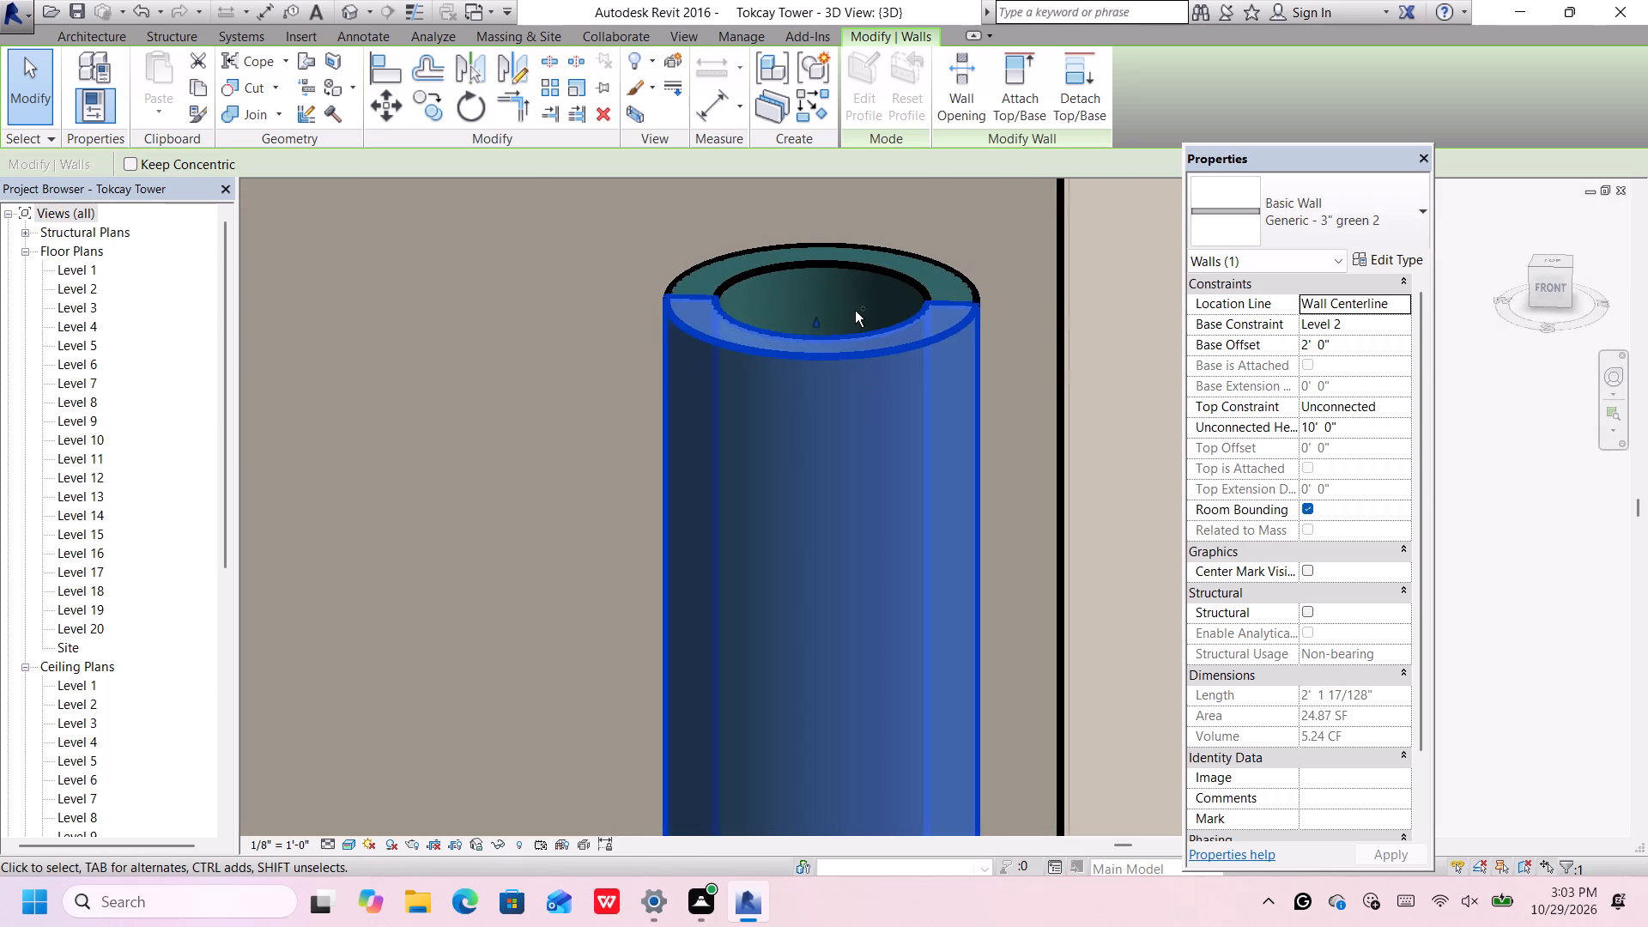
pyautogui.keyDown('ctrl'); pyautogui.click(861, 266); pyautogui.keyUp('ctrl')
pyautogui.scroll(-10, 862, 275)
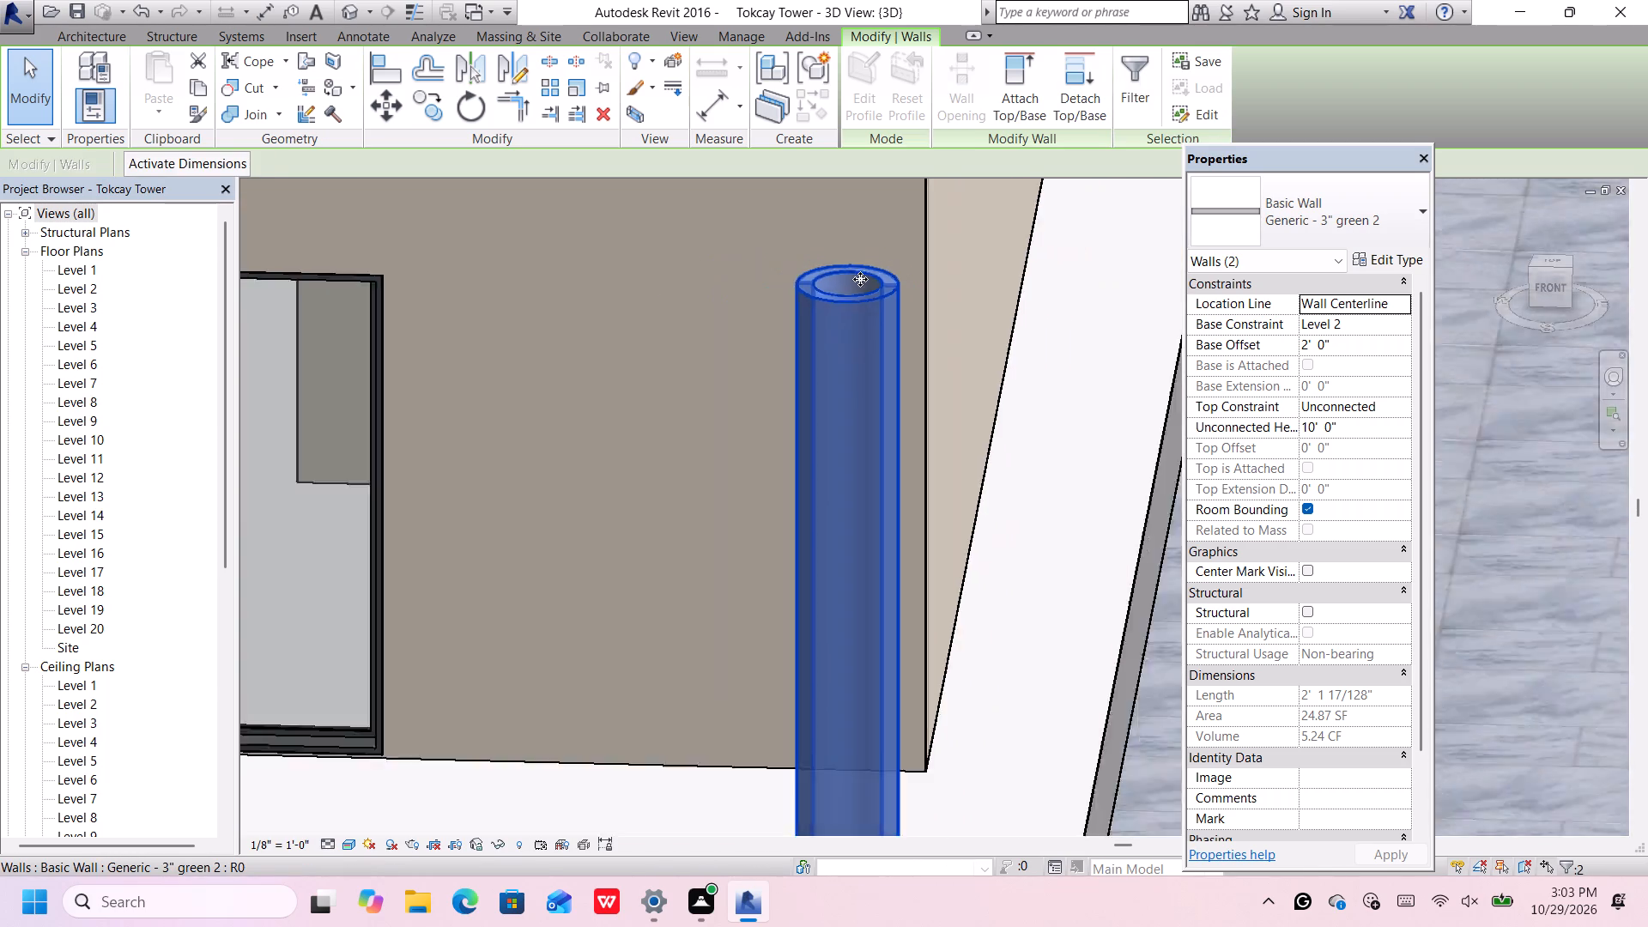
pyautogui.scroll(-7, 860, 279)
pyautogui.click(1551, 282)
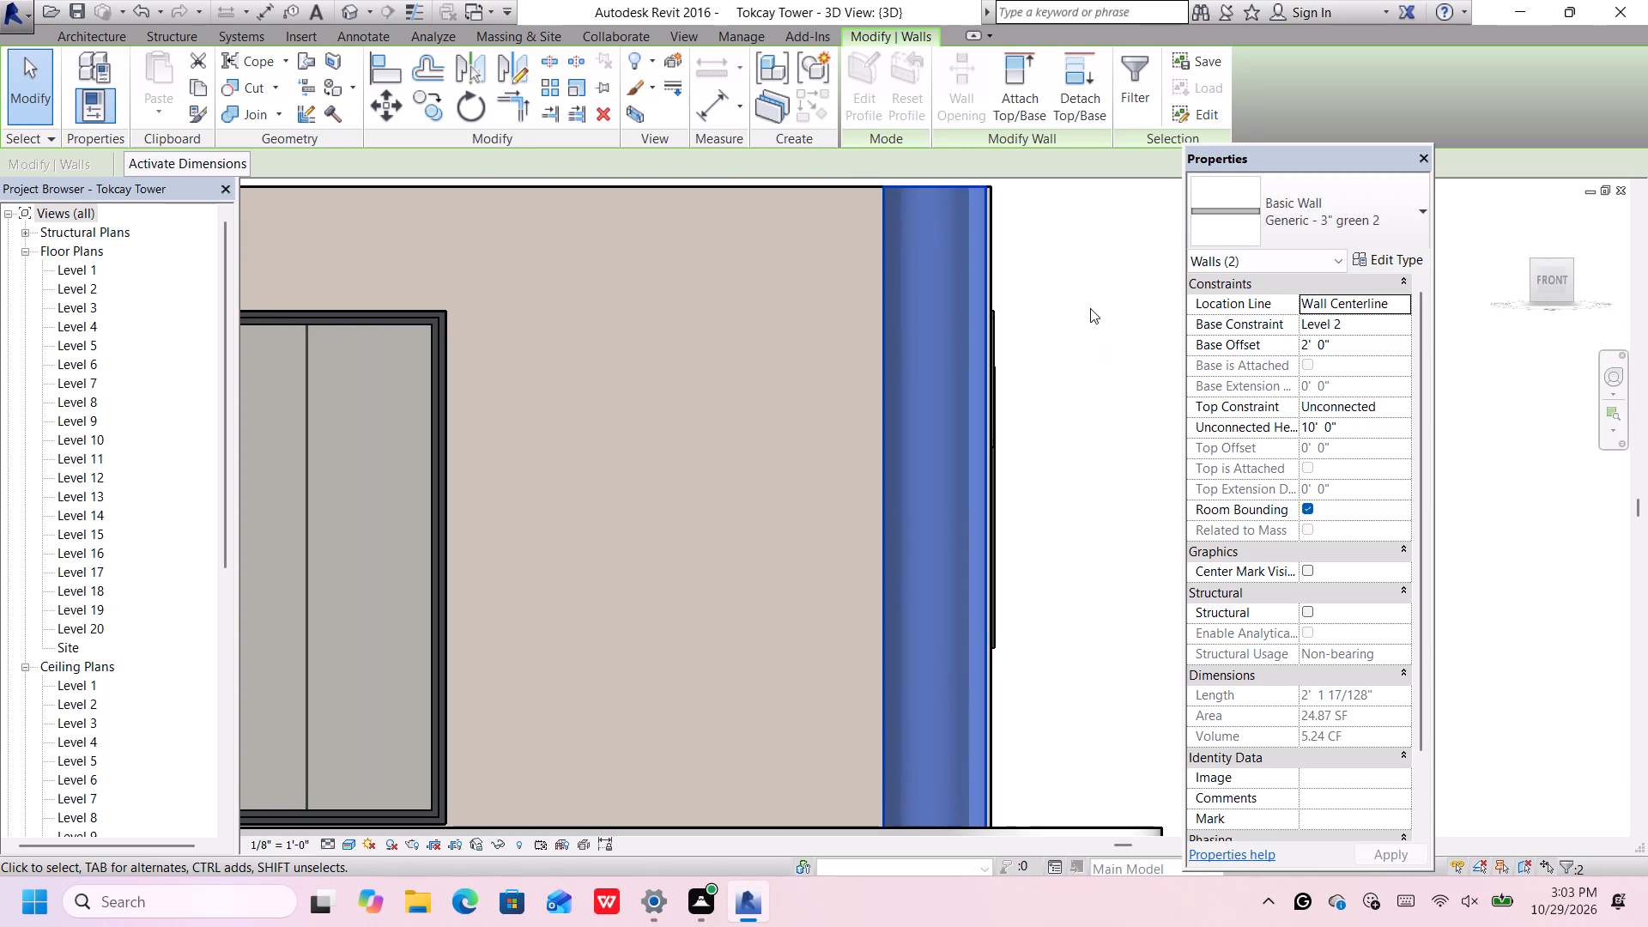
pyautogui.press('Right')
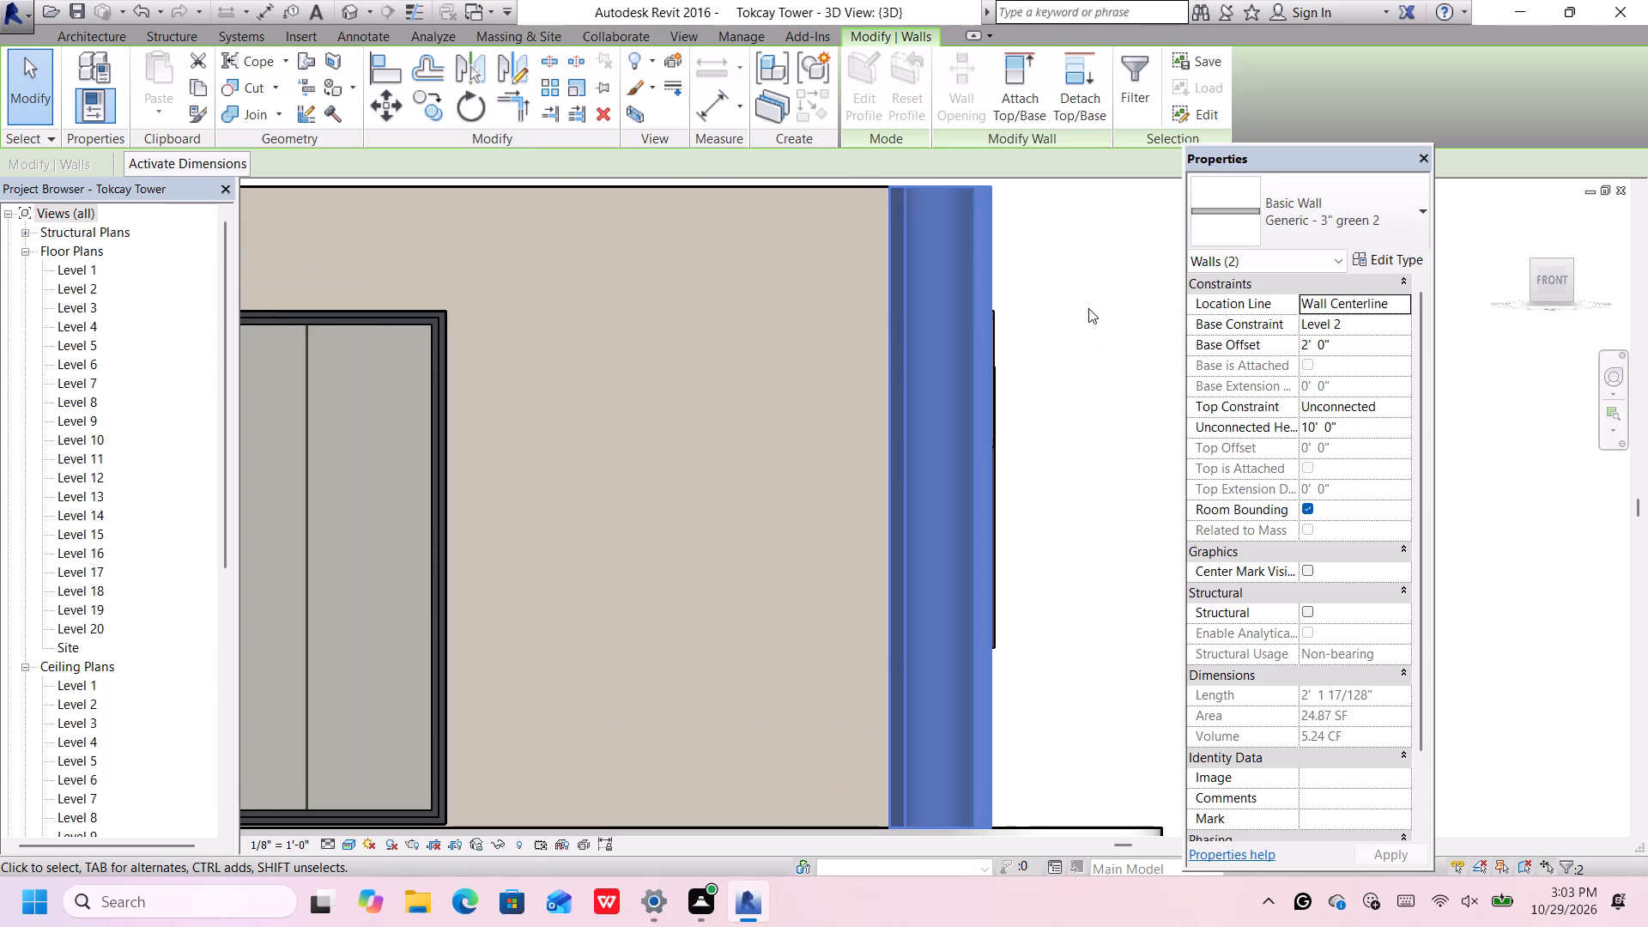
pyautogui.scroll(-14, 1088, 308)
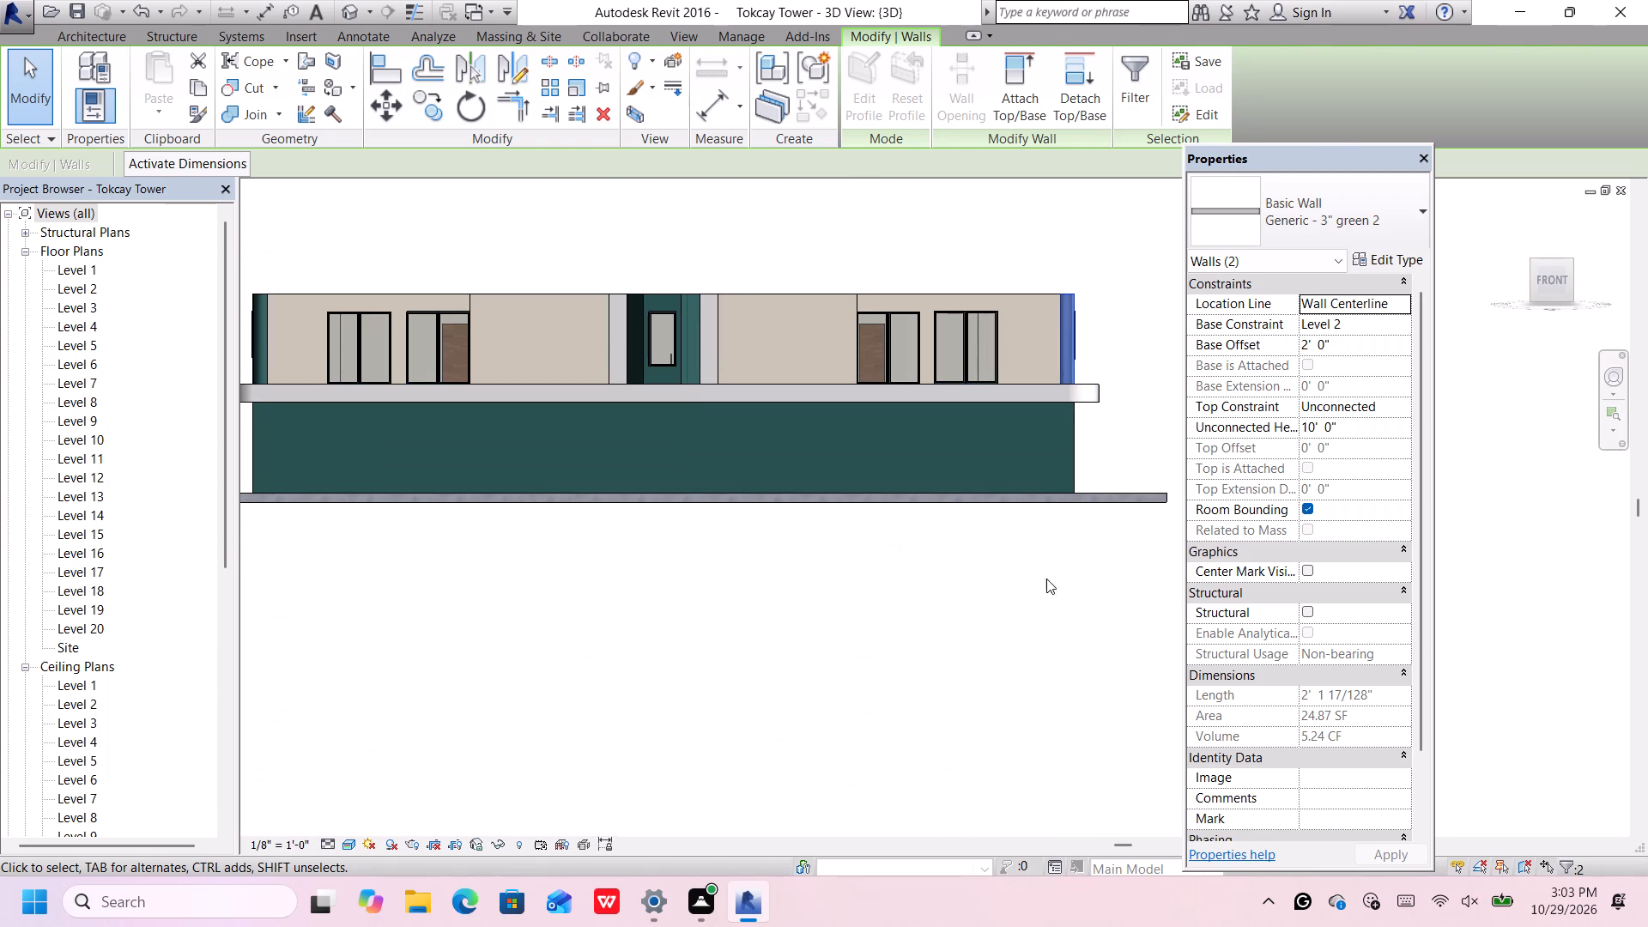
pyautogui.click(1034, 624)
pyautogui.scroll(-2, 812, 372)
pyautogui.moveTo(839, 260); pyautogui.dragTo(840, 270, button='middle')
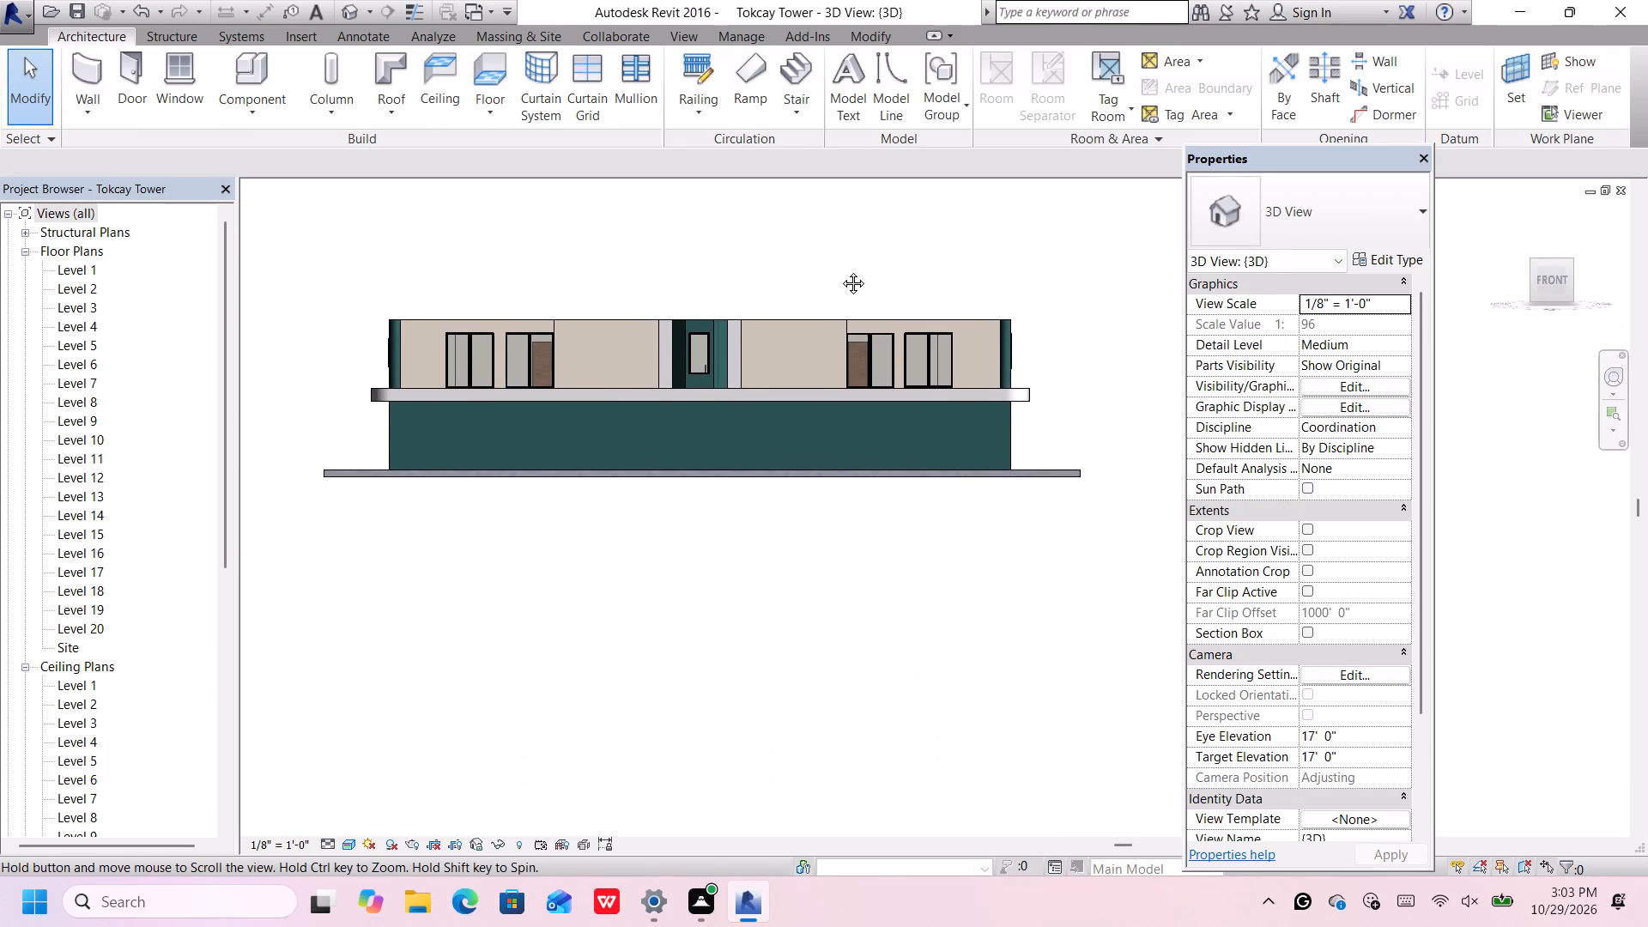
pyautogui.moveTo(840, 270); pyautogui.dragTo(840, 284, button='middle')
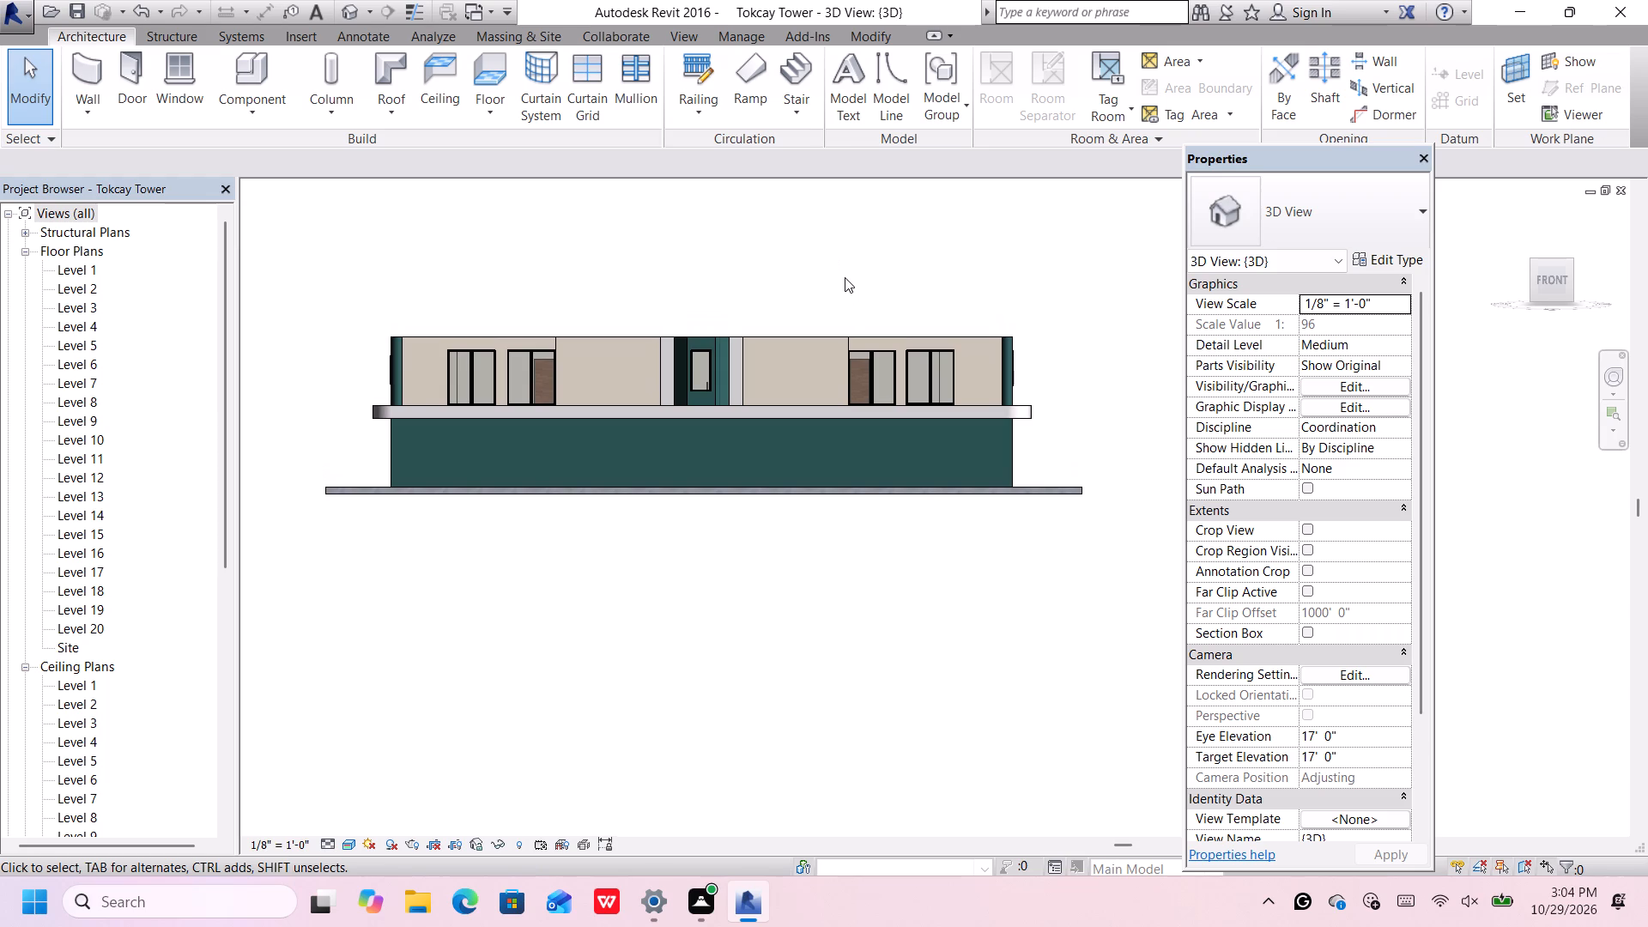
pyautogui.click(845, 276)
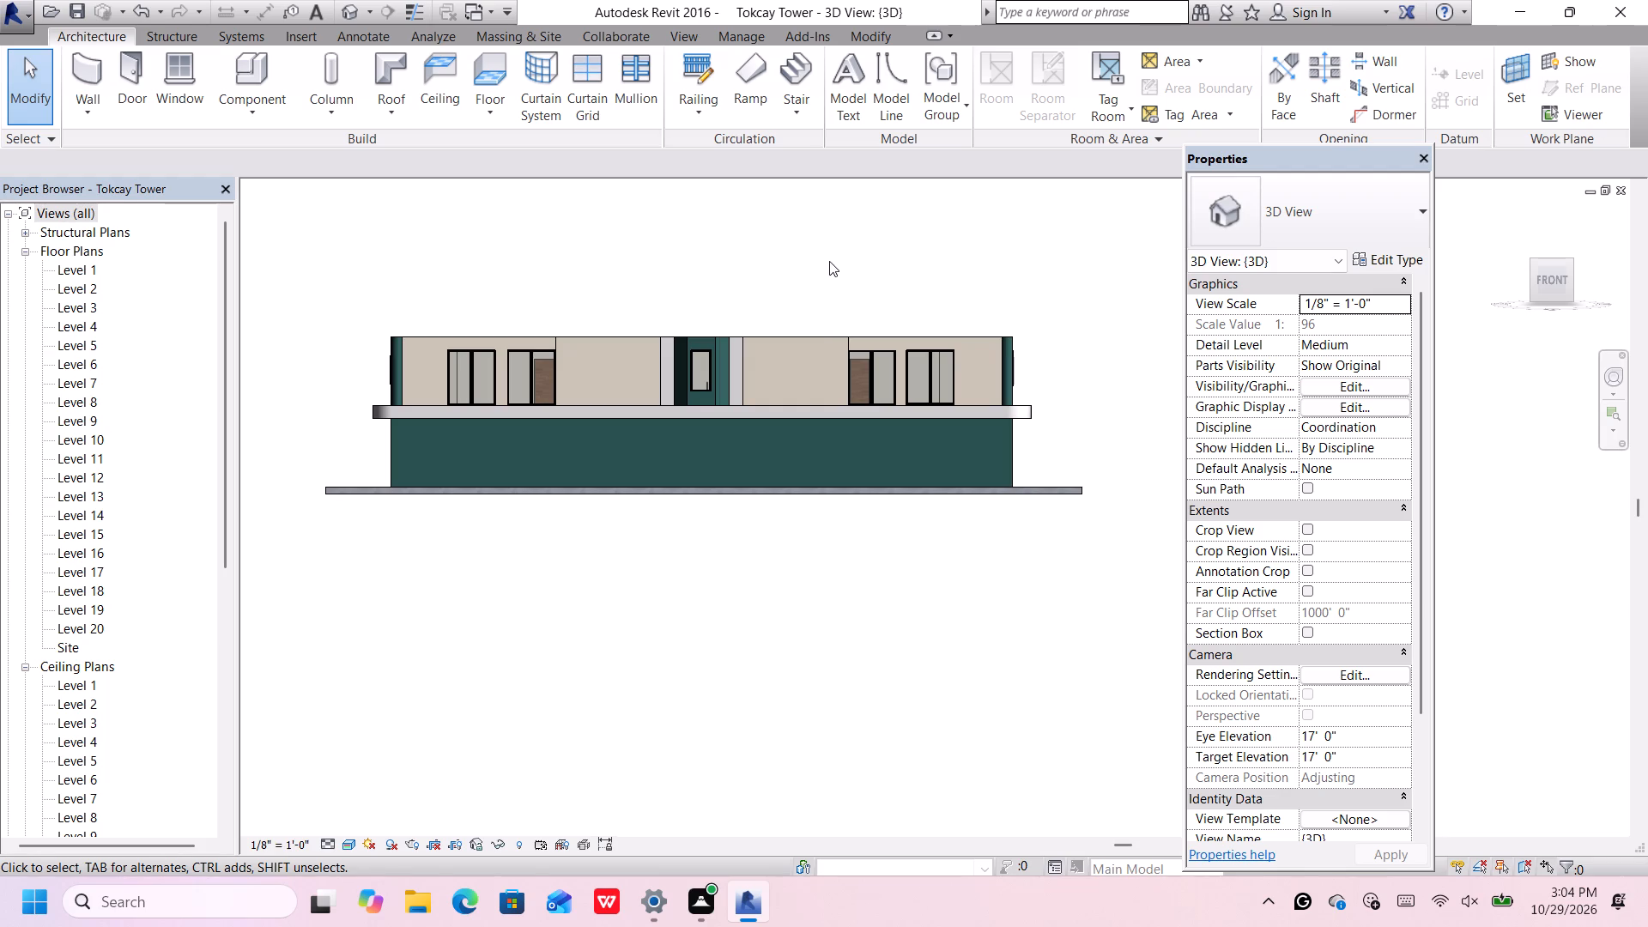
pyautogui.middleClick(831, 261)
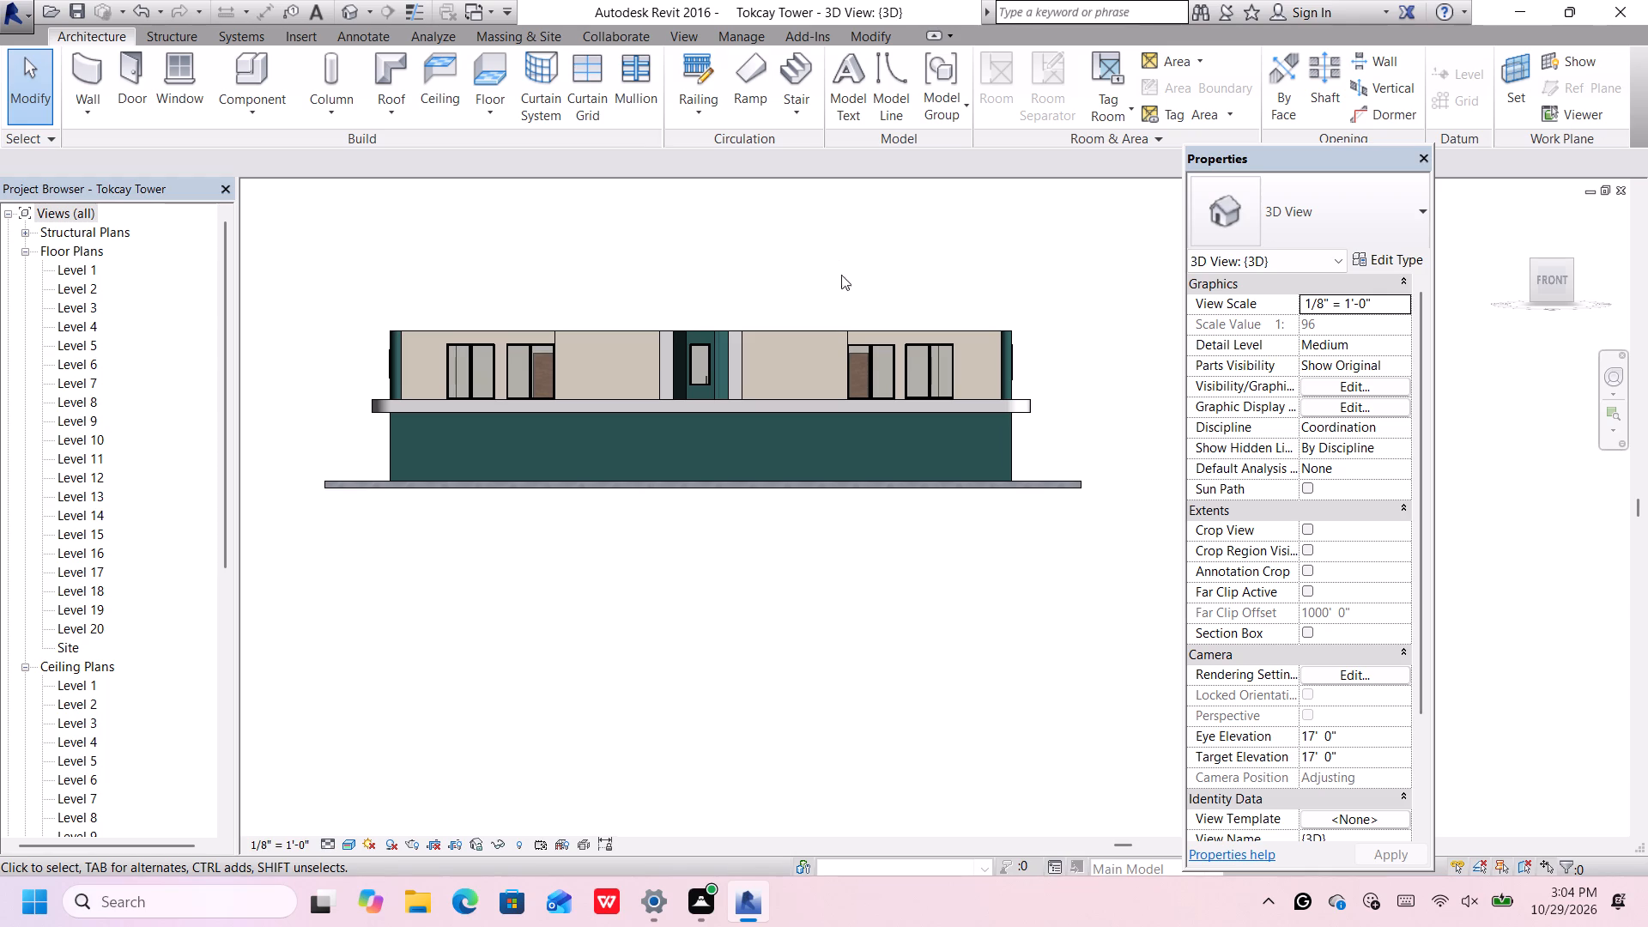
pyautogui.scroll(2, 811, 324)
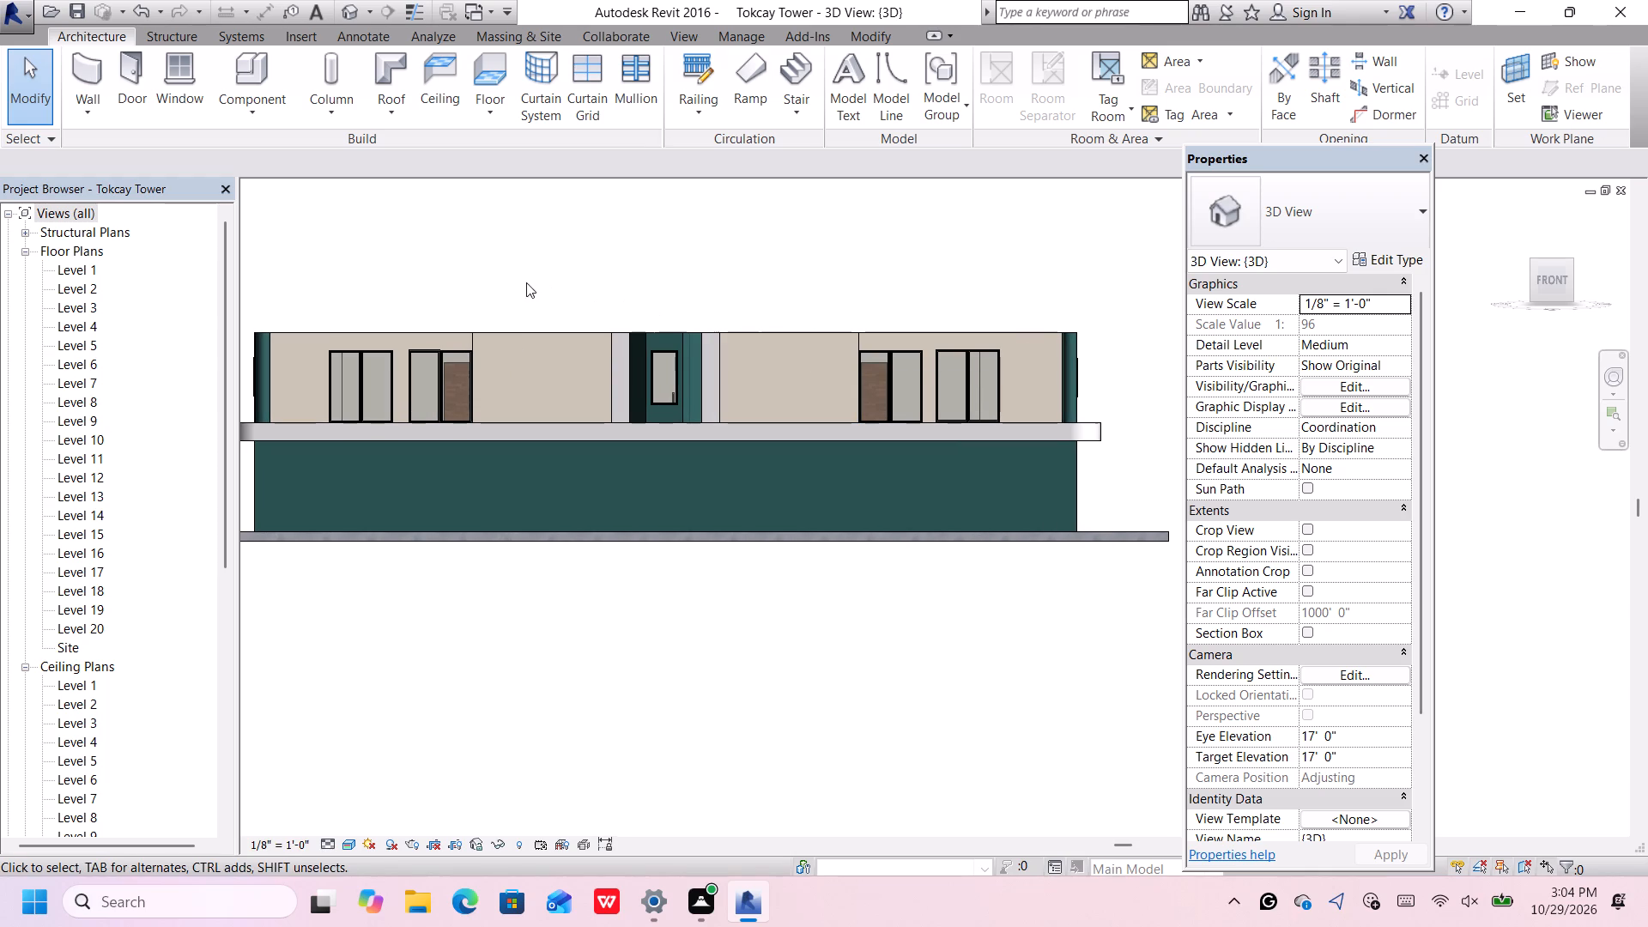
# In the Level 2 floor plan, delete the Generic - 8" cream front wall of the room just east of the stair bay.
pyautogui.doubleClick(82, 285)
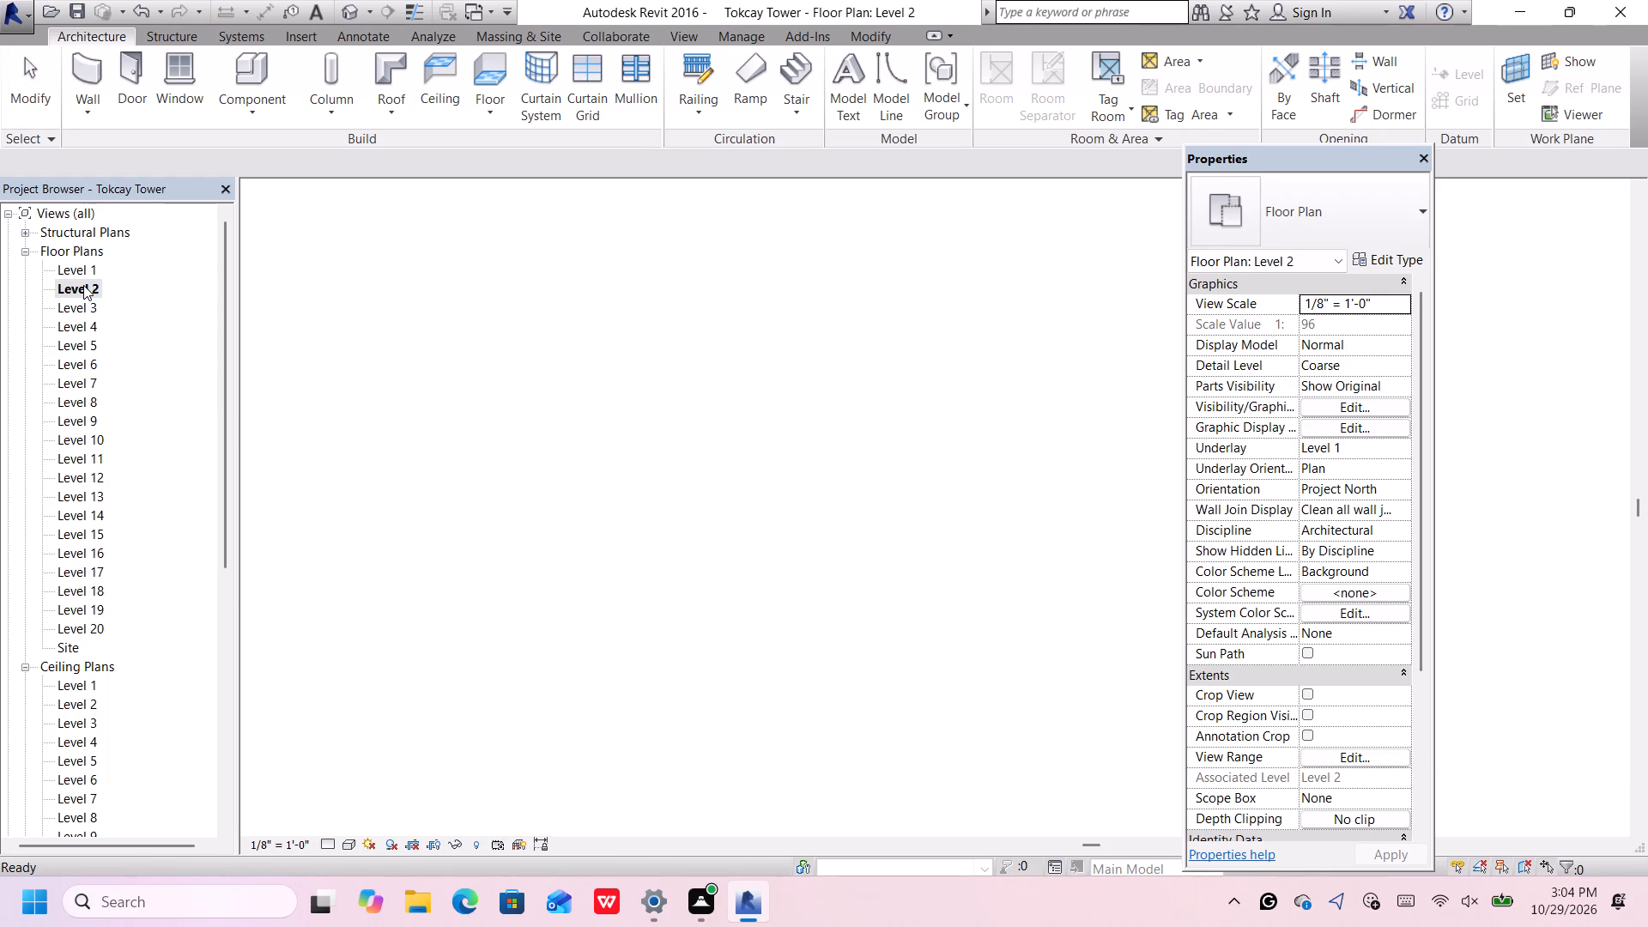
pyautogui.scroll(1, 858, 572)
pyautogui.scroll(5, 999, 609)
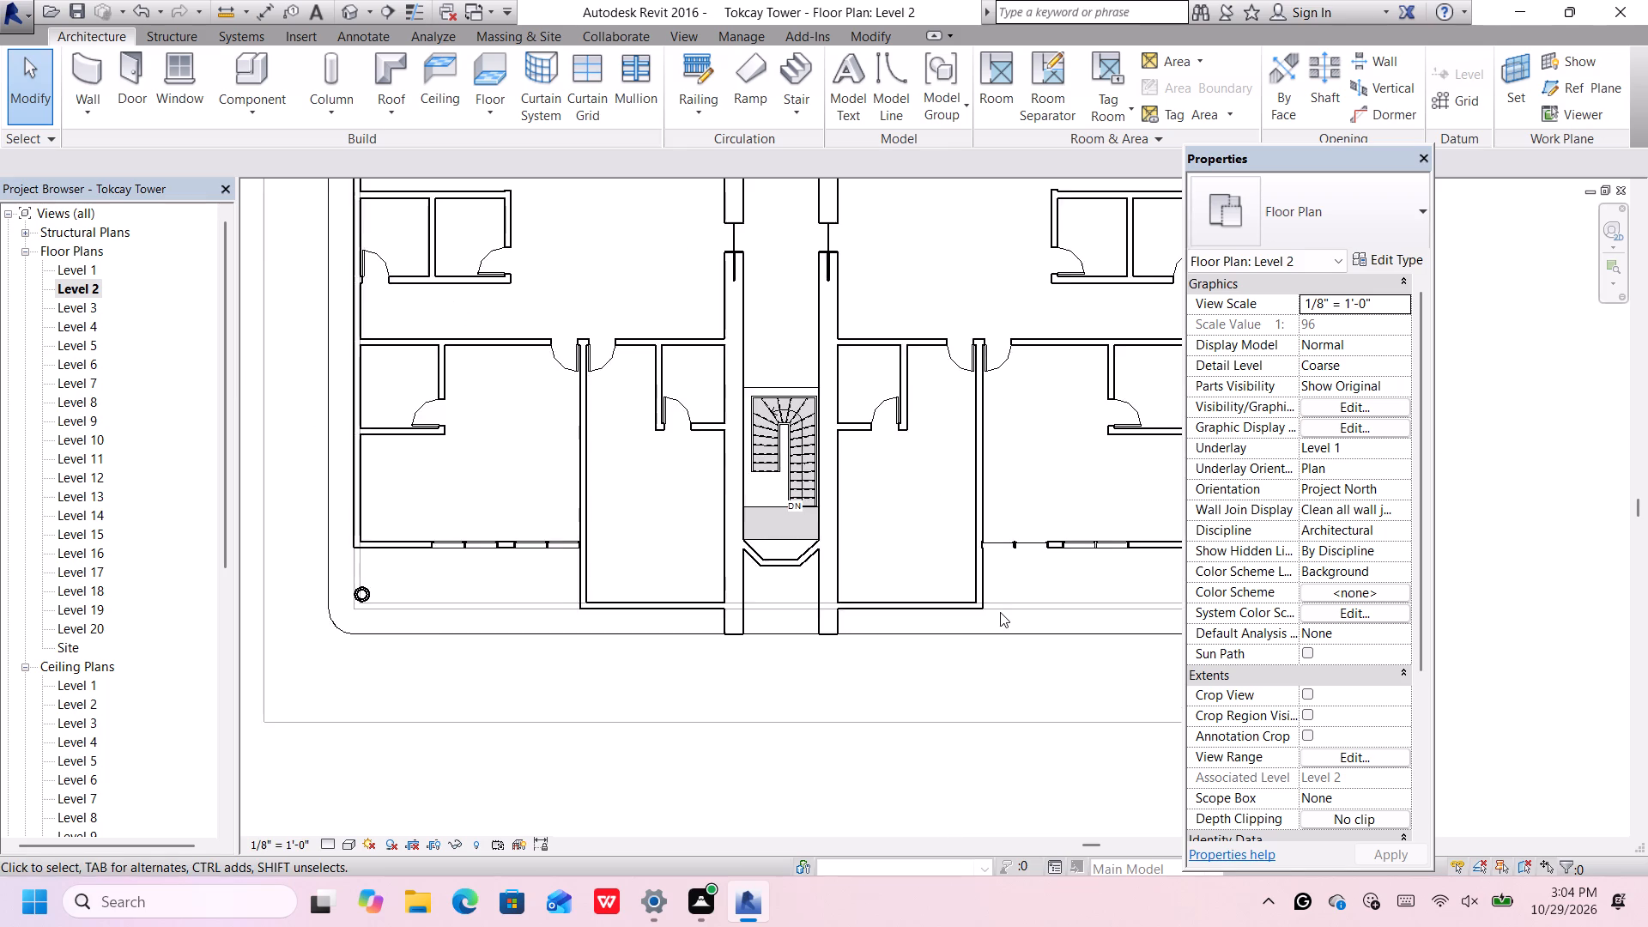
pyautogui.moveTo(996, 610); pyautogui.dragTo(966, 590, button='middle')
pyautogui.scroll(4, 906, 570)
pyautogui.click(906, 586)
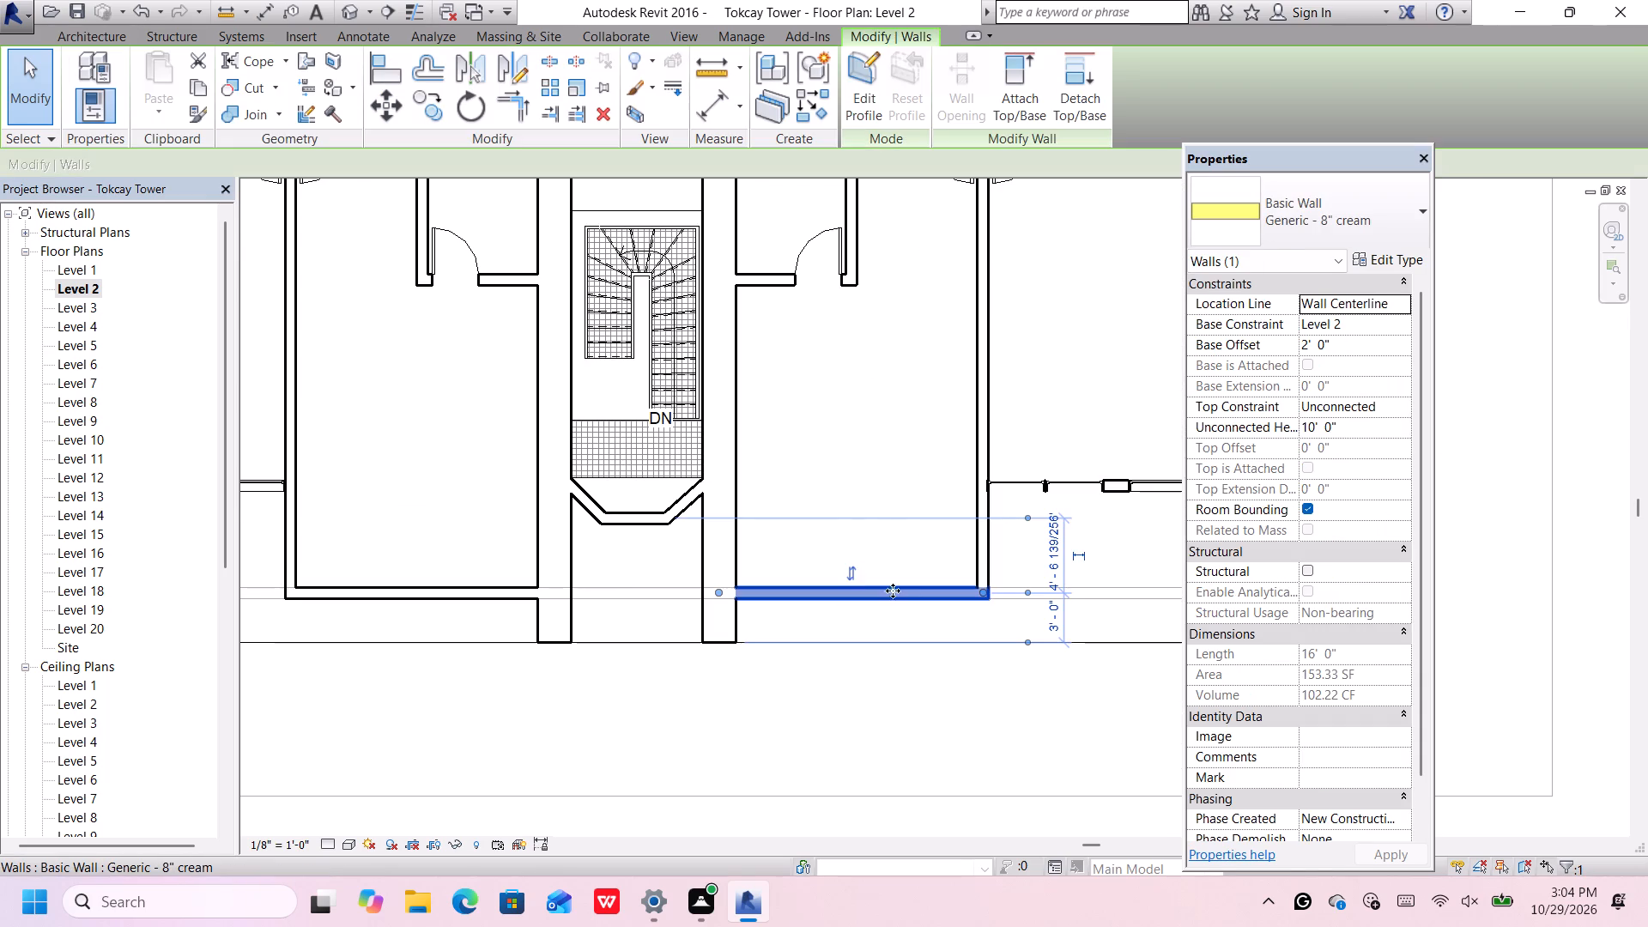
pyautogui.scroll(1, 829, 585)
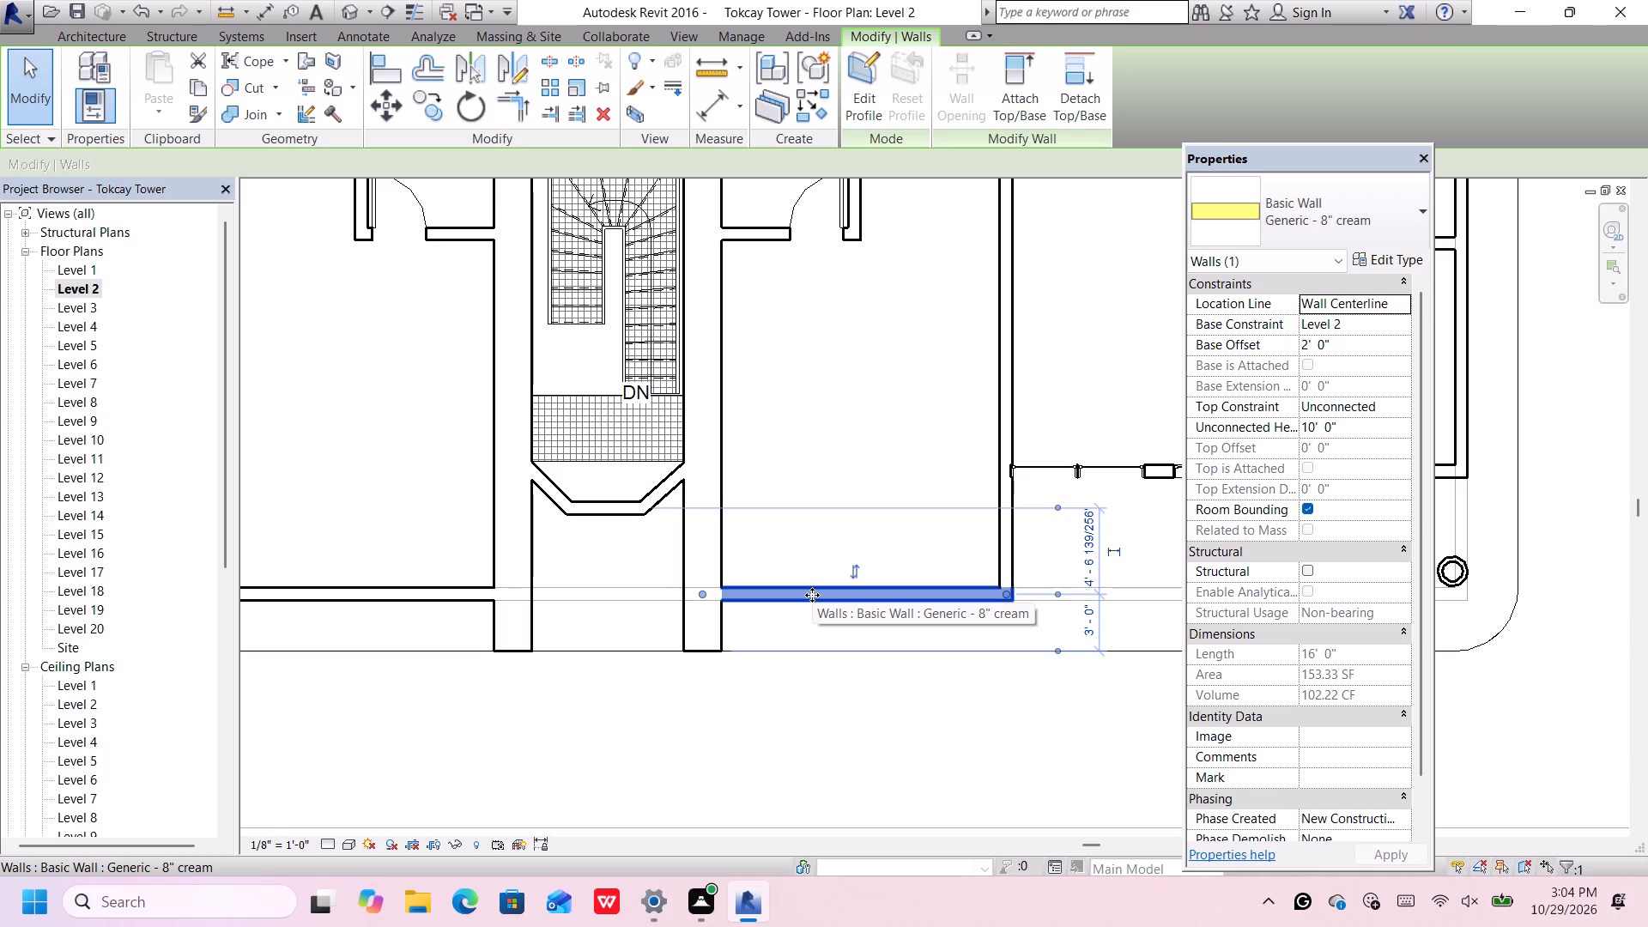
pyautogui.press('Delete')
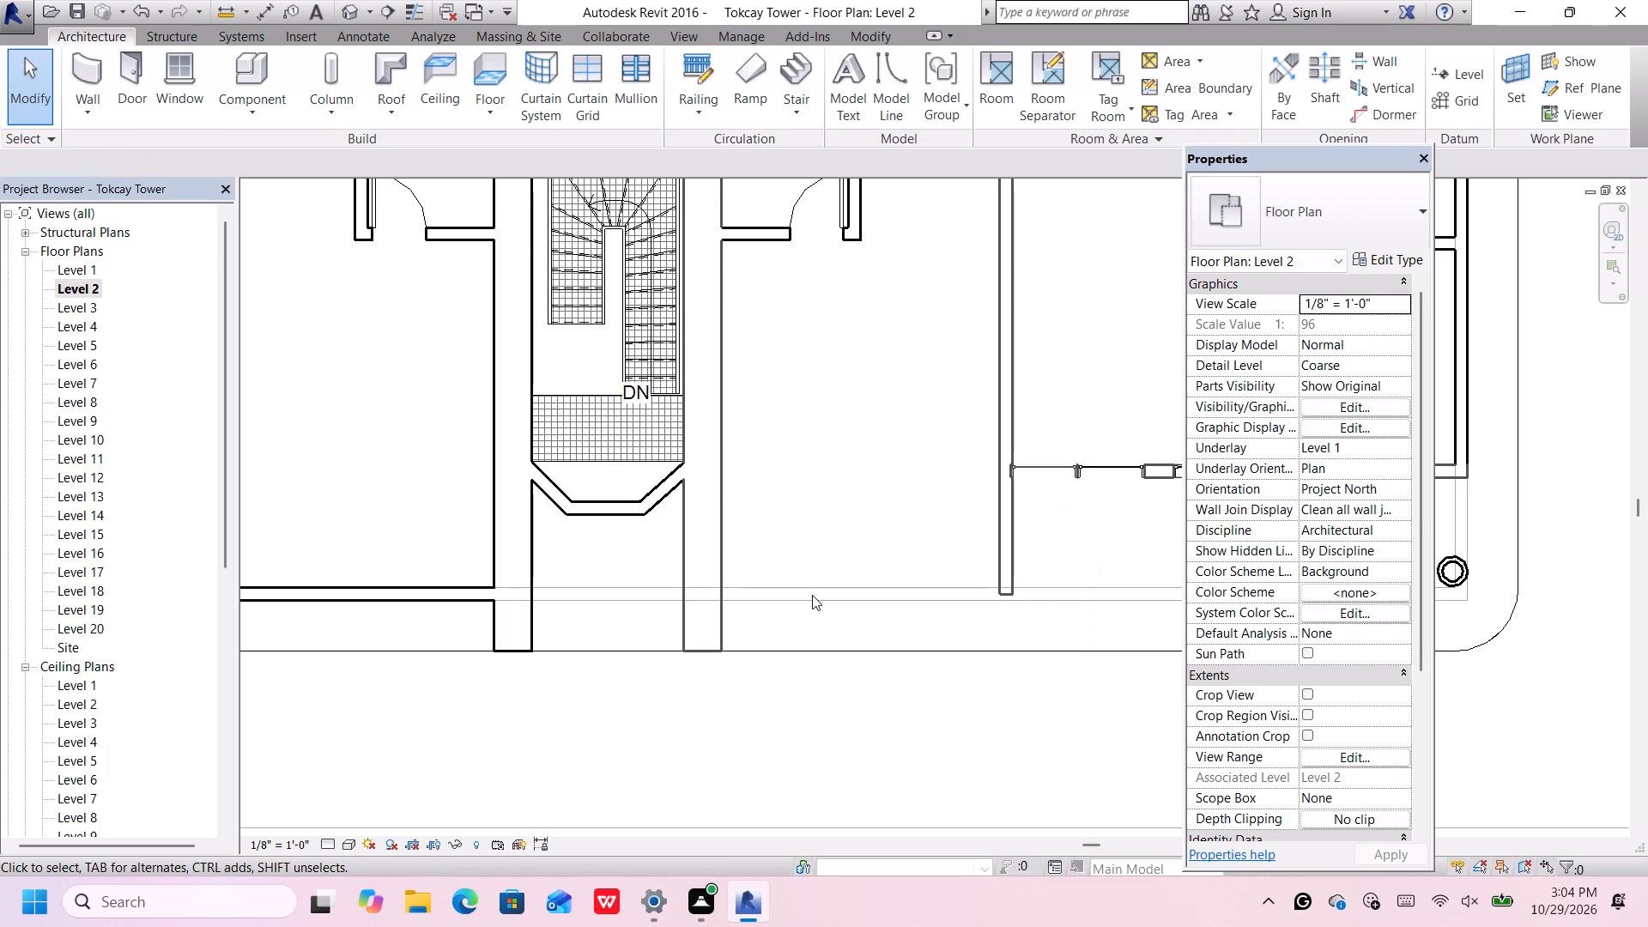
# Draw a 4'-0" Generic - 8" cream wall along the deleted front wall's line, from the room's outer side wall toward the stair bay.
pyautogui.click(70, 60)
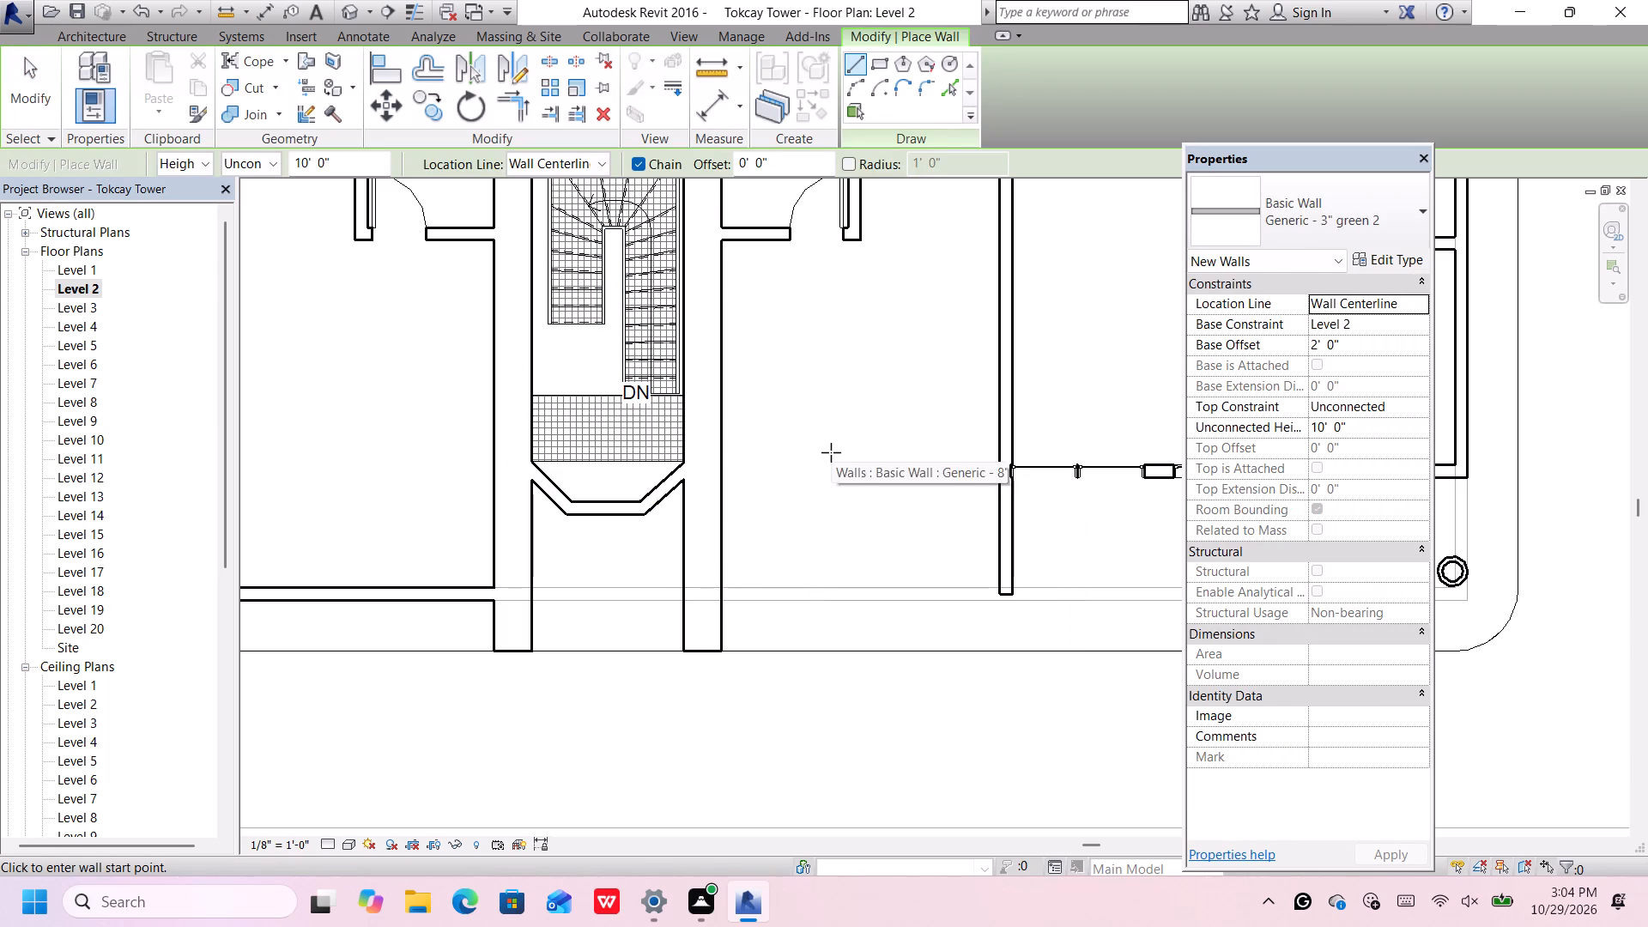
pyautogui.click(1277, 194)
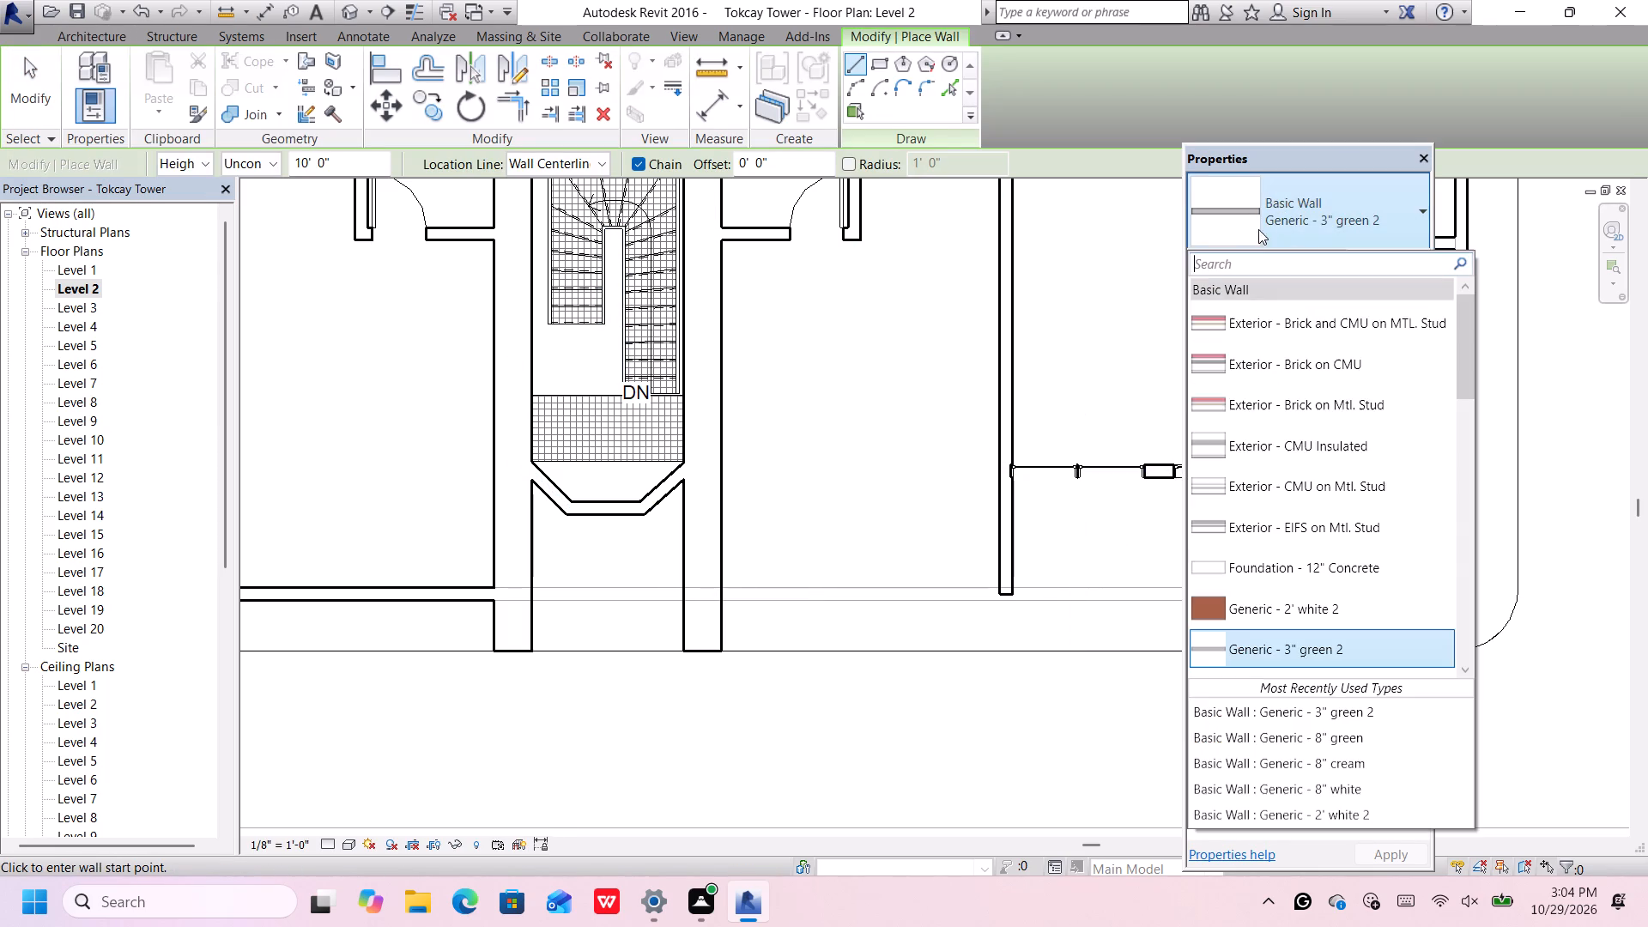
pyautogui.scroll(2, 1261, 567)
pyautogui.scroll(-2, 1262, 556)
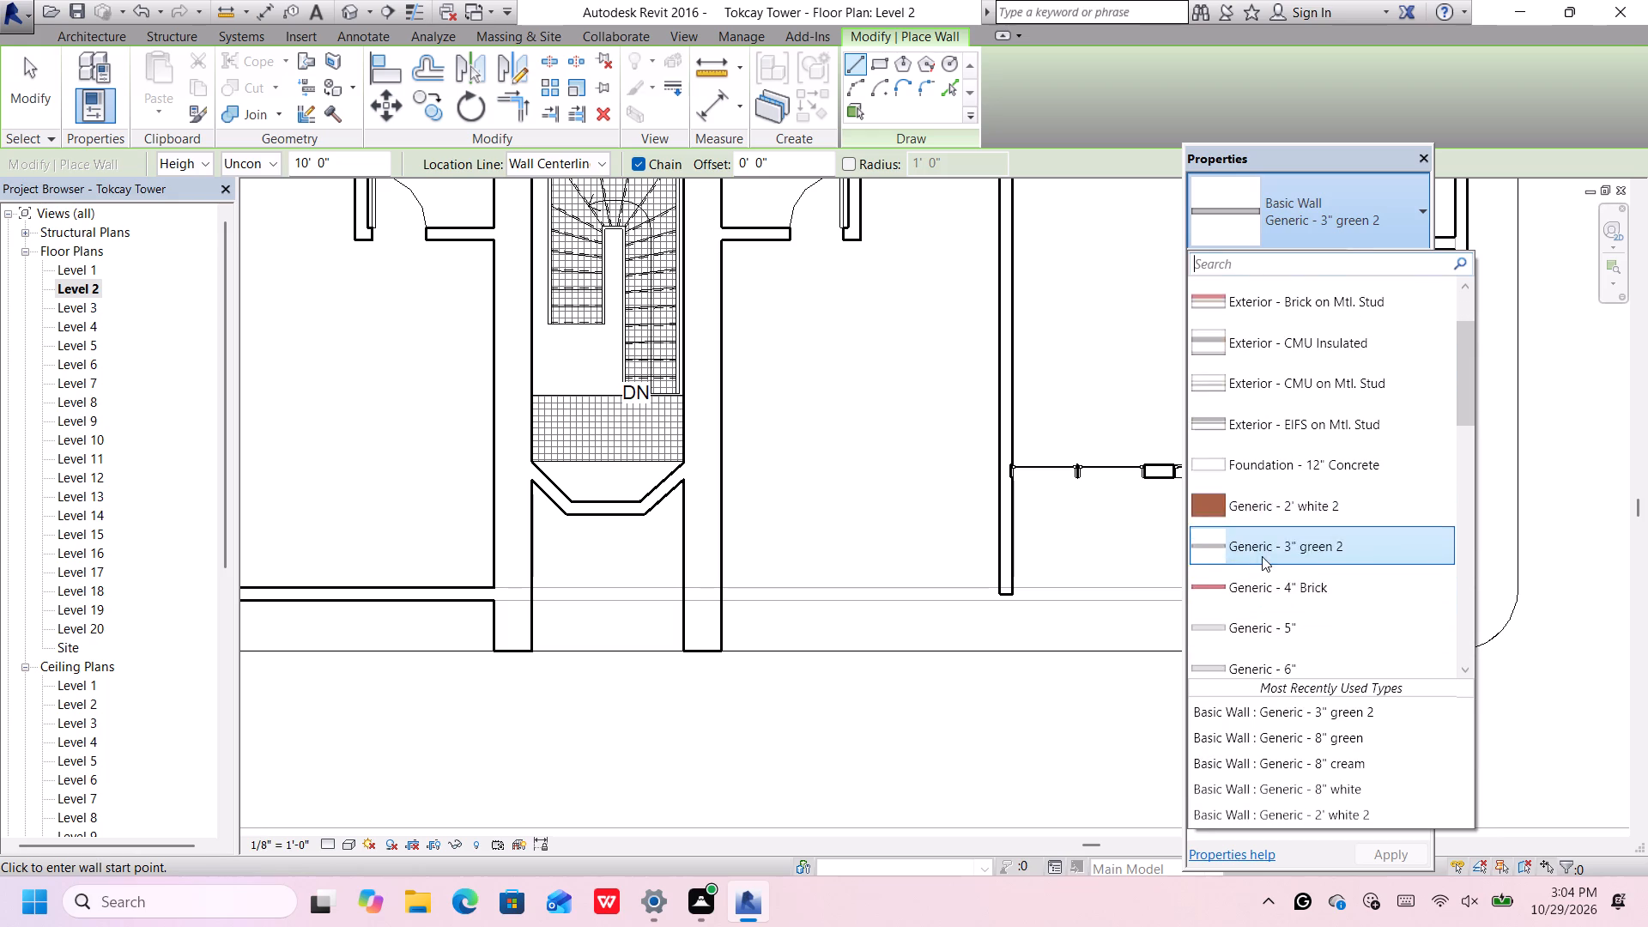
pyautogui.scroll(-6, 1262, 554)
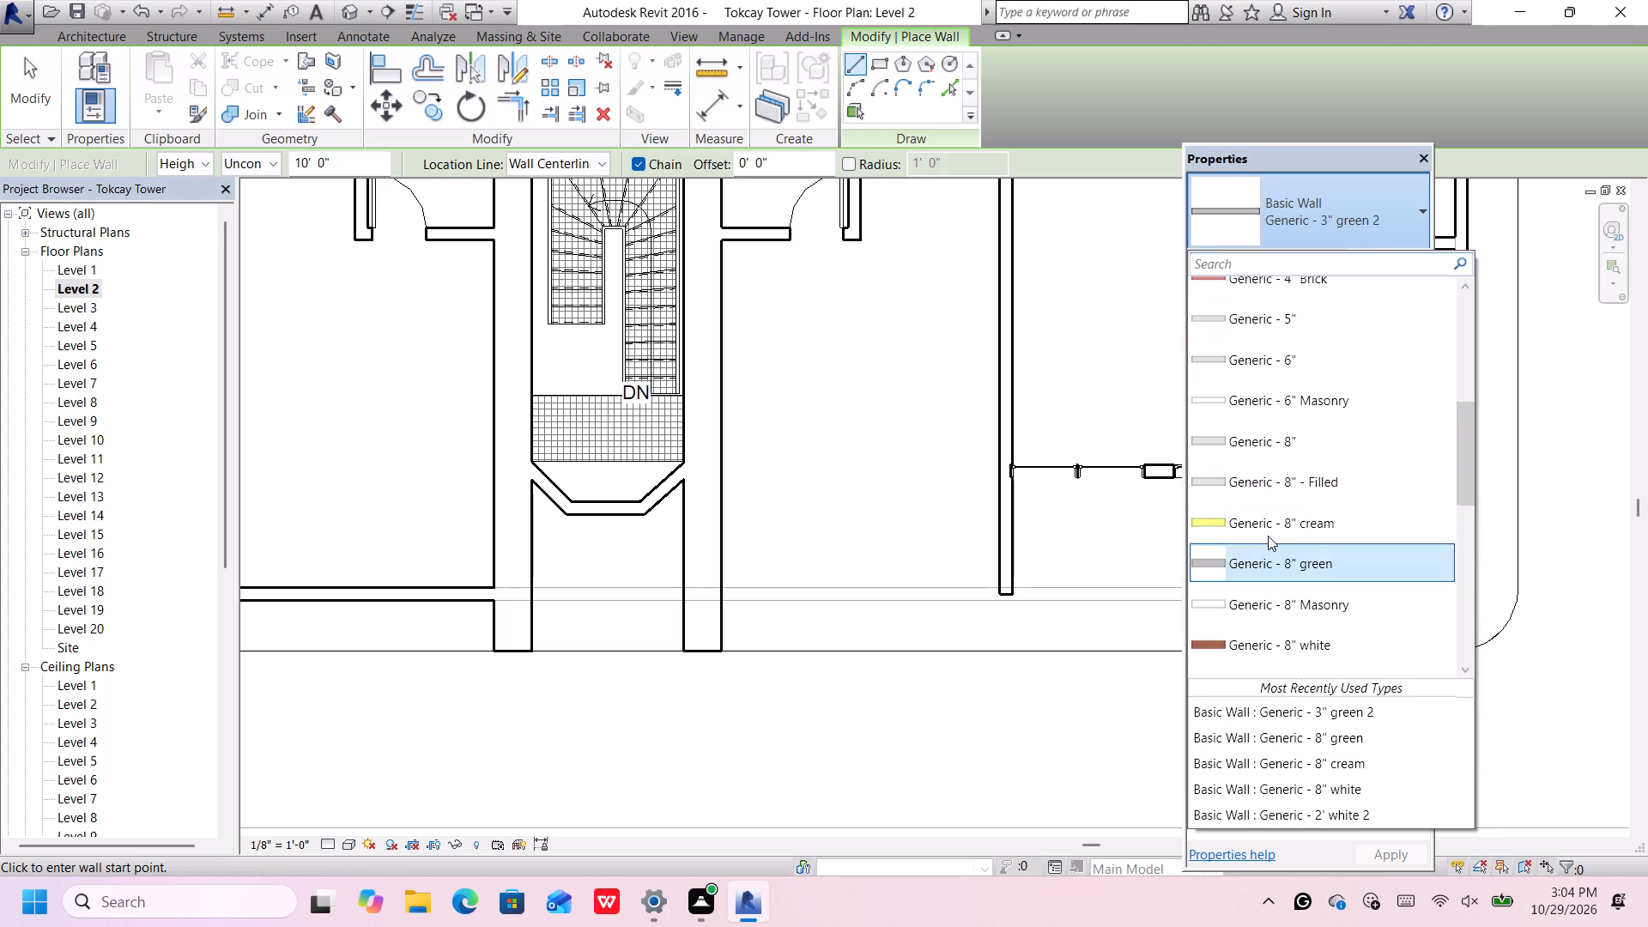
pyautogui.click(1273, 522)
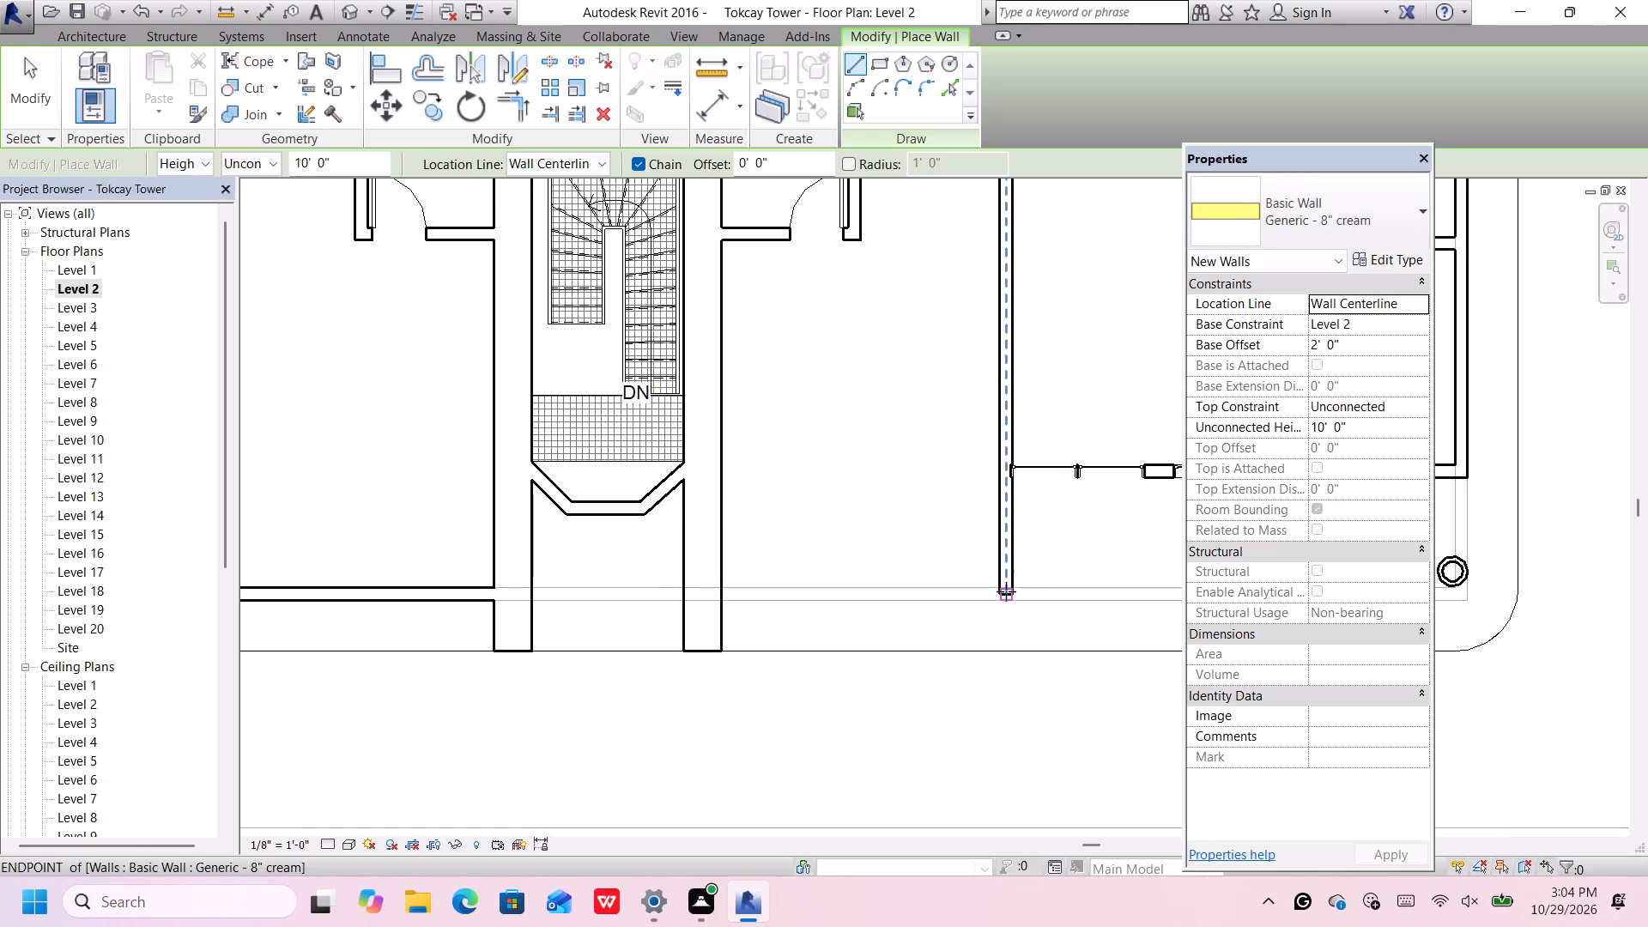
pyautogui.click(1006, 591)
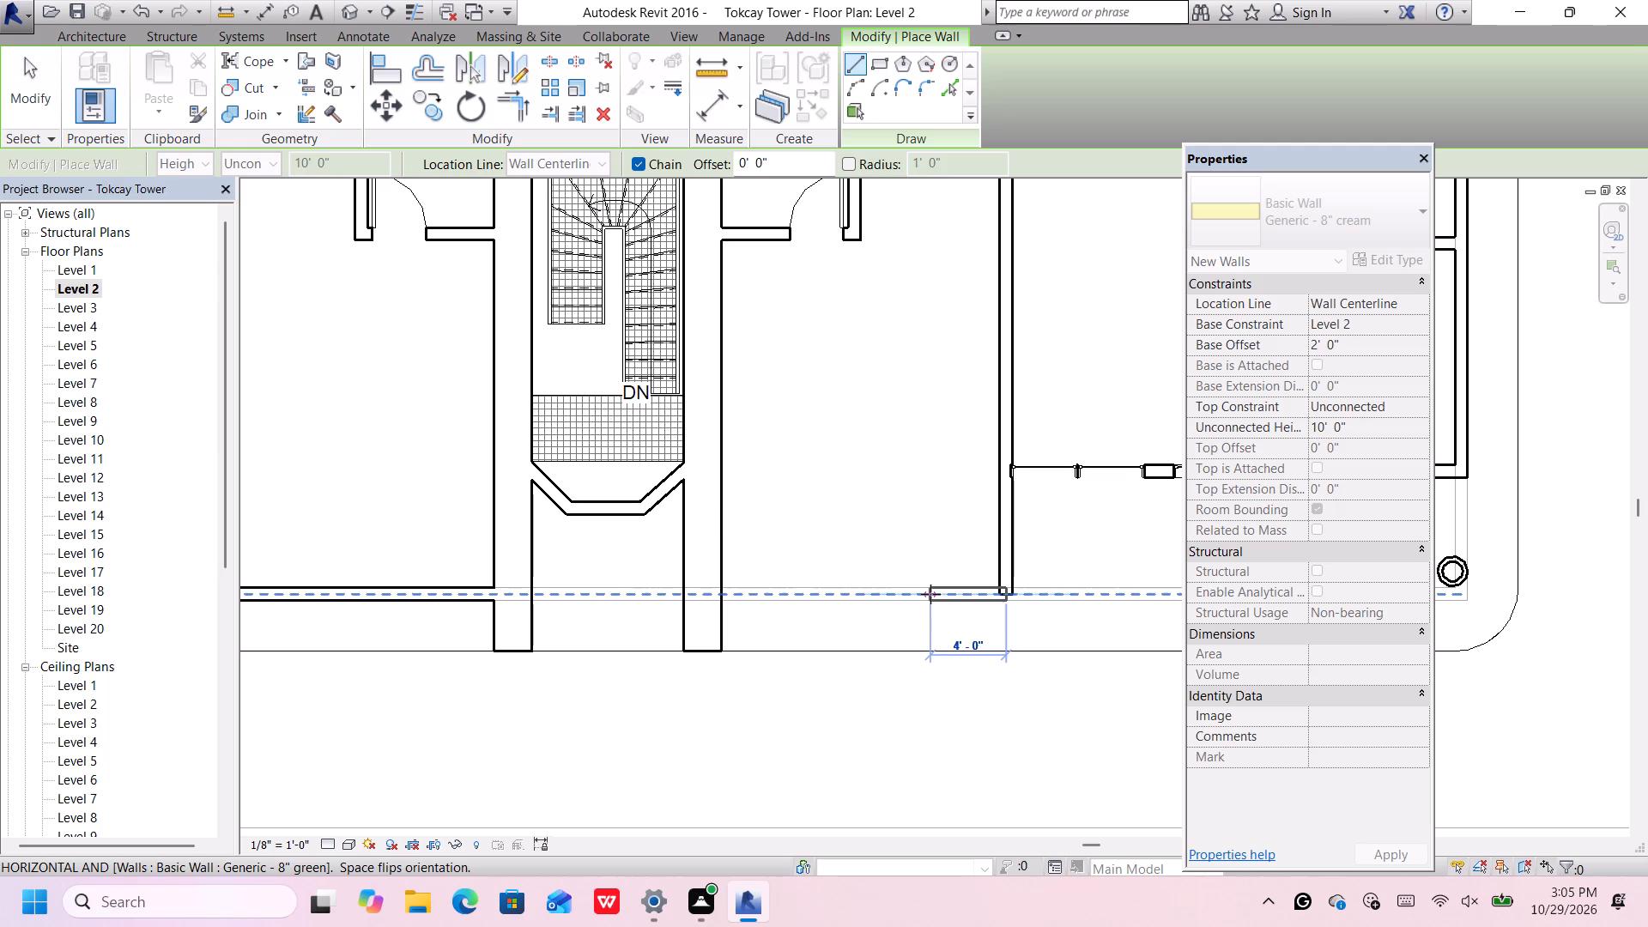
pyautogui.click(930, 594)
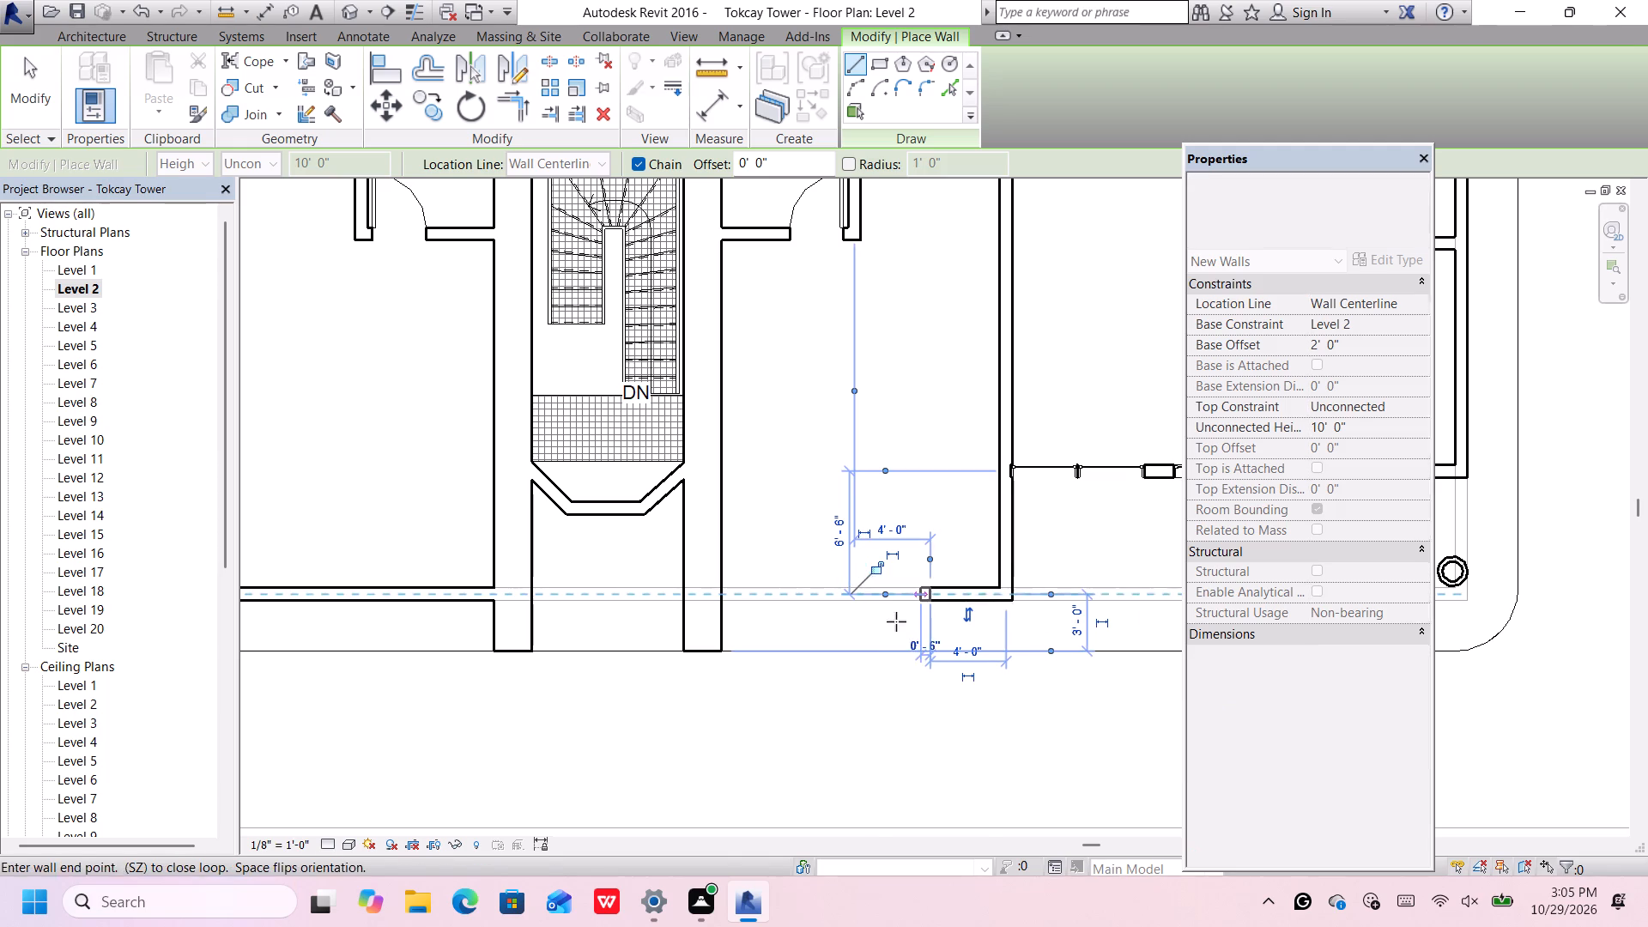
pyautogui.press('Escape')
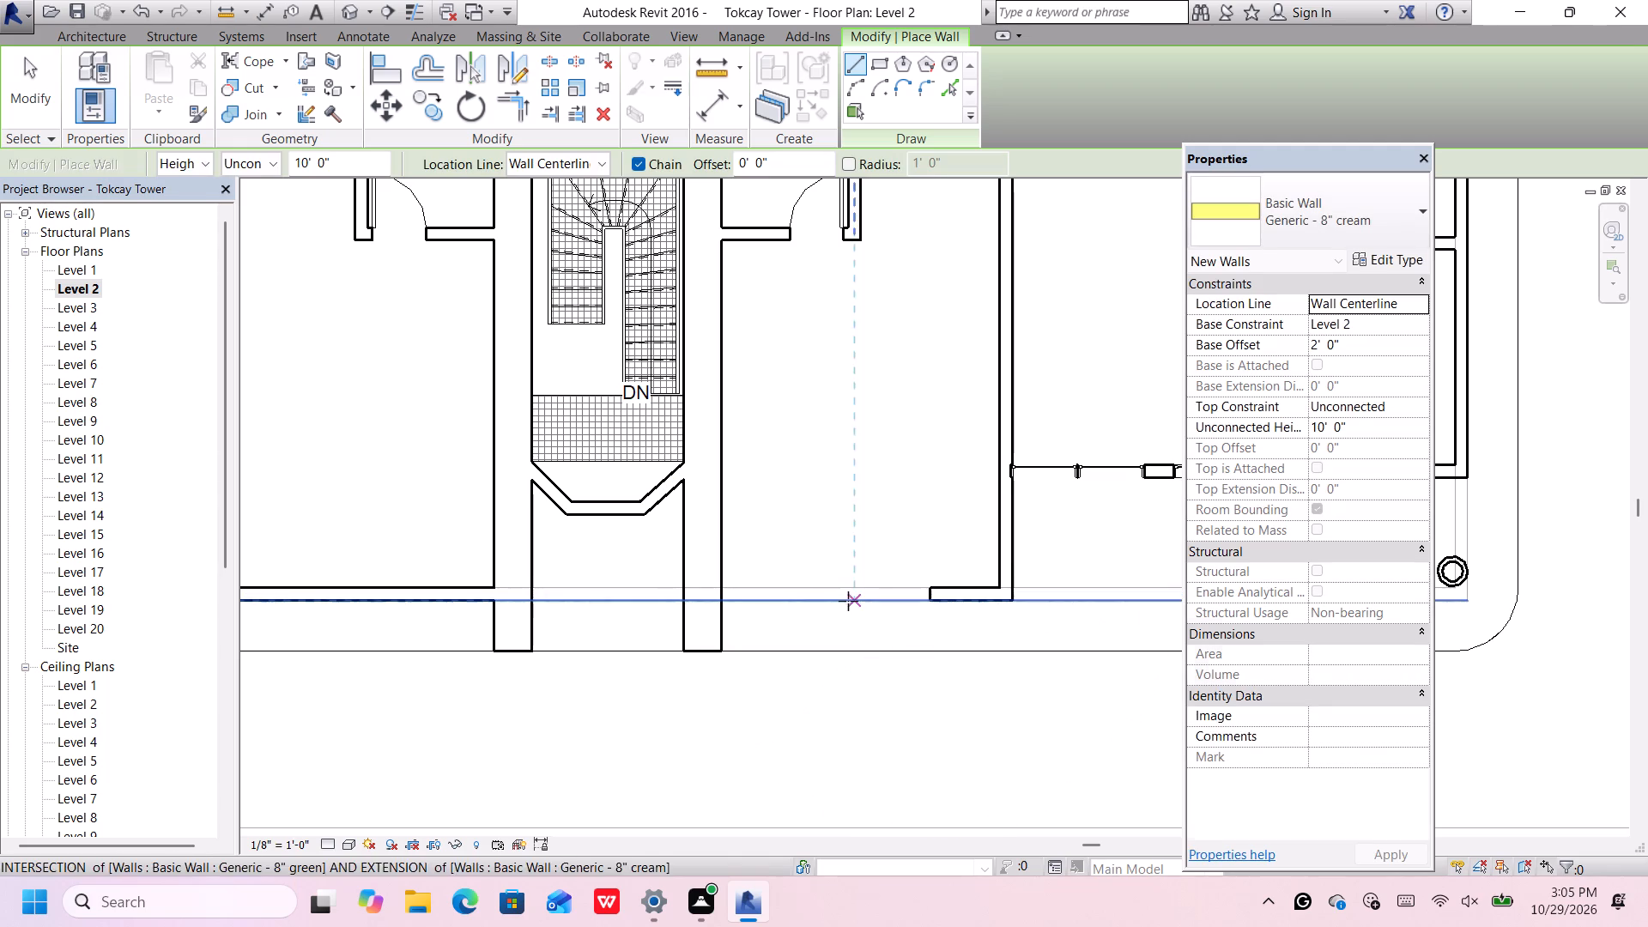
# Draw a second Generic - 8" cream wall on the same line, extending about 2'-0" from the stair-bay side wall into the opening.
pyautogui.click(728, 596)
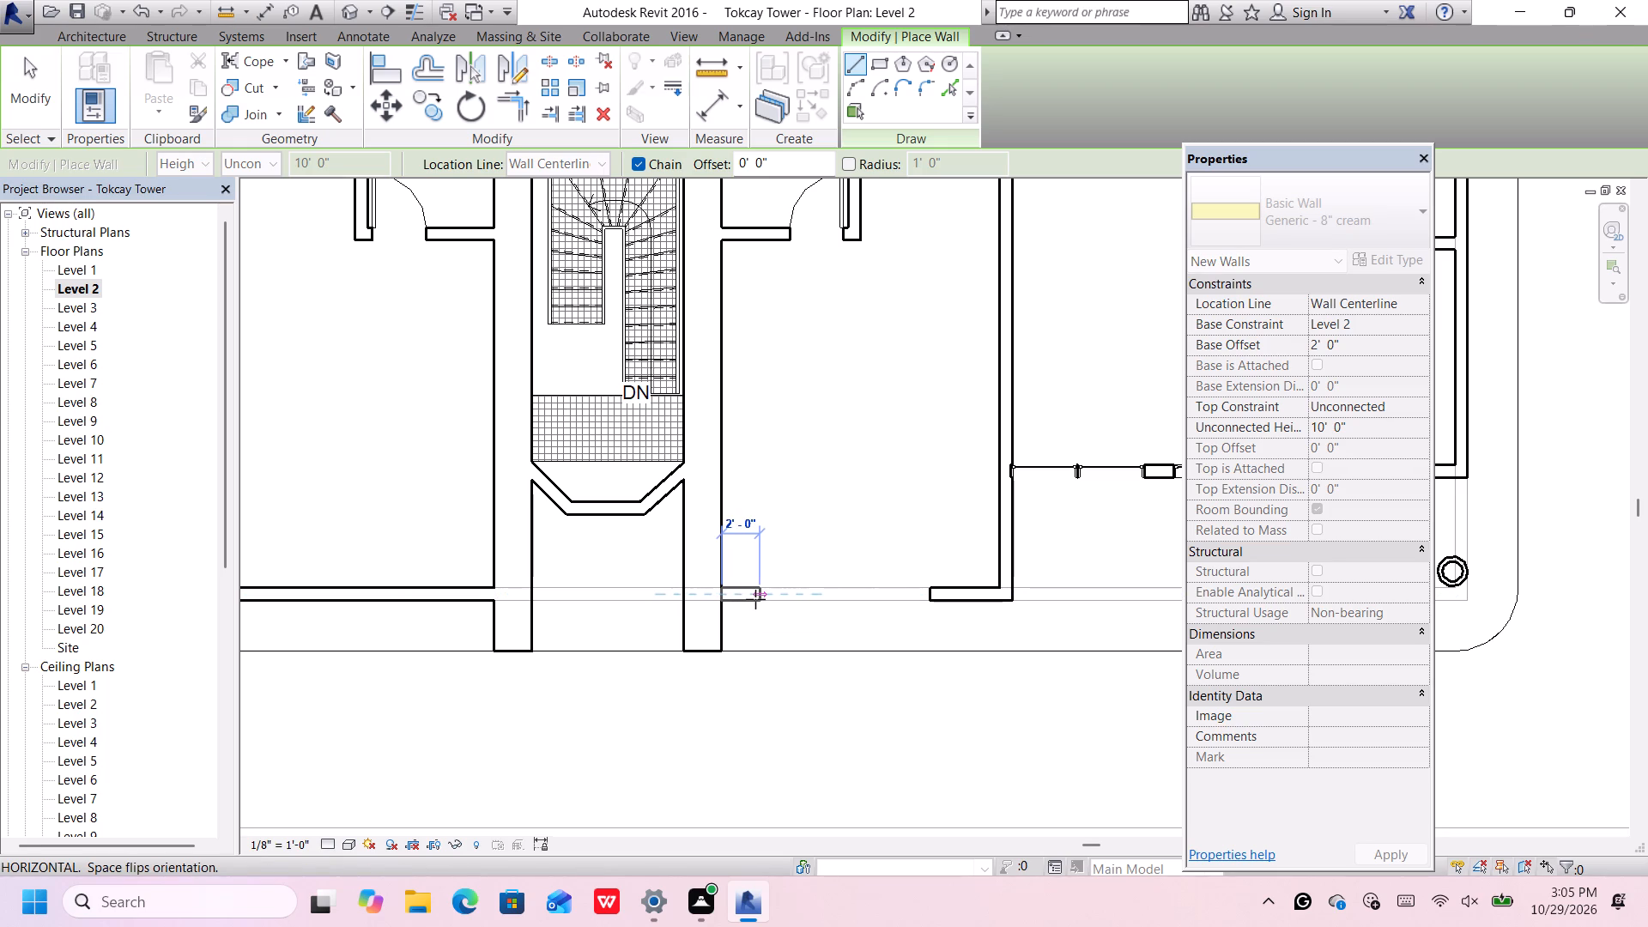
pyautogui.click(755, 599)
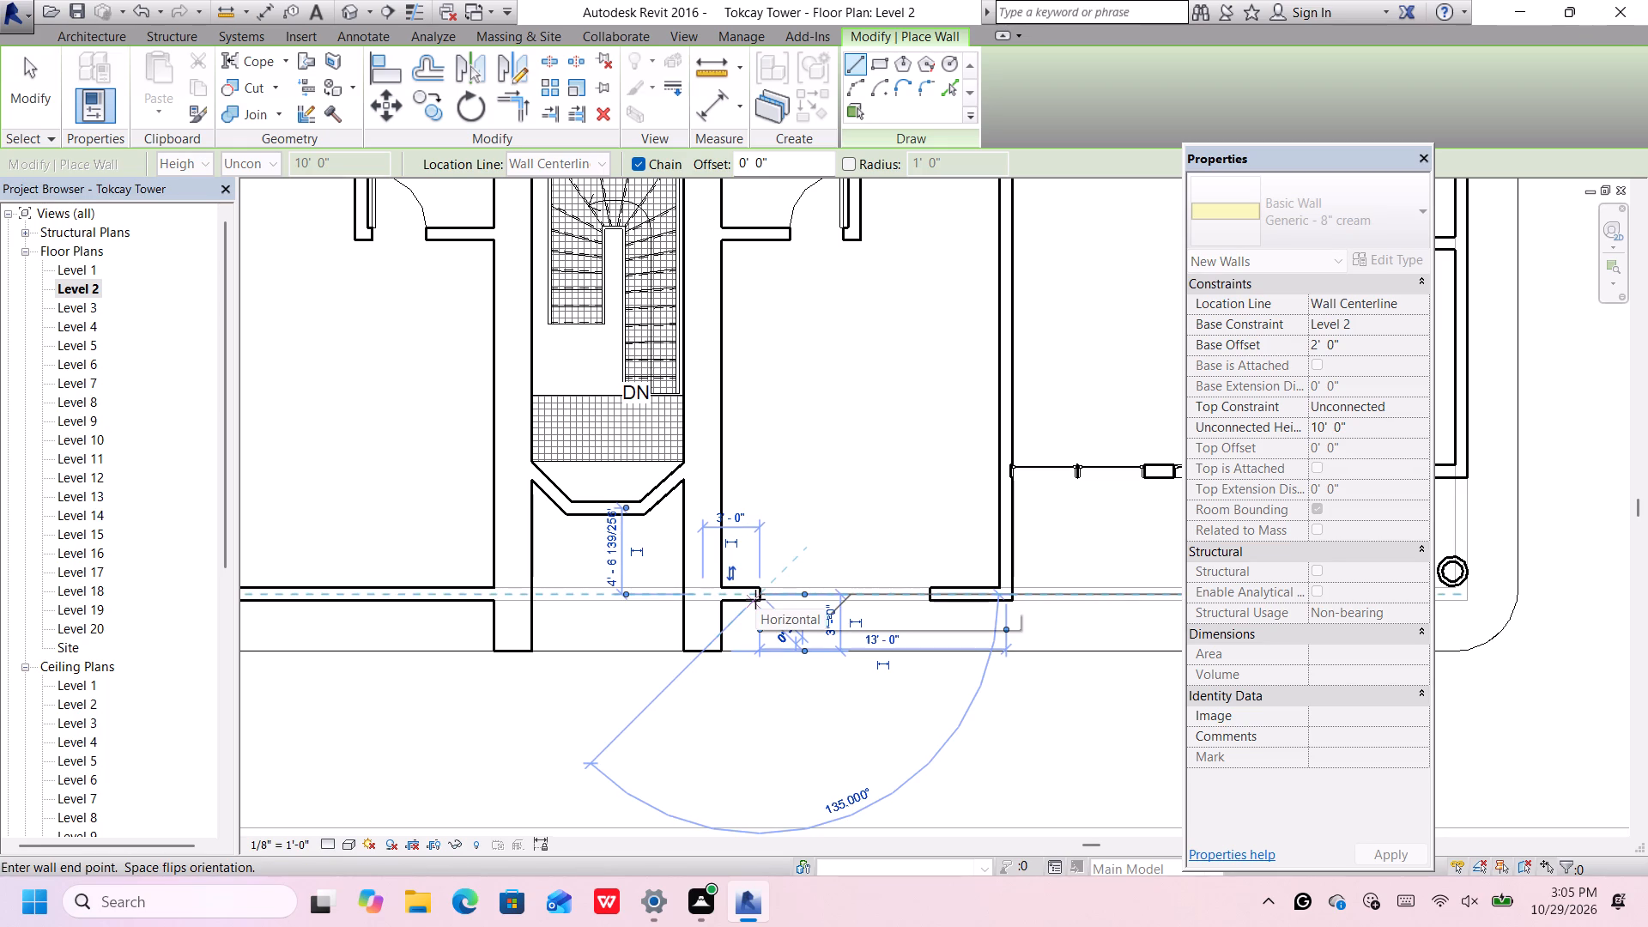
pyautogui.press('Escape')
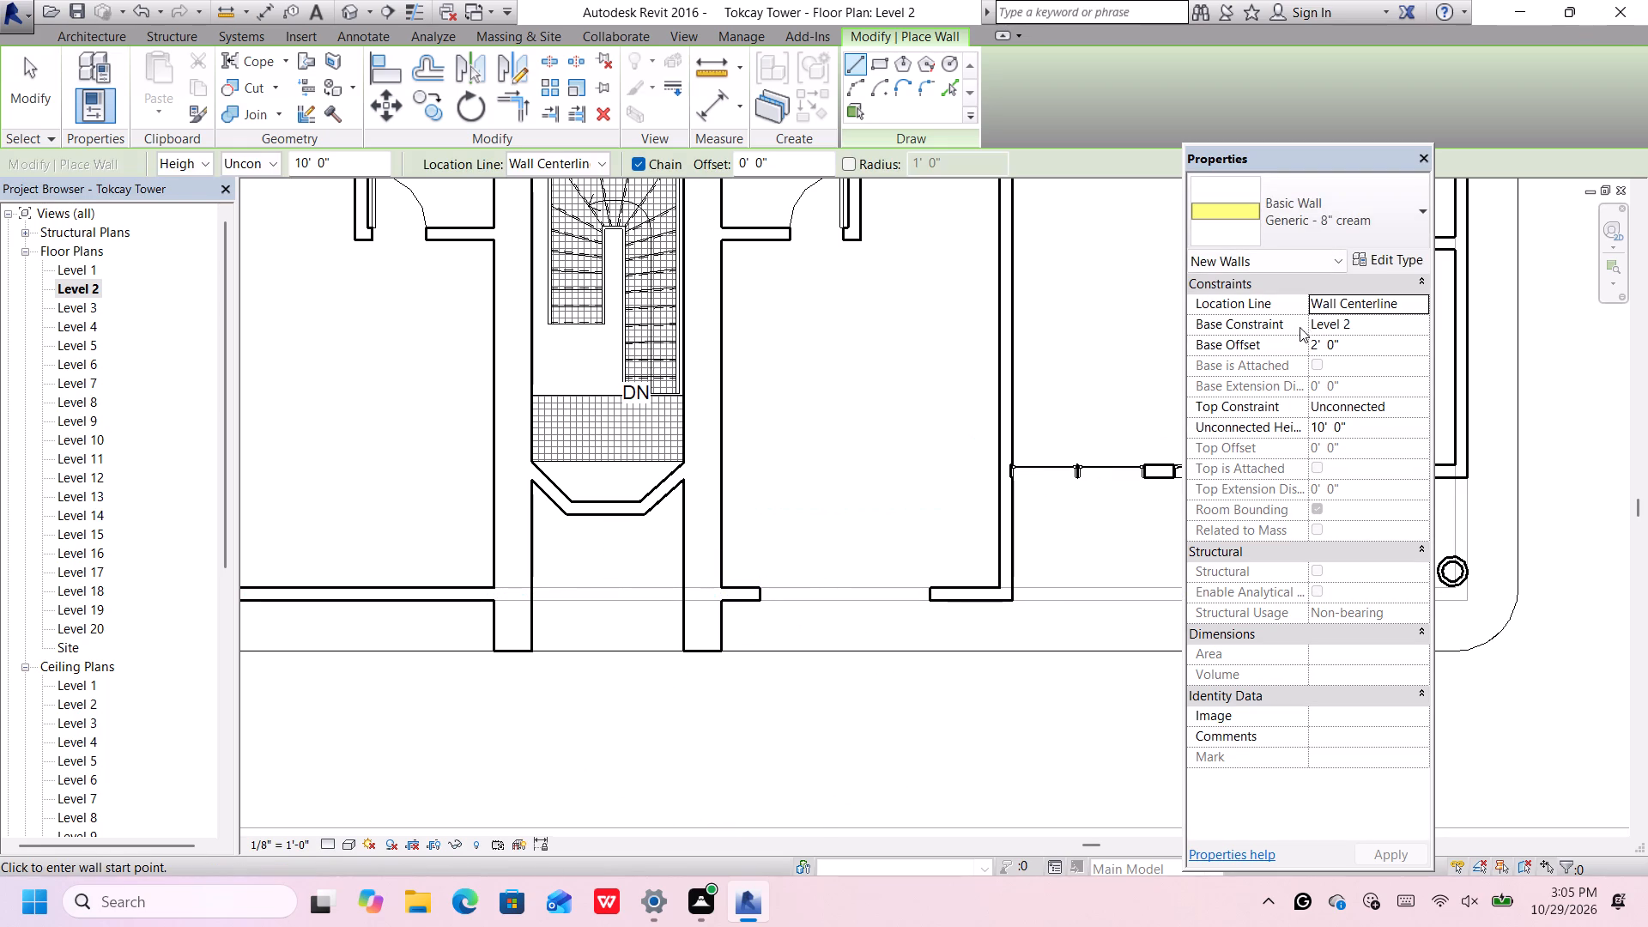
# Fill the gap between the two short cream walls with a Storefront curtain wall and finish placing walls.
pyautogui.click(1320, 225)
pyautogui.scroll(-5, 1349, 494)
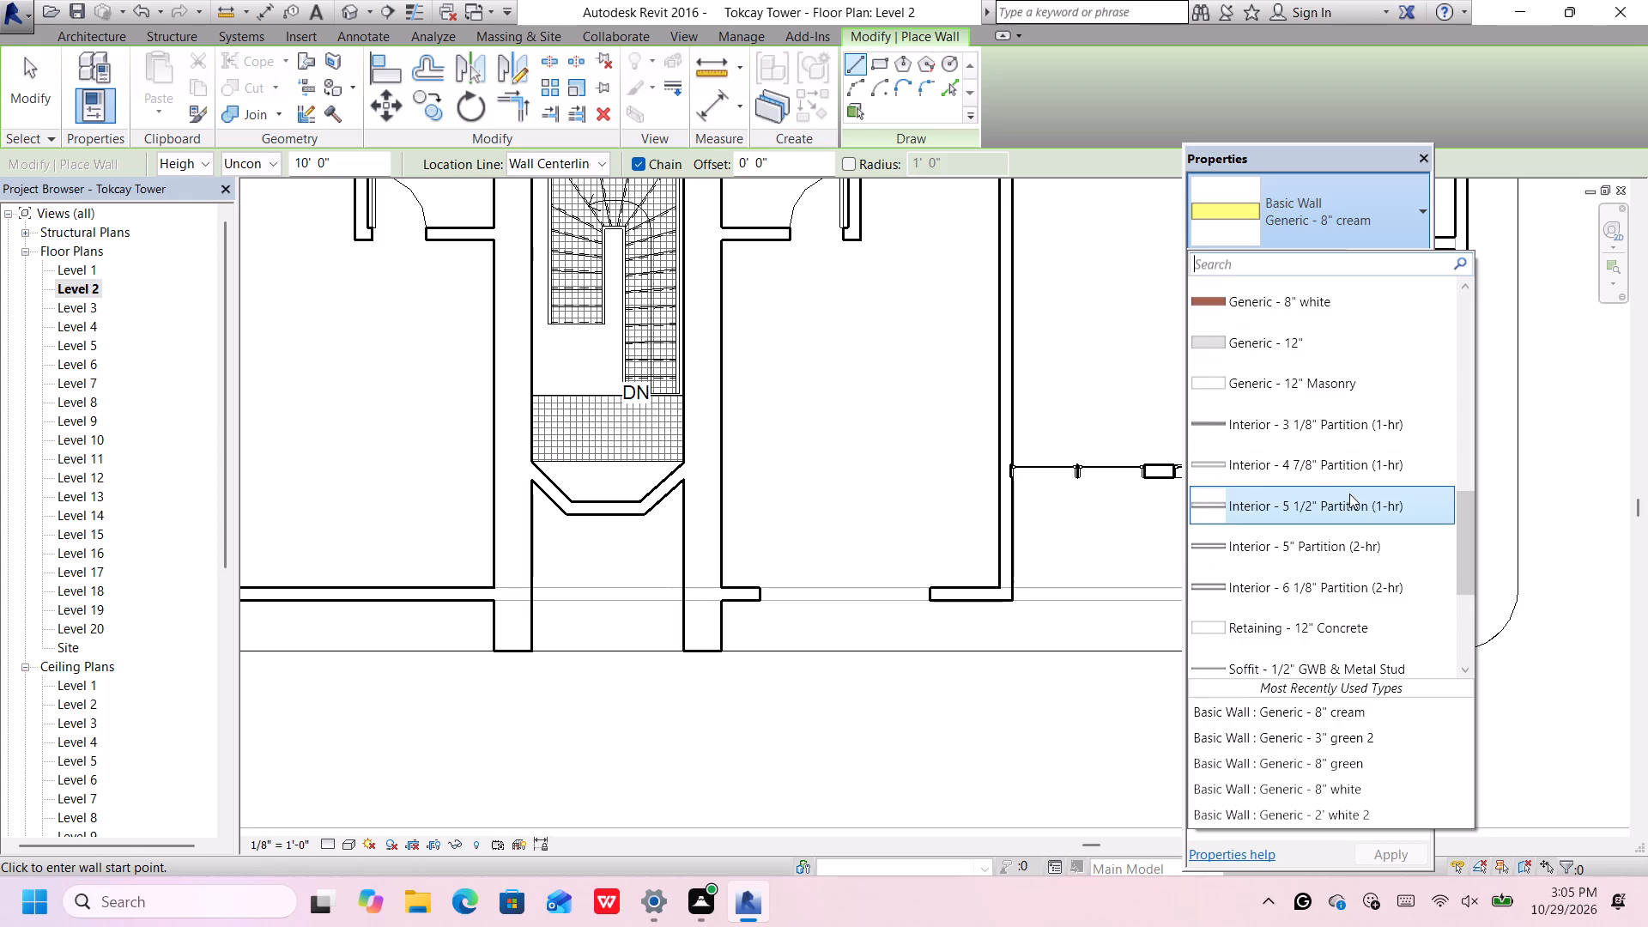
pyautogui.scroll(-7, 1349, 494)
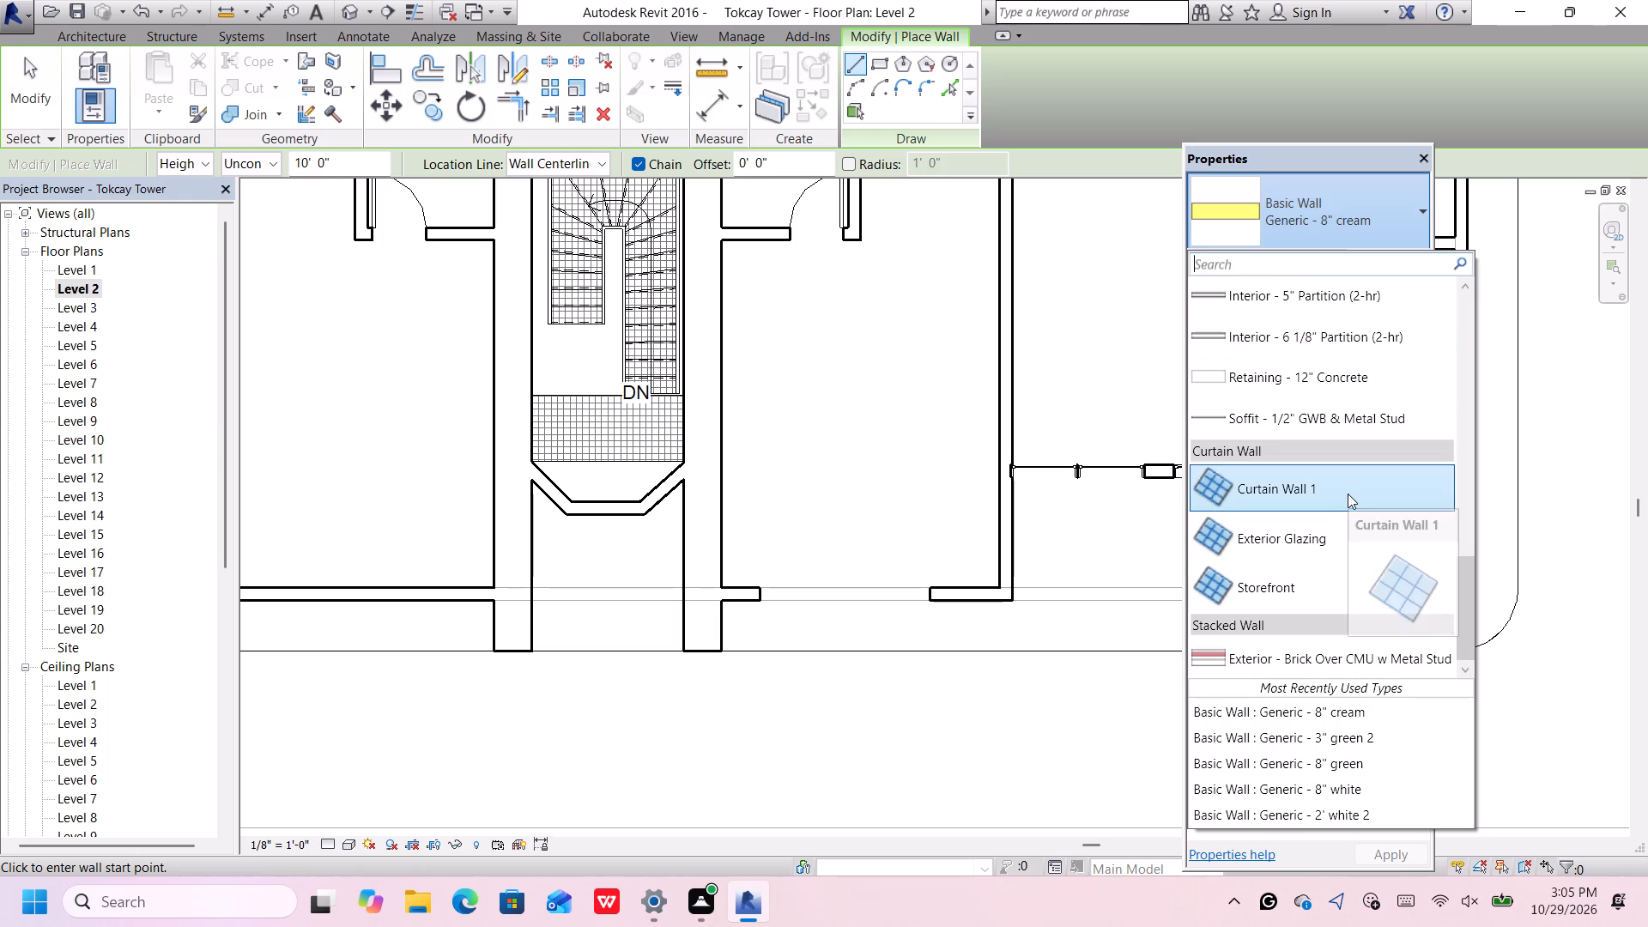
pyautogui.click(1291, 579)
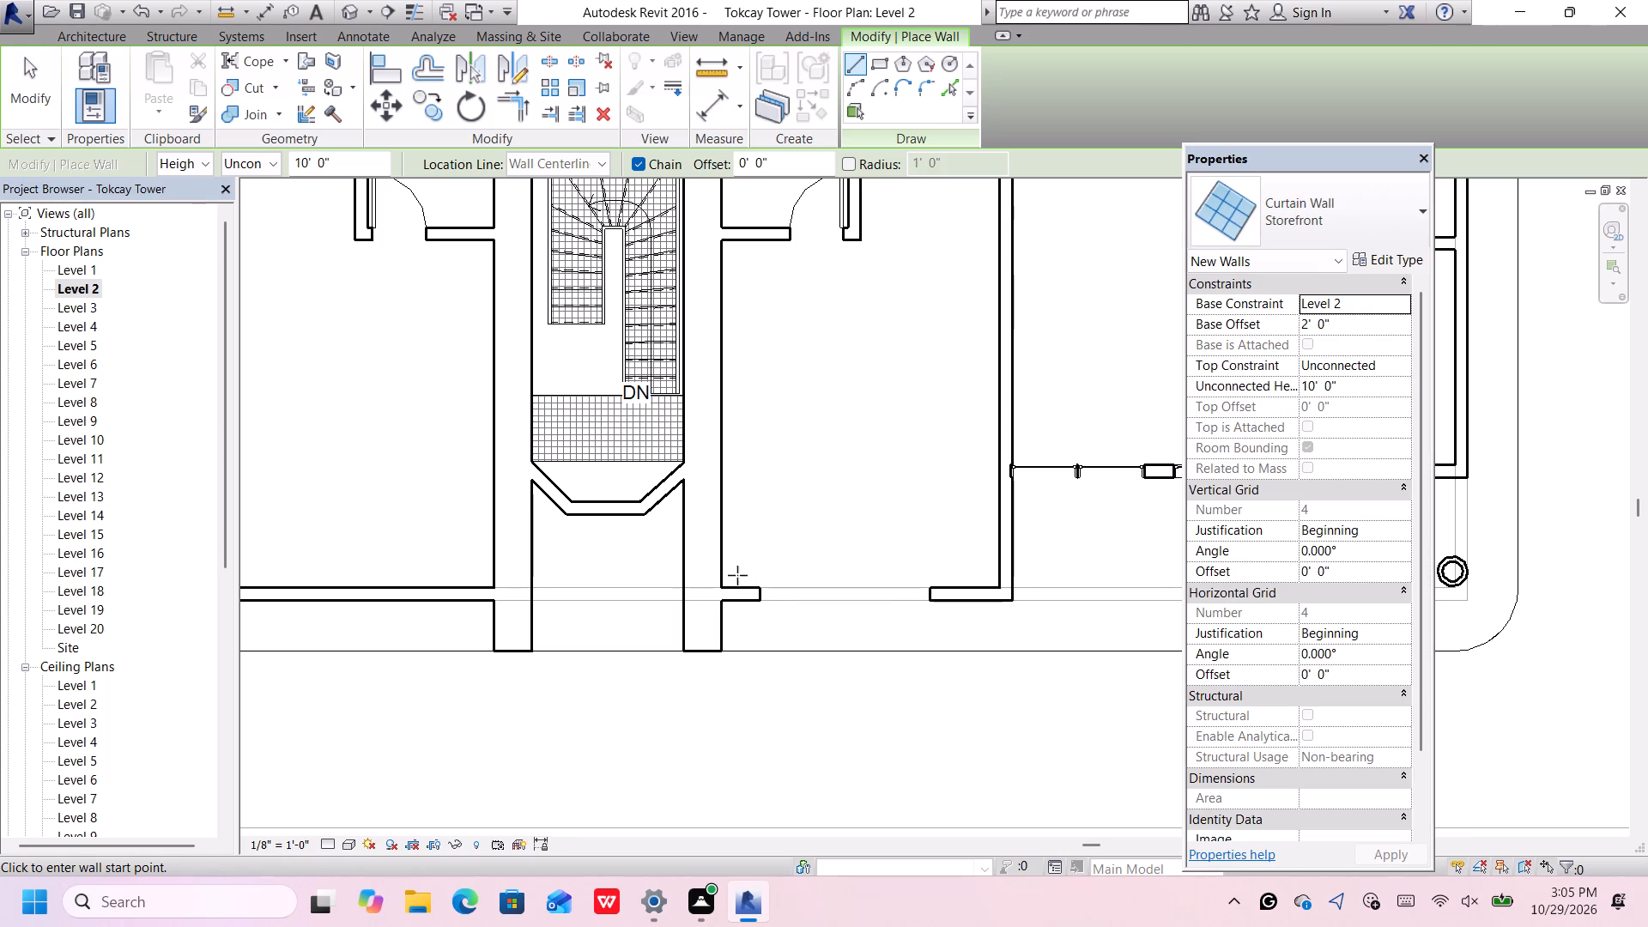
pyautogui.click(759, 594)
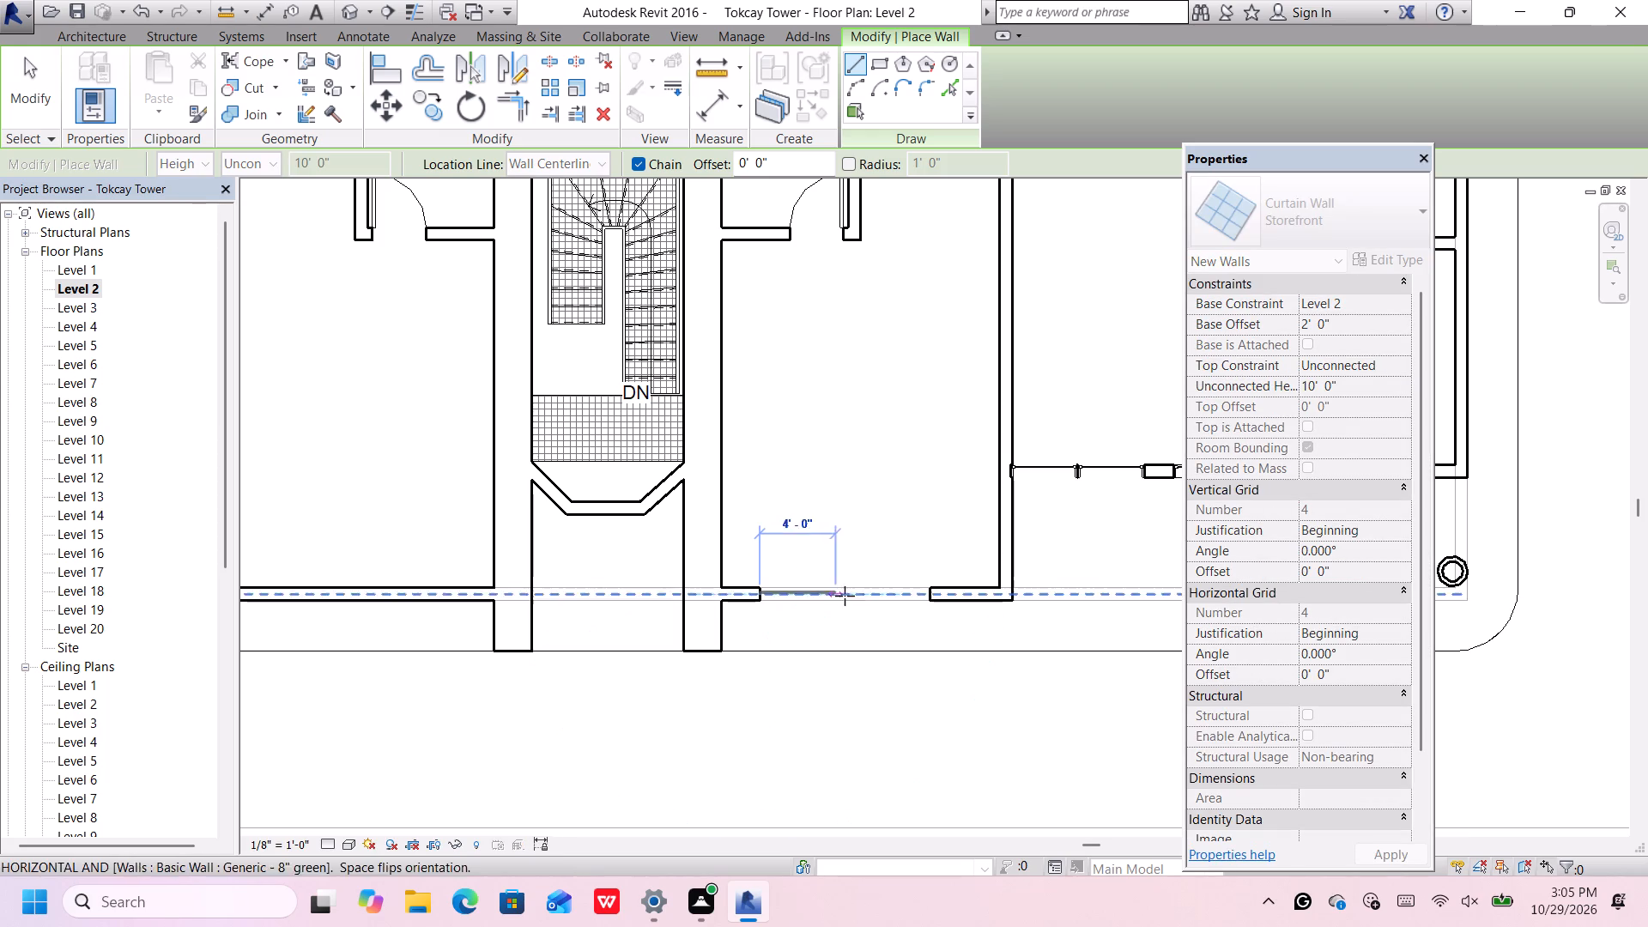
pyautogui.click(930, 600)
pyautogui.scroll(-1, 925, 608)
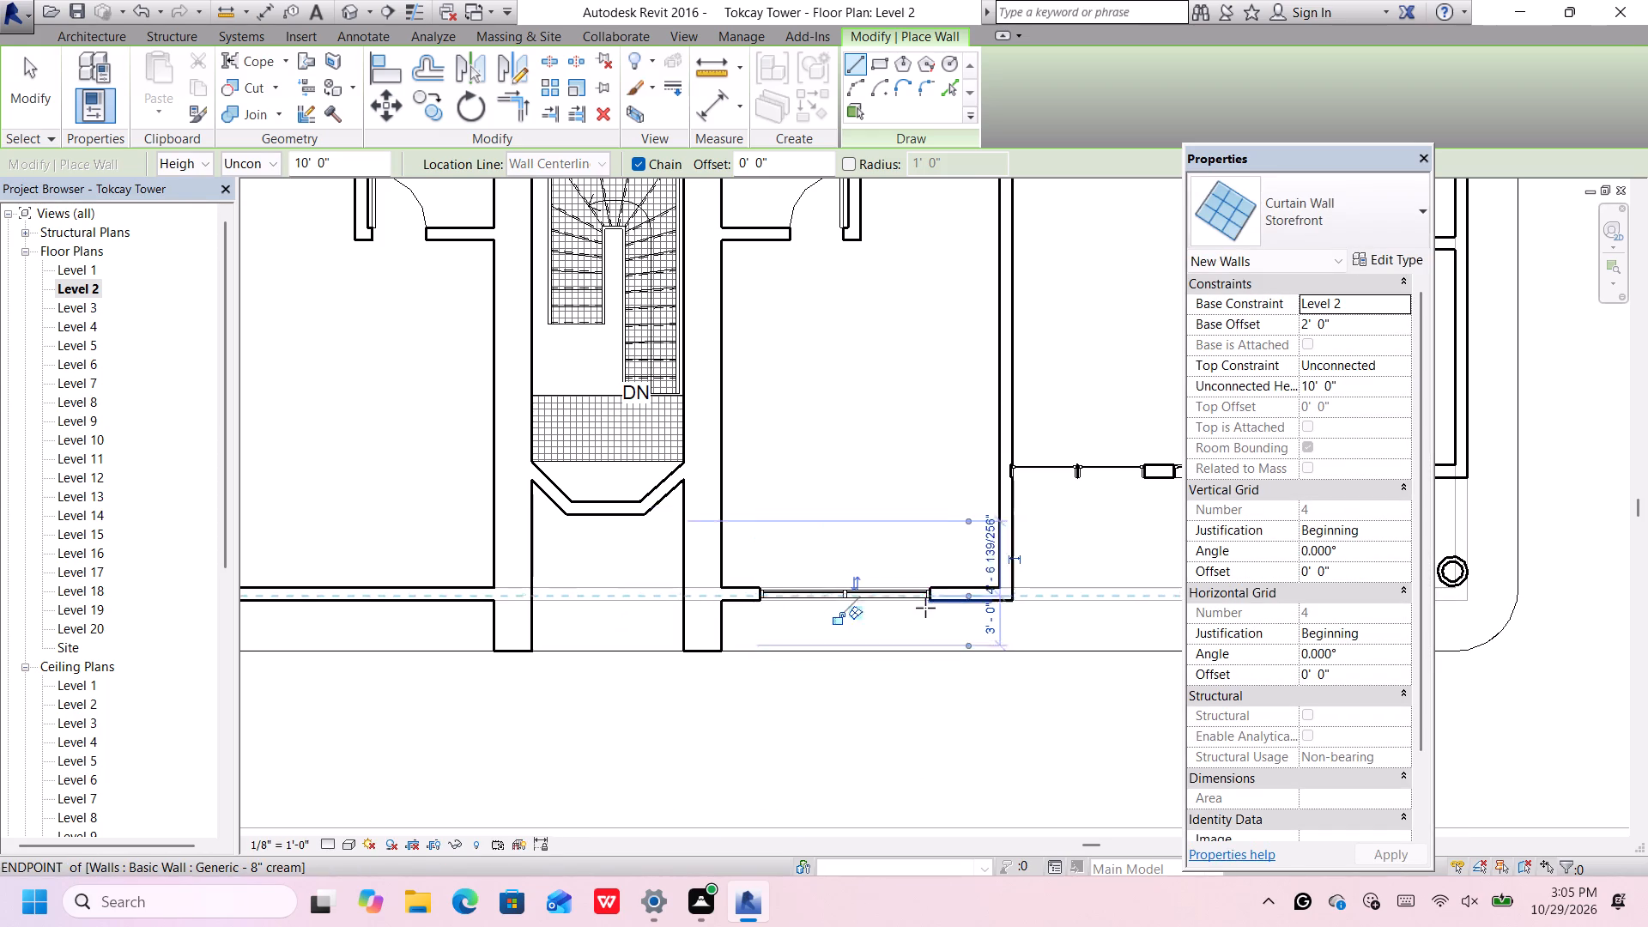
pyautogui.scroll(-2, 925, 608)
pyautogui.scroll(1, 682, 621)
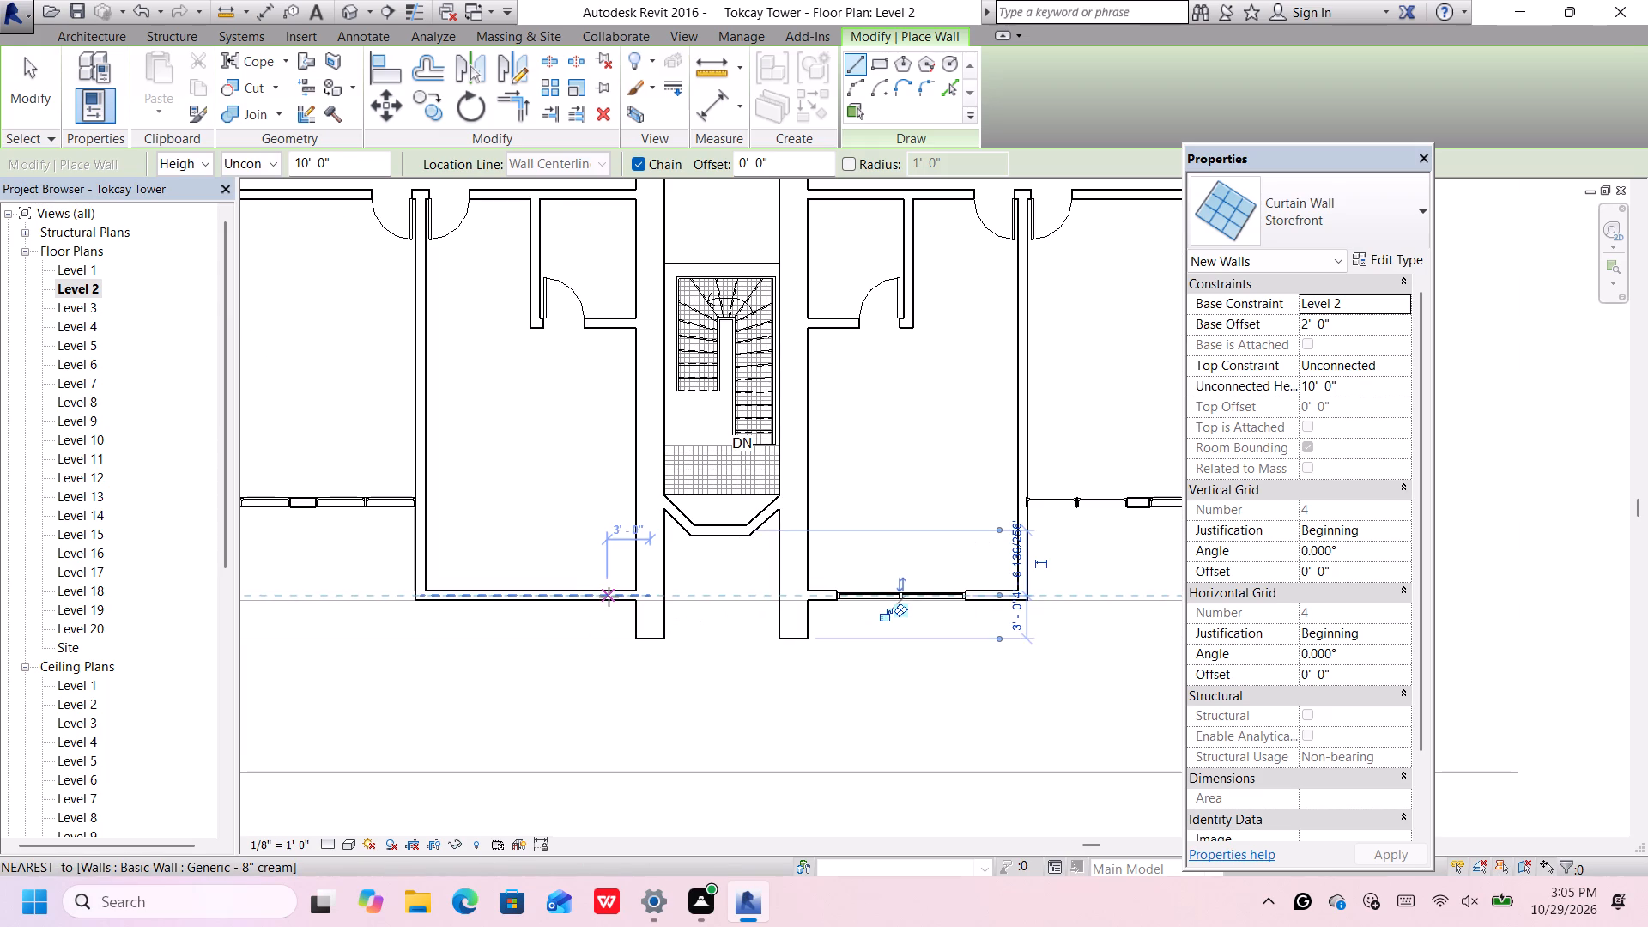
pyautogui.press('Escape')
pyautogui.press('Escape')
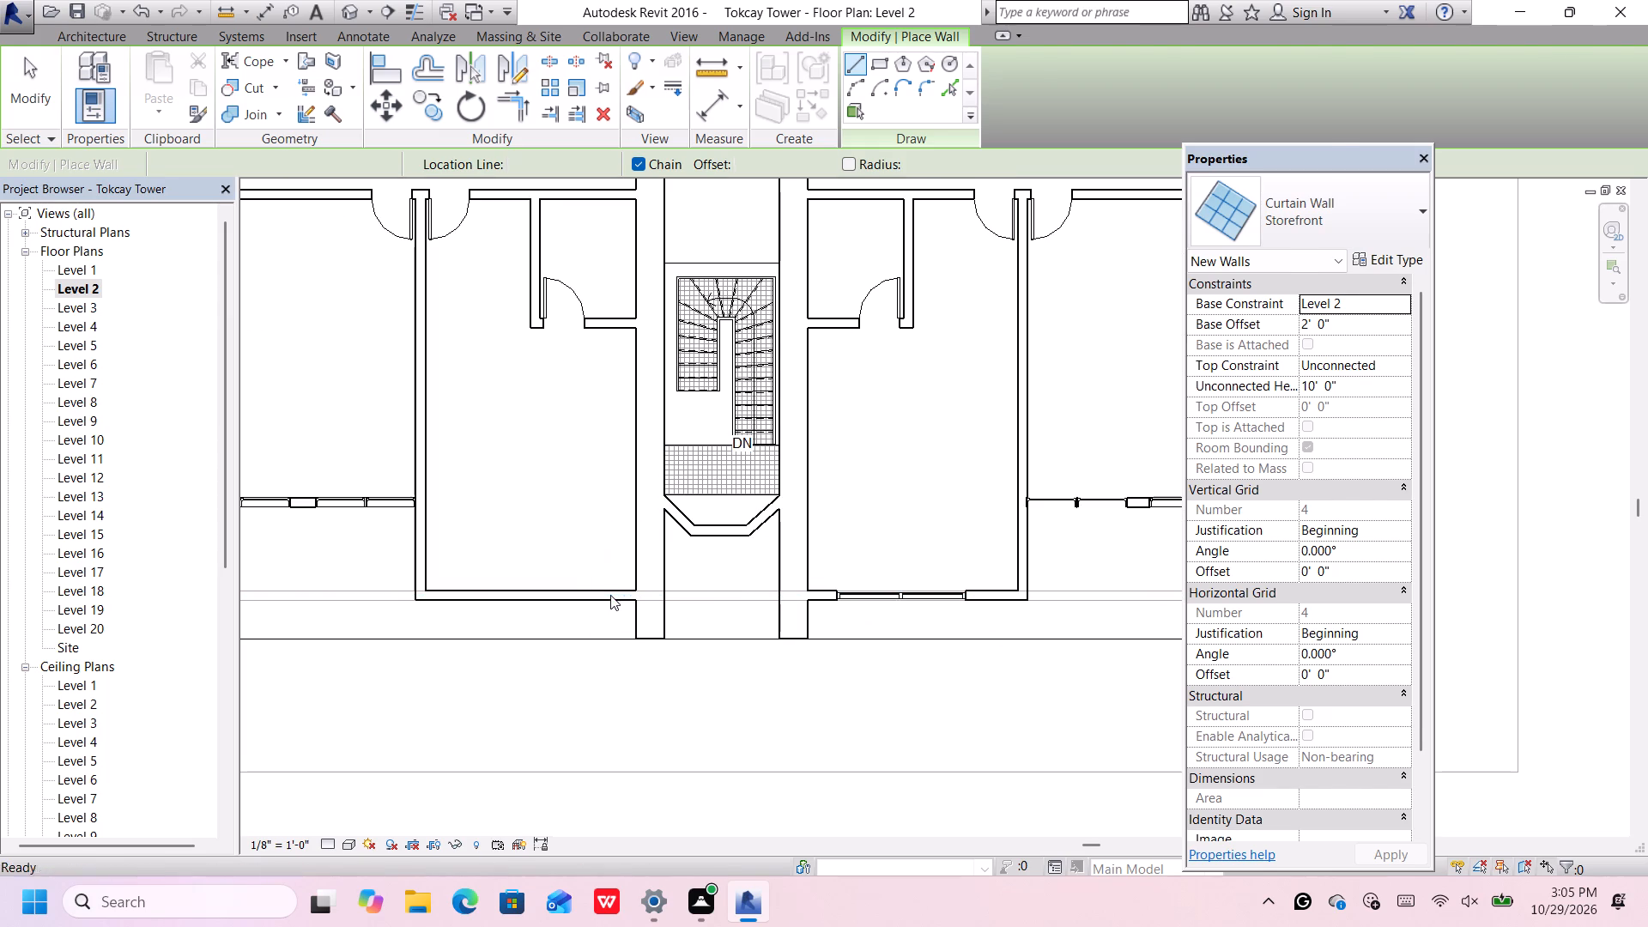
# Delete the matching Generic - 8" cream front wall of the room just west of the stair bay.
pyautogui.click(610, 595)
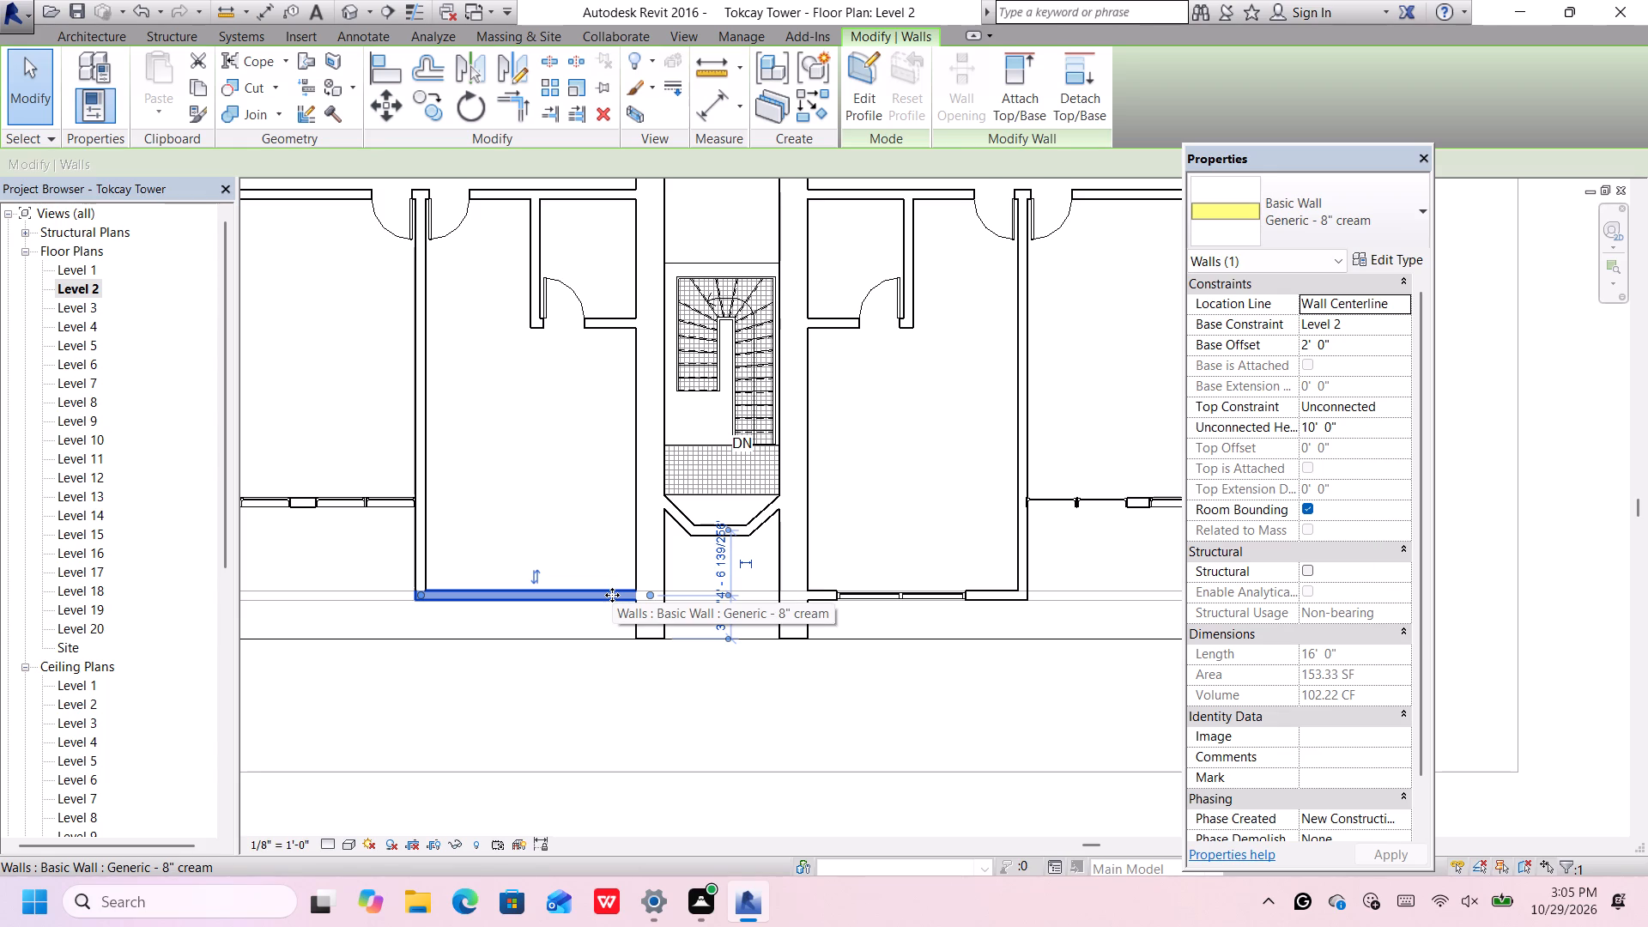
pyautogui.press('Delete')
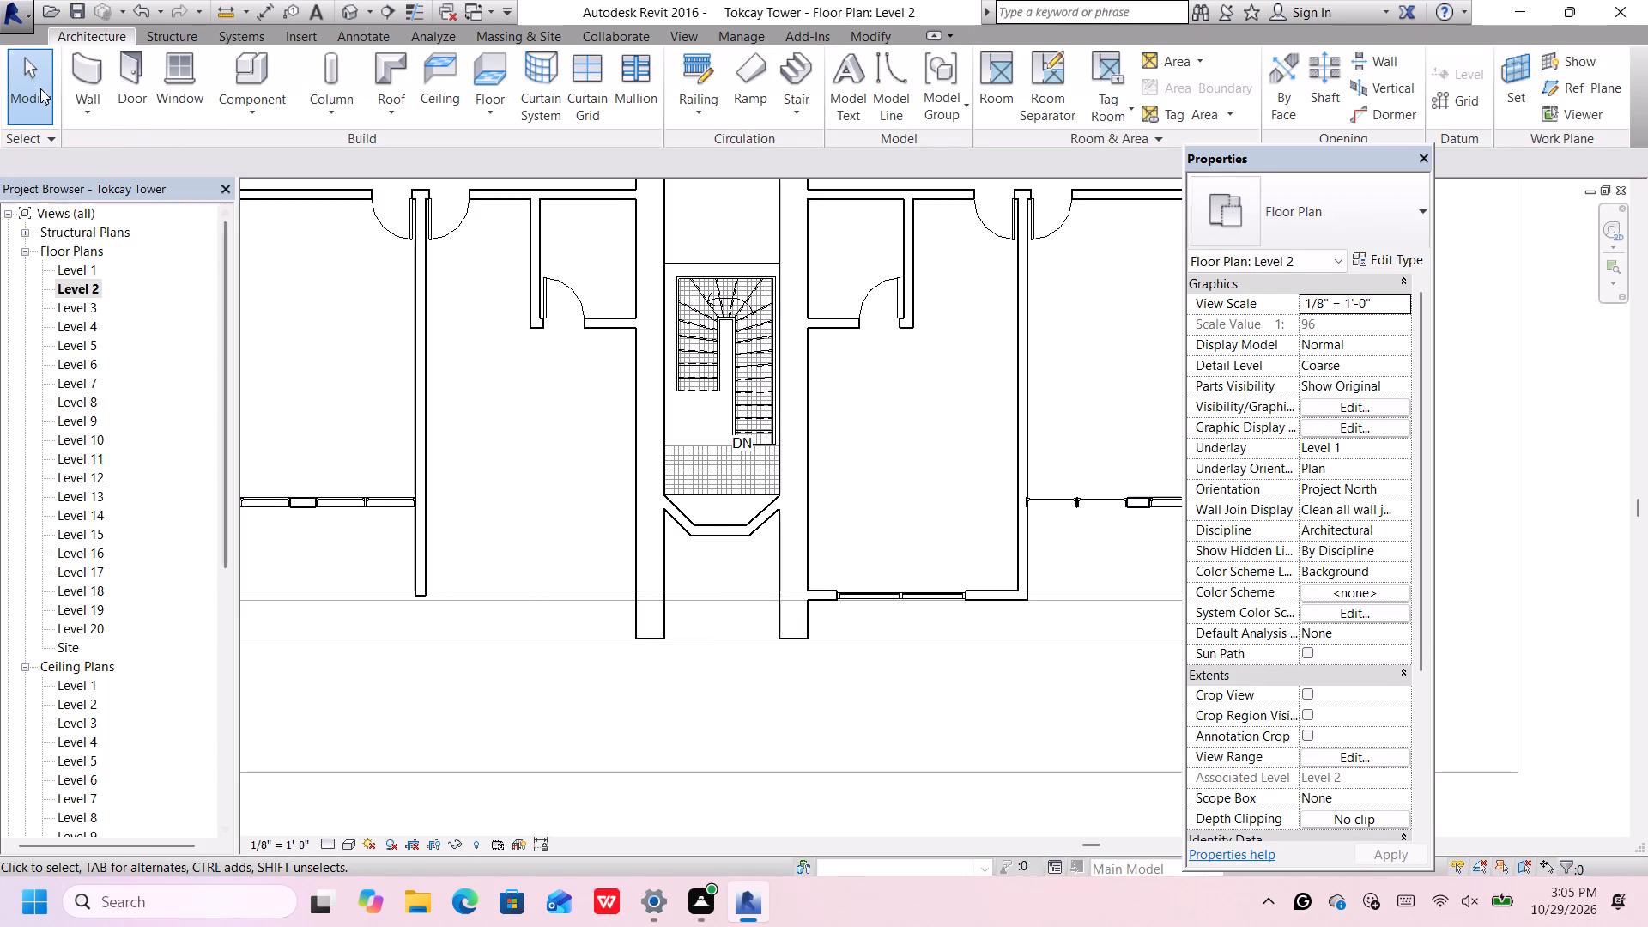
# Draw a 4'-0" Generic - 8" cream wall from the west room's outer side wall toward the stair bay, along the deleted front wall's line.
pyautogui.click(84, 64)
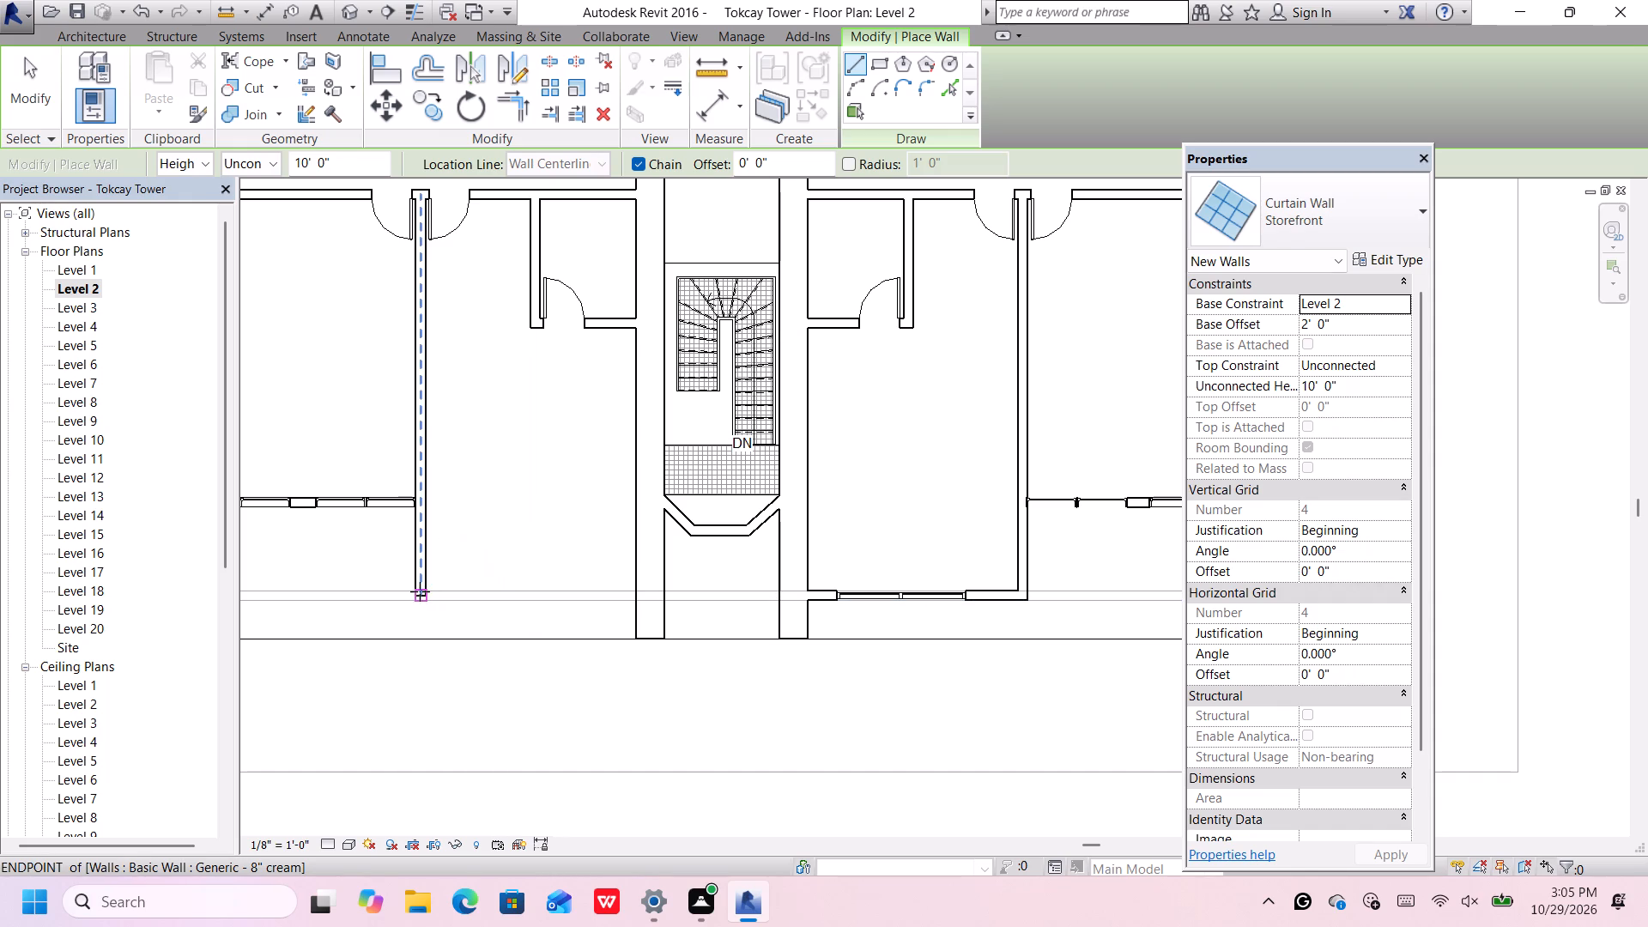
pyautogui.scroll(1, 420, 595)
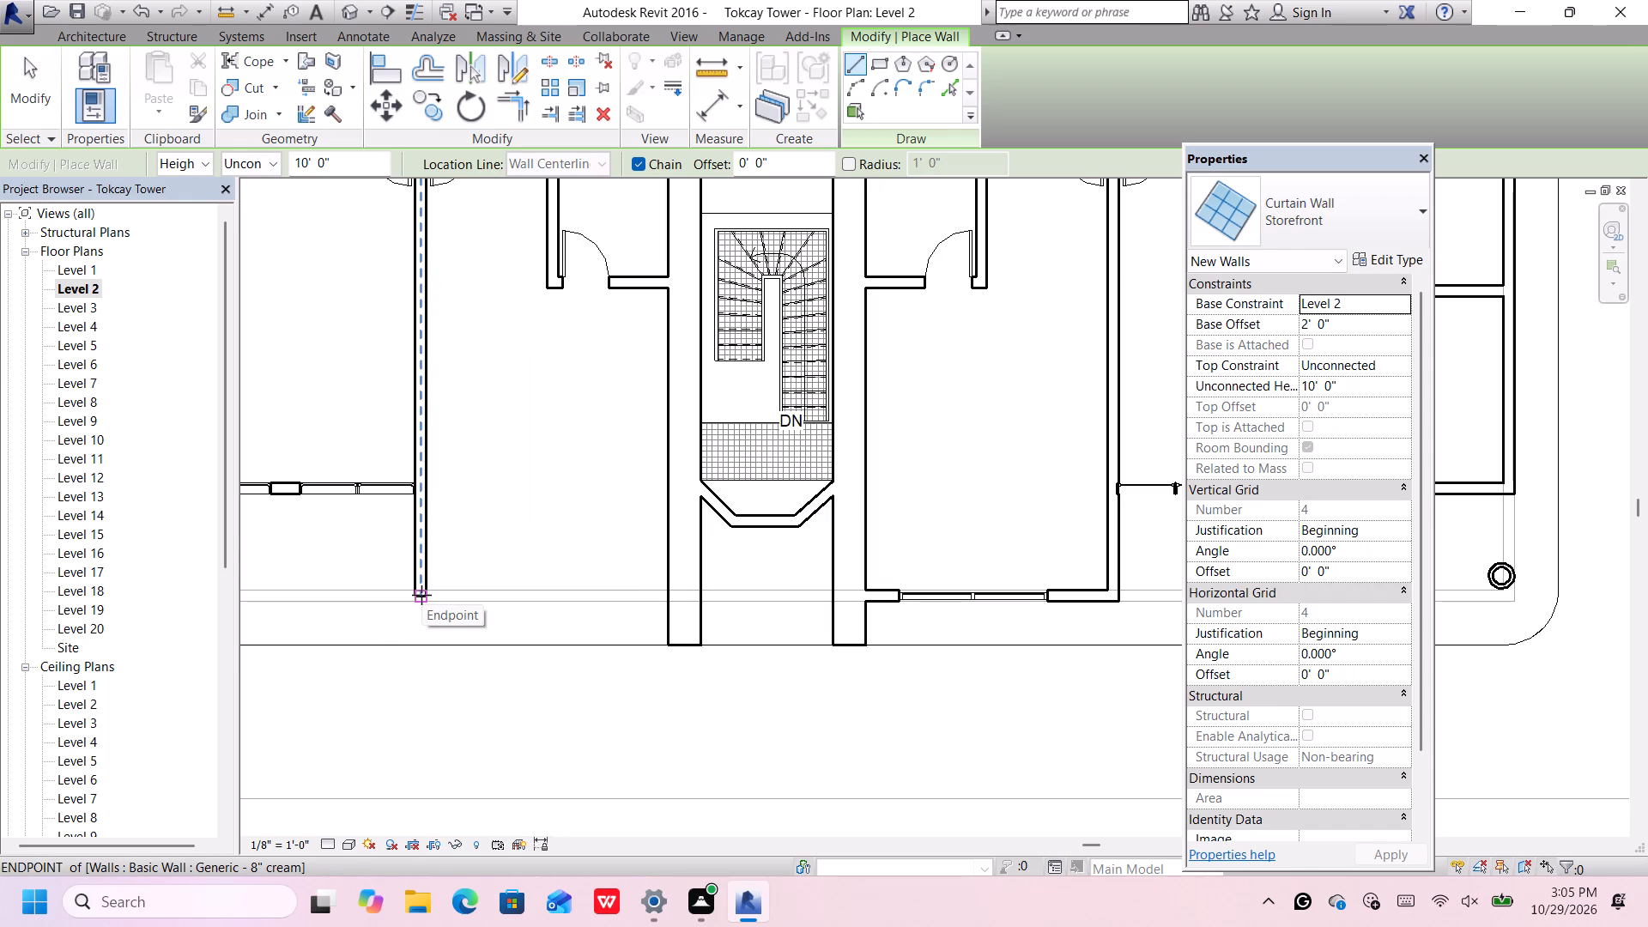
pyautogui.click(421, 595)
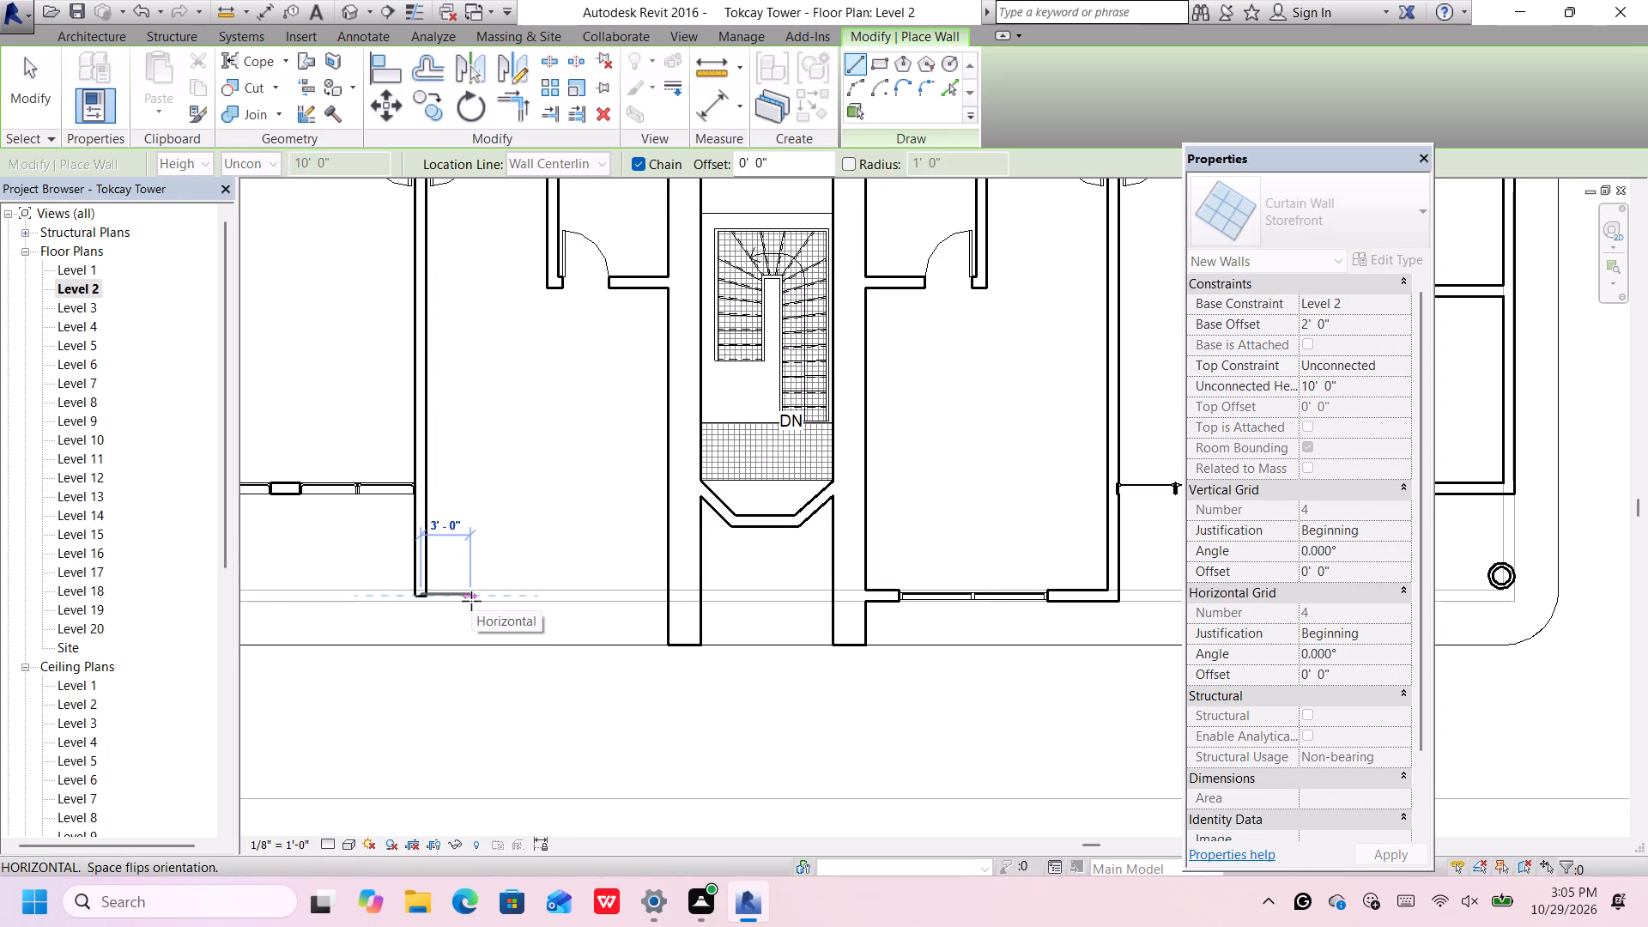
pyautogui.press('Escape')
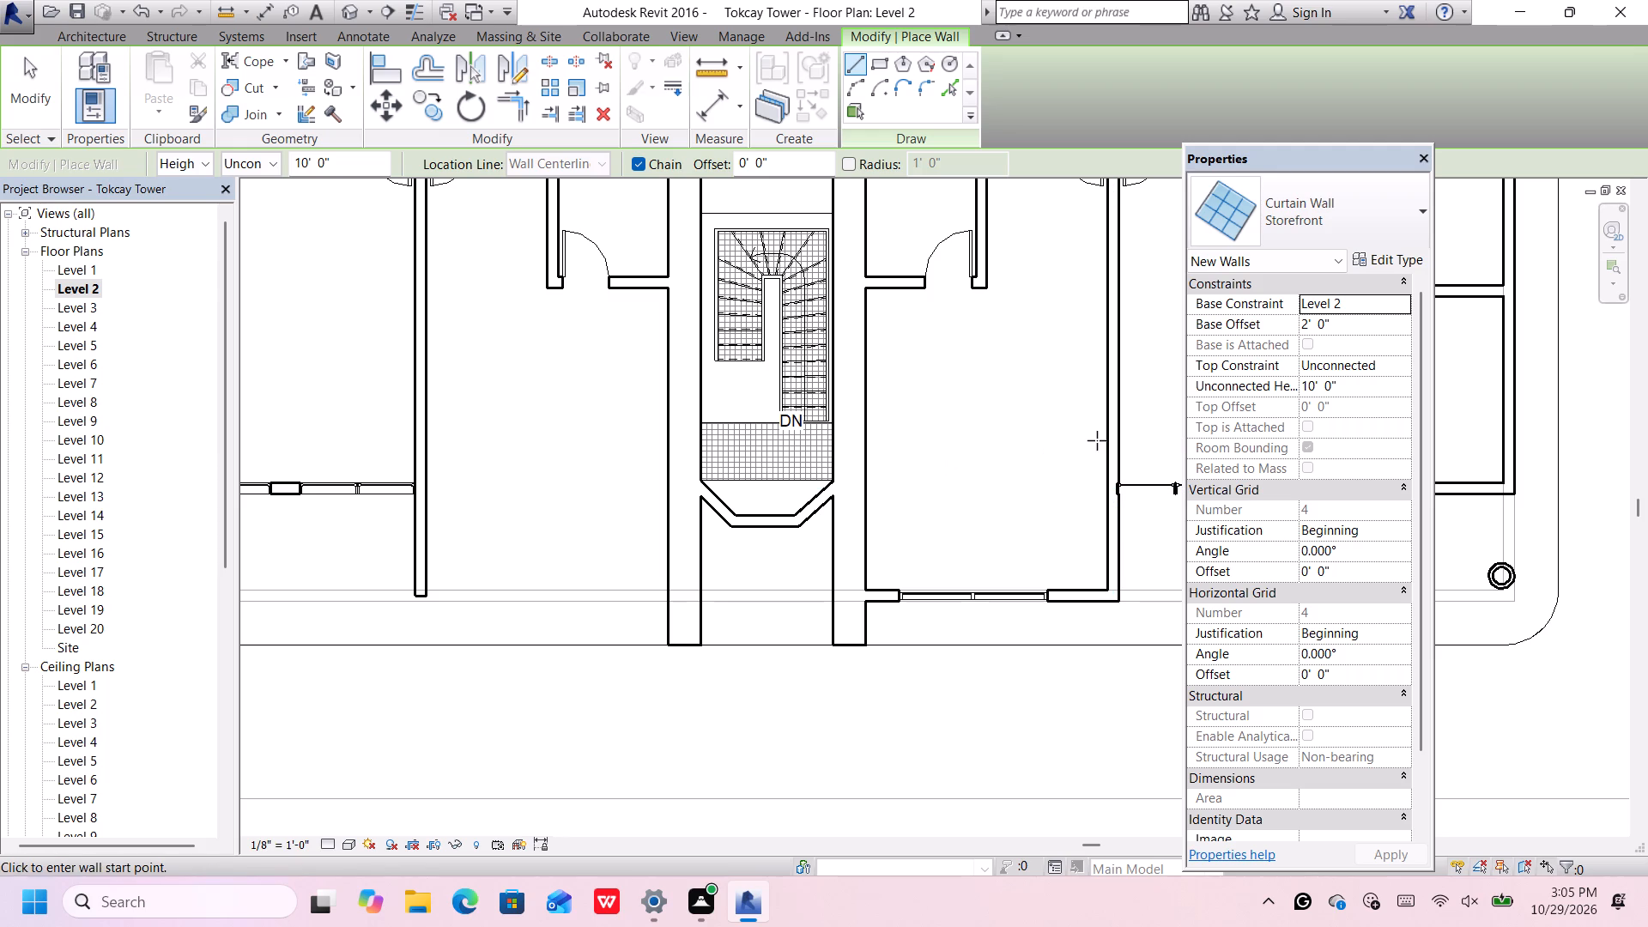
pyautogui.click(1291, 231)
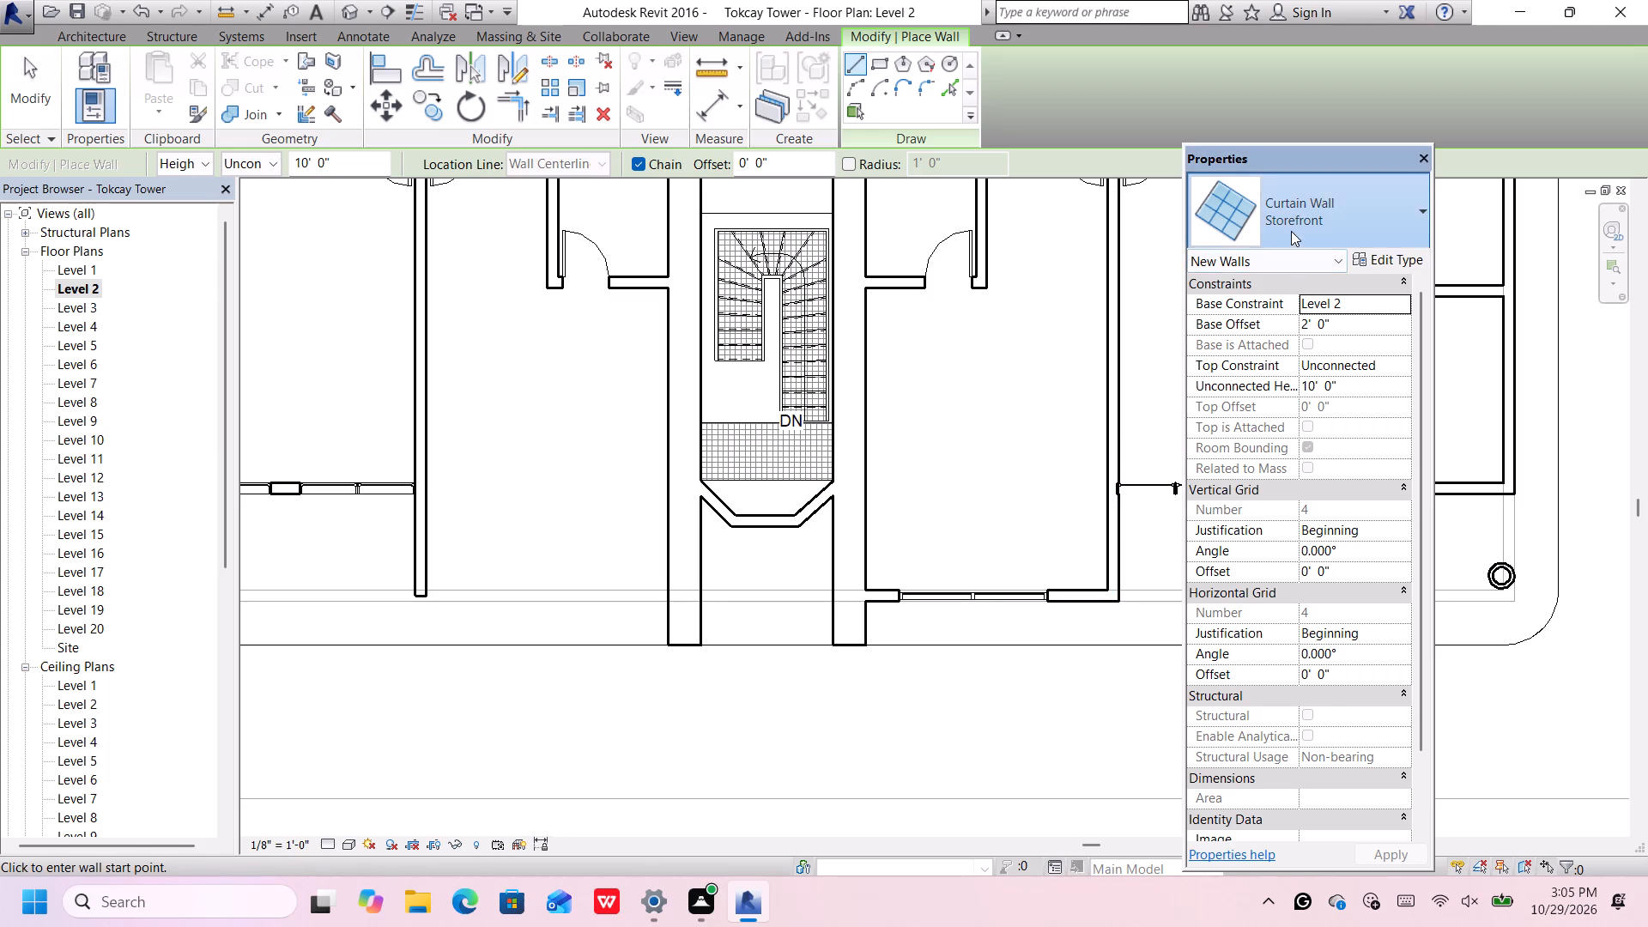
pyautogui.scroll(8, 1290, 459)
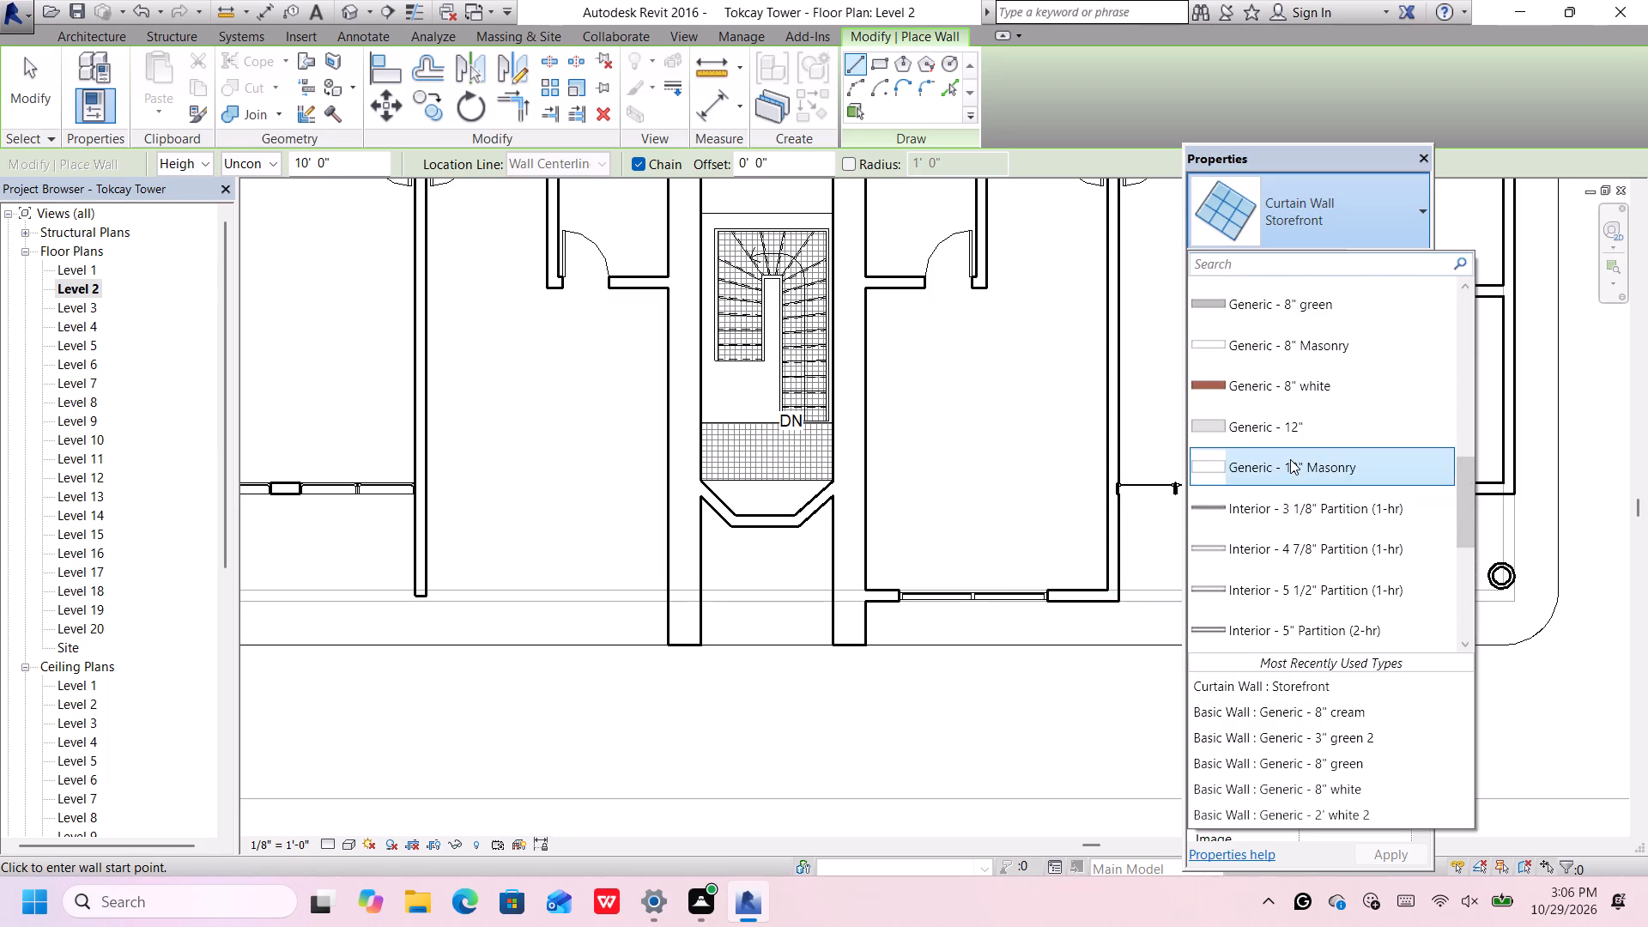
pyautogui.scroll(3, 1290, 459)
pyautogui.click(1312, 420)
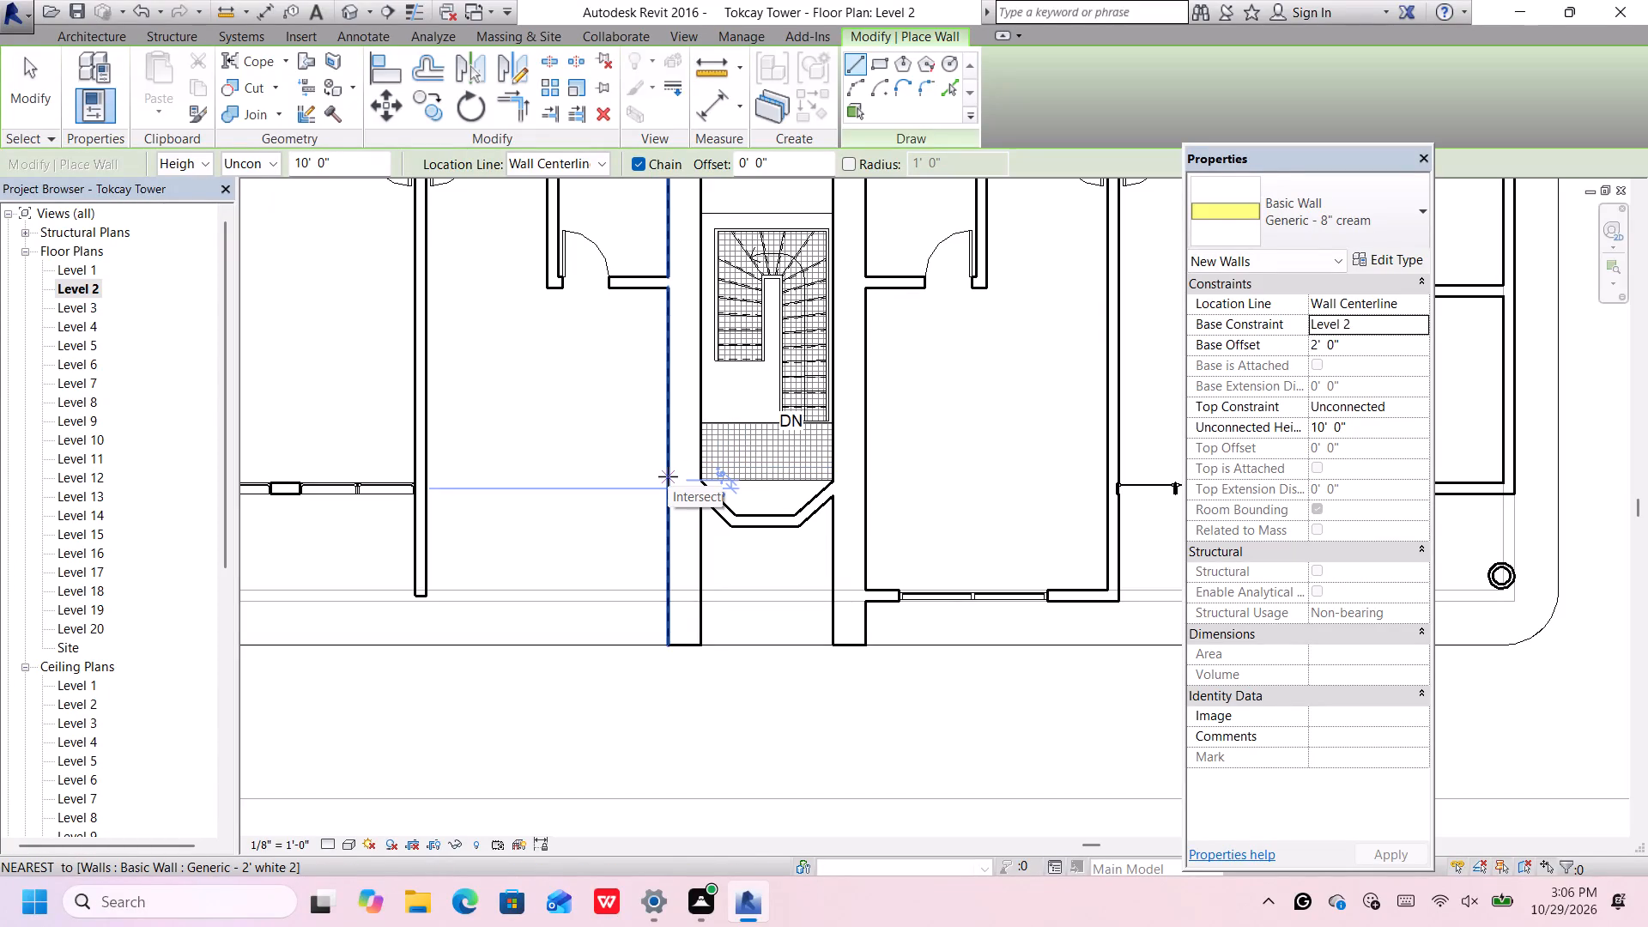
pyautogui.scroll(-1, 668, 476)
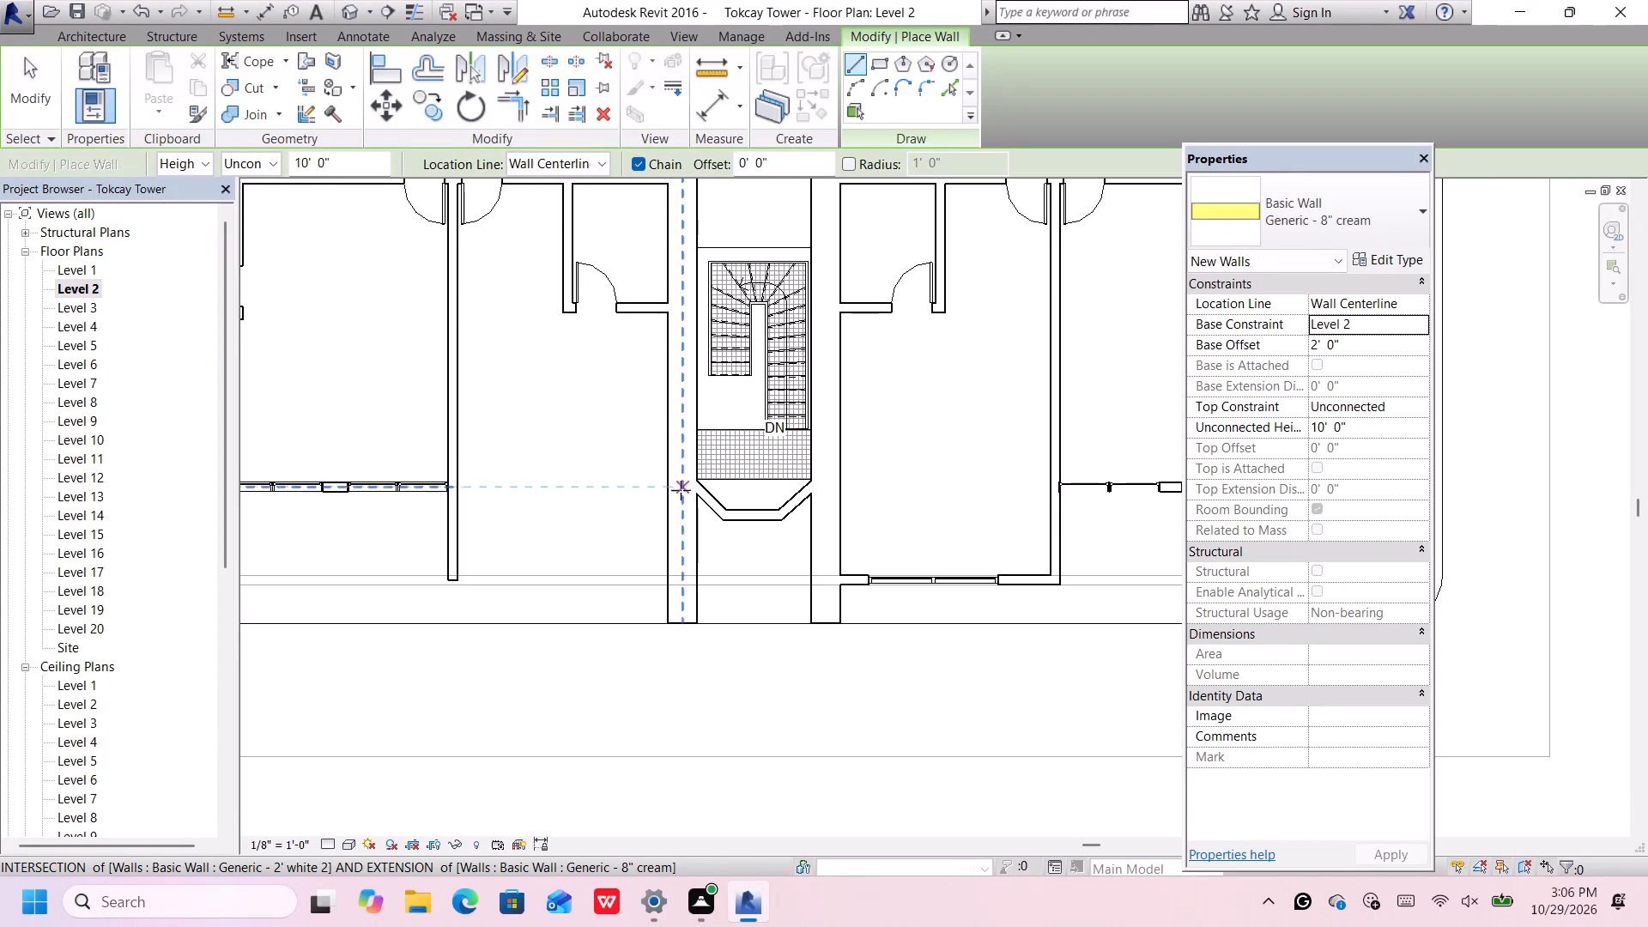
pyautogui.scroll(-4, 689, 493)
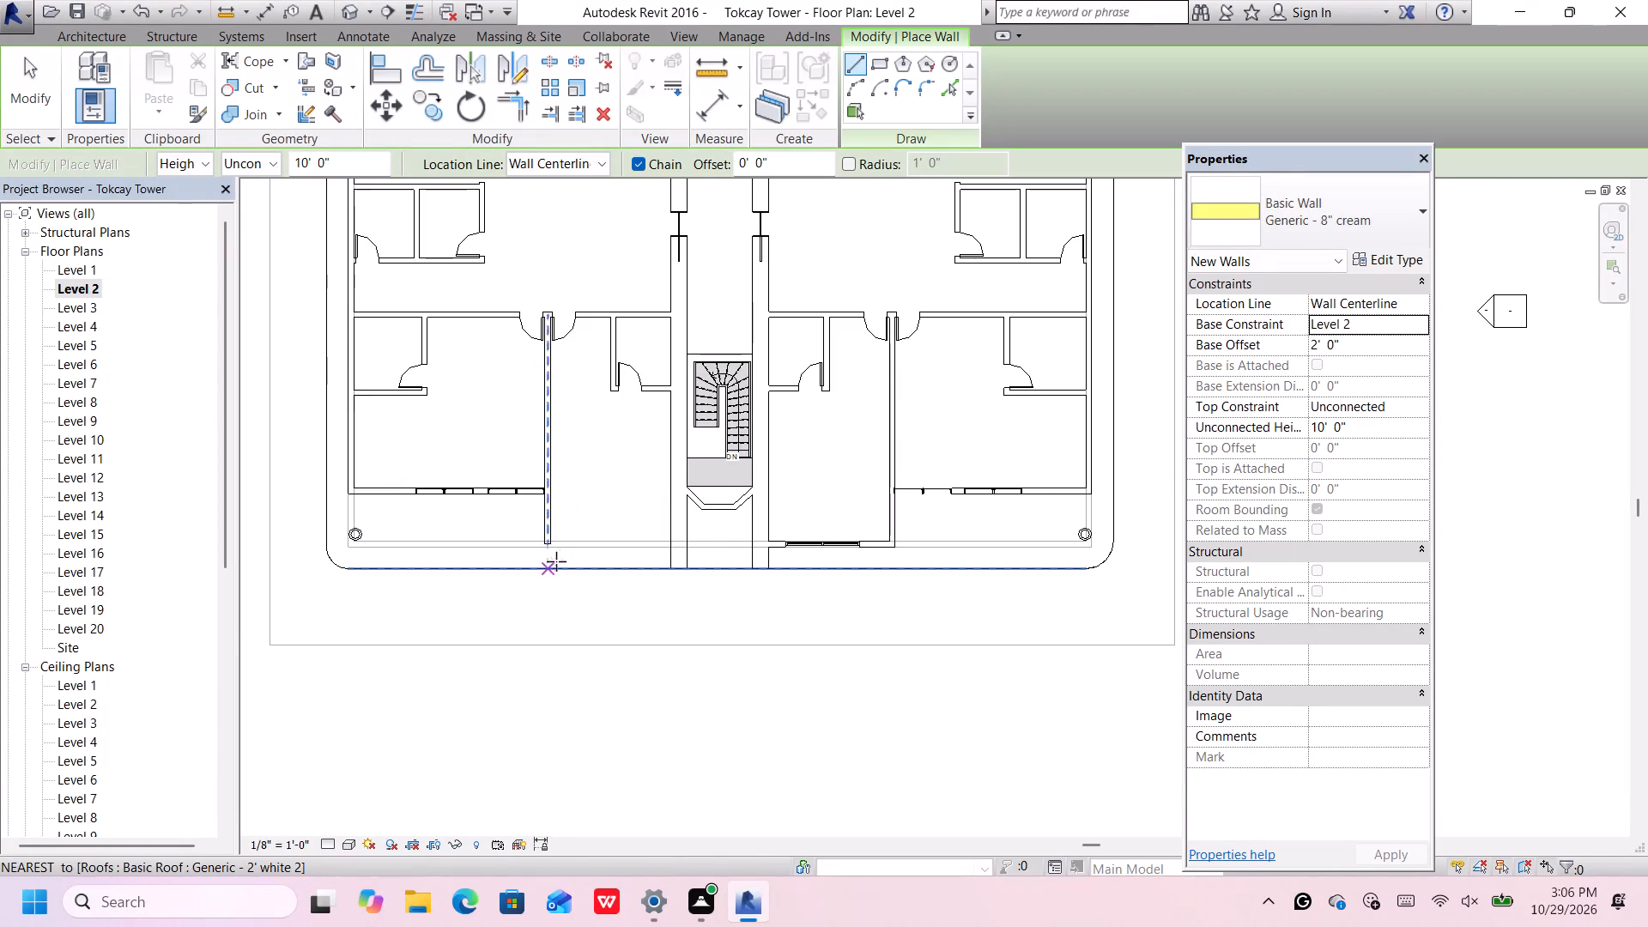
pyautogui.scroll(1, 553, 551)
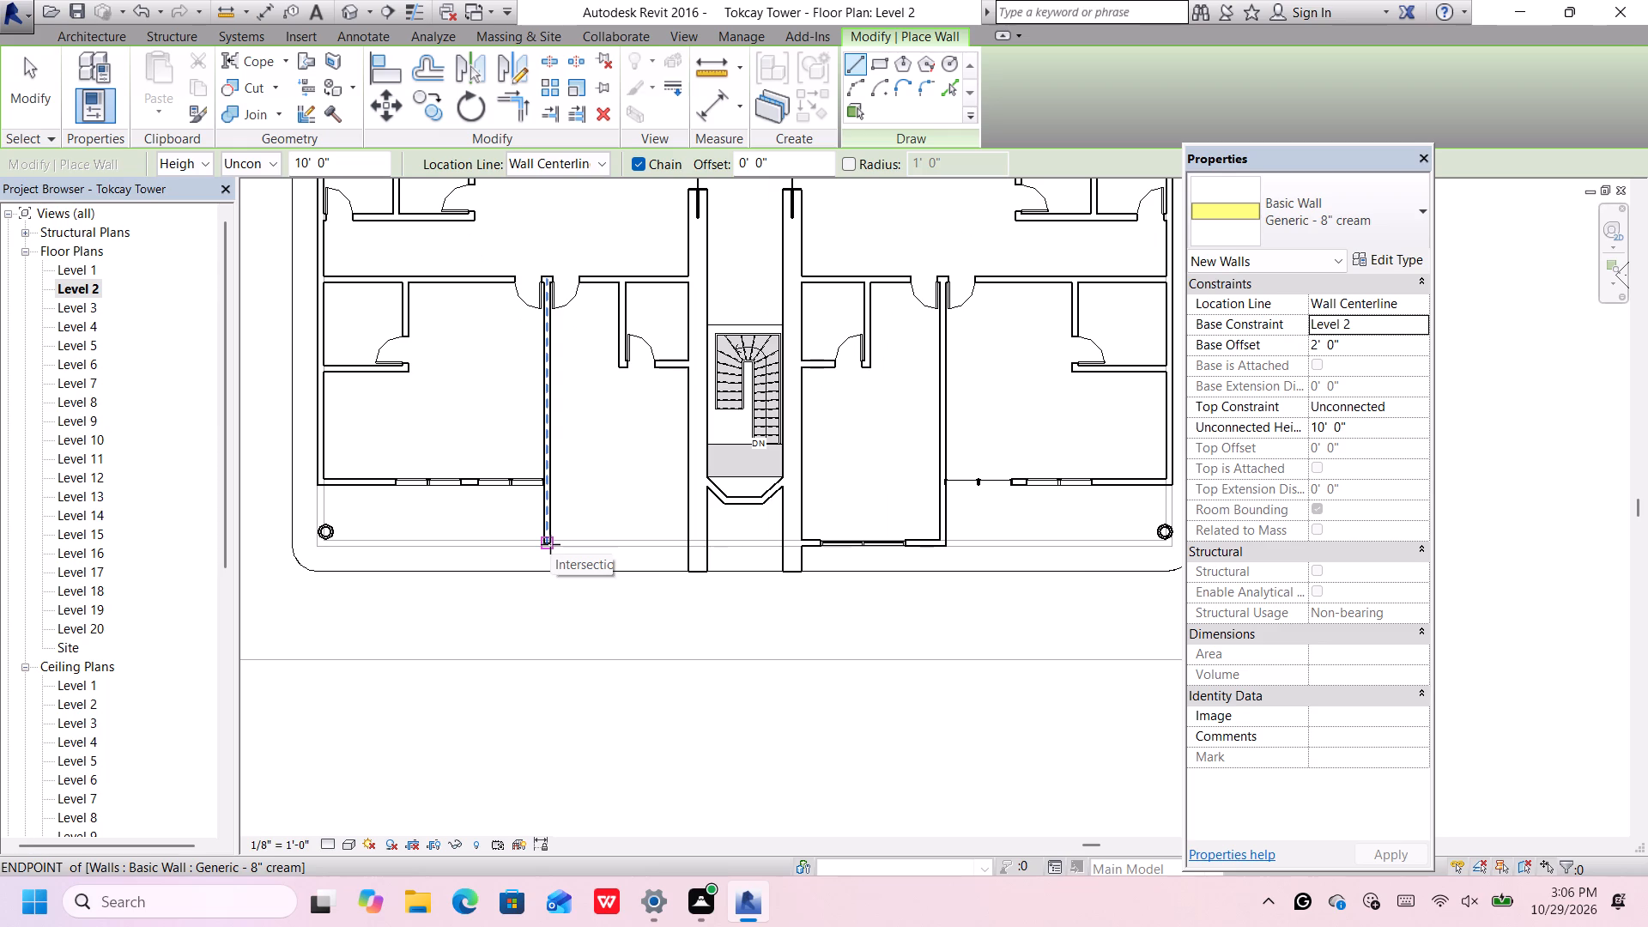
pyautogui.scroll(3, 550, 544)
pyautogui.click(546, 542)
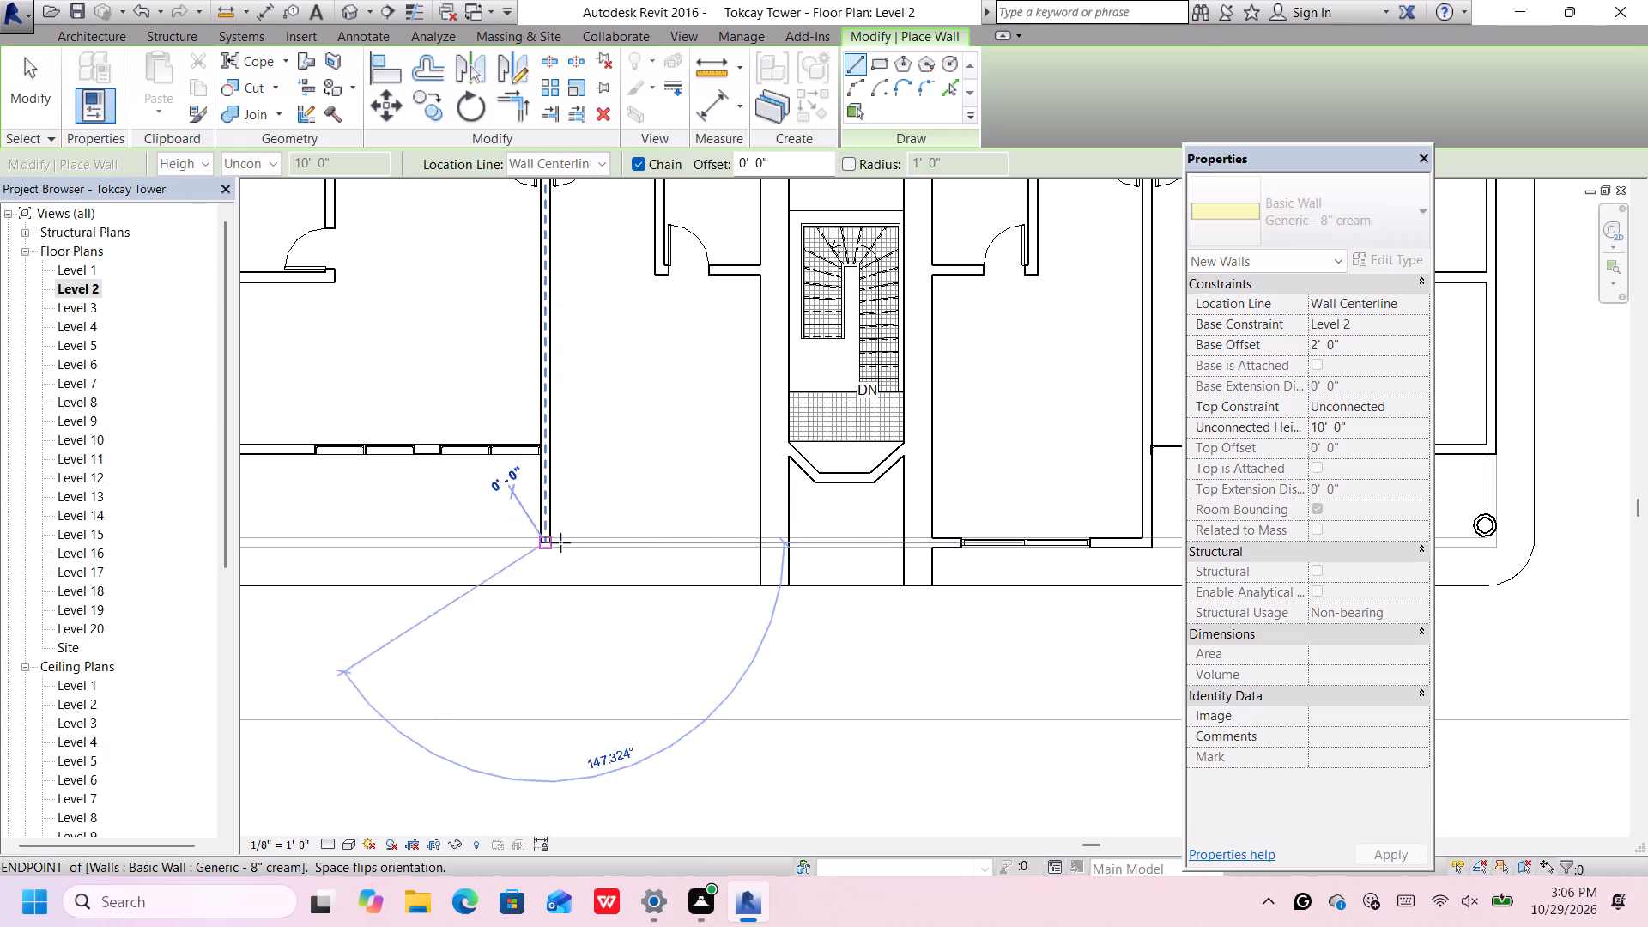
pyautogui.click(603, 546)
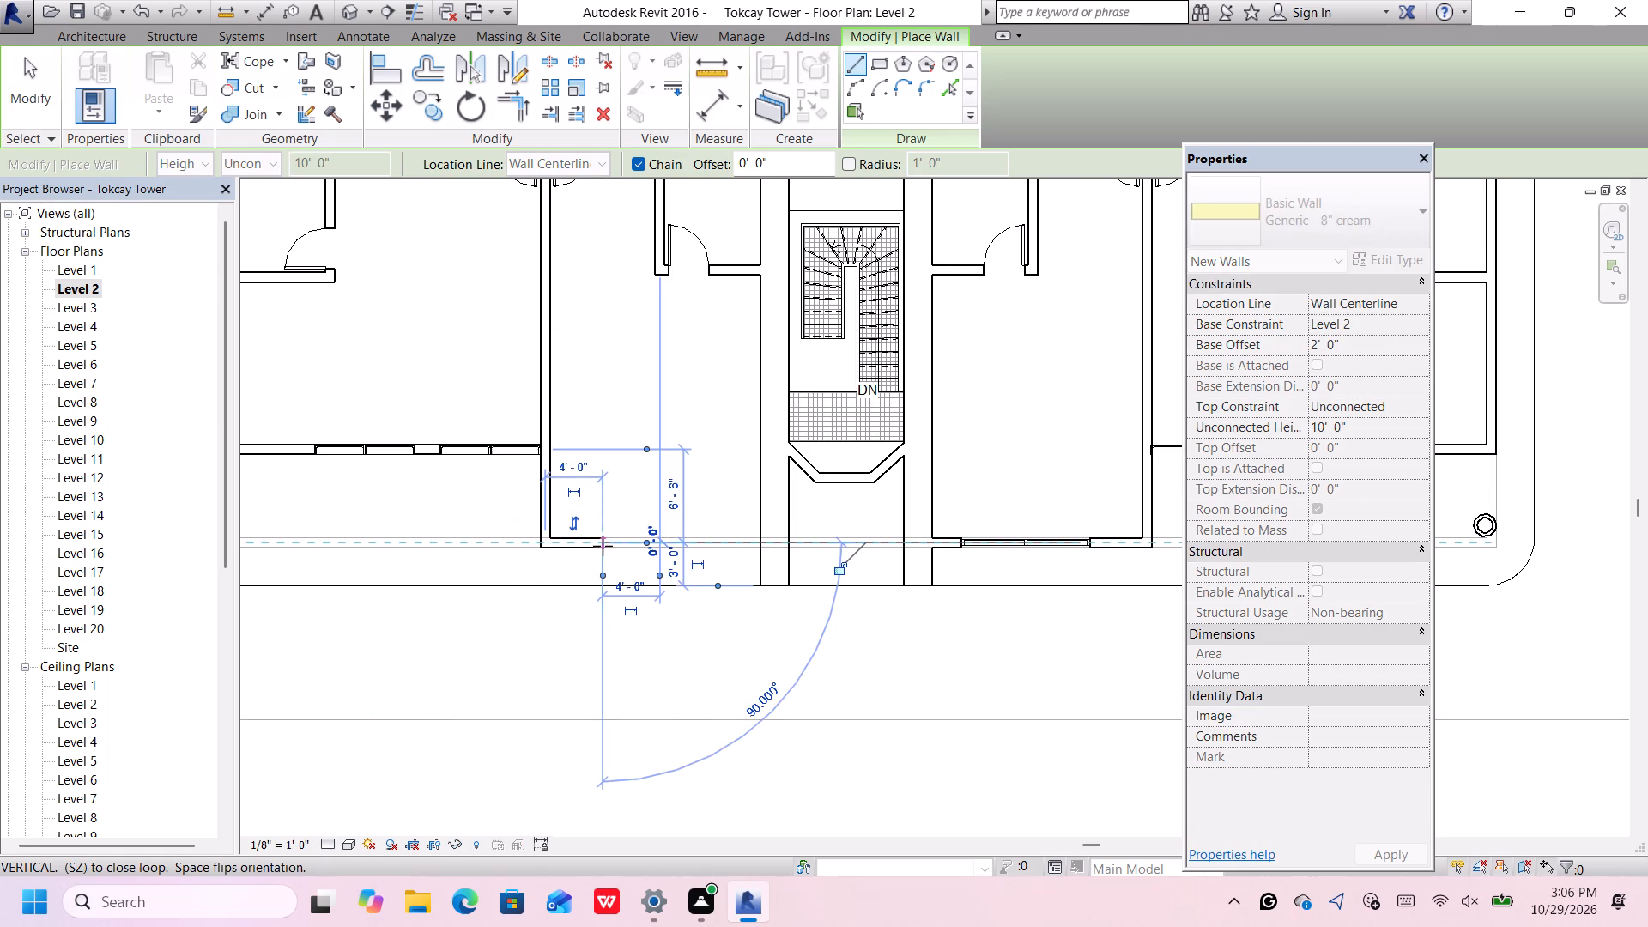
pyautogui.press('Escape')
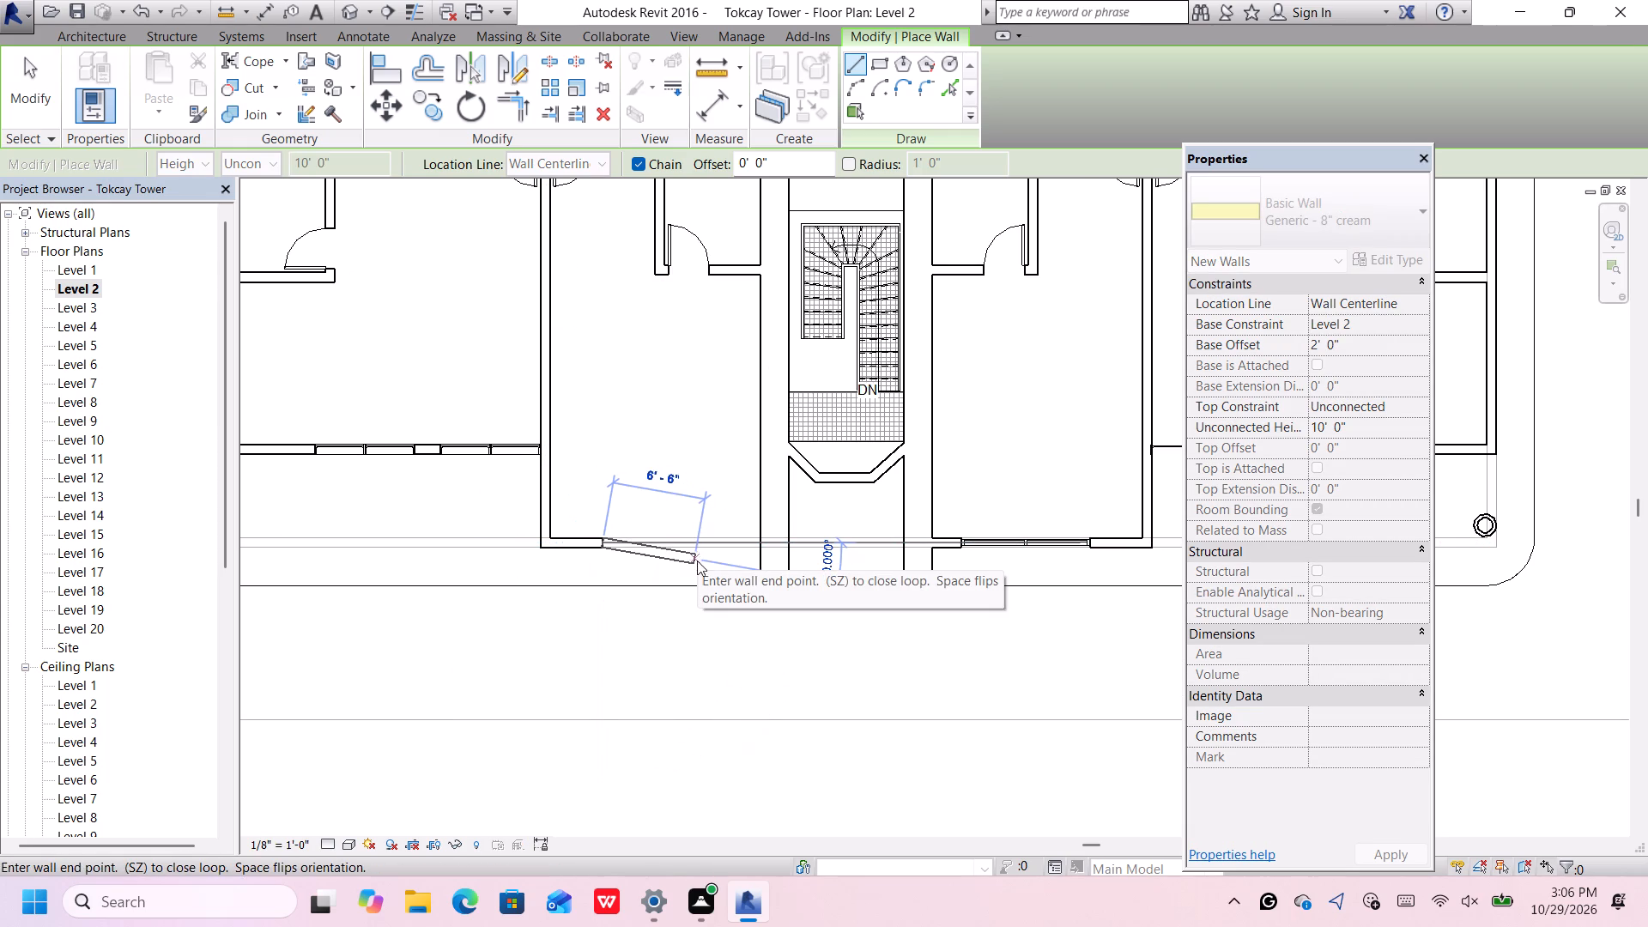
# Draw a second Generic - 8" cream wall on the same line, extending about 2'-0" from the stair-bay side wall into the opening.
pyautogui.click(761, 544)
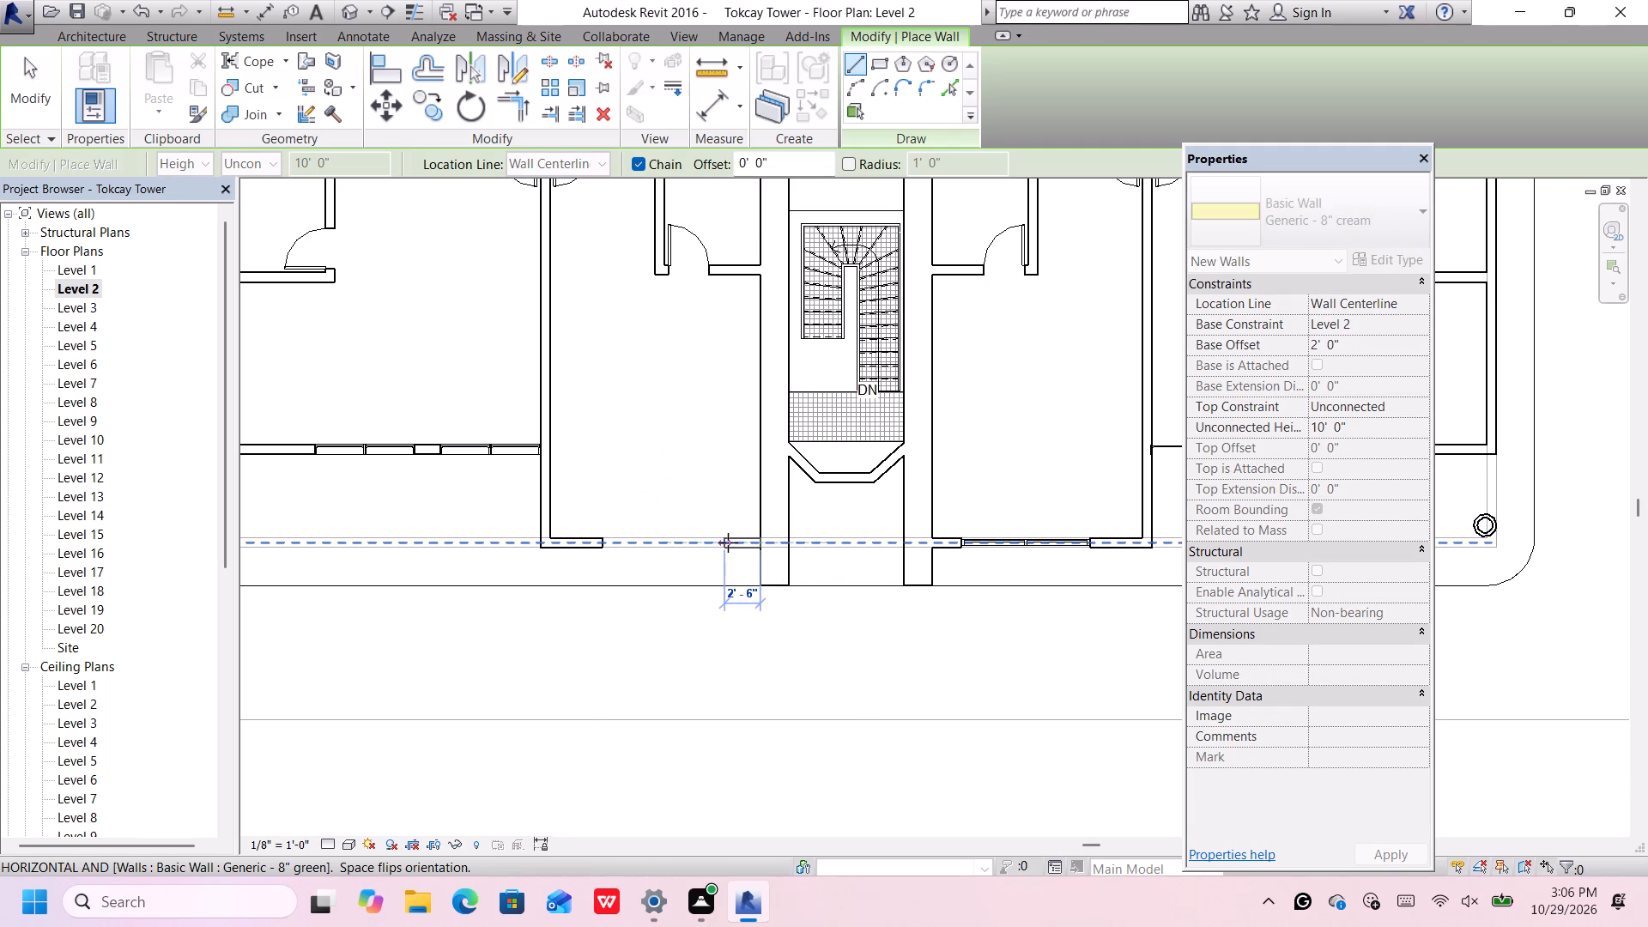
pyautogui.click(734, 542)
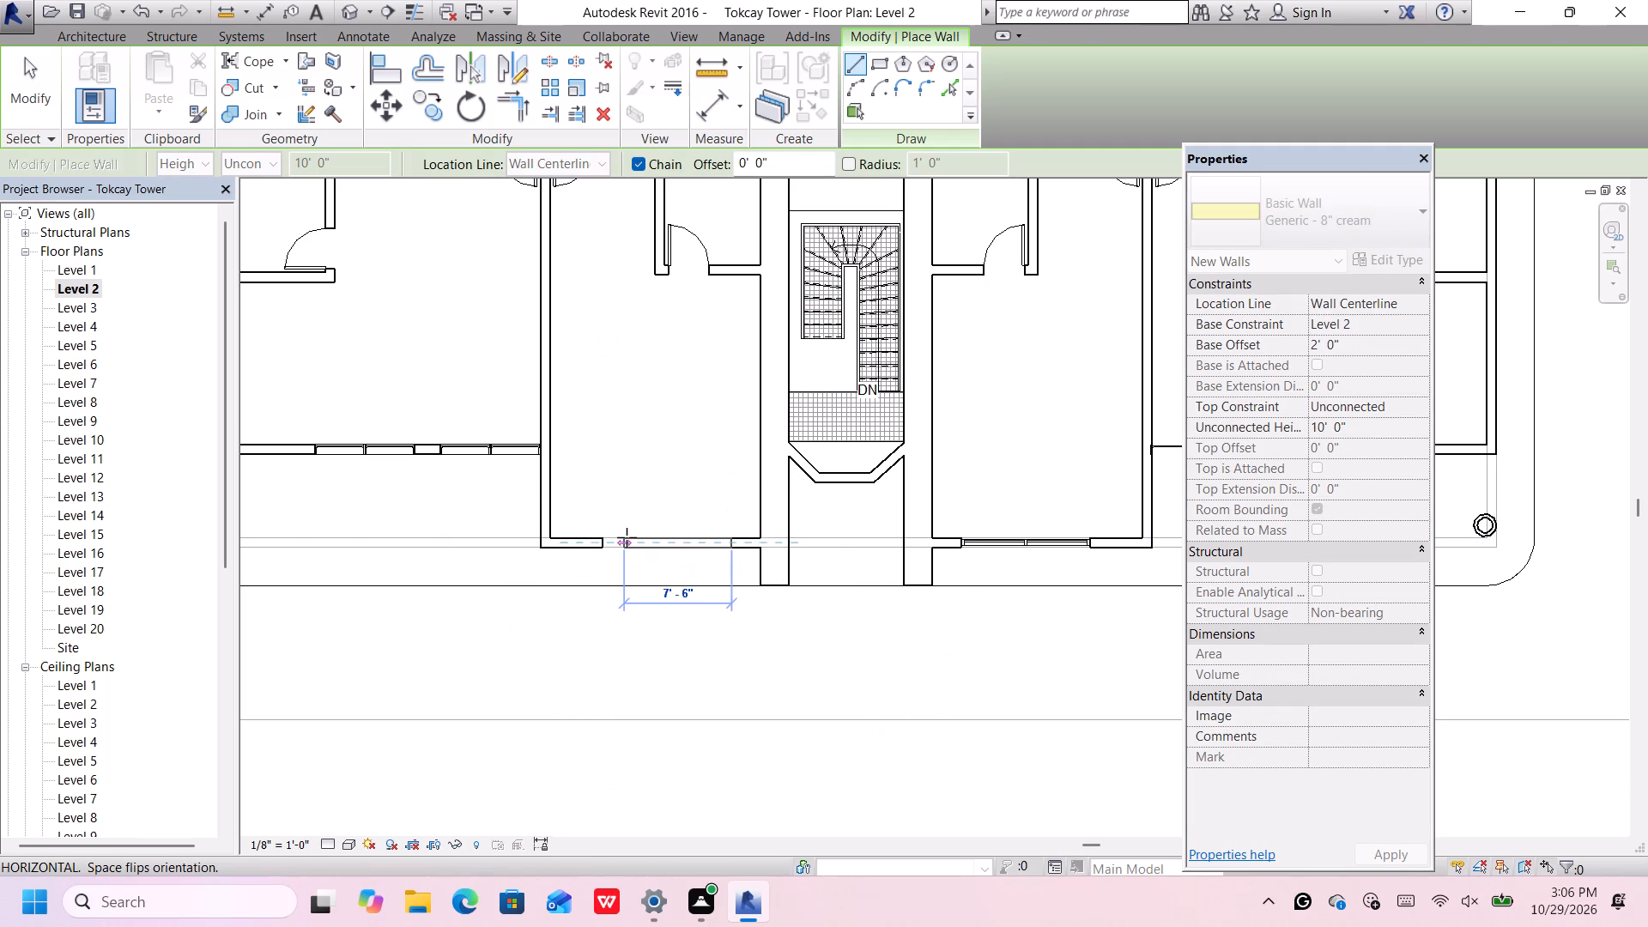
pyautogui.press('Escape')
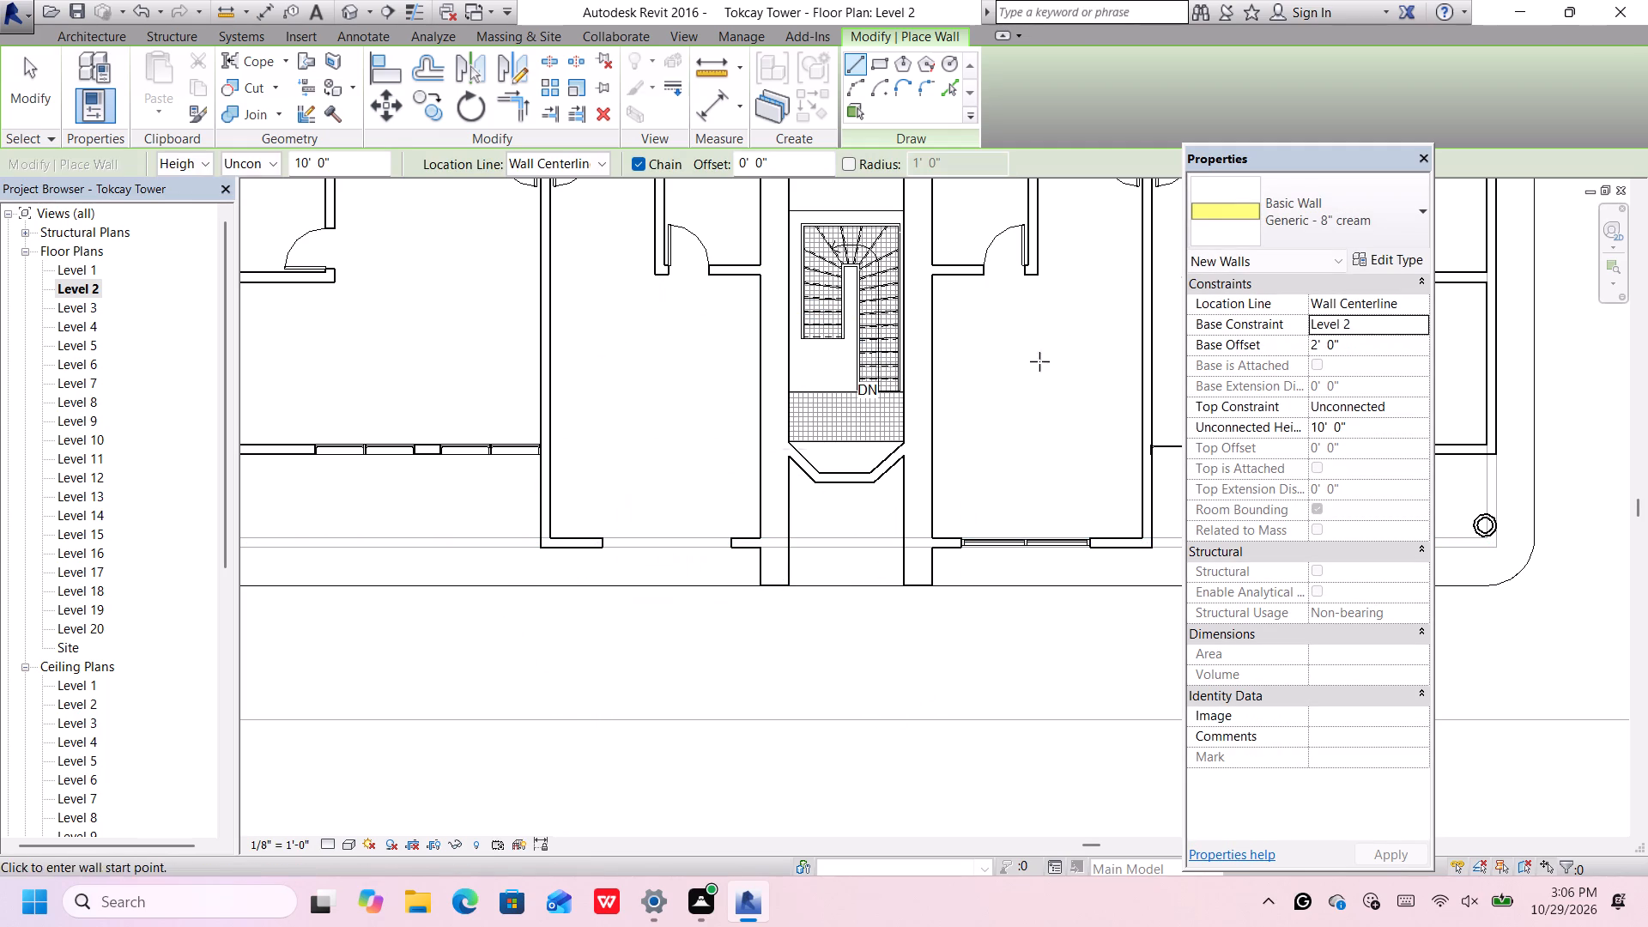
# Fill the gap between the west room's two short cream walls with a Storefront curtain wall.
pyautogui.click(1294, 220)
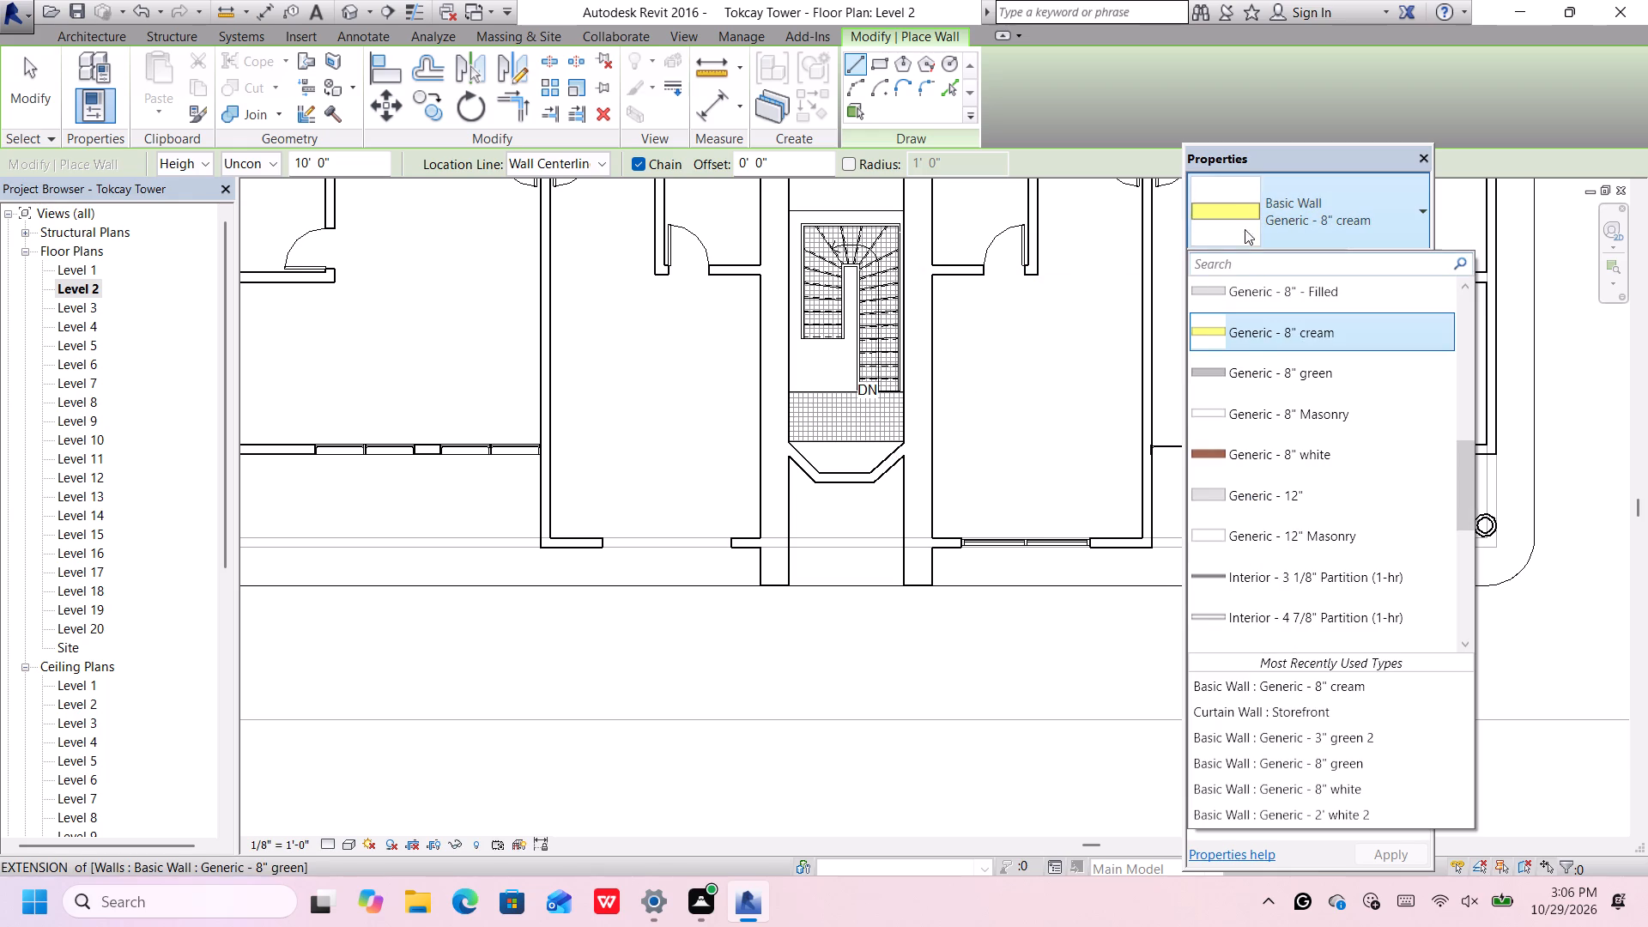
pyautogui.scroll(-15, 1275, 418)
pyautogui.scroll(1, 1275, 419)
pyautogui.scroll(-6, 1275, 420)
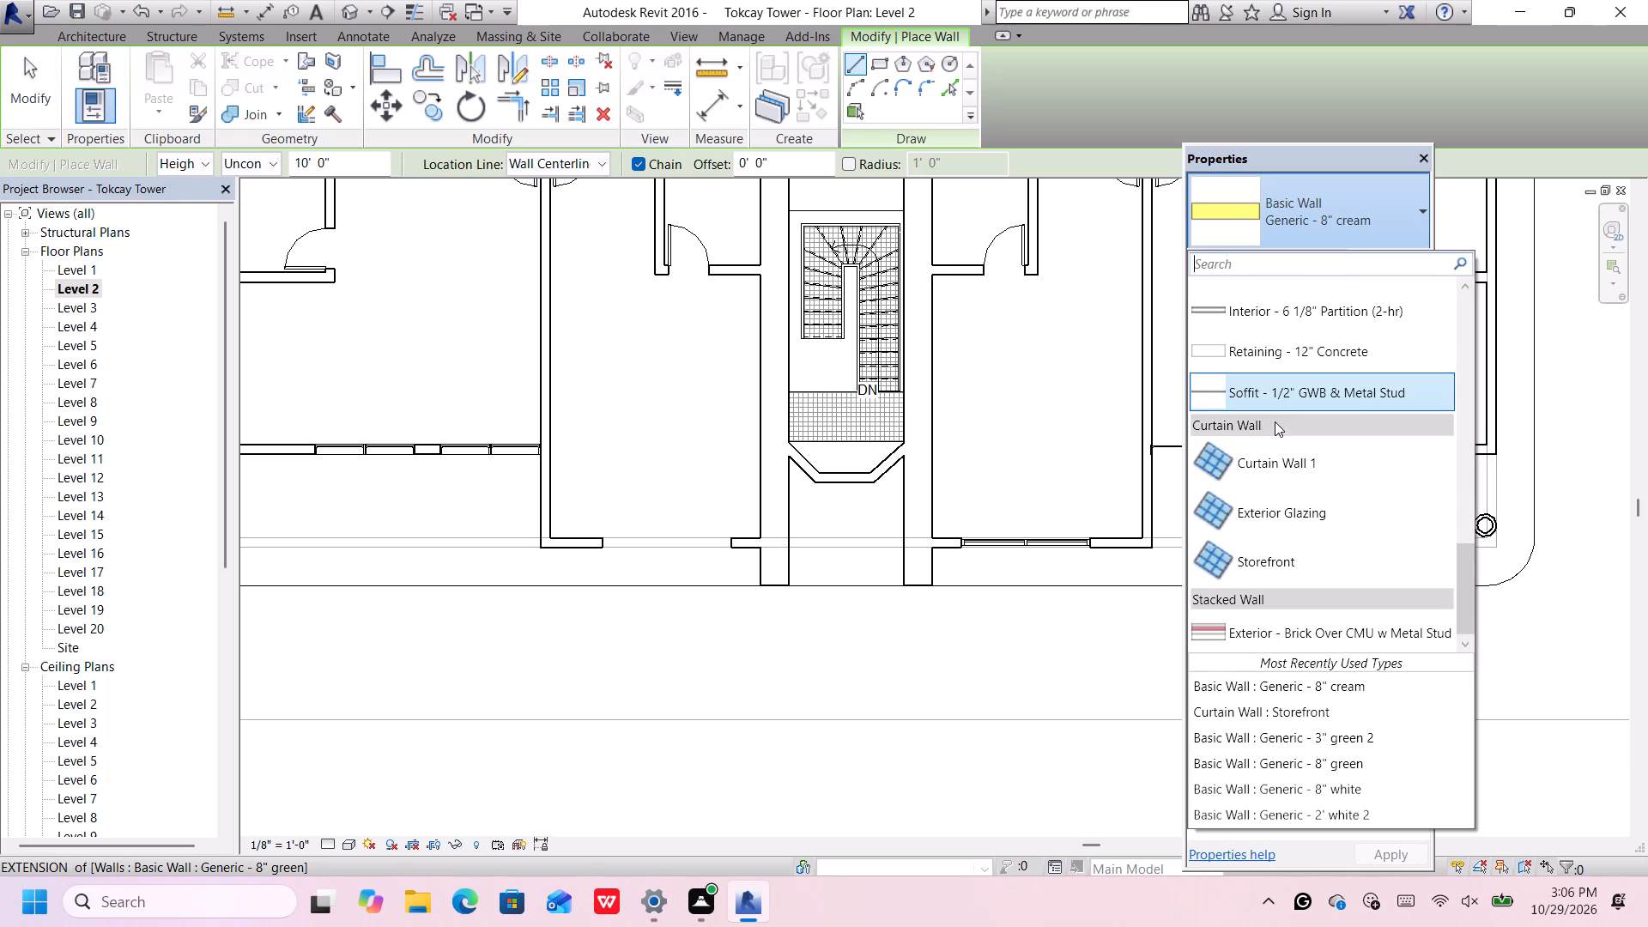
pyautogui.click(1277, 560)
pyautogui.scroll(2, 712, 542)
pyautogui.click(735, 542)
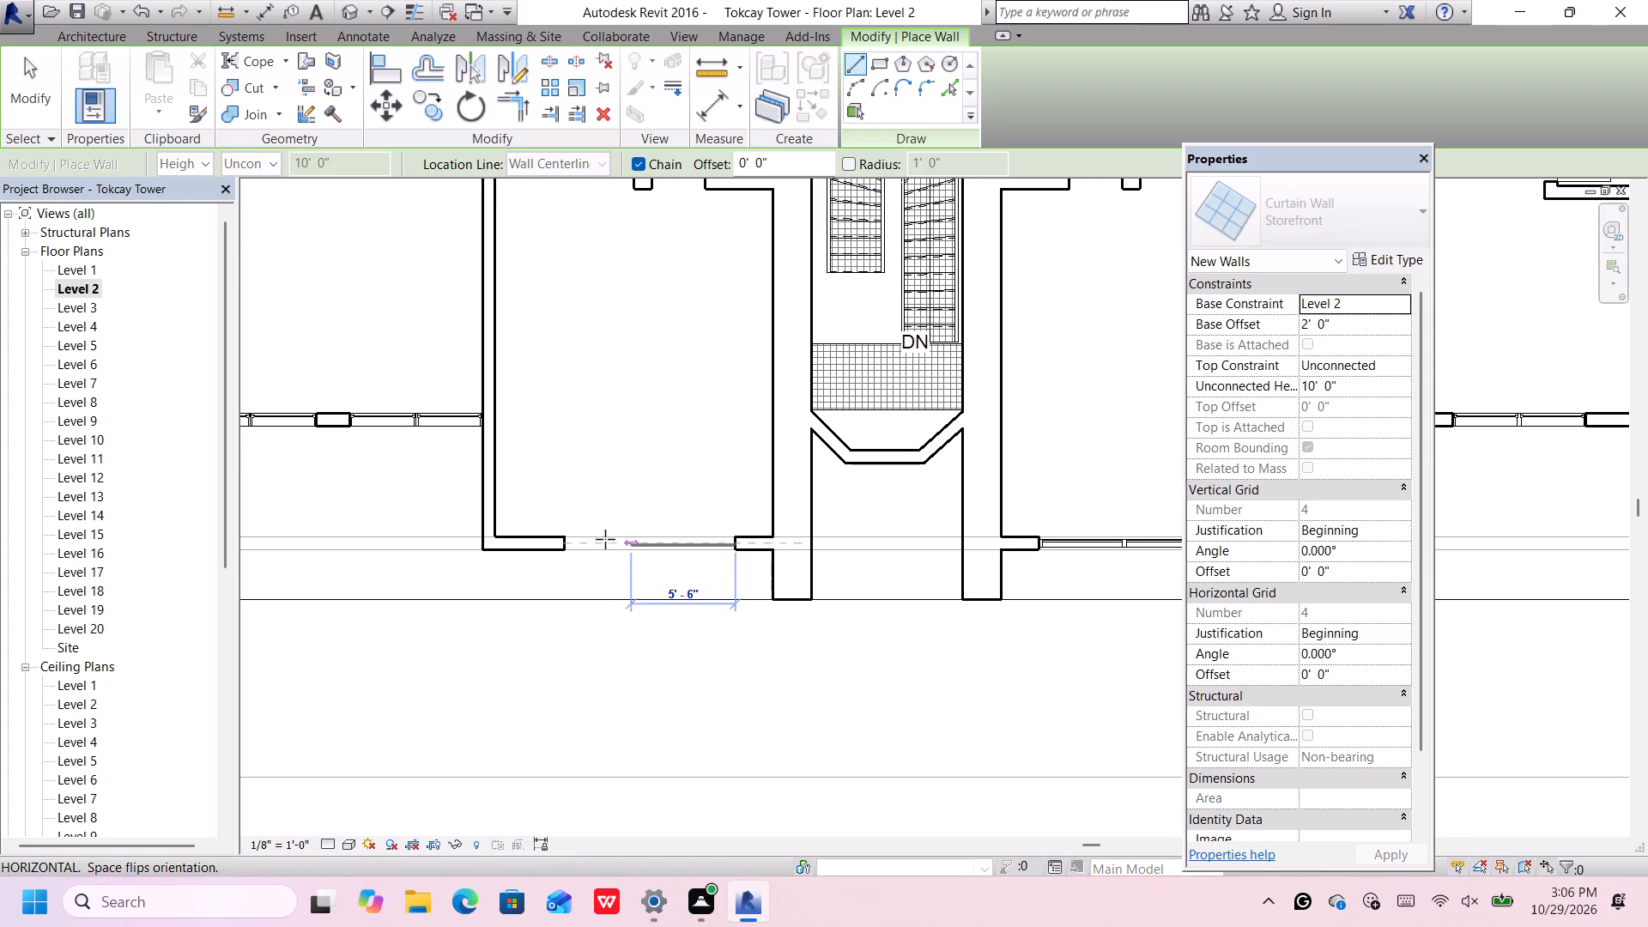
pyautogui.click(567, 541)
pyautogui.scroll(-7, 563, 548)
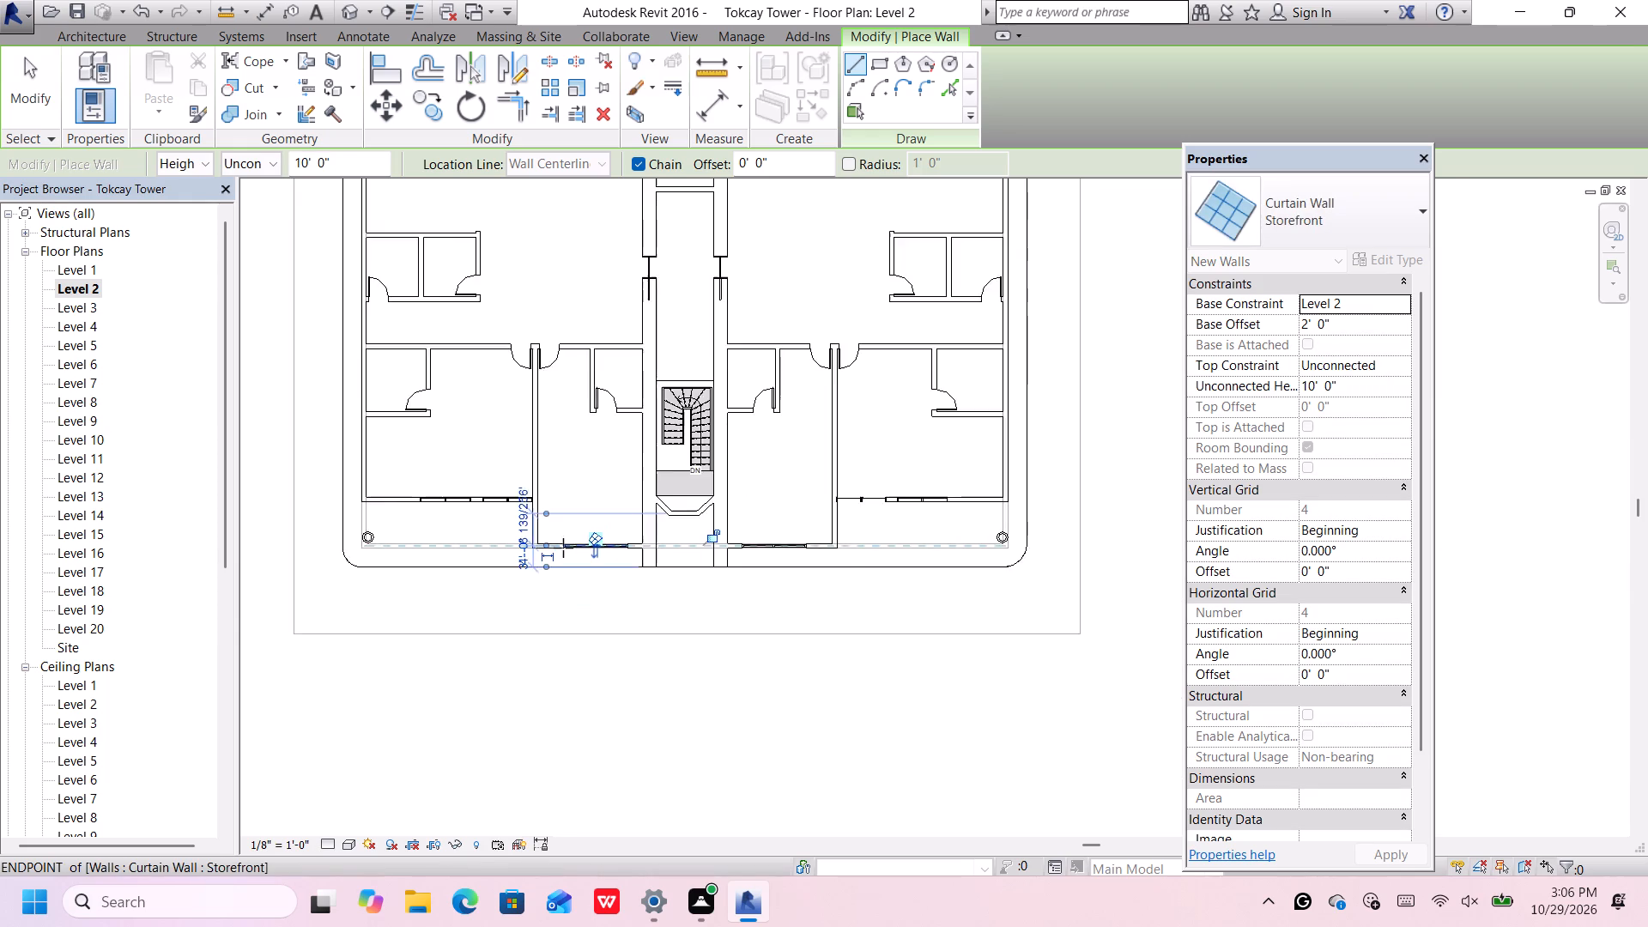
pyautogui.scroll(1, 561, 548)
pyautogui.scroll(-1, 561, 548)
pyautogui.press('space')
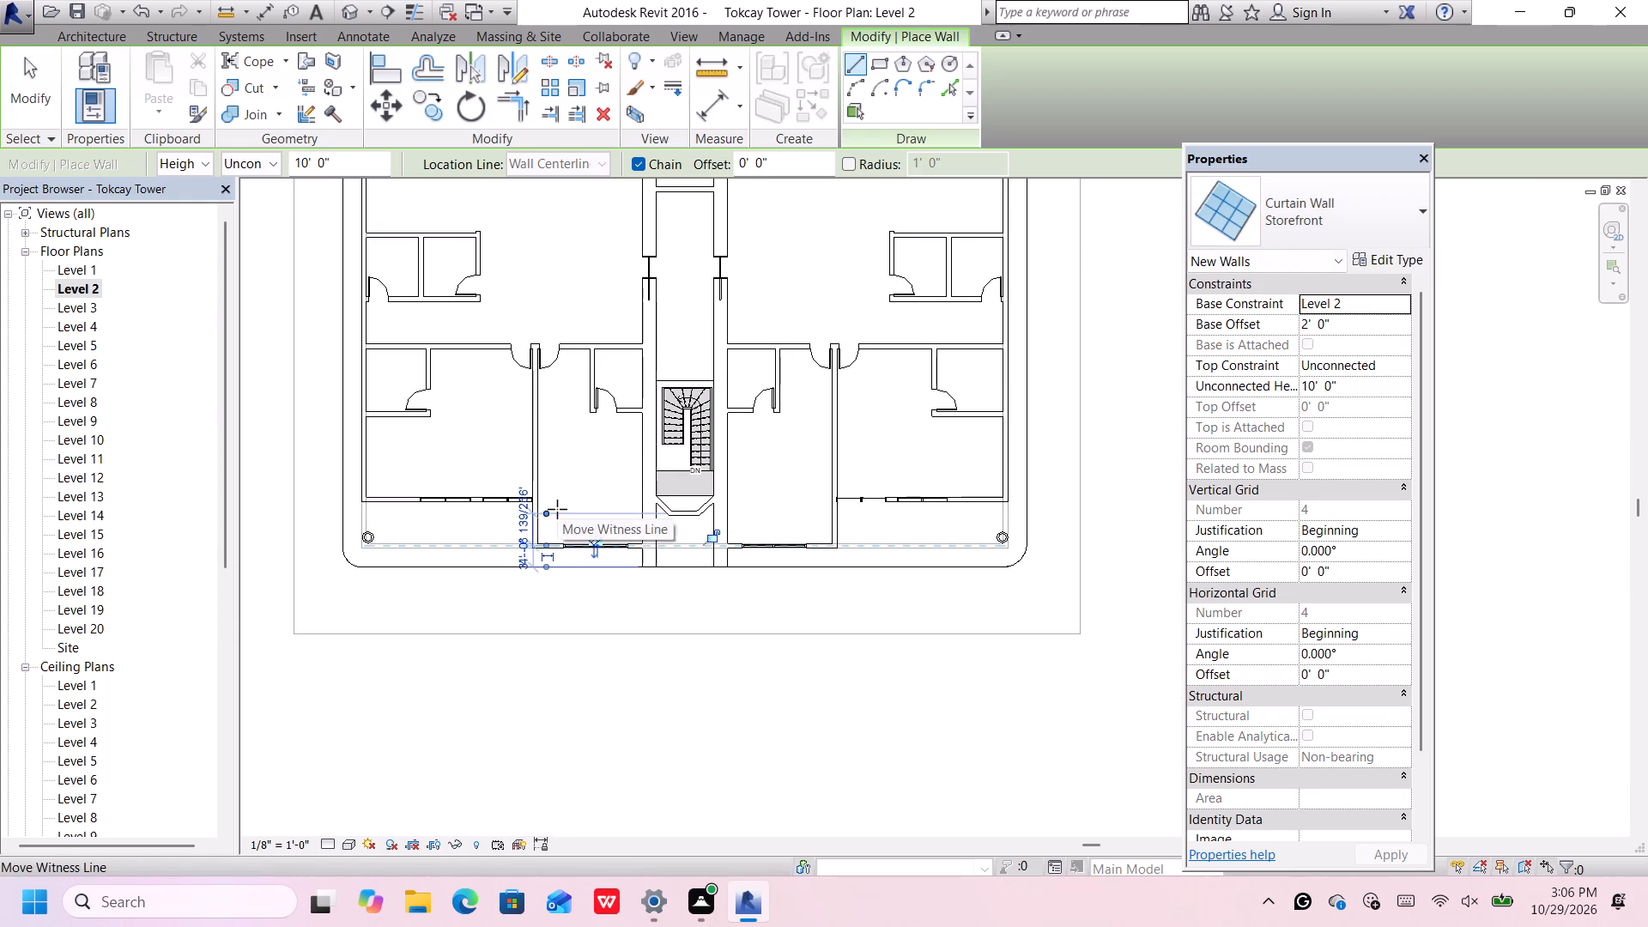
pyautogui.press('Escape')
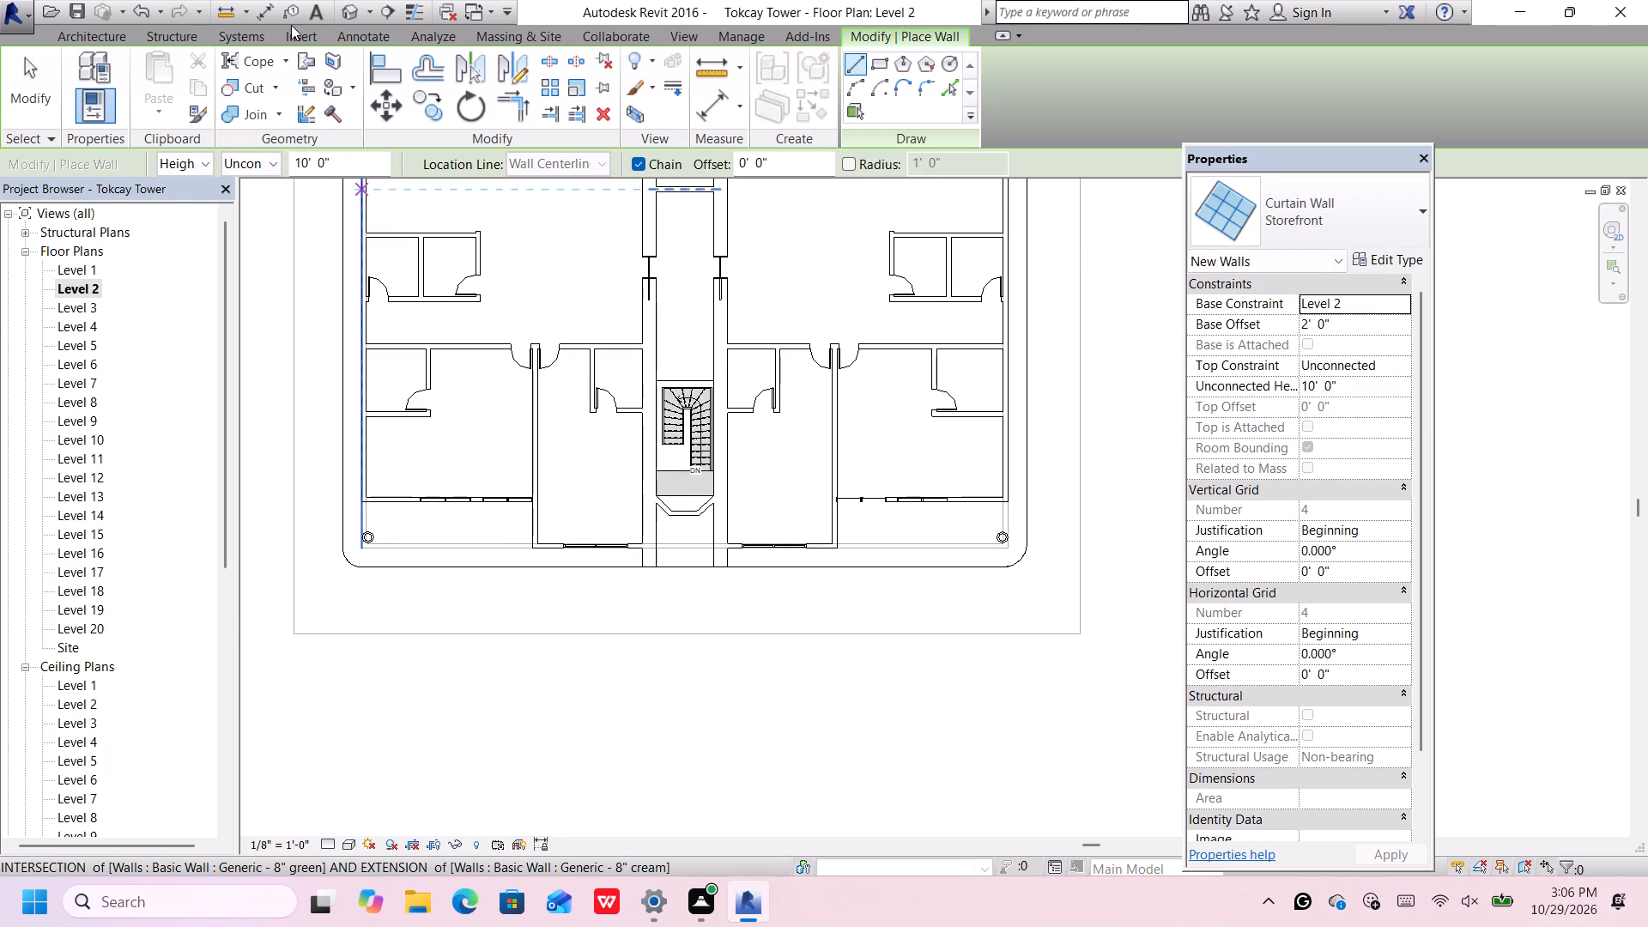
# In the 3D view, set the vertical grid spacing of the Storefront type to 3'-0" through the curtain wall west of the stair bay.
pyautogui.click(349, 7)
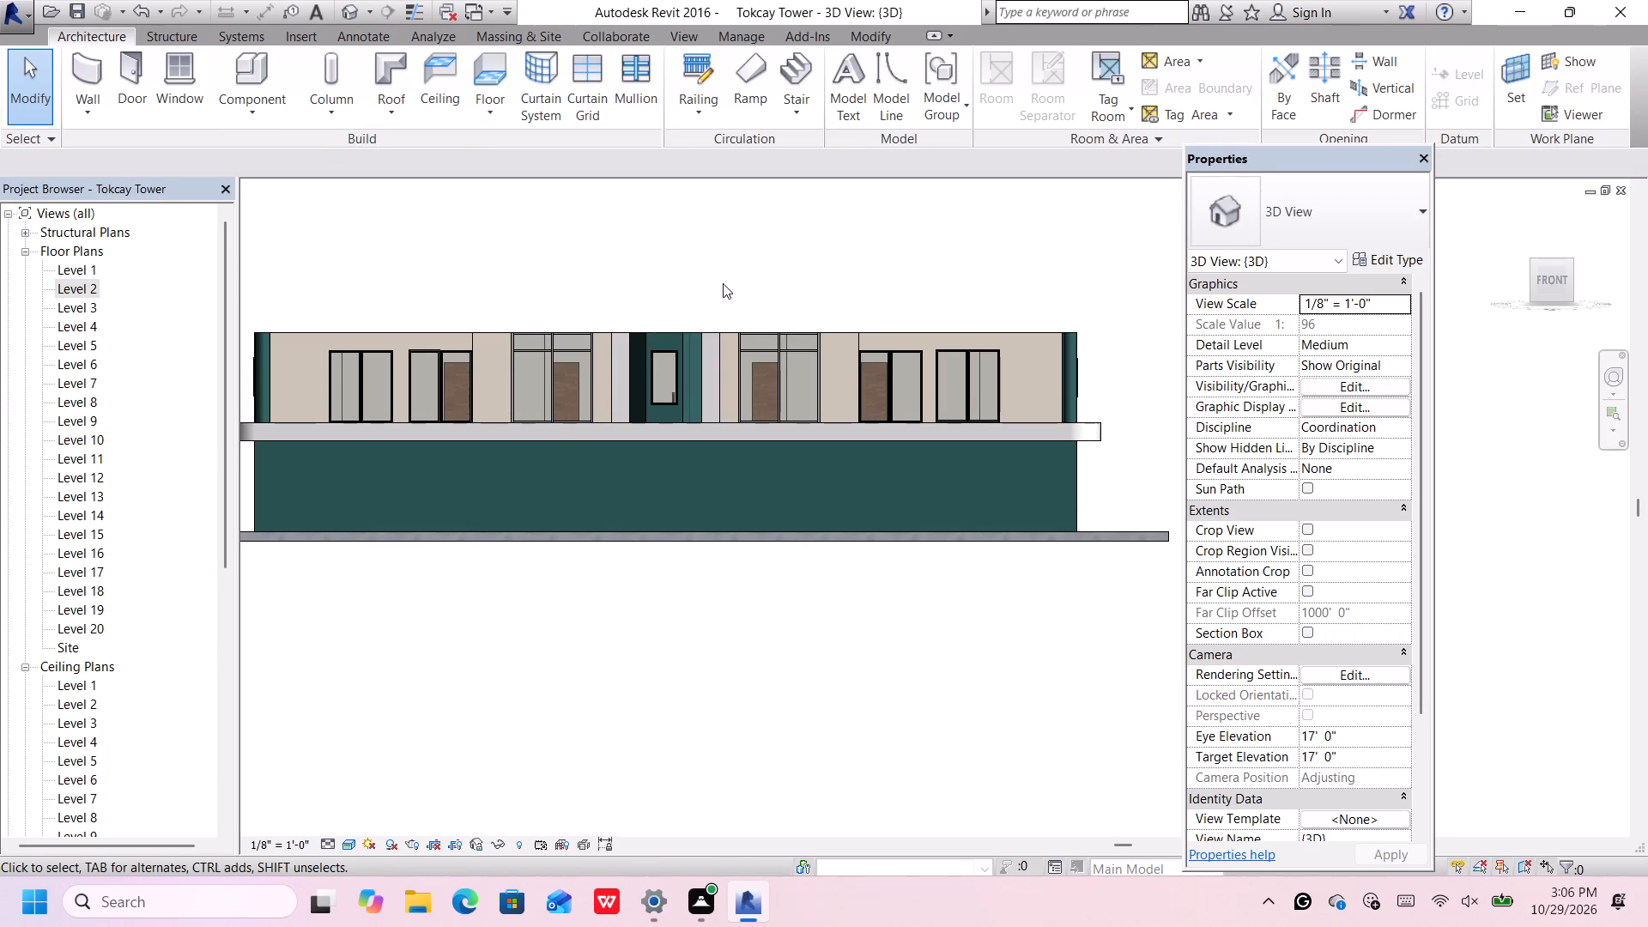
pyautogui.moveTo(729, 287); pyautogui.dragTo(731, 290, button='middle')
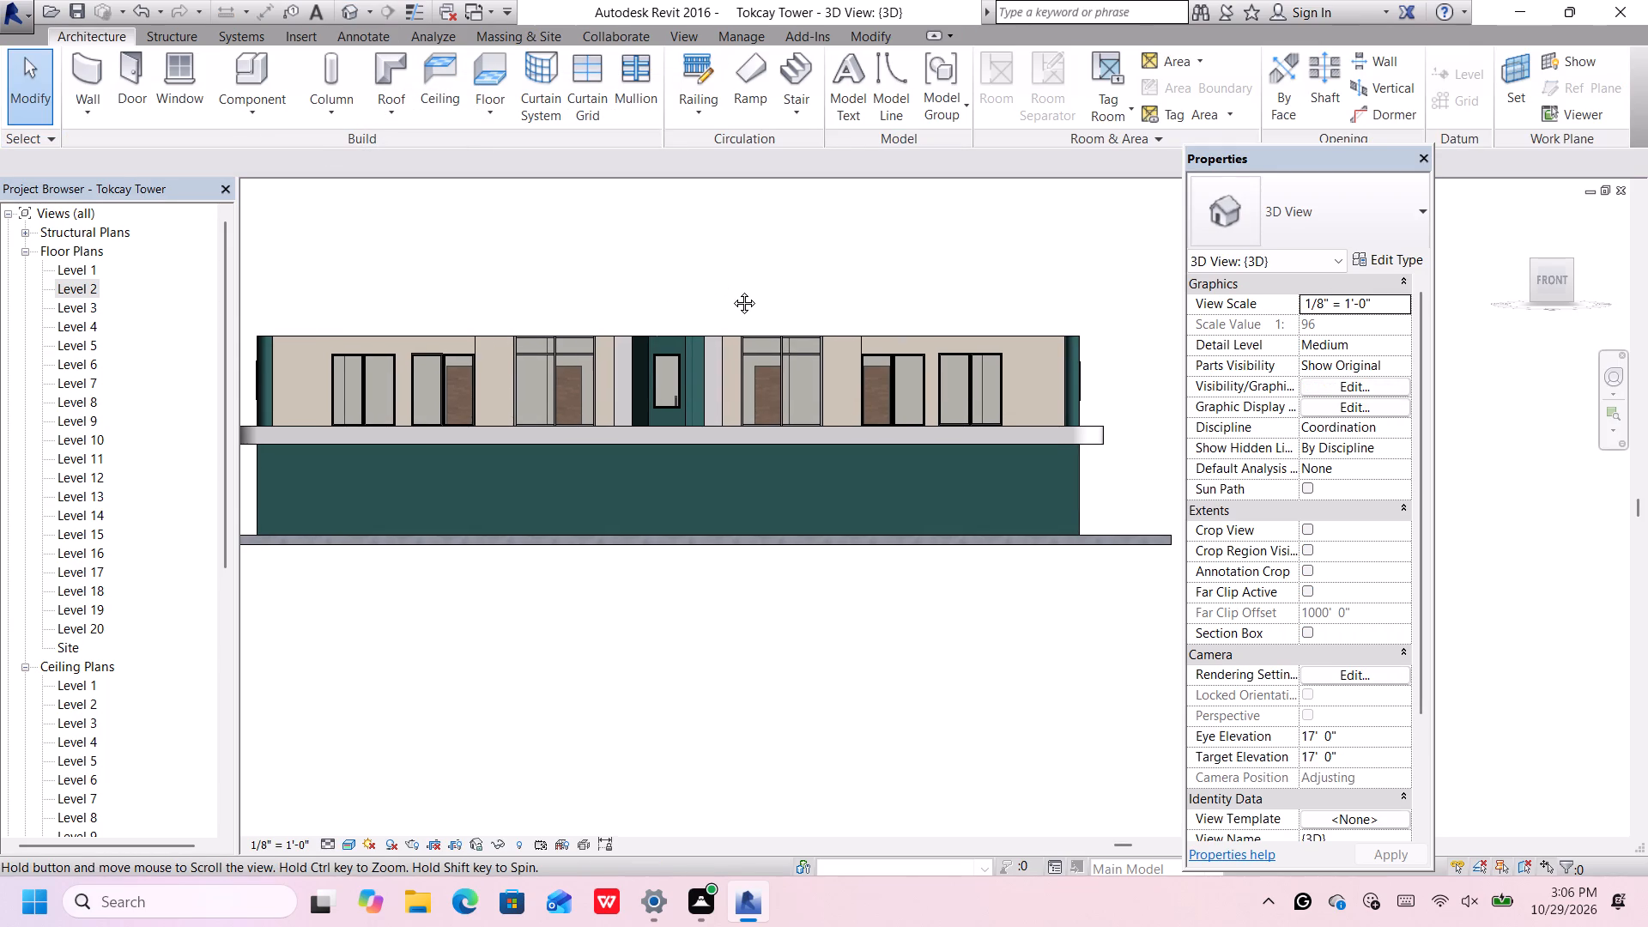
pyautogui.moveTo(731, 290); pyautogui.dragTo(742, 332, button='middle')
pyautogui.scroll(4, 444, 358)
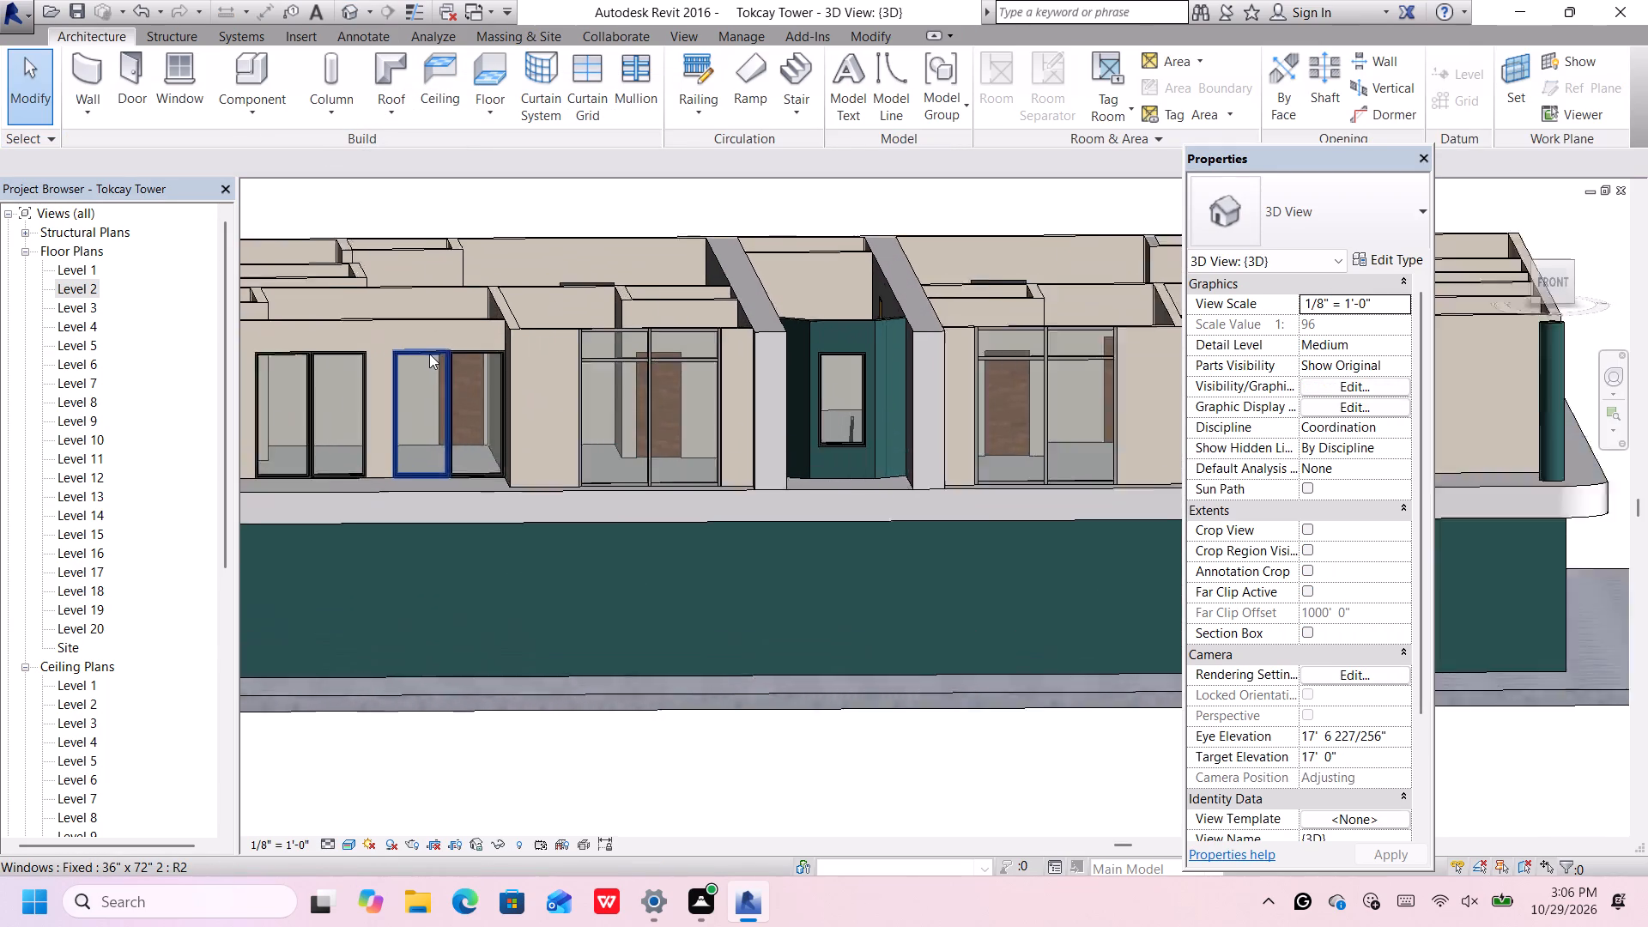
pyautogui.scroll(6, 429, 354)
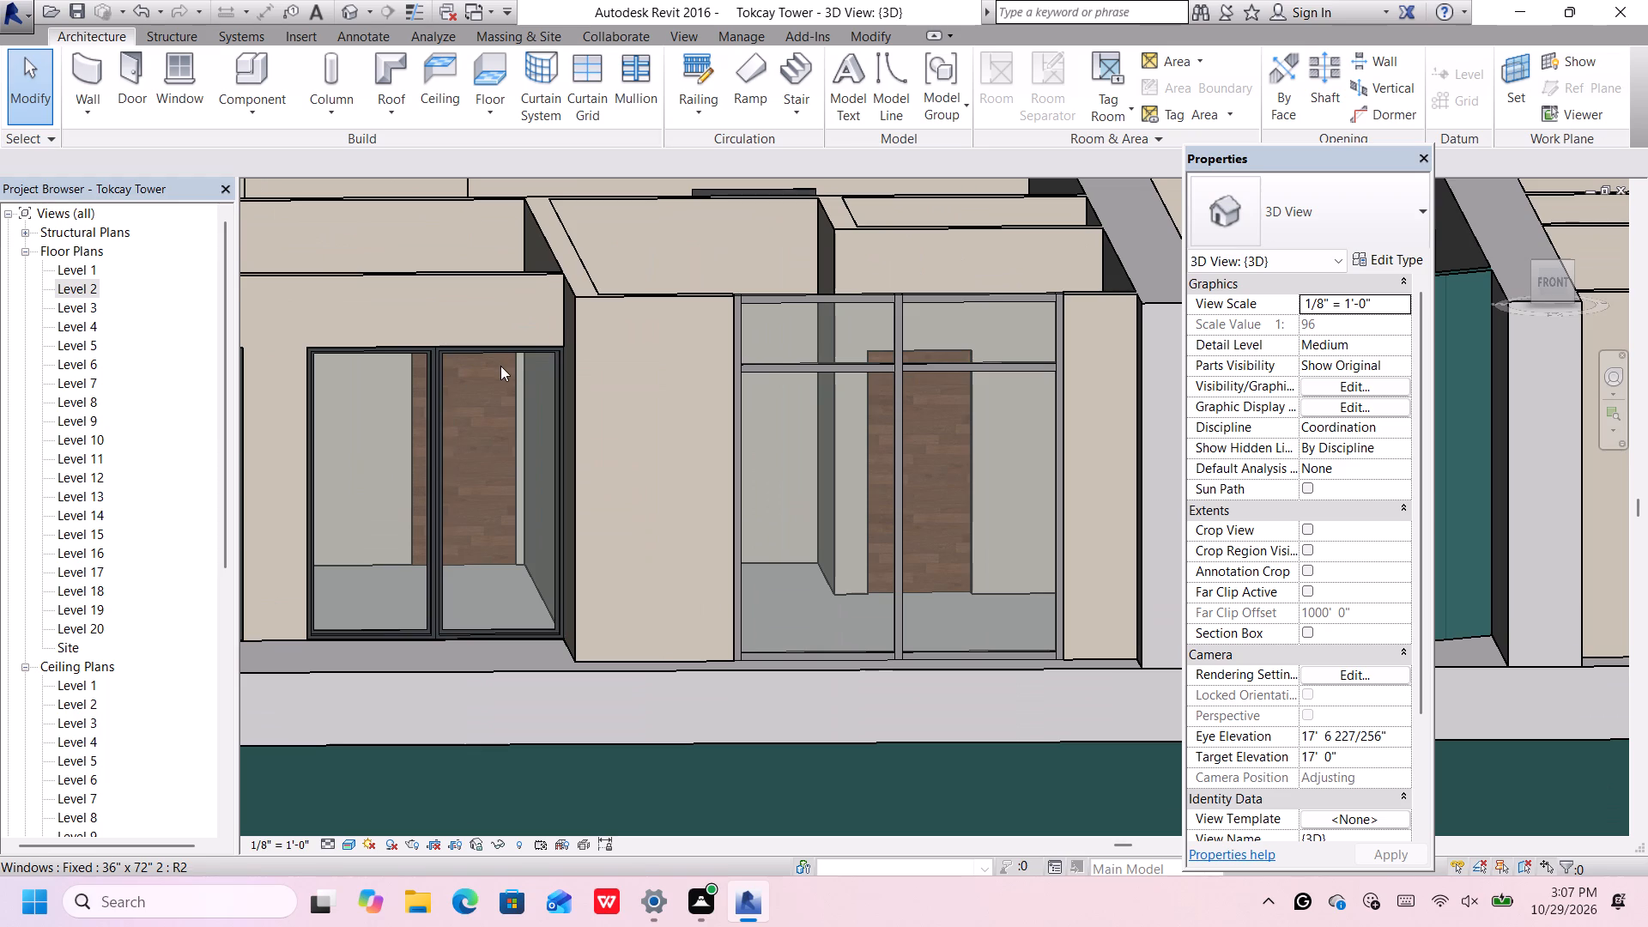
pyautogui.click(775, 307)
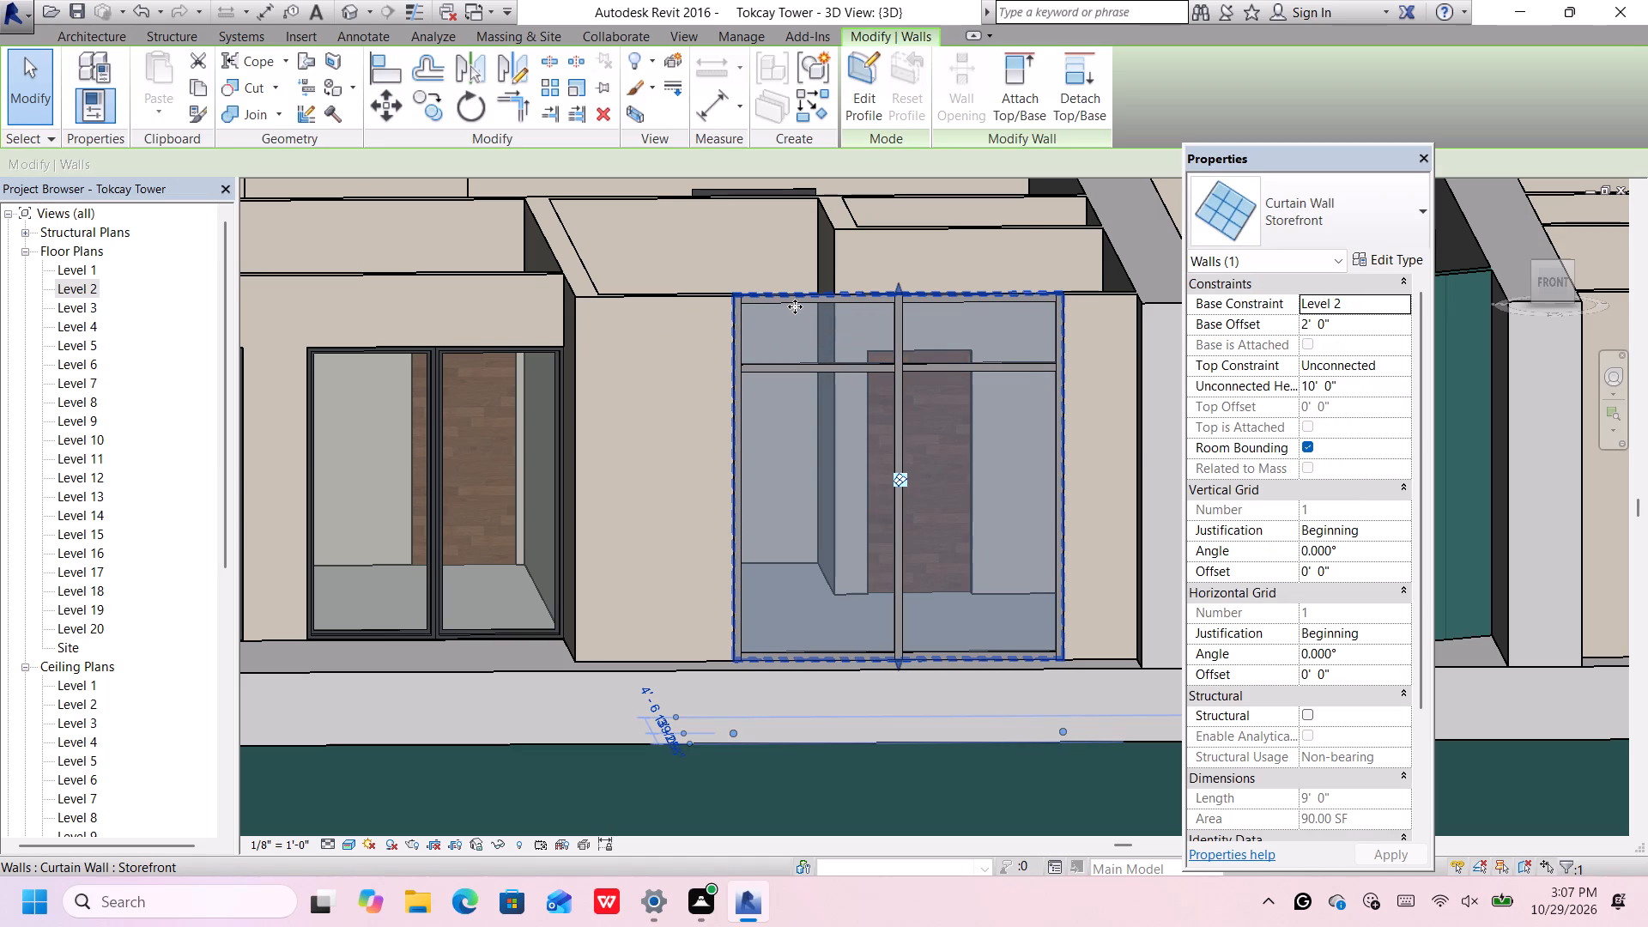
pyautogui.click(1376, 257)
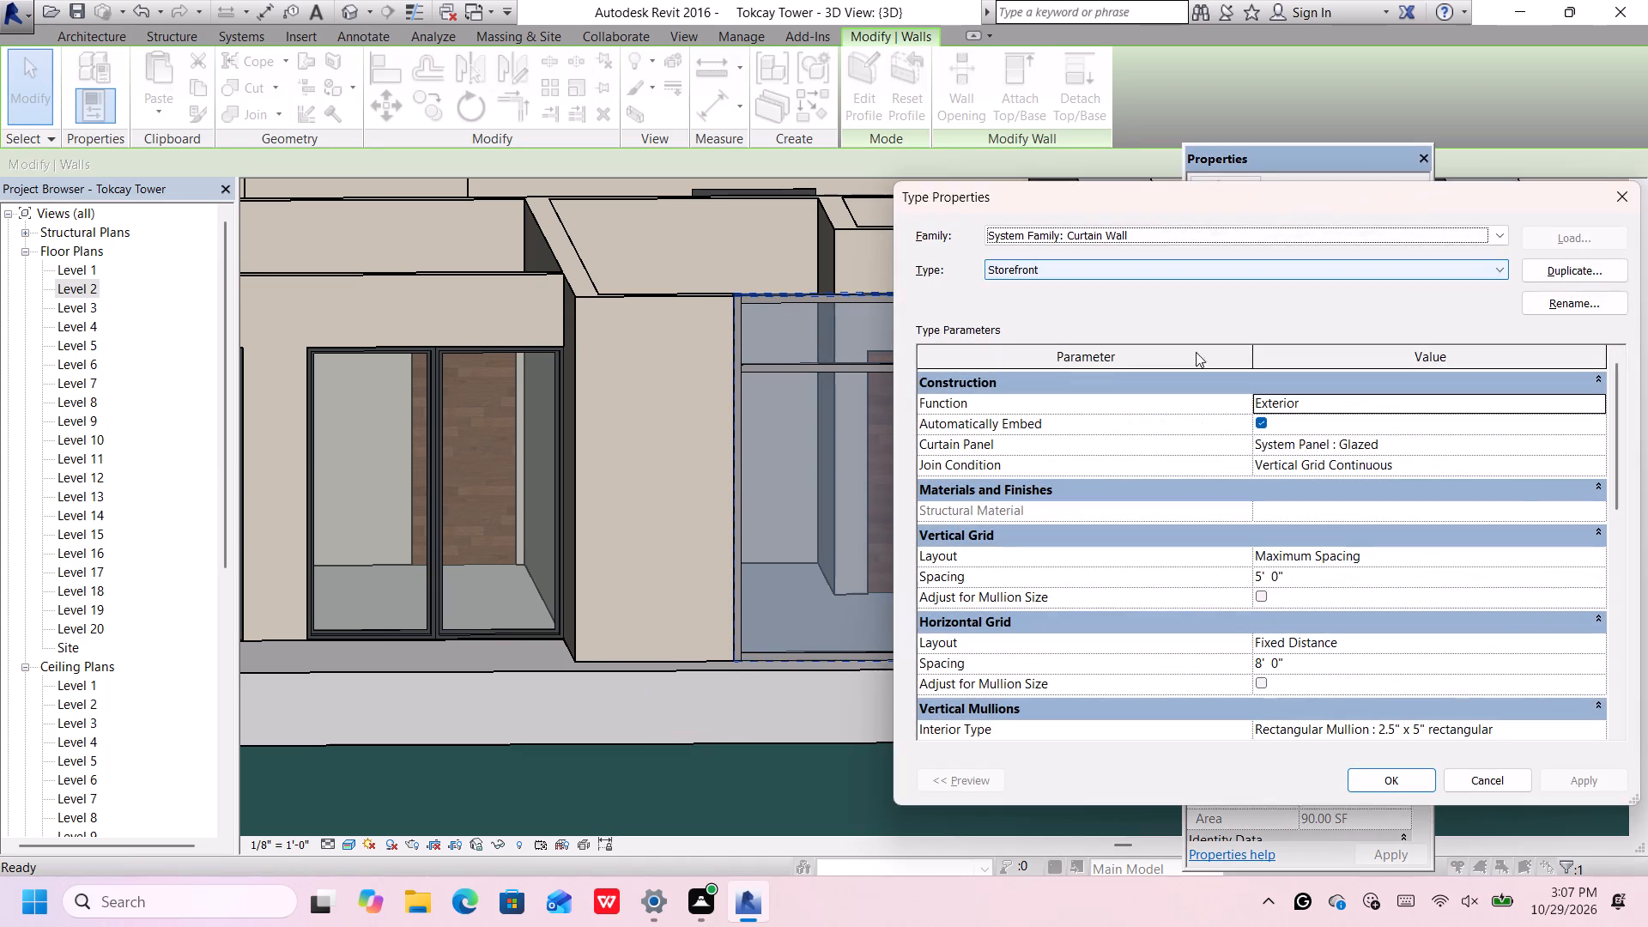
pyautogui.click(1316, 579)
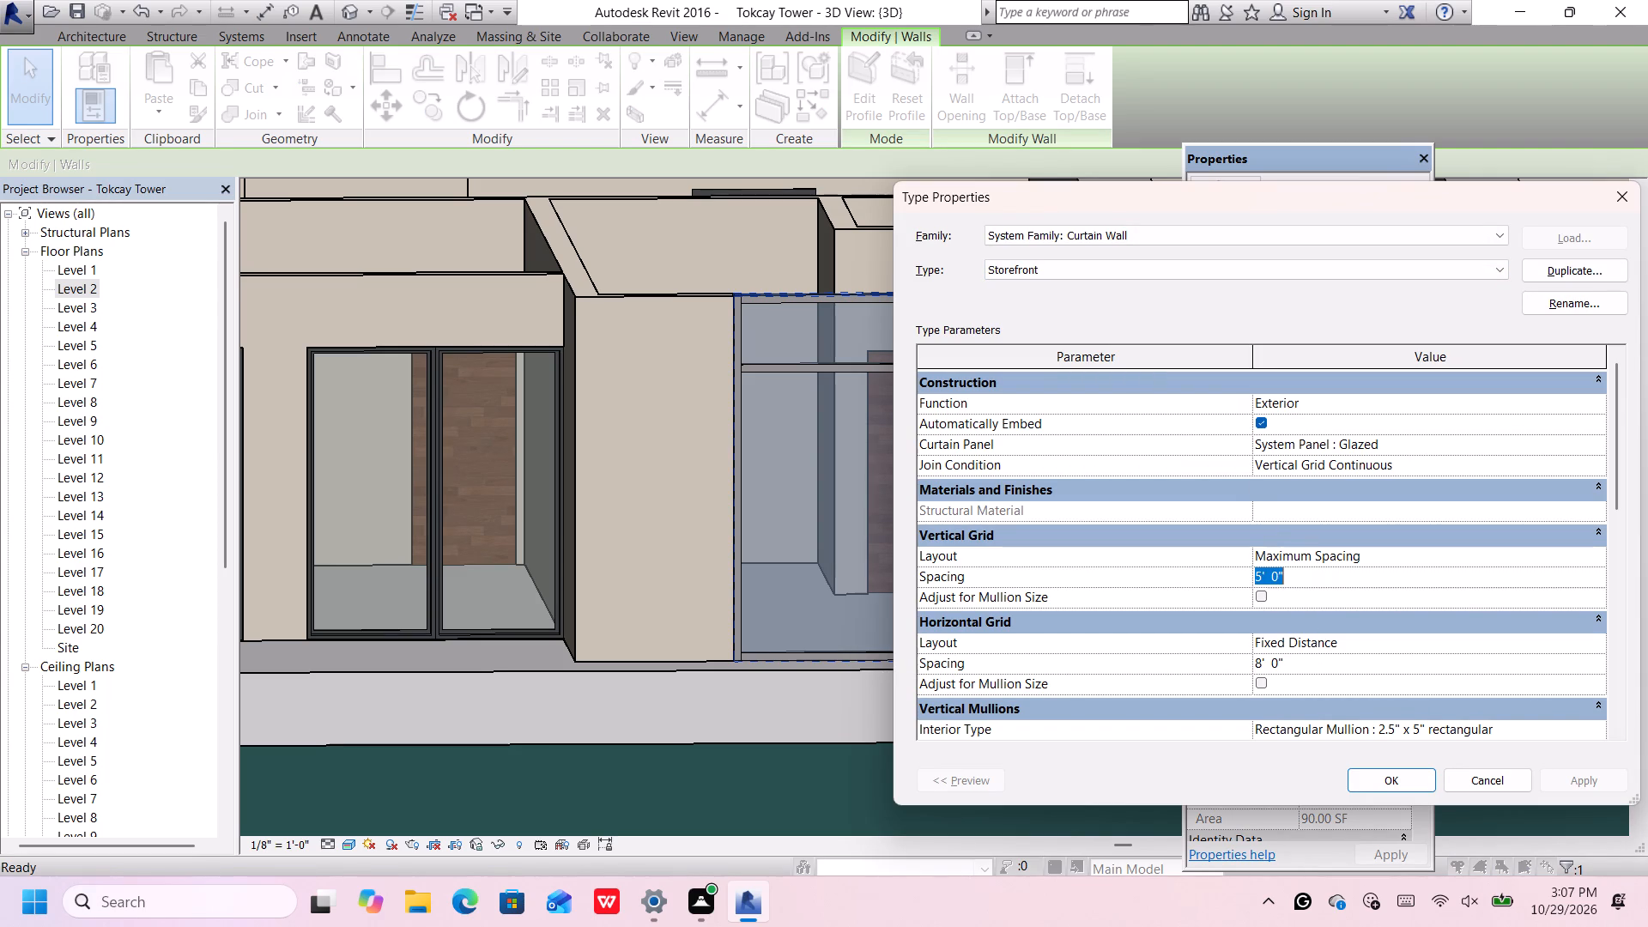
pyautogui.press('BackSpace')
pyautogui.write("3''")
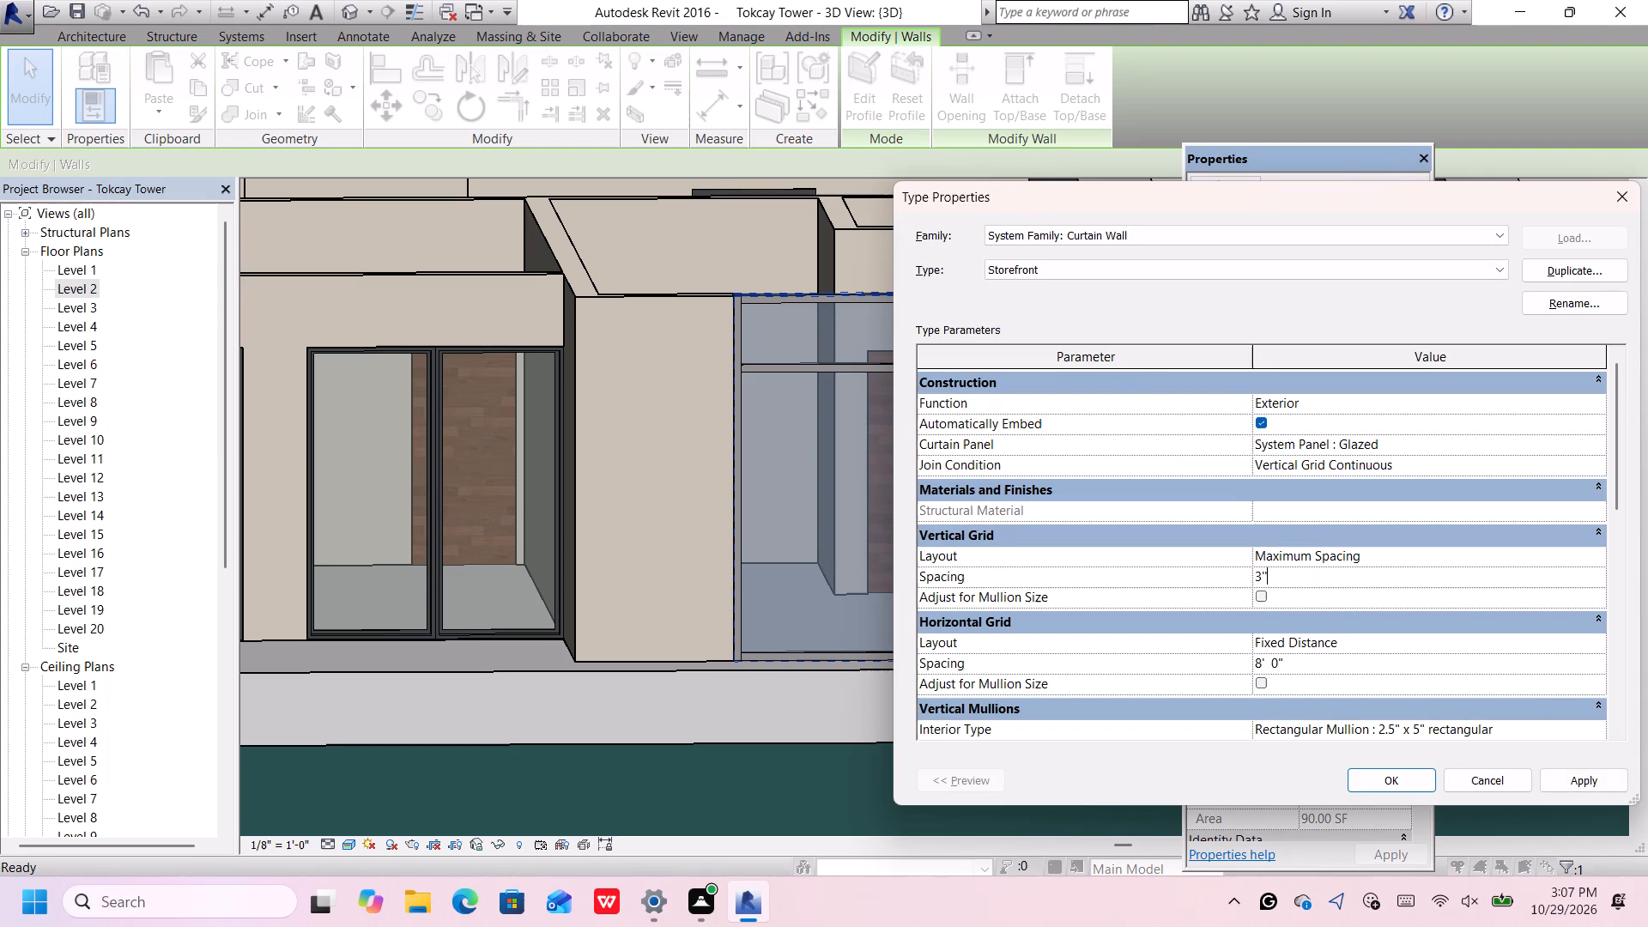
pyautogui.press('BackSpace')
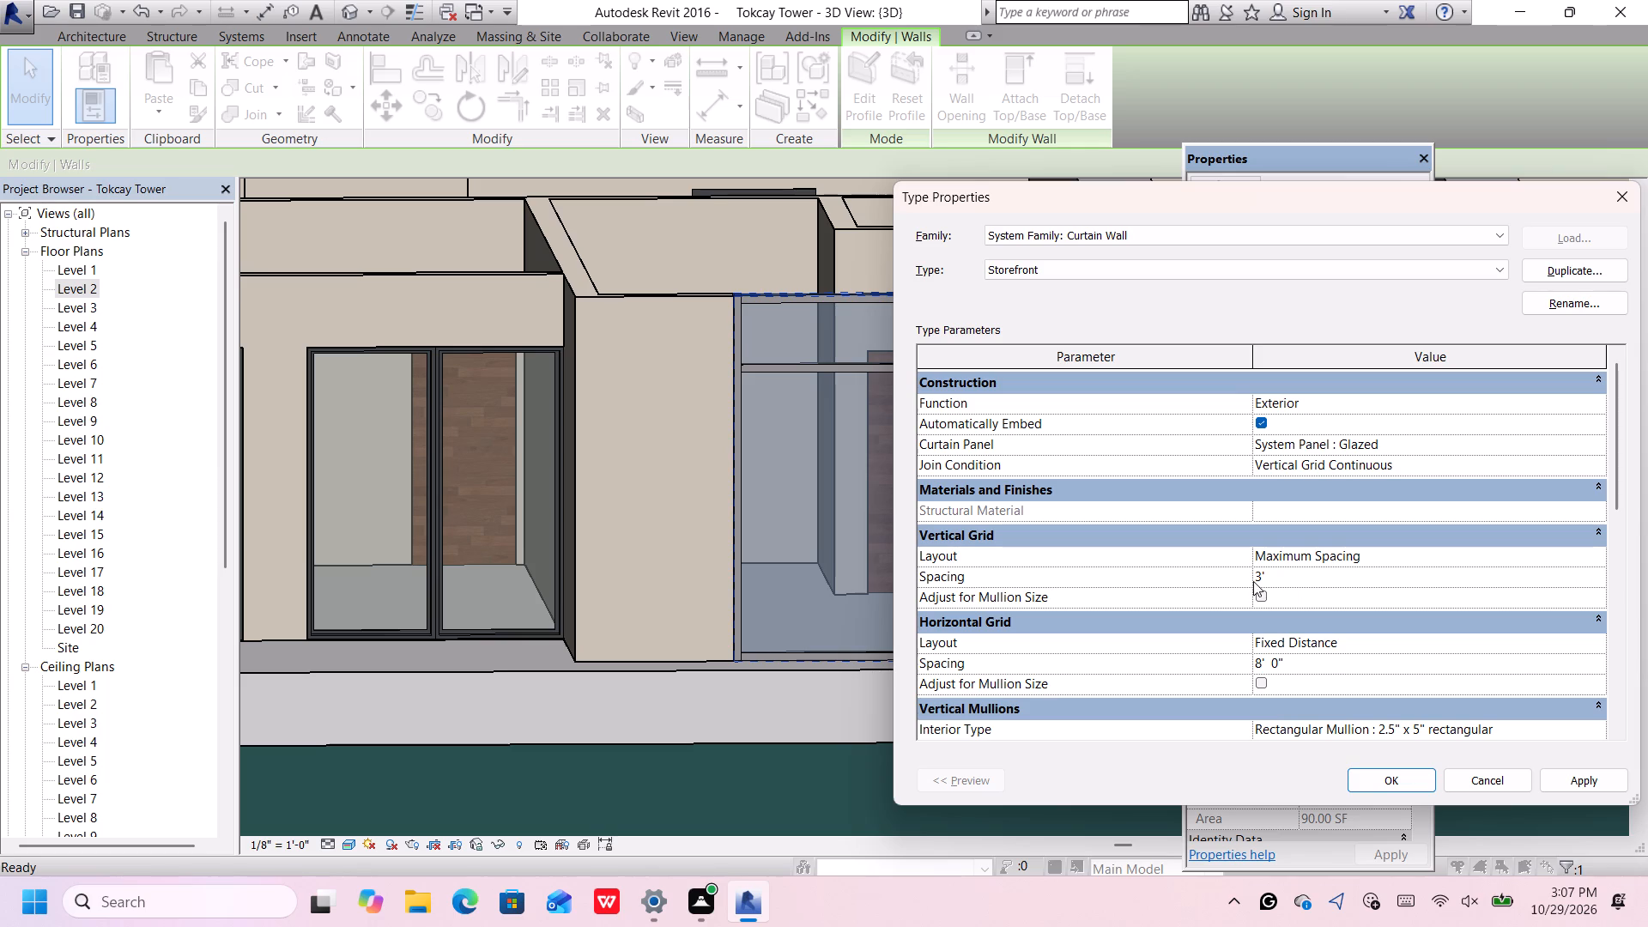
pyautogui.click(1305, 663)
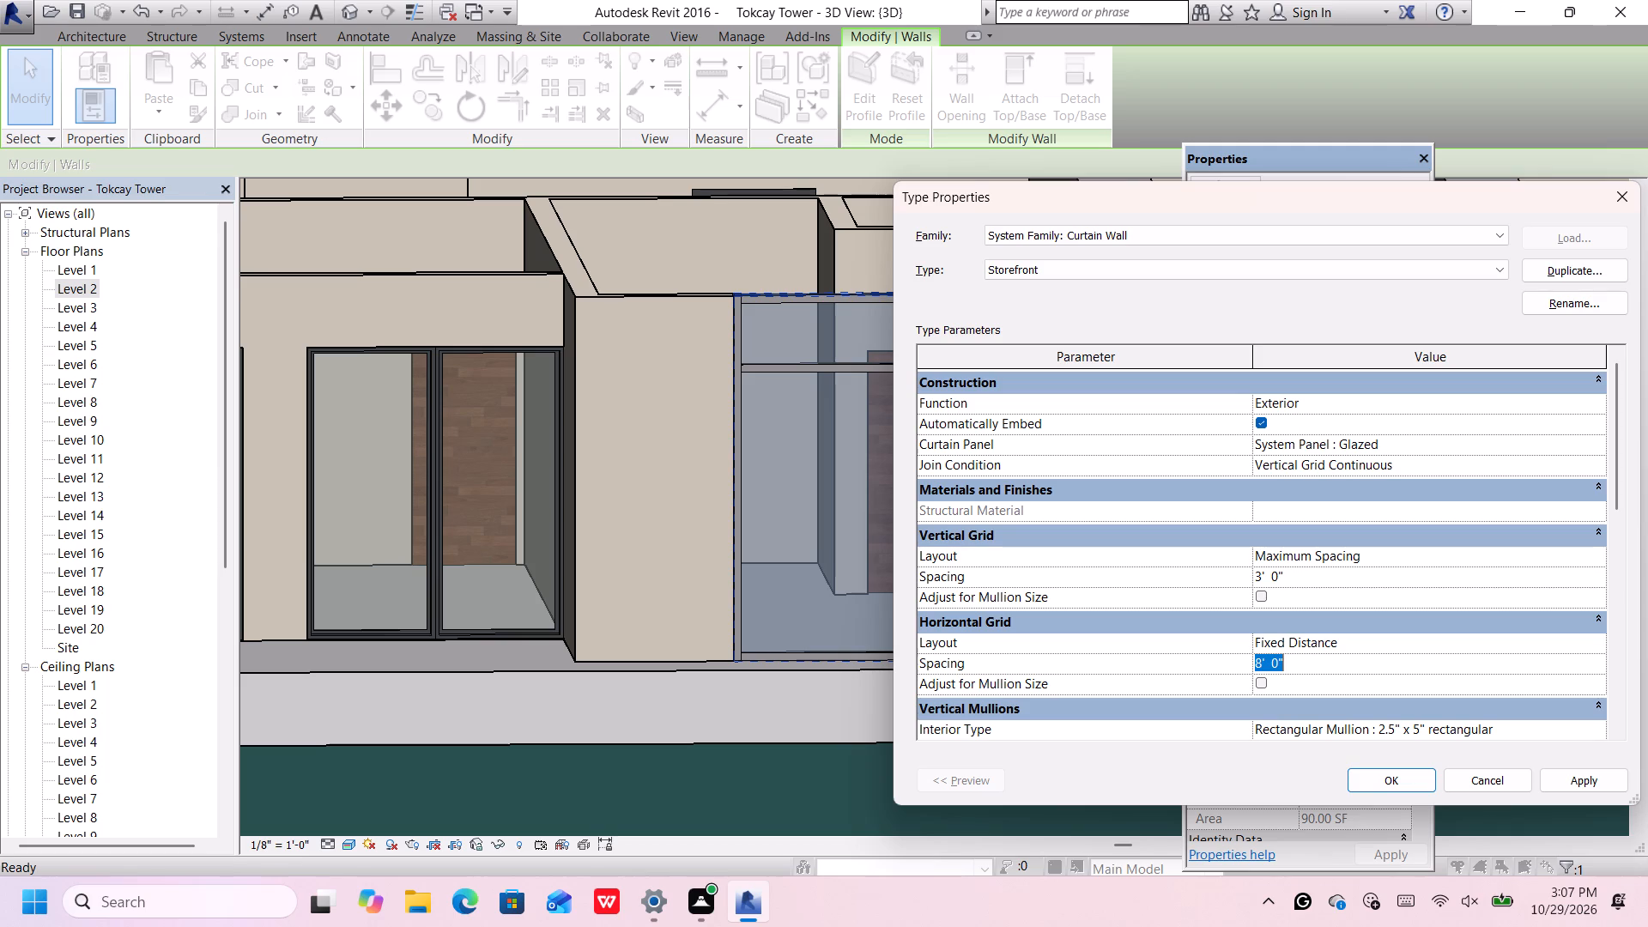
pyautogui.click(1373, 777)
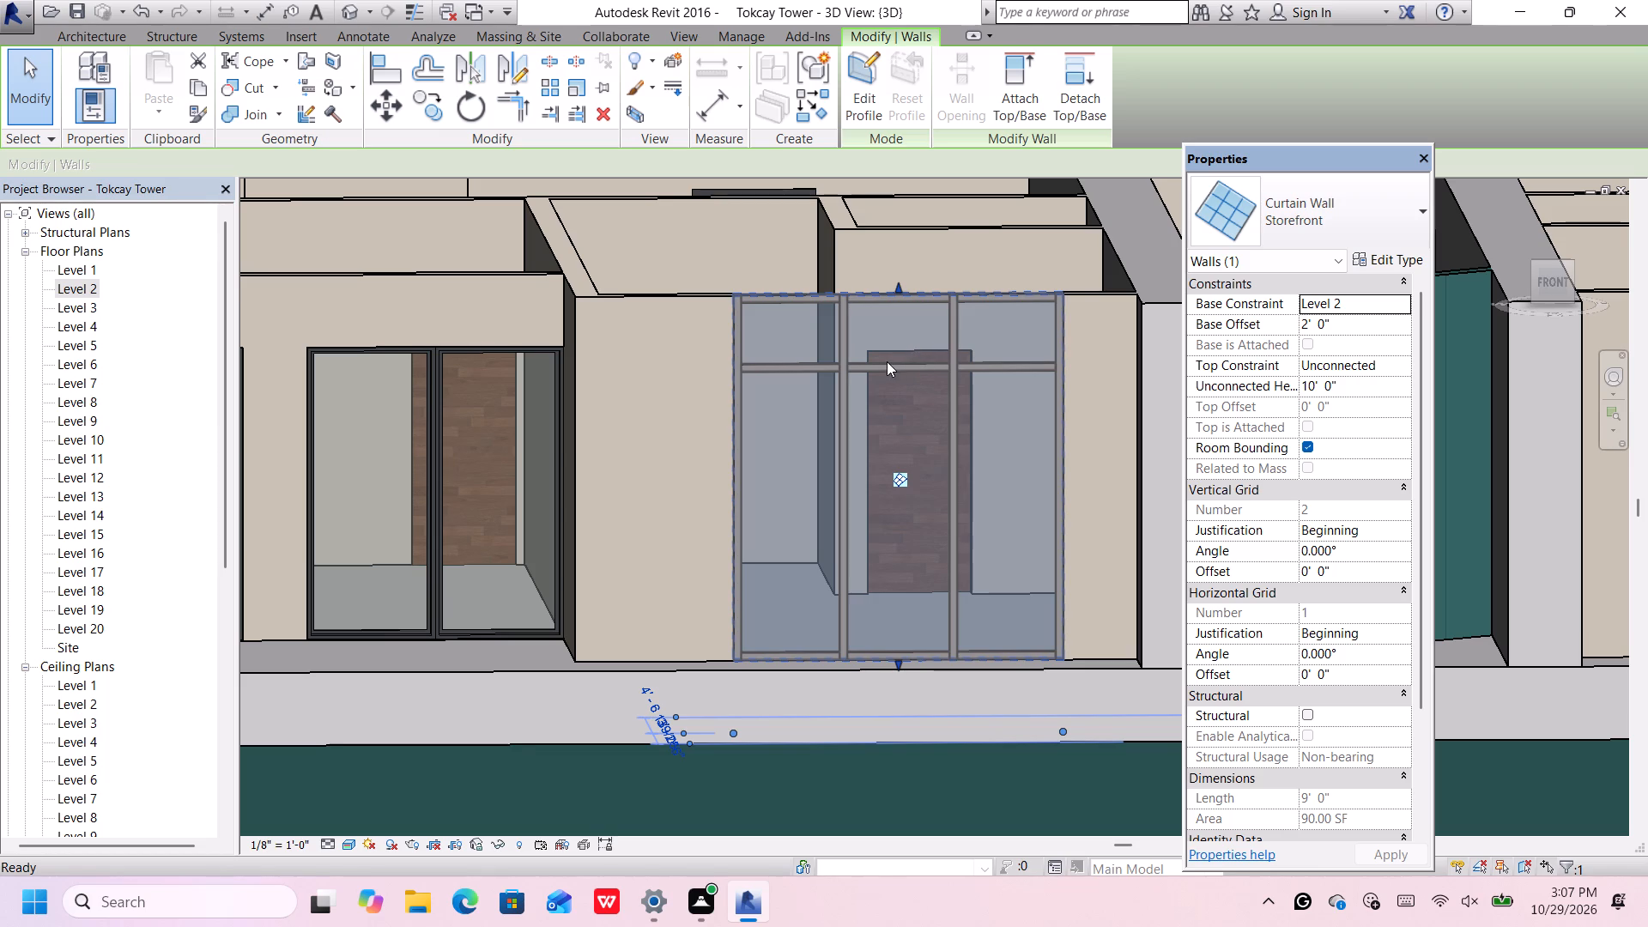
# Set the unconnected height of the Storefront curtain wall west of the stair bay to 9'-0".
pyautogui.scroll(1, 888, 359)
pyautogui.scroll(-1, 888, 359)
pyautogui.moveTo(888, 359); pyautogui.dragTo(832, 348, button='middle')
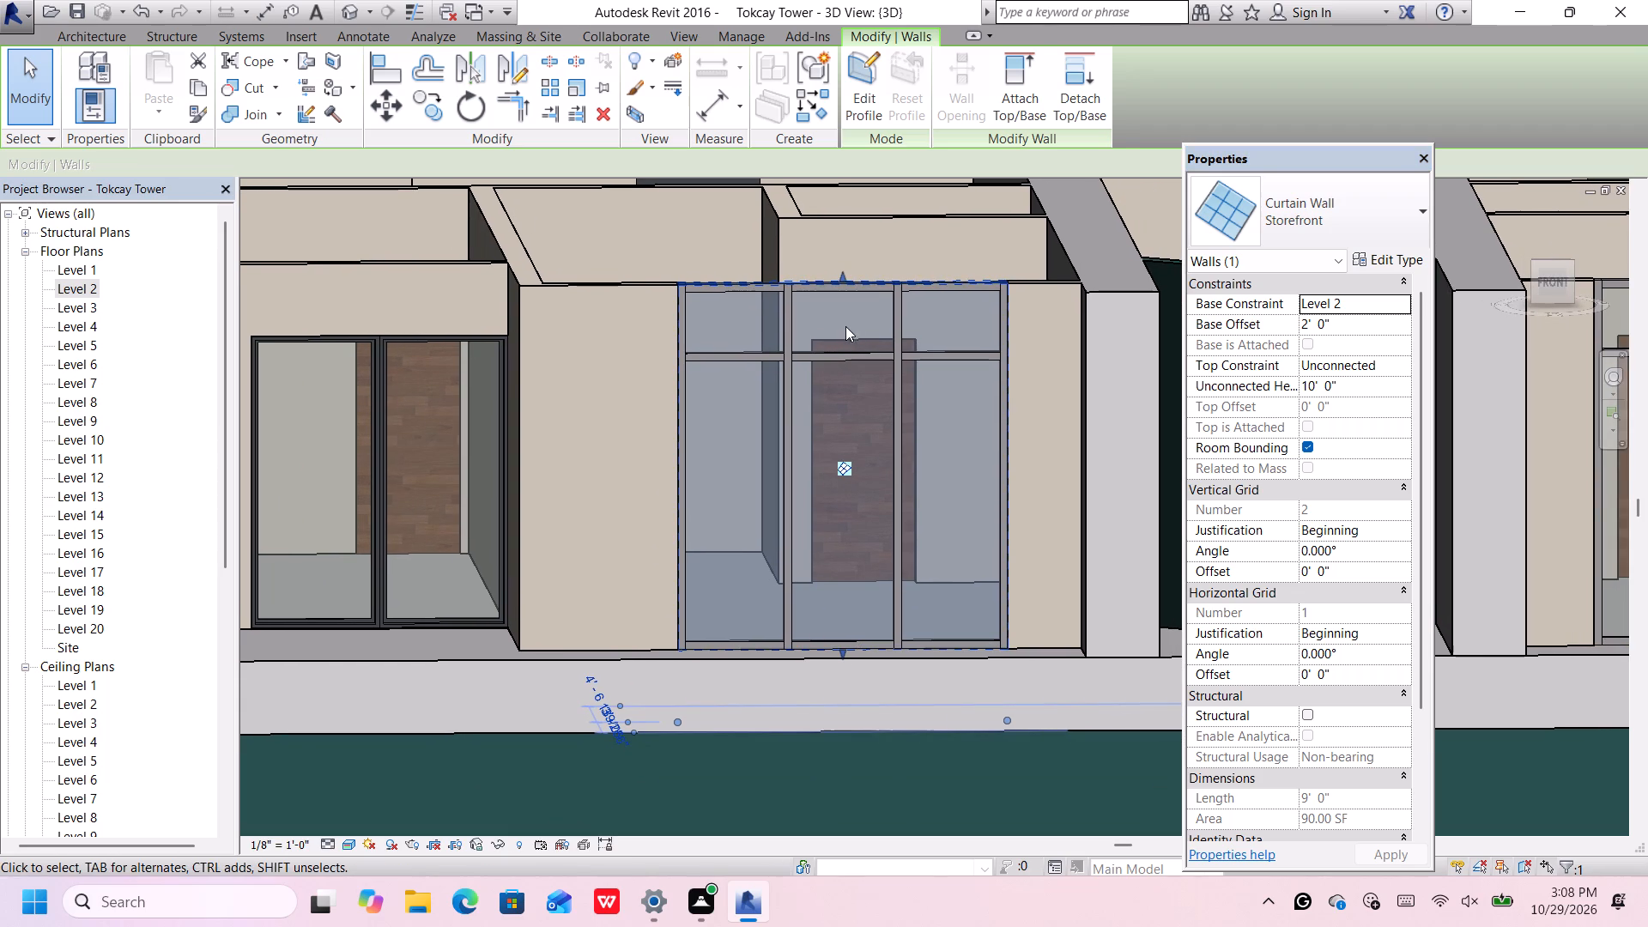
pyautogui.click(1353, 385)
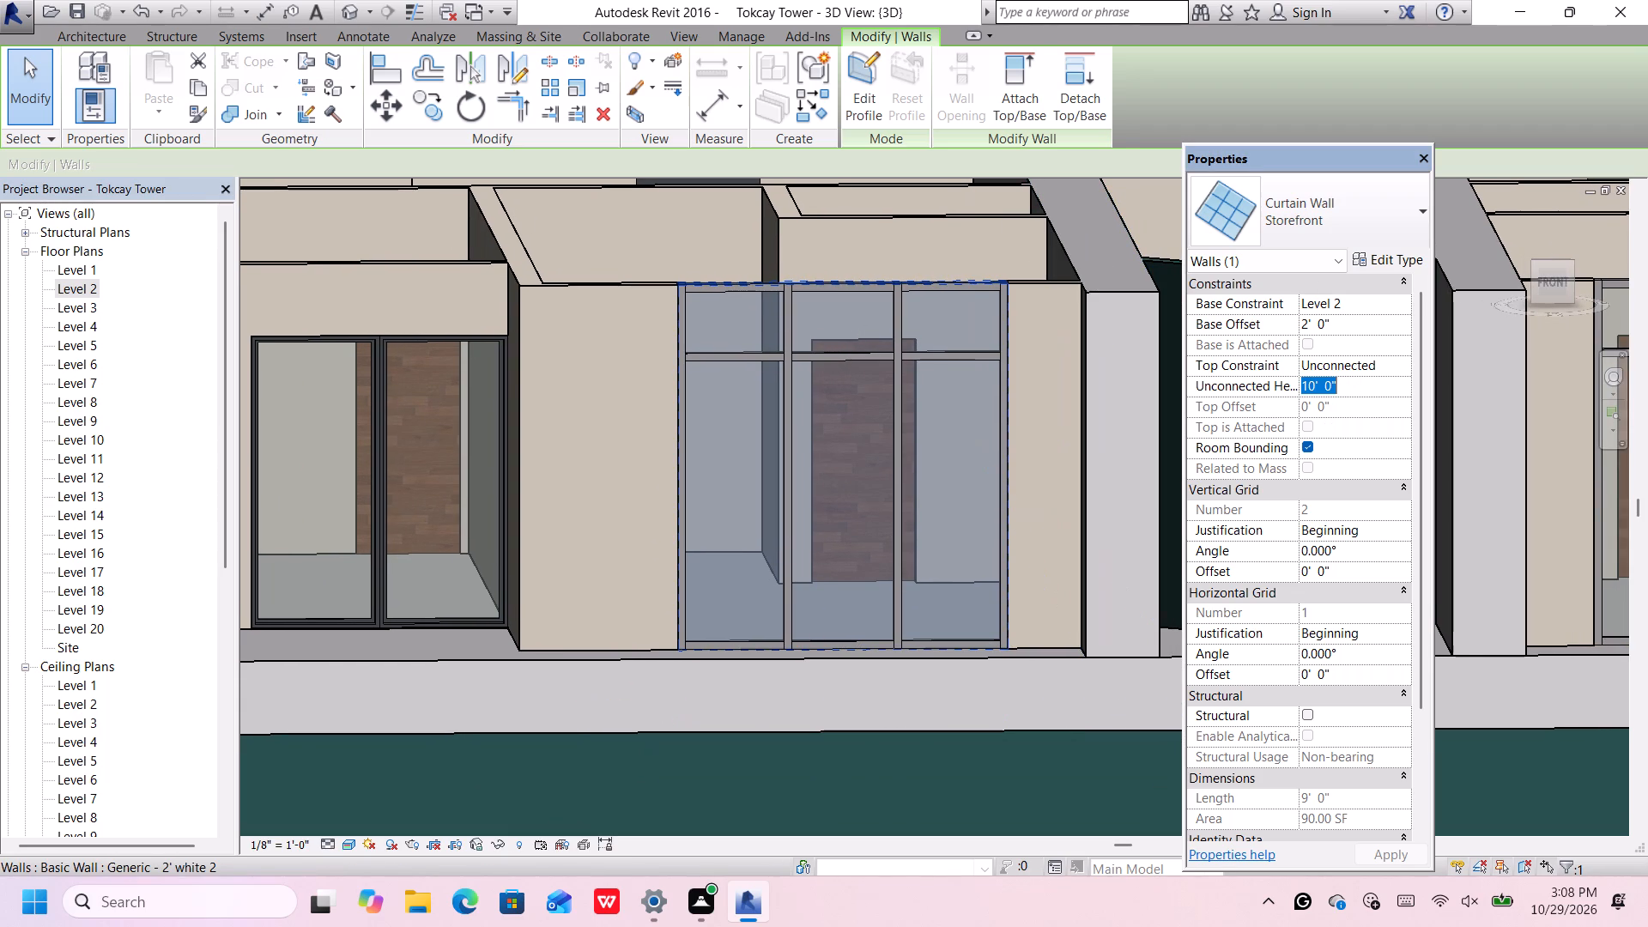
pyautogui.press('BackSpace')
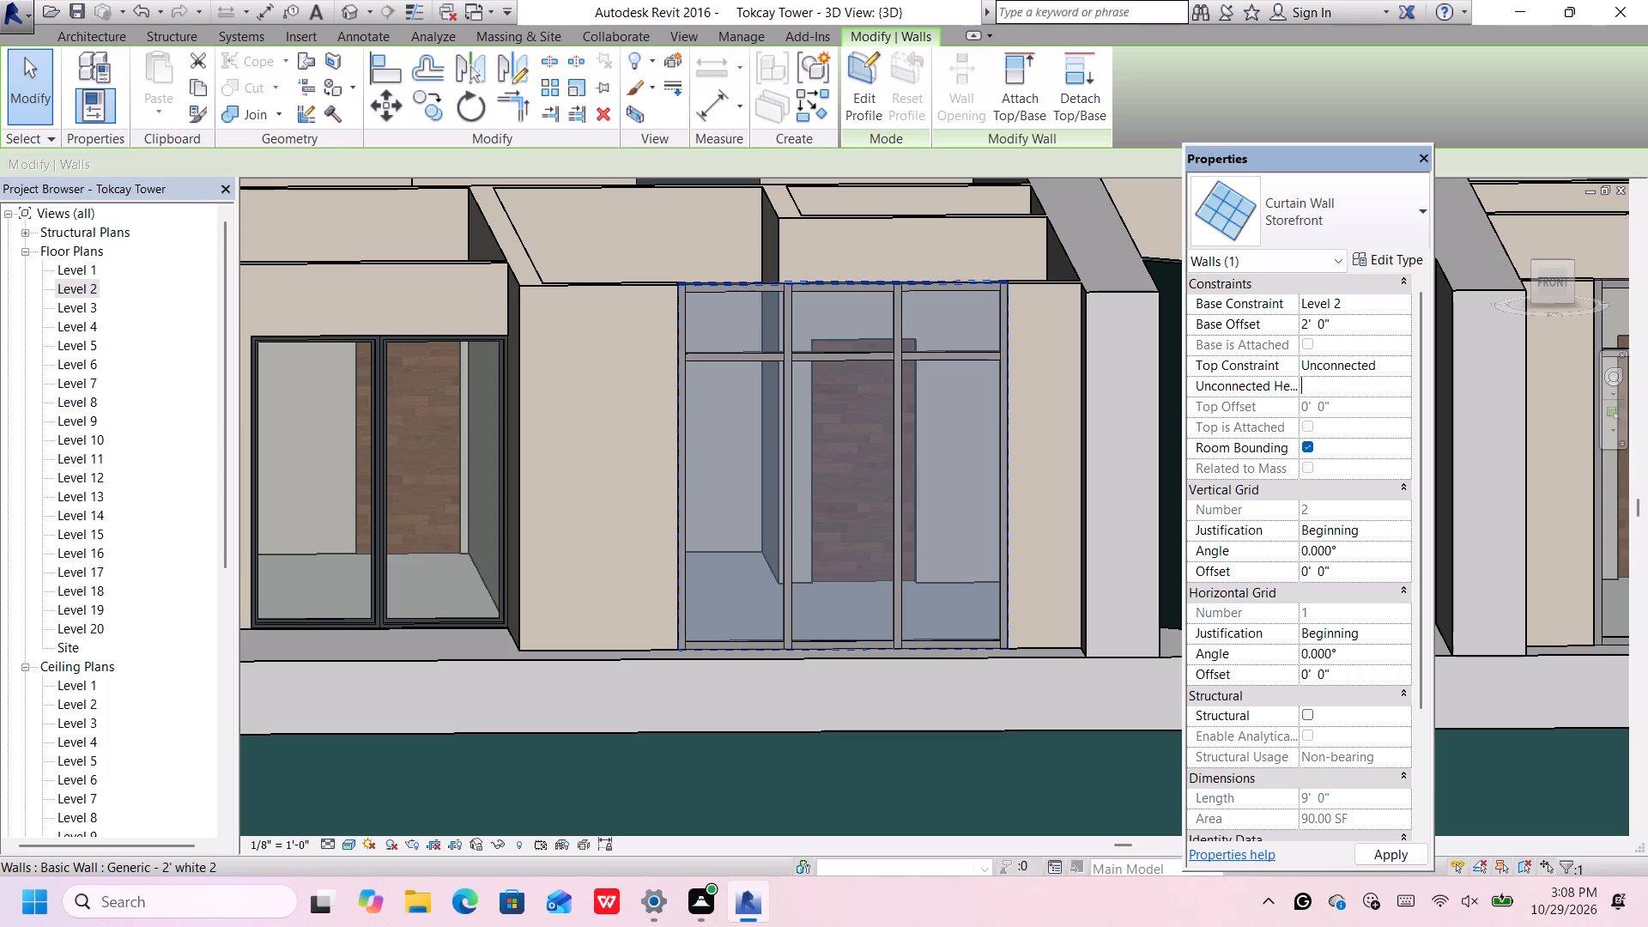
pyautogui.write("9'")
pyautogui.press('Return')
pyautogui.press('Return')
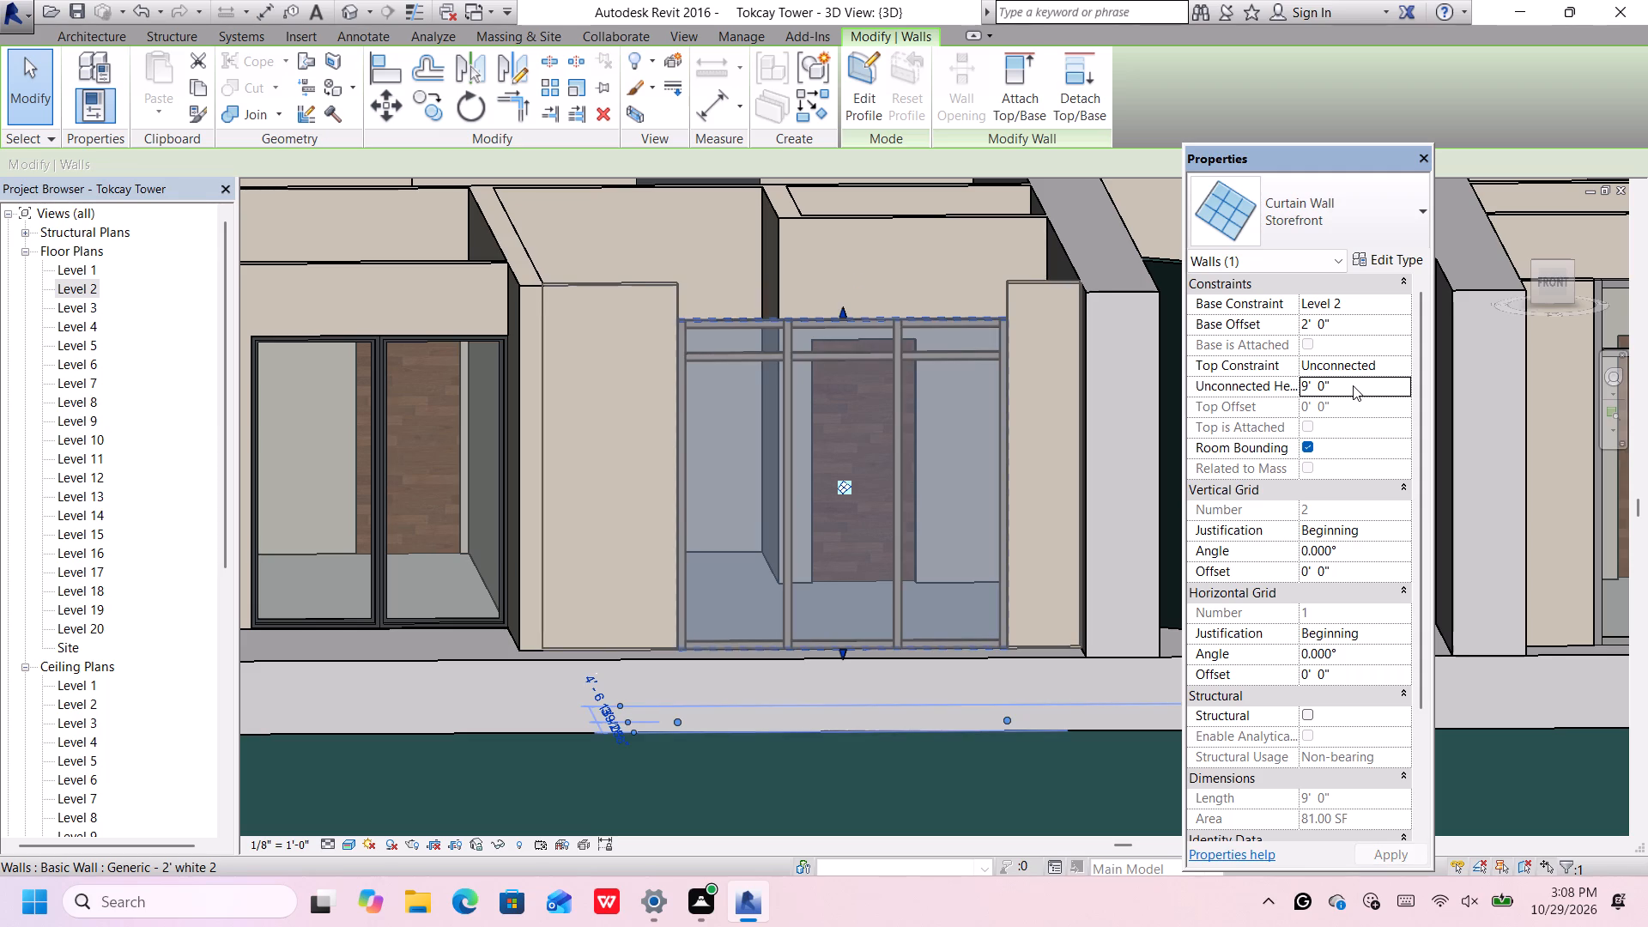
# Set the same Storefront curtain wall's unconnected height to 8'-0".
pyautogui.click(1354, 387)
pyautogui.press('BackSpace')
pyautogui.write("8'")
pyautogui.press('Return')
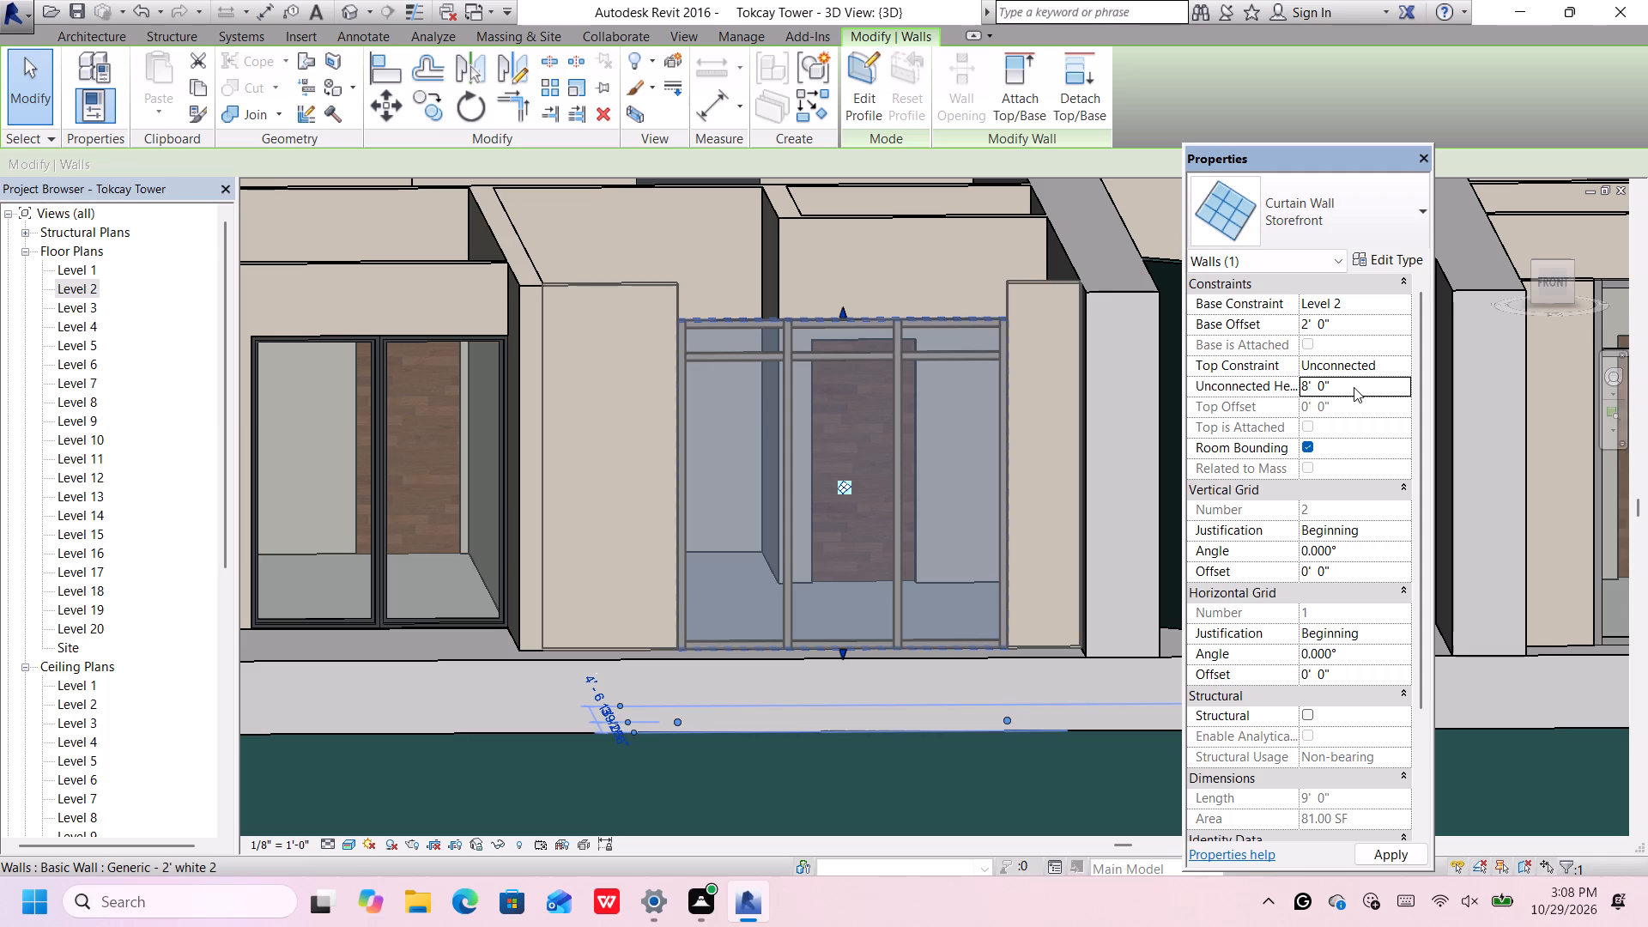
pyautogui.press('Return')
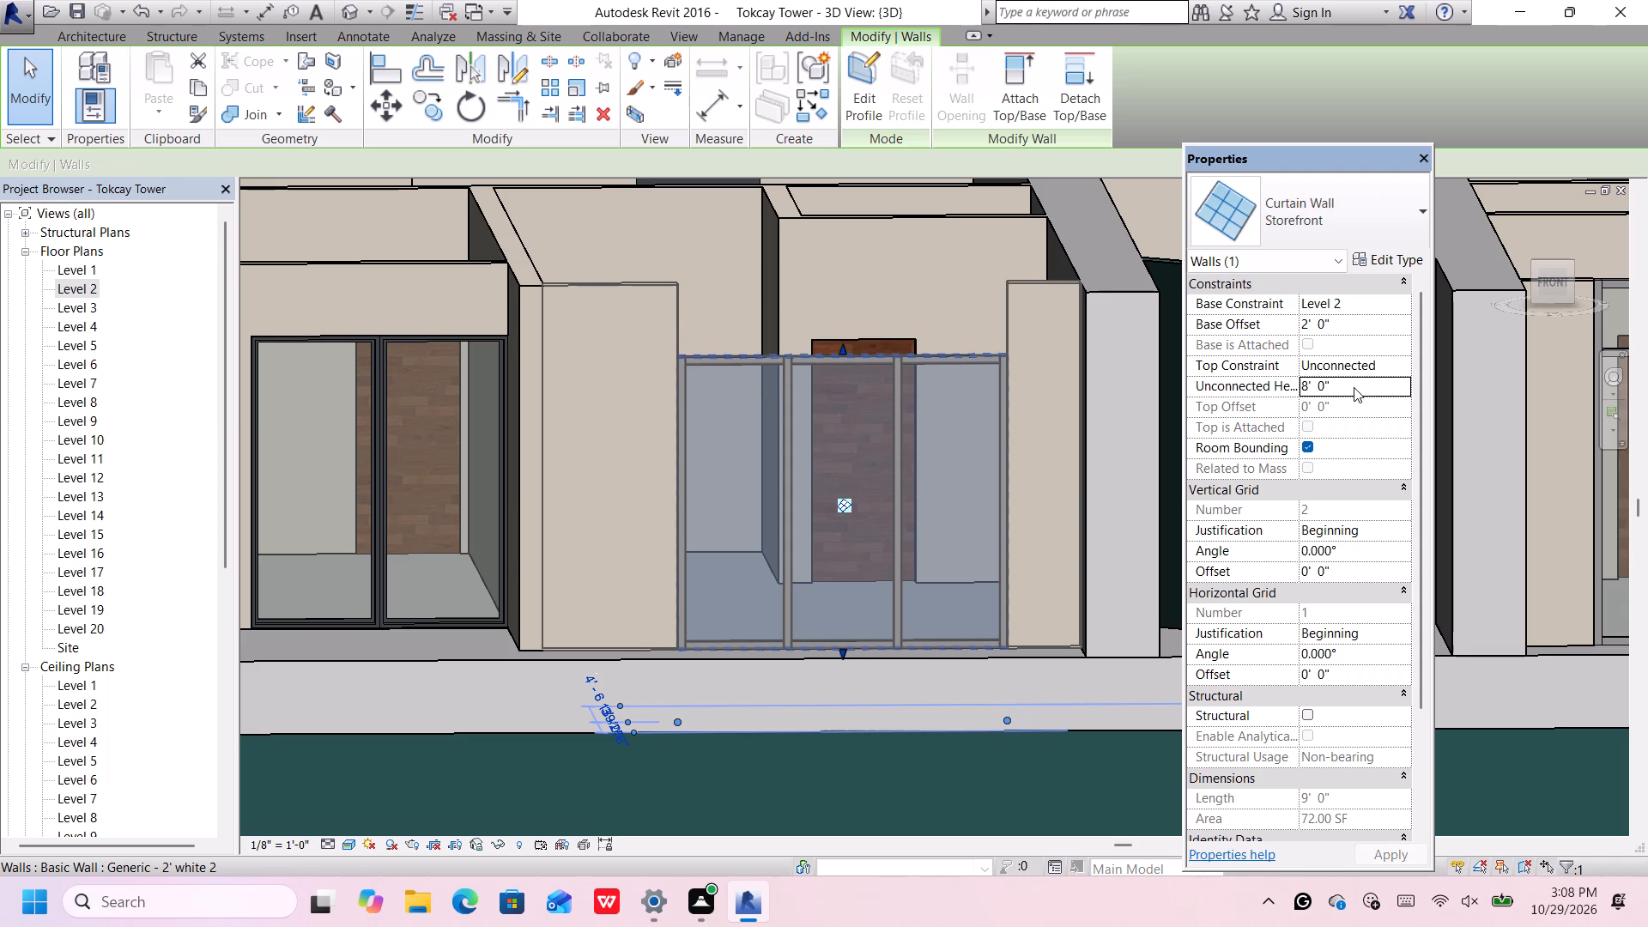
# Set the horizontal grid spacing of the Storefront curtain wall type to 7'-0".
pyautogui.click(1376, 259)
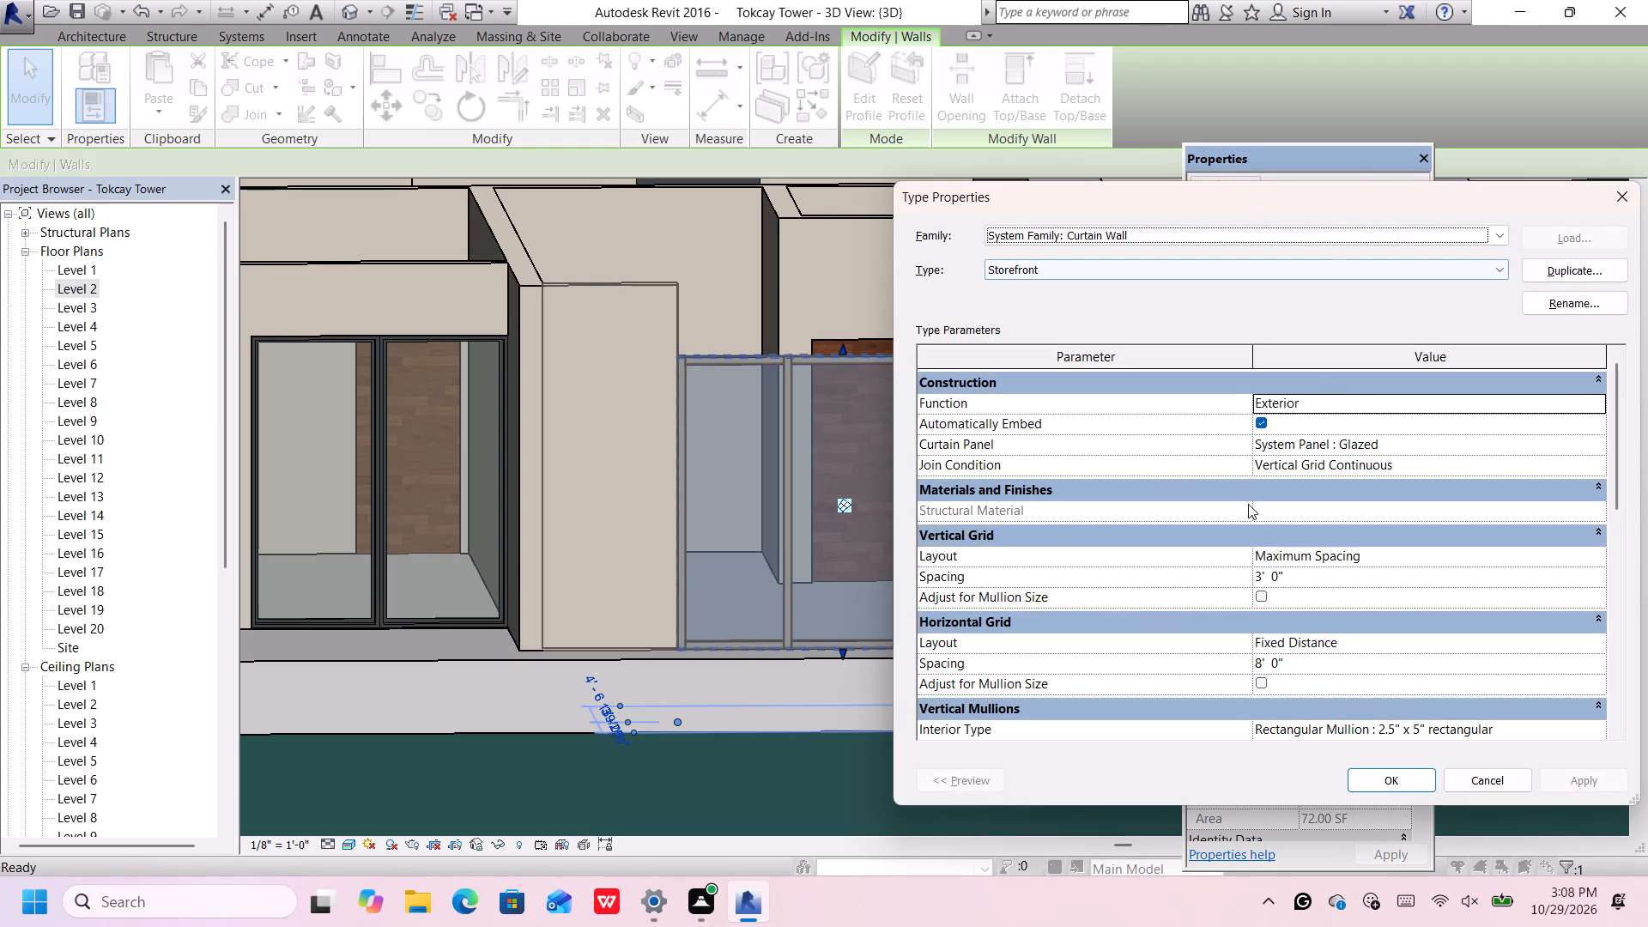
pyautogui.click(1324, 665)
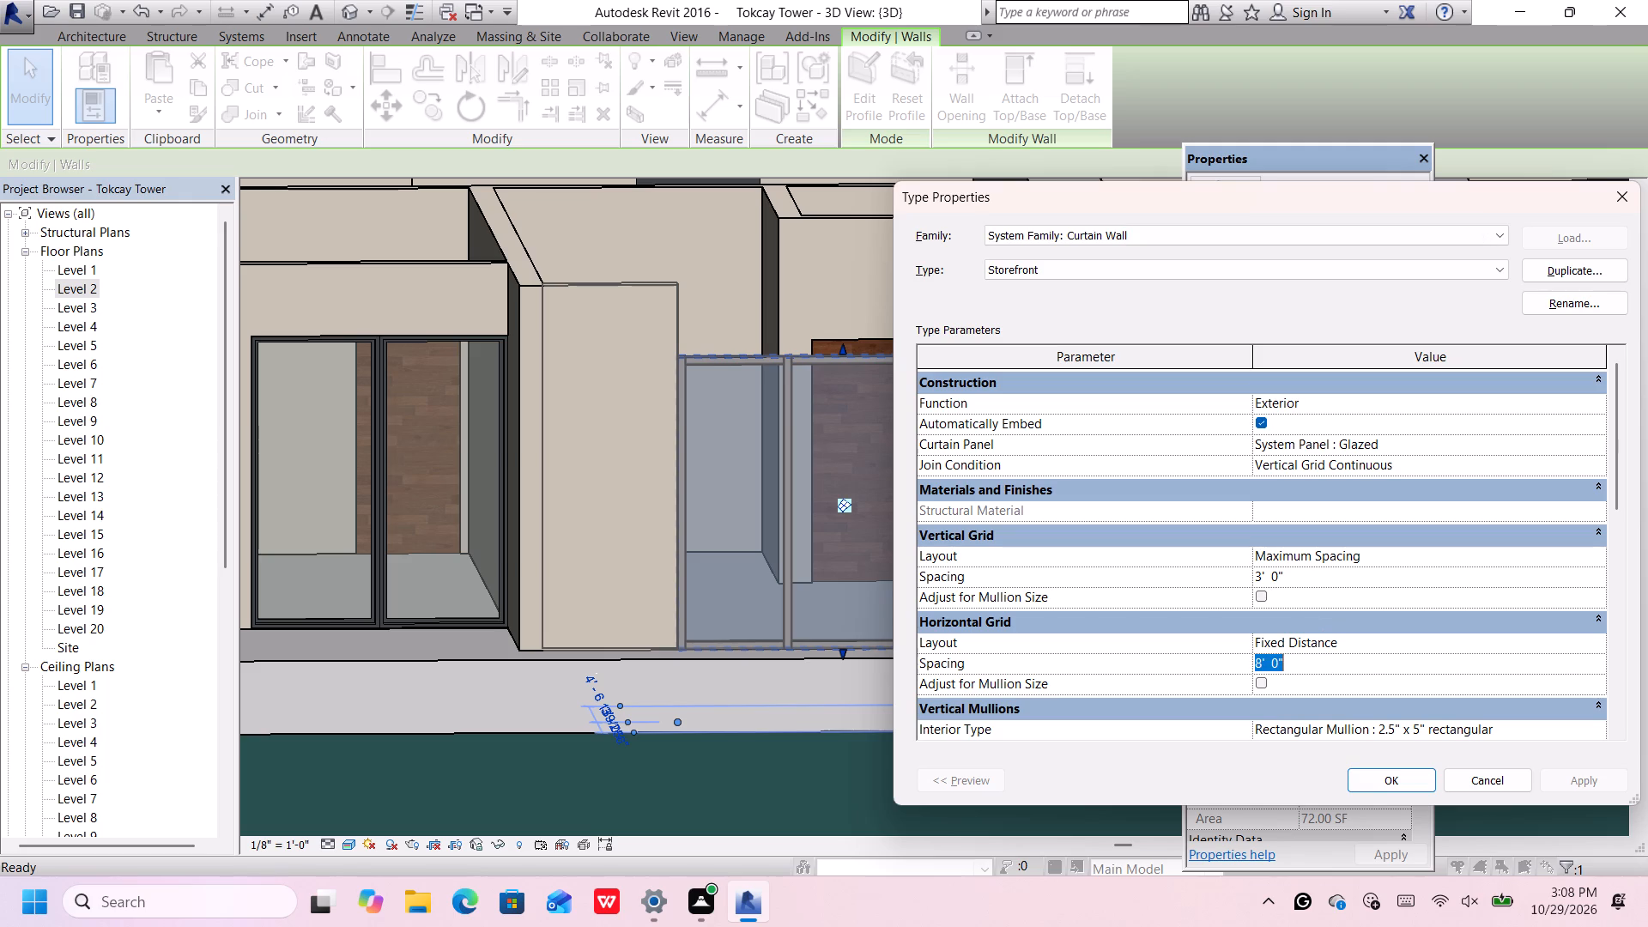
pyautogui.press('BackSpace')
pyautogui.press('6')
pyautogui.press('BackSpace')
pyautogui.write("7'")
pyautogui.press('Return')
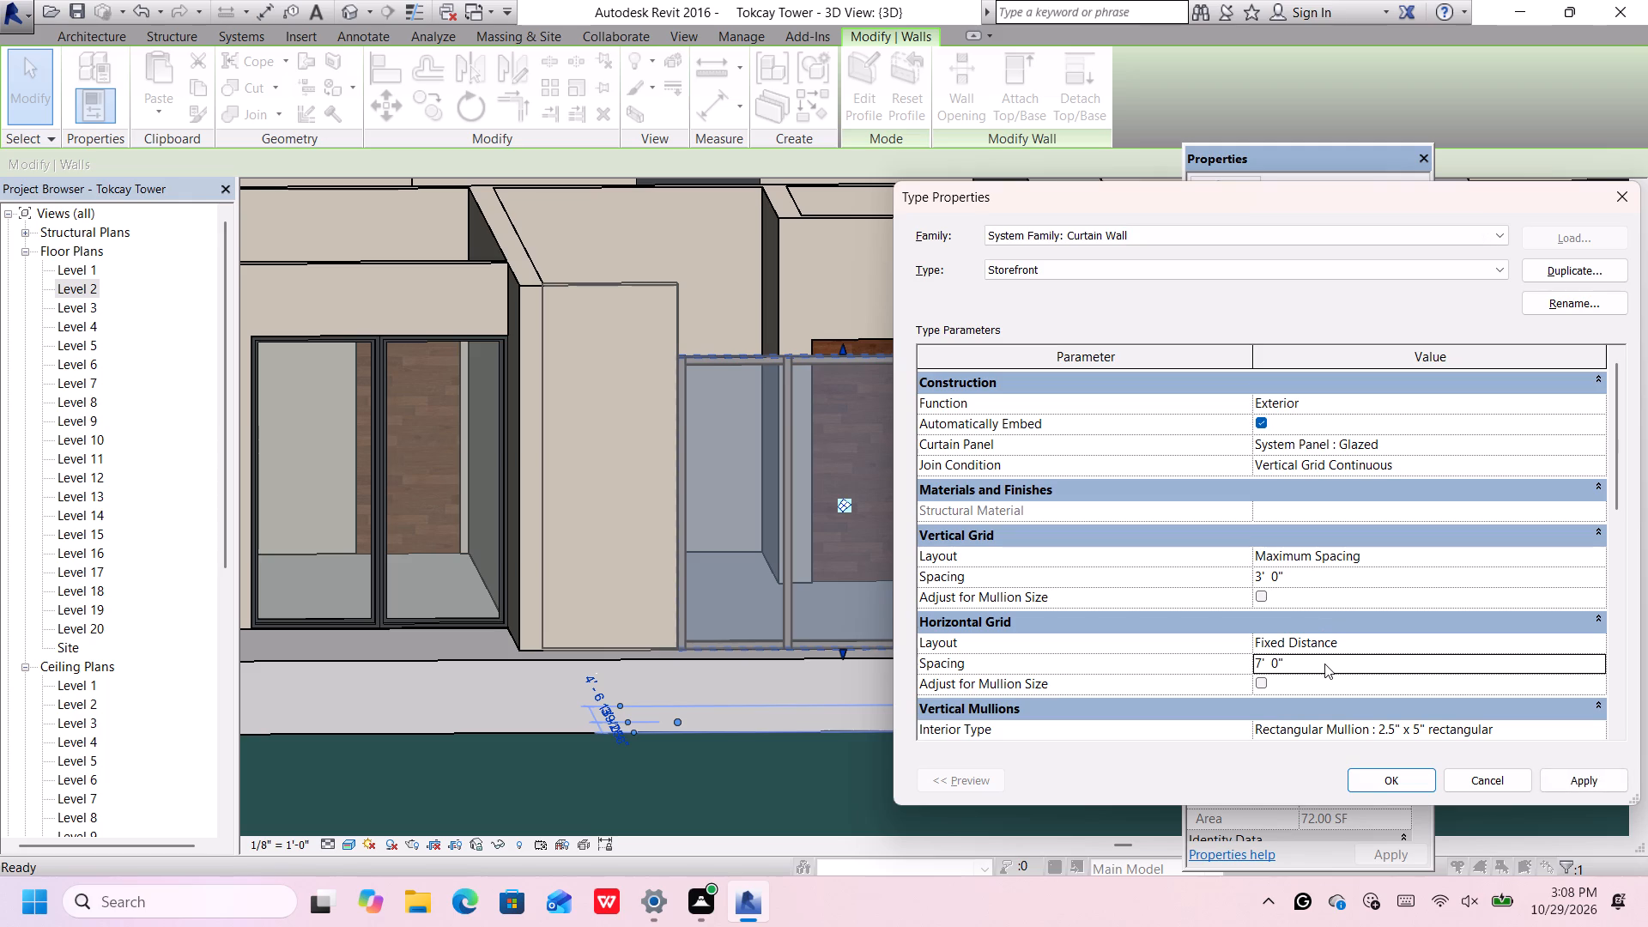
pyautogui.press('Return')
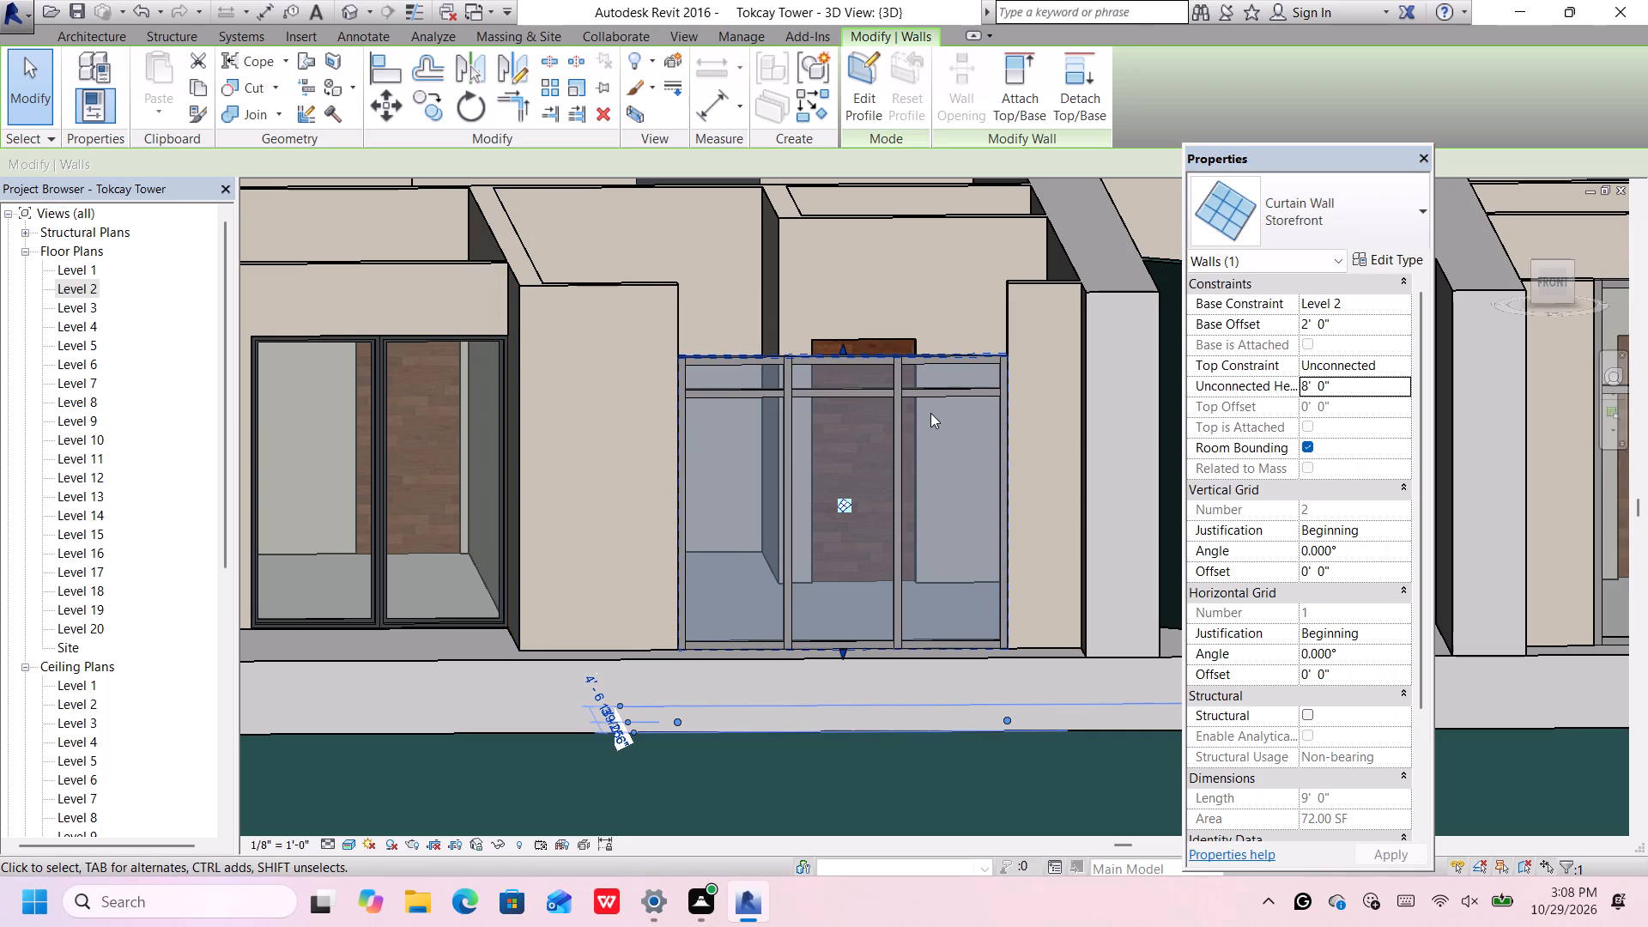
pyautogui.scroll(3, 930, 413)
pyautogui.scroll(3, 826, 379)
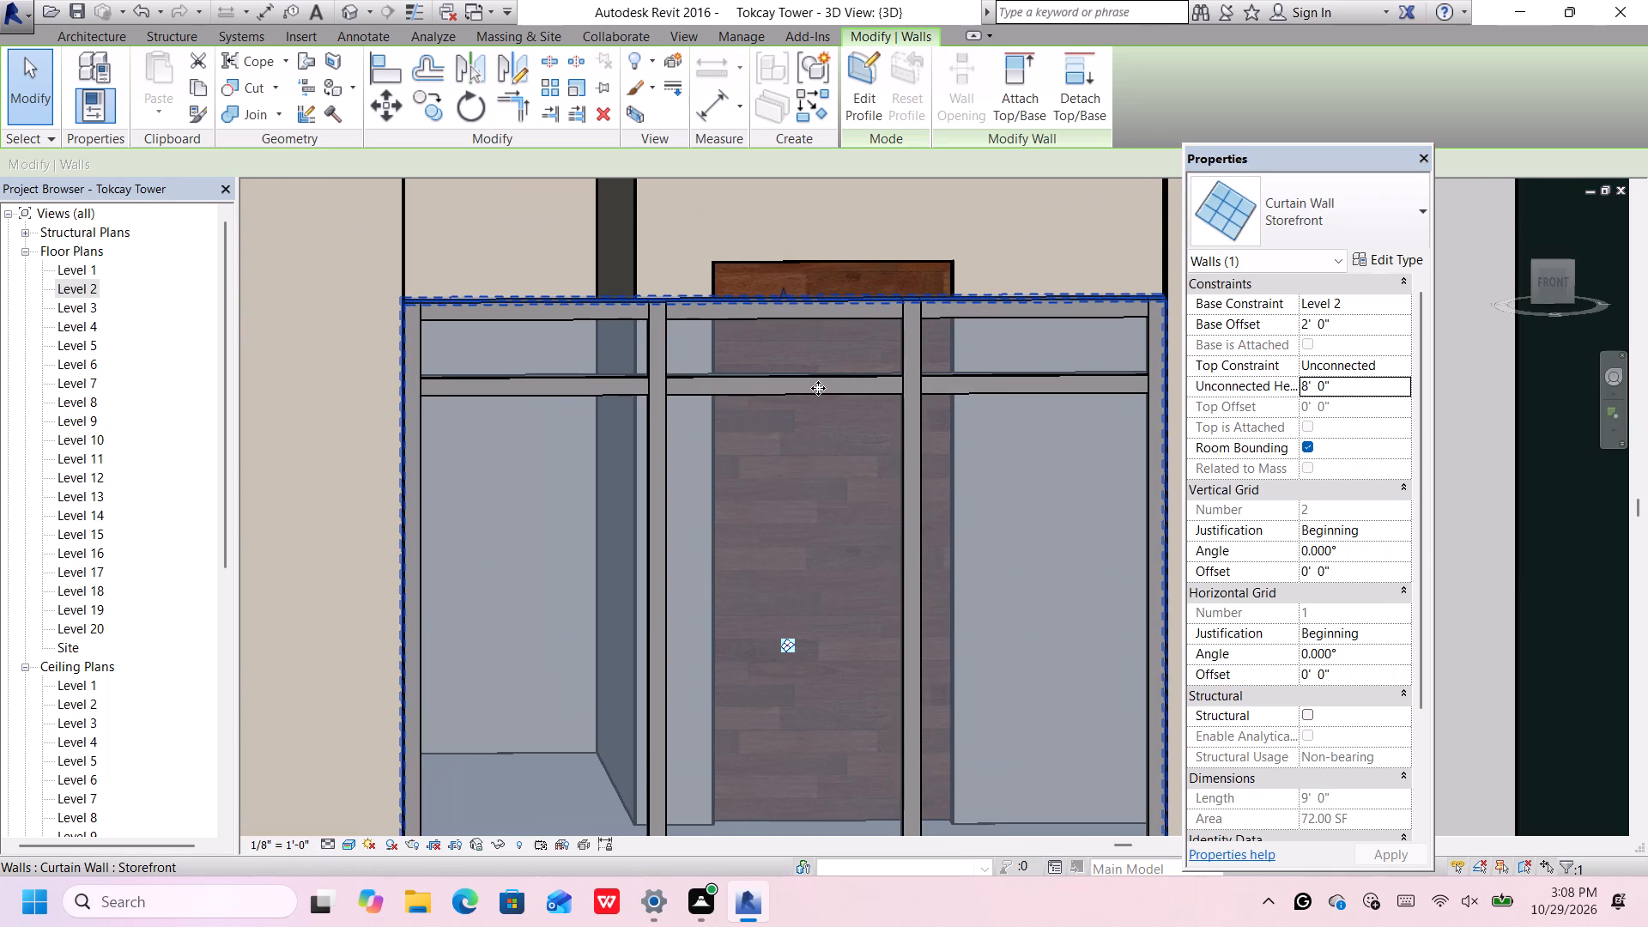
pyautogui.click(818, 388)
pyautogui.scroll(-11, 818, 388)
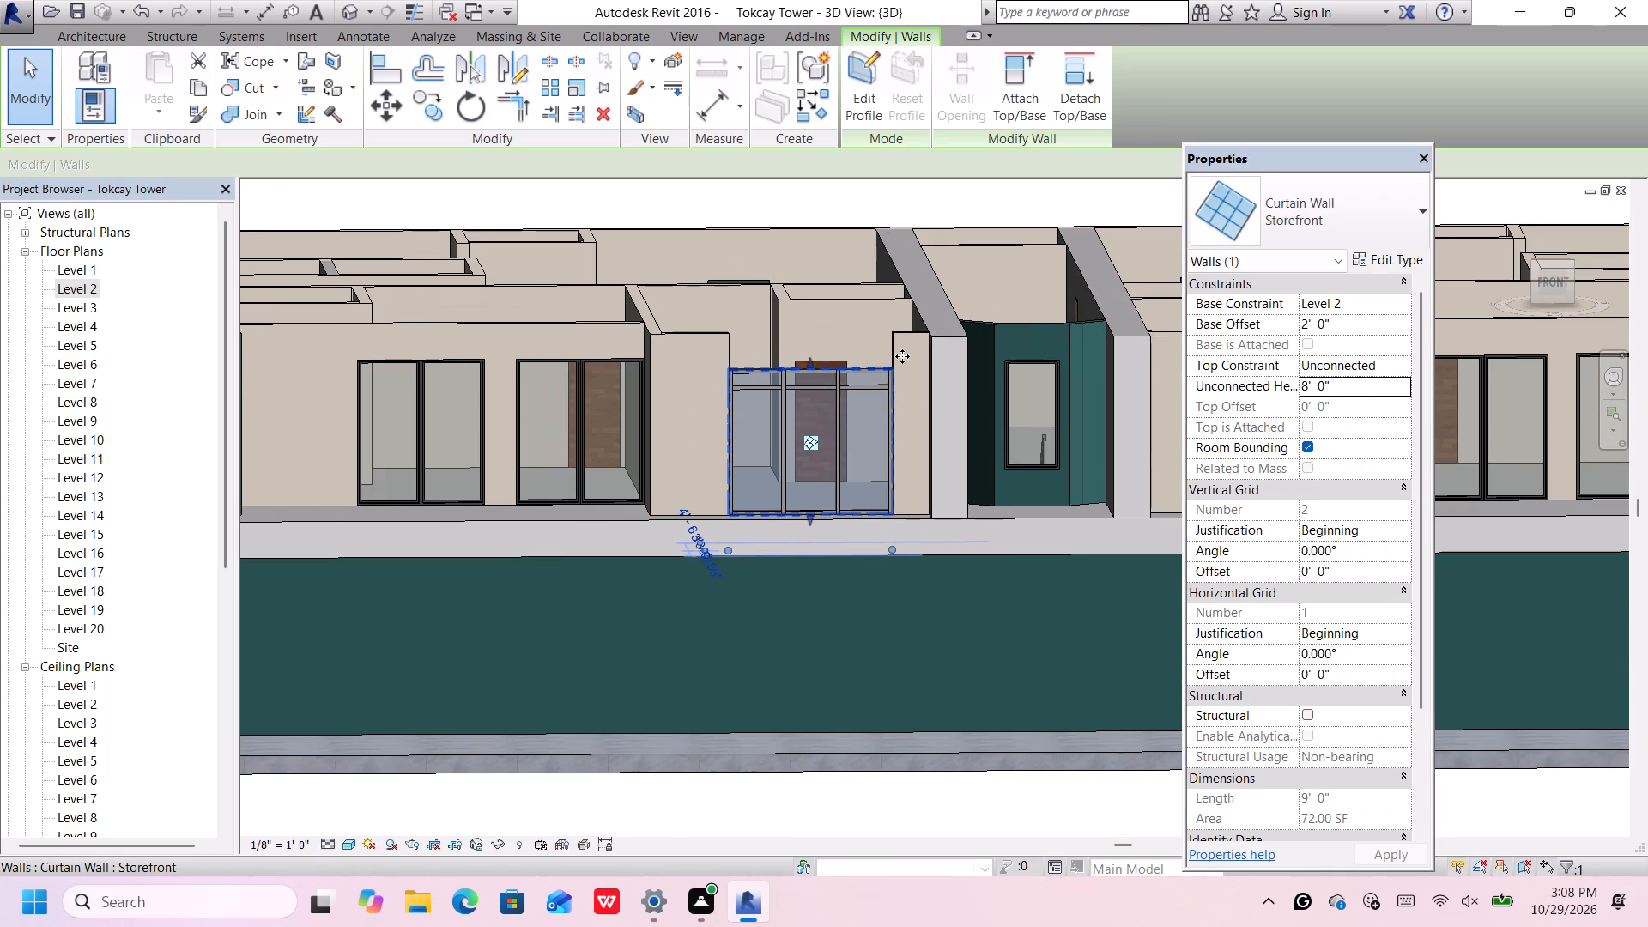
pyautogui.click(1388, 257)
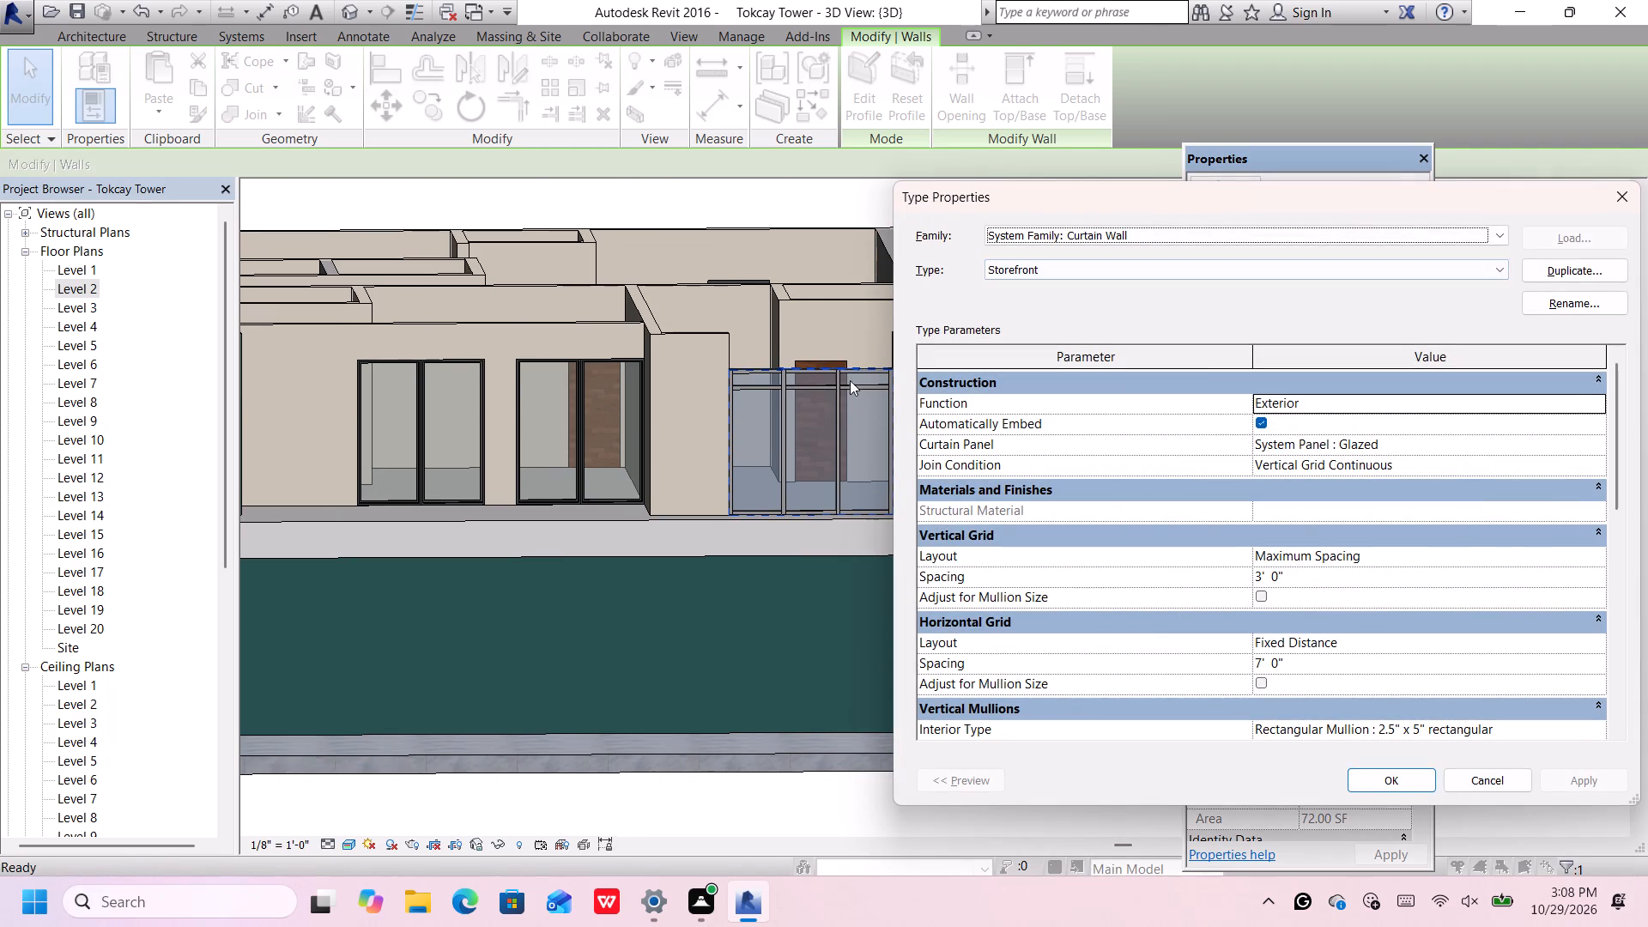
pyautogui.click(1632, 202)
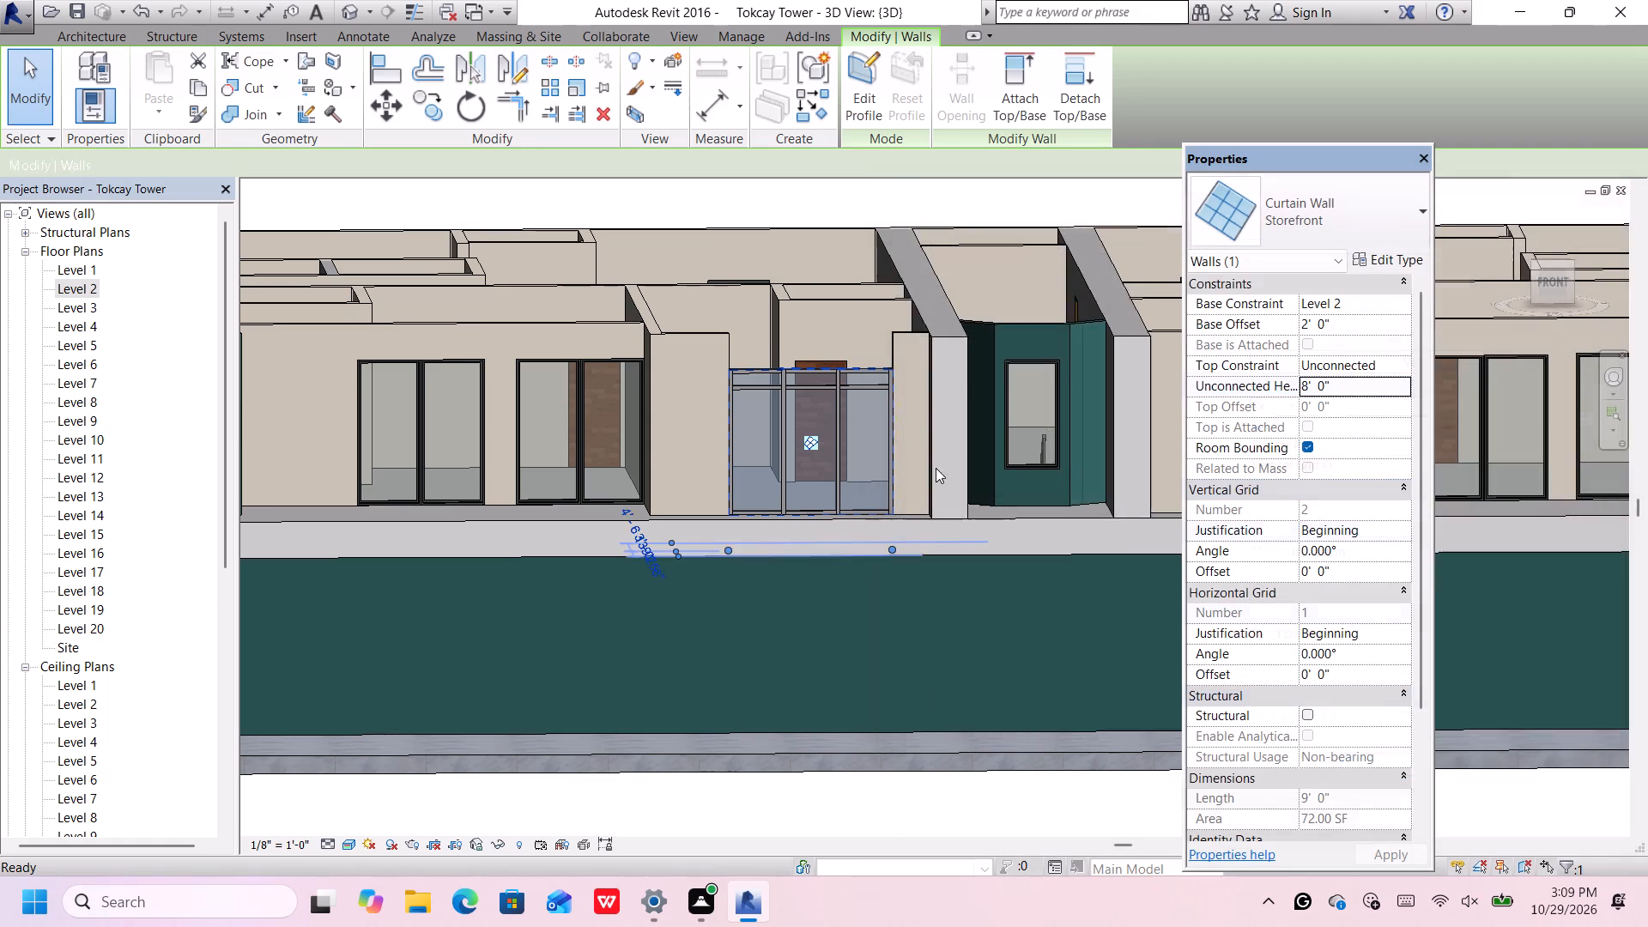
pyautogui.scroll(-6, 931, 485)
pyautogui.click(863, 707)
# Unpin and delete the intermediate horizontal mullion in the middle bay of the Storefront curtain wall.
pyautogui.scroll(7, 894, 438)
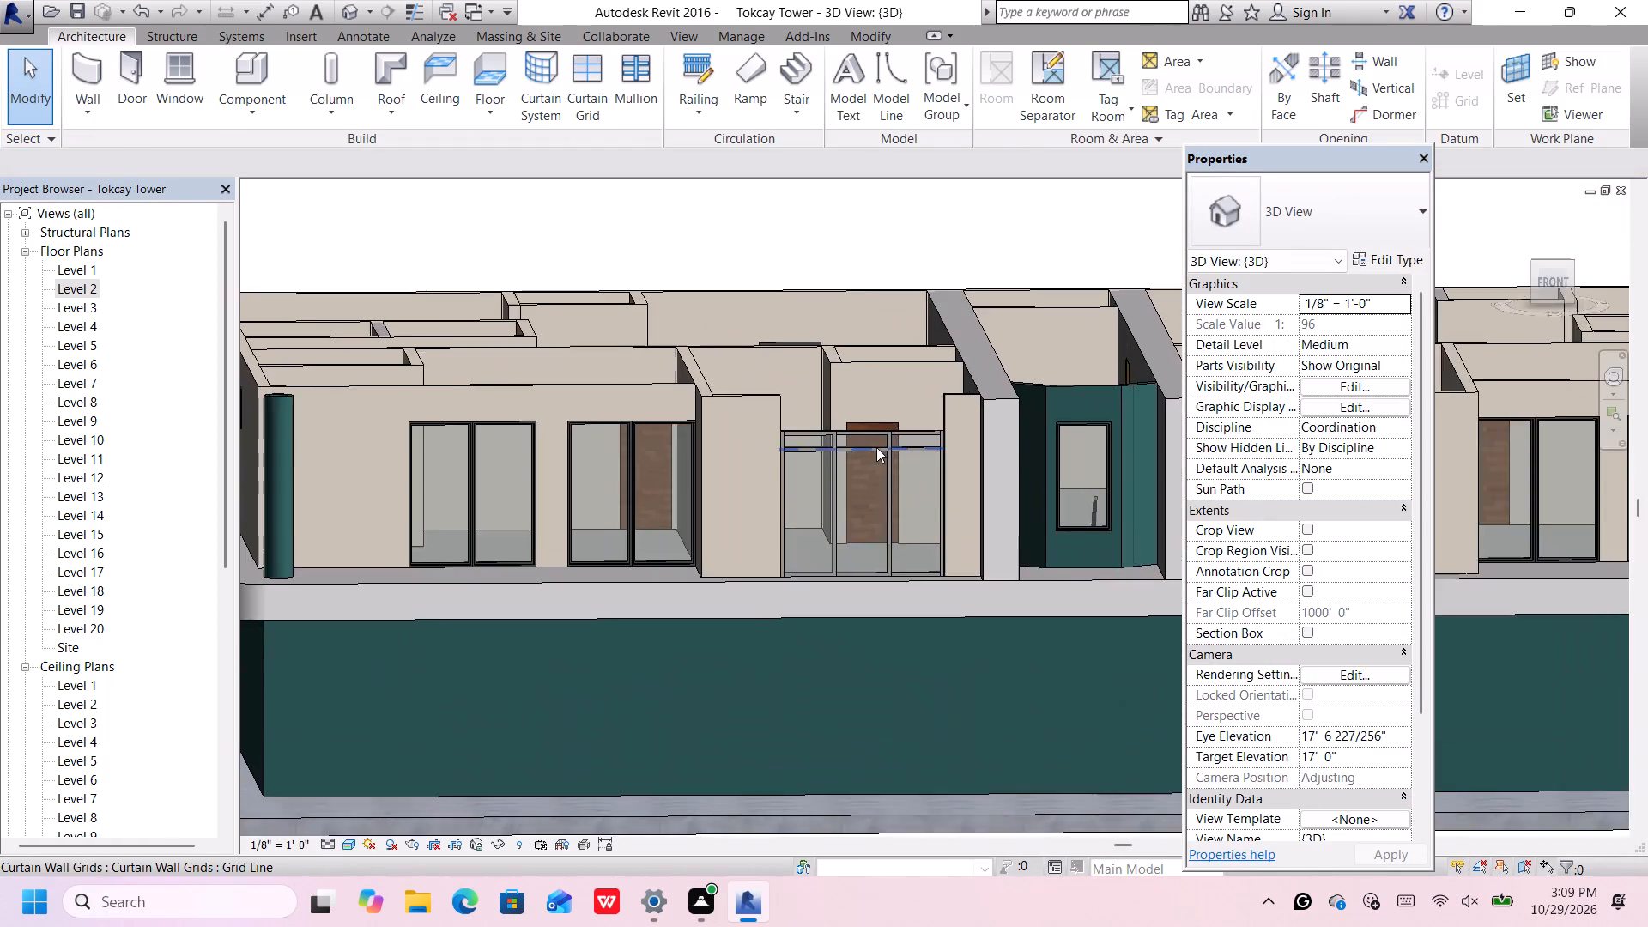
pyautogui.scroll(14, 876, 447)
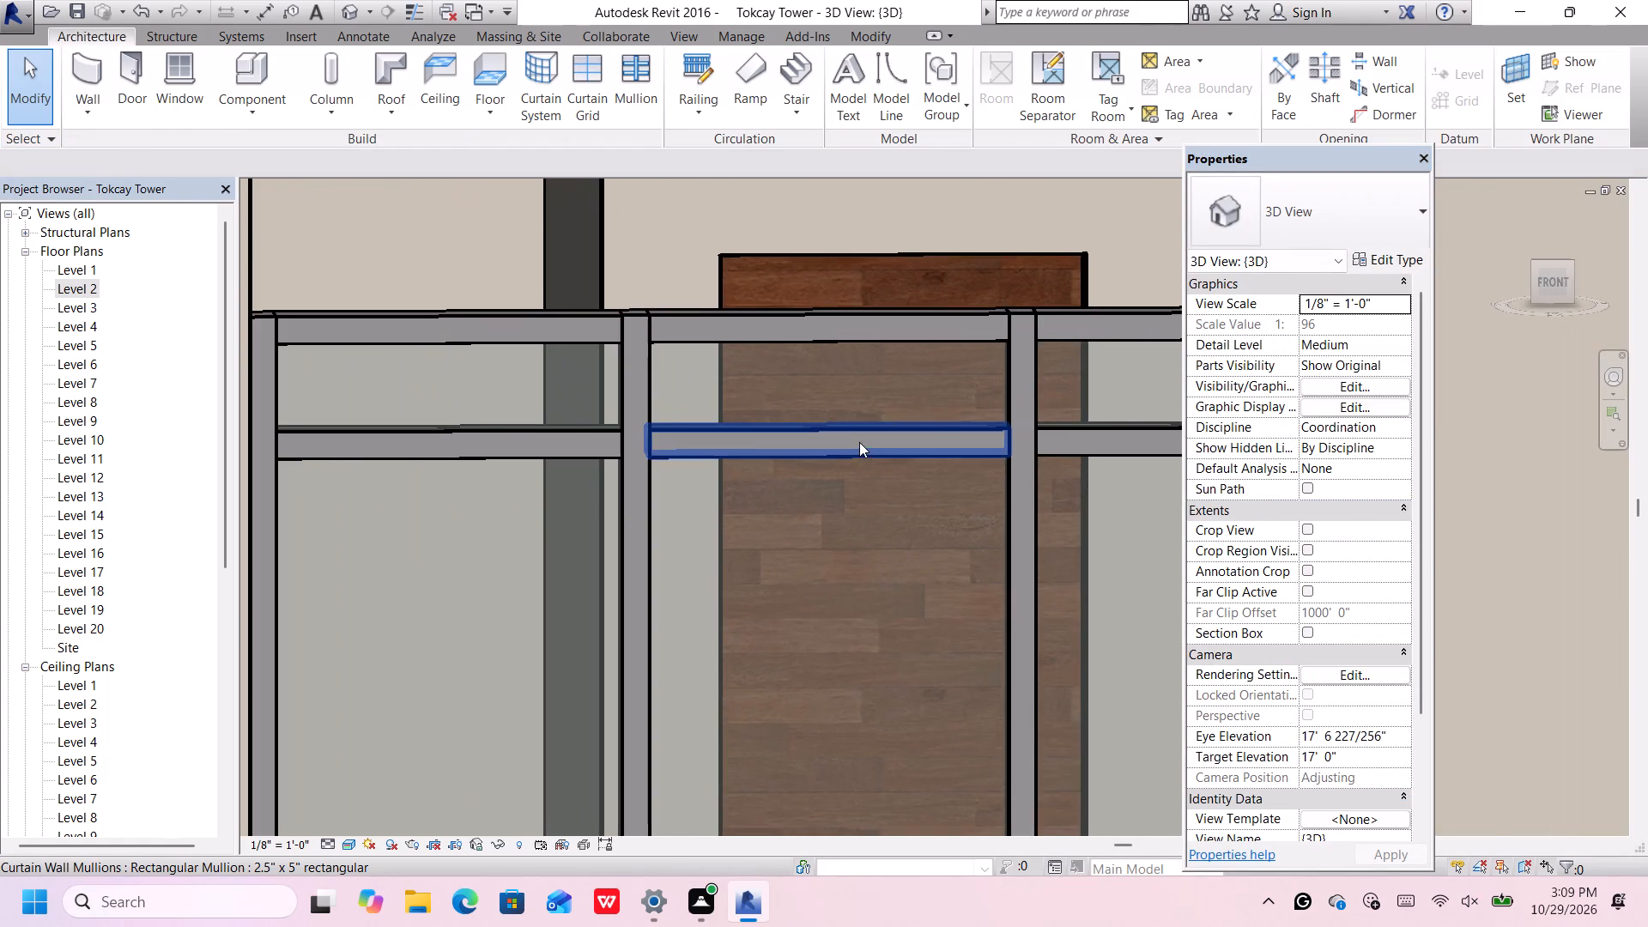
pyautogui.click(859, 442)
pyautogui.click(860, 398)
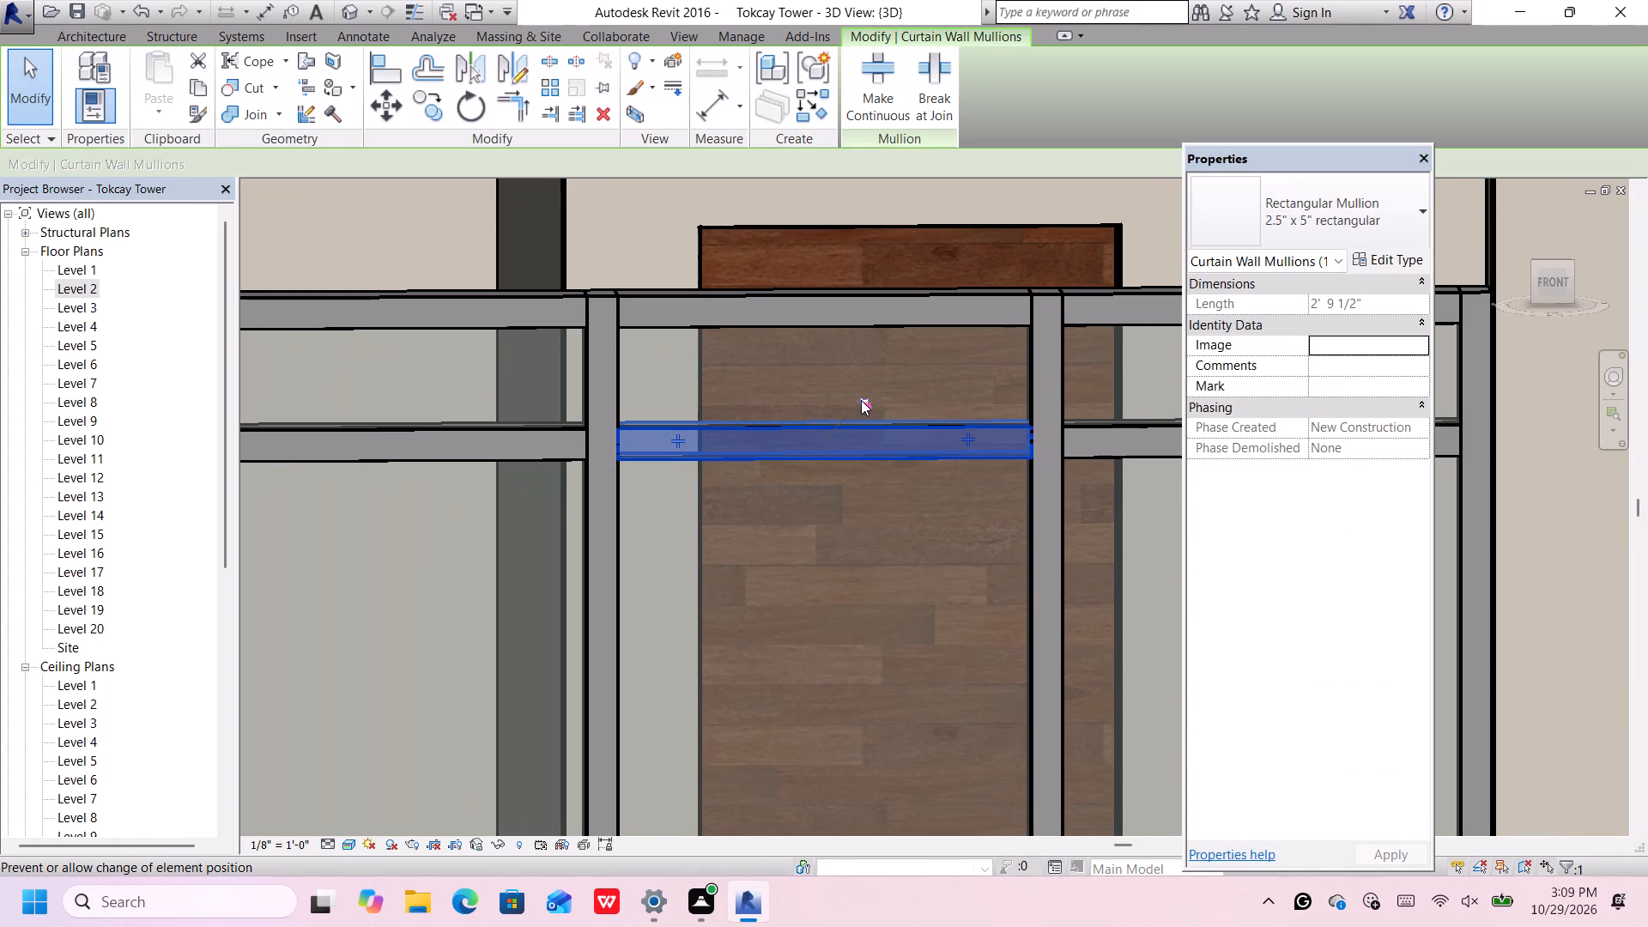
pyautogui.press('Delete')
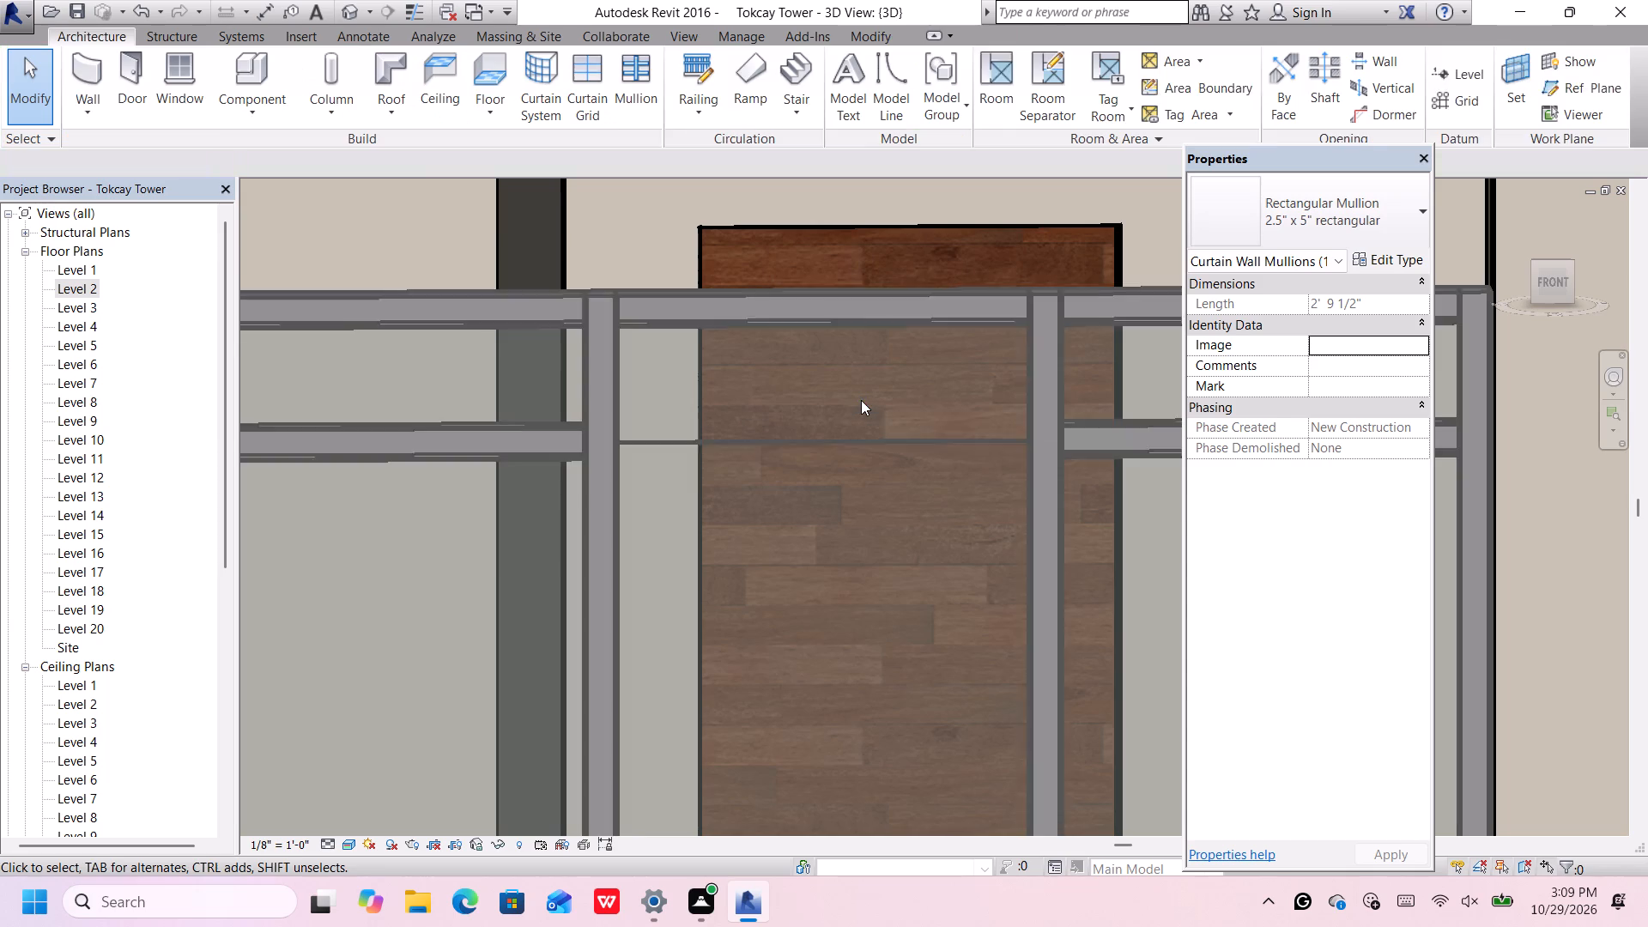
# Change the material of the 2.5" x 5" rectangular mullion type to Iron, Ductile from the Metal materials.
pyautogui.scroll(-7, 851, 415)
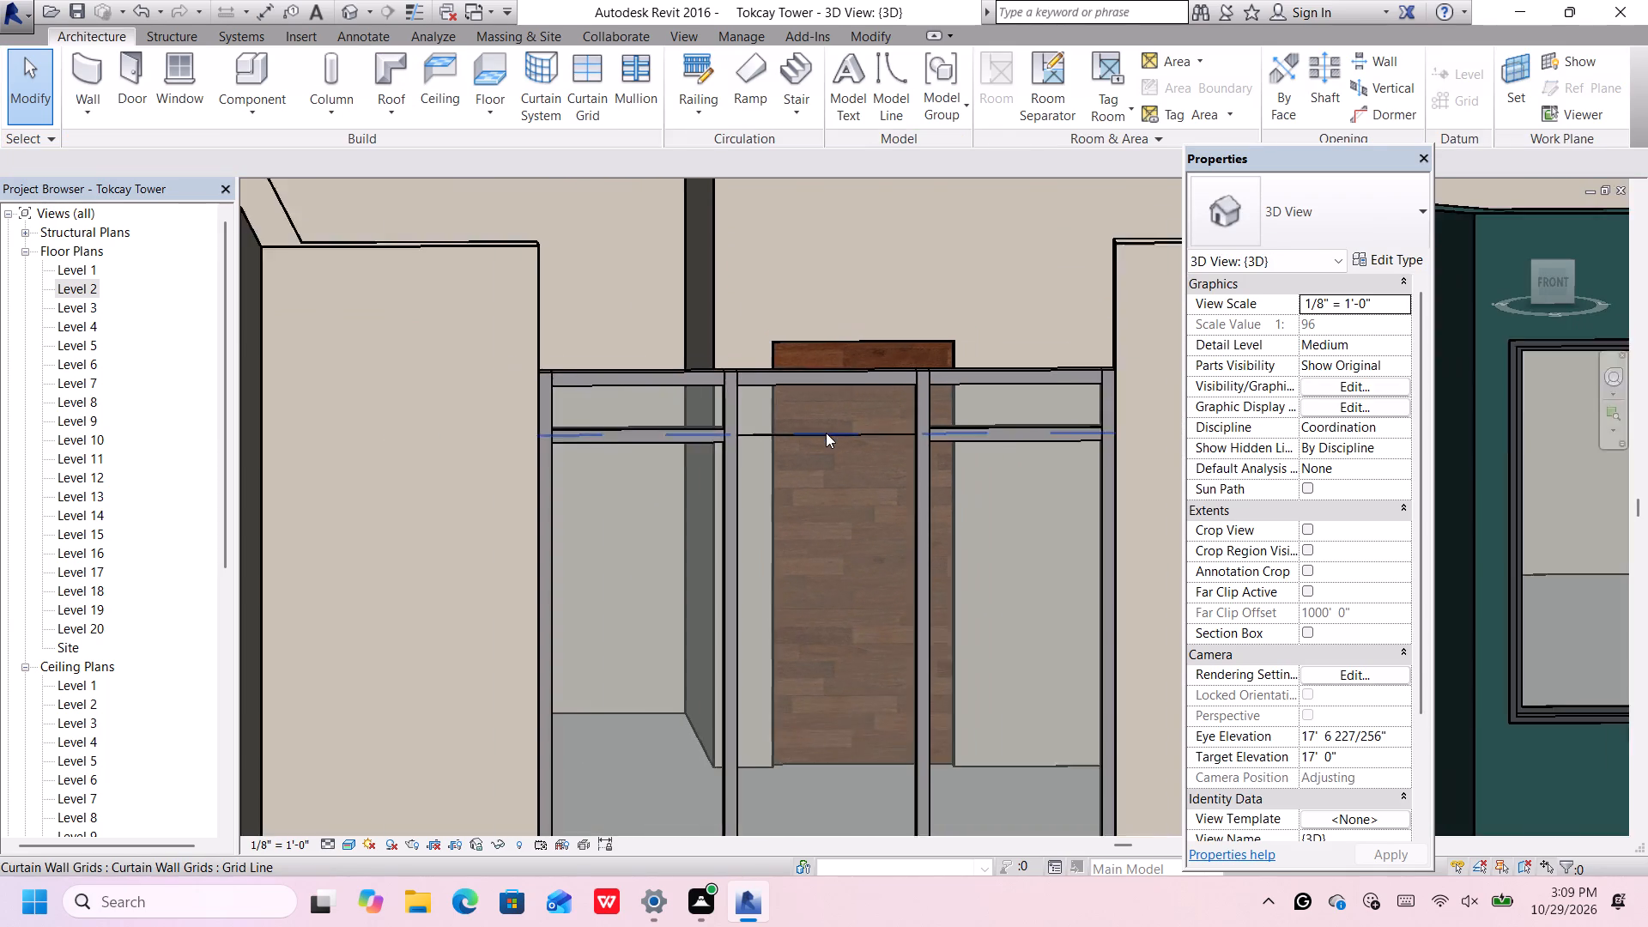
pyautogui.moveTo(844, 563); pyautogui.dragTo(811, 498, button='middle')
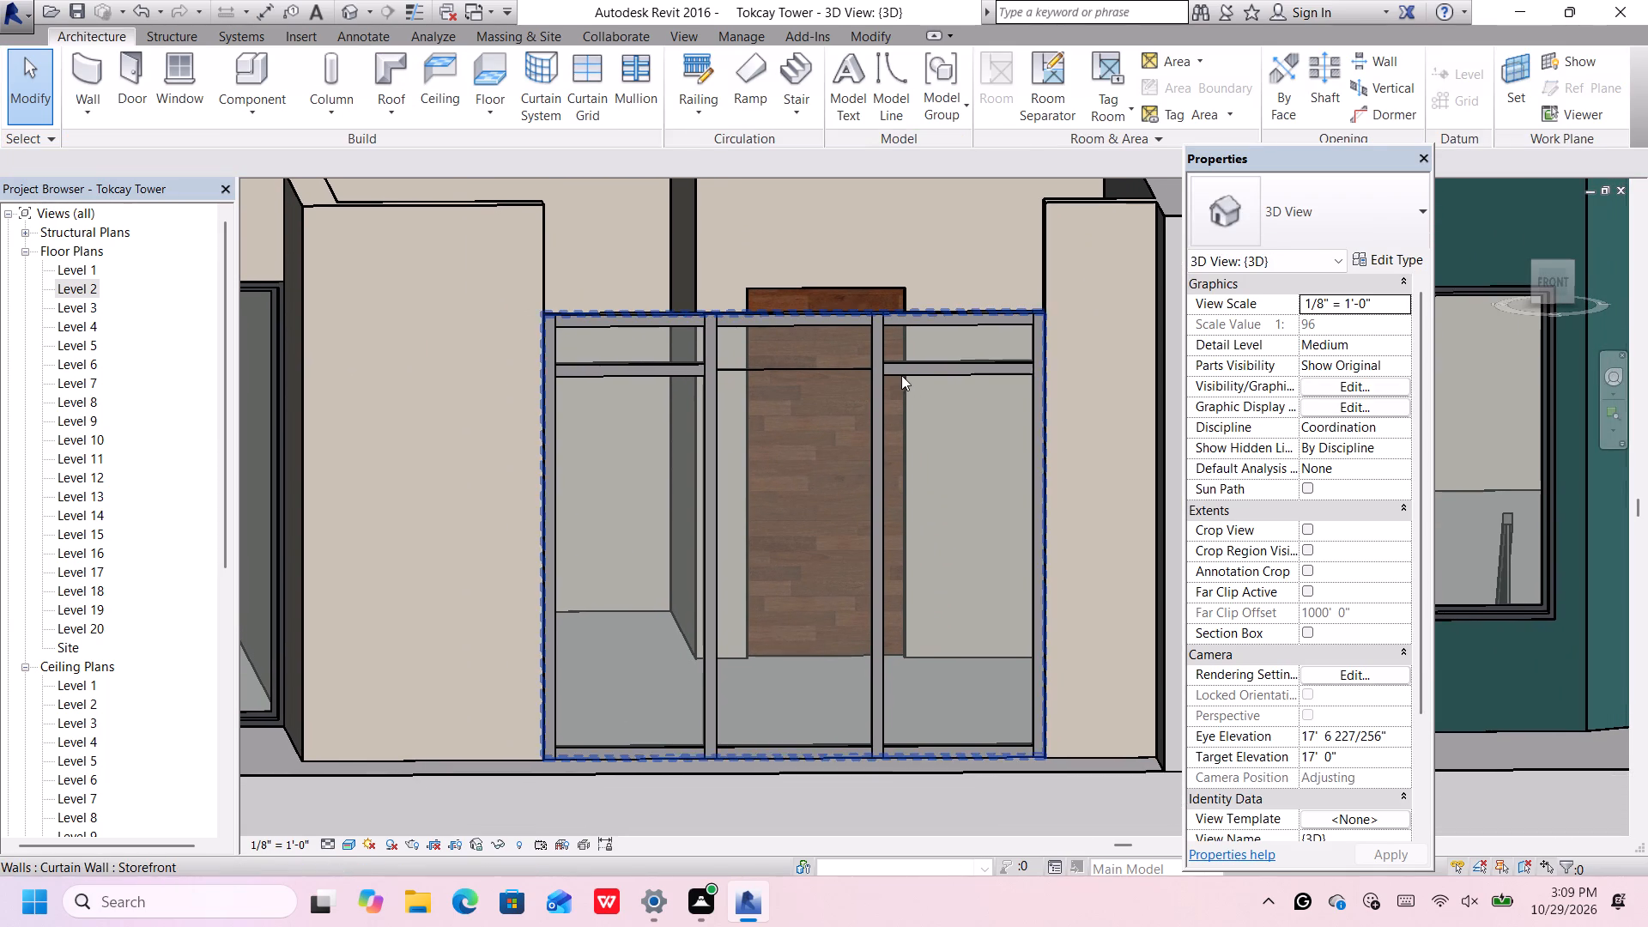
pyautogui.click(894, 367)
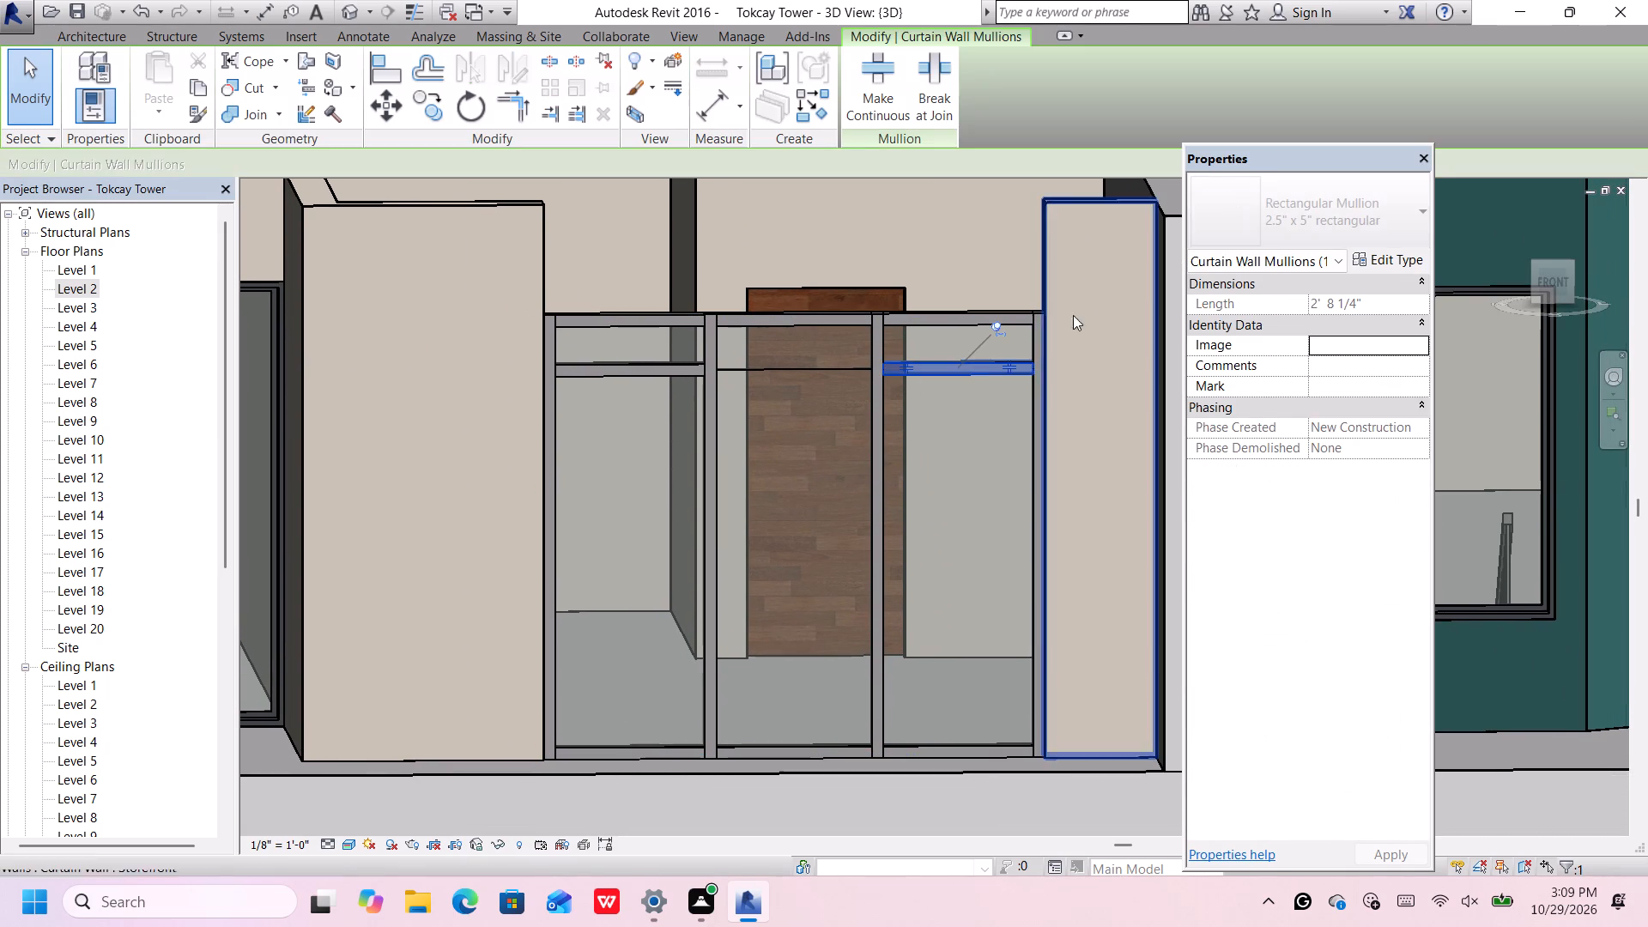
pyautogui.click(1378, 260)
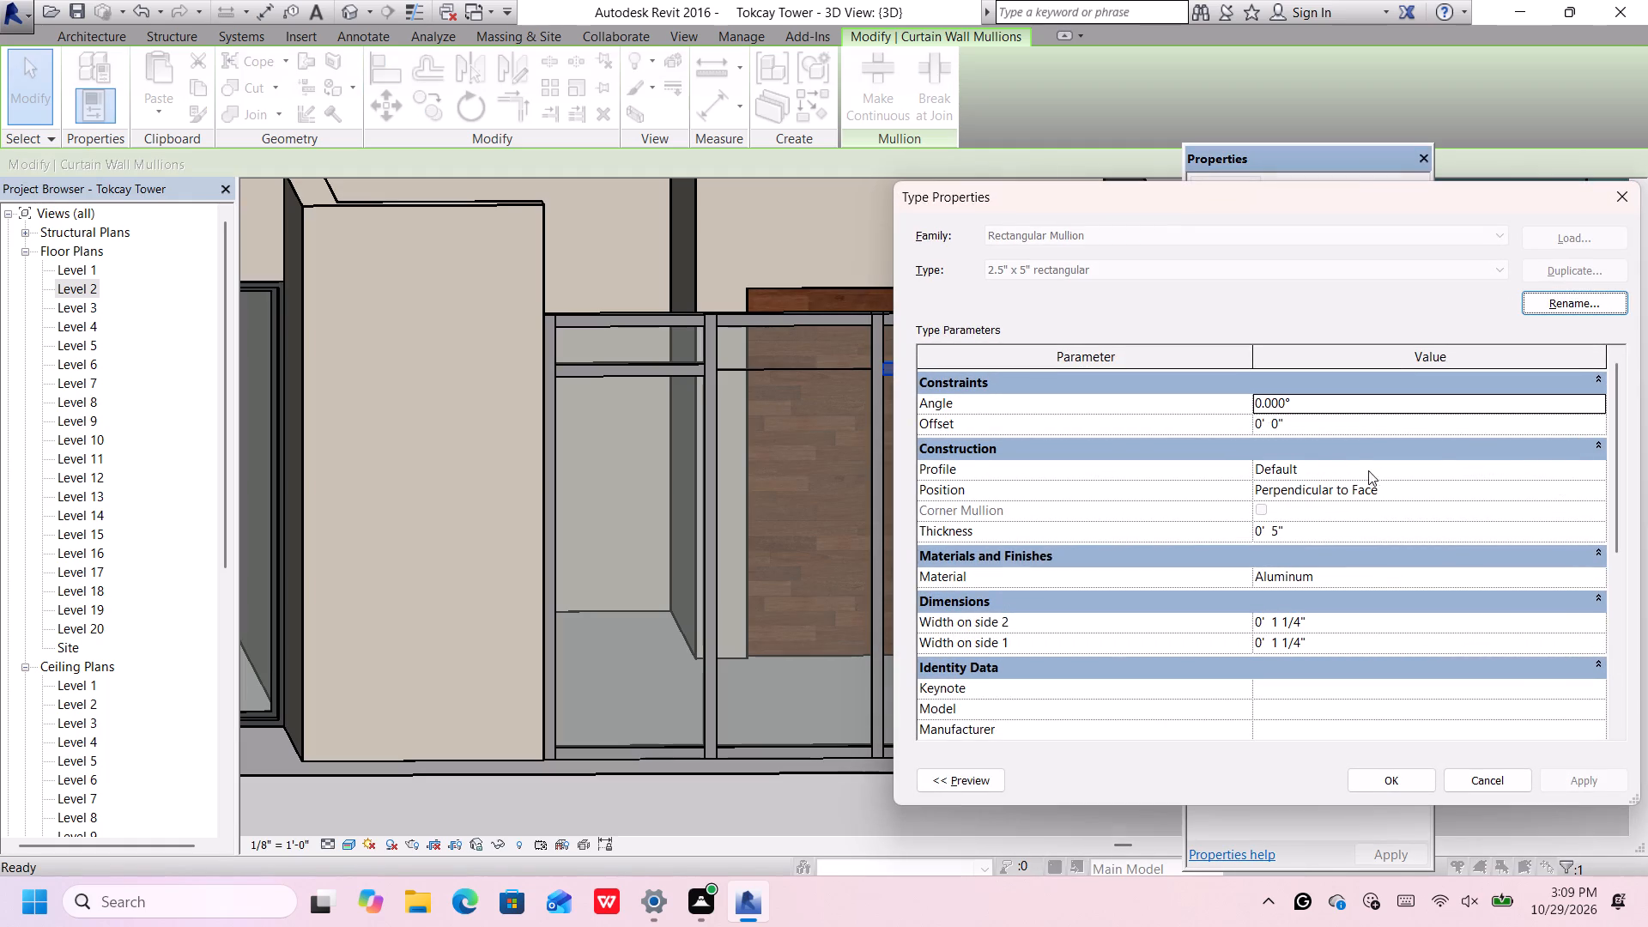
pyautogui.scroll(-1, 1380, 488)
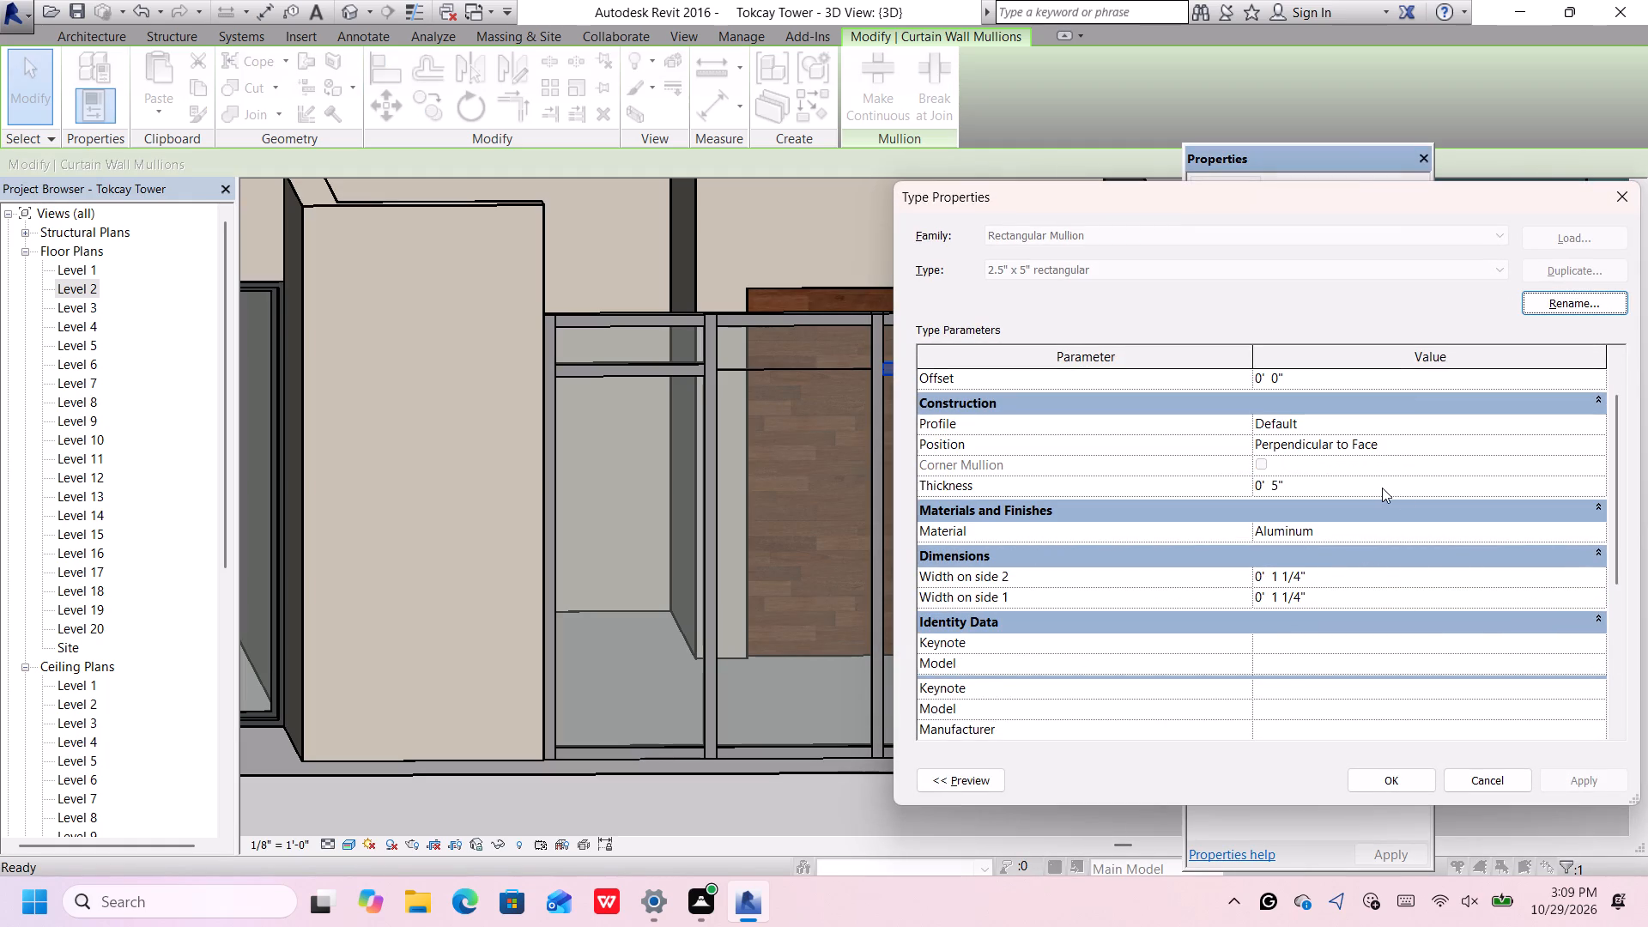
pyautogui.click(1601, 534)
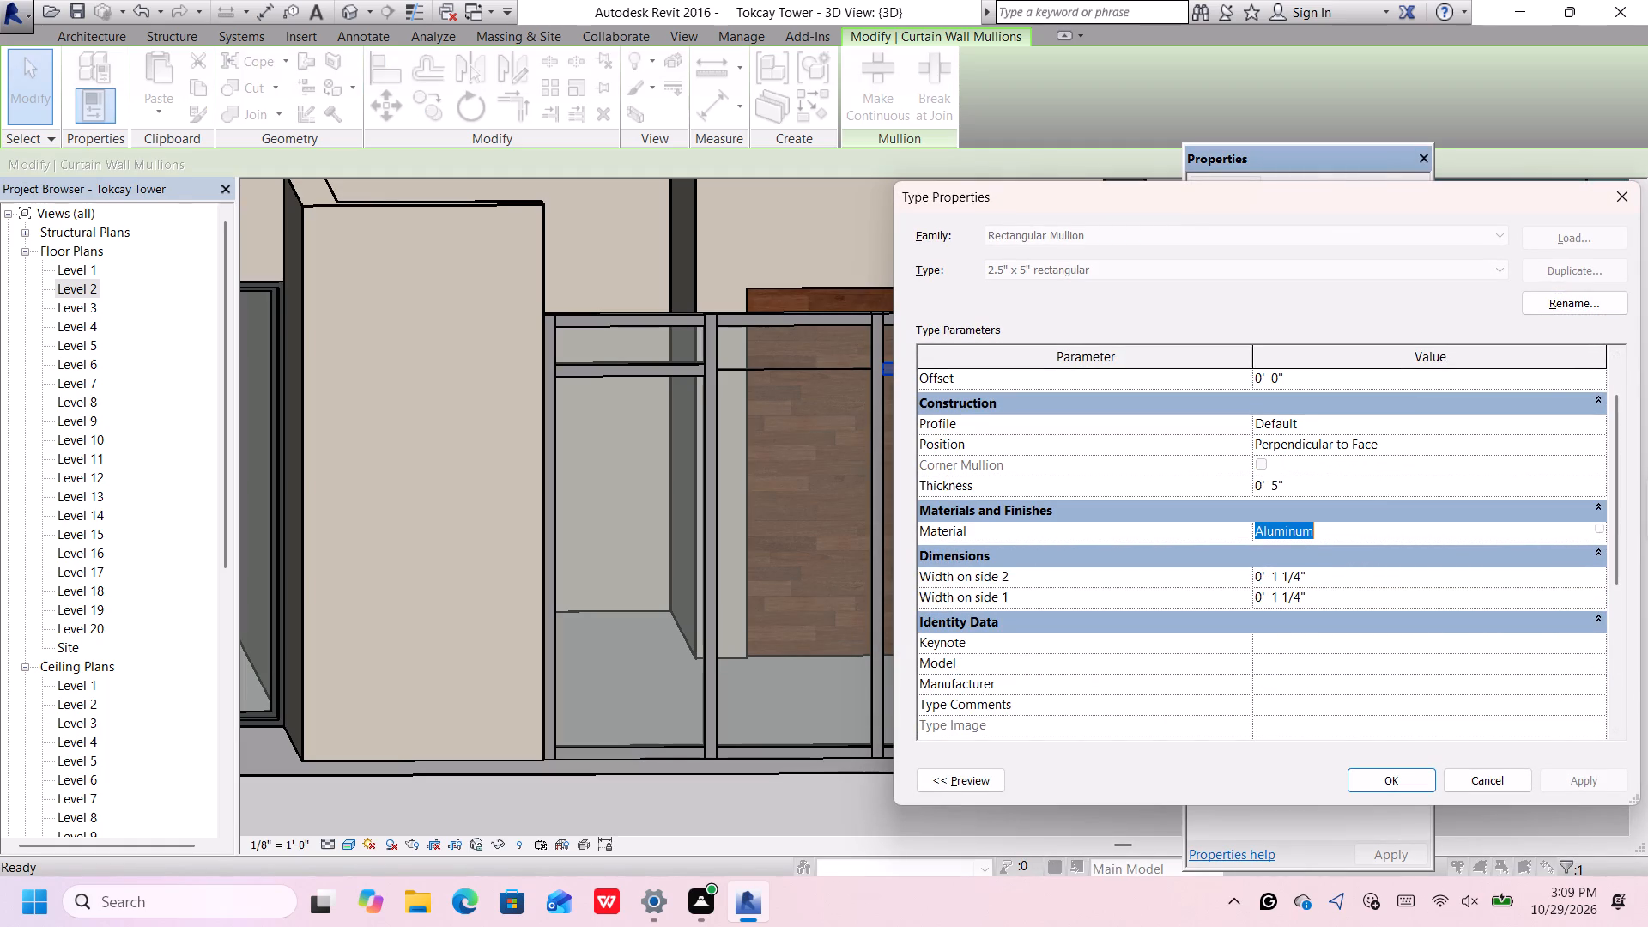
pyautogui.click(1593, 528)
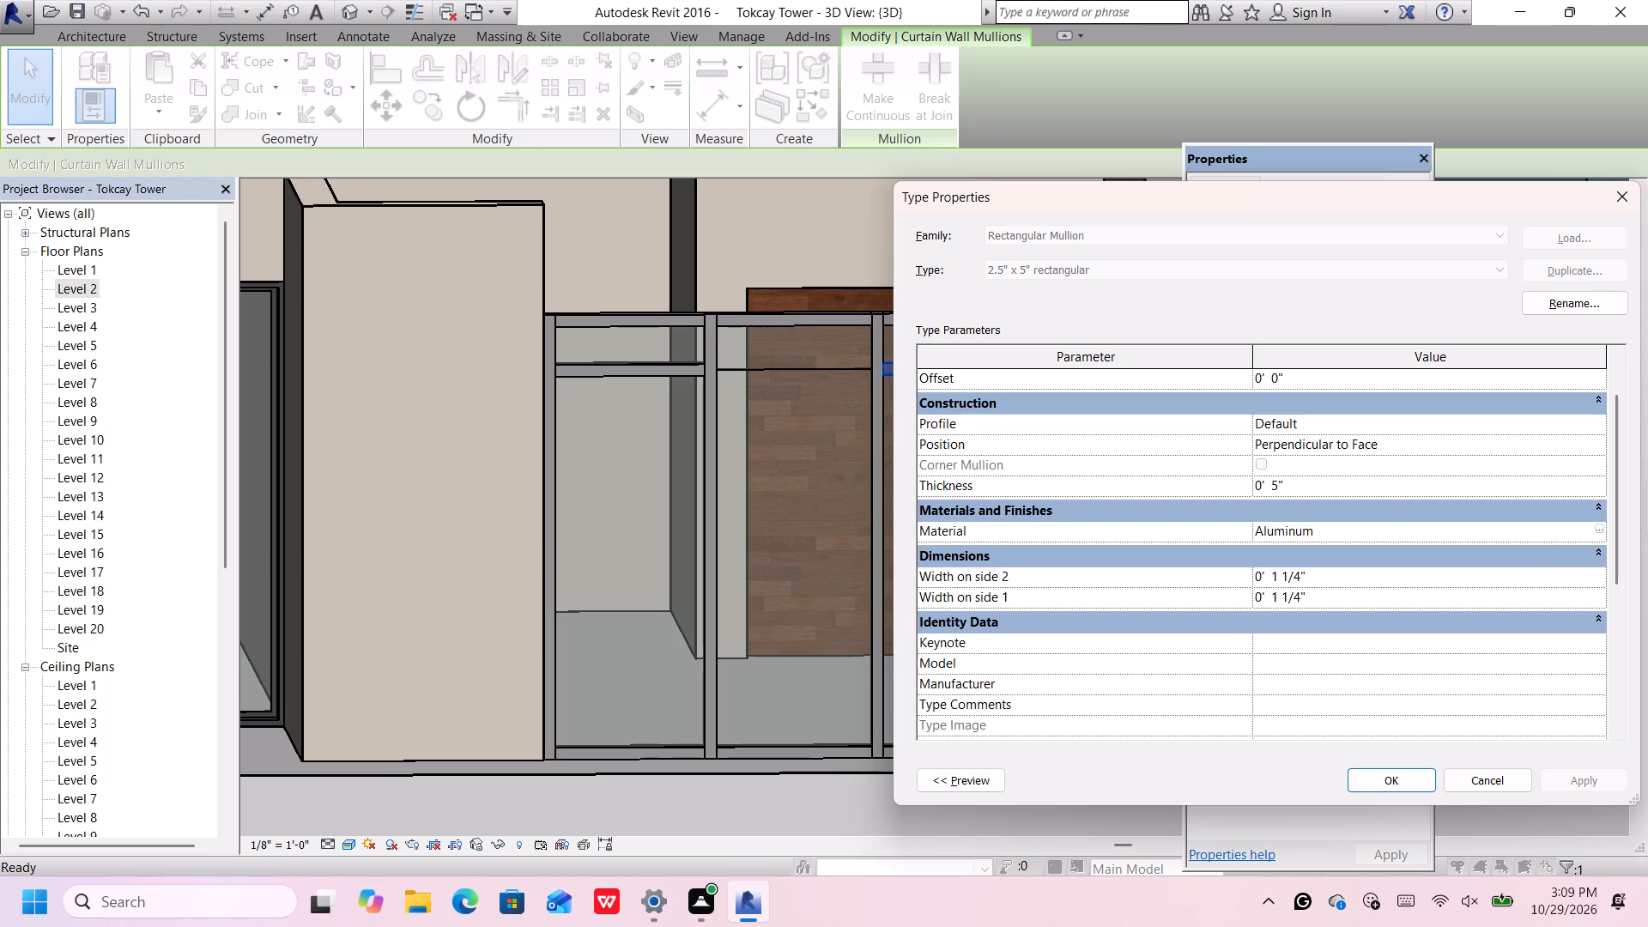
pyautogui.click(1598, 532)
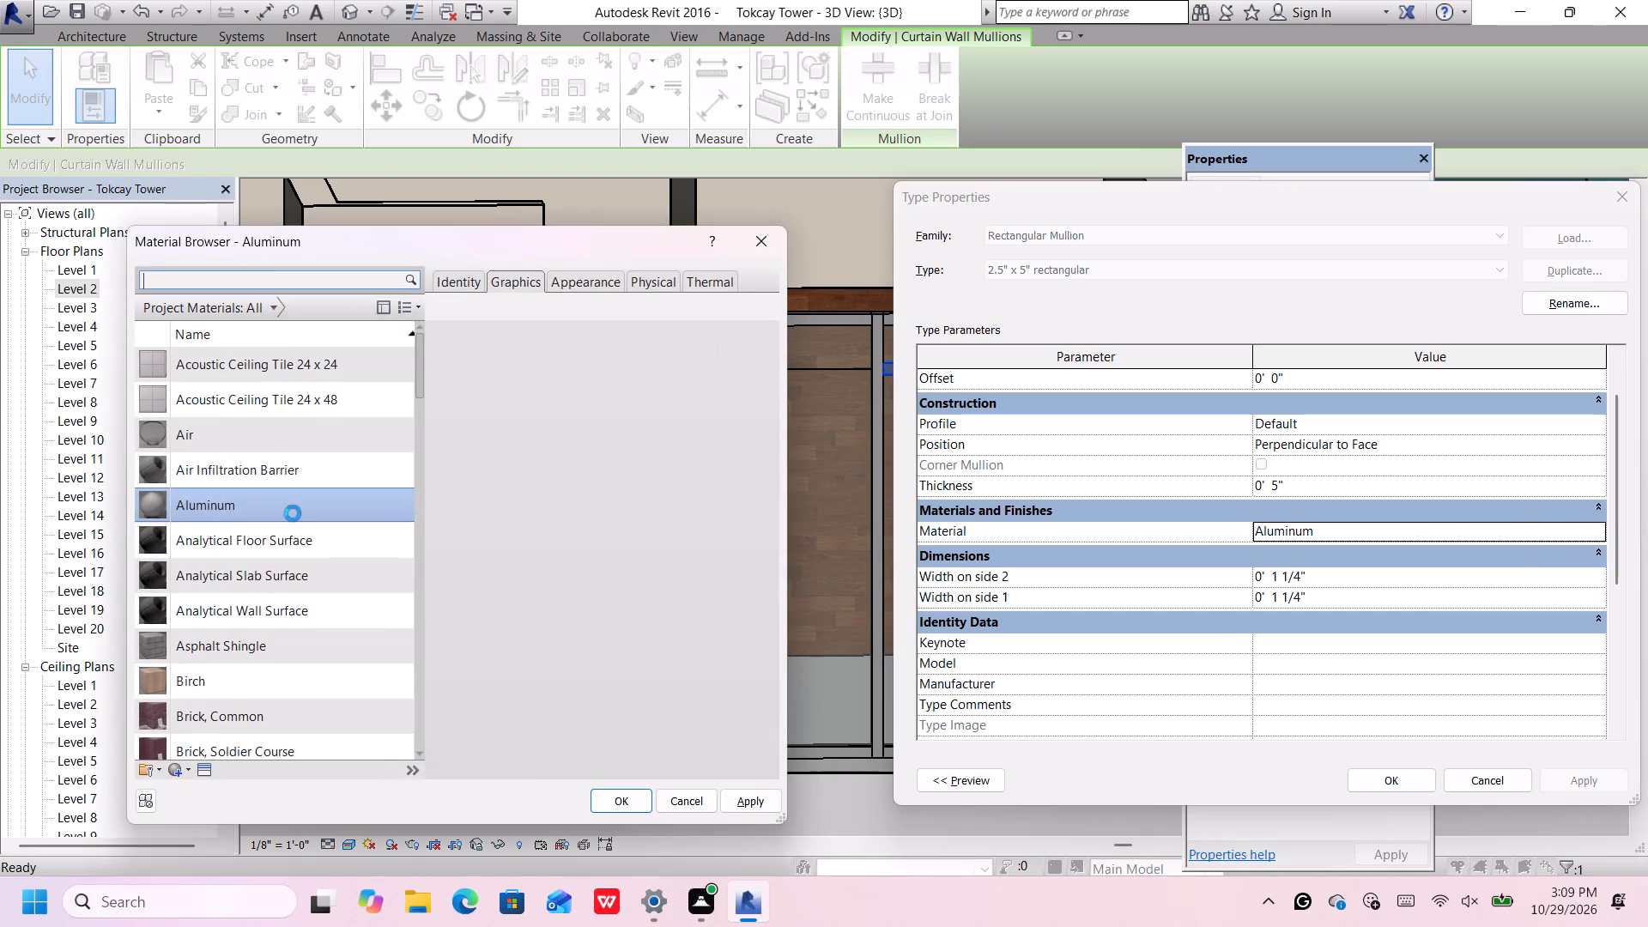
pyautogui.click(272, 307)
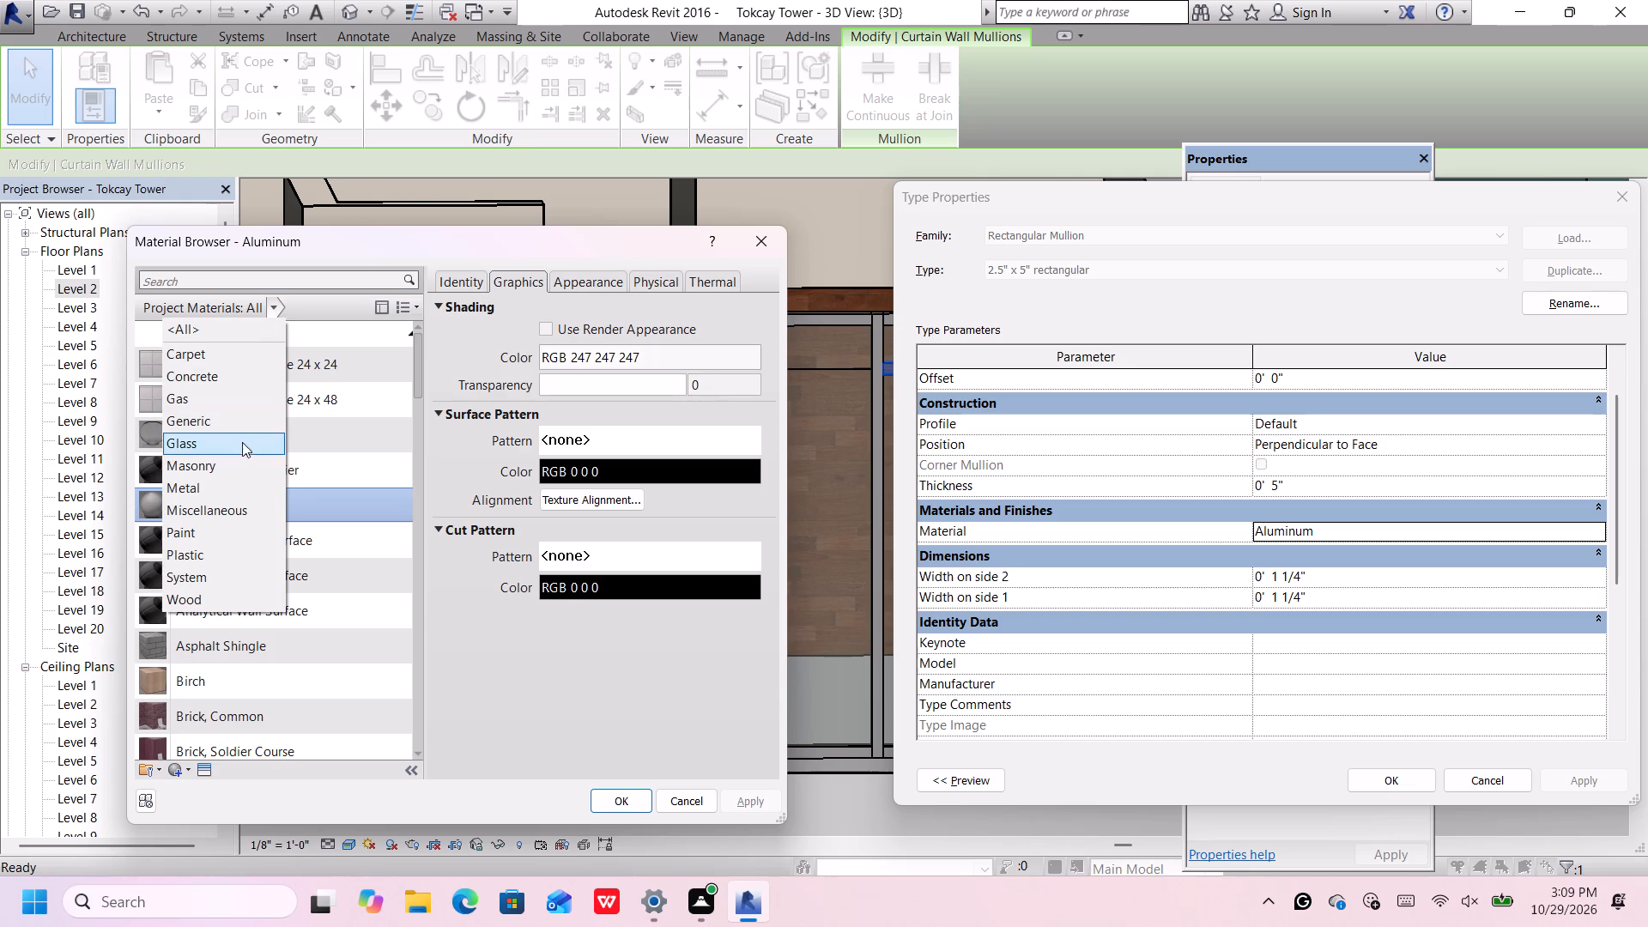
pyautogui.click(232, 488)
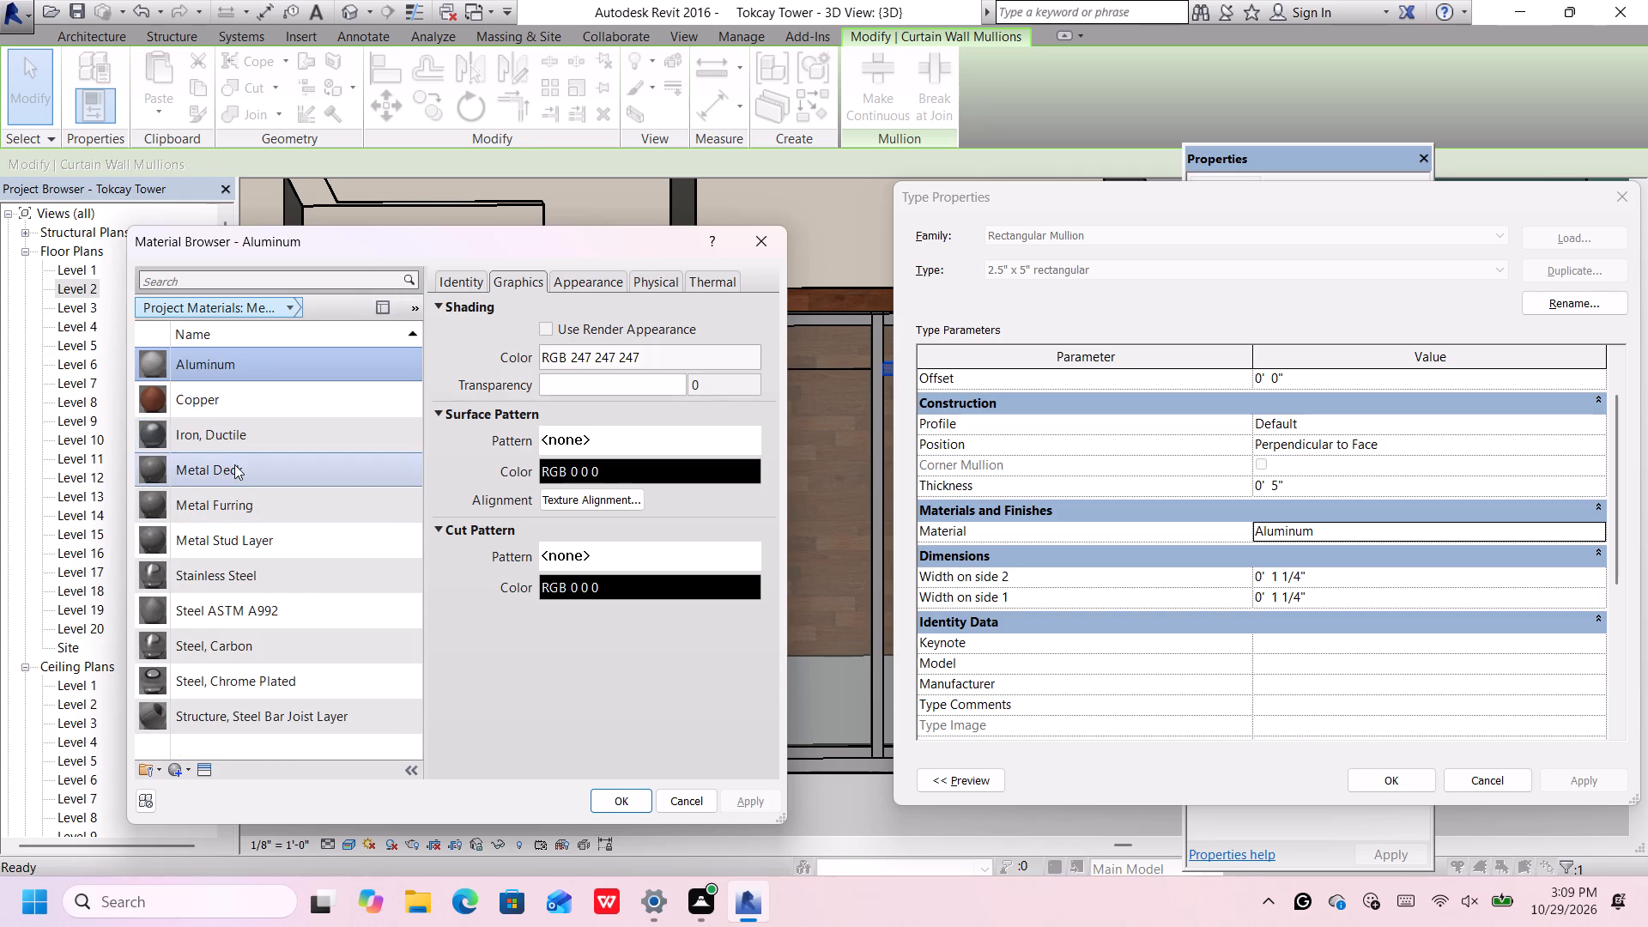
pyautogui.click(238, 431)
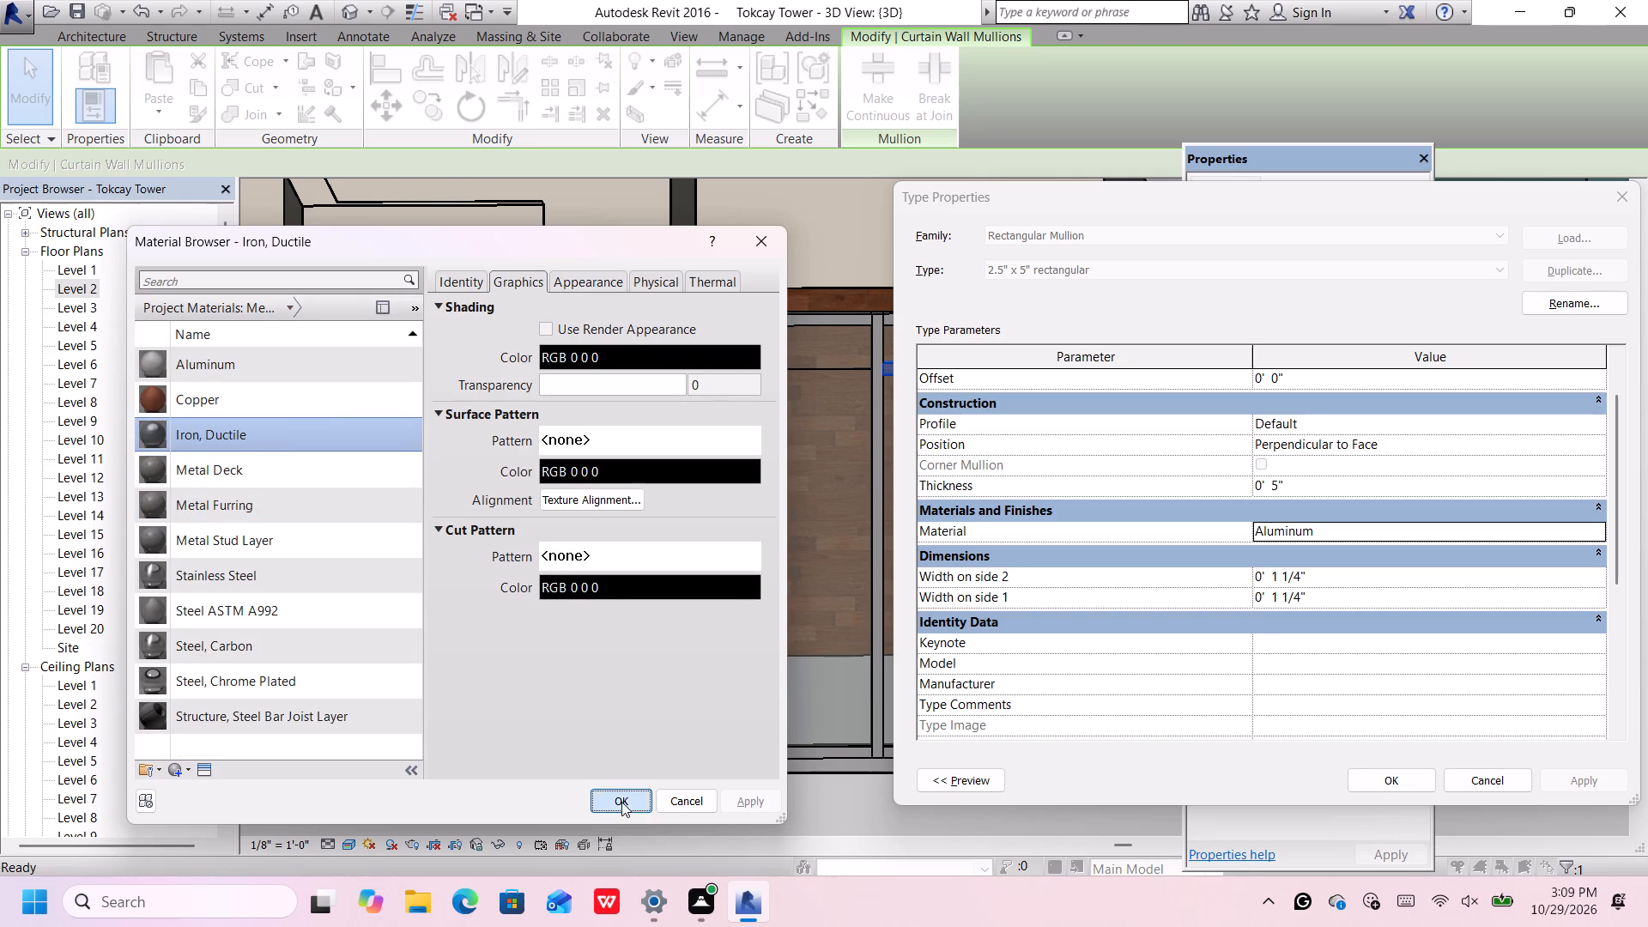
pyautogui.click(621, 802)
pyautogui.click(1374, 781)
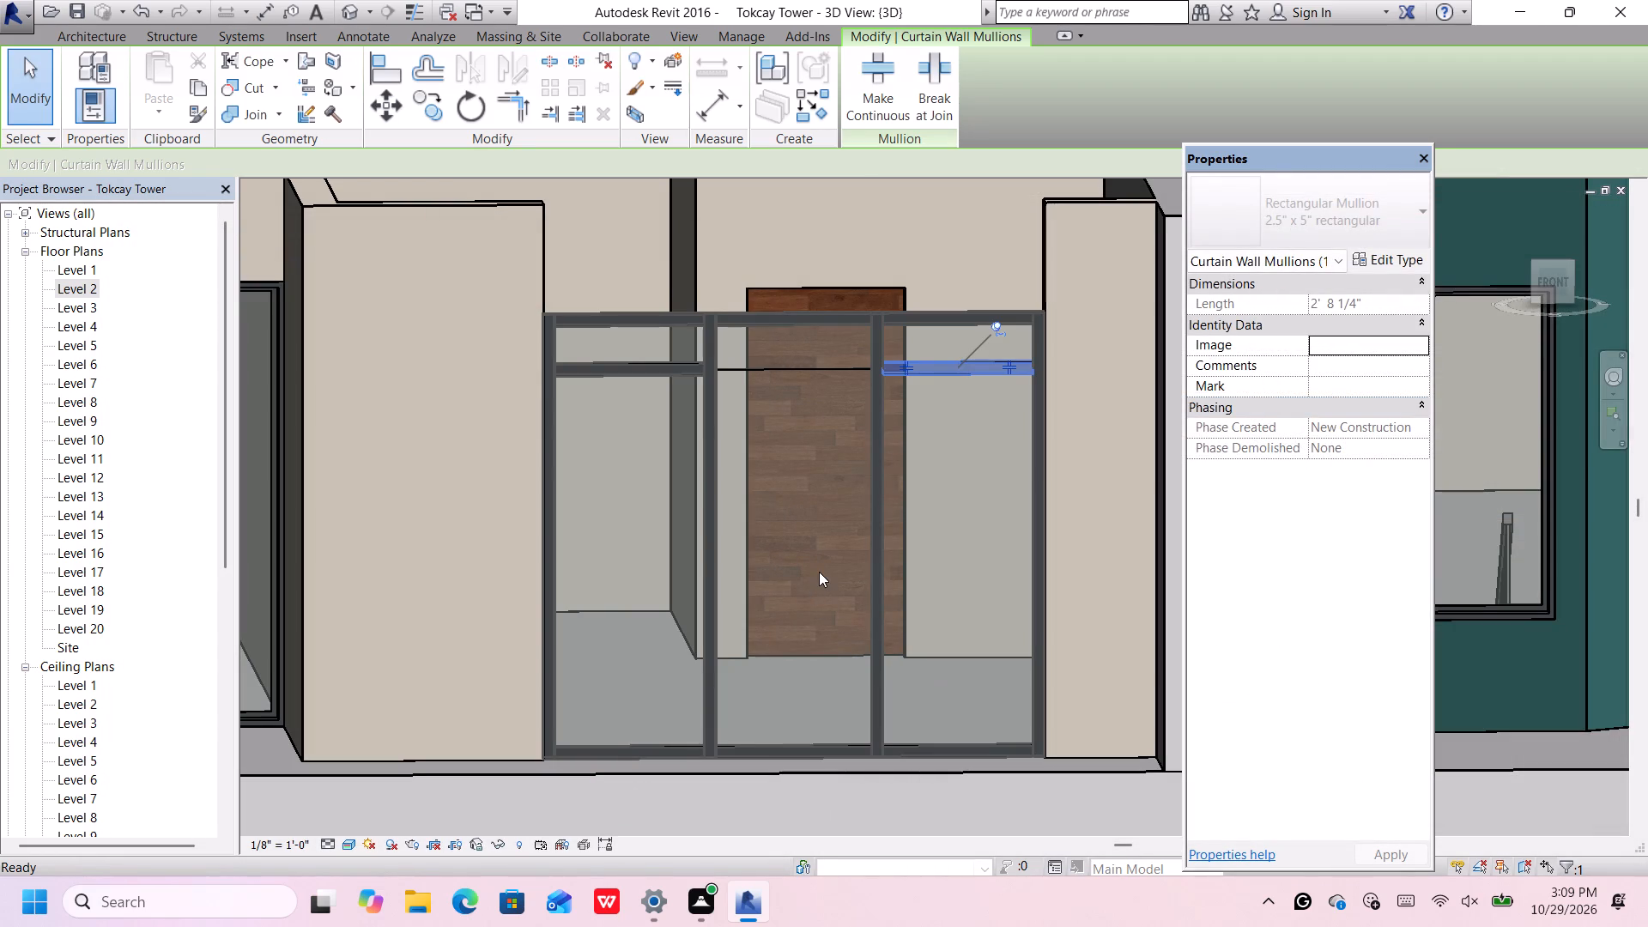
pyautogui.click(791, 557)
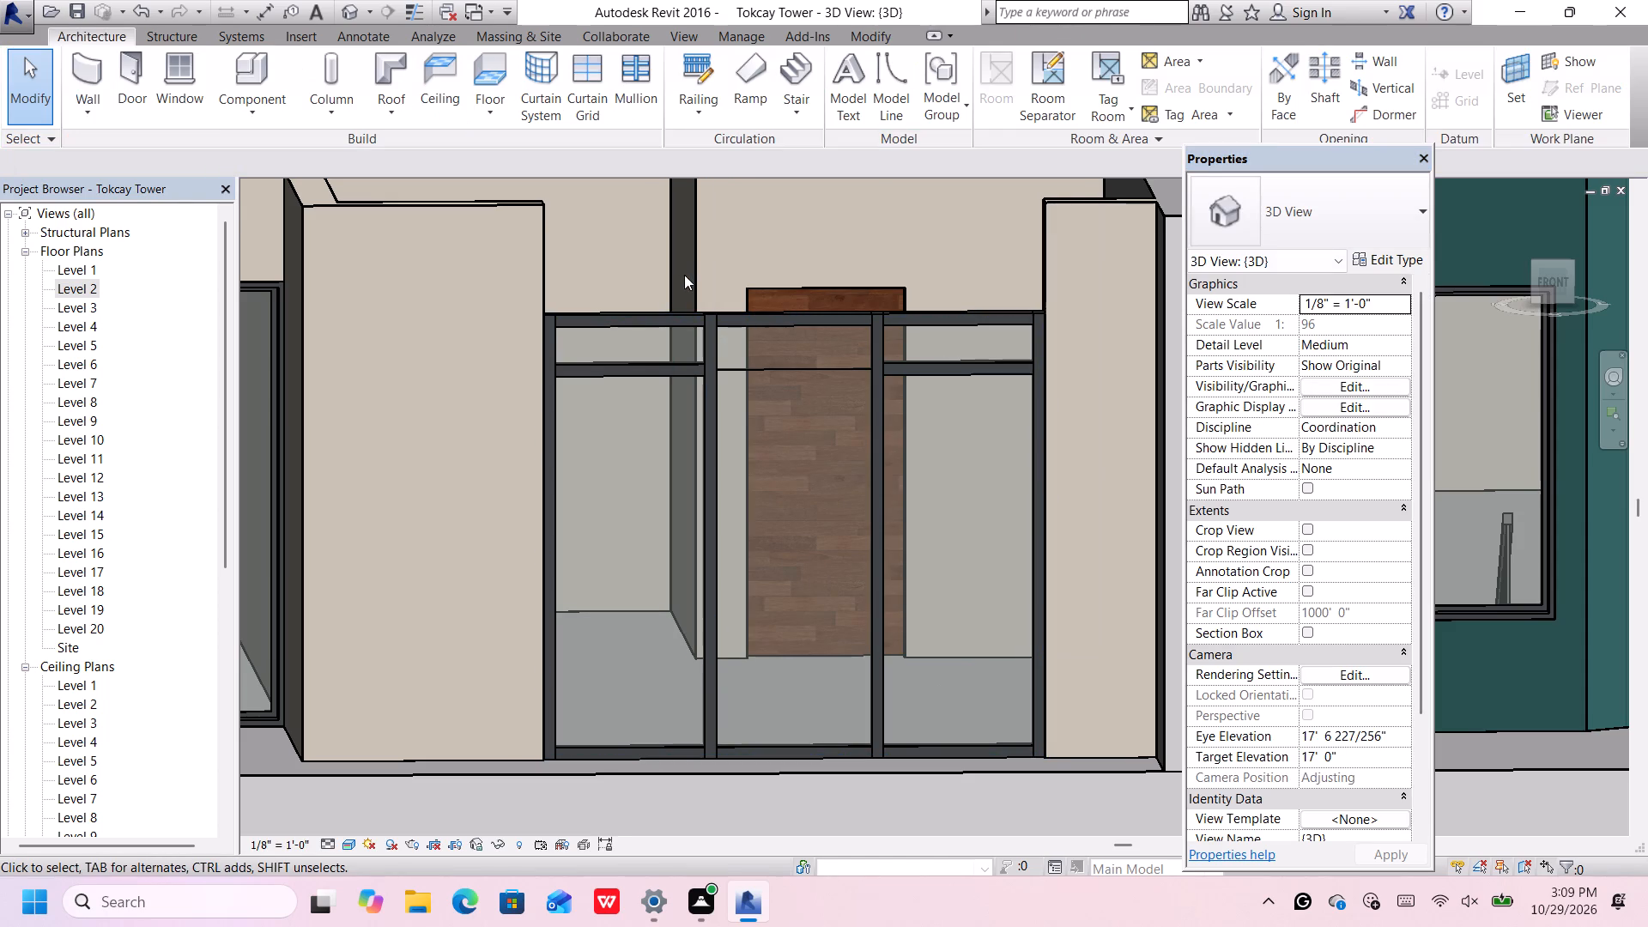
# Add a horizontal curtain grid line across all segments of the shorter Storefront curtain wall, 1'-0" above its base.
pyautogui.click(624, 87)
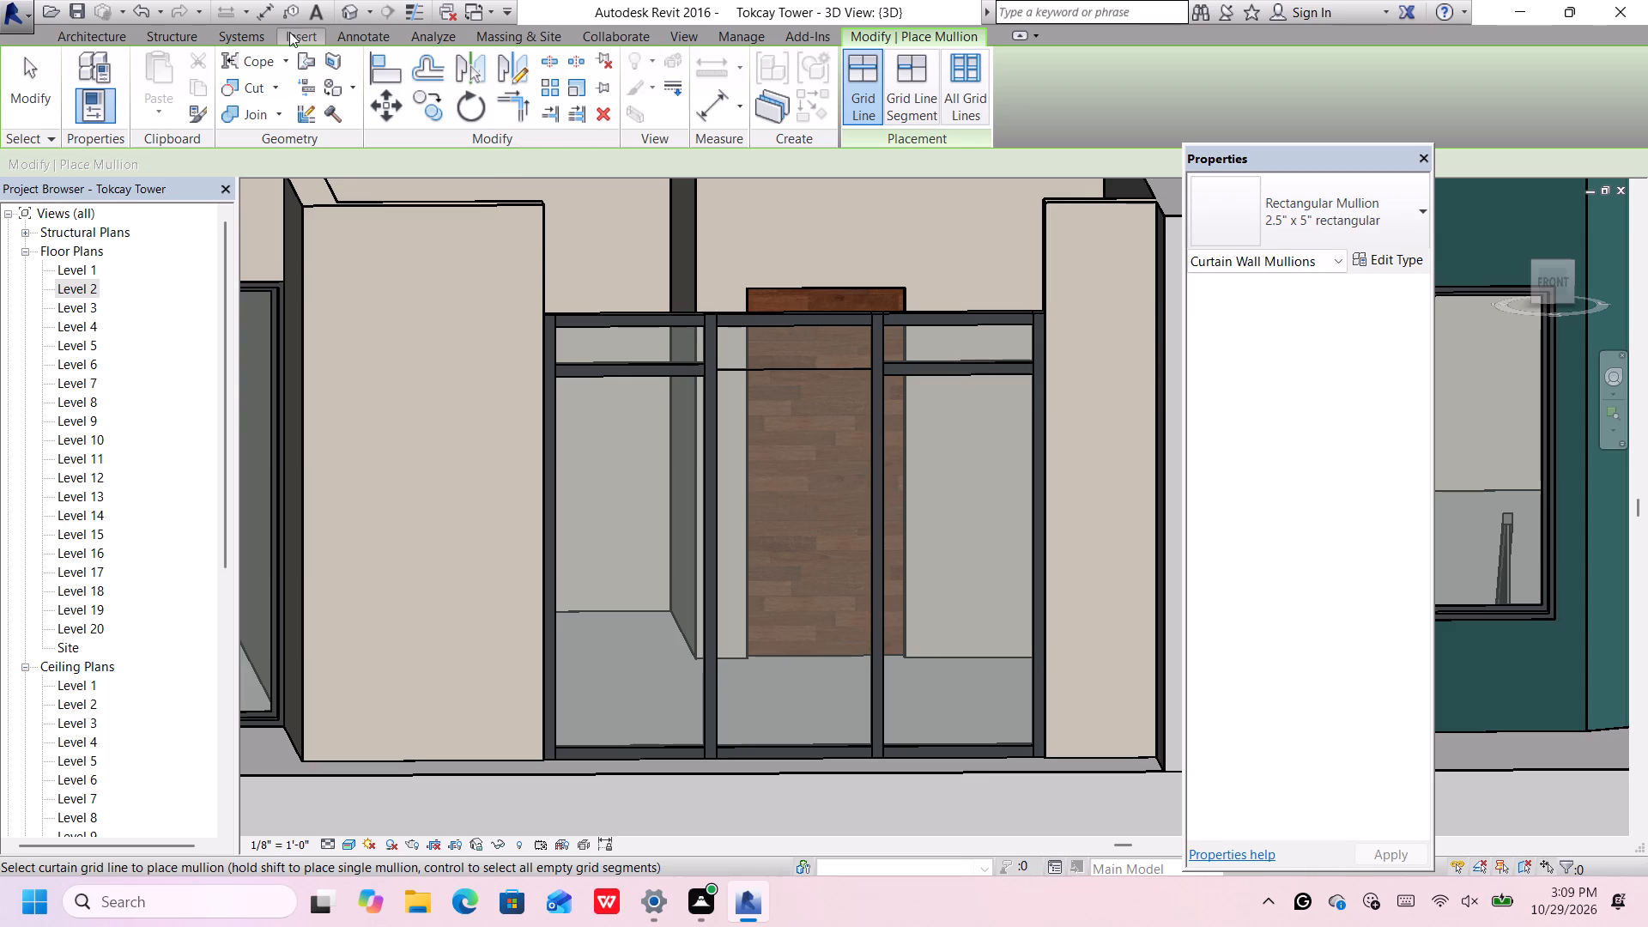
pyautogui.click(101, 35)
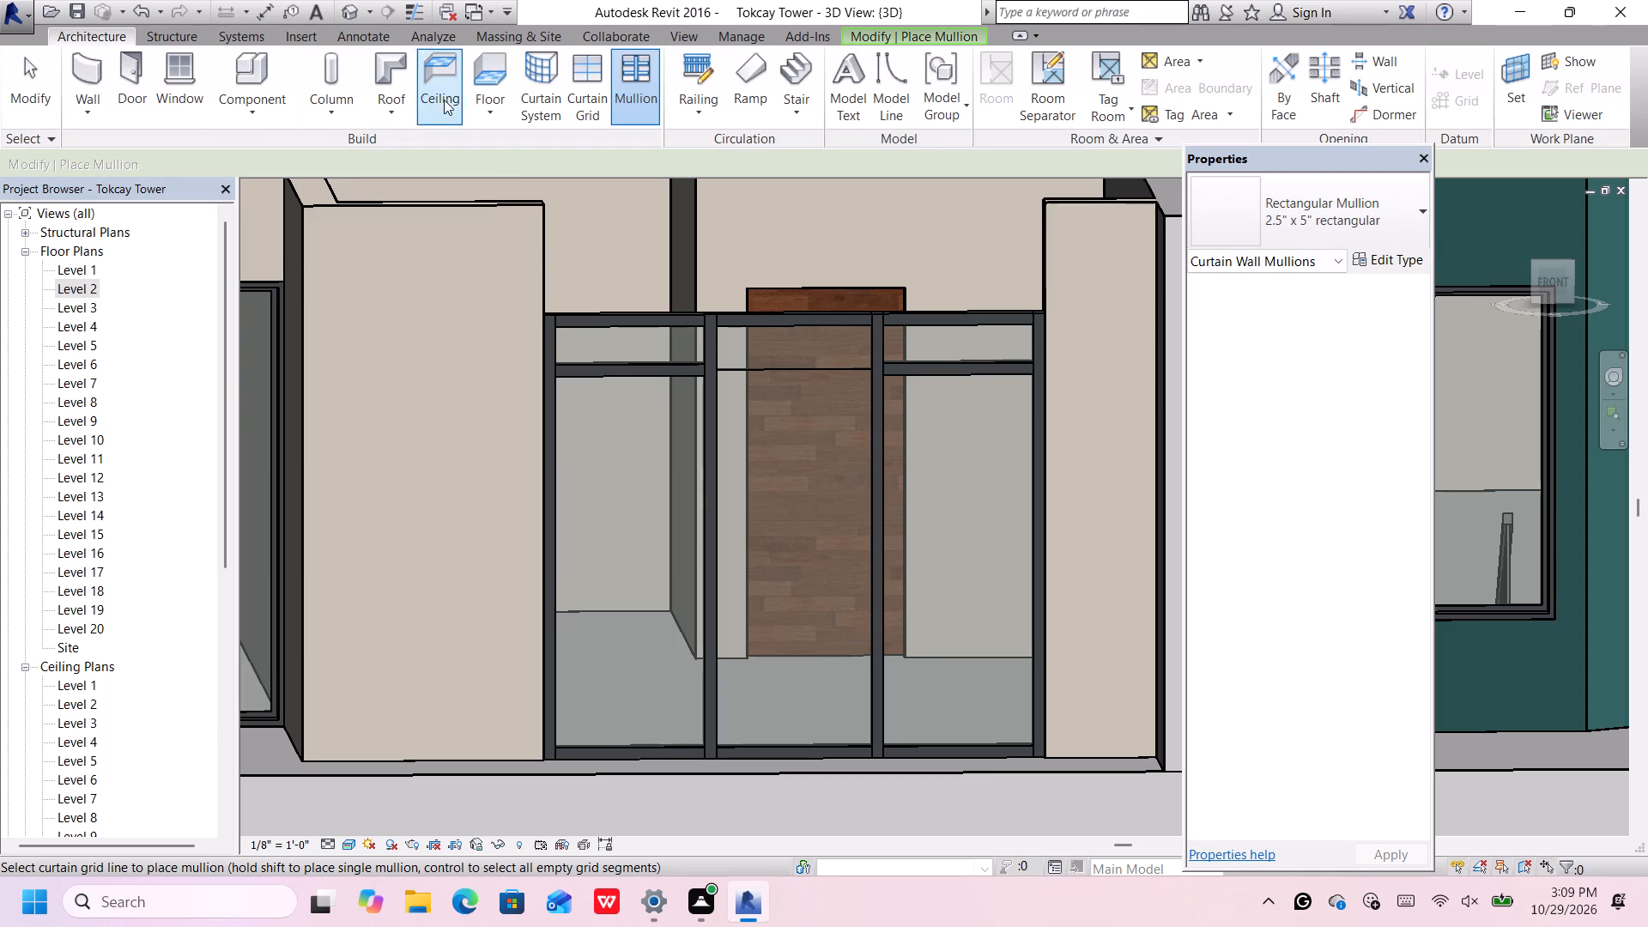
pyautogui.click(582, 77)
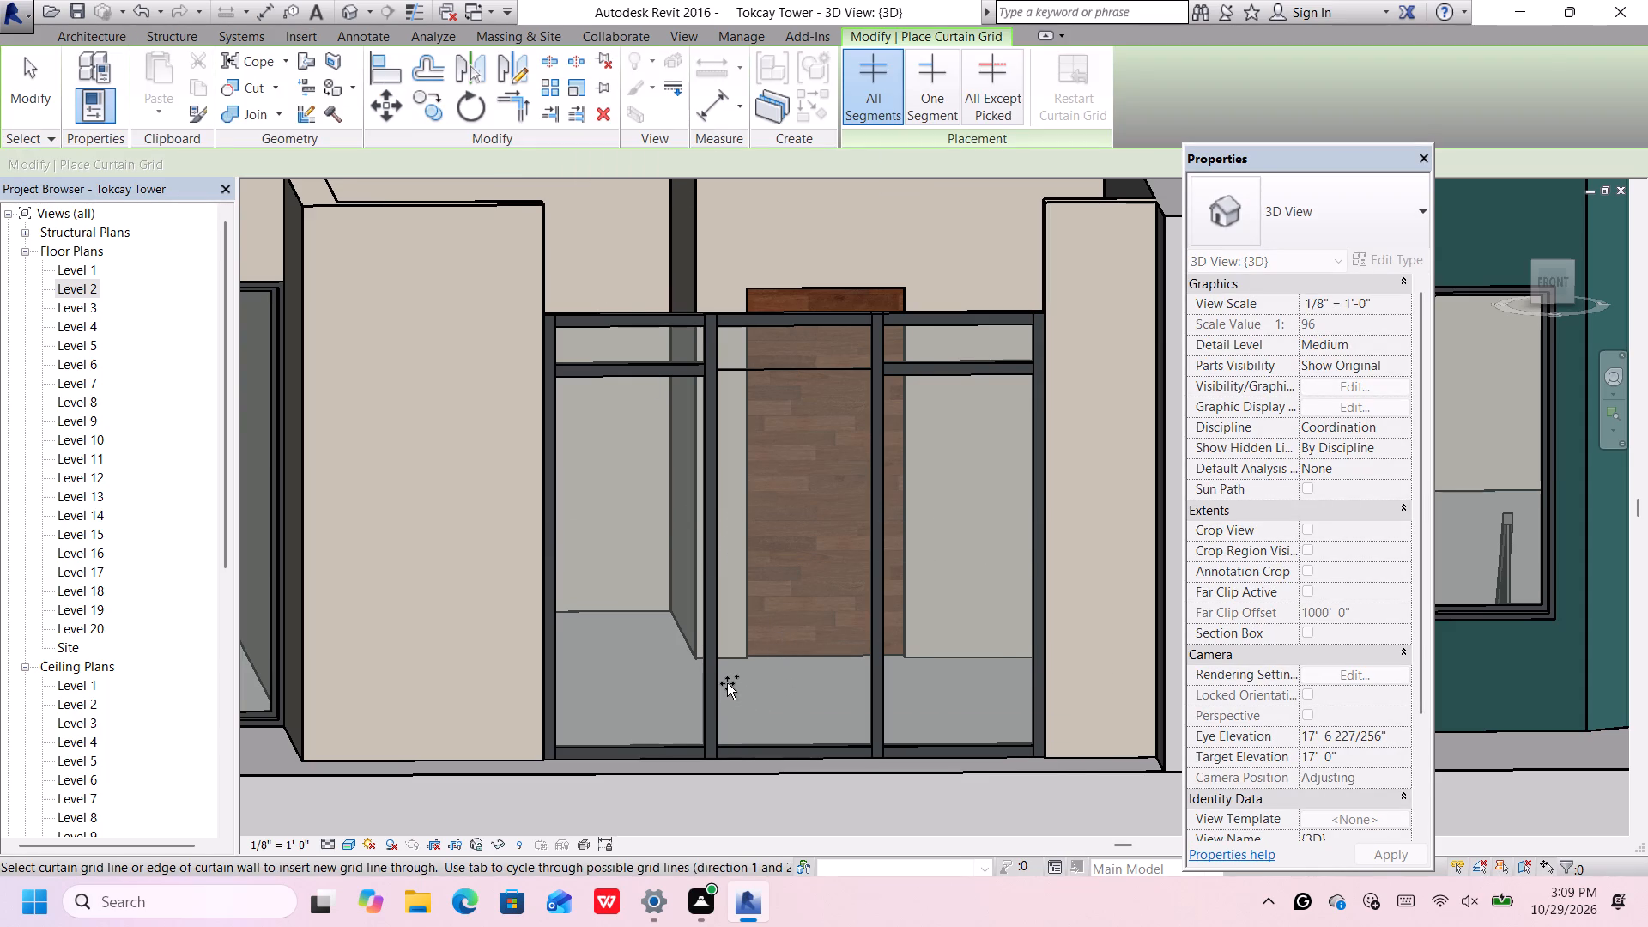
pyautogui.scroll(4, 726, 697)
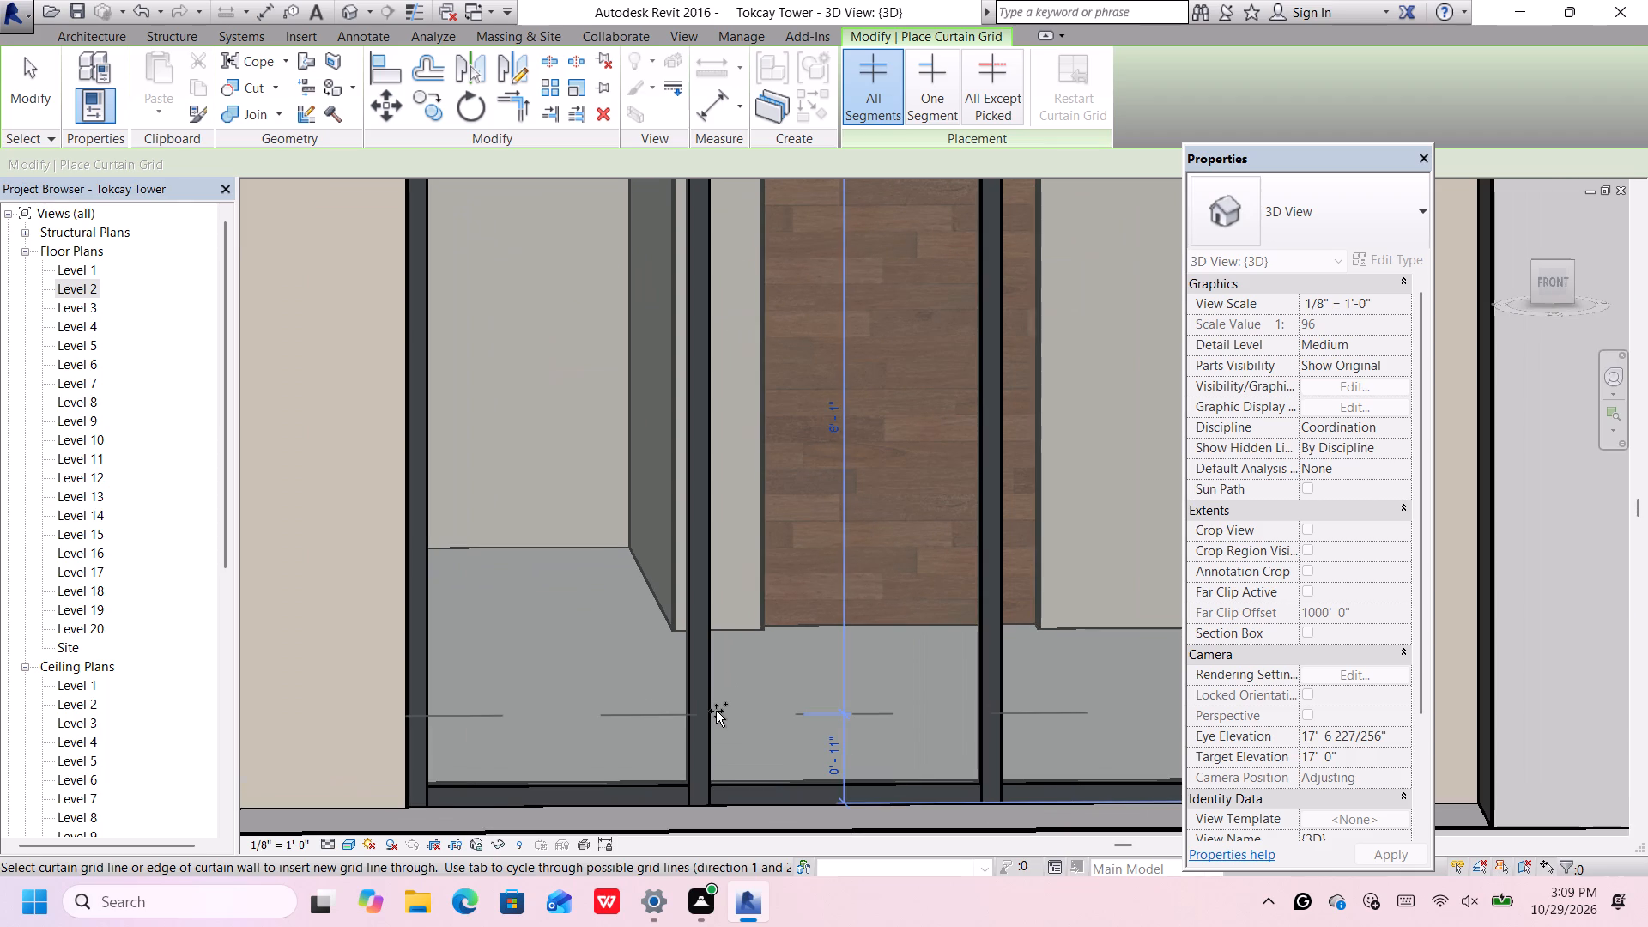
pyautogui.scroll(-1, 716, 711)
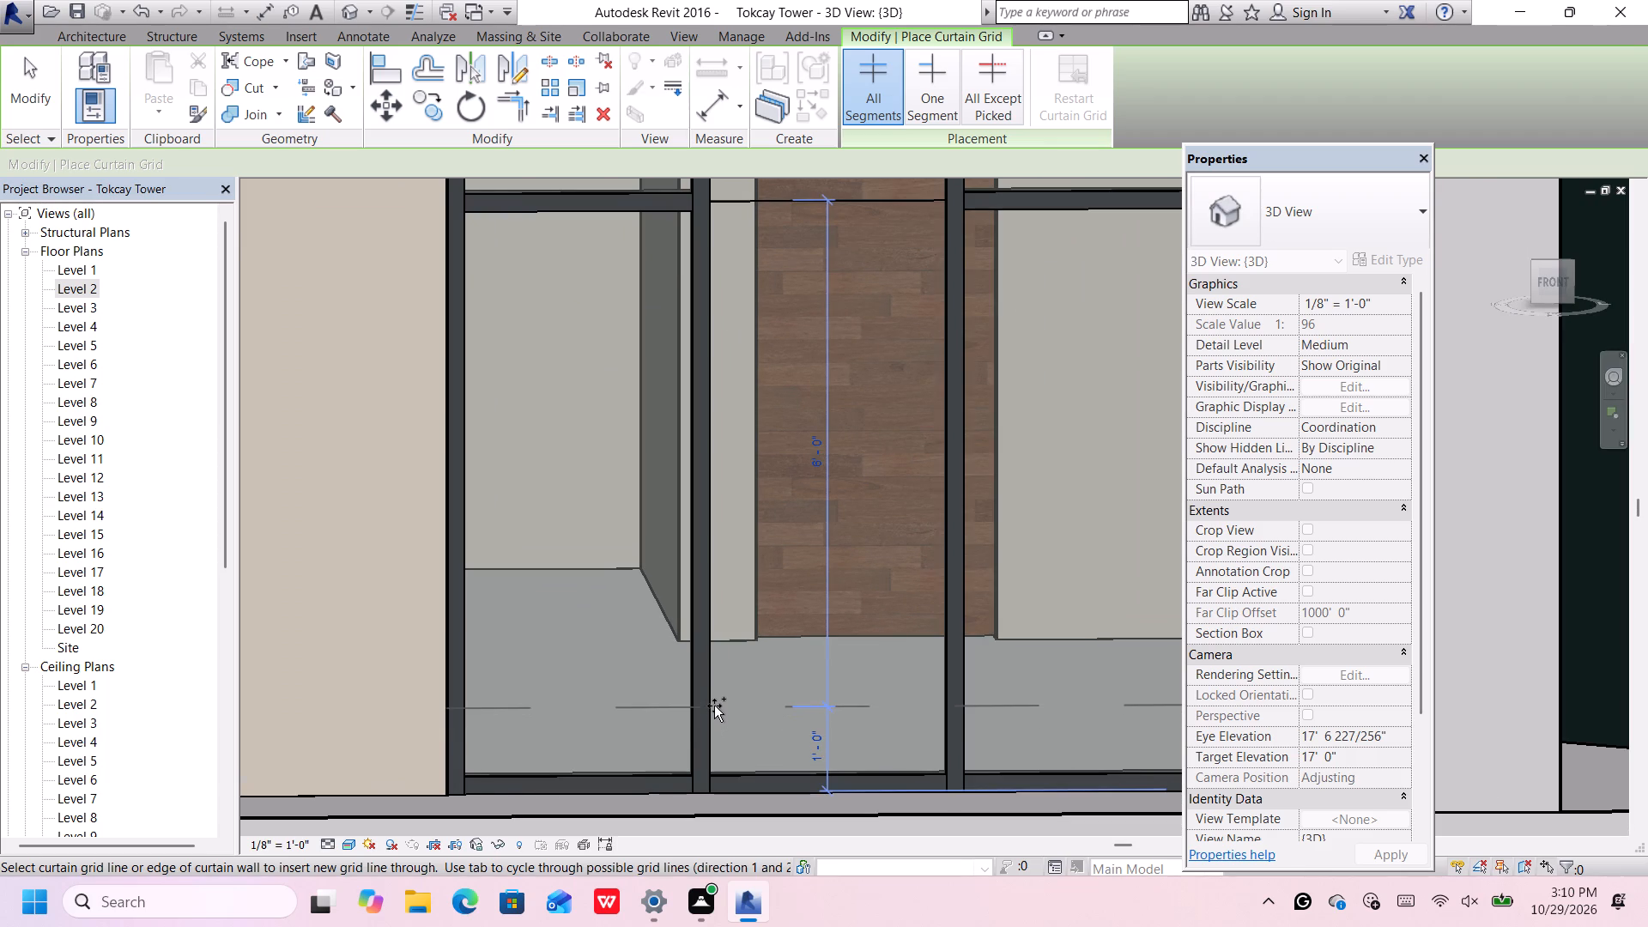
pyautogui.click(714, 706)
pyautogui.scroll(-3, 720, 654)
pyautogui.middleClick(720, 654)
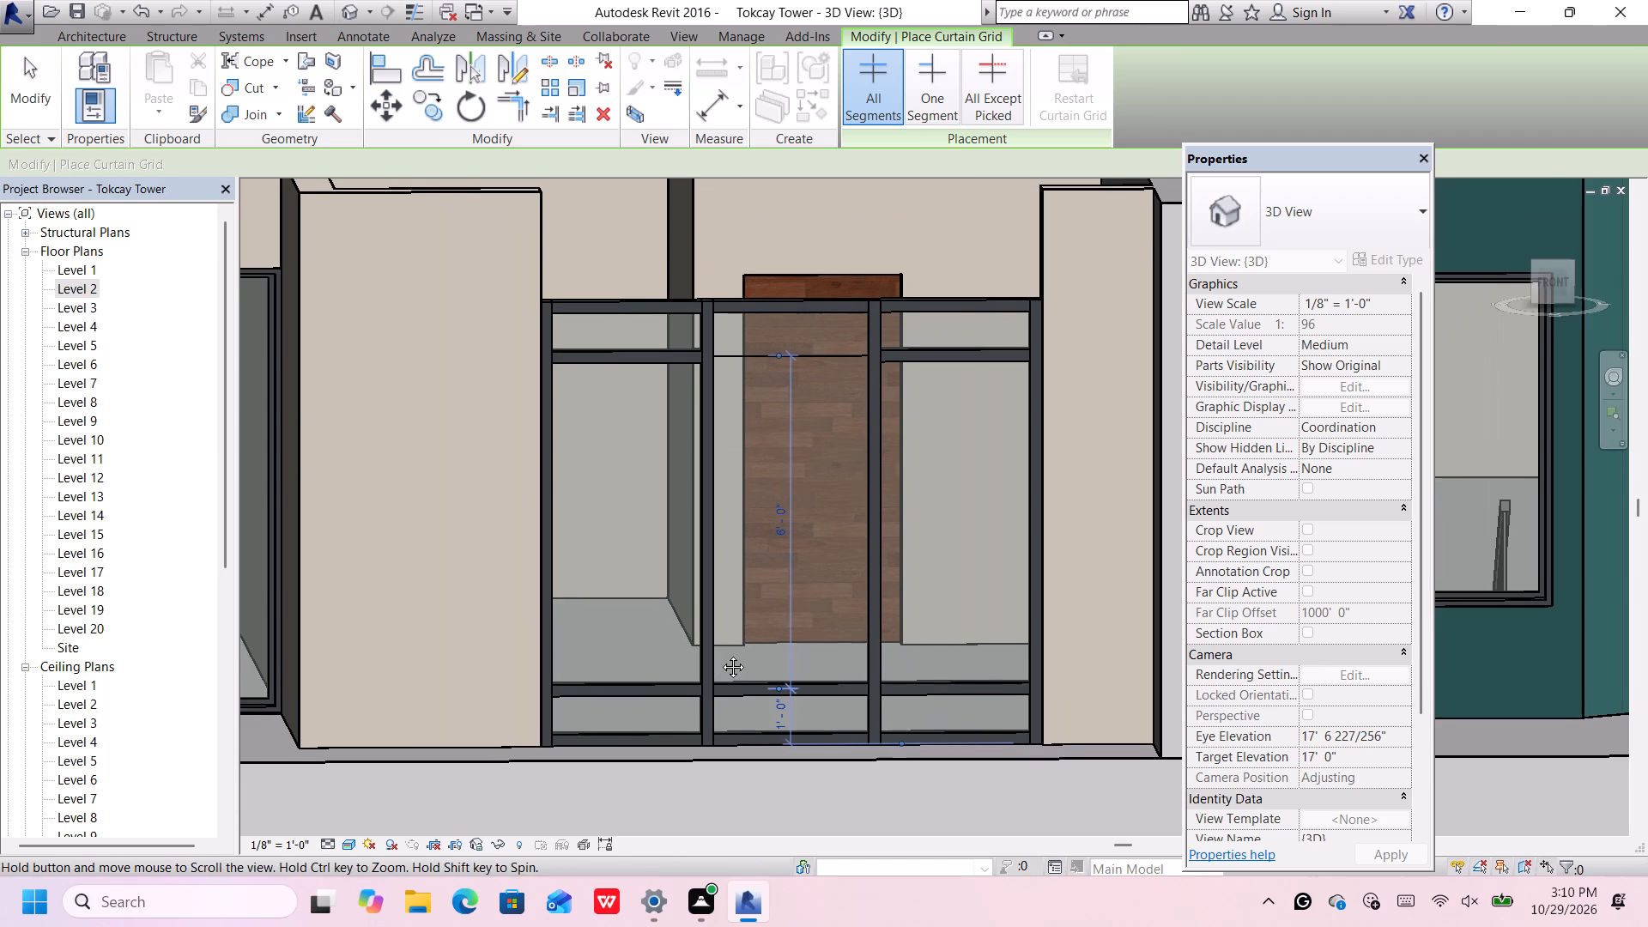
pyautogui.press('space')
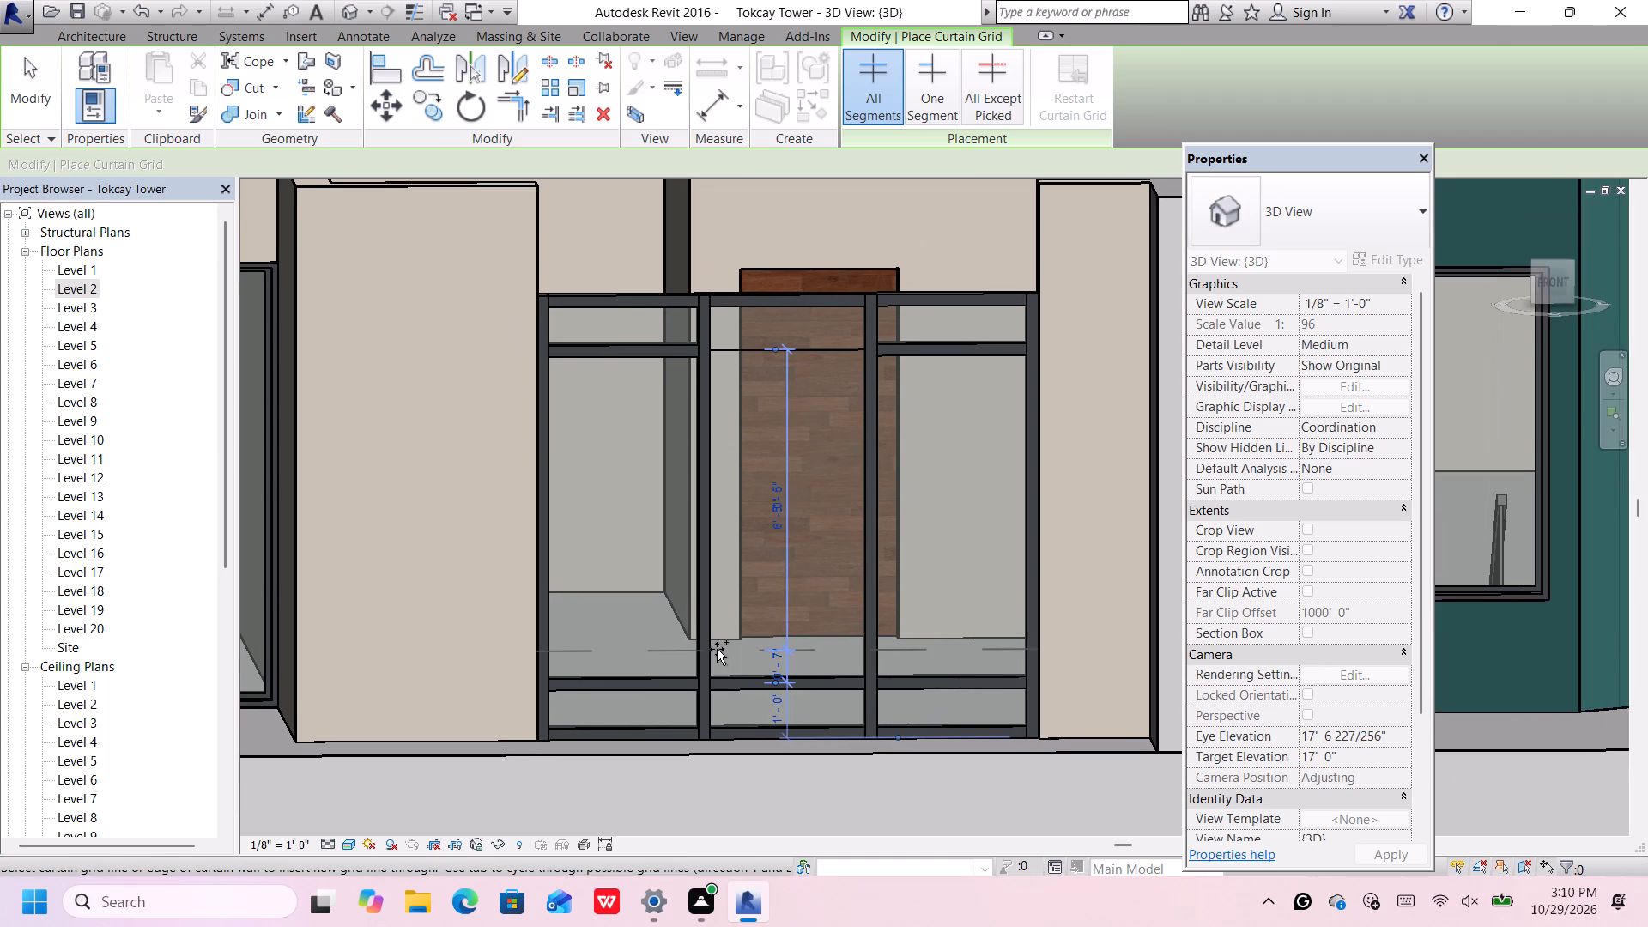
pyautogui.press('Escape')
pyautogui.press('Escape')
# Unpin and delete the new lower horizontal mullions in the two outer bays of the Storefront, keeping the middle one.
pyautogui.click(668, 685)
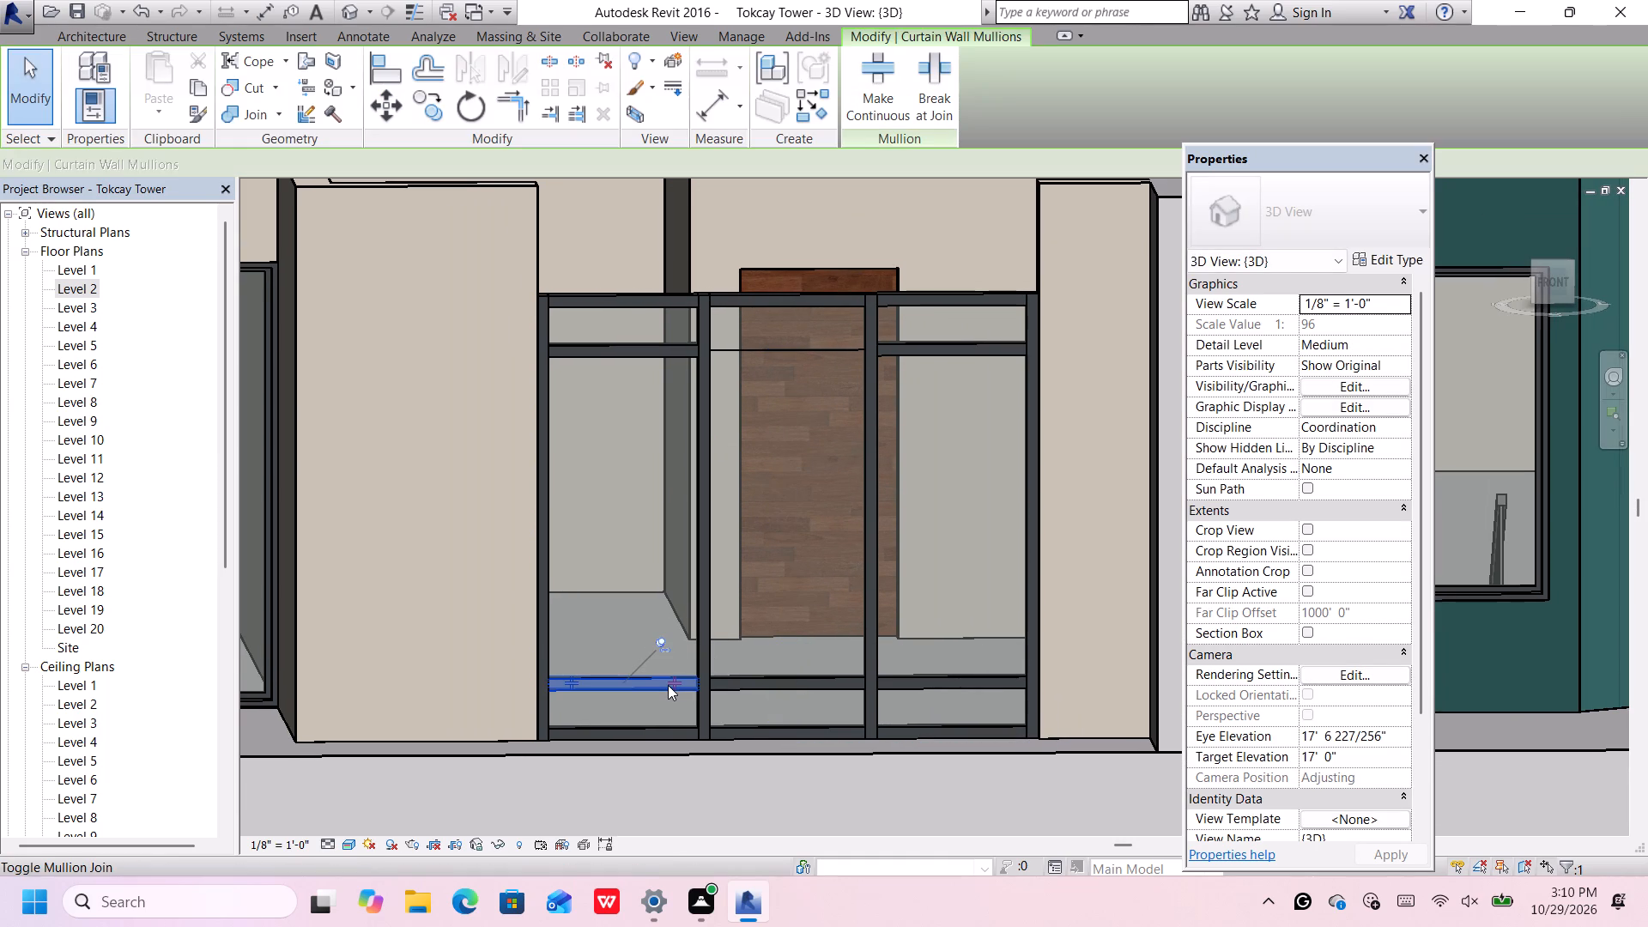
pyautogui.click(664, 645)
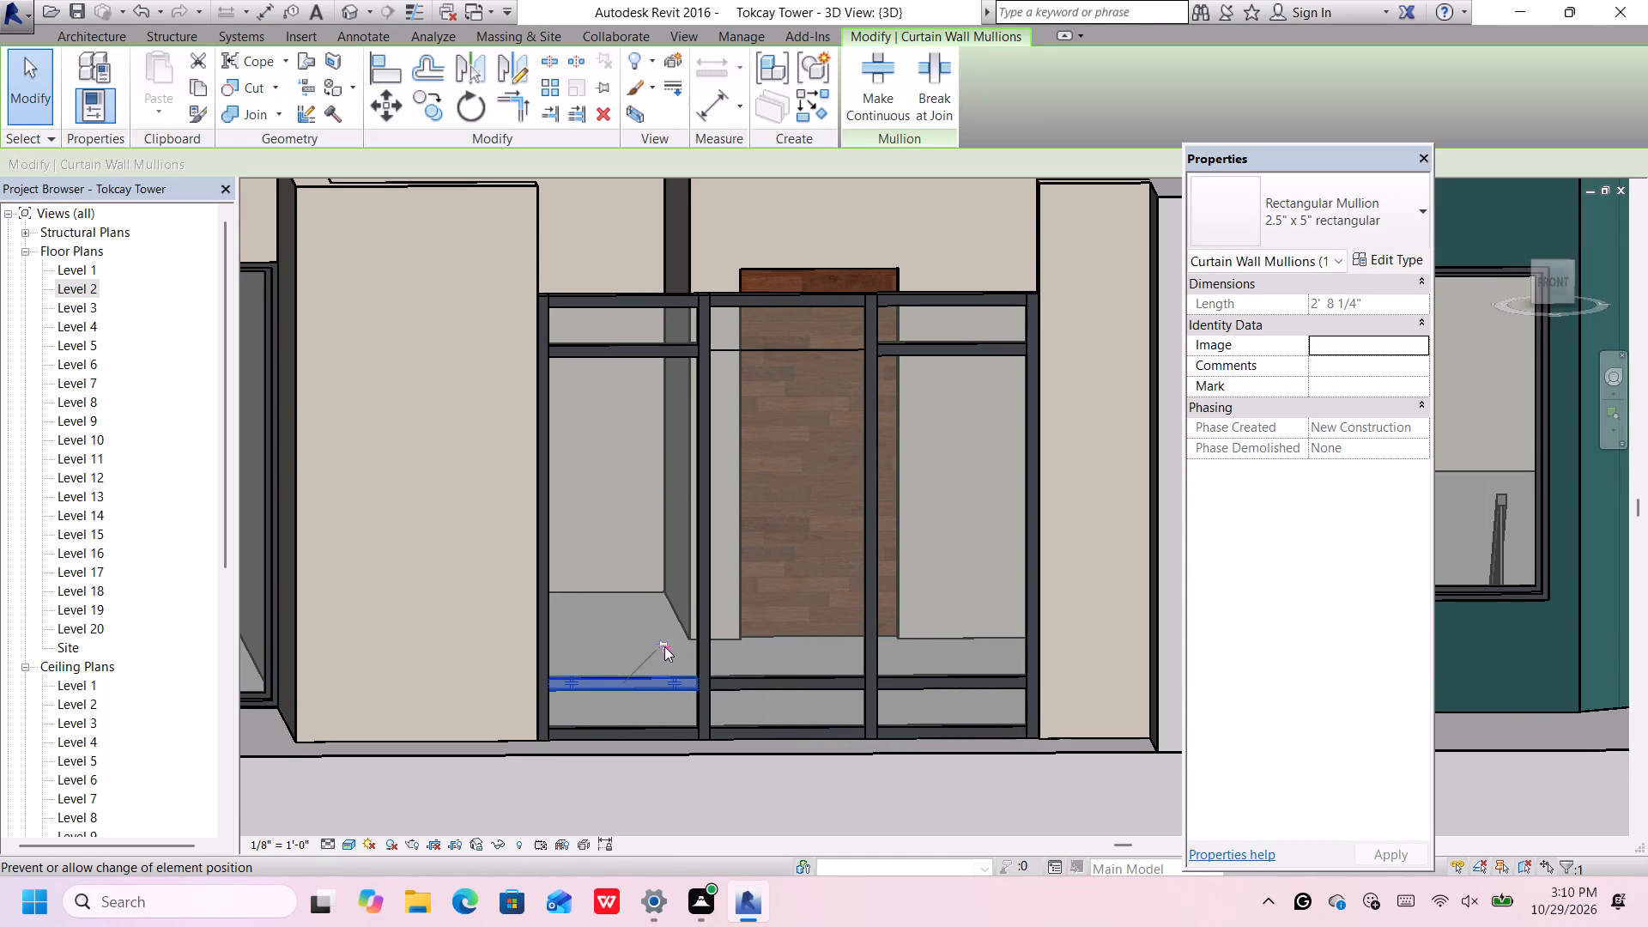
pyautogui.press('Delete')
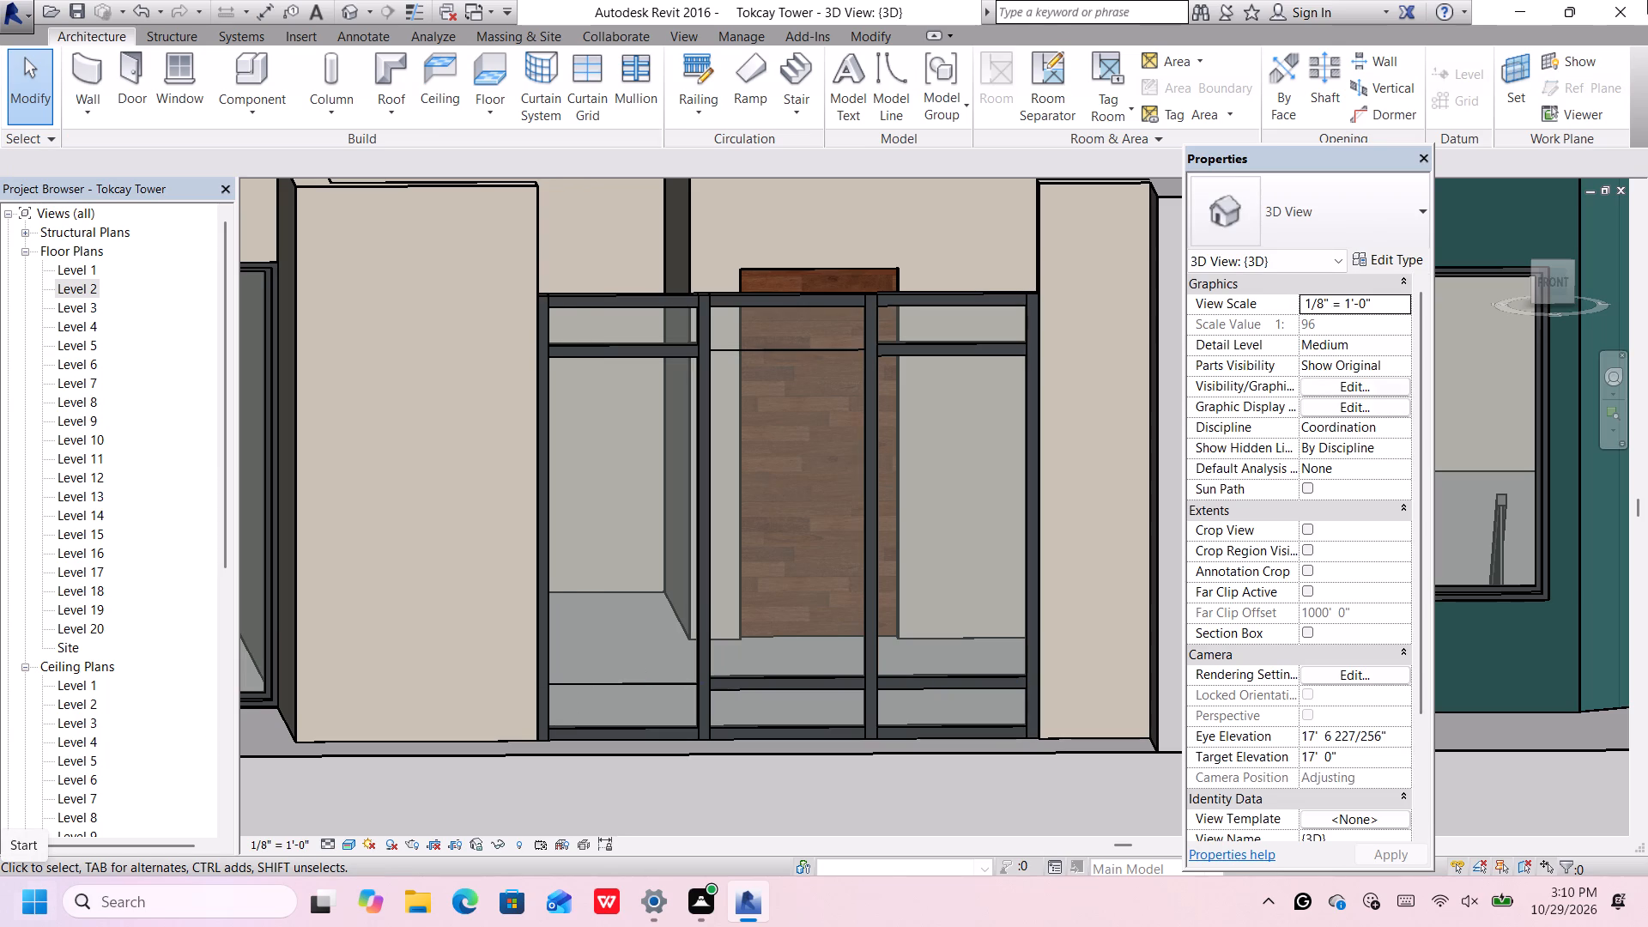
pyautogui.click(932, 681)
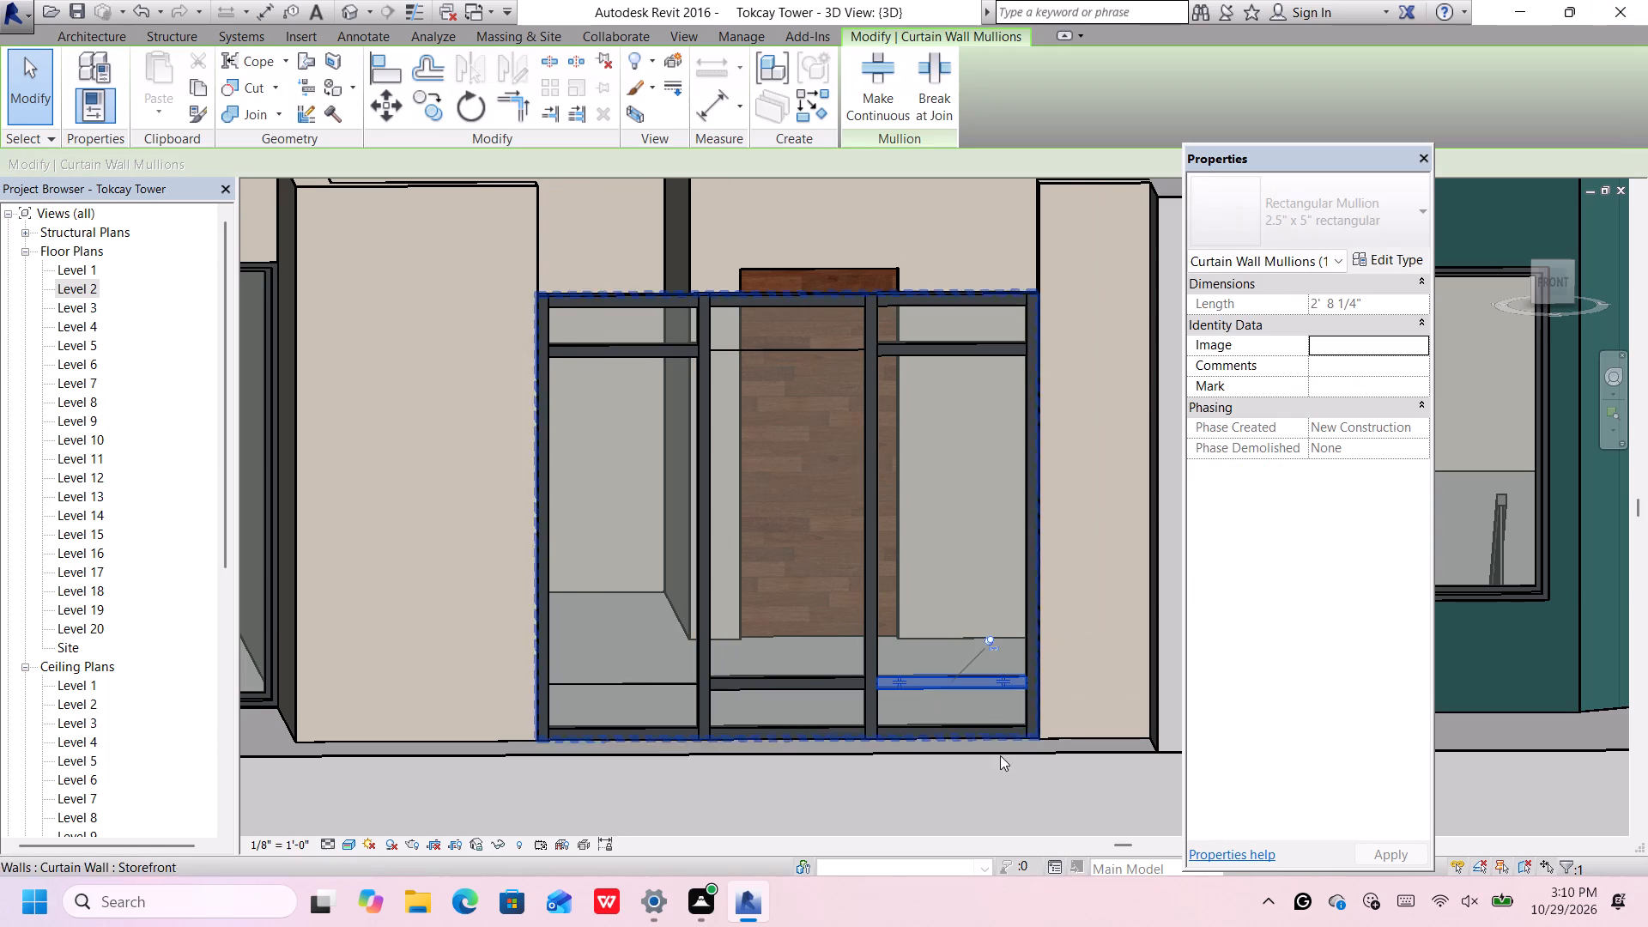
pyautogui.click(990, 637)
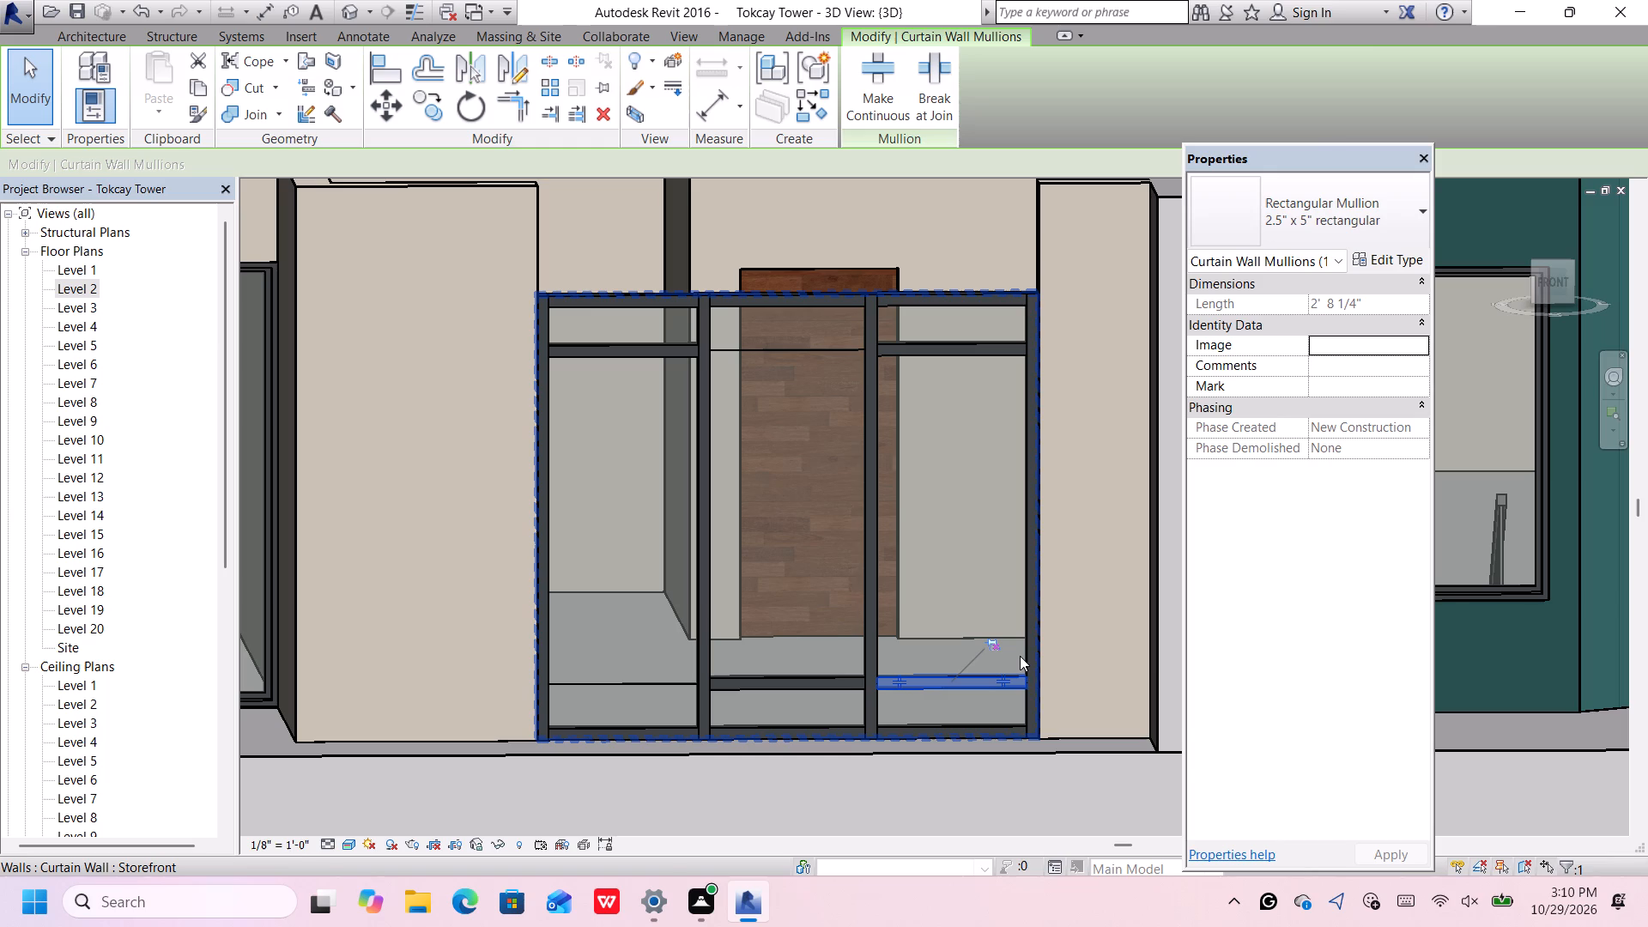
pyautogui.press('Delete')
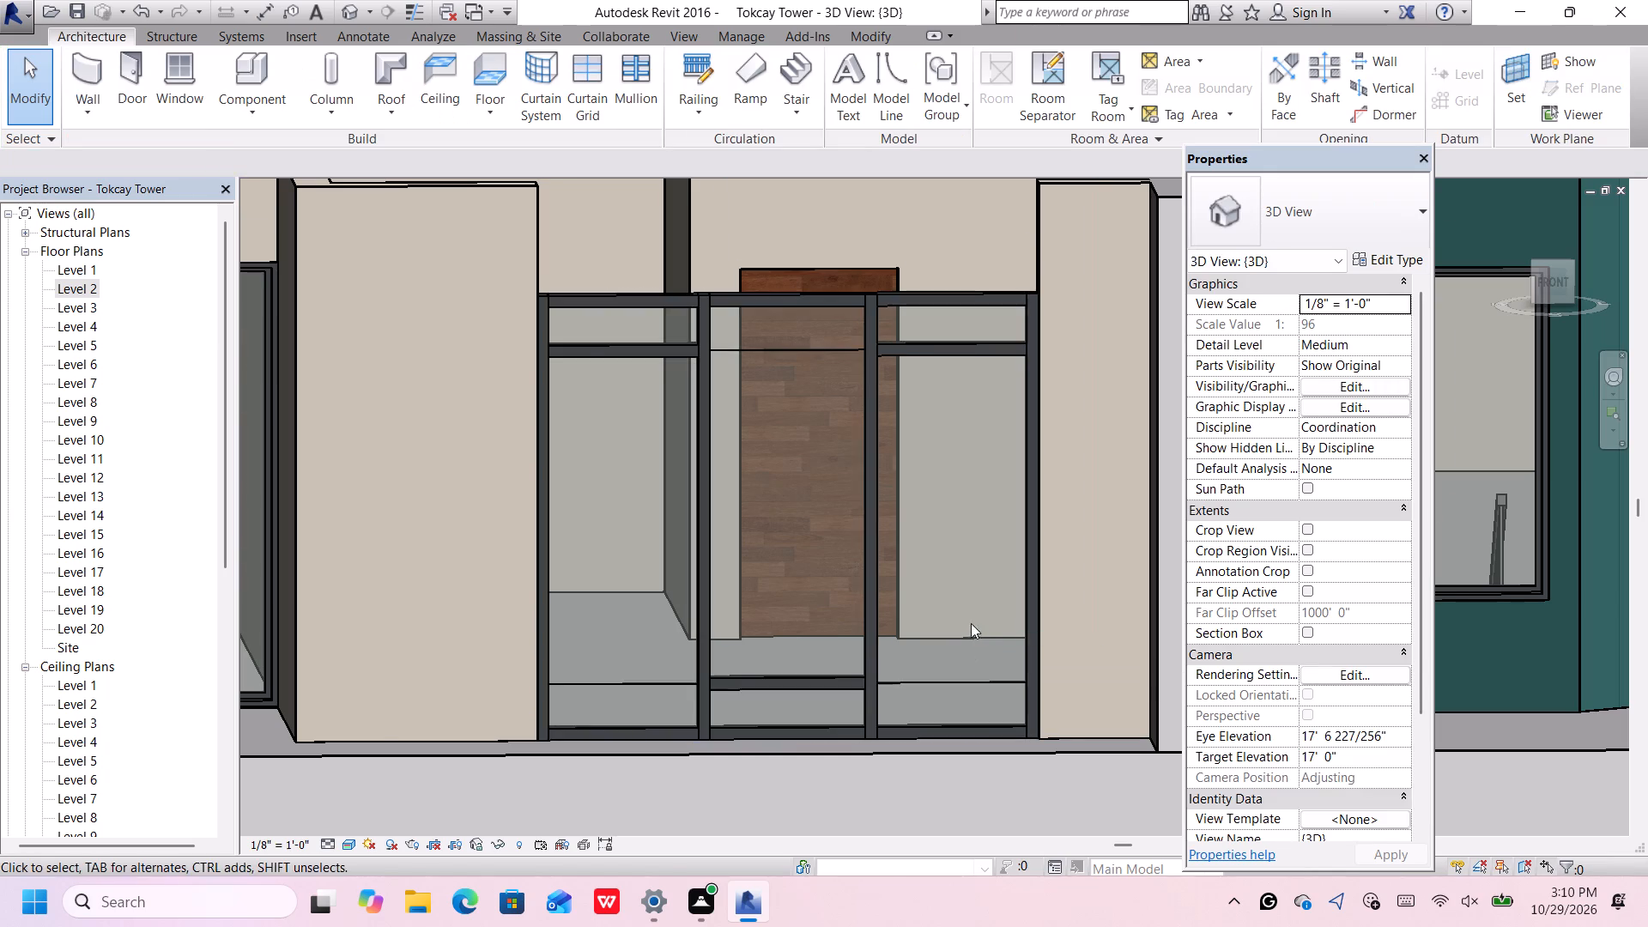
# Delete the taller, unmodified Storefront curtain wall in the opening on the opposite side of the stair bay.
pyautogui.scroll(-5, 961, 622)
pyautogui.moveTo(938, 626); pyautogui.dragTo(915, 597, button='middle')
pyautogui.scroll(-5, 904, 607)
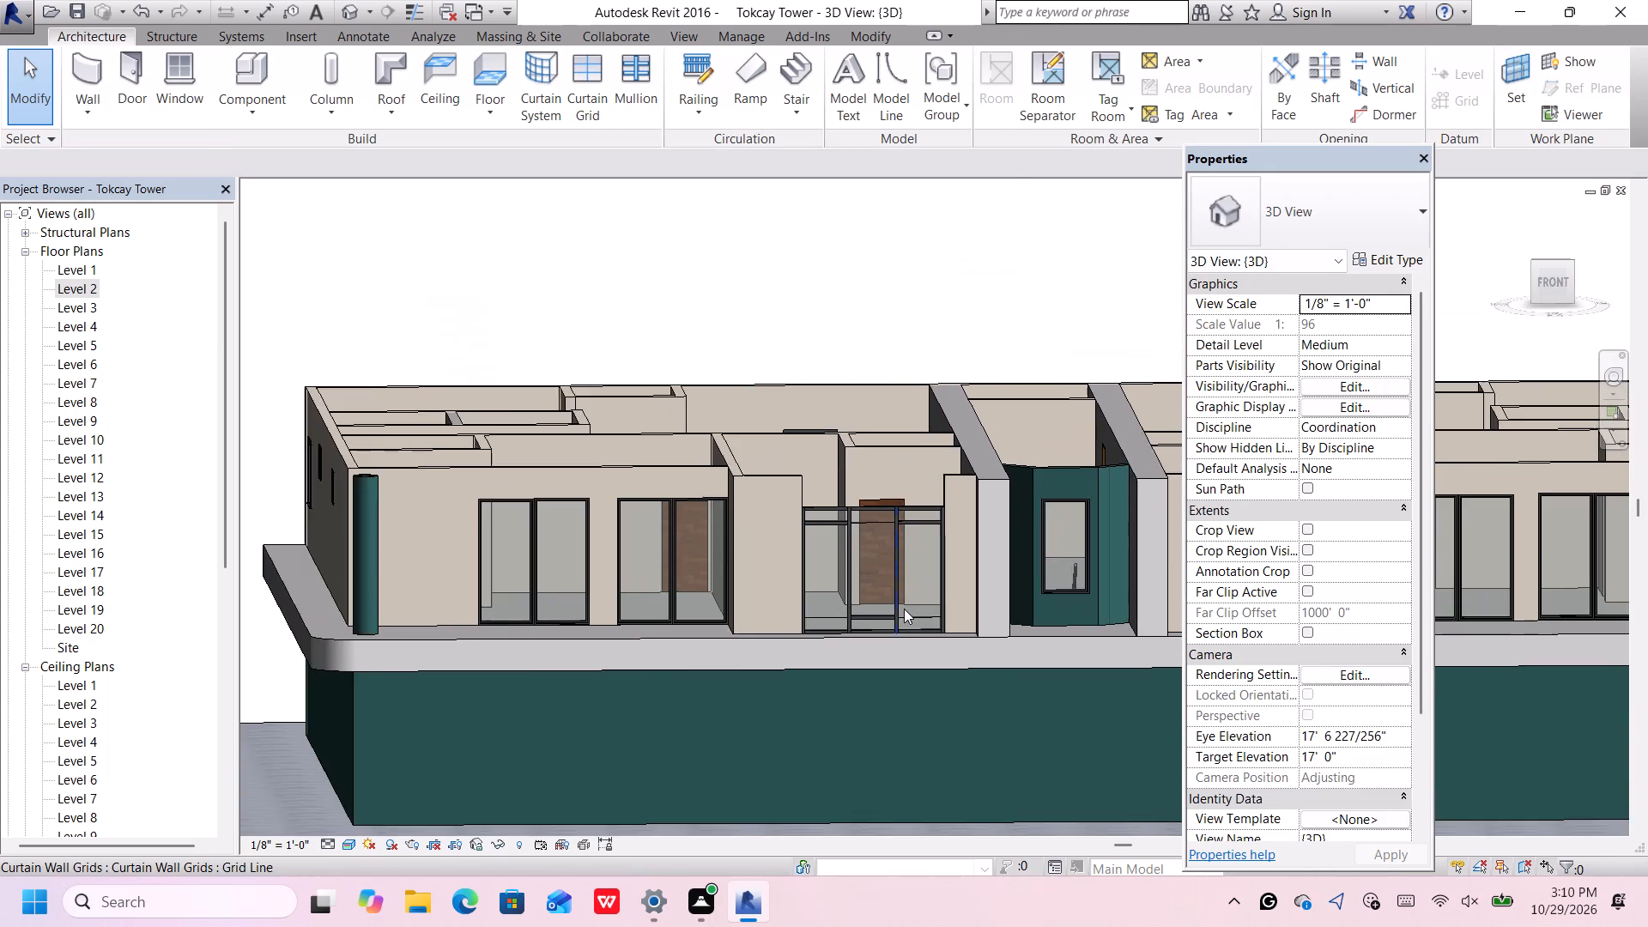
pyautogui.moveTo(902, 609); pyautogui.dragTo(803, 575, button='middle')
pyautogui.scroll(-3, 798, 575)
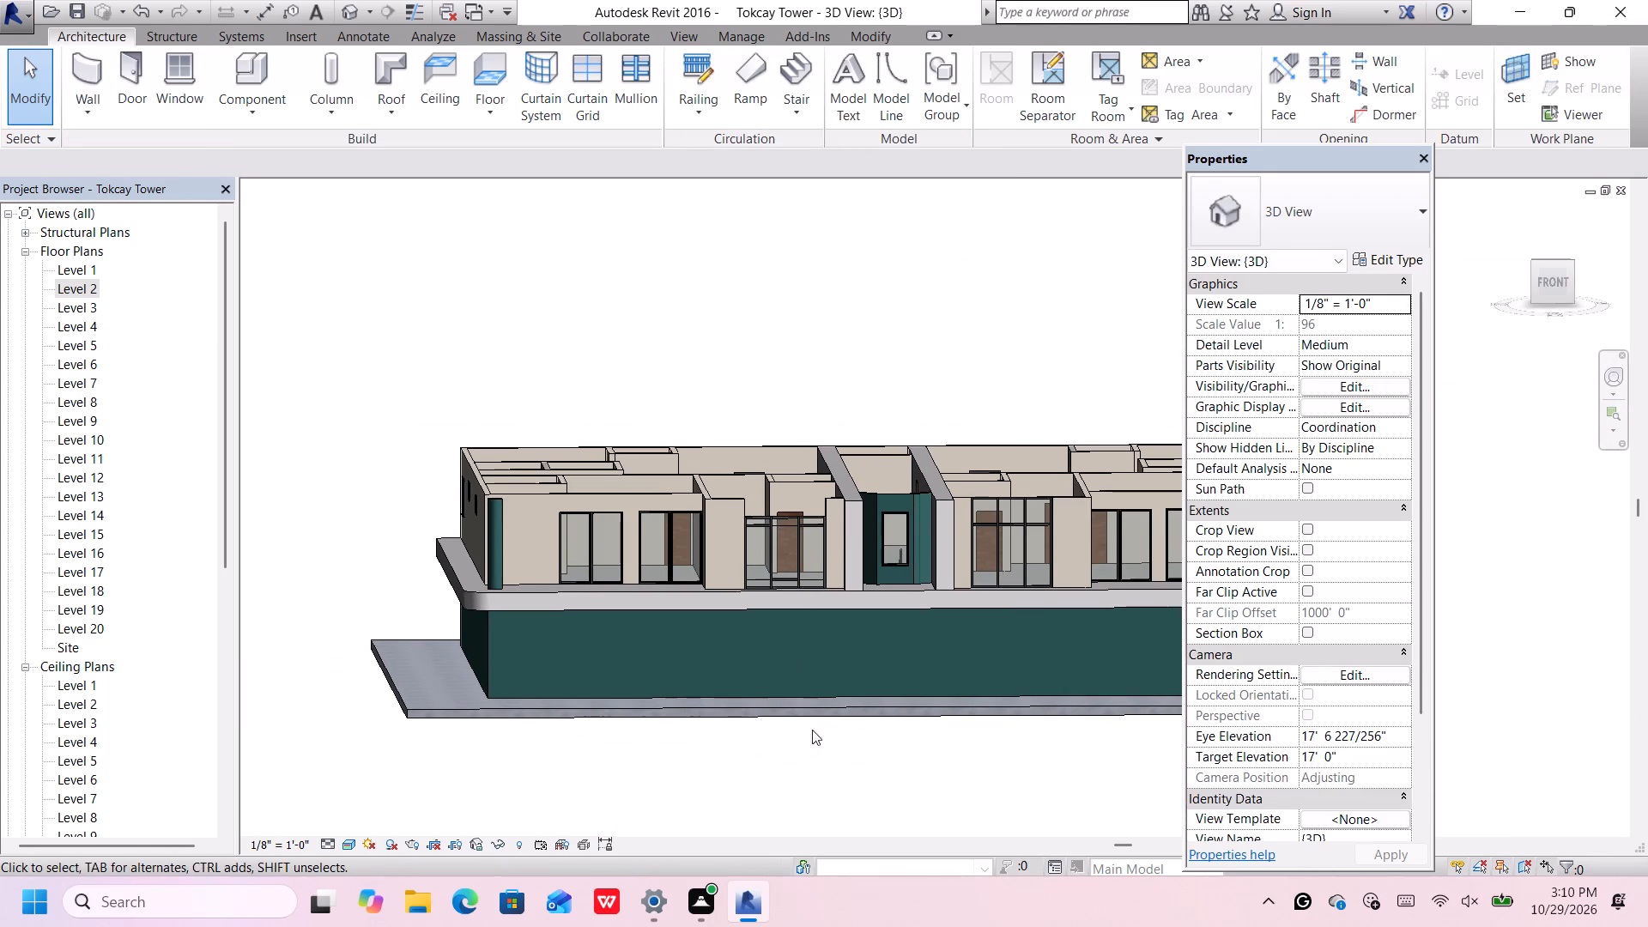
pyautogui.click(809, 778)
pyautogui.scroll(2, 1001, 499)
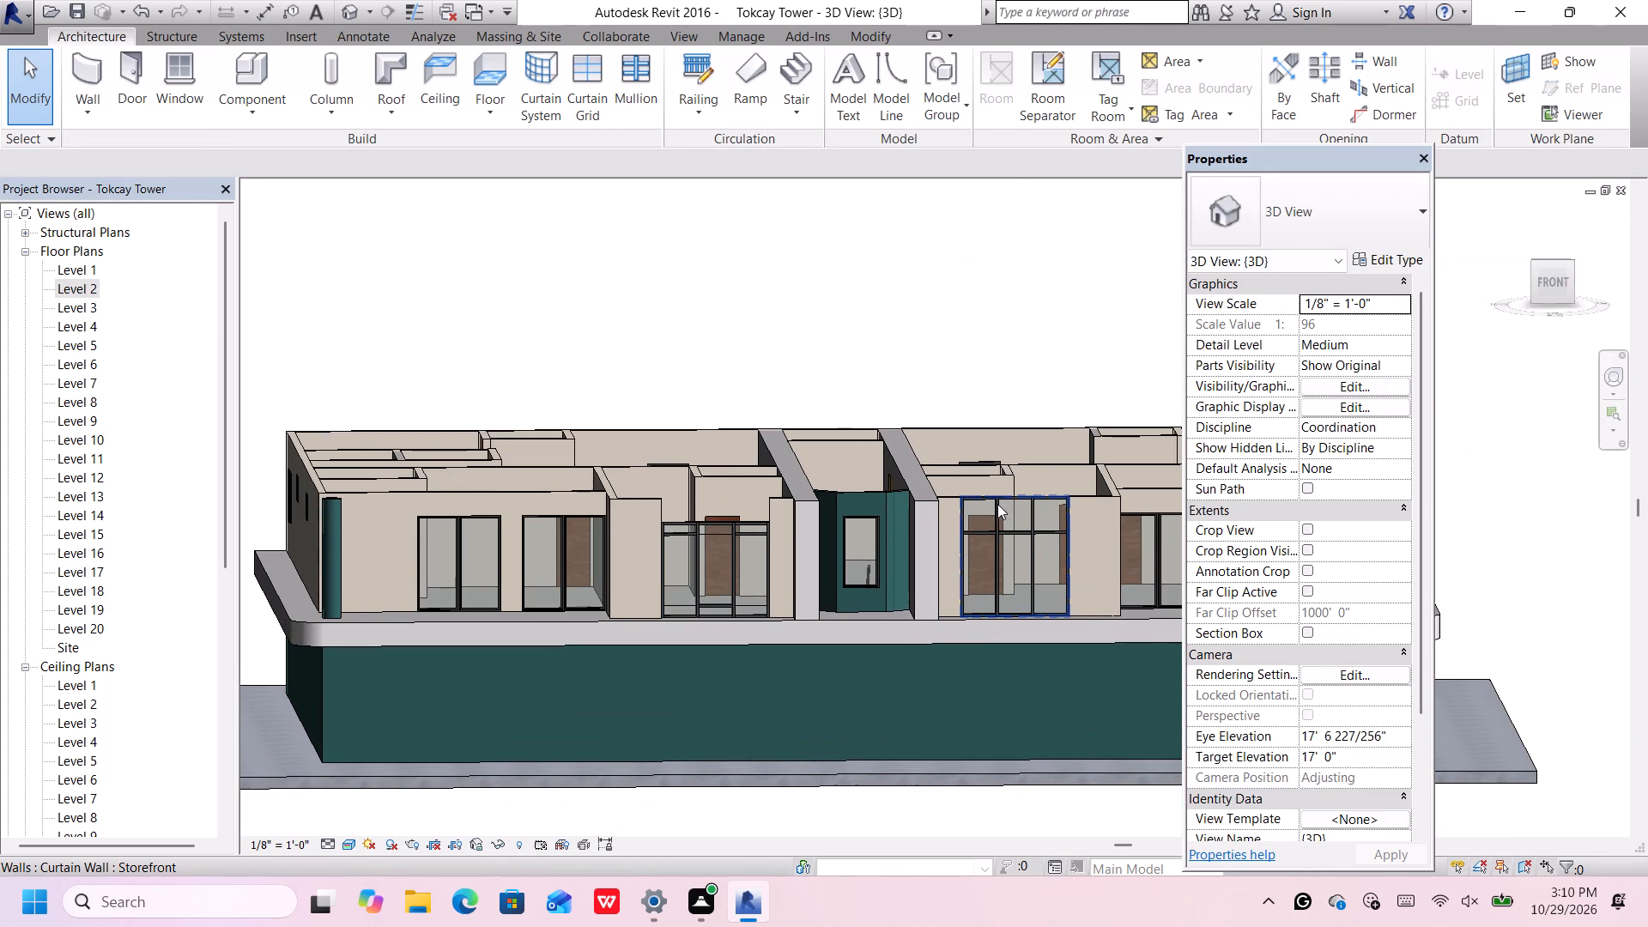
pyautogui.scroll(3, 997, 505)
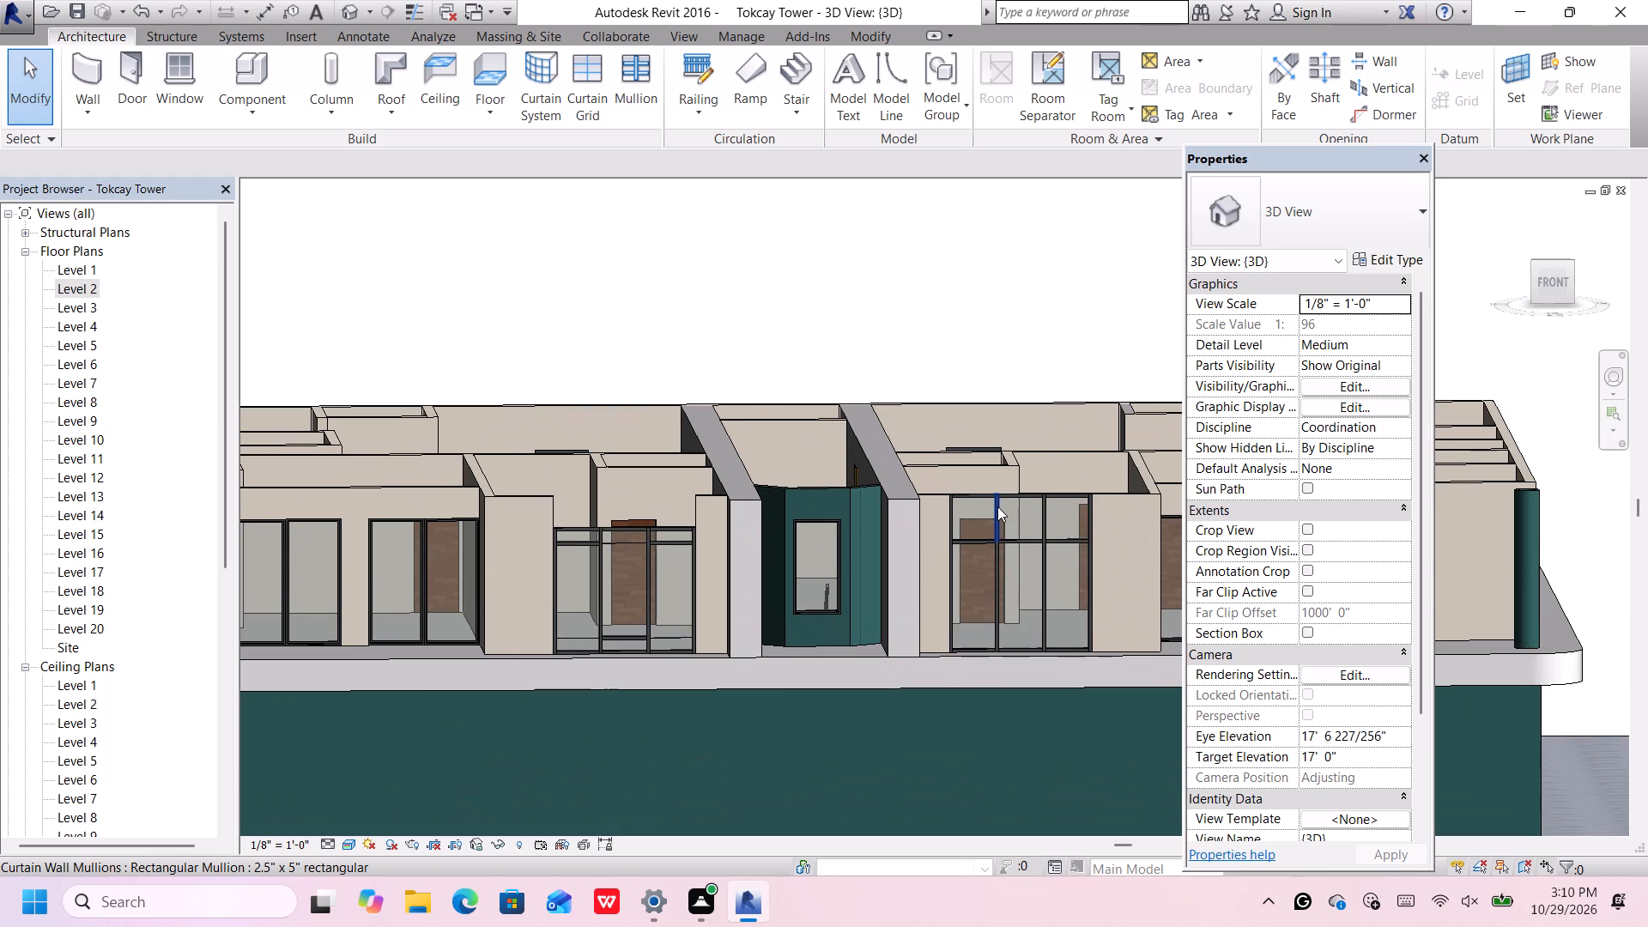
pyautogui.click(986, 516)
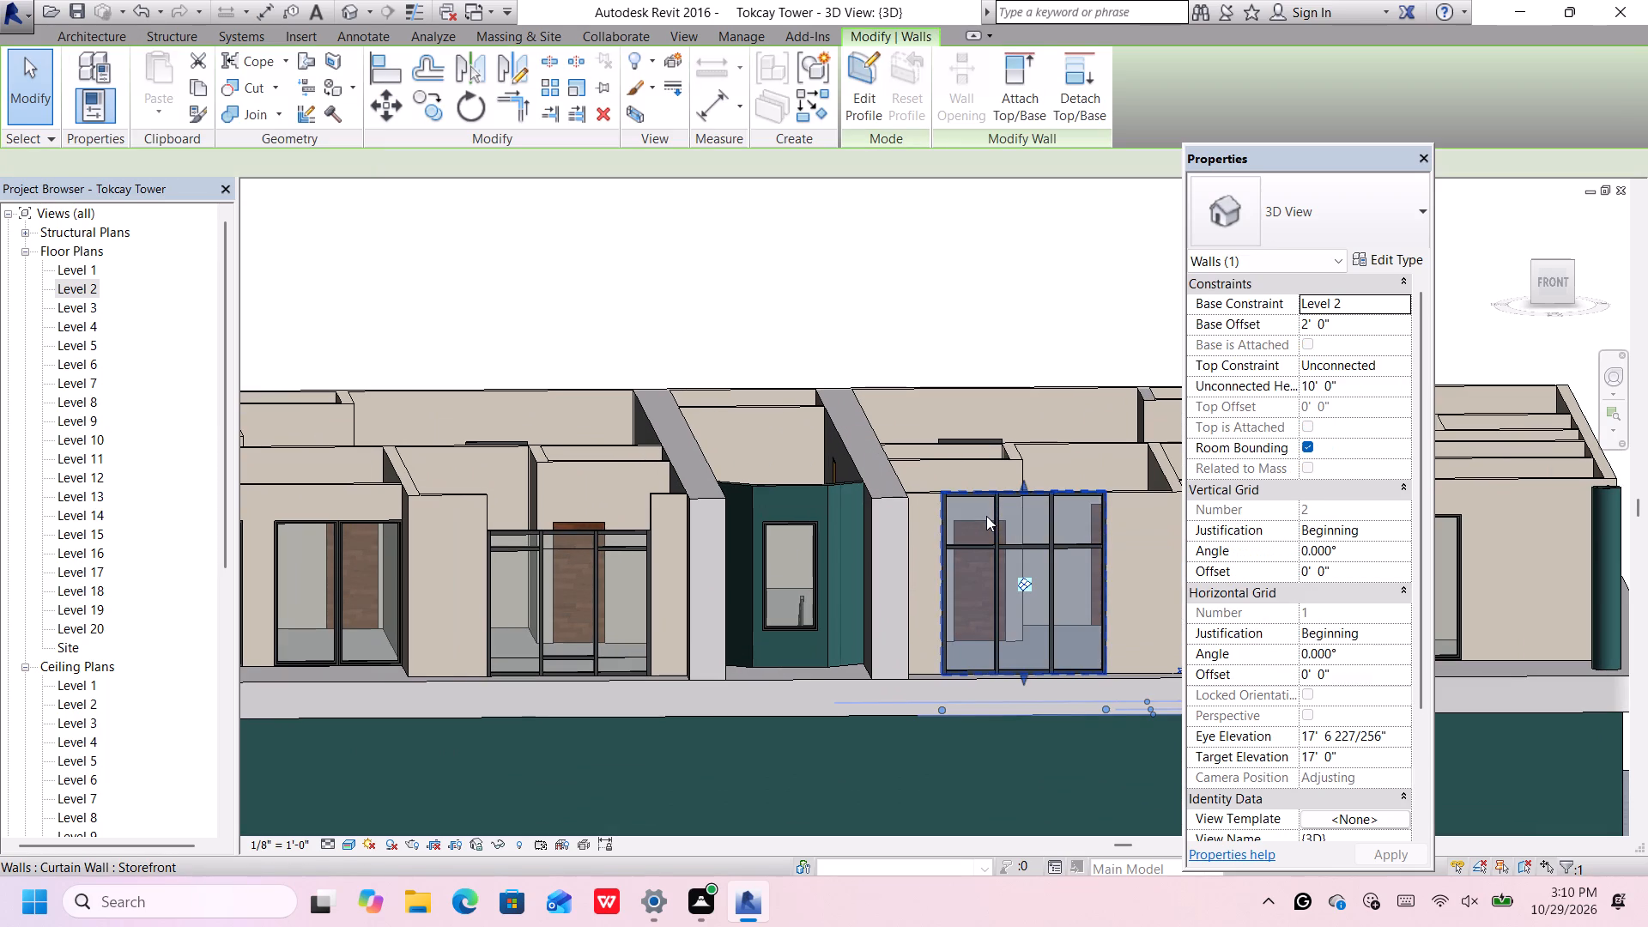
pyautogui.scroll(1, 986, 516)
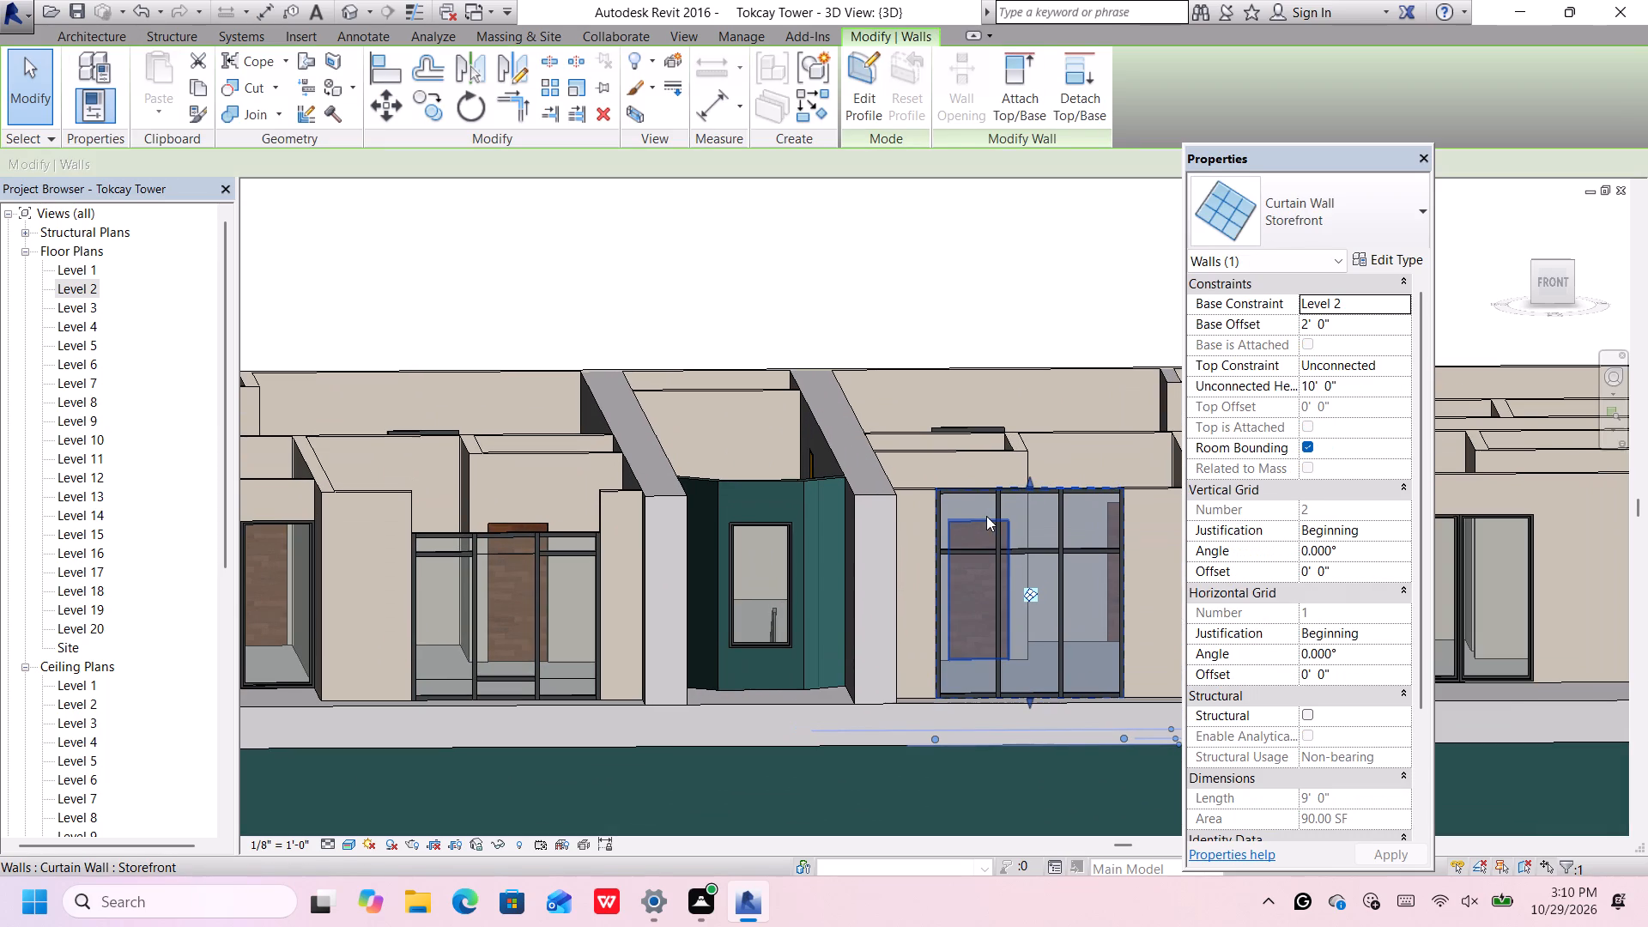
pyautogui.moveTo(982, 516); pyautogui.dragTo(960, 514, button='middle')
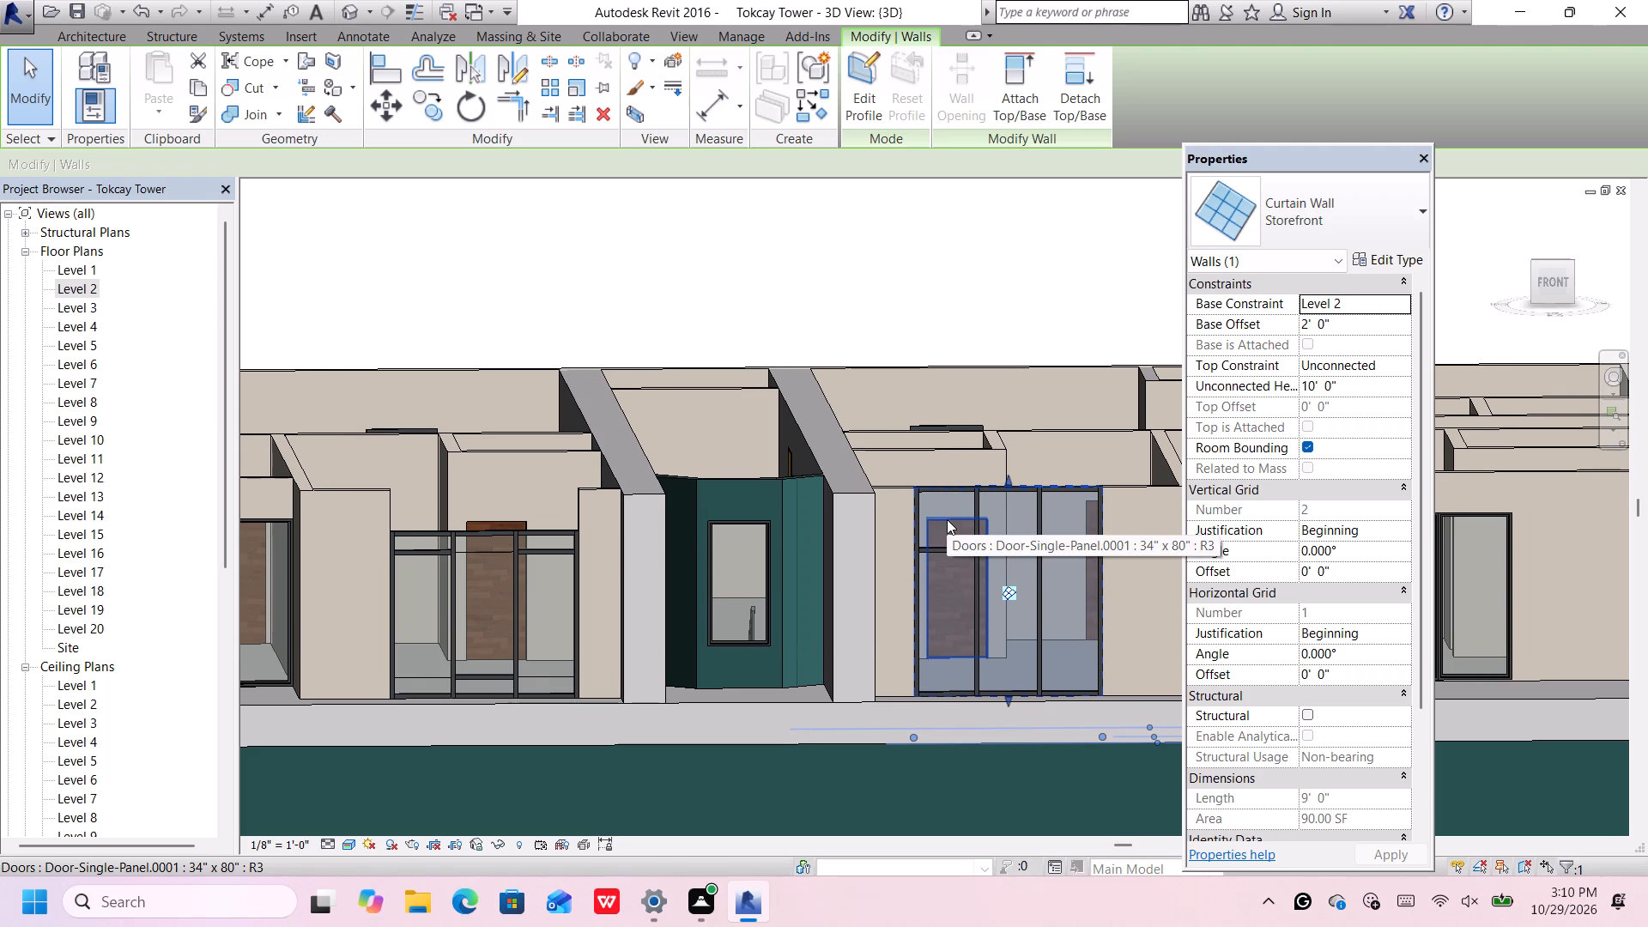
pyautogui.press('Delete')
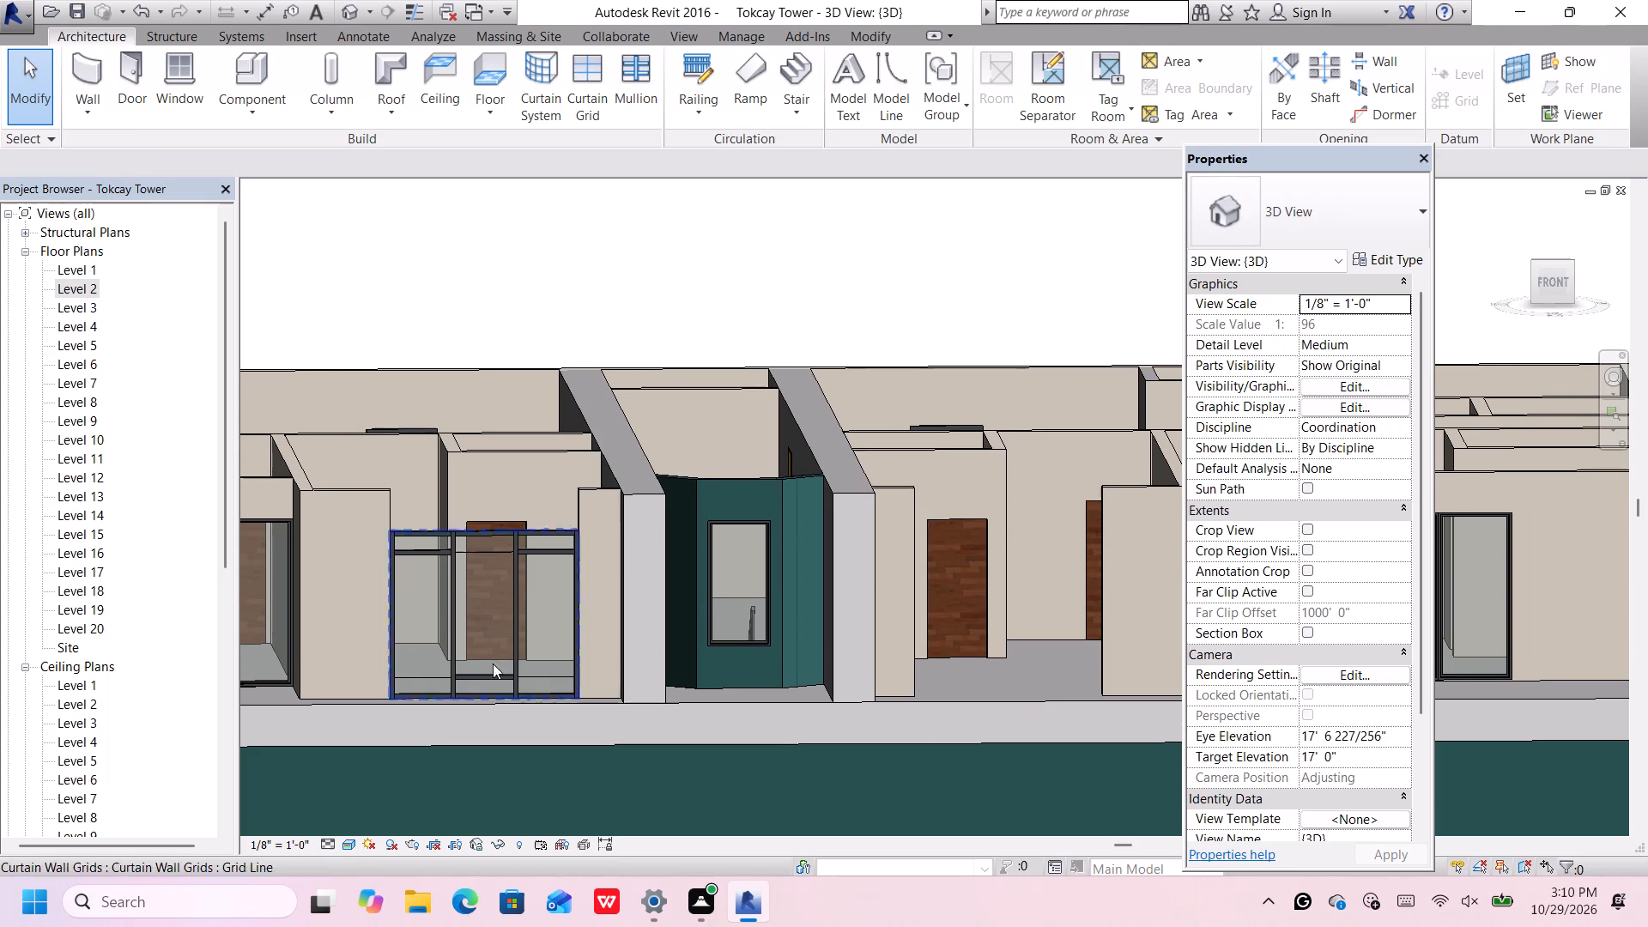
# Copy the modified Storefront curtain wall from its lower corner into the empty opening on the other side of the stair bay.
pyautogui.click(421, 542)
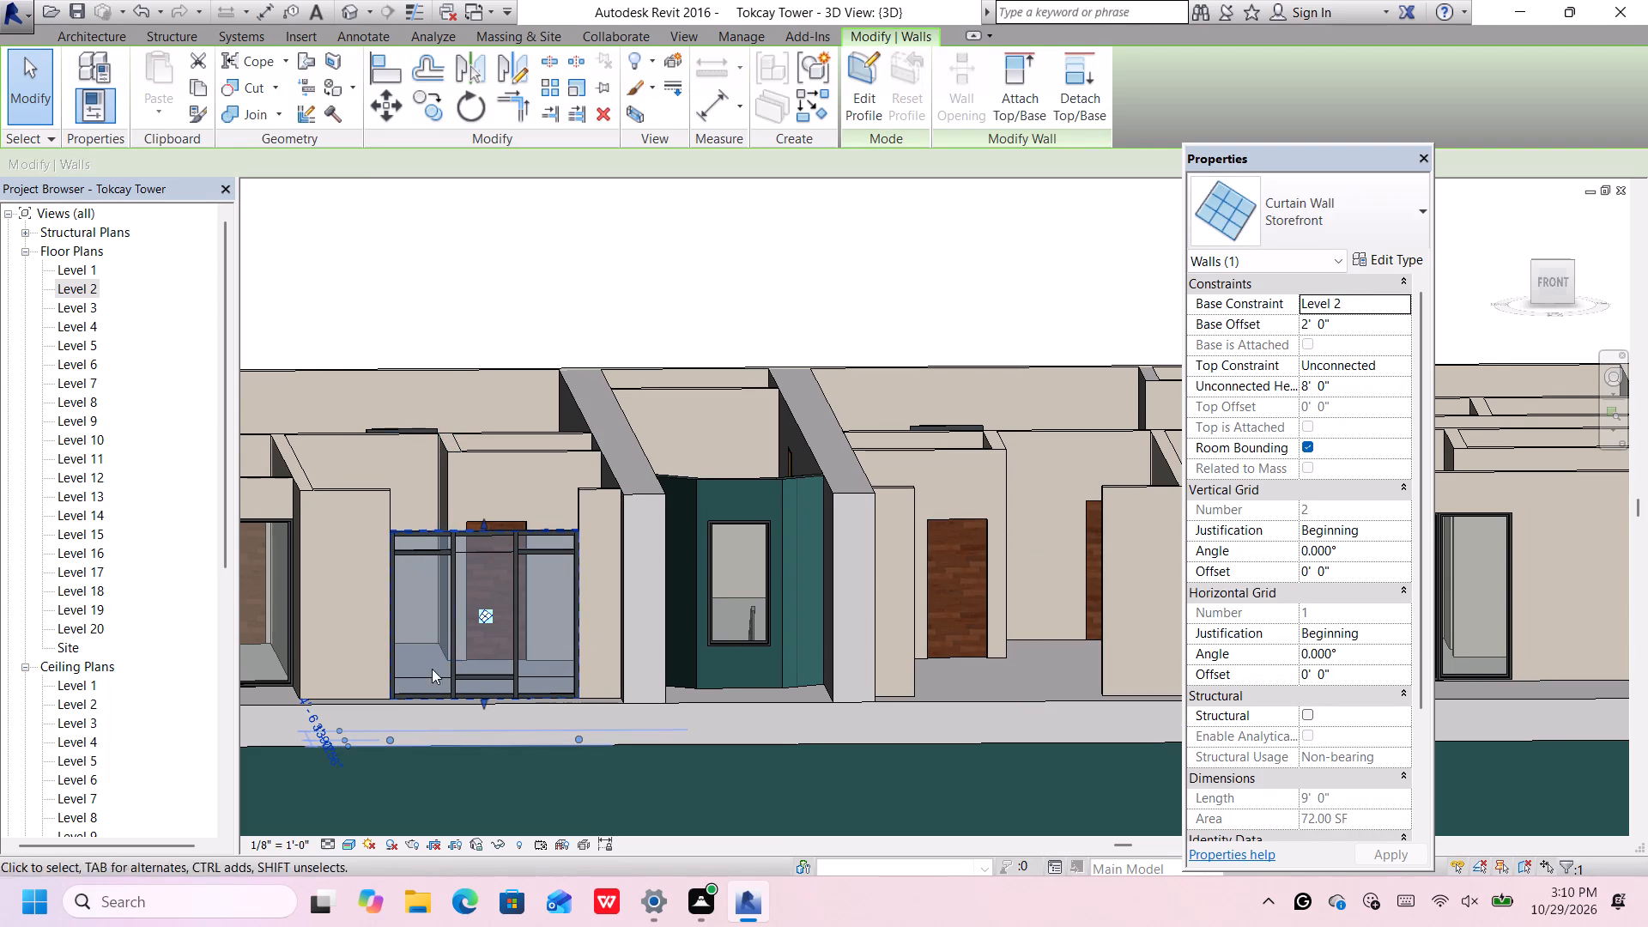
pyautogui.click(419, 106)
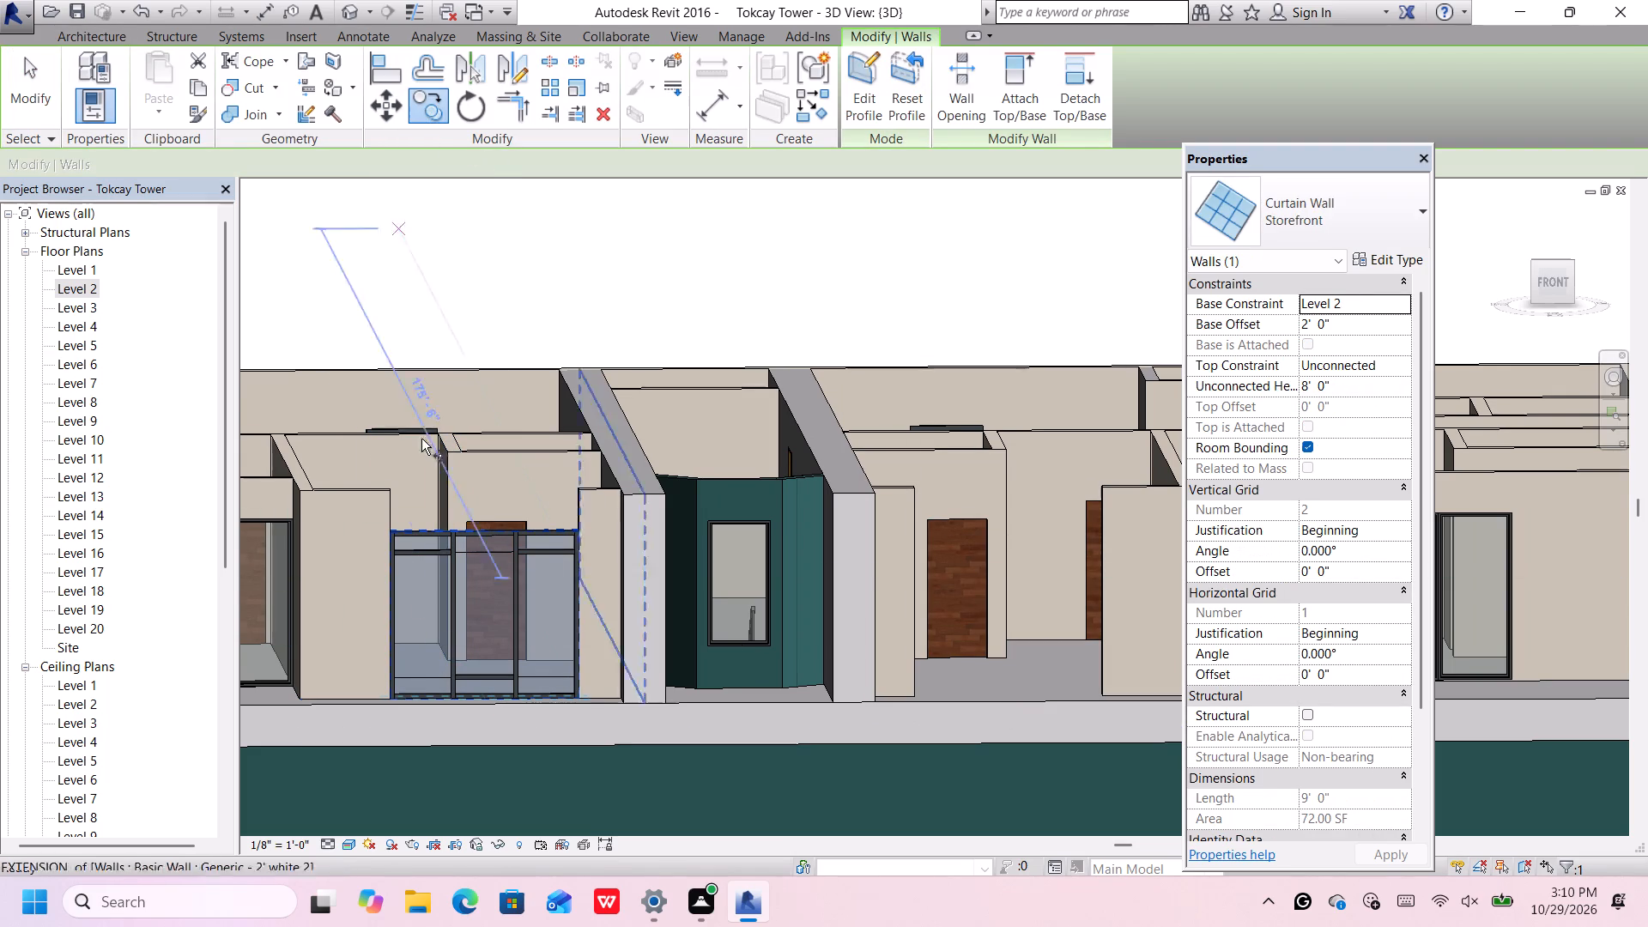
pyautogui.click(389, 697)
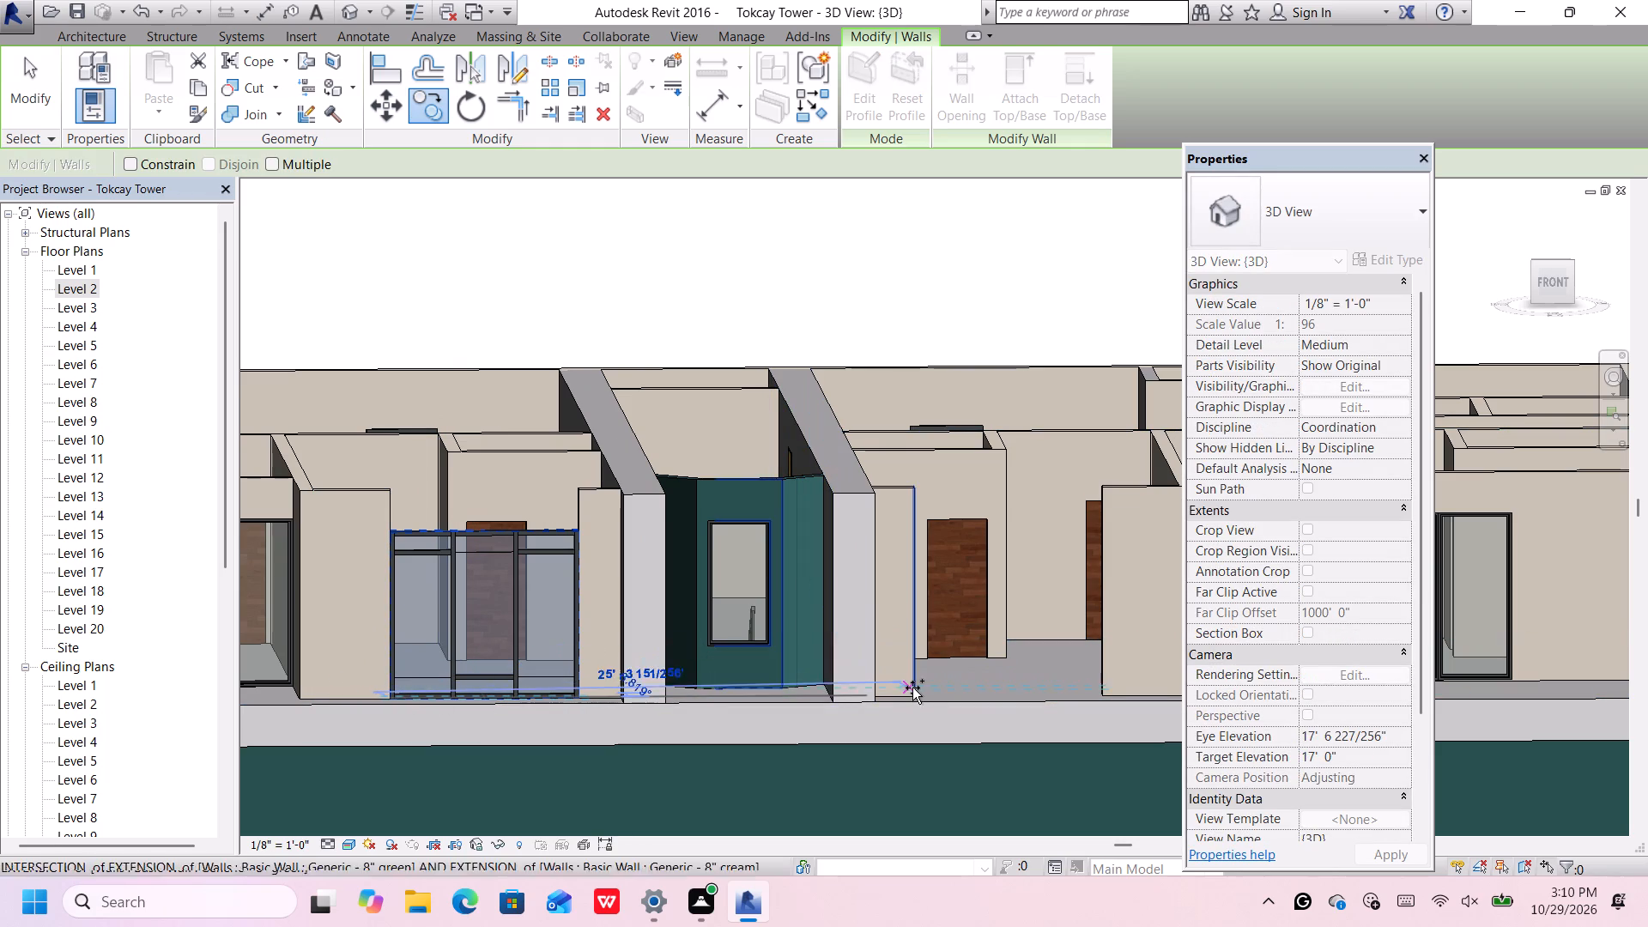
pyautogui.click(918, 696)
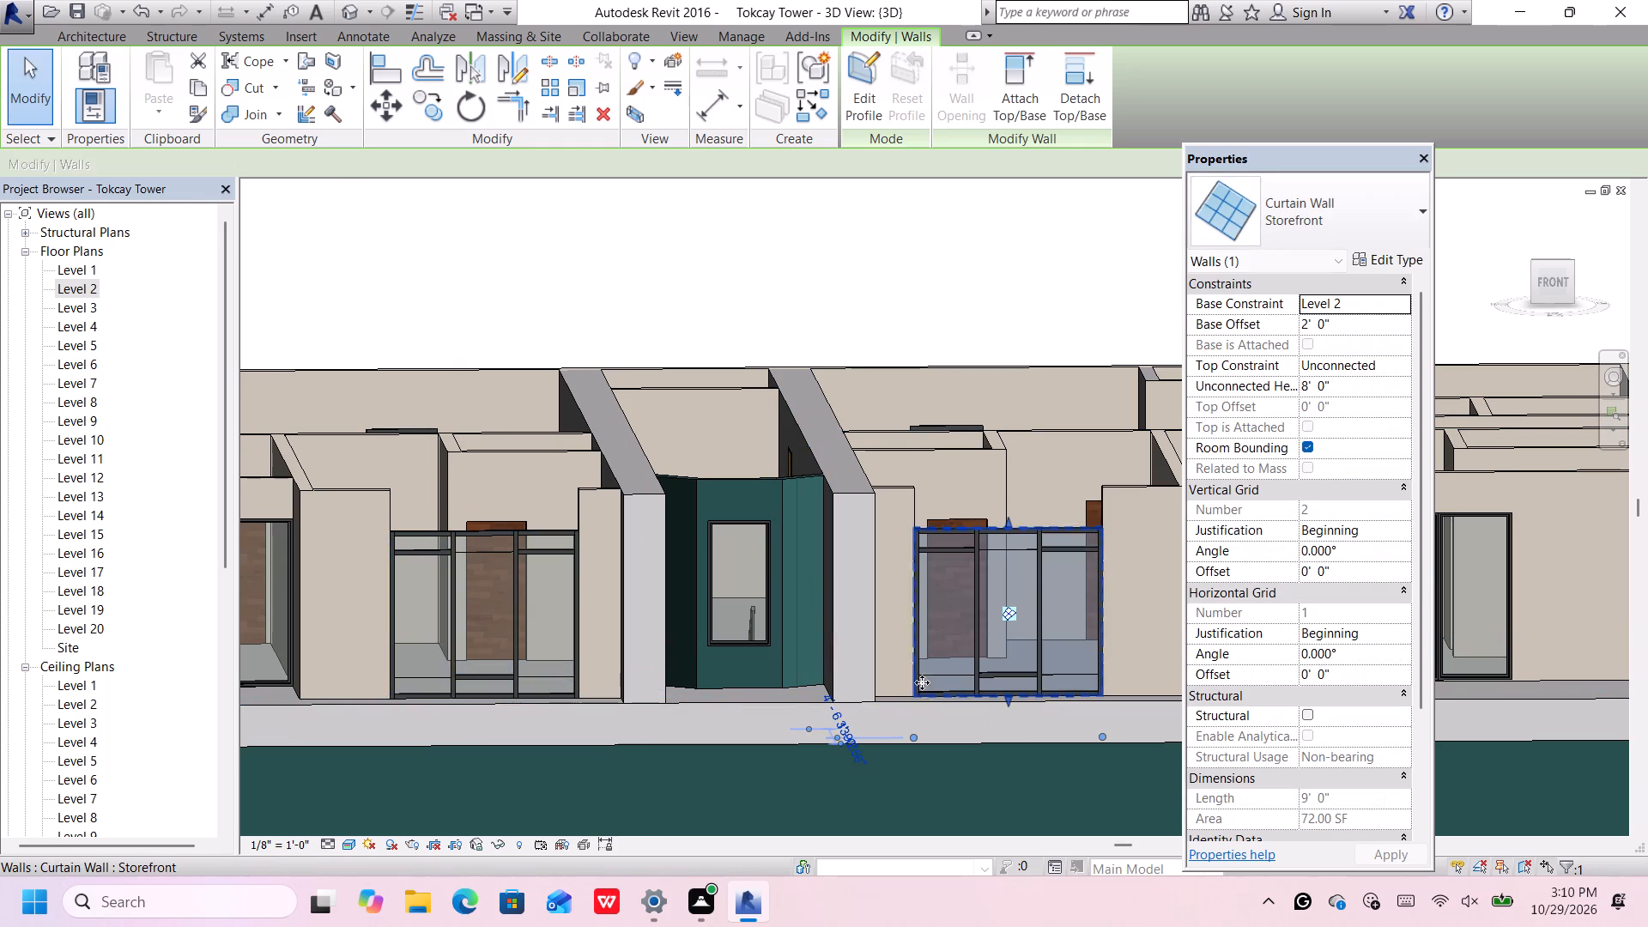
pyautogui.scroll(4, 1100, 549)
pyautogui.moveTo(1129, 592); pyautogui.dragTo(1092, 566, button='middle')
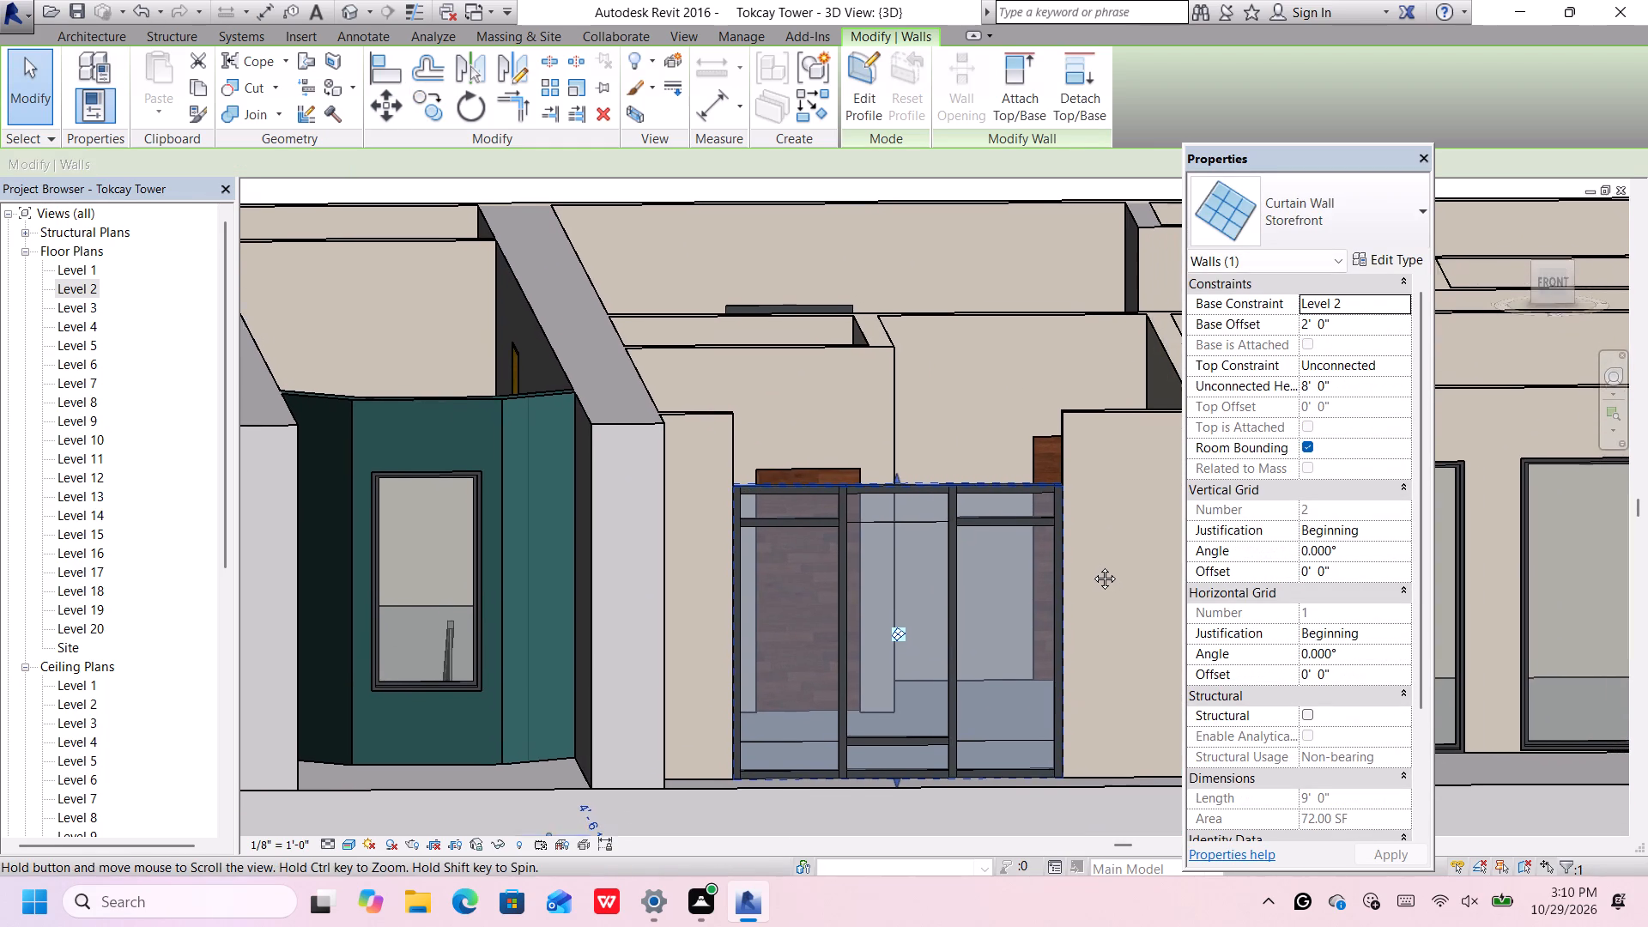
pyautogui.moveTo(1092, 566); pyautogui.dragTo(1091, 566, button='middle')
pyautogui.scroll(1, 1091, 585)
pyautogui.scroll(-5, 1091, 585)
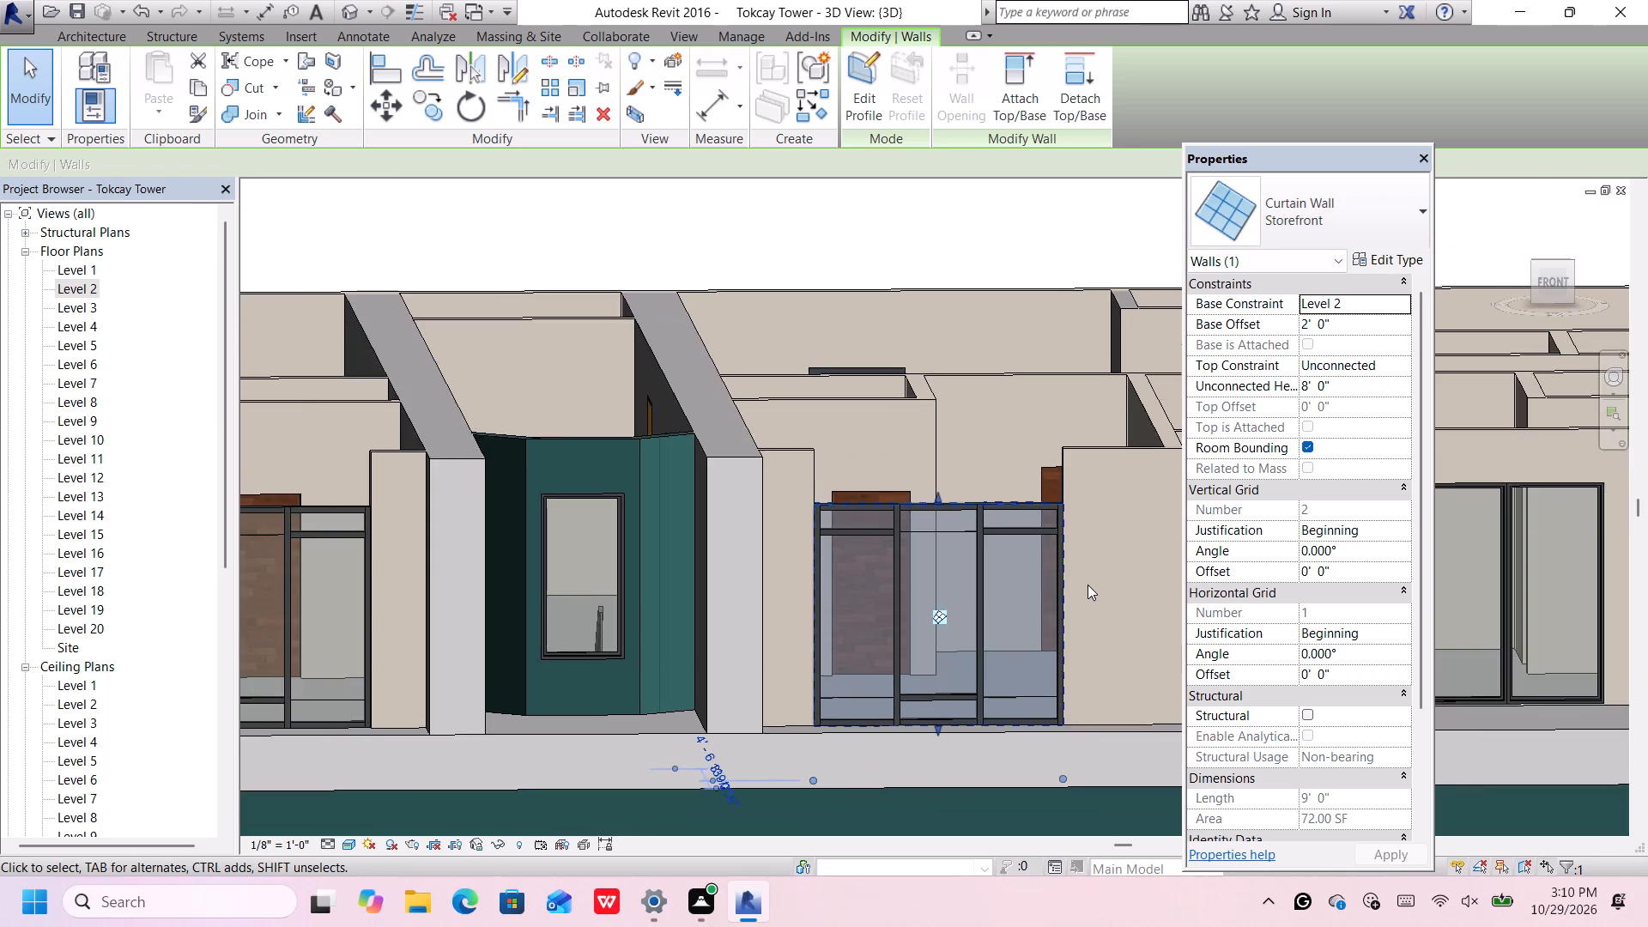
pyautogui.scroll(-7, 1088, 585)
pyautogui.moveTo(1081, 581); pyautogui.dragTo(991, 527, button='middle')
pyautogui.click(949, 766)
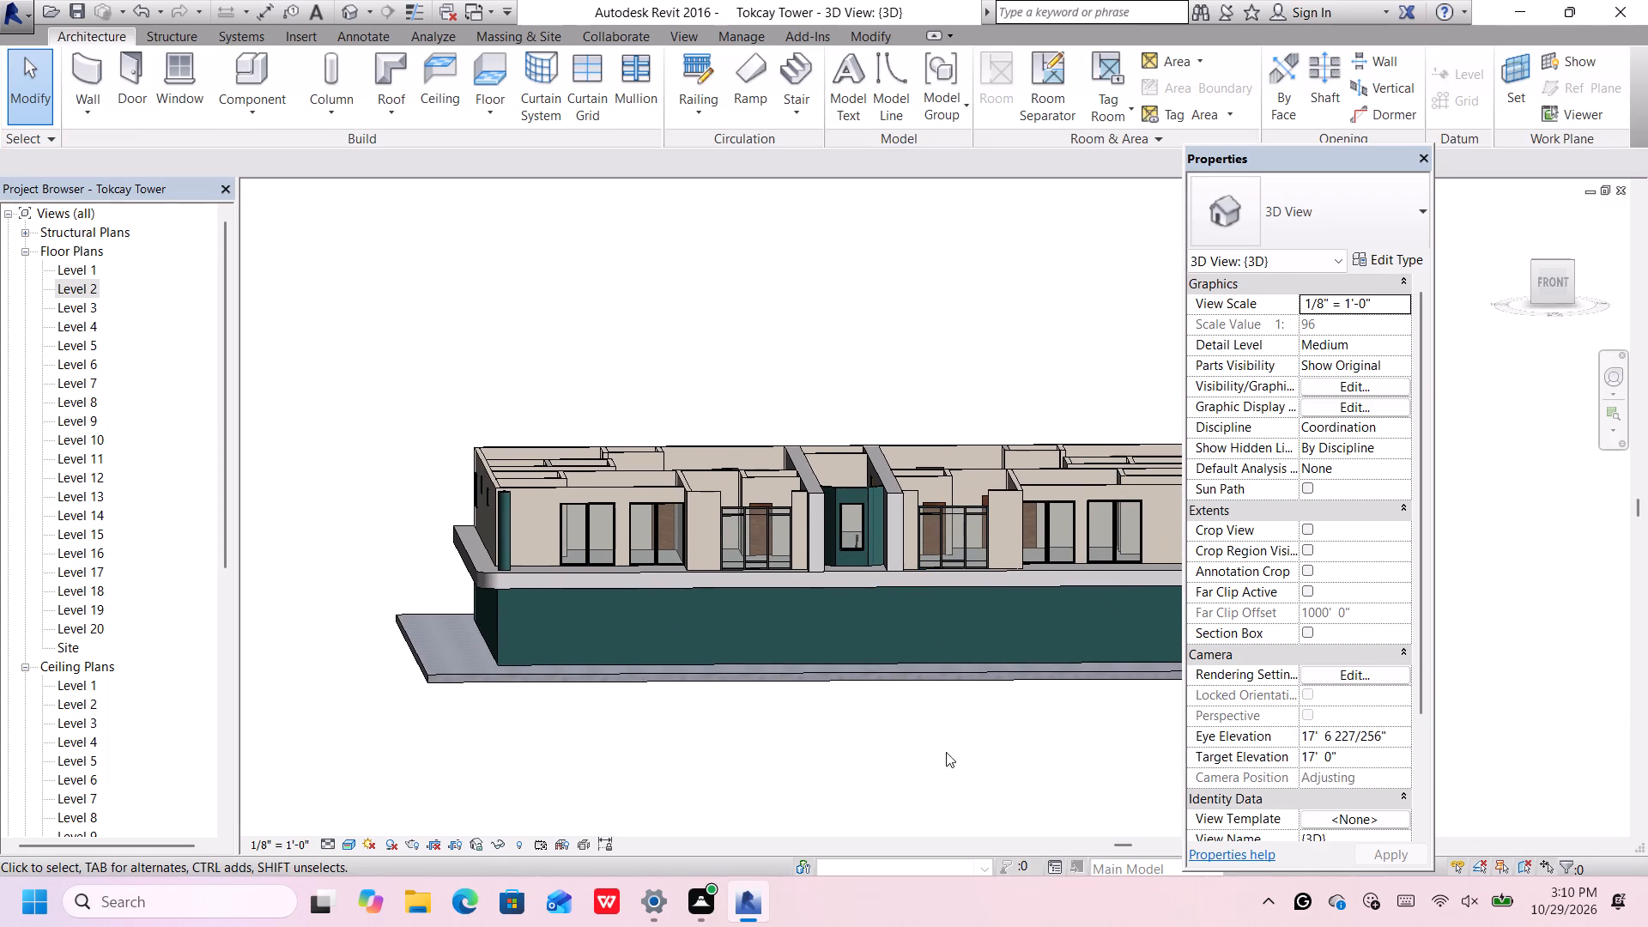
# Set the height of the Fixed 36" x 72" 2 window type to 7'-0".
pyautogui.scroll(3, 1044, 510)
pyautogui.click(1038, 506)
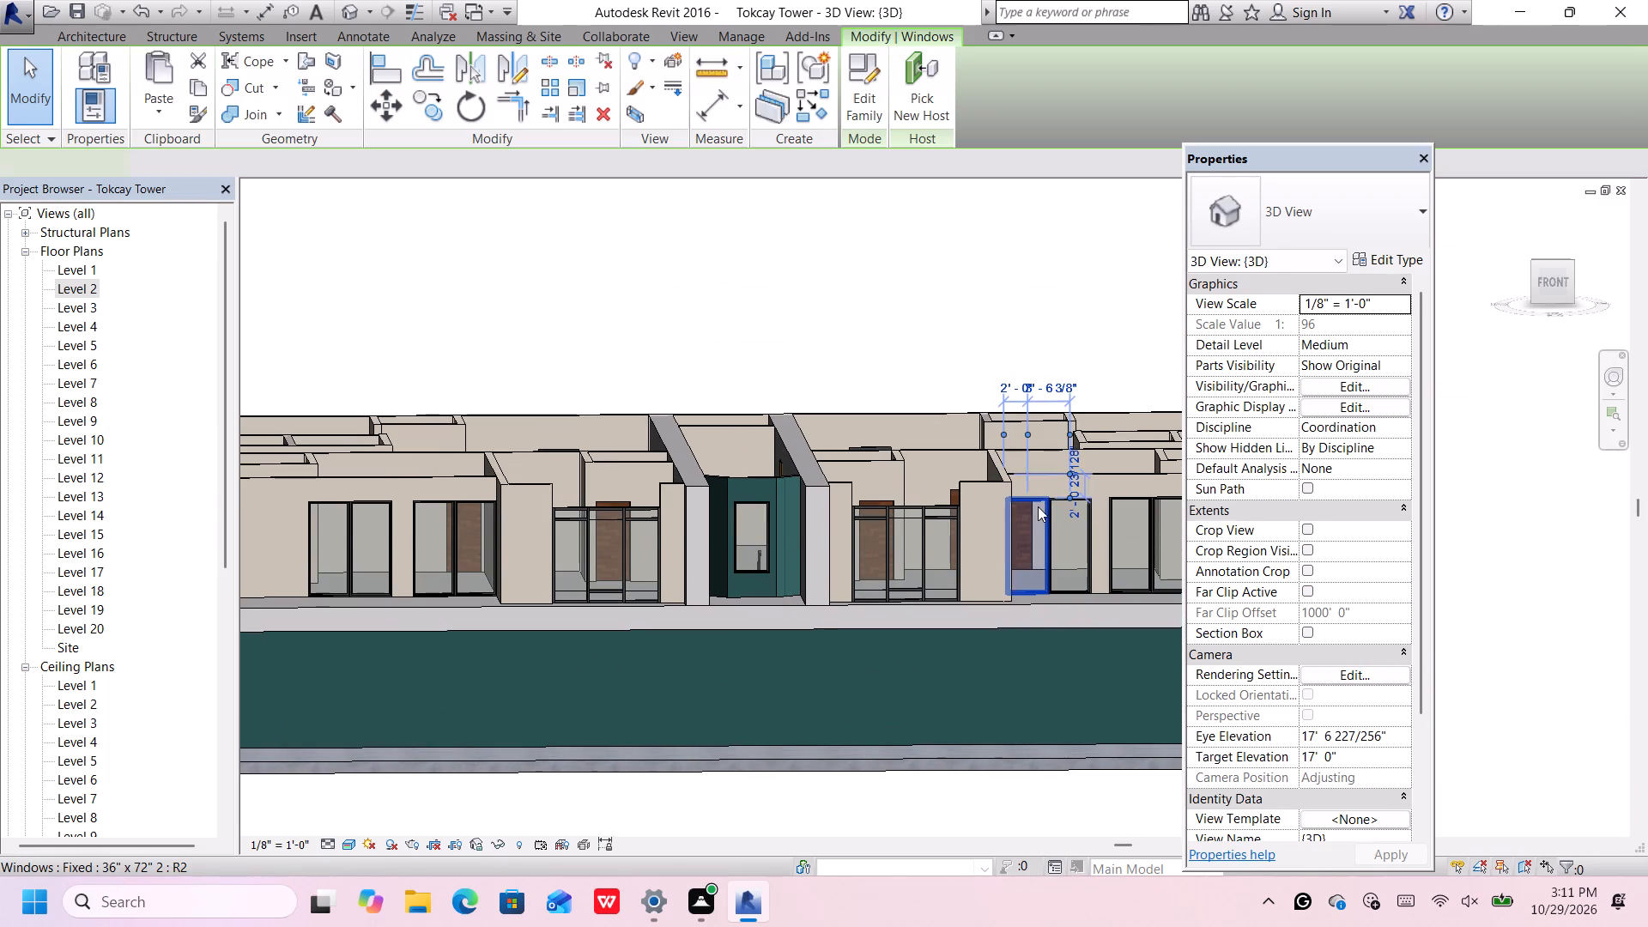
pyautogui.click(1366, 257)
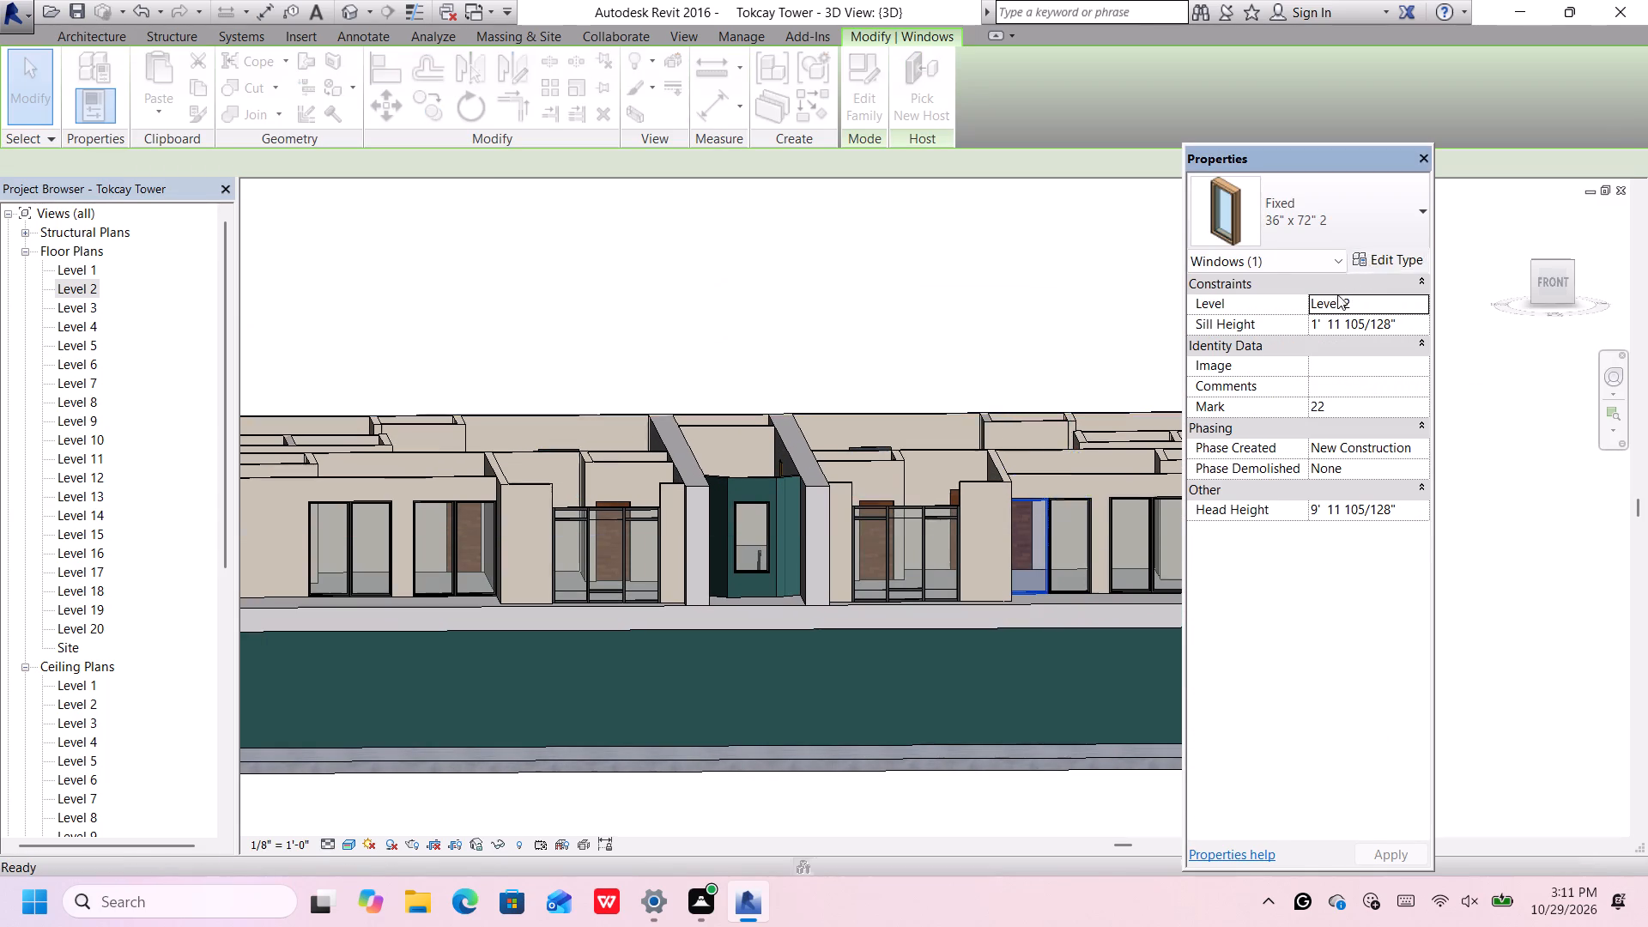
pyautogui.click(1310, 532)
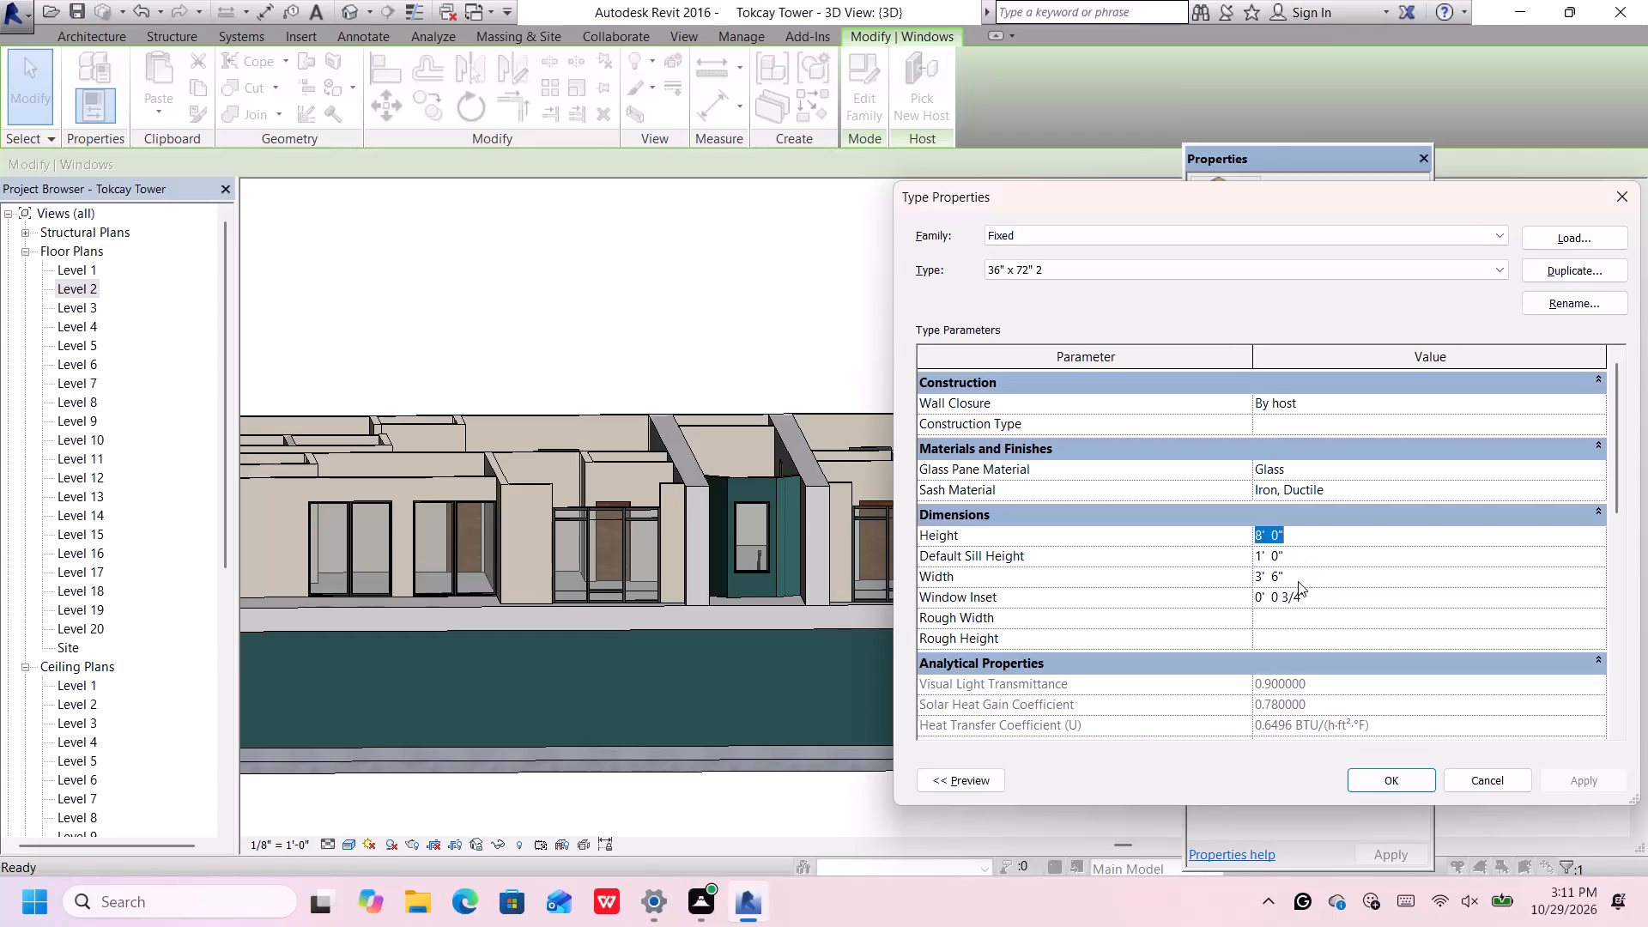
pyautogui.press('BackSpace')
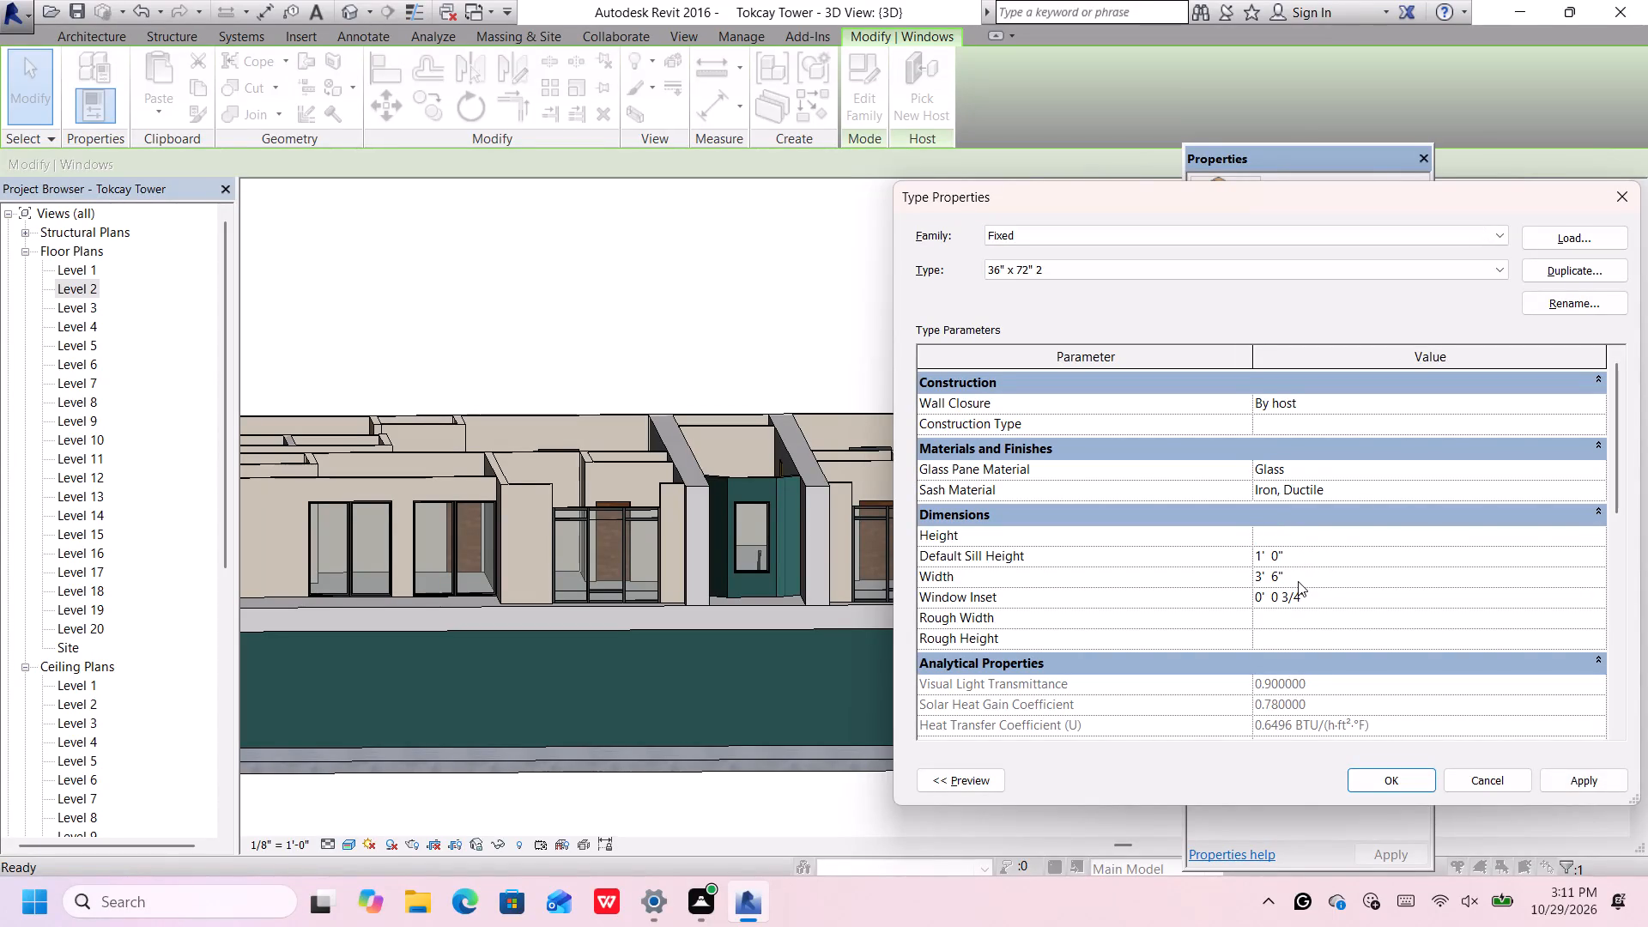
pyautogui.press('7')
pyautogui.press("'")
pyautogui.press('Return')
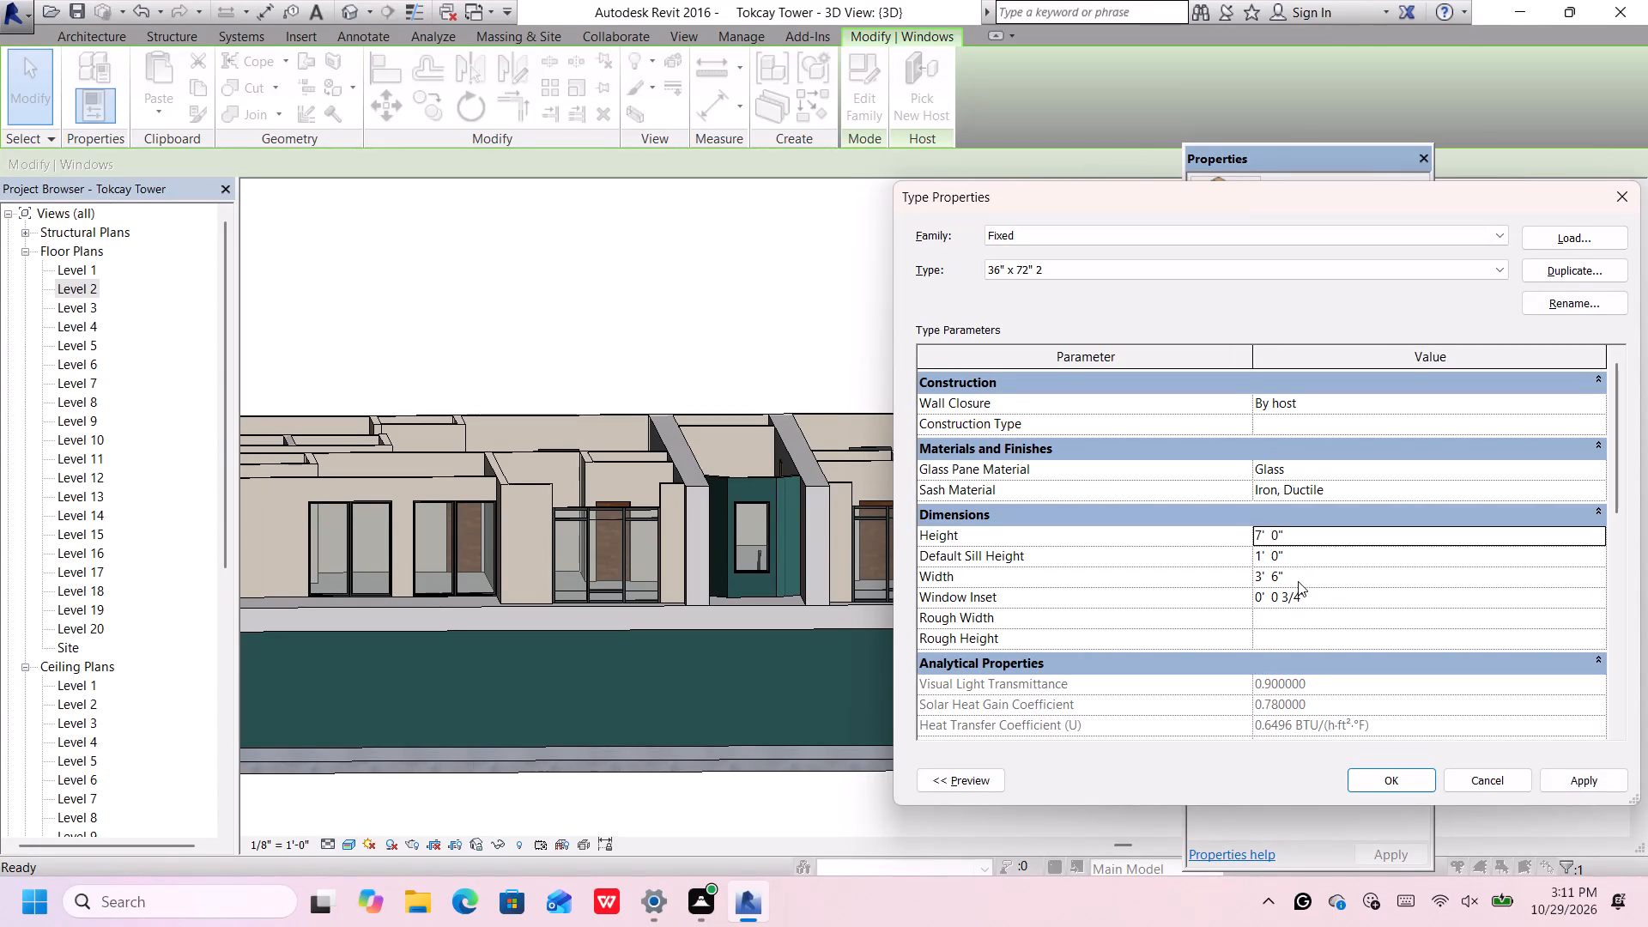
pyautogui.press('Return')
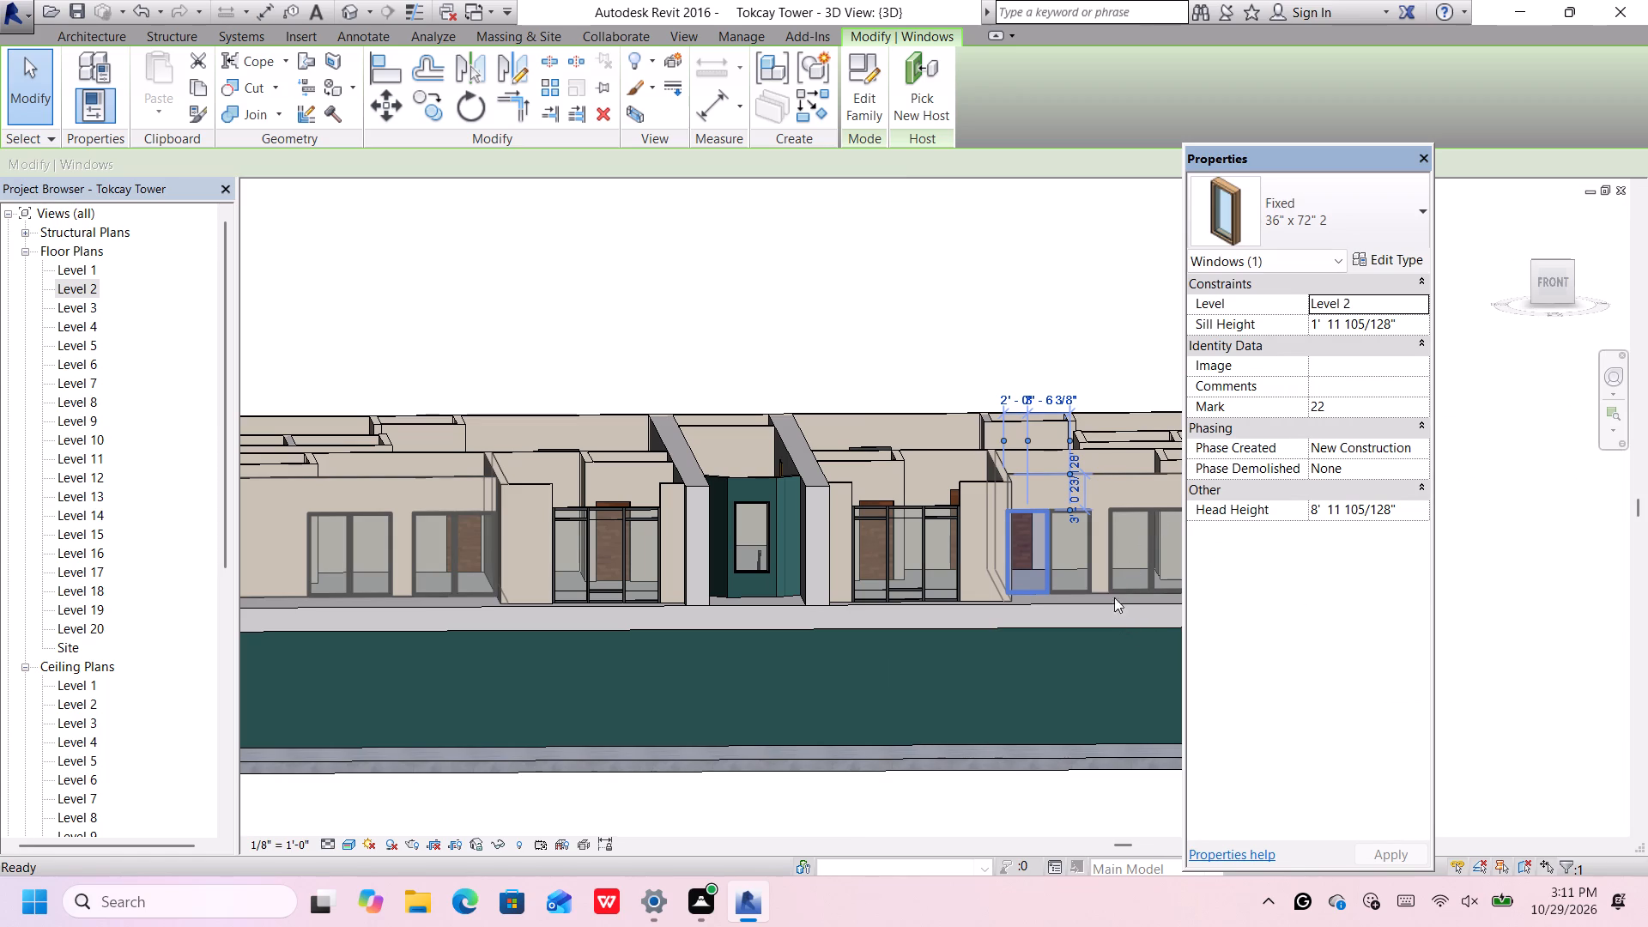
pyautogui.click(888, 332)
pyautogui.scroll(-1, 894, 352)
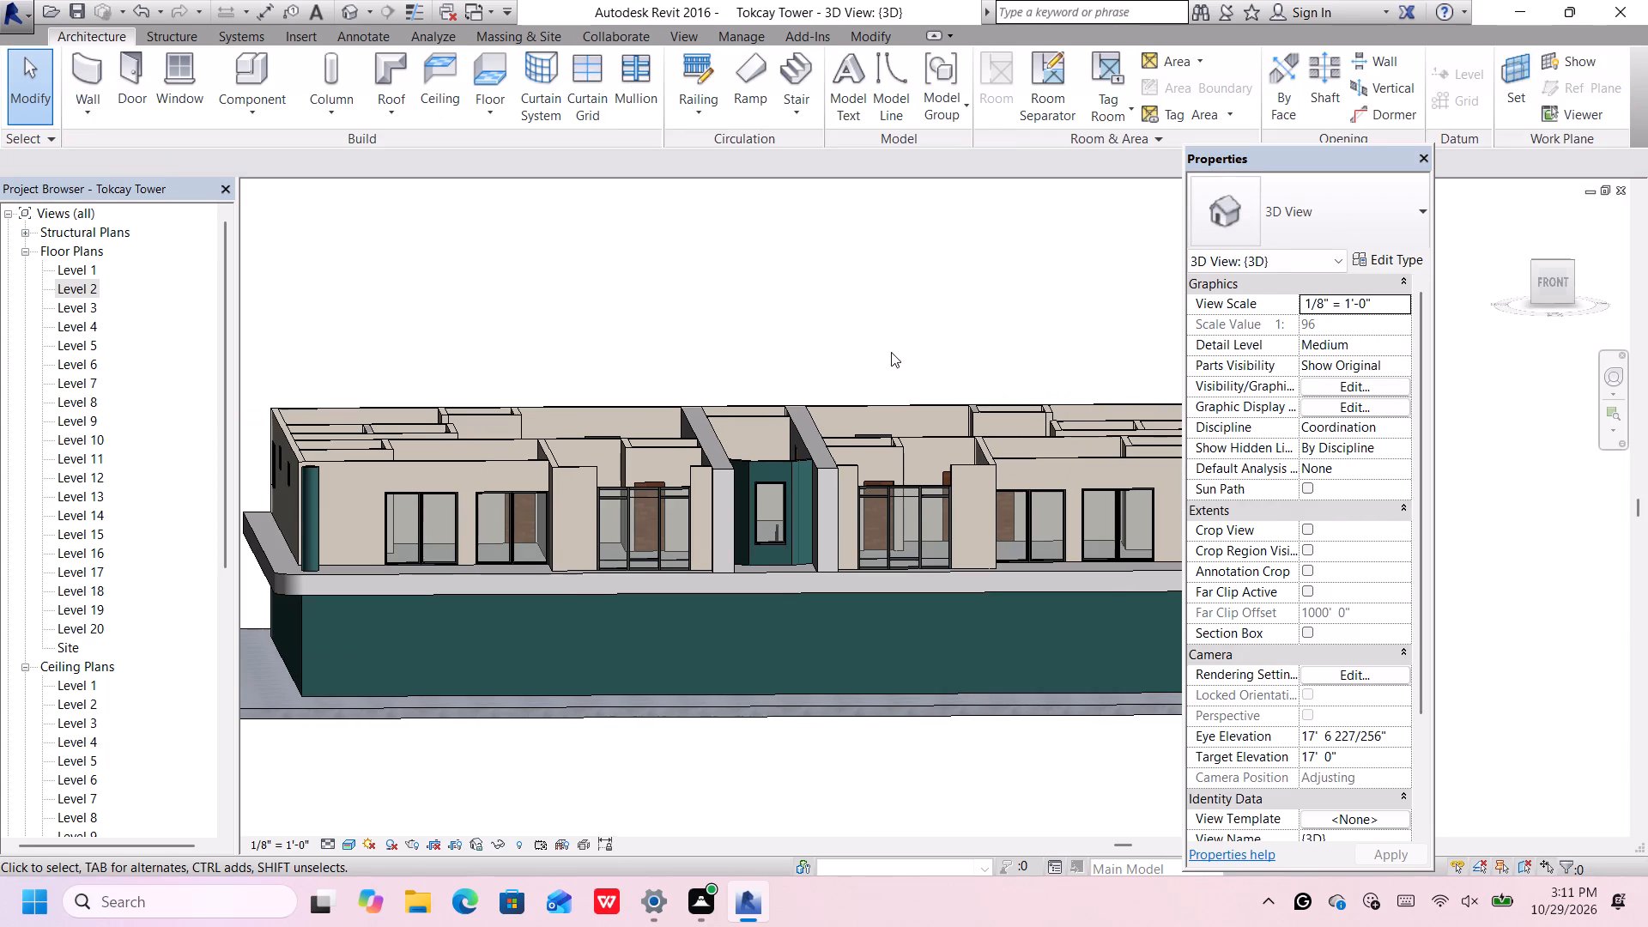
# Examine the Level 2 front facade in 3D, including the glazing on both sides of the stair bay.
pyautogui.moveTo(888, 352); pyautogui.dragTo(903, 439, button='middle')
pyautogui.moveTo(902, 435); pyautogui.dragTo(882, 363, button='middle')
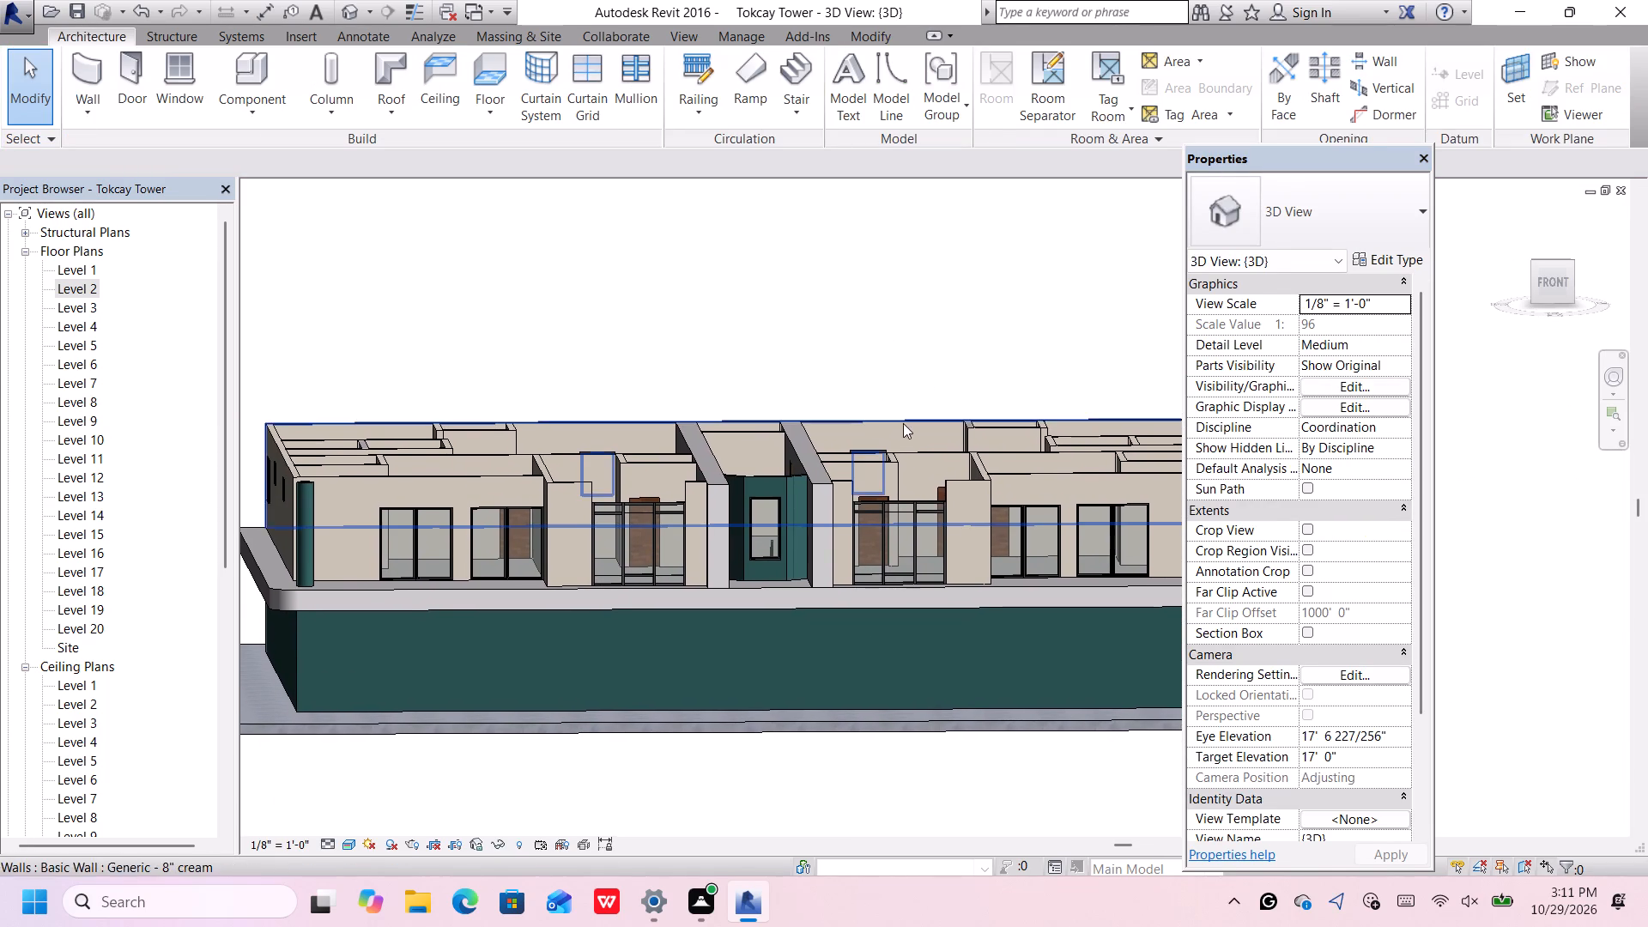
pyautogui.moveTo(905, 427); pyautogui.dragTo(898, 440, button='middle')
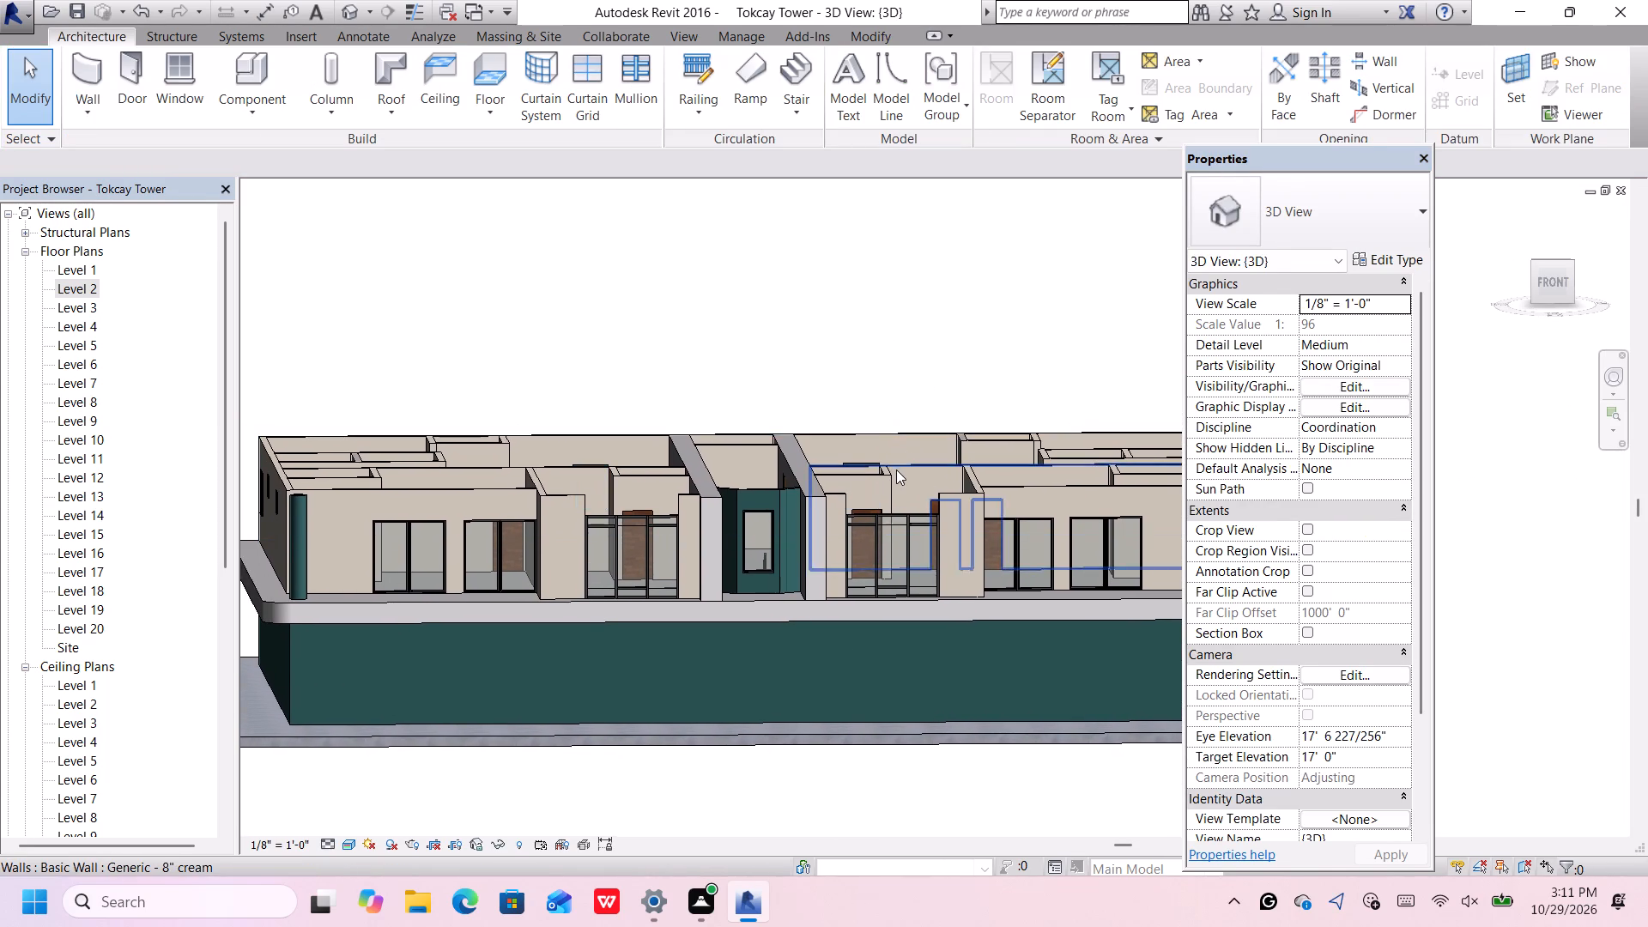
pyautogui.scroll(-2, 536, 582)
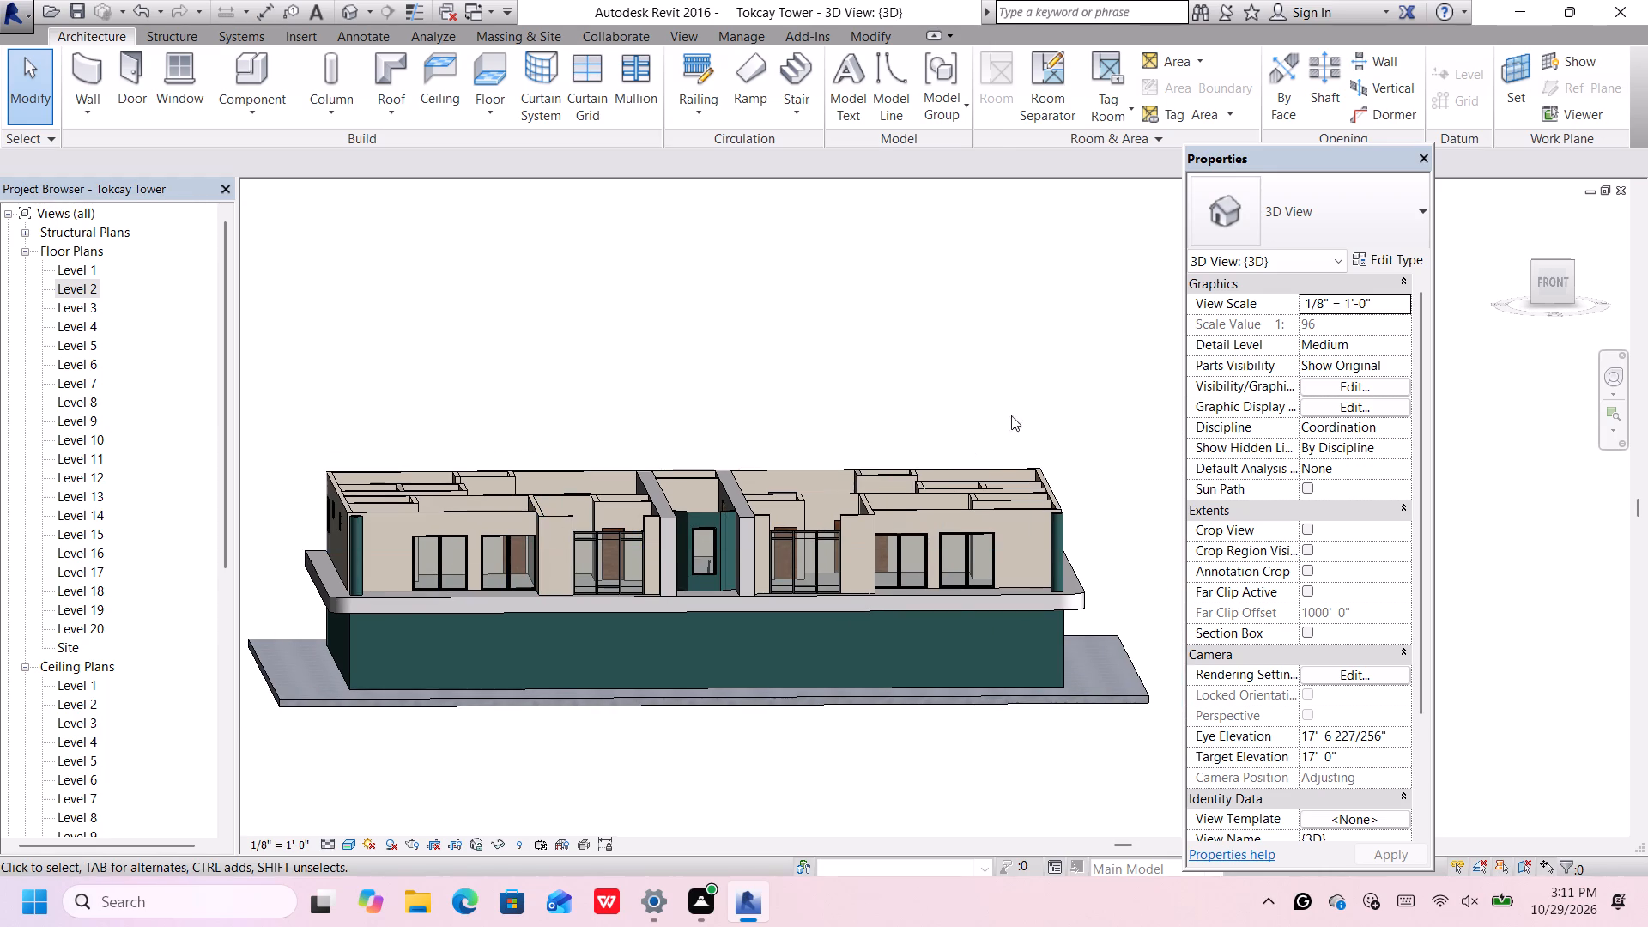
pyautogui.scroll(1, 1042, 413)
pyautogui.moveTo(1052, 427); pyautogui.dragTo(1085, 390, button='middle')
pyautogui.middleClick(1087, 388)
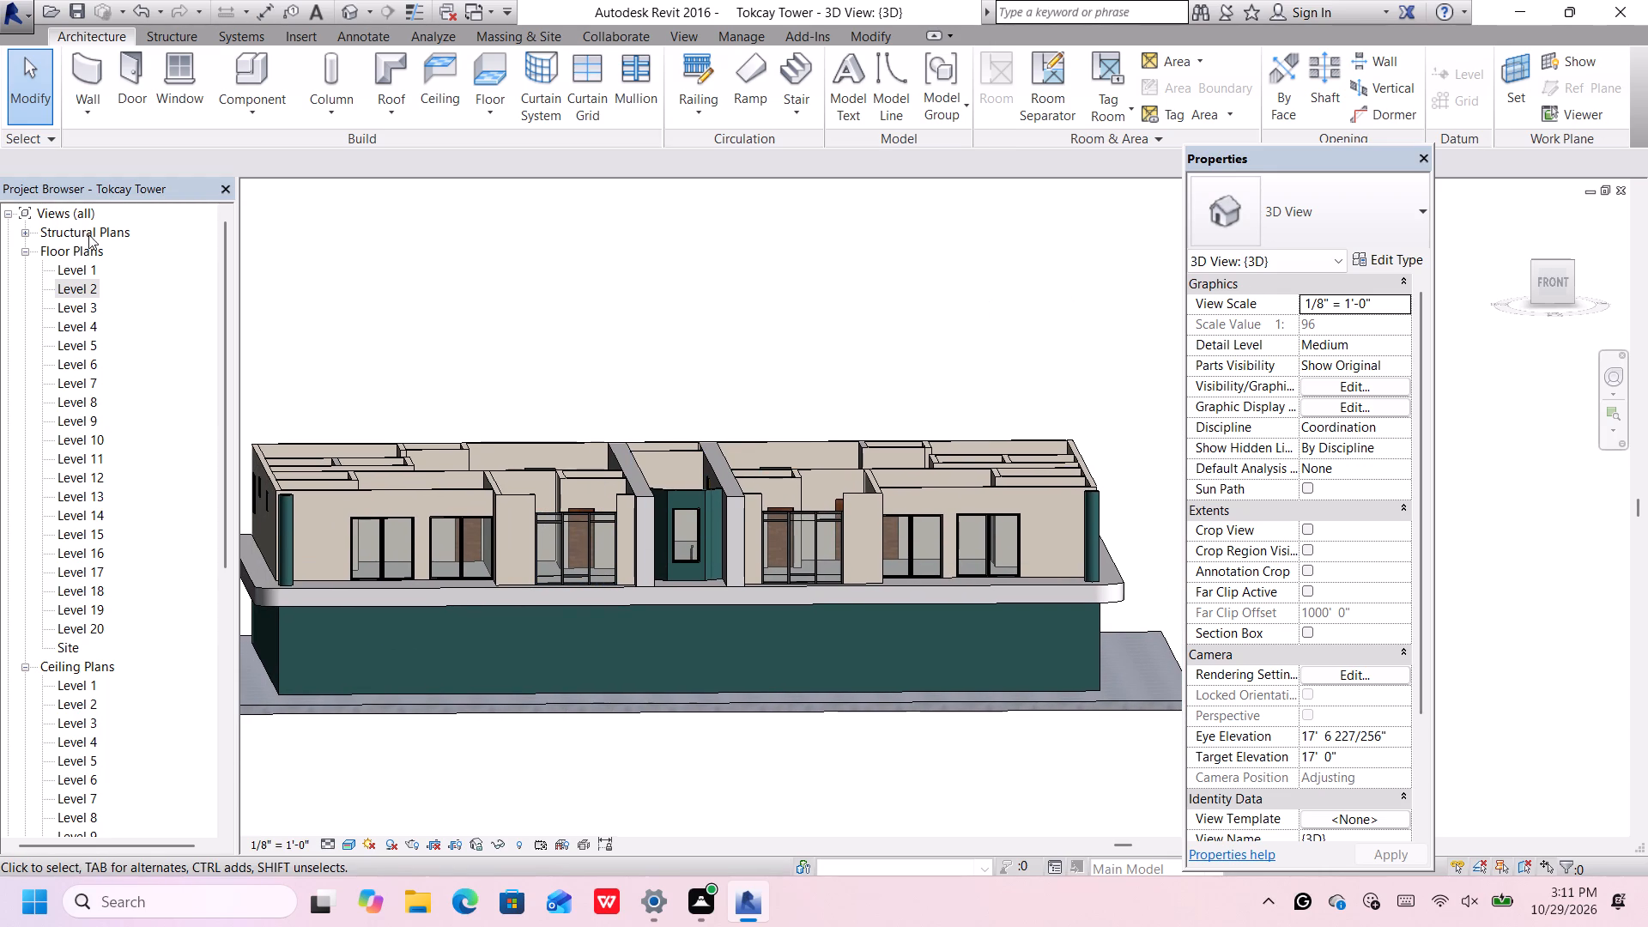
# Open the Level 2 floor plan and start placing the Desk 60" x 30" component.
pyautogui.doubleClick(65, 288)
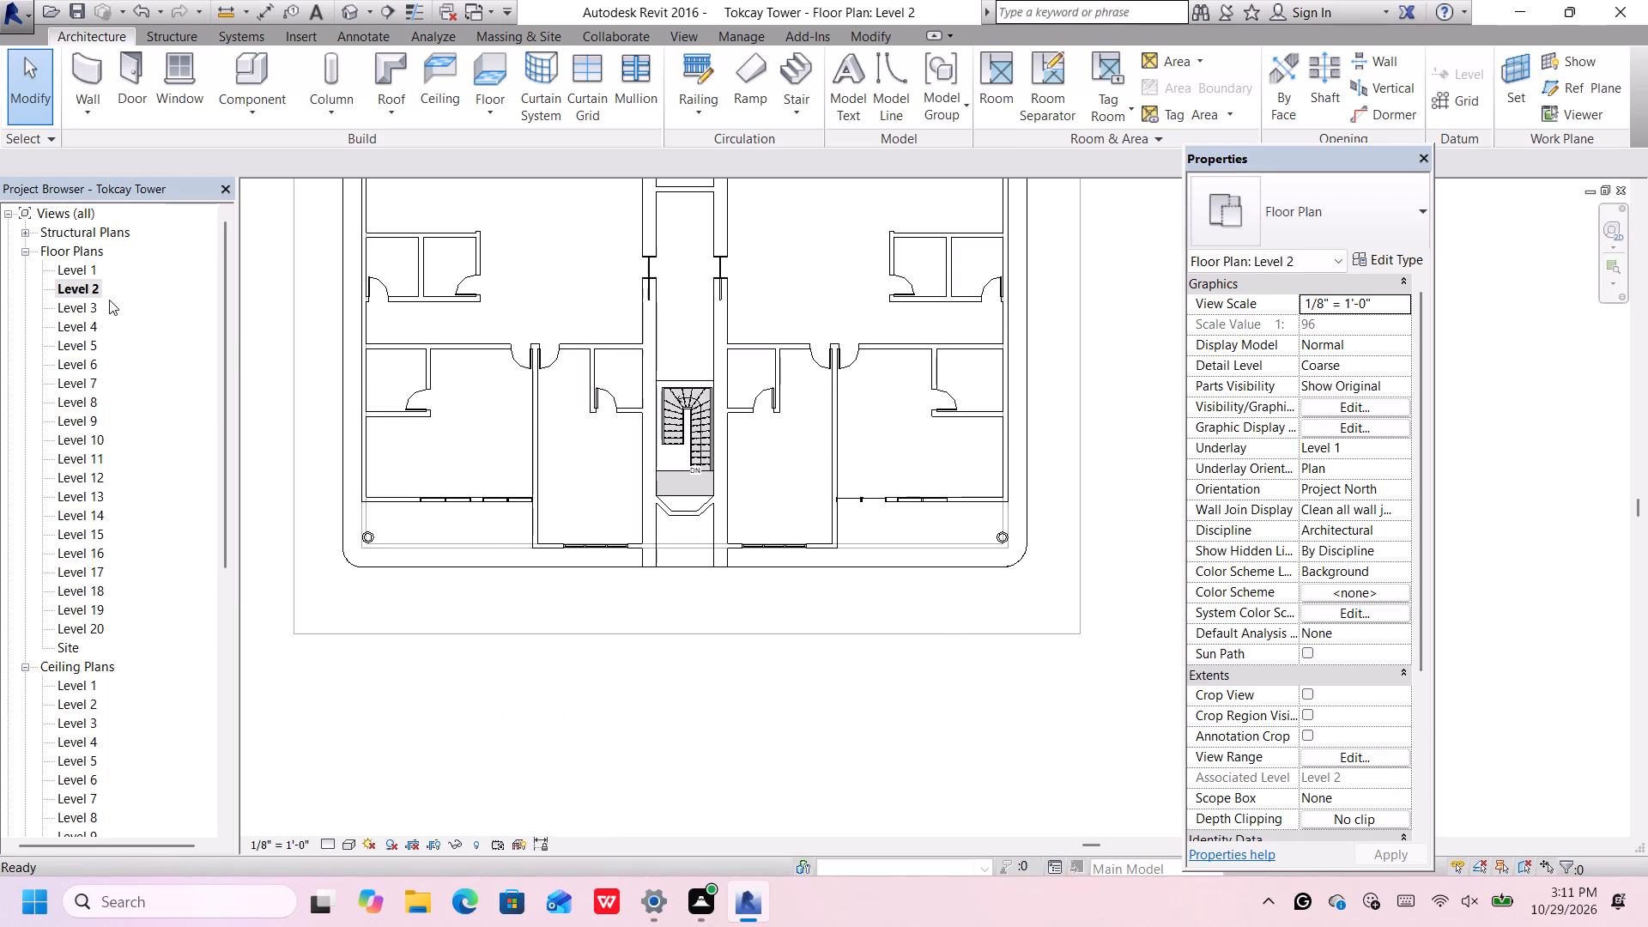
pyautogui.scroll(-3, 525, 384)
pyautogui.moveTo(570, 382); pyautogui.dragTo(570, 471, button='middle')
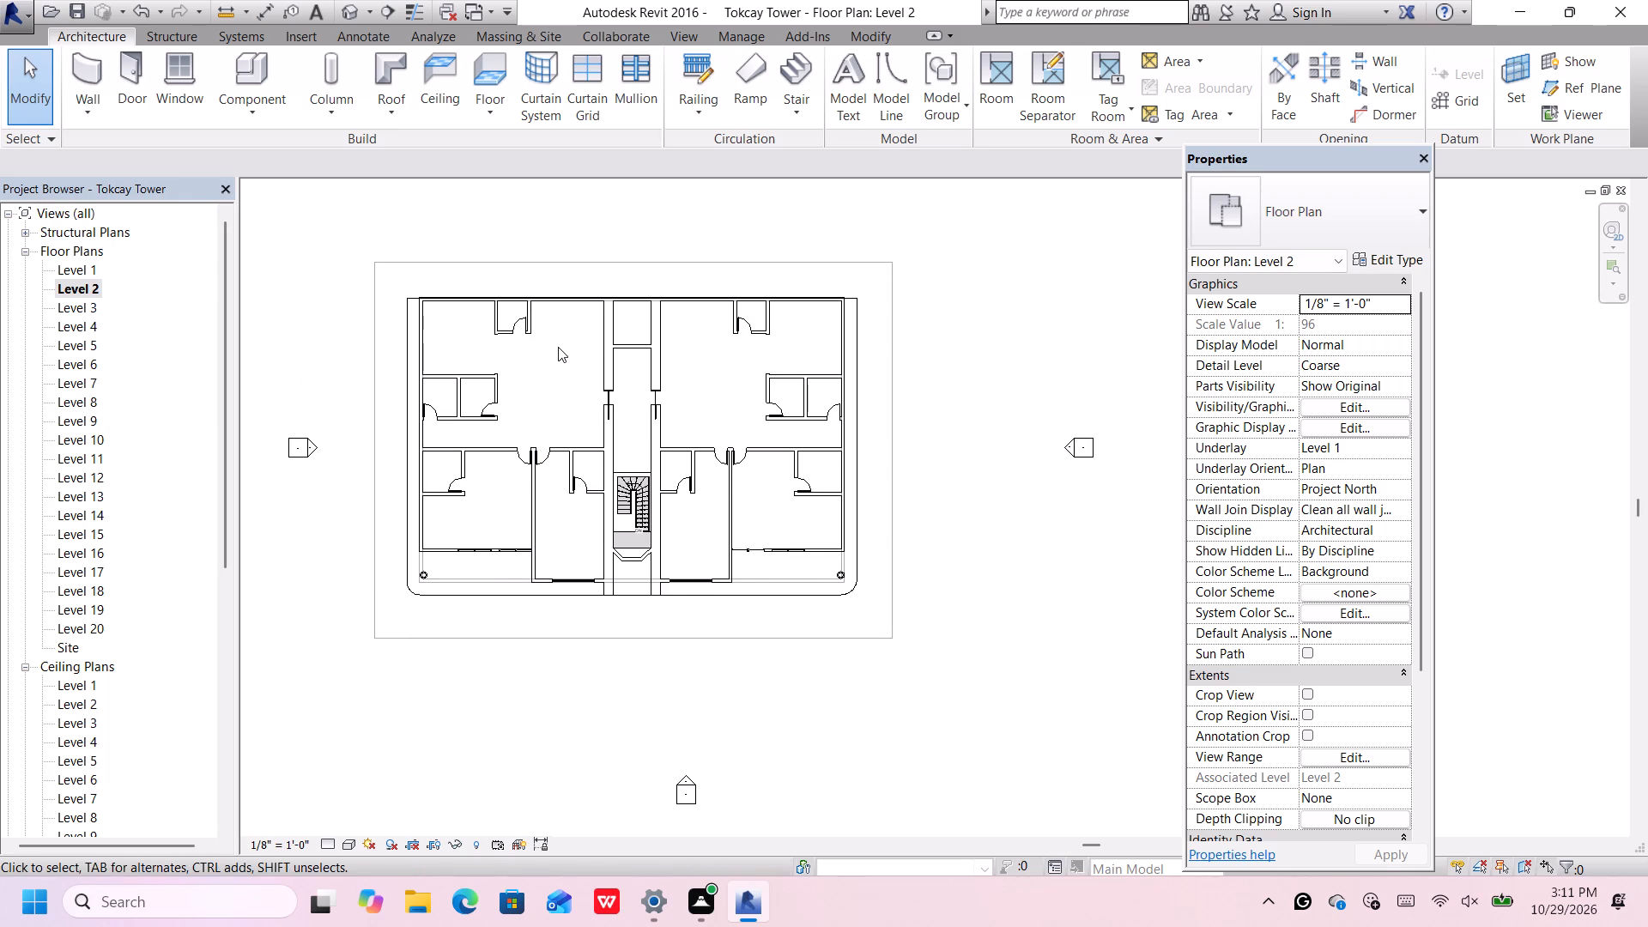
pyautogui.scroll(2, 558, 347)
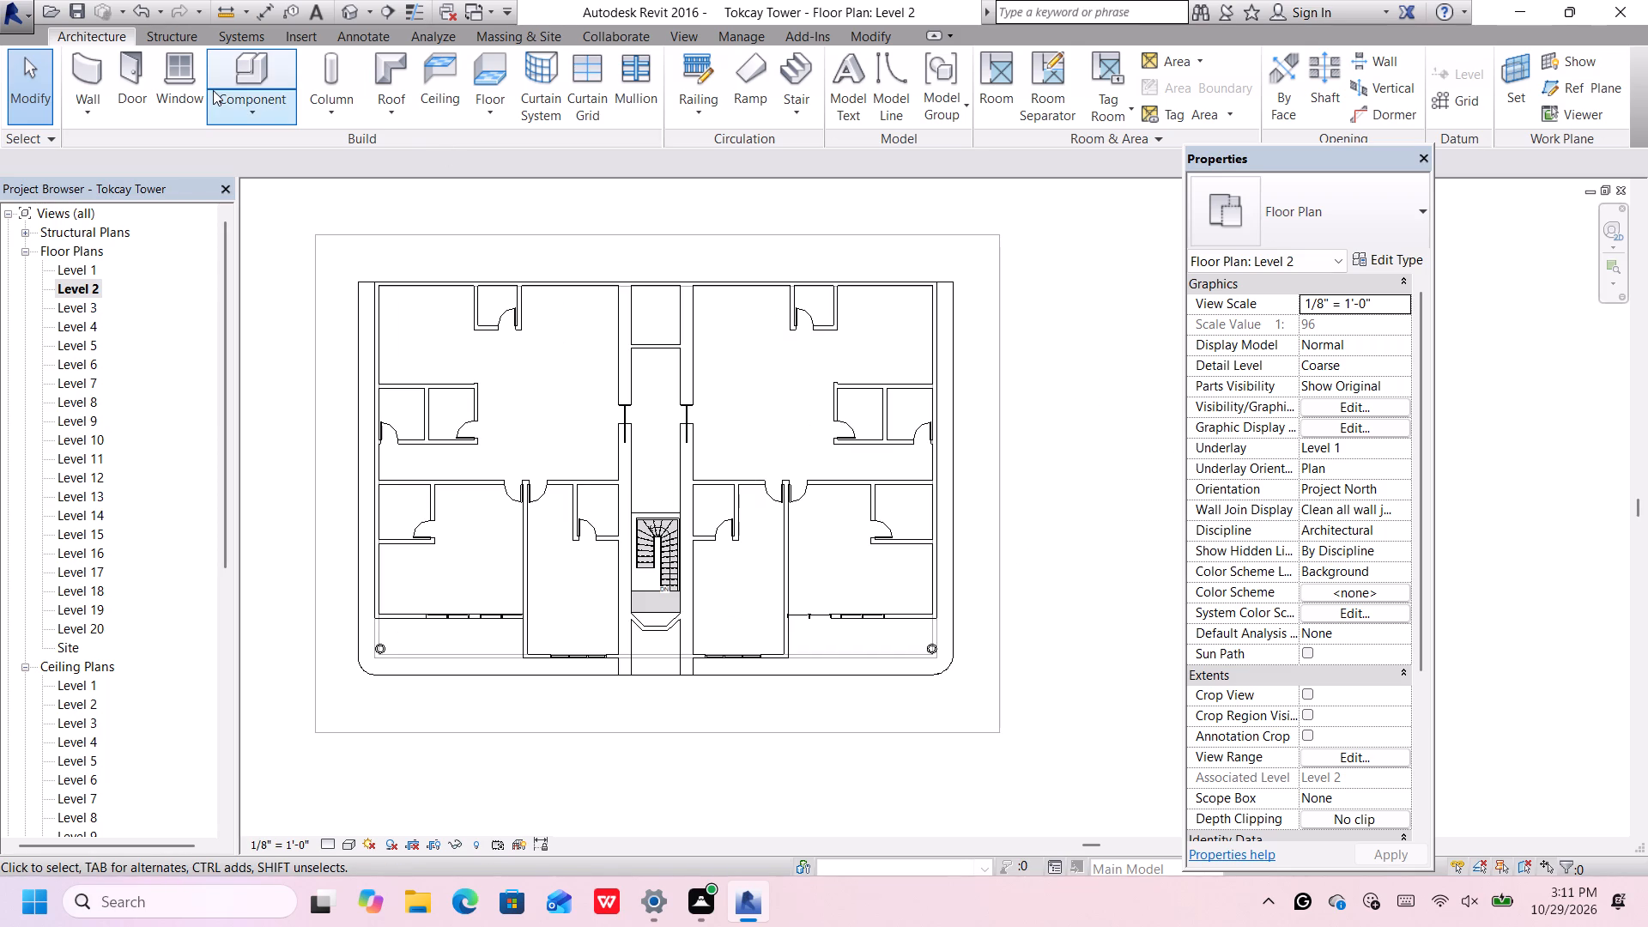
pyautogui.click(221, 75)
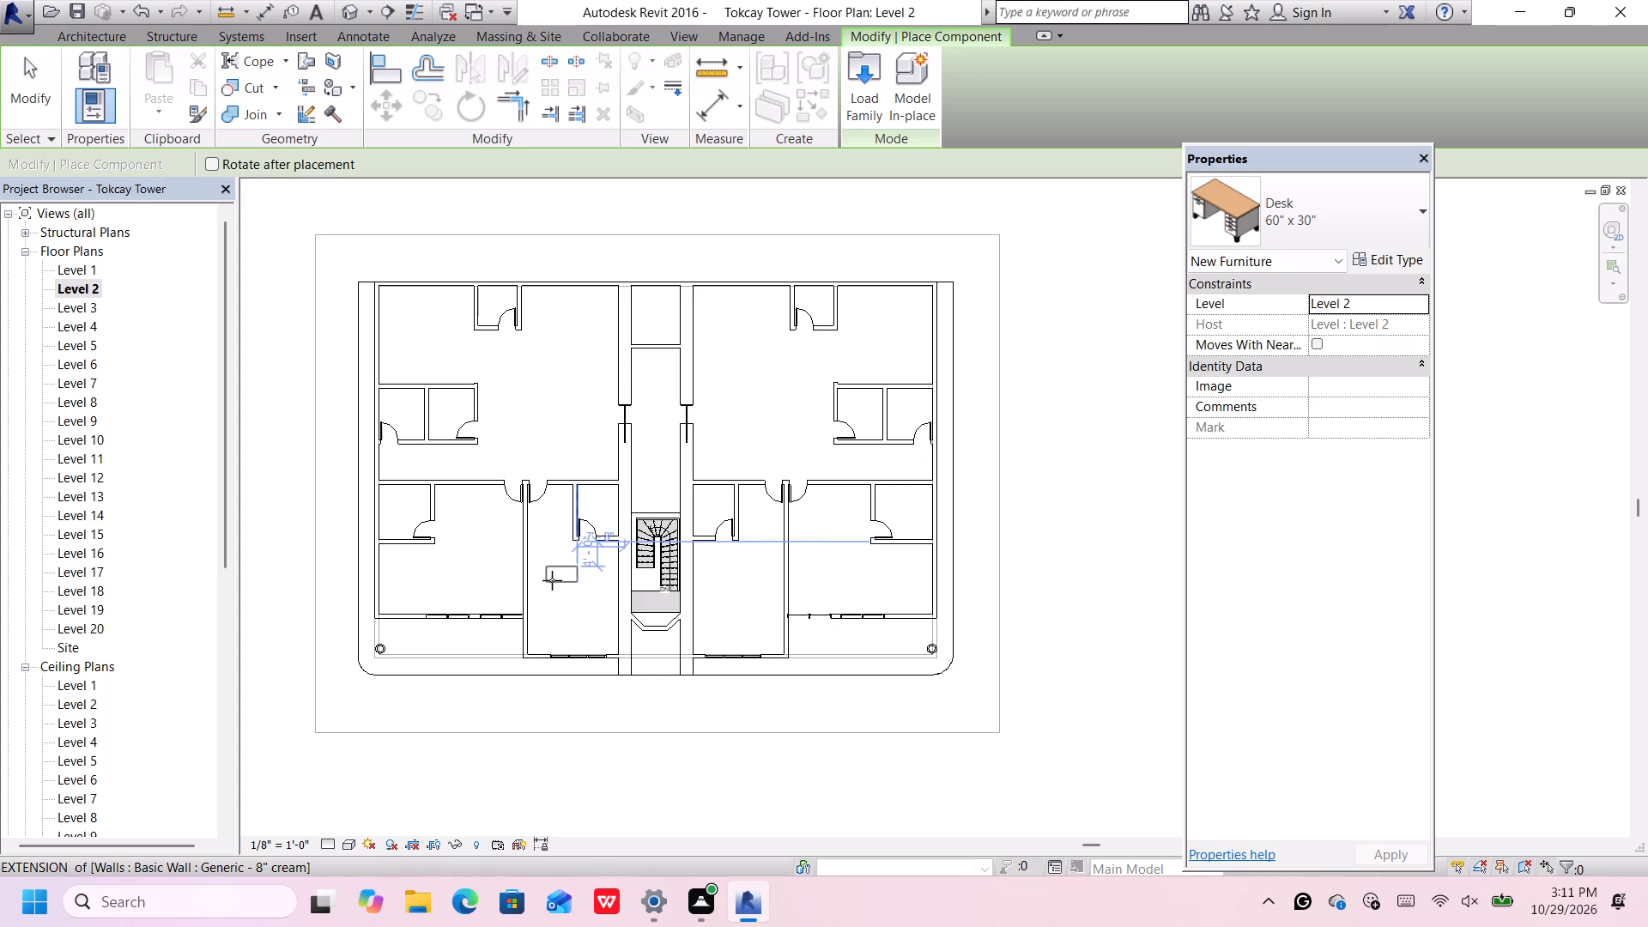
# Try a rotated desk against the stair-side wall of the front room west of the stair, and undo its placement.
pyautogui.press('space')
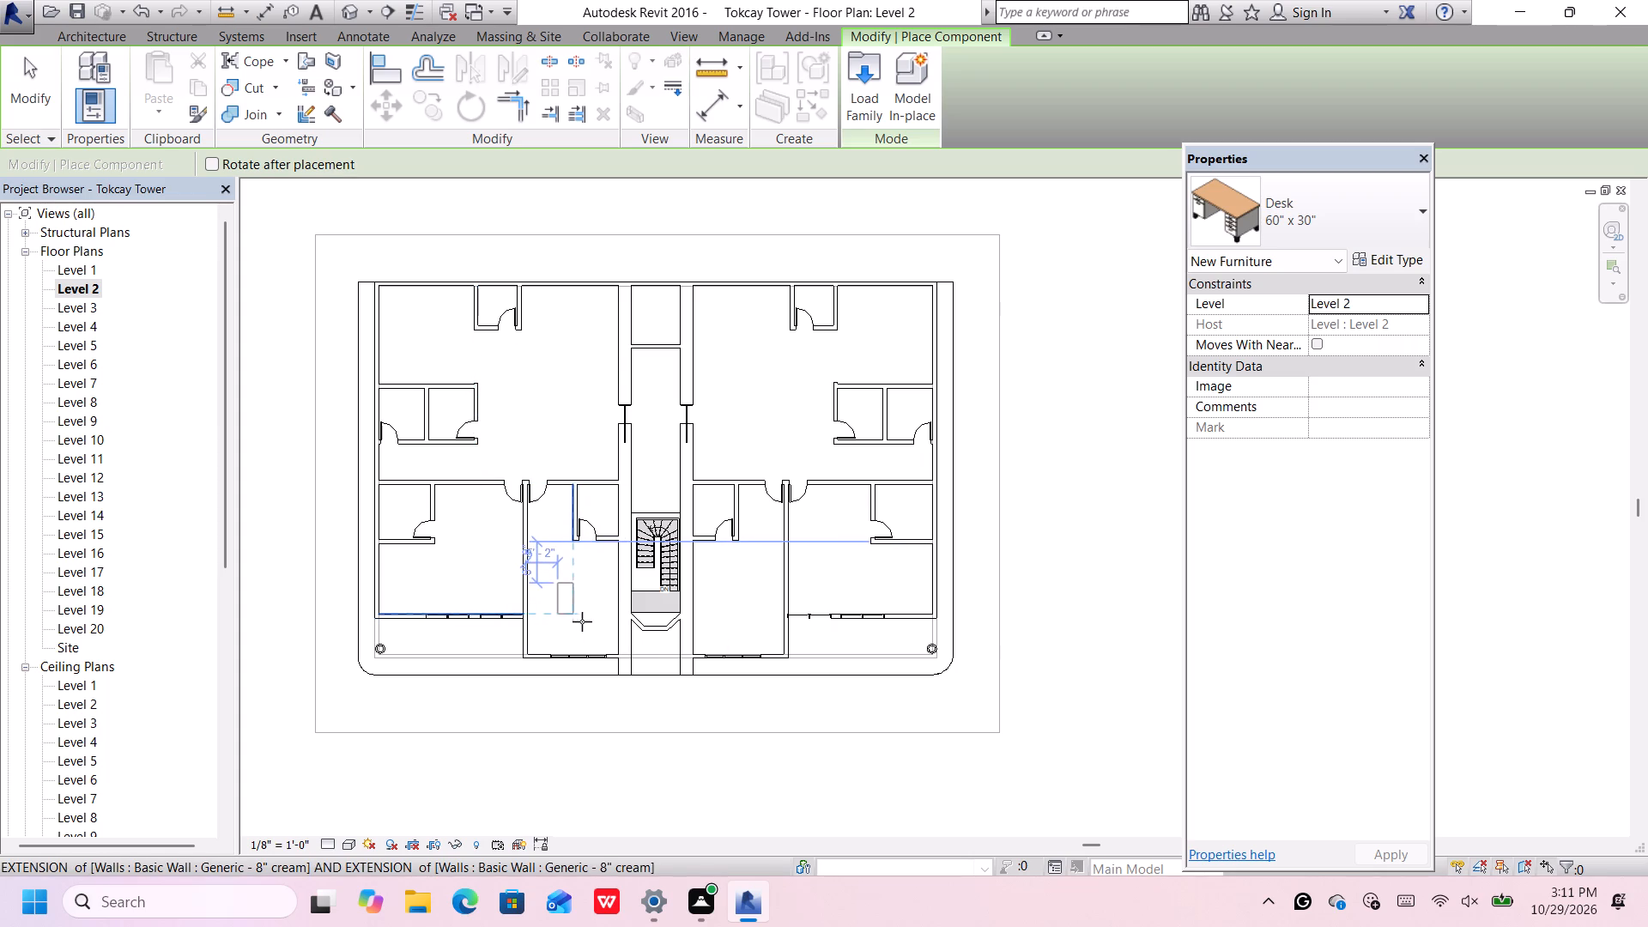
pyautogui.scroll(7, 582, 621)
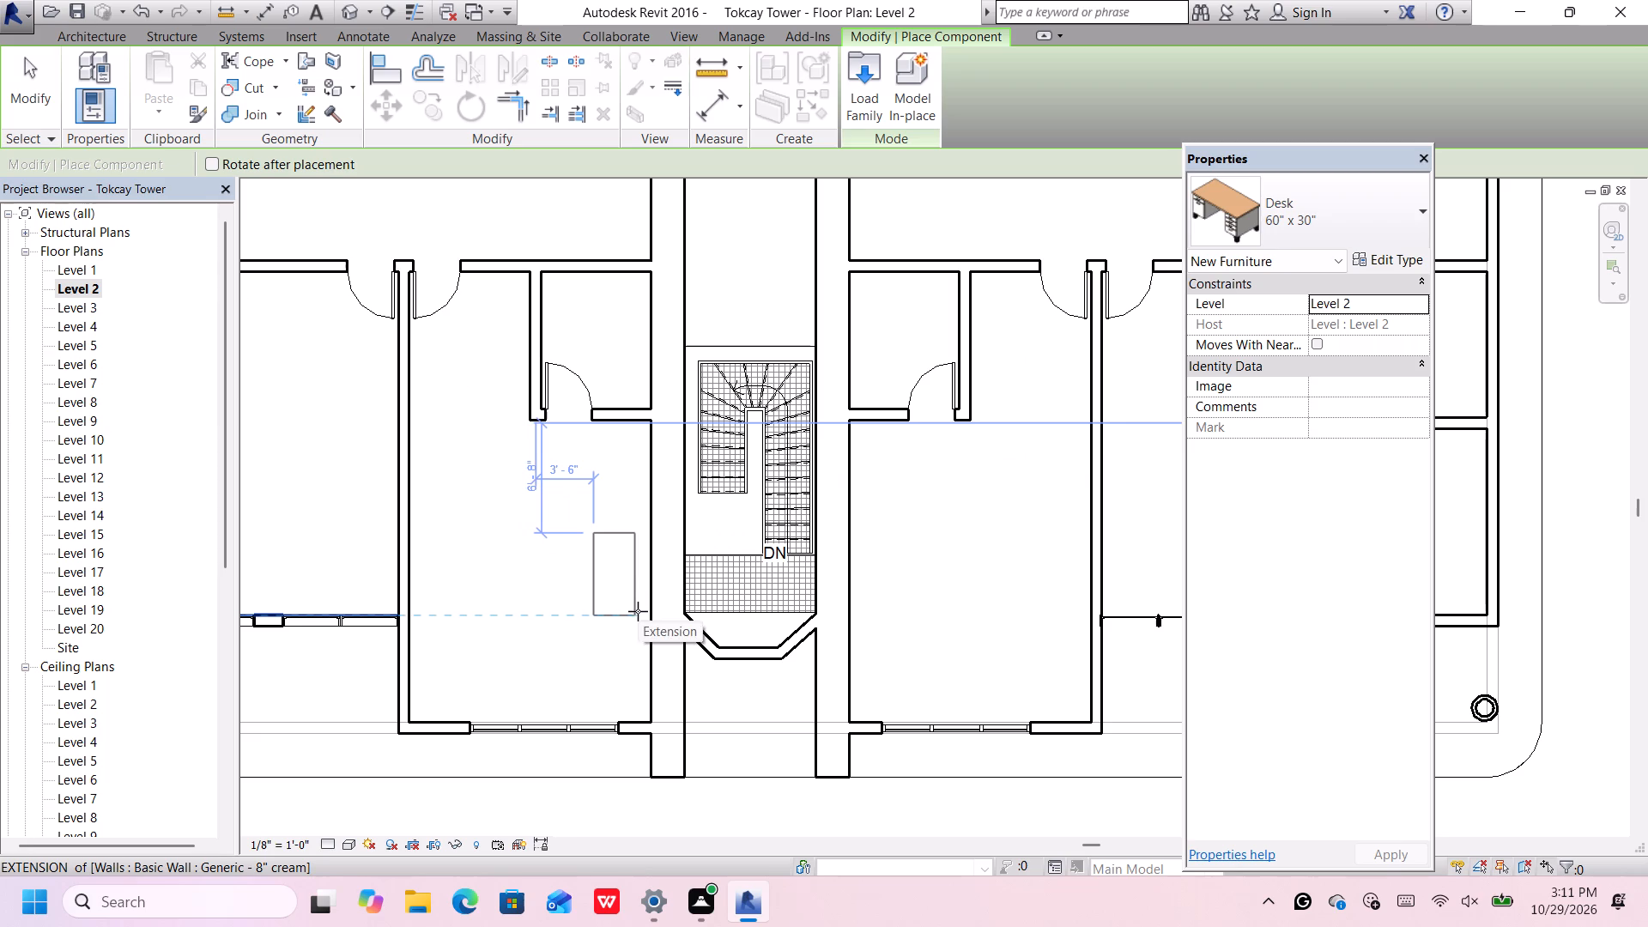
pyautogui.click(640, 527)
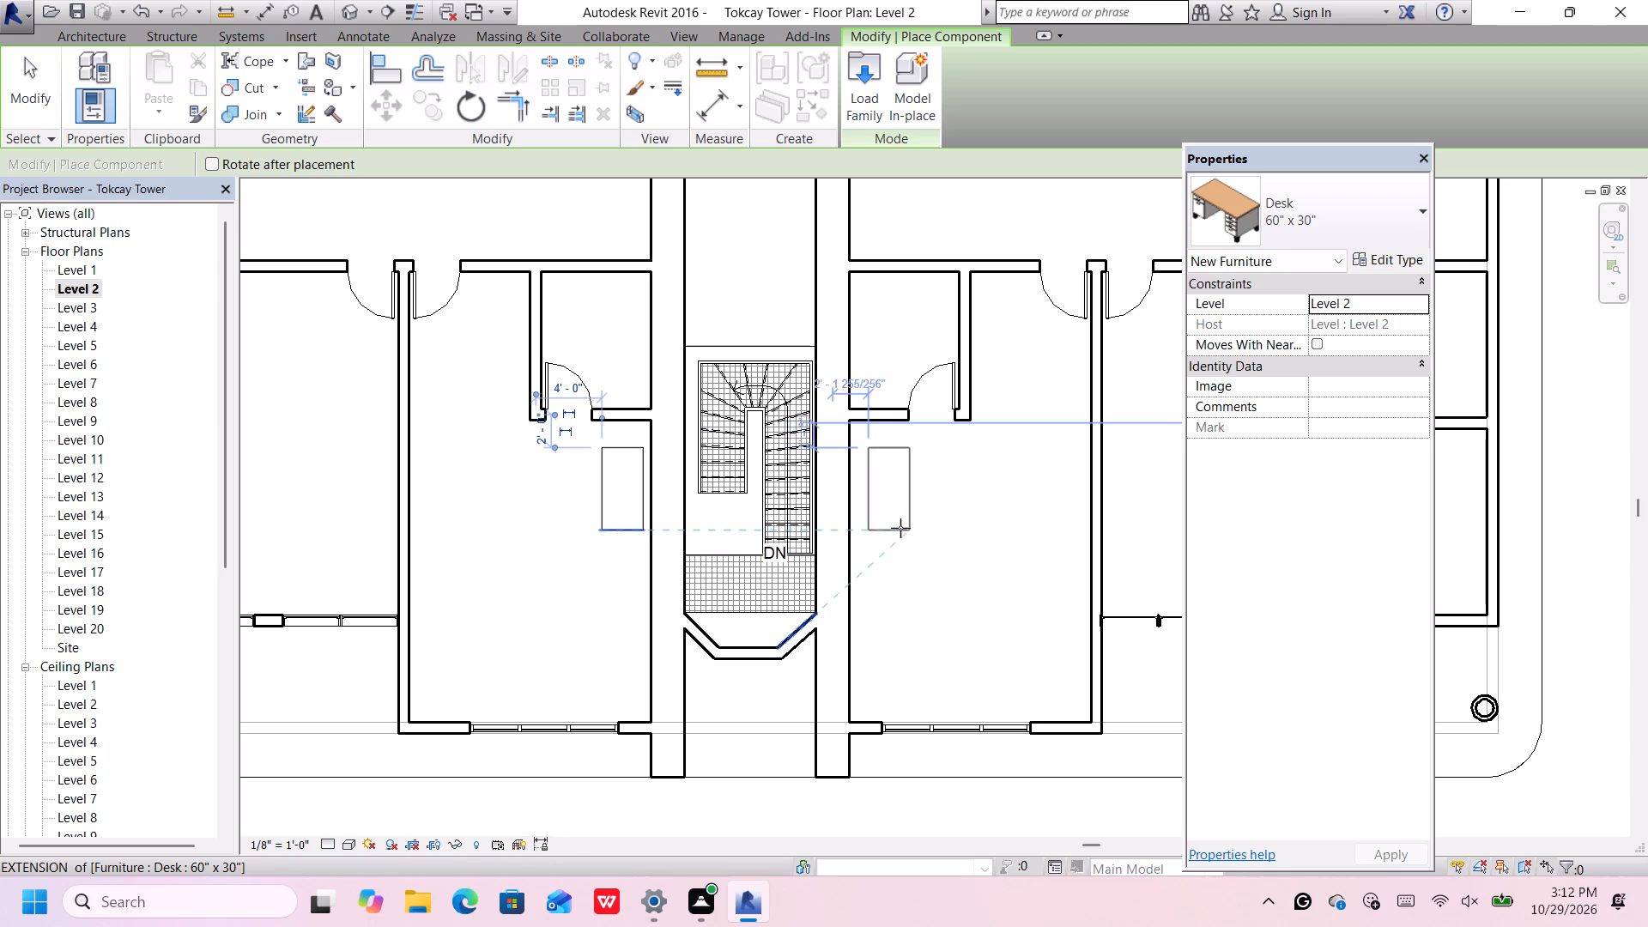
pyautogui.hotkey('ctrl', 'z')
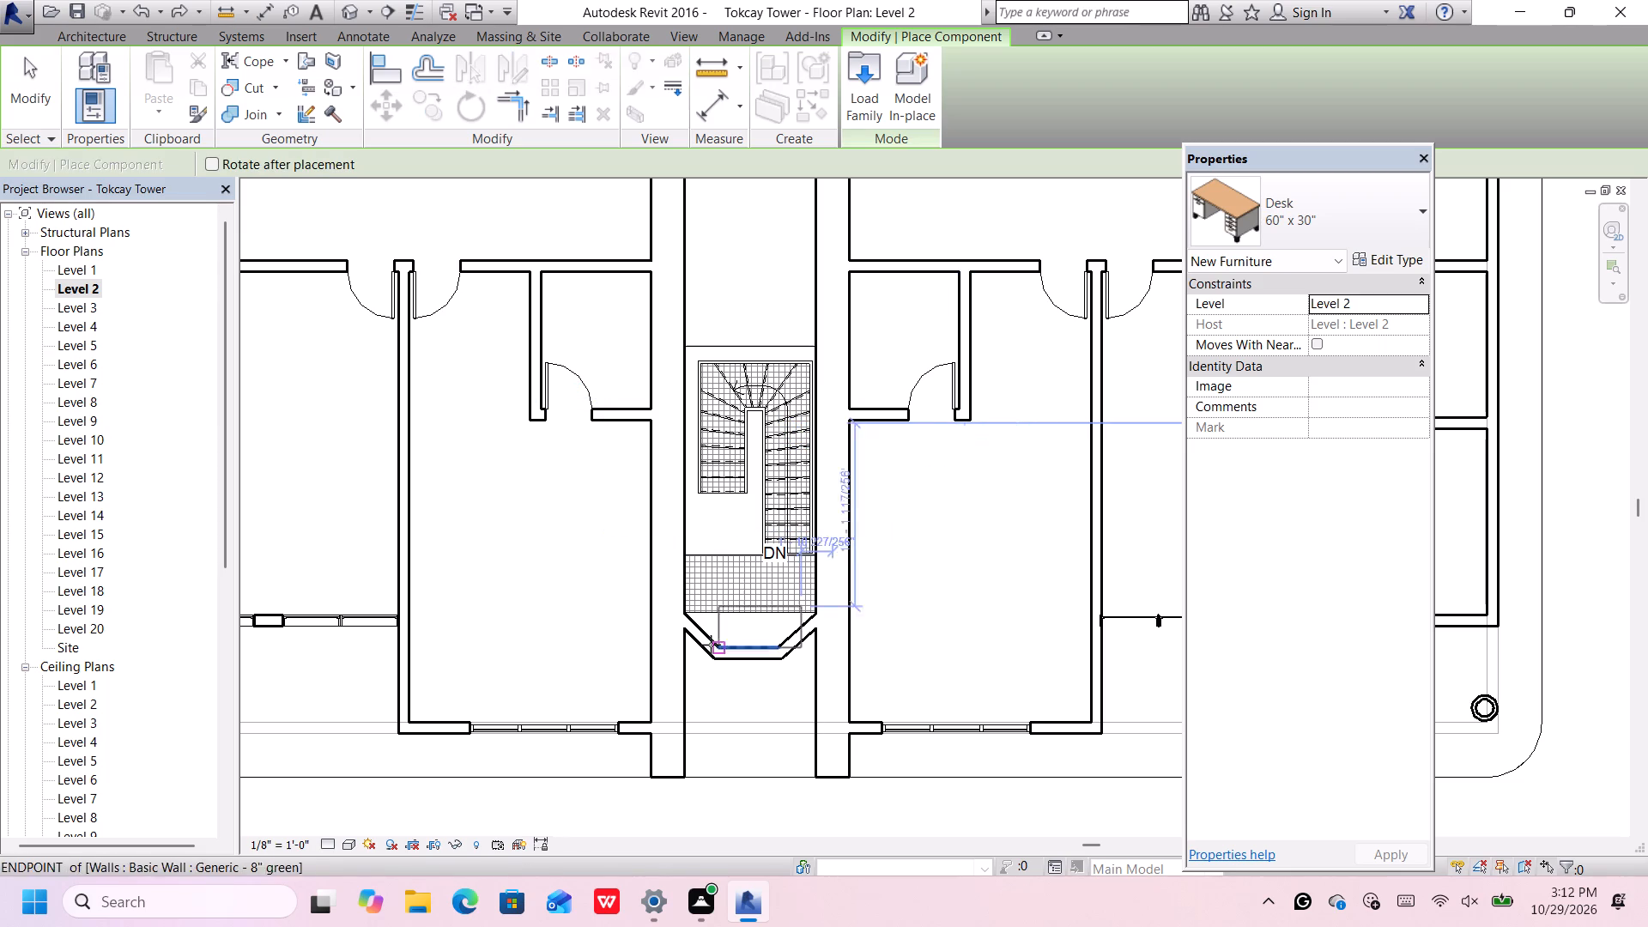
# Place a Desk 60" x 30" parallel to the front wall in the outer front corner of each room flanking the stair.
pyautogui.click(424, 712)
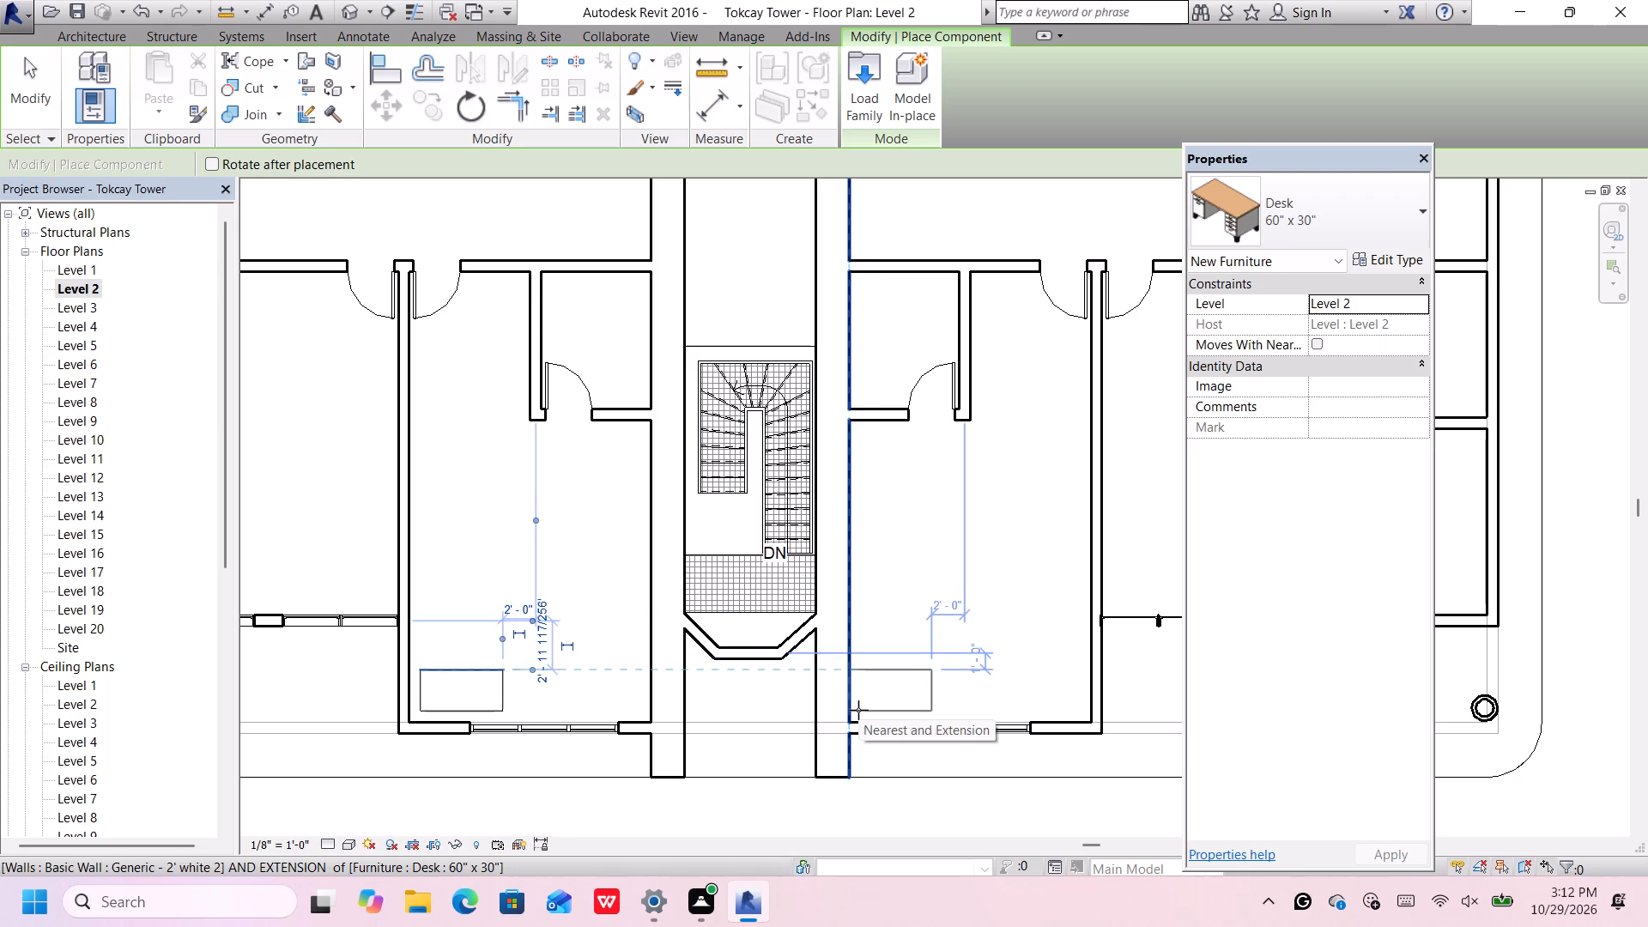
pyautogui.click(994, 712)
pyautogui.scroll(-7, 919, 694)
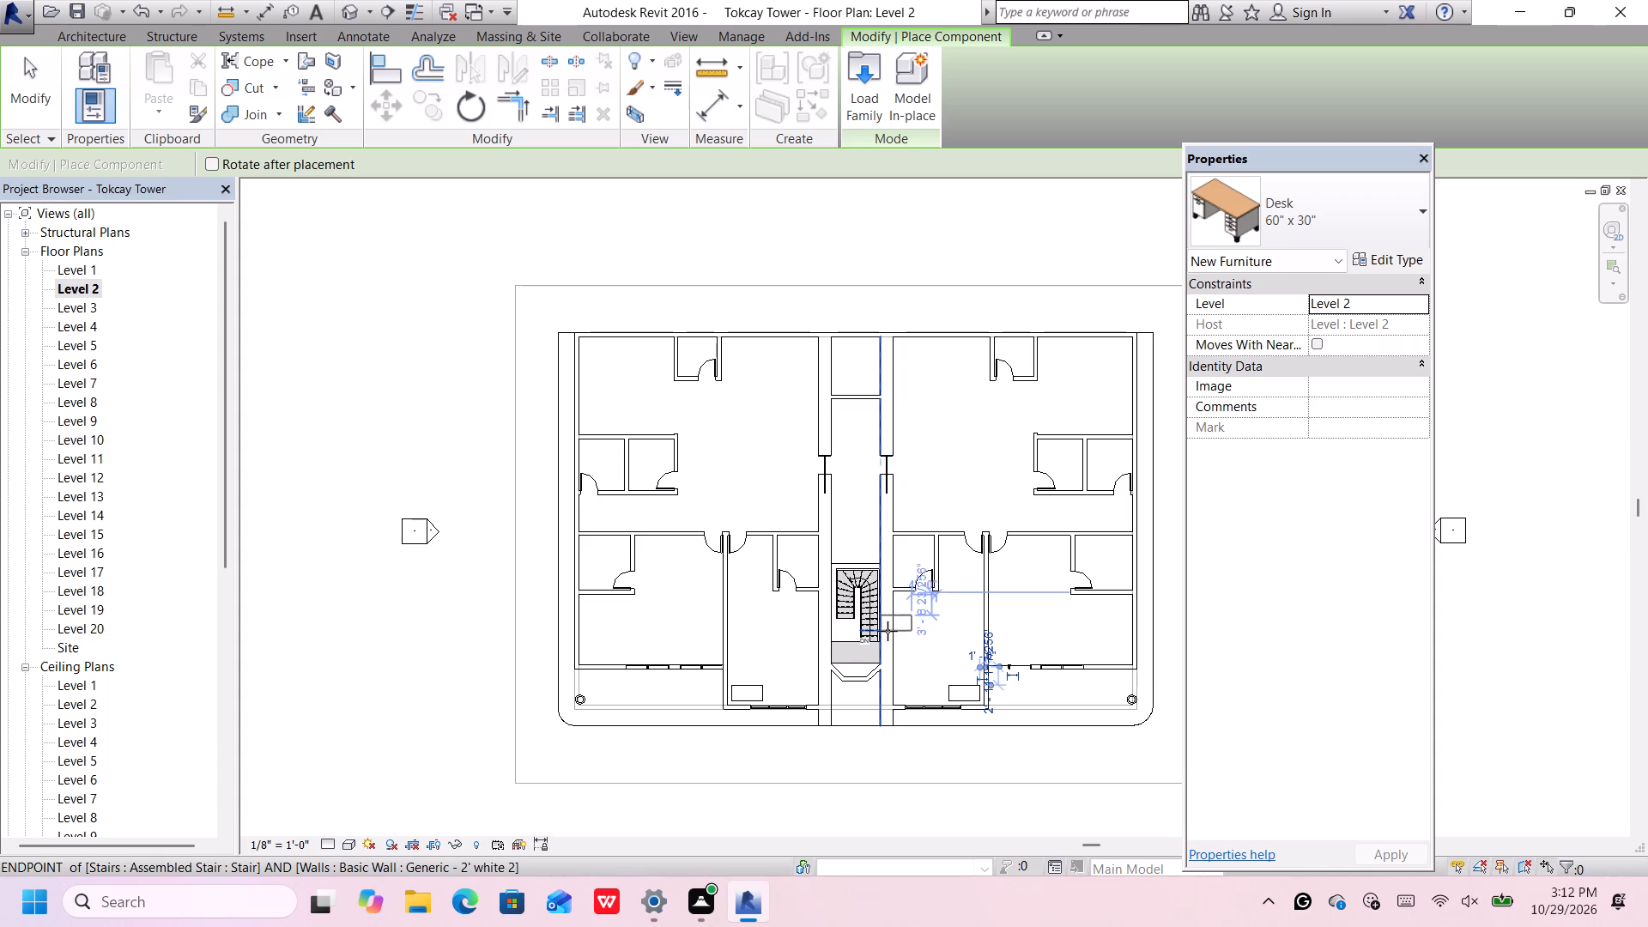
pyautogui.press('Escape')
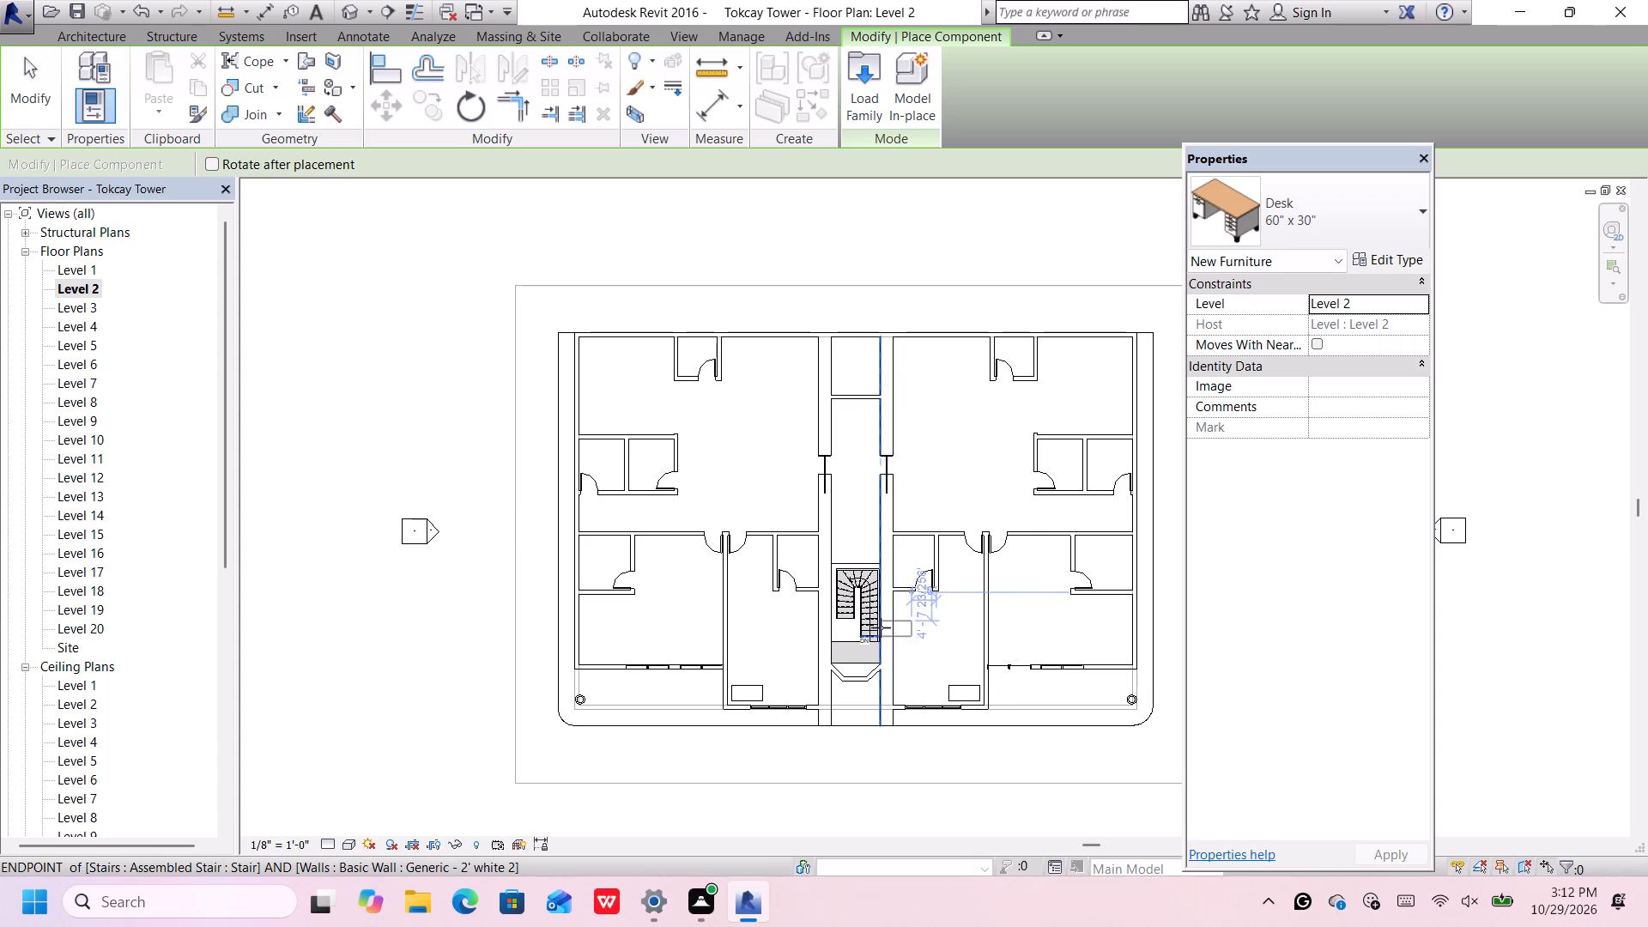
pyautogui.press('space')
pyautogui.press('Escape')
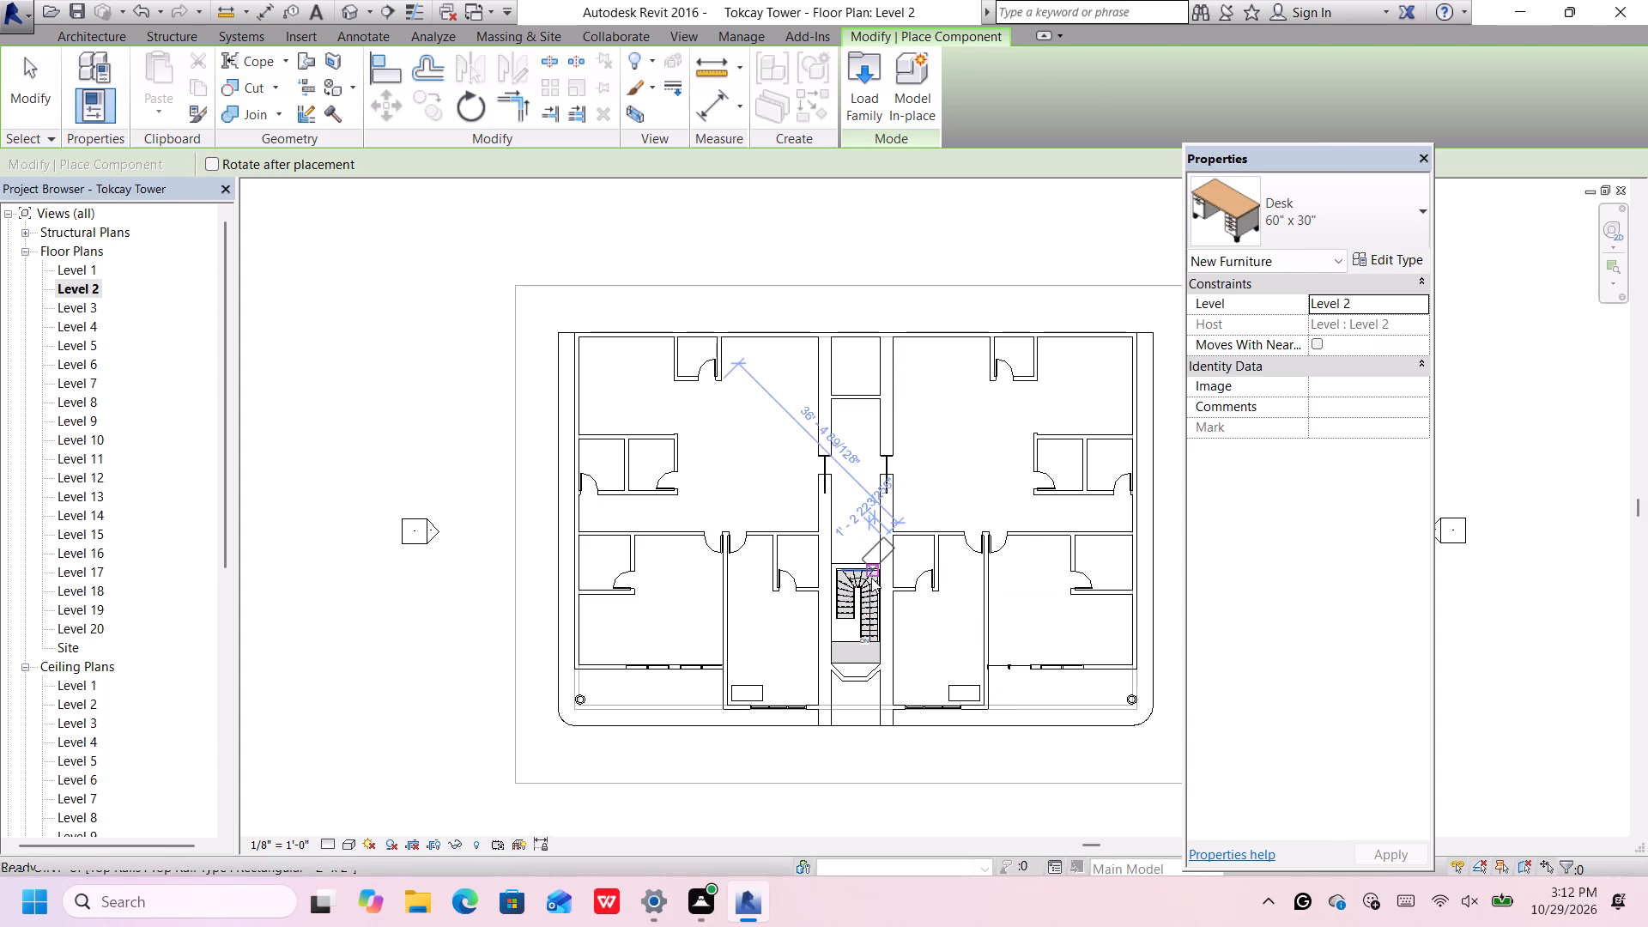
pyautogui.scroll(-2, 875, 578)
pyautogui.moveTo(873, 581); pyautogui.dragTo(841, 551, button='middle')
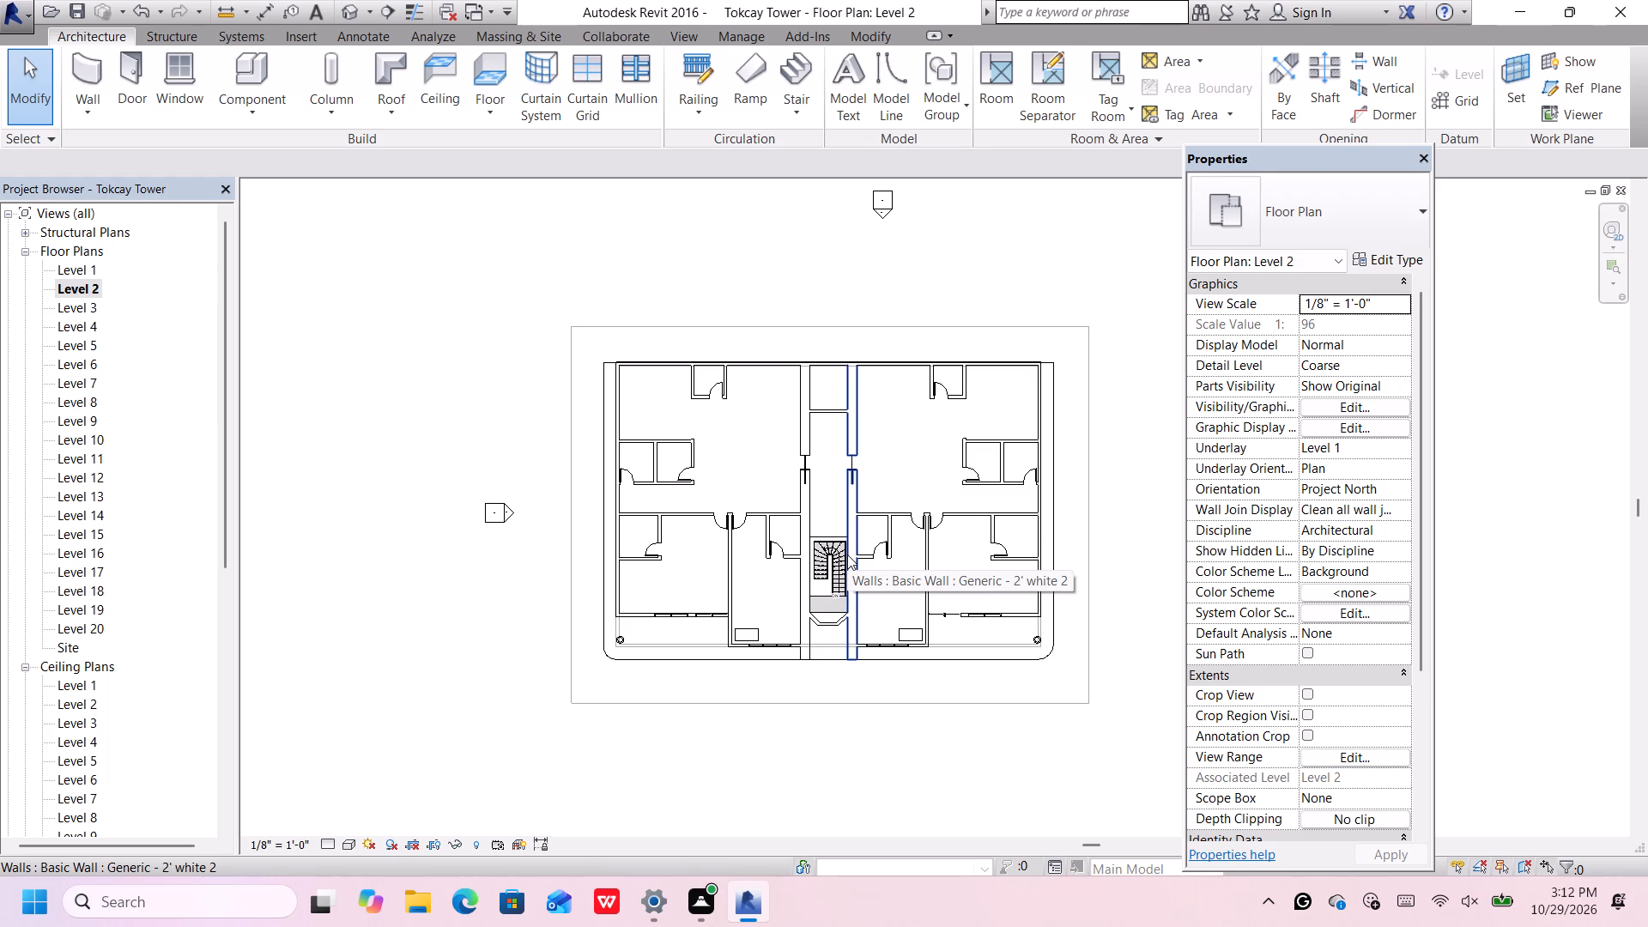
pyautogui.scroll(-1, 820, 582)
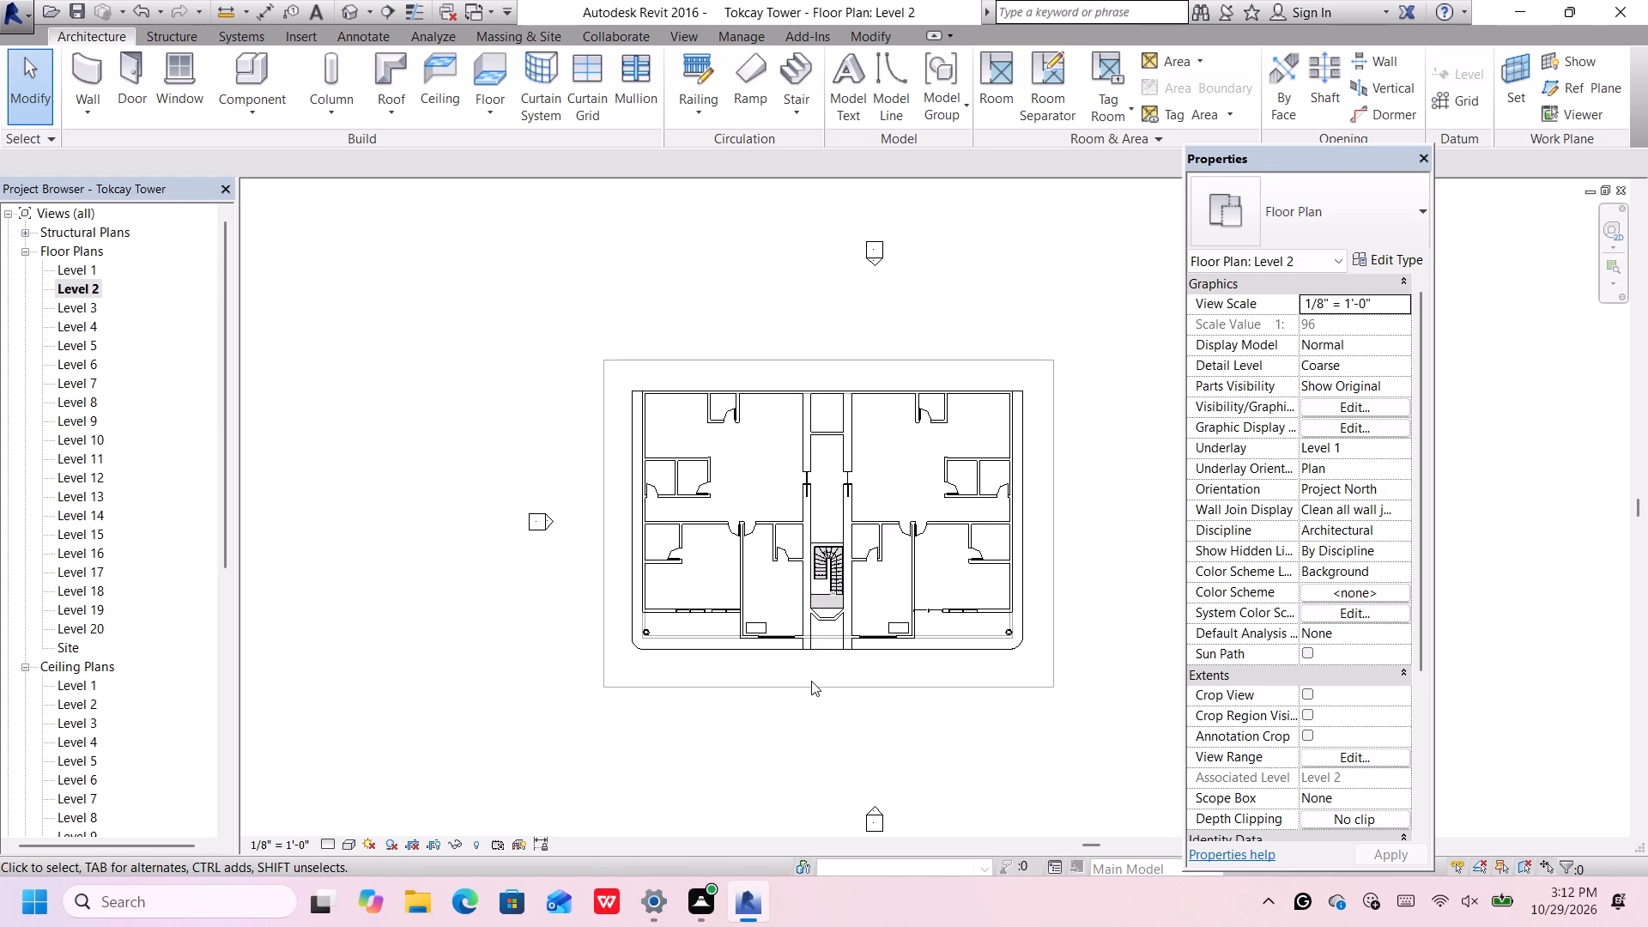